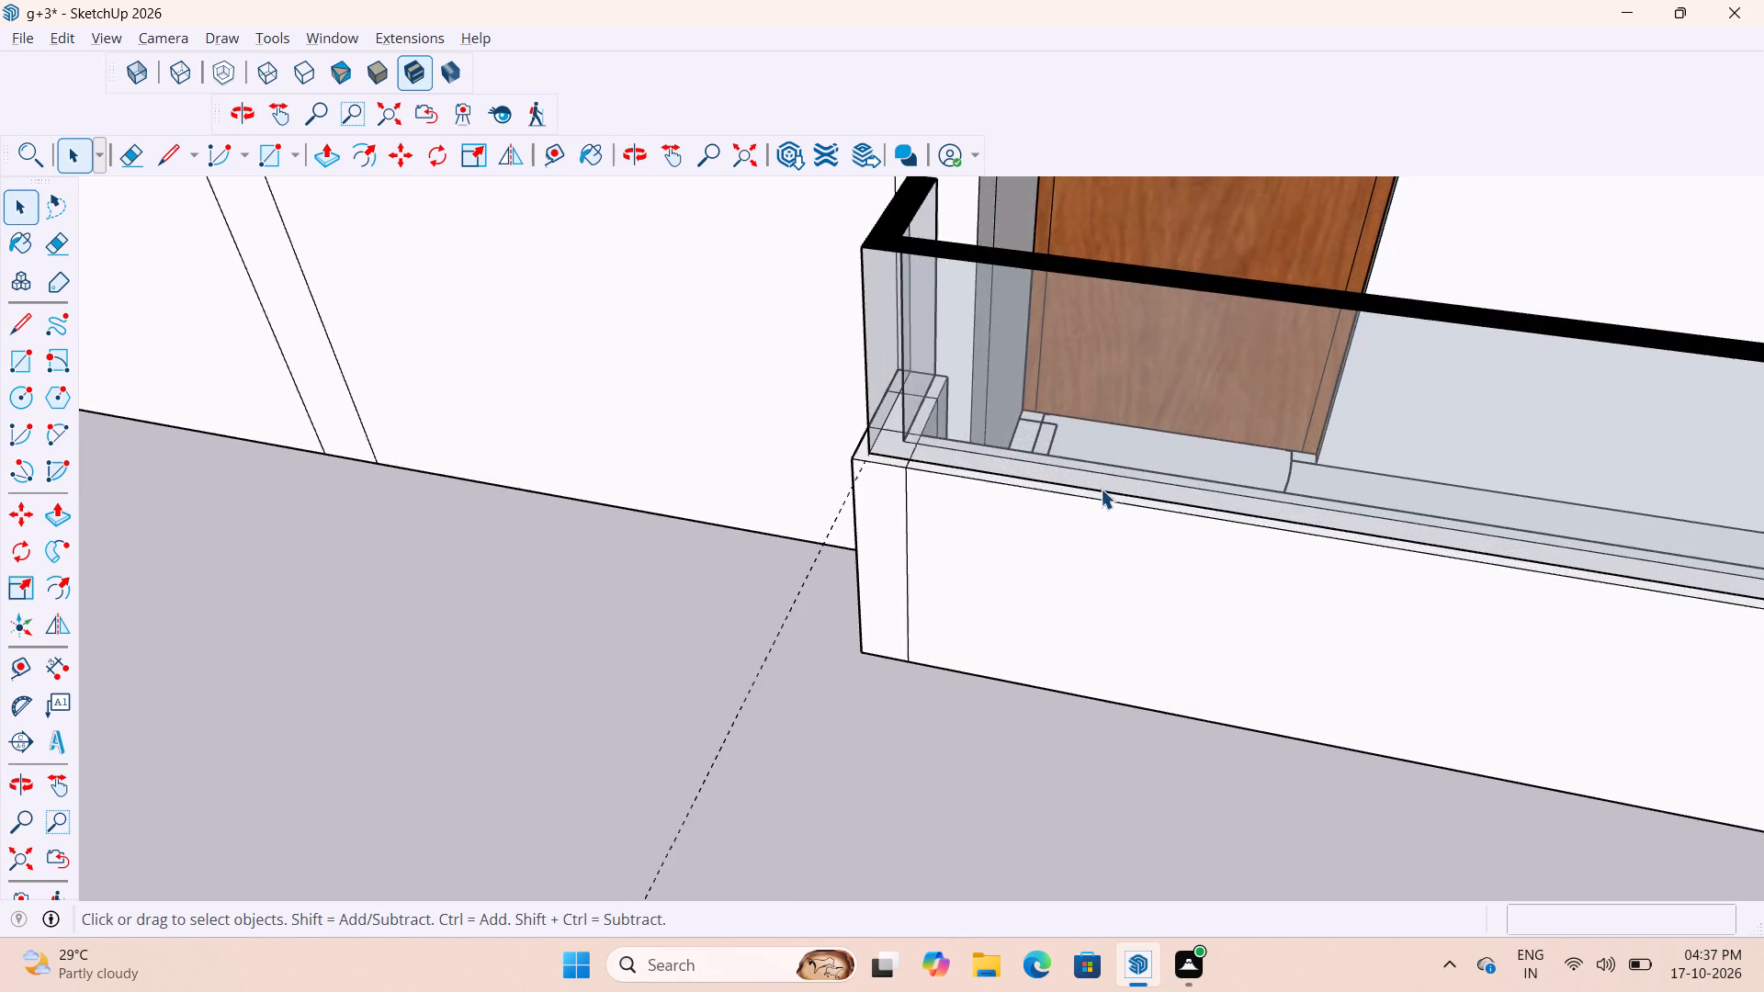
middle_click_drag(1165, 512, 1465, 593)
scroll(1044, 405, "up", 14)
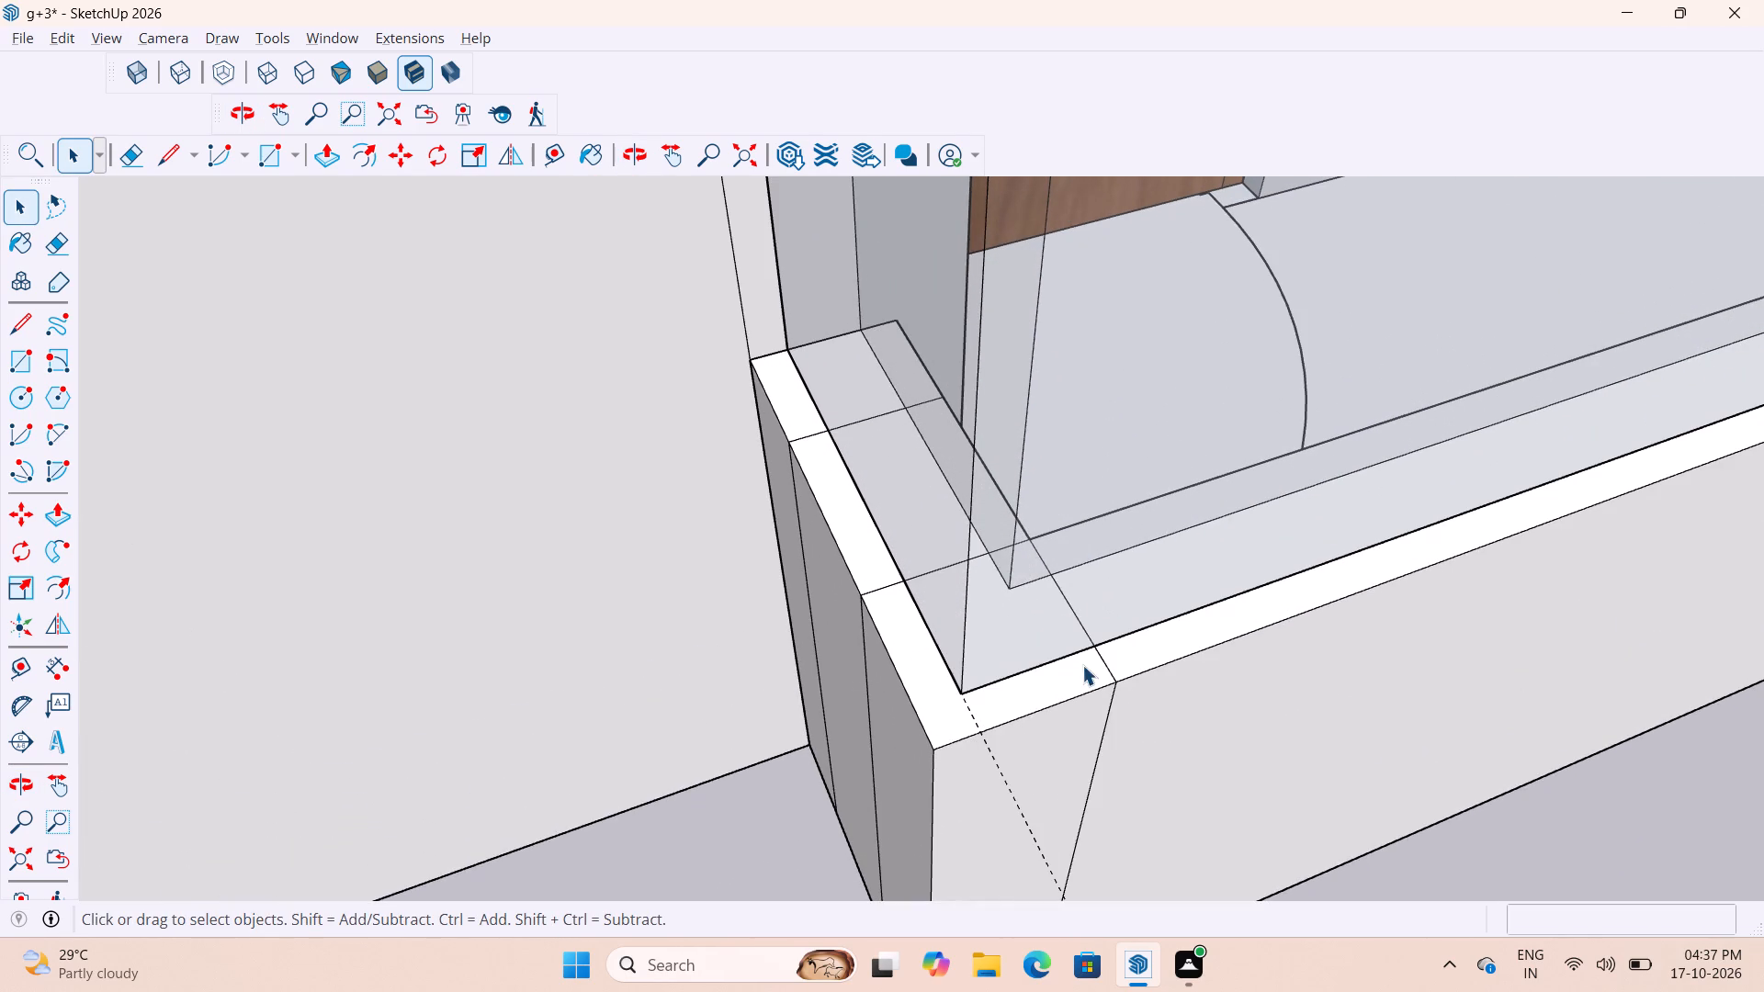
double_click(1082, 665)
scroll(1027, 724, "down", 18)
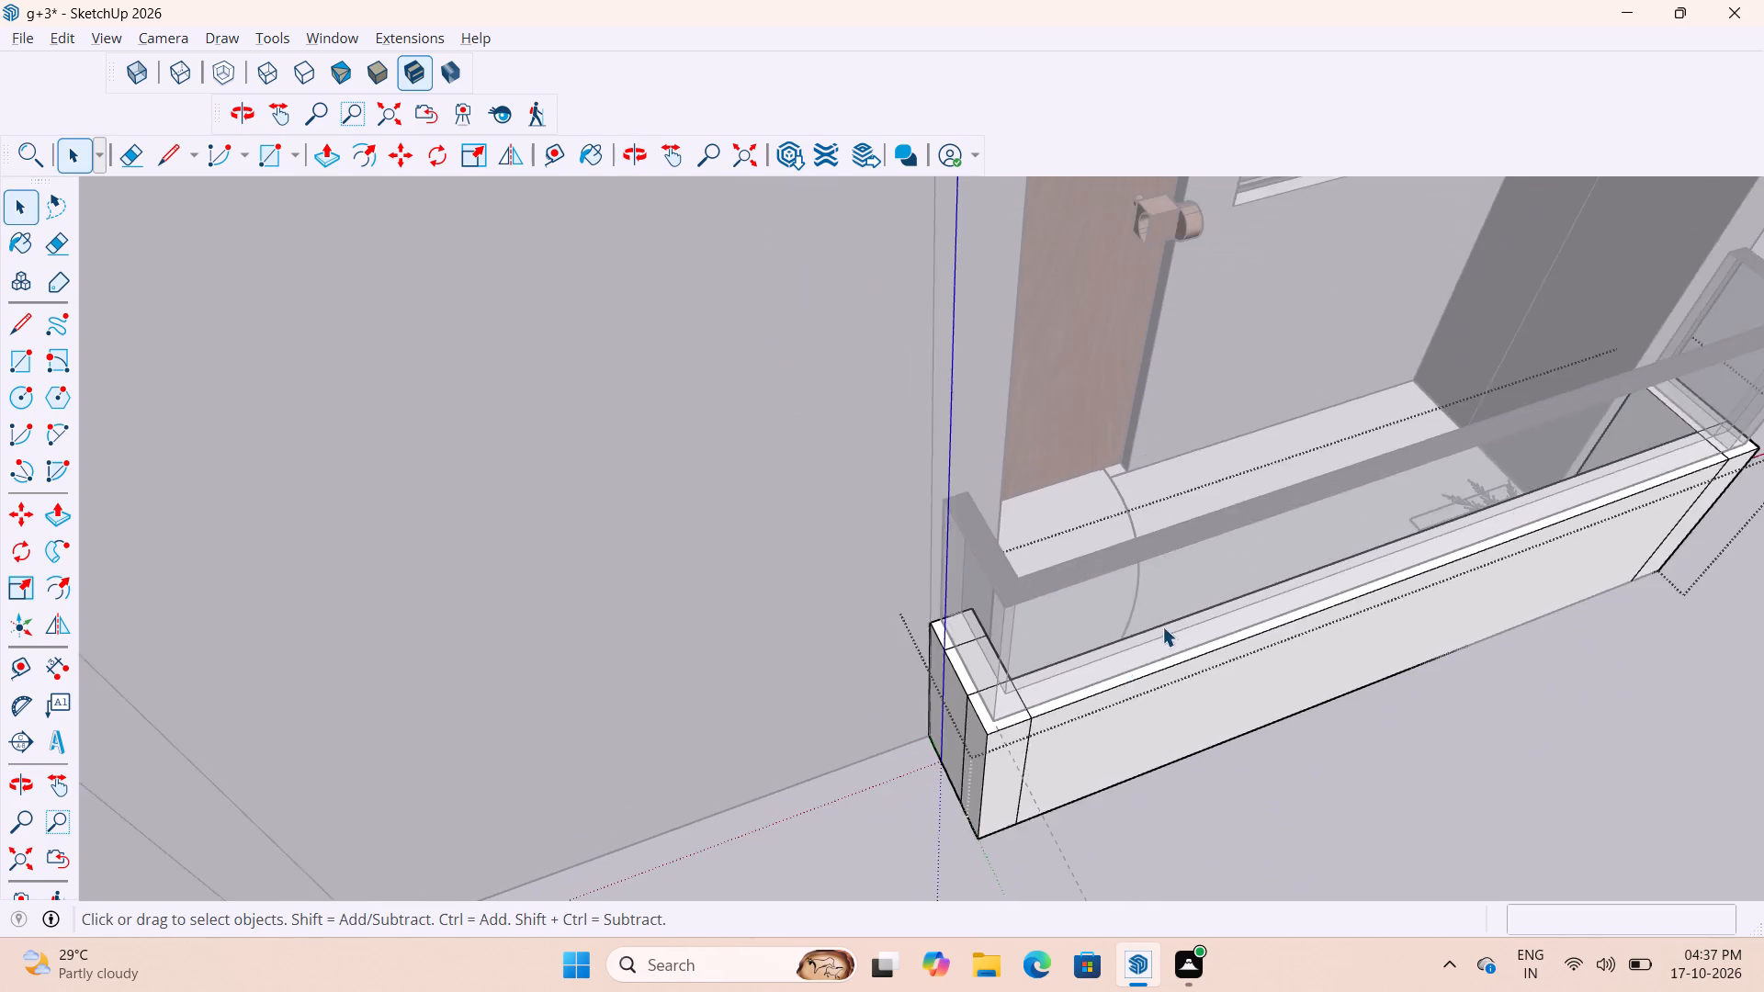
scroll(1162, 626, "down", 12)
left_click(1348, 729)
Paint the long top face of the balcony parapet with the M09_Shadow_Night material, working inside its group.
scroll(1210, 600, "up", 3)
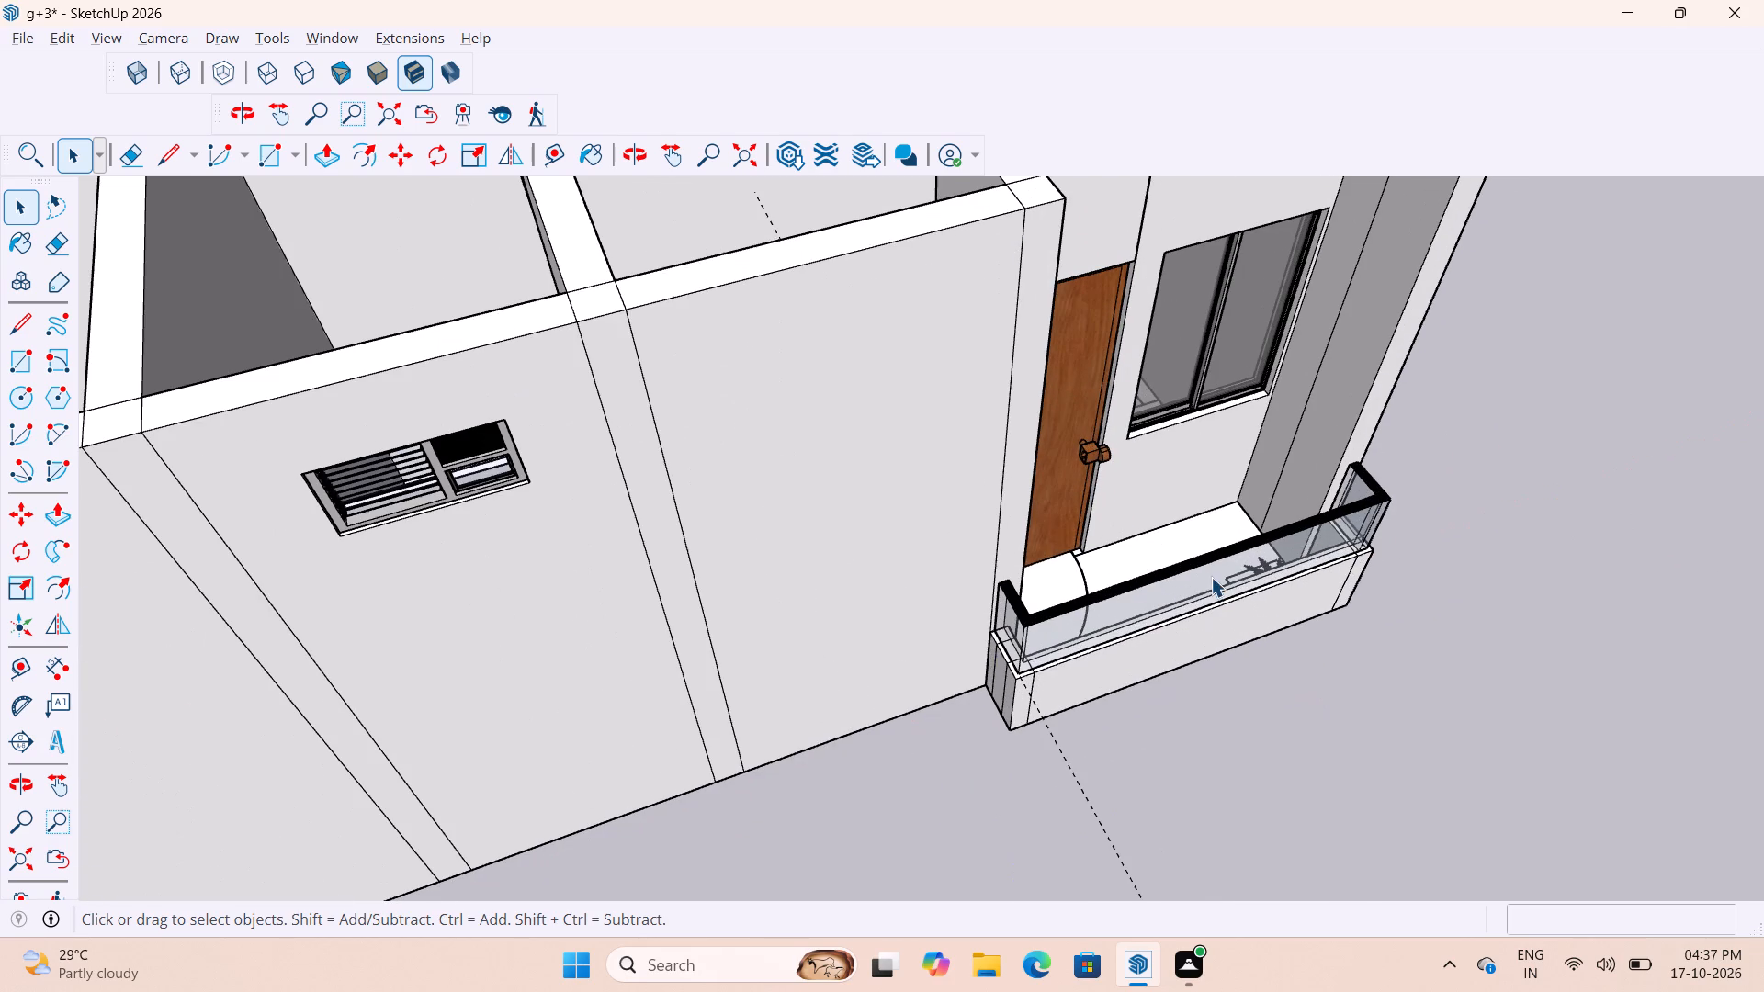
key("b")
scroll(1157, 569, "up", 3)
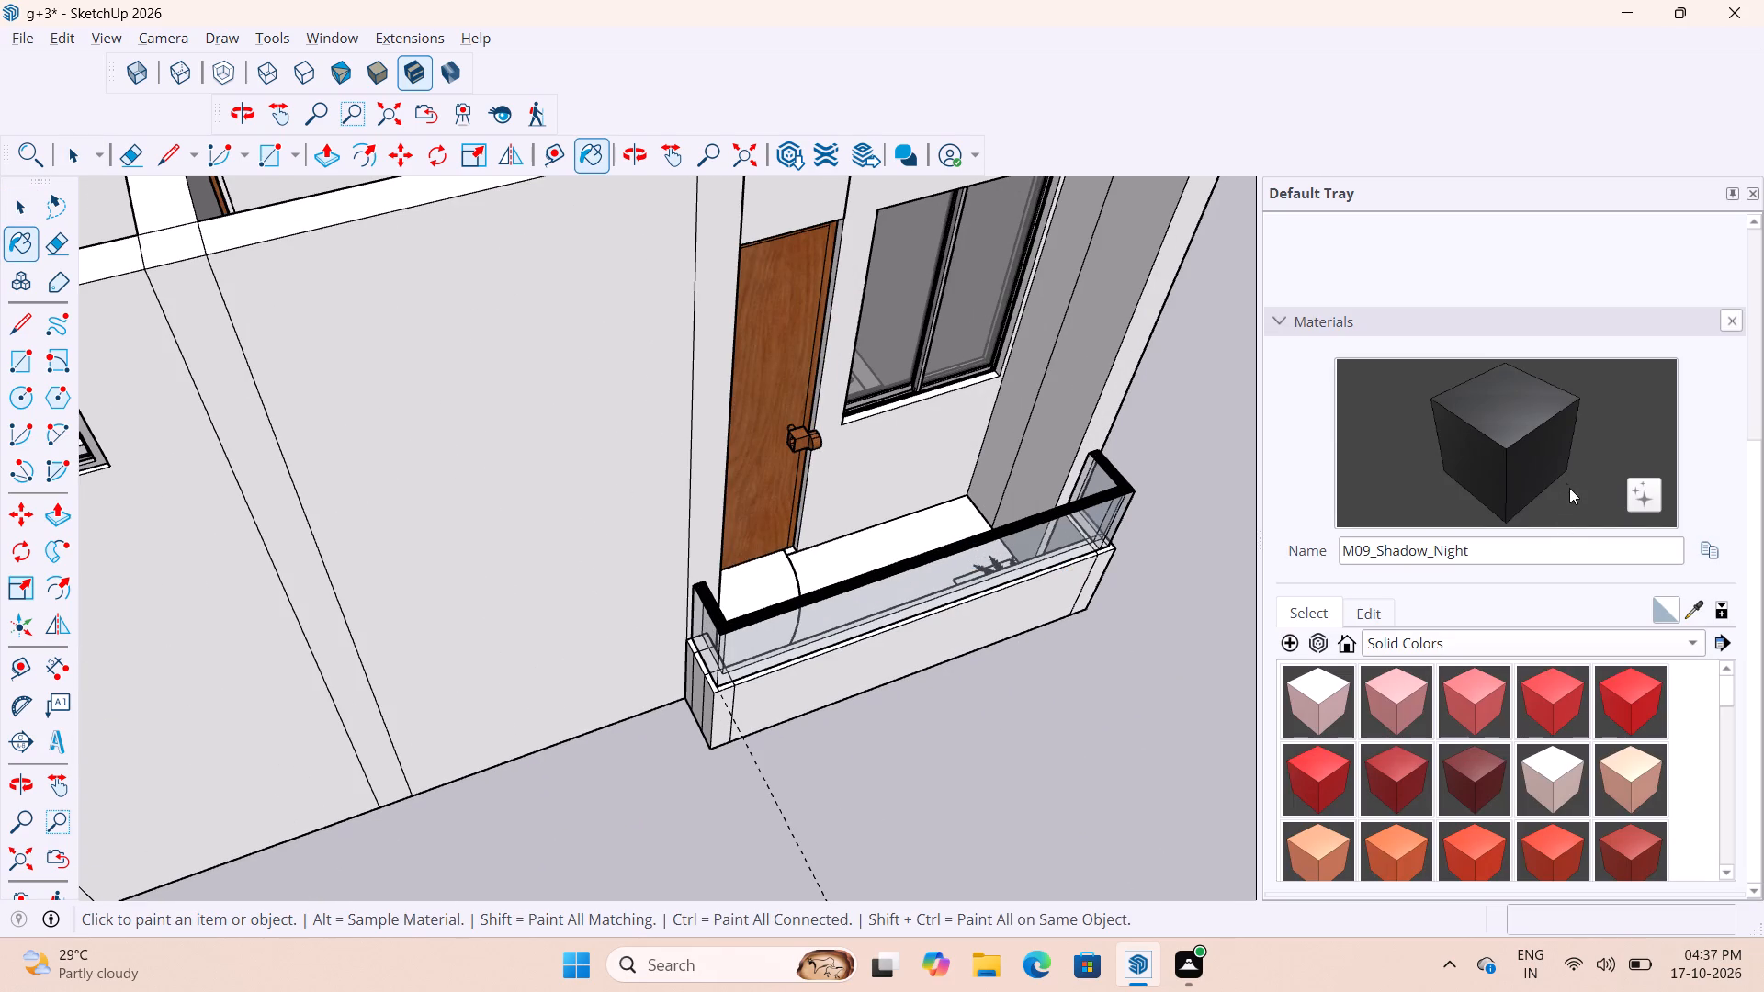
left_click(1506, 482)
scroll(779, 643, "up", 19)
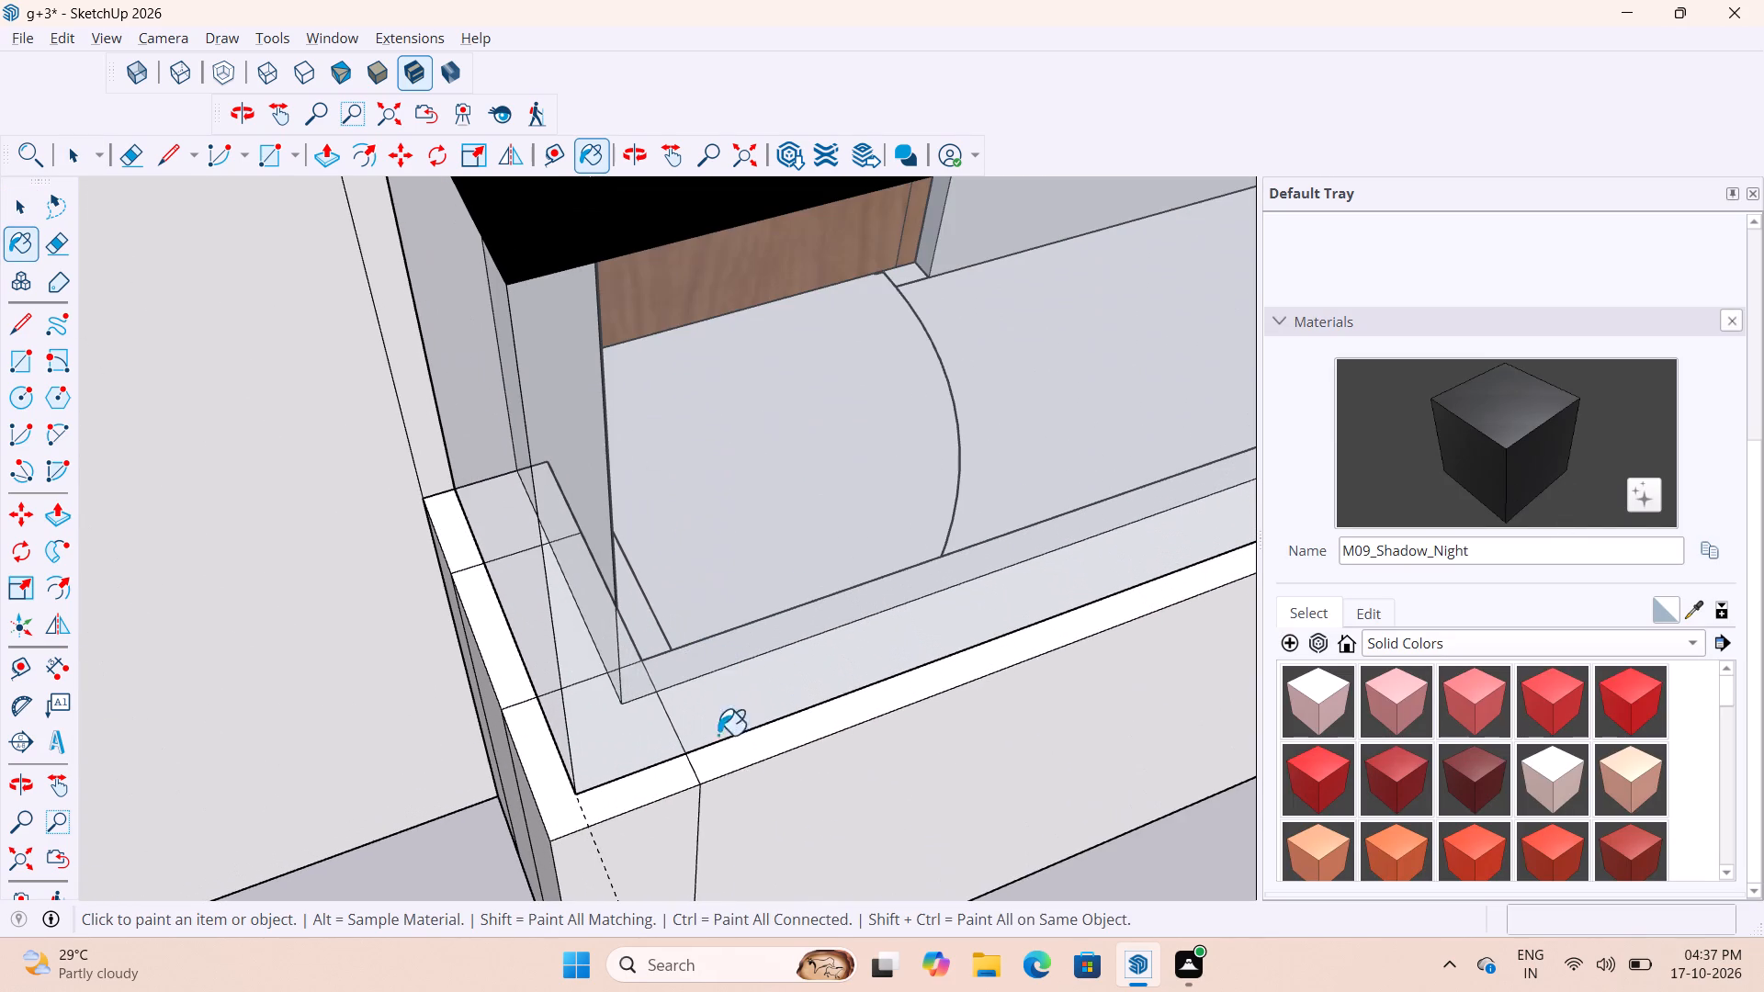
key("space")
double_click(753, 747)
left_click(1555, 460)
scroll(720, 731, "up", 6)
left_click(741, 755)
scroll(776, 818, "down", 3)
Paint the parapet's near corner and its short side return's top faces with M09_Shadow_Night.
left_click(651, 798)
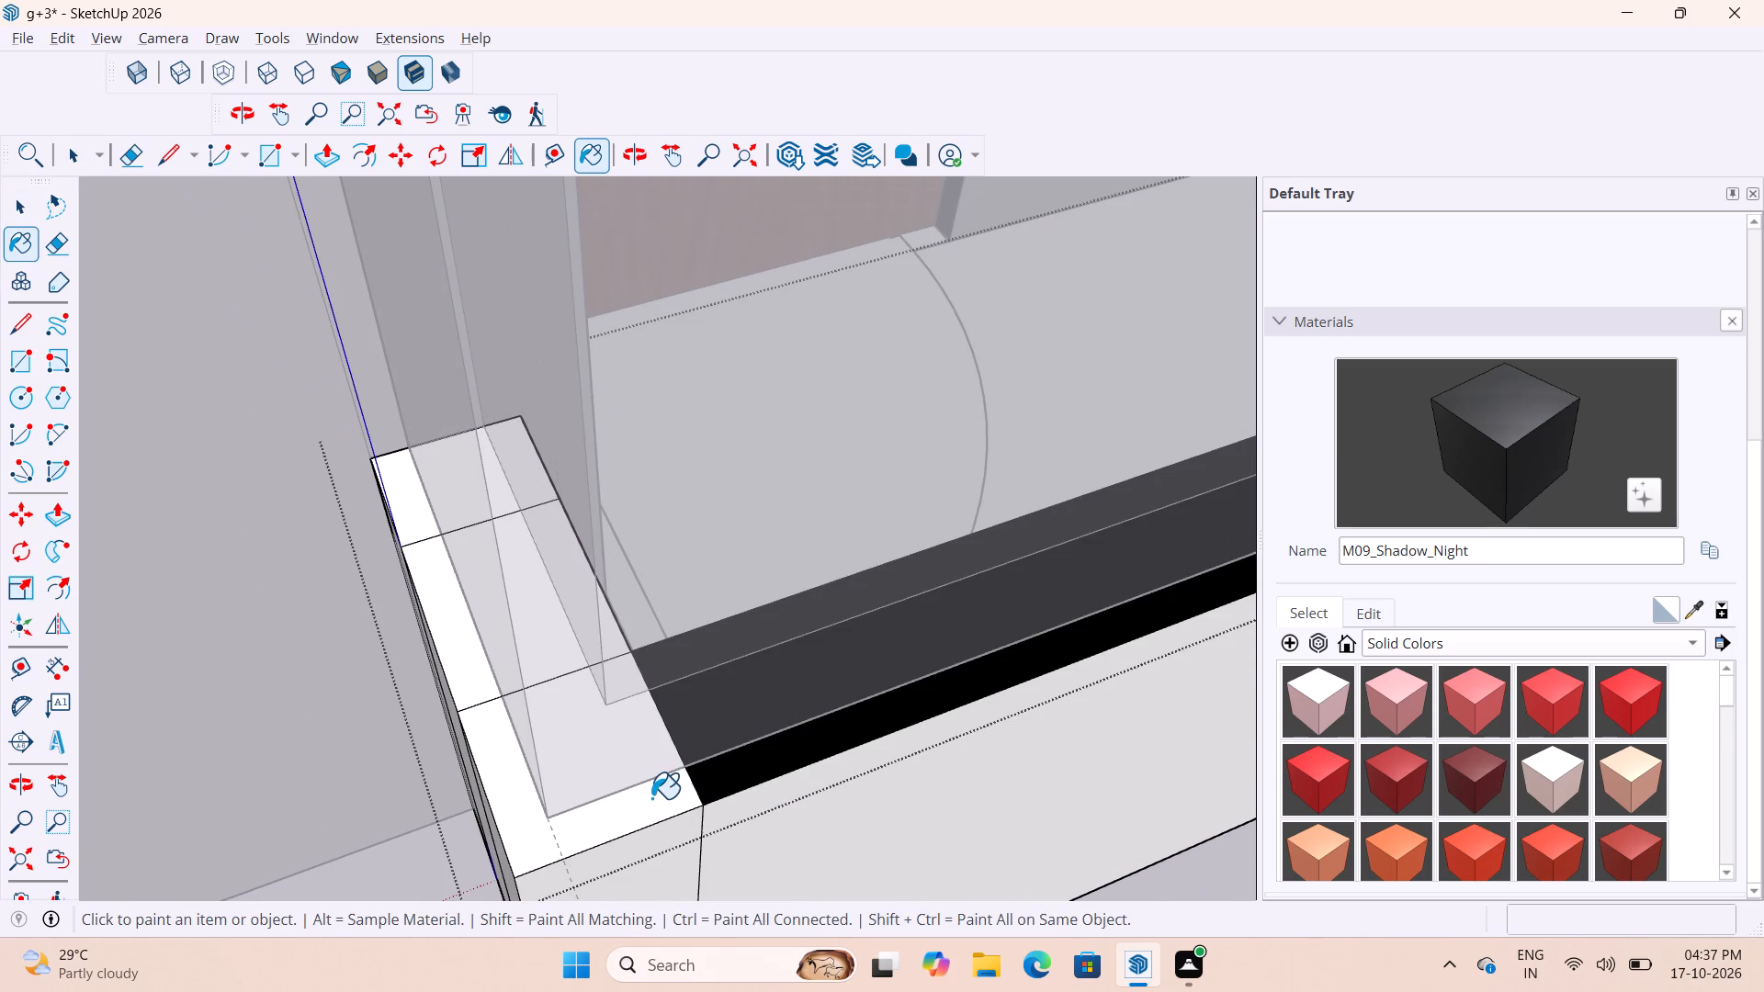
scroll(504, 682, "up", 3)
middle_click_drag(534, 688, 818, 584)
left_click(539, 684)
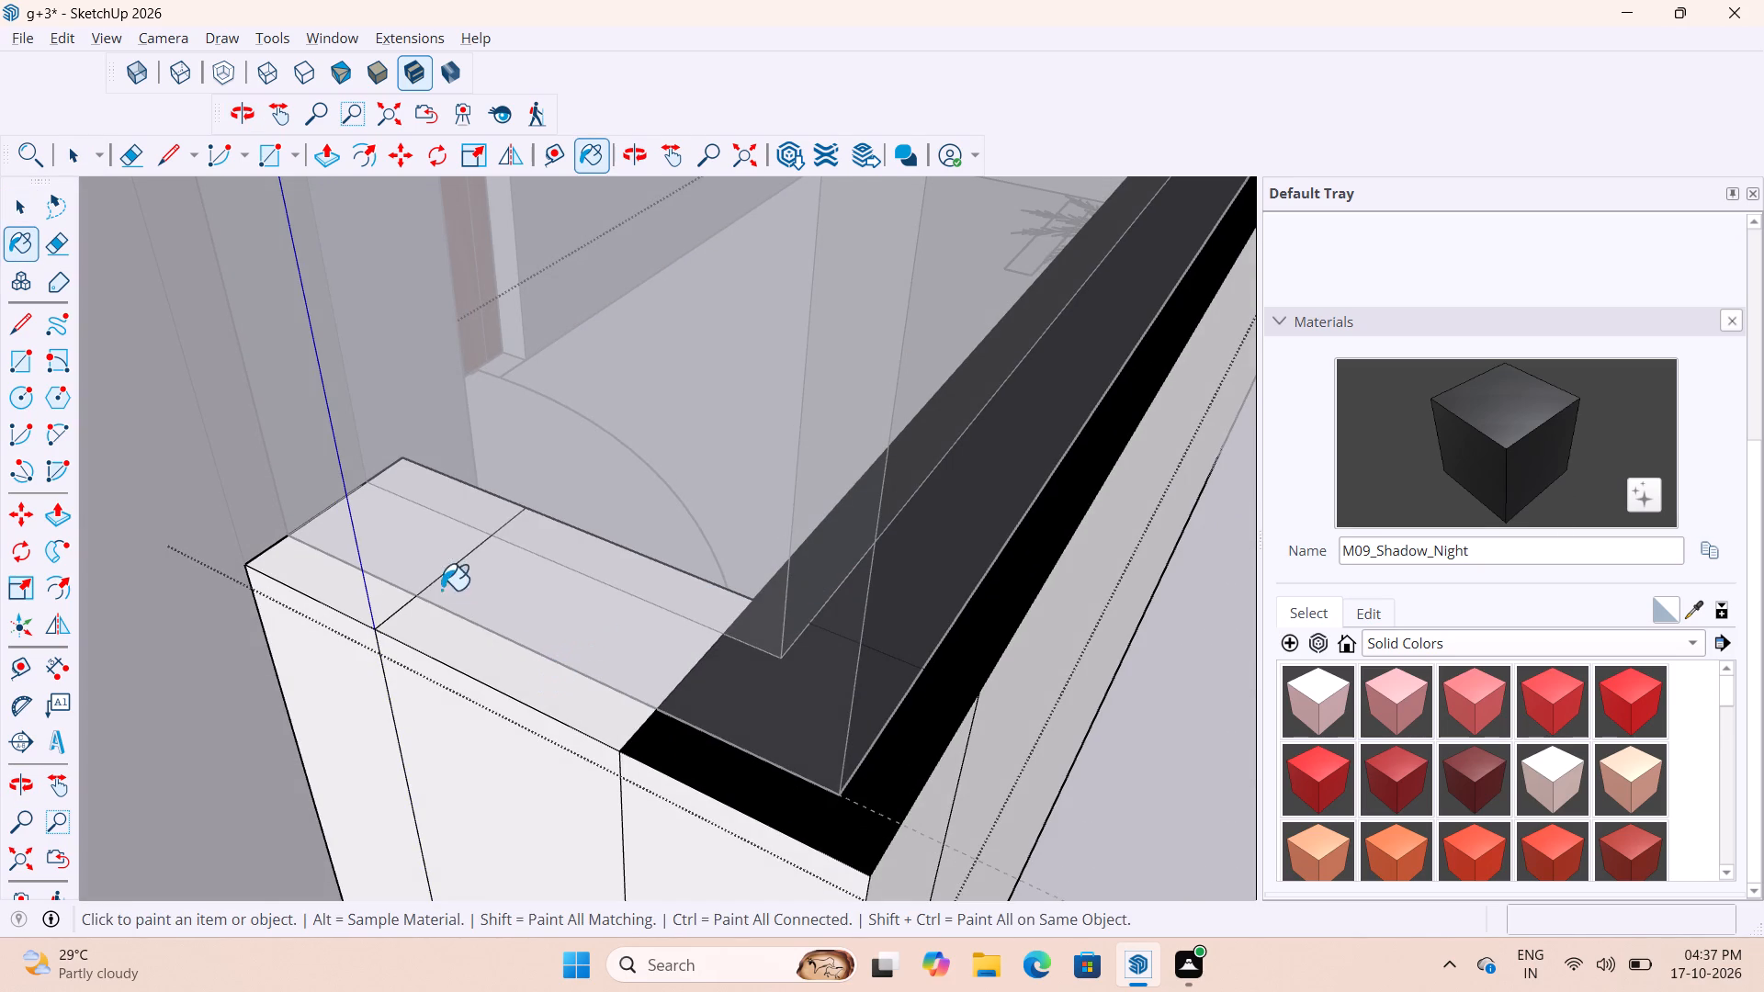
left_click(334, 592)
scroll(614, 853, "down", 15)
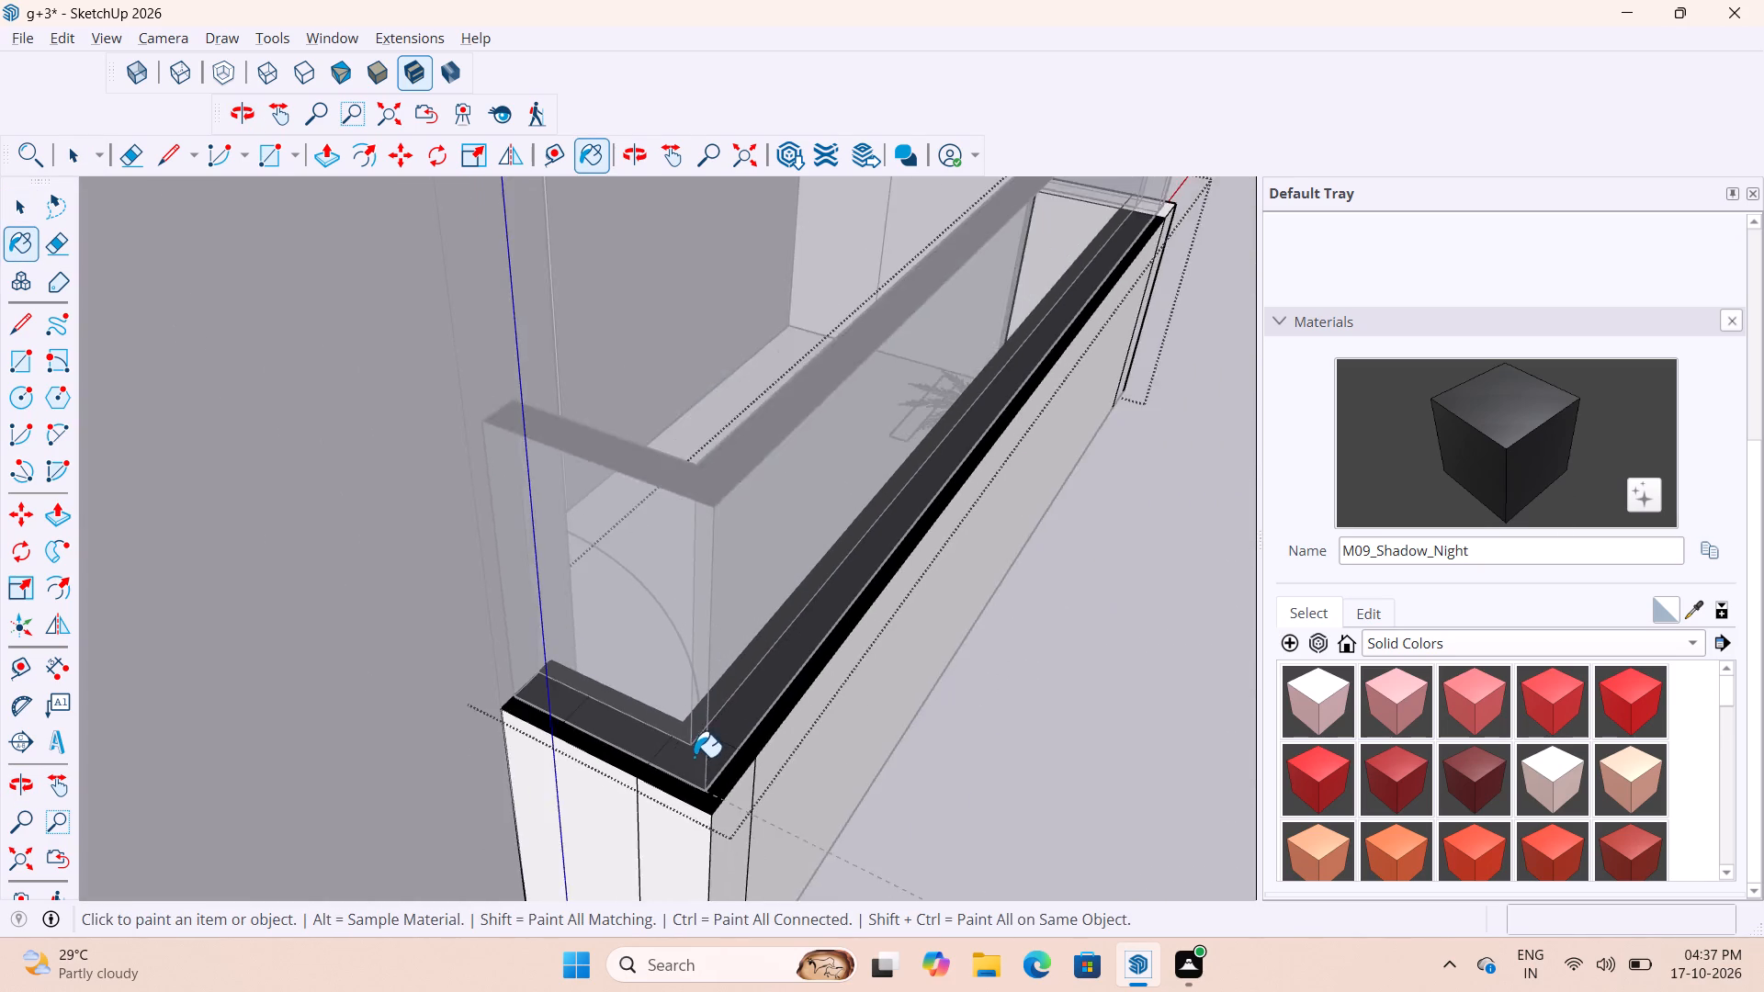
Paint the top faces at the parapet's opposite corner and side return with M09_Shadow_Night, and leave the group.
scroll(694, 757, "down", 9)
middle_click_drag(958, 648, 423, 606)
scroll(943, 658, "up", 13)
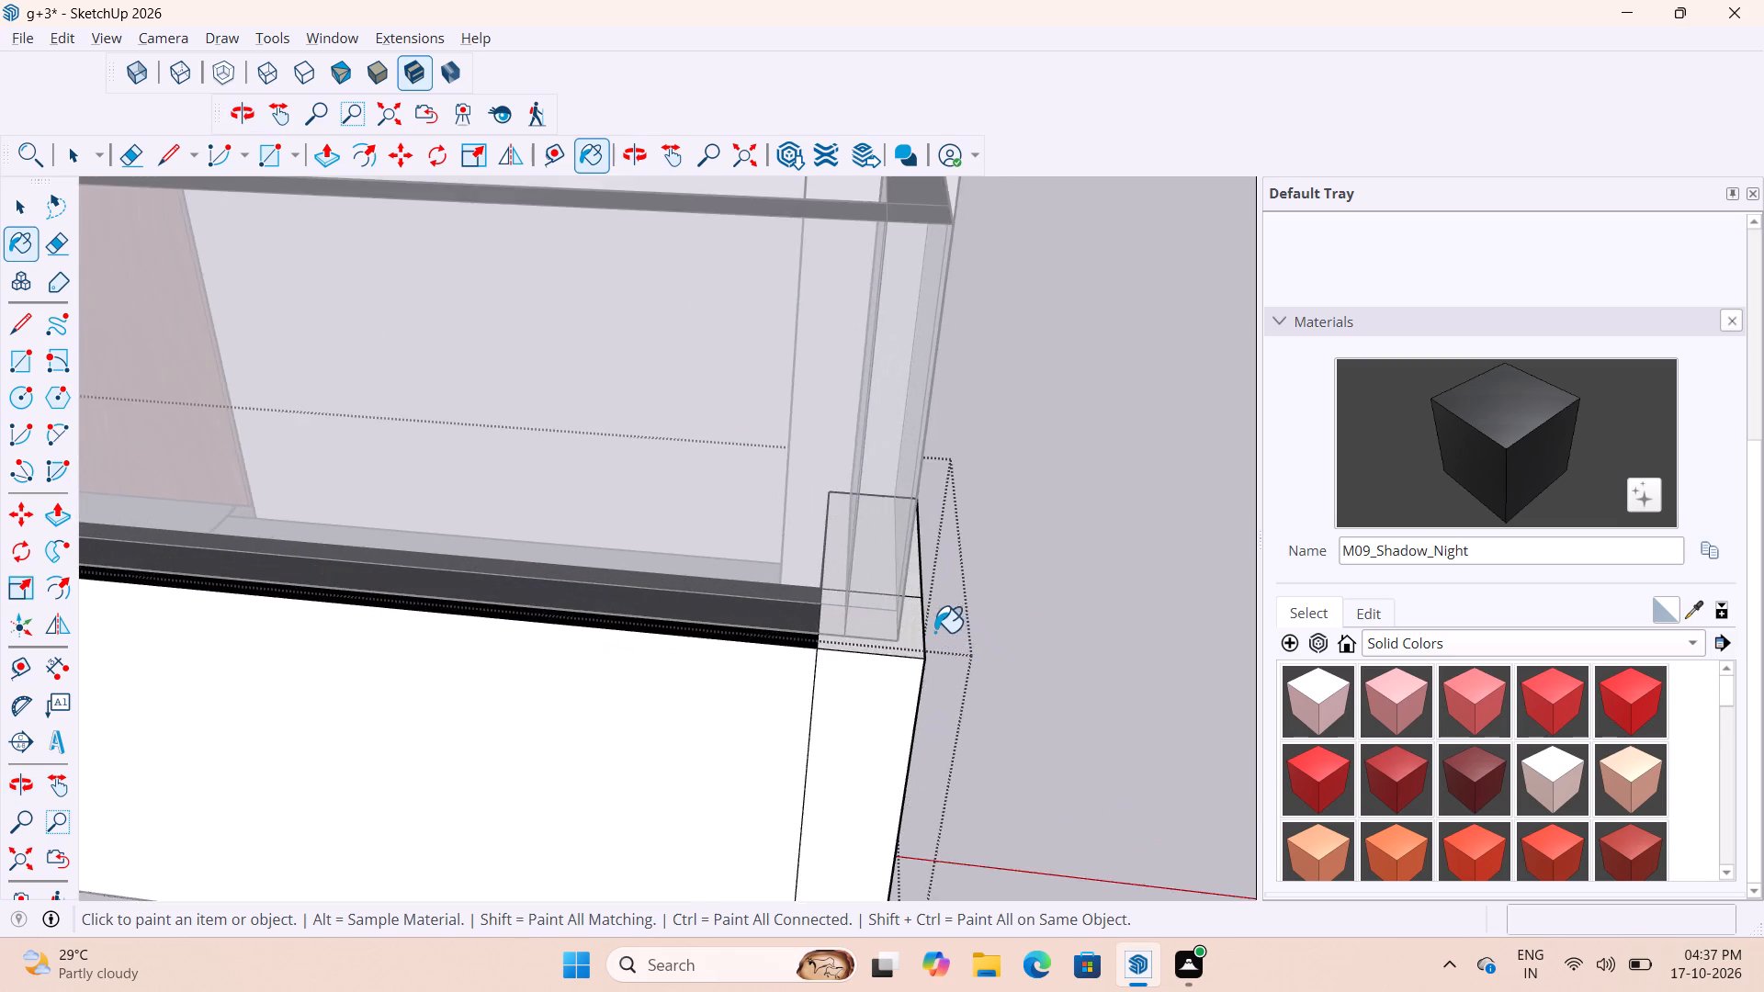
scroll(934, 632, "up", 4)
middle_click_drag(801, 615, 503, 691)
scroll(582, 724, "up", 4)
left_click(601, 735)
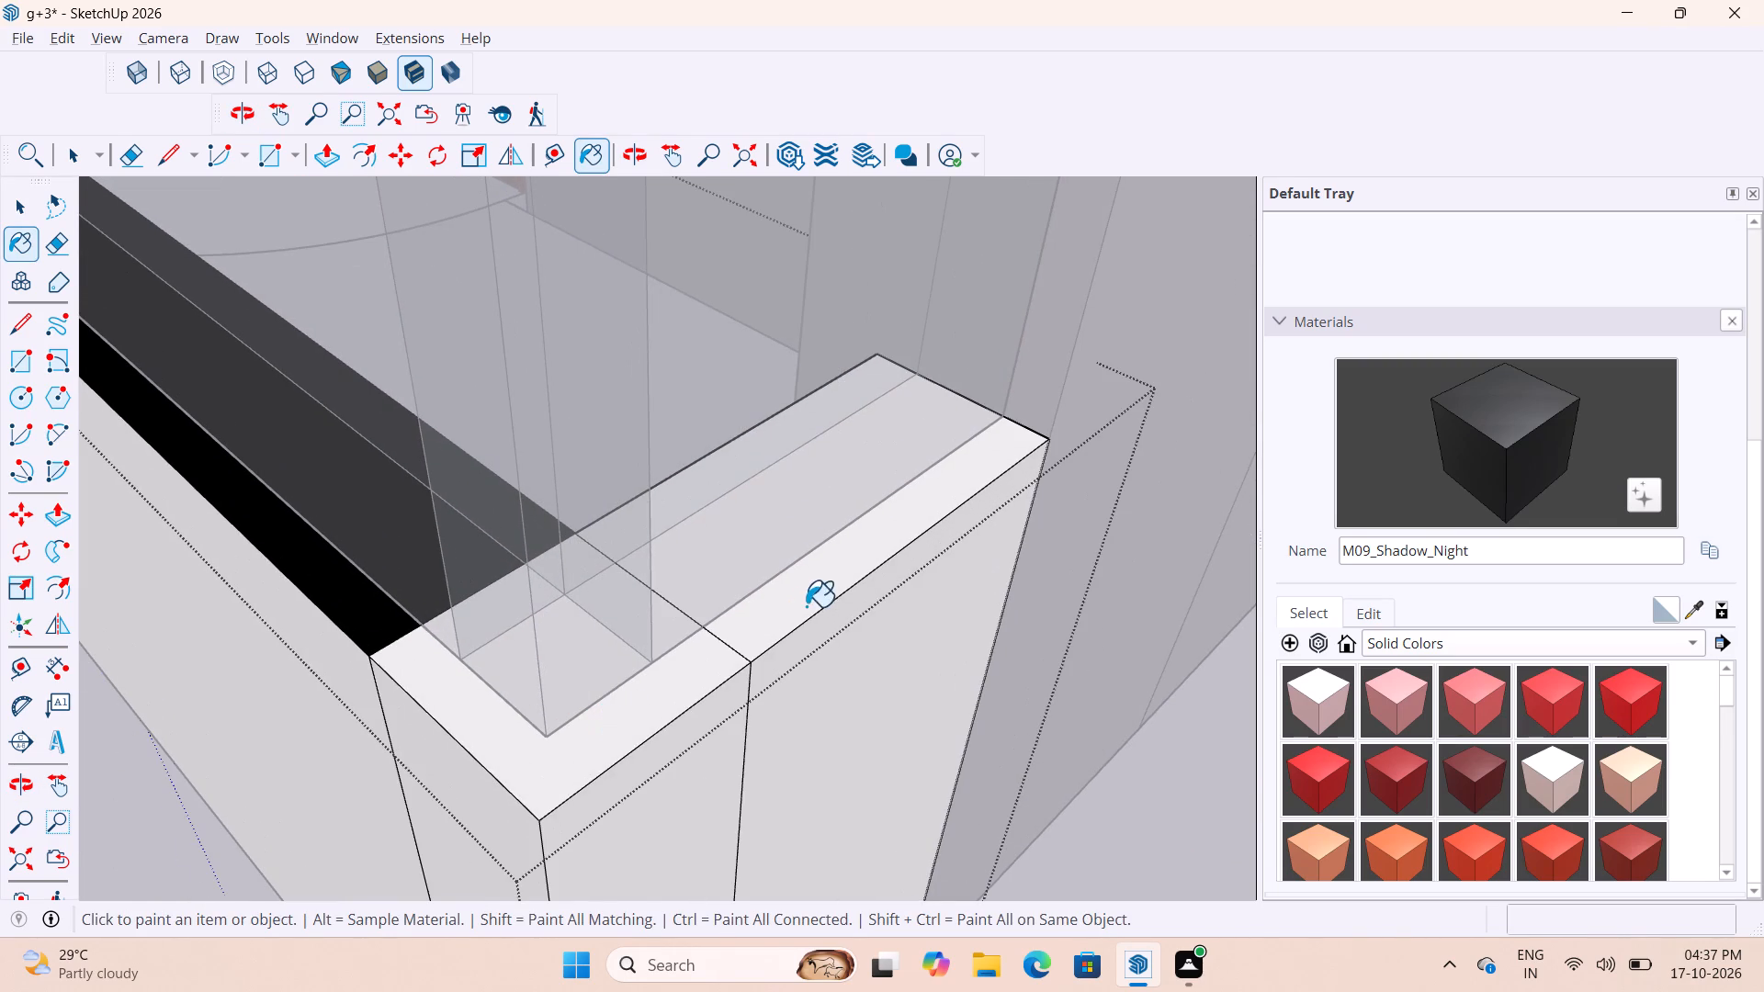
left_click(806, 606)
scroll(1013, 705, "down", 19)
scroll(1035, 603, "up", 1)
scroll(1035, 603, "down", 5)
key("space")
left_click(747, 750)
scroll(879, 782, "down", 7)
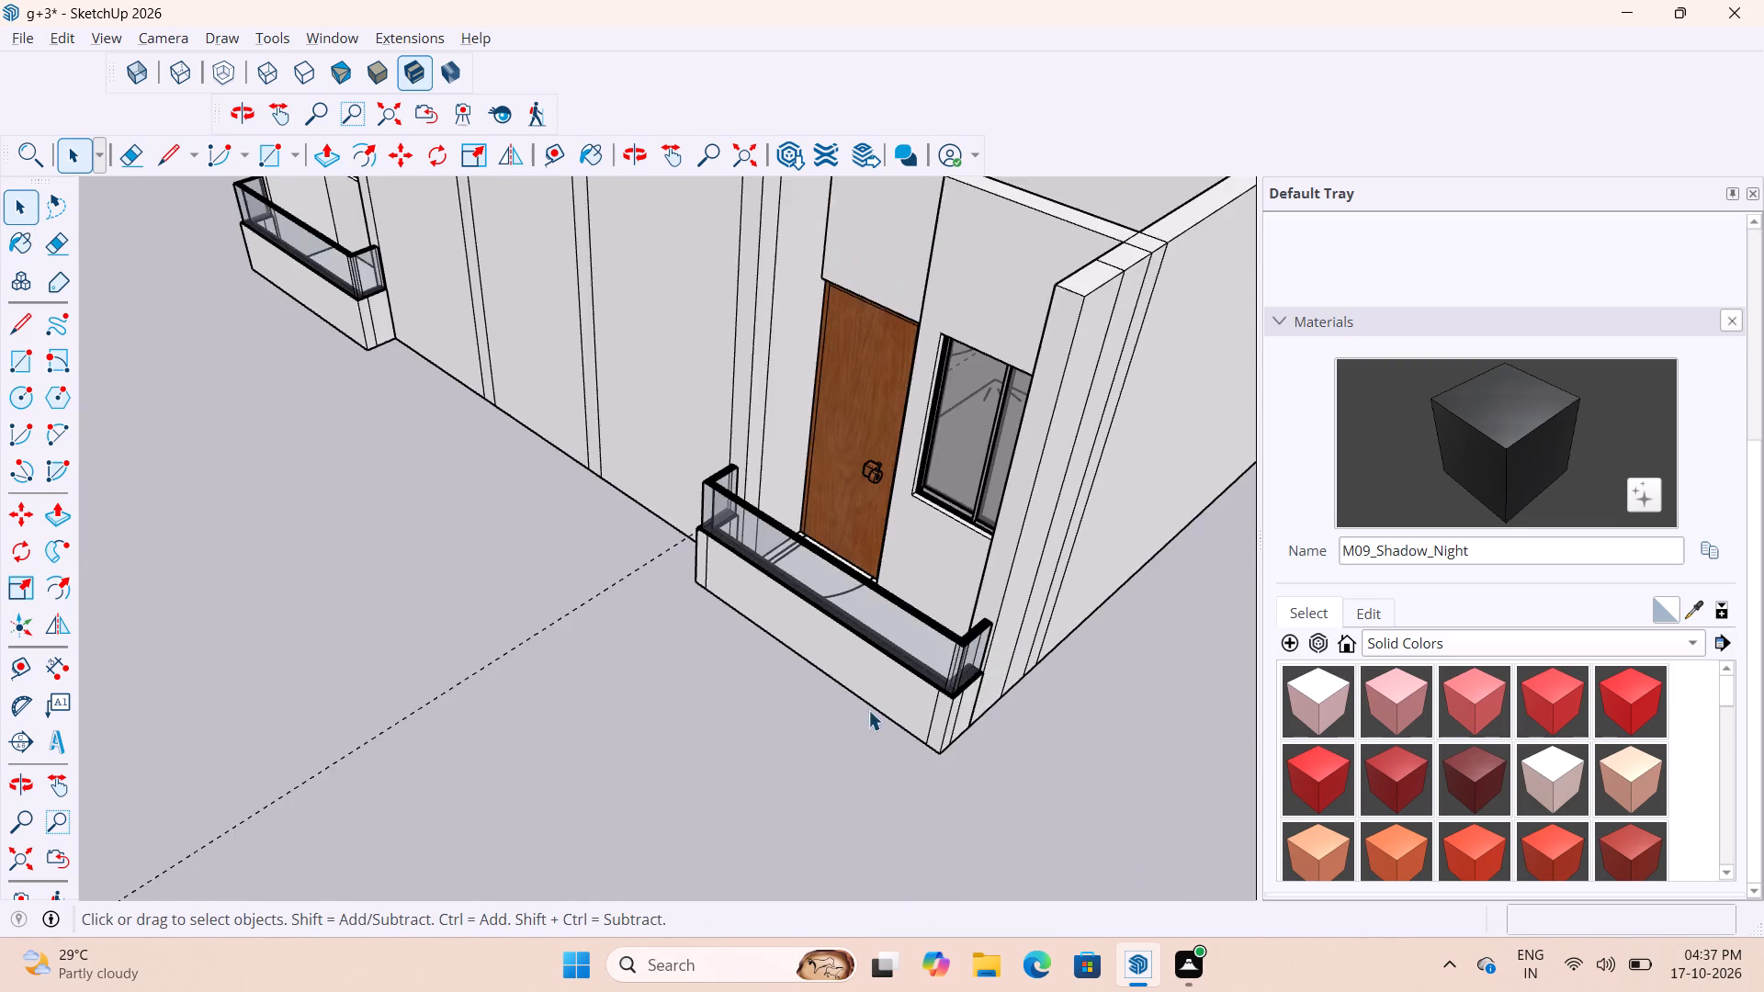
Copy the glass railing of the balcony at the building's other front corner onto the open ground outside.
scroll(868, 710, "down", 12)
middle_click_drag(756, 733, 894, 693)
scroll(771, 484, "up", 9)
scroll(789, 633, "down", 6)
middle_click_drag(820, 682, 864, 673)
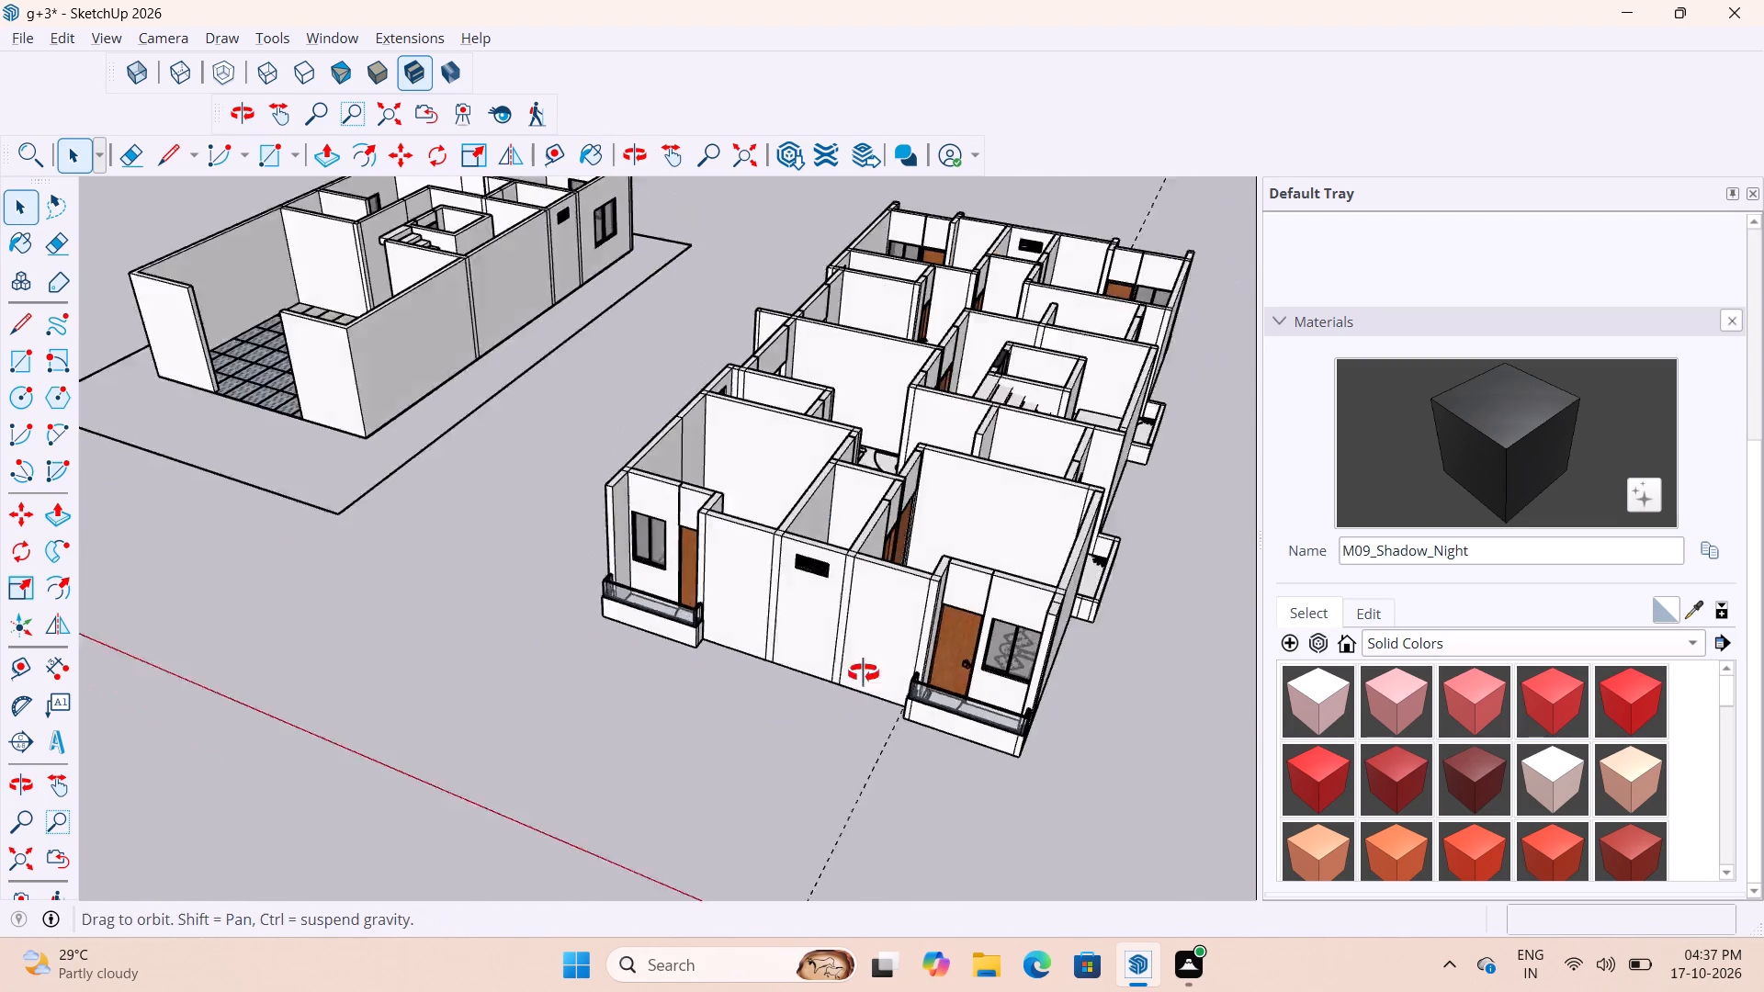
middle_click_drag(864, 673, 985, 677)
scroll(984, 676, "up", 1)
scroll(967, 750, "down", 4)
middle_click_drag(842, 482, 1139, 478)
scroll(1108, 468, "down", 1)
scroll(831, 384, "up", 6)
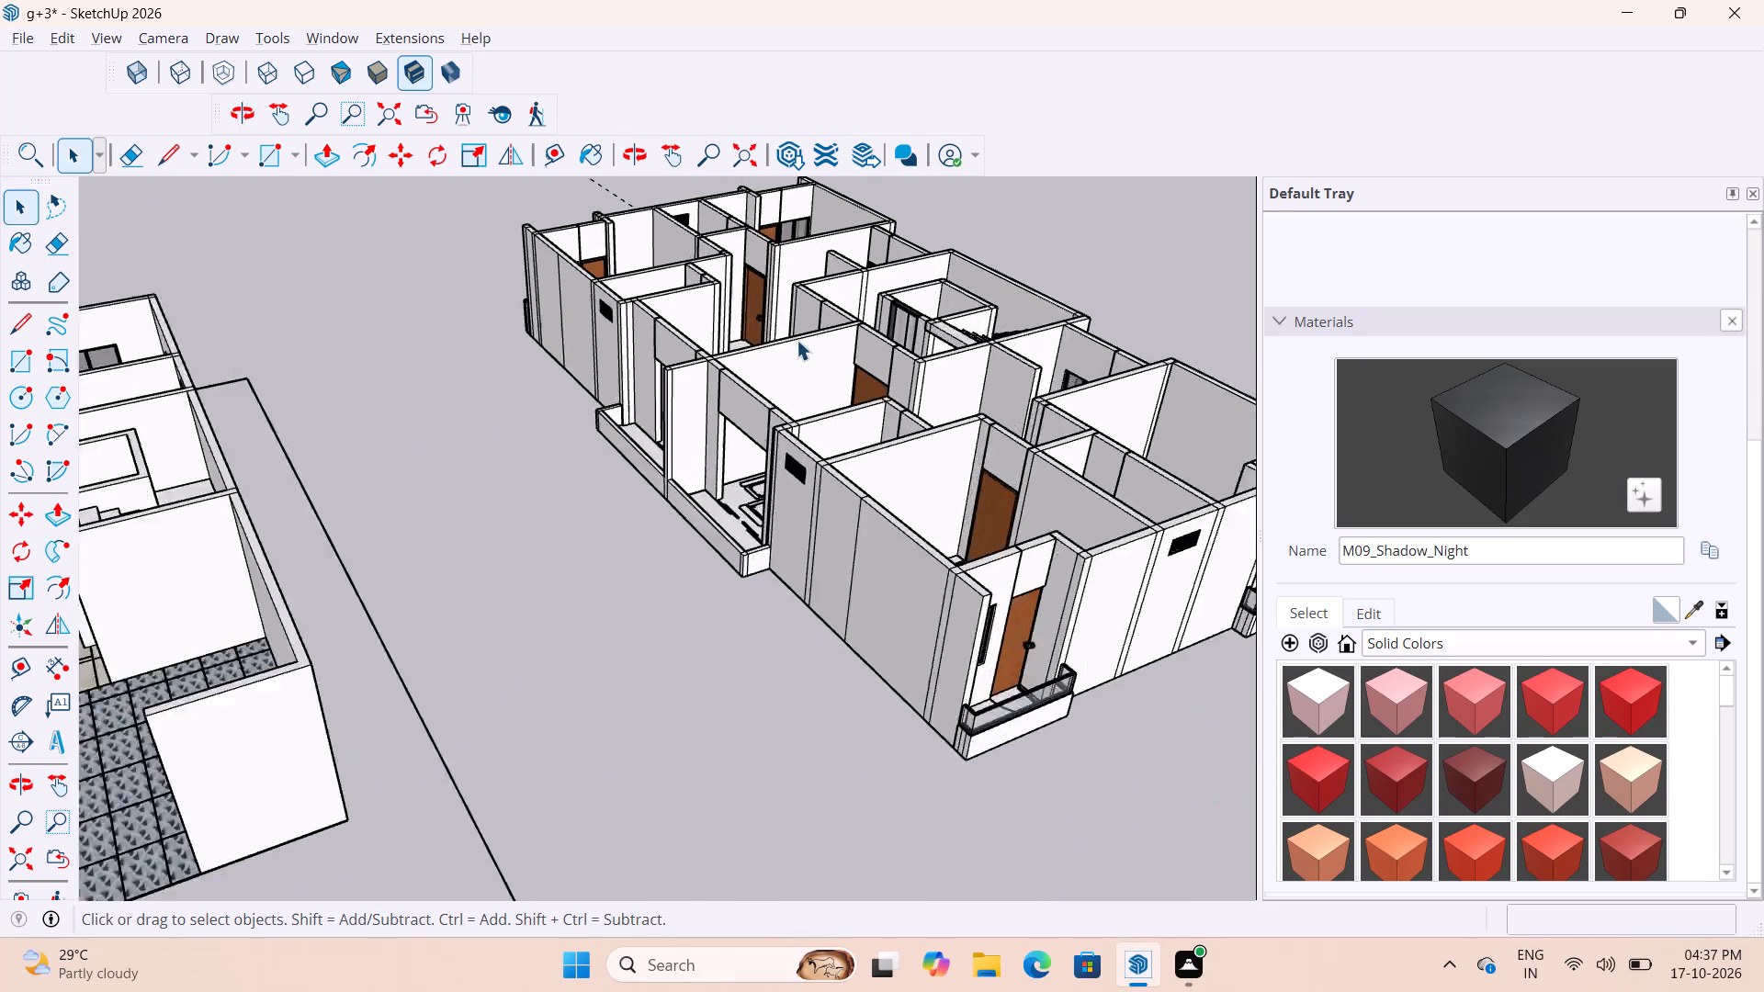
scroll(797, 340, "up", 2)
scroll(654, 435, "down", 6)
scroll(865, 718, "up", 9)
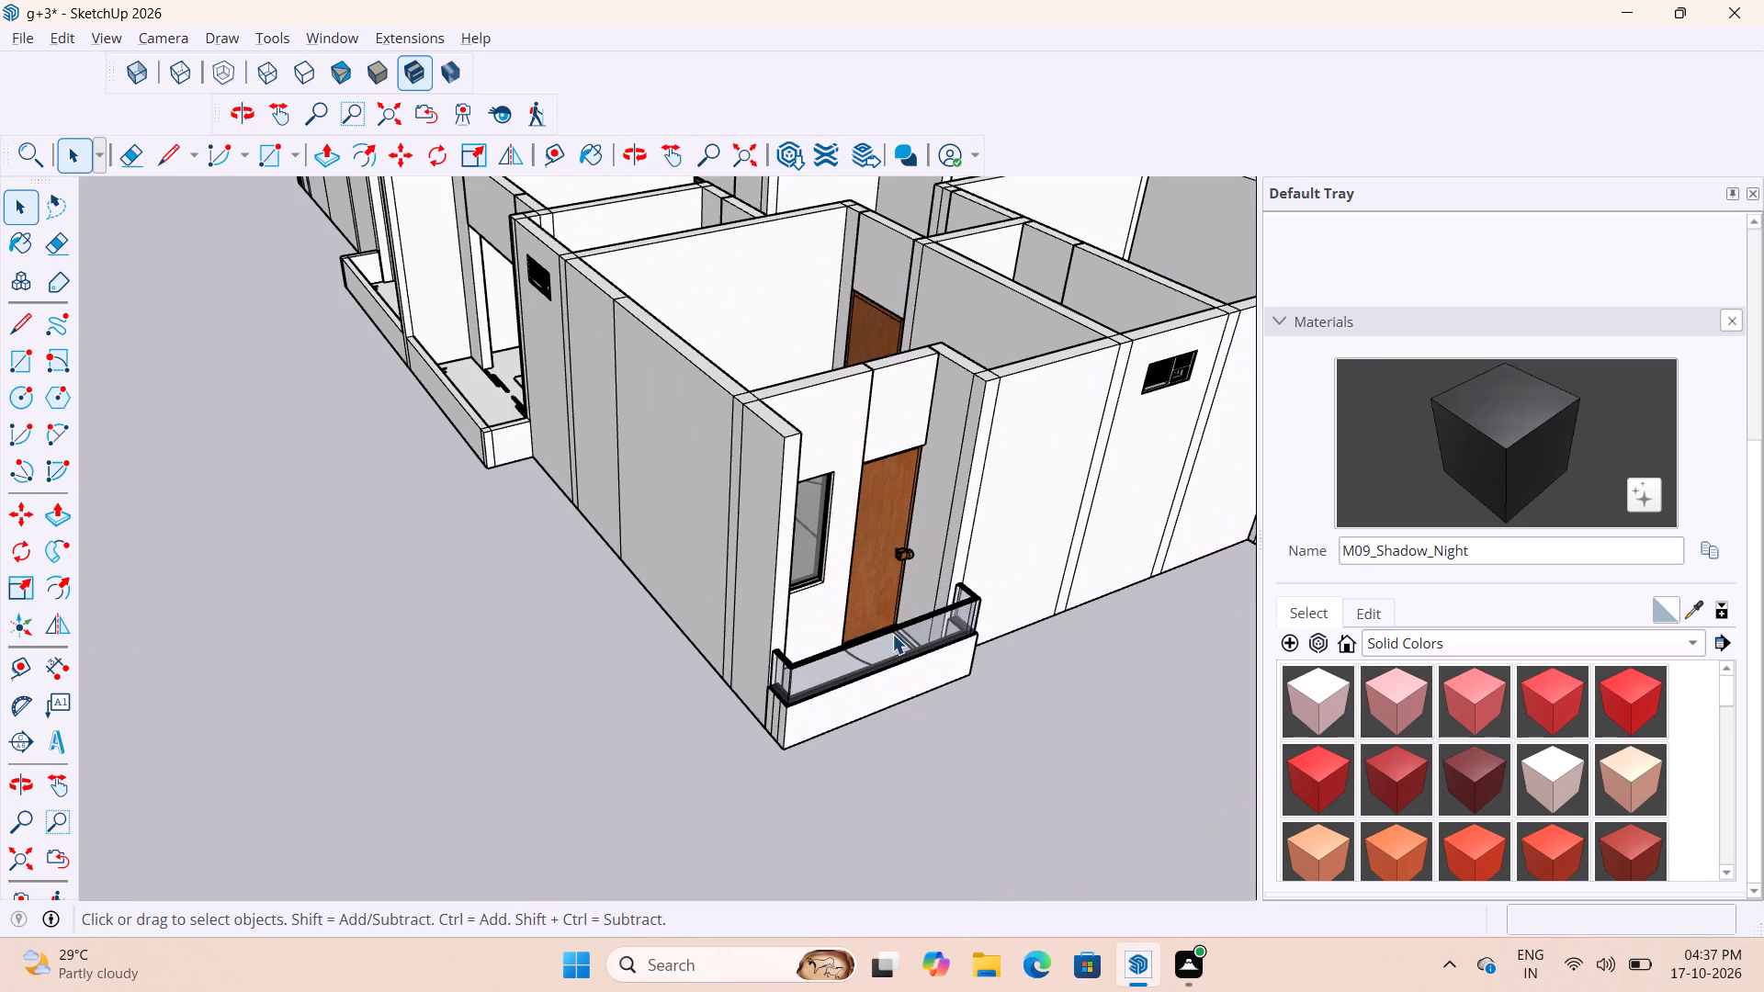
left_click(888, 631)
key("m")
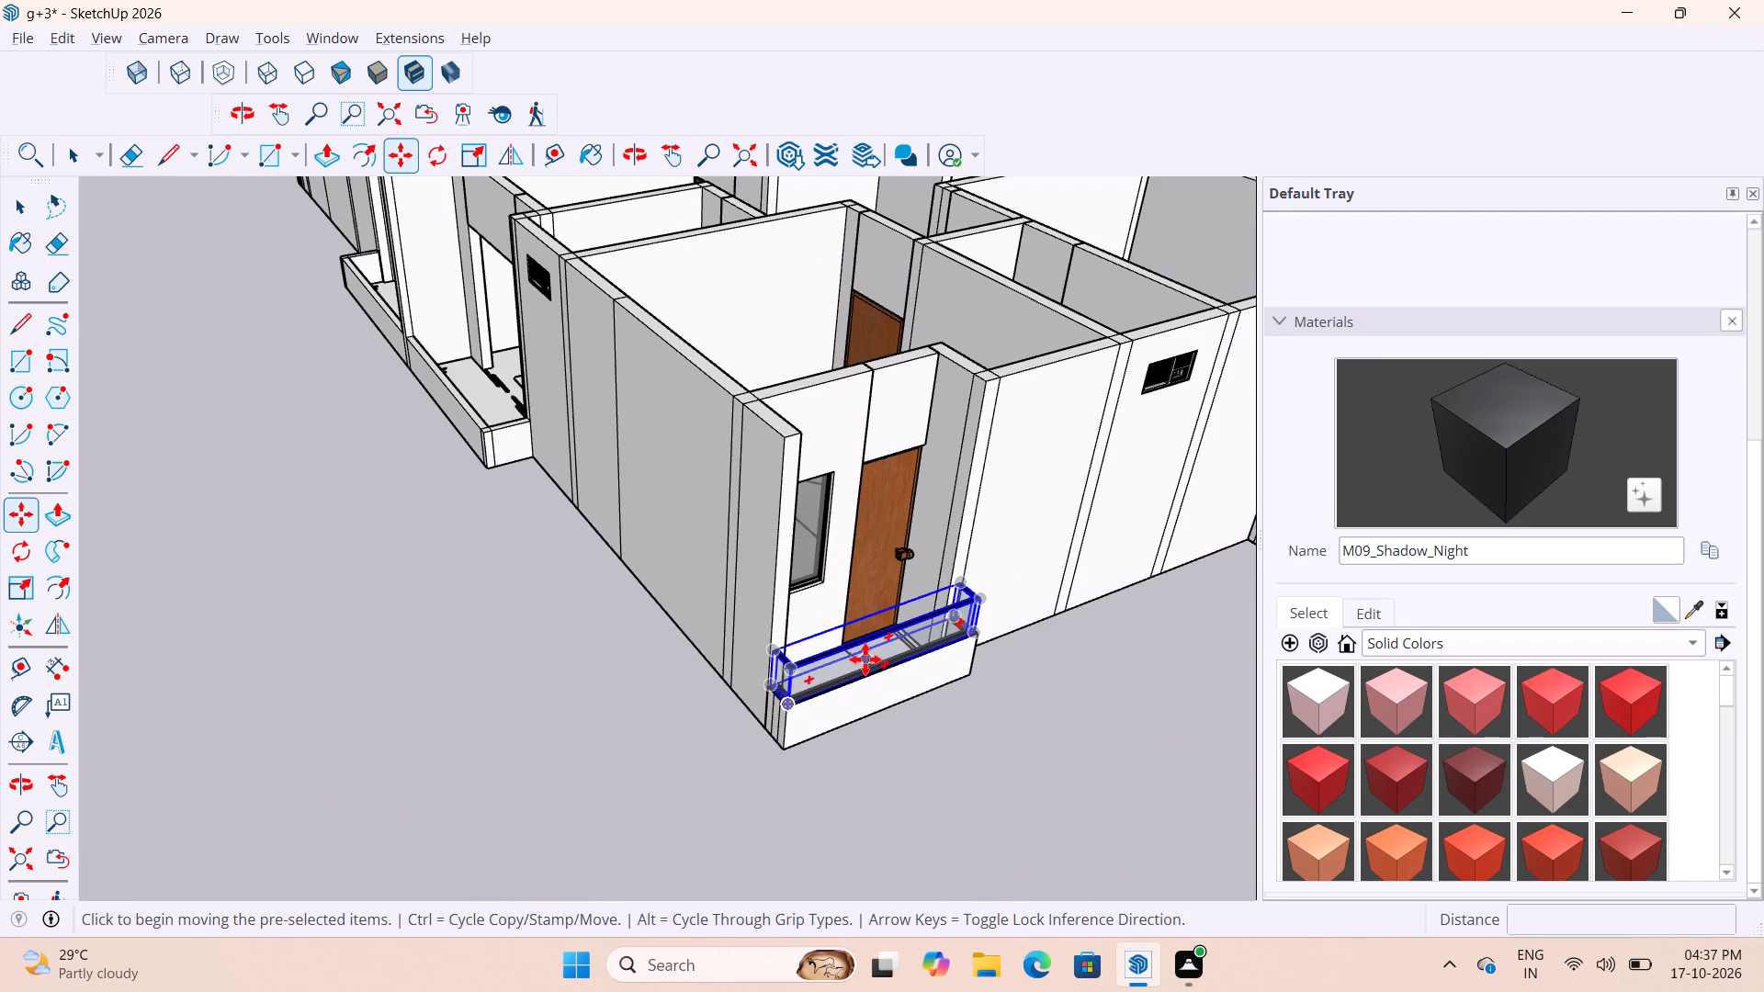
scroll(872, 631, "up", 3)
scroll(695, 738, "up", 9)
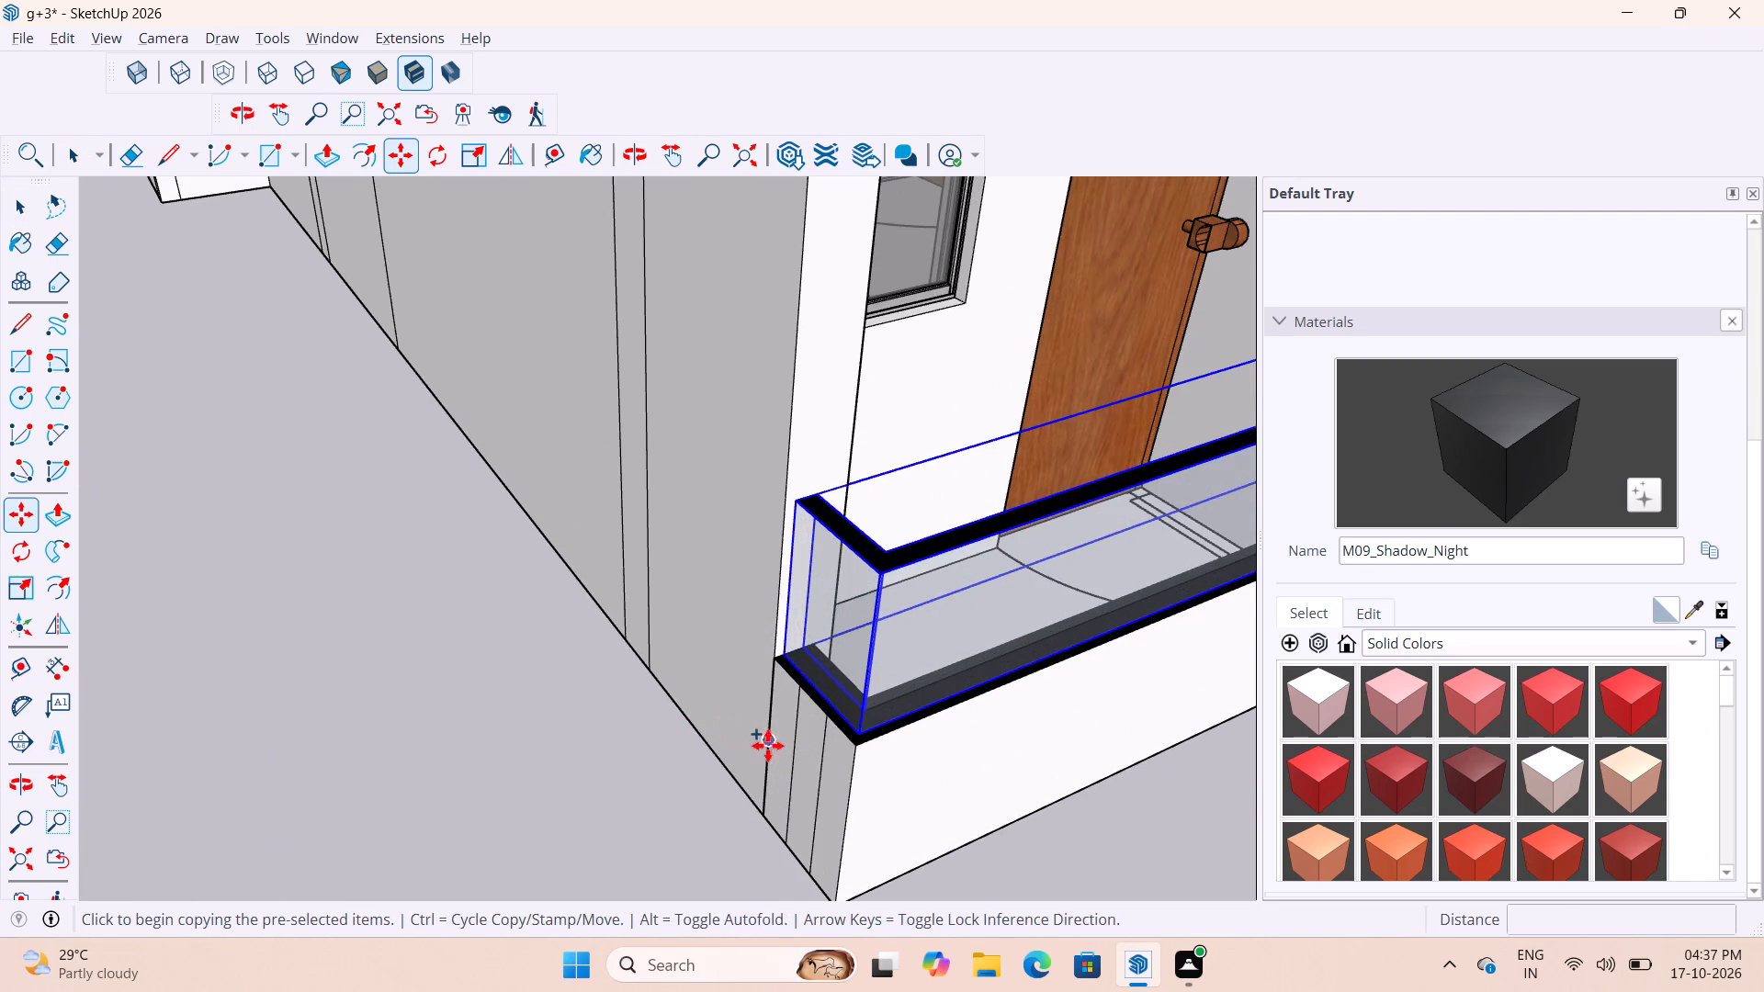
scroll(773, 739, "up", 4)
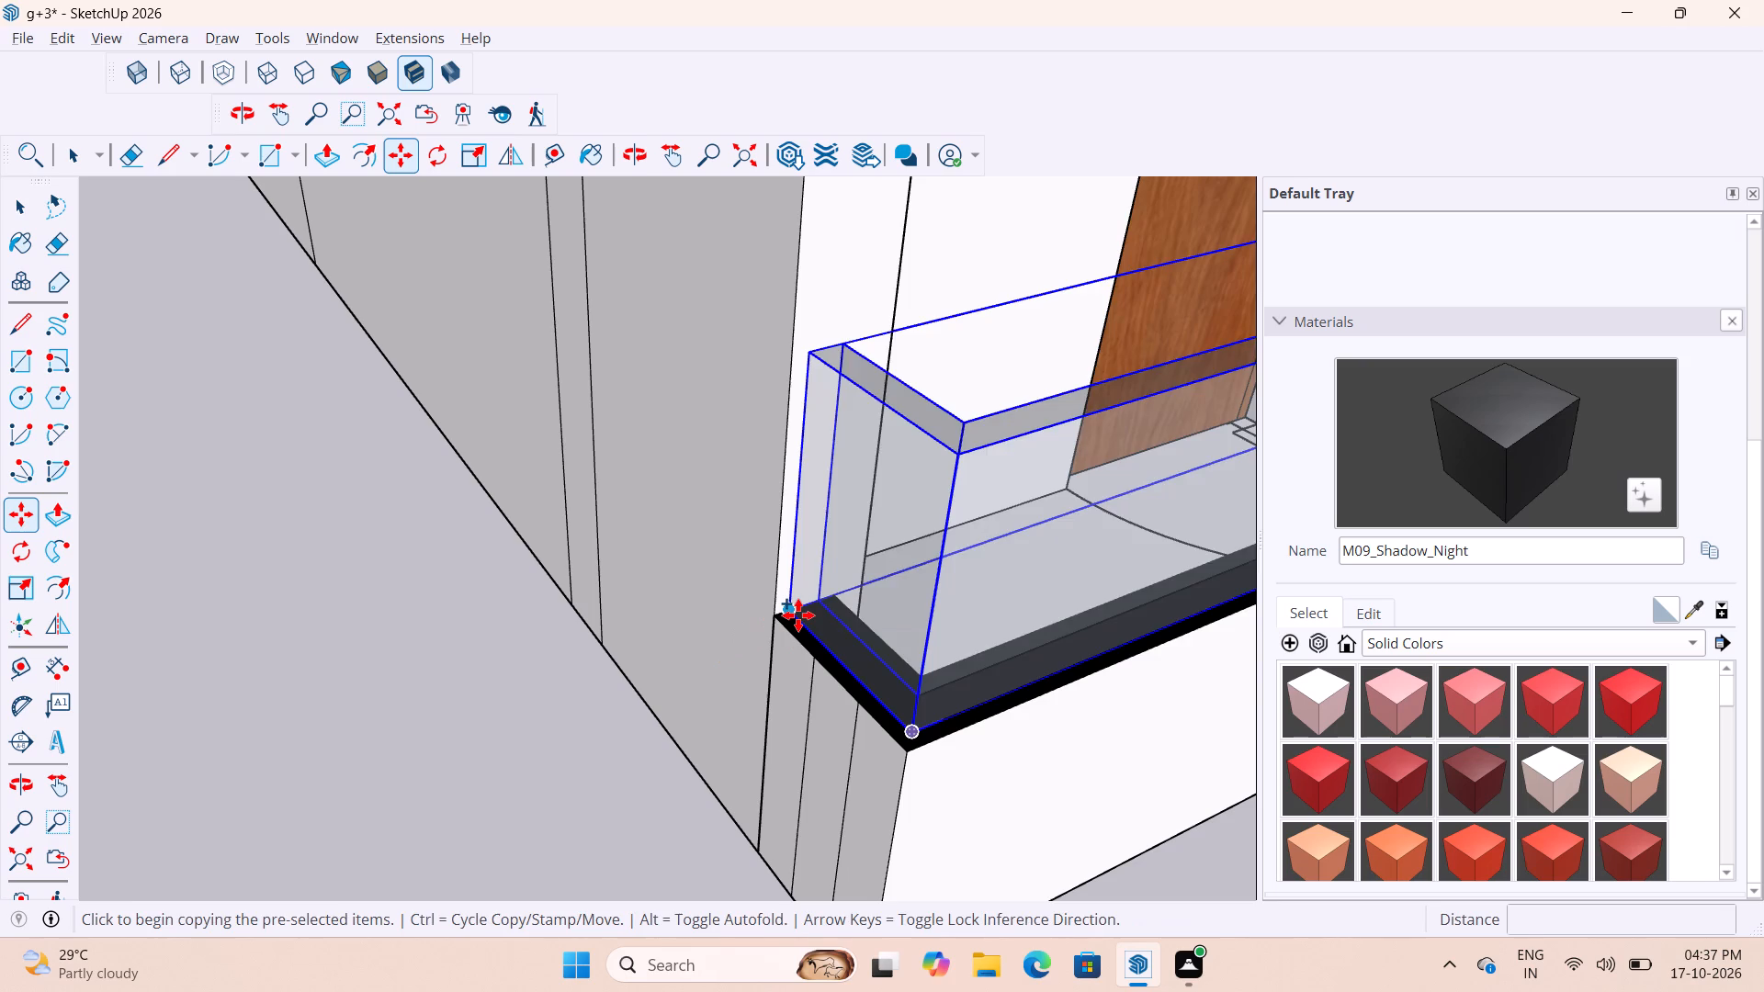
left_click(798, 615)
scroll(932, 602, "down", 12)
scroll(926, 534, "down", 17)
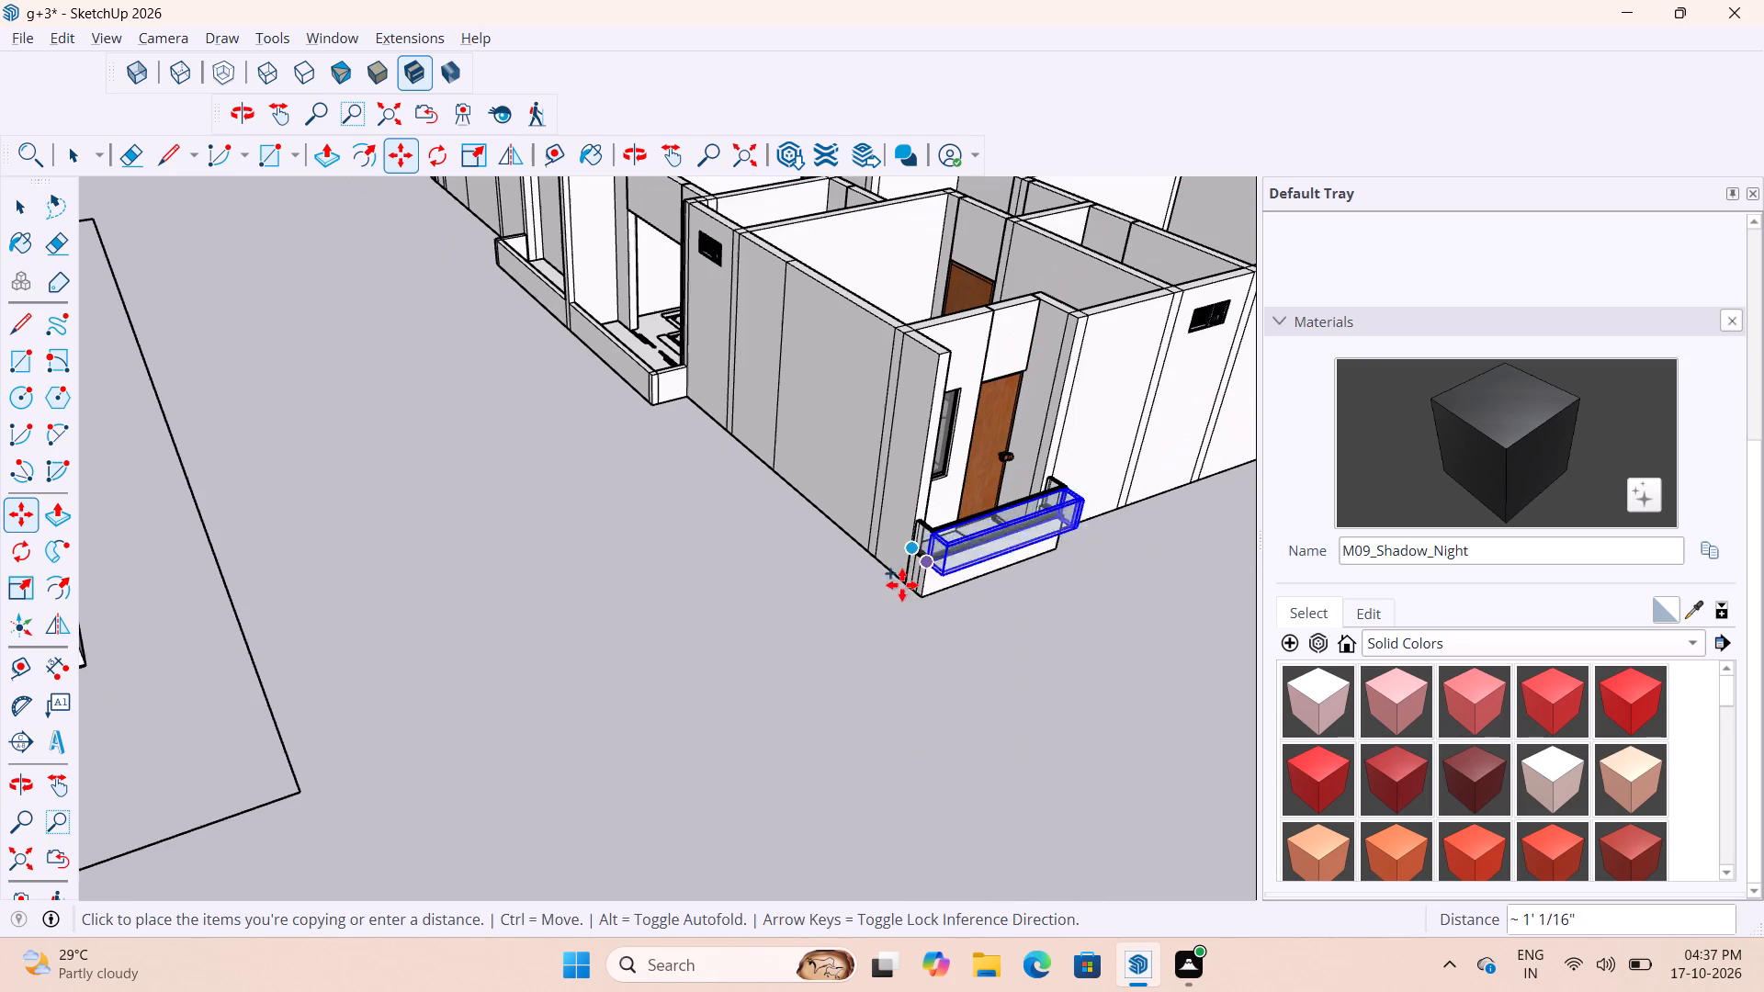
left_click(752, 682)
key("space")
left_click(867, 725)
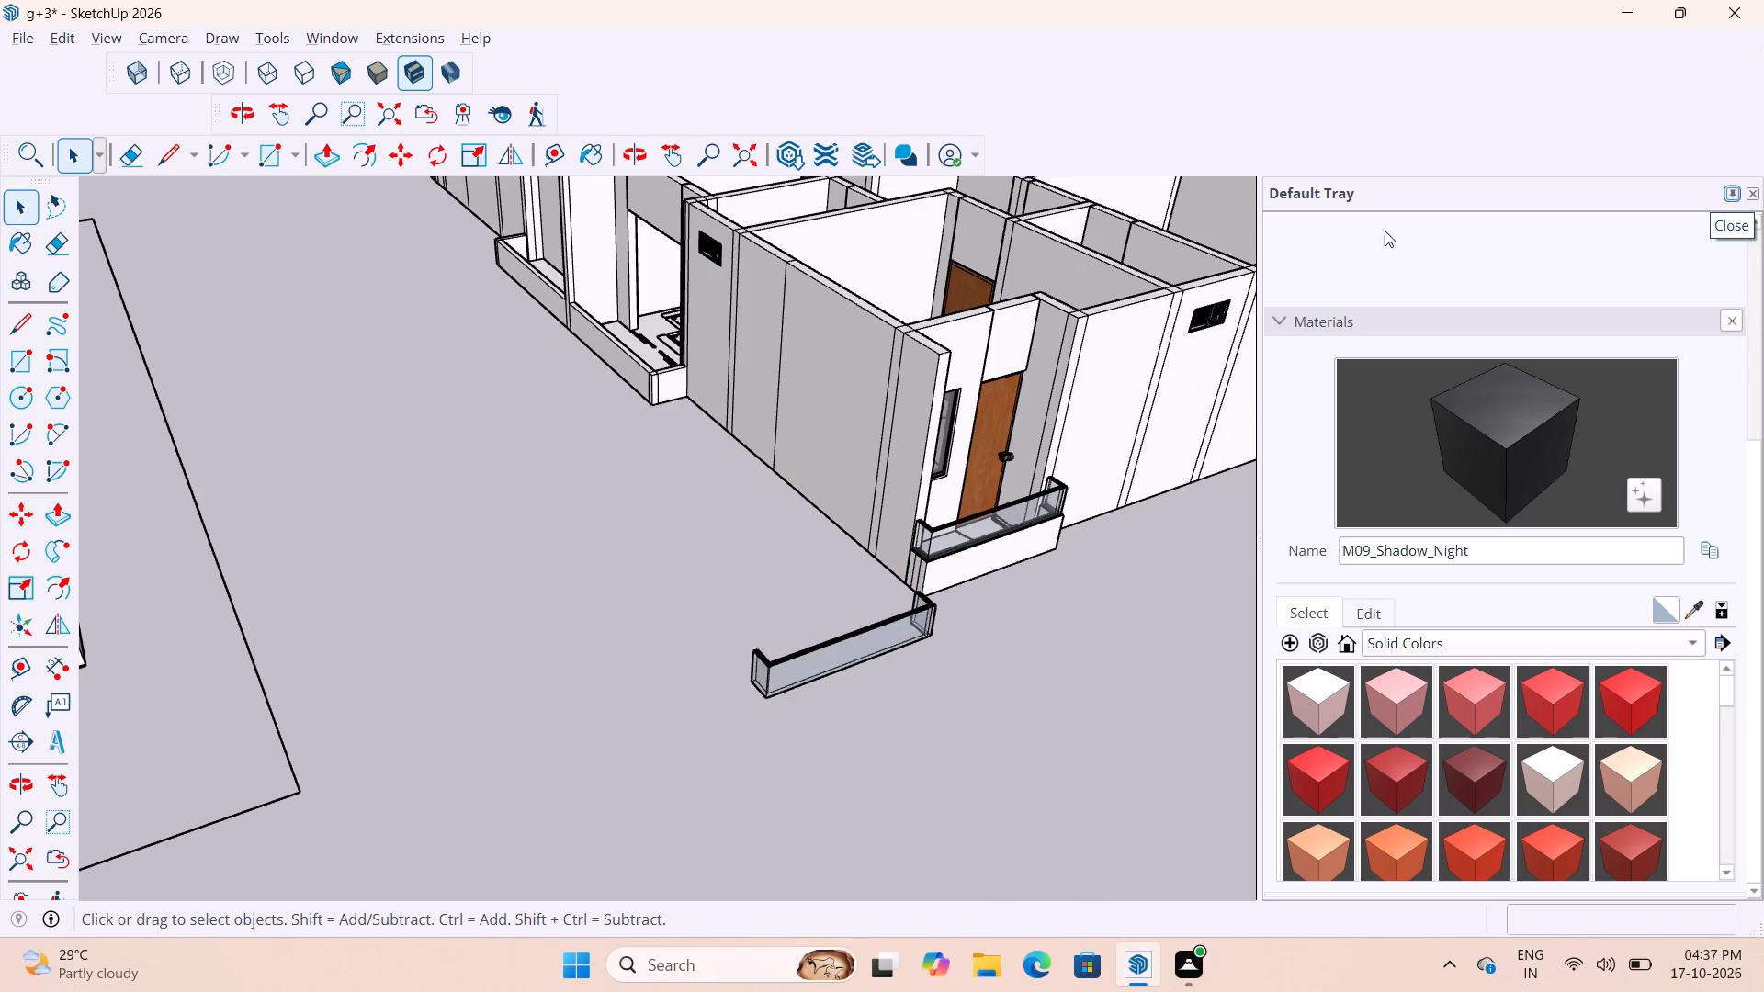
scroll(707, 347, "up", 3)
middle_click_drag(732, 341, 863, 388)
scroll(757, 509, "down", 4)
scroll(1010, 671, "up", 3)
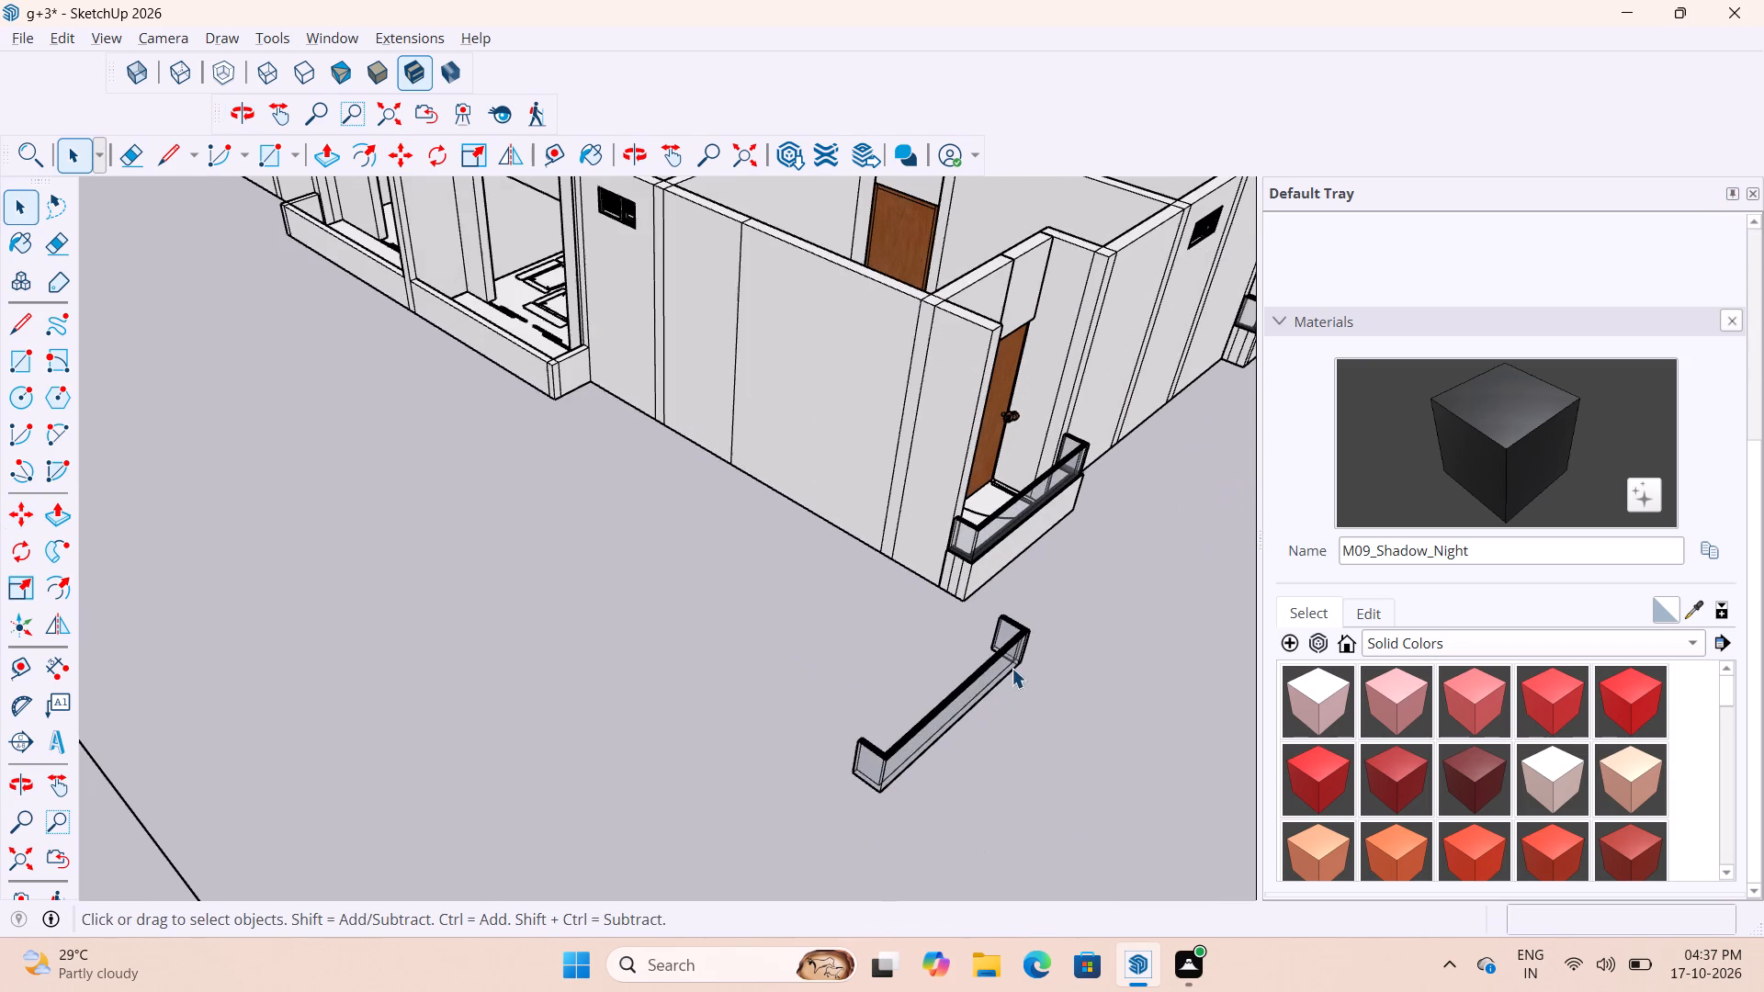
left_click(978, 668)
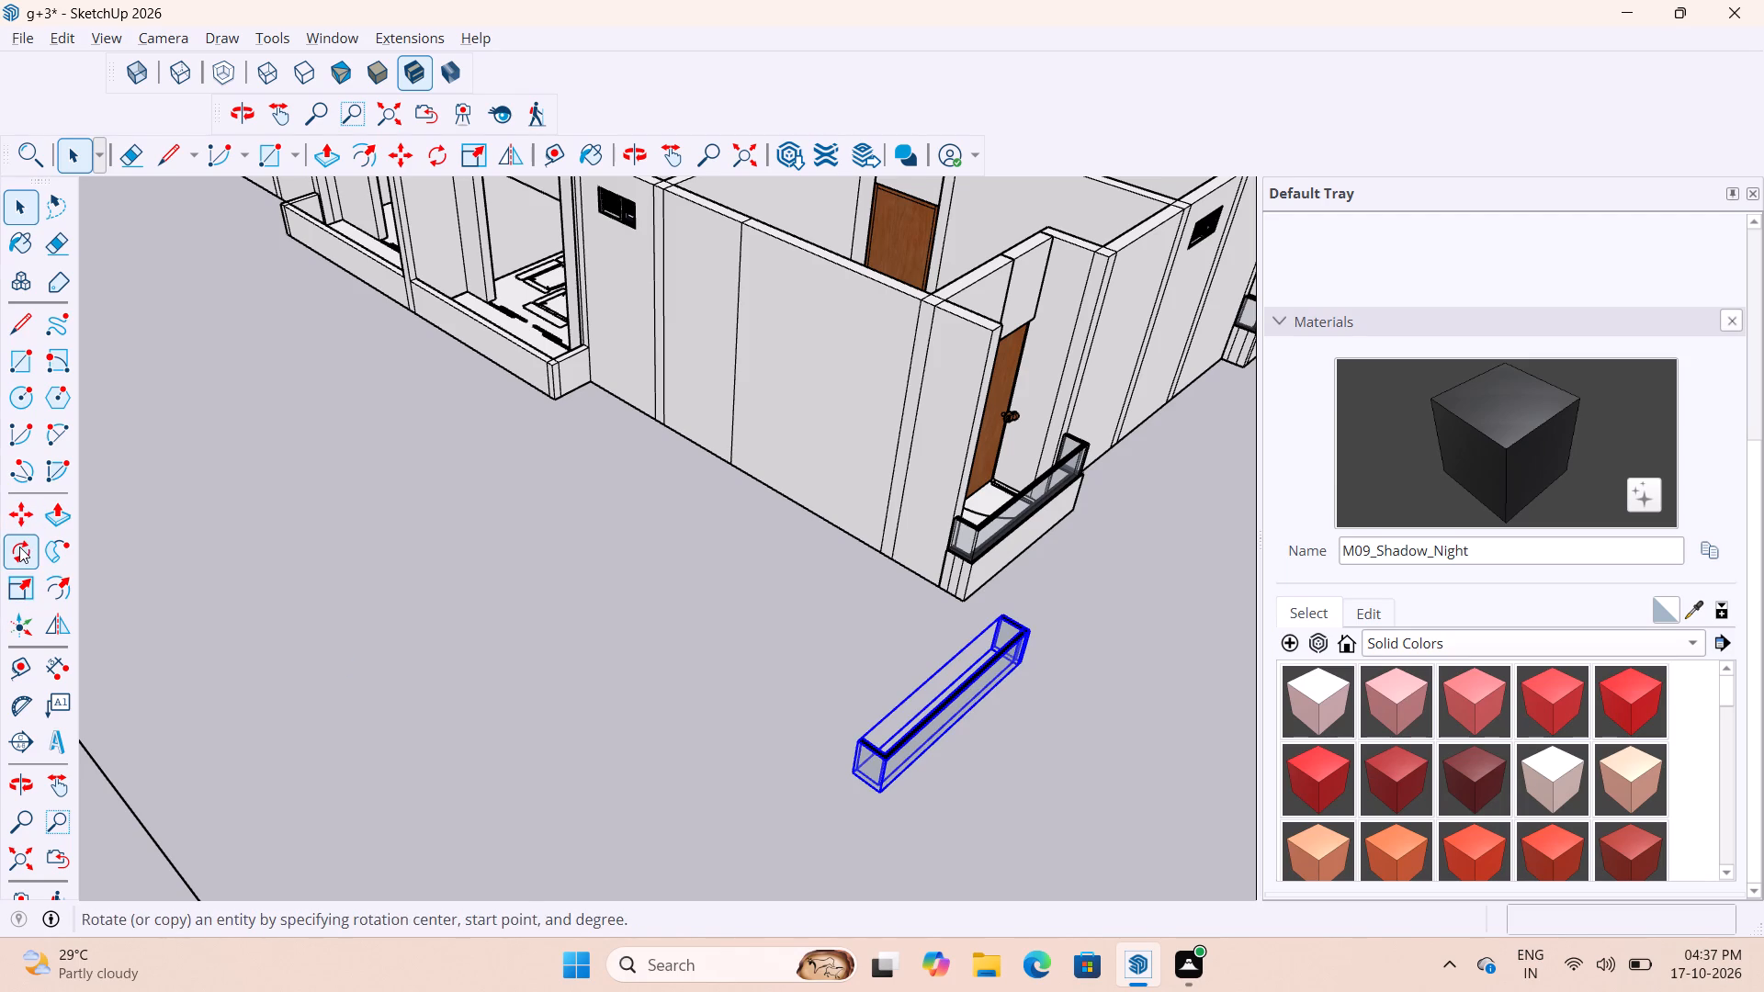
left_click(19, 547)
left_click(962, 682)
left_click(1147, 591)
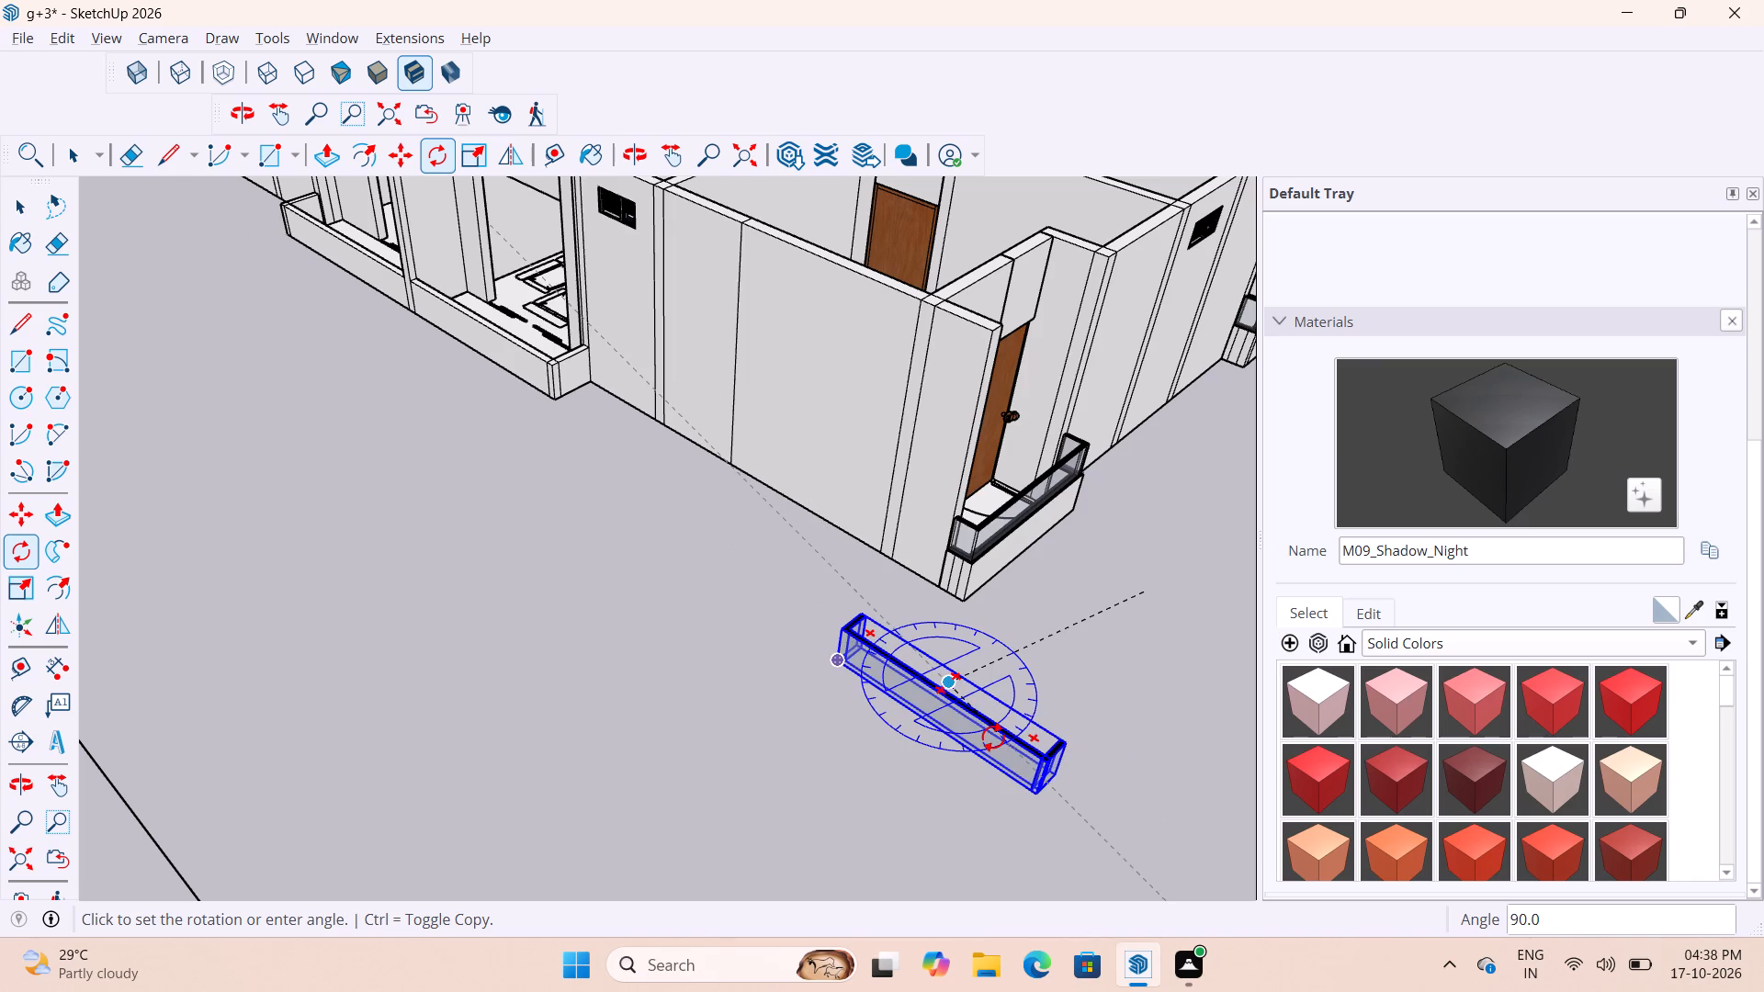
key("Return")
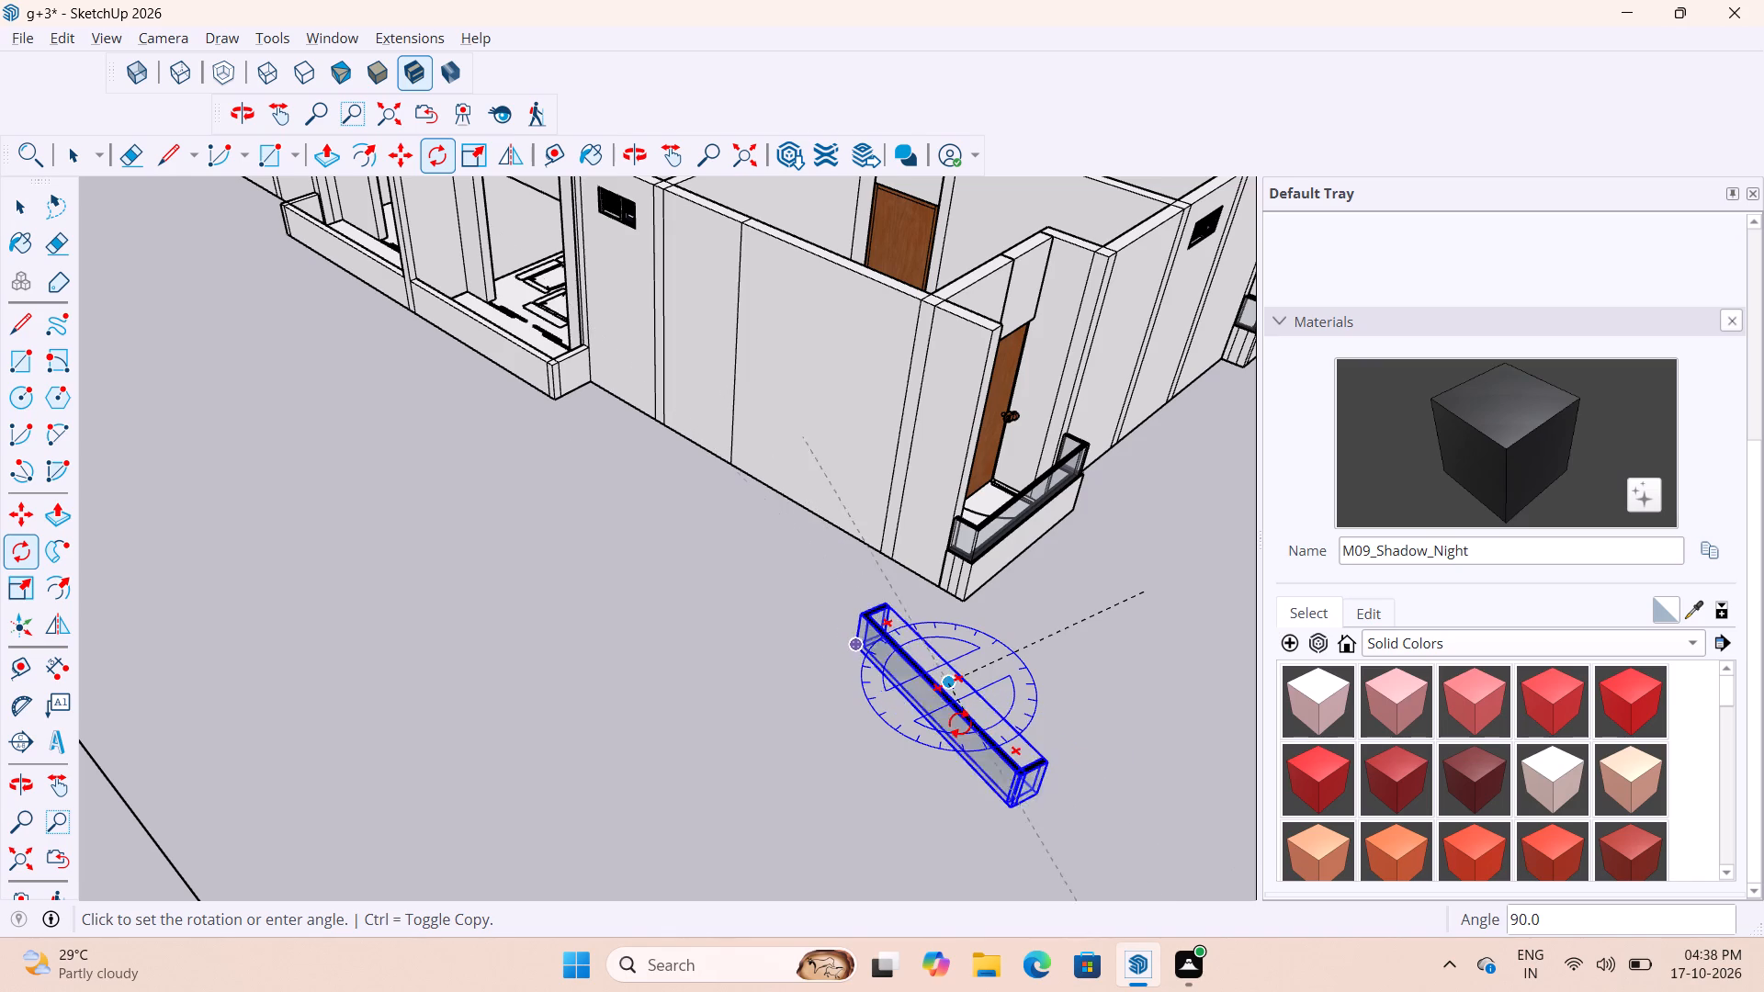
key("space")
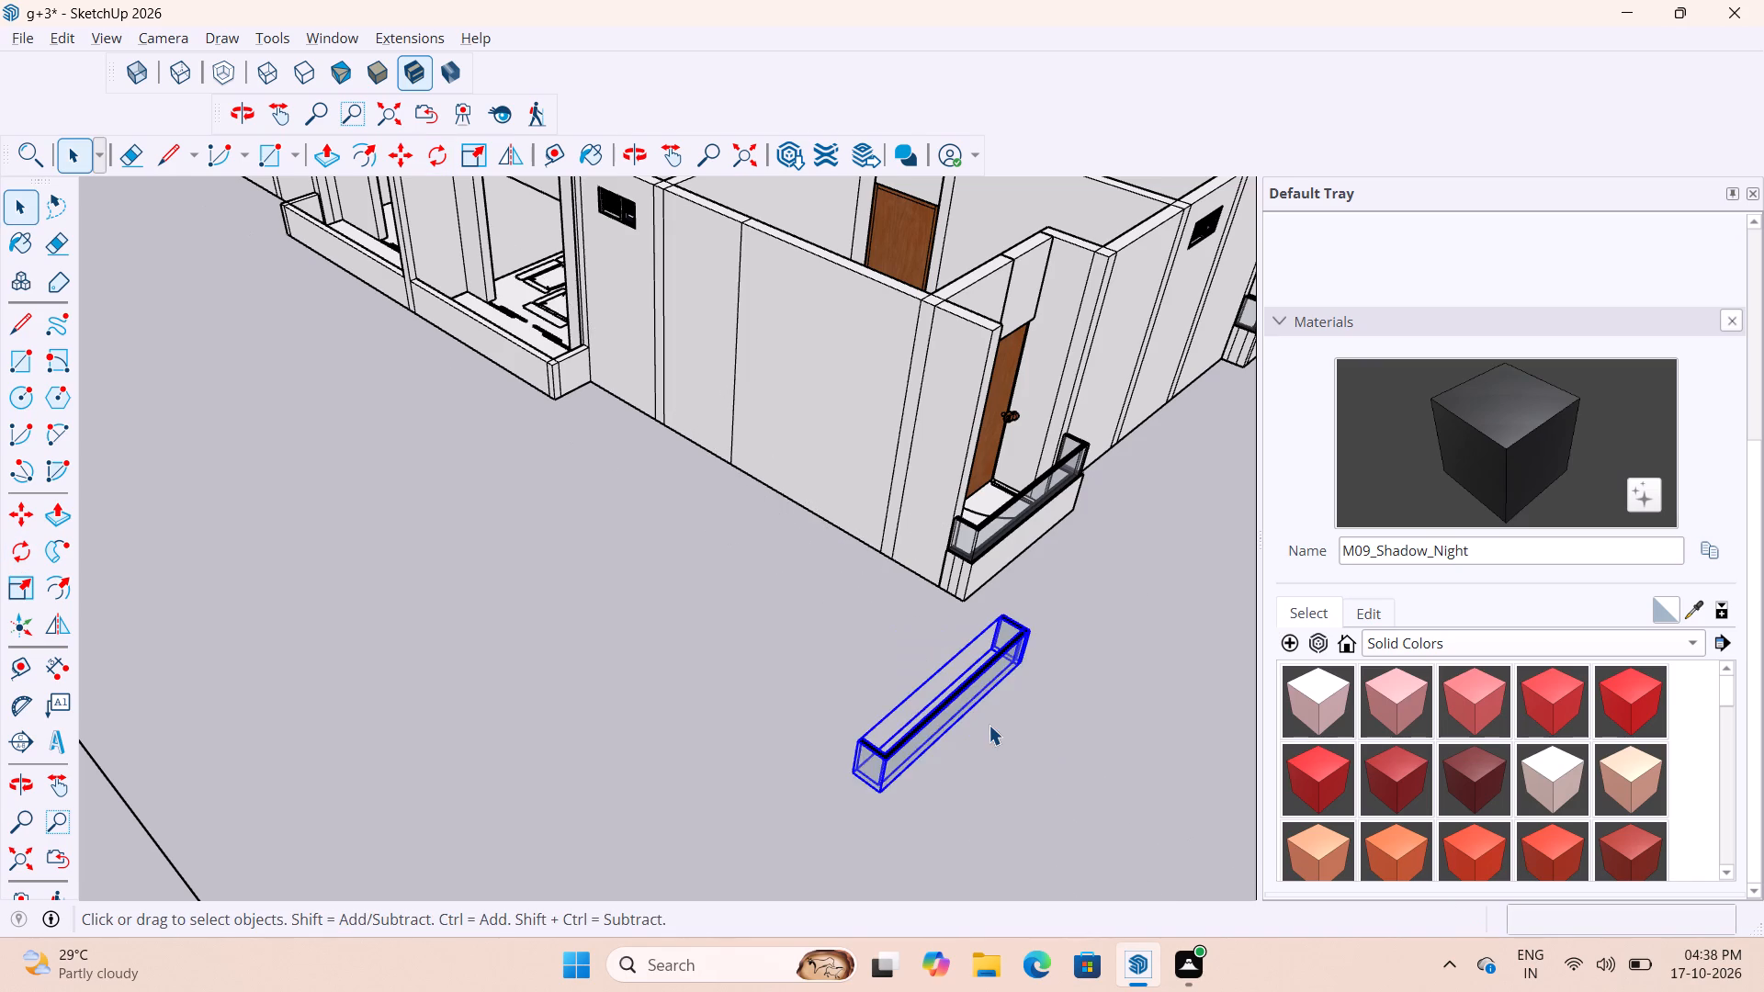
Rotate the copied glass railing 90 degrees horizontally about its middle, so it runs parallel to the building's long side.
scroll(989, 707, "up", 4)
middle_click_drag(986, 700, 850, 704)
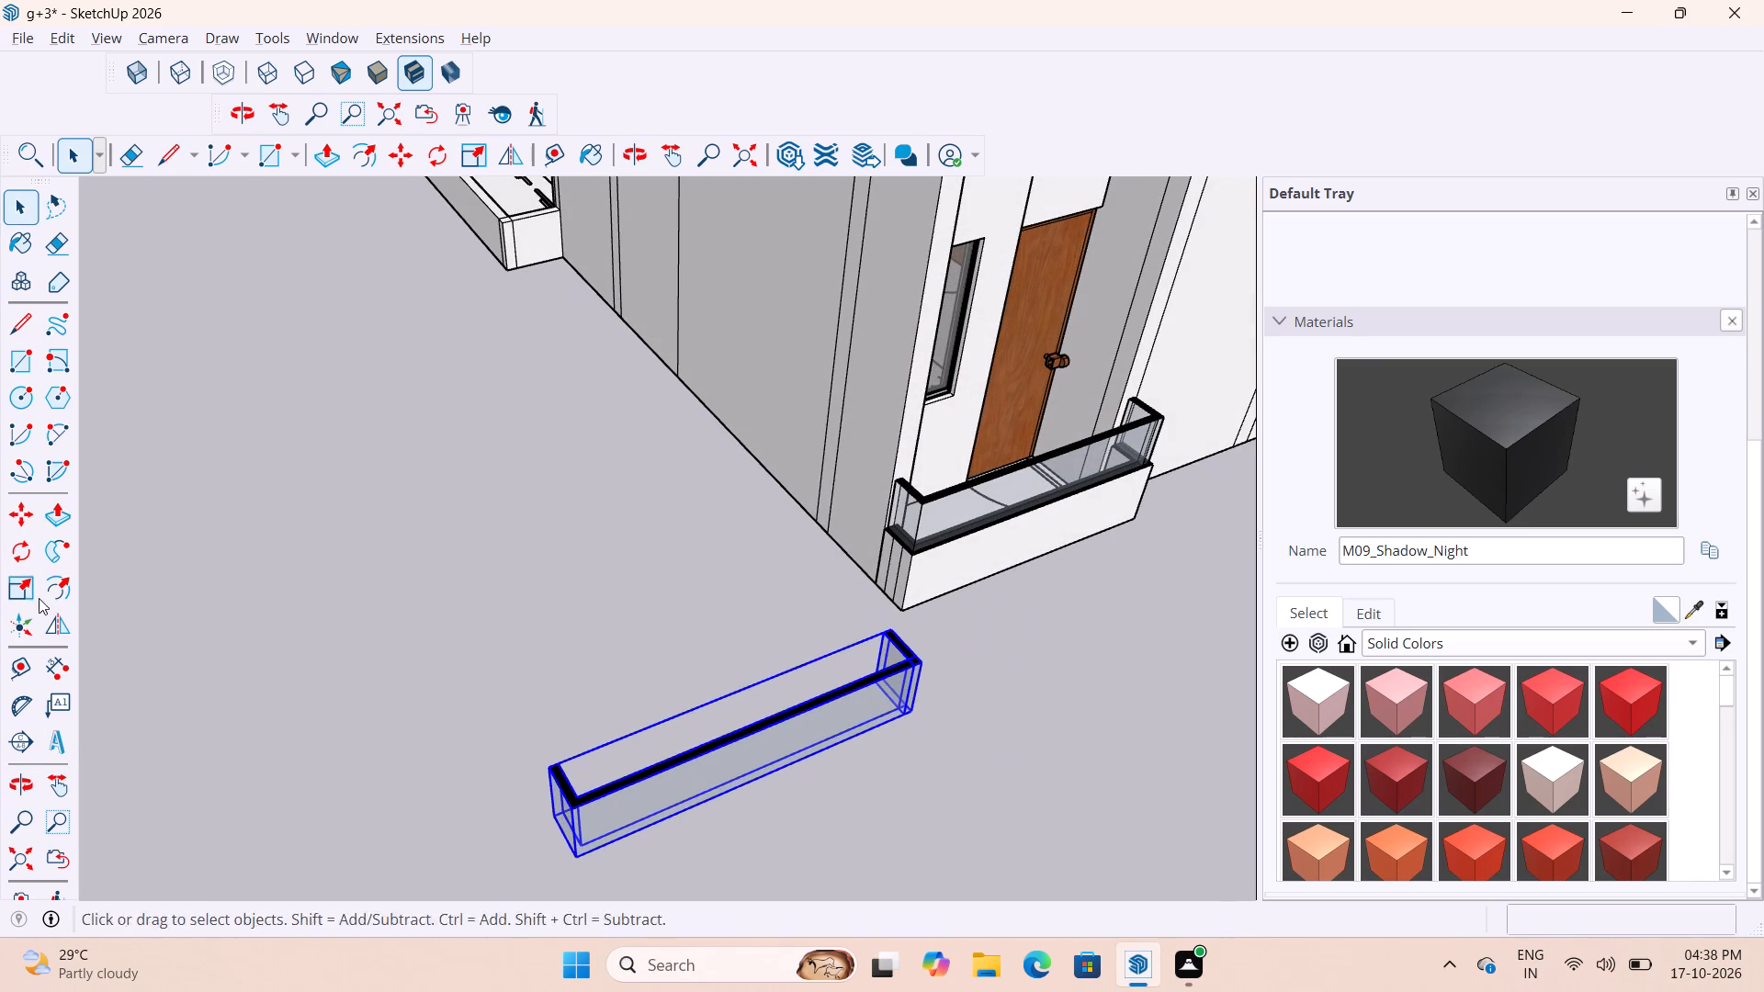
left_click(22, 555)
left_click(758, 722)
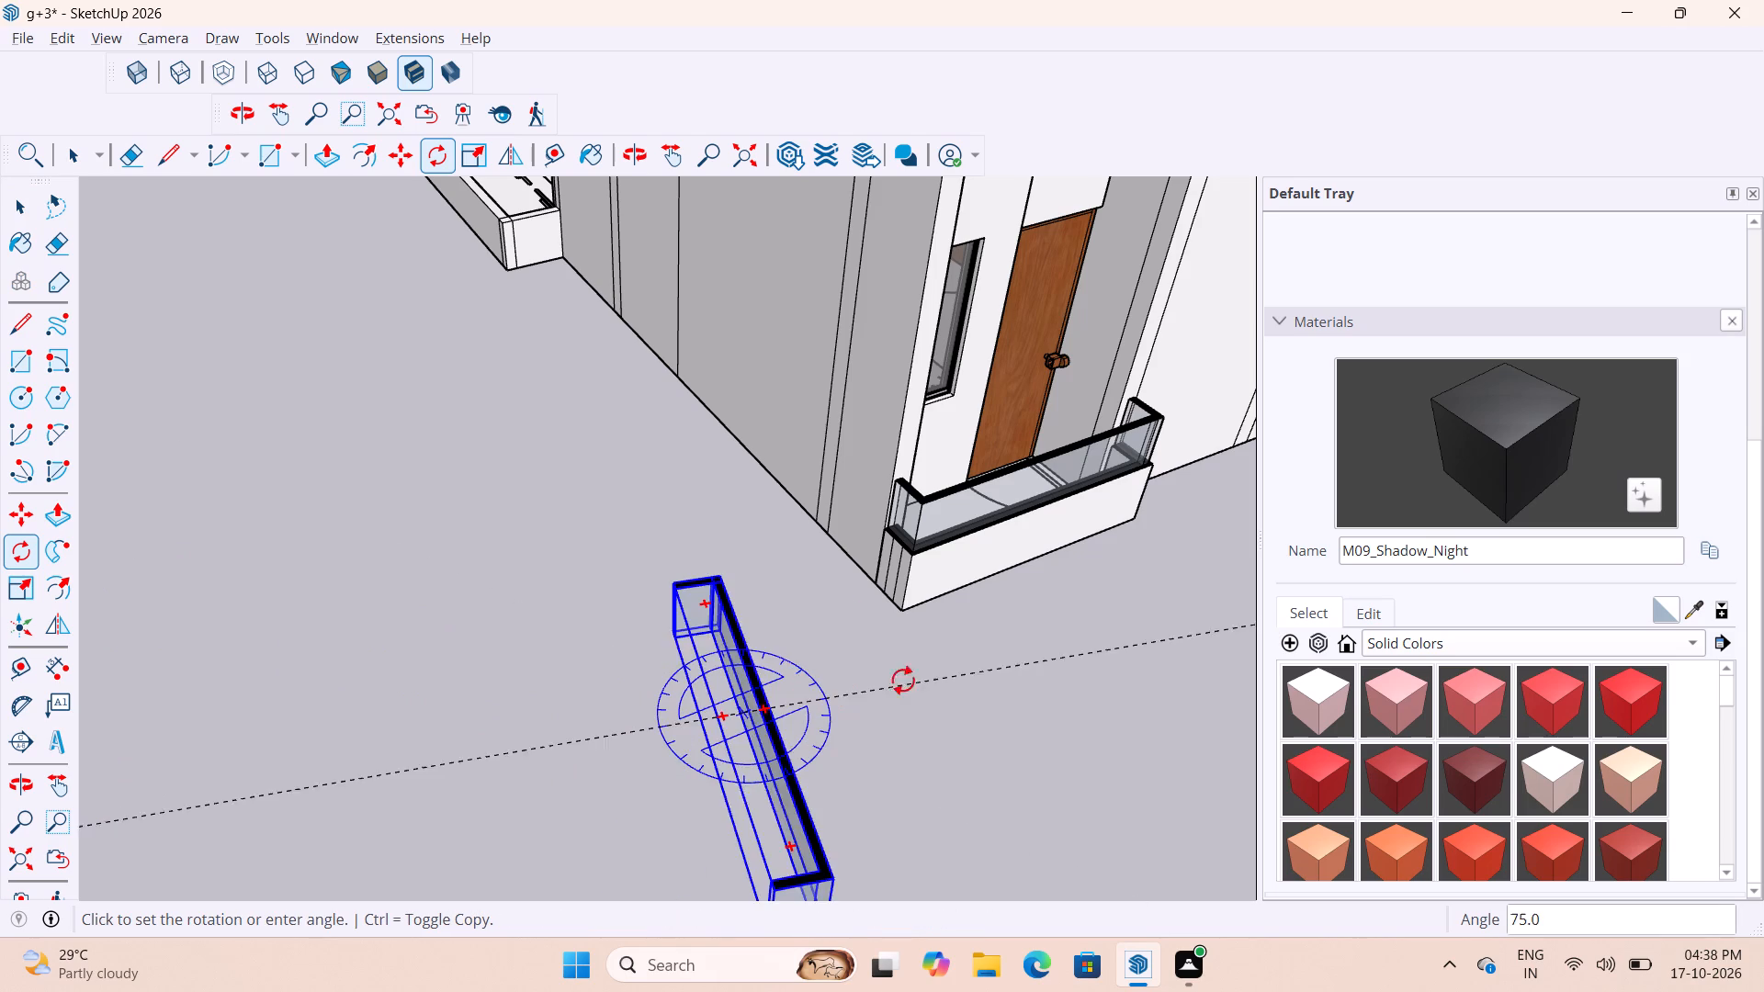
left_click(684, 738)
key("space")
left_click(865, 712)
Examine the unrailed balconies along the building's long side and the rotated railing copy from several angles.
scroll(826, 705, "down", 10)
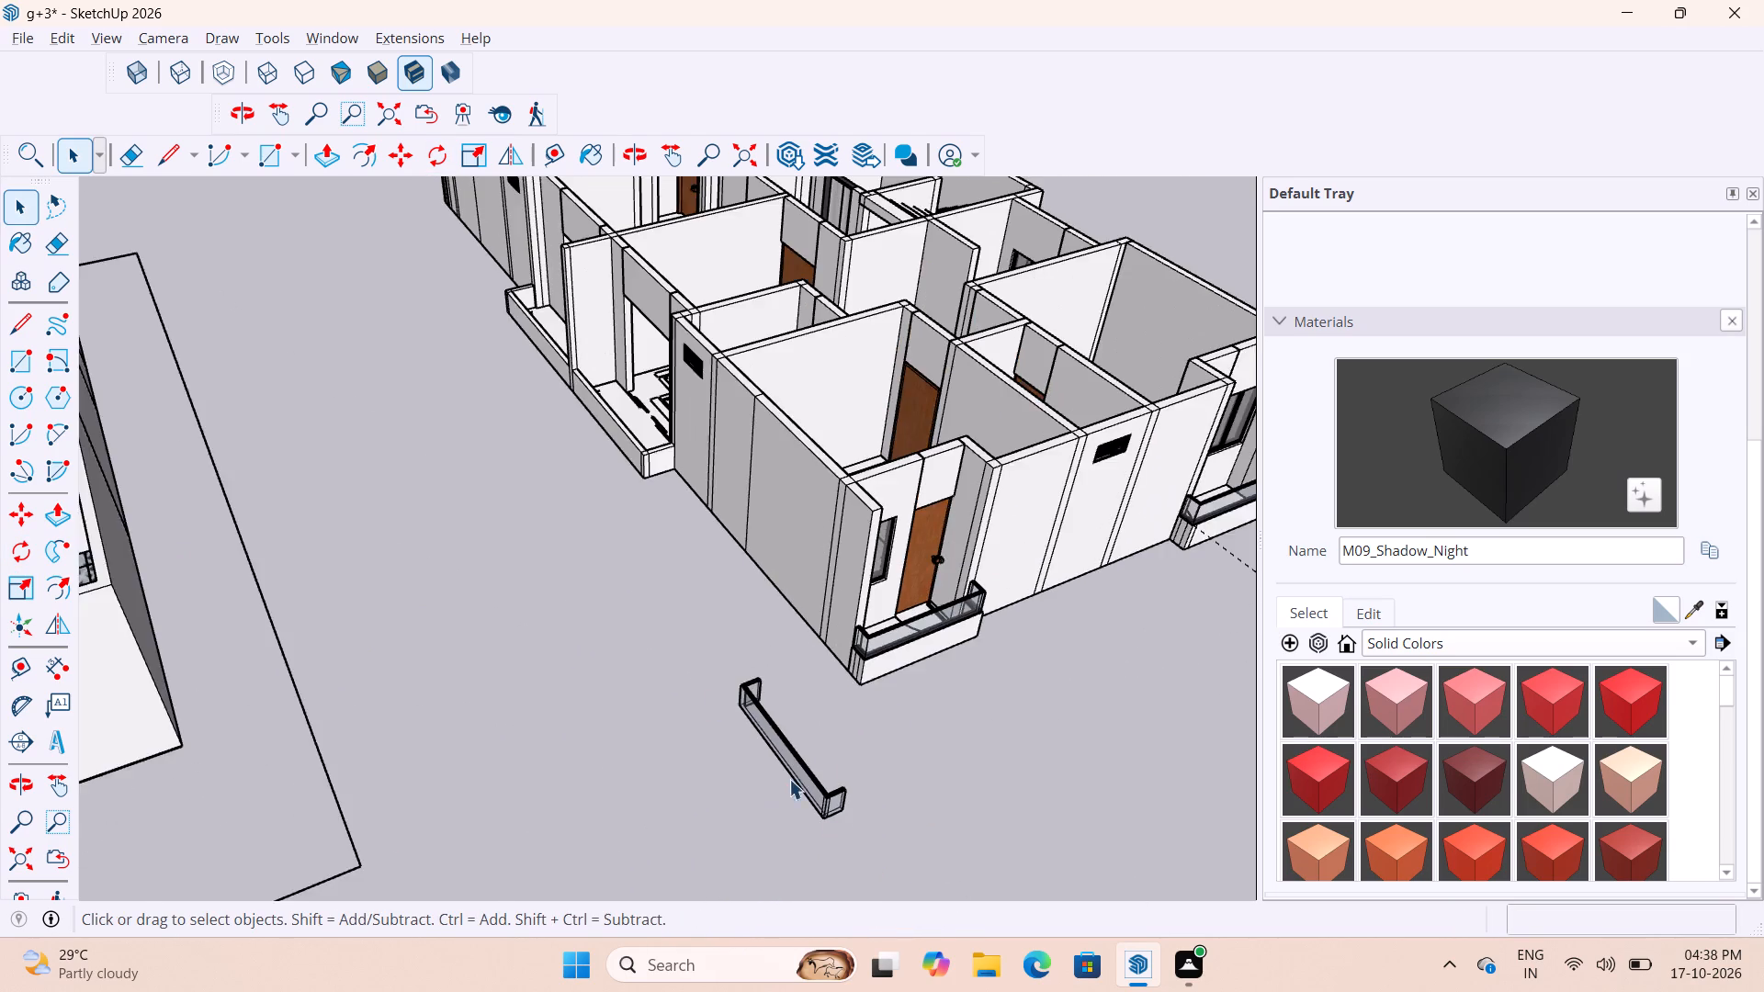
middle_click_drag(672, 655, 1051, 738)
scroll(514, 426, "up", 7)
scroll(436, 461, "down", 4)
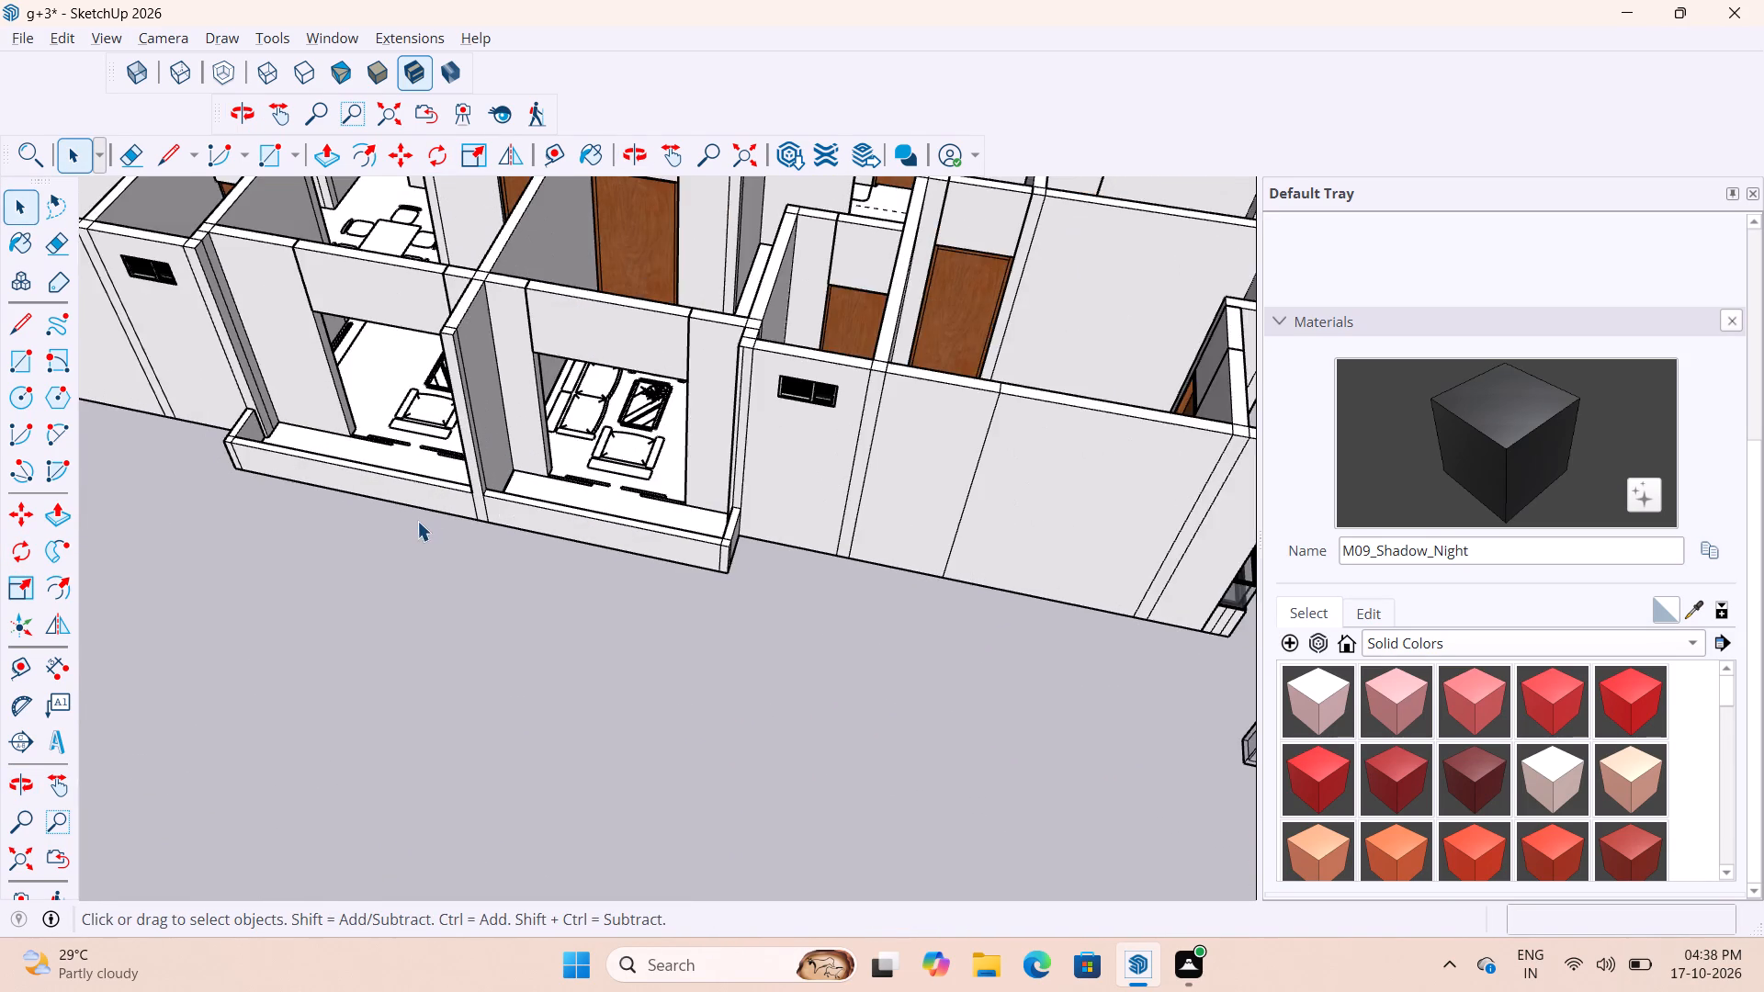
scroll(417, 521, "down", 5)
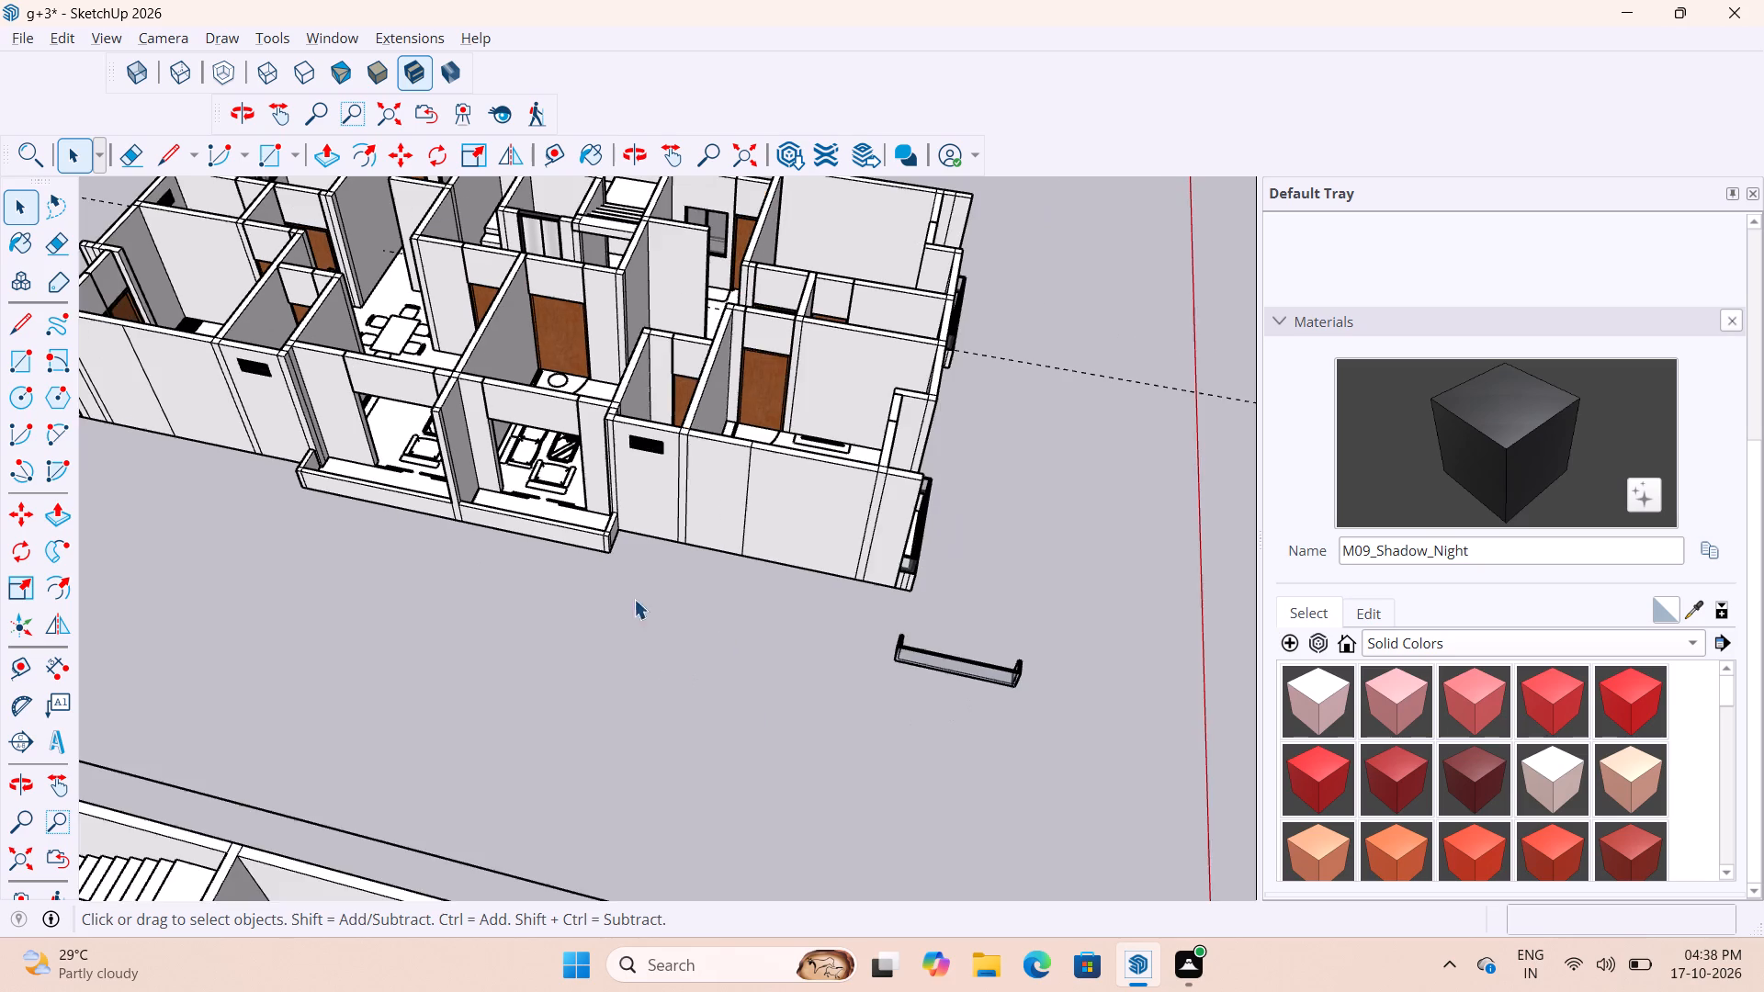
scroll(330, 447, "up", 3)
scroll(330, 490, "down", 3)
scroll(338, 496, "up", 3)
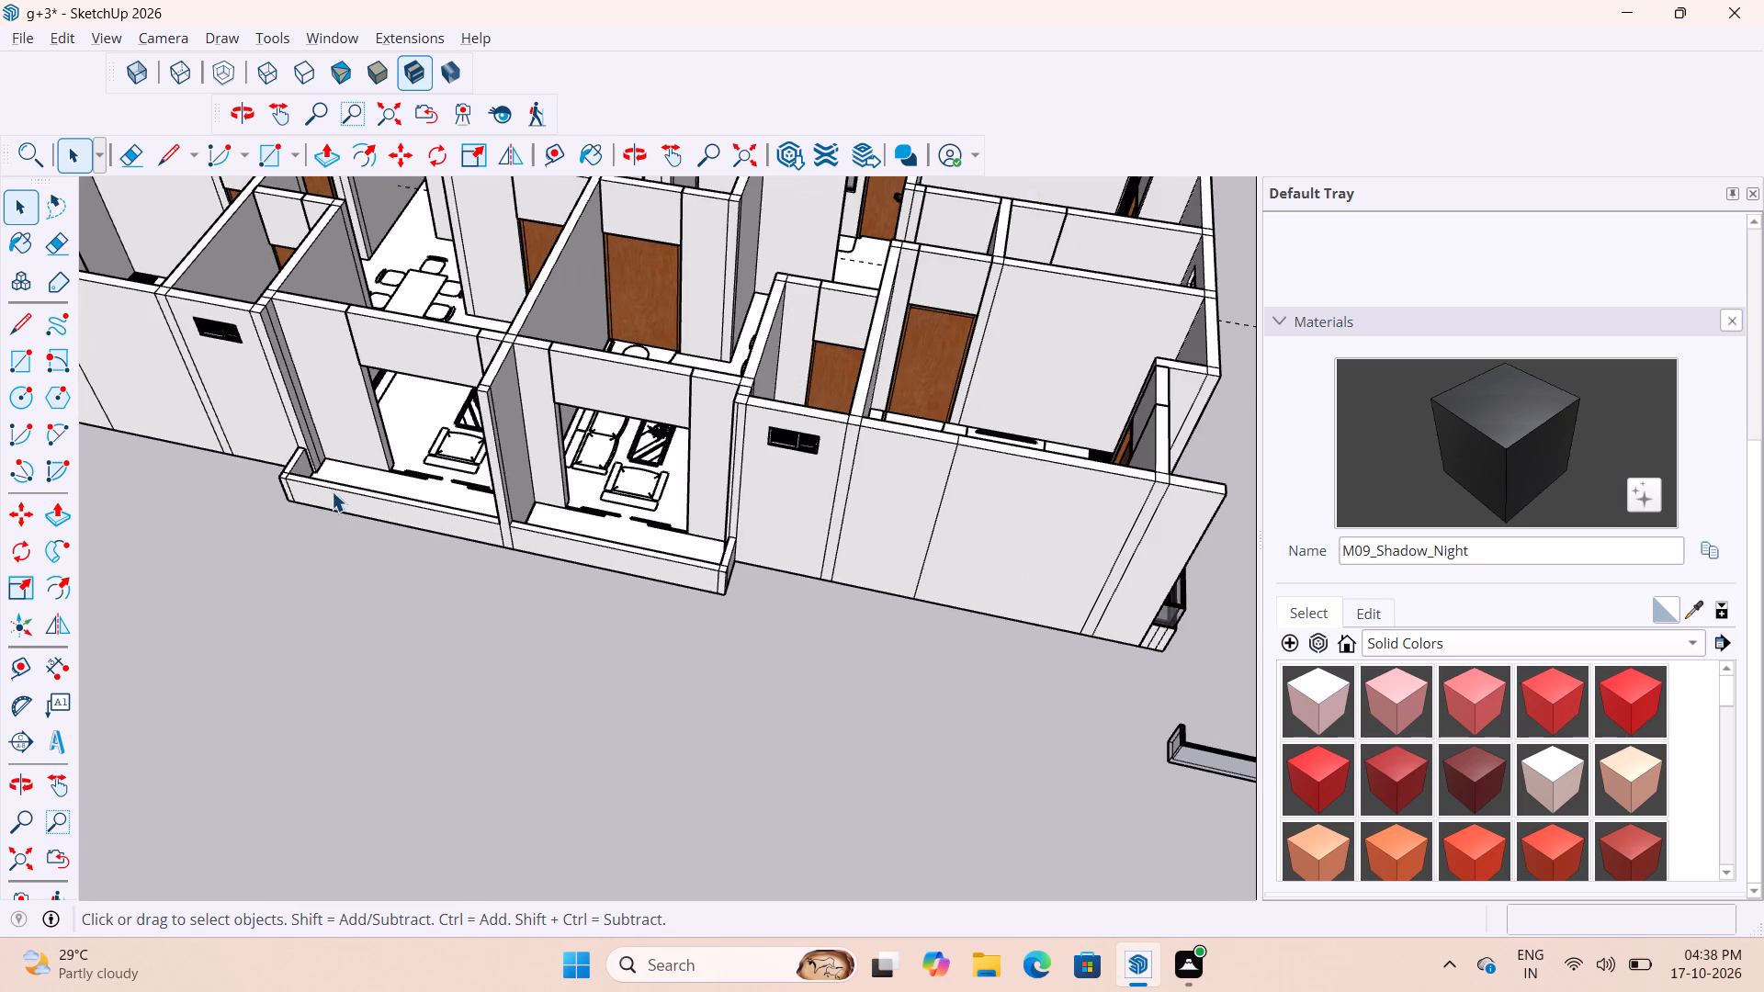
scroll(323, 474, "down", 10)
scroll(657, 601, "up", 12)
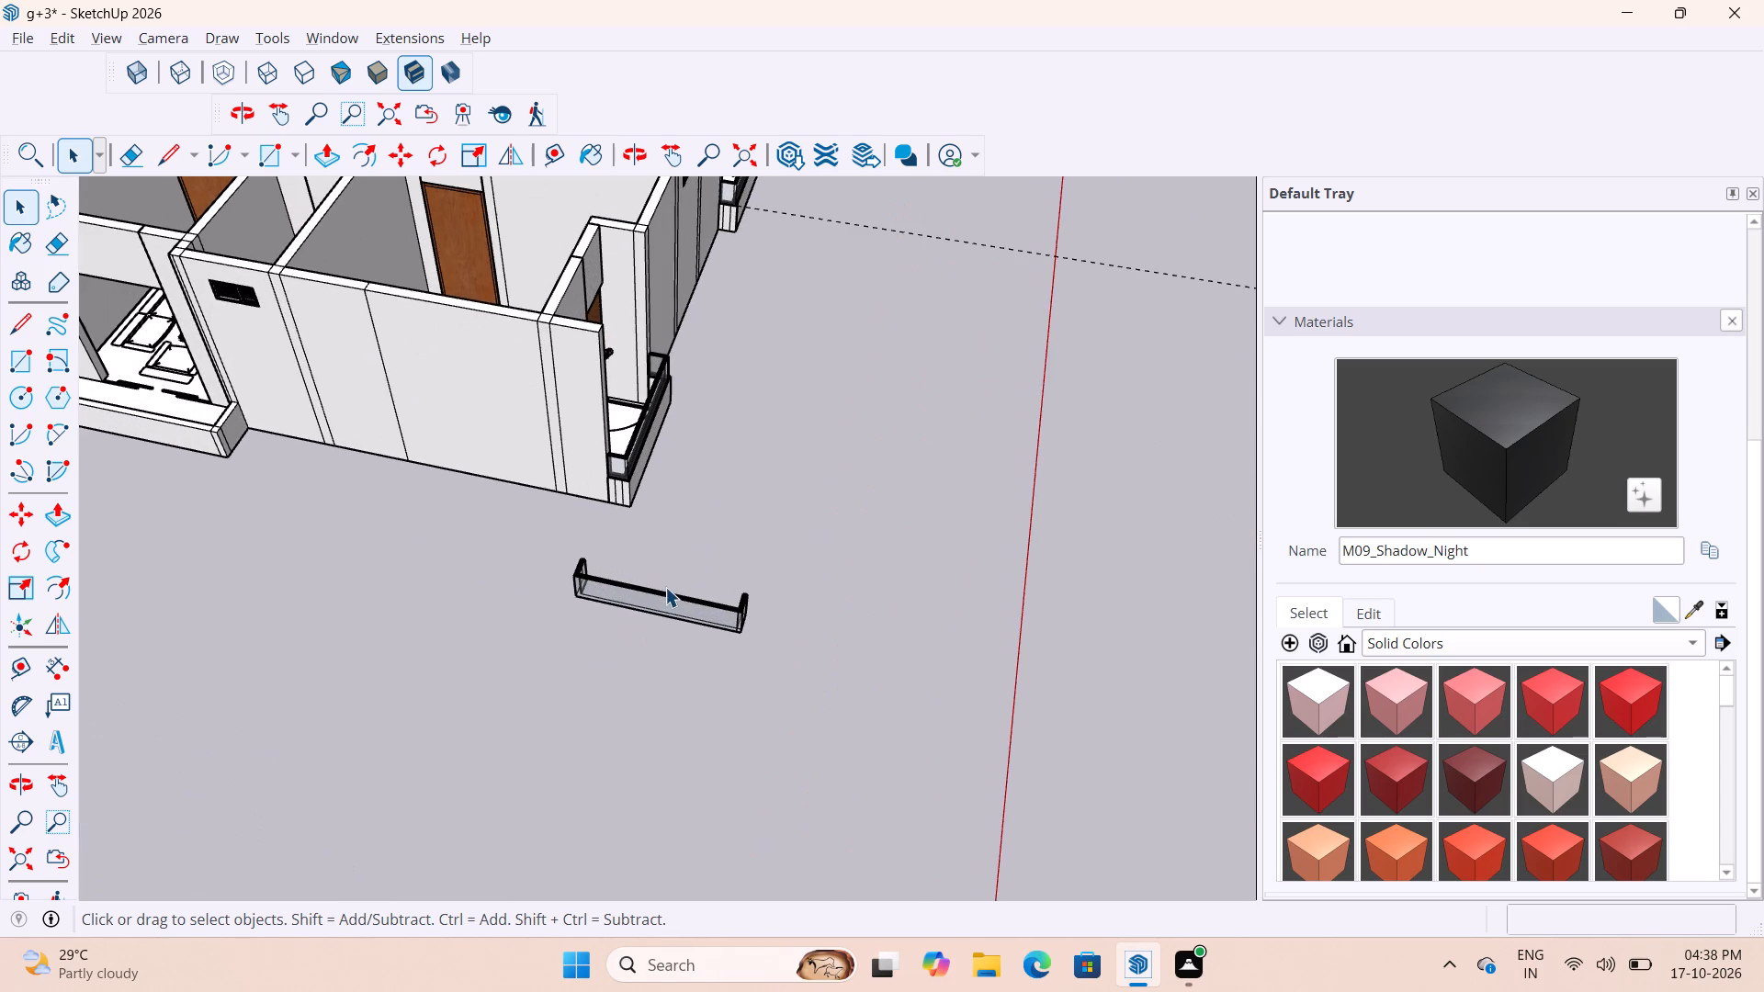
scroll(1012, 676, "down", 16)
middle_click_drag(901, 587, 361, 594)
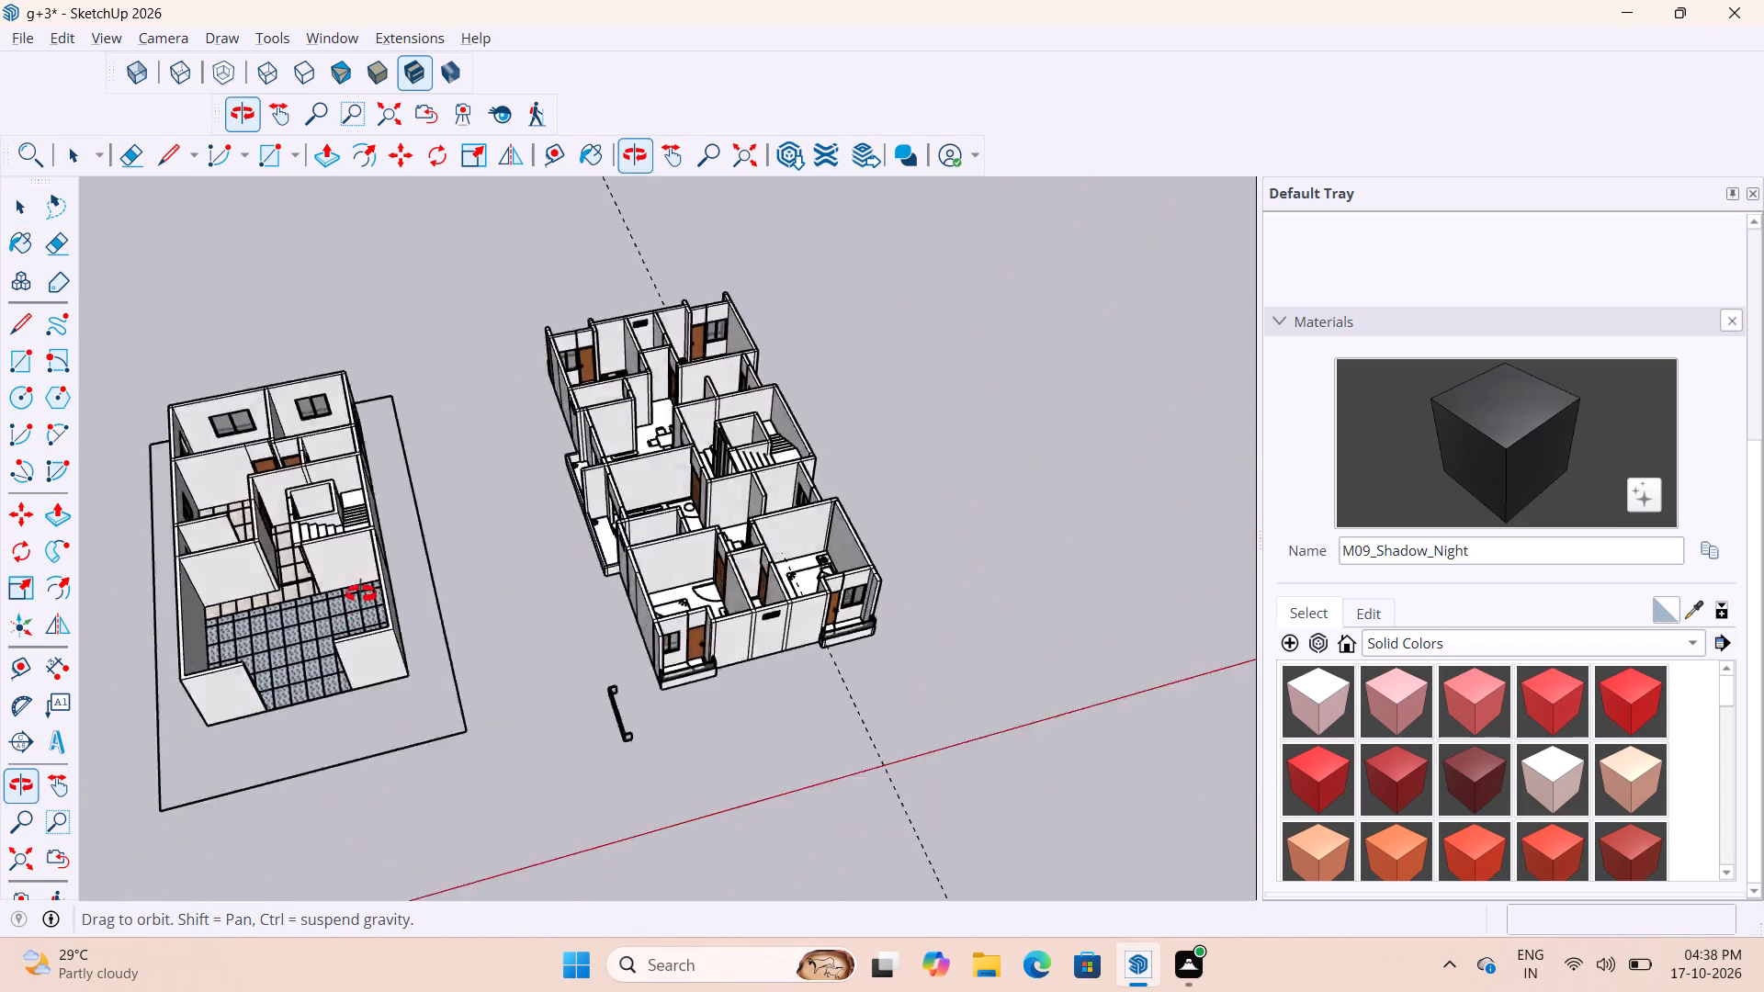
middle_click_drag(361, 594, 334, 595)
middle_click_drag(808, 614, 813, 507)
scroll(746, 519, "up", 1)
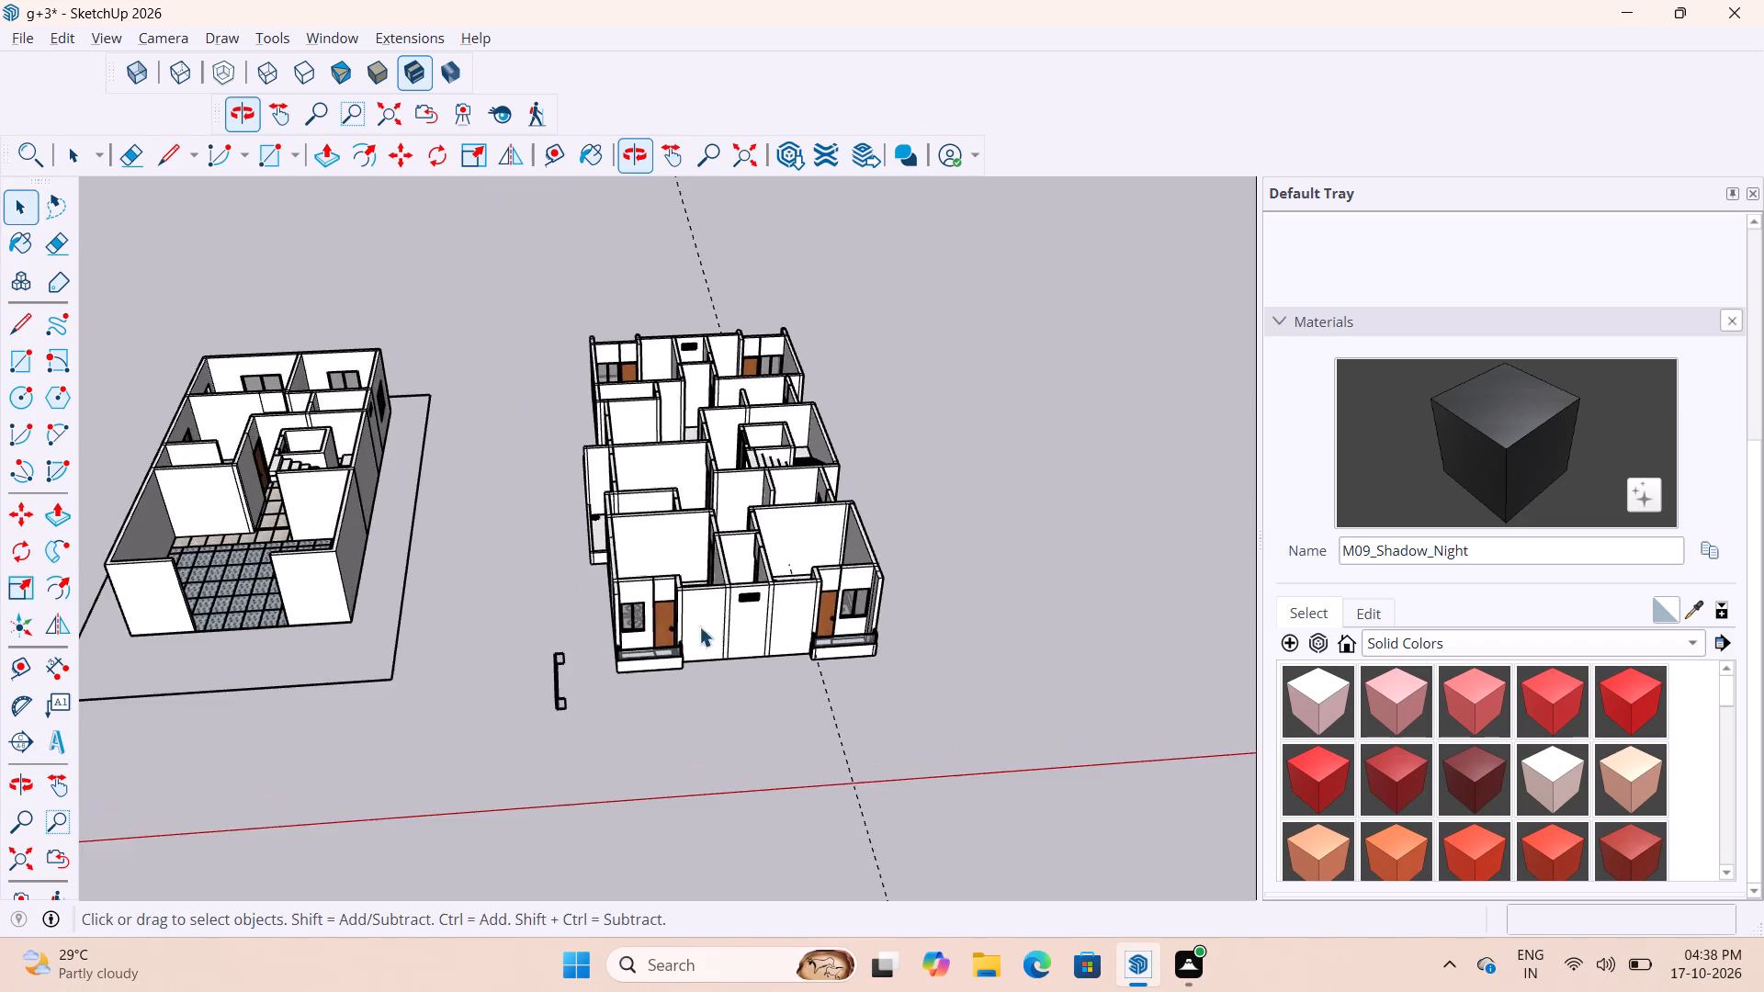
middle_click_drag(983, 571, 462, 525)
middle_click_drag(714, 663, 1241, 740)
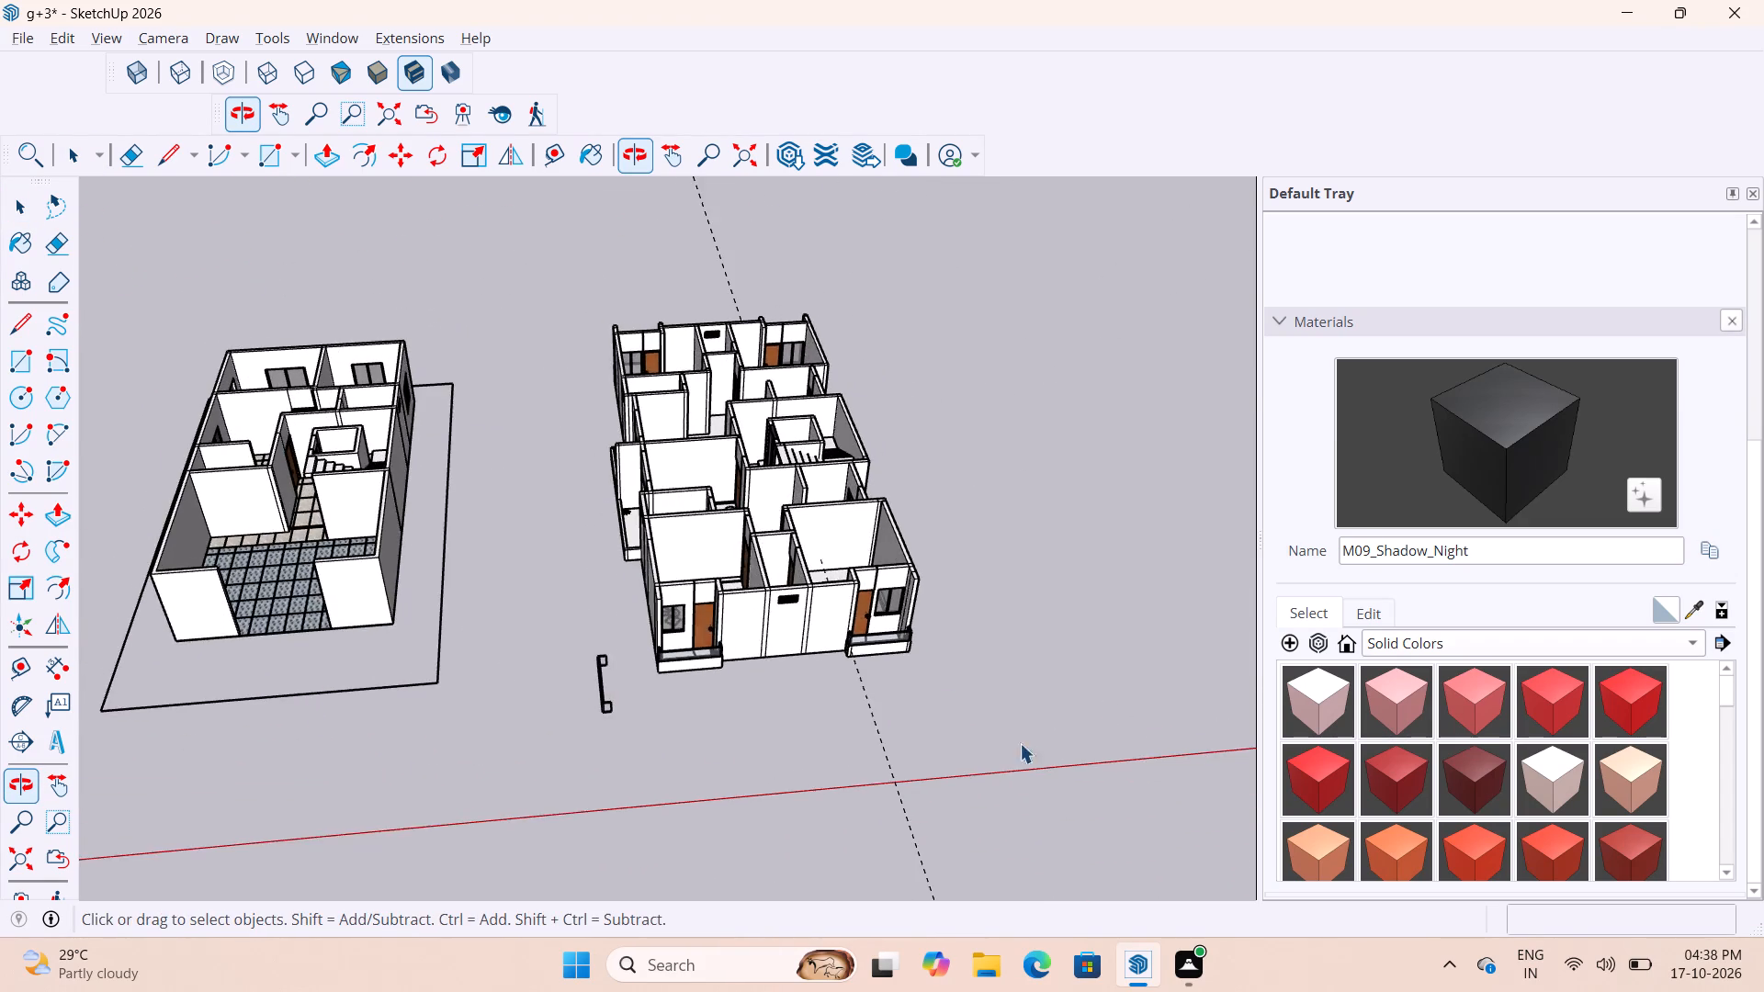
scroll(340, 684, "up", 11)
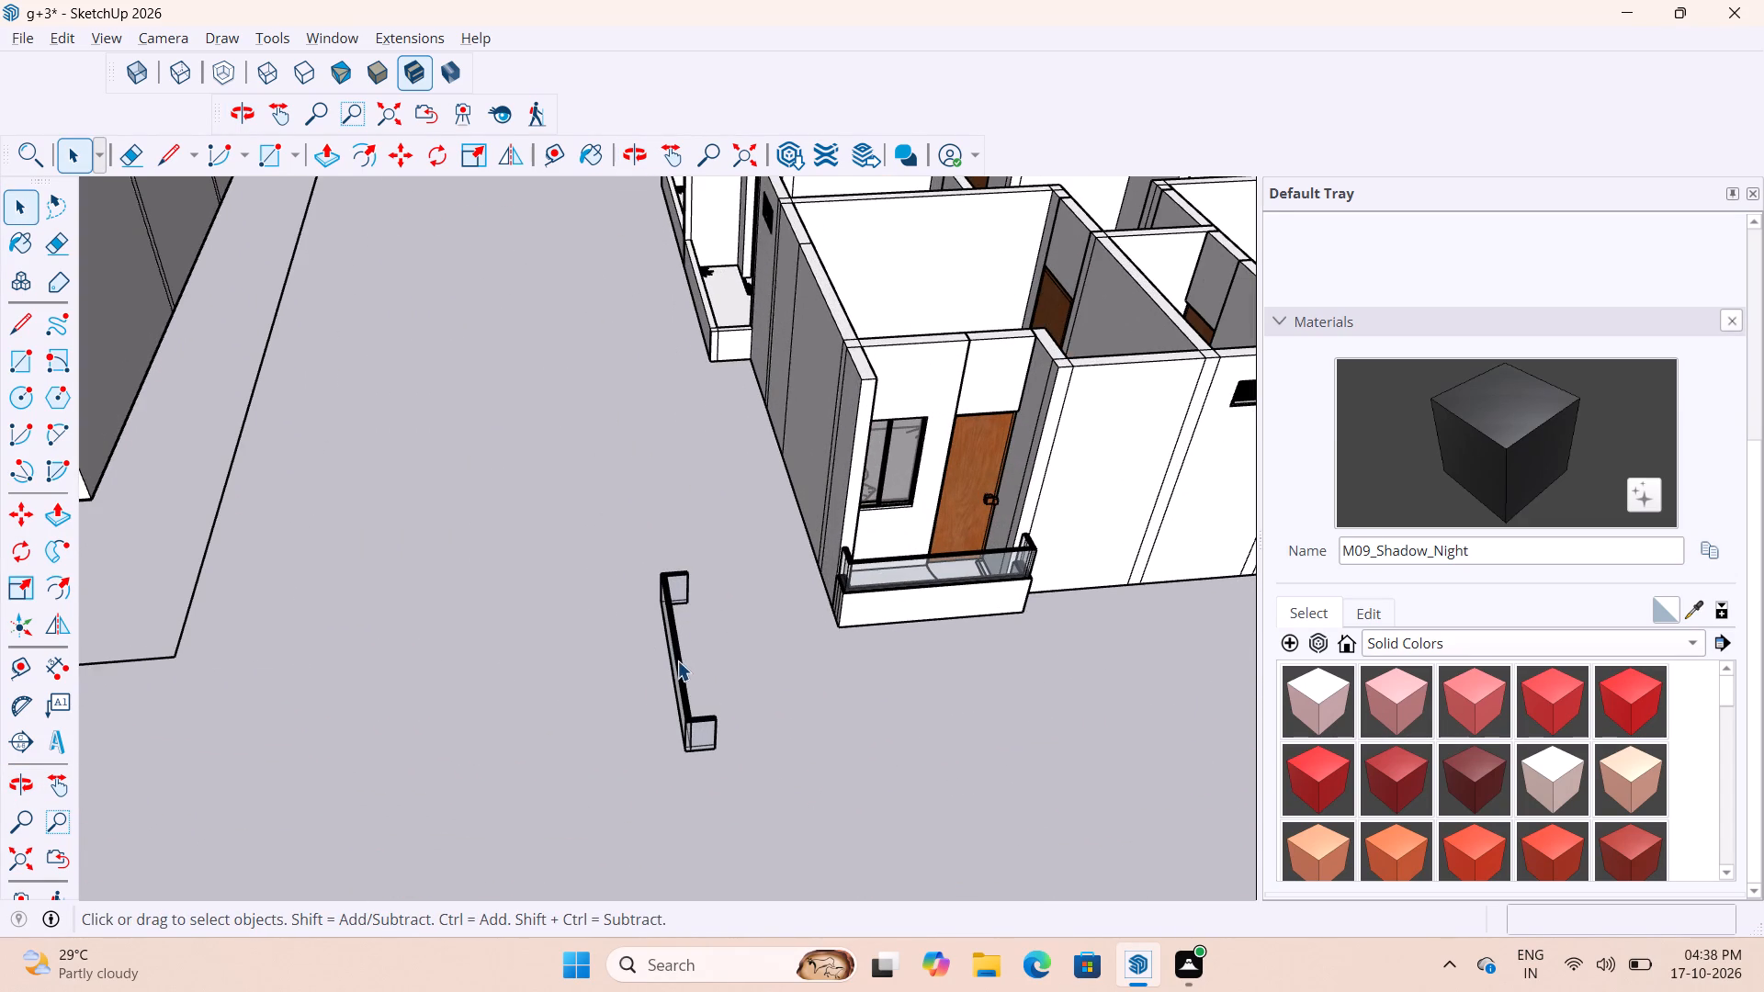
Rotate the glass railing copy on the open ground 180 degrees horizontally about its middle.
left_click(677, 660)
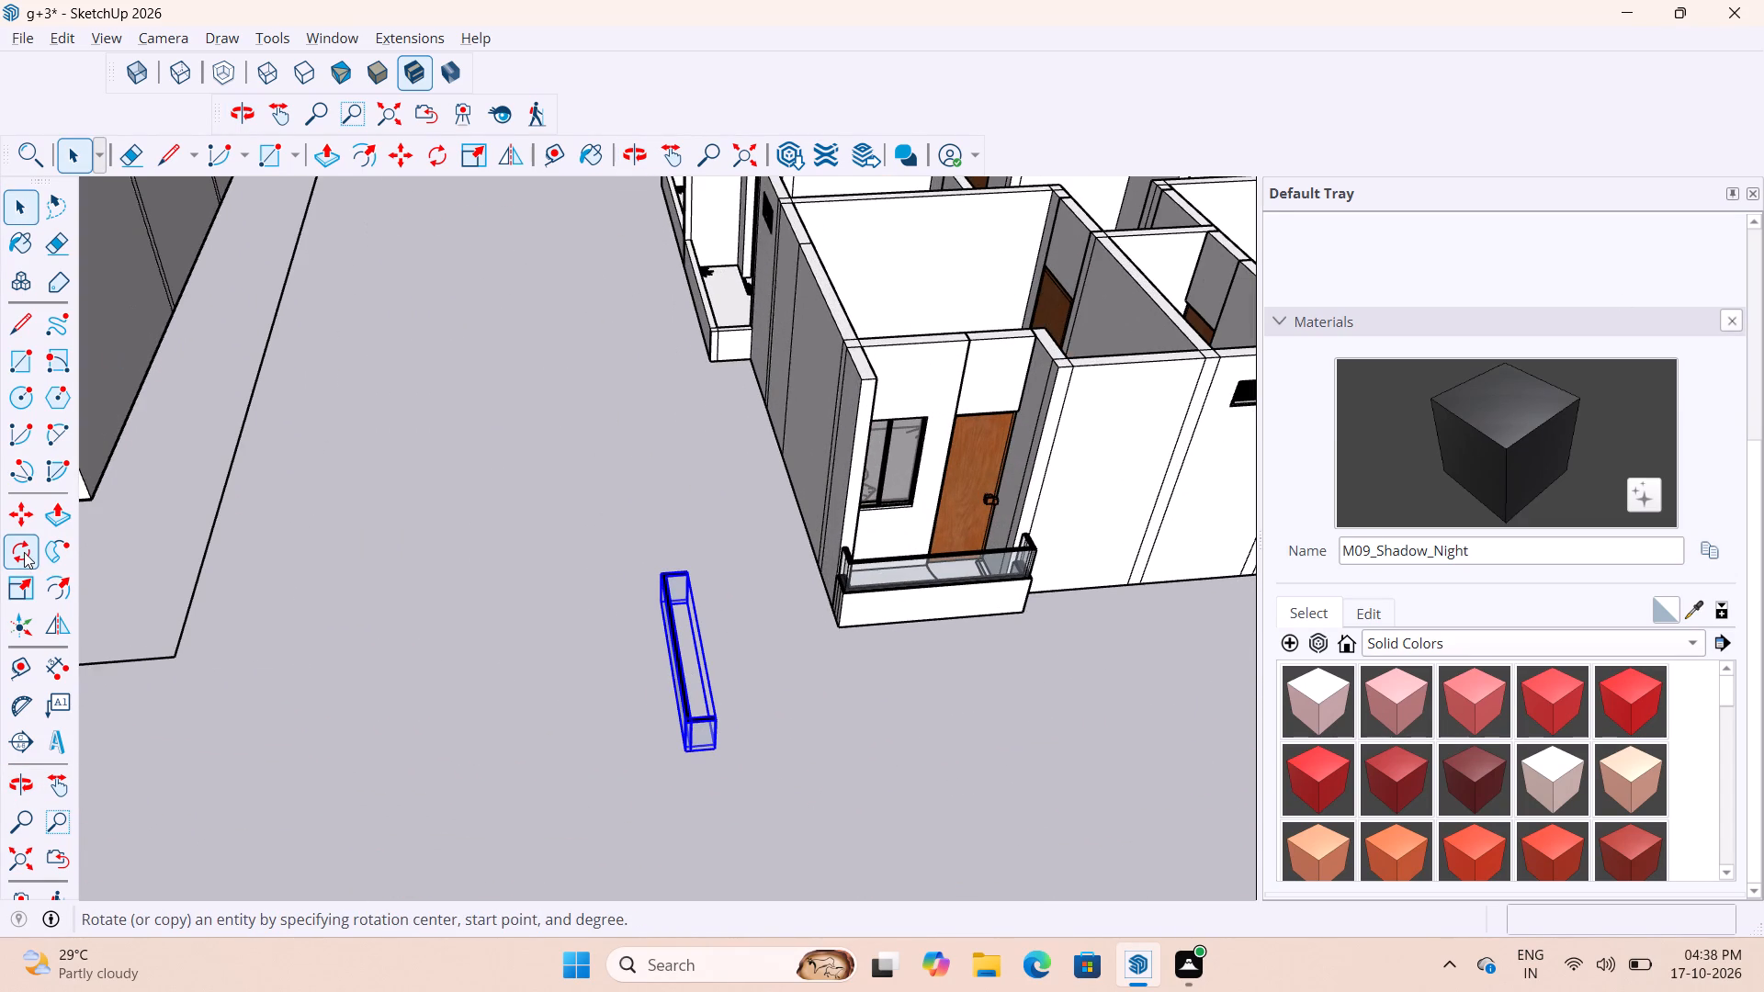
left_click(23, 552)
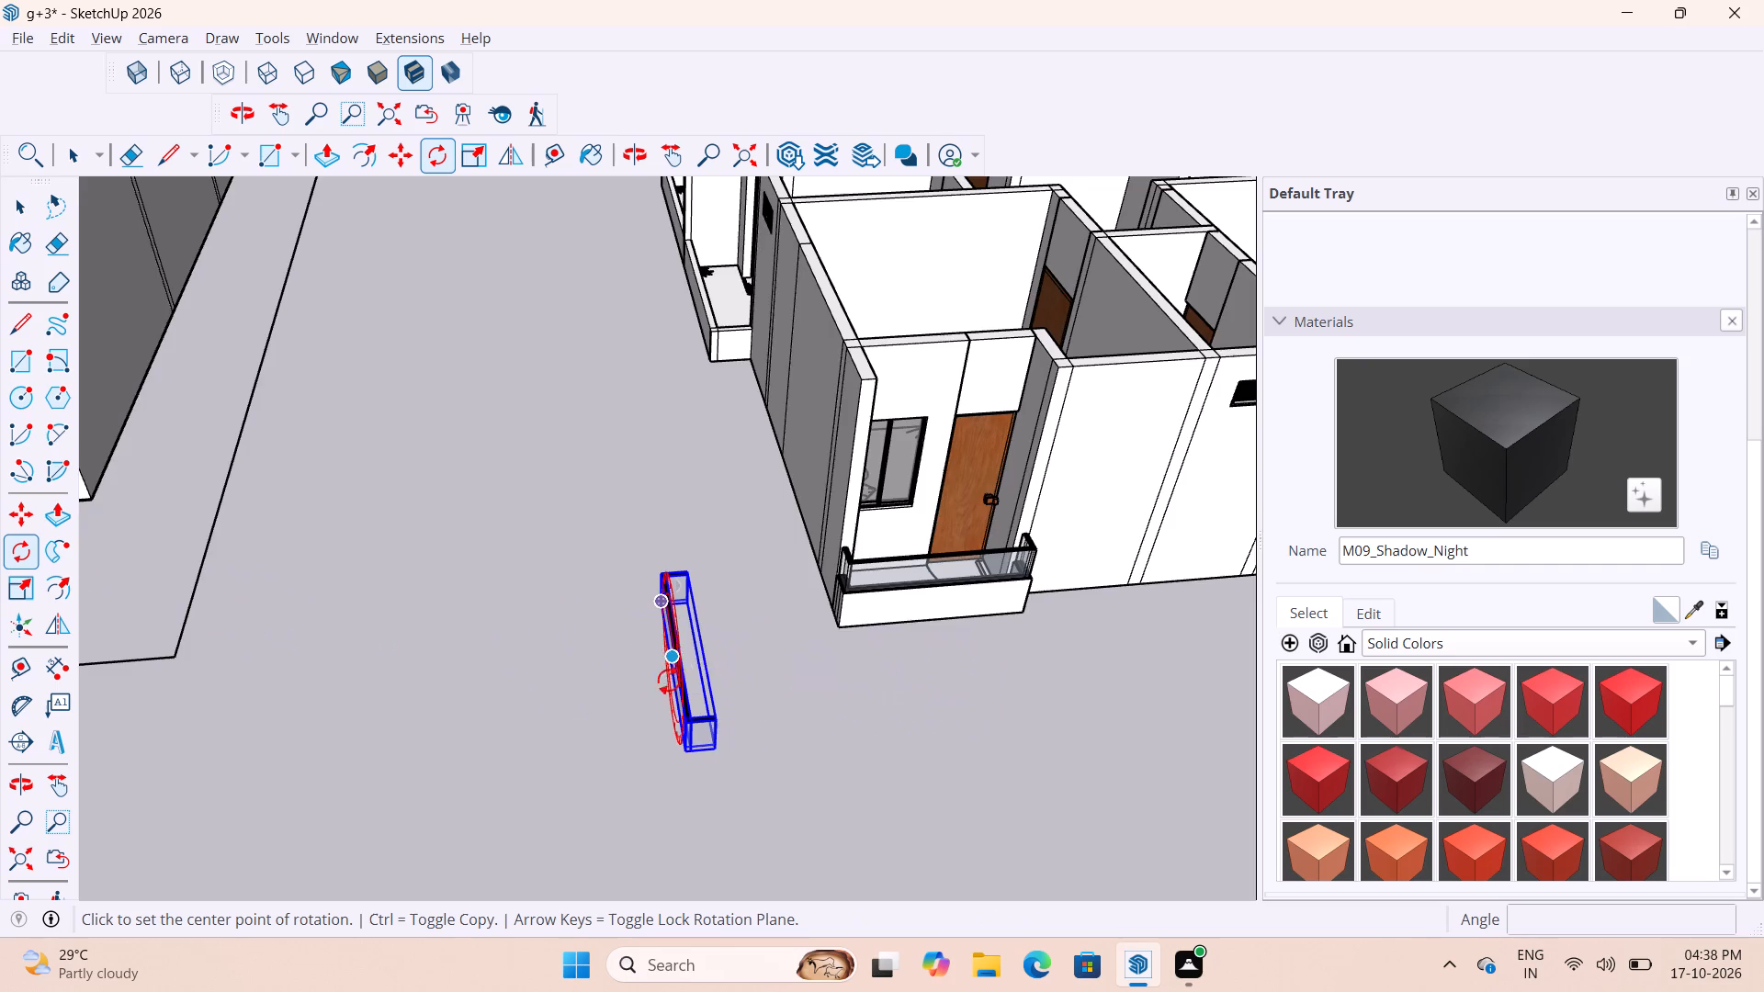
scroll(669, 730, "up", 6)
left_click(694, 585)
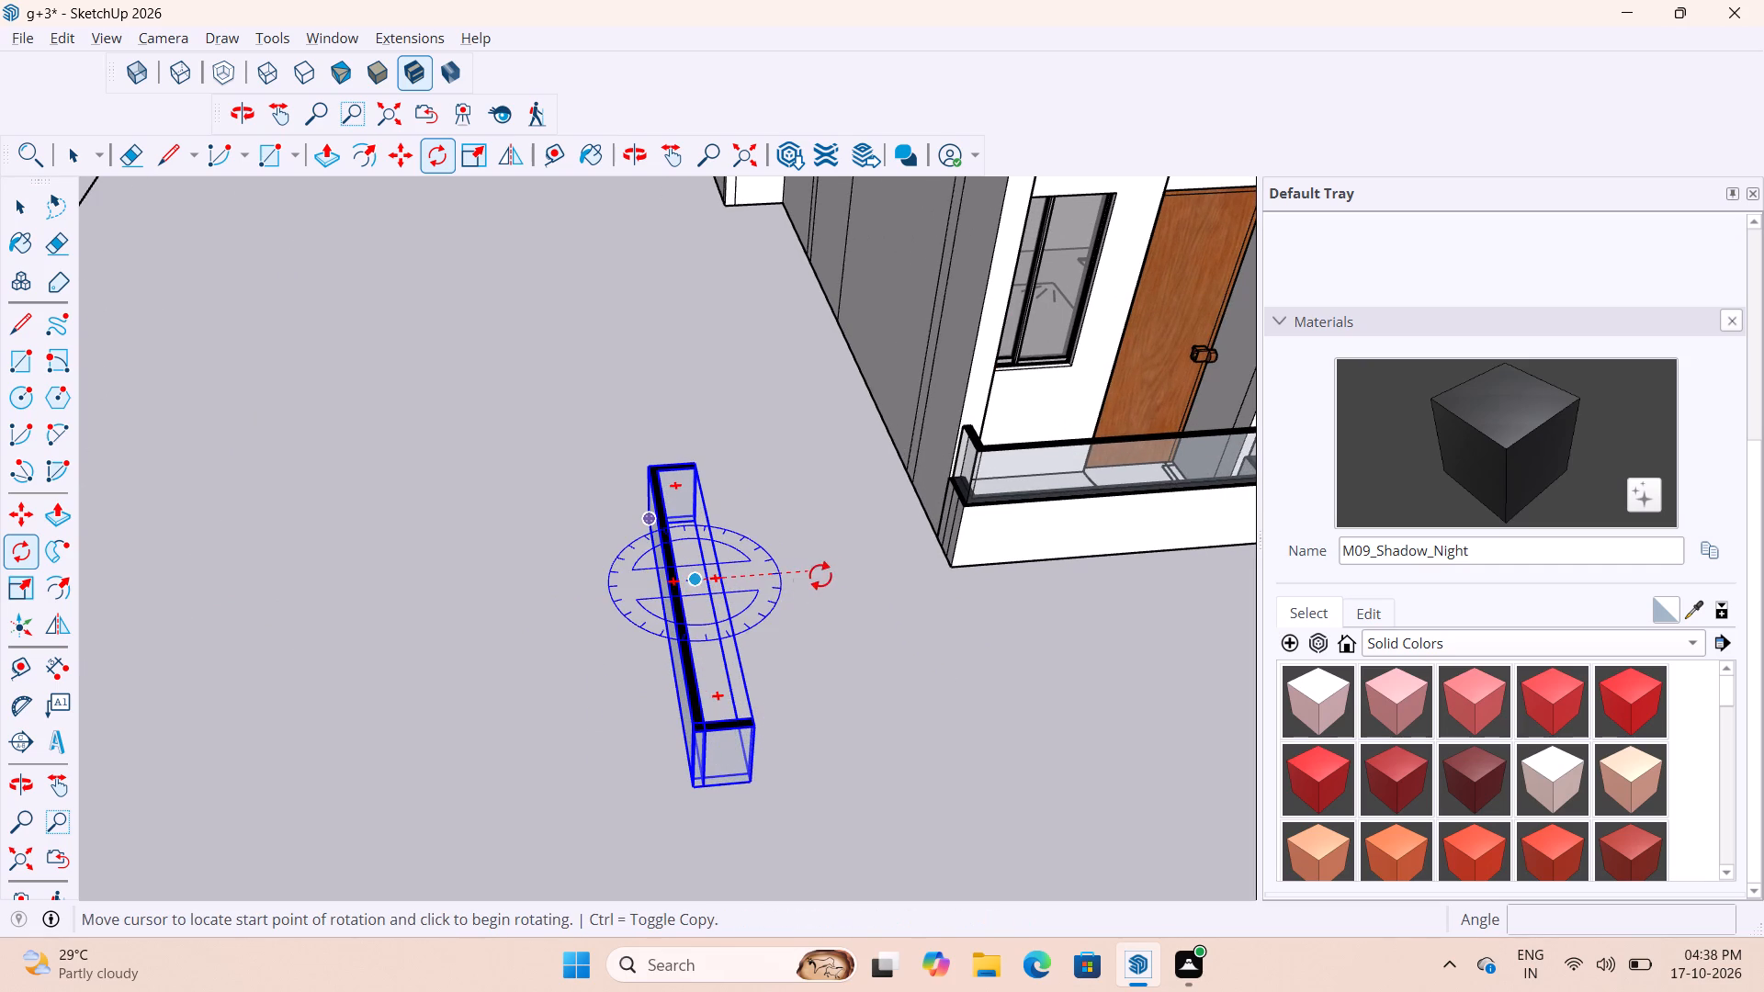
left_click(835, 573)
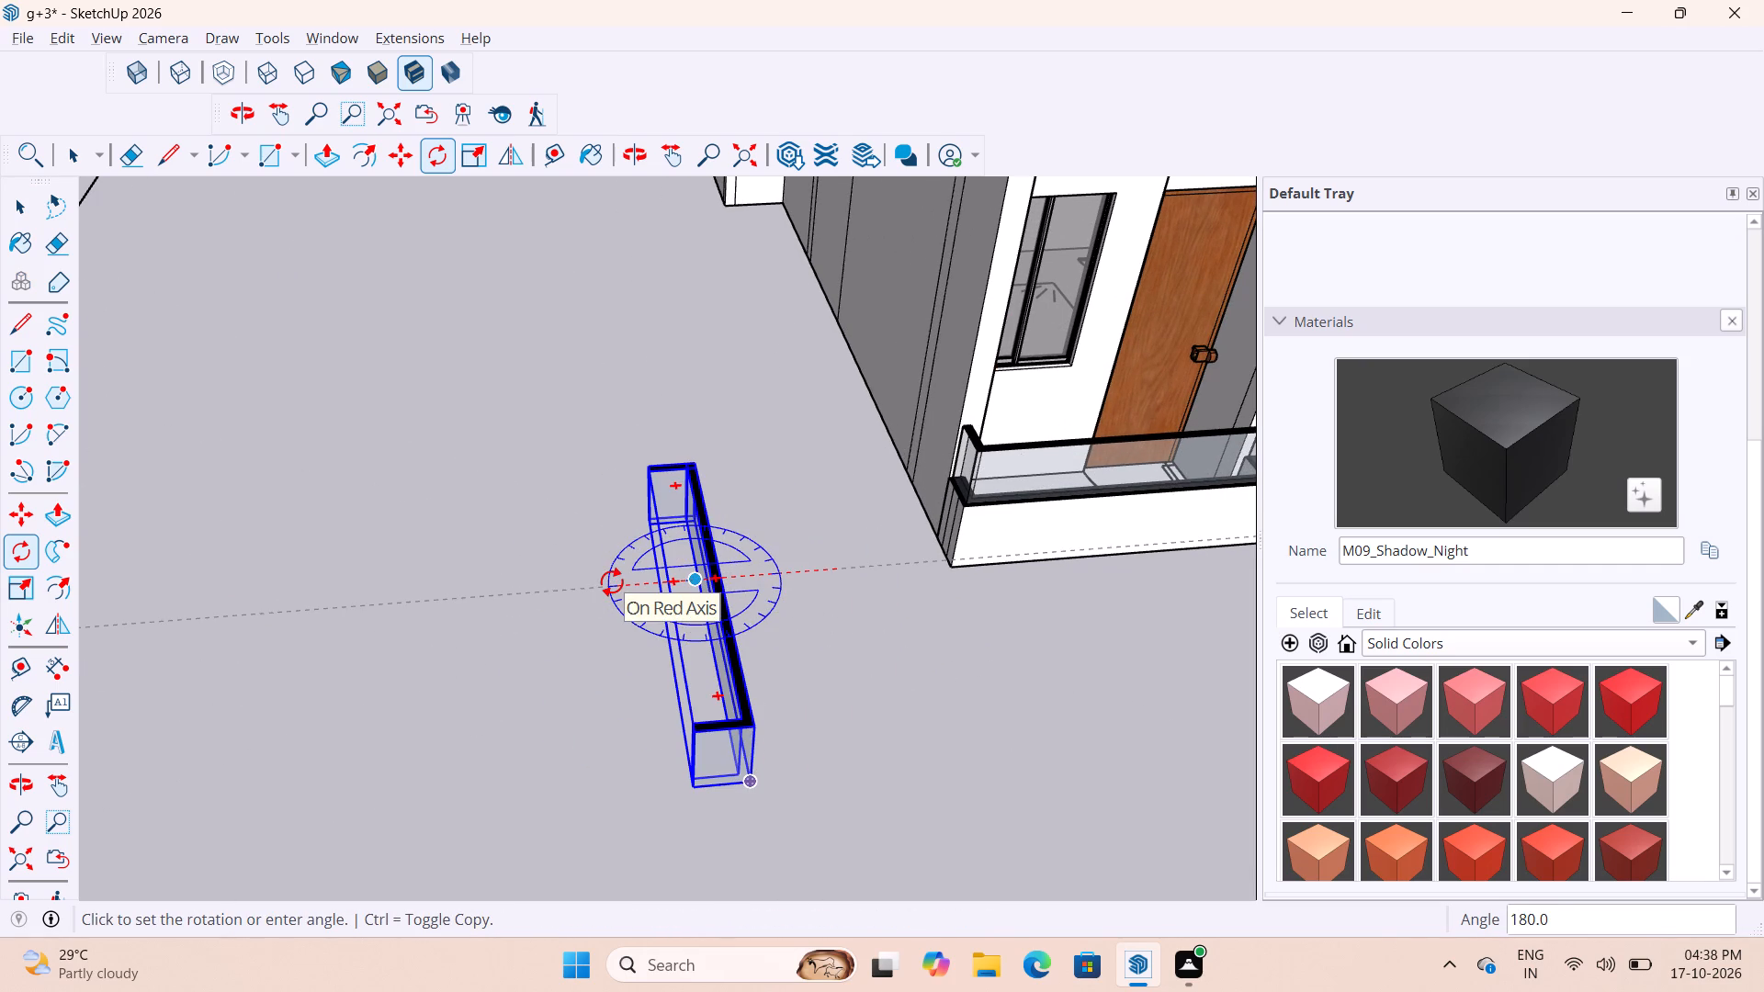
left_click(612, 581)
key("space")
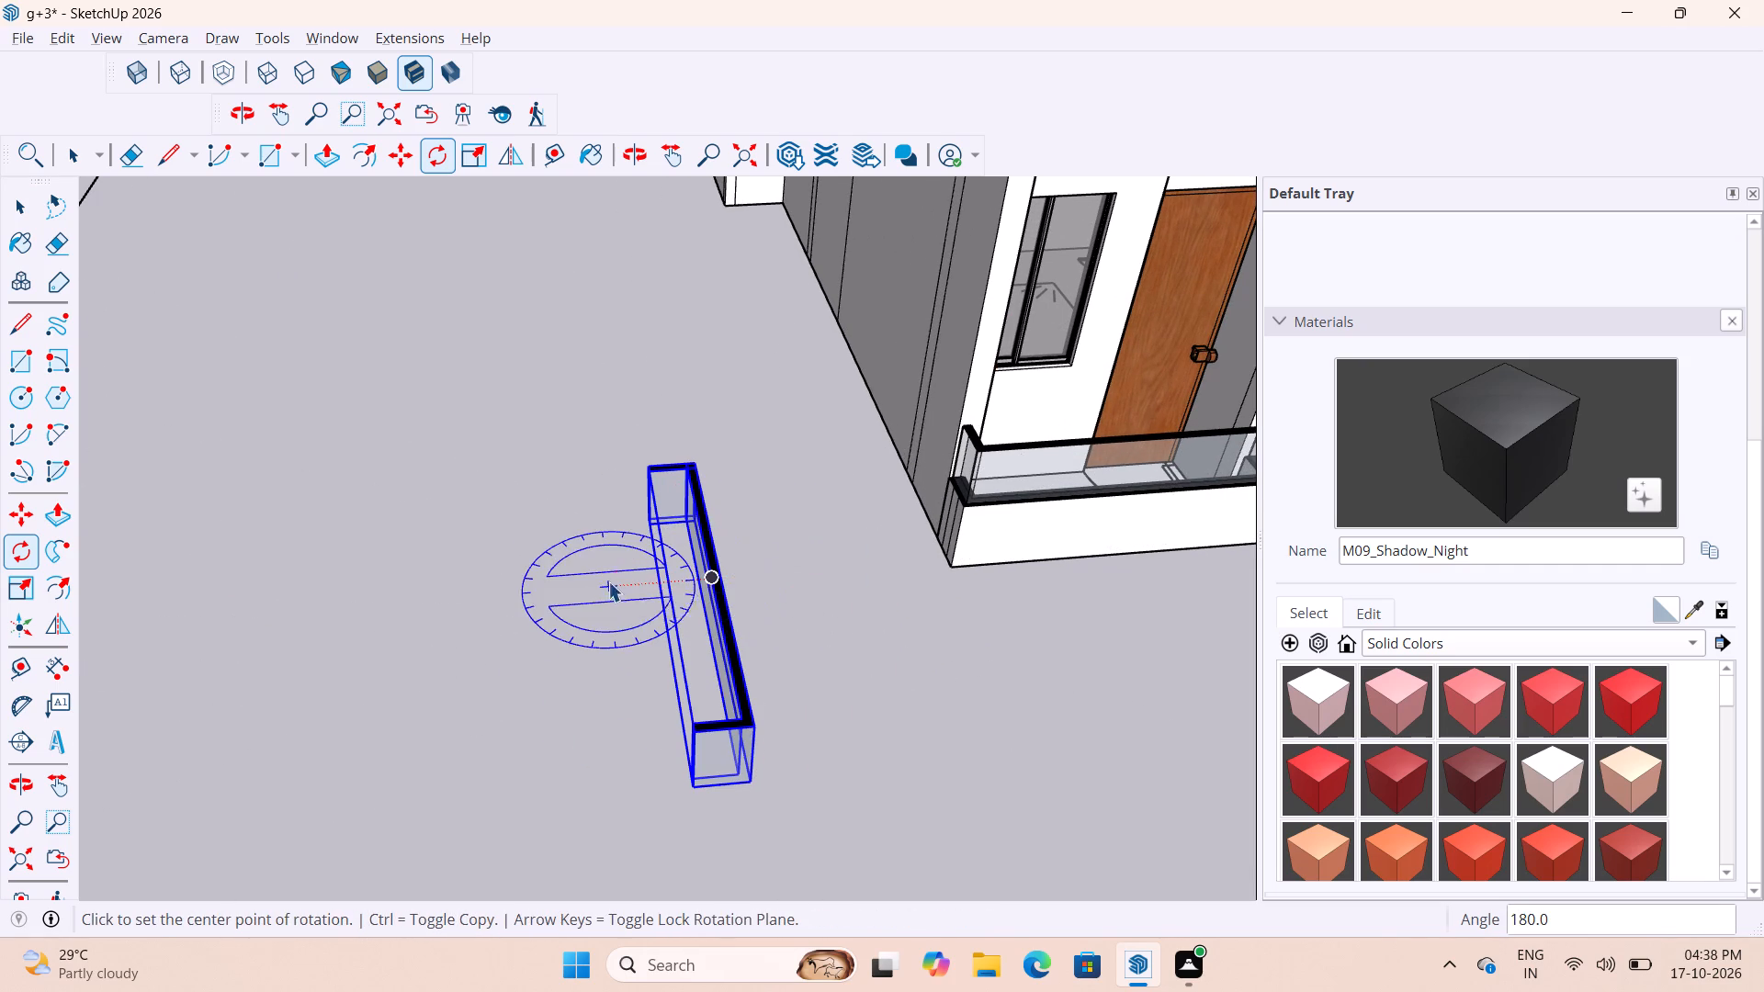
Move the rotated railing copy across the open ground to the other long side of the building.
left_click(586, 522)
left_click(733, 625)
key("m")
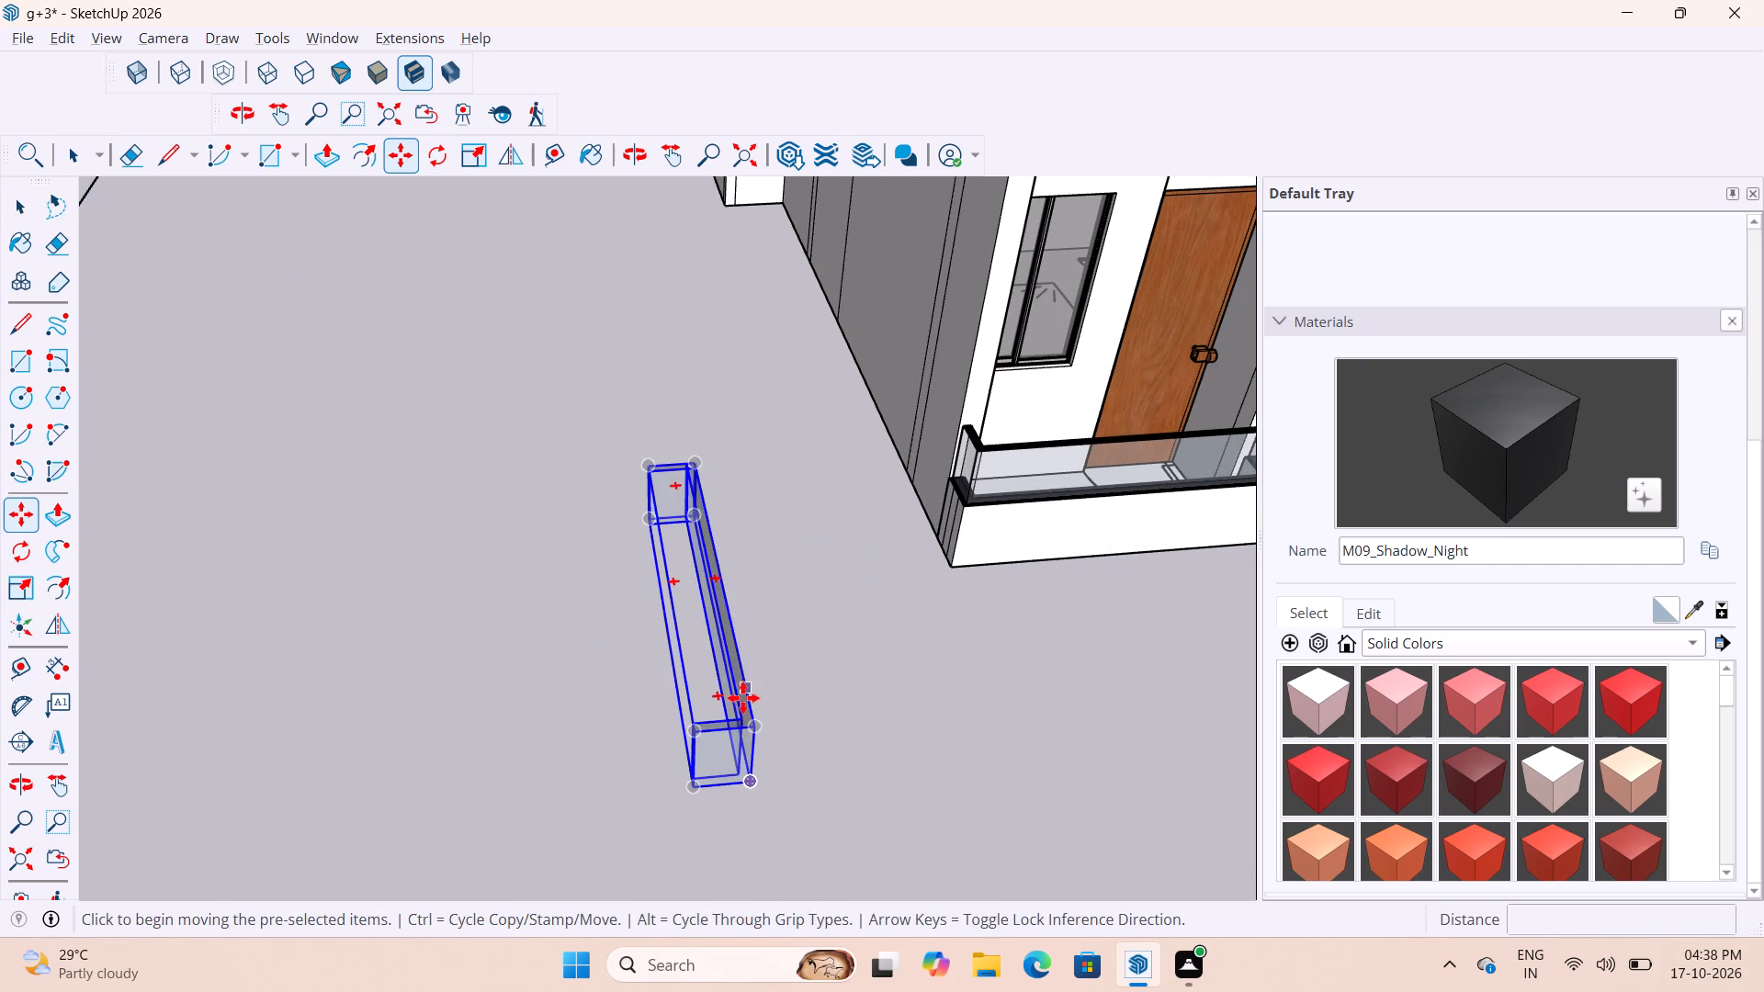
key("space")
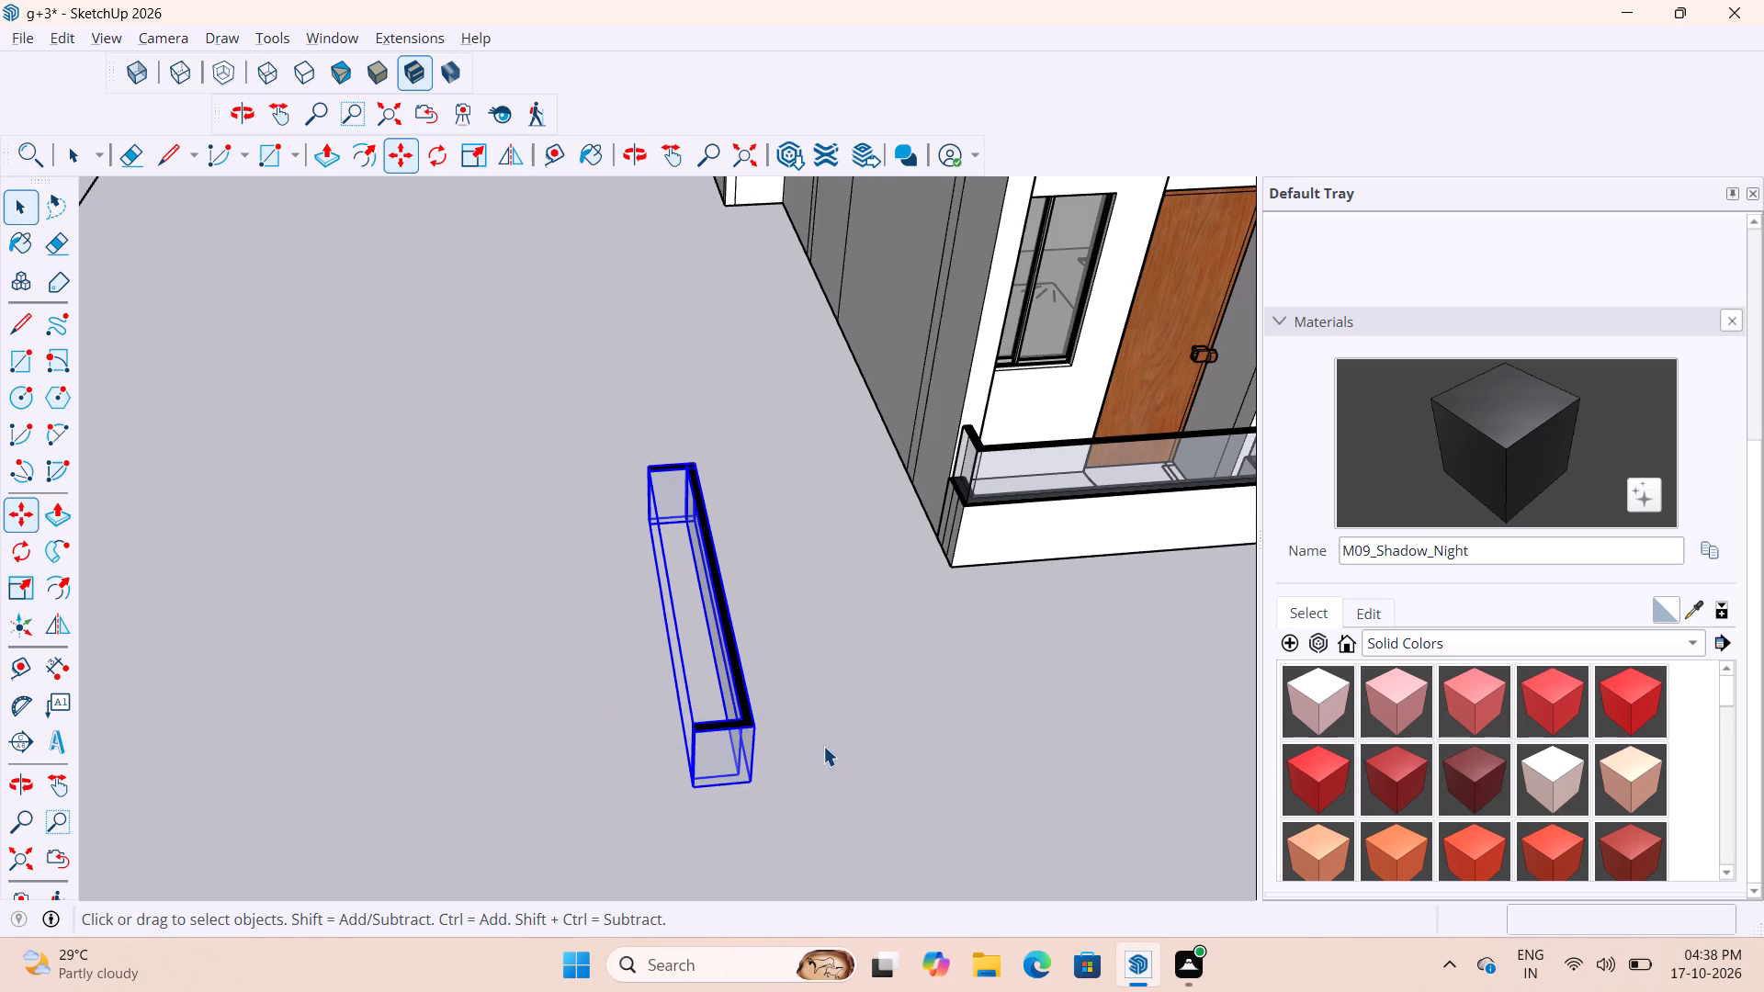
left_click(821, 739)
left_click(747, 729)
key("m")
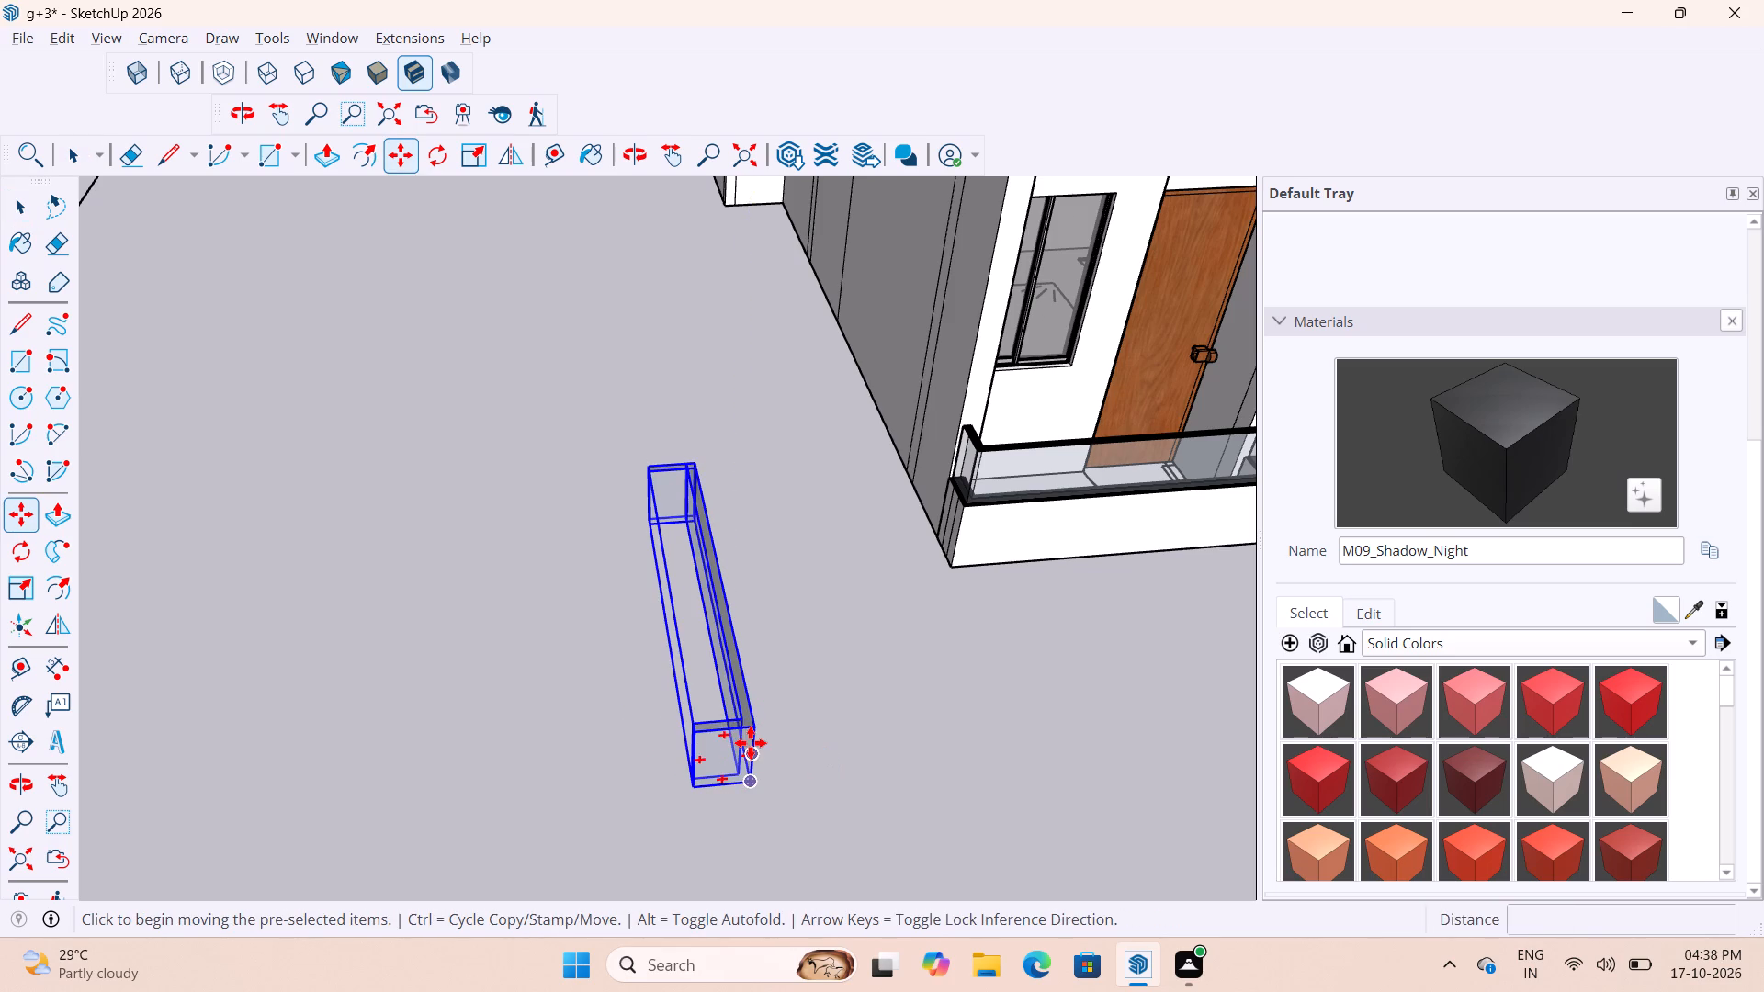
left_click(752, 725)
scroll(796, 766, "down", 20)
scroll(796, 766, "down", 2)
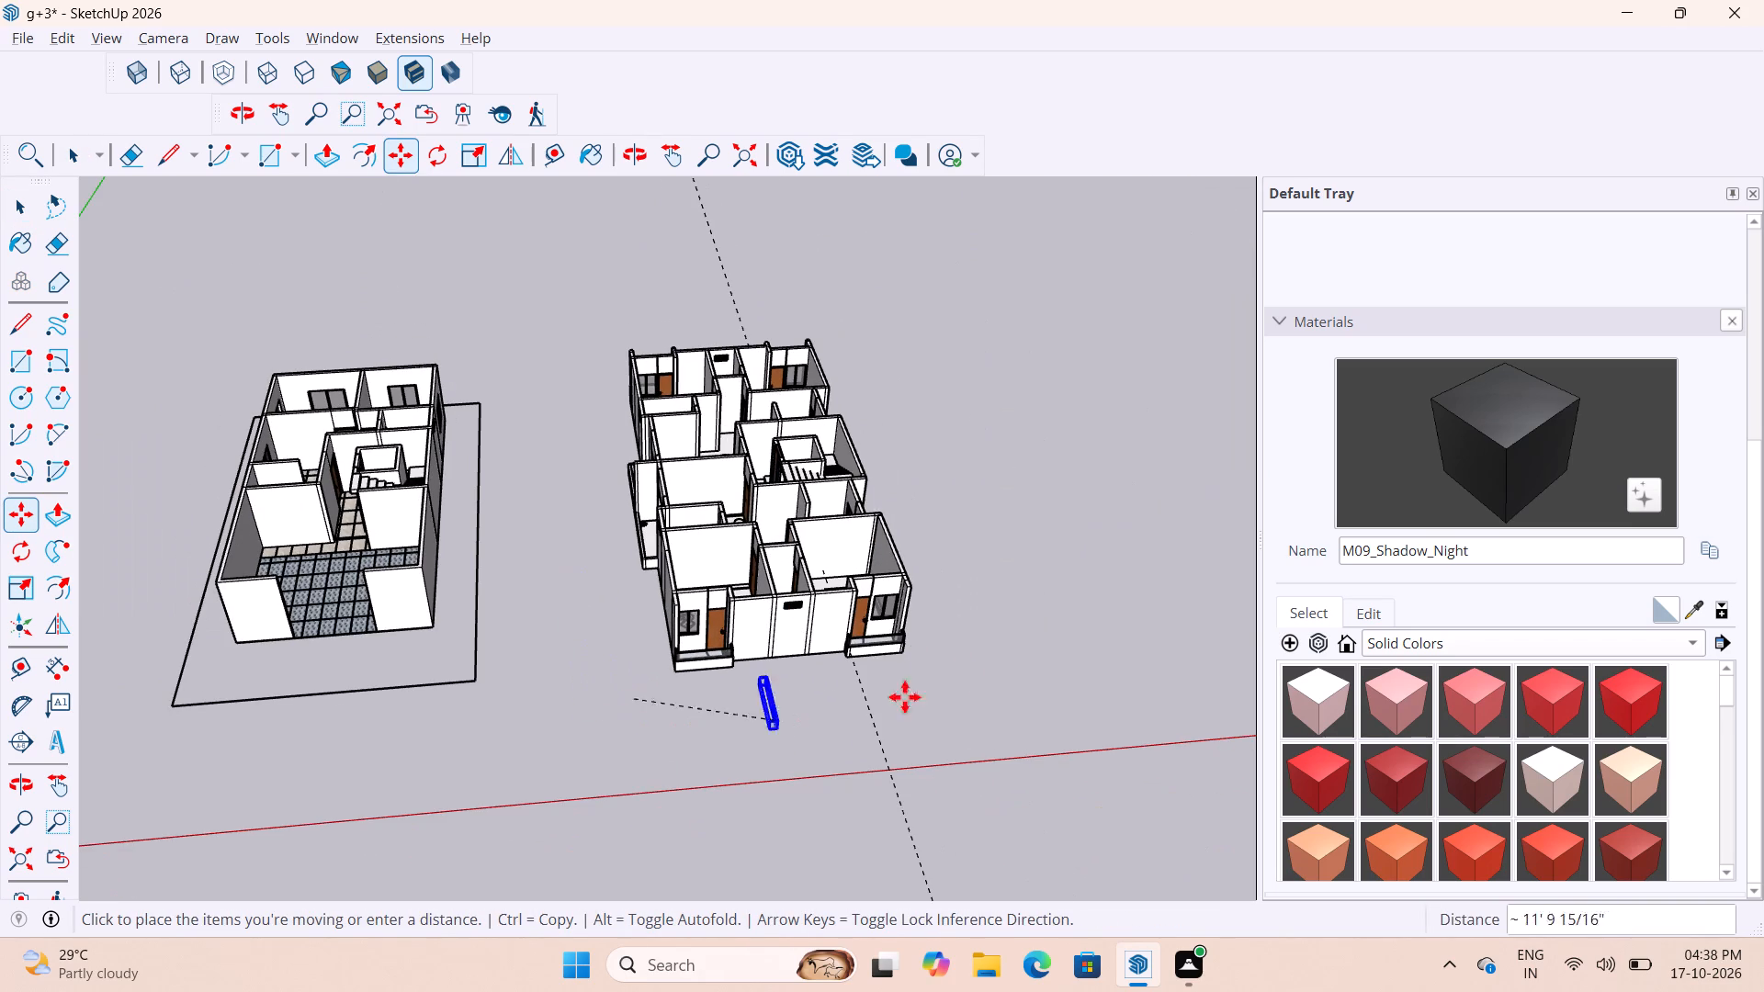
left_click(1028, 666)
key("space")
key("space")
left_click(949, 560)
Delete all guides in the model.
scroll(966, 622, "up", 8)
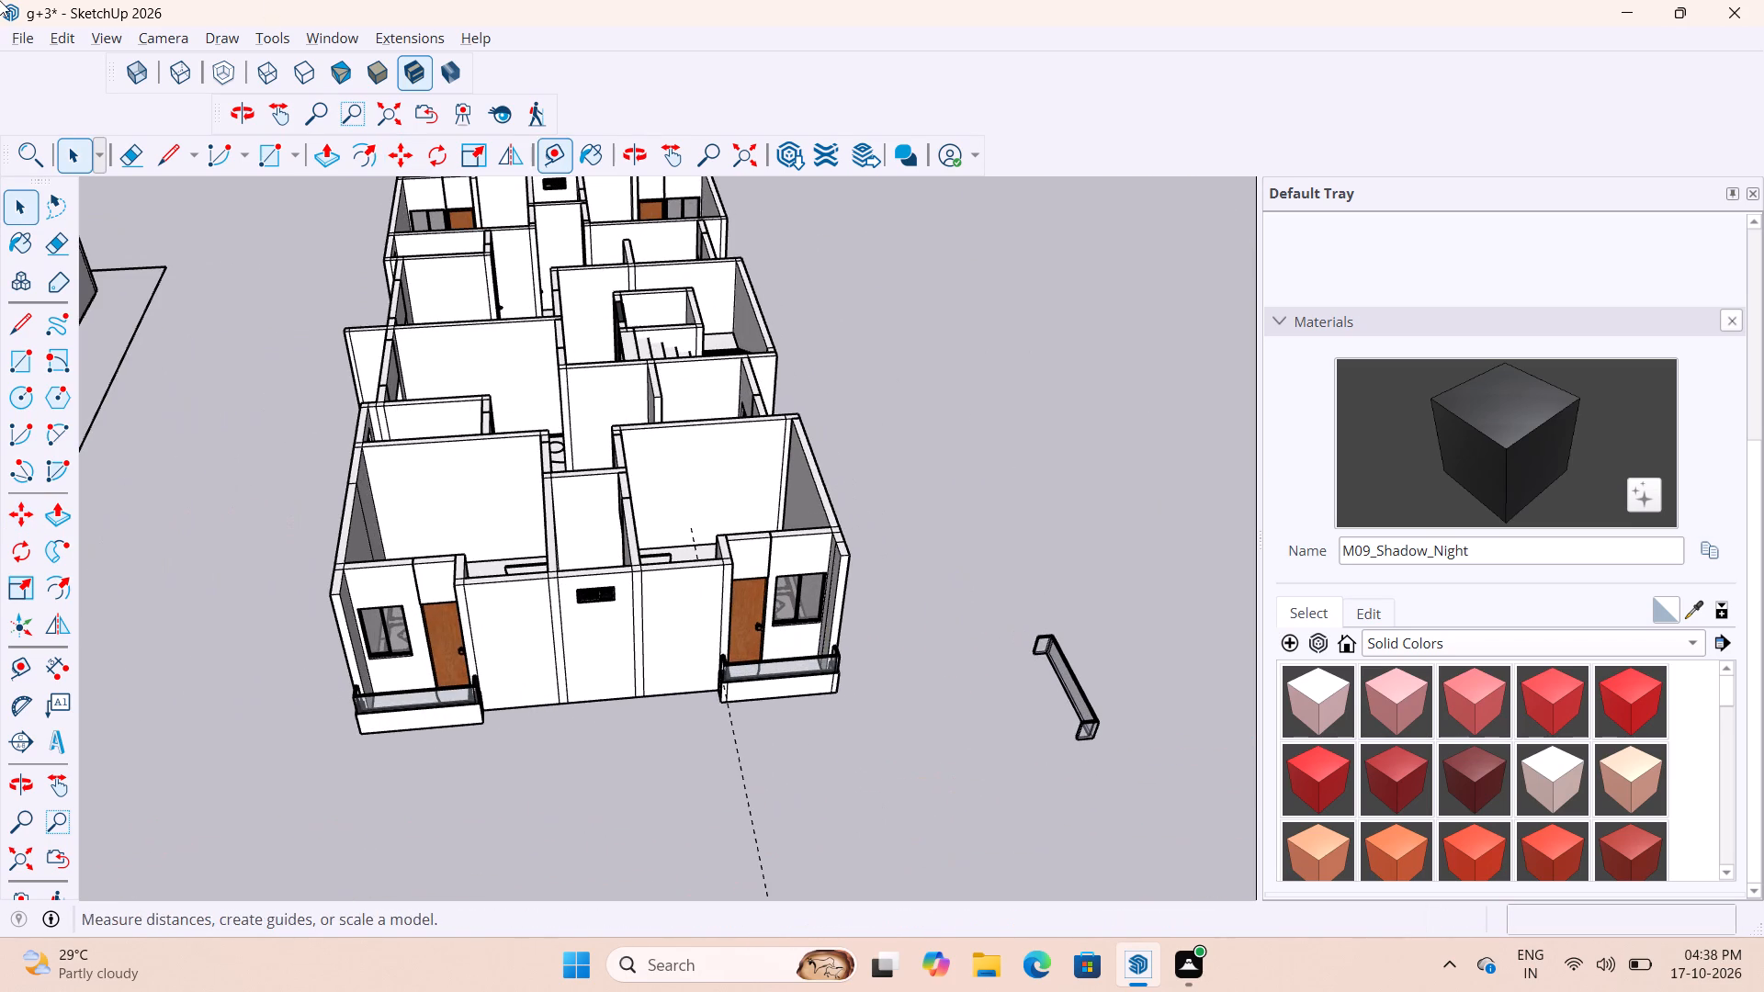
left_click(70, 39)
left_click(157, 275)
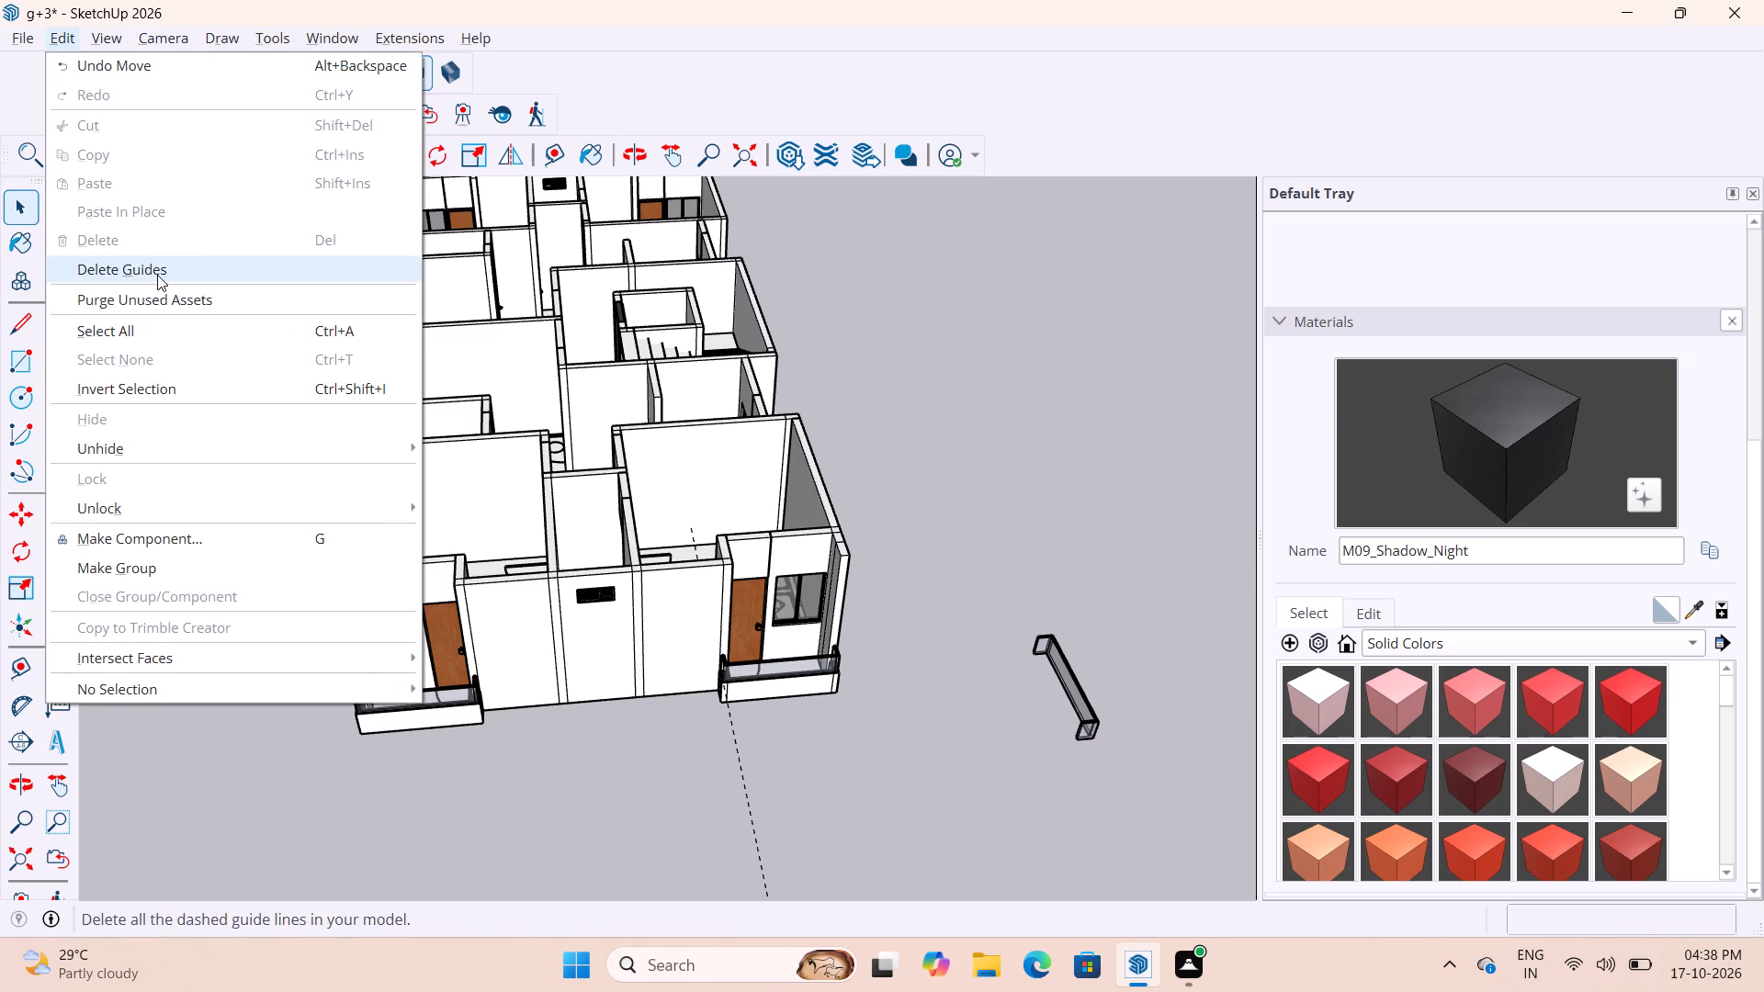
Place a guide 1" in from the outer edge of the door-side parapet return on the long side's unrailed balcony nearest the front.
scroll(1140, 629, "up", 4)
middle_click_drag(972, 506, 514, 496)
scroll(765, 426, "up", 9)
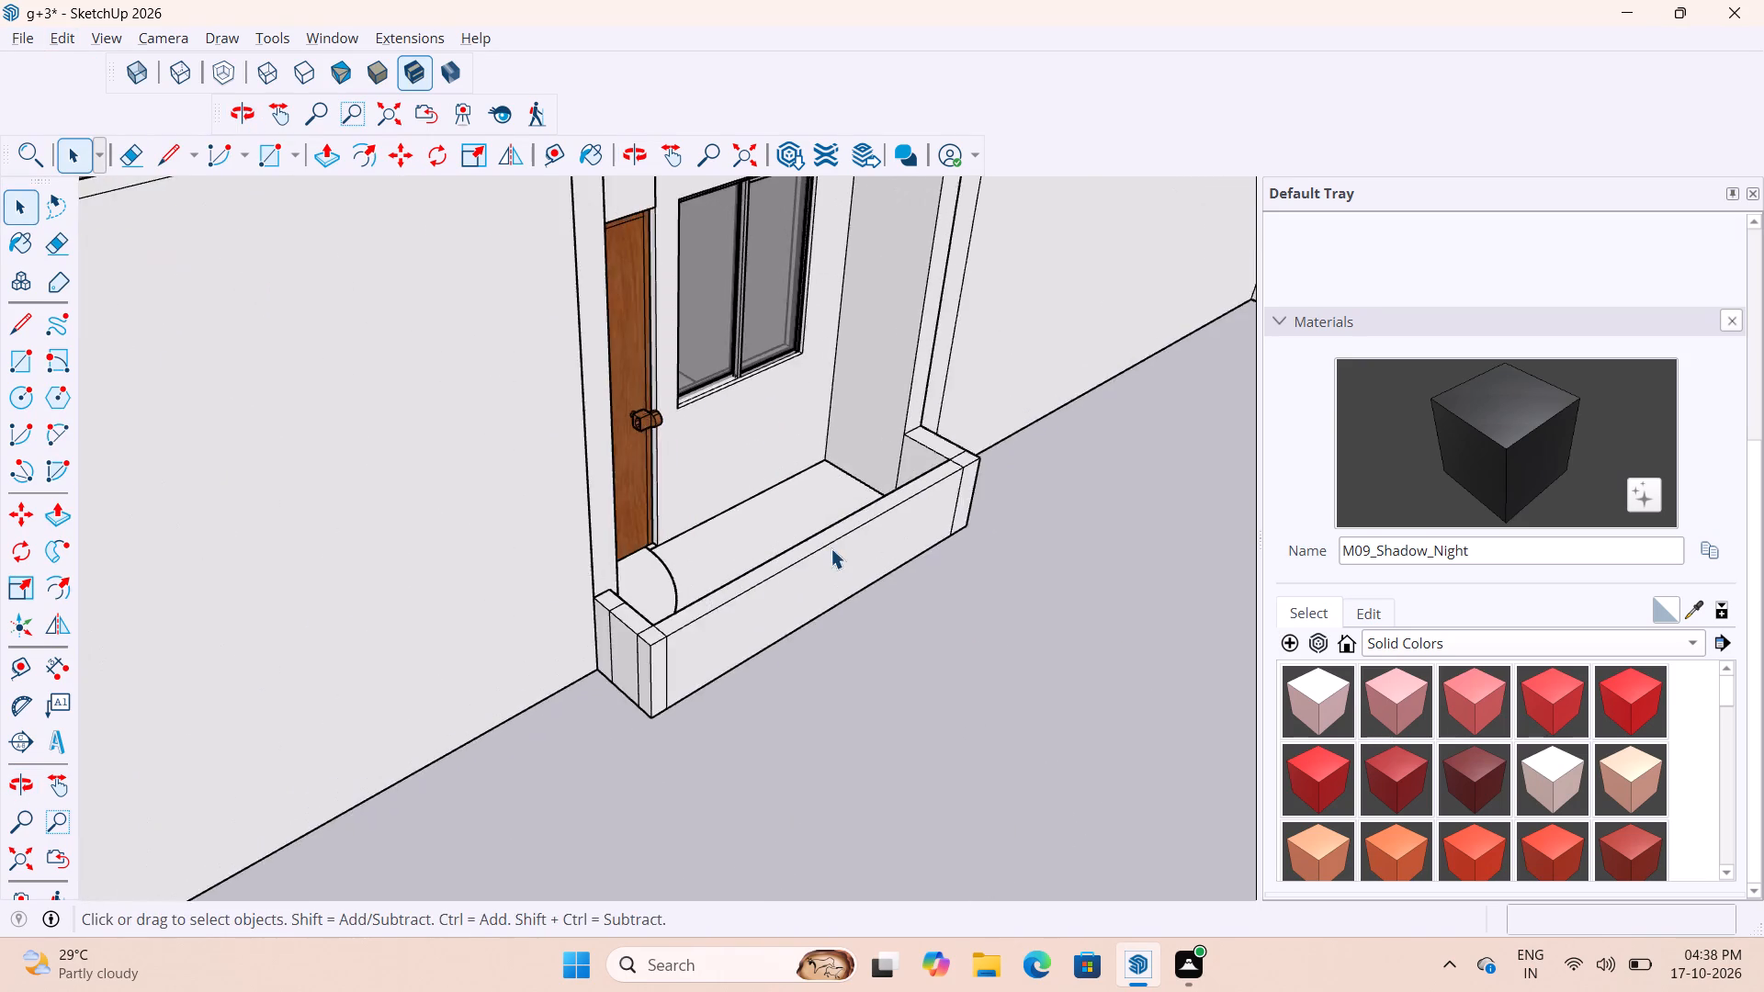
middle_click_drag(828, 548, 469, 654)
scroll(437, 400, "up", 3)
scroll(1156, 473, "down", 6)
scroll(797, 618, "up", 8)
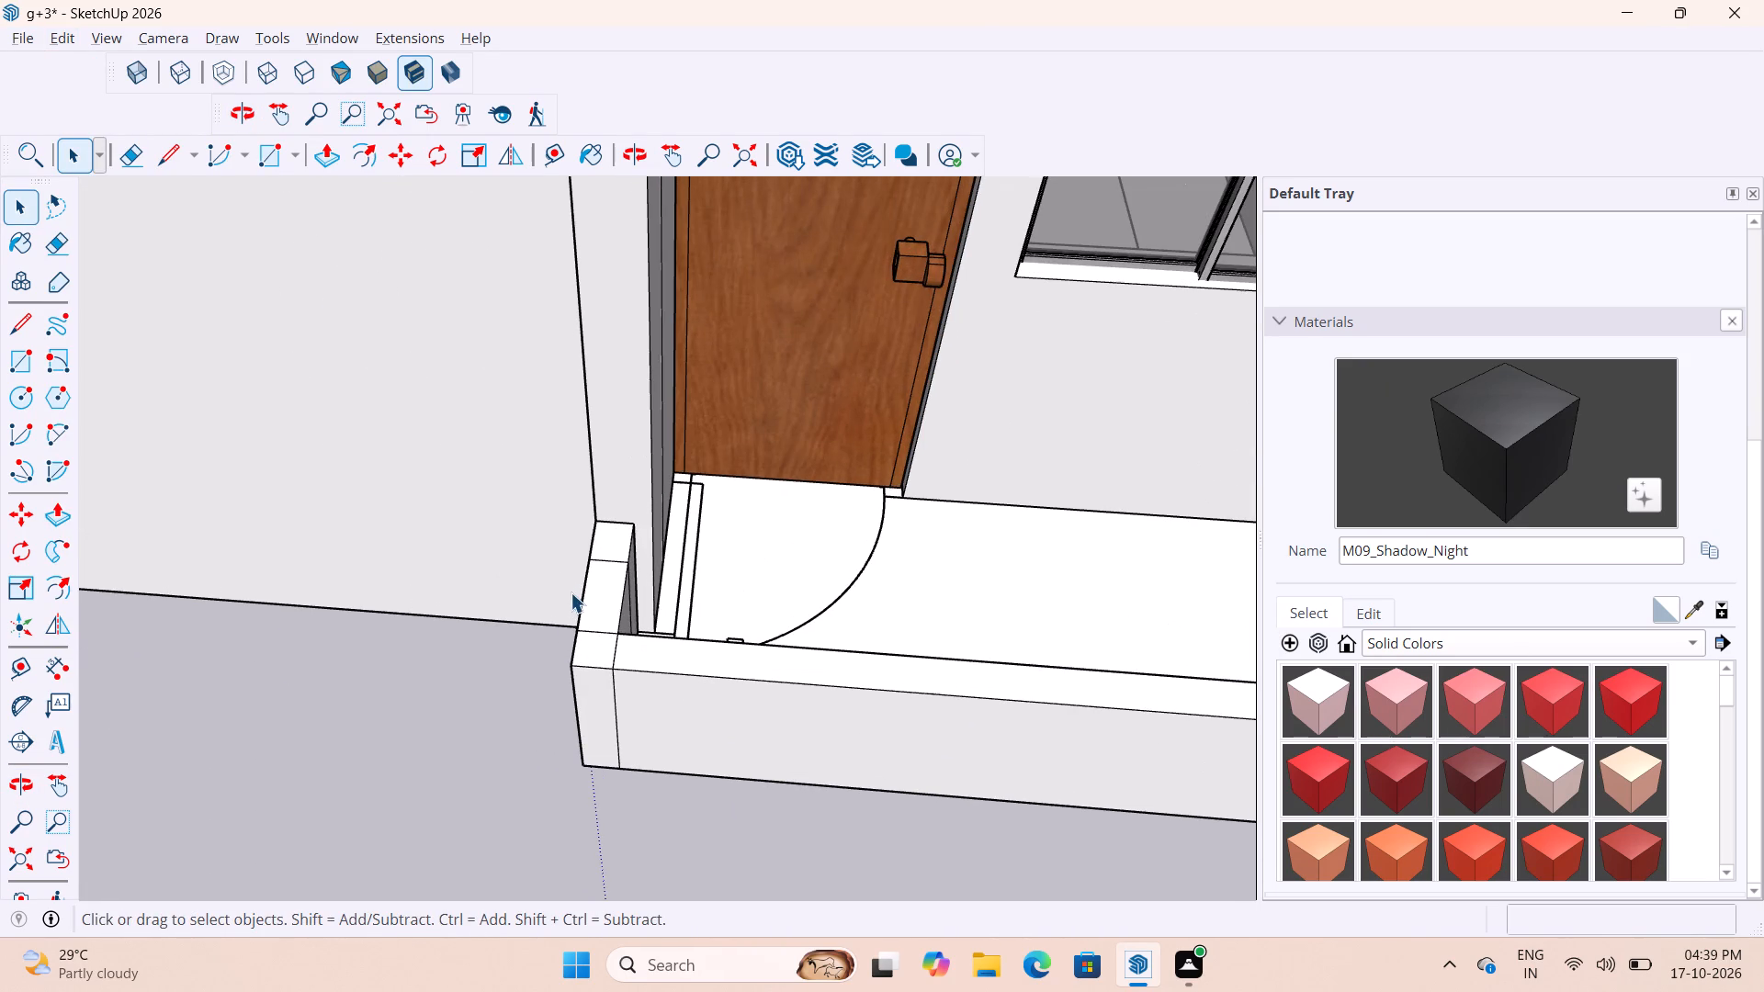
key("t")
left_click(582, 589)
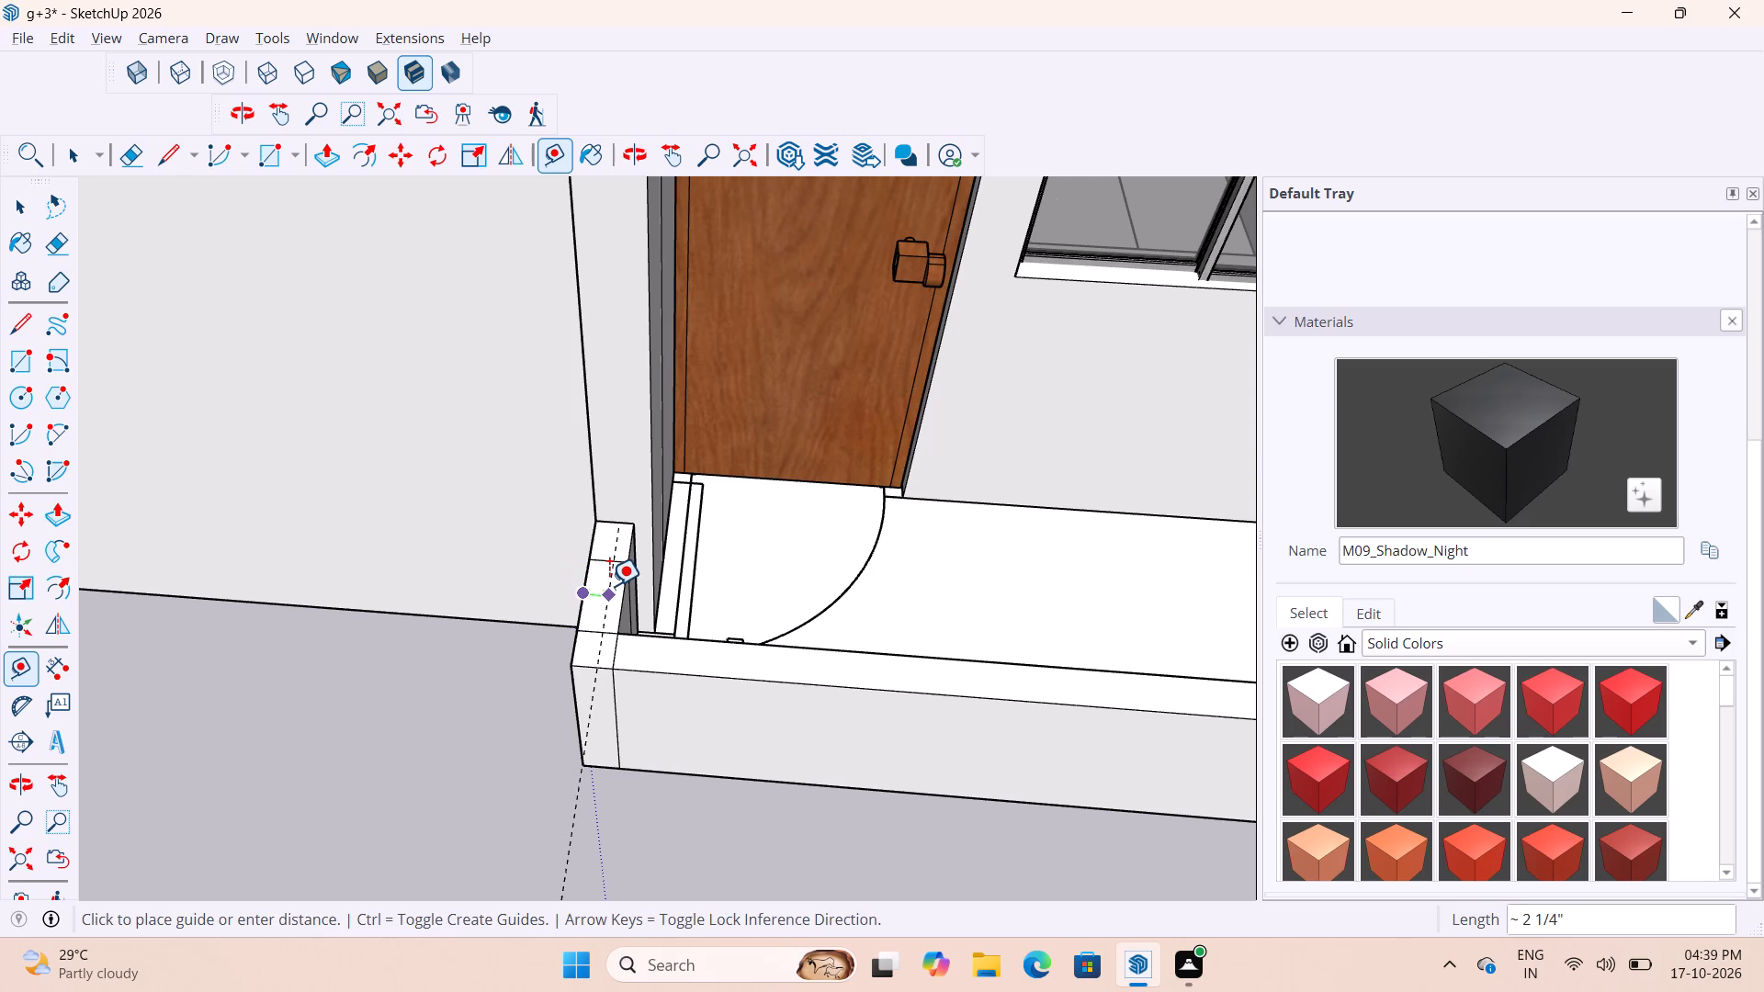
type("1\"")
key("Return")
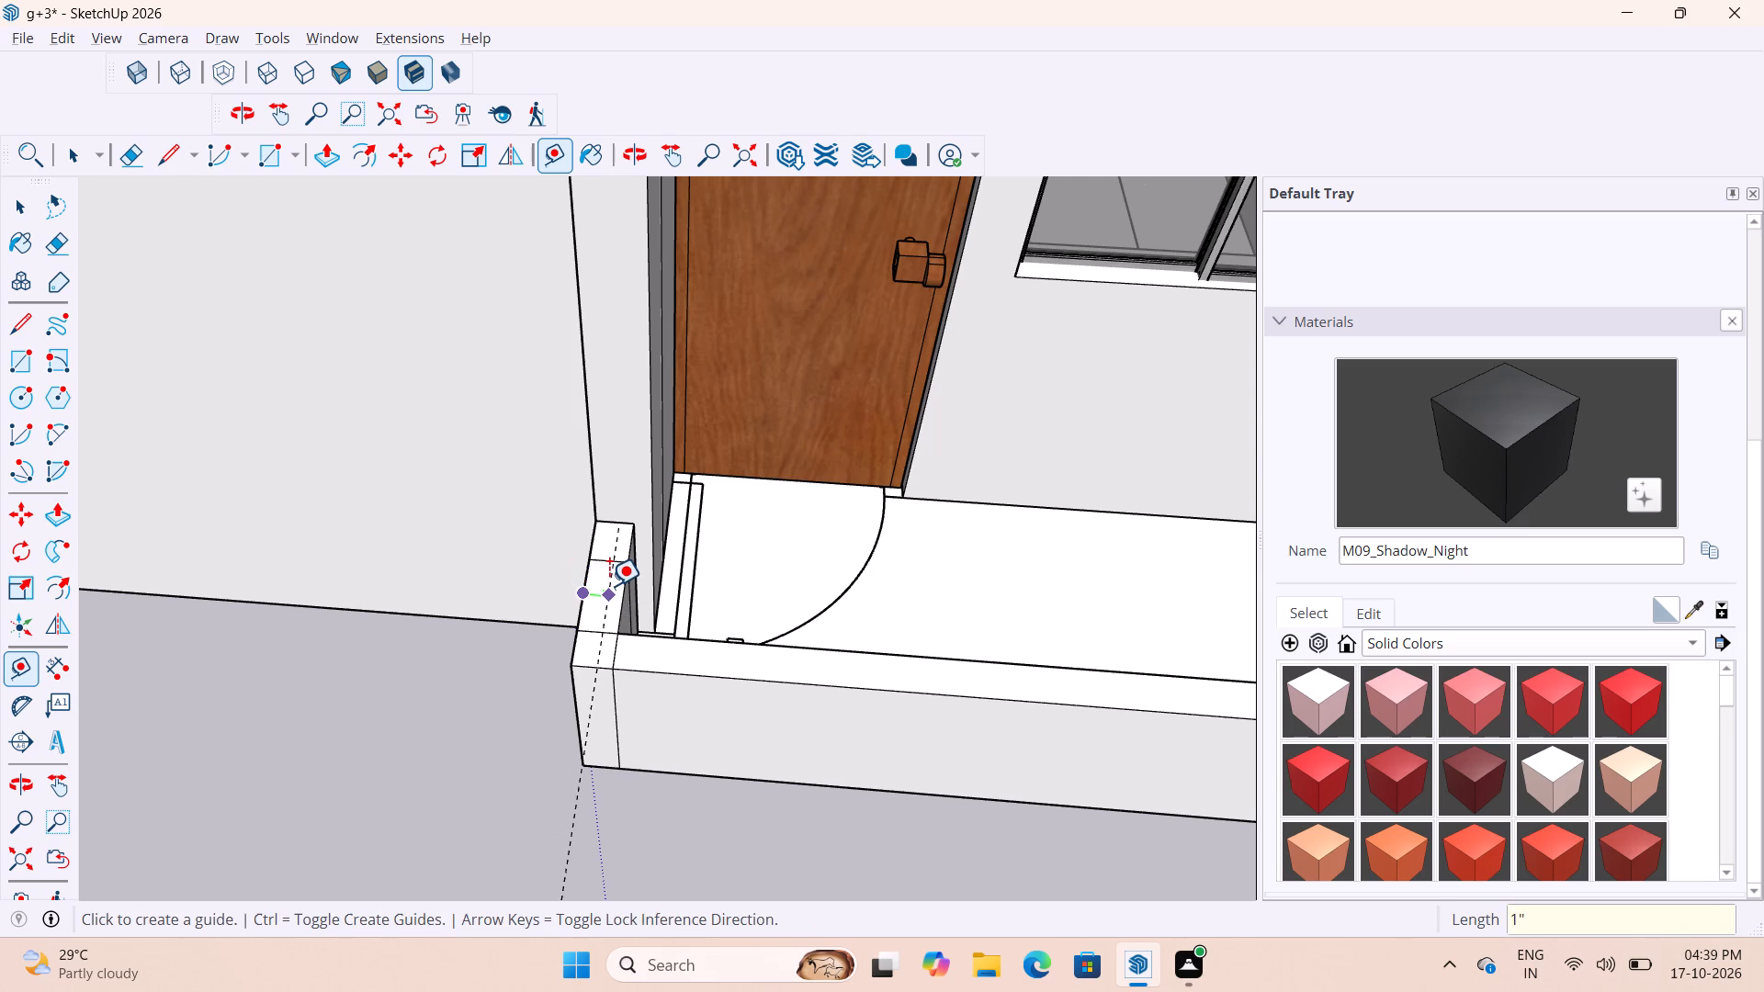
Move the railing copy by its outer bottom end corner to where the 1" guide meets the wall end of the door-side parapet return.
scroll(622, 513, "down", 12)
key("space")
scroll(912, 564, "down", 5)
scroll(771, 614, "up", 9)
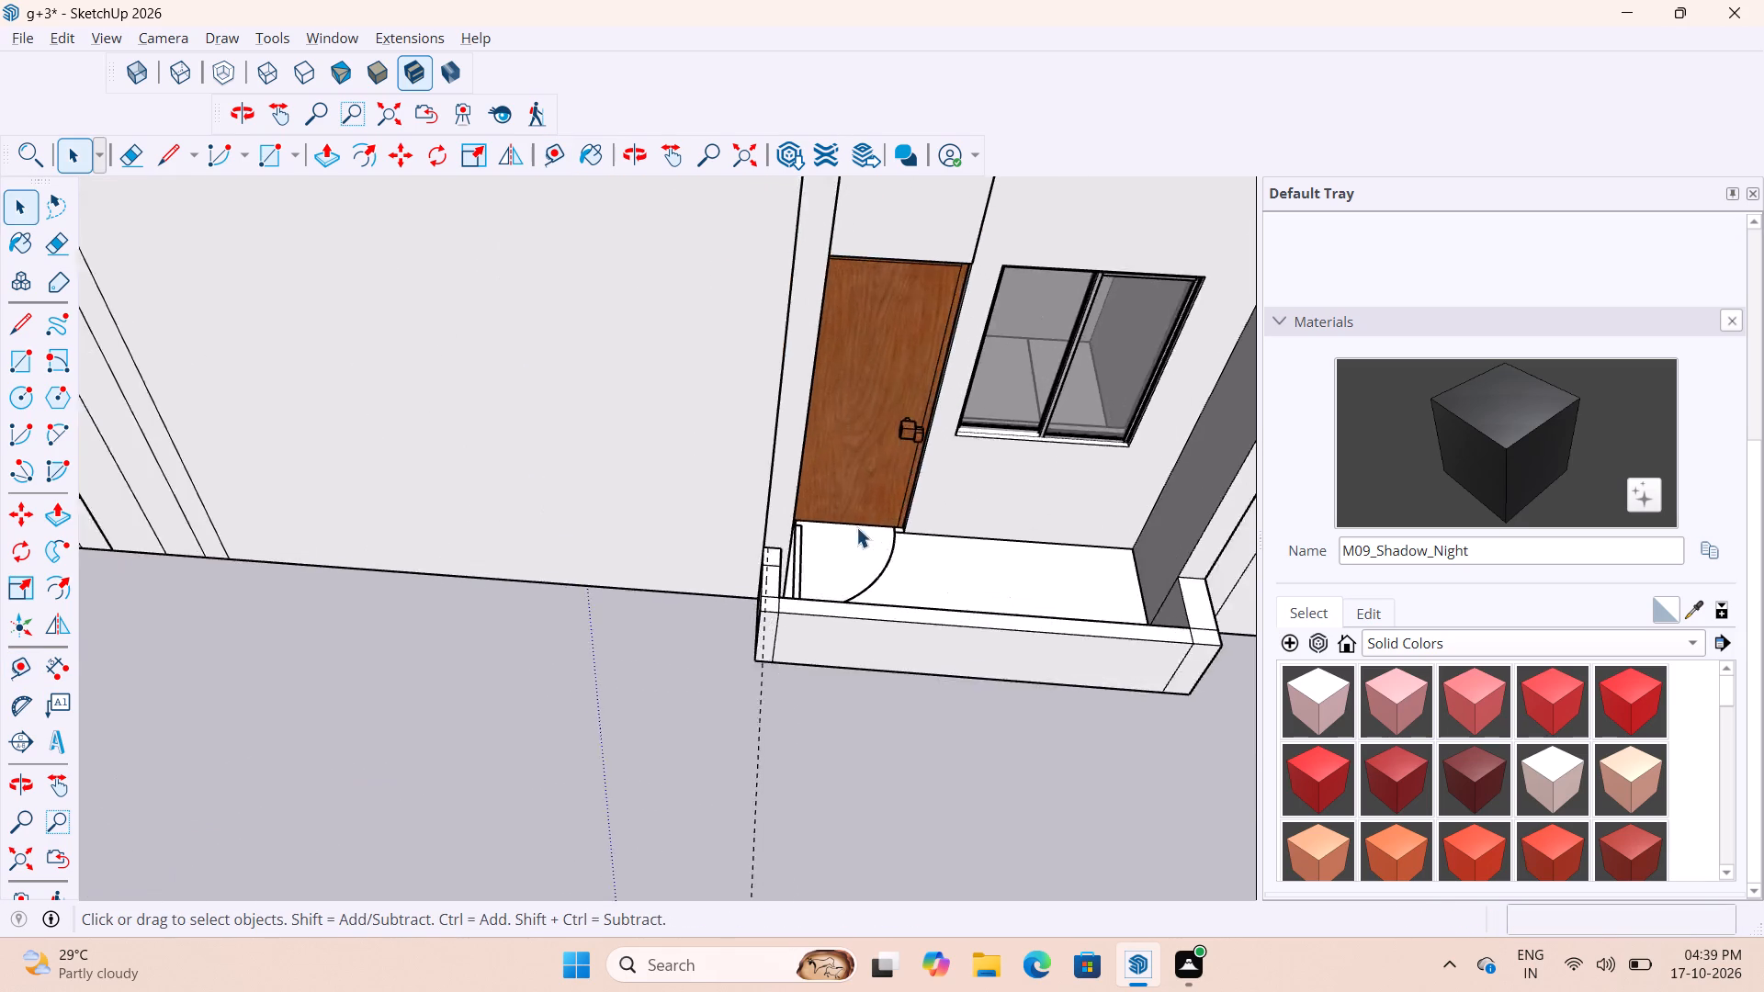
scroll(856, 527, "up", 9)
scroll(866, 524, "down", 18)
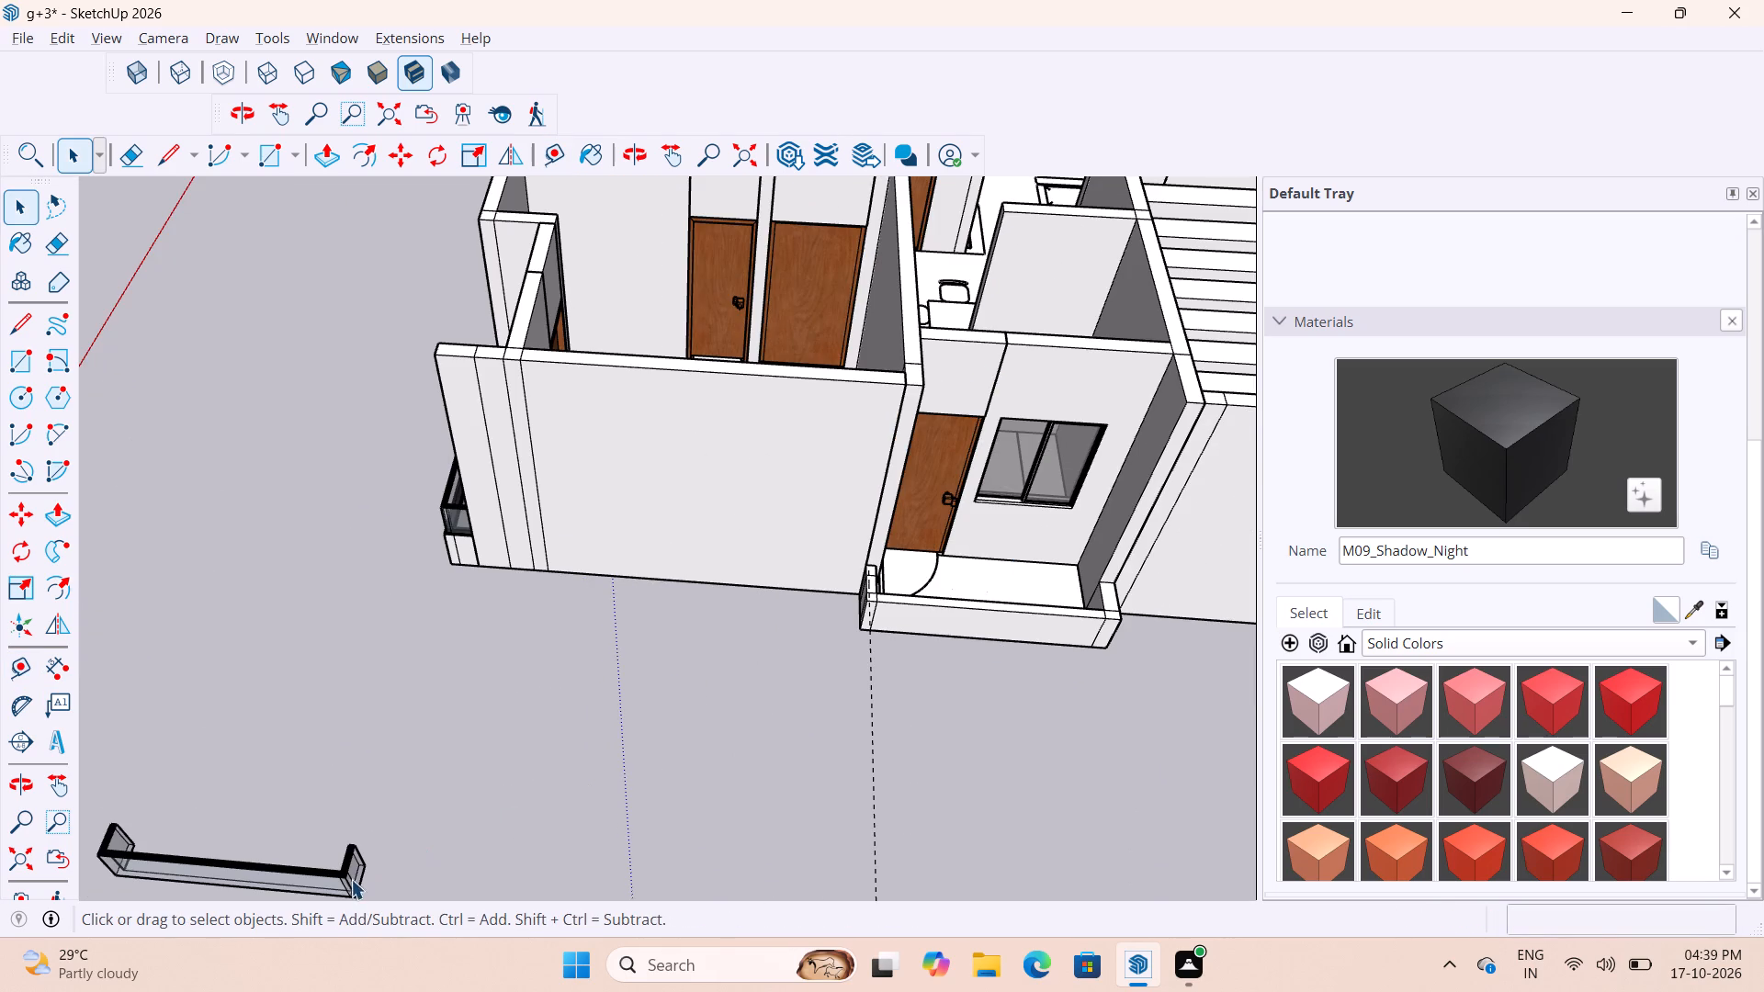
scroll(1351, 541, "down", 7)
scroll(783, 688, "down", 6)
scroll(429, 842, "up", 9)
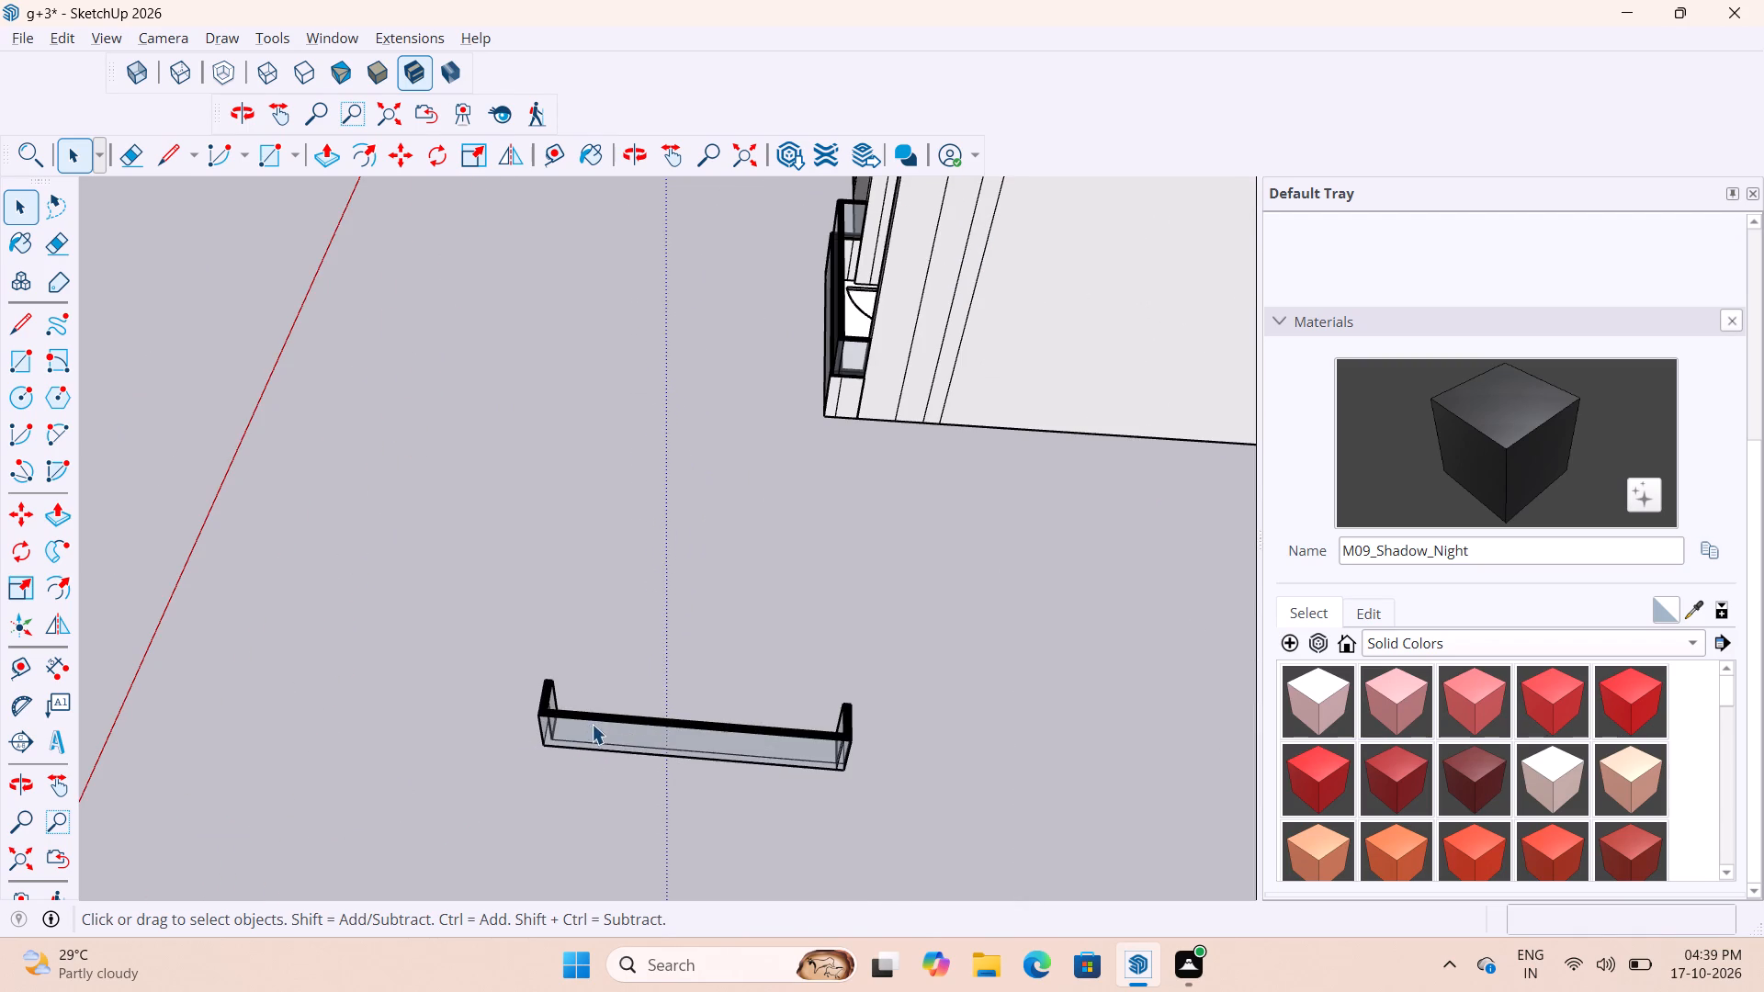
left_click(592, 724)
key("m")
scroll(464, 814, "up", 5)
middle_click_drag(586, 712, 814, 654)
scroll(715, 586, "up", 3)
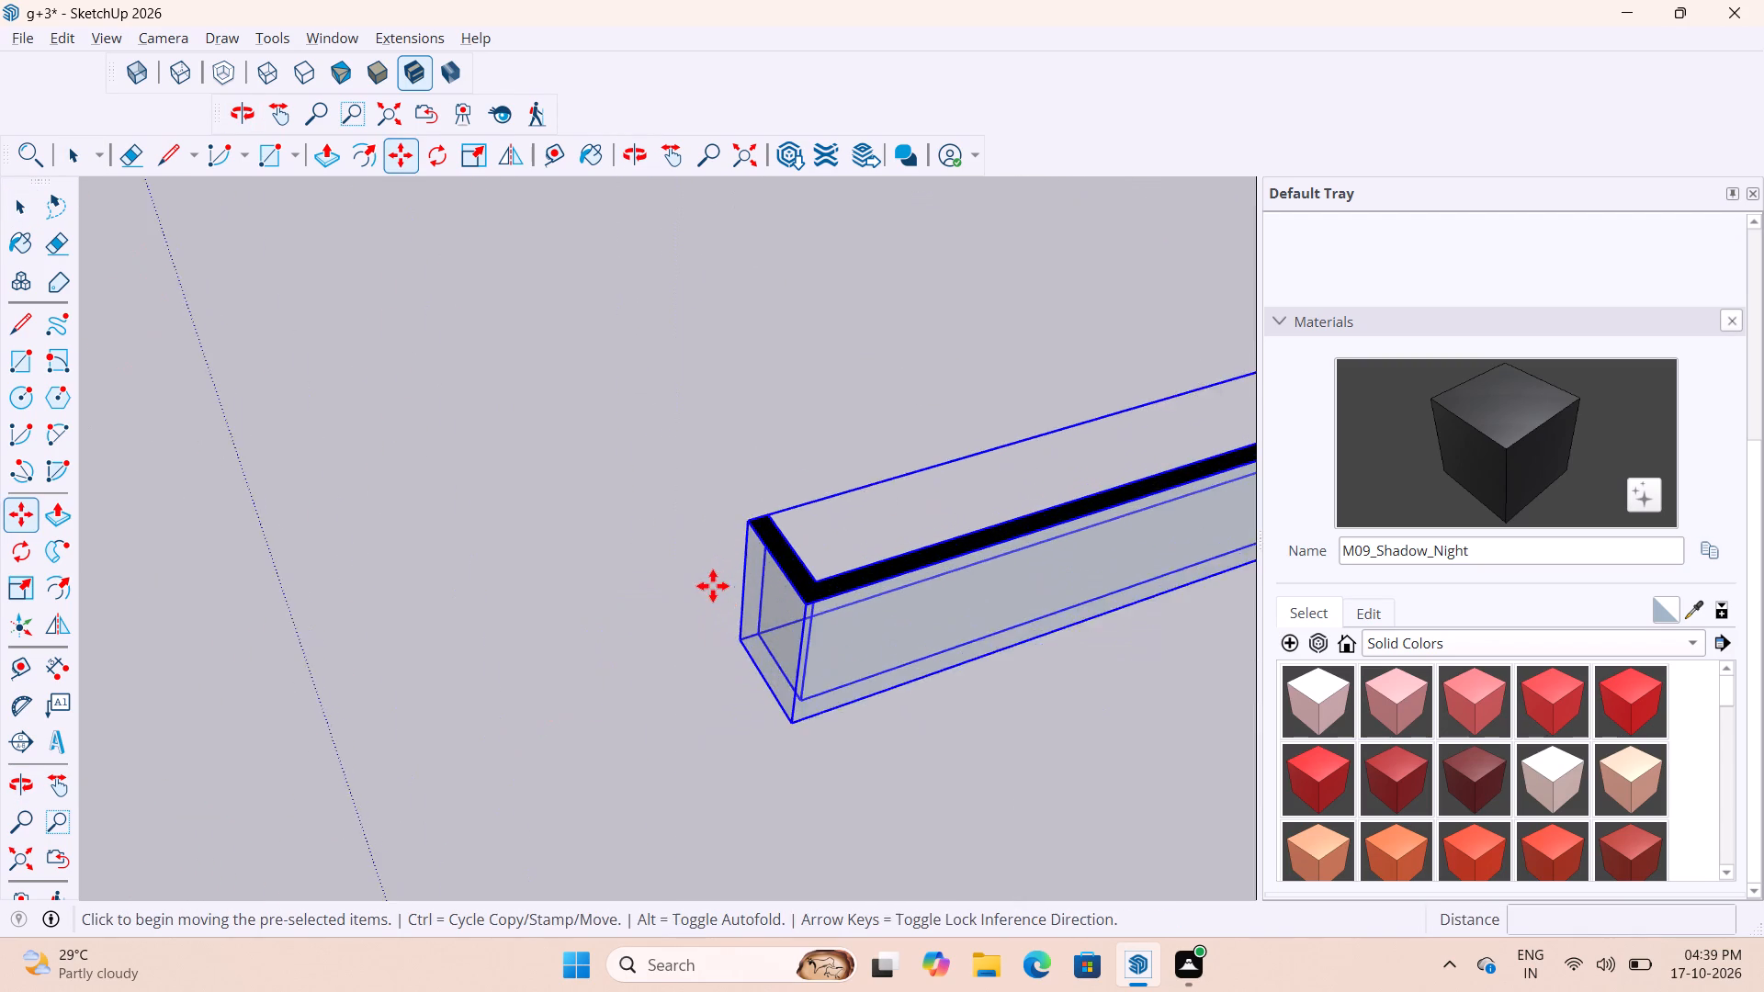
scroll(713, 586, "up", 4)
left_click(746, 659)
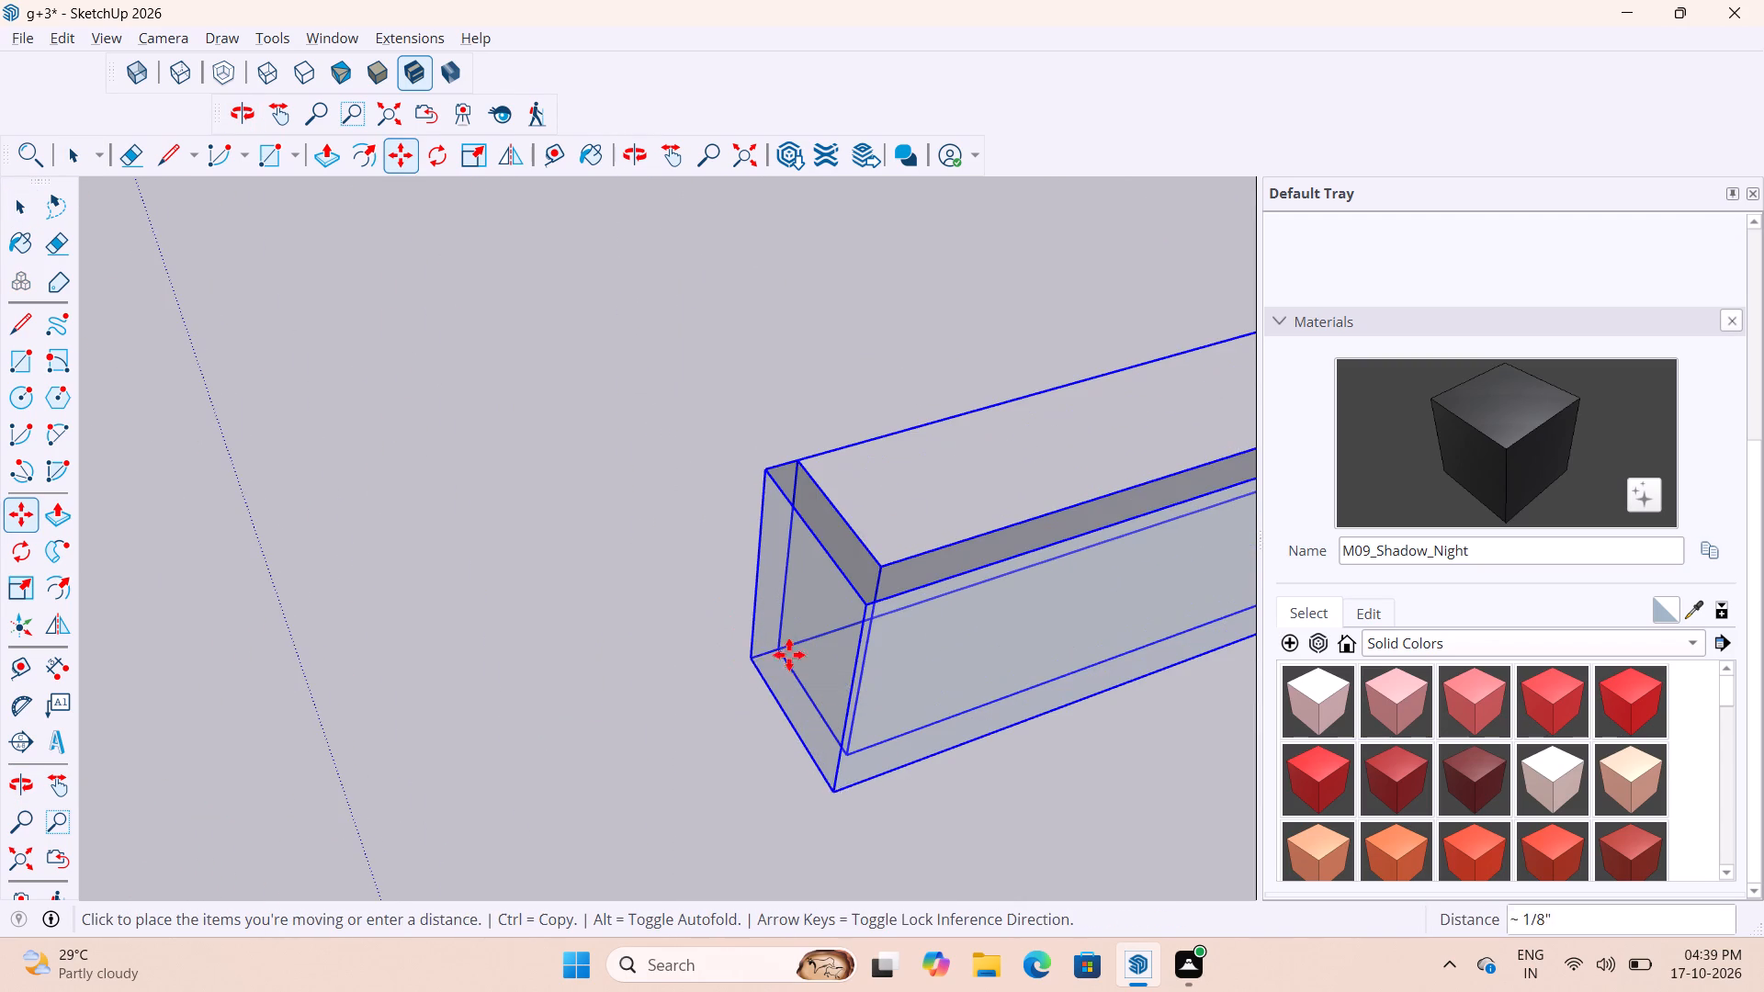
scroll(634, 678, "down", 12)
scroll(572, 689, "down", 18)
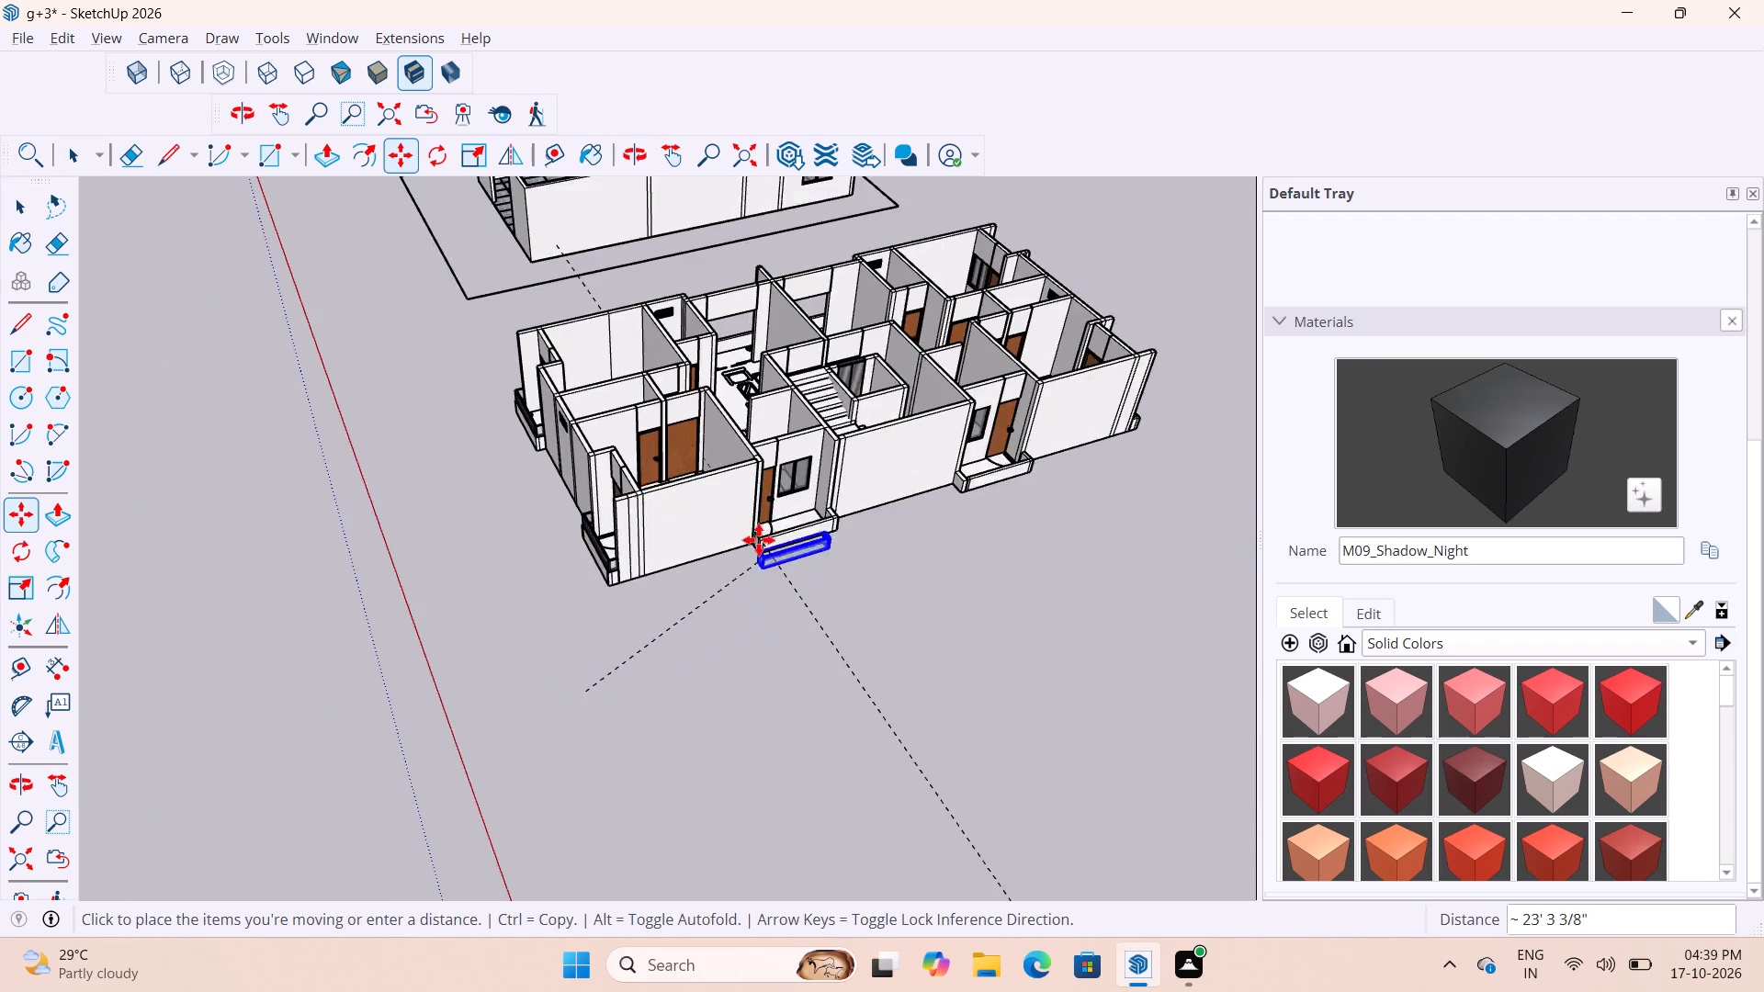
scroll(764, 530, "up", 20)
scroll(764, 530, "up", 8)
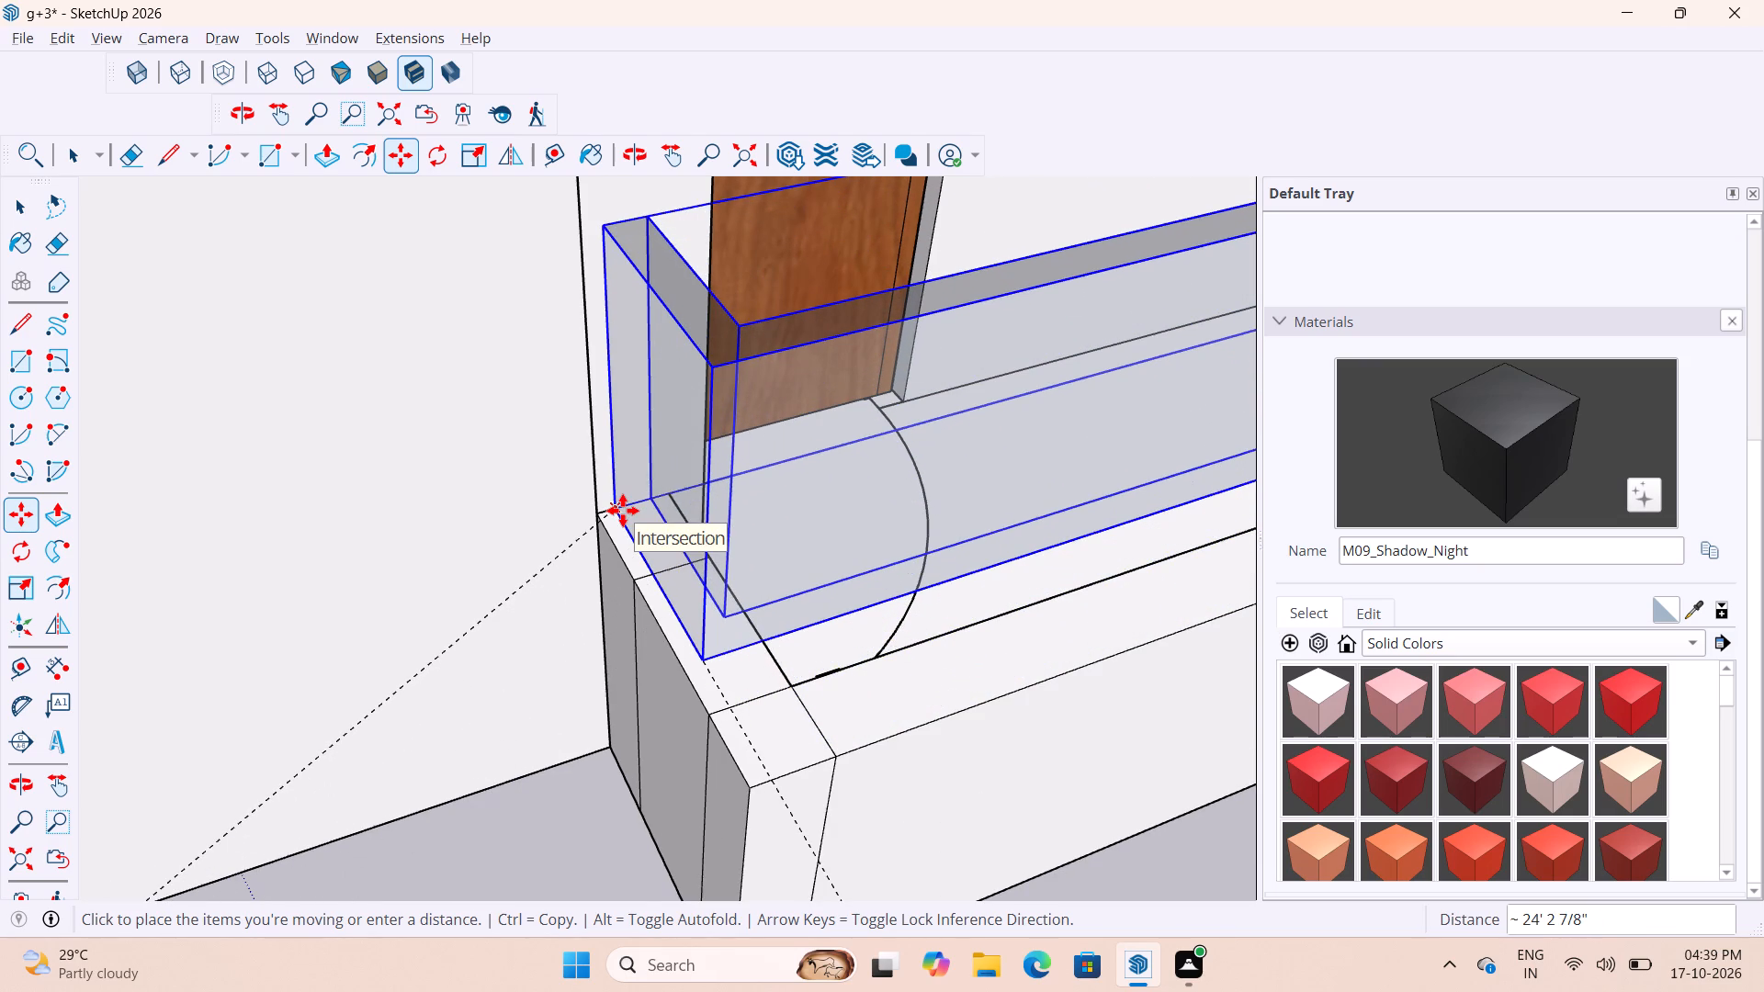
scroll(623, 511, "up", 8)
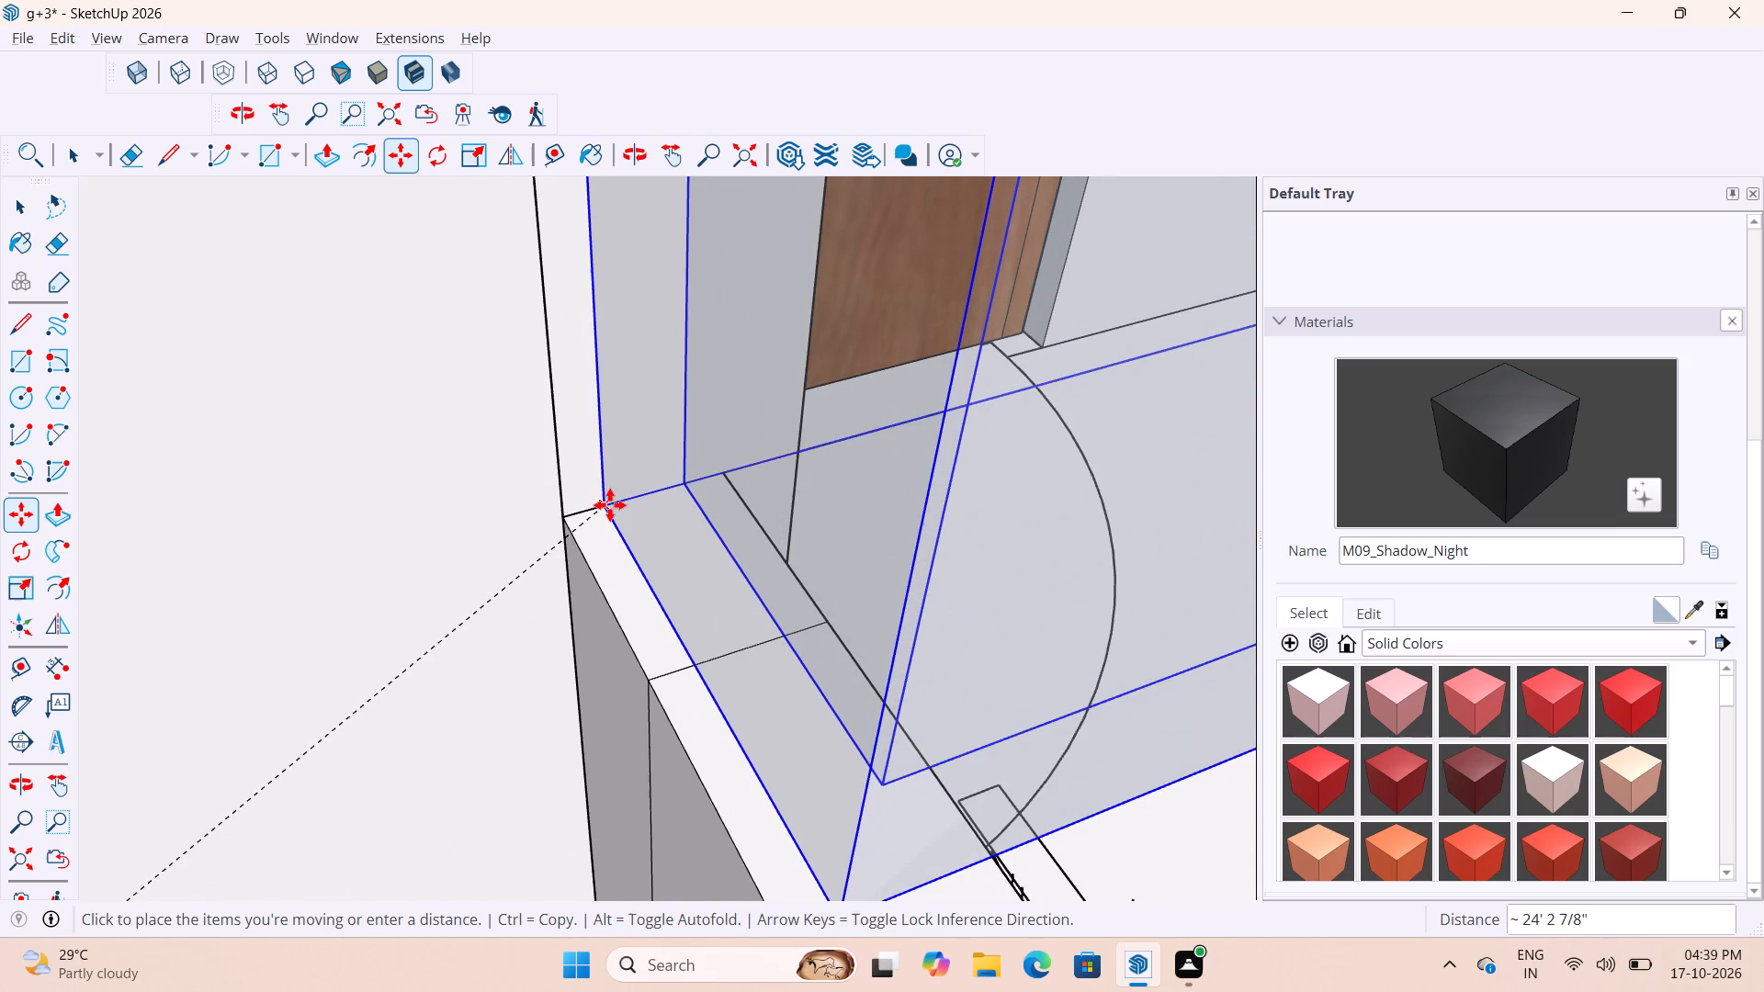
left_click(610, 505)
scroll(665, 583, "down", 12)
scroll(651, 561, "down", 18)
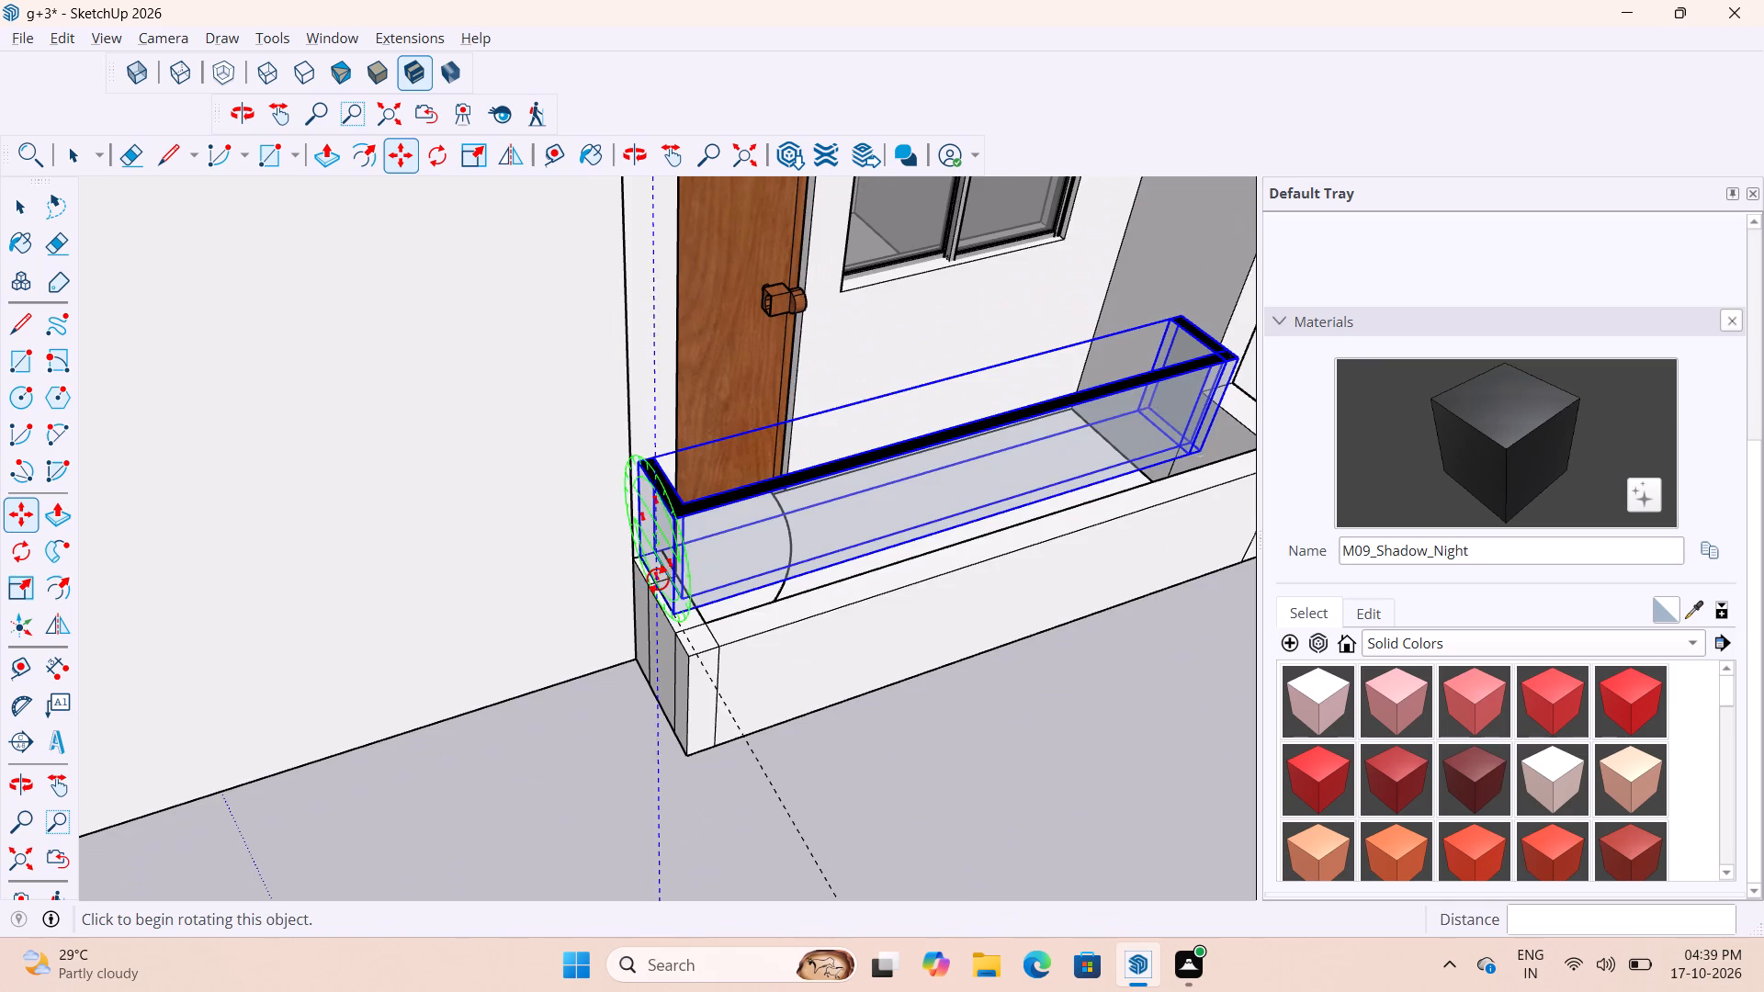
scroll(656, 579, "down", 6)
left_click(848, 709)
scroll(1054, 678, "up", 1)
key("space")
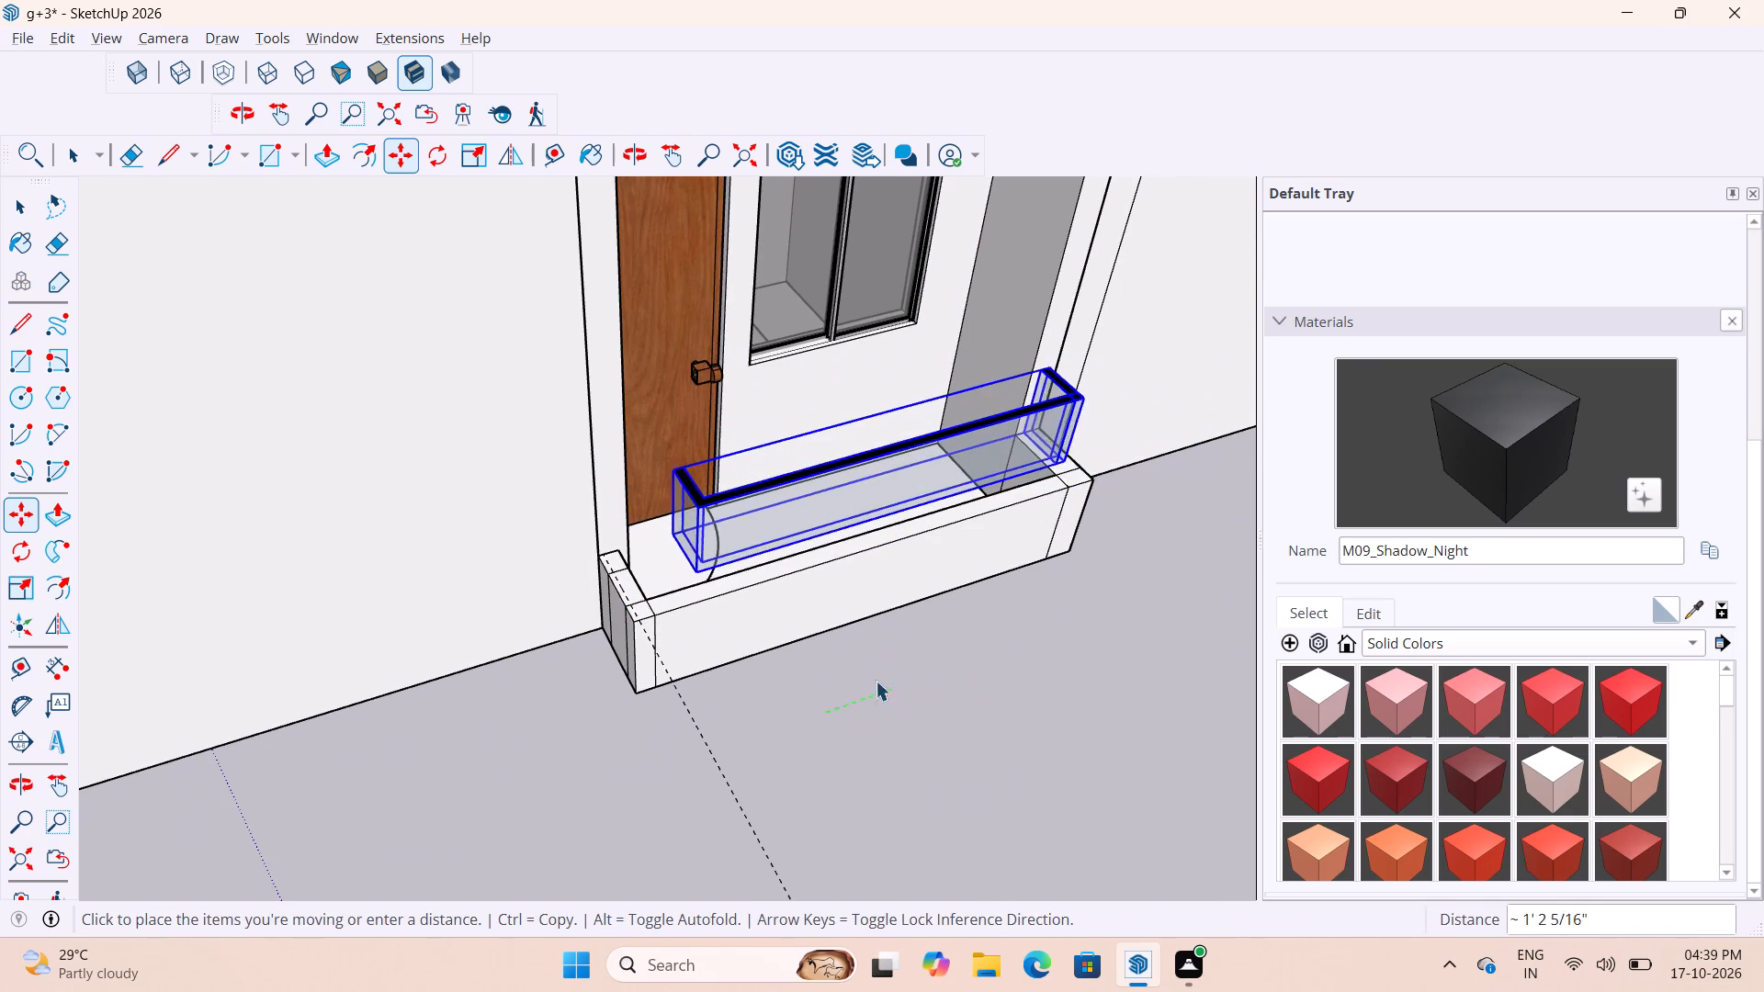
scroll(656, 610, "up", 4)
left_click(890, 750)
Measure how far the front corner balcony's glass railing is set back from the parapet's outer front edge.
scroll(675, 724, "down", 3)
middle_click_drag(1074, 726, 777, 727)
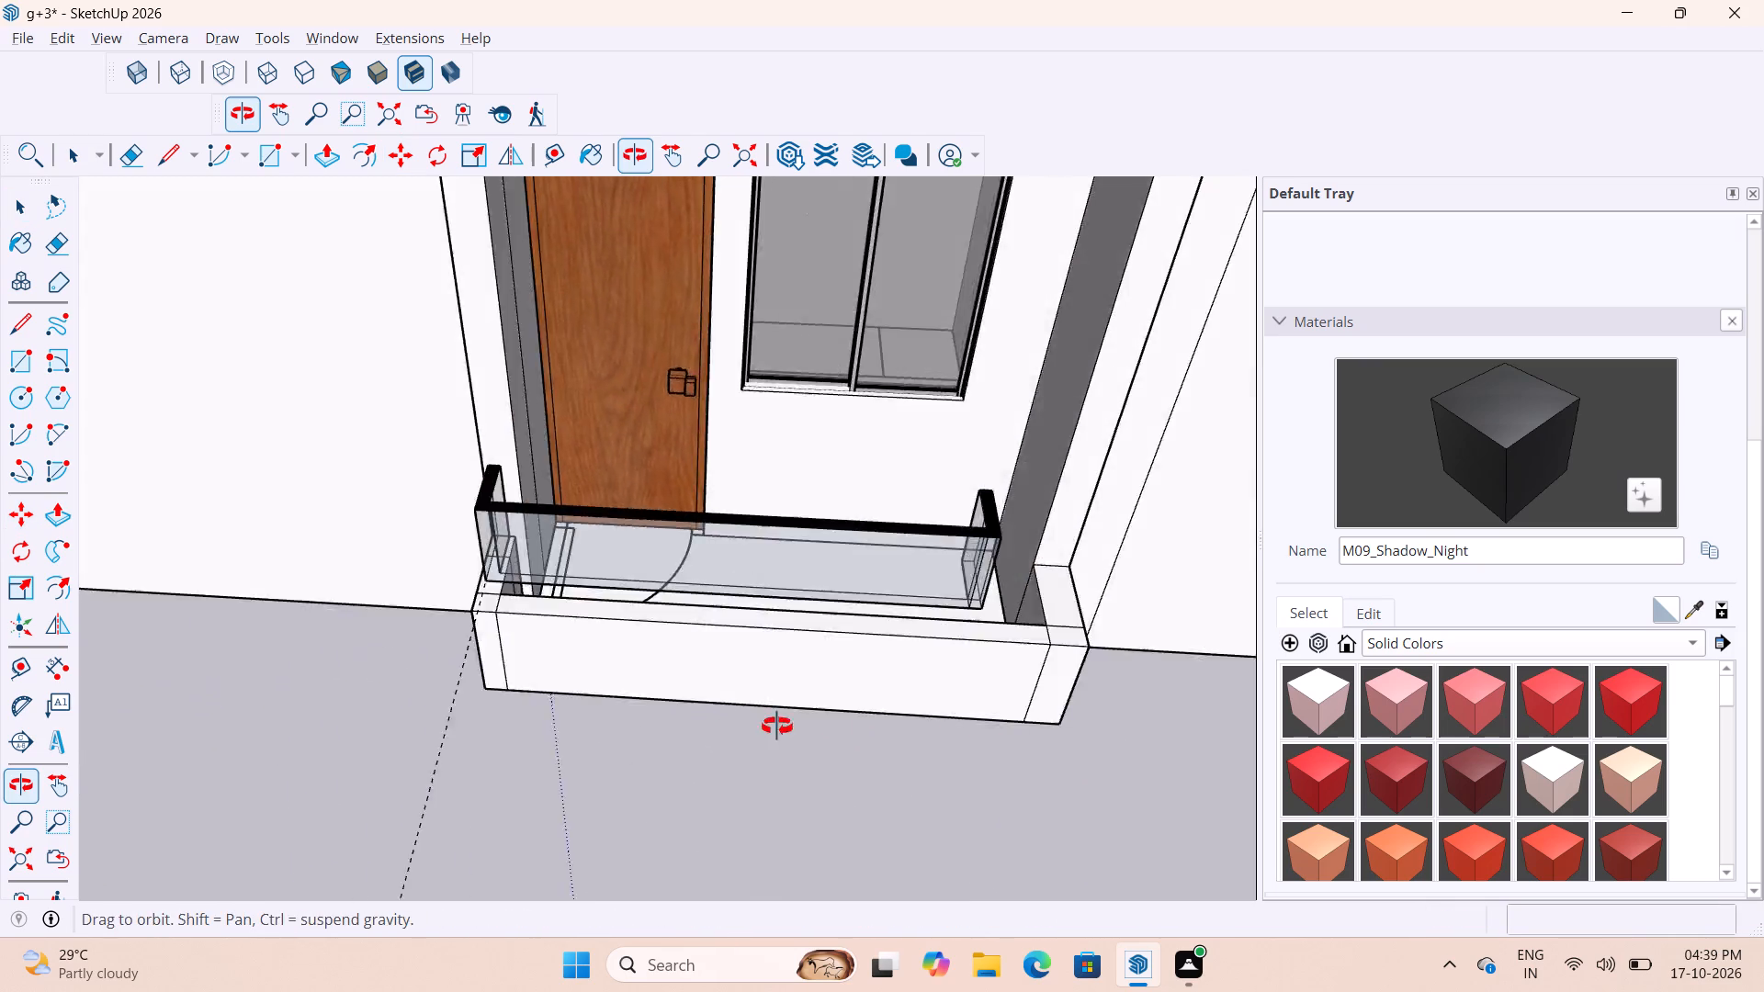
middle_click_drag(777, 727, 630, 738)
scroll(1092, 709, "down", 9)
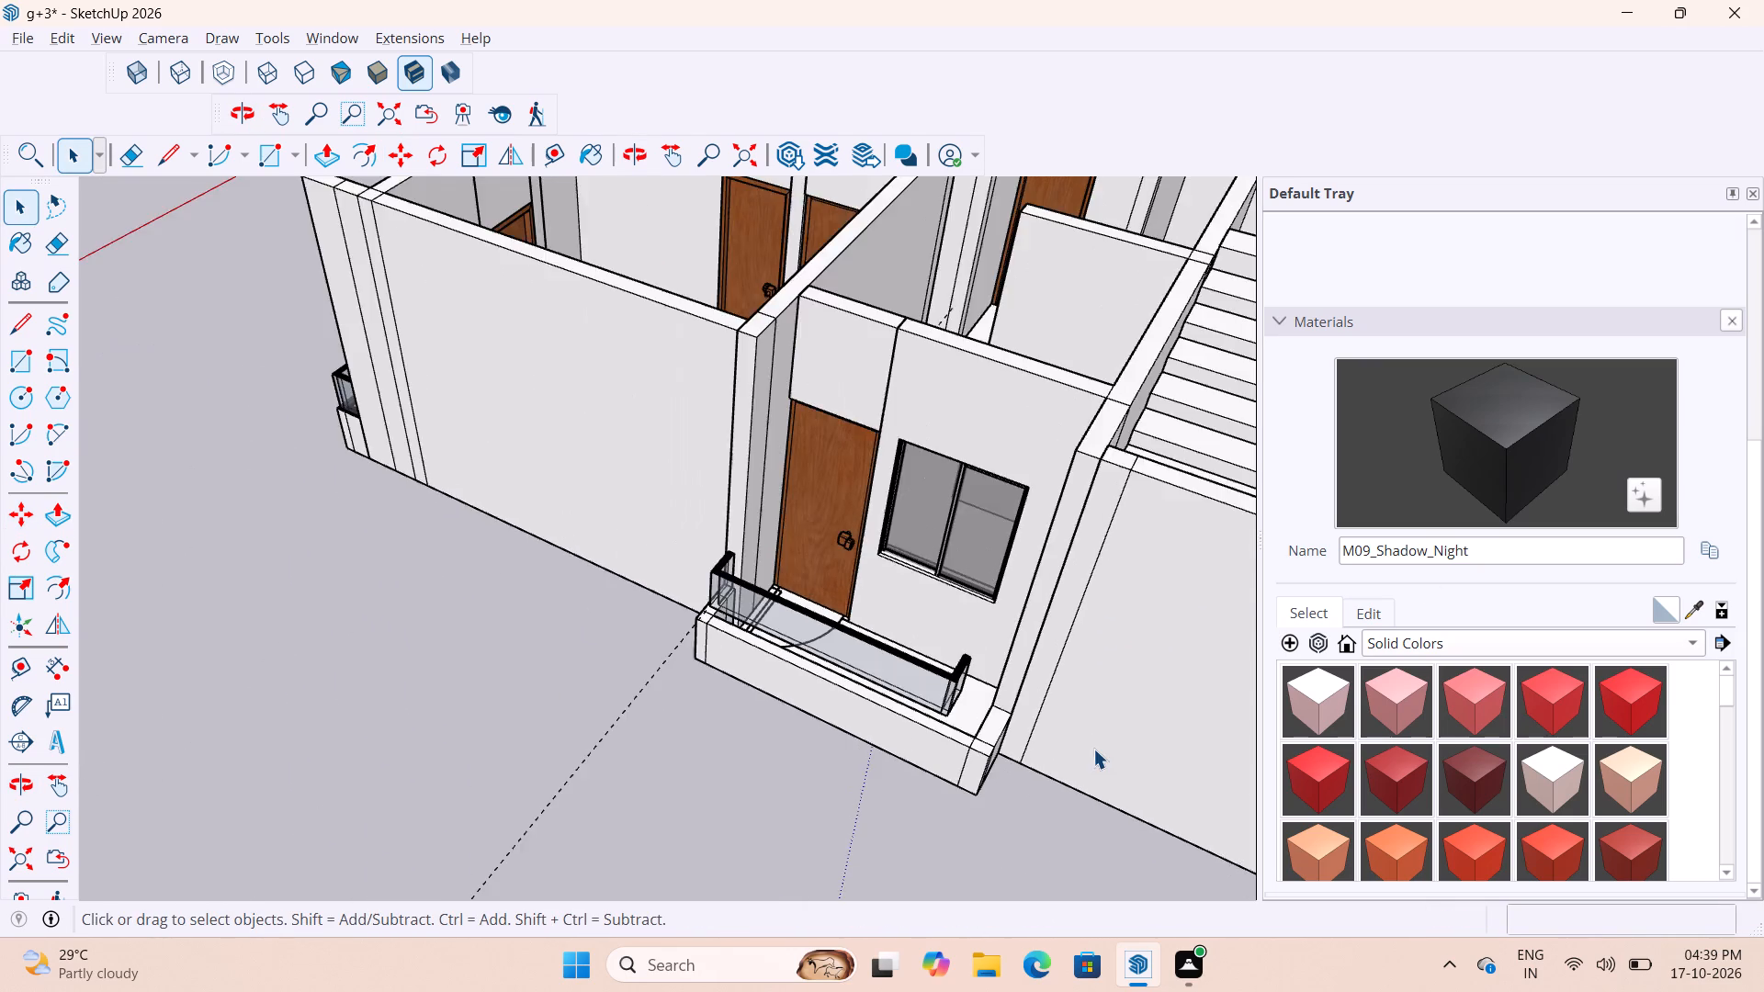
scroll(1093, 749, "down", 7)
scroll(690, 552, "up", 4)
middle_click_drag(734, 545, 1308, 551)
scroll(639, 490, "up", 6)
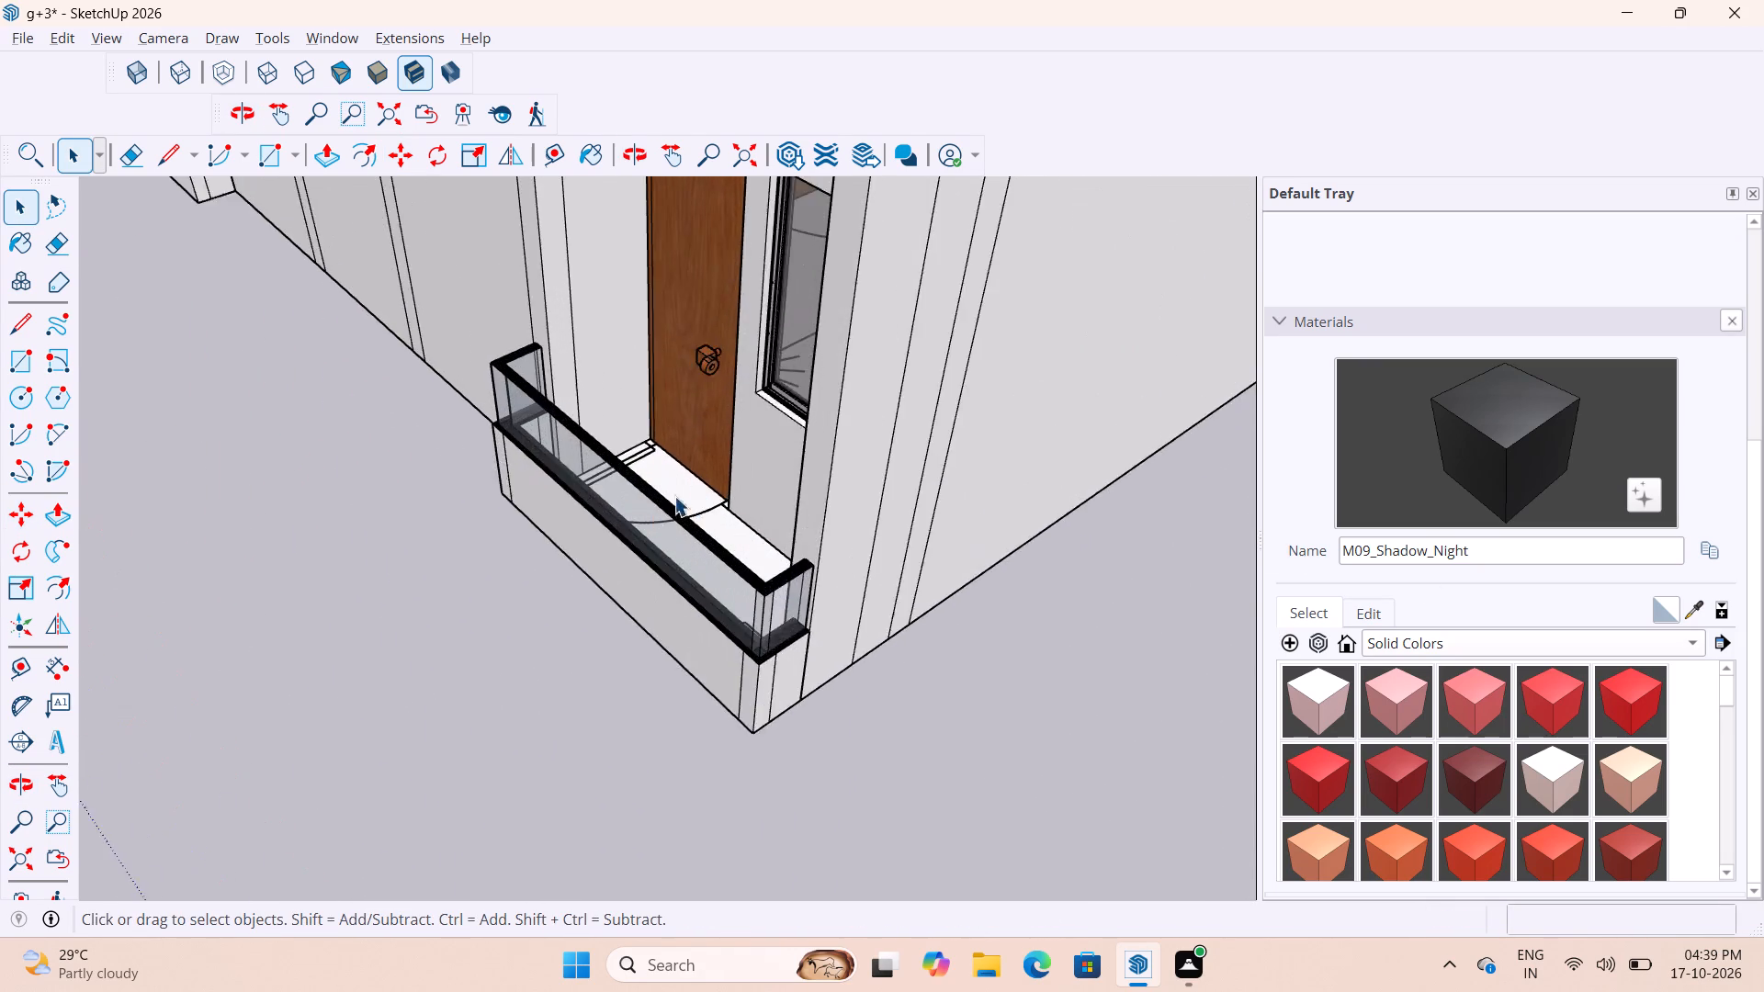
scroll(674, 496, "up", 19)
middle_click_drag(777, 578, 884, 493)
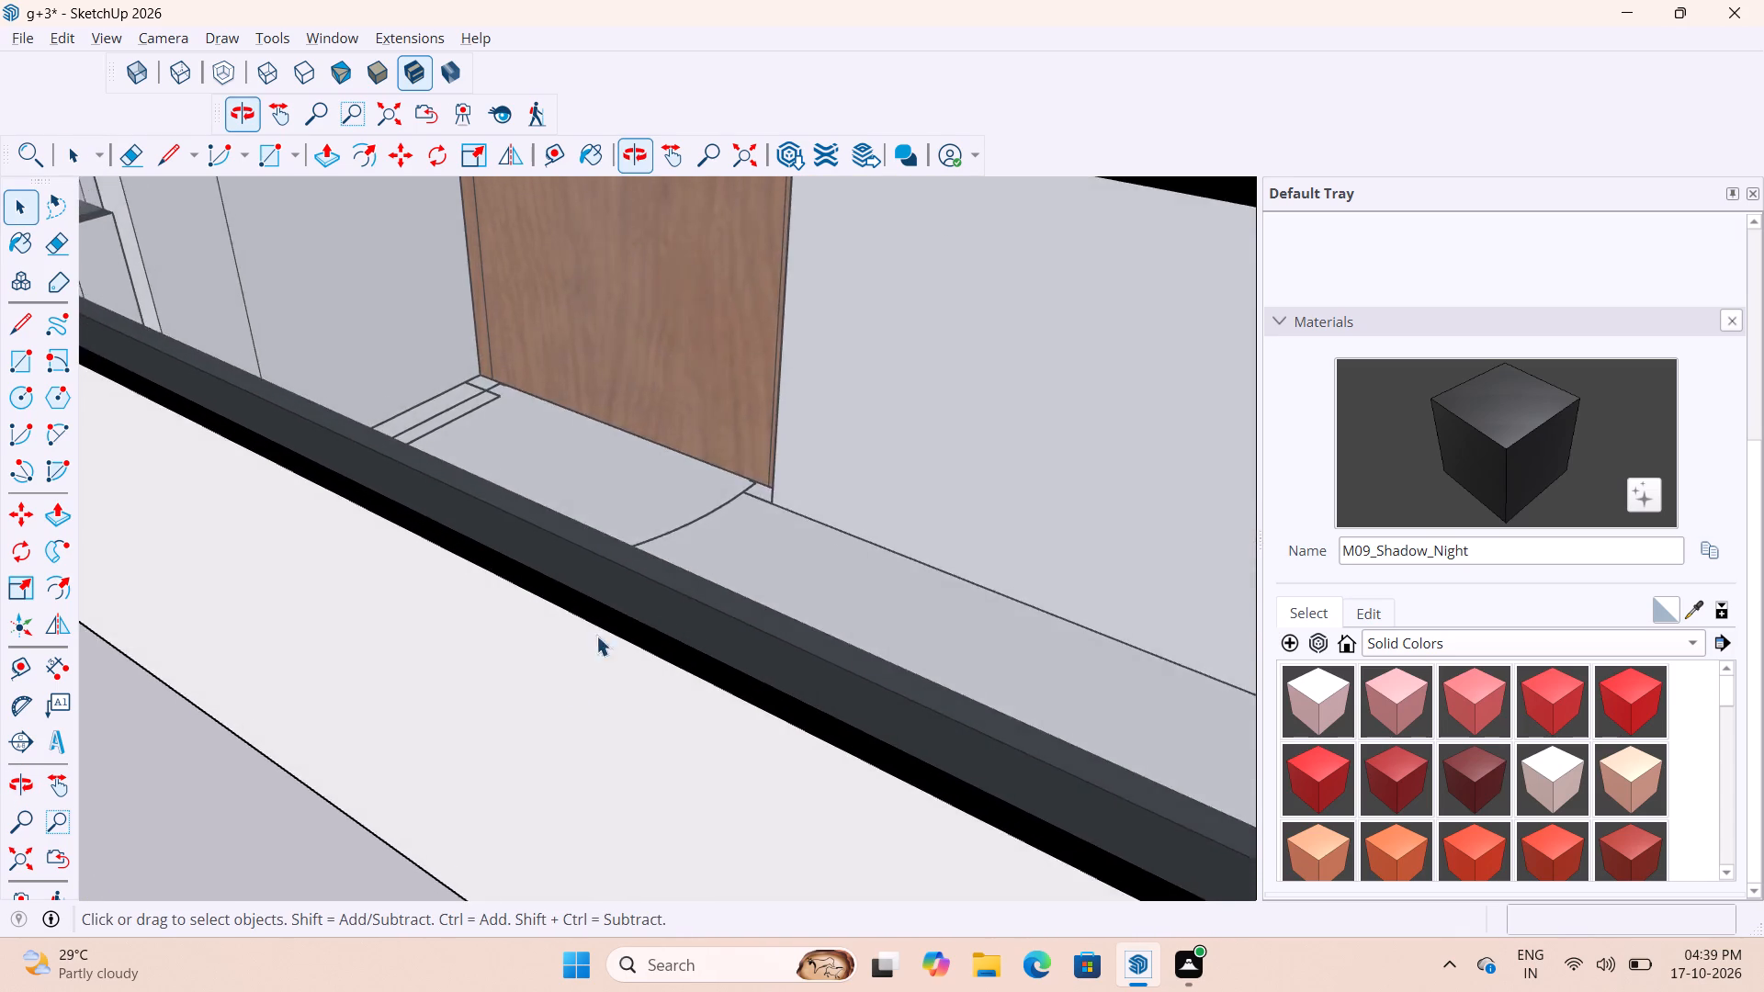
scroll(578, 664, "down", 12)
scroll(788, 716, "up", 9)
scroll(699, 834, "up", 4)
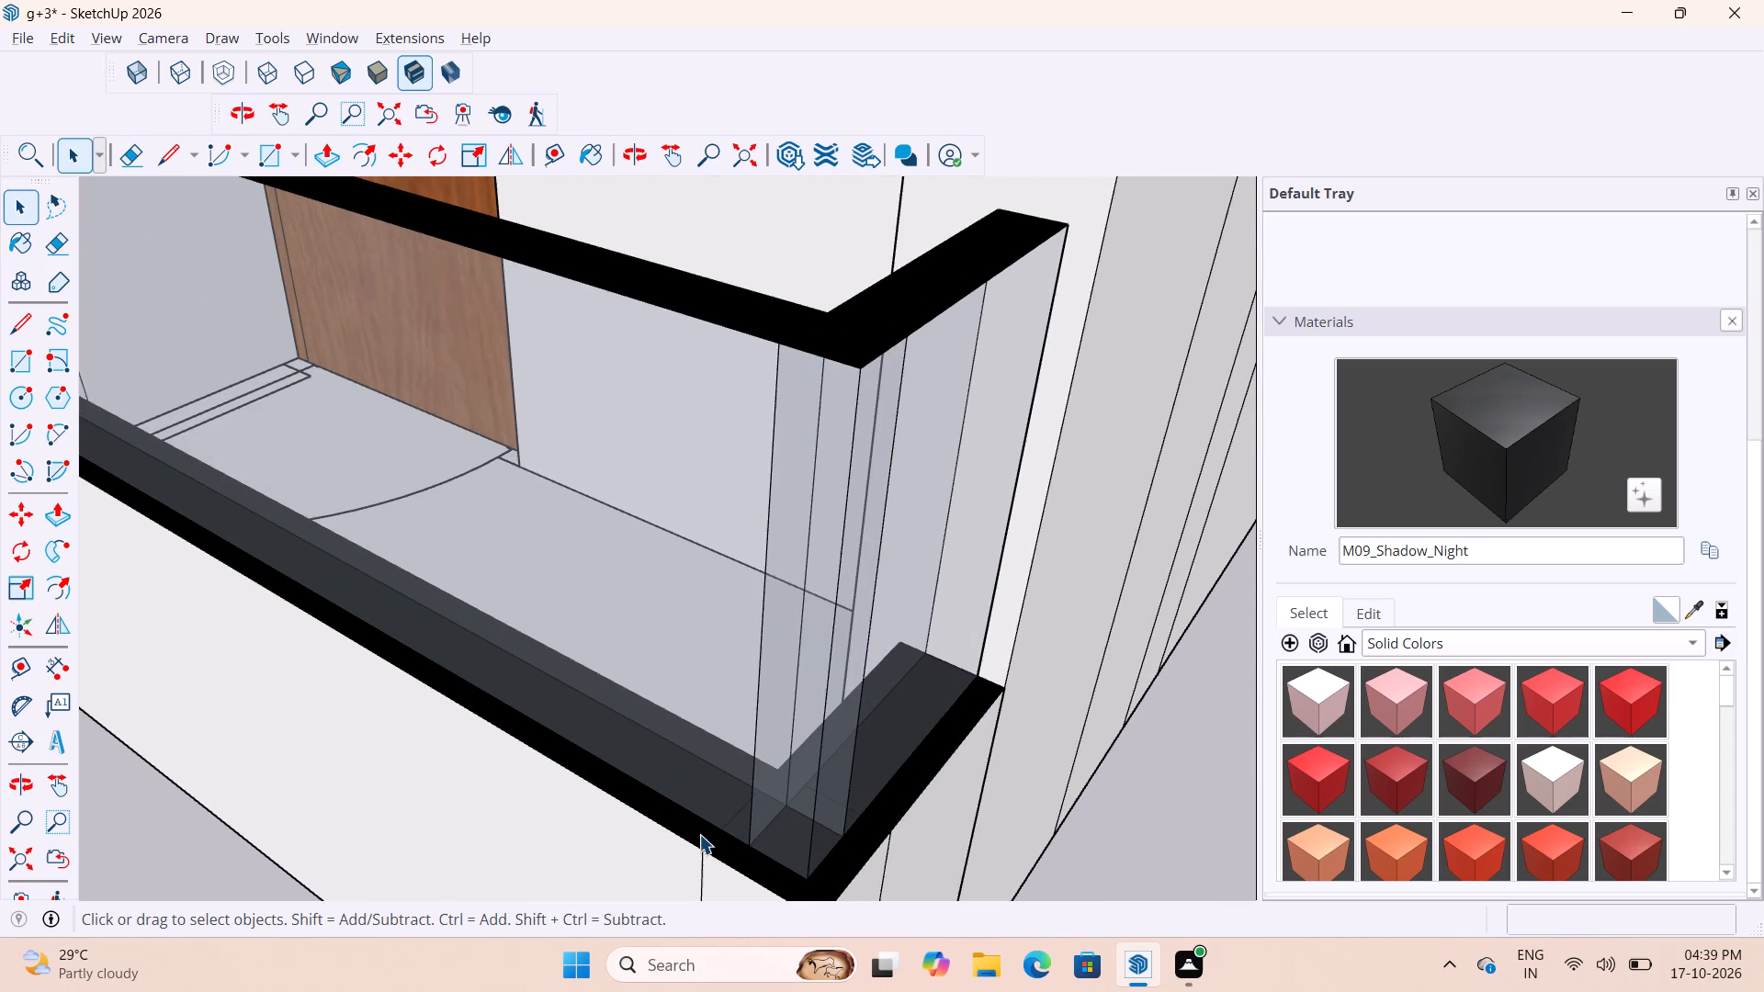
key("t")
left_click(679, 835)
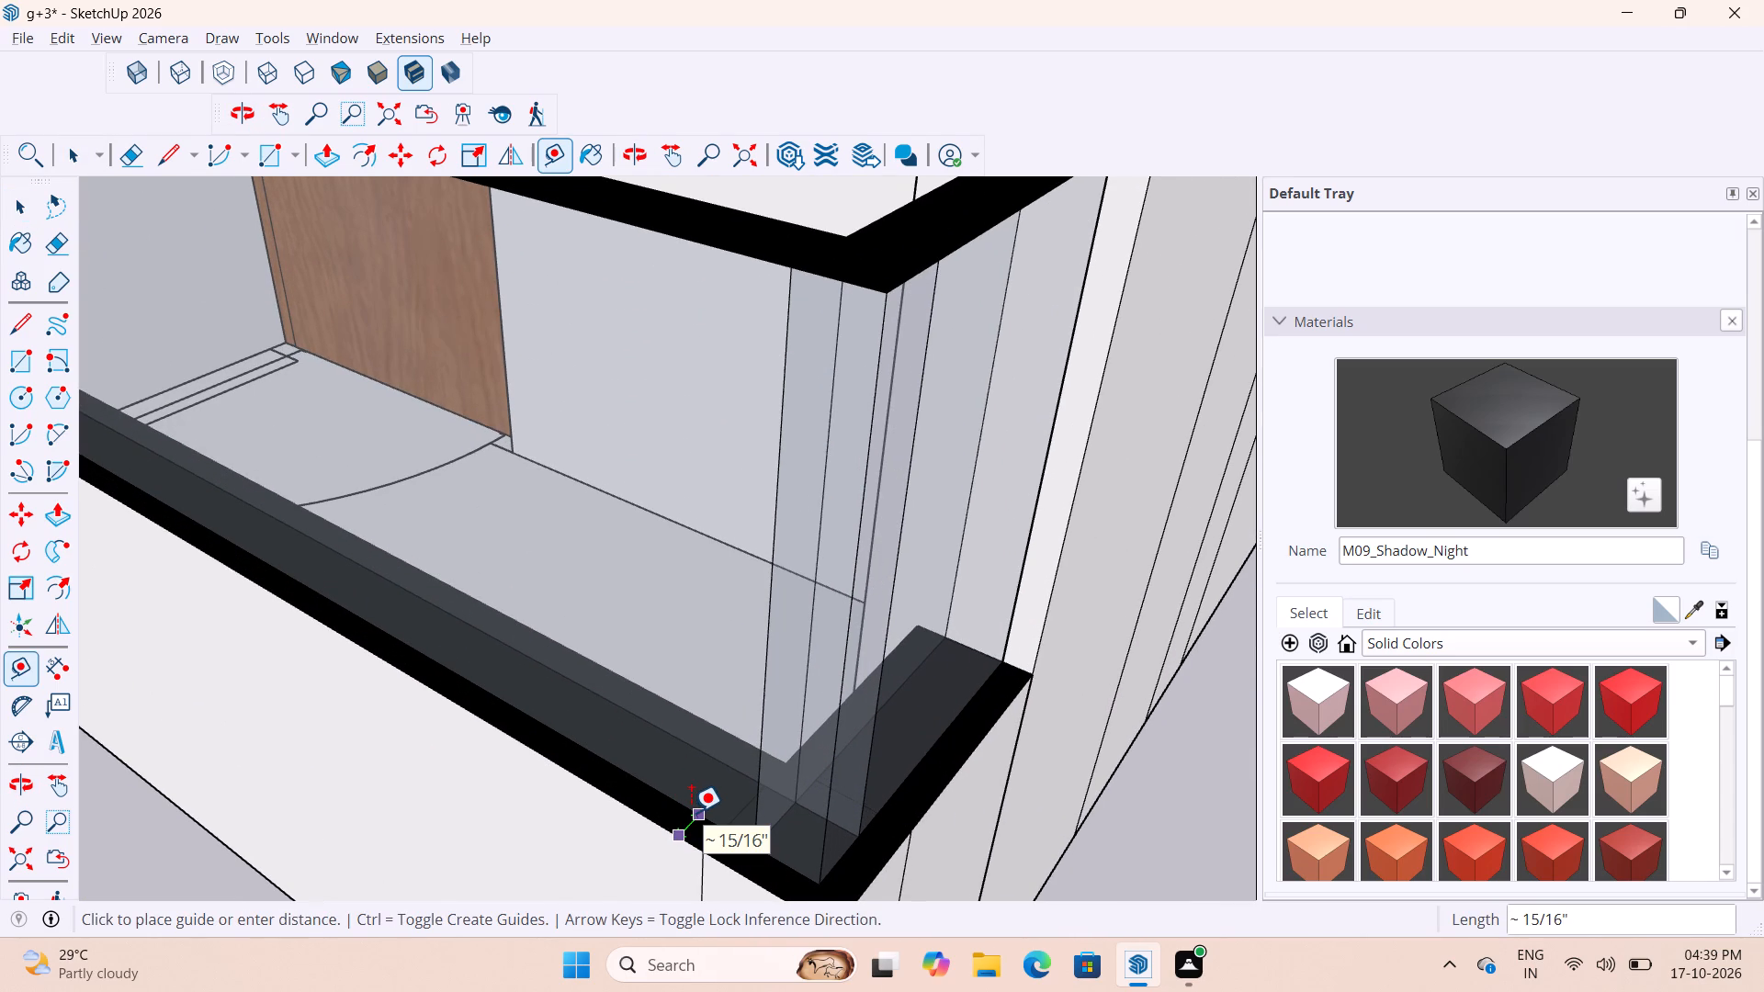
key("space")
Place a guide 15/16" in from the outer front edge of the long-side balcony's parapet, where the railing copy sits.
scroll(642, 874, "down", 20)
scroll(642, 874, "down", 2)
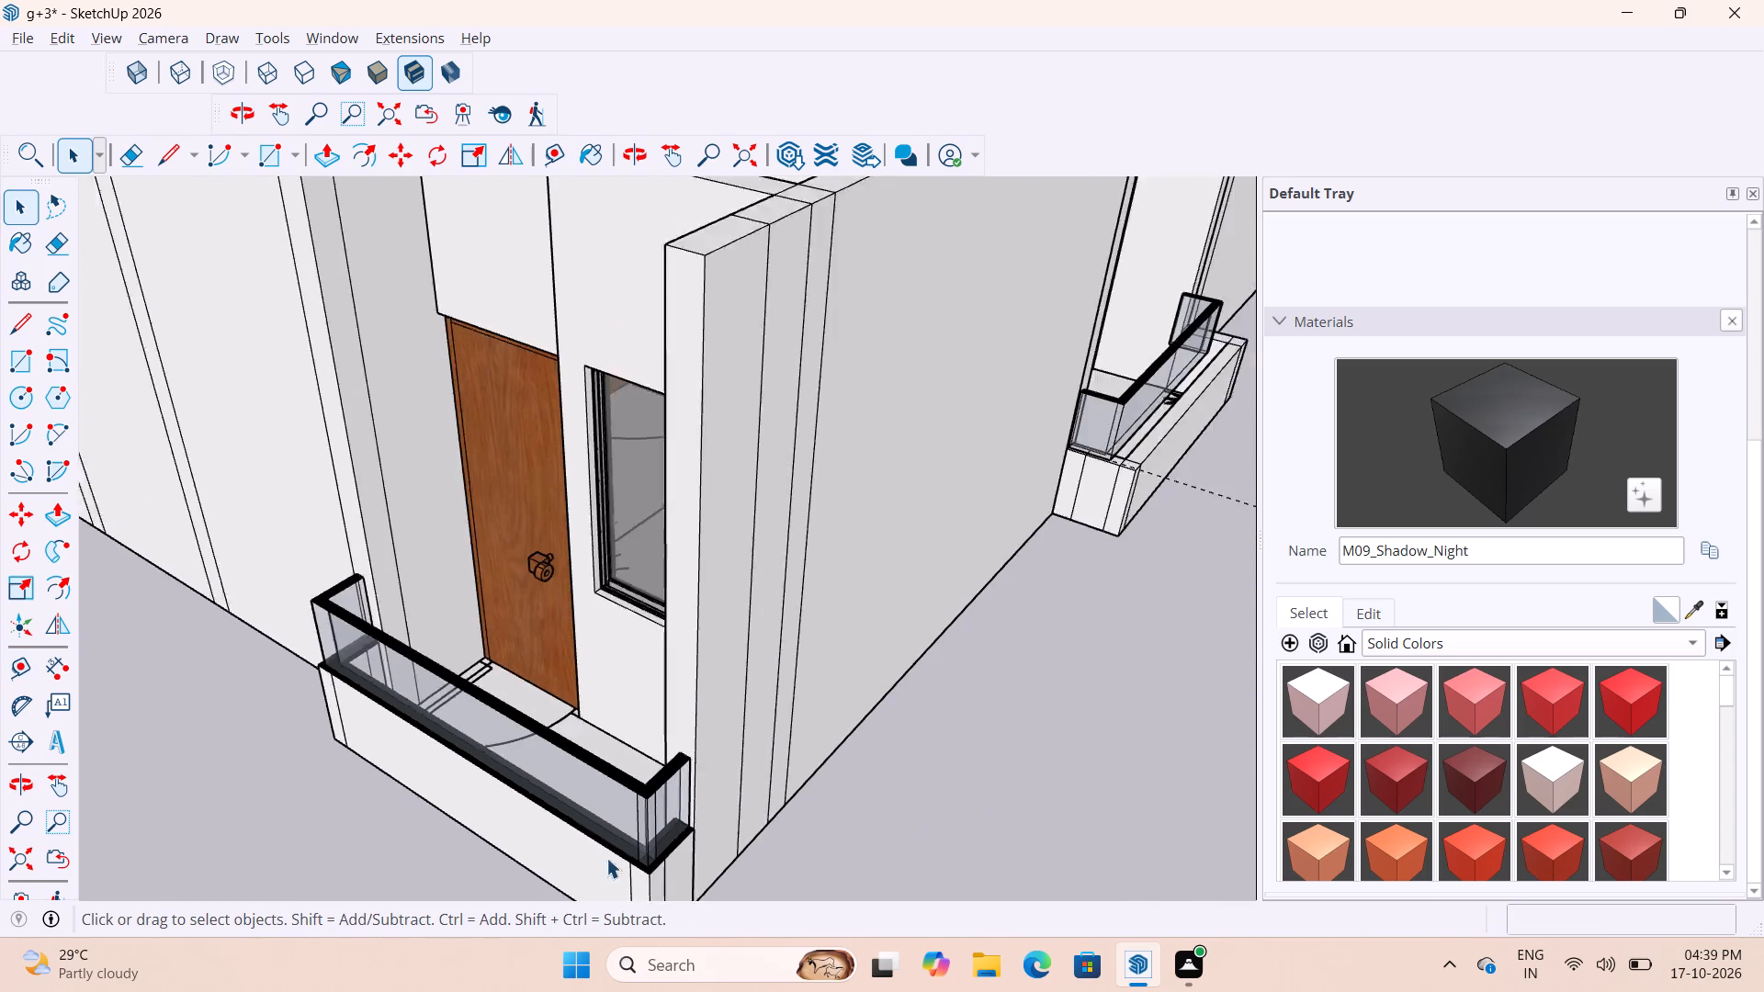
scroll(606, 858, "down", 3)
middle_click_drag(936, 690, 598, 705)
scroll(980, 727, "up", 12)
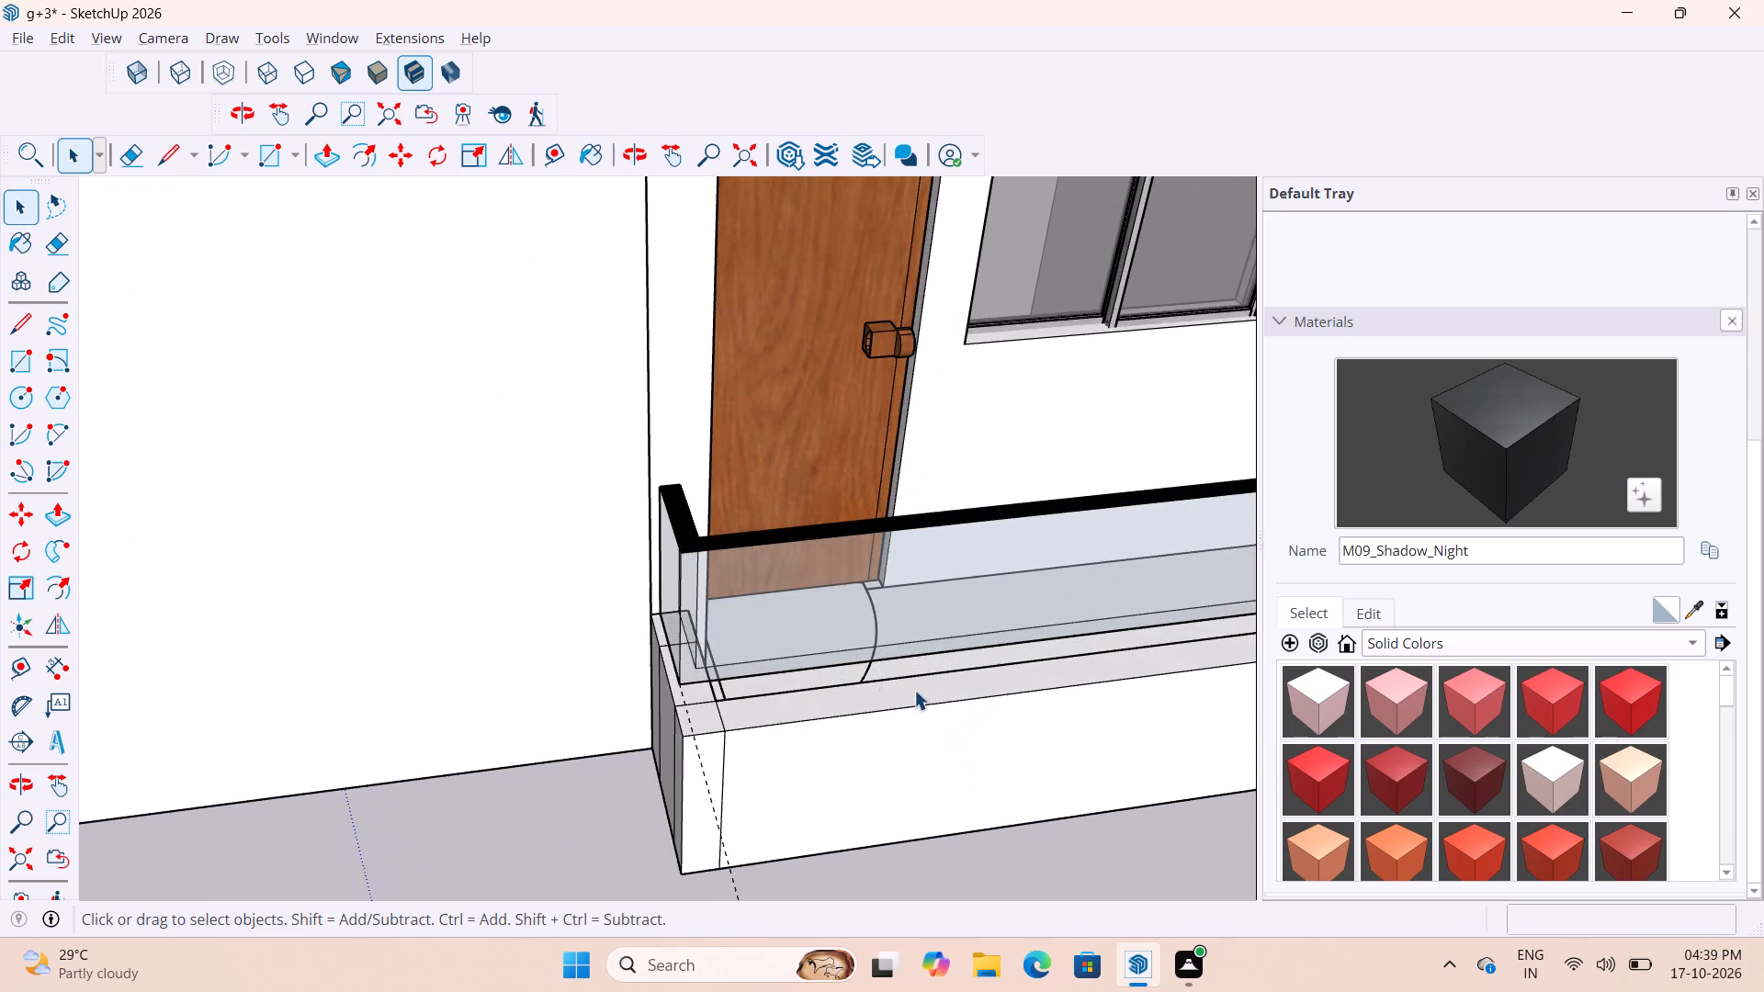
middle_click_drag(903, 692, 807, 708)
key("t")
left_click(818, 748)
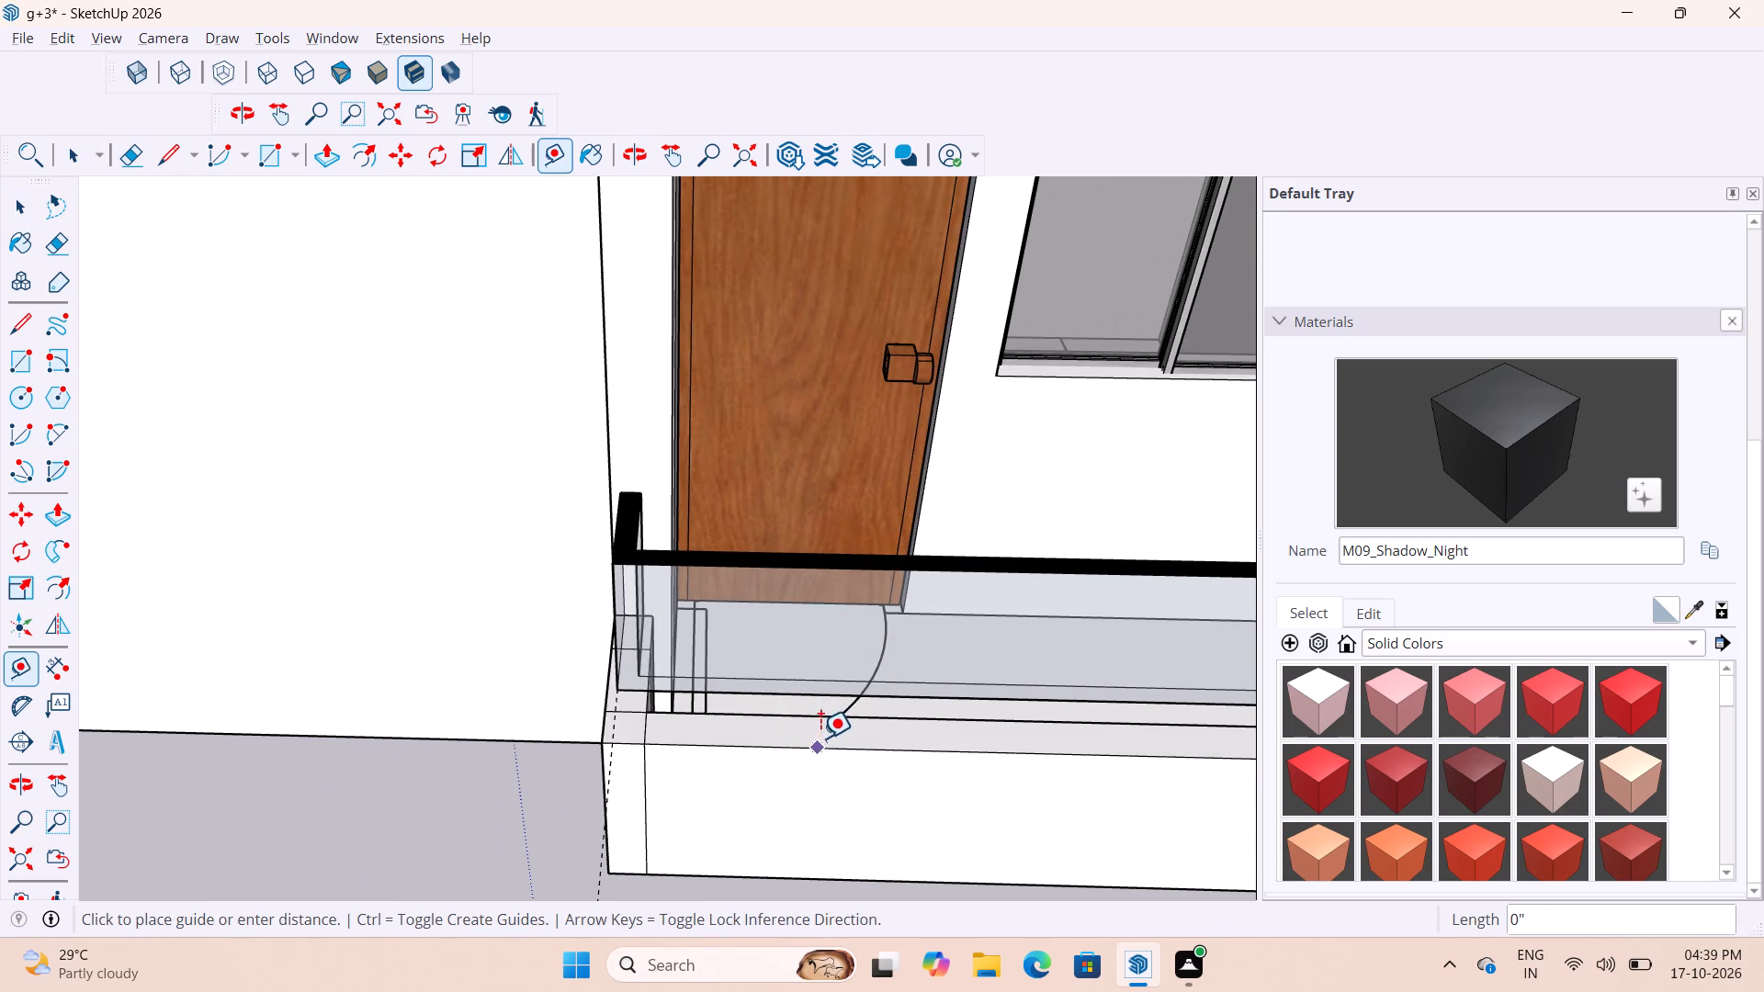
type("15/16\"")
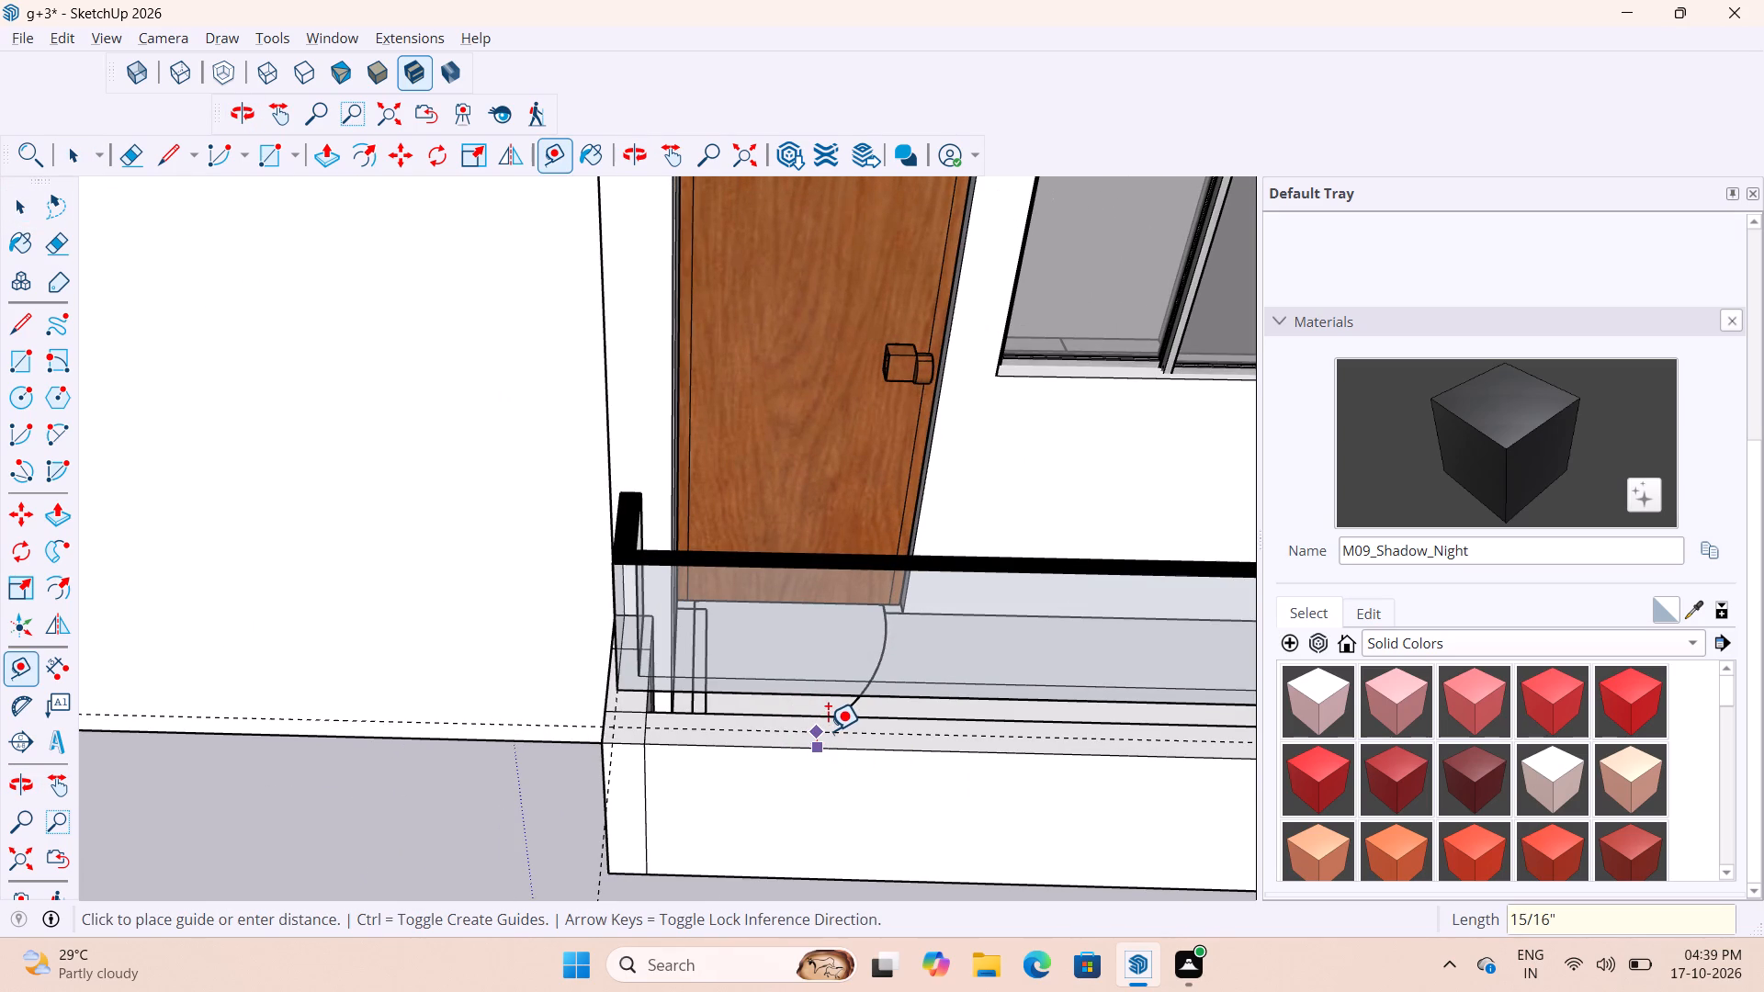
key("Return")
key("space")
Measure how far the front corner balcony's railing is set back from the outer edge of its parapet return.
scroll(755, 710, "down", 10)
scroll(1089, 784, "up", 4)
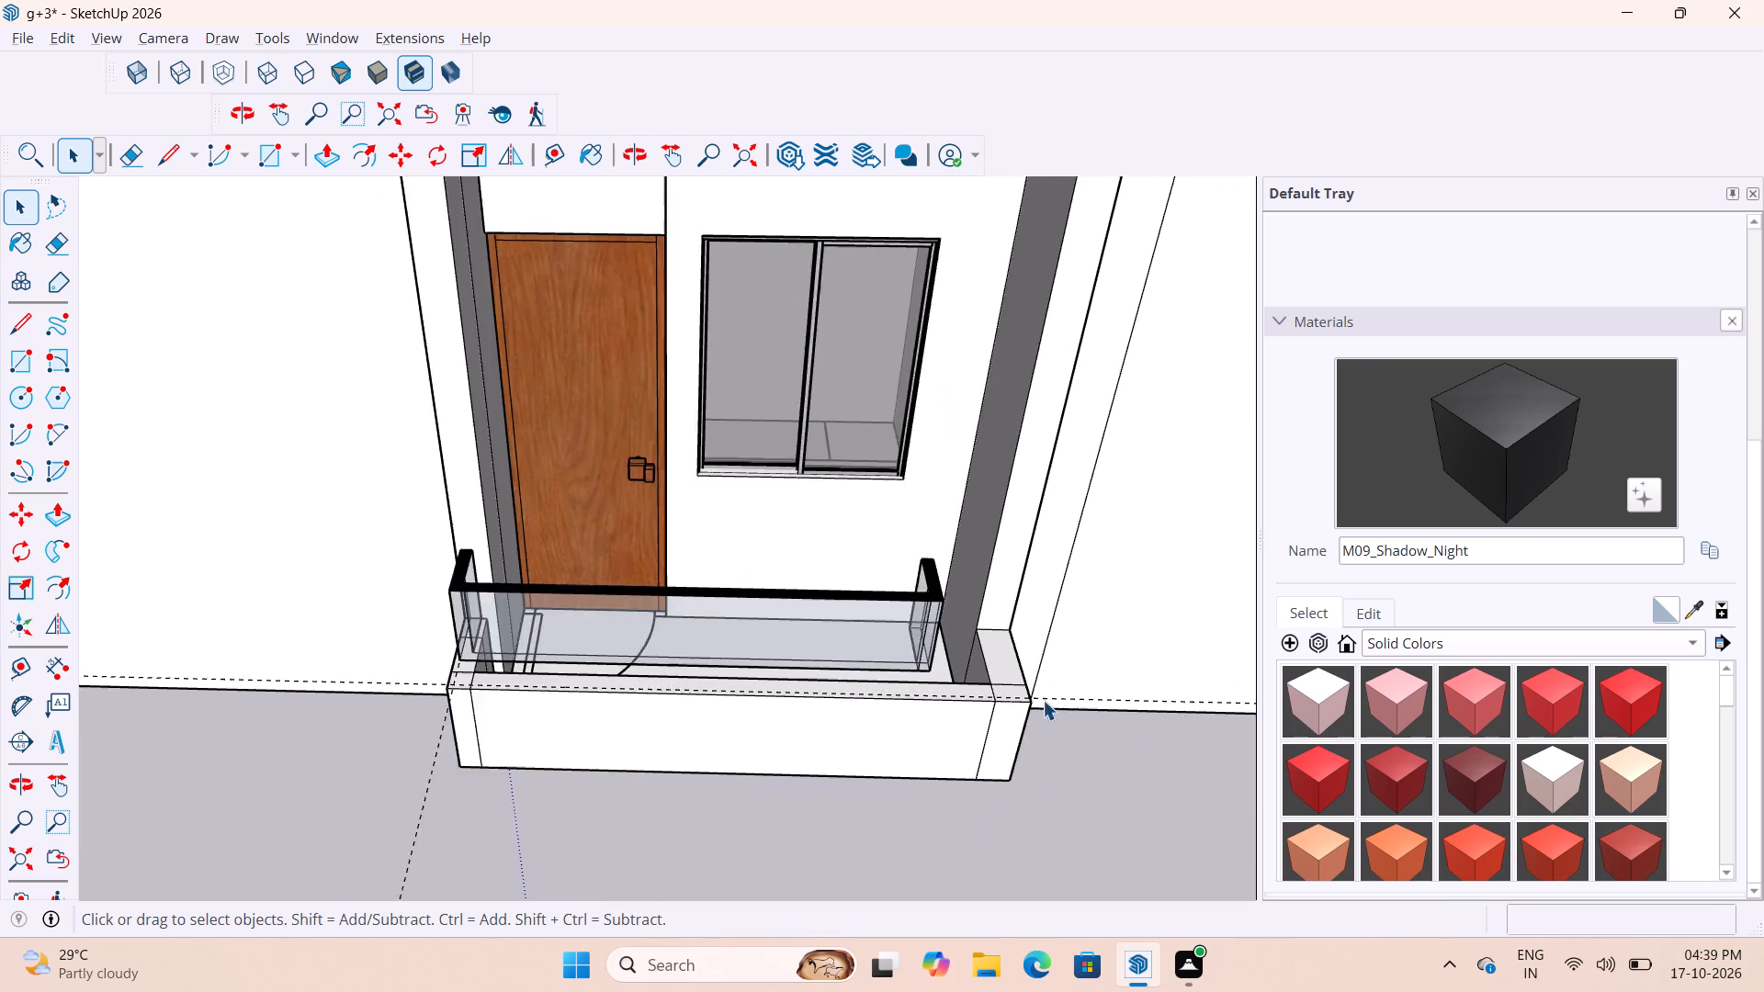
scroll(1043, 700, "up", 3)
scroll(1039, 695, "down", 16)
scroll(640, 727, "up", 10)
middle_click_drag(695, 643, 763, 642)
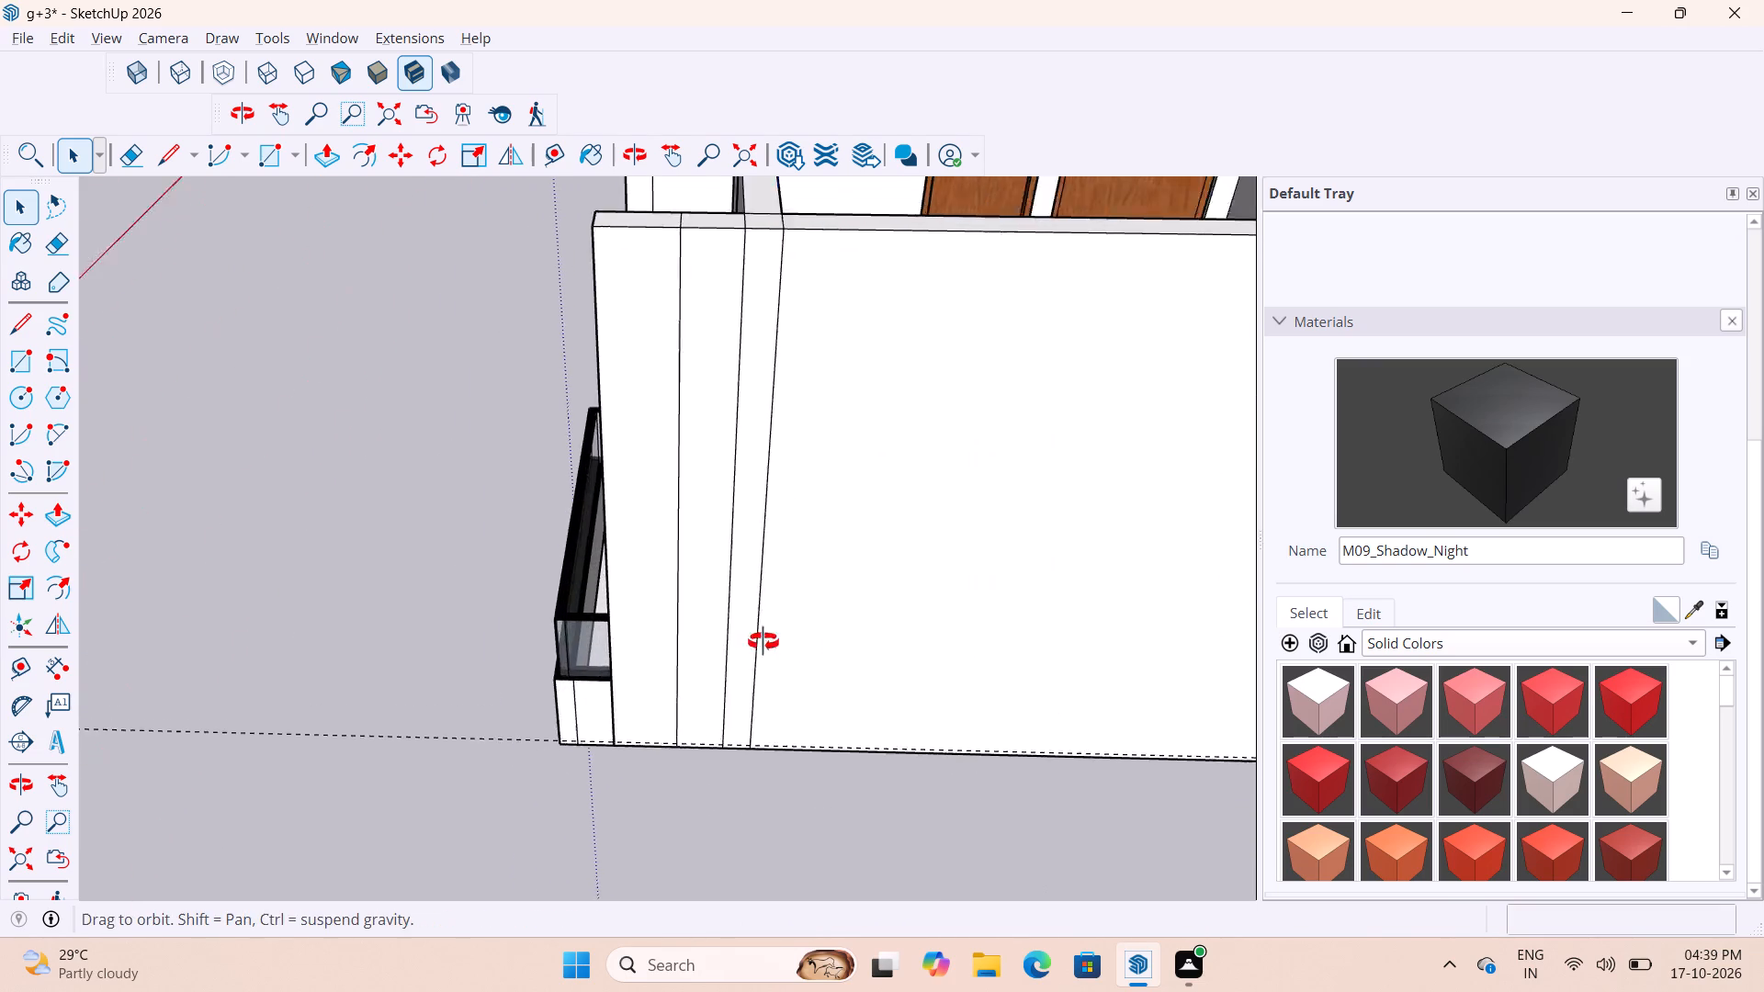
middle_click_drag(763, 642, 1013, 661)
scroll(886, 685, "up", 18)
key("t")
scroll(845, 671, "up", 3)
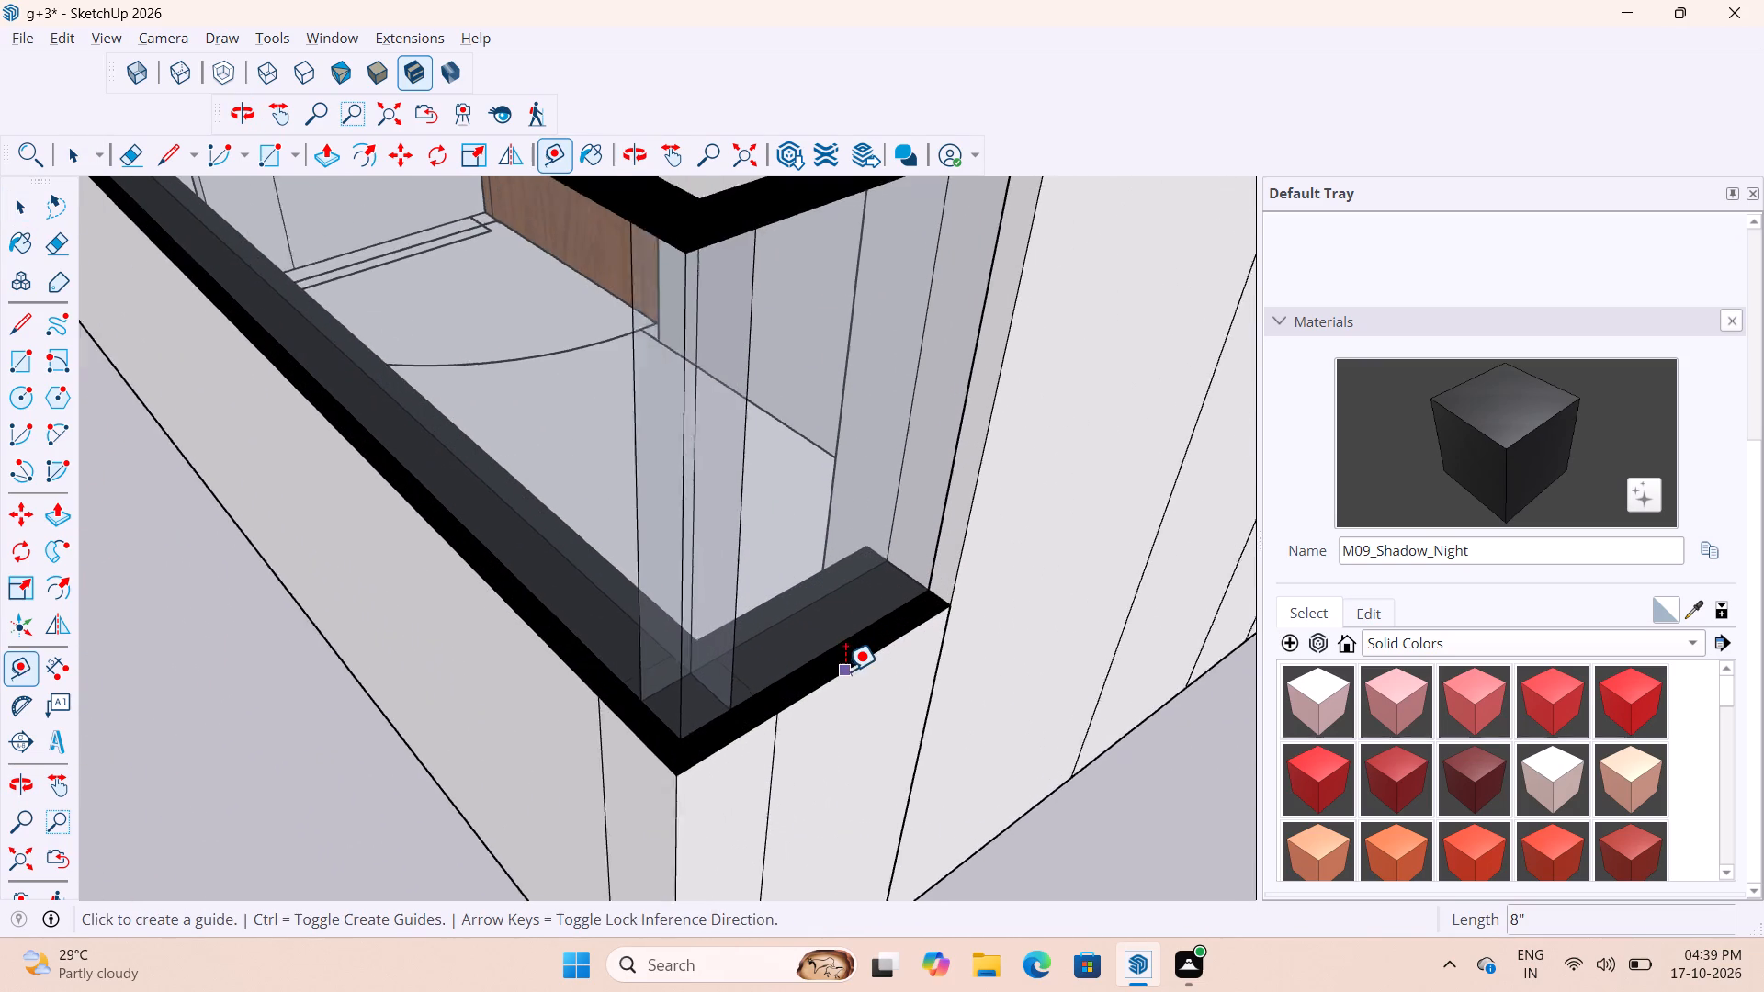
scroll(845, 671, "up", 1)
left_click(839, 679)
key("space")
scroll(813, 740, "down", 5)
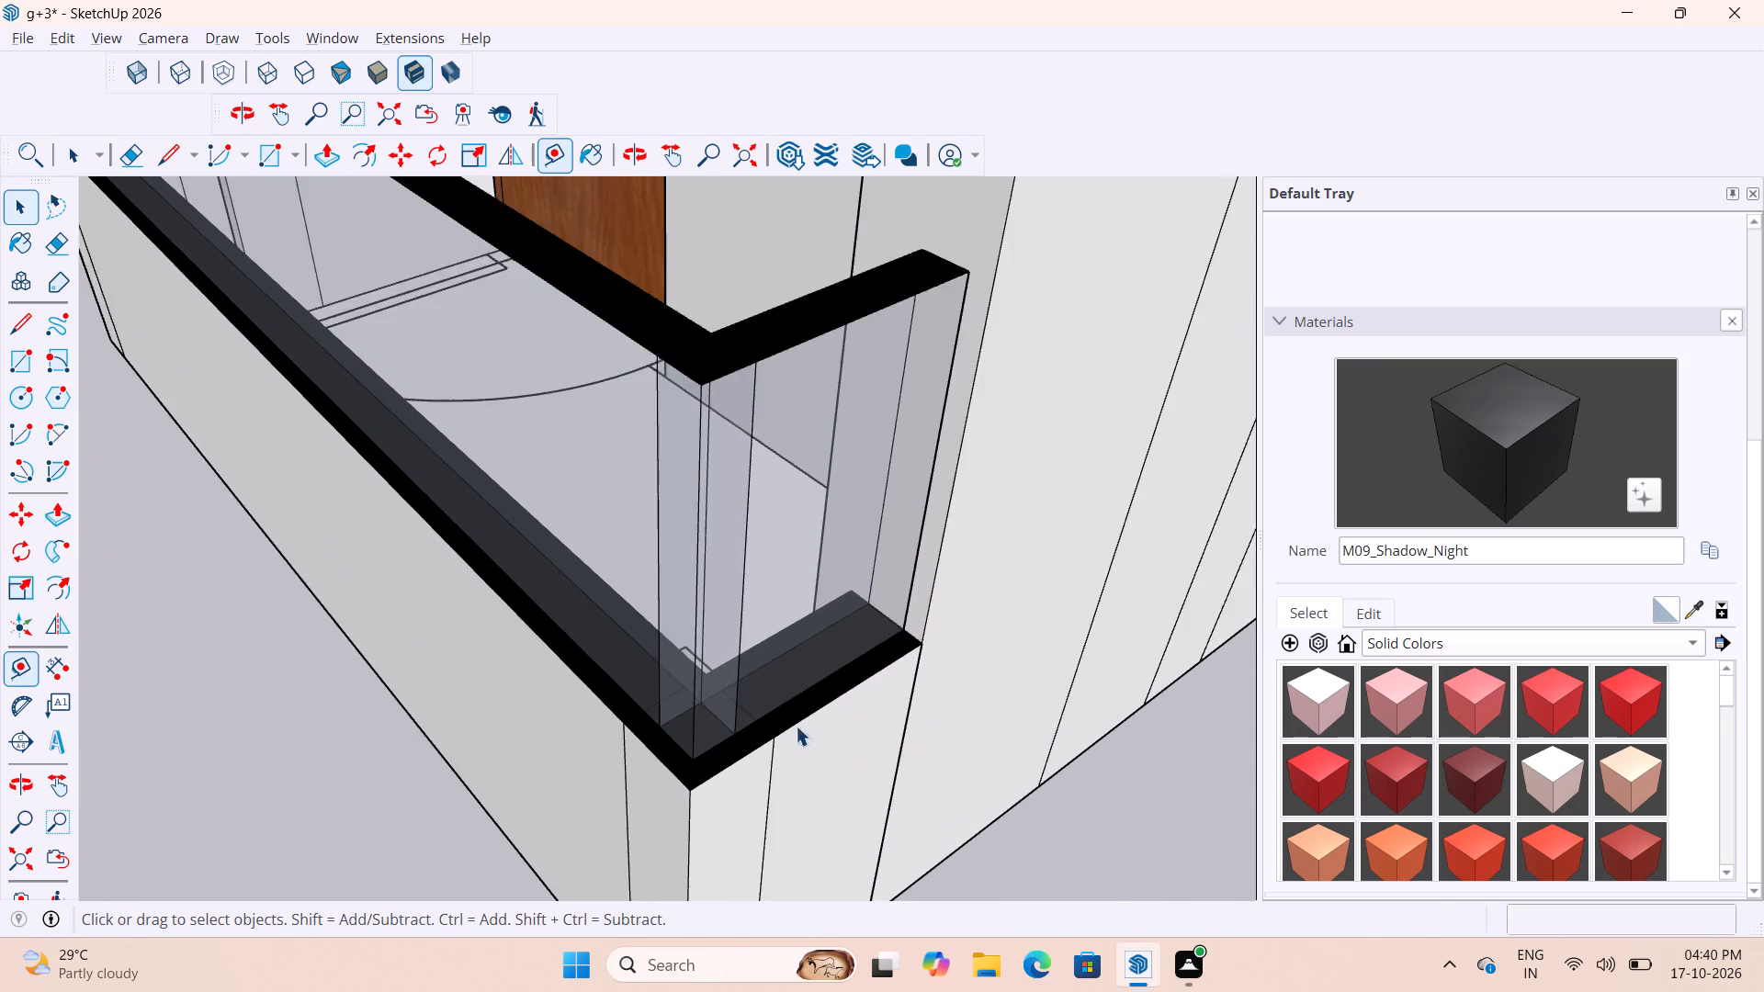
scroll(796, 726, "down", 20)
scroll(796, 726, "down", 3)
Place a guide 1" in from the outer edge of the window-side parapet return on the long-side balcony.
middle_click_drag(1083, 633, 753, 638)
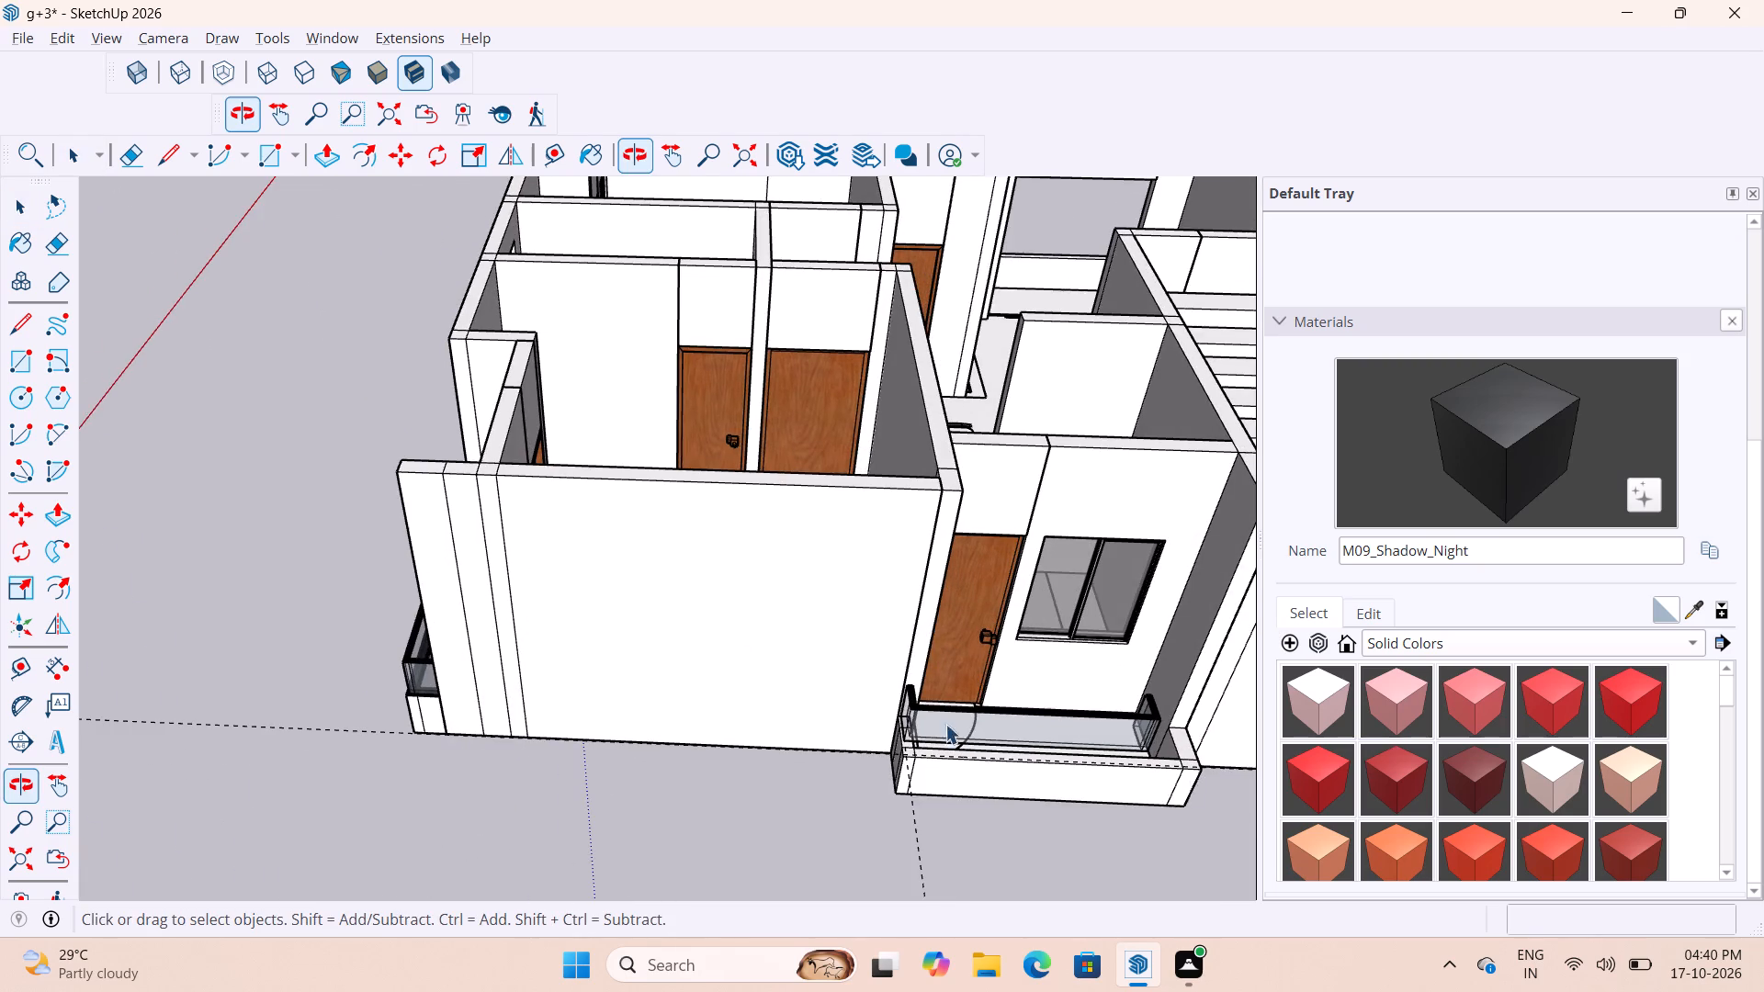
scroll(1270, 792, "up", 17)
scroll(913, 745, "down", 6)
middle_click_drag(1107, 836, 1047, 831)
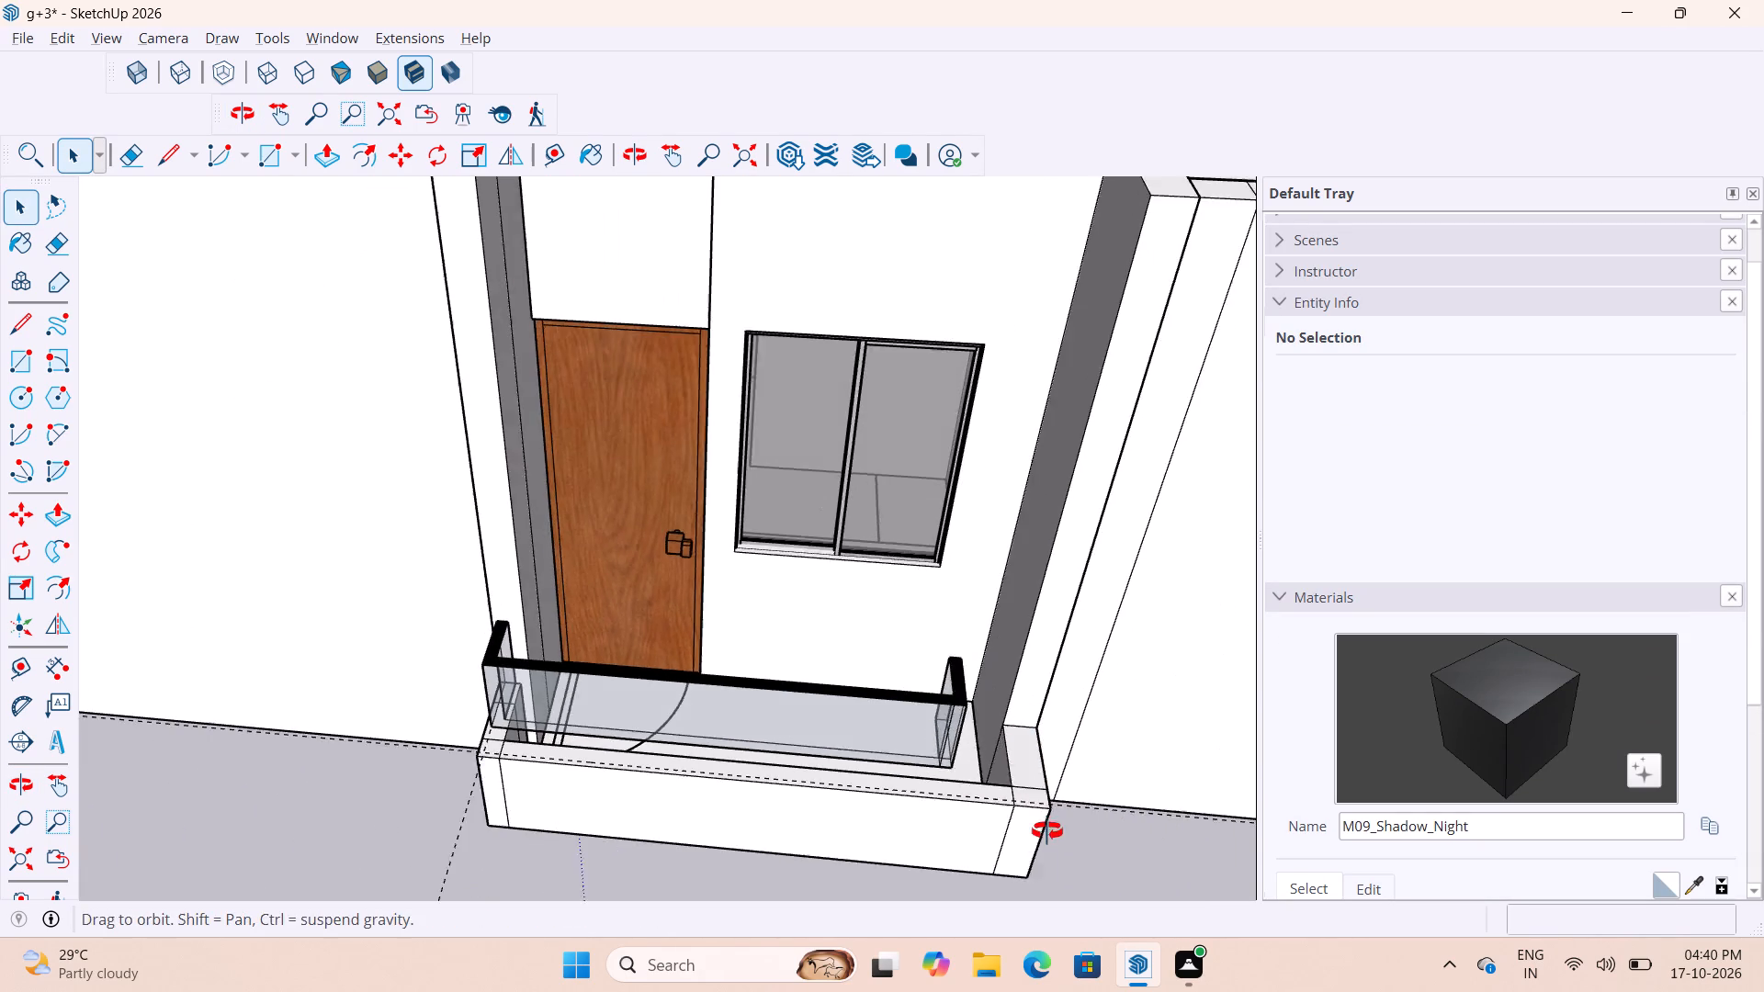
middle_click_drag(1047, 831, 1042, 828)
scroll(1015, 800, "up", 8)
key("t")
left_click(1005, 761)
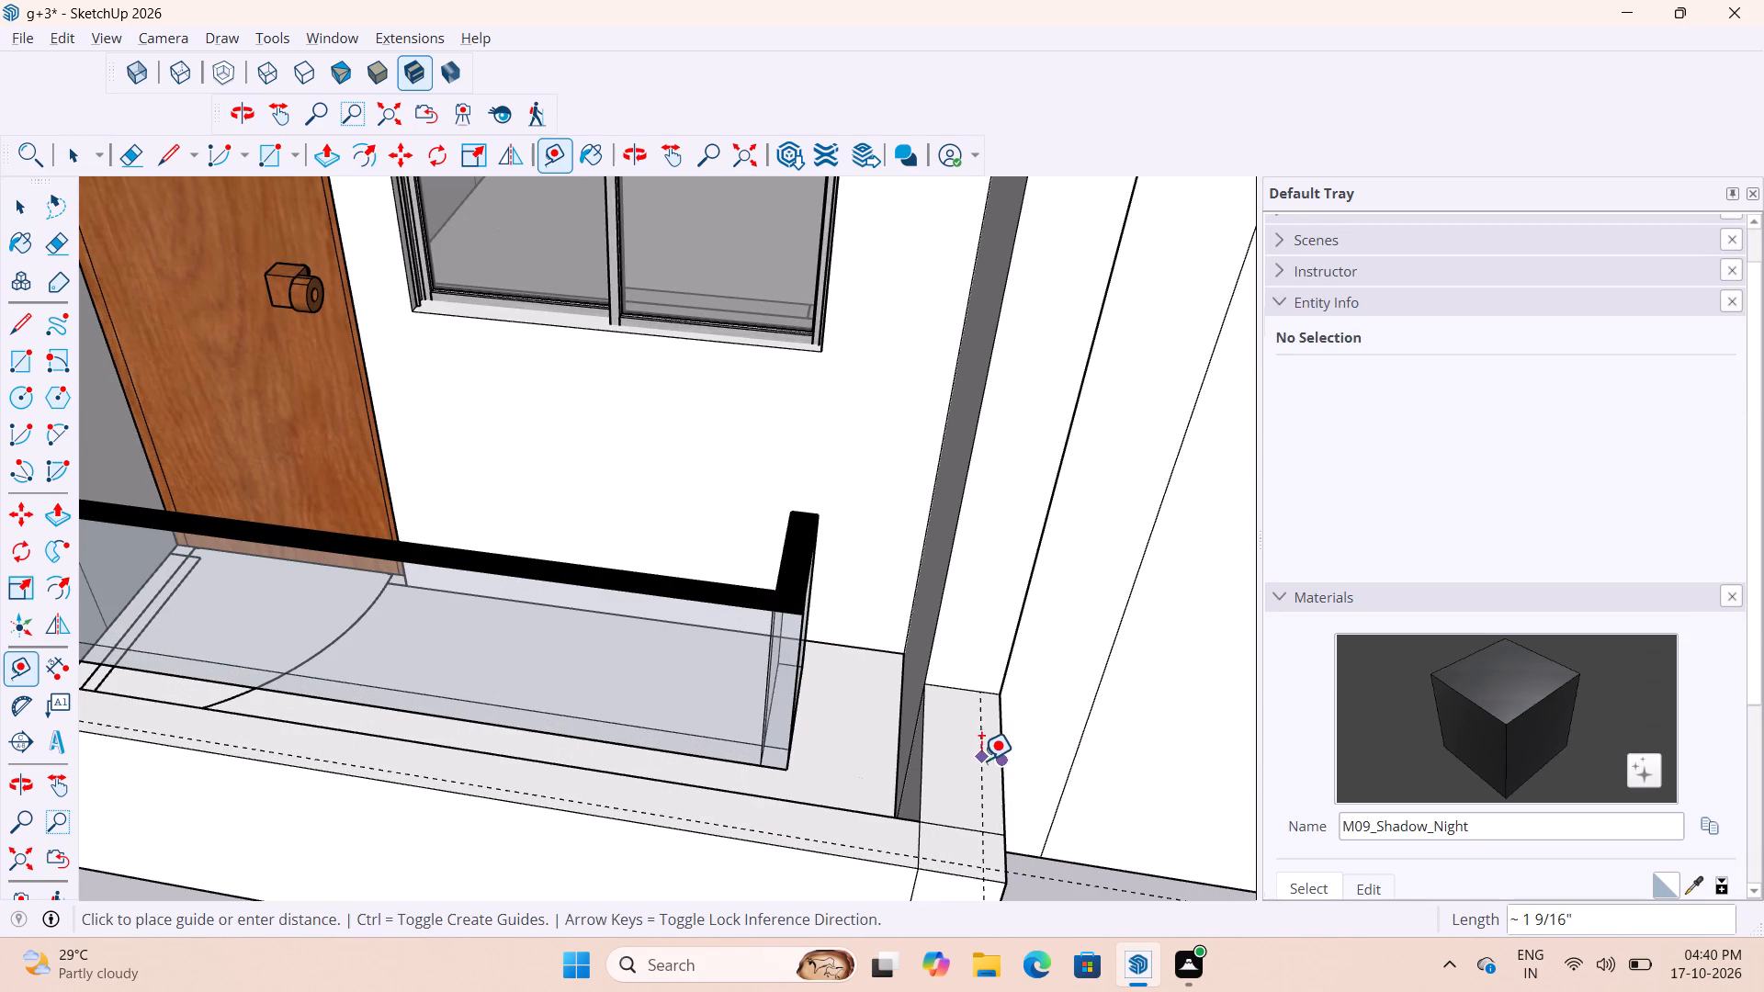
type("1\"")
key("Return")
key("space")
Scale the railing copy's depth by about 1.43 on the green axis, outward toward the 15/16" front guide.
scroll(1012, 749, "down", 11)
scroll(964, 738, "up", 4)
middle_click_drag(996, 742, 847, 723)
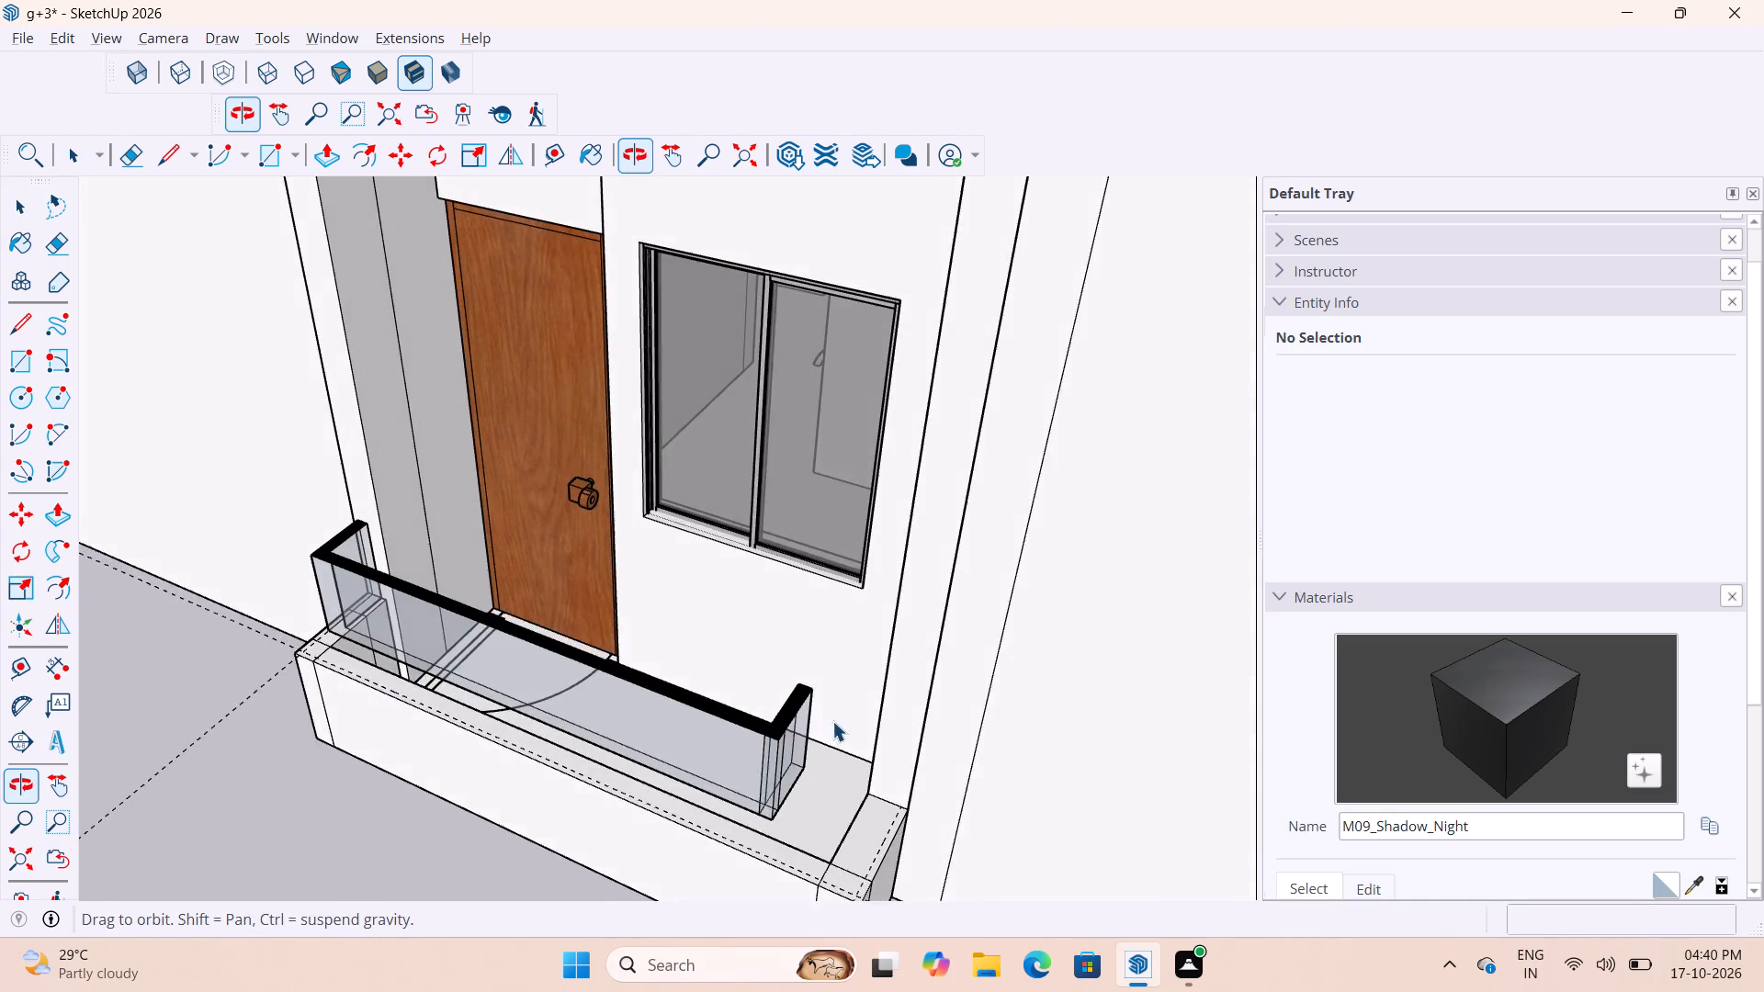
scroll(788, 806, "up", 1)
scroll(639, 784, "down", 3)
left_click(695, 771)
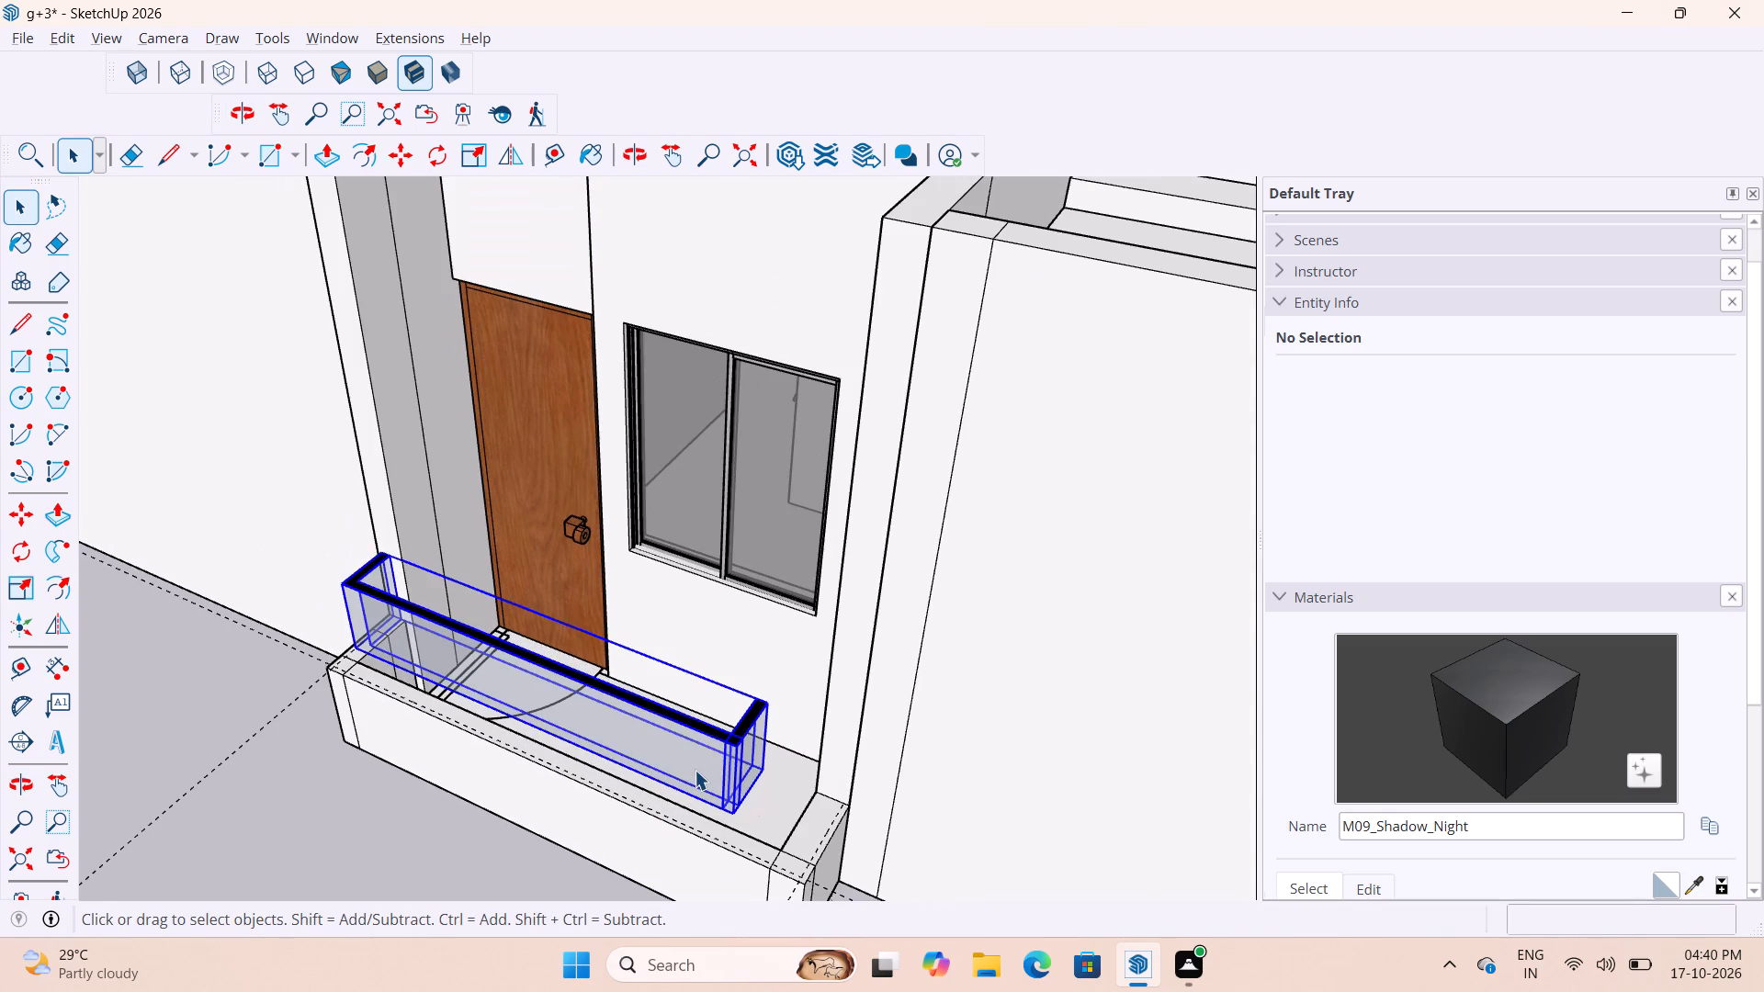
key("s")
scroll(756, 813, "up", 6)
scroll(798, 719, "down", 8)
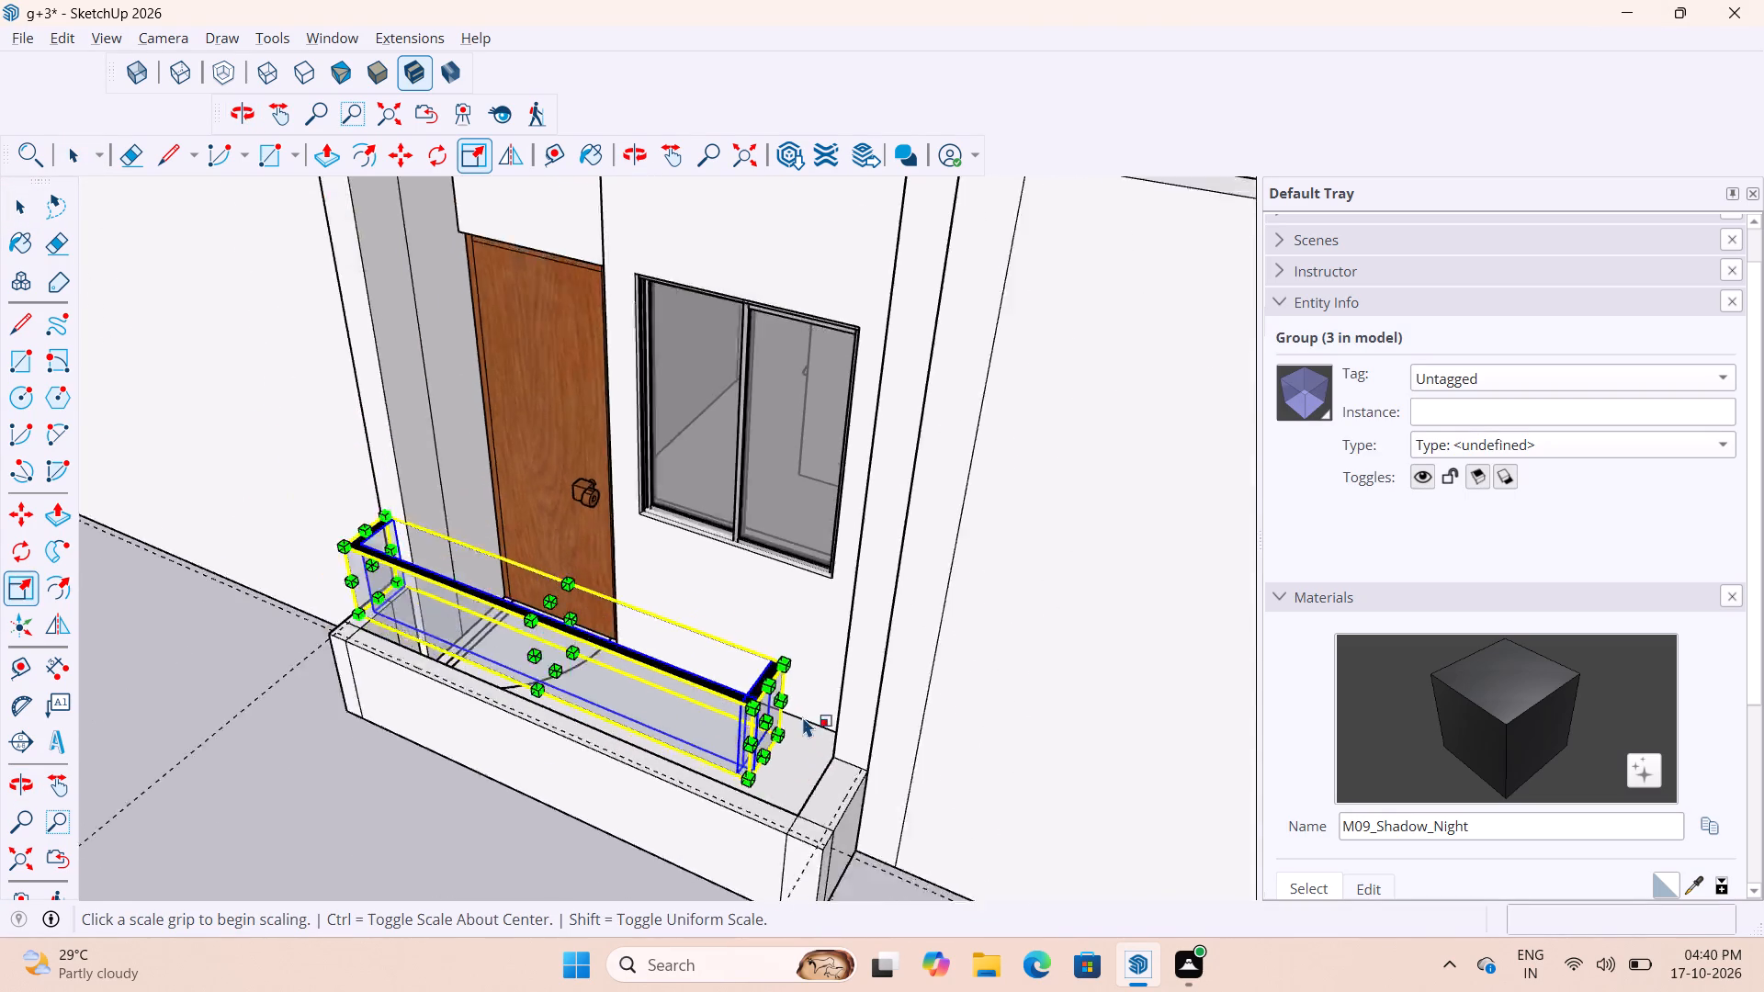
scroll(802, 716, "down", 2)
scroll(577, 741, "up", 10)
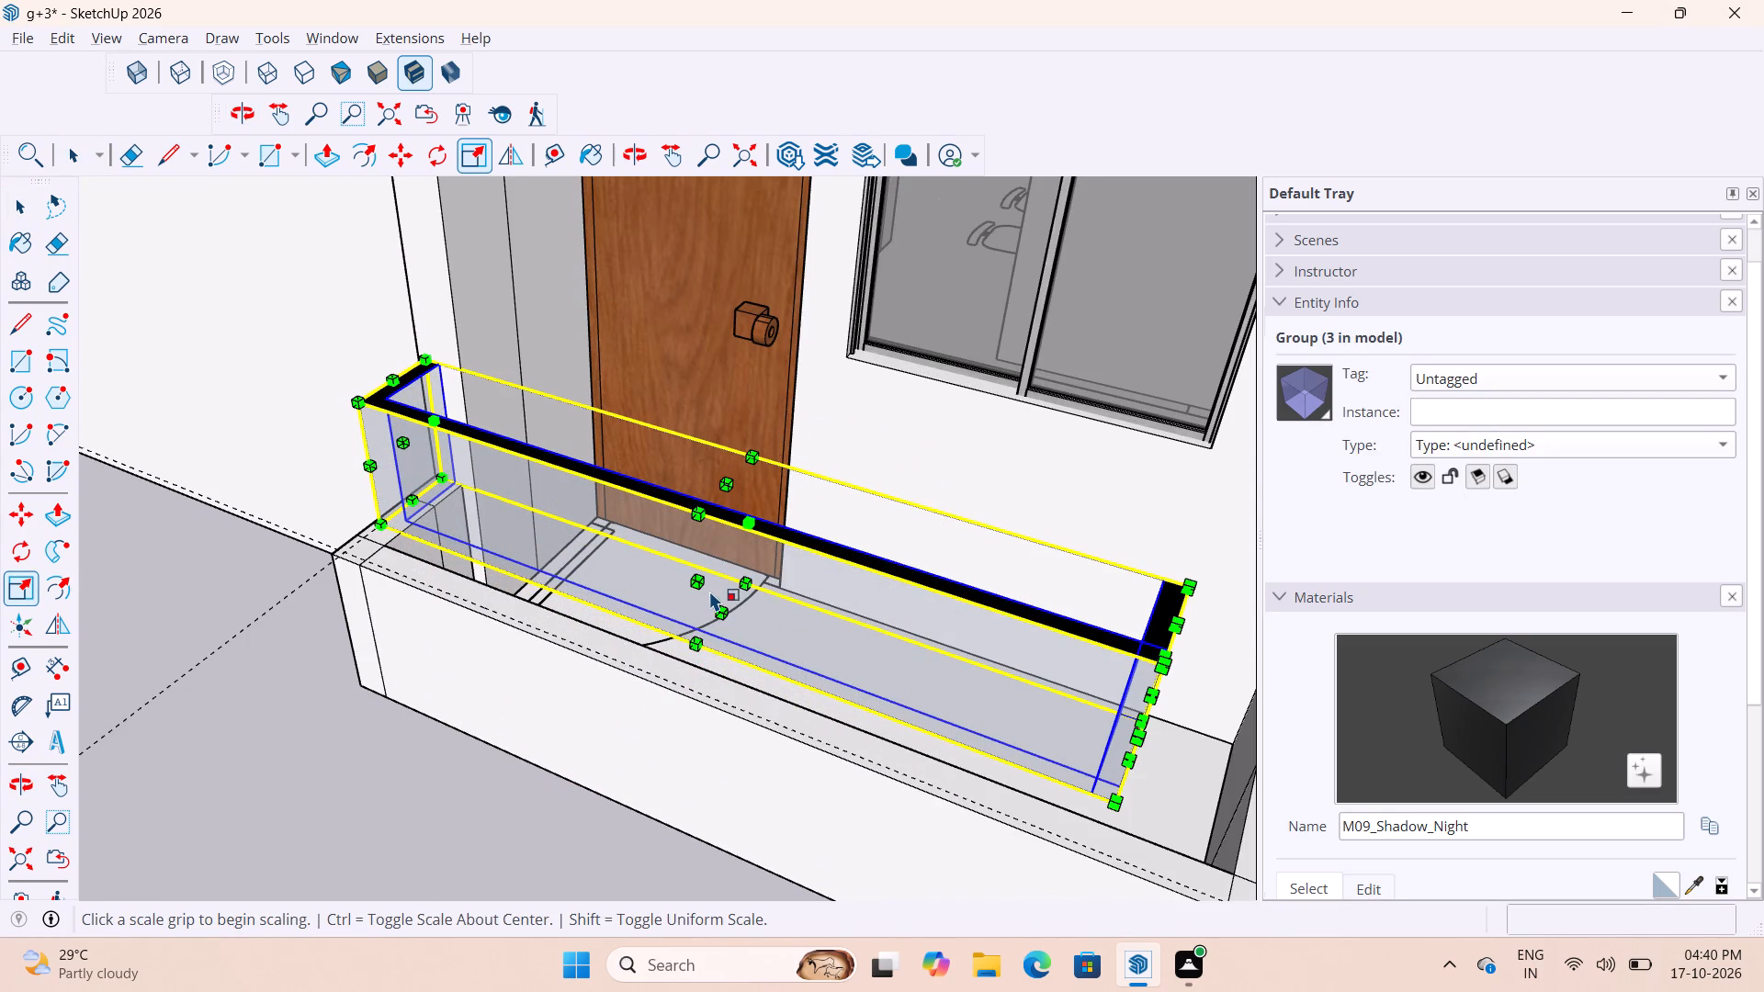
scroll(711, 574, "up", 3)
left_click(695, 584)
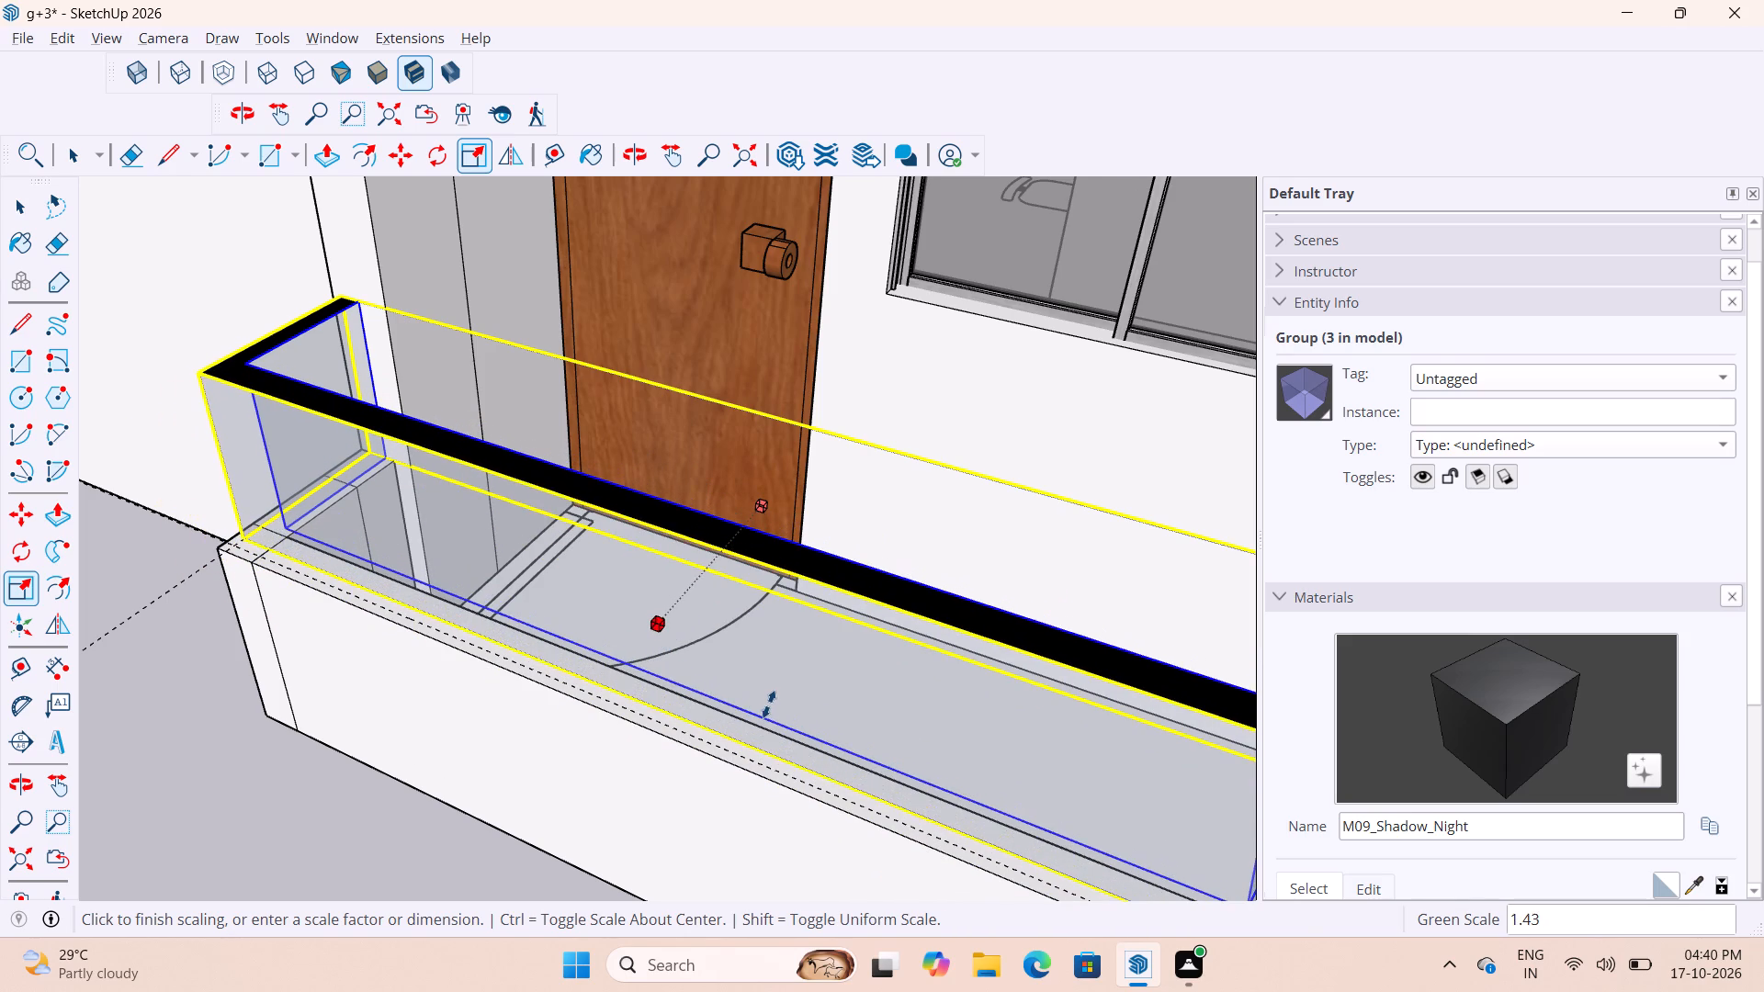
left_click(769, 705)
scroll(678, 718, "up", 7)
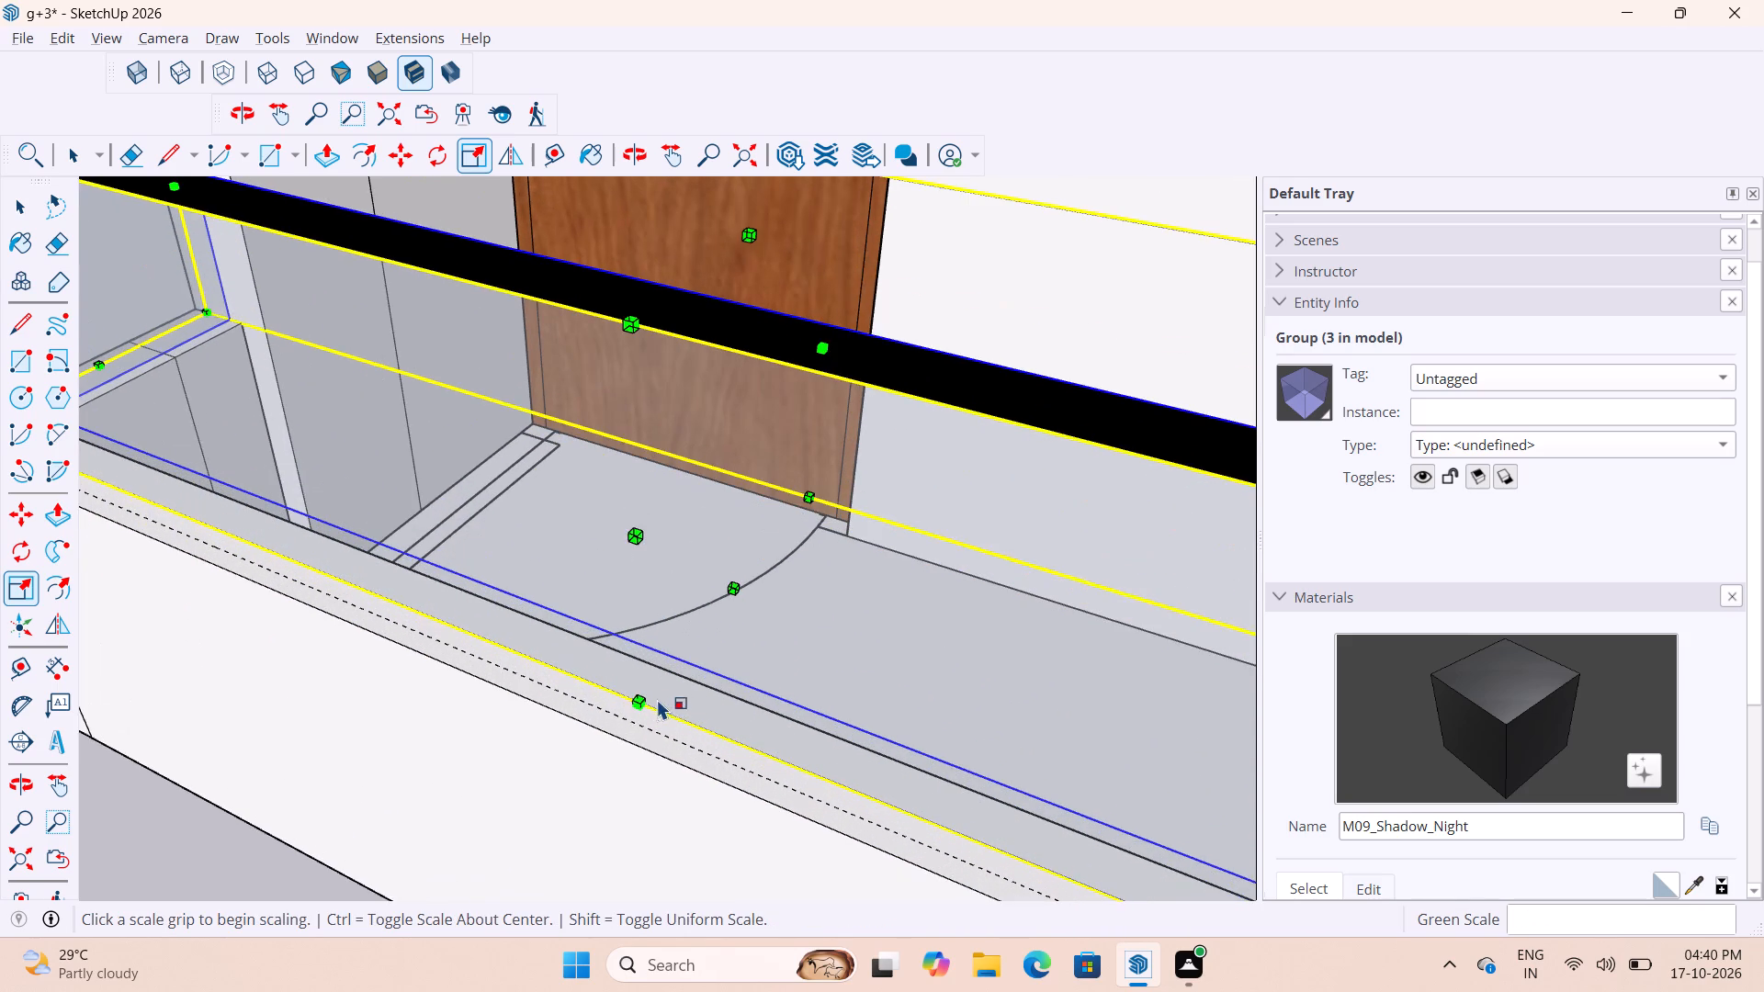
left_click(626, 521)
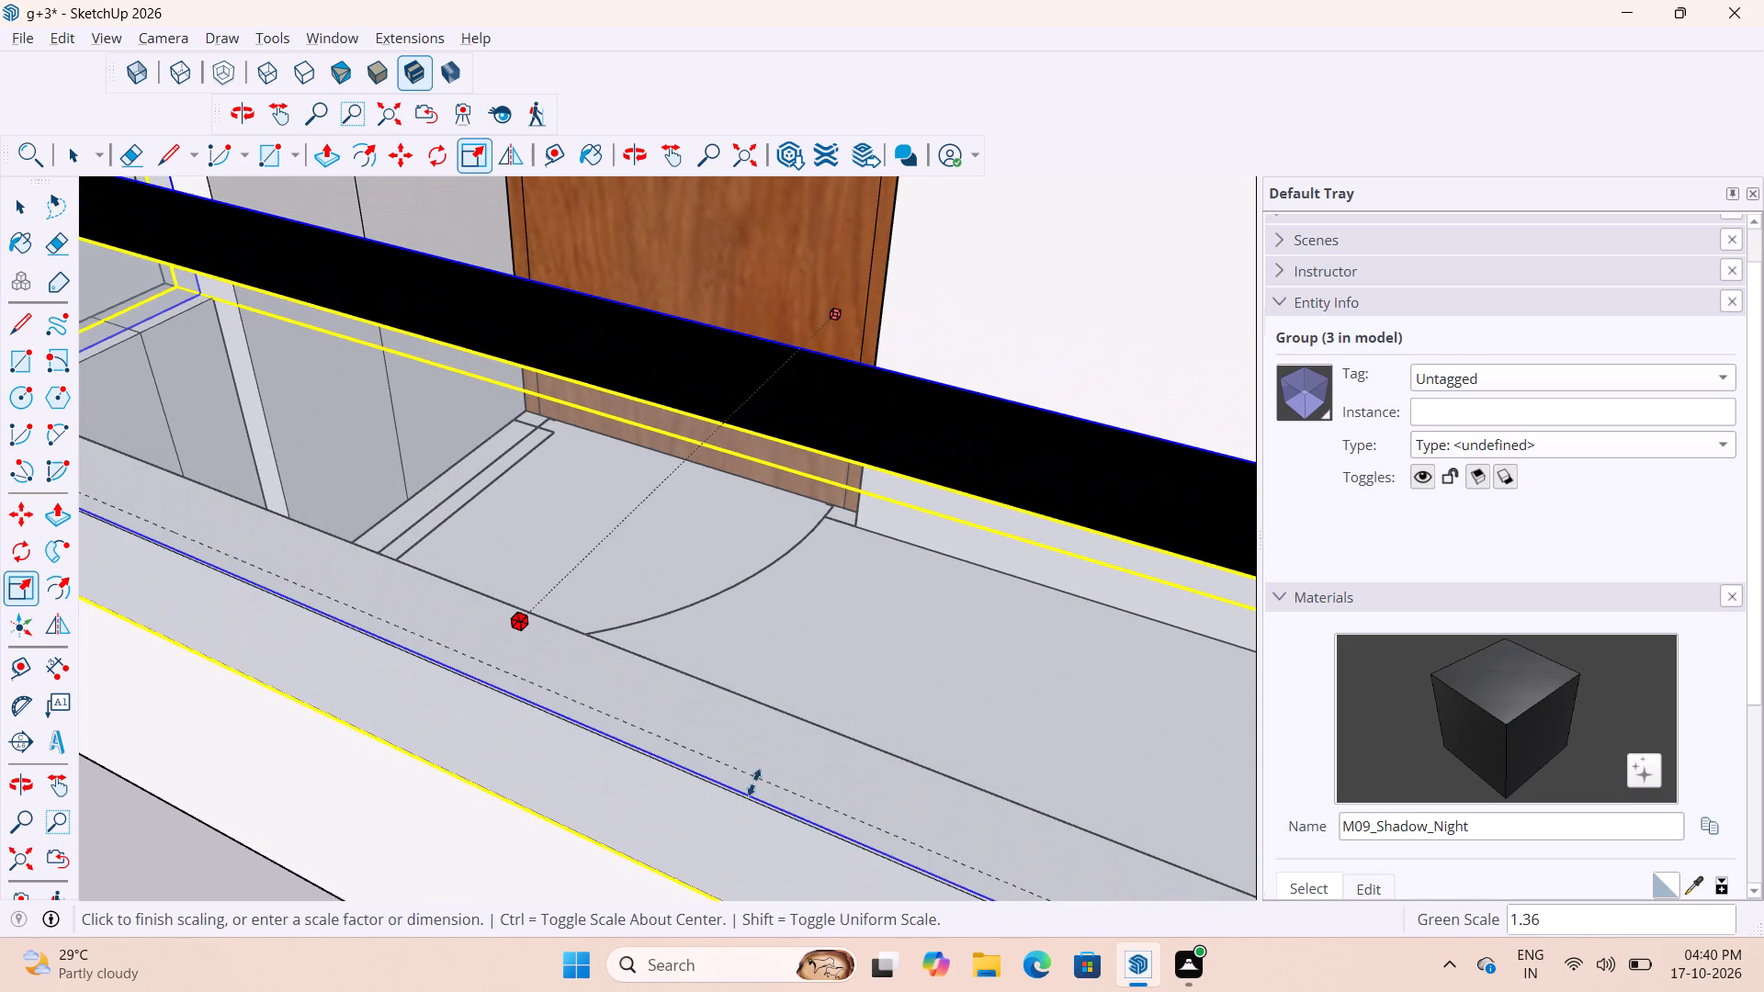
key("space")
scroll(766, 725, "down", 10)
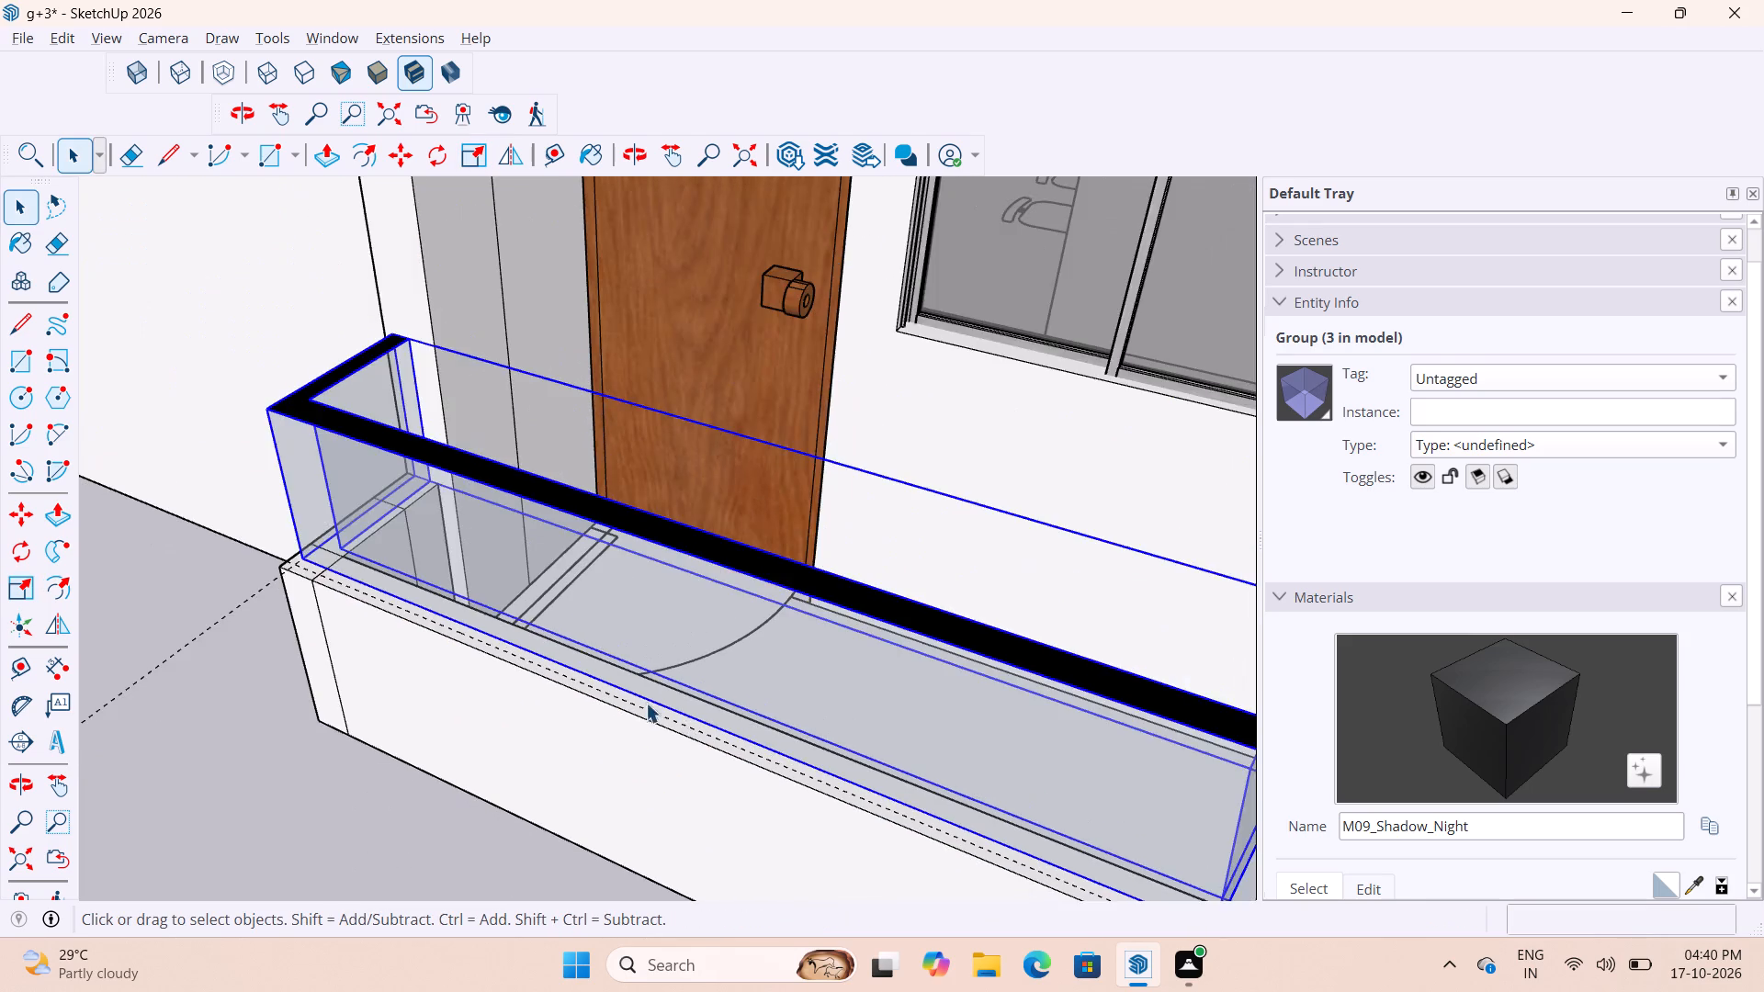
scroll(629, 691, "down", 6)
Scale the railing copy's length by about 1.18 on the red axis to reach the 1" guide on the window-side return.
scroll(871, 720, "up", 3)
middle_click_drag(977, 710, 891, 659)
scroll(820, 674, "down", 3)
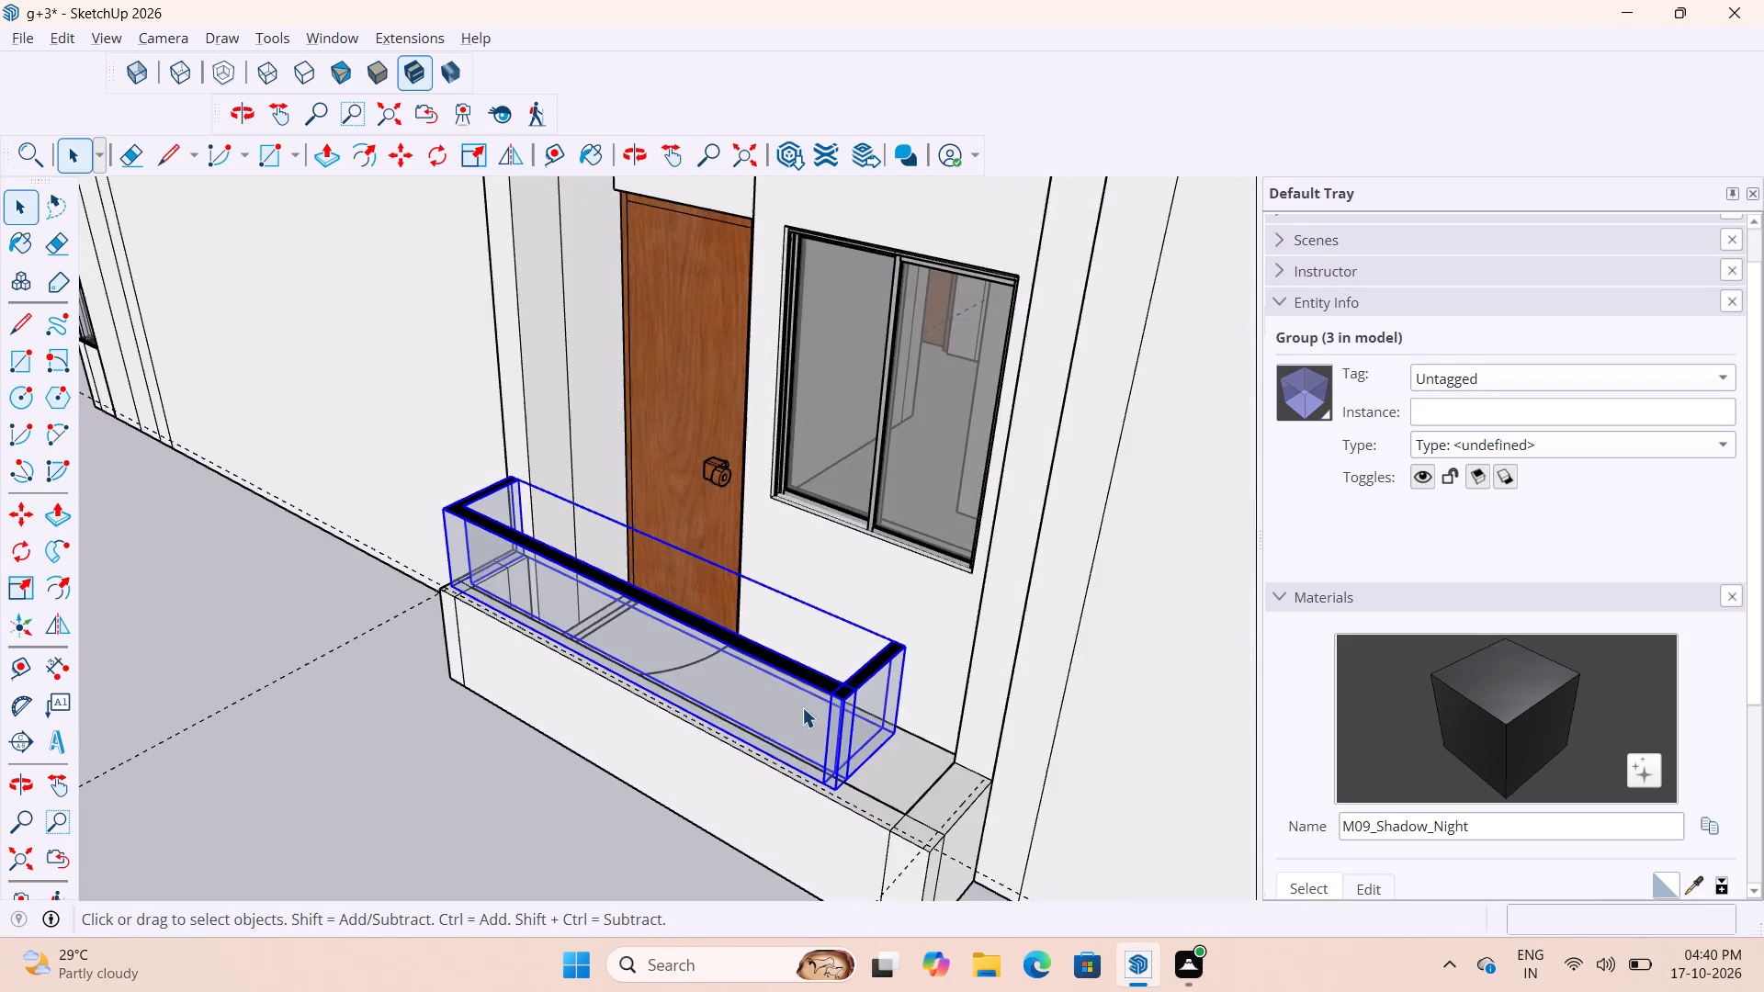
scroll(802, 707, "down", 6)
scroll(876, 734, "up", 3)
key("s")
scroll(856, 733, "up", 3)
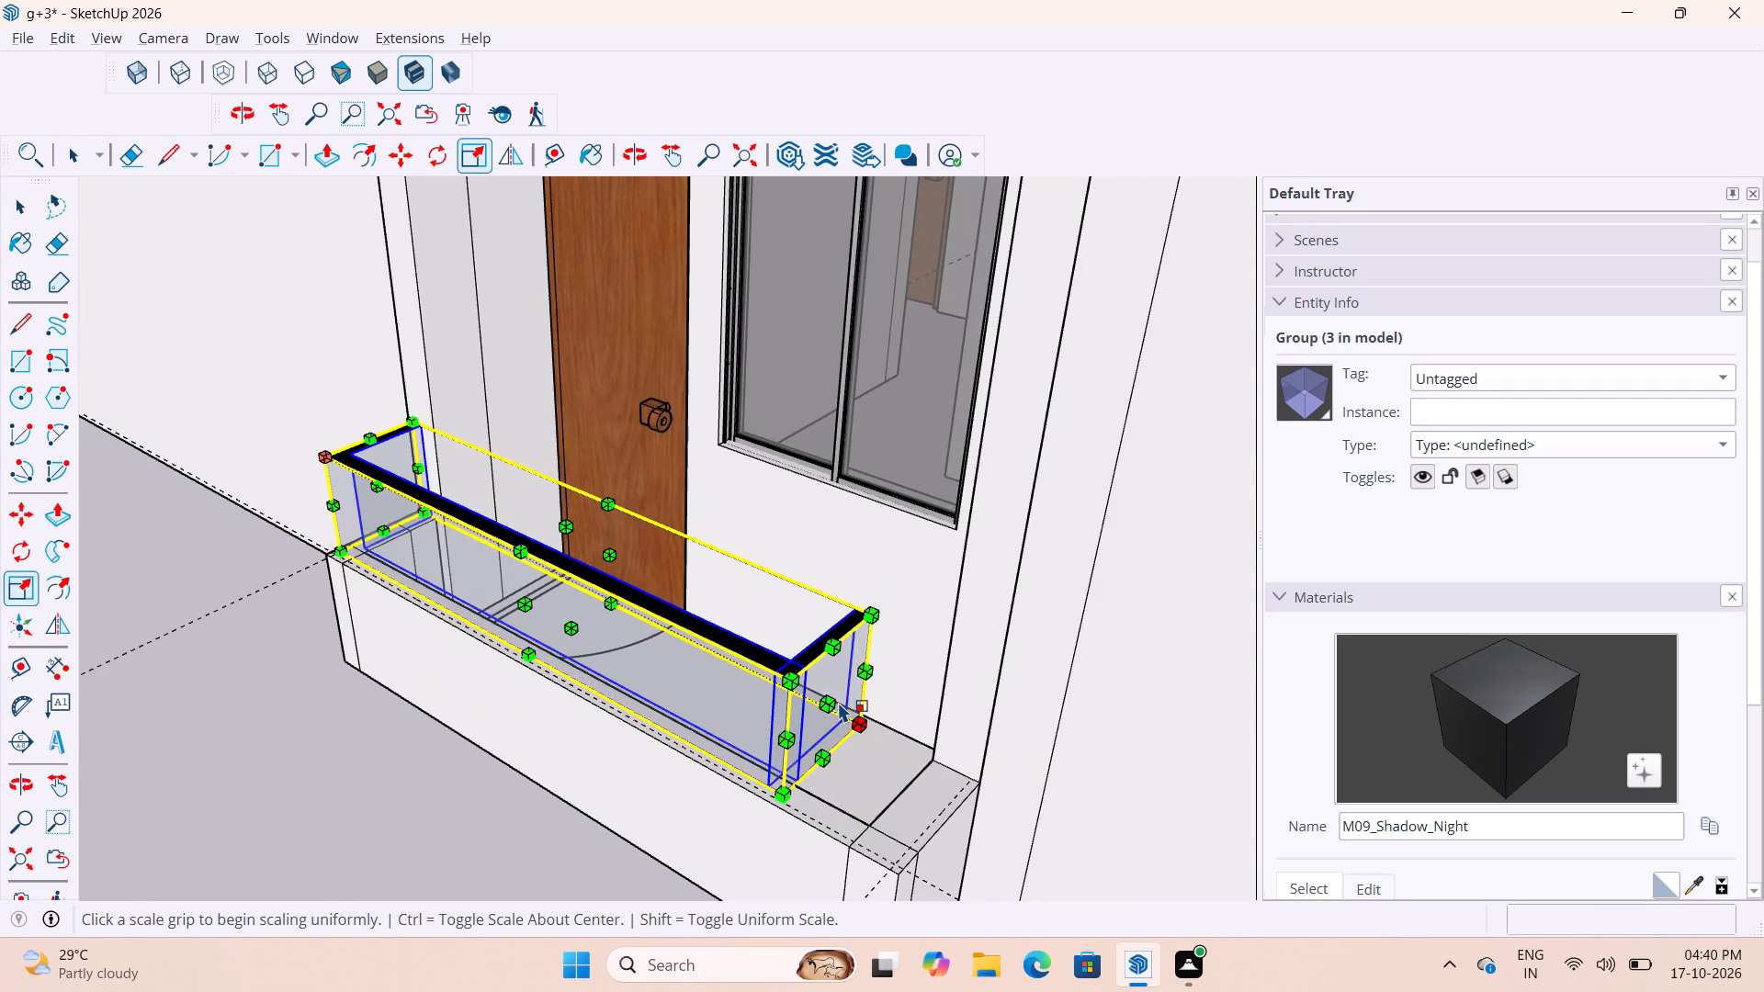
left_click(833, 699)
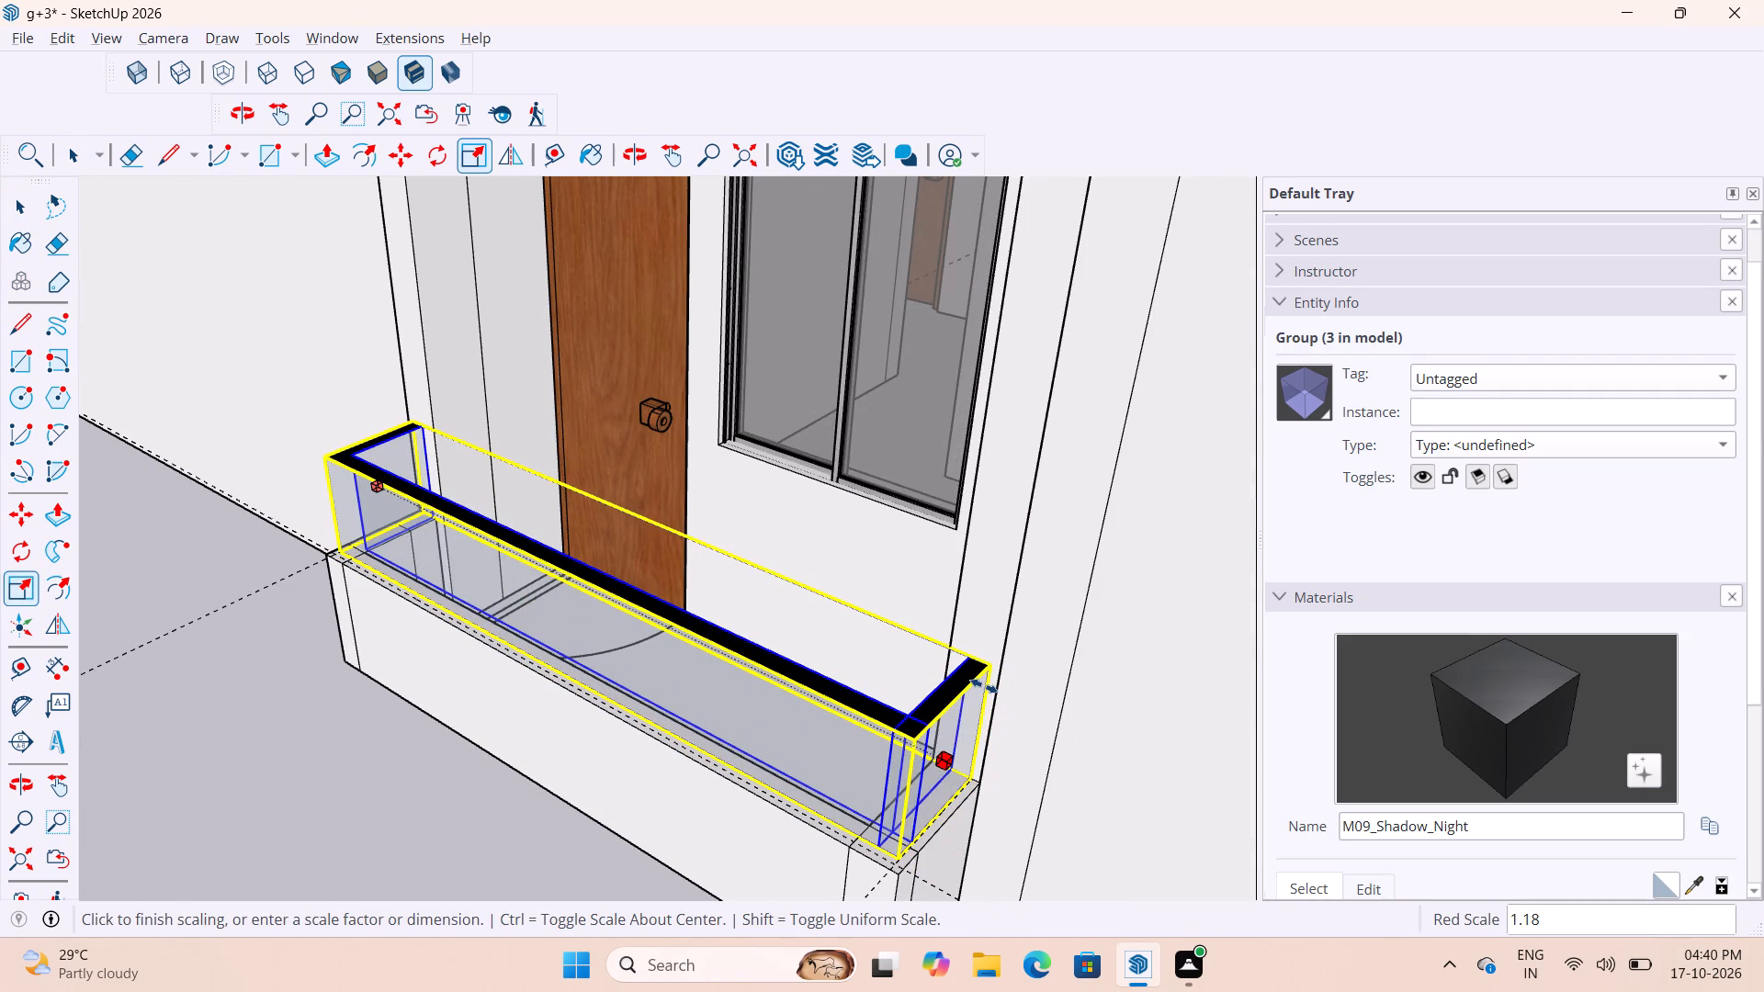
left_click(984, 686)
scroll(979, 686, "down", 4)
scroll(947, 779, "up", 3)
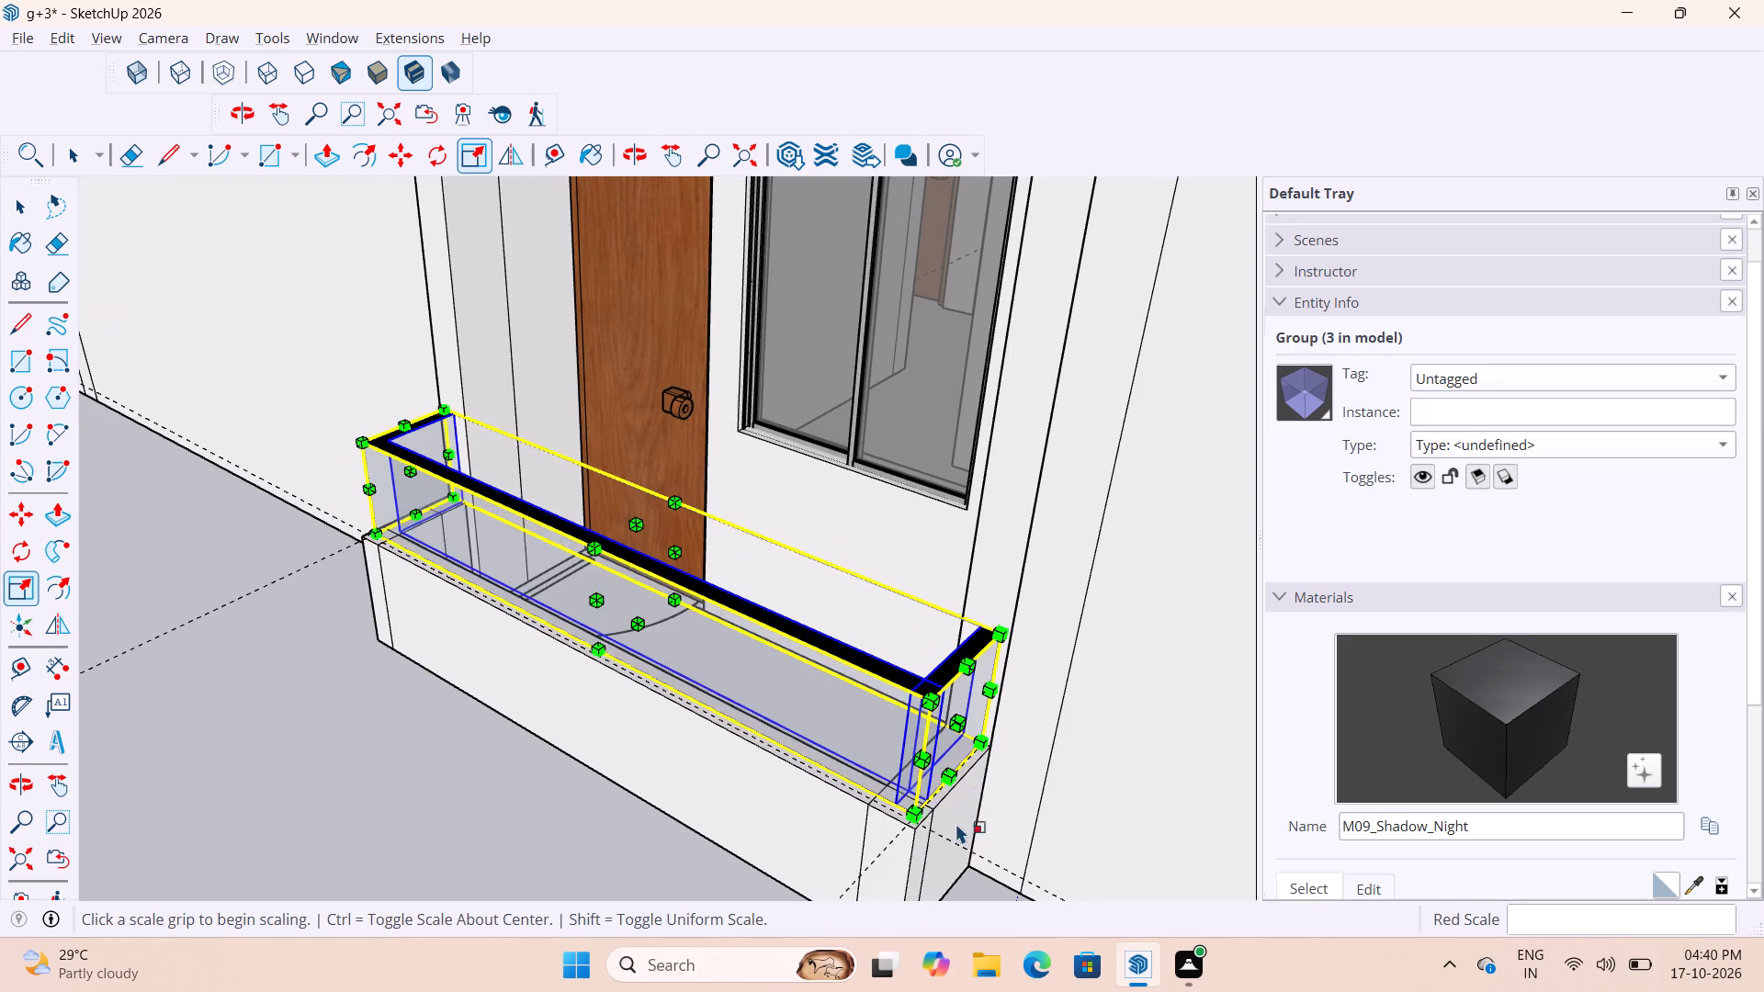
key("space")
Scale the railing's outer front corner by 1.00, 1.06 on the red and green axes to meet the 15/16" guide.
left_click(689, 885)
scroll(869, 880, "up", 8)
scroll(922, 798, "up", 4)
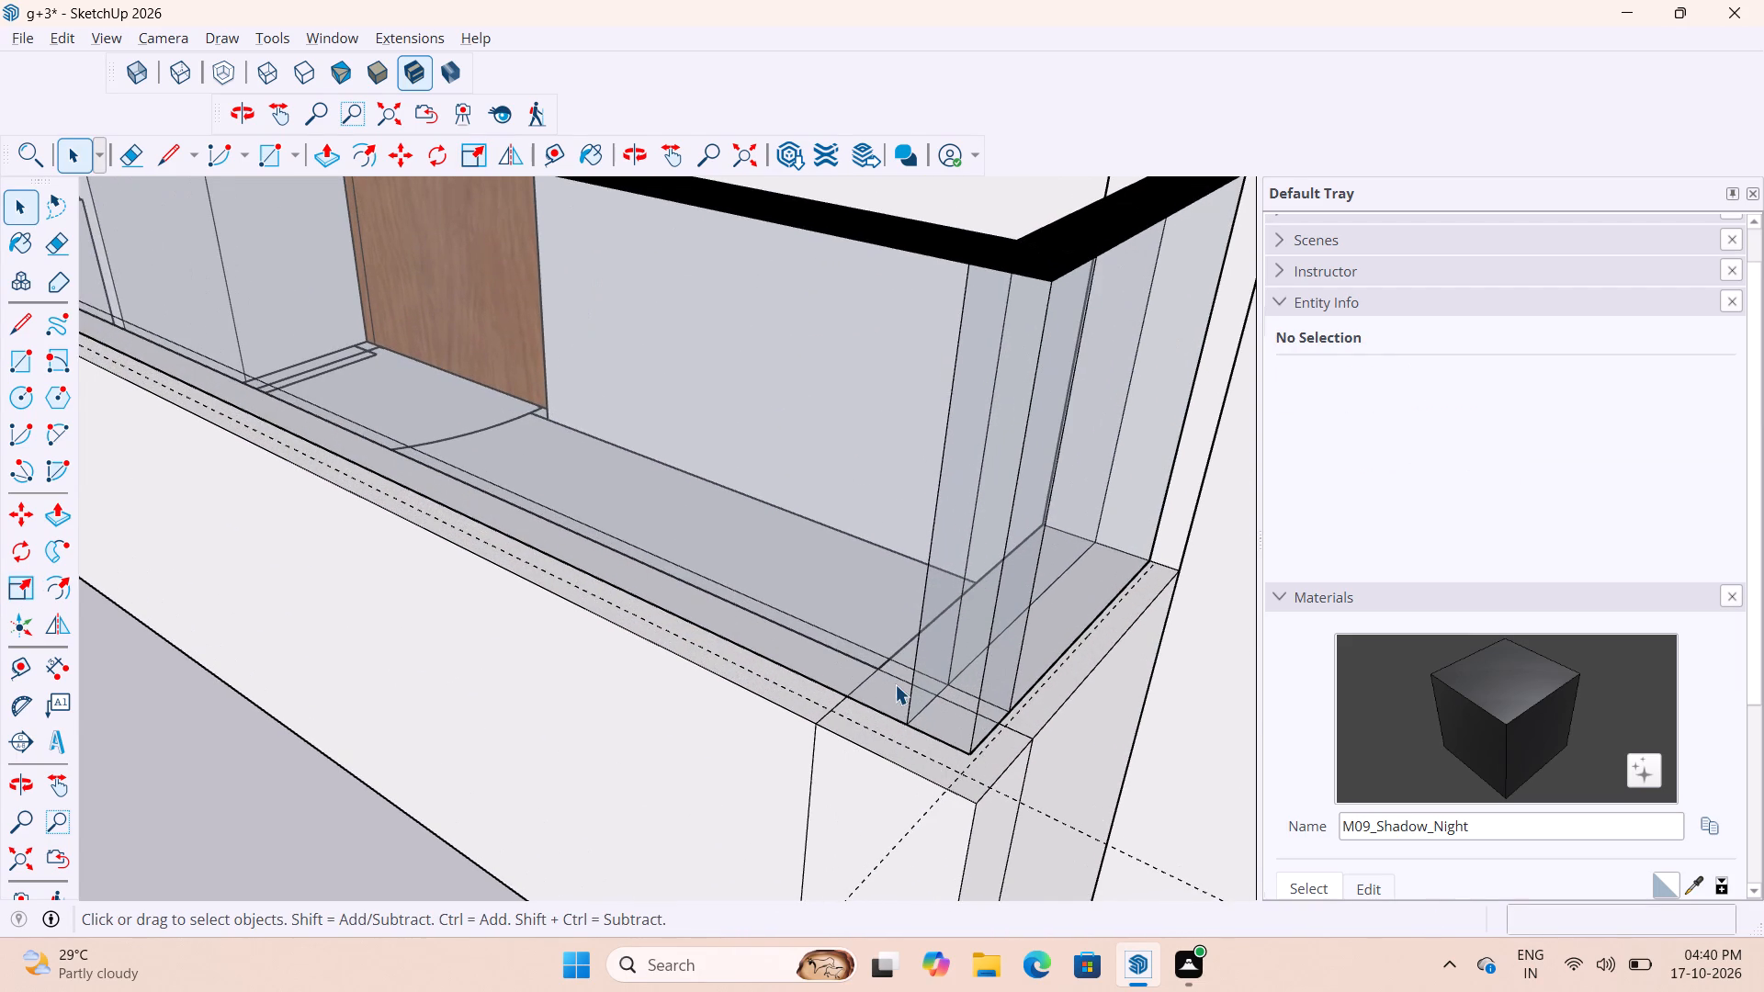
left_click(895, 684)
key("s")
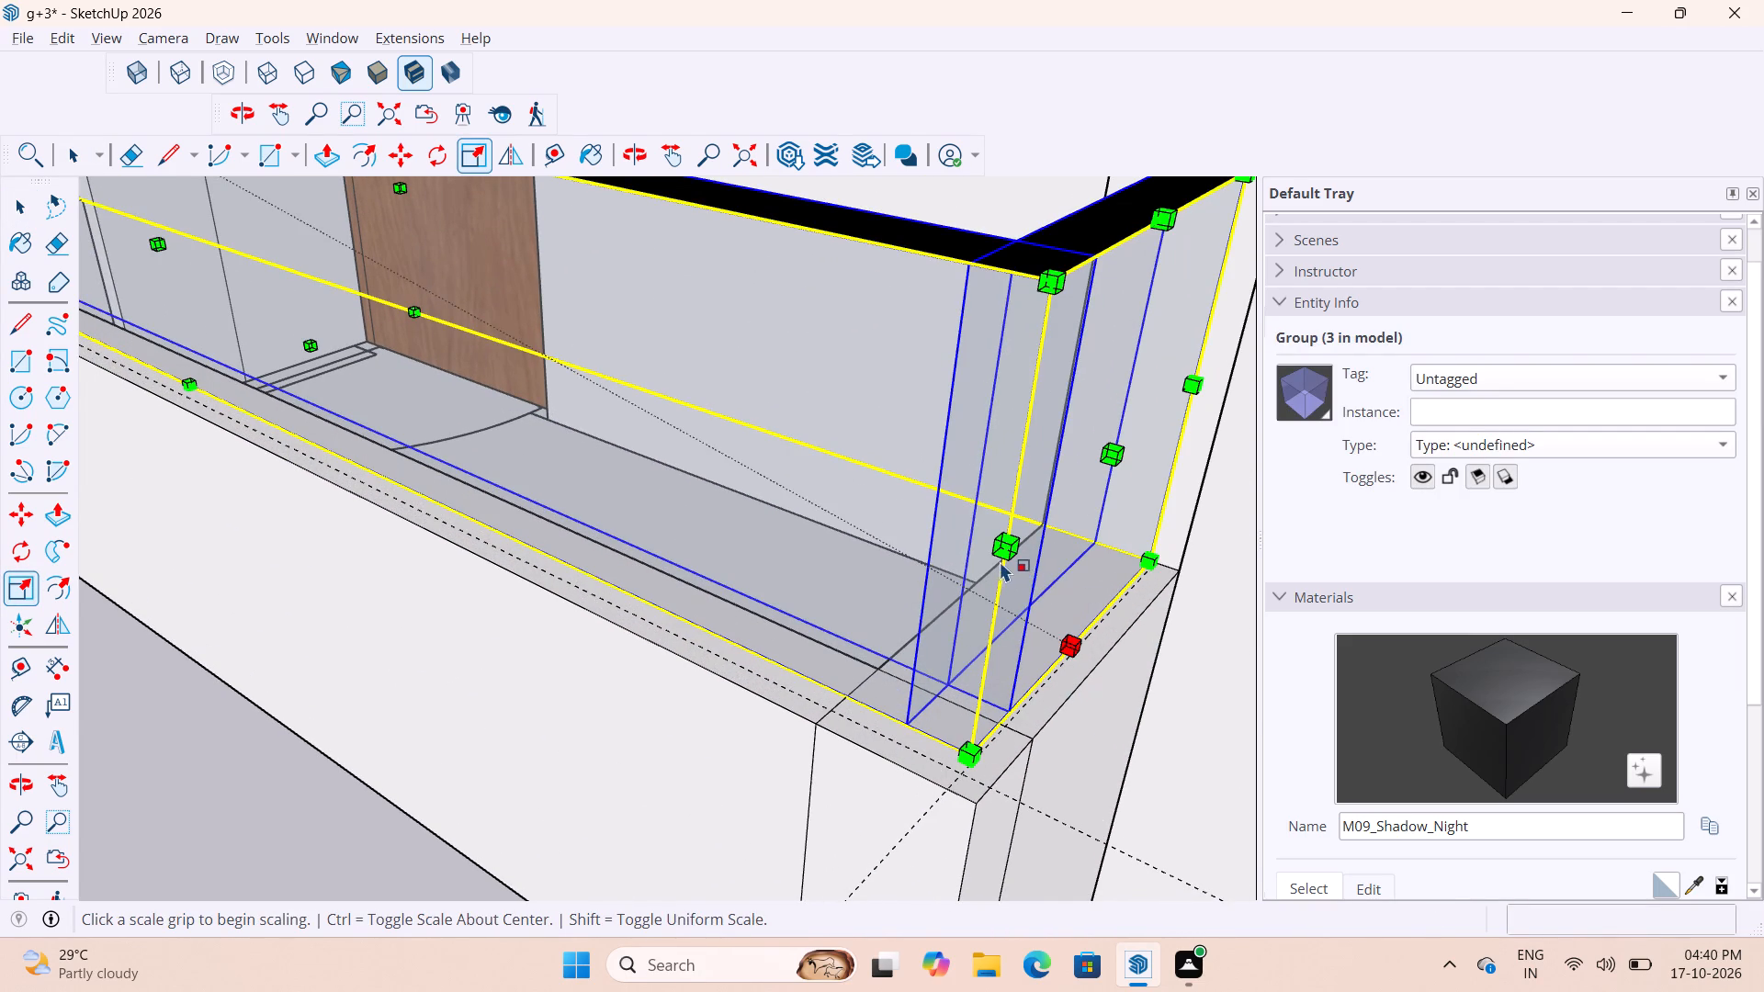
left_click(998, 554)
left_click(992, 558)
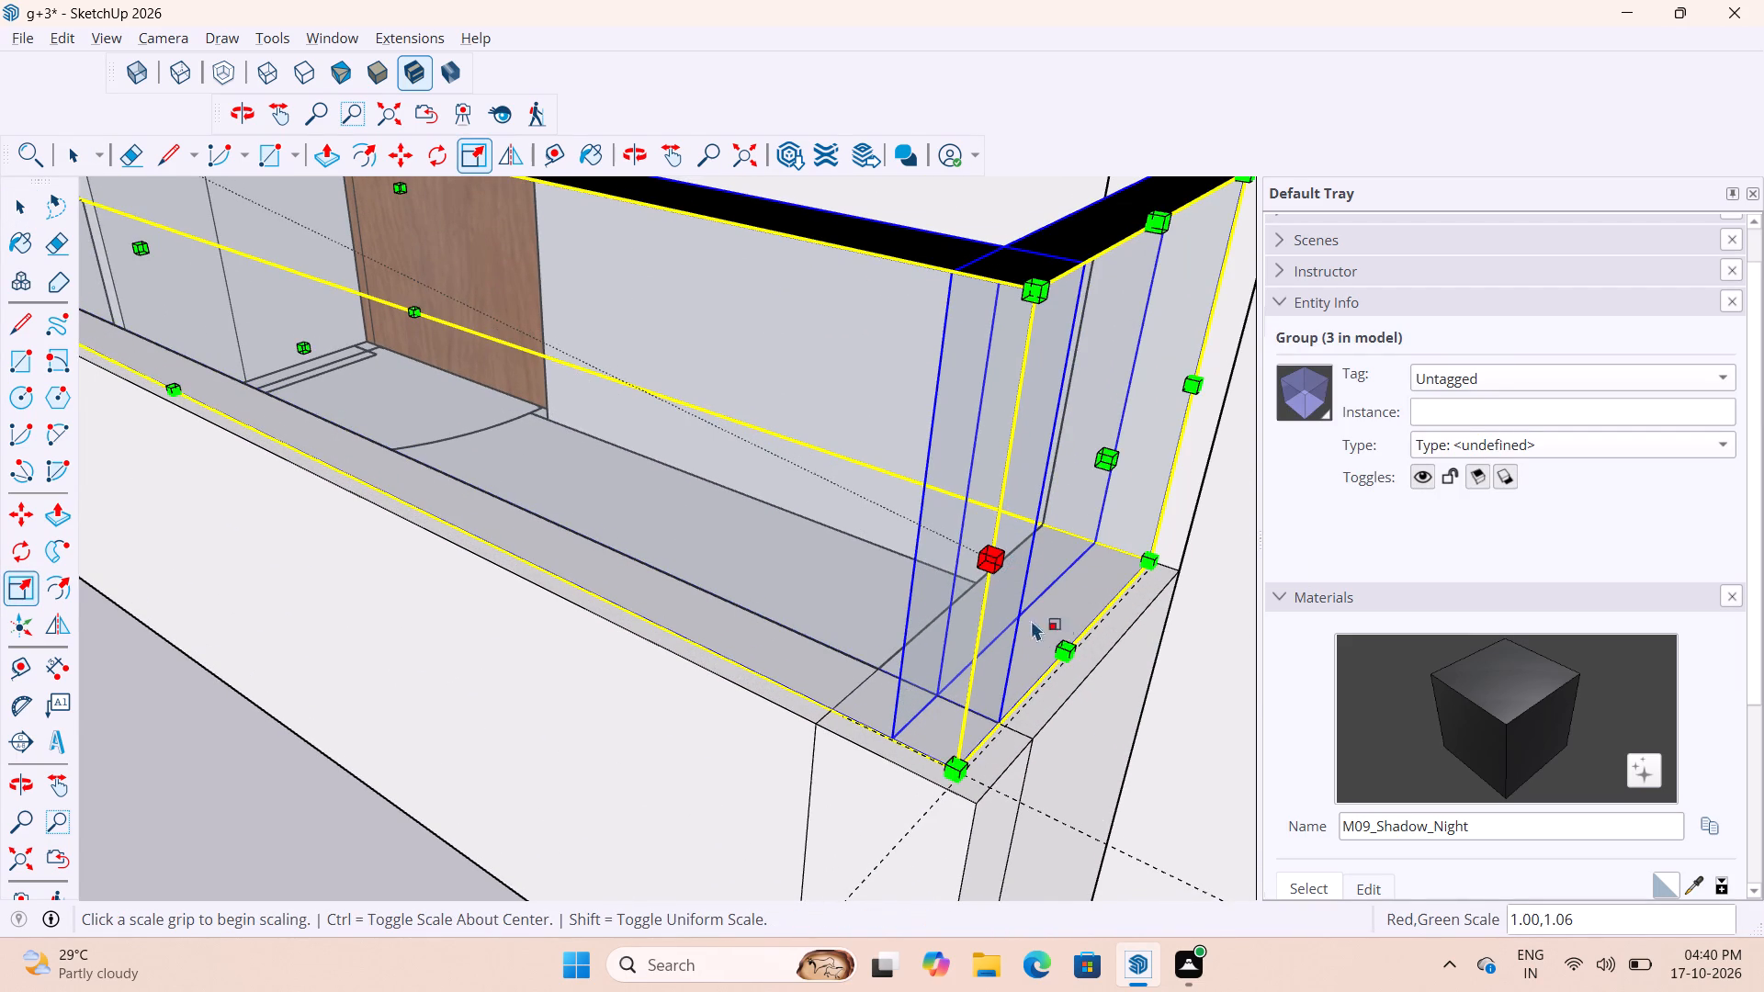
Fine-tune the railing's length at its window-side end against the 1" guide with a red-axis scale of 1.00.
scroll(1047, 578, "up", 1)
left_click(1106, 447)
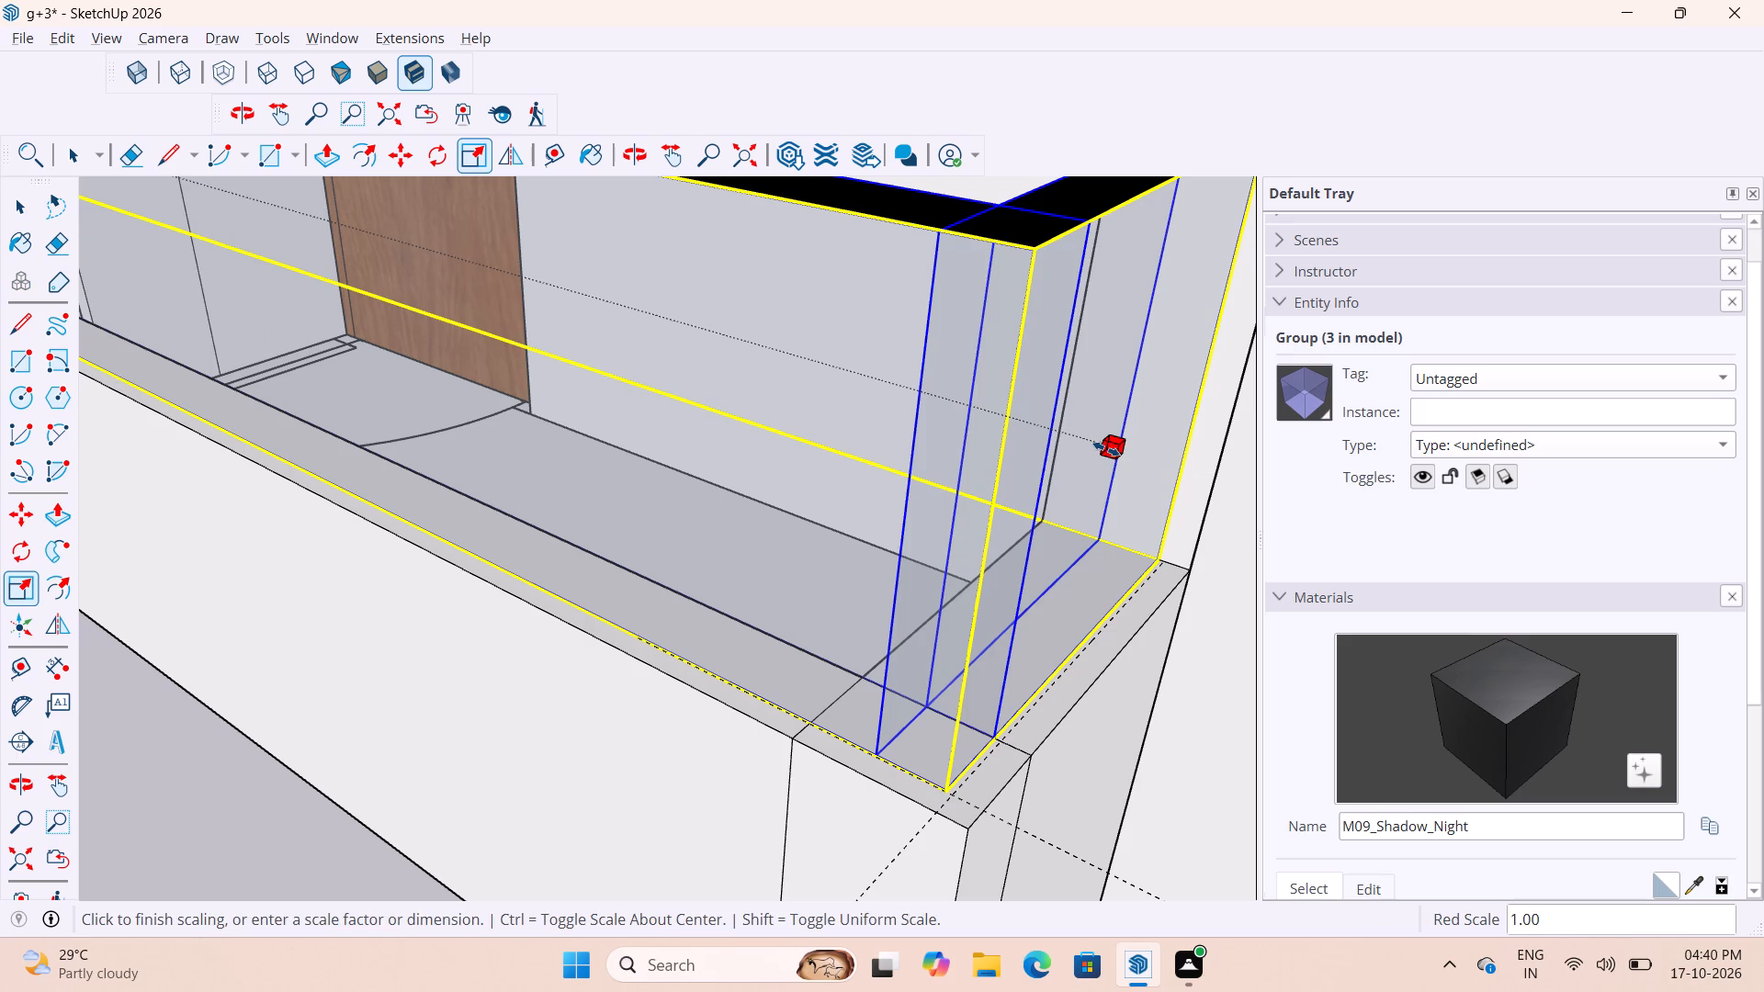
left_click(1114, 447)
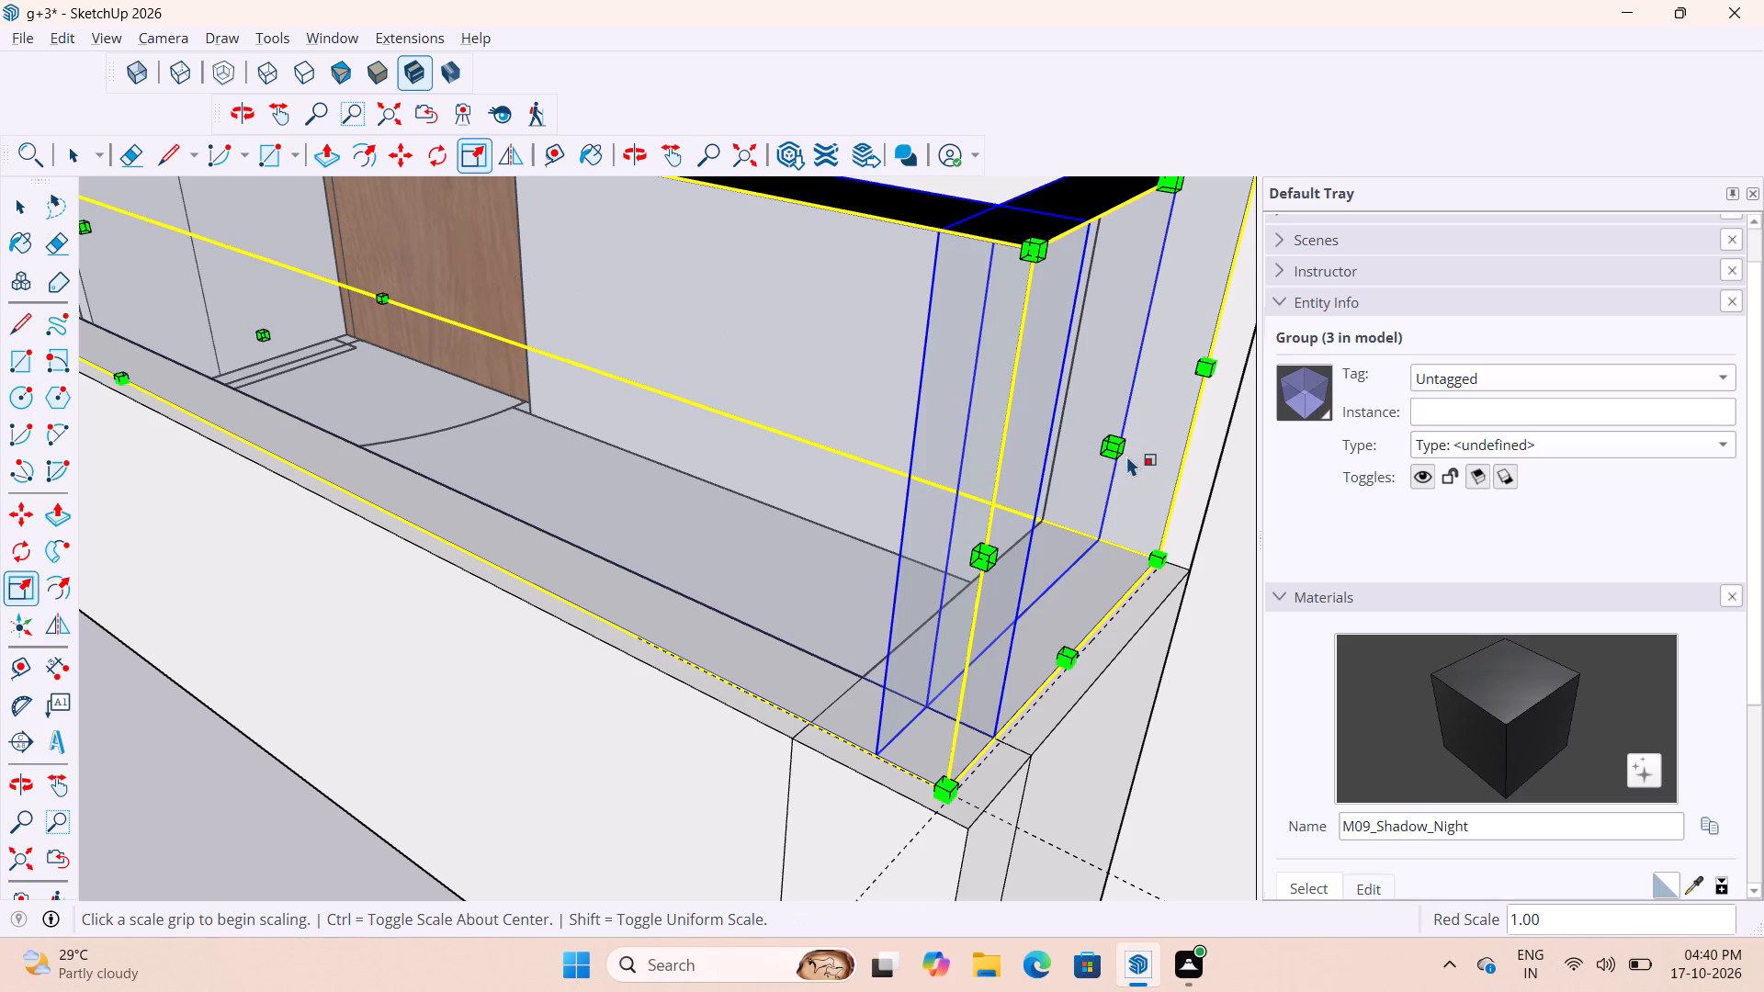
key("space")
scroll(748, 614, "down", 7)
left_click(492, 857)
scroll(922, 622, "up", 3)
left_click(949, 539)
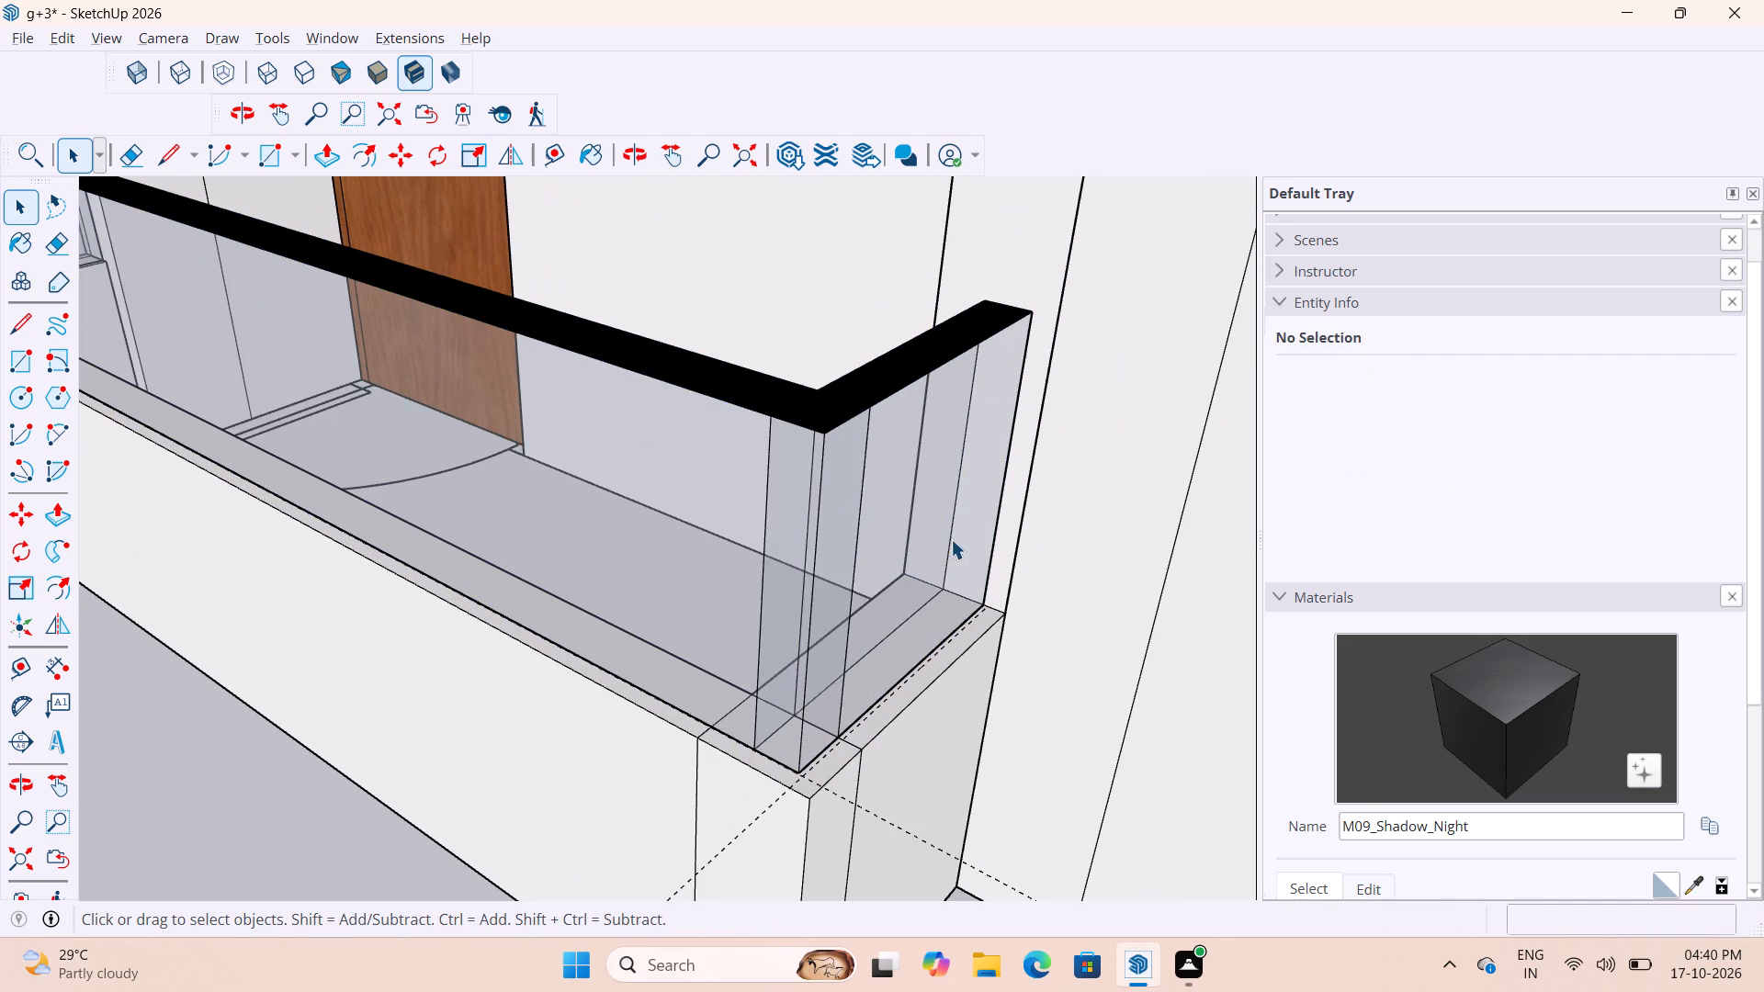
key("s")
left_click(920, 535)
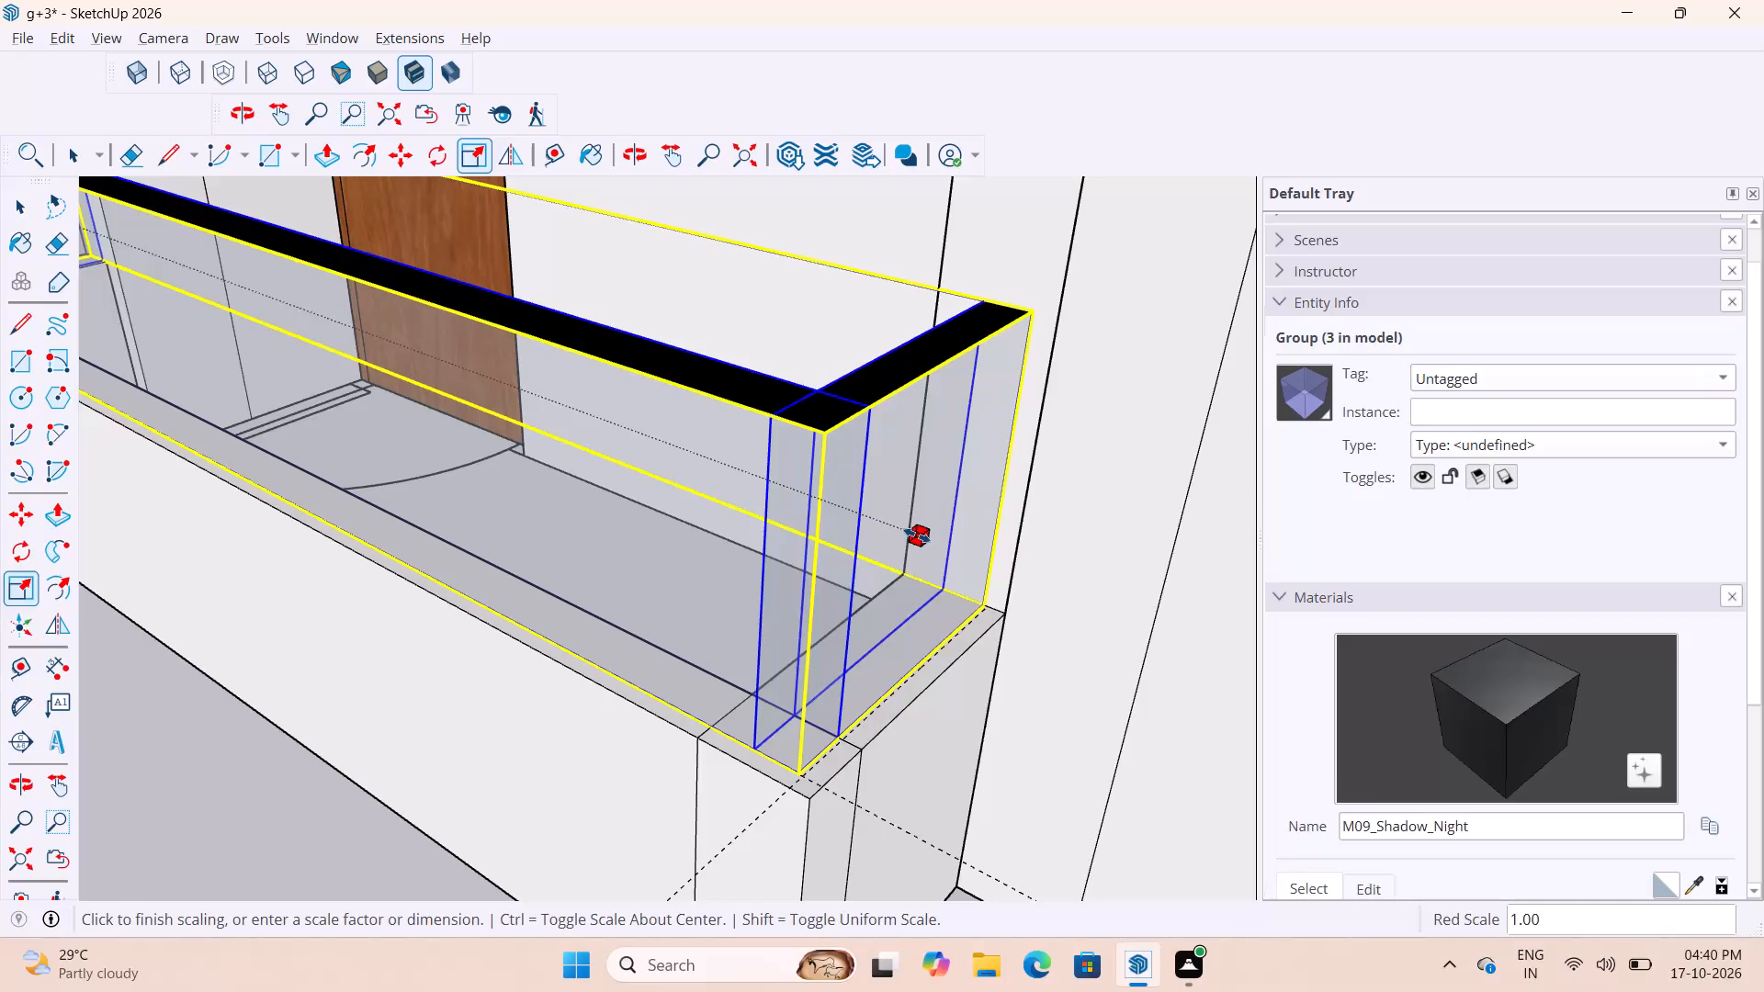
left_click(917, 535)
key("space")
left_click(458, 890)
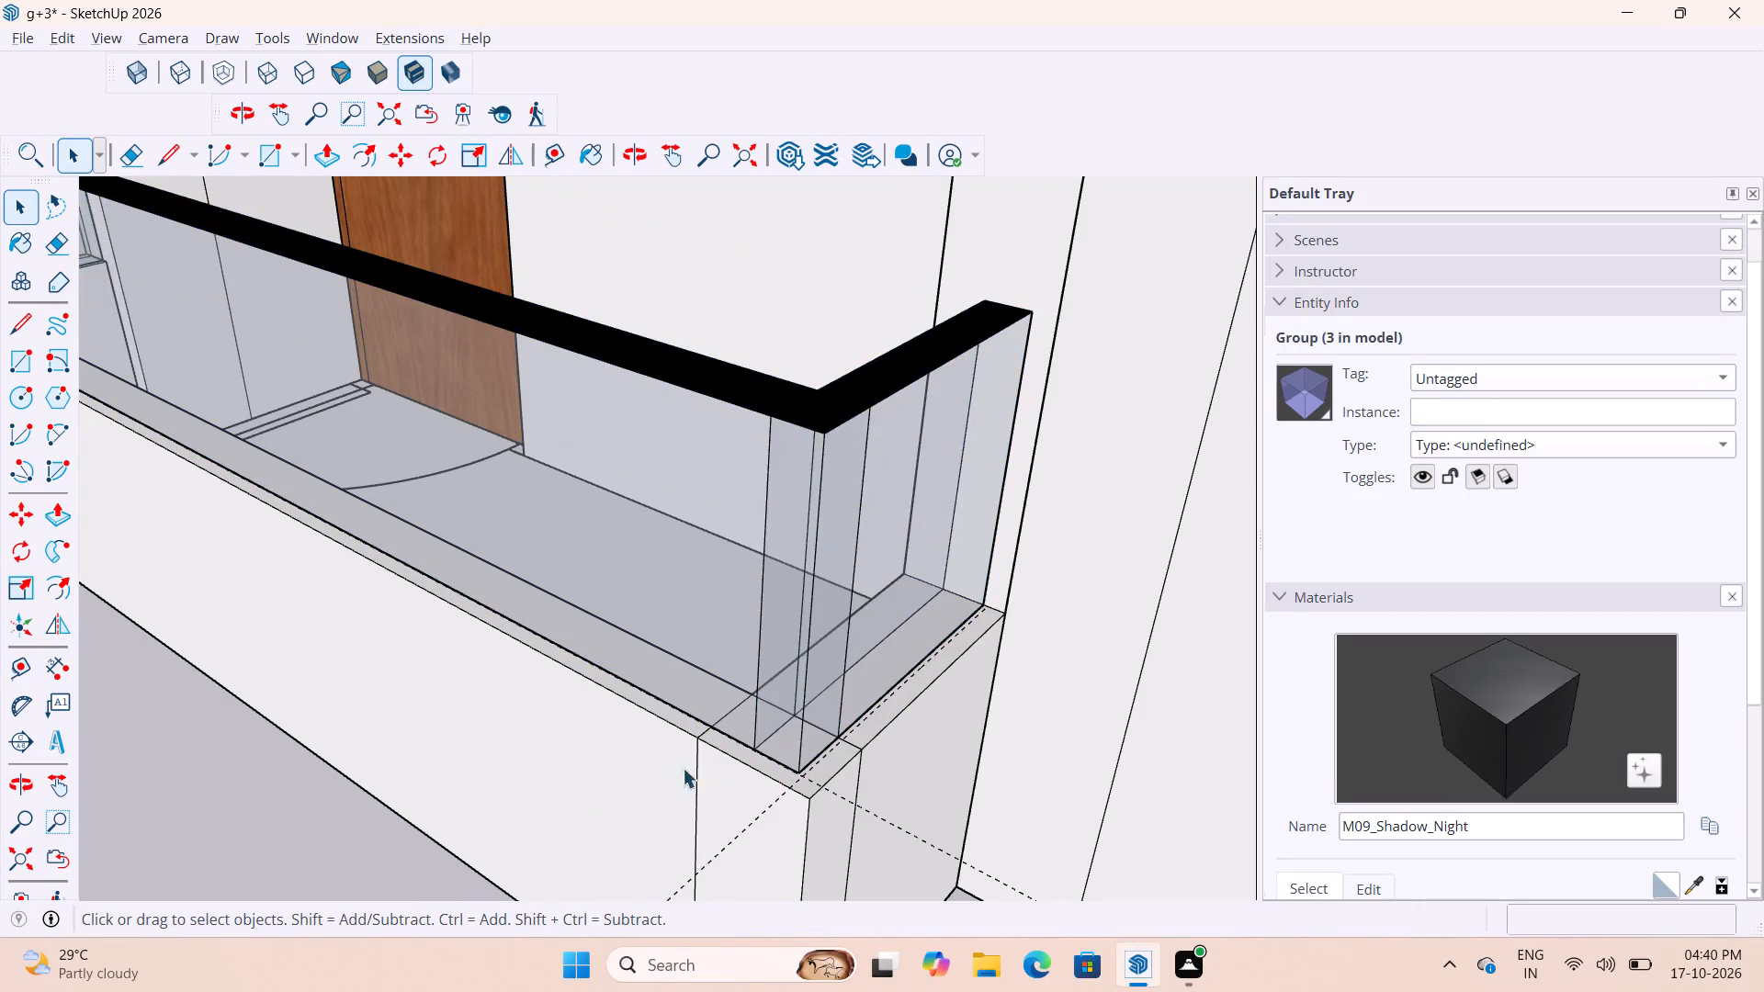
Examine the fit of the railing's window-side end against the wall and parapet of the long-side balcony.
scroll(709, 755, "down", 10)
scroll(892, 558, "up", 8)
middle_click_drag(896, 587, 1057, 695)
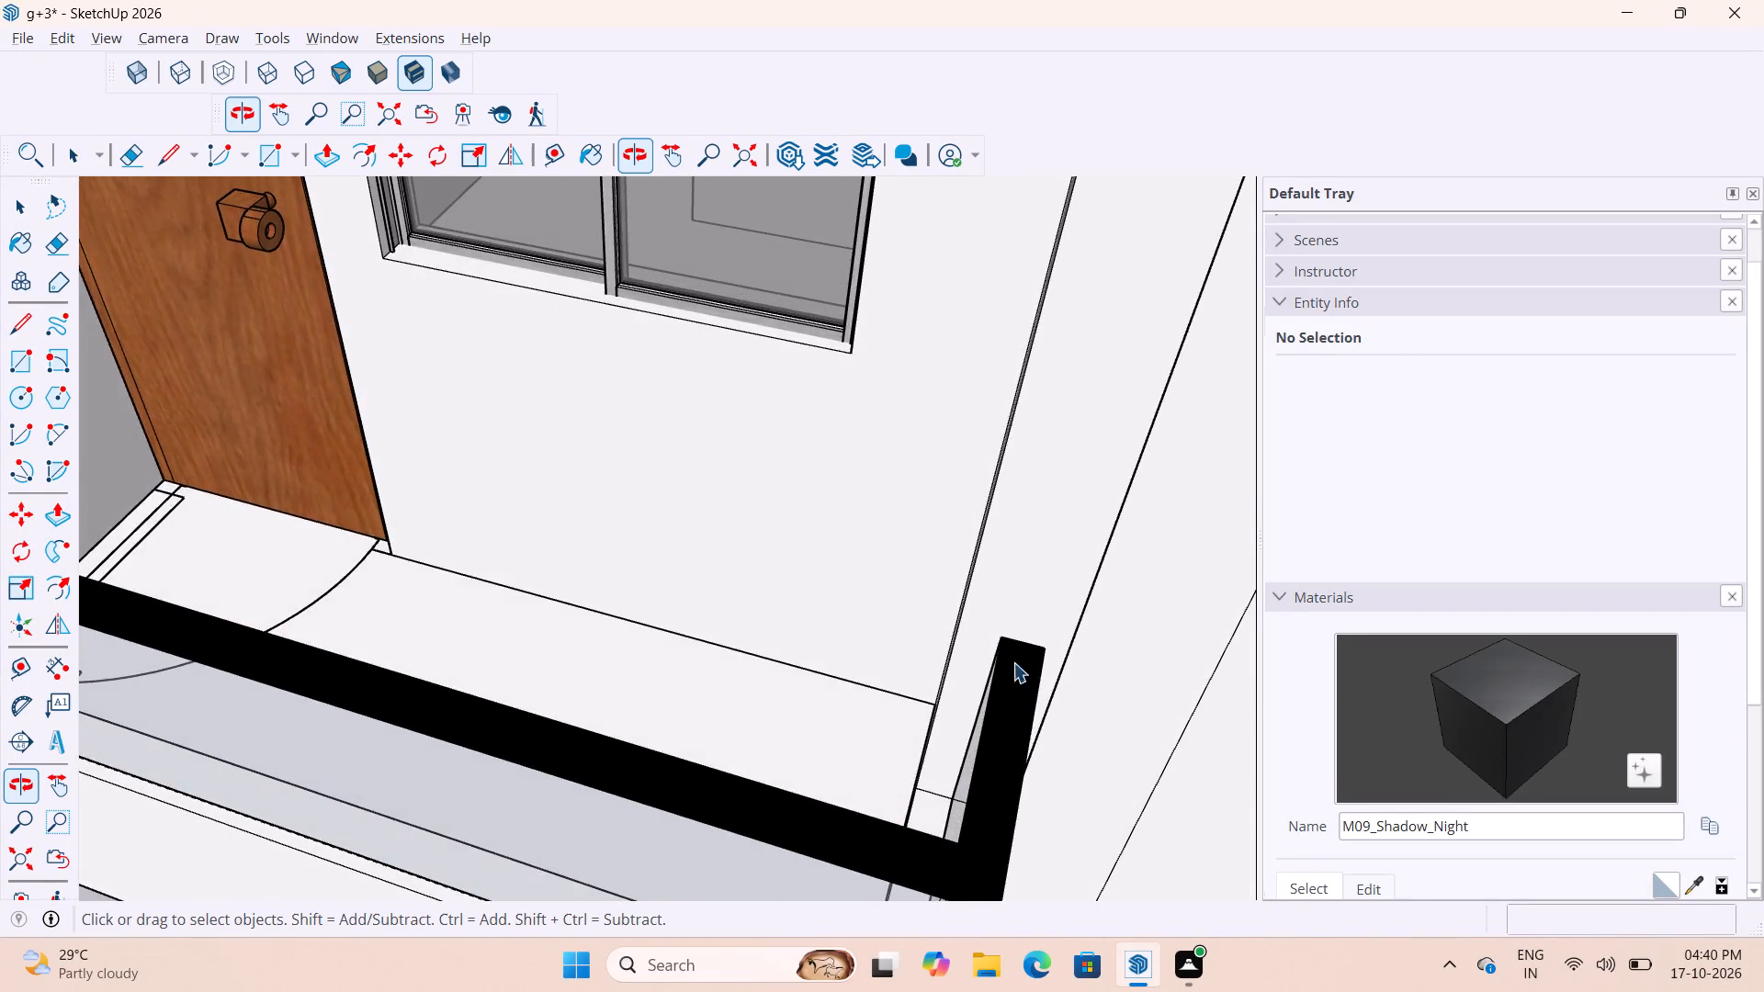
scroll(930, 616, "down", 5)
scroll(1042, 703, "up", 3)
middle_click_drag(1034, 672, 691, 636)
scroll(642, 682, "up", 8)
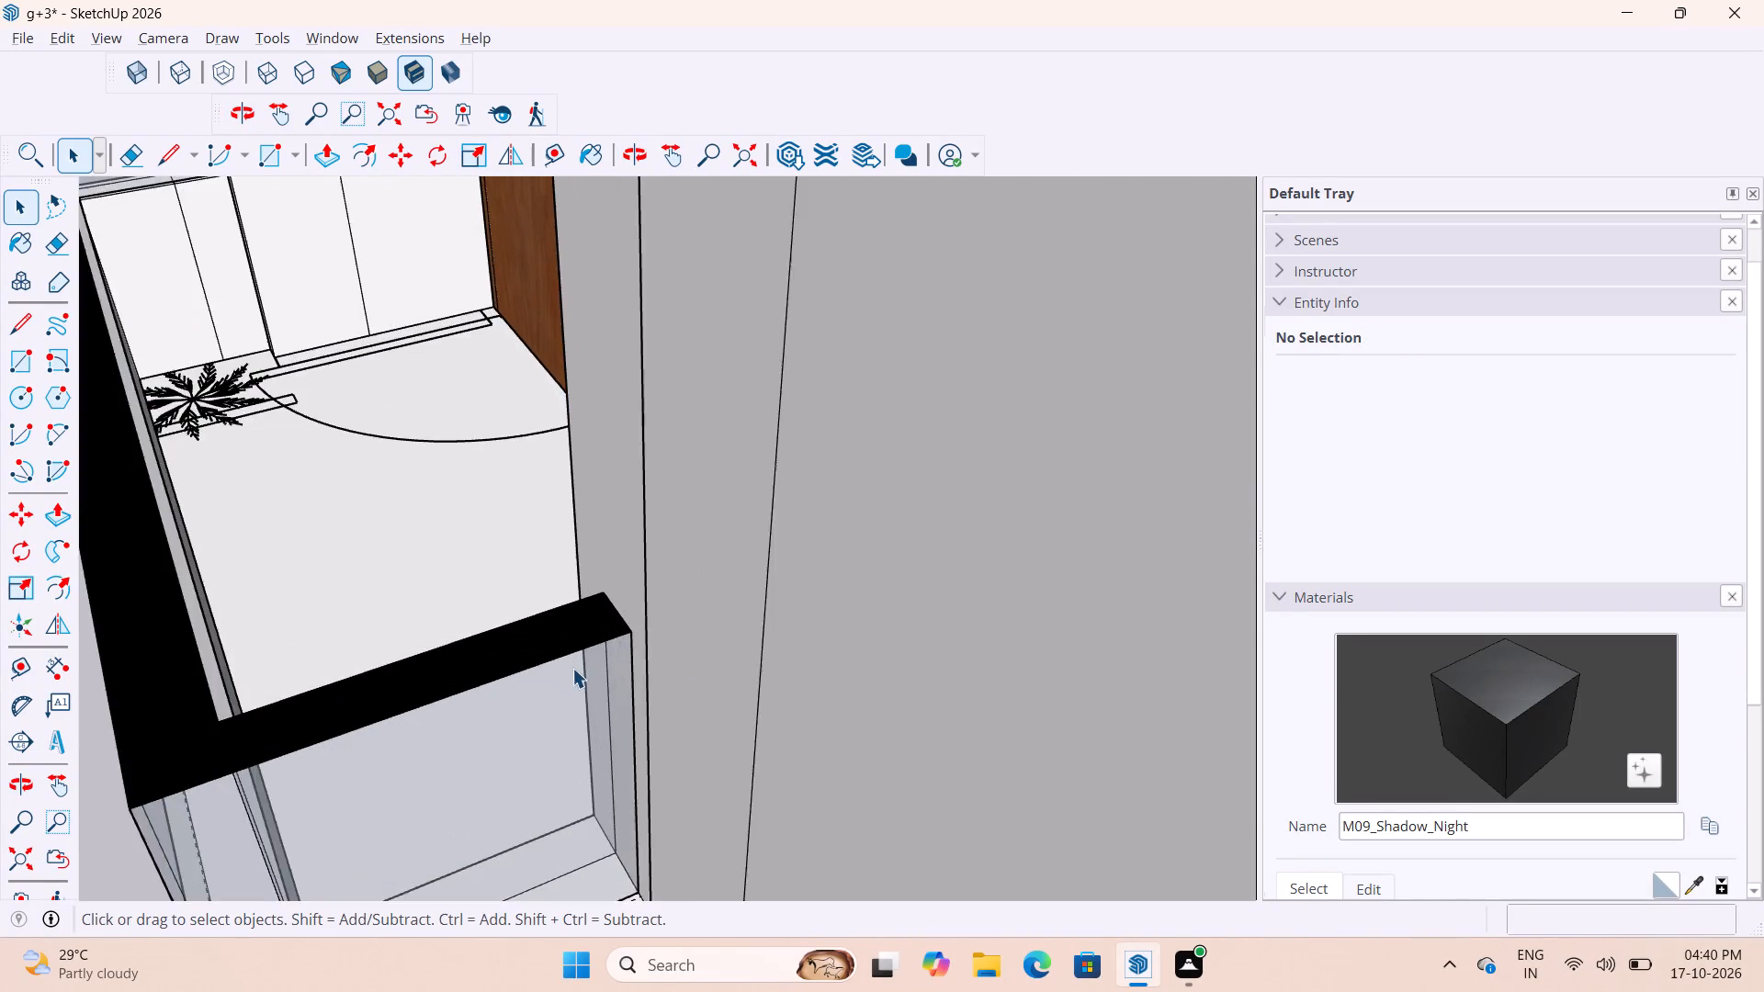
scroll(572, 668, "up", 5)
scroll(691, 604, "down", 20)
scroll(691, 604, "down", 3)
middle_click_drag(551, 646, 791, 614)
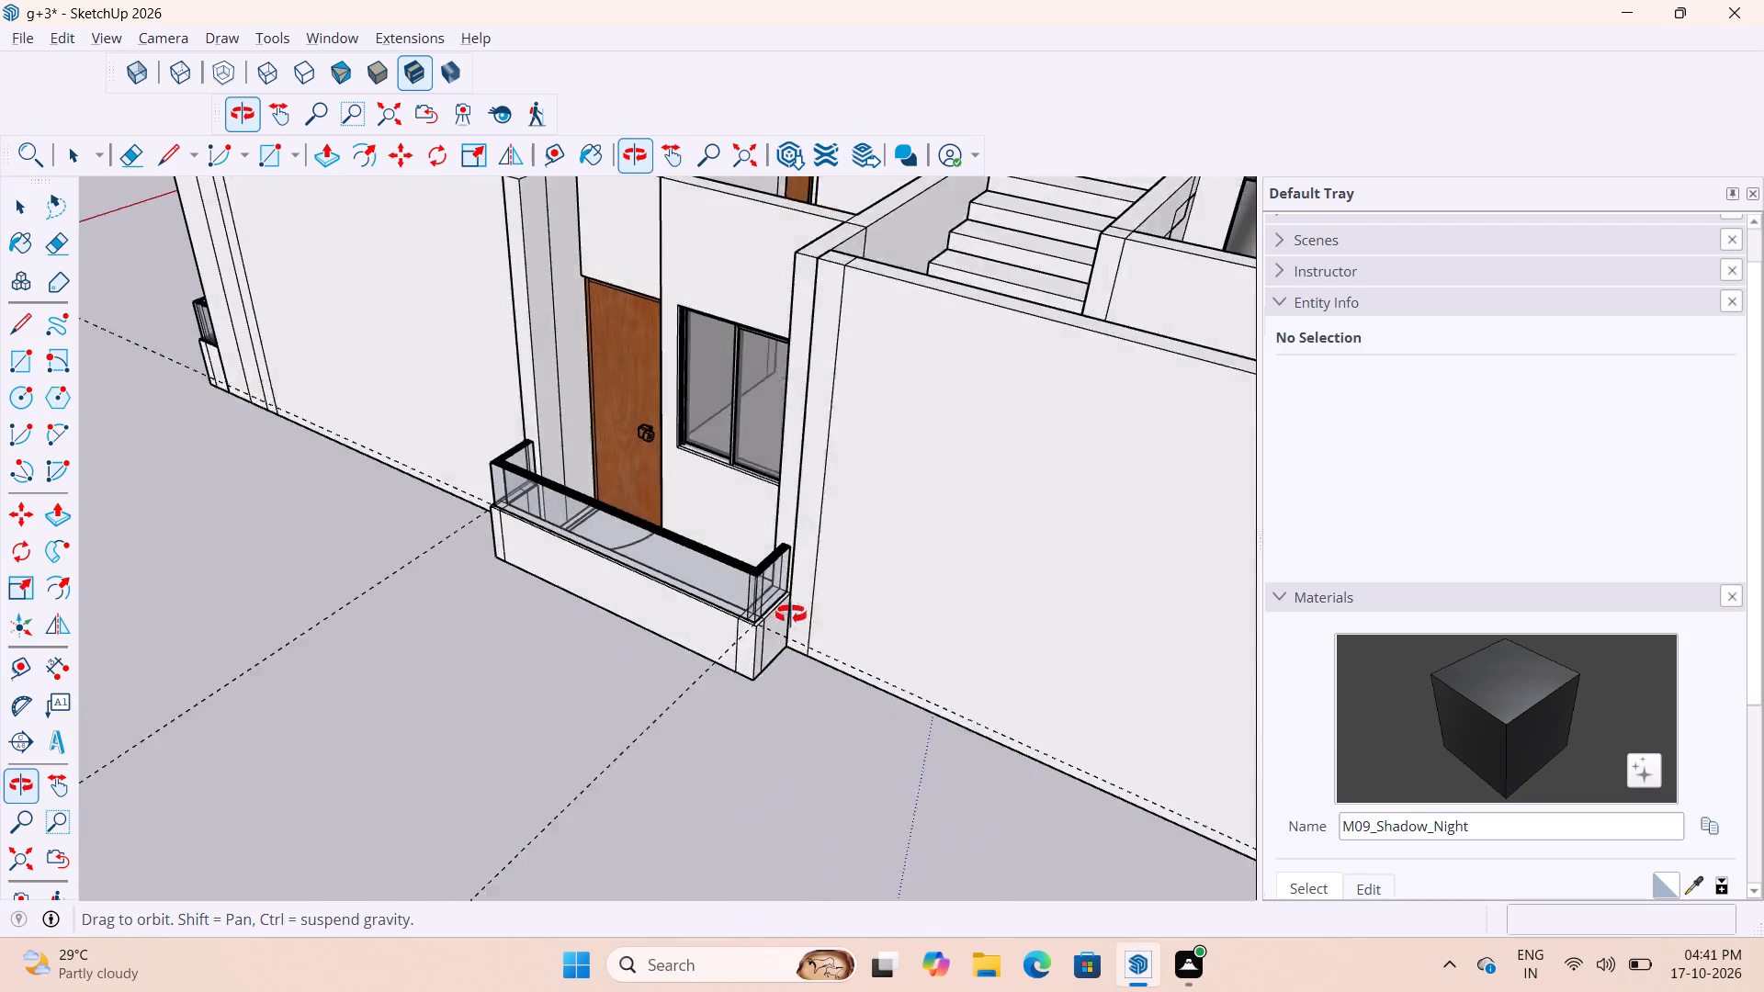
Examine the railing's glass and cap at both ends of the finished long-side balcony, opening the group to check its front glass face.
middle_click_drag(791, 614, 828, 602)
left_click(673, 768)
scroll(538, 560, "up", 8)
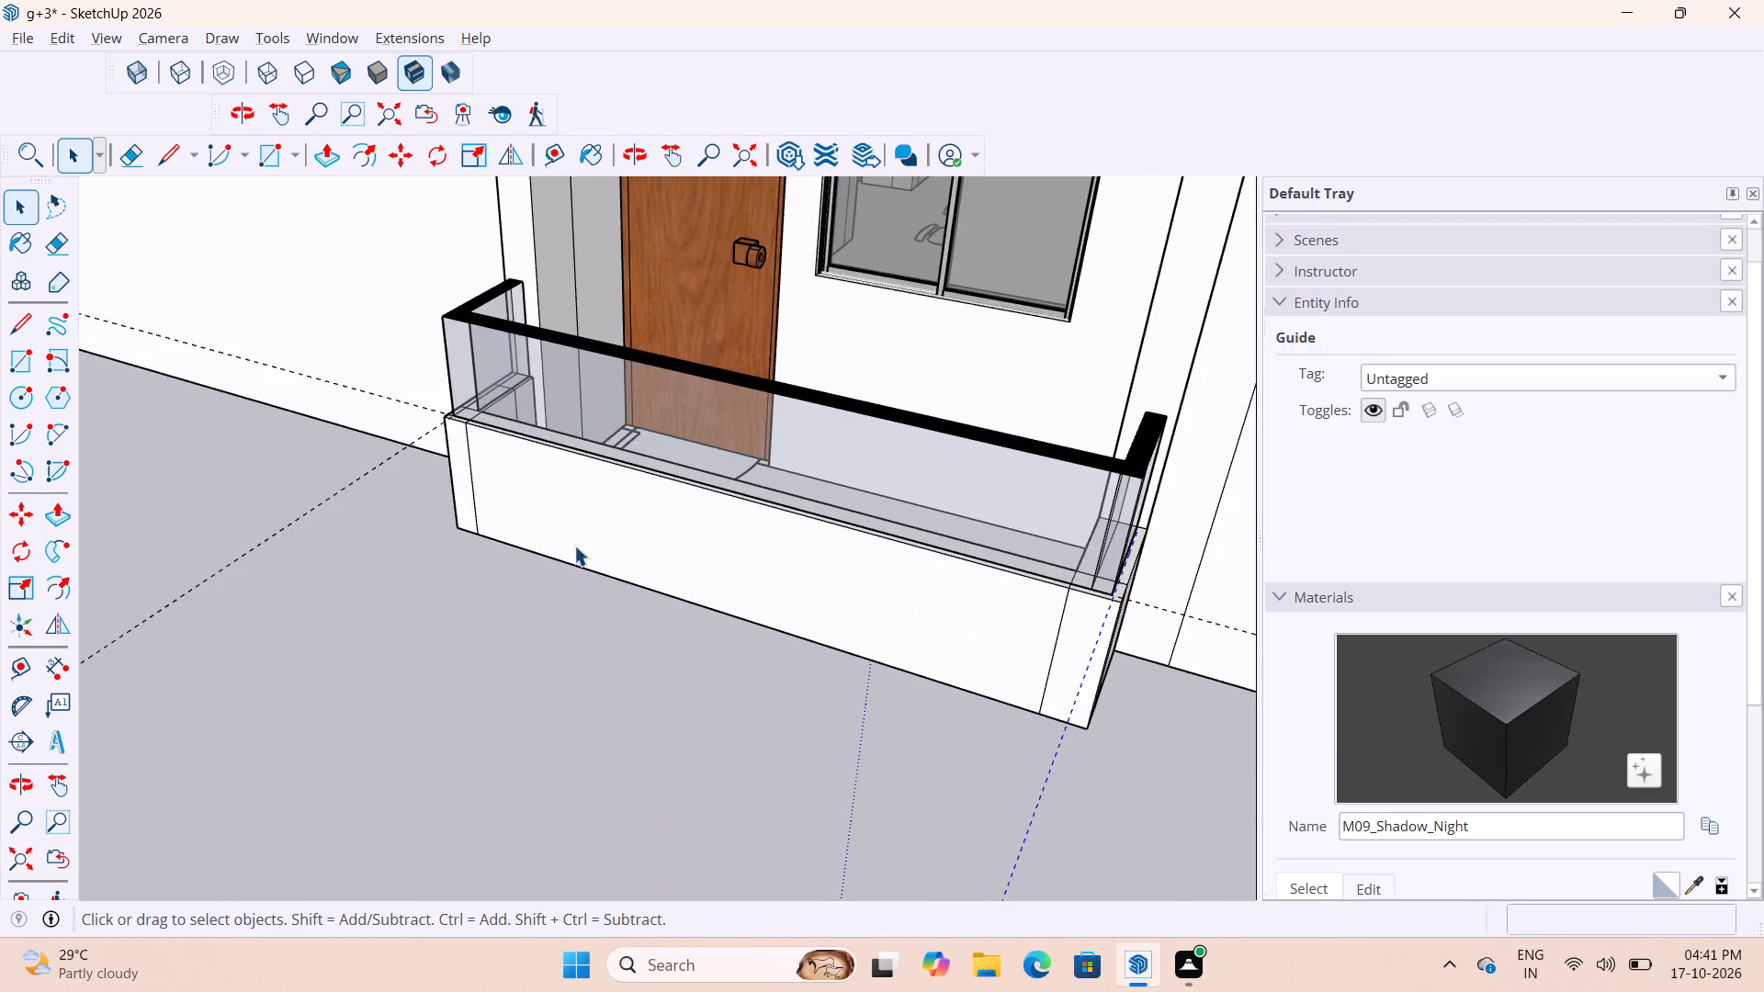
middle_click_drag(574, 545, 805, 542)
scroll(660, 291, "up", 8)
middle_click_drag(661, 296, 802, 258)
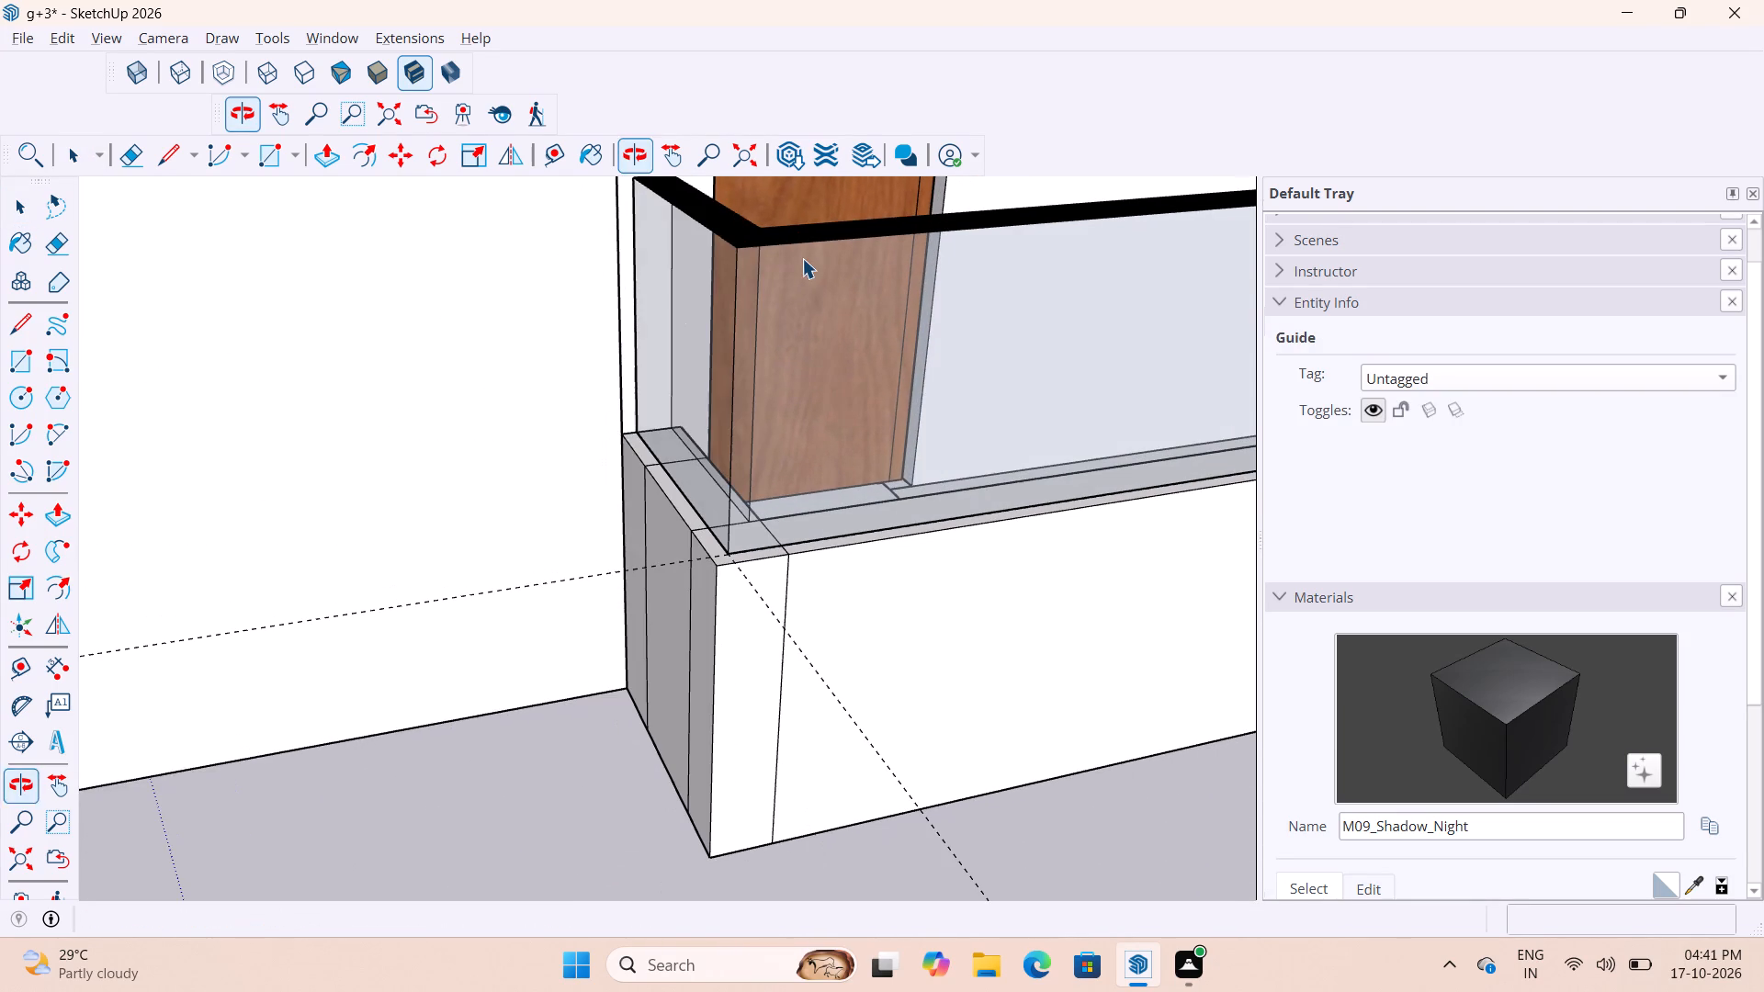
scroll(708, 293, "up", 4)
scroll(697, 348, "down", 6)
scroll(720, 337, "up", 5)
scroll(722, 333, "down", 5)
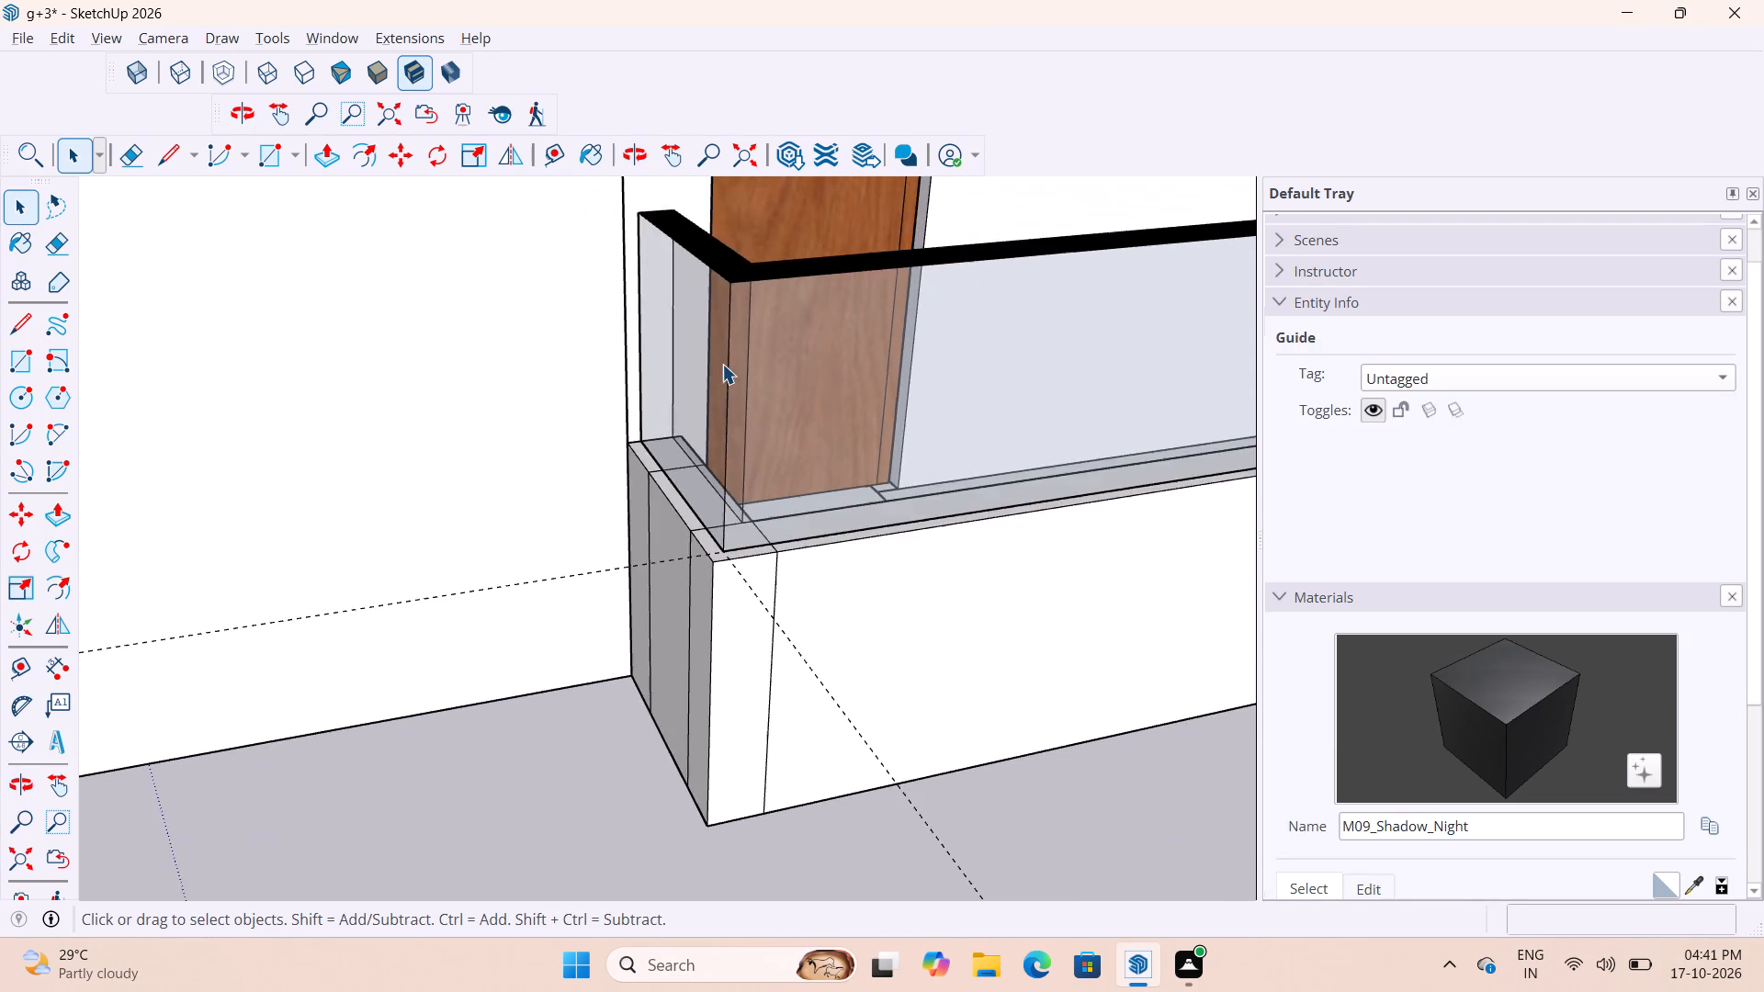
scroll(722, 364, "down", 13)
scroll(722, 380, "up", 17)
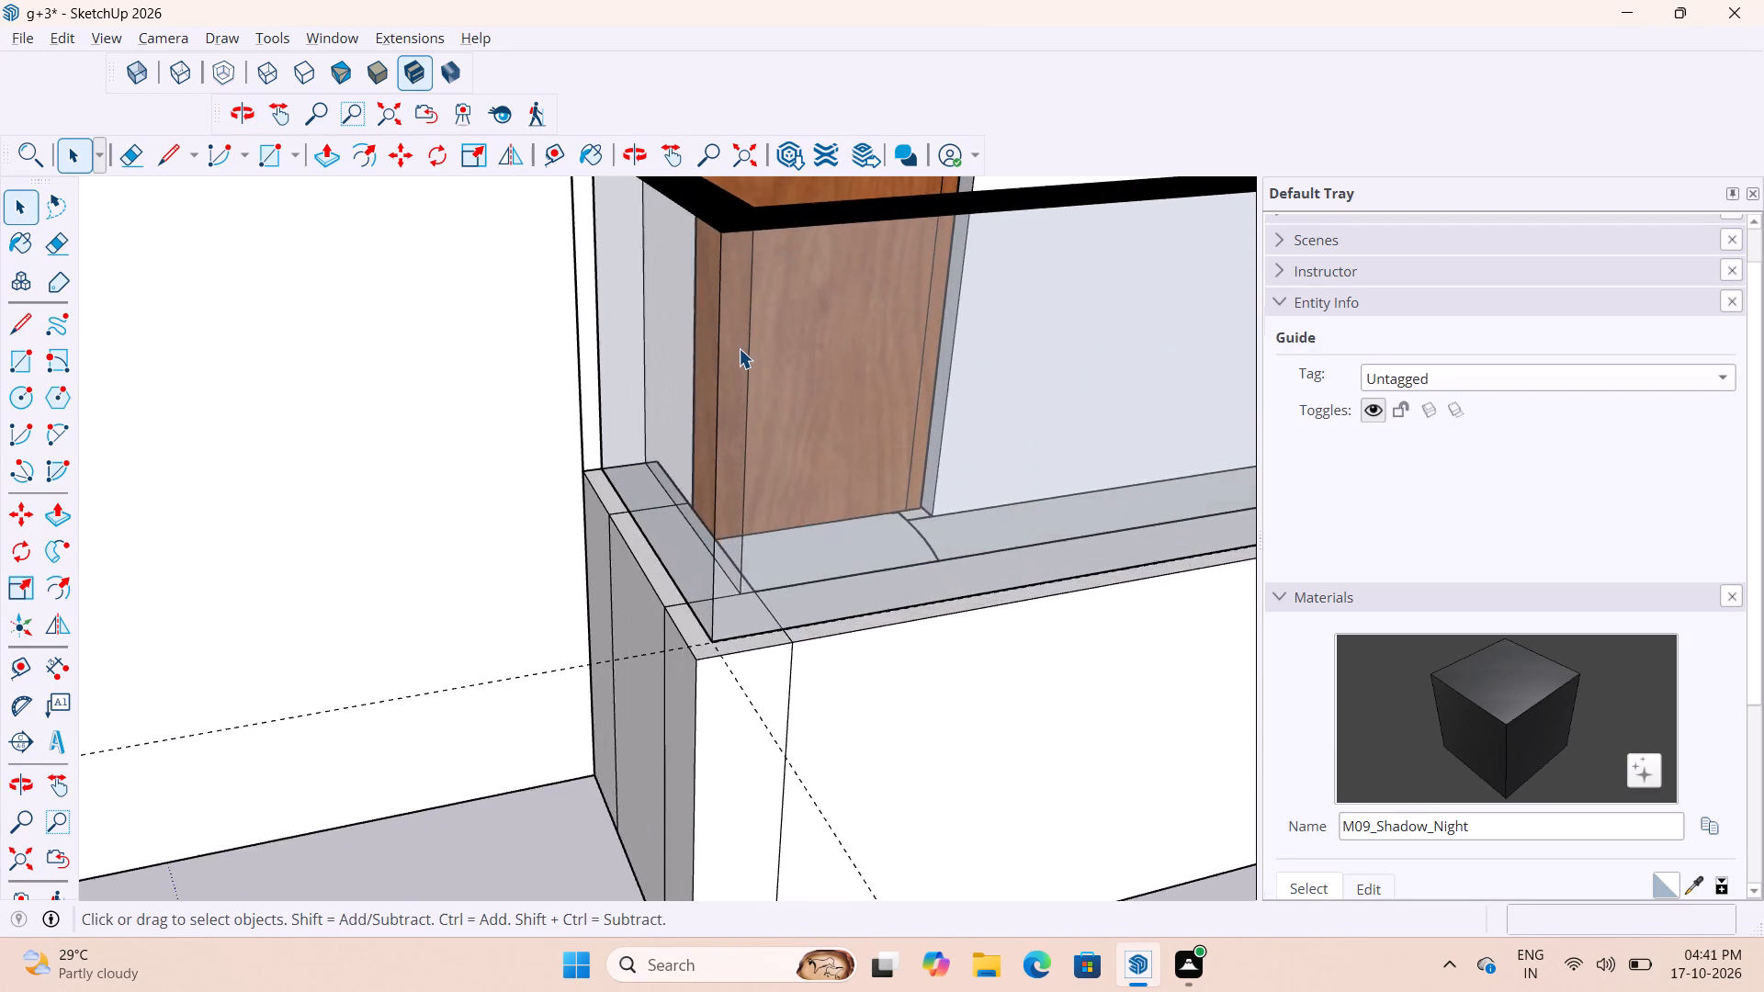
double_click(739, 348)
left_click(736, 344)
scroll(736, 345, "down", 5)
left_click(731, 357)
scroll(732, 357, "down", 6)
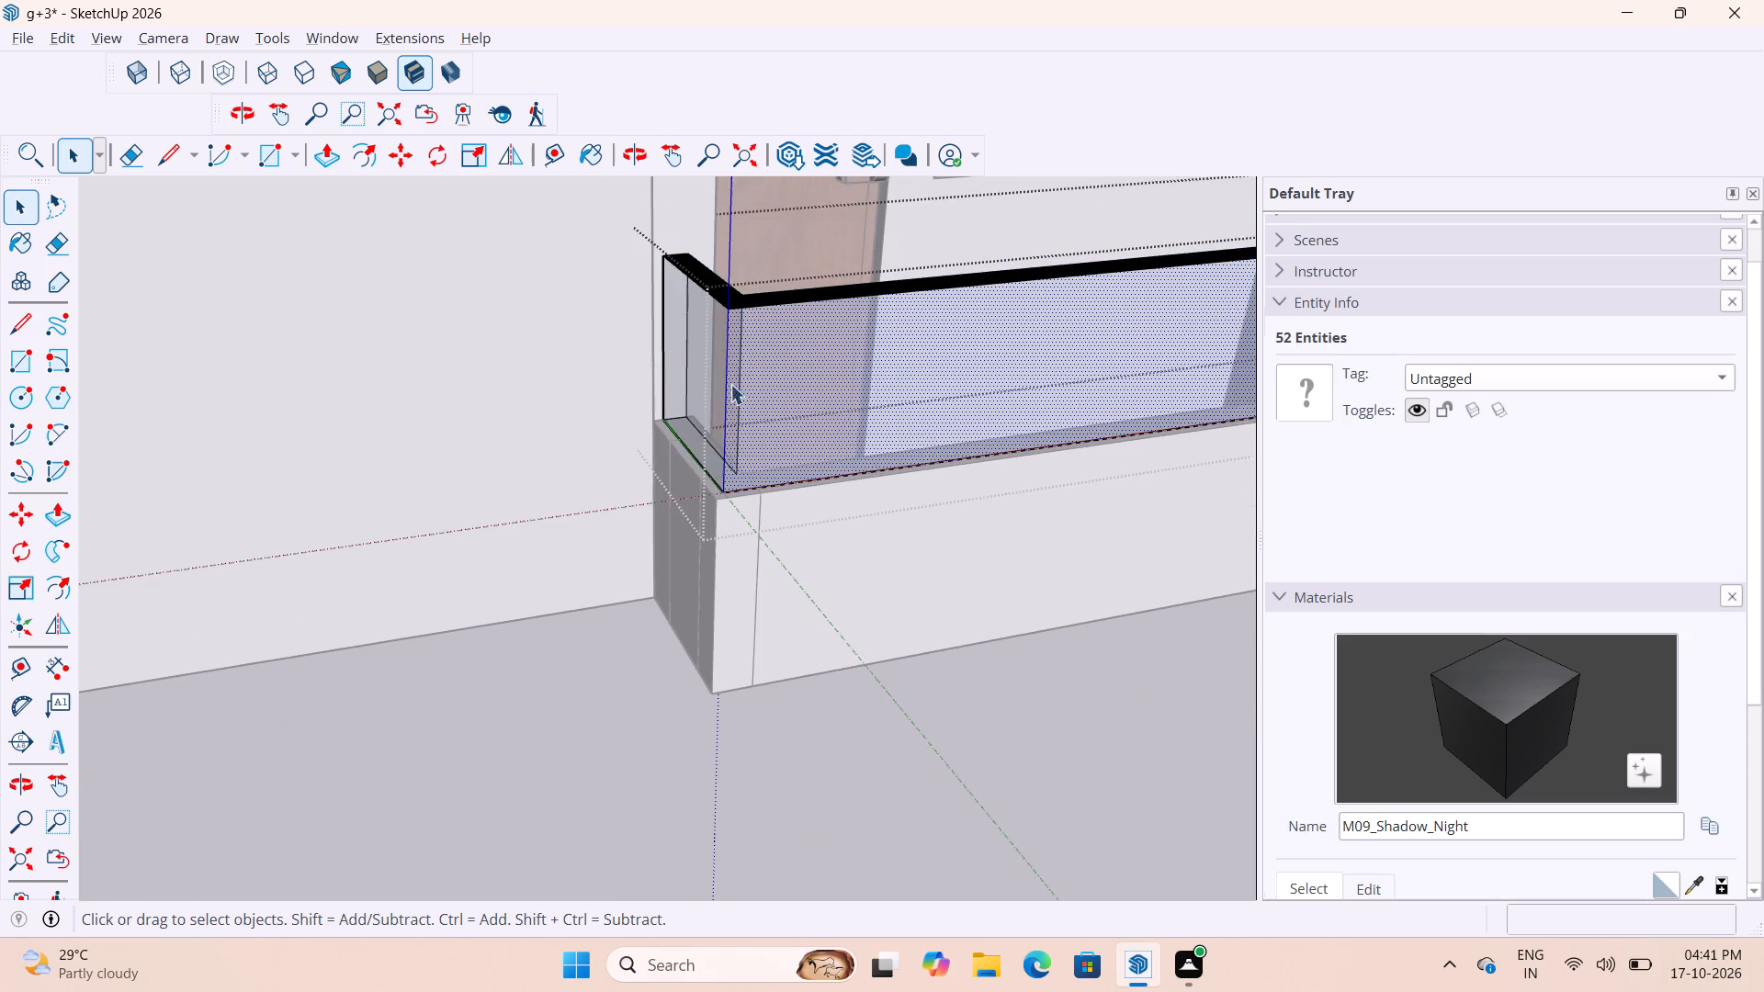
scroll(733, 392, "up", 7)
middle_click_drag(747, 420, 691, 463)
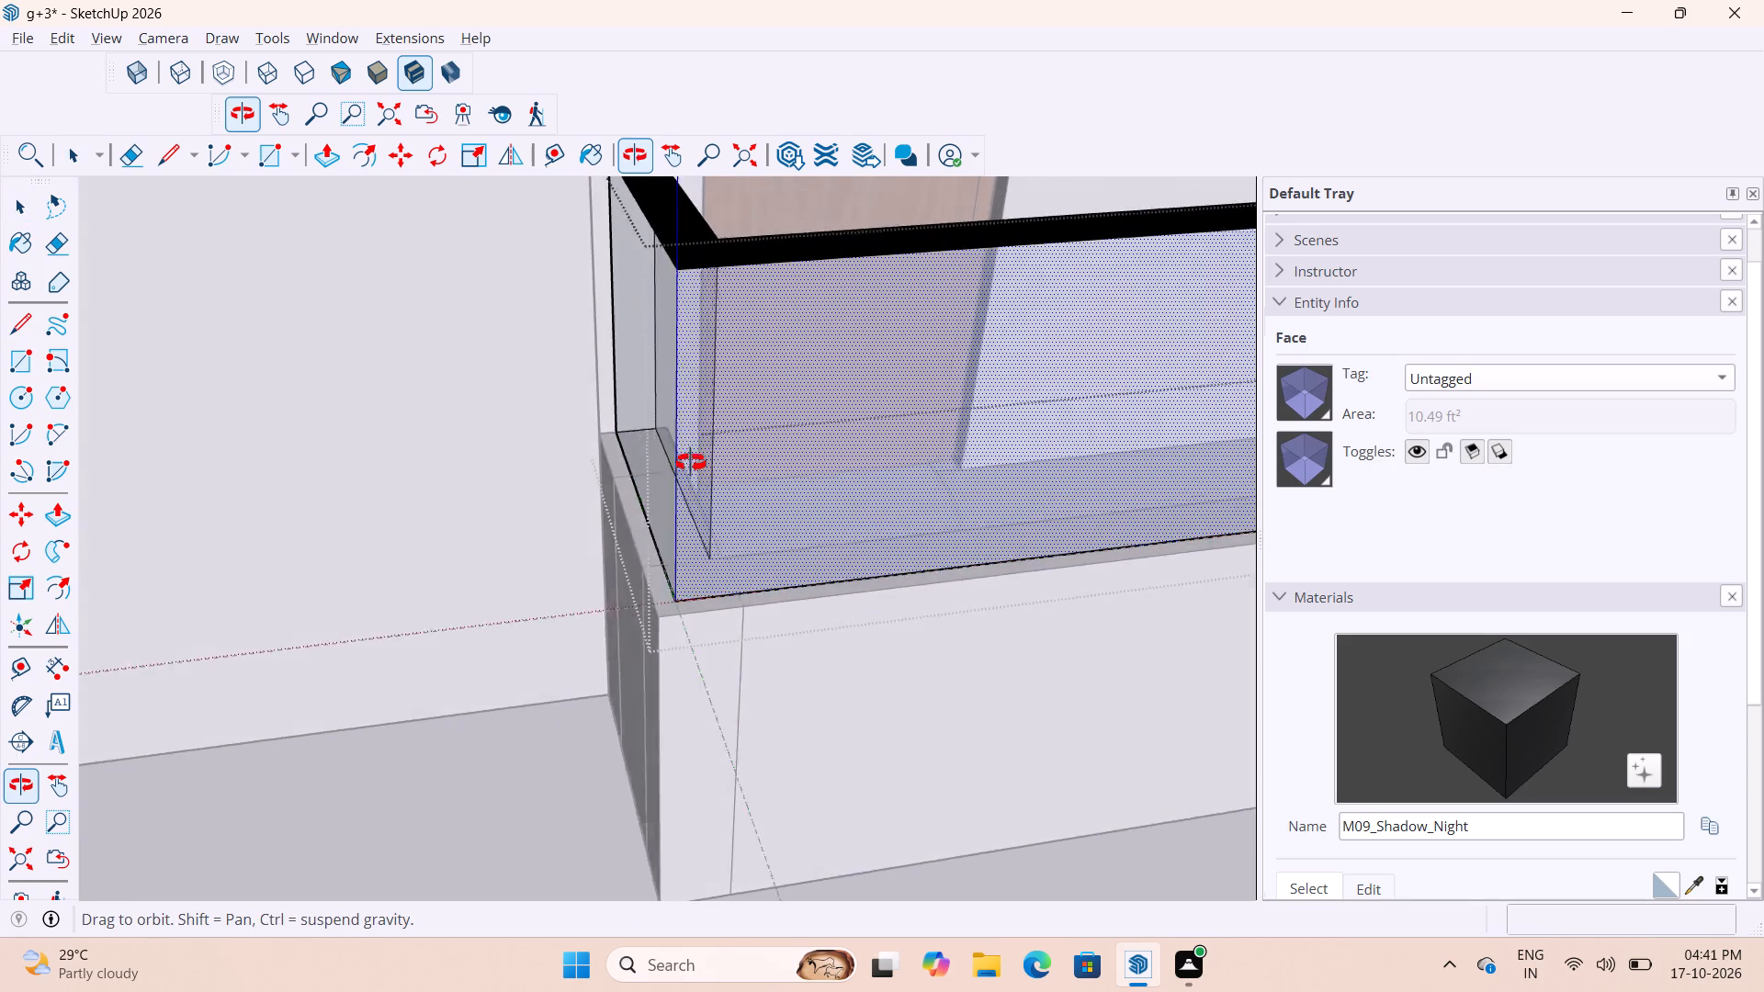
middle_click_drag(691, 463, 392, 517)
scroll(522, 564, "down", 2)
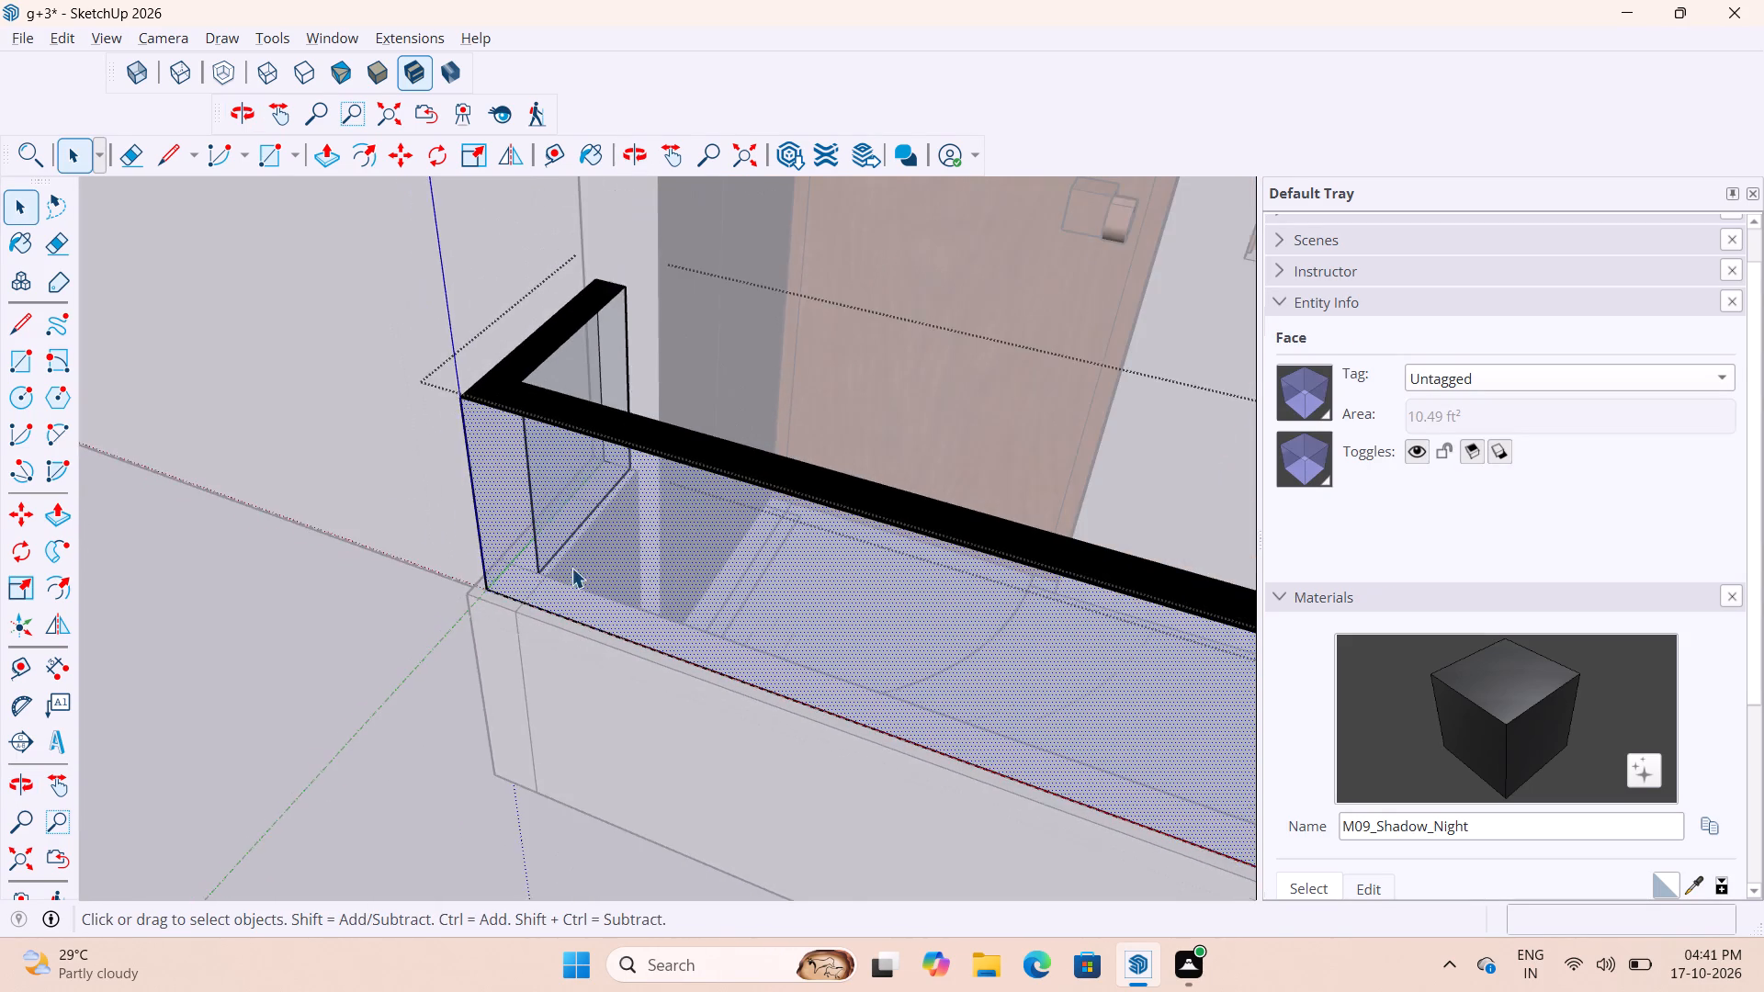
scroll(571, 568, "down", 13)
left_click(320, 638)
scroll(459, 596, "down", 6)
middle_click_drag(472, 622, 790, 547)
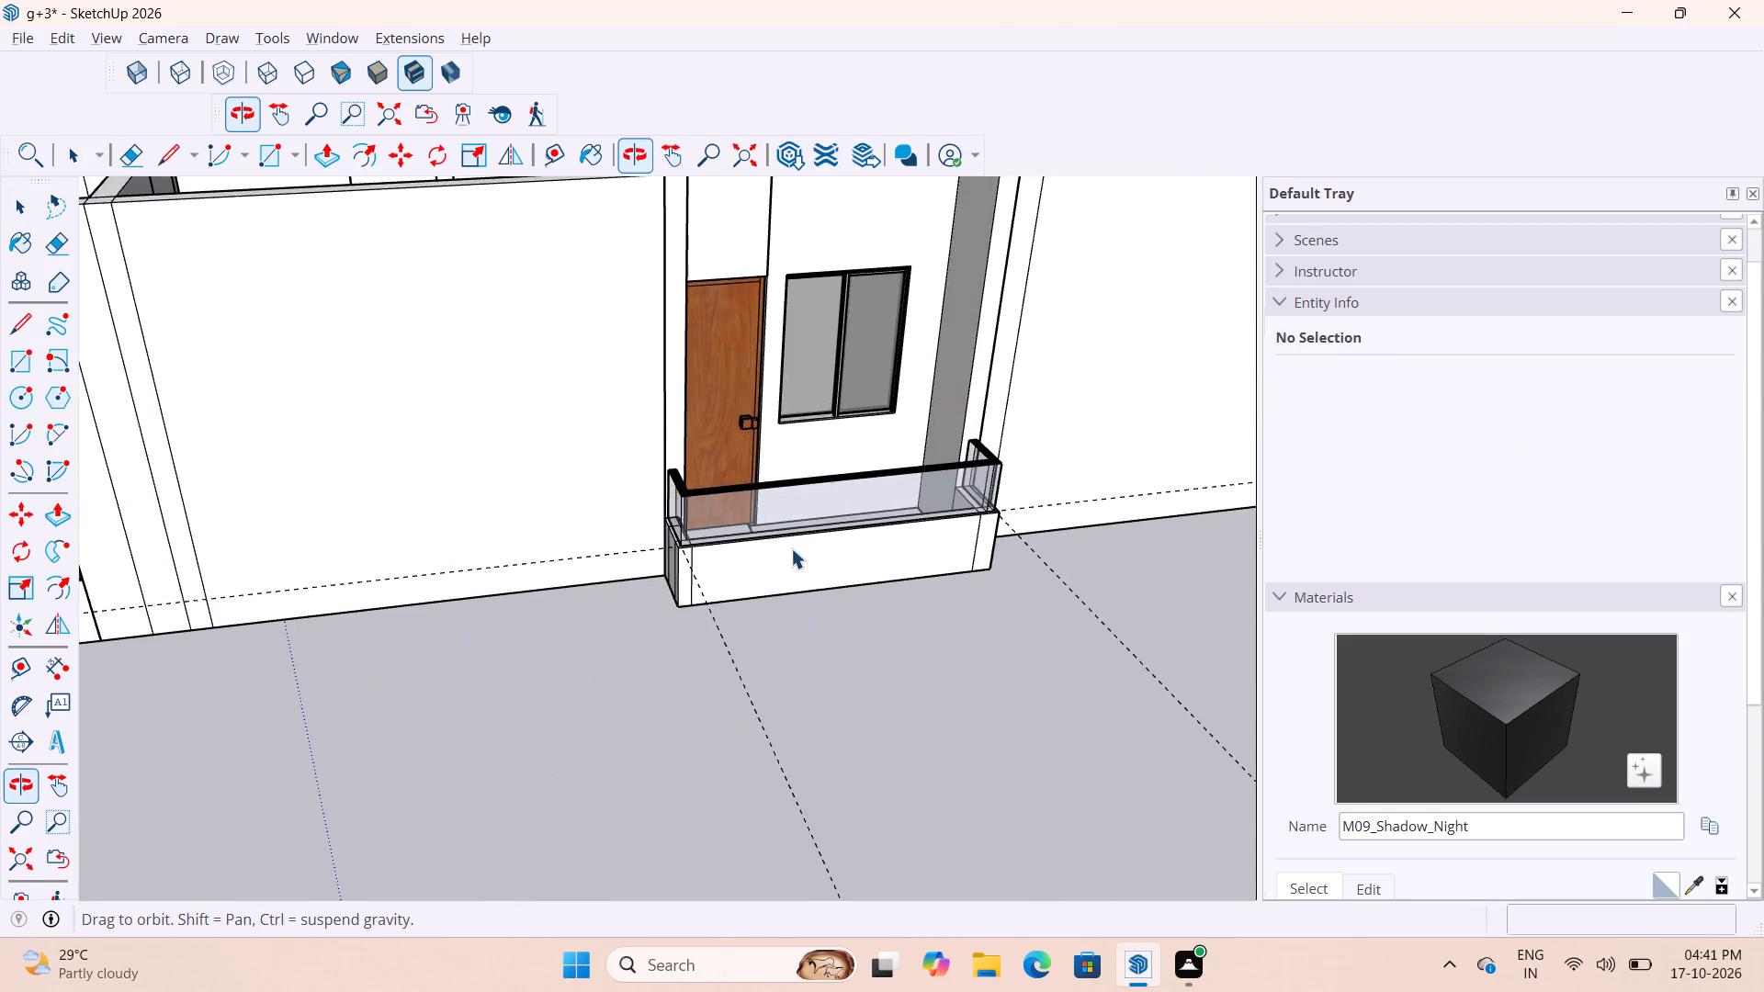
Examine the corner of the glass railing and dark parapet top on the short-side balcony next to the door.
scroll(788, 536, "down", 11)
middle_click_drag(637, 554, 966, 517)
scroll(775, 506, "up", 10)
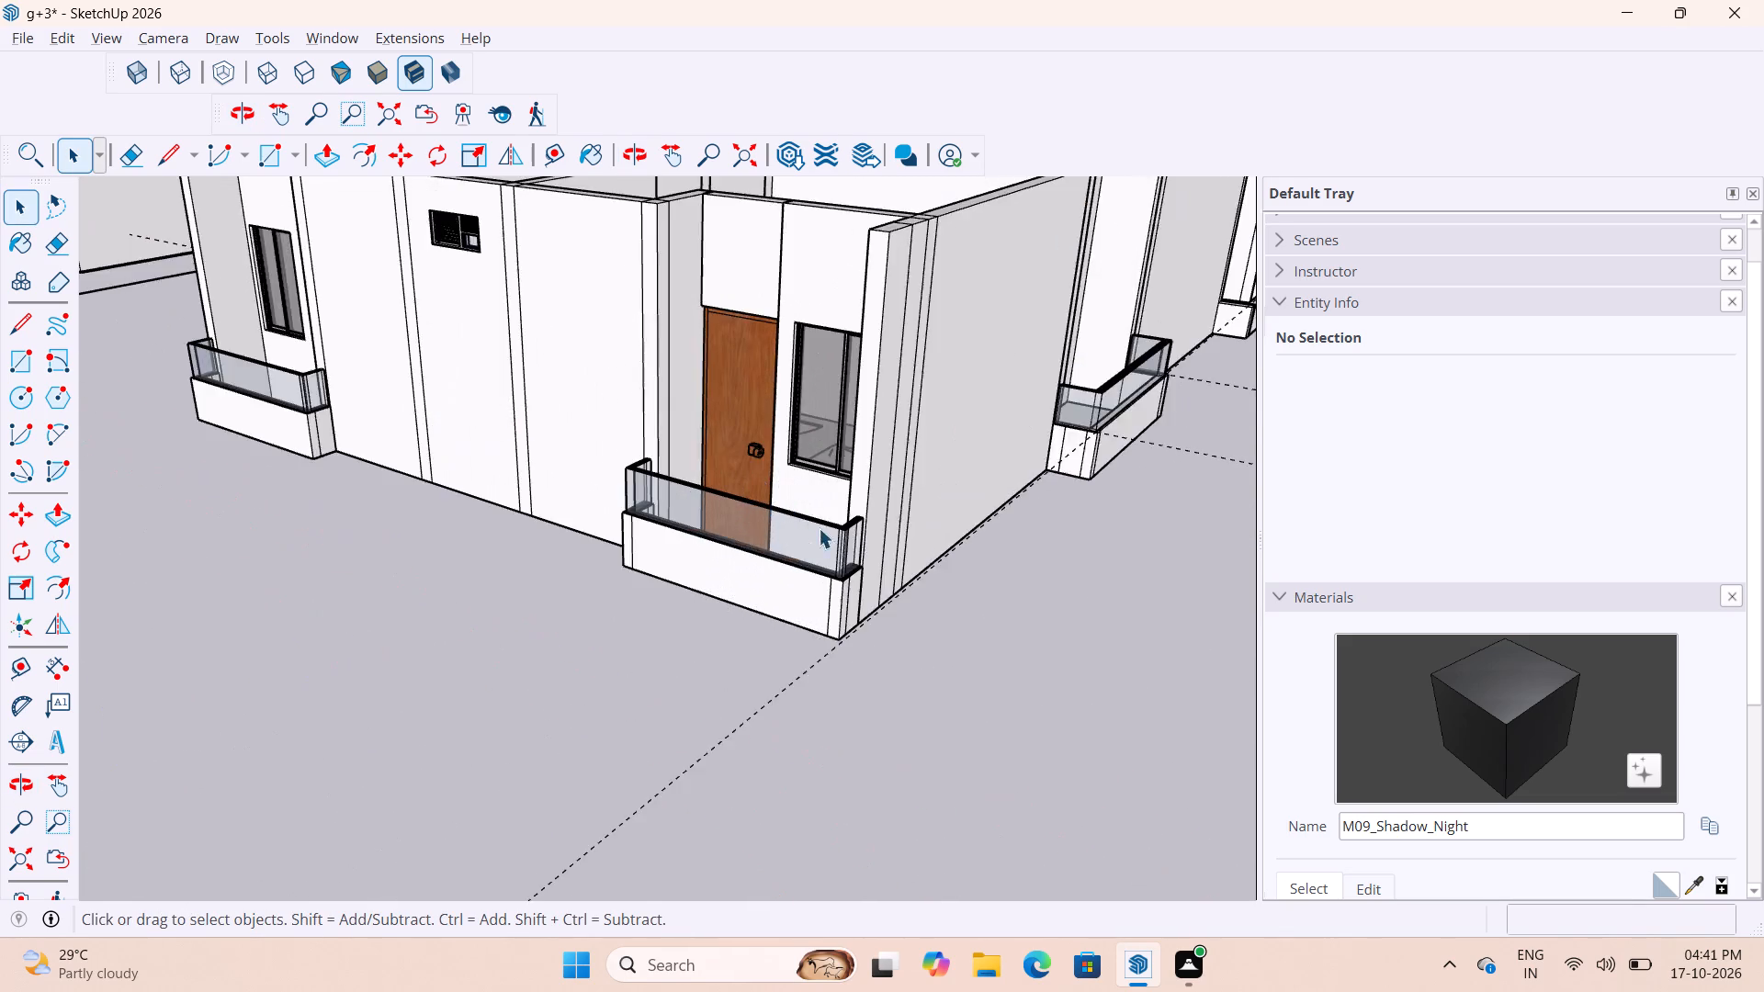
scroll(819, 528, "up", 13)
scroll(932, 516, "down", 6)
scroll(813, 507, "down", 5)
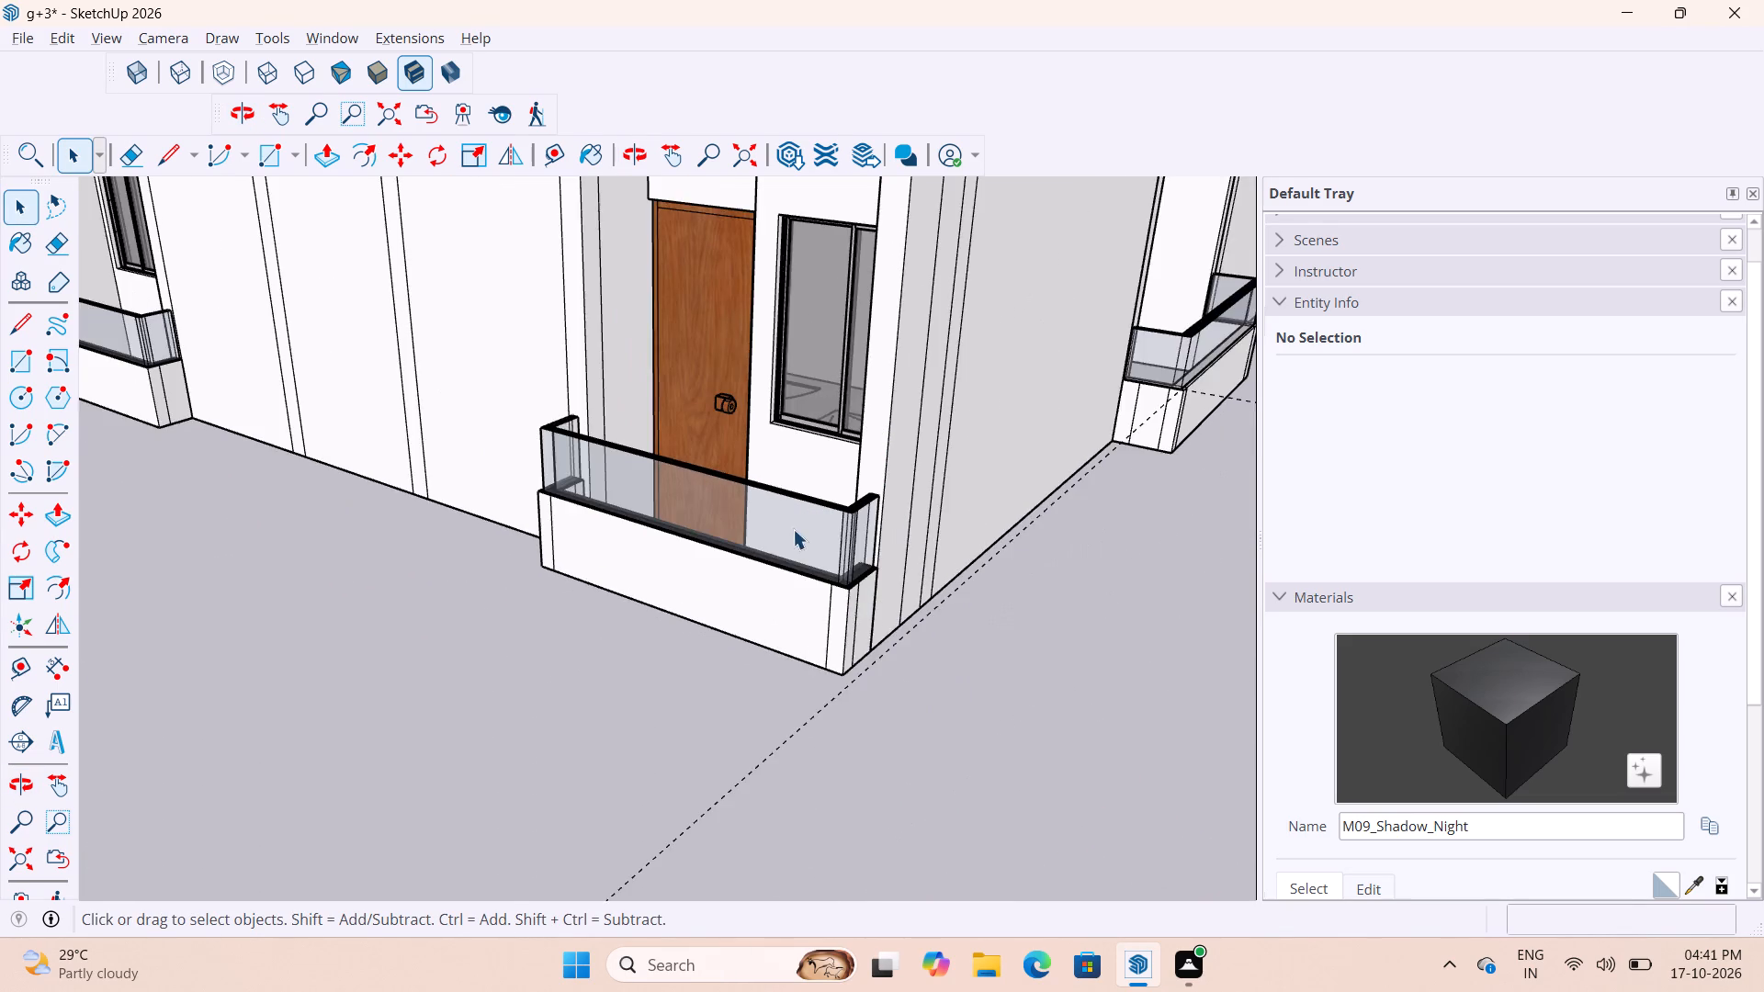
scroll(793, 522, "down", 6)
scroll(652, 510, "down", 1)
scroll(652, 510, "up", 10)
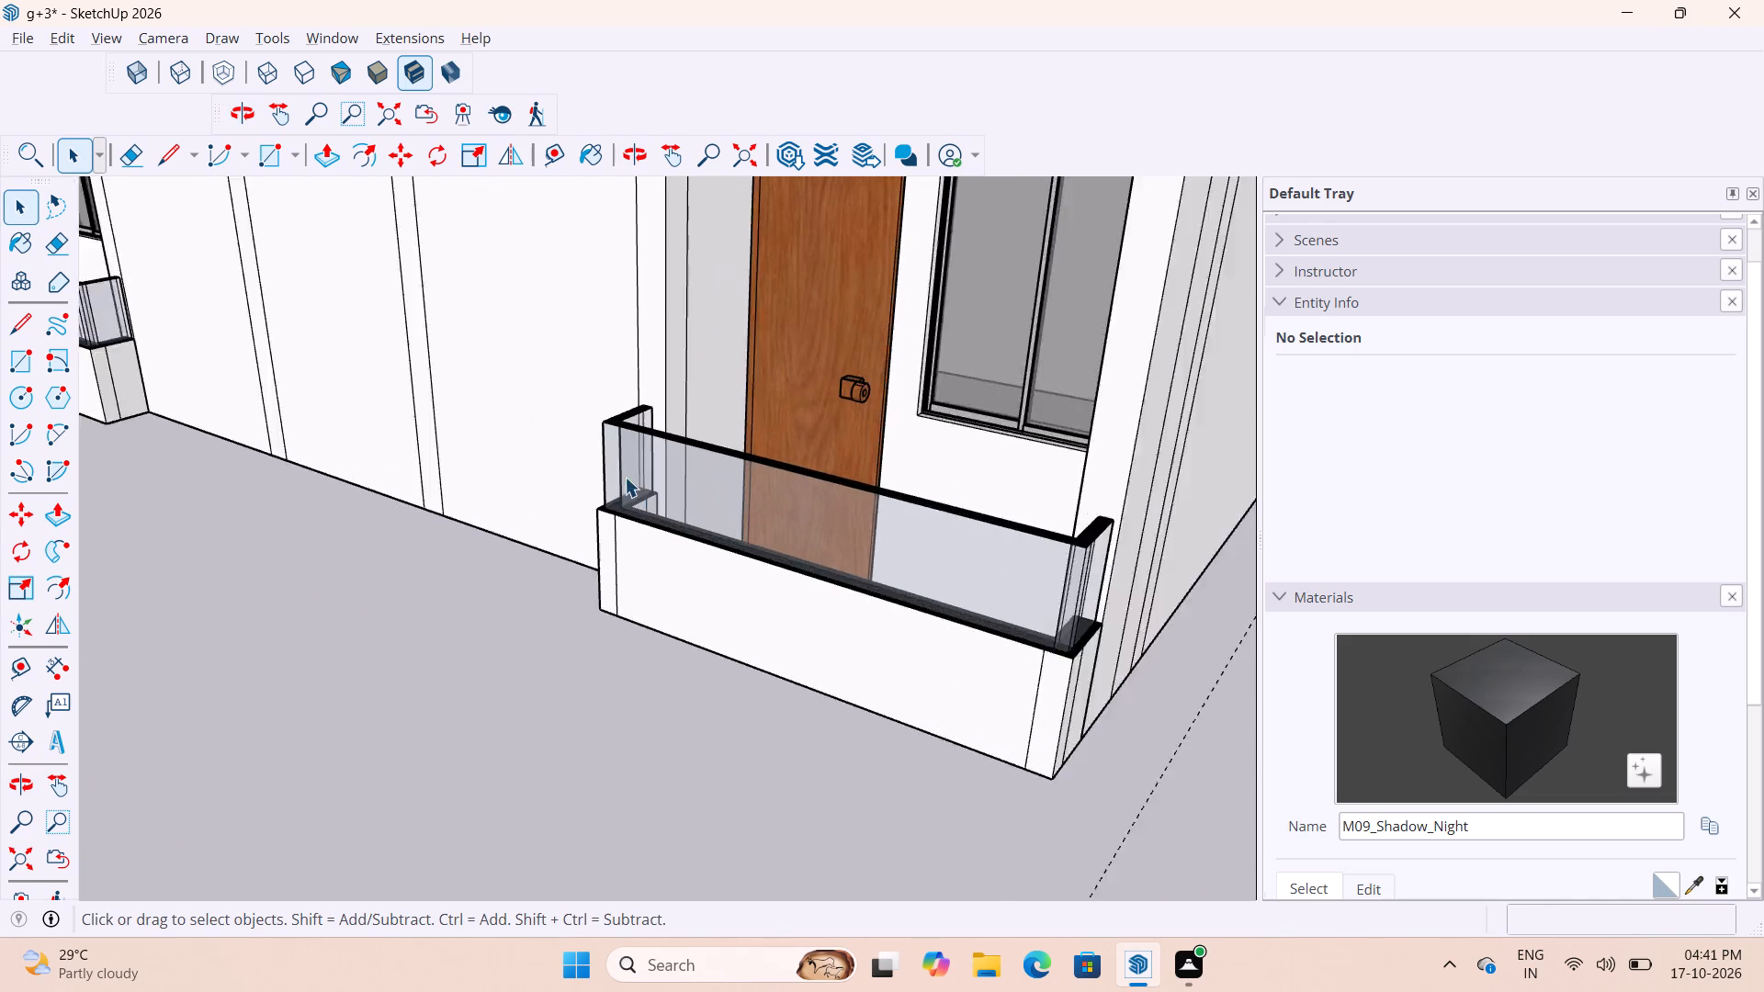
scroll(625, 477, "up", 9)
middle_click_drag(605, 428, 1271, 509)
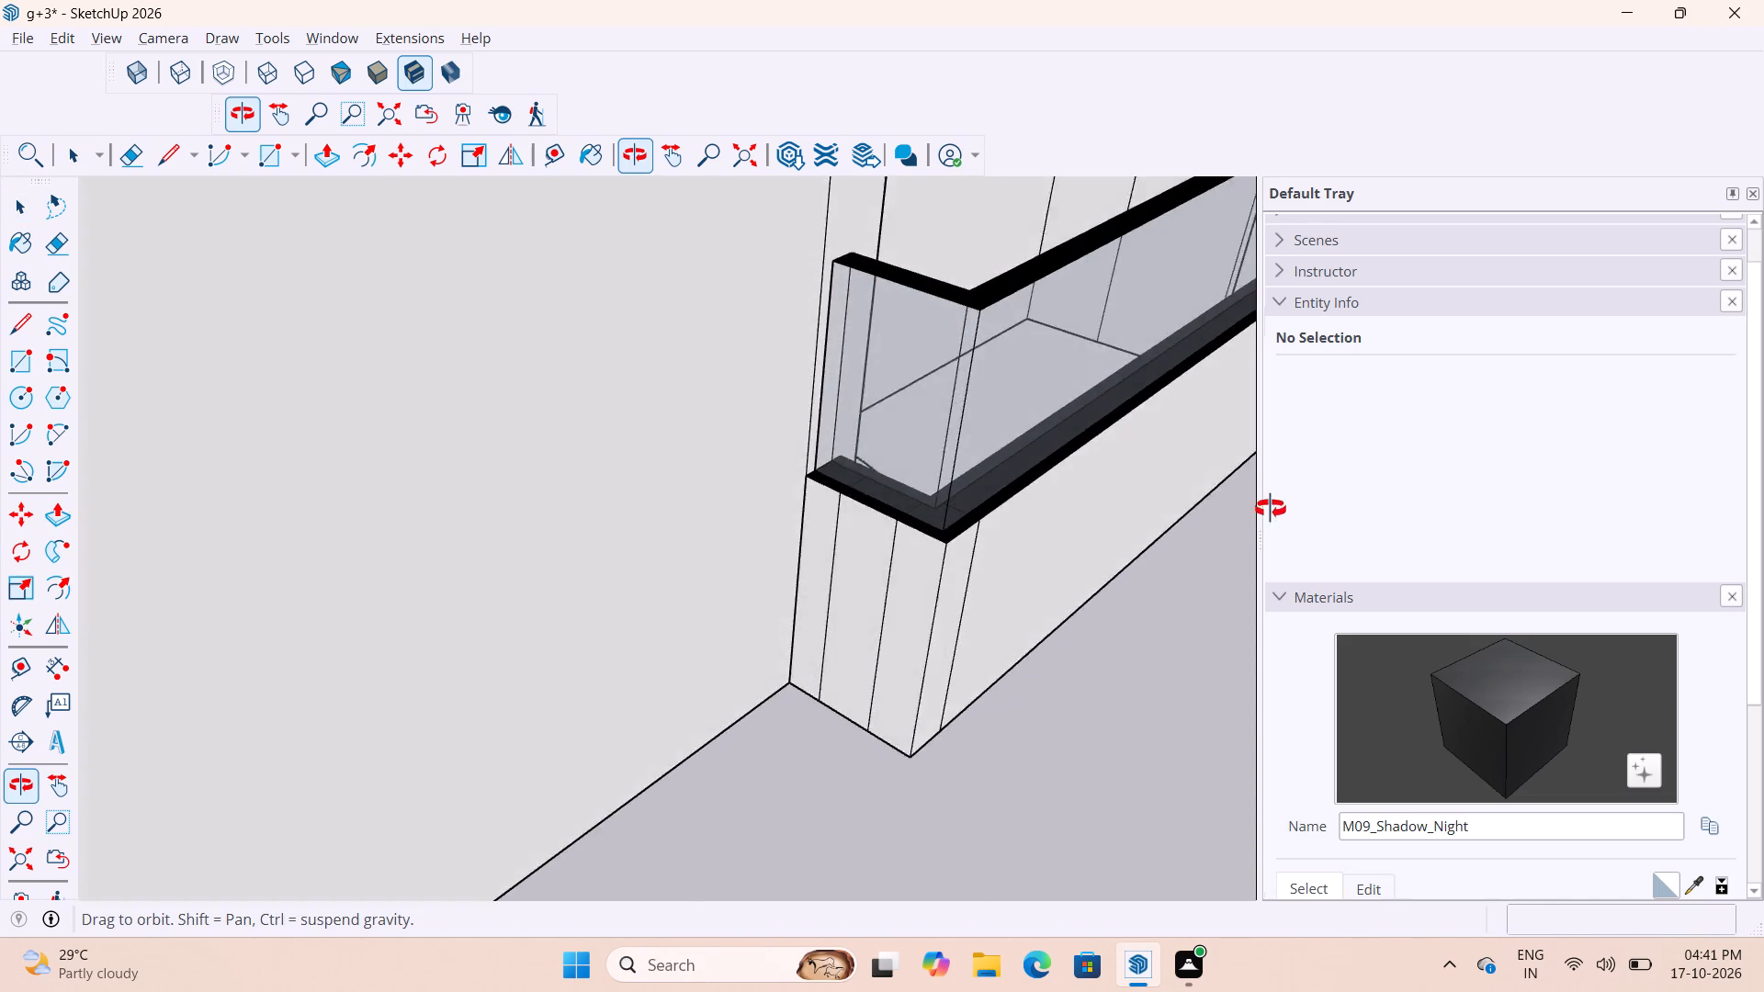
middle_click_drag(1271, 509, 820, 505)
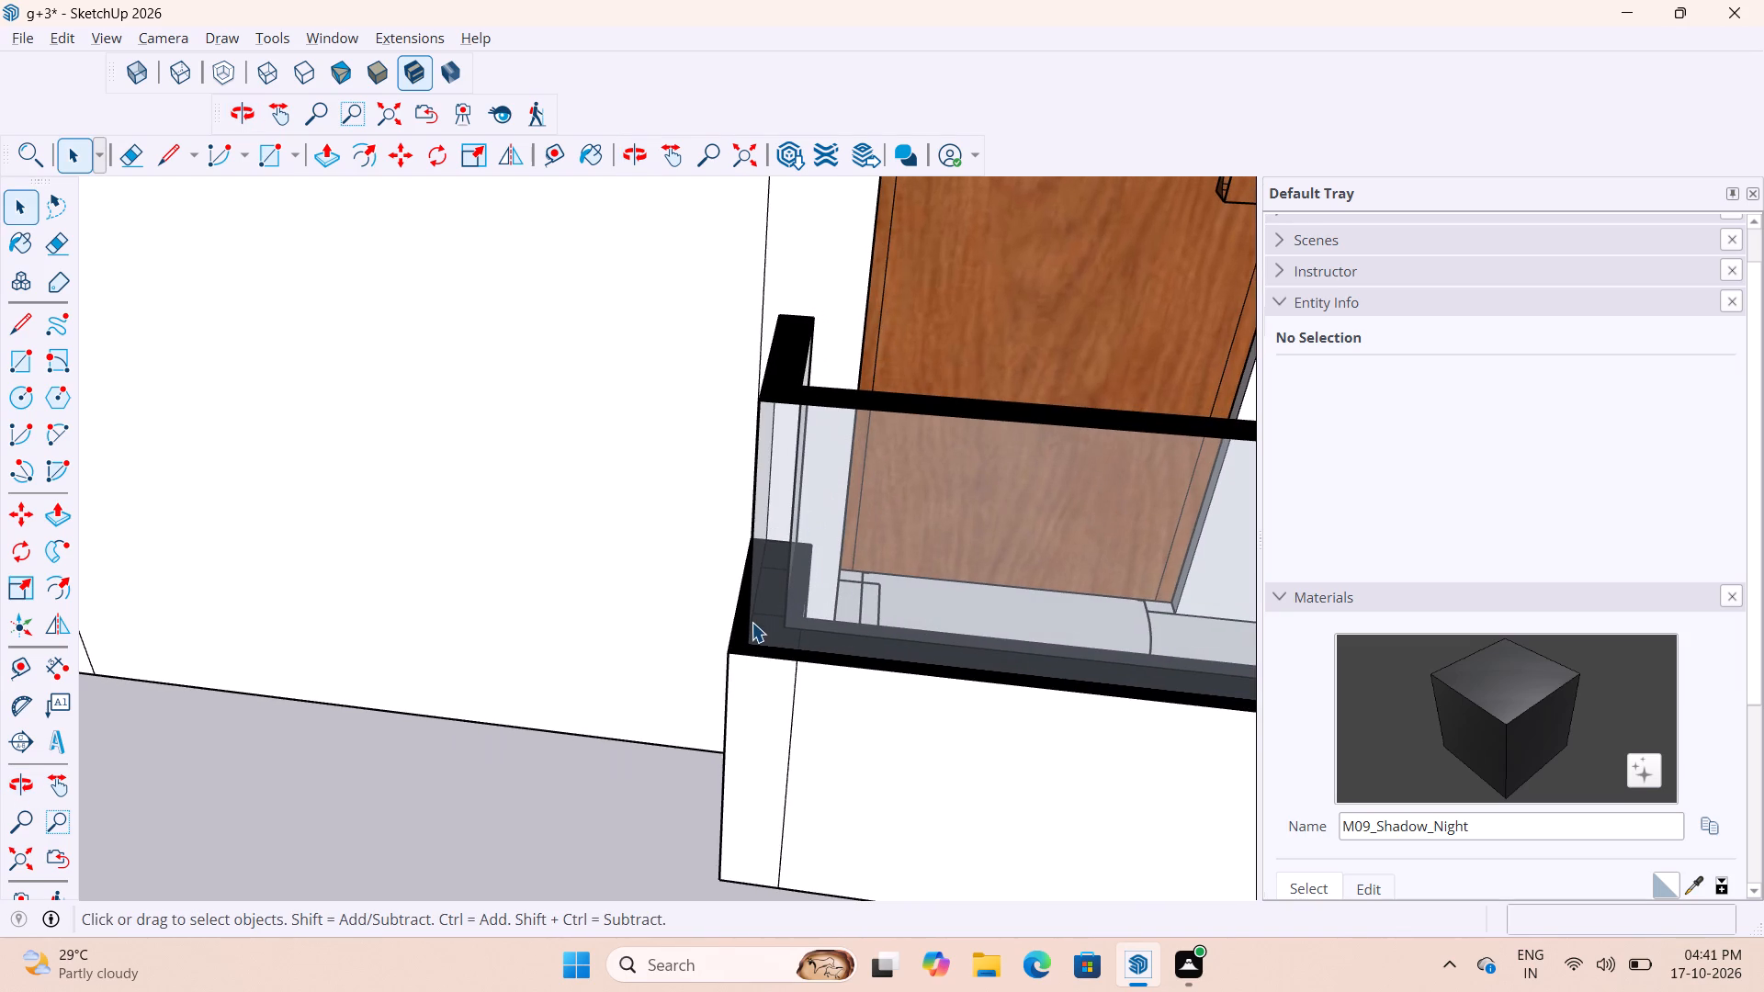
scroll(751, 622, "up", 3)
scroll(707, 570, "down", 2)
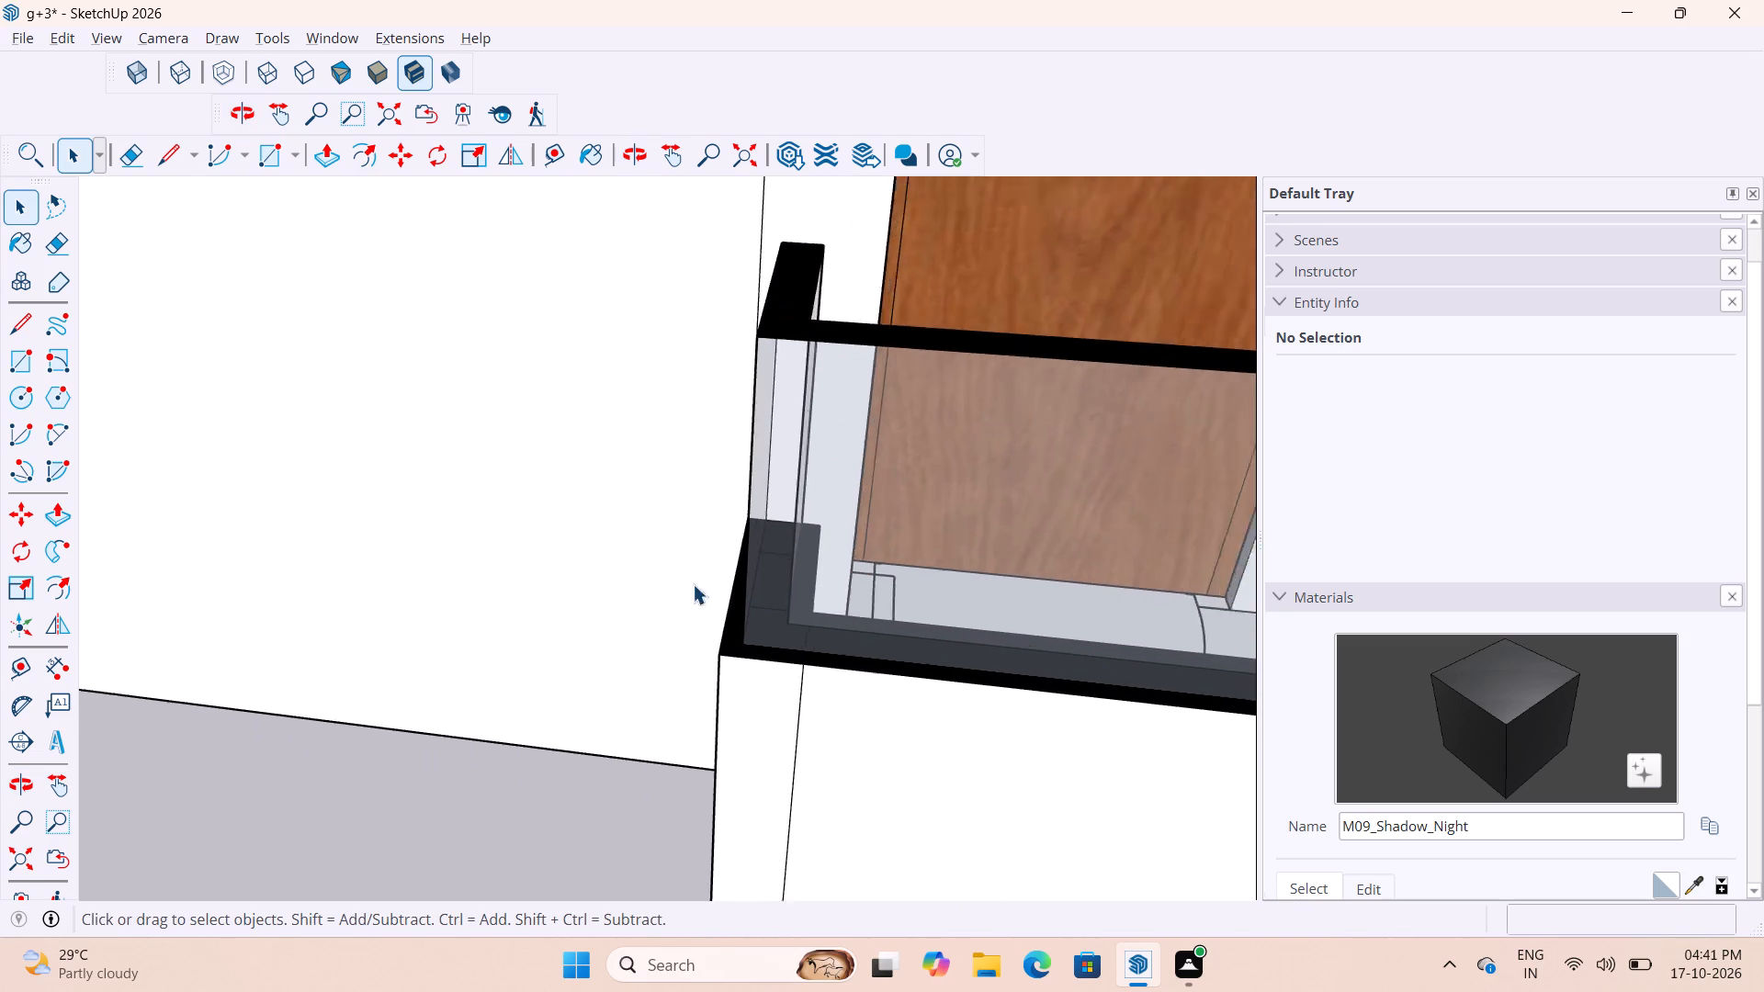
scroll(693, 584, "down", 20)
scroll(693, 584, "down", 1)
left_click(642, 777)
Place a guide 1" in from the outer edge of the window-side return on the second long-side balcony's parapet.
middle_click_drag(967, 532, 809, 505)
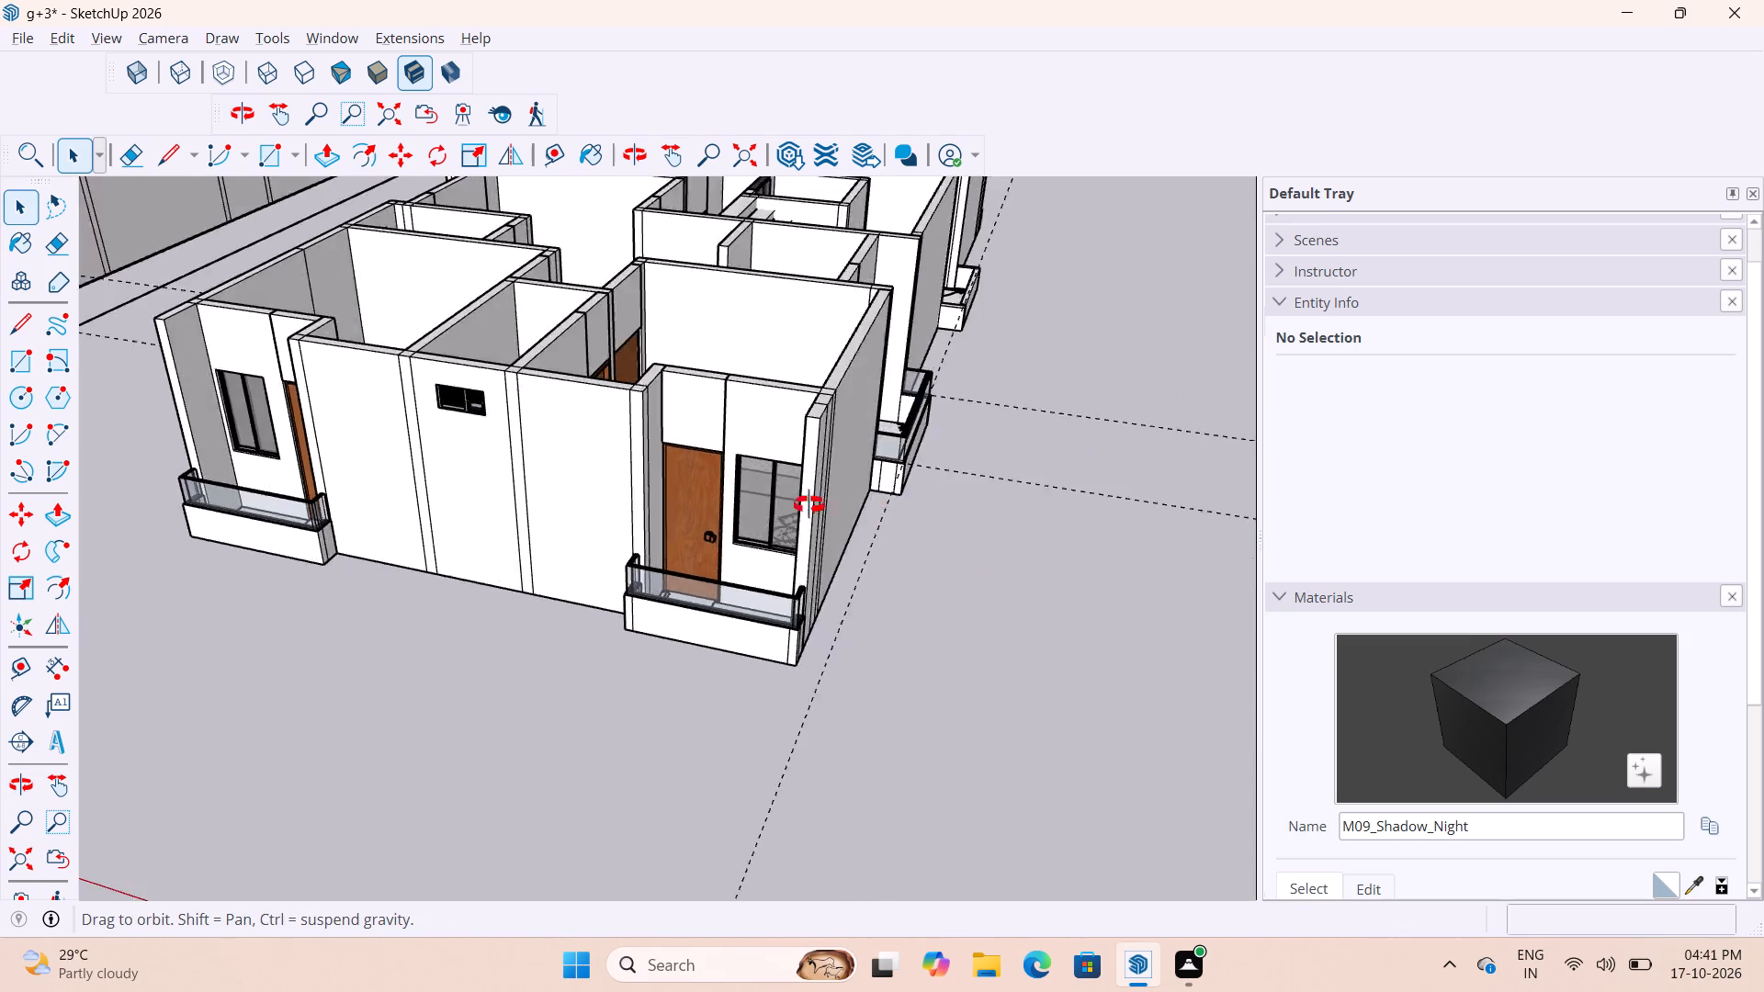
middle_click_drag(809, 505, 352, 532)
scroll(333, 558, "down", 12)
scroll(413, 704, "up", 7)
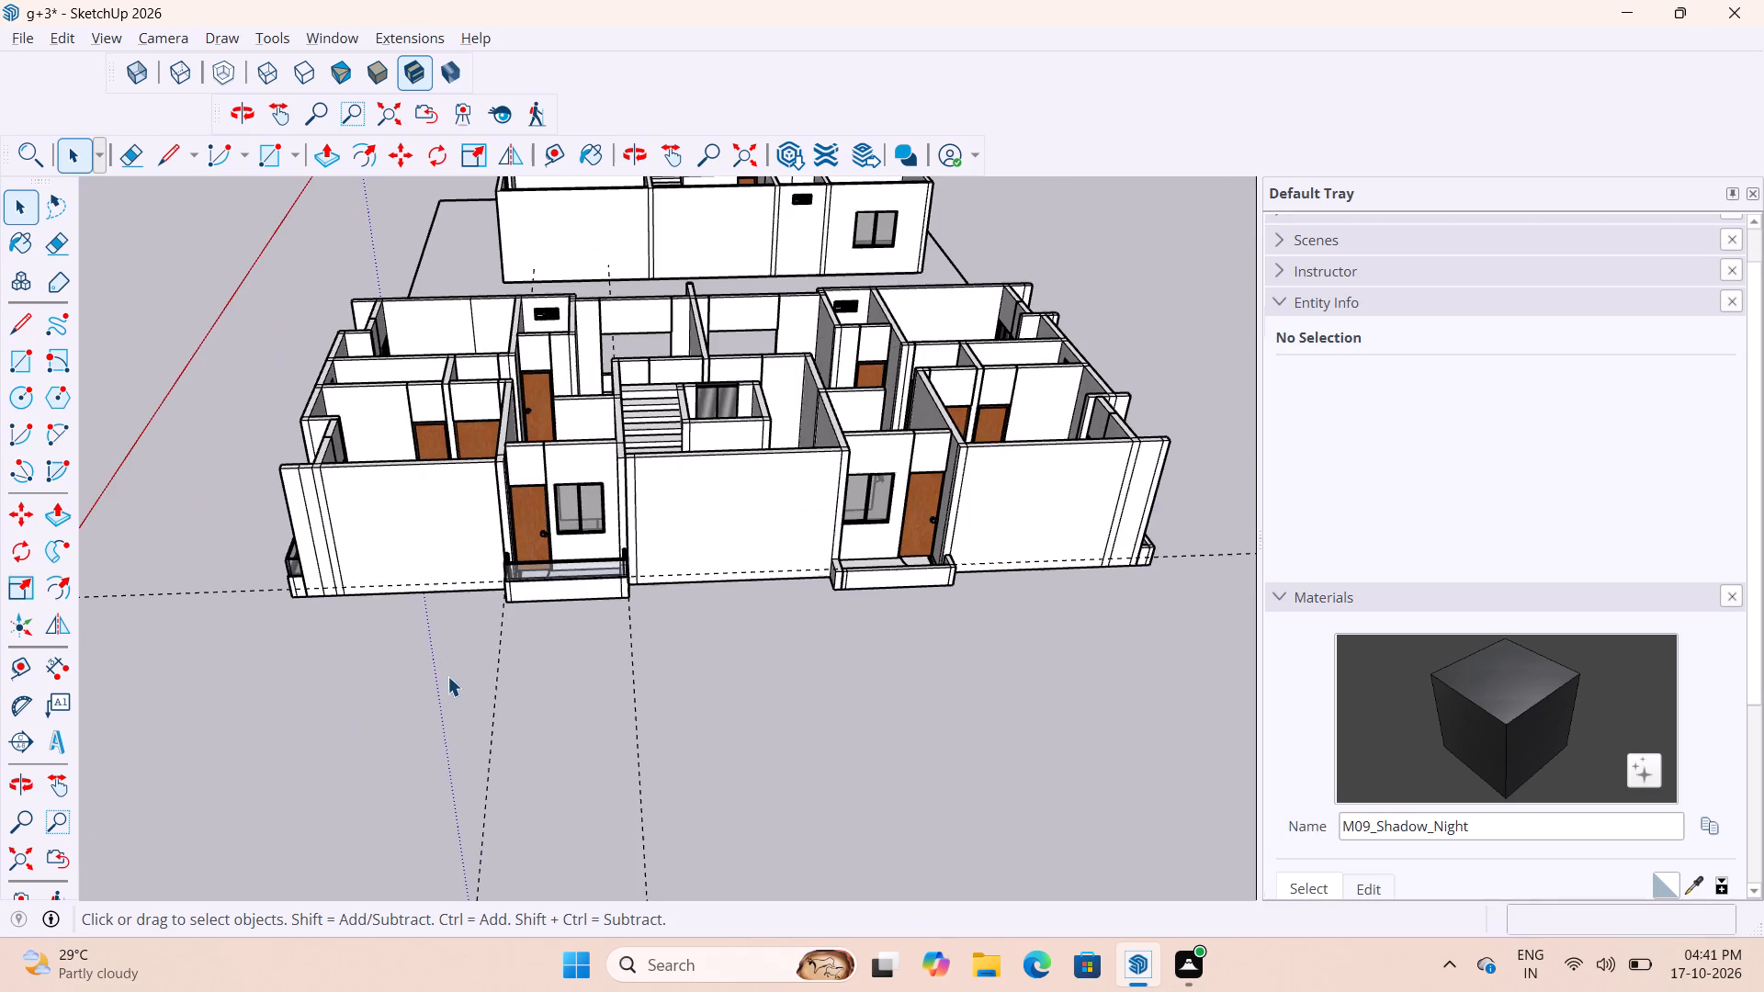
middle_click_drag(1052, 633, 979, 705)
scroll(1002, 637, "up", 13)
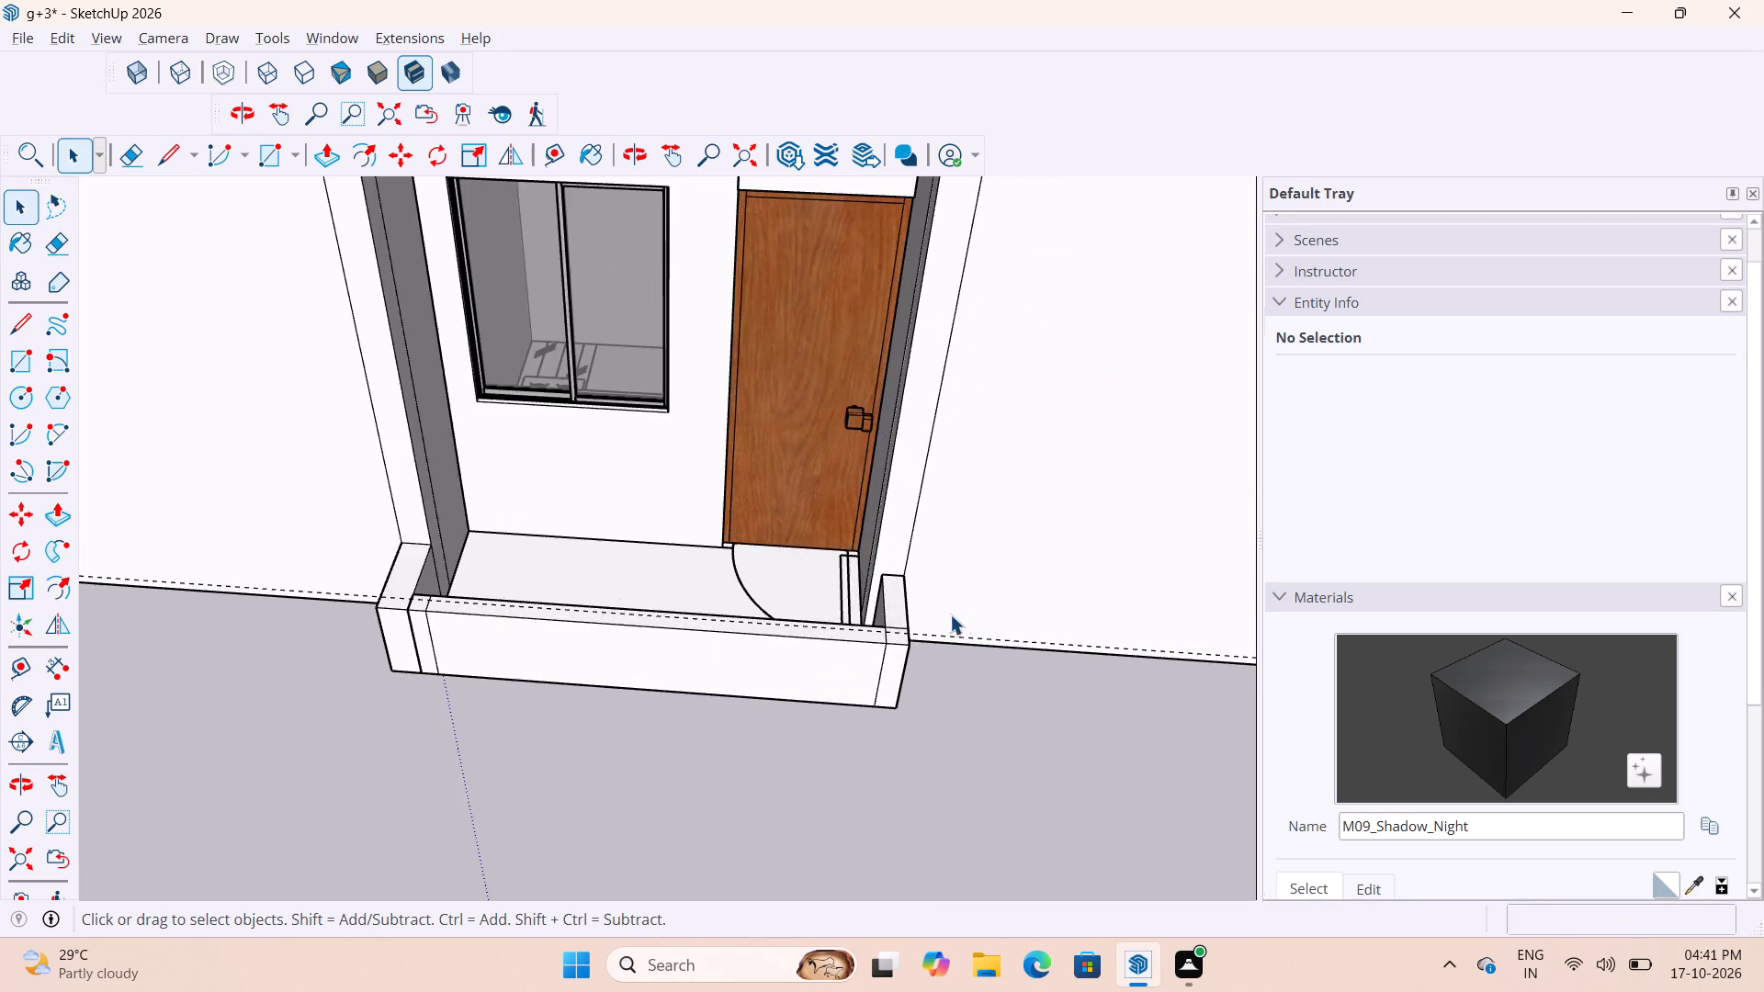
scroll(950, 614, "up", 4)
scroll(934, 607, "down", 17)
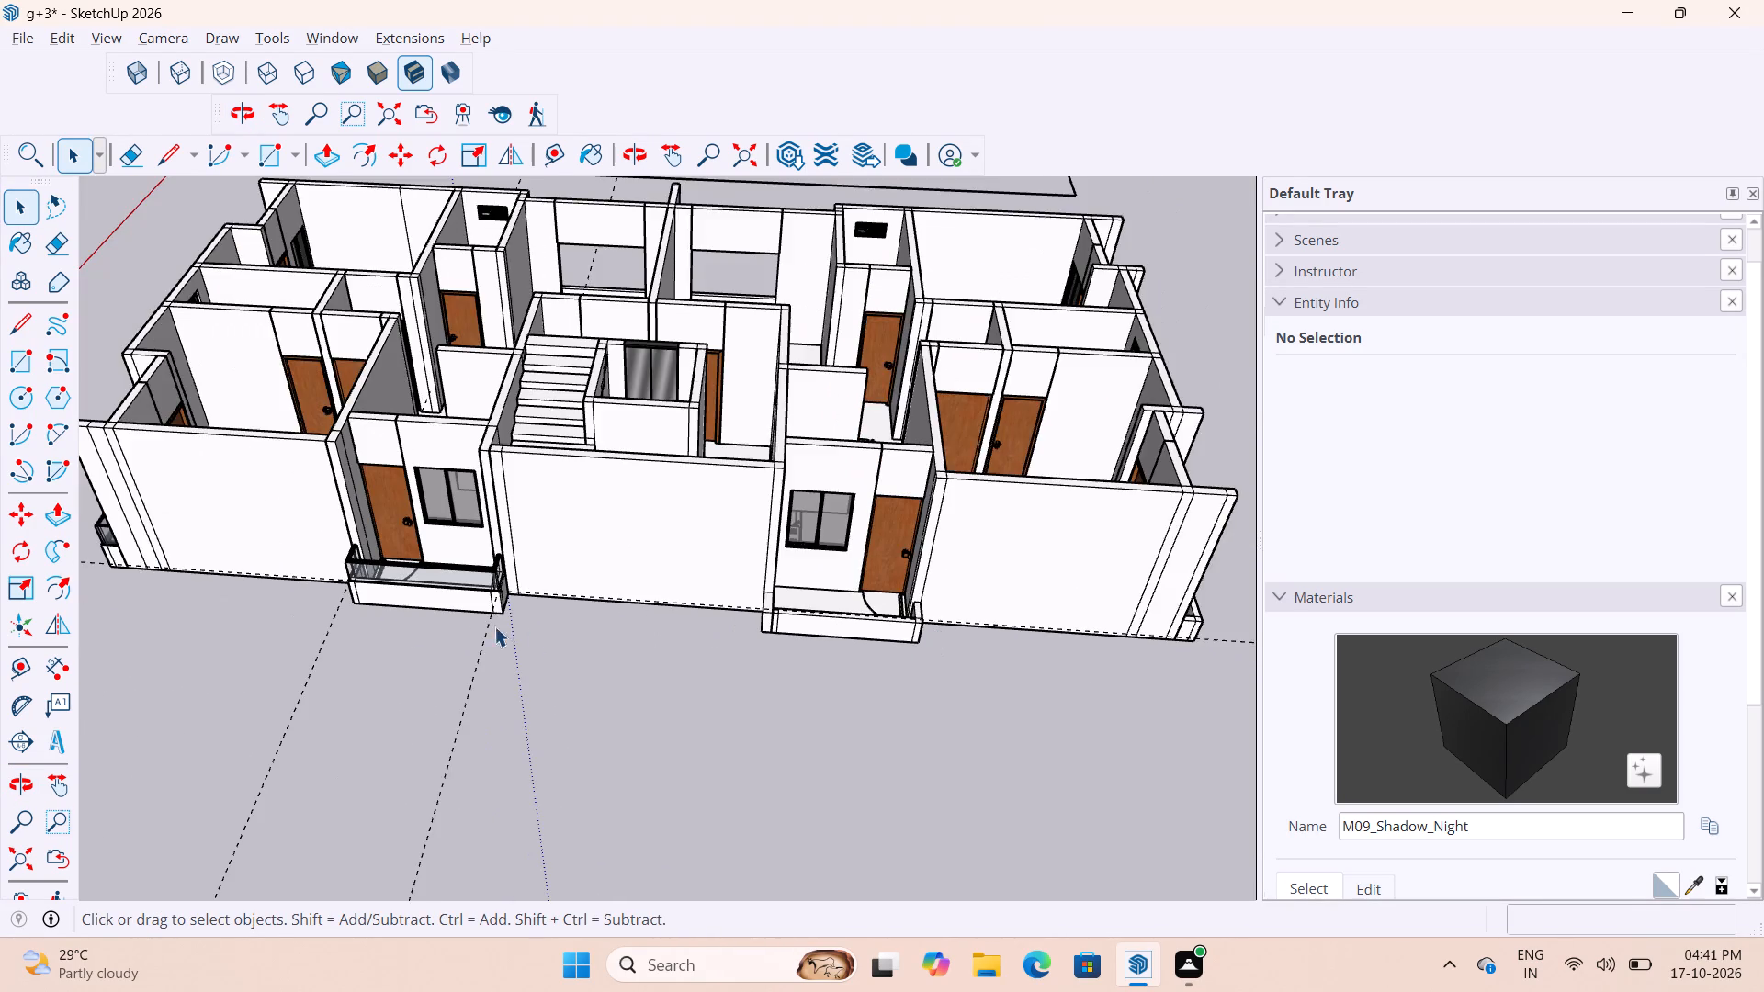
scroll(395, 616, "up", 16)
scroll(367, 592, "down", 11)
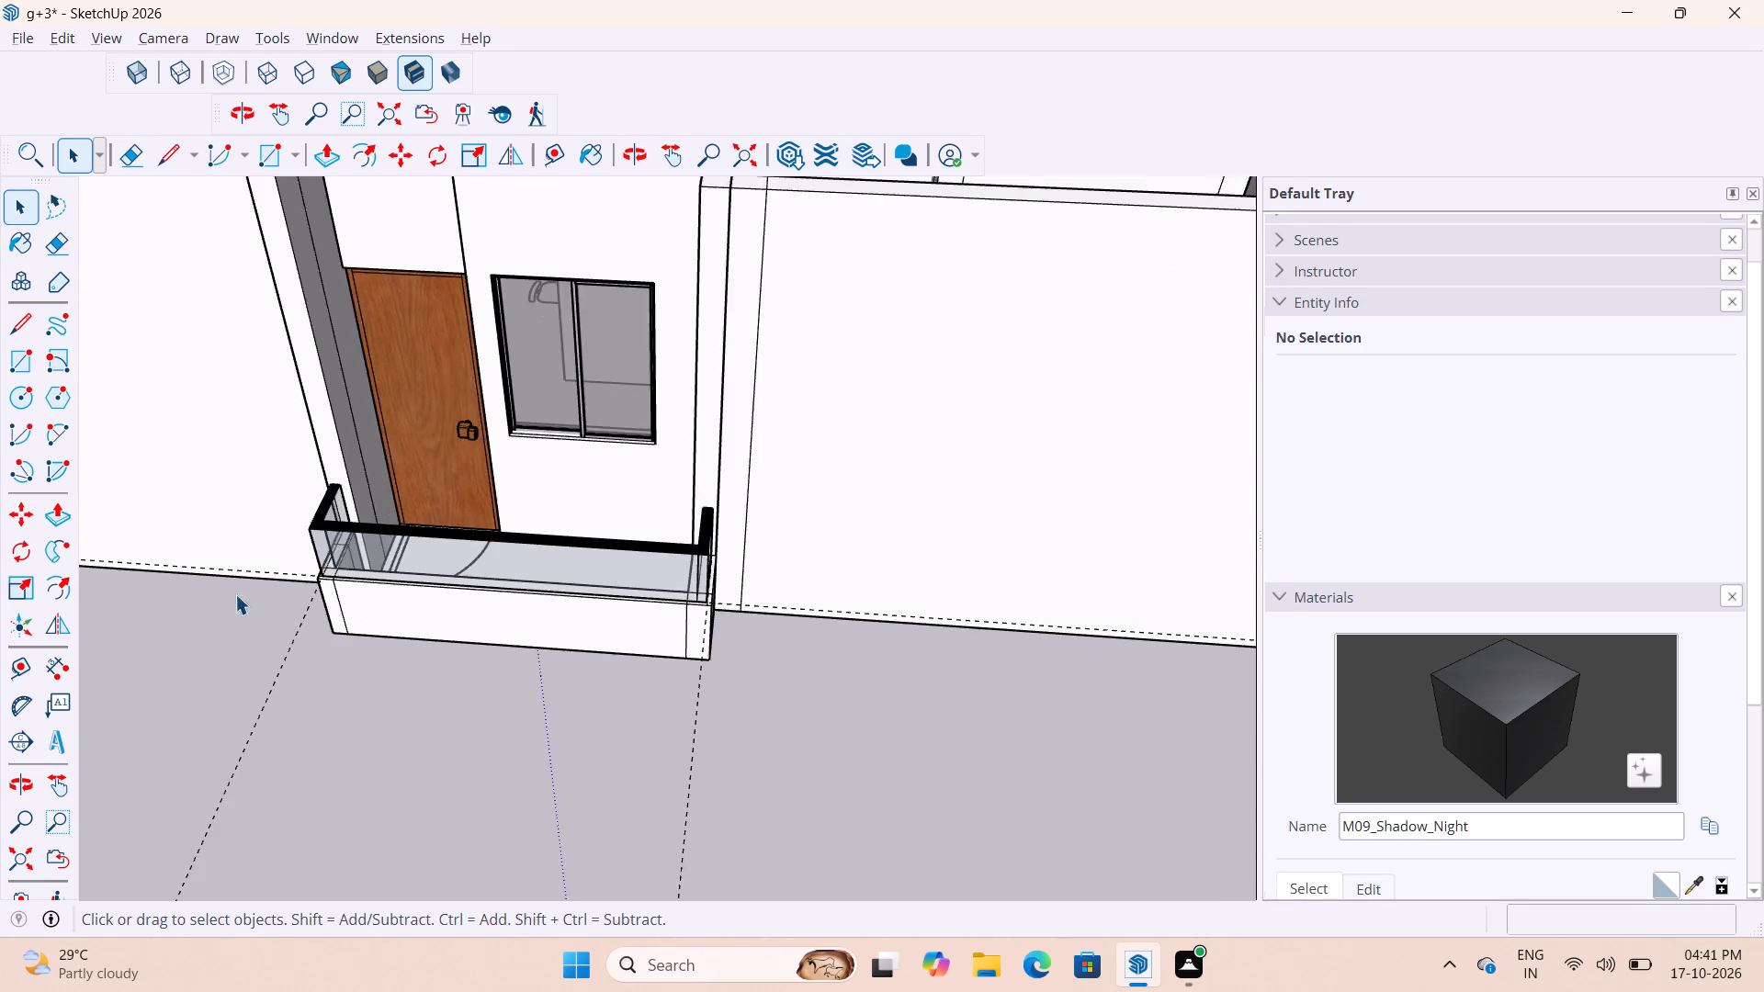
scroll(235, 594, "down", 10)
scroll(640, 647, "up", 12)
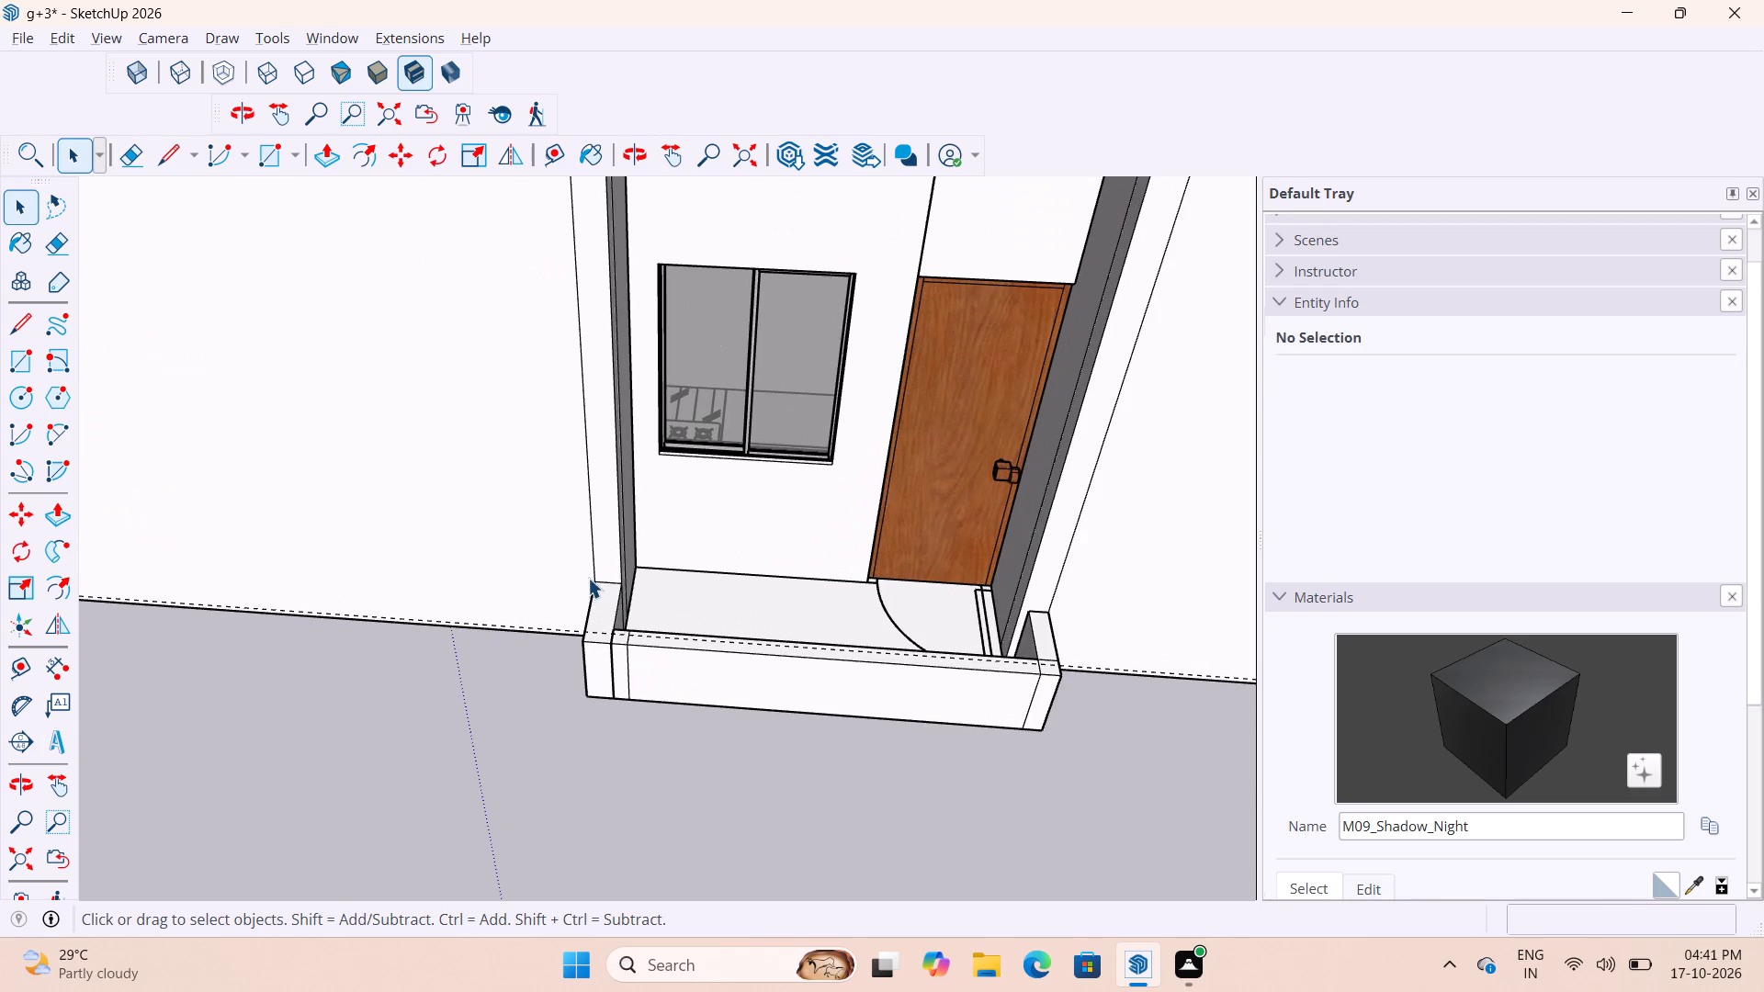
key("t")
scroll(594, 602, "up", 4)
left_click(590, 597)
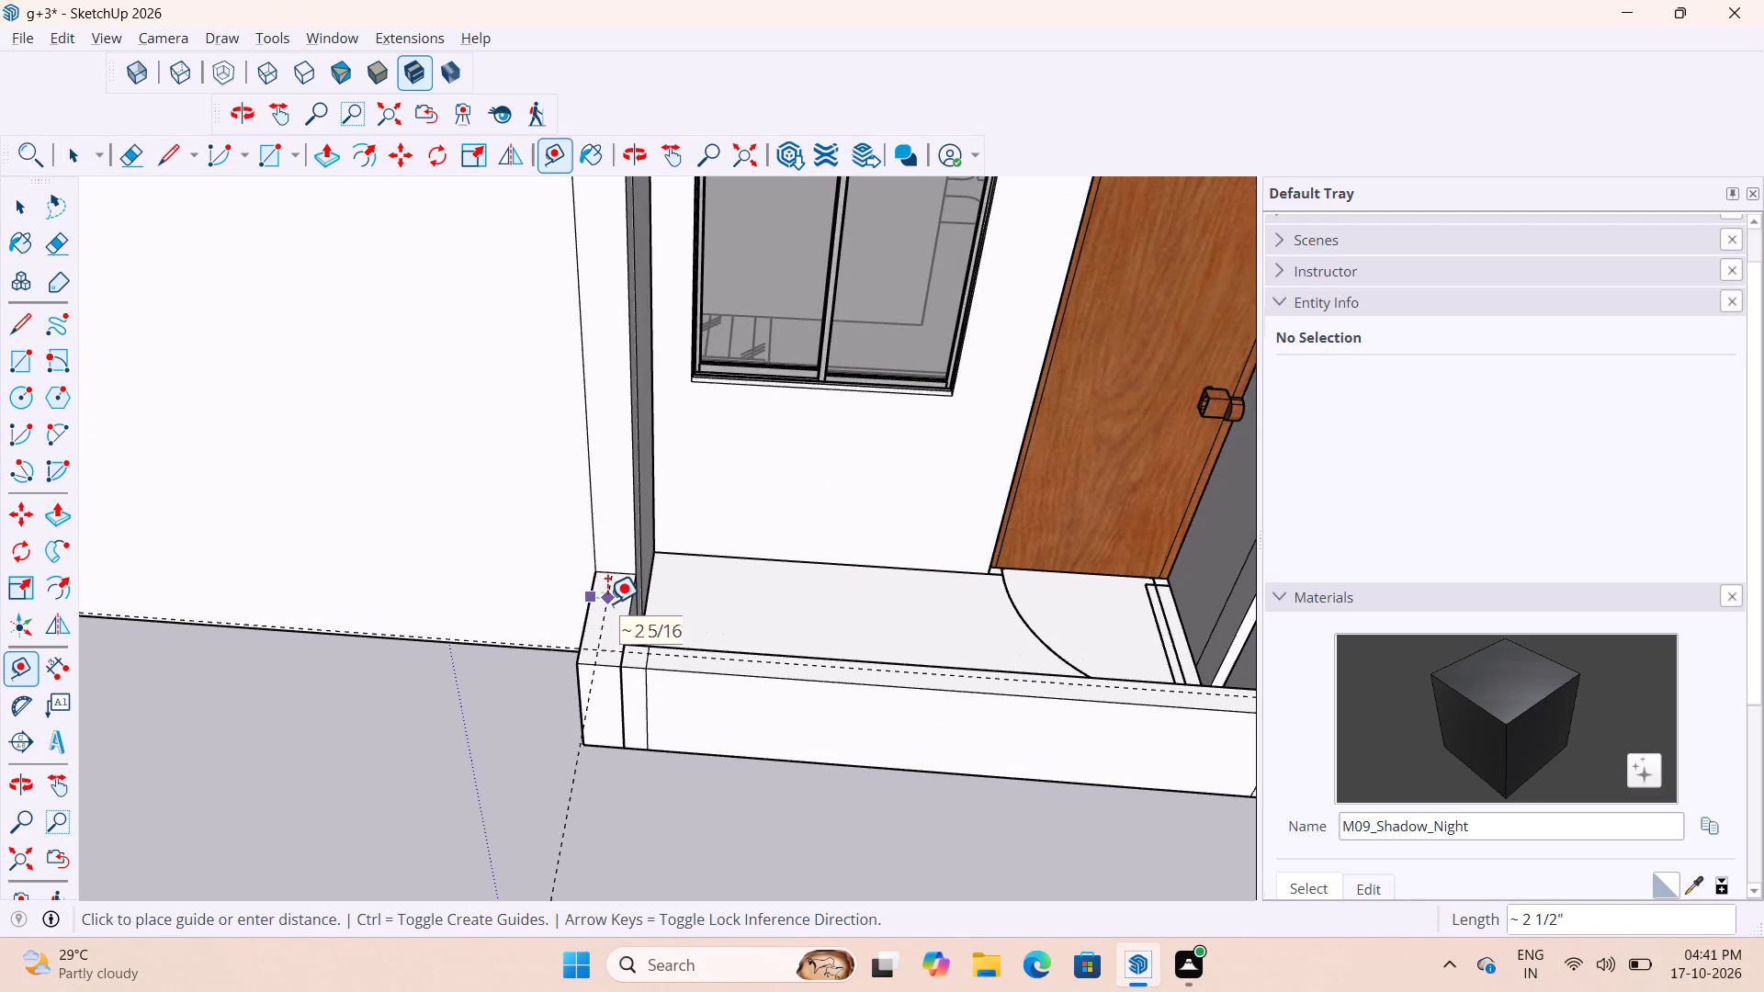
type("1\"")
key("Return")
scroll(572, 748, "down", 2)
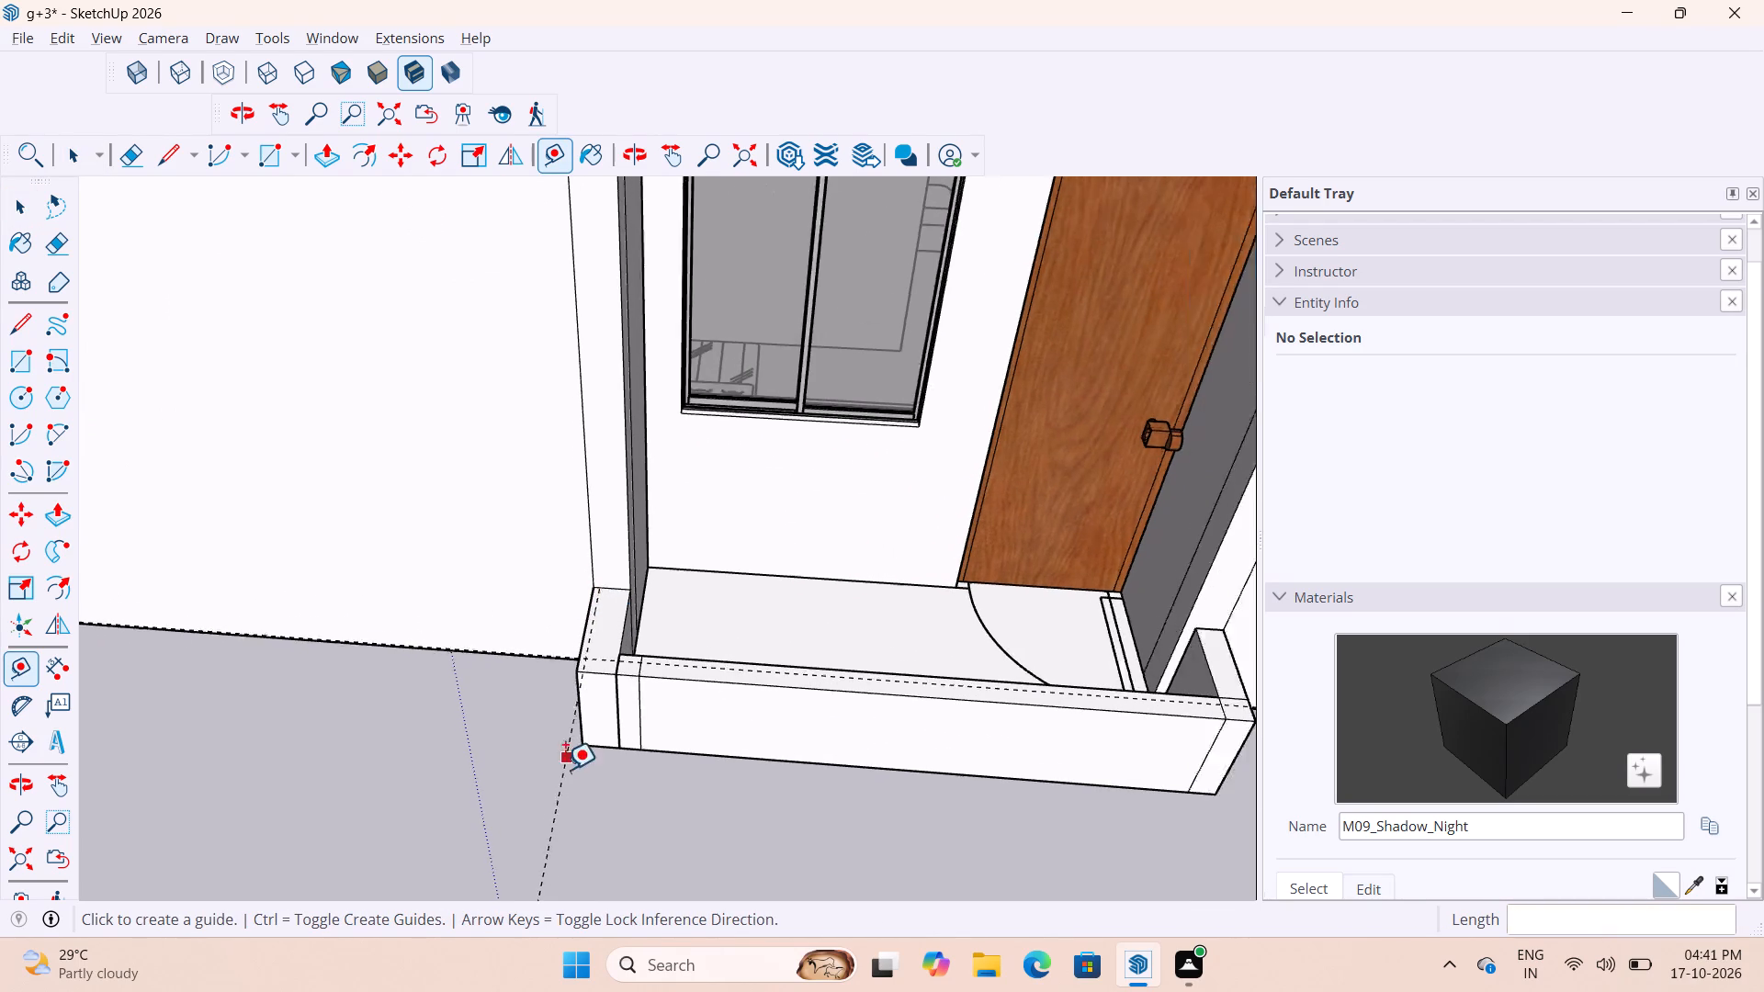
Place a guide 1" in from the outer edge of the door-side return on the same parapet.
scroll(565, 770, "down", 5)
scroll(1026, 790, "up", 7)
left_click(878, 663)
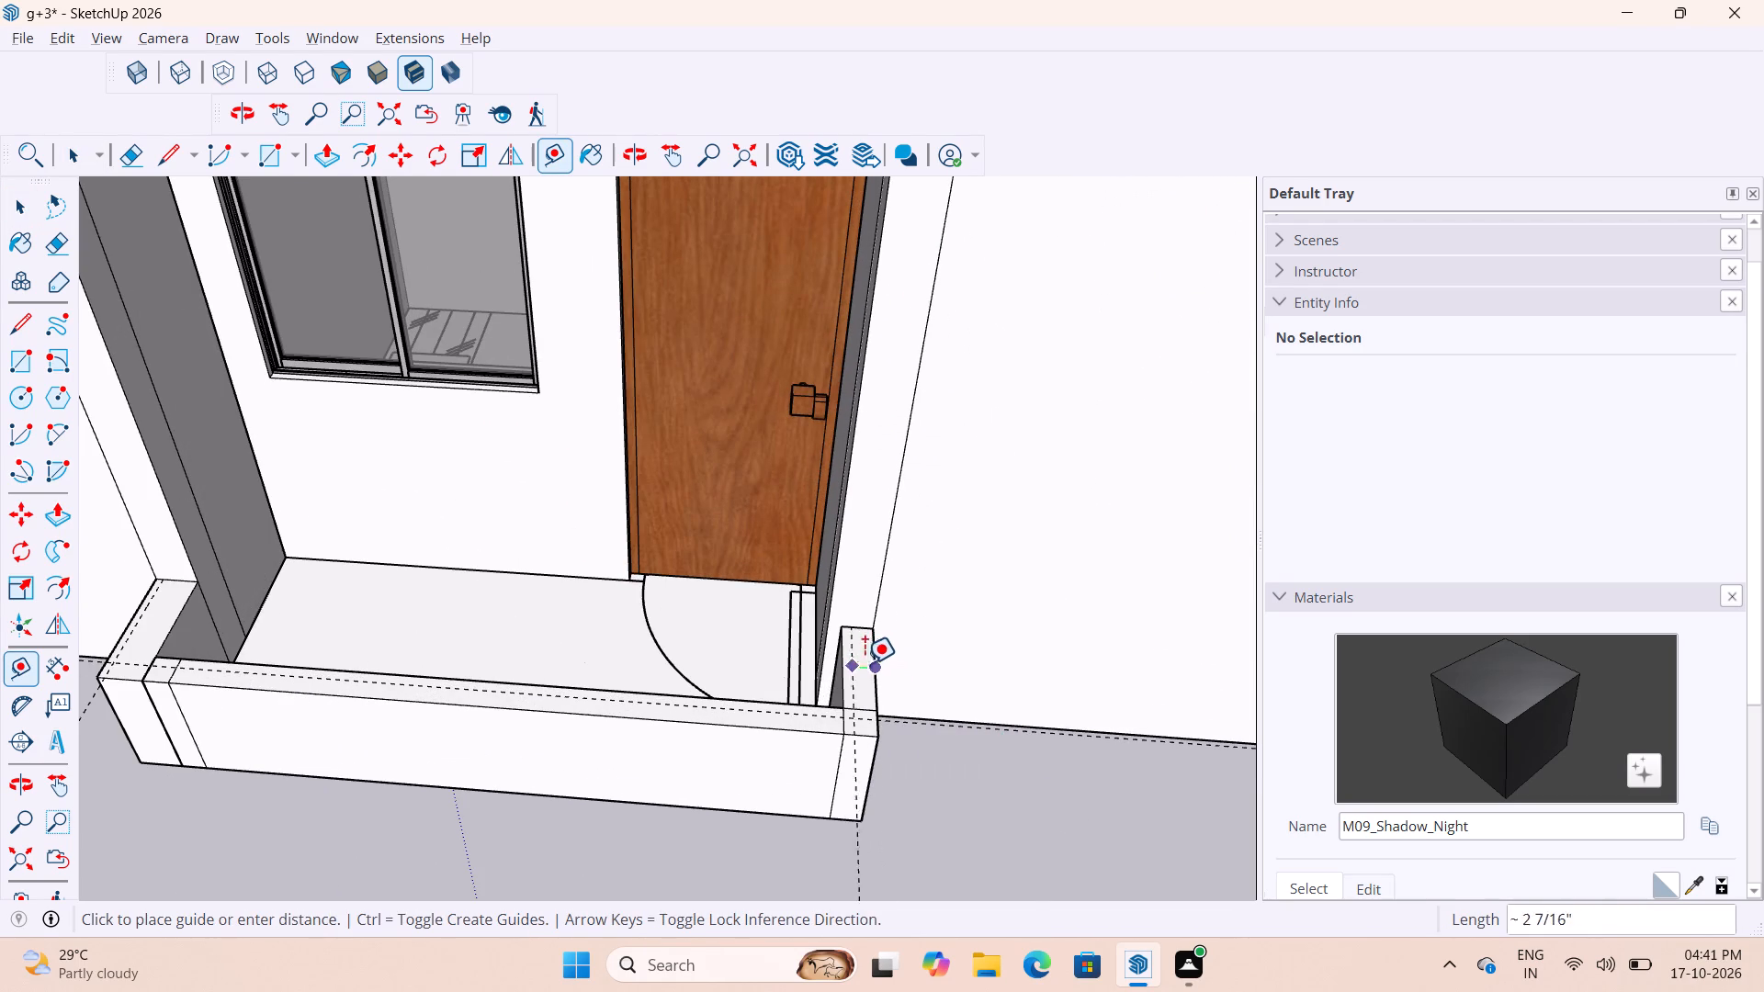
scroll(871, 665, "up", 4)
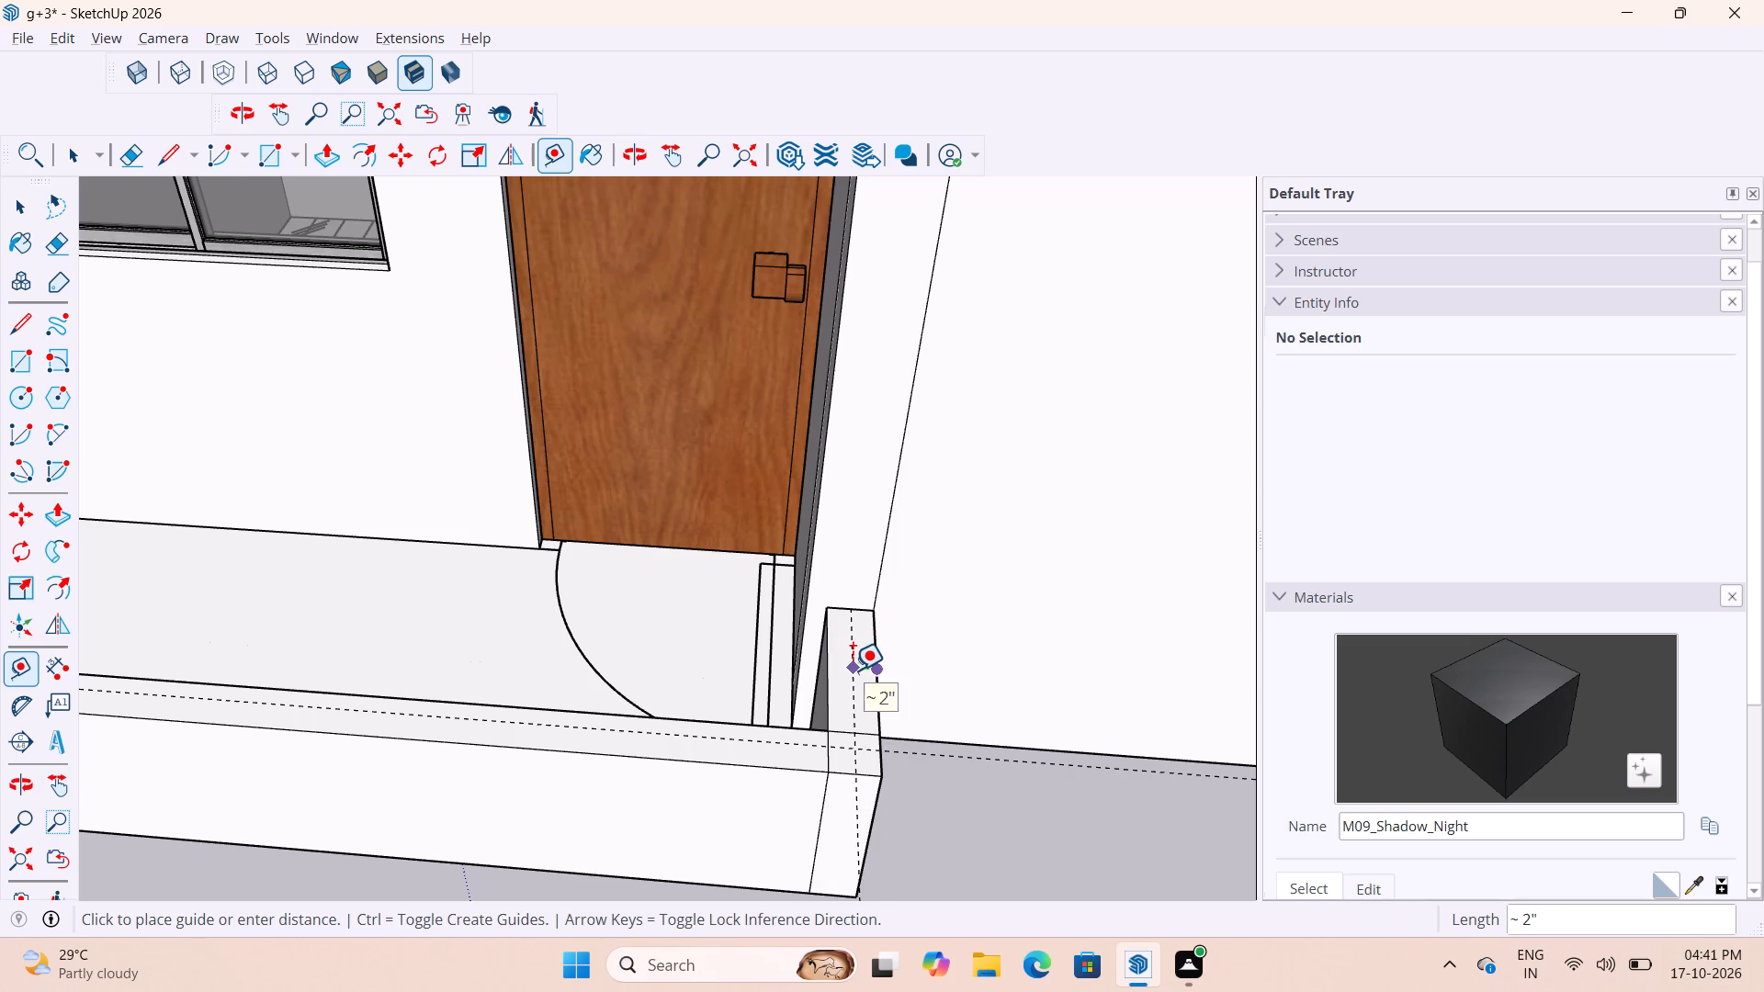
type("1\"")
key("Return")
scroll(874, 674, "down", 2)
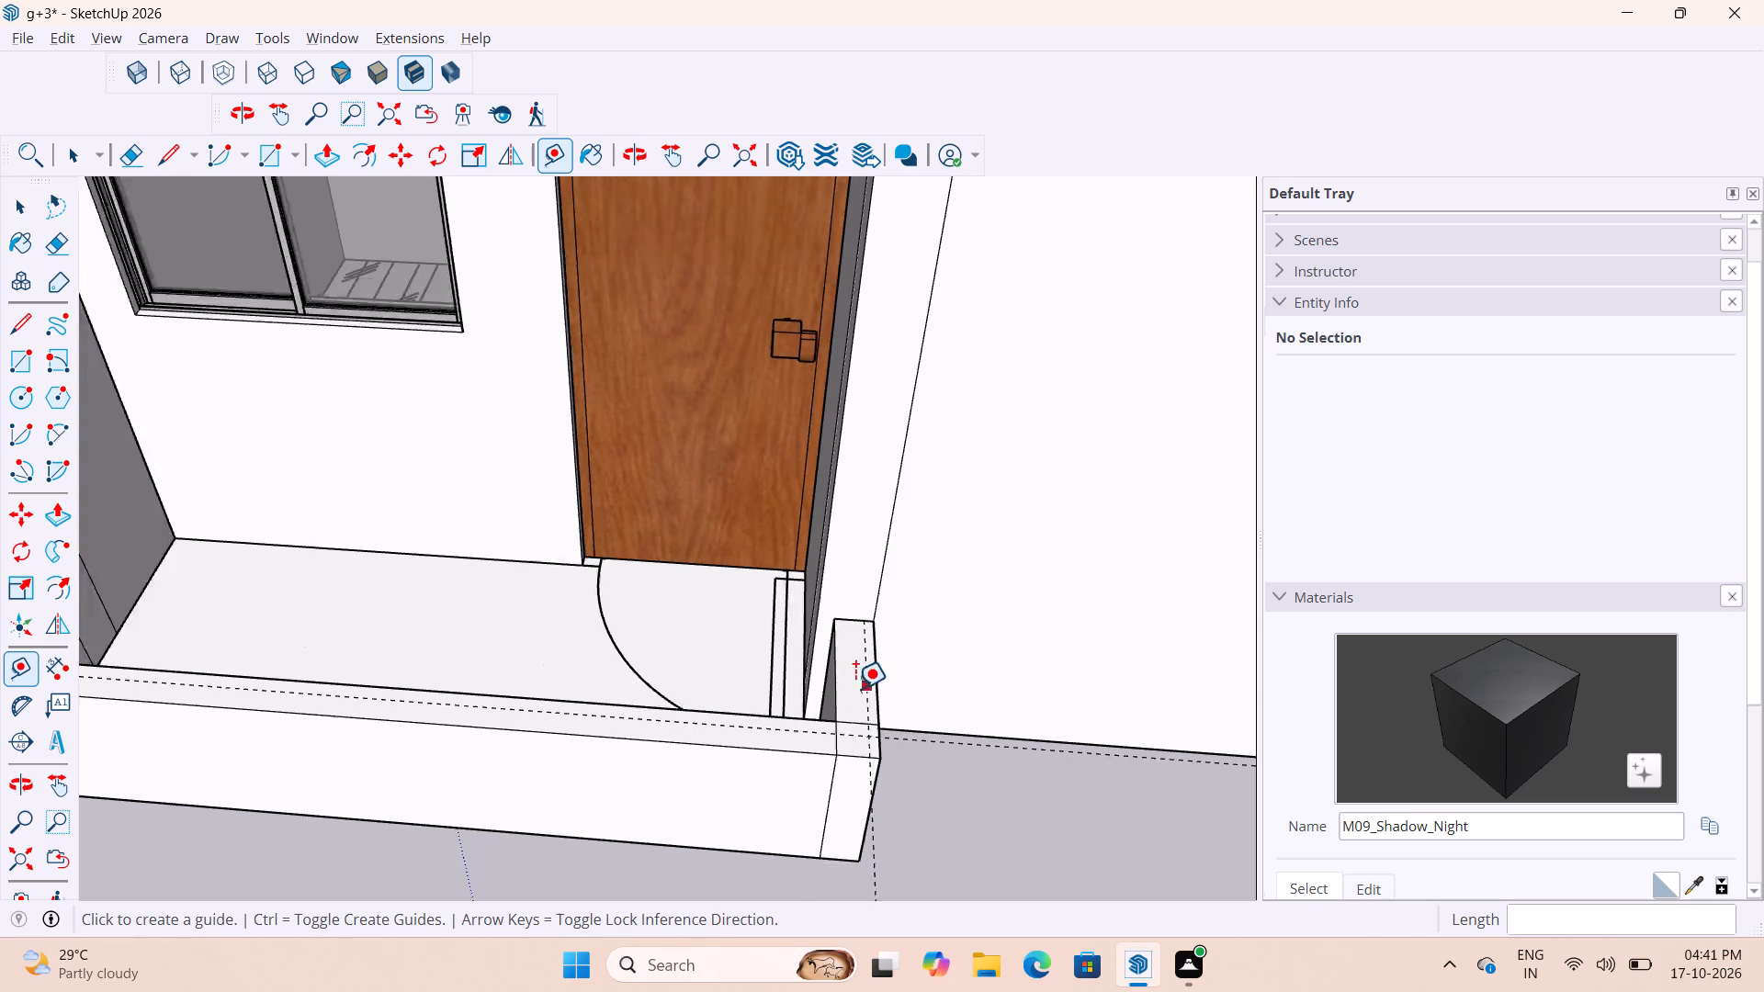
Copy the finished long-side railing about 22' 4" to the second long-side balcony, snapping its wall-side bottom corner to the window-side guide.
scroll(855, 689, "down", 20)
scroll(855, 689, "down", 5)
key("space")
left_click(605, 841)
scroll(559, 742, "up", 4)
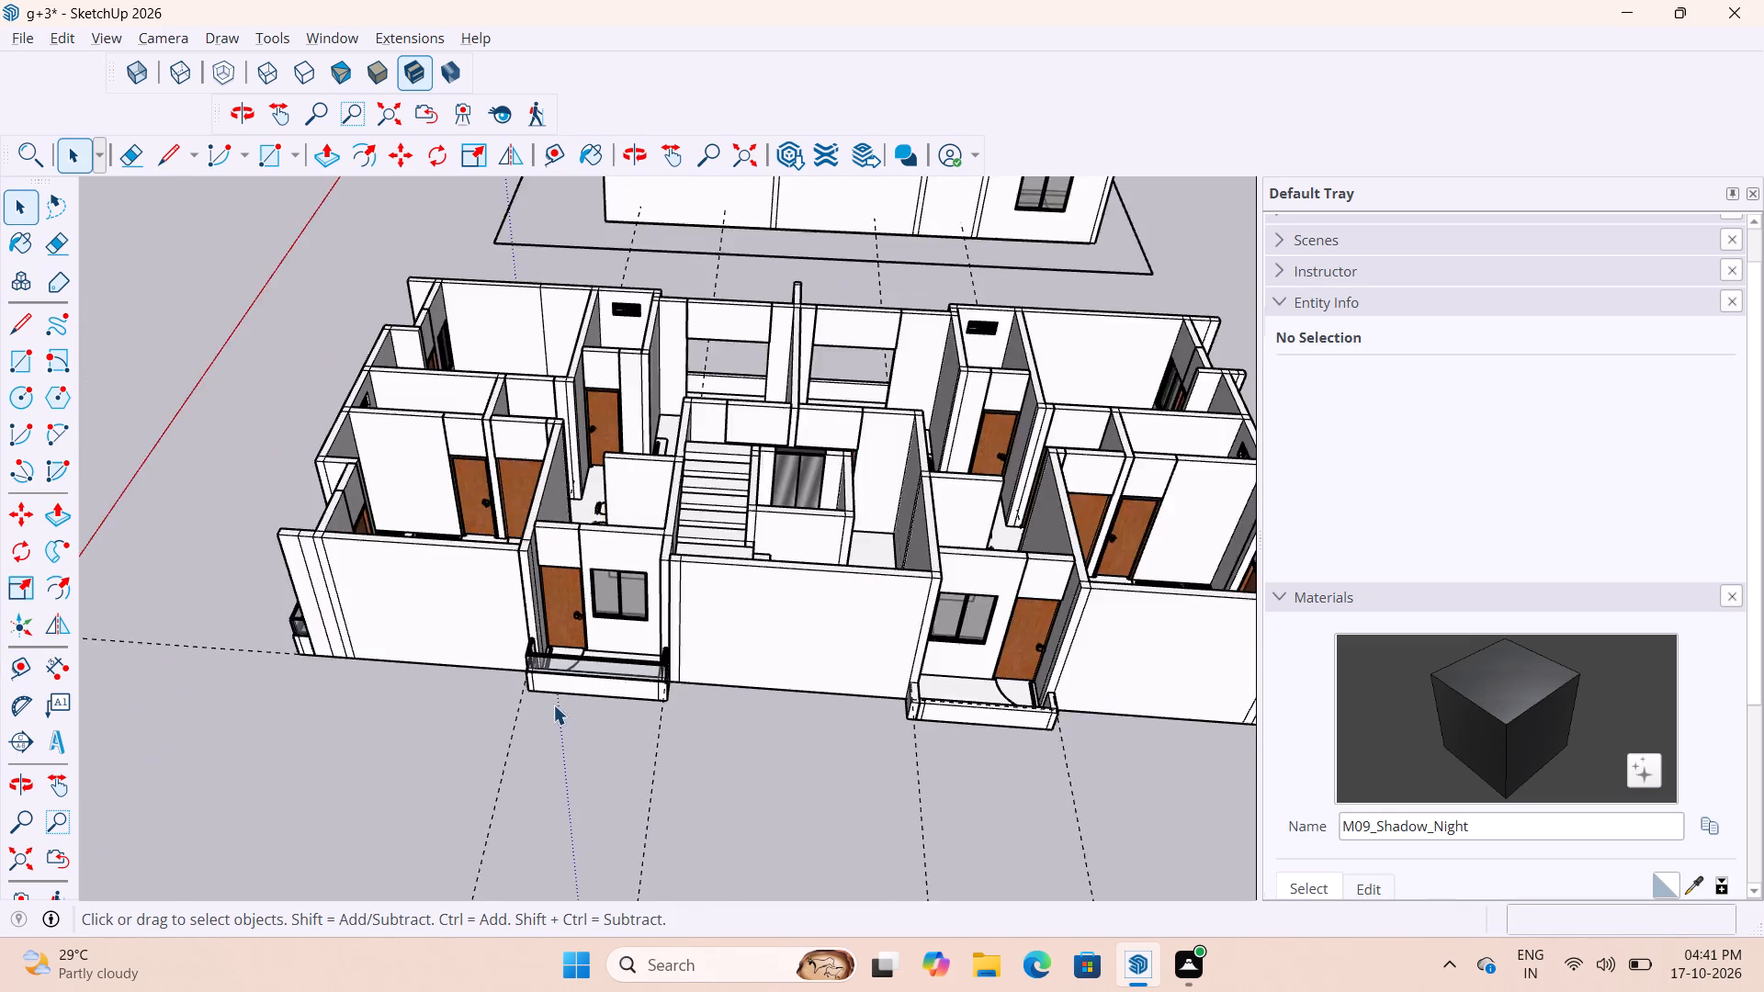
scroll(553, 705, "up", 9)
left_click(562, 623)
key("m")
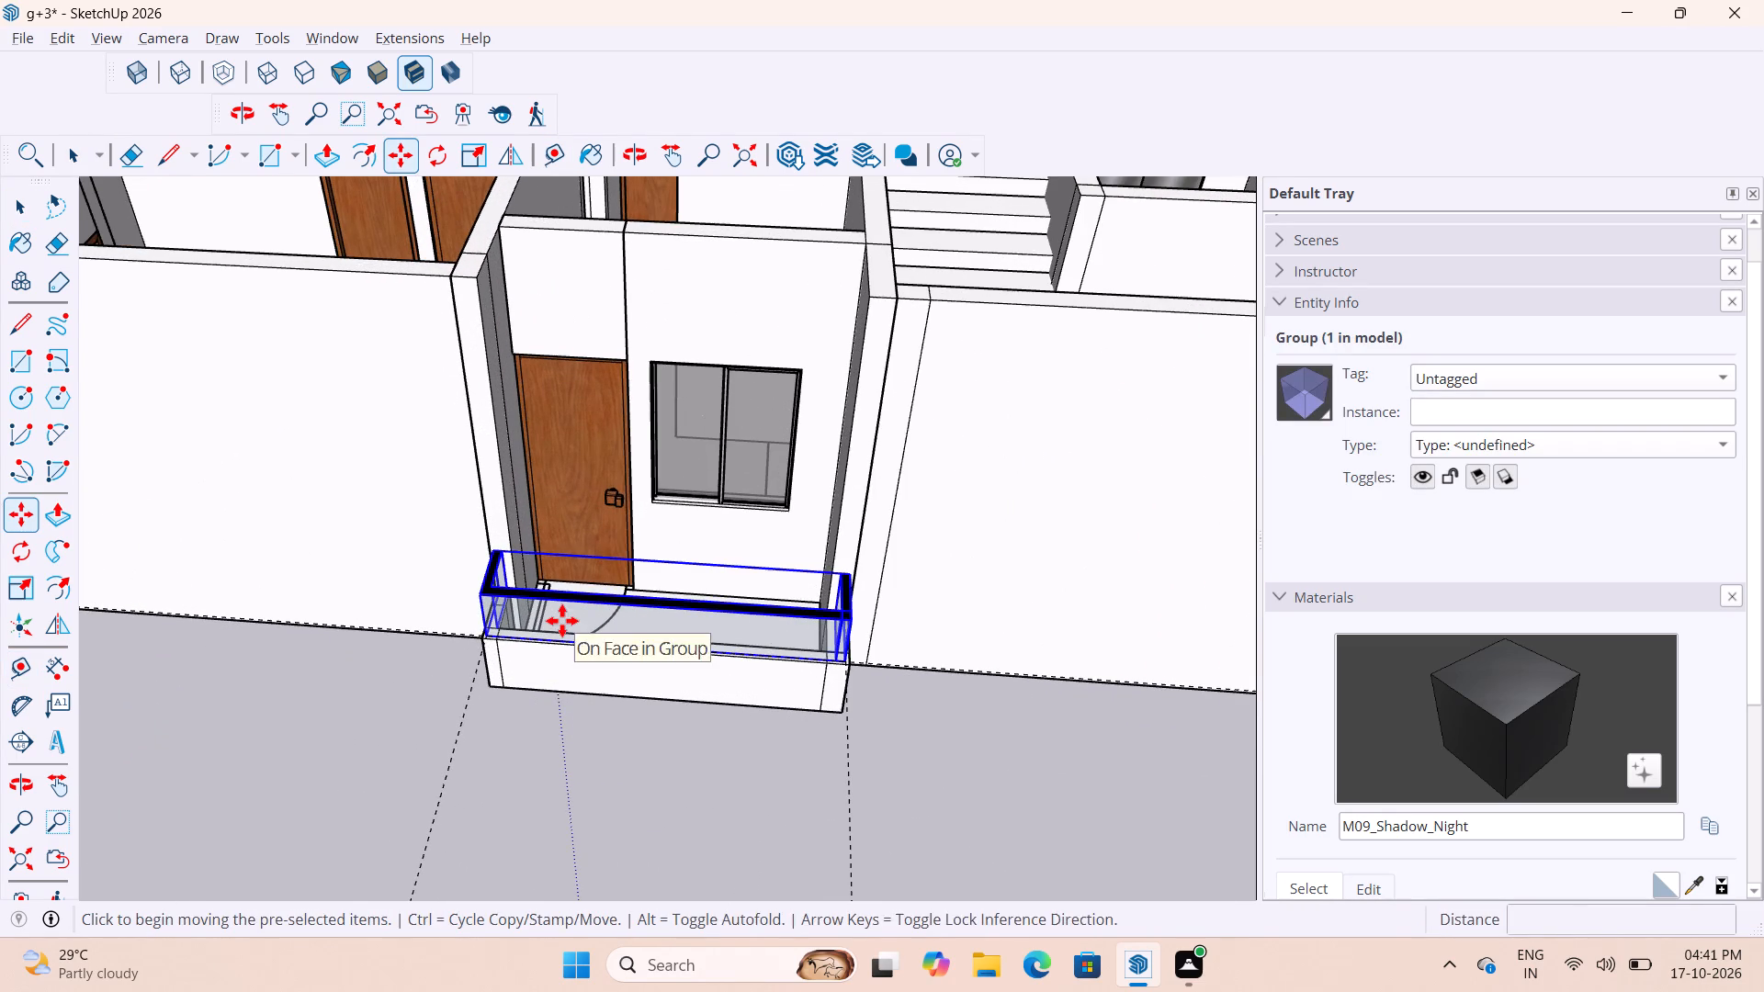
scroll(436, 643, "up", 9)
middle_click_drag(541, 583, 750, 557)
scroll(594, 590, "up", 3)
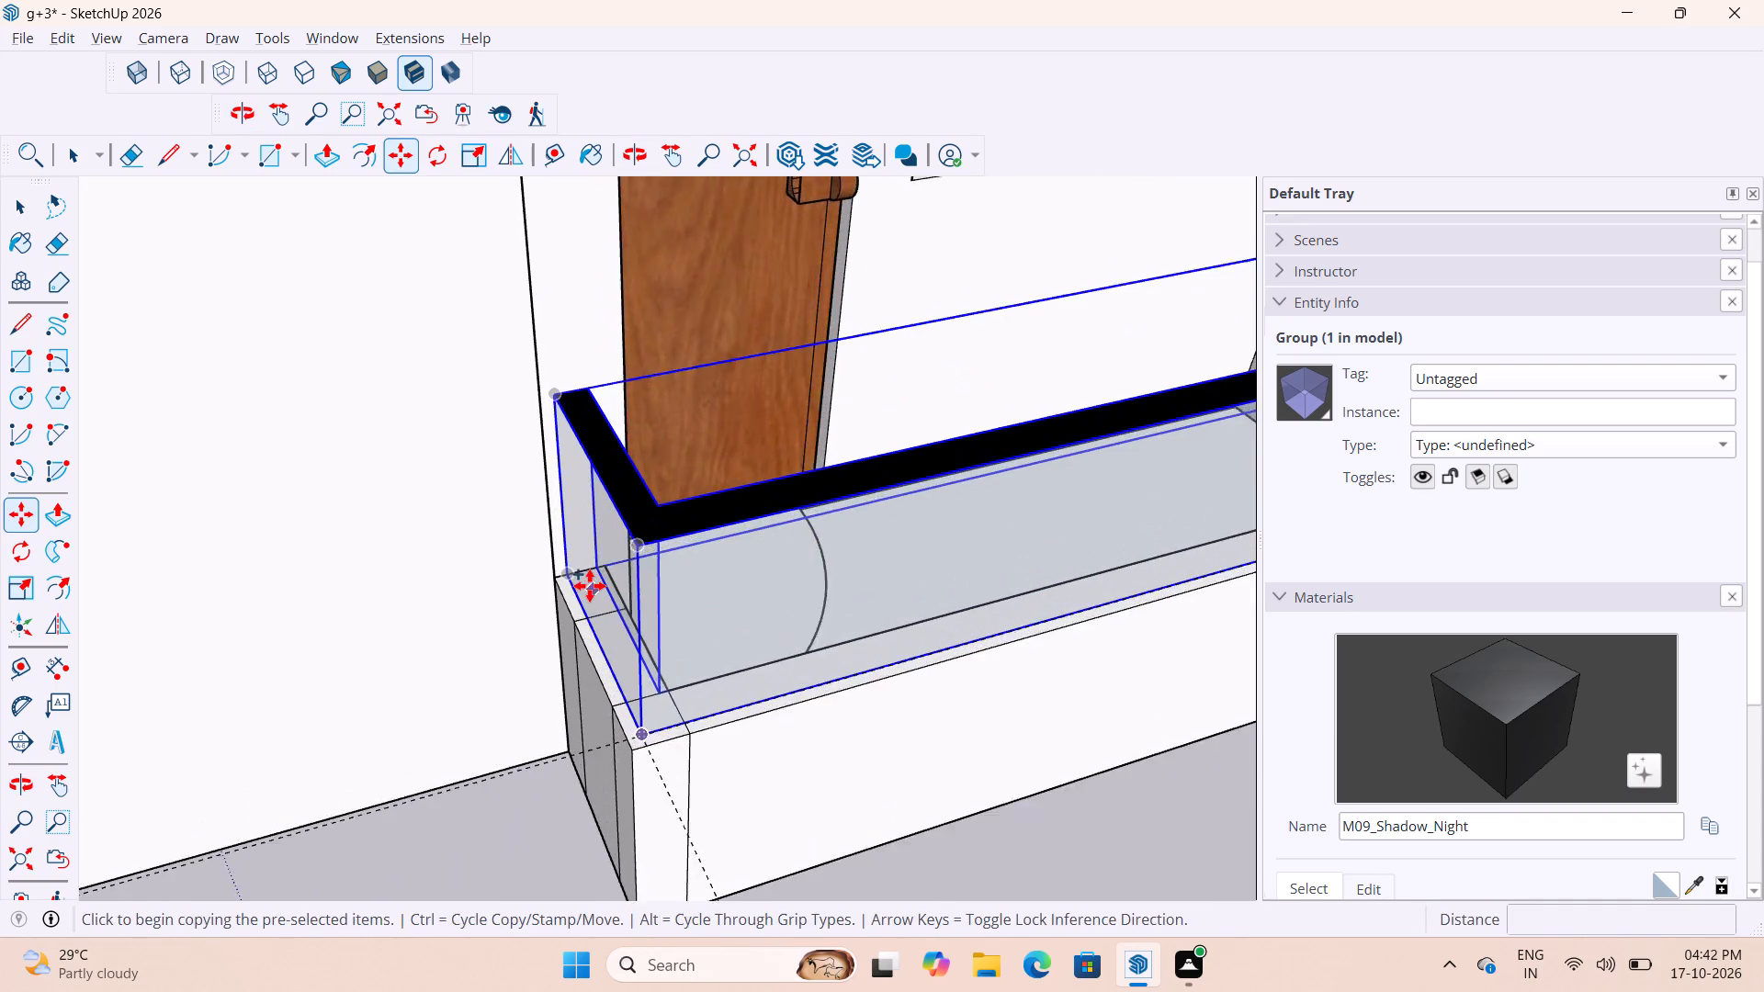
scroll(590, 586, "up", 3)
left_click(568, 570)
scroll(500, 621, "down", 19)
scroll(334, 685, "down", 12)
scroll(696, 584, "up", 4)
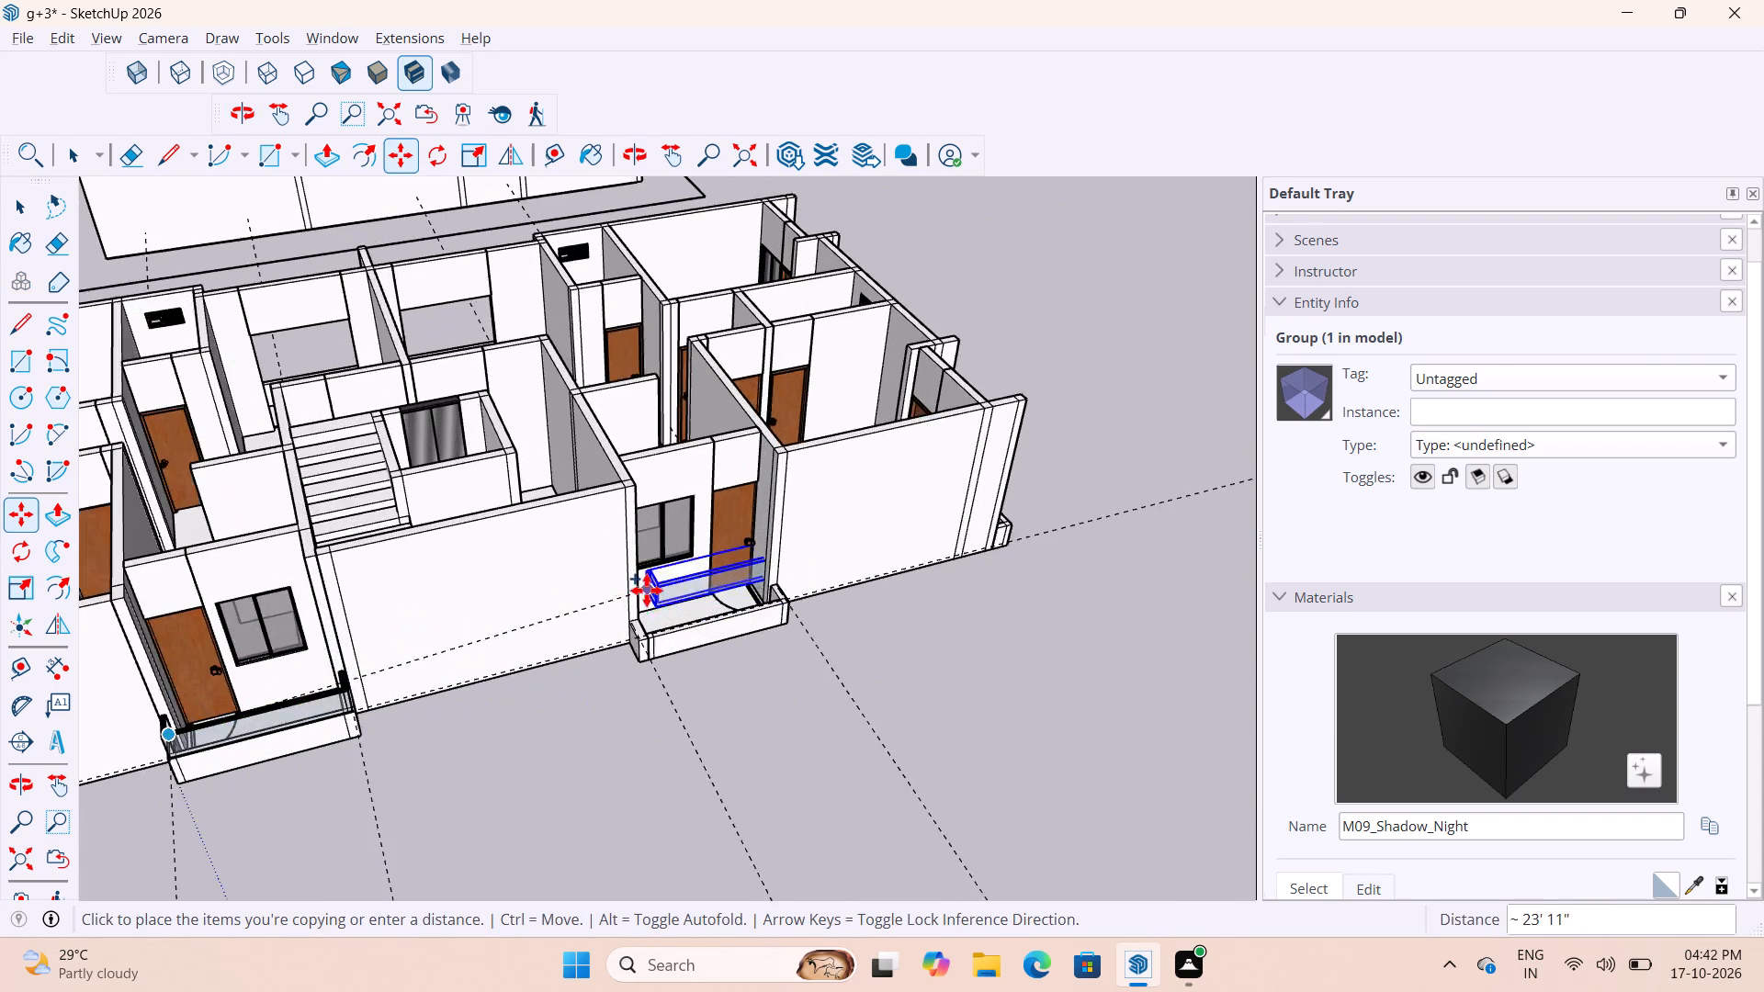
scroll(647, 591, "up", 19)
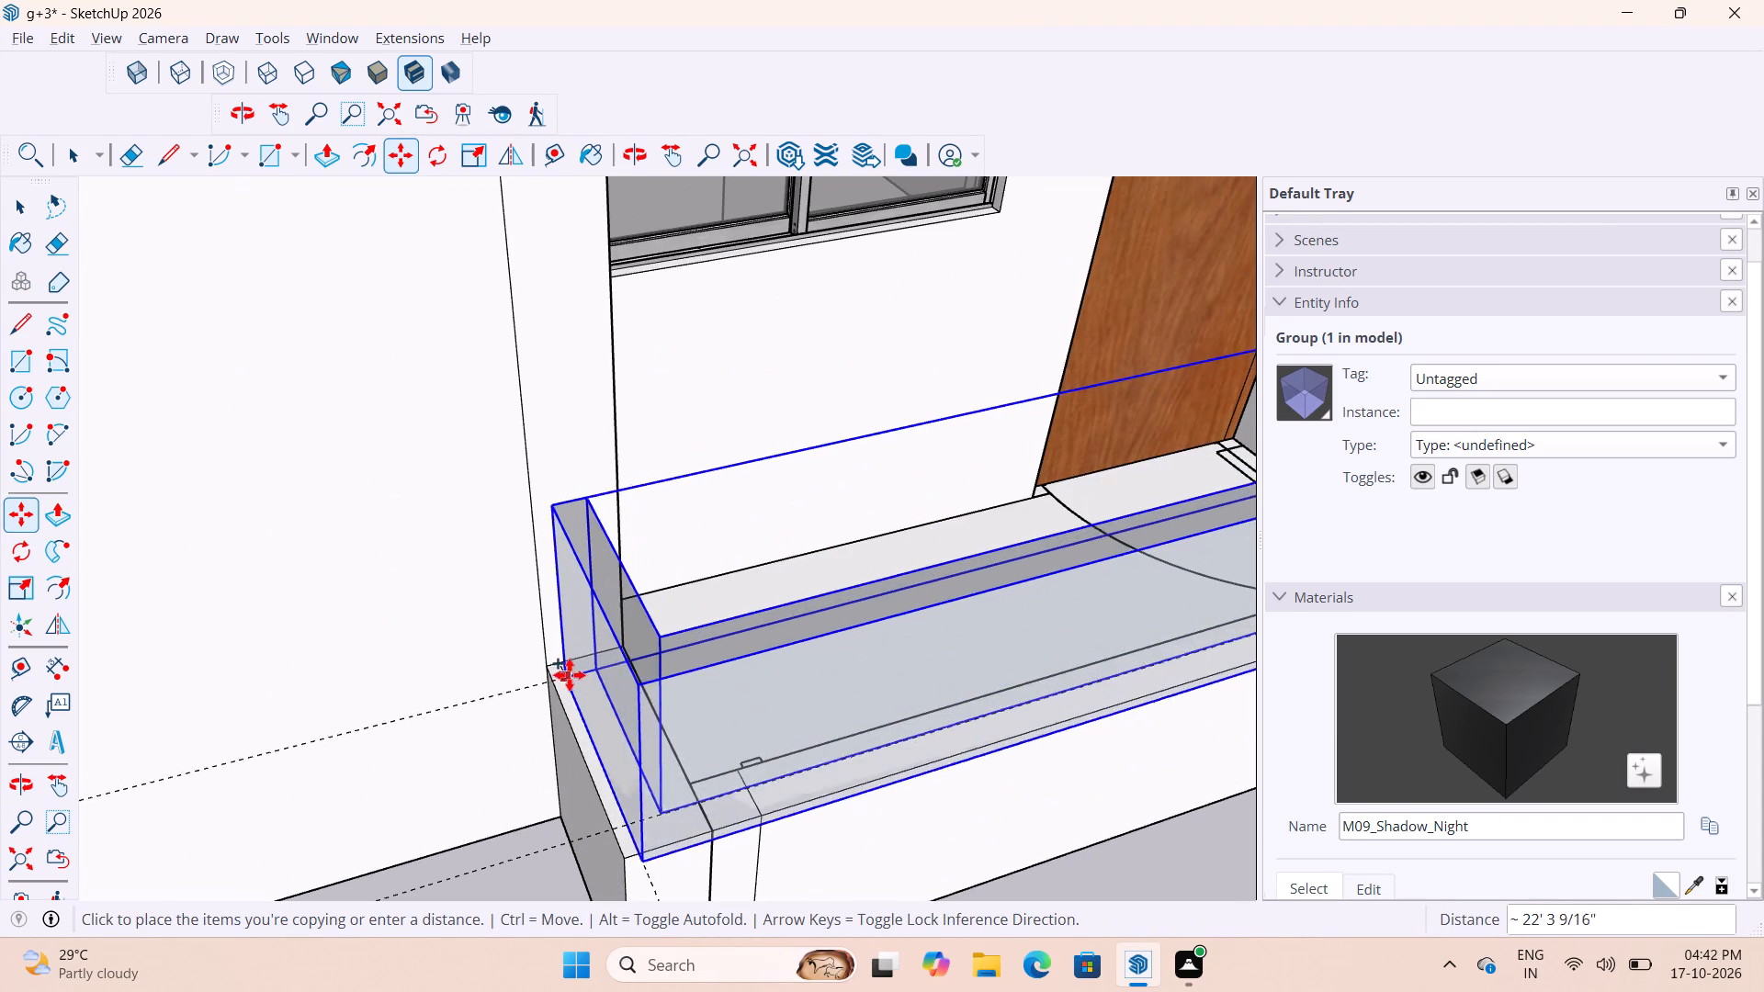
left_click(565, 665)
scroll(541, 710, "down", 11)
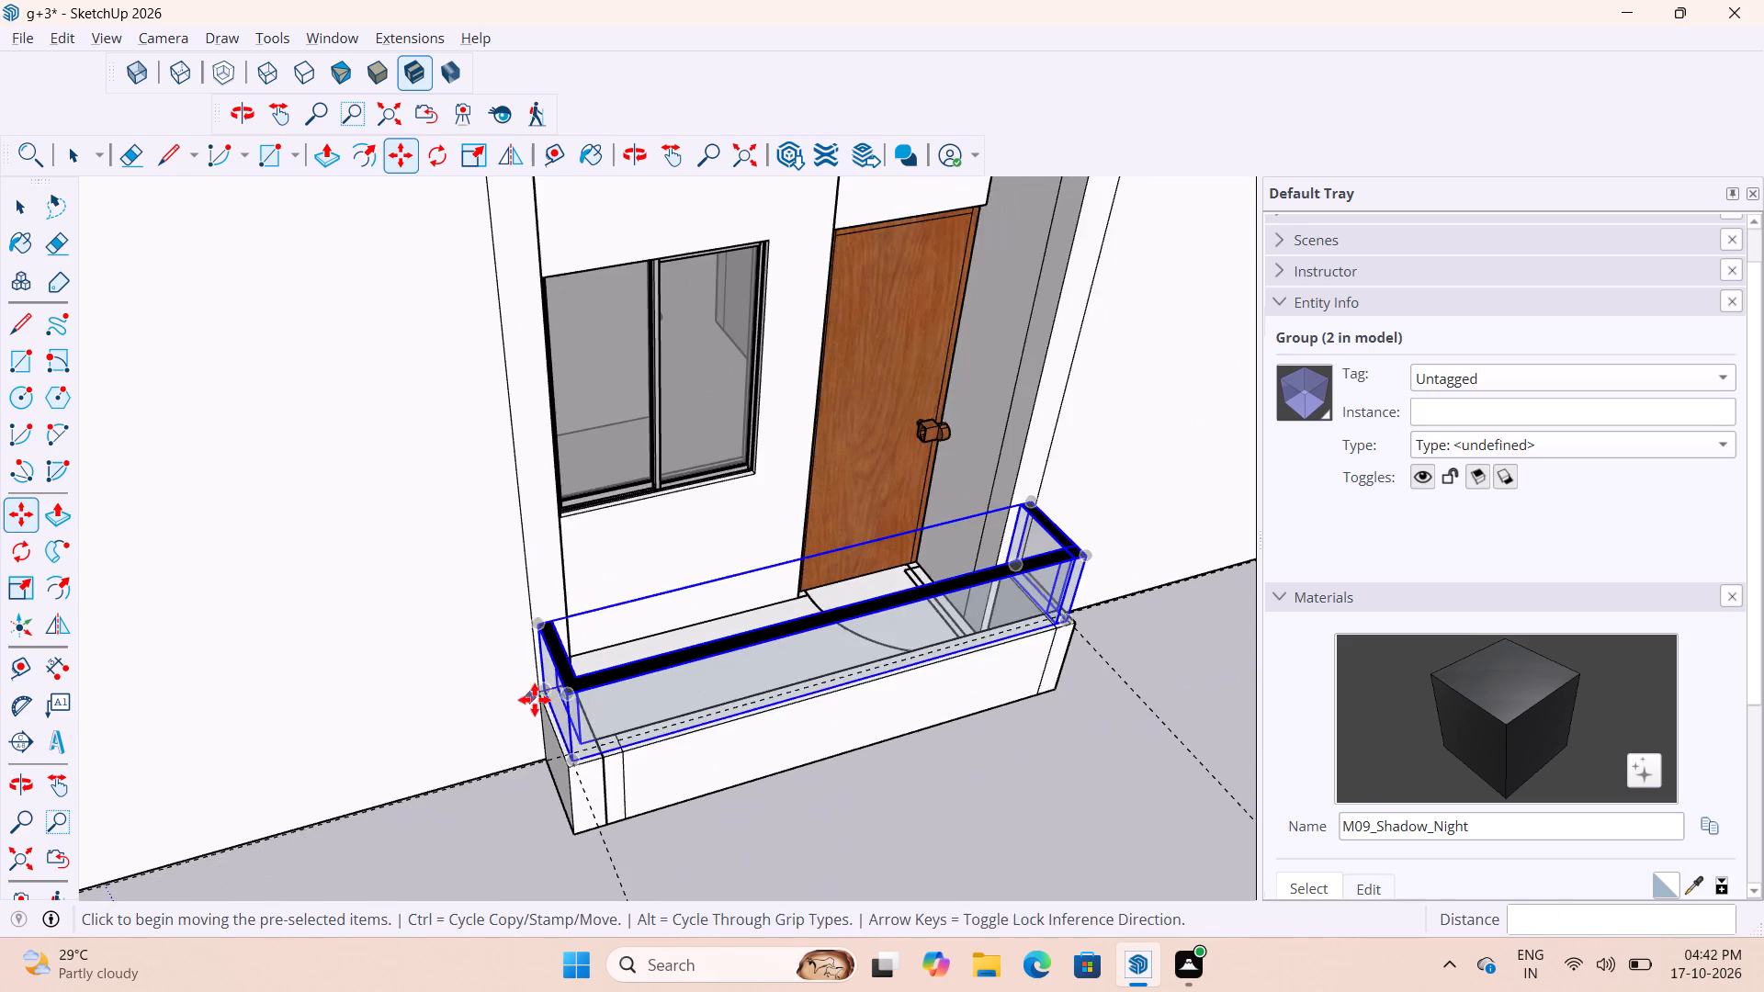
Scale the copied railing's door-side end by 1.00 on the red axis to meet the 1" guide on the door-side return.
scroll(535, 700, "down", 5)
middle_click_drag(826, 710, 545, 742)
scroll(673, 702, "up", 13)
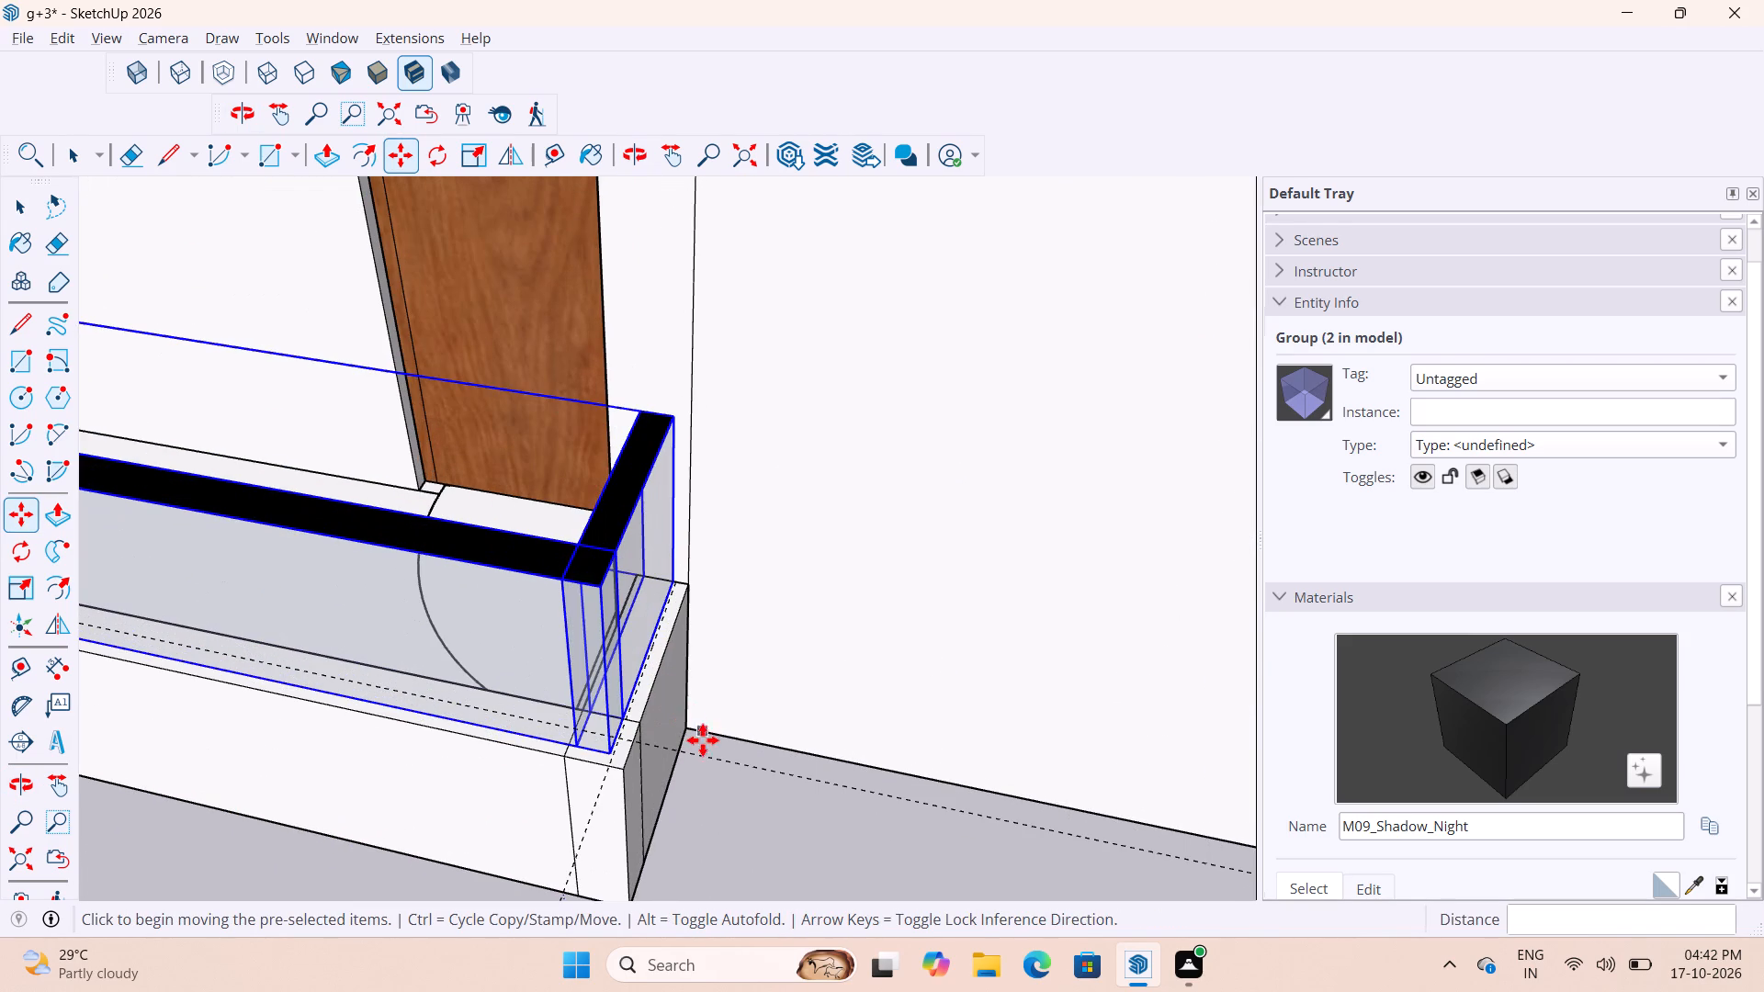
key("space")
left_click(747, 793)
scroll(636, 732, "up", 4)
left_click(602, 675)
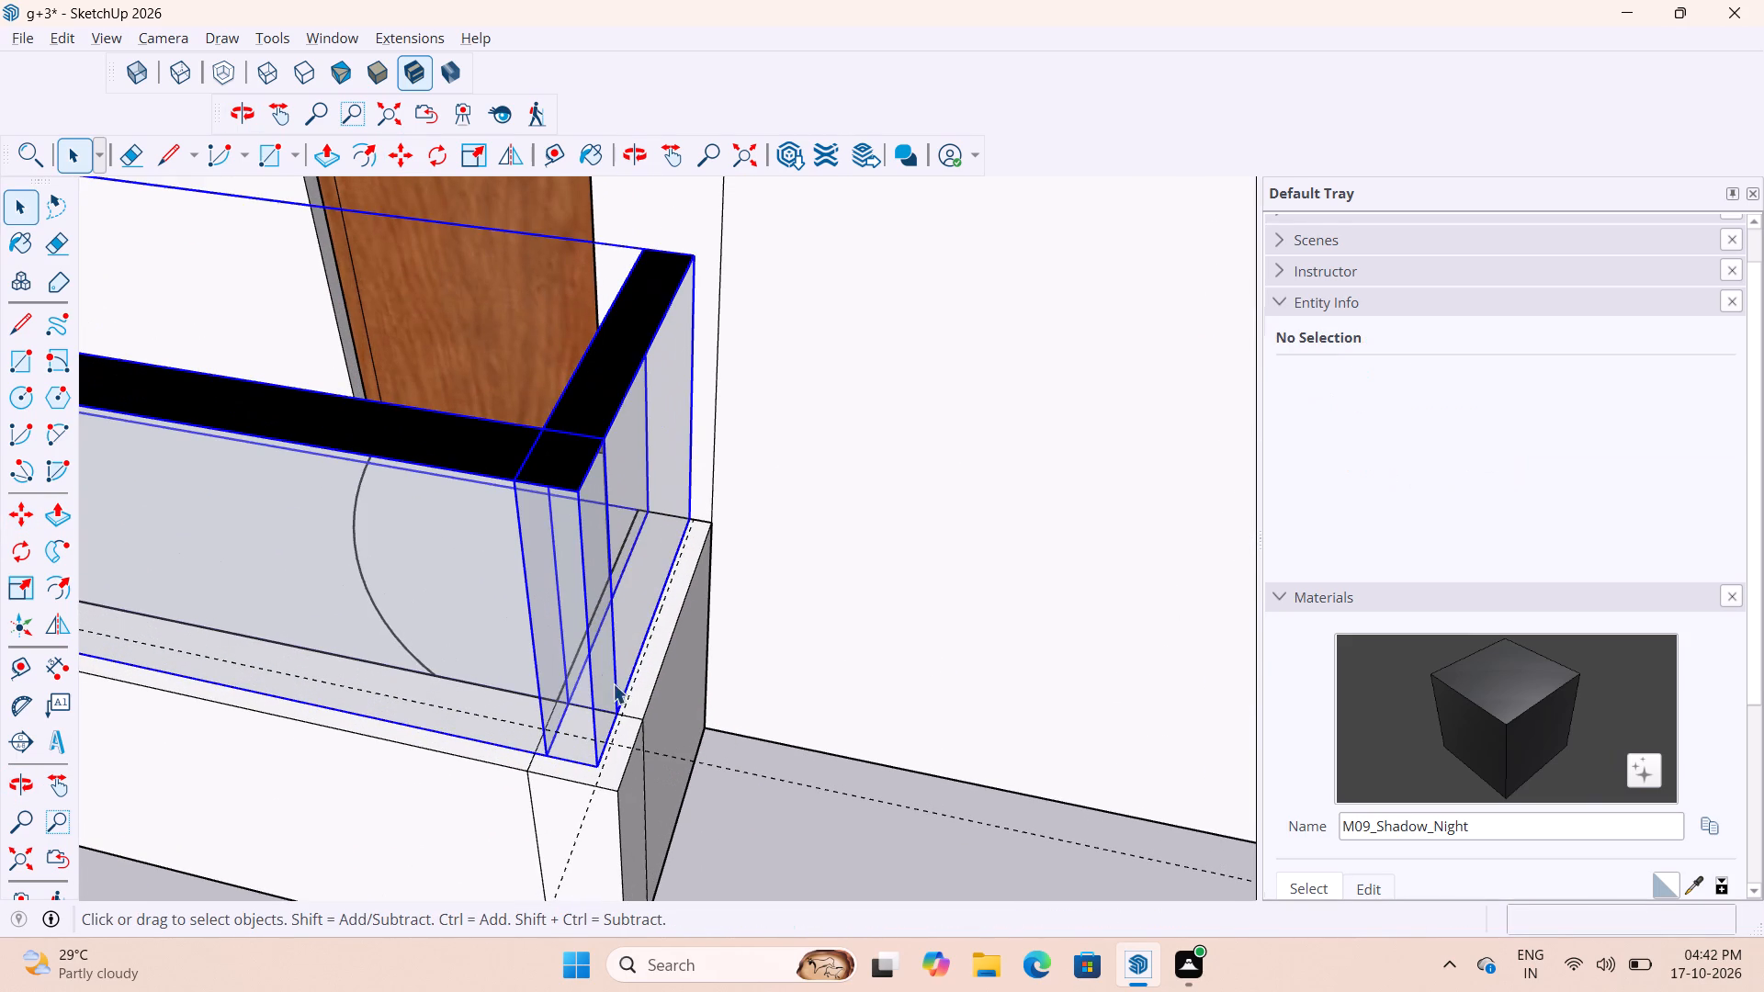
key("s")
left_click(650, 508)
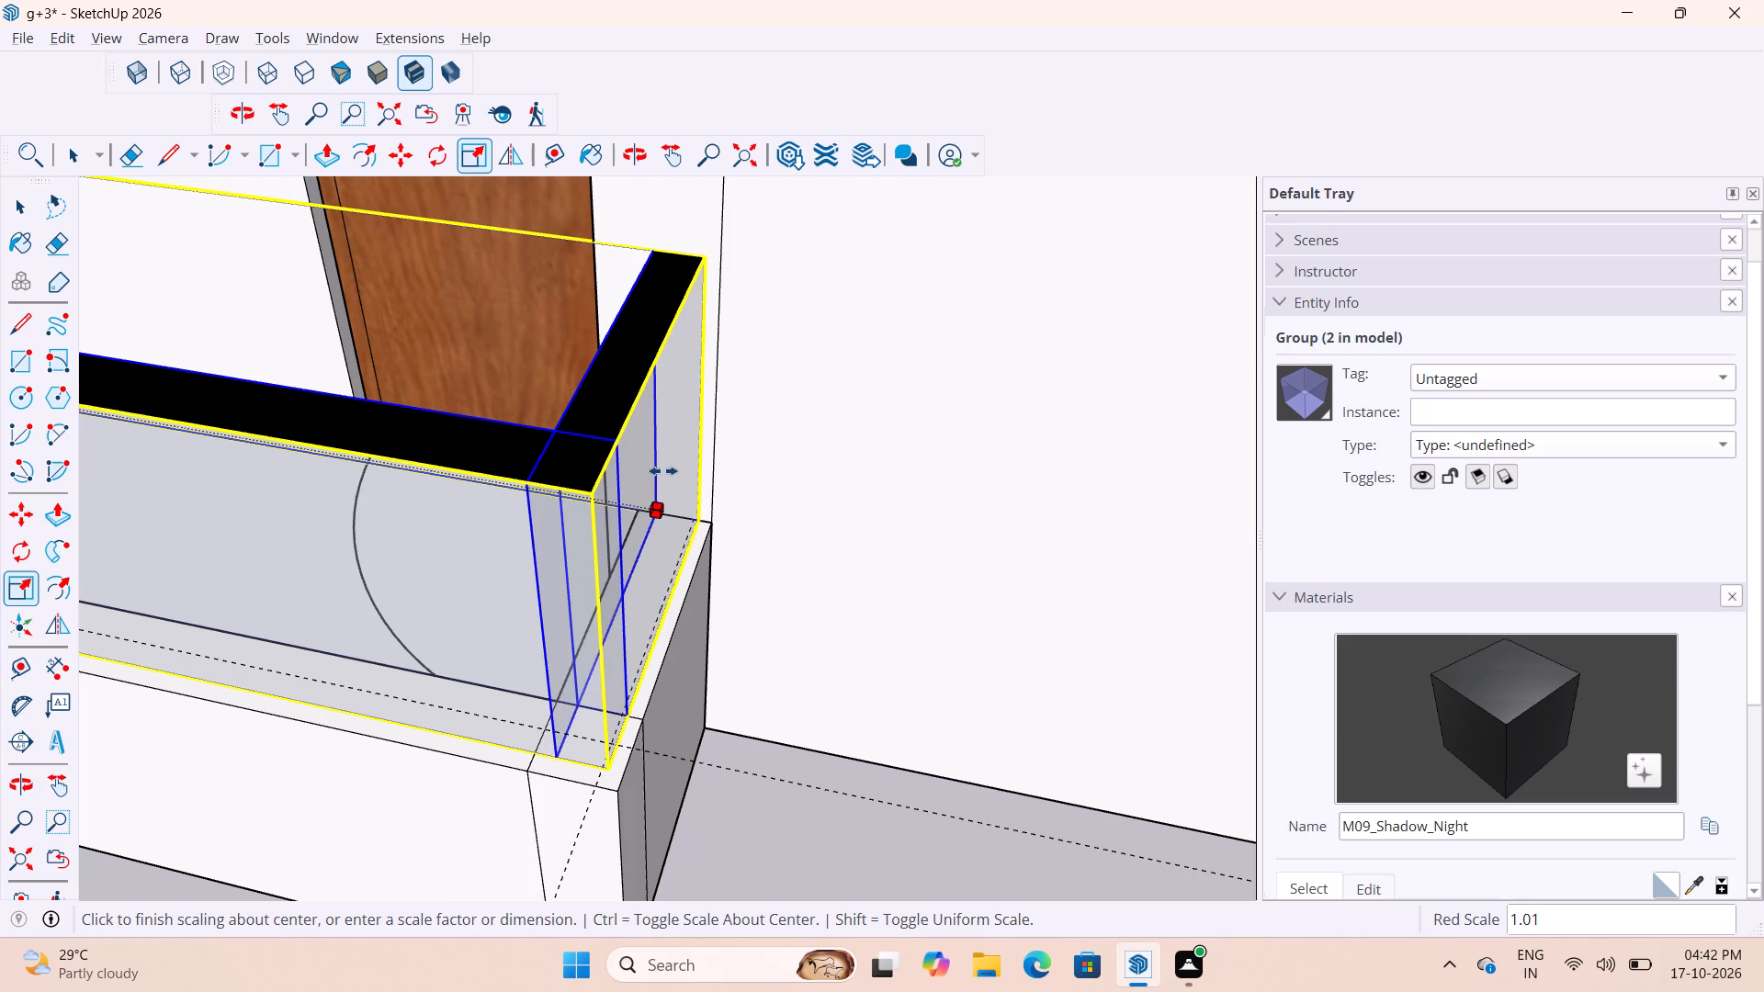
left_click(659, 469, "ctrl")
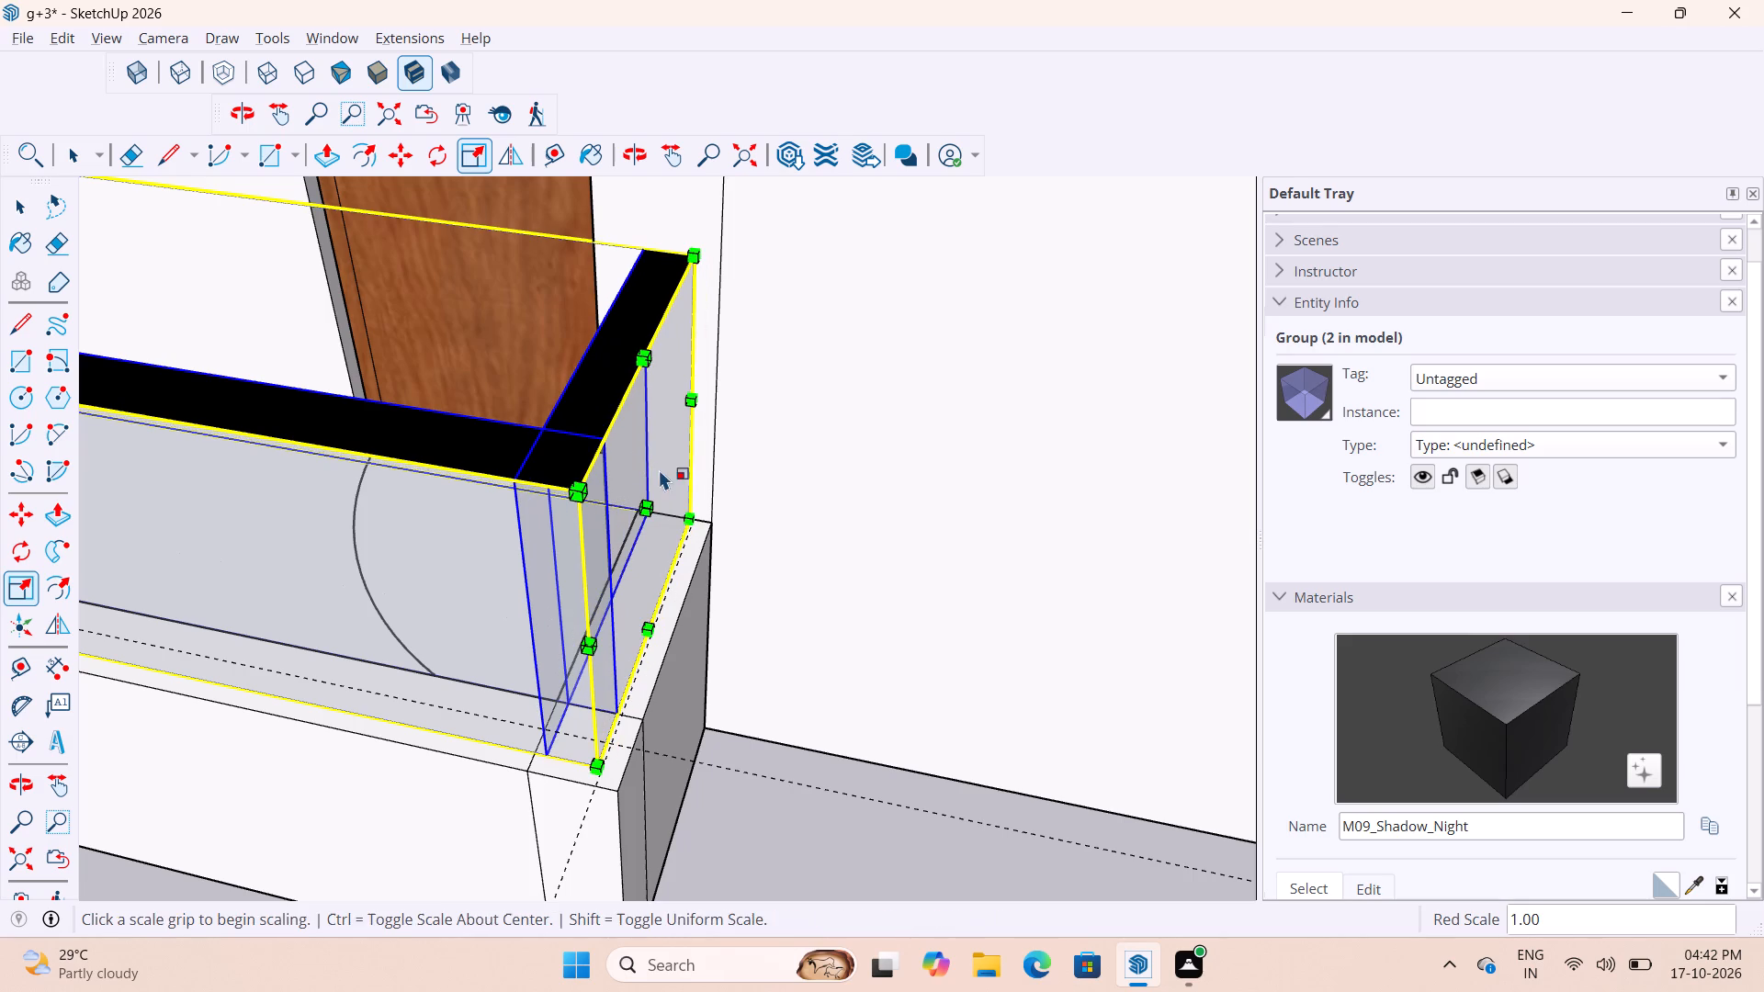
Scale the copied railing's front side by 0.91 on the green axis to meet the guide along the parapet's front.
key("space")
scroll(851, 490, "down", 5)
scroll(634, 597, "up", 6)
scroll(739, 639, "up", 2)
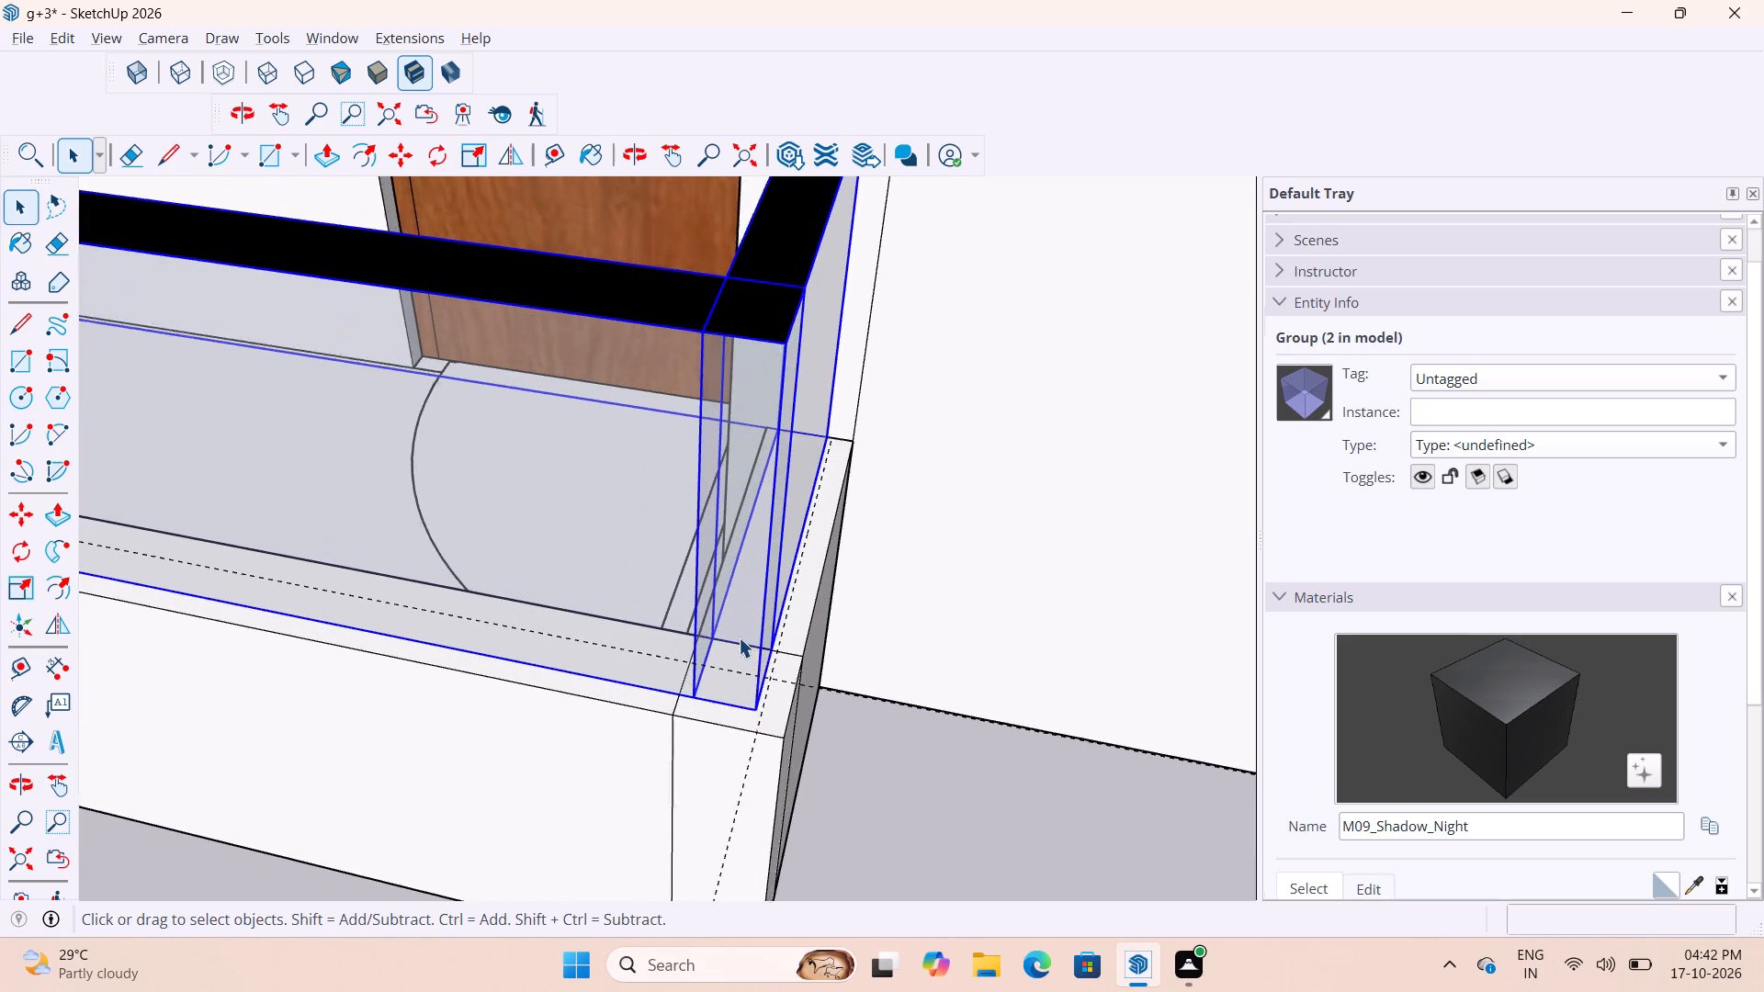
scroll(739, 637, "up", 1)
key("s")
scroll(700, 654, "down", 4)
middle_click_drag(828, 736, 761, 733)
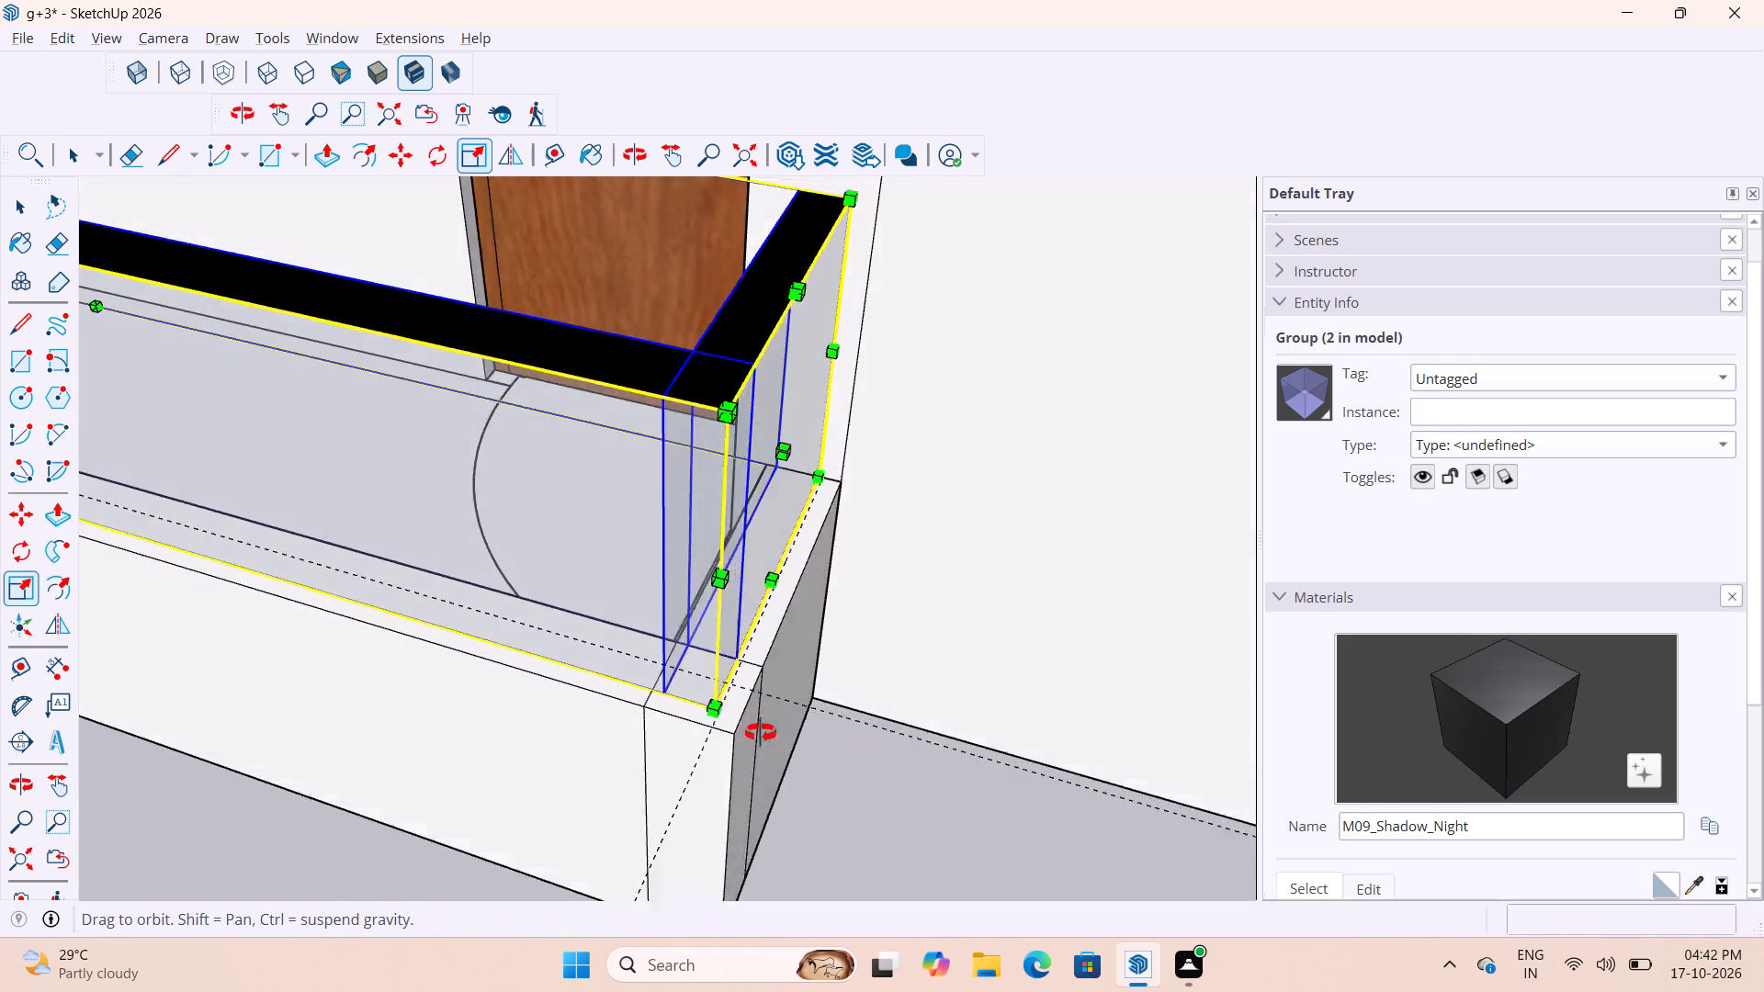
middle_click_drag(761, 733, 595, 717)
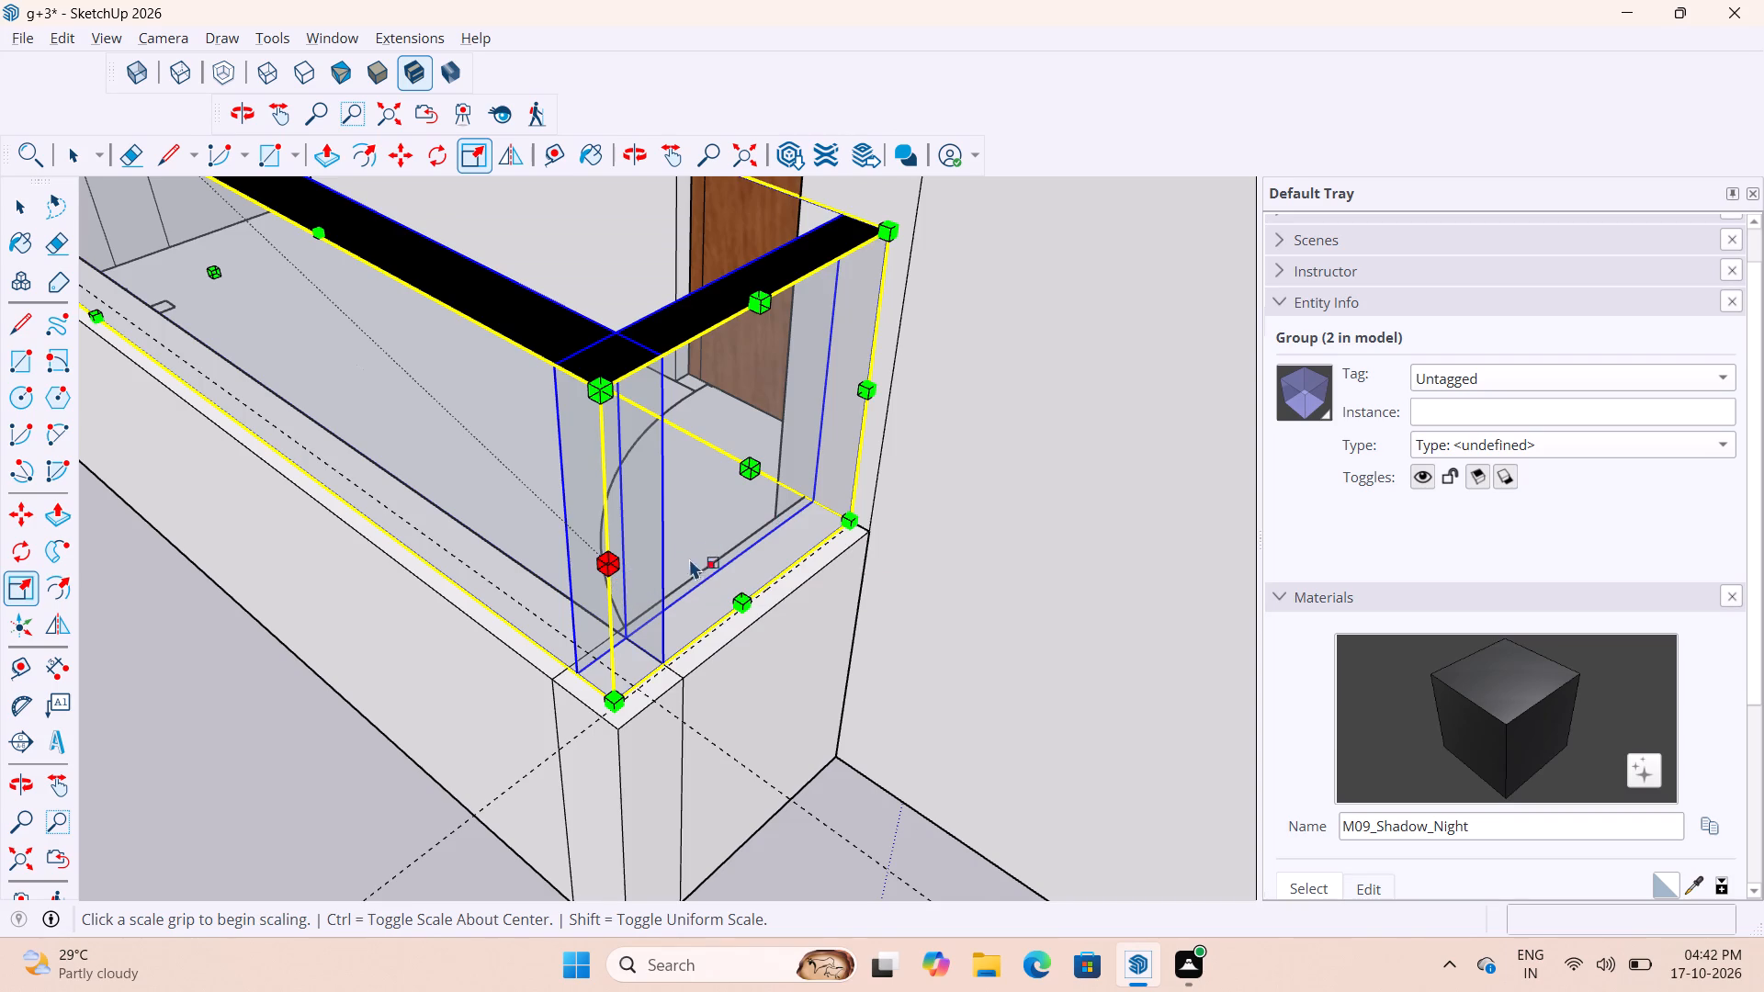
scroll(675, 582, "down", 9)
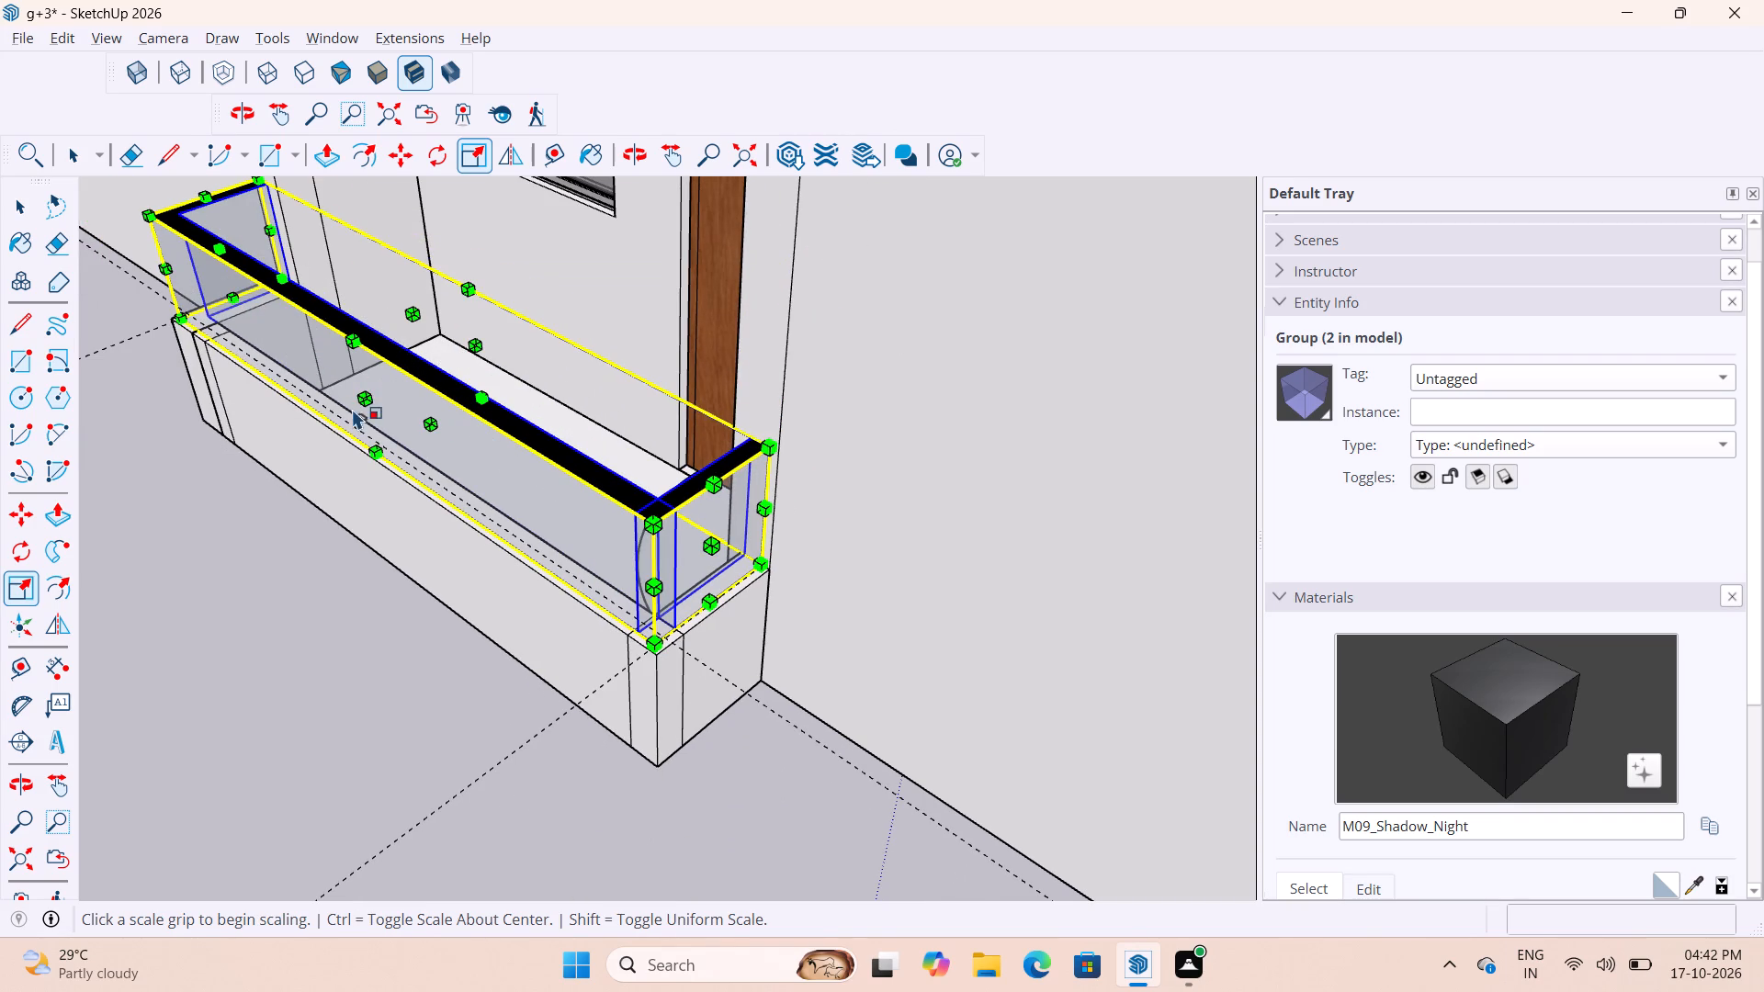
left_click(360, 404)
left_click(377, 395)
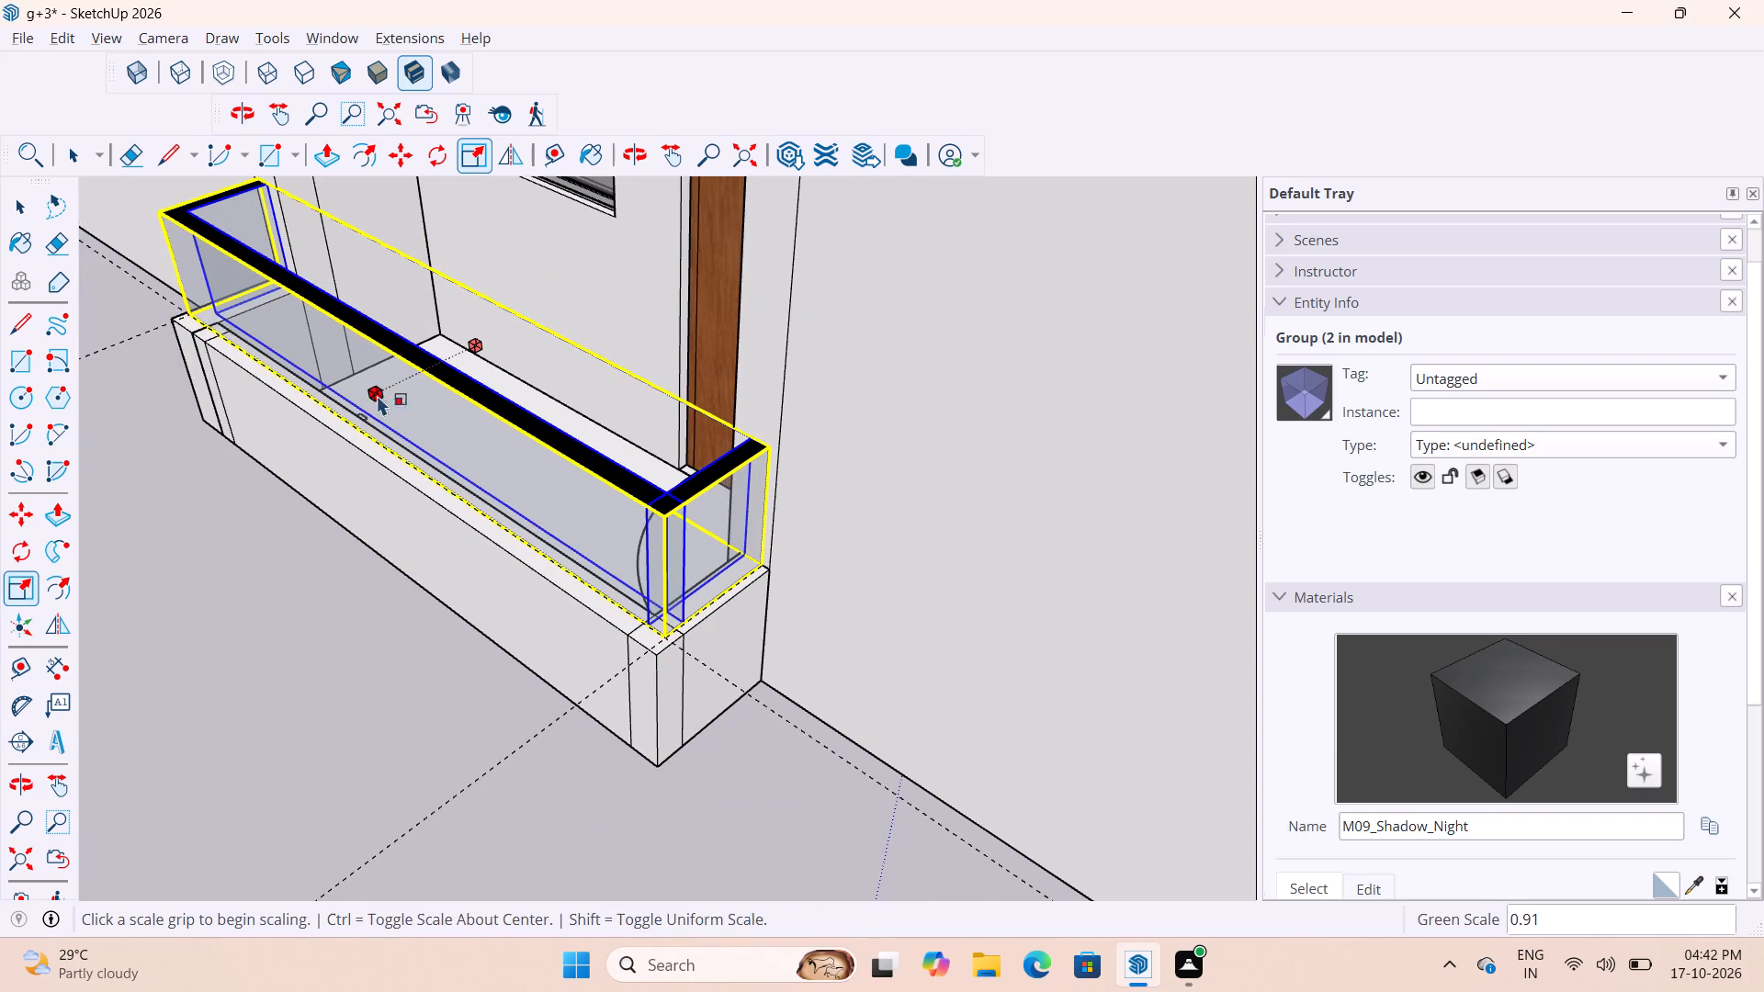
key("space")
left_click(587, 727)
Delete all construction guides from the model.
scroll(618, 704, "down", 5)
middle_click_drag(661, 648, 864, 594)
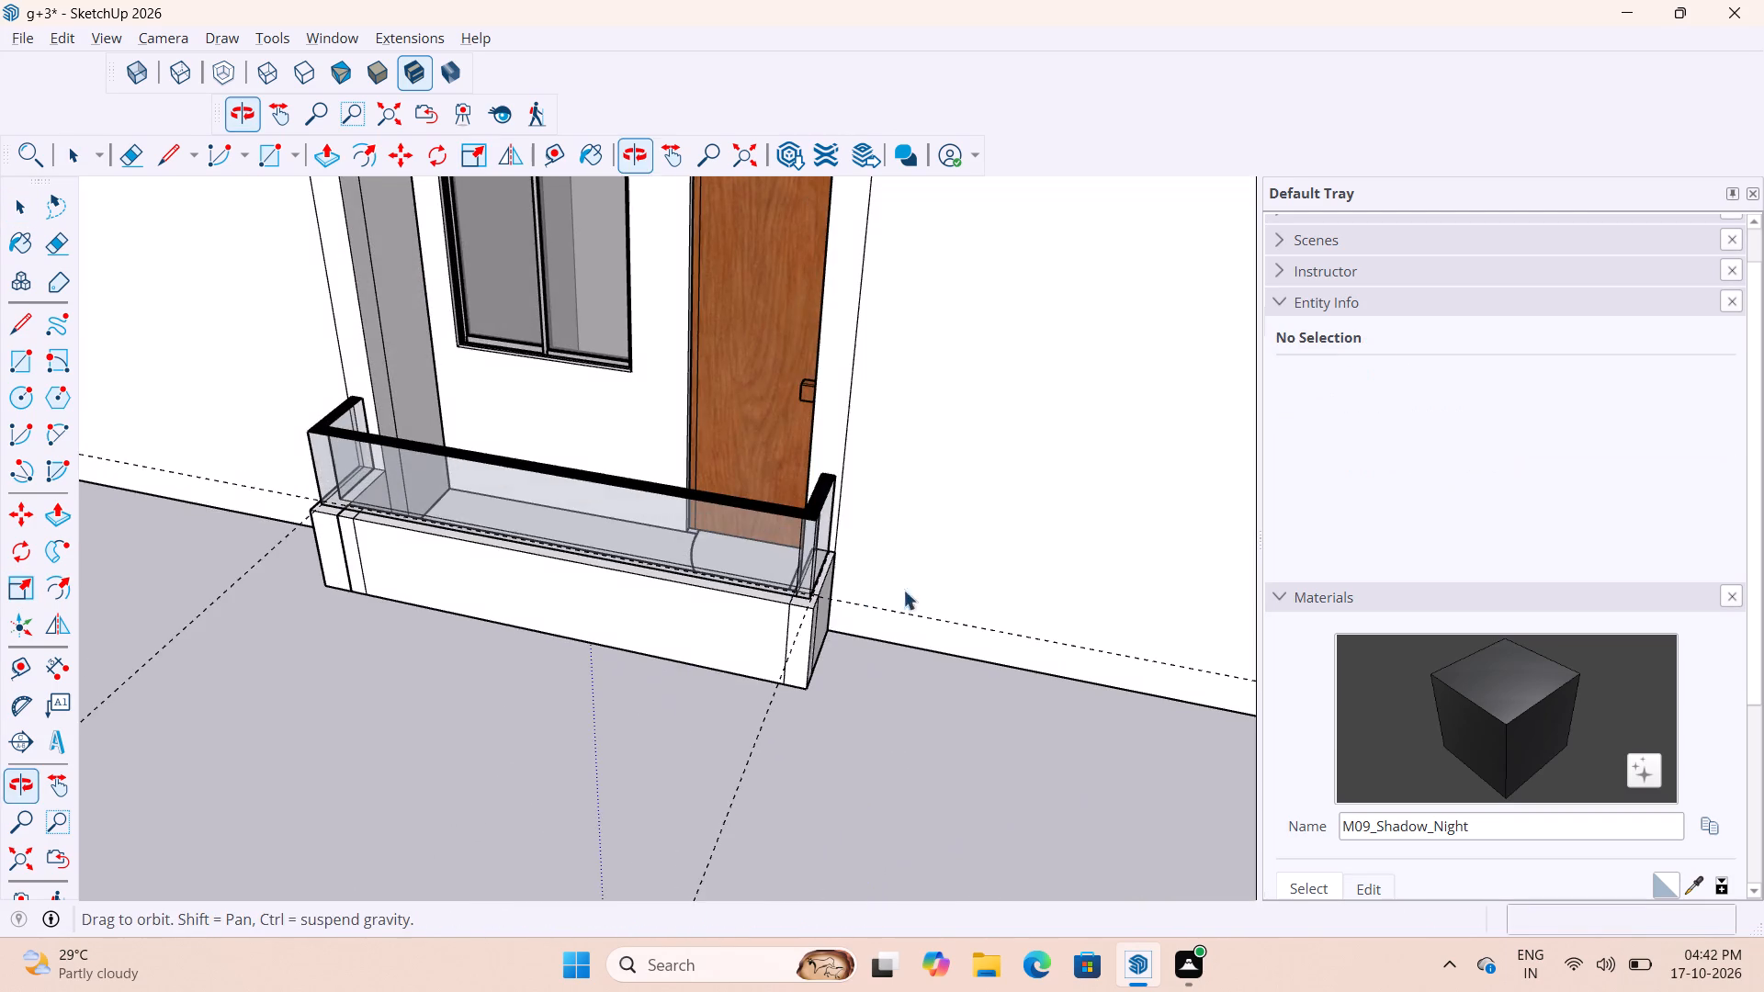
scroll(916, 588, "down", 10)
middle_click_drag(757, 651, 817, 636)
scroll(878, 621, "down", 12)
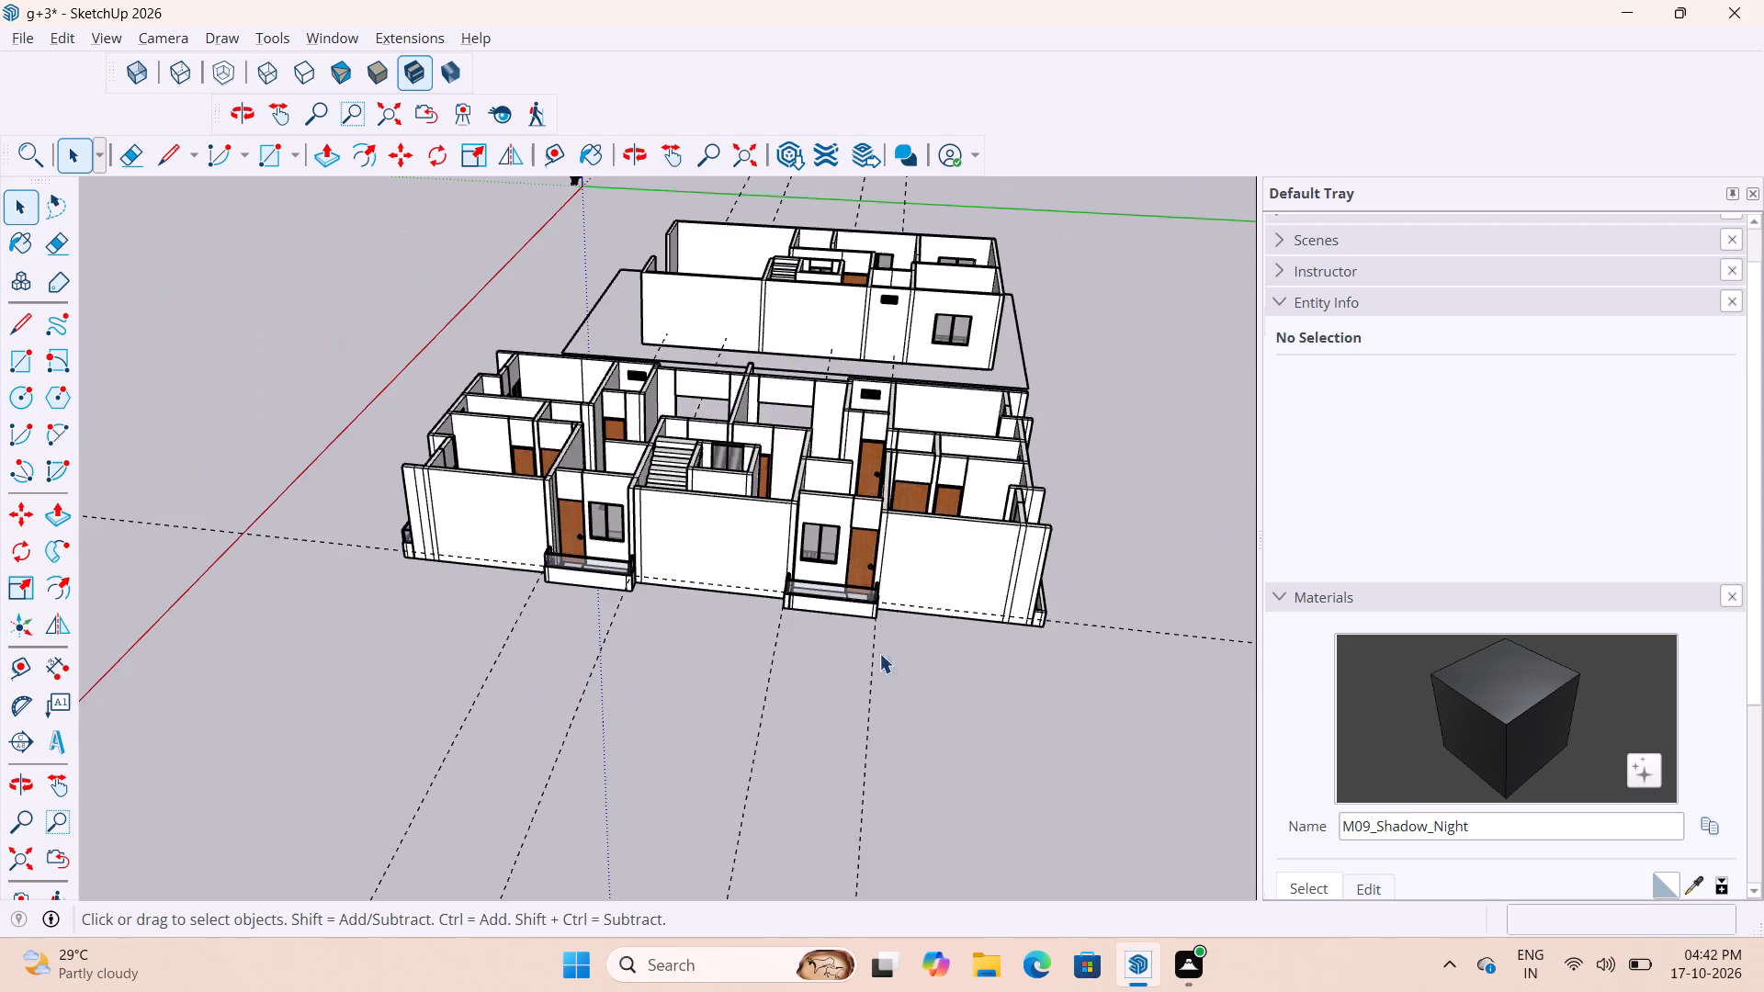
middle_click_drag(781, 627, 915, 613)
scroll(1126, 523, "down", 1)
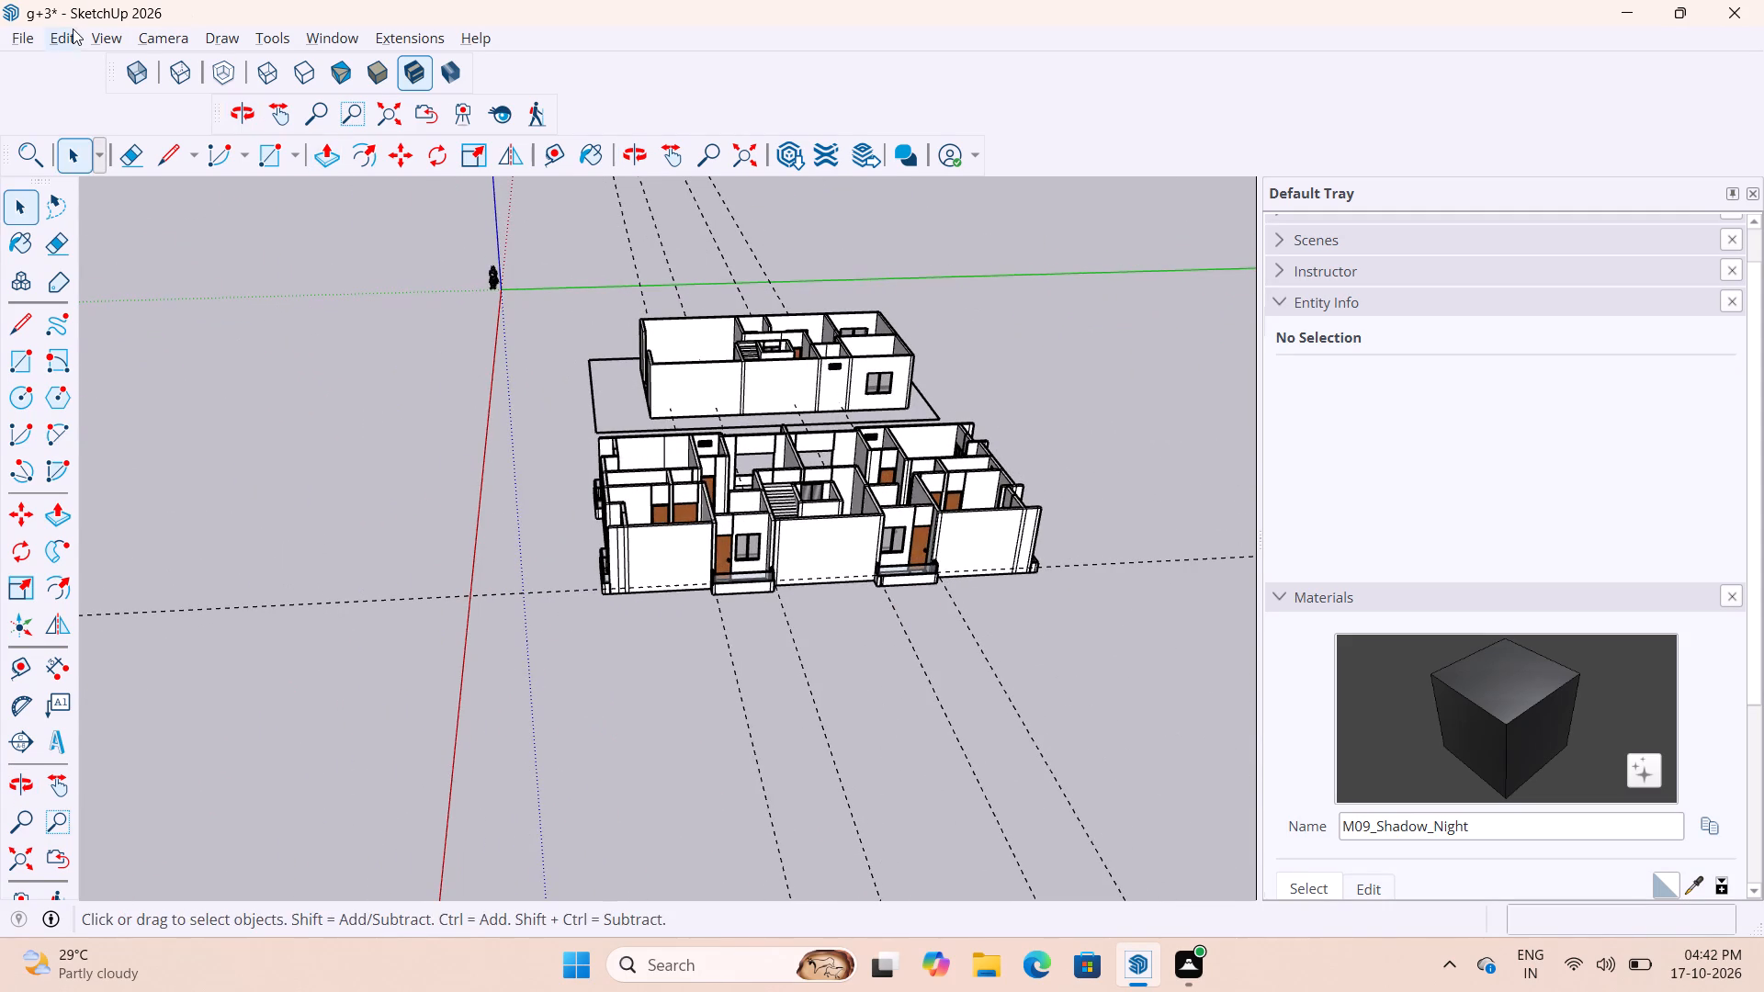
left_click(66, 35)
left_click(159, 261)
Examine the railings on the balconies around the long and short sides of the building.
scroll(979, 549, "up", 15)
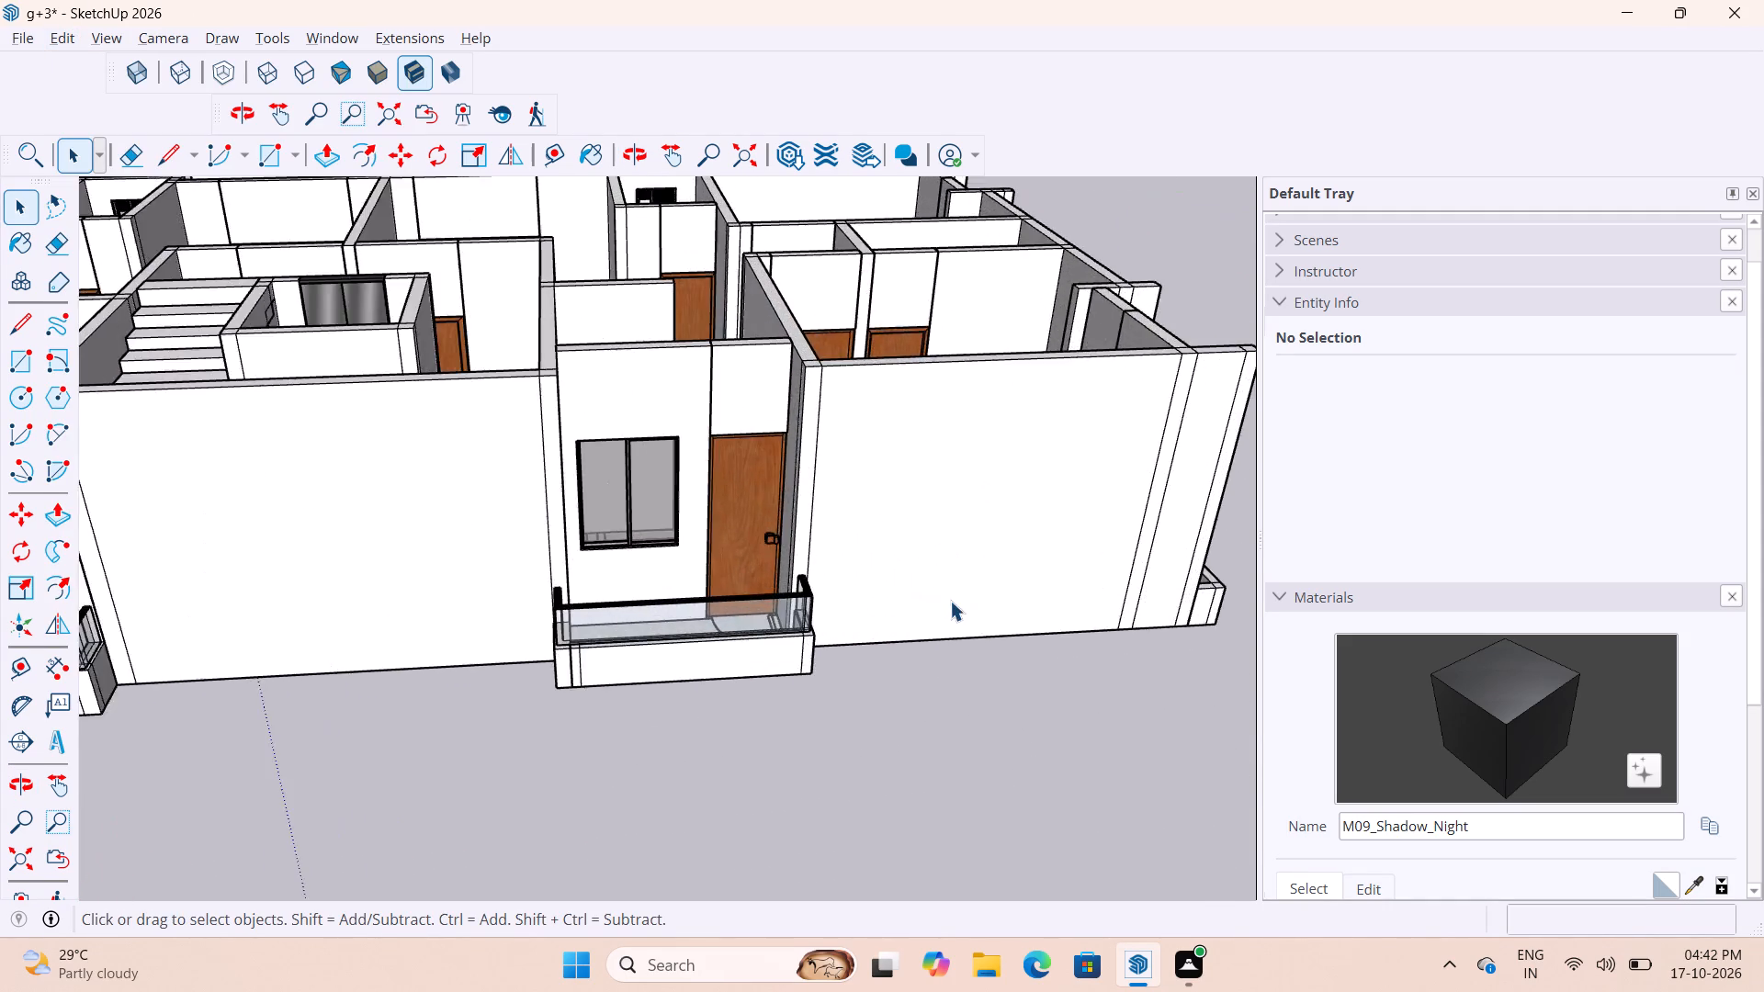
scroll(950, 601, "up", 3)
middle_click_drag(635, 632, 464, 773)
scroll(660, 544, "down", 13)
scroll(908, 633, "up", 5)
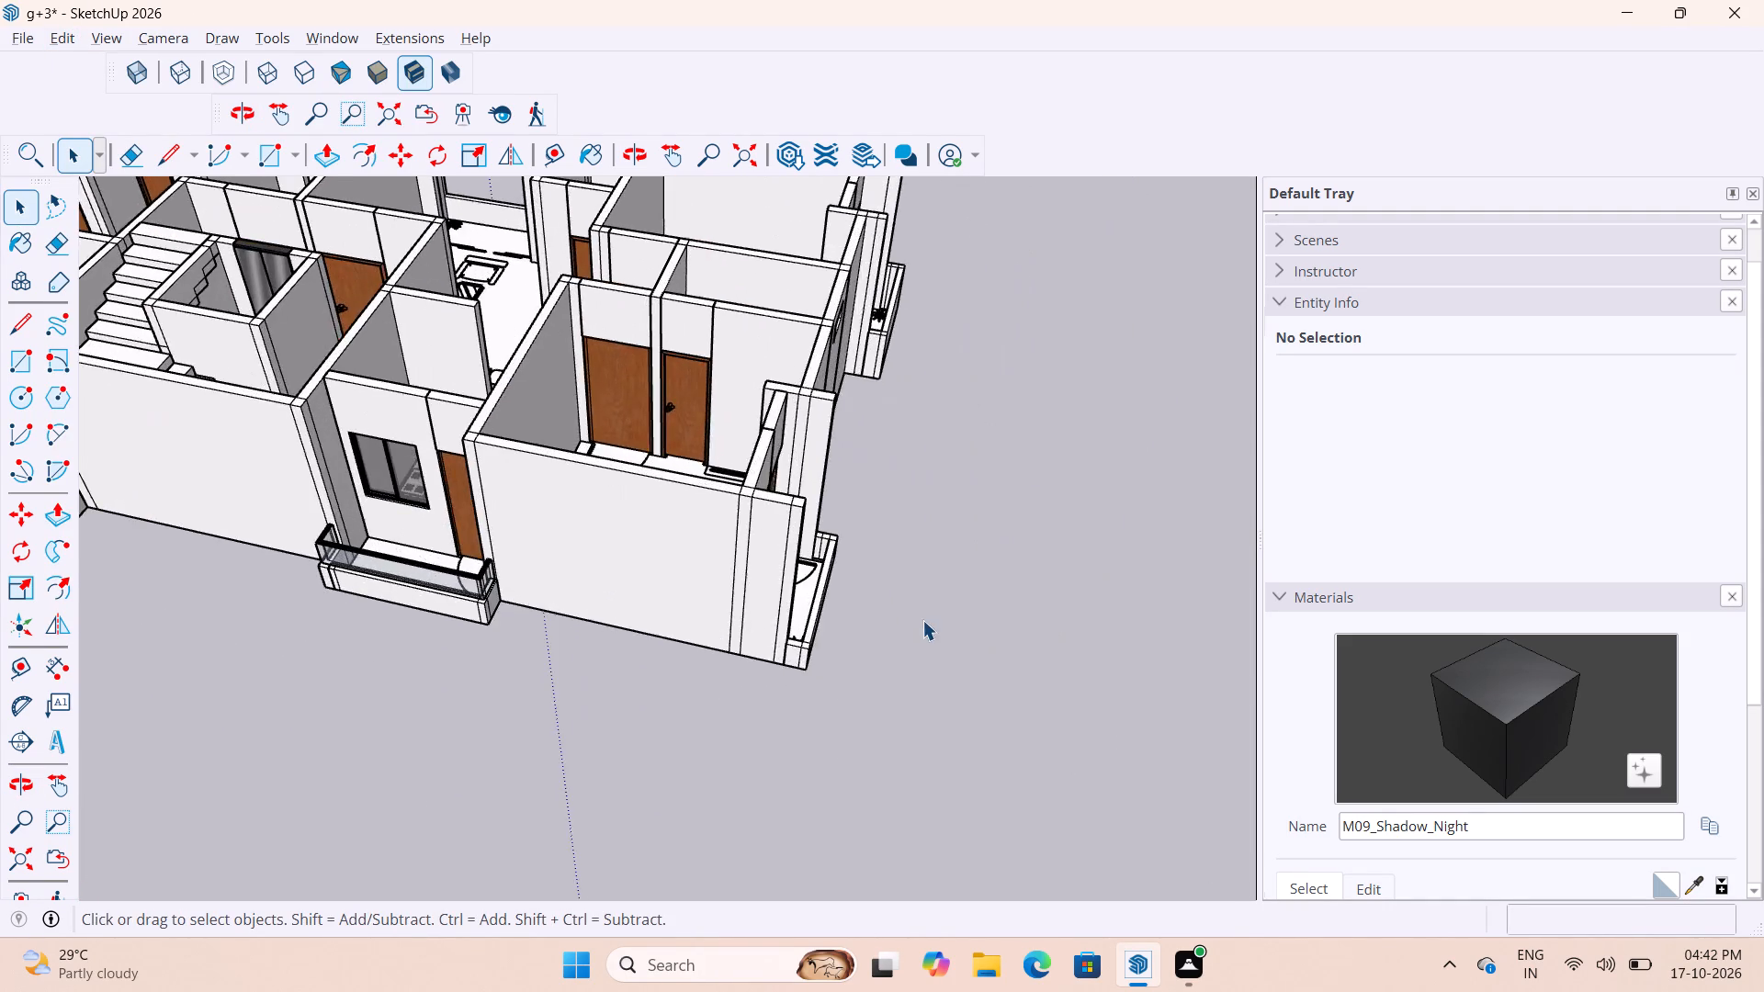
scroll(922, 620, "up", 3)
middle_click_drag(864, 611, 908, 511)
scroll(914, 547, "down", 10)
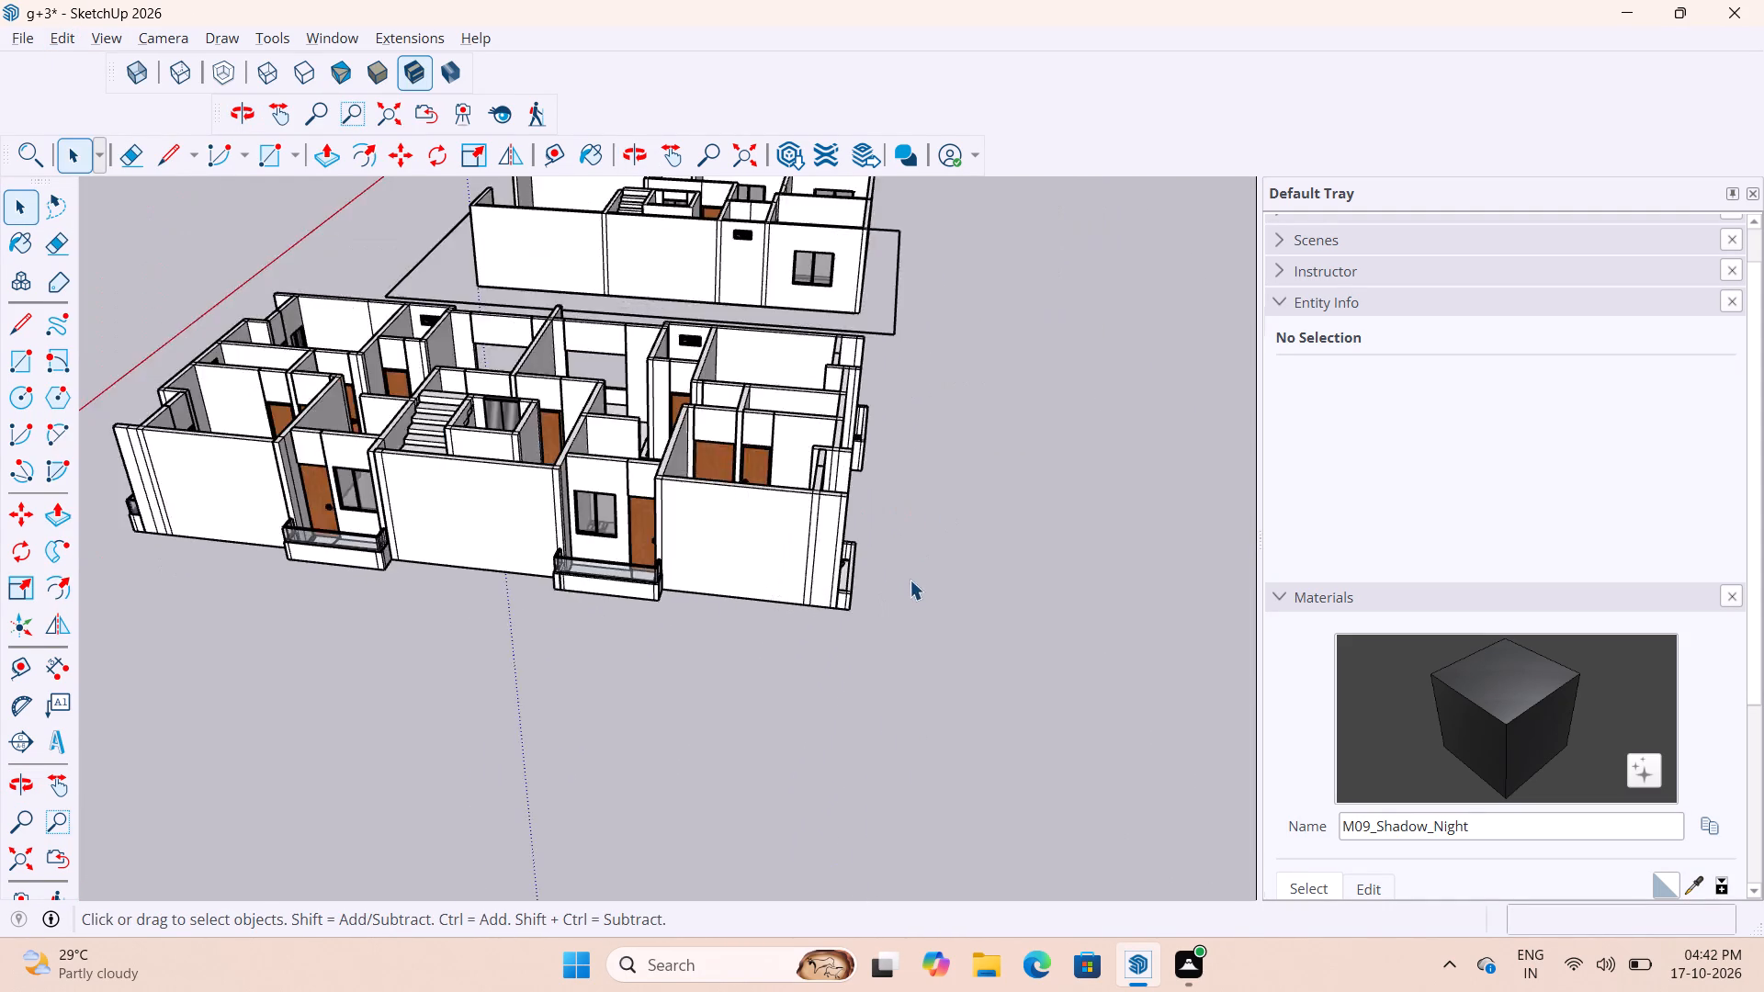
scroll(910, 580, "down", 9)
middle_click_drag(553, 534, 1031, 532)
scroll(647, 538, "up", 3)
scroll(885, 635, "down", 4)
scroll(656, 548, "up", 3)
scroll(1058, 507, "up", 11)
scroll(1033, 482, "down", 4)
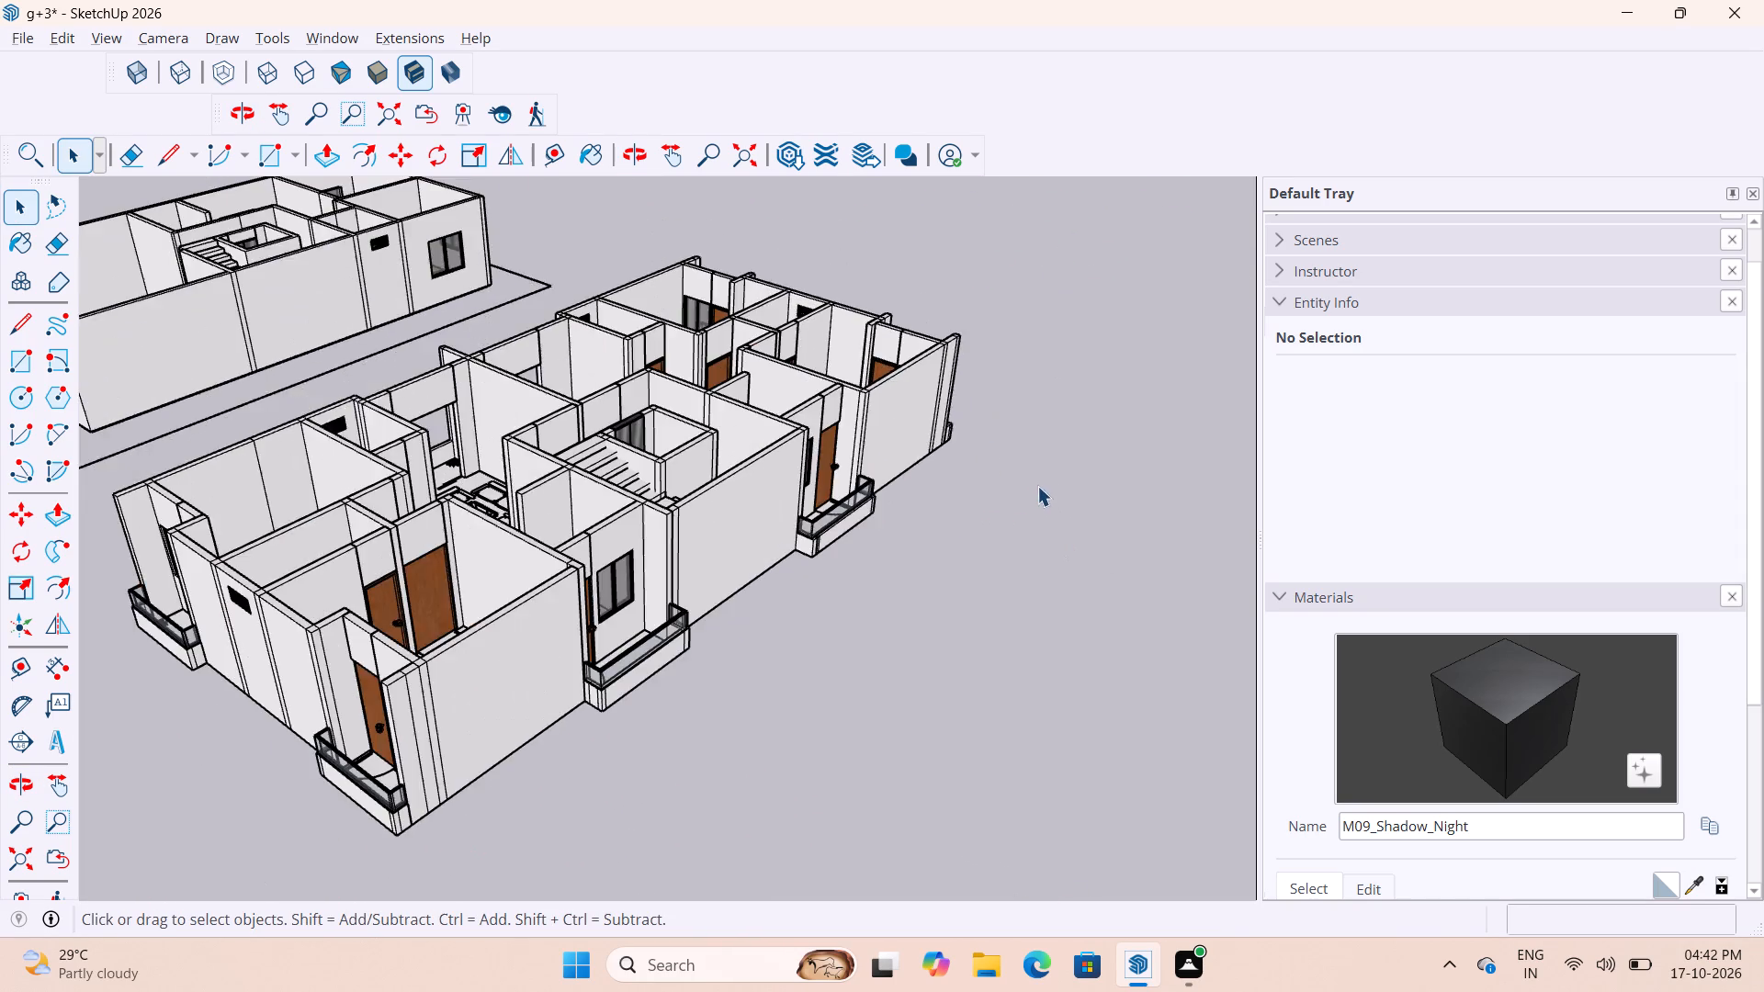
scroll(1030, 478, "down", 5)
scroll(583, 634, "up", 13)
scroll(575, 621, "down", 5)
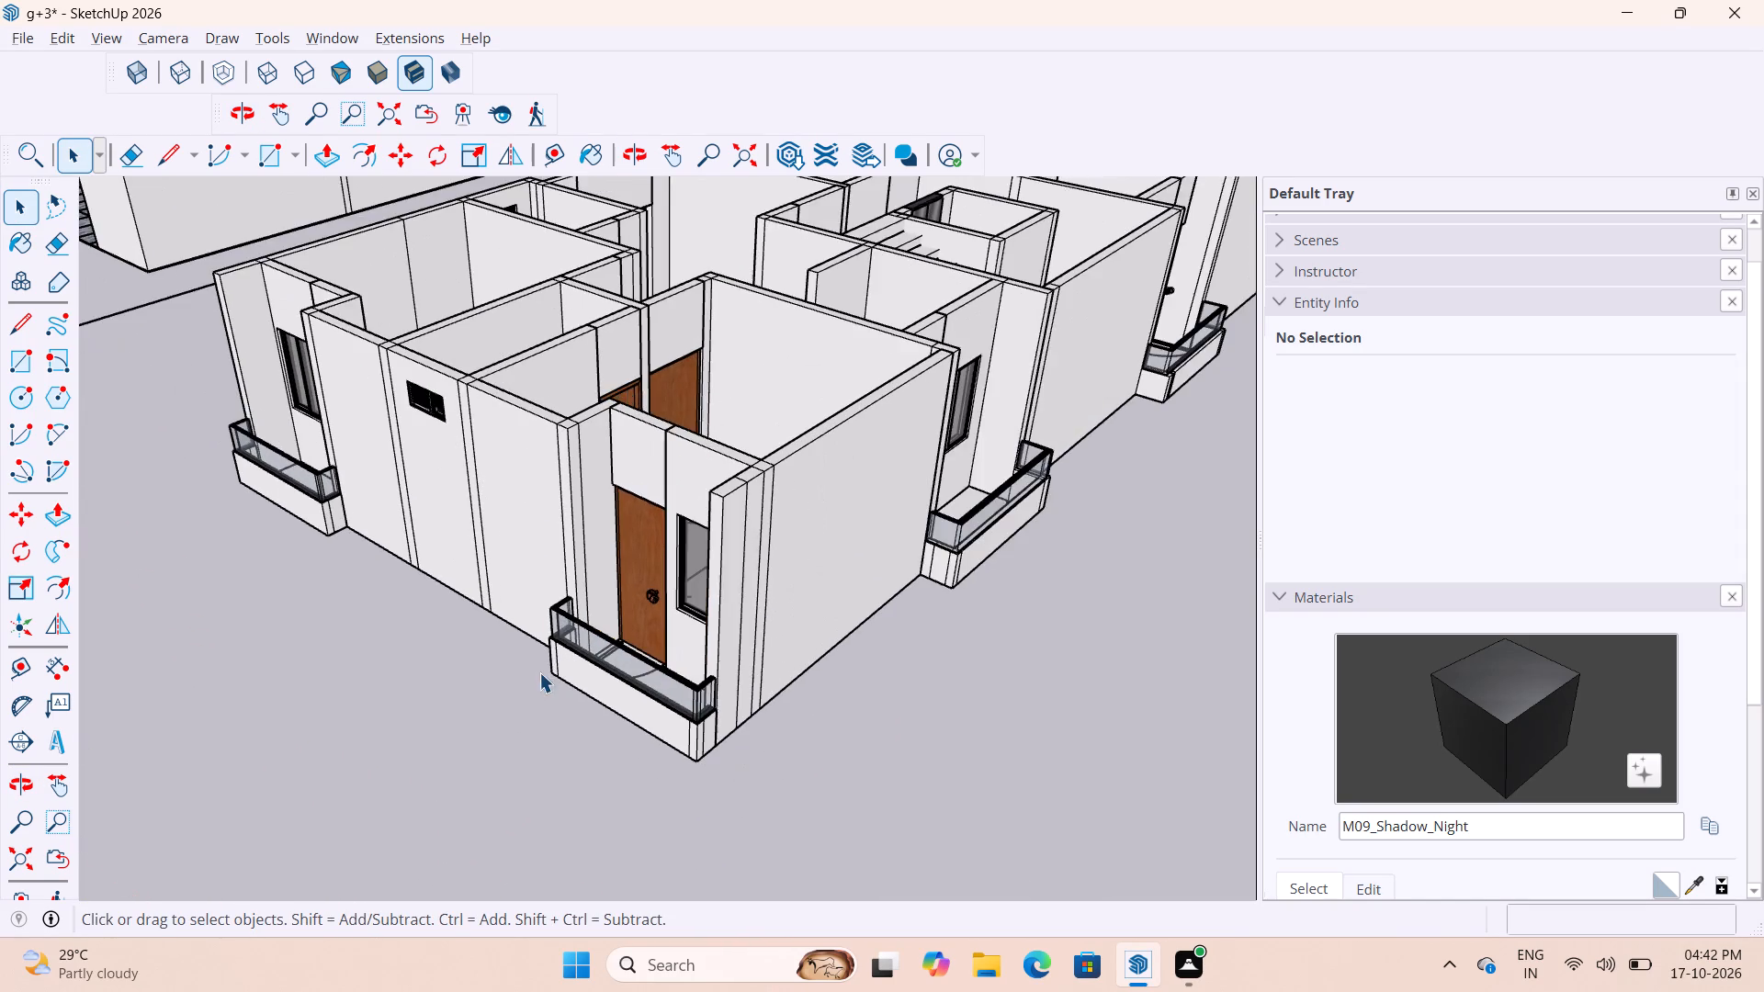
Copy the railing of the short-side balcony nearest the corner about 70' 9" to open ground beyond the opposite short side.
scroll(602, 708, "up", 13)
scroll(548, 610, "down", 10)
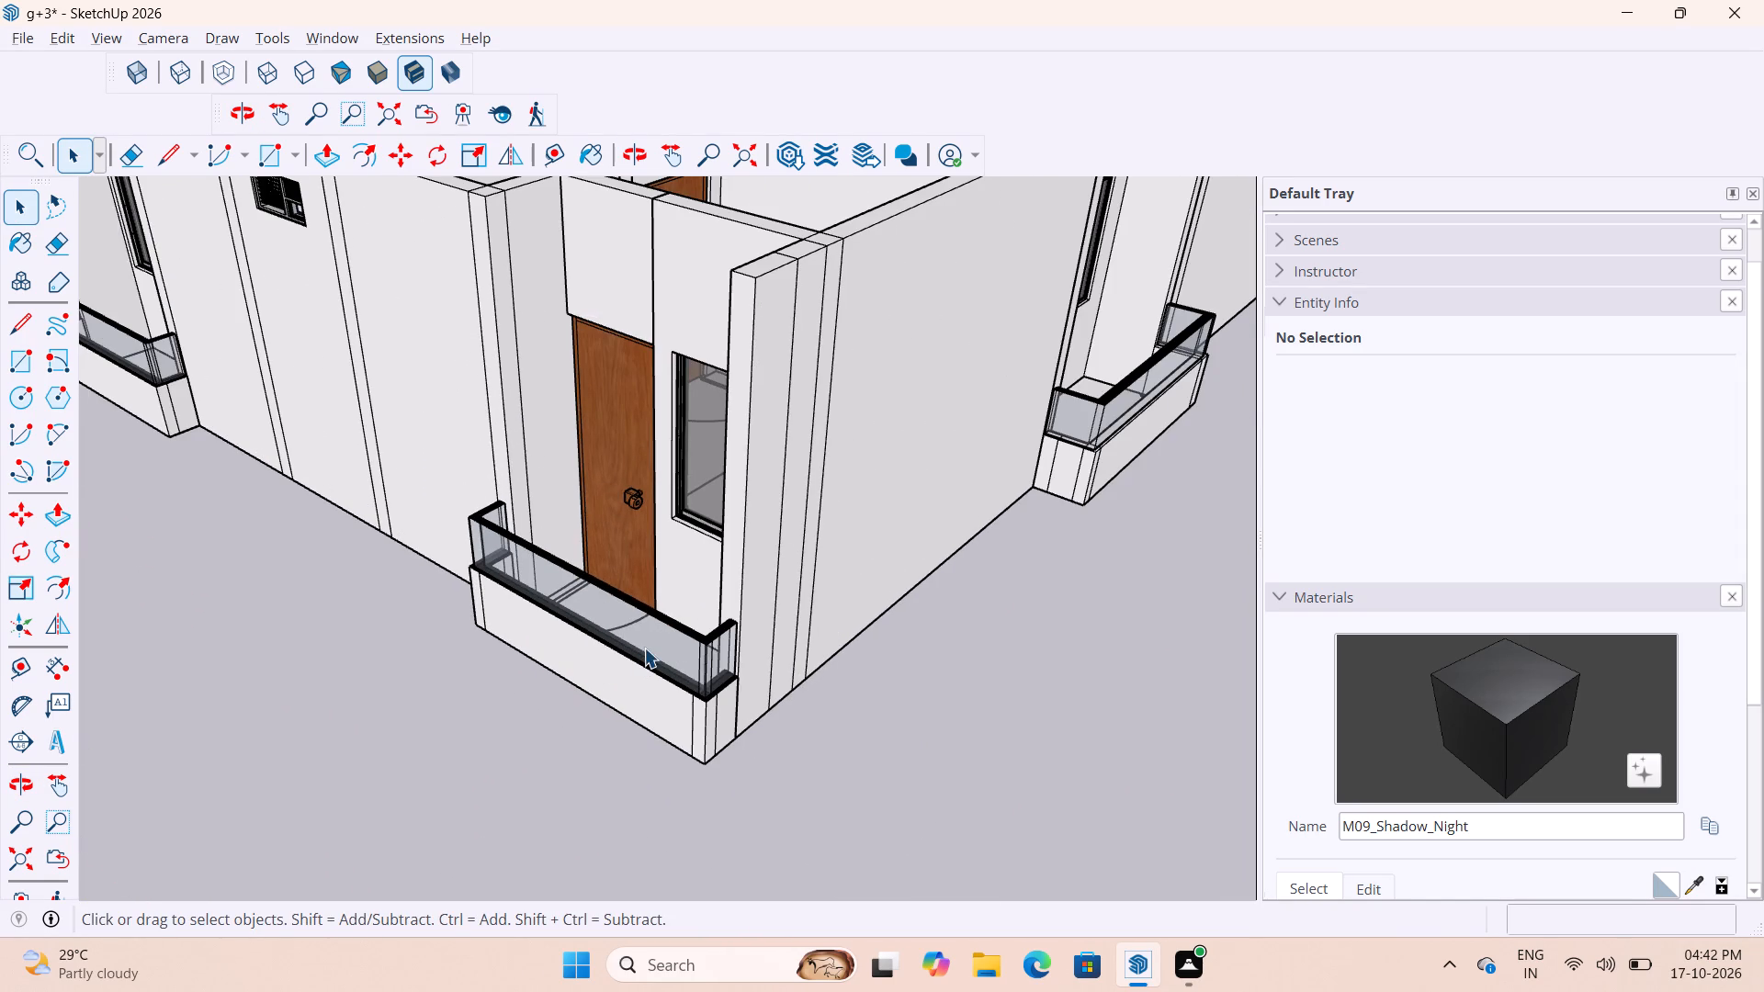
left_click(649, 640)
key("m")
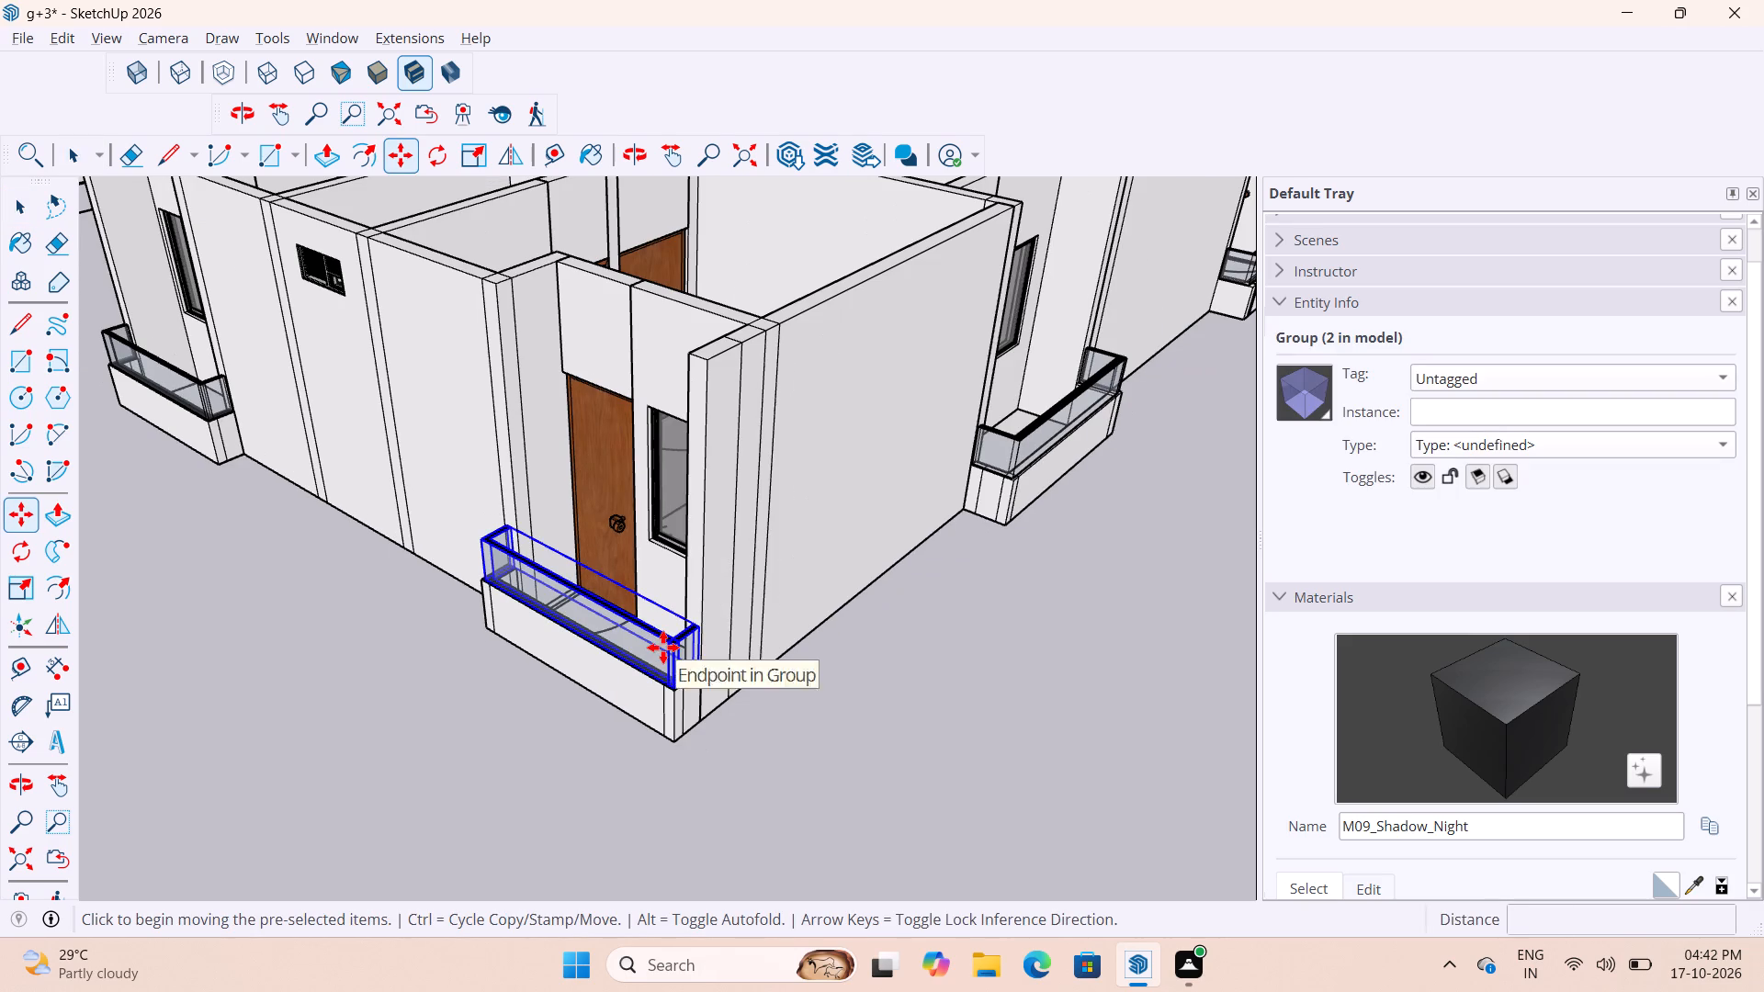
scroll(640, 665, "up", 7)
left_click(623, 586)
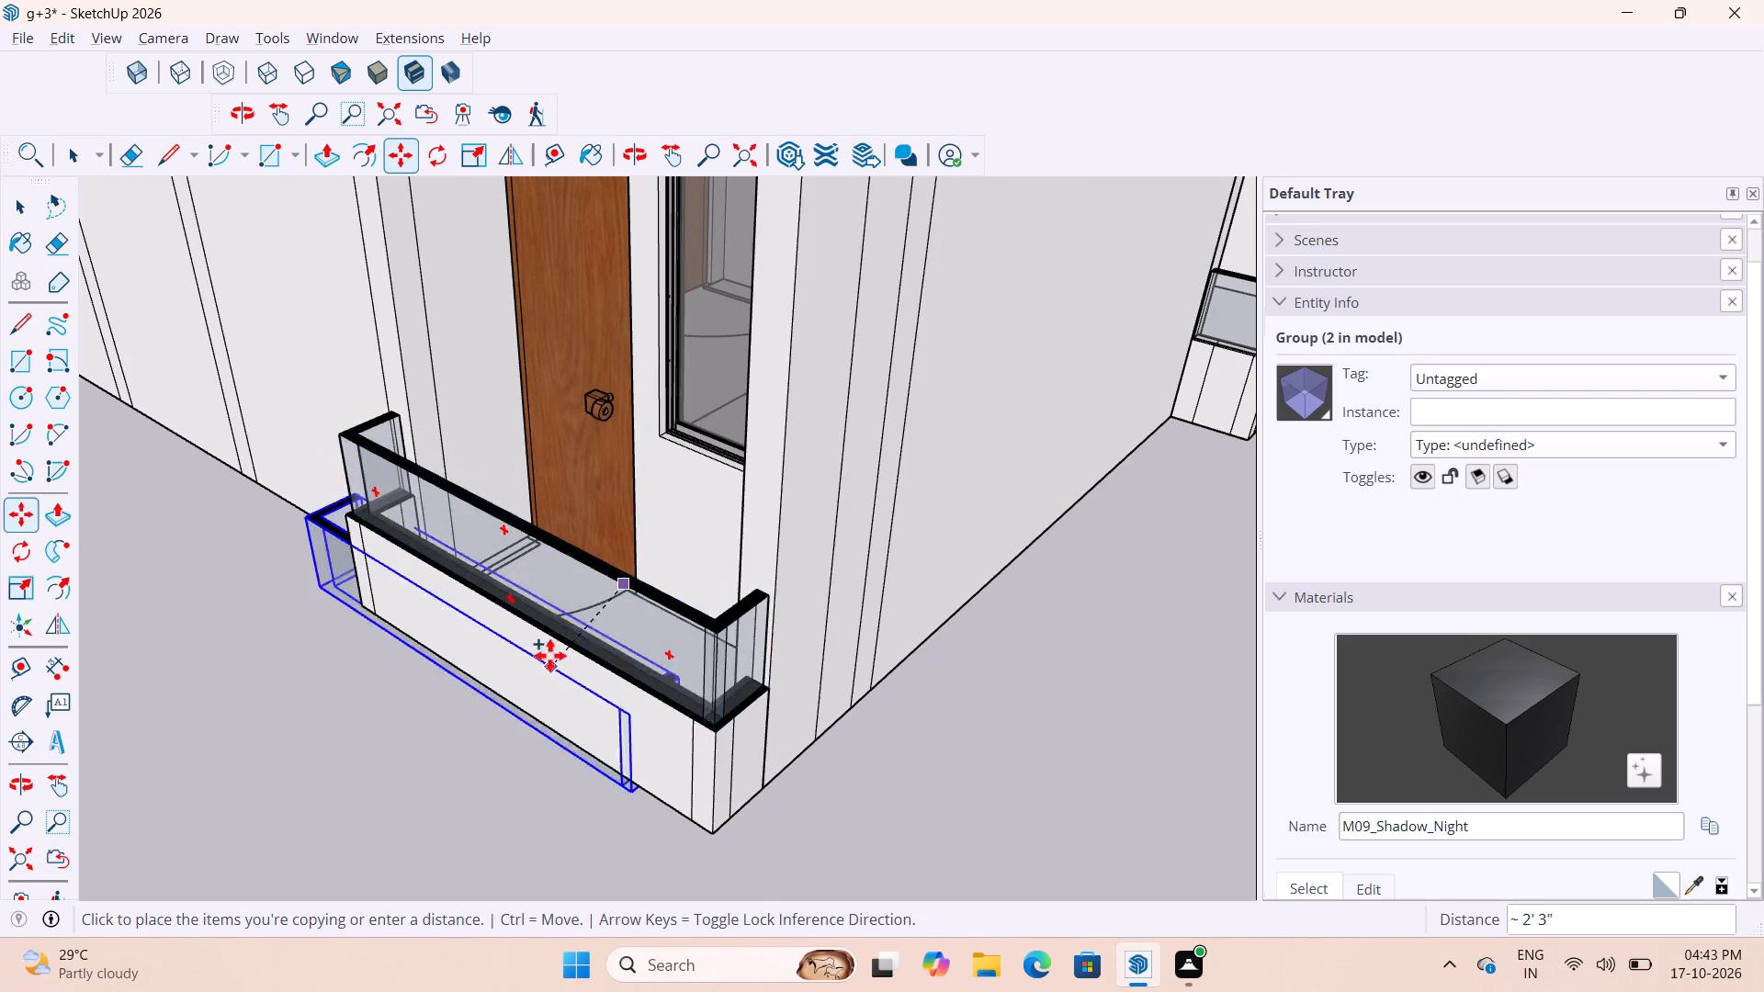
scroll(553, 648, "down", 10)
scroll(563, 728, "down", 16)
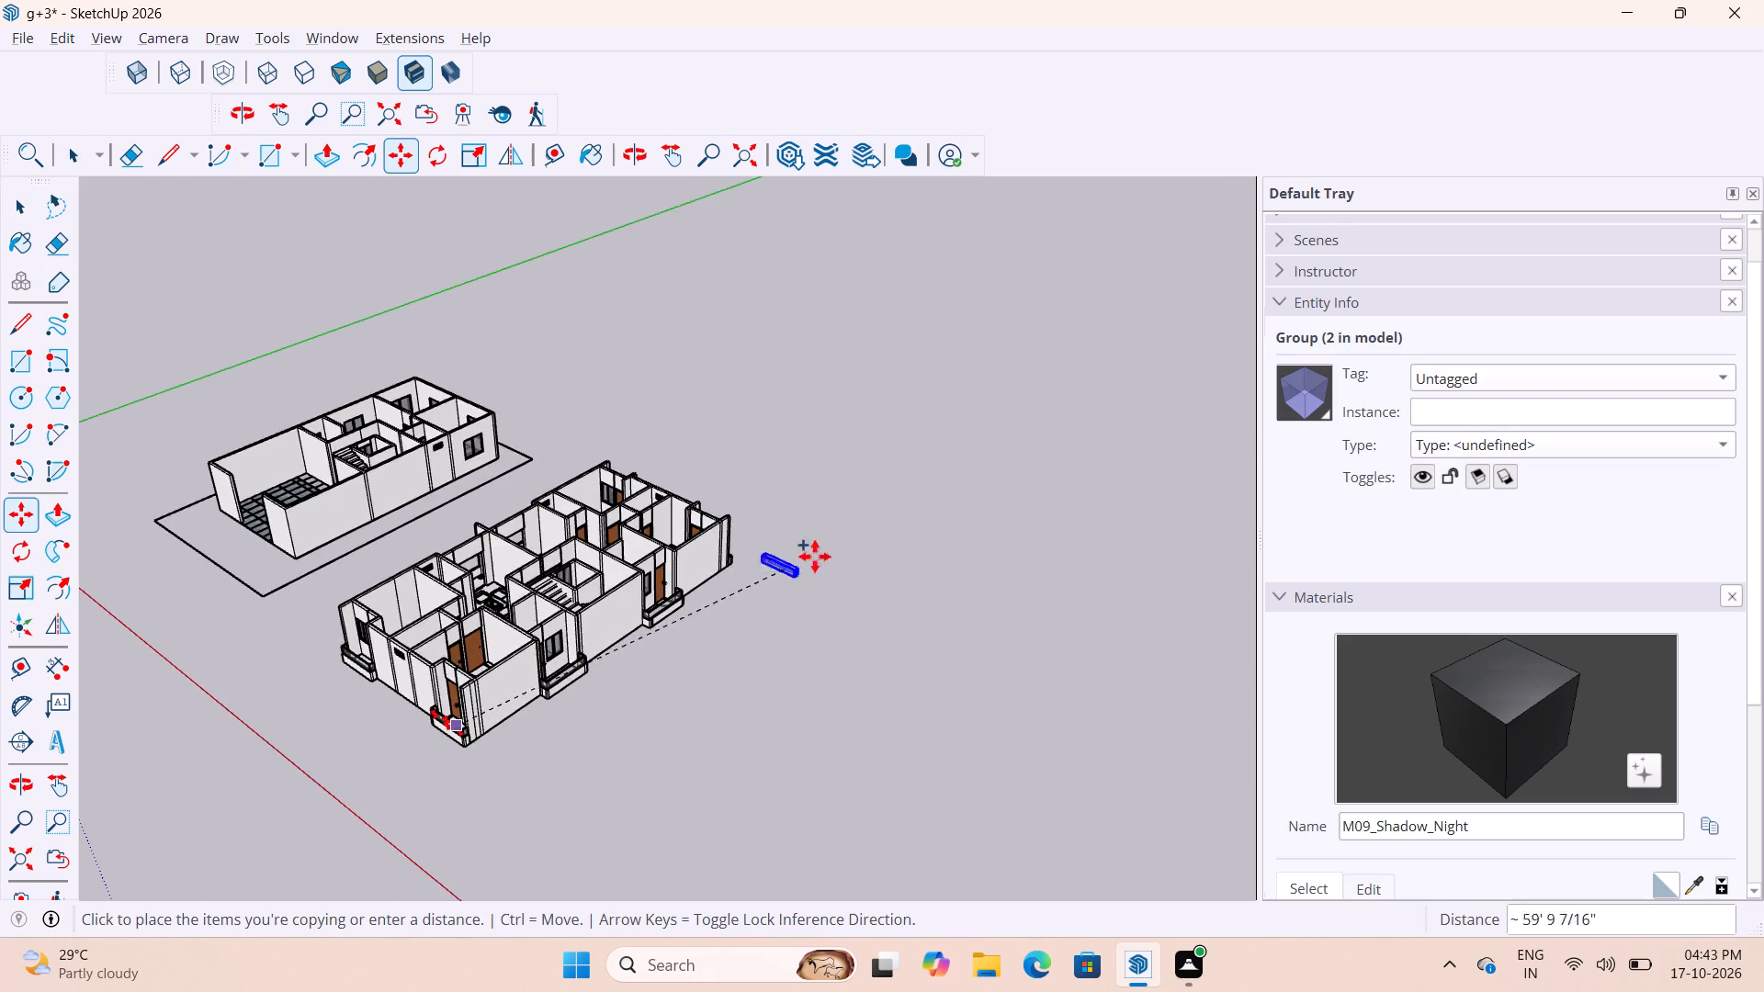
middle_click_drag(810, 555, 435, 661)
scroll(828, 563, "up", 15)
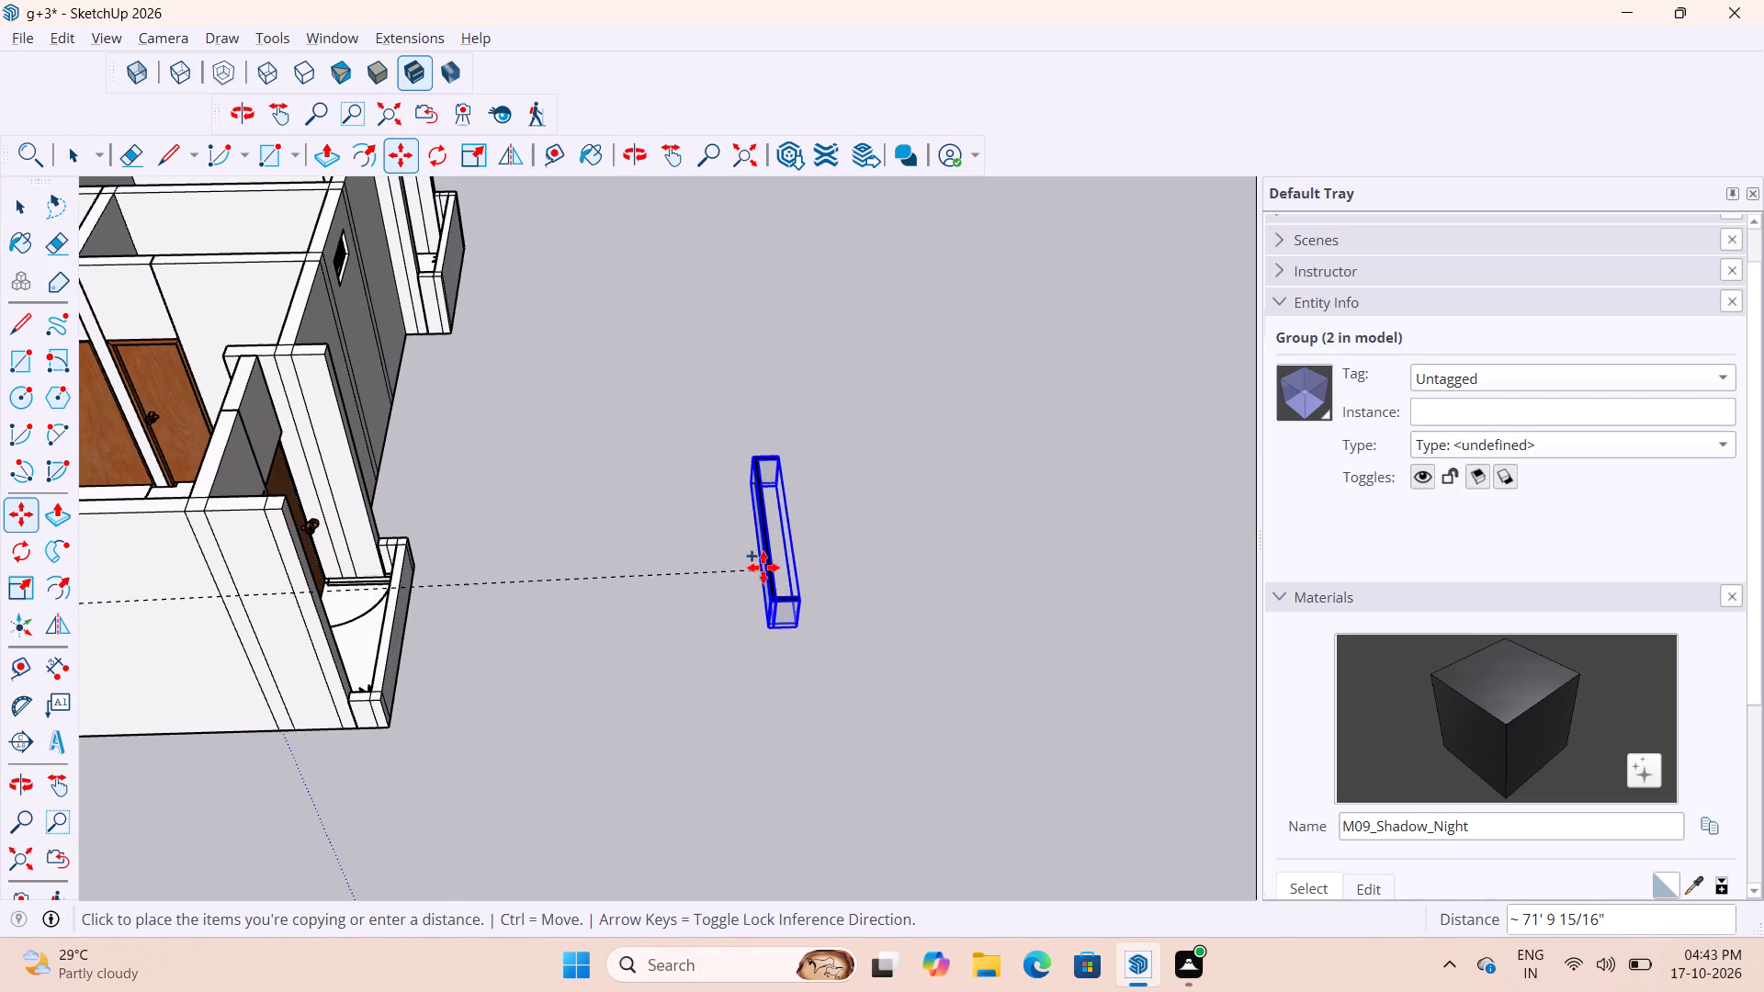
left_click(734, 566)
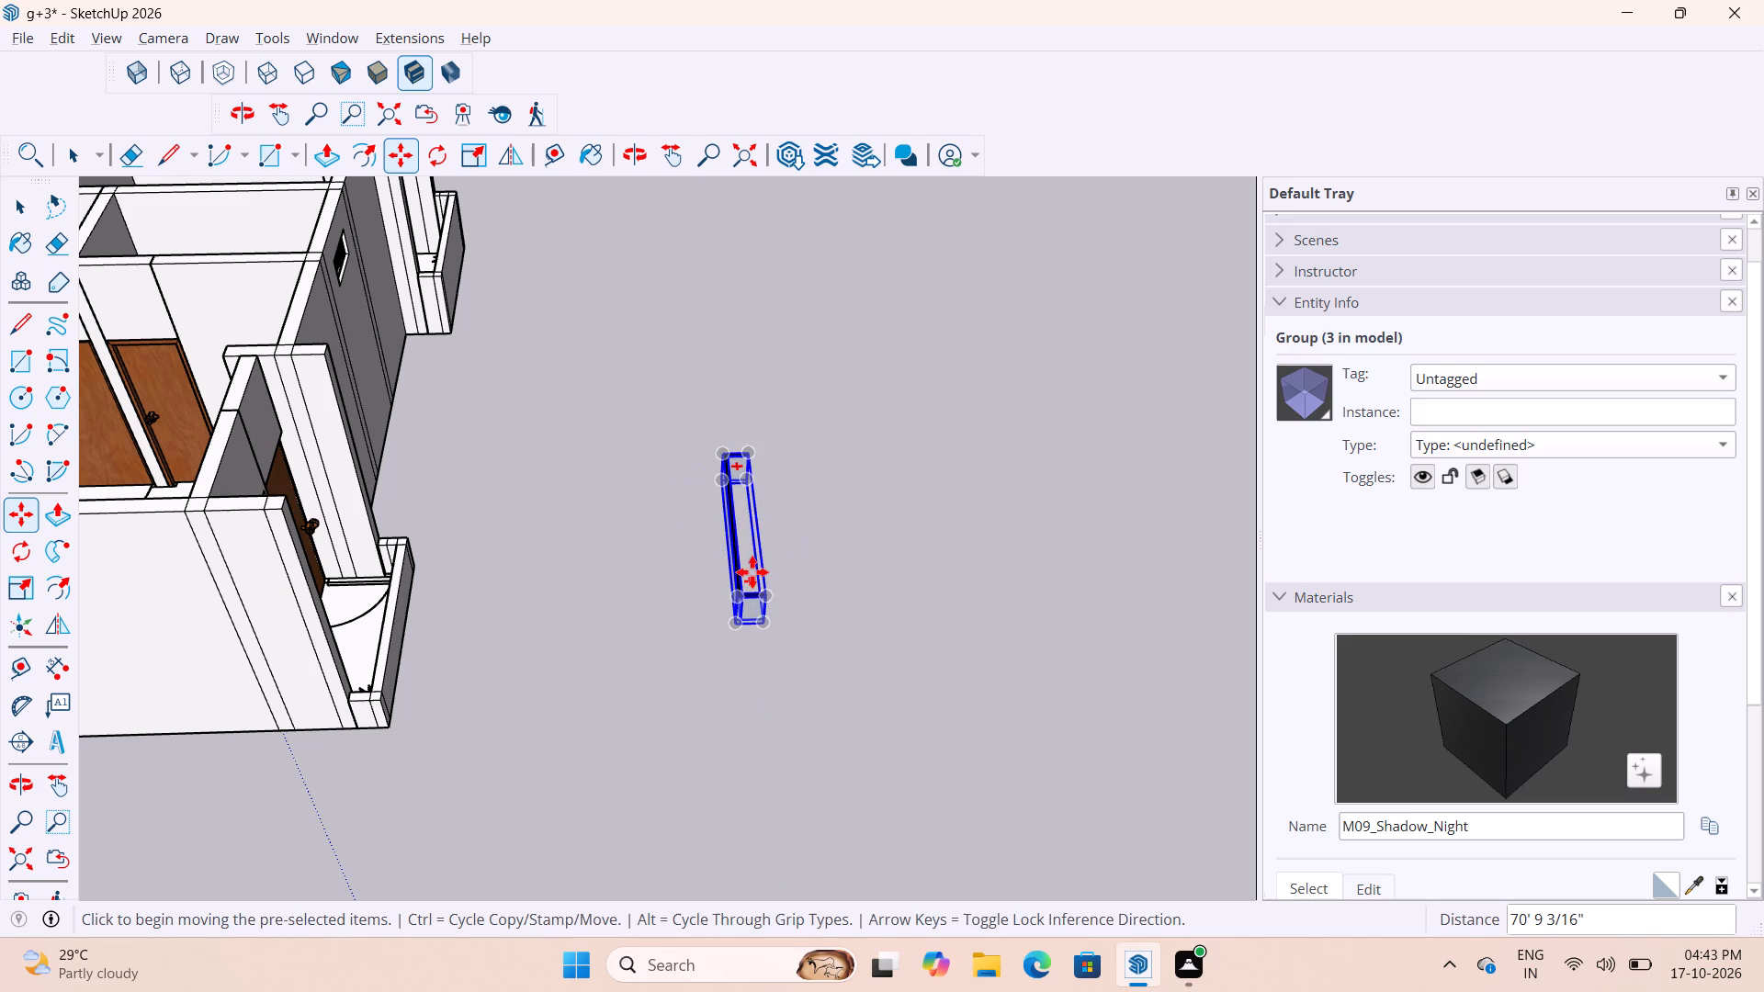
Rotate the copied railing 180 degrees so its returns face the building.
left_click(24, 553)
left_click(741, 521)
left_click(993, 520)
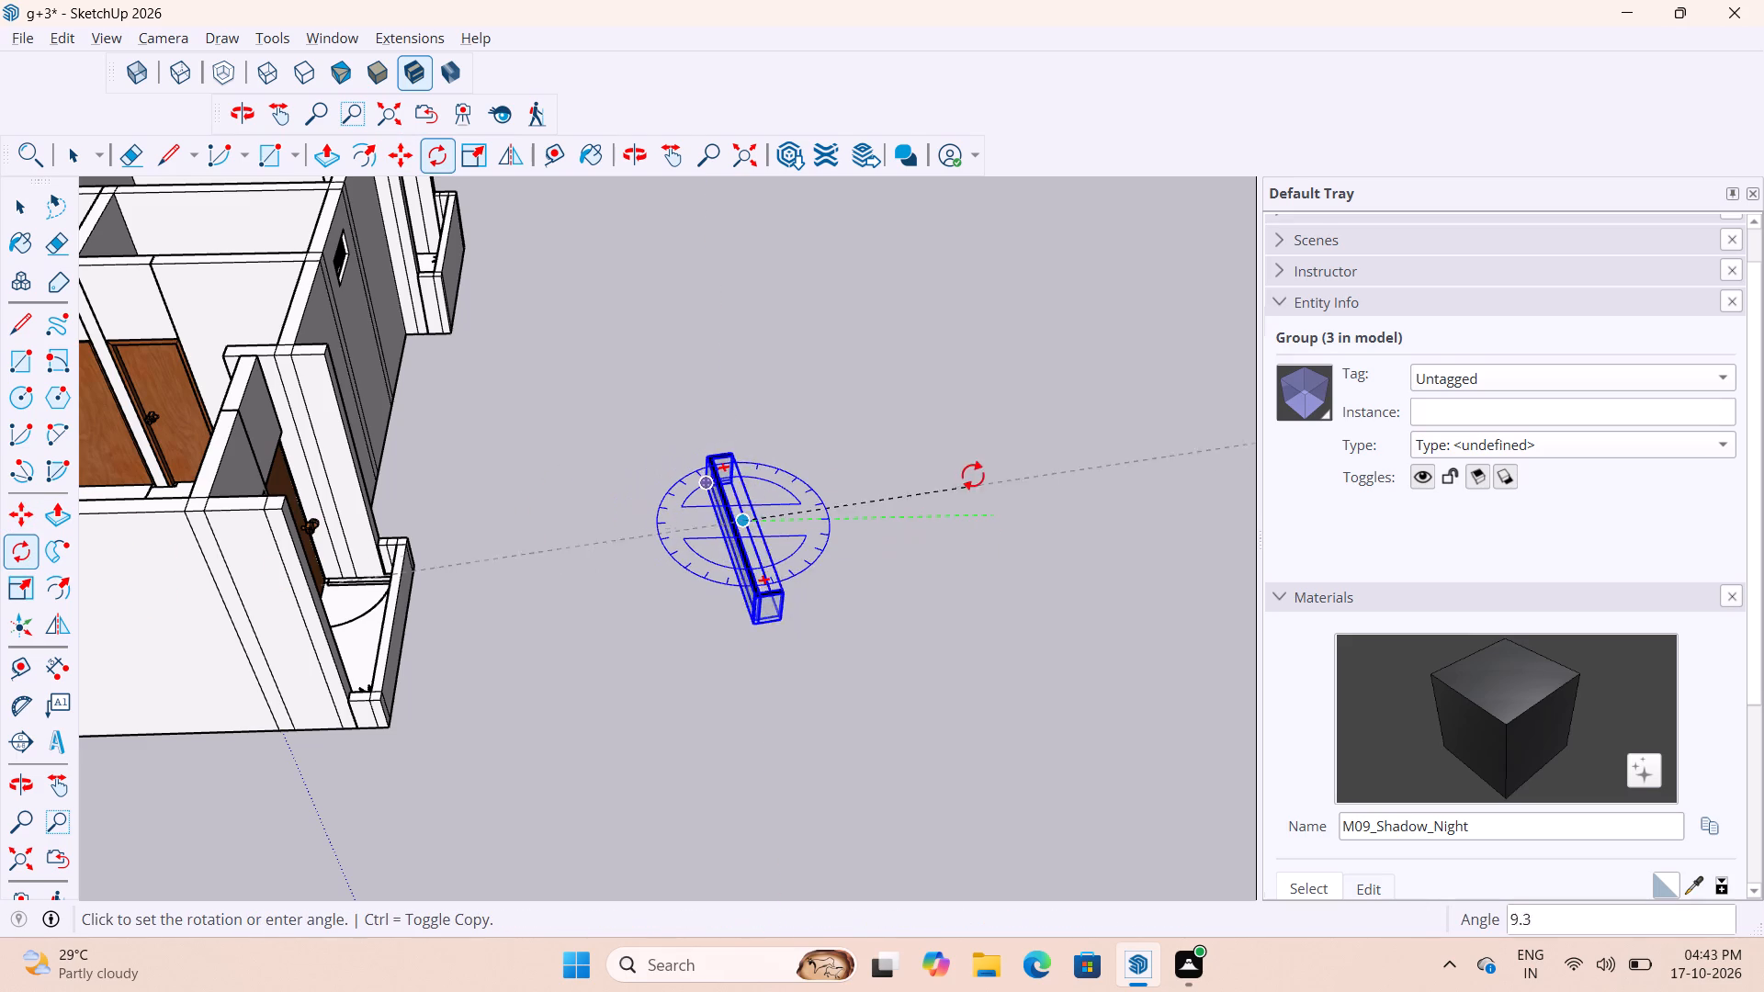
left_click(675, 516)
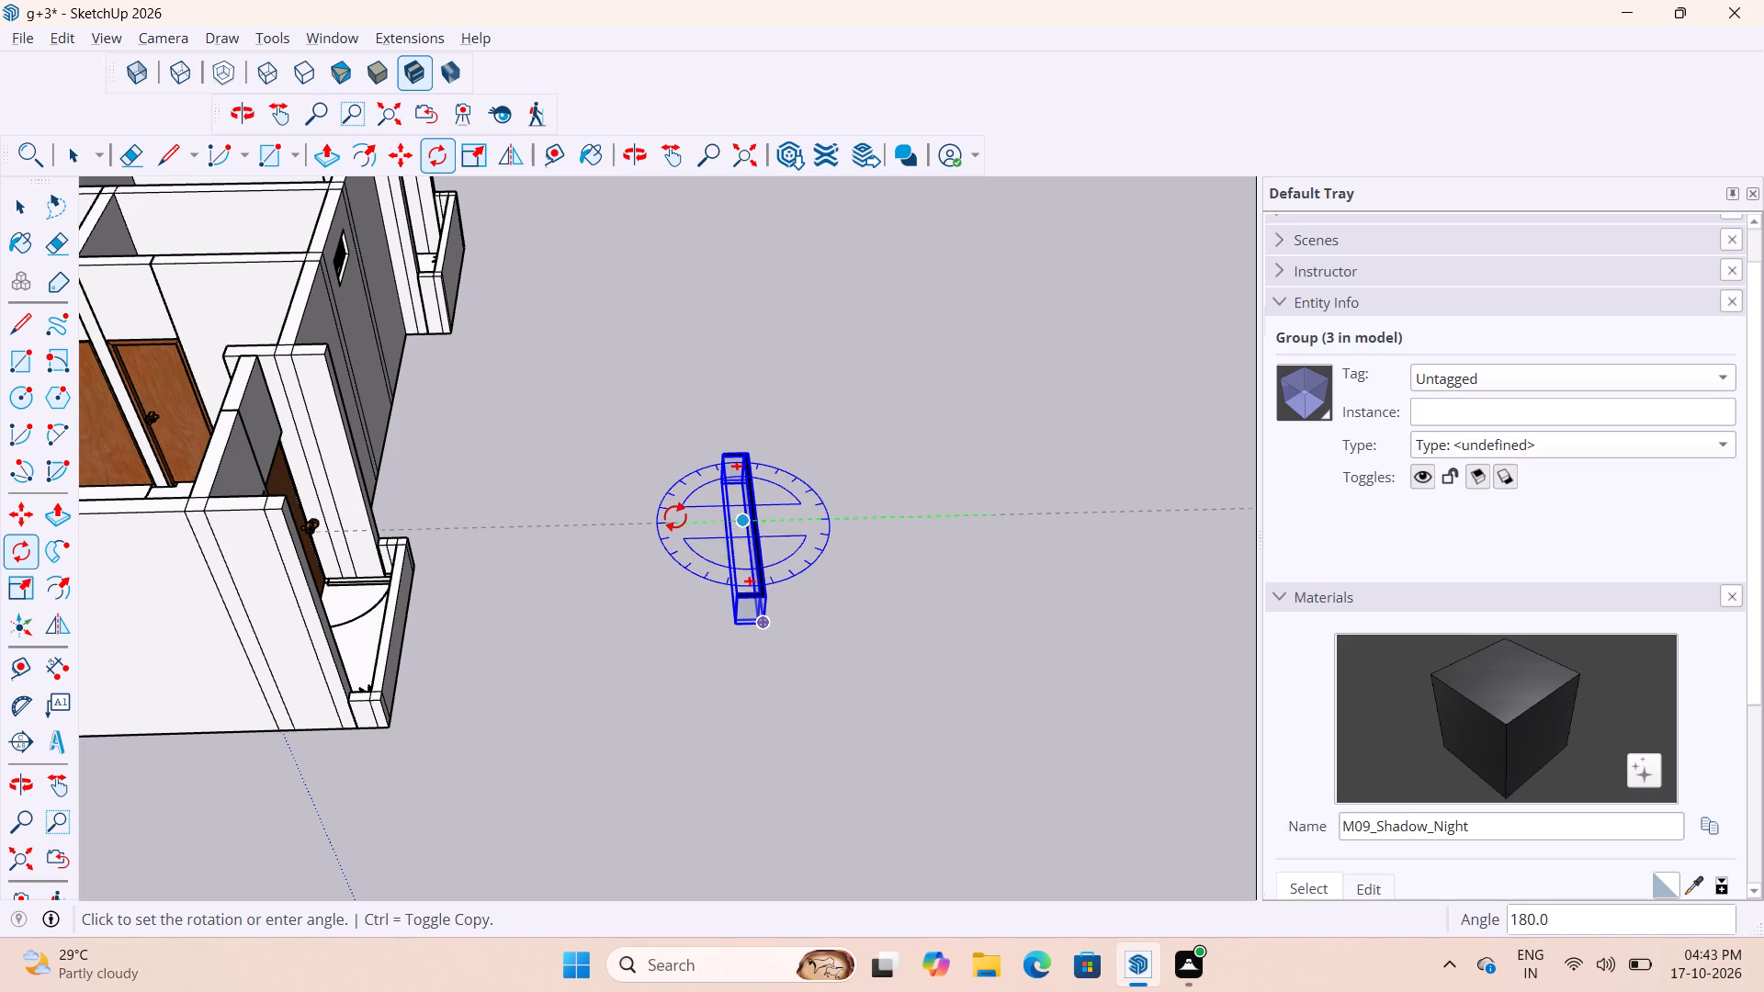
key("space")
left_click(840, 491)
Place a guide 1" in from the outer edge of the window-side return on the opposite short side's corner balcony parapet.
scroll(840, 598, "up", 4)
scroll(843, 641, "down", 5)
middle_click_drag(906, 750, 672, 741)
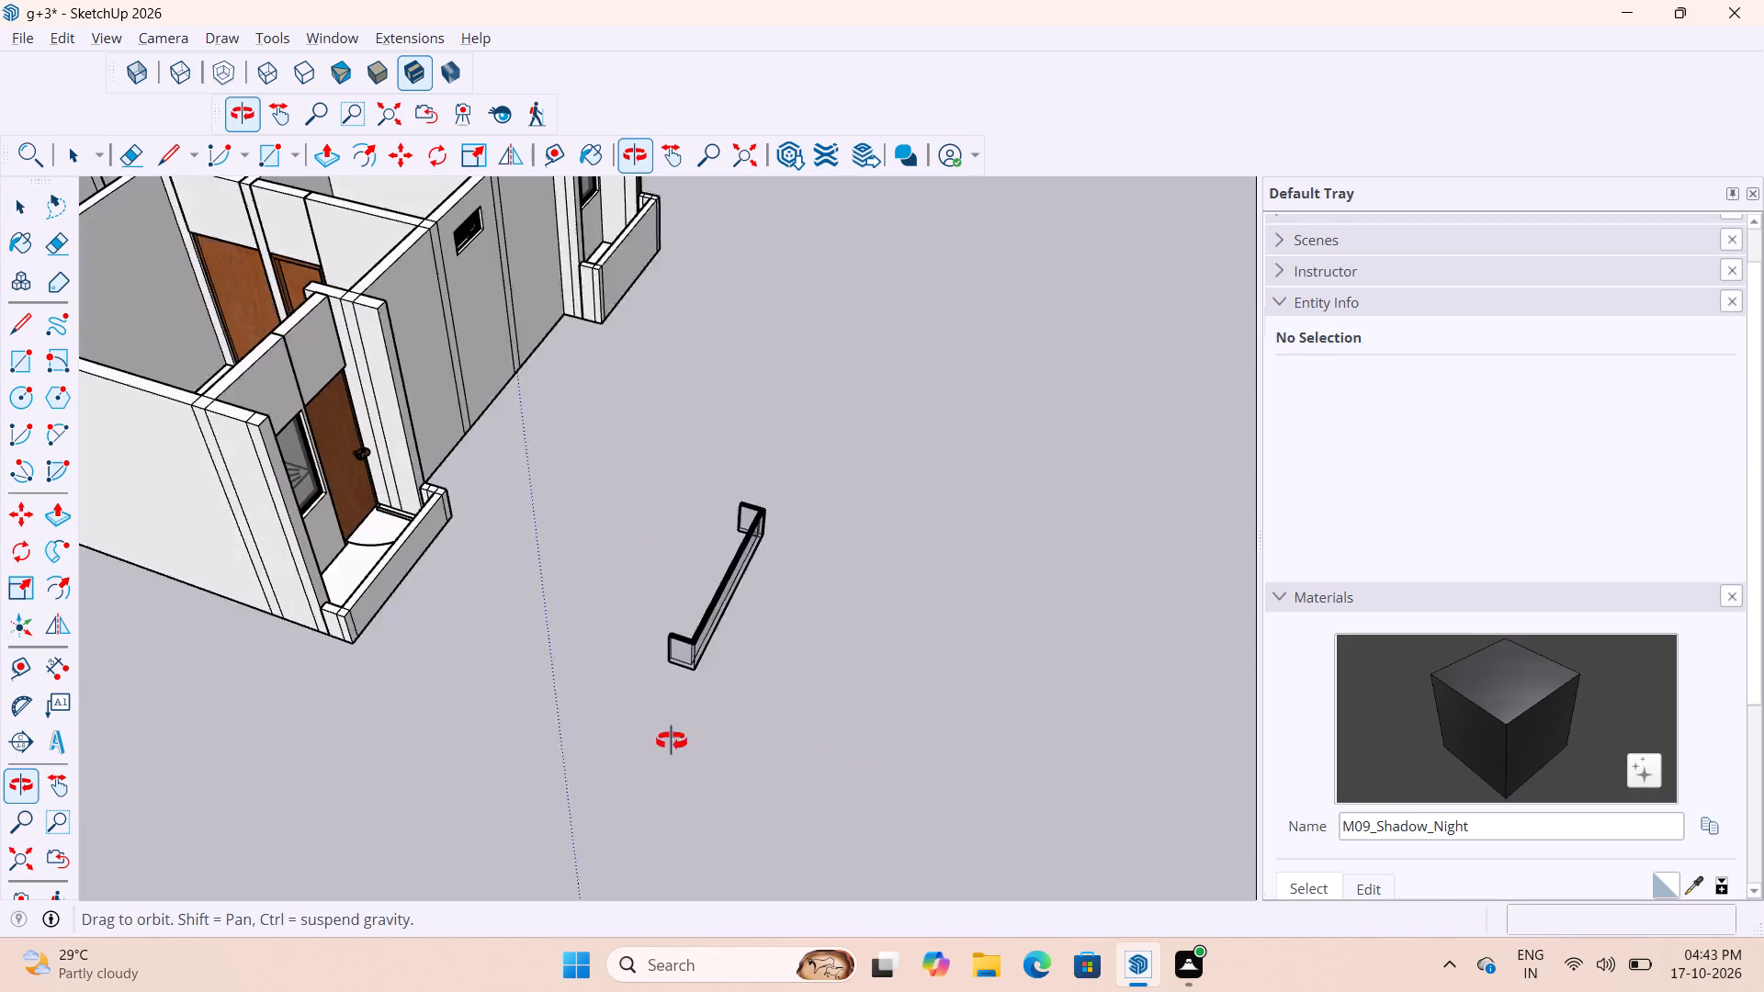
middle_click_drag(672, 741, 665, 739)
scroll(718, 551, "down", 6)
scroll(643, 599, "up", 9)
middle_click_drag(977, 612, 734, 703)
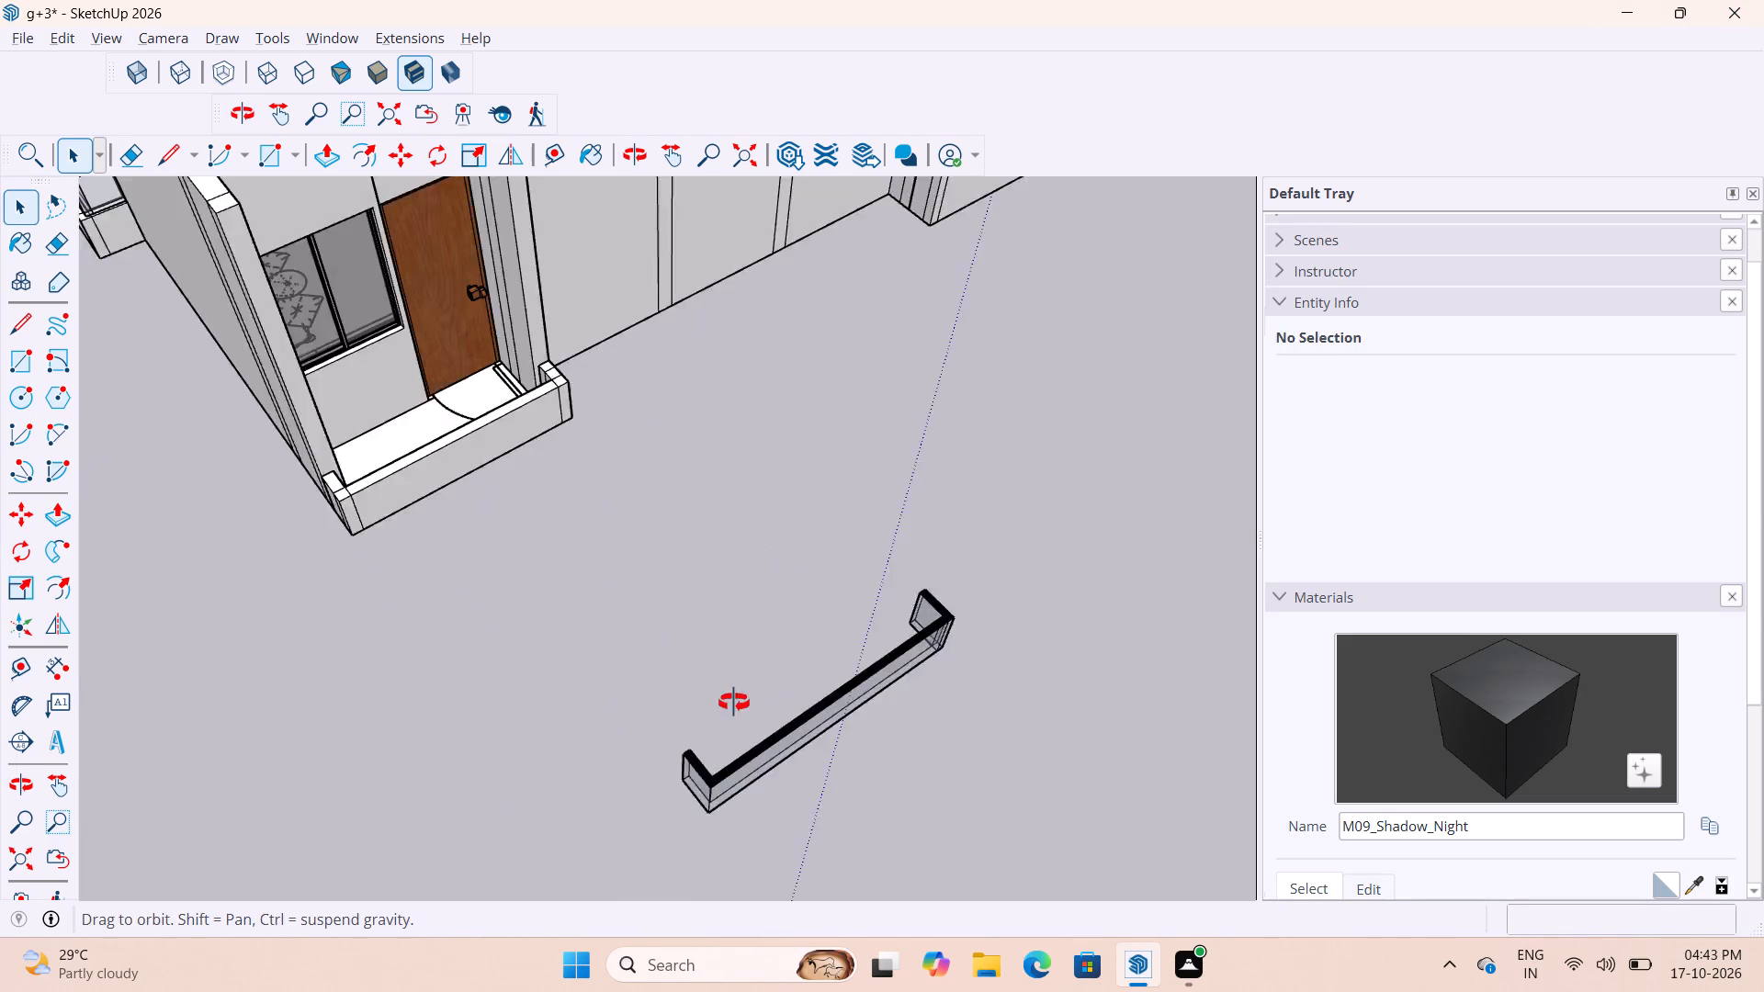
middle_click_drag(734, 703, 639, 727)
scroll(533, 656, "down", 6)
scroll(421, 615, "up", 14)
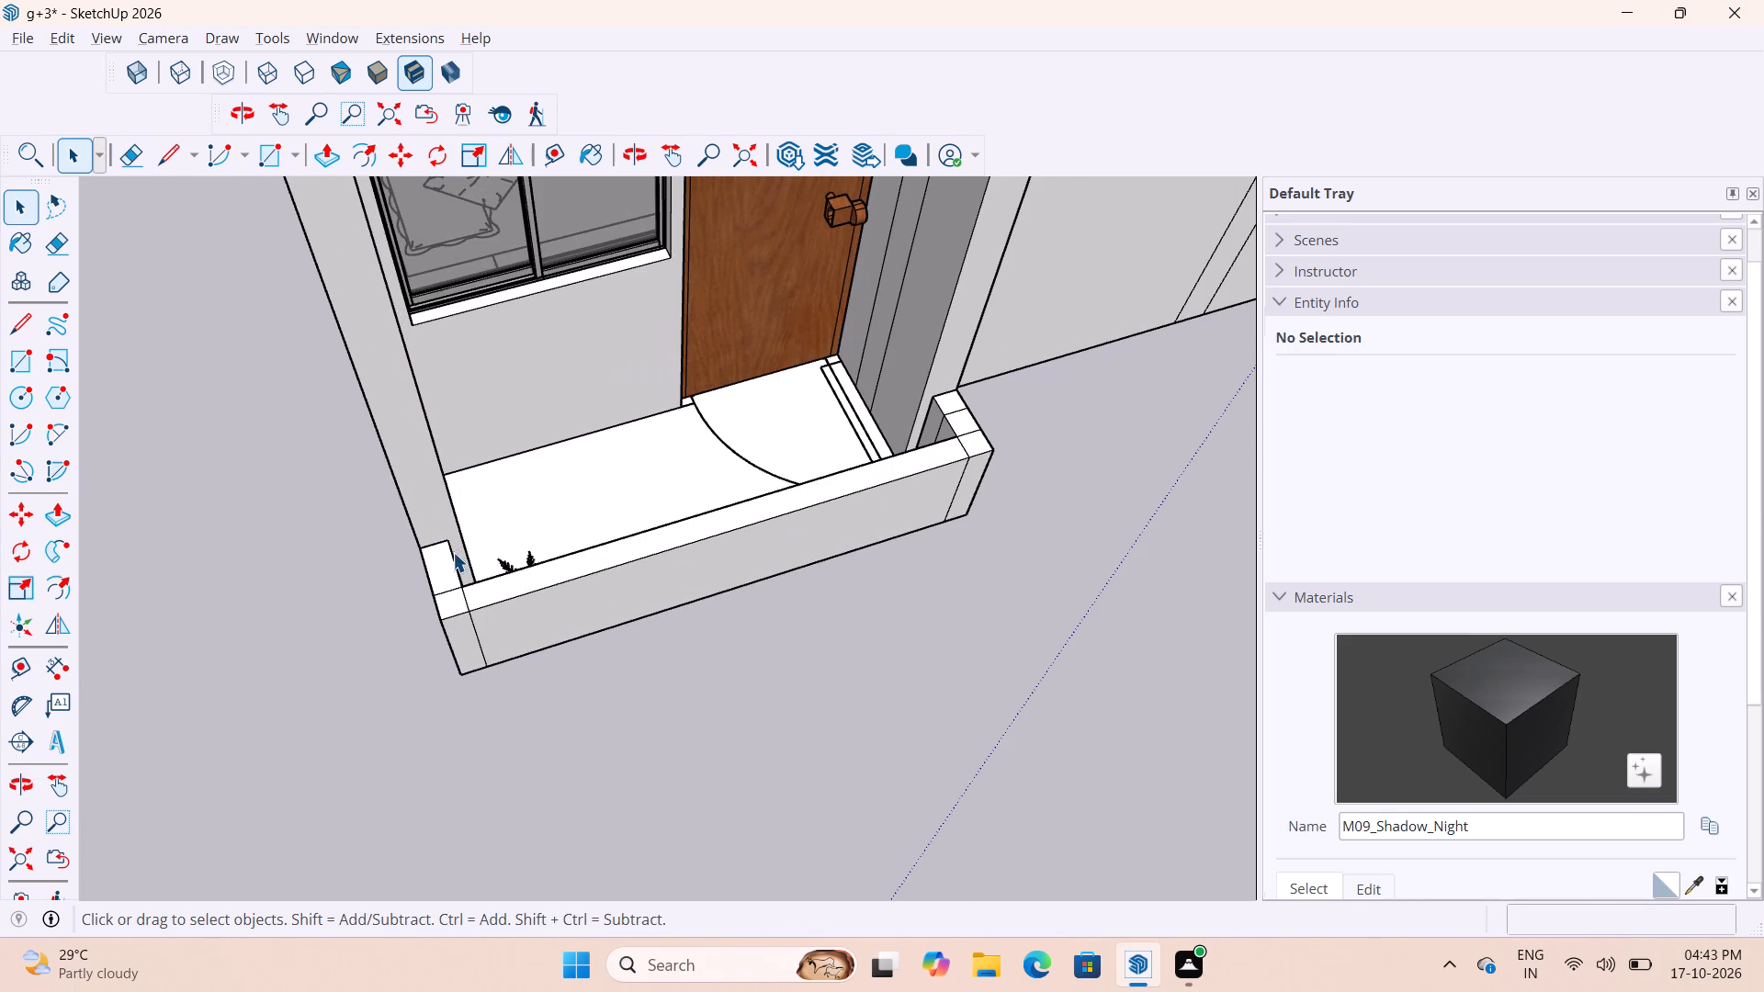
key("t")
scroll(458, 580, "up", 5)
left_click(407, 581)
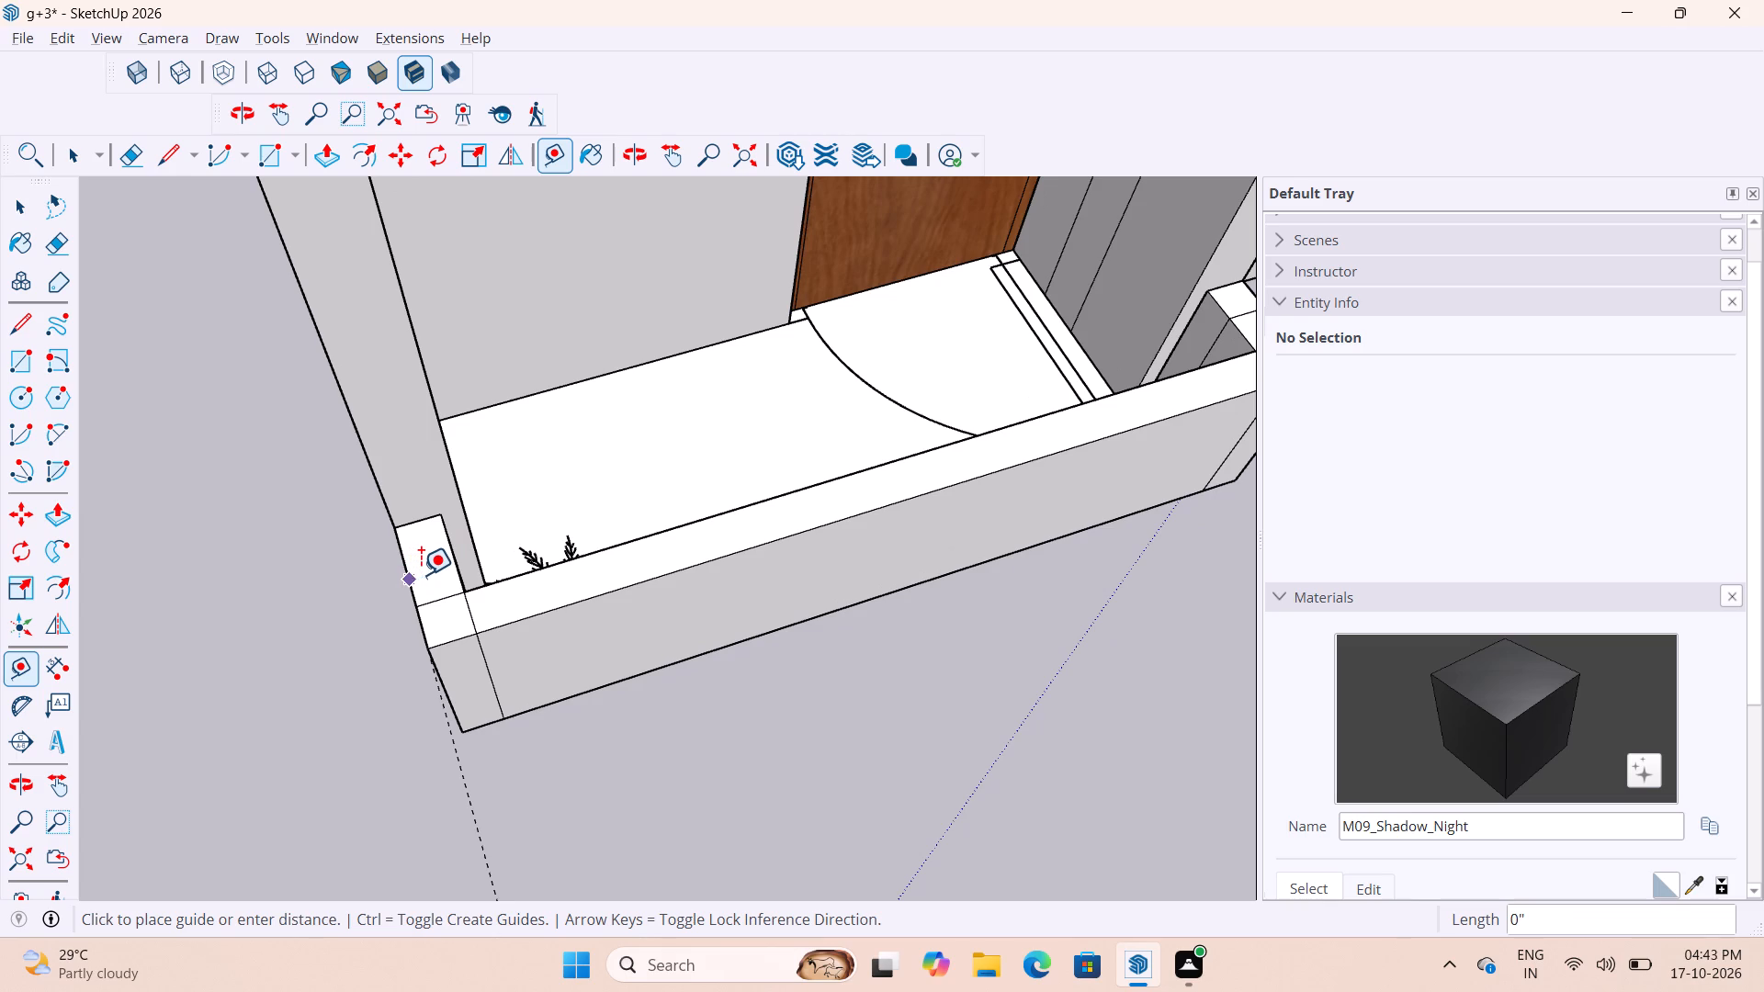
type("1\"")
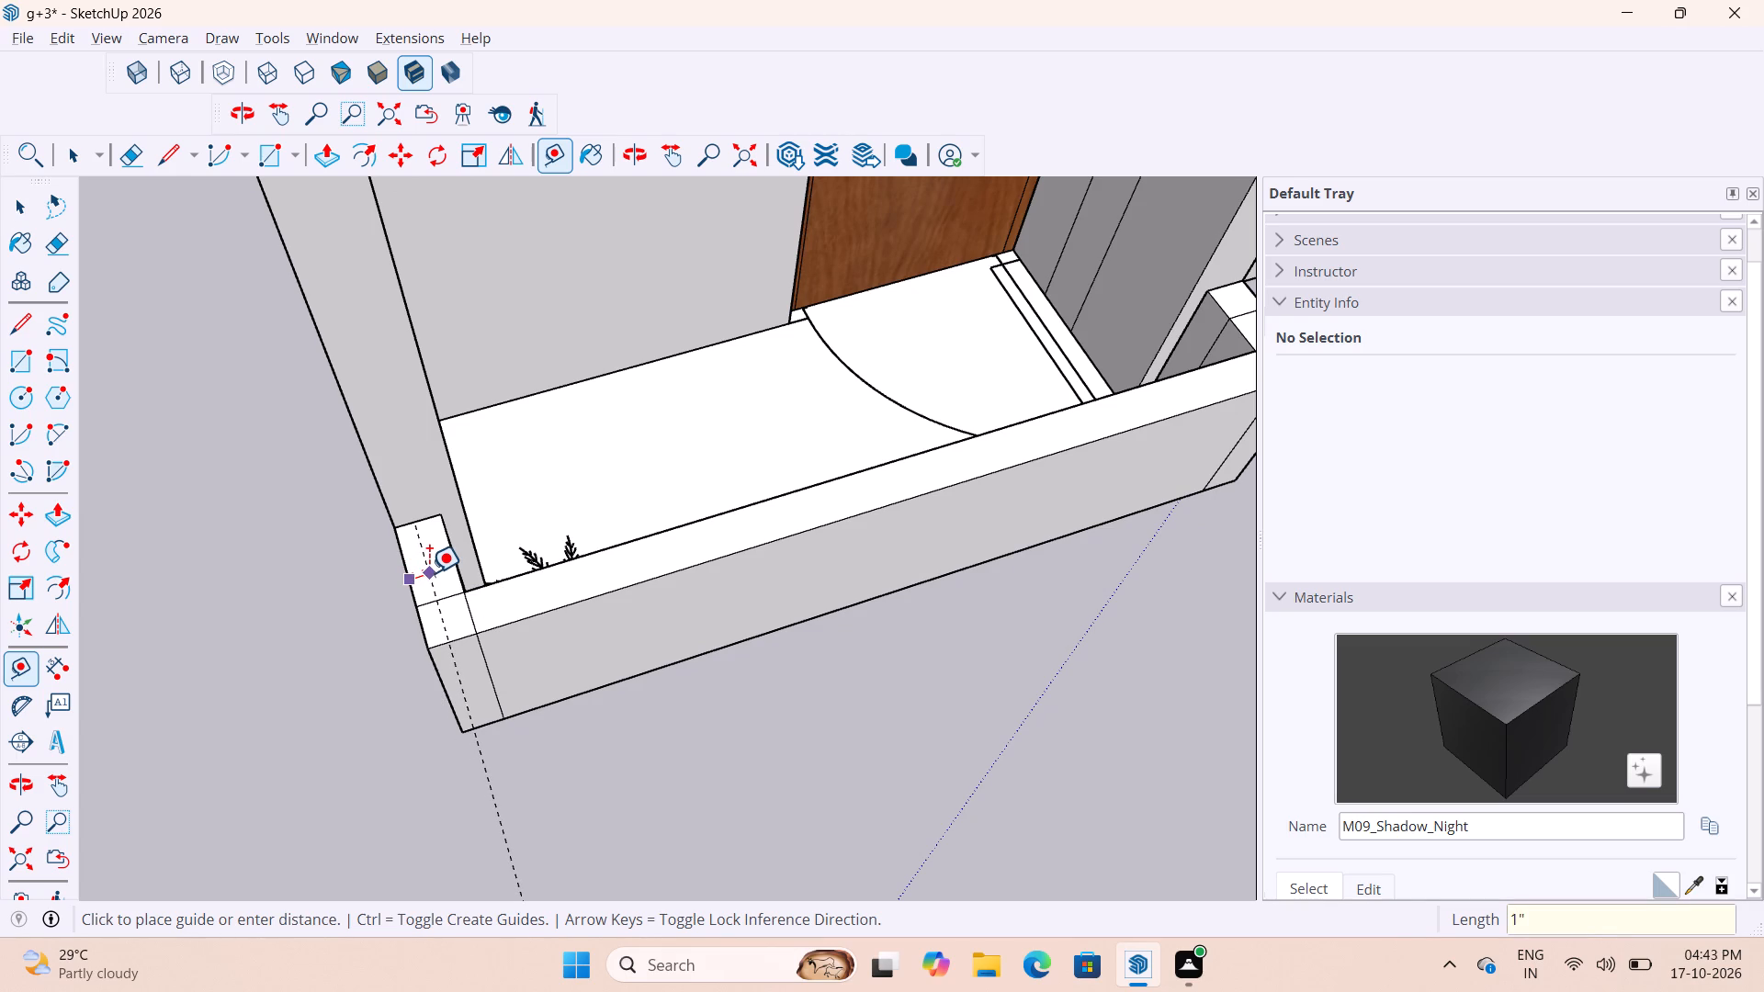
key("Return")
Place a guide 15/16" in from the outer front edge of the same balcony's parapet.
scroll(792, 541, "up", 2)
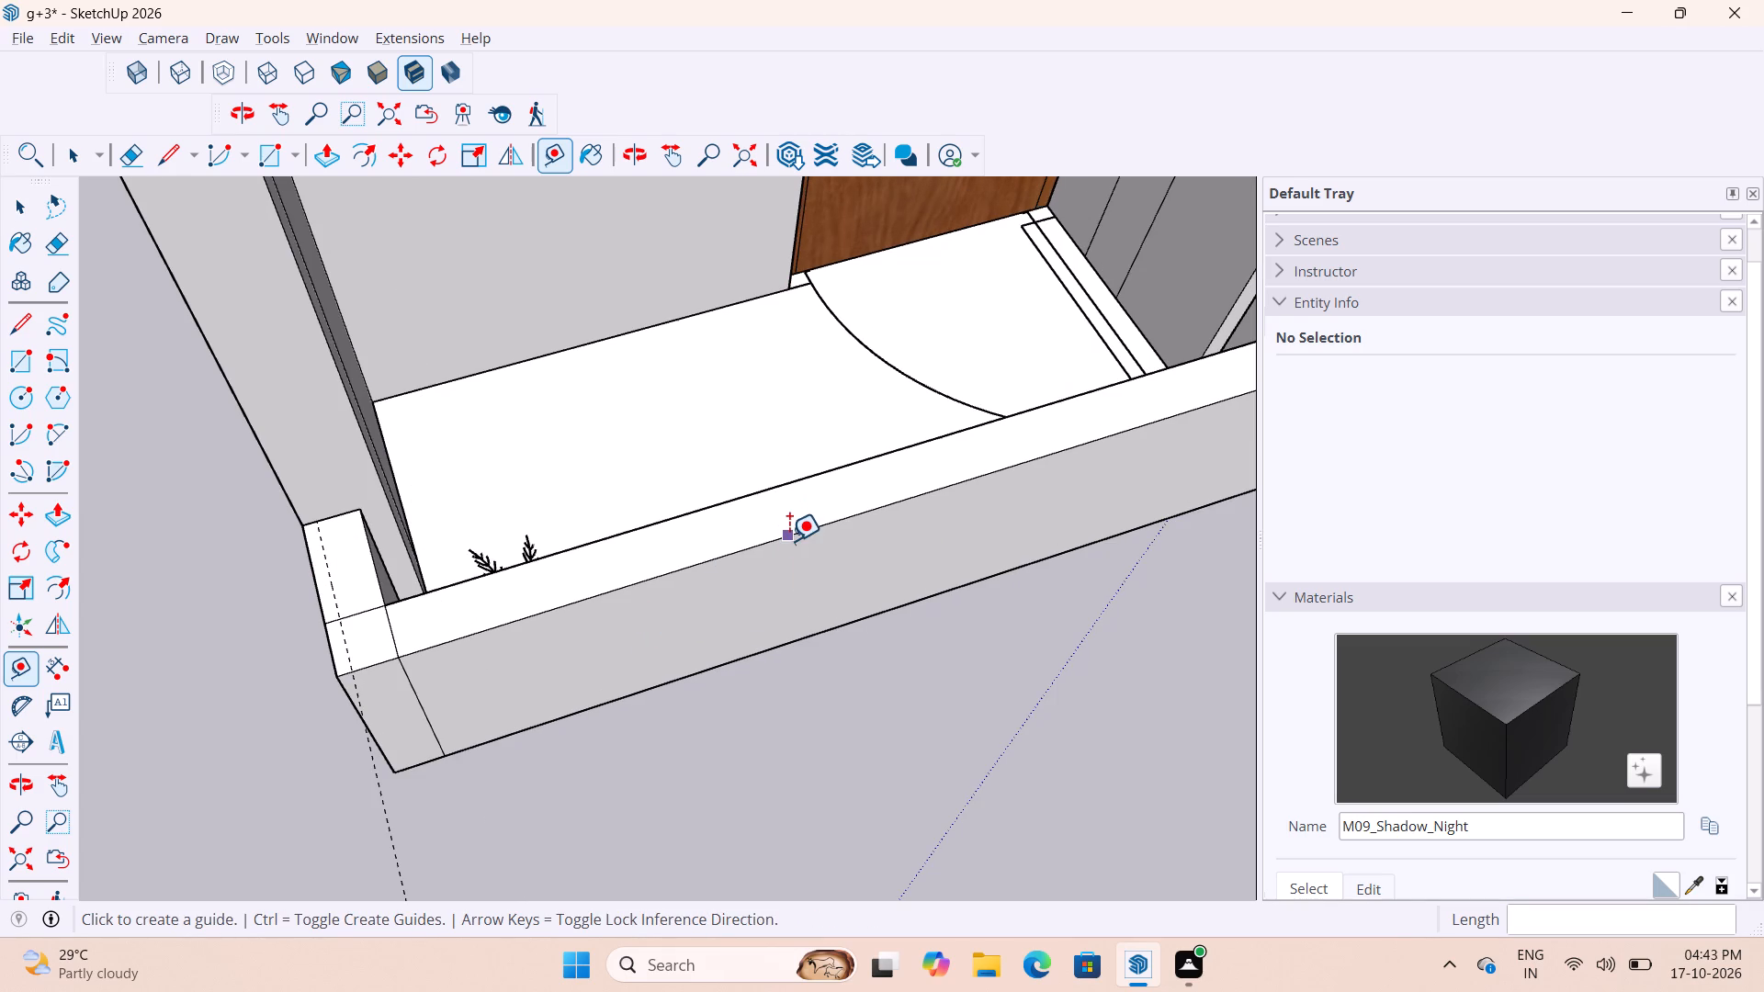
left_click(788, 534)
type("15\"")
key("BackSpace")
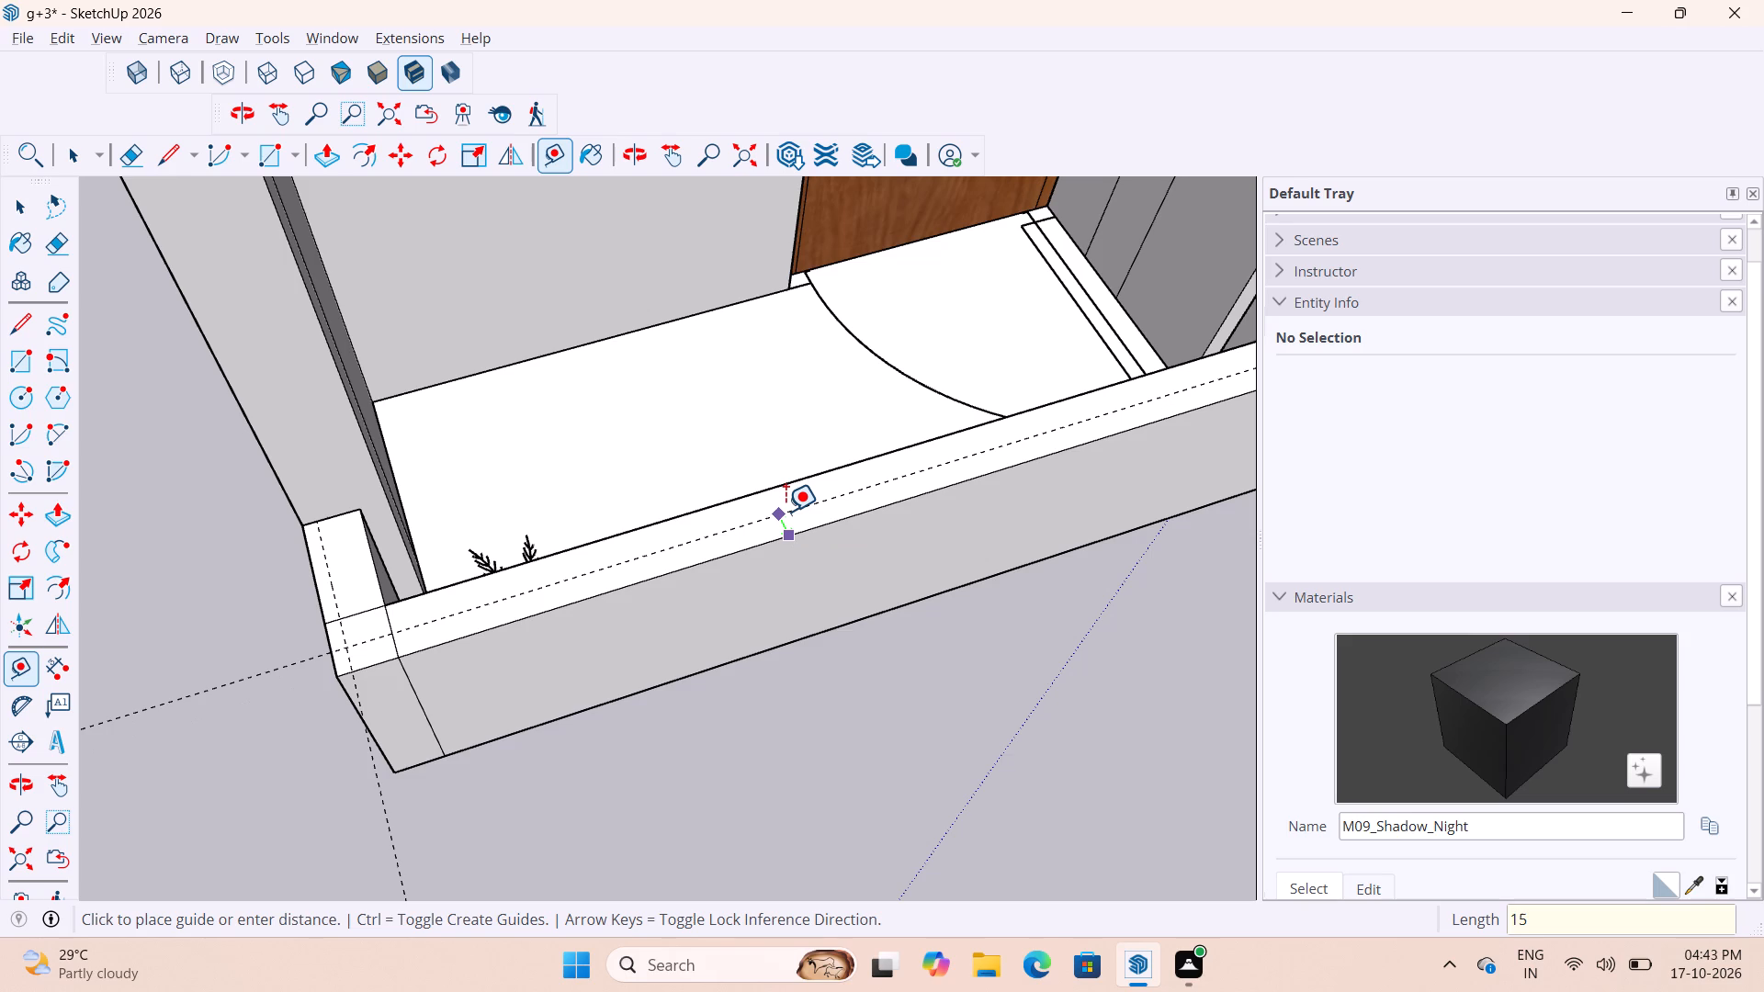
type("/16\"")
key("Return")
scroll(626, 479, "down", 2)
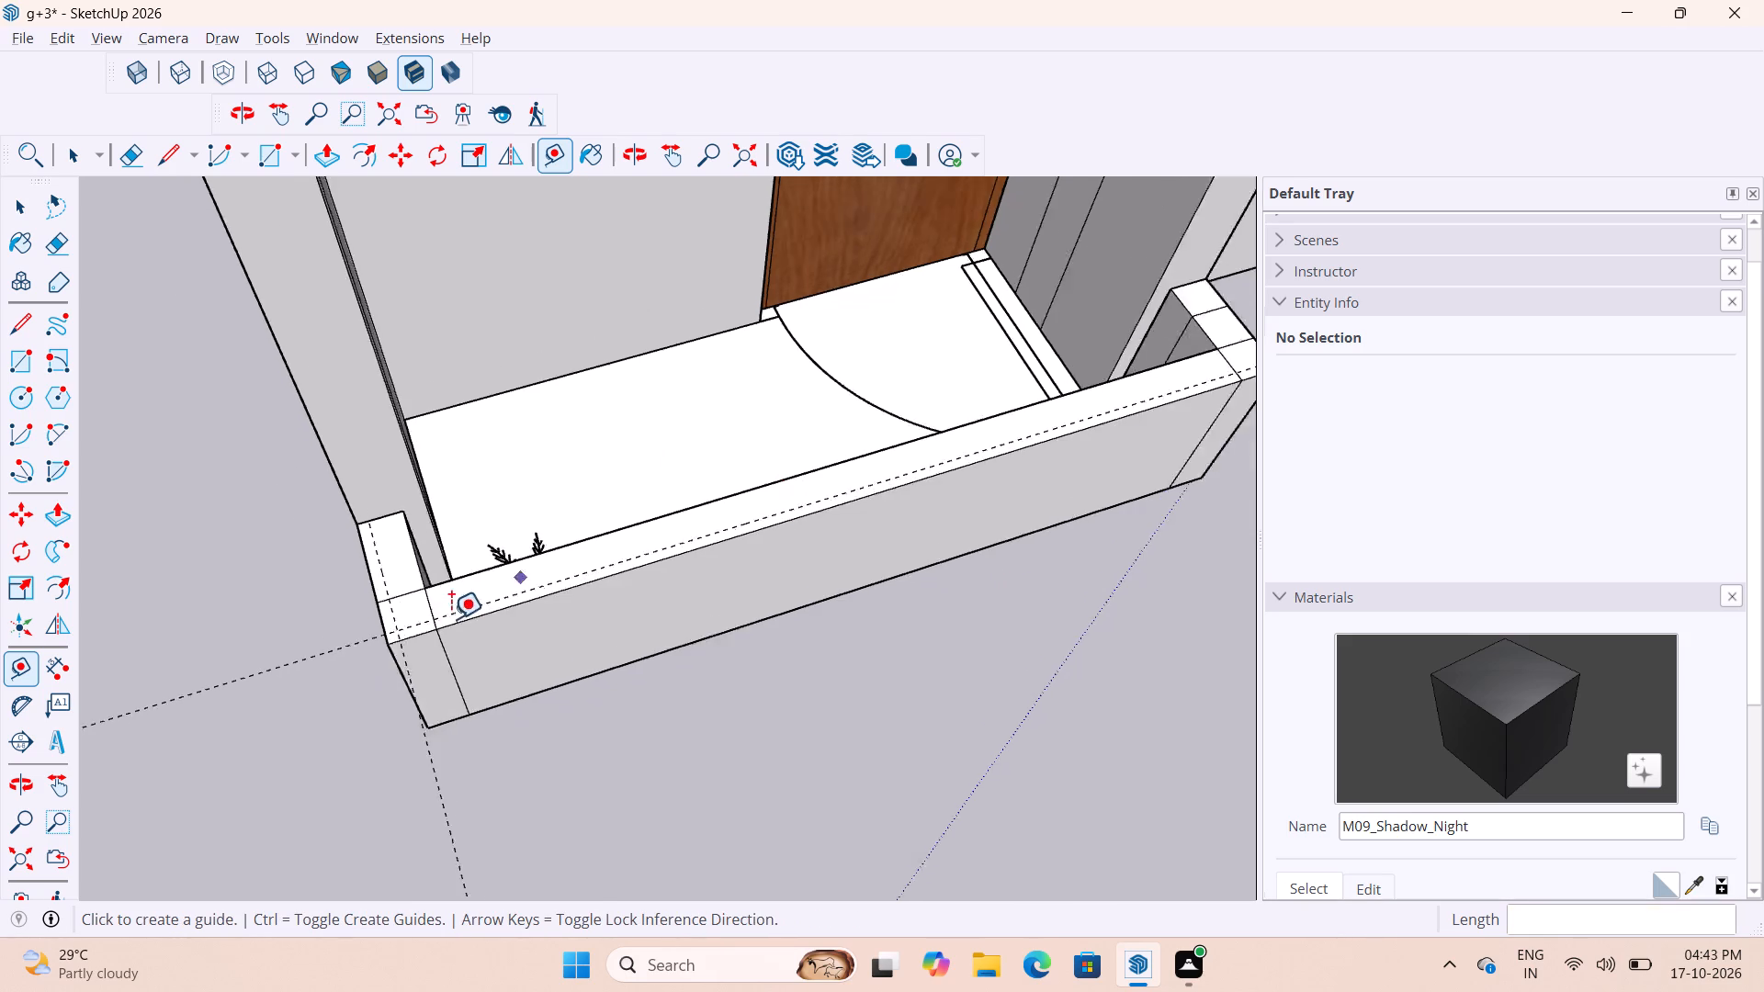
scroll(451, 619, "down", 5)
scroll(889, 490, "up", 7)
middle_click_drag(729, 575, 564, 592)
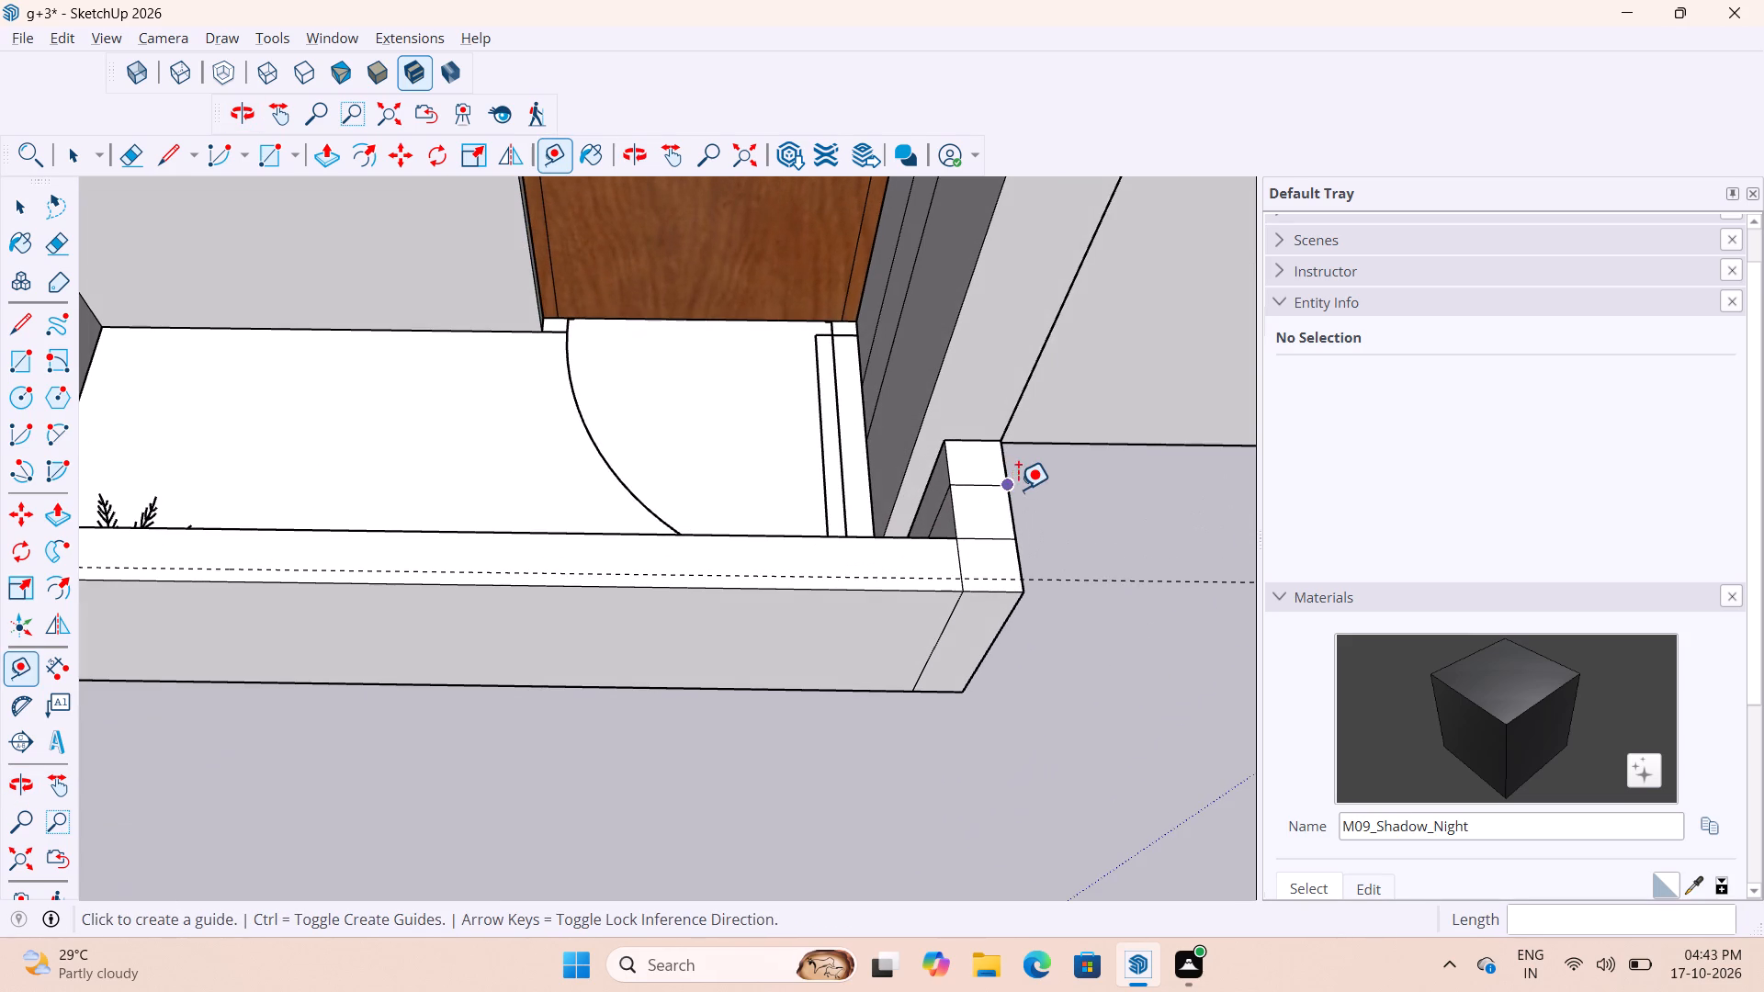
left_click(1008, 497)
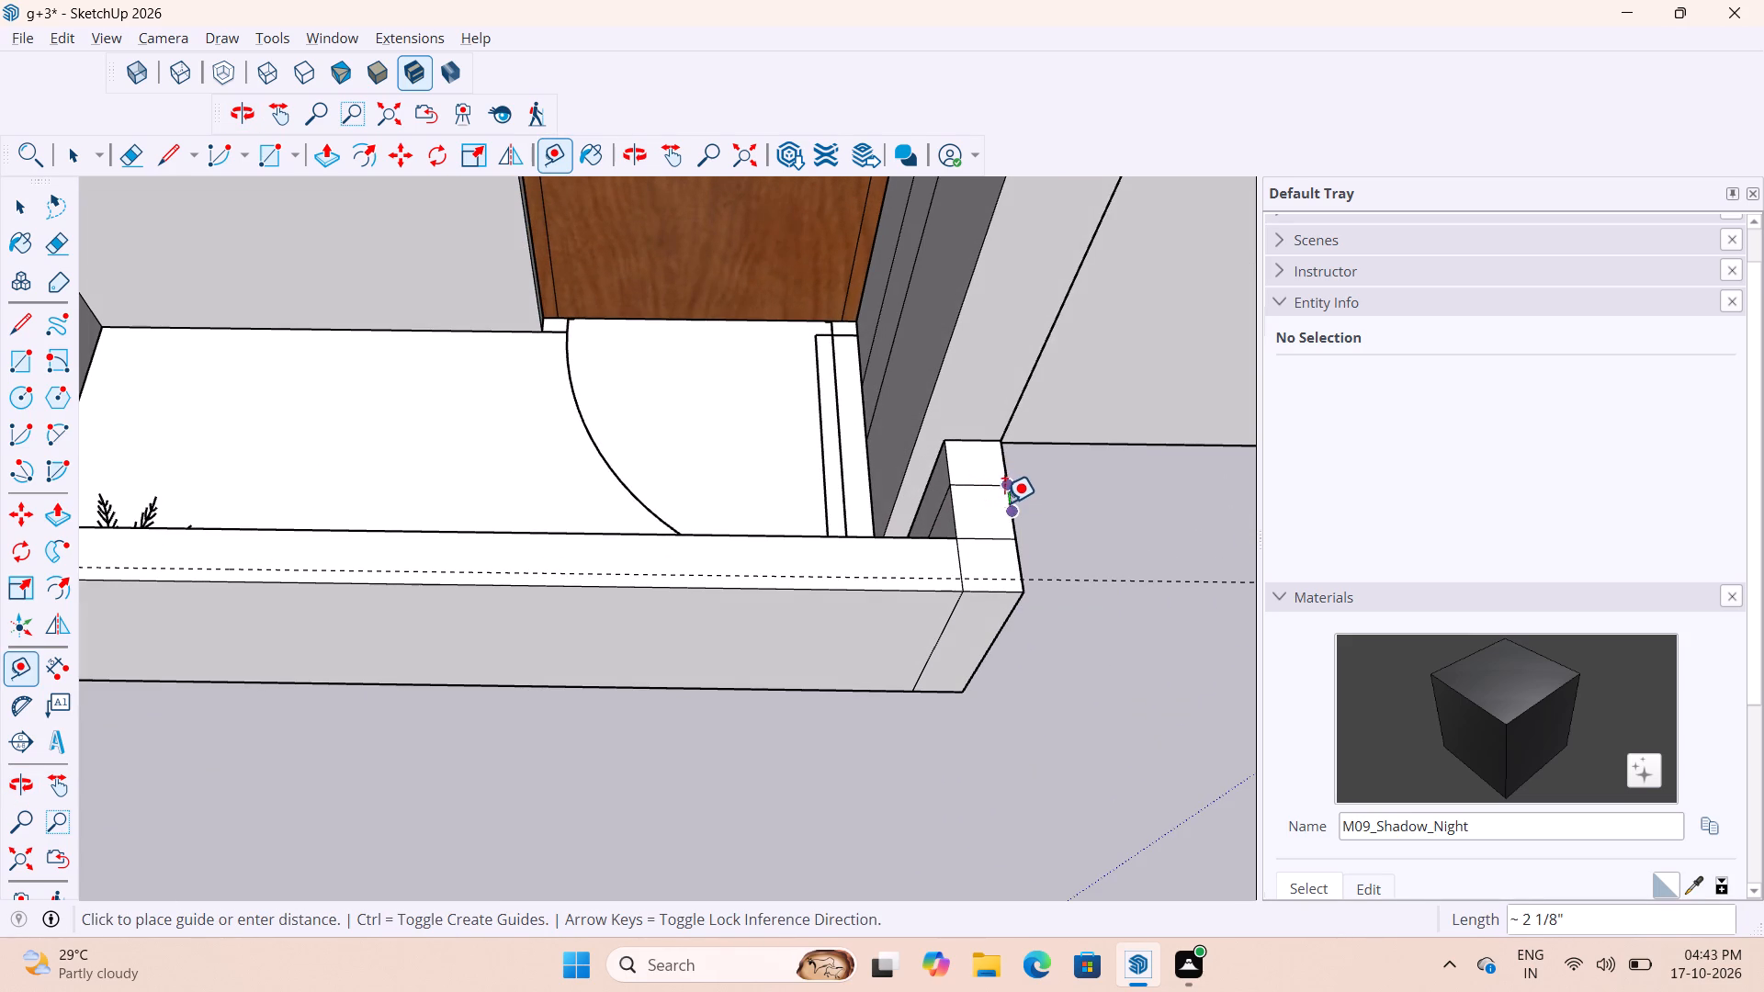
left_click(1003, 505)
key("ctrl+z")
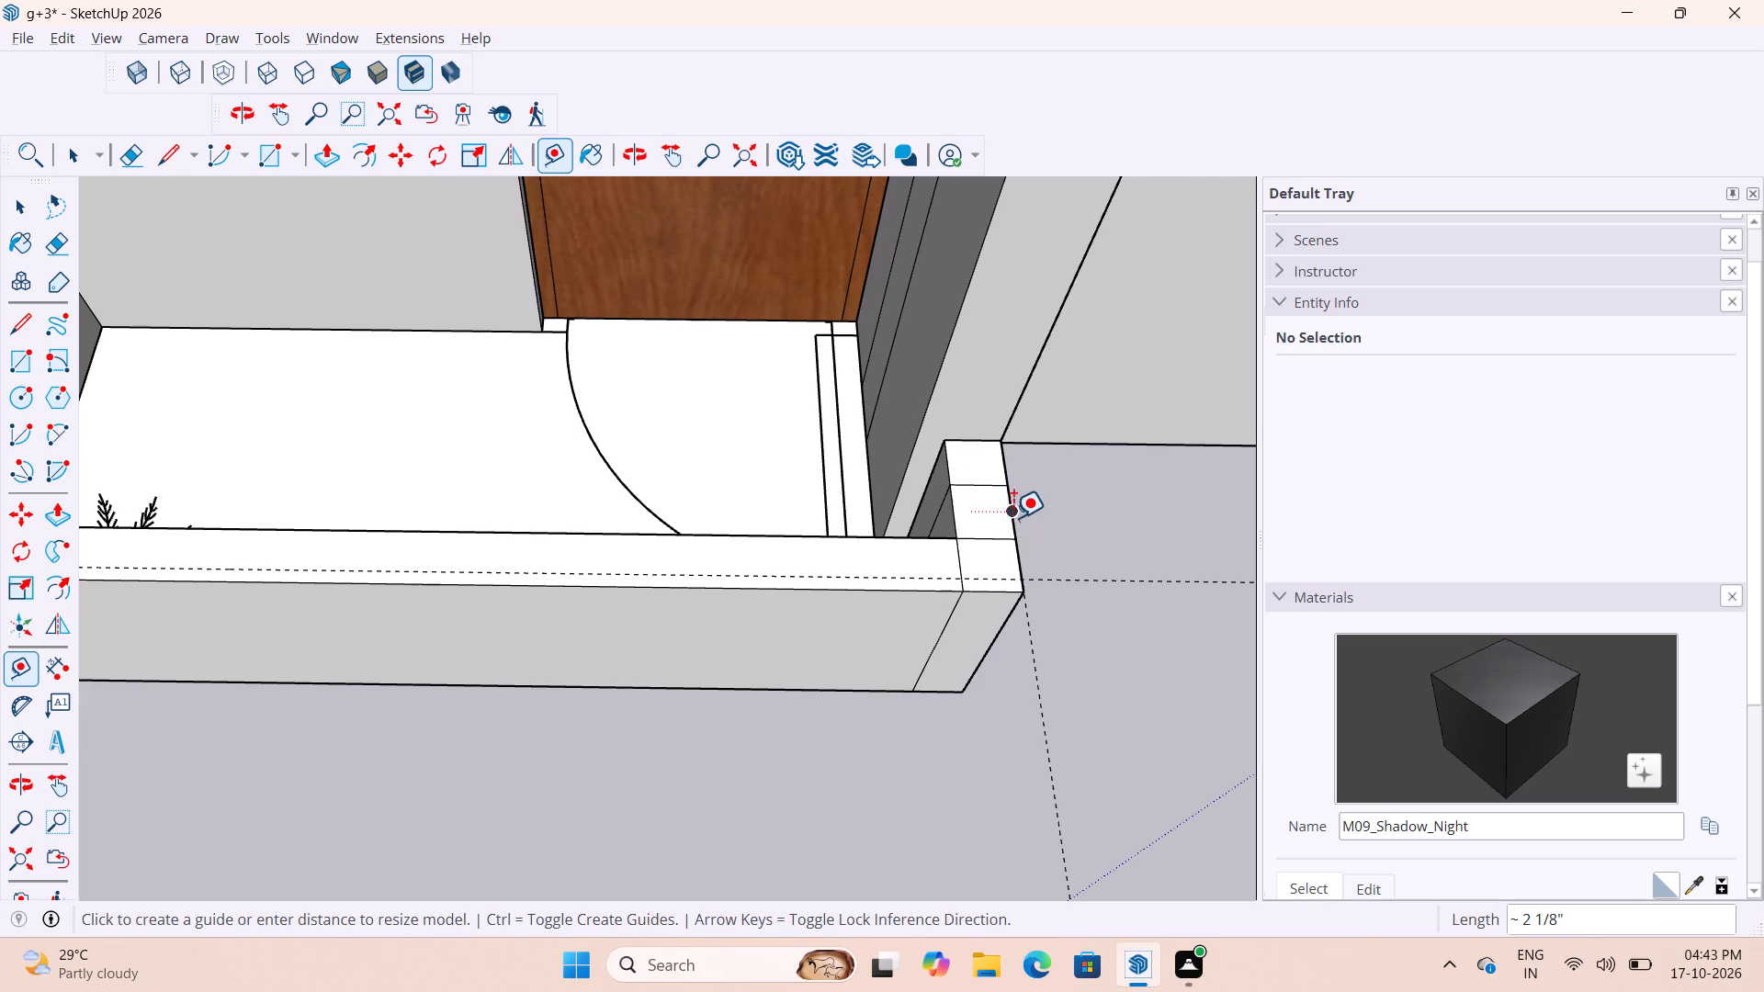
Place a guide 1" in from the outer edge of the door-side return on the same parapet.
scroll(1013, 518, "up", 4)
left_click(1013, 501)
type("1\"")
key("Return")
scroll(926, 503, "down", 10)
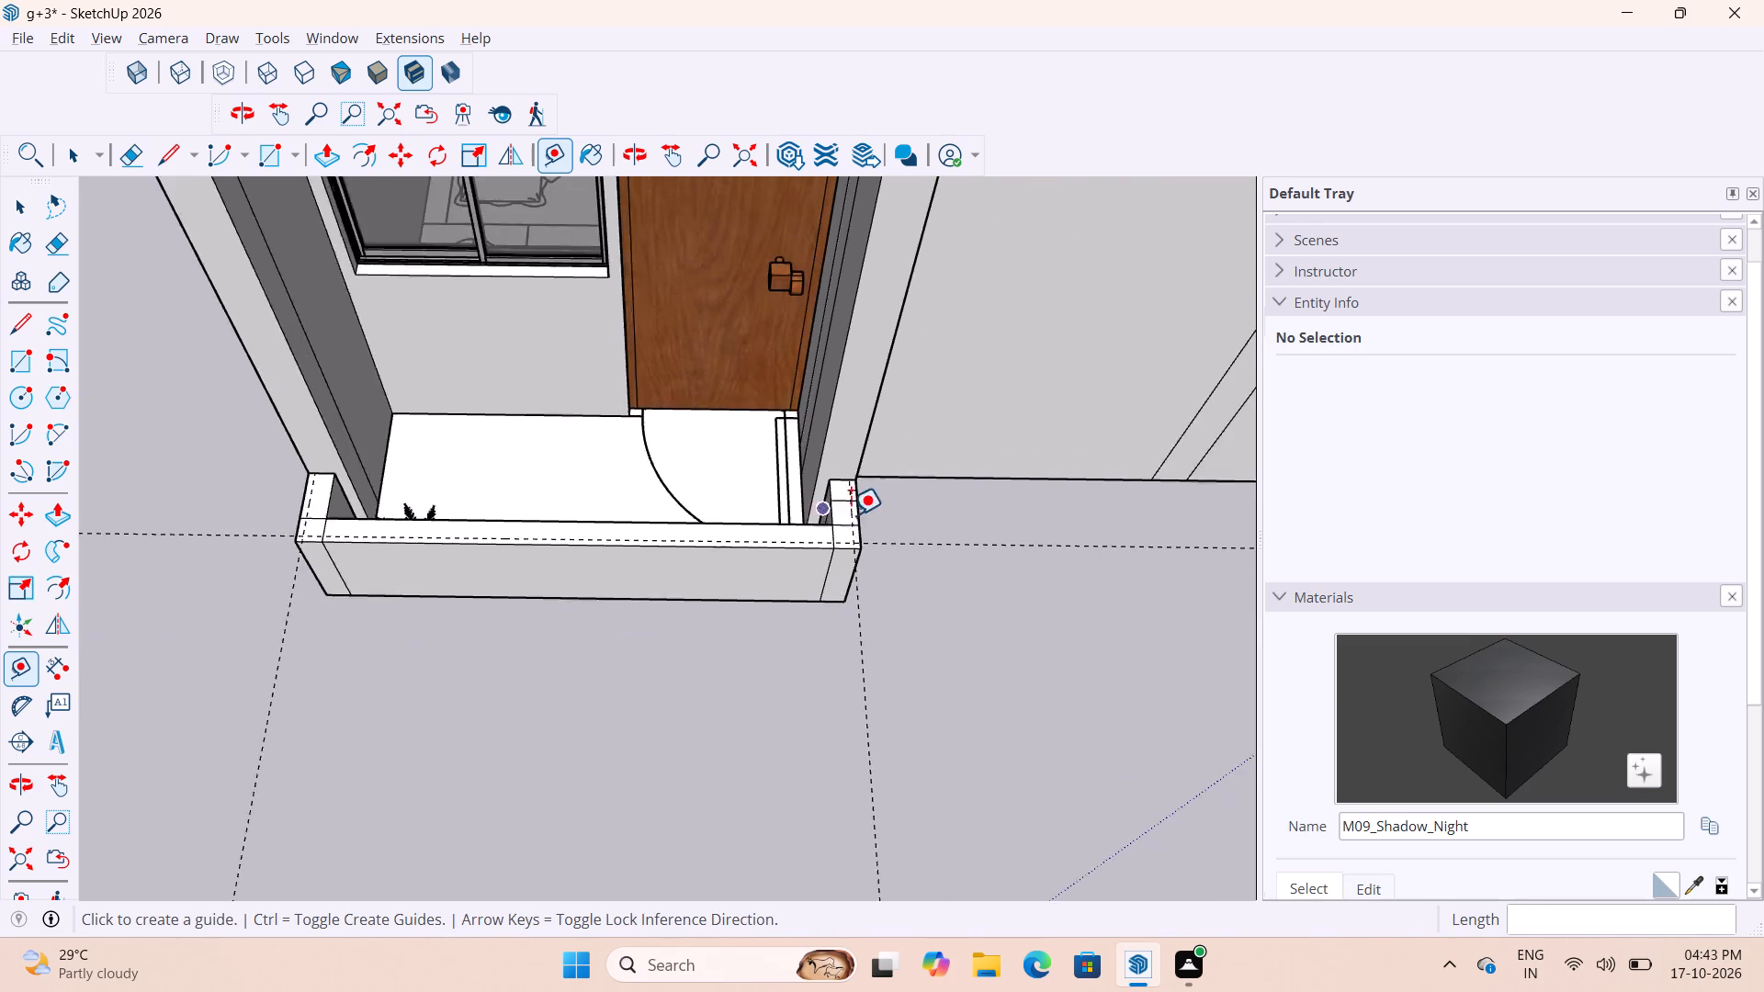
scroll(851, 515, "down", 20)
Move the rotated railing about 12' 6" onto the corner balcony's parapet, aligning its window-side return with the 1" guide.
key("space")
key("space")
scroll(845, 725, "up", 4)
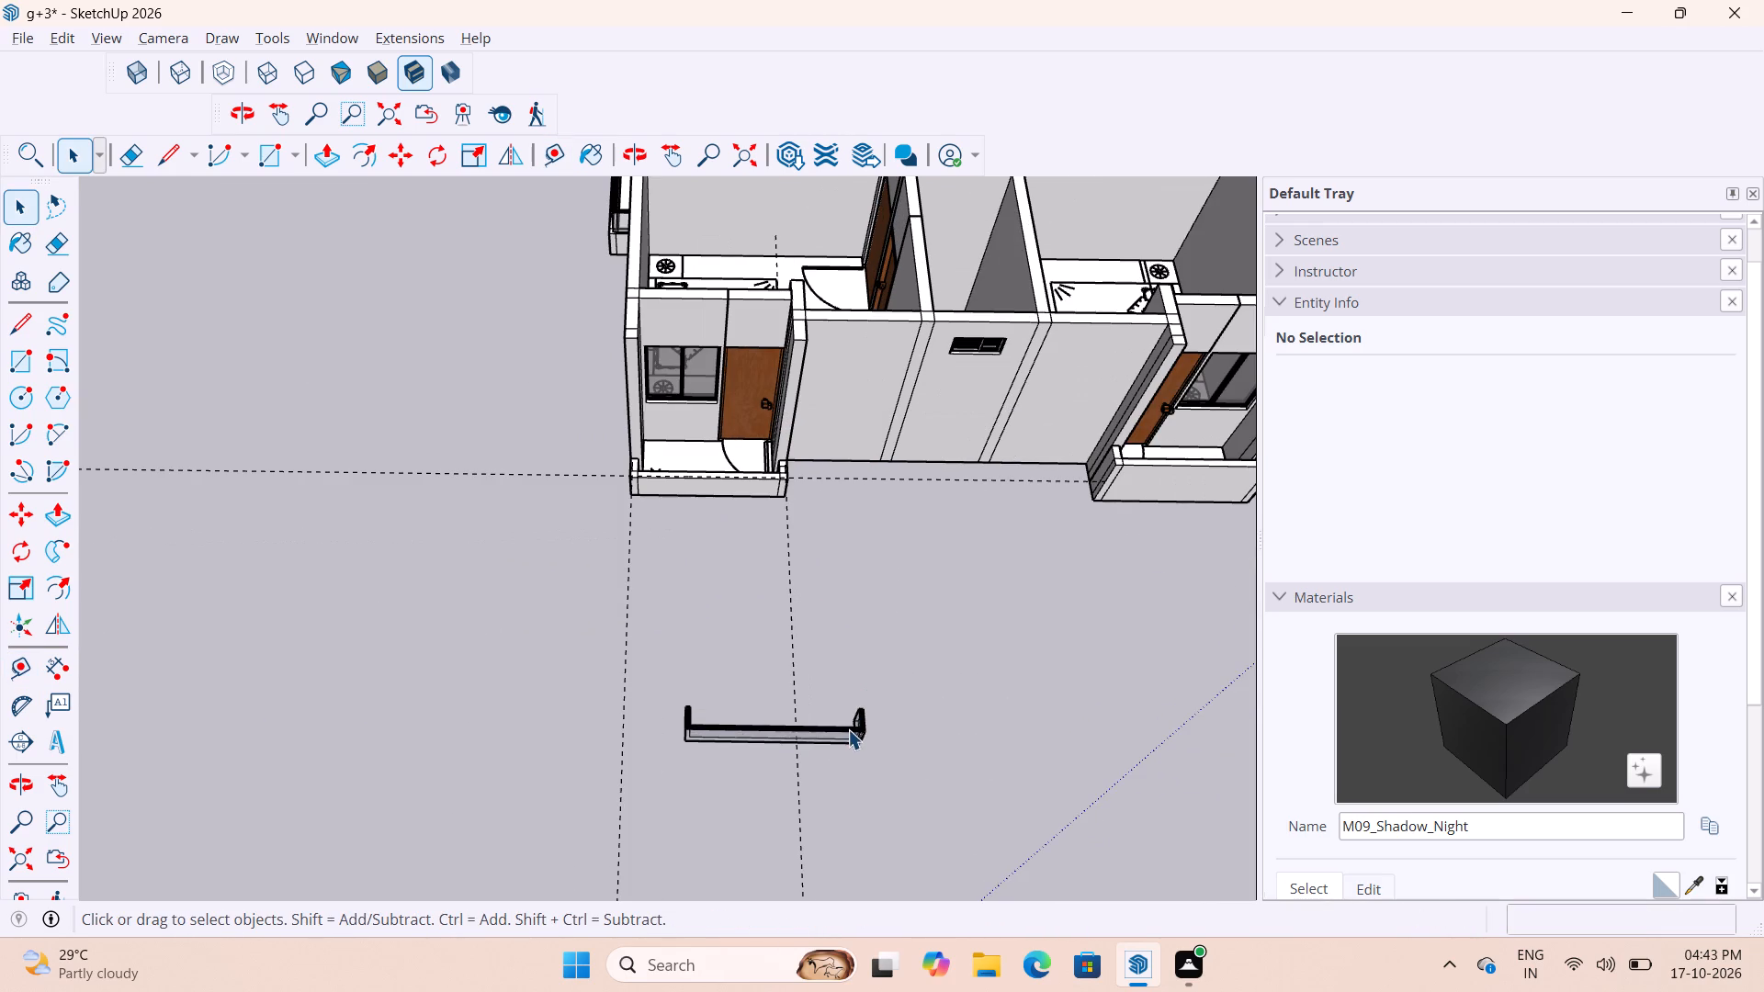
left_click(848, 730)
key("m")
scroll(715, 717, "up", 9)
middle_click_drag(708, 733, 1077, 681)
scroll(831, 622, "up", 12)
left_click(851, 586)
scroll(916, 644, "down", 4)
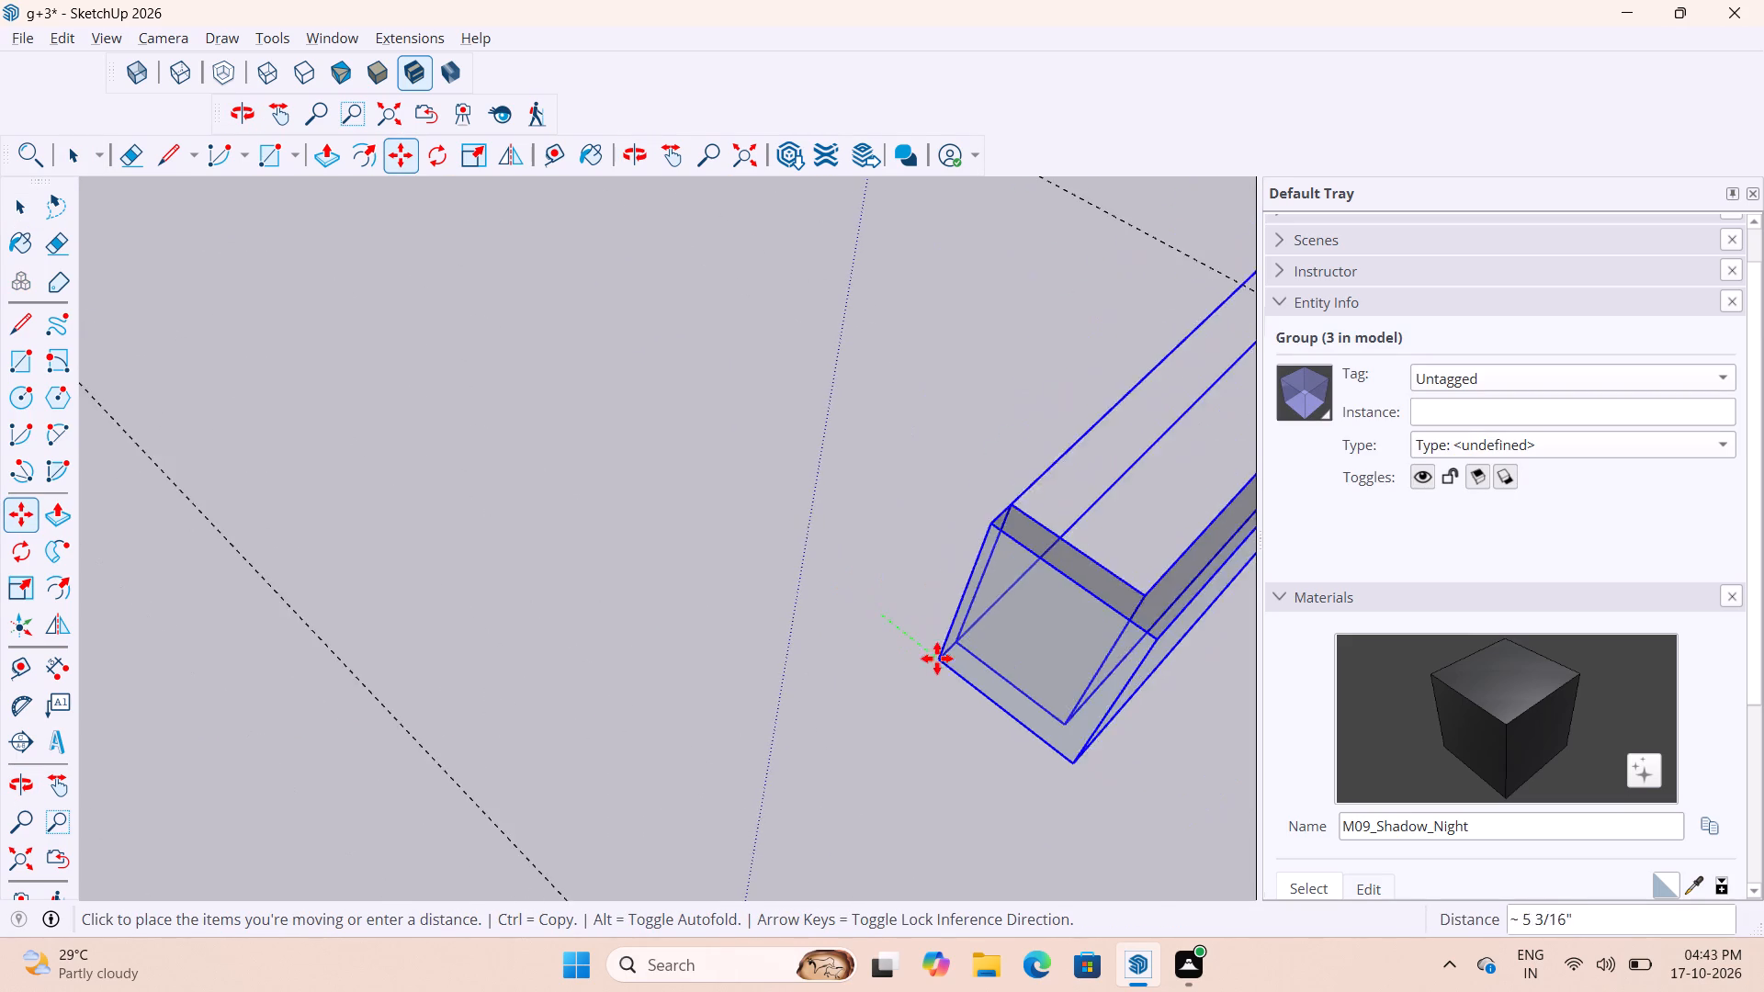
scroll(937, 659, "down", 18)
scroll(574, 478, "up", 10)
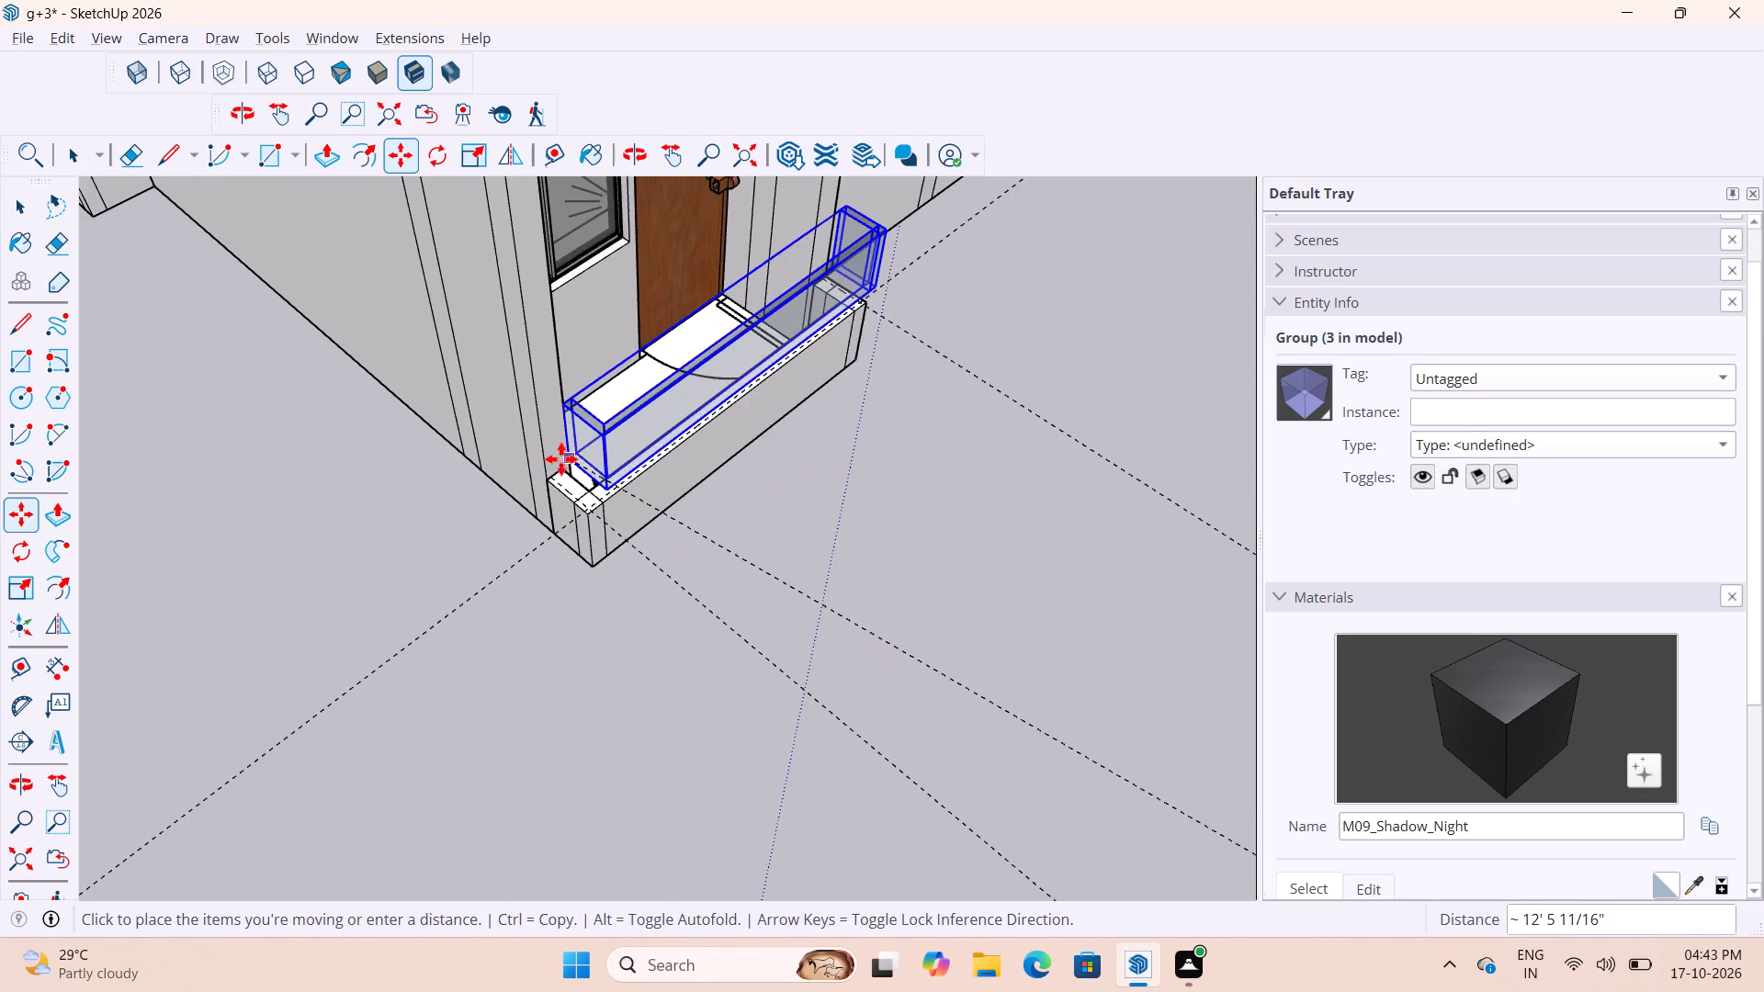
scroll(561, 459, "up", 14)
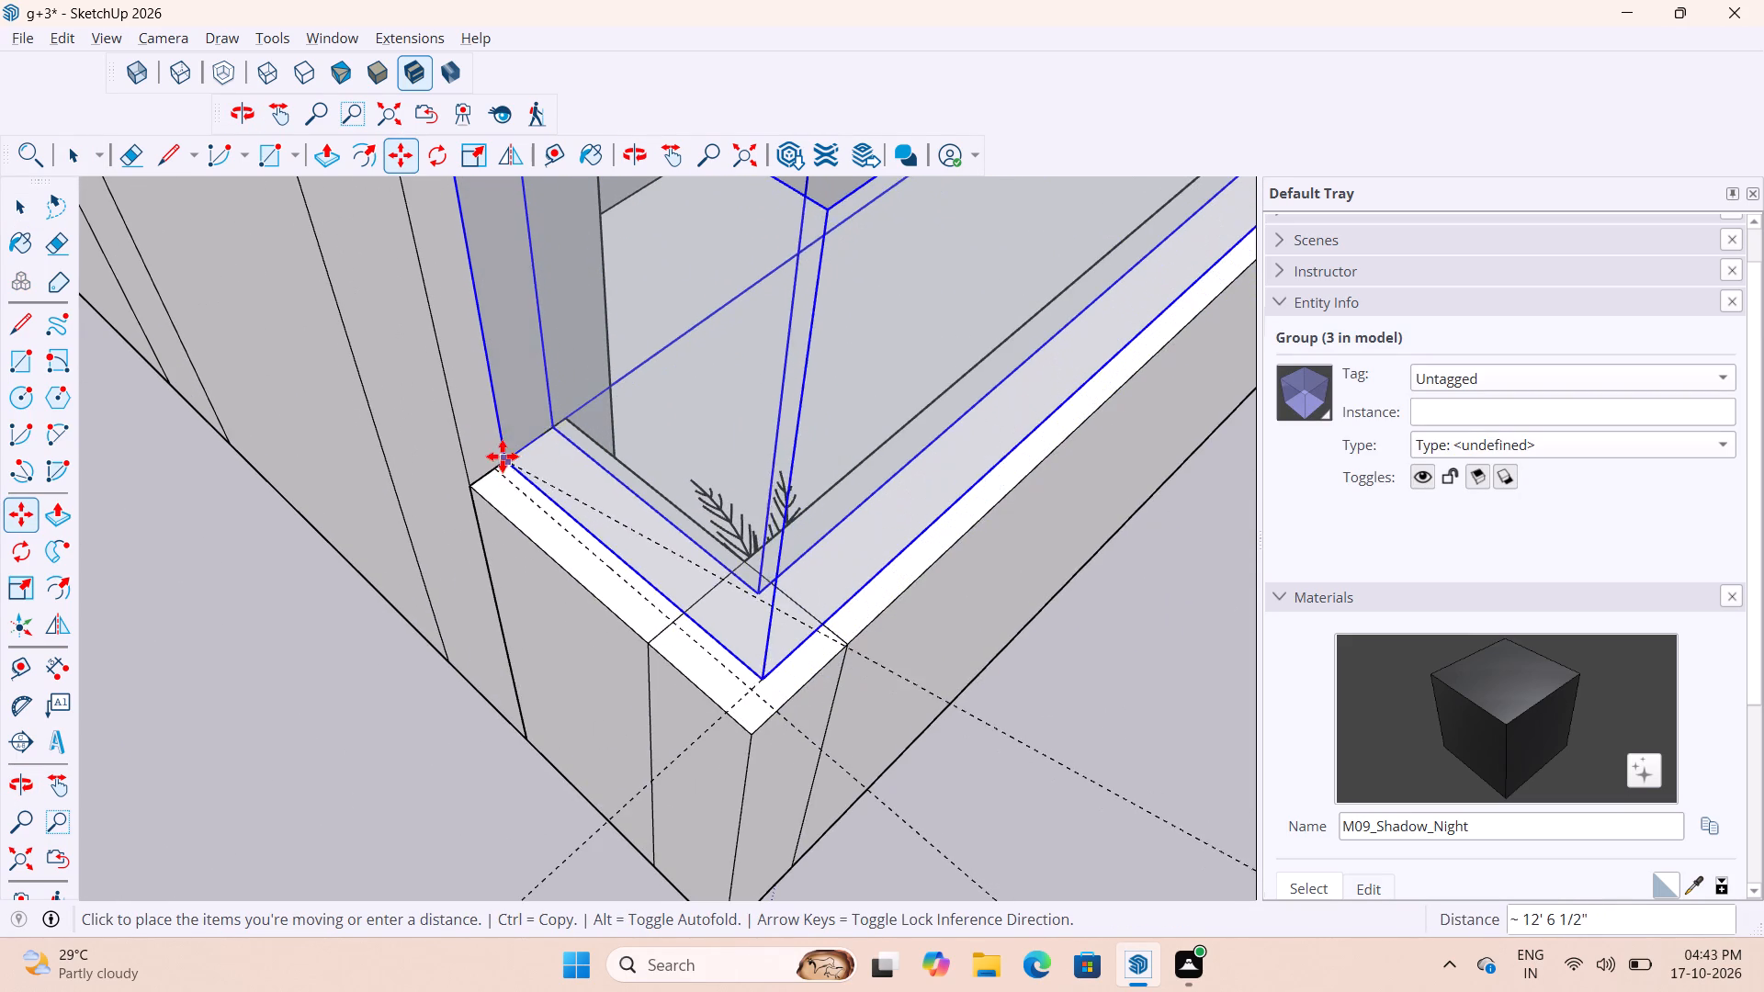
scroll(498, 471, "up", 7)
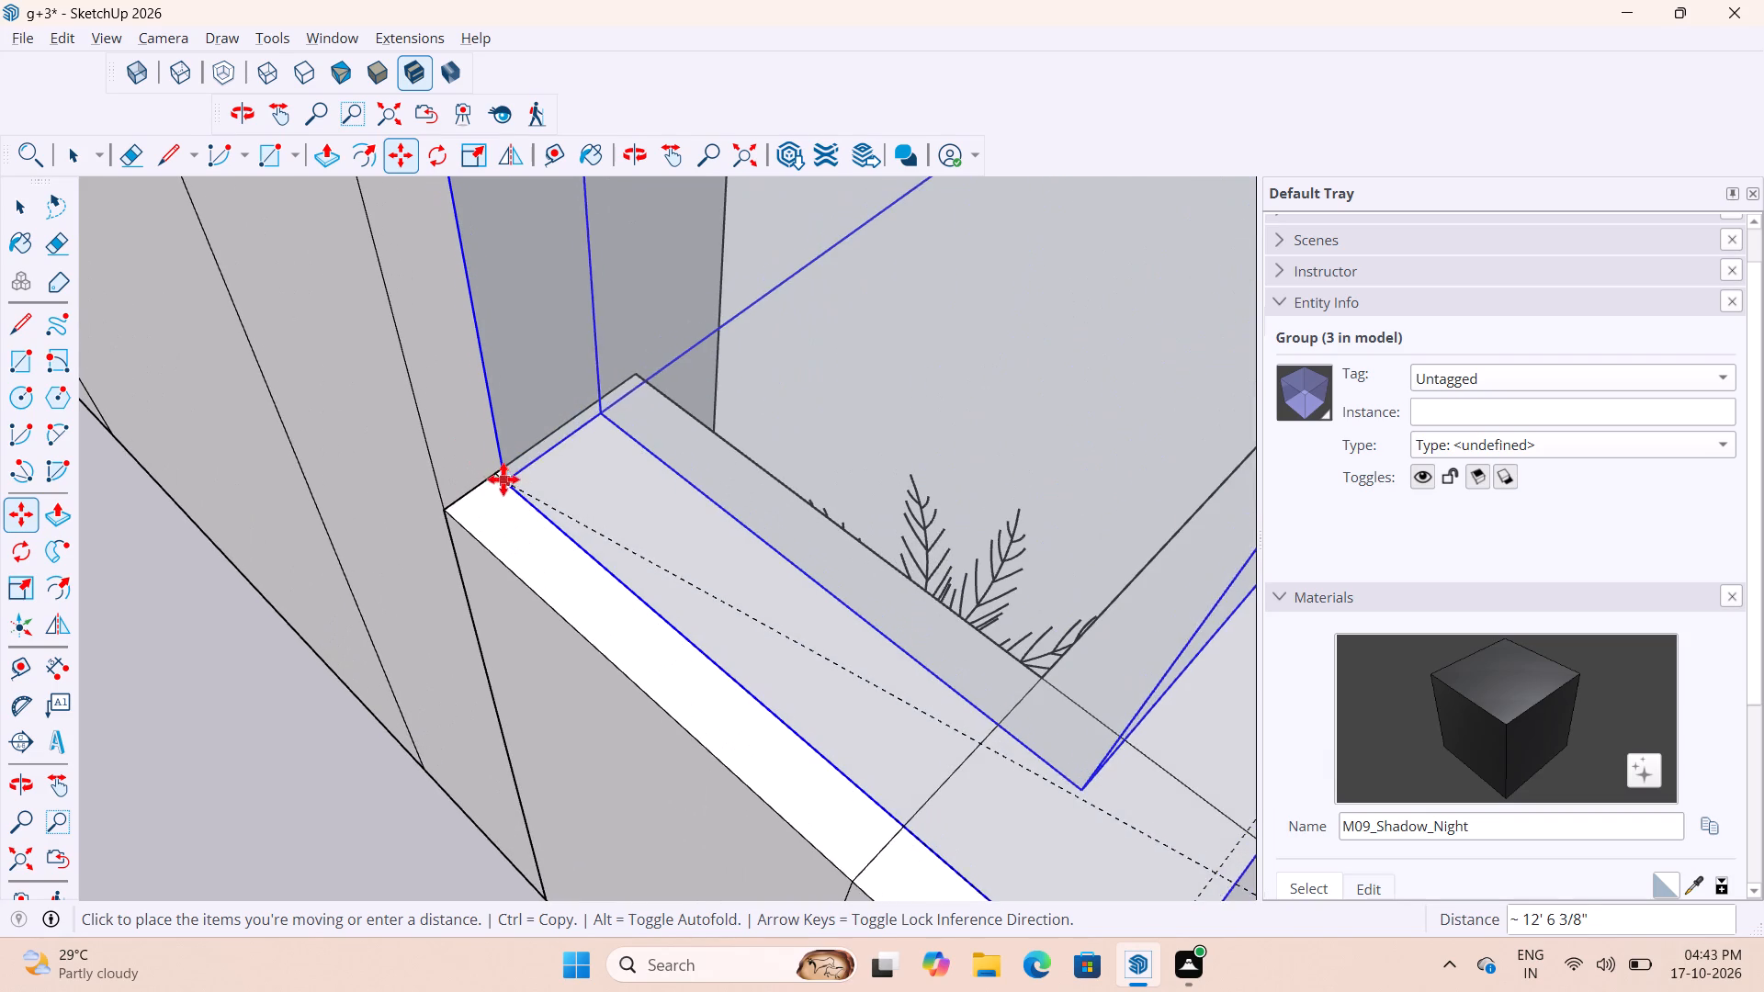
left_click(499, 473)
scroll(501, 594, "down", 17)
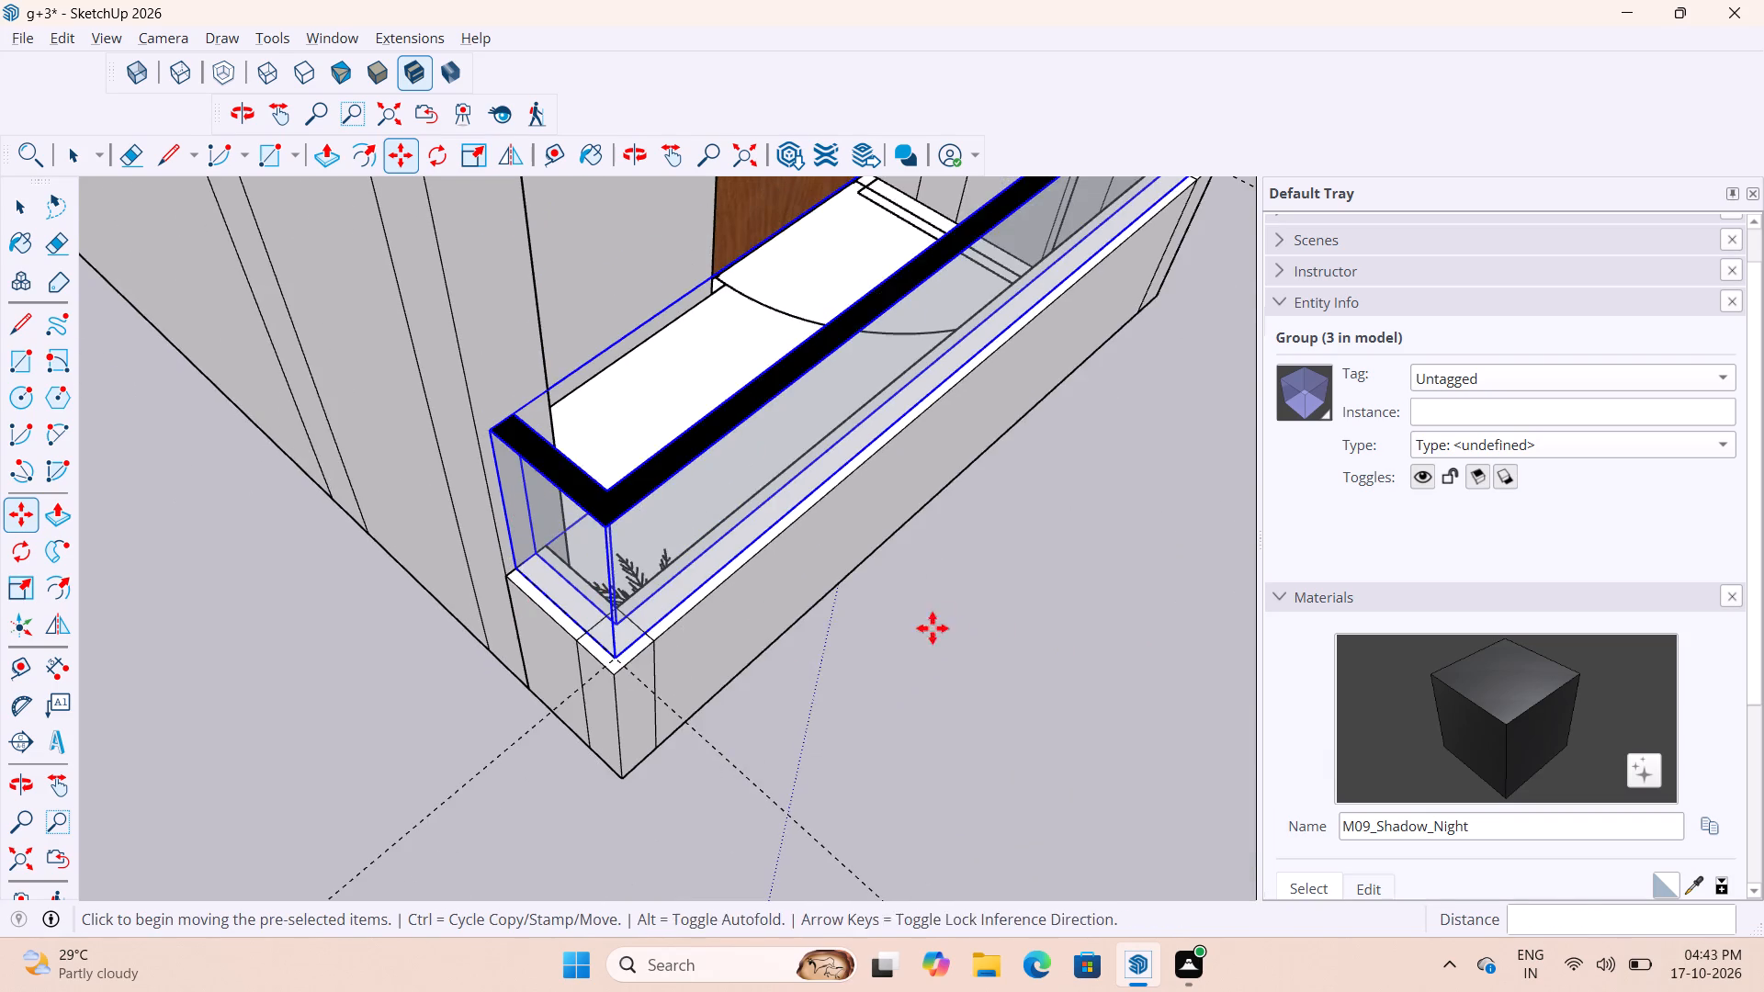
middle_click_drag(822, 646, 602, 651)
scroll(353, 657, "down", 11)
middle_click_drag(842, 589, 520, 580)
scroll(826, 561, "up", 3)
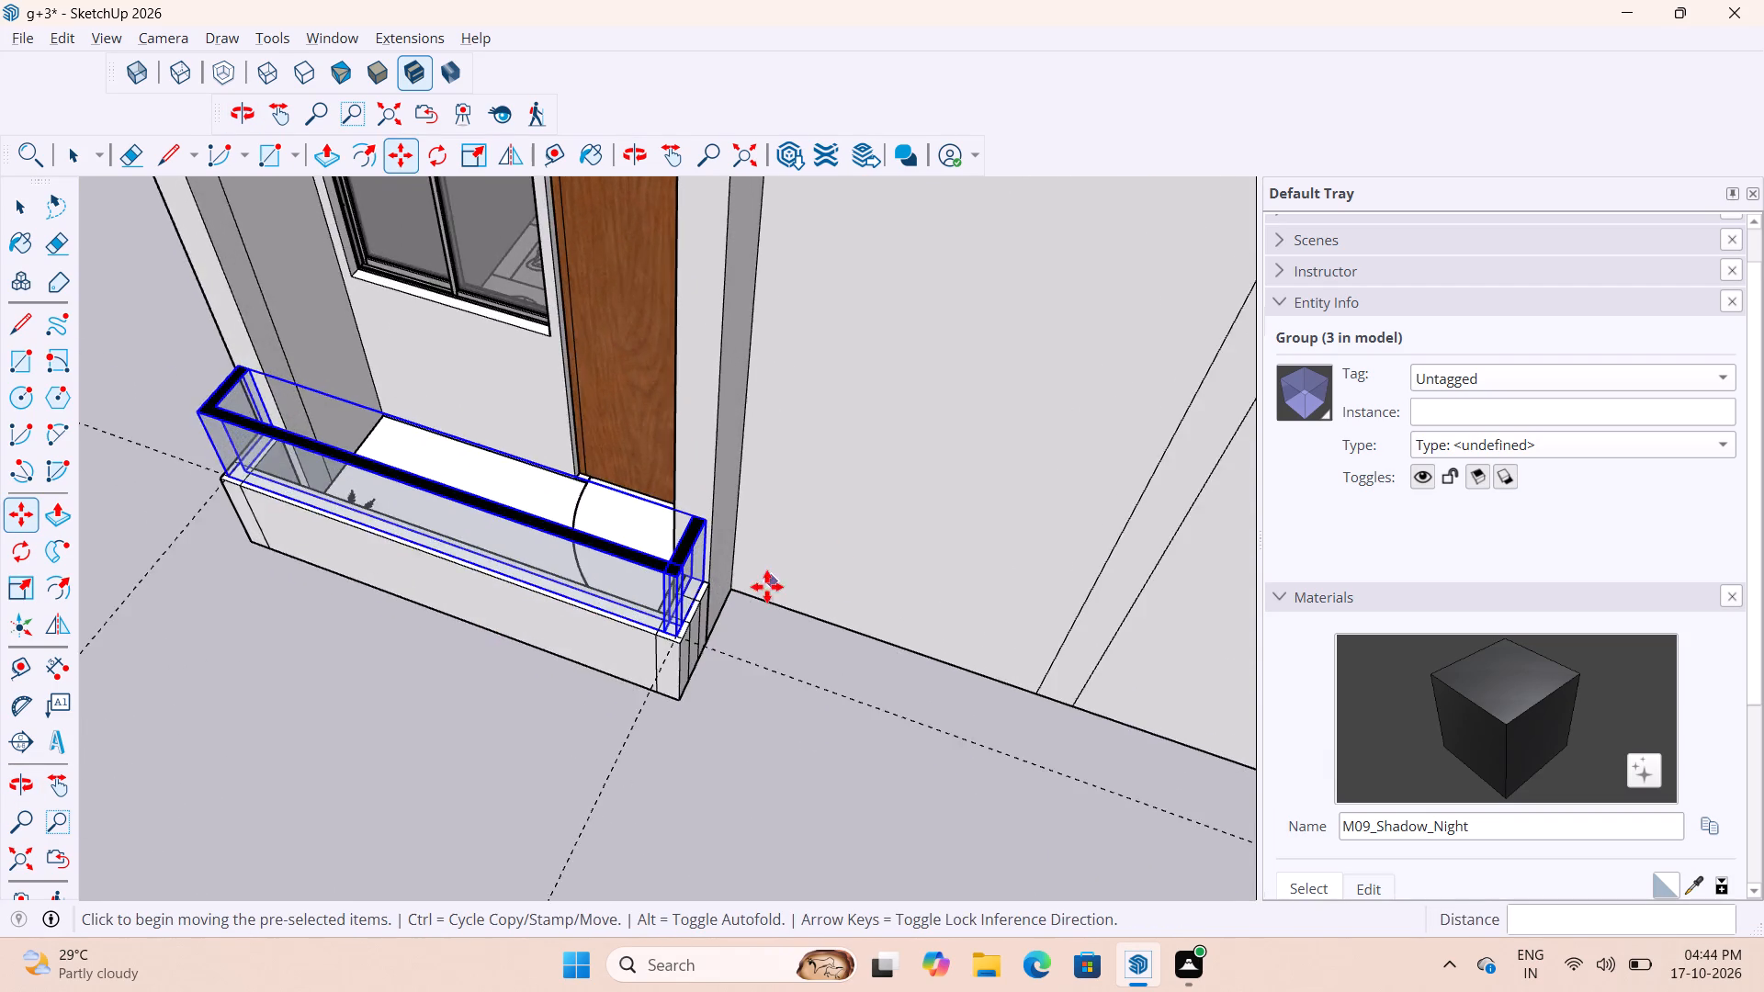
scroll(724, 605, "up", 13)
scroll(863, 731, "down", 15)
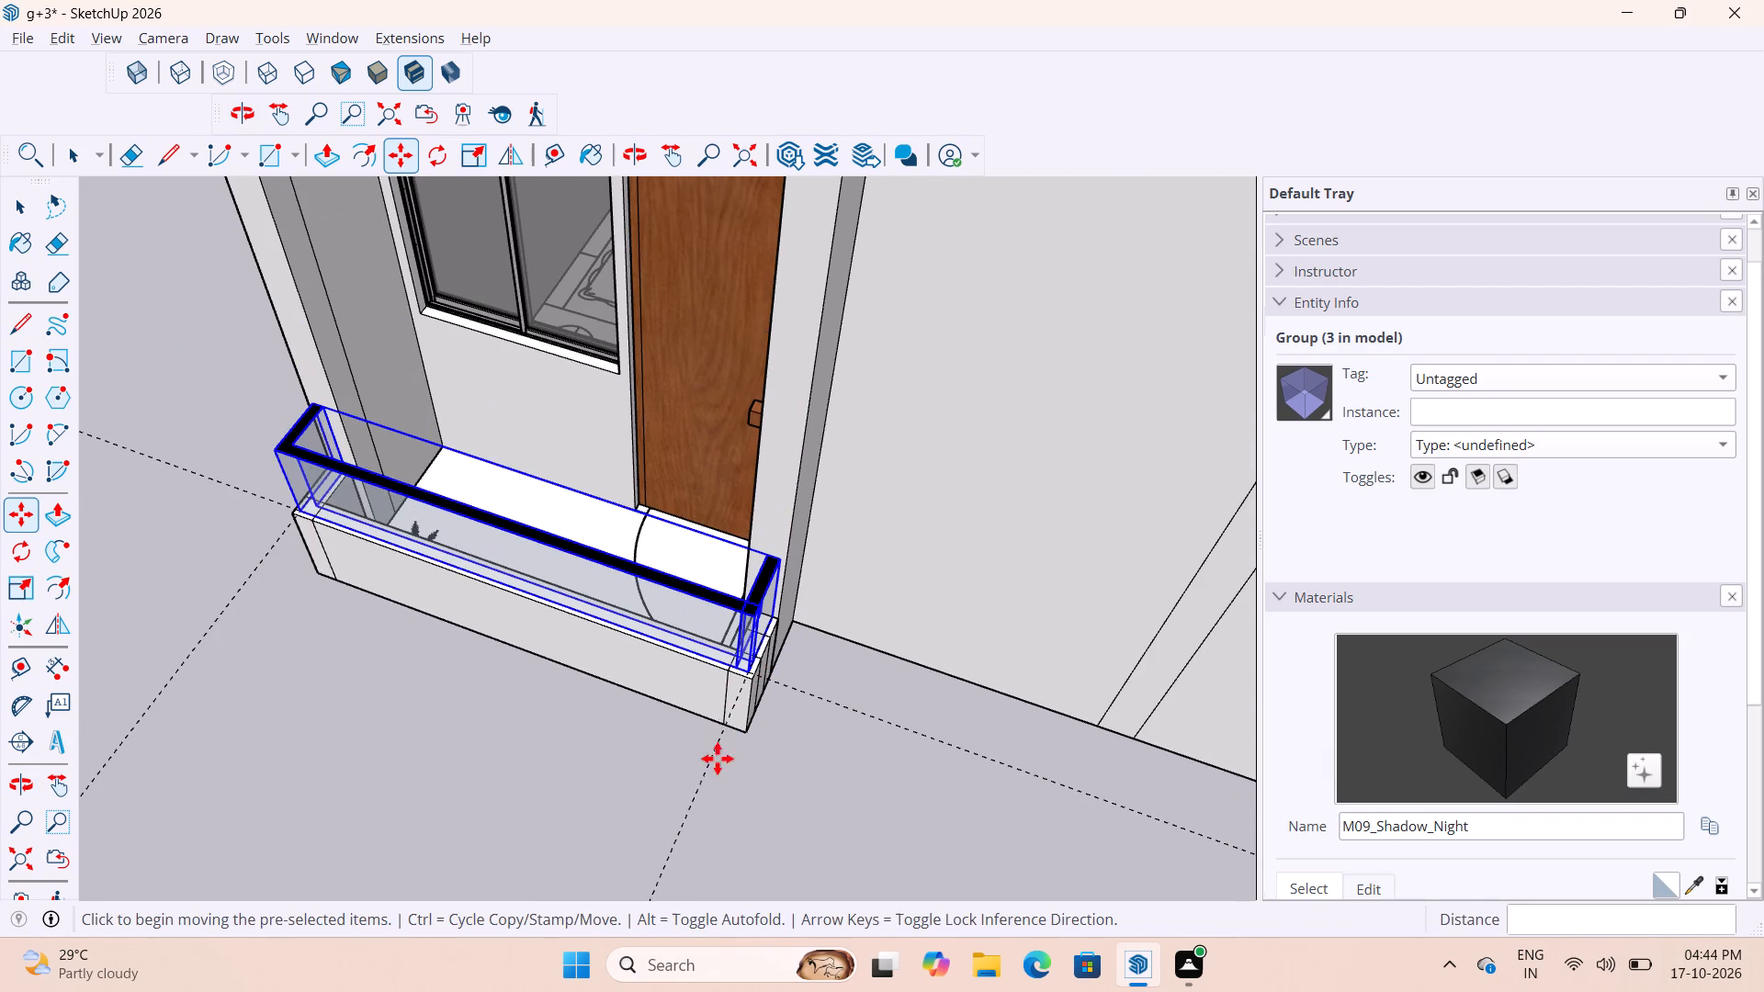
key("space")
key("space")
left_click(772, 809)
Place a guide 1" in from the outer edge of the door-side return on the other corner balcony's parapet.
scroll(780, 693, "down", 13)
middle_click_drag(748, 764, 837, 722)
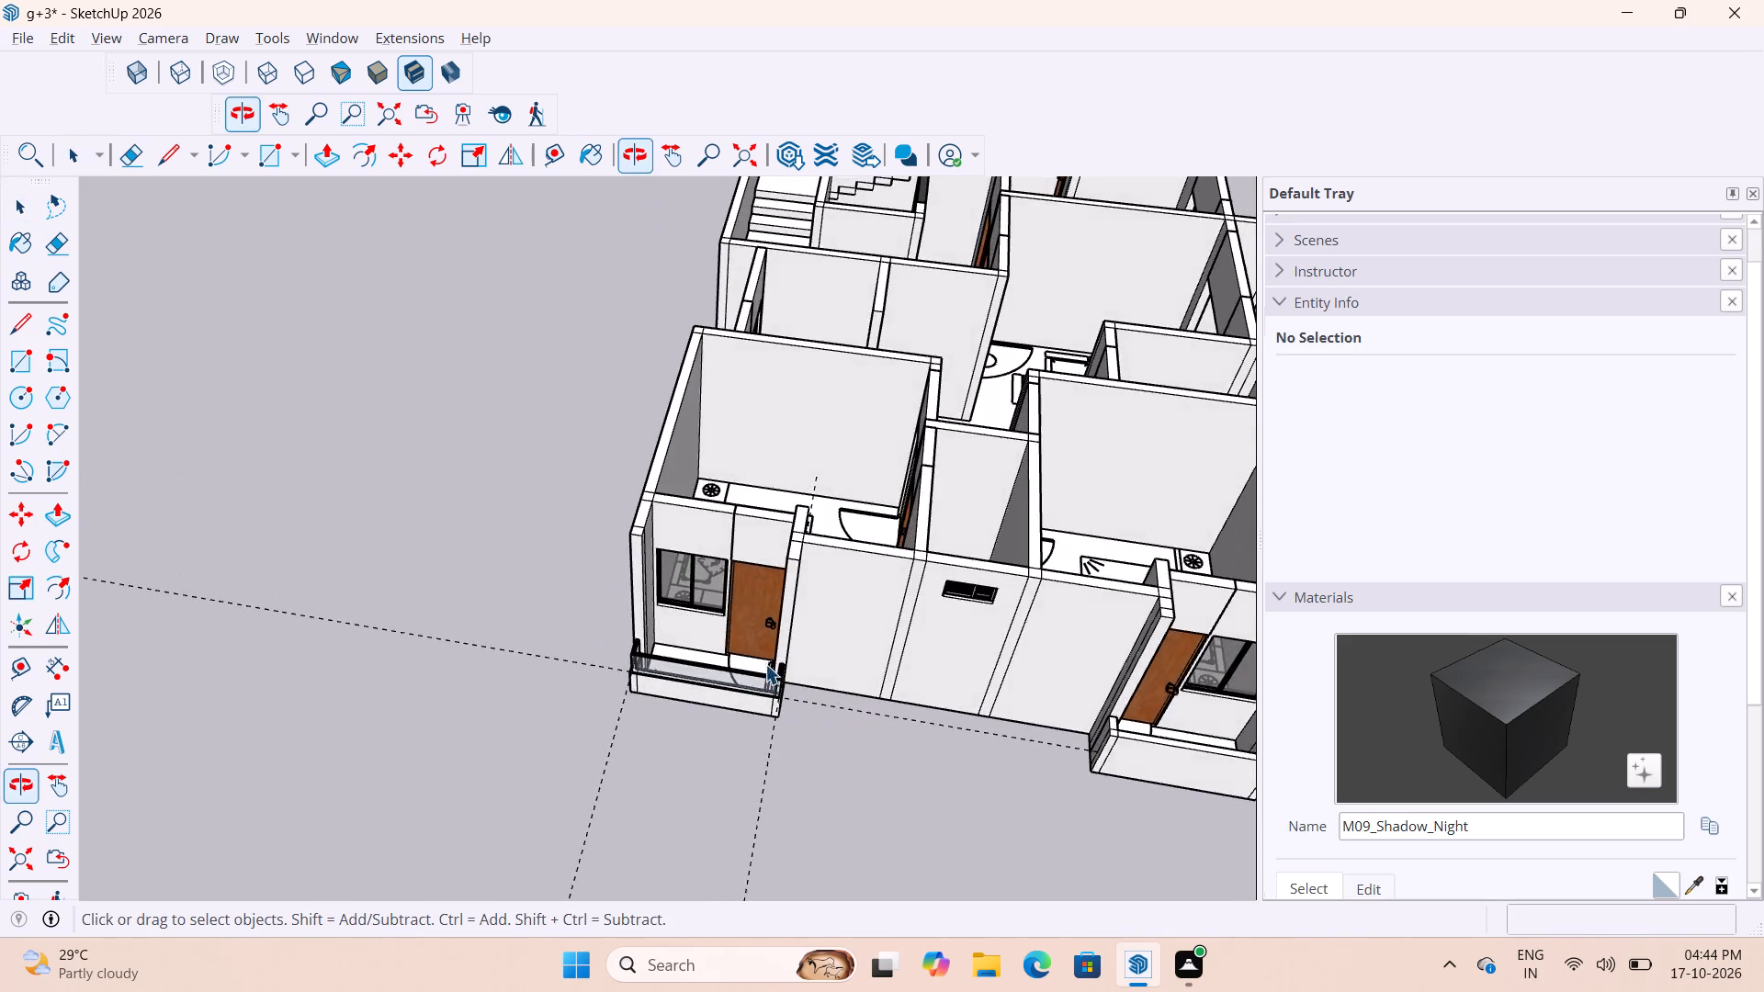
scroll(487, 703, "down", 5)
scroll(1008, 761, "up", 15)
middle_click_drag(736, 683, 813, 719)
scroll(673, 671, "up", 5)
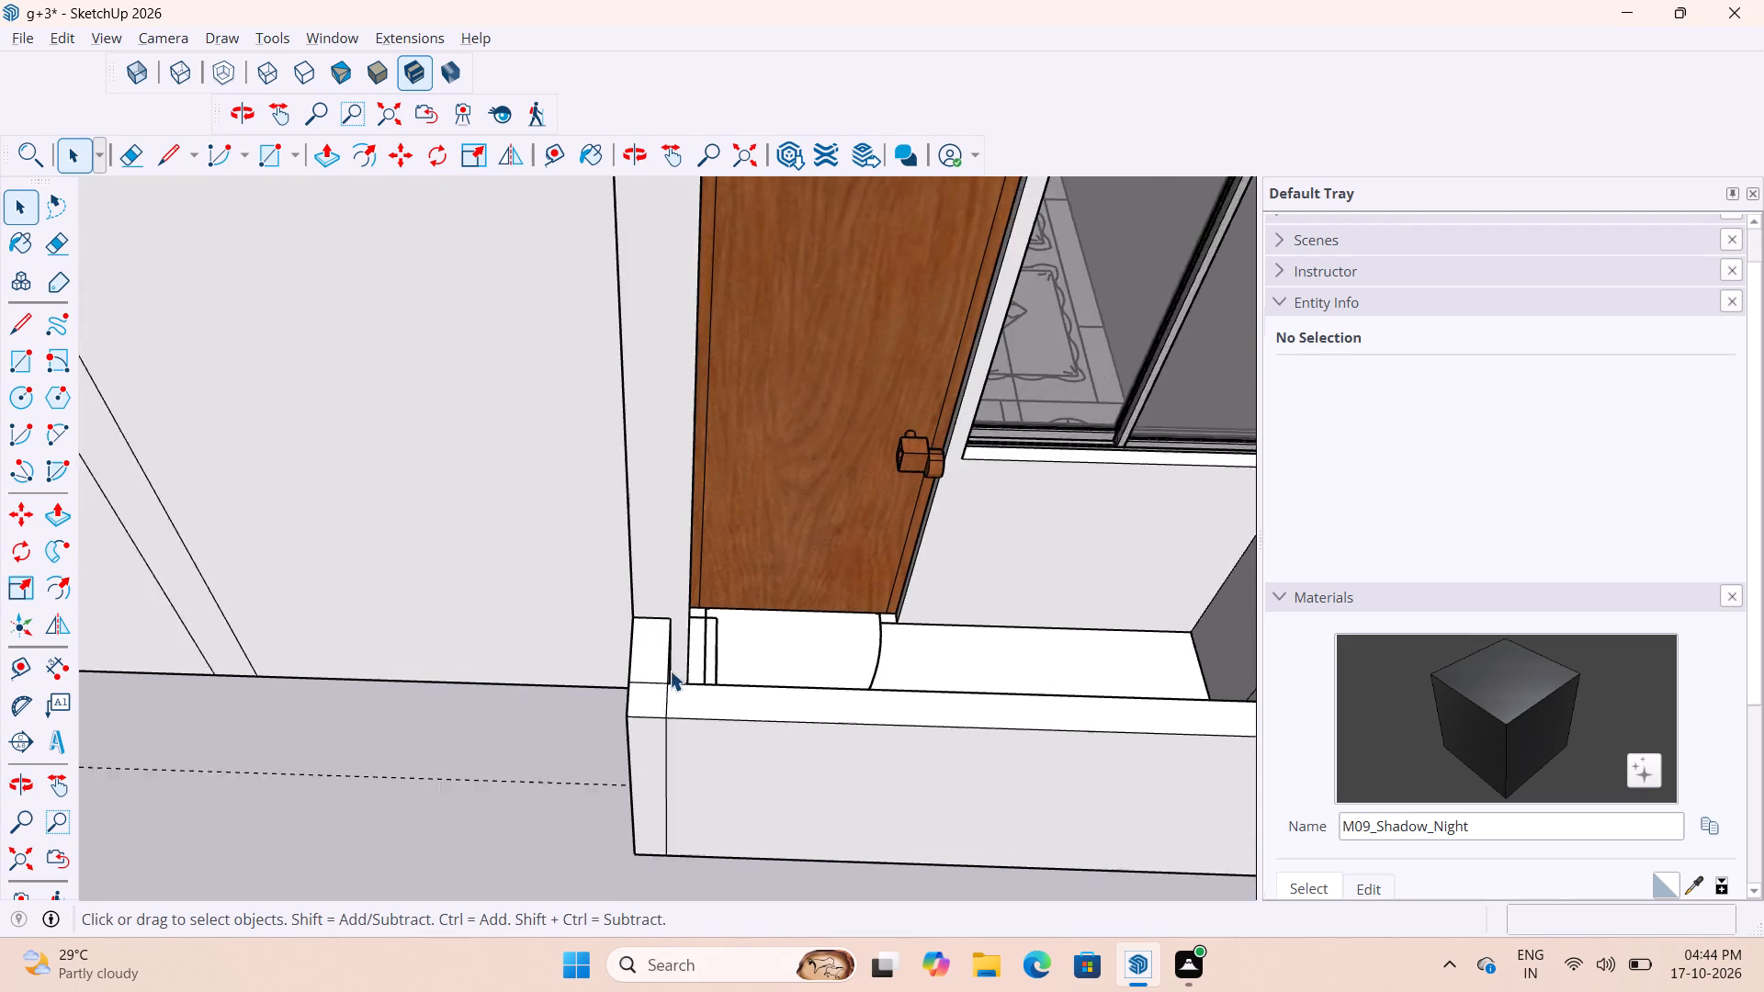
scroll(670, 671, "up", 2)
key("t")
scroll(670, 670, "up", 4)
left_click(597, 650)
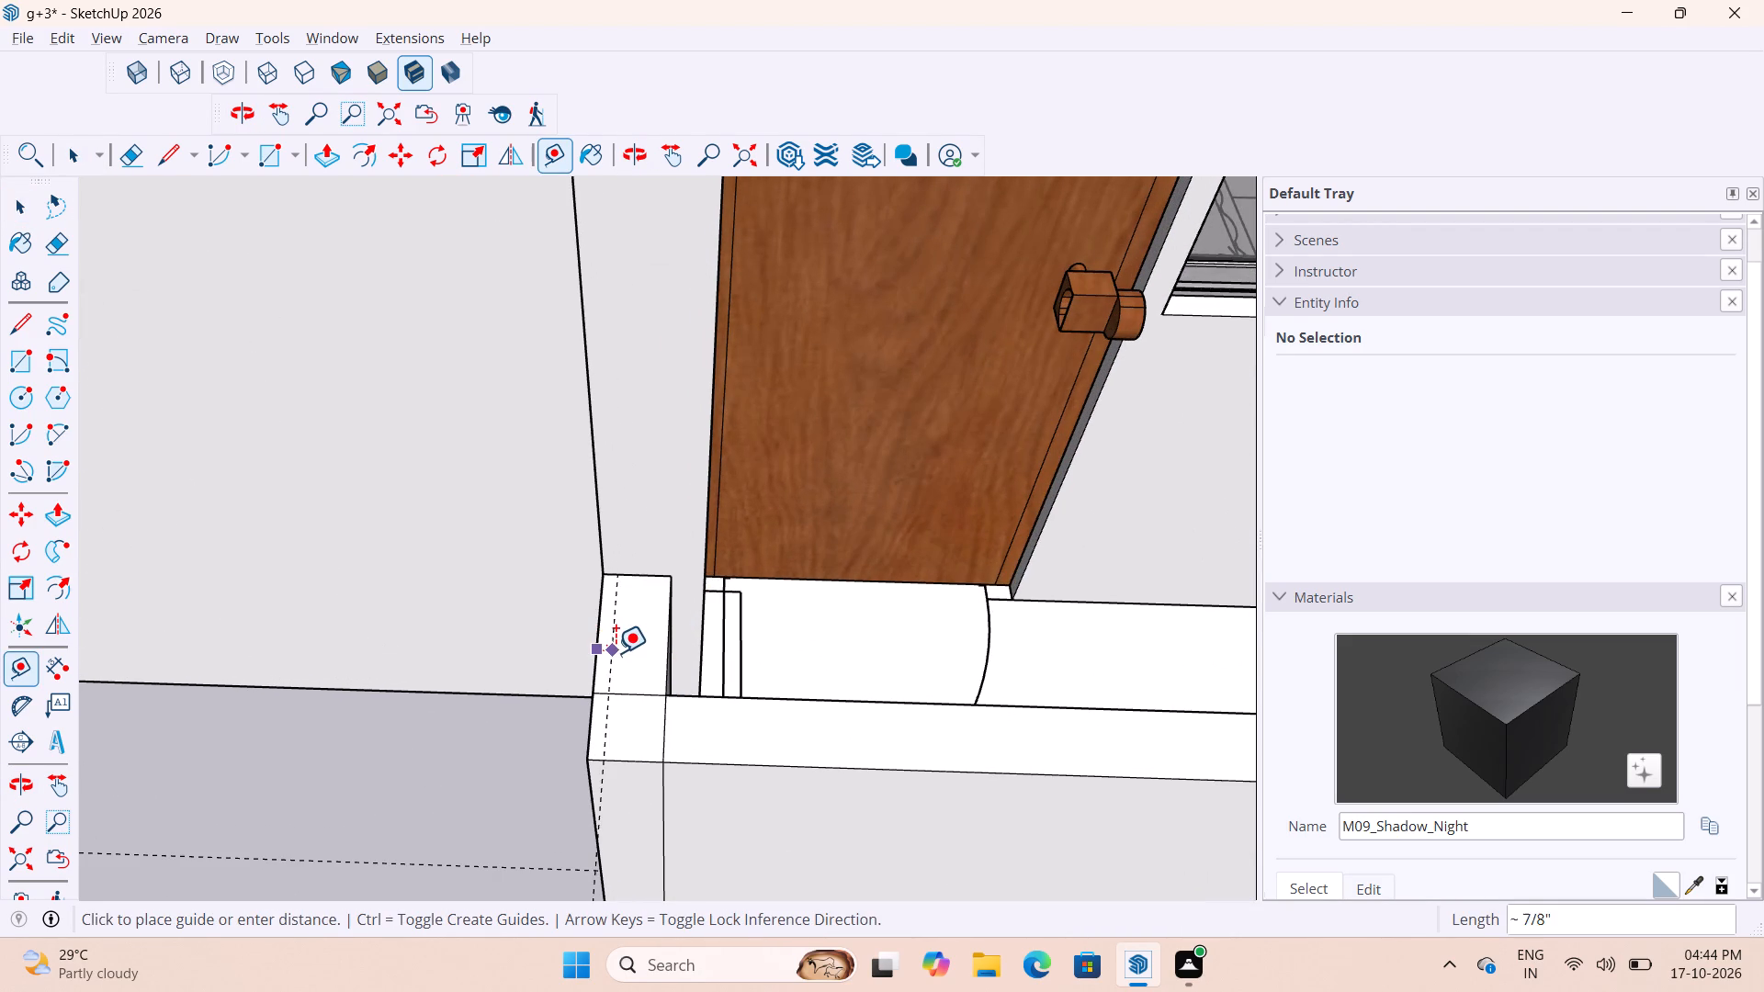
type("1\"")
key("Return")
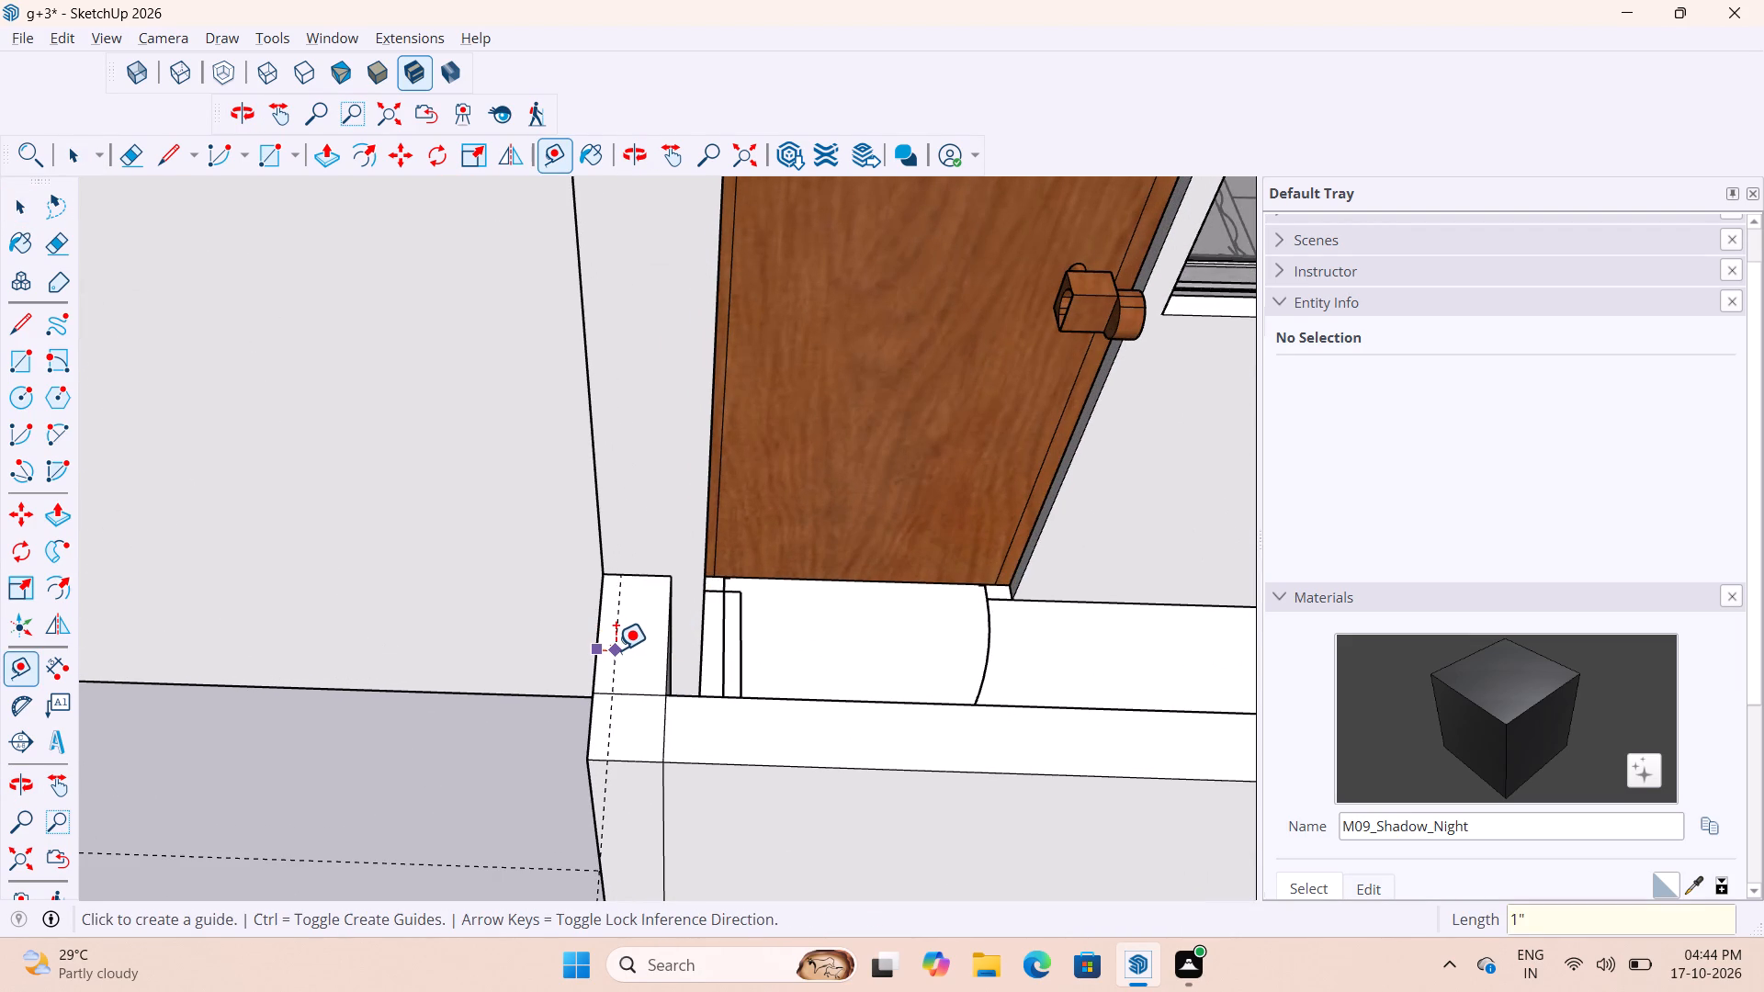
Place a guide 15/16" in from the outer front edge of that second balcony's parapet.
scroll(582, 683, "down", 8)
scroll(820, 776, "up", 7)
left_click(808, 728)
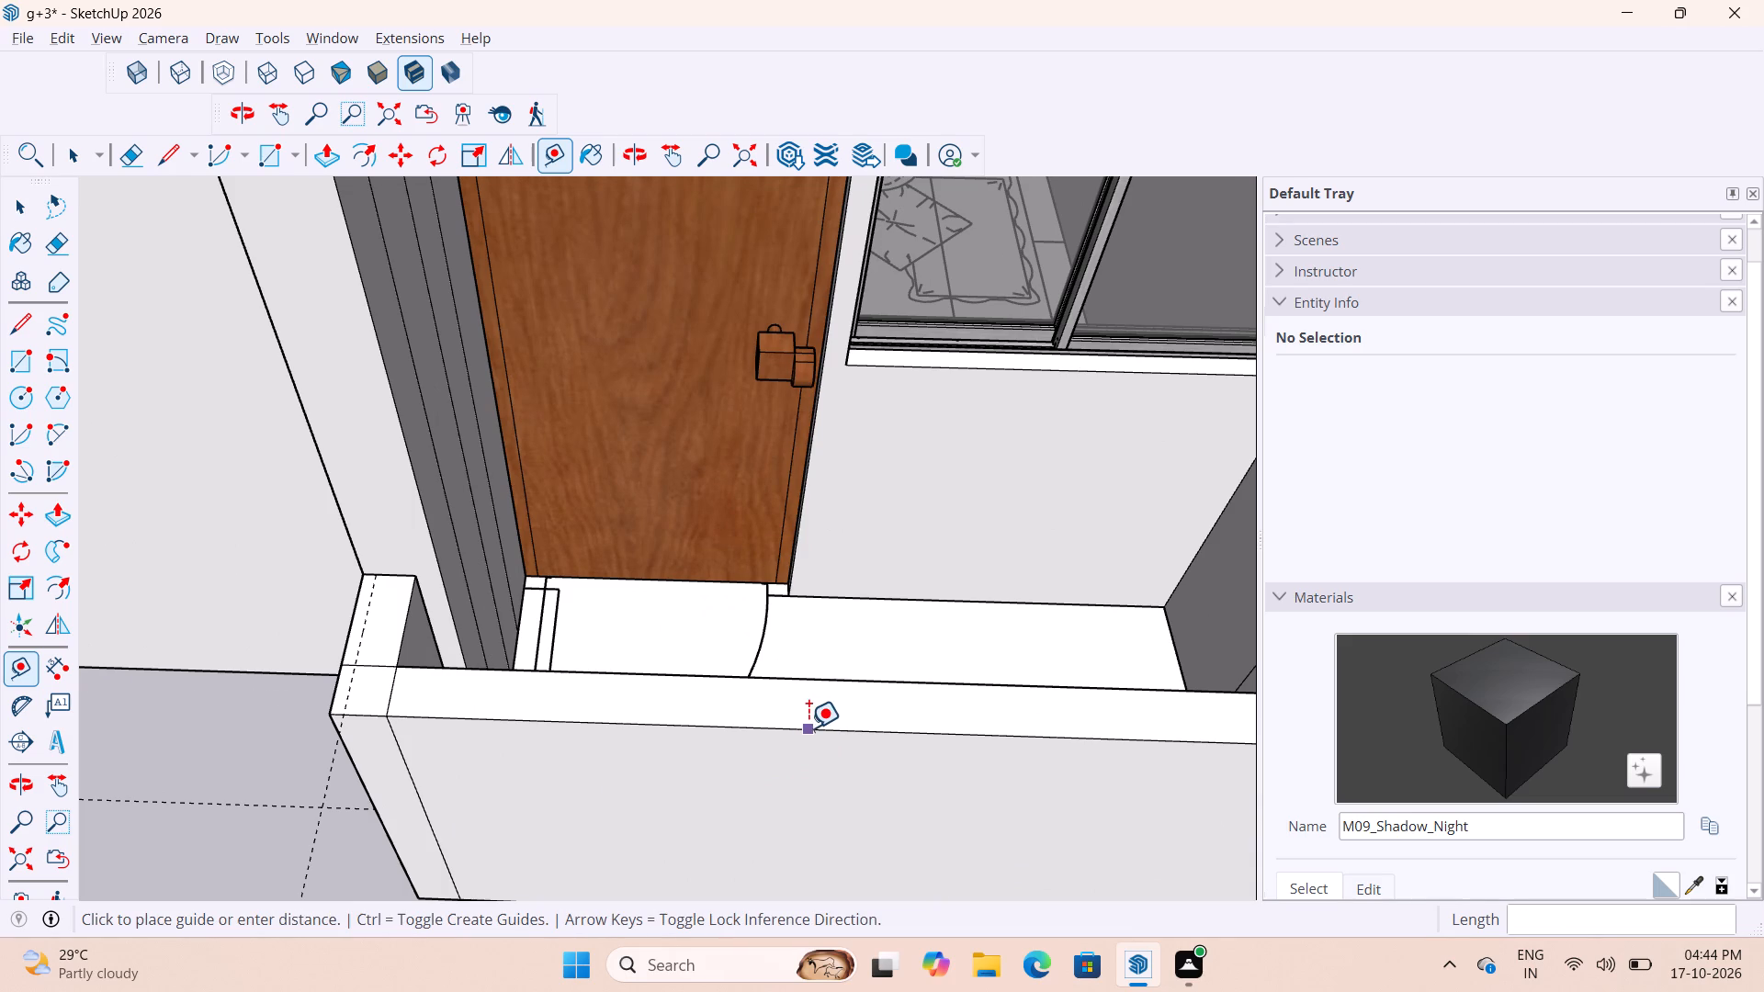
type("15/16\"")
key("Return")
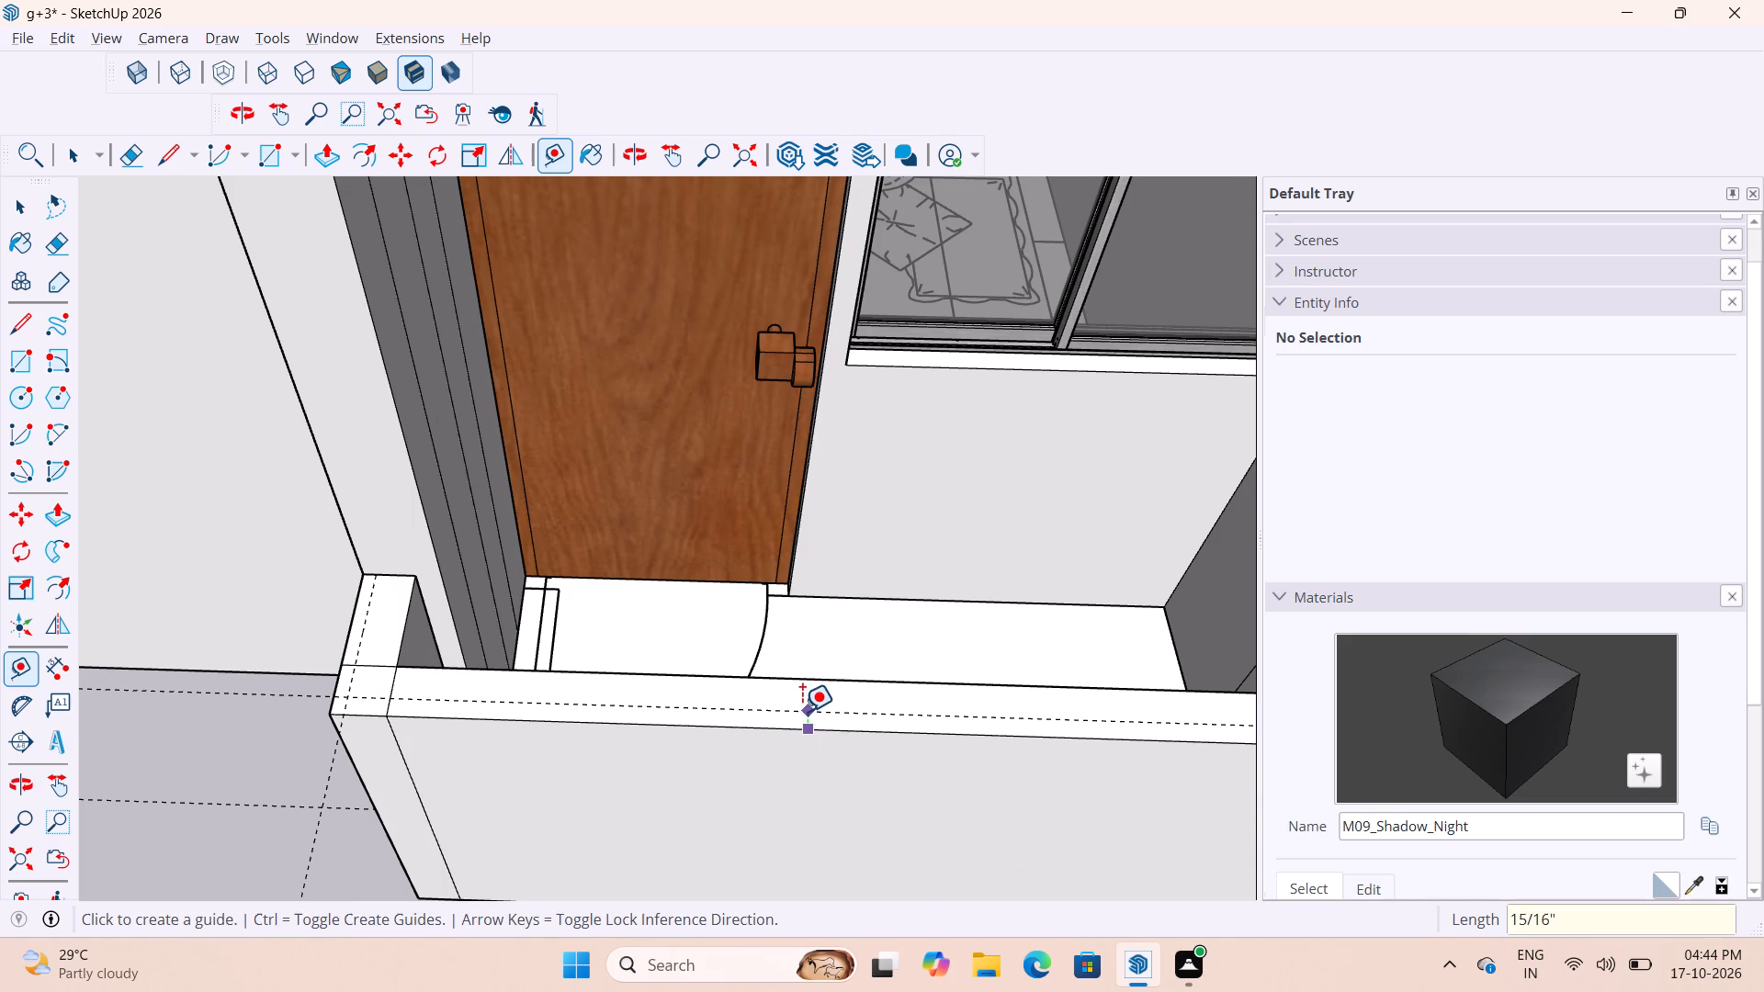
Place a guide 1" in from the outer edge of the window-side return on the same parapet.
scroll(368, 684, "down", 6)
scroll(1009, 675, "up", 7)
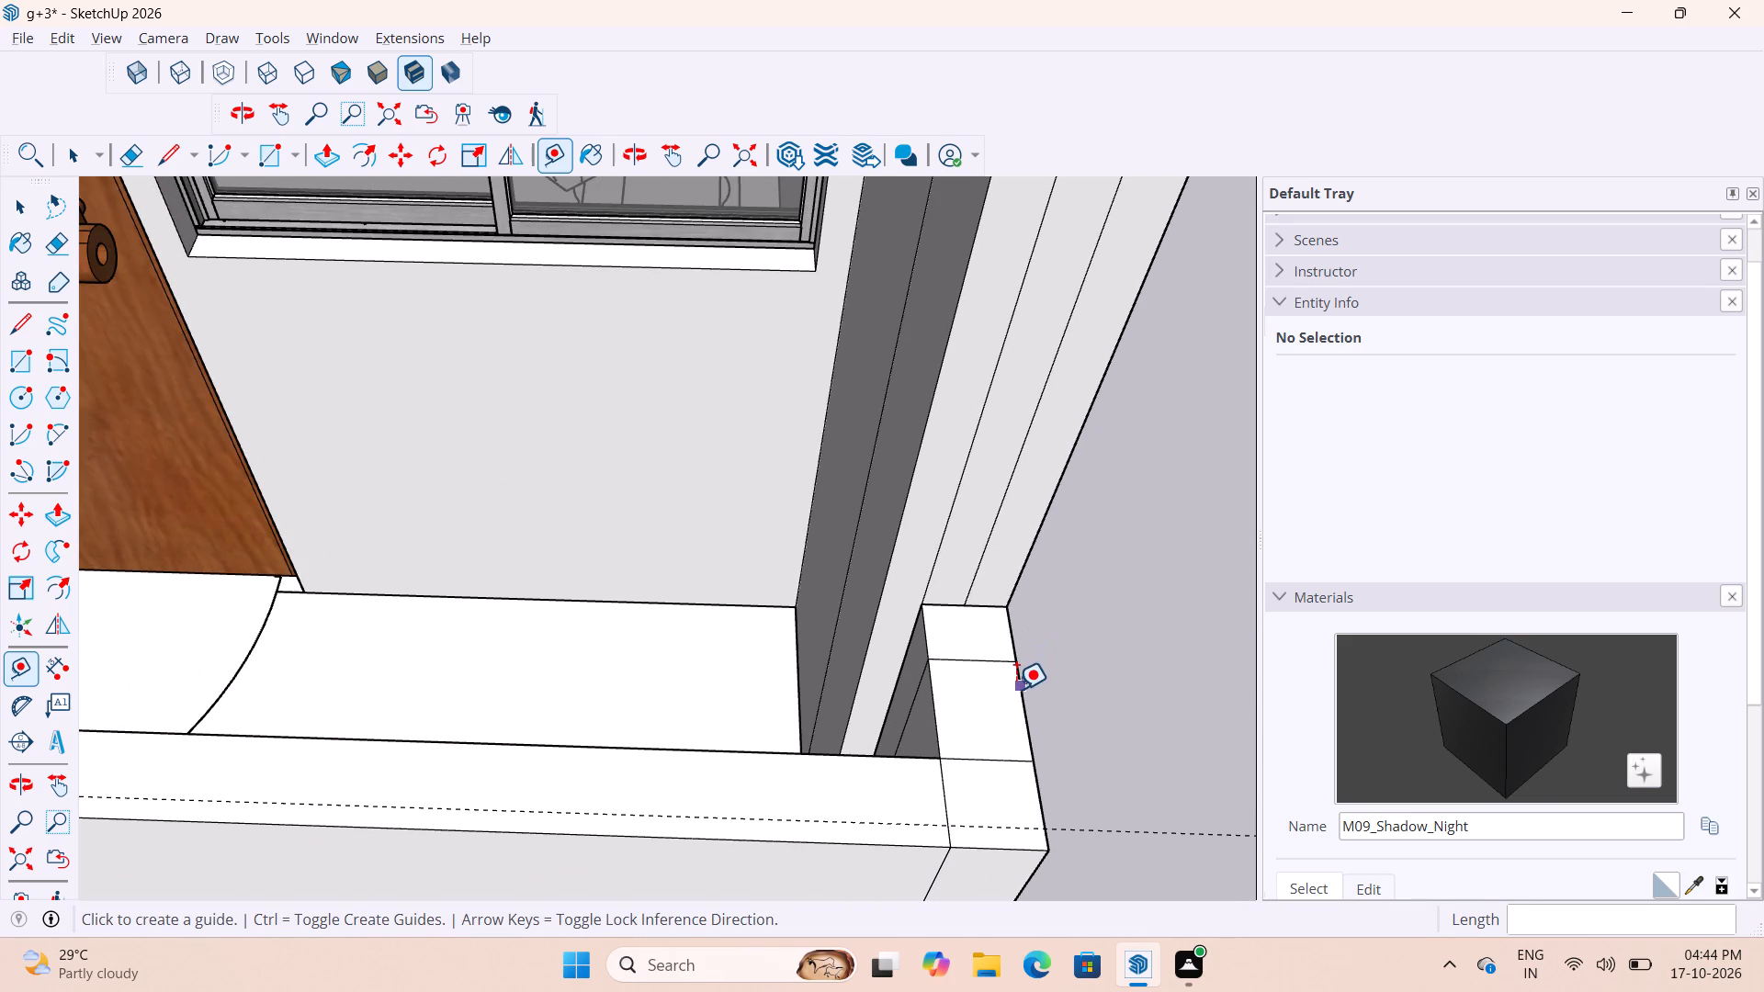
left_click(1016, 690)
type("1\"")
key("Return")
Copy the fitted railing about 21' 1" to the second corner balcony, snapping its rear corner to the door-side return's guide.
scroll(141, 389, "down", 8)
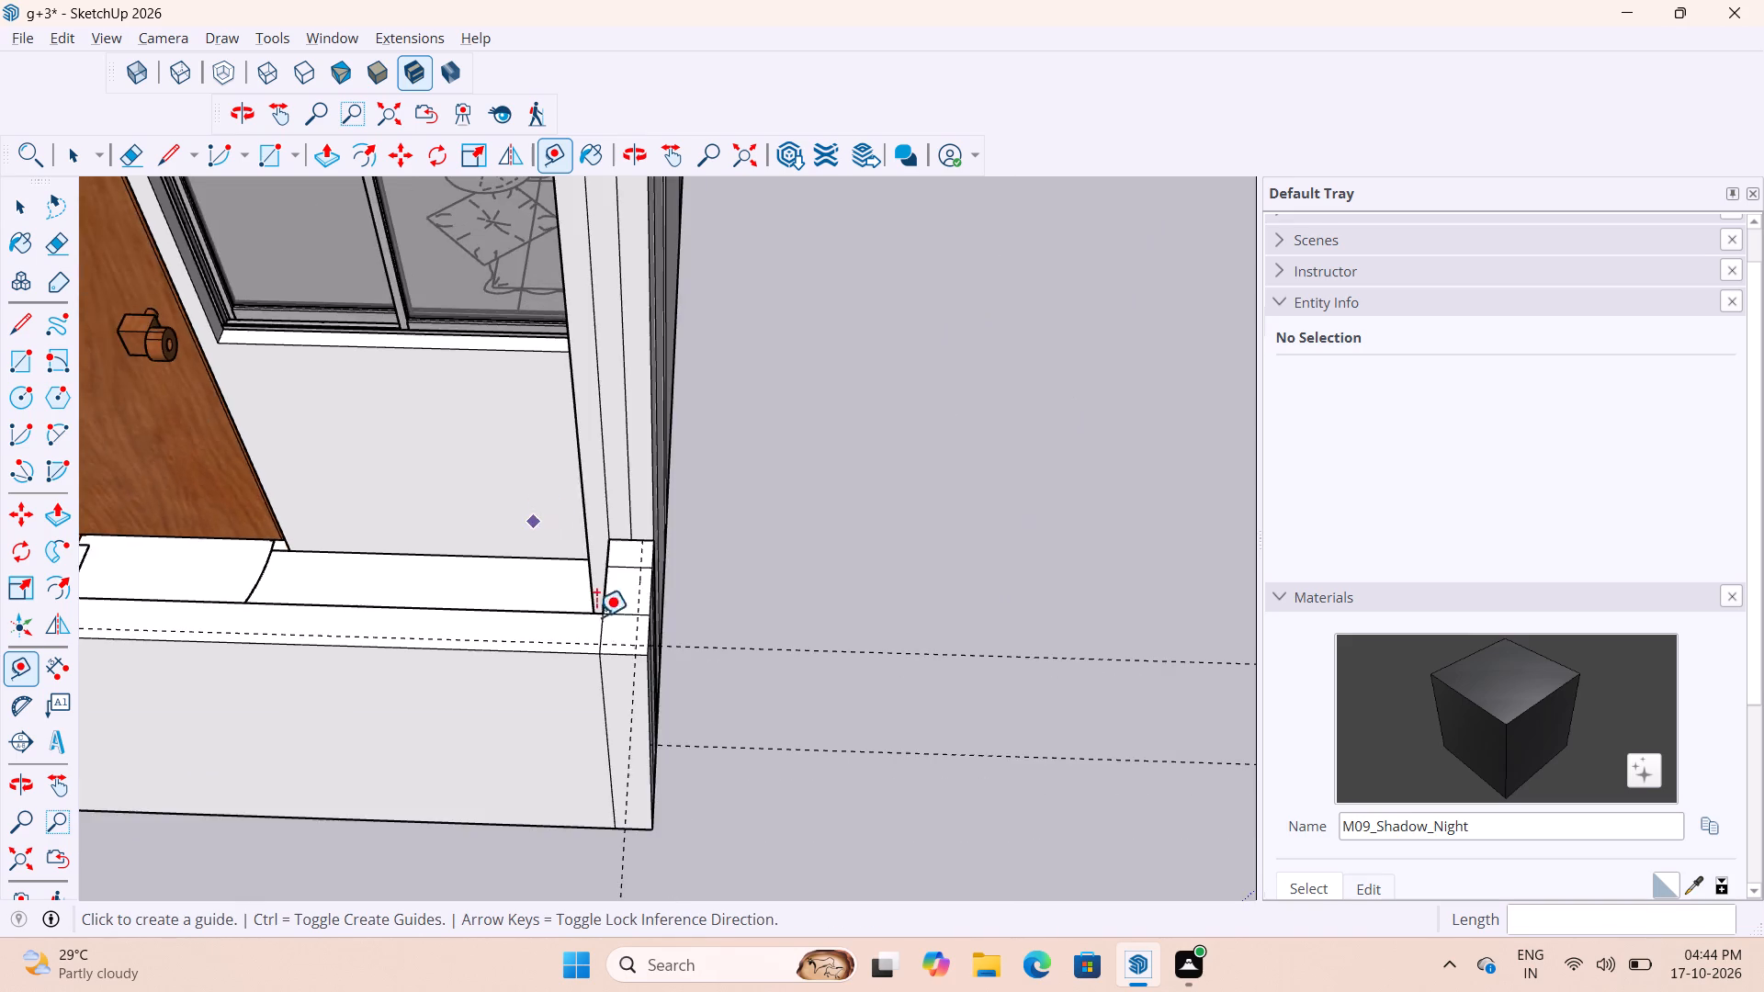
scroll(596, 617, "down", 10)
scroll(986, 513, "down", 9)
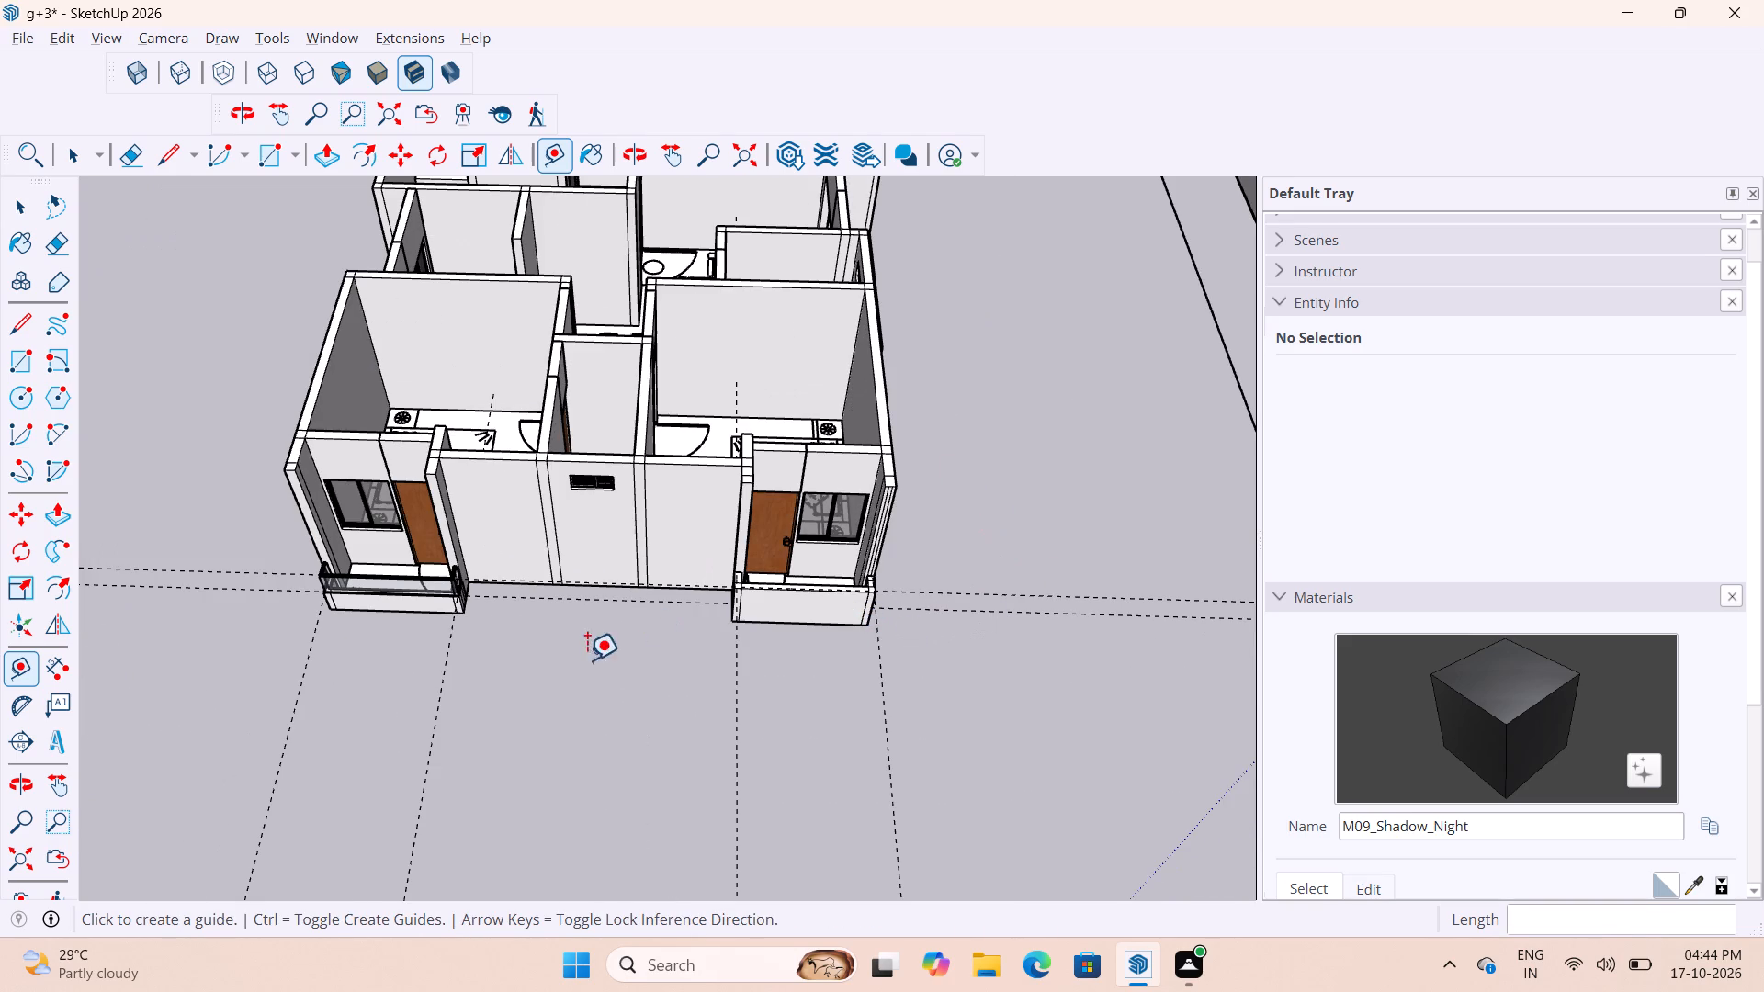
key("space")
scroll(439, 642, "up", 8)
scroll(888, 580, "down", 9)
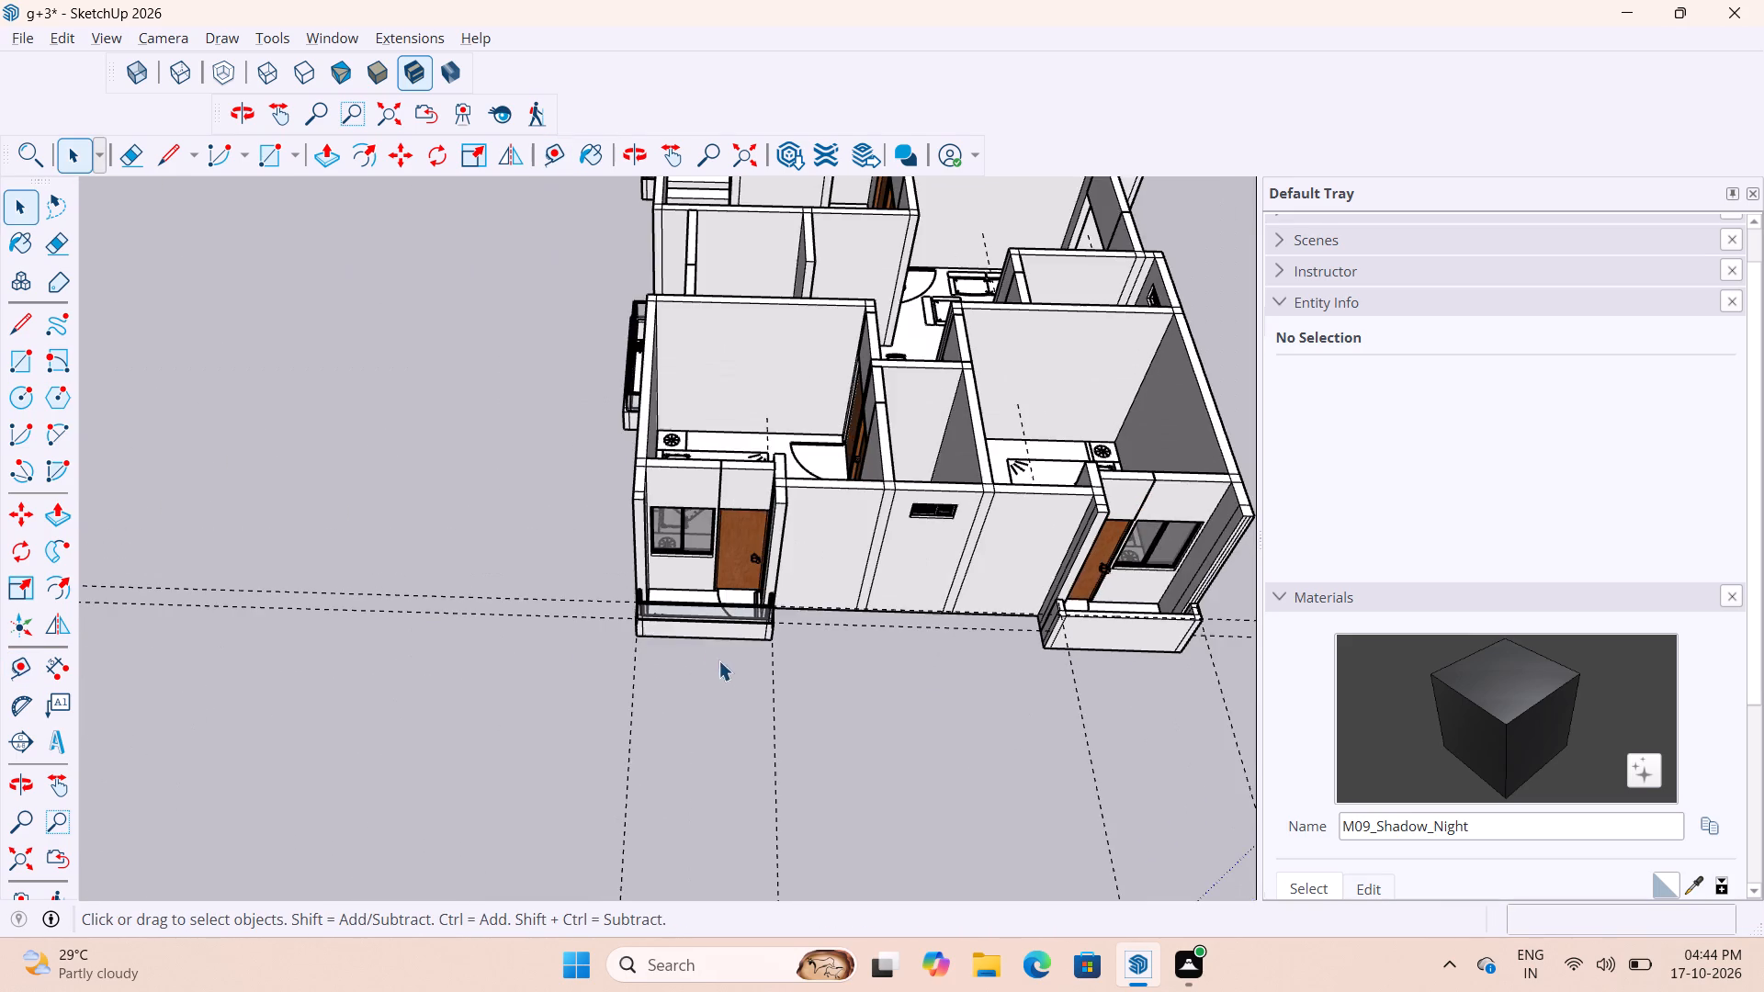
middle_click_drag(767, 667, 878, 667)
scroll(579, 560, "up", 8)
scroll(654, 622, "up", 13)
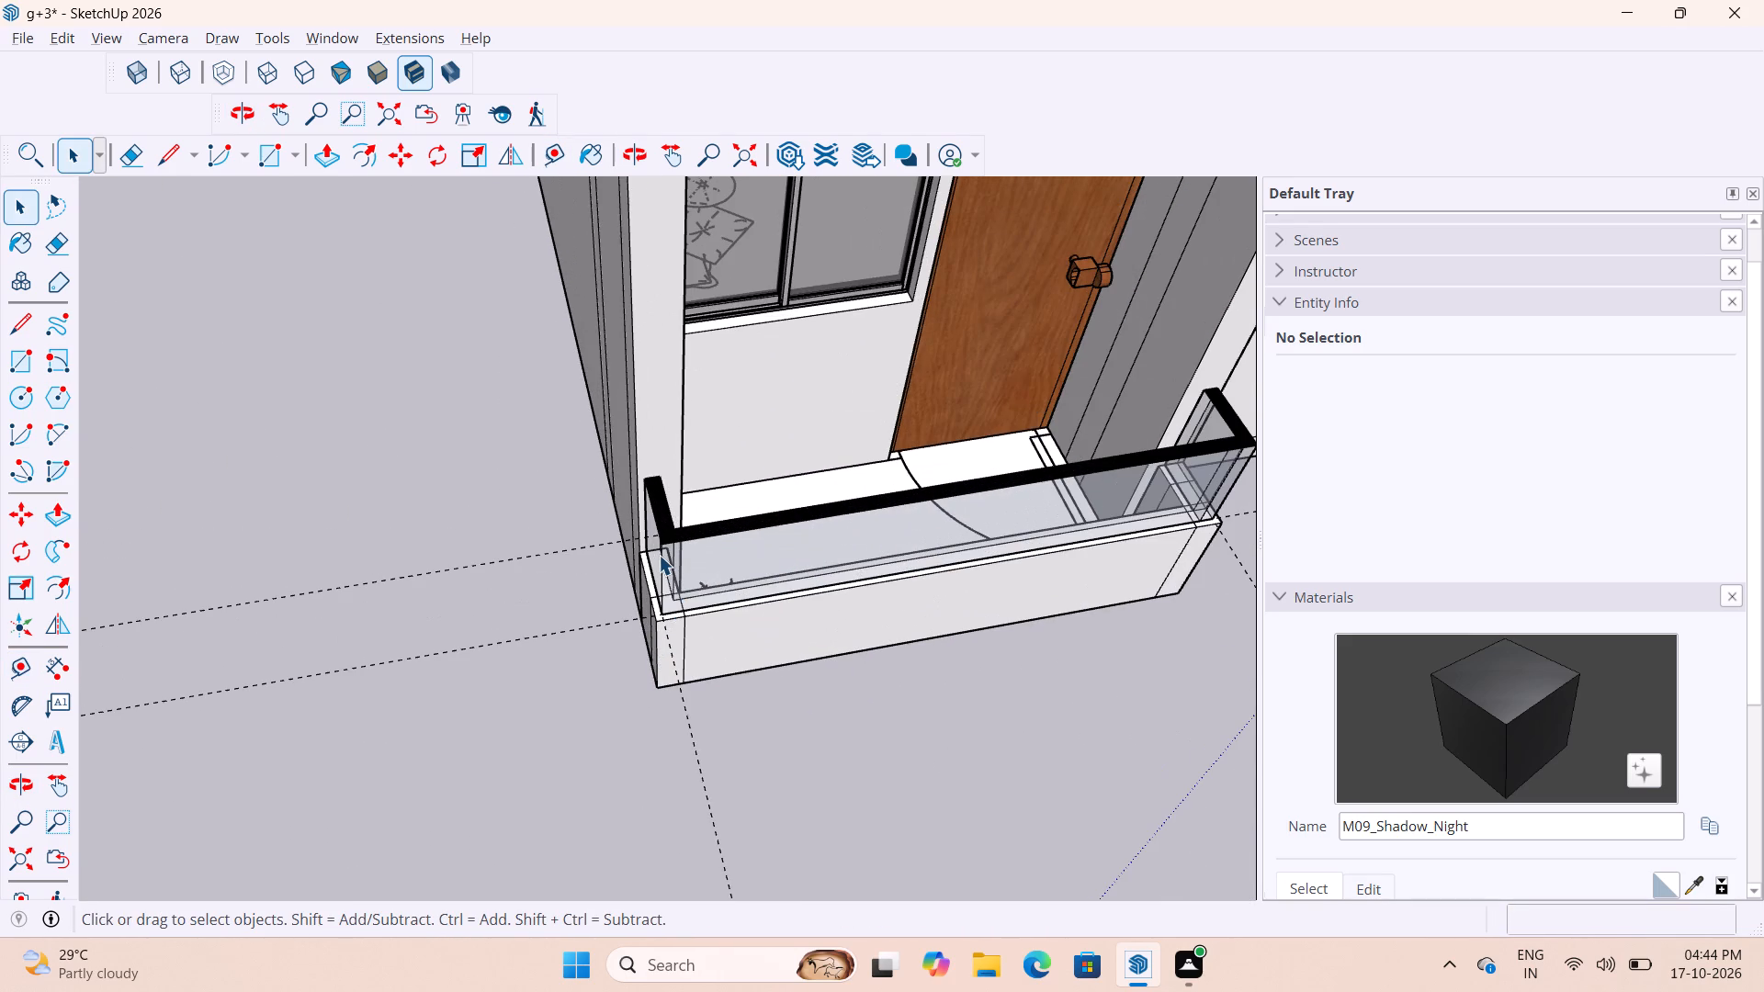
left_click(659, 555)
key("m")
scroll(649, 554, "up", 9, "ctrl")
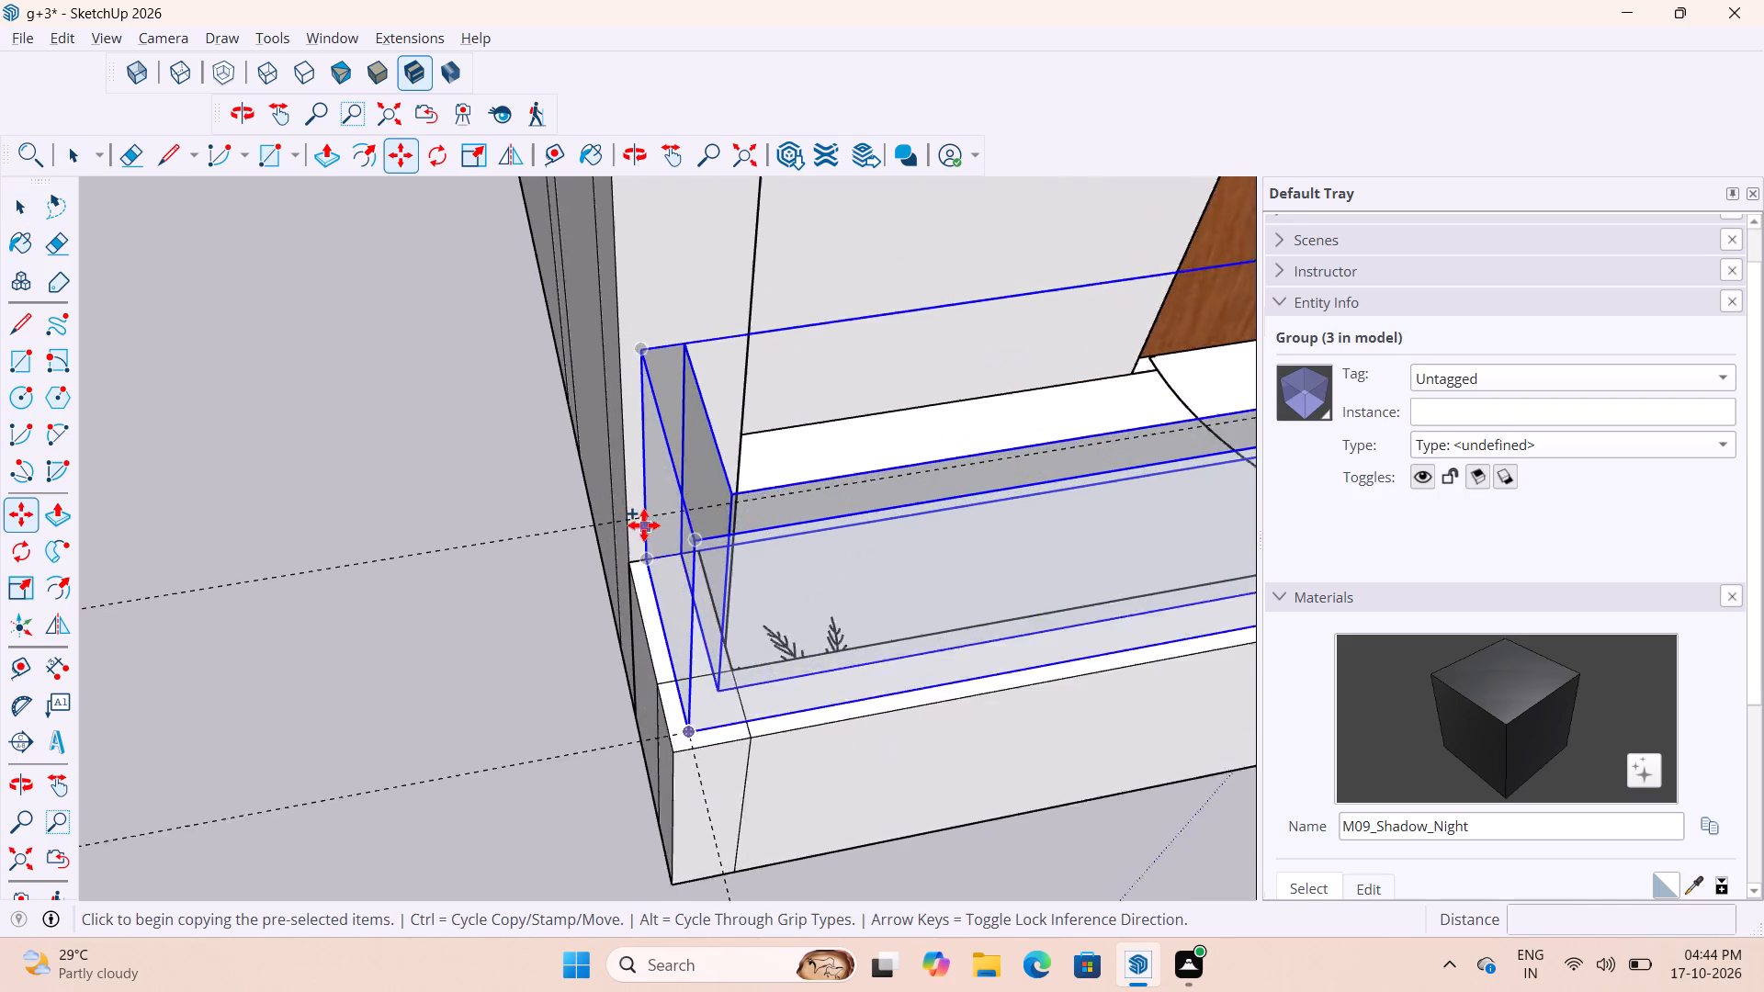
scroll(644, 525, "up", 3, "ctrl")
left_click(655, 572)
scroll(673, 582, "down", 1)
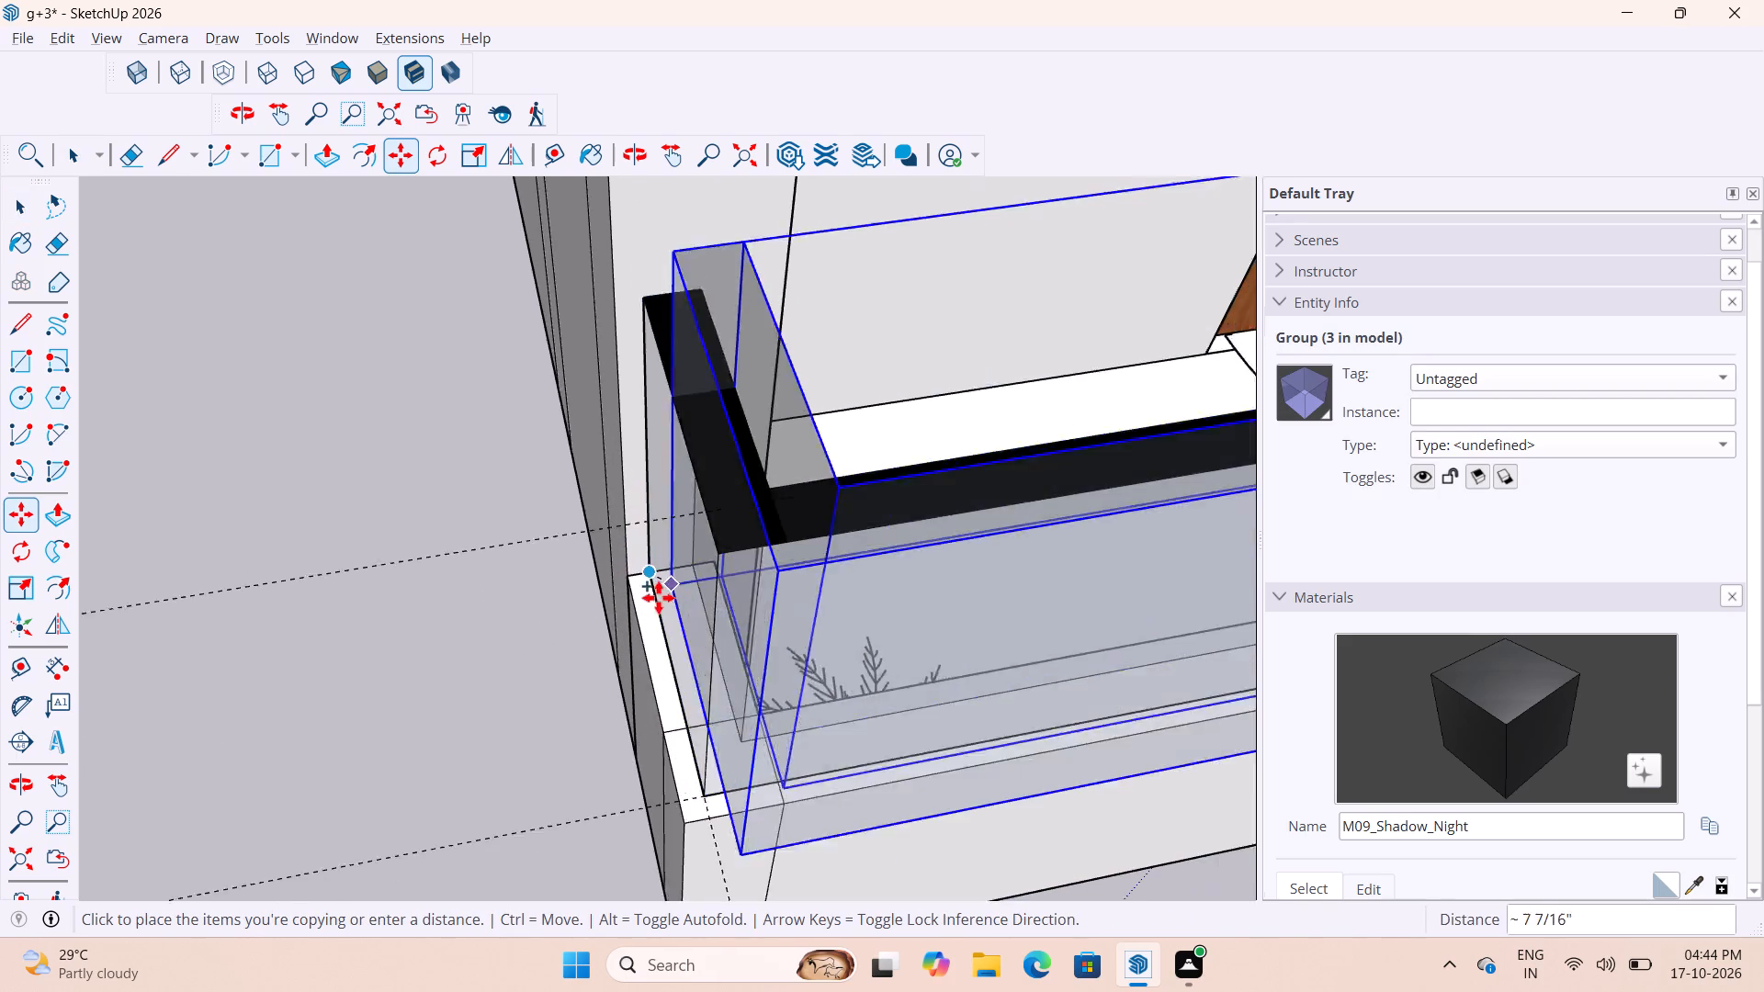
scroll(659, 598, "down", 20)
scroll(659, 598, "down", 7)
scroll(994, 587, "up", 5)
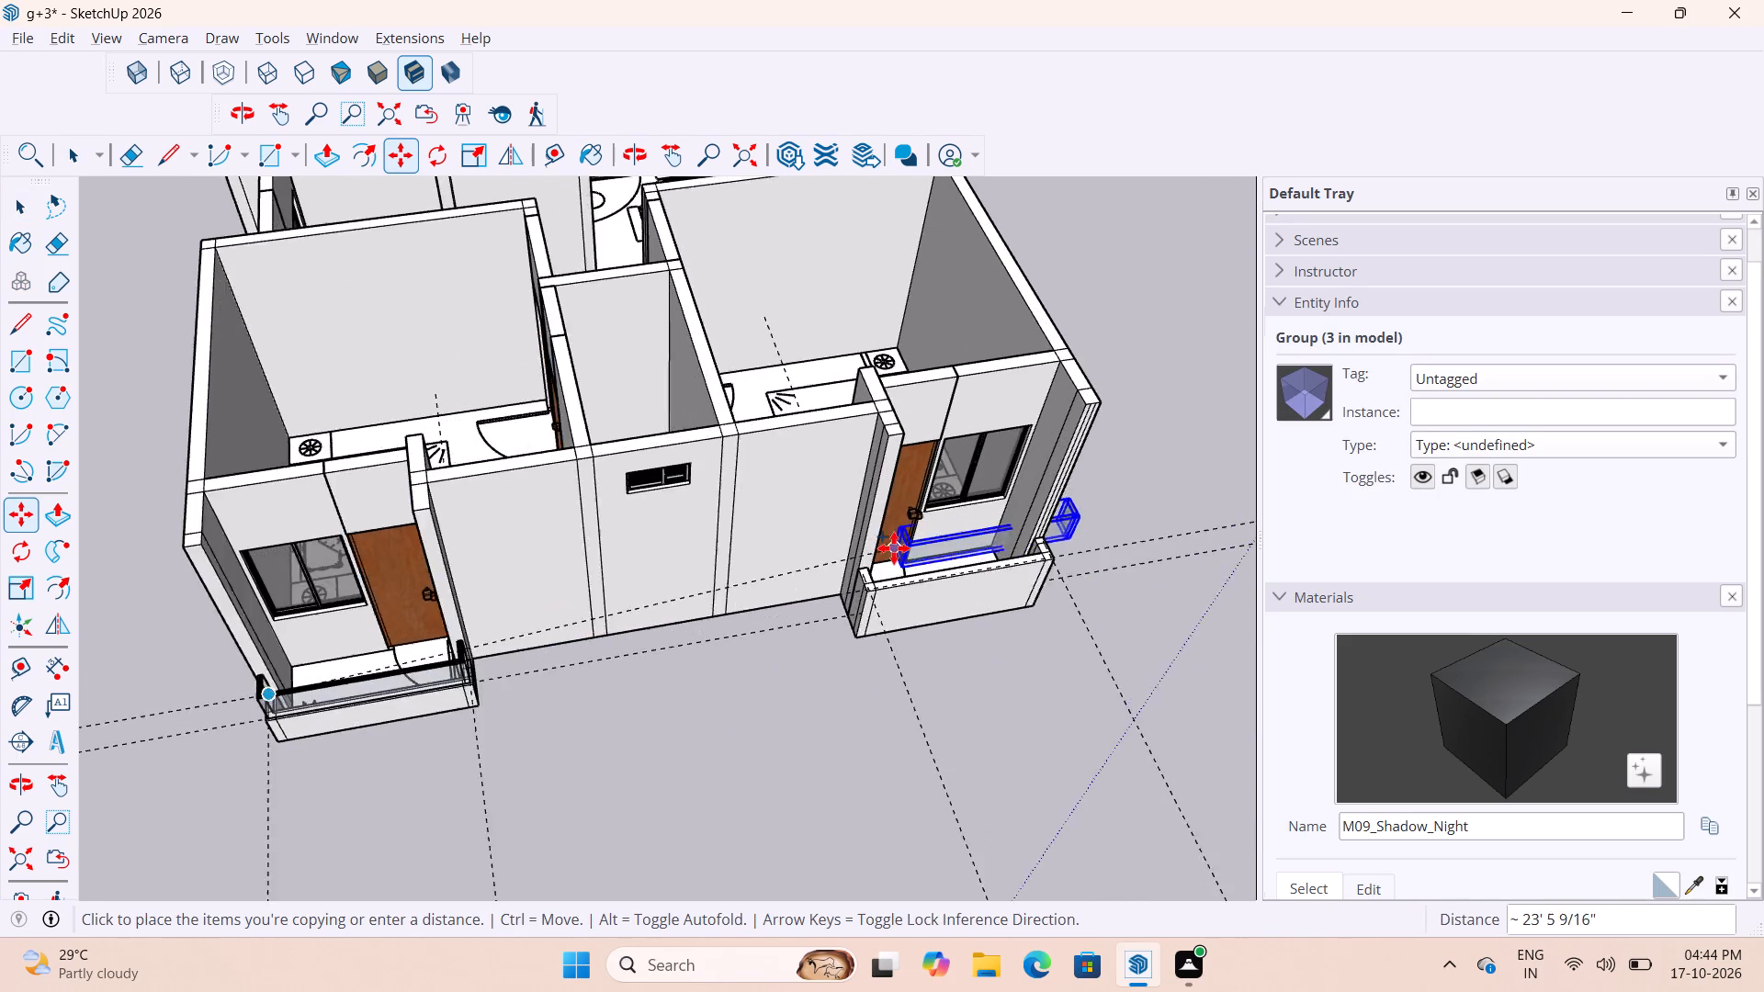
scroll(894, 548, "up", 18)
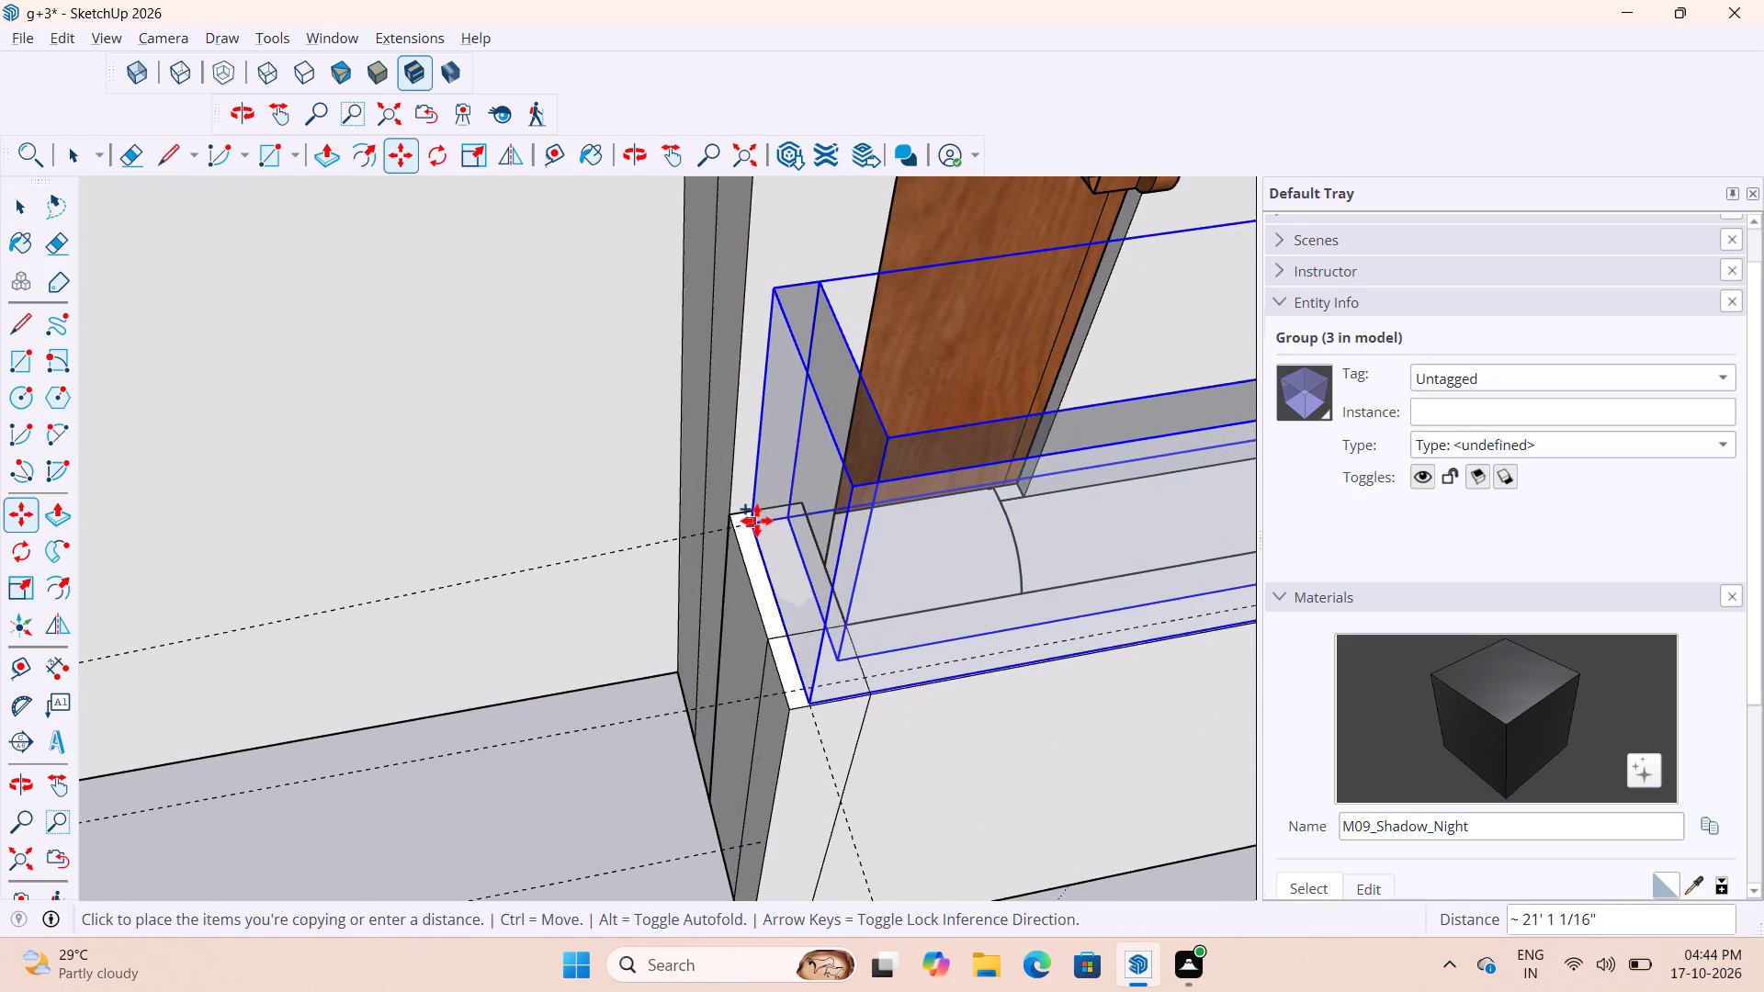
scroll(753, 512, "up", 7)
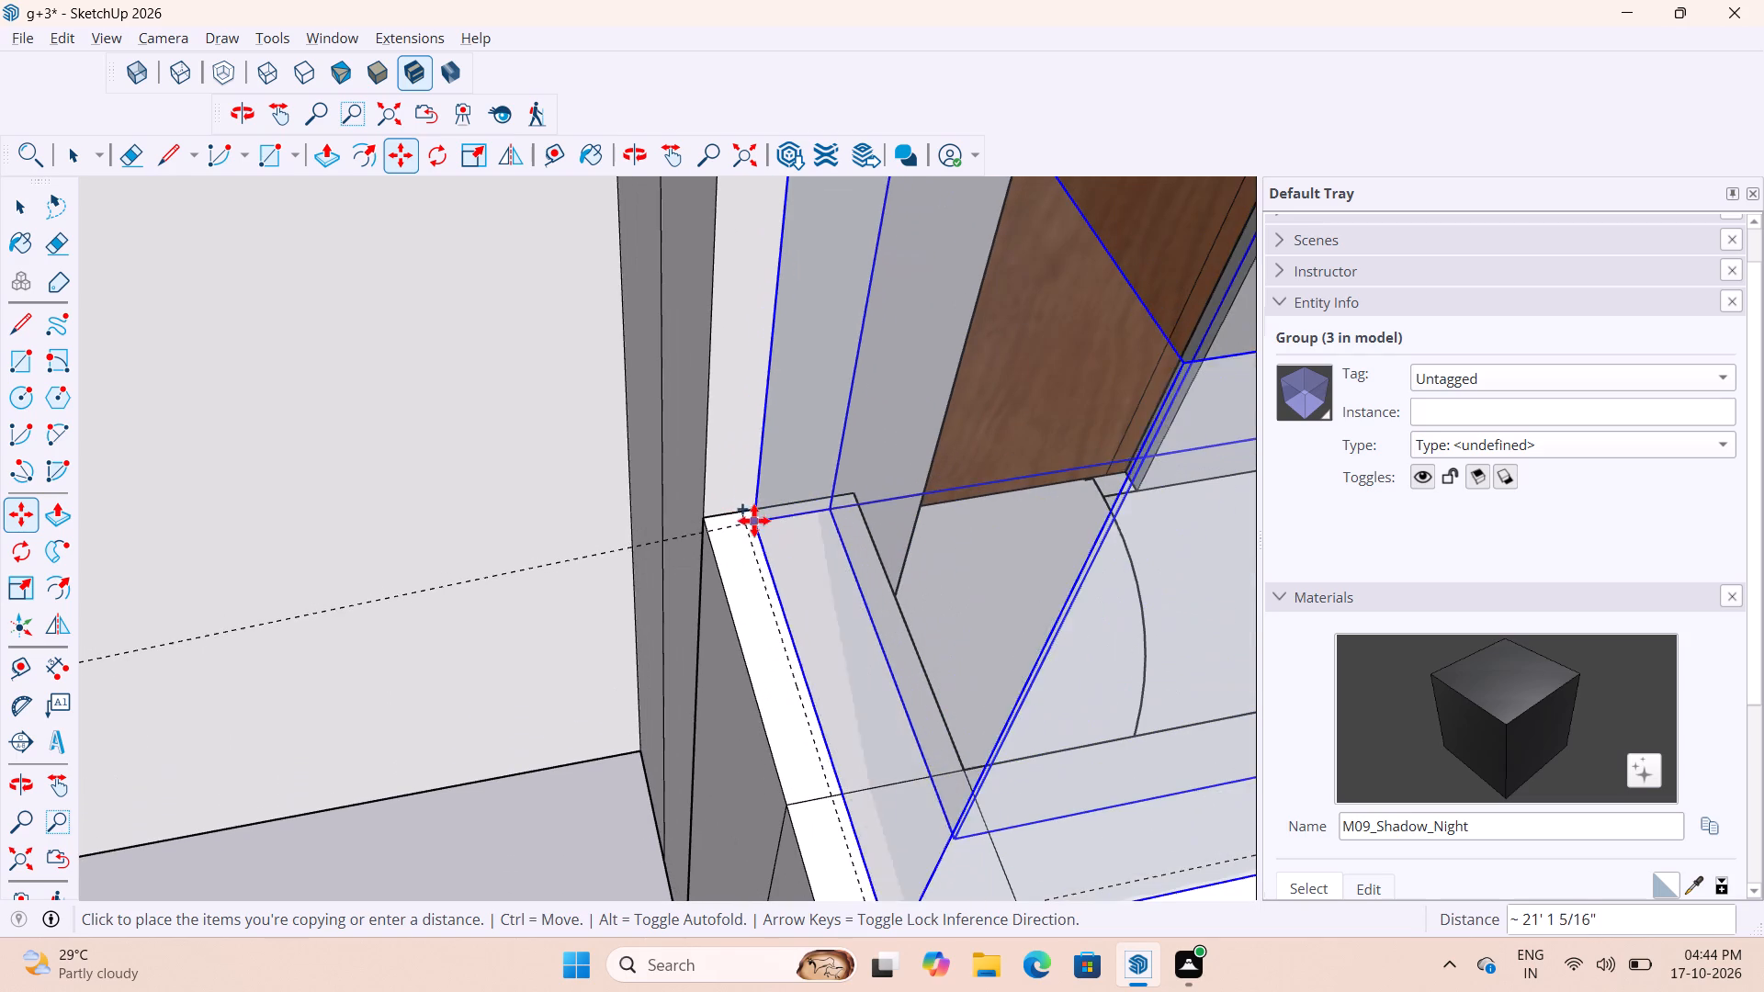
left_click(743, 516)
scroll(672, 518, "down", 16)
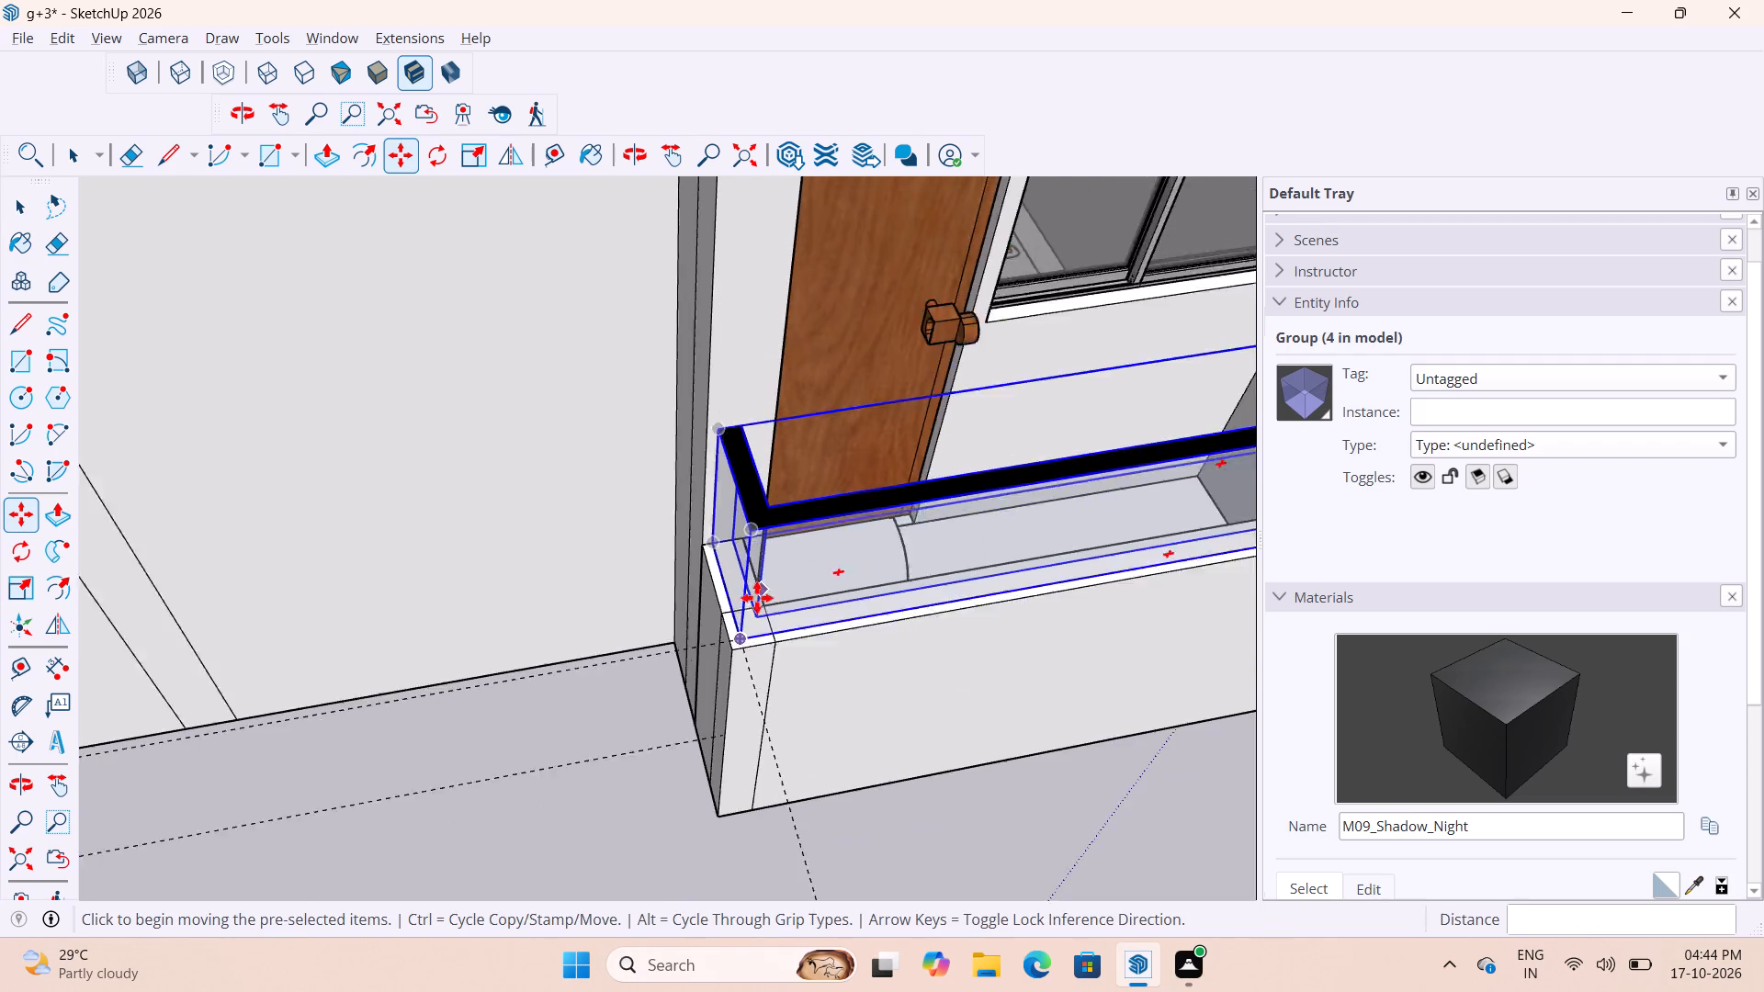
scroll(757, 598, "down", 20)
scroll(757, 598, "down", 6)
key("space")
left_click(607, 766)
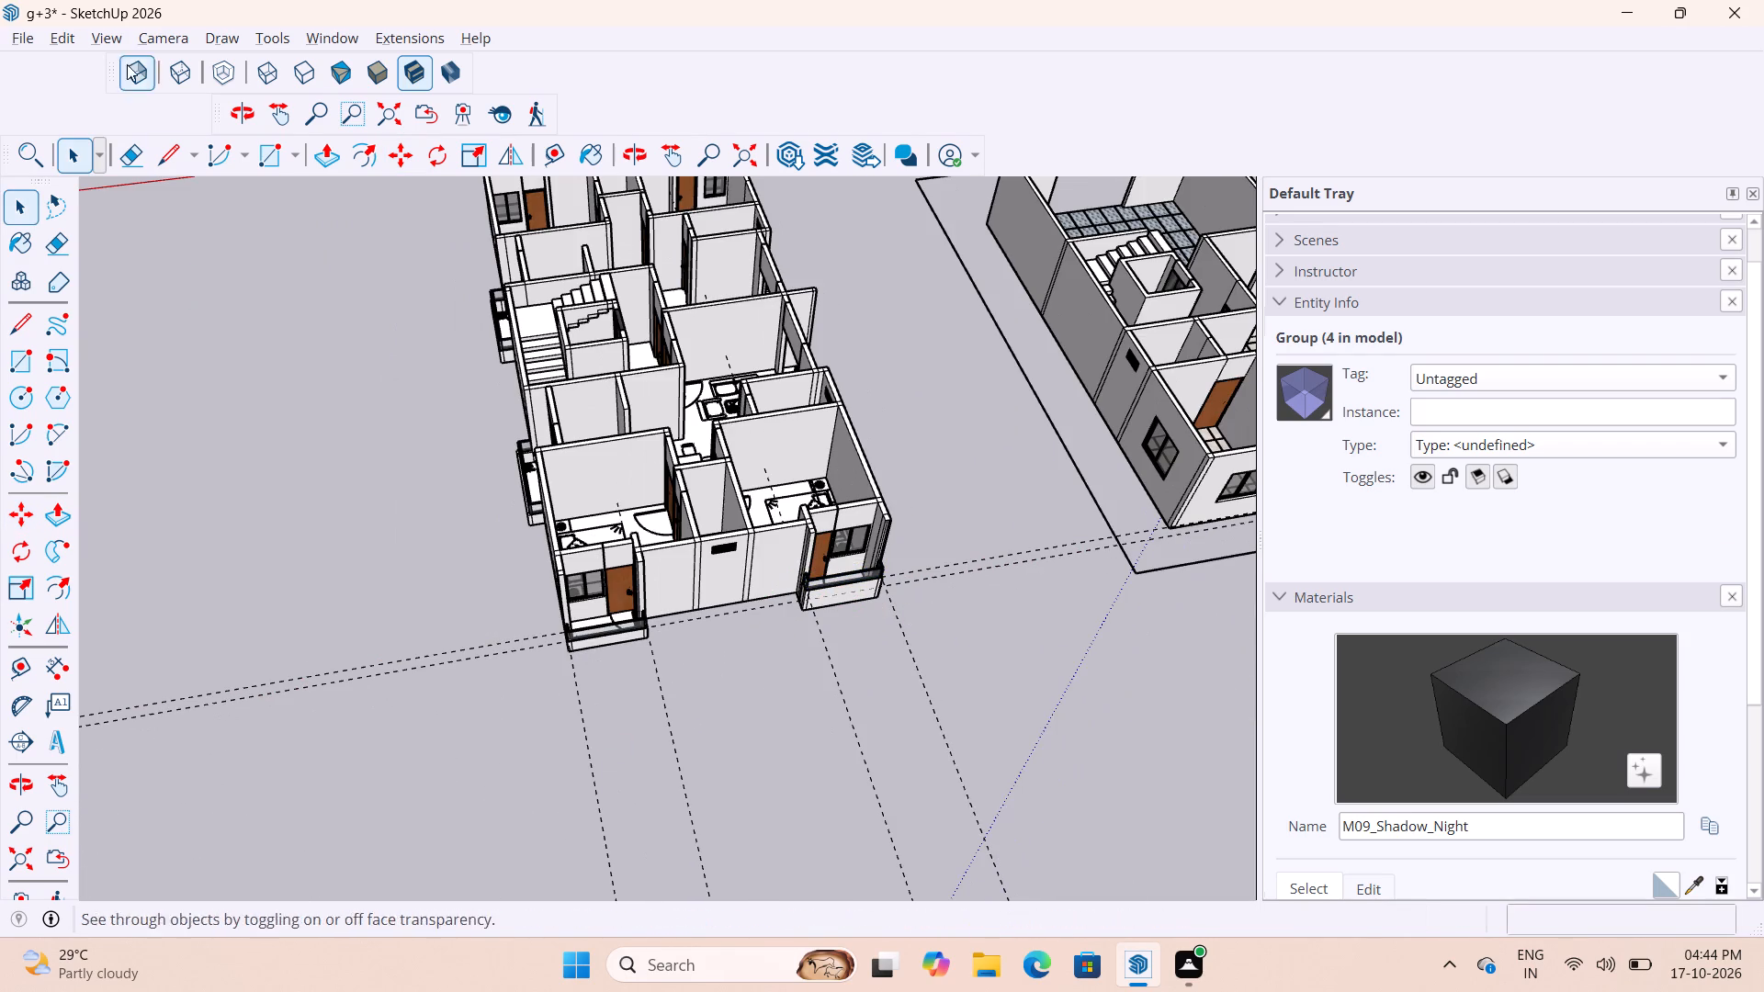
Delete all guides from the model.
left_click(60, 45)
left_click(151, 272)
Examine the balcony railings along the building's long side and the overall floor model.
scroll(634, 561, "down", 6)
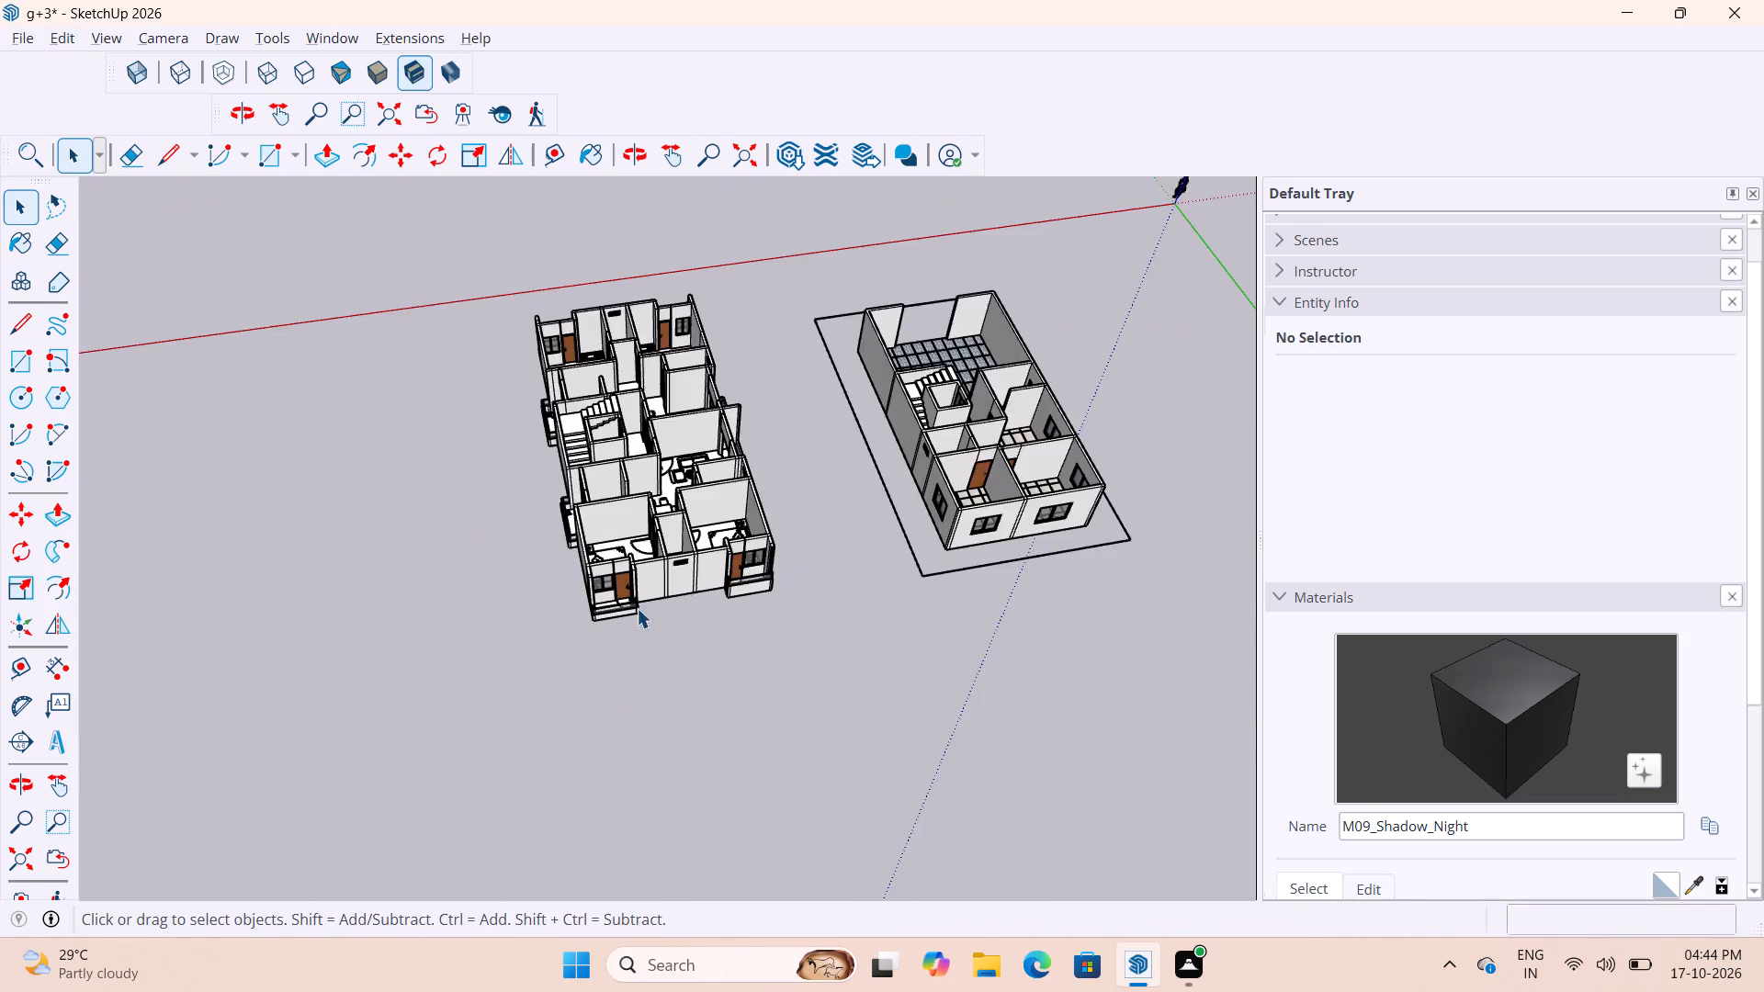
scroll(637, 608, "down", 5)
middle_click_drag(608, 659, 1448, 616)
scroll(827, 631, "up", 13)
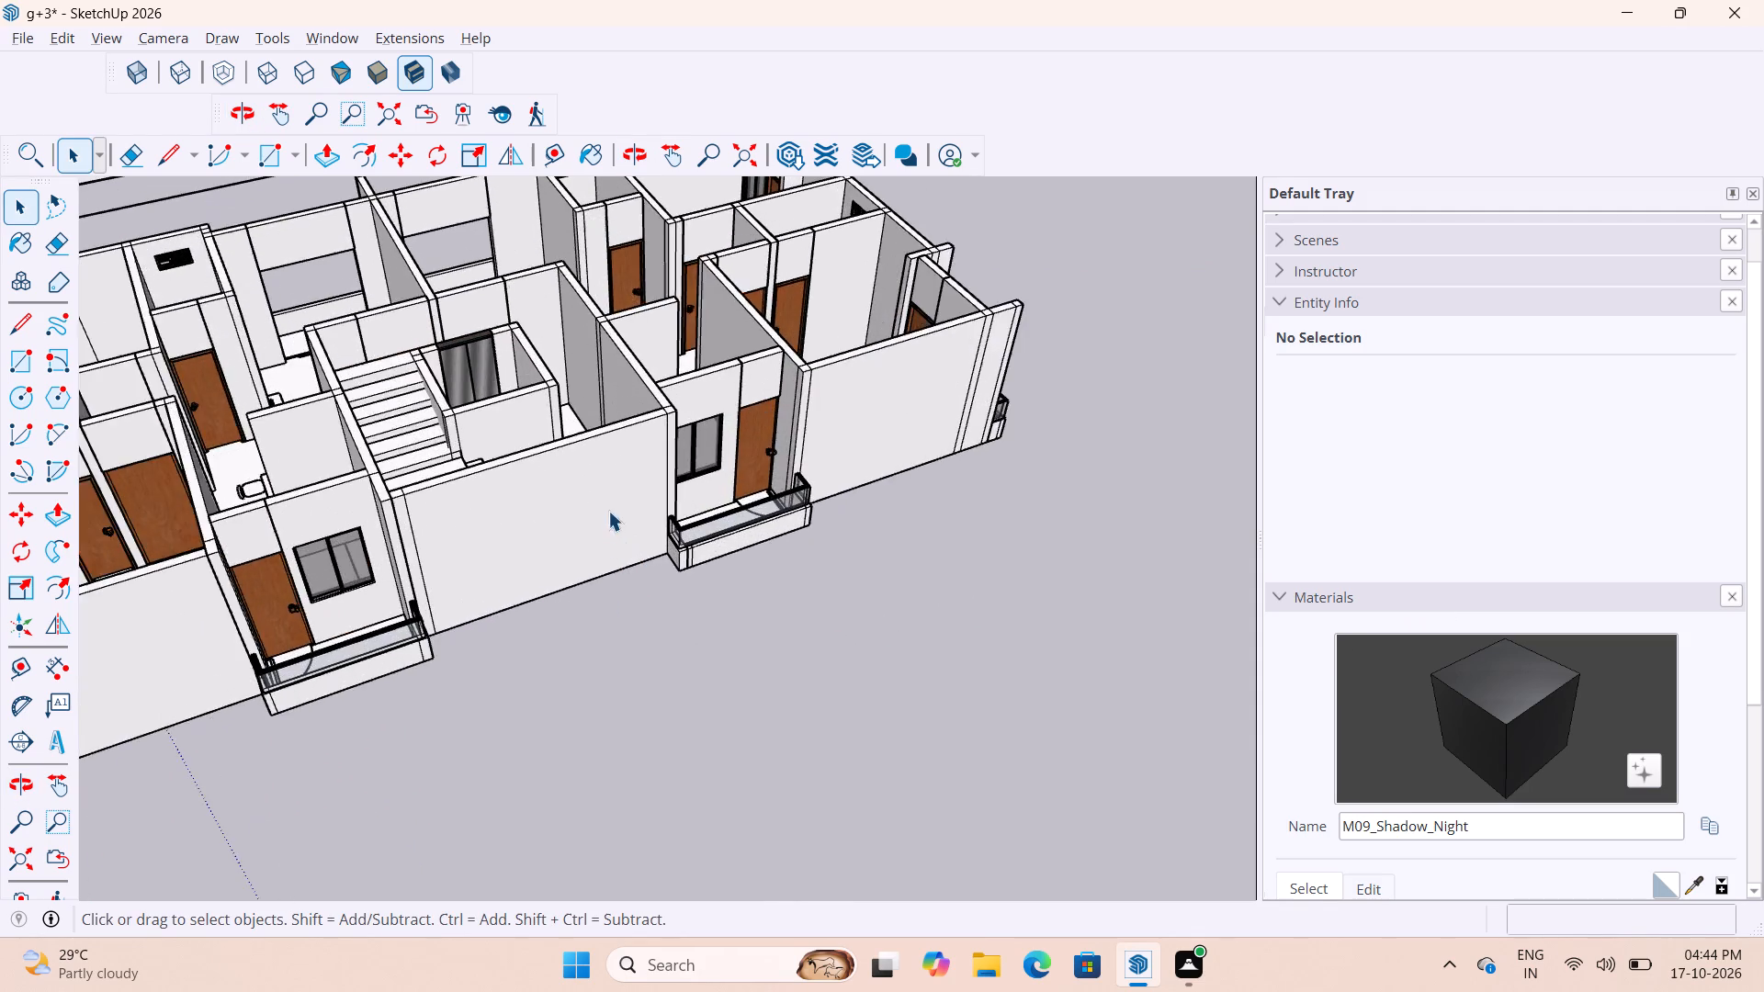
scroll(608, 511, "up", 6)
scroll(865, 419, "down", 4)
scroll(876, 445, "up", 8)
scroll(784, 455, "down", 12)
scroll(810, 483, "up", 2)
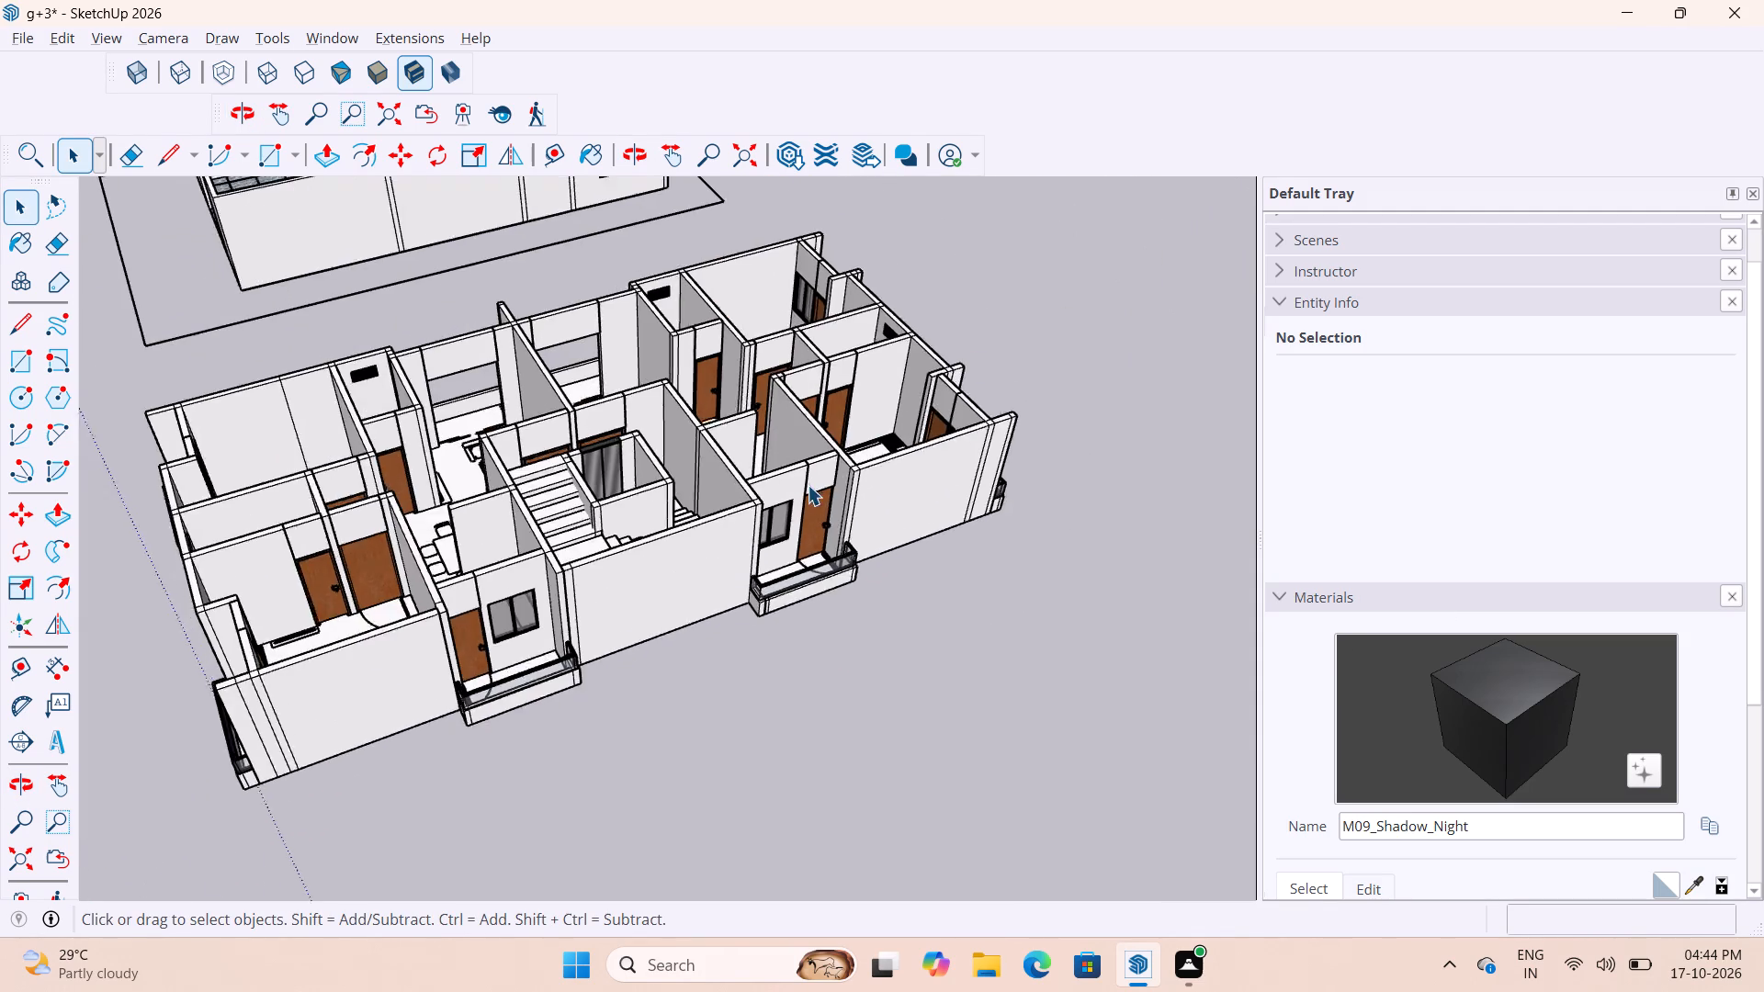
scroll(808, 485, "up", 3)
scroll(1298, 450, "down", 6)
scroll(924, 446, "down", 5)
scroll(1027, 503, "down", 4)
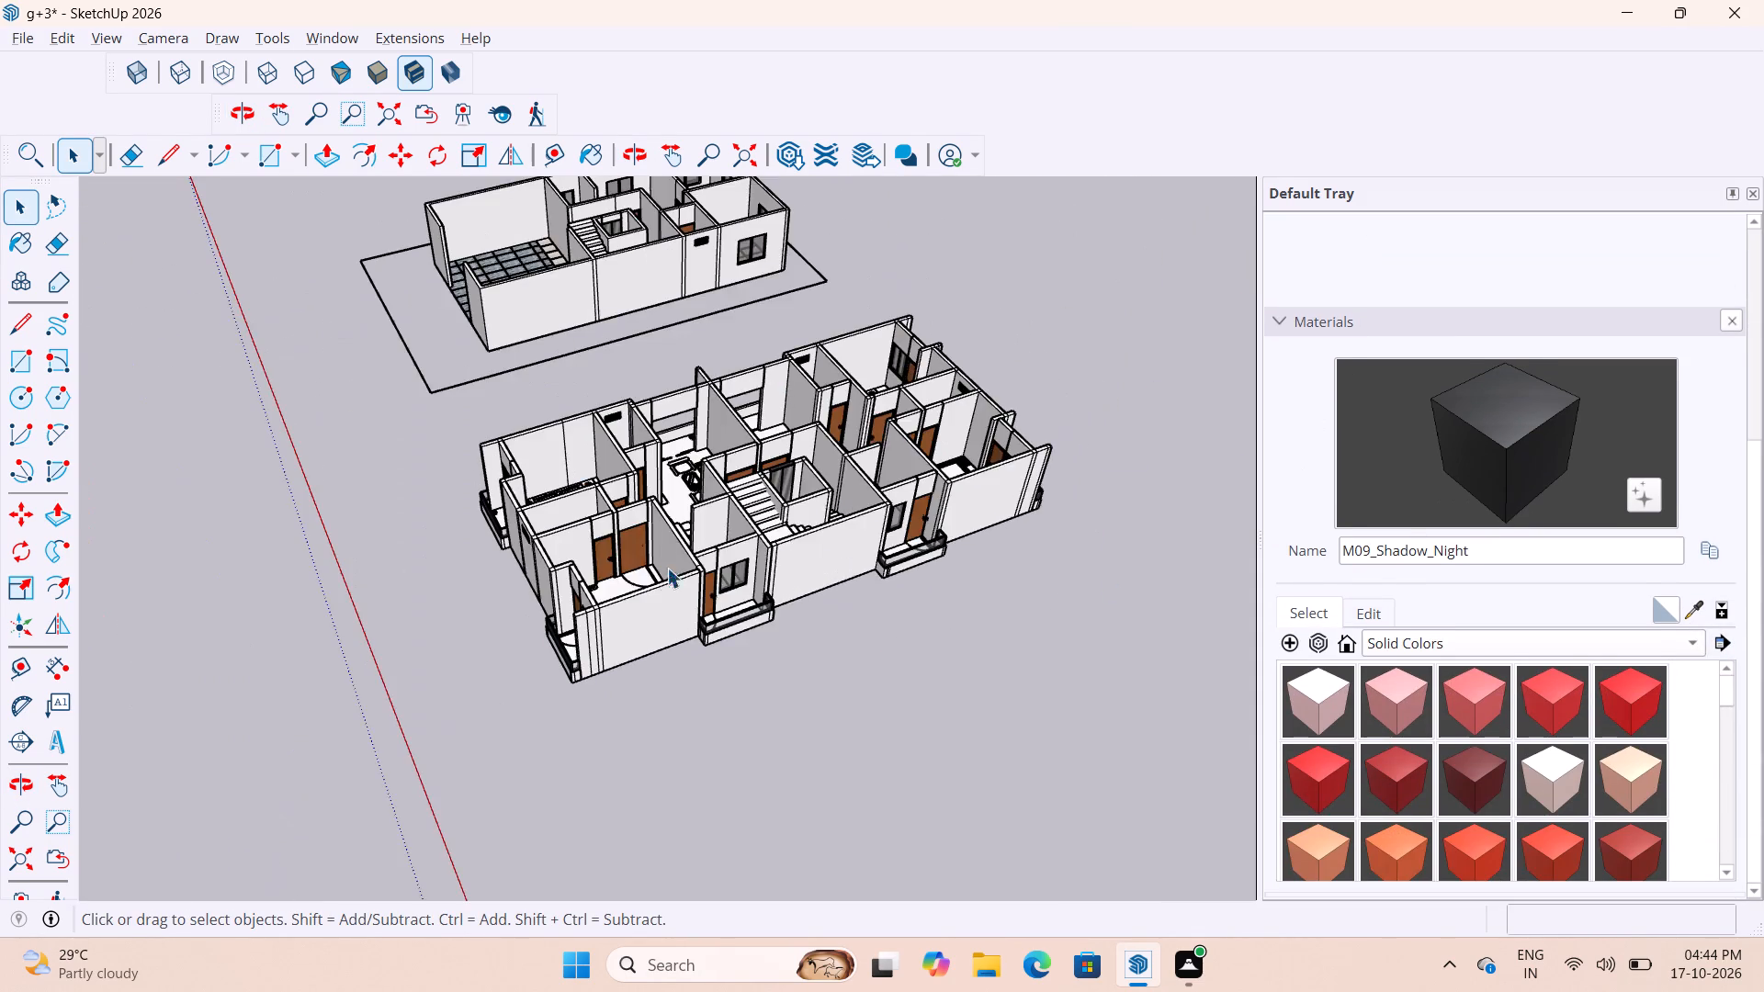
Open the wall group between the two corner balconies and delete the two vertical seam lines on the vent's far side.
middle_click_drag(669, 568, 1149, 572)
scroll(730, 571, "up", 9)
scroll(907, 687, "down", 6)
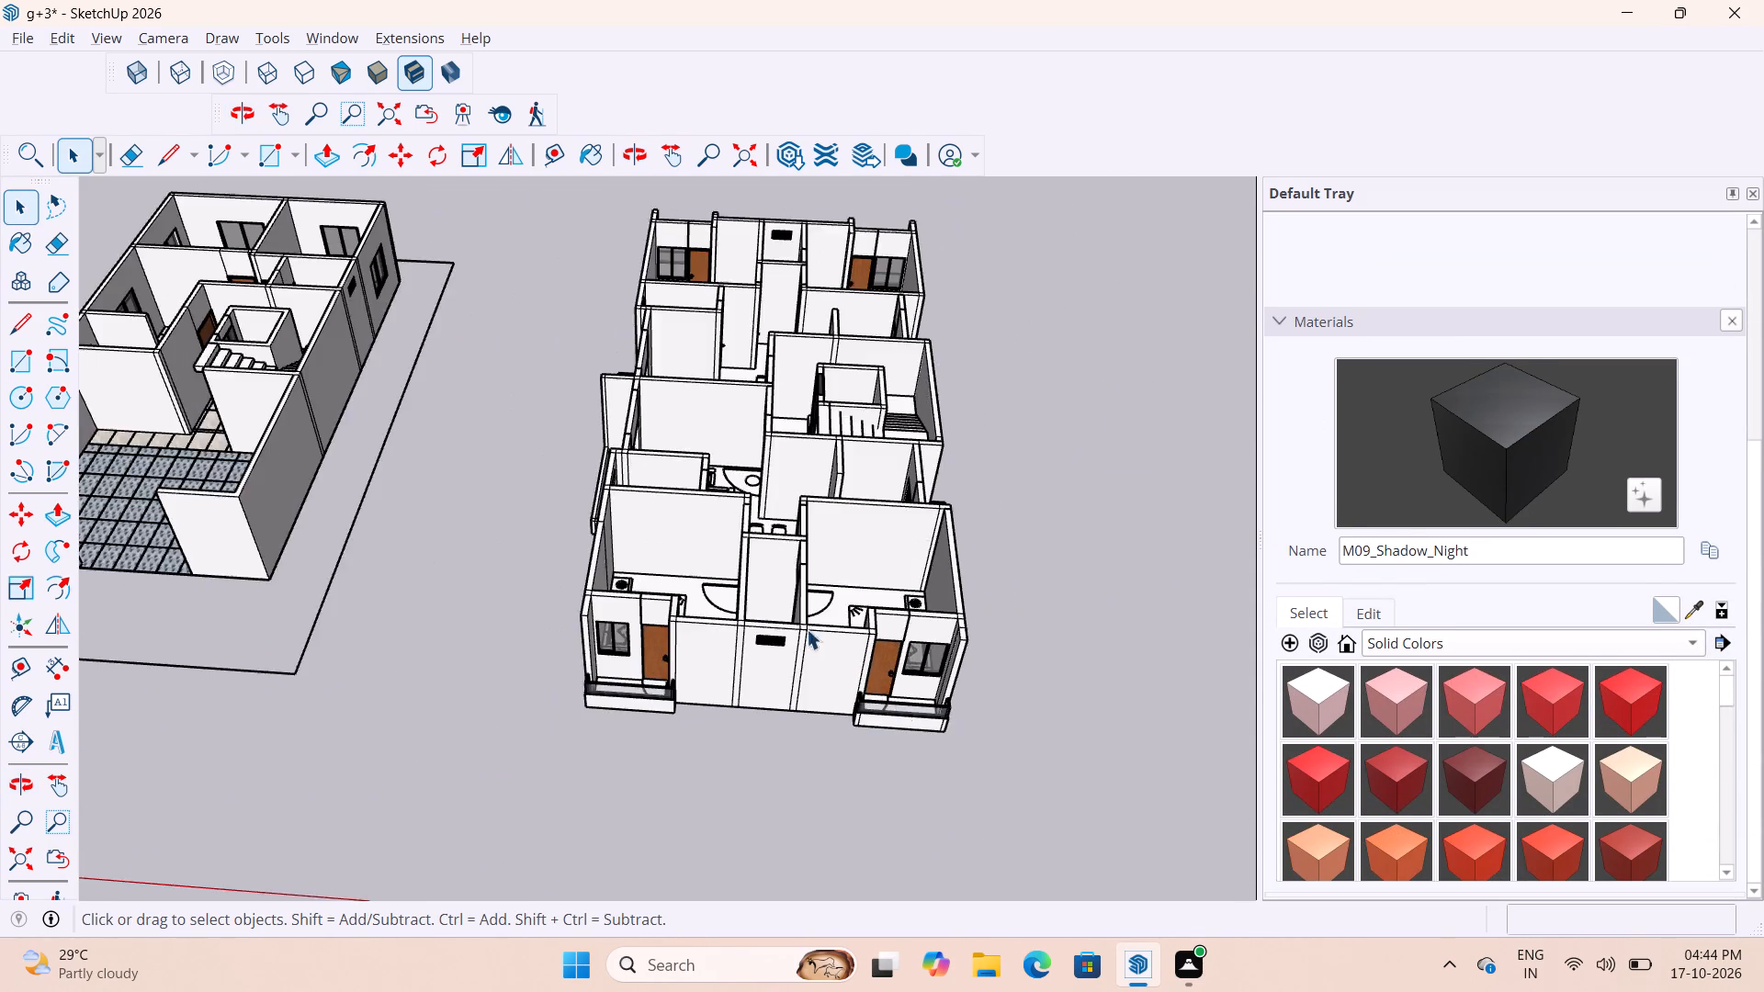
scroll(538, 562, "up", 10)
scroll(588, 365, "down", 12)
scroll(736, 569, "up", 15)
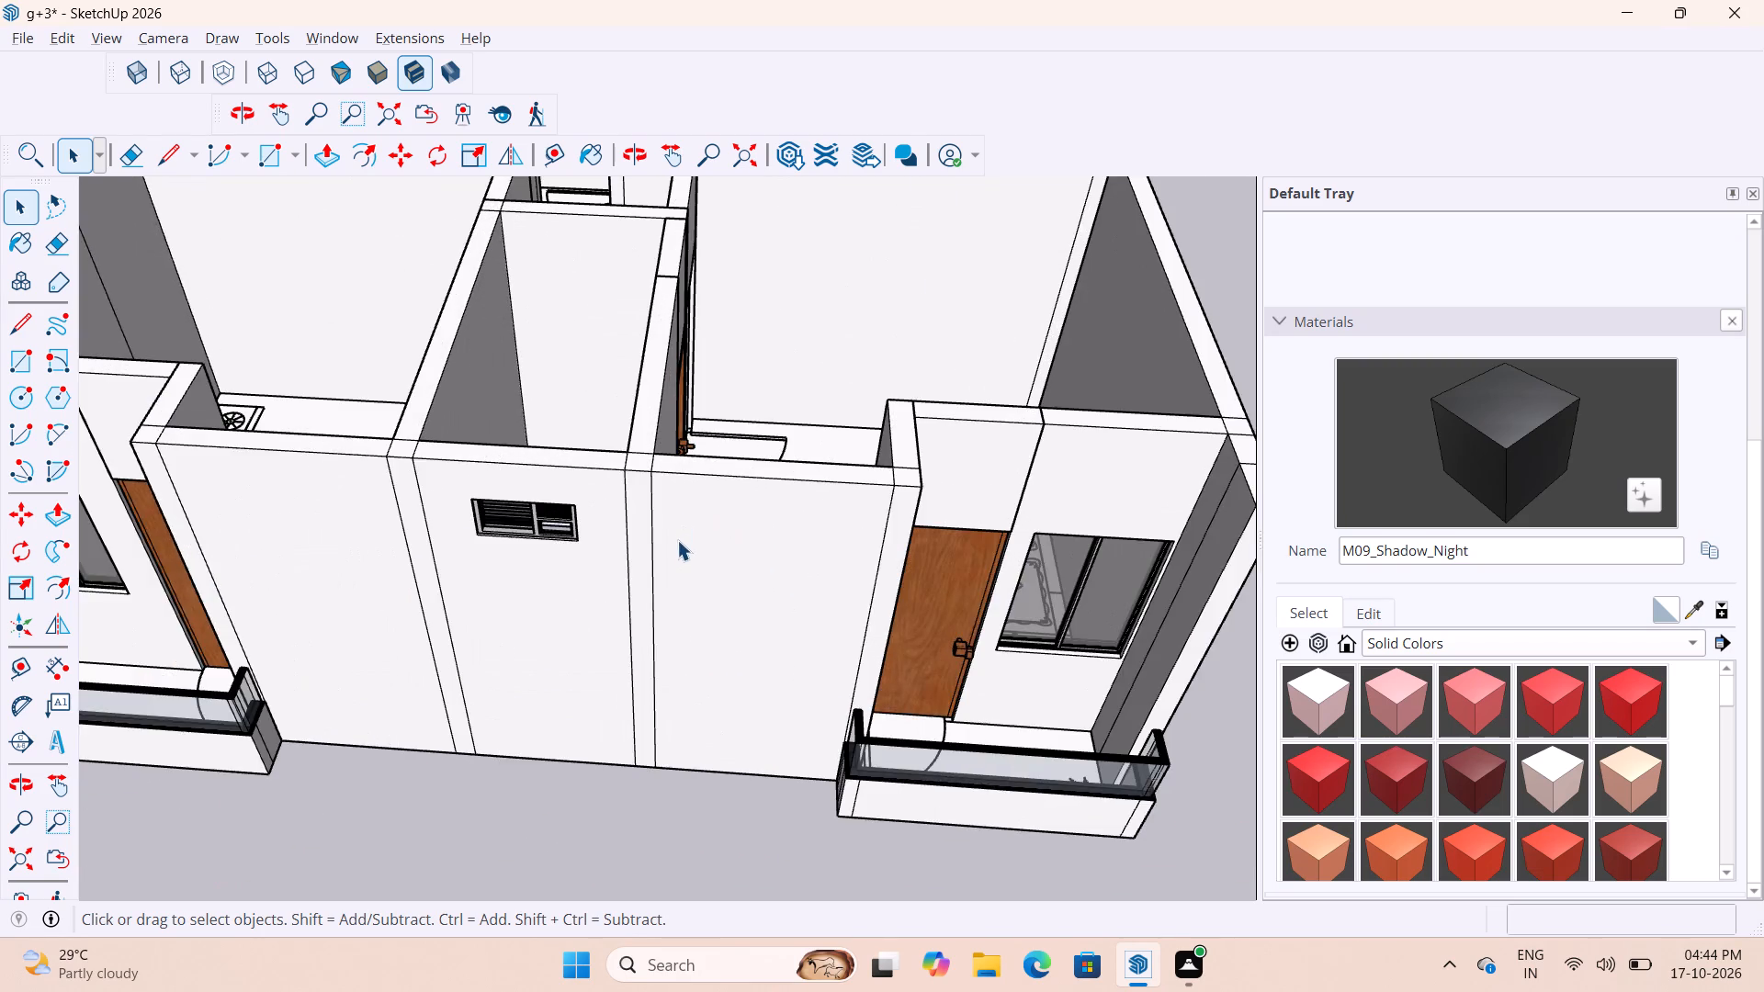
double_click(677, 540)
left_click(655, 591)
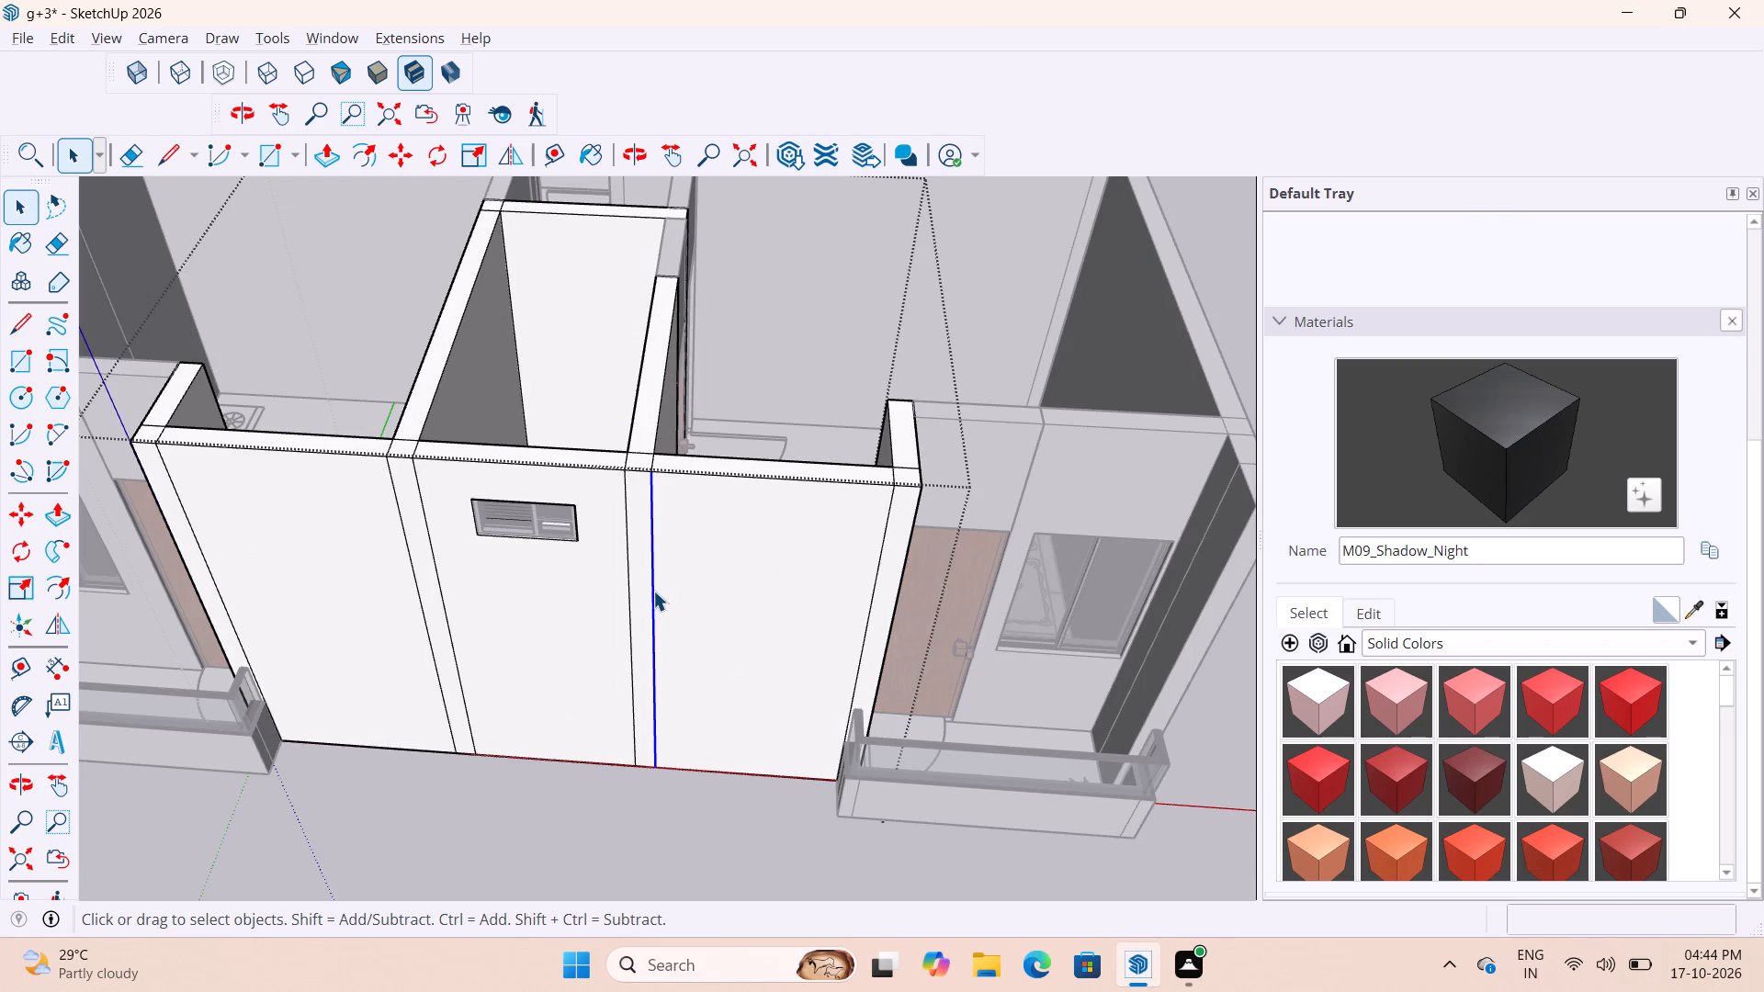
key("Delete")
left_click(628, 601)
key("Delete")
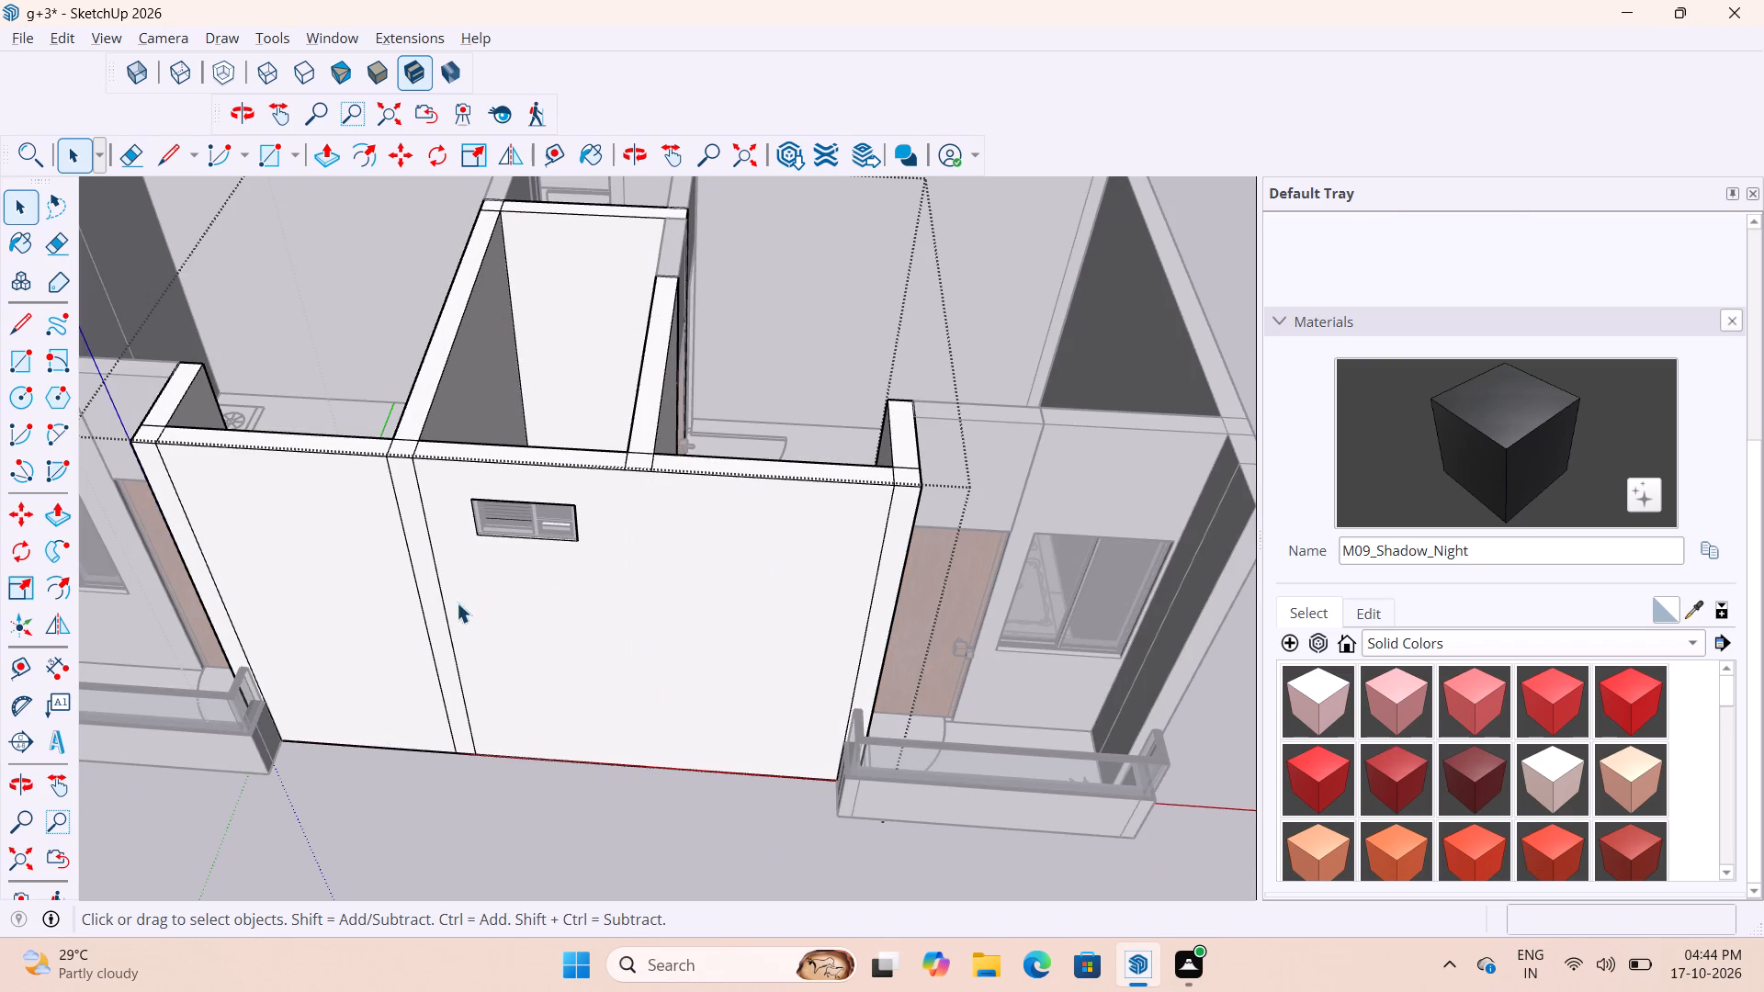
Erase the two remaining vertical seam lines beside the vent and the one near the end wall's corner edge.
key("e")
scroll(637, 620, "down", 6)
scroll(444, 672, "up", 9)
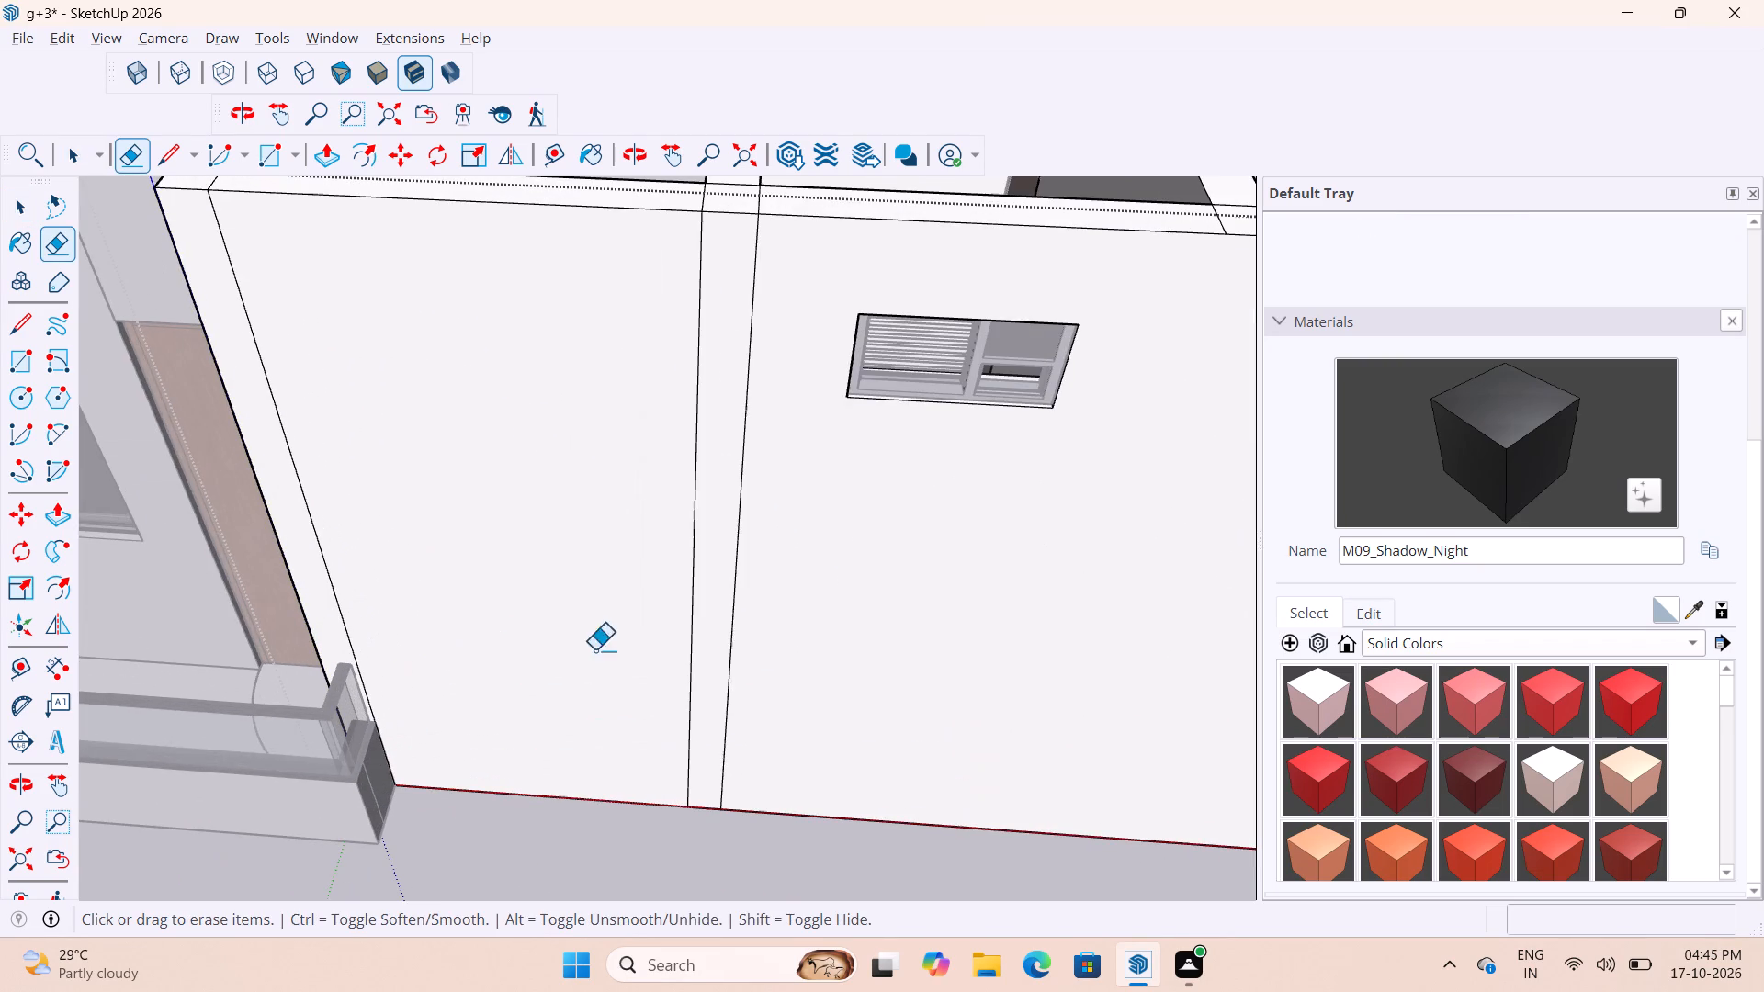
left_click_drag(769, 619, 684, 615)
scroll(977, 667, "down", 5)
scroll(564, 569, "up", 2)
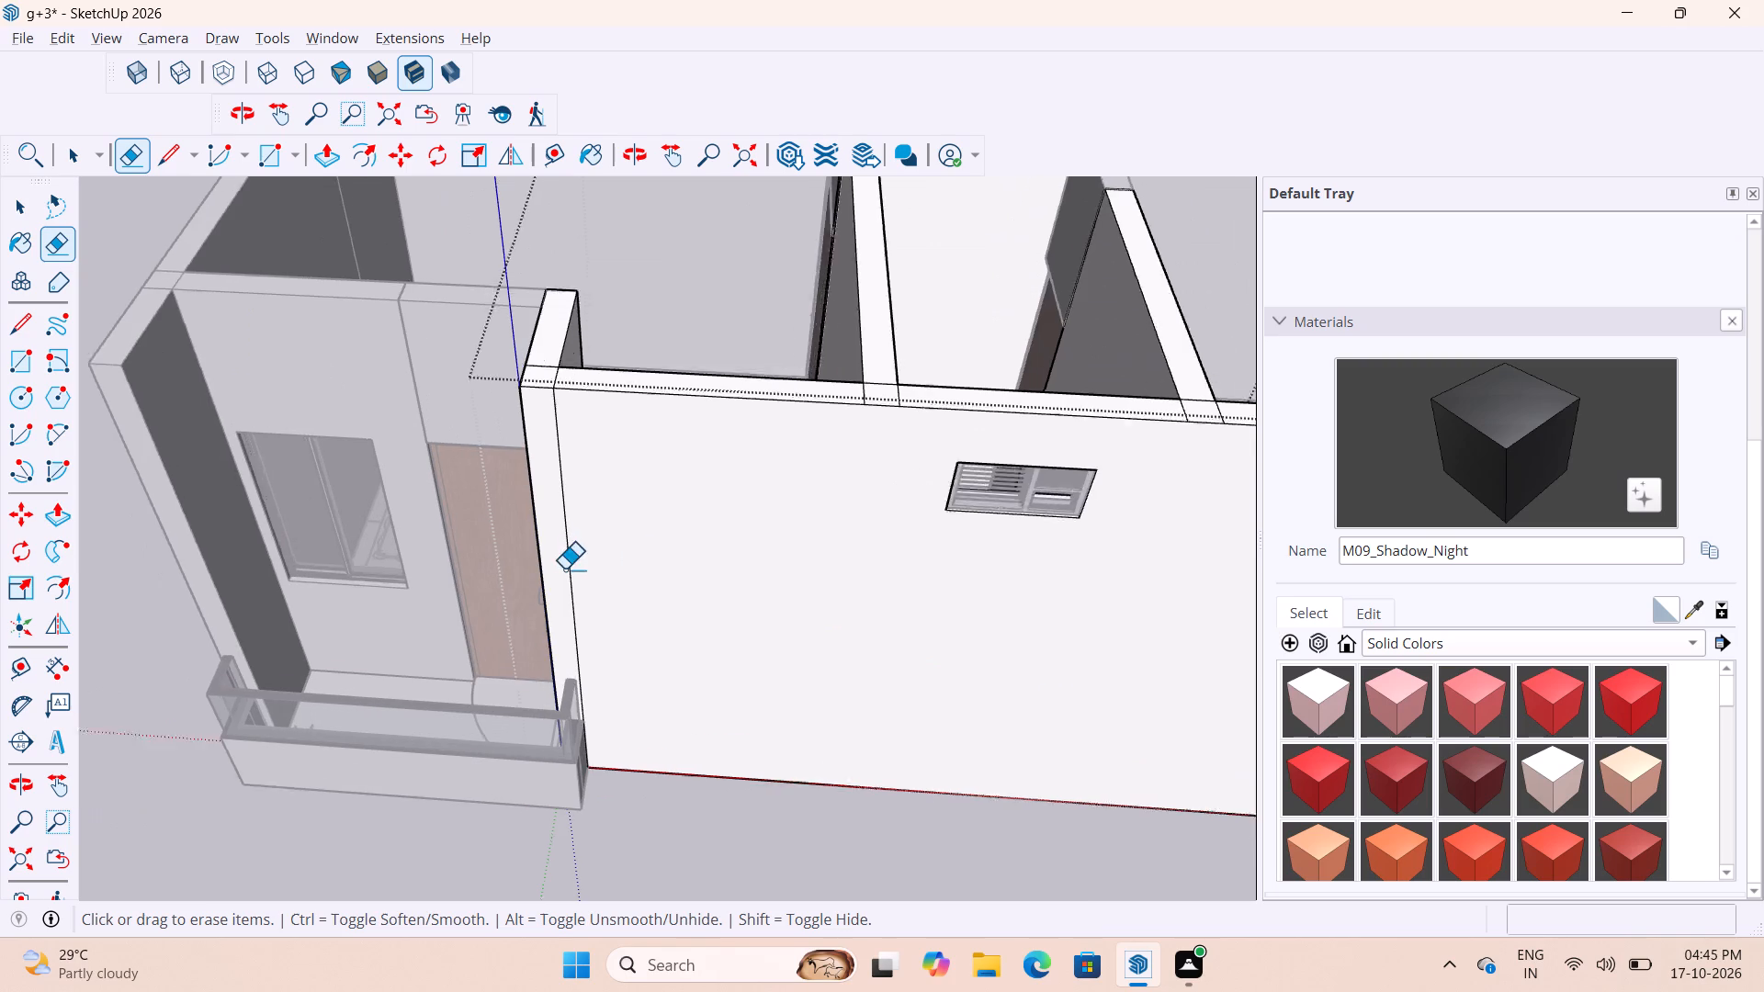
scroll(564, 569, "up", 2)
left_click_drag(618, 537, 562, 547)
scroll(903, 565, "down", 11)
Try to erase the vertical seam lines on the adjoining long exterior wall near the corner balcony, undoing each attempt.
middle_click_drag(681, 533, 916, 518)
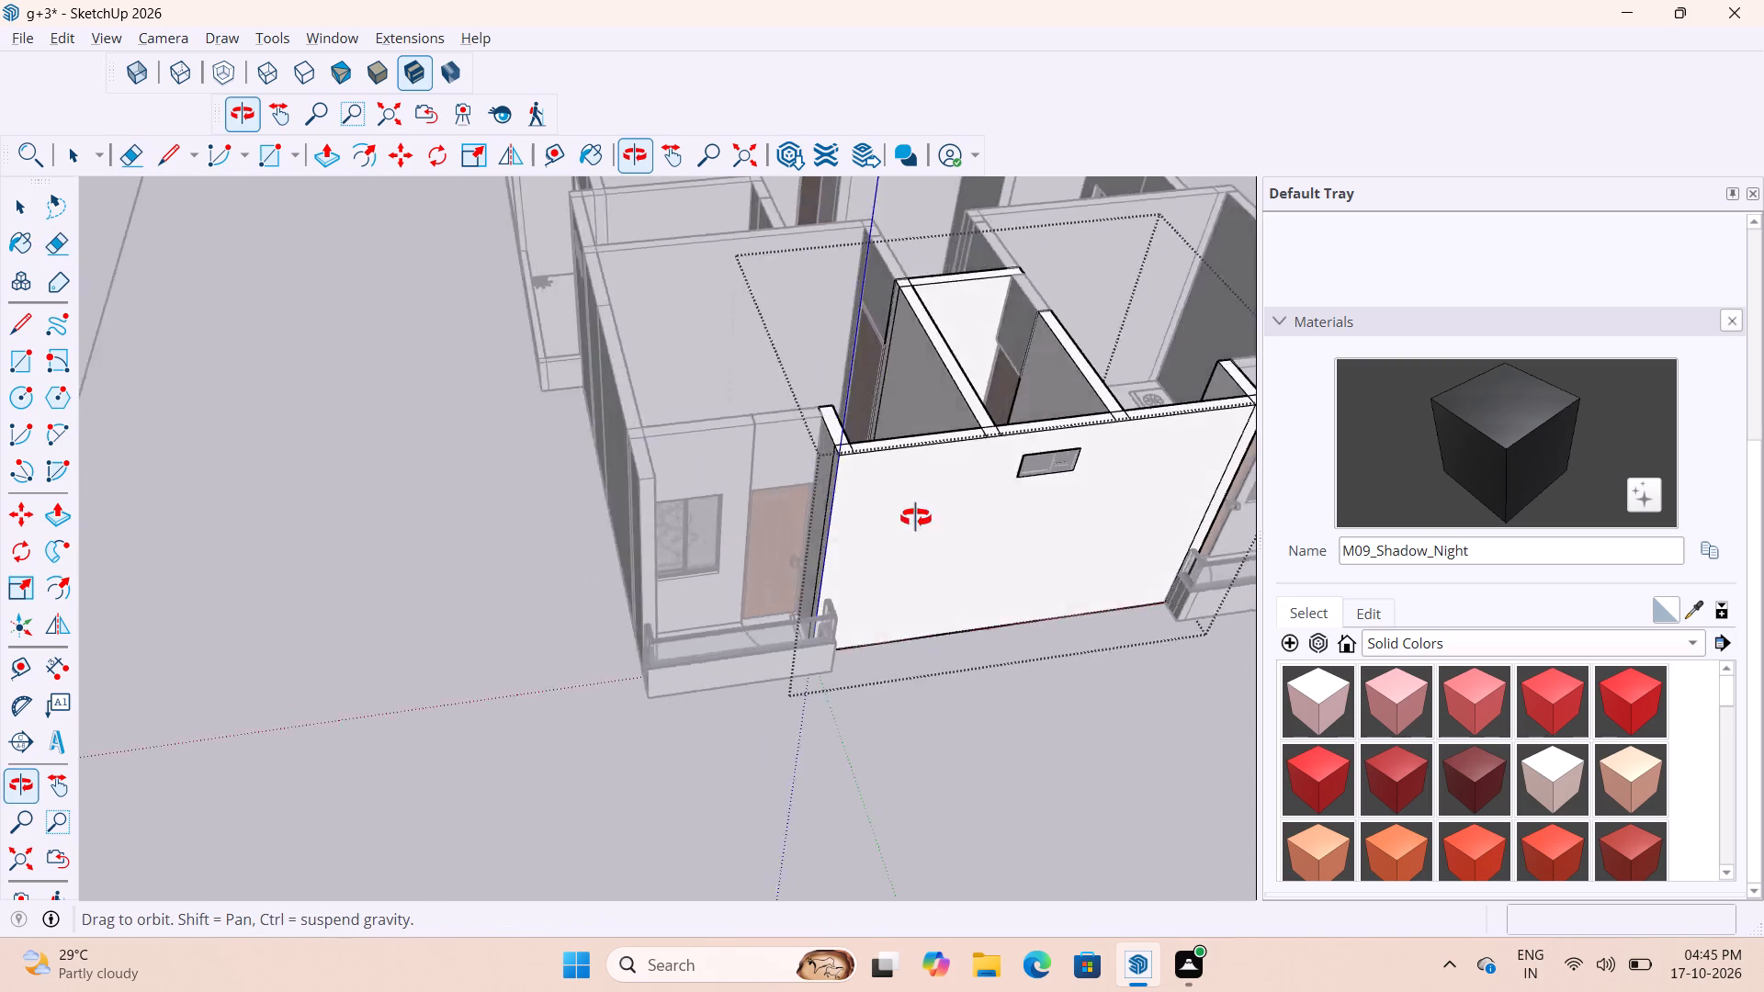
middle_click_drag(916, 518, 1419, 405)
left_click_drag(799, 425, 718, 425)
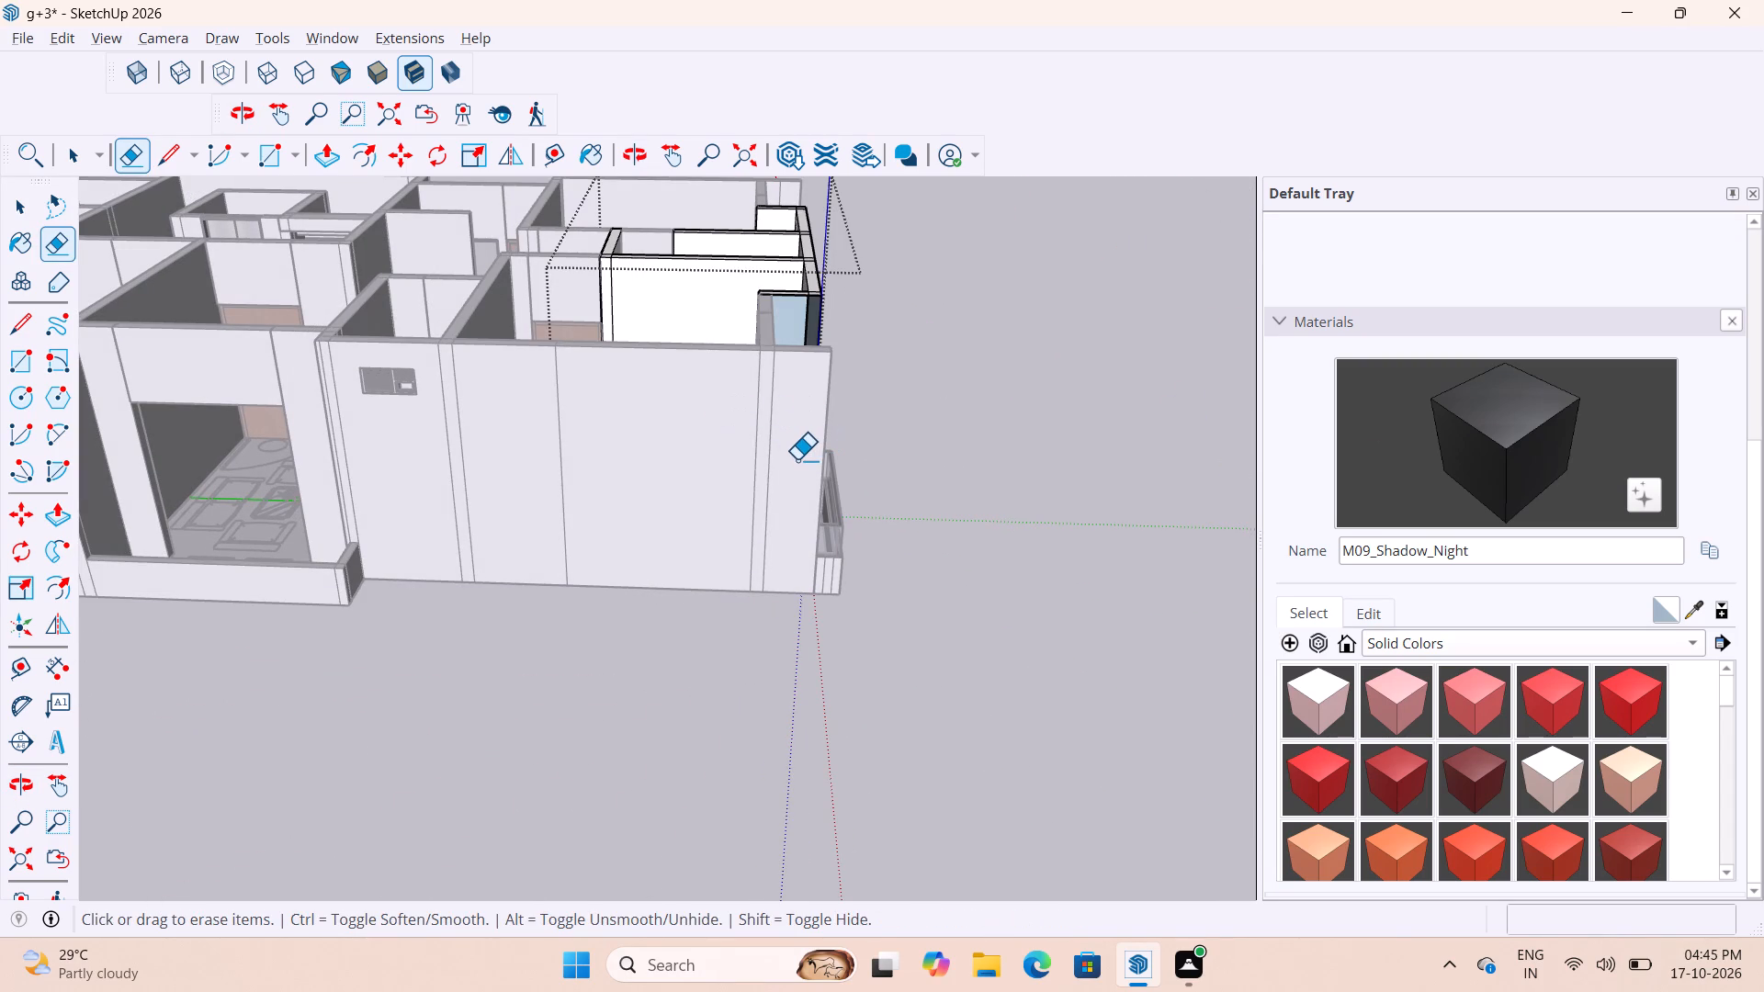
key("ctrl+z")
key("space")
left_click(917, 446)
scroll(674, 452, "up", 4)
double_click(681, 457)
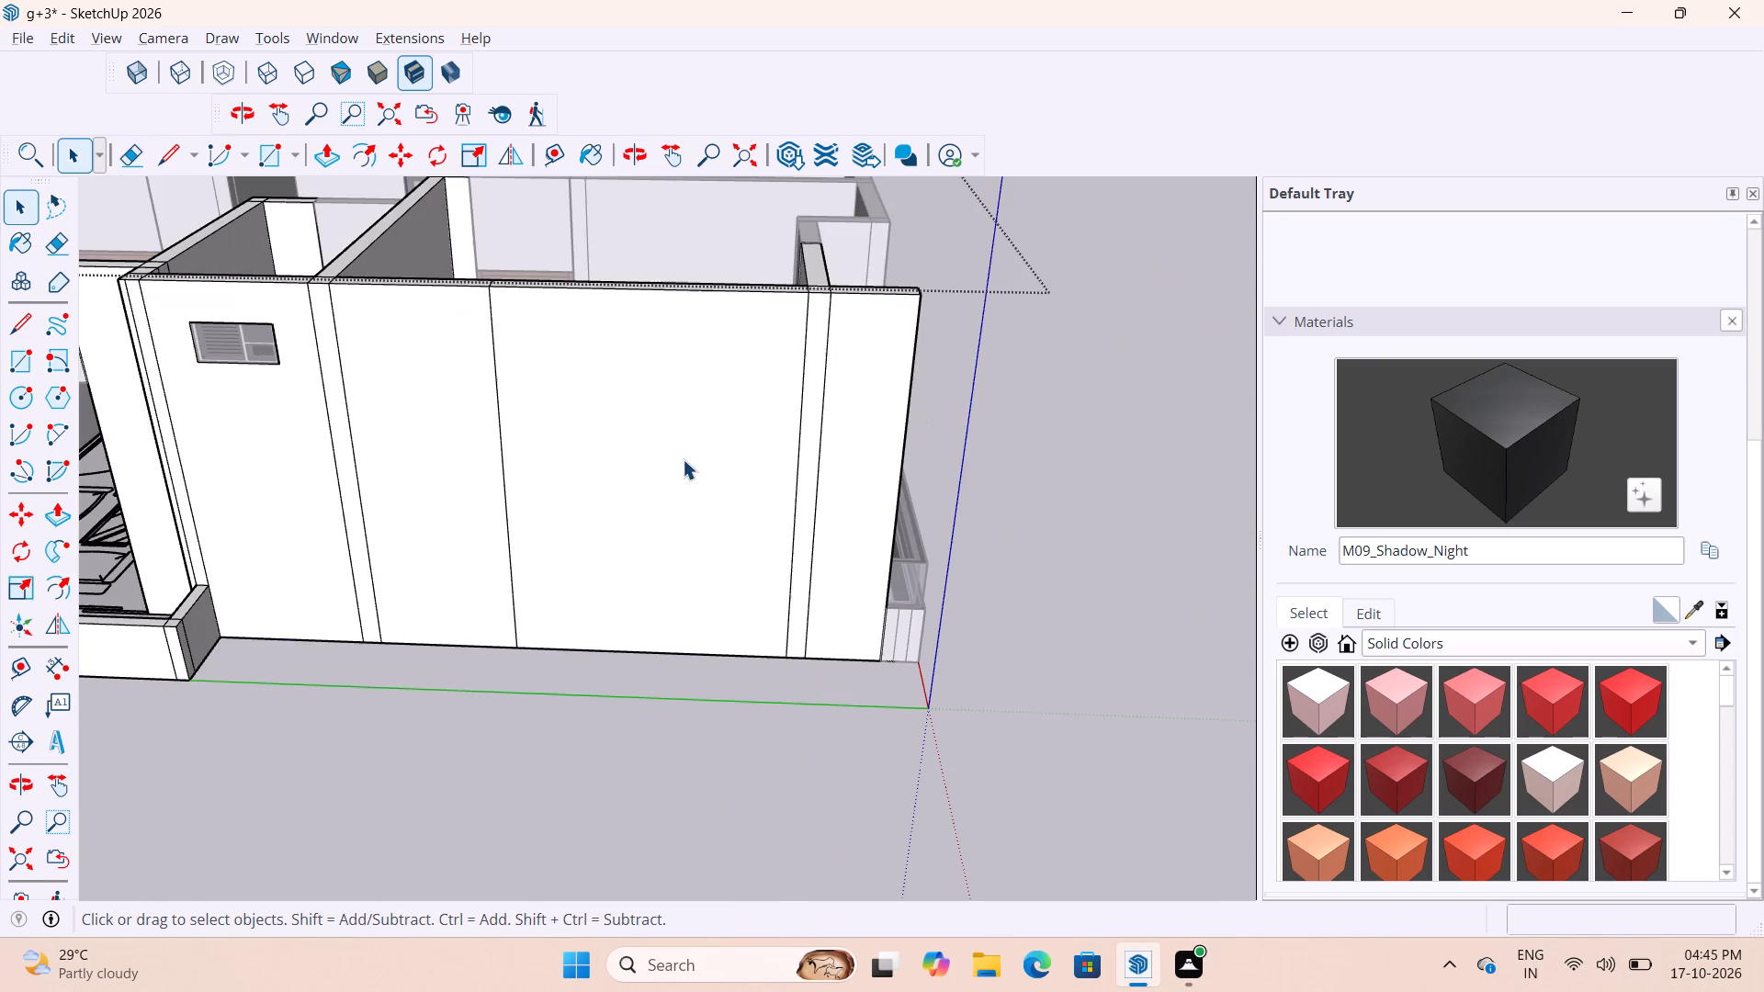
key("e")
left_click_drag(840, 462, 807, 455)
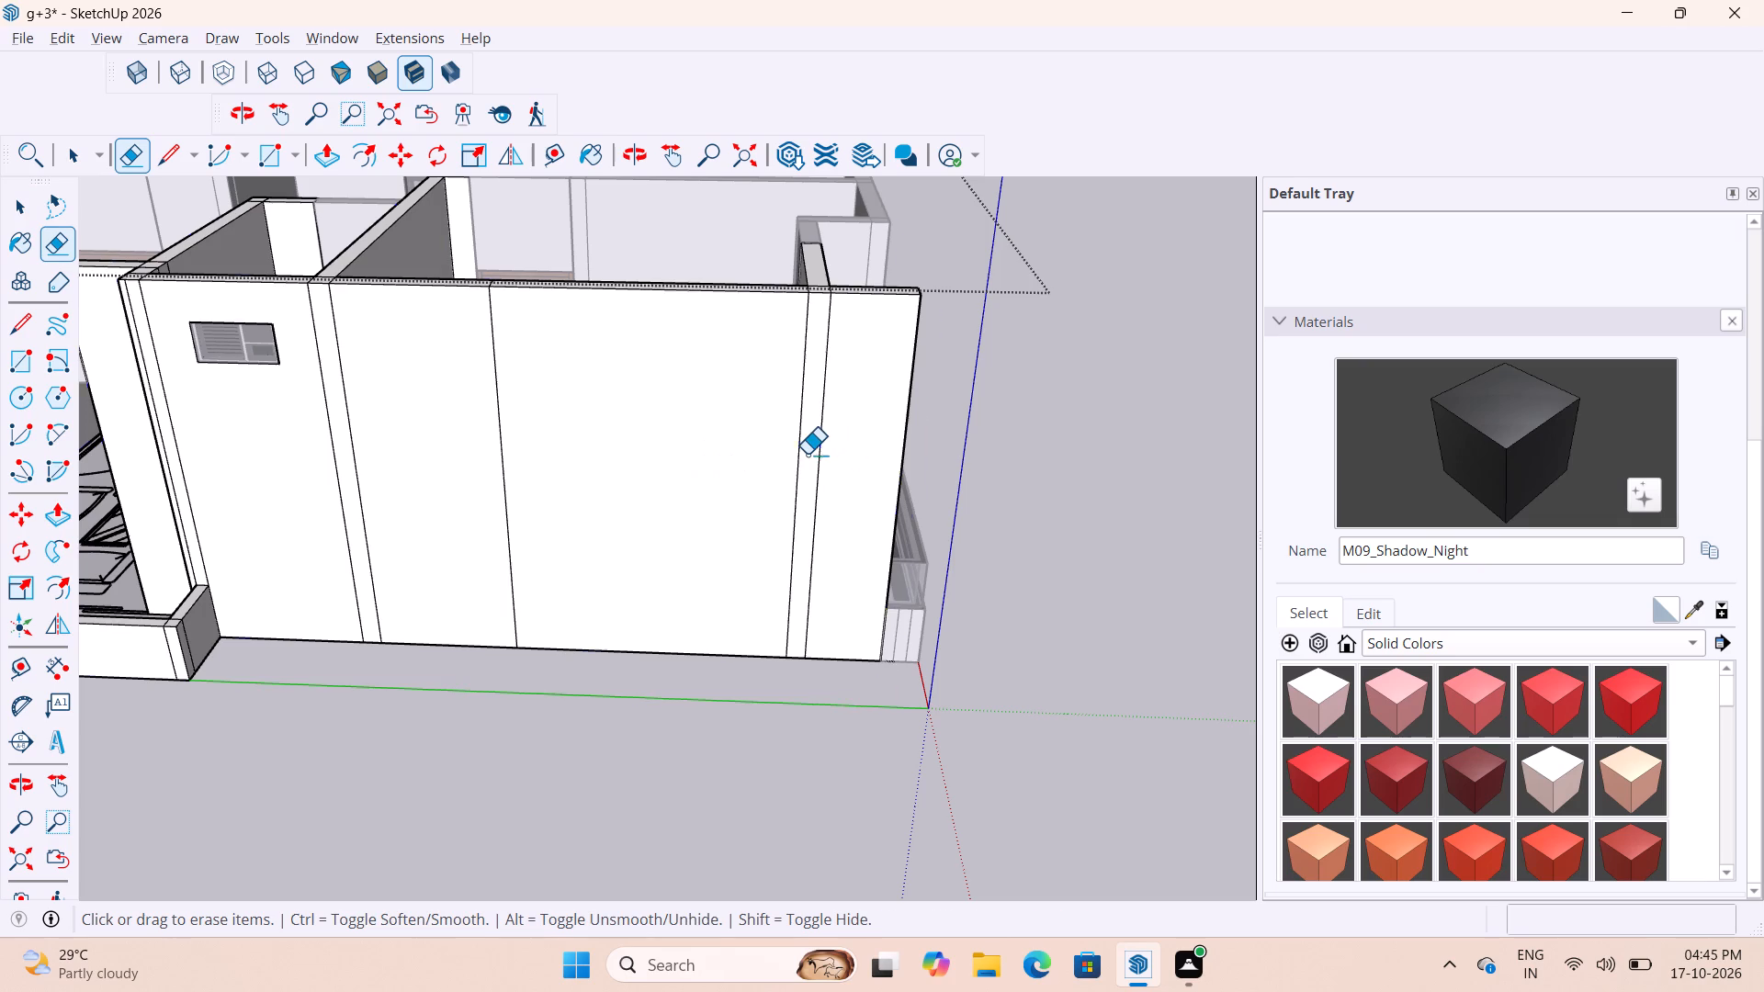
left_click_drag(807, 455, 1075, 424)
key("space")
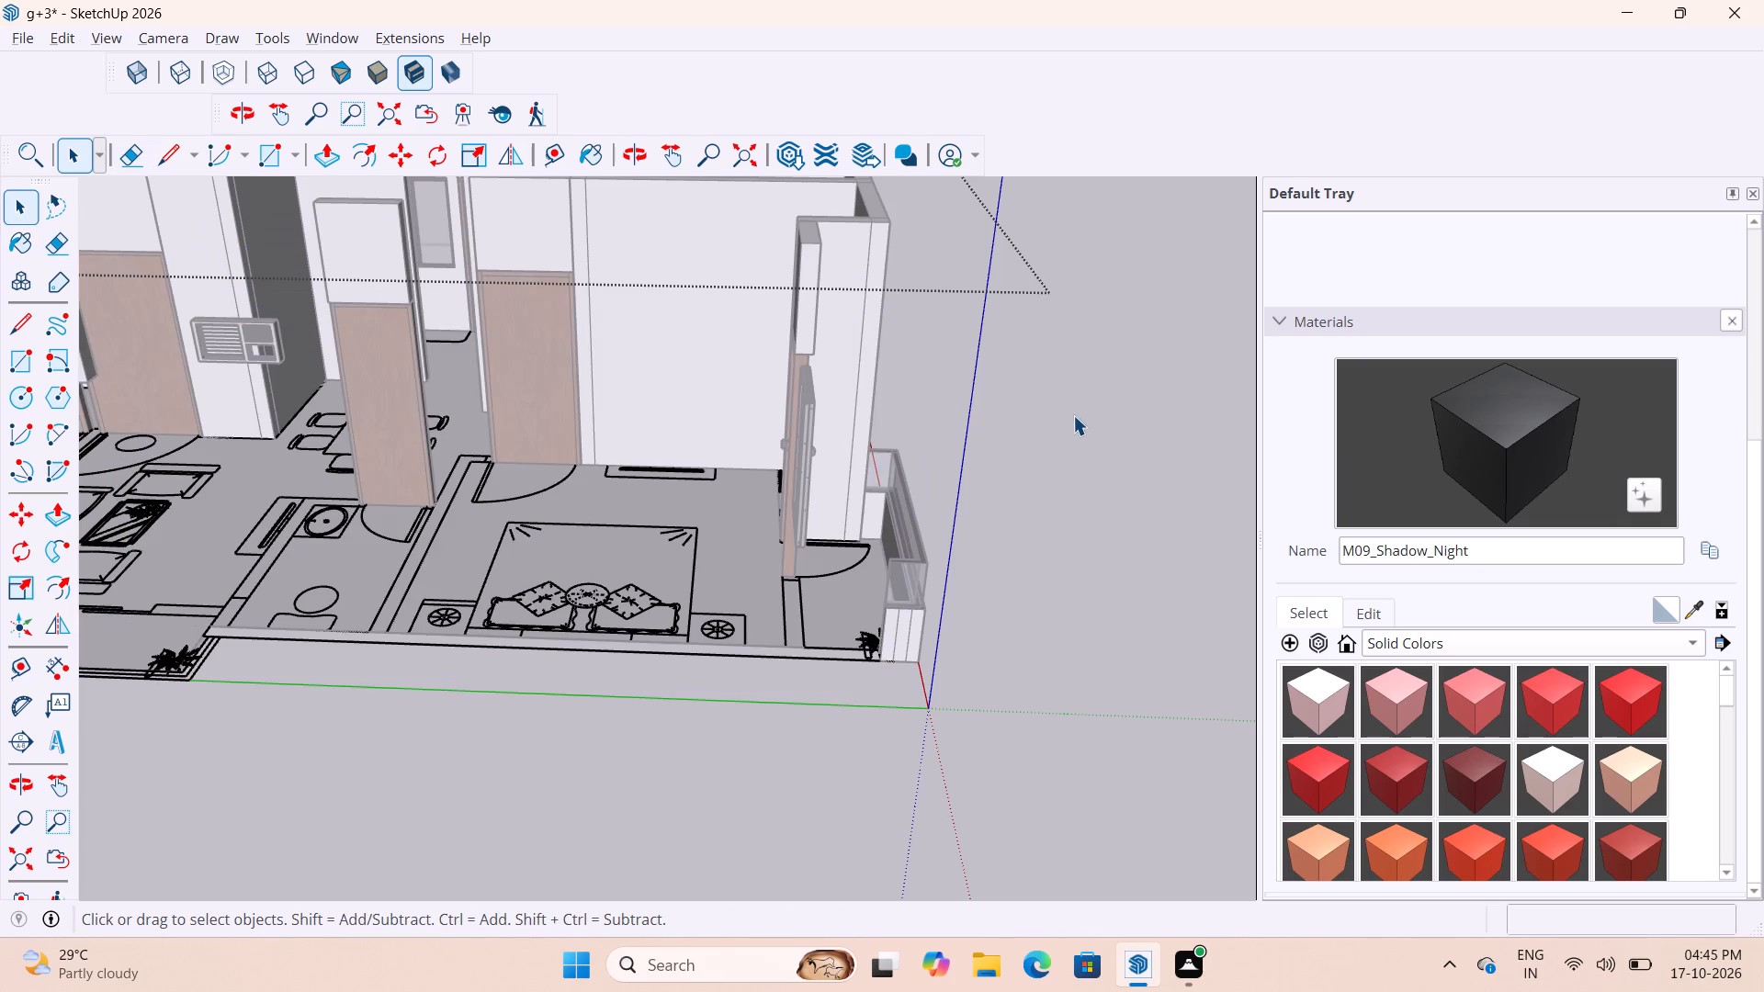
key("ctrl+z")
Open the long exterior wall's nested group and erase the two vertical seam lines nearest the corner balcony.
left_click(1066, 408)
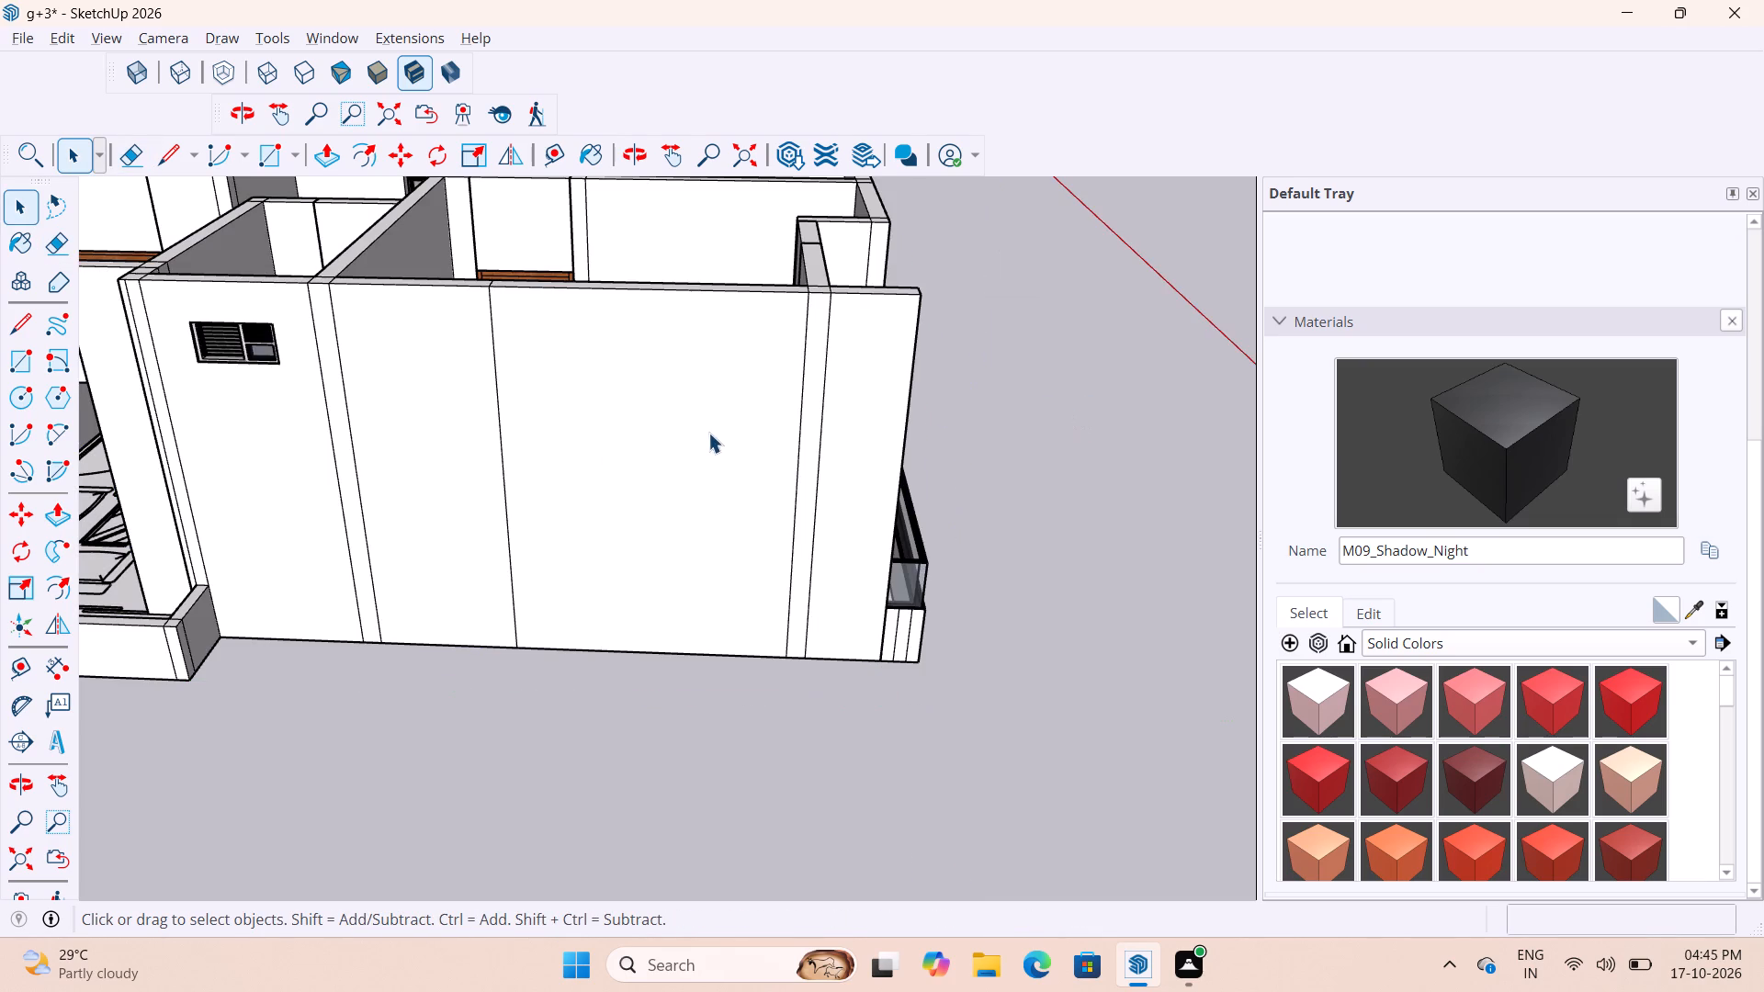
double_click(710, 433)
left_click(771, 446)
double_click(771, 446)
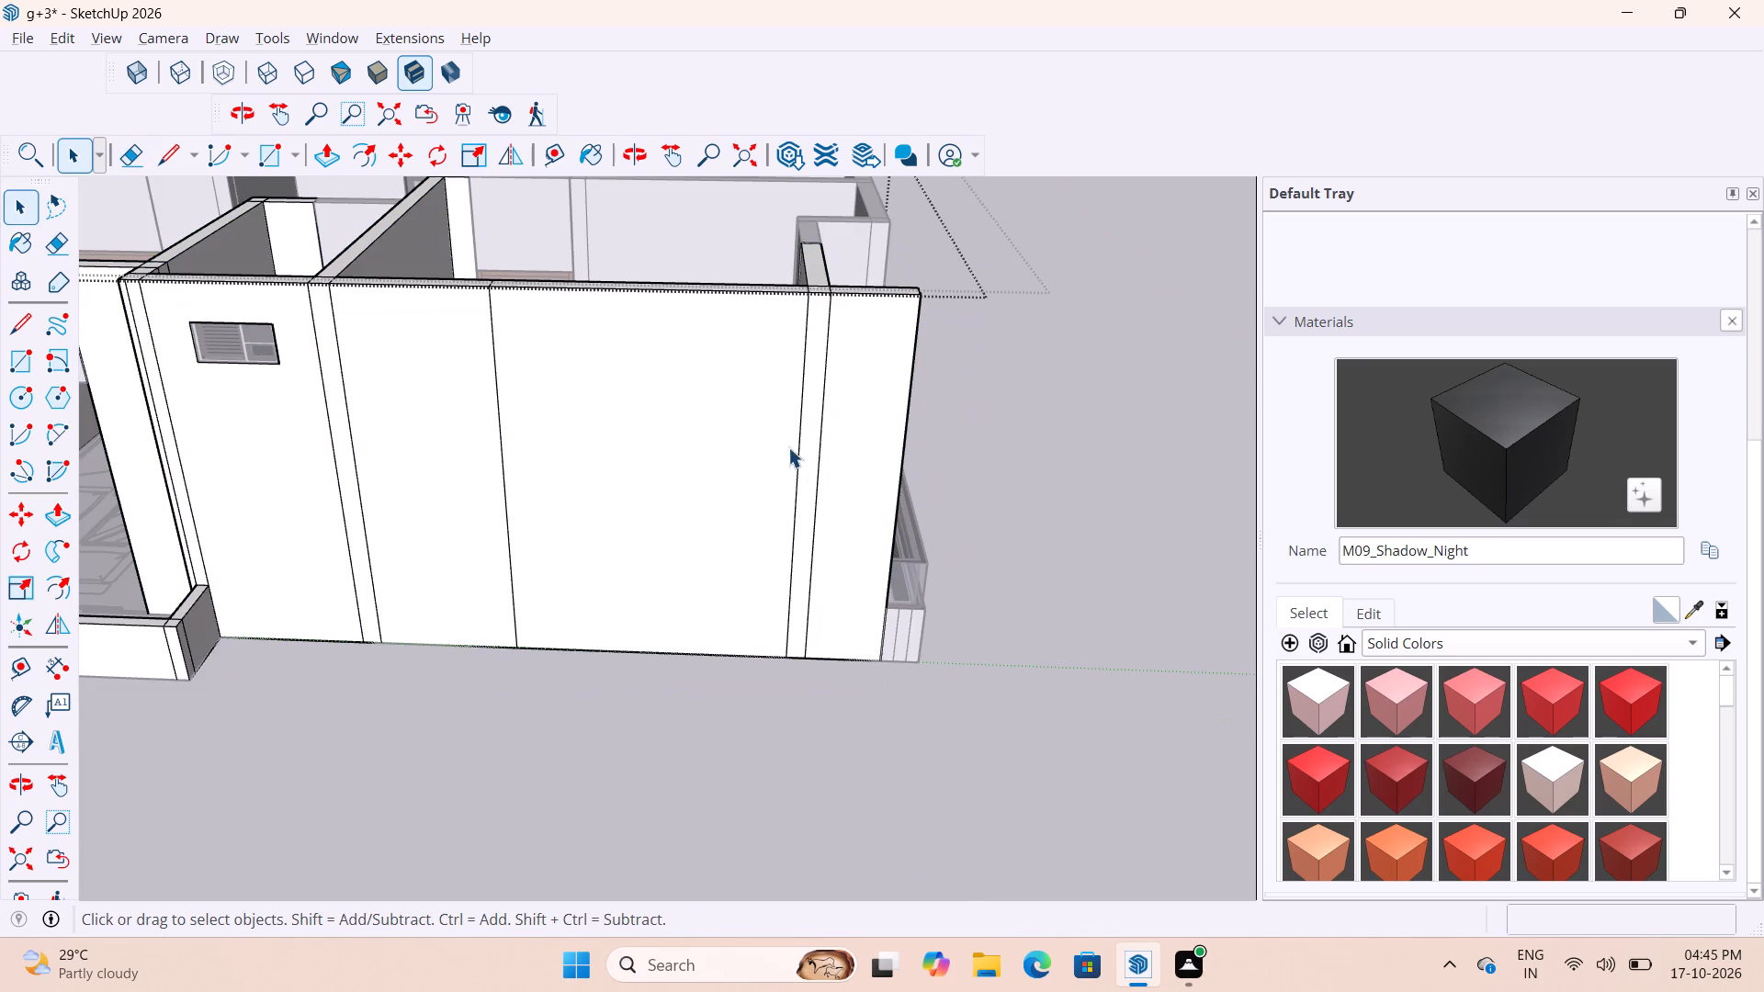
left_click(737, 460)
double_click(816, 457)
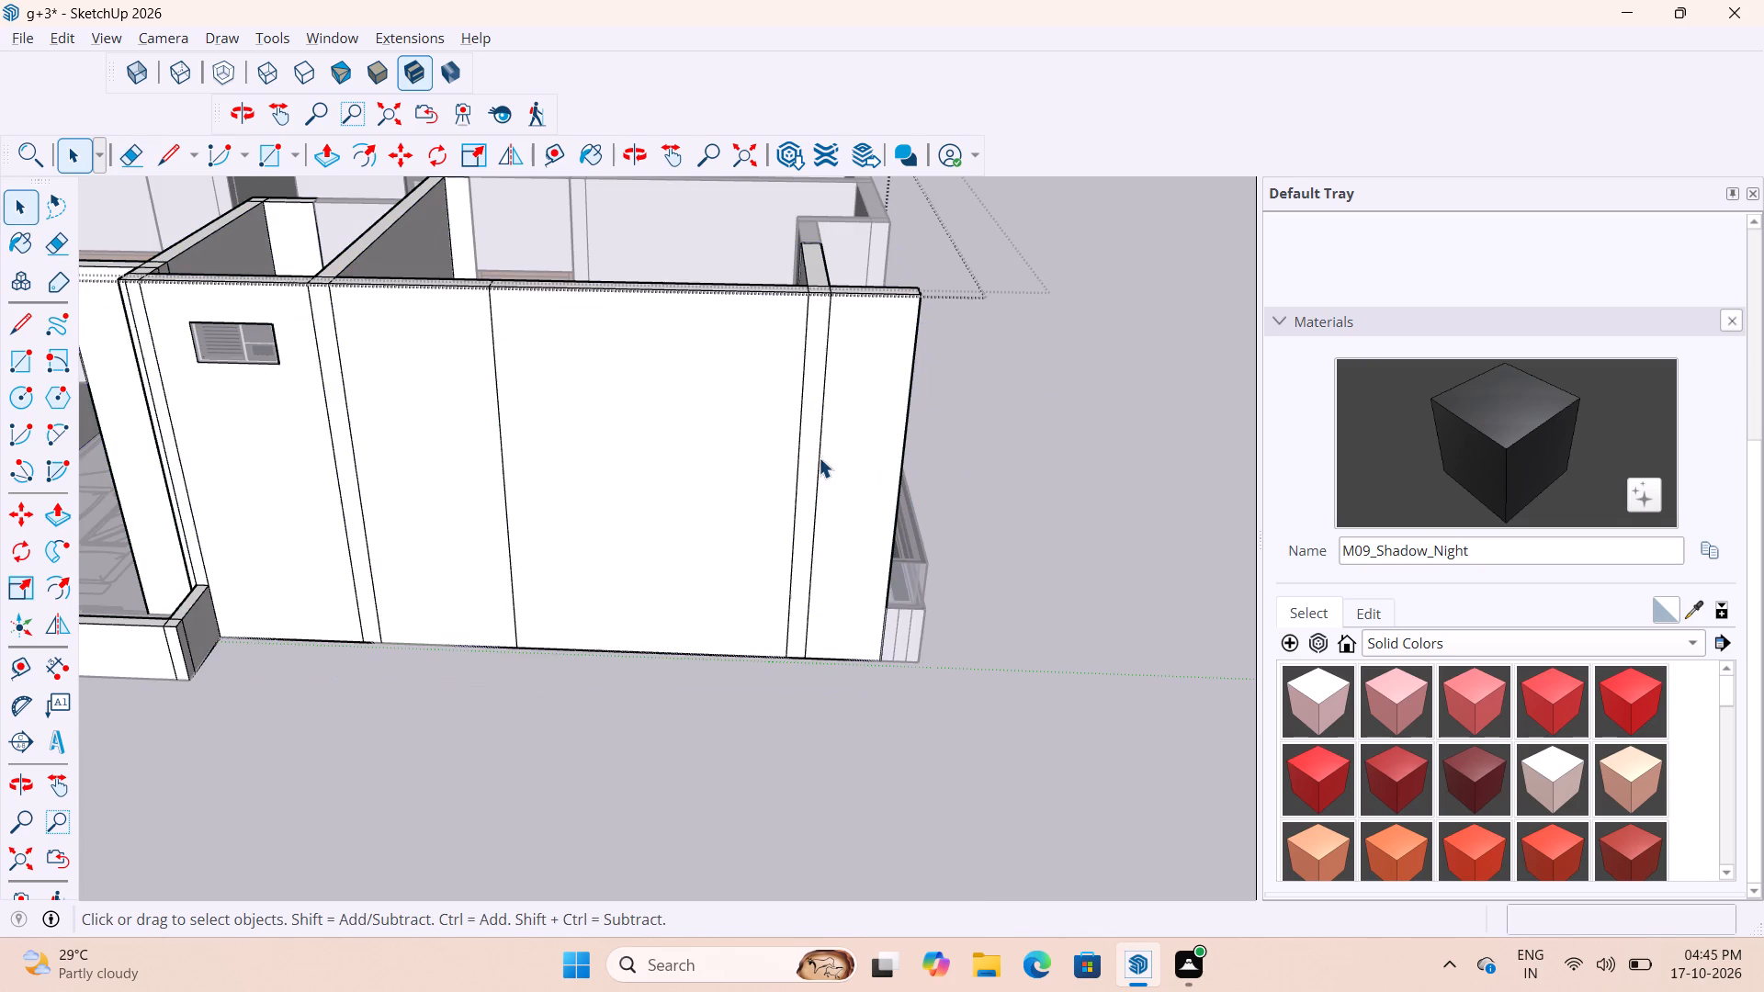
key("e")
scroll(819, 459, "up", 4)
left_click_drag(848, 431, 842, 432)
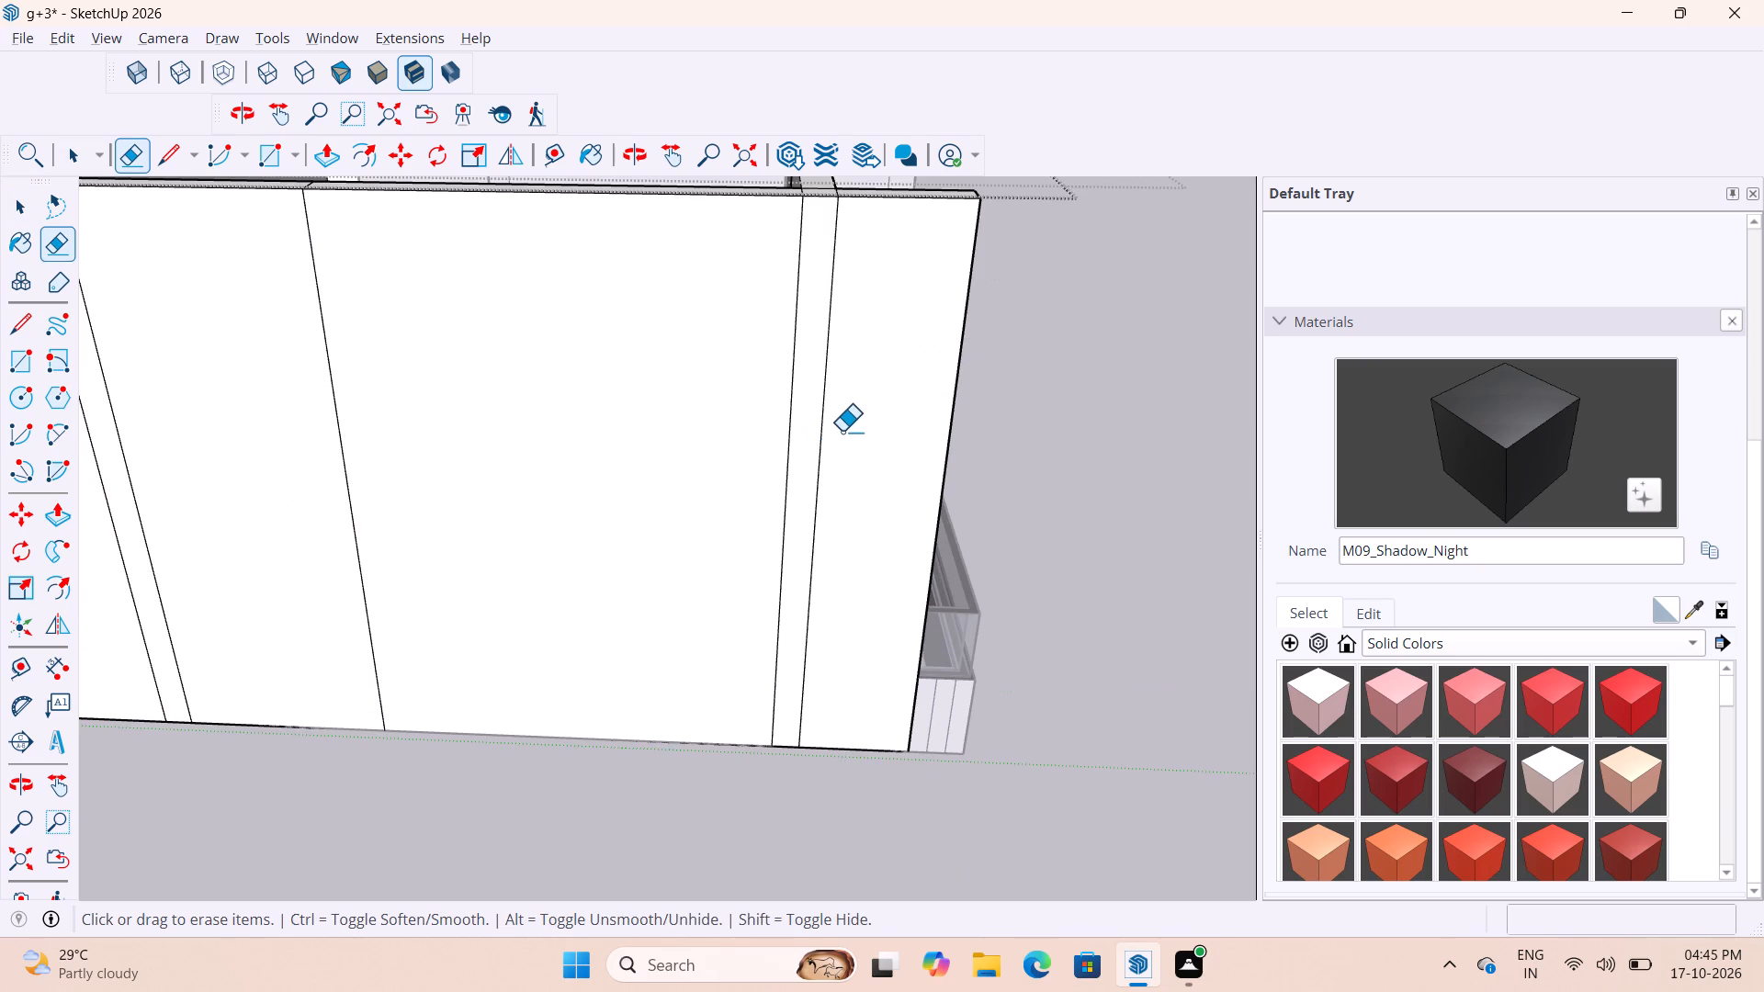
left_click_drag(842, 432, 814, 445)
left_click_drag(835, 434, 758, 436)
scroll(960, 445, "down", 5)
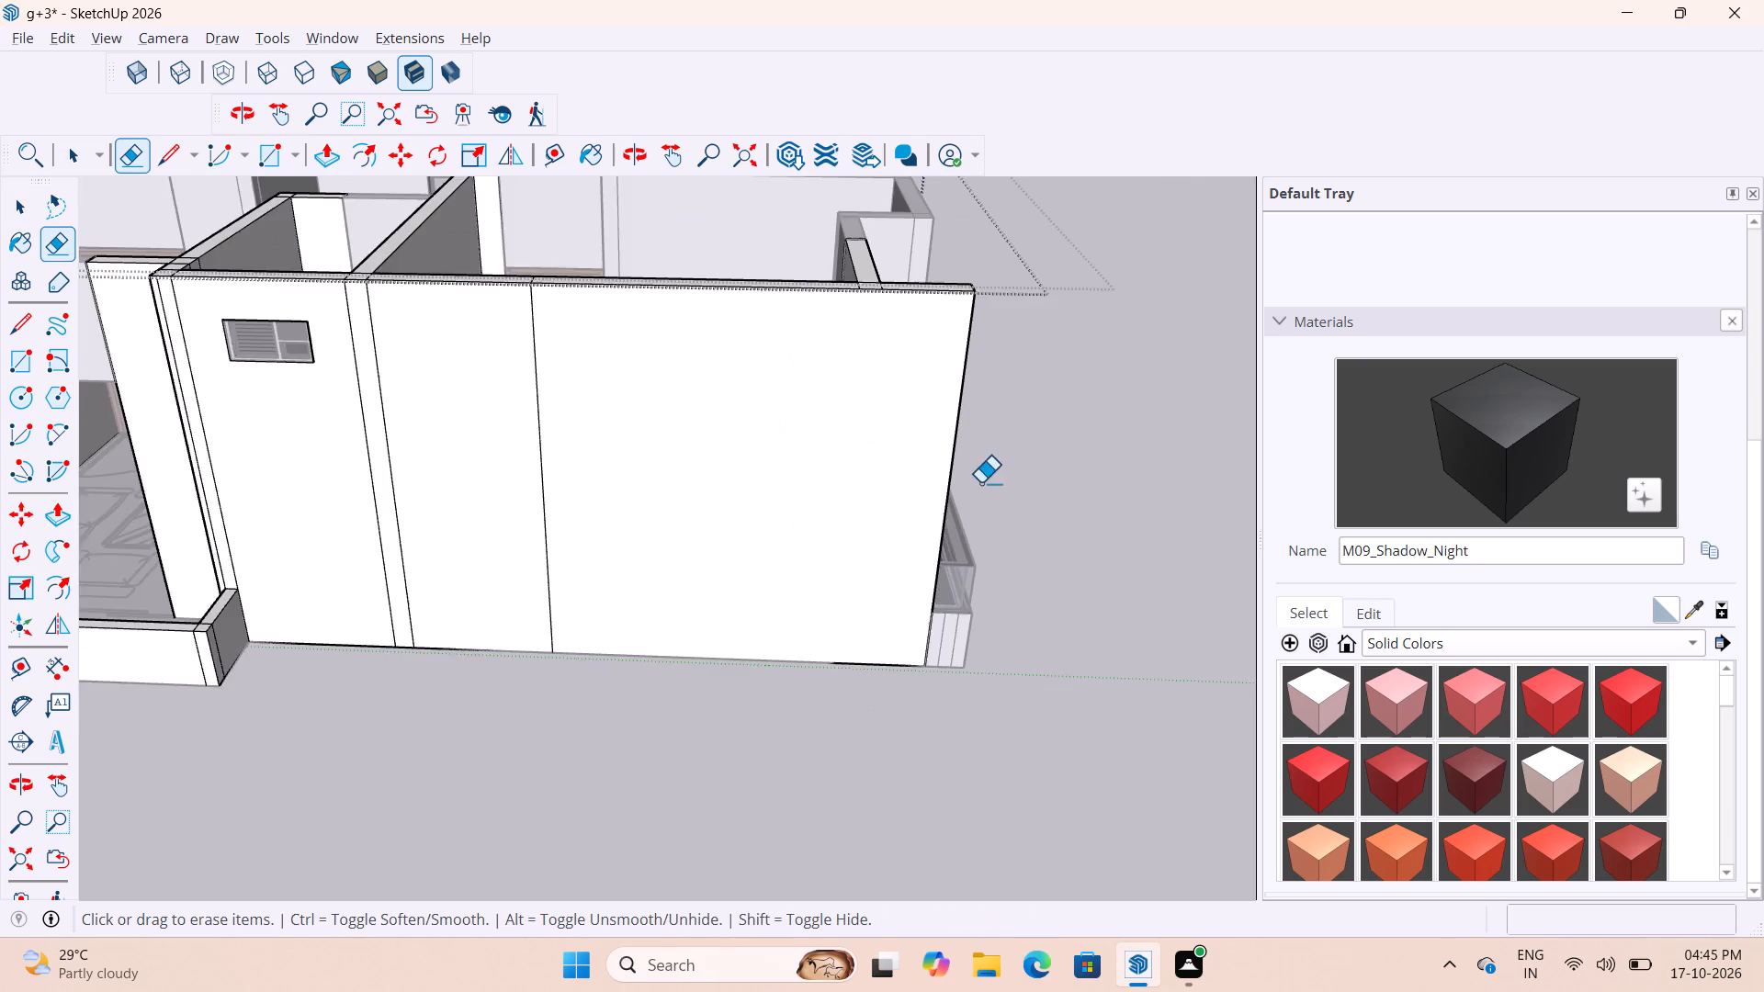
Erase the mid-wall seam, the pair beside the vent, and the seam at the wall end by the central balcony parapet.
scroll(980, 483, "down", 4)
scroll(702, 505, "up", 4)
left_click_drag(732, 482, 543, 483)
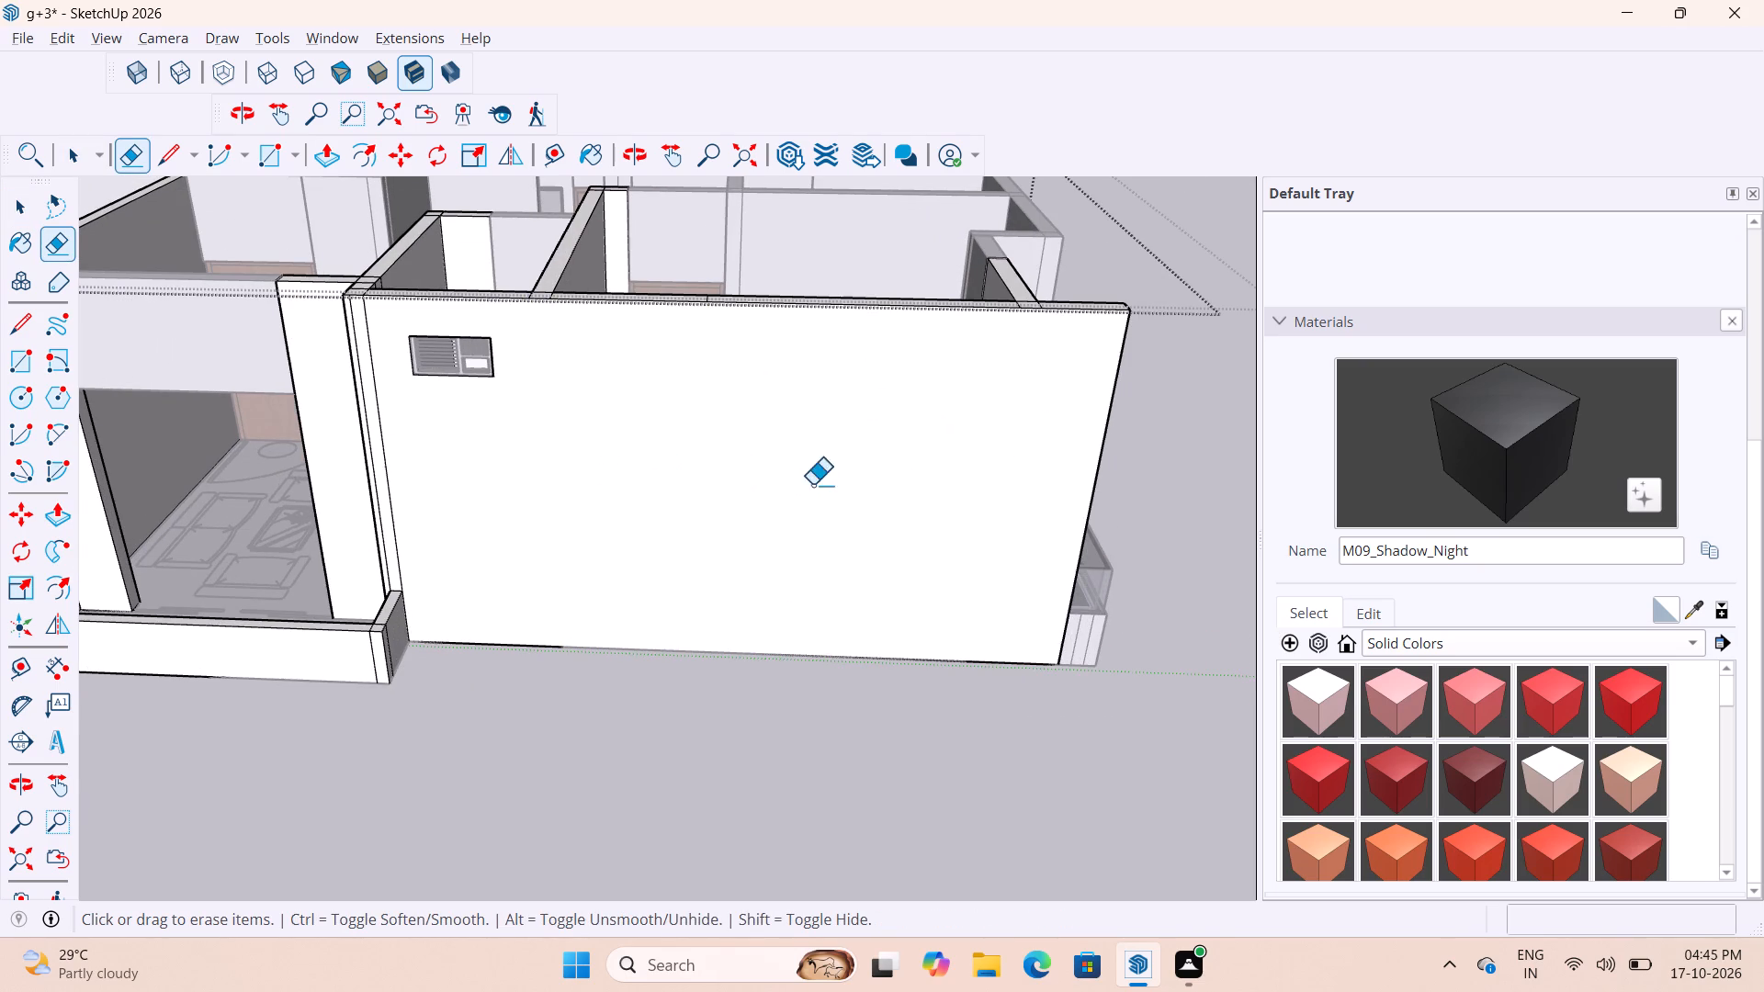
scroll(854, 501, "down", 4)
scroll(501, 512, "up", 14)
left_click_drag(567, 446, 534, 446)
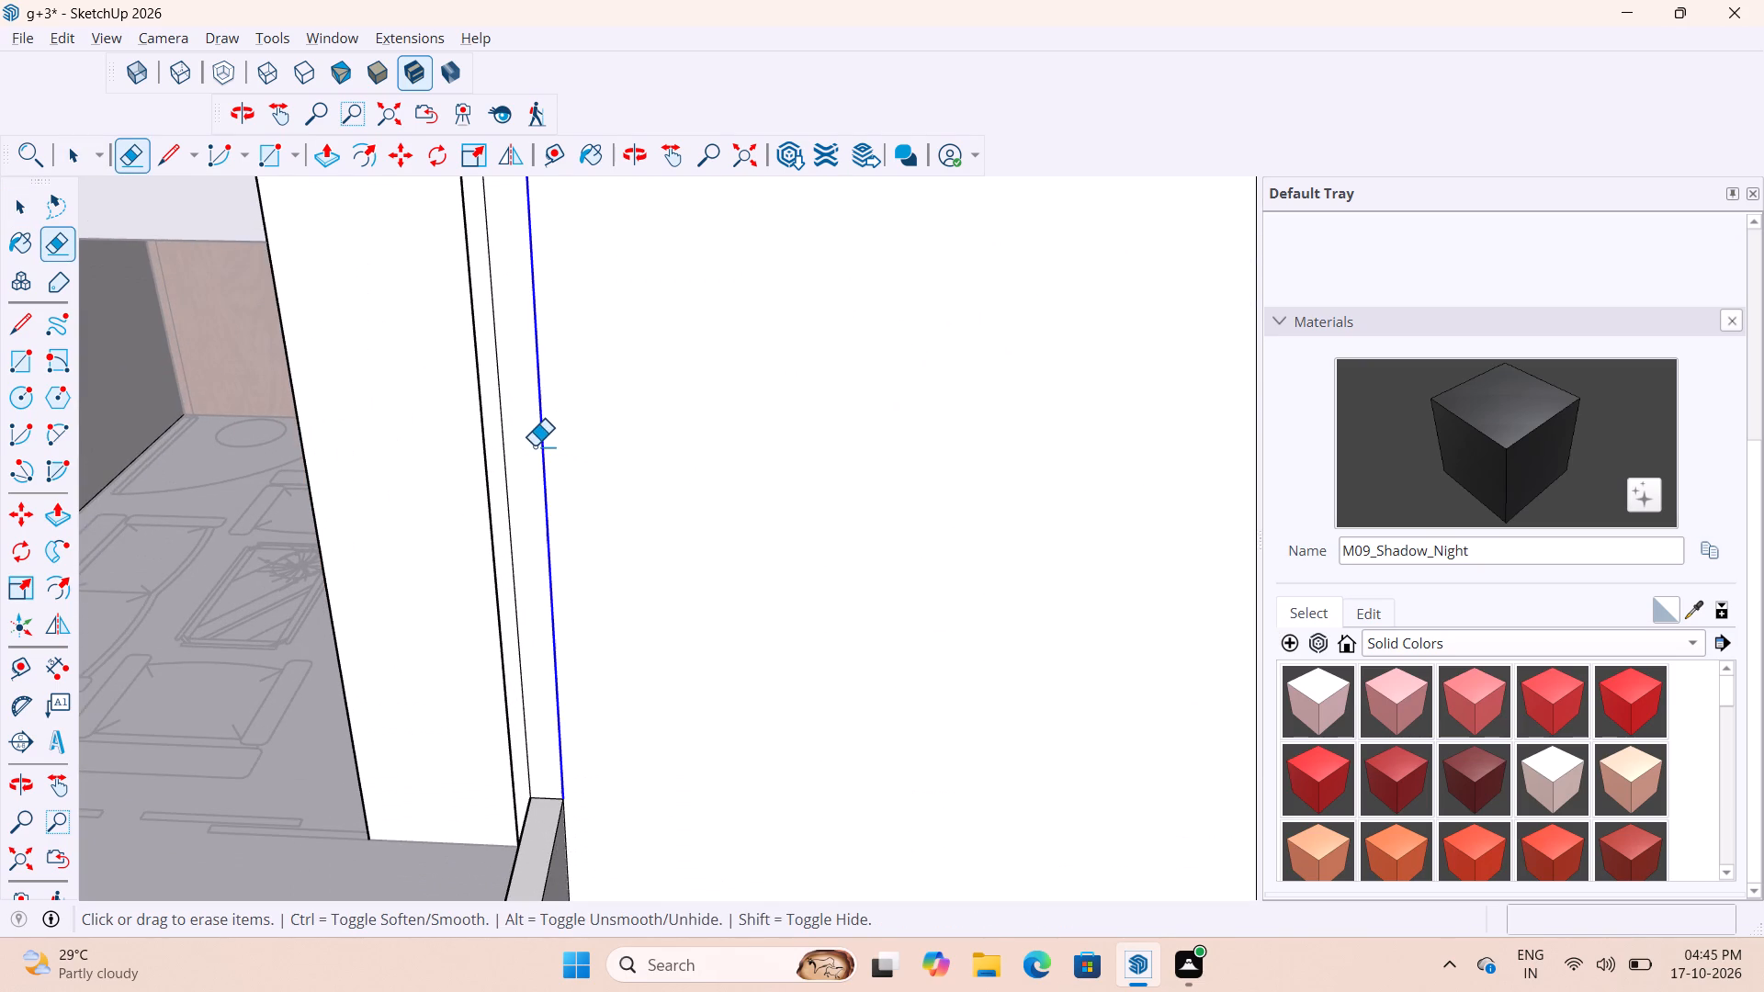
left_click_drag(534, 446, 506, 446)
scroll(772, 497, "down", 15)
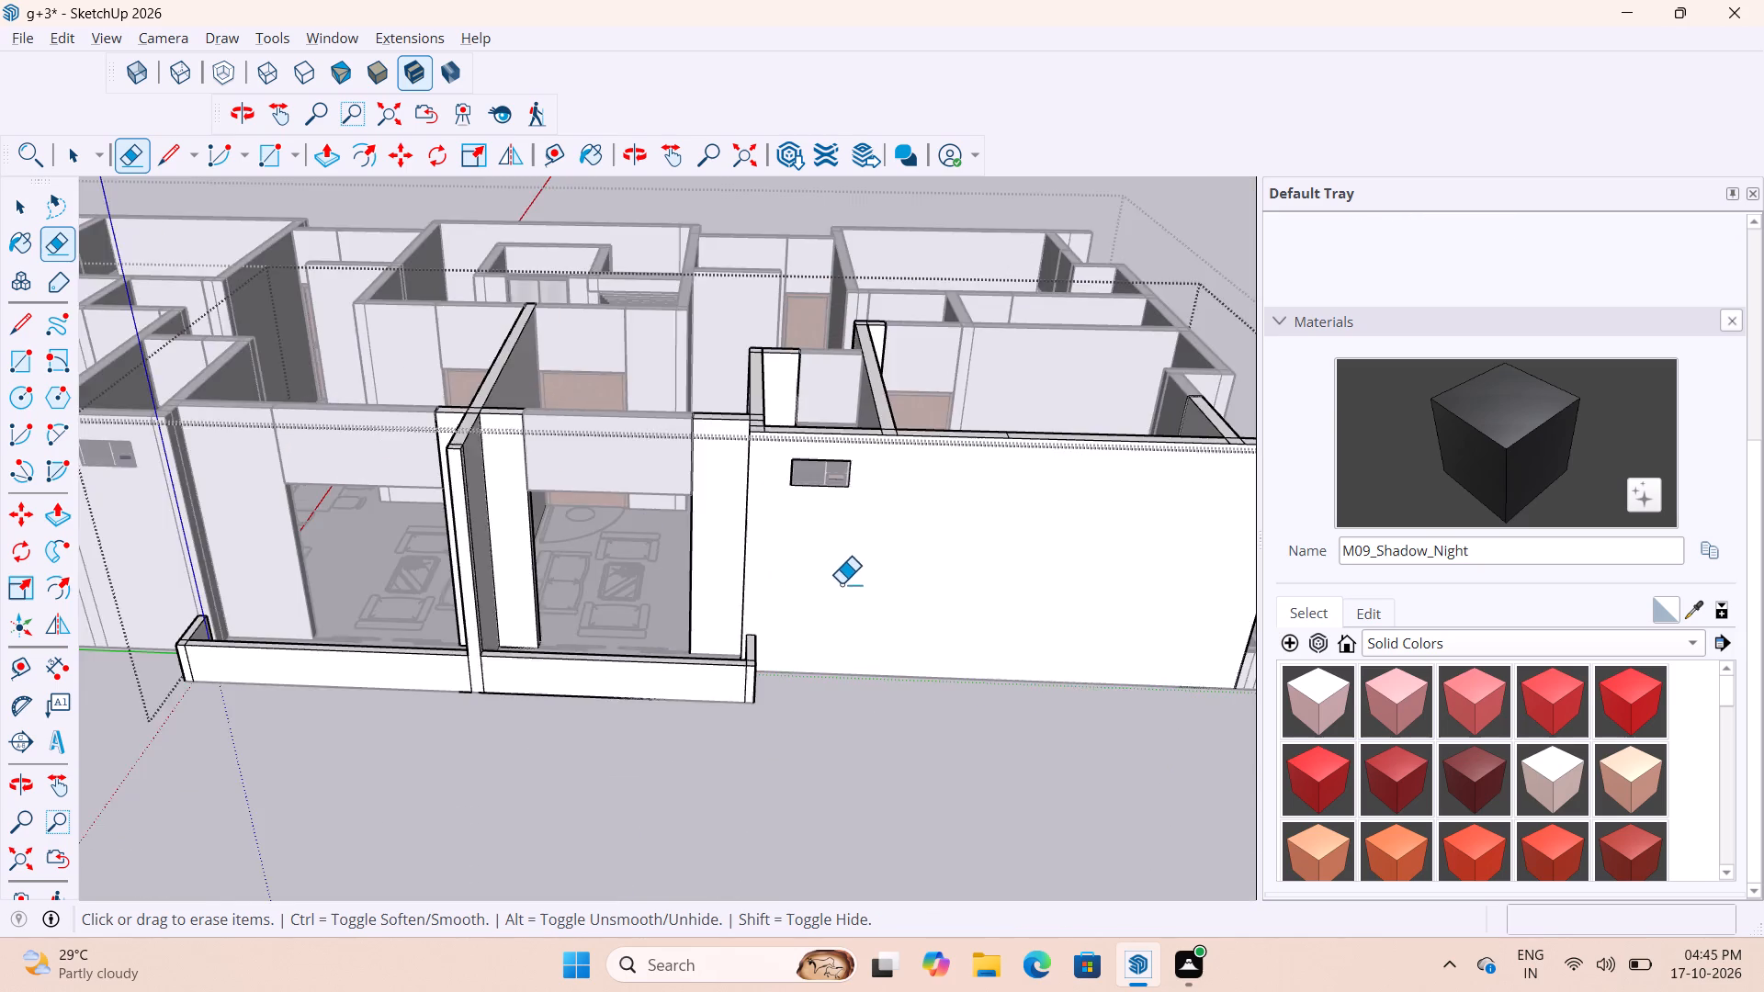
Open the long side's other wall group, beyond the central balconies, and erase the vertical seam beside the parapet return.
scroll(592, 532, "up", 4)
scroll(1031, 491, "down", 5)
middle_click_drag(572, 513, 701, 496)
scroll(787, 464, "down", 7)
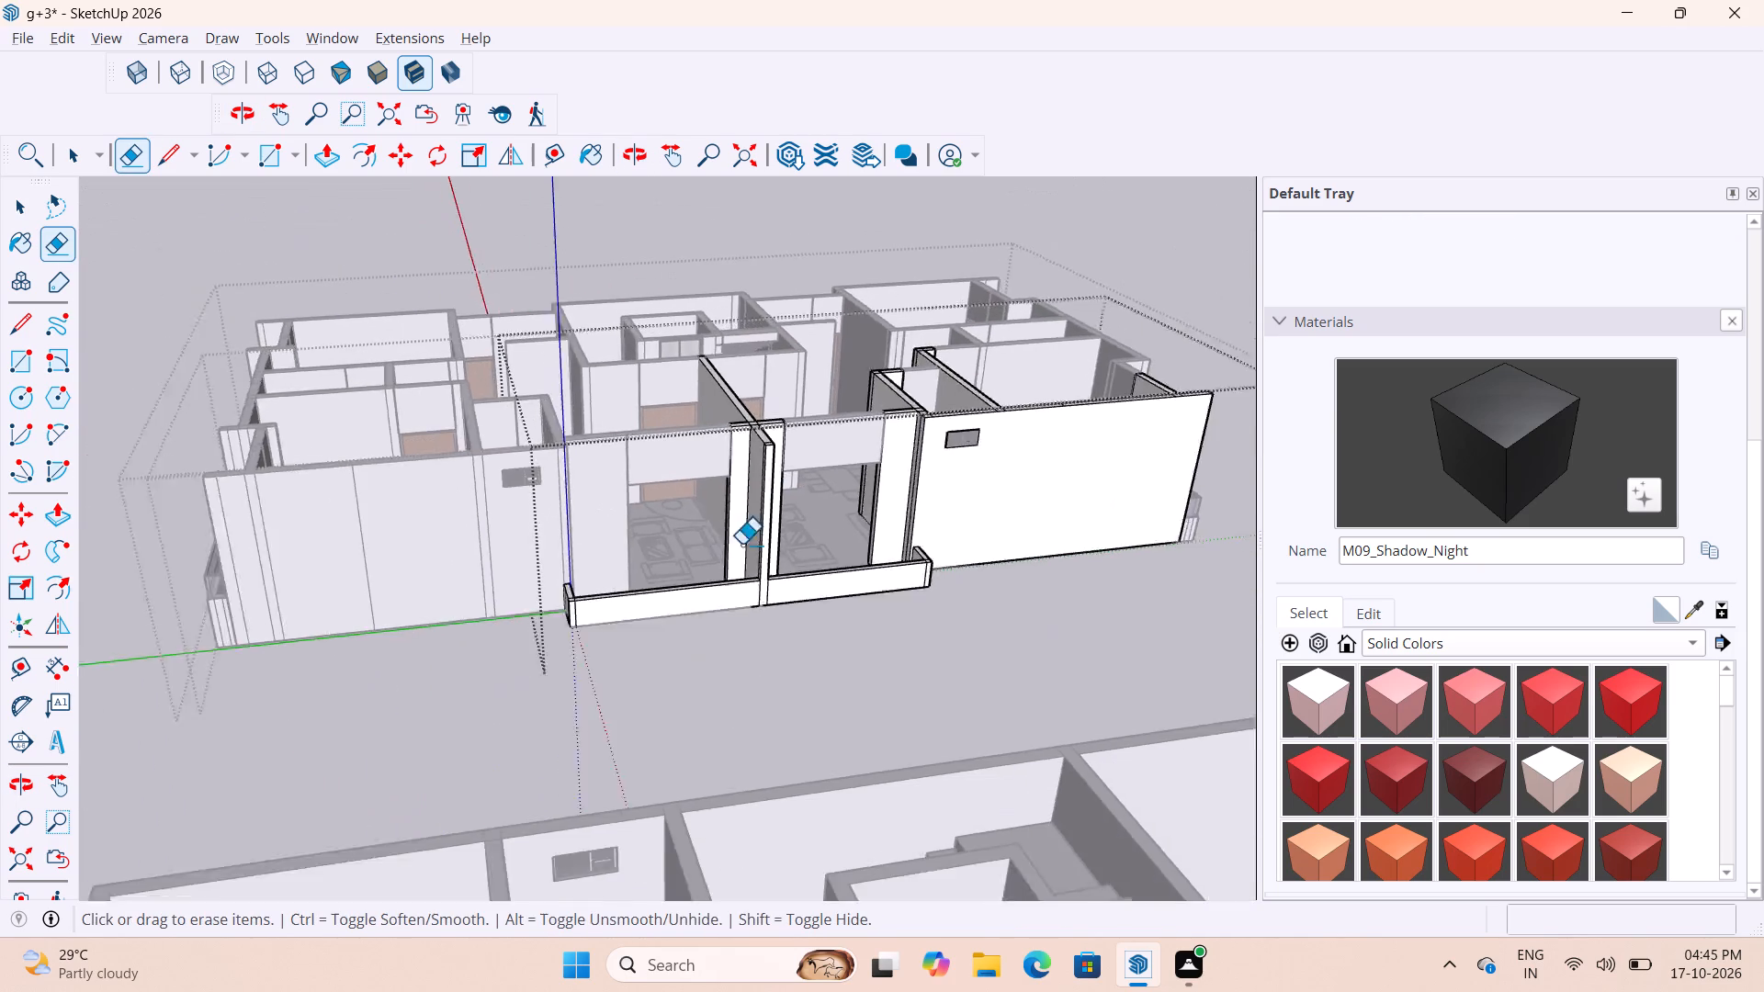
scroll(741, 545, "down", 1)
scroll(555, 584, "up", 9)
key("space")
left_click(589, 682)
scroll(594, 547, "up", 3)
double_click(588, 502)
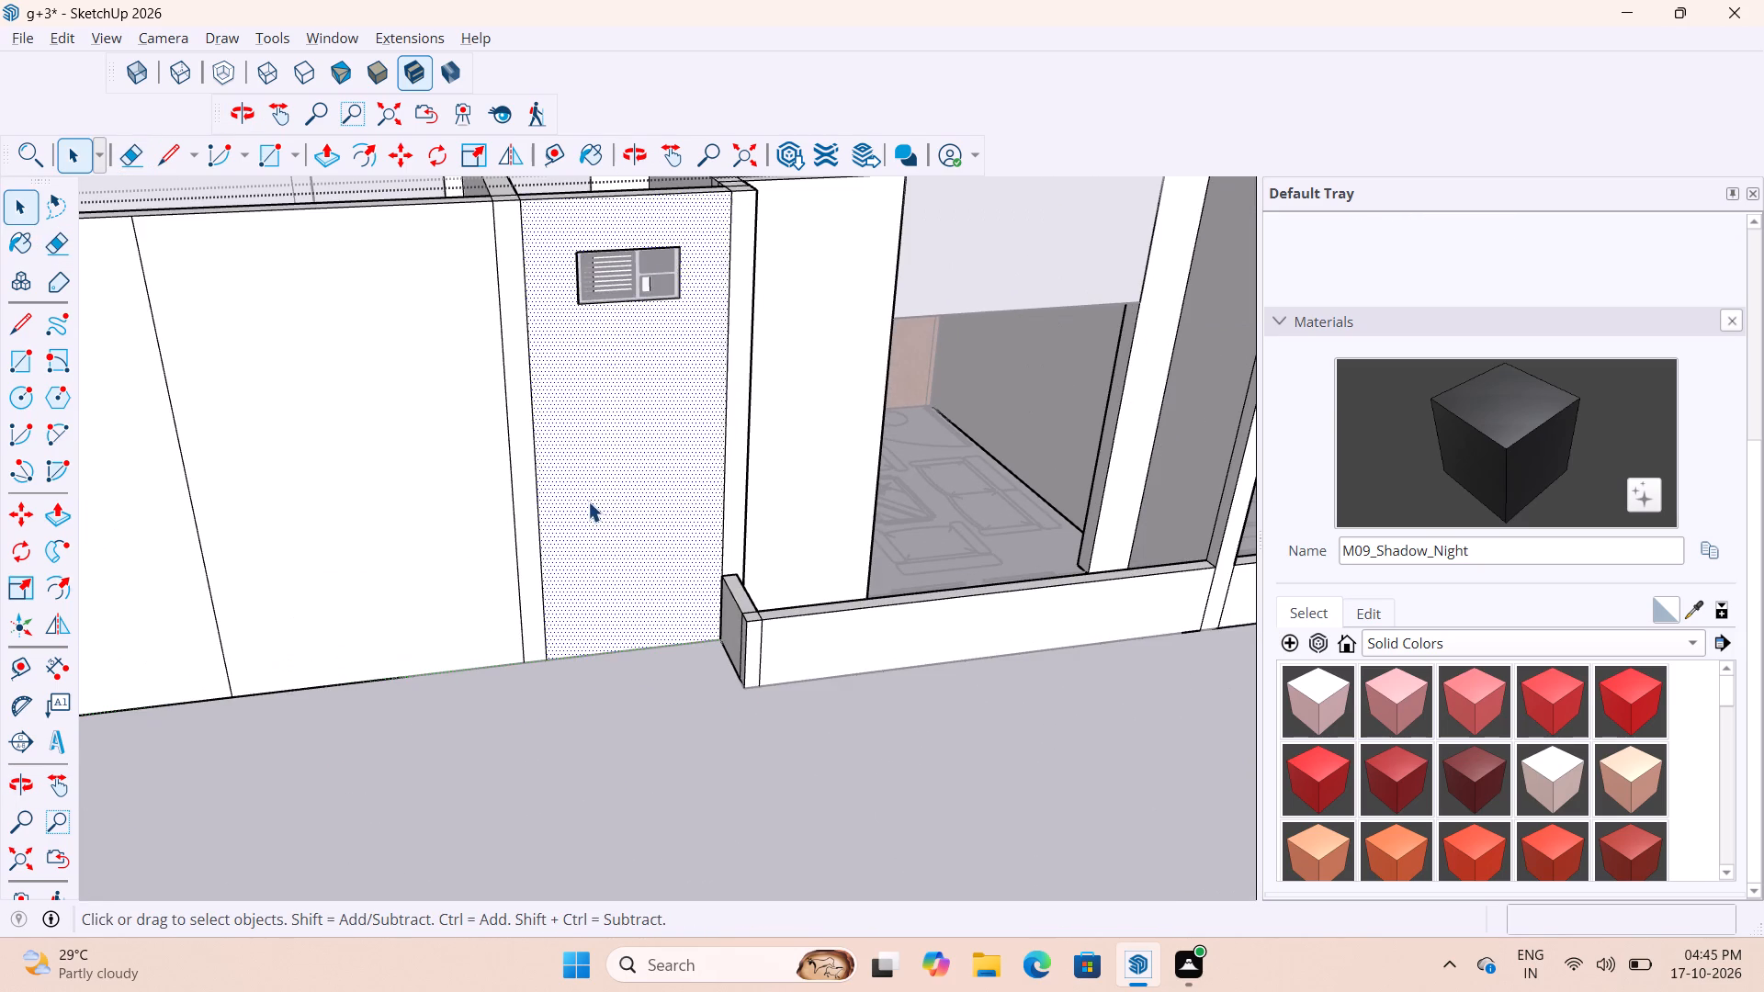
double_click(606, 481)
scroll(740, 444, "down", 5)
left_click(522, 455)
scroll(734, 447, "down", 3)
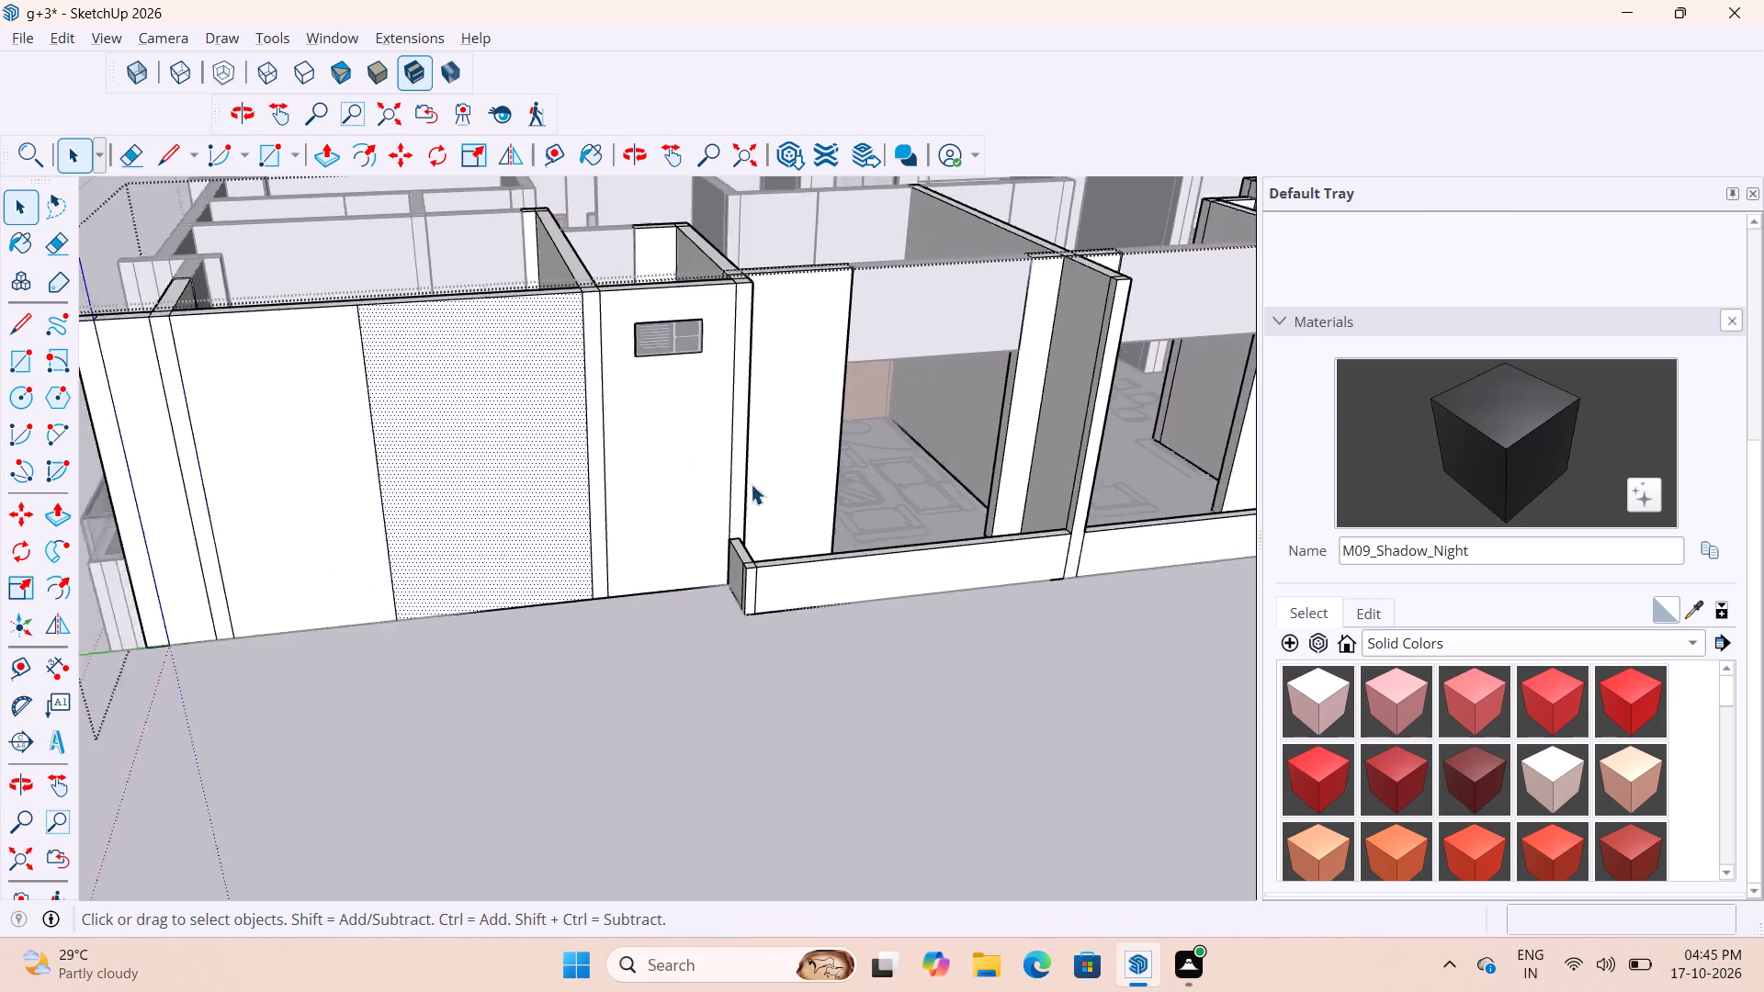
scroll(751, 484, "down", 2)
scroll(711, 487, "up", 7)
left_click(676, 733)
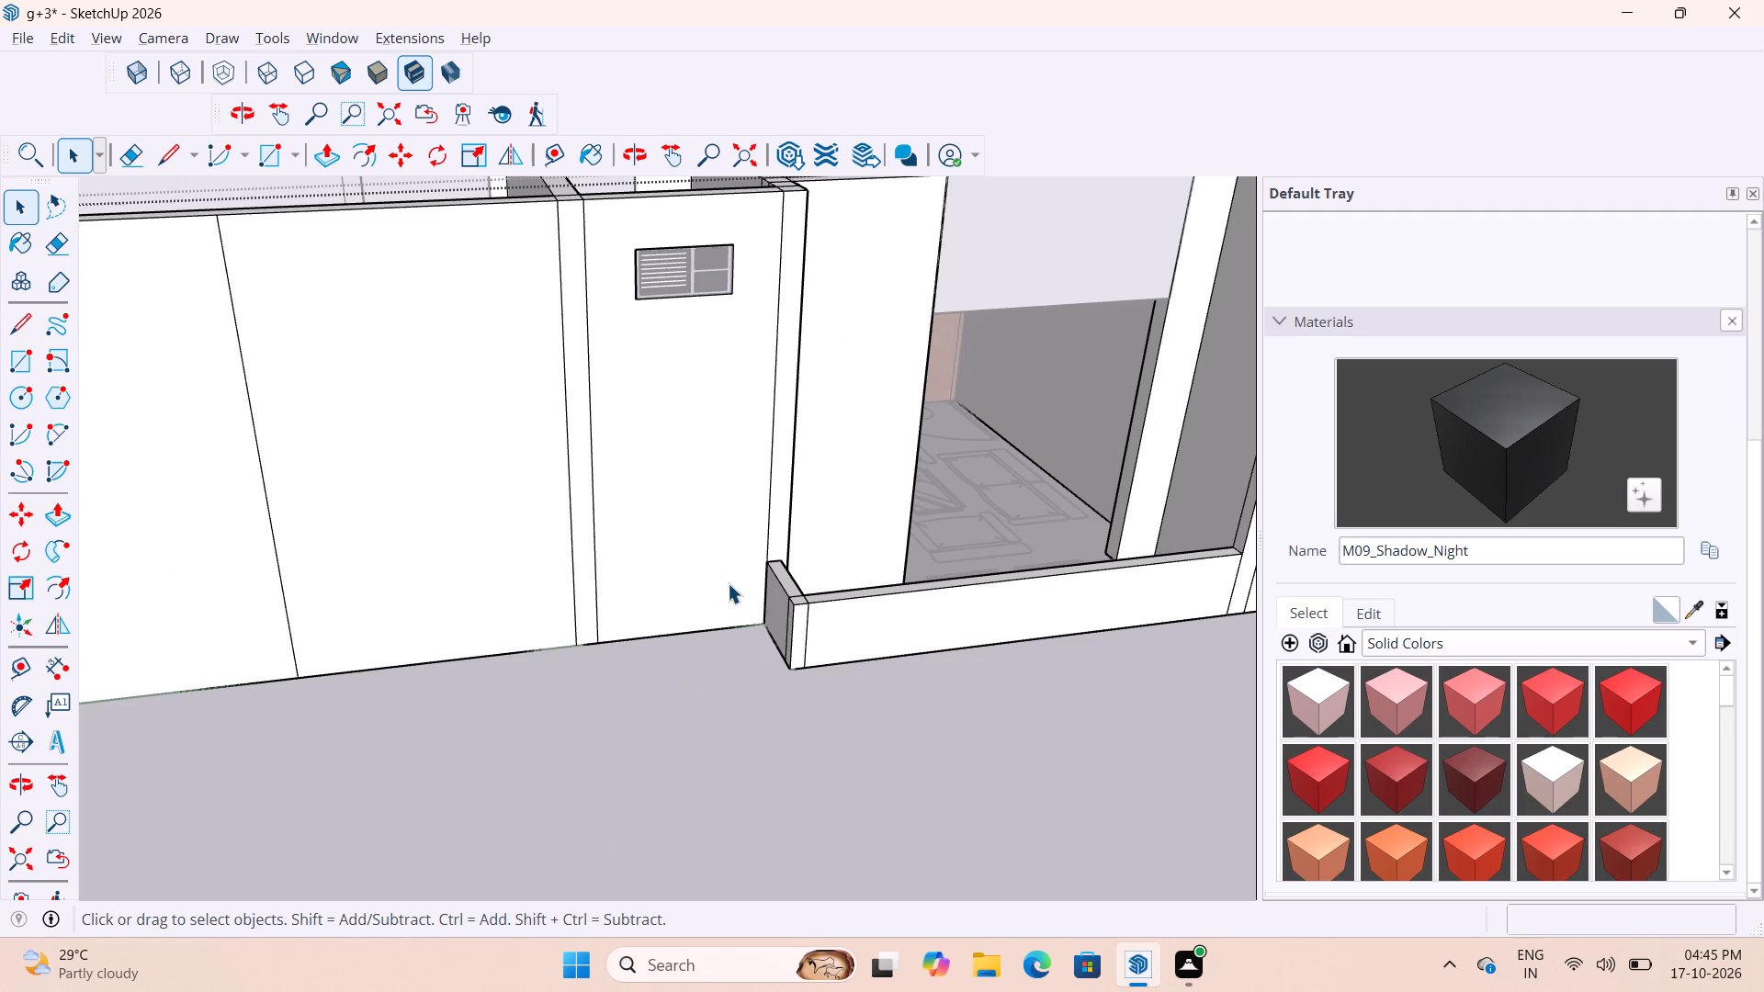
key("e")
scroll(746, 473, "up", 3)
left_click_drag(795, 423, 777, 423)
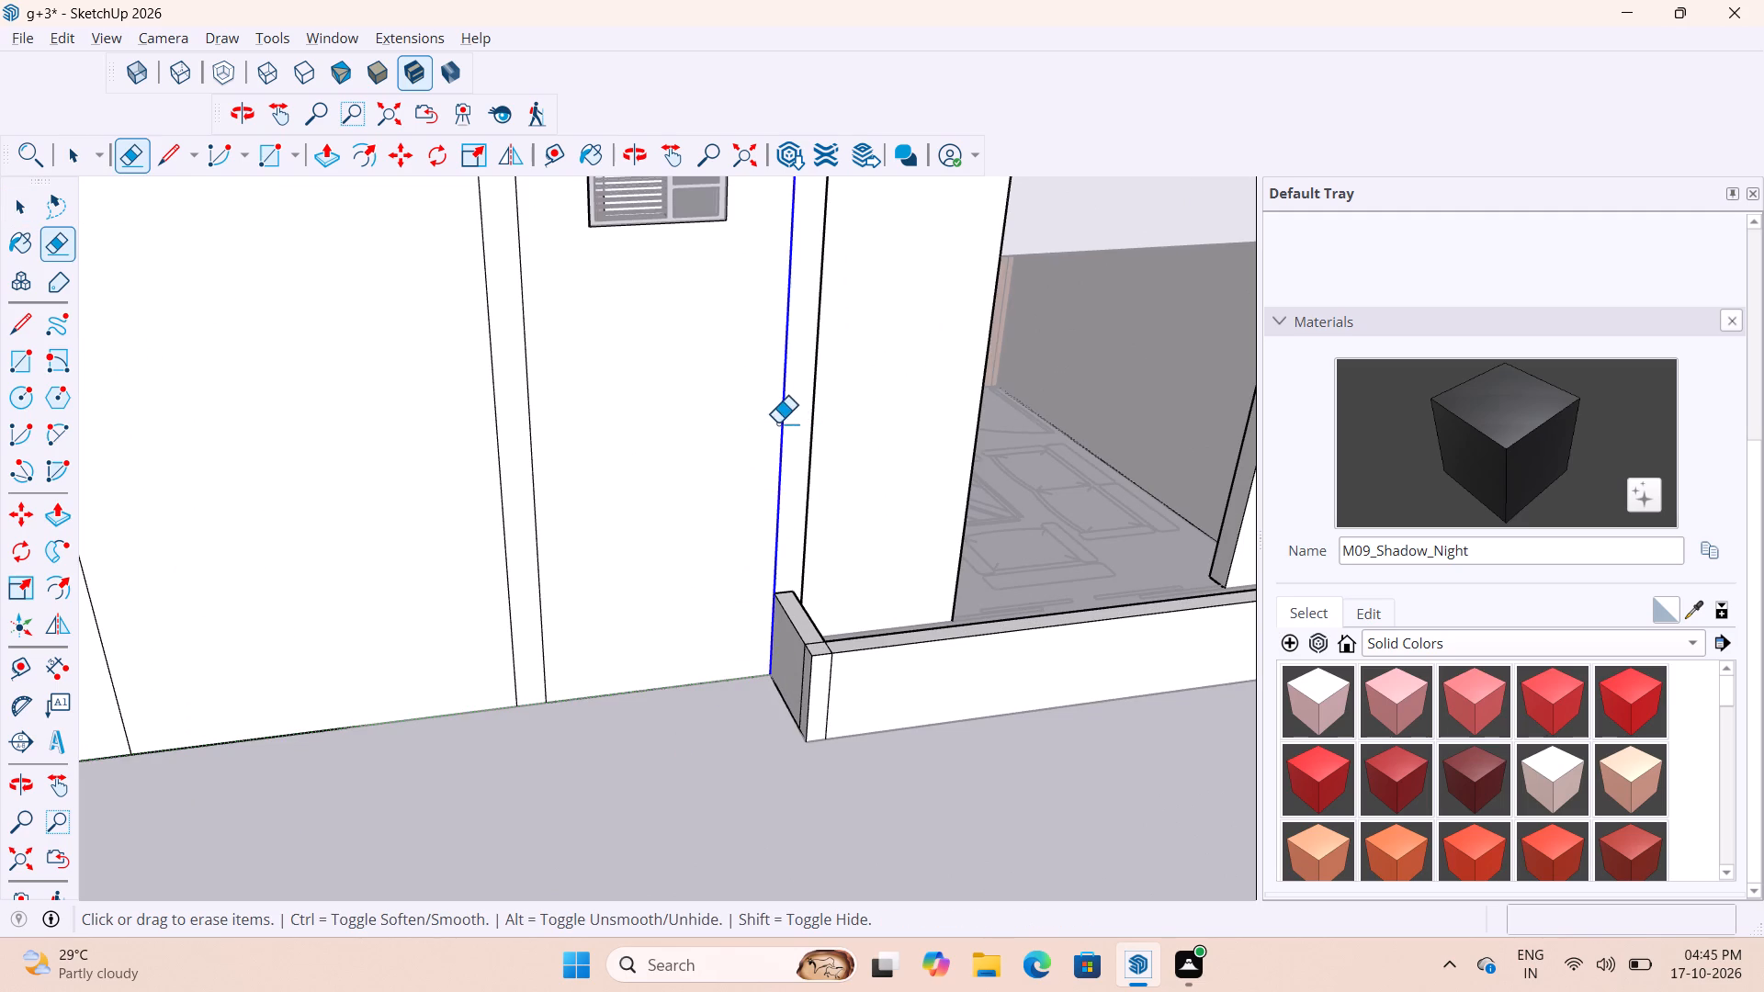
Erase the seam pair beside this wall's vent, the mid-wall seam, and the pair toward the outer corner.
scroll(707, 437, "down", 5)
left_click_drag(635, 474, 533, 479)
scroll(628, 467, "down", 5)
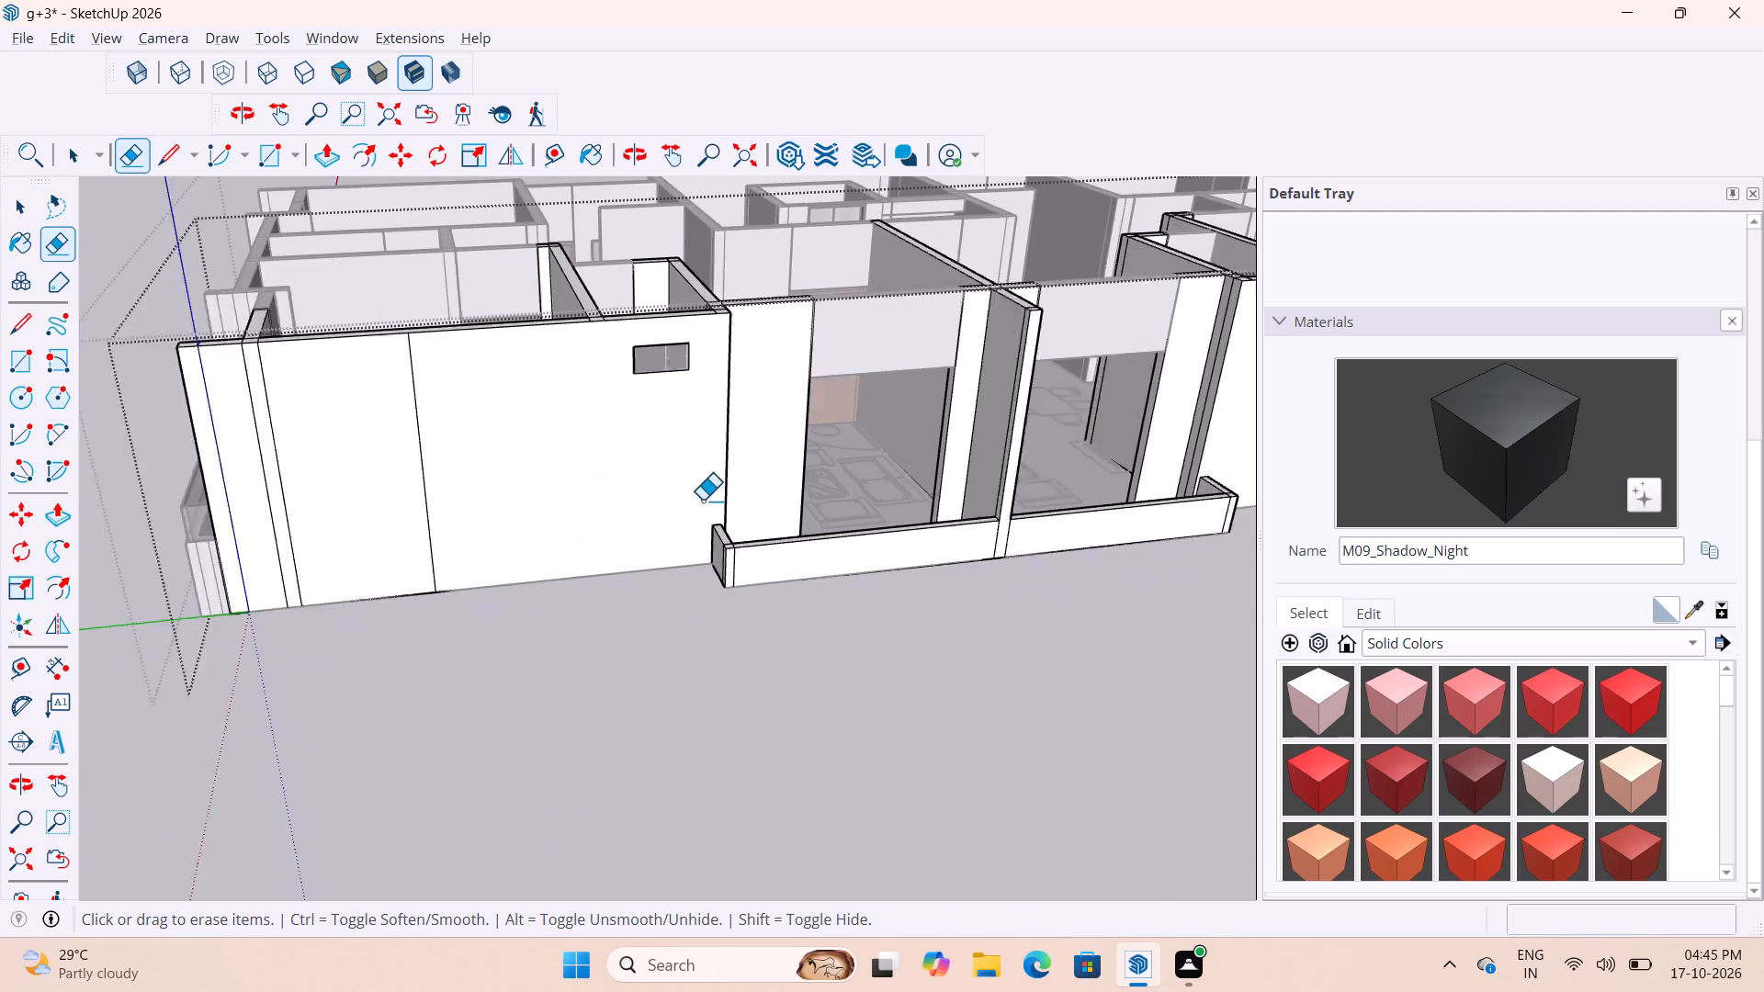
left_click_drag(520, 478, 294, 485)
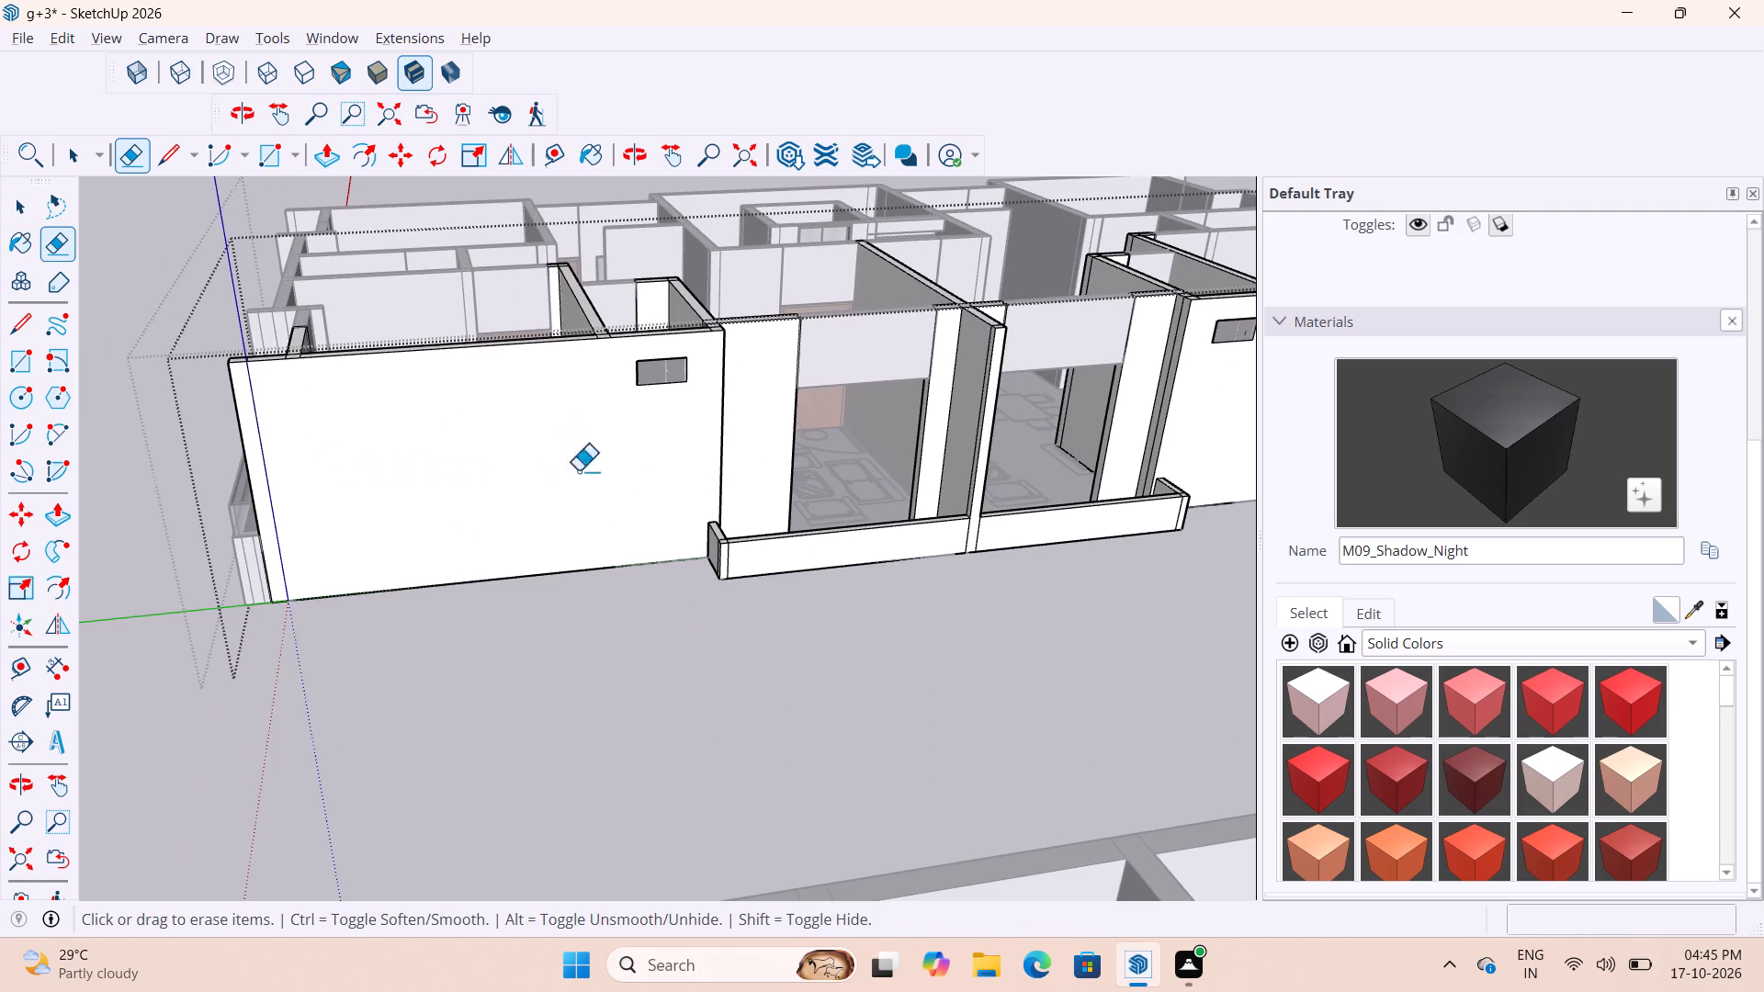
Erase the last vertical seam at this wall's outer corner and close the wall group.
scroll(586, 478, "down", 9)
scroll(436, 564, "up", 7)
key("space")
left_click(597, 586)
scroll(618, 559, "up", 5)
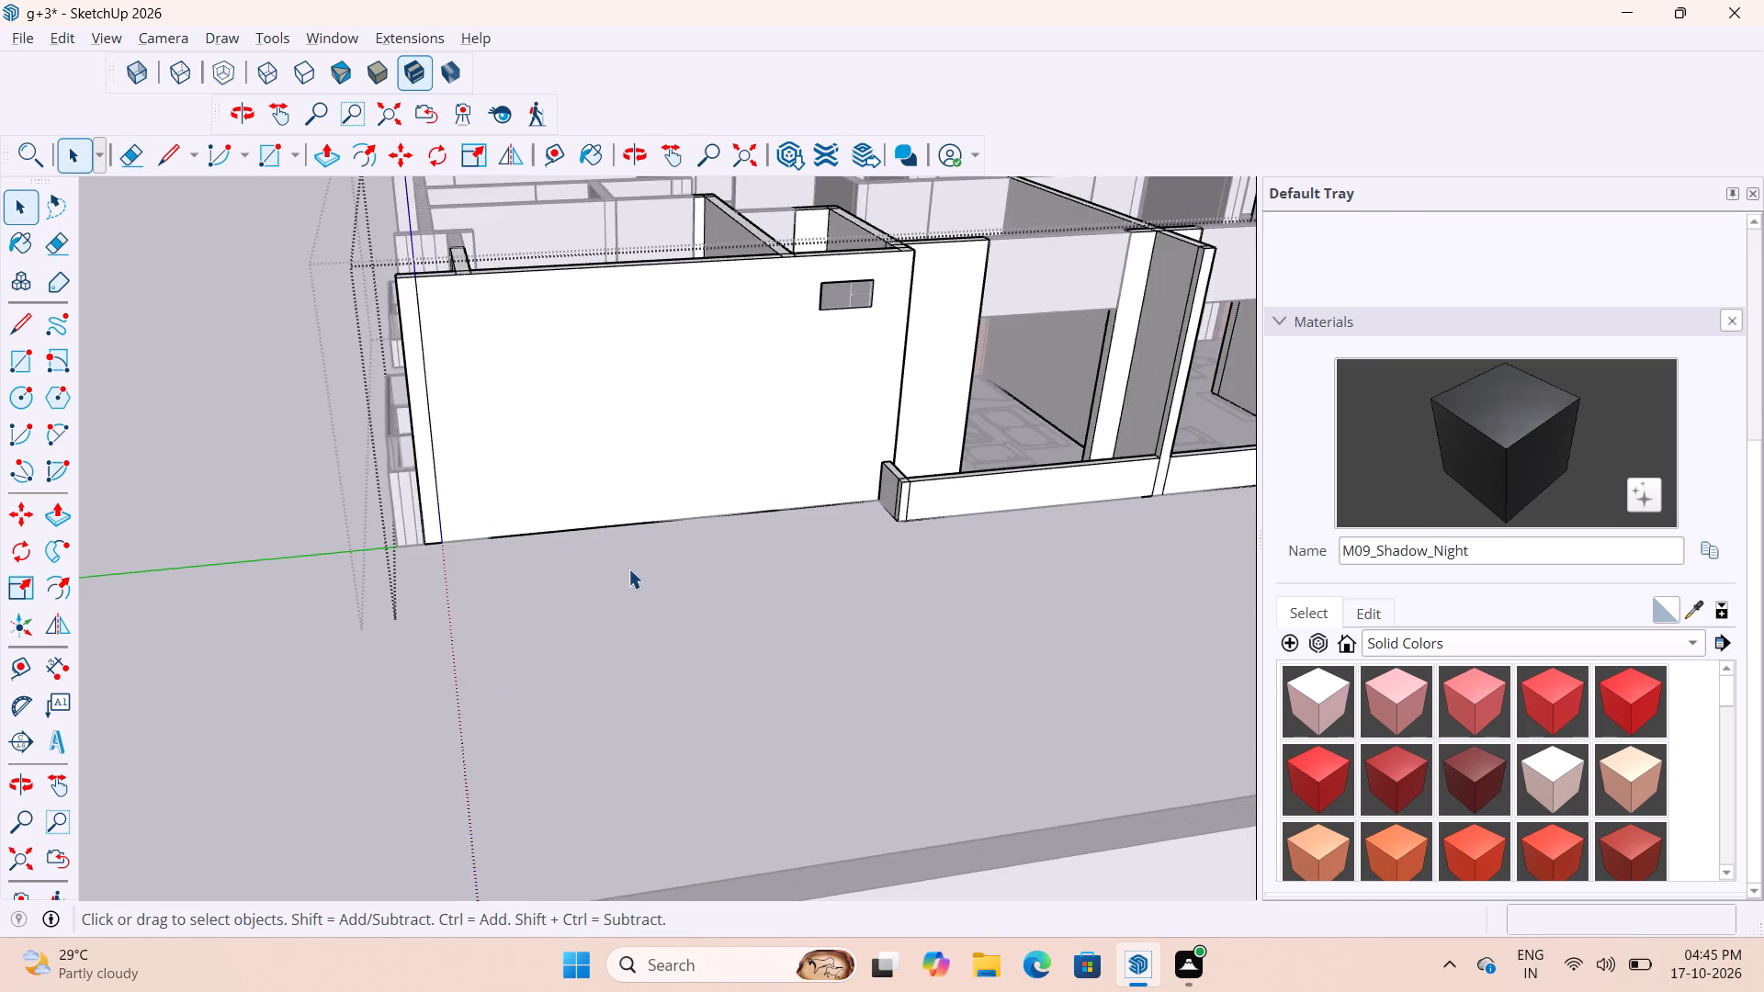
left_click(630, 576)
scroll(716, 662, "down", 5)
scroll(540, 571, "up", 8)
left_click(678, 658)
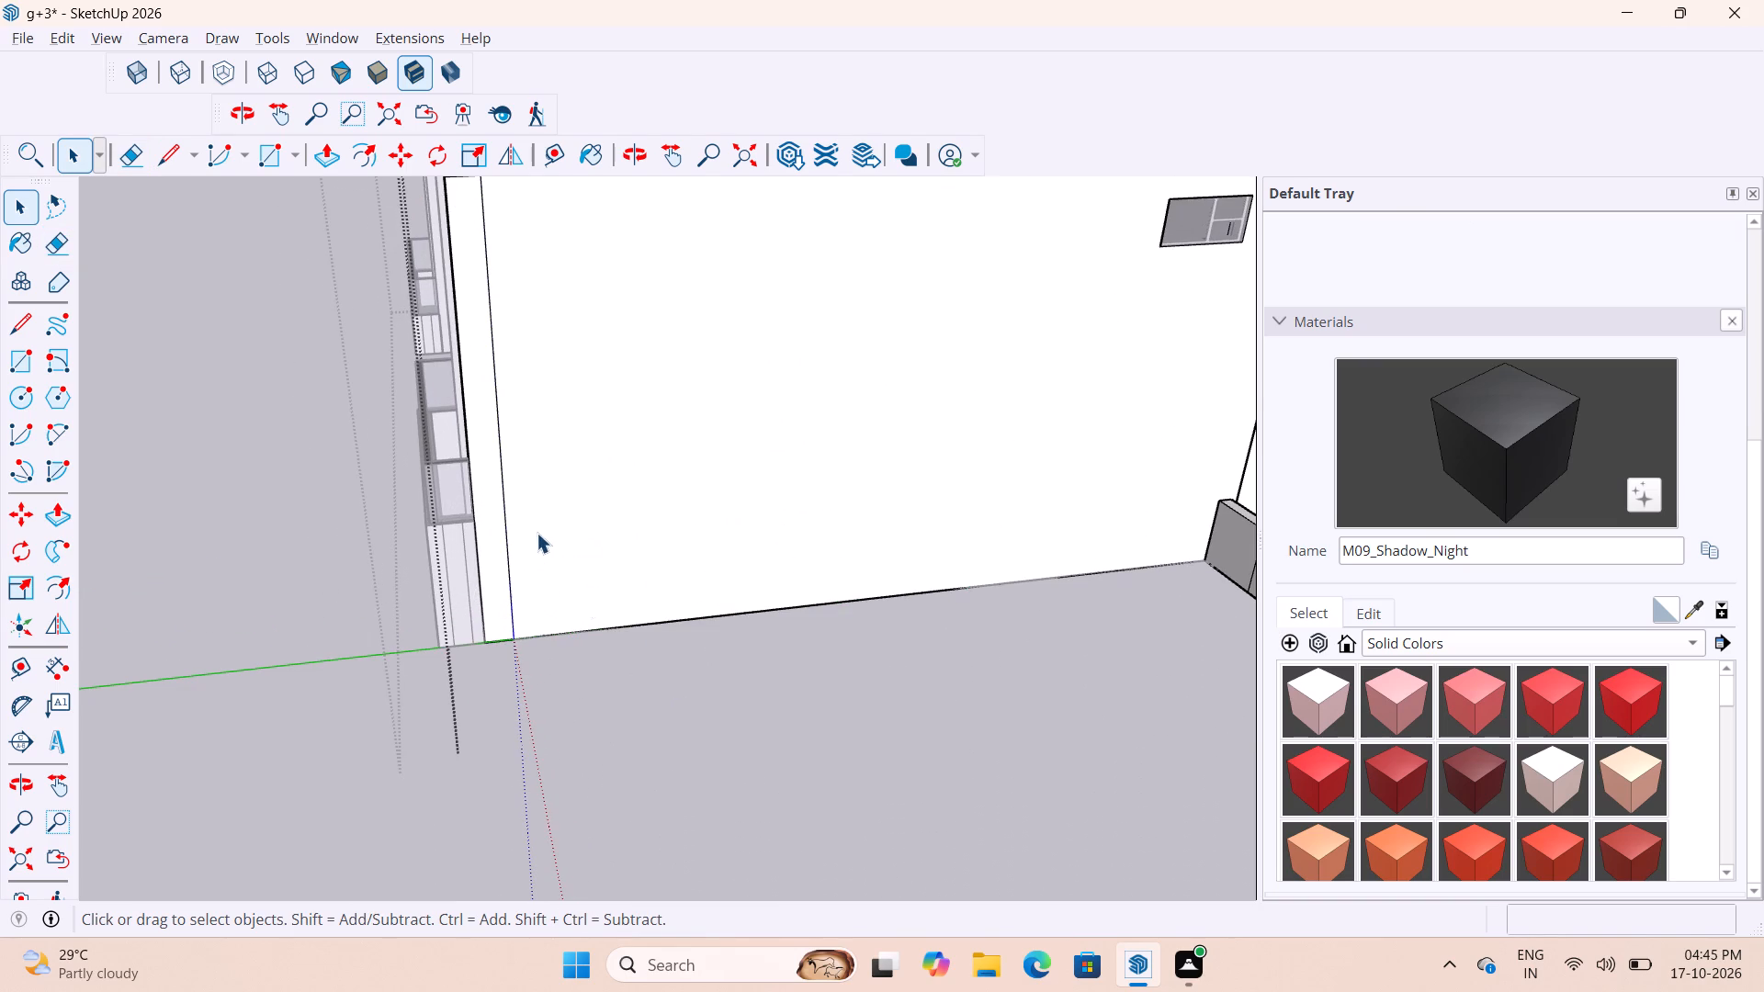
key("e")
left_click_drag(537, 451, 487, 453)
scroll(665, 542, "down", 5)
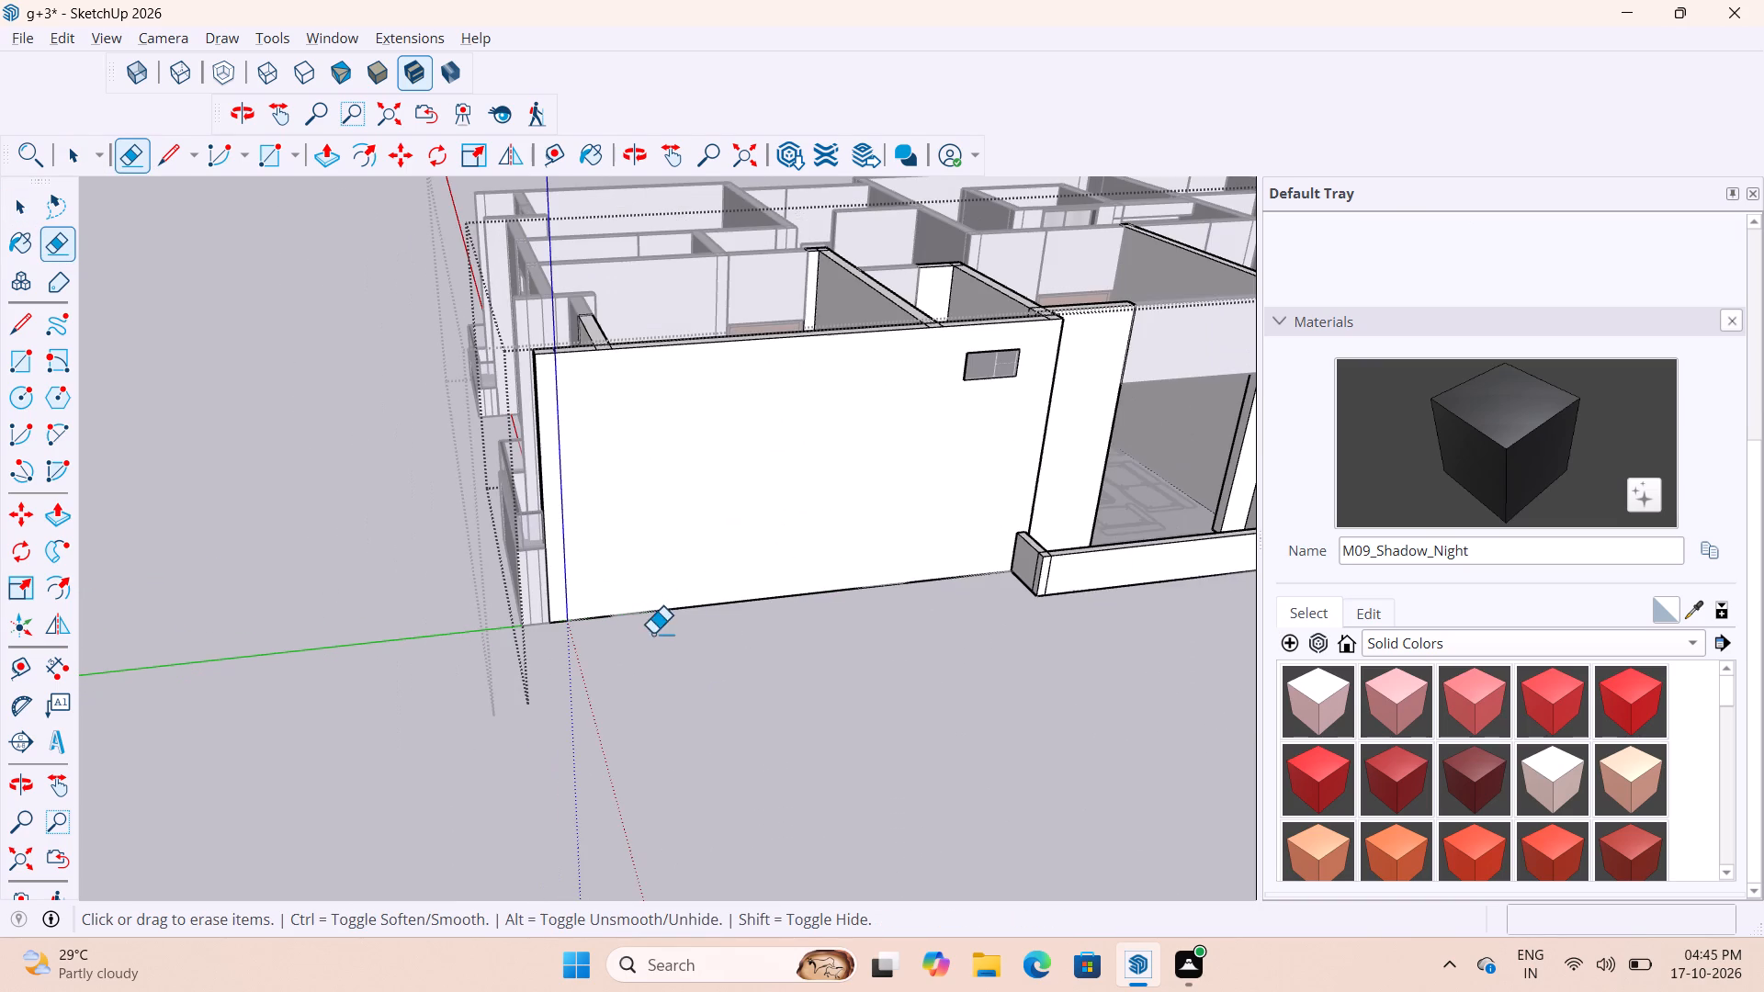
key("space")
key("space")
left_click(268, 748)
left_click(280, 723)
Open the wall group between the corner balconies at the building's opposite end and erase the seams on its door-side return.
scroll(544, 455, "up", 4)
middle_click_drag(558, 435, 815, 468)
scroll(661, 586, "down", 10)
middle_click_drag(690, 496, 839, 445)
scroll(798, 441, "up", 4)
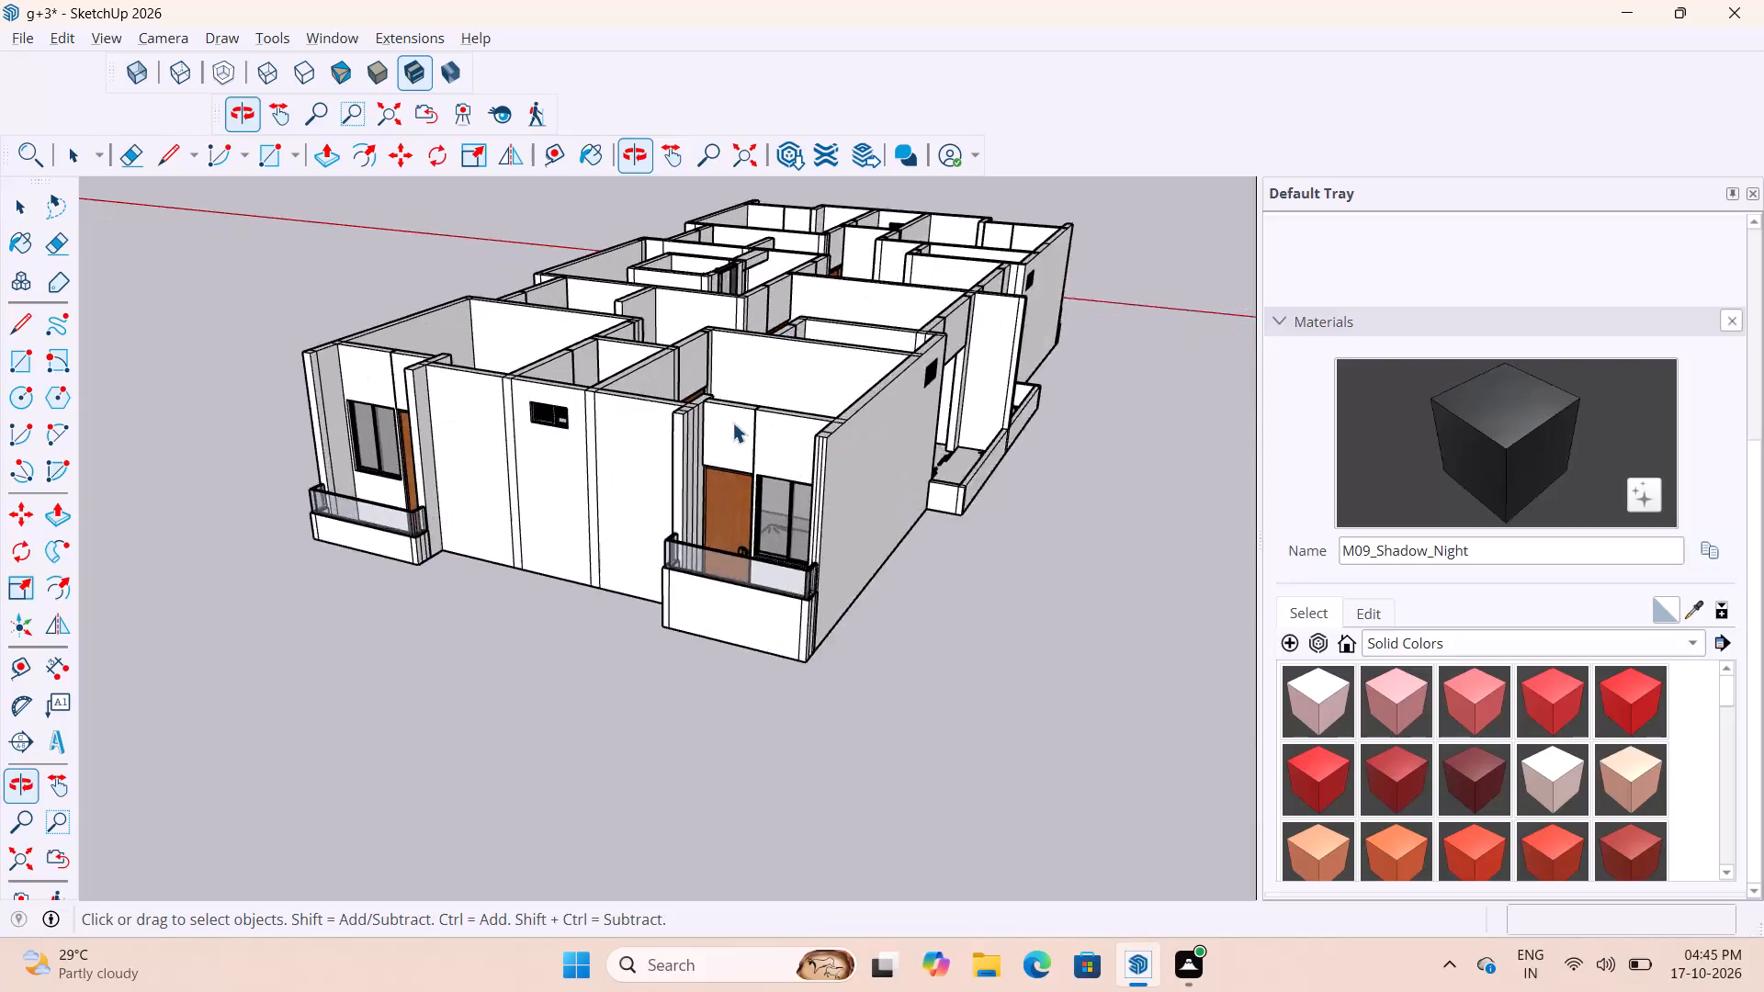
scroll(732, 423, "up", 9)
middle_click_drag(793, 429, 610, 490)
double_click(569, 540)
scroll(576, 552, "up", 4)
key("e")
scroll(578, 542, "up", 4)
left_click_drag(629, 496, 510, 526)
Erase the four vertical seam lines on both sides of the vent on this end wall.
scroll(588, 516, "down", 5)
scroll(575, 542, "up", 4)
scroll(560, 521, "down", 9)
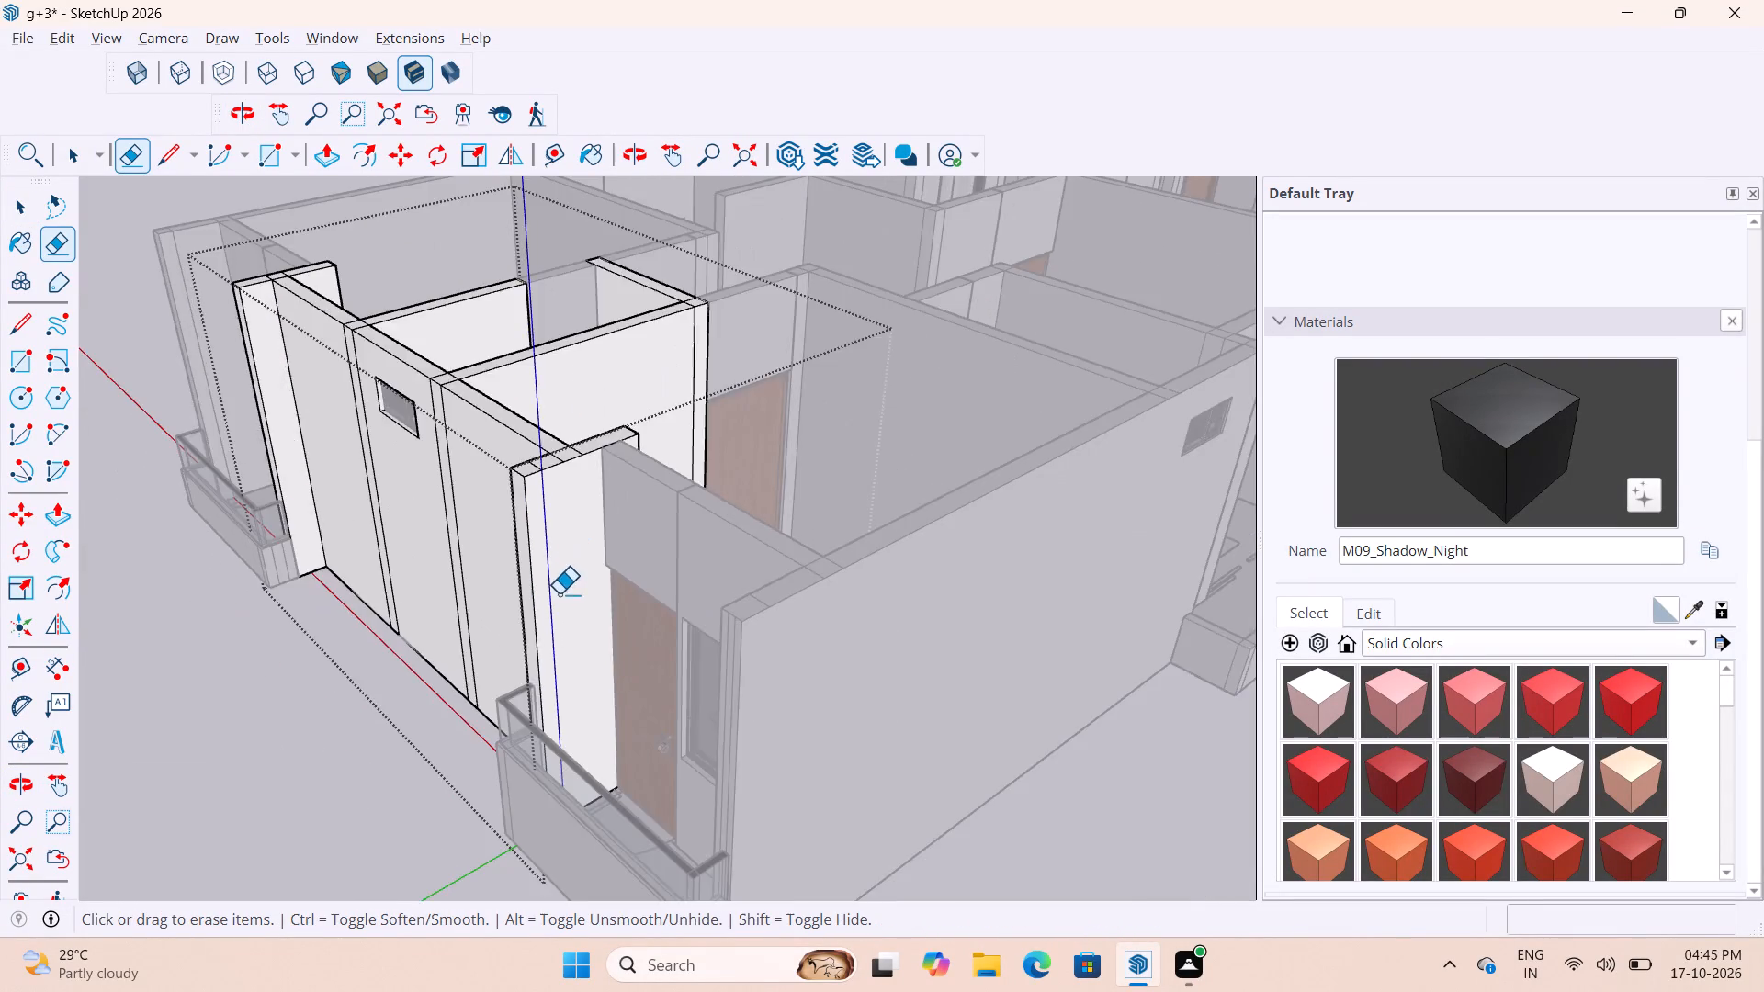
scroll(559, 594, "down", 18)
middle_click_drag(684, 671, 827, 635)
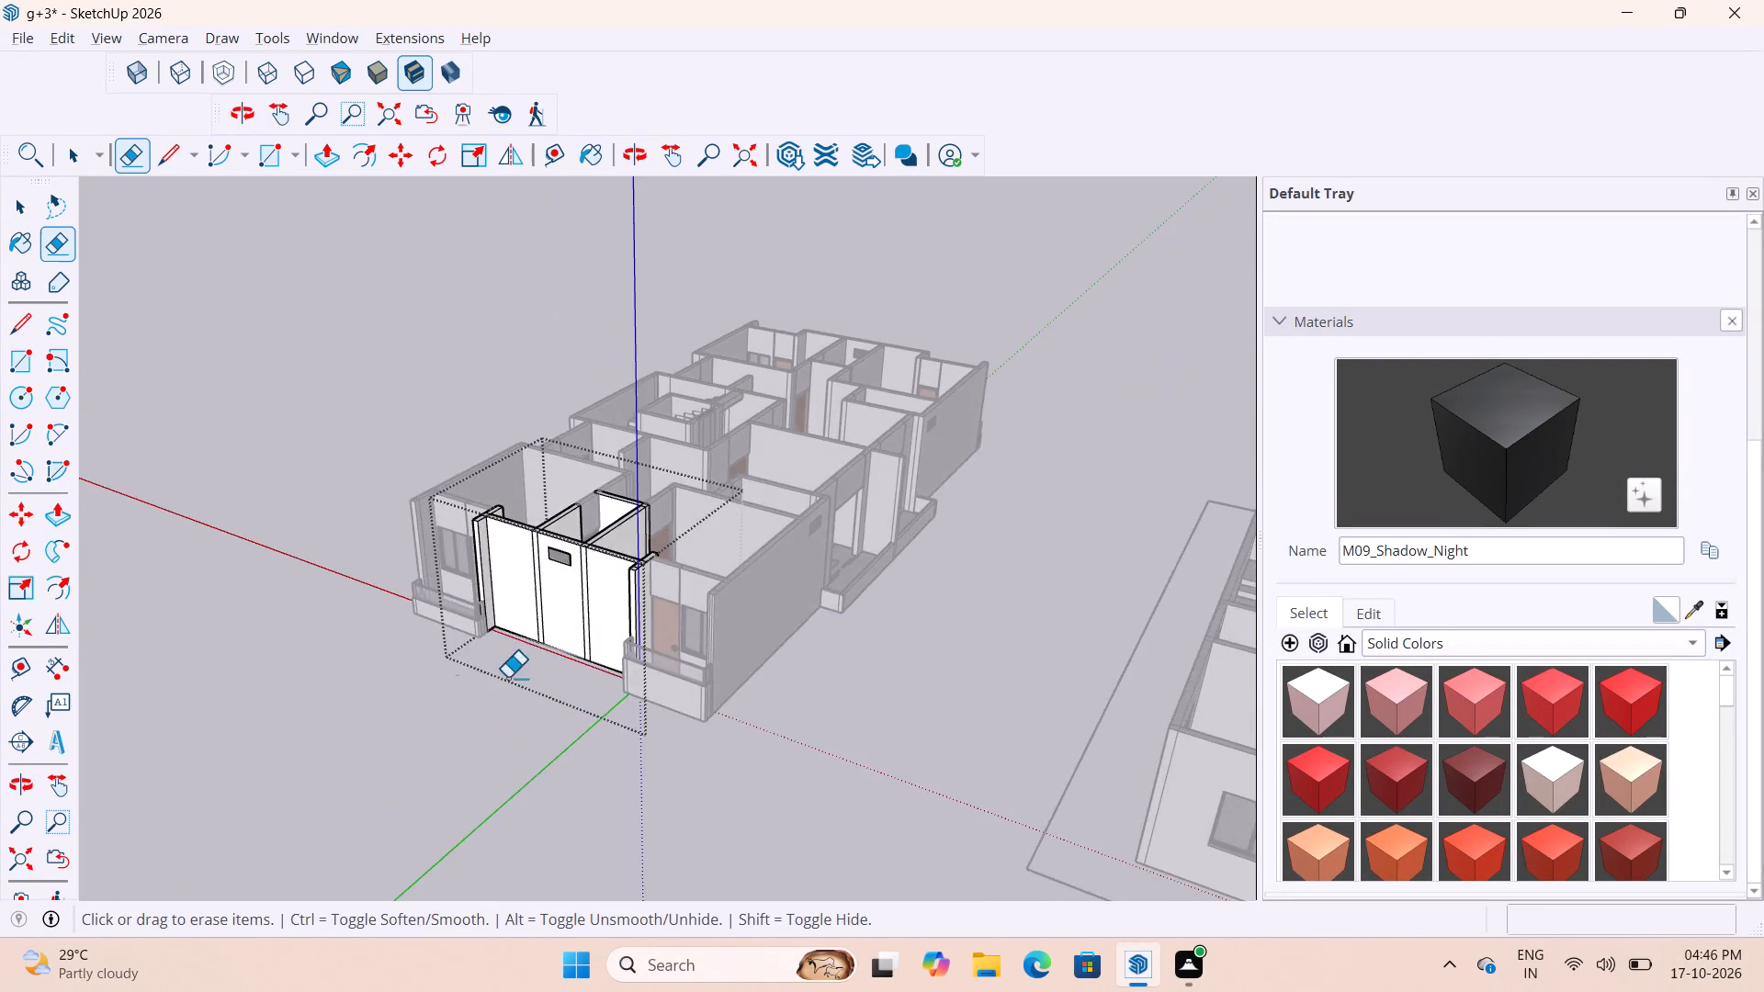
scroll(391, 640, "up", 12)
left_click_drag(878, 619, 629, 545)
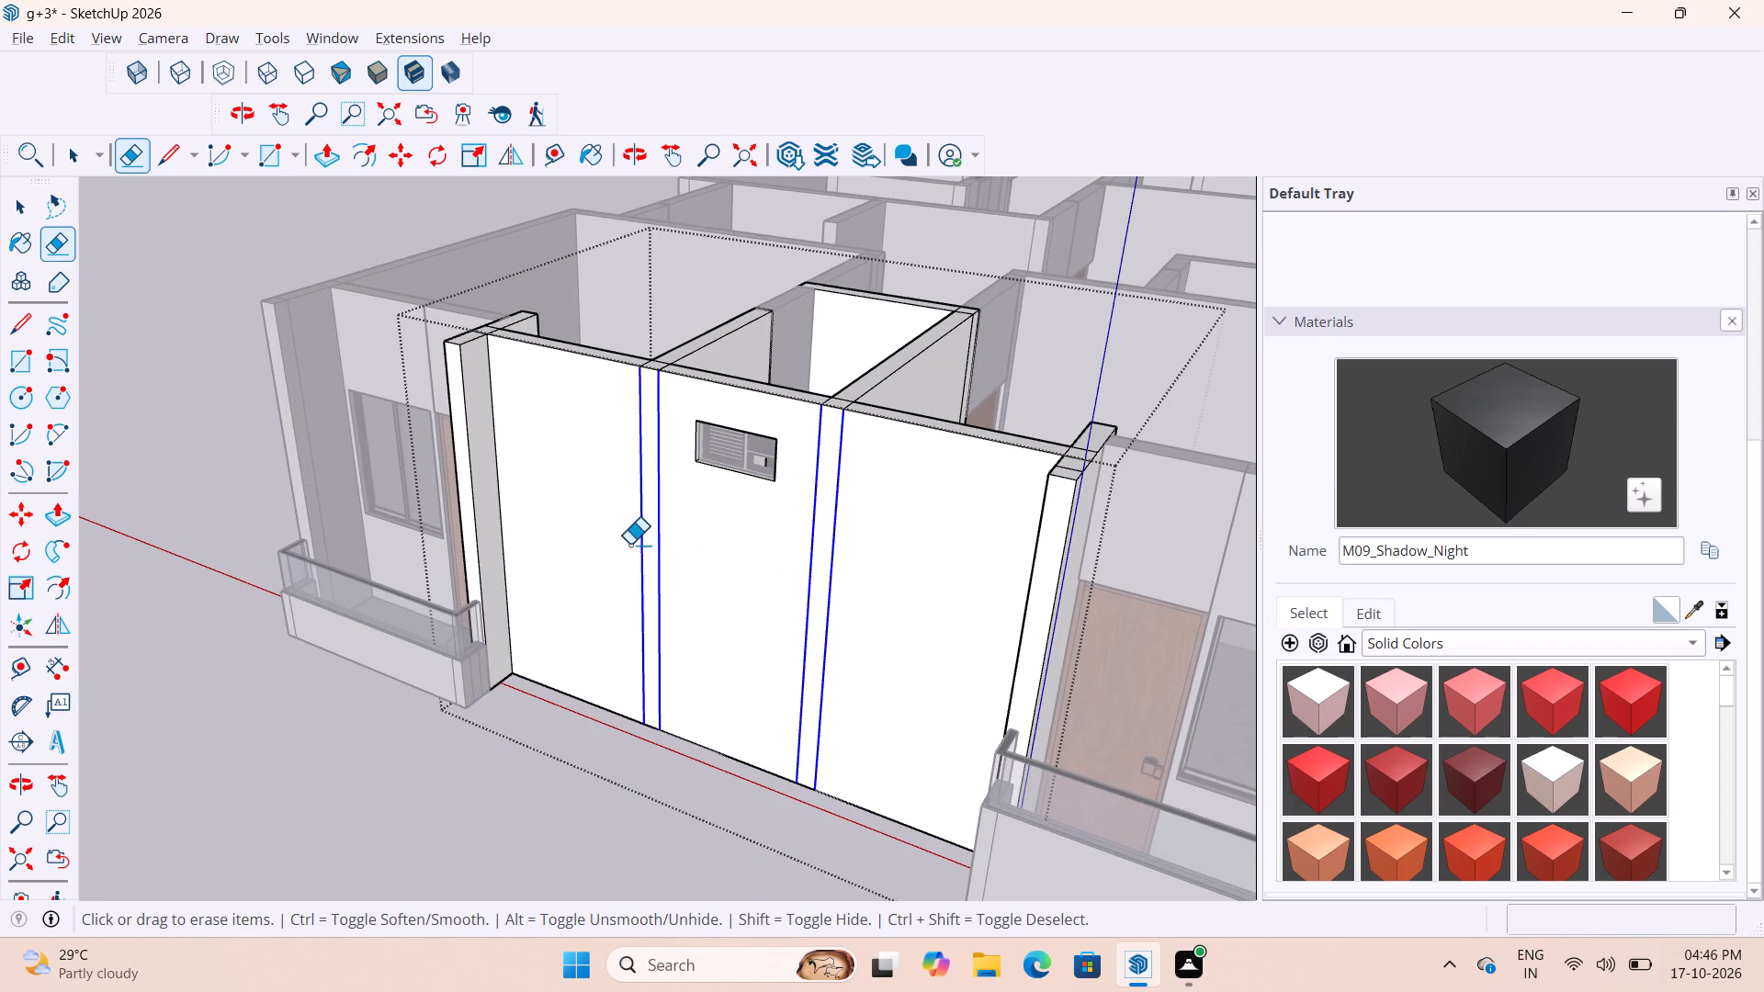
left_click_drag(629, 545, 618, 542)
Erase the vertical seam lines on the return beside the other corner balcony's door and close the wall group.
scroll(578, 500, "up", 4)
scroll(579, 554, "down", 10)
middle_click_drag(577, 596, 847, 586)
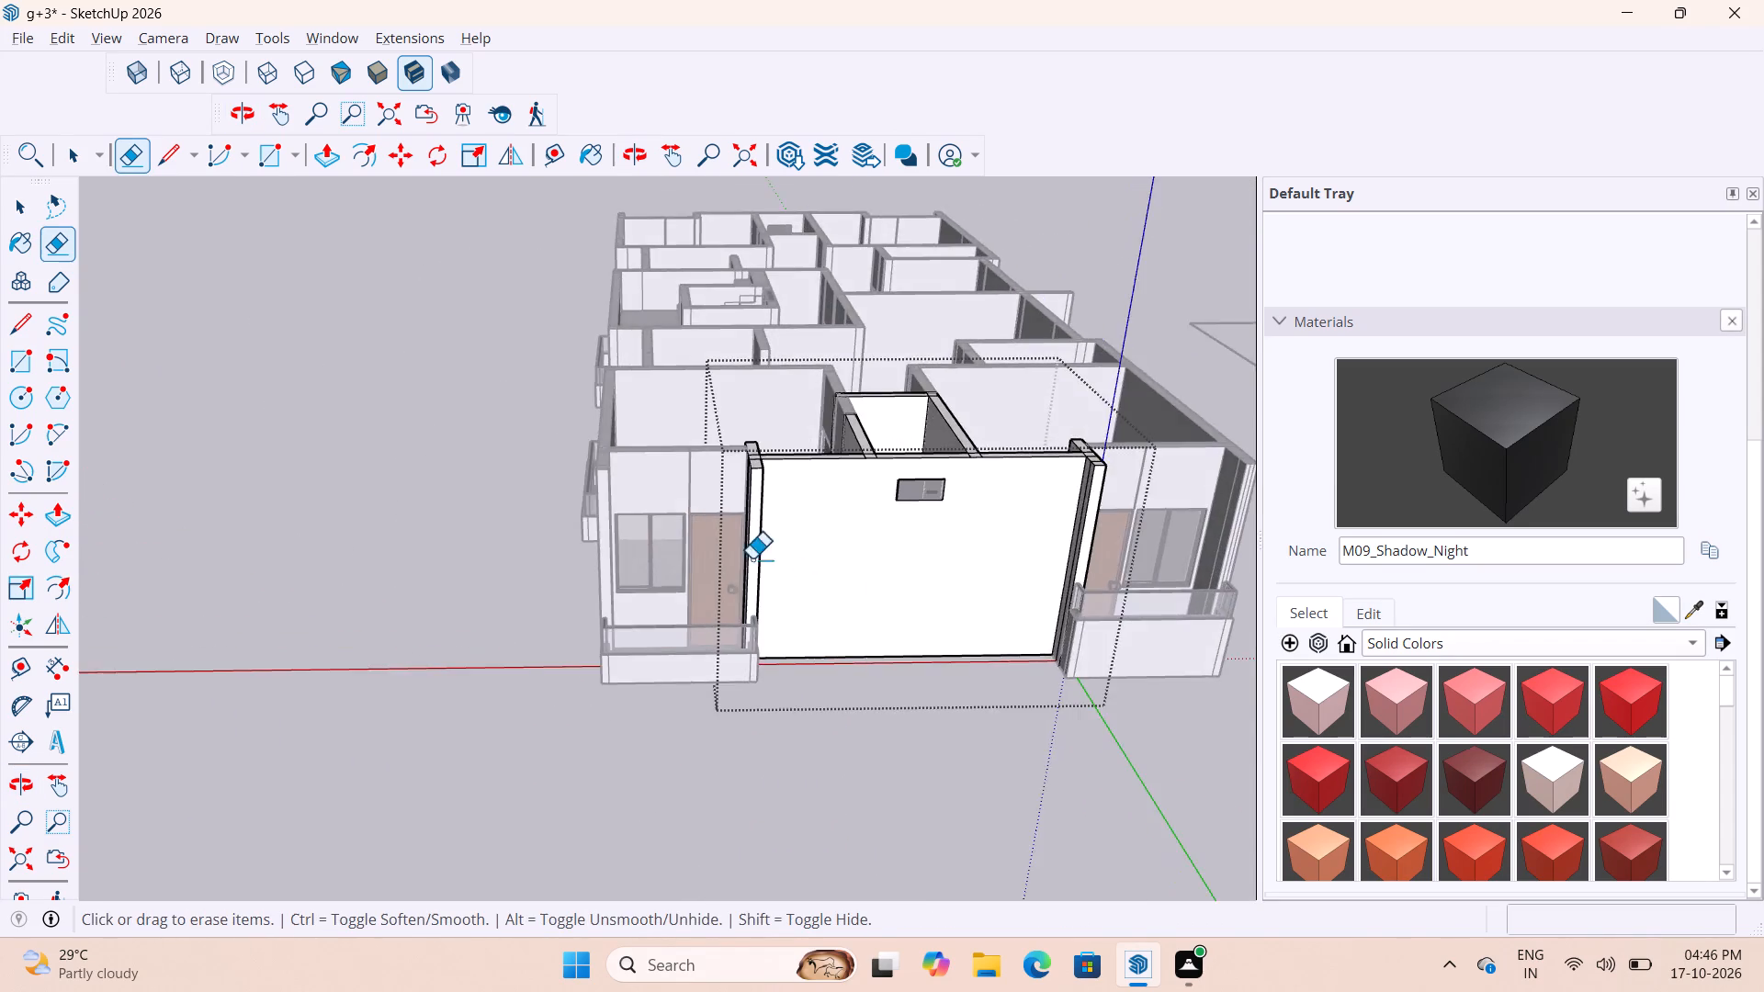
scroll(702, 539, "up", 8)
middle_click_drag(627, 505, 847, 590)
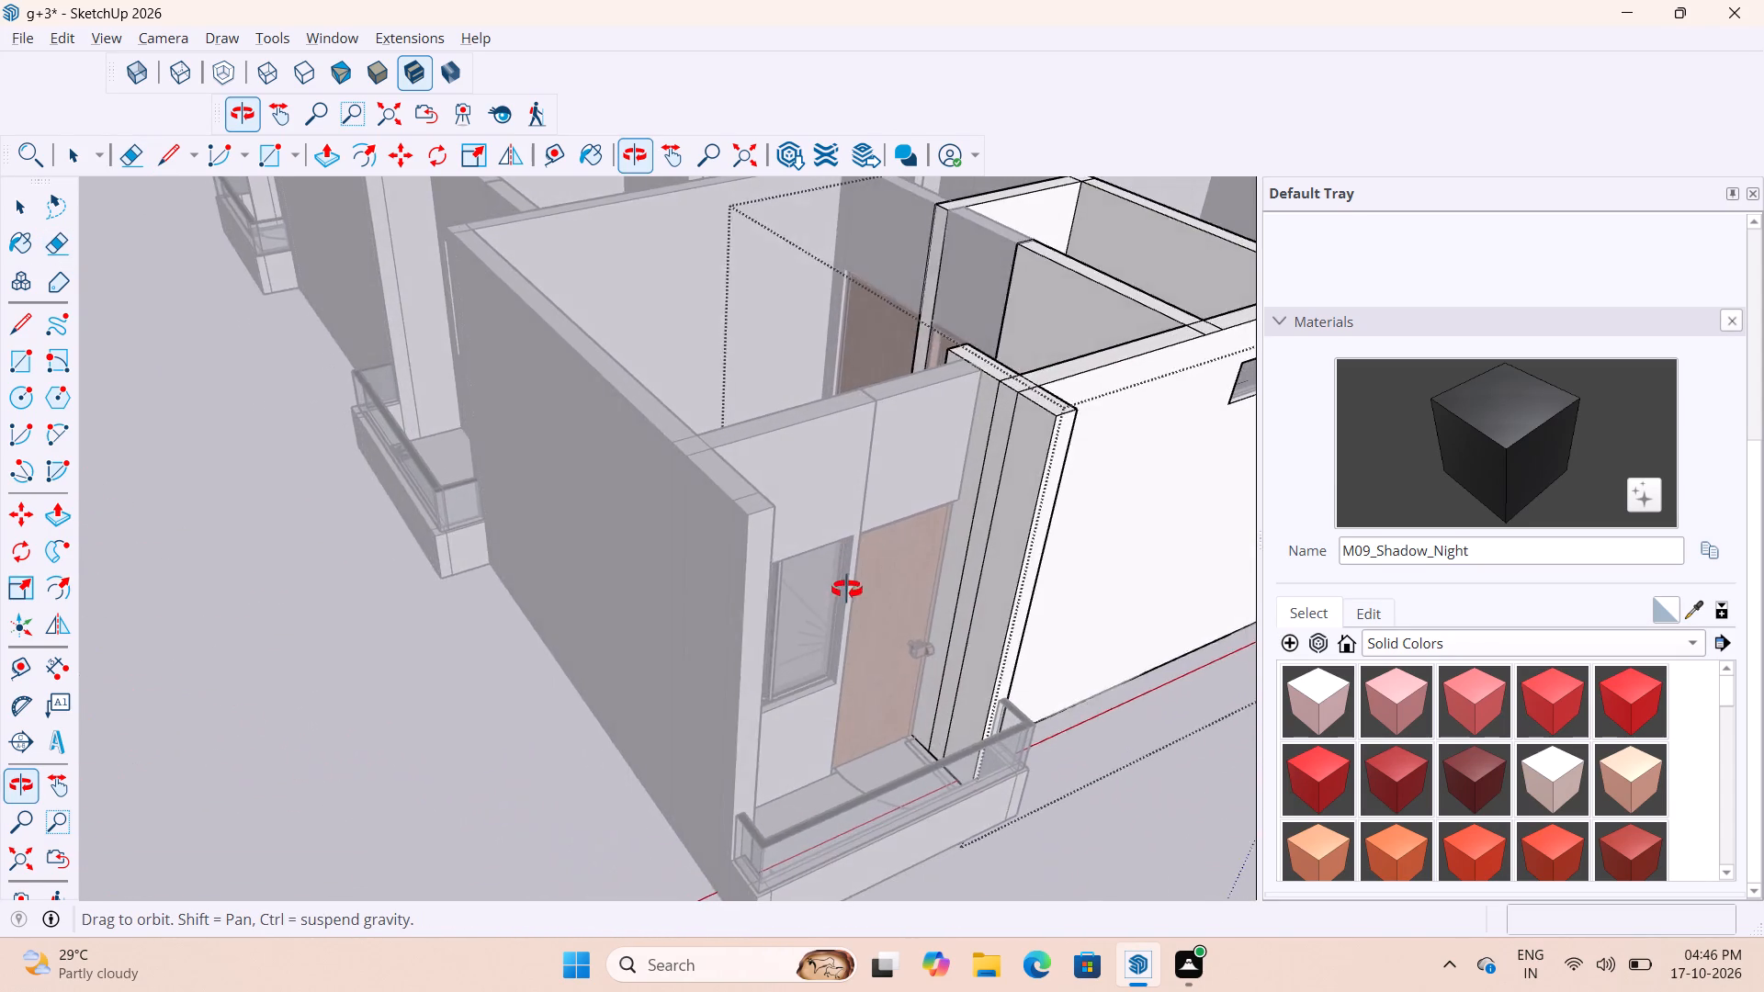
middle_click_drag(847, 590, 852, 590)
scroll(973, 538, "up", 5)
left_click_drag(1012, 536, 972, 510)
scroll(716, 594, "down", 9)
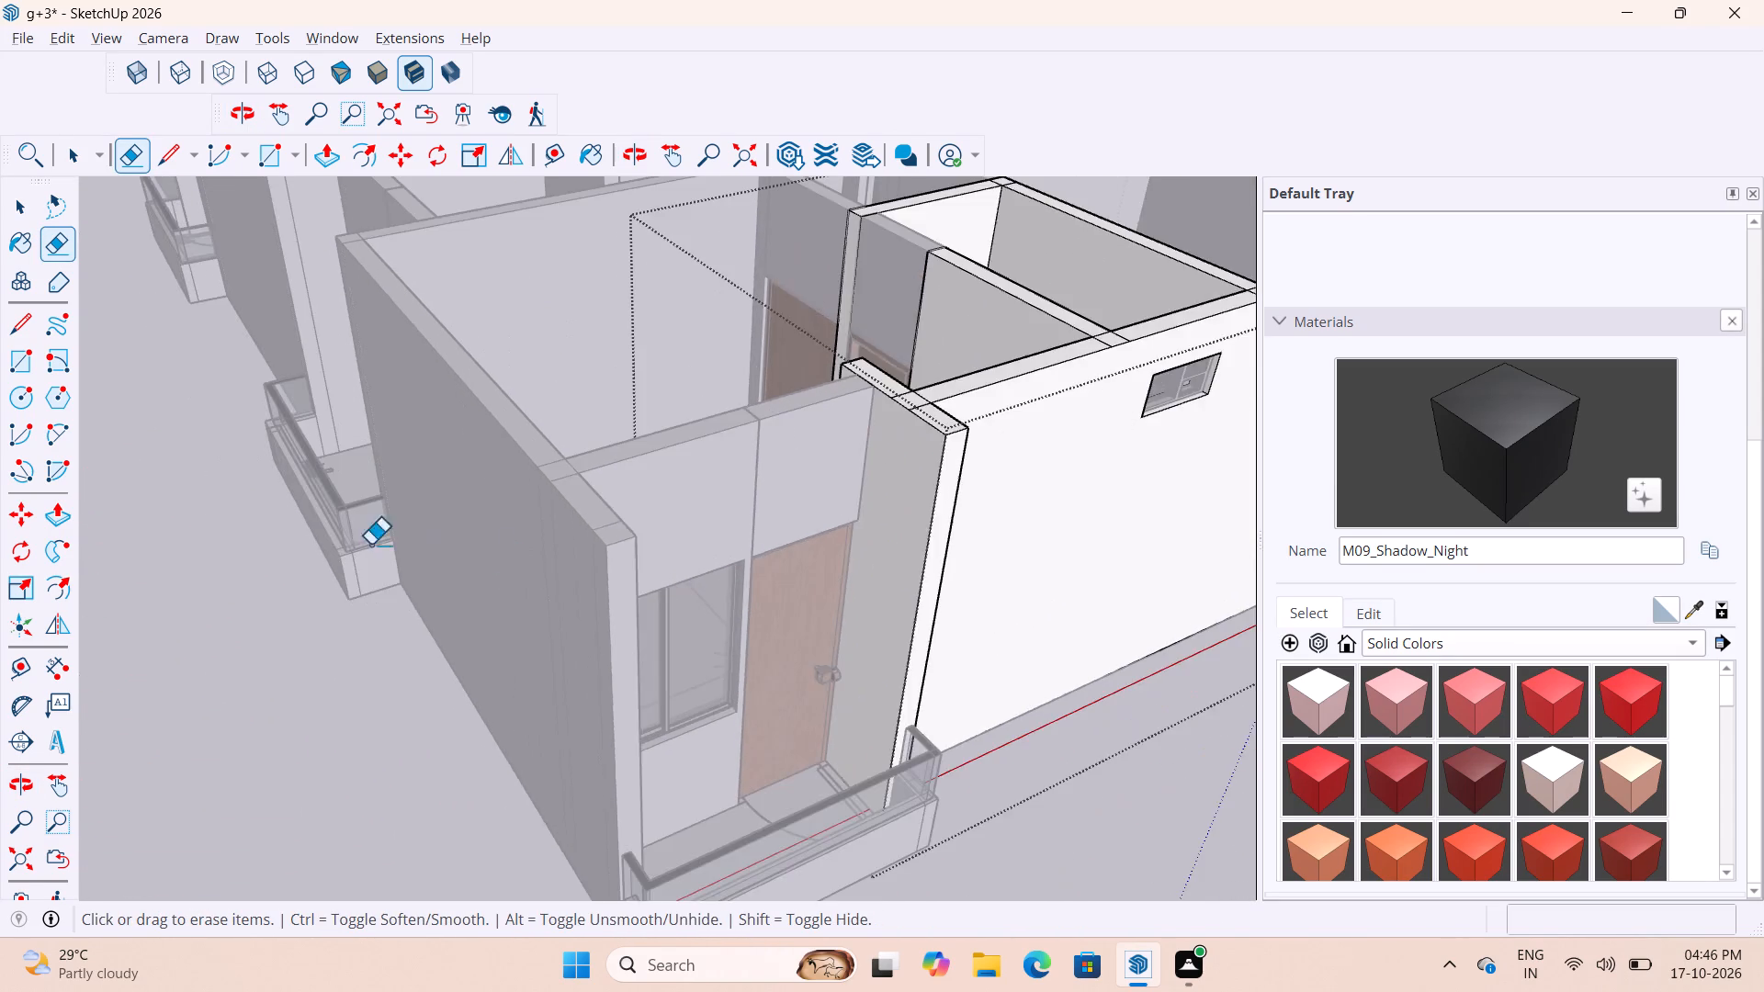
scroll(370, 545, "down", 3)
scroll(288, 589, "down", 6)
scroll(824, 502, "up", 20)
scroll(824, 502, "up", 3)
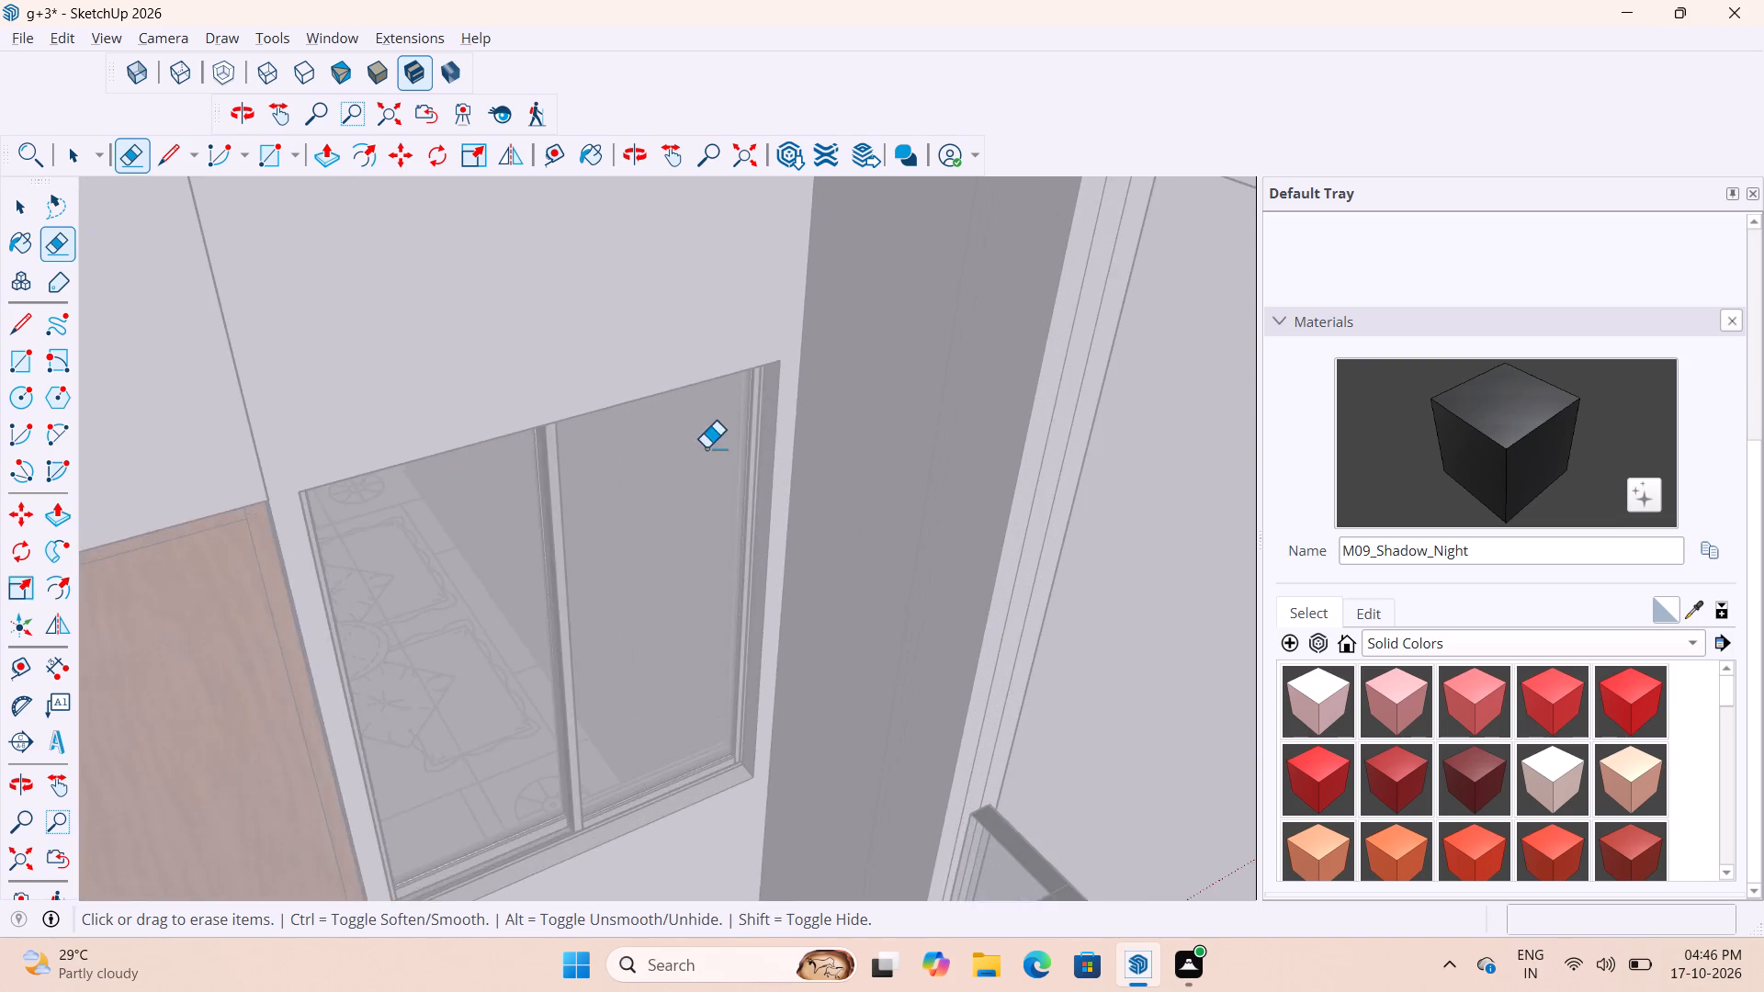
scroll(710, 444, "down", 11)
middle_click_drag(952, 554, 726, 581)
scroll(721, 581, "up", 1)
scroll(879, 569, "down", 11)
key("space")
key("space")
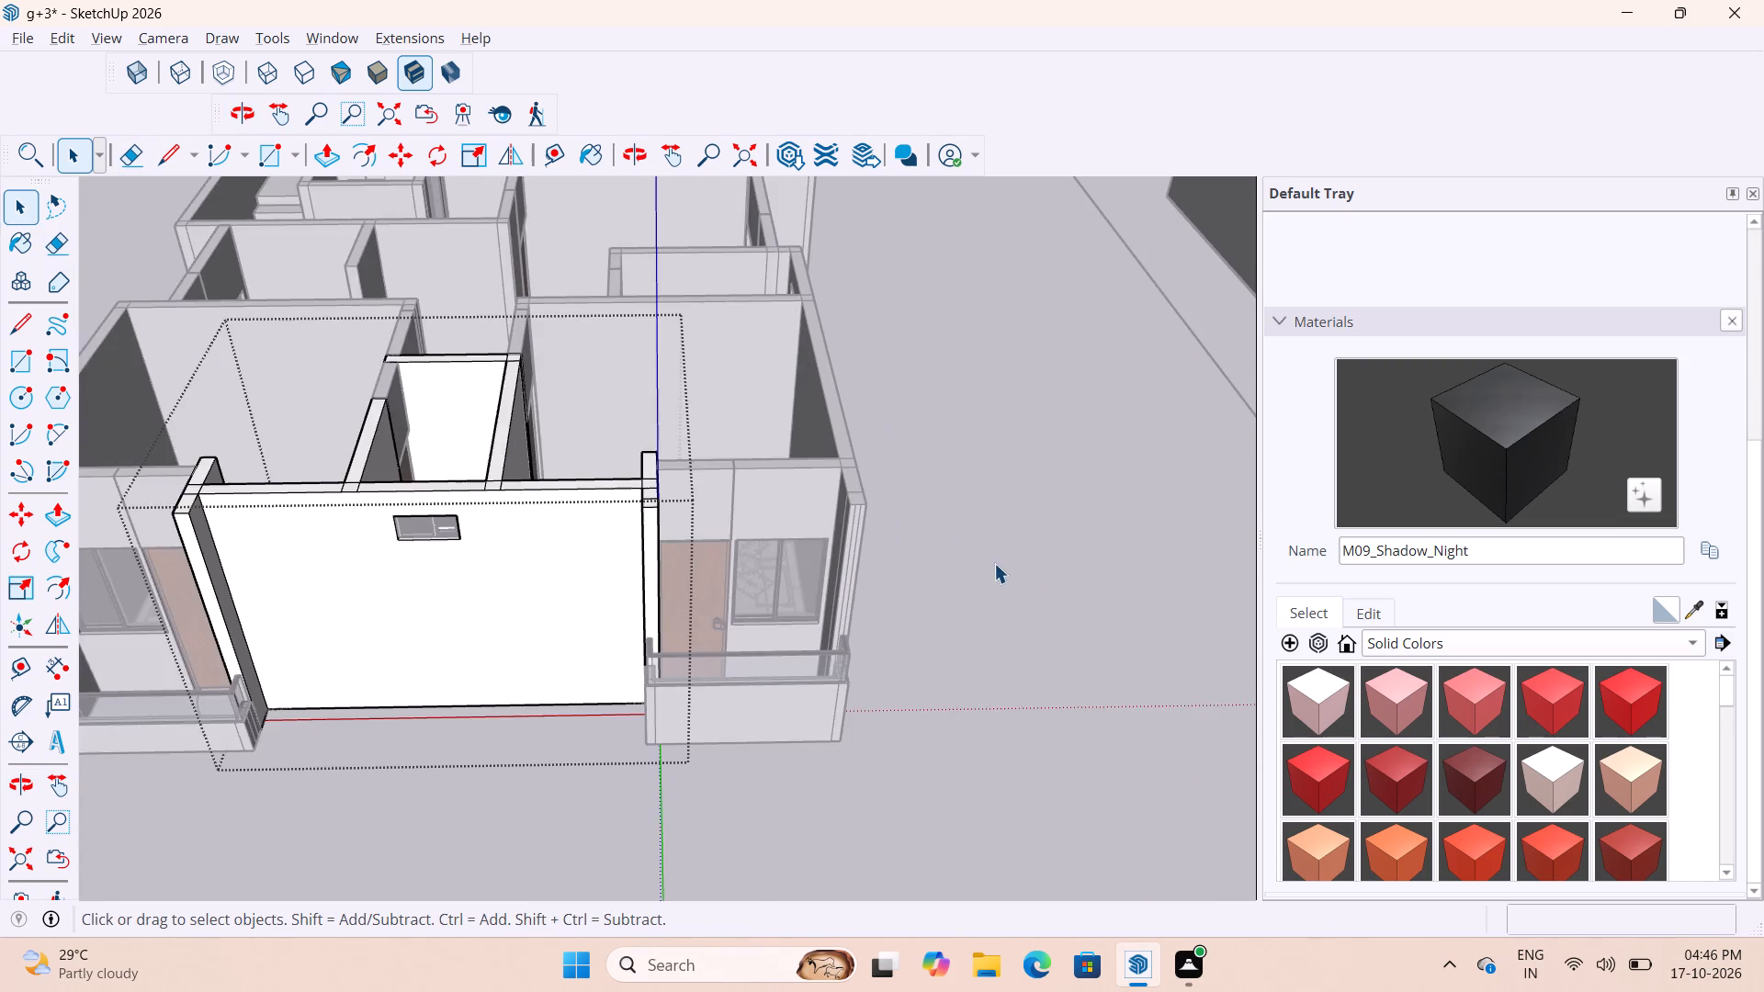
left_click(994, 563)
Open the window-side wall group at the corner balcony, erase the two vertical seam lines on its end face, and close the group.
scroll(1001, 560, "down", 6)
scroll(869, 595, "up", 17)
triple_click(874, 487)
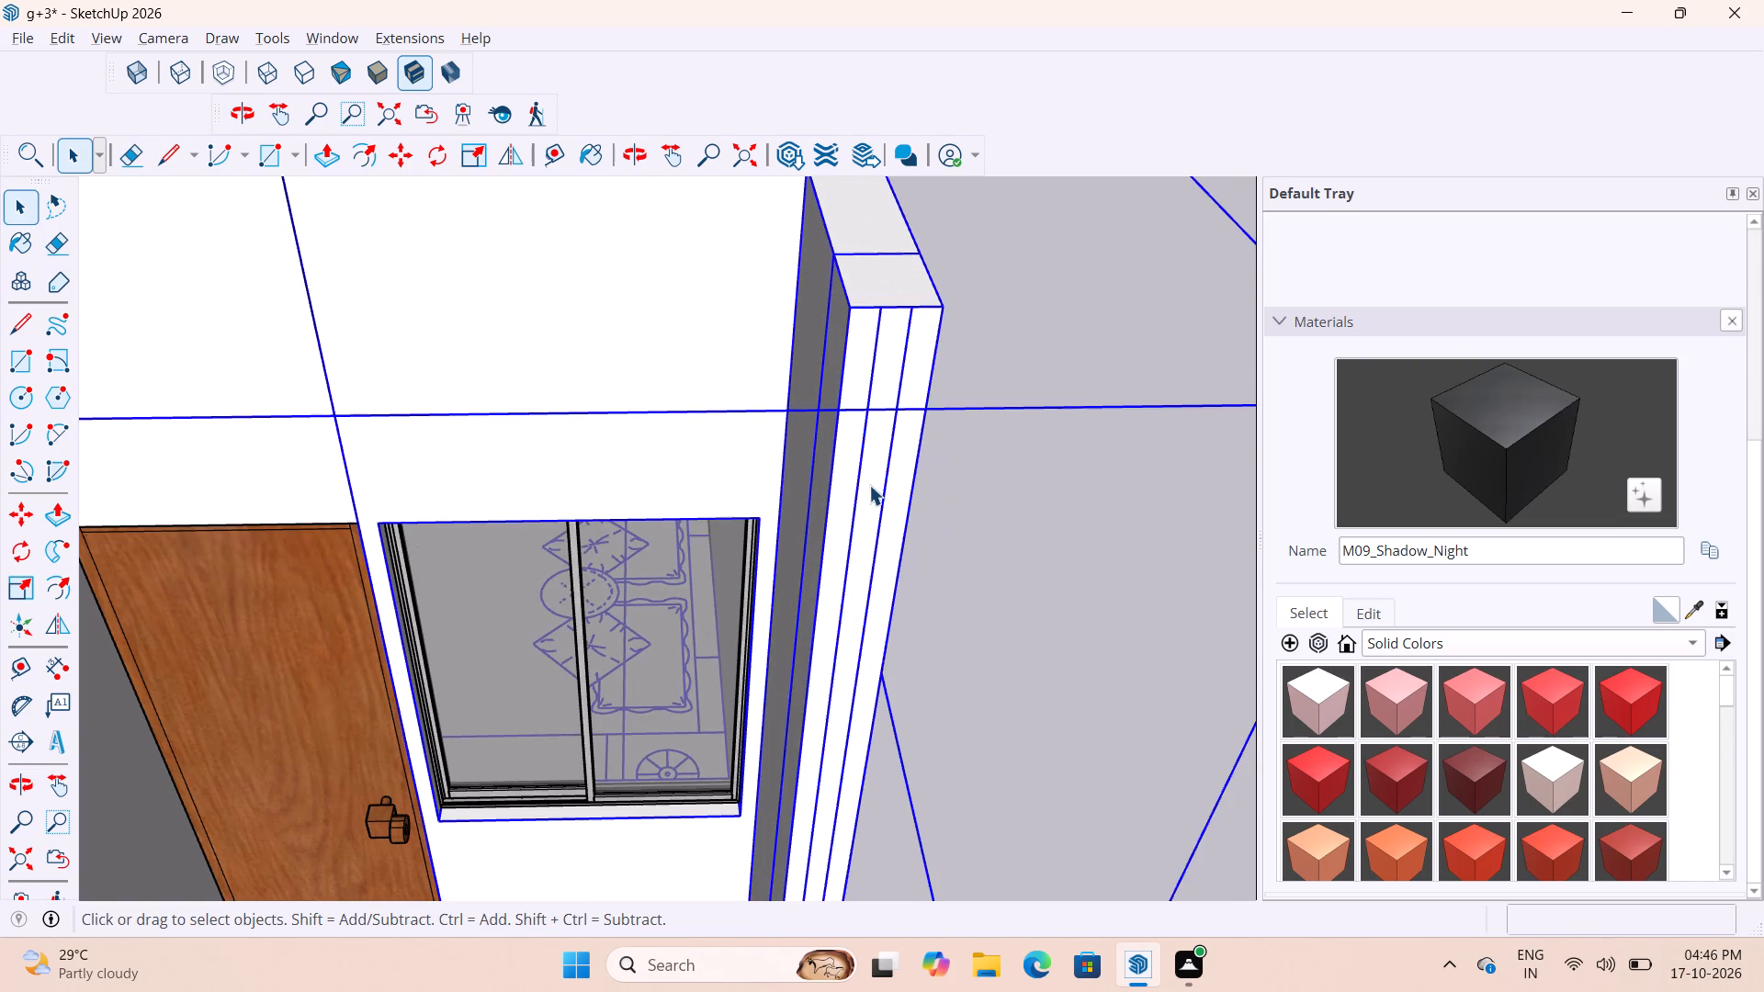
left_click(869, 485)
double_click(871, 498)
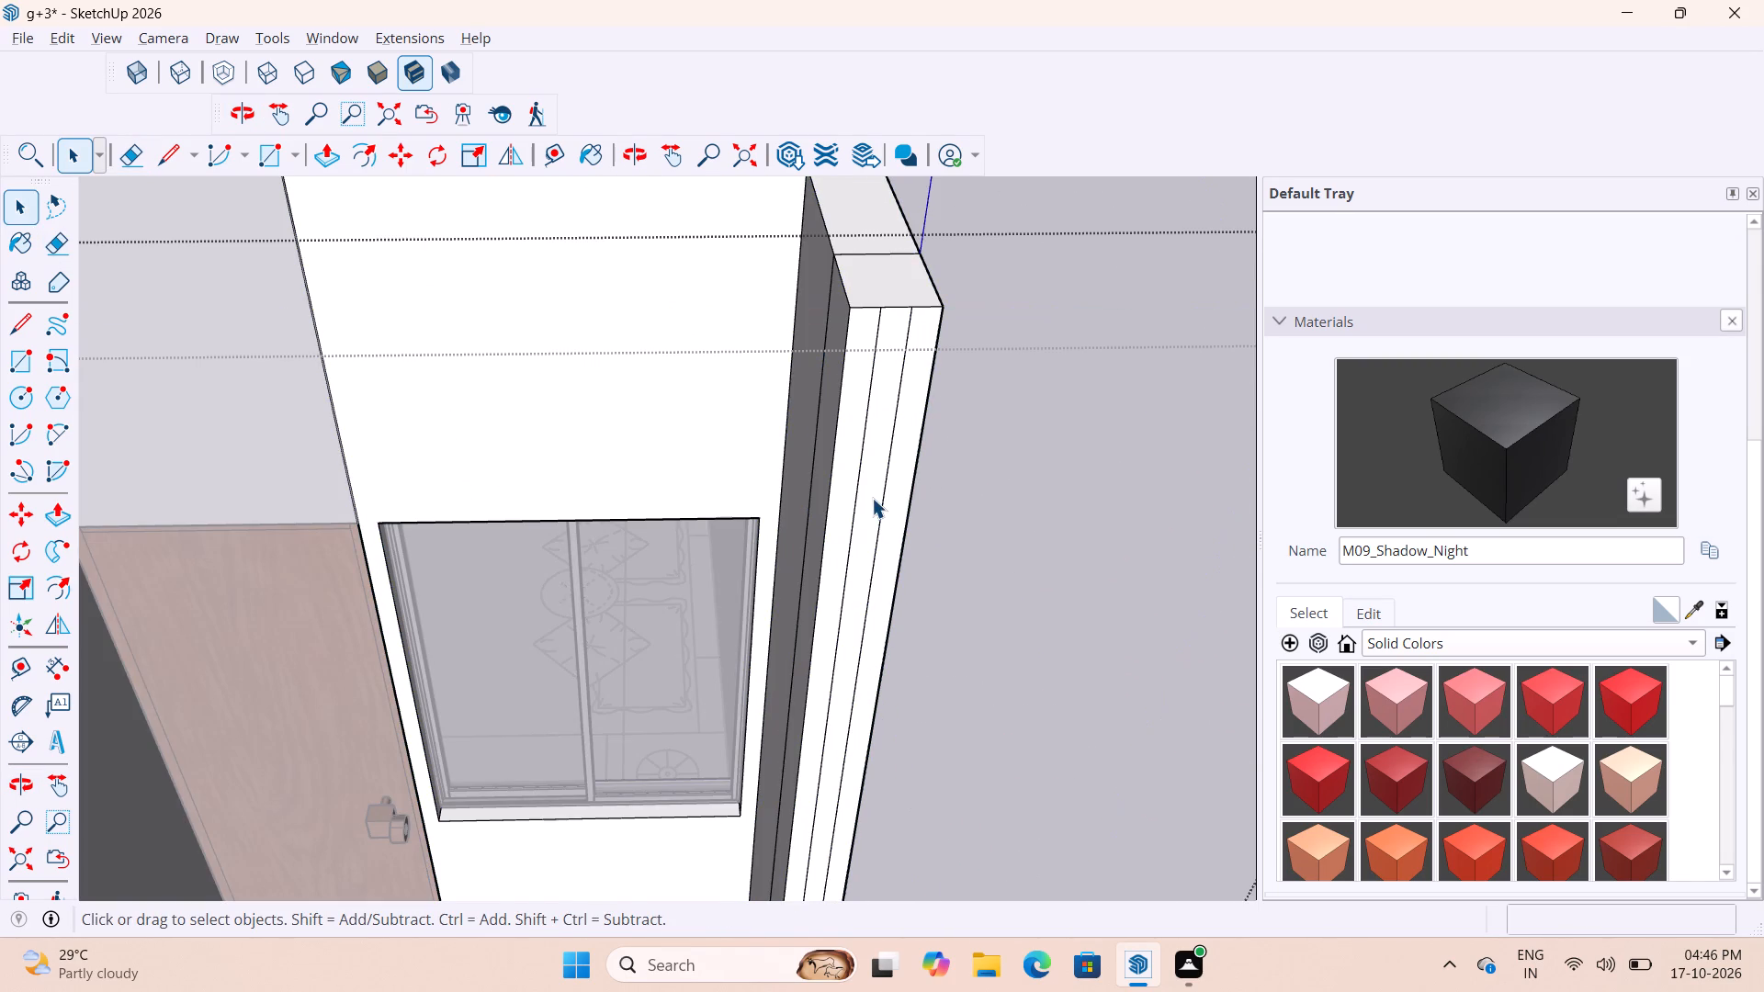
key("e")
scroll(897, 521, "up", 5)
left_click_drag(880, 482, 819, 483)
scroll(835, 555, "down", 17)
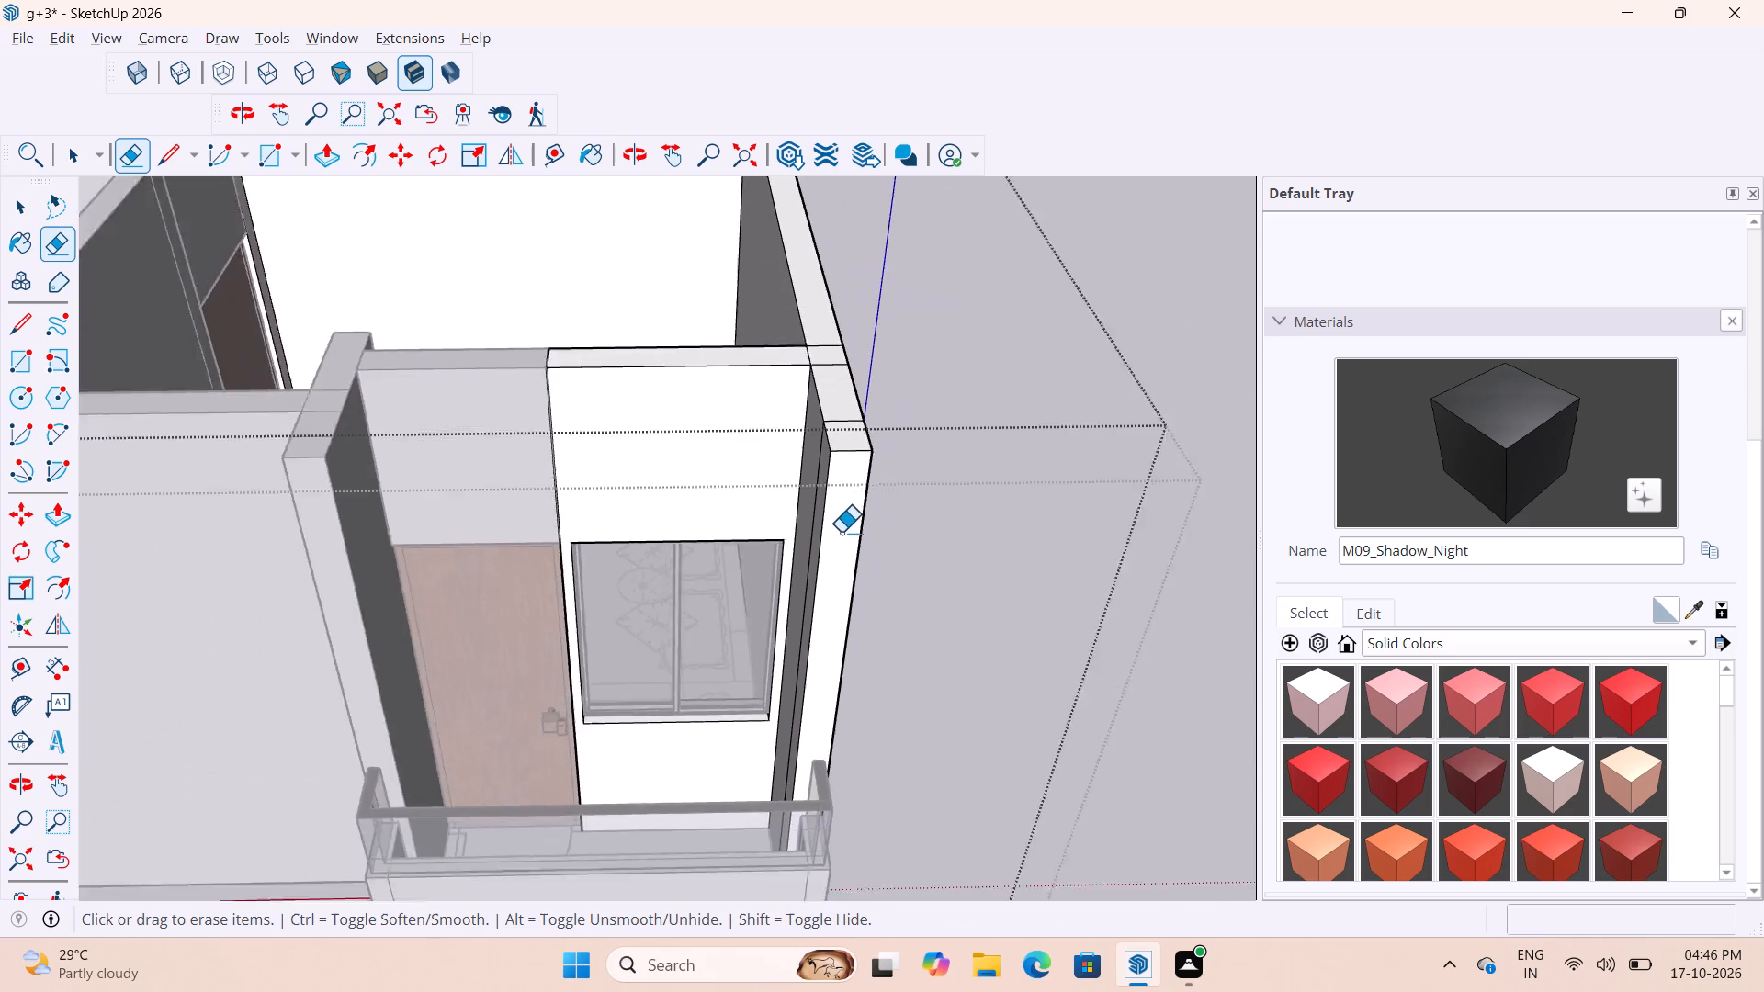
scroll(841, 533, "down", 9)
key("space")
left_click(732, 811)
left_click_drag(1096, 529, 1101, 521)
scroll(1069, 511, "down", 1)
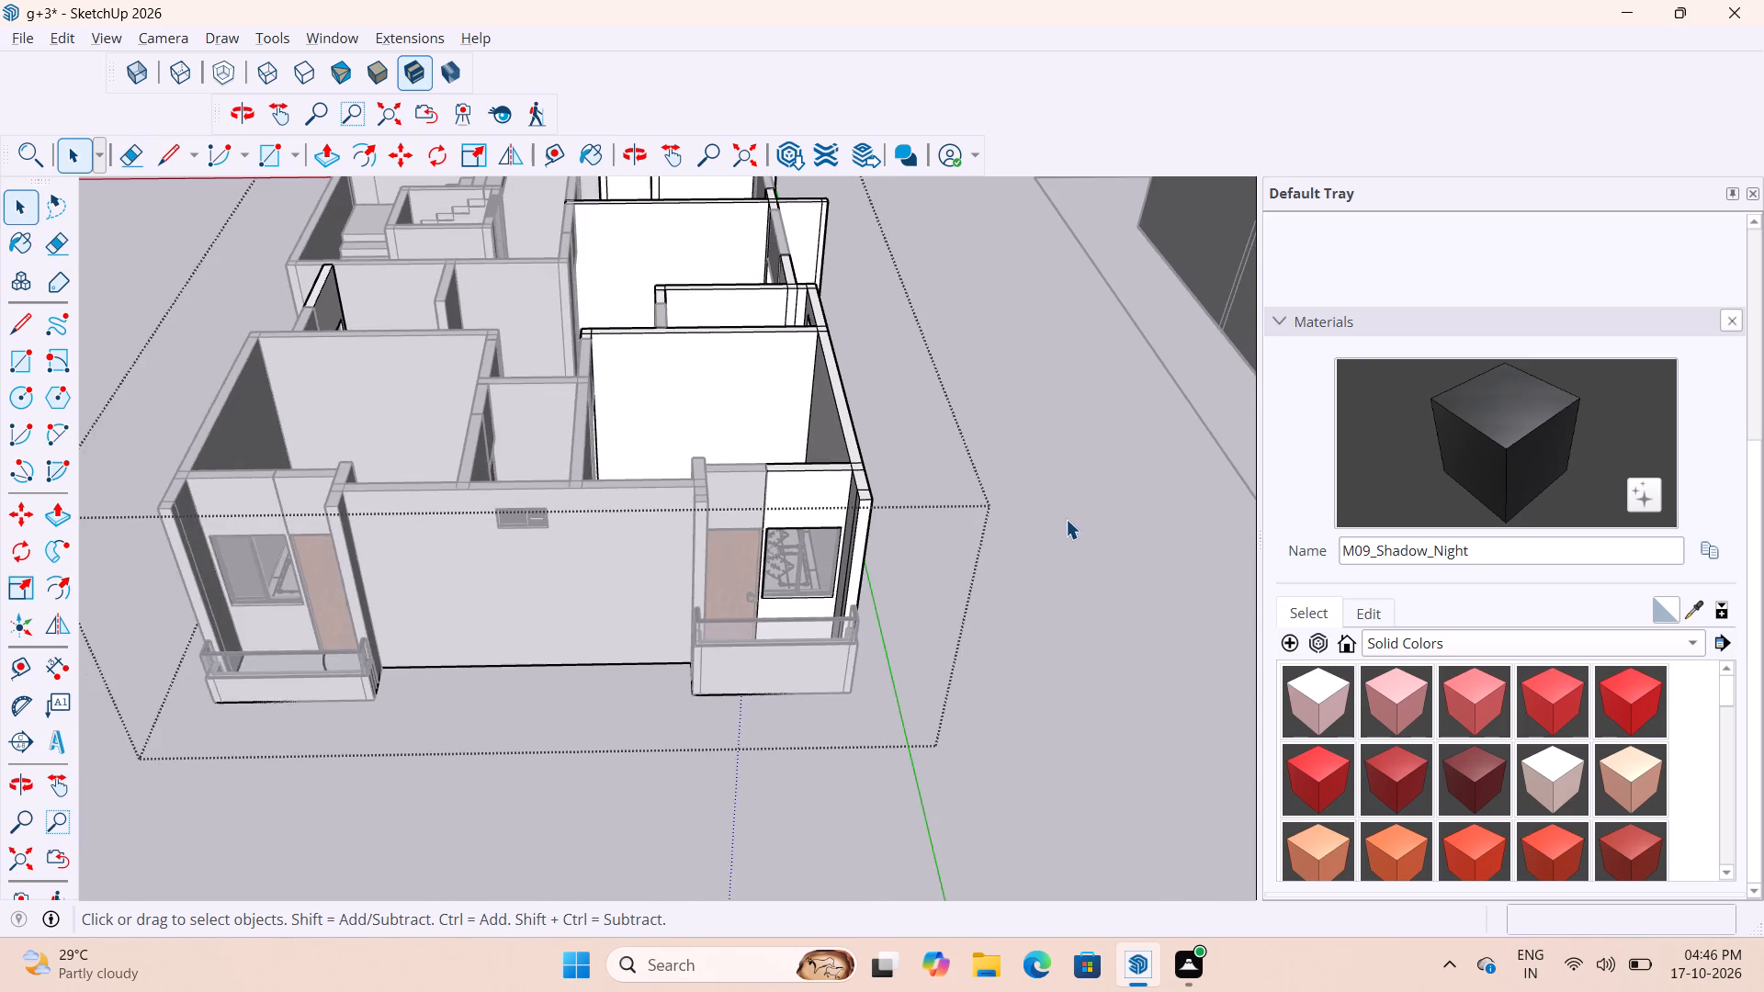
left_click(1072, 505)
Open the adjoining long-side wall at this corner, erase the vertical seam lines near both of its ends, and close the group.
scroll(574, 599, "down", 10)
scroll(590, 573, "up", 9)
middle_click_drag(669, 537, 671, 535)
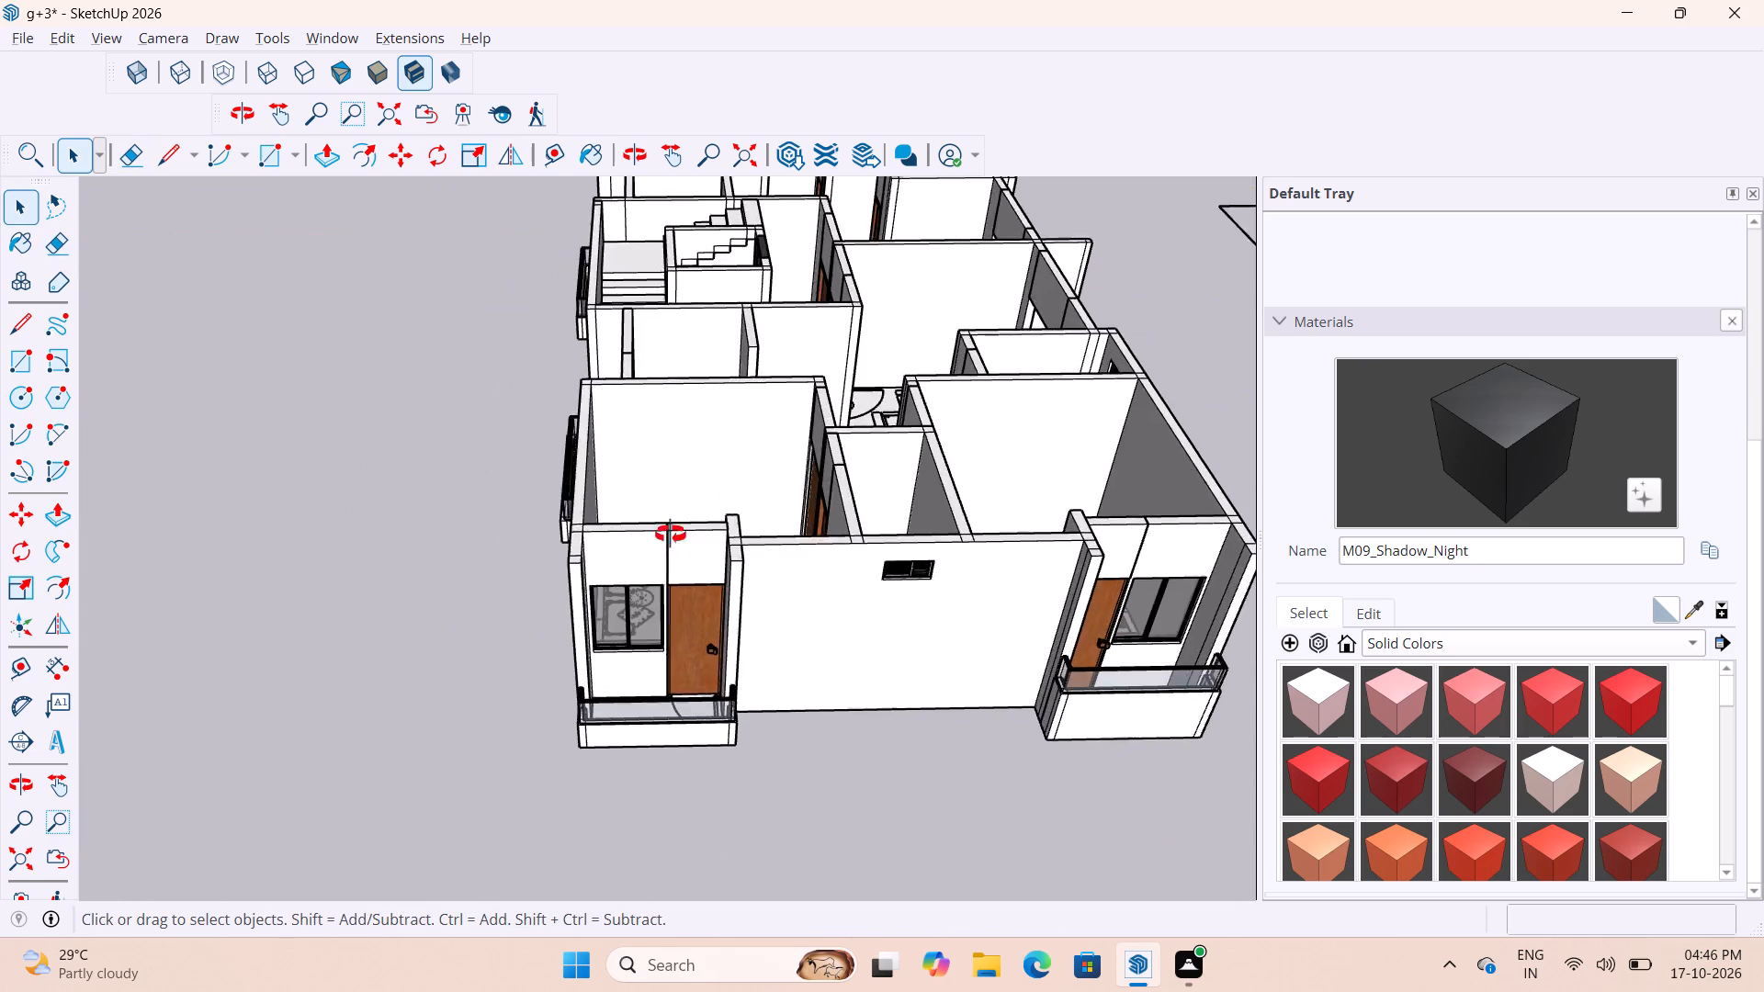
middle_click_drag(671, 535, 1143, 415)
scroll(1029, 439, "up", 7)
scroll(864, 457, "down", 4)
middle_click_drag(849, 524, 881, 513)
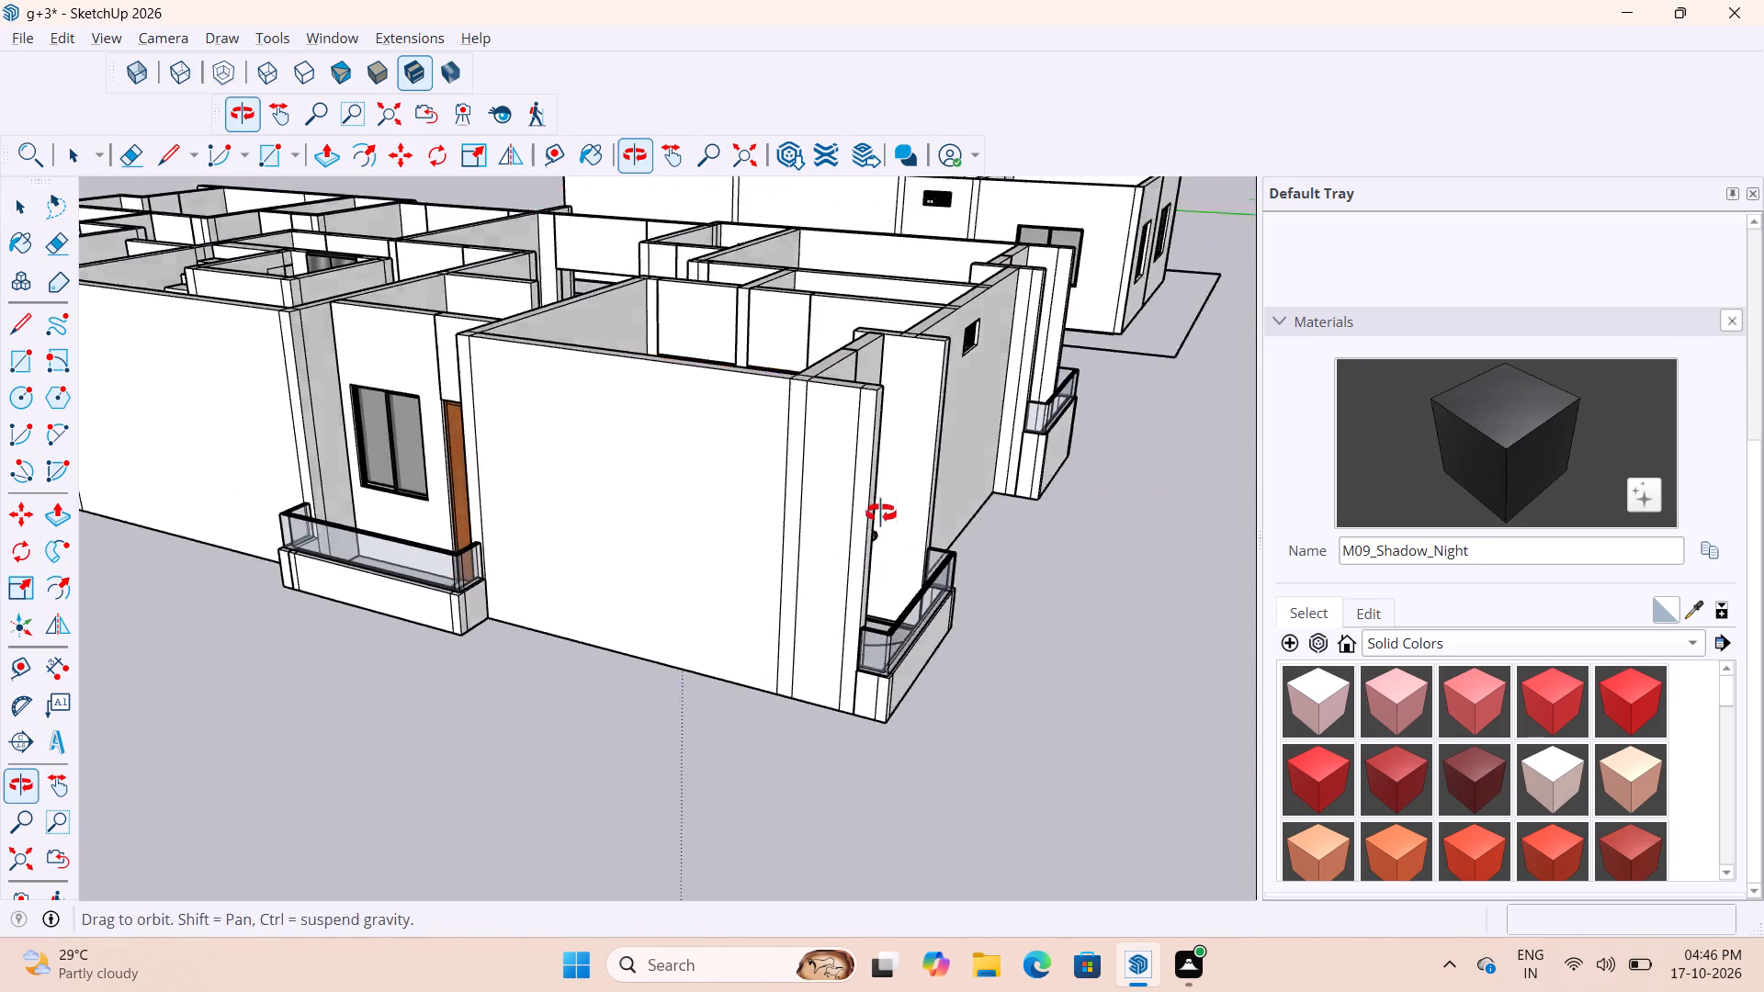
middle_click_drag(881, 513, 954, 517)
double_click(951, 515)
key("e")
scroll(924, 513, "up", 8)
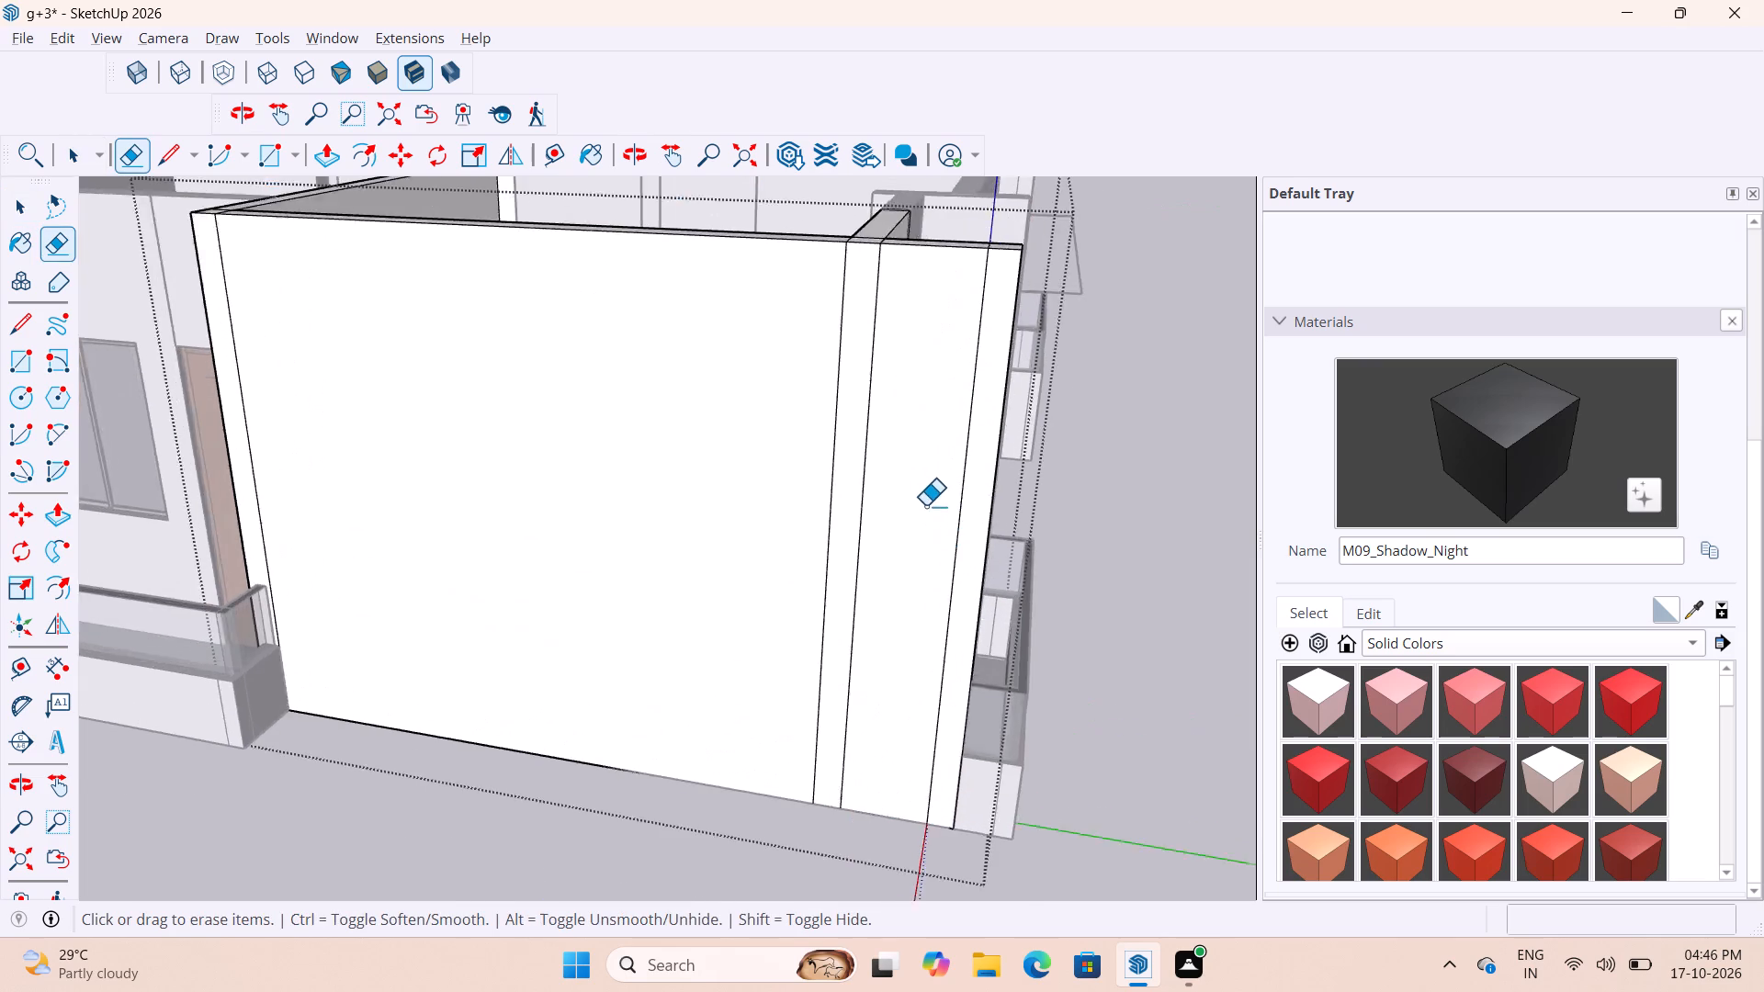
left_click_drag(977, 506, 782, 495)
scroll(833, 558, "down", 14)
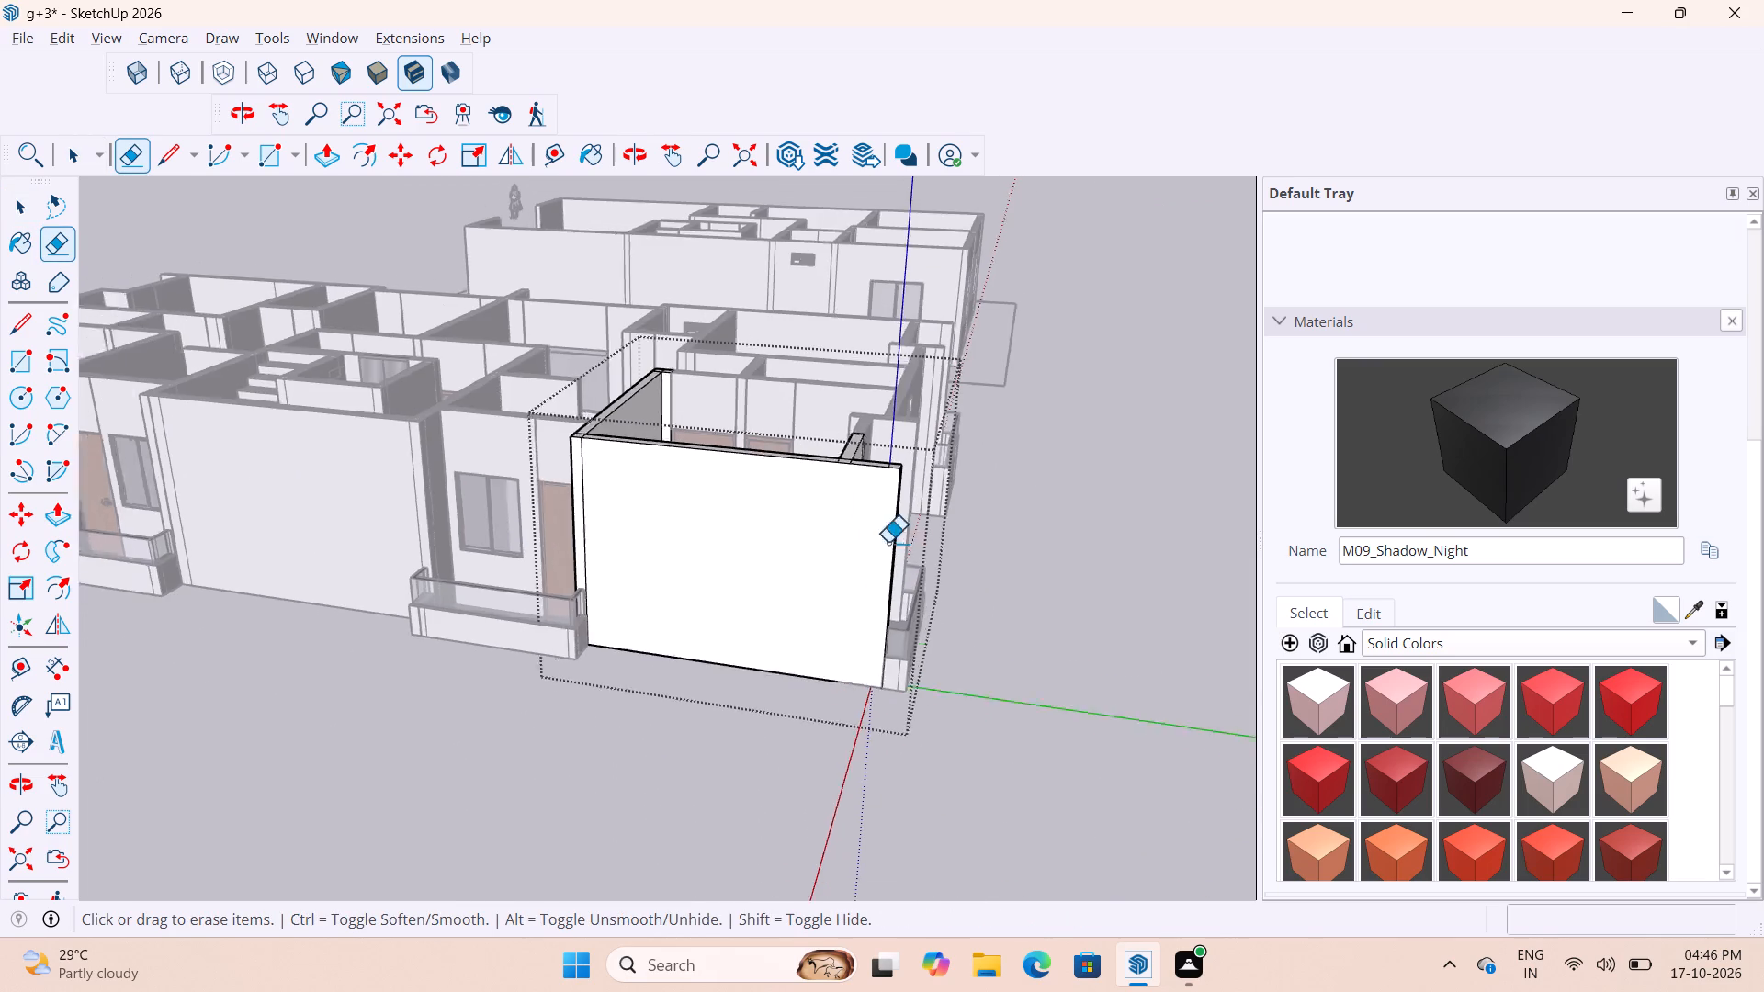
scroll(888, 543, "down", 2)
scroll(322, 526, "up", 12)
left_click_drag(472, 449, 440, 460)
key("space")
key("space")
scroll(541, 513, "down", 3)
left_click(519, 757)
Erase the vertical seam line at the balcony end of the long-side wall between the two side balconies and close the group.
scroll(469, 507, "up", 4)
double_click(469, 495)
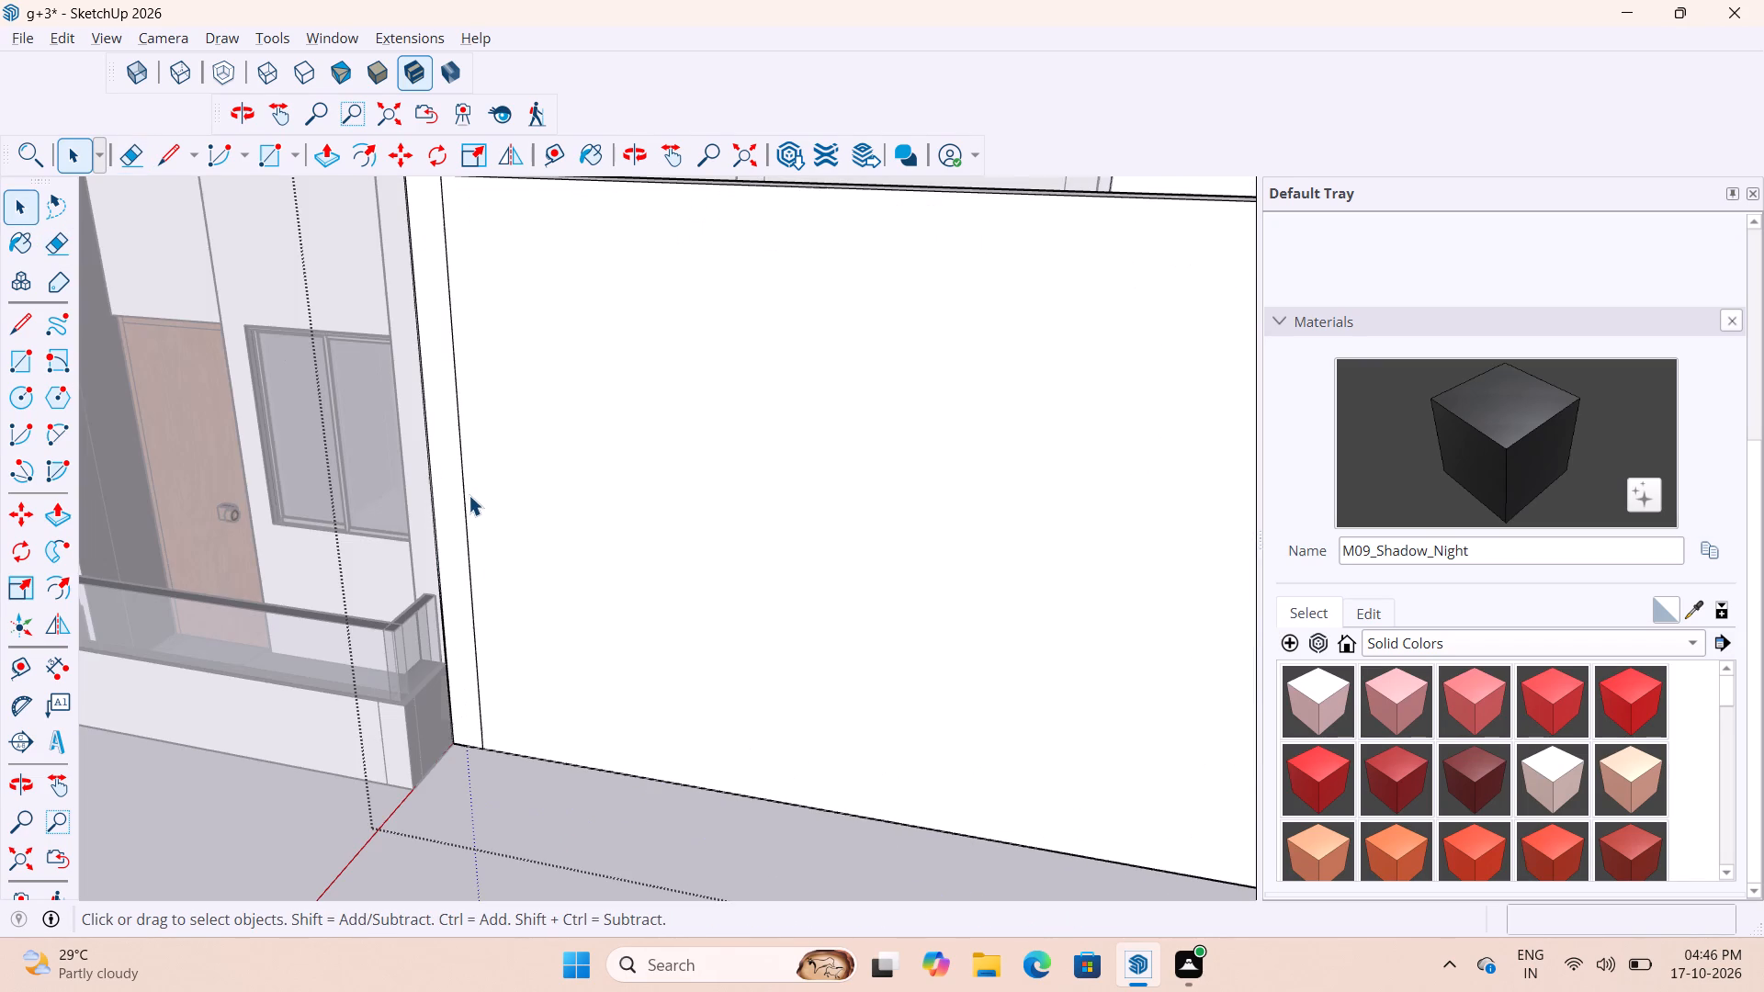
key("e")
scroll(476, 493, "up", 2)
left_click_drag(477, 476, 438, 487)
scroll(619, 524, "down", 2)
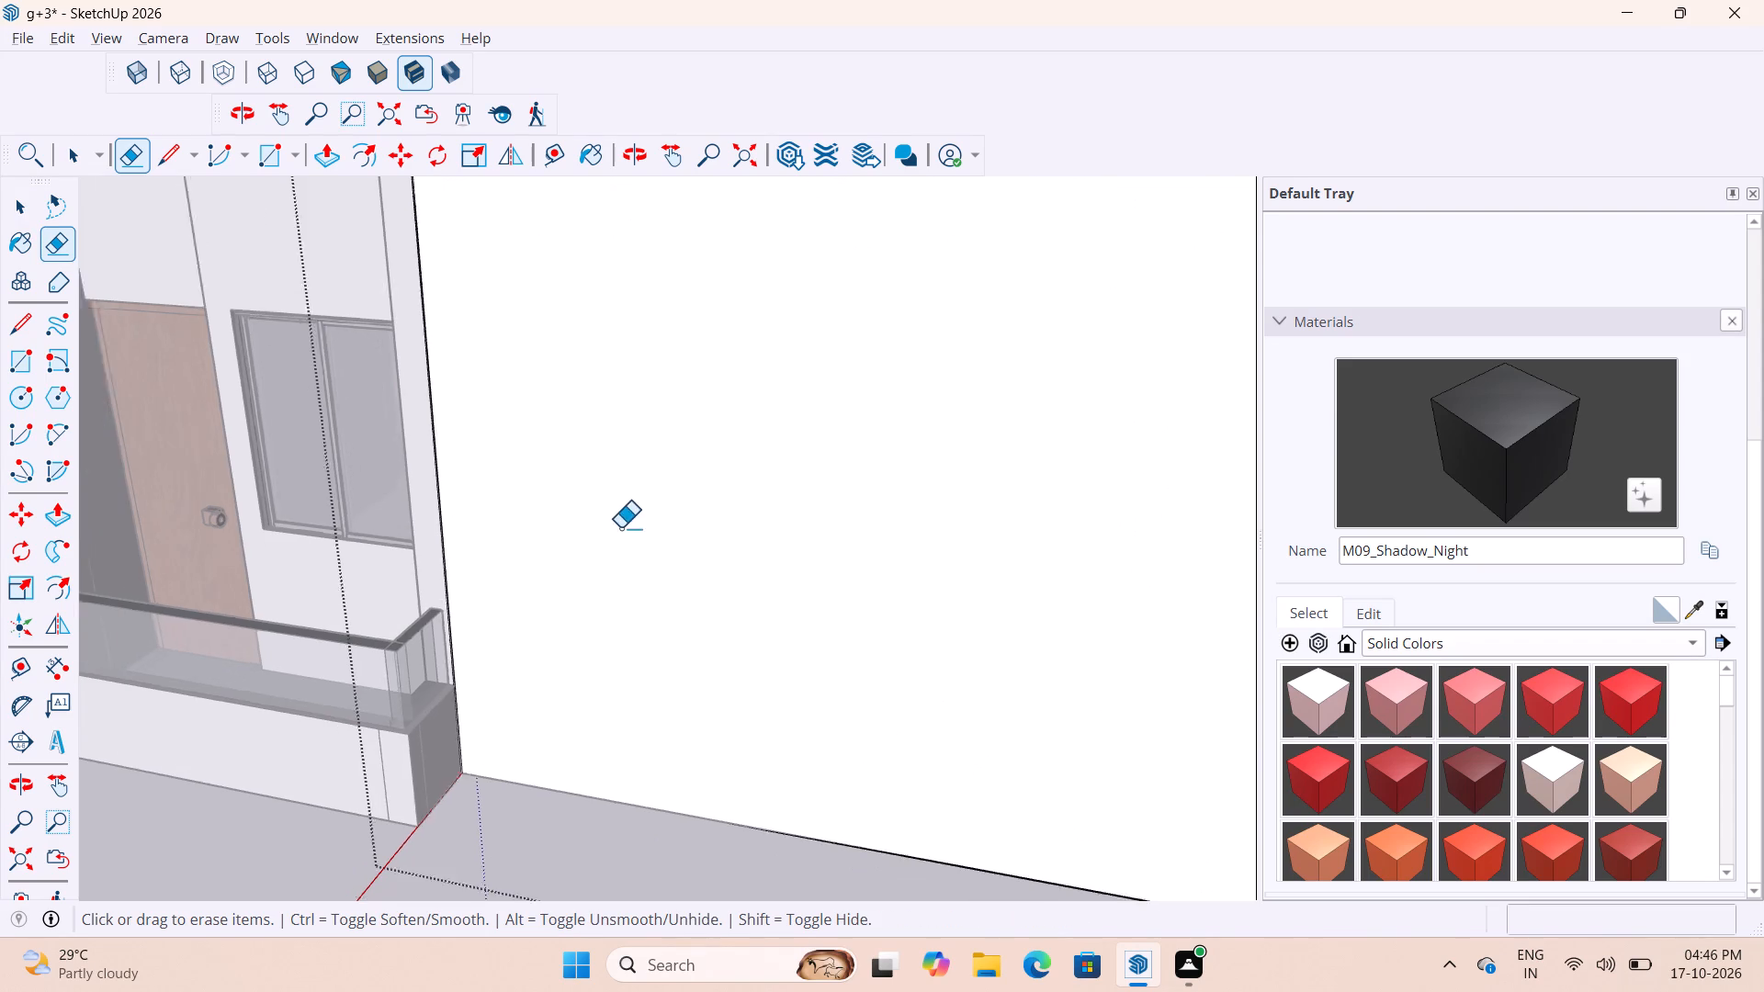
scroll(620, 528, "down", 16)
left_click(590, 776)
key("space")
key("space")
left_click(648, 795)
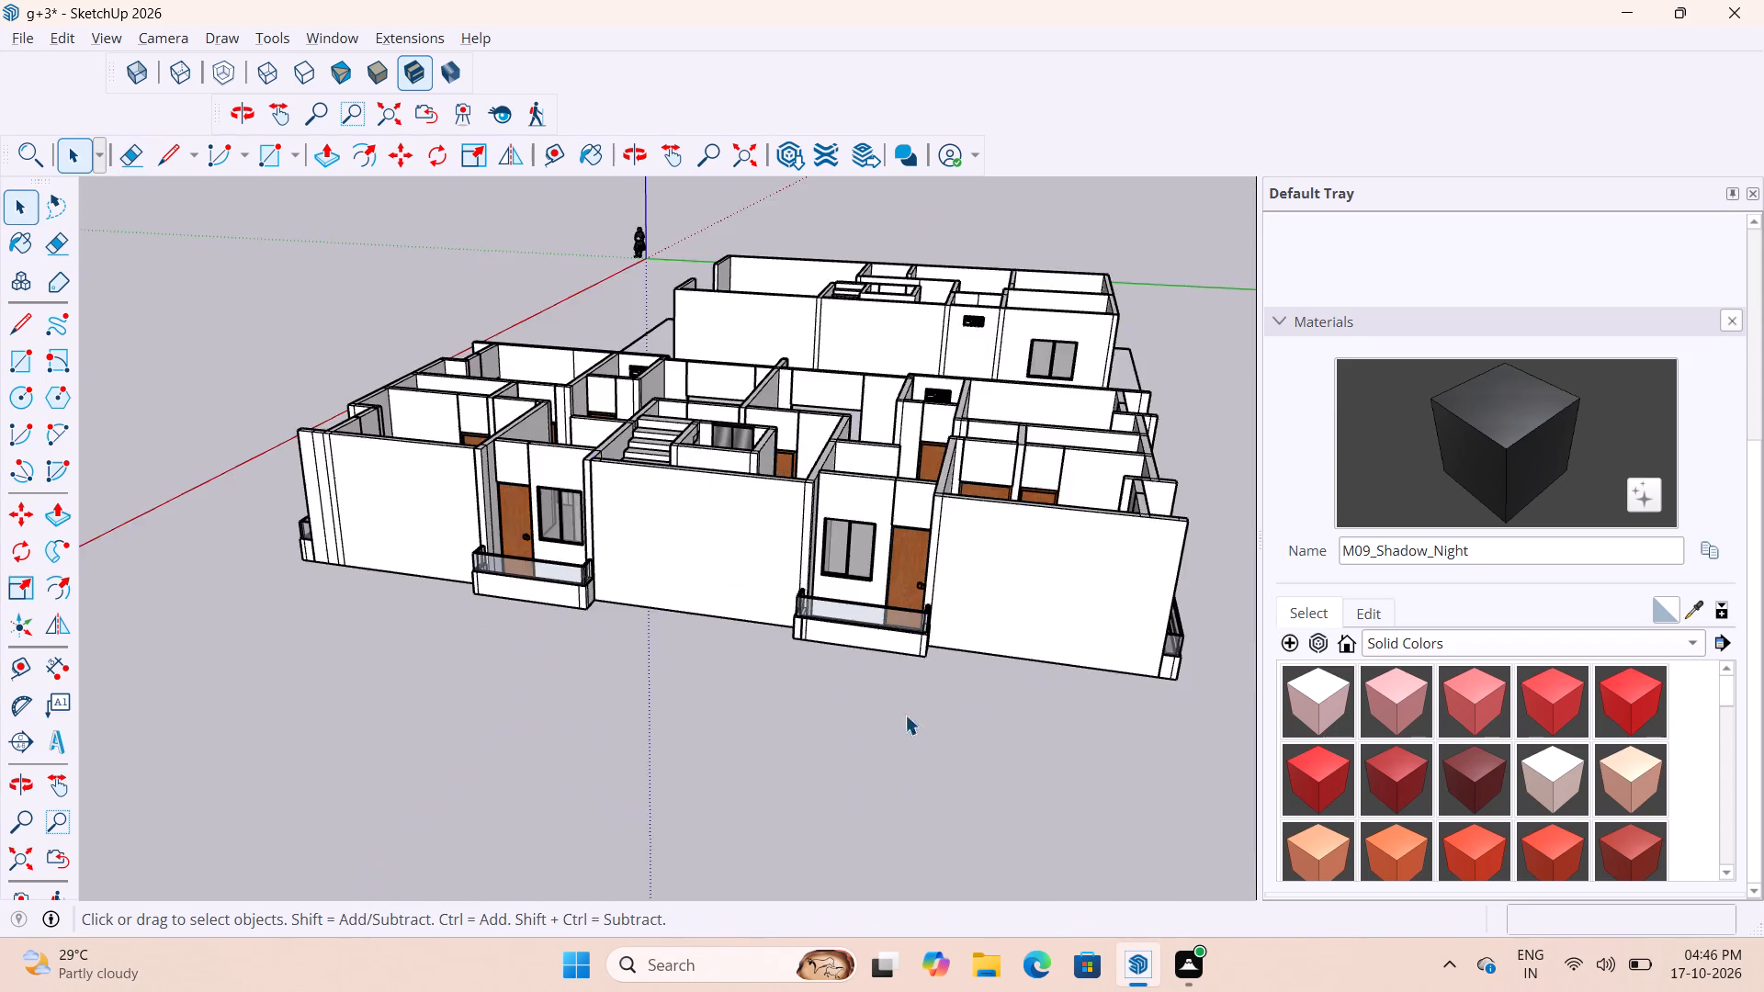
Erase the three vertical seam lines on the long-side wall at the opposite corner of the building and close the group.
scroll(998, 692, "down", 6)
scroll(370, 516, "up", 15)
double_click(746, 564)
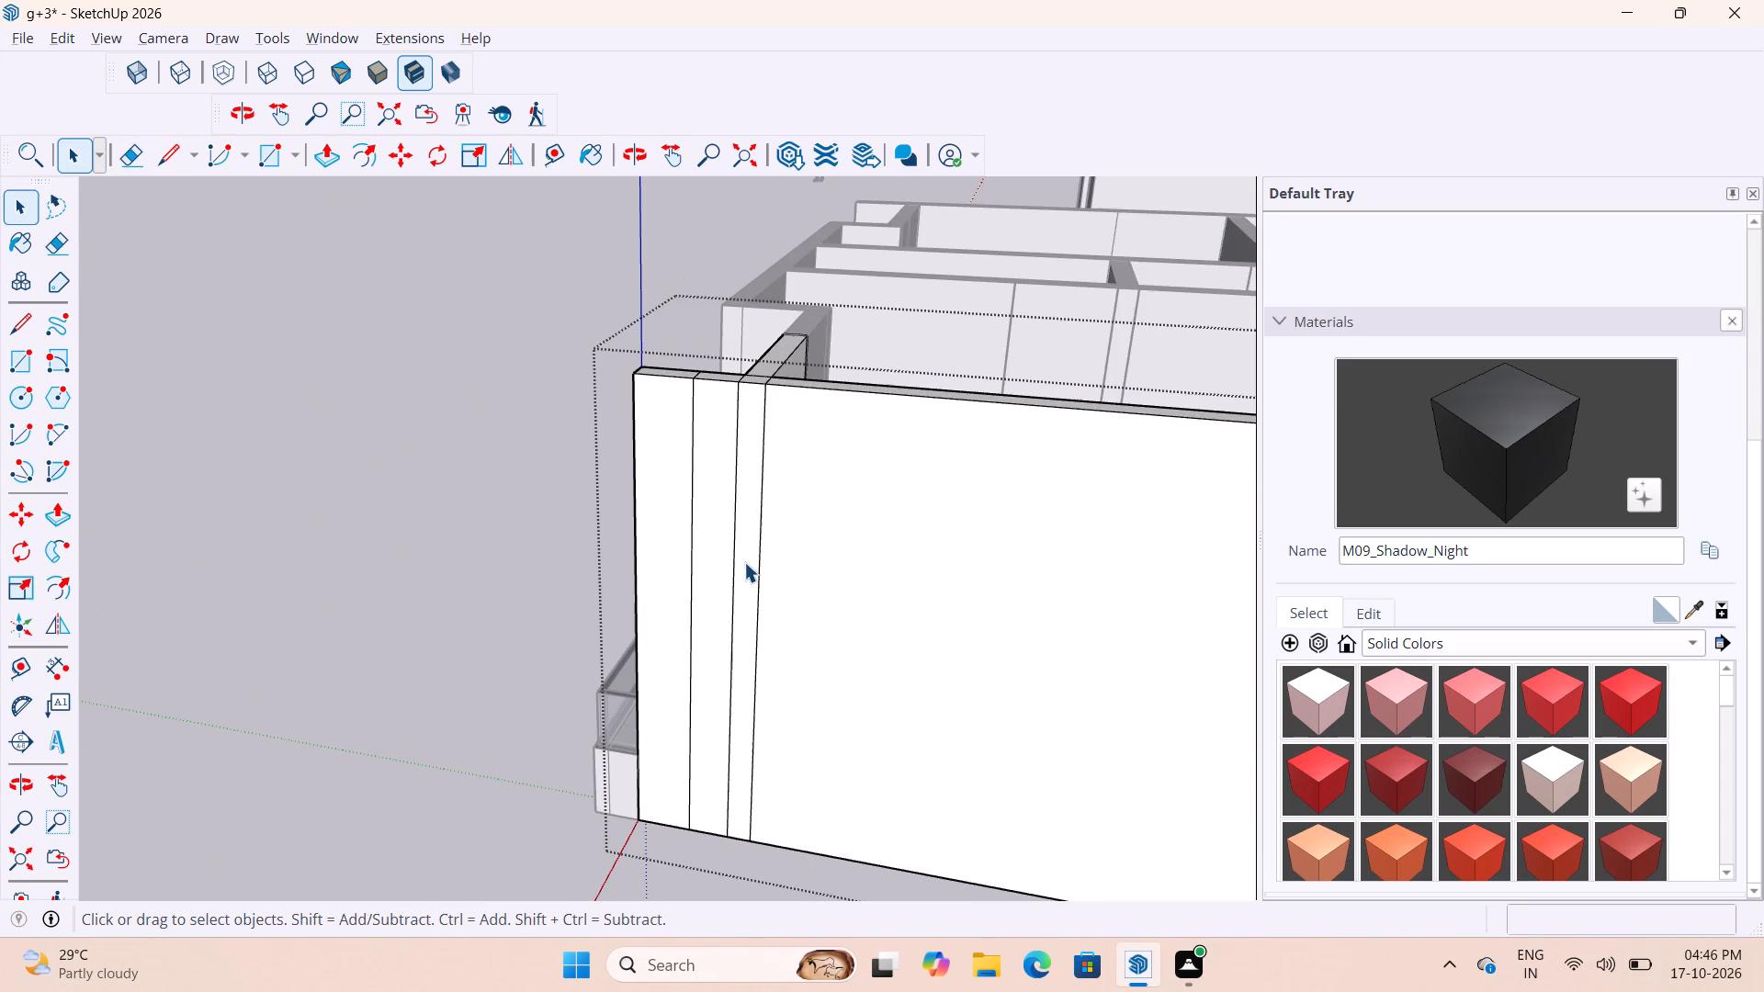
key("e")
scroll(744, 562, "up", 8)
left_click_drag(830, 589, 607, 570)
scroll(750, 582, "down", 10)
key("space")
key("space")
left_click(426, 611)
Open the vented end wall's group, erase the vertical seam on its return beside the corner balcony door, and close the group.
scroll(556, 502, "down", 12)
scroll(837, 541, "up", 5)
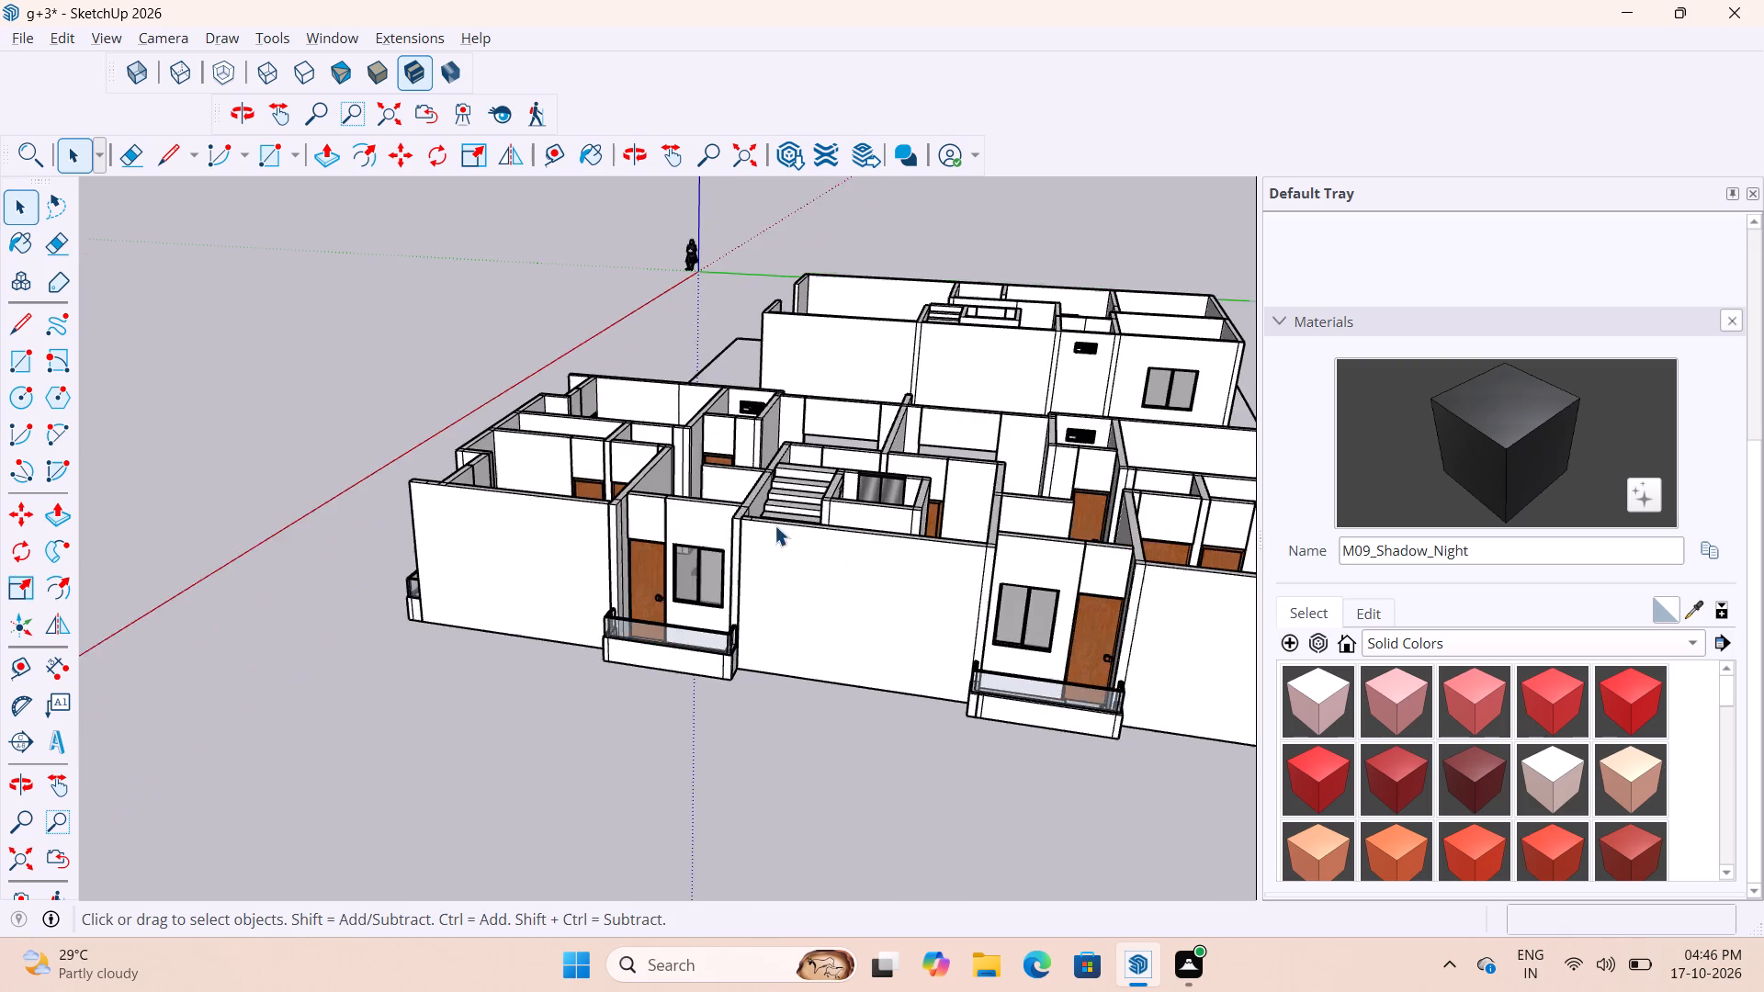
scroll(775, 525, "up", 1)
middle_click_drag(775, 526, 1222, 640)
scroll(681, 647, "up", 19)
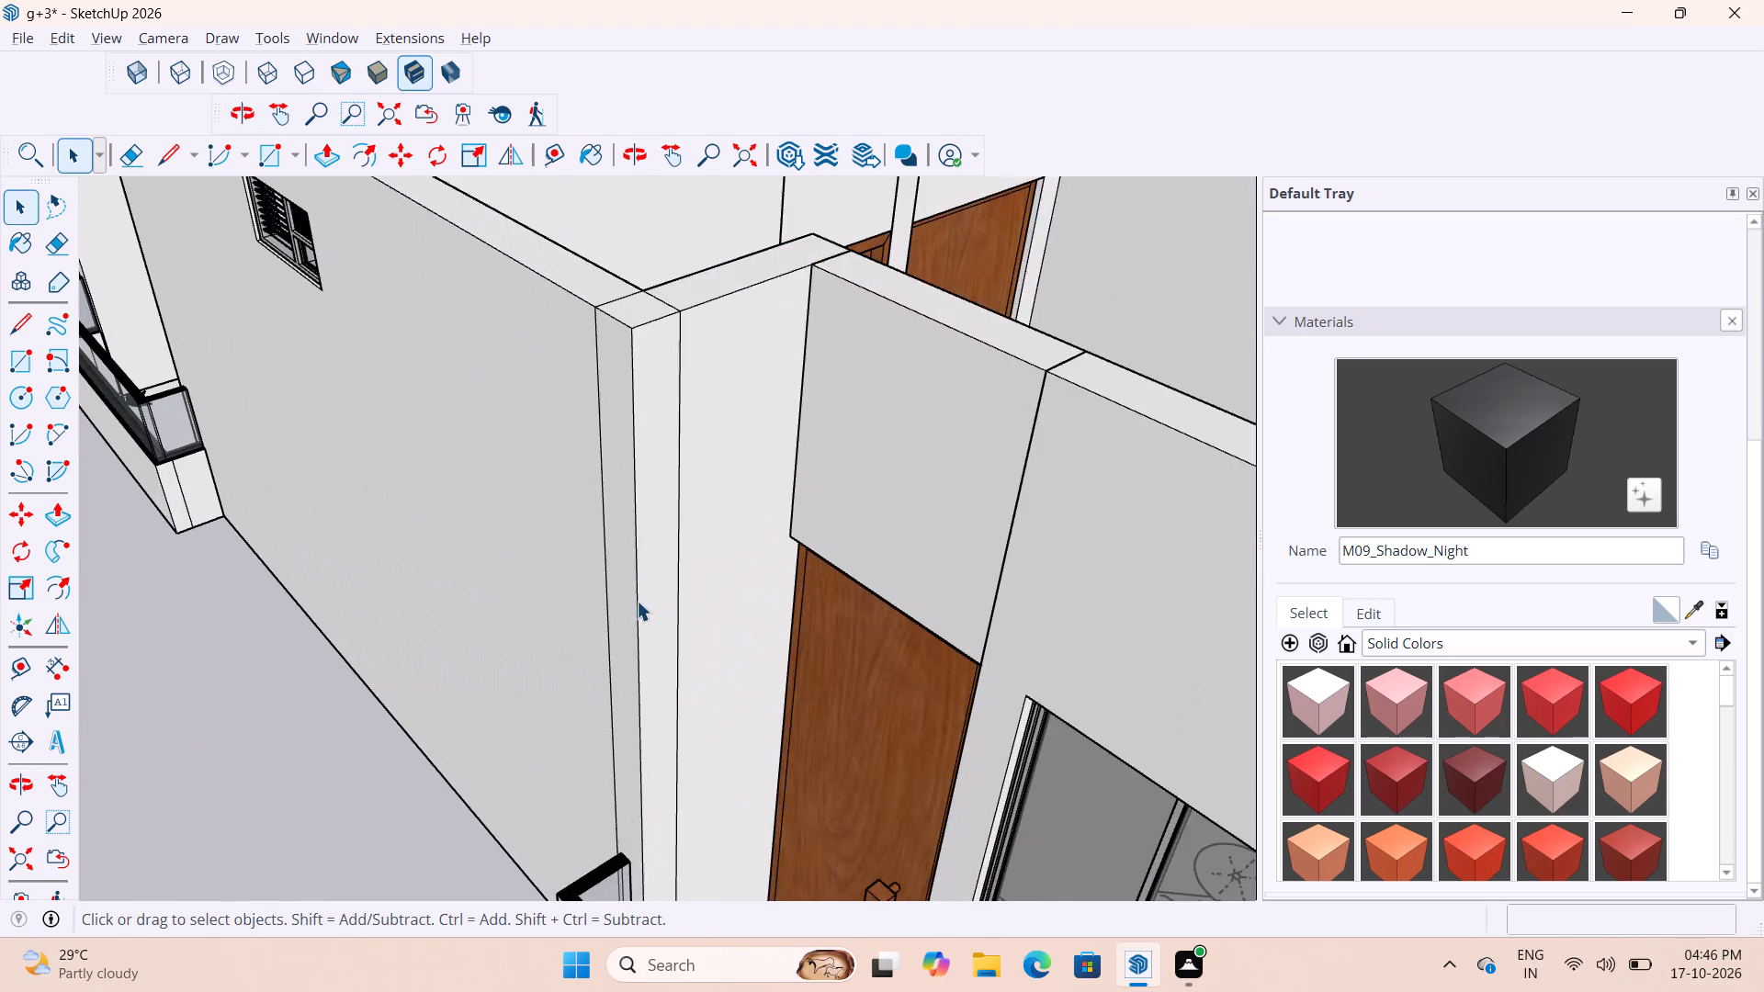
left_click(772, 598)
left_click(766, 596)
double_click(757, 590)
key("e")
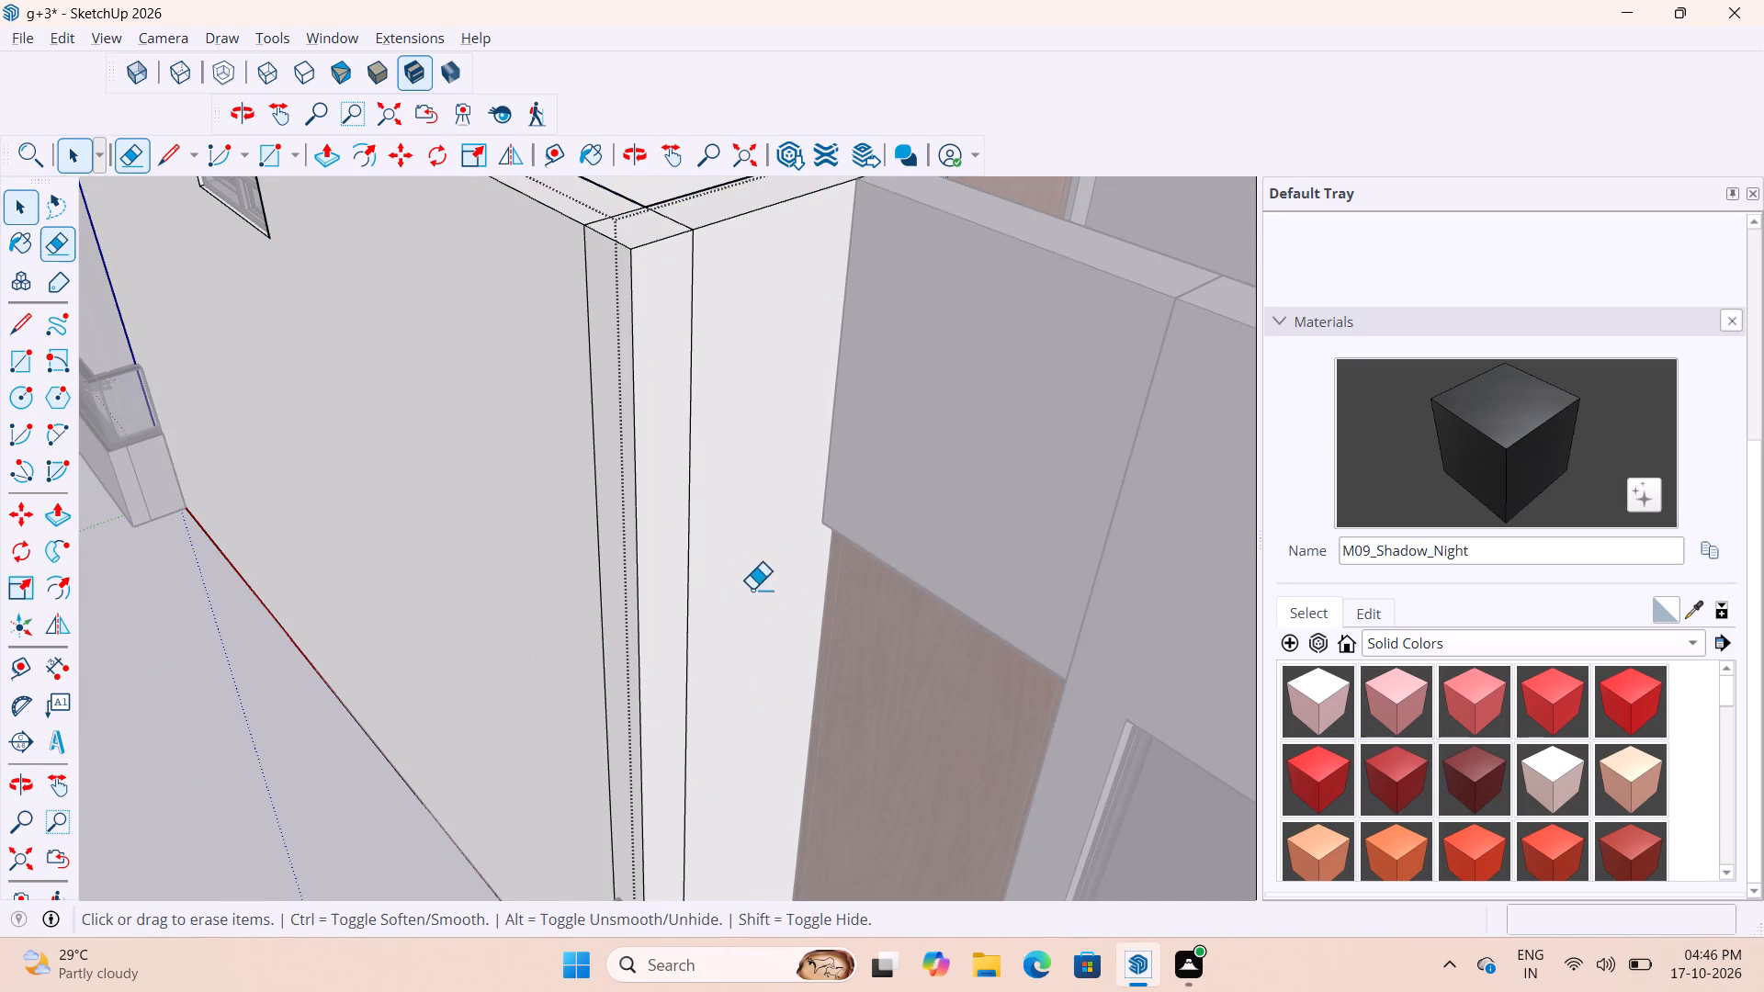
scroll(746, 586, "up", 4)
left_click_drag(720, 549, 639, 575)
scroll(623, 557, "down", 18)
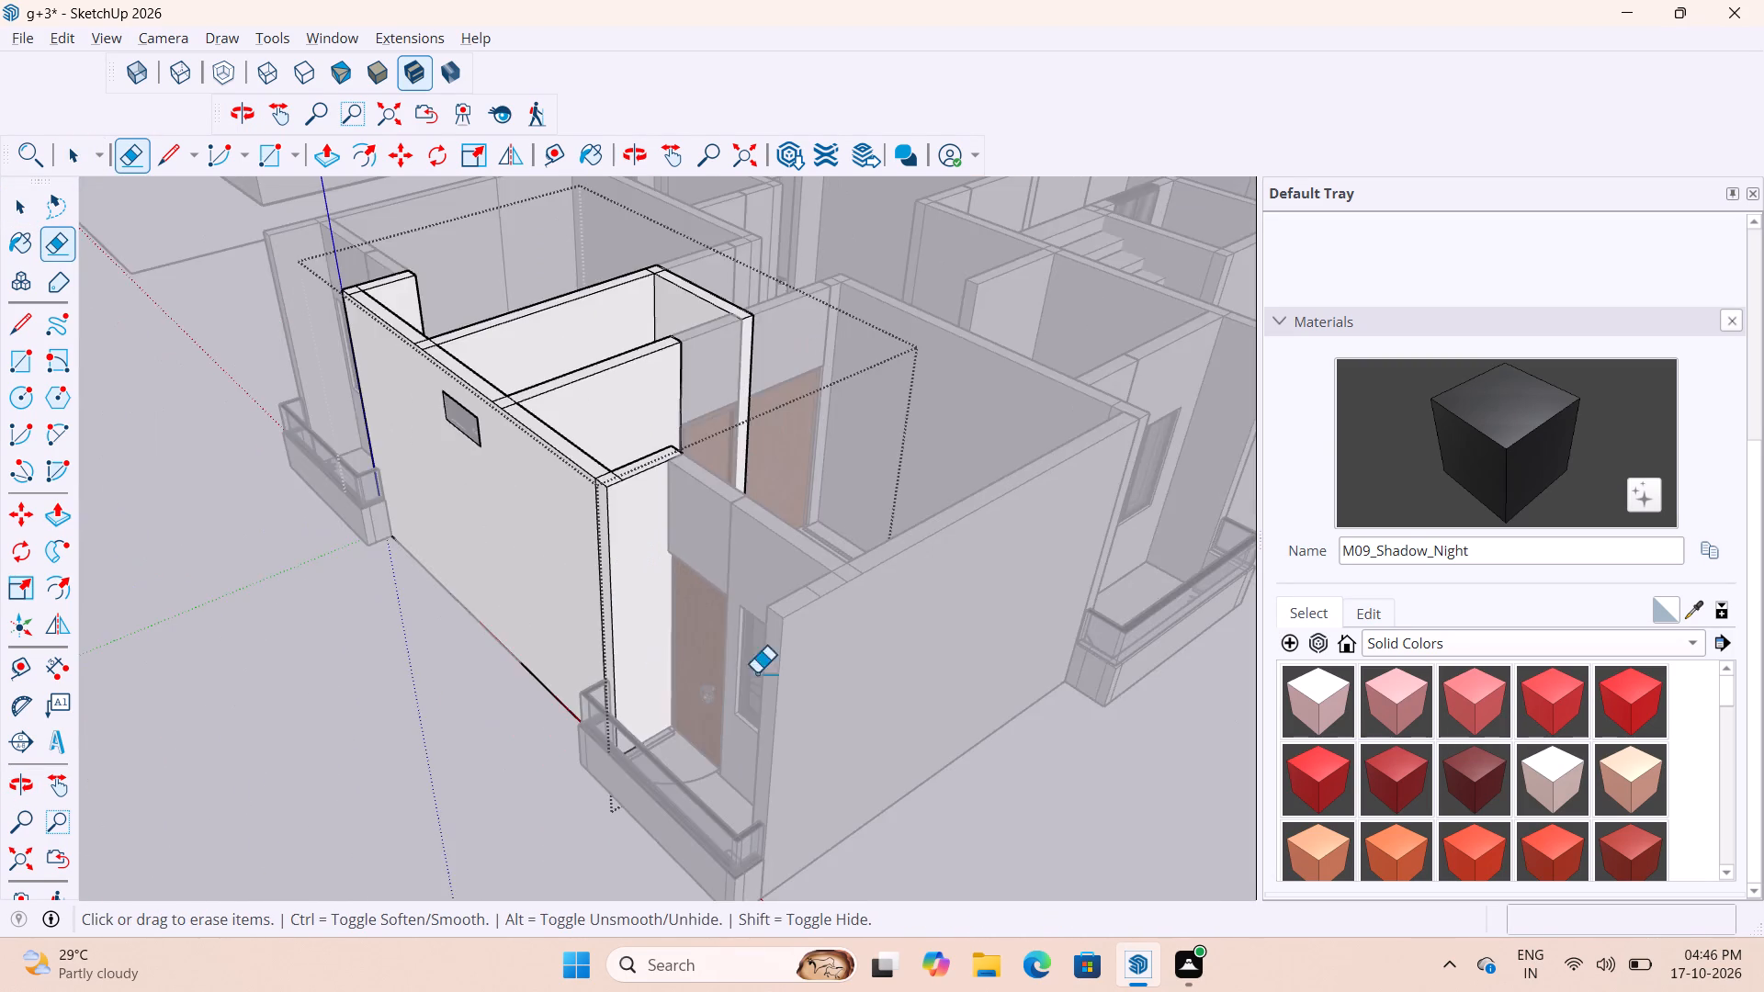
middle_click_drag(925, 682, 1385, 695)
scroll(1060, 529, "up", 8)
key("space")
key("space")
left_click(1160, 567)
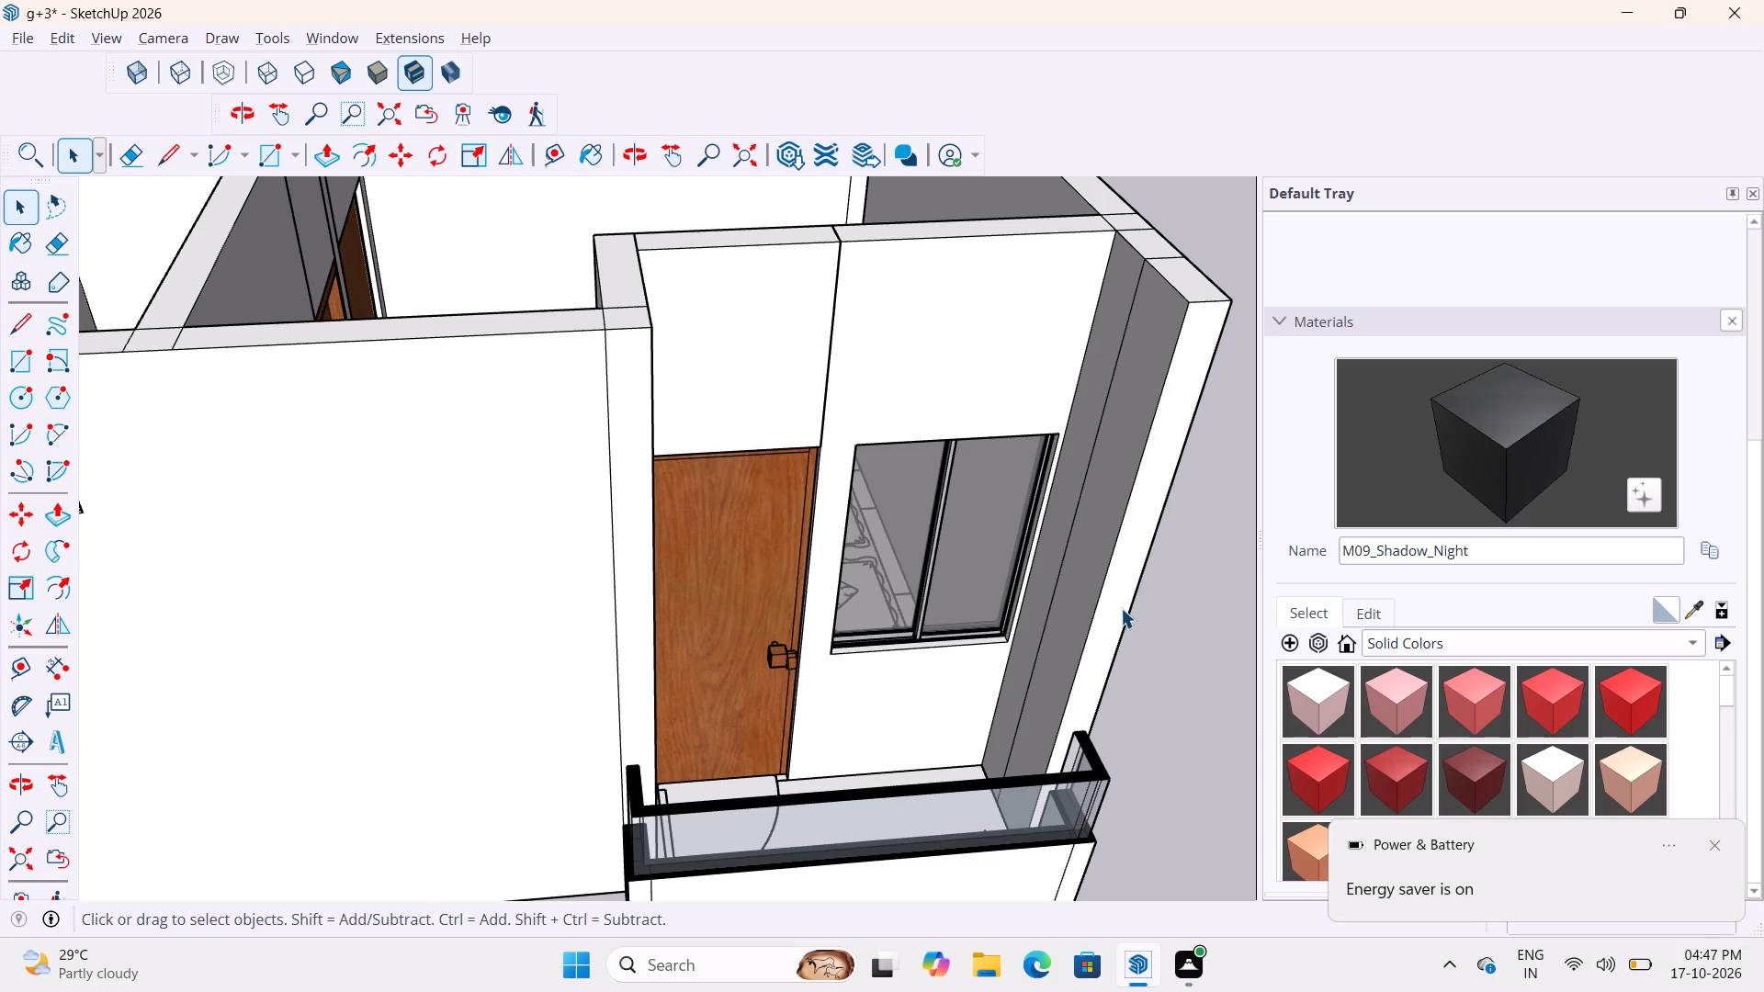
Close the Default Tray.
scroll(1196, 659, "down", 5)
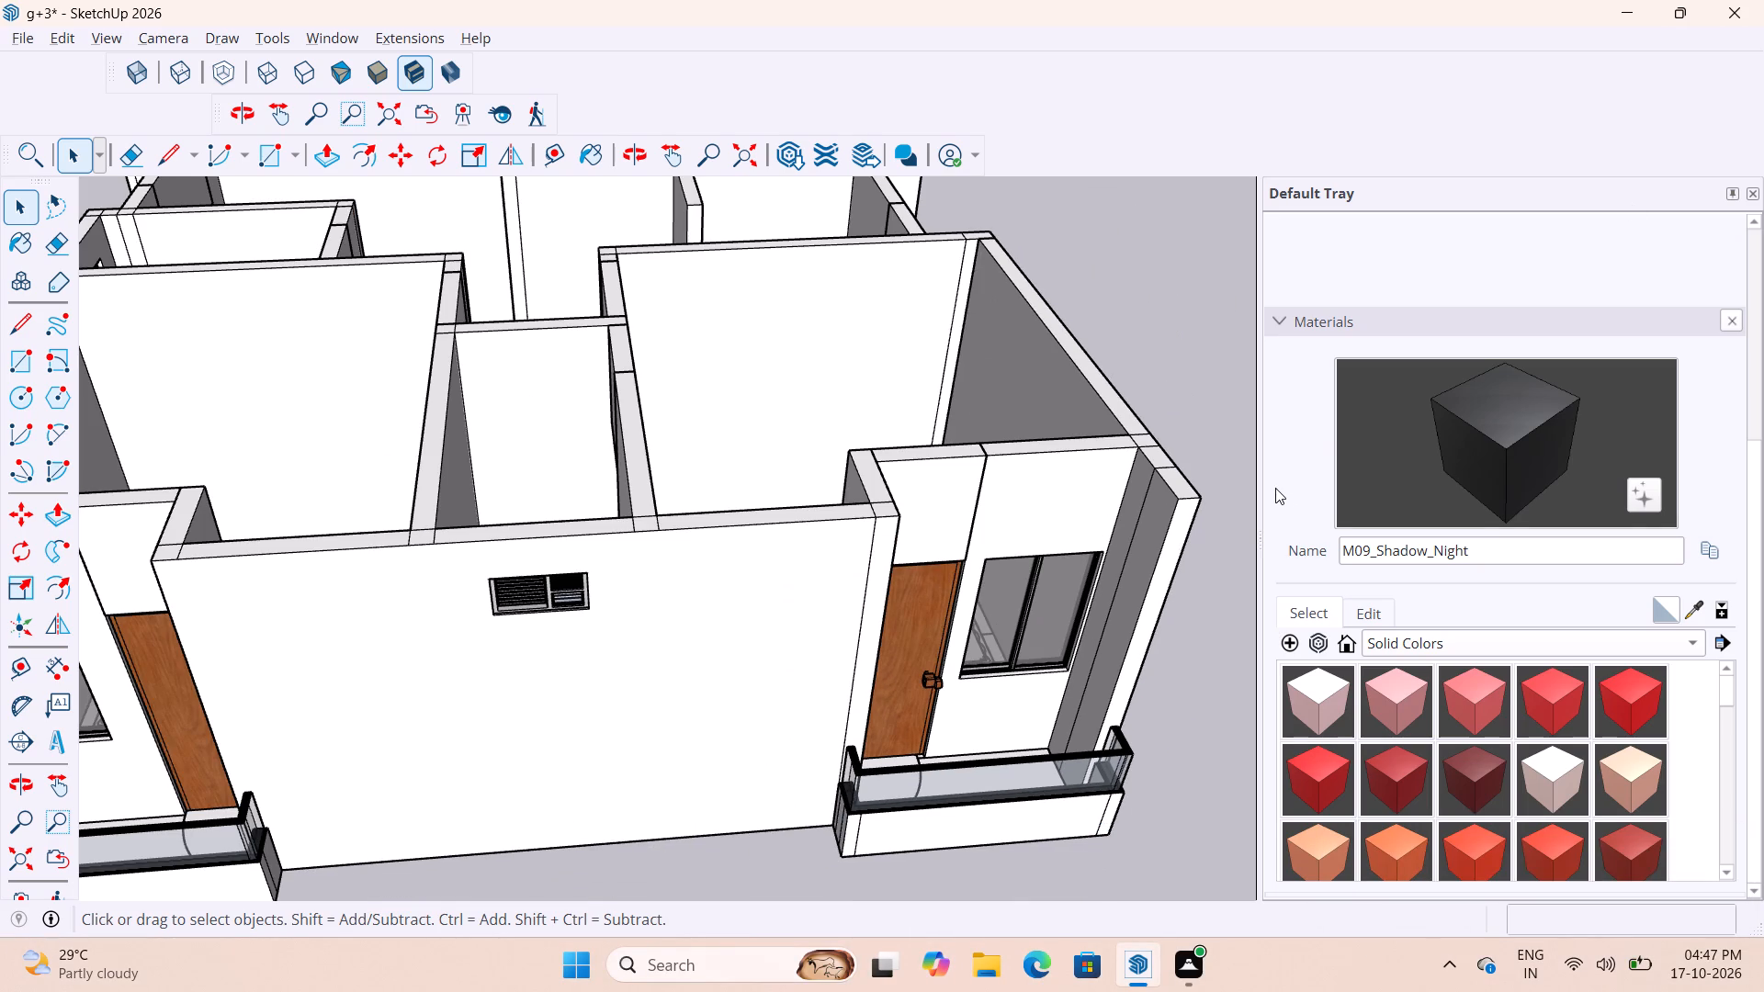
left_click(1750, 190)
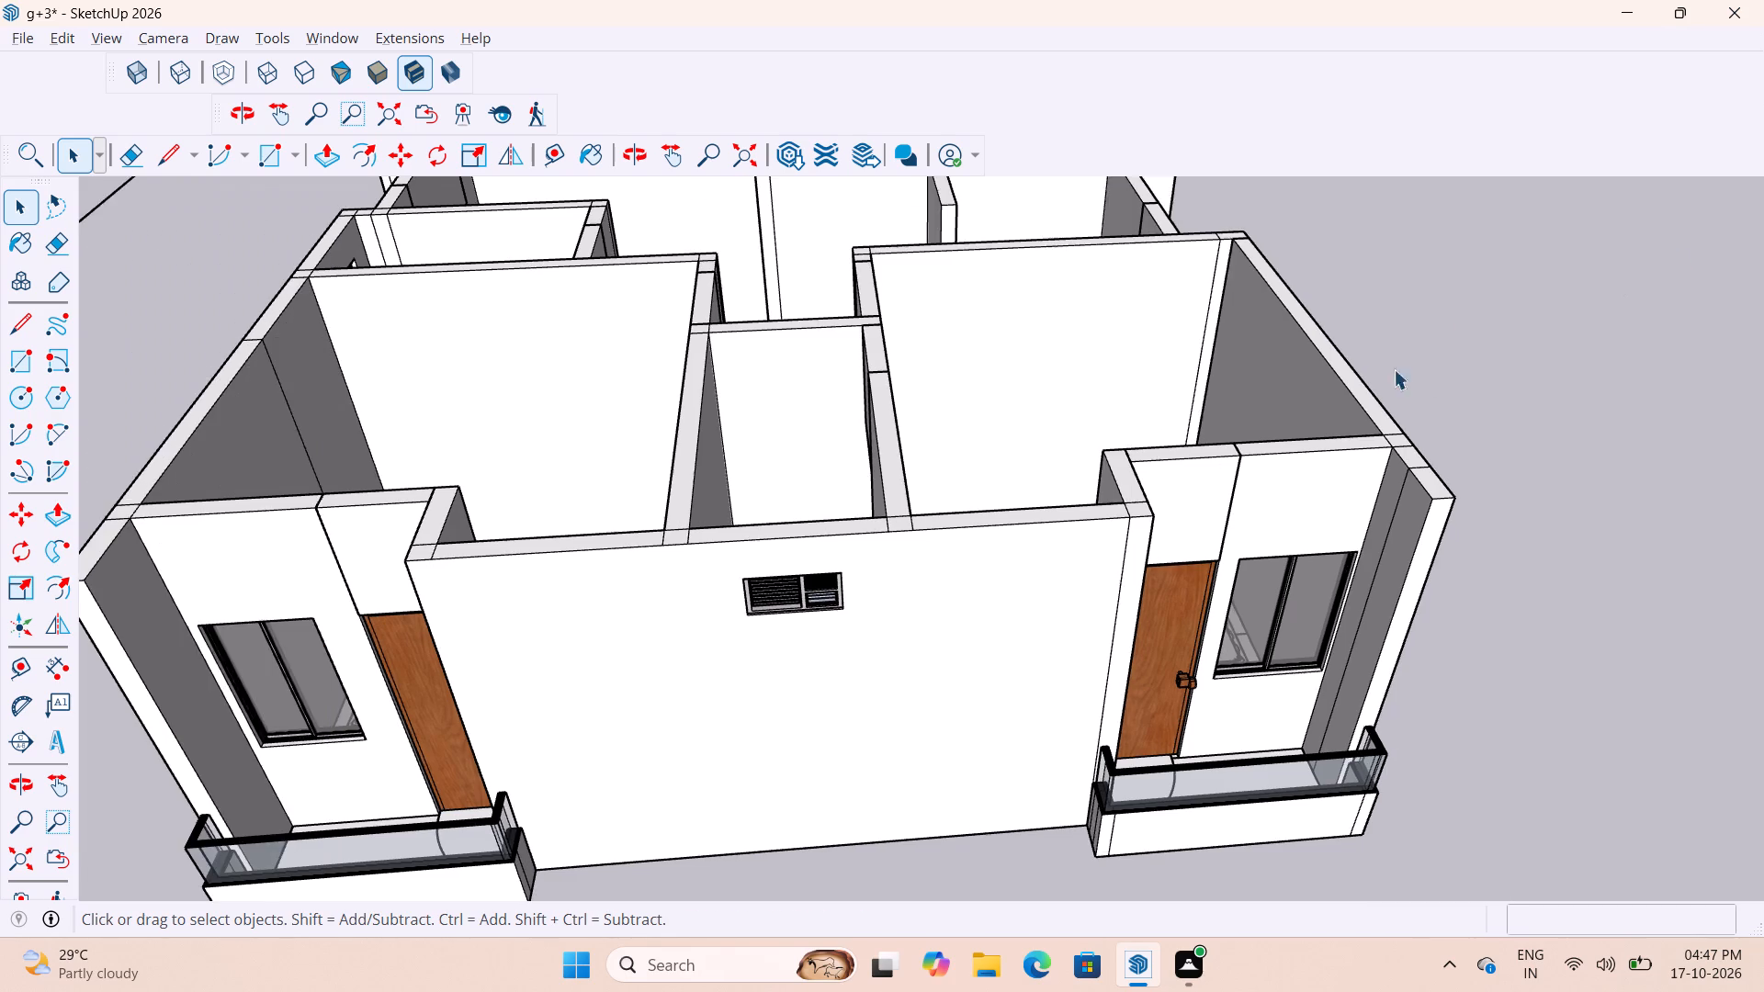
Examine both building models from several angles, including the balcony building's interior layout seen from above.
scroll(1440, 311, "down", 13)
middle_click_drag(1322, 597, 1186, 526)
scroll(1278, 400, "up", 2)
scroll(1109, 545, "down", 2)
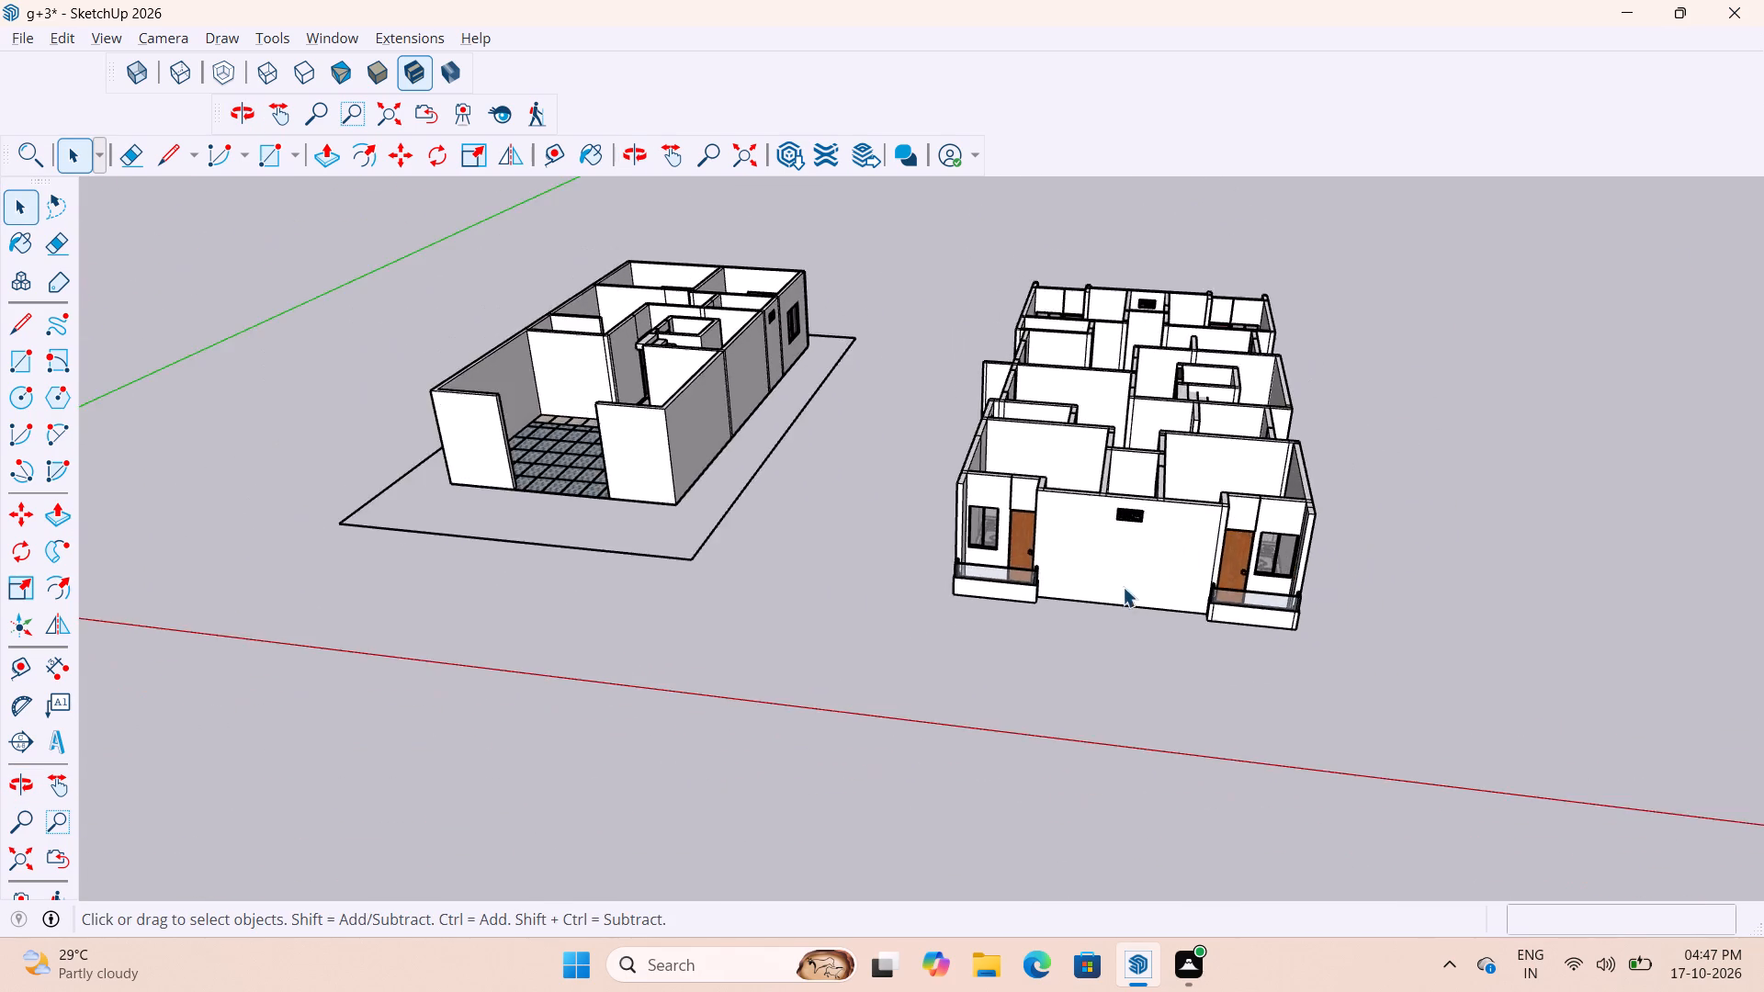
scroll(1123, 587, "down", 7)
middle_click_drag(1236, 445, 1278, 378)
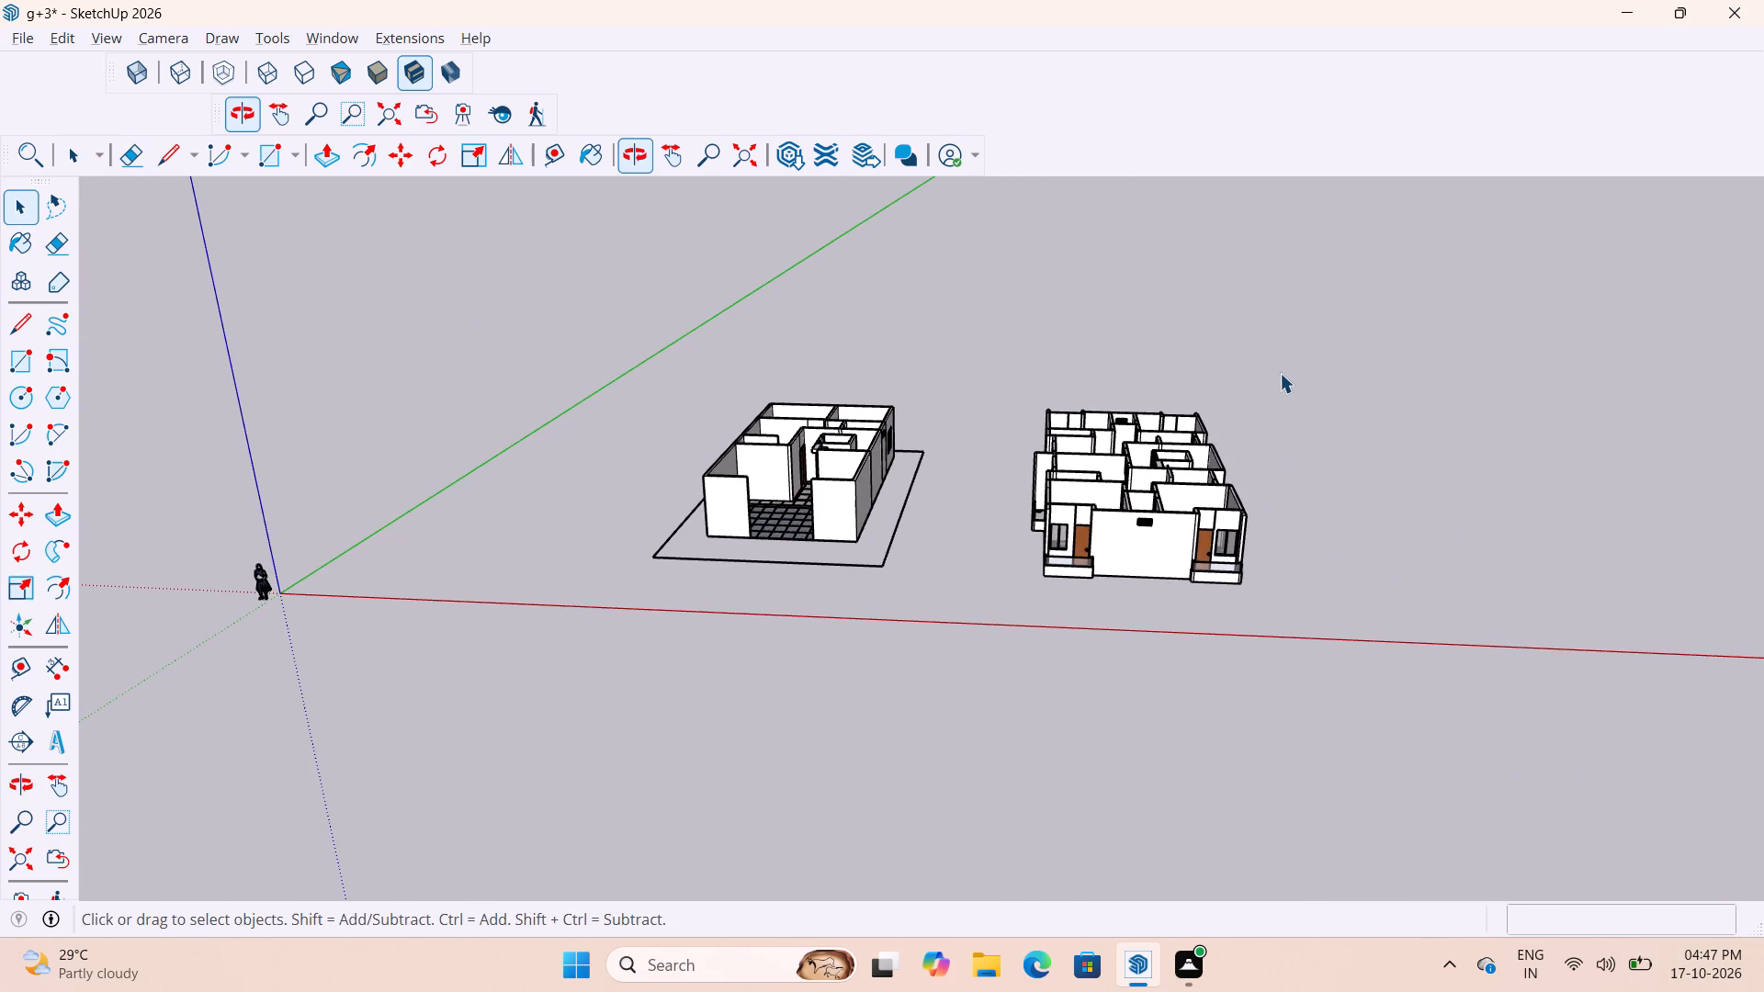
left_click(1280, 373)
scroll(1197, 371, "down", 1)
scroll(1197, 371, "up", 8)
middle_click_drag(1227, 450, 1251, 618)
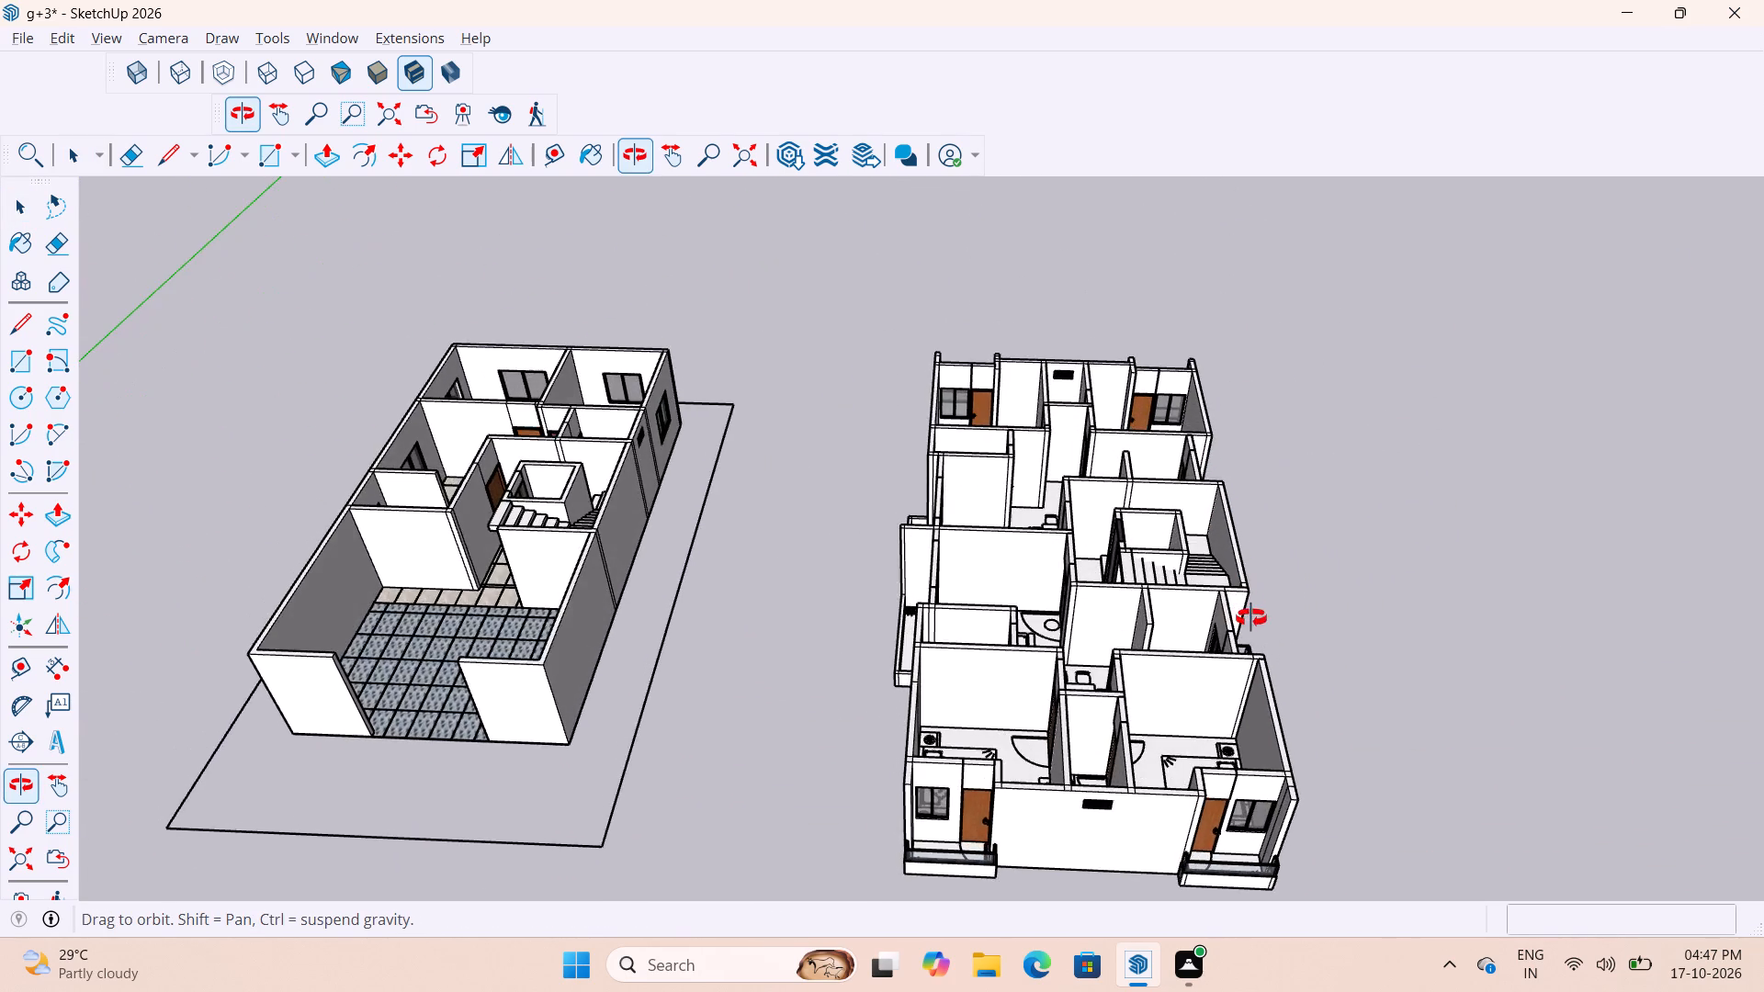
middle_click_drag(1251, 618, 1250, 617)
scroll(1210, 582, "down", 4)
middle_click_drag(1193, 609, 1225, 720)
scroll(1114, 657, "up", 13)
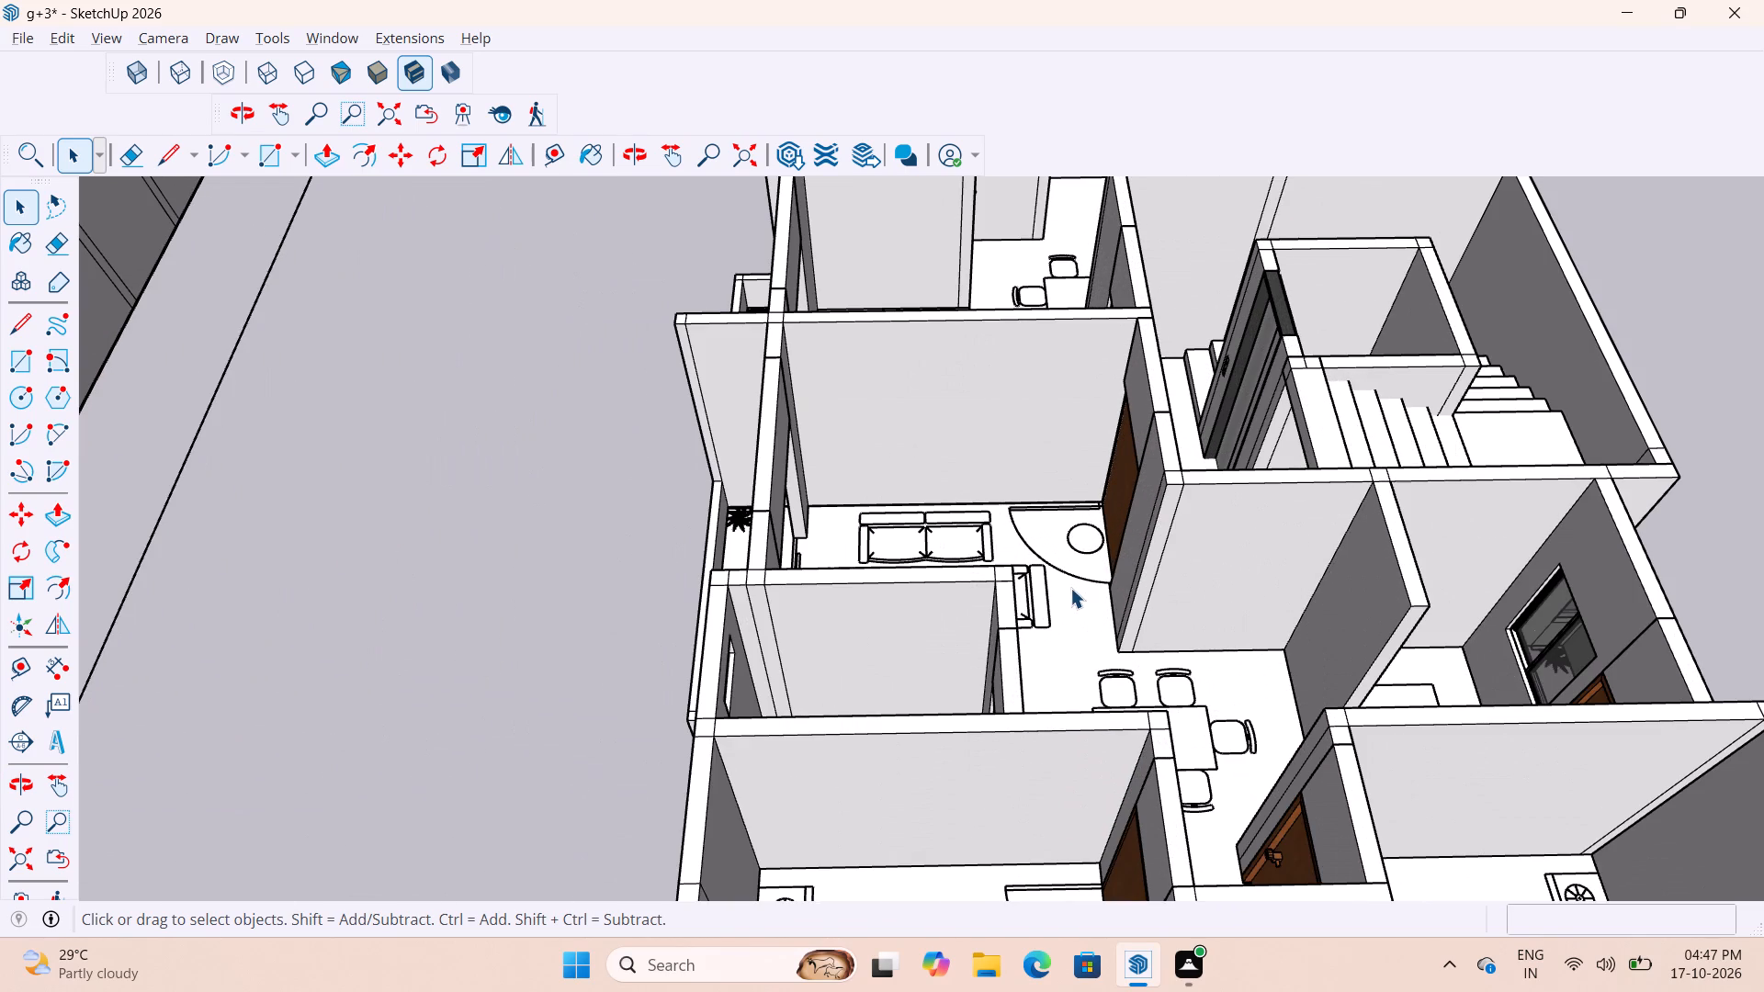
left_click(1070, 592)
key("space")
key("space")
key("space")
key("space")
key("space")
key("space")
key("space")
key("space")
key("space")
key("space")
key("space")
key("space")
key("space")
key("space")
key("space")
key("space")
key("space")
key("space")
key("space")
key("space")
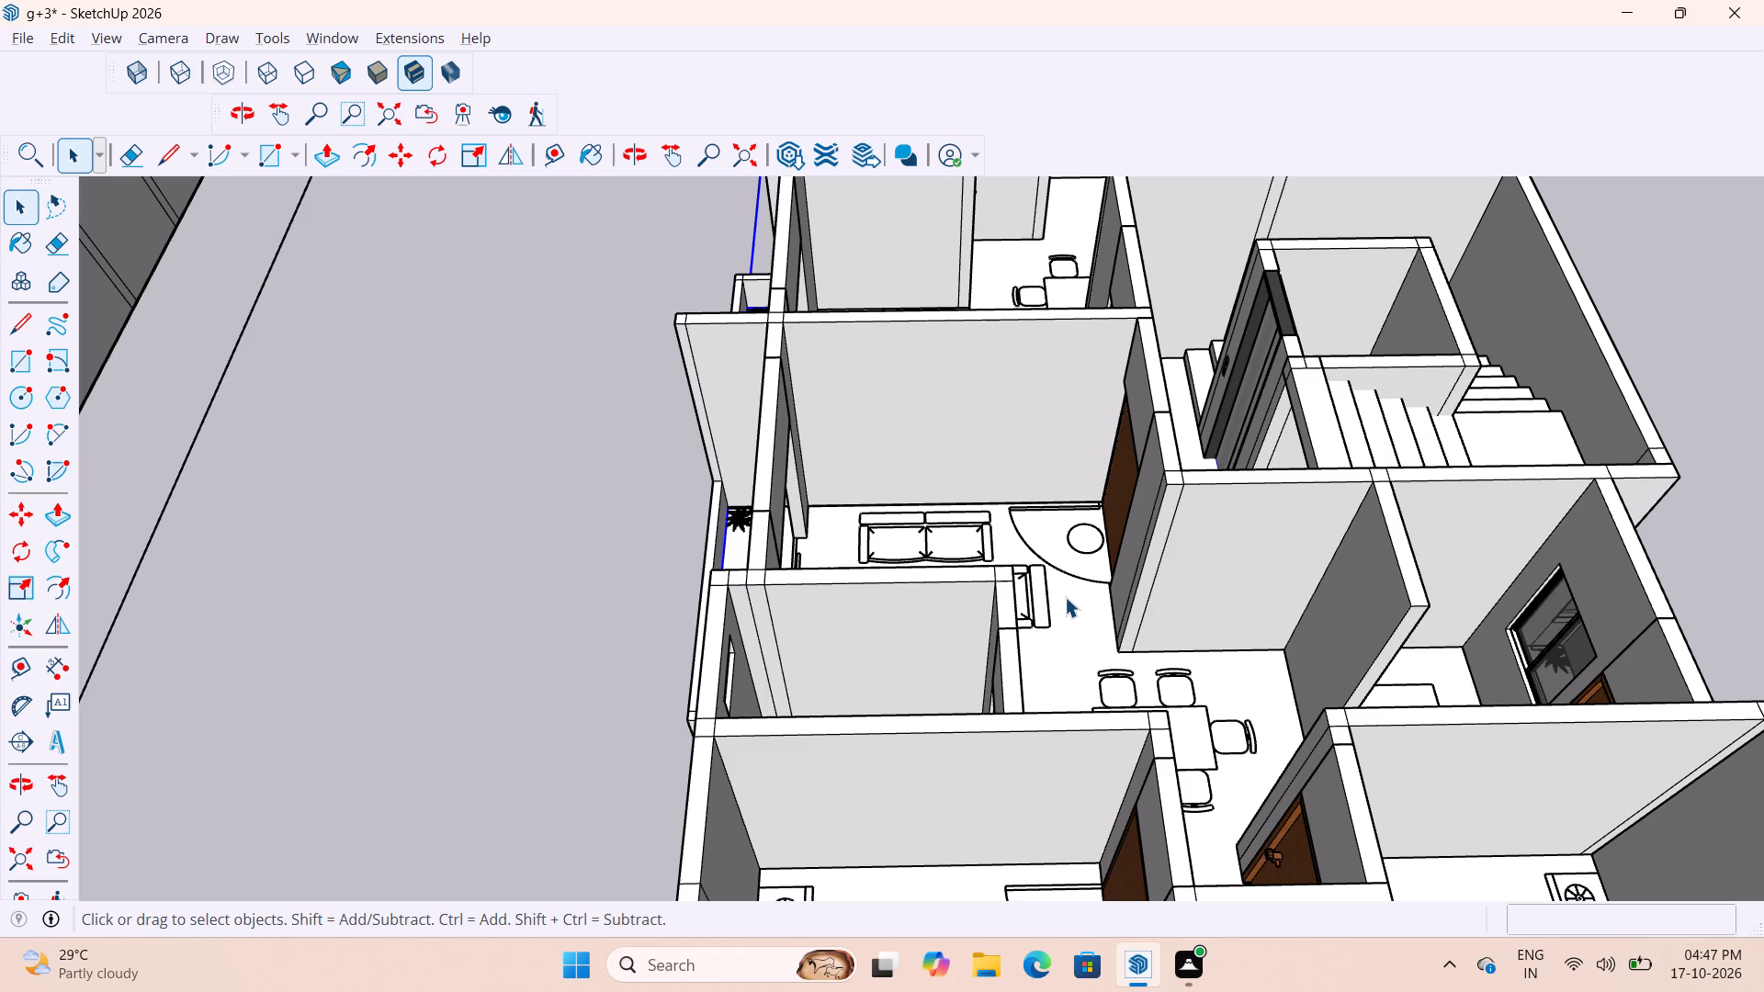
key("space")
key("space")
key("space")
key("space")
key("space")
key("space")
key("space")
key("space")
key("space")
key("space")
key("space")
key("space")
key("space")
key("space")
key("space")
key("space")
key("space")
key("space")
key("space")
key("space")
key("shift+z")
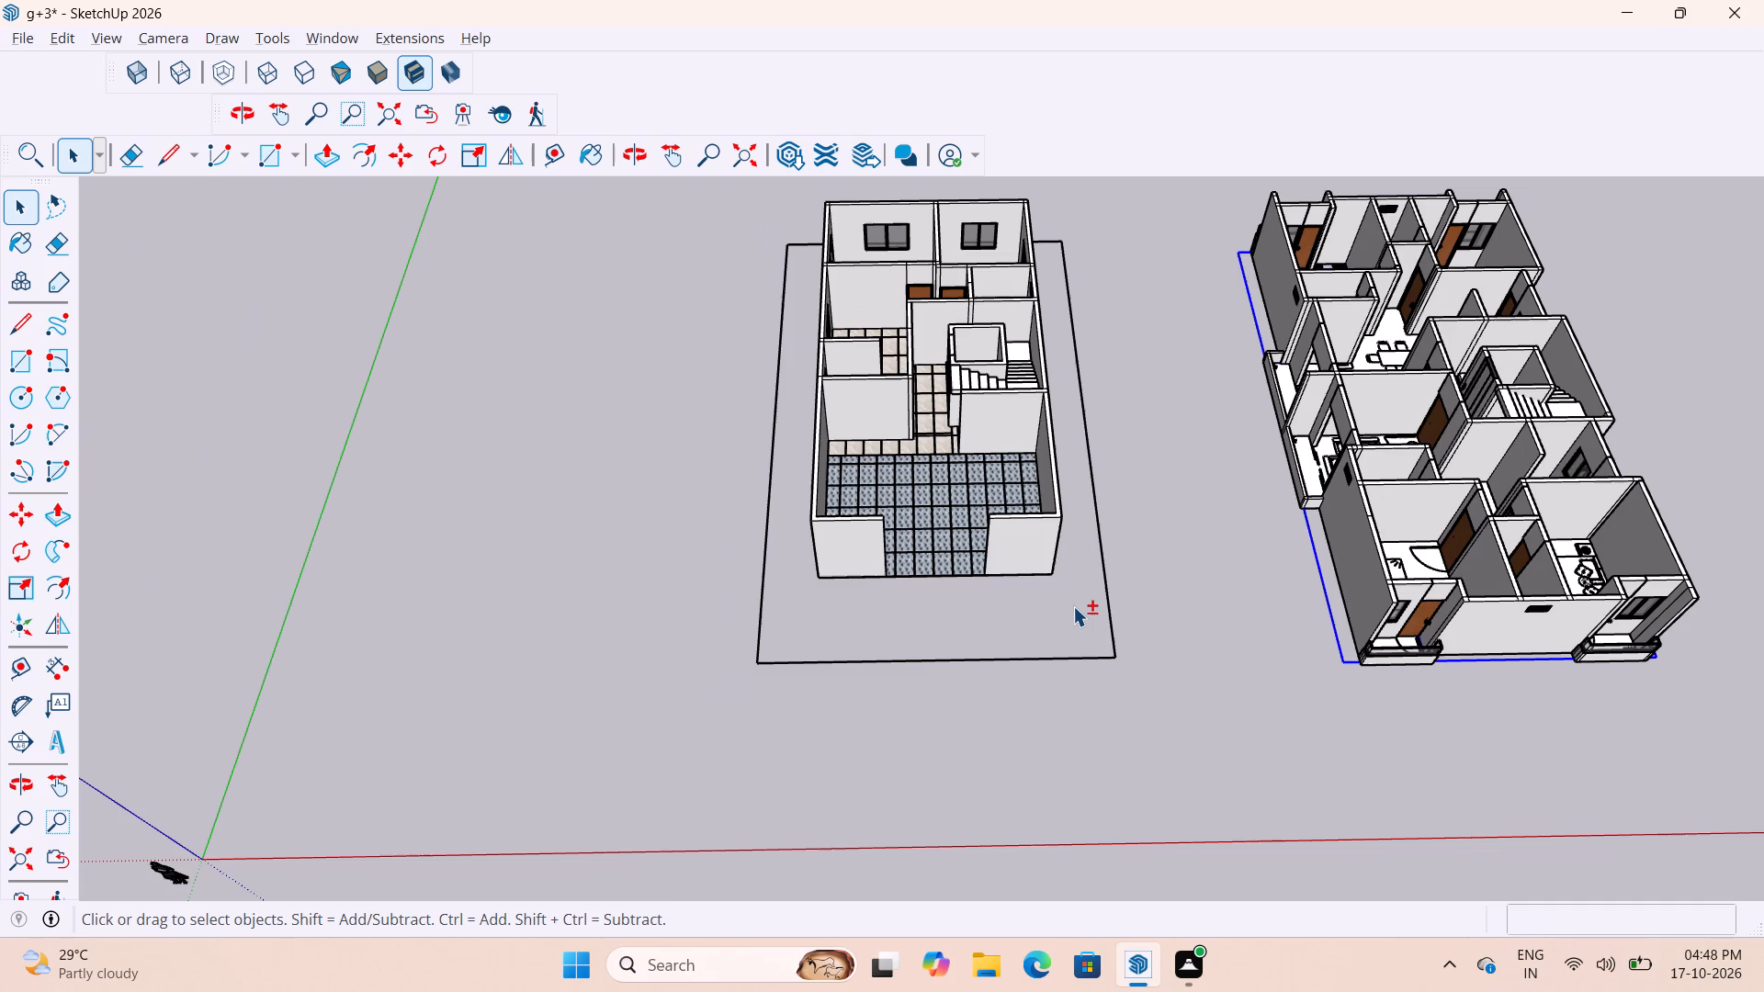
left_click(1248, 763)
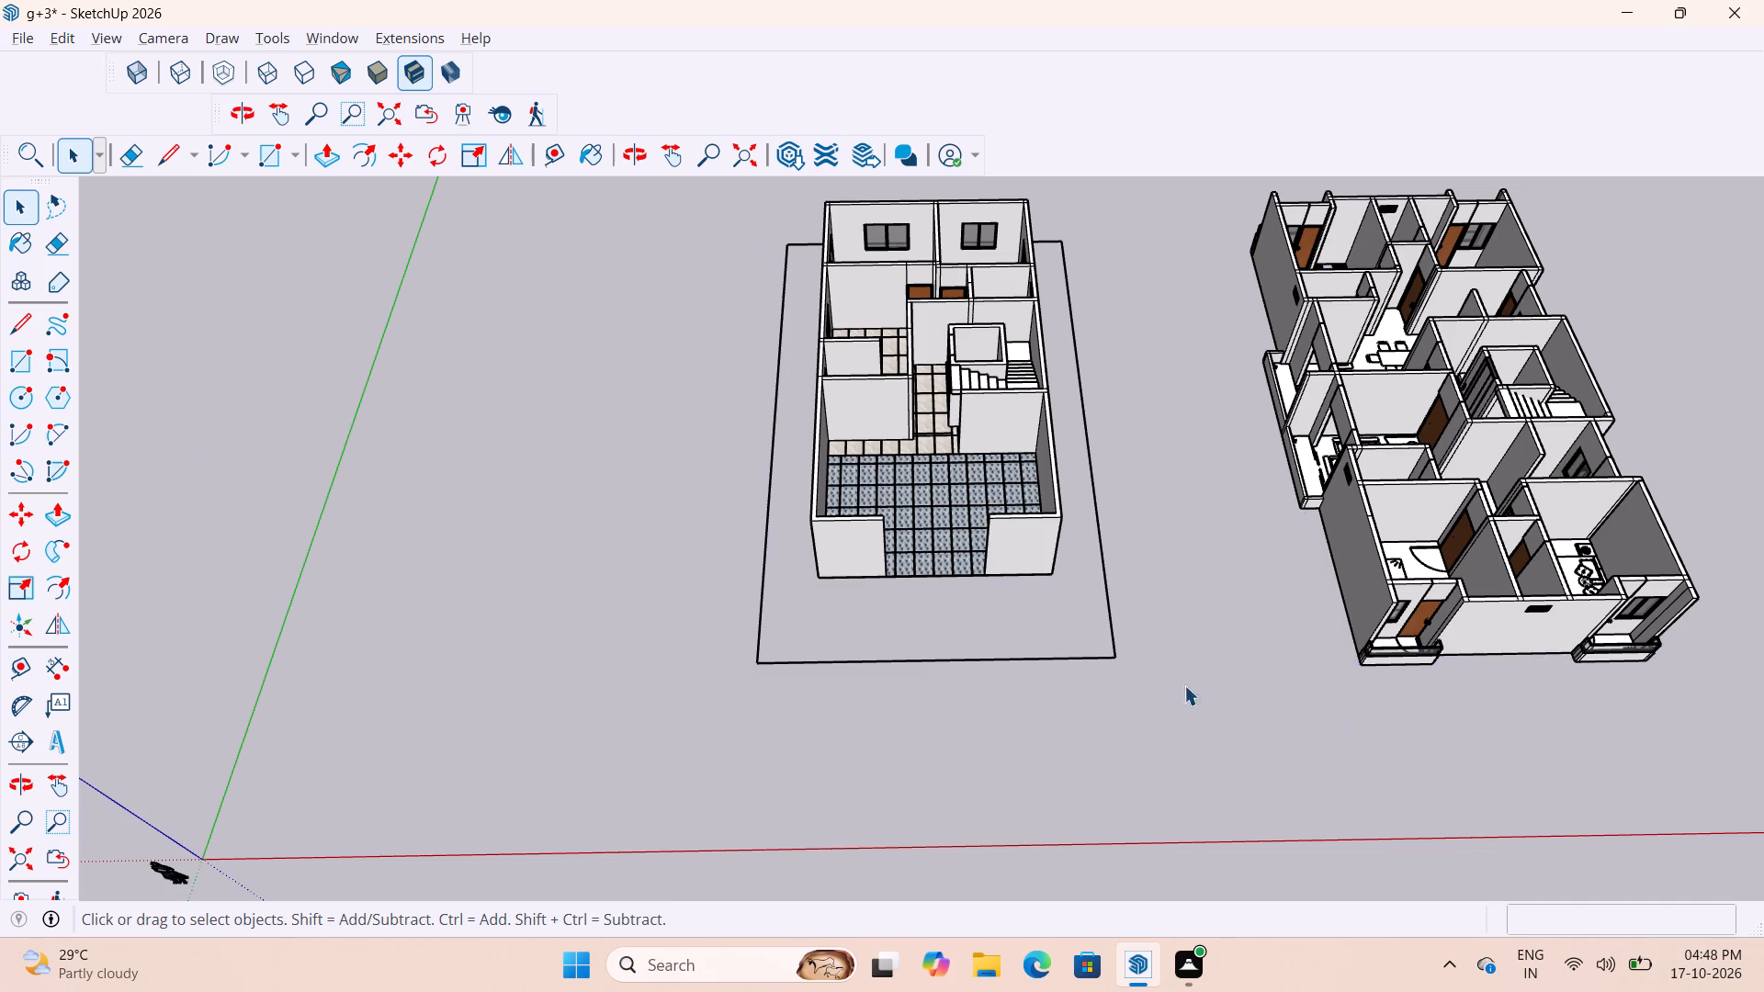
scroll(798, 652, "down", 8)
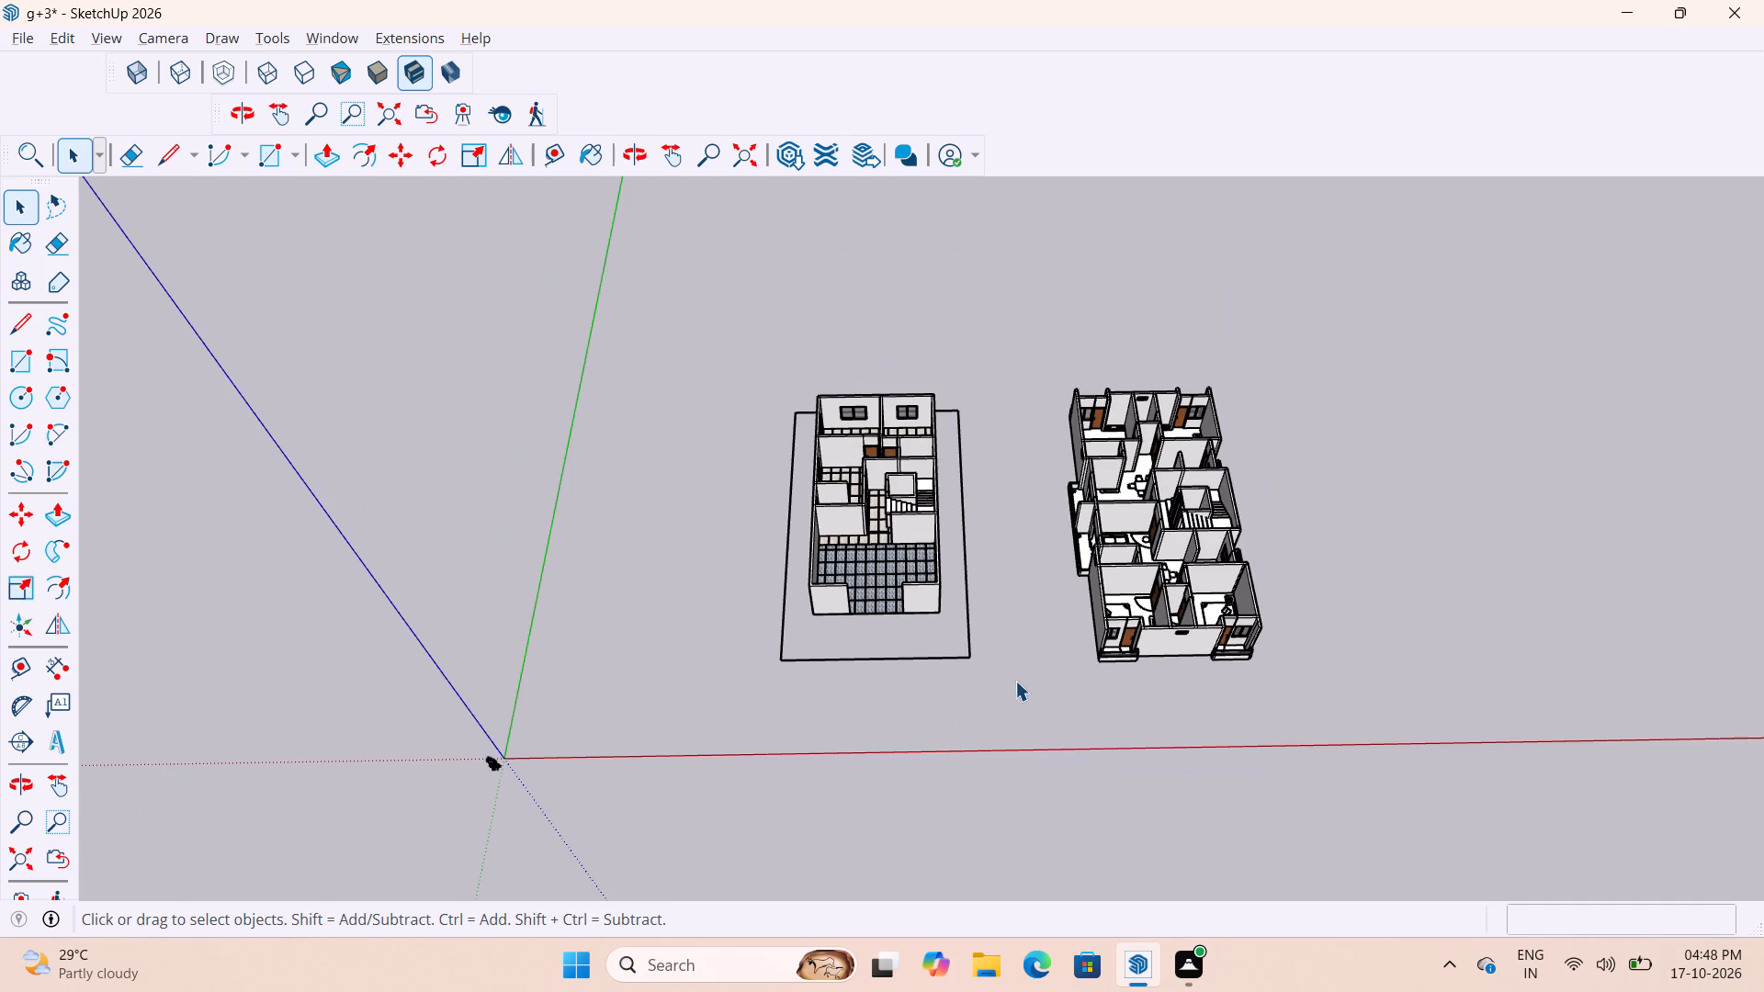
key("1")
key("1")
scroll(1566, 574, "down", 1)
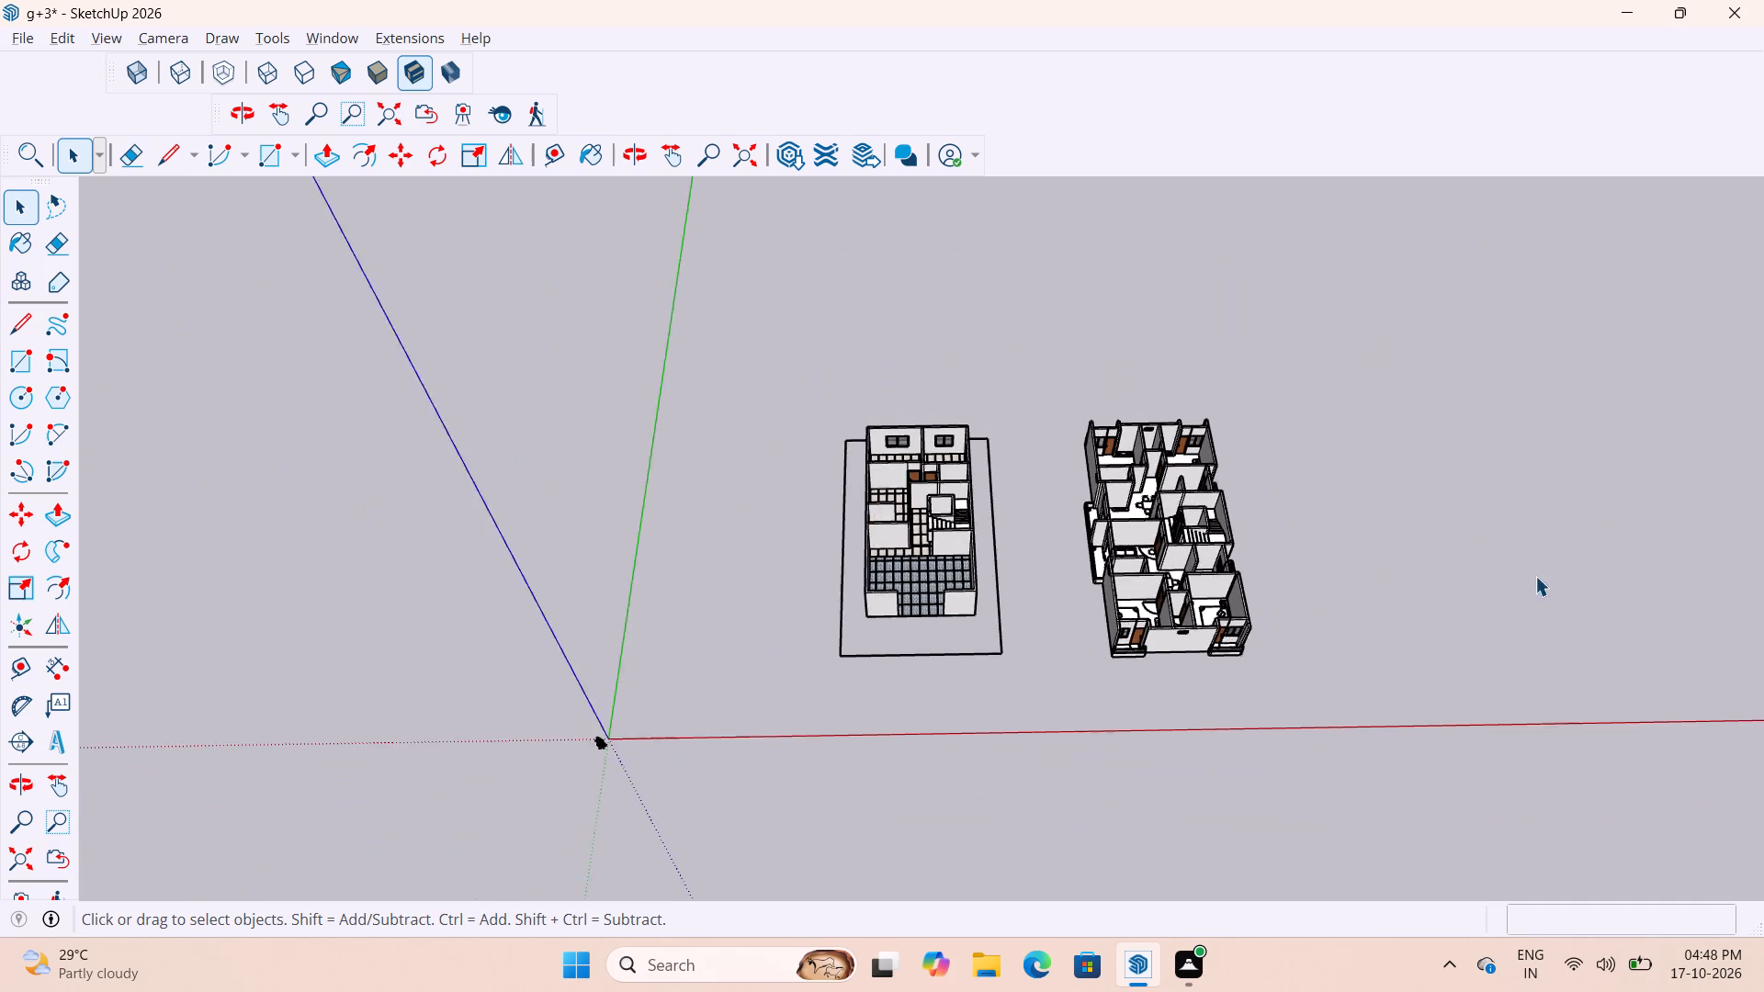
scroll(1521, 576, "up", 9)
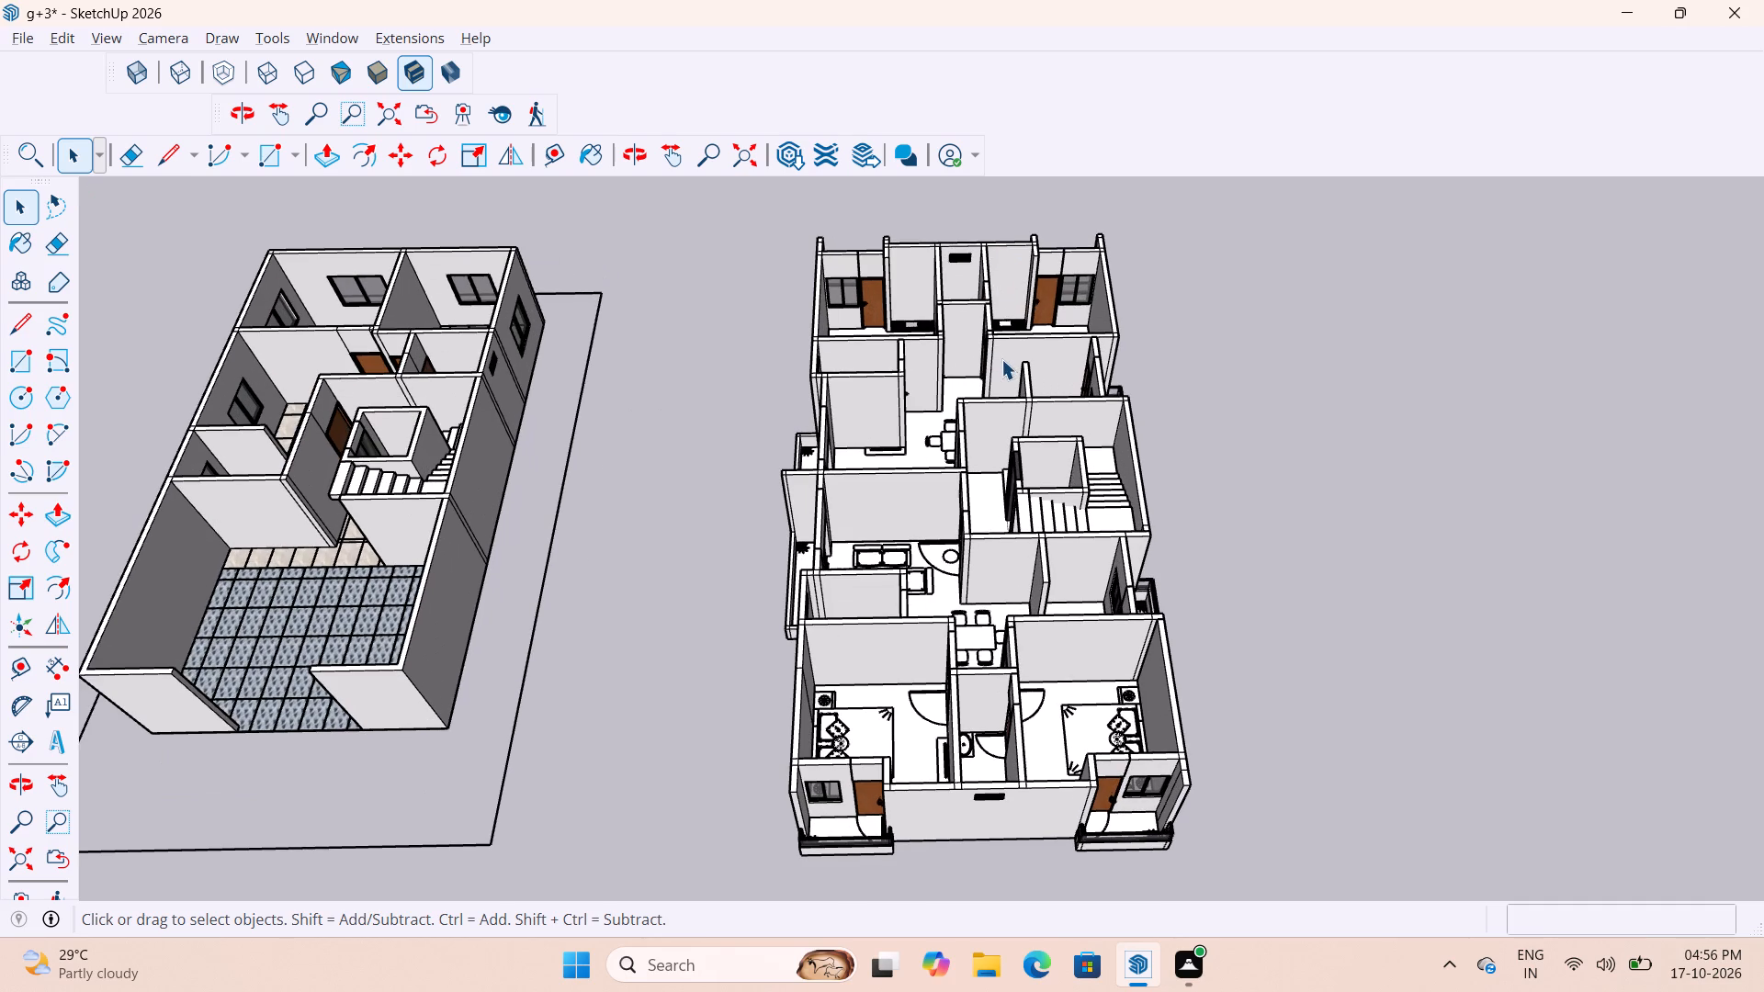
Examine both building models from above, including the balcony building's corner balconies, doors and end walls.
scroll(992, 354, "down", 2)
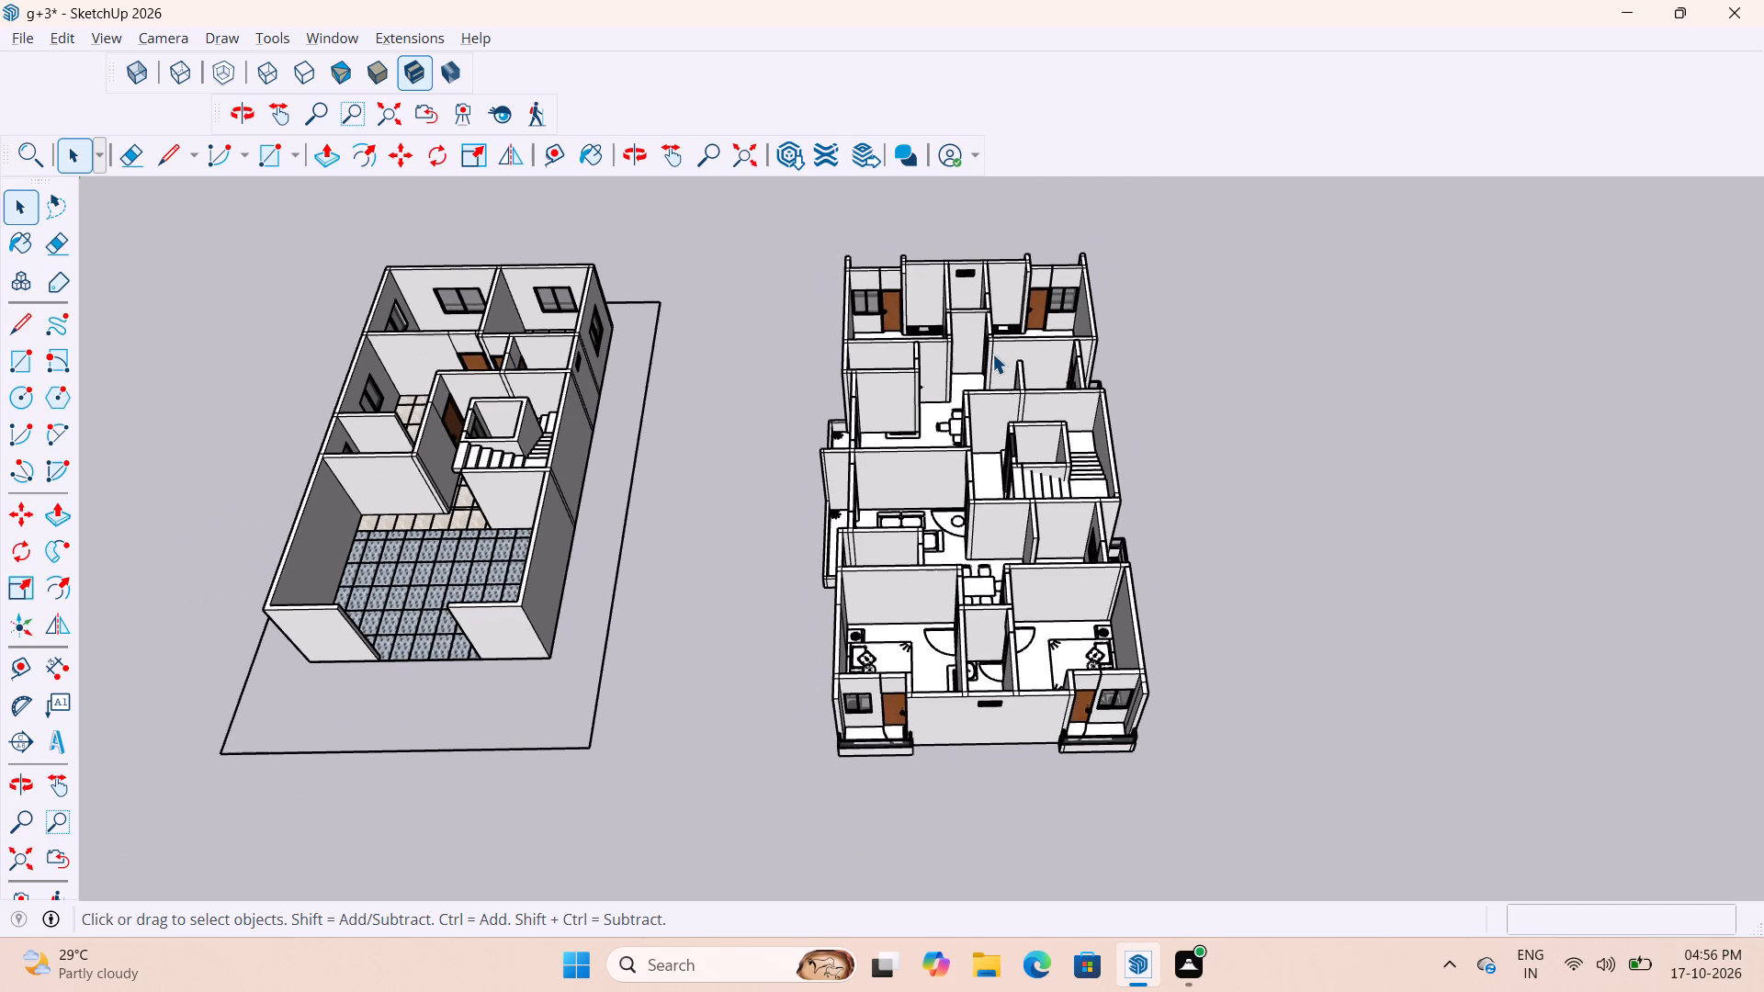
scroll(1215, 773, "up", 2)
scroll(1035, 564, "down", 3)
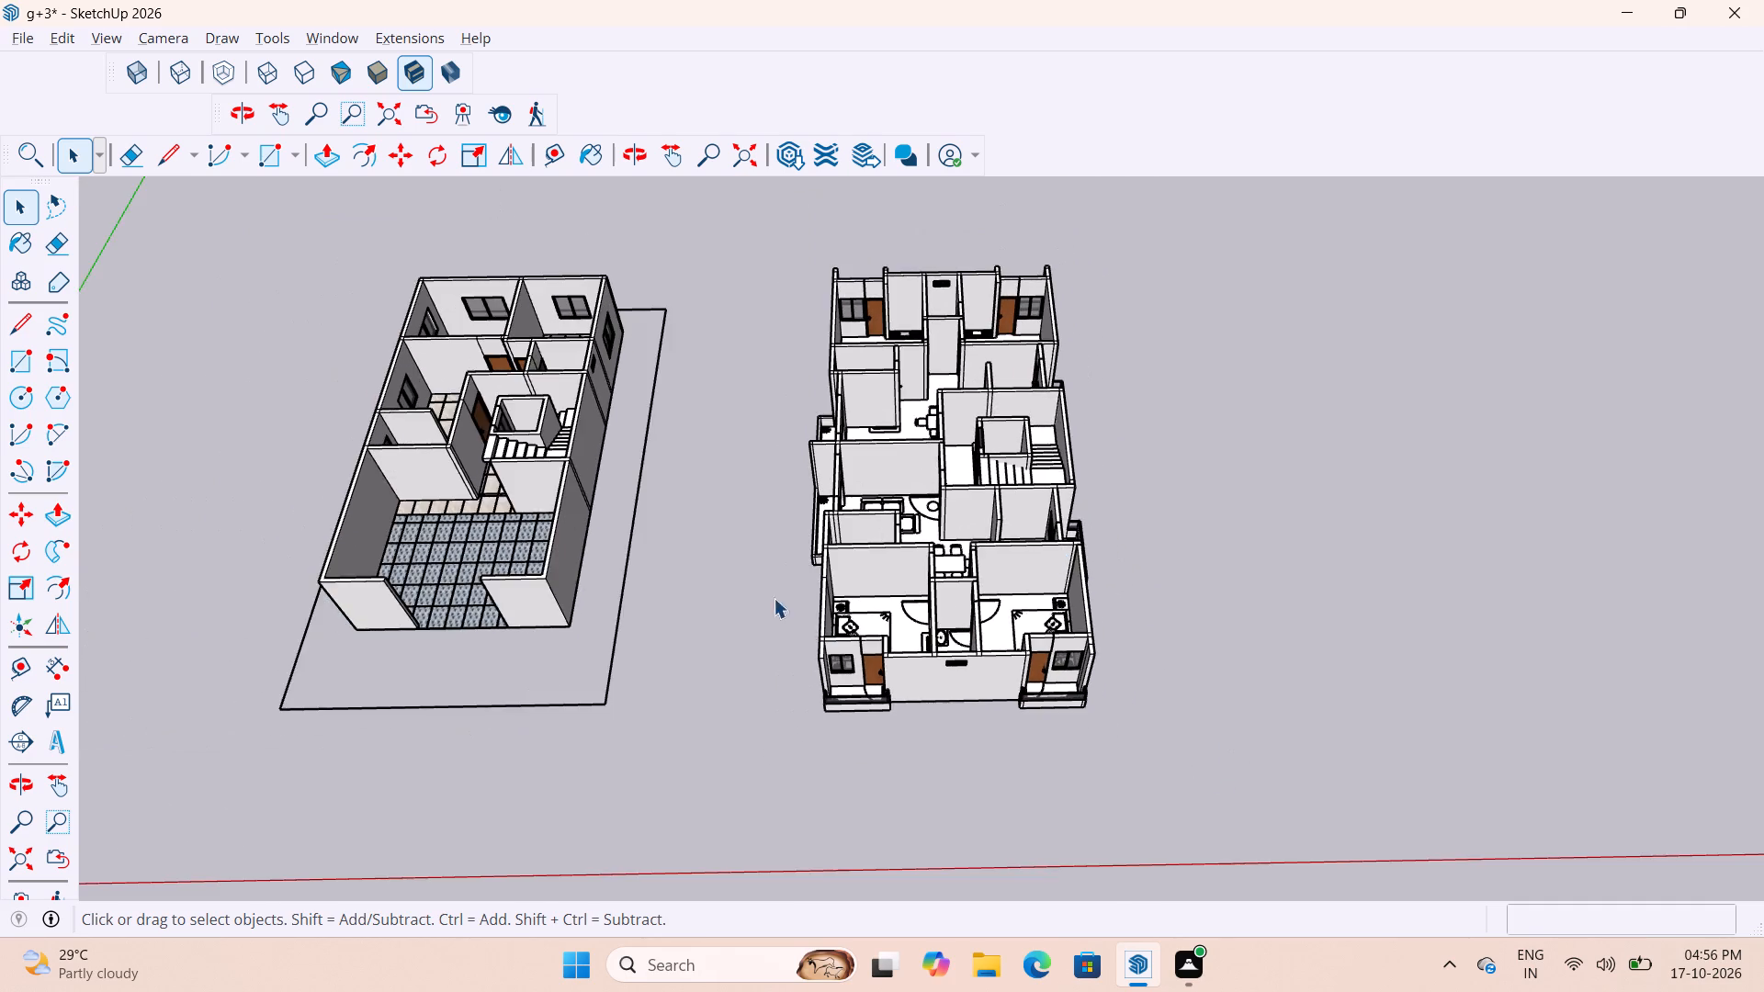
scroll(980, 529, "up", 13)
scroll(862, 565, "down", 5)
scroll(766, 556, "down", 6)
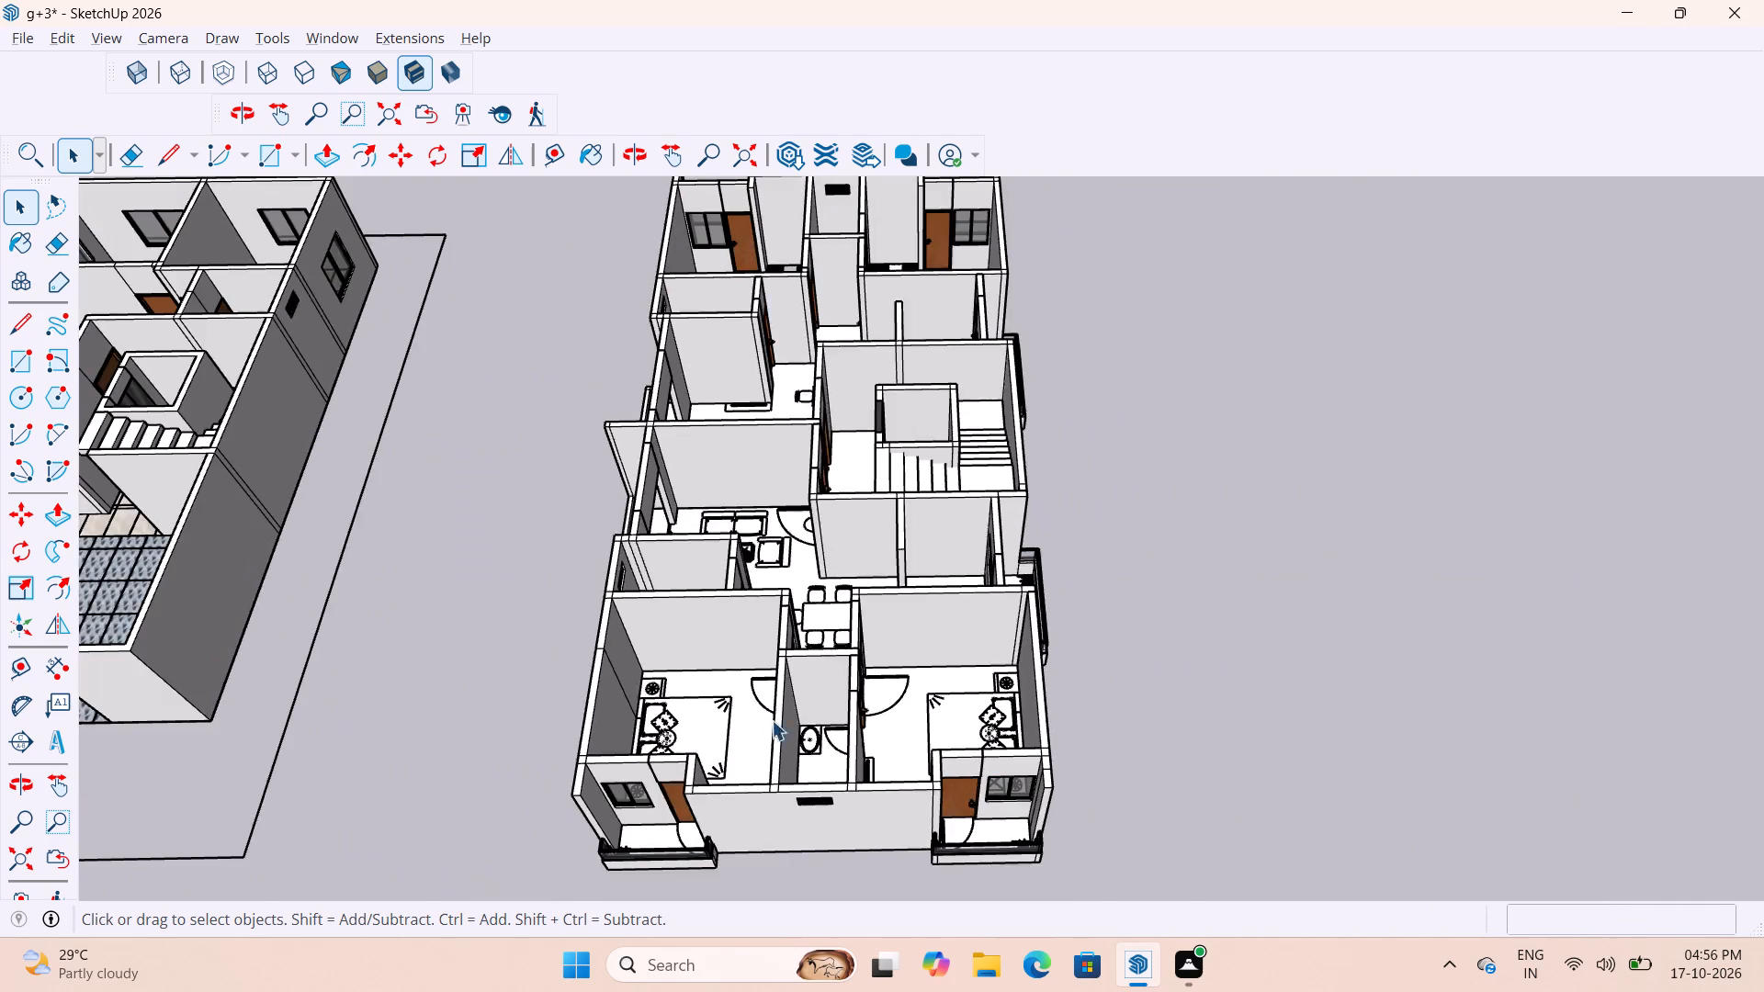
scroll(876, 672, "up", 8)
scroll(946, 588, "down", 6)
scroll(855, 625, "up", 3)
scroll(825, 601, "down", 10)
scroll(745, 714, "up", 13)
middle_click_drag(715, 746, 756, 790)
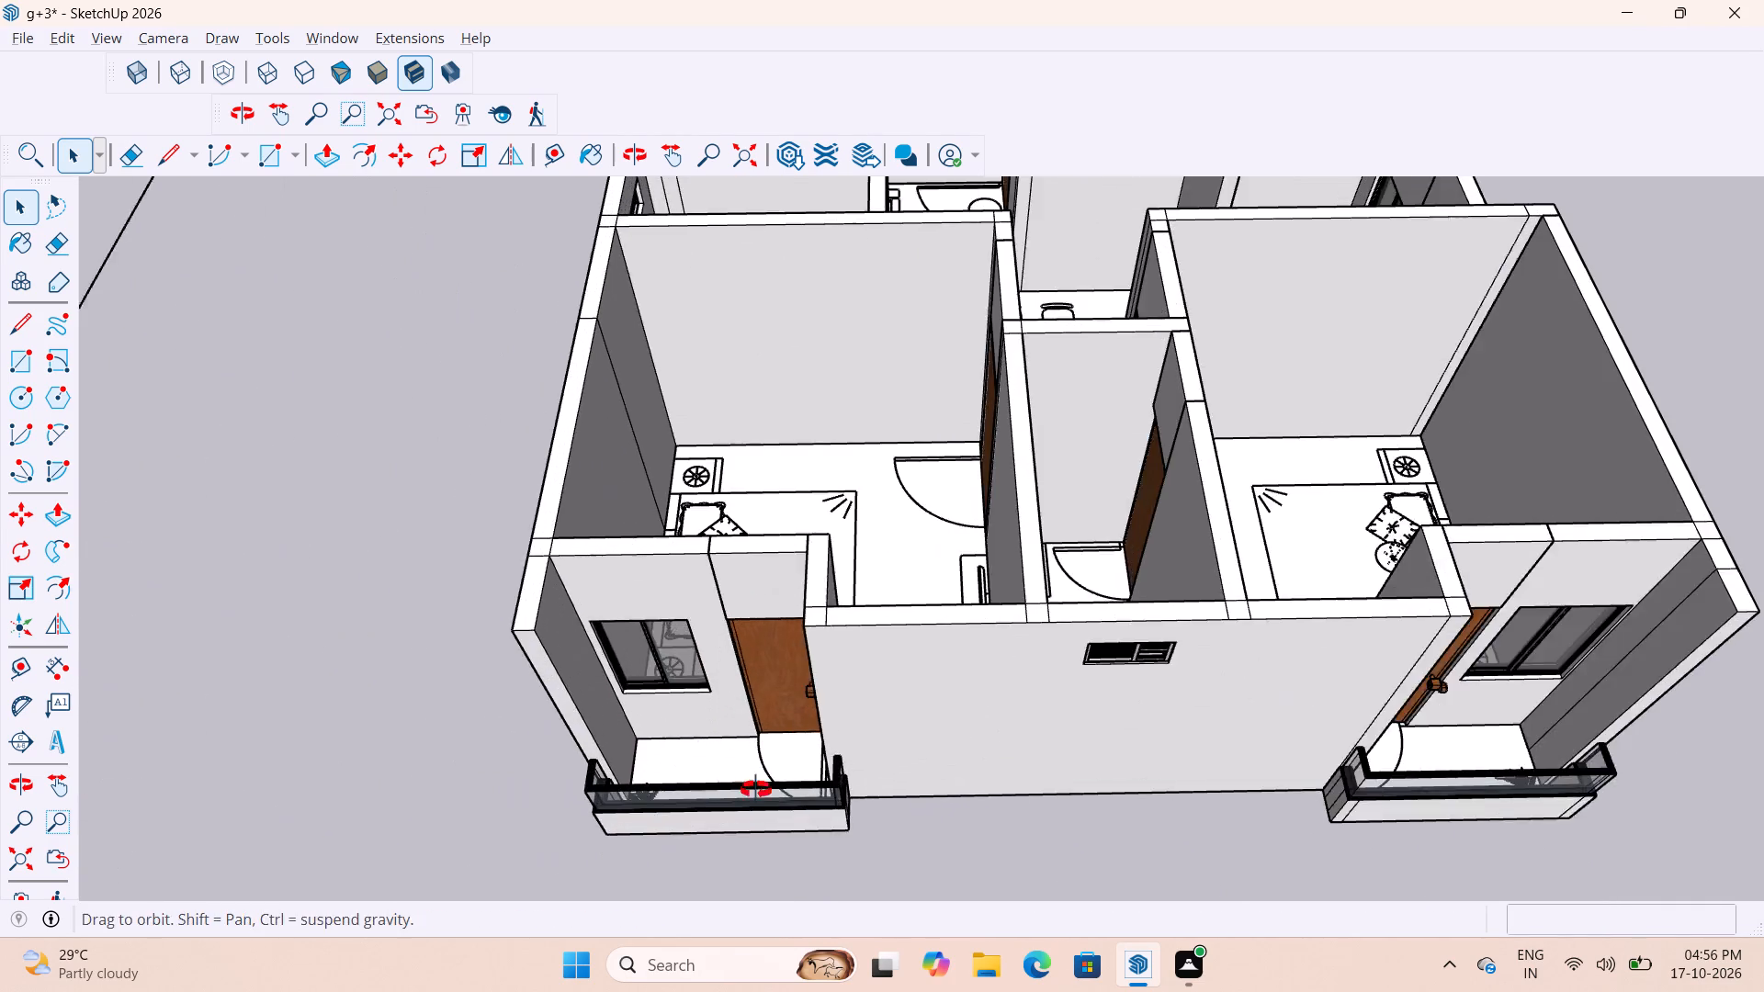
middle_click_drag(756, 790, 791, 819)
scroll(793, 842, "up", 7)
middle_click_drag(877, 786, 964, 756)
scroll(1301, 728, "down", 1)
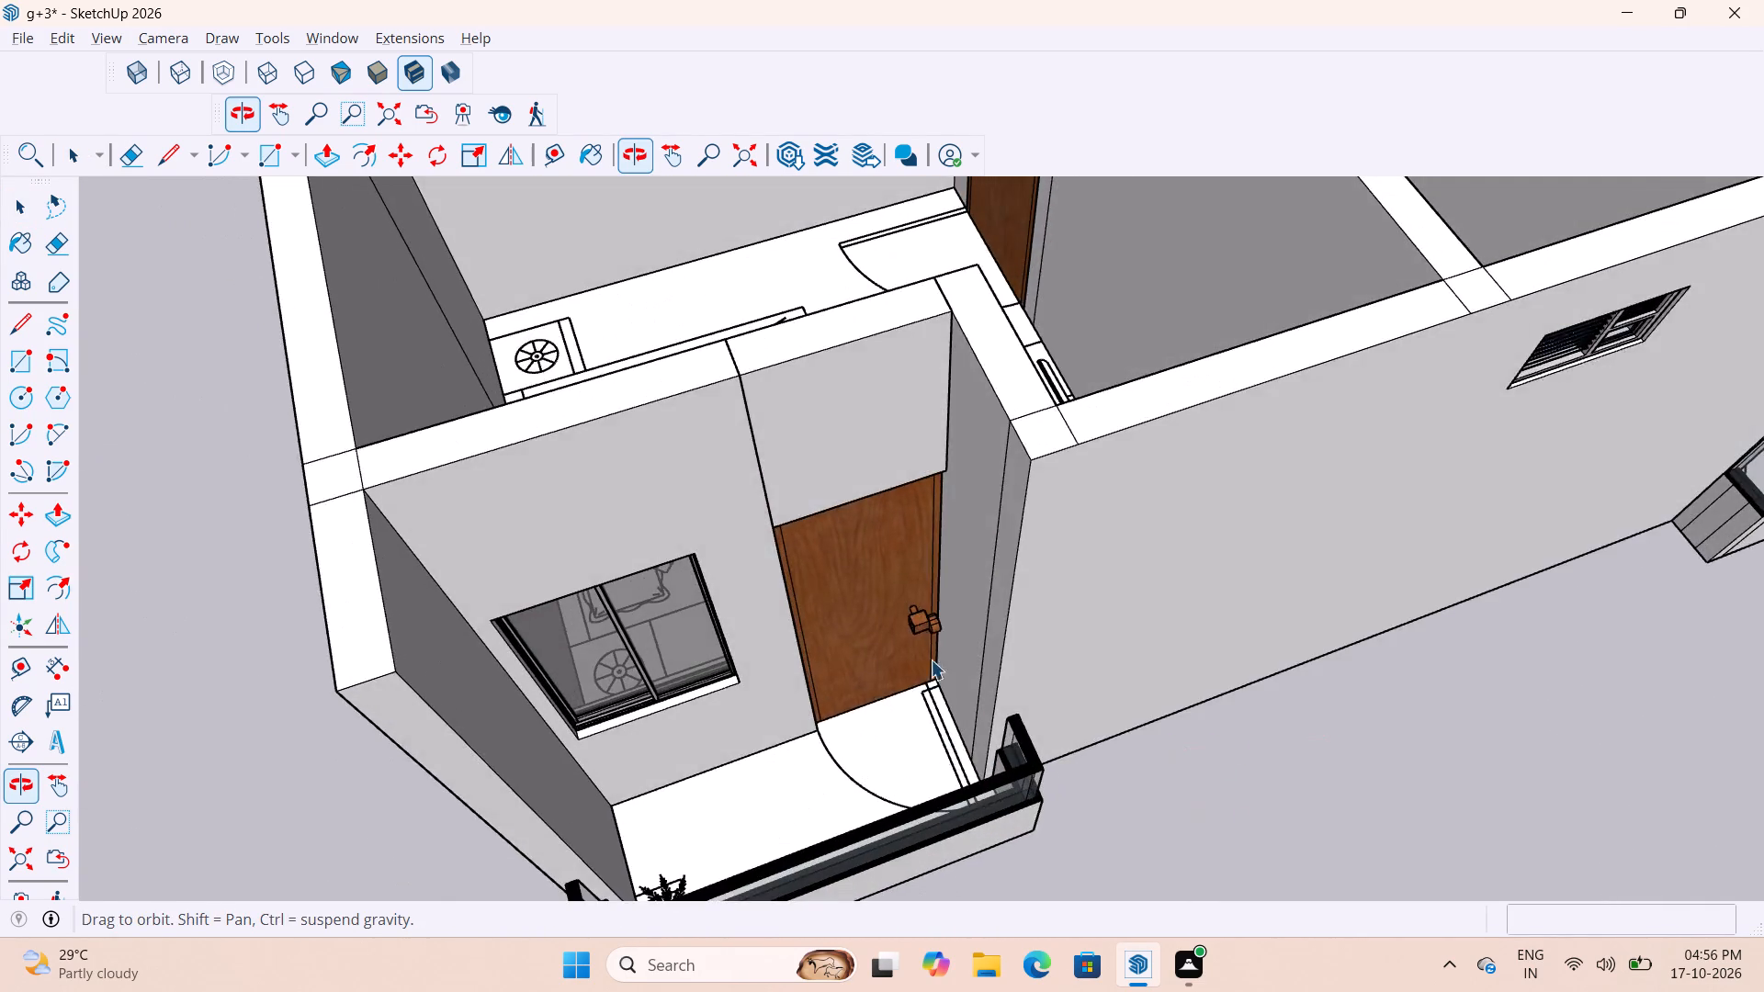
scroll(843, 618, "down", 20)
scroll(843, 618, "down", 3)
middle_click_drag(910, 636, 622, 518)
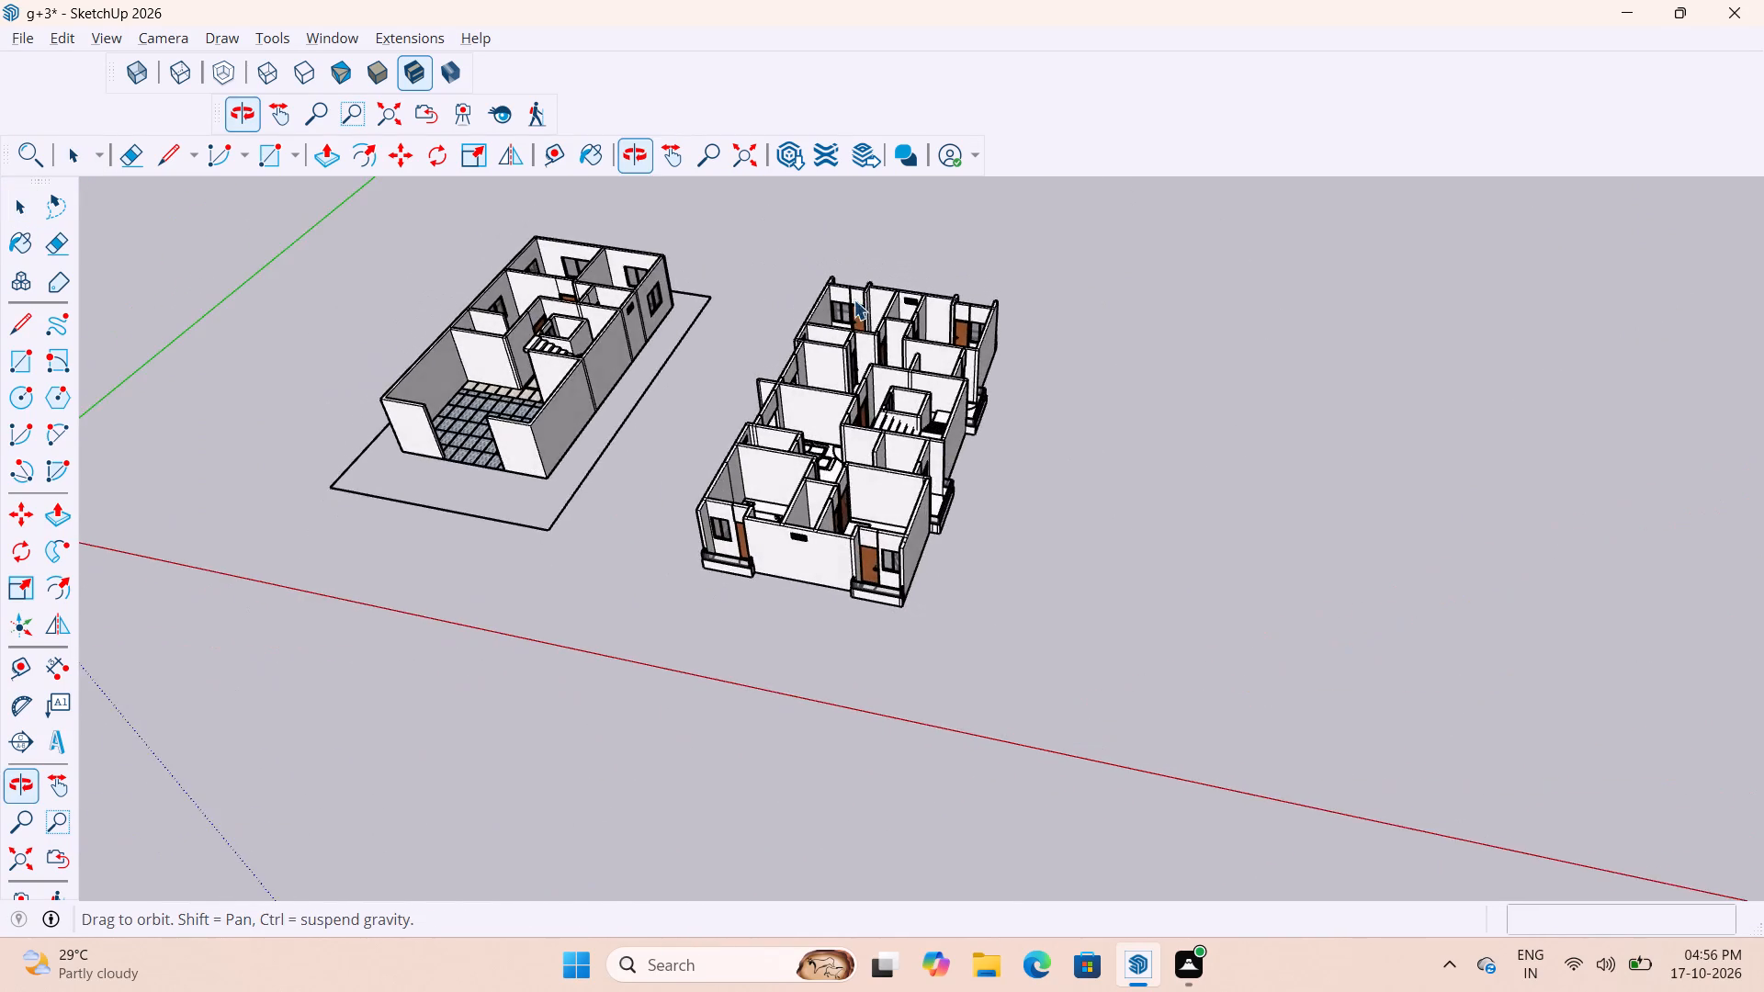
scroll(868, 287, "up", 9)
middle_click_drag(1015, 309, 1133, 408)
scroll(917, 358, "down", 11)
scroll(949, 433, "up", 3)
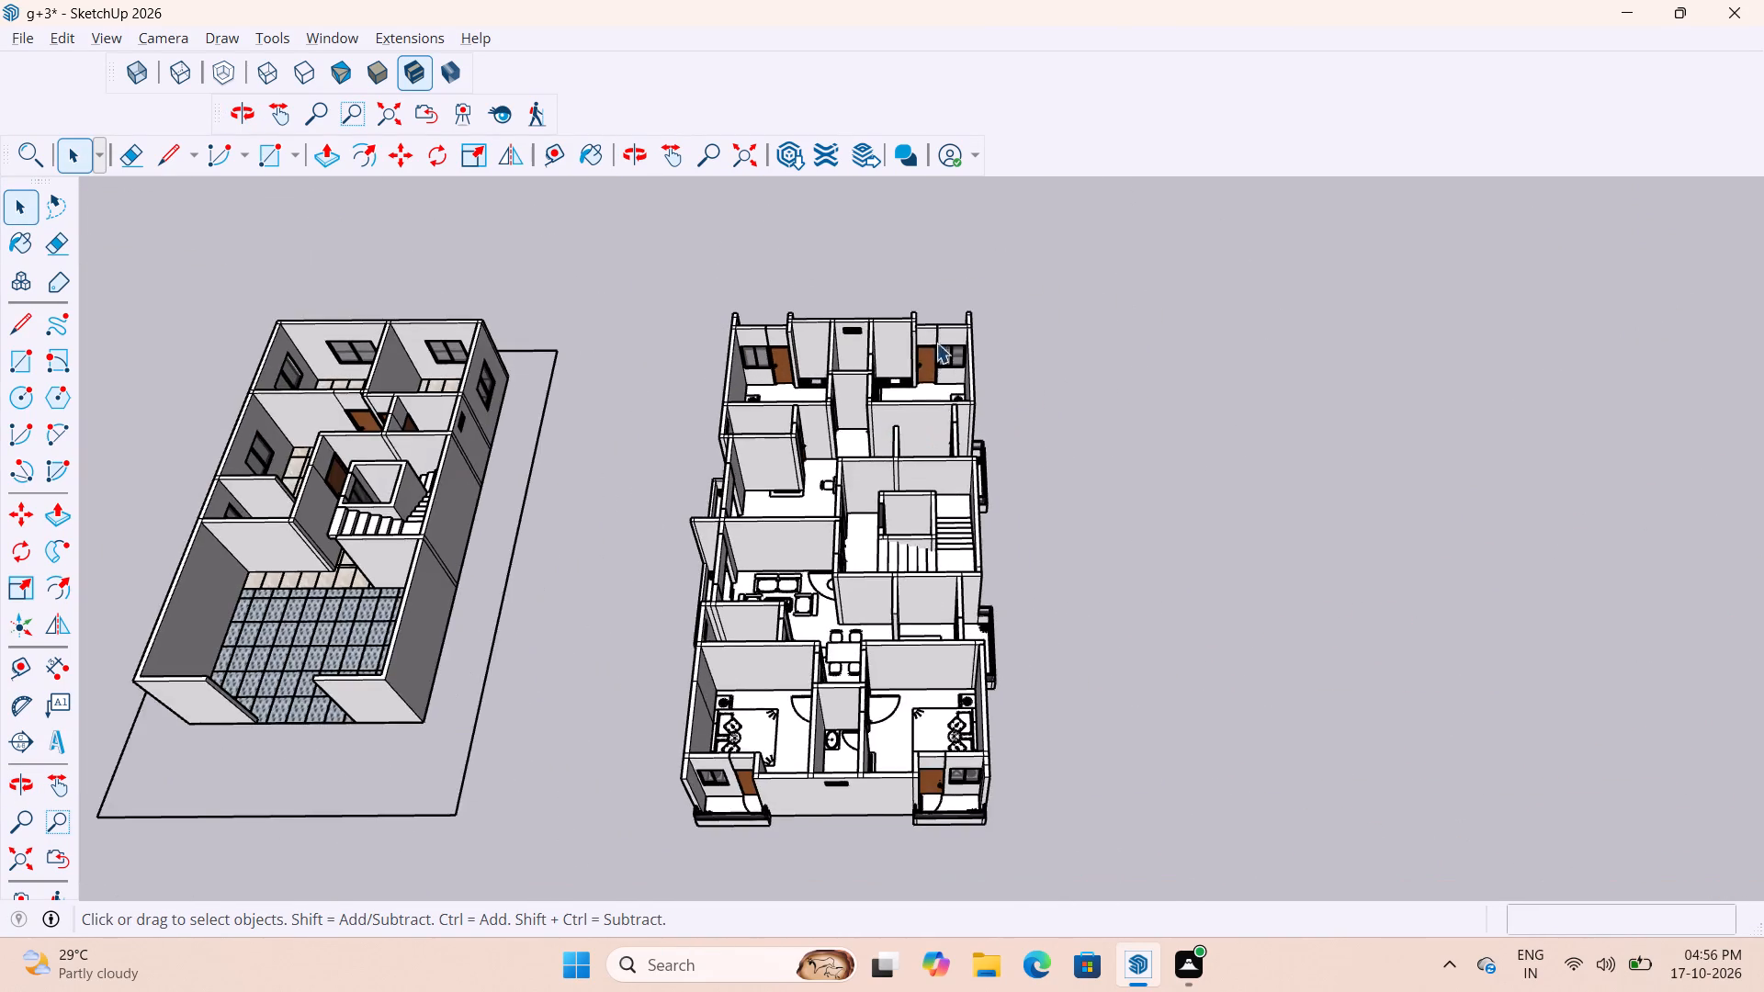
scroll(936, 343, "up", 5)
scroll(814, 332, "down", 1)
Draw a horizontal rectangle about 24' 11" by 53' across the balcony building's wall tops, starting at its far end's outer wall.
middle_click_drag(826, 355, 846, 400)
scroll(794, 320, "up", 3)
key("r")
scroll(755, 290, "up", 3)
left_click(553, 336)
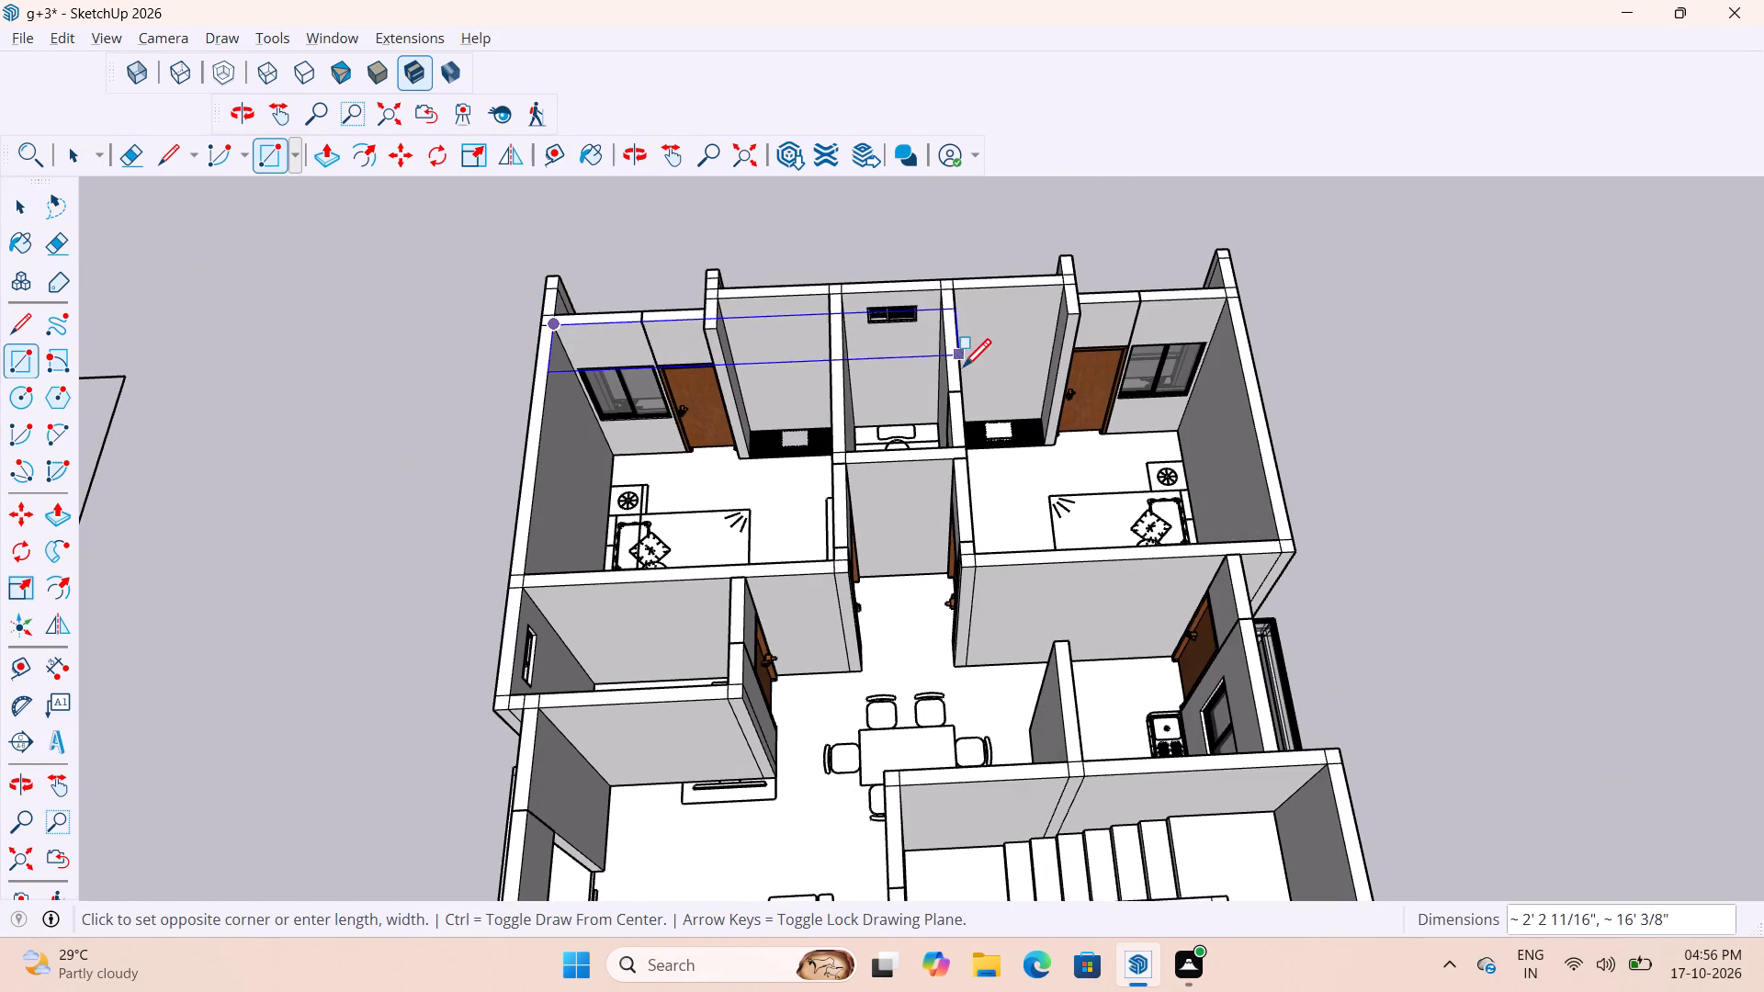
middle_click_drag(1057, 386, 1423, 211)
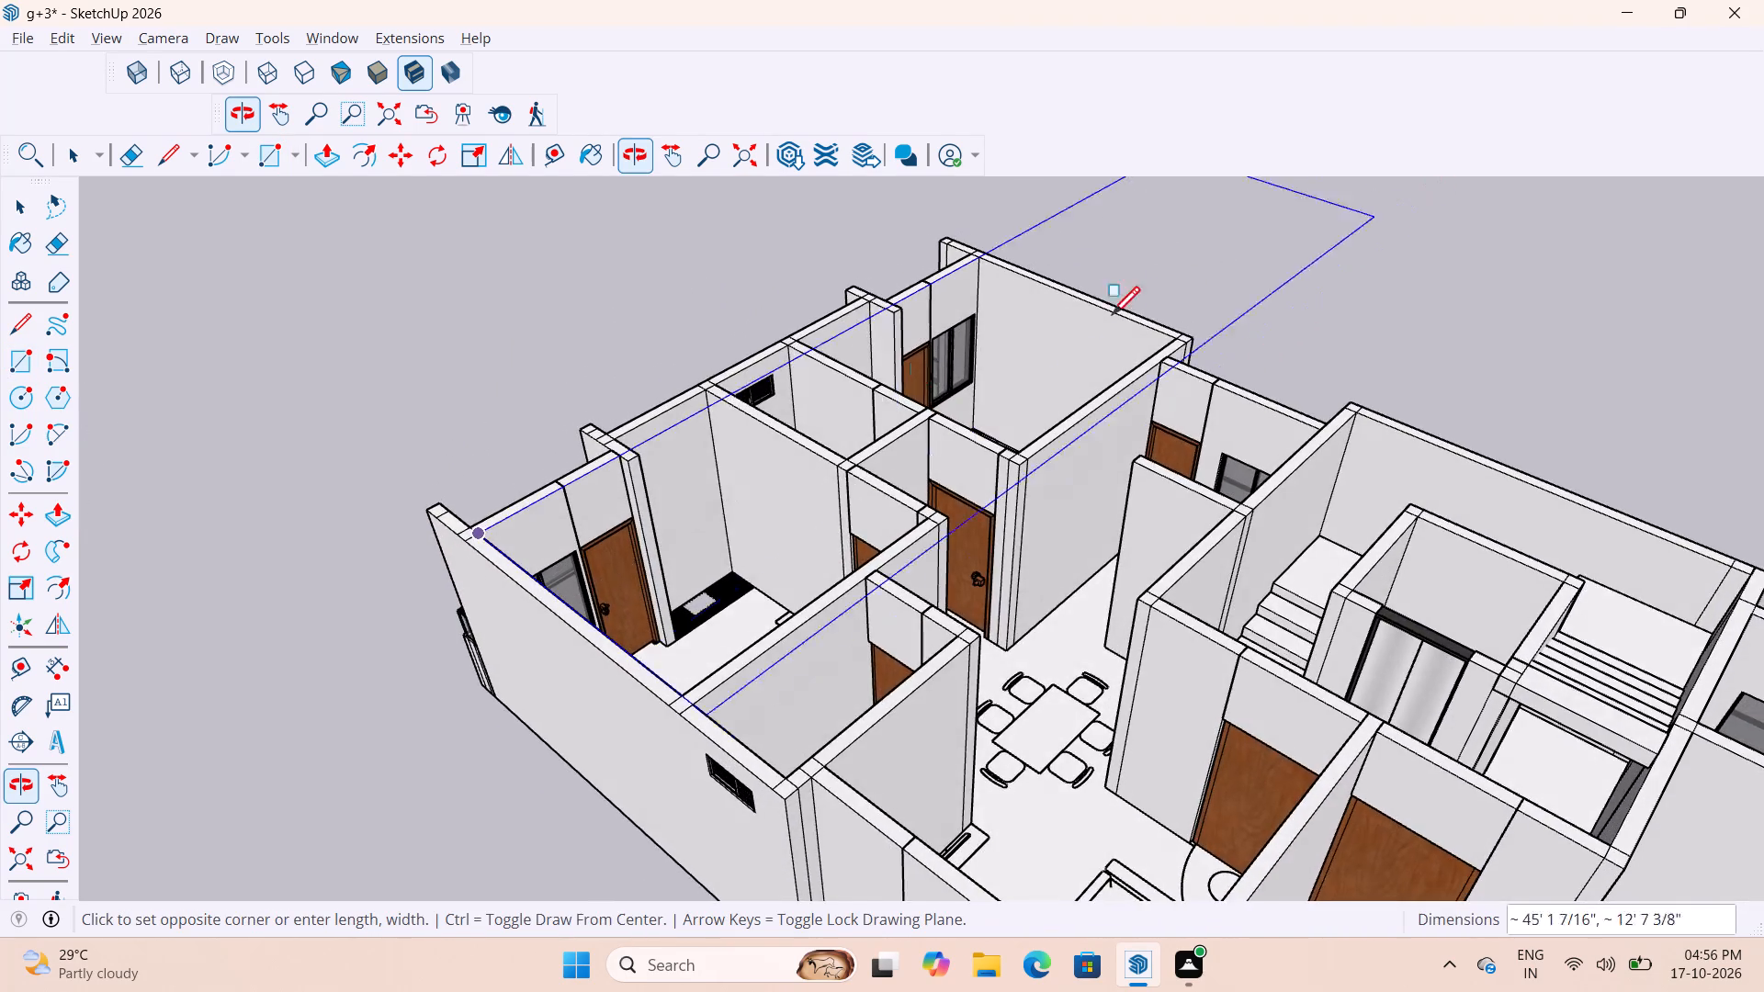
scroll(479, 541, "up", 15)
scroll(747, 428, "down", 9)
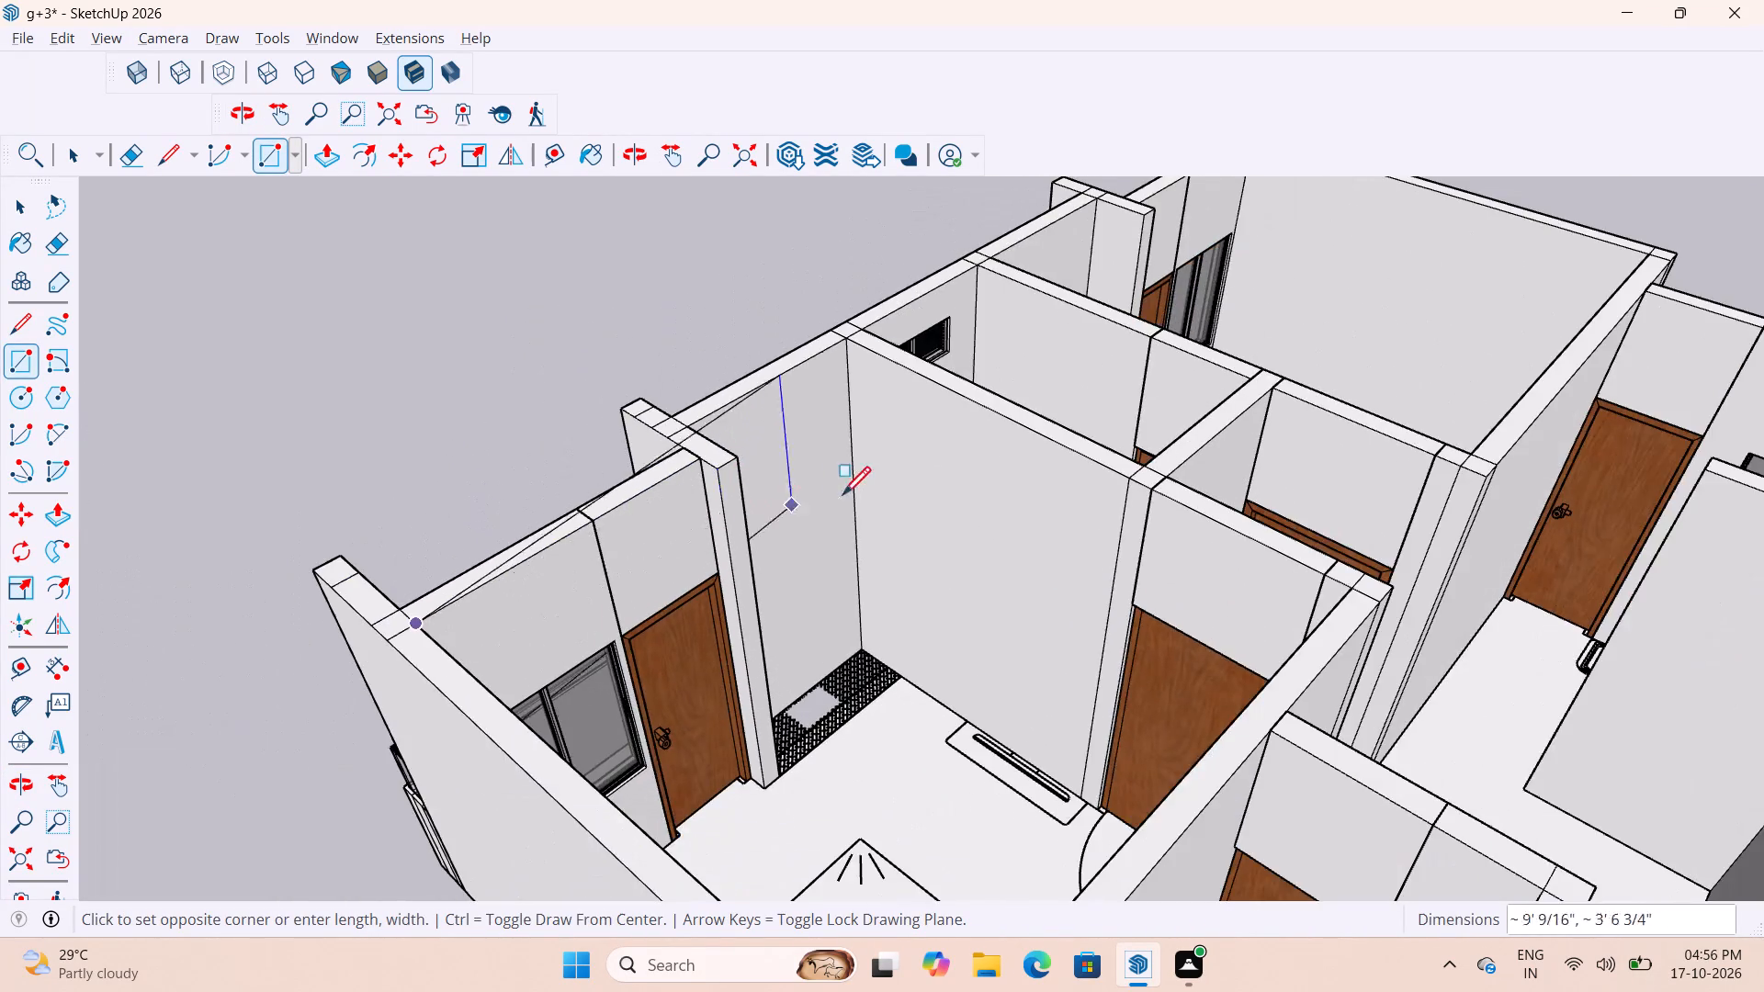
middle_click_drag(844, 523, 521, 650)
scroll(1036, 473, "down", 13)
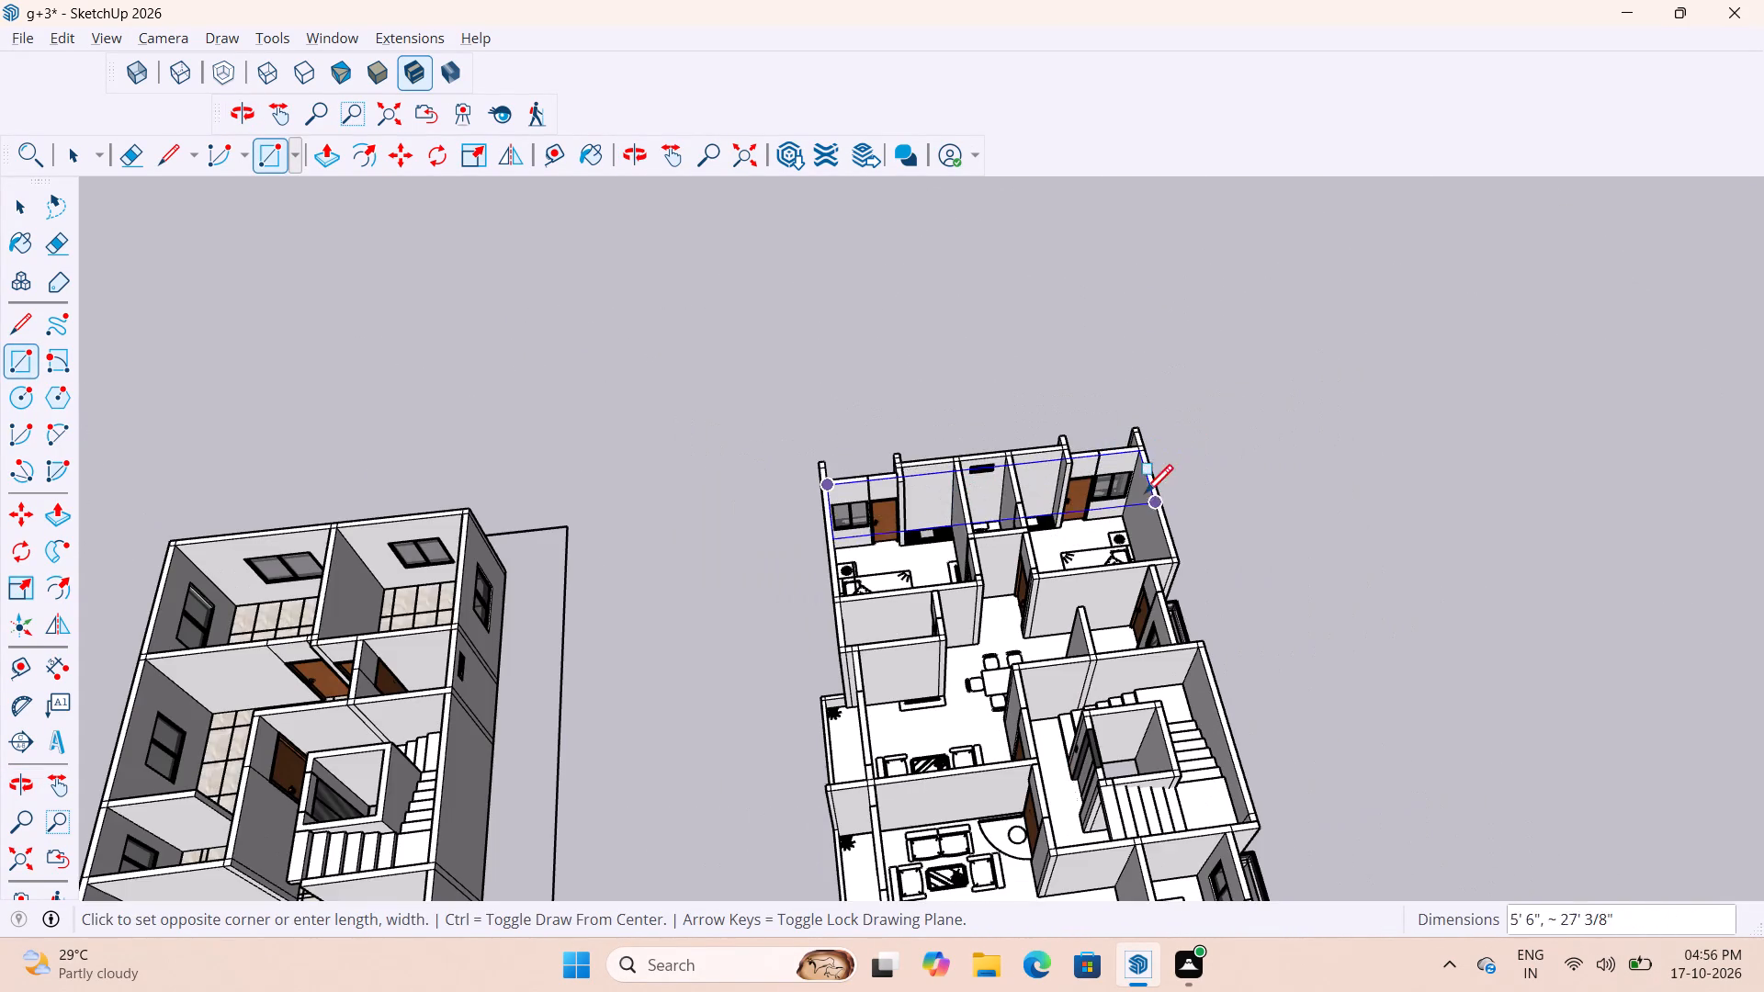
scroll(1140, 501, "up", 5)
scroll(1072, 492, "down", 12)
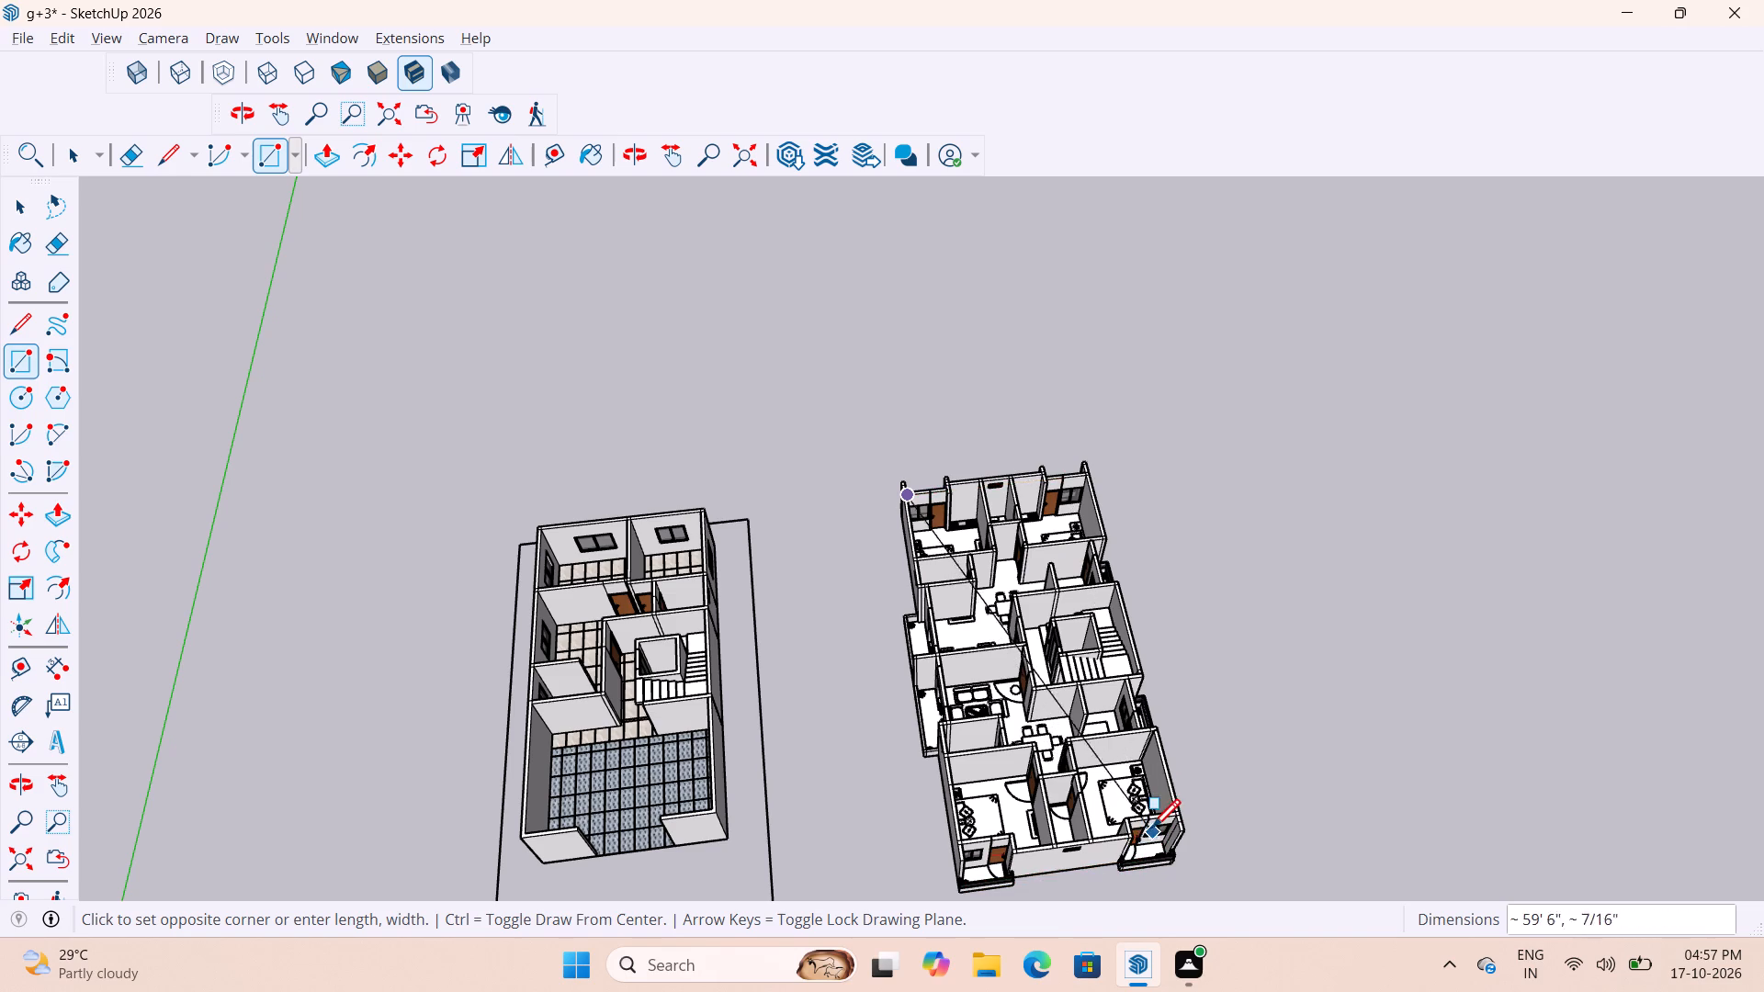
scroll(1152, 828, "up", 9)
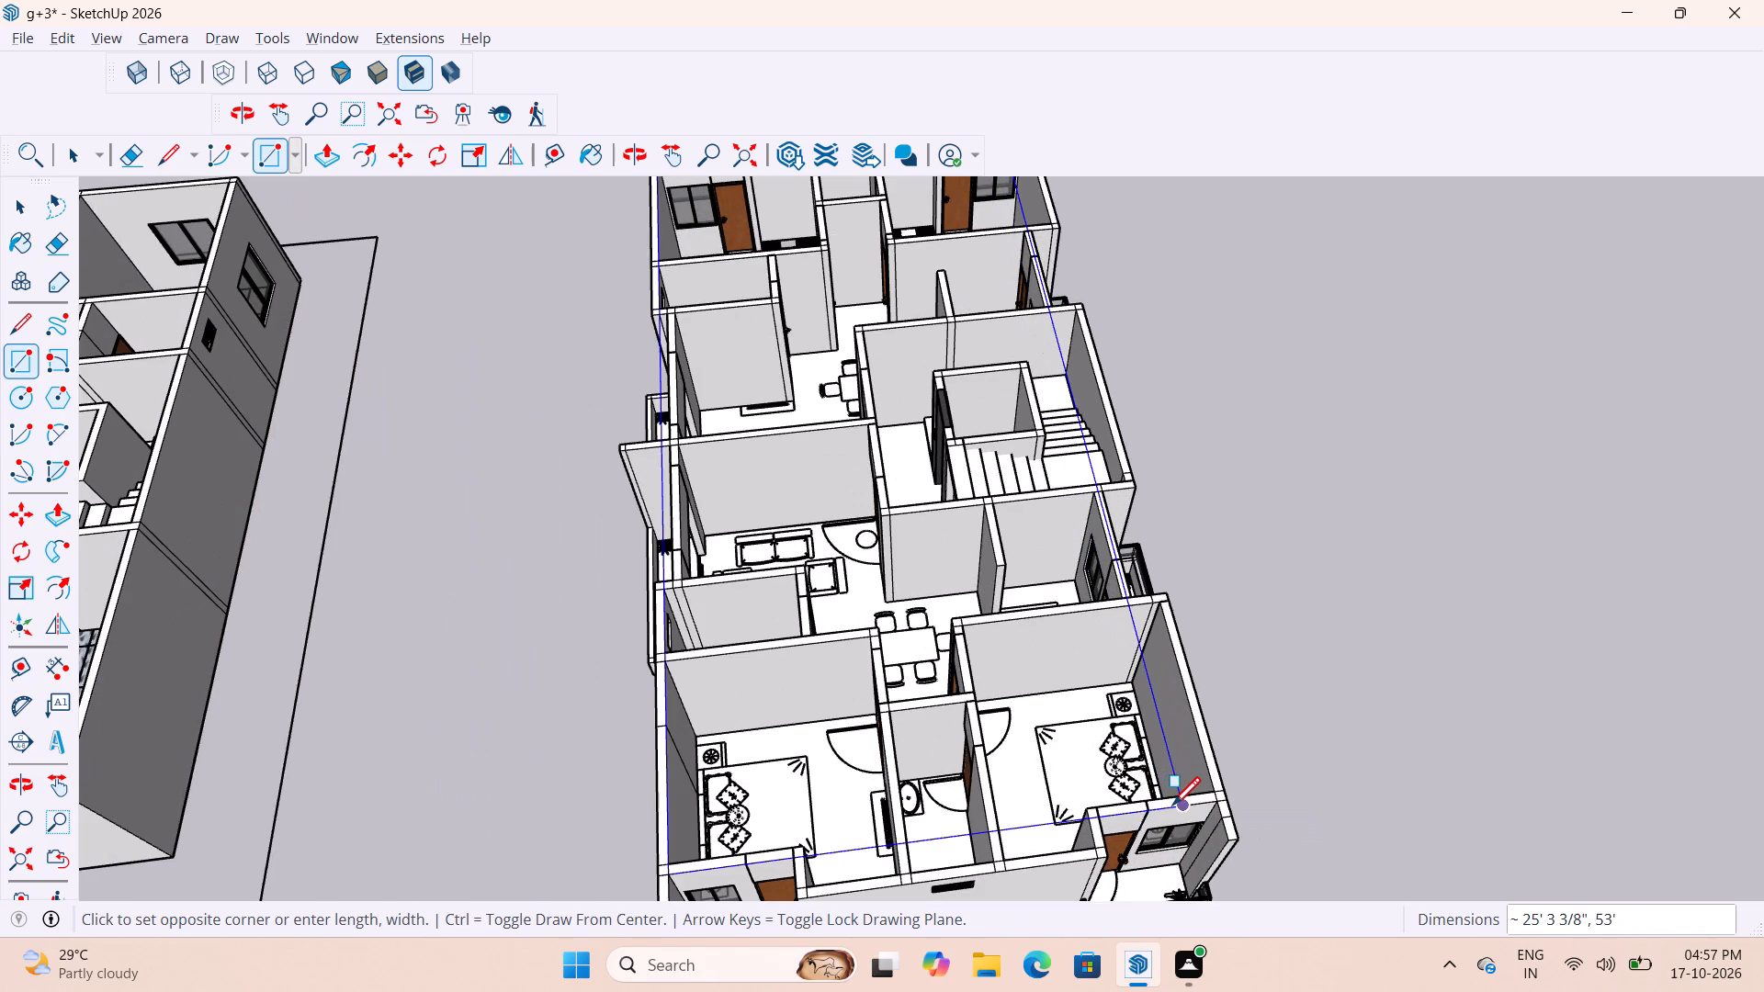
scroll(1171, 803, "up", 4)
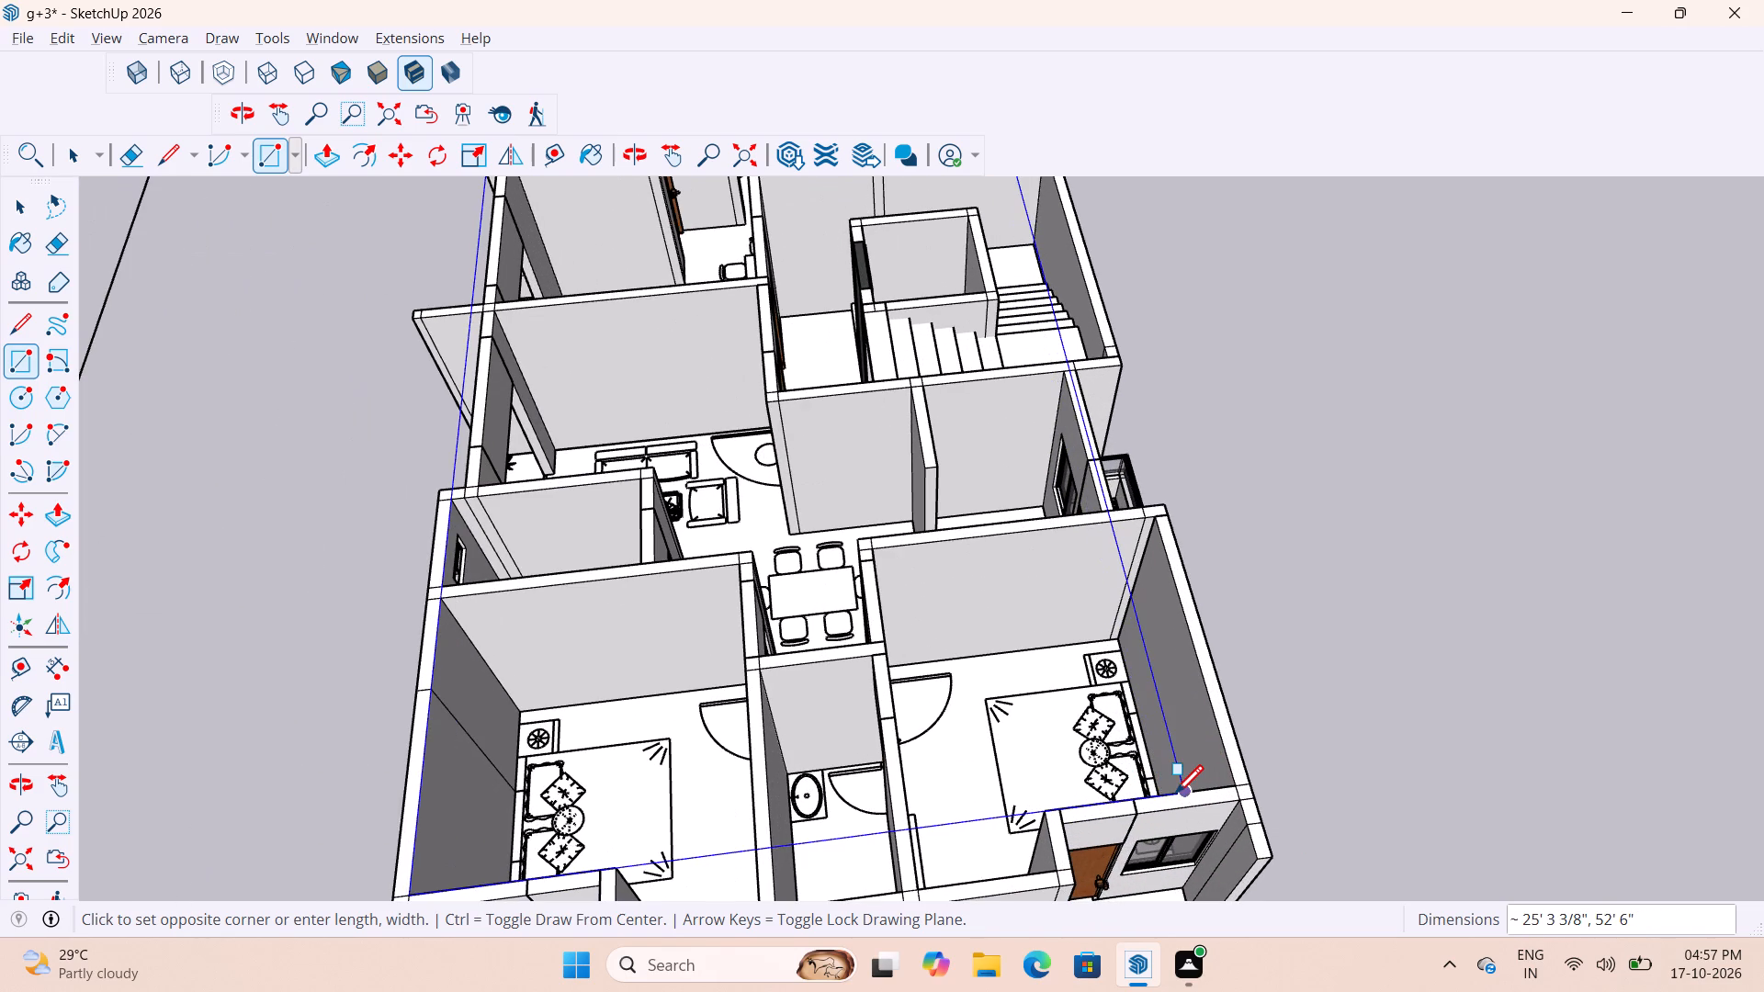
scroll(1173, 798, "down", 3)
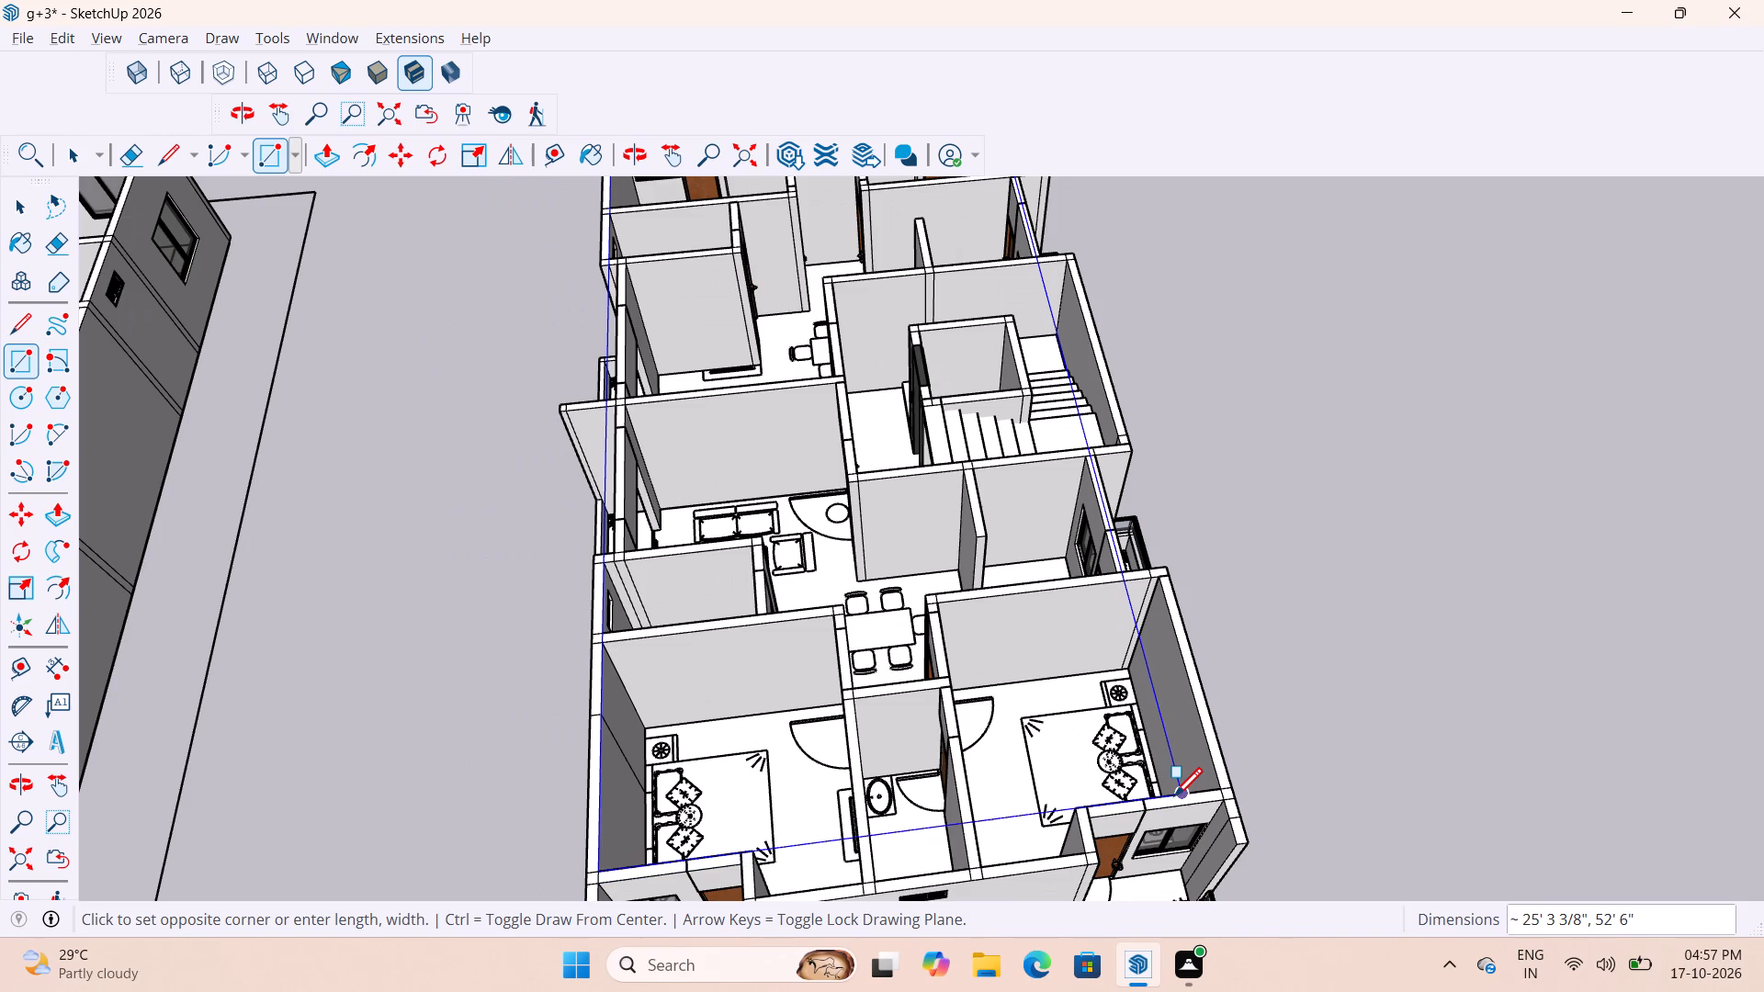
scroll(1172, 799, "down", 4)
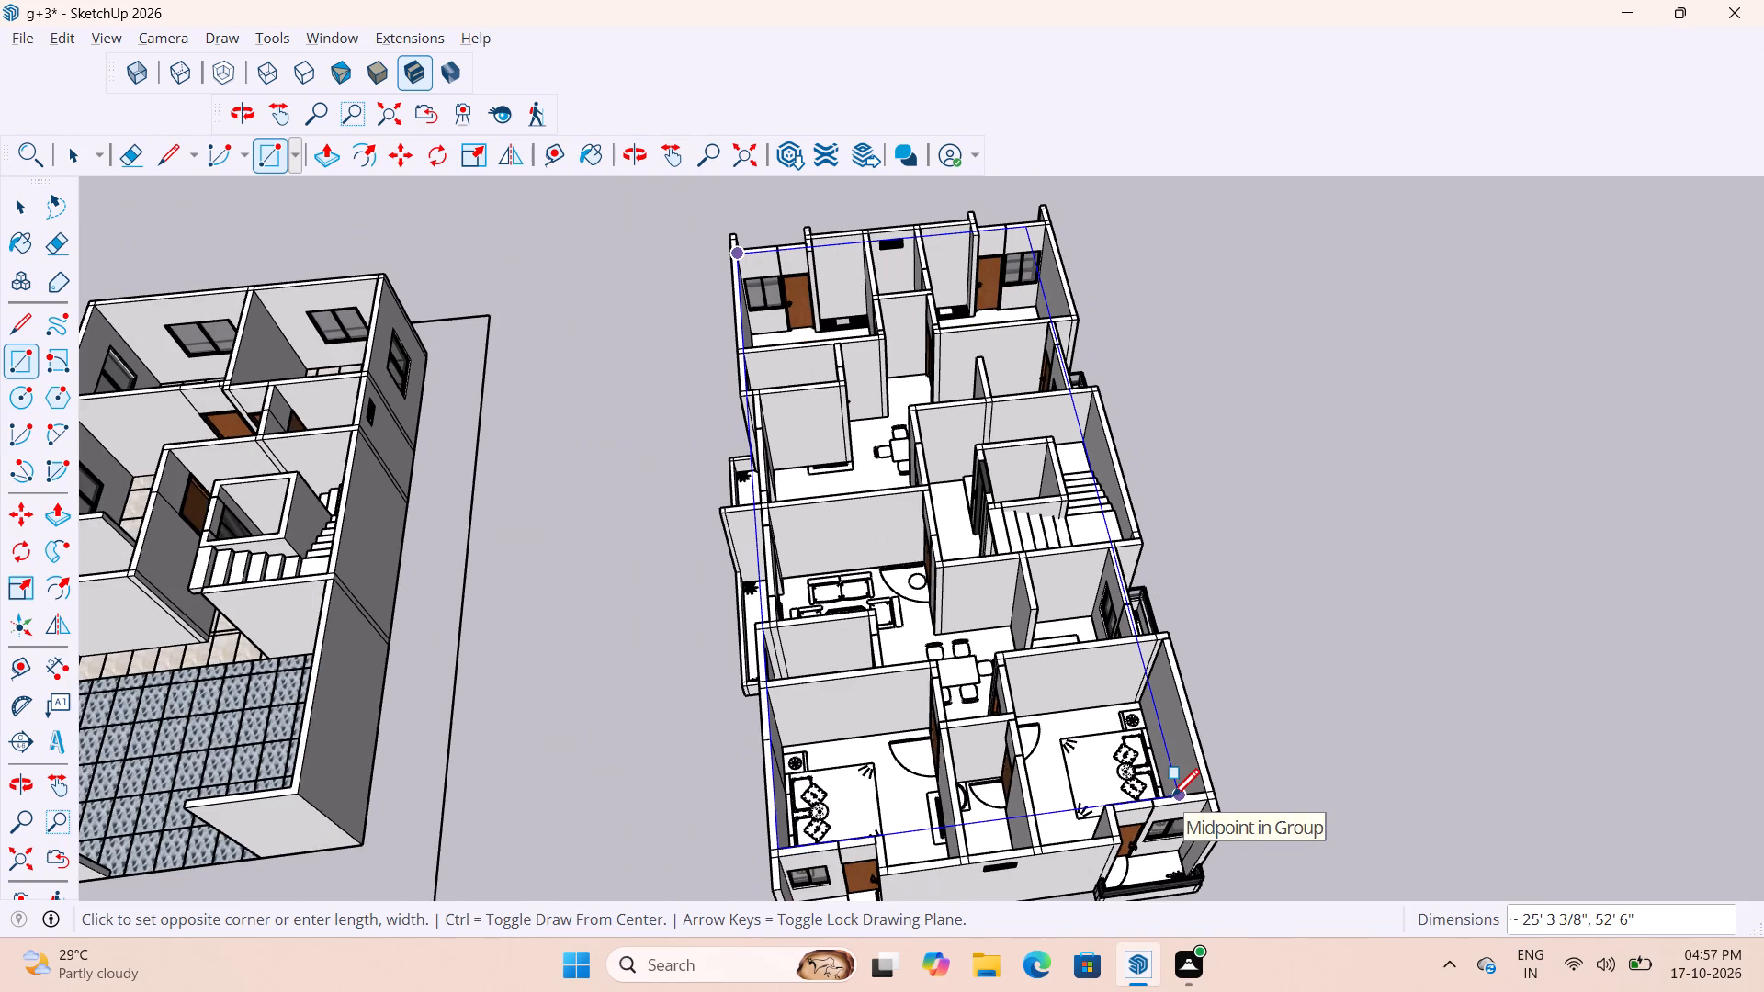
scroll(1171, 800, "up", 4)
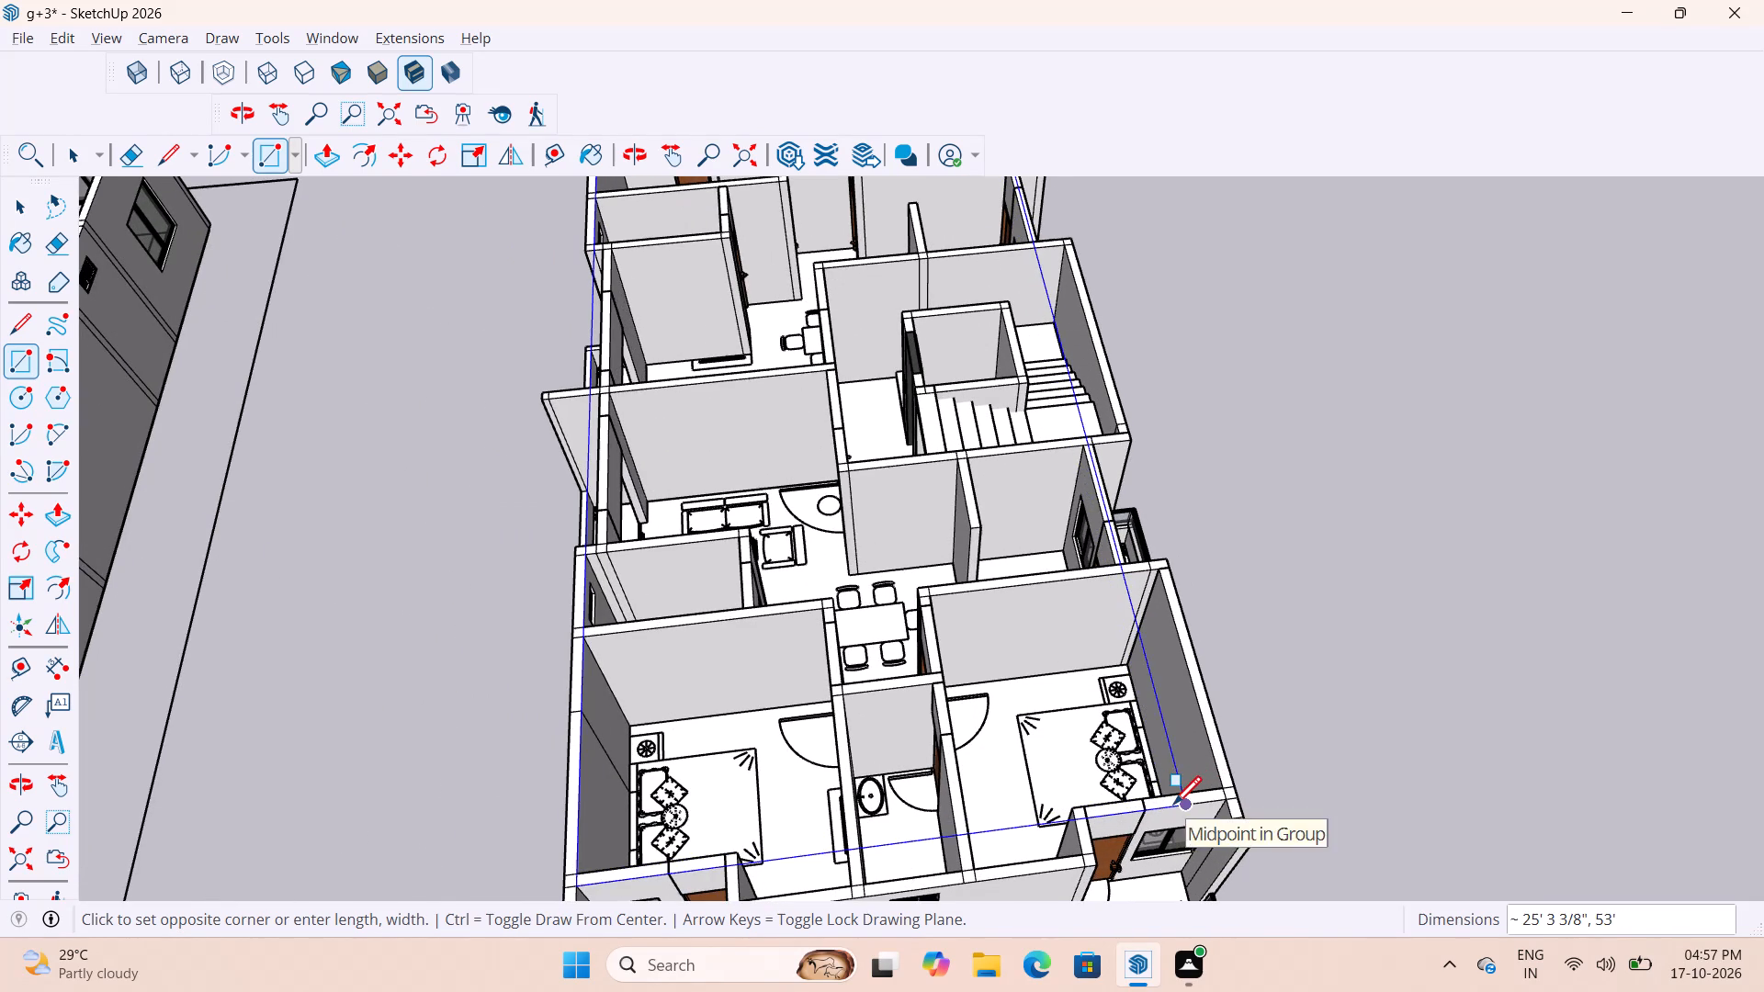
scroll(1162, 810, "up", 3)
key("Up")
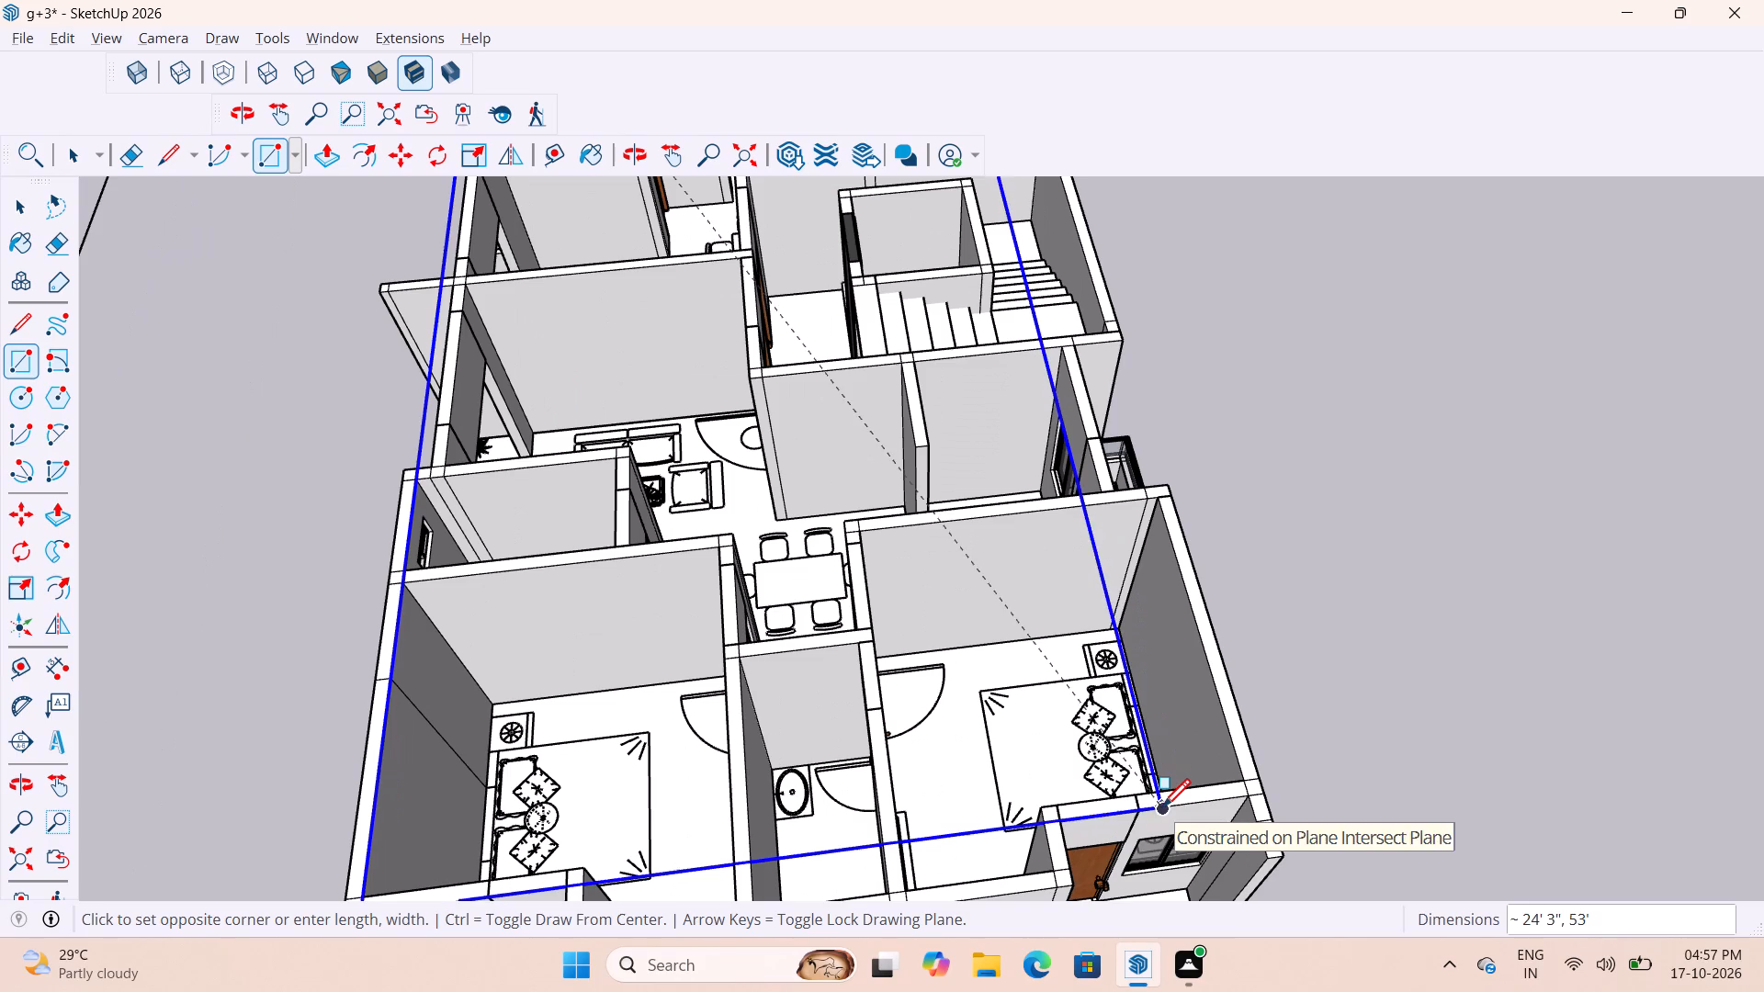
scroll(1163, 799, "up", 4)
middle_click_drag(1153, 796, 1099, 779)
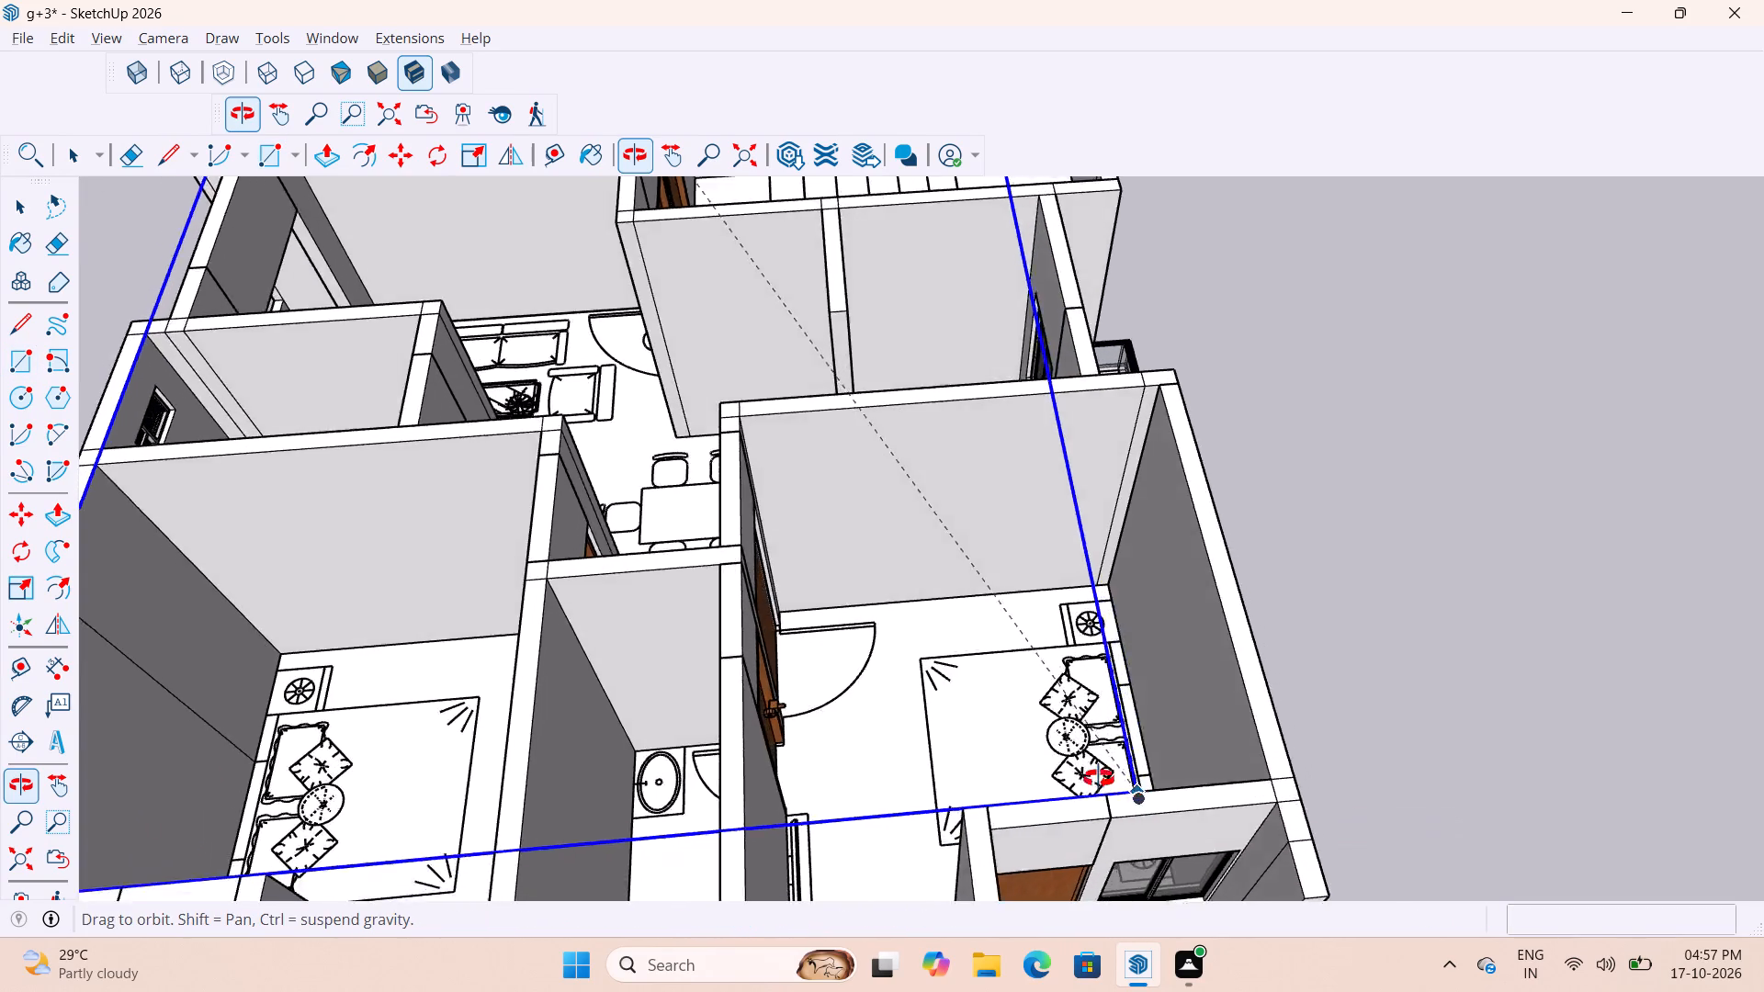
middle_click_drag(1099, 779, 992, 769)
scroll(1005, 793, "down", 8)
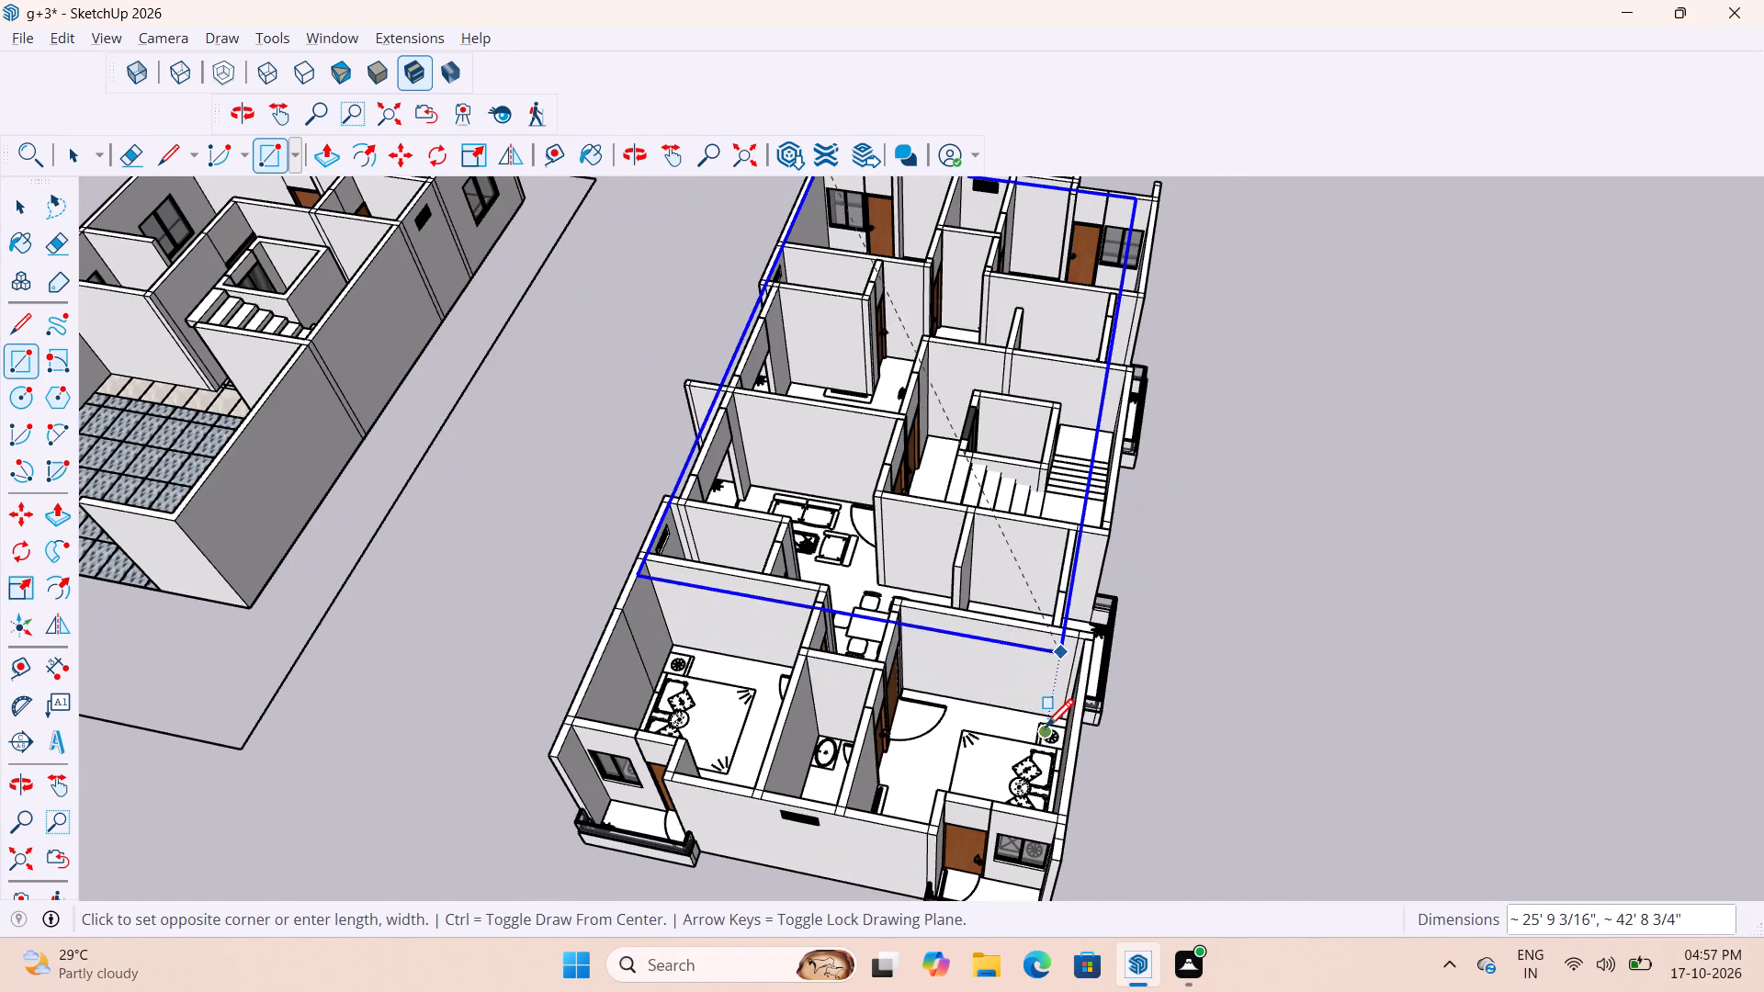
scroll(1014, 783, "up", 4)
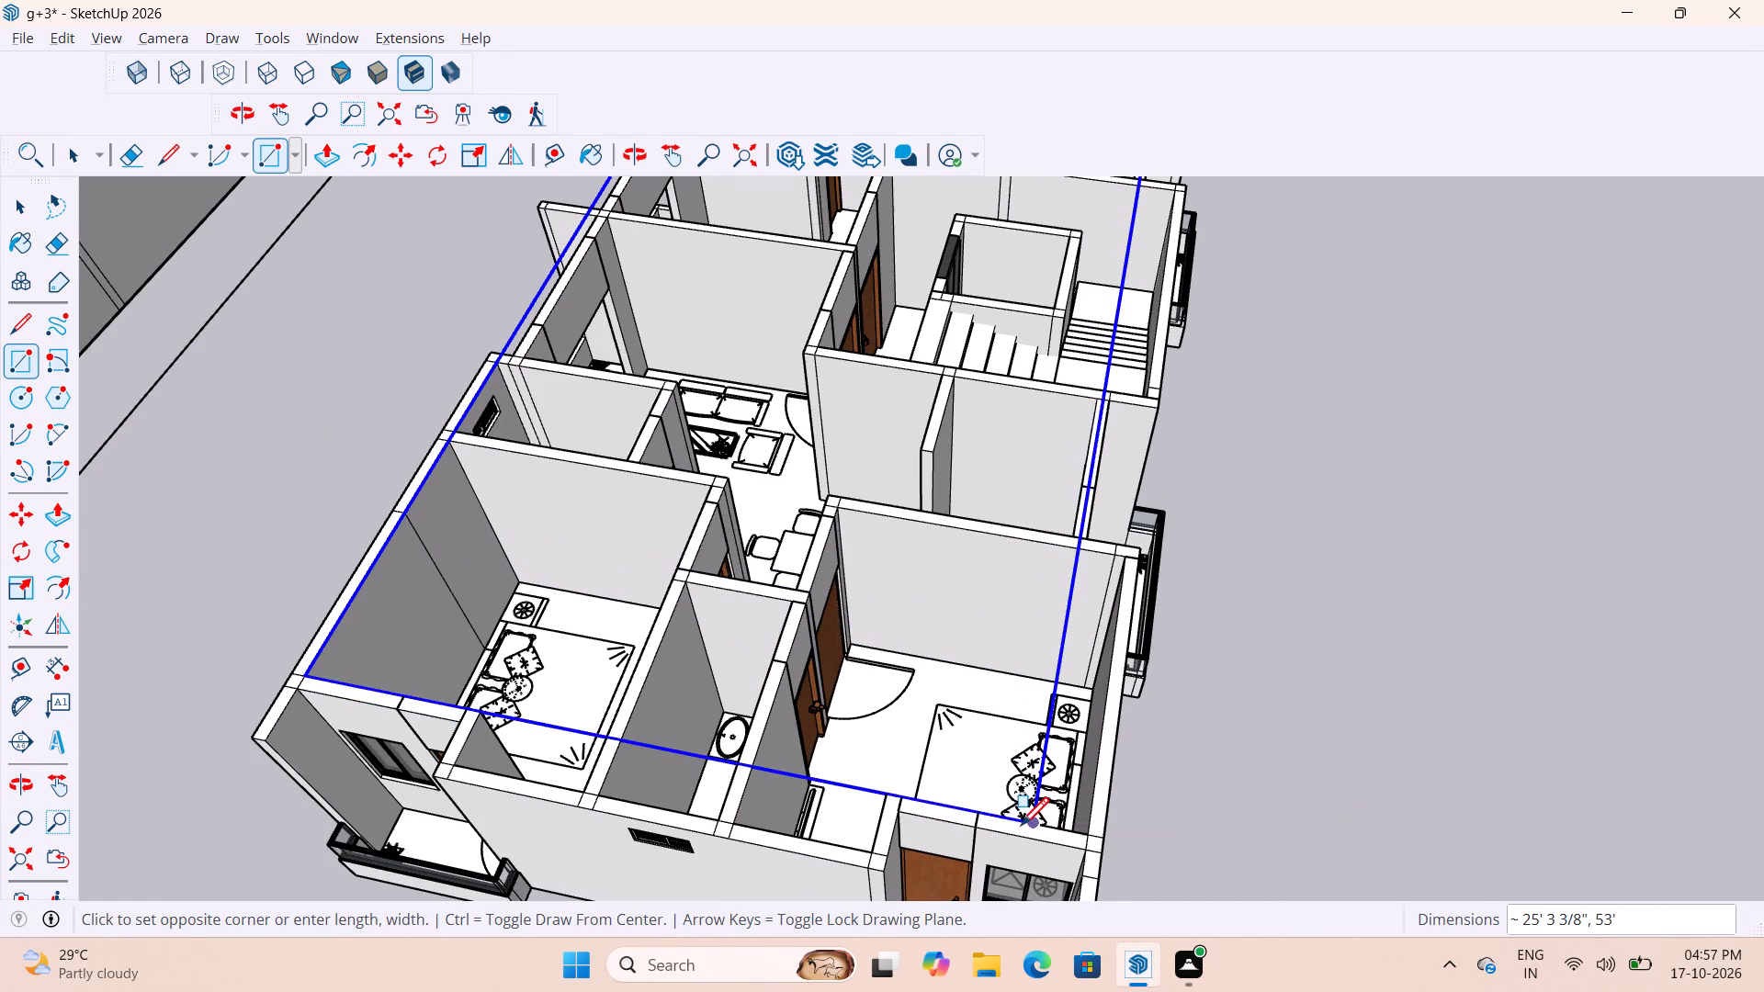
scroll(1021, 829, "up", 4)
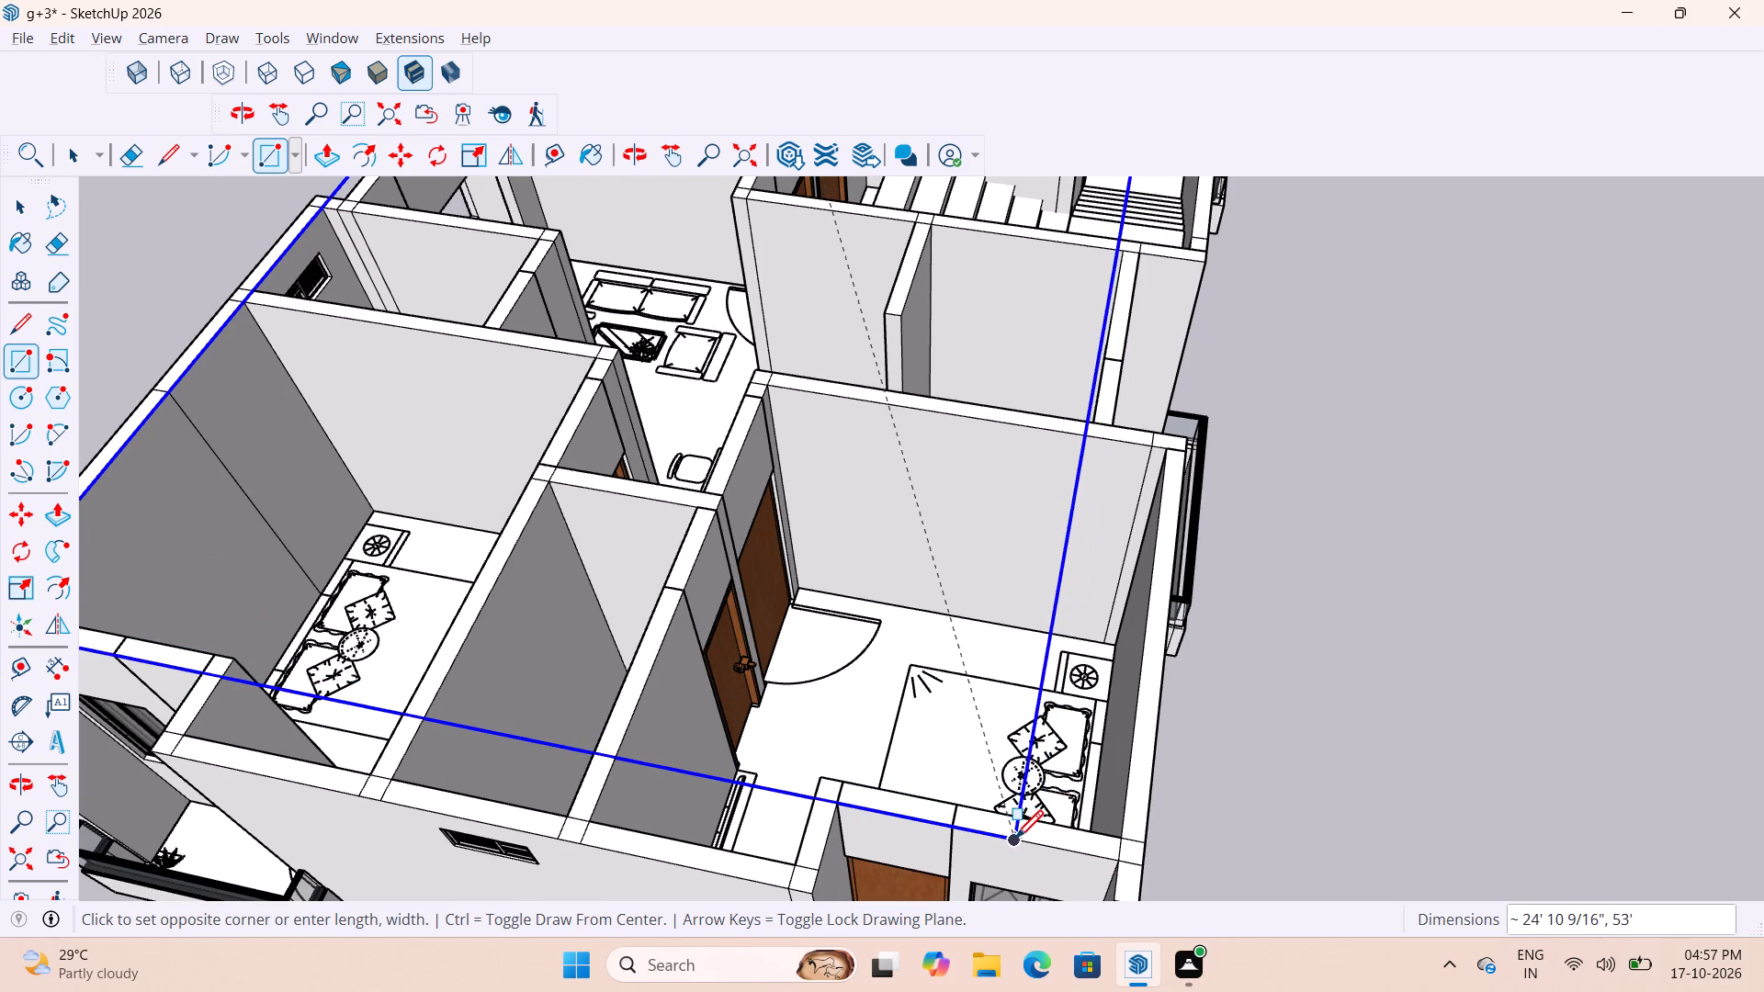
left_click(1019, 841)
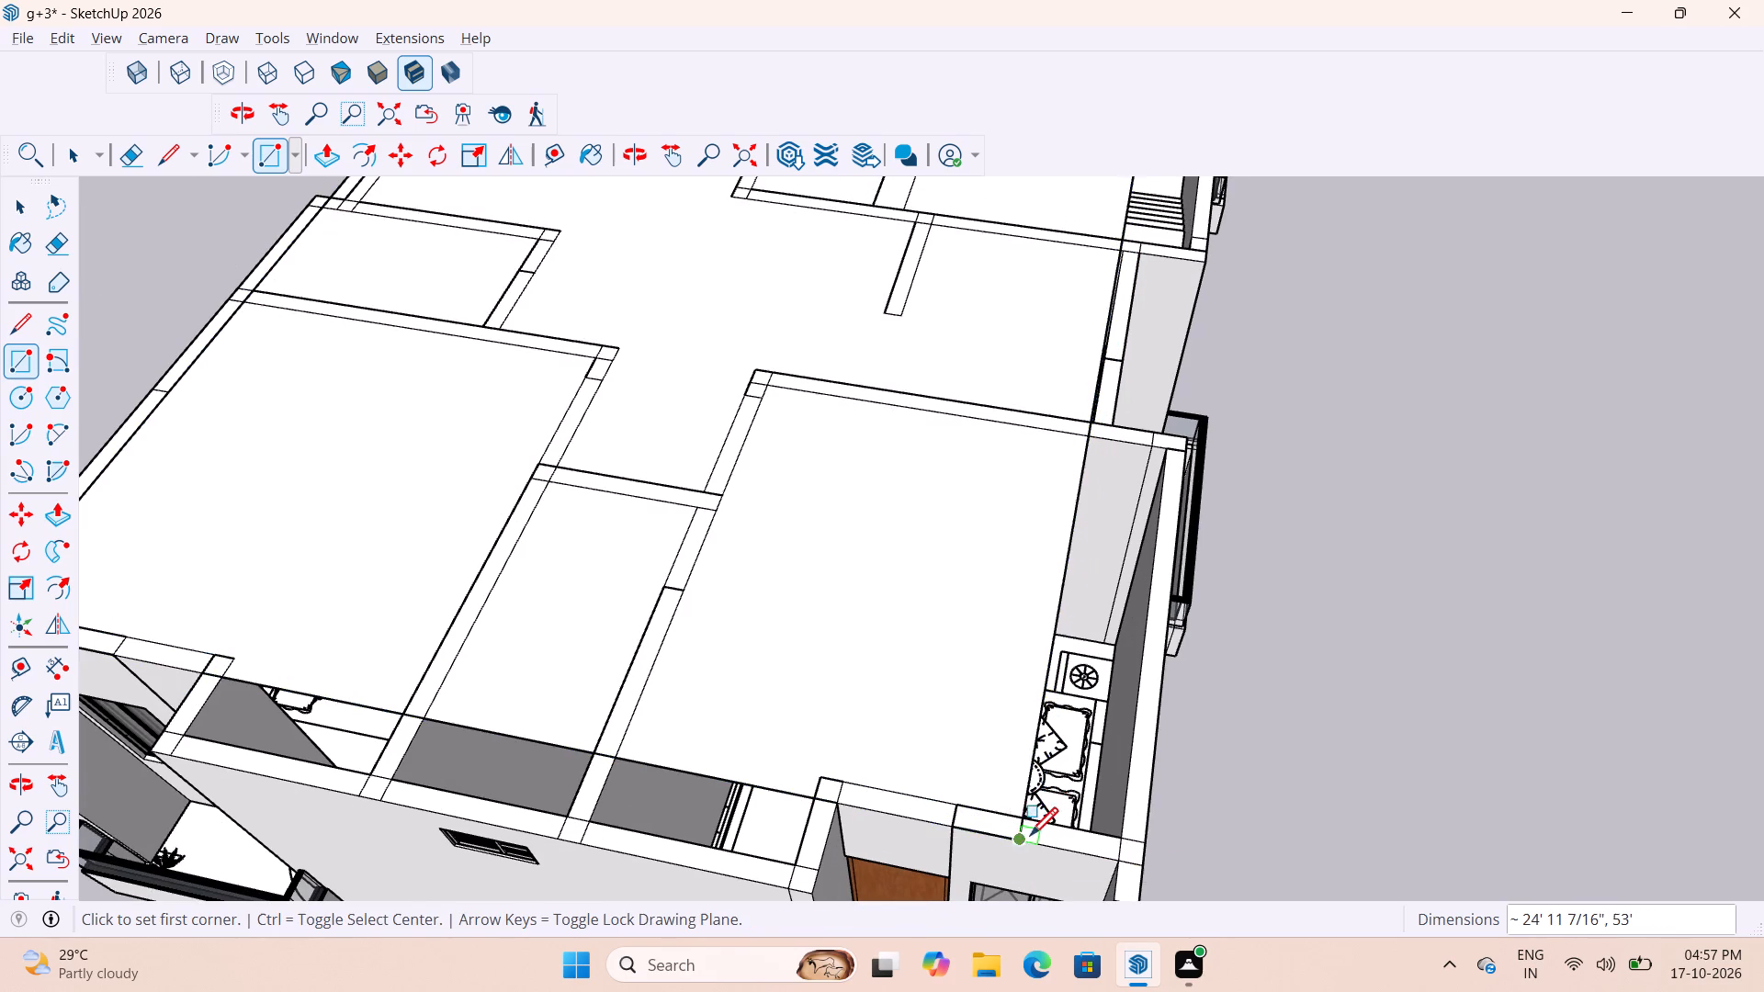
Examine how the new horizontal face covers the balcony building's walls, balconies and staircase from several angles.
scroll(1038, 836, "down", 16)
scroll(988, 518, "up", 3)
key("space")
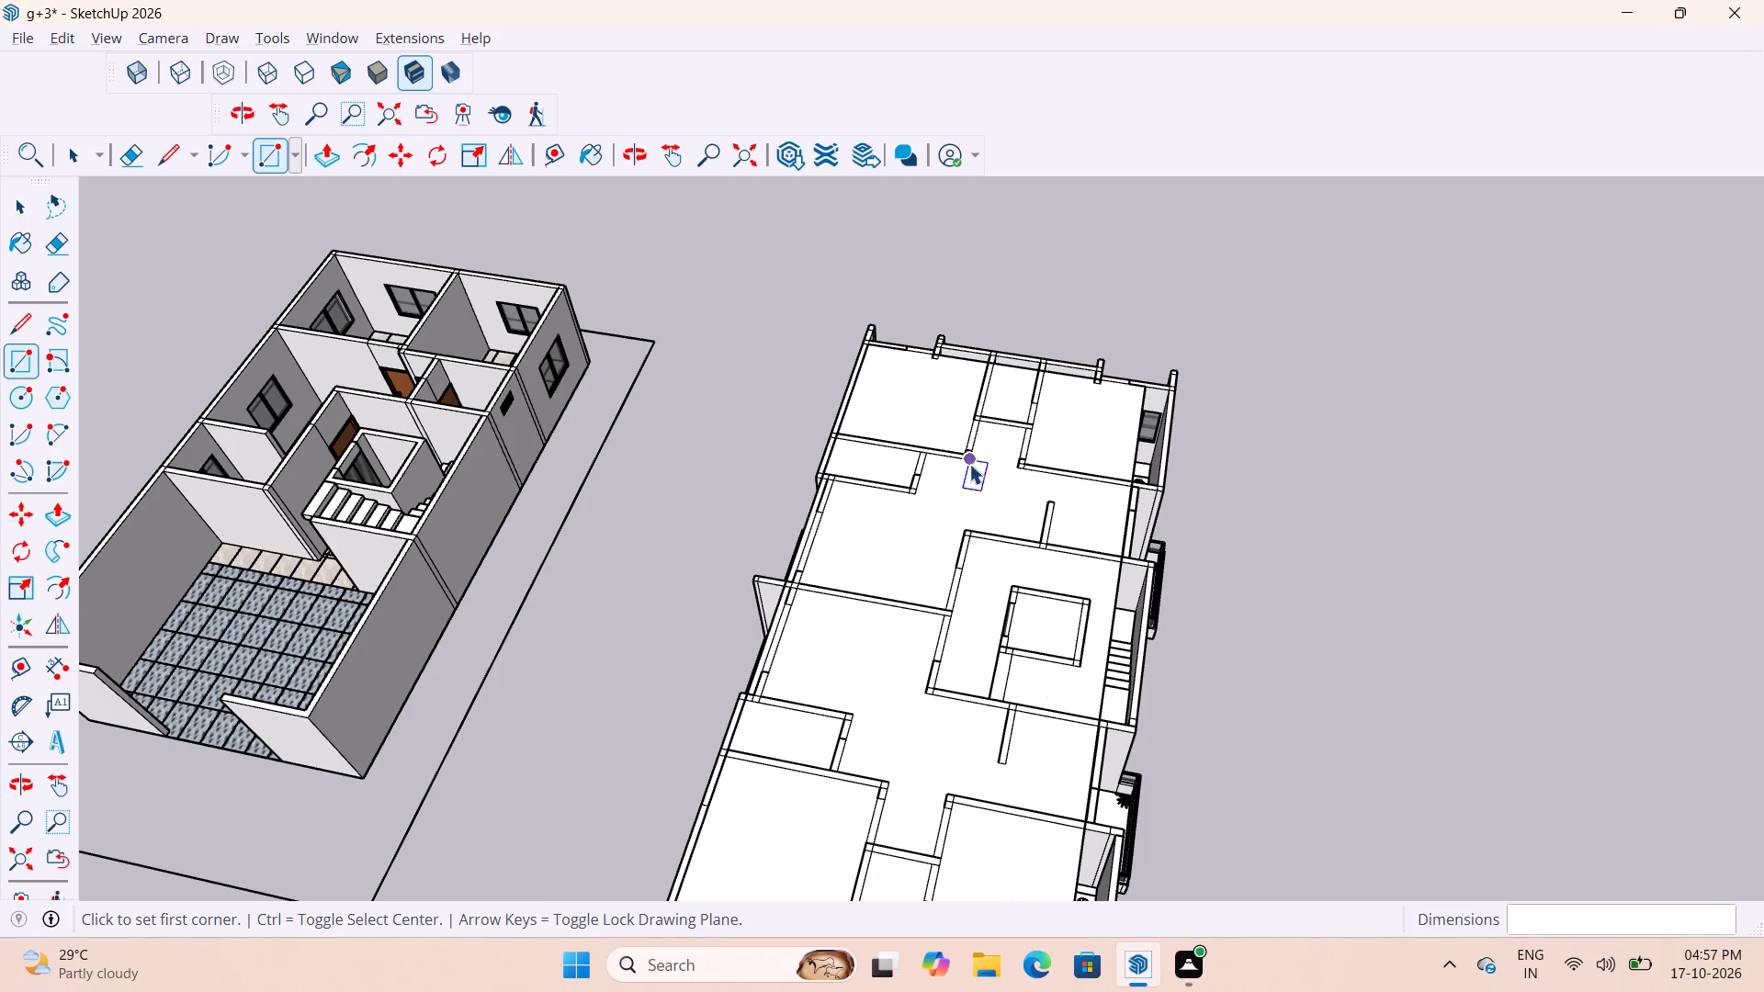
key("space")
scroll(942, 391, "up", 17)
middle_click_drag(1085, 354, 774, 420)
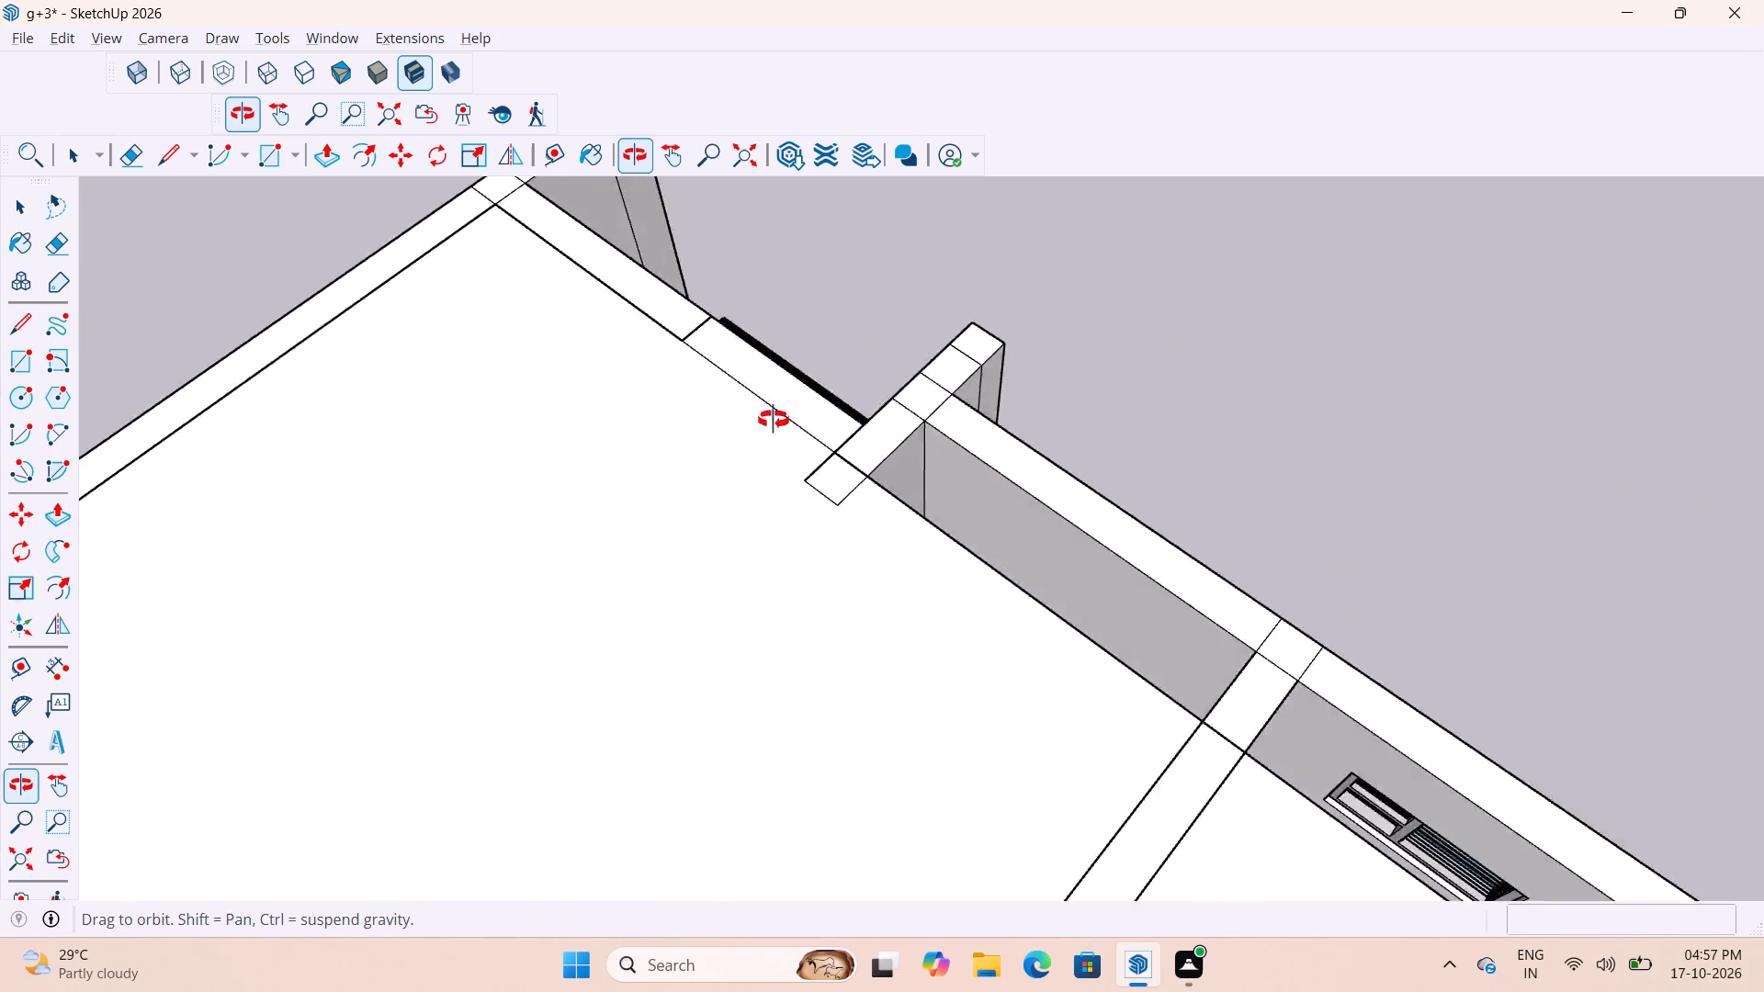
middle_click_drag(774, 420, 448, 468)
scroll(419, 467, "down", 11)
scroll(772, 421, "down", 11)
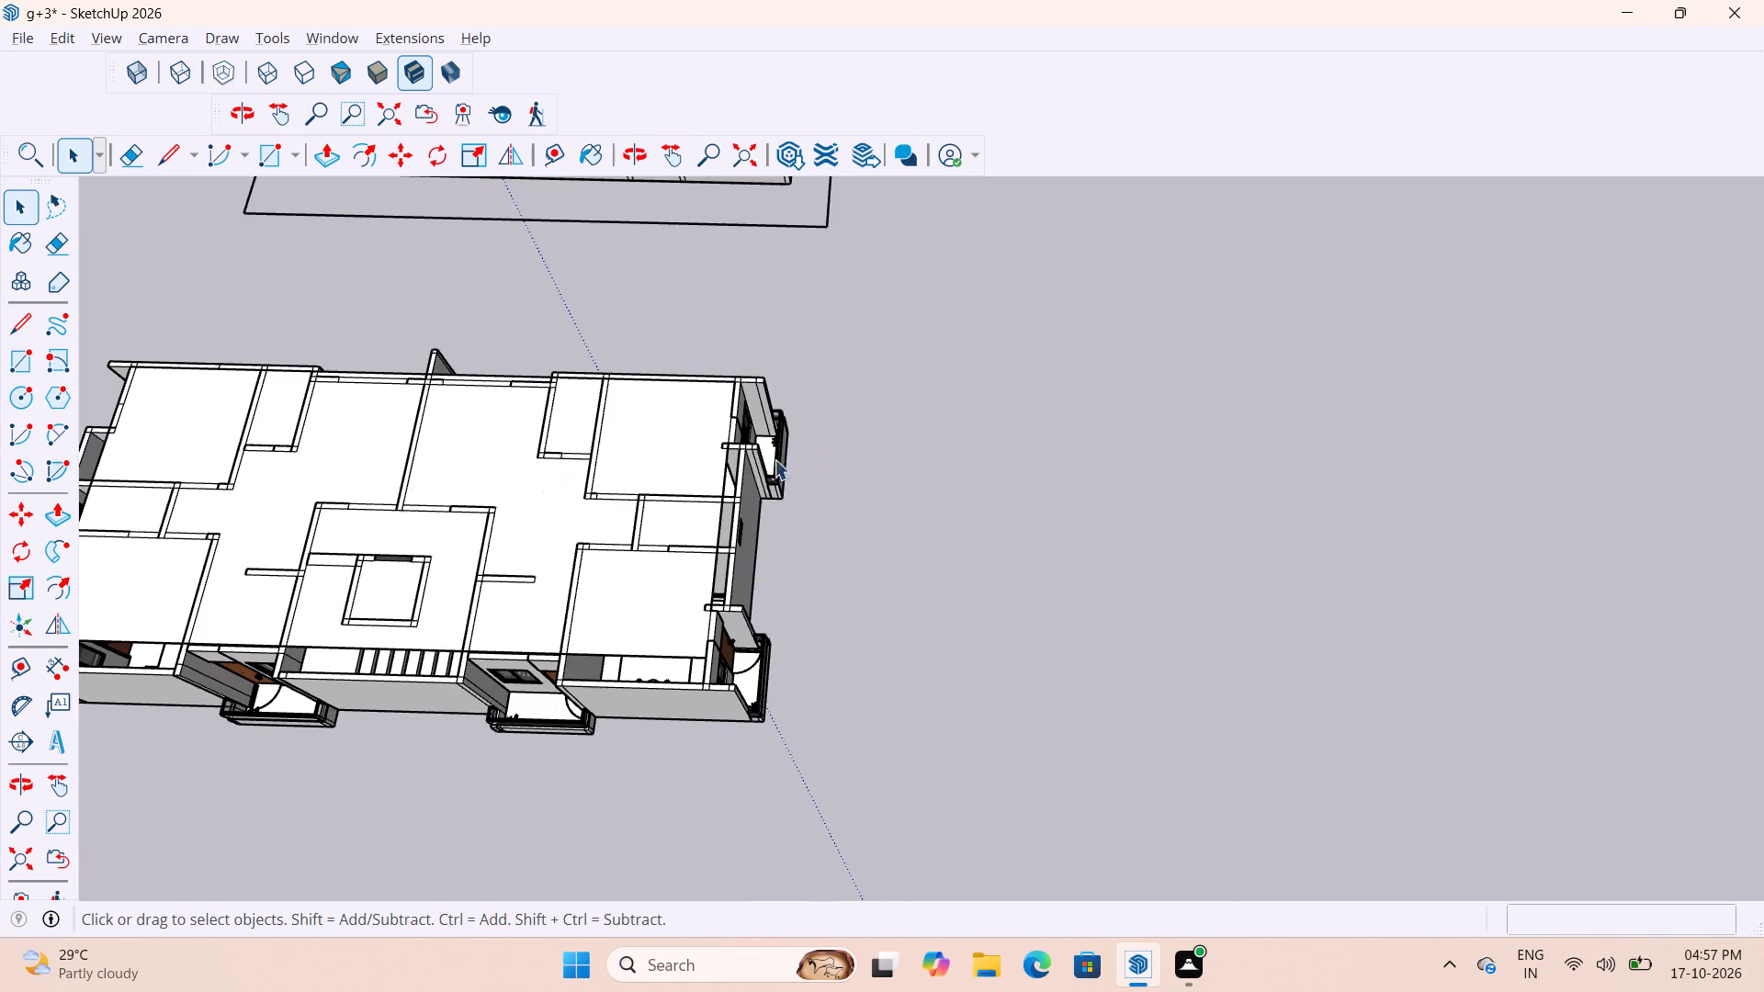
scroll(848, 394, "down", 6)
middle_click_drag(729, 472, 1318, 347)
scroll(1231, 351, "down", 5)
scroll(1035, 595, "up", 2)
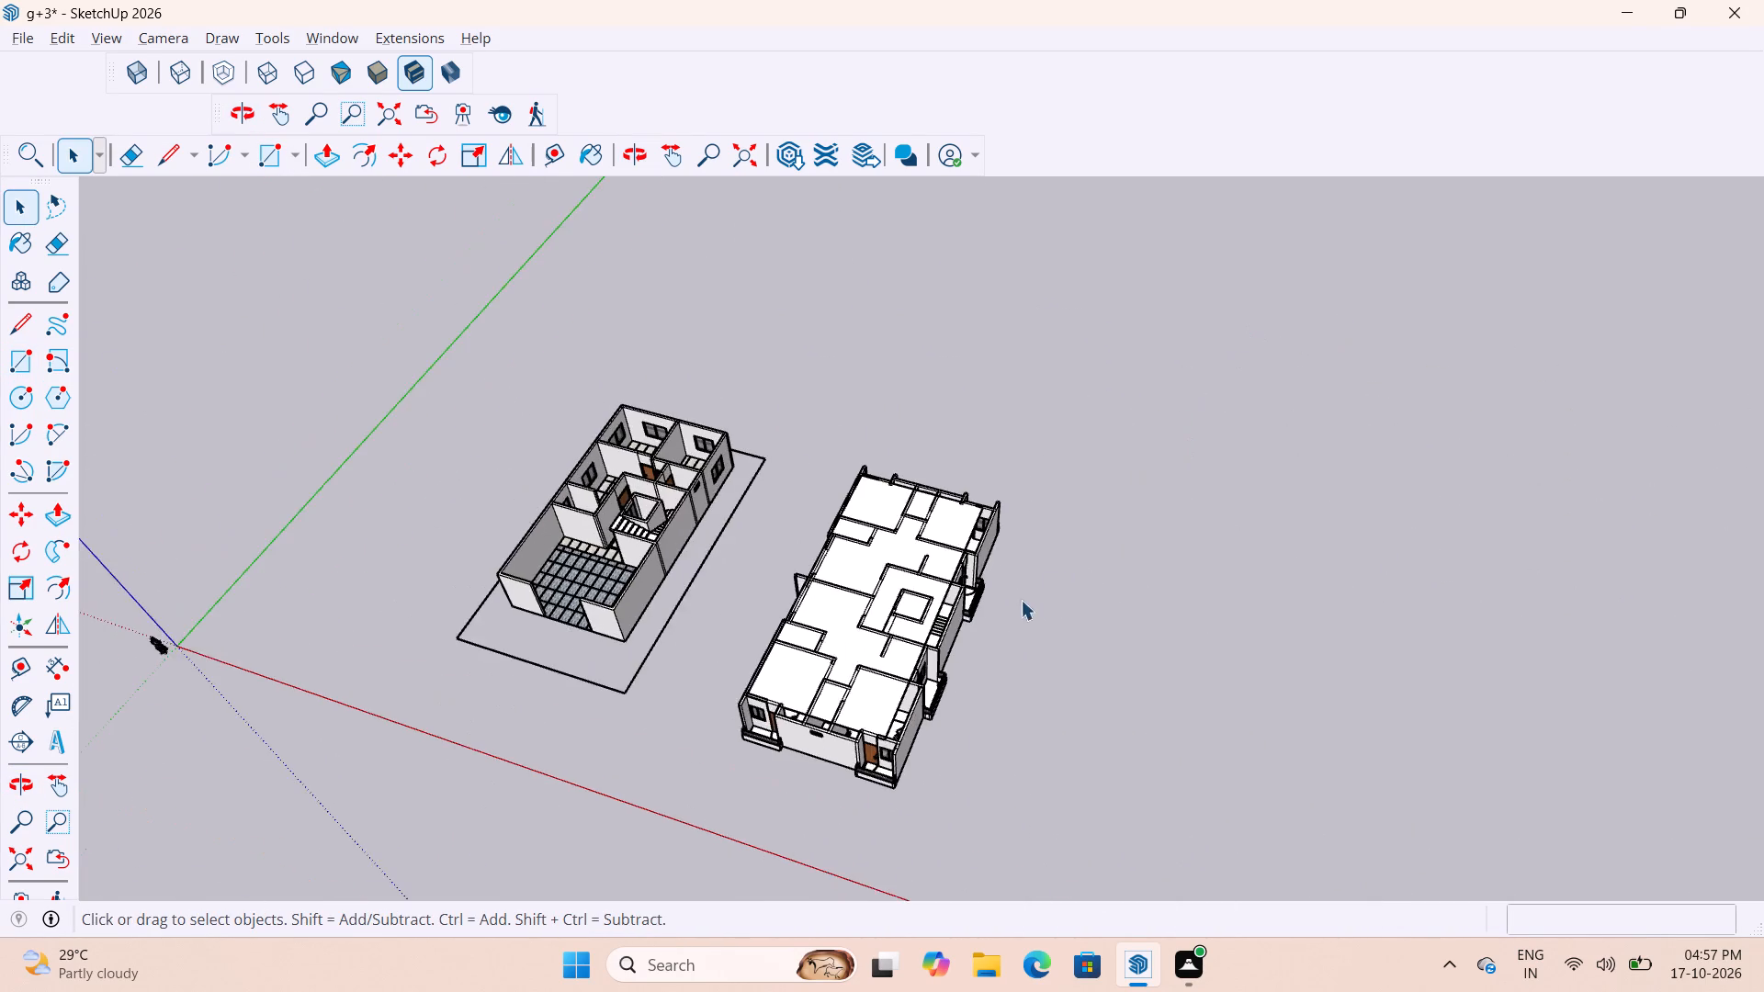
scroll(1021, 600, "up", 7)
scroll(1205, 463, "down", 11)
scroll(1065, 671, "up", 14)
scroll(1070, 479, "down", 5)
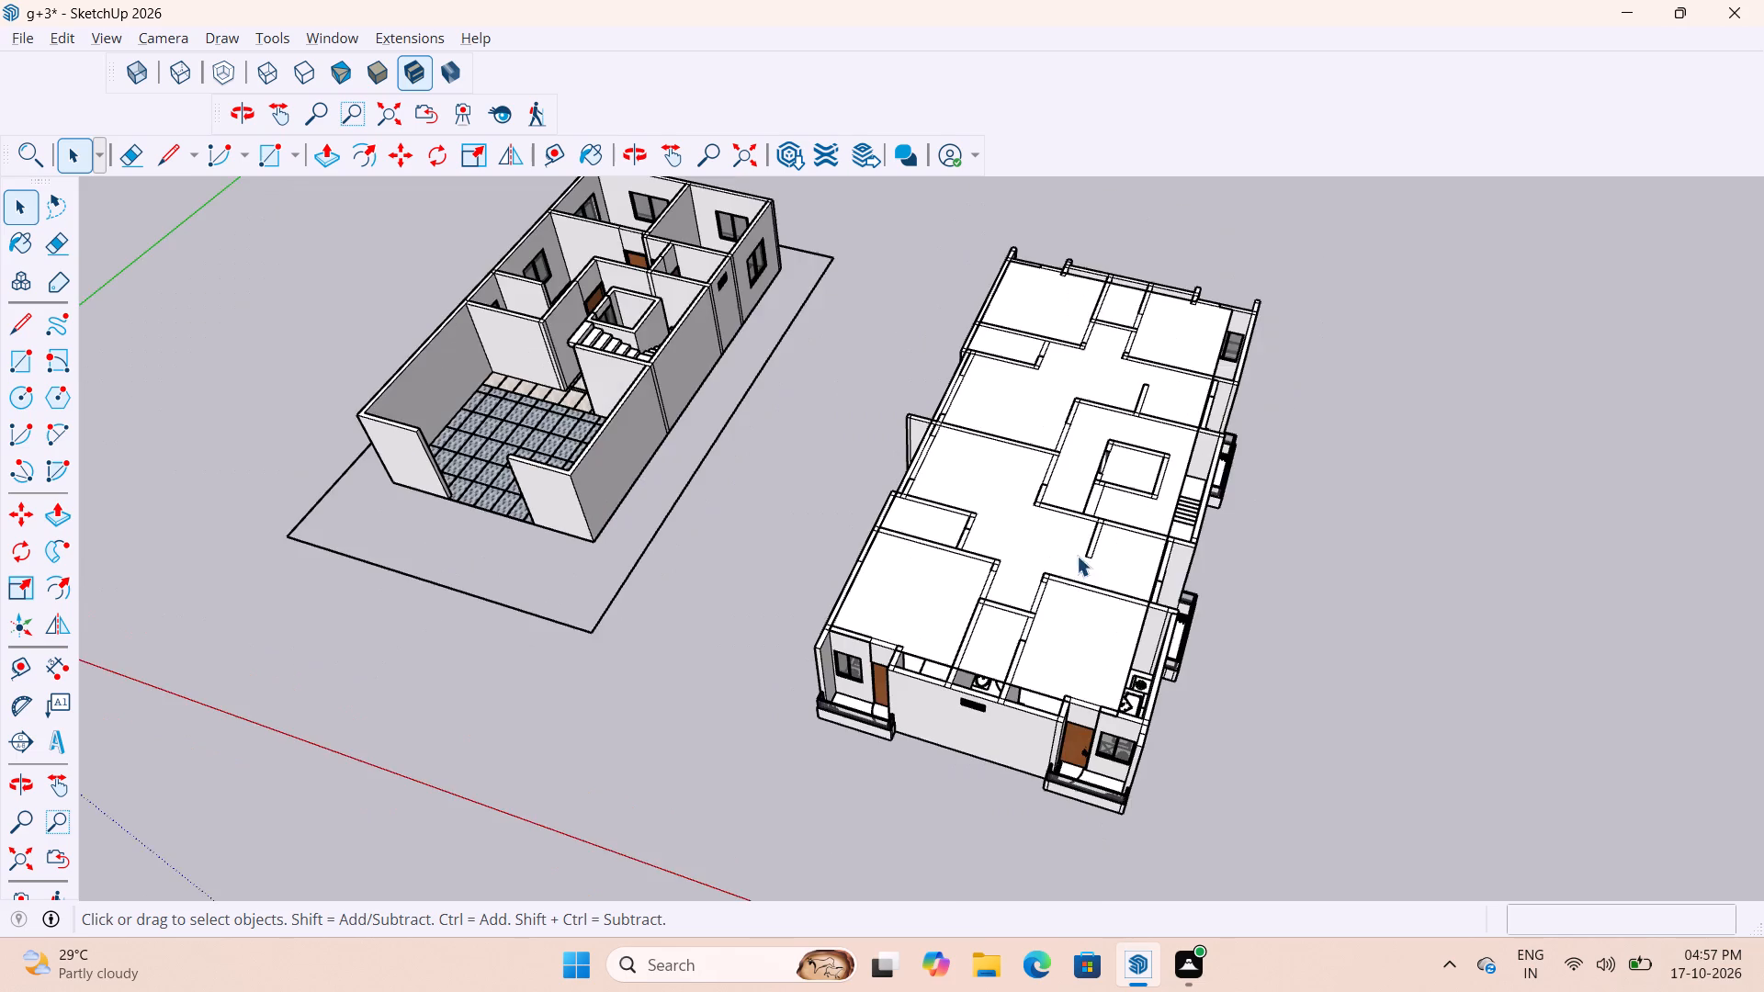
middle_click_drag(1133, 571, 946, 491)
scroll(948, 492, "up", 15)
scroll(1222, 494, "down", 6)
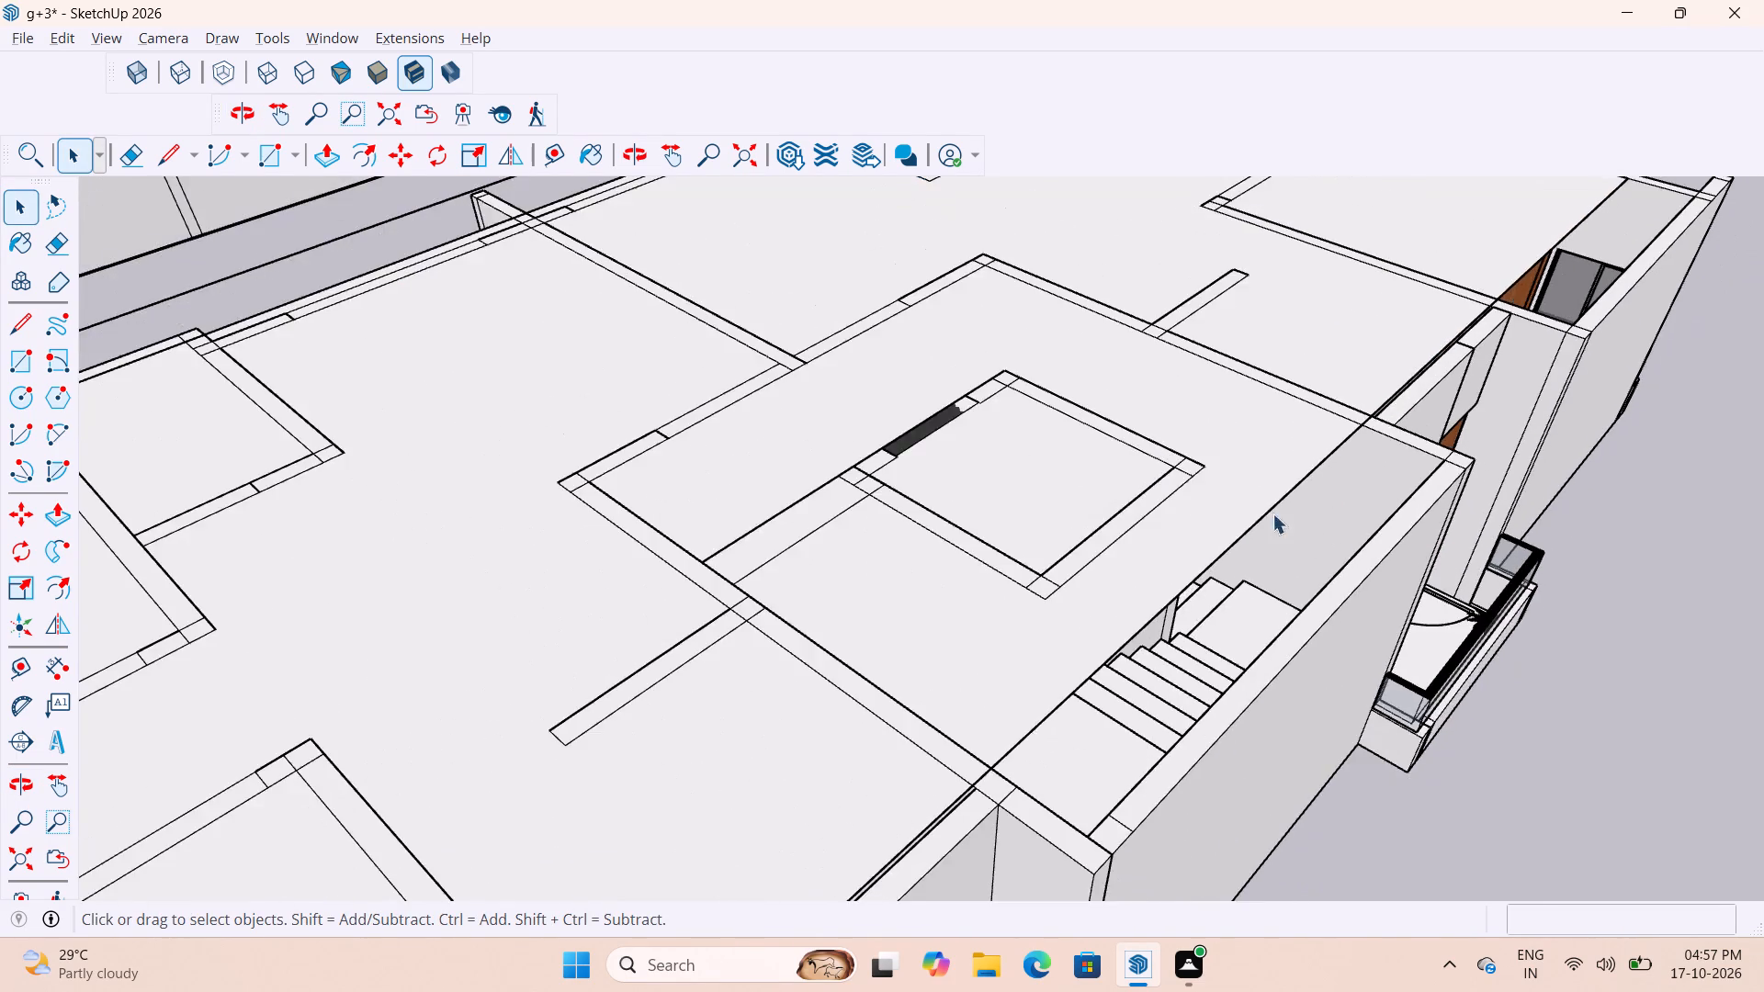
scroll(1272, 513, "down", 12)
middle_click_drag(1194, 631, 1317, 613)
scroll(1186, 622, "up", 7)
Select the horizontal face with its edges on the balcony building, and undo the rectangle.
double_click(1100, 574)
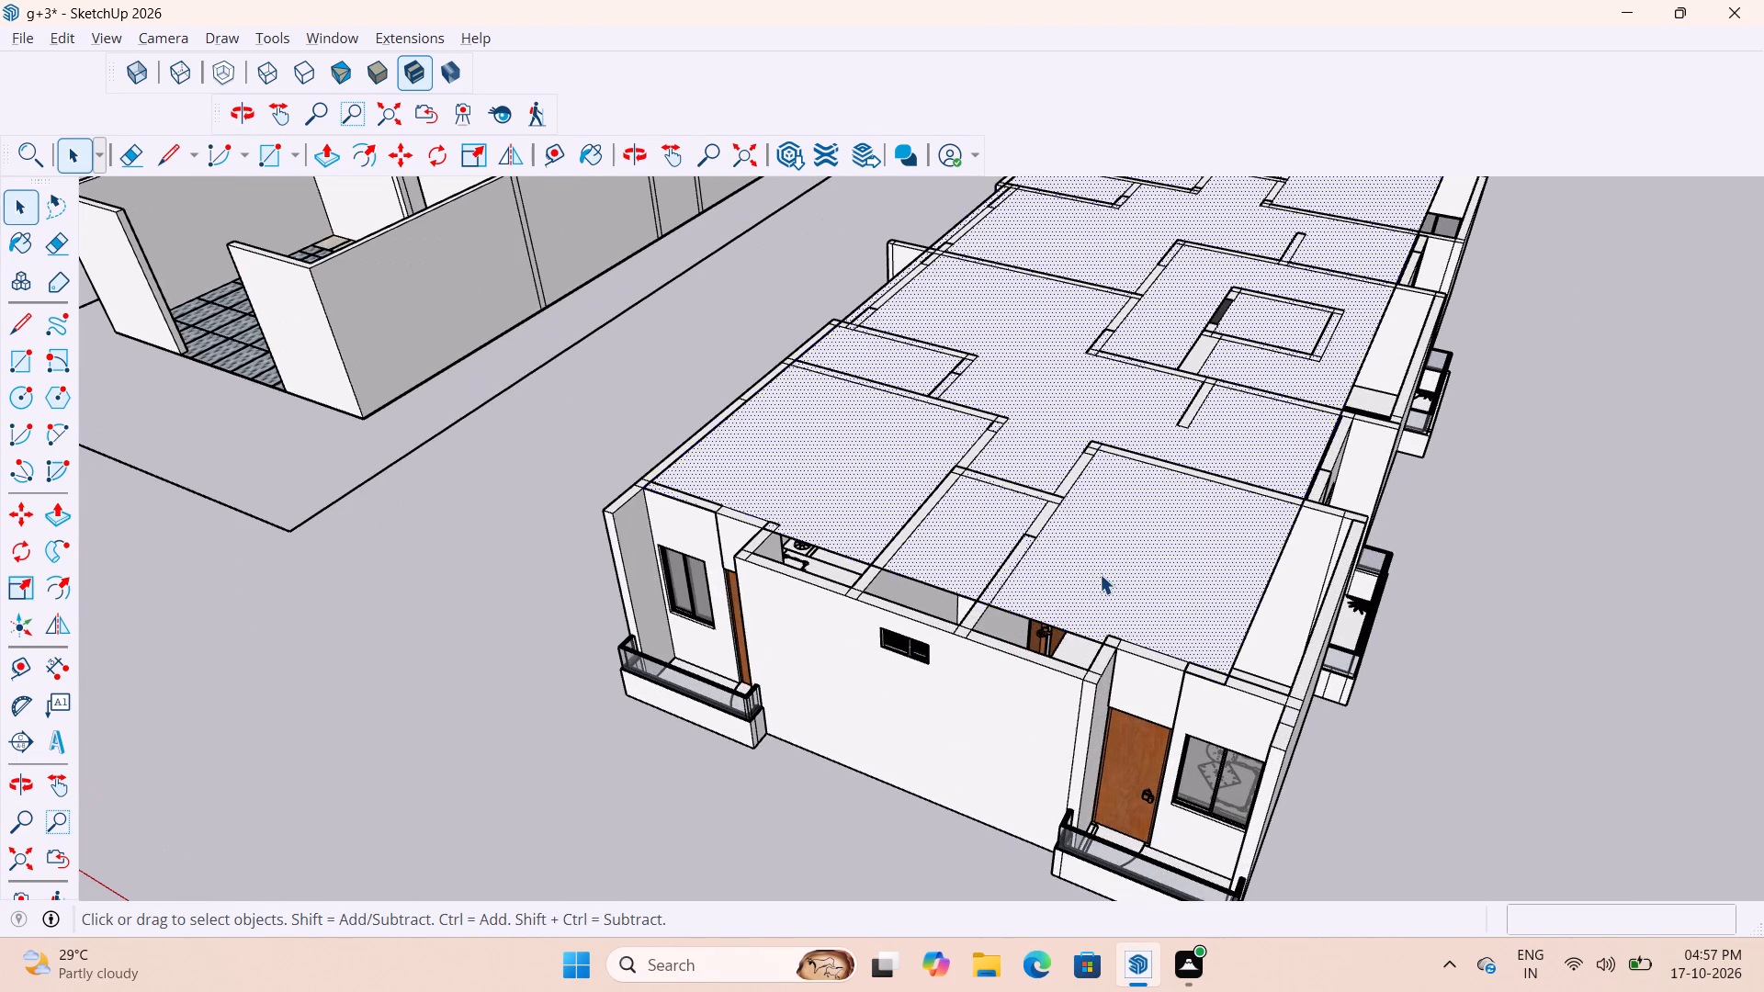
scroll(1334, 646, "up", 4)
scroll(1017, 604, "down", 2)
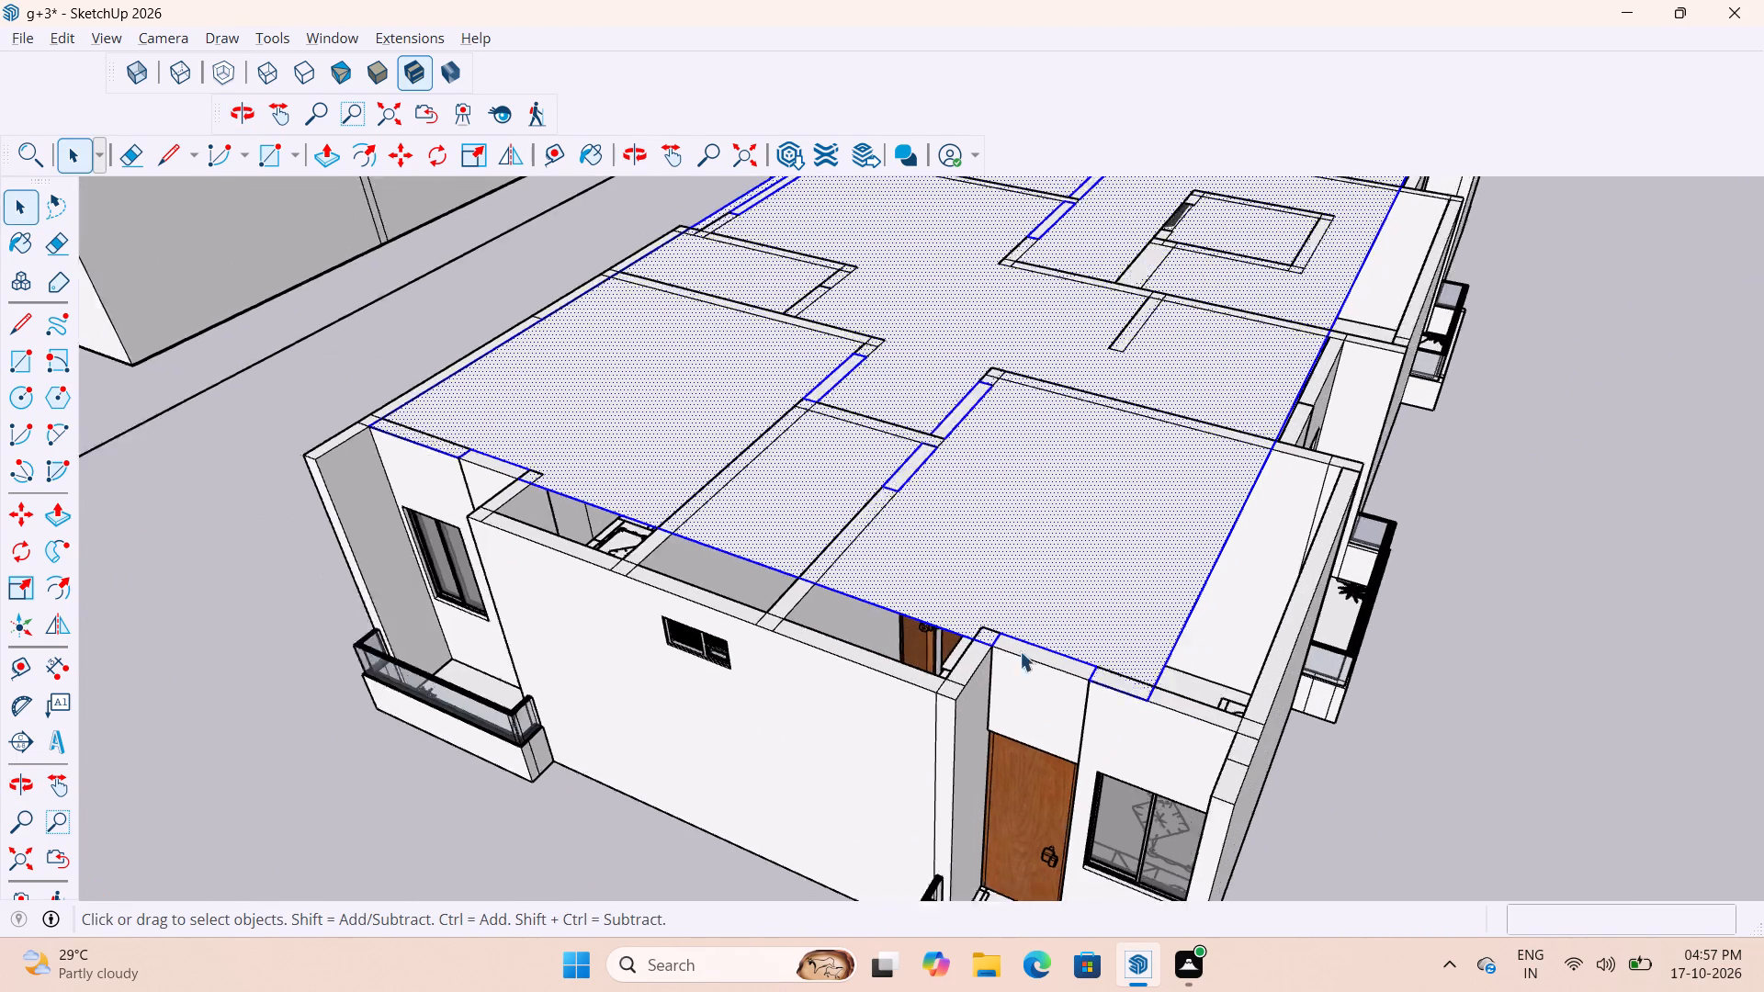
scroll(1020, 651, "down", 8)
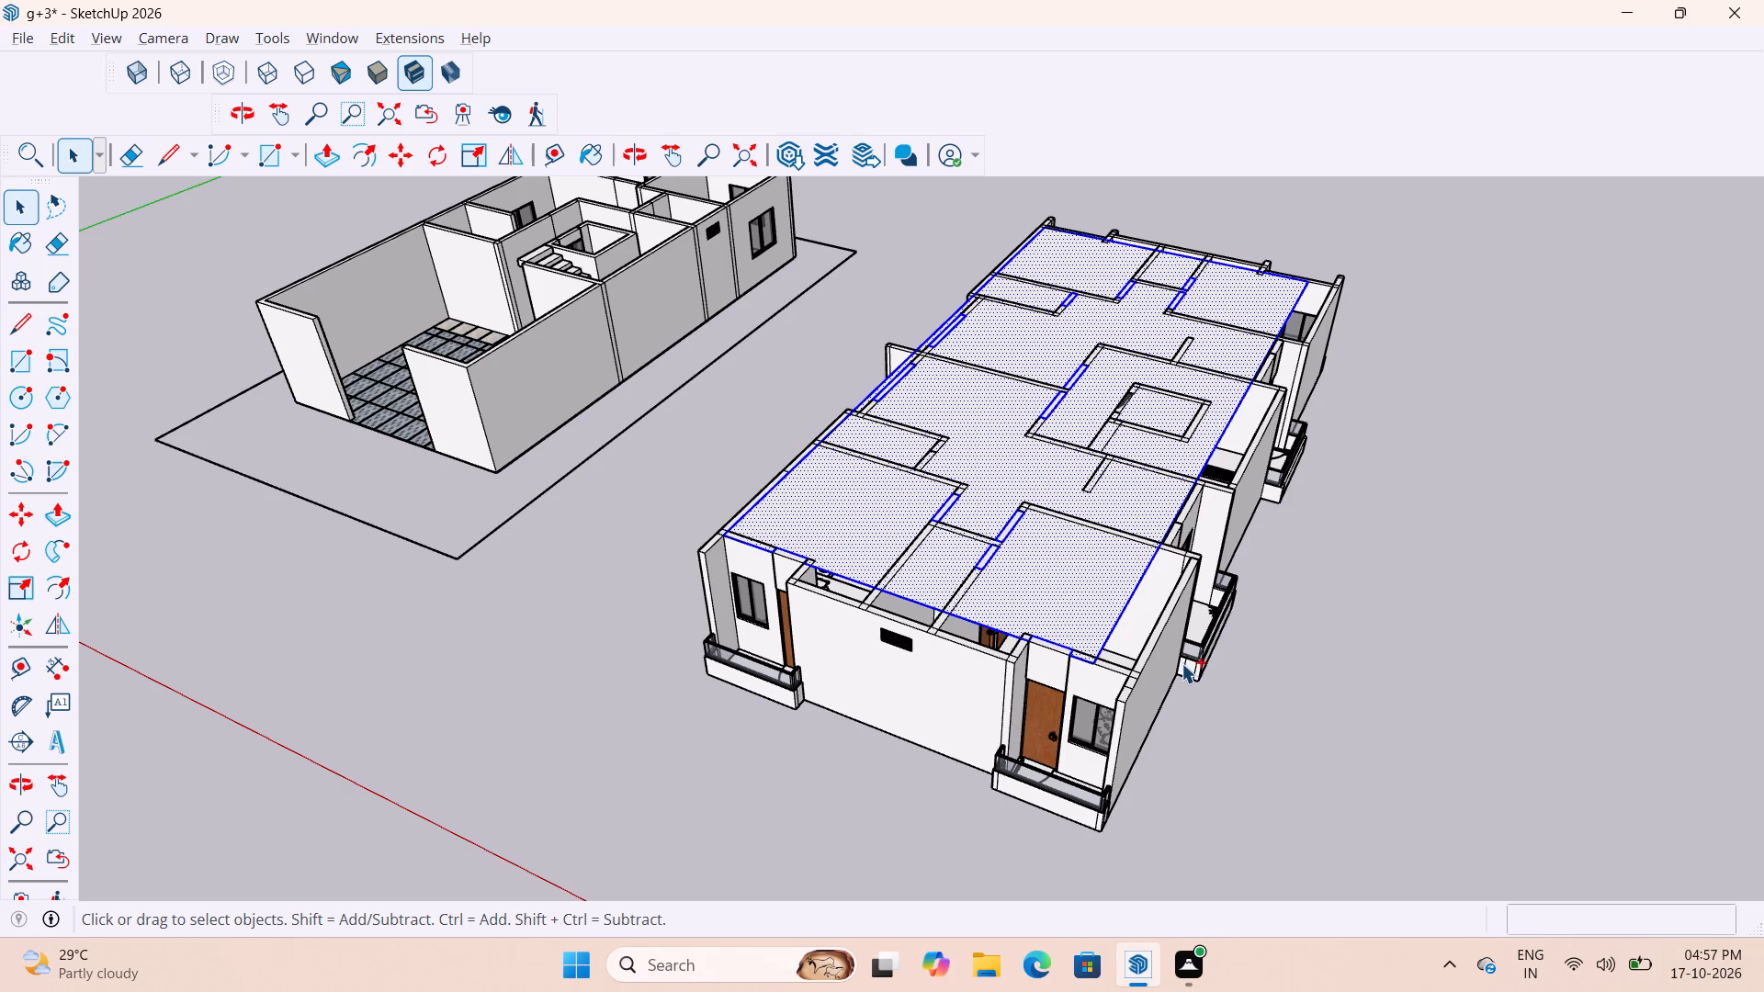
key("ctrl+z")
Examine the balcony building's open rooms, wall tops and staircase area from above.
scroll(1042, 639, "down", 5)
middle_click_drag(1125, 629, 1190, 709)
left_click(1411, 459)
scroll(996, 560, "up", 7)
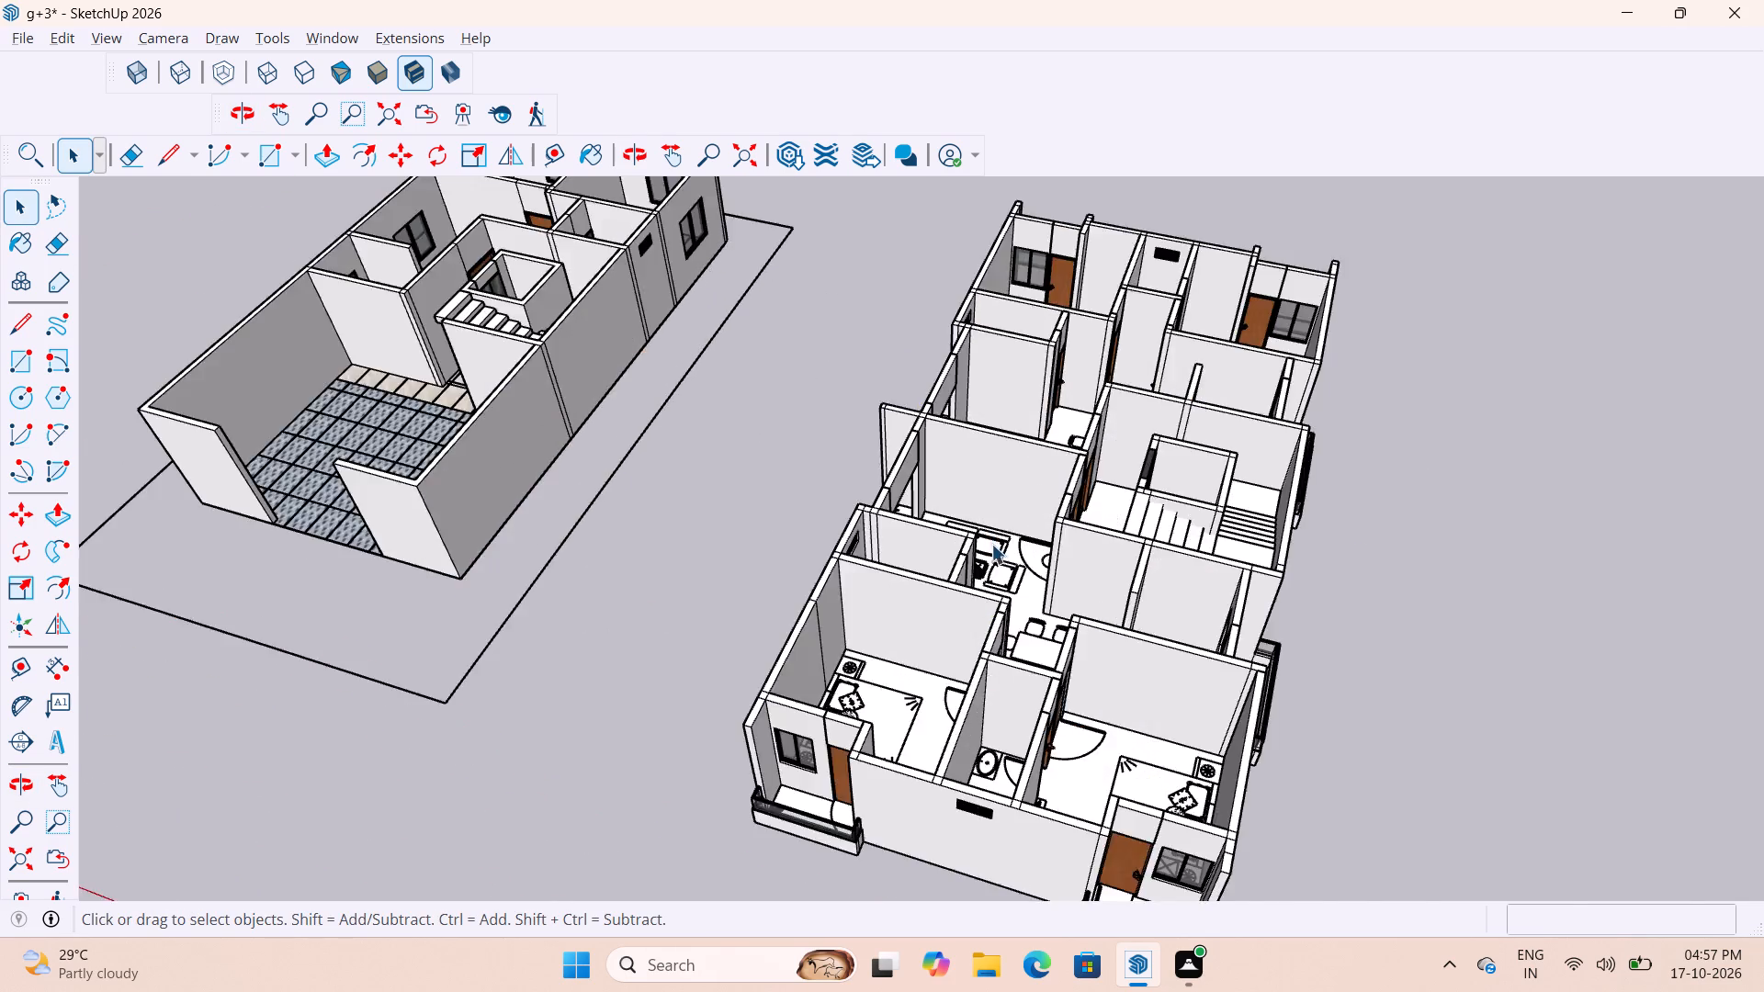
scroll(991, 544, "up", 3)
middle_click_drag(1065, 615, 1103, 712)
scroll(1019, 747, "down", 11)
scroll(1114, 578, "up", 7)
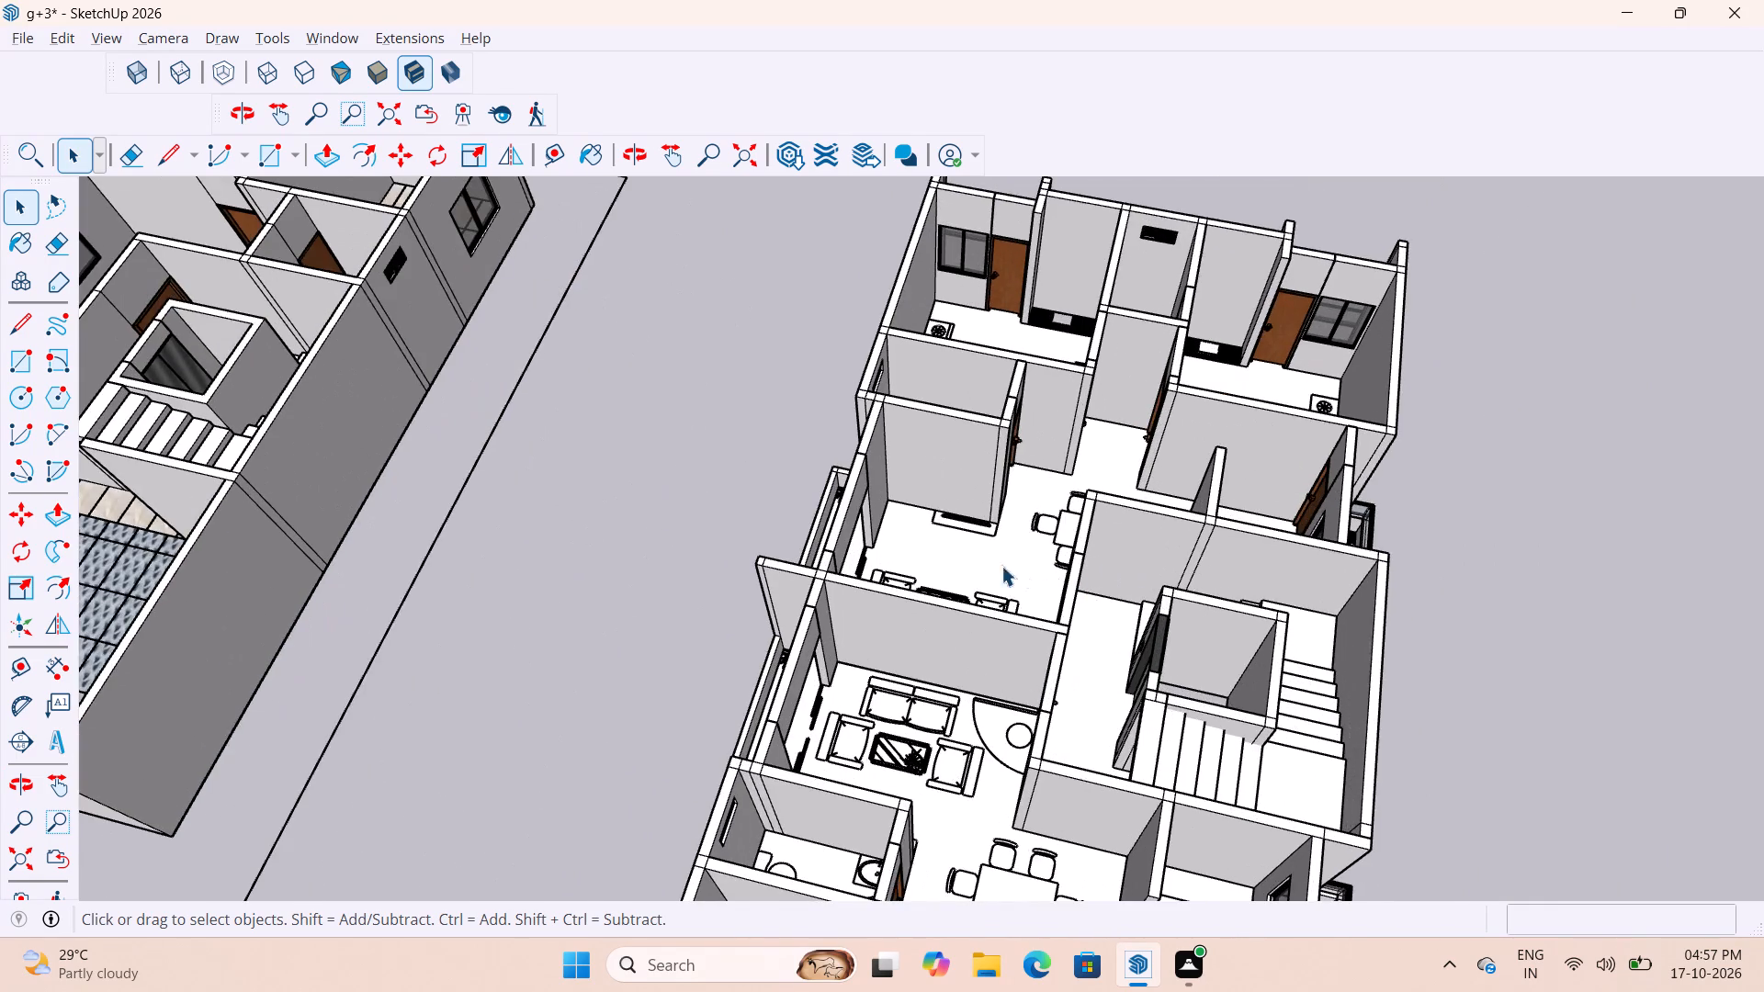
Push/Pull the balcony building's interior floor face up by 1".
double_click(979, 567)
left_click(978, 567)
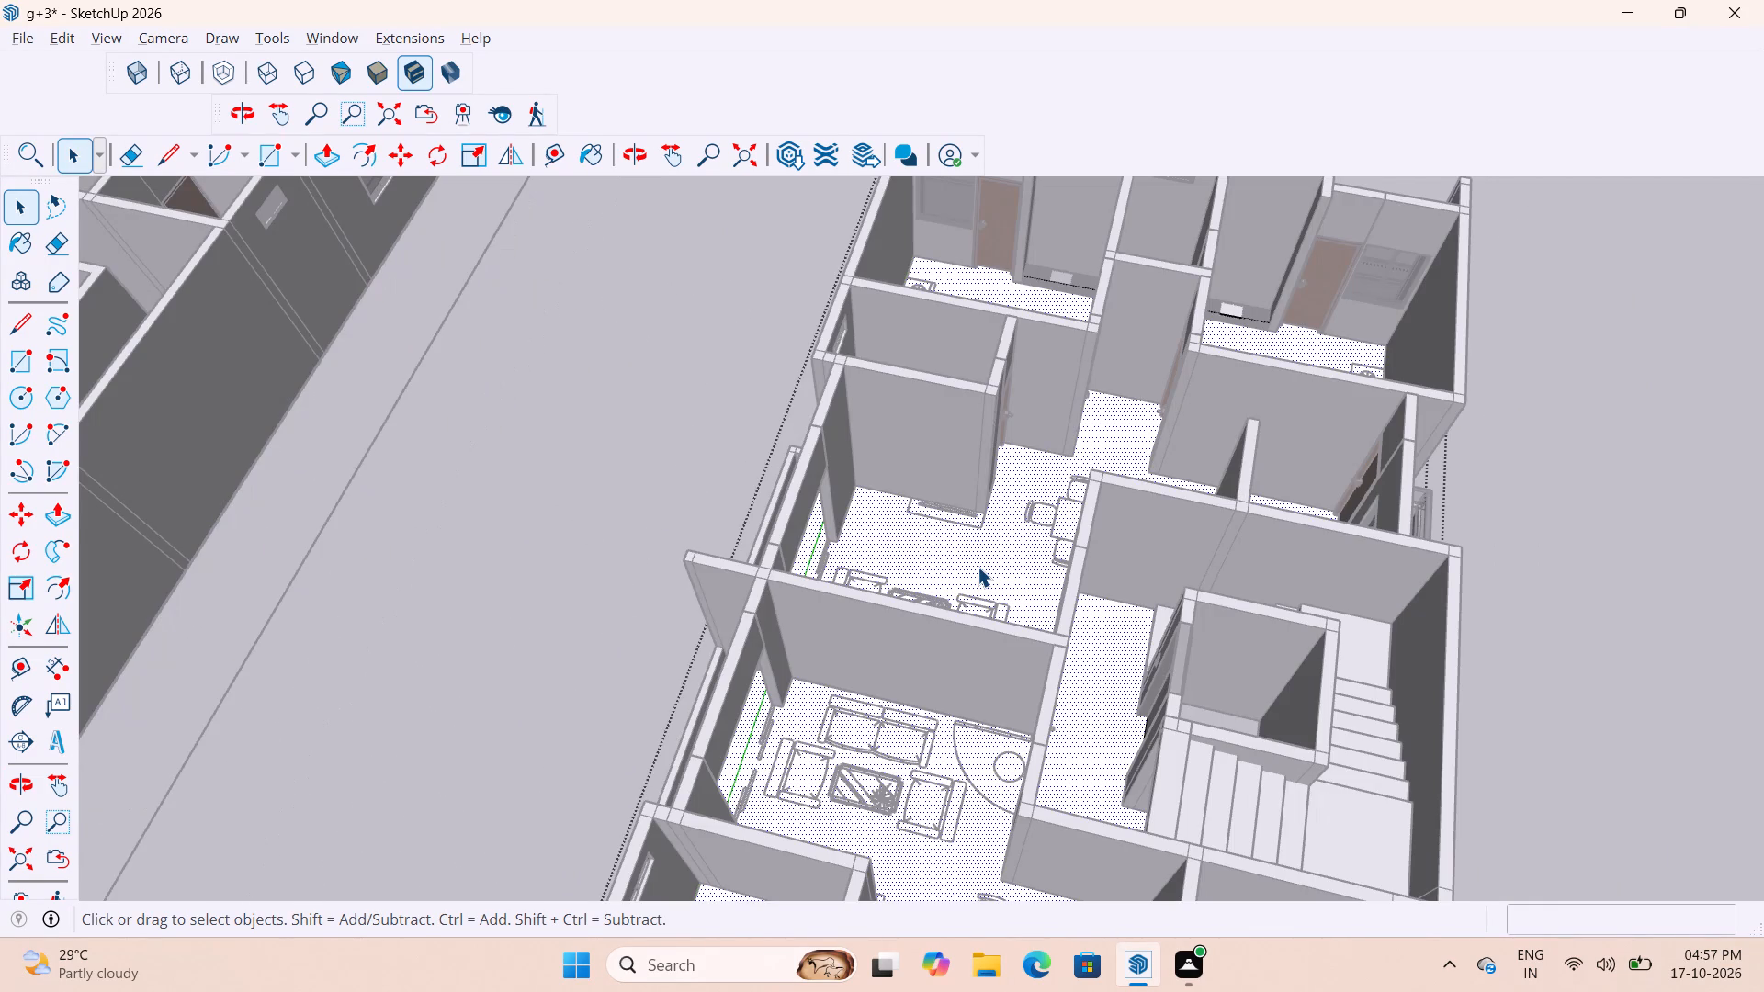
key("p")
left_click(985, 563)
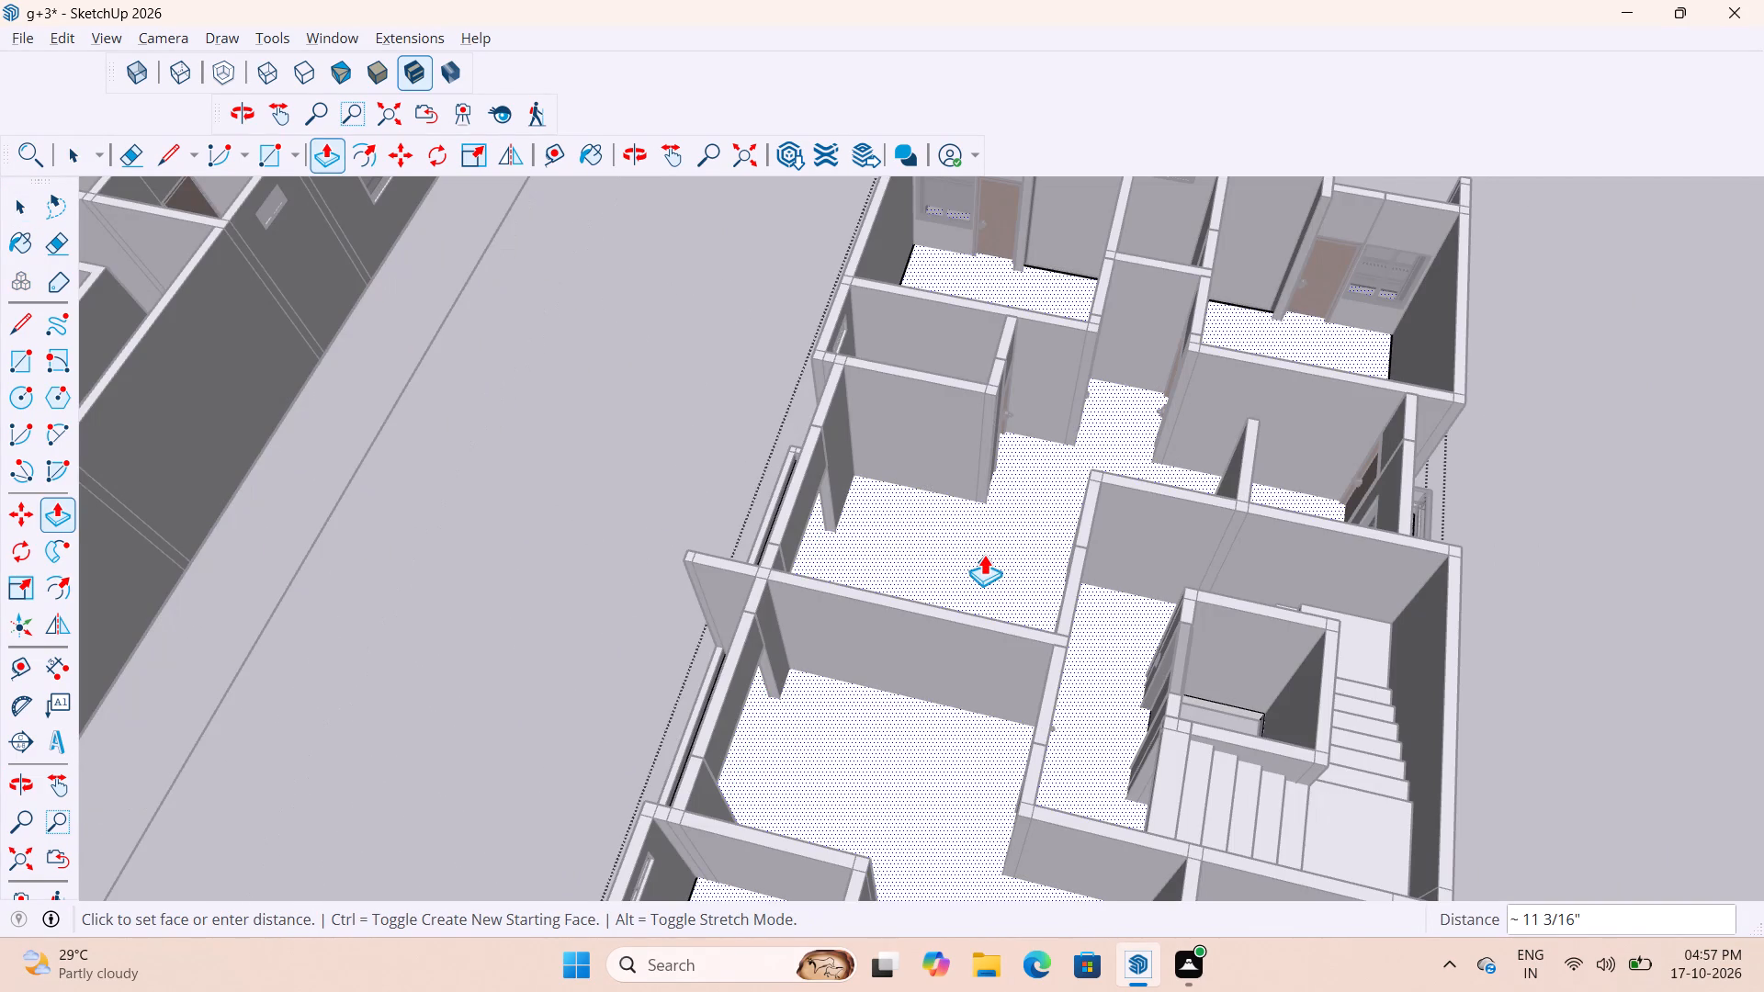
type("1\"")
key("Return")
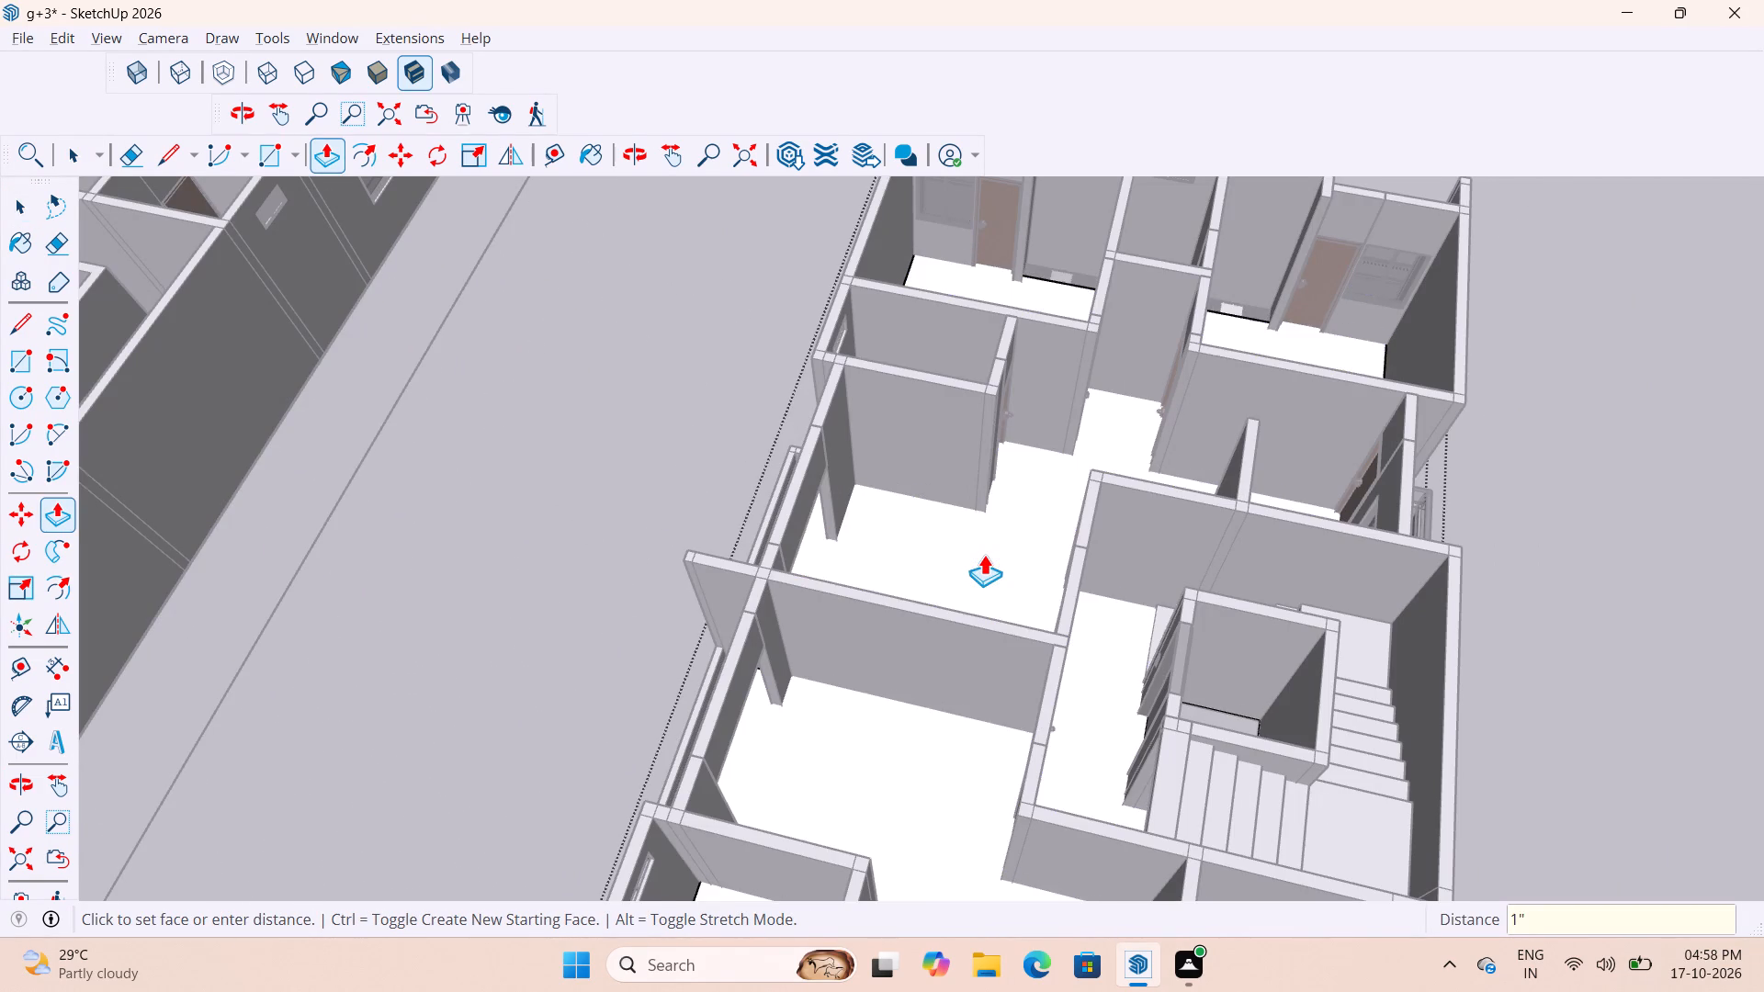
scroll(984, 554, "down", 6)
key("space")
left_click(734, 484)
scroll(1078, 384, "down", 7)
scroll(1073, 604, "up", 9)
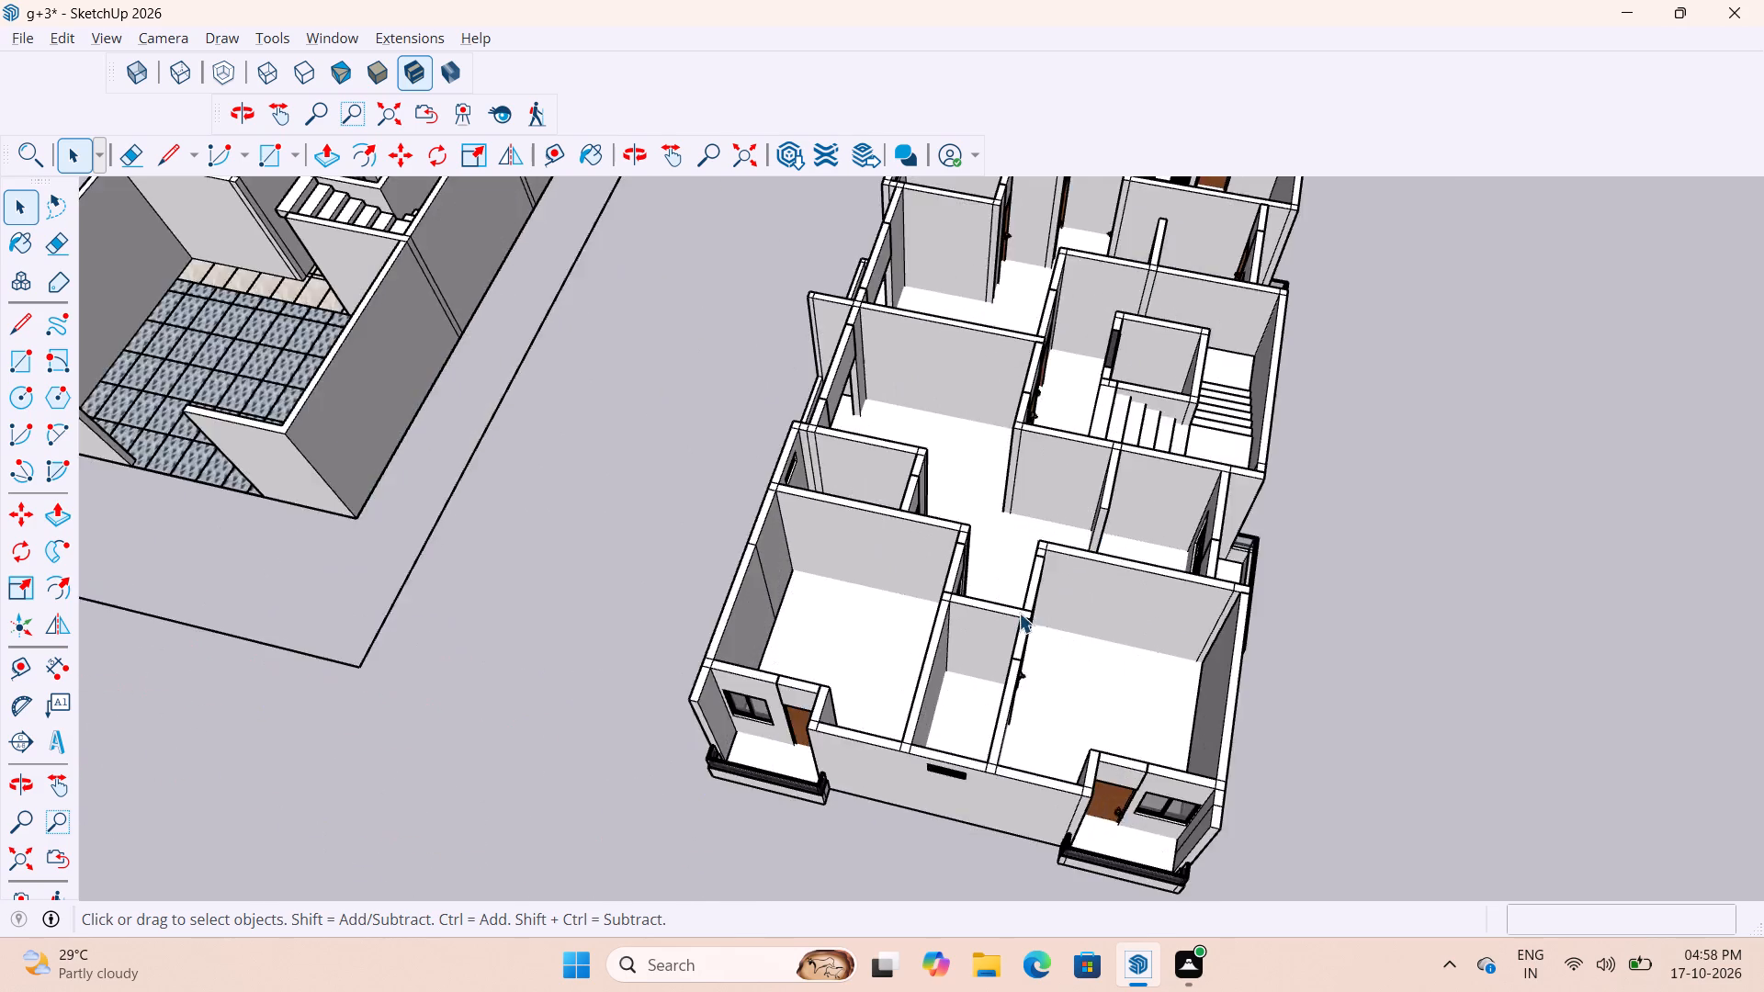
scroll(1019, 613, "up", 5)
scroll(975, 615, "down", 10)
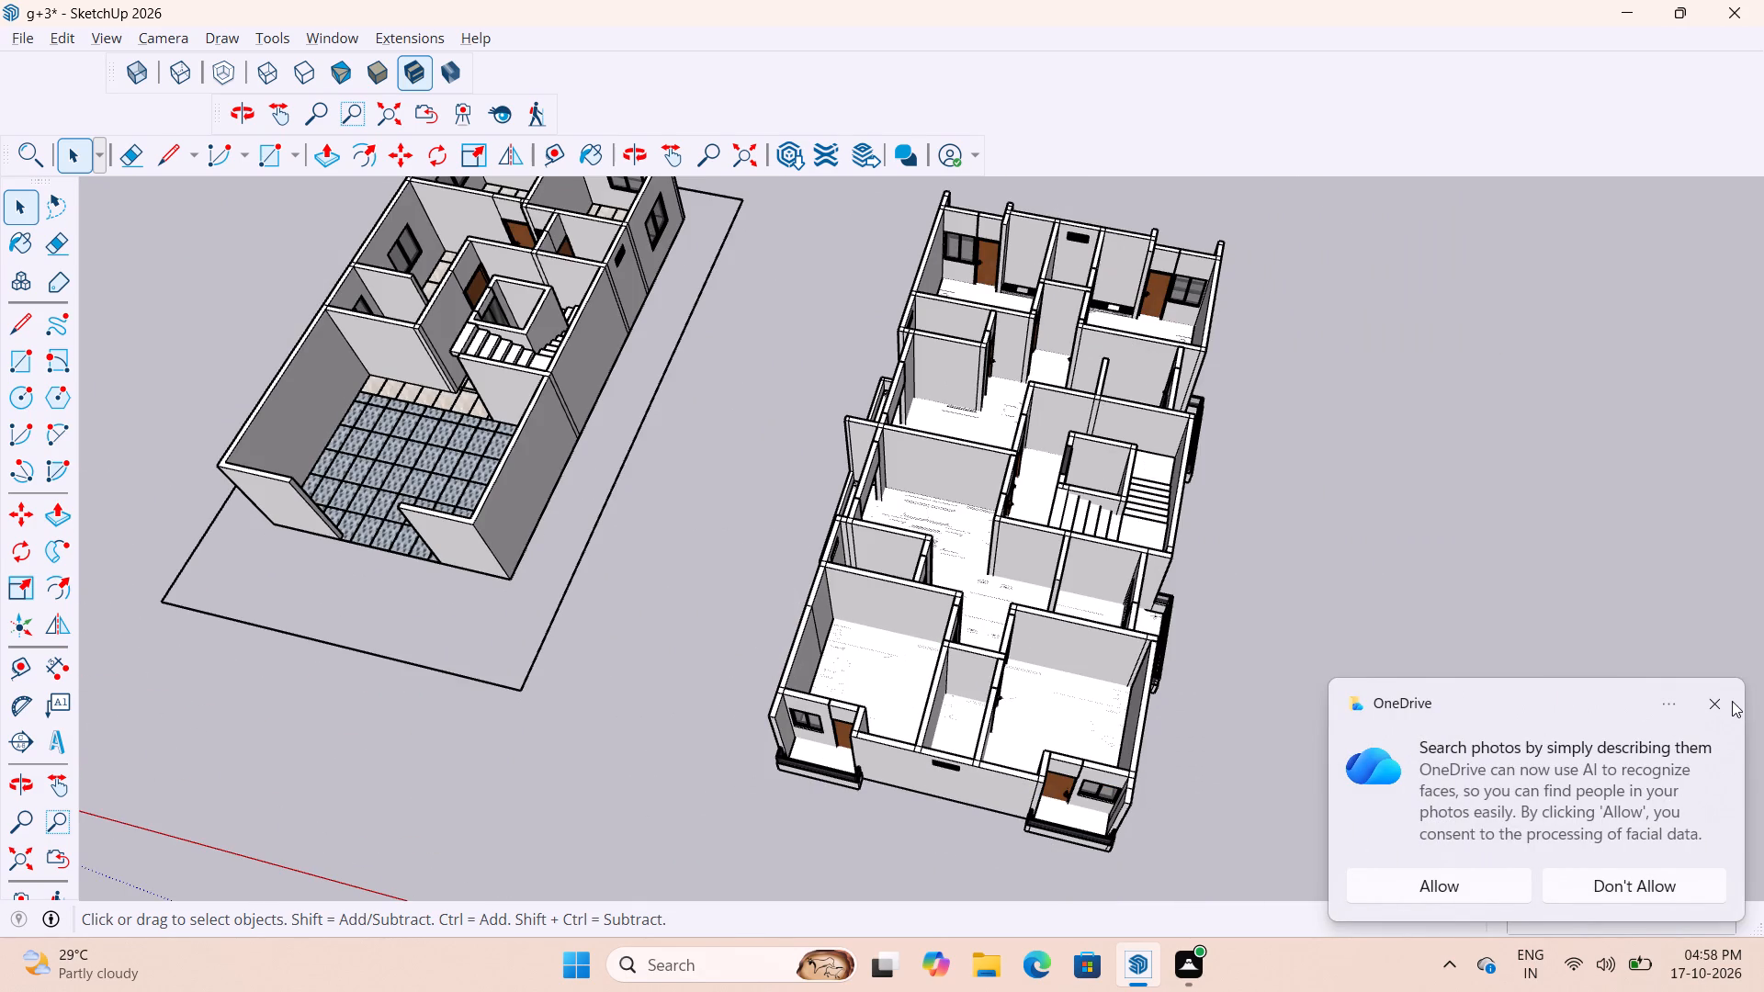
Dismiss the OneDrive photo search notification.
left_click(1721, 715)
Delete the leftover vertical line on the balcony building's end wall, near the corner beside the balcony door.
scroll(1034, 764, "up", 17)
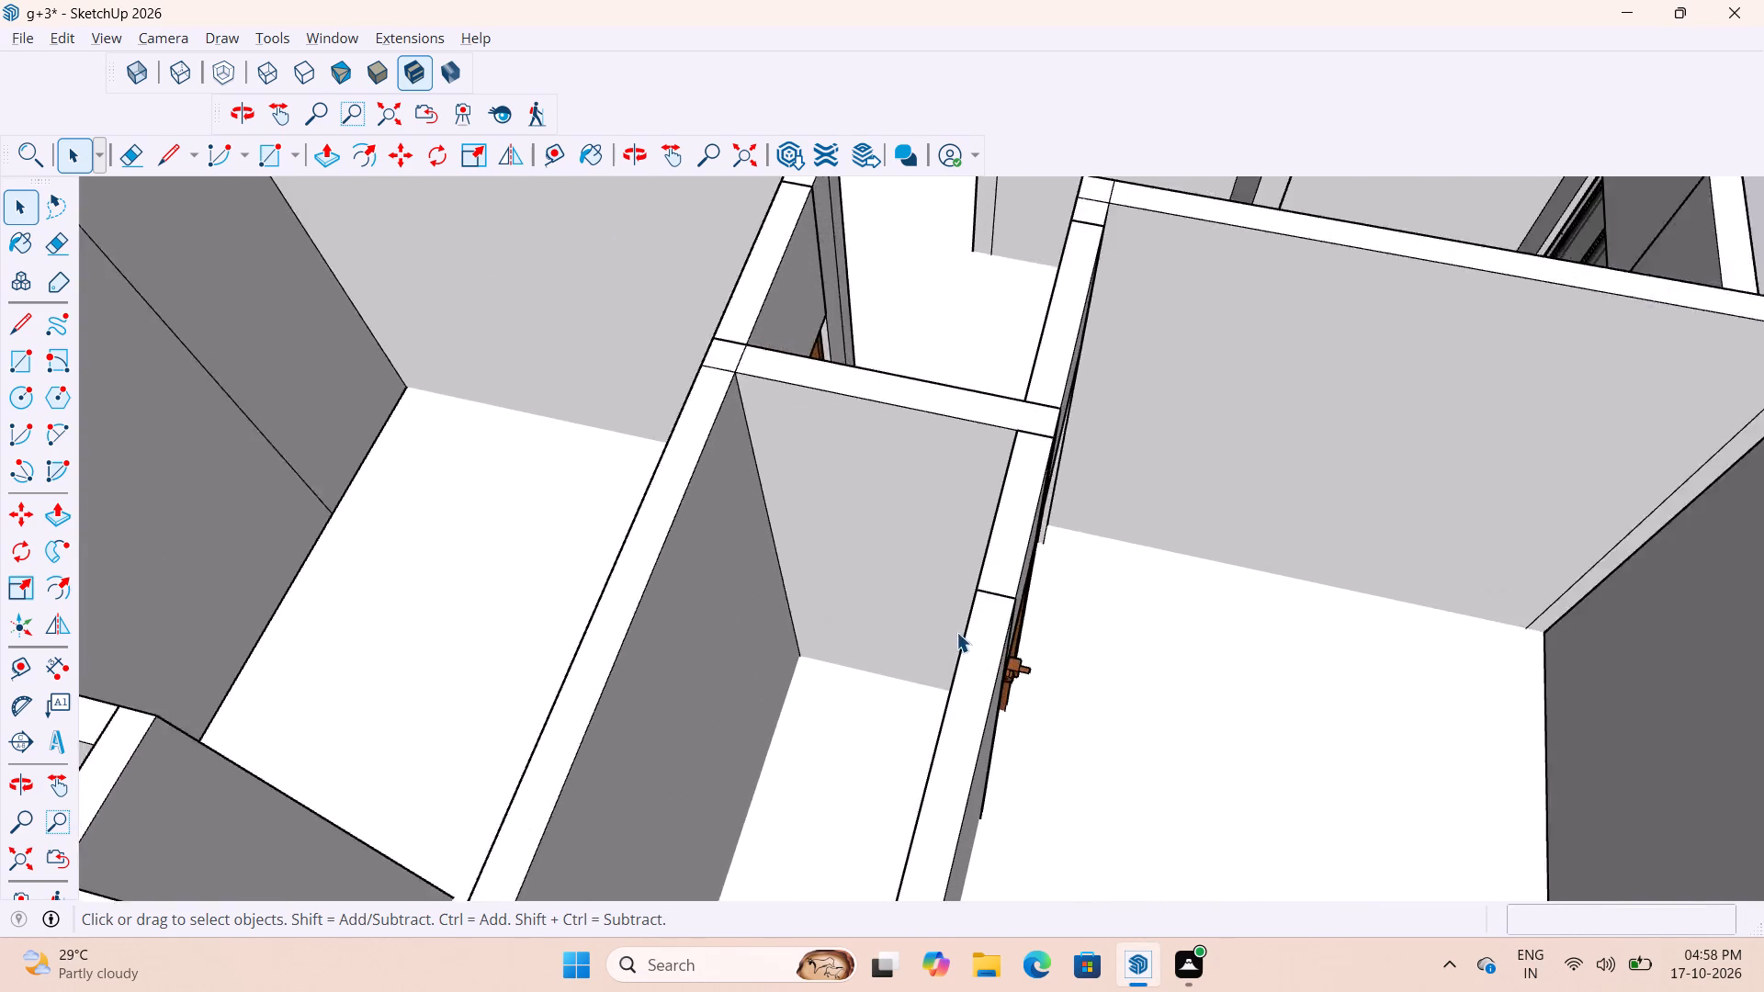
scroll(960, 629, "down", 19)
middle_click_drag(947, 721, 1140, 417)
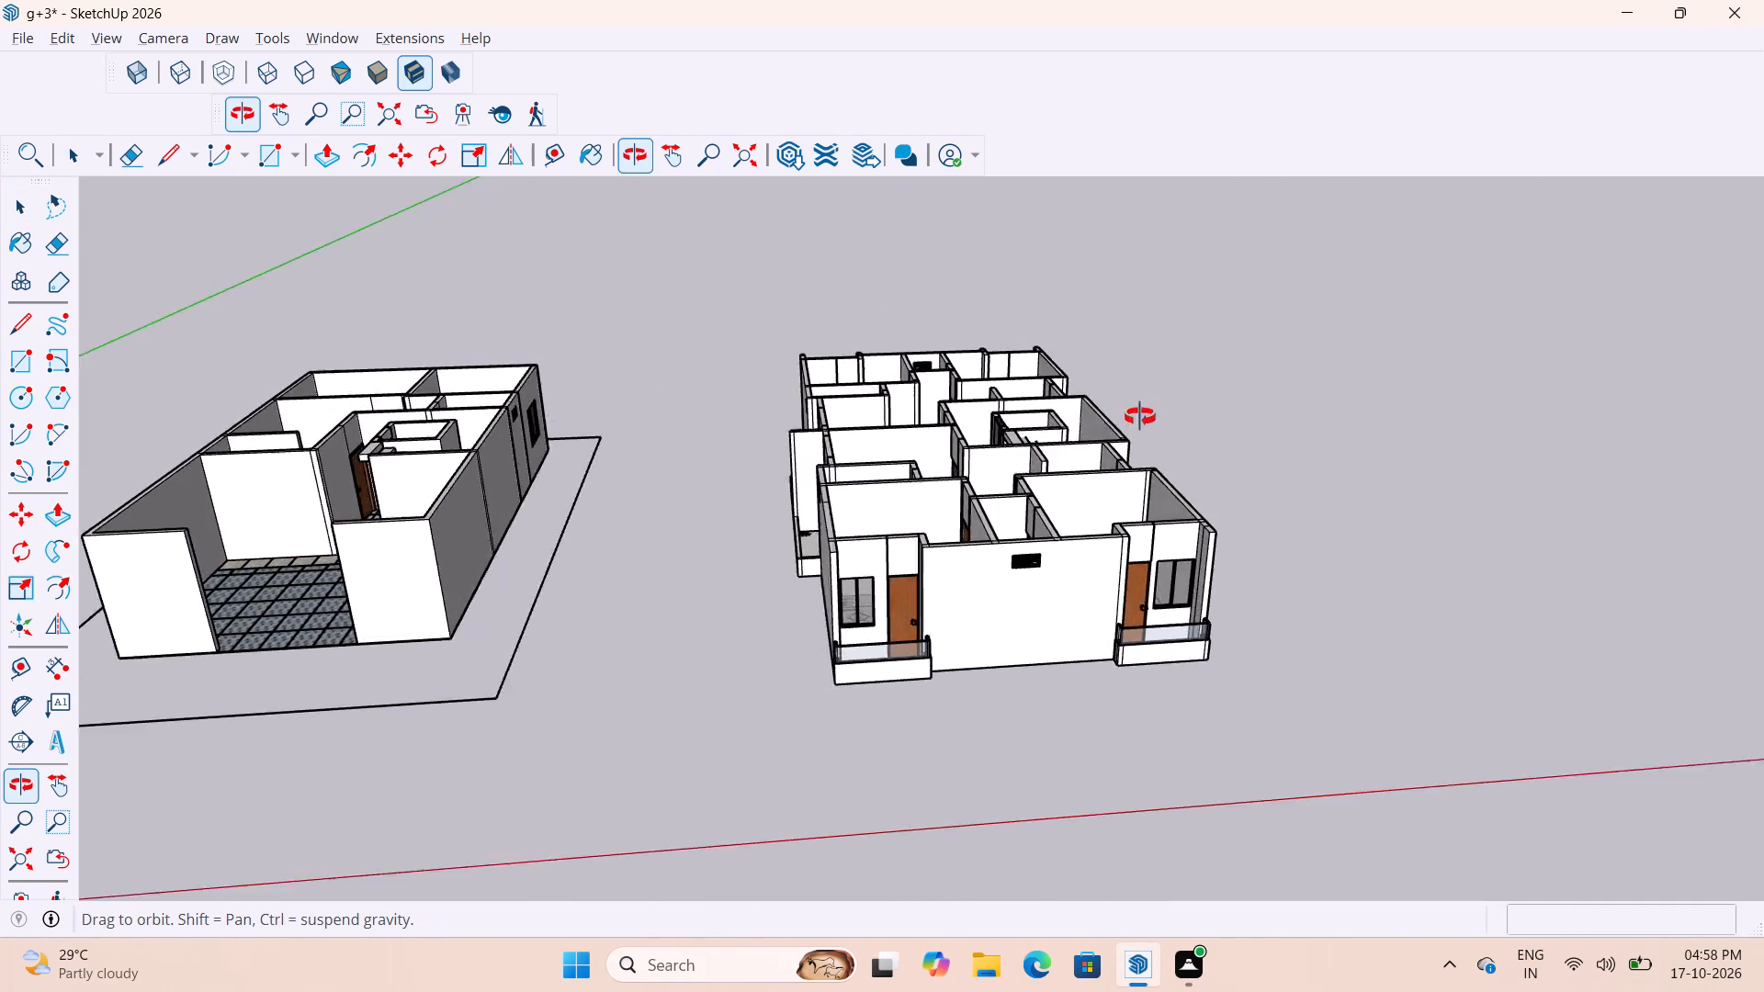
middle_click_drag(1140, 417, 1081, 477)
scroll(1133, 647, "up", 12)
double_click(1054, 564)
scroll(1054, 564, "up", 4)
left_click(1054, 555)
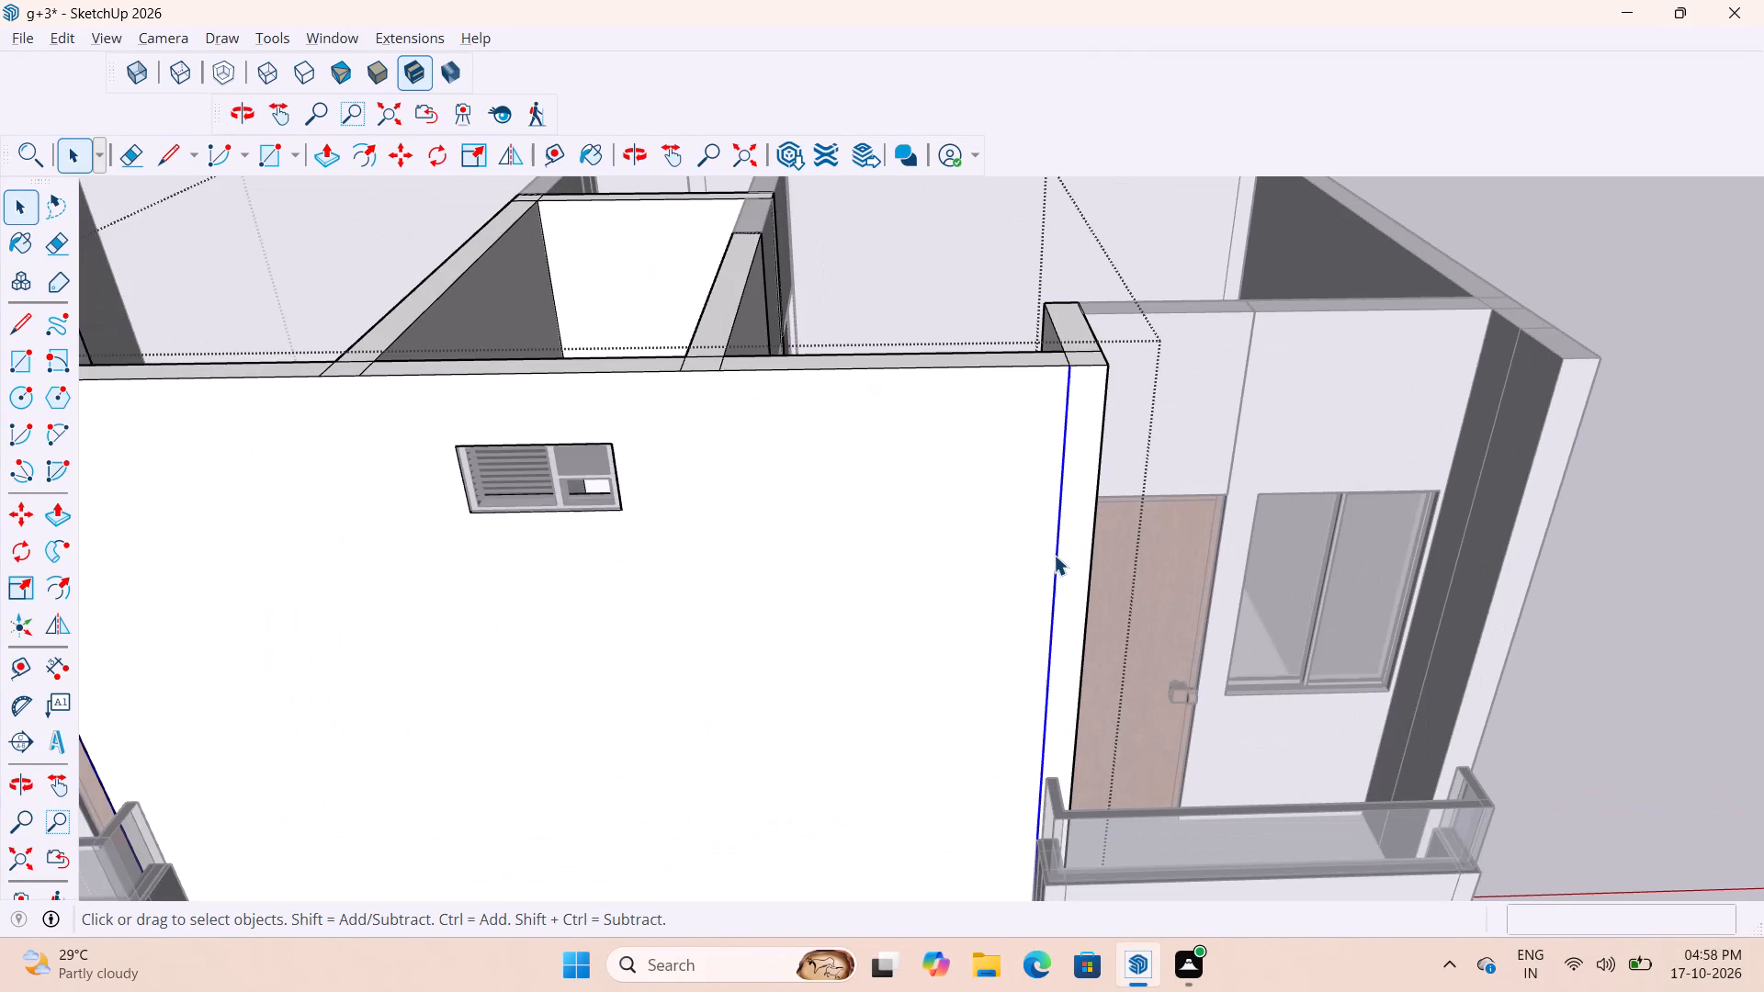
key("Delete")
scroll(1054, 555, "down", 13)
left_click(1331, 608)
Delete the leftover vertical line near the corner of a side balcony's front parapet face on the balcony building.
scroll(1216, 538, "up", 2)
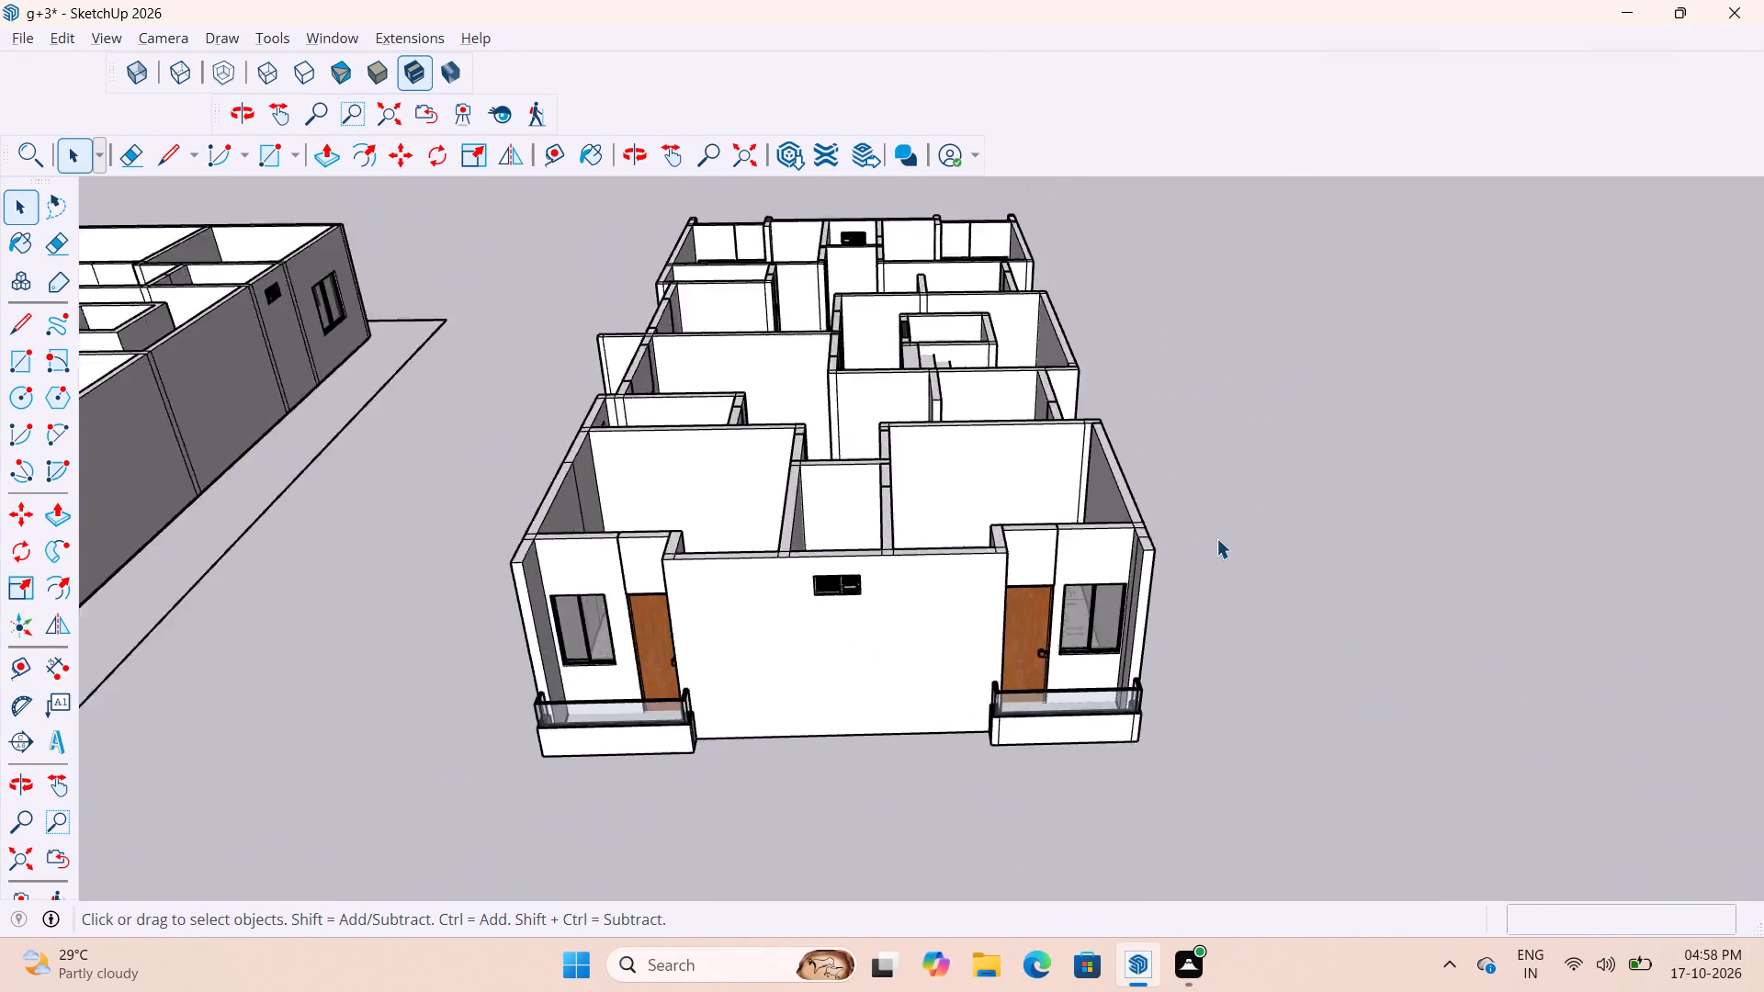
scroll(1216, 538, "up", 3)
middle_click_drag(1200, 578, 218, 592)
scroll(951, 421, "down", 5)
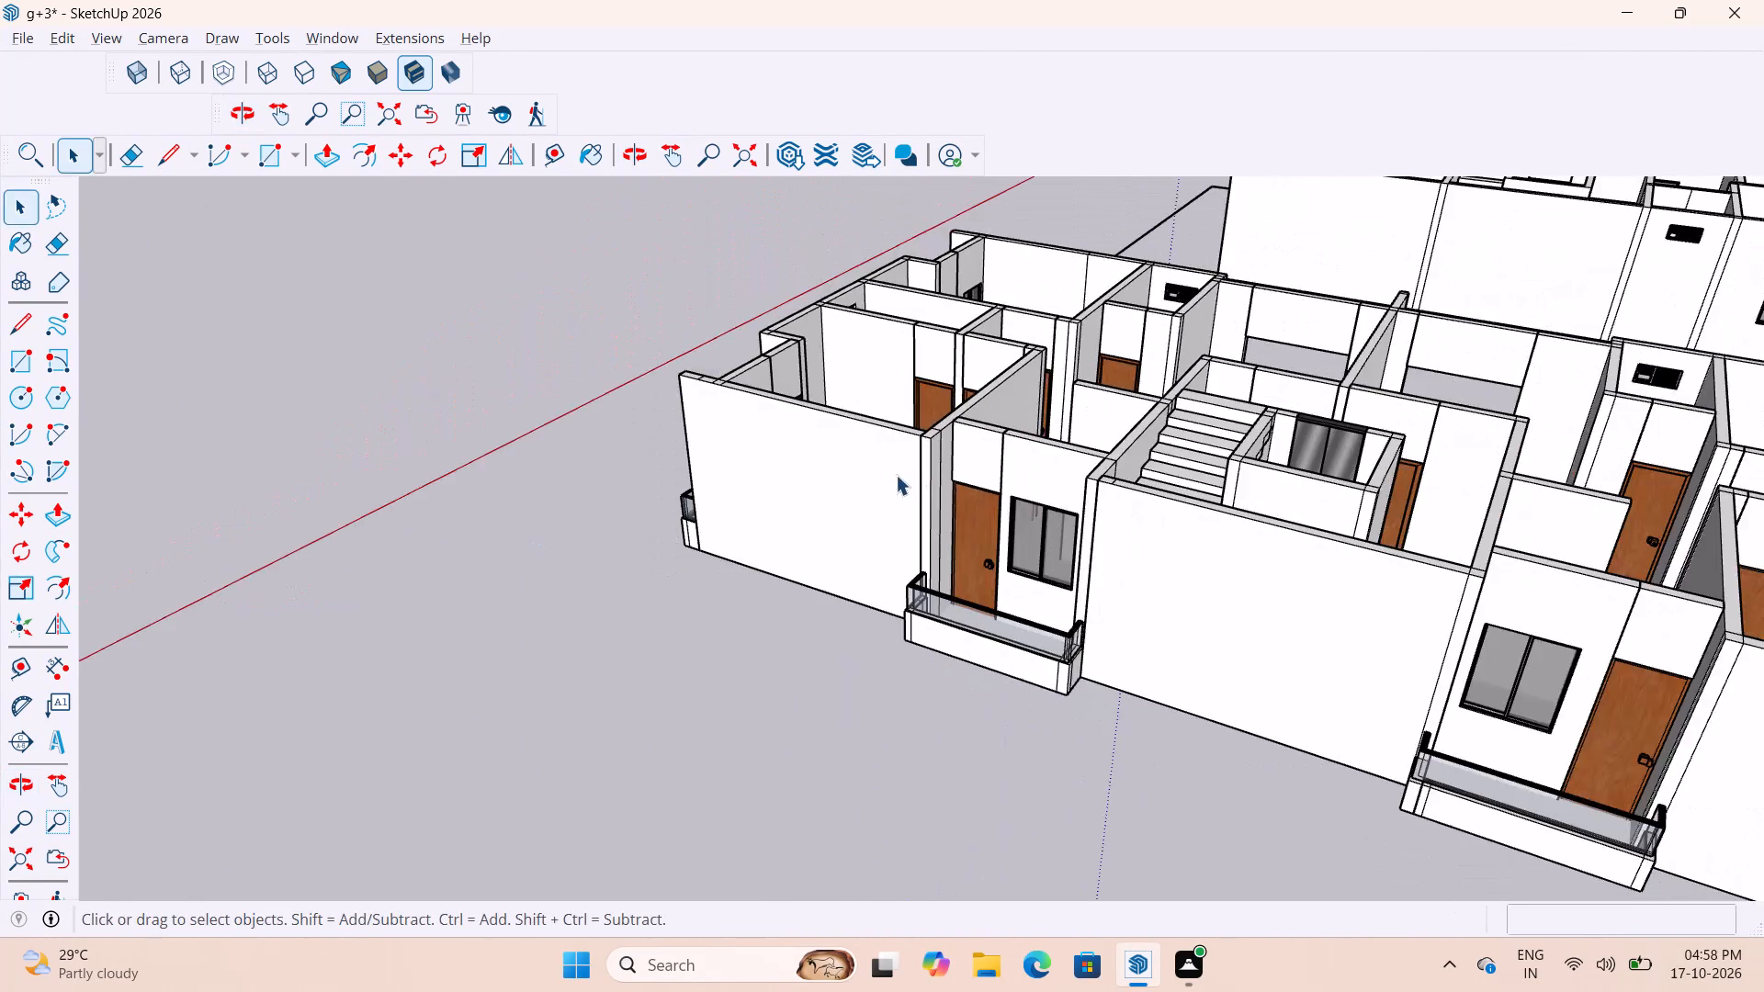
scroll(896, 475, "down", 8)
scroll(1219, 613, "up", 20)
scroll(1219, 613, "up", 2)
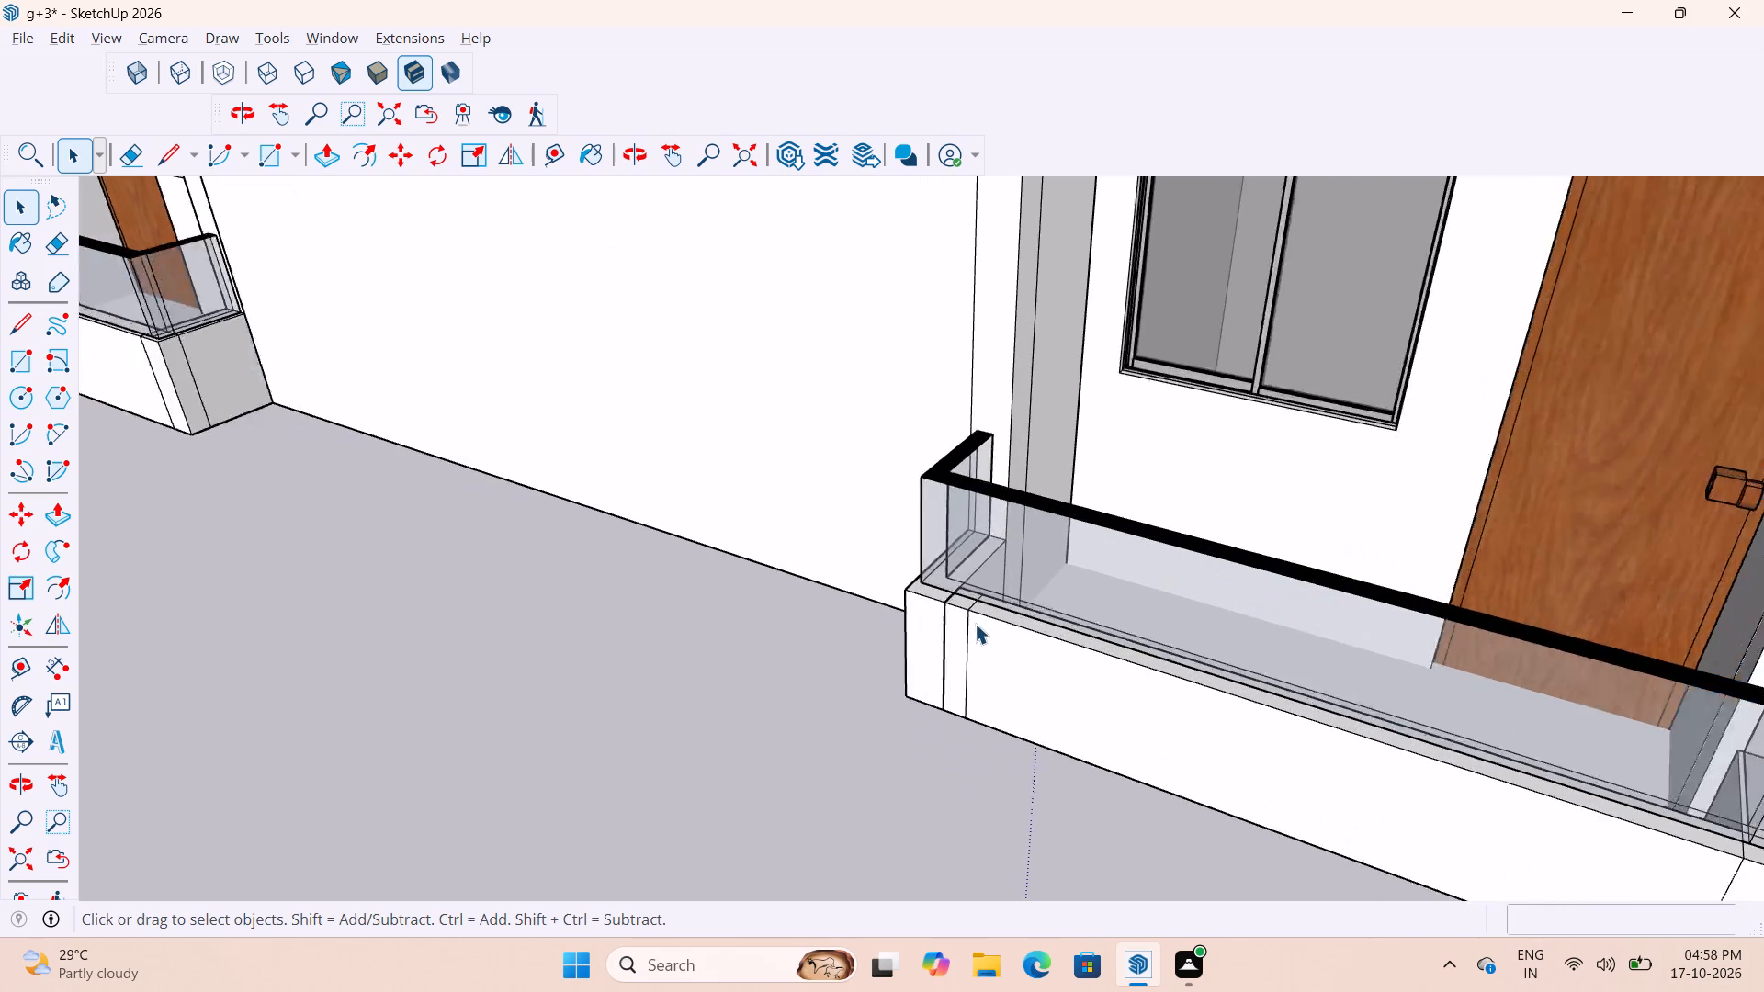
scroll(975, 624, "up", 7)
double_click(965, 661)
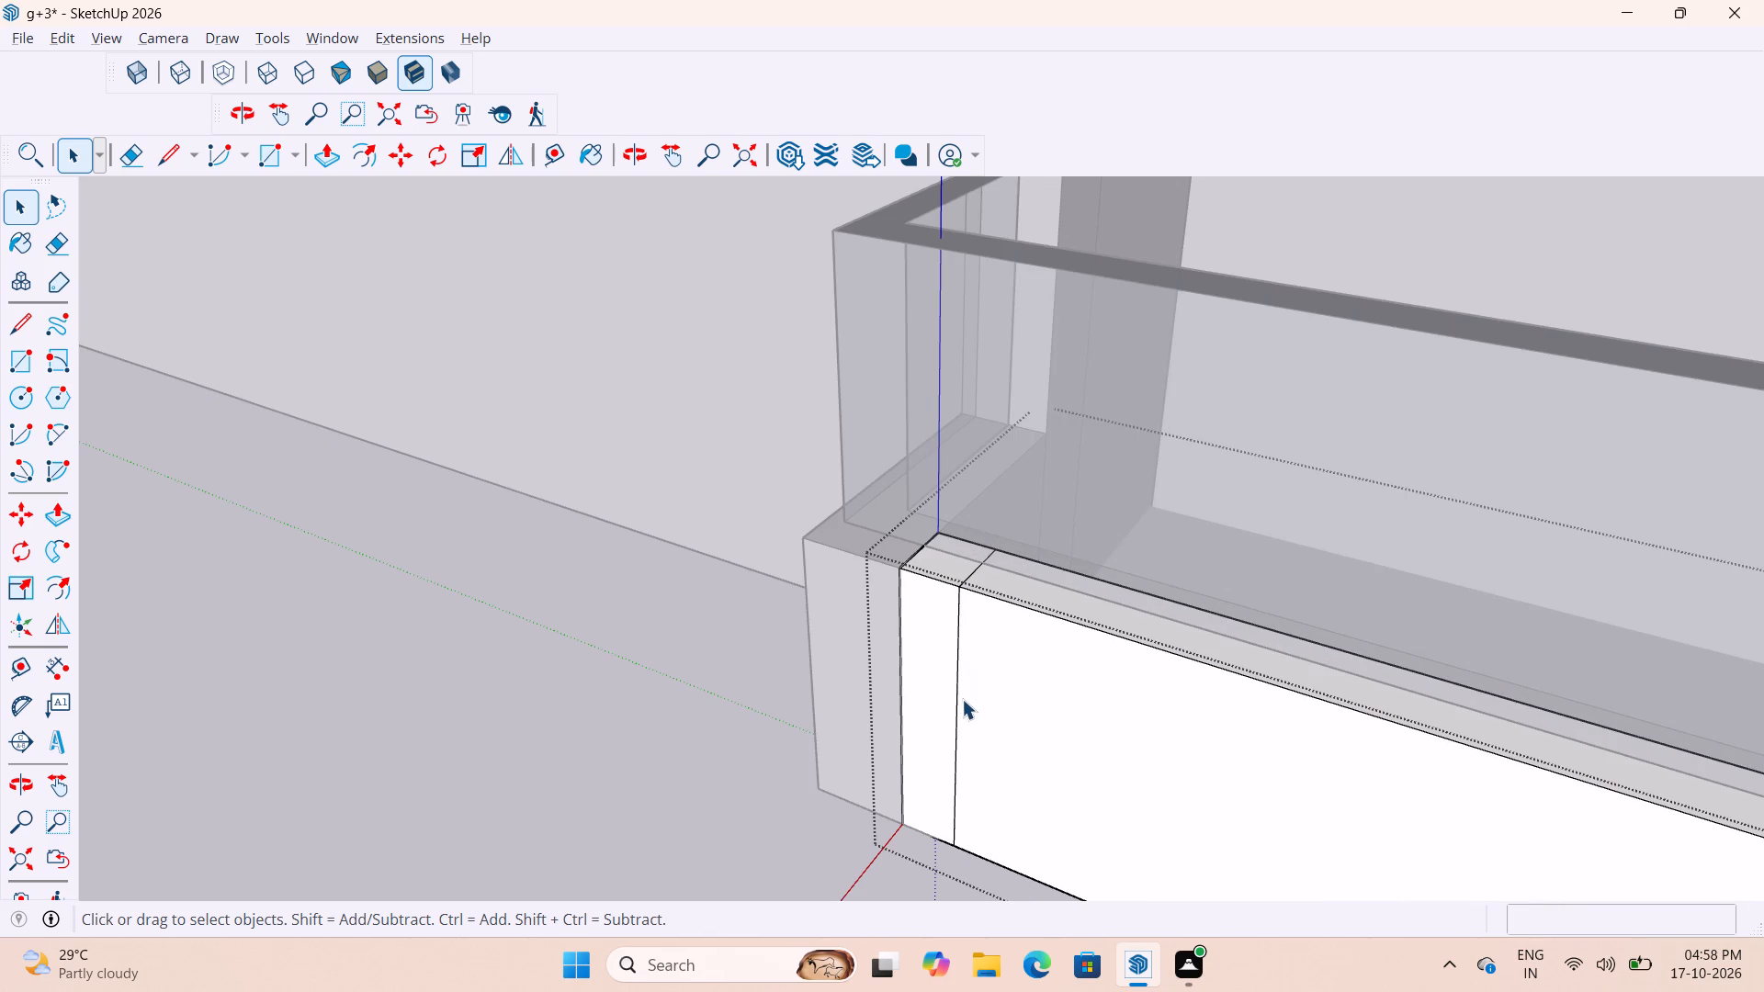
left_click(960, 698)
key("Delete")
scroll(935, 712, "down", 9)
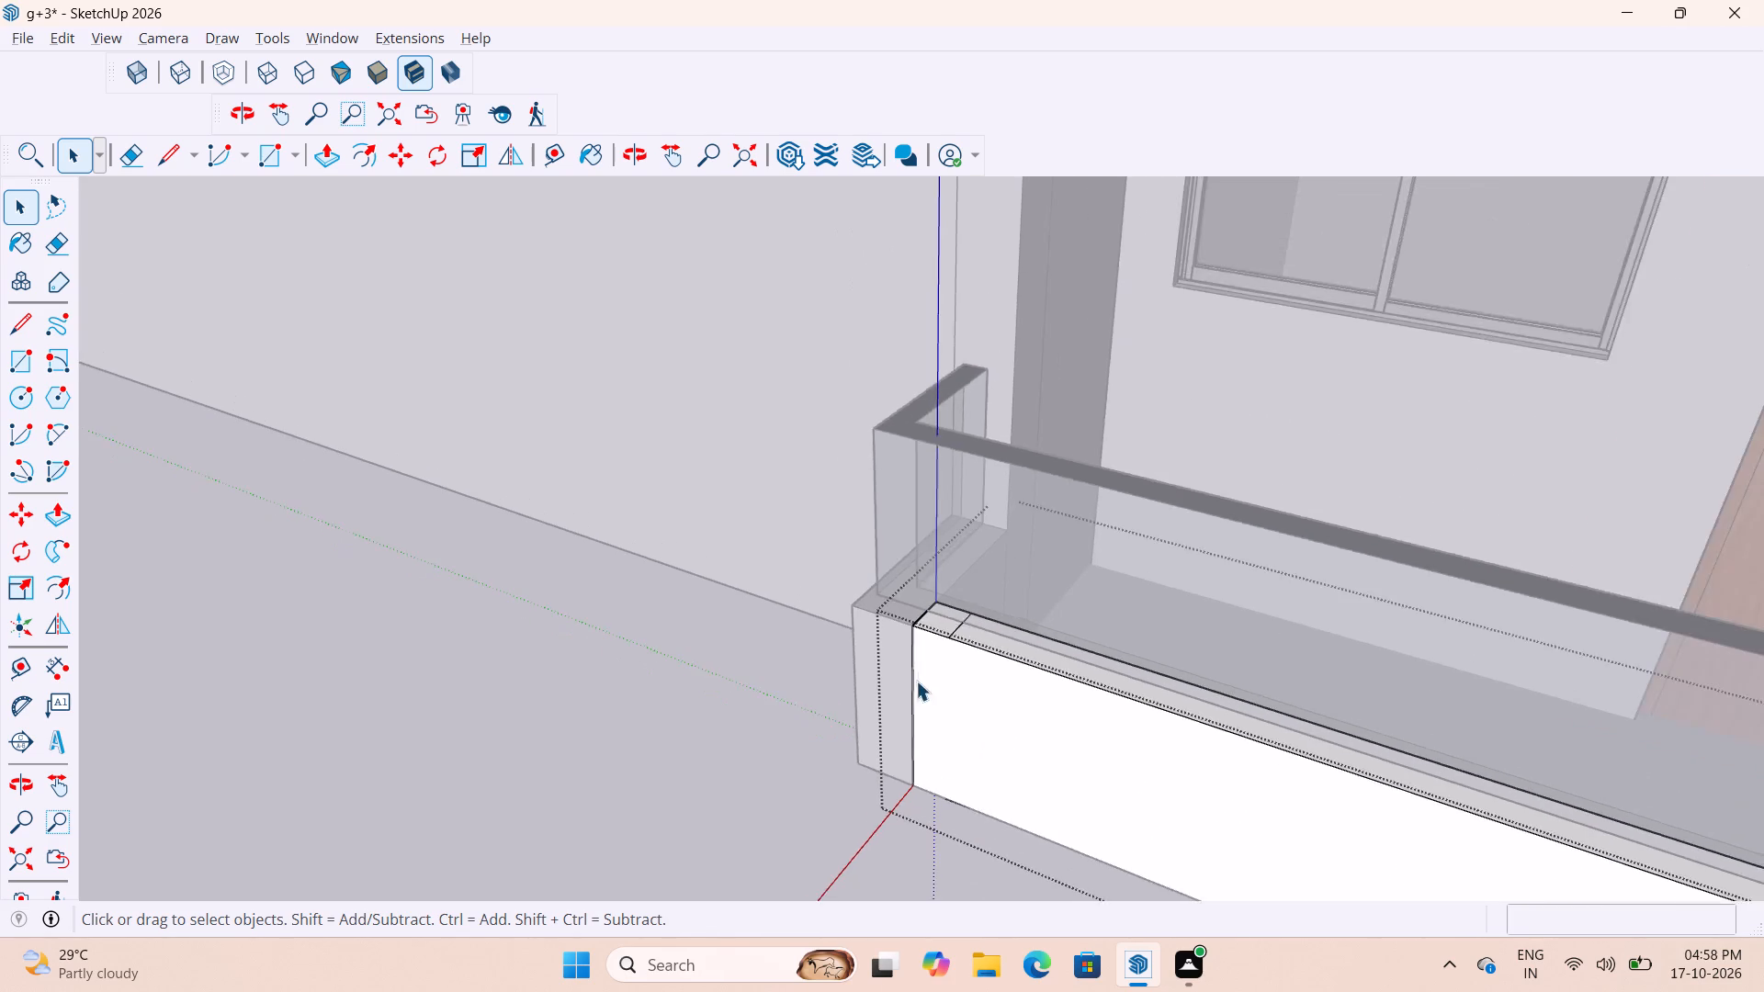
scroll(916, 681, "down", 17)
middle_click_drag(825, 697, 1377, 670)
scroll(1327, 557, "up", 1)
scroll(1317, 559, "down", 6)
left_click(1075, 776)
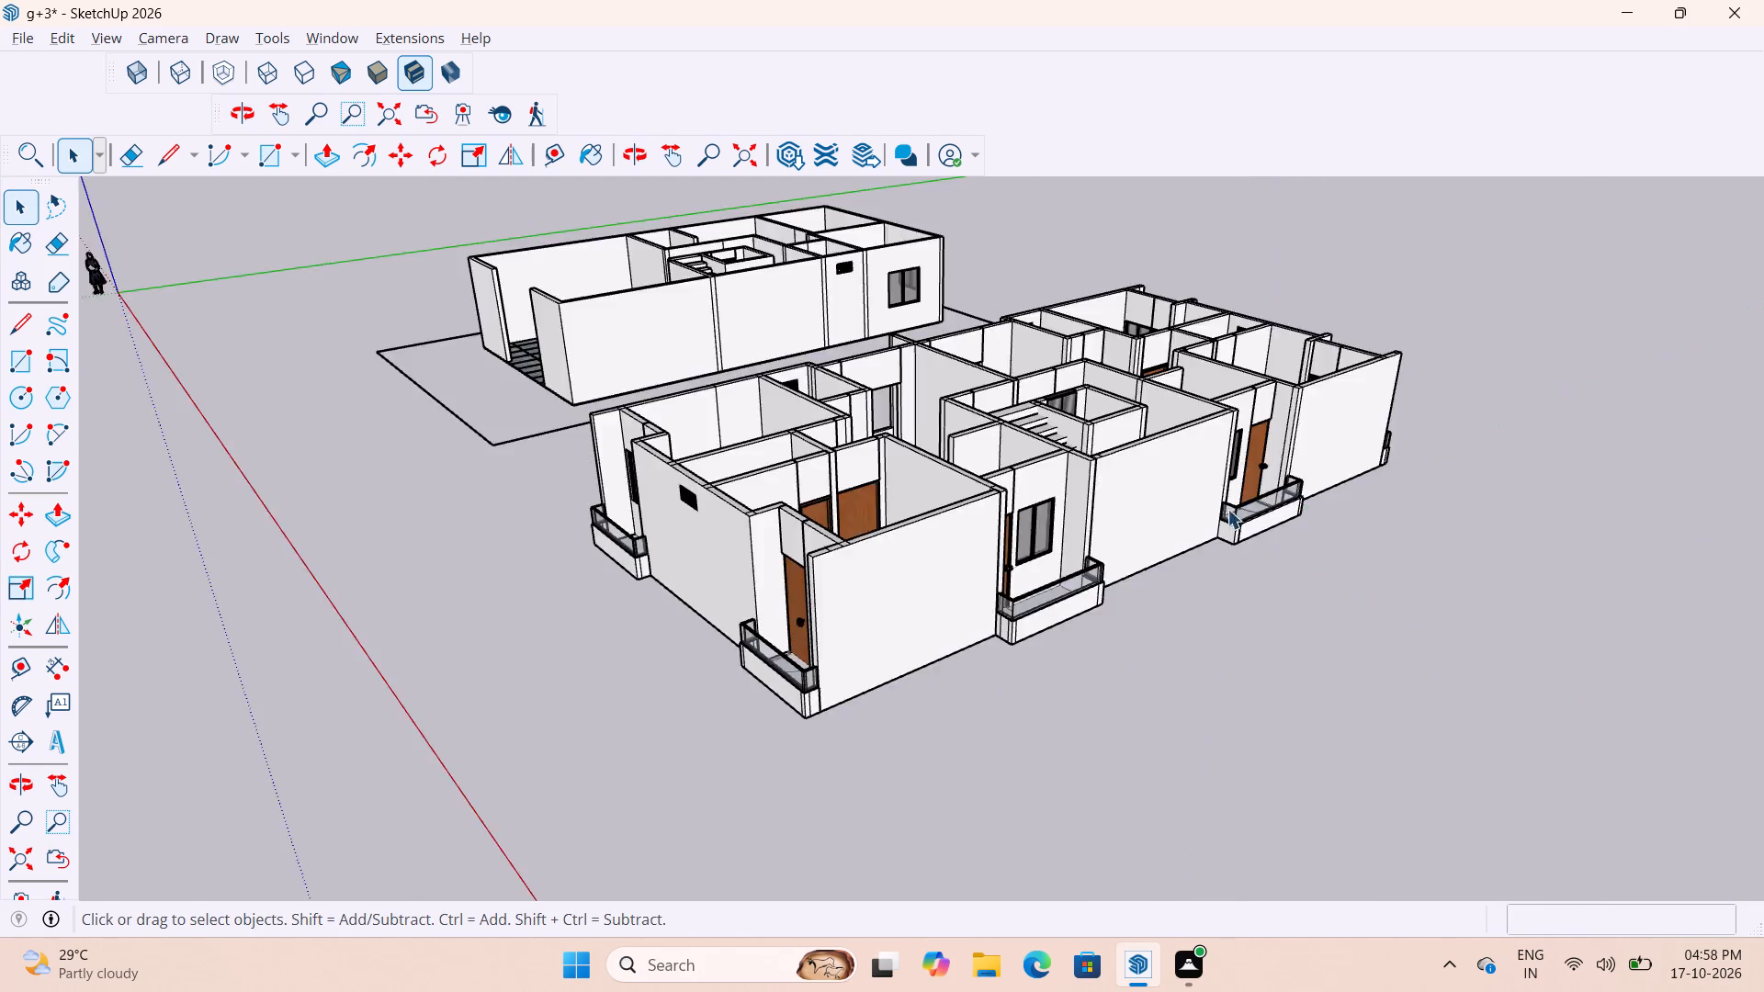
Examine the balcony building's end walls, rooms and balconies from several angles for remaining stray lines.
scroll(1226, 516, "down", 6)
scroll(1013, 486, "up", 9)
middle_click_drag(988, 543, 1275, 645)
scroll(984, 590, "down", 5)
scroll(986, 654, "up", 5)
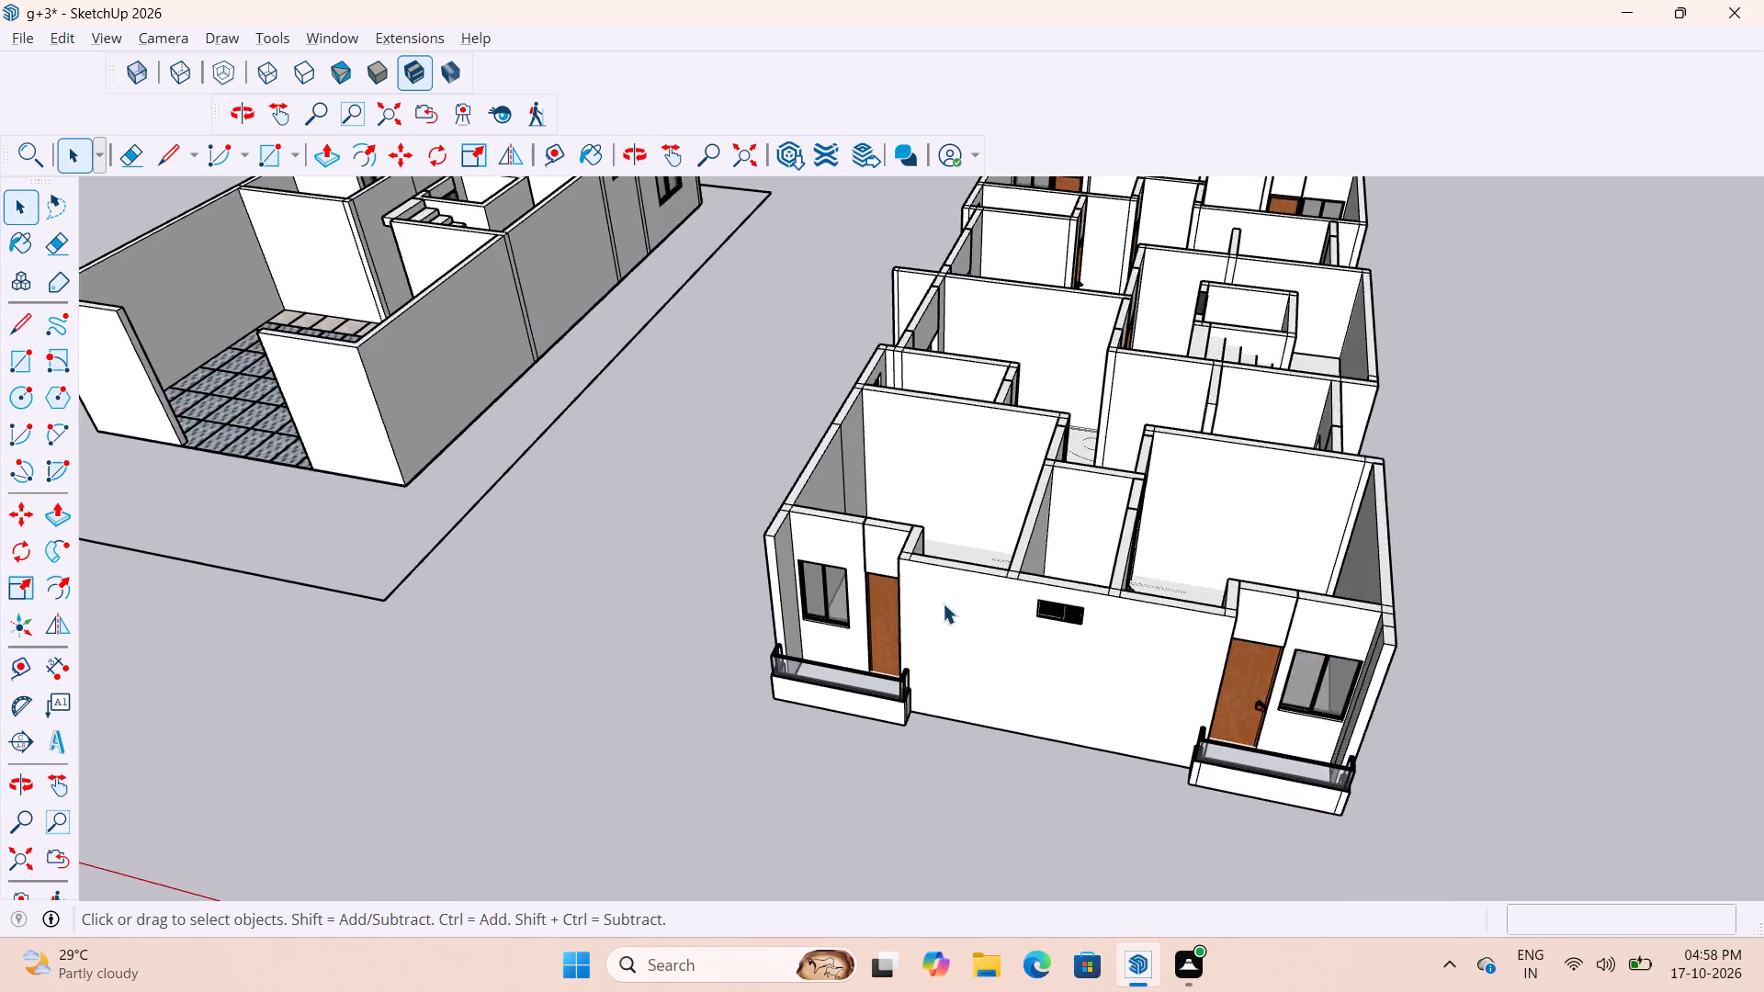
scroll(943, 603, "up", 11)
scroll(978, 444, "down", 6)
scroll(831, 580, "down", 13)
scroll(896, 607, "up", 1)
middle_click_drag(947, 634, 1009, 649)
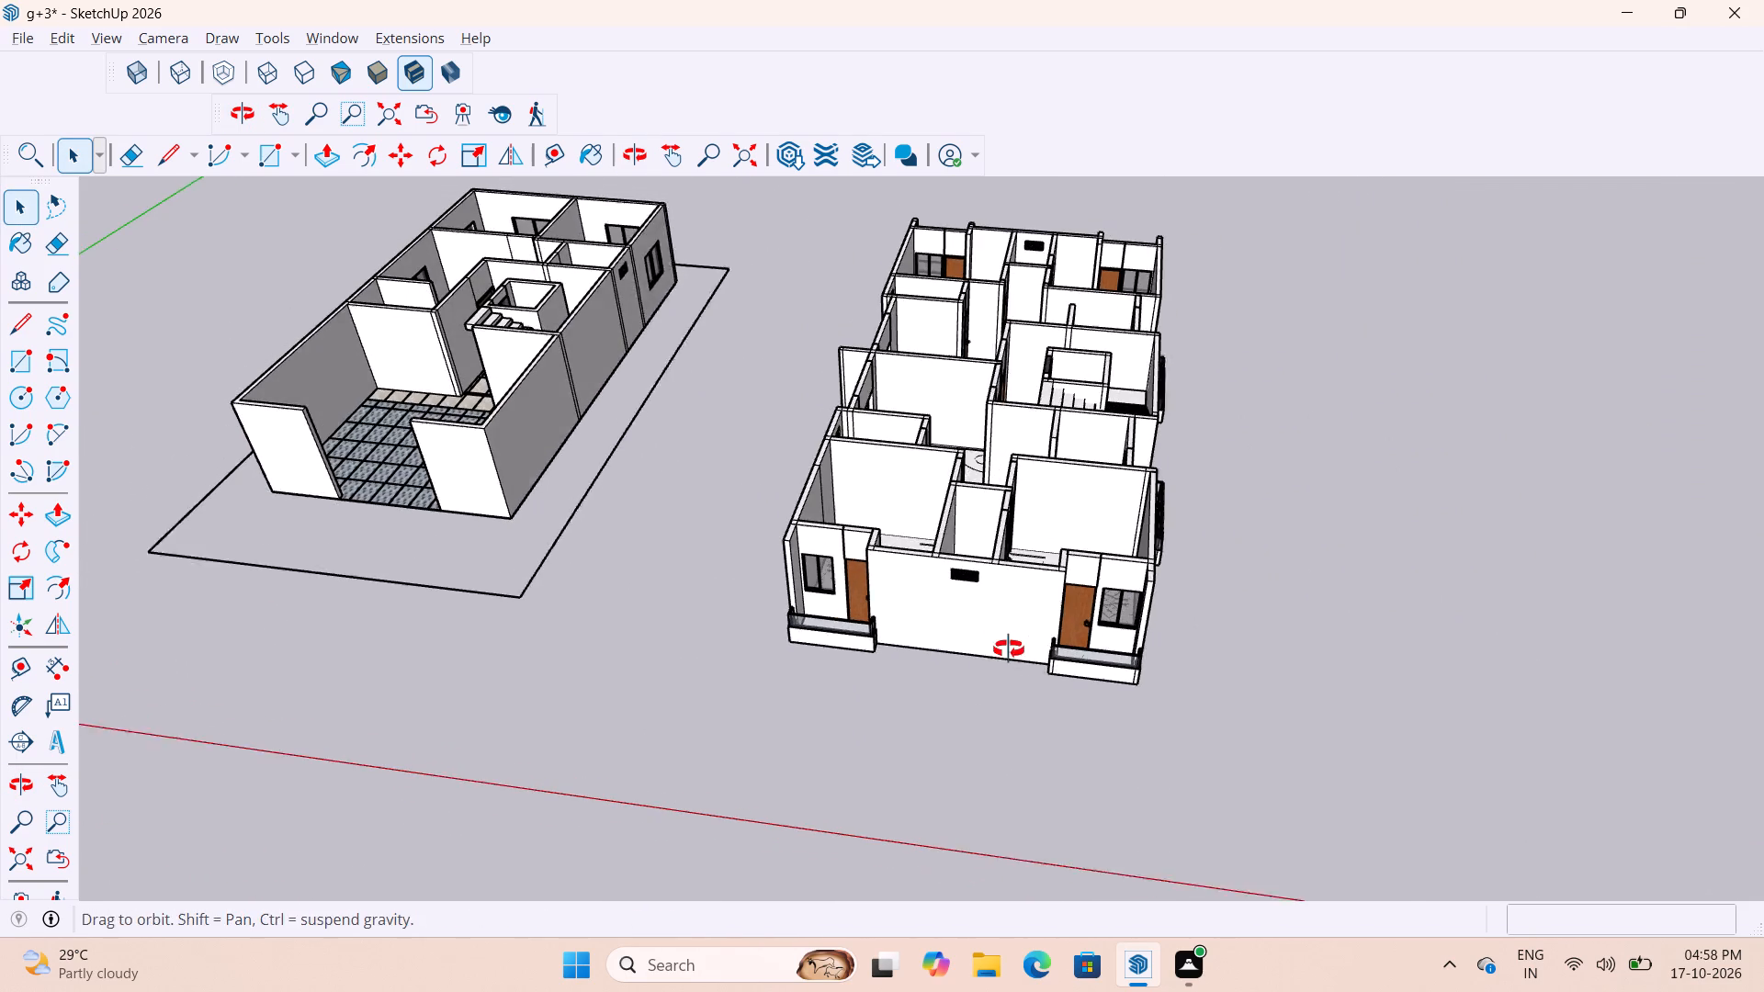
middle_click_drag(1009, 649, 1012, 649)
scroll(1072, 320, "down", 7)
scroll(1080, 393, "up", 5)
scroll(1109, 237, "up", 5)
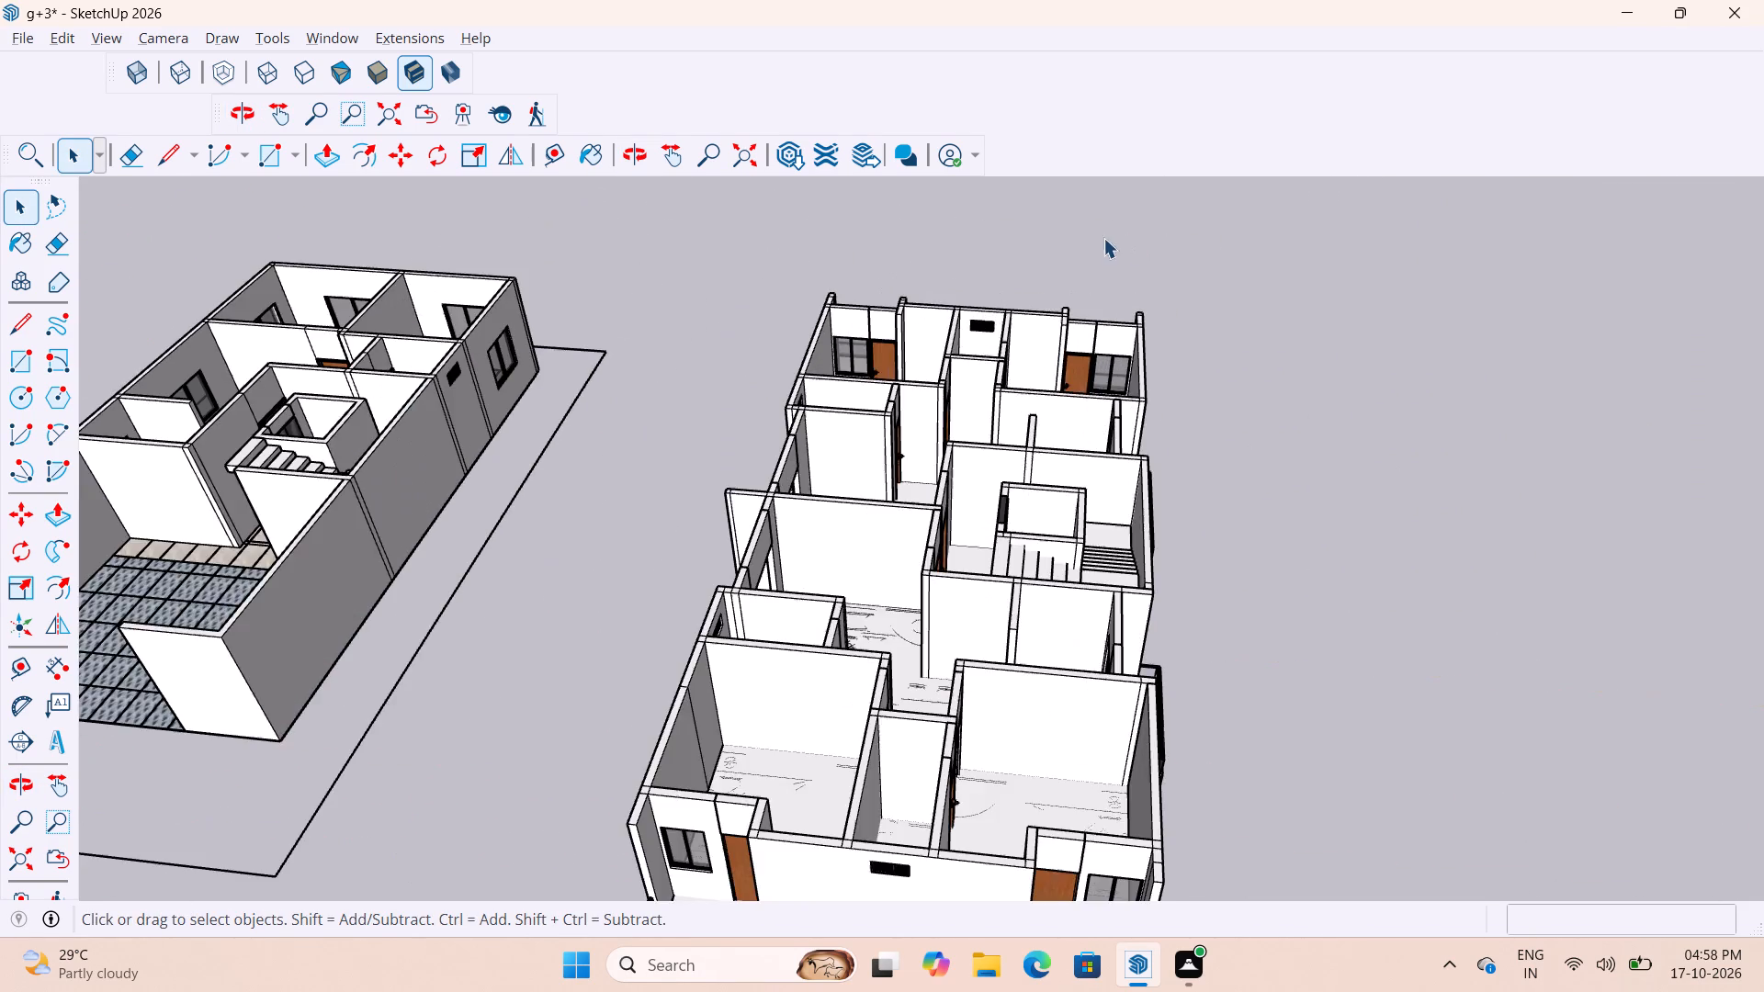
middle_click_drag(879, 371, 1506, 304)
scroll(614, 434, "up", 1)
middle_click_drag(622, 432, 1377, 285)
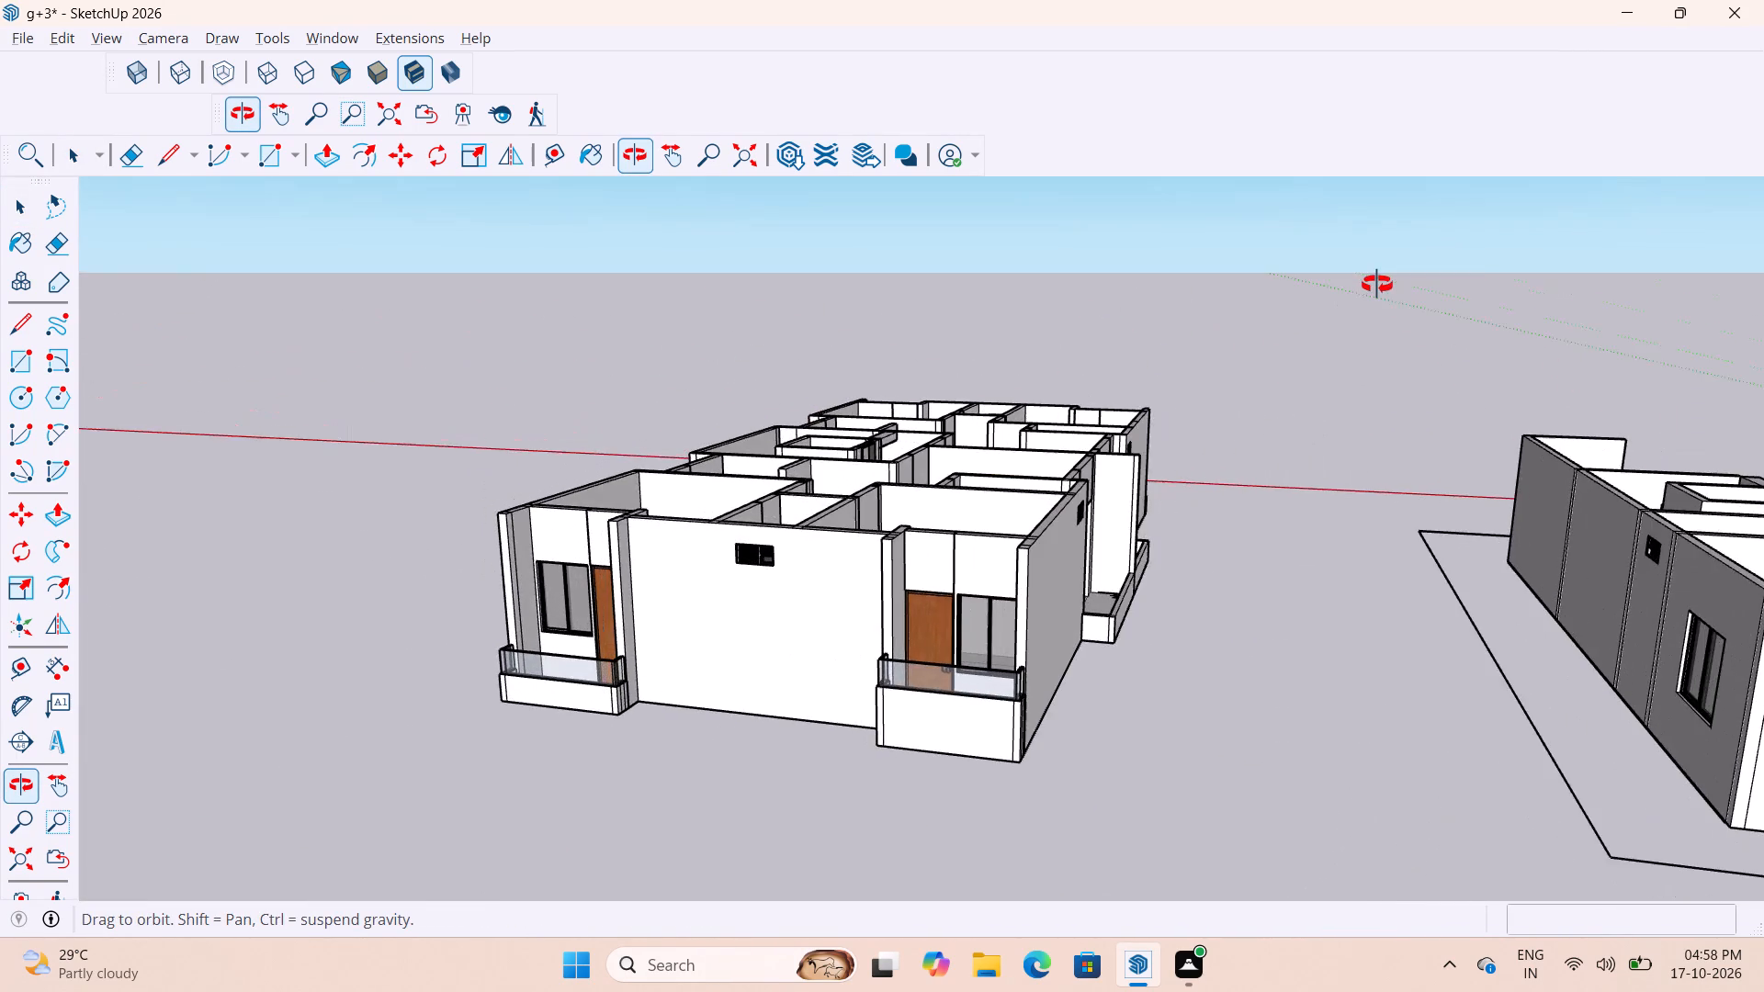
middle_click_drag(1377, 285, 85, 481)
scroll(85, 480, "down", 6)
scroll(843, 649, "down", 5)
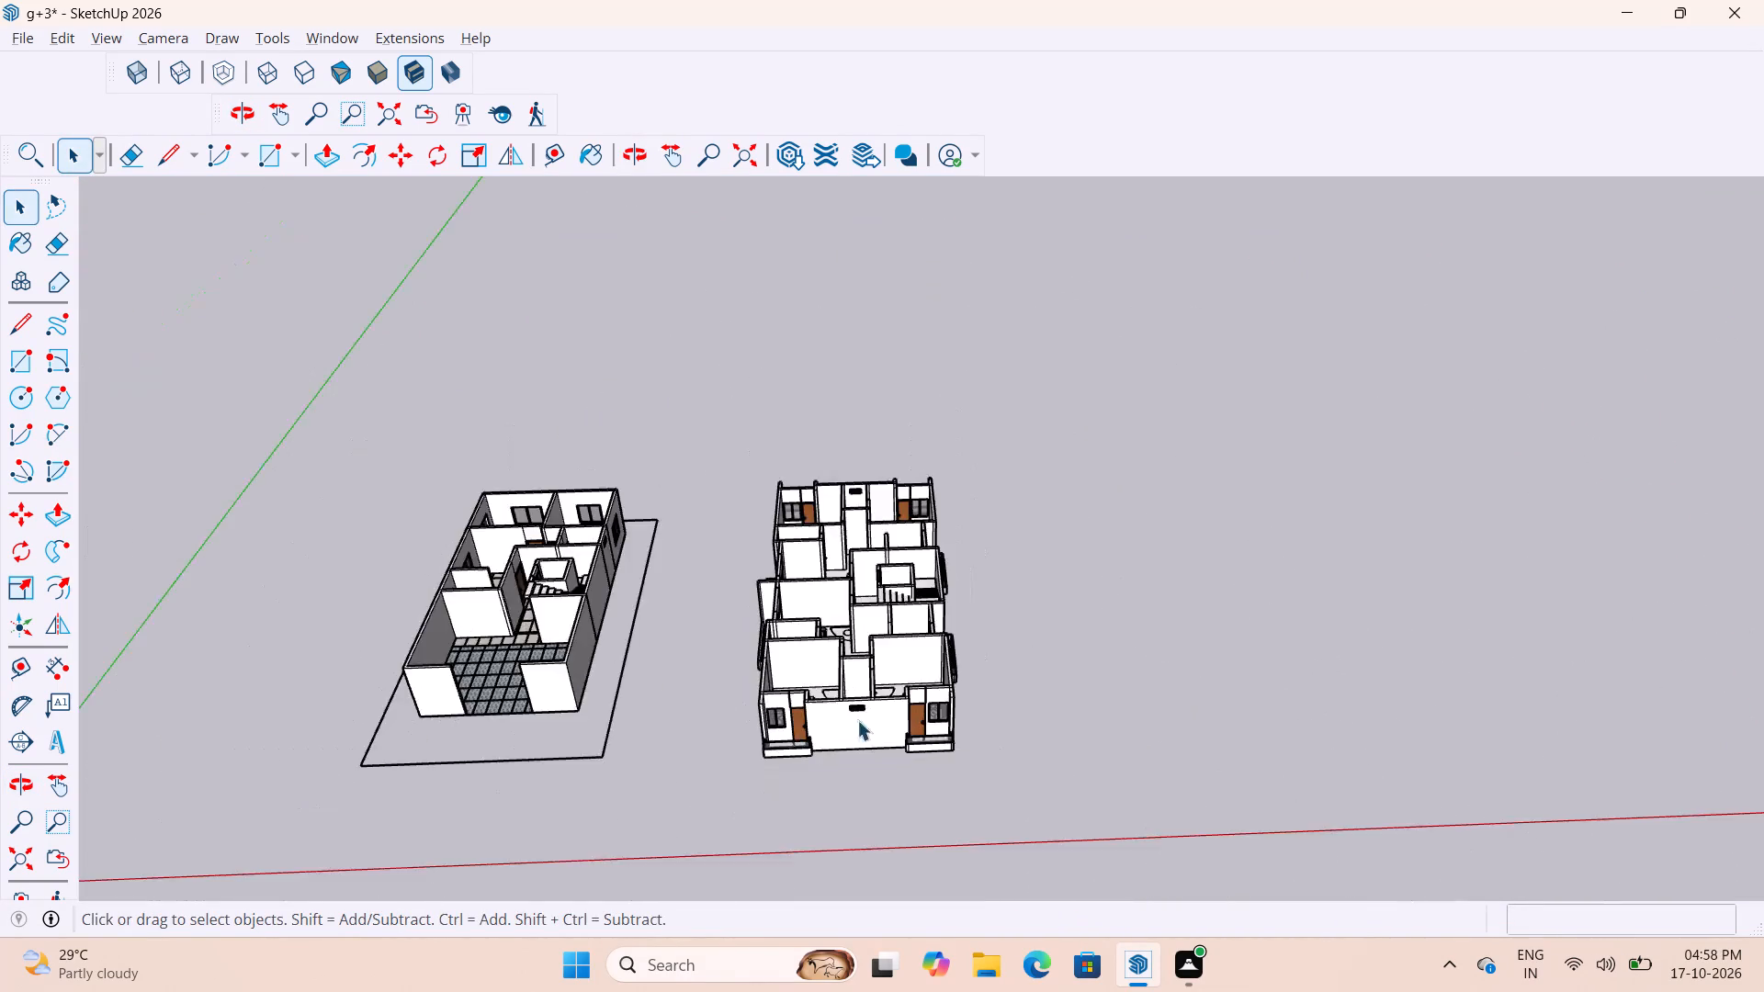
Erase the stray vertical lines on the outer end face of the first end-wall balcony's parapet.
scroll(817, 763, "up", 20)
scroll(817, 763, "up", 8)
scroll(1012, 585, "down", 14)
scroll(821, 612, "up", 4)
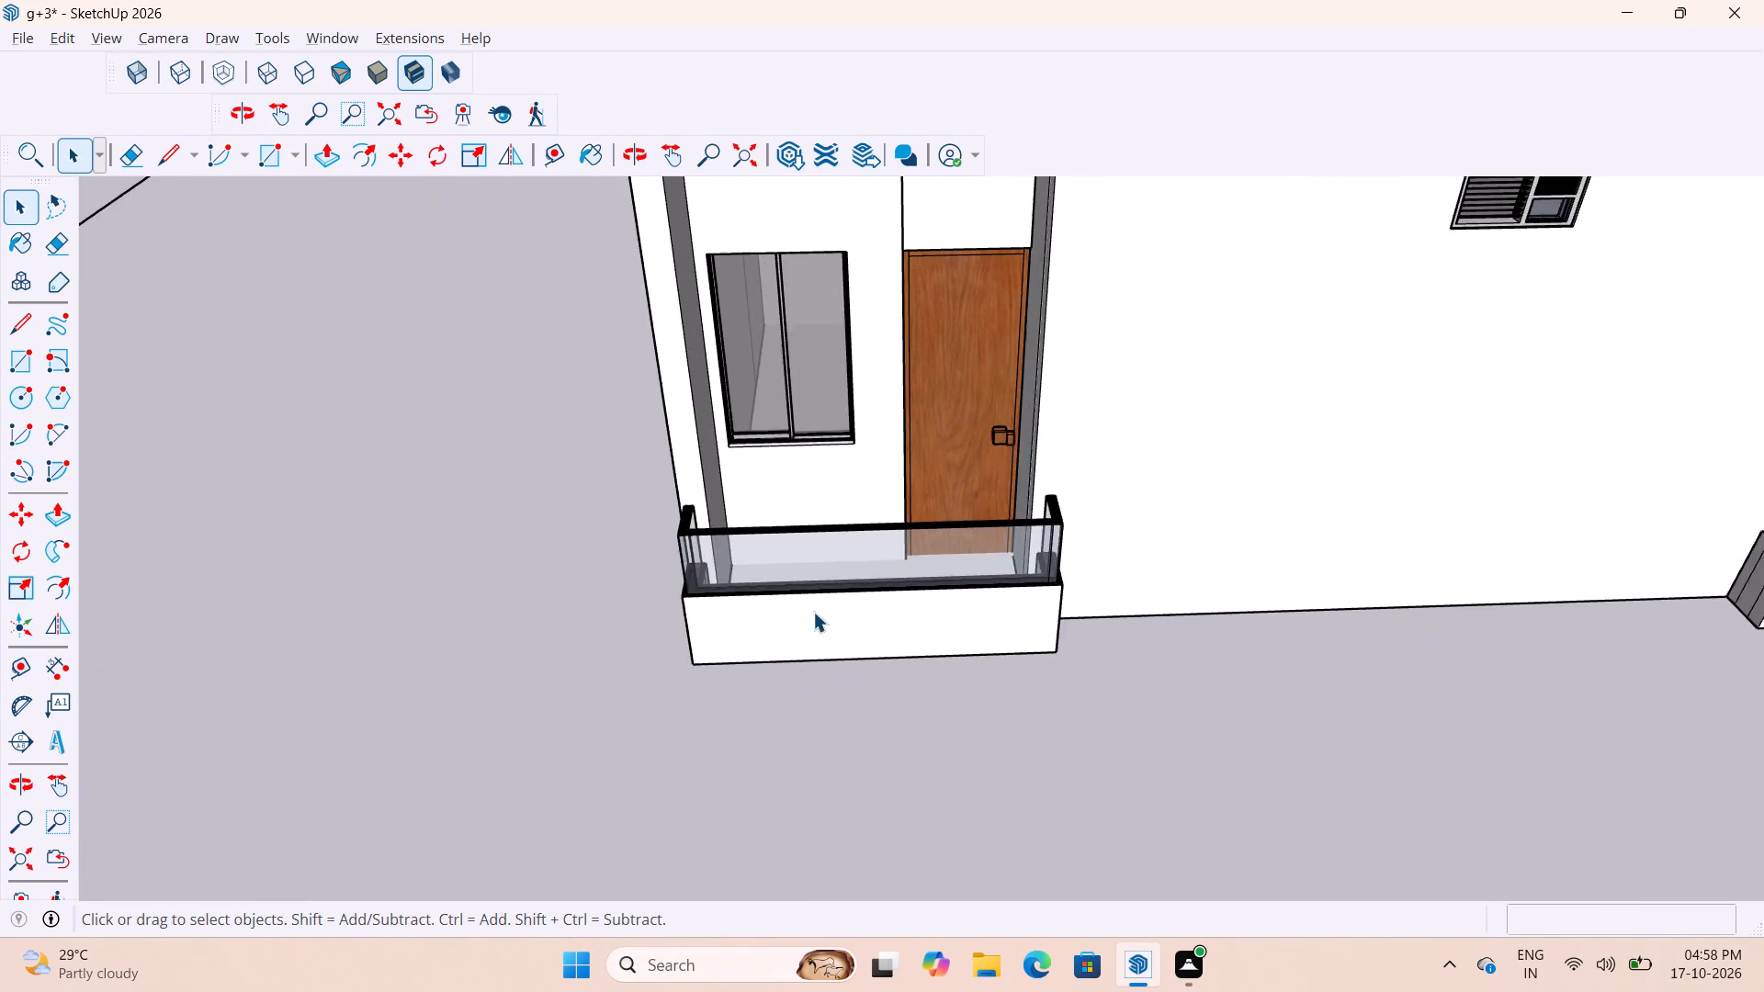
scroll(813, 612, "up", 1)
middle_click_drag(867, 592, 1262, 506)
scroll(1023, 620, "up", 11)
double_click(934, 608)
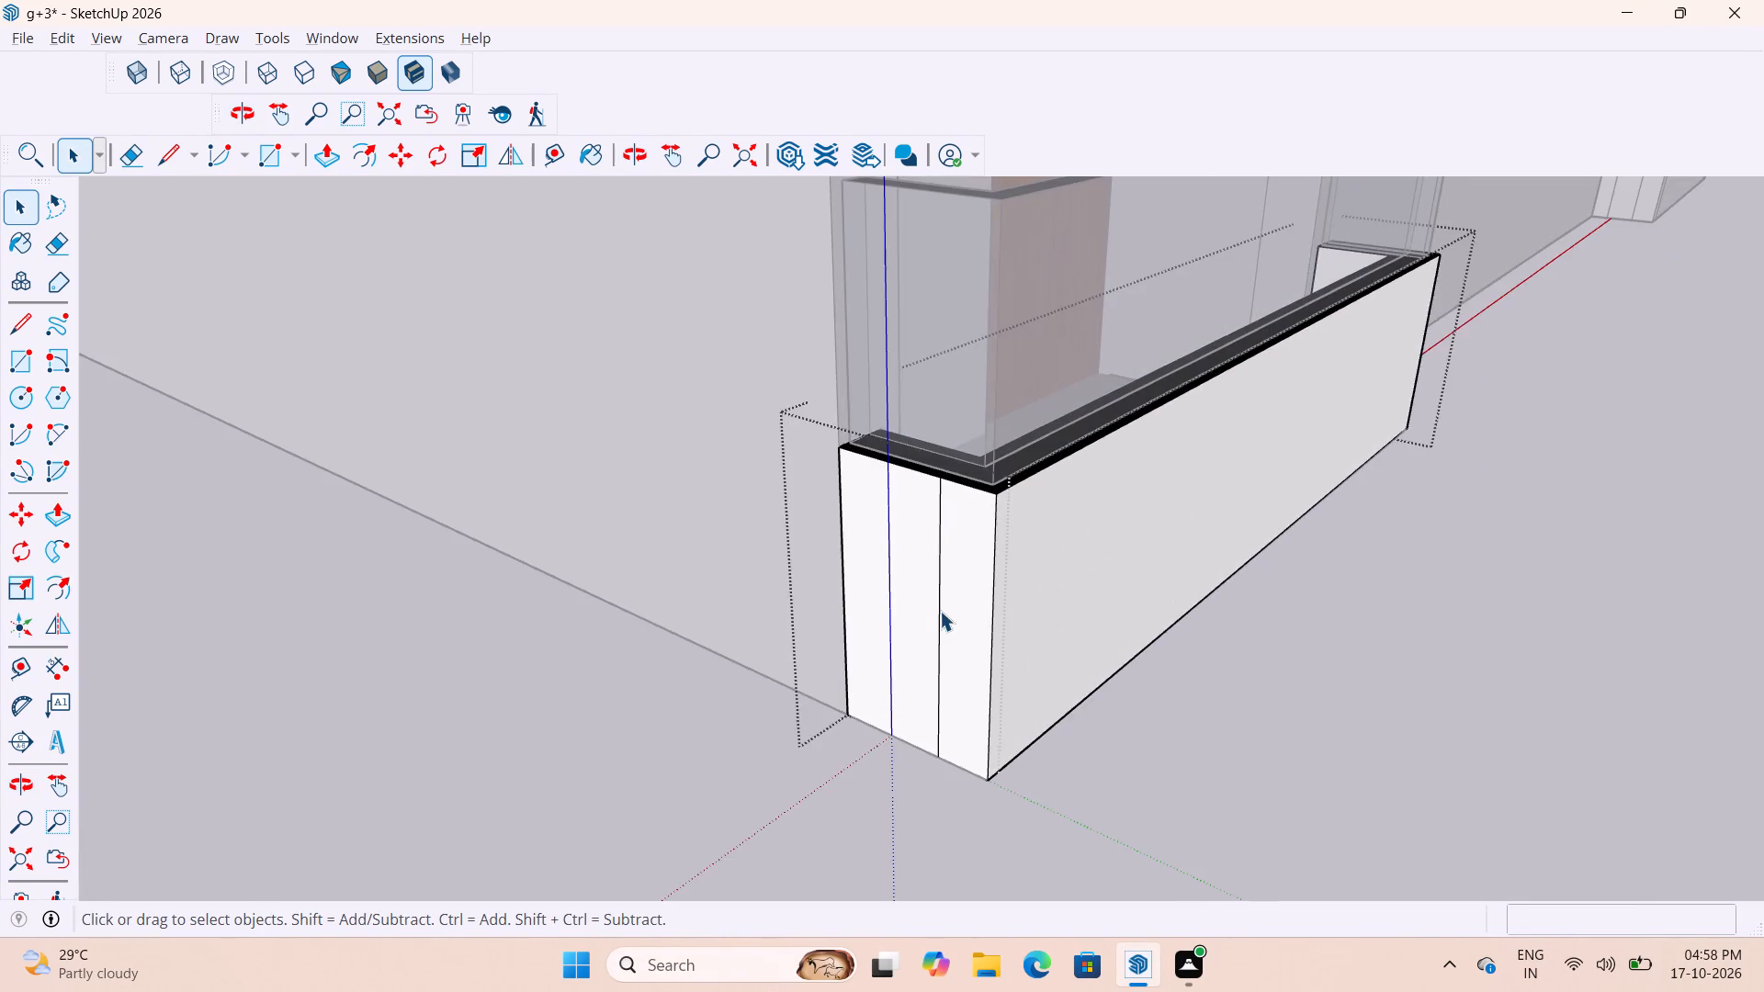
scroll(940, 611, "up", 8)
key("e")
left_click_drag(1013, 614, 962, 584)
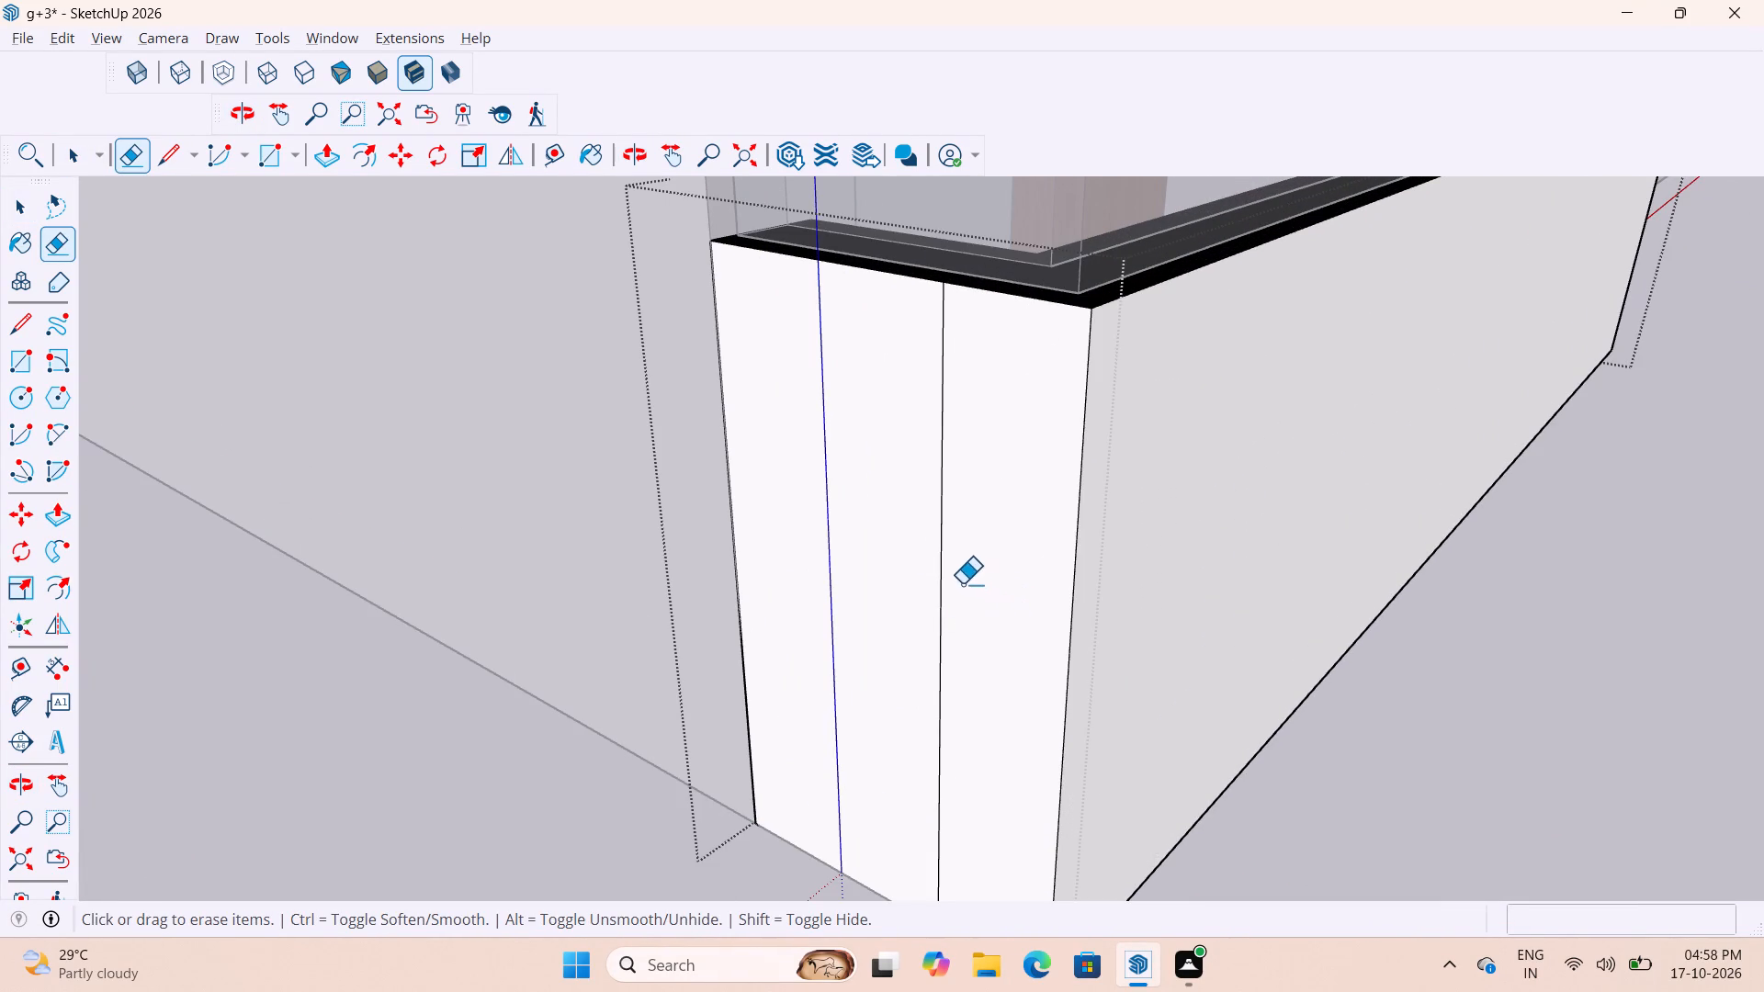
left_click_drag(962, 584, 822, 527)
scroll(818, 549, "down", 5)
scroll(929, 643, "down", 3)
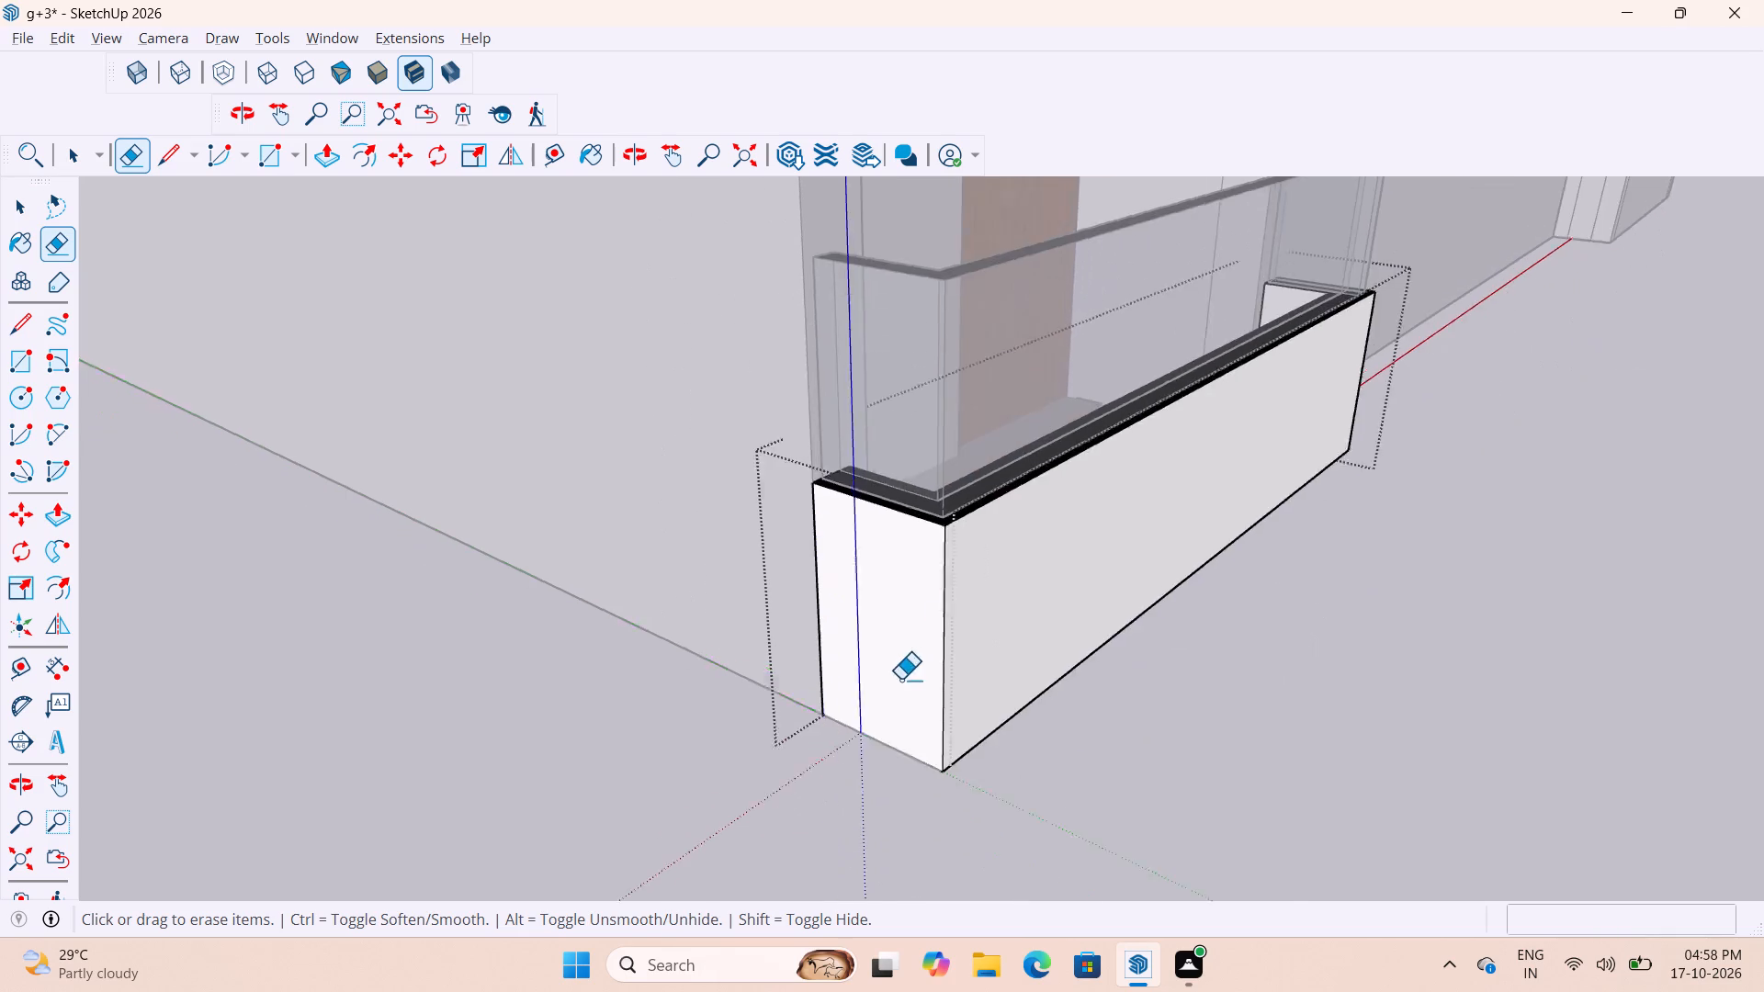
scroll(900, 680, "down", 10)
Erase the stray vertical lines on the inner end and adjoining front face of the other end-wall balcony's parapet.
middle_click_drag(1205, 659, 742, 750)
scroll(712, 750, "down", 9)
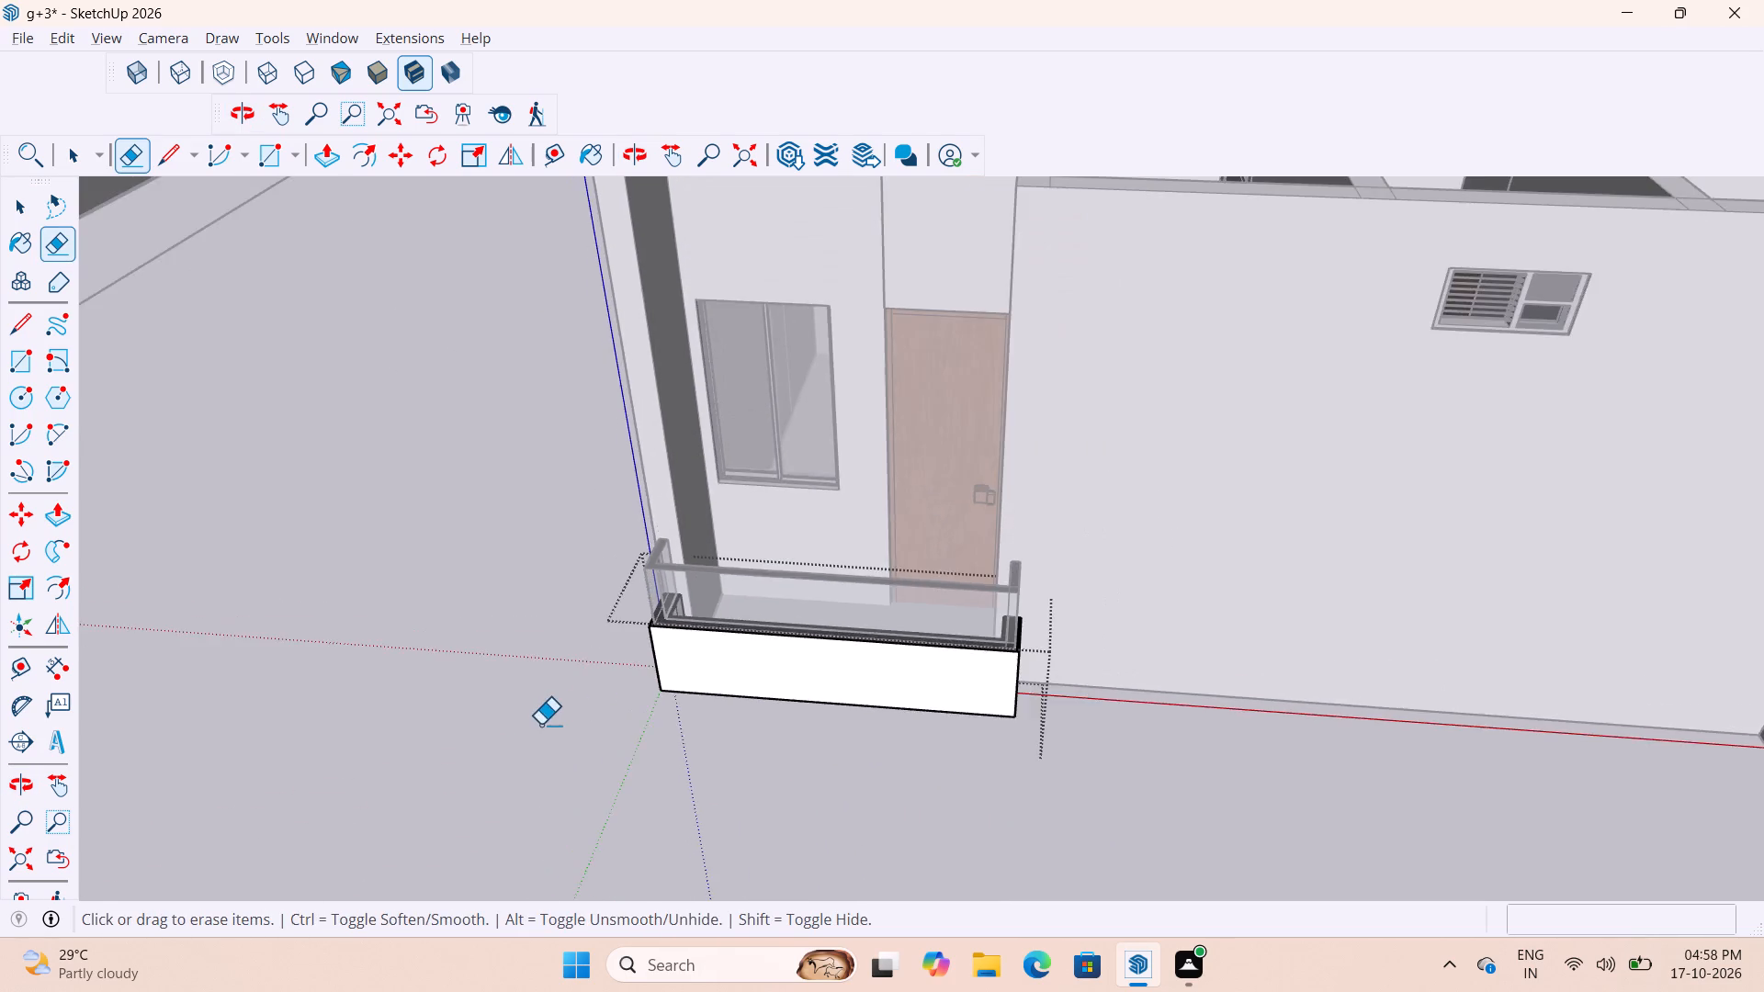
scroll(540, 725, "down", 10)
scroll(1092, 771, "up", 10)
middle_click_drag(1031, 681, 1487, 638)
scroll(1352, 567, "up", 4)
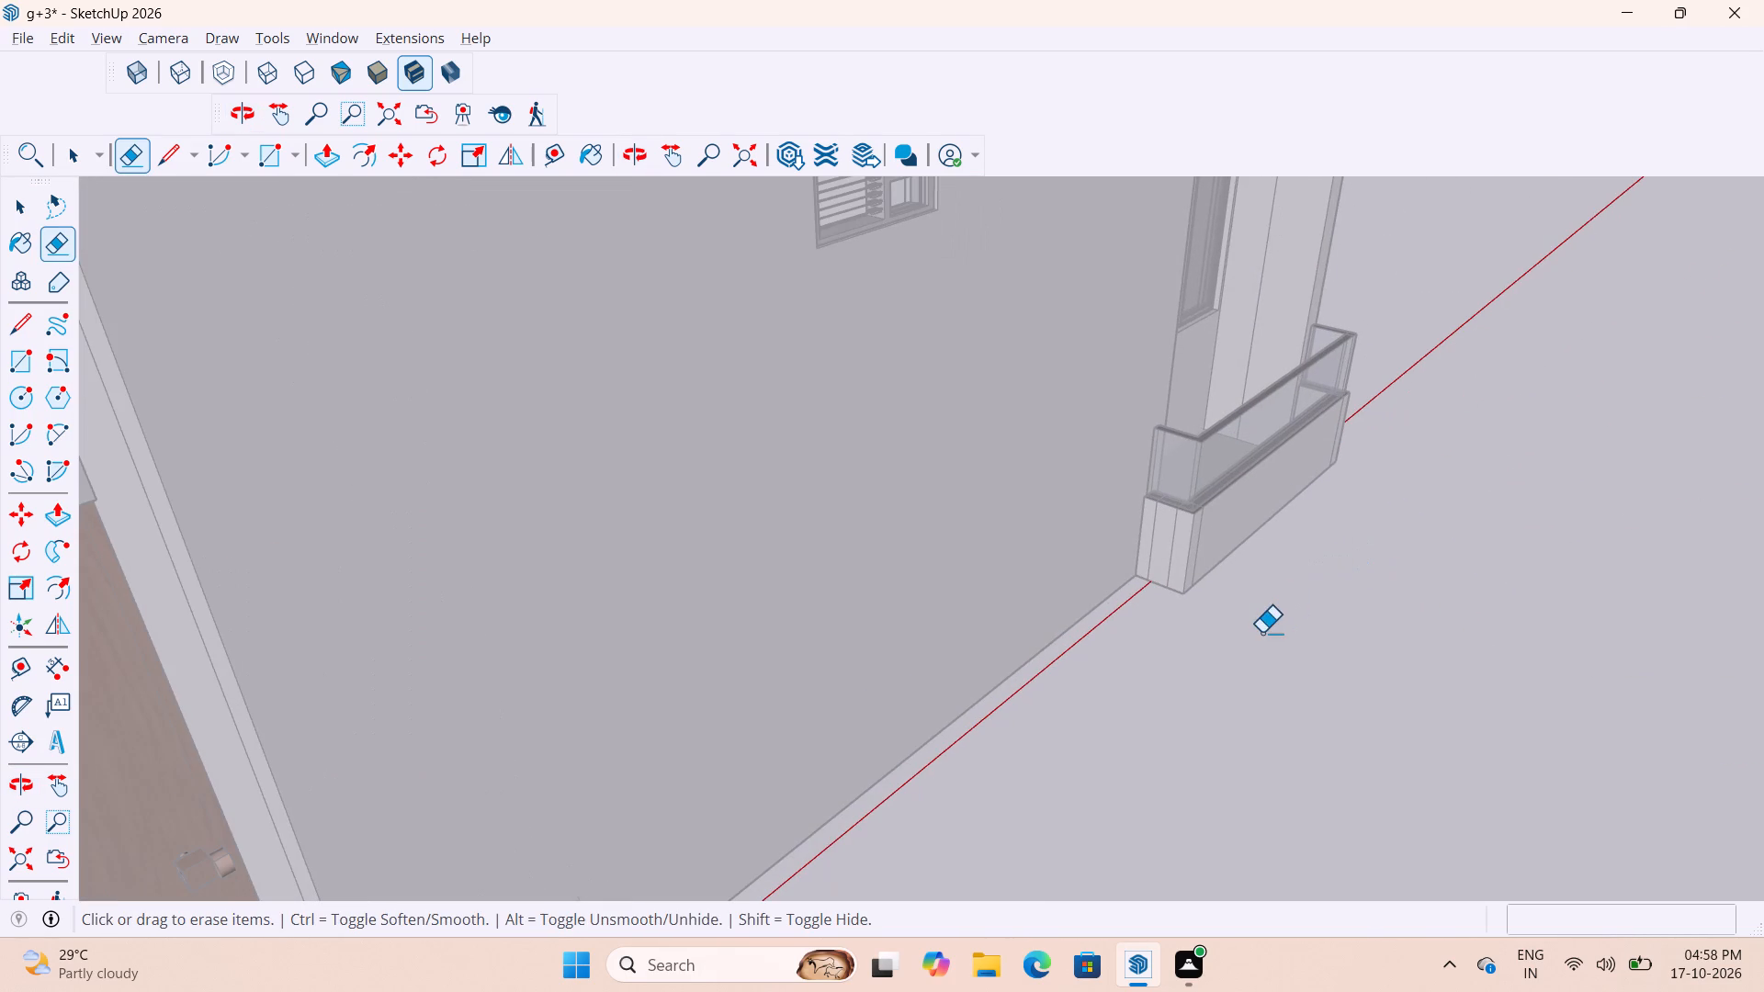
left_click(1260, 634)
key("space")
key("space")
left_click(1245, 634)
scroll(1216, 568, "up", 9)
double_click(1155, 530)
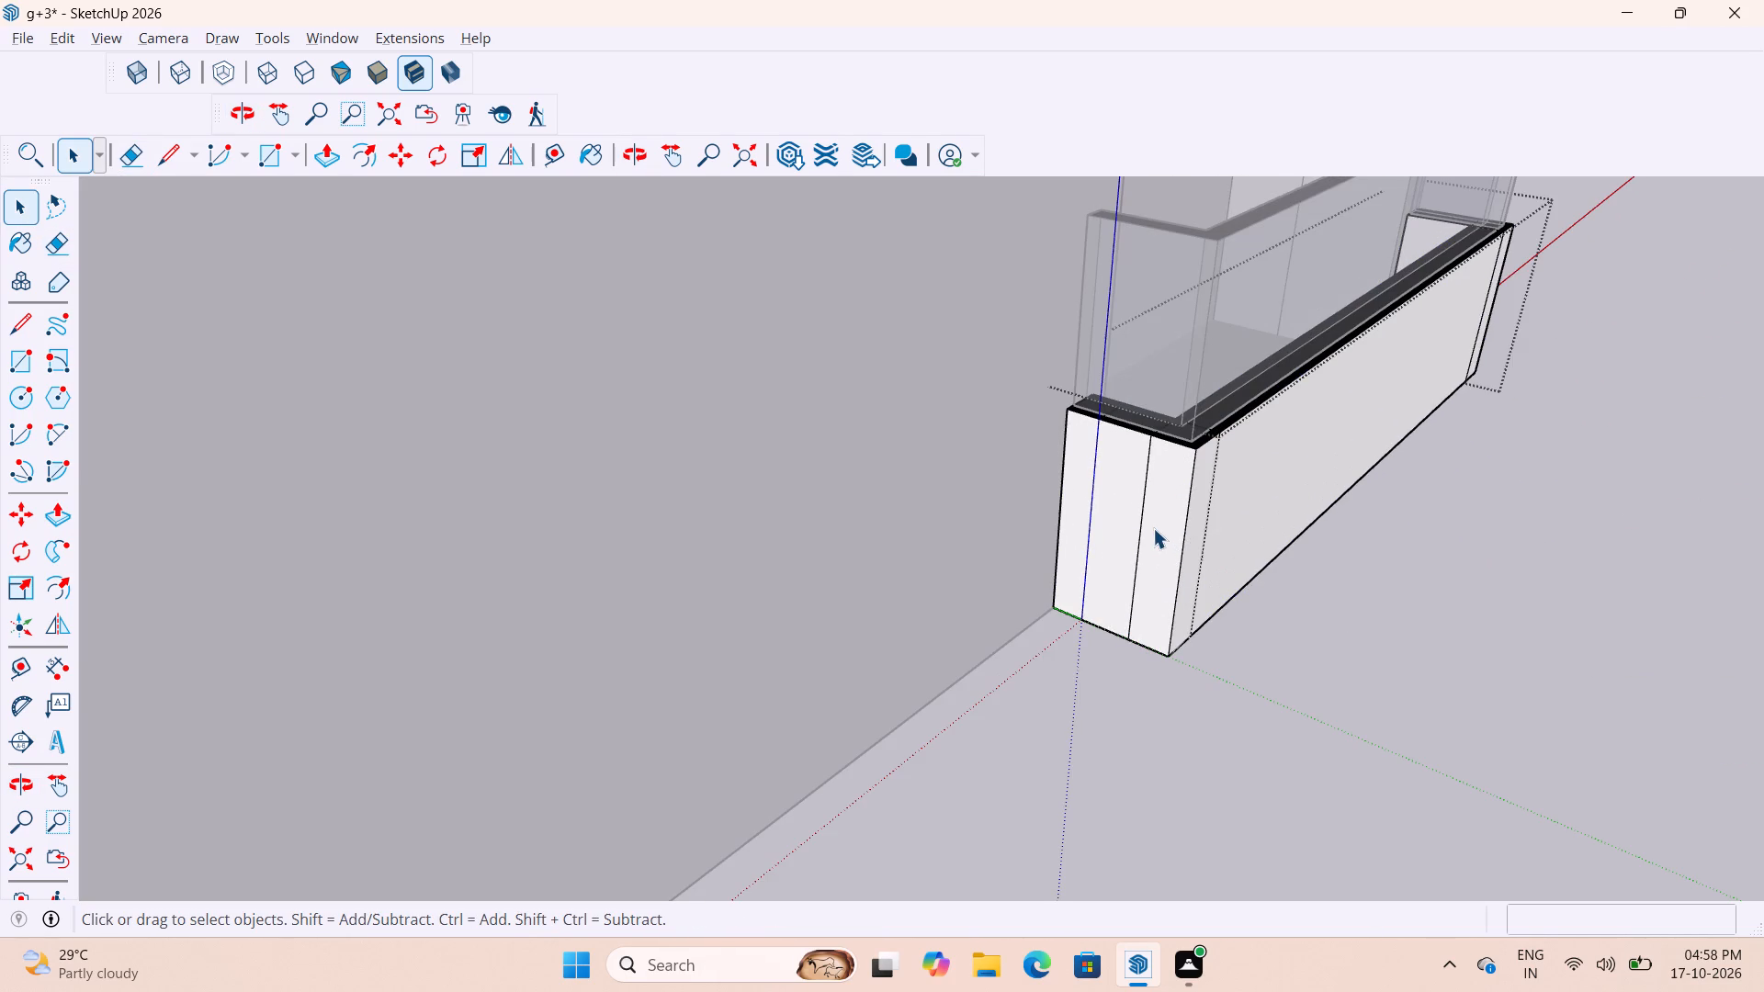
key("e")
scroll(1153, 528, "up", 7)
left_click_drag(1159, 519, 1020, 463)
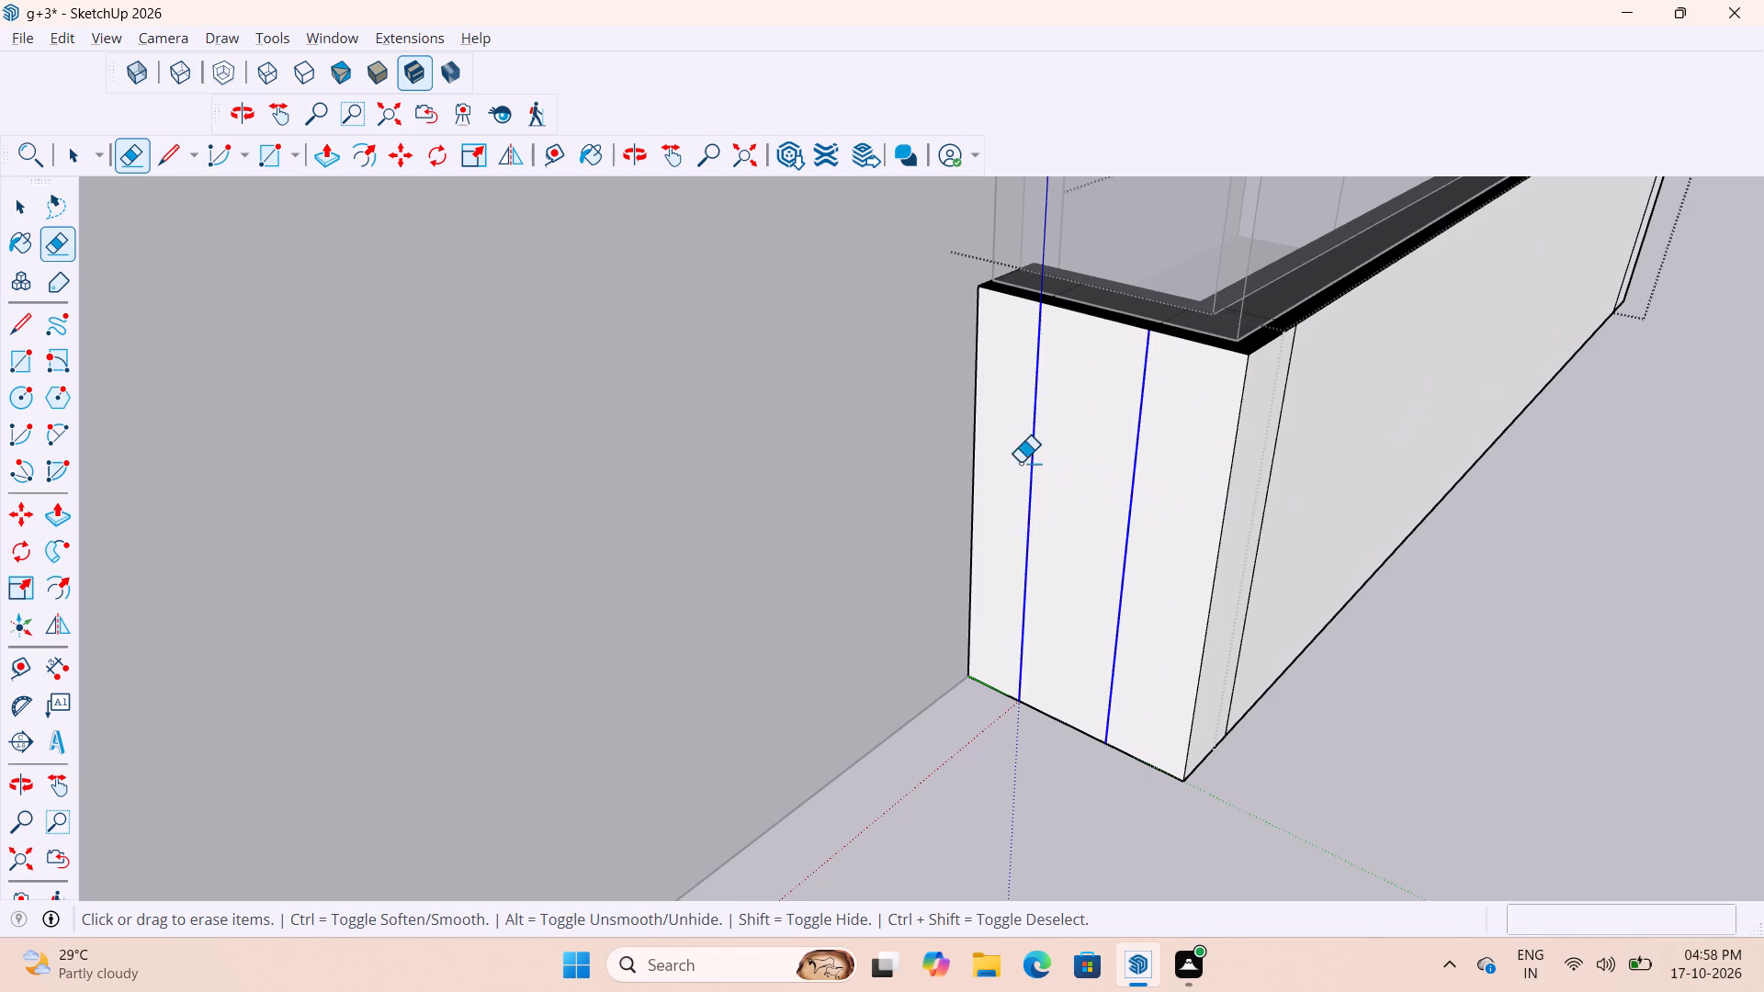
left_click_drag(1020, 463, 1010, 457)
scroll(1283, 479, "up", 4)
left_click_drag(1302, 475, 1249, 508)
scroll(1064, 577, "down", 12)
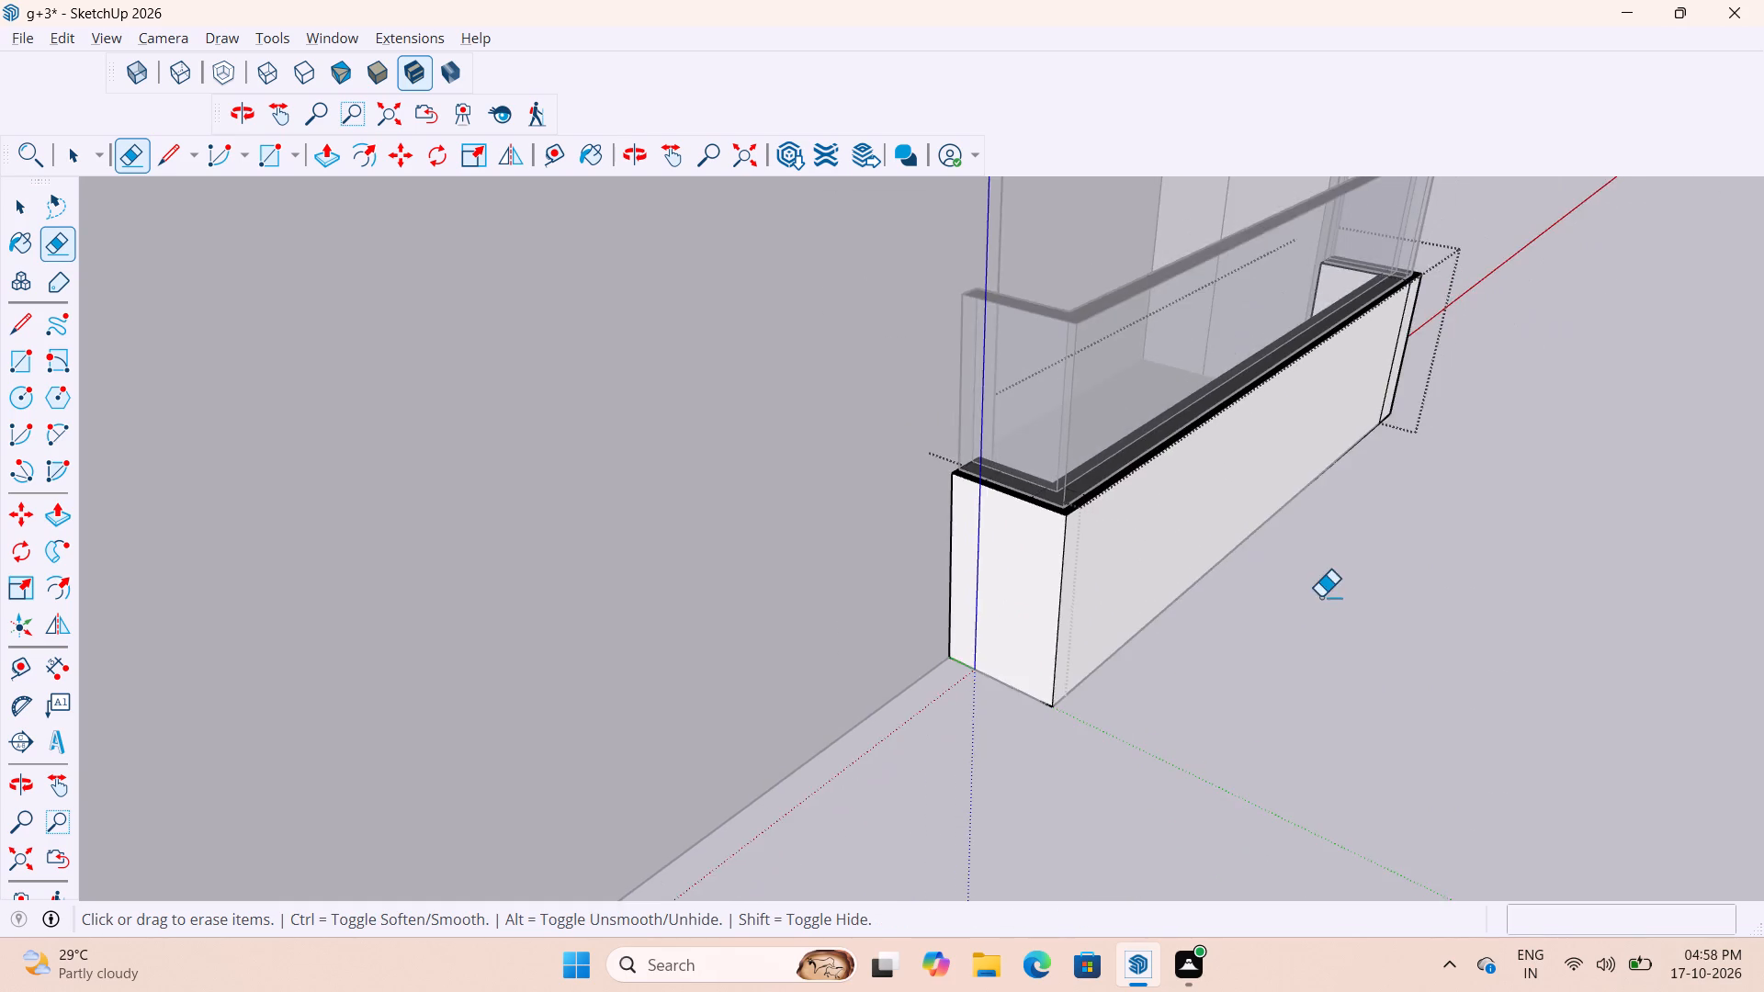
Erase the stray vertical line on the same parapet's opposite end face, at the building's outer corner.
middle_click_drag(1279, 597, 915, 566)
scroll(831, 567, "down", 5)
middle_click_drag(1364, 606, 838, 501)
scroll(992, 592, "up", 5)
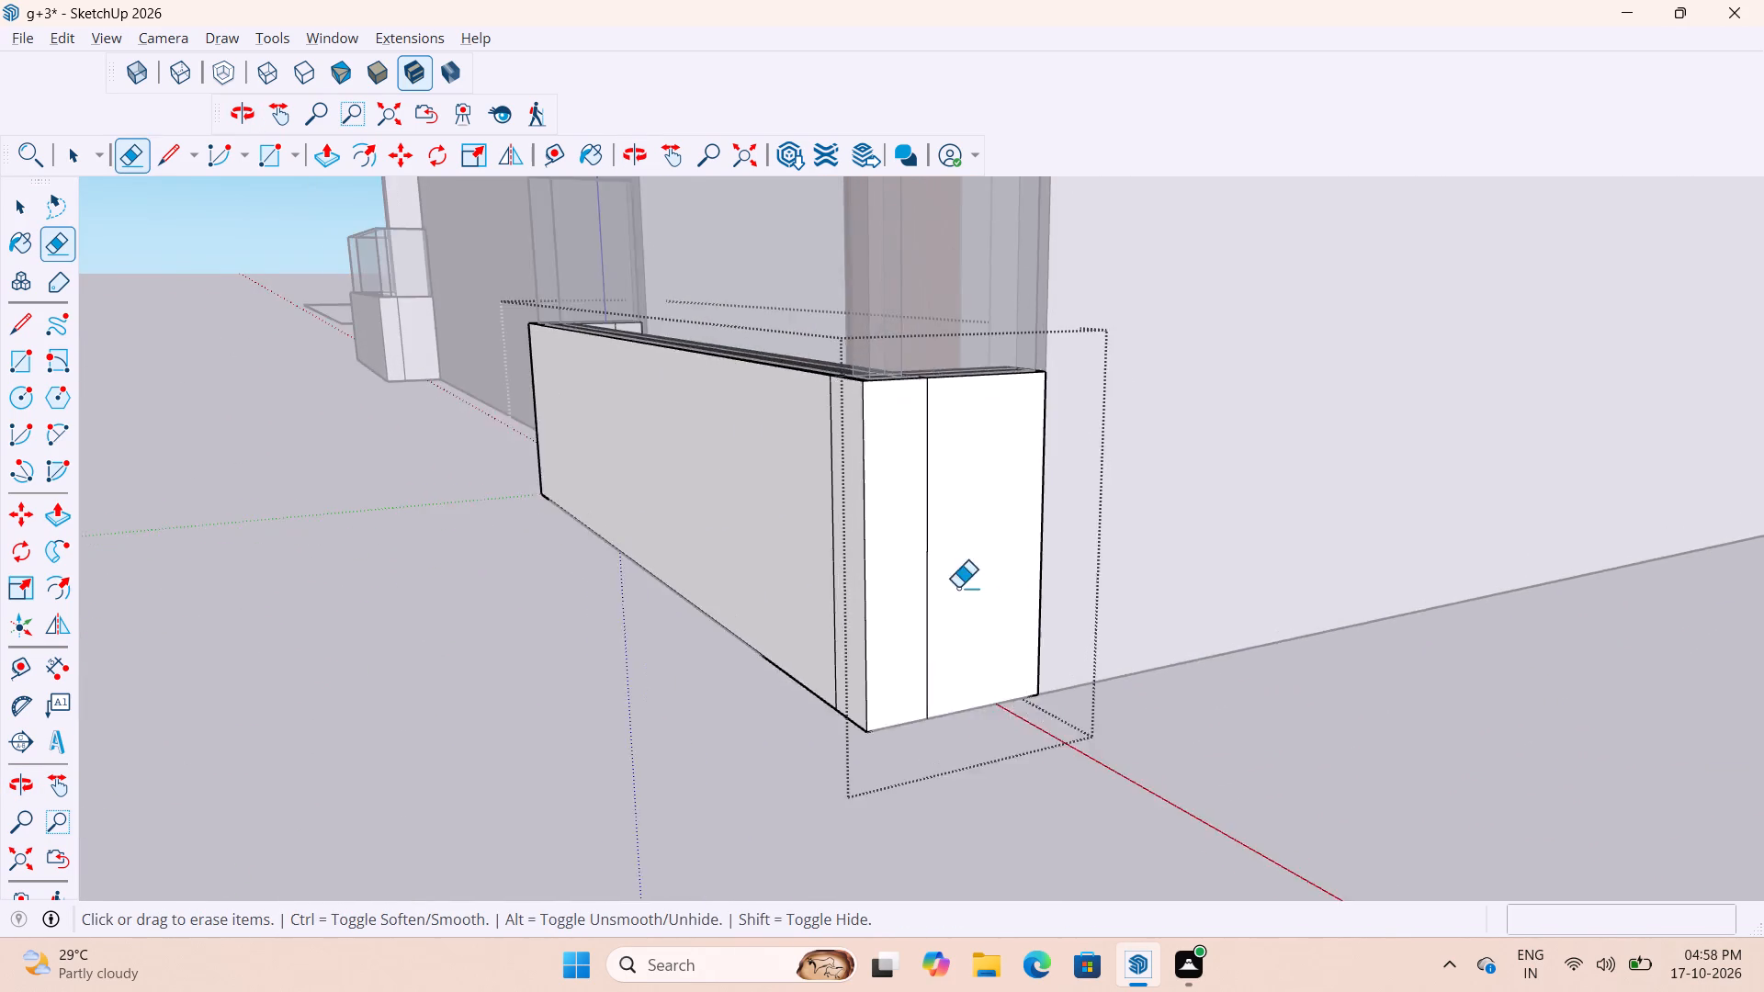
scroll(957, 588, "up", 1)
left_click_drag(949, 547, 891, 579)
scroll(909, 559, "down", 6)
key("space")
left_click(718, 698)
Erase the stray vertical lines on the nearest side balcony's parapet, on the door-side end face and adjoining front face.
scroll(878, 658, "down", 9)
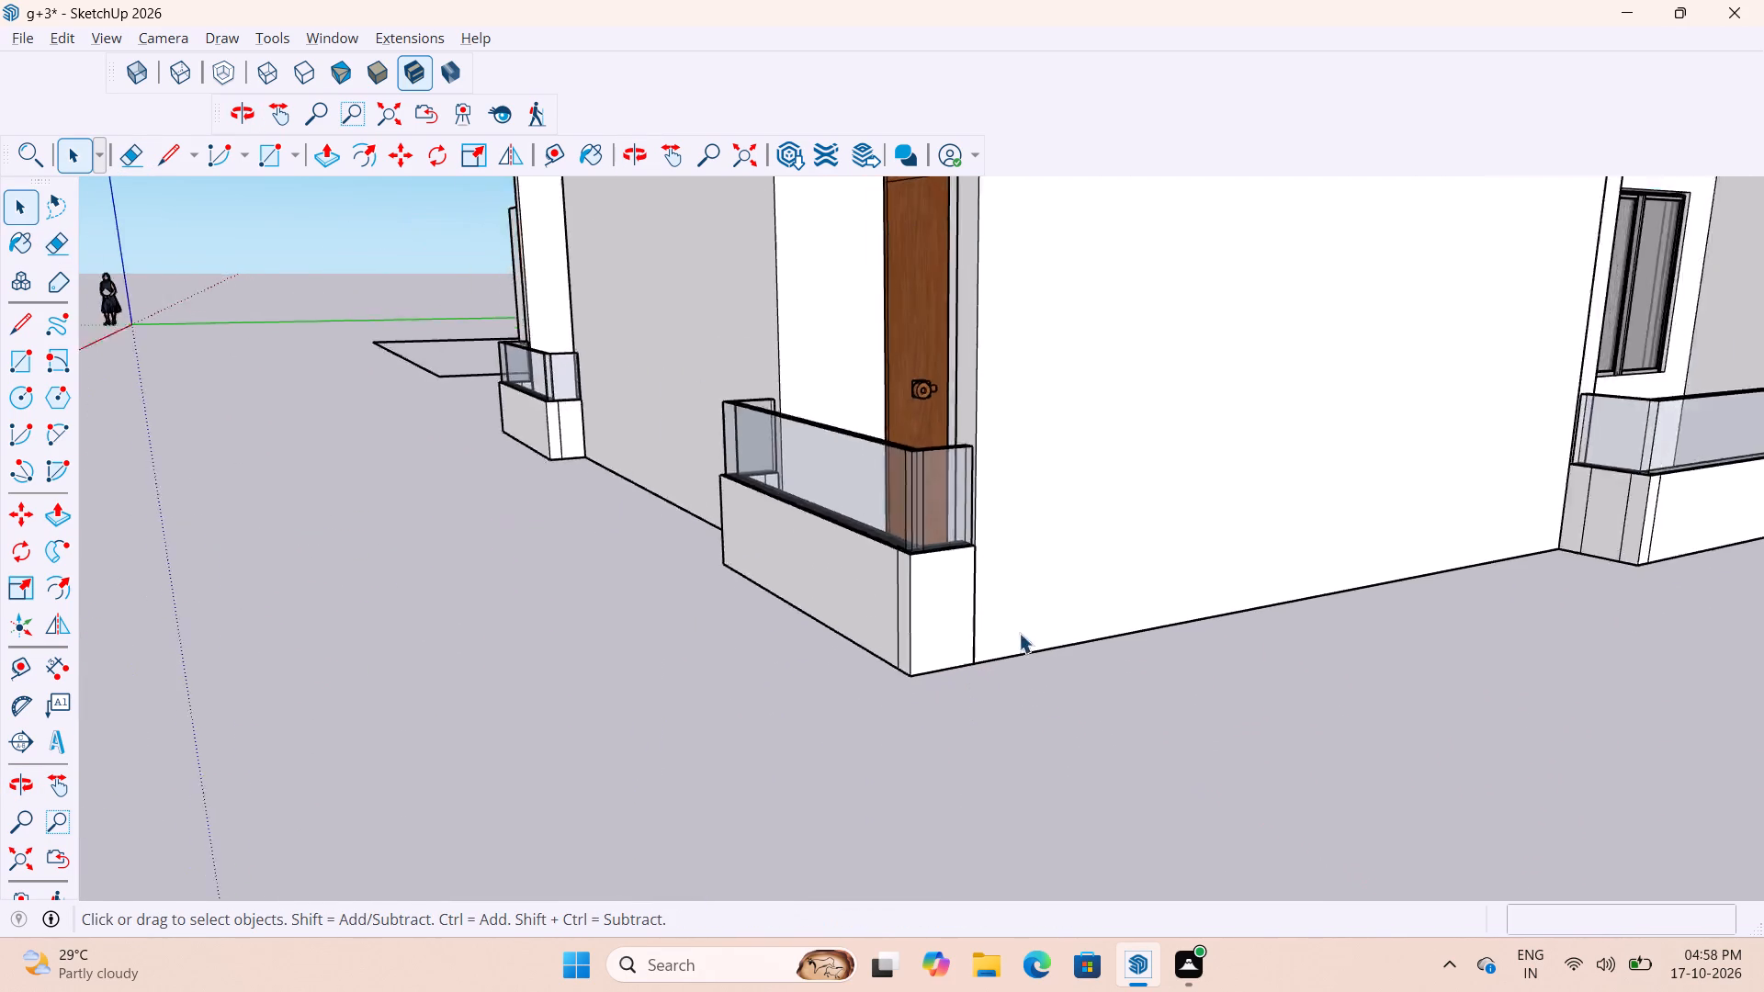
scroll(1019, 633, "down", 14)
scroll(1182, 612, "up", 20)
scroll(1182, 612, "up", 3)
double_click(1167, 581)
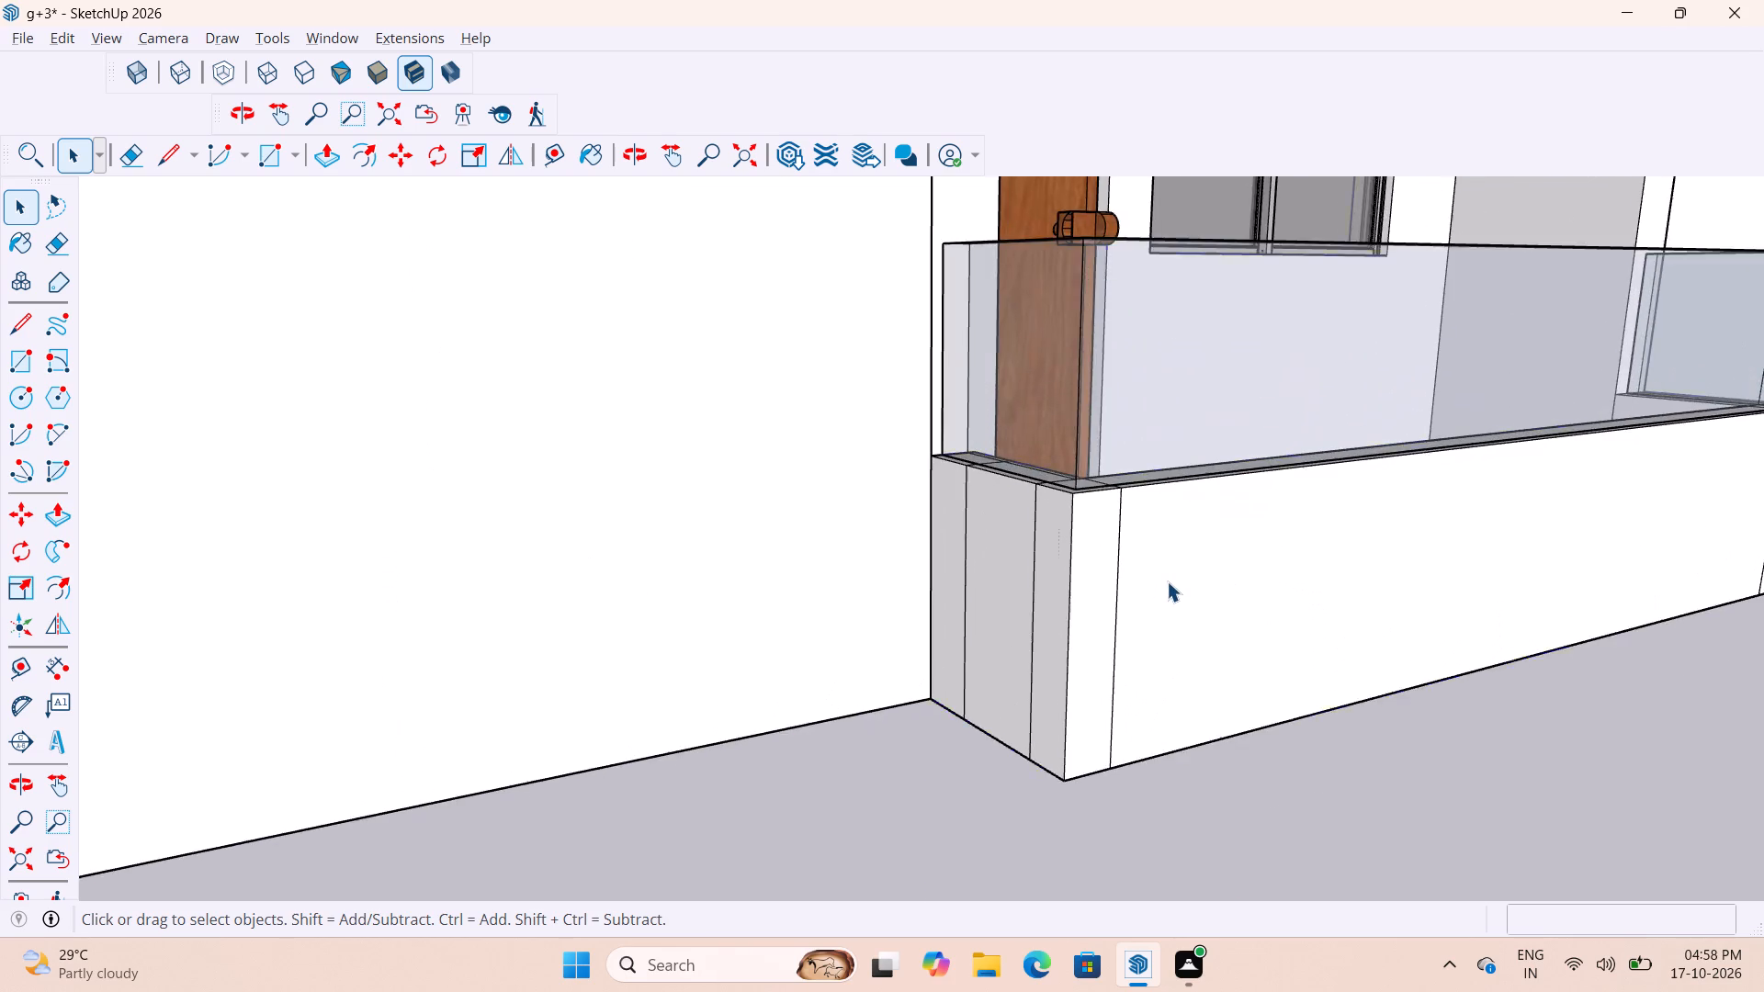
key("e")
scroll(940, 637, "up", 8)
left_click_drag(955, 532, 1193, 603)
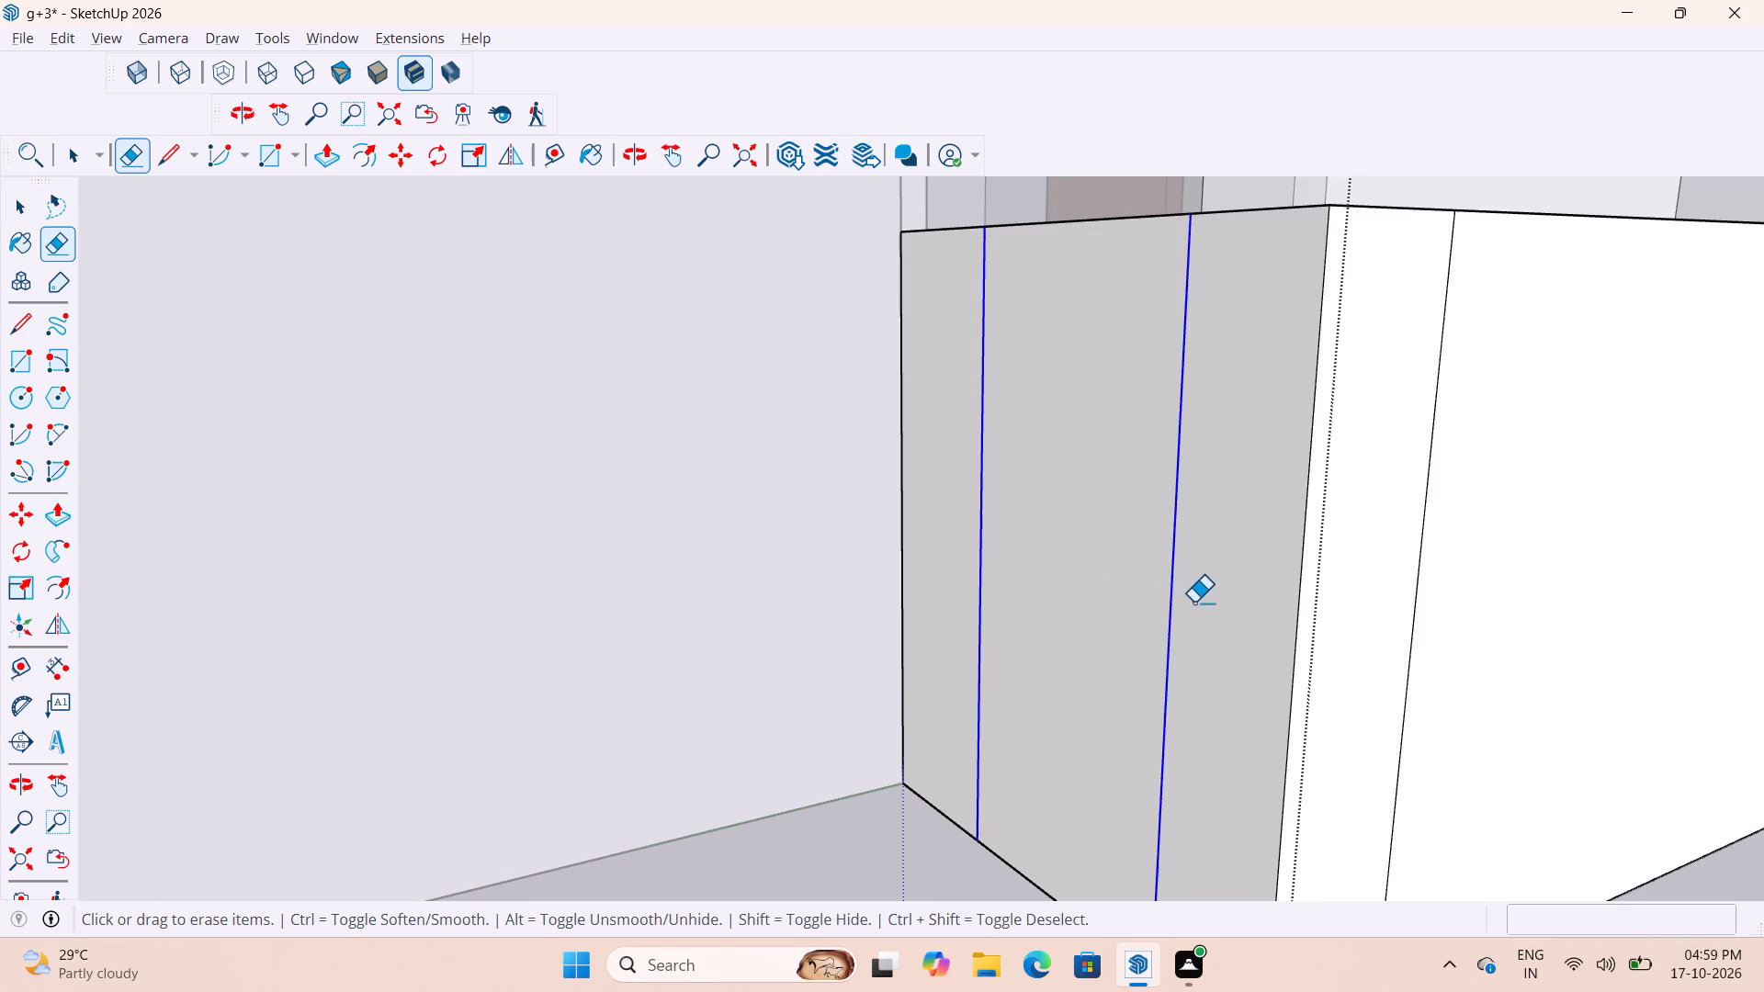
left_click_drag(1193, 603, 1201, 606)
left_click_drag(1502, 562, 1407, 592)
scroll(989, 614, "down", 12)
scroll(775, 594, "down", 6)
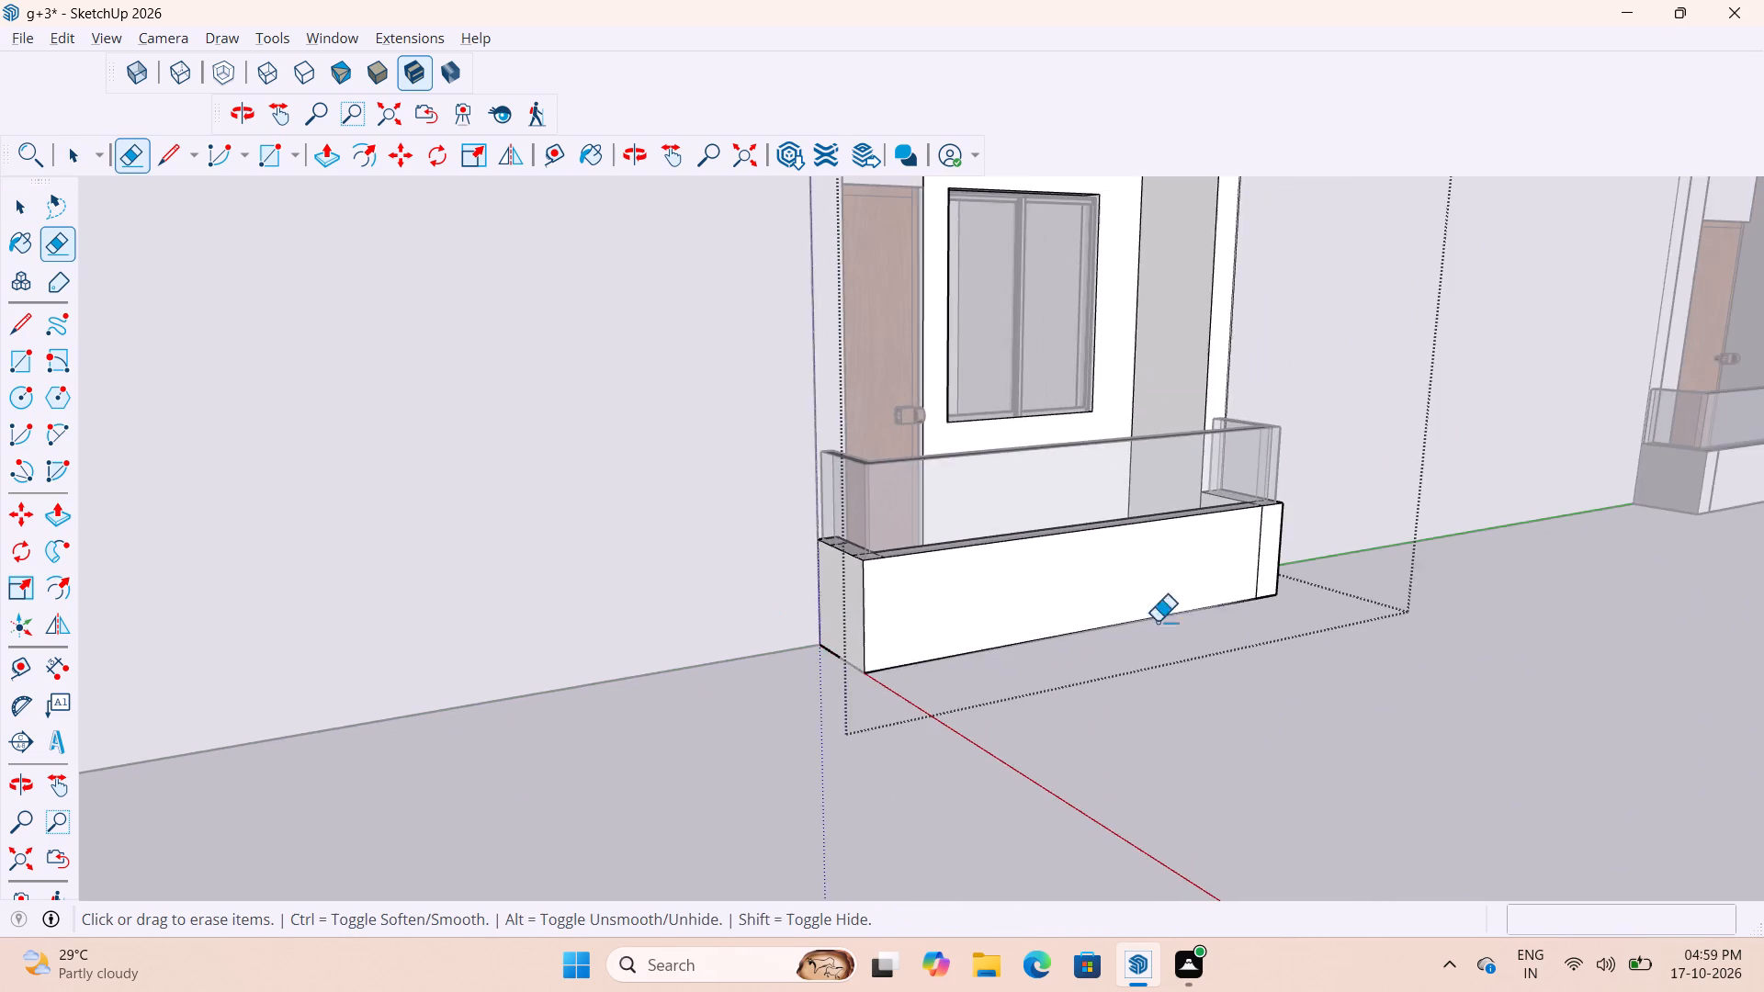
Erase the stray vertical lines on both faces around the side balcony parapet's far corner.
scroll(1405, 580, "down", 1)
middle_click_drag(1354, 599, 761, 746)
scroll(696, 767, "up", 12)
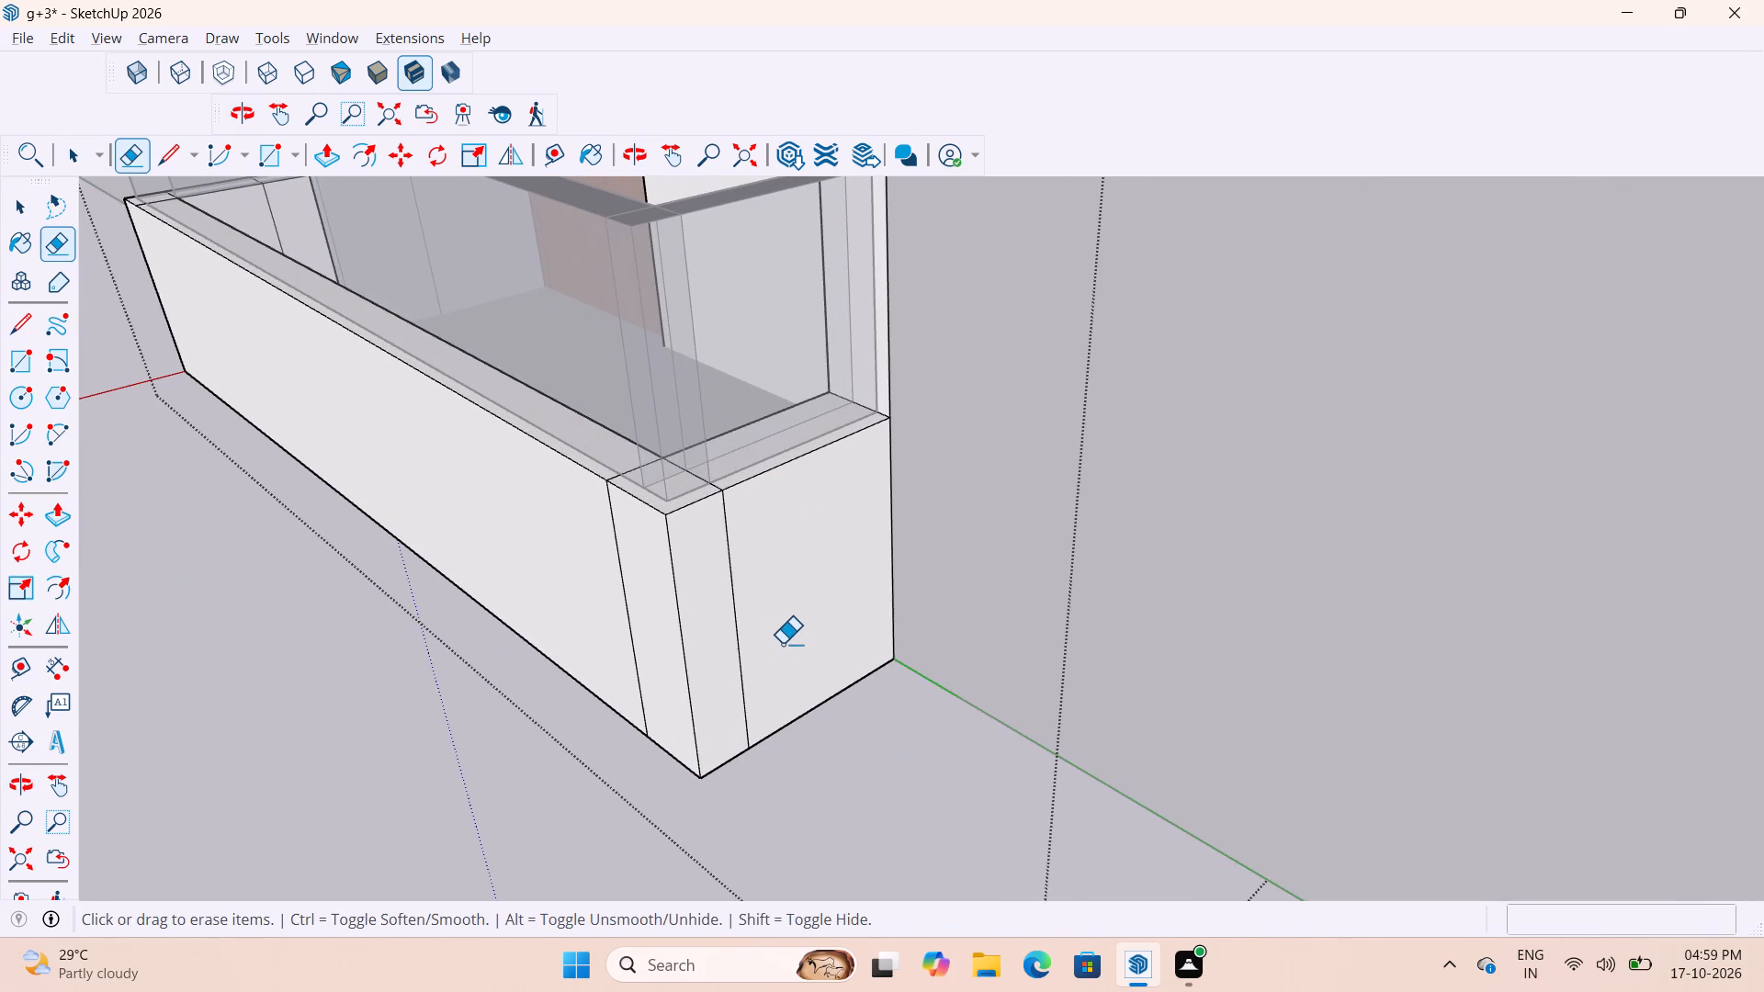
left_click_drag(782, 643, 736, 675)
scroll(647, 653, "up", 4)
left_click_drag(652, 642, 589, 598)
scroll(652, 611, "down", 3)
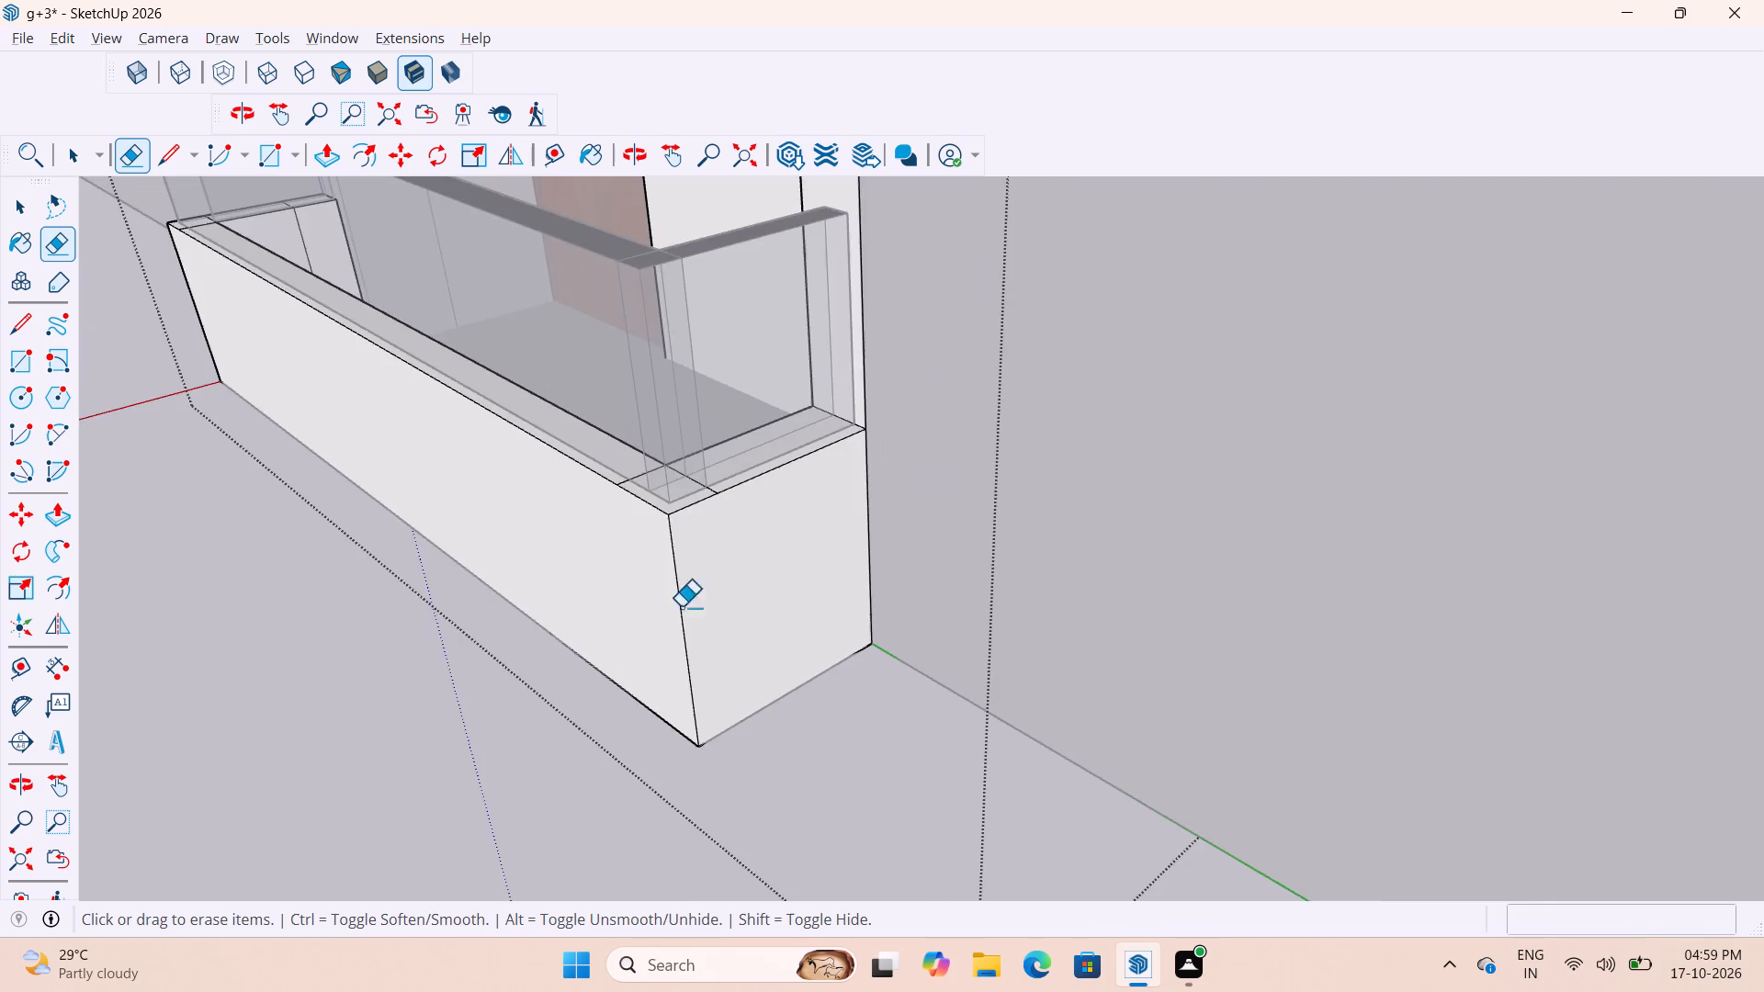
Erase the stray vertical lines on the end and front faces at the near corner of the second side balcony's parapet.
scroll(681, 607, "down", 16)
scroll(650, 554, "down", 14)
key("space")
key("space")
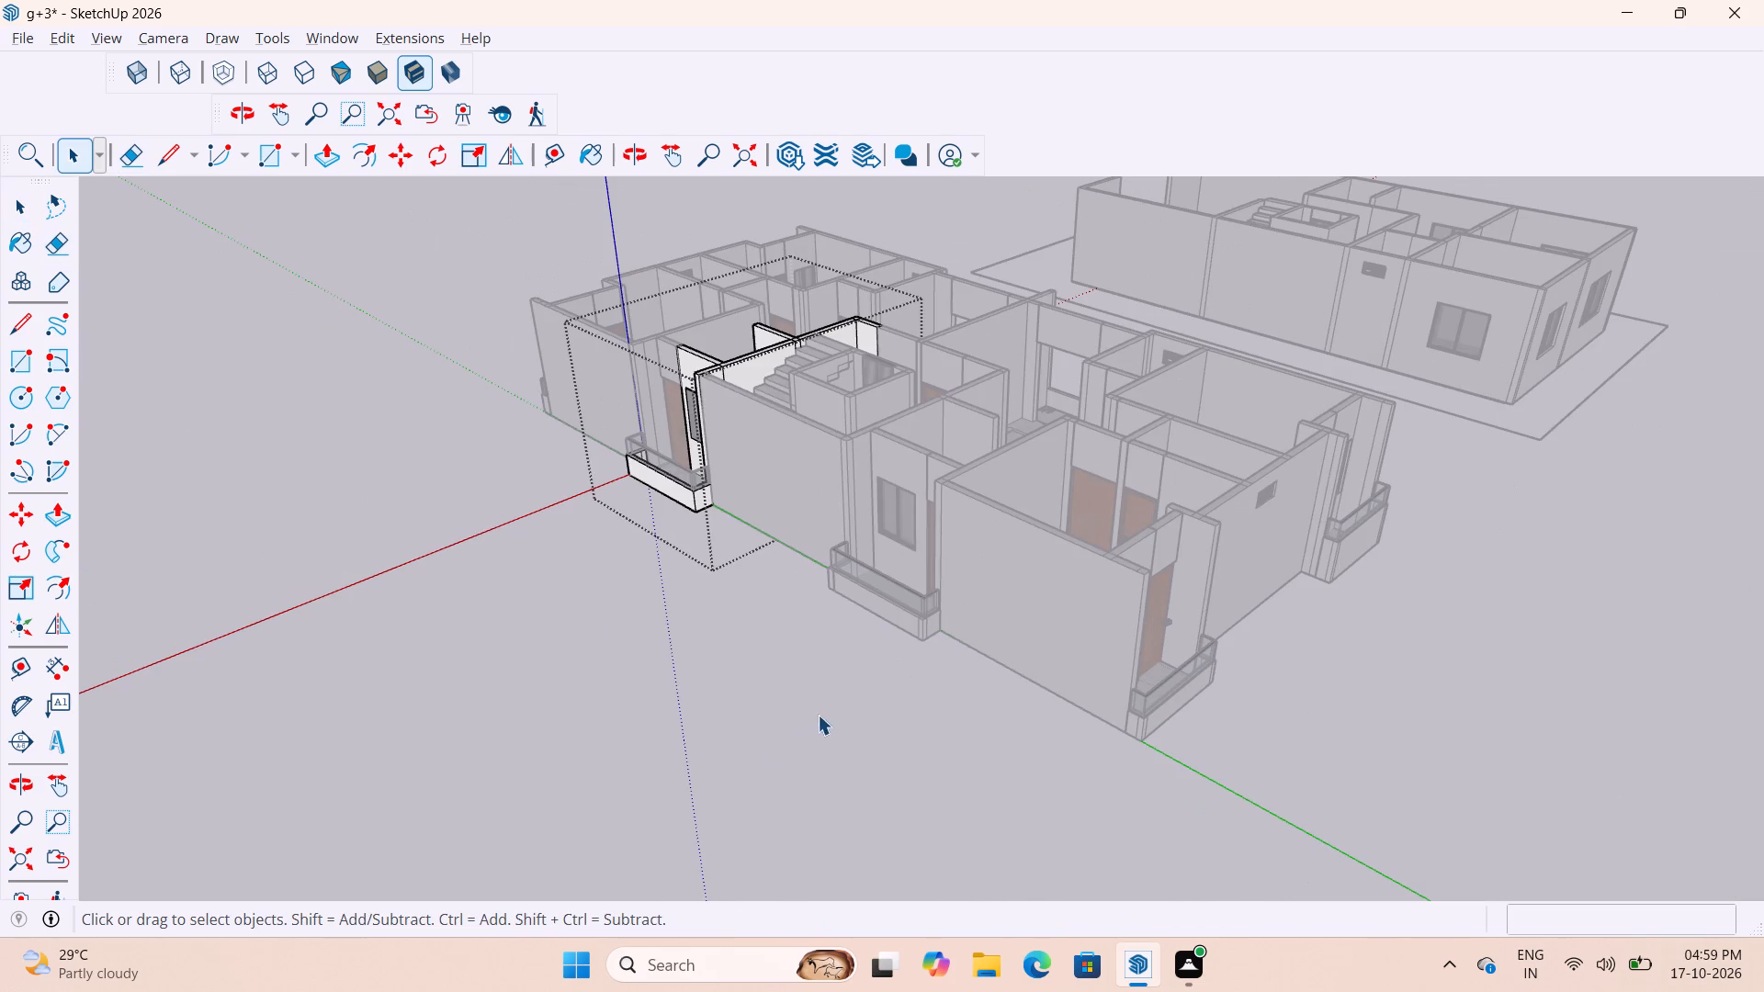
left_click(815, 715)
scroll(919, 634, "up", 4)
left_click(868, 682)
scroll(956, 609, "up", 15)
double_click(900, 637)
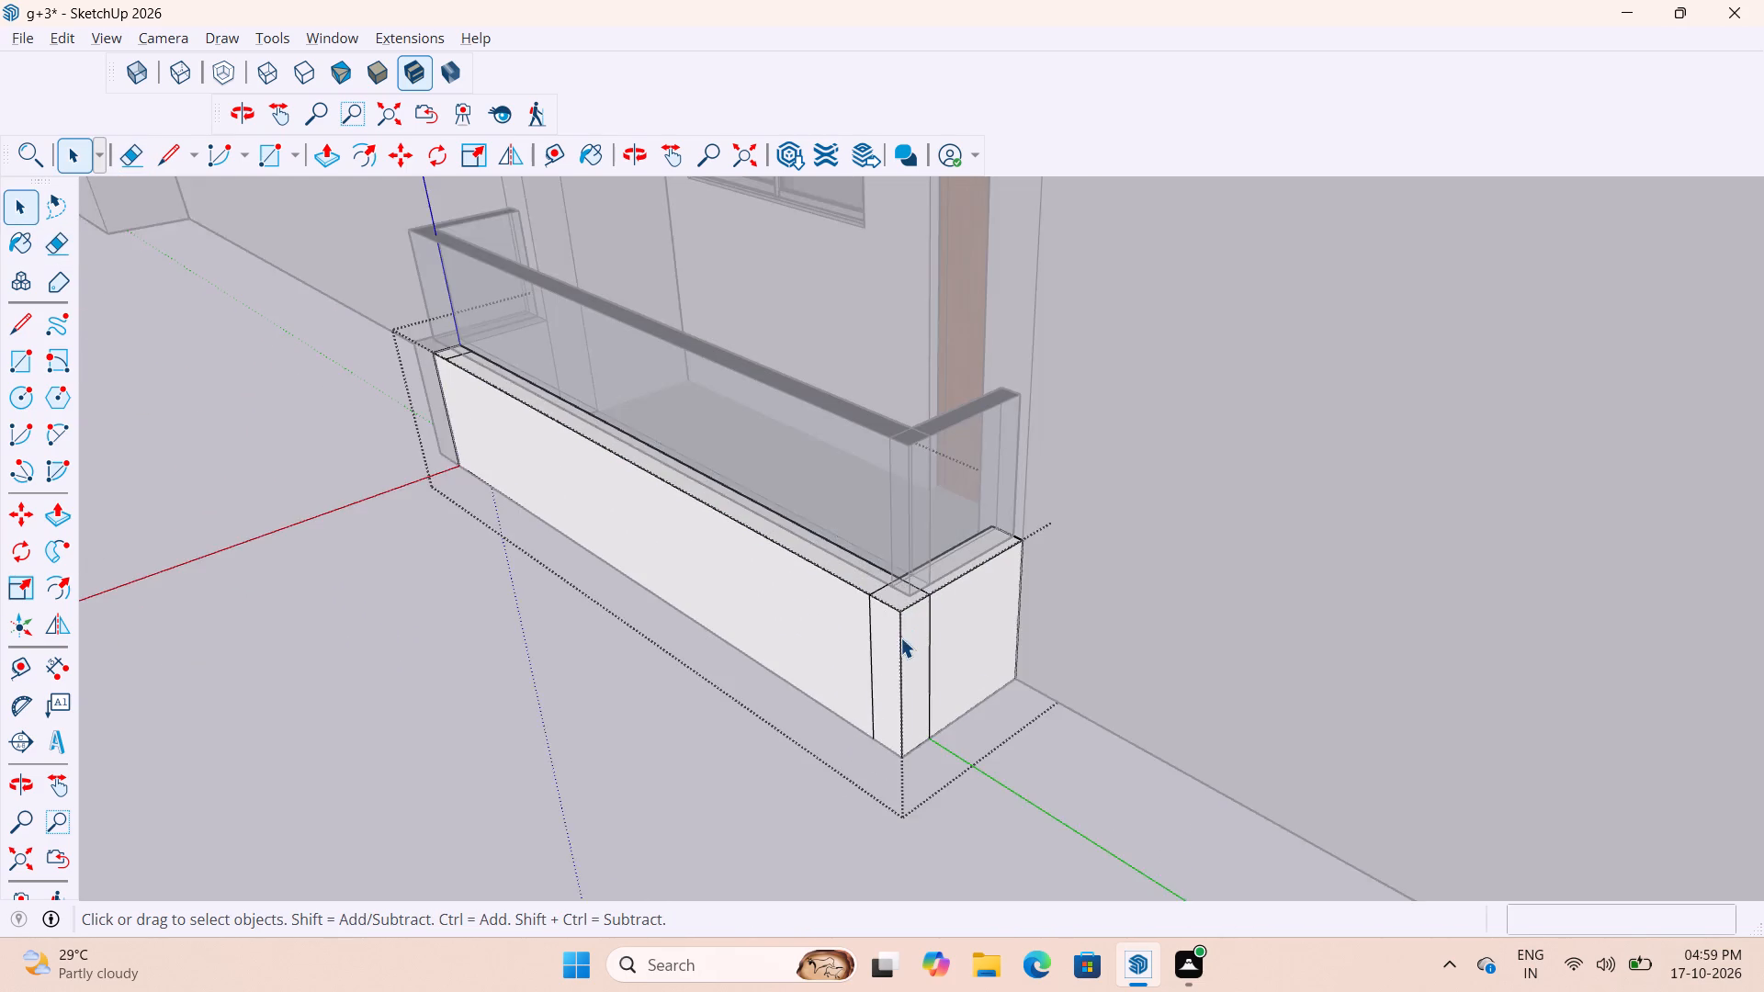
scroll(896, 639, "up", 4)
key("e")
scroll(908, 657, "up", 9)
left_click_drag(1056, 621, 976, 653)
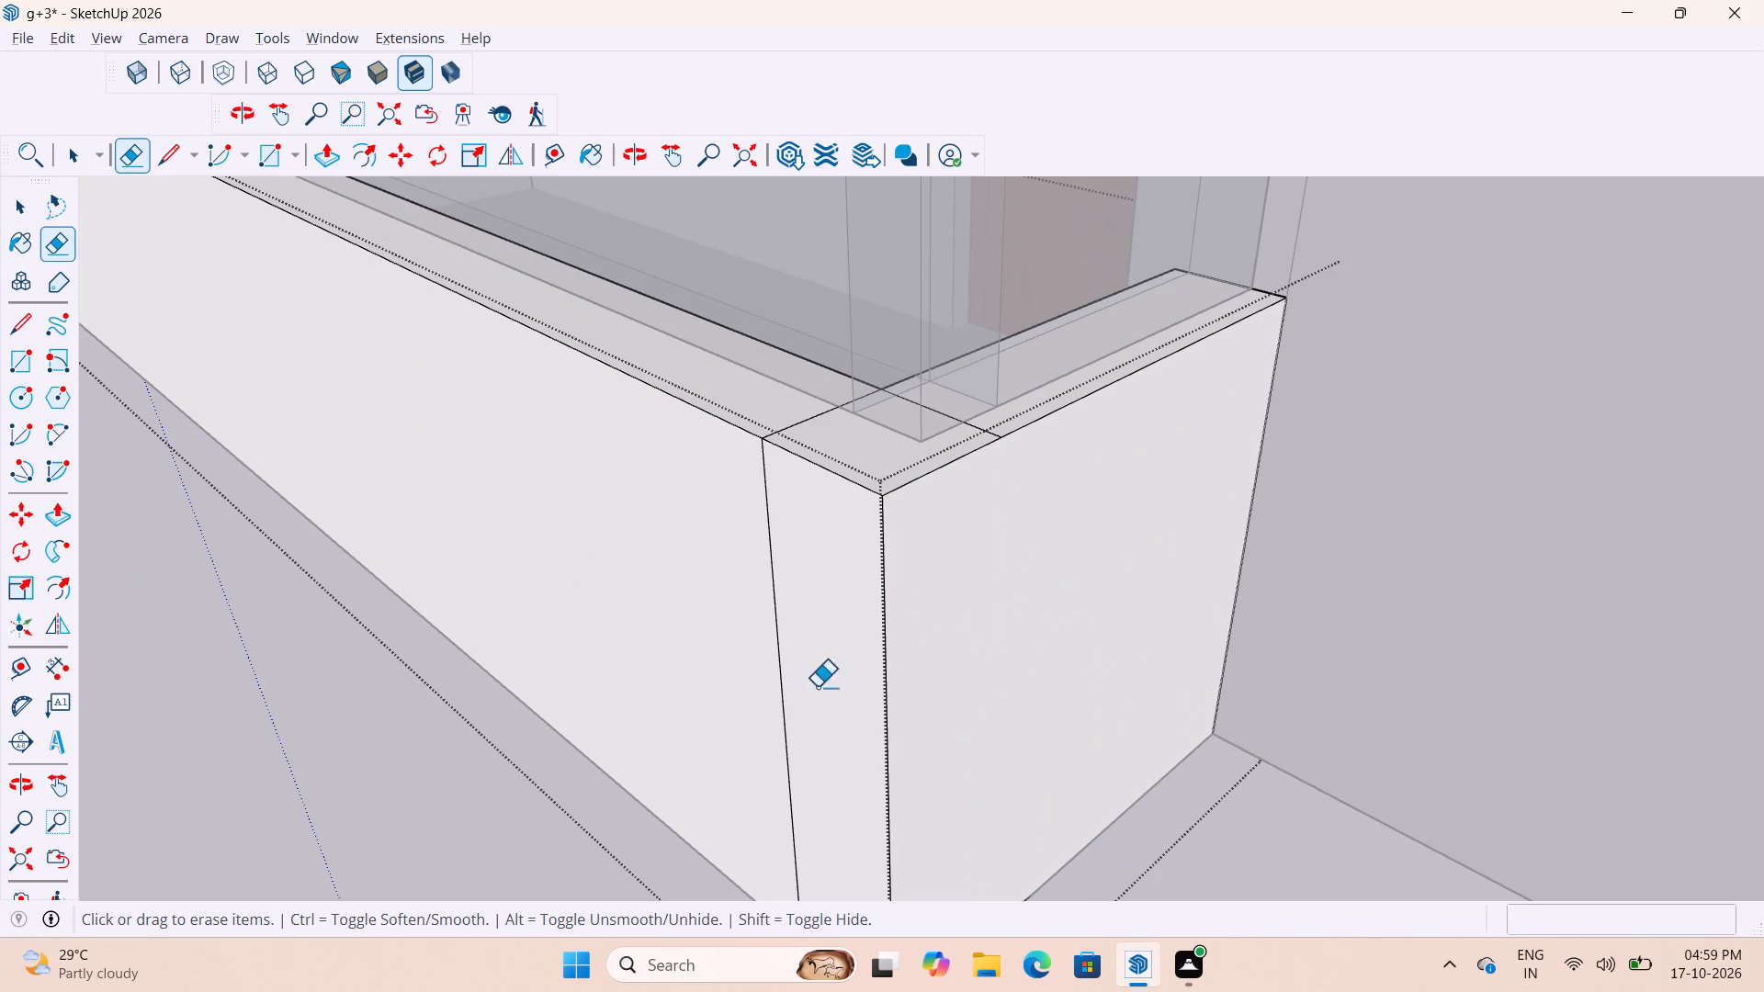
left_click_drag(840, 680, 772, 647)
scroll(1172, 628, "down", 18)
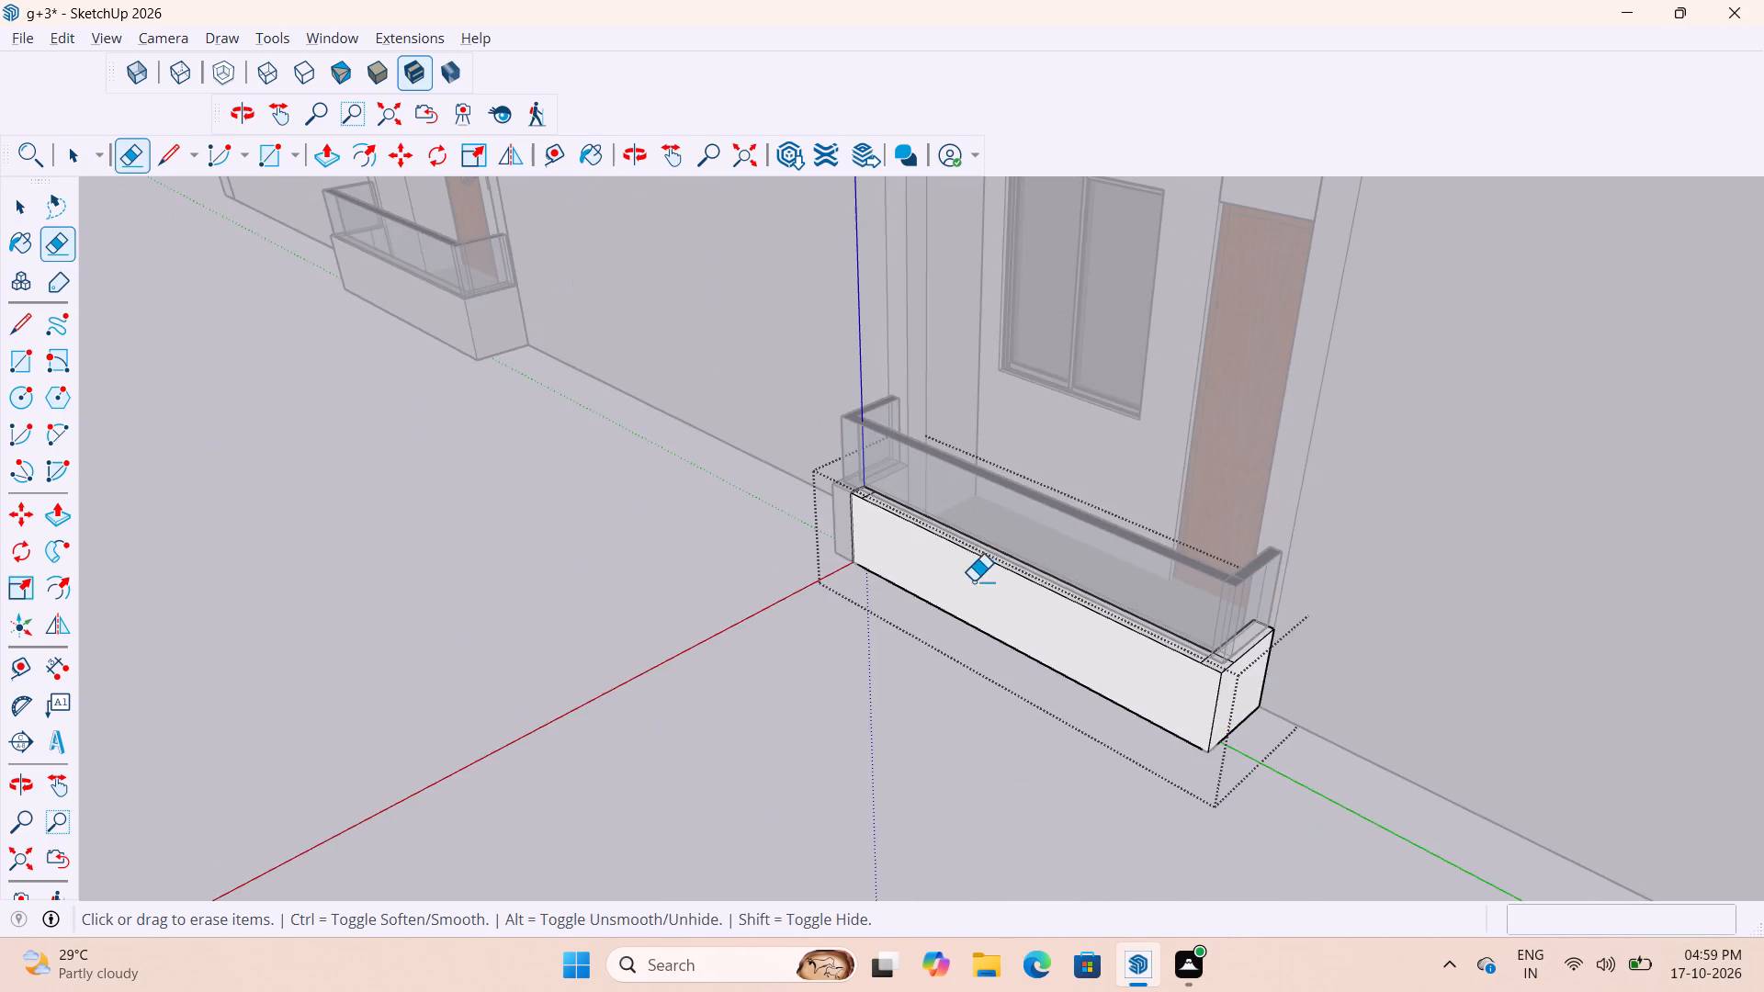
middle_click_drag(973, 570, 1530, 577)
scroll(1012, 524, "up", 7)
key("space")
key("space")
left_click(935, 703)
Erase the stray vertical lines on both faces around the outer corner of the adjacent end-wall balcony's parapet.
scroll(730, 659, "down", 18)
middle_click_drag(1429, 554, 774, 651)
scroll(736, 727, "up", 10)
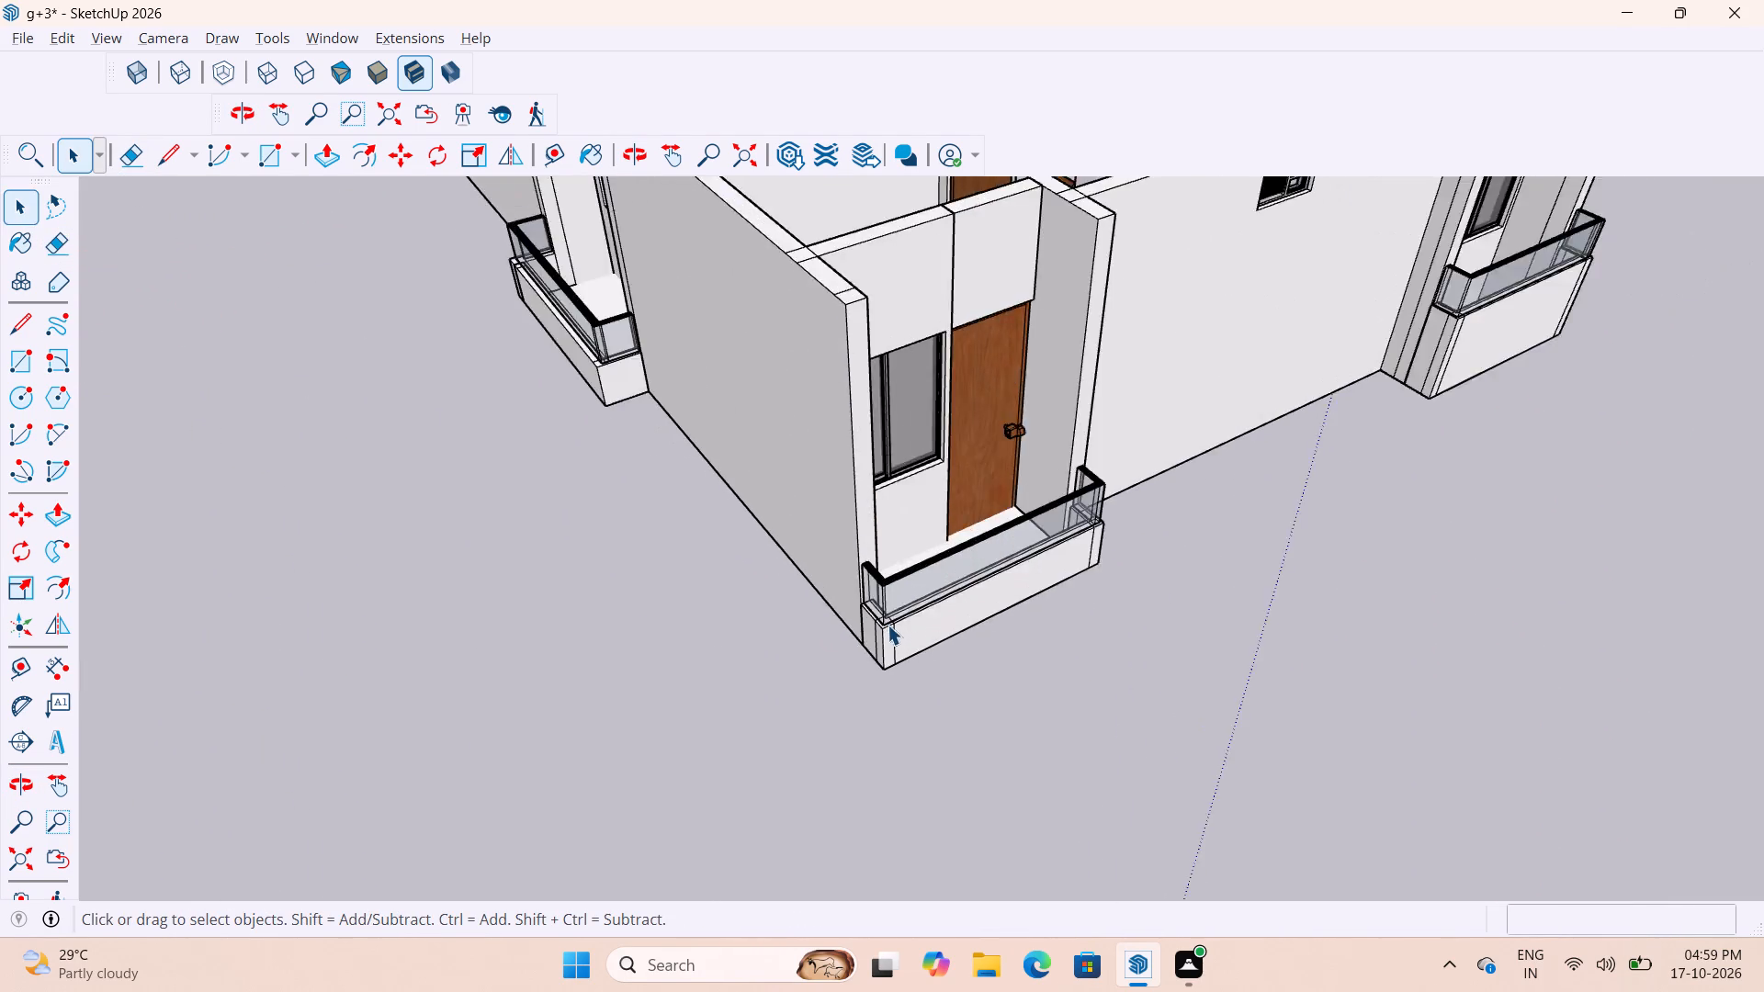
scroll(888, 625, "up", 17)
double_click(896, 650)
scroll(909, 680, "up", 5)
middle_click_drag(962, 626, 1061, 567)
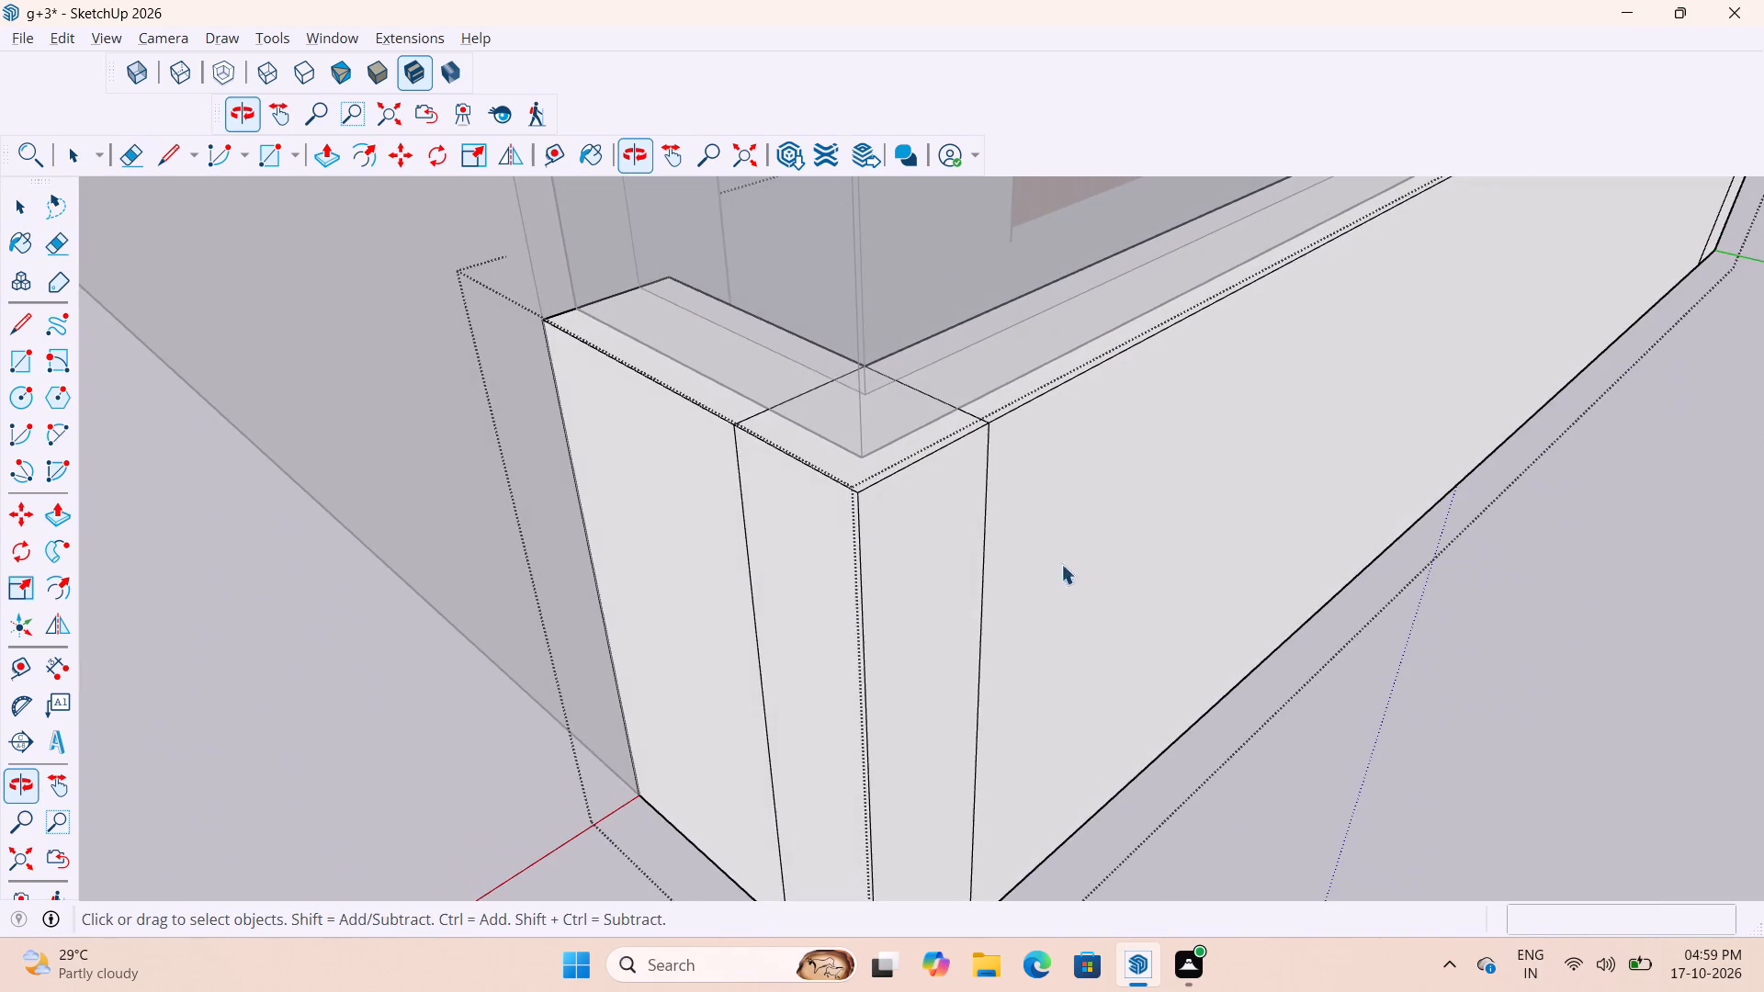
key("e")
key("d")
scroll(716, 637, "up", 6)
left_click_drag(836, 634, 718, 580)
left_click_drag(1247, 599, 1229, 601)
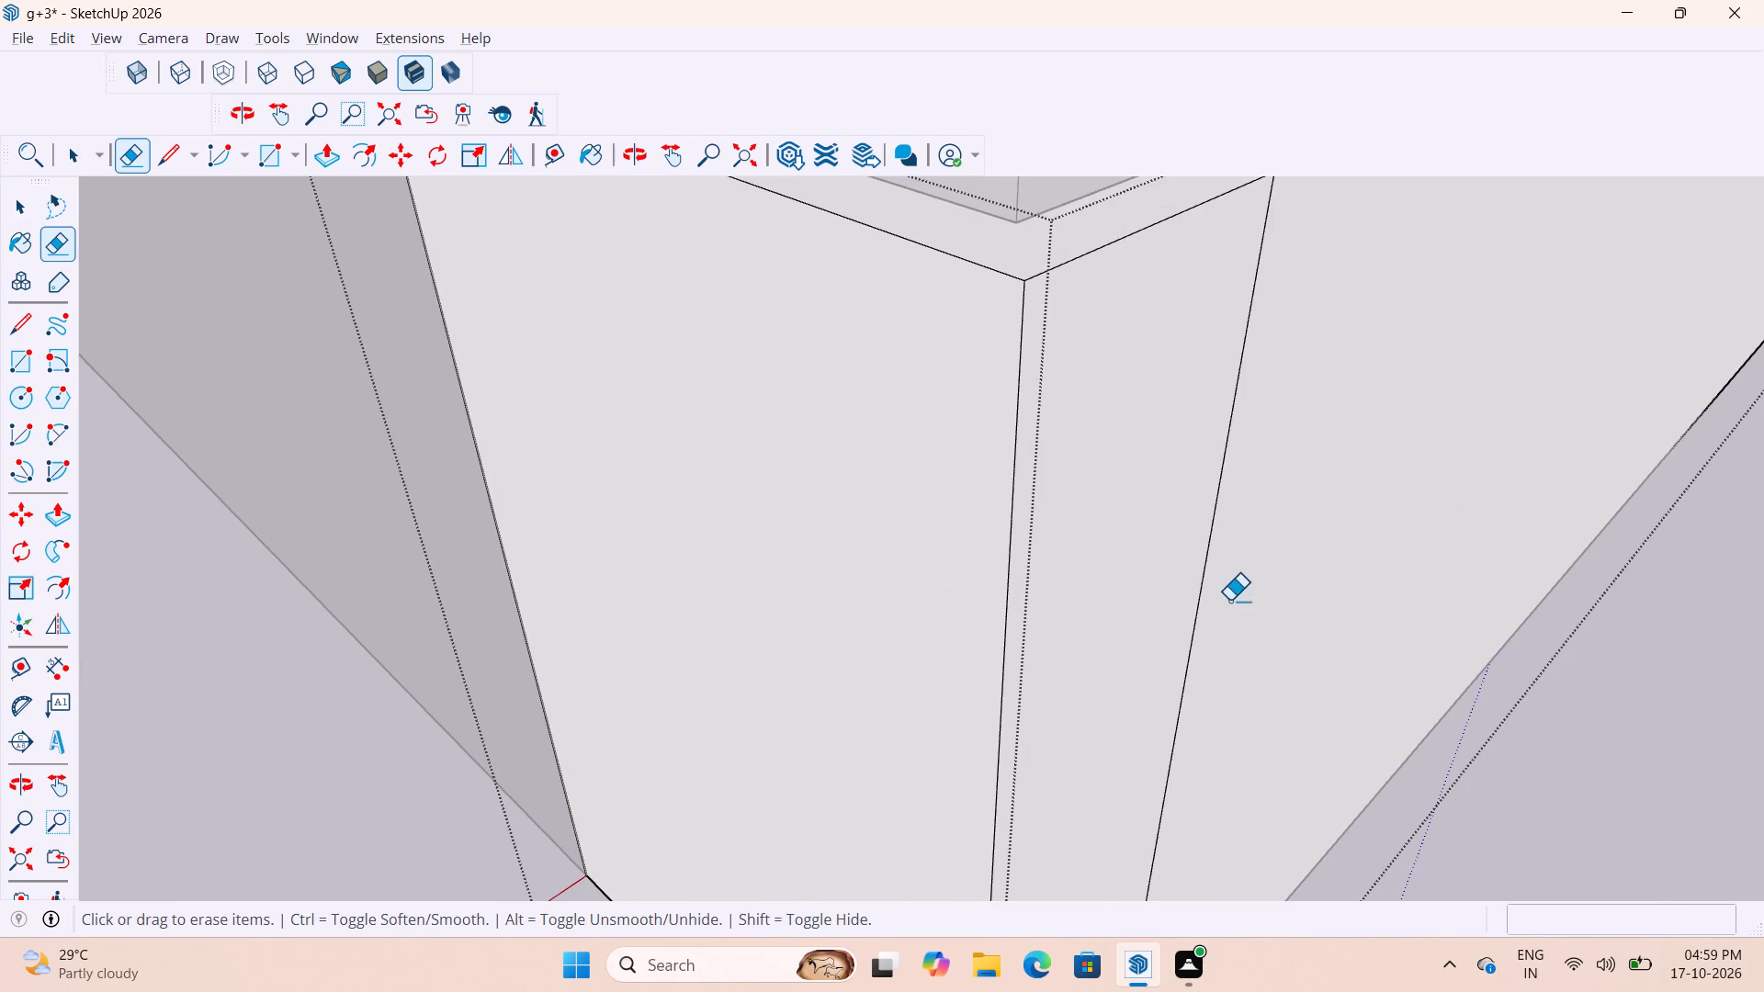
left_click_drag(1229, 601, 1087, 664)
scroll(849, 585, "down", 20)
scroll(849, 585, "down", 7)
Erase the stray vertical lines on the same parapet's opposite, door-side end face and adjoining front face, and close its group.
middle_click_drag(1430, 653, 774, 691)
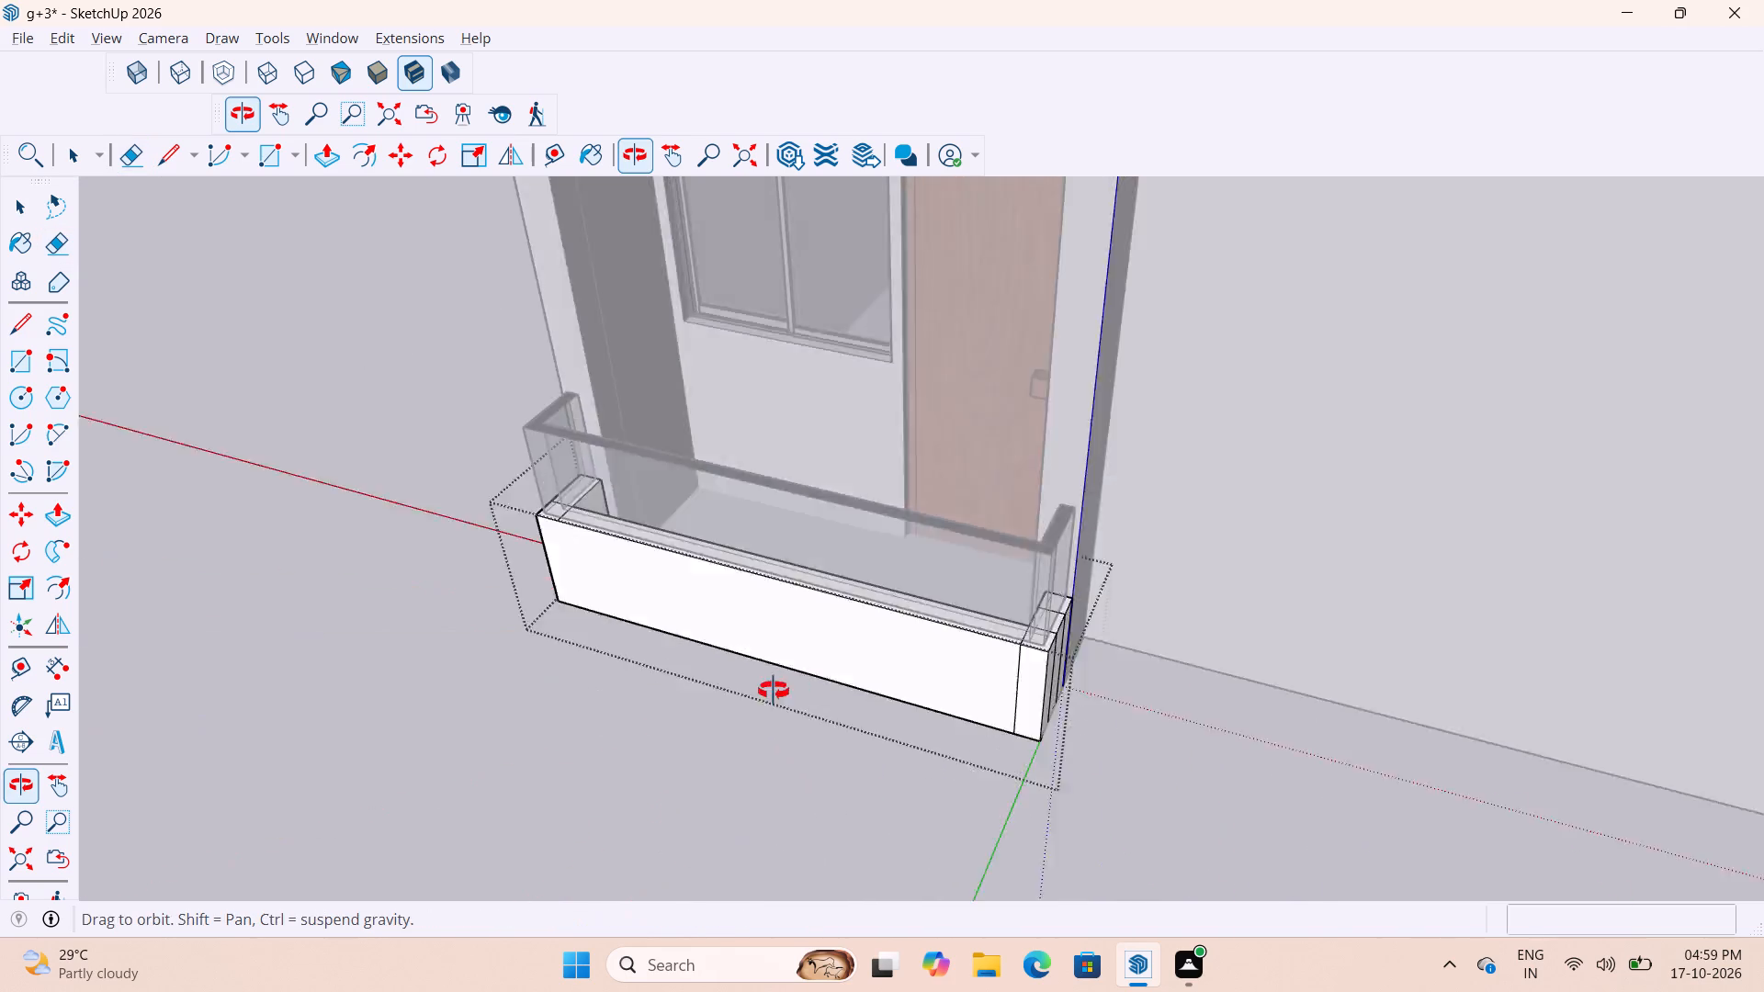
middle_click_drag(774, 691, 736, 692)
scroll(737, 687, "up", 18)
left_click_drag(1100, 572, 956, 646)
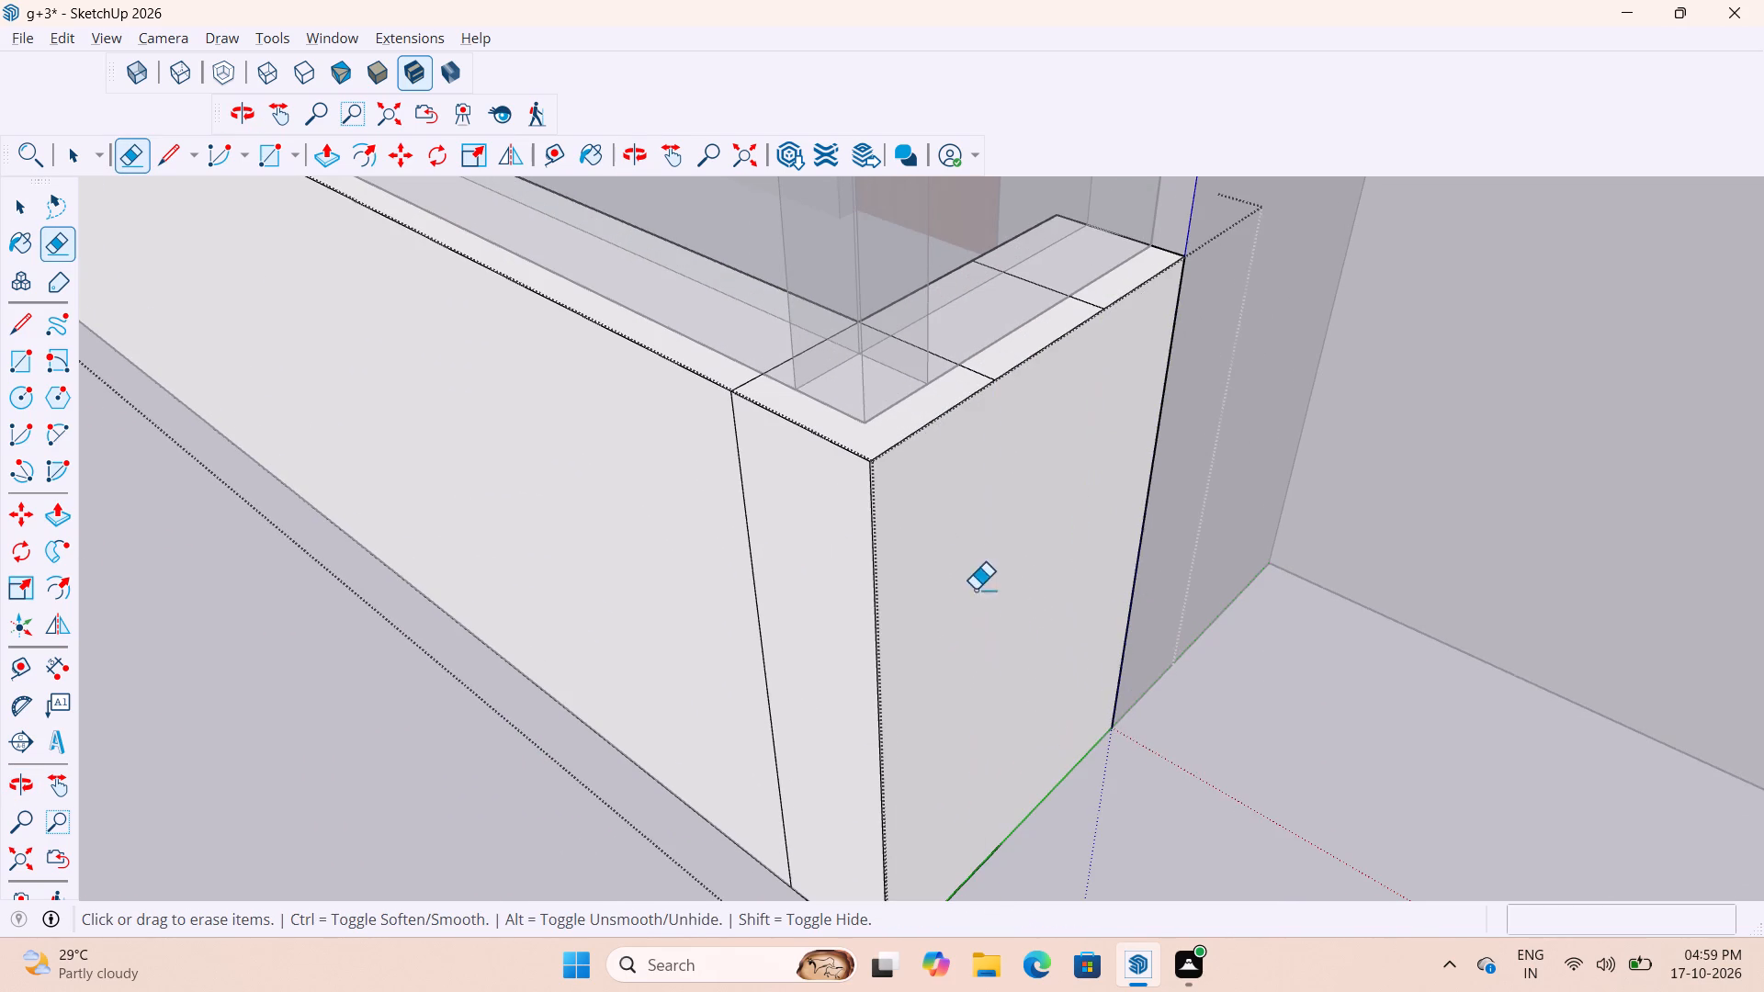
scroll(975, 590, "down", 6)
scroll(848, 668, "up", 5)
left_click_drag(890, 640, 809, 596)
scroll(827, 635, "down", 20)
scroll(827, 635, "down", 1)
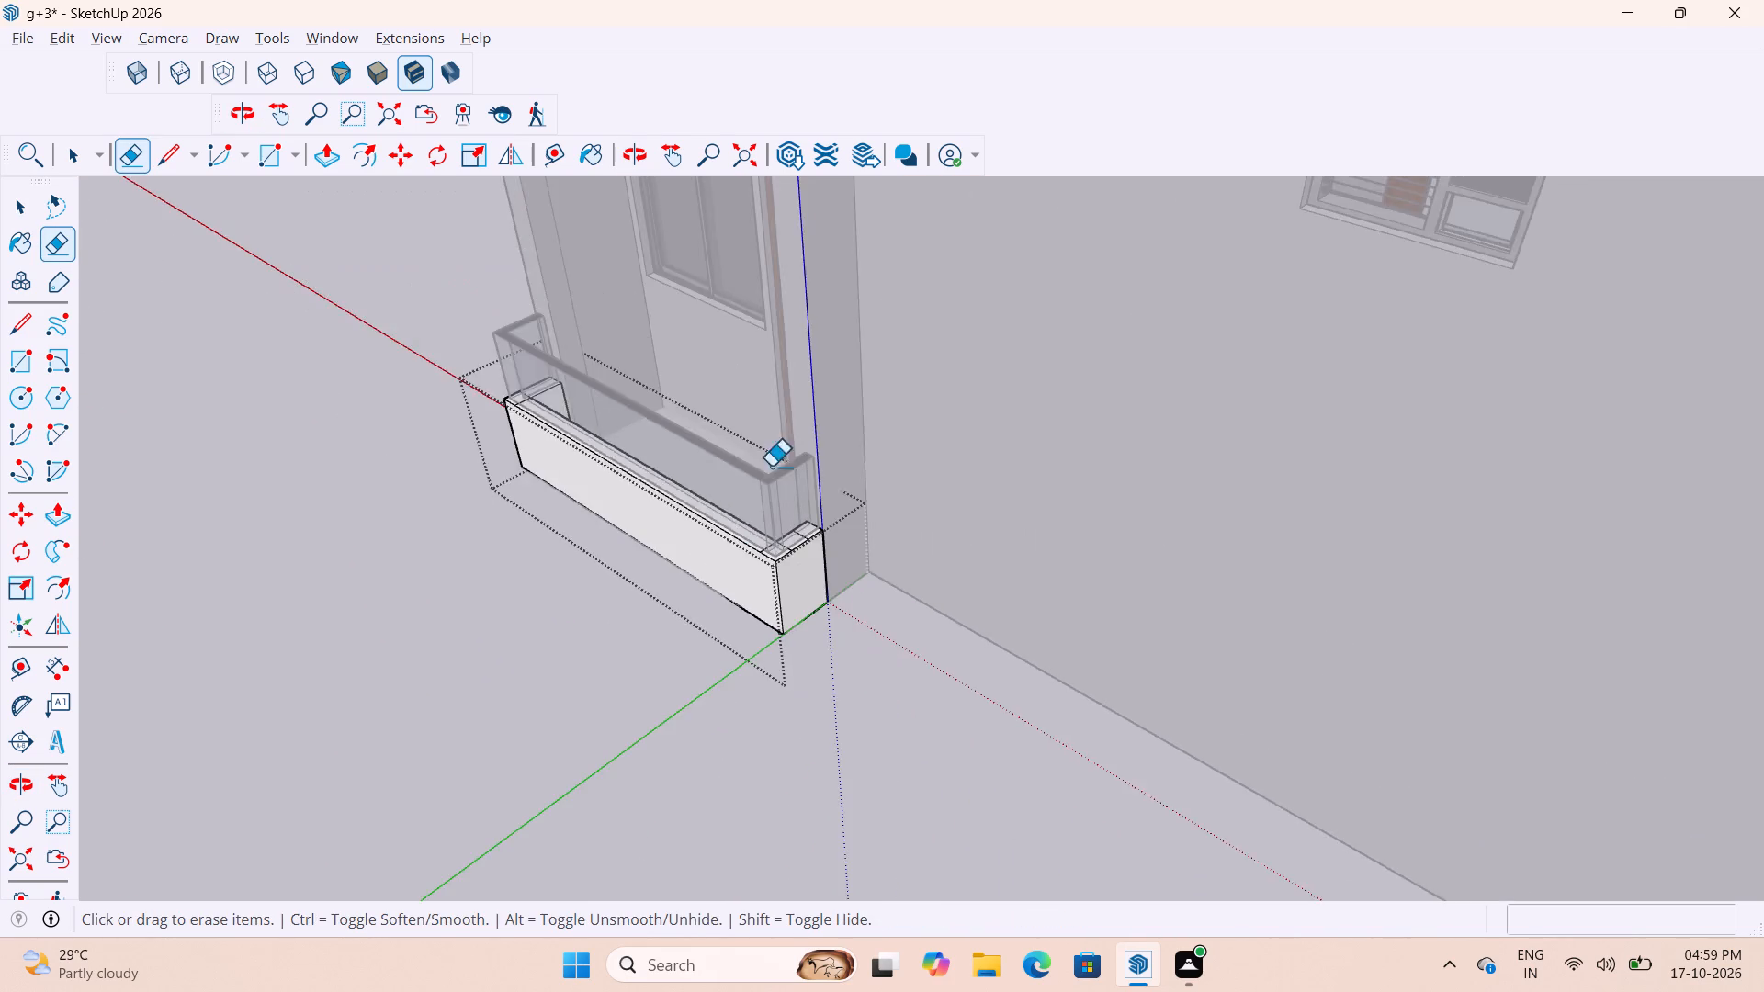
scroll(771, 467, "down", 14)
scroll(1065, 686, "up", 5)
key("space")
left_click(1055, 655)
Erase the stray vertical lines on the window-side end face and adjoining front face of the end wall's other balcony parapet.
scroll(1105, 609, "up", 10)
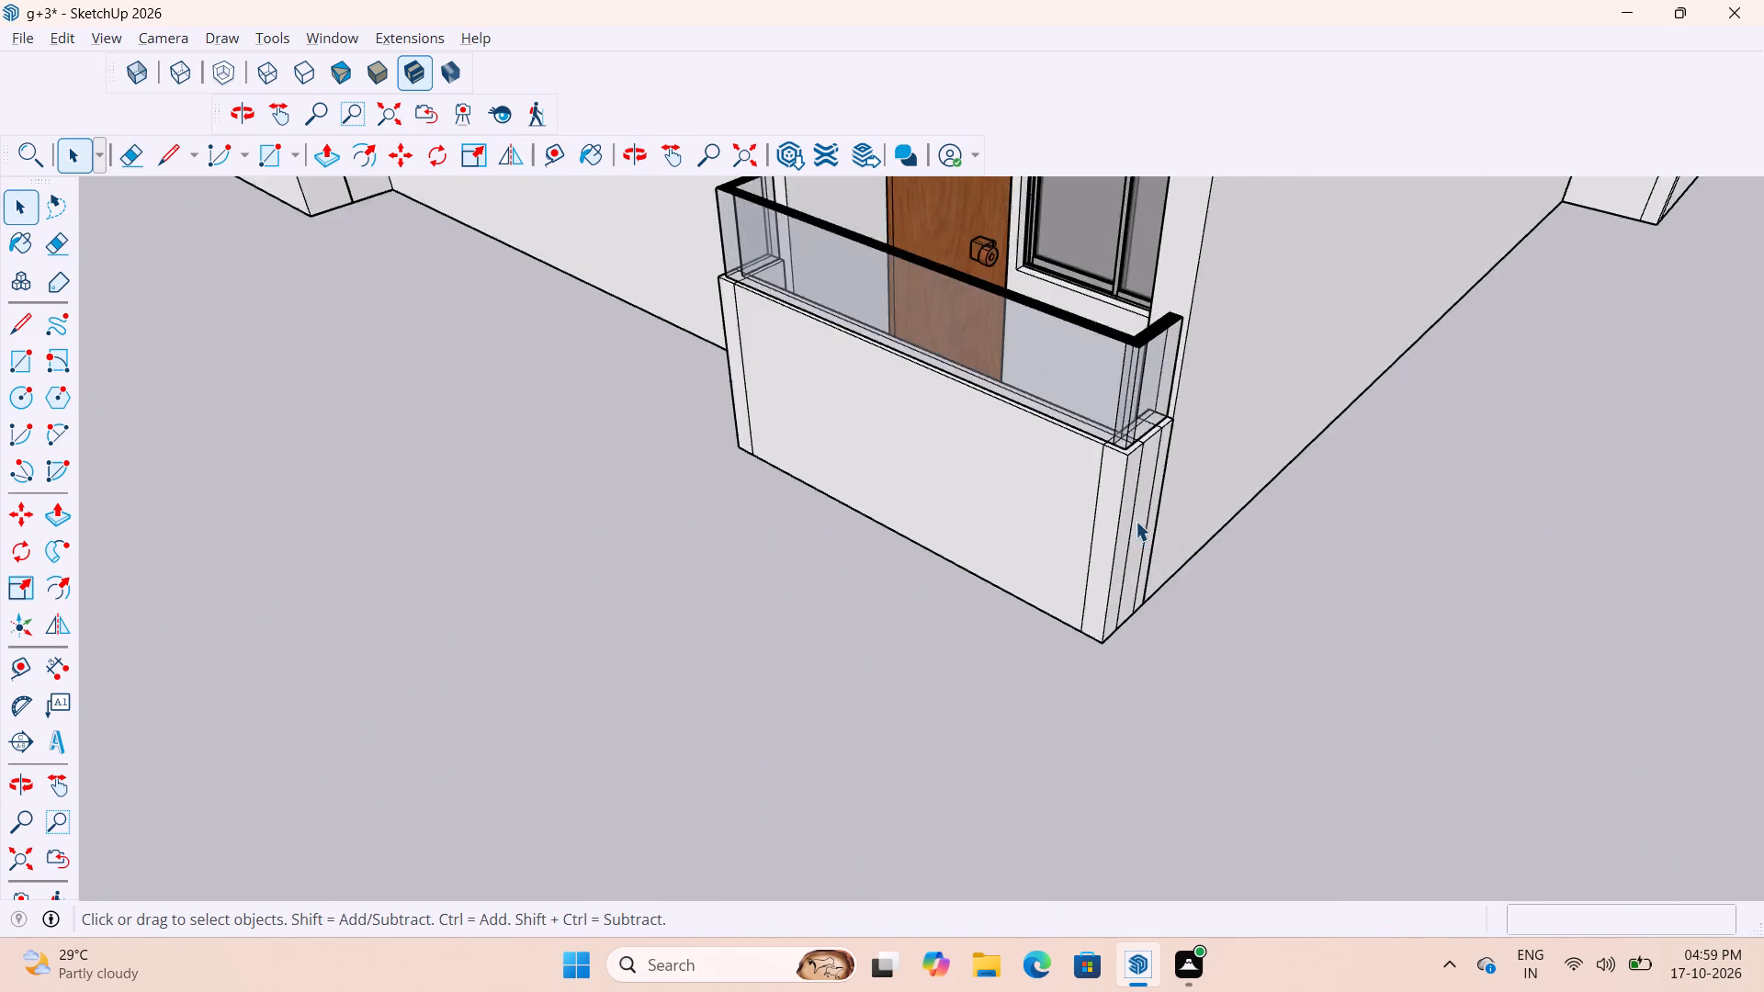
scroll(1136, 521, "up", 4)
middle_click_drag(1111, 504, 874, 502)
double_click(1030, 533)
scroll(1025, 536, "up", 4)
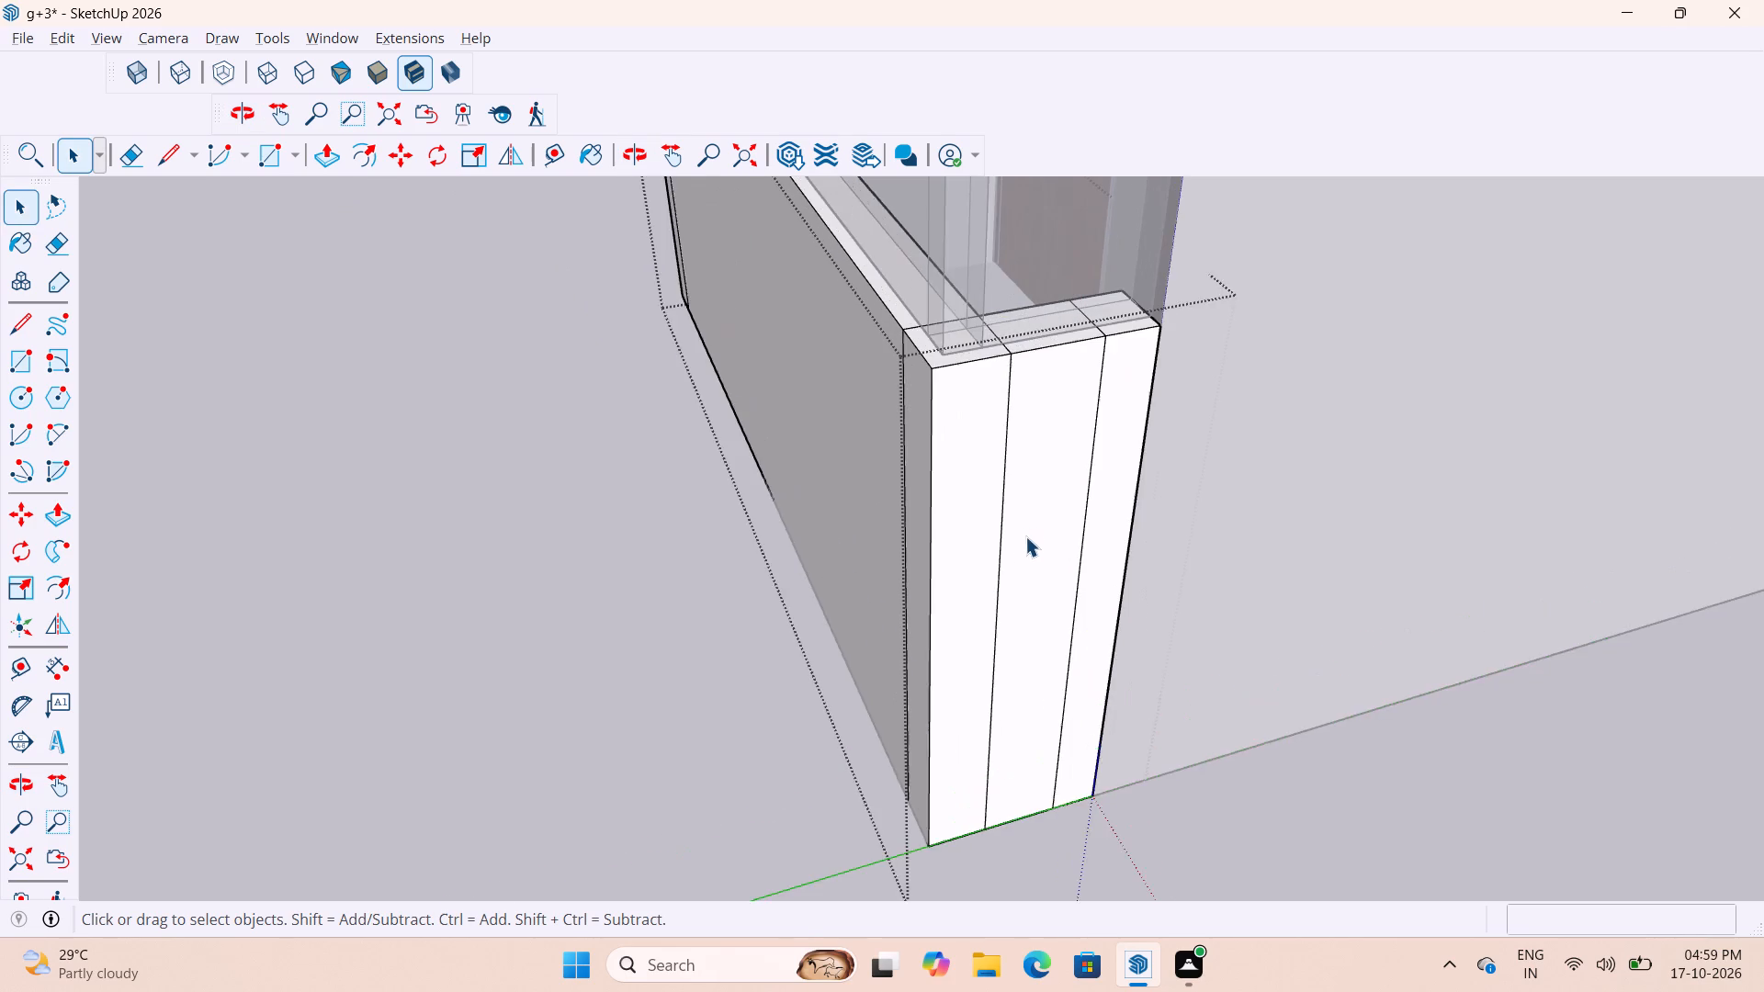
scroll(1025, 536, "up", 1)
key("e")
scroll(1130, 556, "up", 4)
left_click_drag(1089, 522, 880, 544)
scroll(1073, 533, "down", 6)
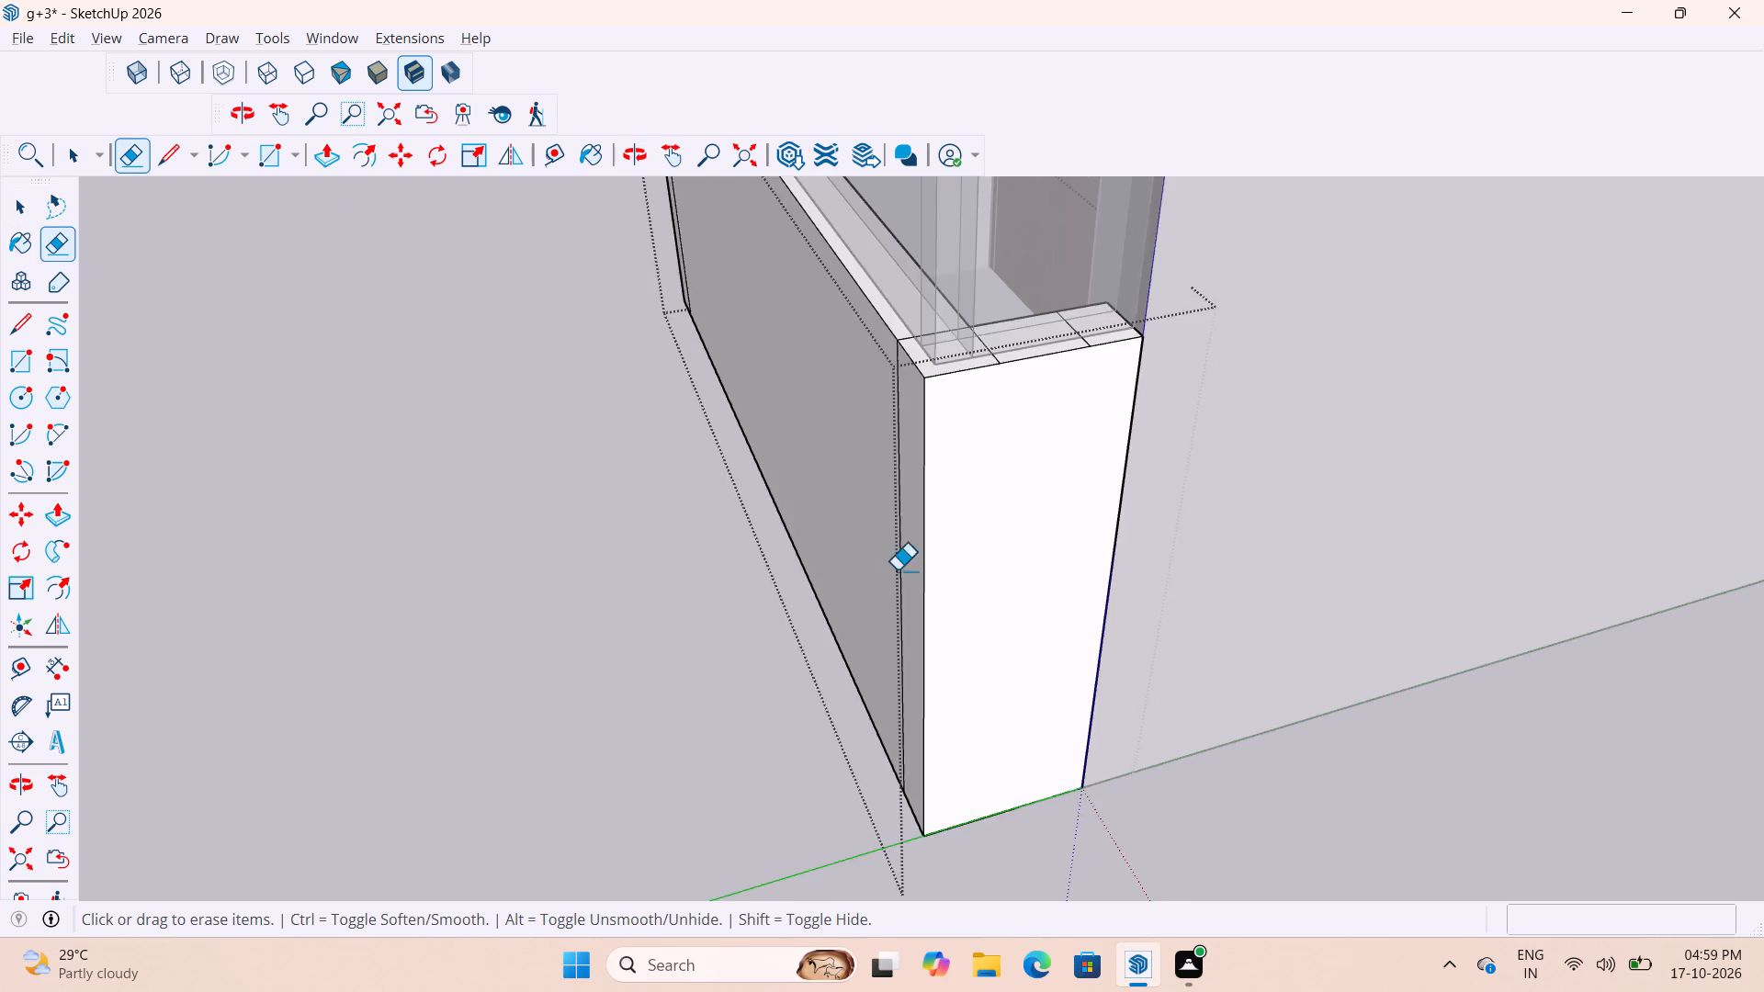
middle_click_drag(899, 570, 1254, 522)
left_click_drag(1017, 504, 950, 502)
scroll(1297, 494, "down", 11)
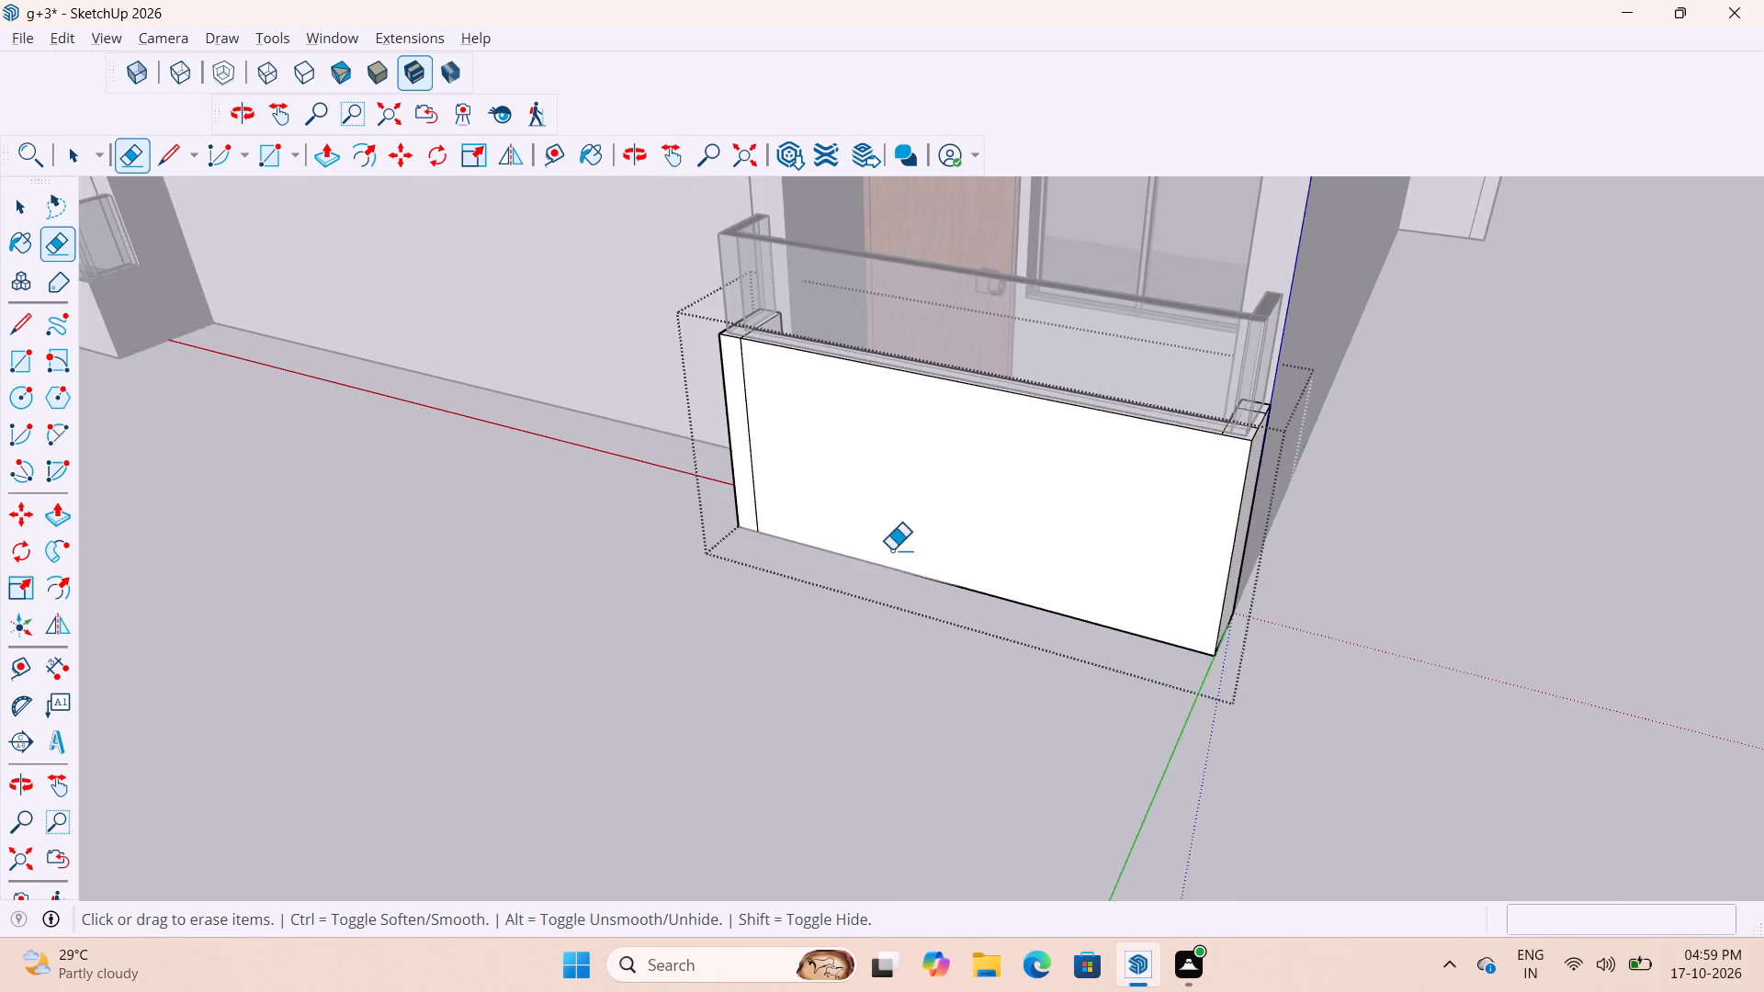
Erase the stray vertical lines on both faces at this parapet's inner, door-side end, and close its group.
middle_click_drag(820, 458, 1394, 445)
scroll(1027, 431, "up", 7)
left_click_drag(1108, 410, 1047, 380)
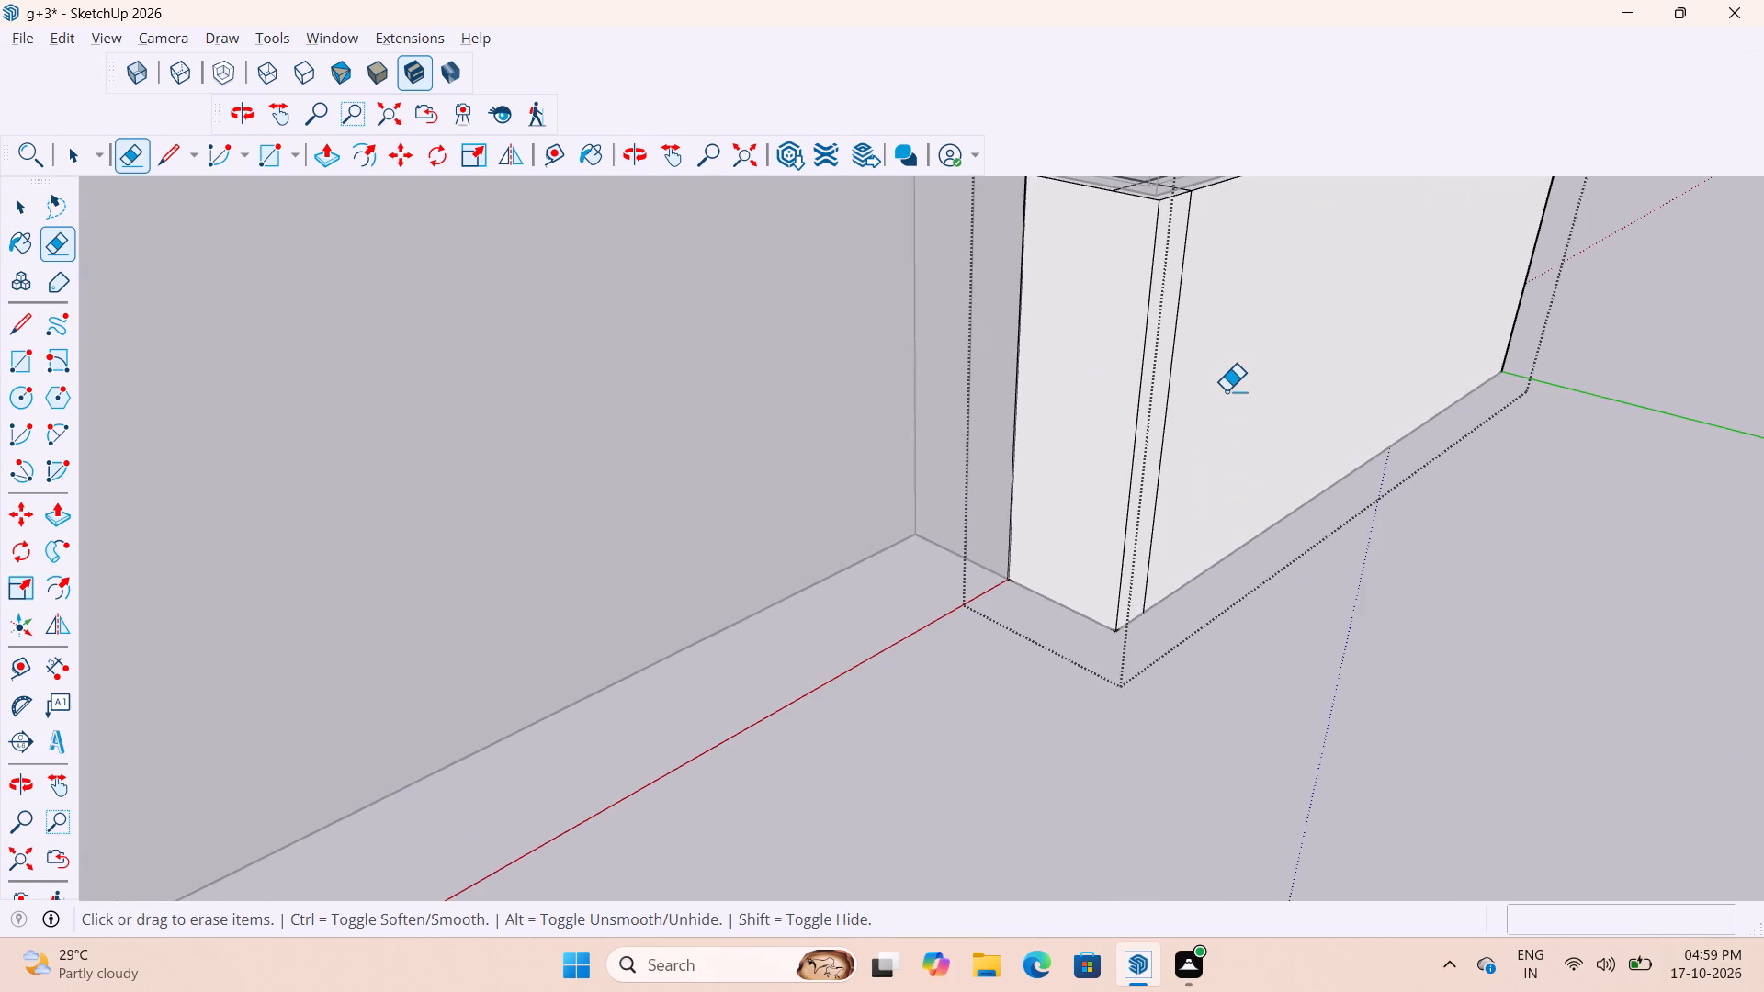
scroll(1226, 391, "up", 8)
left_click_drag(1167, 375, 1056, 437)
scroll(1021, 457, "down", 20)
scroll(1021, 457, "down", 2)
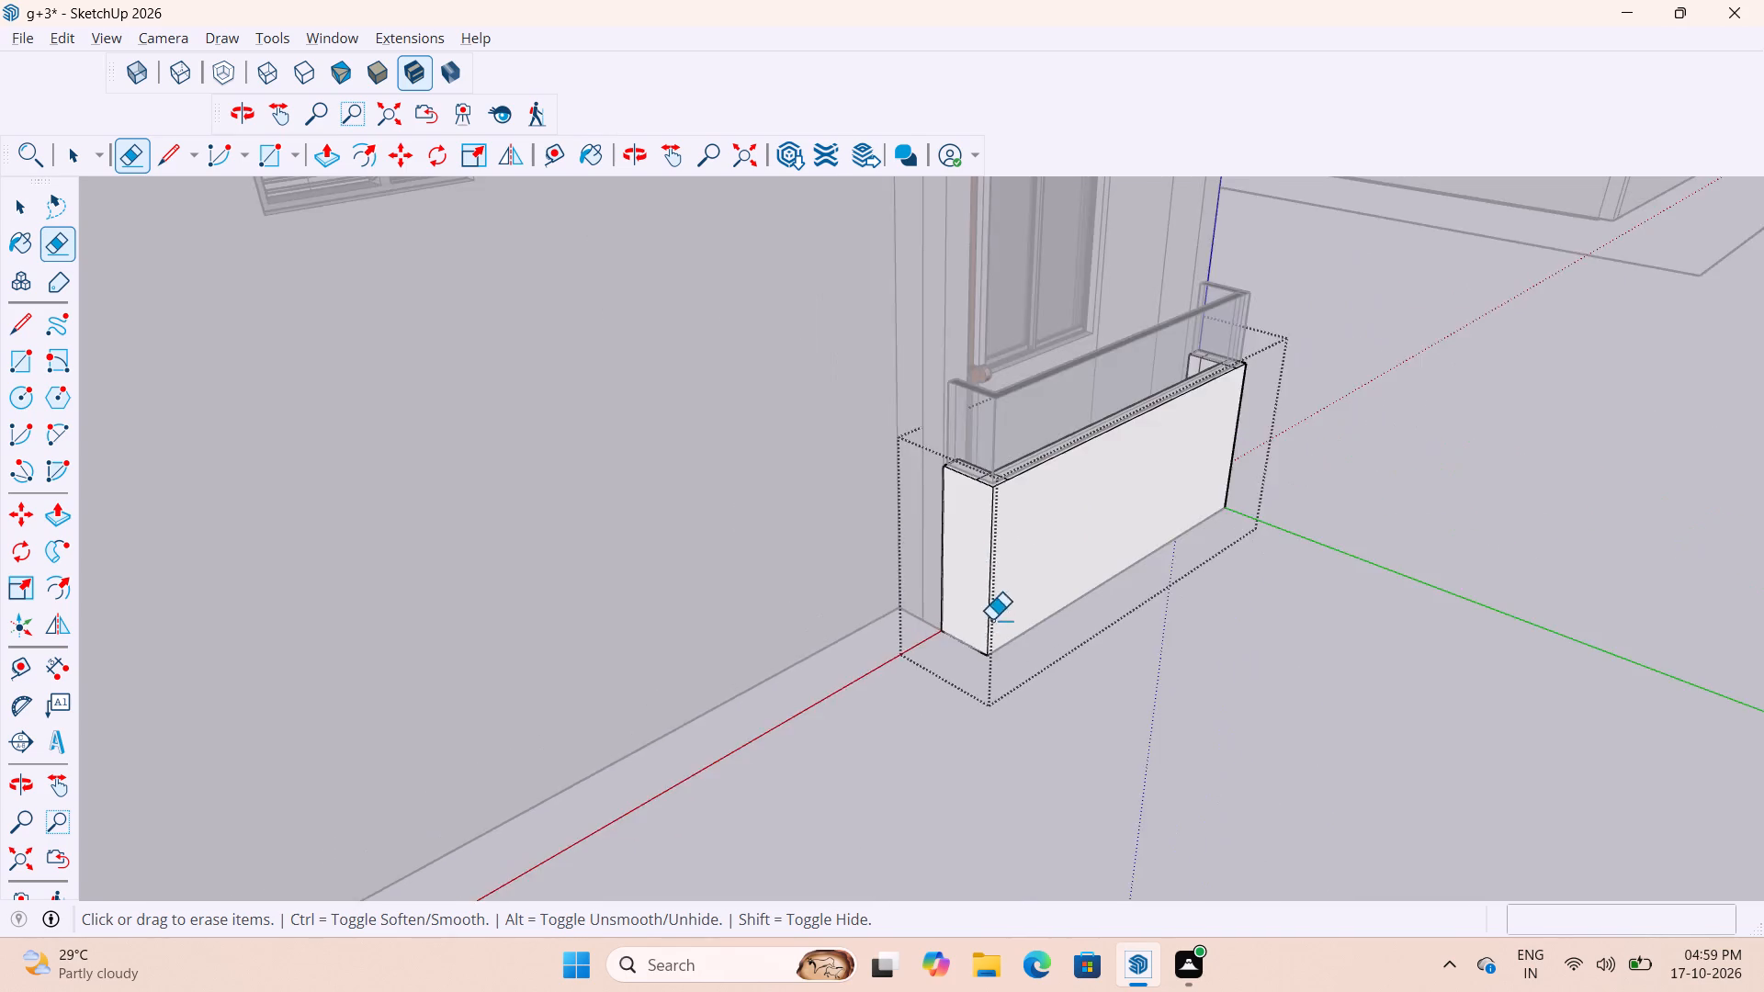
scroll(991, 620, "down", 11)
key("space")
key("space")
left_click(1080, 718)
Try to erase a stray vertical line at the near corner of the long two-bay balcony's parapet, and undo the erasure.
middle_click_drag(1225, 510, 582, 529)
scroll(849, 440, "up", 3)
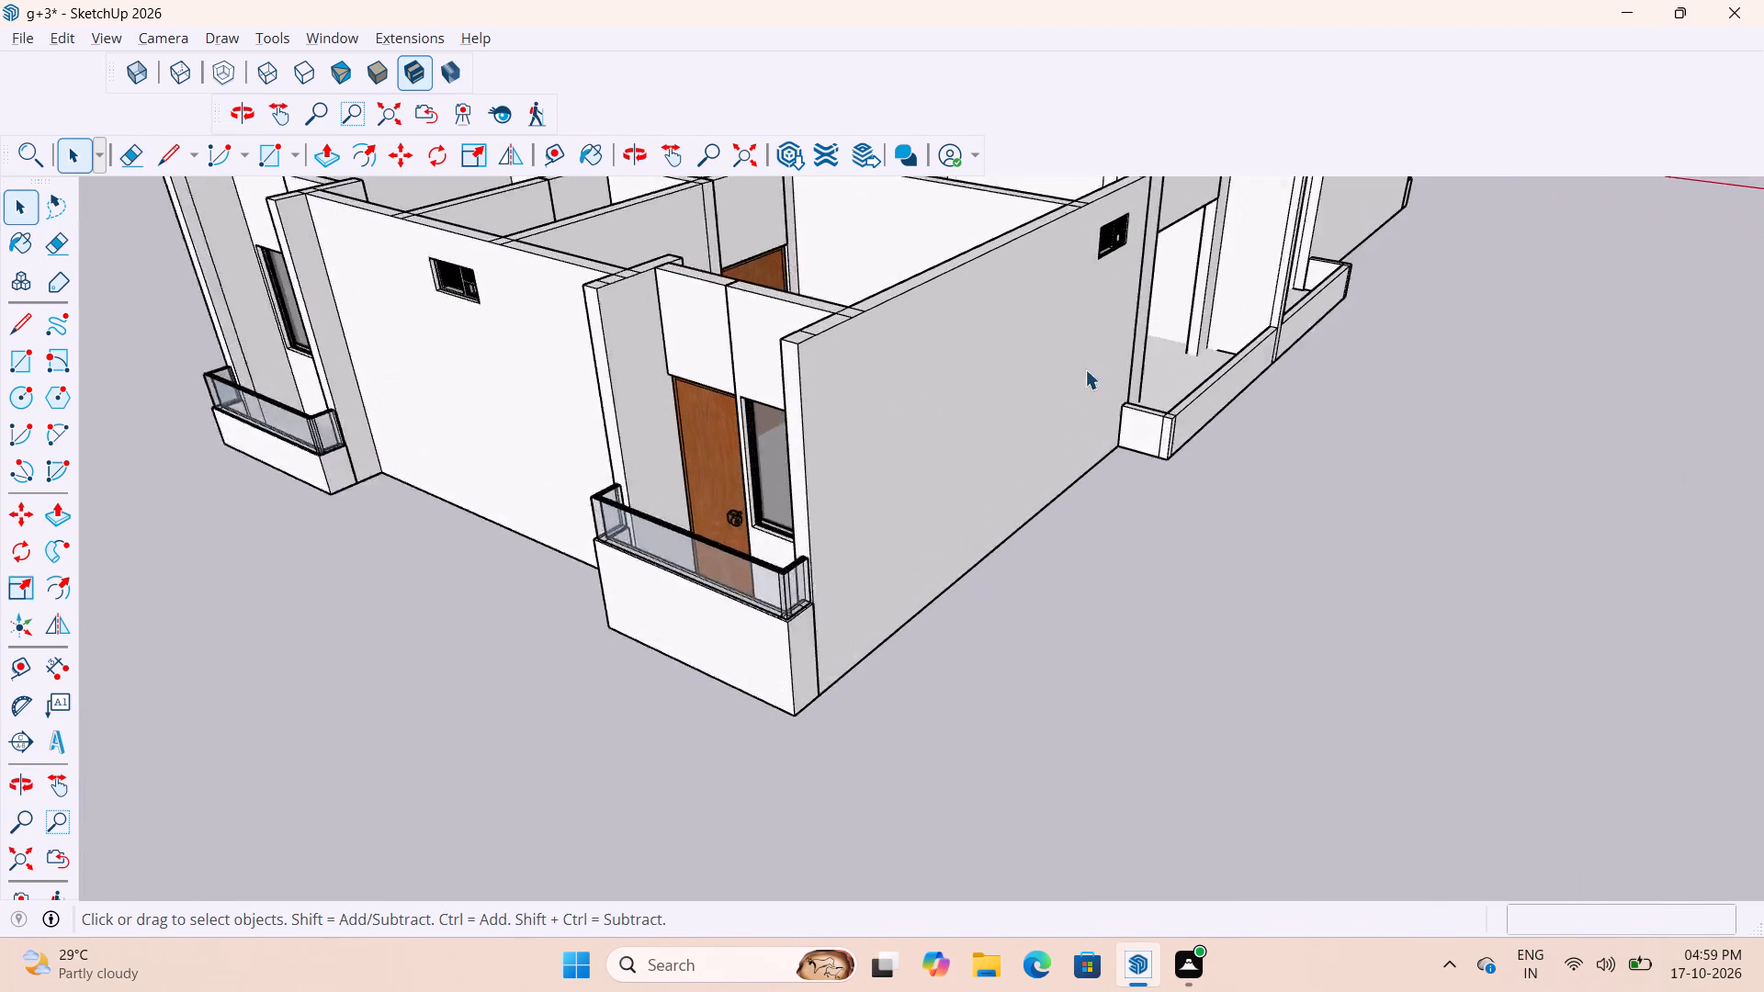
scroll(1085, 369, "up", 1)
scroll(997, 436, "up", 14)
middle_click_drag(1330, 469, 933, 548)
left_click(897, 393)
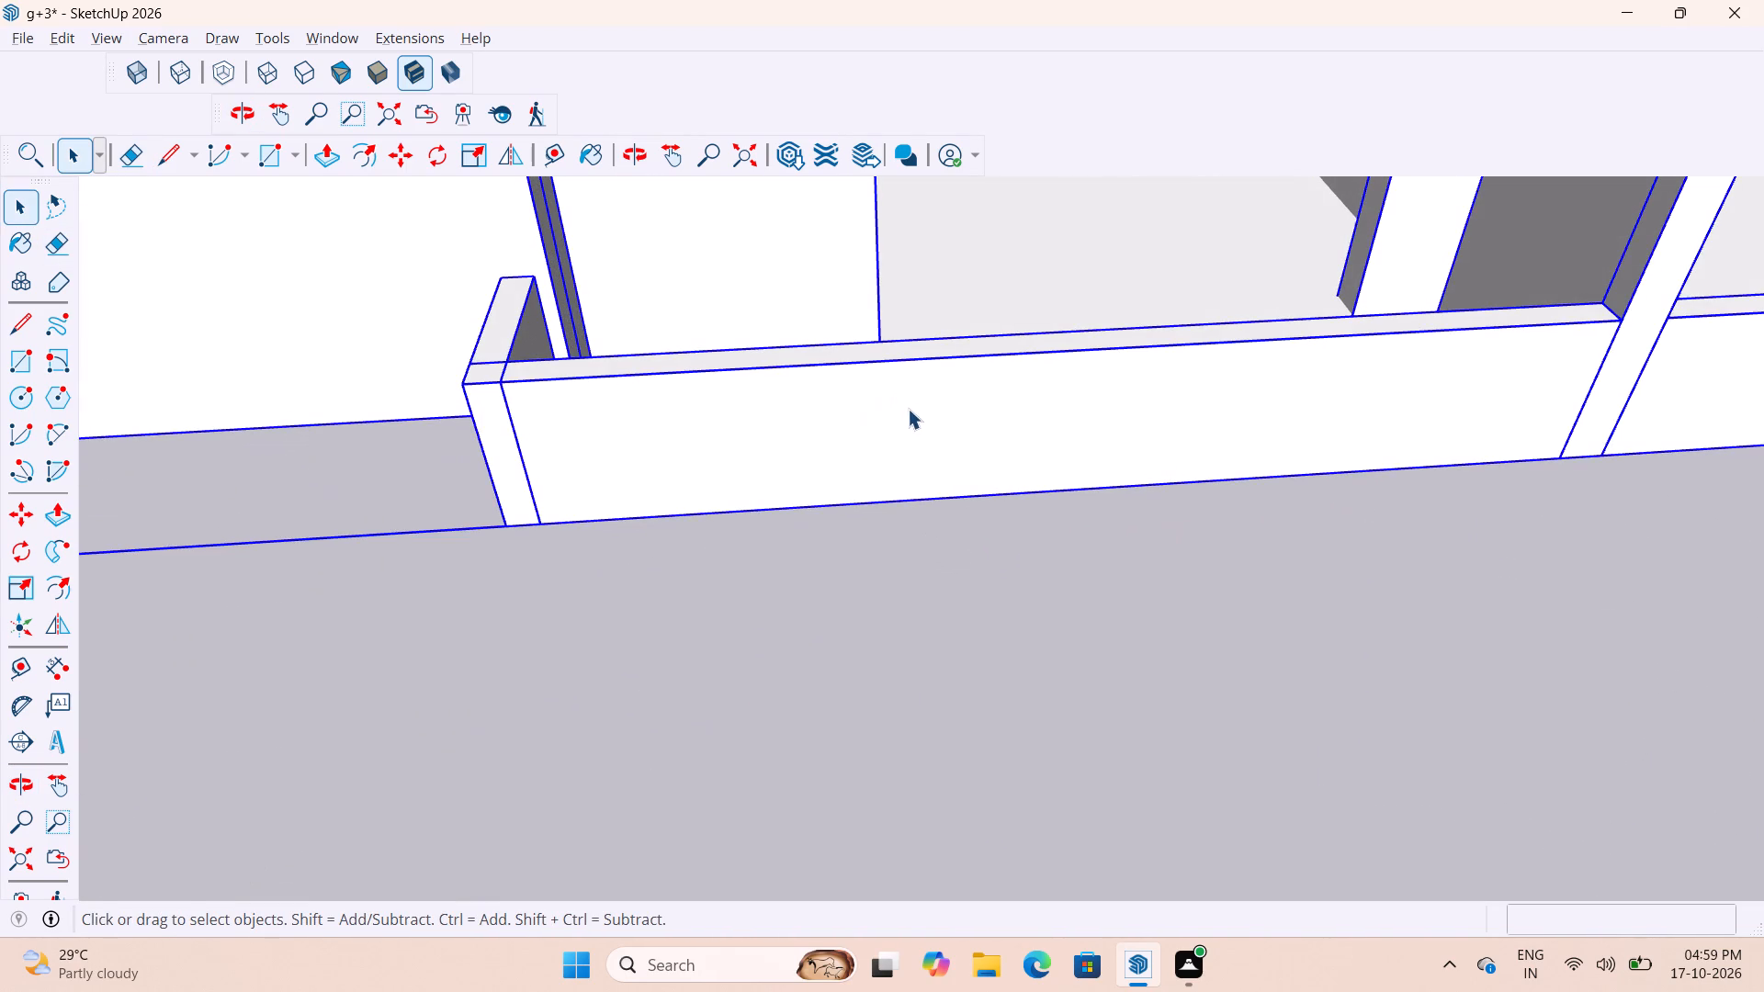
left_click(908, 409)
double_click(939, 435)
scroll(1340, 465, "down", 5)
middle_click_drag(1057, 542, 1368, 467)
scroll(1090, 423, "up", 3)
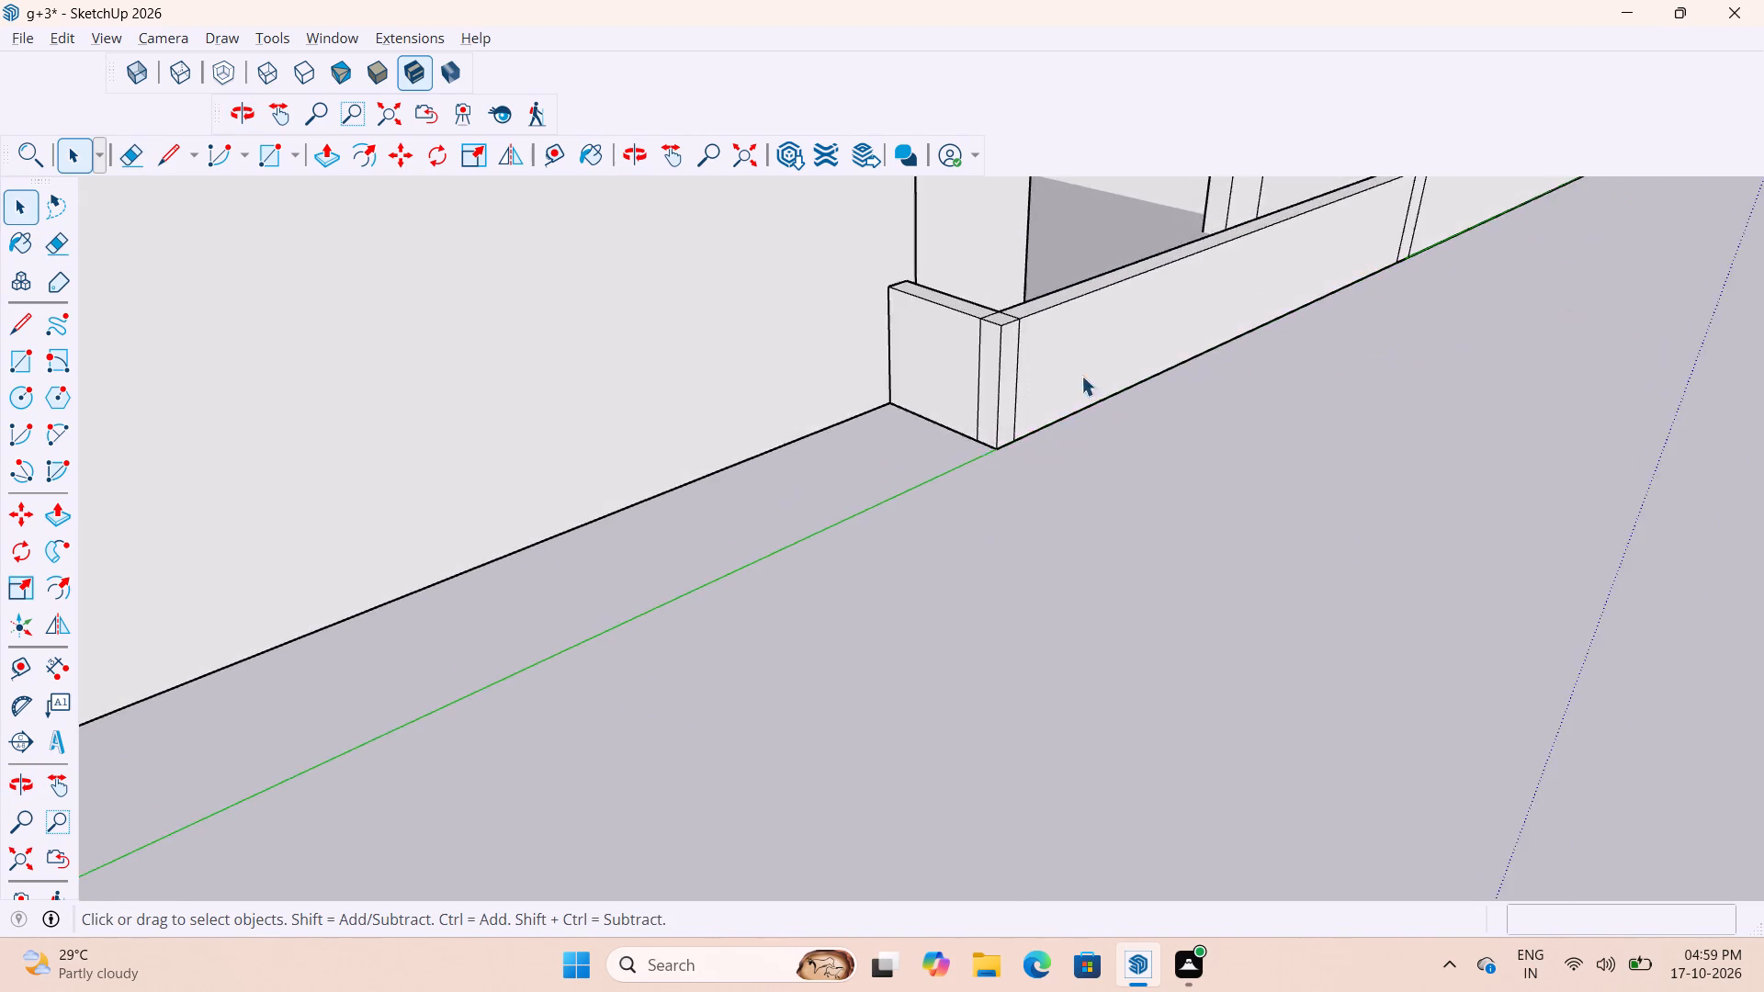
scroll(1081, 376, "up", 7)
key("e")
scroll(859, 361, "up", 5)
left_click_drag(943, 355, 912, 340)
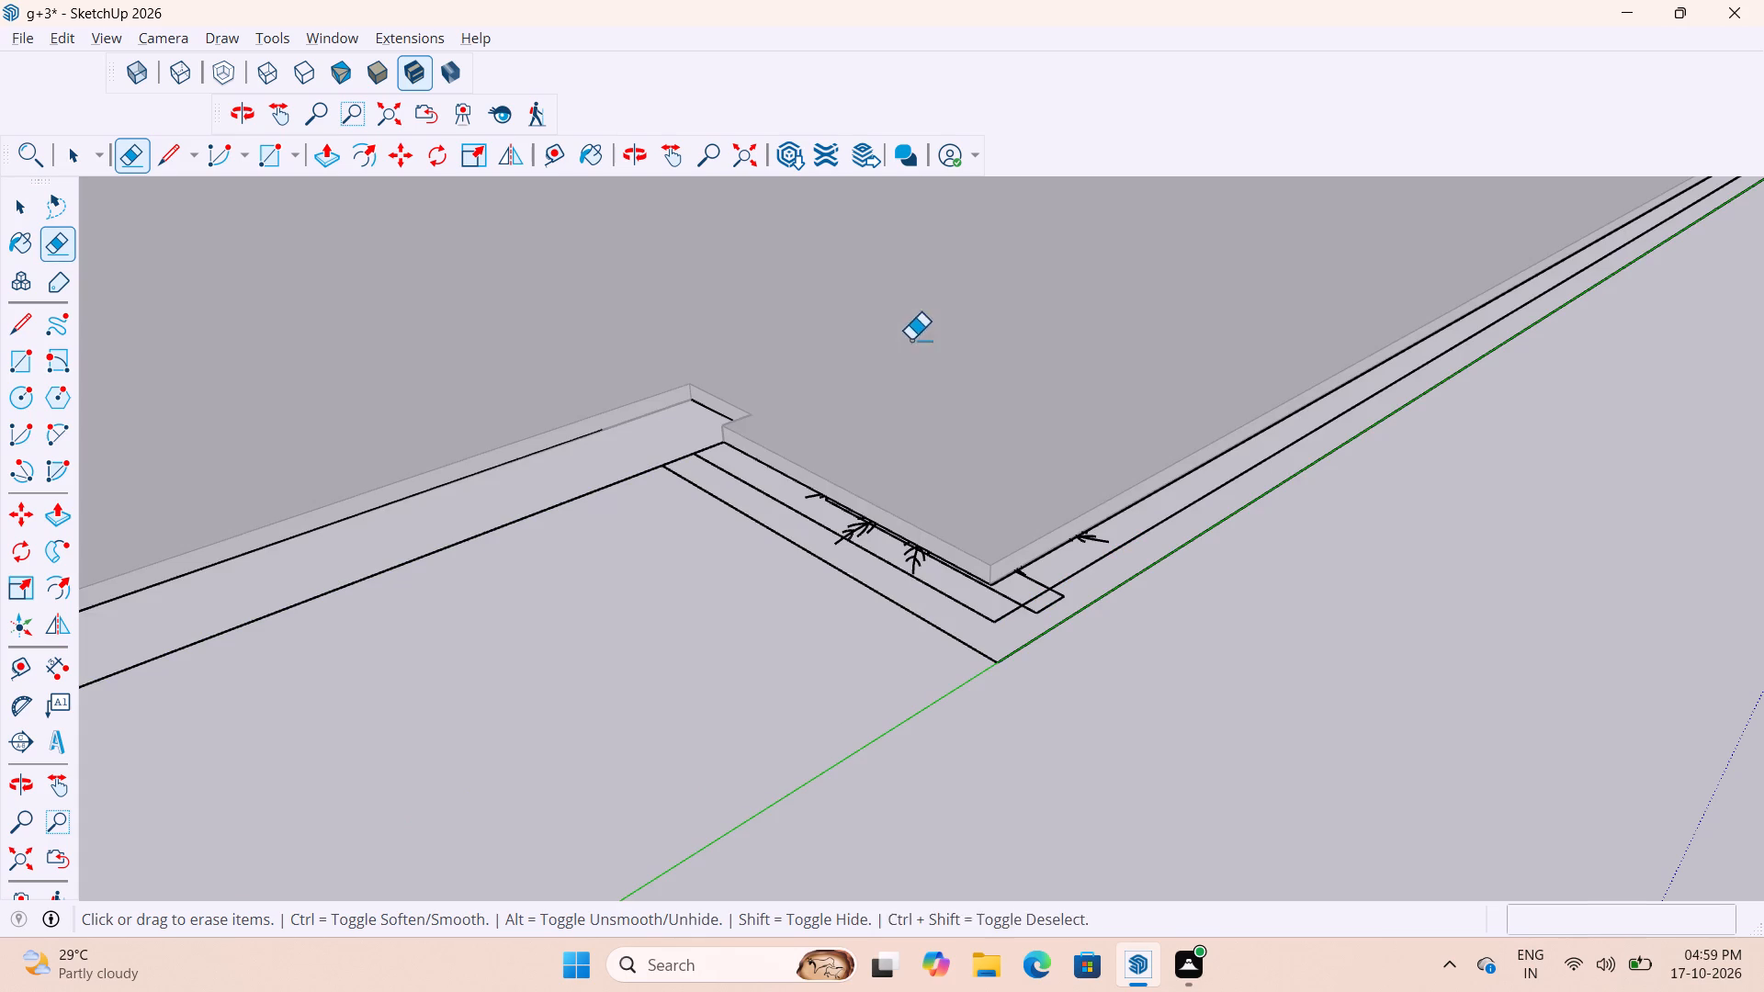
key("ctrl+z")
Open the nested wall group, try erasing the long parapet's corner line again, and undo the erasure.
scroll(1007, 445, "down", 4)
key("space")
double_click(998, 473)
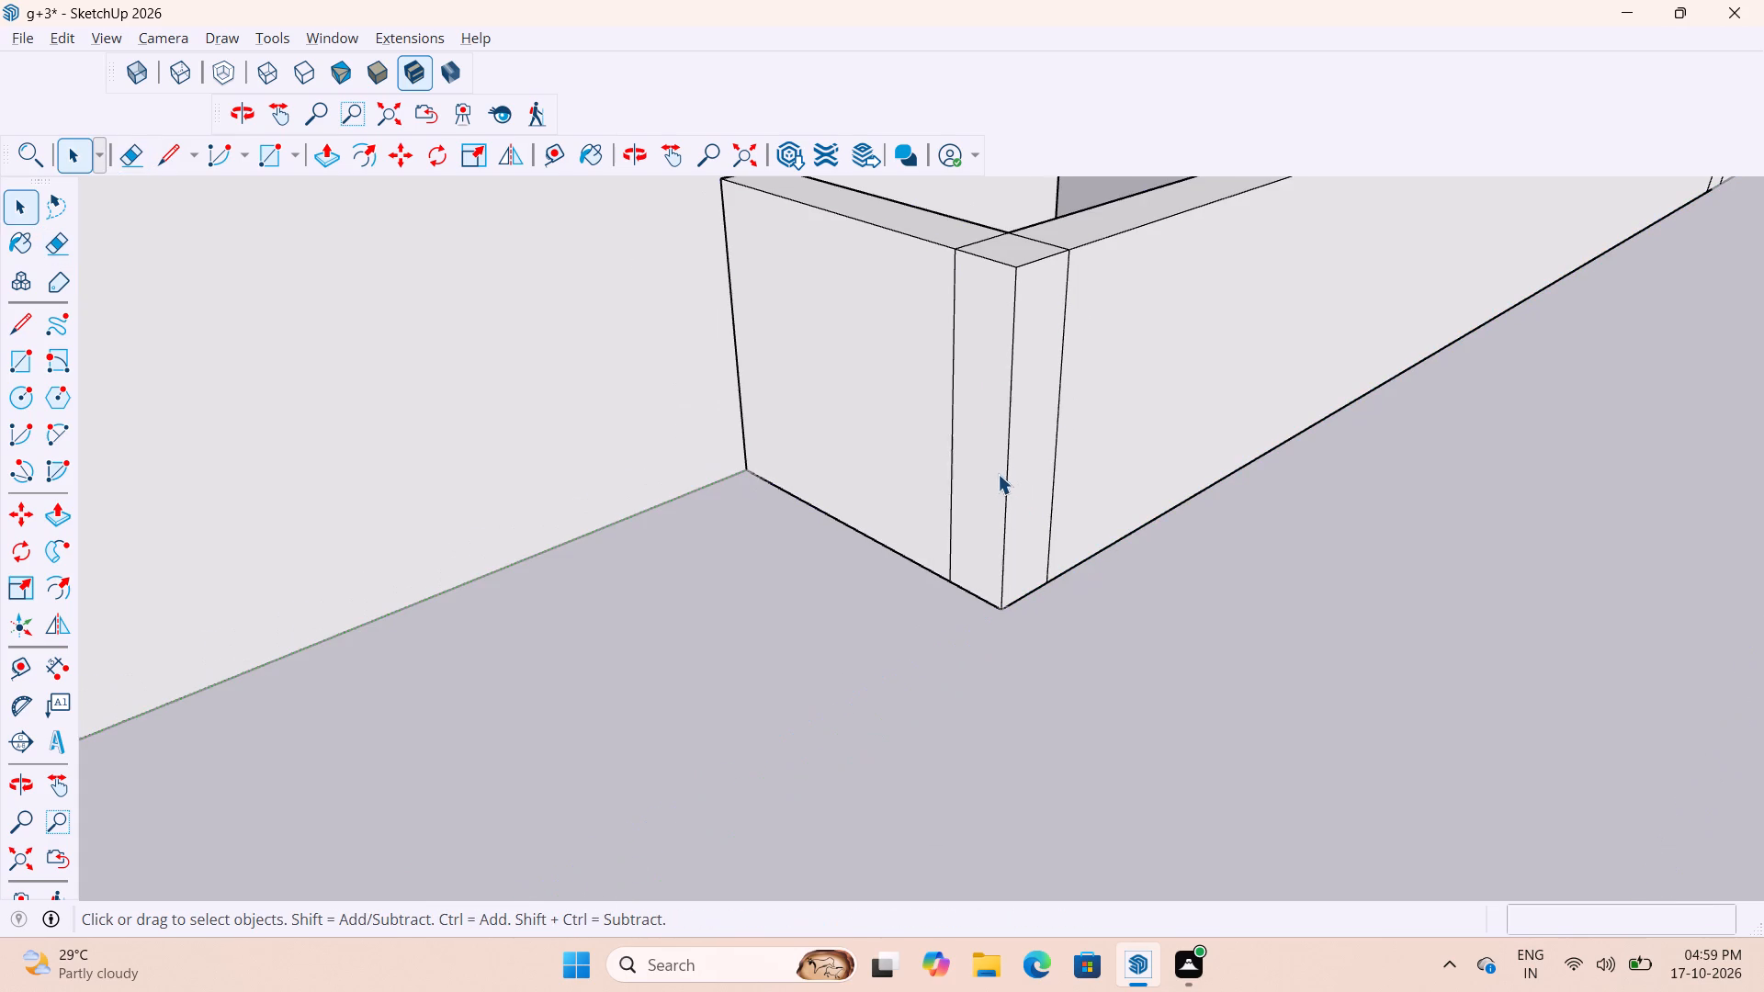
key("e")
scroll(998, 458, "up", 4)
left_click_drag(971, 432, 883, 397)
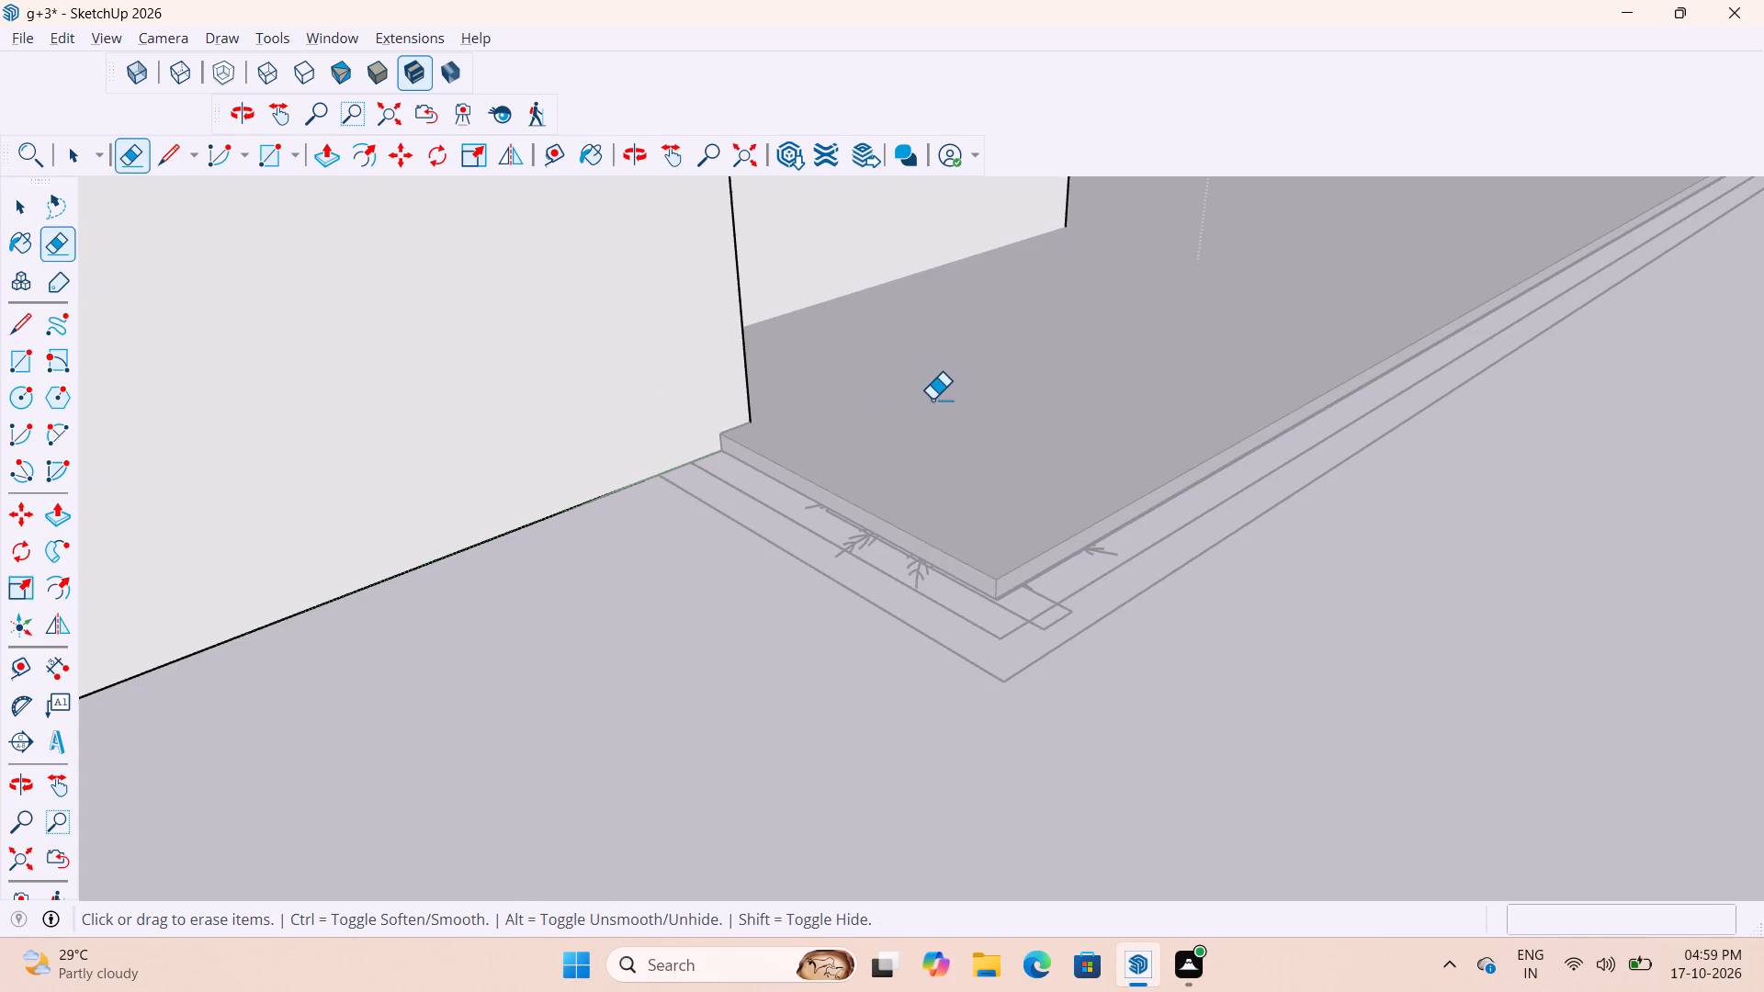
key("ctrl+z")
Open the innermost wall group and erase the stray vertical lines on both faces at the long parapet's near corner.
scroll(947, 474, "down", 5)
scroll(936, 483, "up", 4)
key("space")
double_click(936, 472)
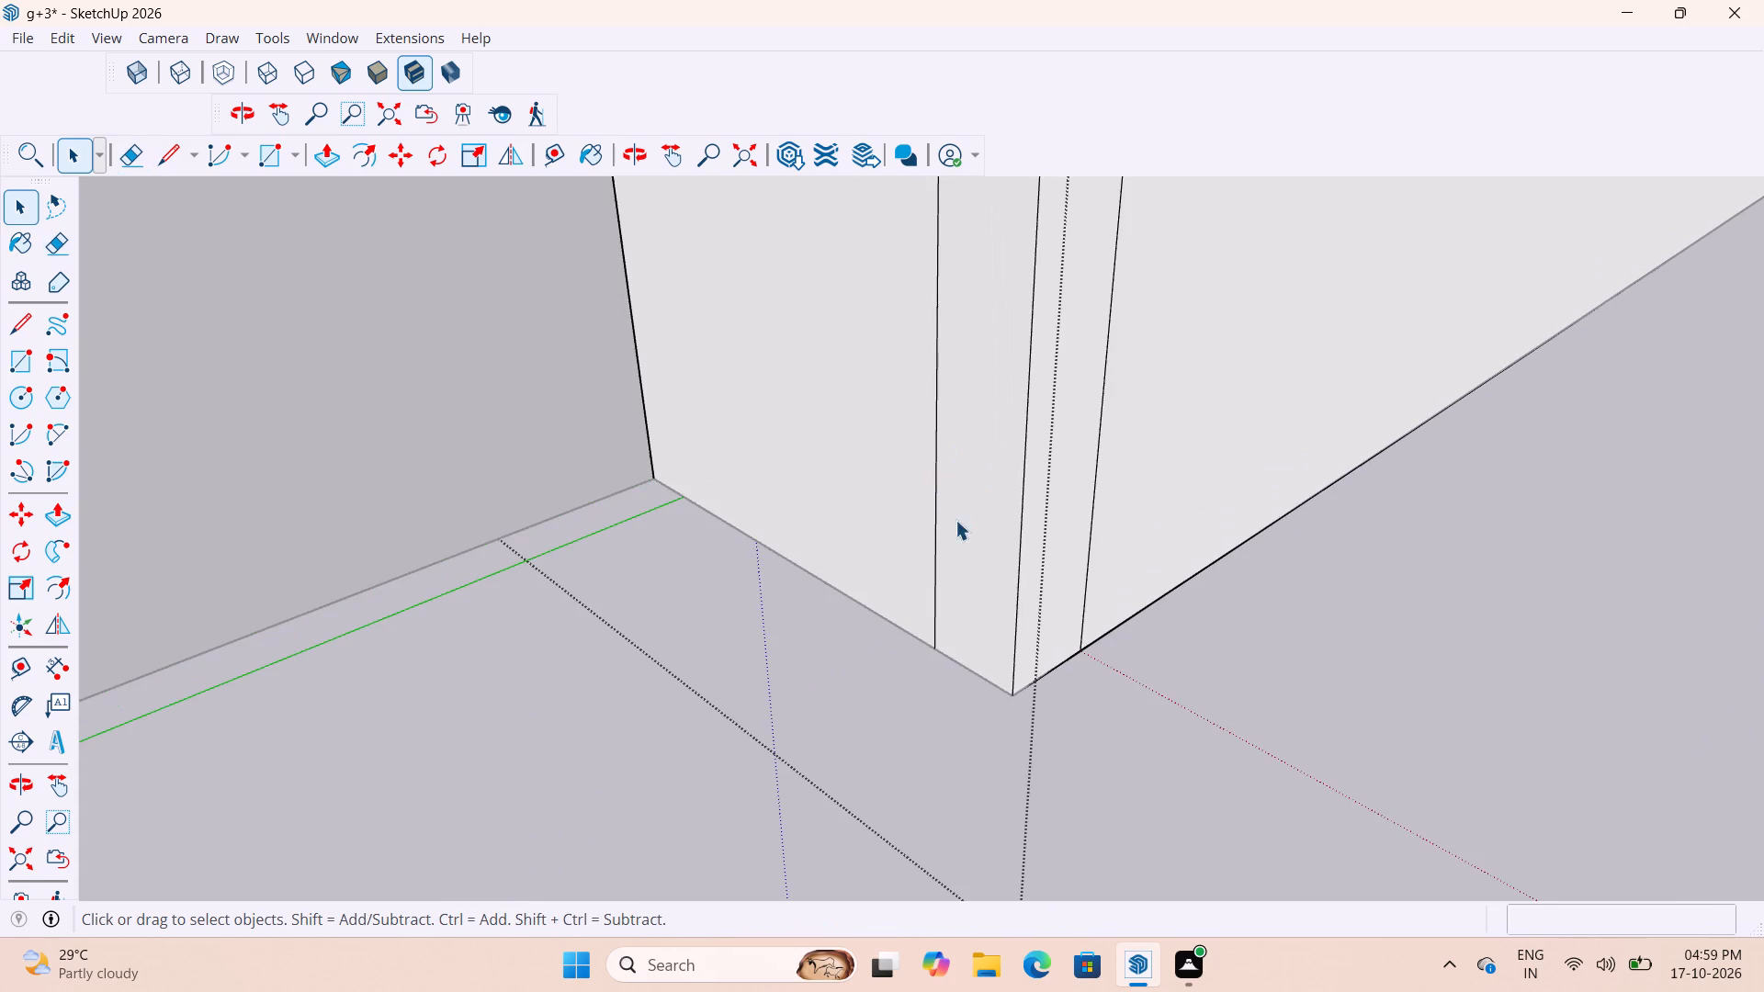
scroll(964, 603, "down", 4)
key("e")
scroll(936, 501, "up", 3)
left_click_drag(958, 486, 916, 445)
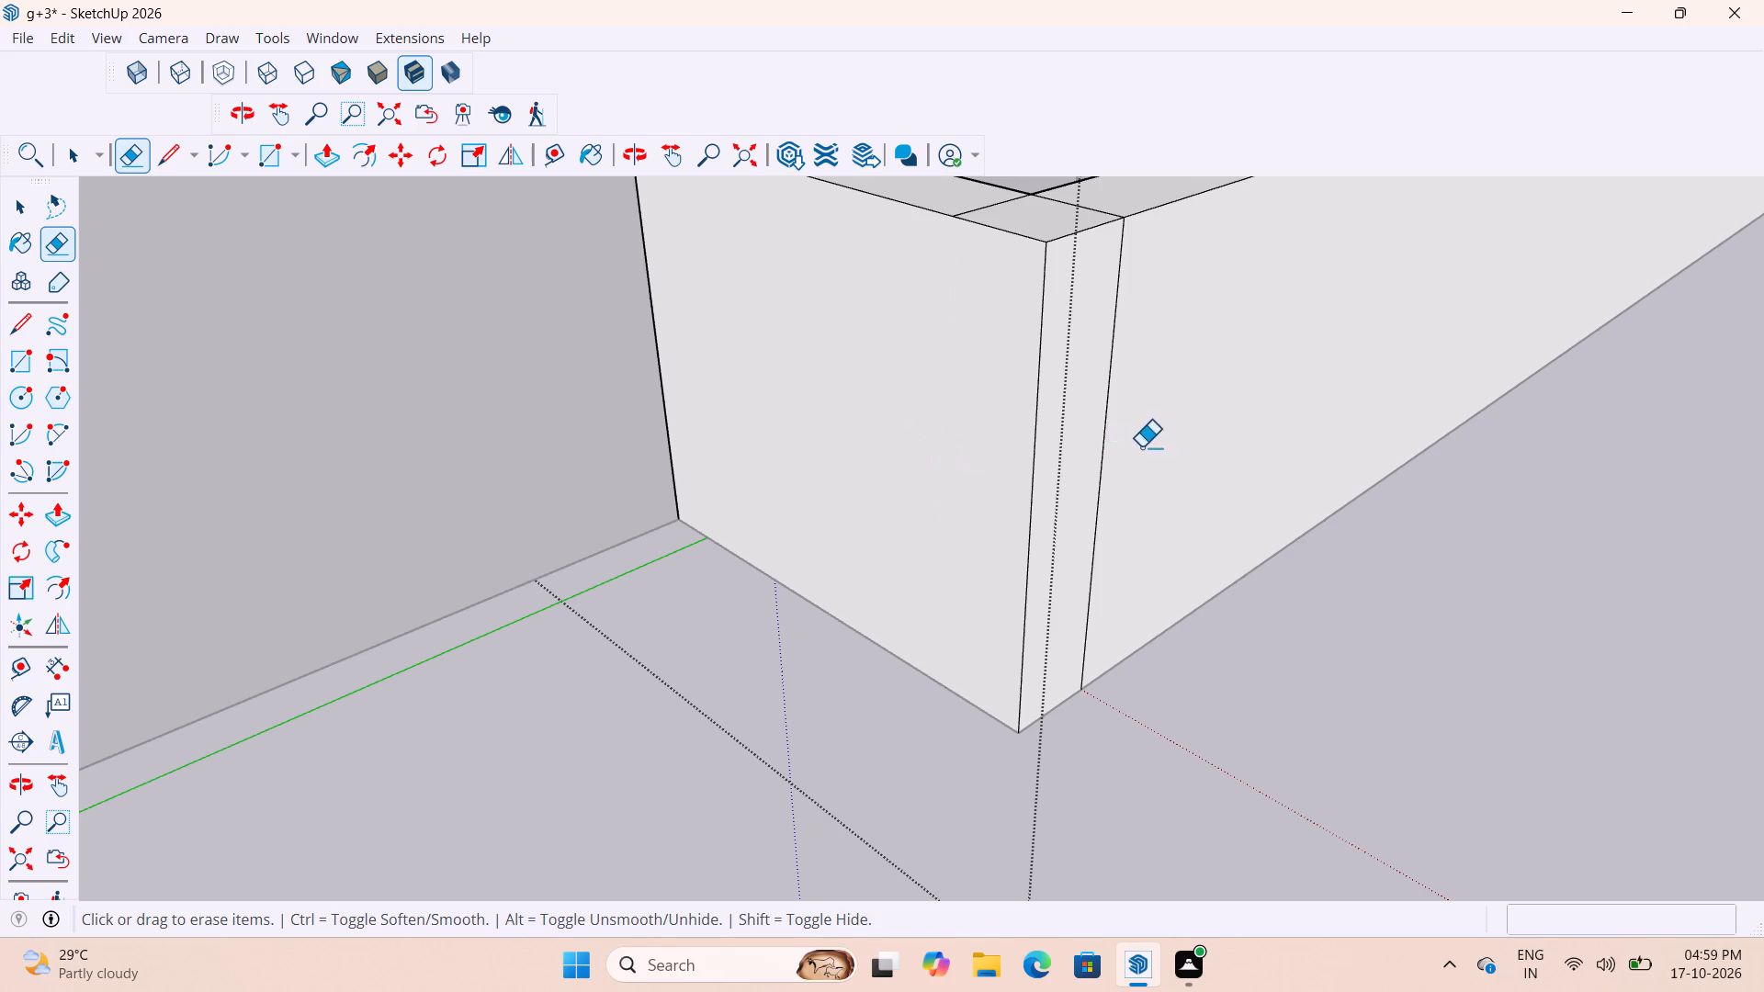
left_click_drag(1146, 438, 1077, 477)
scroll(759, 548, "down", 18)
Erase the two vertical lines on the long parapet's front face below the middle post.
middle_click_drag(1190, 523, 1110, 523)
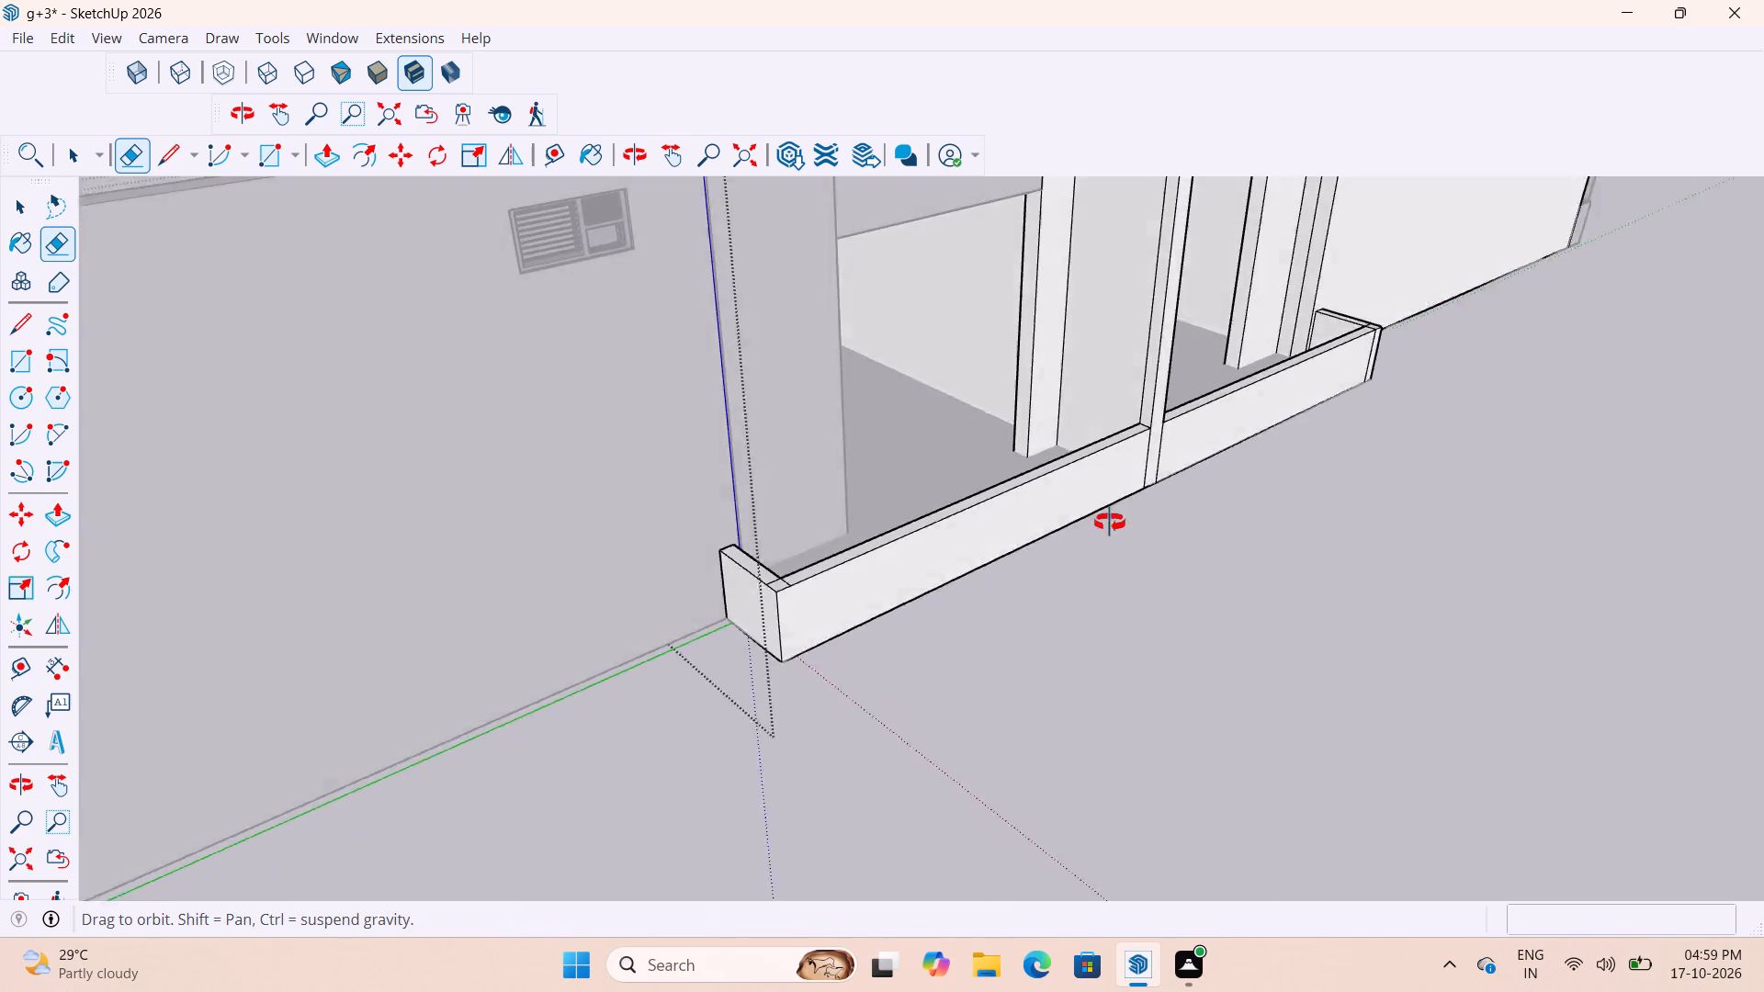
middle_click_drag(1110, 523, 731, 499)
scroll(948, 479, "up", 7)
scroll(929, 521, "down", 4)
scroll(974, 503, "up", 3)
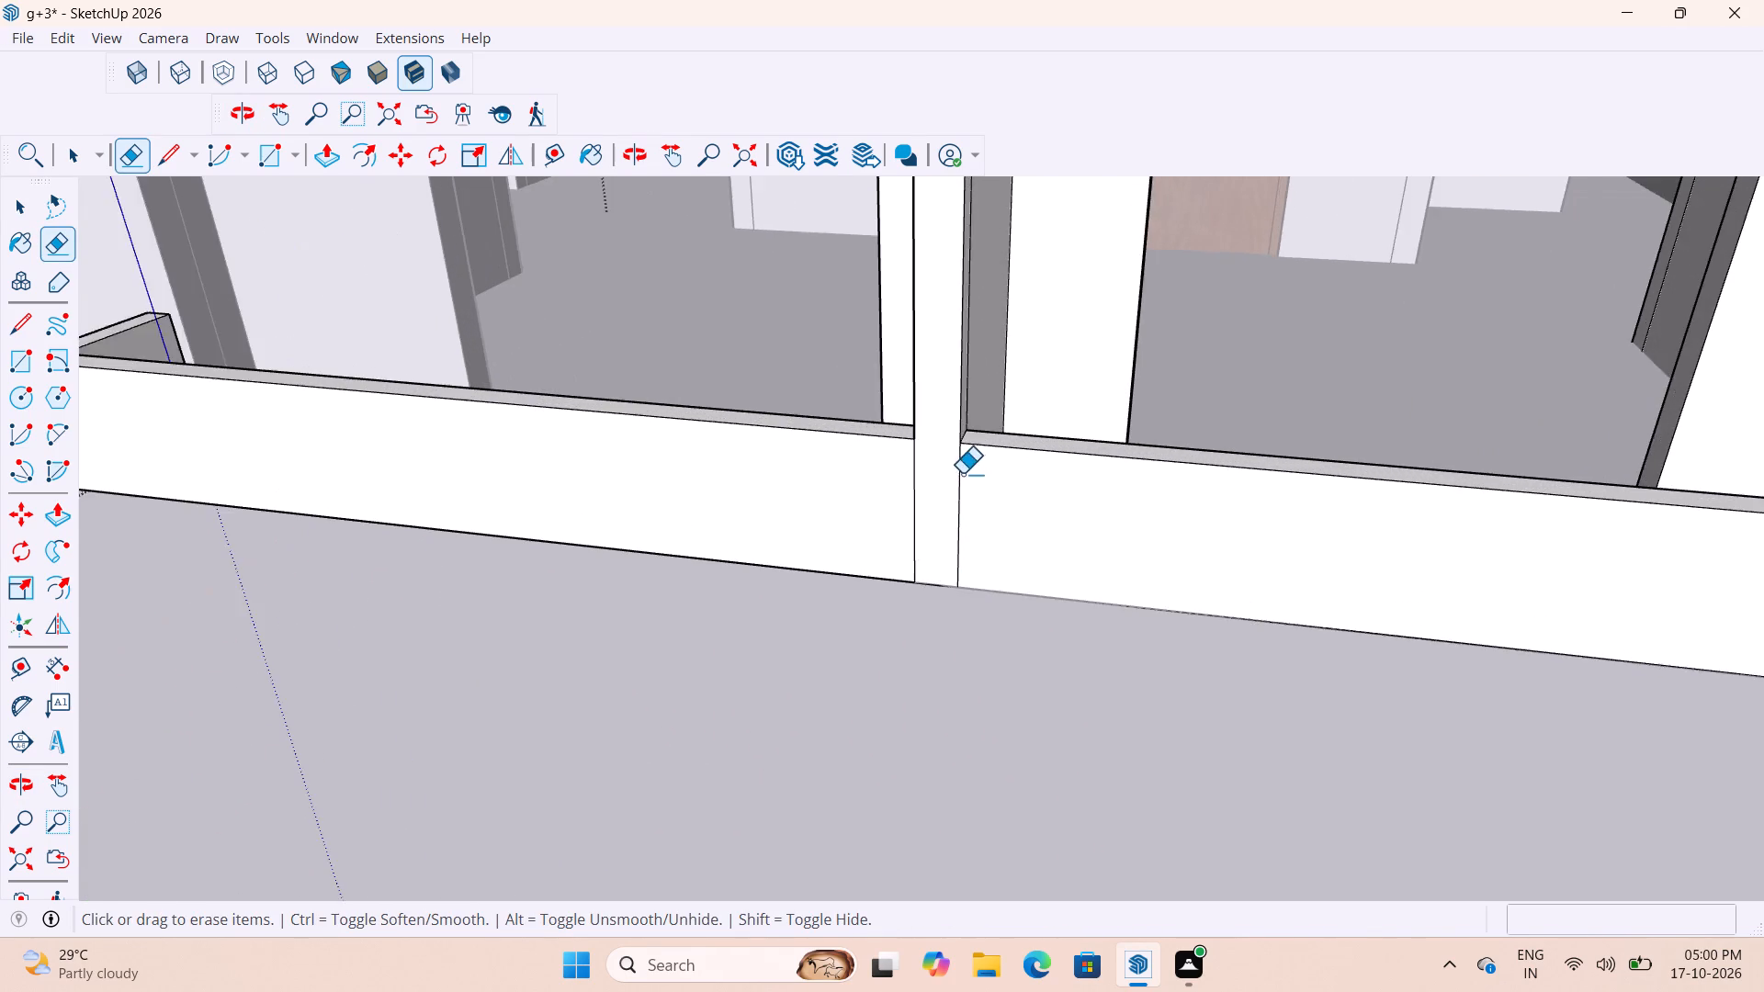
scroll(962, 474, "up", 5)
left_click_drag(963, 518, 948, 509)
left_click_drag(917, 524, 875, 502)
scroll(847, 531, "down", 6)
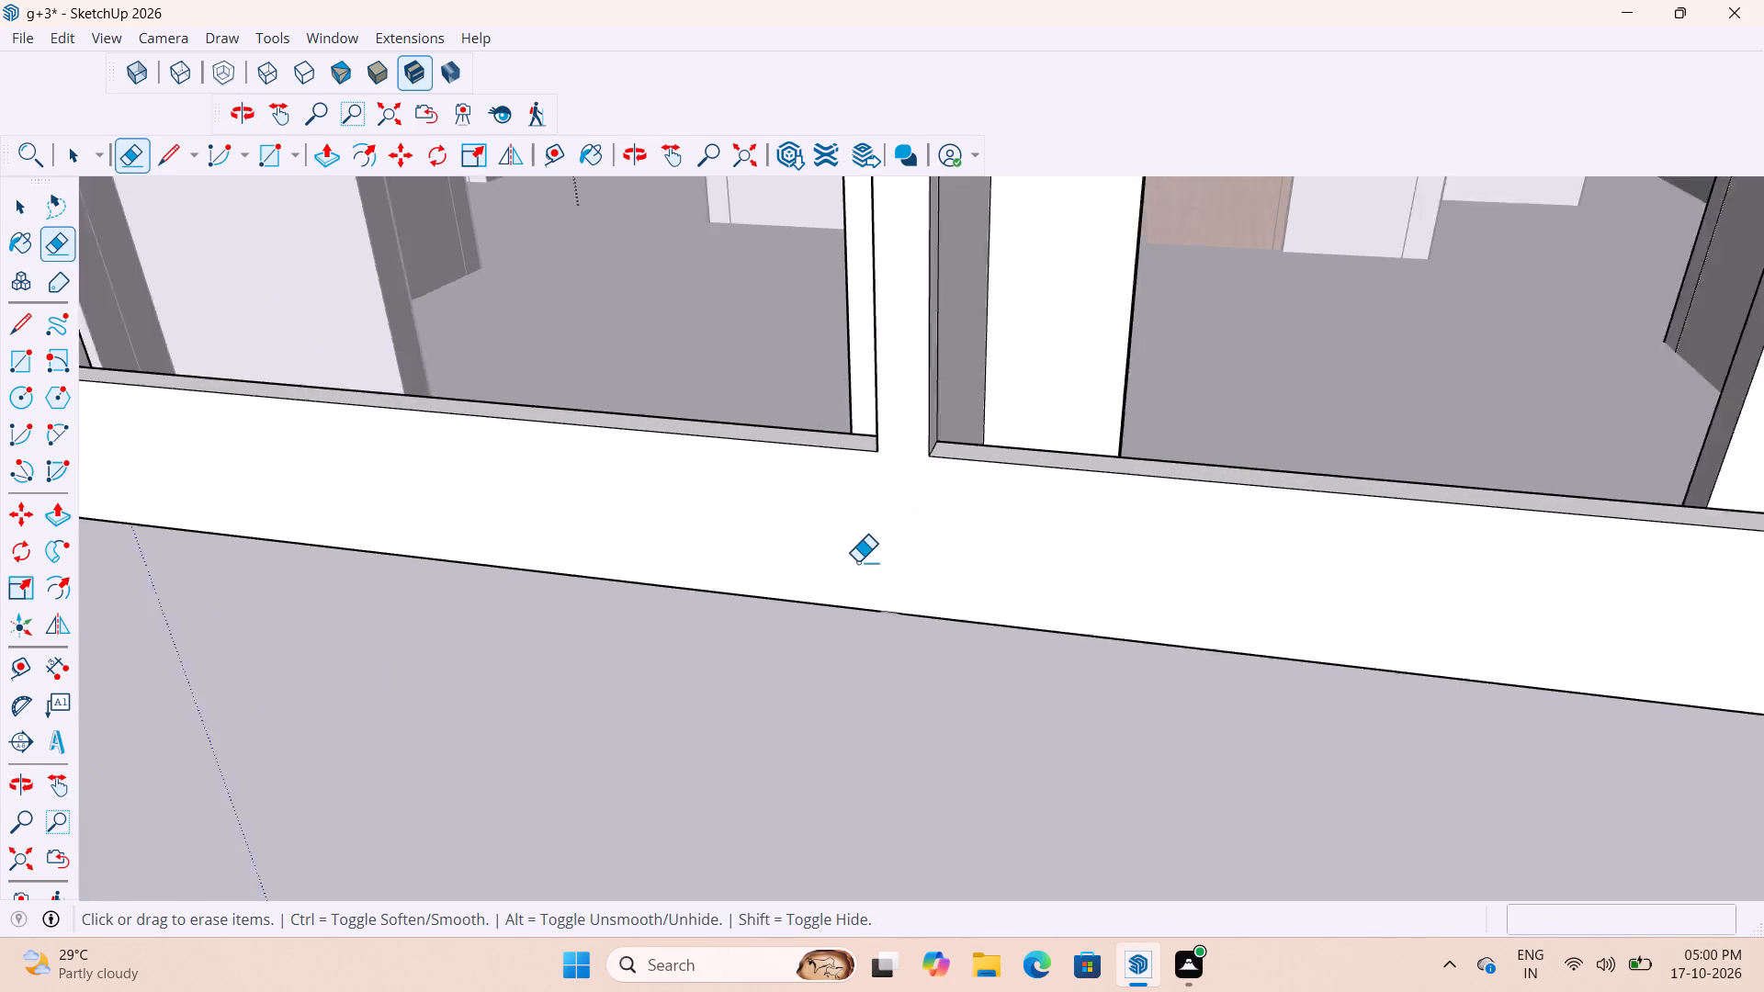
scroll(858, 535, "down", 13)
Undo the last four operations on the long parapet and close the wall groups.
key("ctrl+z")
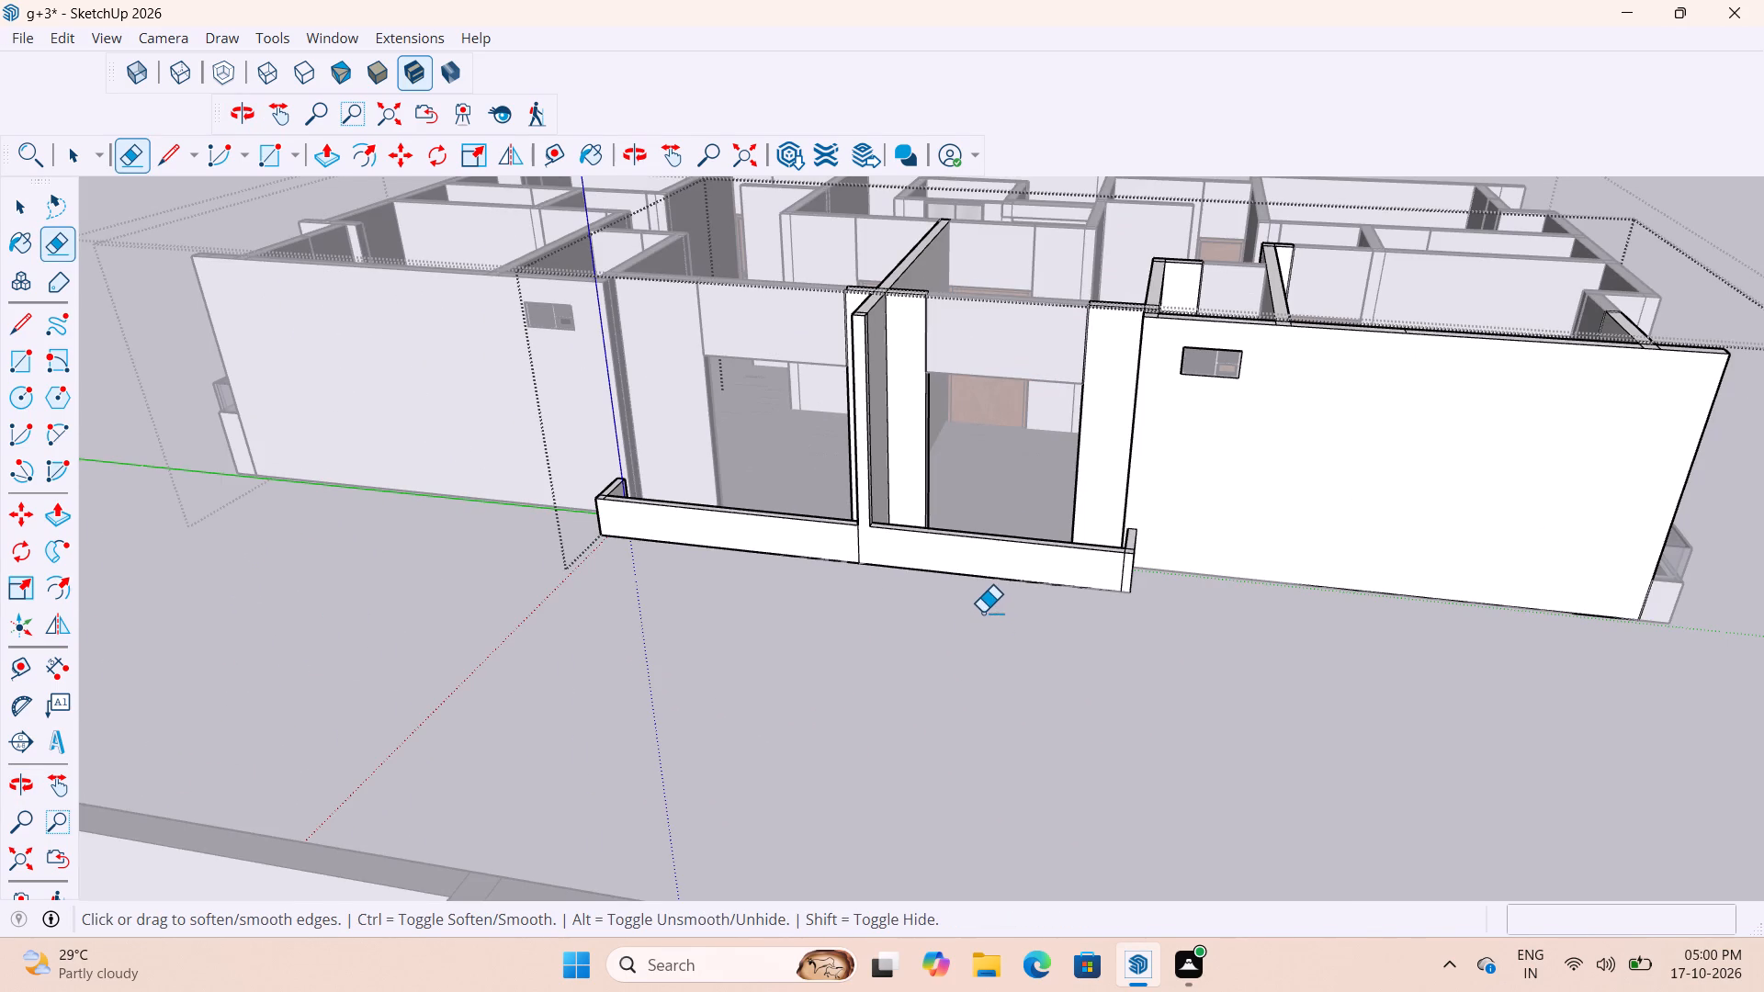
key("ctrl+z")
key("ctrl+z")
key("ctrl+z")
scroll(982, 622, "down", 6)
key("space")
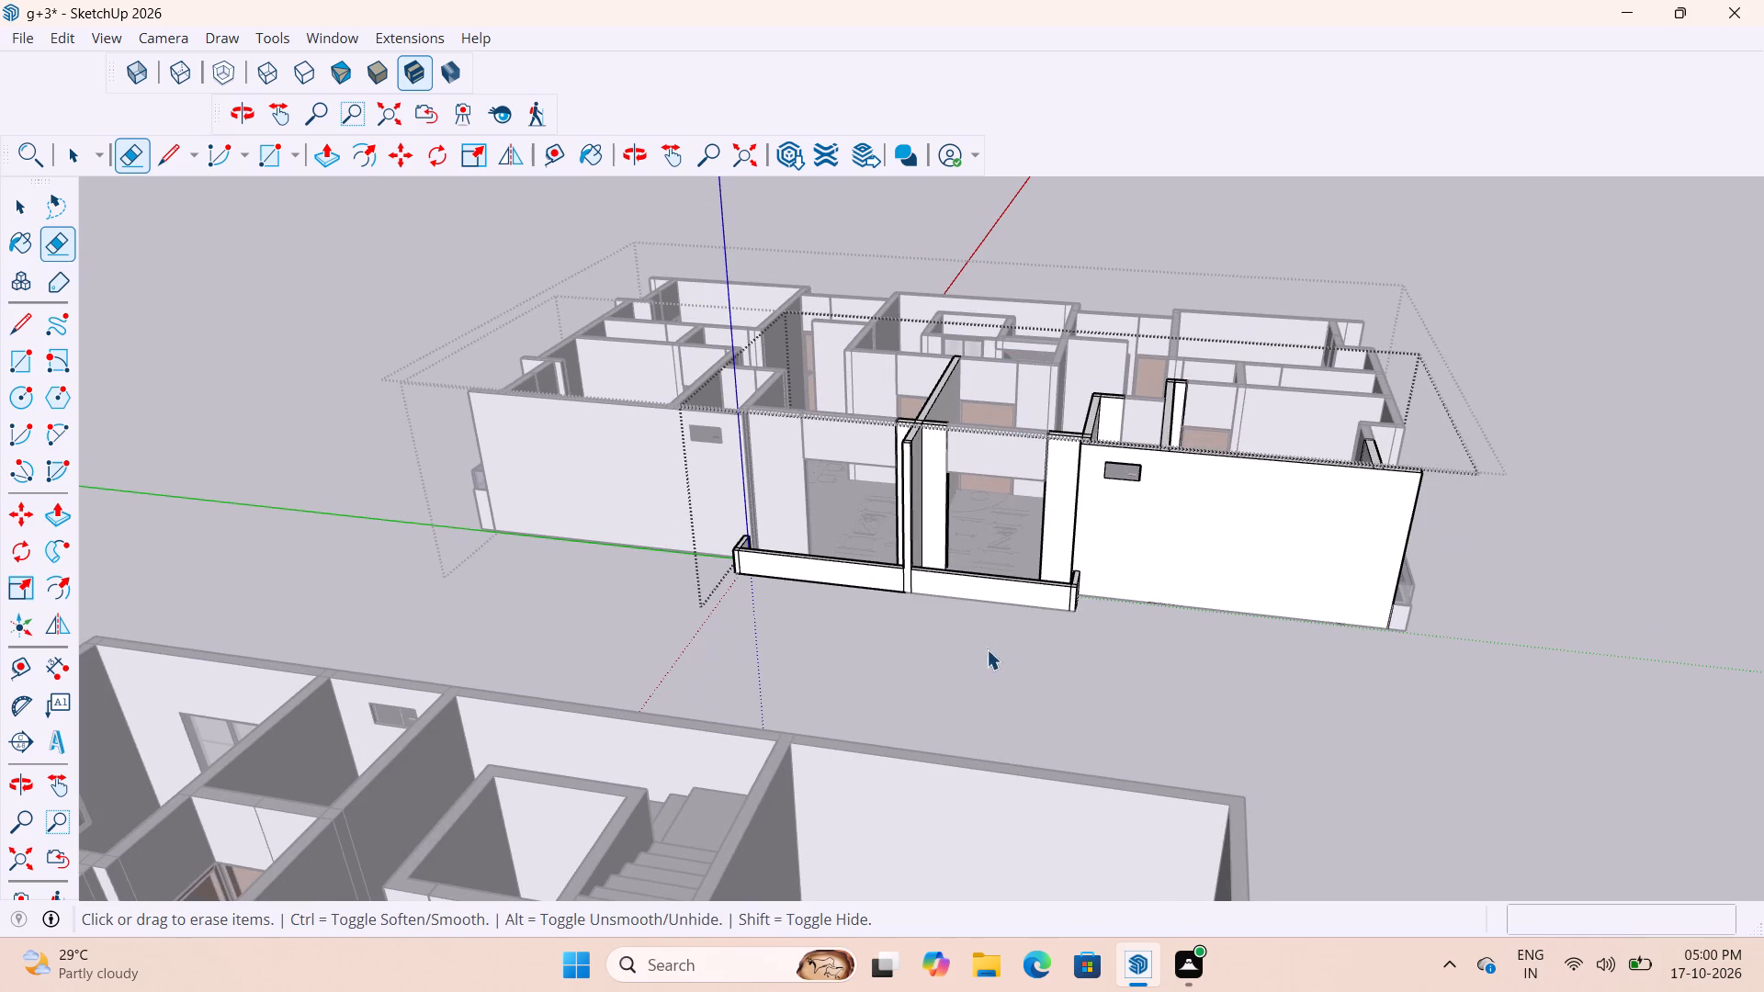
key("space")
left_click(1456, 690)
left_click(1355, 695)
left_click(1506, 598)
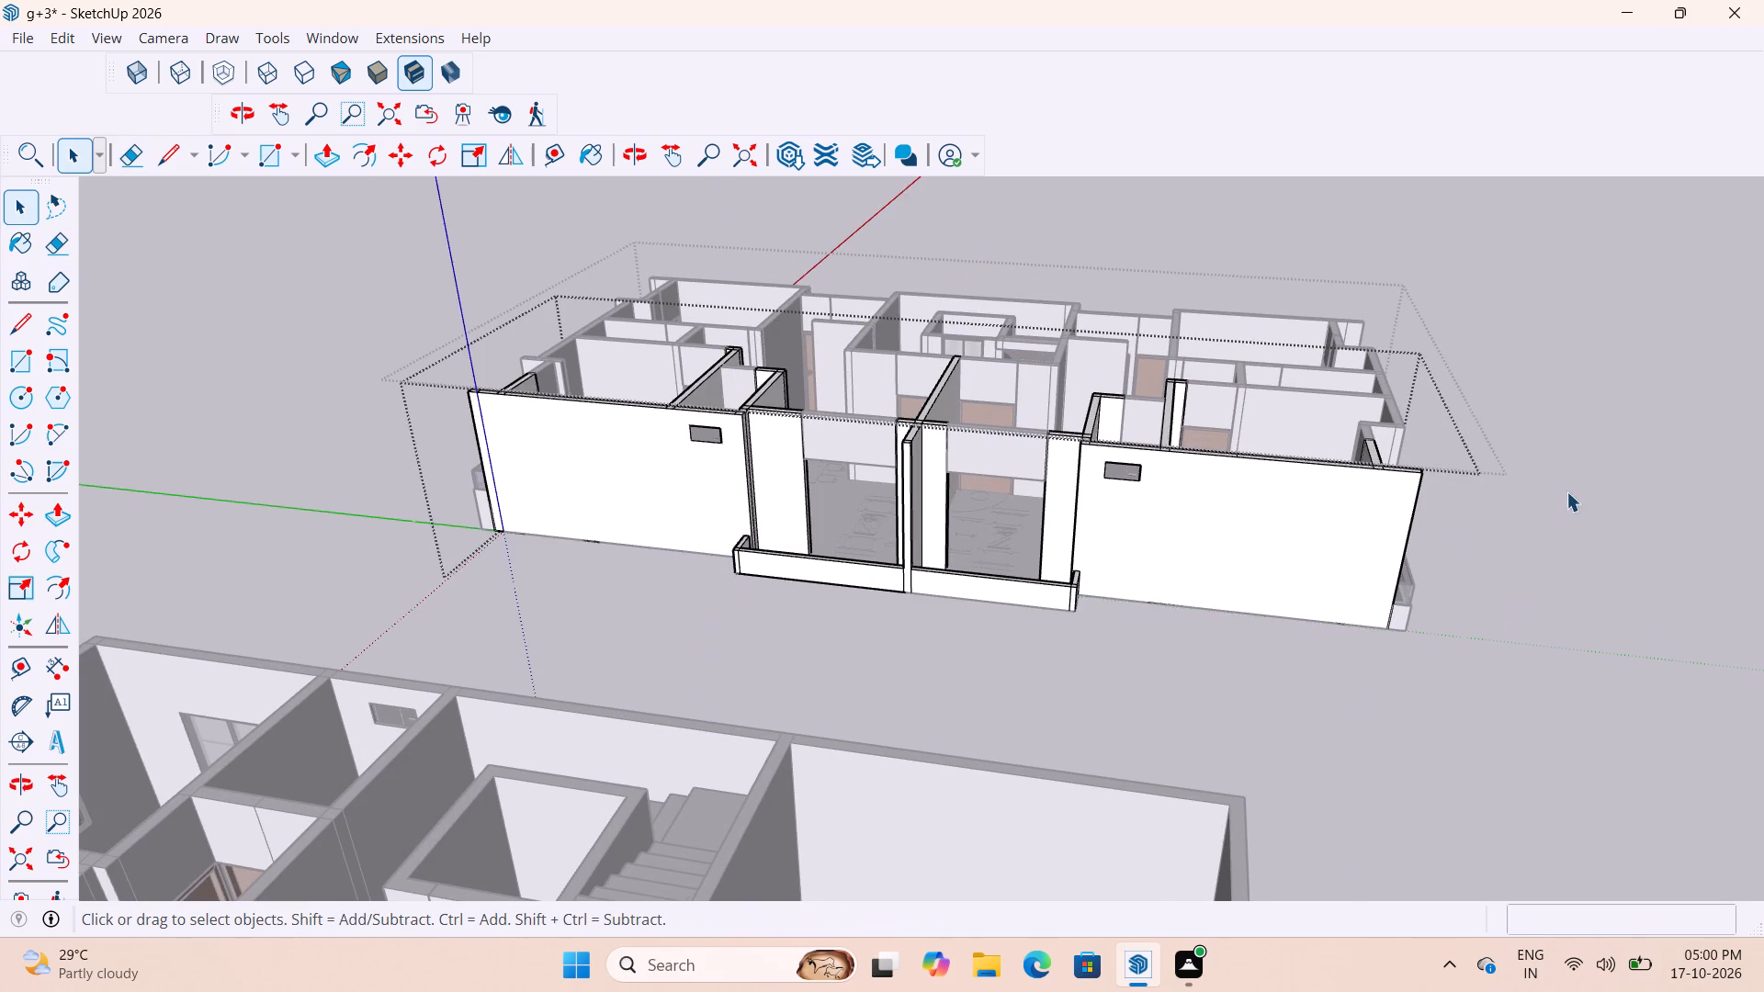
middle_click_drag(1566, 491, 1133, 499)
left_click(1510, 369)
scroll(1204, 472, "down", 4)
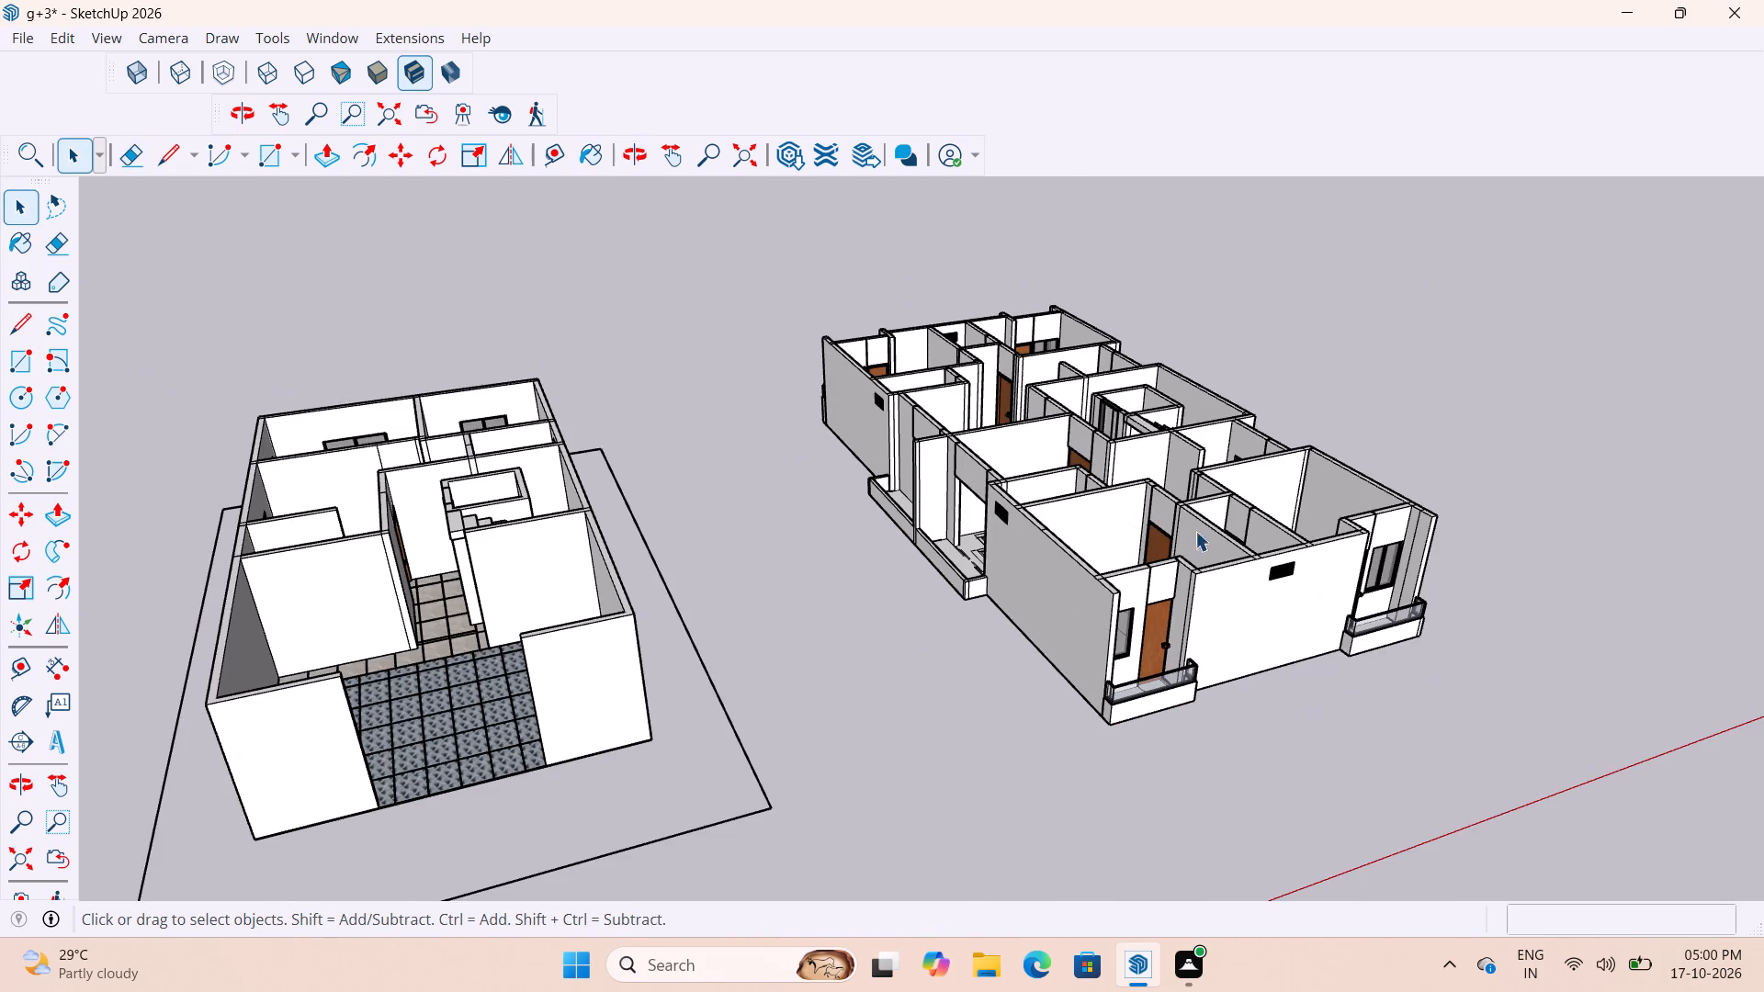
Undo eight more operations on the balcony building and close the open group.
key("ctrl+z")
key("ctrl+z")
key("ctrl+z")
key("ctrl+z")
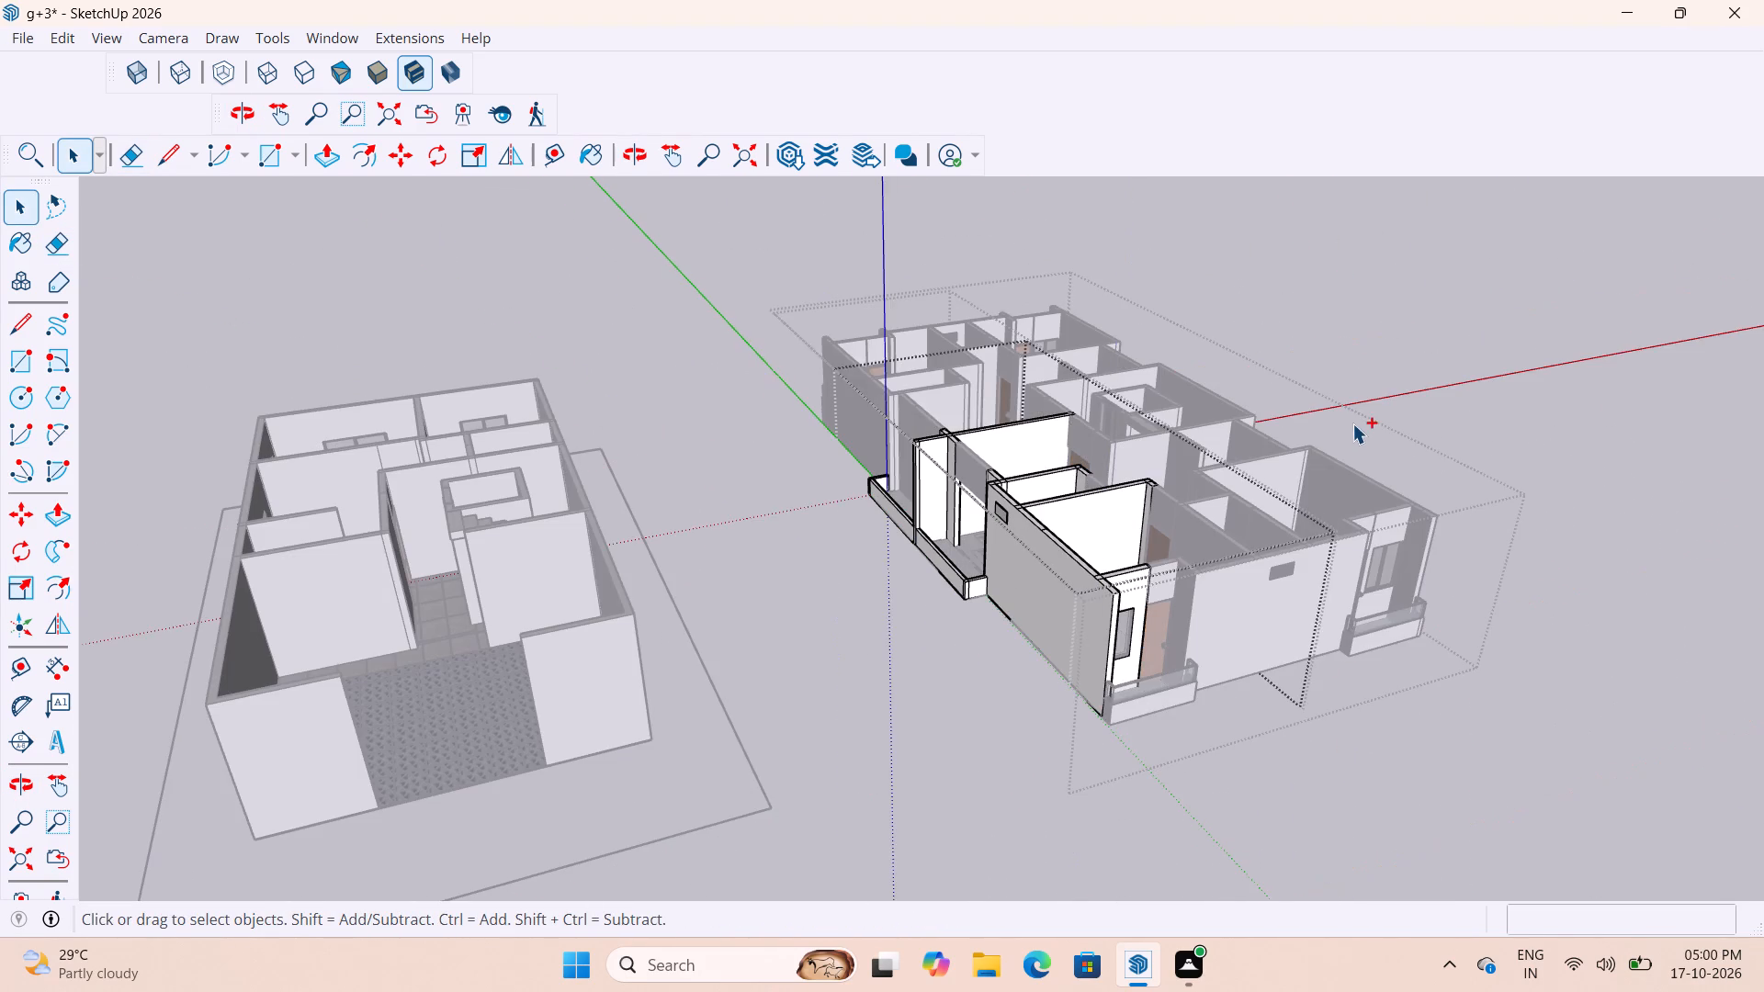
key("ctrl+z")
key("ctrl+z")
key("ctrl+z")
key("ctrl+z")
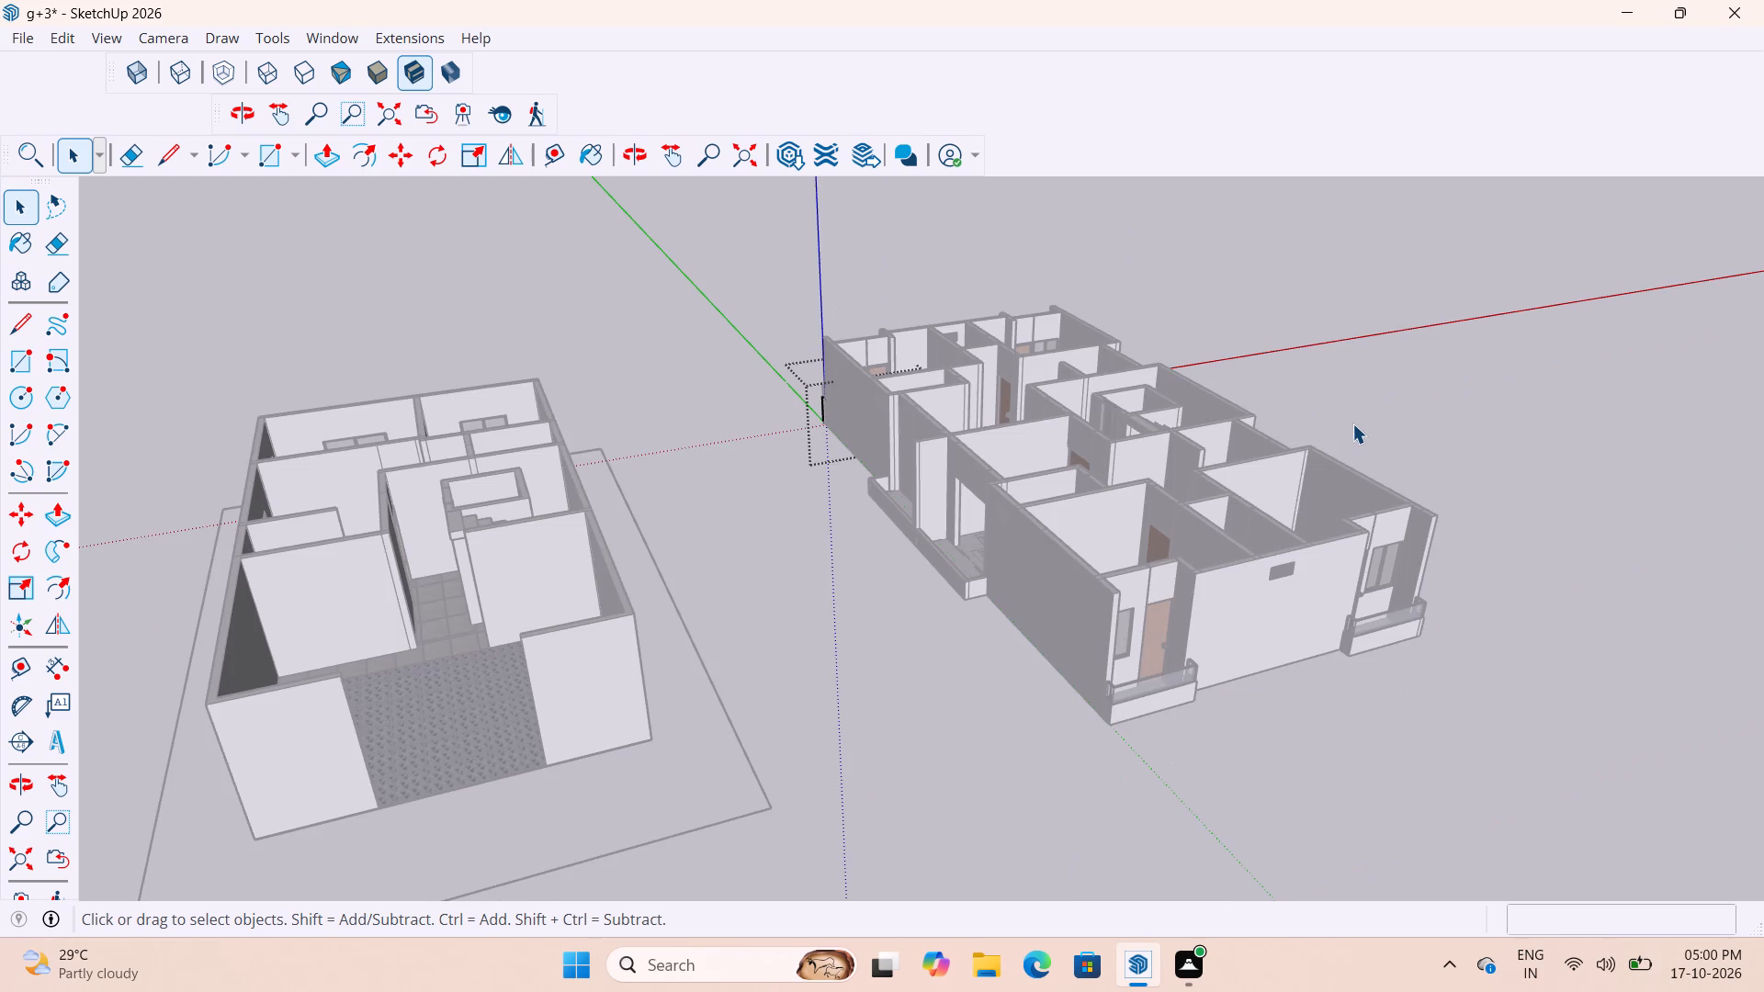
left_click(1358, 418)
Examine the balcony building from above and from its long-balcony side.
scroll(1379, 630, "up", 5)
middle_click_drag(1458, 549, 781, 575)
scroll(1060, 567, "down", 6)
middle_click_drag(1532, 470, 1763, 751)
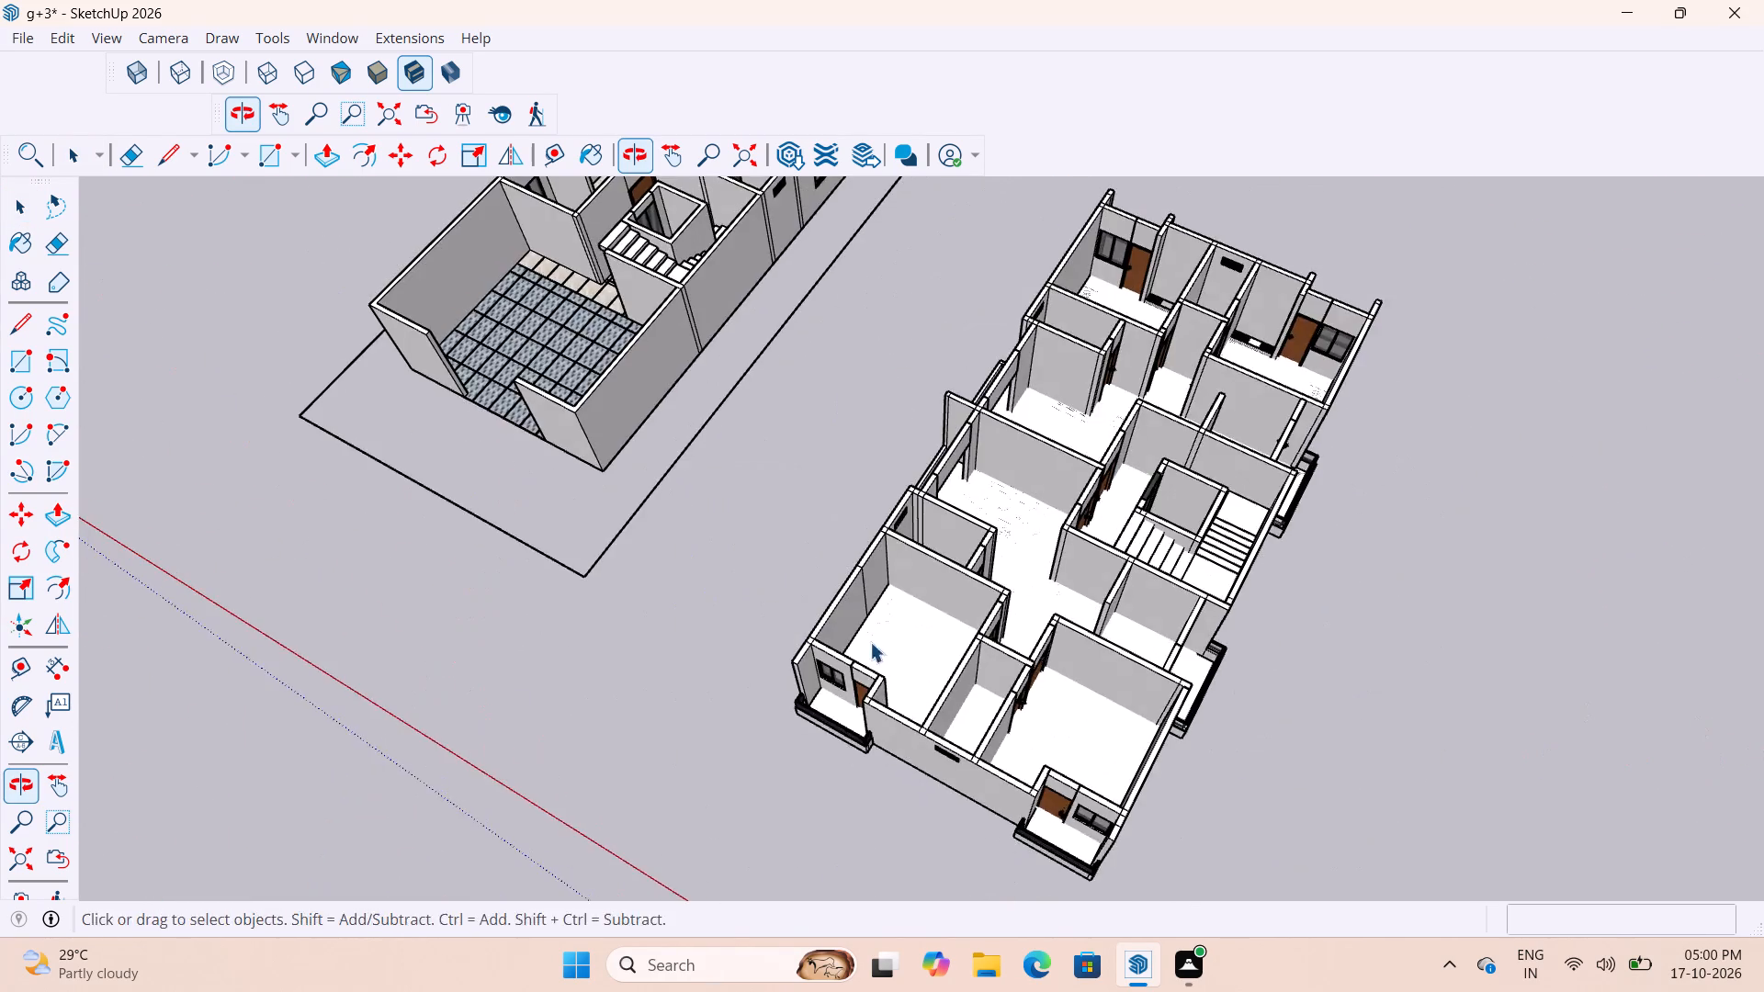
middle_click_drag(998, 641, 1563, 442)
scroll(927, 640, "up", 4)
scroll(932, 659, "down", 10)
scroll(832, 555, "up", 5)
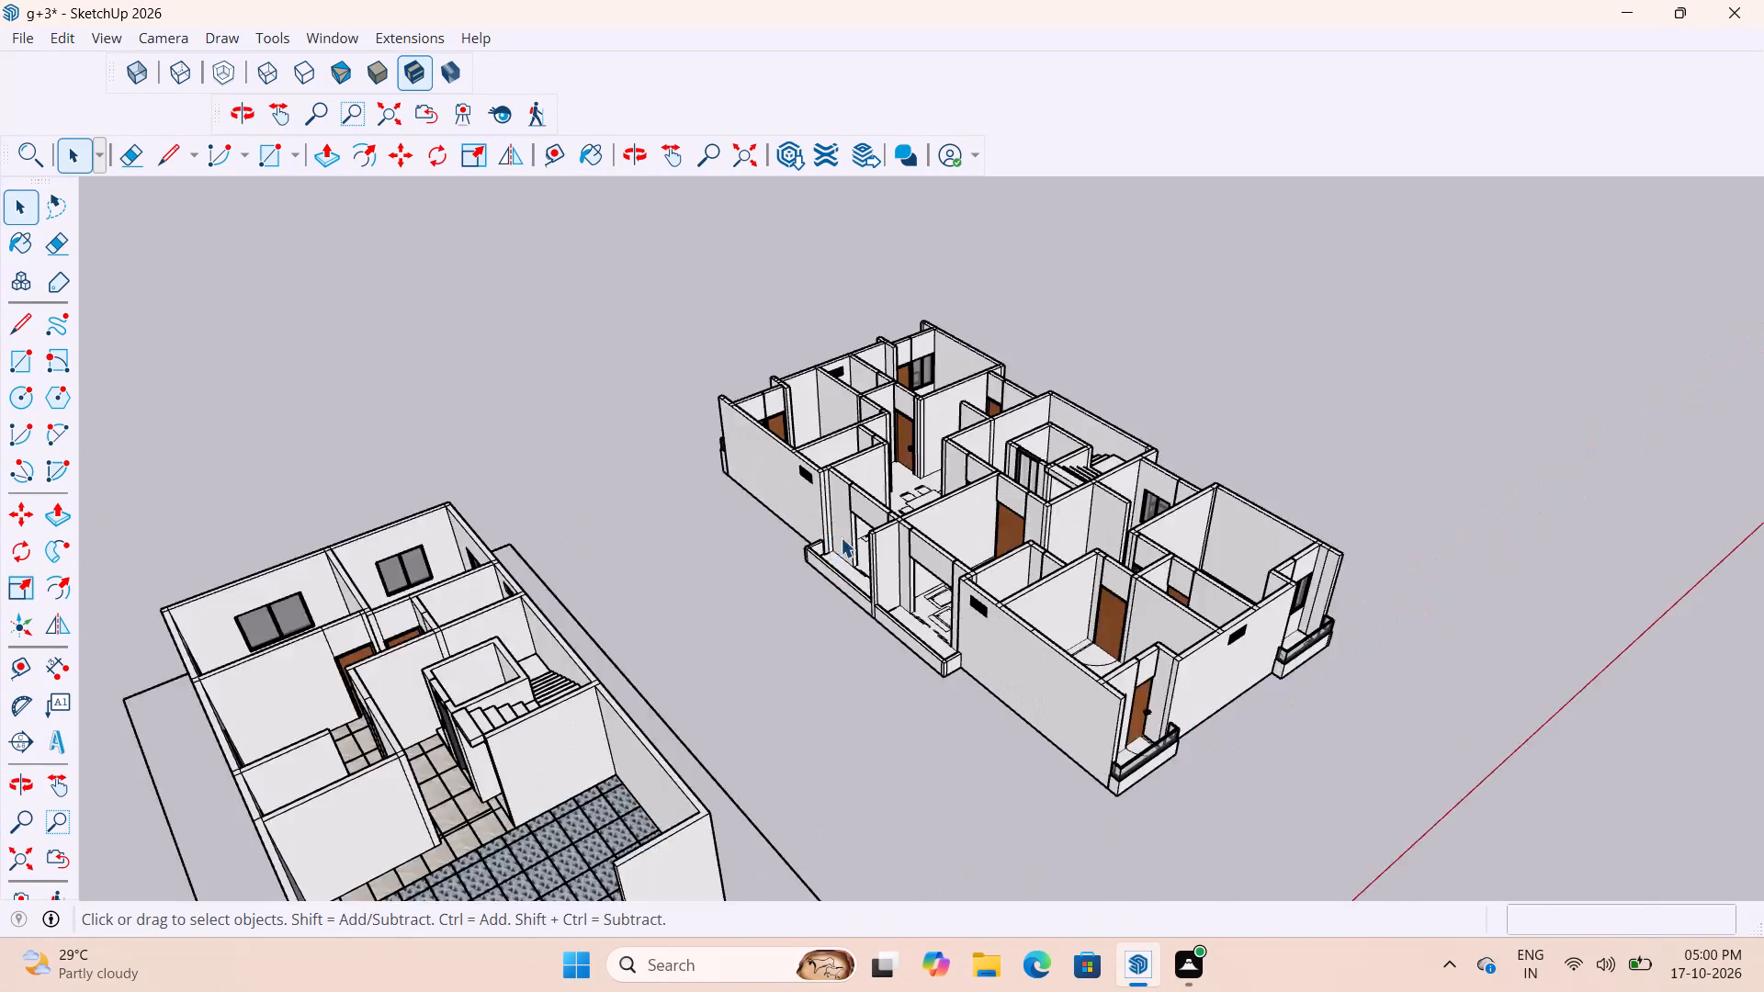
Examine the long two-bay balcony and the adjoining corner balcony from outside the building.
scroll(841, 537, "up", 7)
middle_click_drag(840, 513, 1091, 444)
scroll(804, 543, "down", 12)
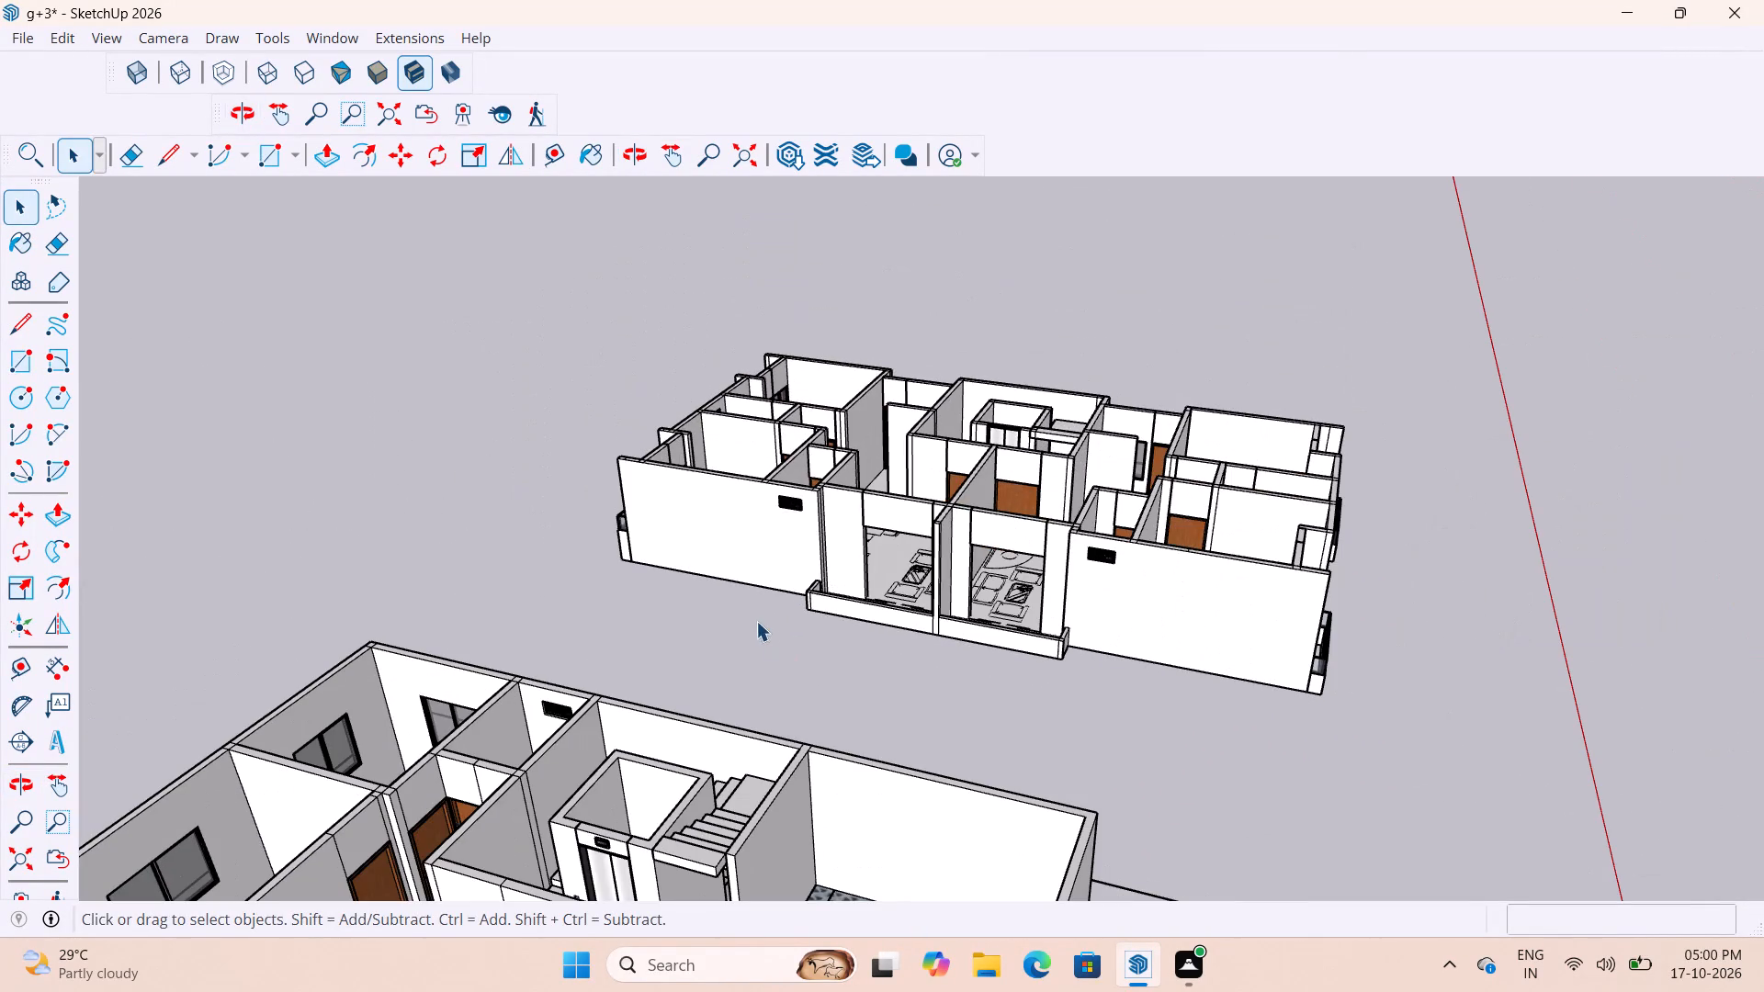
scroll(955, 626, "up", 9)
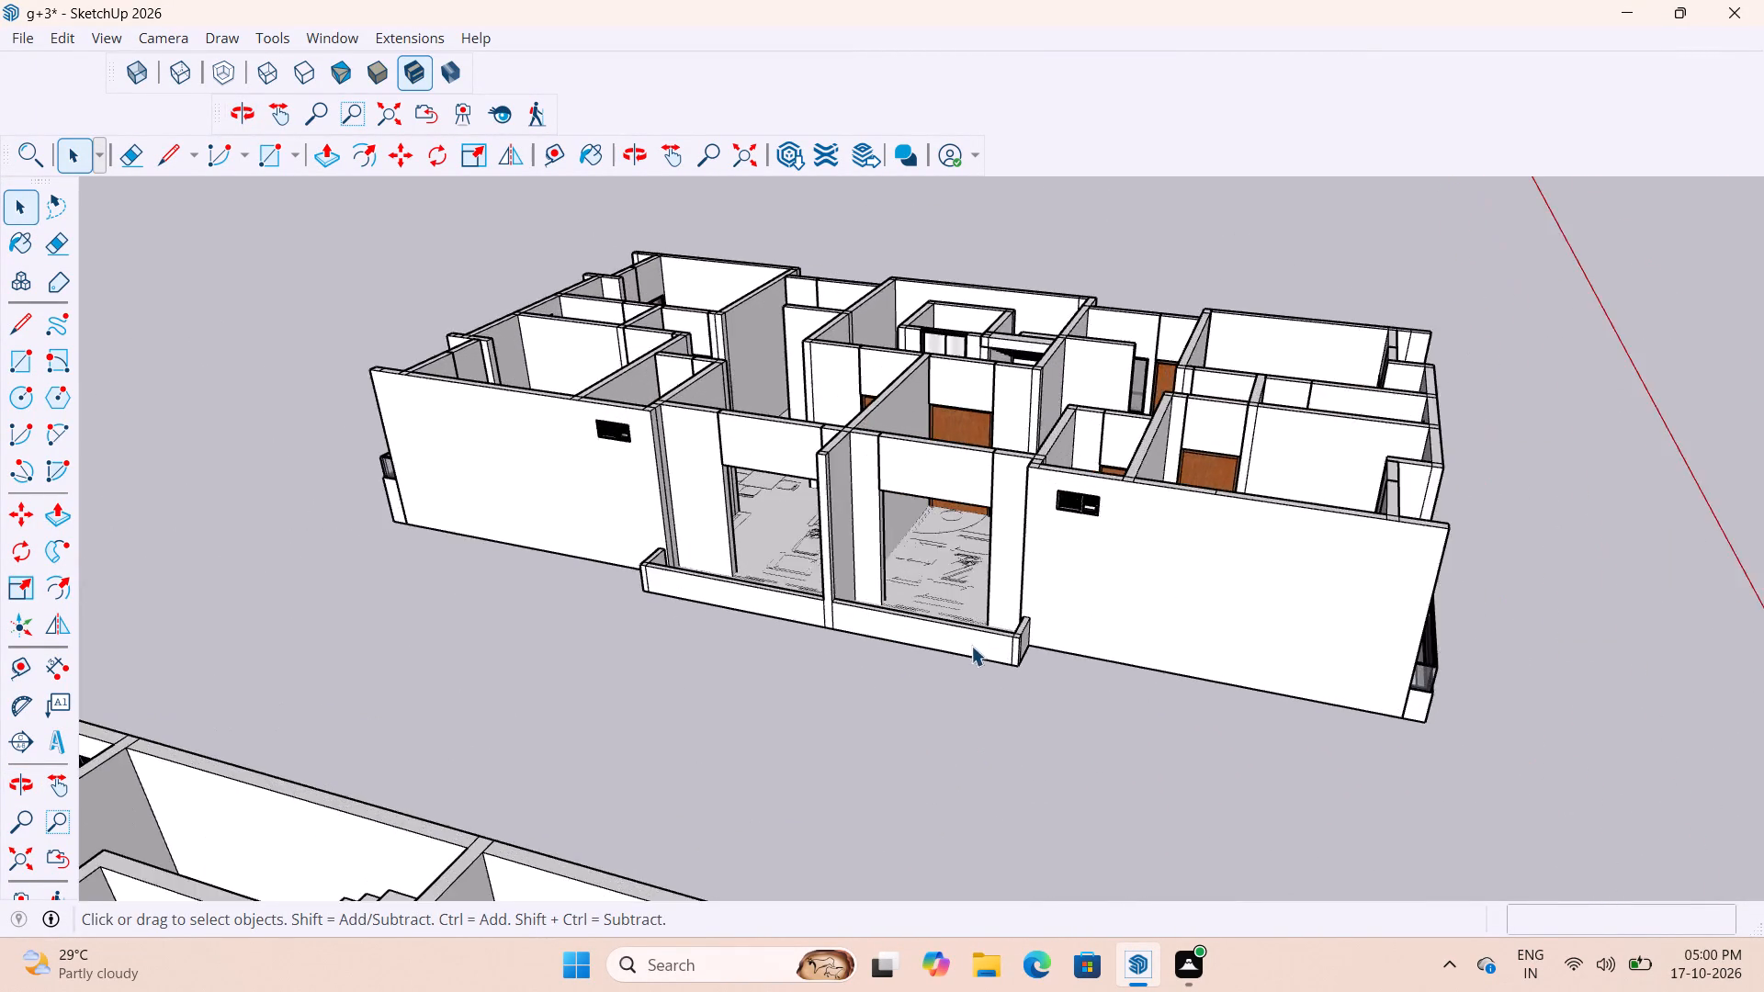
scroll(971, 646, "up", 9)
scroll(864, 656, "down", 5)
scroll(757, 686, "down", 6)
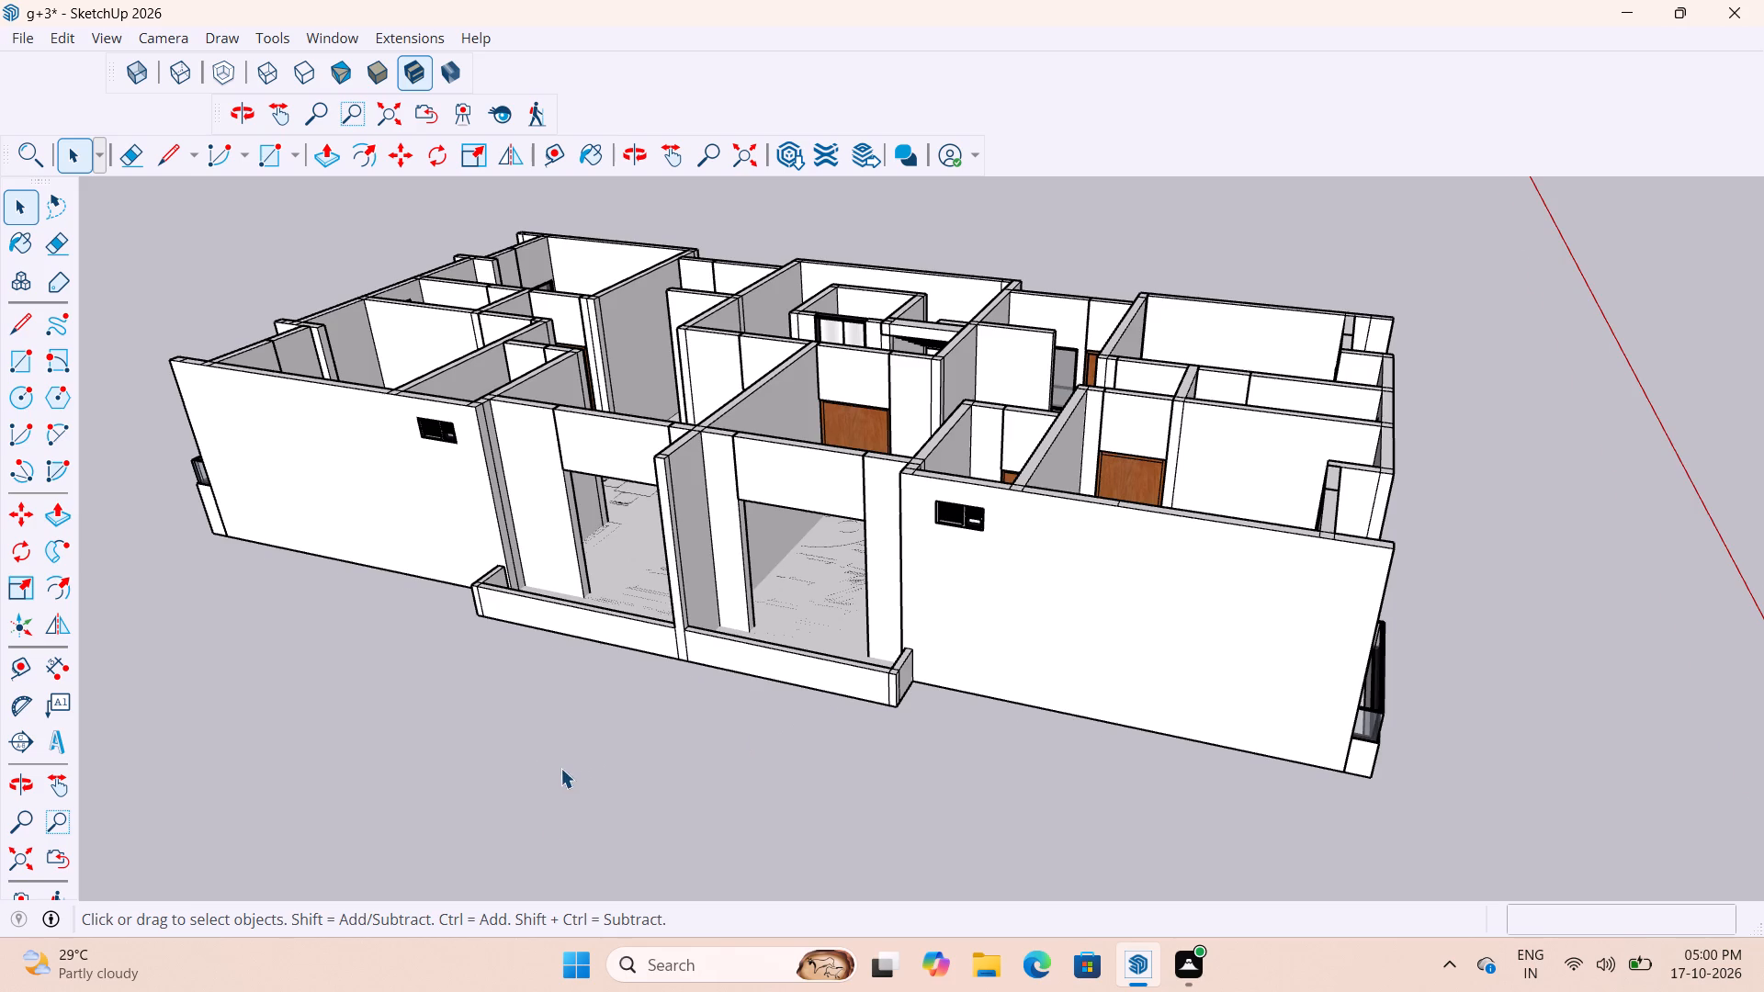
scroll(558, 768, "down", 5)
scroll(798, 742, "up", 12)
scroll(581, 596, "down", 6)
scroll(484, 614, "down", 6)
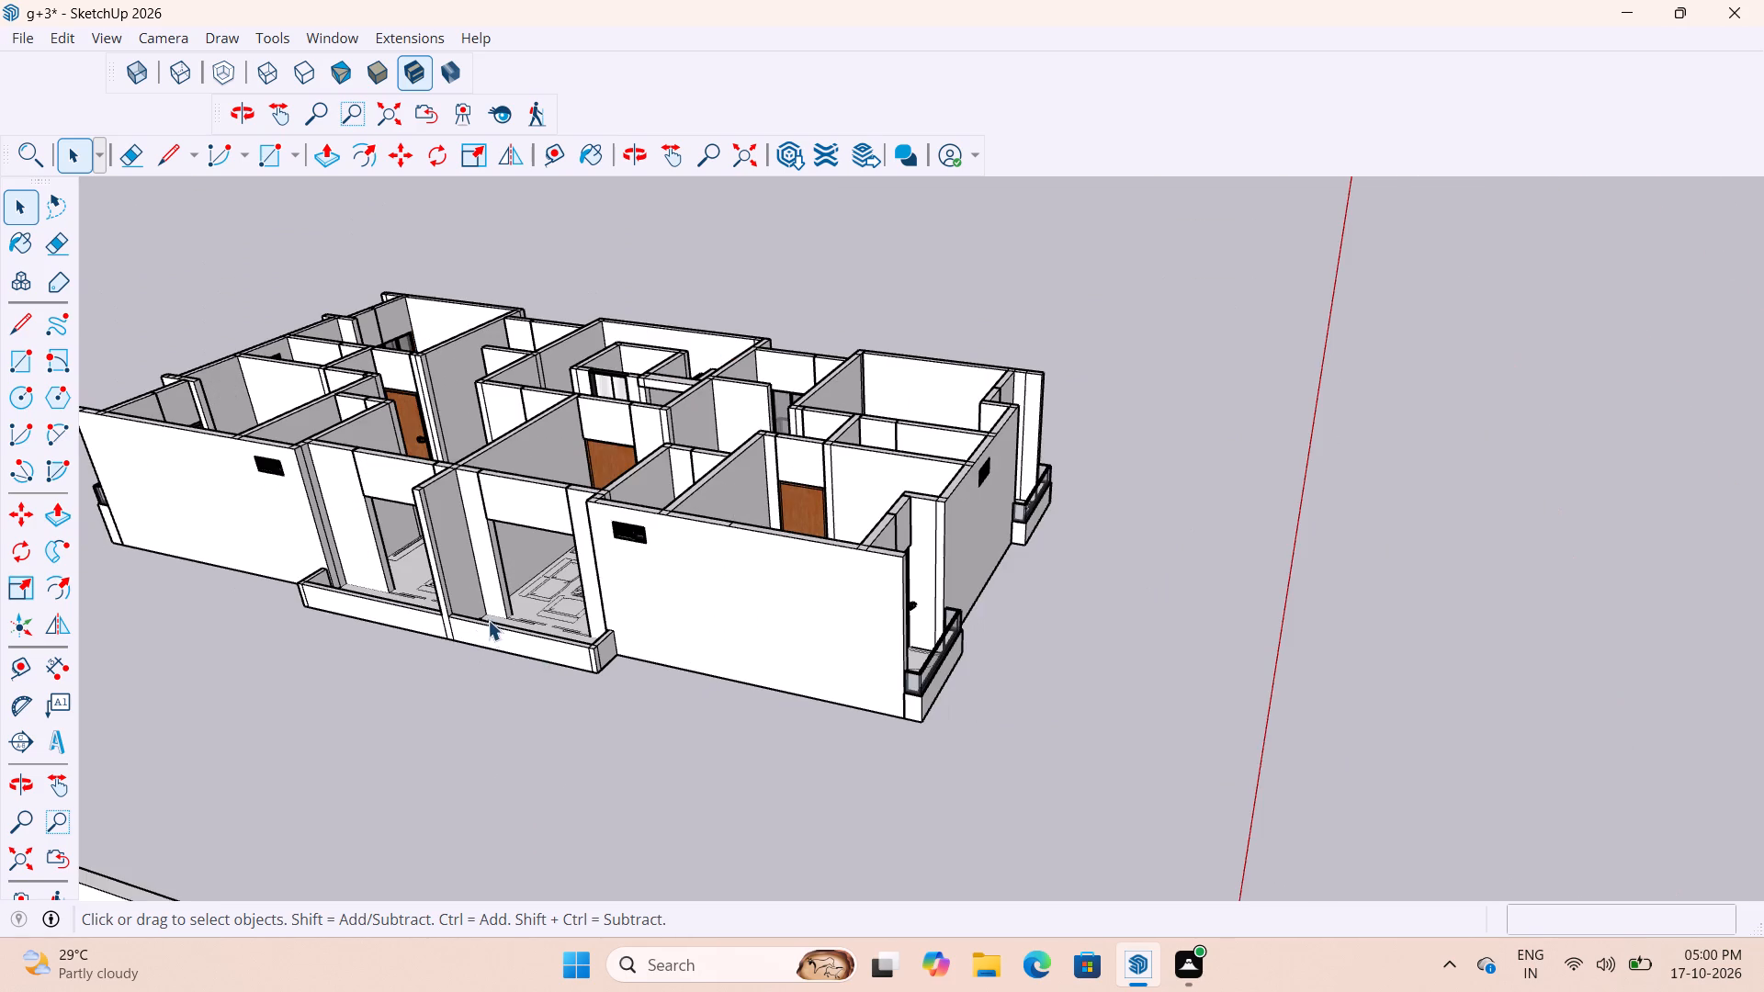
Move the glass railing off the corner balcony's parapet onto open ground in front of the building, about 17' away.
scroll(973, 621, "up", 12)
left_click(953, 610)
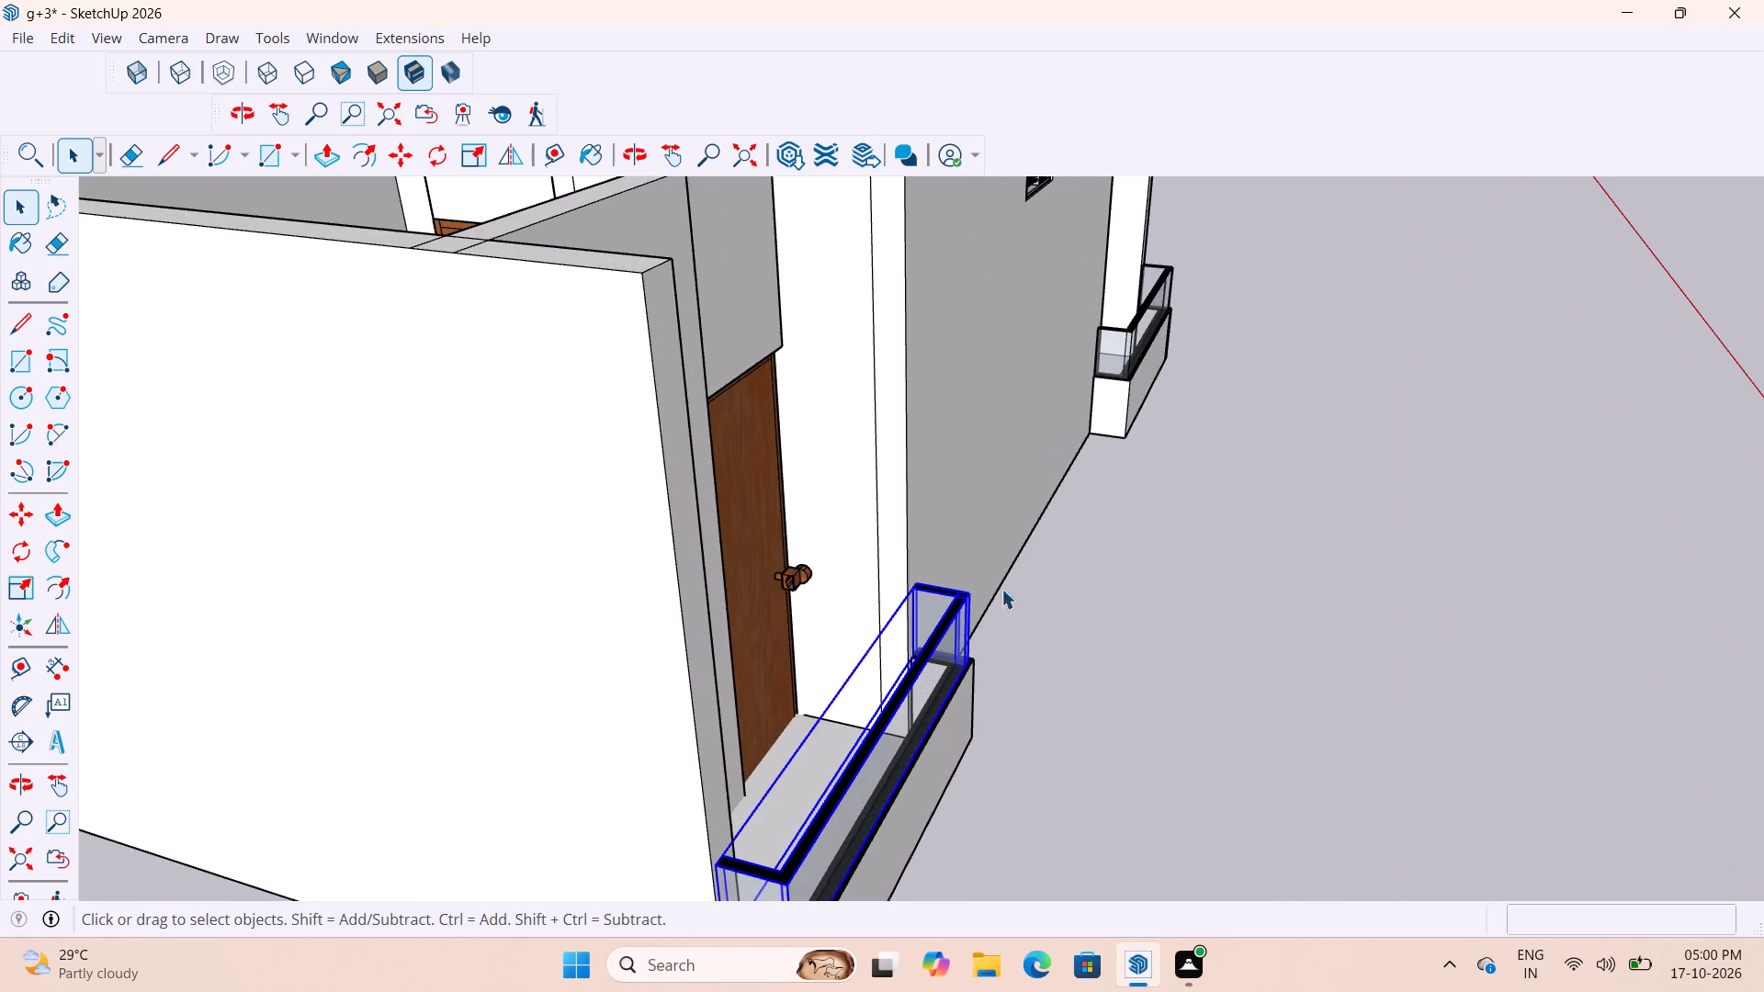
scroll(1018, 564, "down", 11)
key("m")
scroll(944, 739, "up", 8)
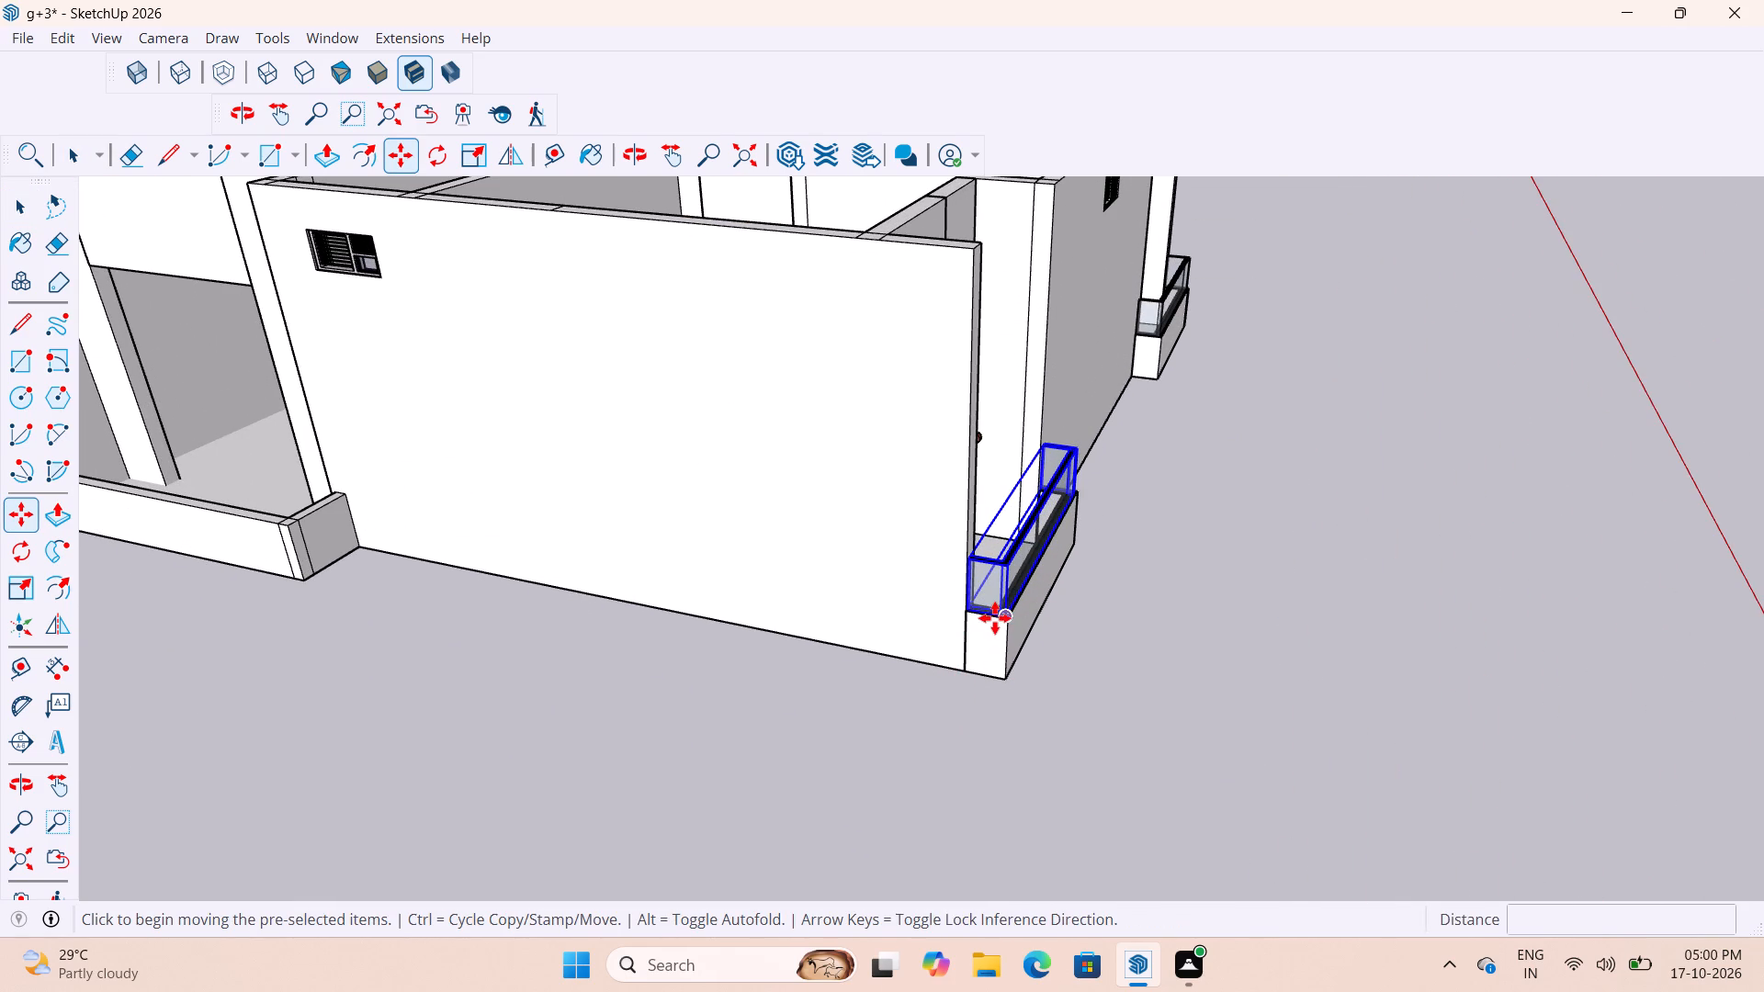
left_click(998, 617)
scroll(746, 691, "down", 11)
scroll(610, 789, "up", 3)
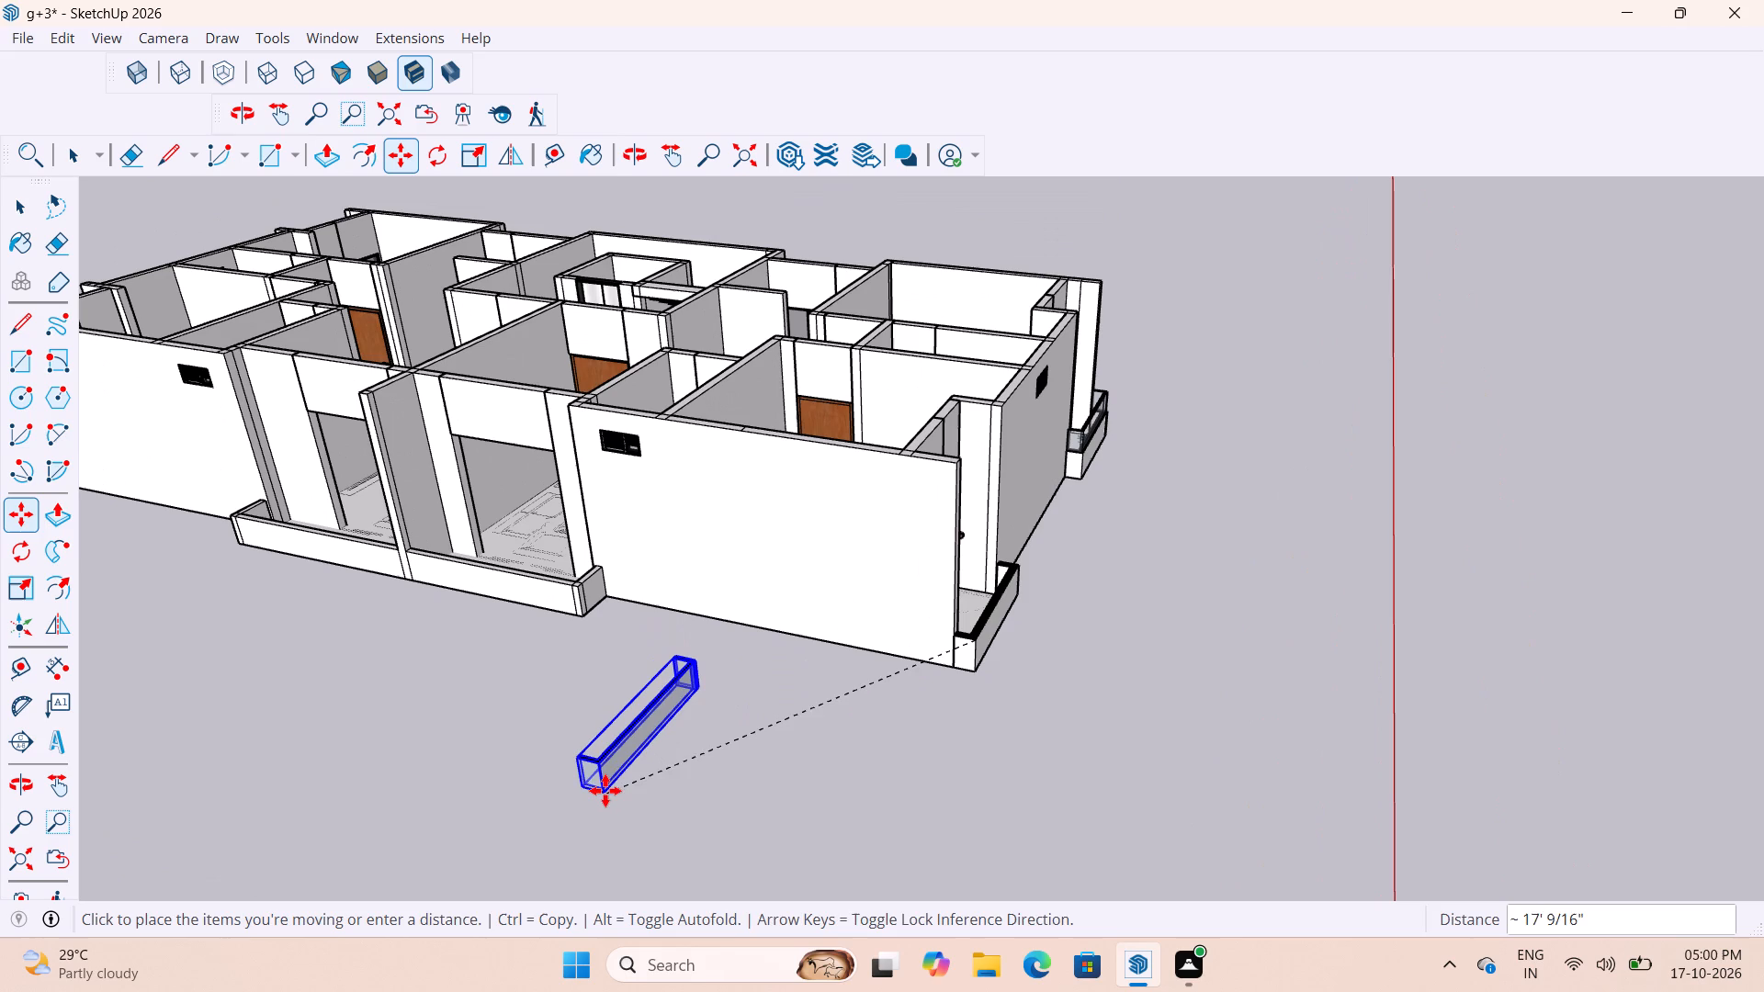
left_click(603, 783)
key("space")
left_click(718, 784)
Rotate the glass railing 90 degrees about its top midpoint so it runs parallel to the long balcony.
scroll(421, 754, "up", 5)
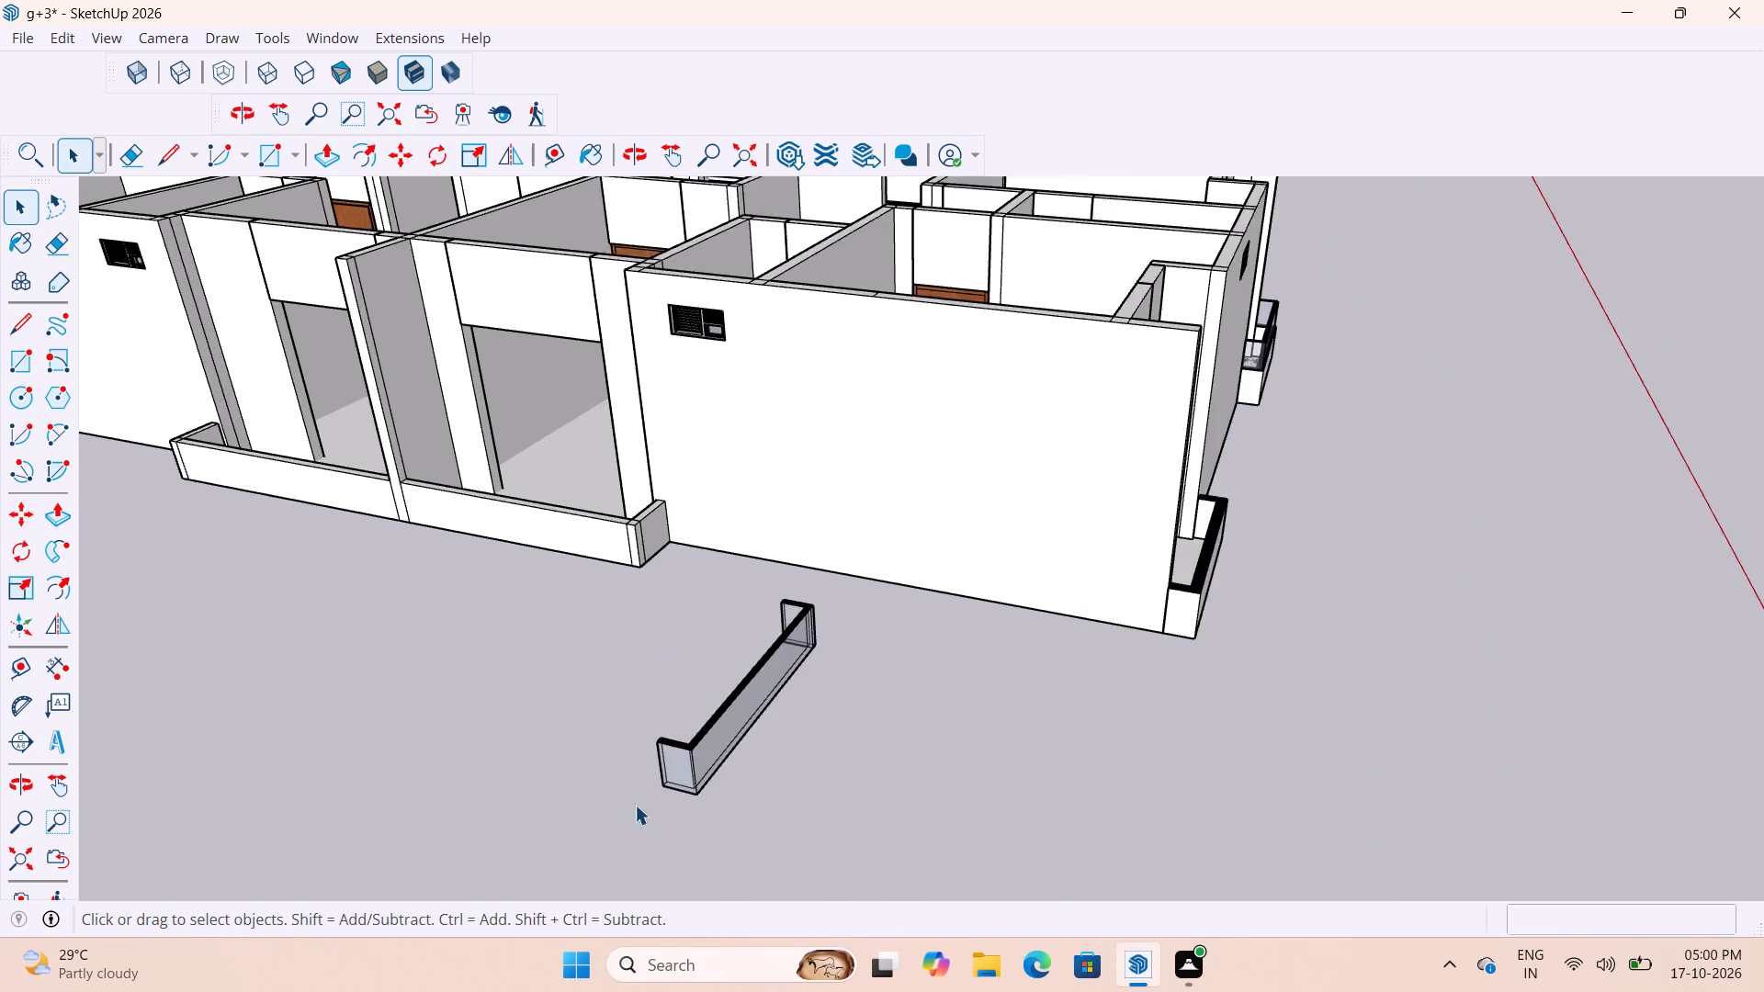
scroll(635, 805, "up", 7)
scroll(747, 728, "down", 5)
scroll(768, 650, "down", 6)
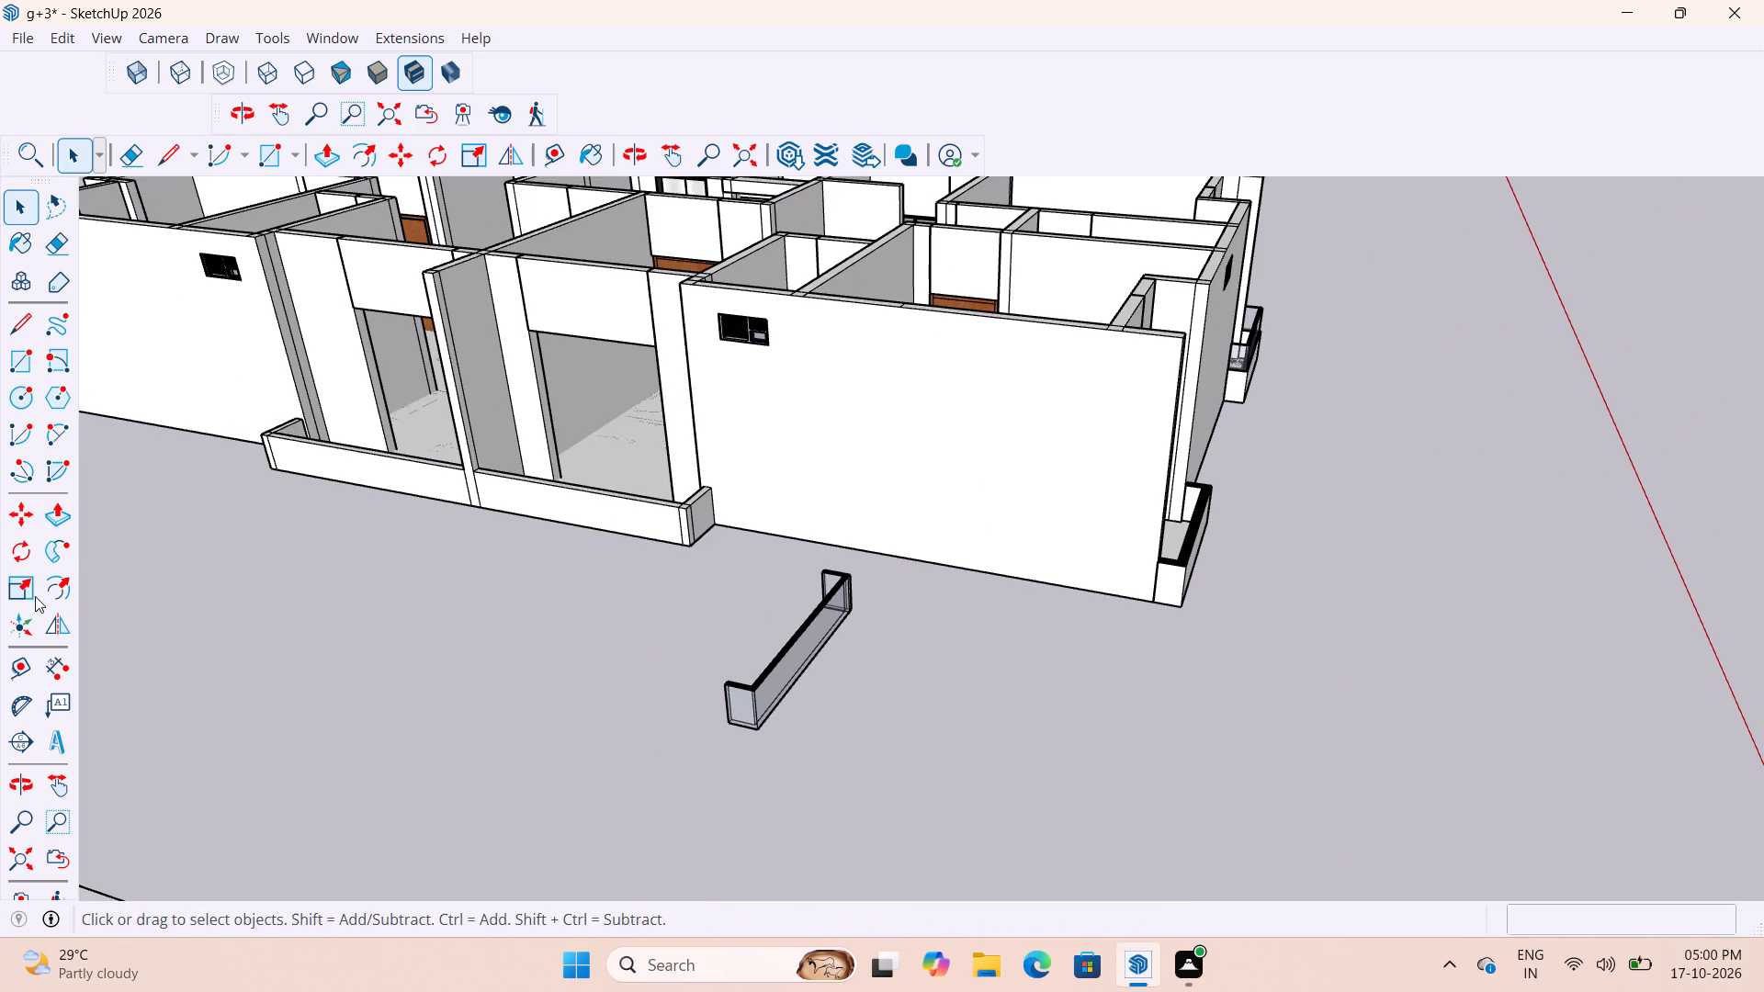
left_click(23, 547)
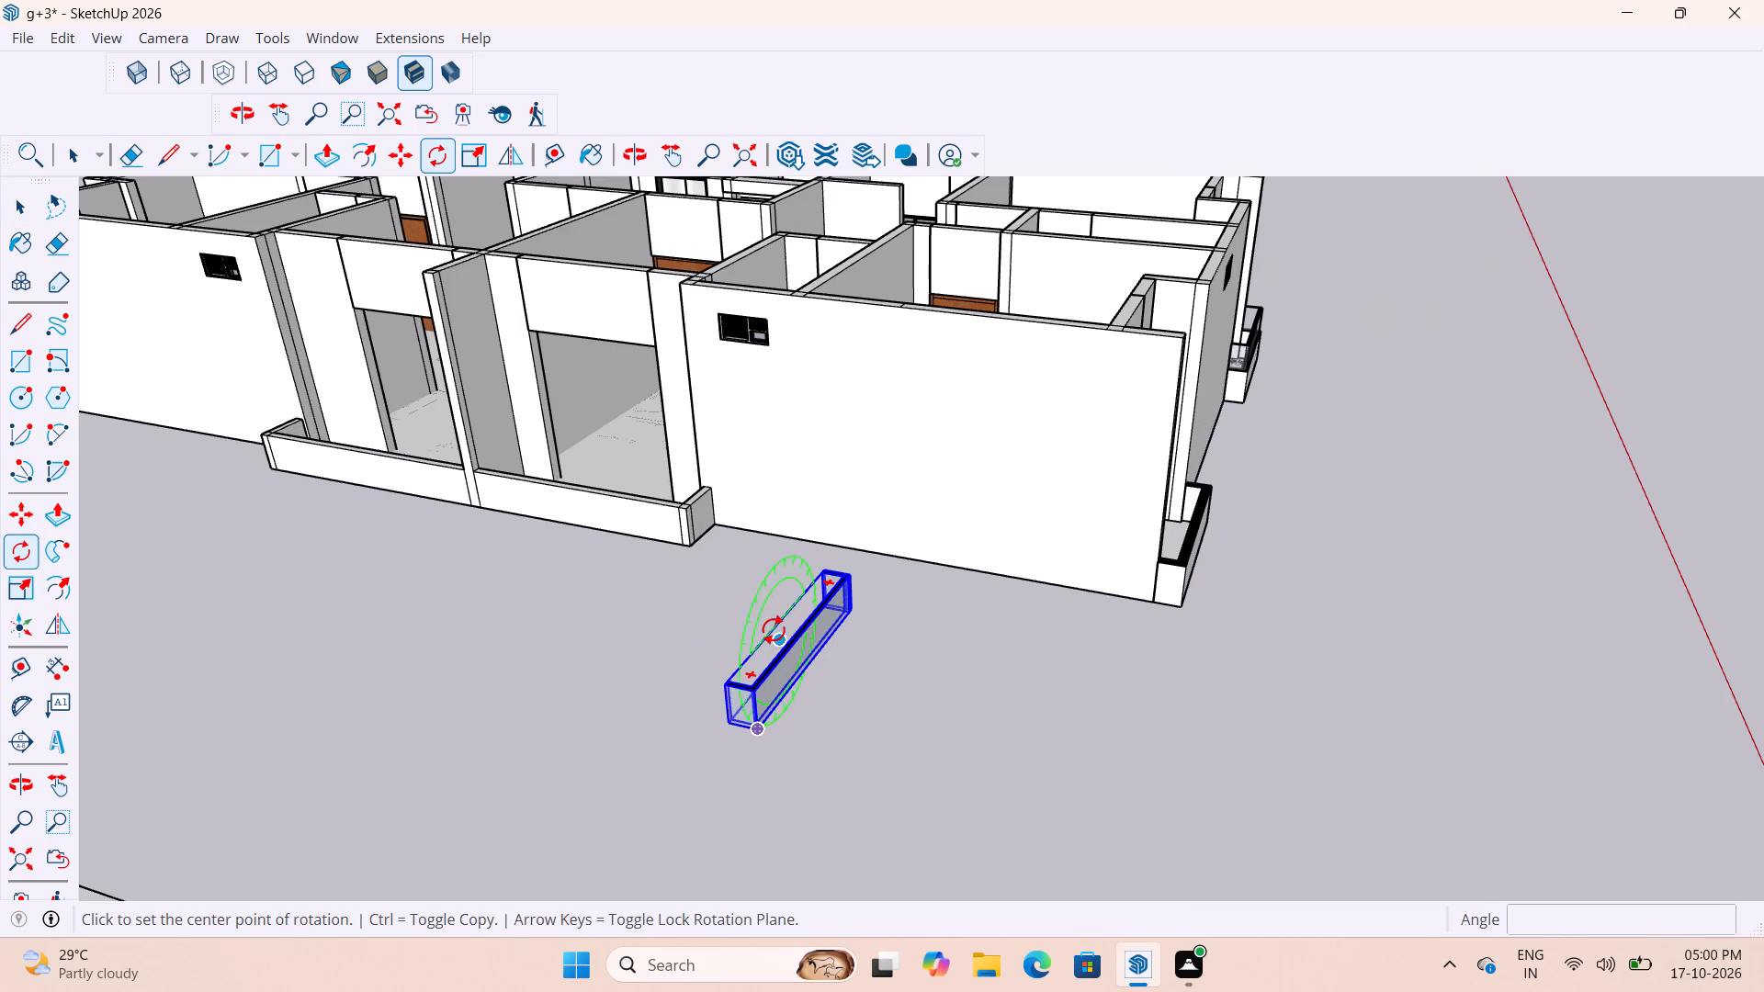
left_click(796, 631)
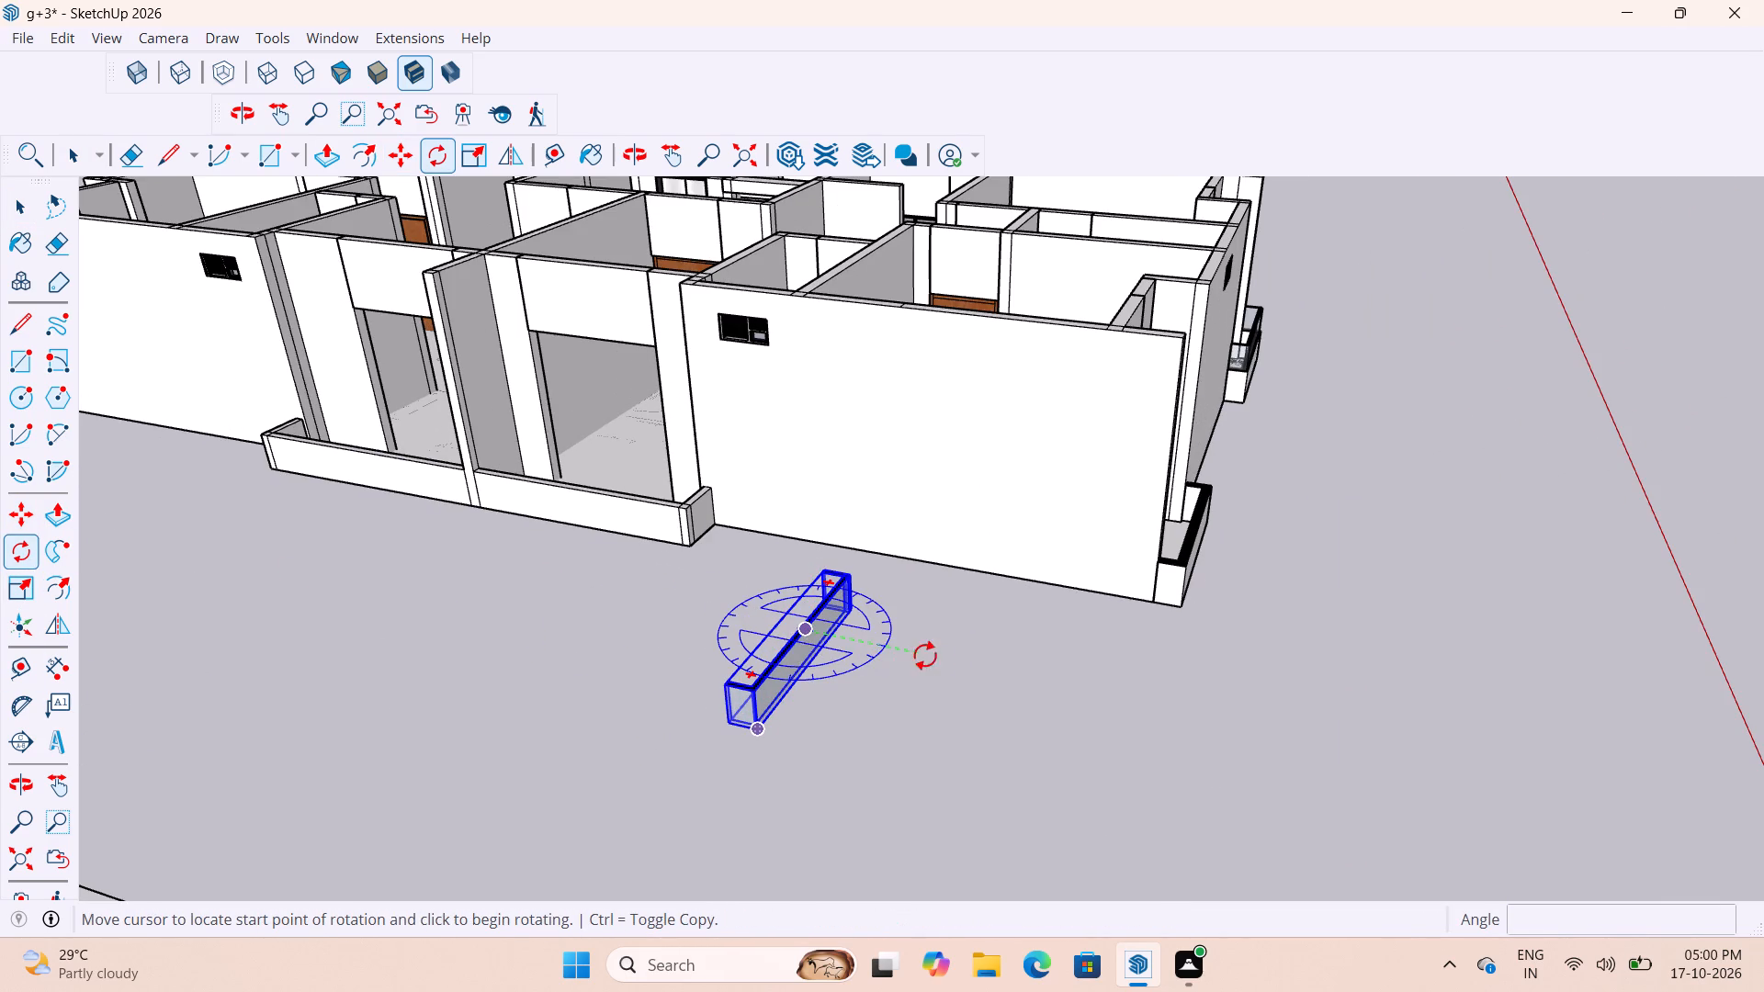
left_click(944, 659)
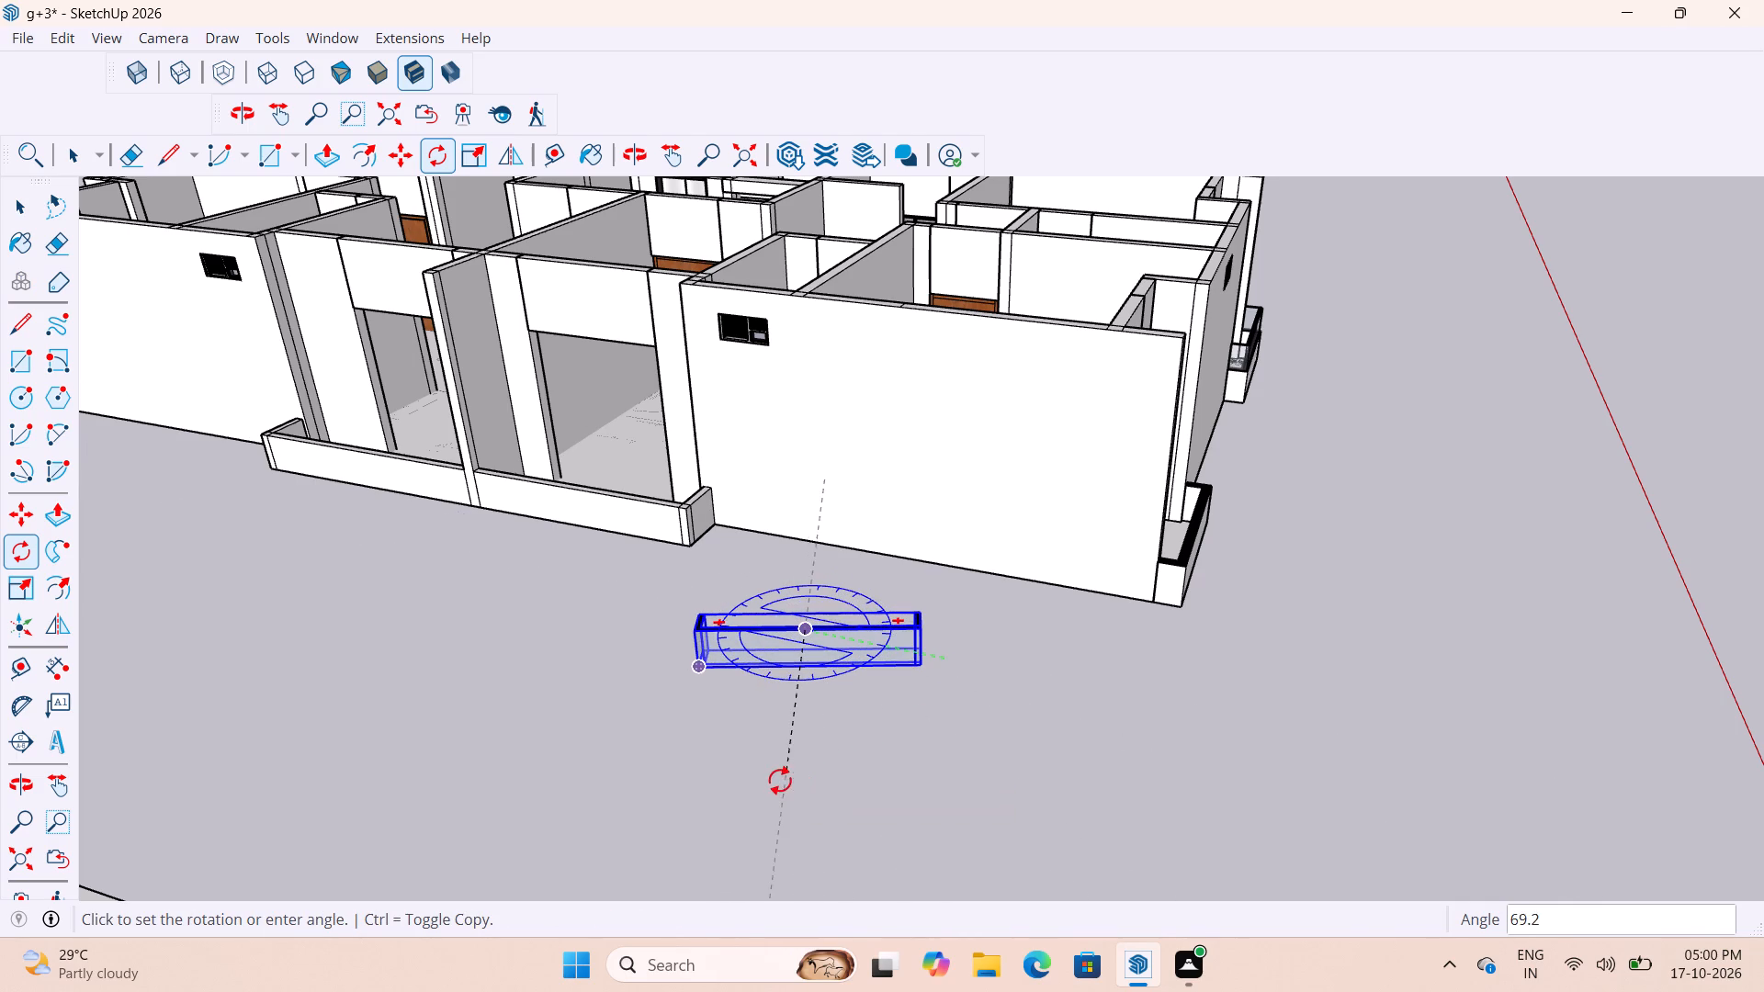
type("90")
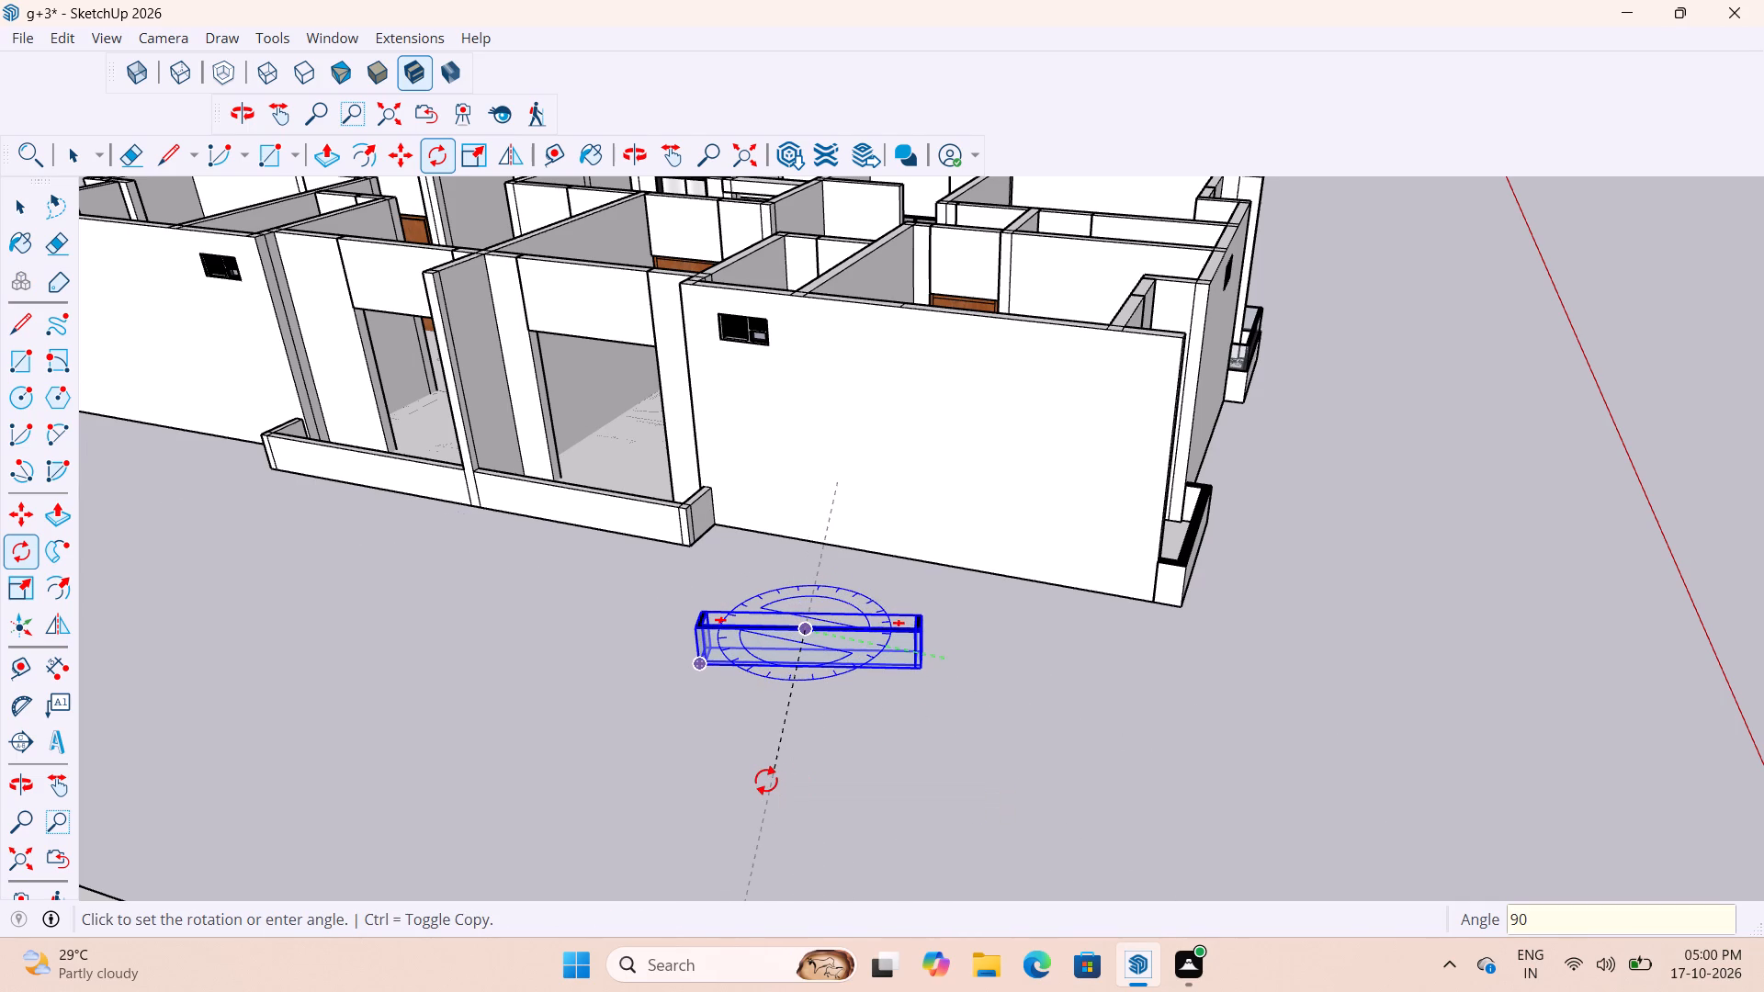
key("Return")
key("space")
Open the railing group and push one short return's end face back about 9 1/16", flush with the long glass panel.
scroll(842, 676, "up", 5)
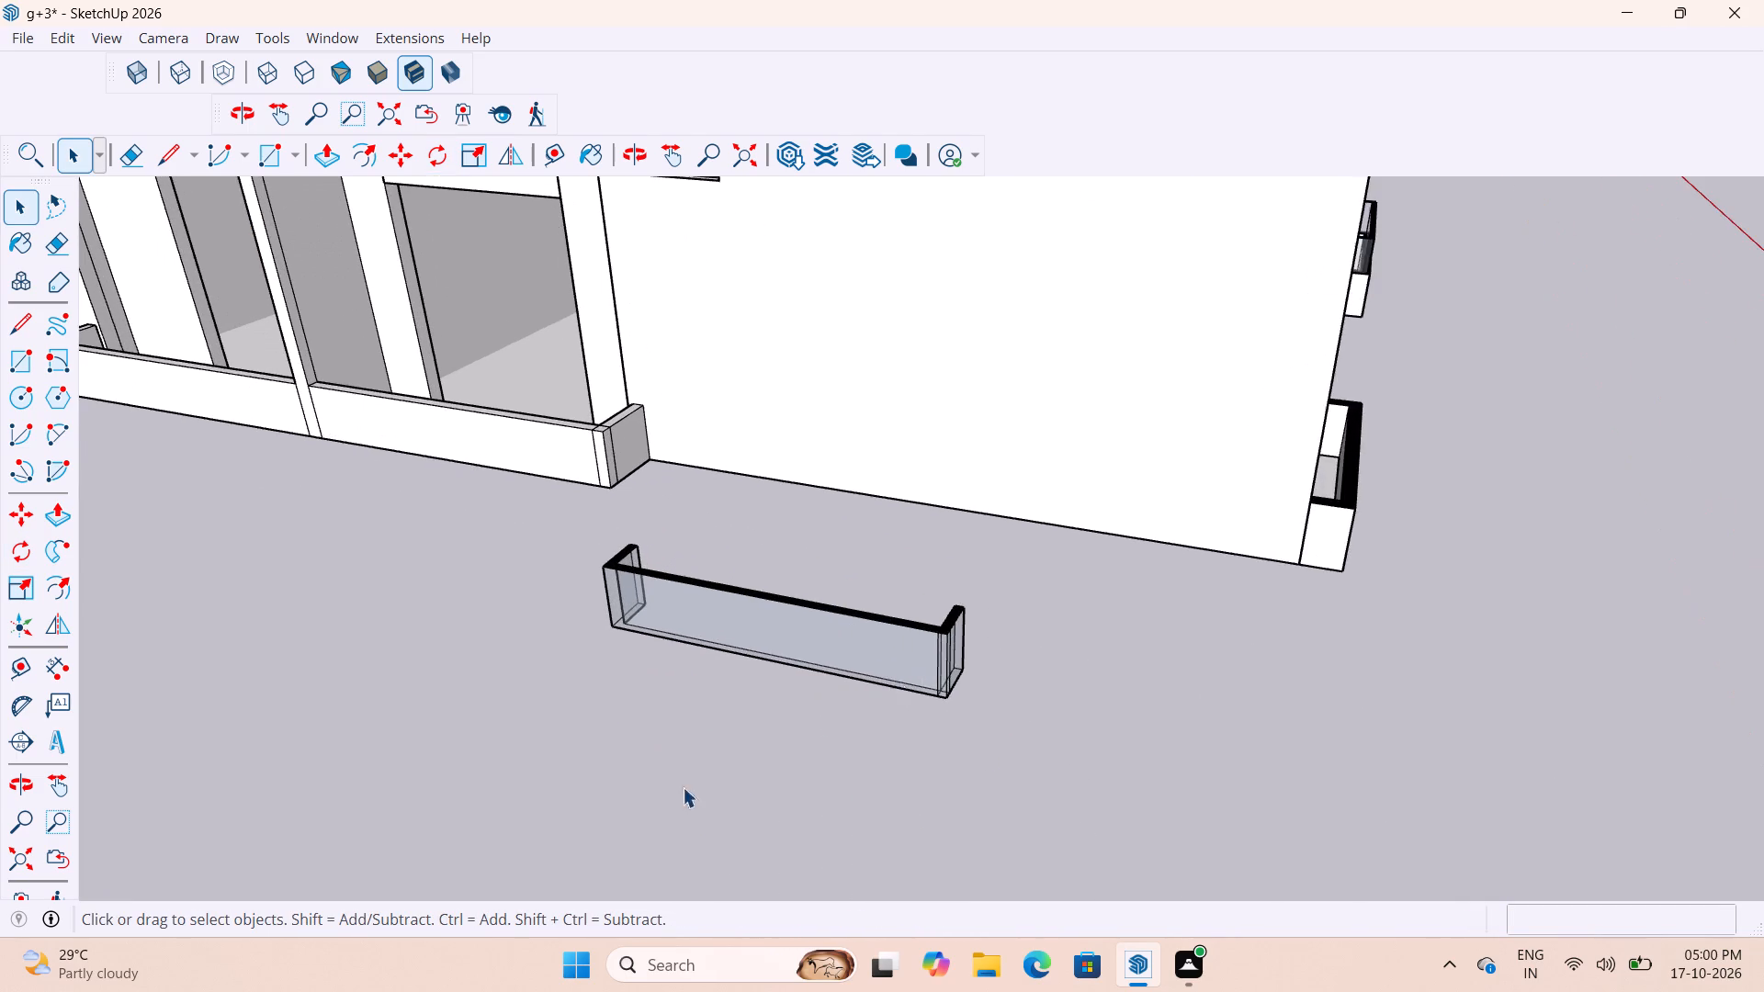
scroll(663, 811, "down", 5)
scroll(624, 636, "up", 3)
scroll(628, 651, "down", 5)
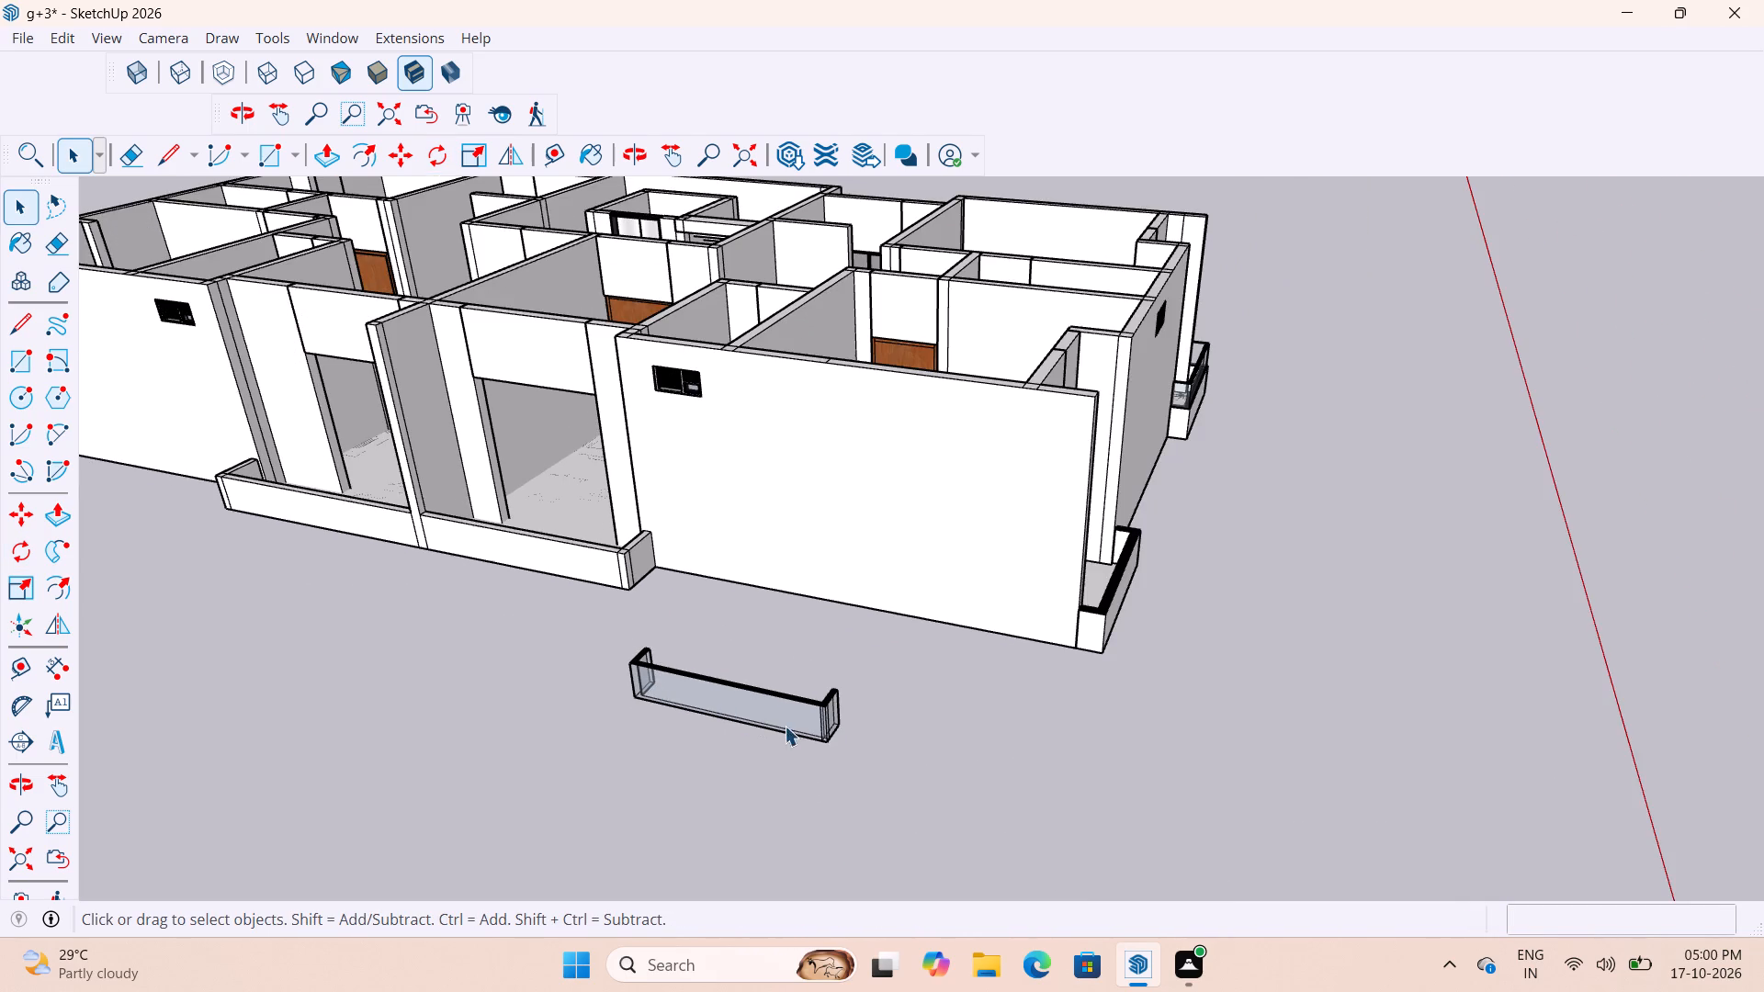
scroll(572, 649, "up", 3)
middle_click_drag(735, 760, 1215, 913)
scroll(1416, 787, "up", 7)
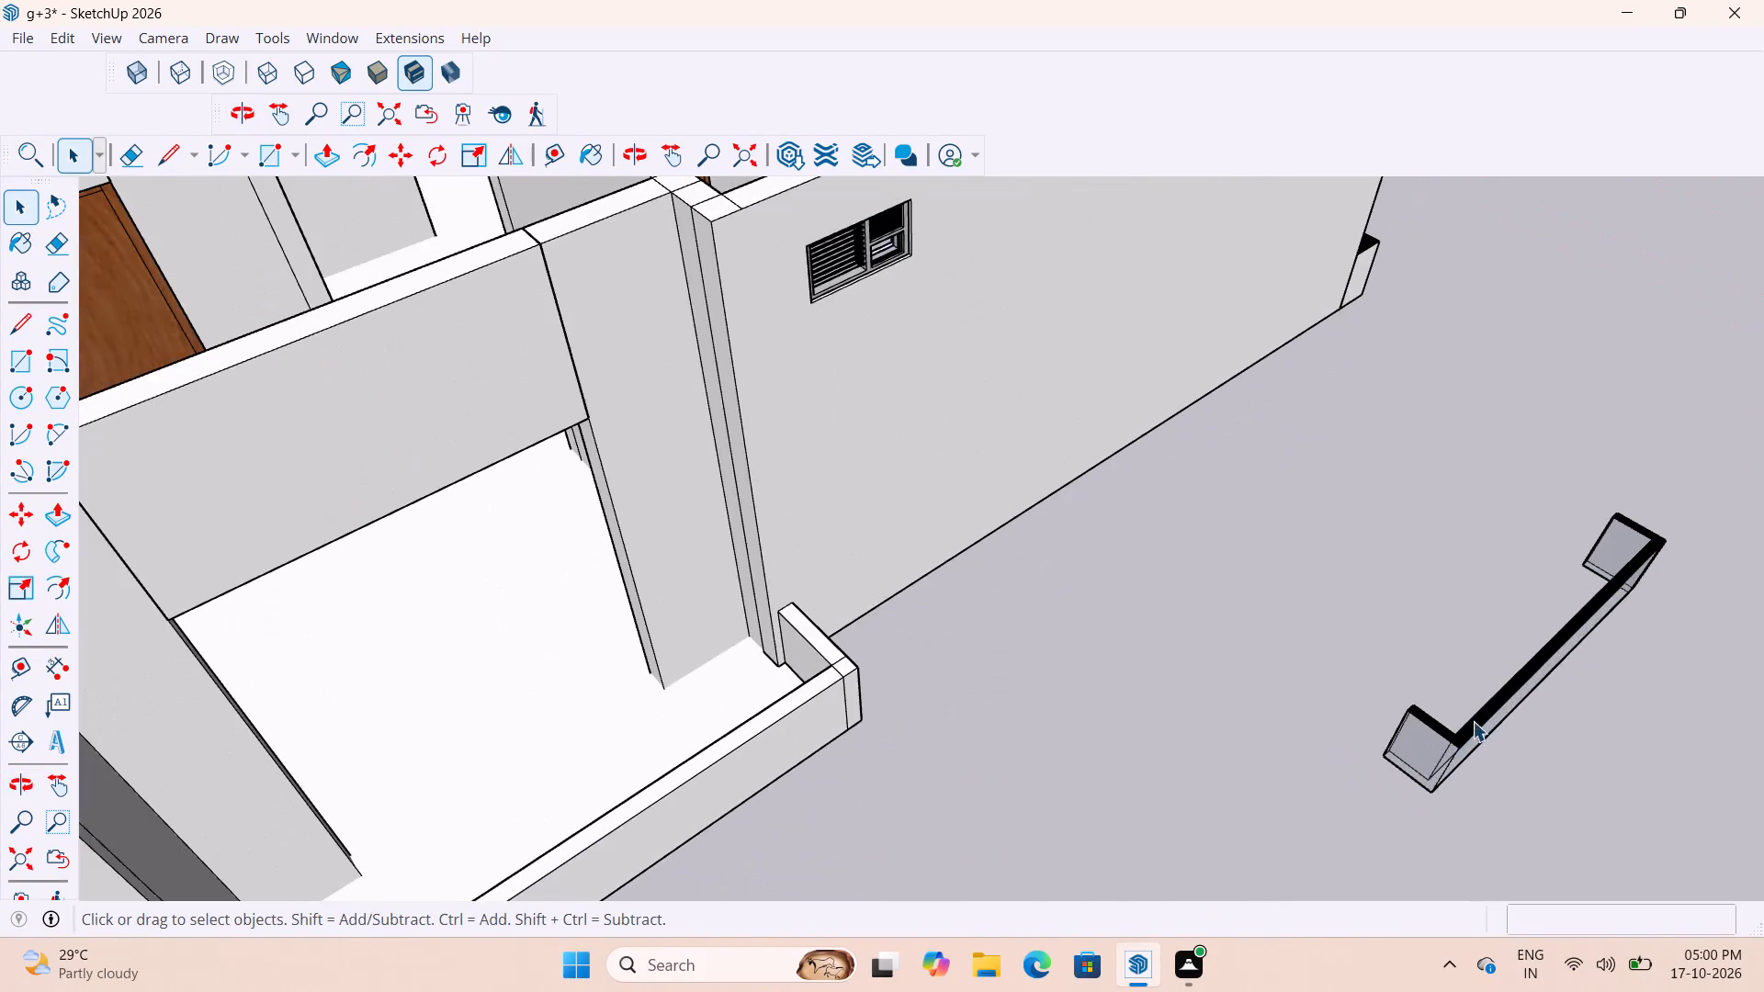
middle_click_drag(1412, 783, 1587, 744)
scroll(1644, 555, "up", 8)
middle_click_drag(1503, 567, 1657, 608)
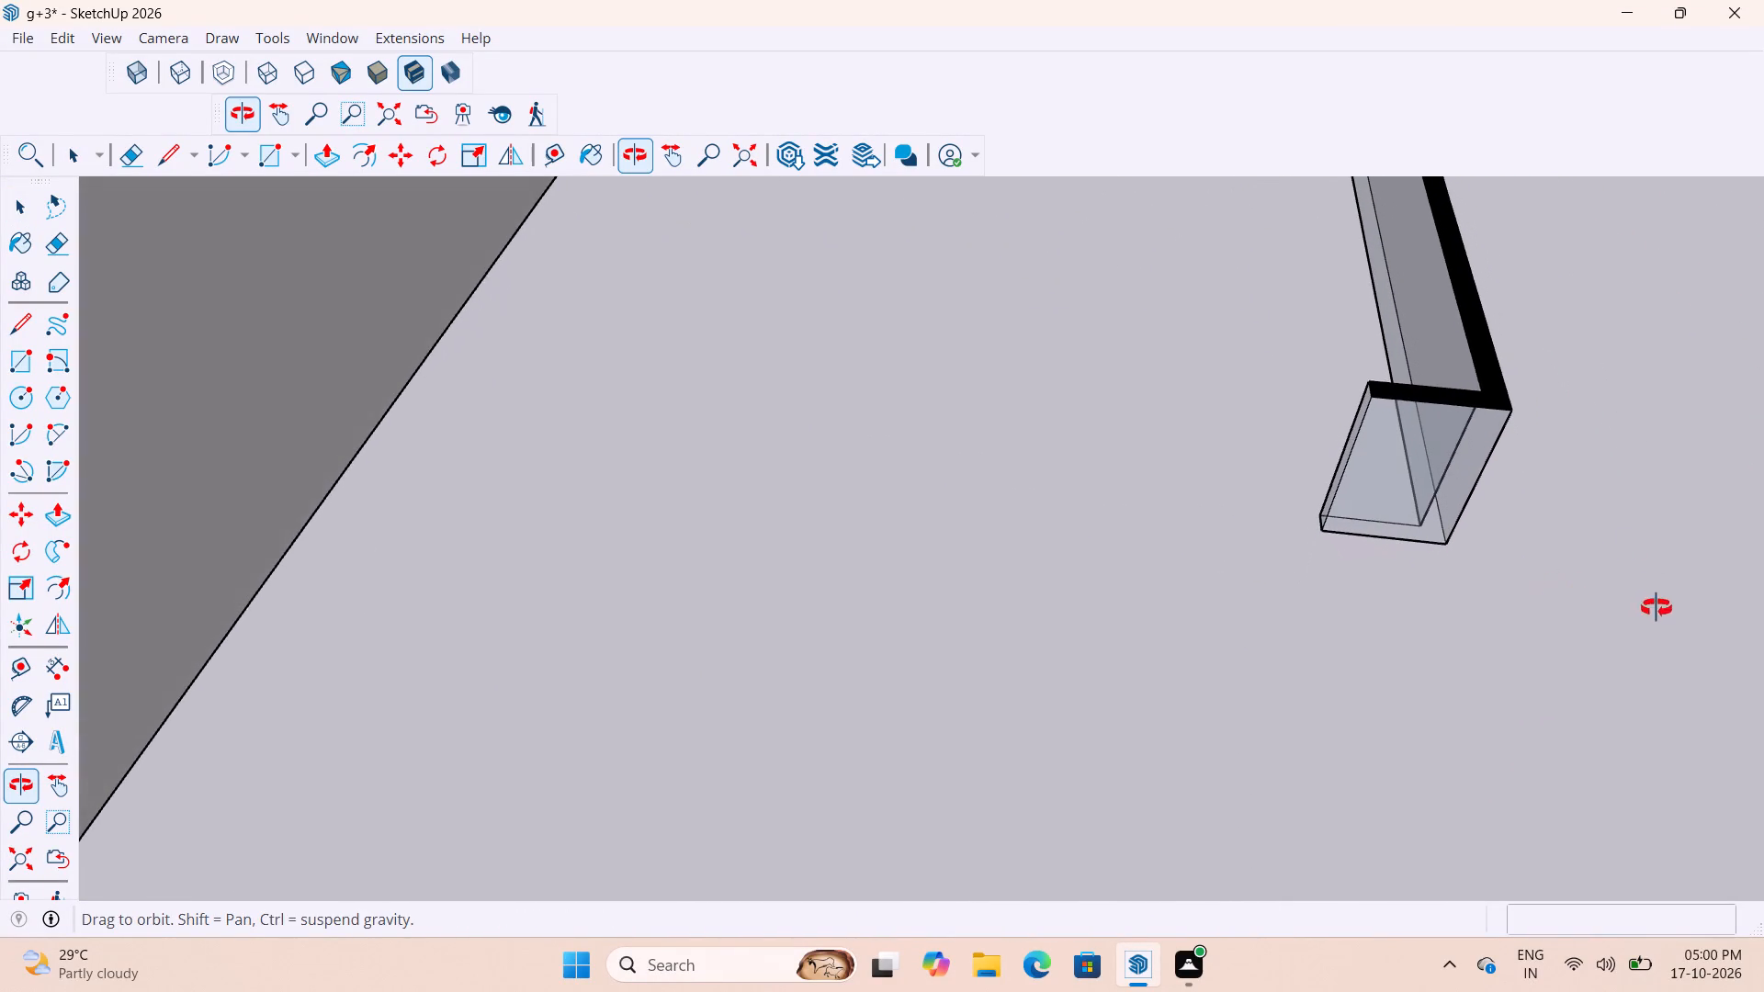
middle_click_drag(1657, 608, 1657, 606)
double_click(1421, 450)
scroll(1408, 465, "up", 4)
middle_click_drag(1392, 463, 1573, 513)
scroll(1216, 563, "down", 9)
scroll(1196, 440, "up", 14)
middle_click_drag(1228, 501, 1468, 508)
scroll(1176, 394, "up", 4)
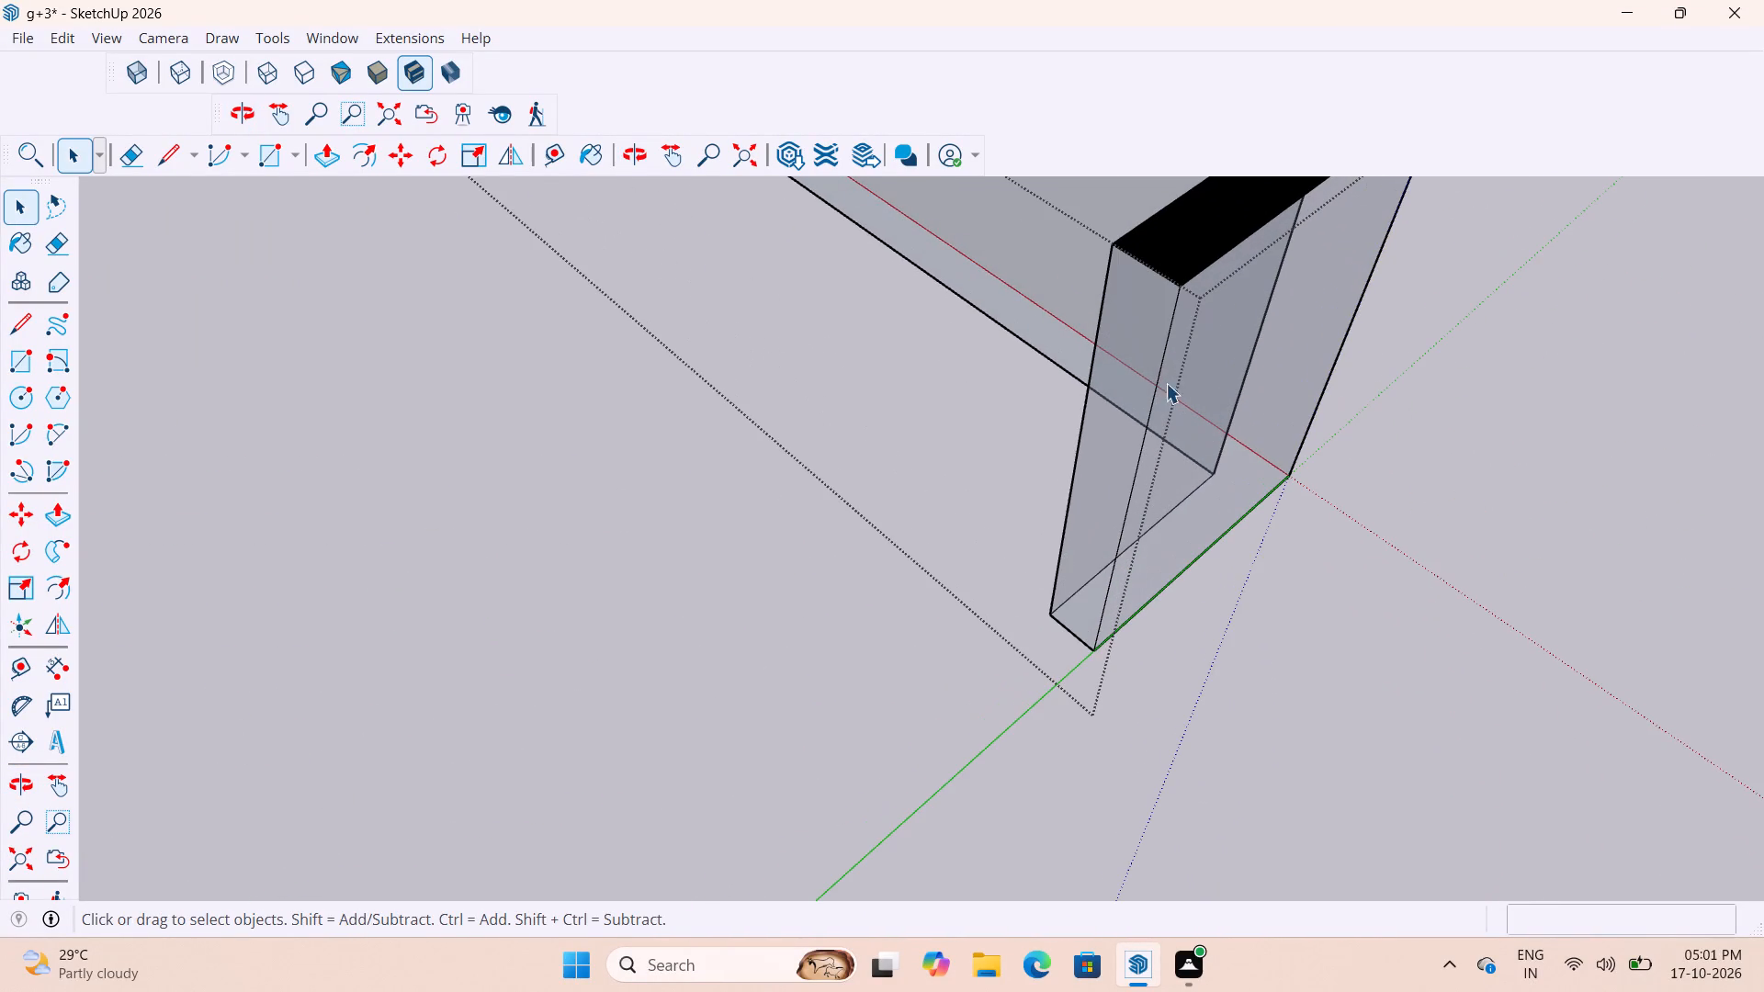
key("p")
left_click(1130, 387)
scroll(1151, 399, "down", 12)
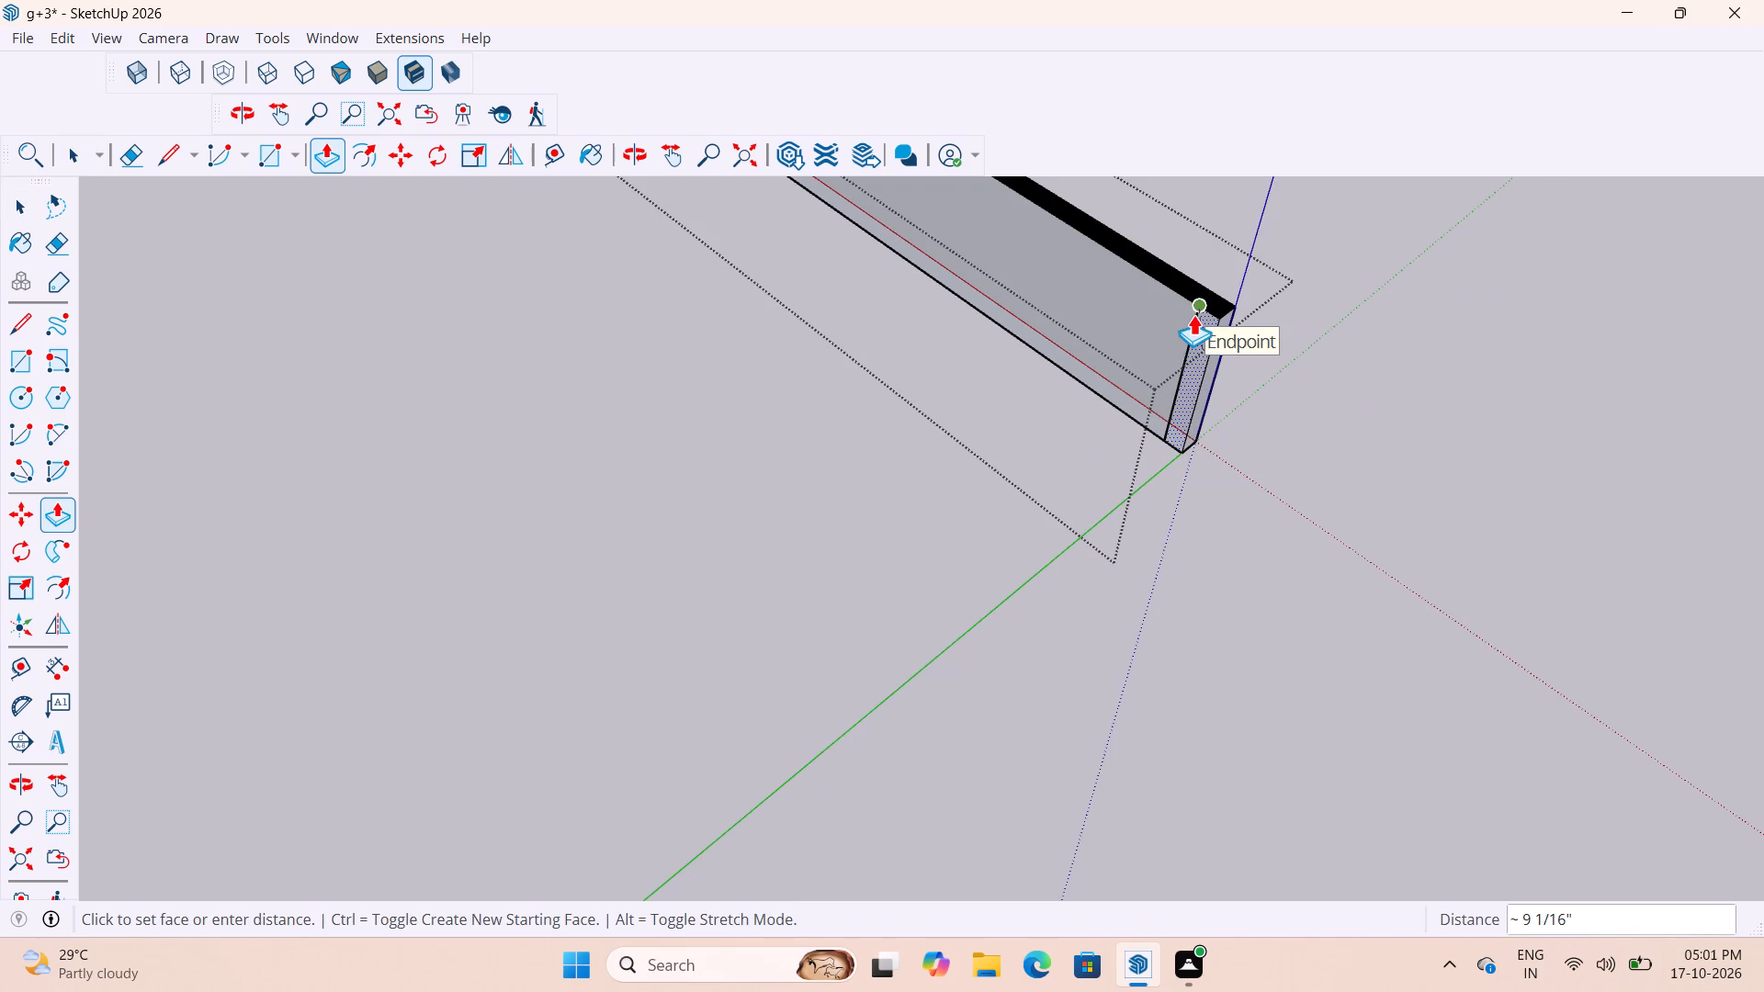
left_click(1193, 314)
Push the railing's cut end in to the remaining vertical line, removing the return's leftover thickness, and close the group.
scroll(944, 498, "down", 6)
scroll(1155, 397, "up", 7)
scroll(1147, 478, "up", 1)
middle_click_drag(1019, 502, 843, 523)
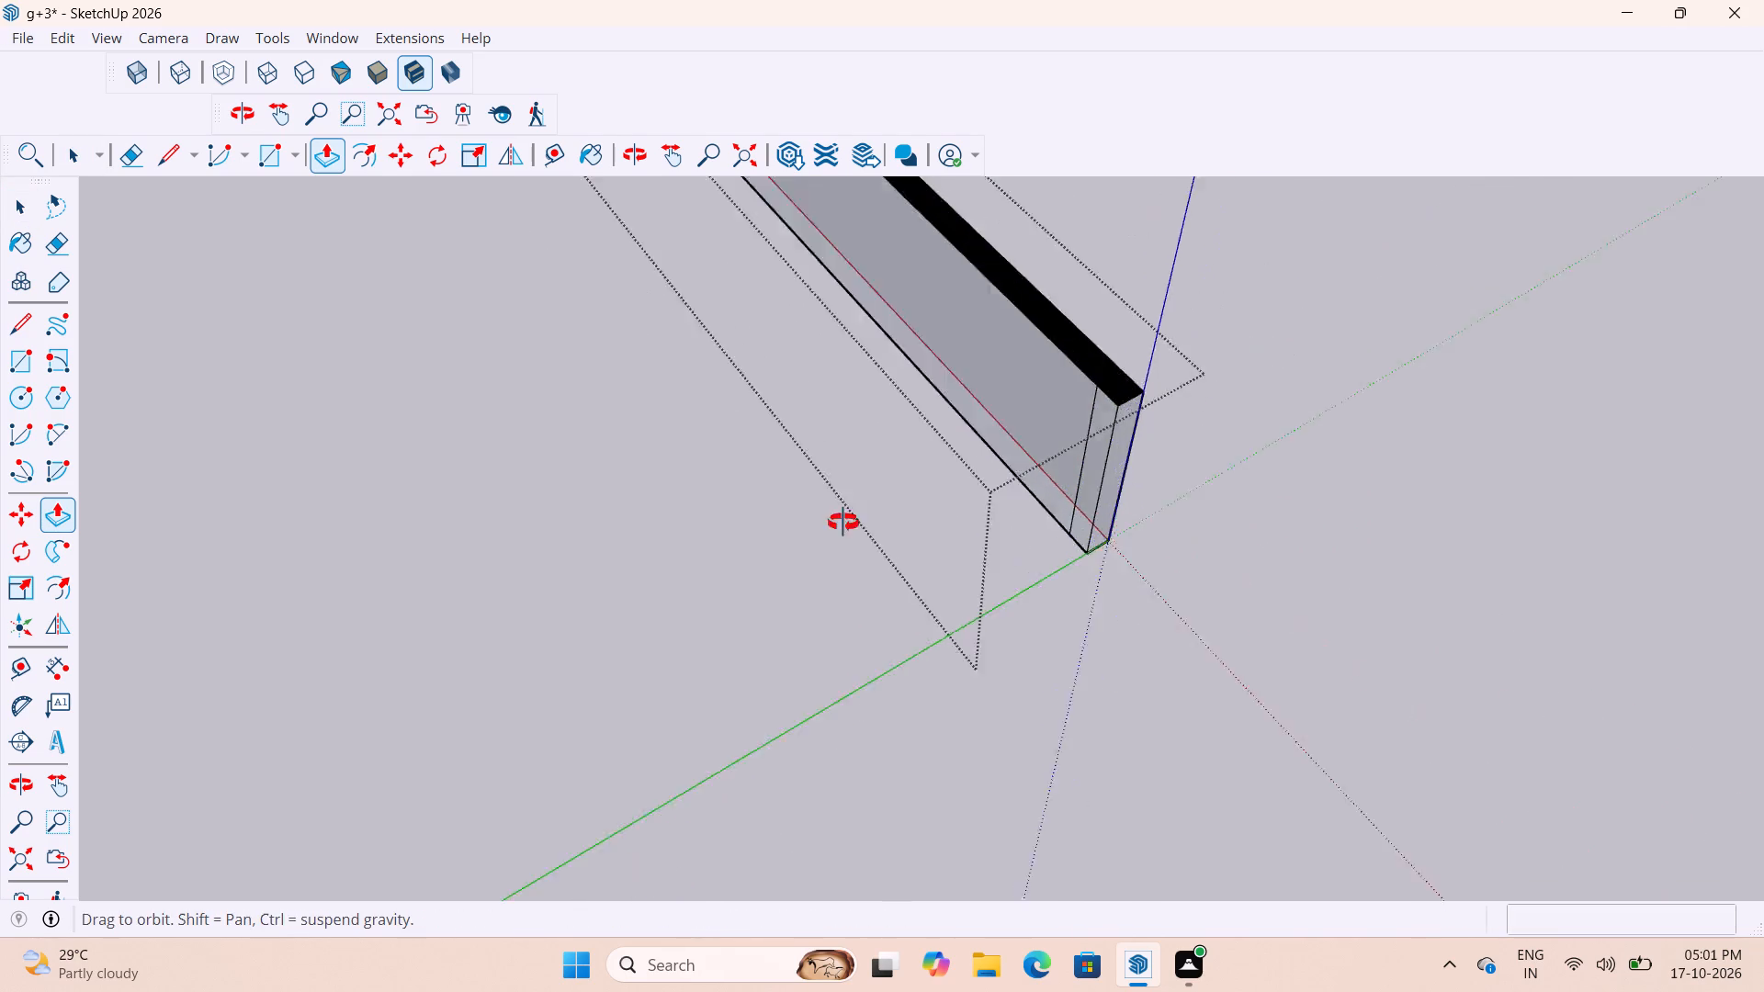
middle_click_drag(843, 523, 534, 550)
scroll(499, 544, "down", 11)
scroll(640, 583, "up", 9)
scroll(749, 657, "down", 8)
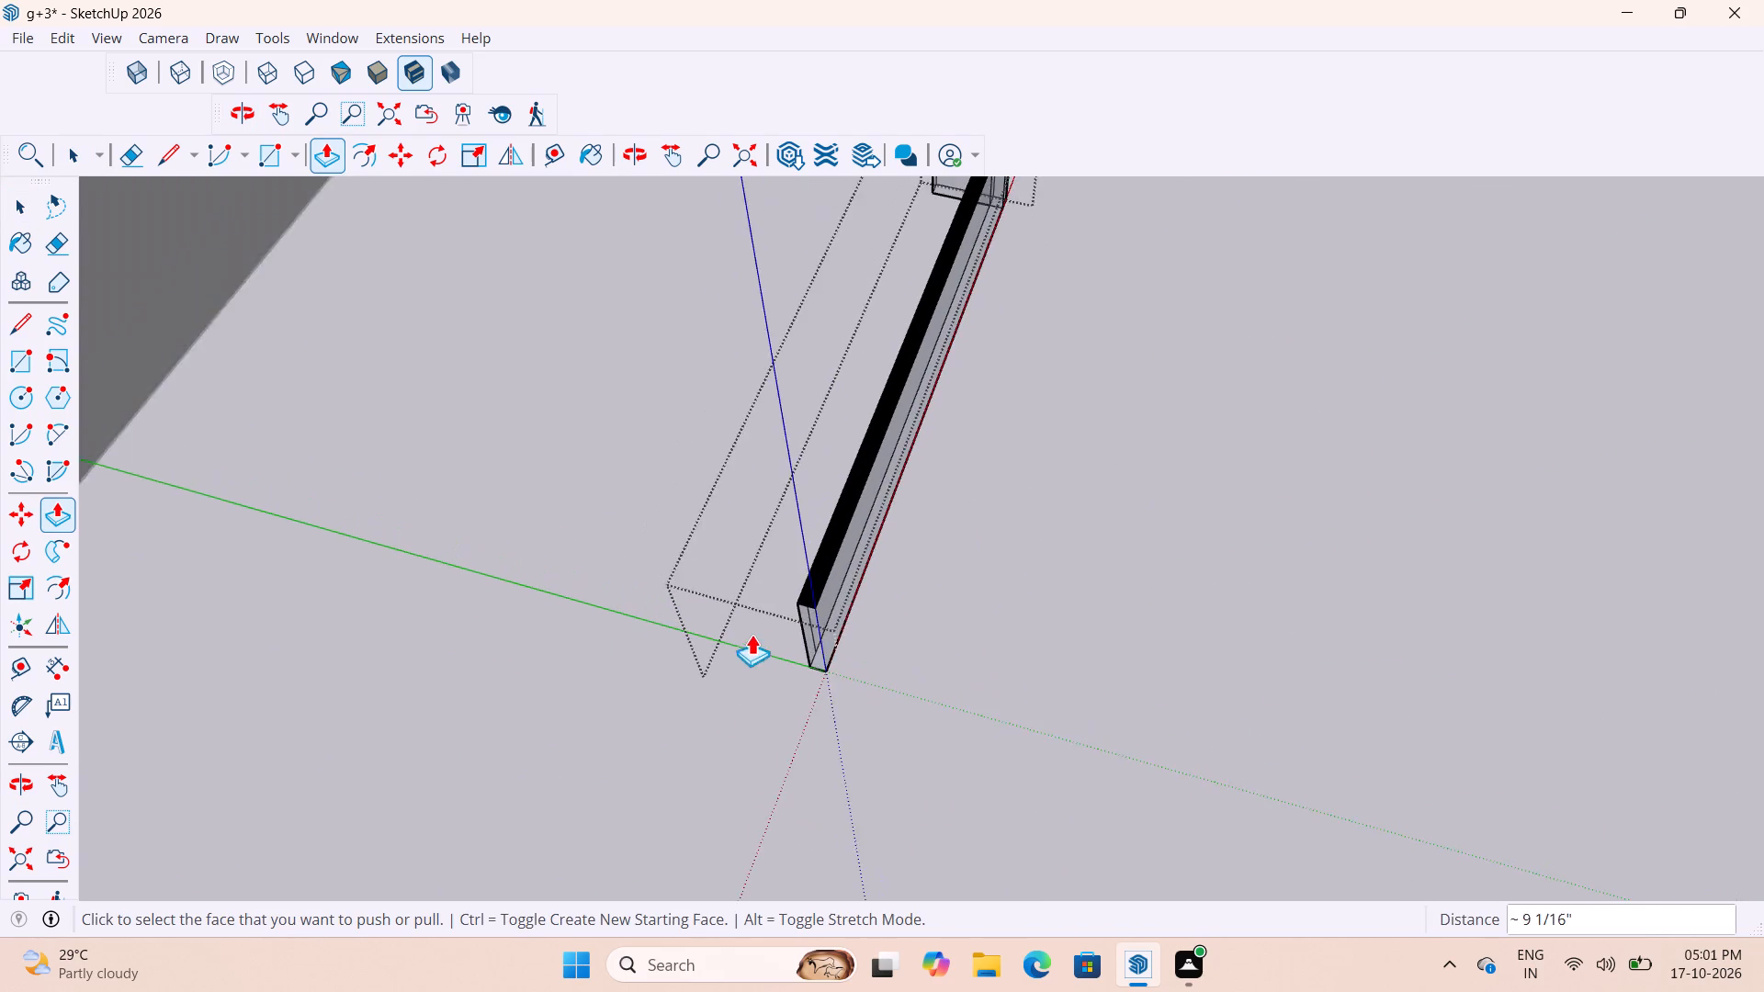
scroll(752, 634, "down", 5)
scroll(778, 659, "up", 18)
middle_click_drag(846, 589, 943, 570)
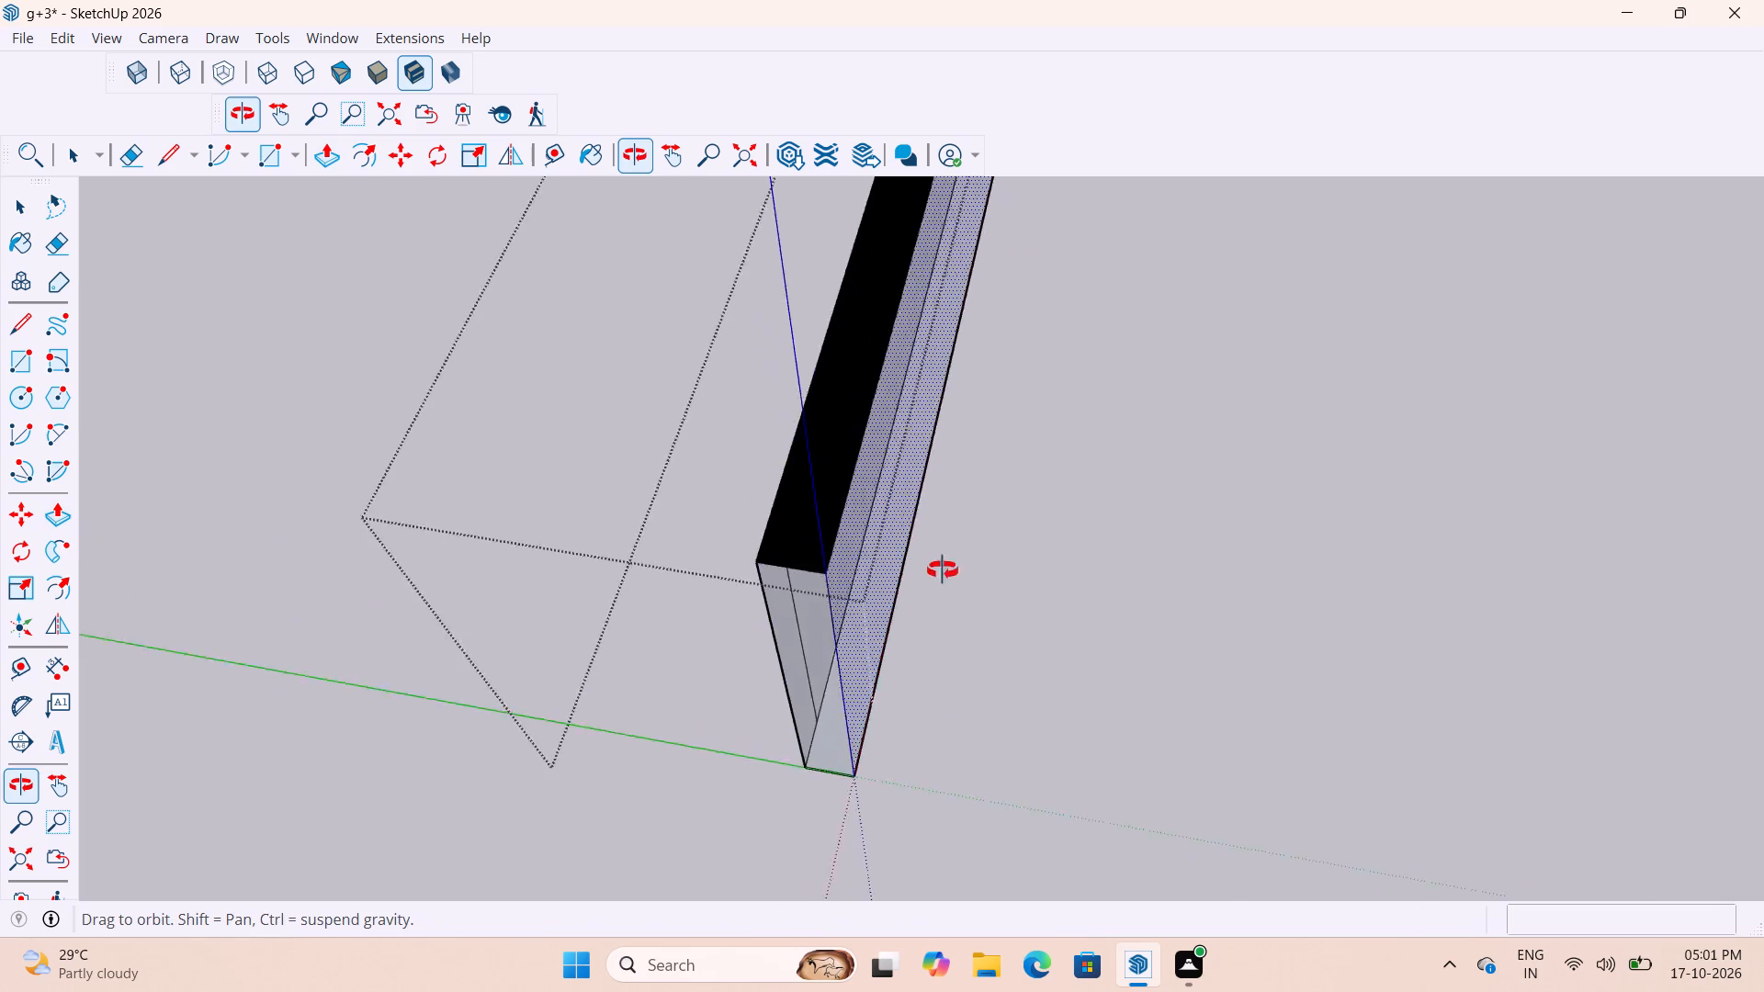
middle_click_drag(943, 570, 1467, 452)
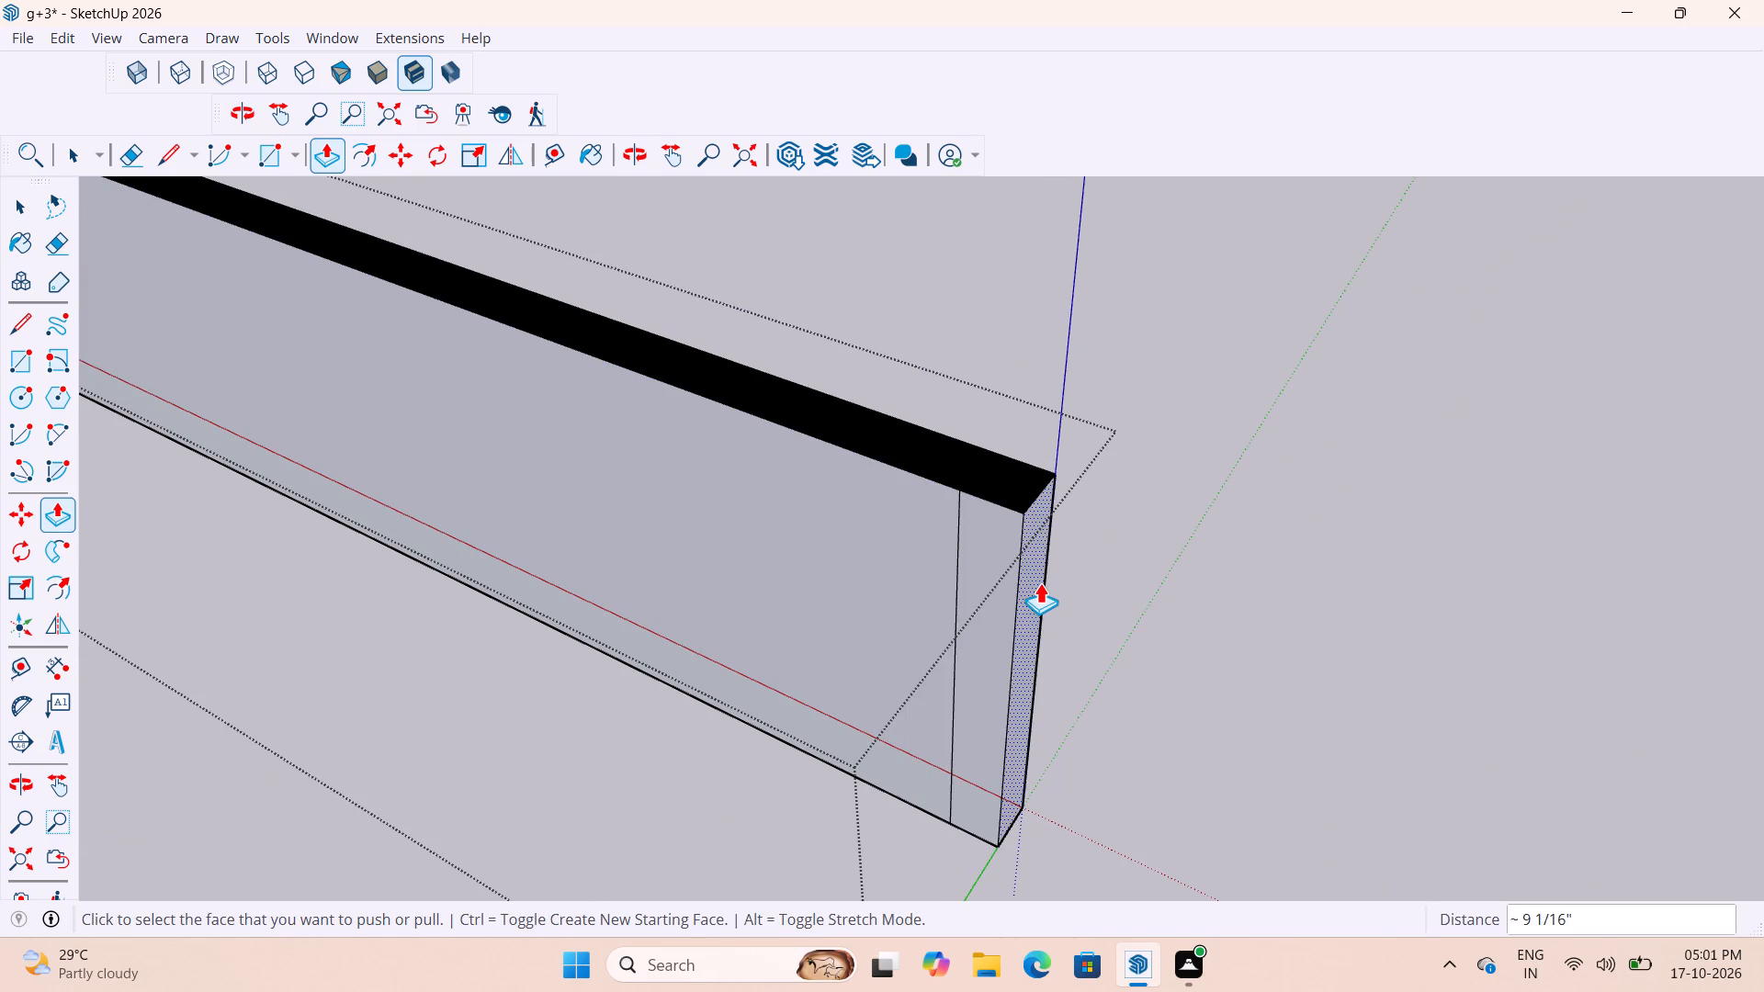
left_click(1040, 582)
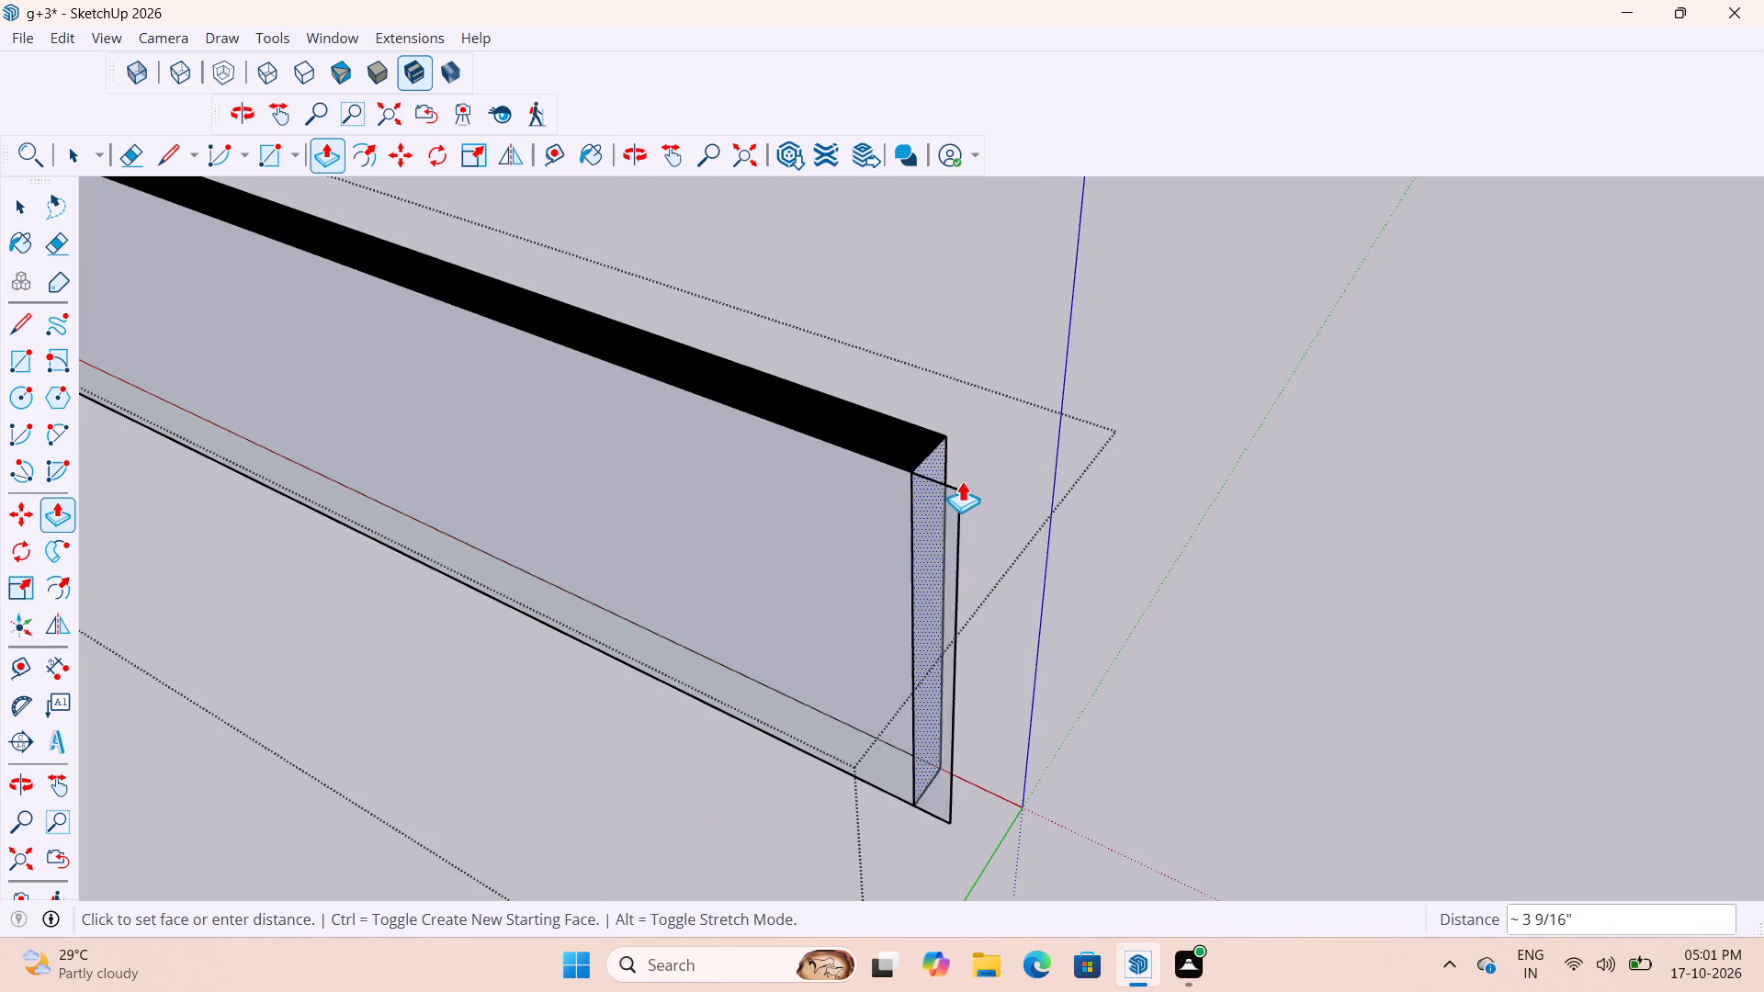
left_click(955, 501)
scroll(933, 687, "down", 19)
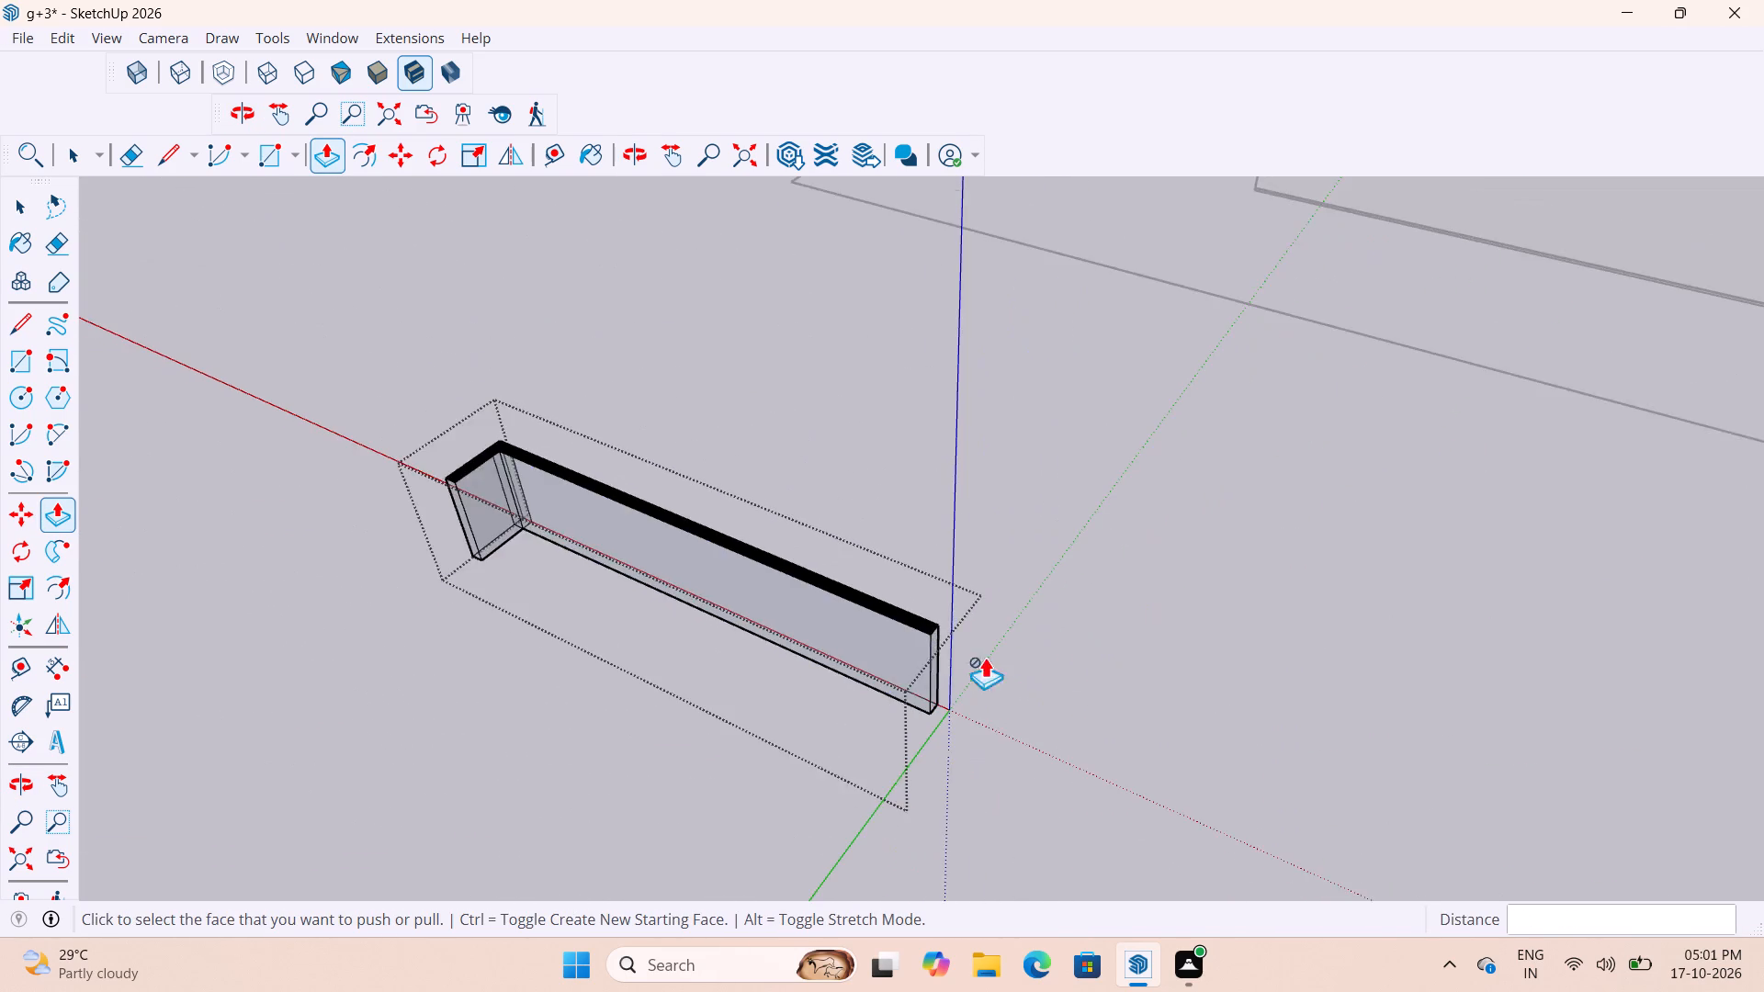
key("space")
left_click(1078, 615)
Examine the long two-bay balcony's parapet, middle post and end corner alongside the trimmed L-shaped railing.
scroll(982, 700, "down", 6)
middle_click_drag(1083, 684, 383, 780)
scroll(412, 670, "down", 12)
middle_click_drag(707, 601, 283, 614)
scroll(753, 297, "up", 8)
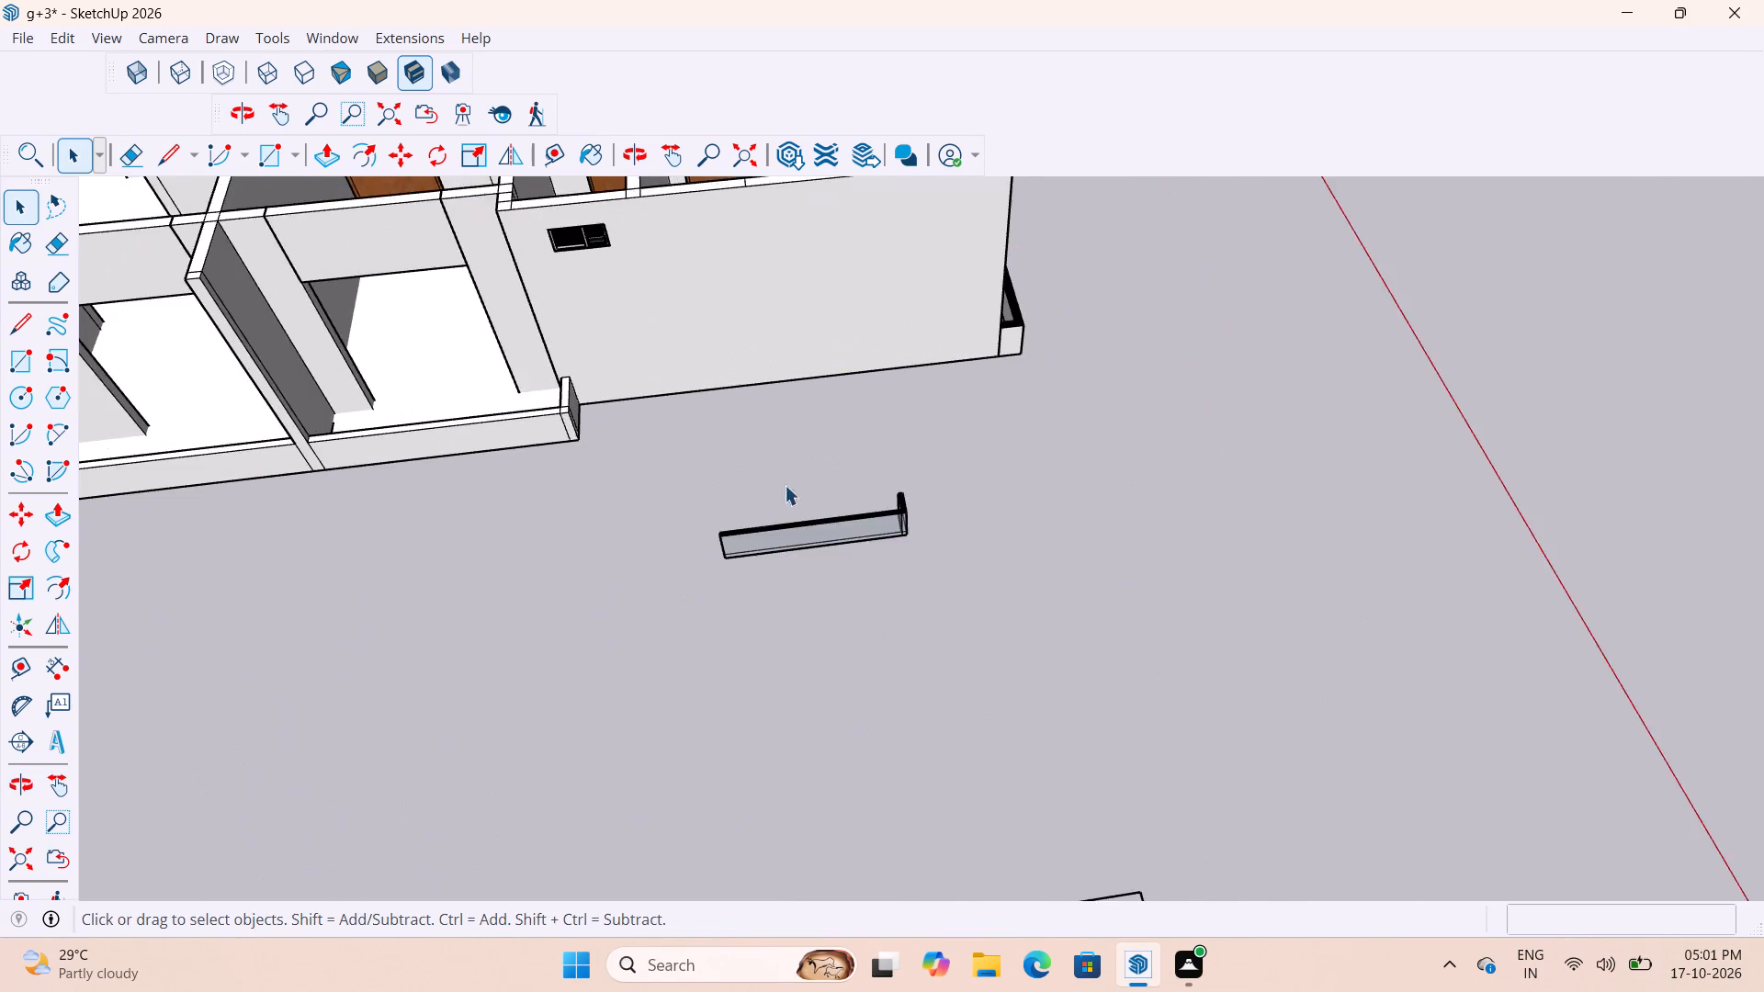
scroll(767, 495, "up", 4)
scroll(783, 557, "down", 5)
scroll(288, 457, "up", 2)
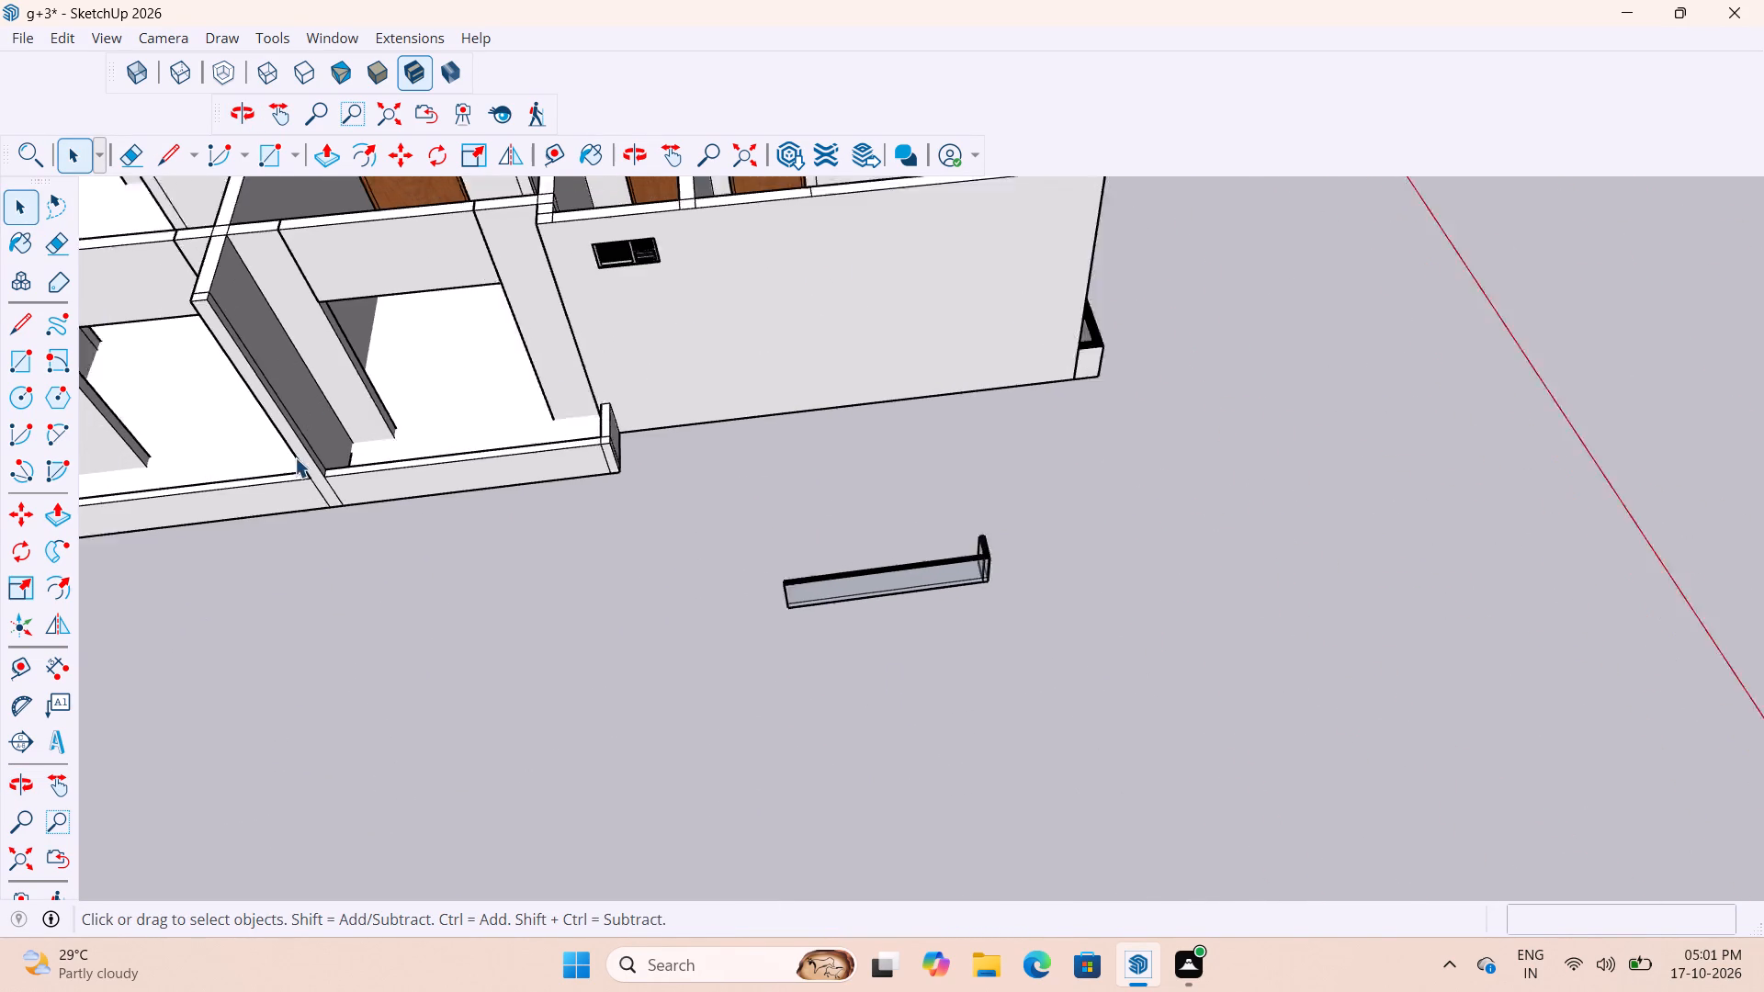
scroll(295, 457, "up", 8)
scroll(370, 442, "down", 11)
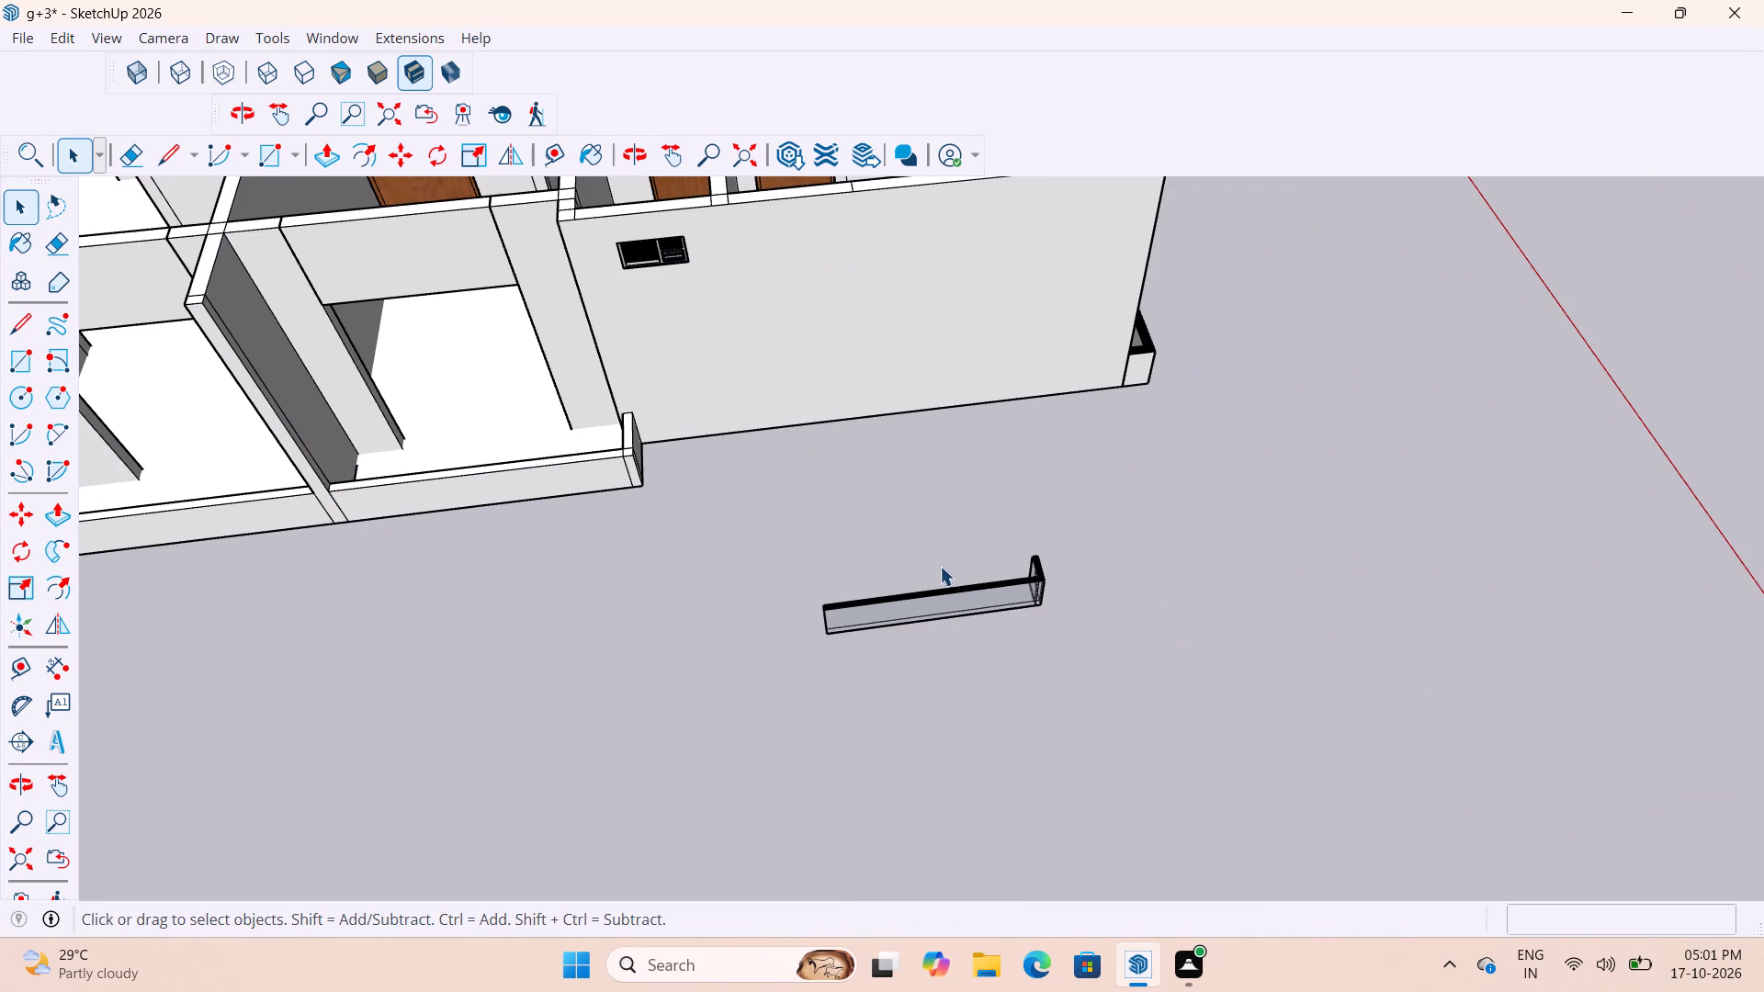
scroll(620, 446, "up", 8)
scroll(854, 531, "down", 12)
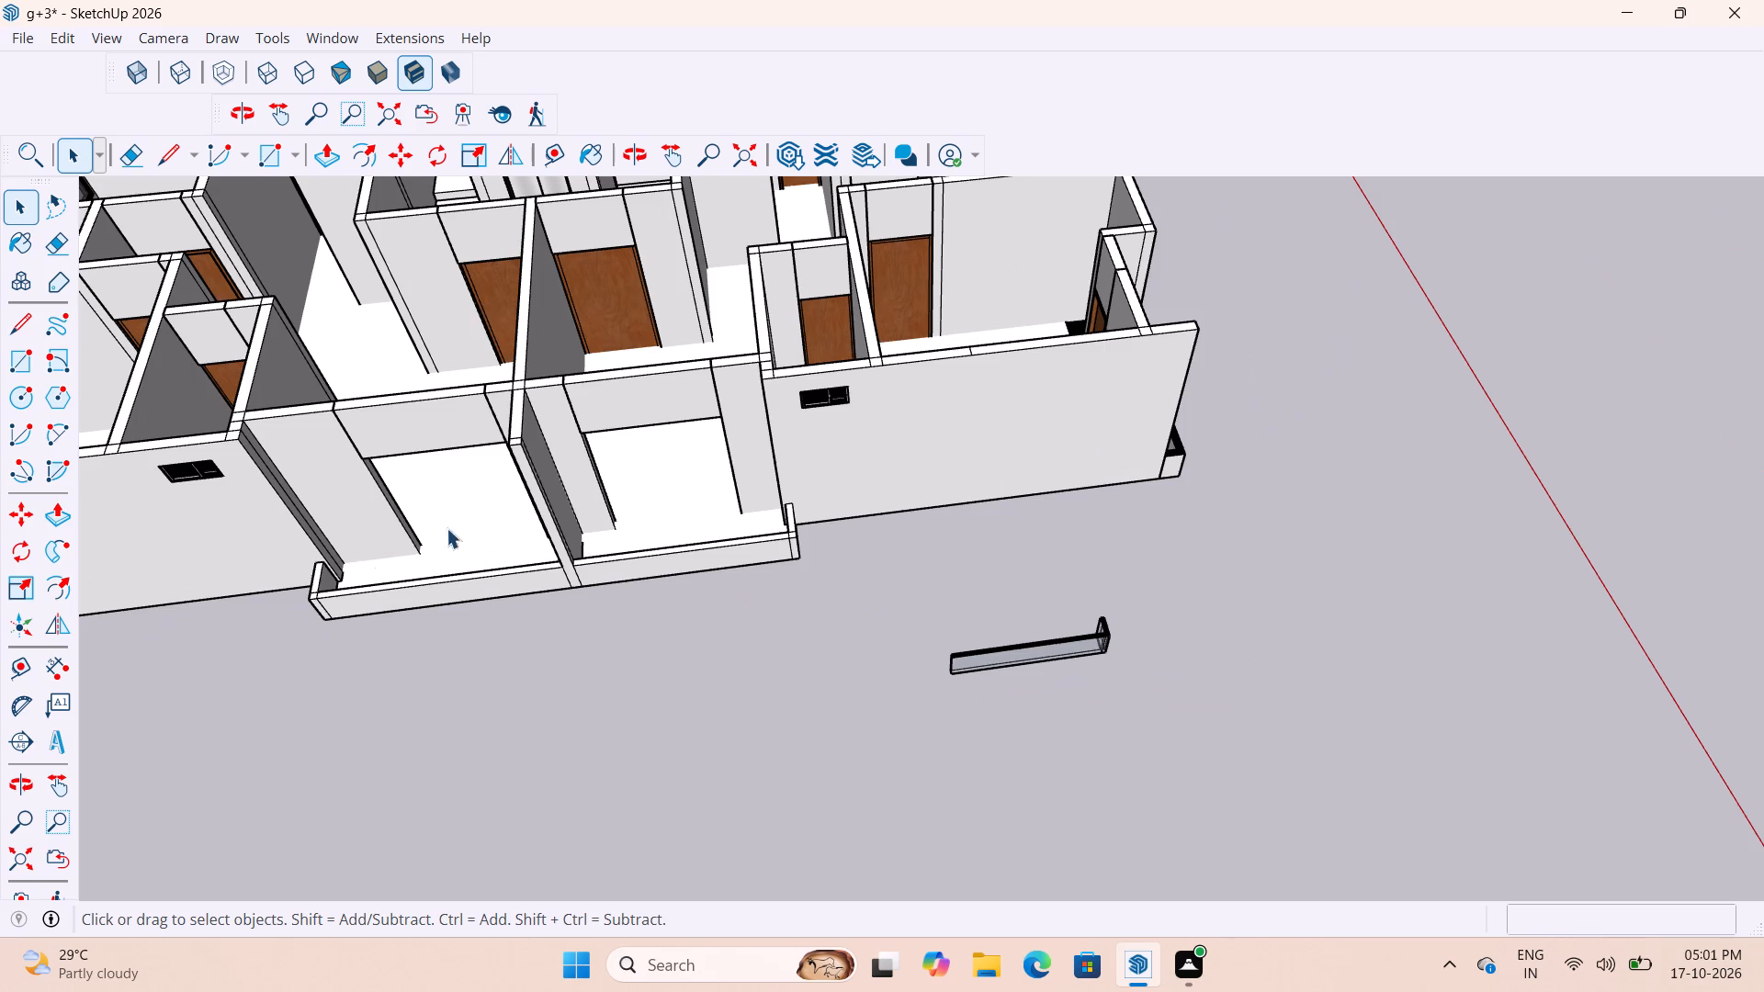
scroll(634, 558, "up", 20)
scroll(634, 558, "up", 4)
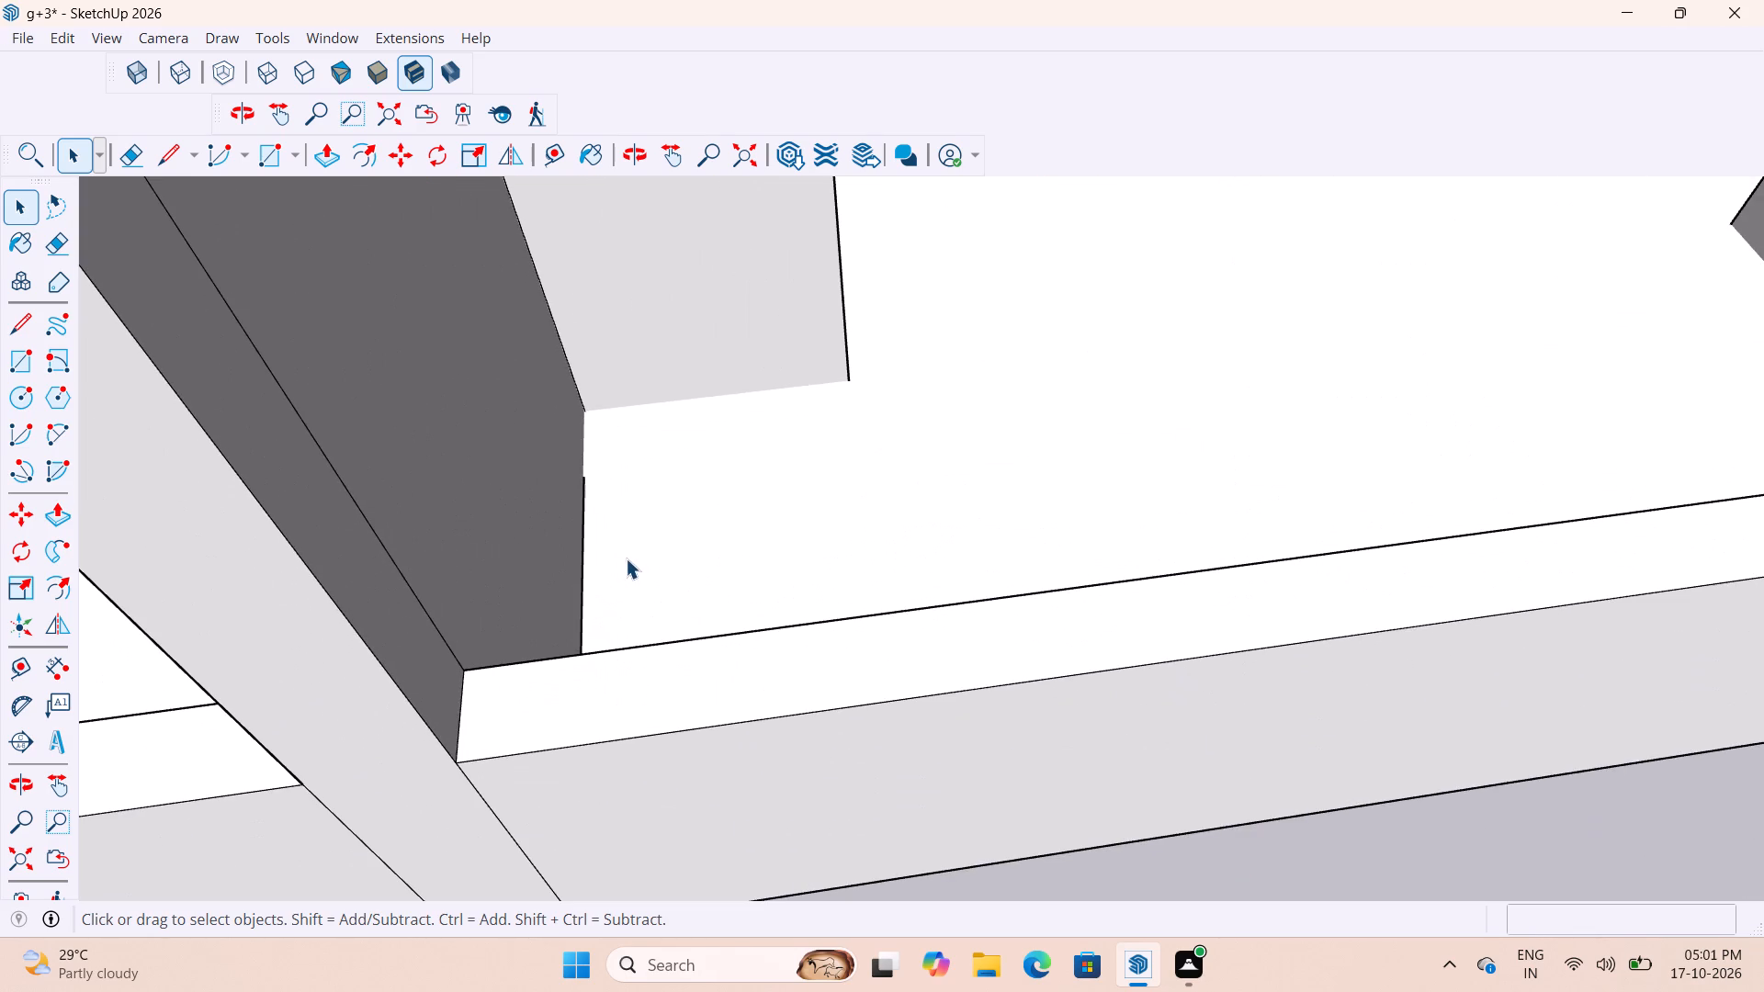
scroll(593, 552, "up", 5)
scroll(512, 551, "down", 14)
scroll(582, 618, "down", 12)
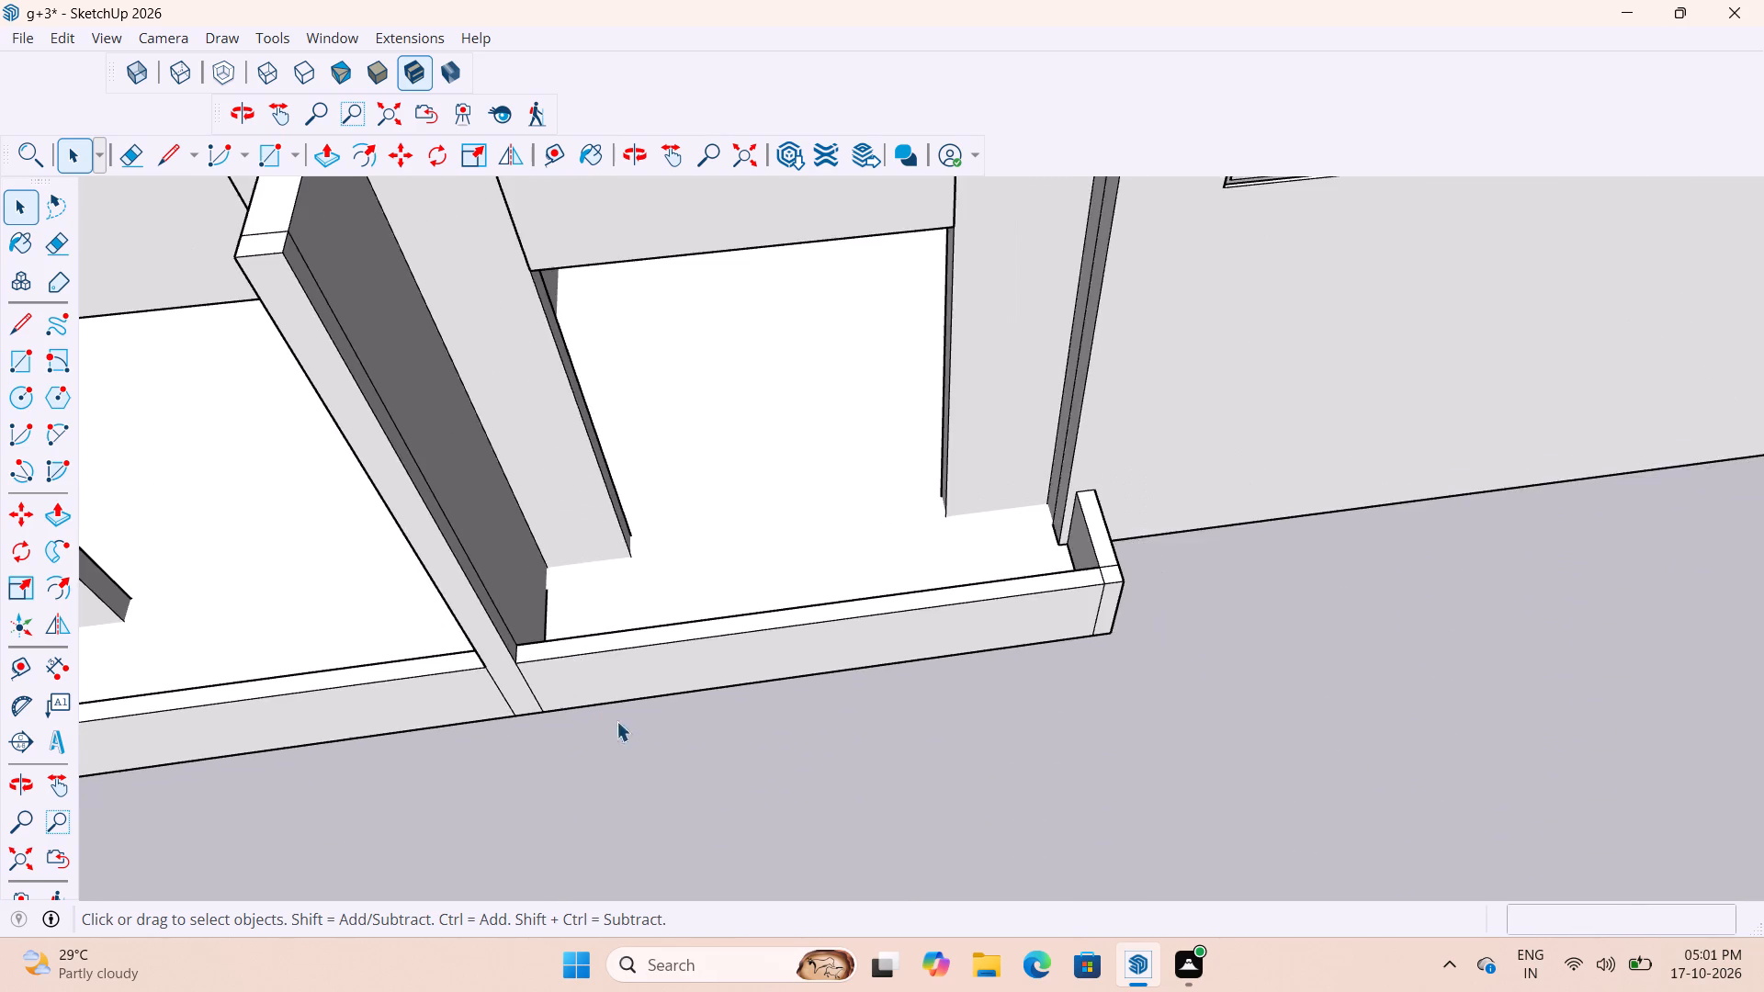
middle_click_drag(626, 734, 434, 648)
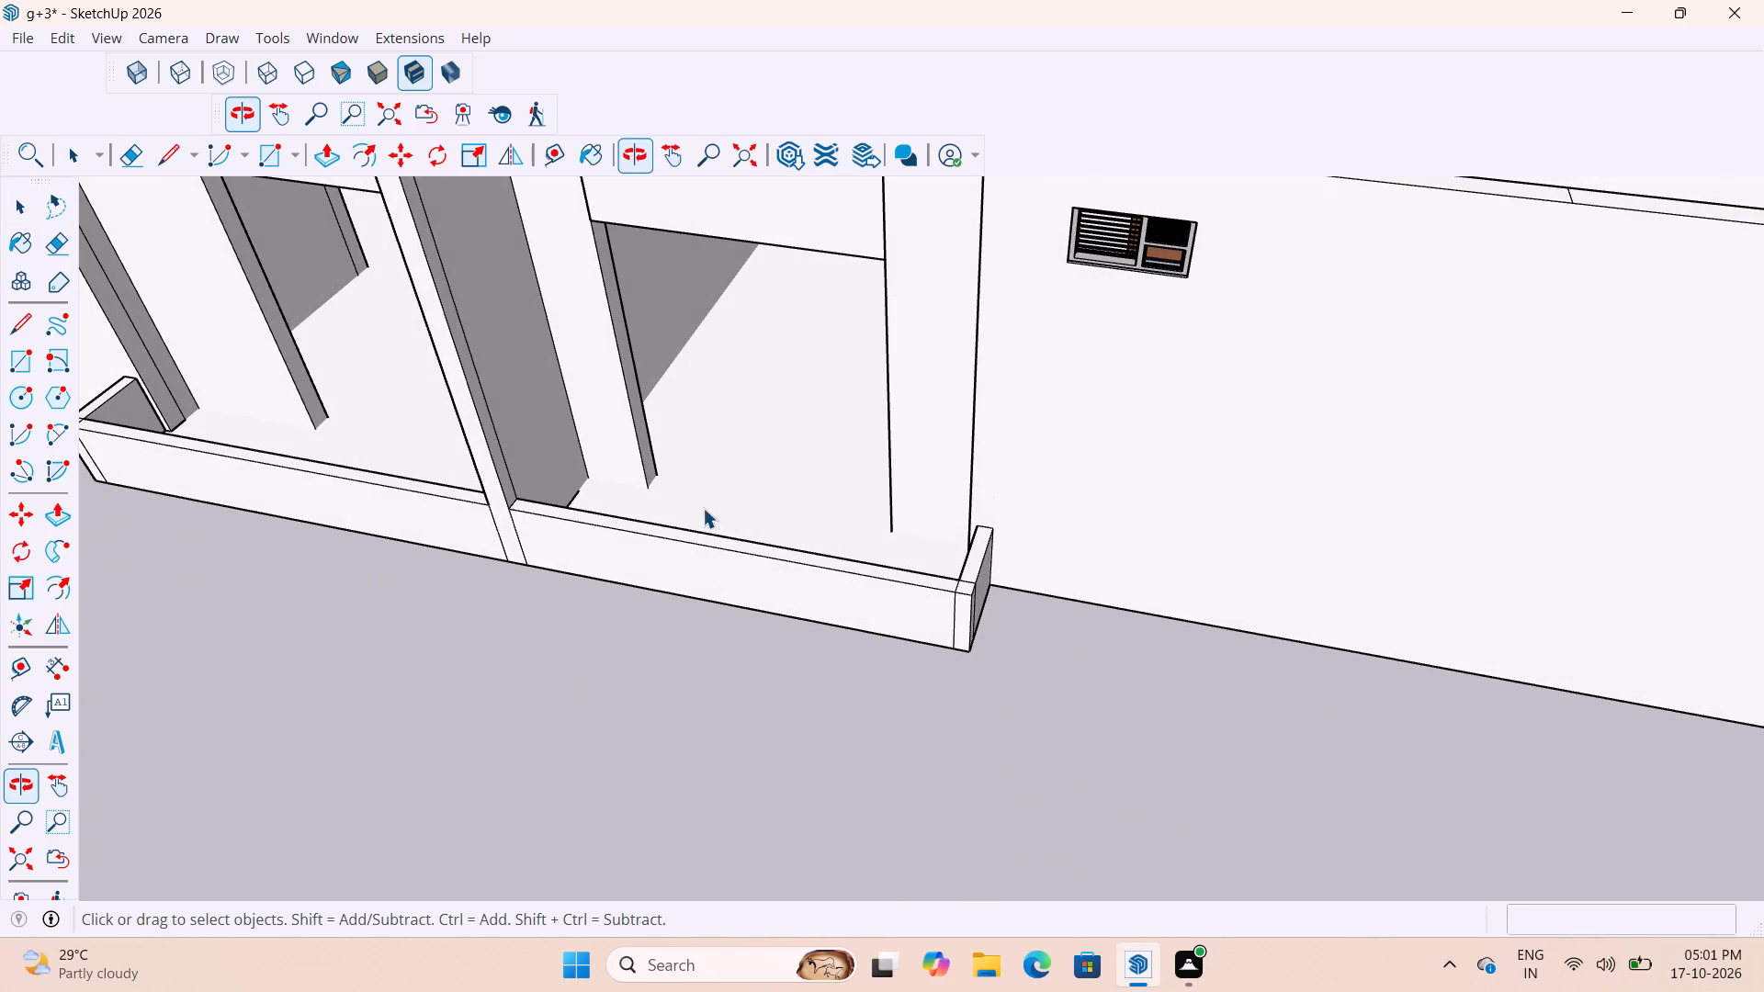
scroll(667, 528, "down", 6)
scroll(542, 580, "down", 6)
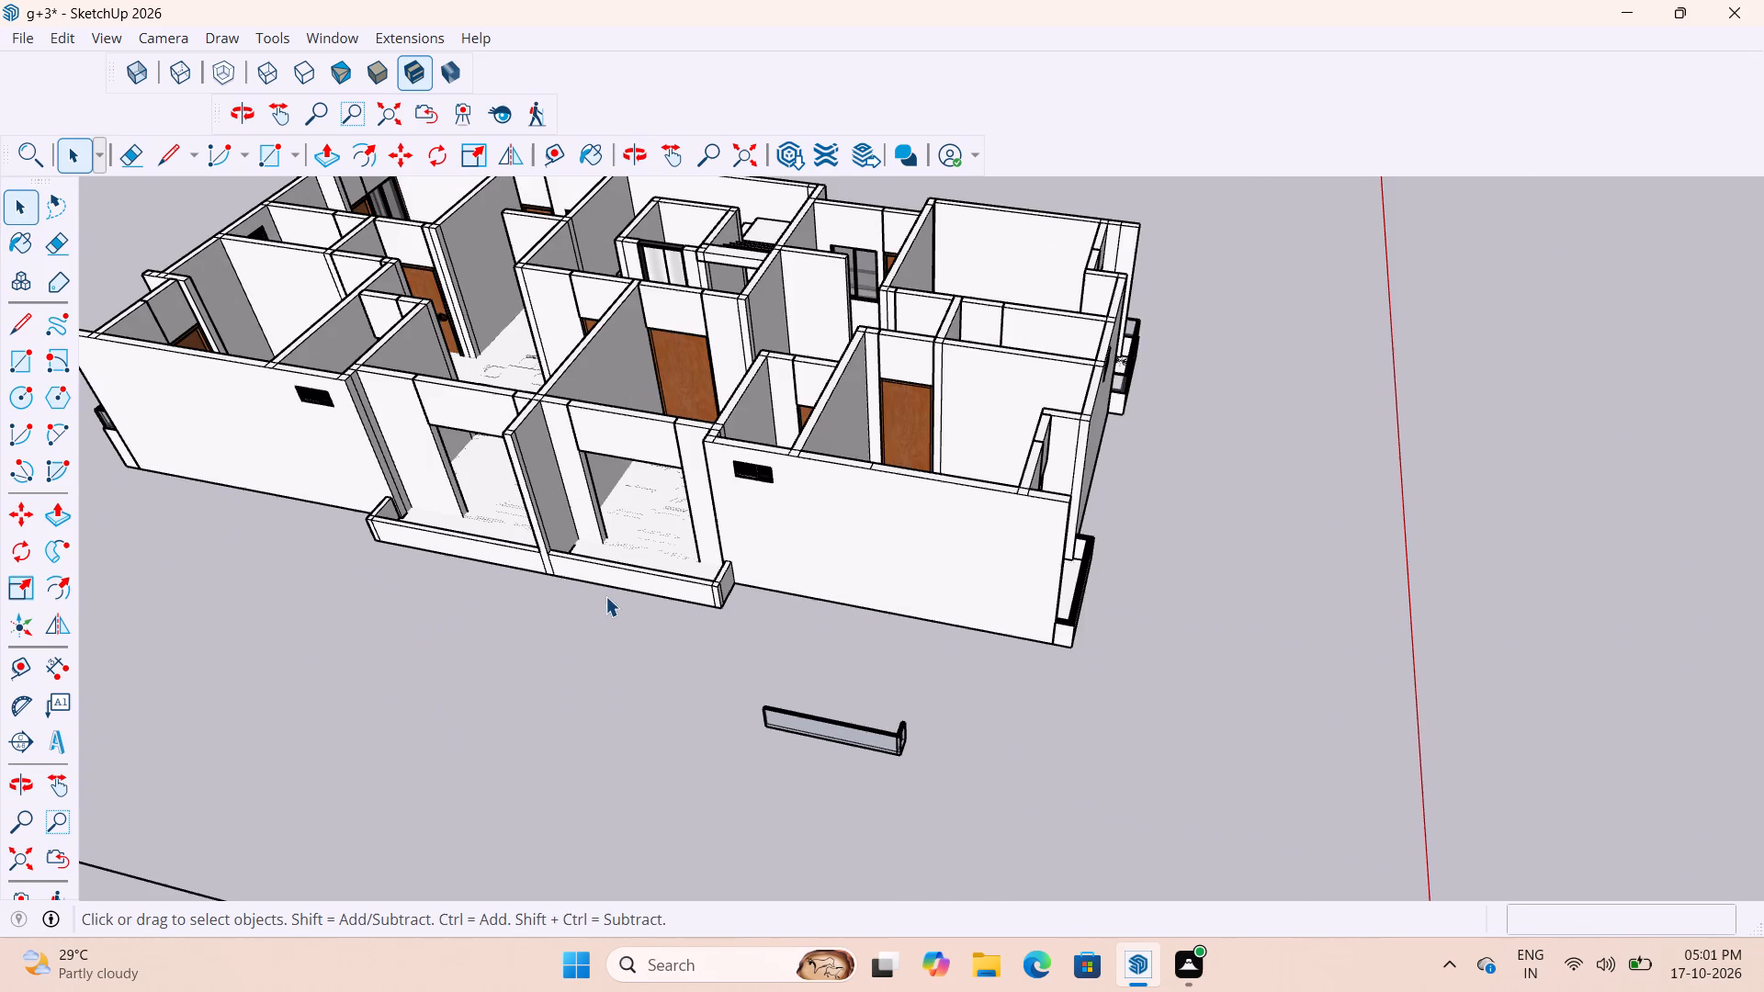
scroll(596, 579, "up", 10)
scroll(904, 546, "up", 10)
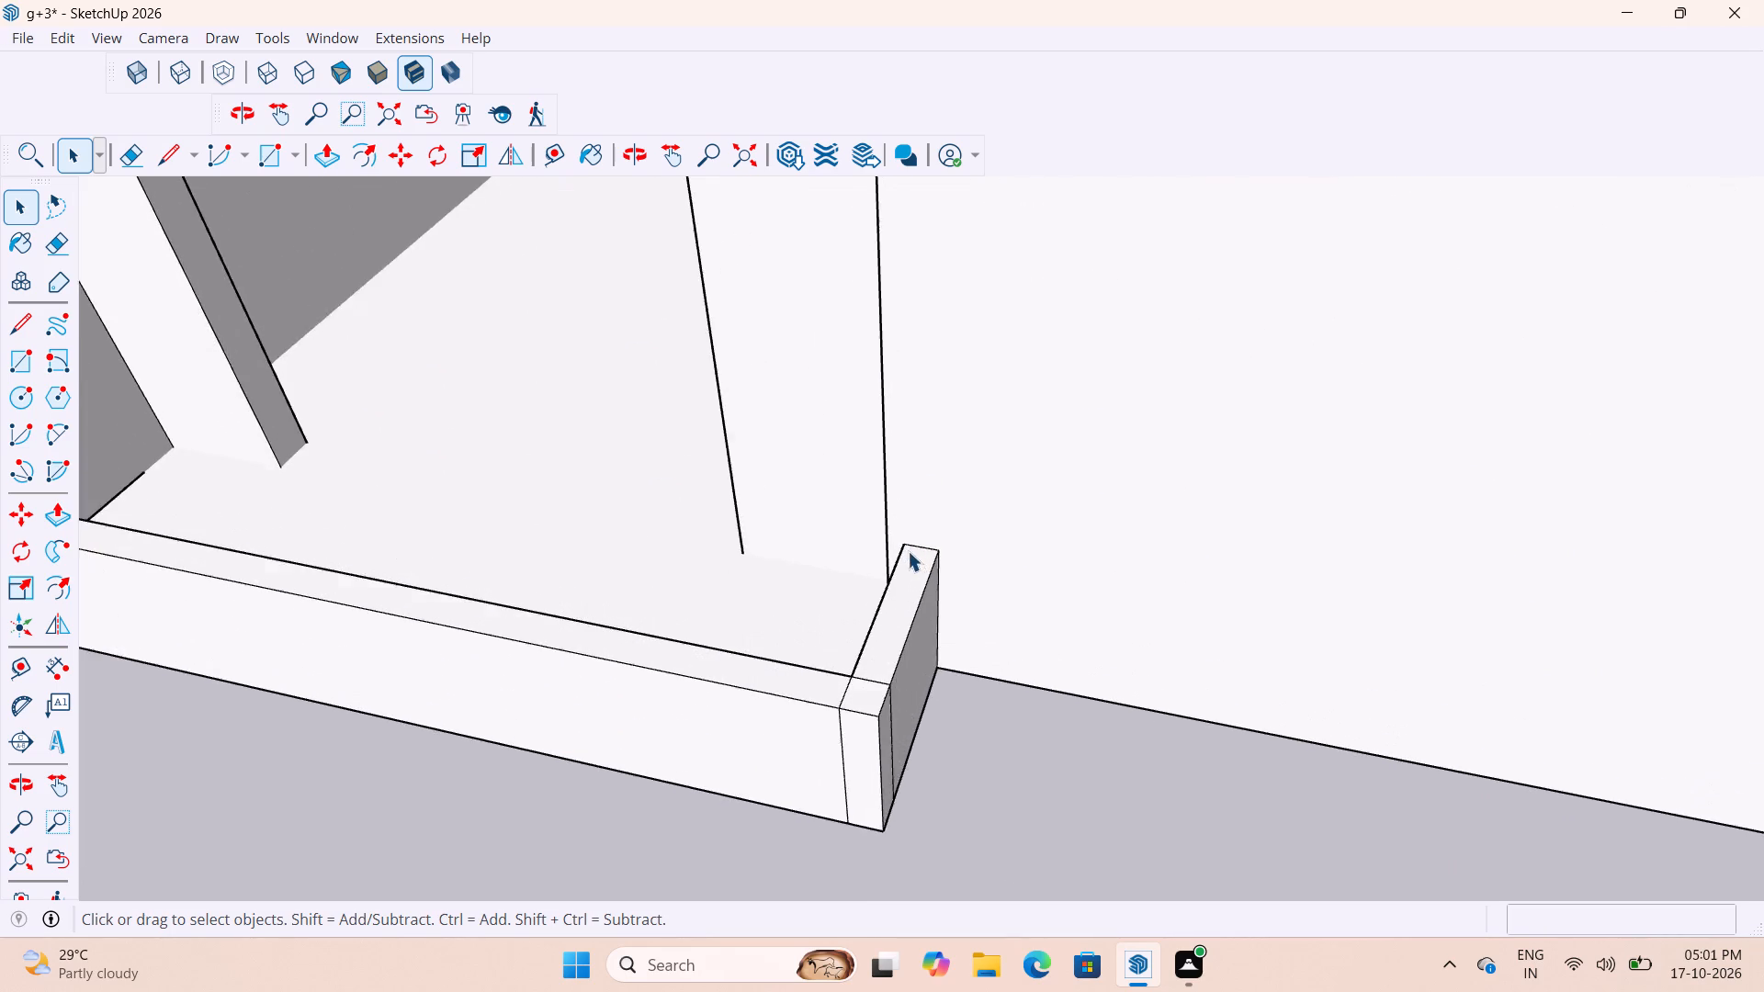
scroll(908, 551, "up", 6)
scroll(924, 597, "down", 18)
middle_click_drag(893, 650, 1009, 604)
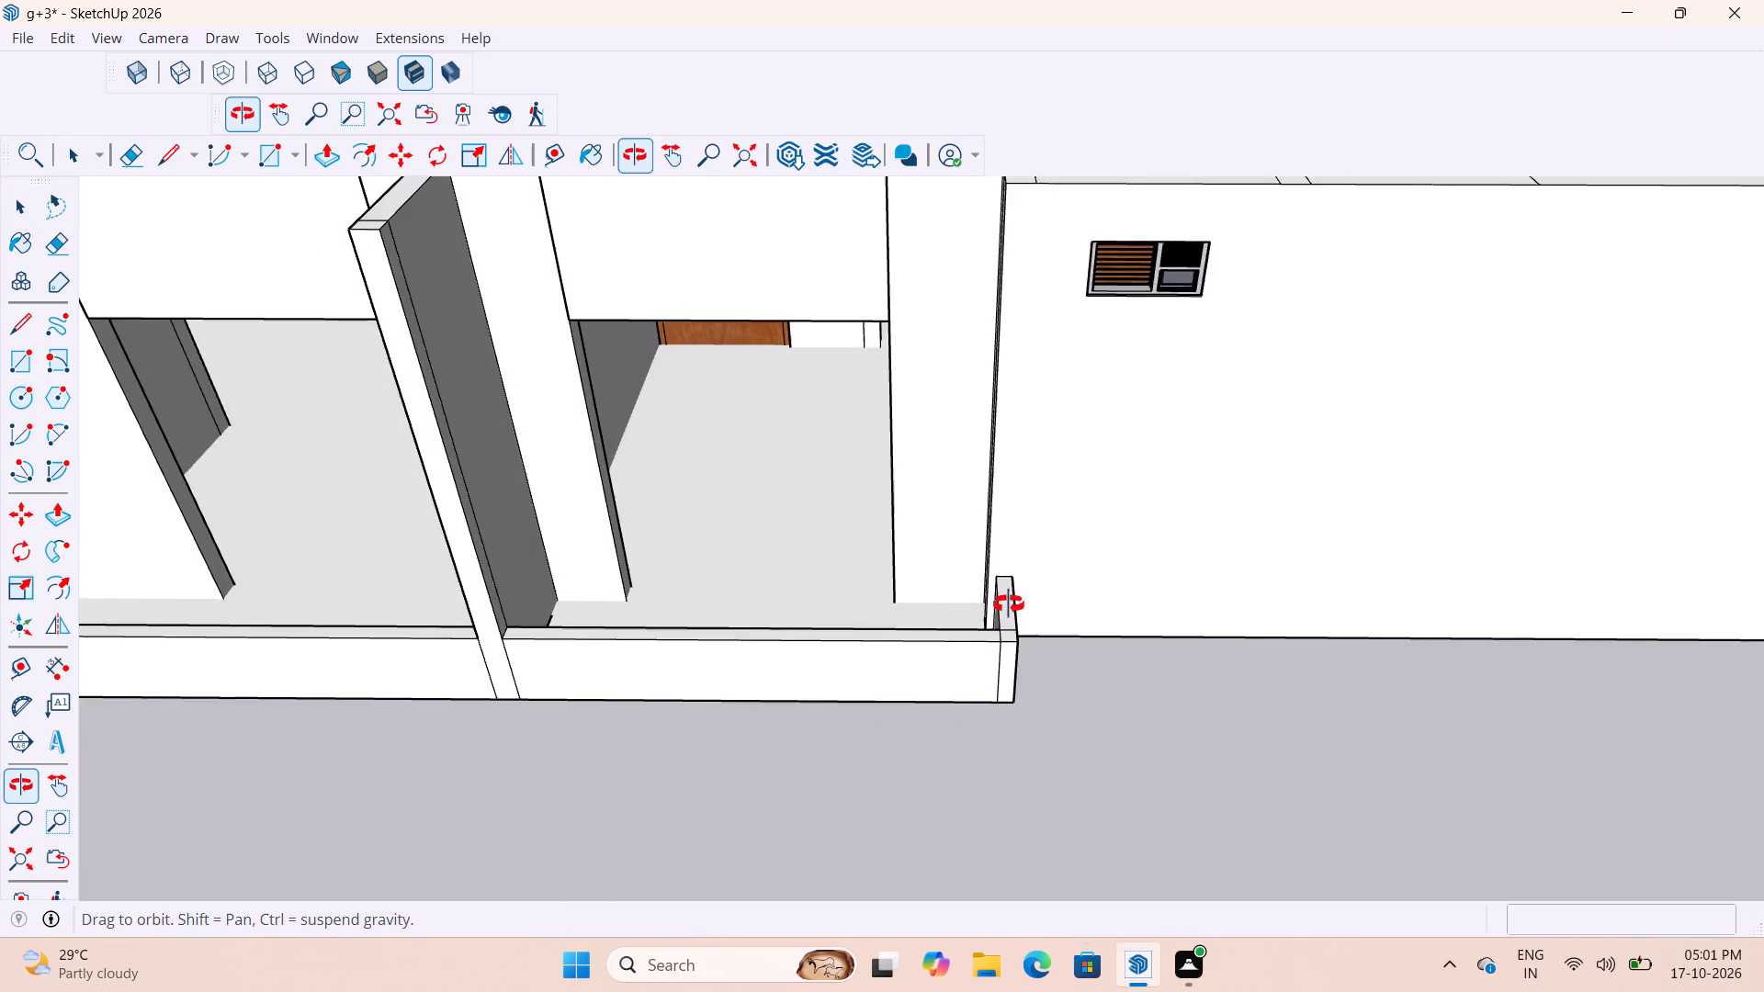
Add a guide line 15/16" in from the outer top edge of the long two-bay balcony's parapet.
middle_click_drag(1009, 604, 1009, 603)
scroll(999, 605, "up", 14)
middle_click_drag(1001, 598, 673, 574)
scroll(1018, 642, "up", 4)
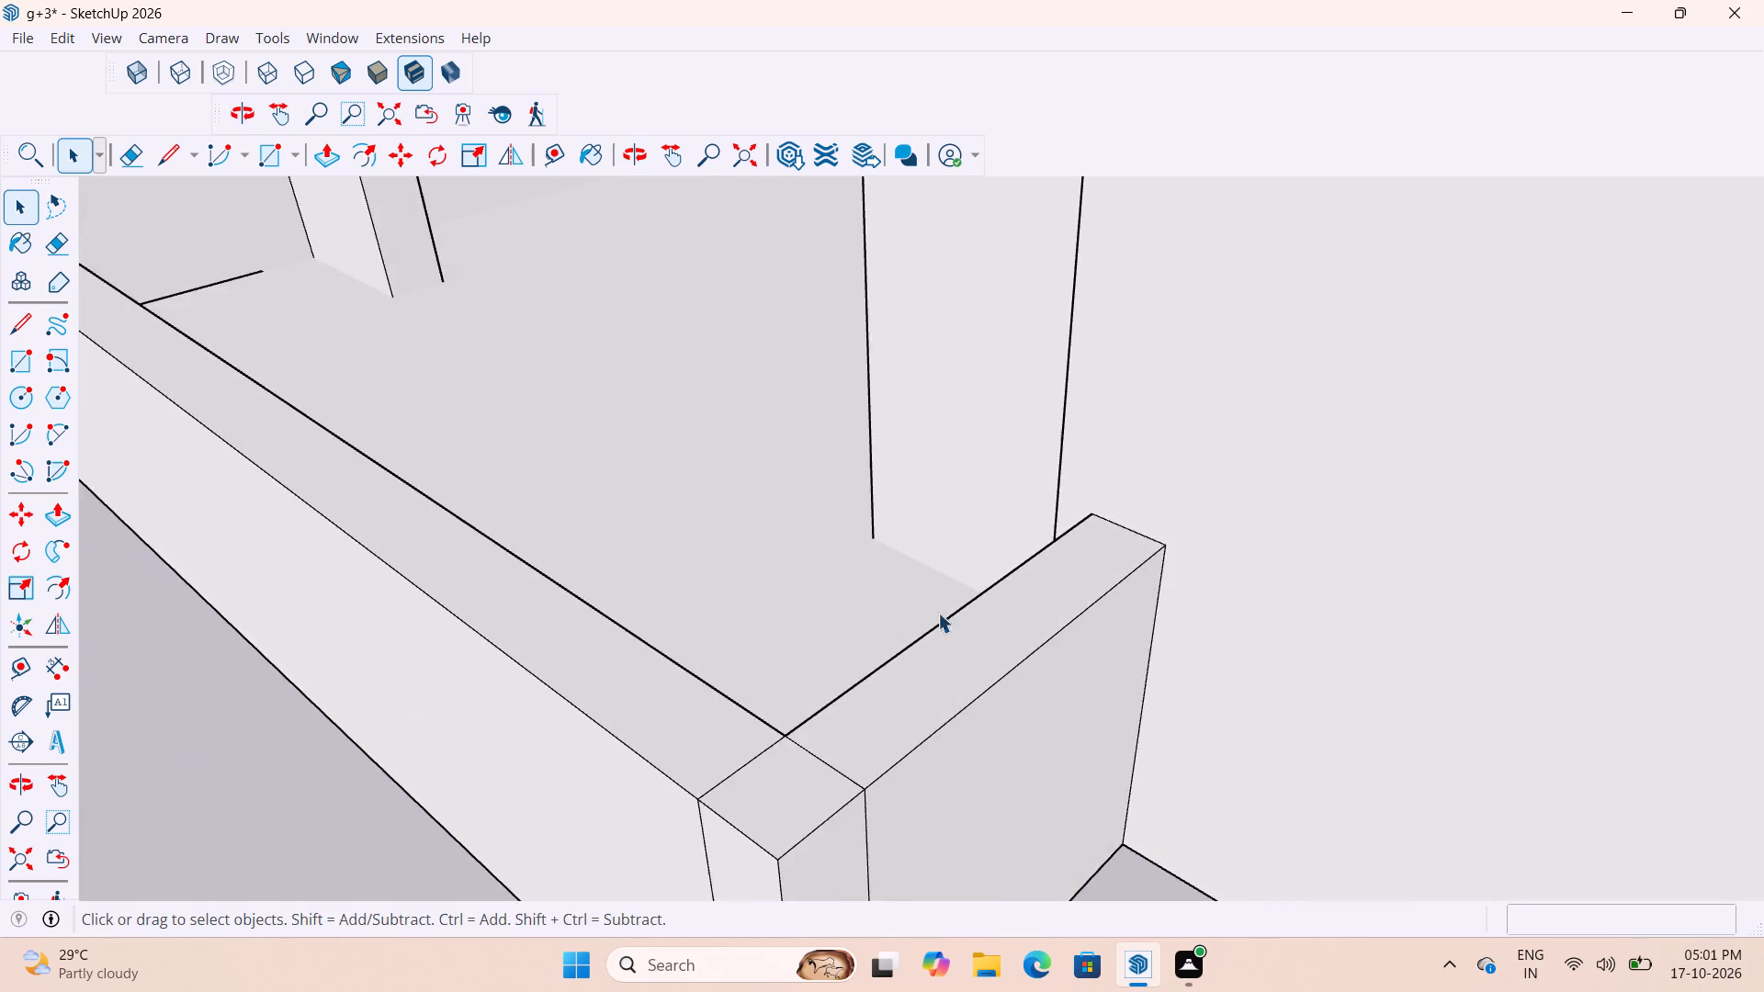
middle_click_drag(947, 639, 1135, 696)
scroll(977, 587, "down", 18)
scroll(1030, 660, "up", 1)
middle_click_drag(1031, 660, 1115, 697)
scroll(1108, 639, "up", 3)
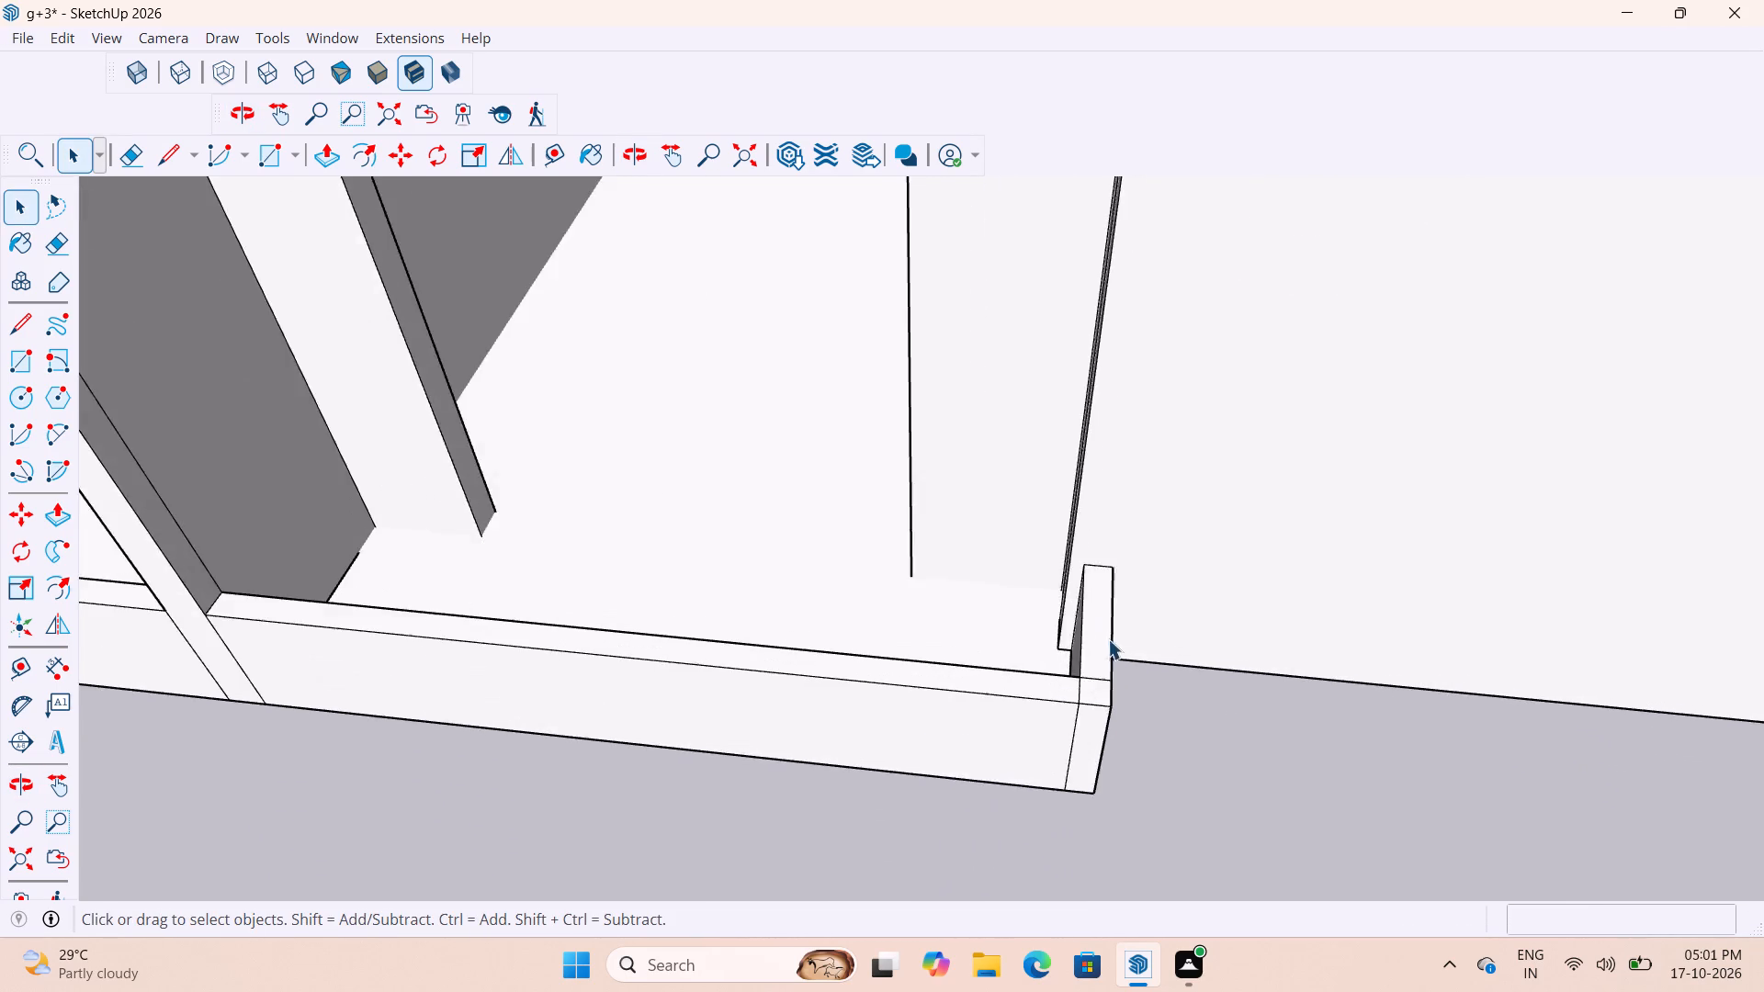
scroll(1108, 639, "up", 5)
key("t")
left_click(927, 676)
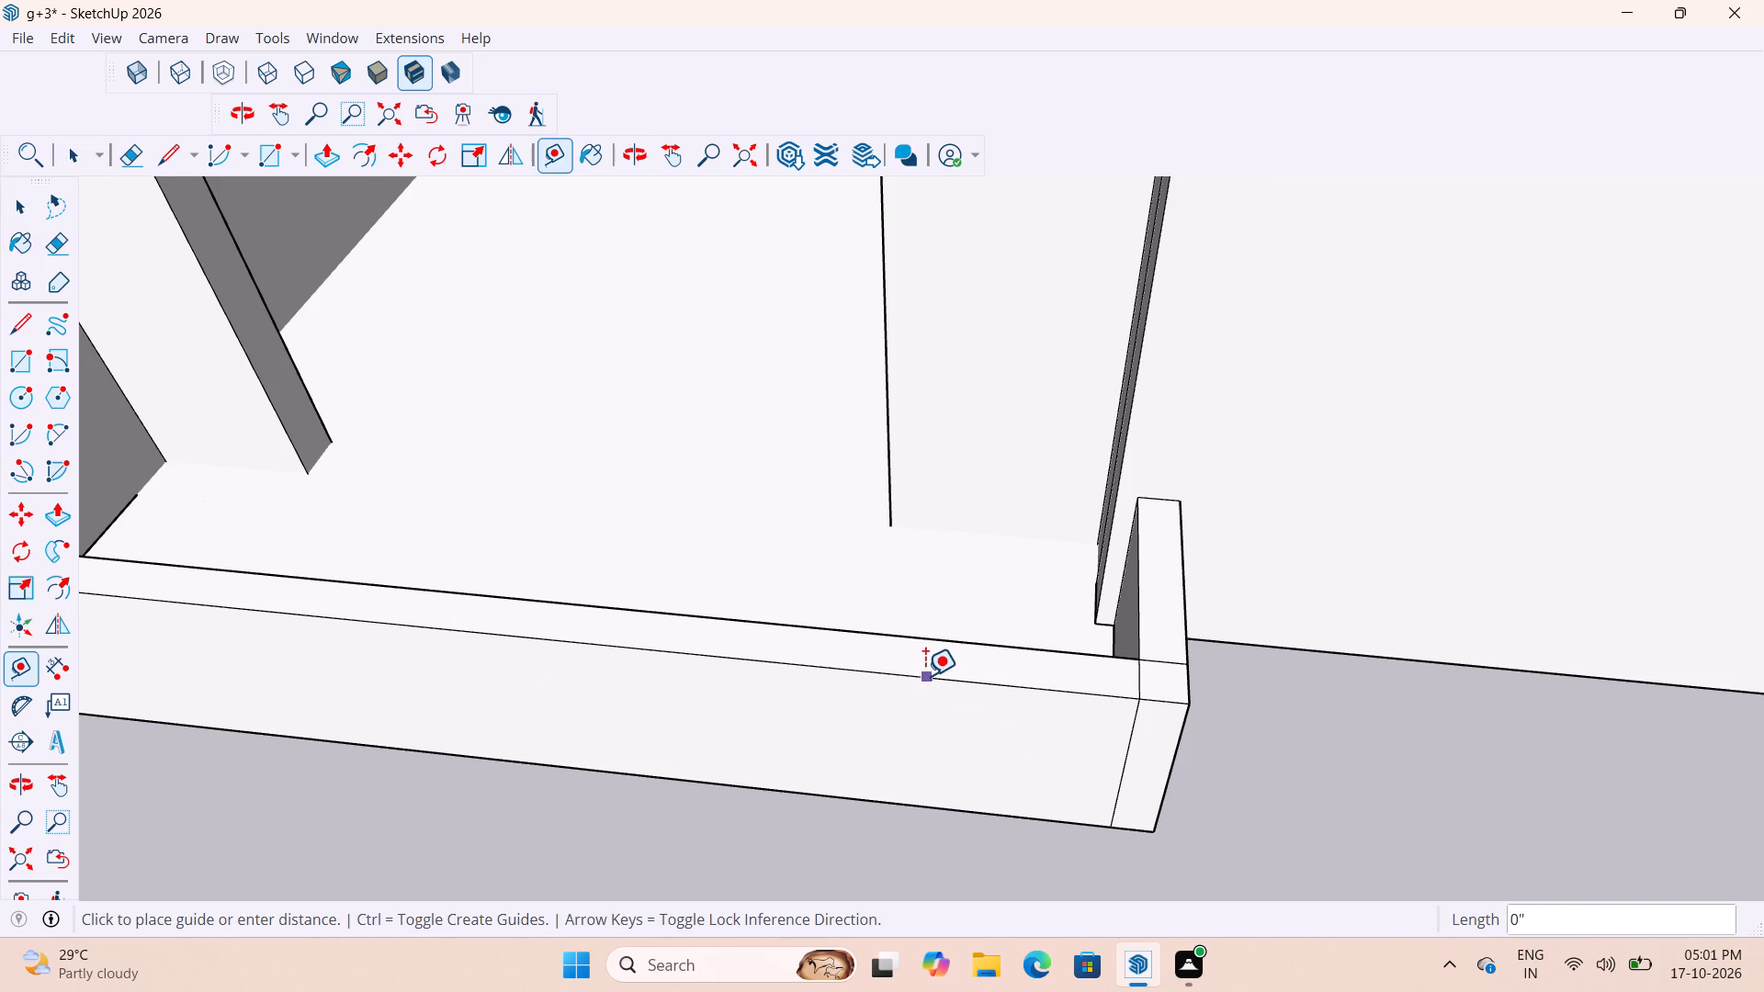
type("15/16\"")
key("Return")
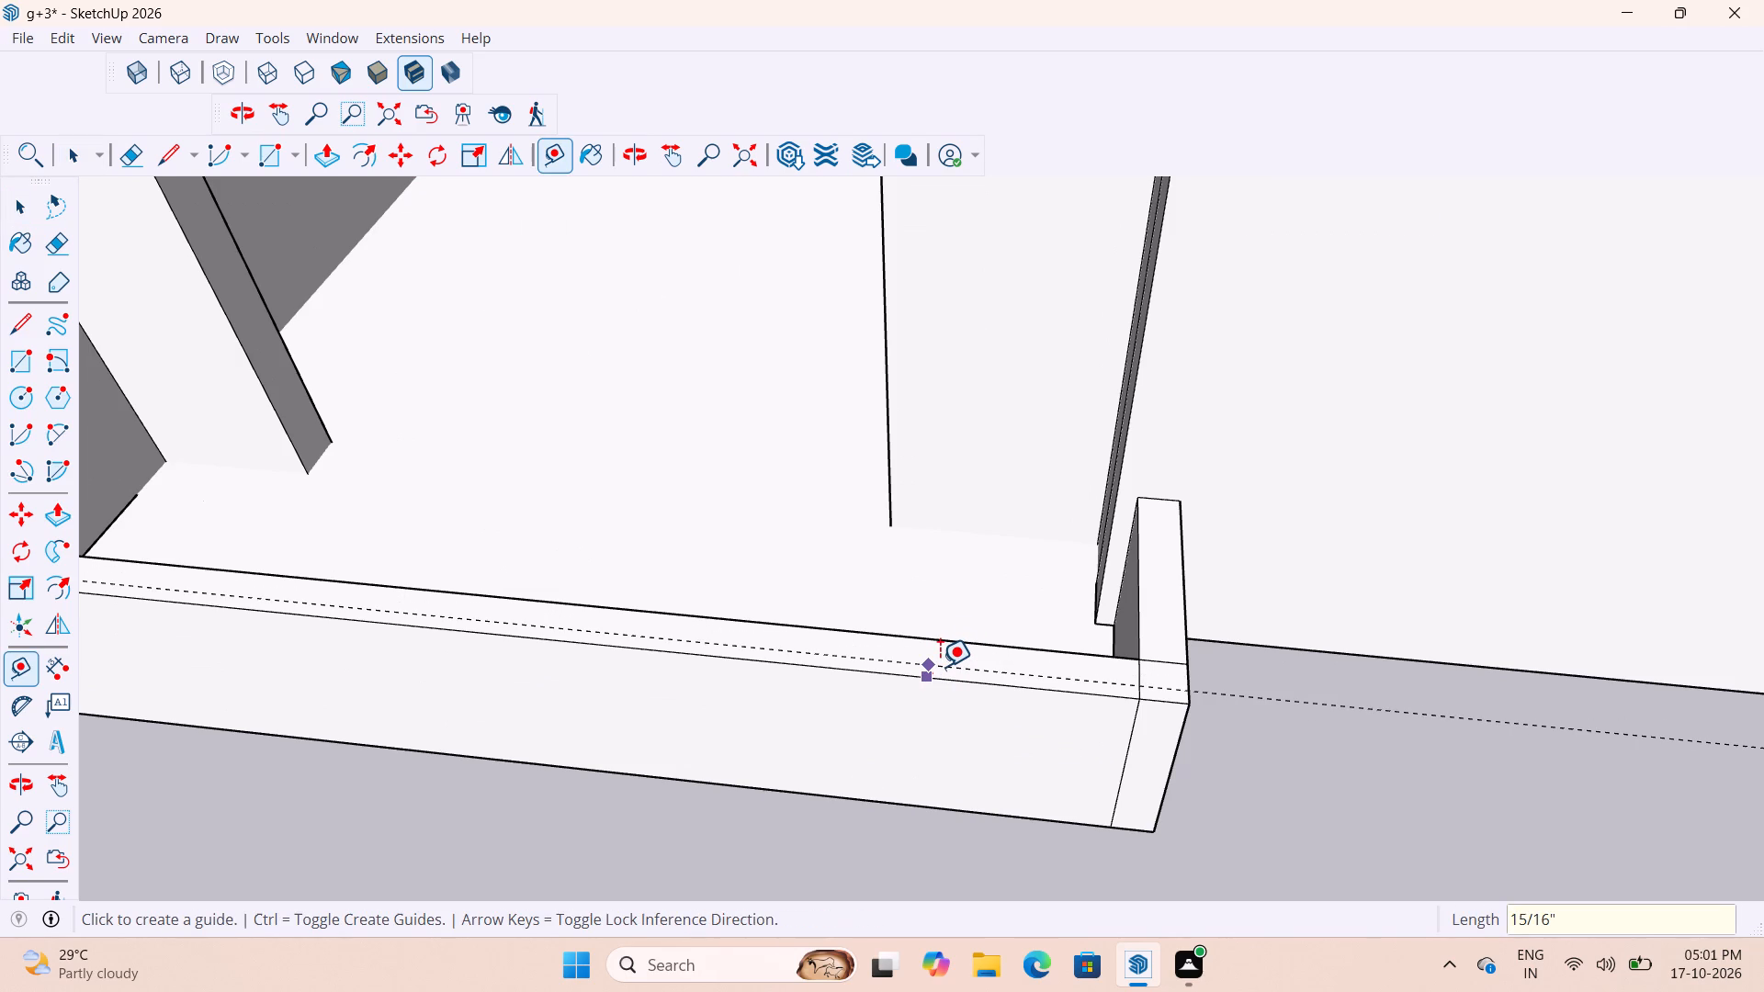
Add a guide line 1" in from the outer edge of the parapet's short end return.
left_click(1180, 605)
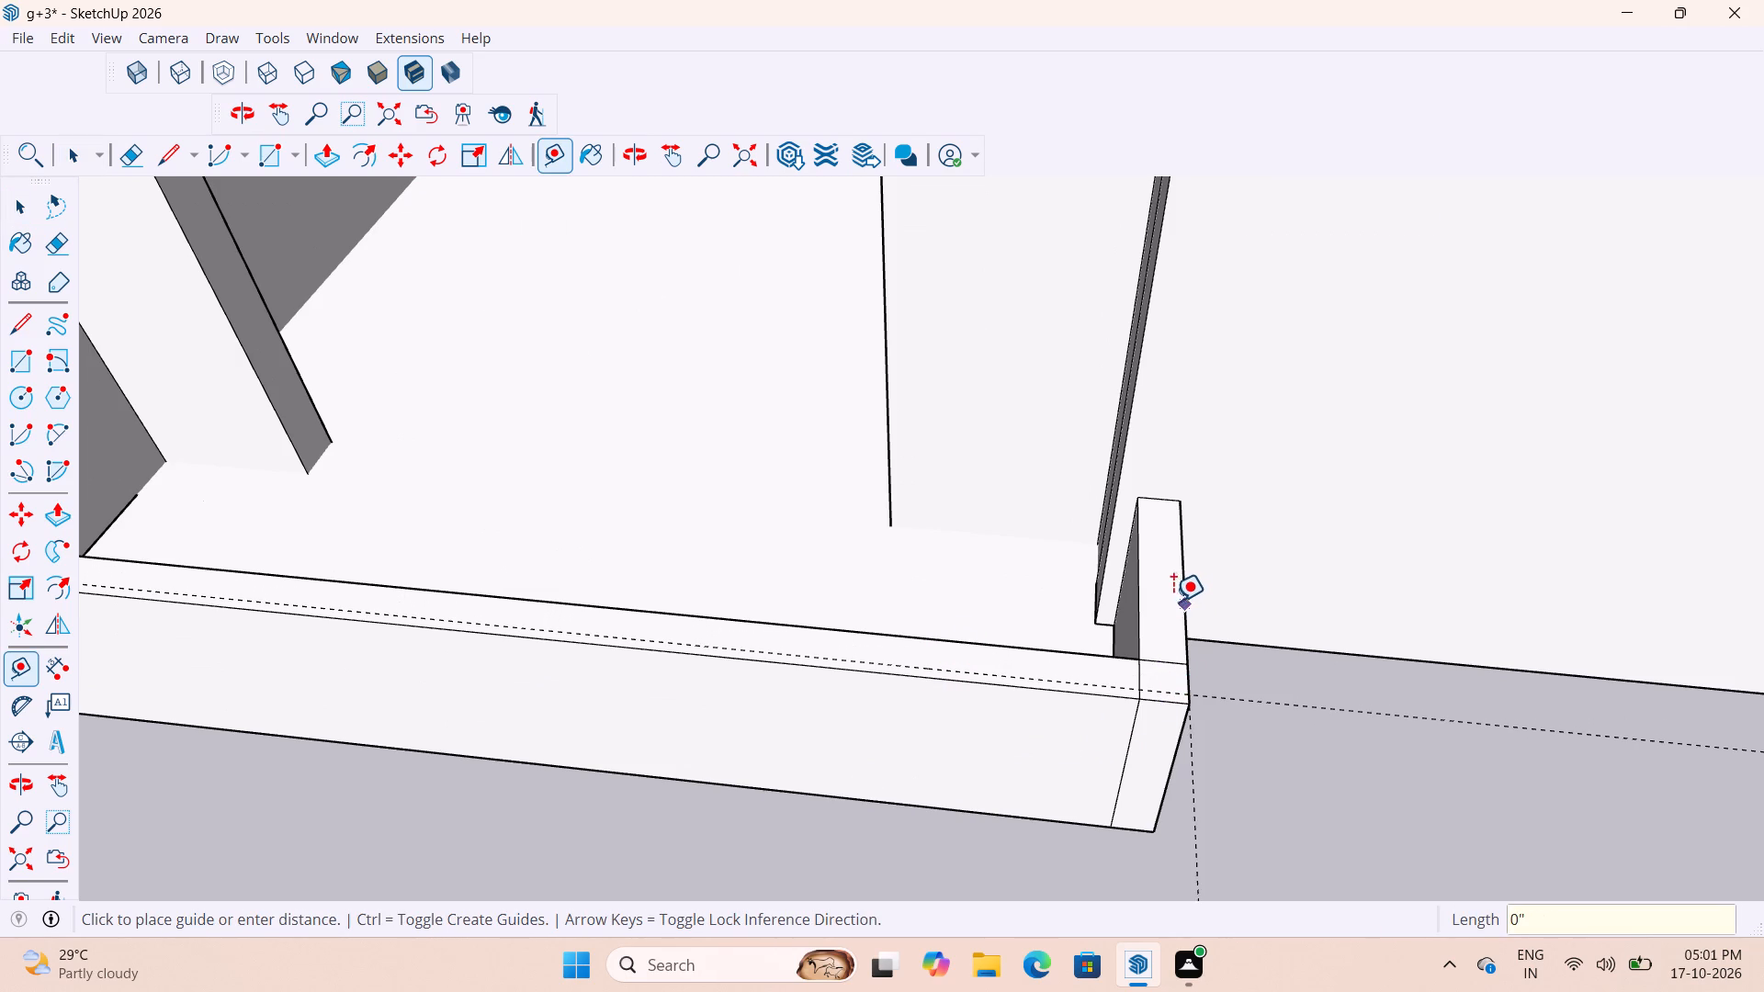
type("1\"")
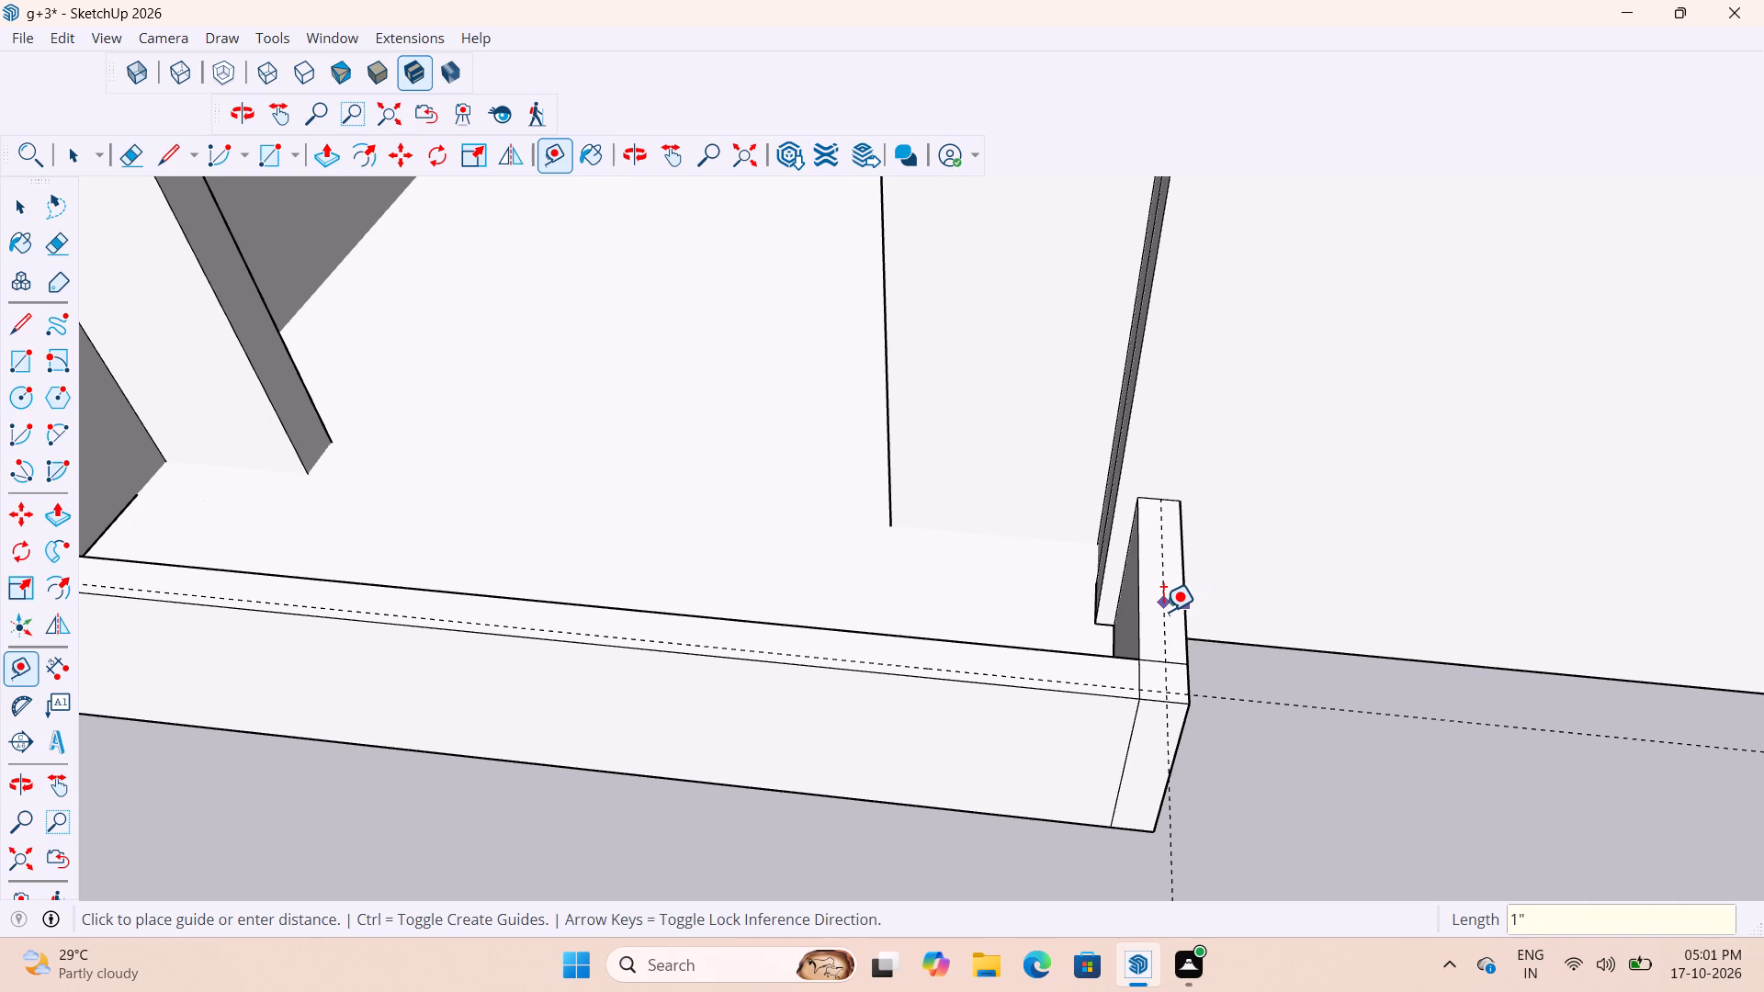
key("Return")
scroll(1167, 641, "down", 19)
key("space")
key("space")
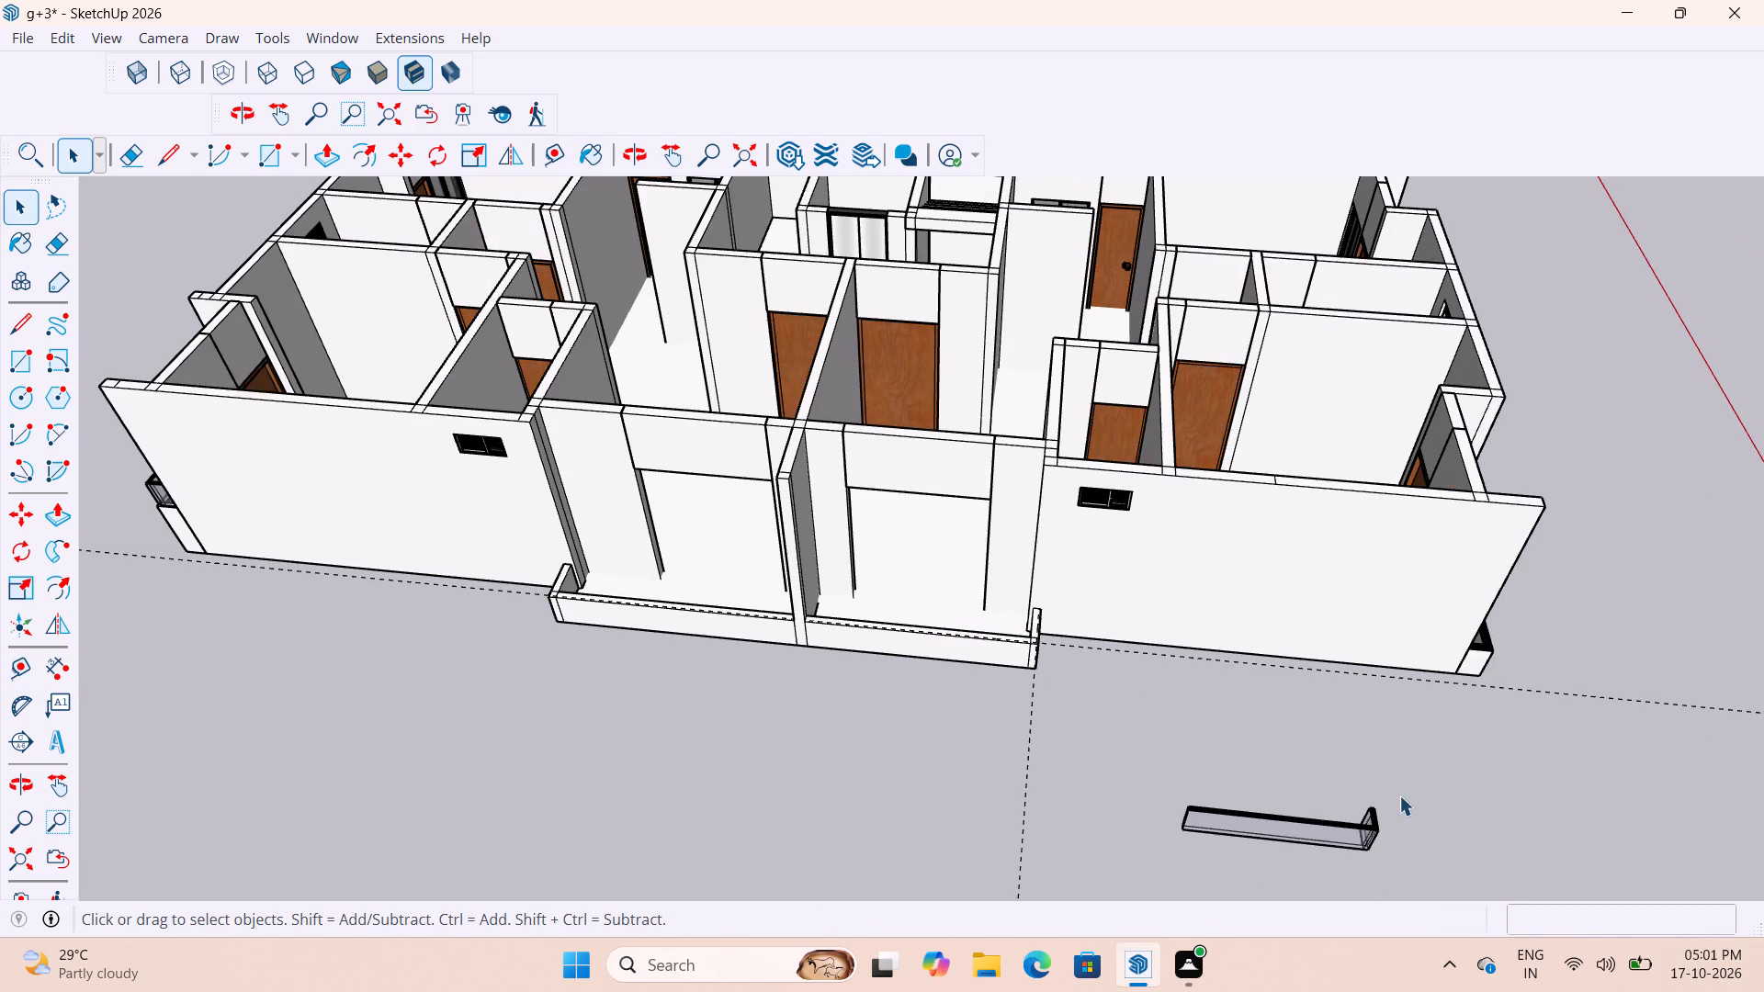
Move the L-shaped glass railing by its short return's bottom end corner onto the end guide where the parapet return meets the wall.
scroll(1418, 854, "up", 10)
middle_click_drag(1371, 816, 1048, 761)
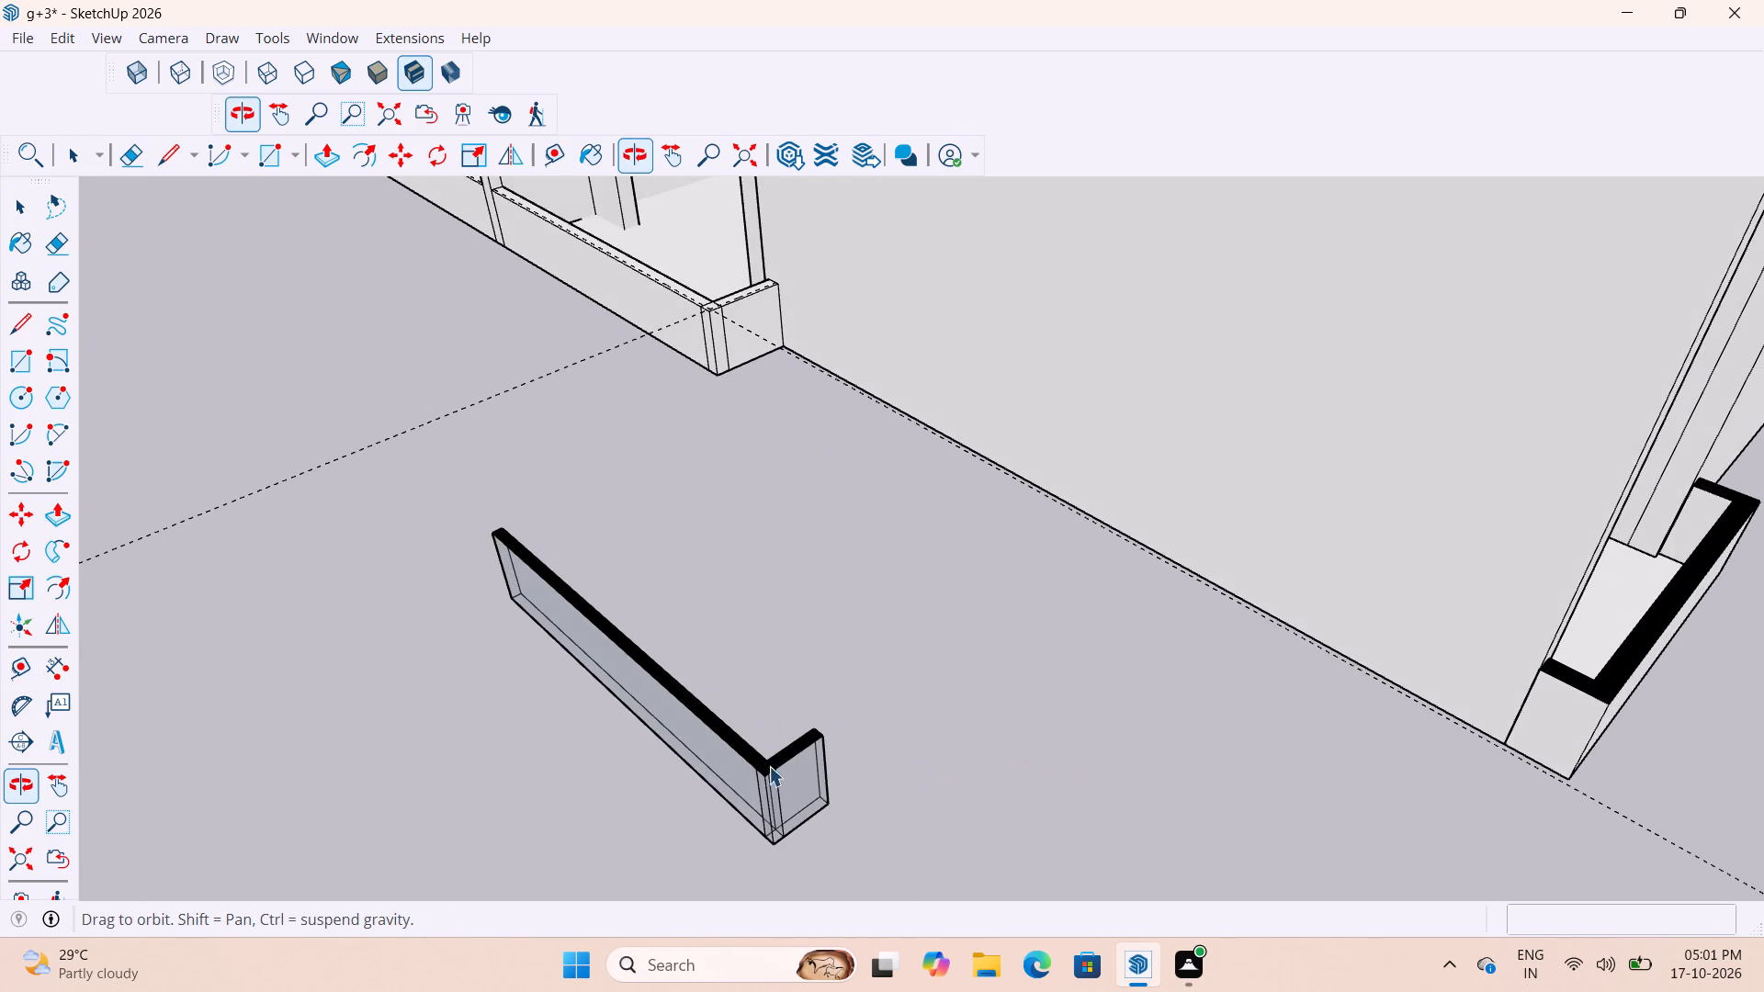
left_click(769, 766)
key("m")
scroll(786, 782, "up", 12)
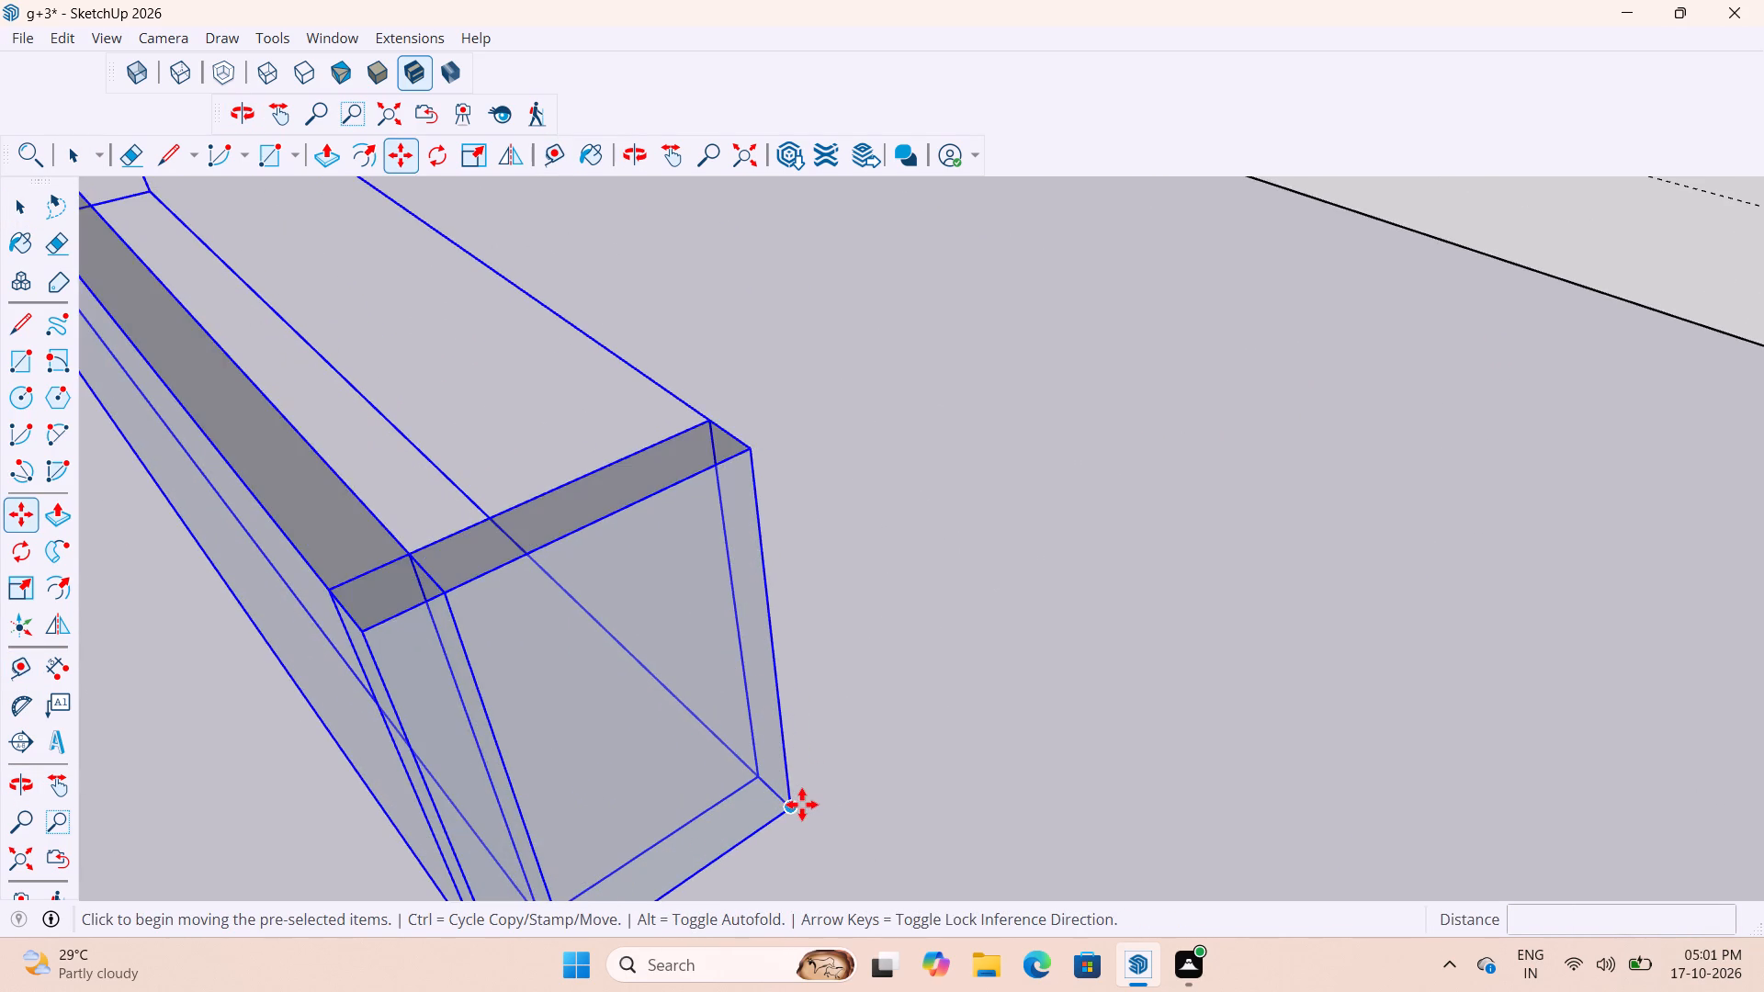
left_click(802, 805)
scroll(830, 714, "down", 20)
scroll(830, 714, "down", 3)
scroll(732, 400, "up", 17)
middle_click_drag(917, 519, 973, 632)
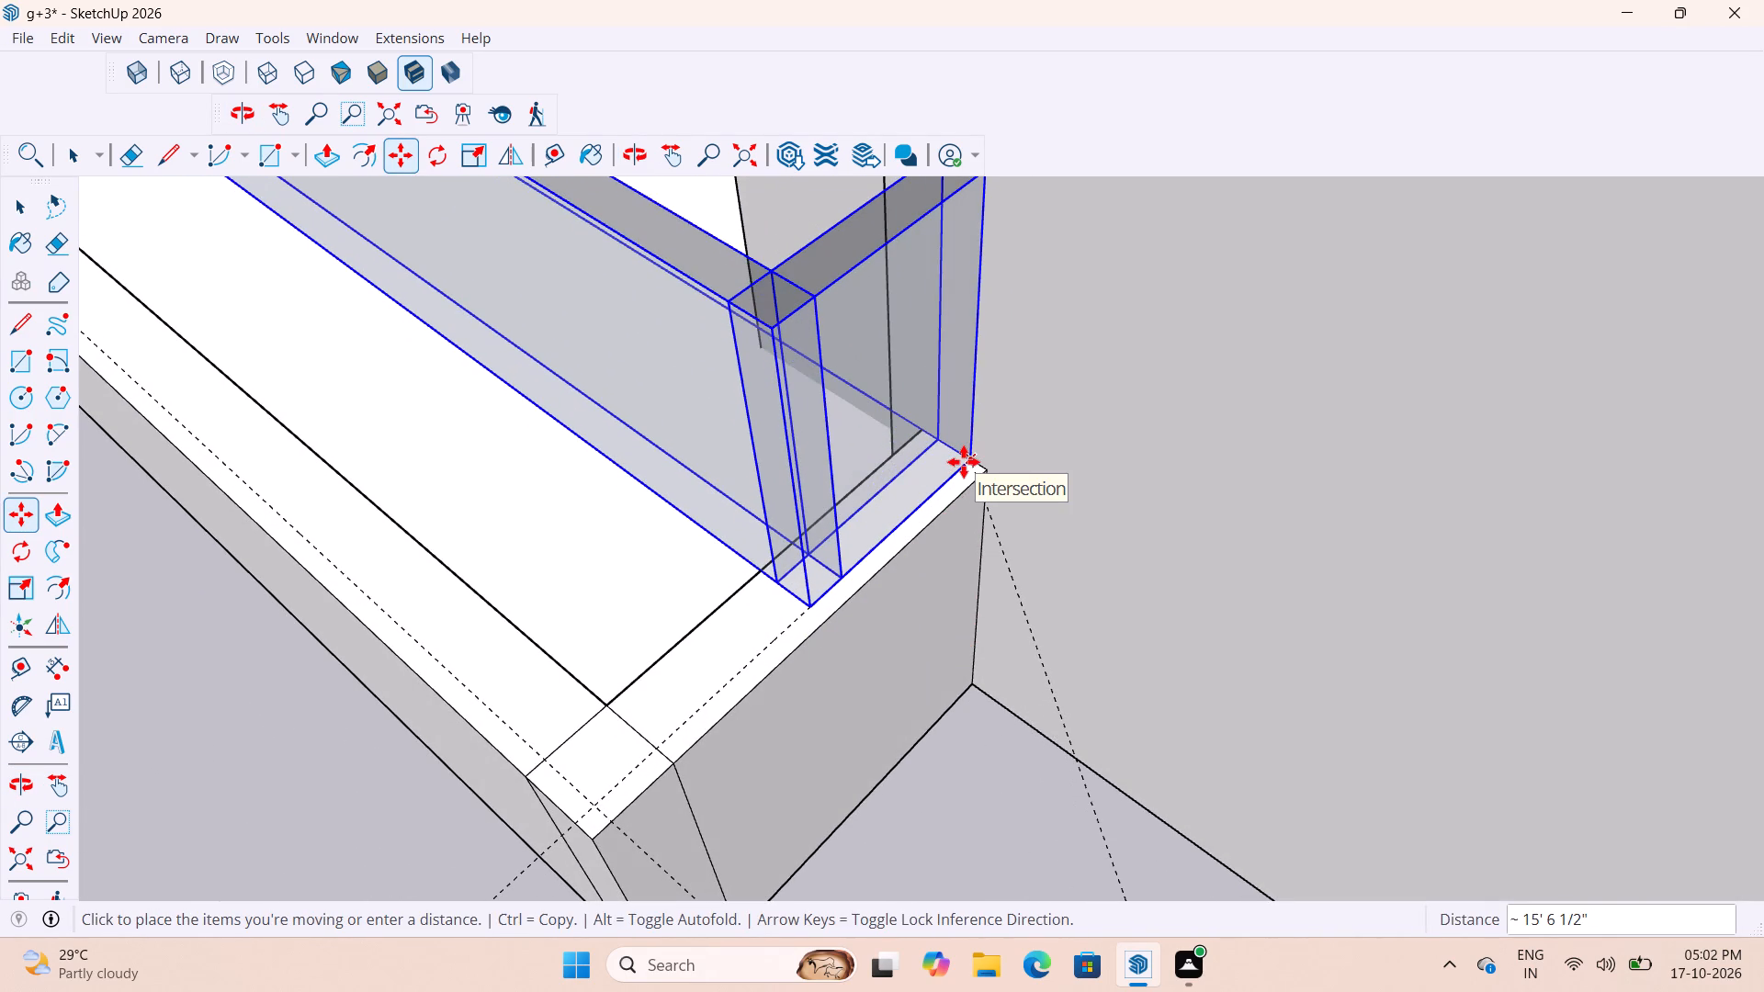
left_click(964, 462)
scroll(921, 534, "down", 17)
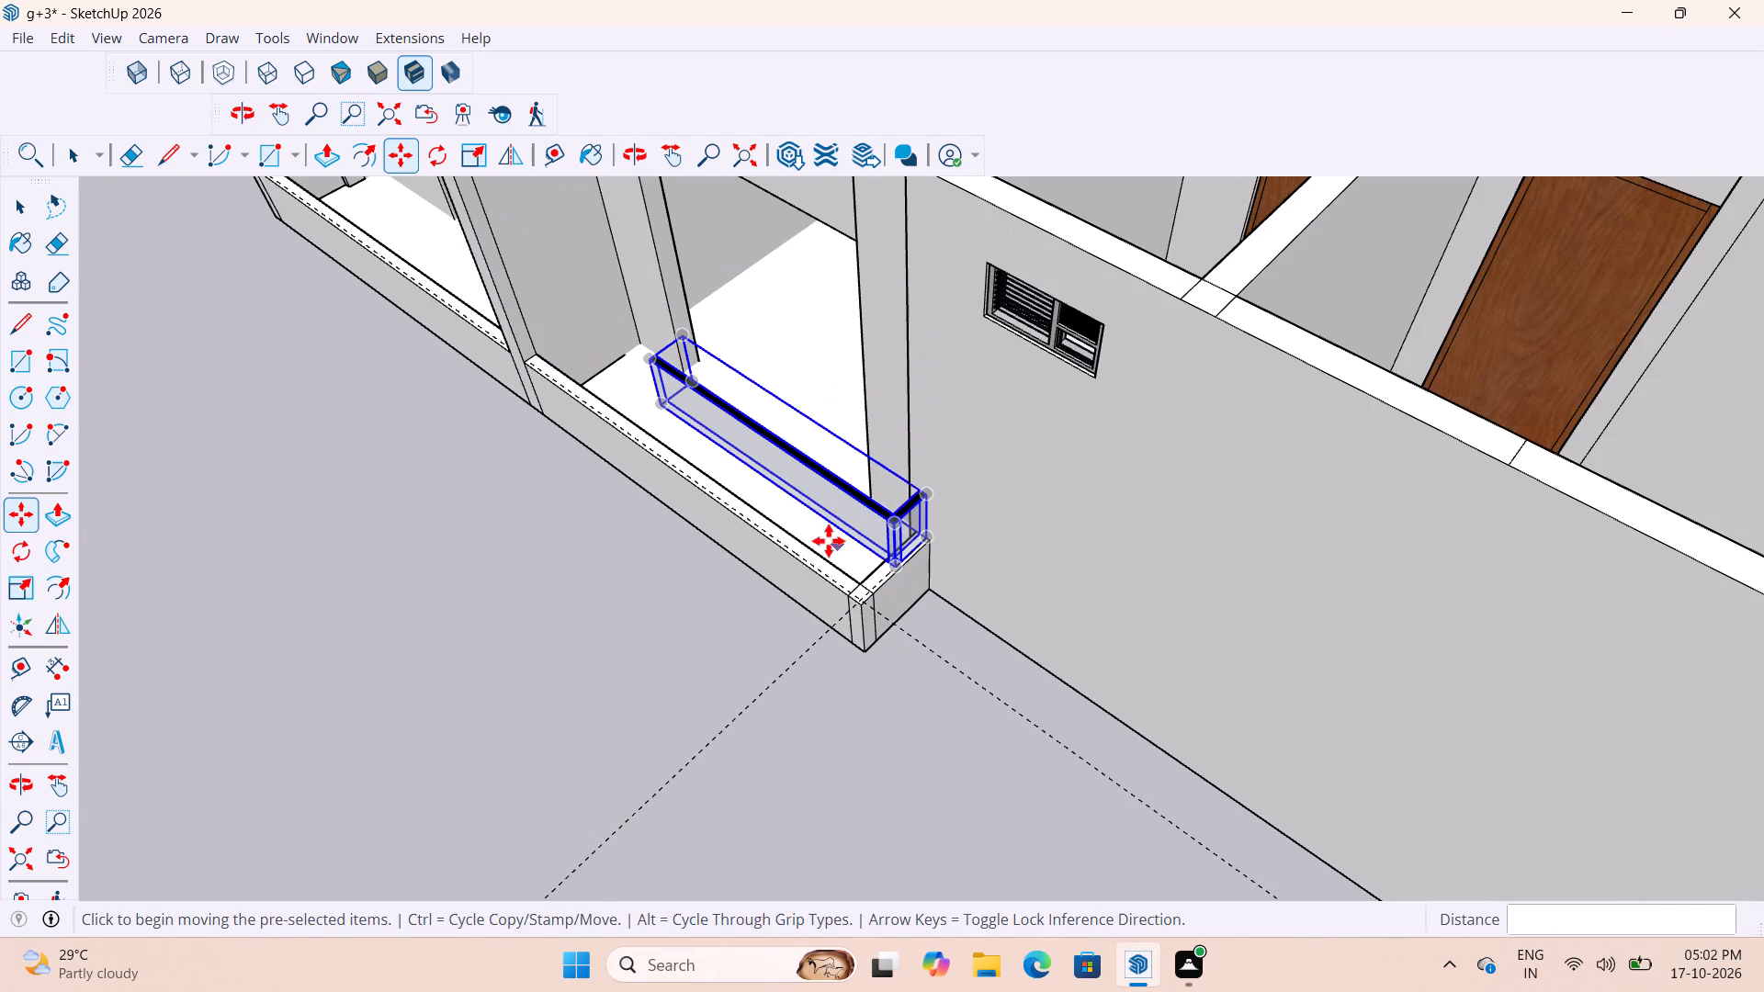
Scale the railing's depth by about 2.08 so its outer corner reaches the guide intersection at the parapet corner.
key("s")
scroll(831, 516, "up", 7)
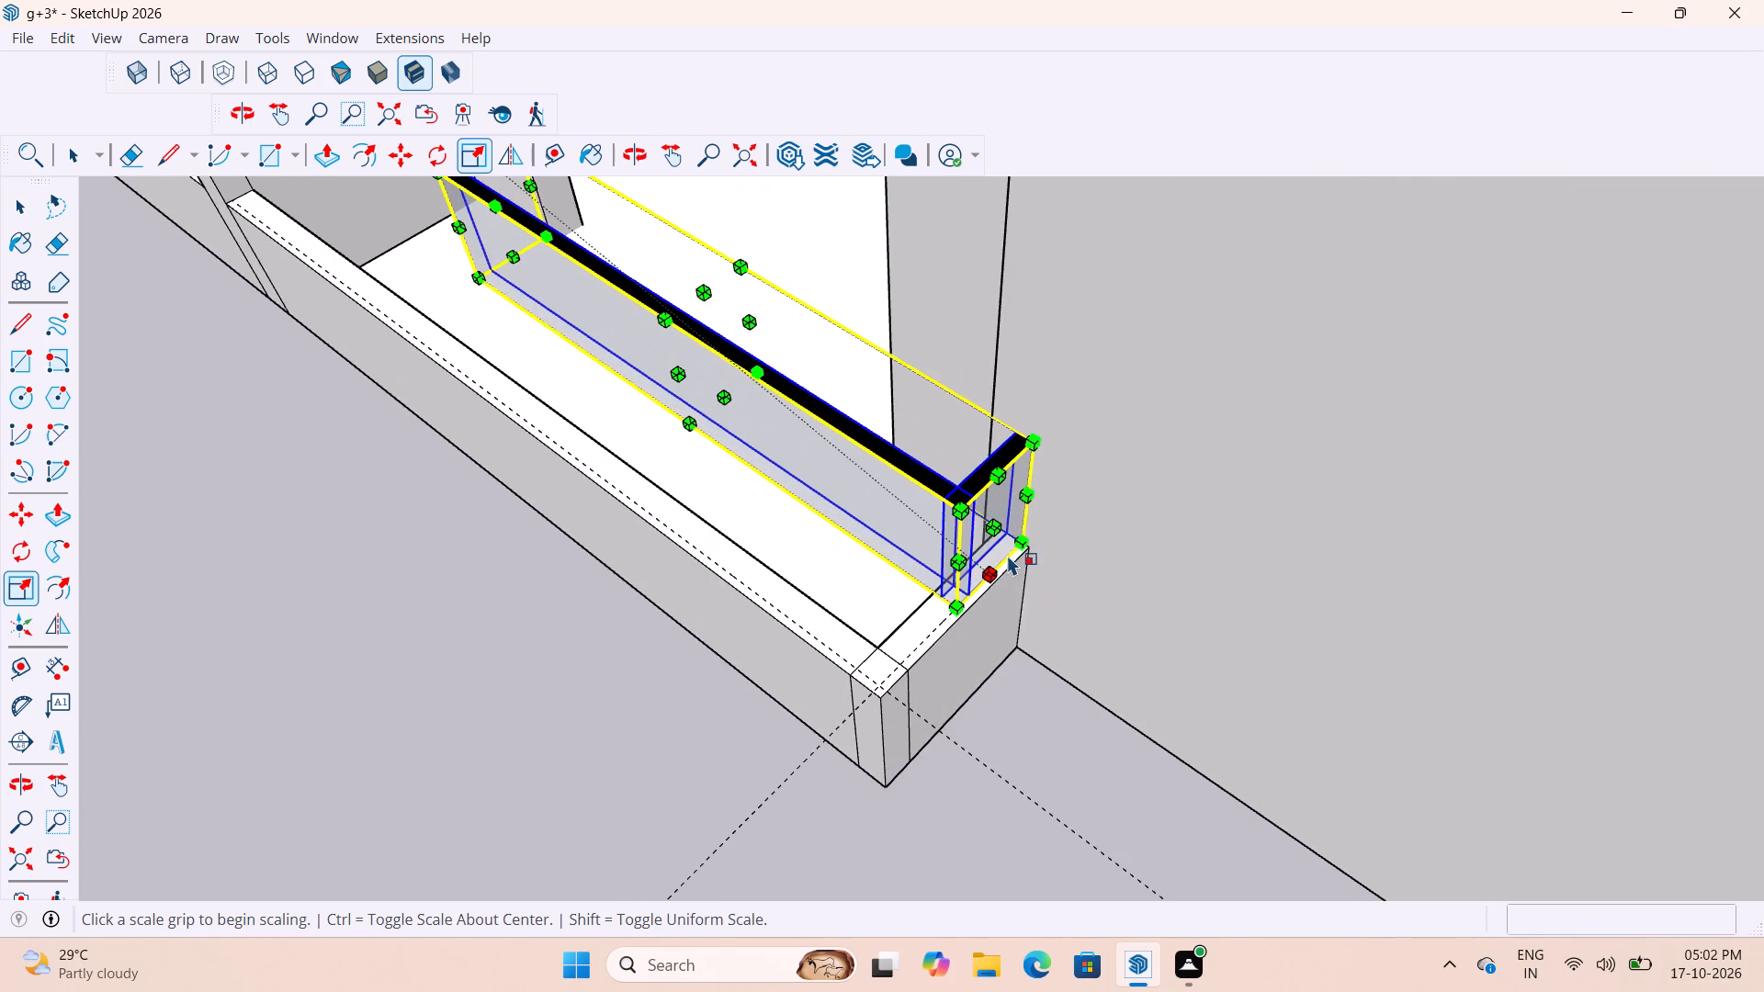
scroll(1007, 555, "up", 4)
left_click(925, 566)
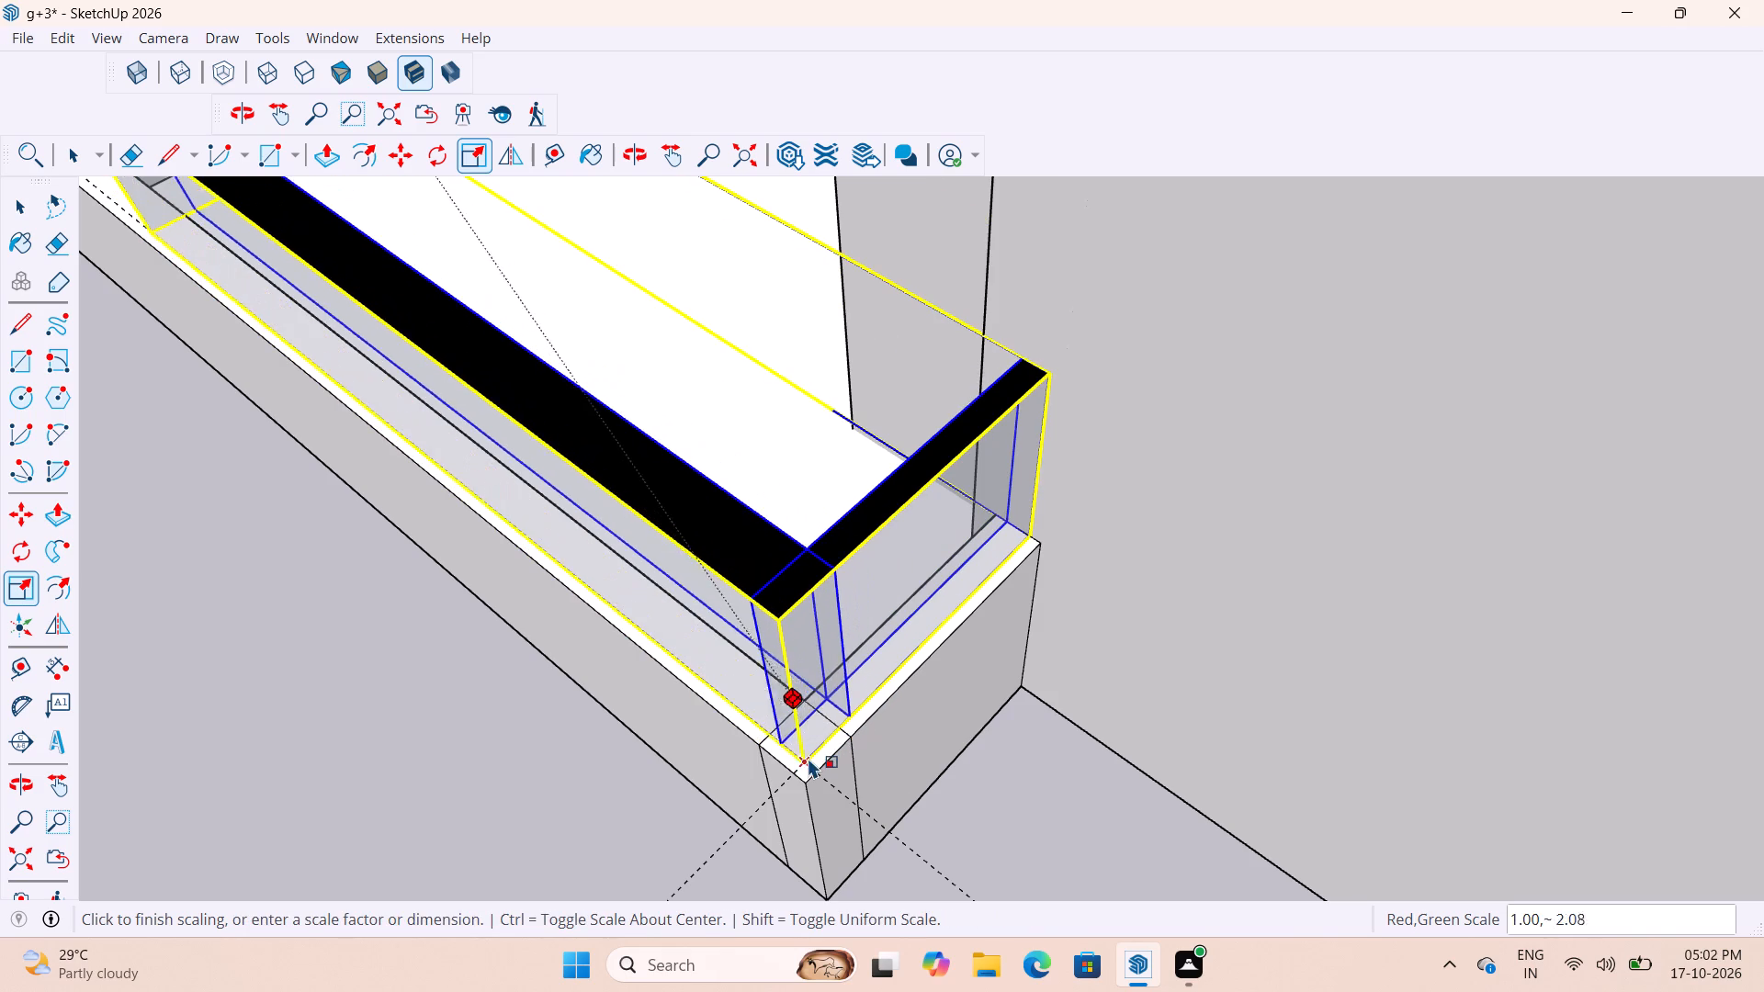
left_click(869, 817)
scroll(999, 841, "down", 11)
middle_click_drag(885, 702, 1006, 682)
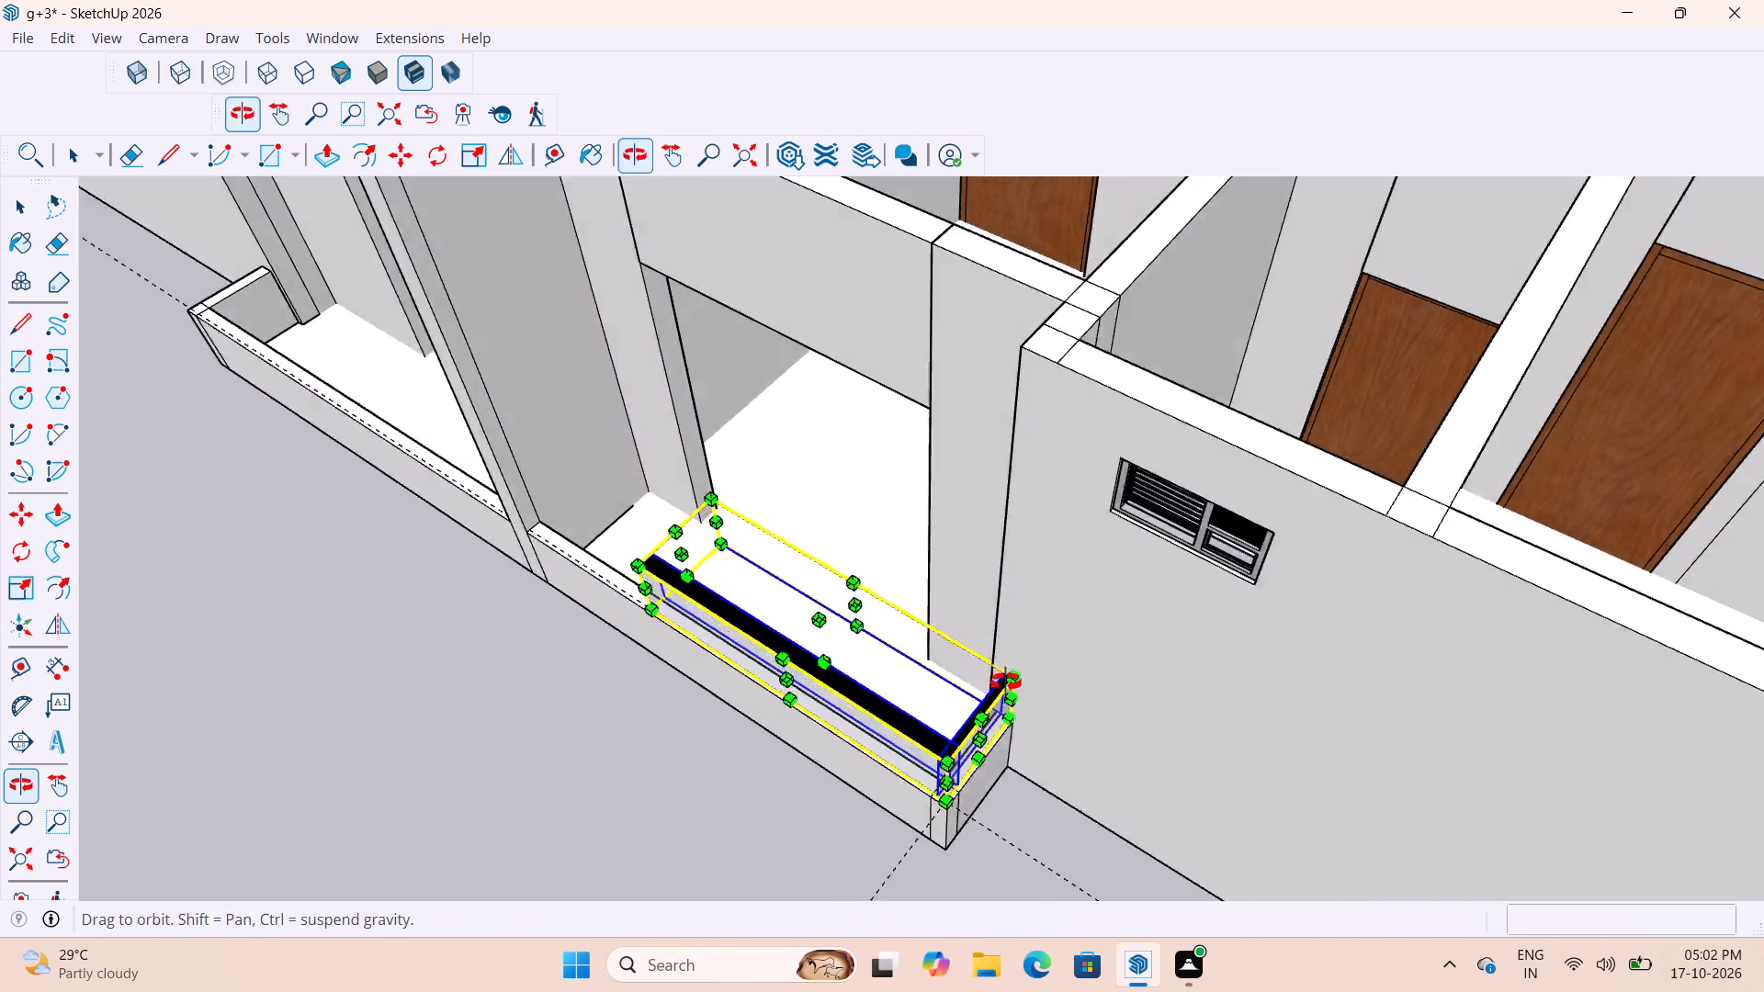
Scale the railing's length by 1.50 so its free end reaches the balcony's middle post.
middle_click_drag(1006, 682, 1278, 624)
scroll(692, 697, "up", 7)
middle_click_drag(793, 653, 727, 627)
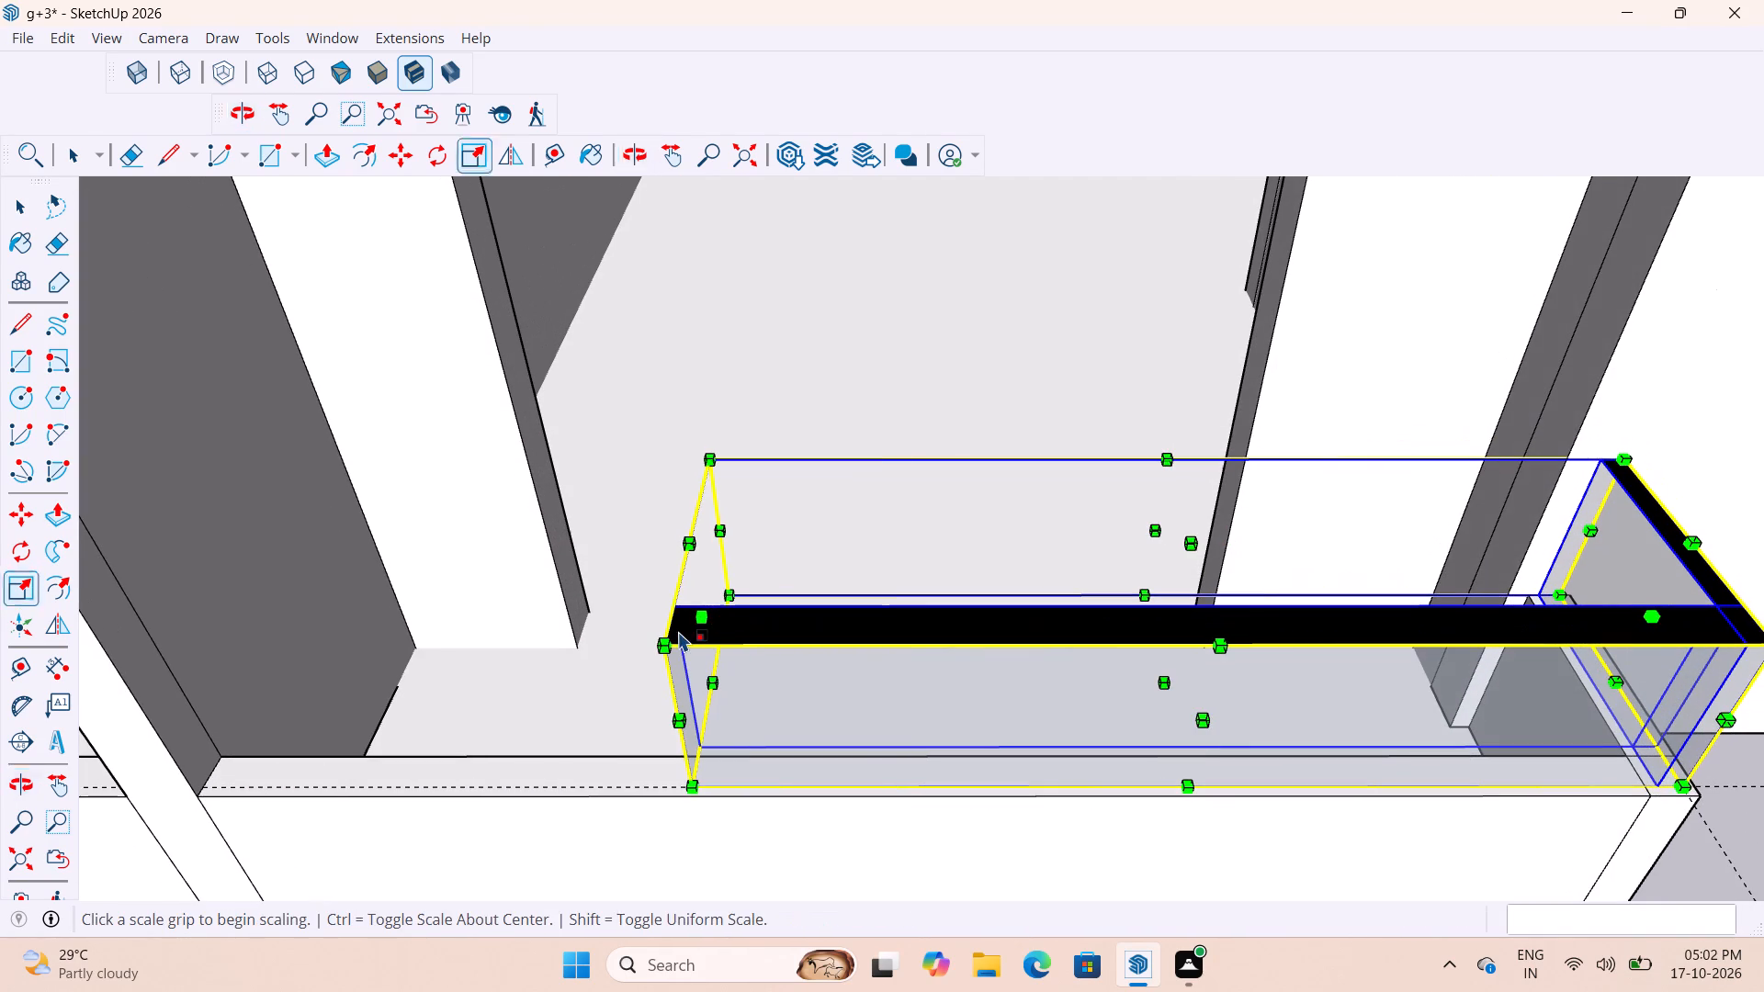
left_click(710, 626)
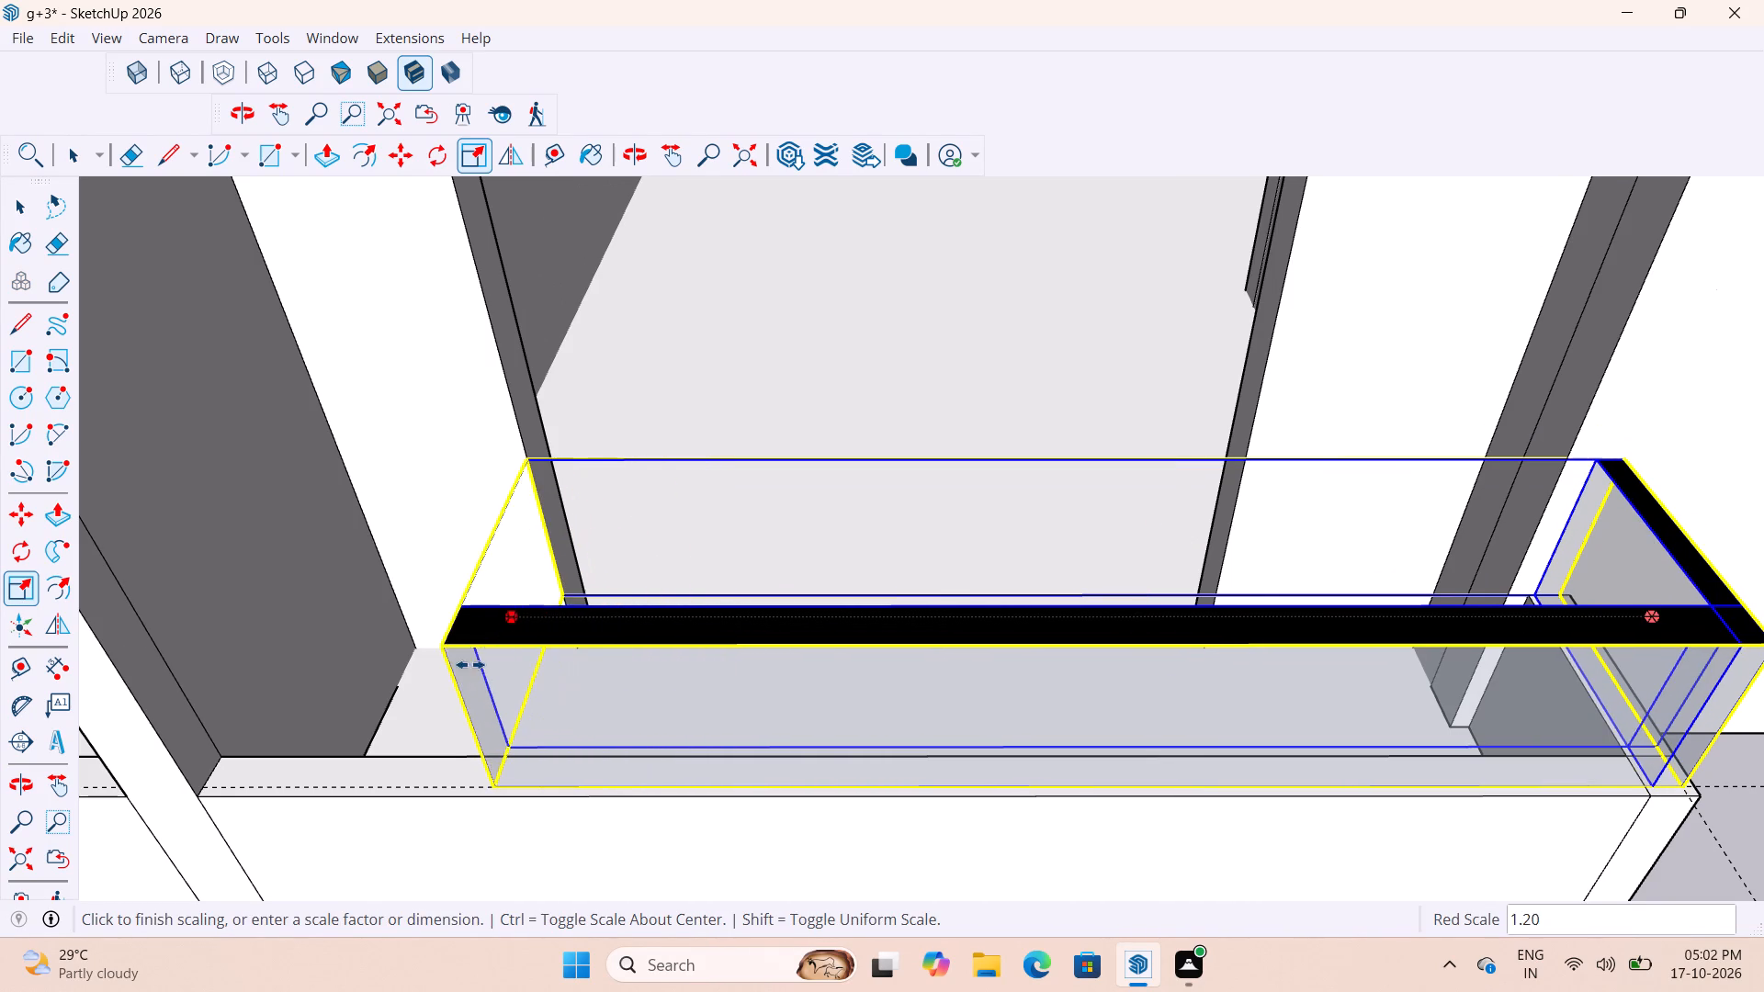
left_click(193, 719)
scroll(443, 645, "down", 5)
key("space")
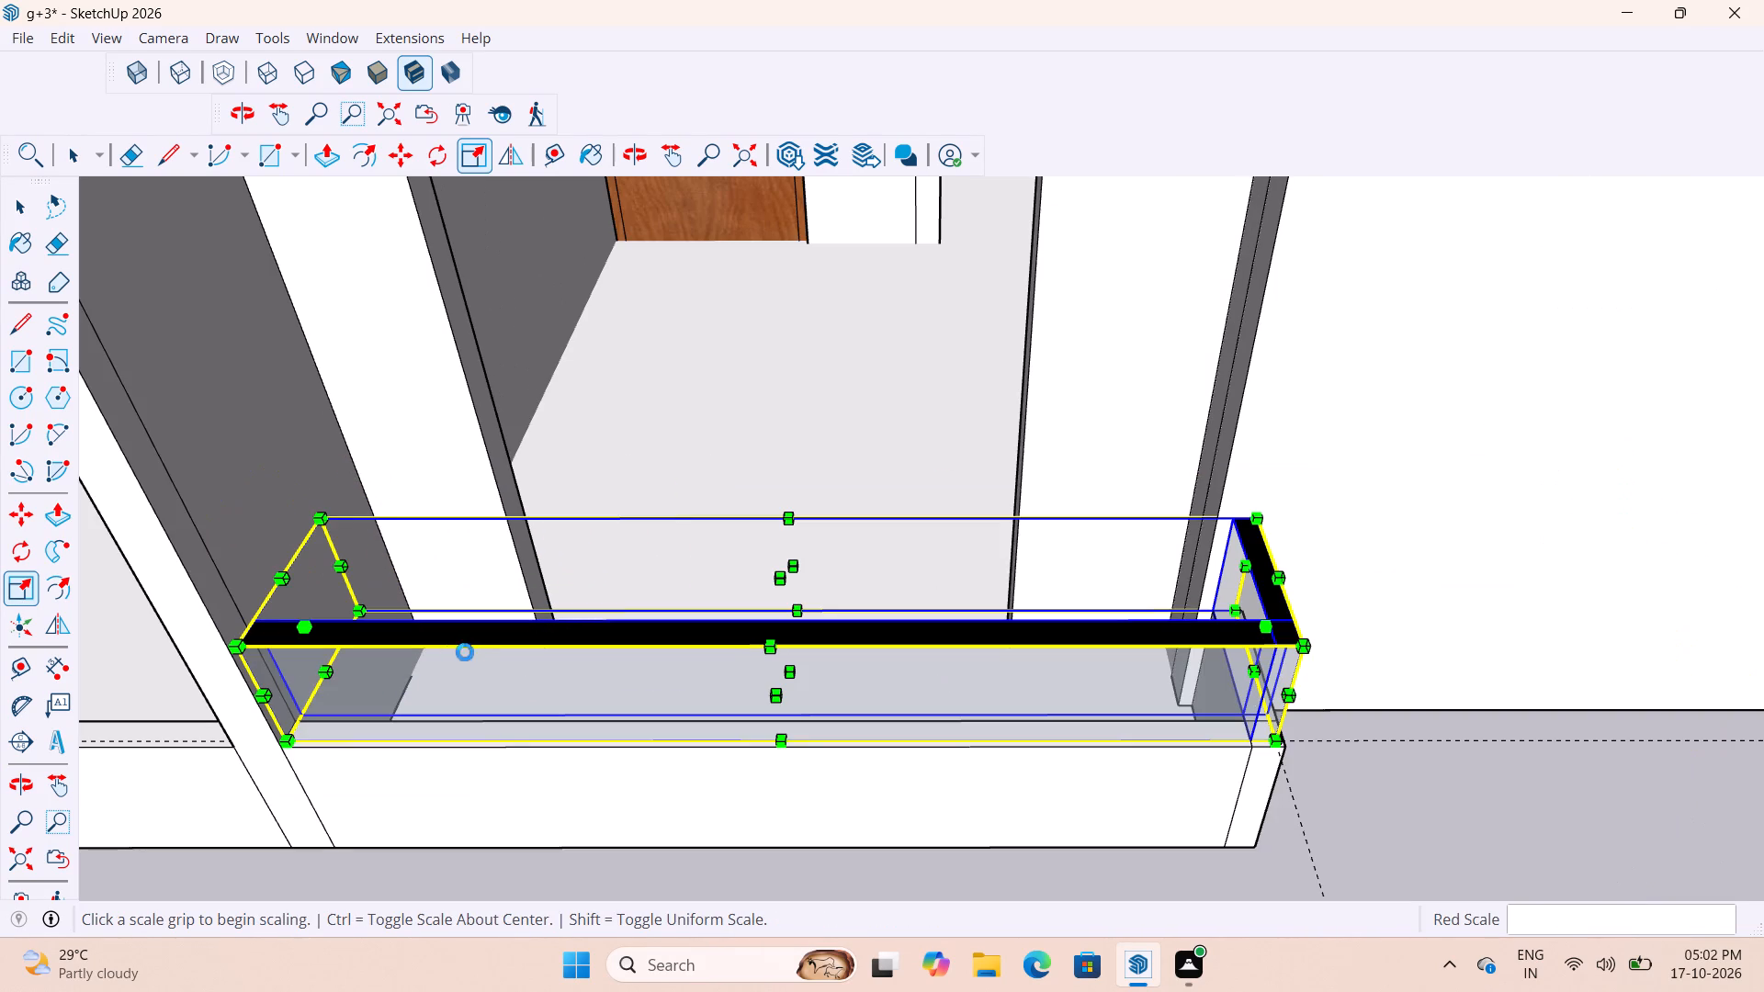
key("space")
Examine how the resized railing sits on the parapet at the end corner and along to the middle post.
left_click(525, 844)
middle_click_drag(1103, 684, 661, 658)
scroll(695, 558, "down", 3)
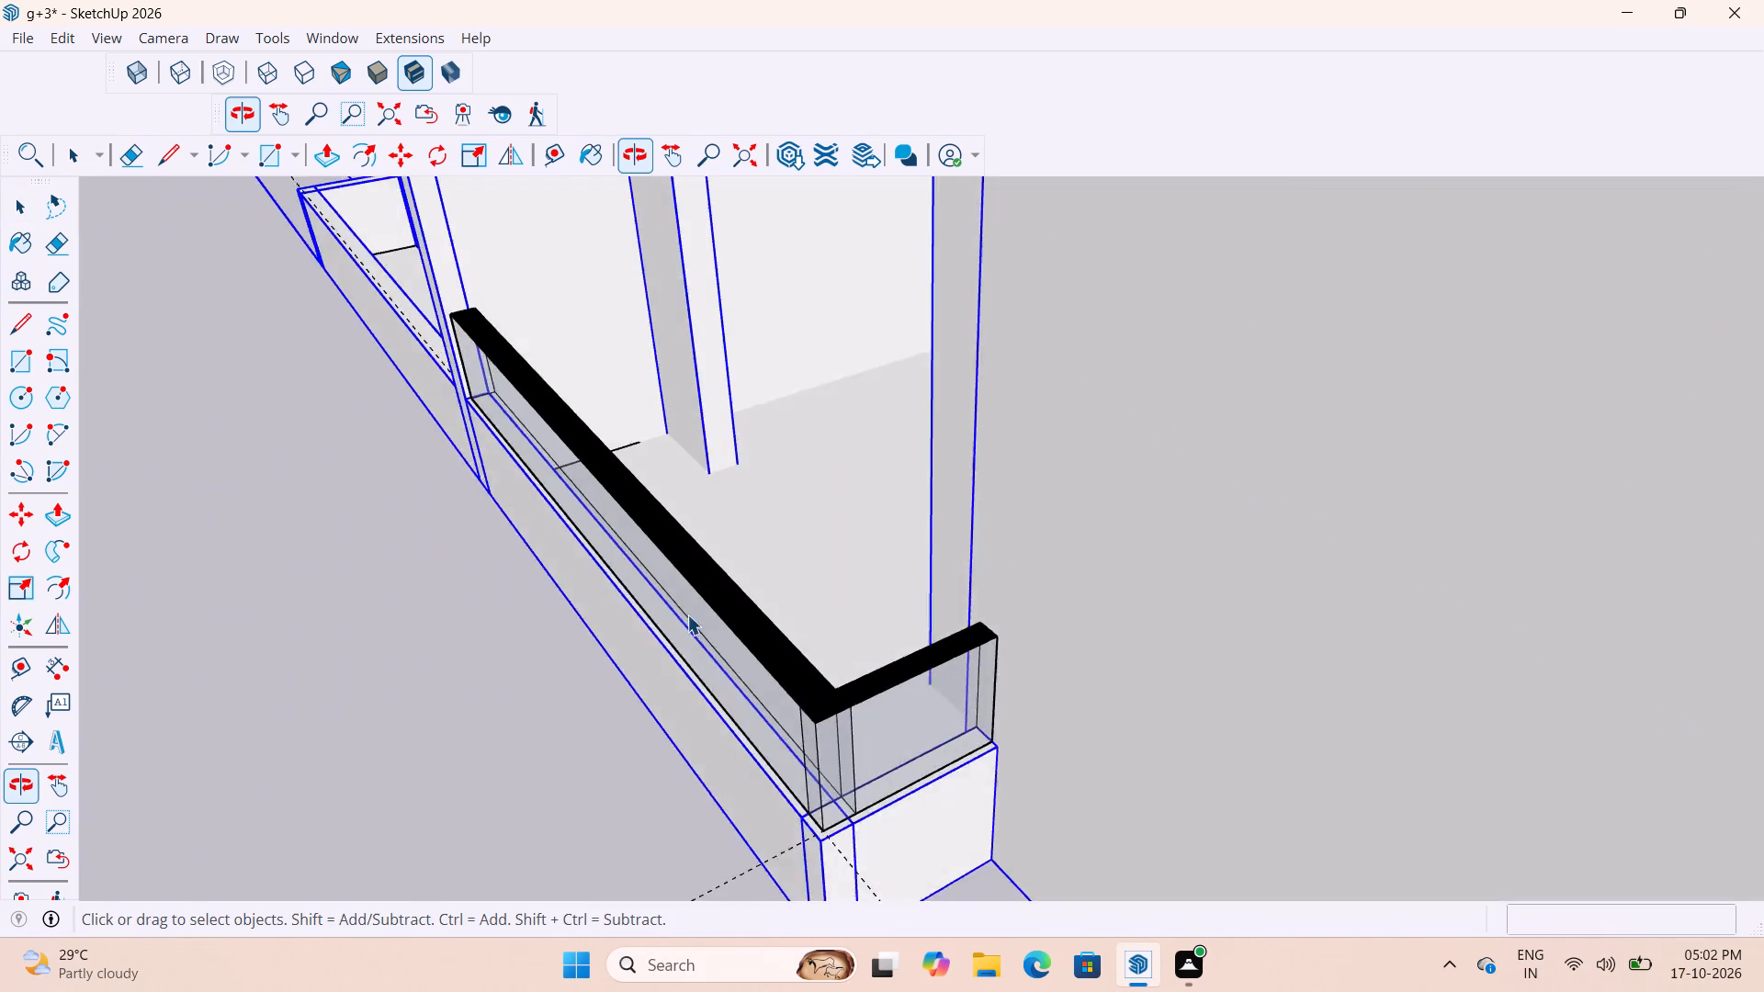
scroll(687, 614, "down", 2)
left_click(534, 725)
scroll(793, 693, "up", 10)
middle_click_drag(866, 671, 1001, 709)
scroll(993, 649, "down", 5)
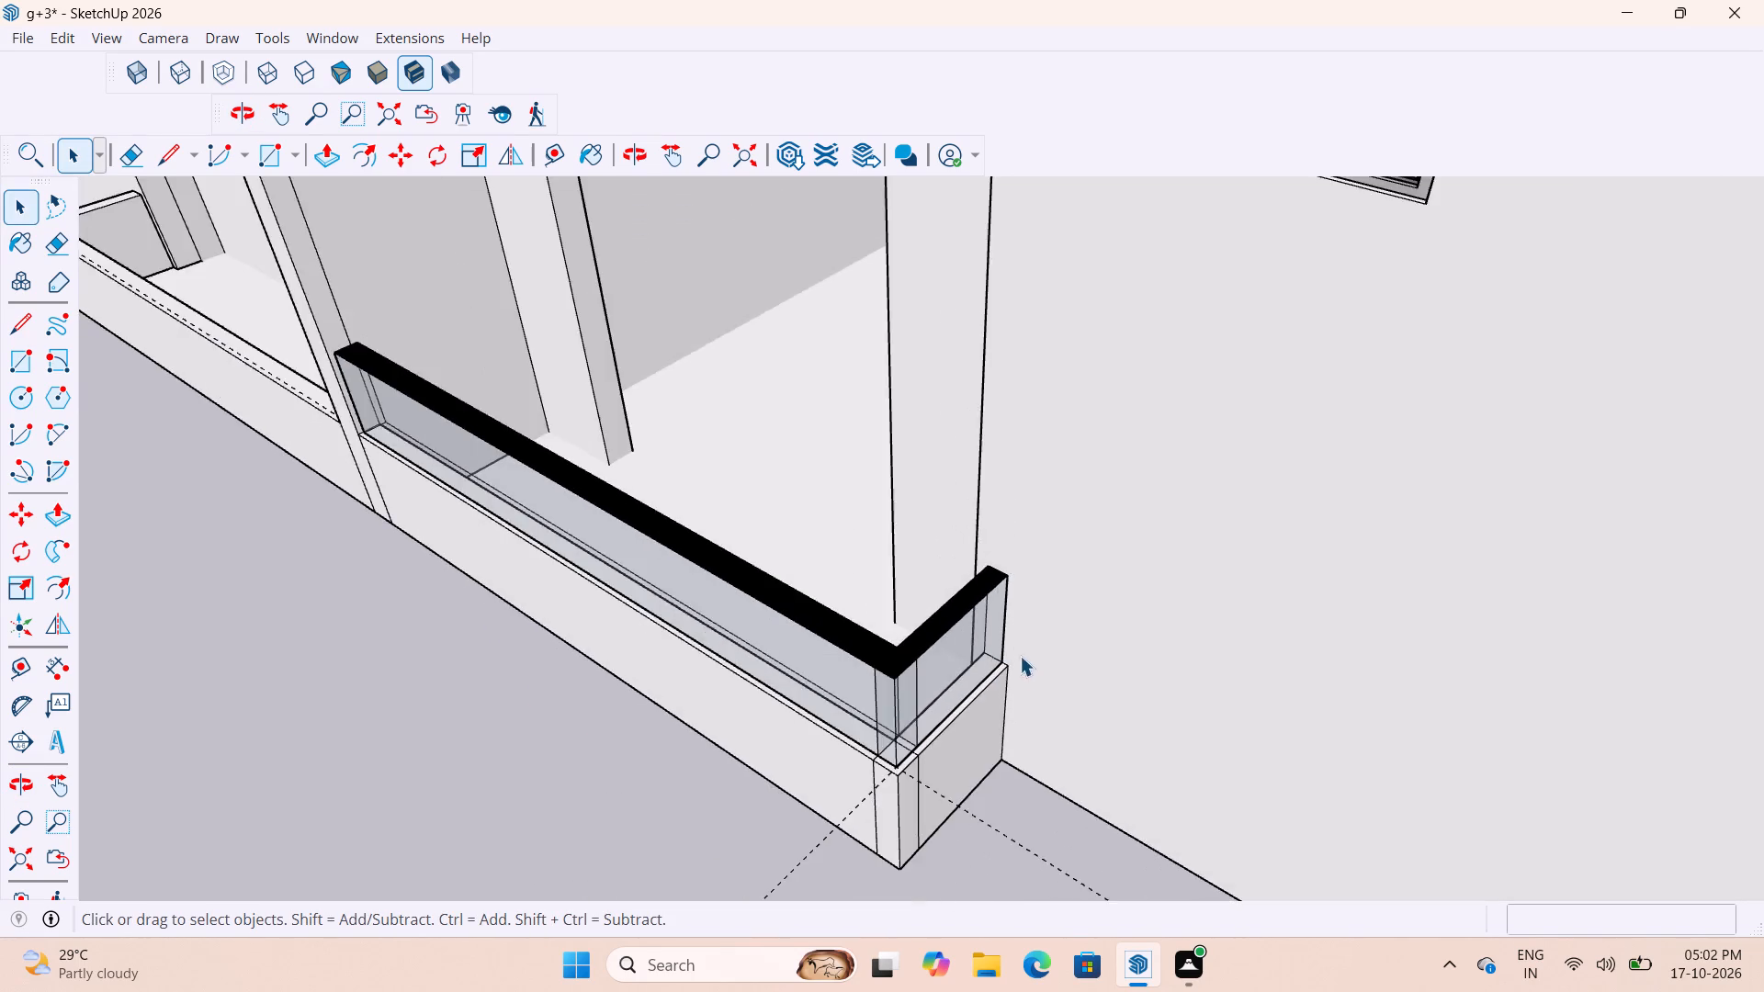
scroll(1020, 656, "down", 14)
middle_click_drag(804, 773, 1023, 804)
scroll(1240, 637, "up", 3)
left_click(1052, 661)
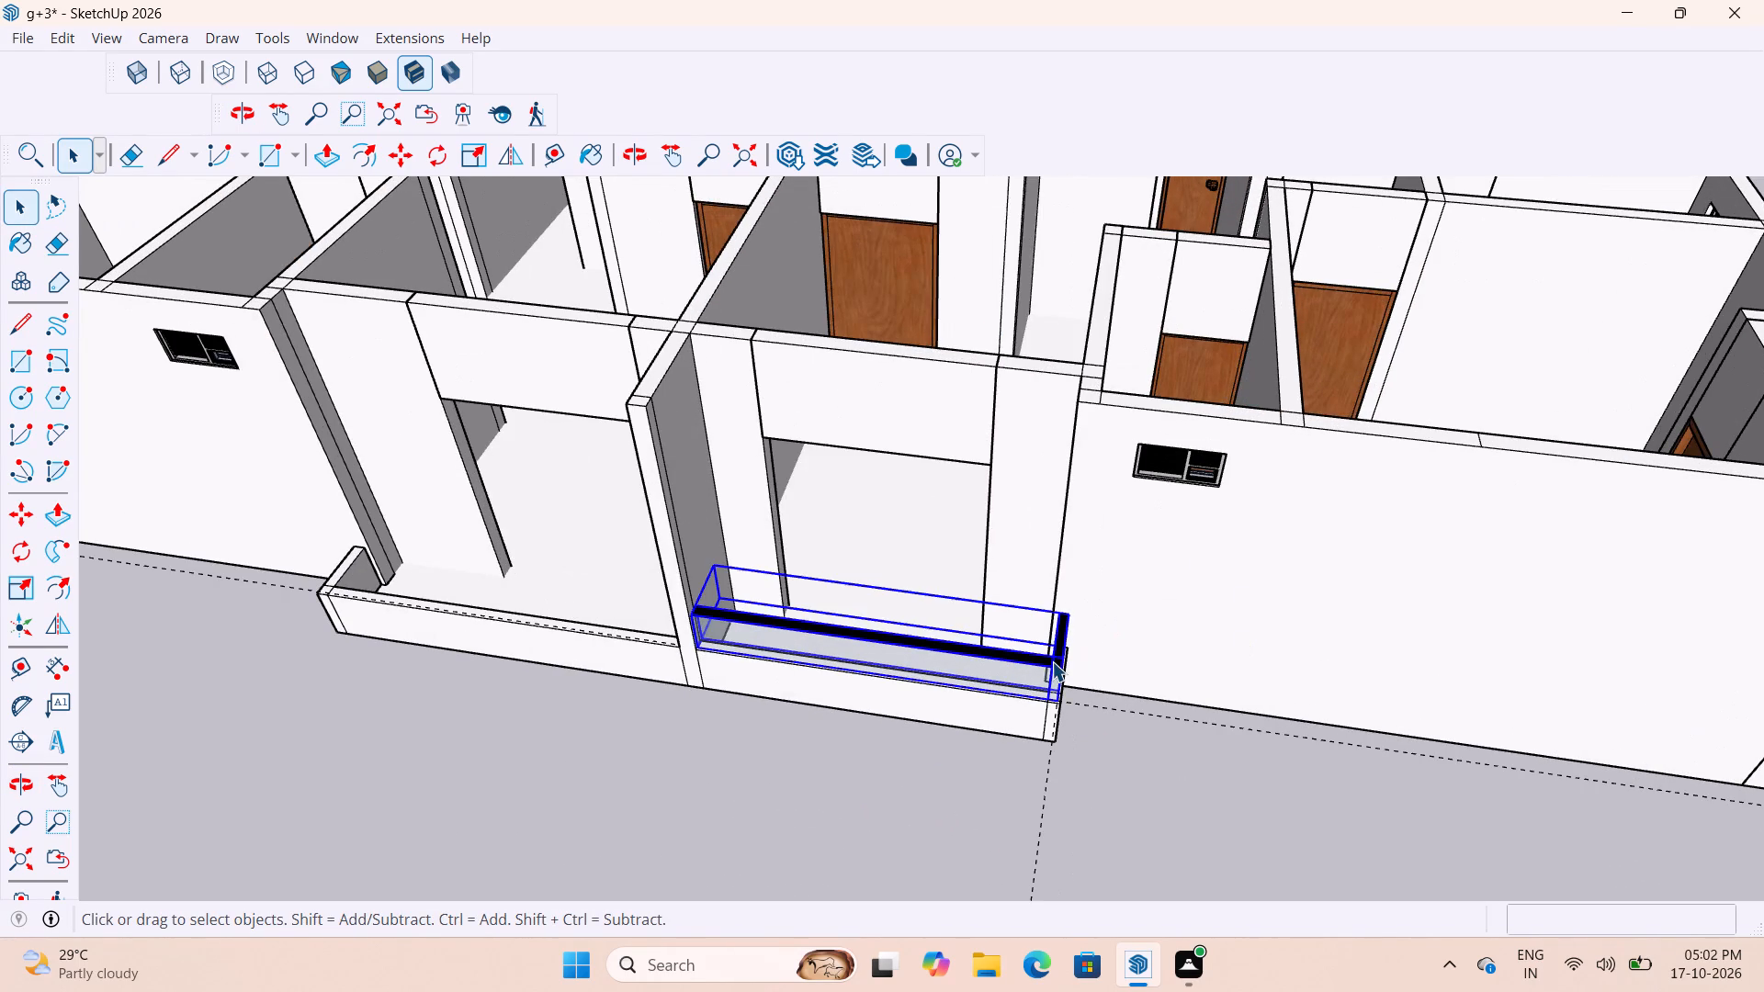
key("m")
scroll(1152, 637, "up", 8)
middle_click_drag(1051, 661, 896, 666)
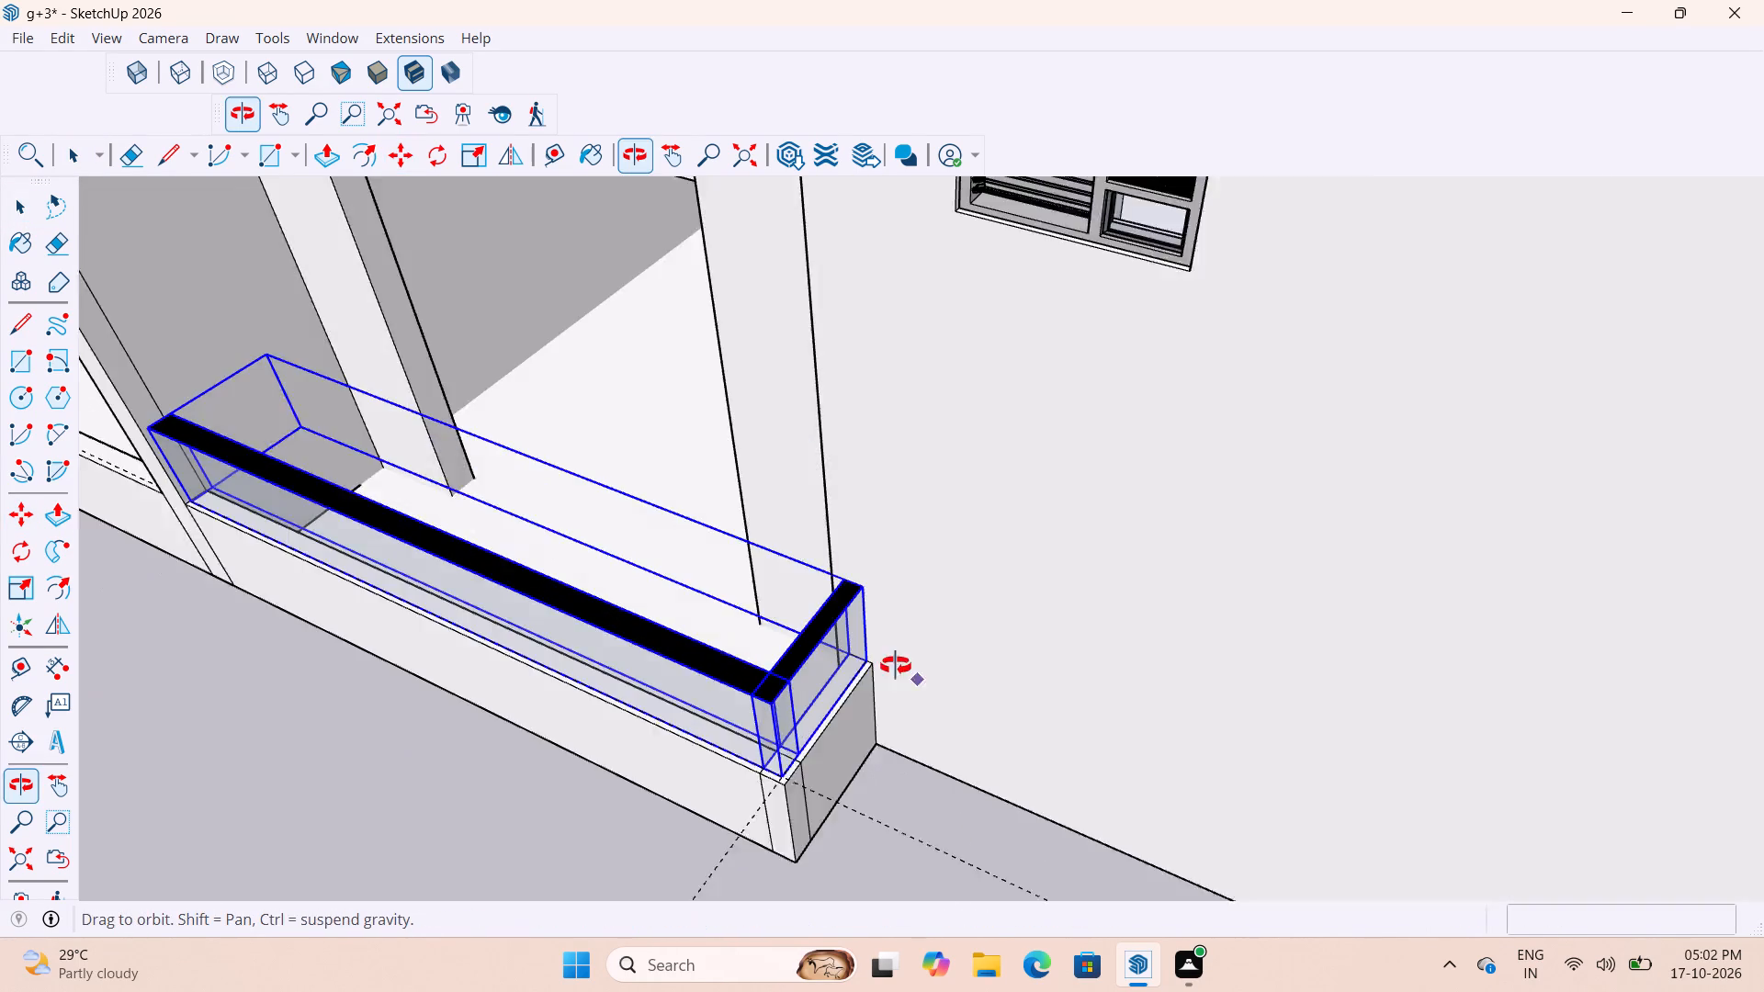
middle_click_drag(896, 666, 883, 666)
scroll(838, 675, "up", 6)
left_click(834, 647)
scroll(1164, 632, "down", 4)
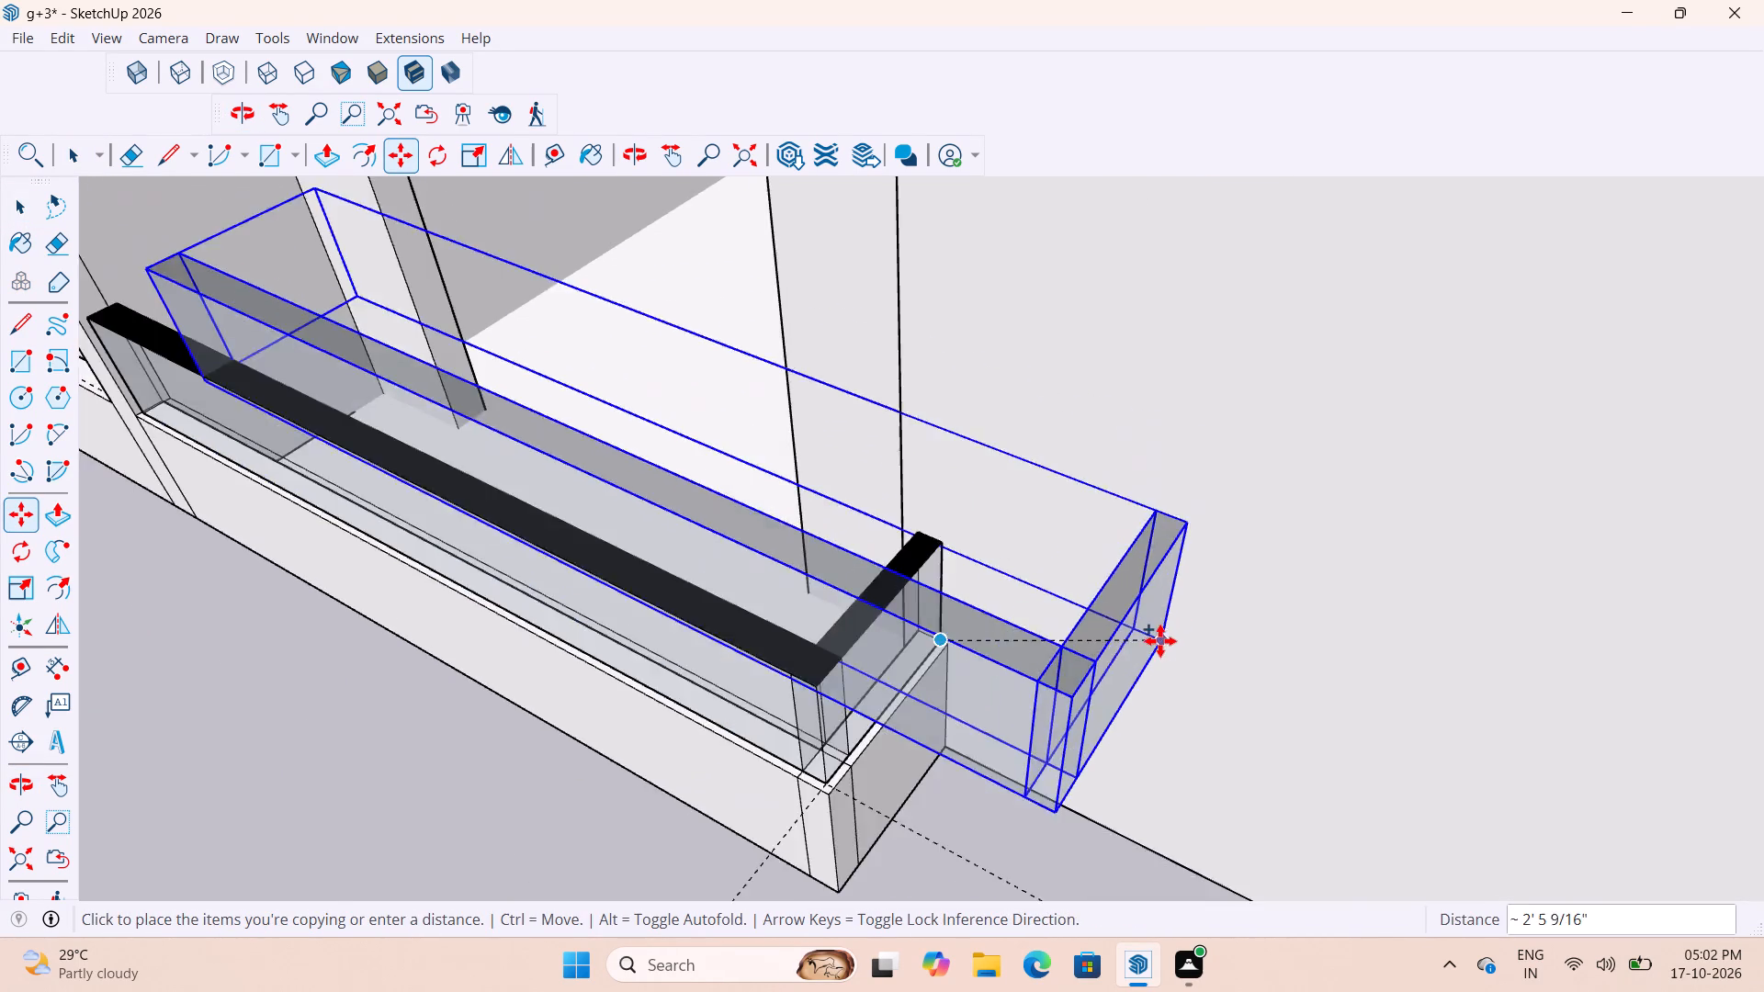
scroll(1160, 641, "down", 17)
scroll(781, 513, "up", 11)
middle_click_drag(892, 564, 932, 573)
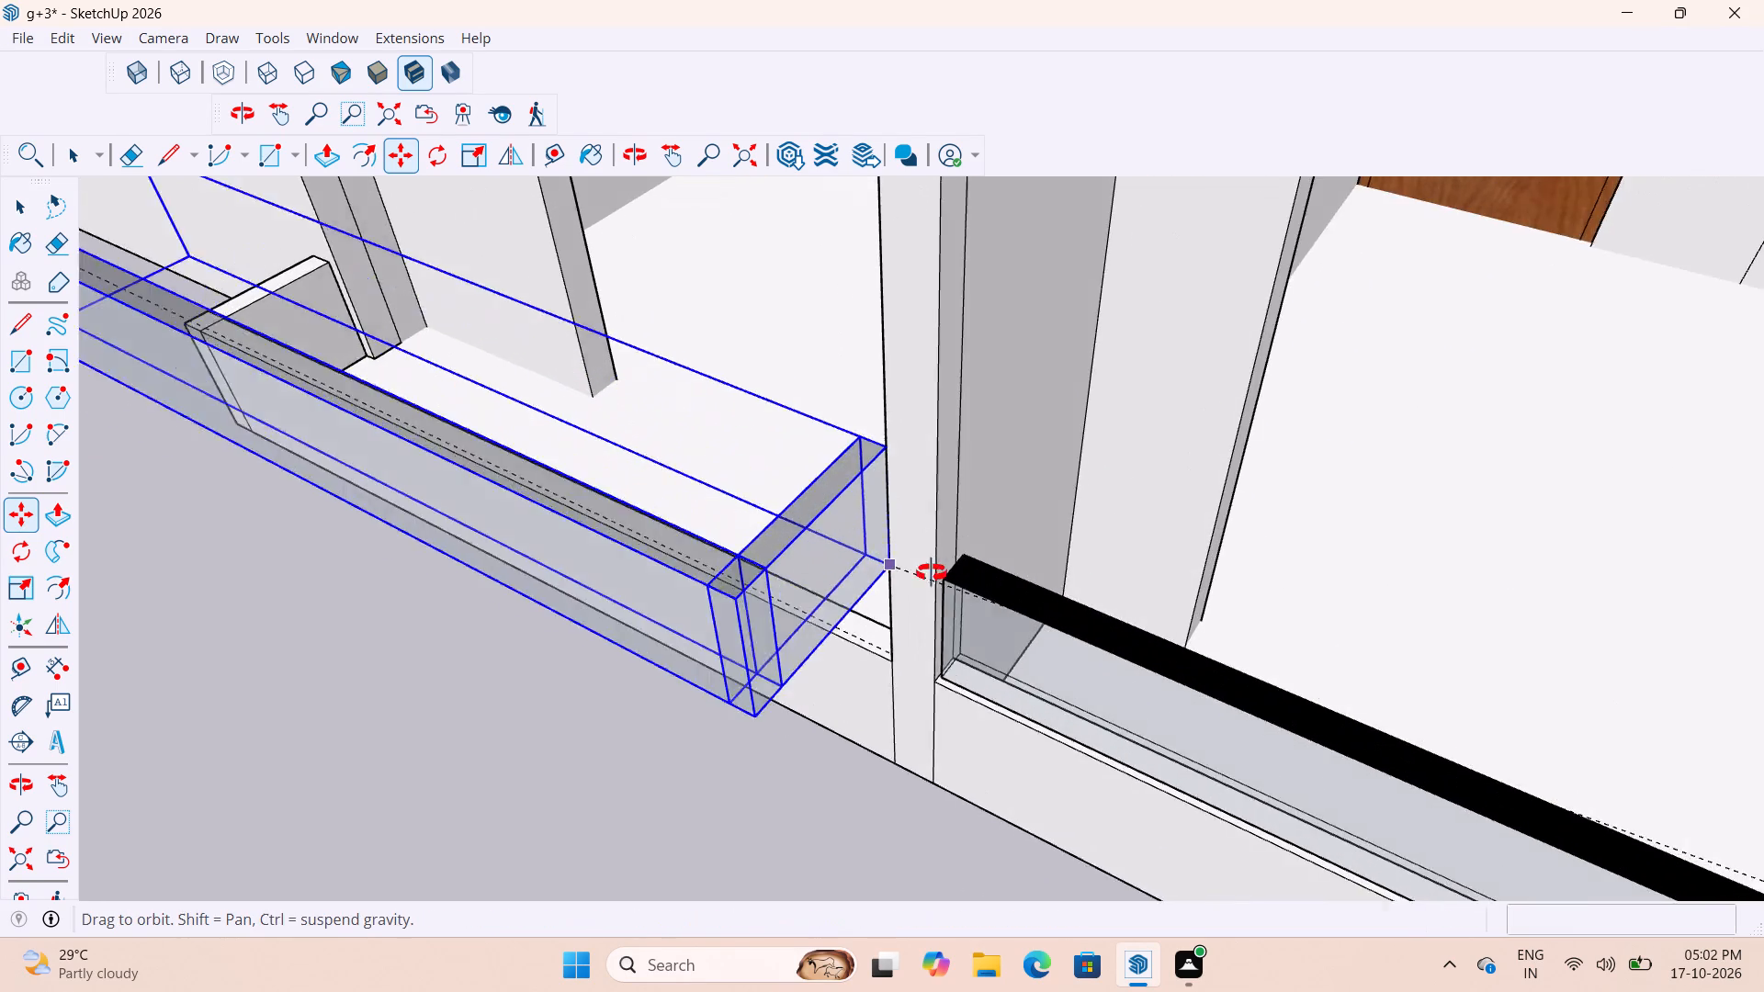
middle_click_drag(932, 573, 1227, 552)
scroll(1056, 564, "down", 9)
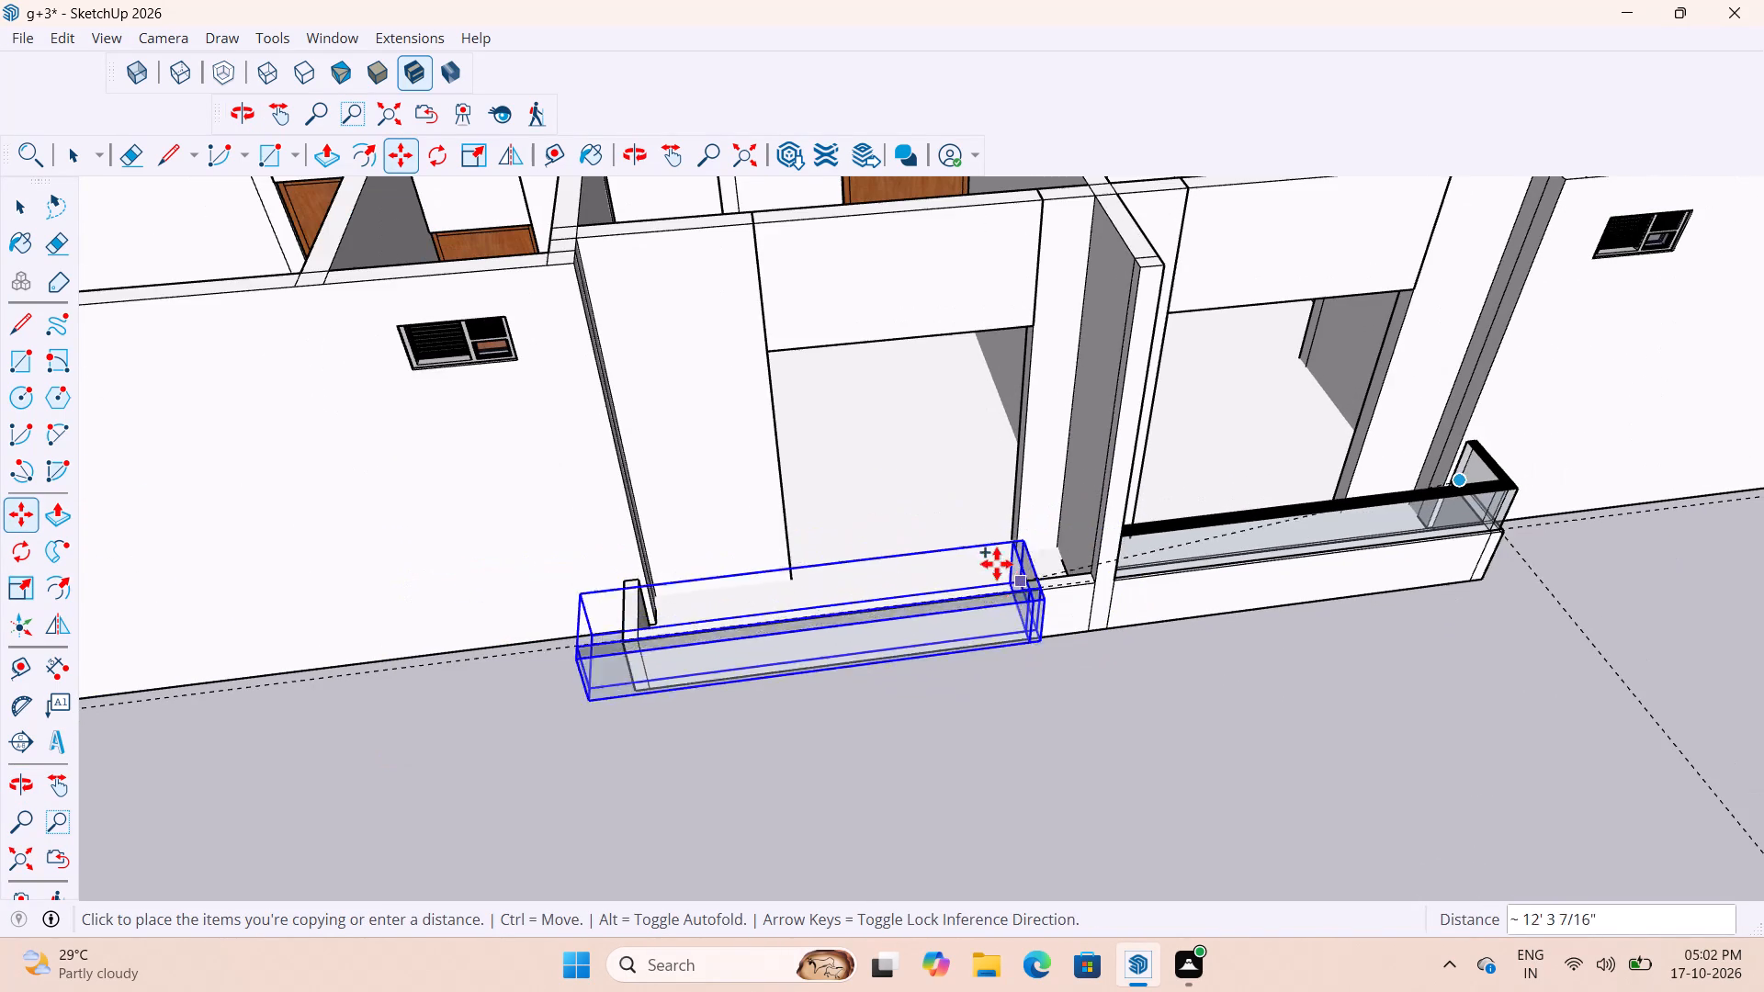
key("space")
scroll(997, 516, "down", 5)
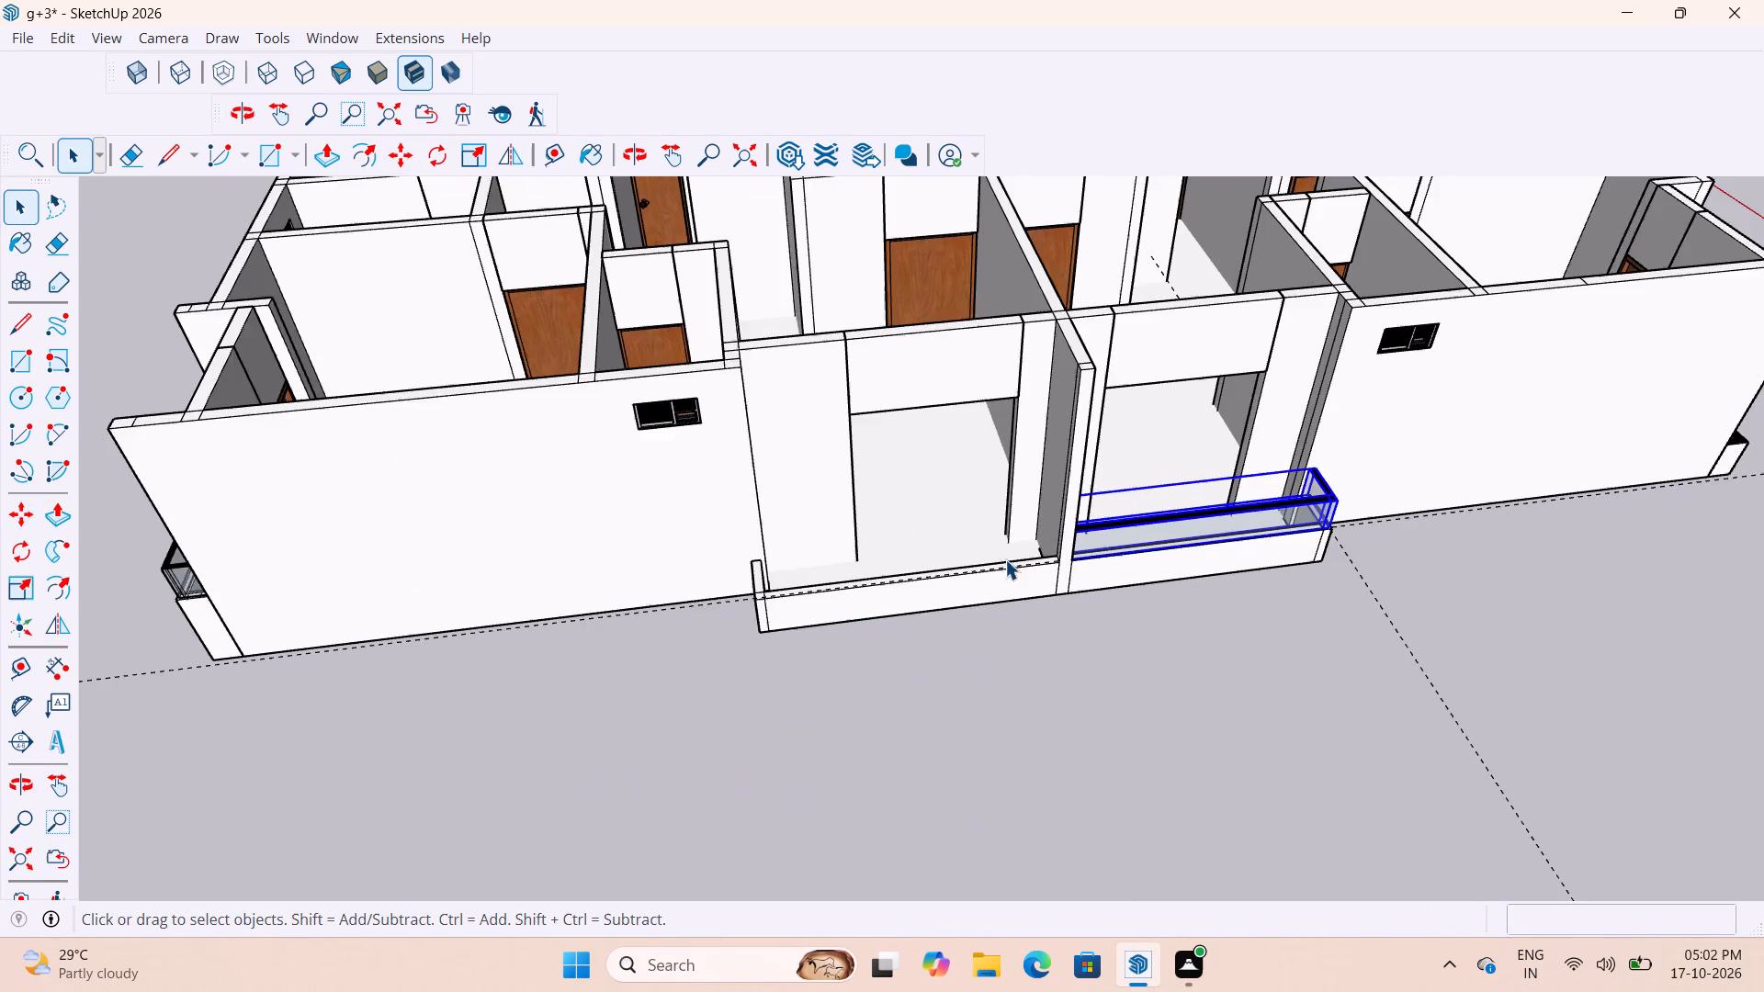
Copy the fitted railing about 11' 2 5/8" away onto the open ground in front of the balcony.
middle_click_drag(1325, 622, 1145, 623)
left_click(1251, 592)
key("m")
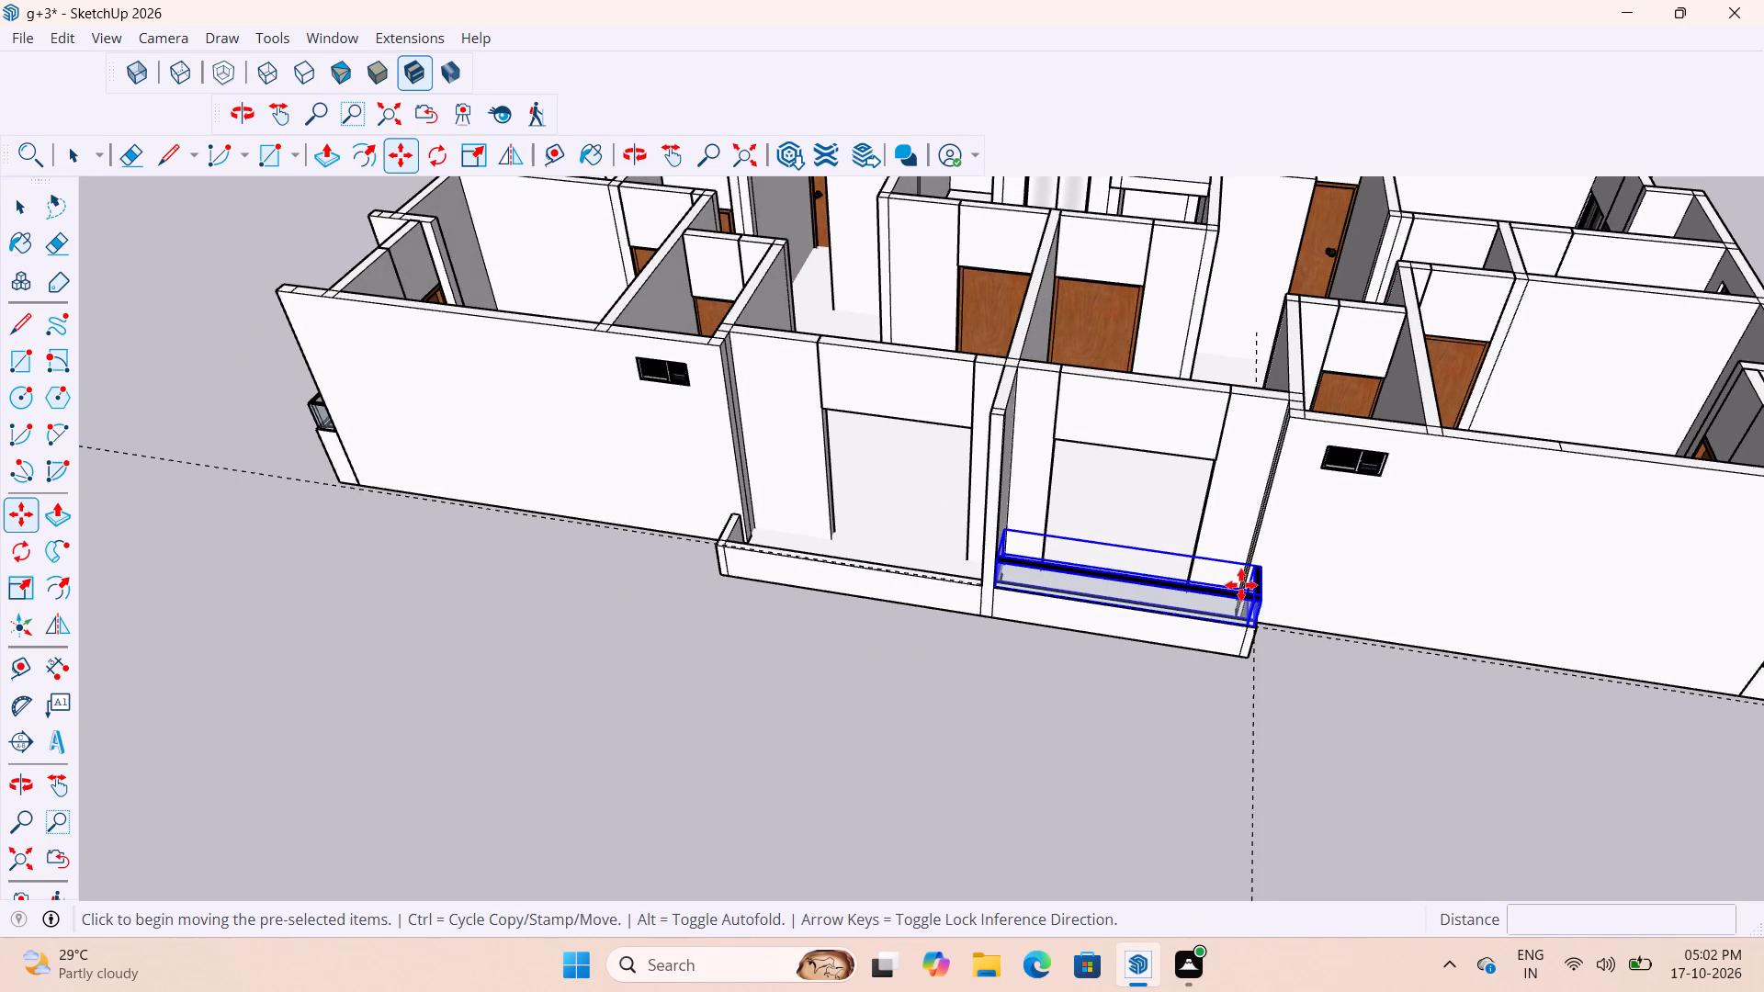
scroll(1308, 626, "up", 12)
middle_click_drag(1046, 611, 803, 594)
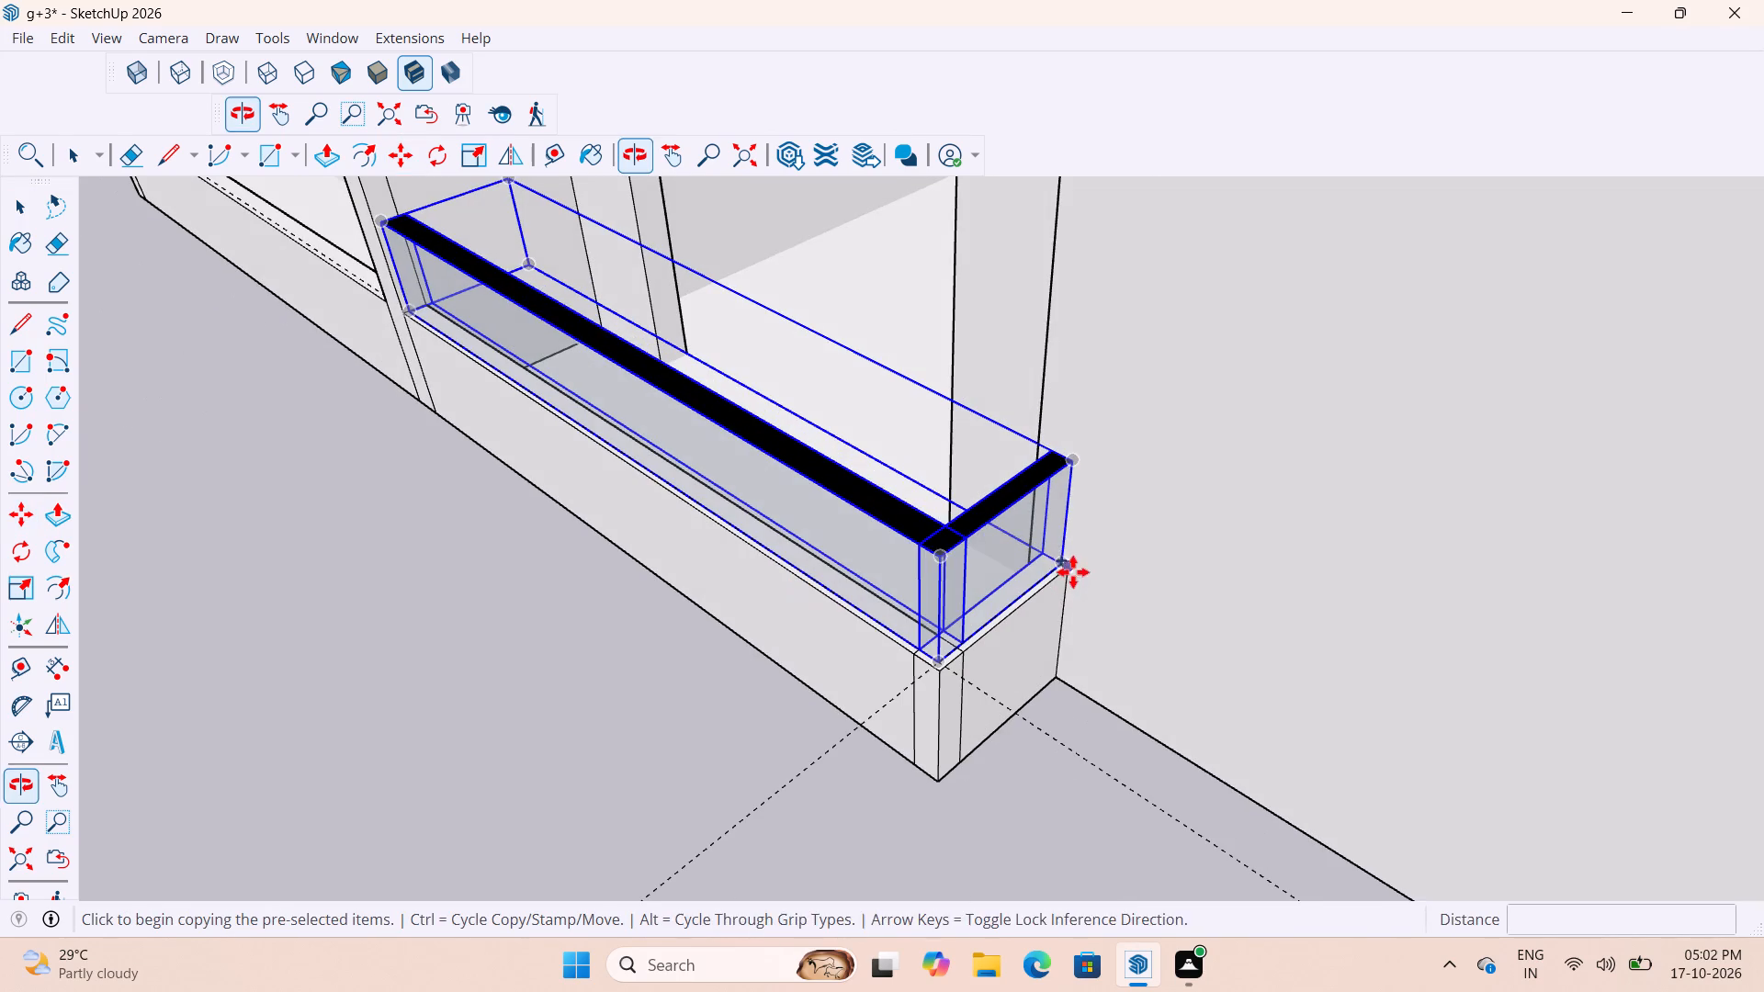
left_click(1056, 569)
scroll(1446, 544, "down", 11)
left_click(701, 625)
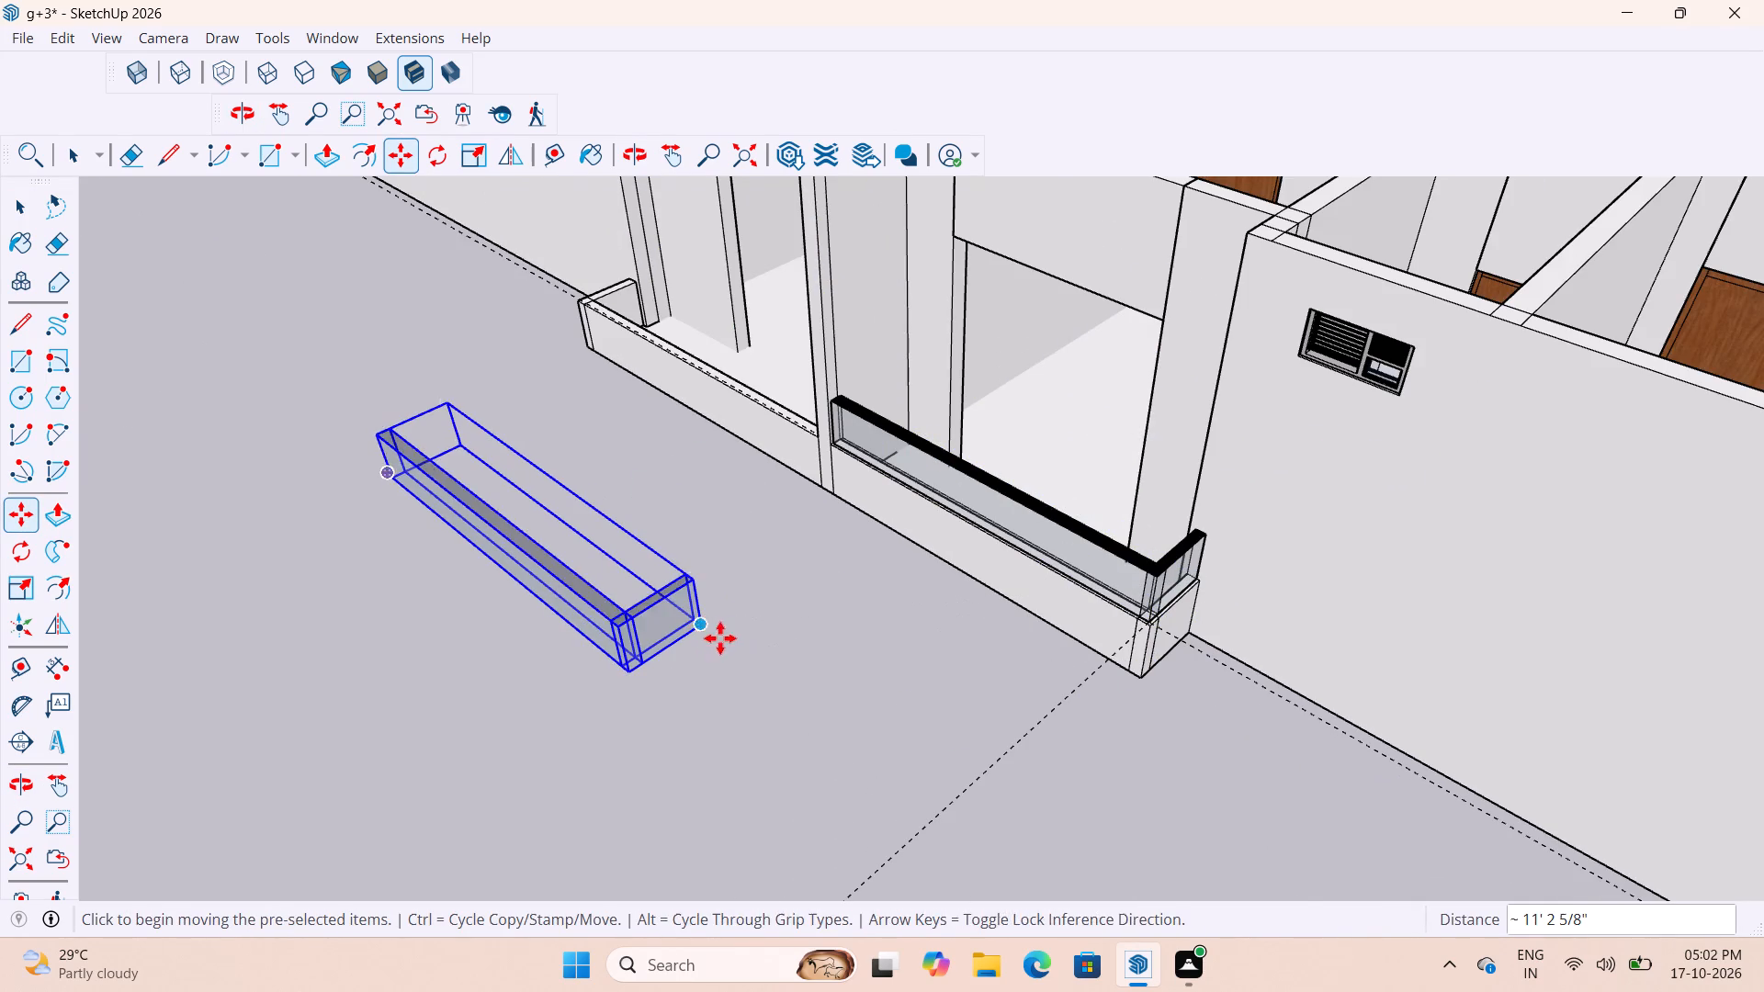
key("space")
left_click(749, 688)
scroll(659, 591, "up", 3)
scroll(1067, 576, "down", 5)
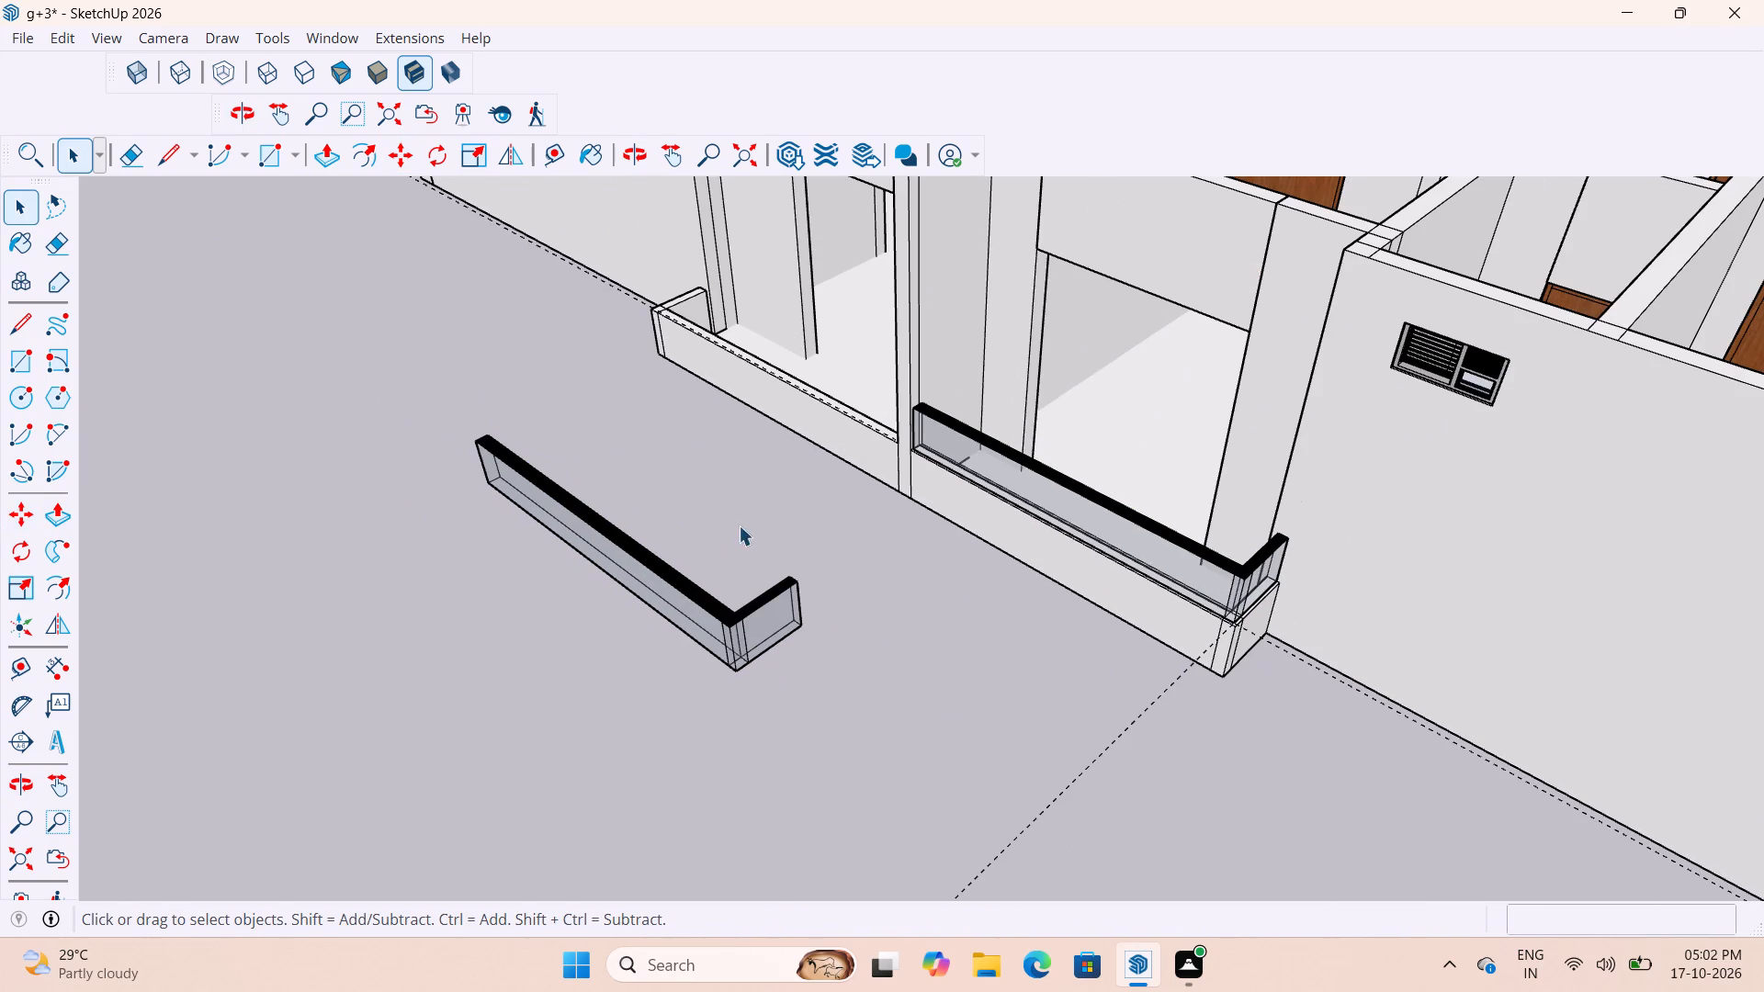
Rotate the copied railing 180 degrees in the horizontal plane so its short return is at the opposite end.
left_click(680, 556)
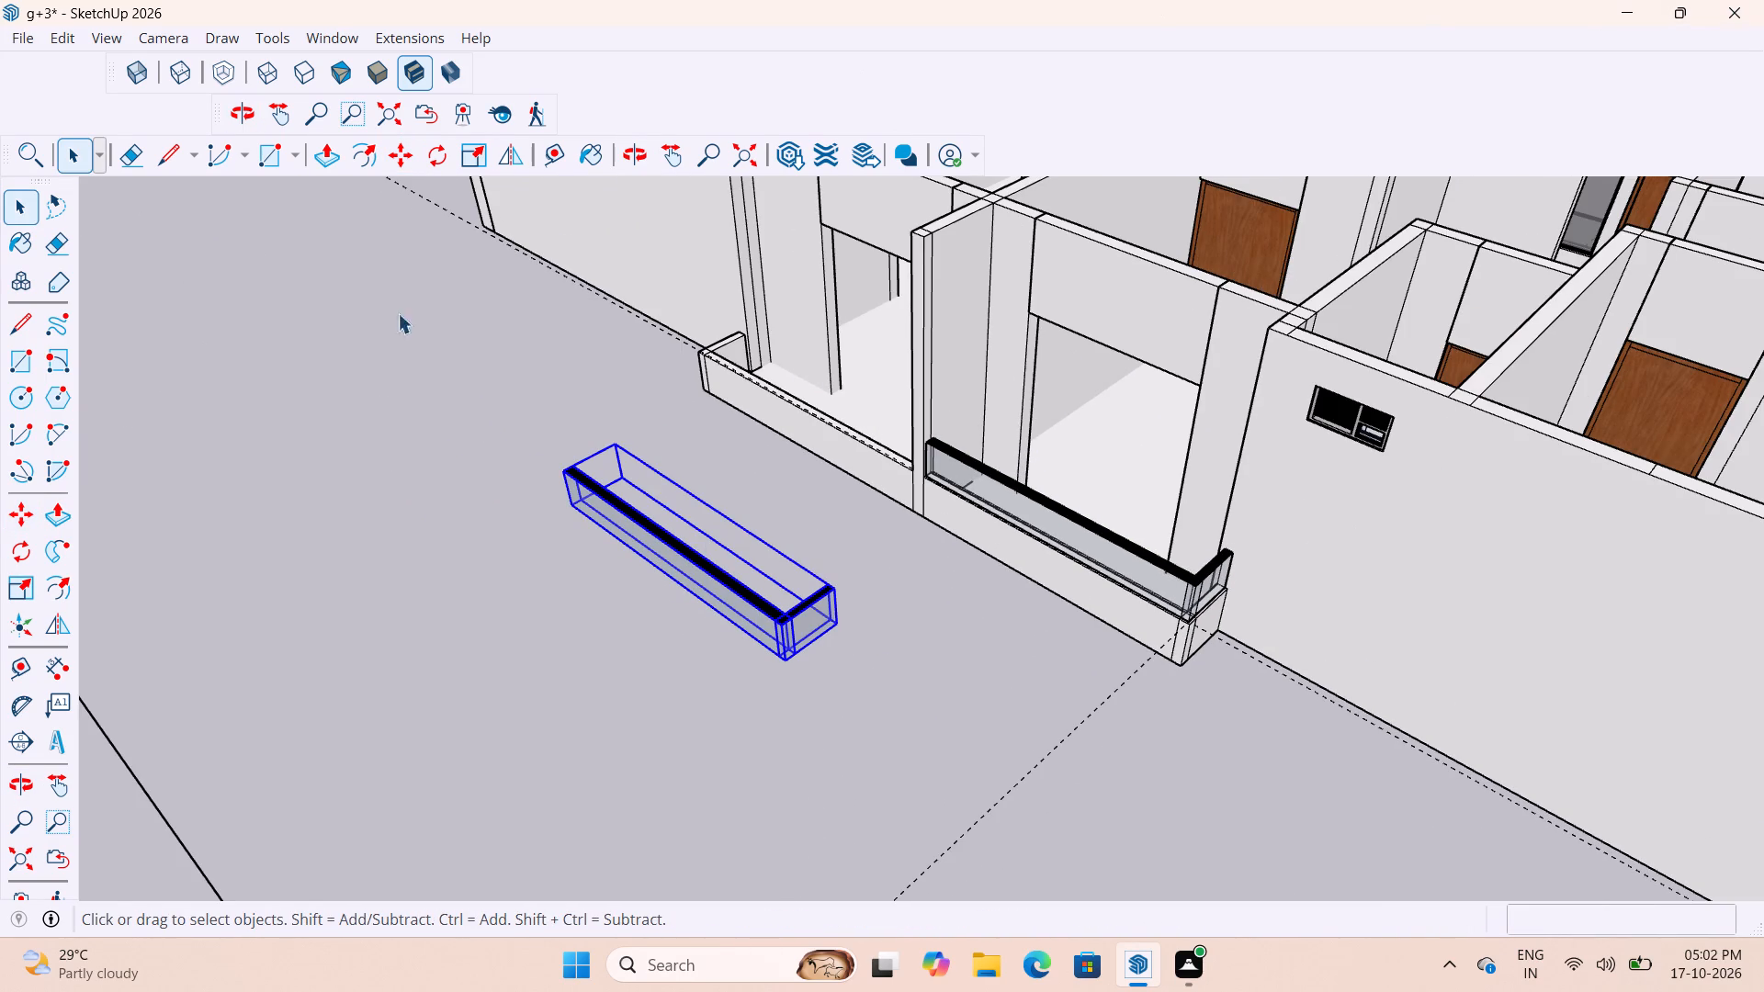
left_click(13, 548)
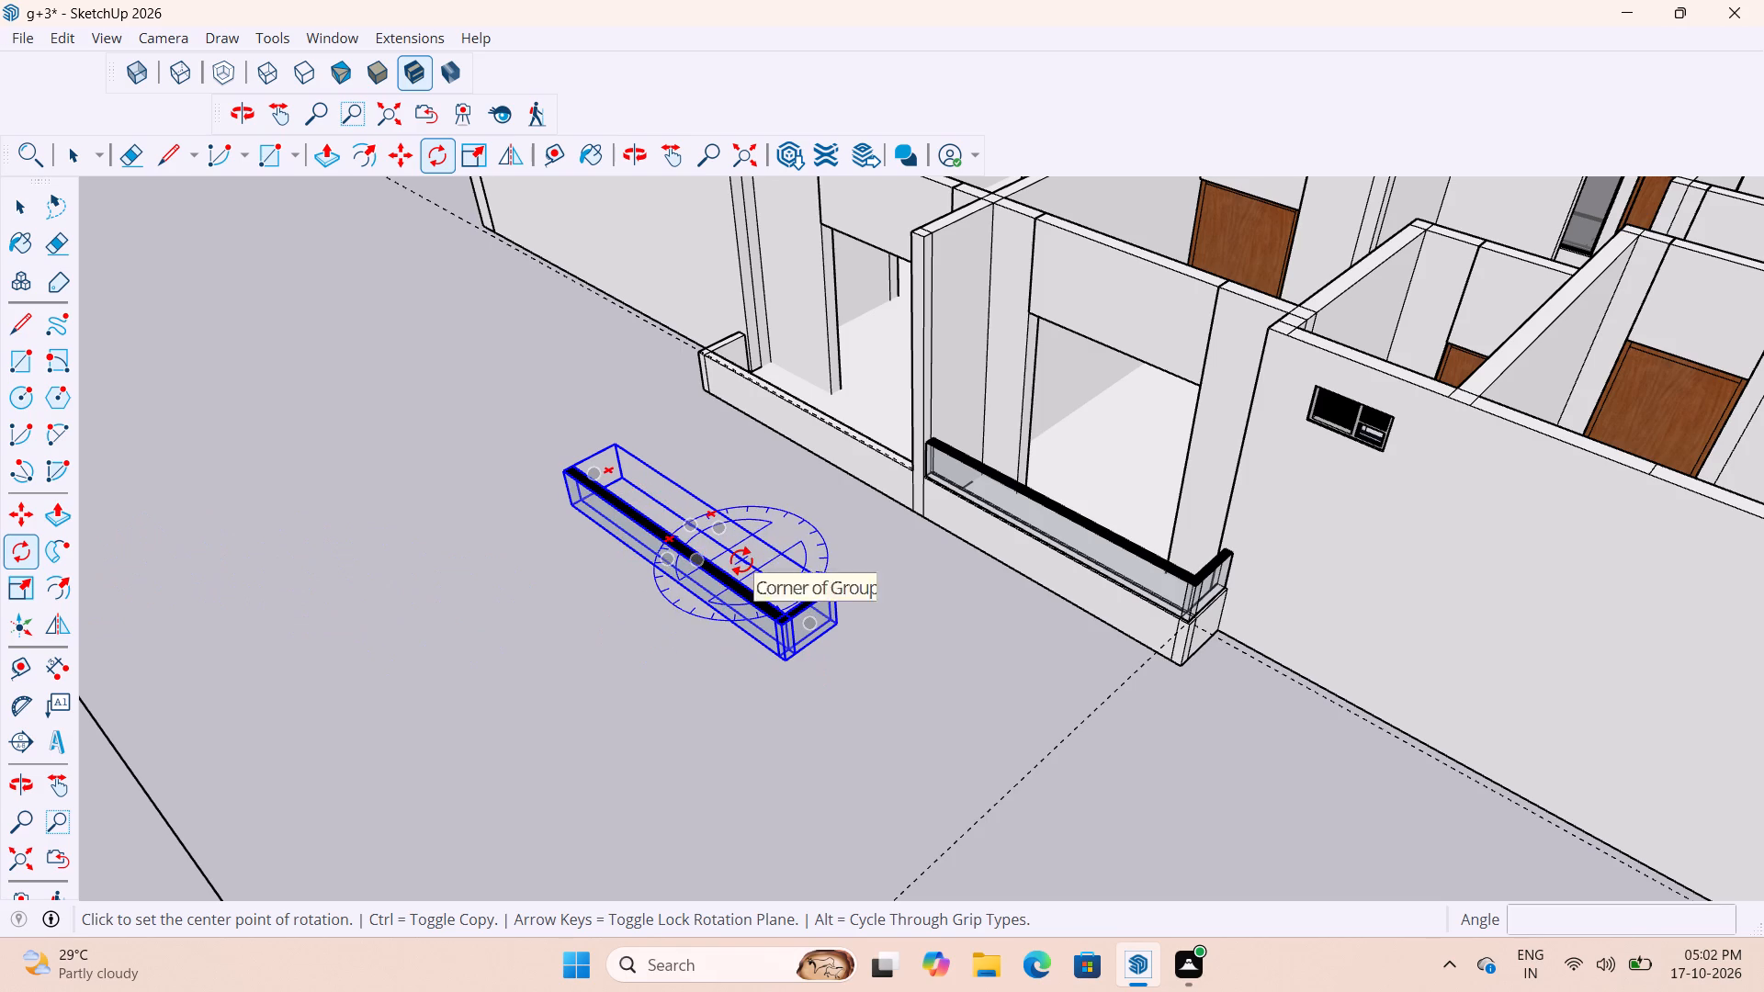
left_click(741, 560)
left_click(795, 523)
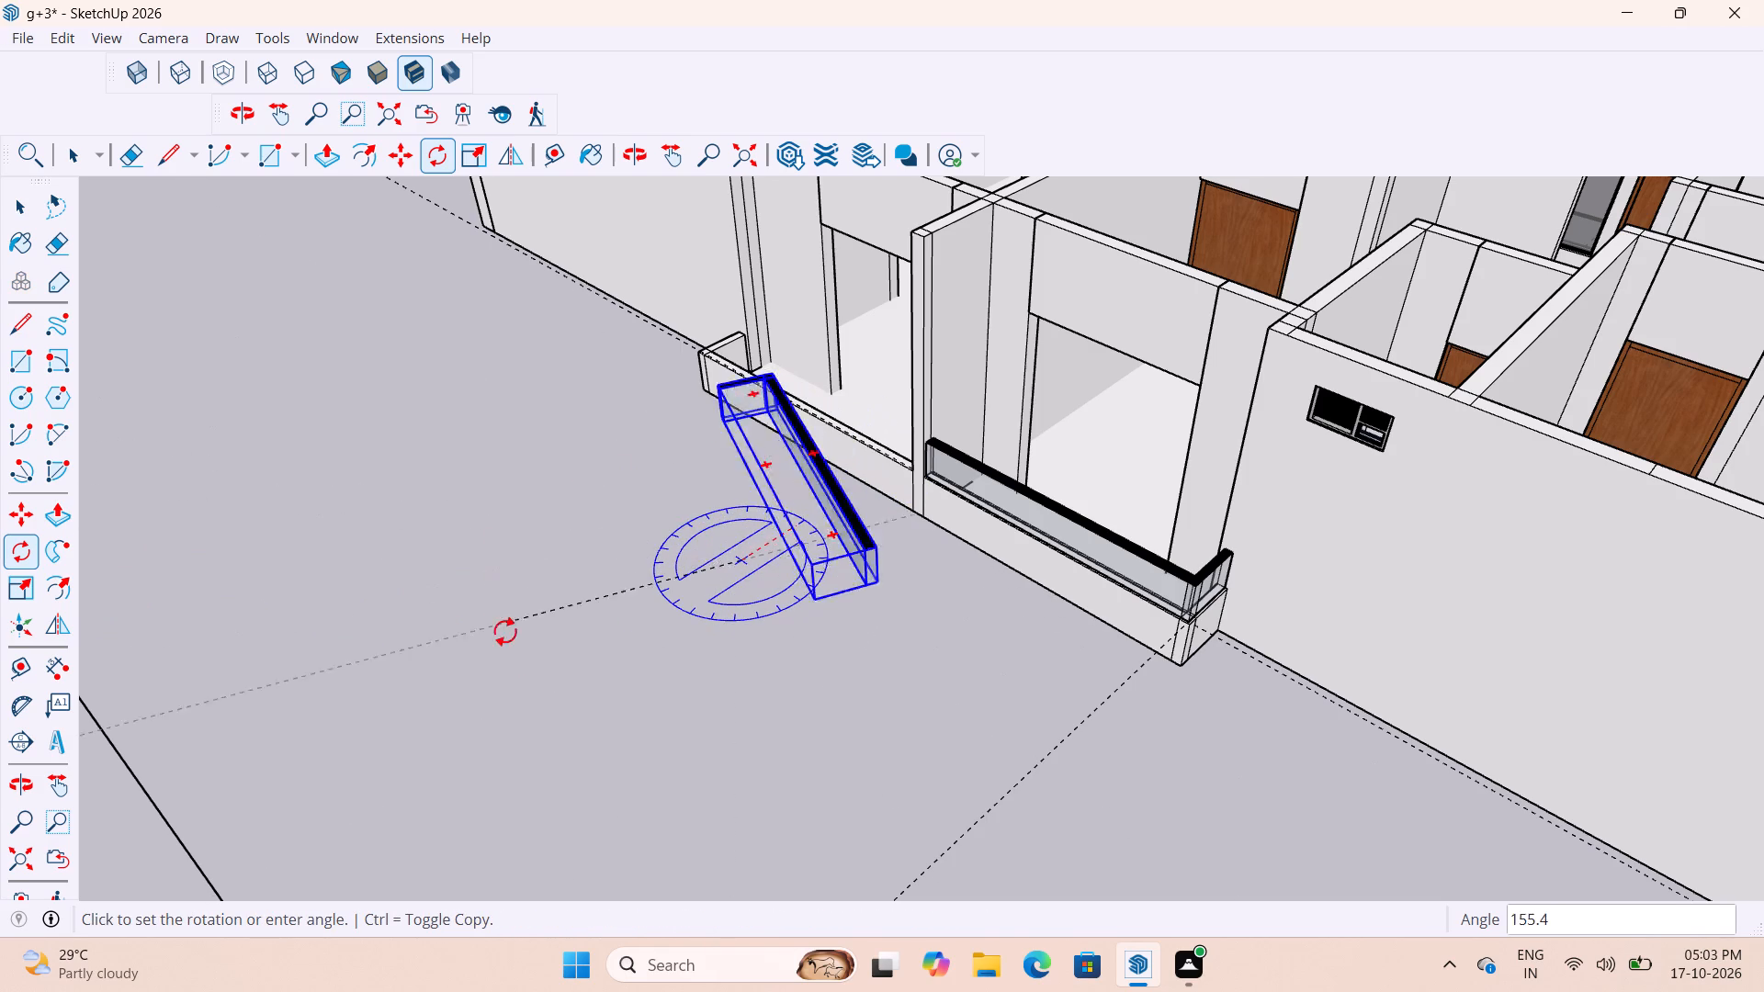
left_click(589, 672)
key("space")
key("space")
left_click(684, 597)
scroll(731, 393, "up", 6)
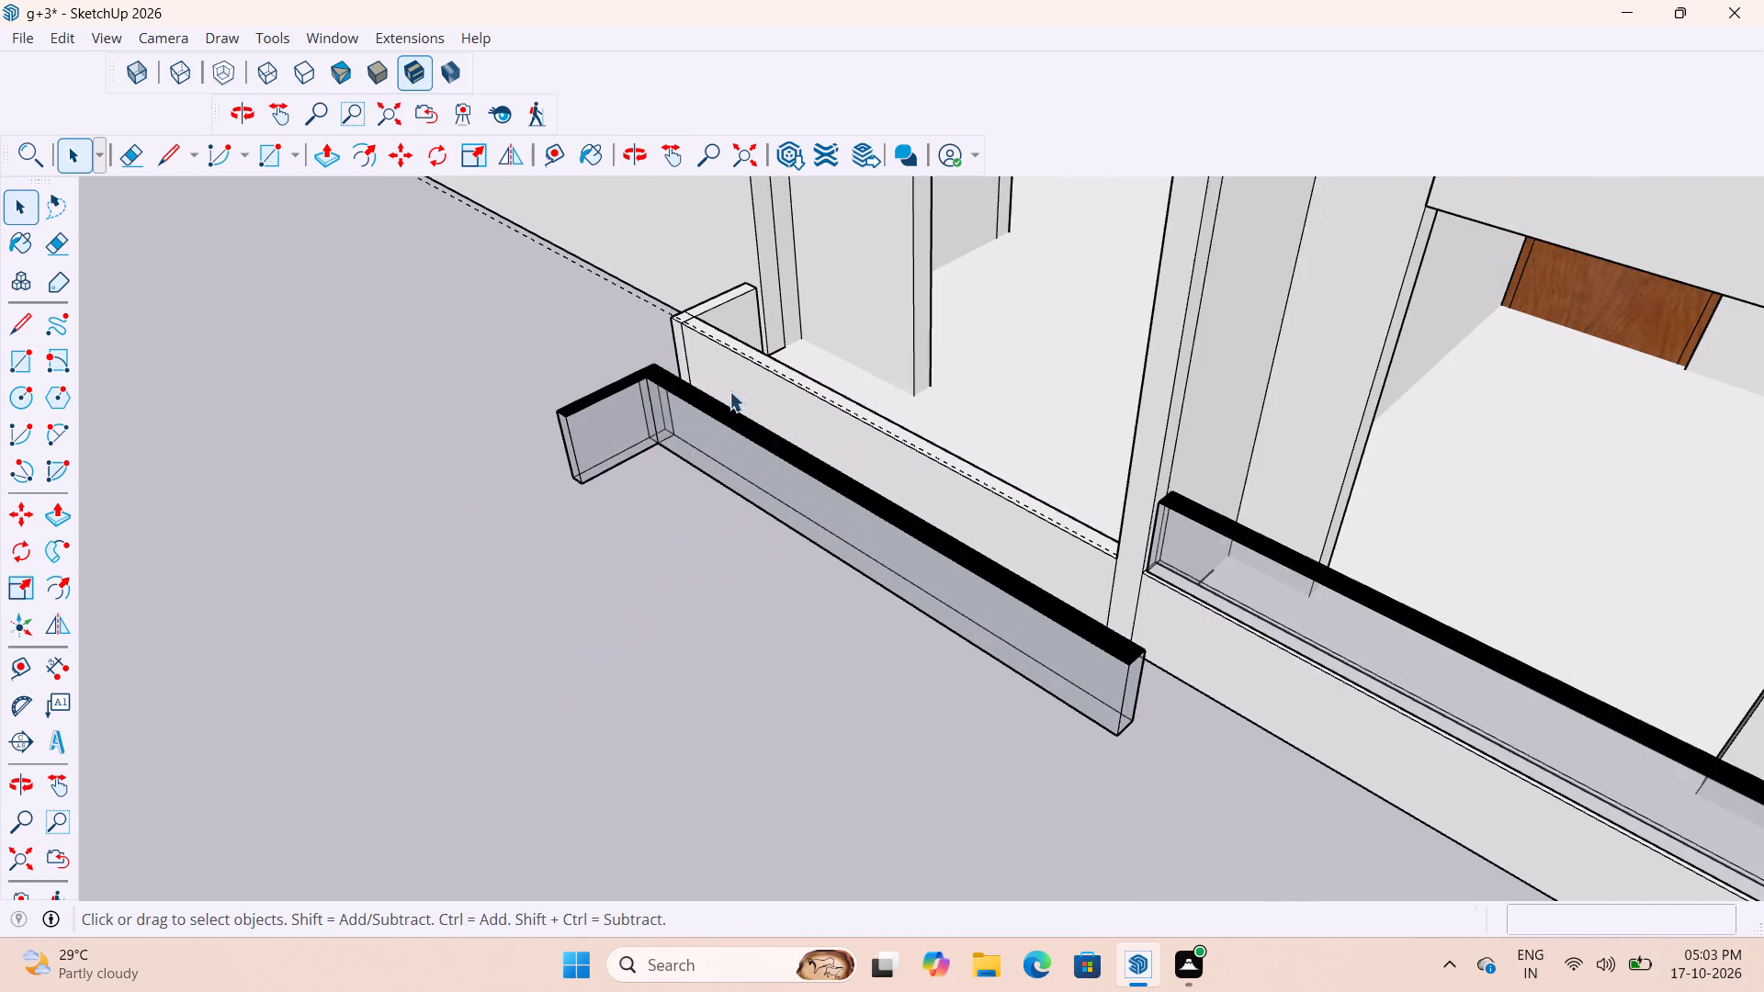
scroll(580, 444, "down", 4)
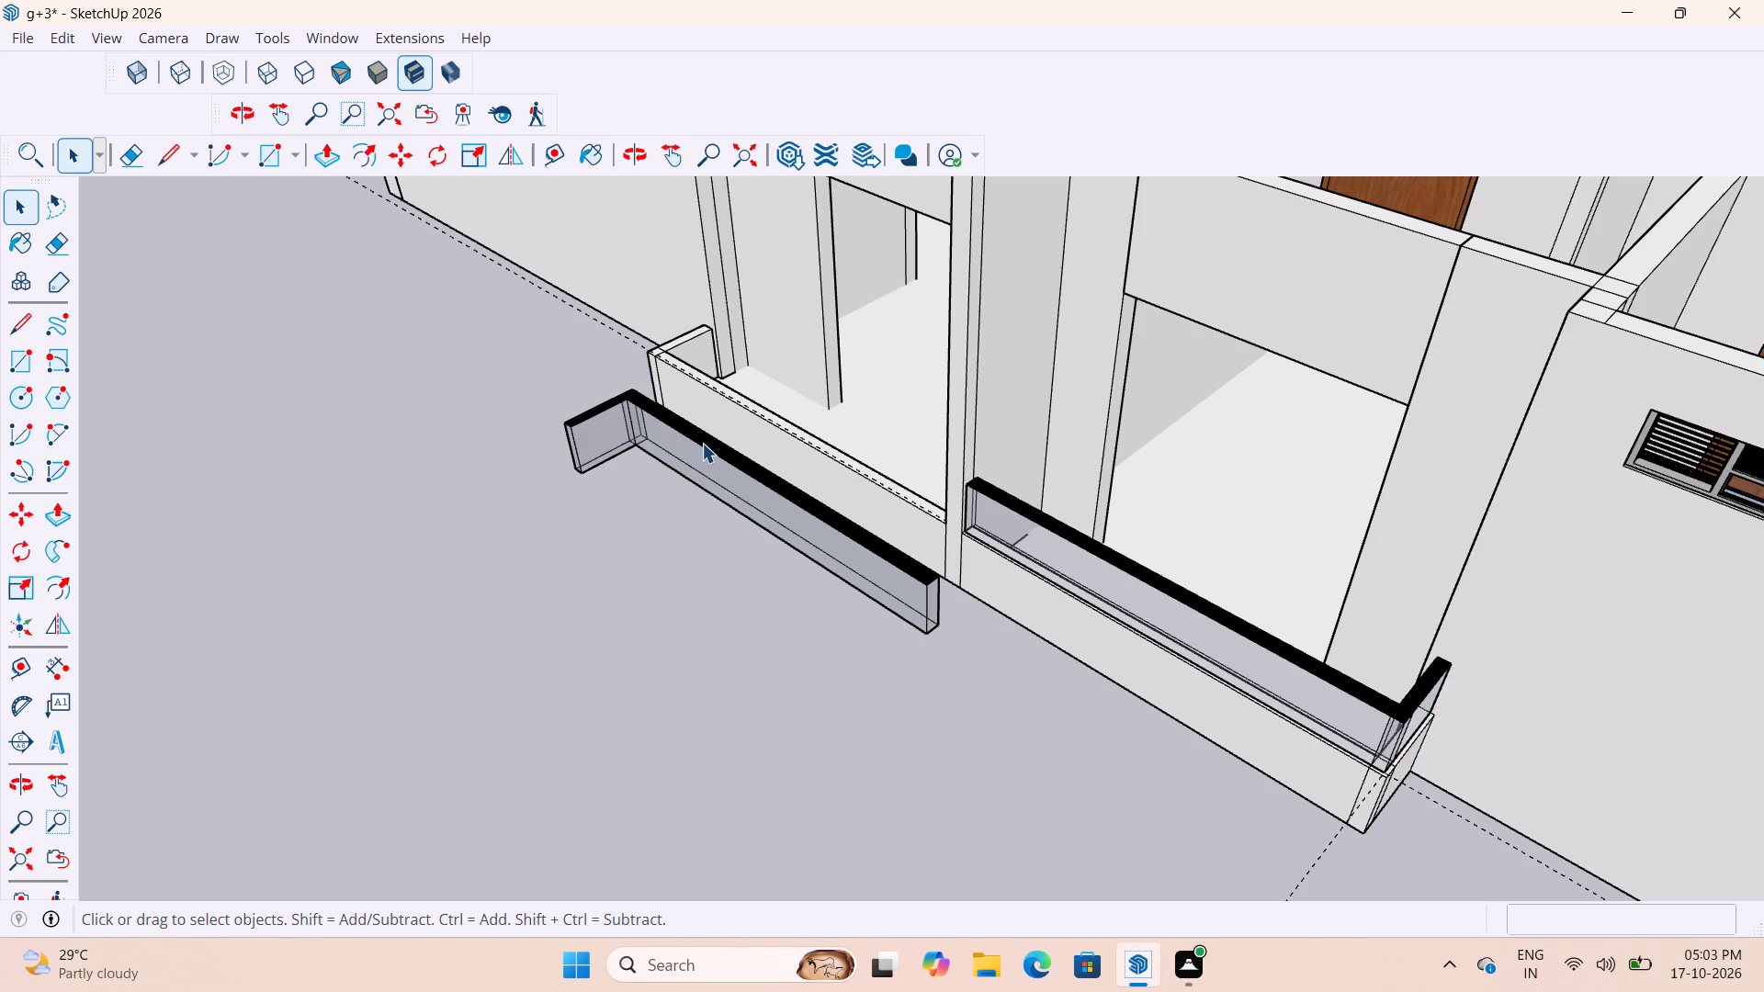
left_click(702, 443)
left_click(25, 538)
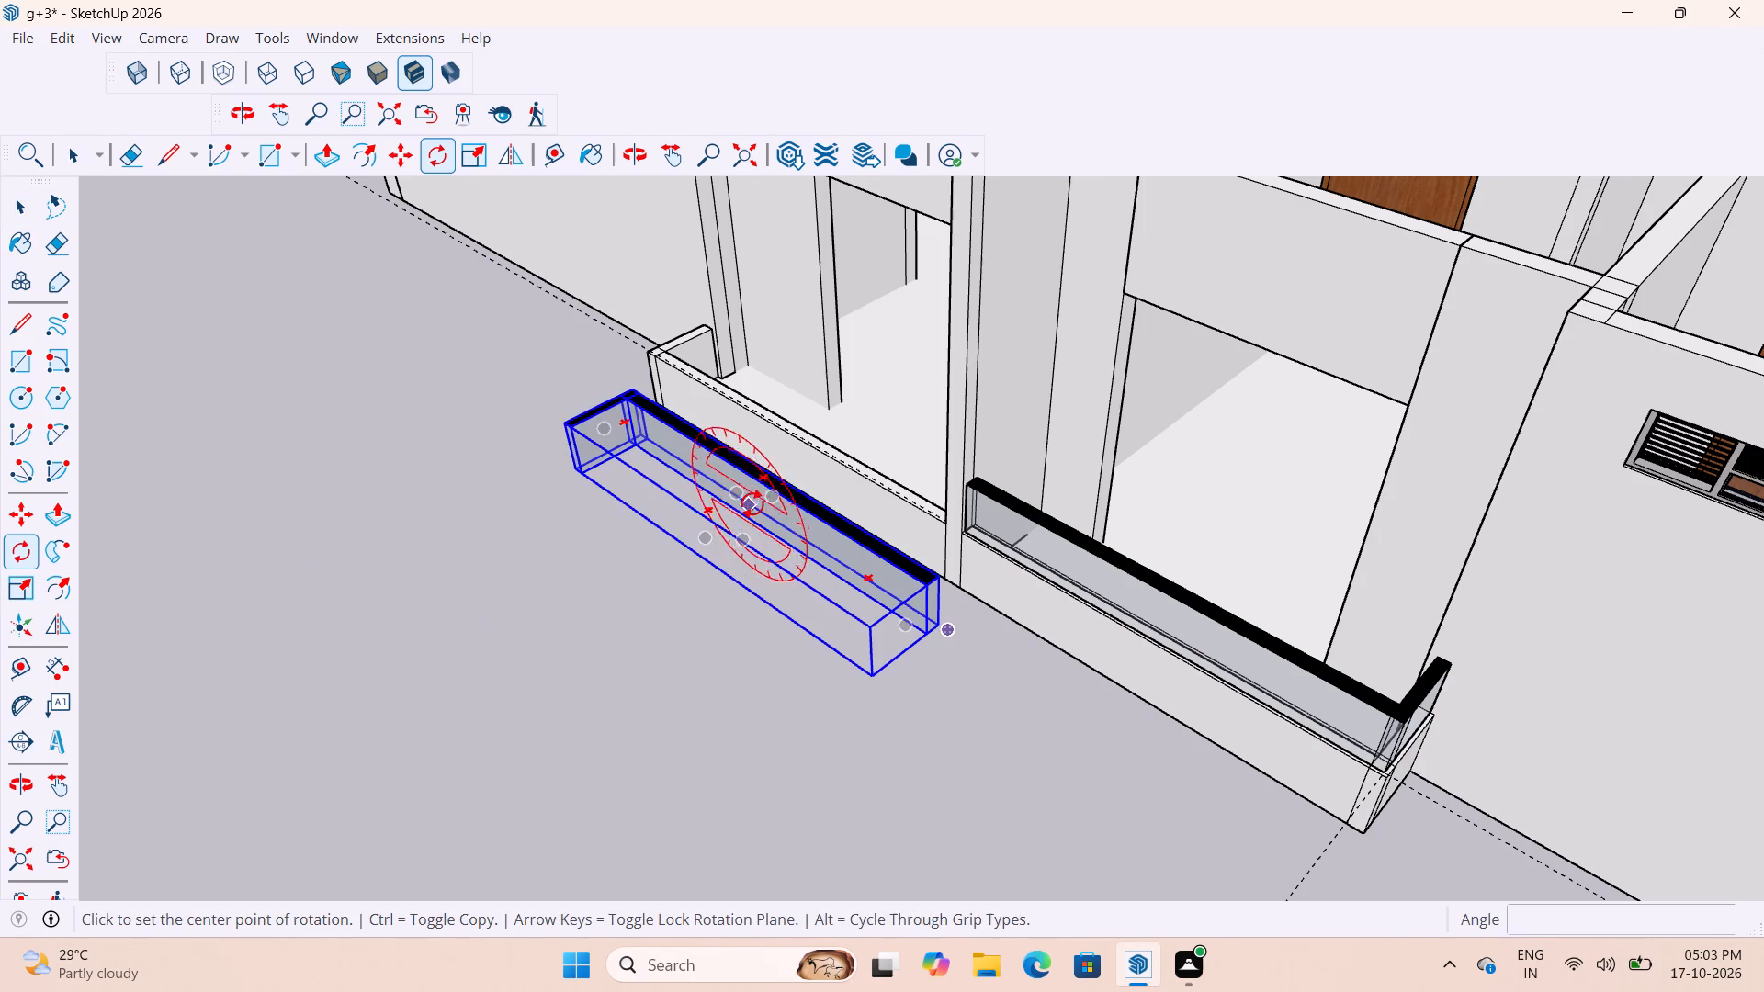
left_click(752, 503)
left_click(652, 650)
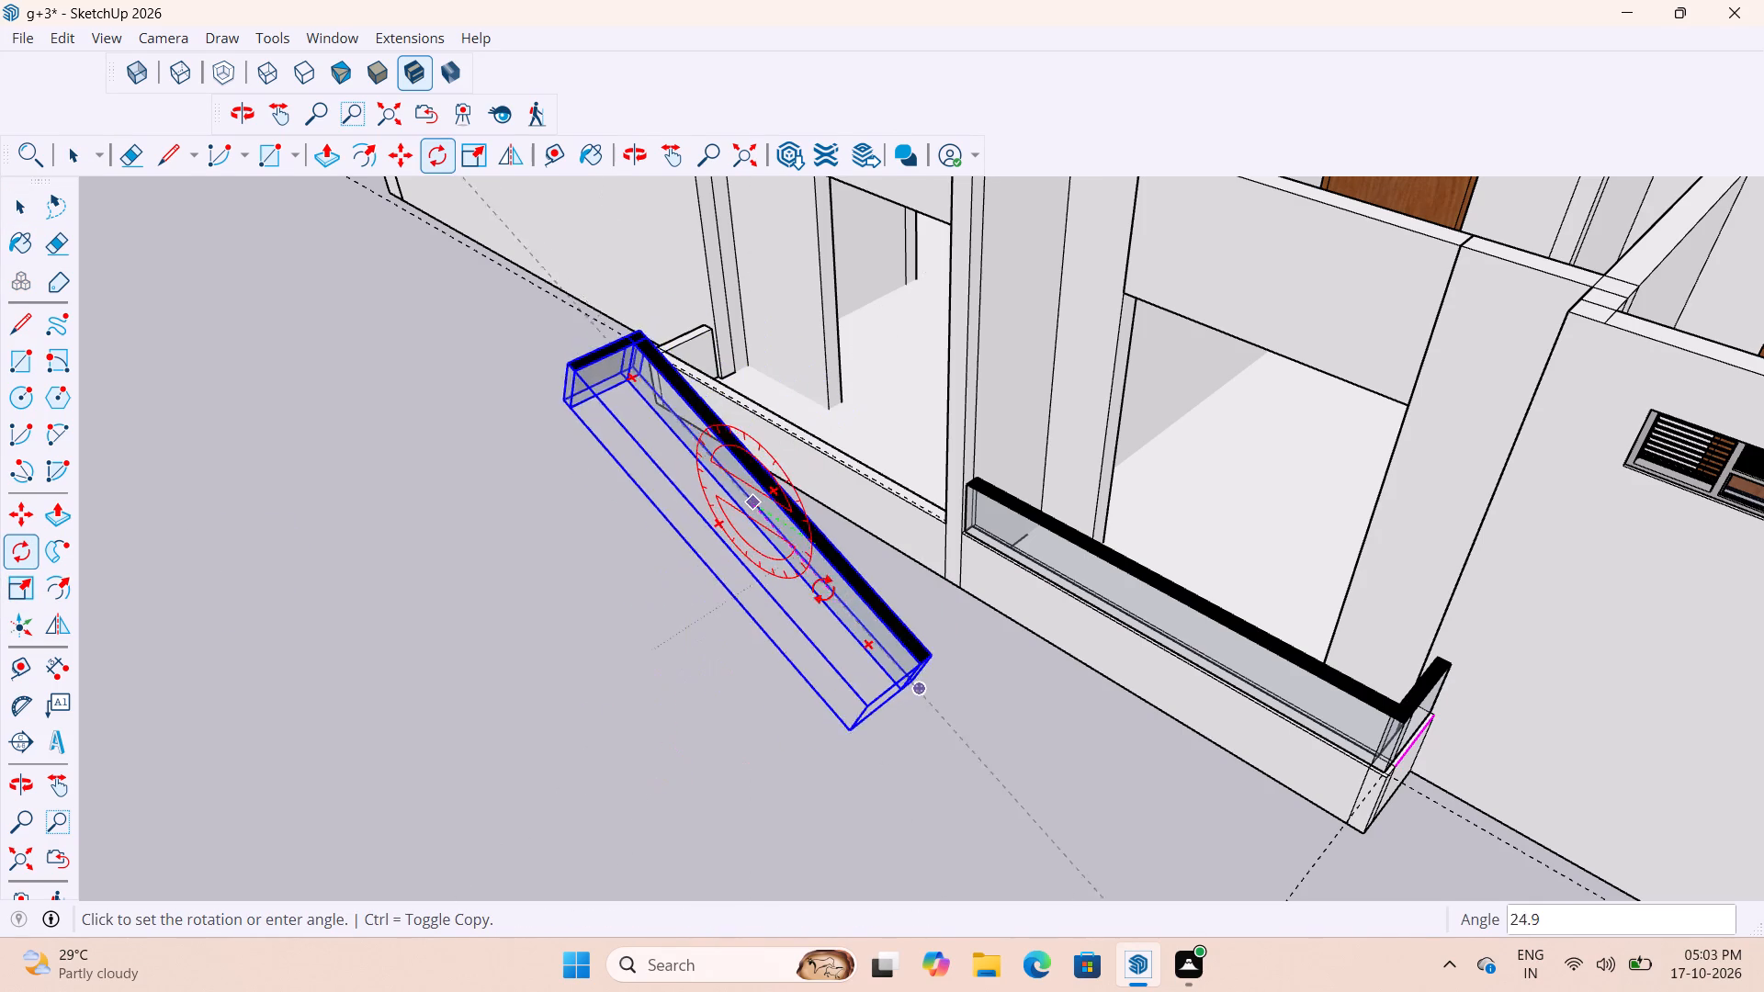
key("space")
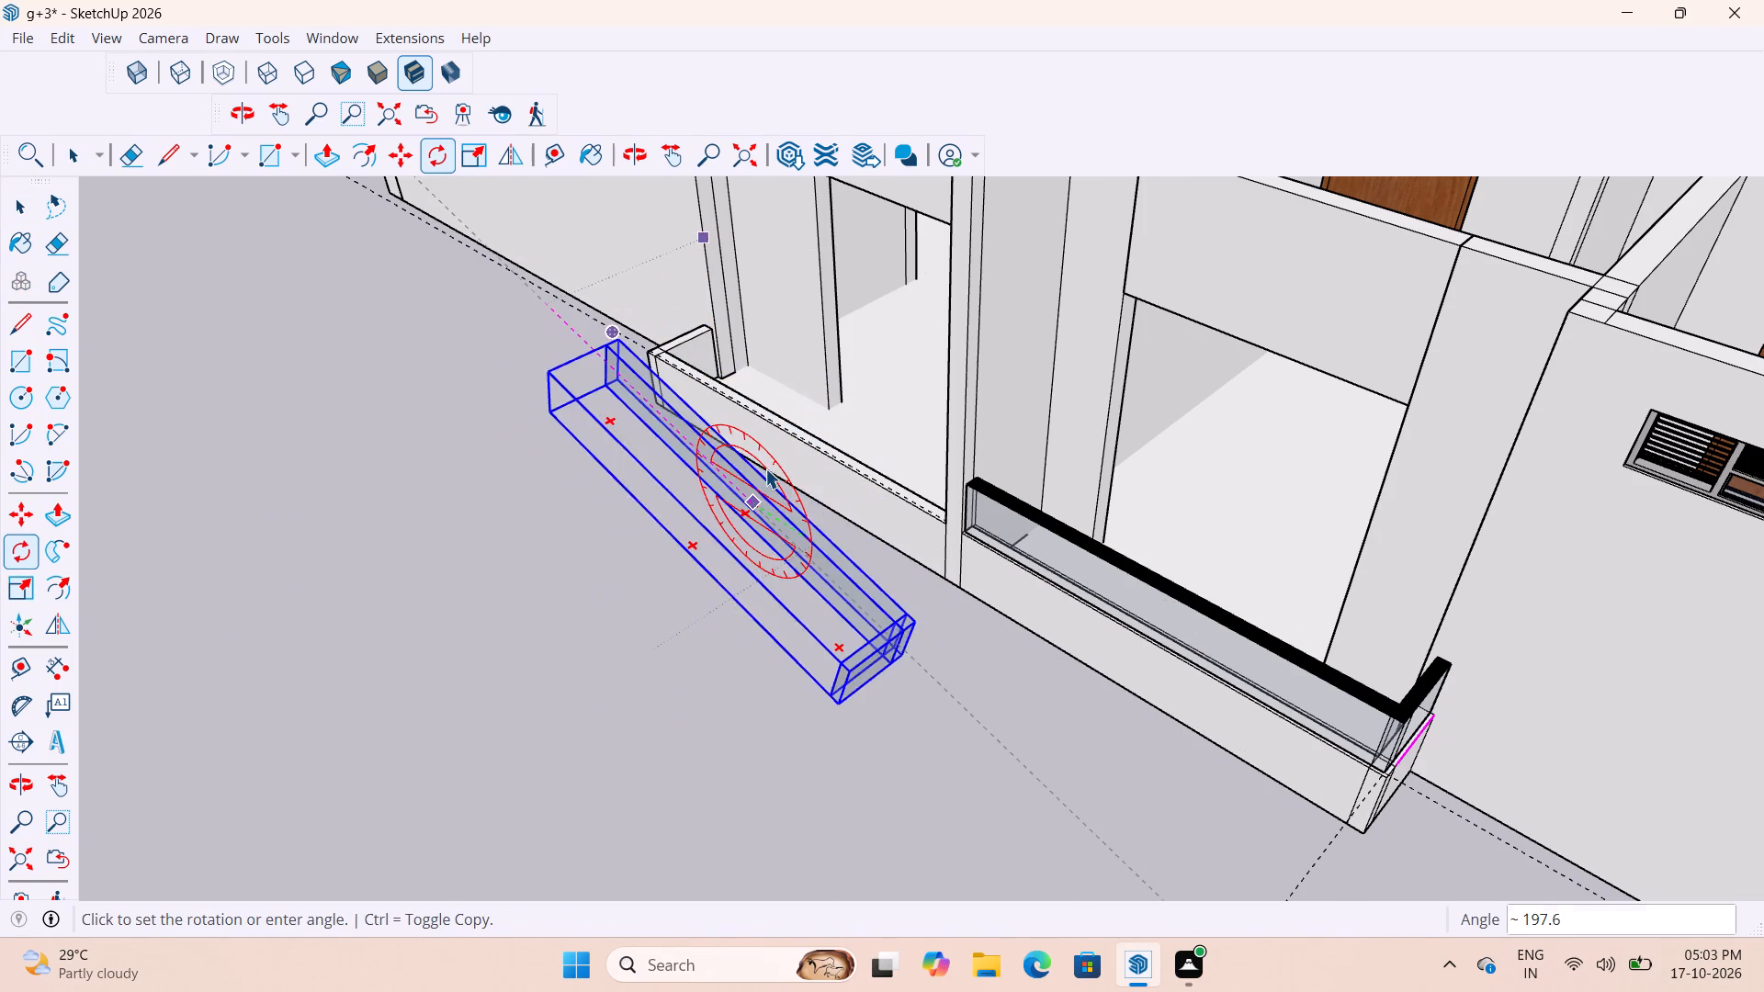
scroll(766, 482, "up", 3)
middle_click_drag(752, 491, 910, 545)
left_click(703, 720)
Compare the orientation of the copied railing's short return with the fitted railing and the parapet's bare bay.
scroll(604, 584, "down", 5)
middle_click_drag(622, 600, 751, 613)
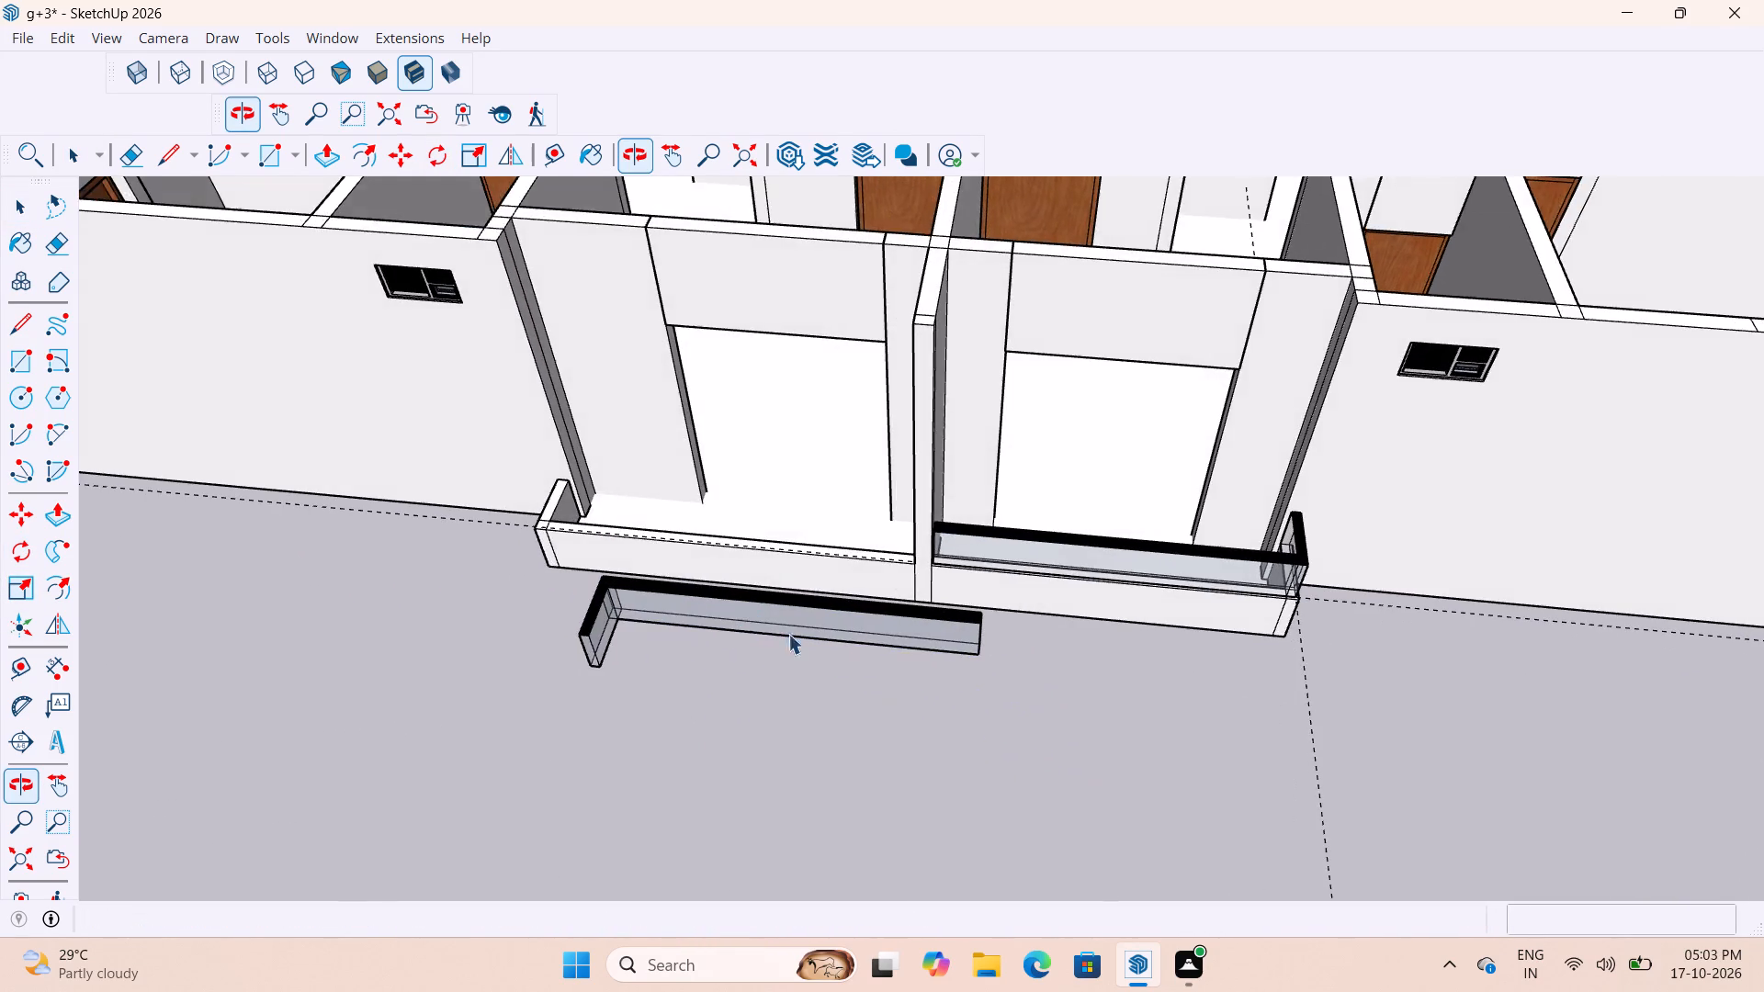
scroll(950, 667, "up", 3)
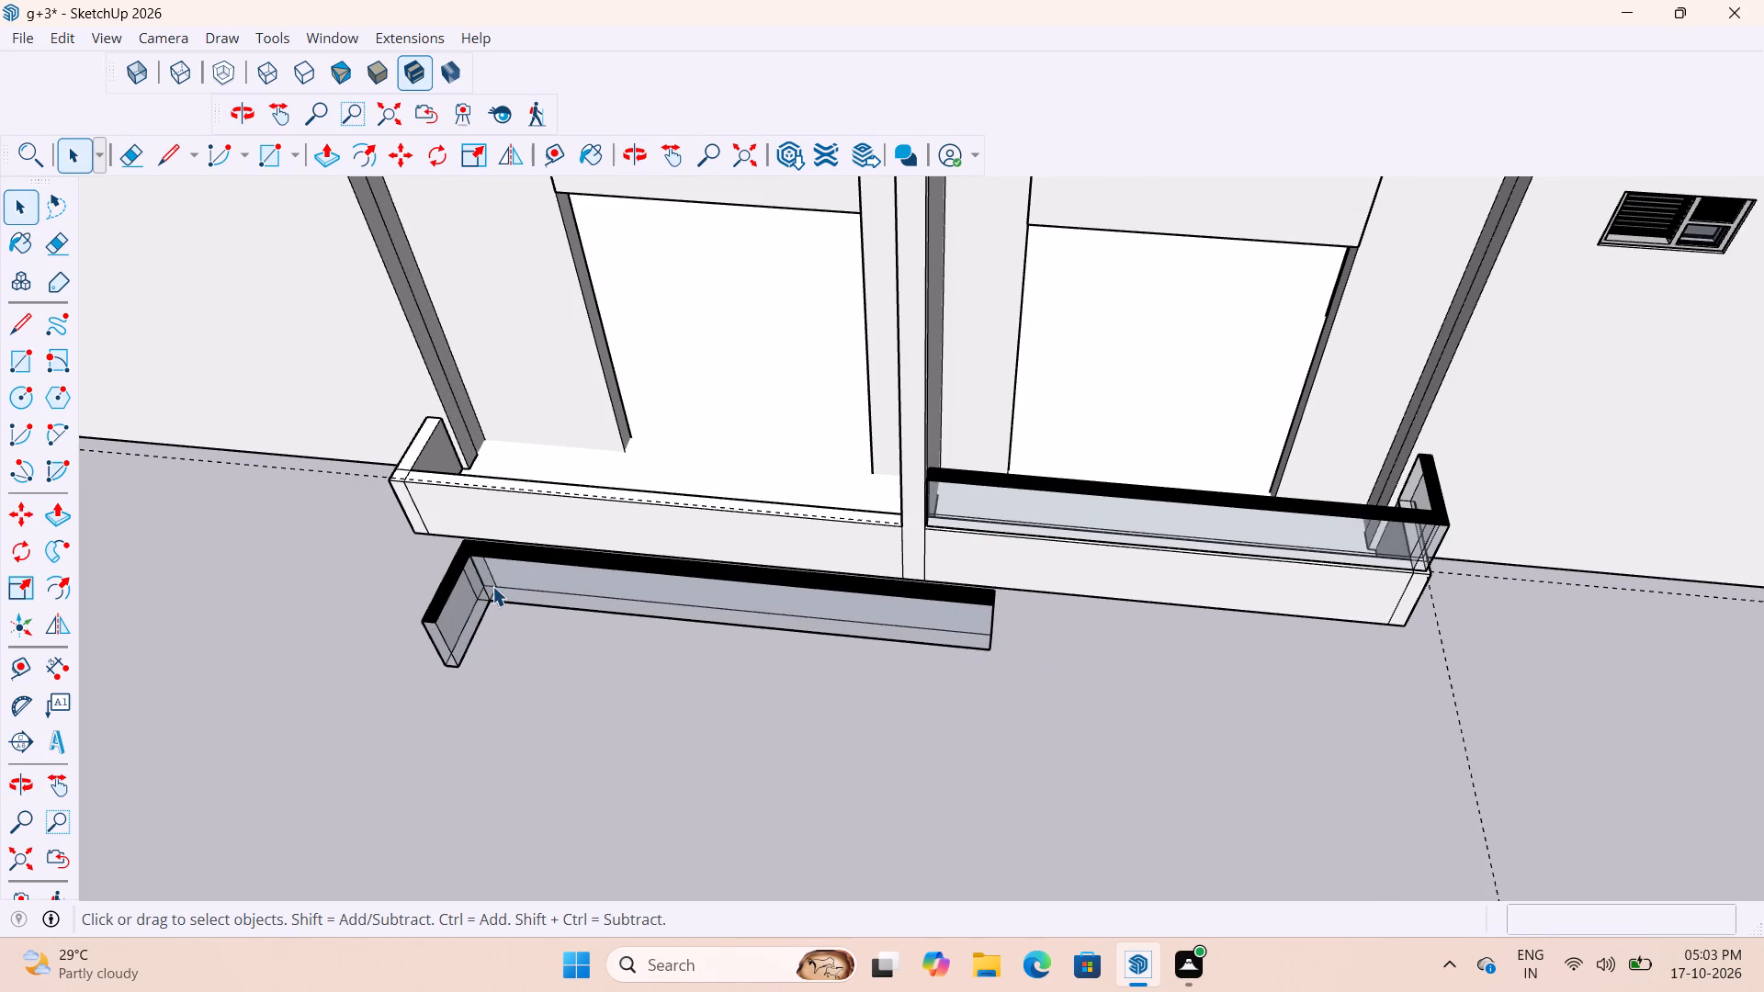
scroll(492, 586, "down", 4)
scroll(699, 576, "up", 6)
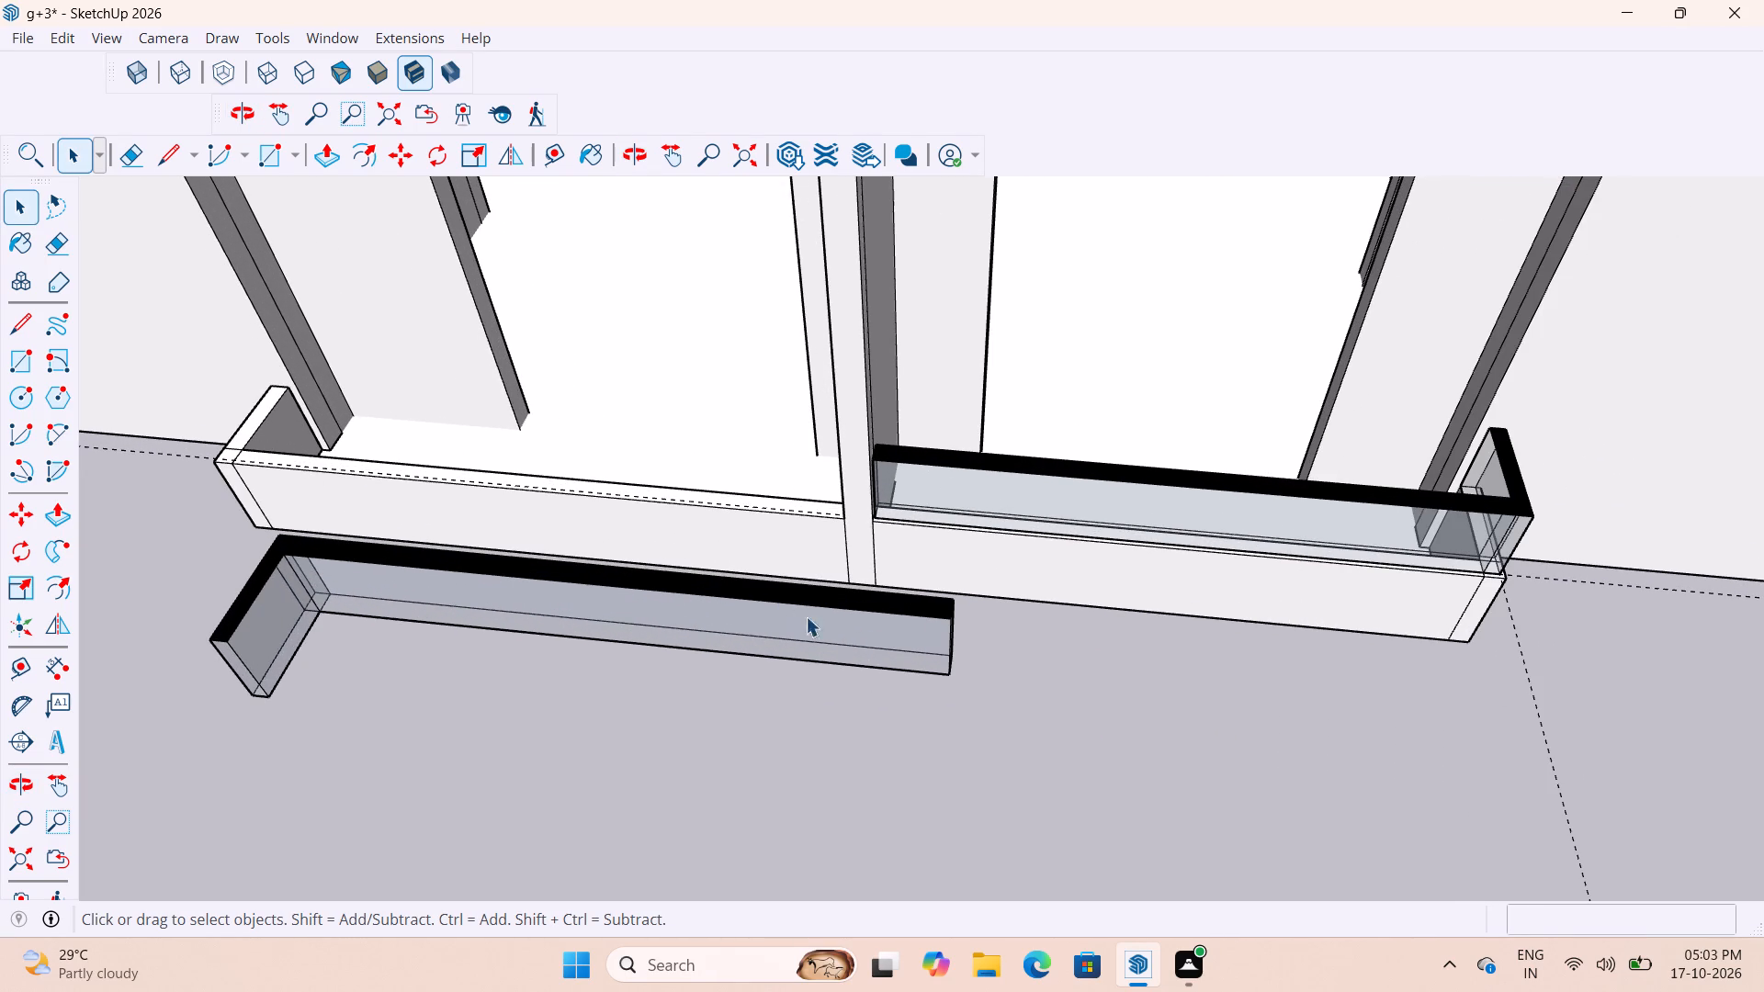
scroll(367, 654, "down", 9)
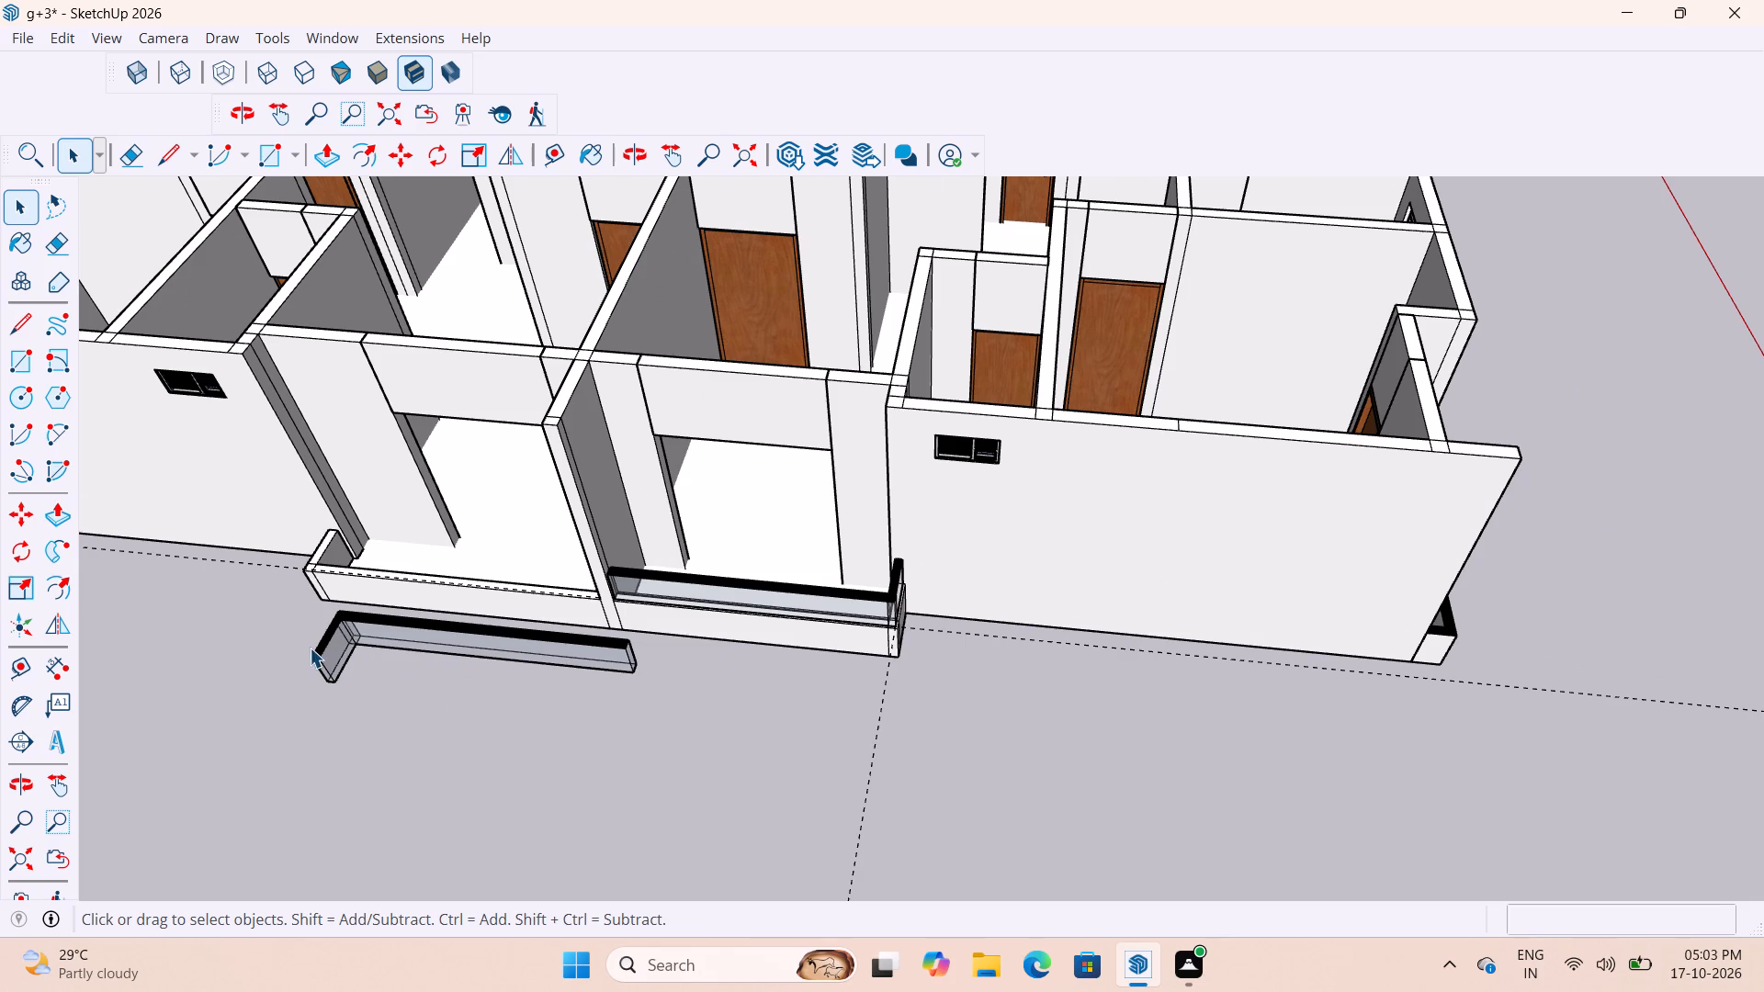
scroll(419, 584, "up", 9)
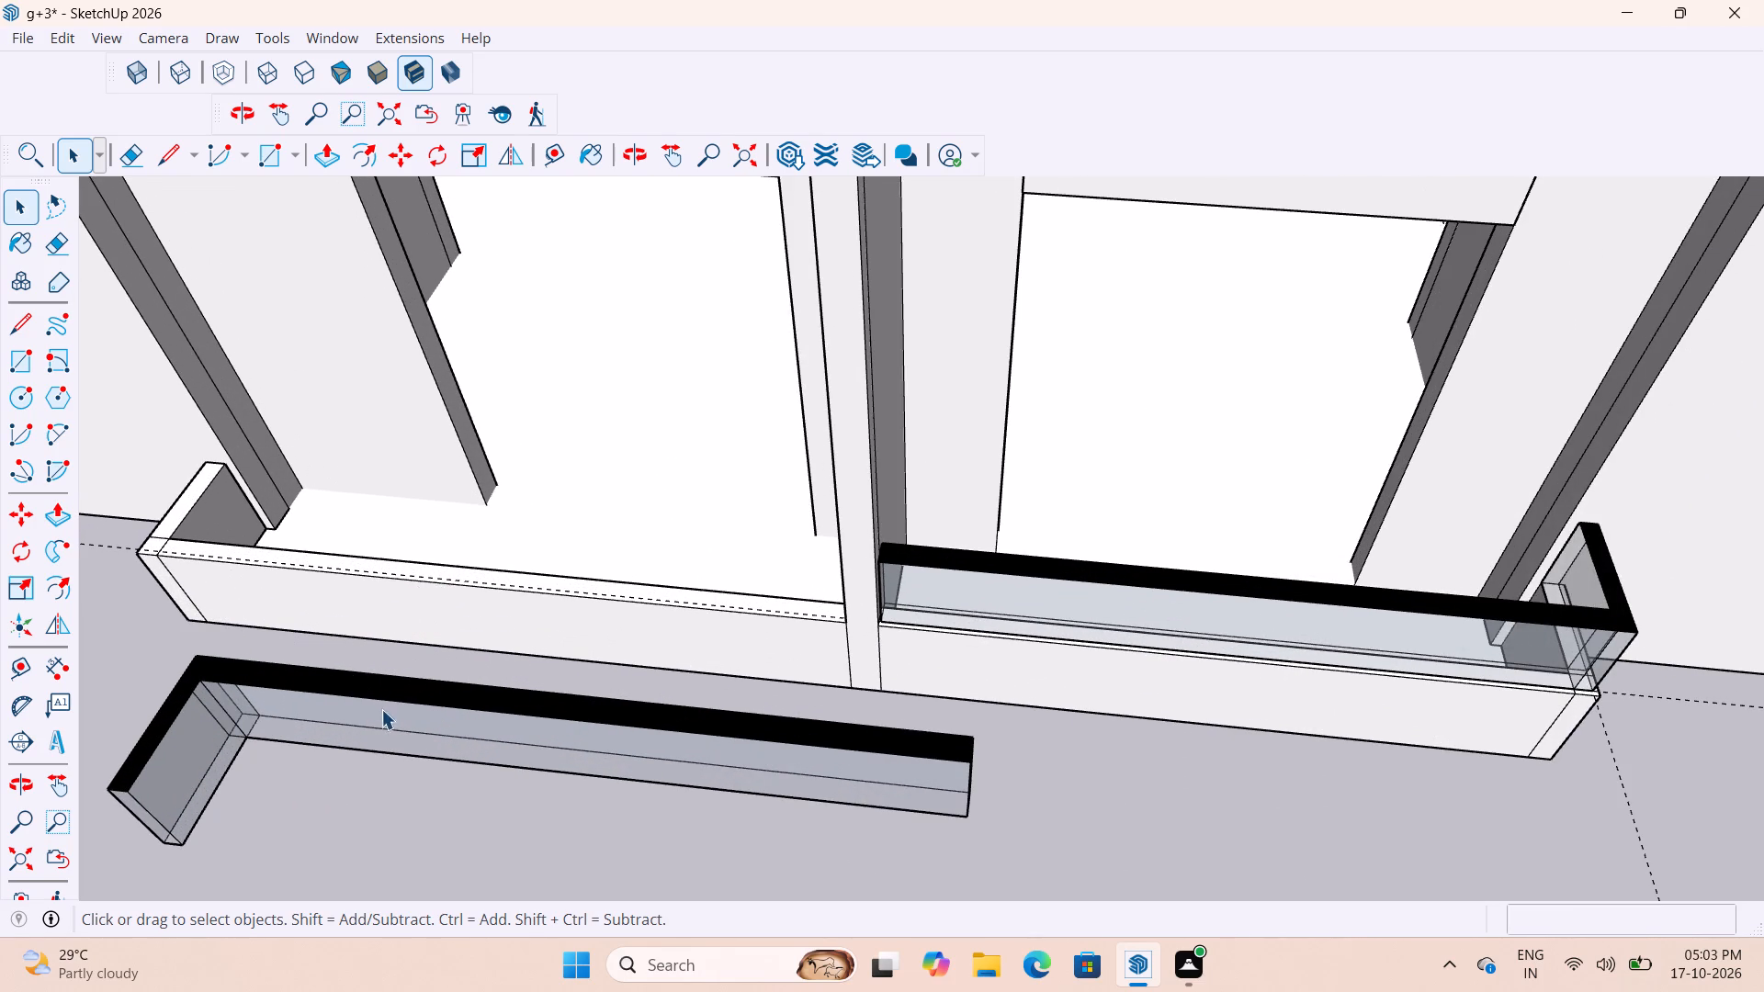
scroll(415, 738, "down", 5)
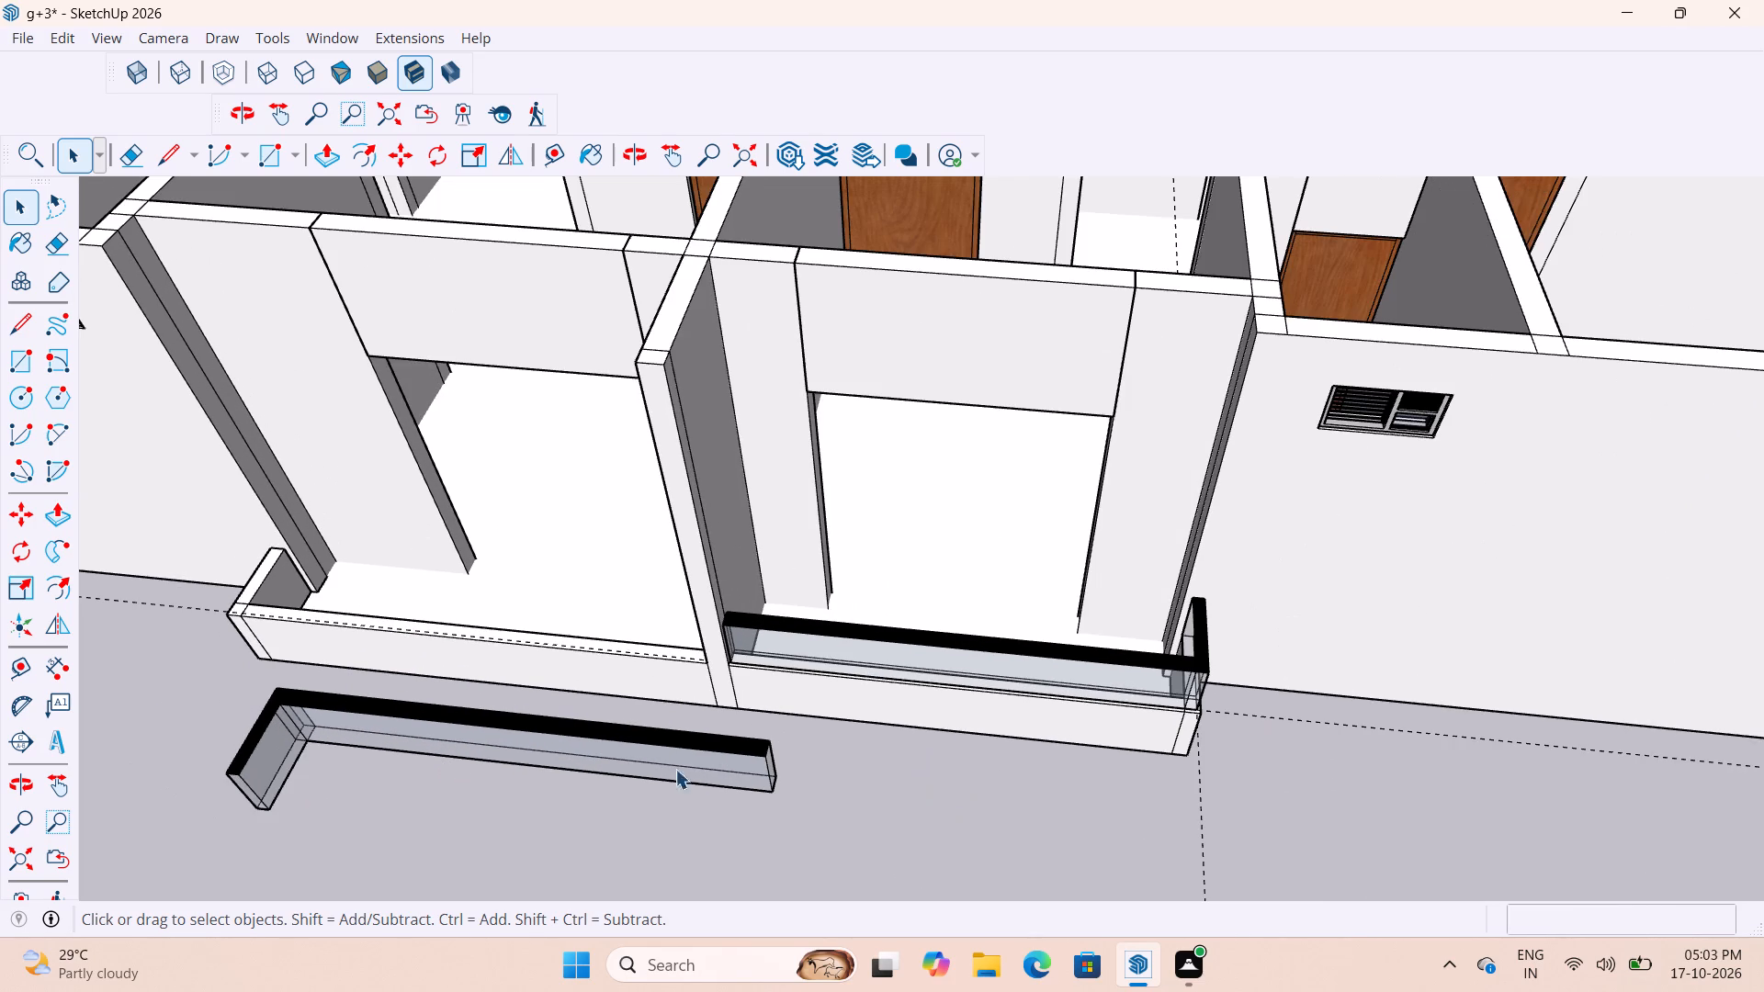
Move the copied railing about 6' 6" farther out from the balcony onto the open ground.
left_click(711, 742)
key("m")
scroll(808, 657, "down", 6)
scroll(823, 814, "up", 1)
middle_click_drag(709, 813, 628, 797)
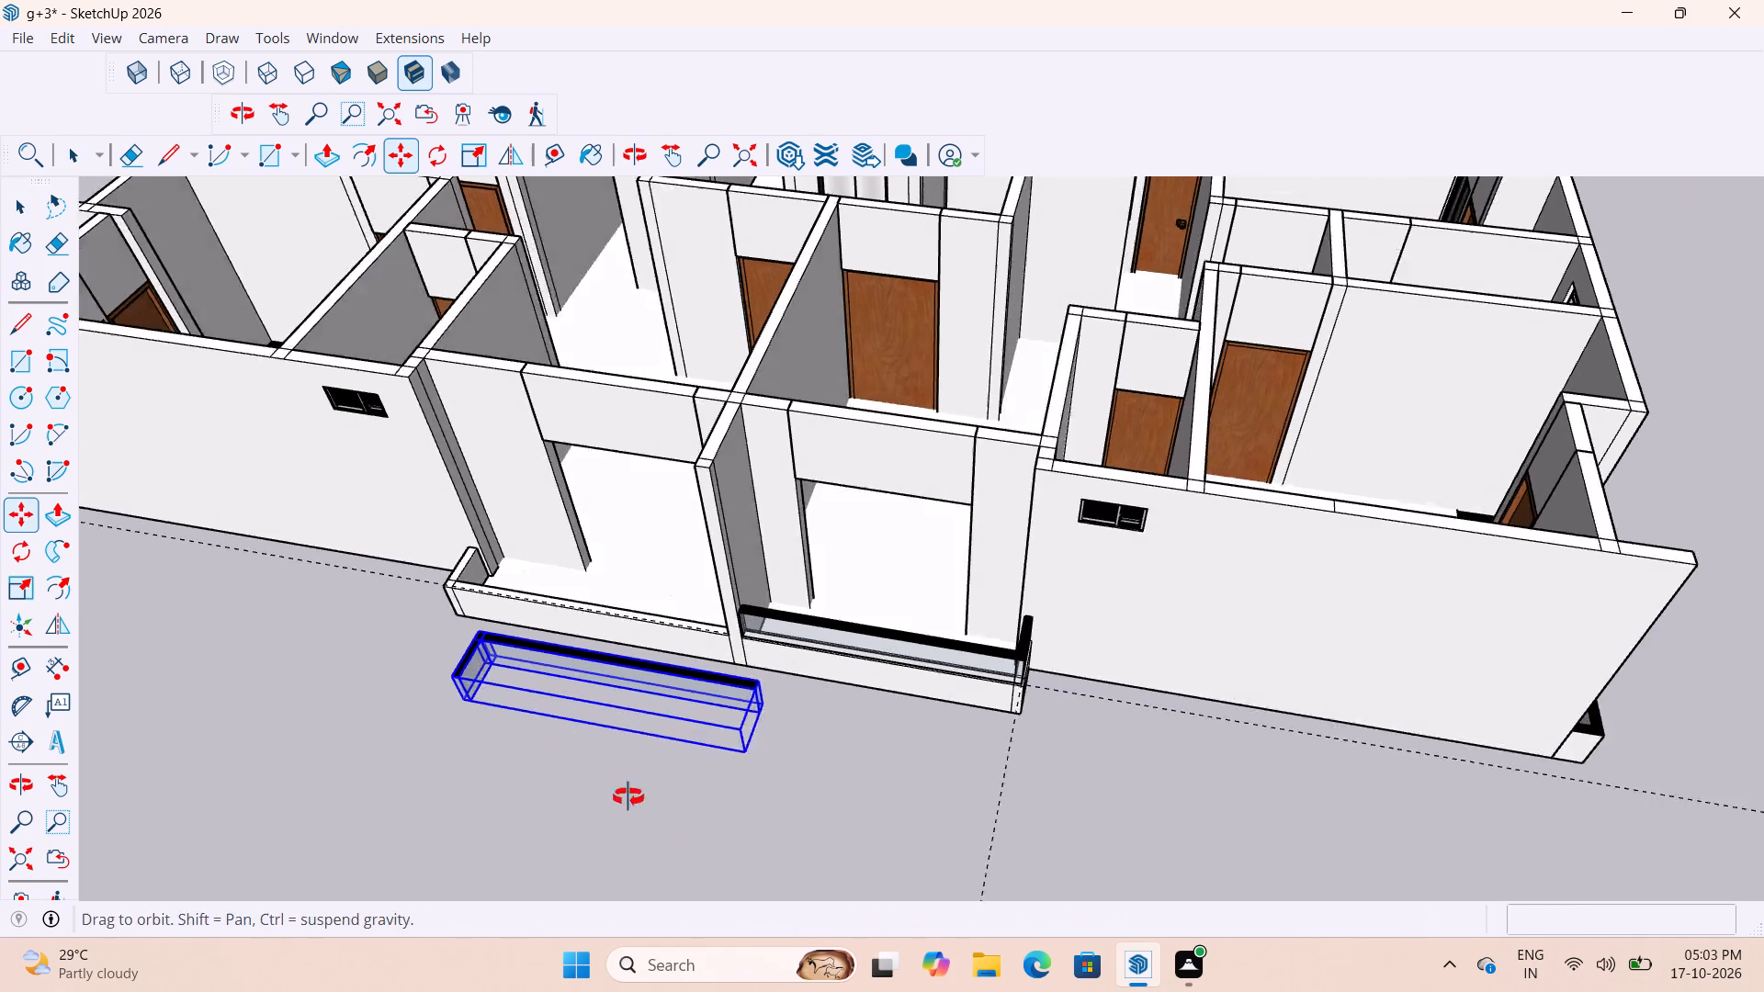
middle_click_drag(628, 797, 588, 789)
scroll(701, 696, "up", 8)
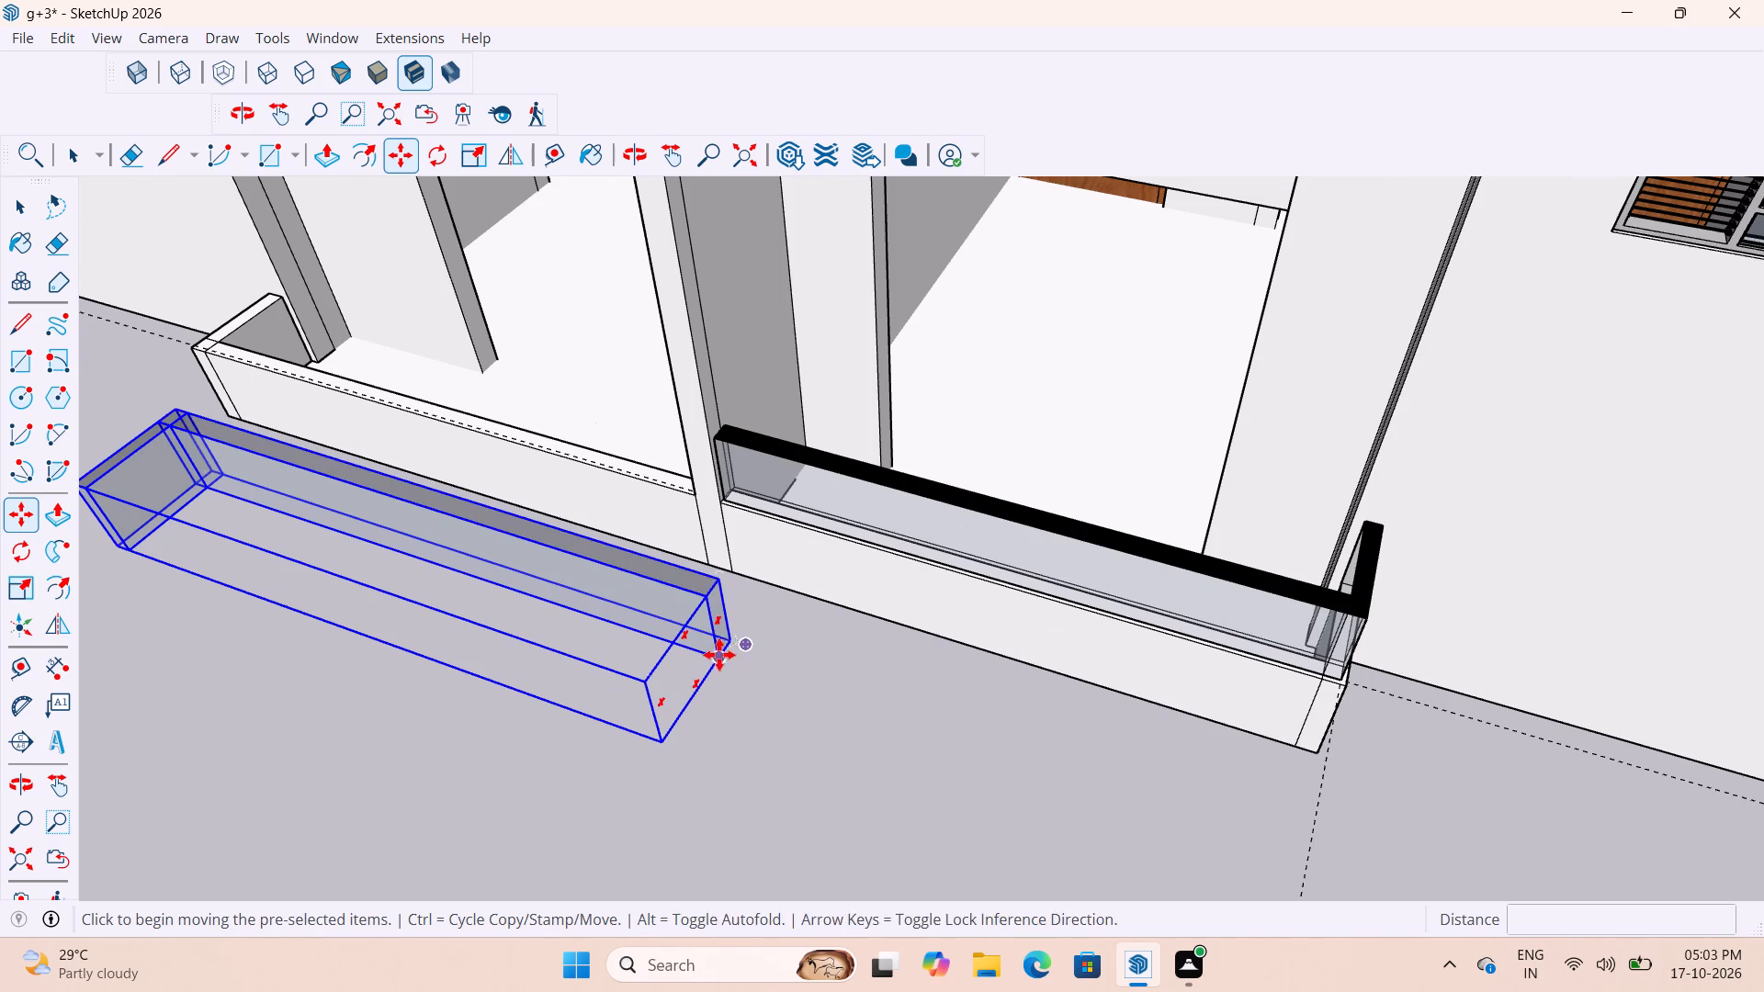
left_click(718, 657)
scroll(865, 657, "down", 15)
left_click(768, 711)
key("space")
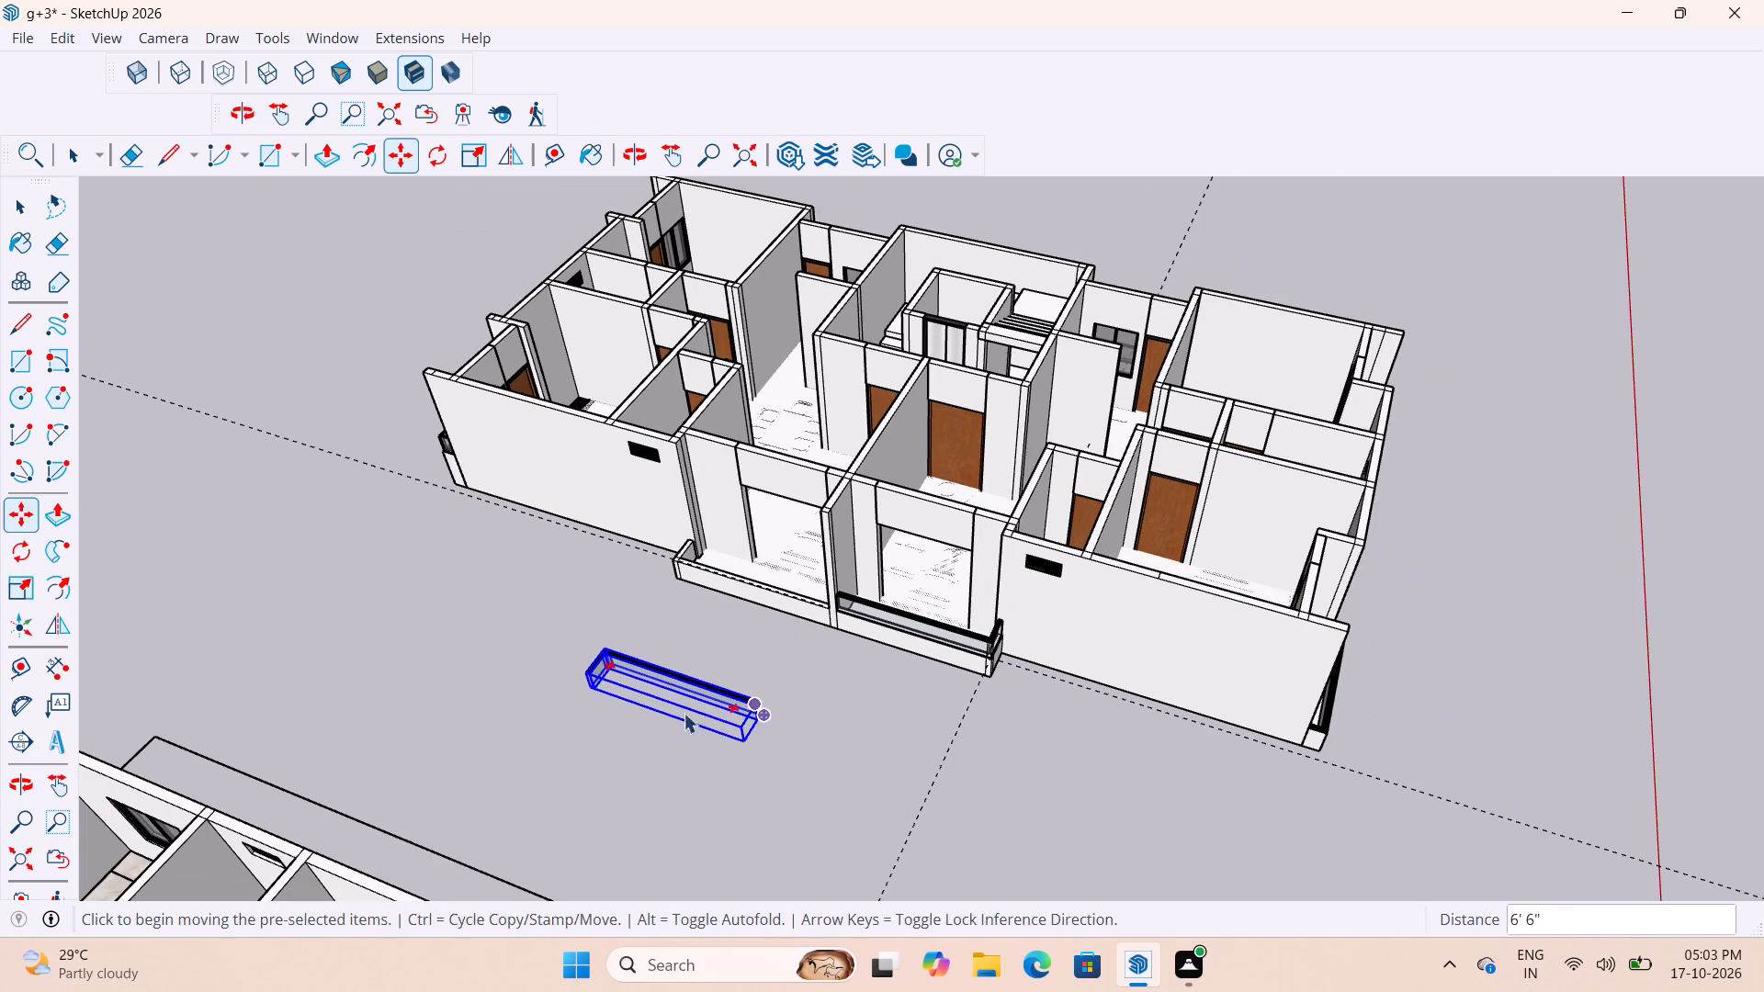
left_click(659, 766)
Open the copied railing and push its short return's end face in about 1' 6 7/8", flush with the long run.
scroll(718, 738, "up", 11)
scroll(823, 667, "down", 6)
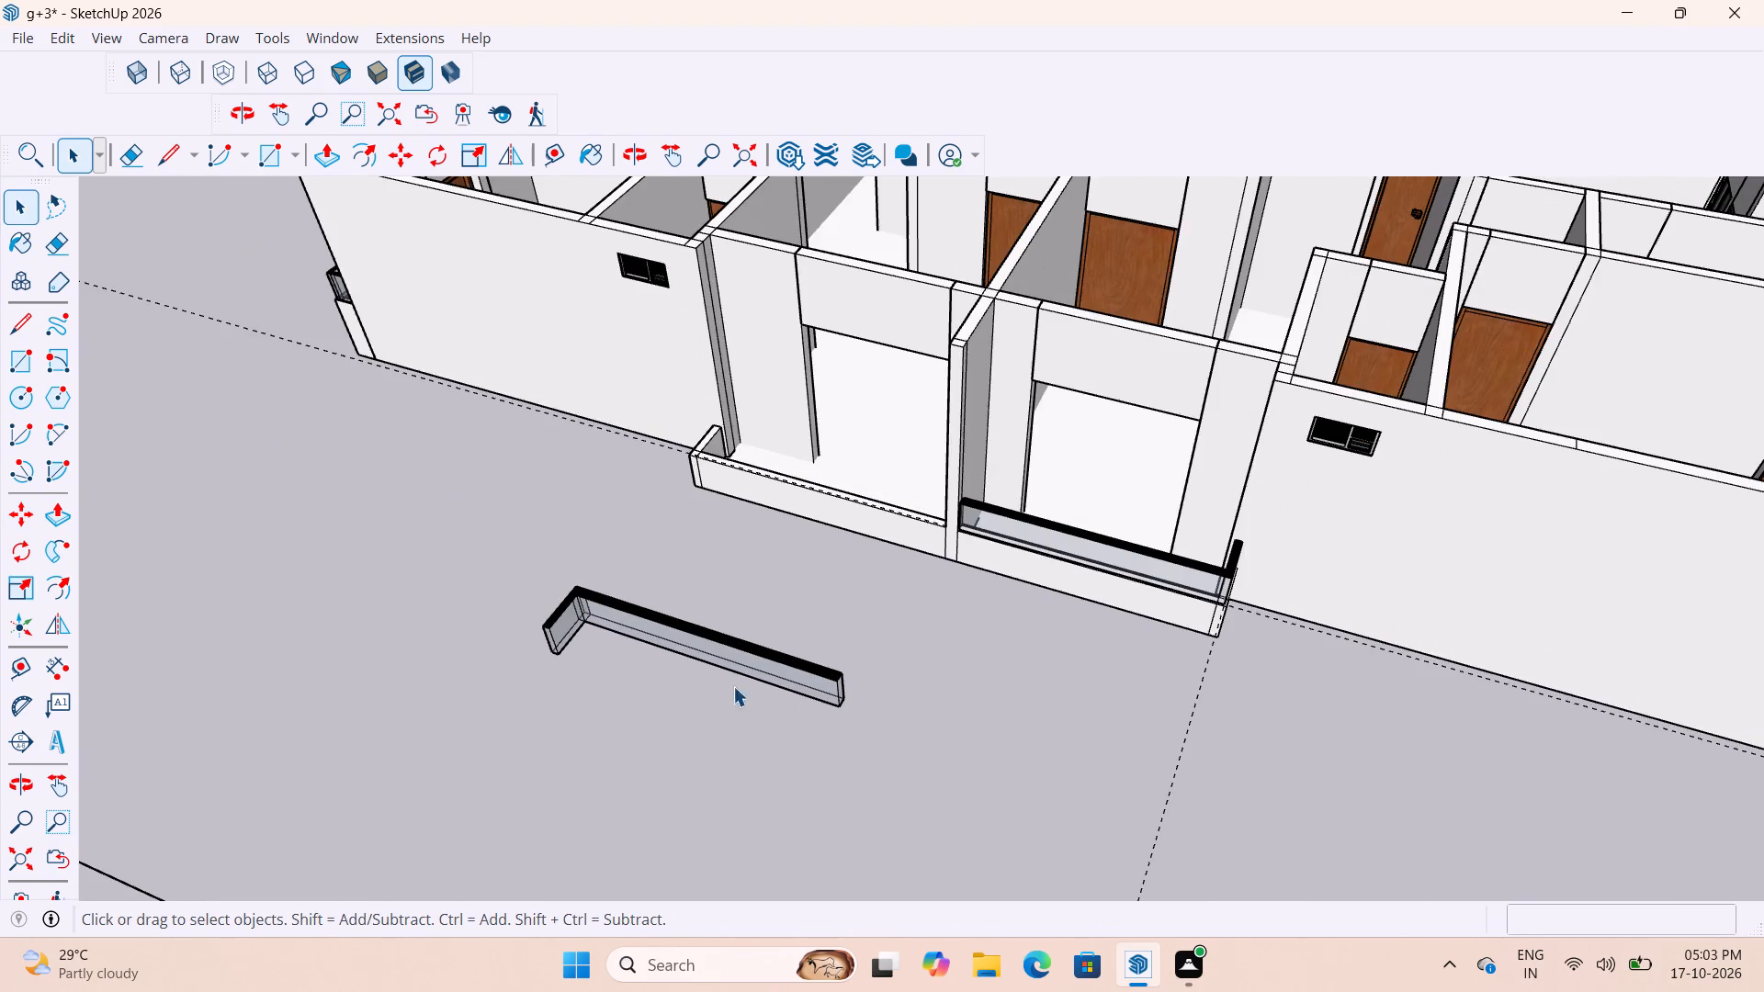
scroll(638, 669, "up", 12)
scroll(558, 734, "up", 3)
middle_click_drag(573, 707, 741, 648)
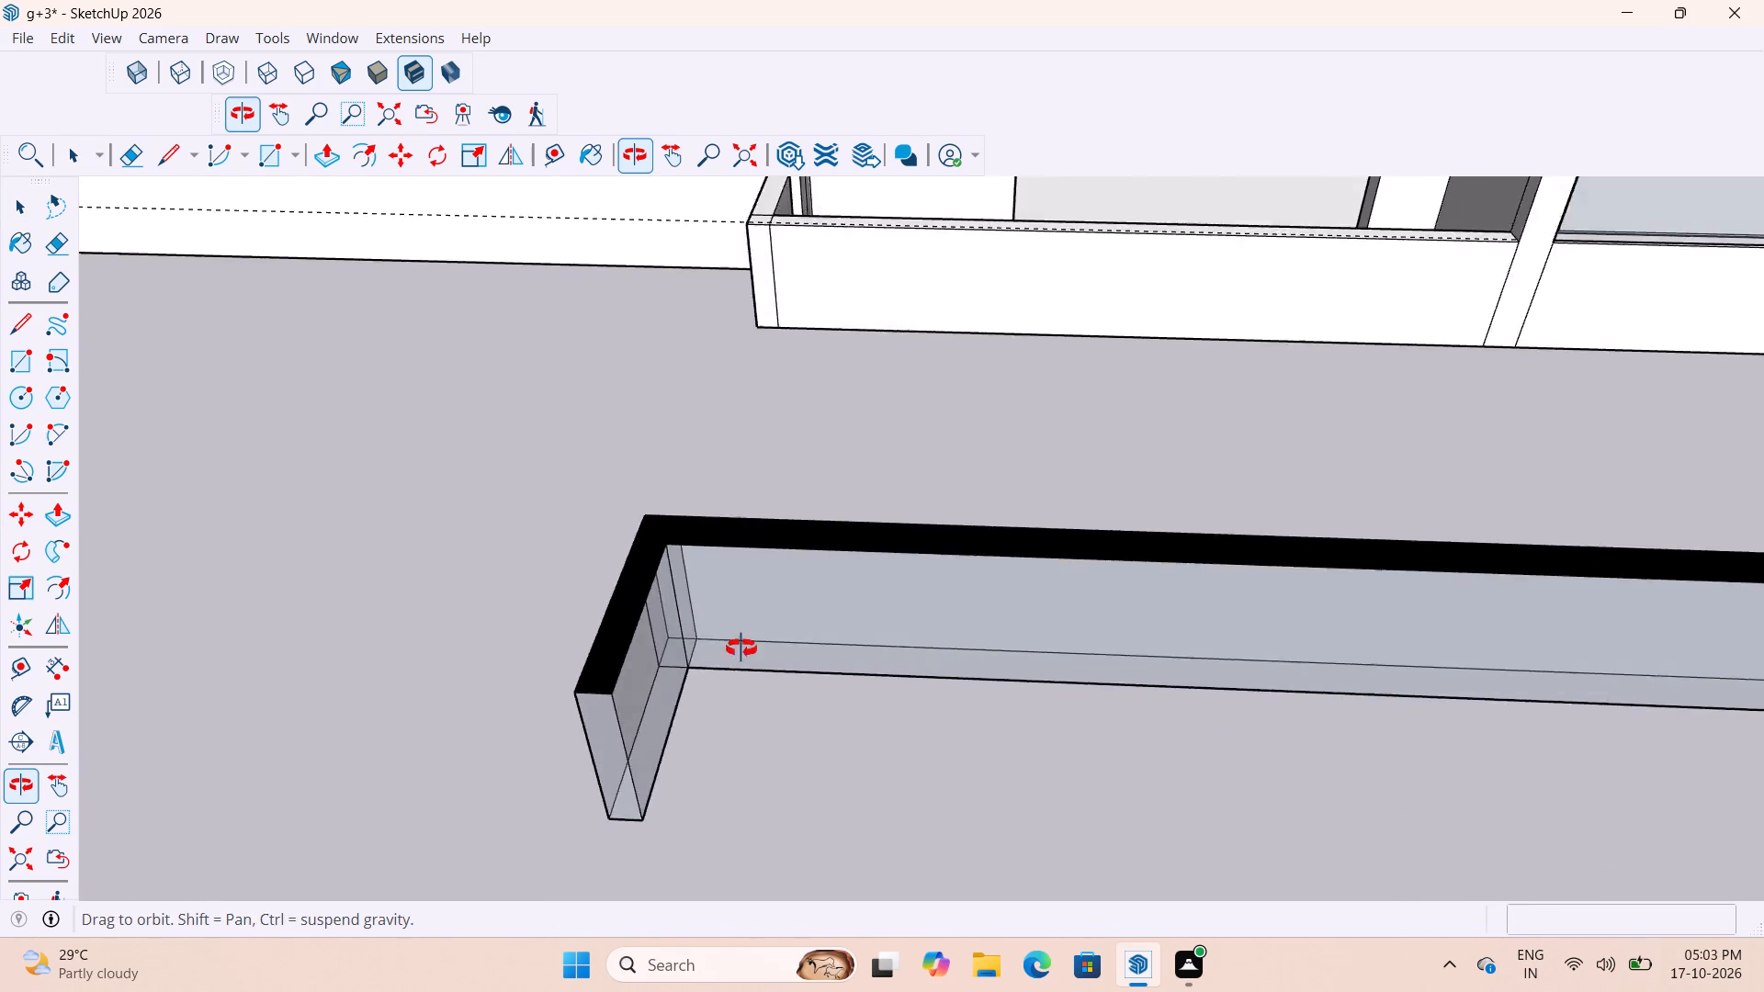
middle_click_drag(741, 648, 759, 636)
scroll(815, 584, "down", 5)
double_click(689, 714)
double_click(702, 715)
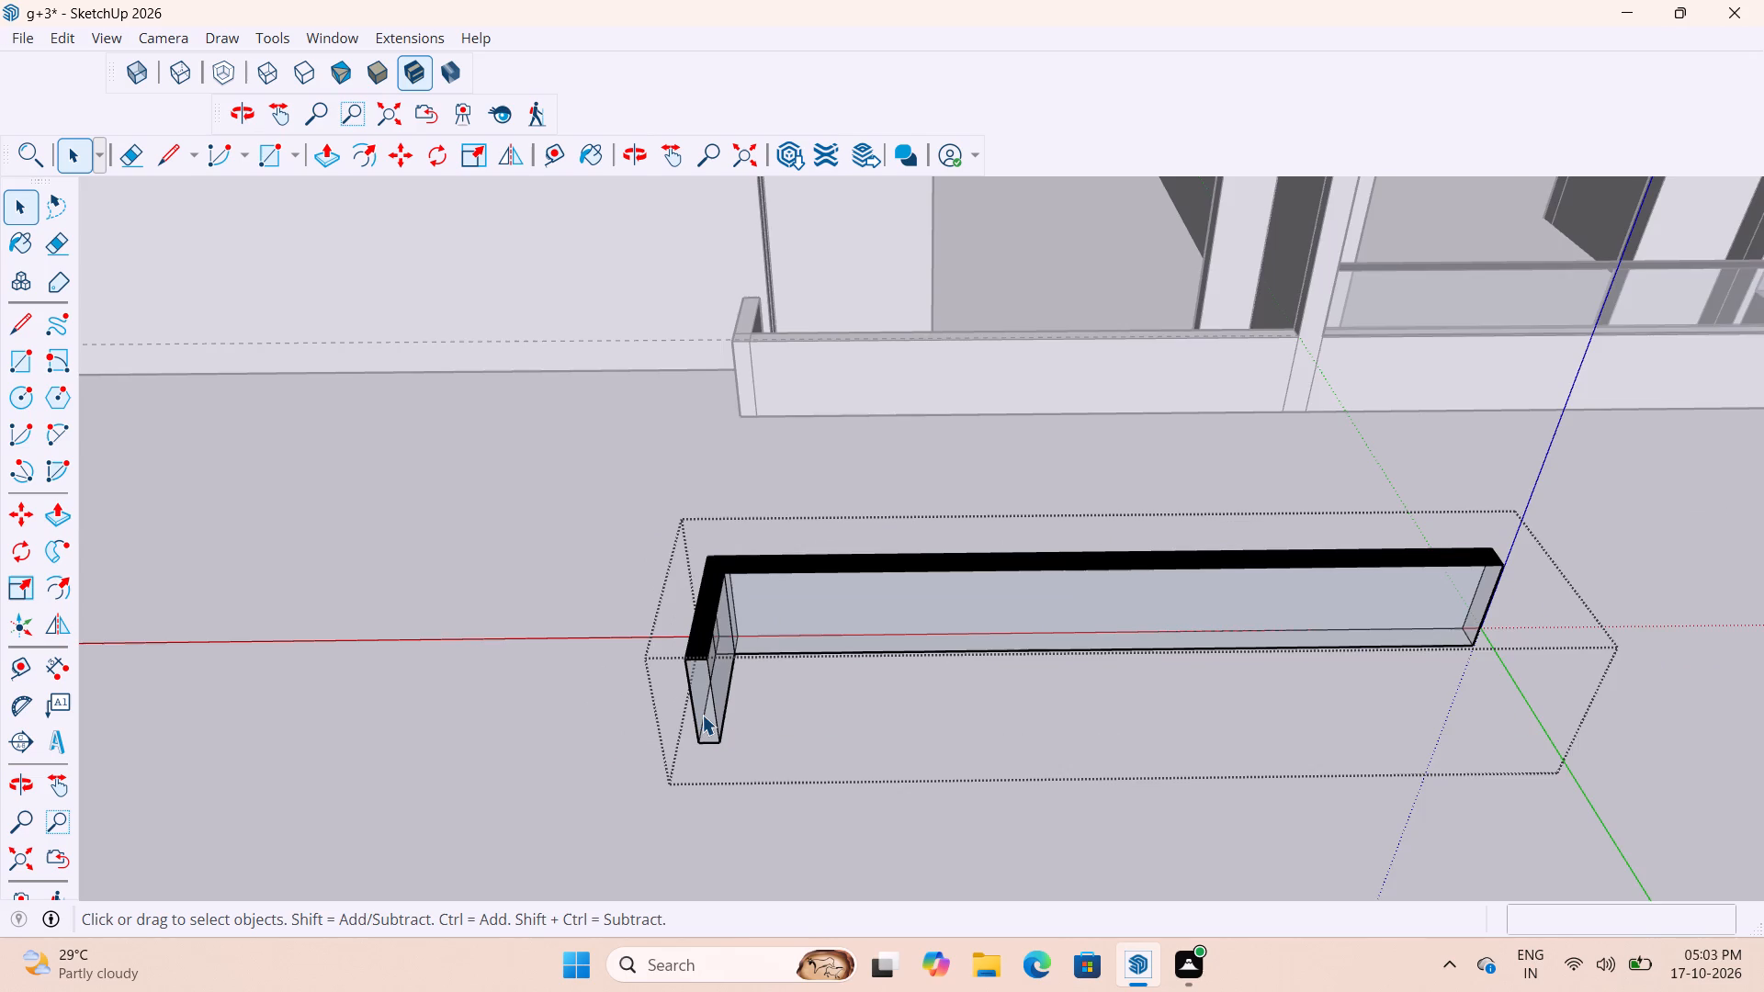
key("p")
scroll(711, 730, "up", 4)
left_click(703, 717)
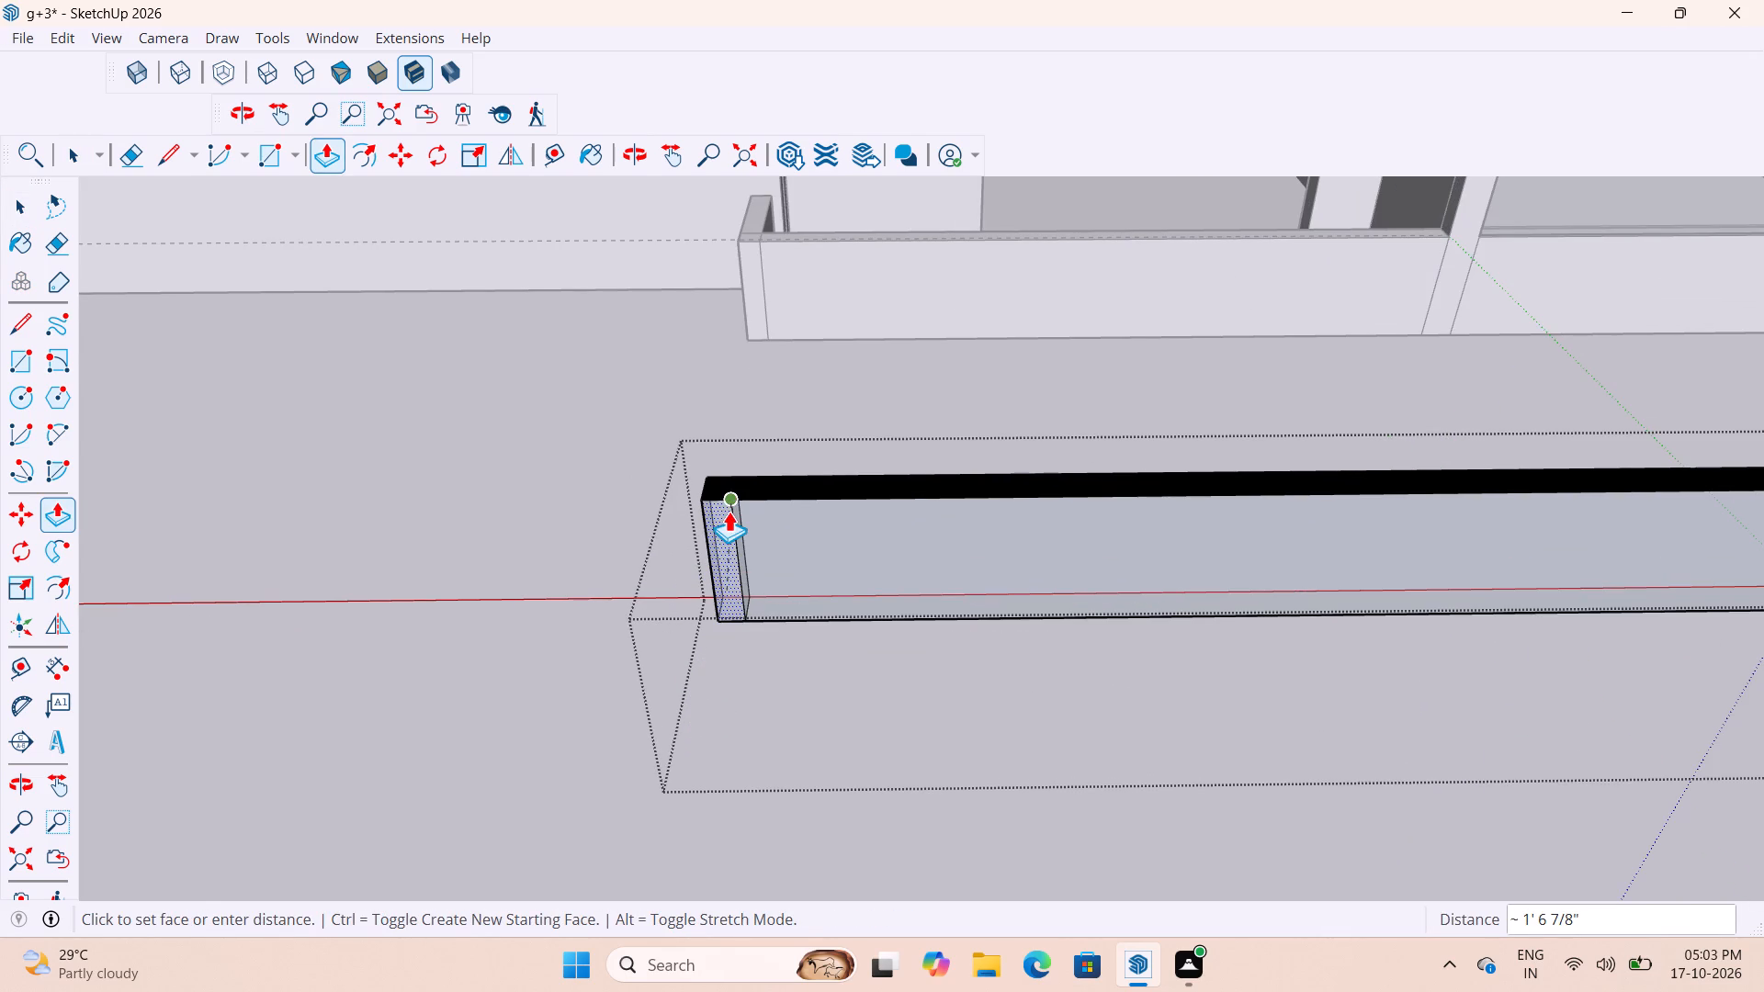
left_click(729, 511)
Pull a new short return out of the same railing end on its building-facing side, about 1' 2 5/8" long overall.
scroll(731, 637, "down", 4)
middle_click_drag(747, 558, 1277, 637)
scroll(1192, 635, "up", 6)
middle_click_drag(1188, 566, 1261, 547)
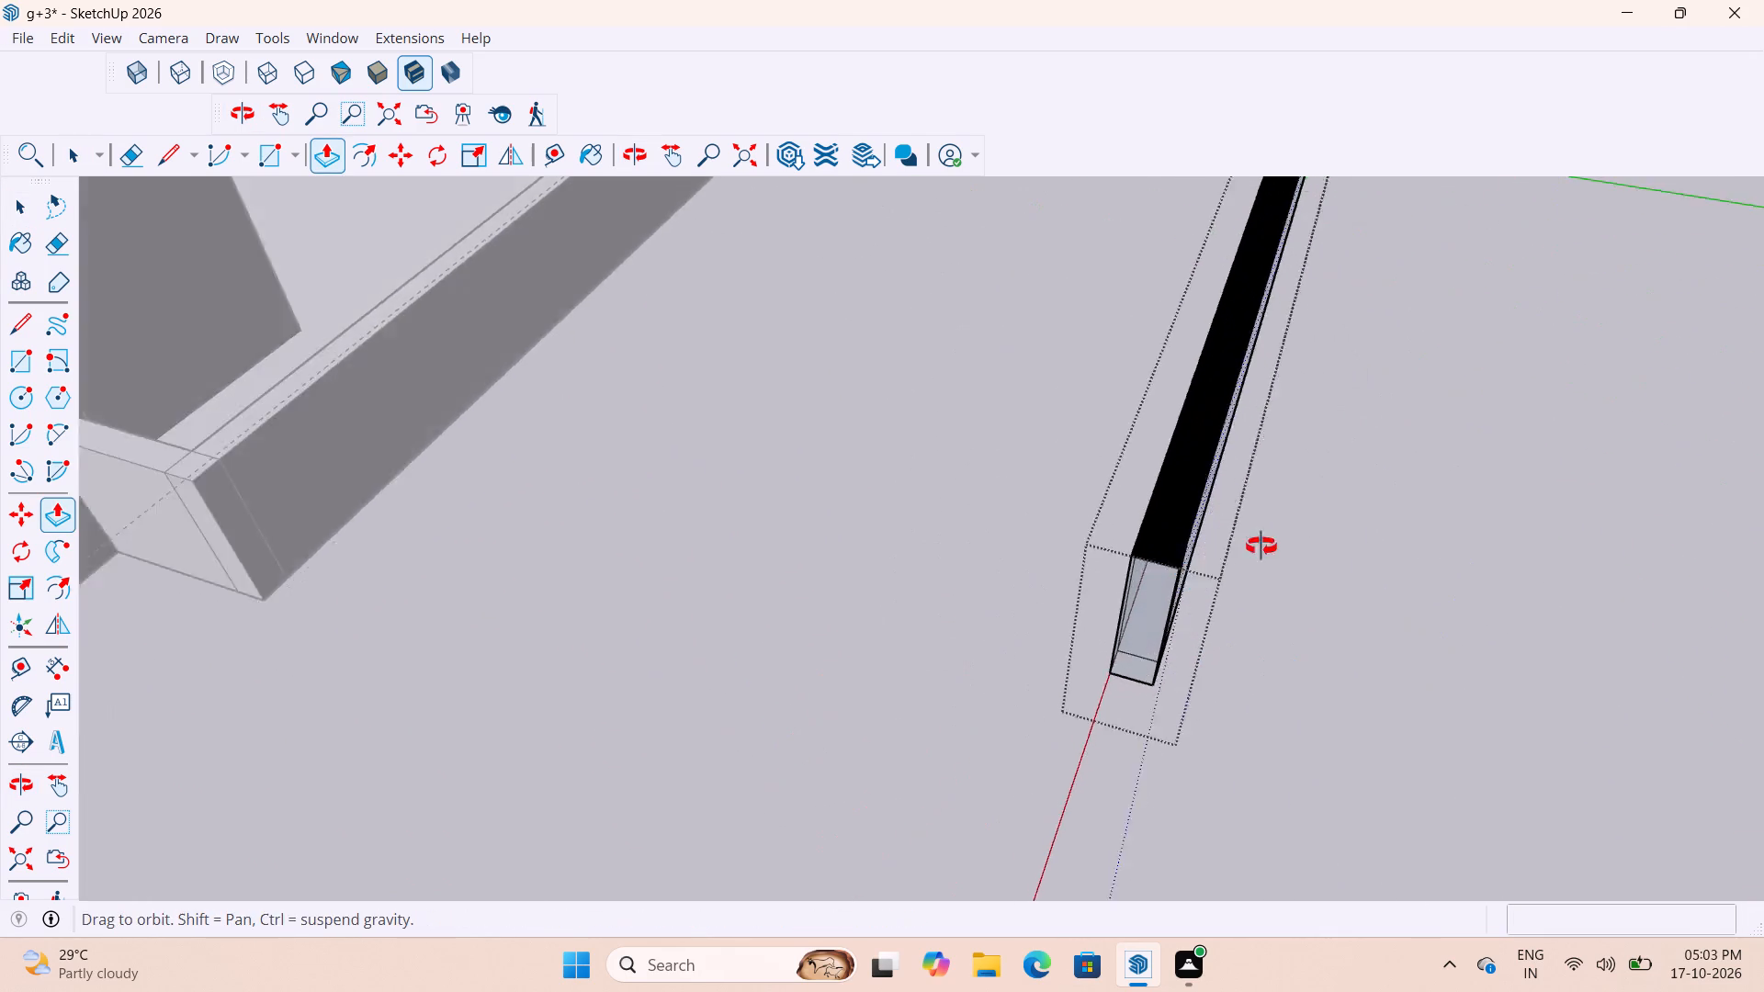
middle_click_drag(1261, 547, 1579, 485)
scroll(1186, 473, "up", 2)
left_click(1037, 491)
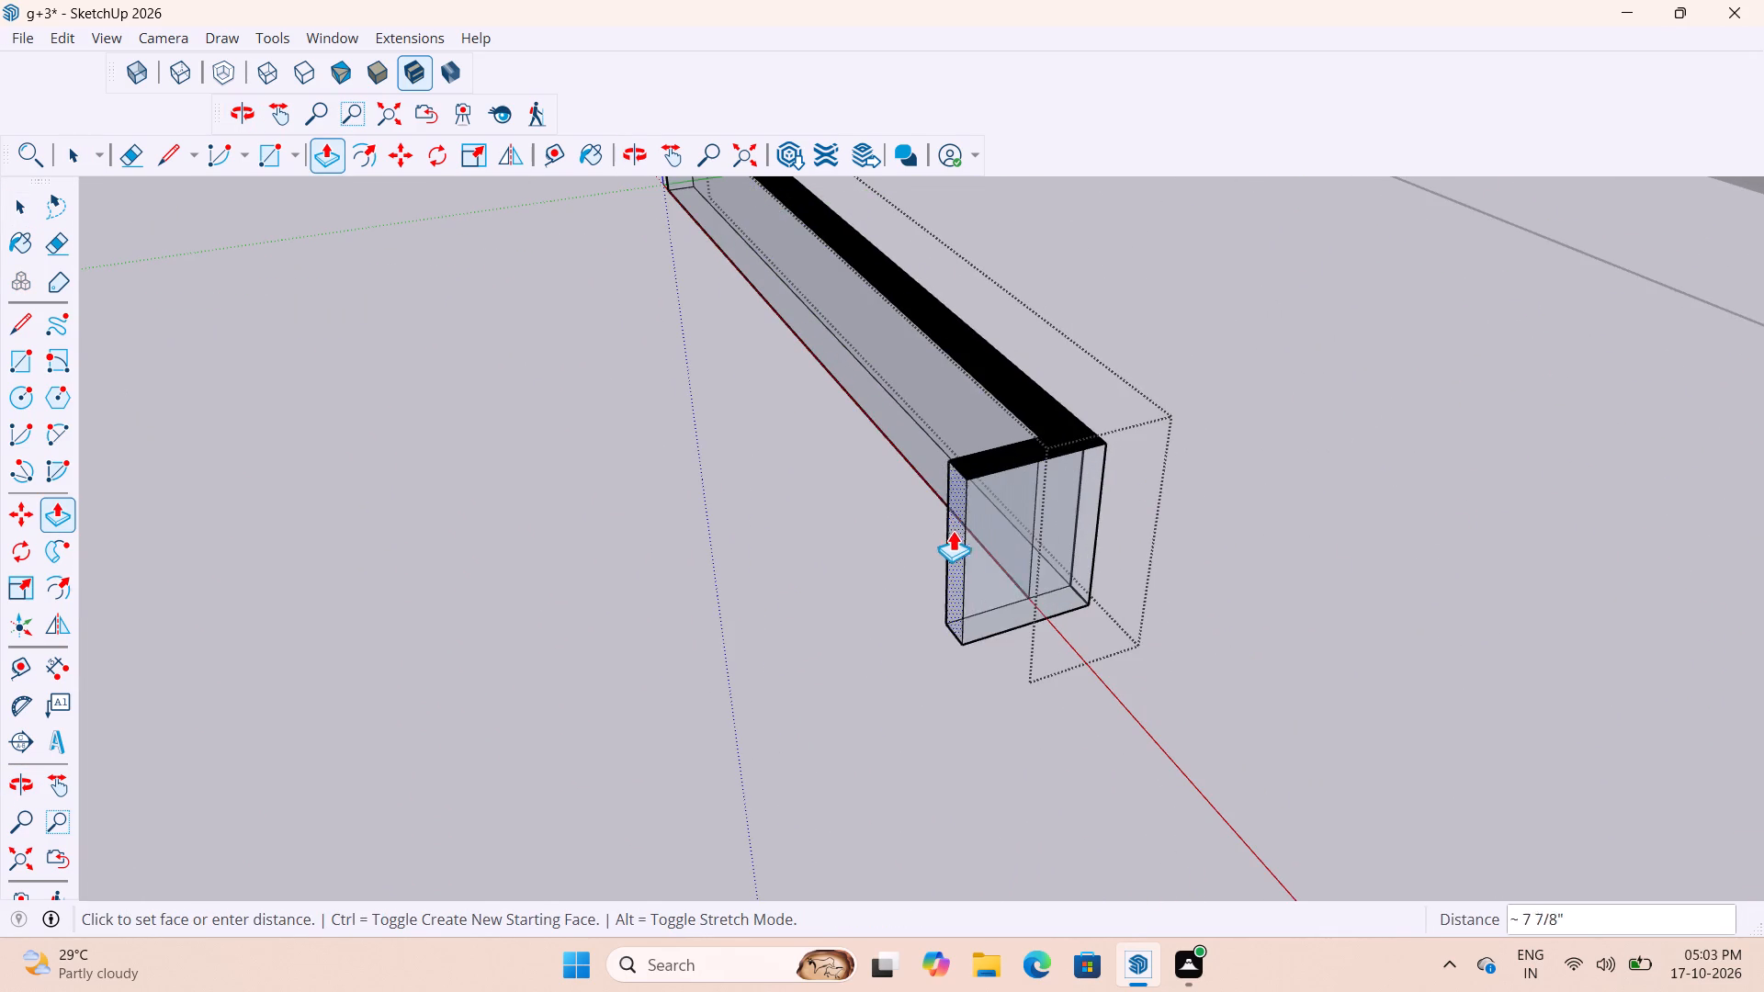
scroll(948, 532, "down", 8)
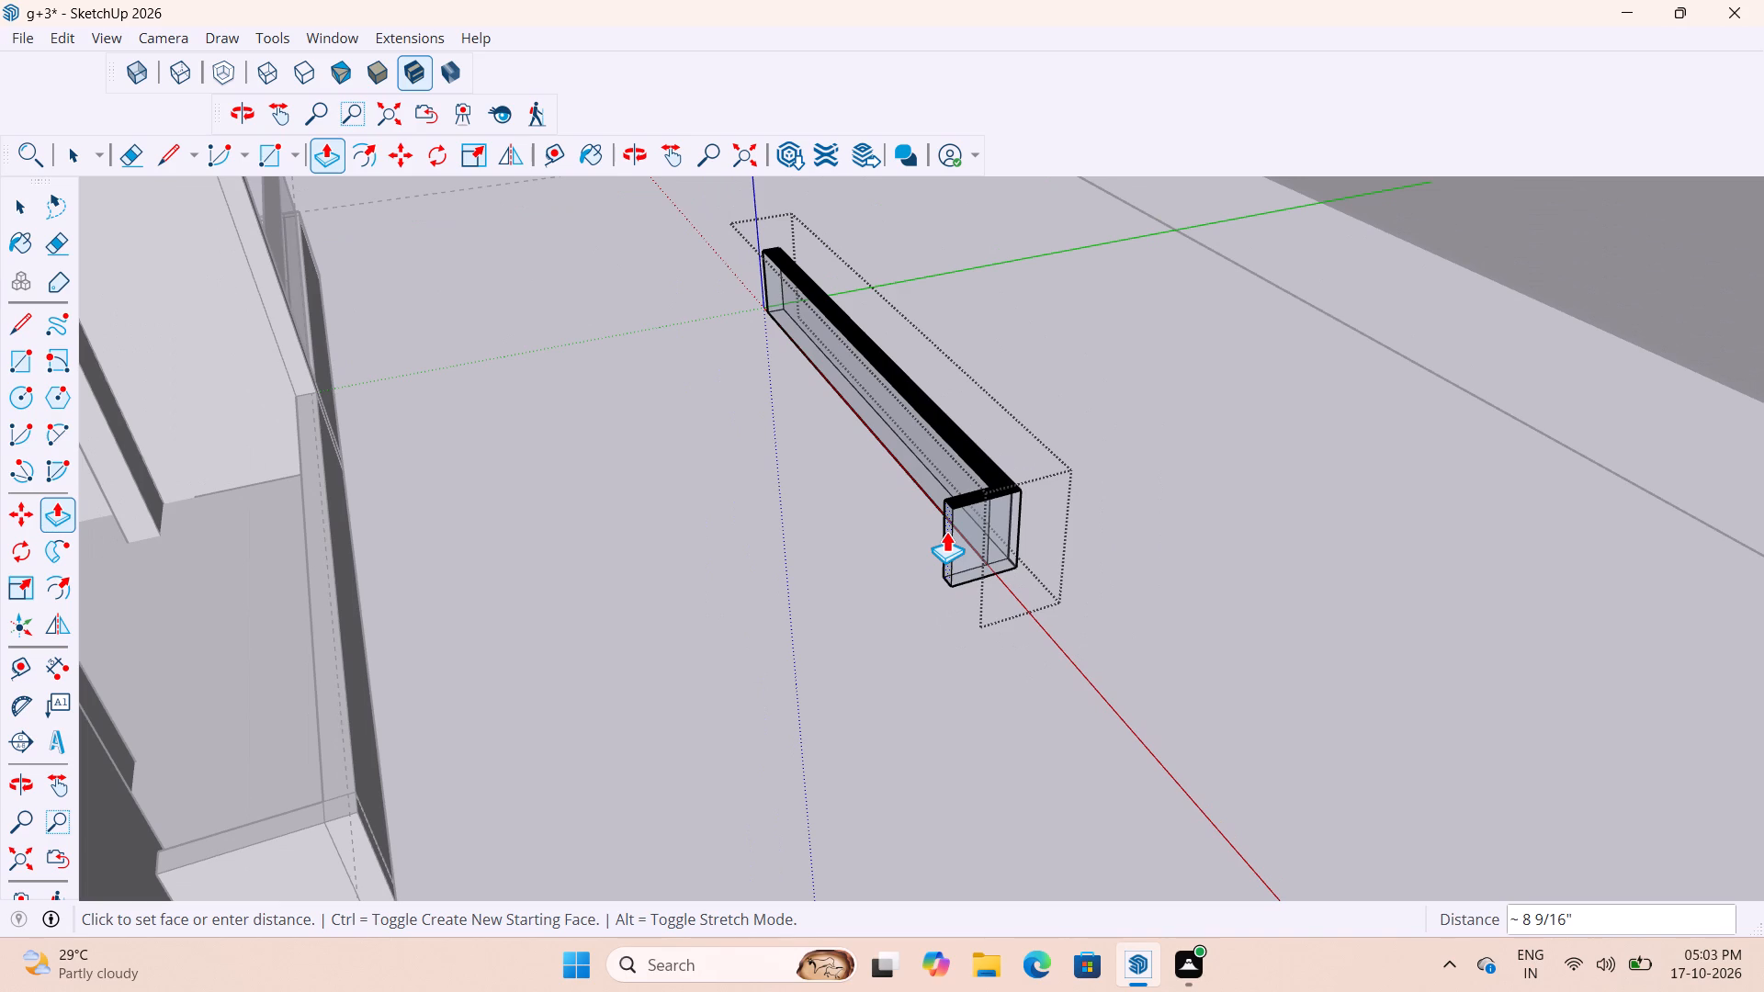
left_click(938, 541)
key("space")
left_click(878, 705)
Measure the length of the fitted railing's short return at the balcony's end corner.
scroll(943, 690, "down", 8)
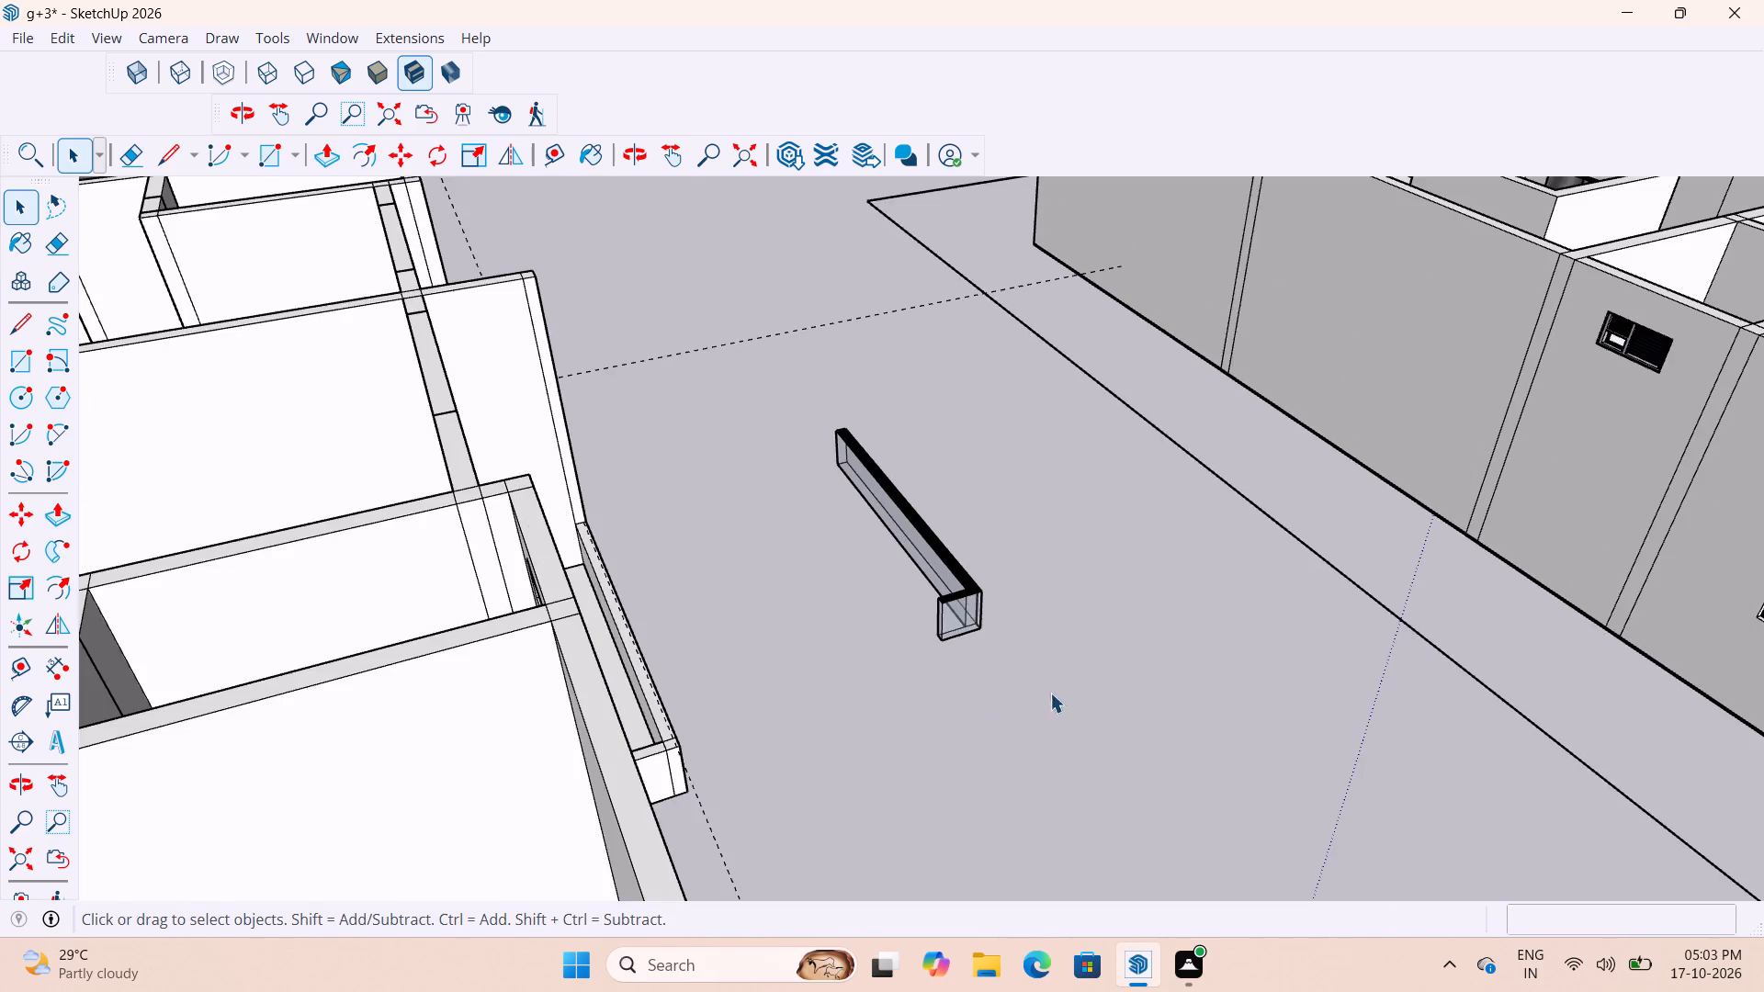
middle_click_drag(908, 694, 394, 681)
scroll(367, 675, "down", 4)
scroll(843, 271, "up", 6)
middle_click_drag(769, 399, 678, 489)
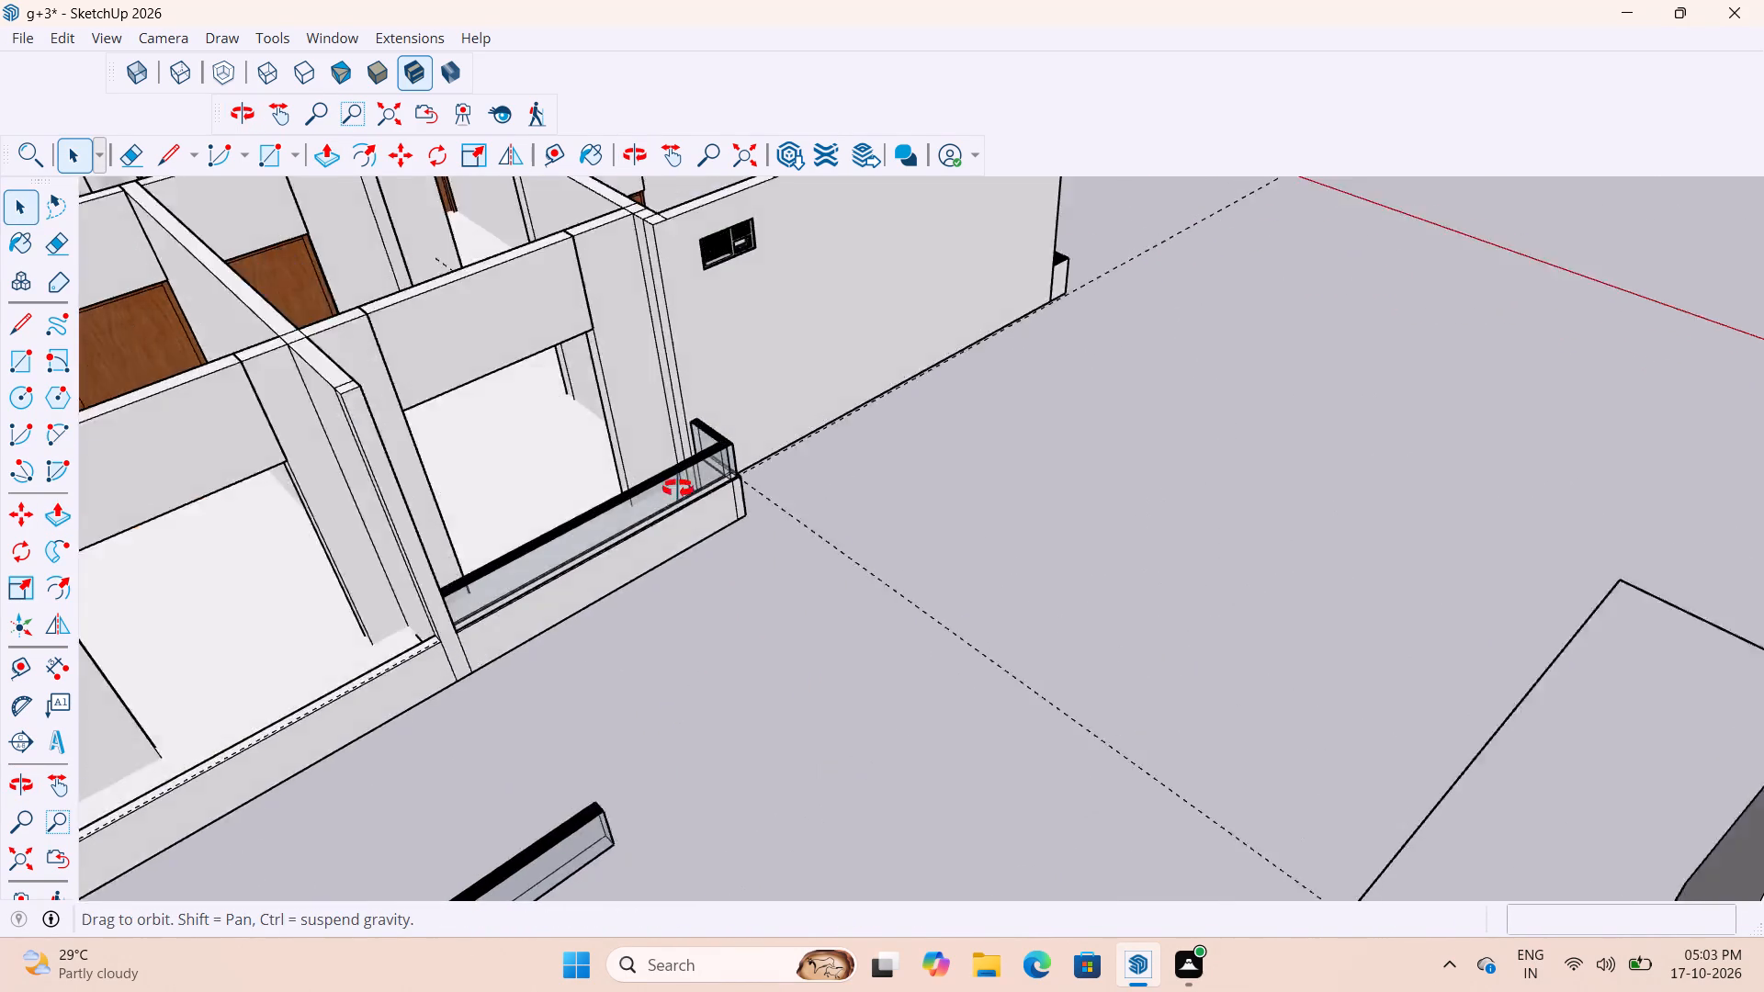
middle_click_drag(678, 489, 369, 592)
scroll(763, 306, "up", 8)
middle_click_drag(739, 378, 398, 285)
scroll(607, 231, "up", 4)
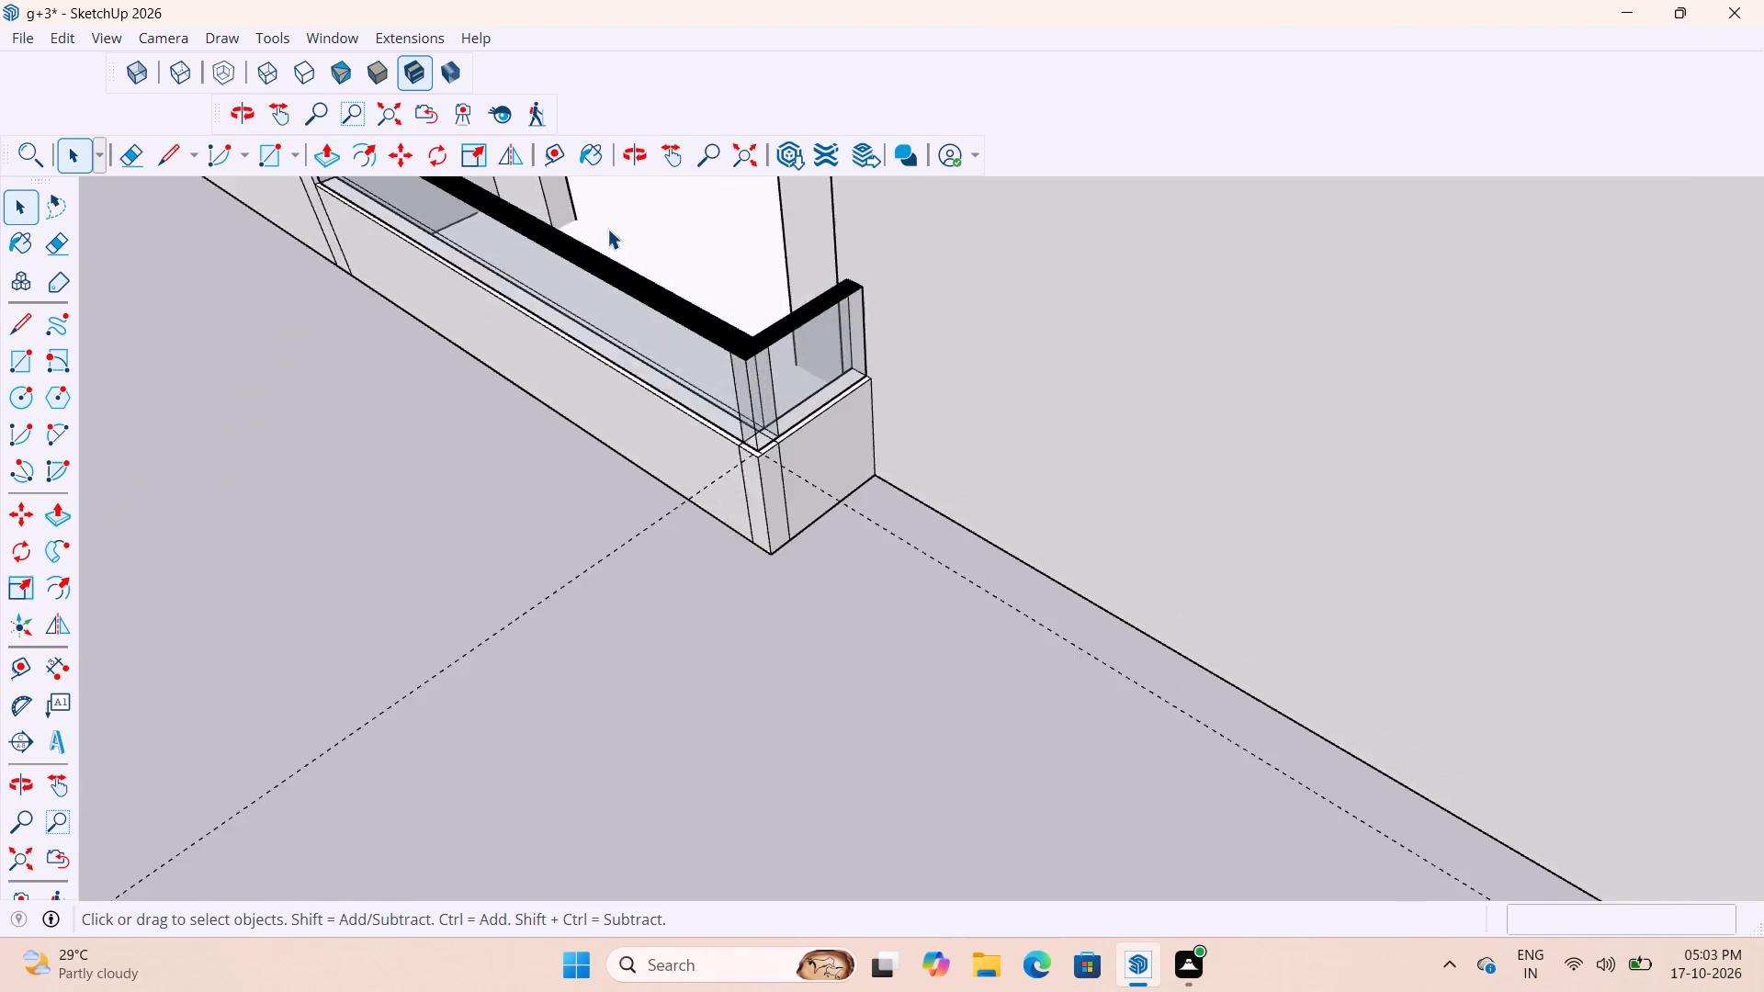
scroll(607, 229, "up", 4)
middle_click_drag(785, 454, 577, 420)
key("t")
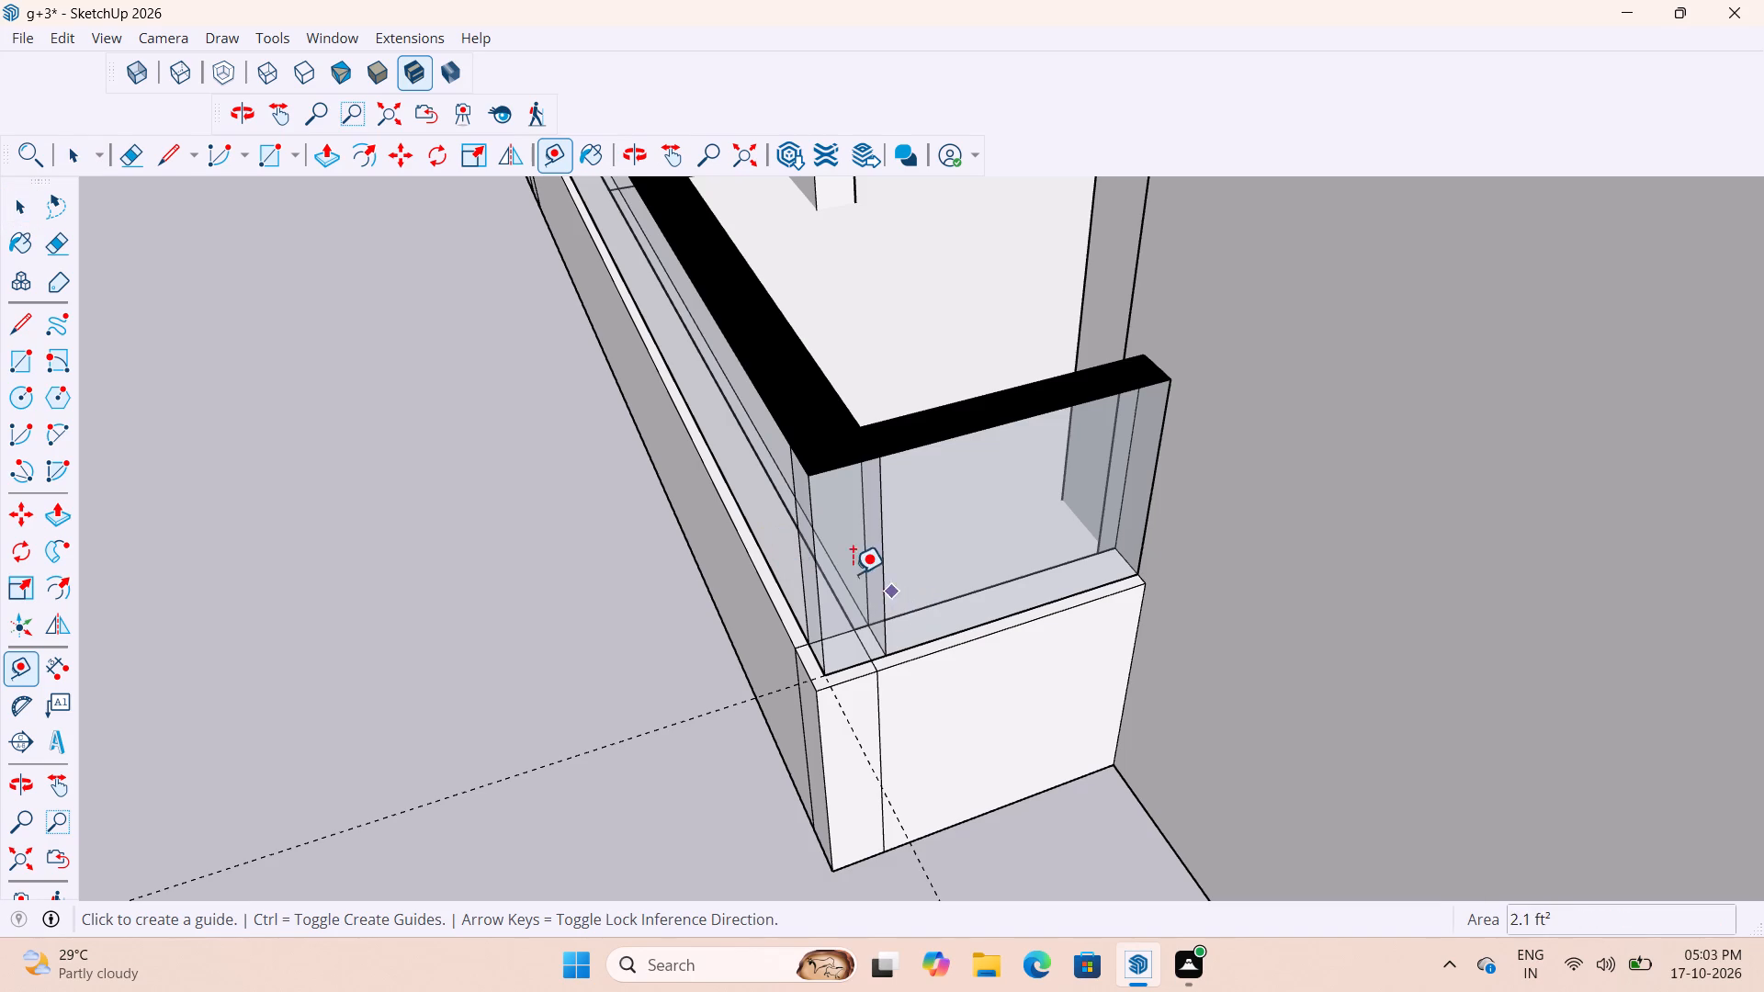
scroll(831, 514, "up", 3)
left_click(801, 509)
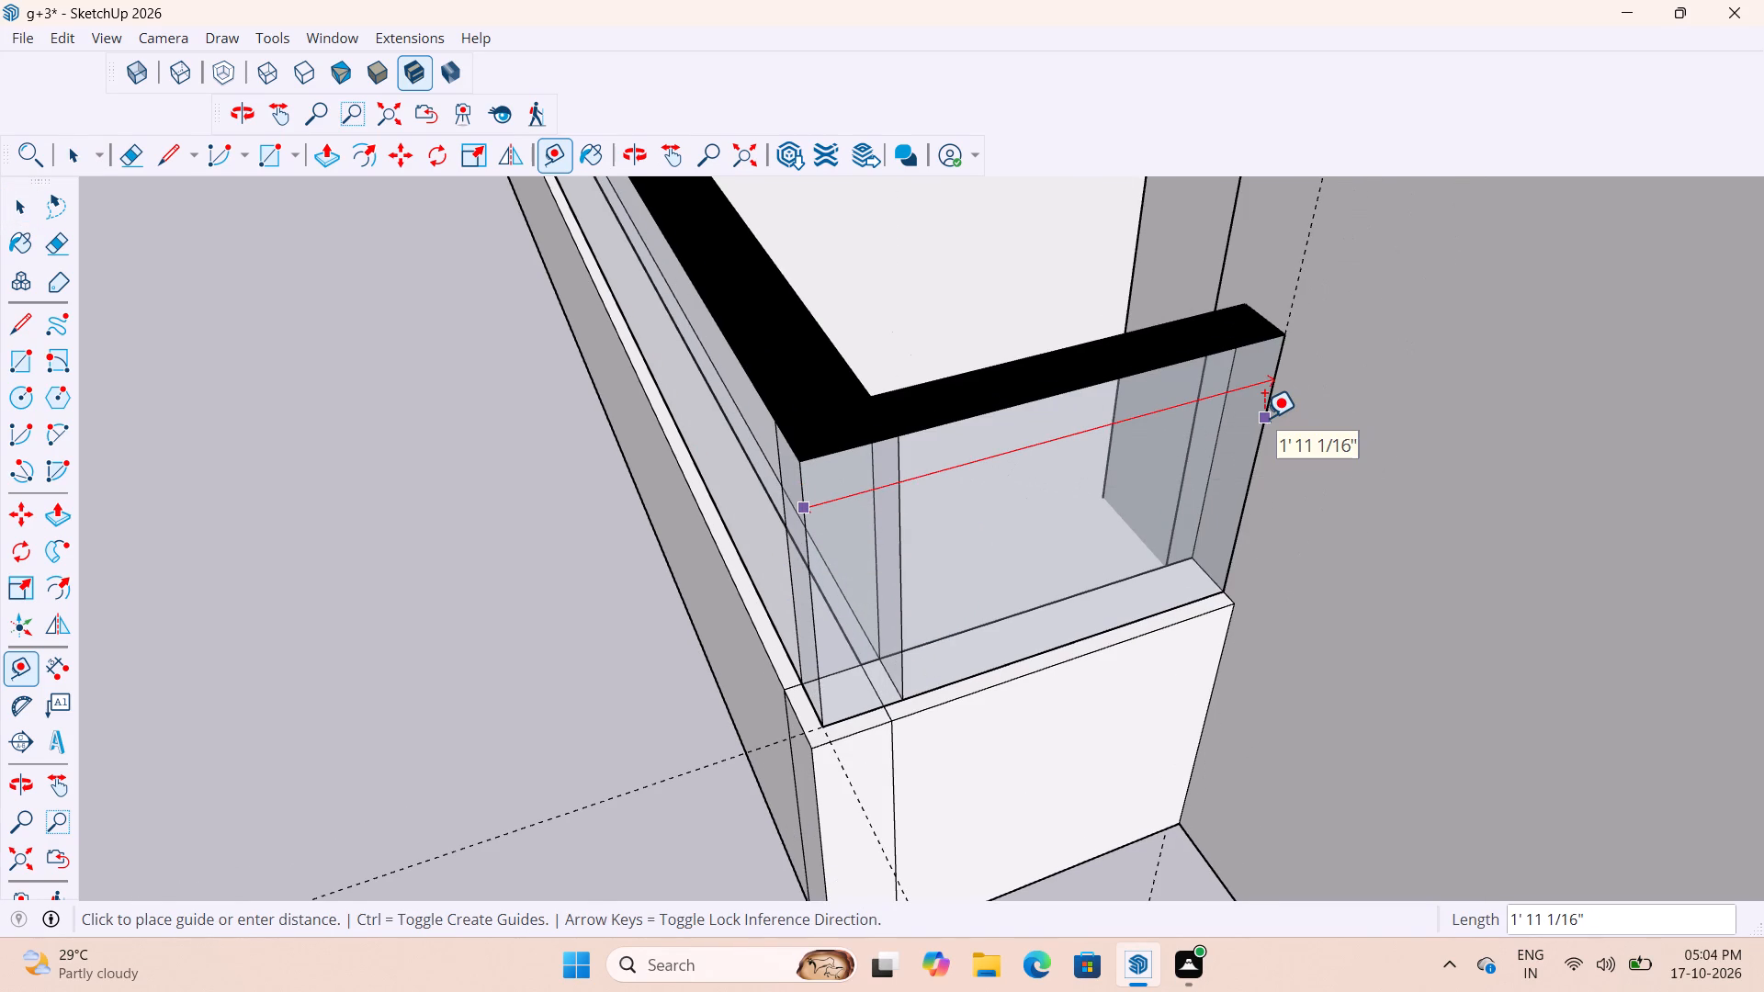
key("space")
Measure the length of the copied railing's short return for comparison with the fitted one.
scroll(1201, 566, "down", 20)
scroll(1201, 566, "down", 1)
middle_click_drag(527, 247, 605, 281)
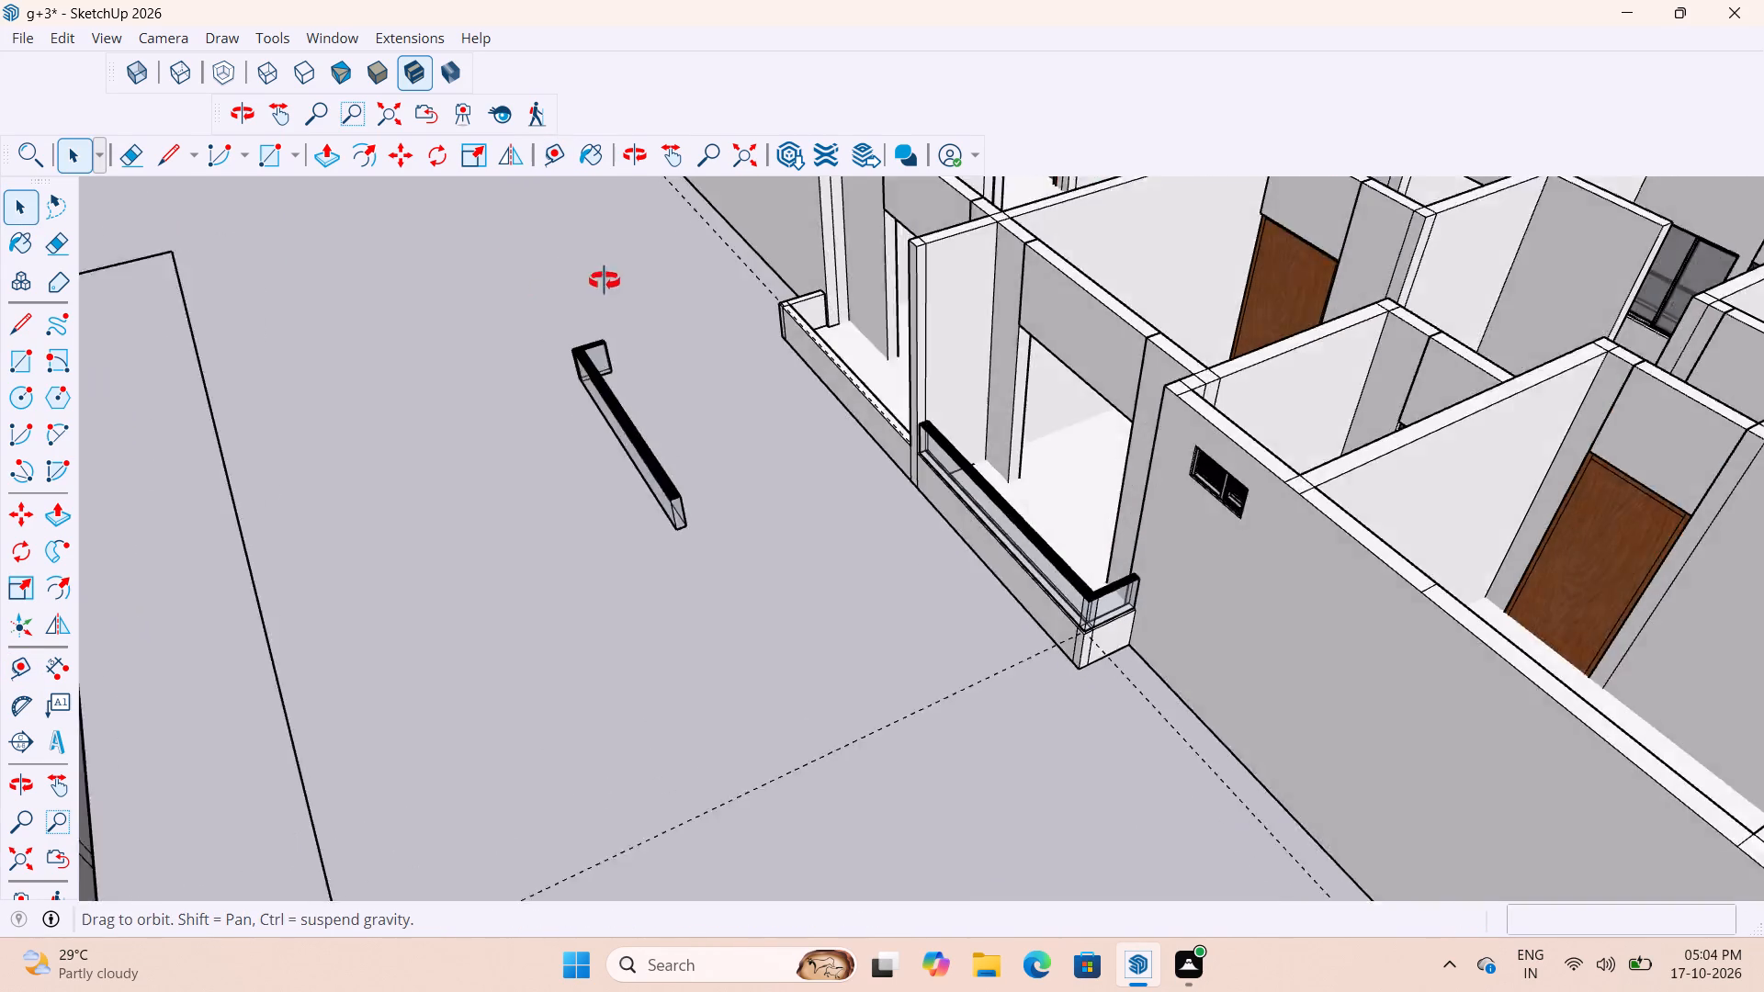
middle_click_drag(605, 281, 1329, 383)
scroll(1326, 393, "down", 5)
scroll(1043, 655, "up", 8)
middle_click_drag(942, 706, 1156, 600)
scroll(1075, 637, "up", 2)
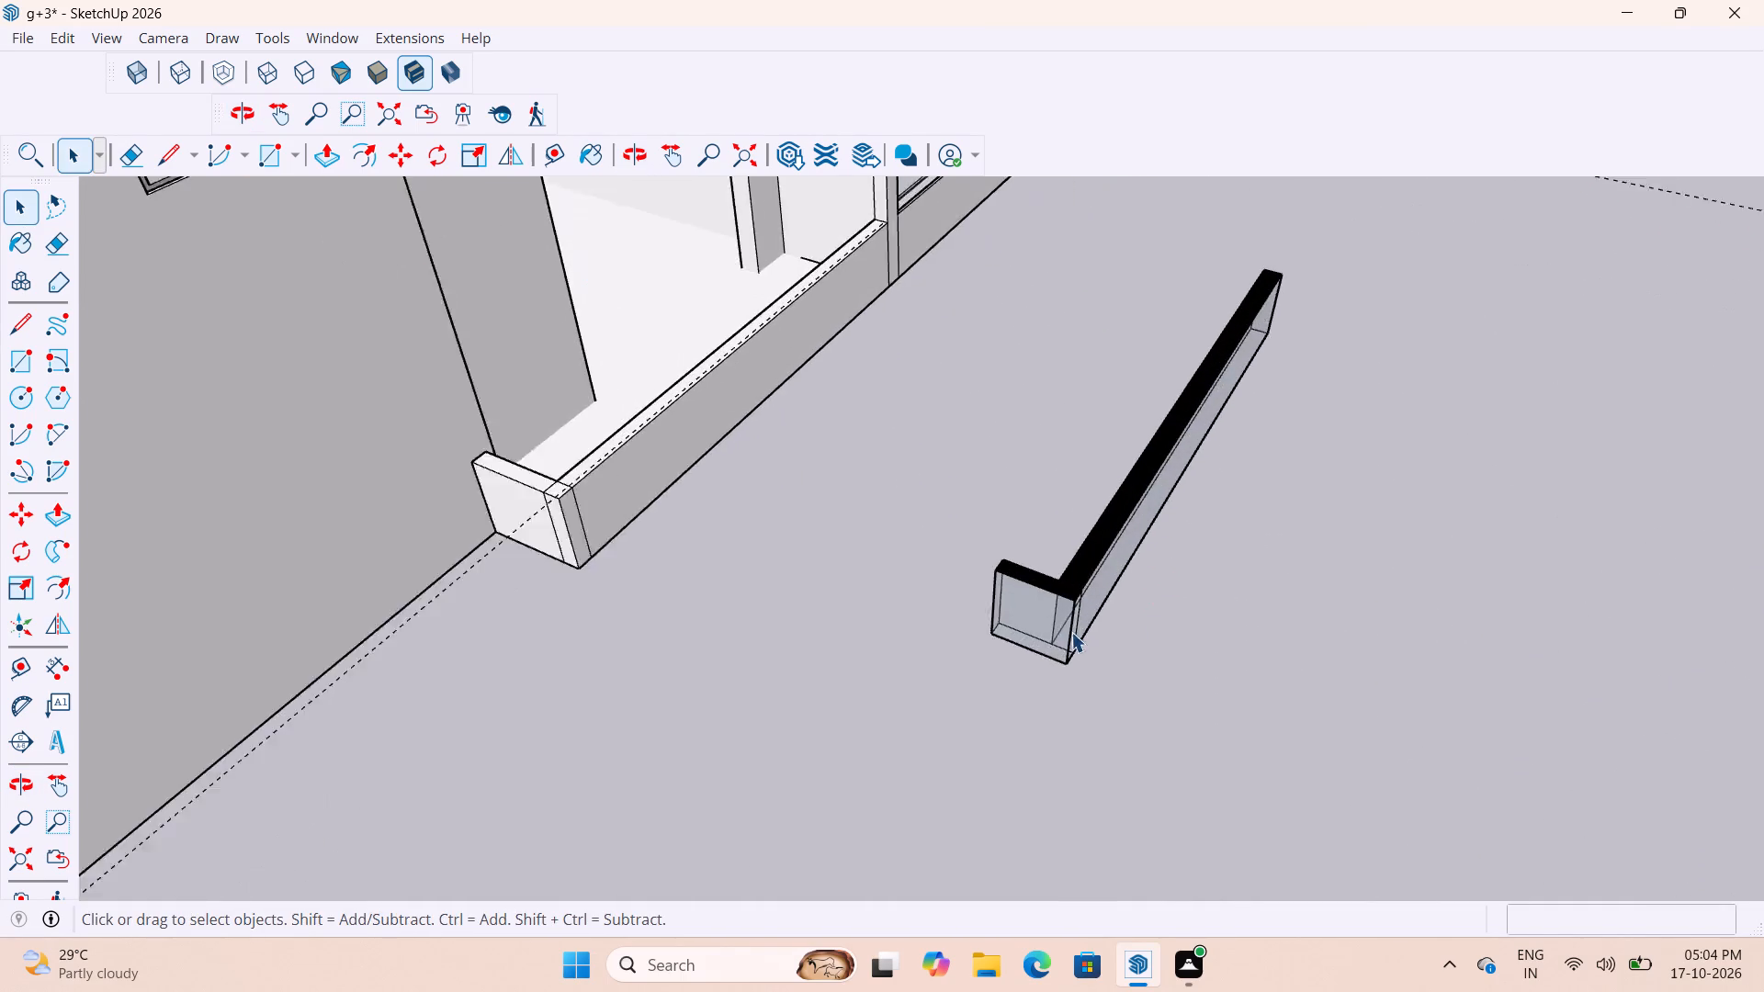
scroll(1071, 632, "up", 7)
middle_click_drag(1098, 600, 1234, 593)
scroll(1135, 592, "up", 3)
key("t")
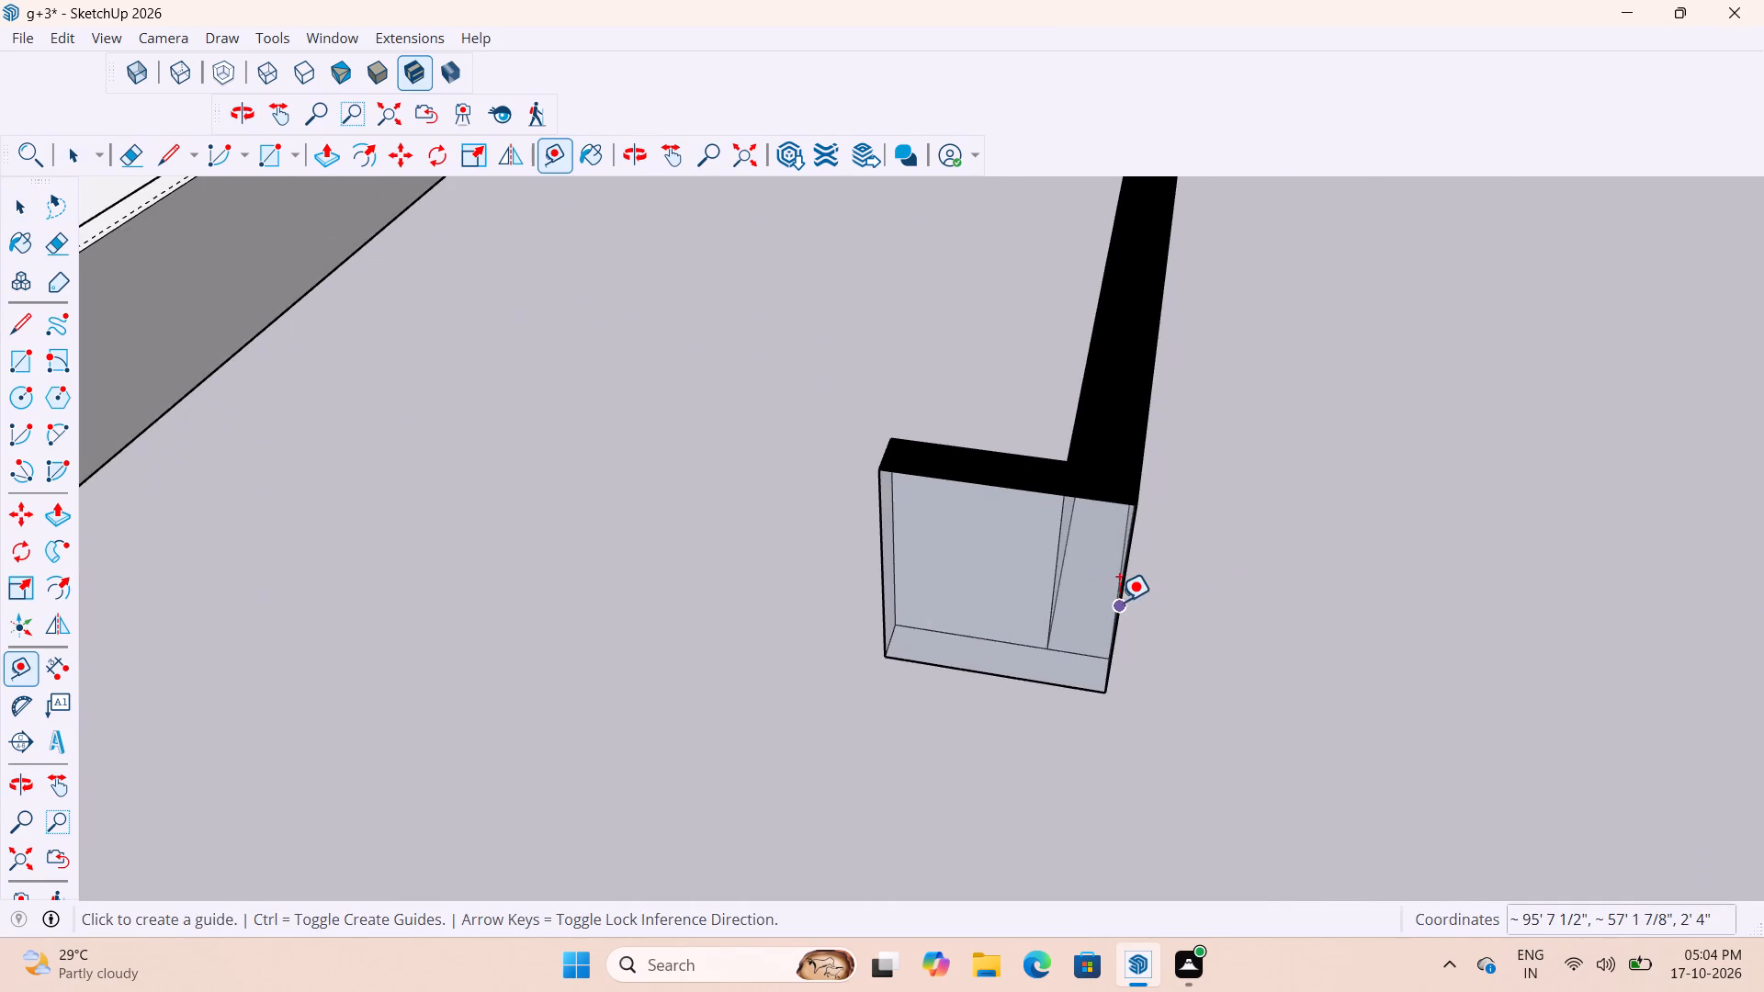
left_click(1119, 595)
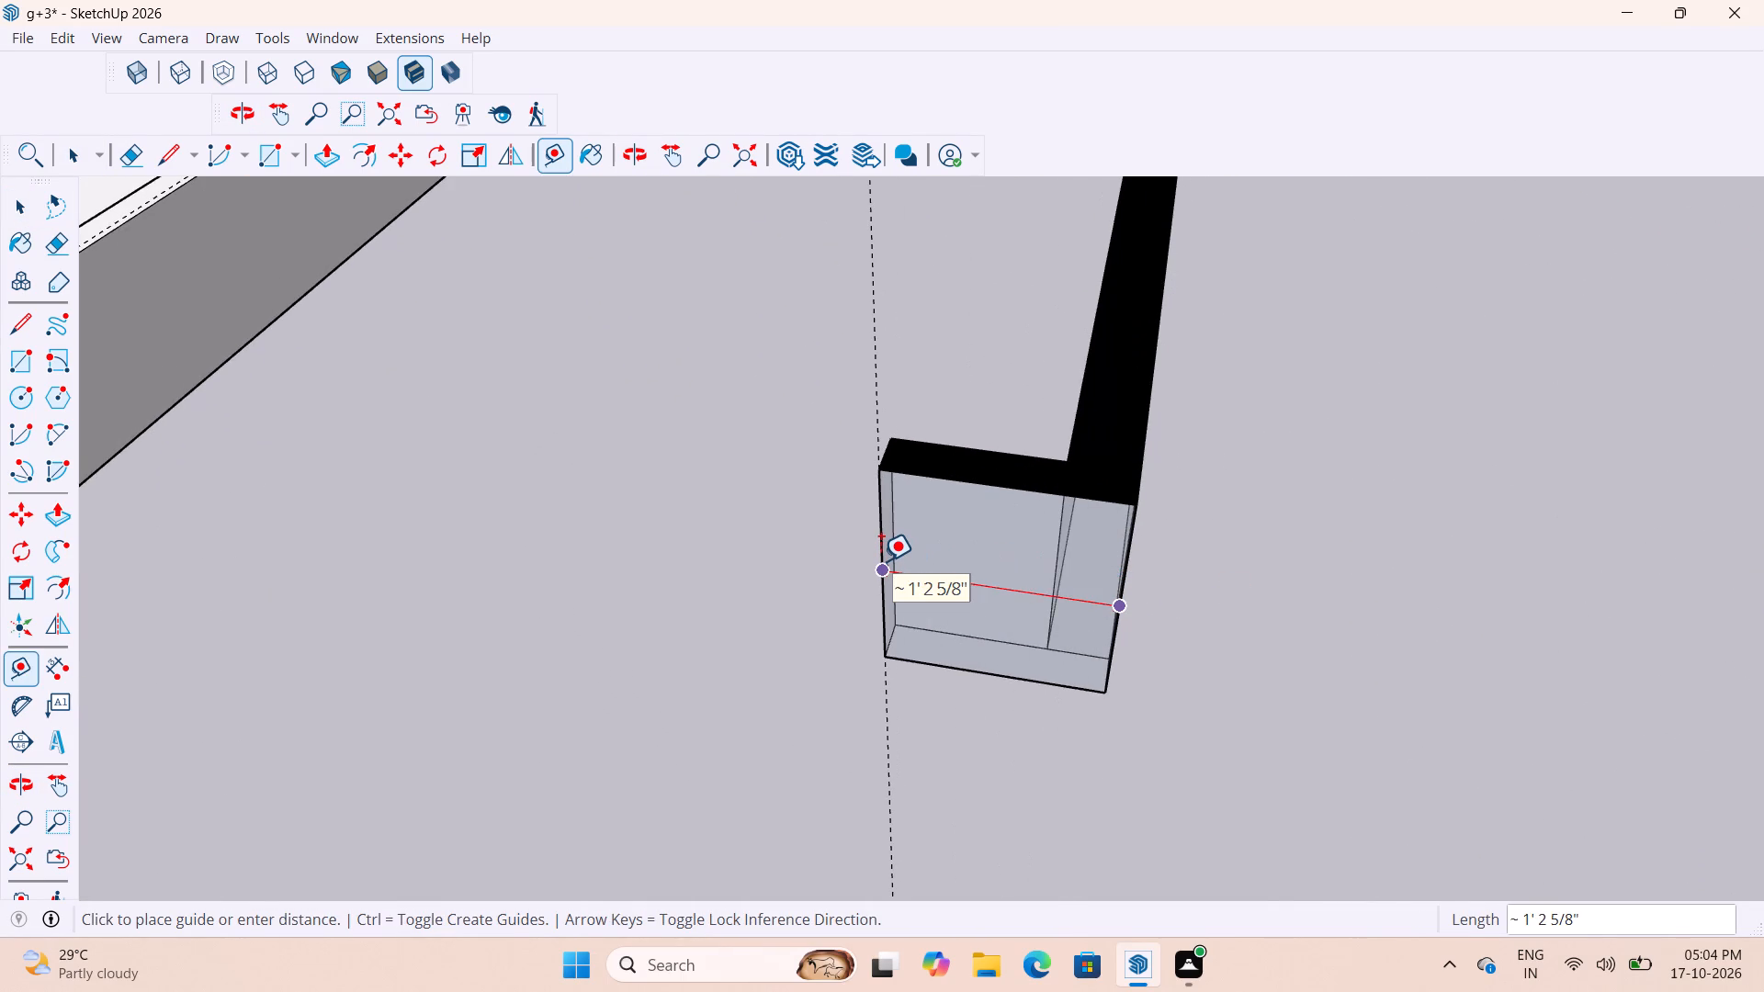
key("space")
Open the copied railing and extend its short return's end face by 8" with Push/Pull.
scroll(876, 560, "down", 3)
middle_click_drag(914, 571, 1234, 547)
scroll(1234, 547, "down", 1)
scroll(752, 538, "up", 3)
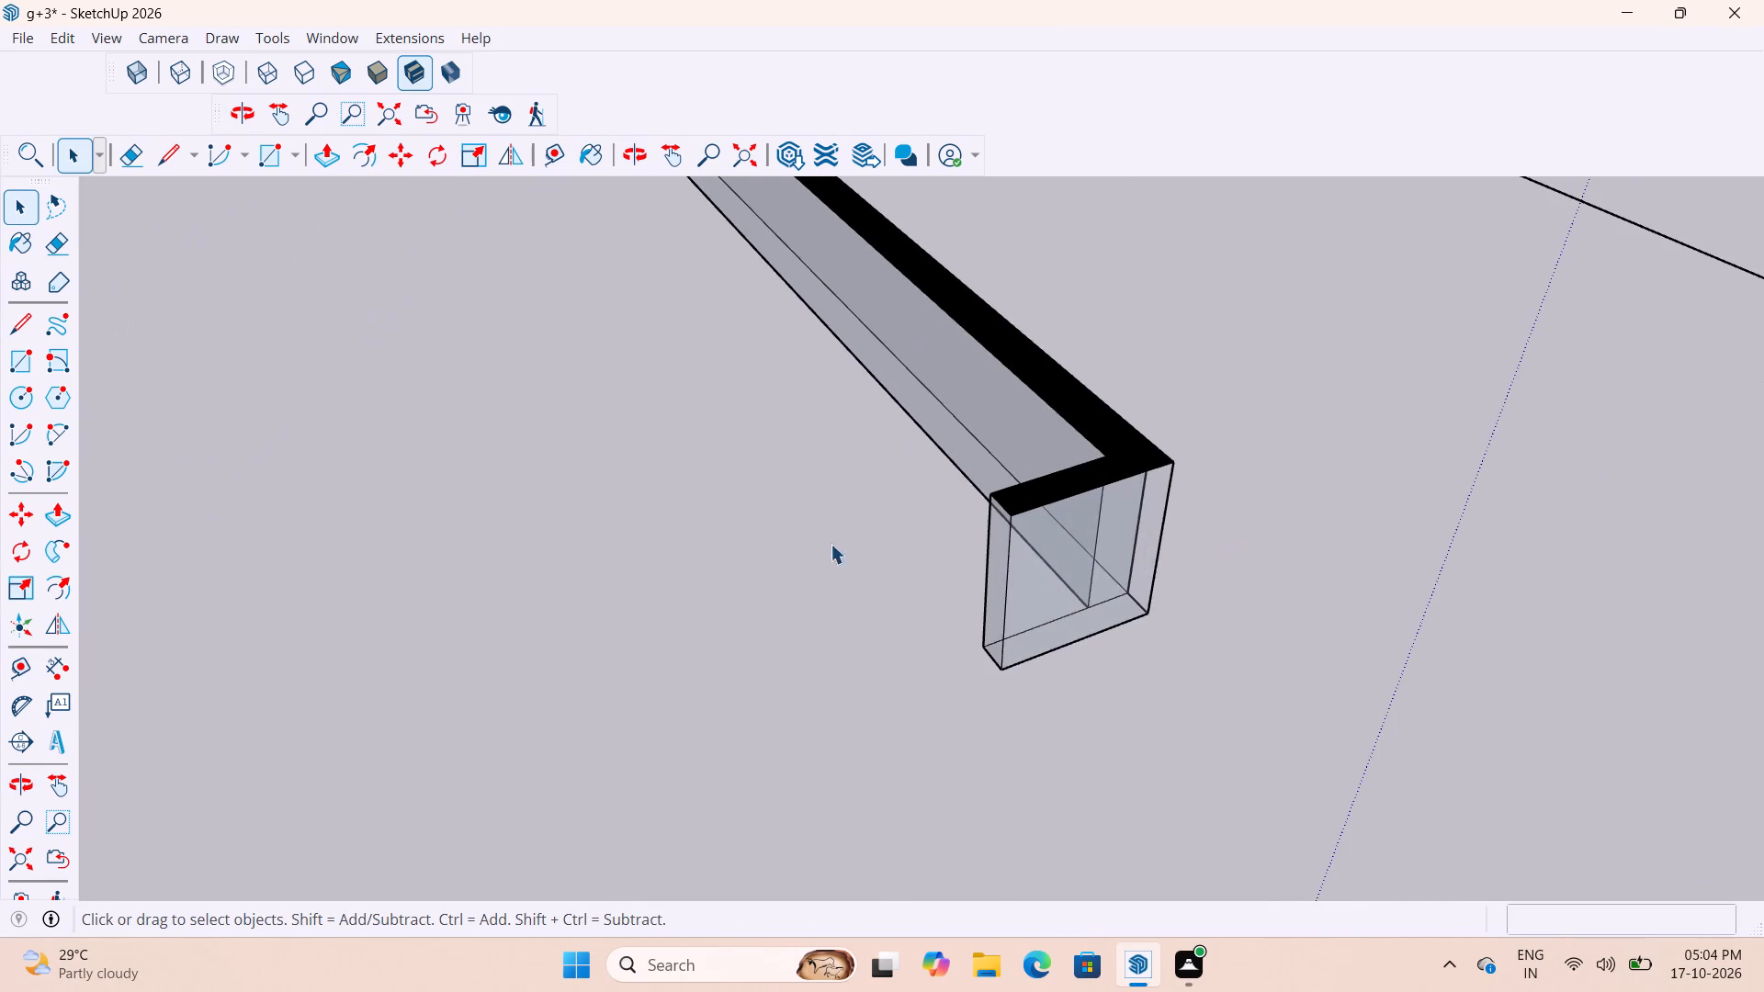
left_click(1034, 558)
left_click(1035, 566)
double_click(1039, 579)
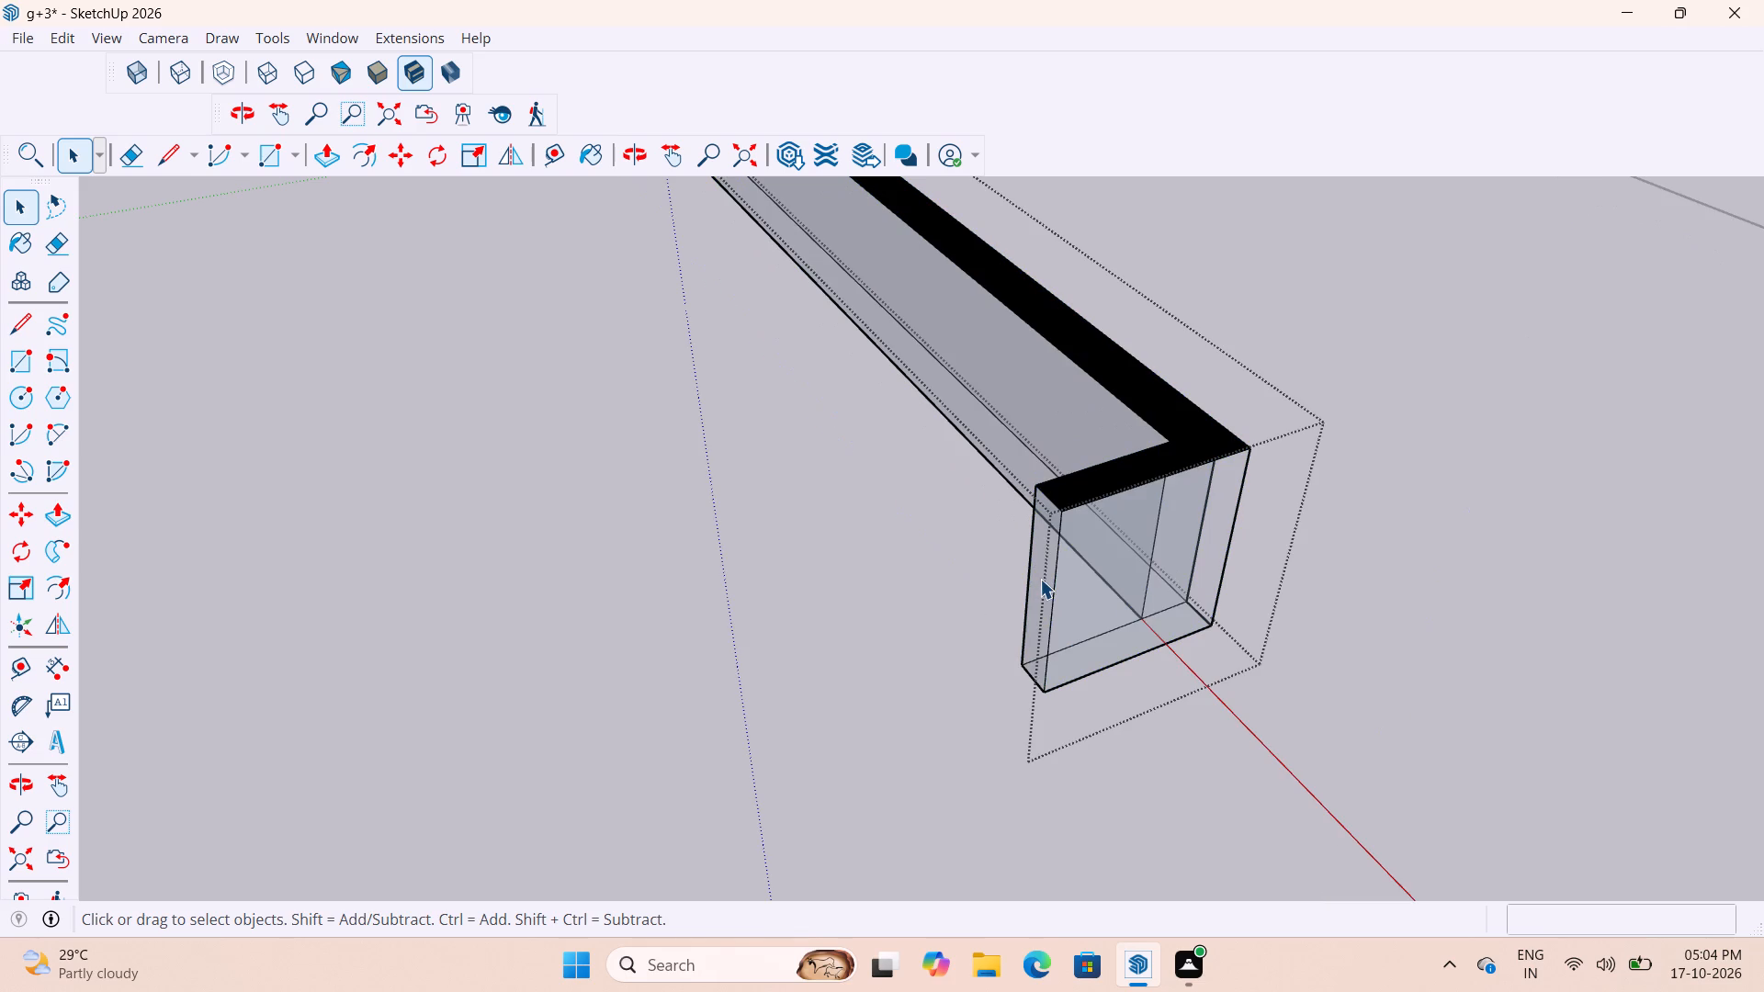
key("p")
left_click(1042, 579)
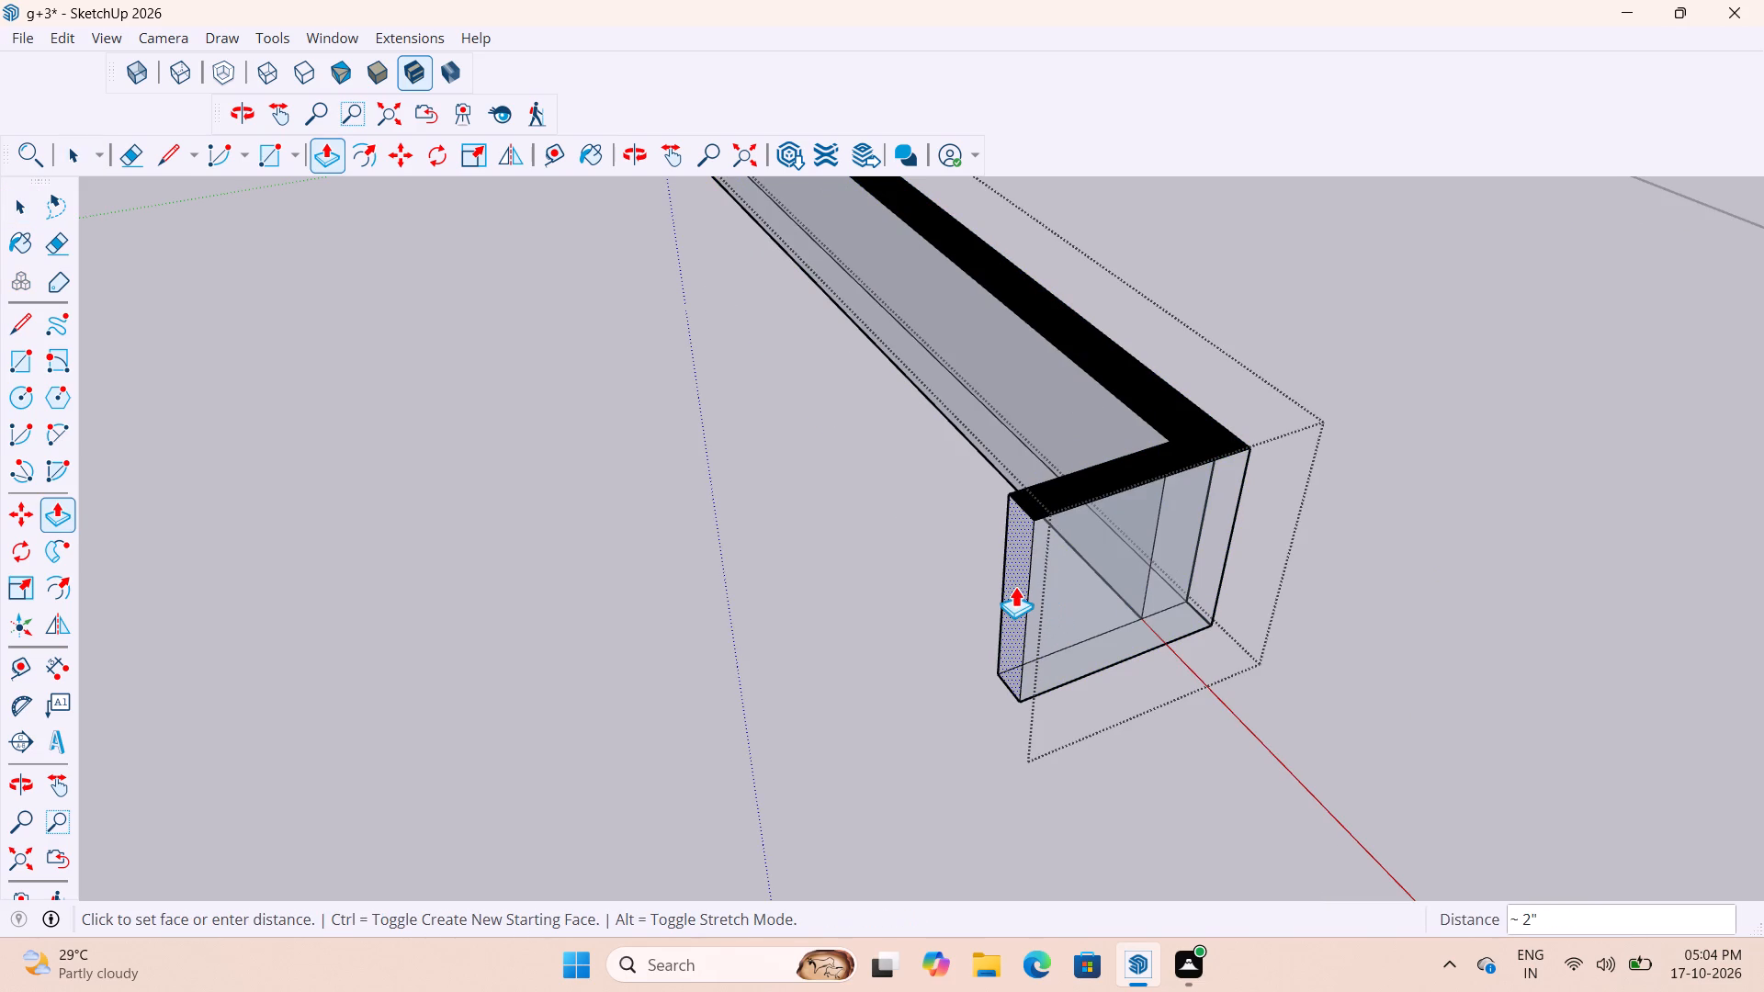
type("8\"")
key("Return")
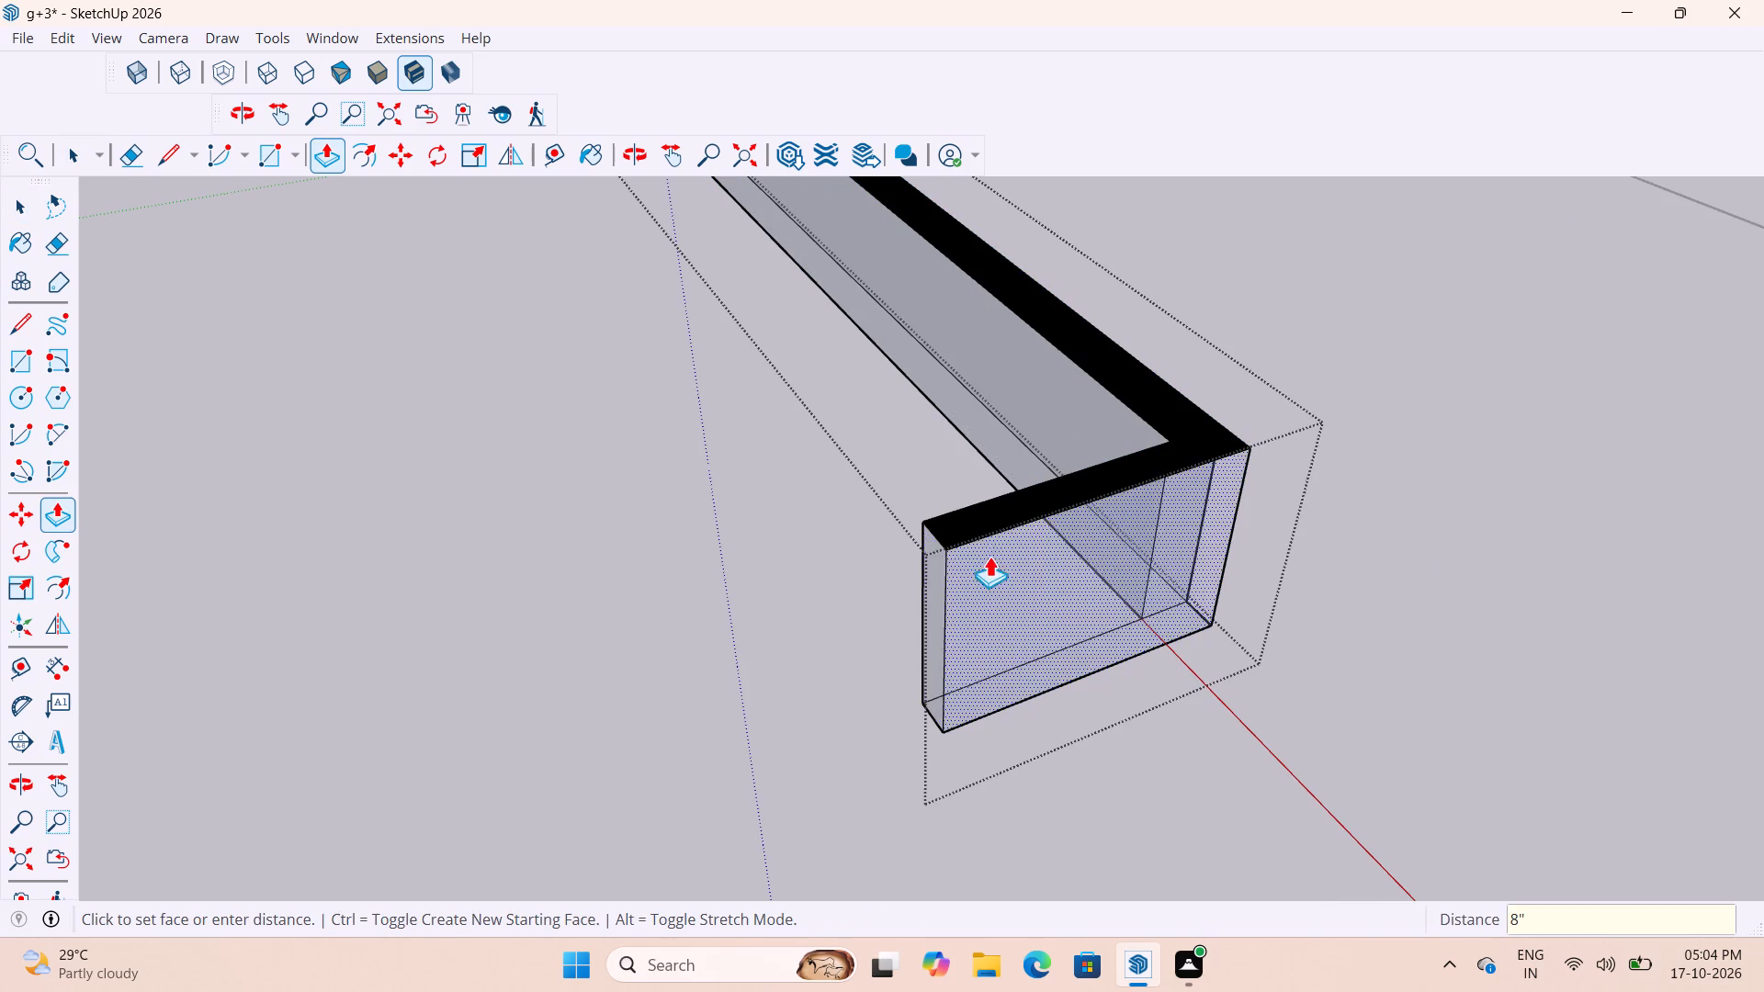
scroll(967, 592, "down", 12)
key("space")
key("space")
left_click(1348, 552)
Sample the copied railing's black top rail and paint the short return's end face with M09_Shadow_Night.
scroll(1105, 587, "up", 4)
middle_click_drag(972, 615, 1233, 601)
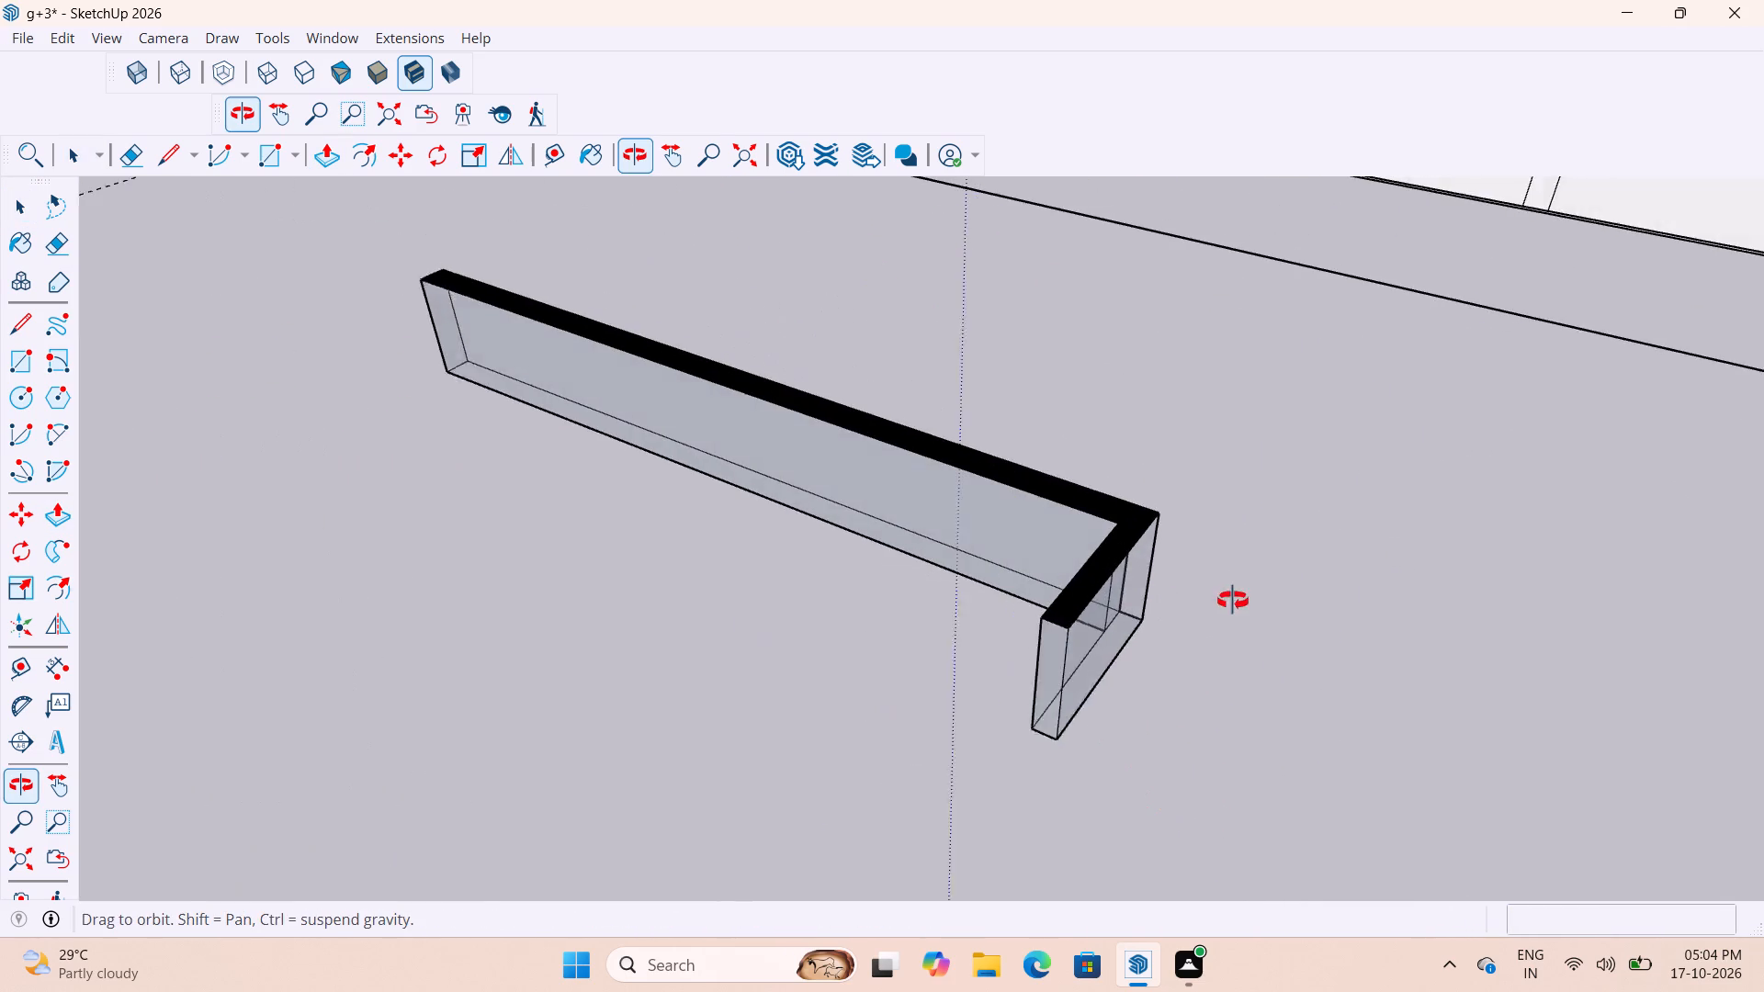
middle_click_drag(1233, 601, 1233, 600)
scroll(1034, 657, "up", 5)
double_click(1096, 659)
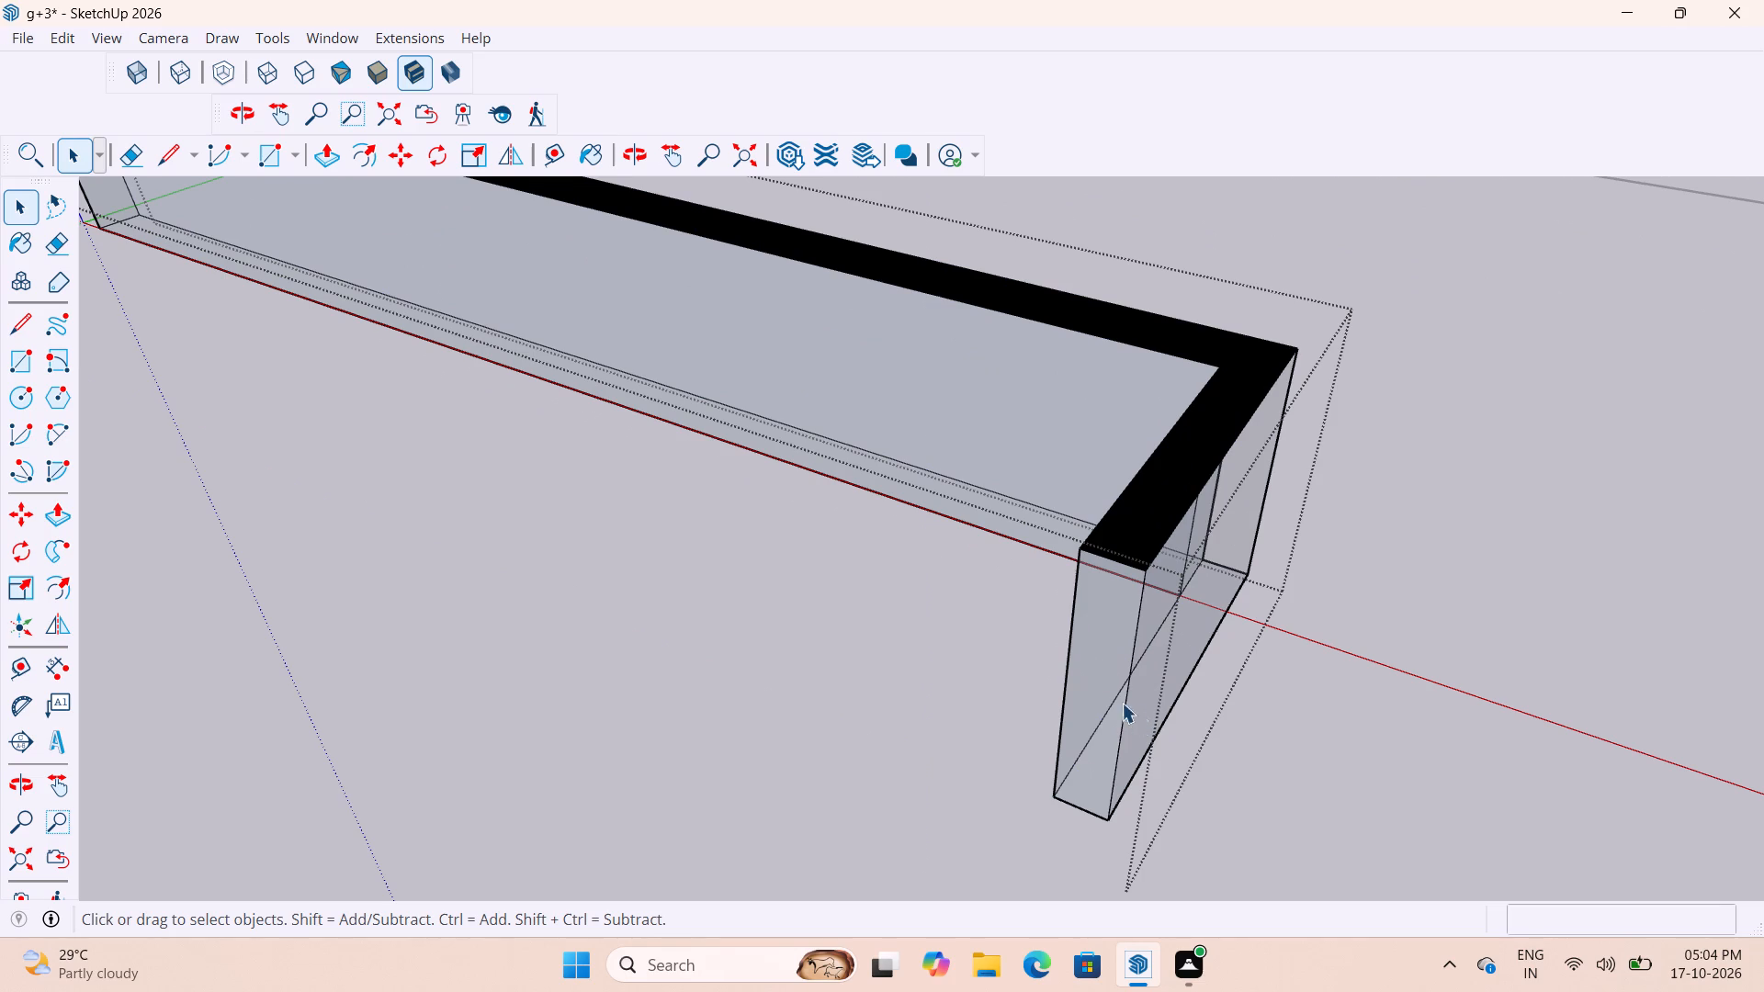
scroll(1028, 758, "down", 11)
scroll(922, 729, "down", 5)
scroll(1042, 761, "up", 12)
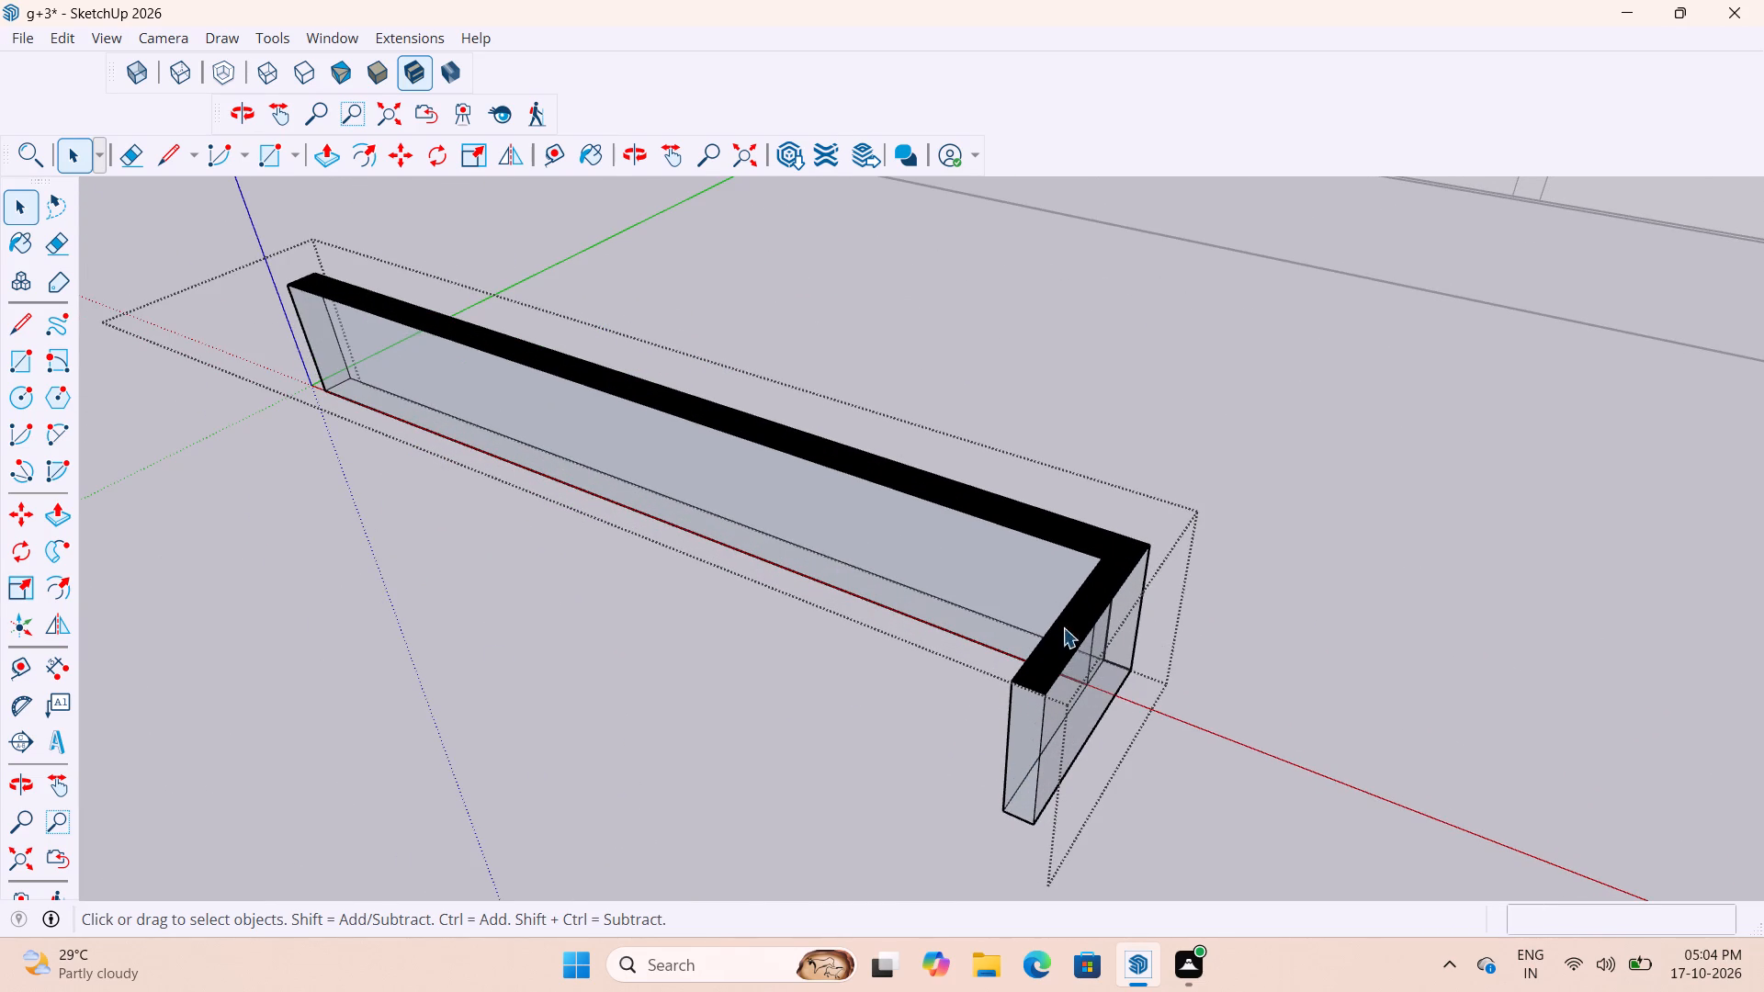
key("b")
scroll(1105, 648, "up", 4)
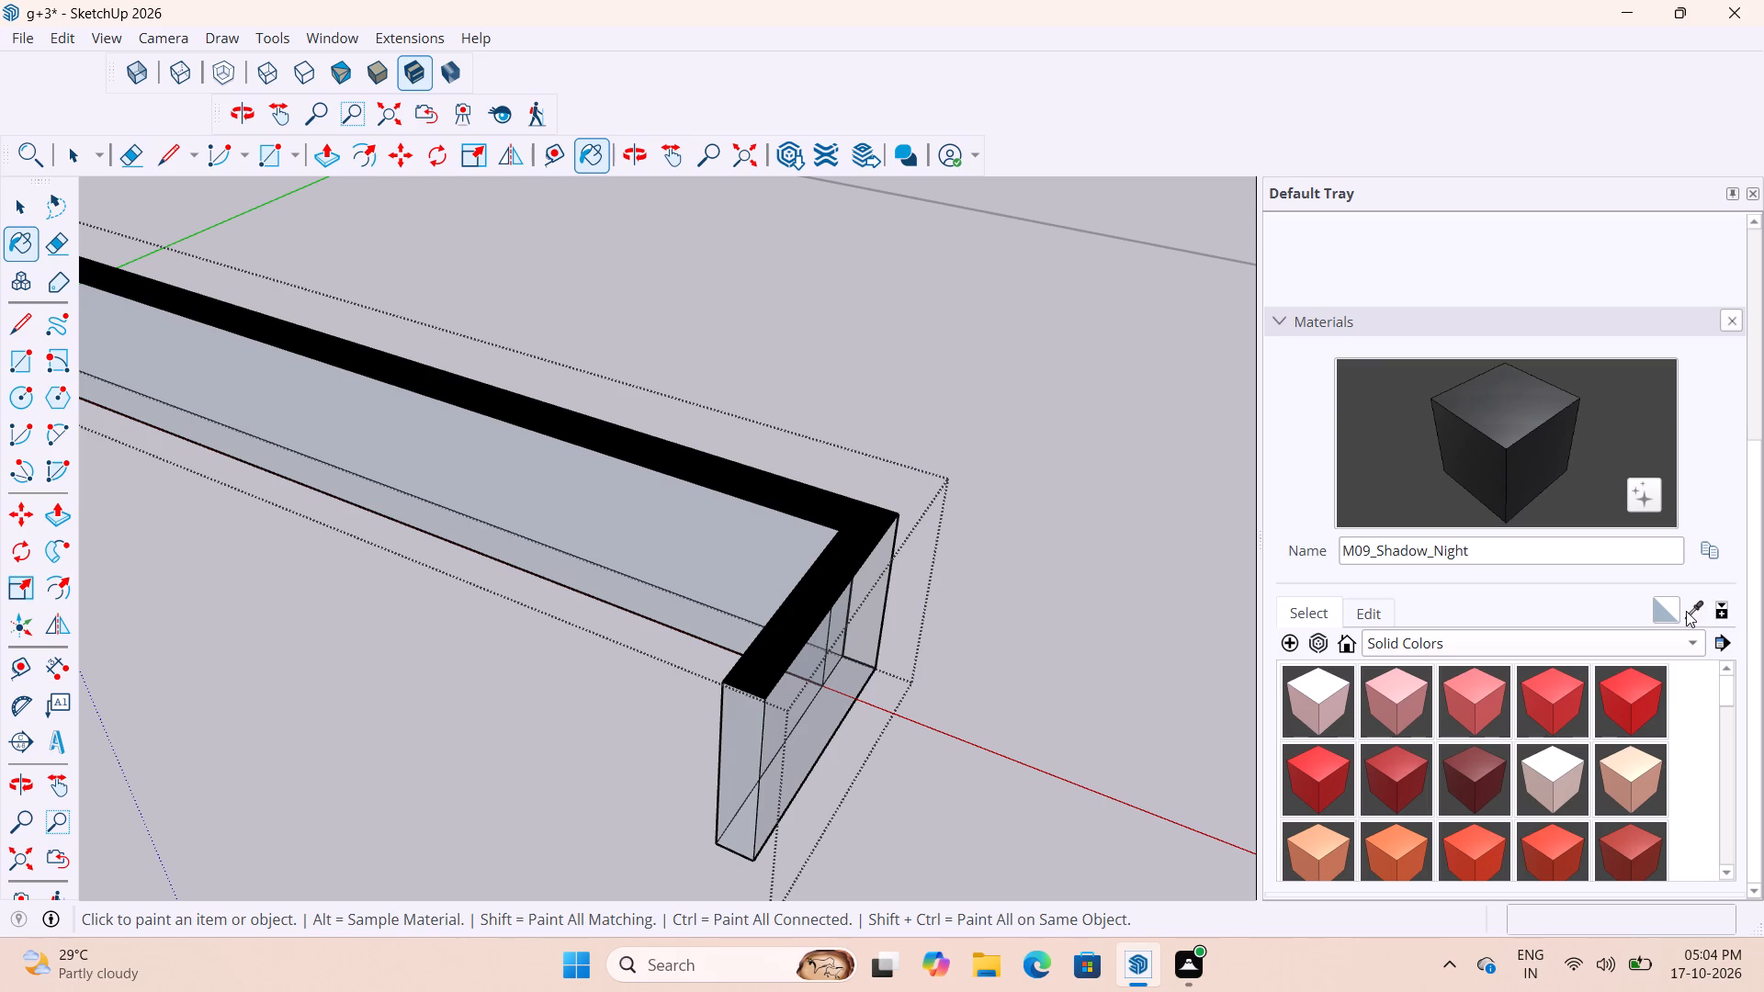
left_click(1689, 611)
left_click(766, 641)
scroll(736, 767, "up", 3)
left_click(731, 766)
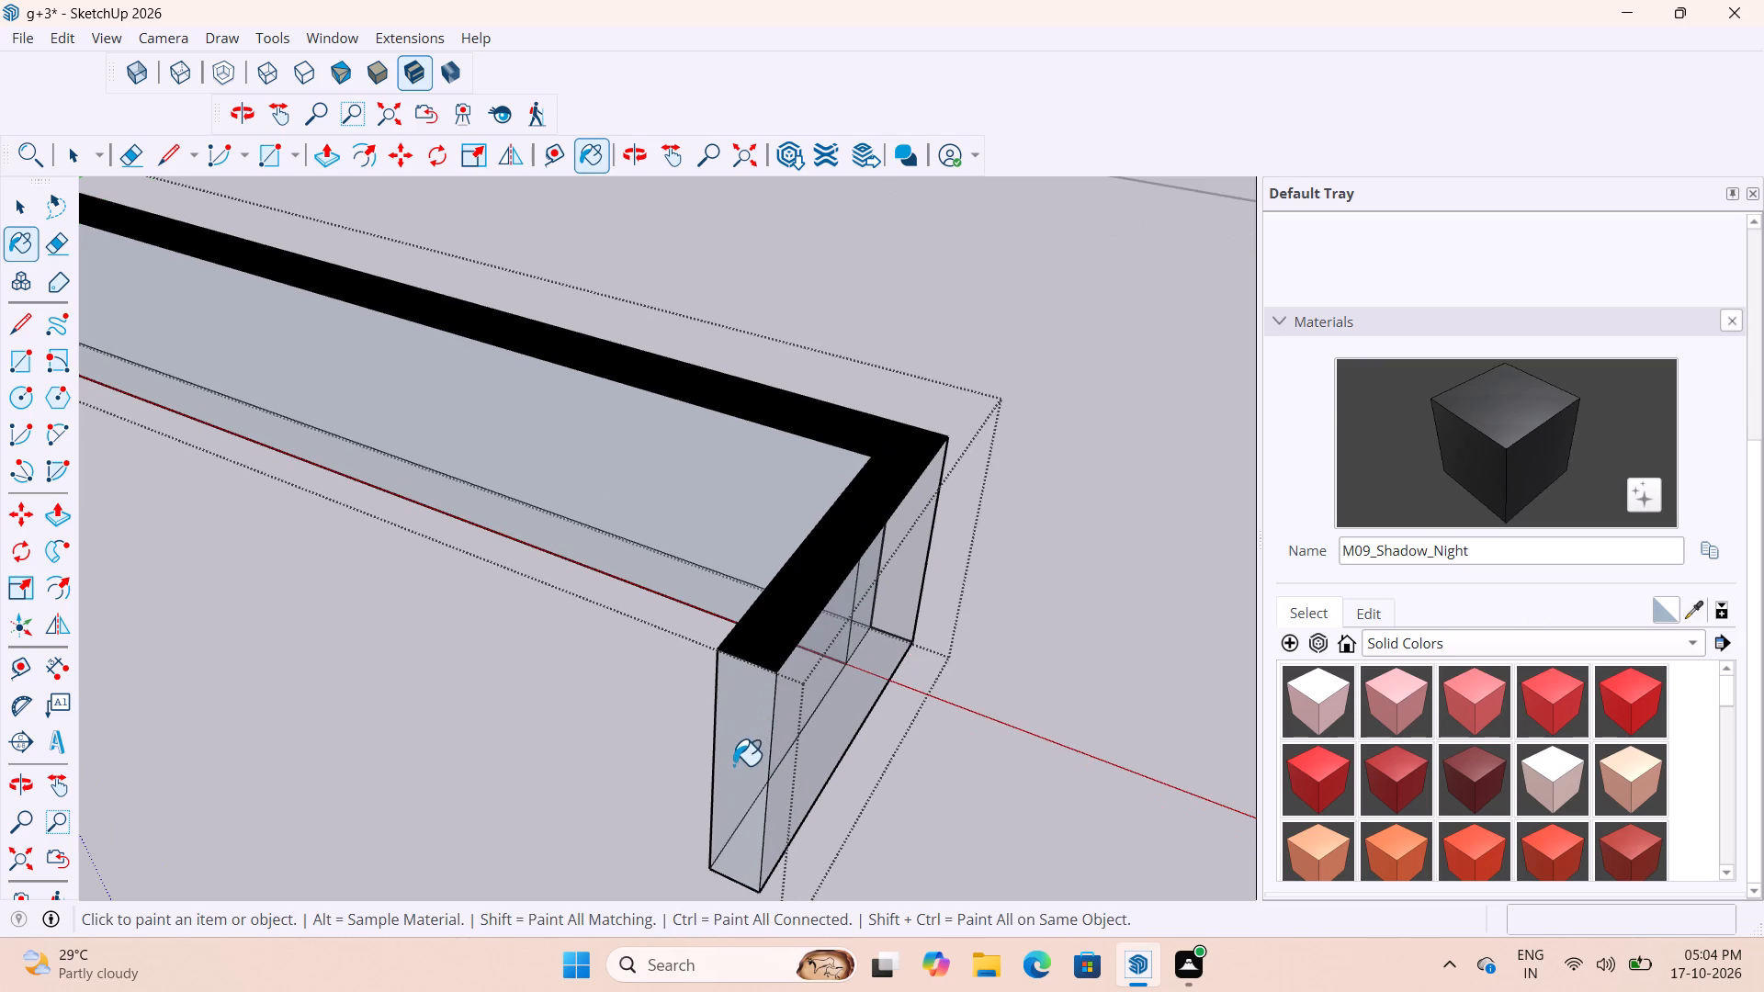
Paint the end face at the far end of the copied railing's long side M09_Shadow_Night and close the railing.
scroll(742, 736, "down", 17)
middle_click_drag(871, 657, 368, 749)
scroll(414, 802, "down", 5)
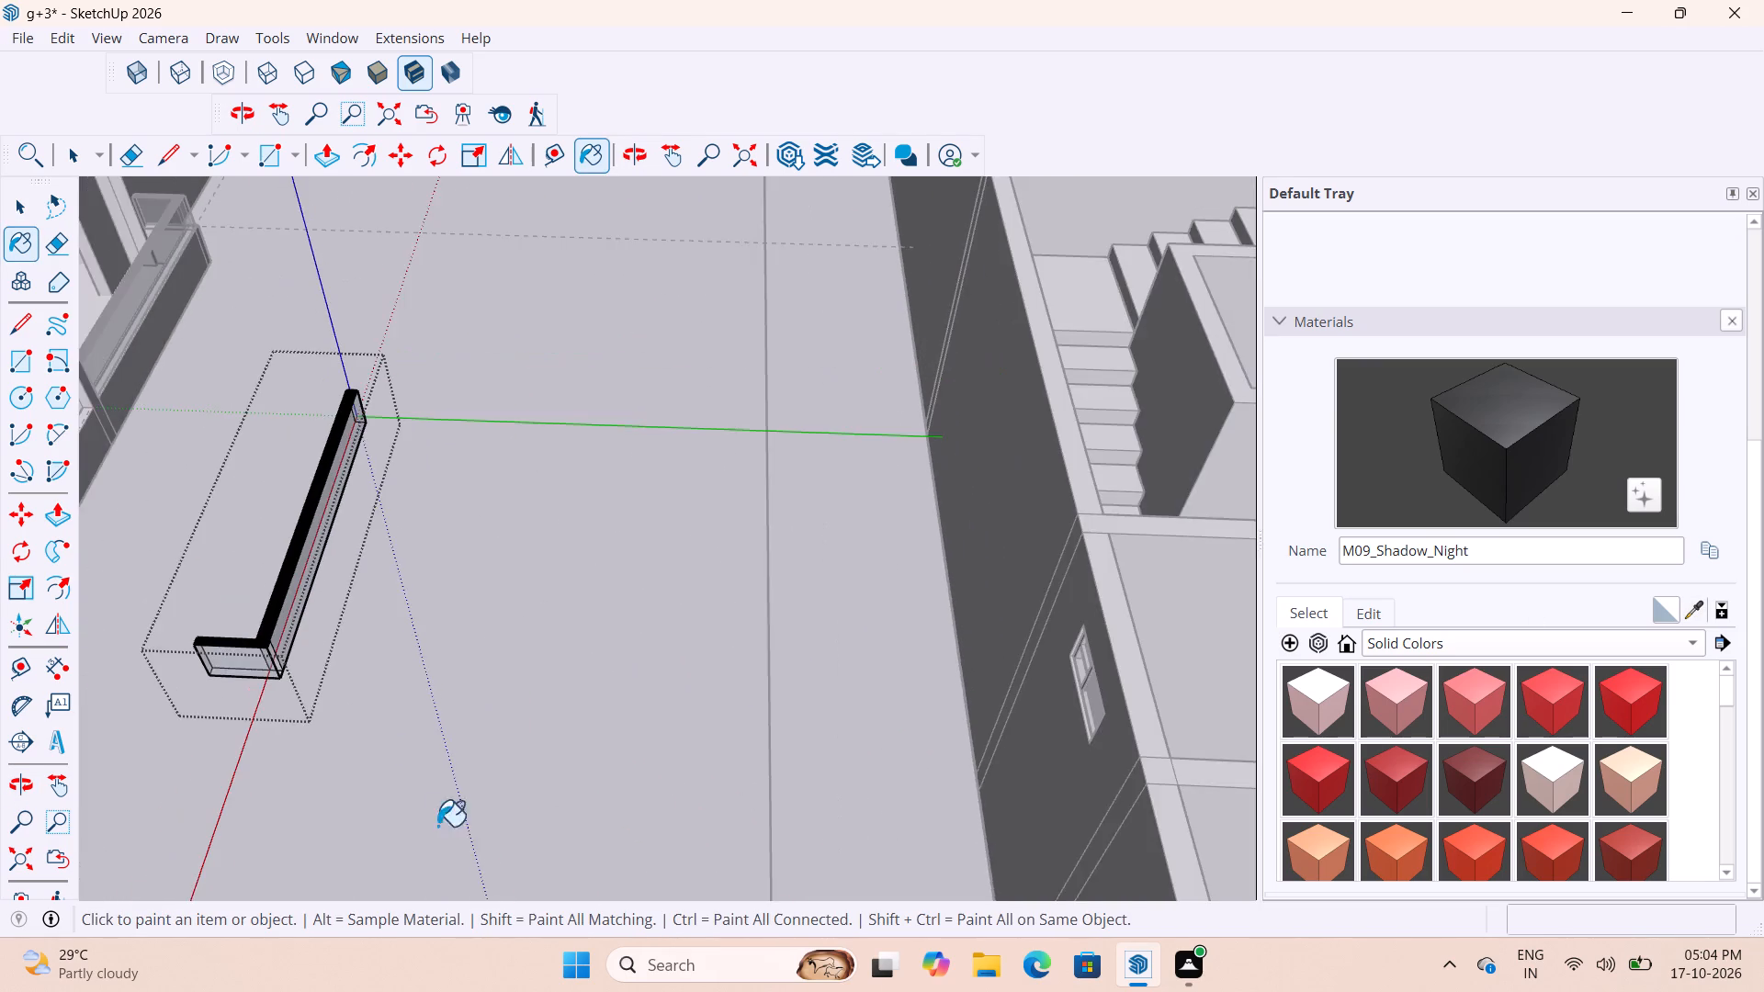
scroll(491, 330, "up", 3)
middle_click_drag(617, 429, 382, 638)
scroll(378, 641, "up", 1)
scroll(382, 635, "down", 11)
middle_click_drag(548, 648, 367, 608)
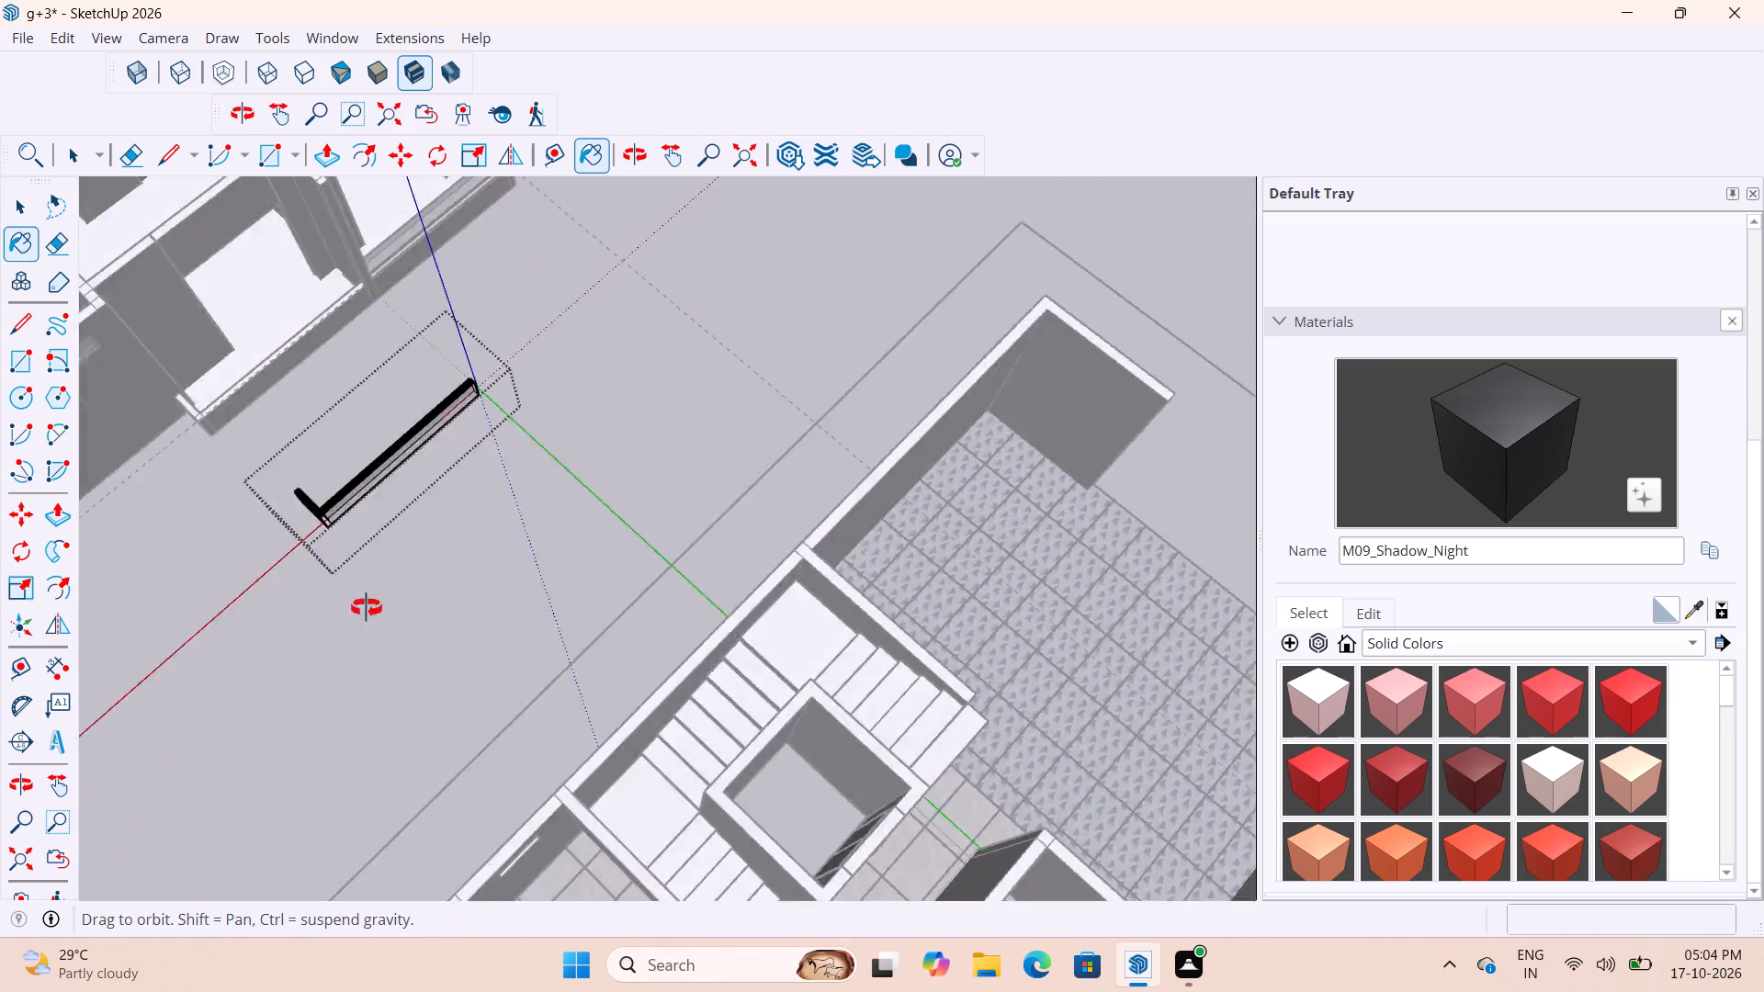
middle_click_drag(367, 608, 188, 532)
scroll(610, 325, "up", 19)
middle_click_drag(701, 405, 405, 347)
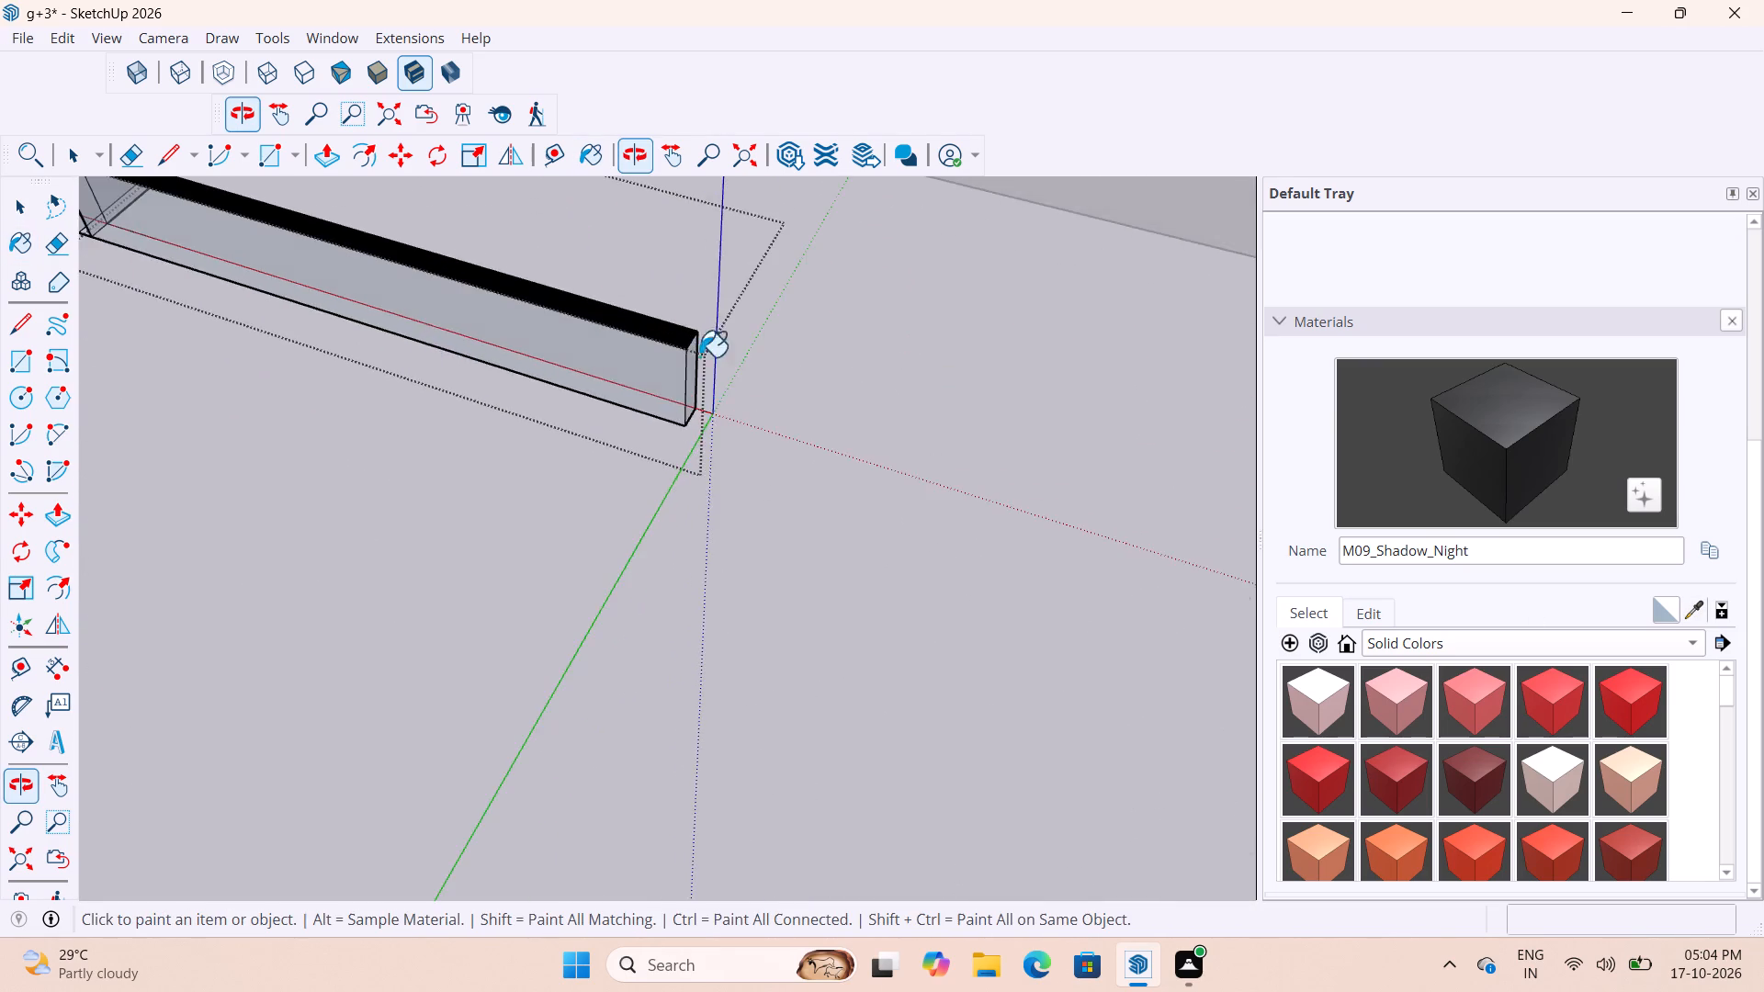
scroll(690, 349, "up", 8)
left_click(683, 384)
scroll(698, 507, "down", 20)
scroll(698, 507, "down", 2)
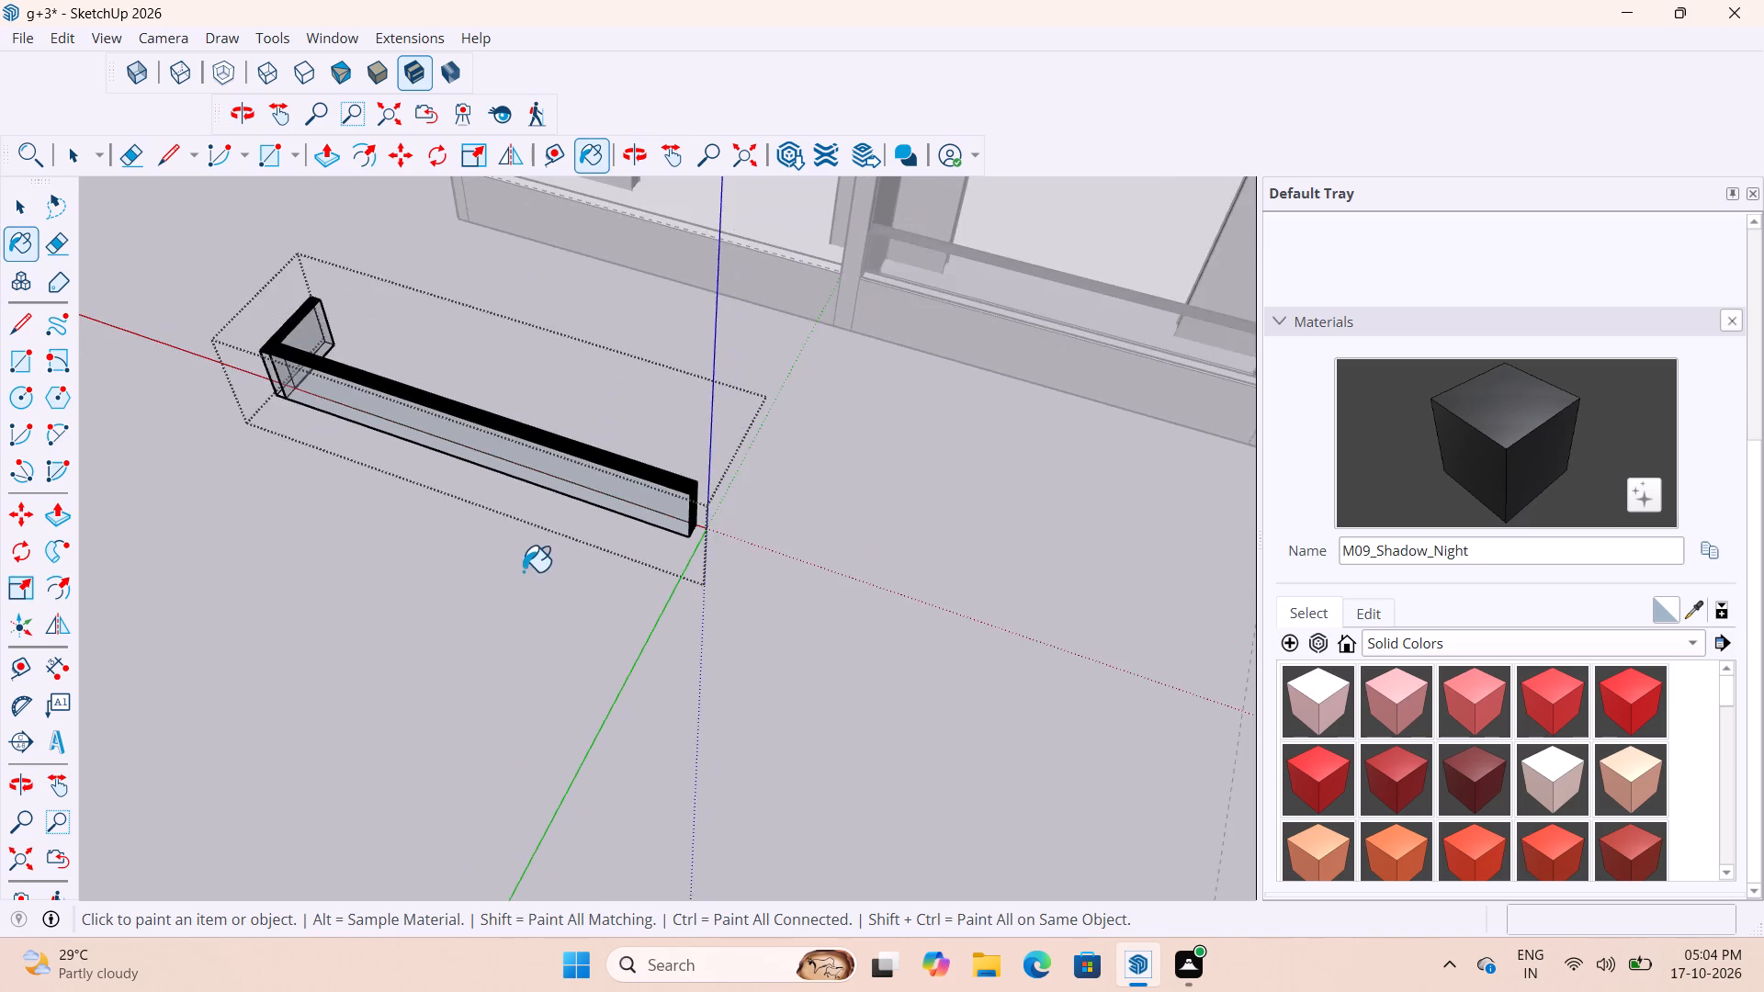
scroll(523, 571, "down", 11)
key("space")
key("space")
left_click(735, 466)
left_click(683, 562)
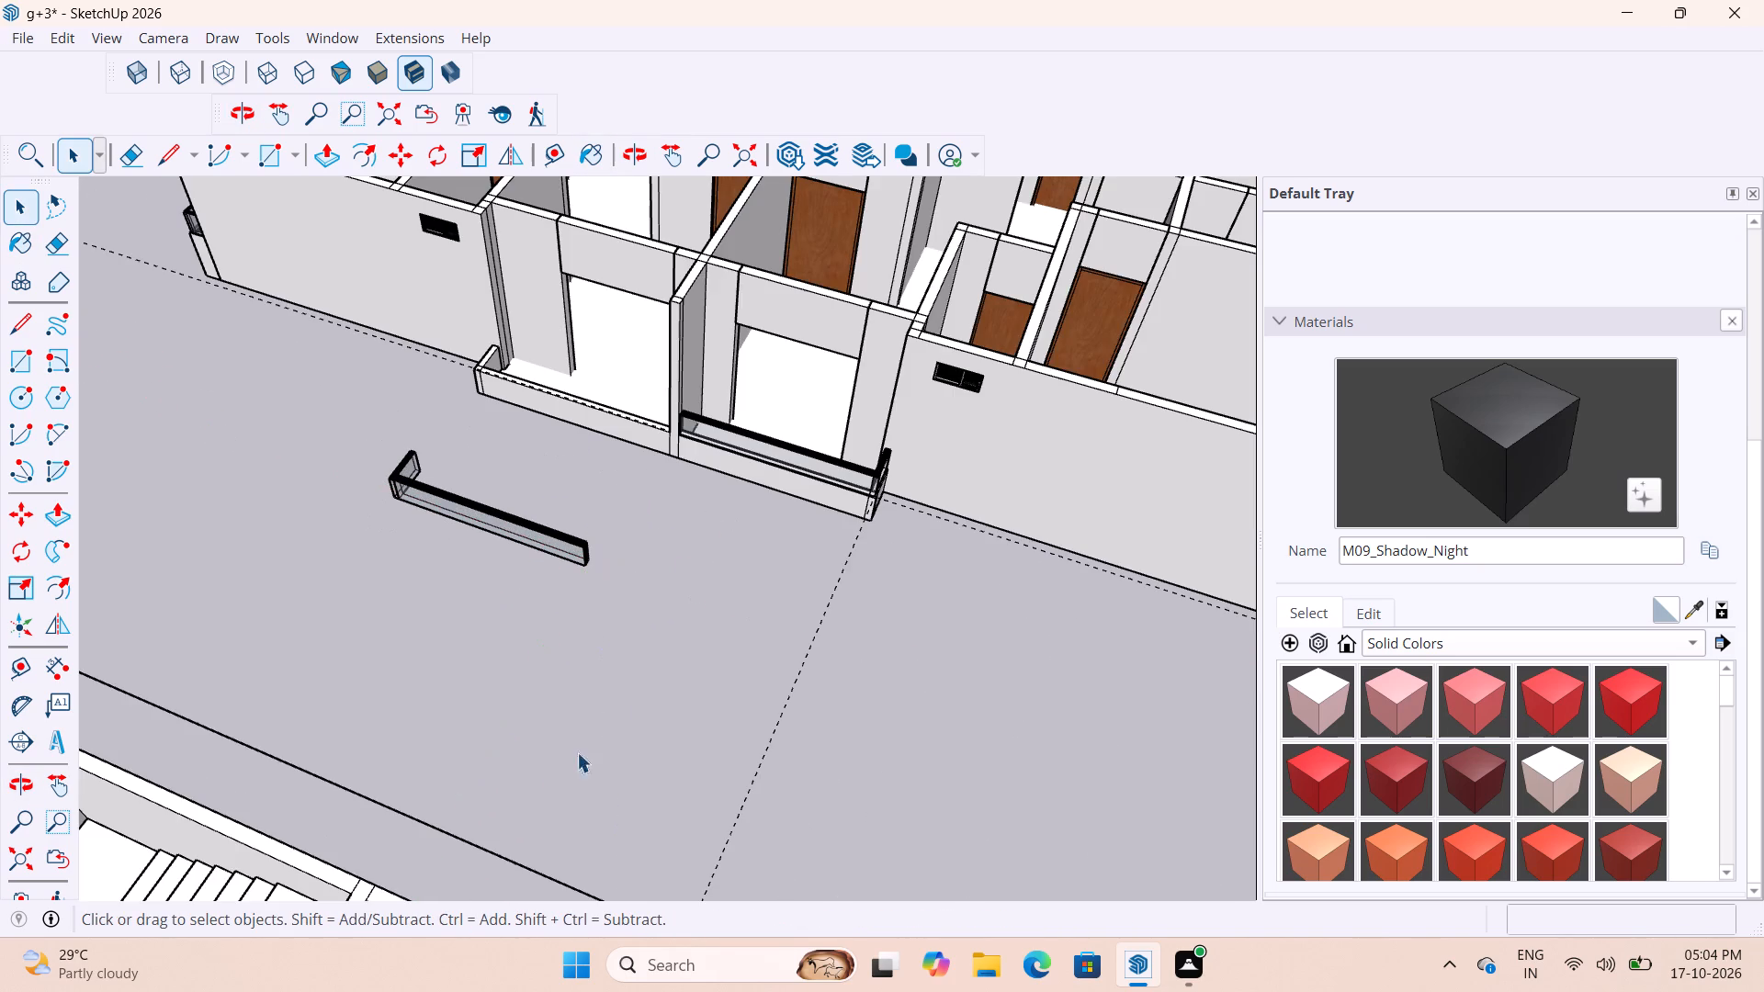
Move the fitted railing off the balcony's parapet to the open area in front of it.
scroll(872, 535, "up", 9)
middle_click_drag(899, 418, 561, 287)
scroll(781, 383, "up", 3)
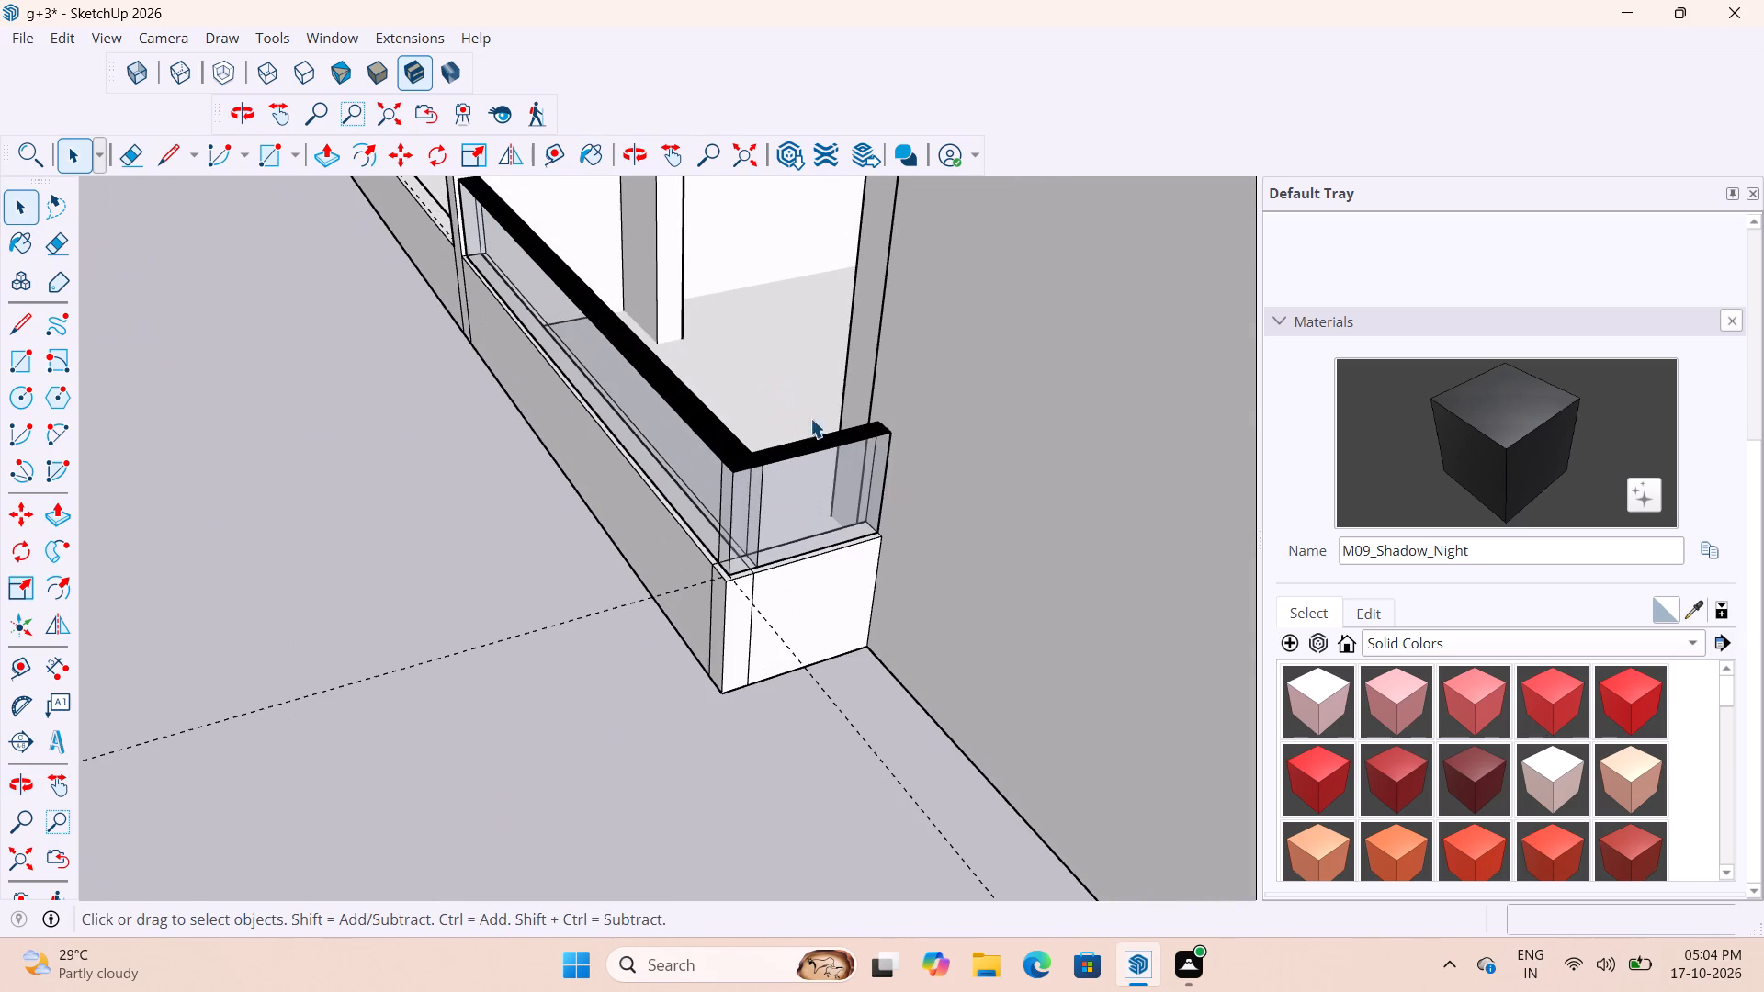
left_click(806, 452)
key("m")
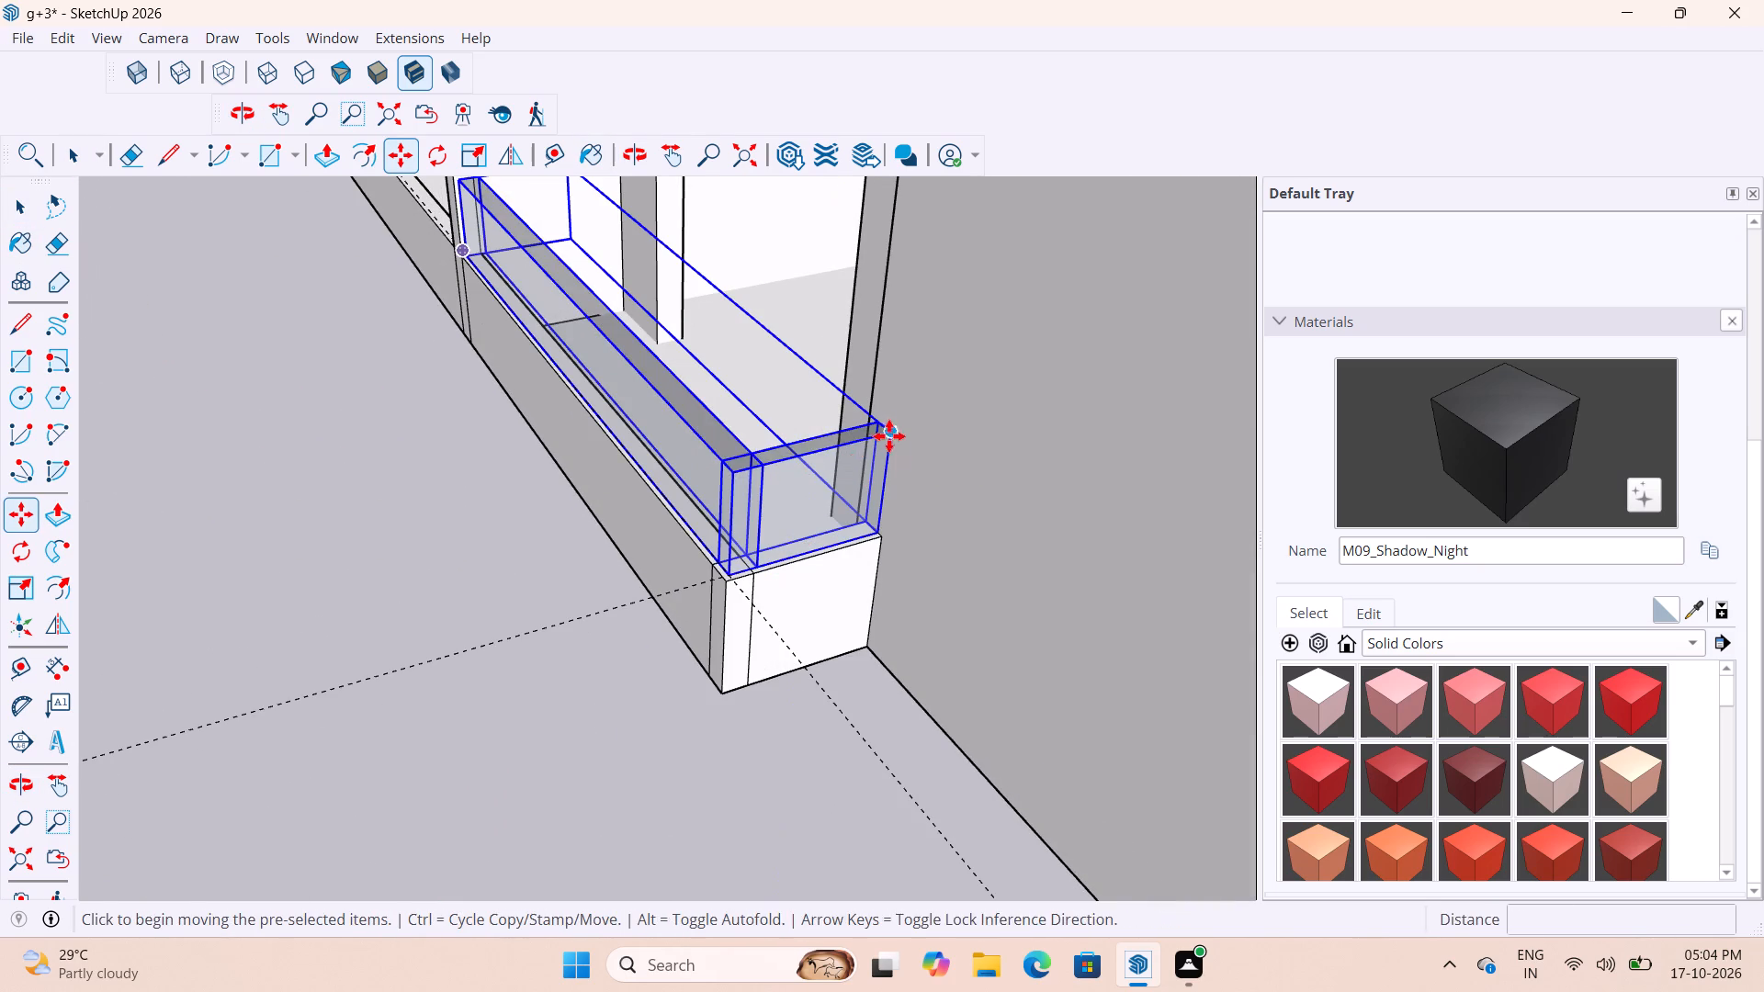
left_click(888, 435)
left_click(490, 547)
key("space")
left_click(518, 548)
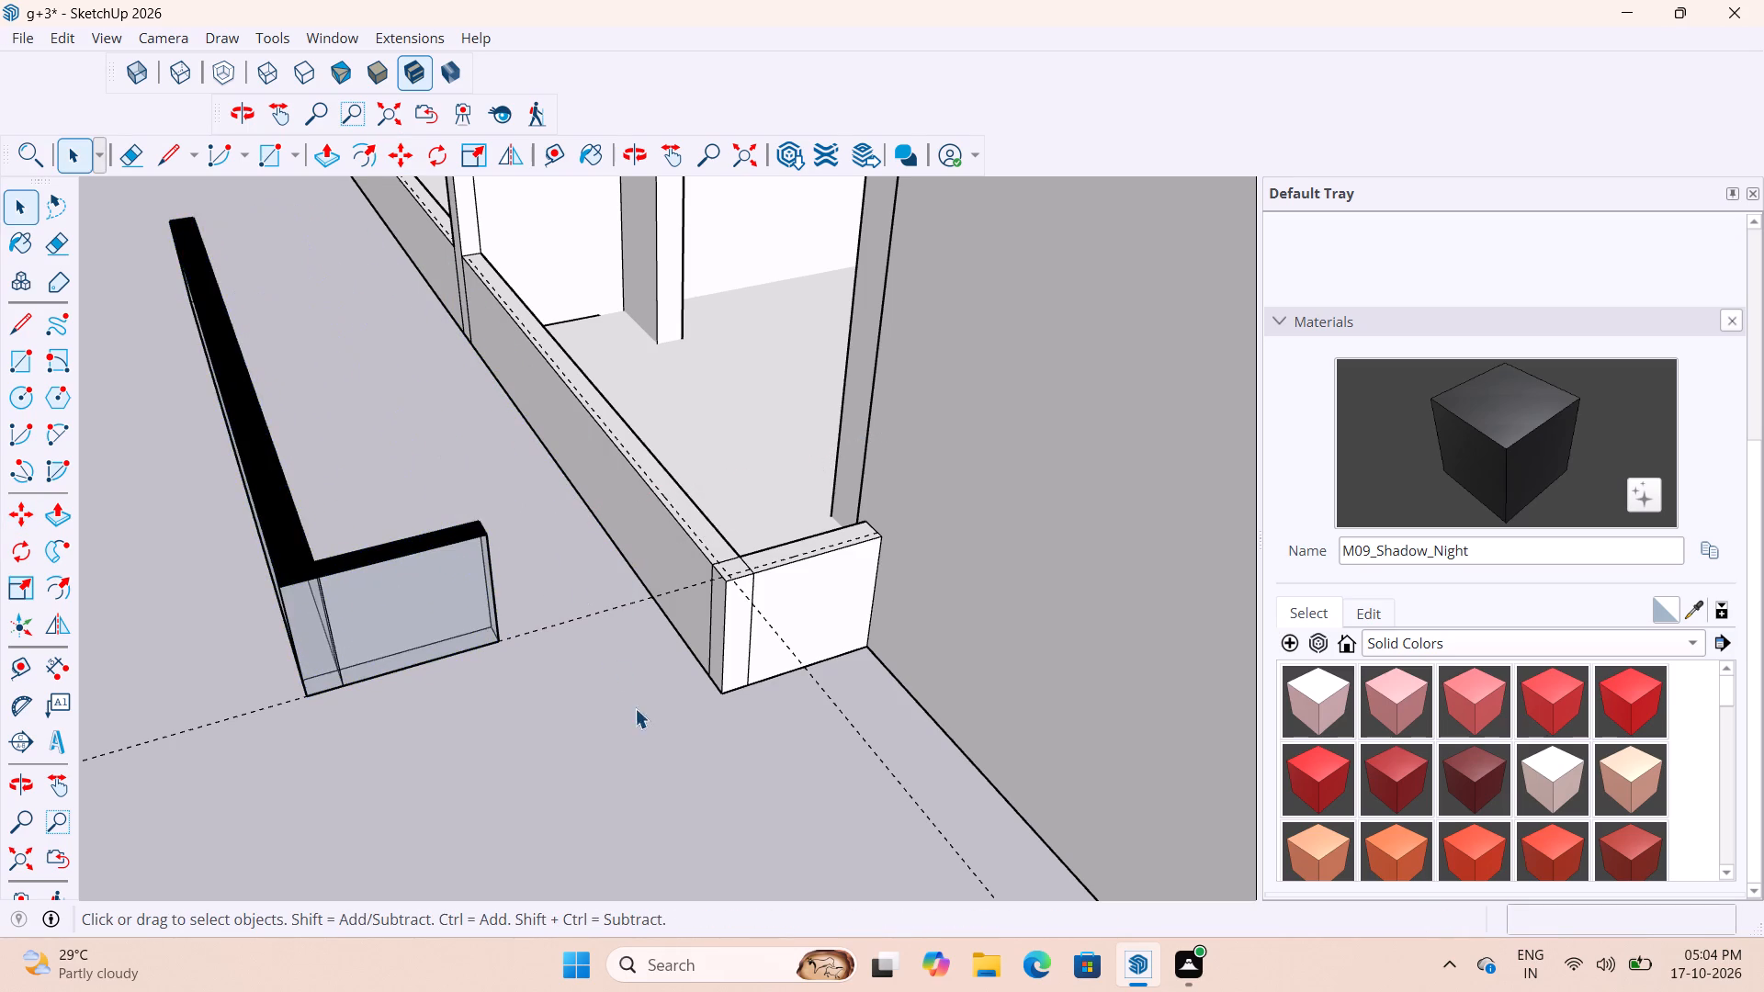
Open the moved-out railing, sample its black top rail and paint the short return's end face M09_Shadow_Night.
middle_click_drag(635, 708, 260, 692)
scroll(878, 736, "down", 12)
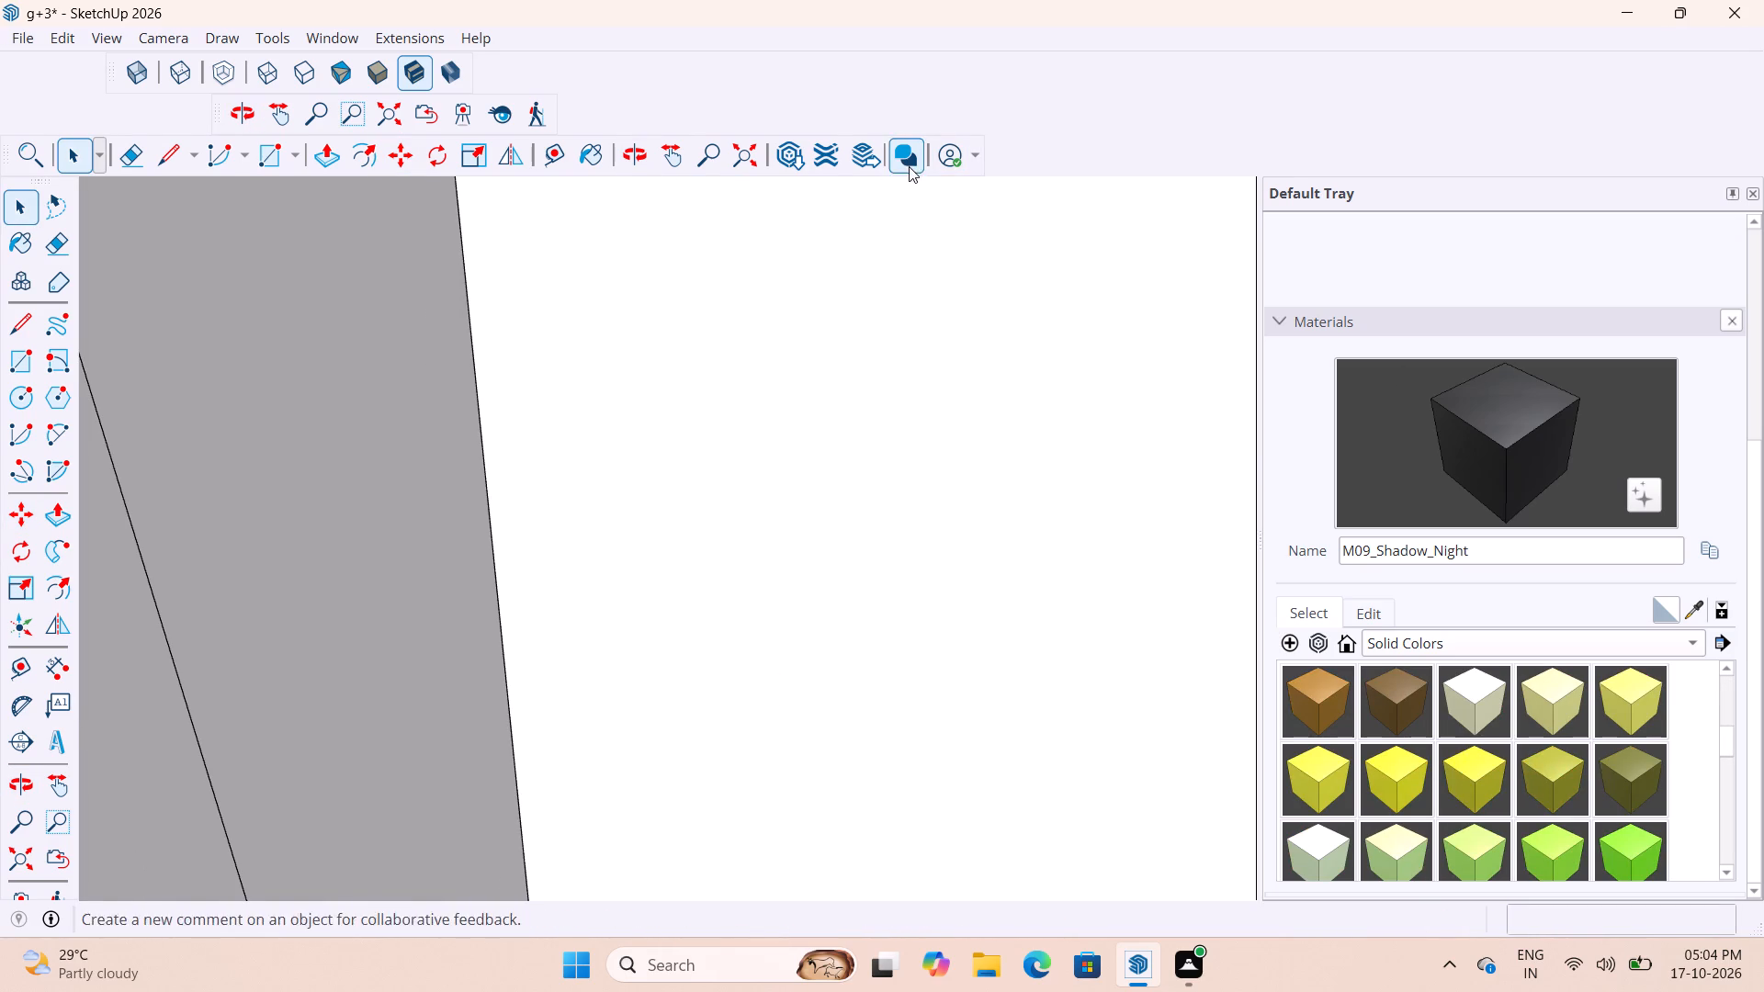
left_click(735, 169)
scroll(793, 547, "down", 3)
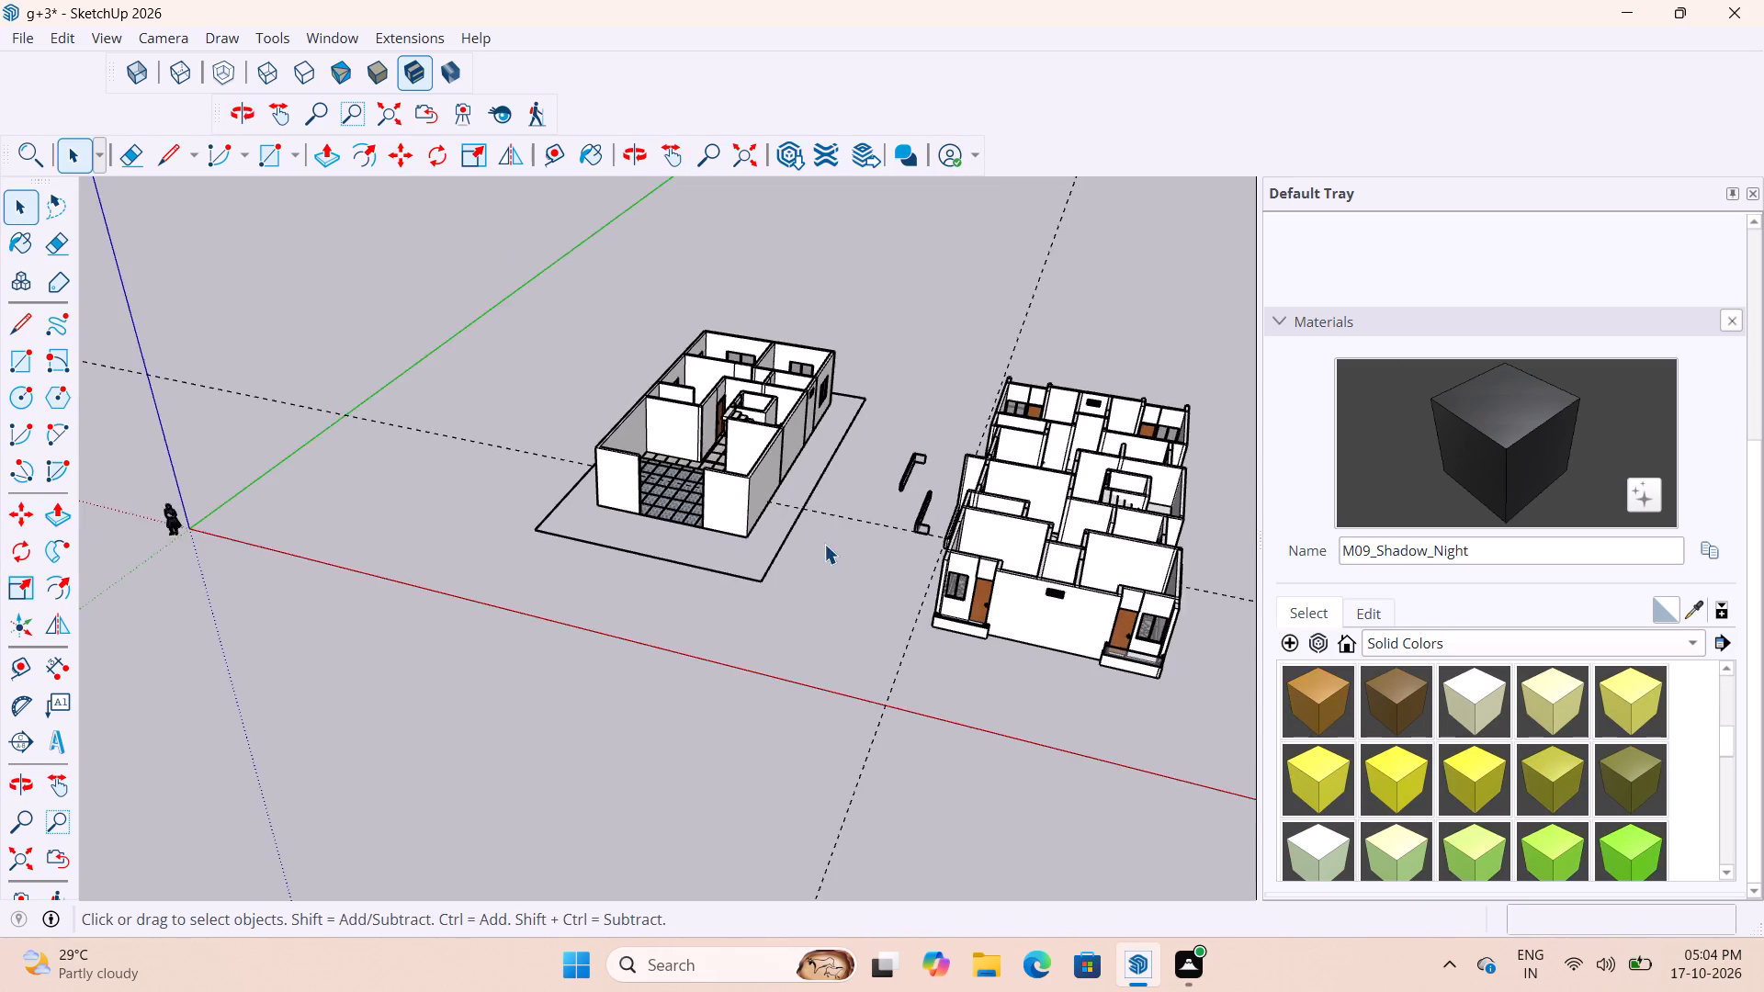
scroll(824, 544, "up", 18)
scroll(877, 490, "down", 5)
scroll(975, 506, "up", 6)
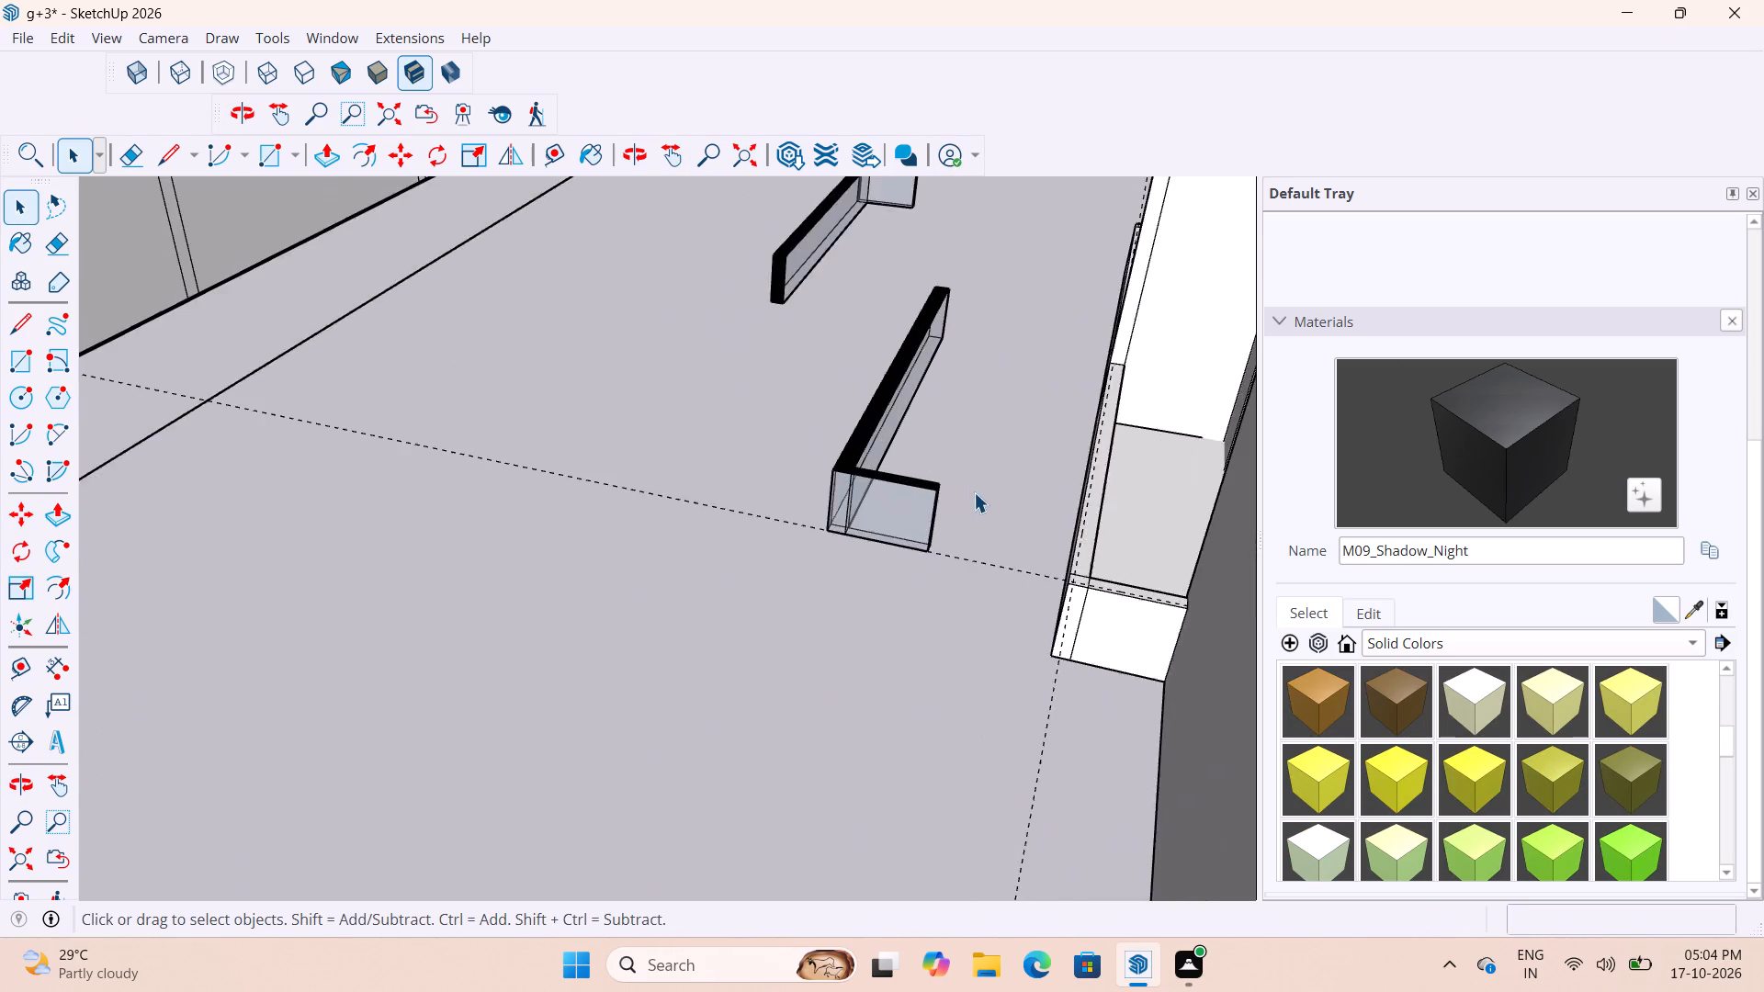
scroll(974, 492, "up", 4)
middle_click_drag(793, 518, 667, 575)
scroll(865, 577, "up", 3)
double_click(783, 569)
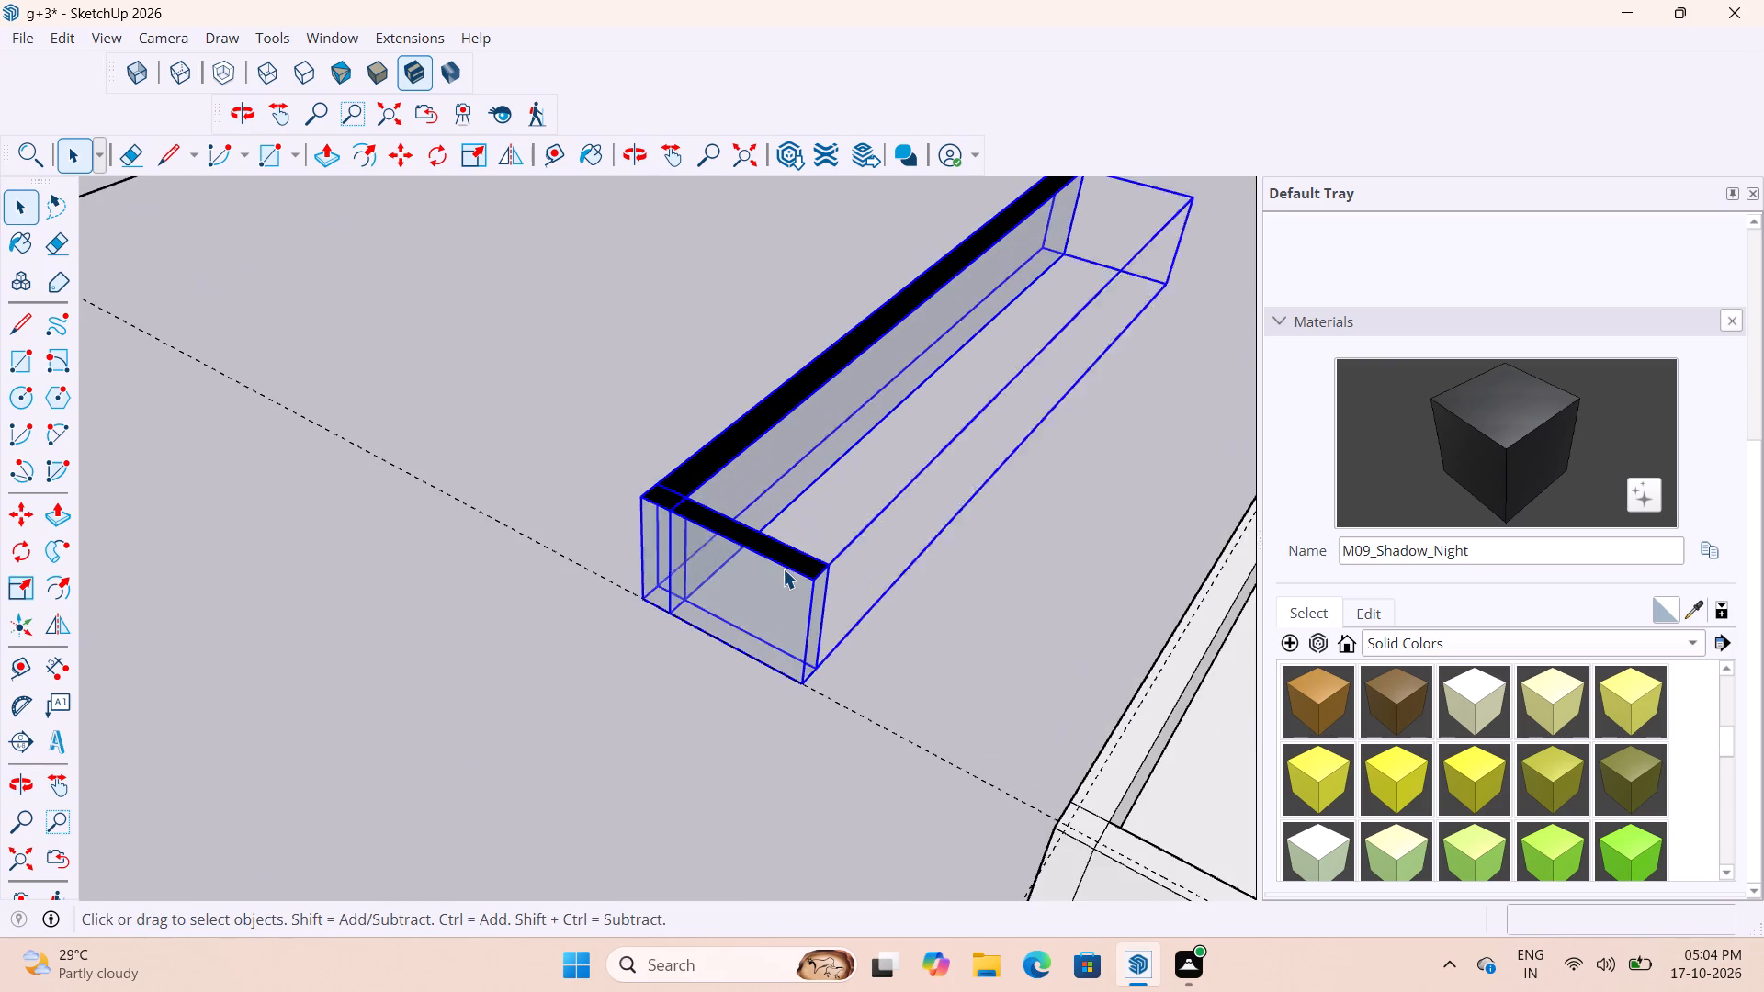
scroll(821, 602, "up", 4)
left_click(1702, 614)
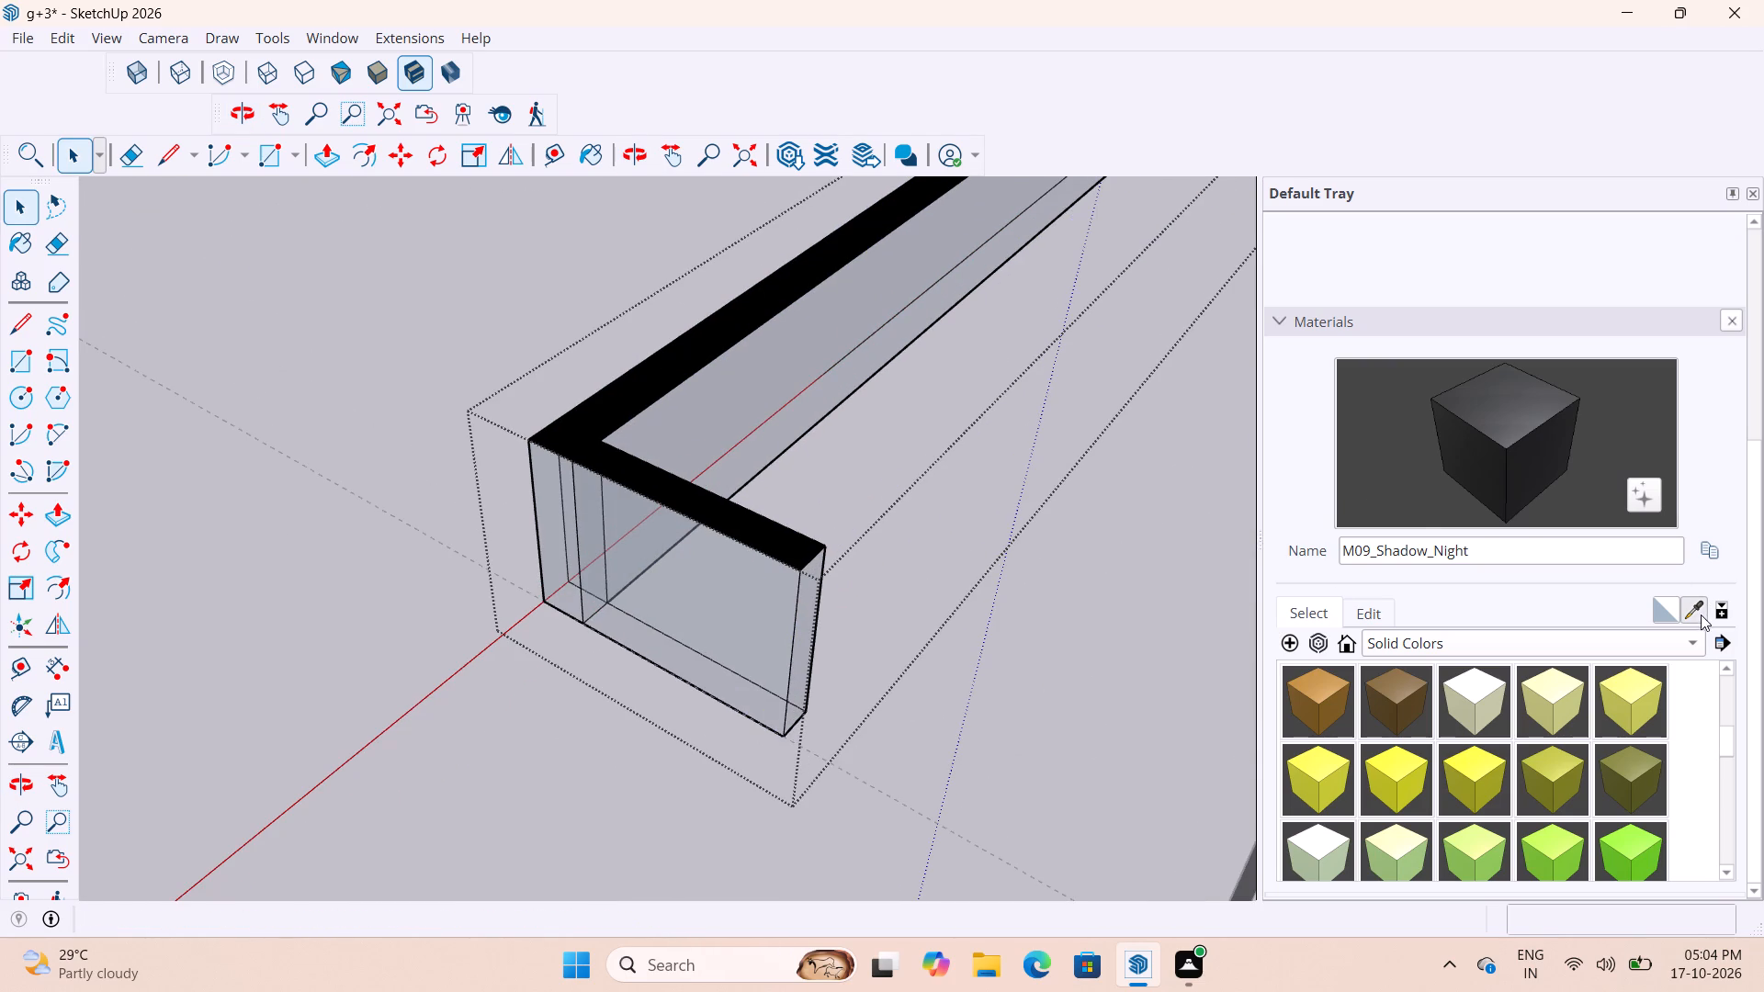
scroll(865, 574, "up", 4)
left_click(729, 528)
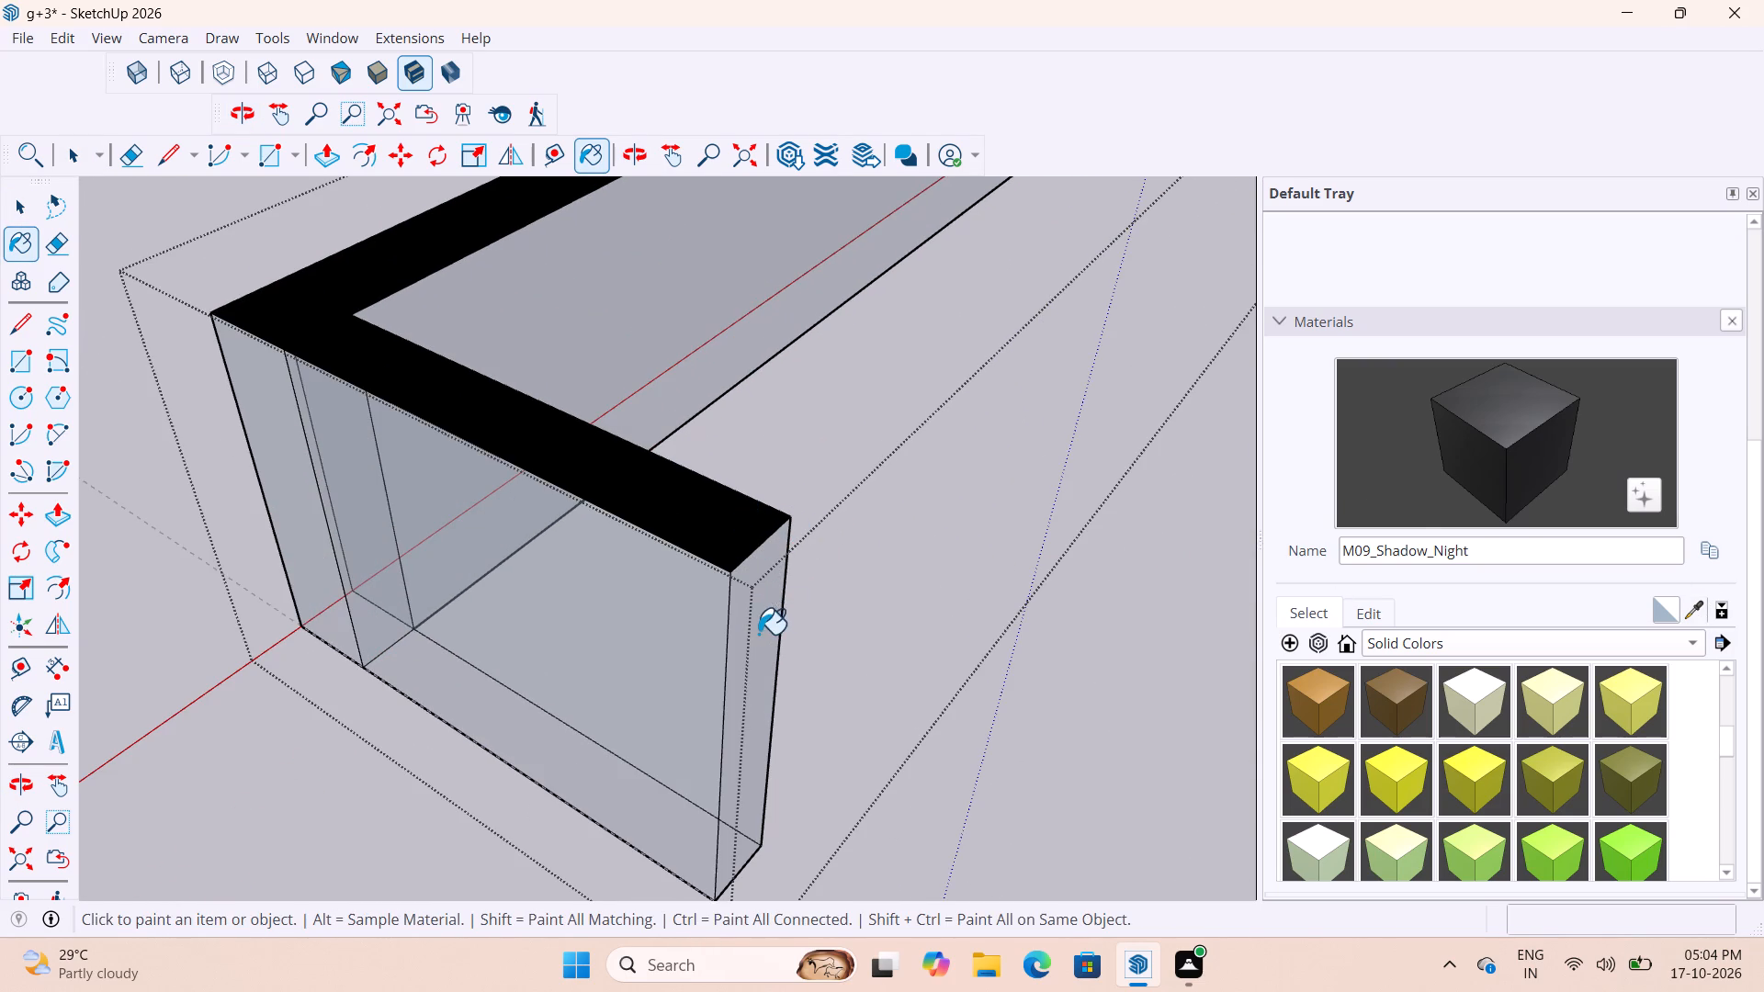
left_click(758, 634)
Paint the end face at the far end of this railing's long side M09_Shadow_Night and close the railing.
scroll(575, 817, "down", 12)
scroll(880, 447, "up", 7)
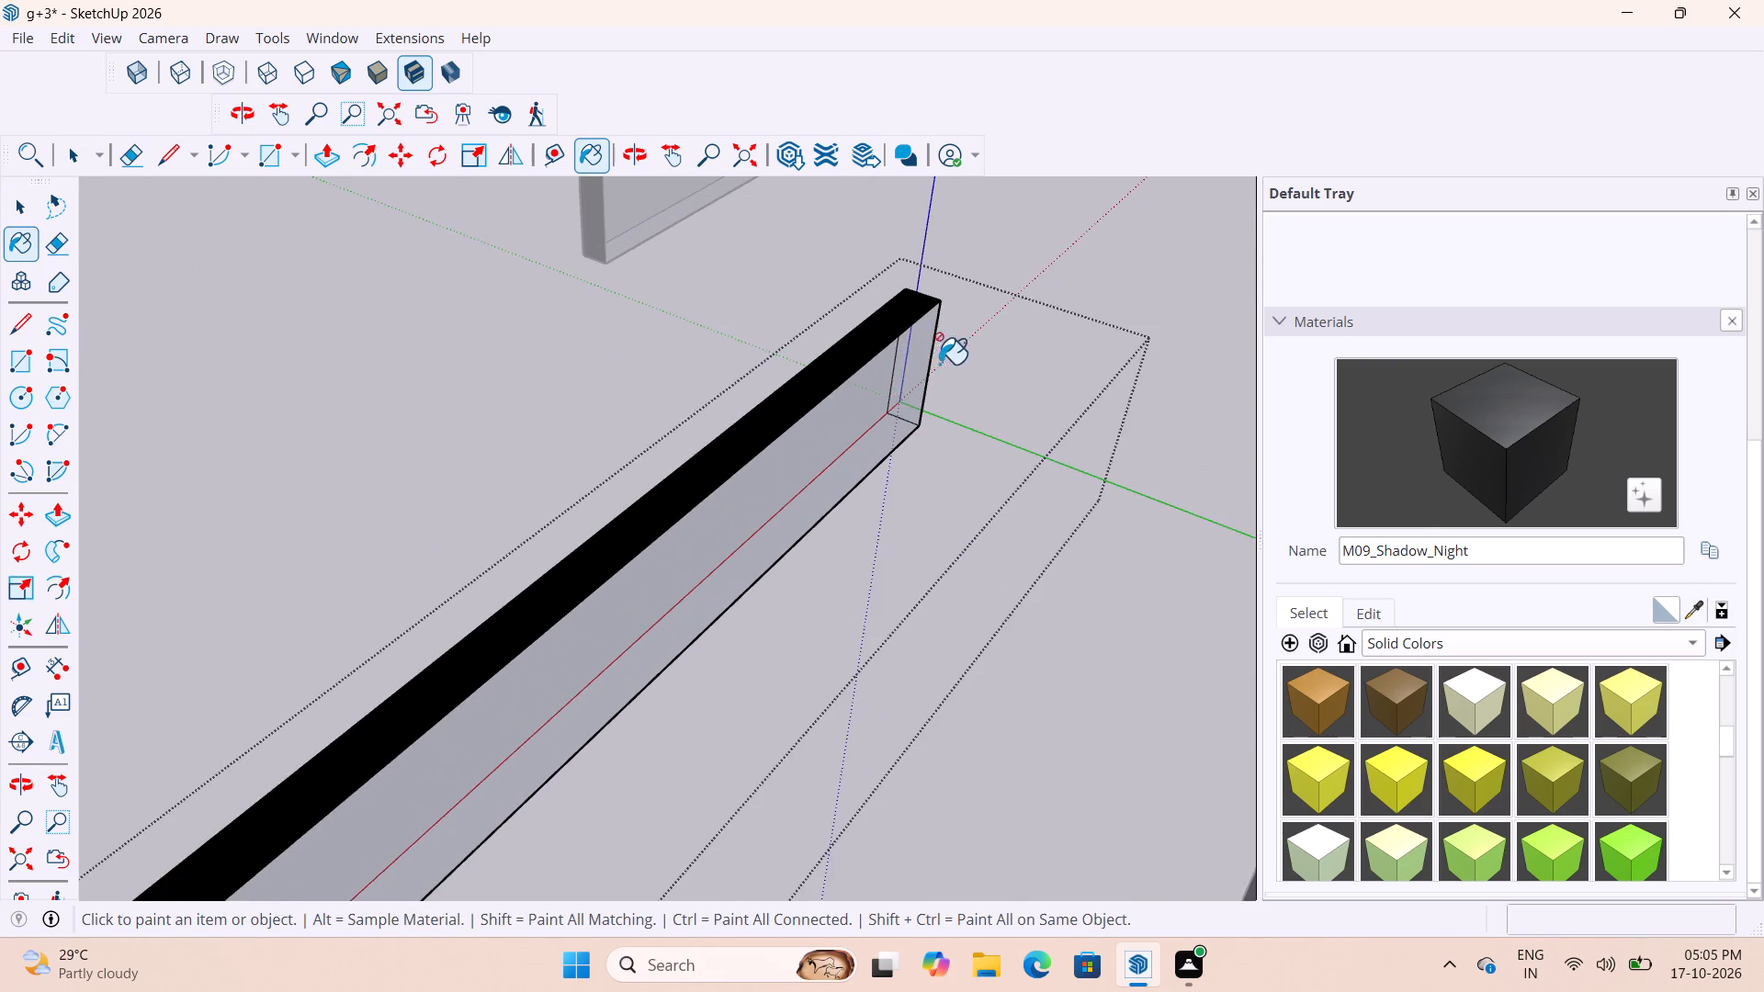
scroll(913, 423, "down", 5)
middle_click_drag(898, 395, 4, 615)
scroll(439, 778, "up", 5)
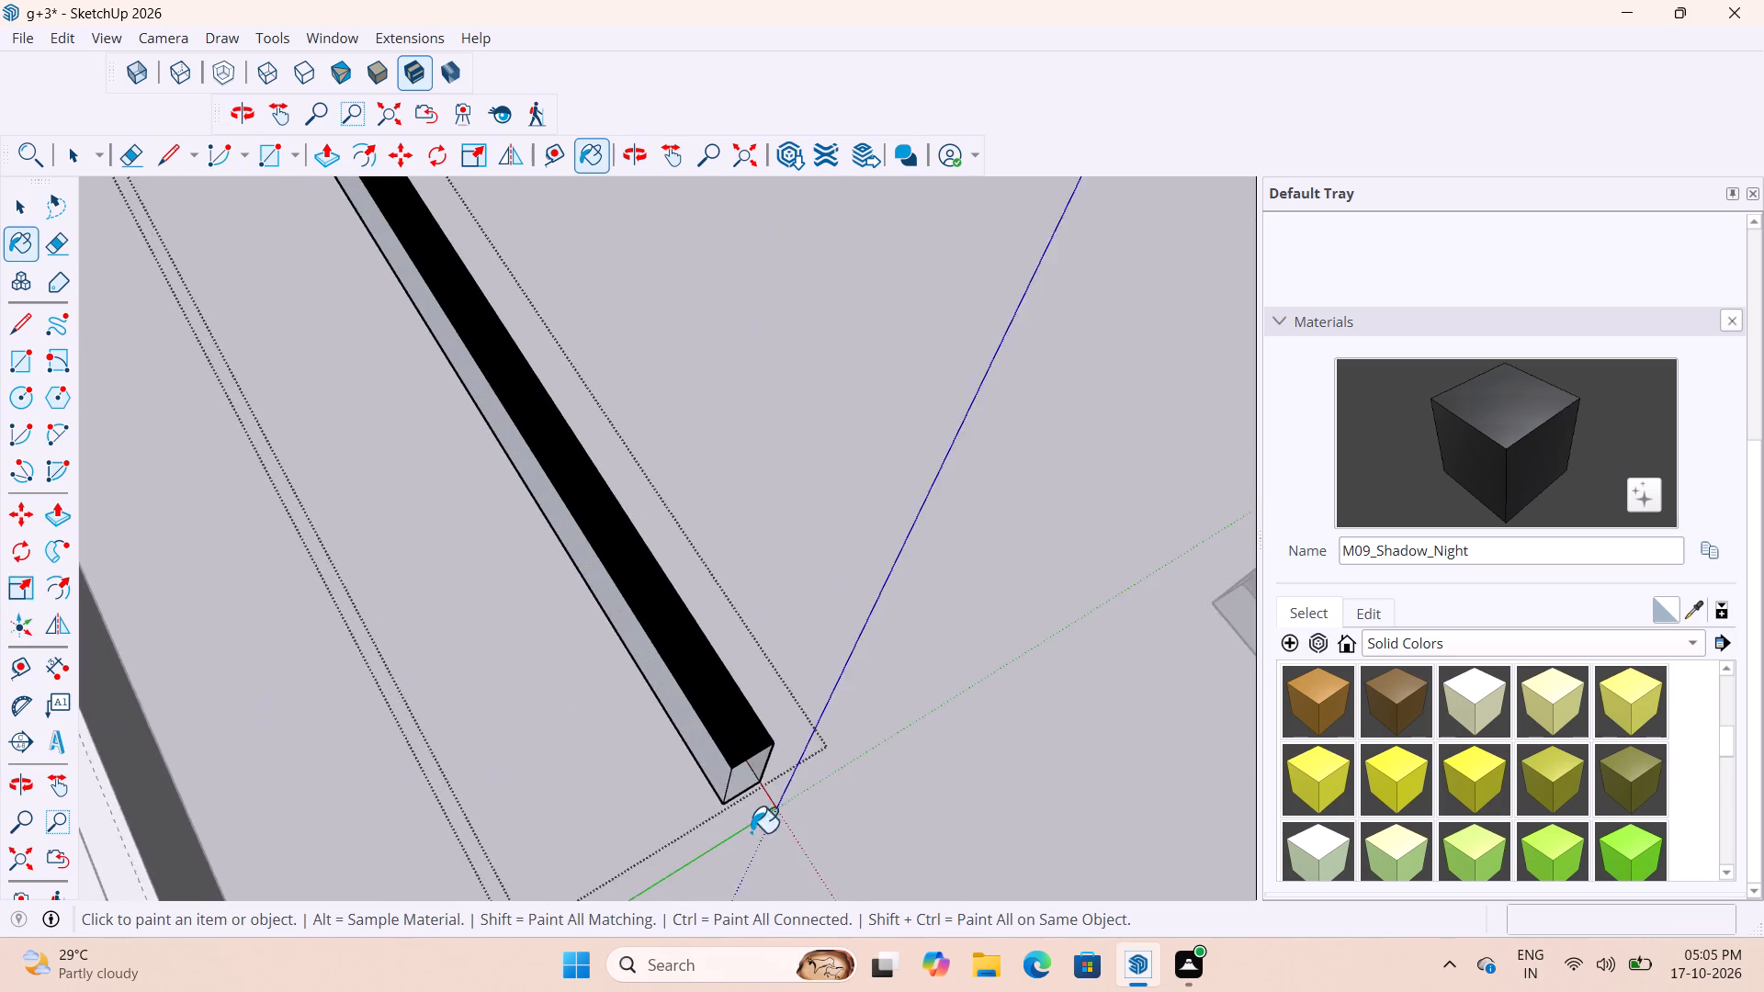
scroll(751, 832, "up", 5)
left_click(729, 741)
scroll(798, 826, "down", 18)
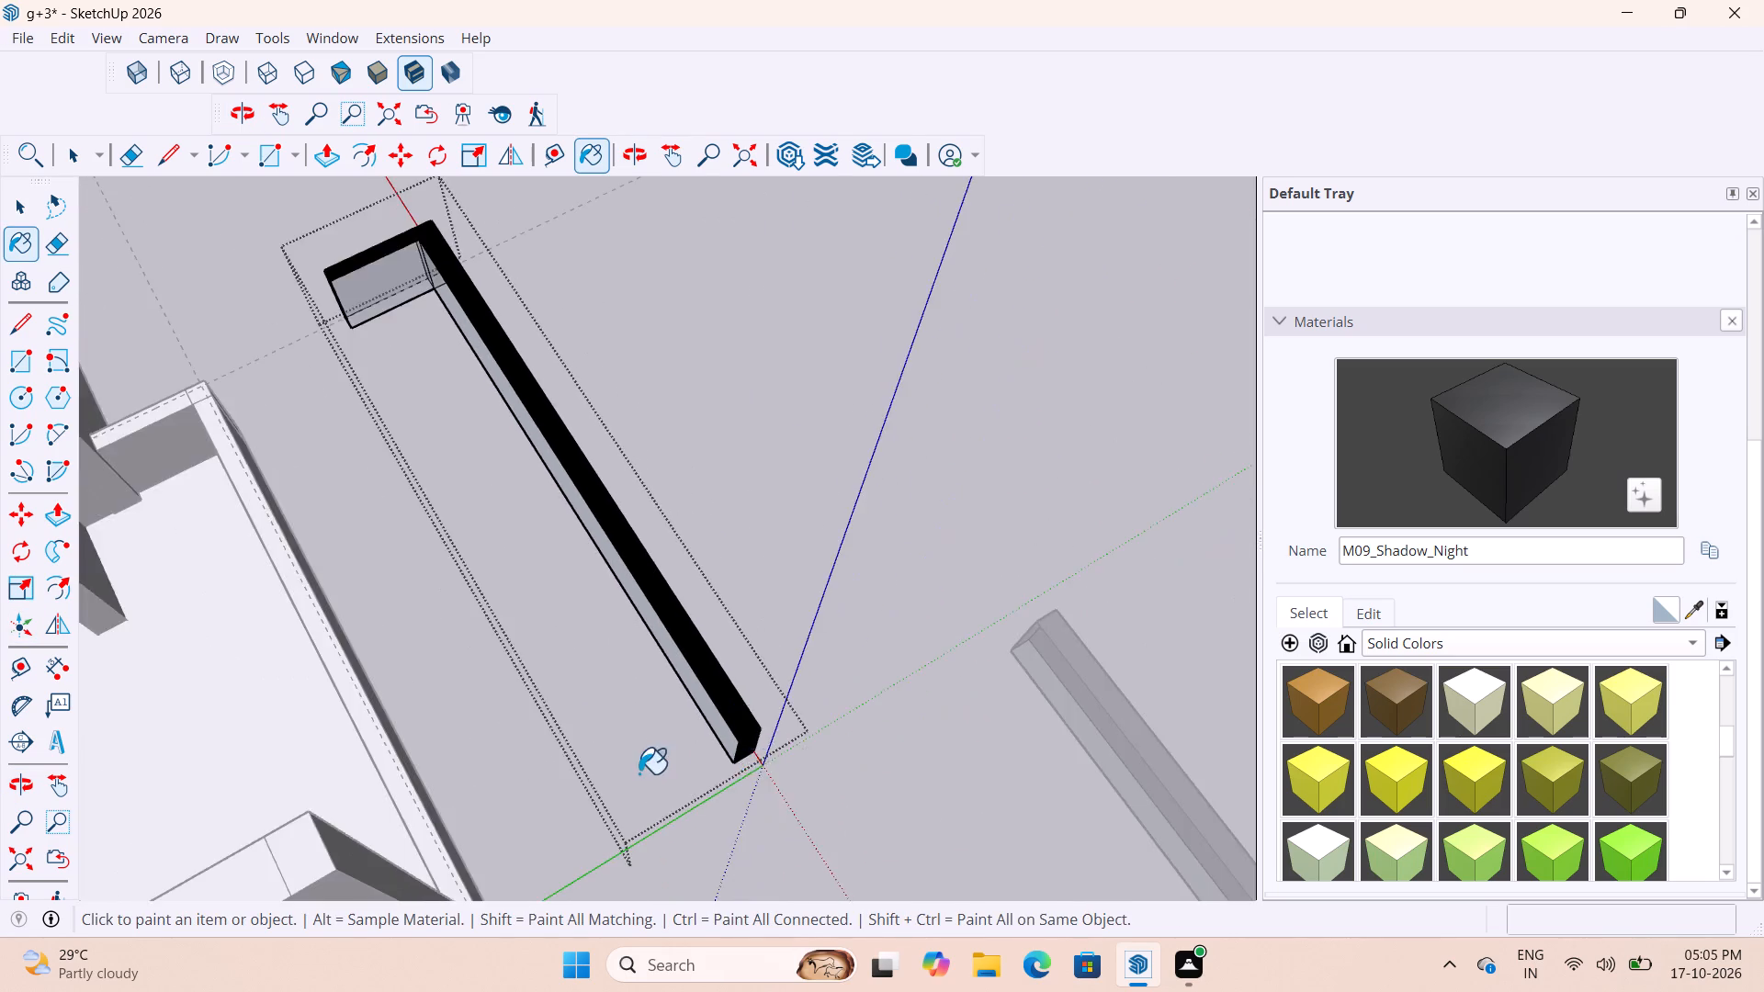
middle_click_drag(654, 786, 1396, 671)
scroll(1398, 667, "up", 1)
scroll(878, 628, "down", 4)
middle_click_drag(893, 736, 1342, 690)
key("space")
left_click(429, 641)
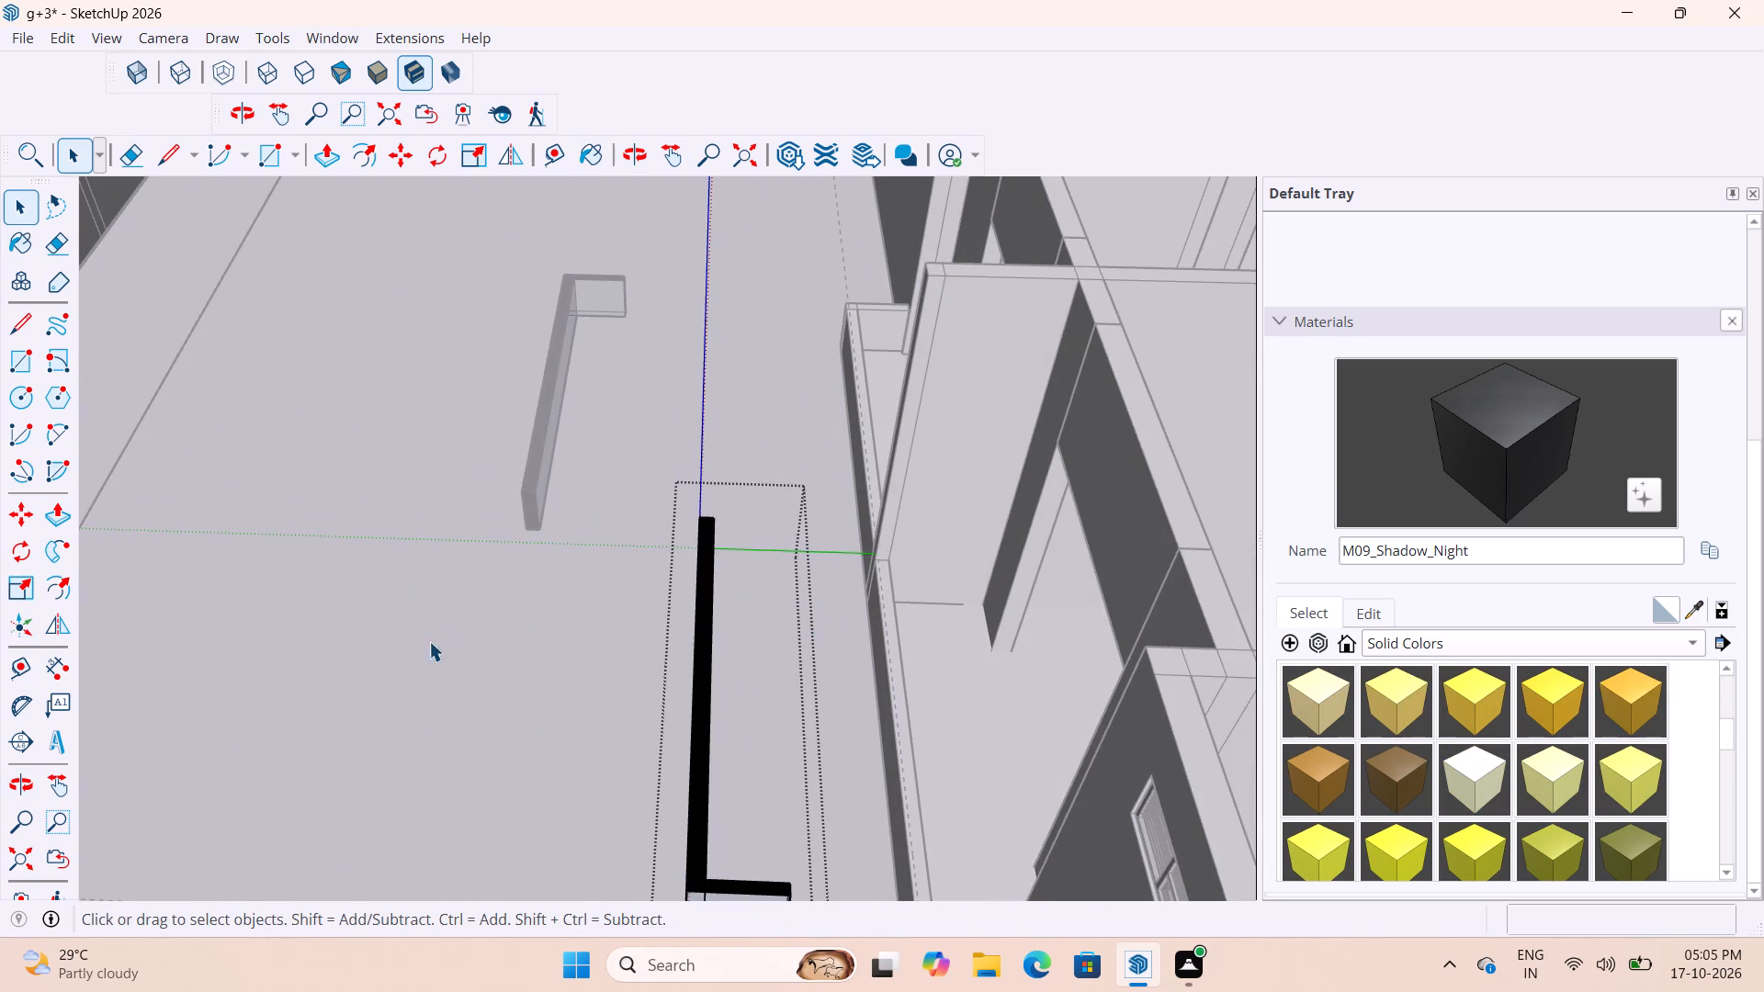
Delete all guide lines from the model.
scroll(911, 554, "down", 6)
middle_click_drag(820, 678, 992, 712)
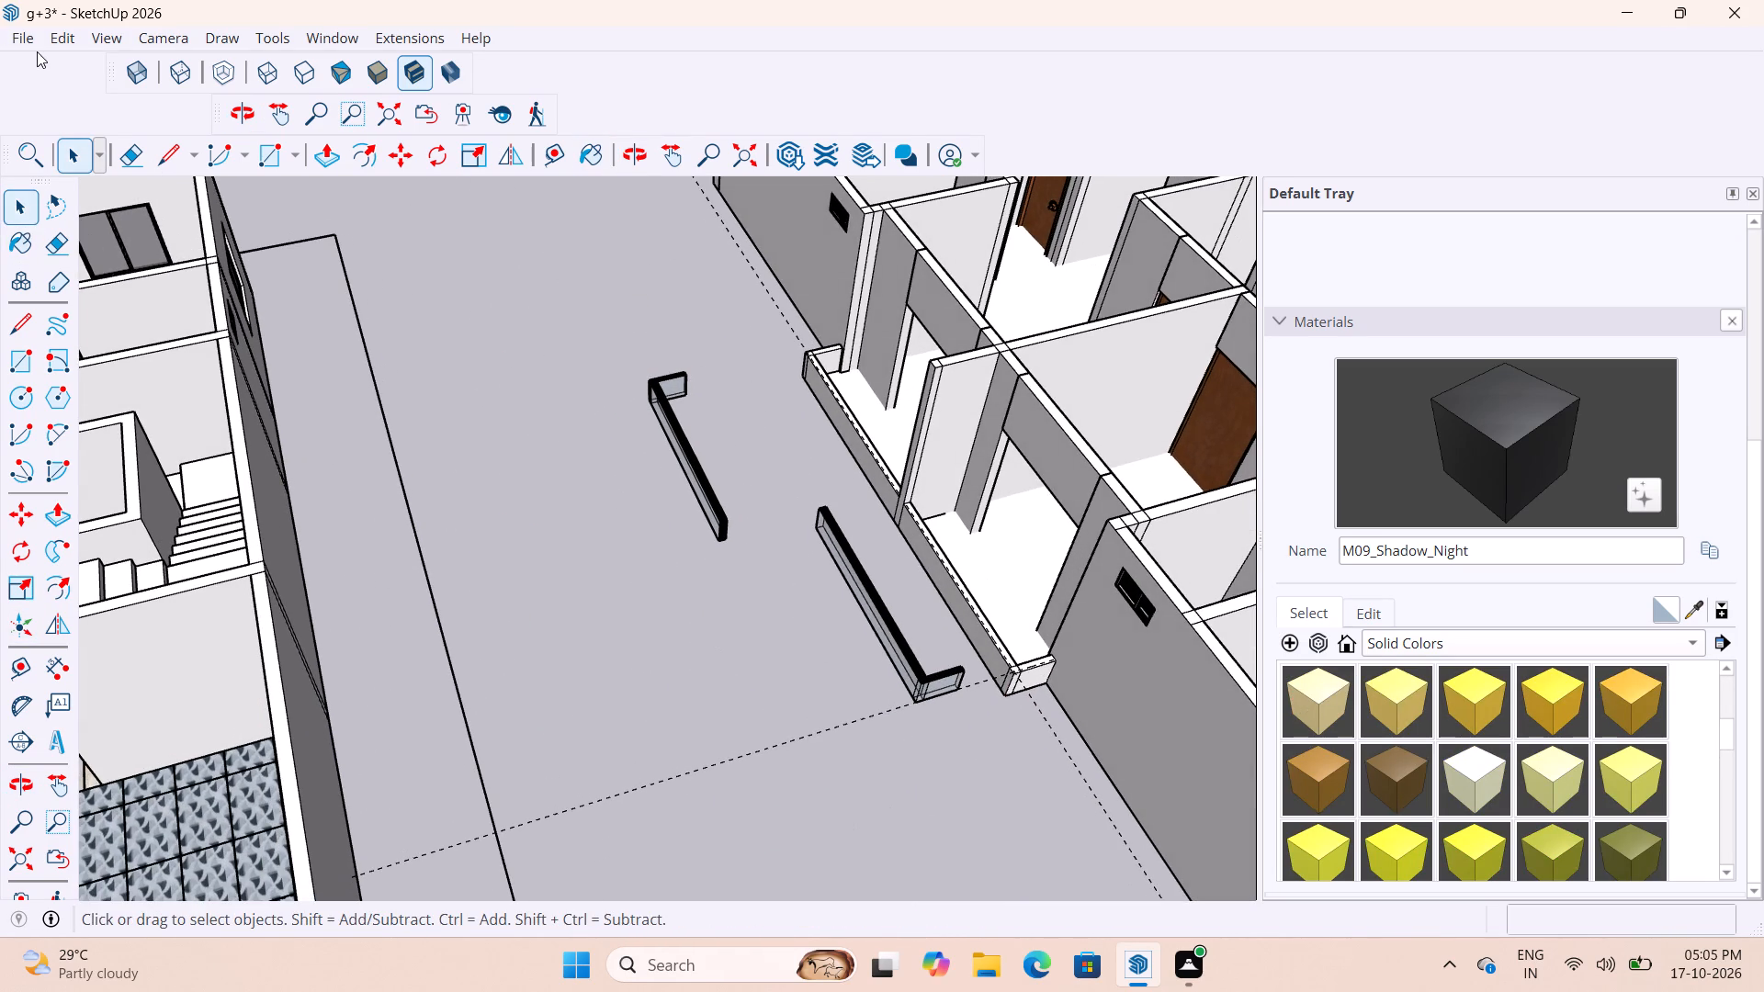
left_click(59, 39)
left_click(100, 278)
Reopen the moved-out railing and paint its corner post faces, where the long side meets the return, M09_Shadow_Night.
scroll(923, 600, "up", 7)
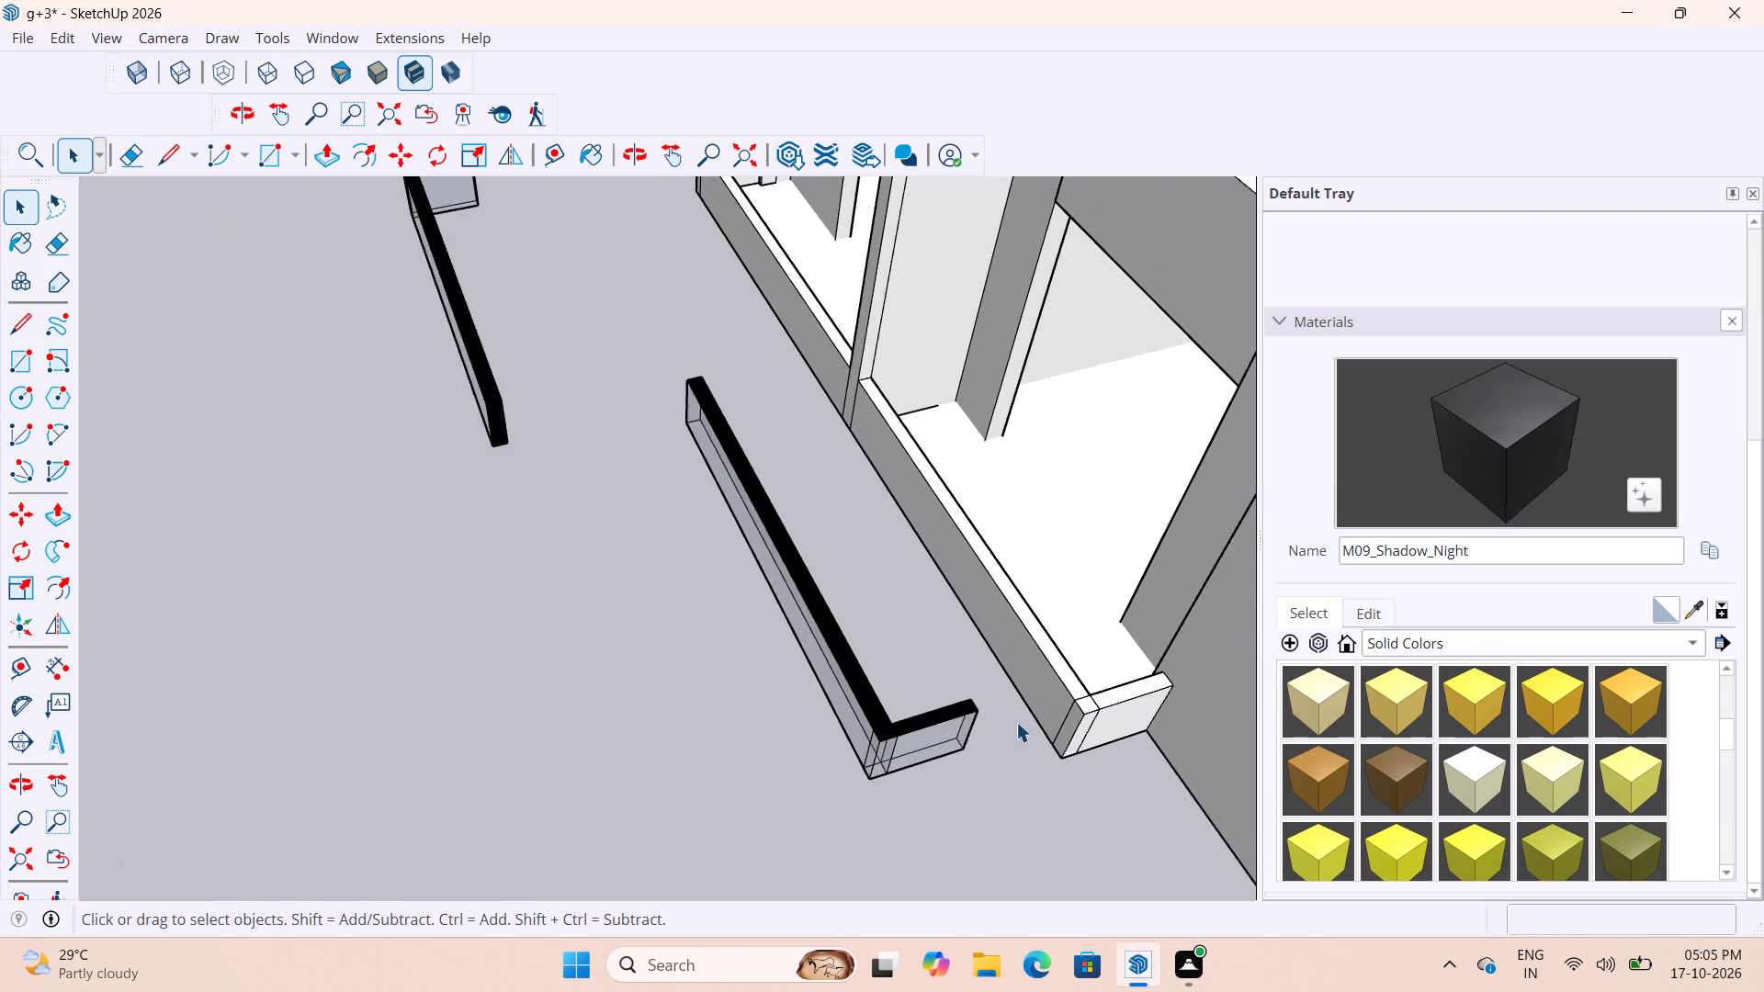
scroll(1016, 722, "up", 2)
scroll(813, 575, "down", 5)
scroll(977, 825, "up", 12)
scroll(831, 605, "down", 6)
scroll(827, 723, "up", 3)
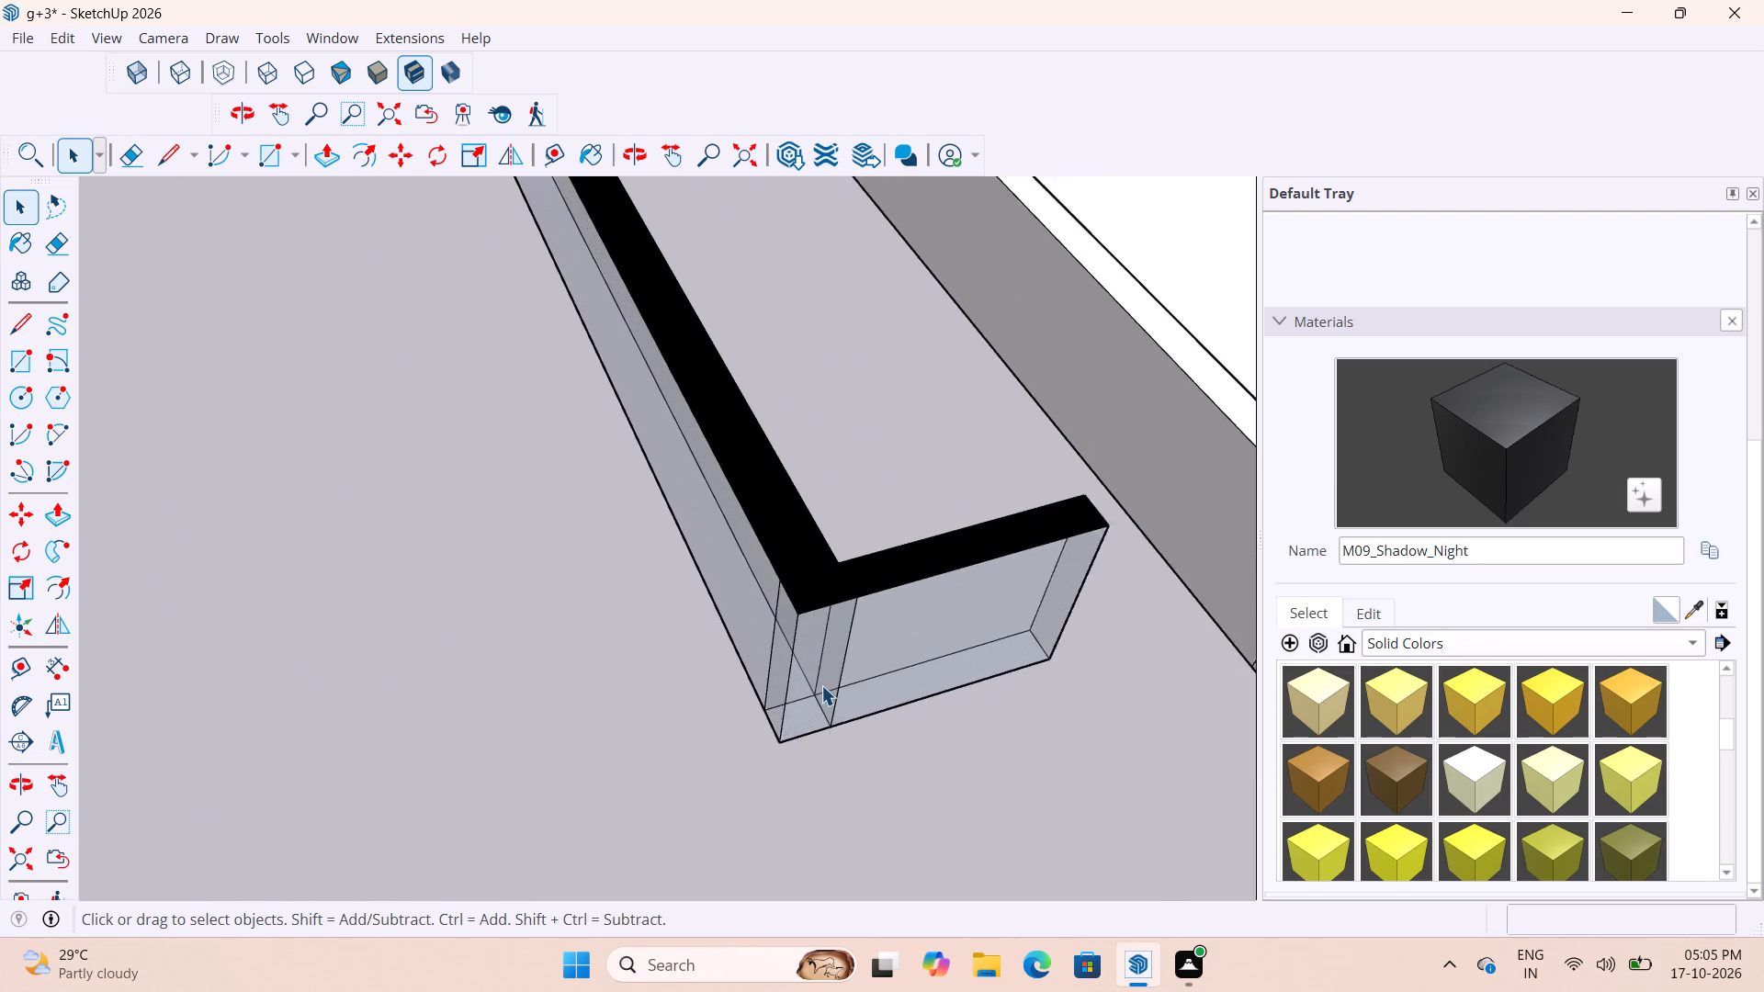
scroll(821, 685, "up", 5)
double_click(814, 632)
left_click(1520, 464)
scroll(870, 639, "up", 2)
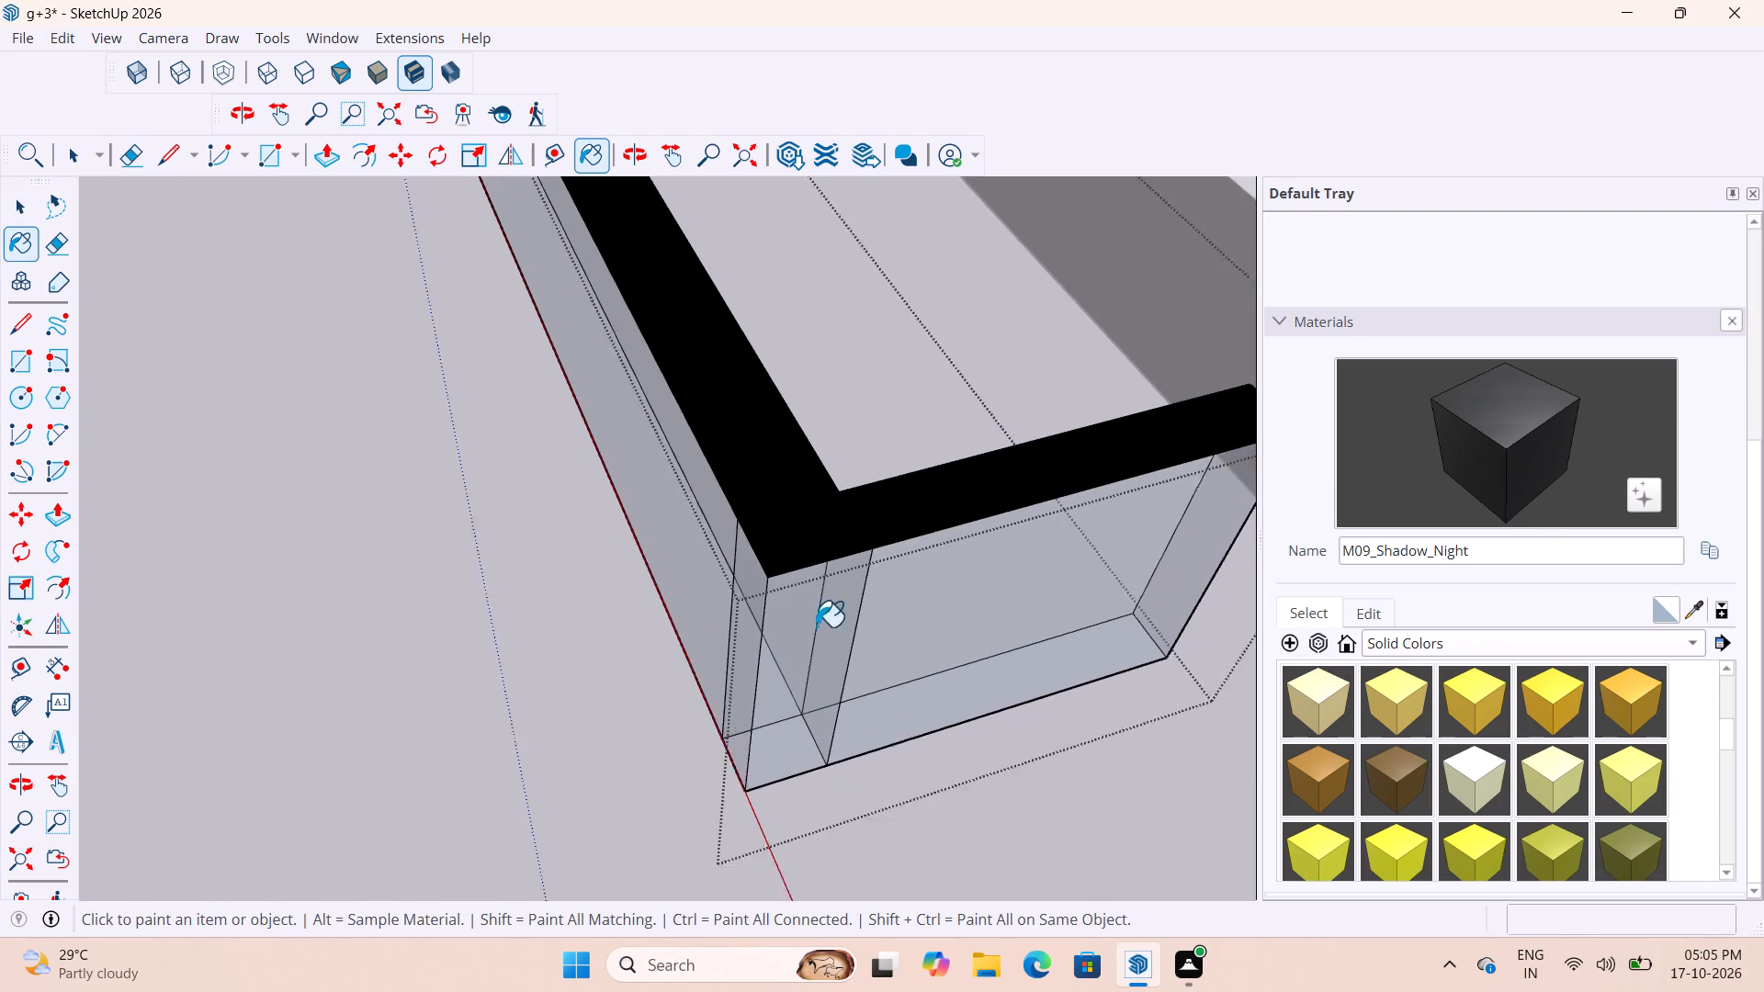
scroll(816, 626, "up", 2)
left_click(782, 640)
scroll(758, 638, "up", 4)
middle_click_drag(766, 618, 987, 565)
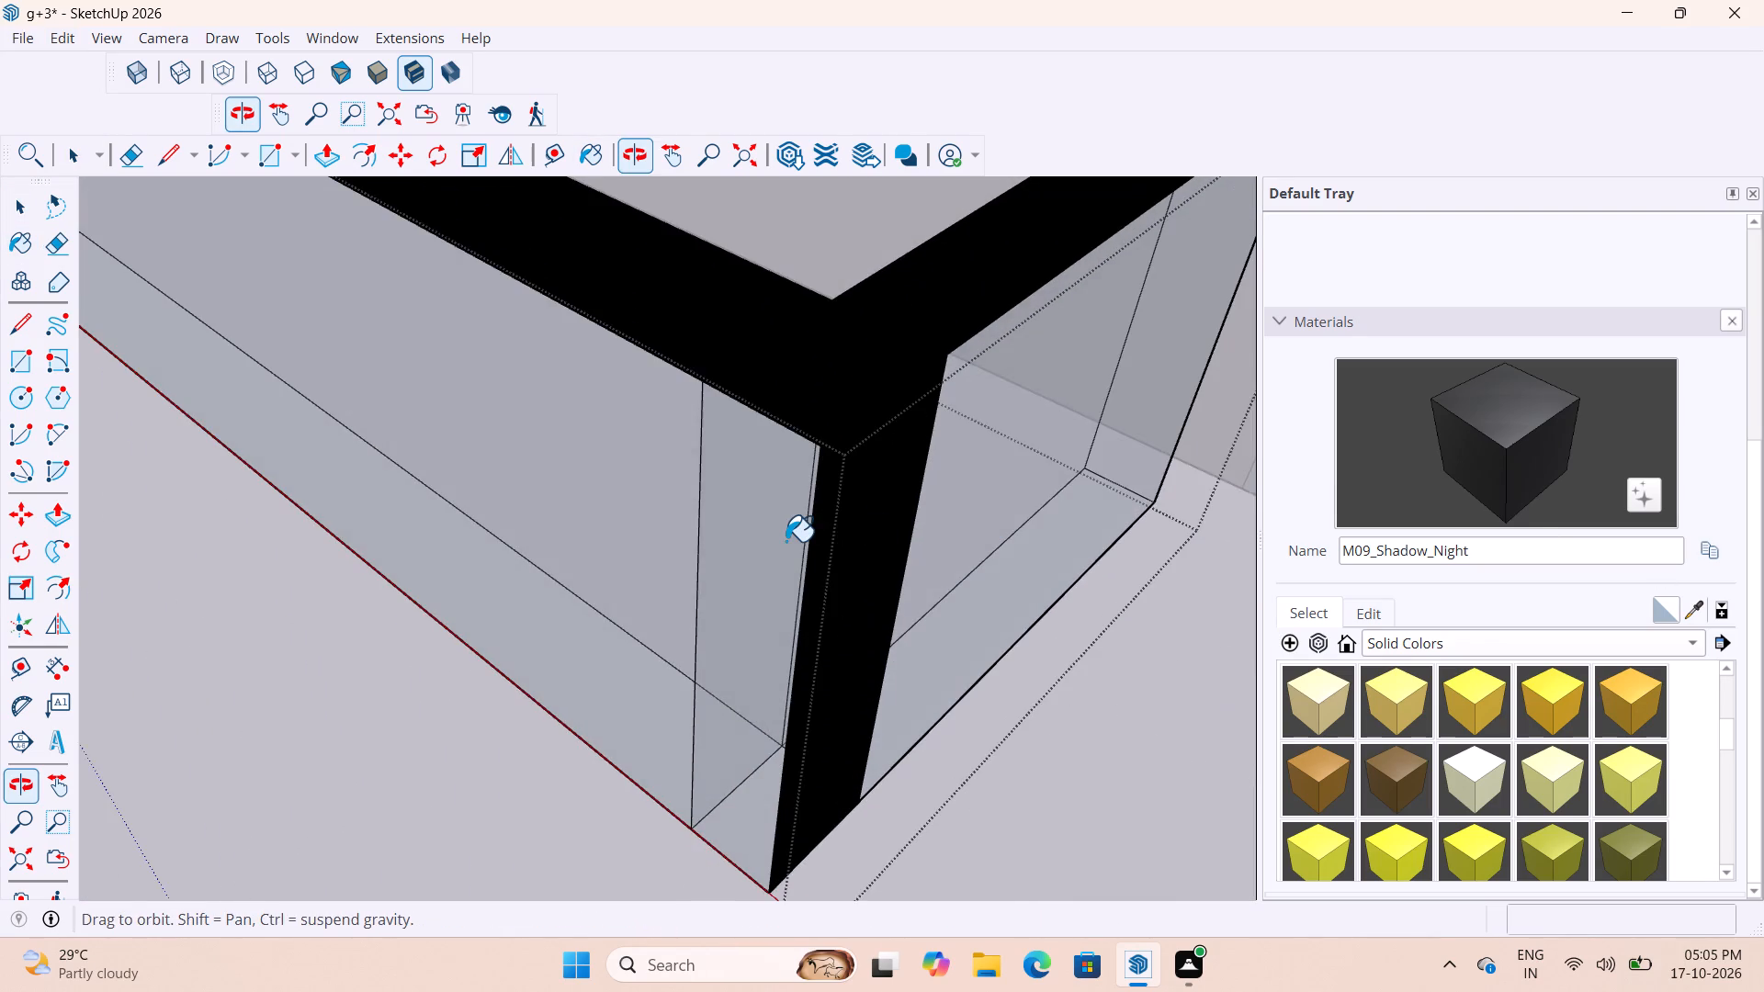
left_click(786, 541)
scroll(988, 609, "down", 20)
scroll(988, 609, "down", 4)
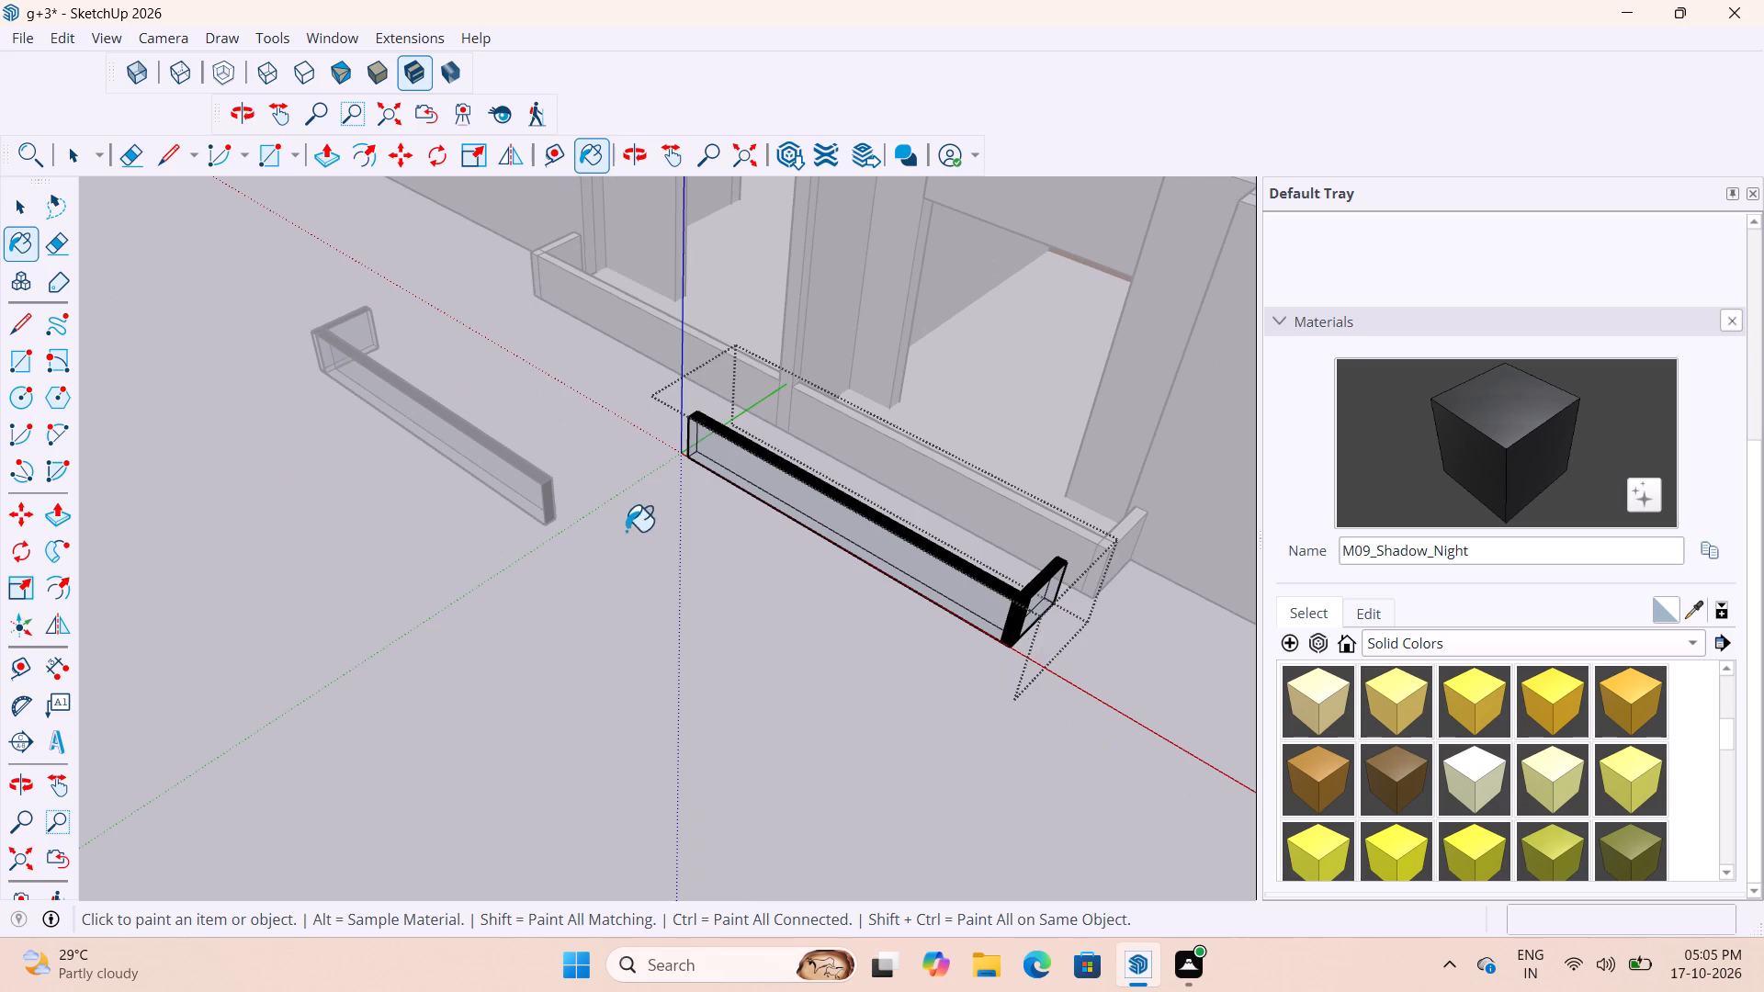
scroll(598, 539, "up", 3)
key("space")
left_click(689, 619)
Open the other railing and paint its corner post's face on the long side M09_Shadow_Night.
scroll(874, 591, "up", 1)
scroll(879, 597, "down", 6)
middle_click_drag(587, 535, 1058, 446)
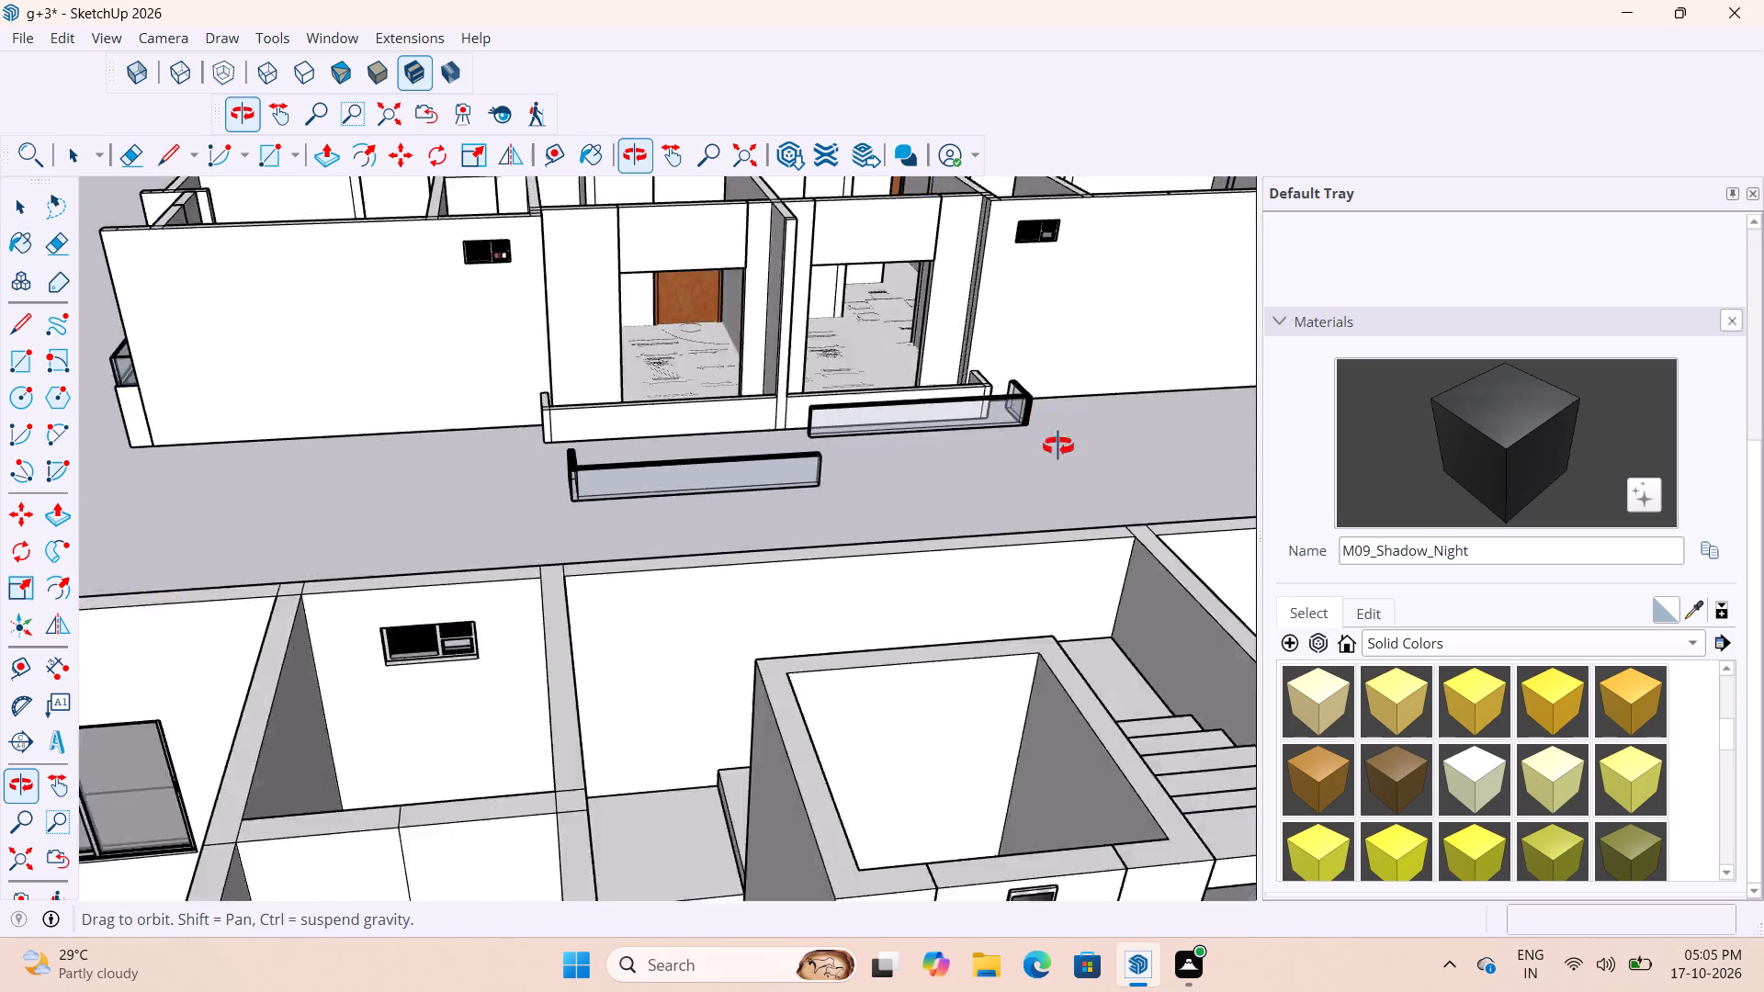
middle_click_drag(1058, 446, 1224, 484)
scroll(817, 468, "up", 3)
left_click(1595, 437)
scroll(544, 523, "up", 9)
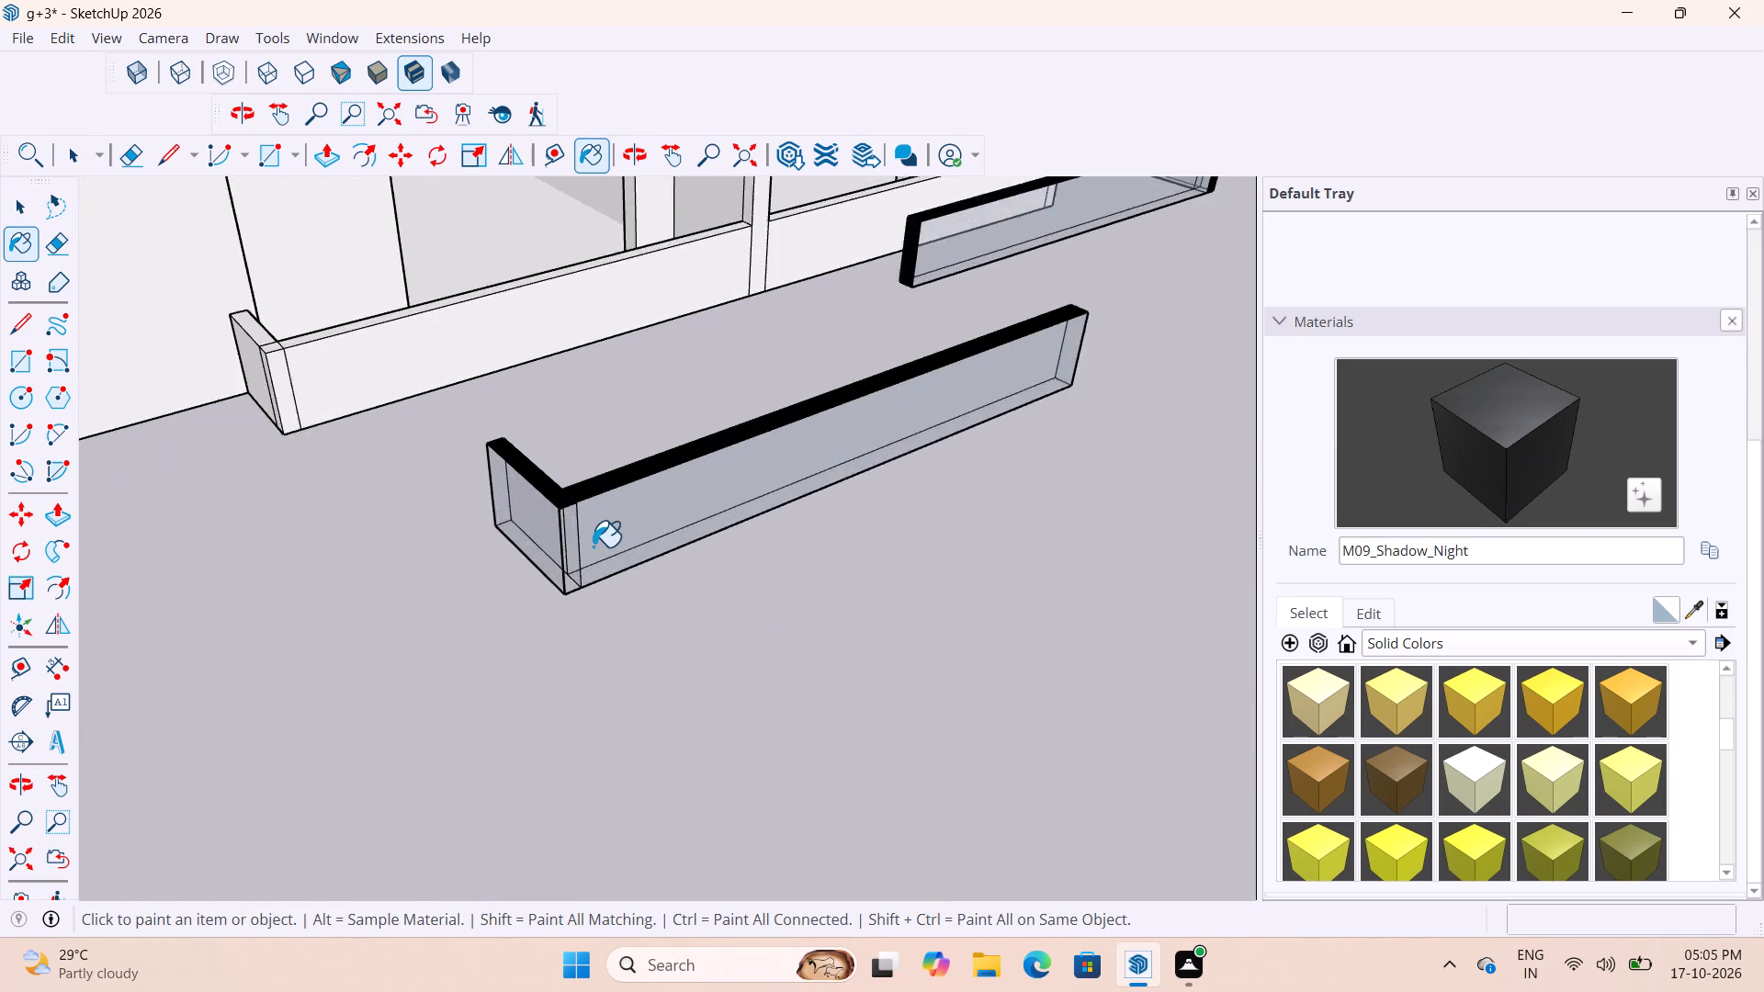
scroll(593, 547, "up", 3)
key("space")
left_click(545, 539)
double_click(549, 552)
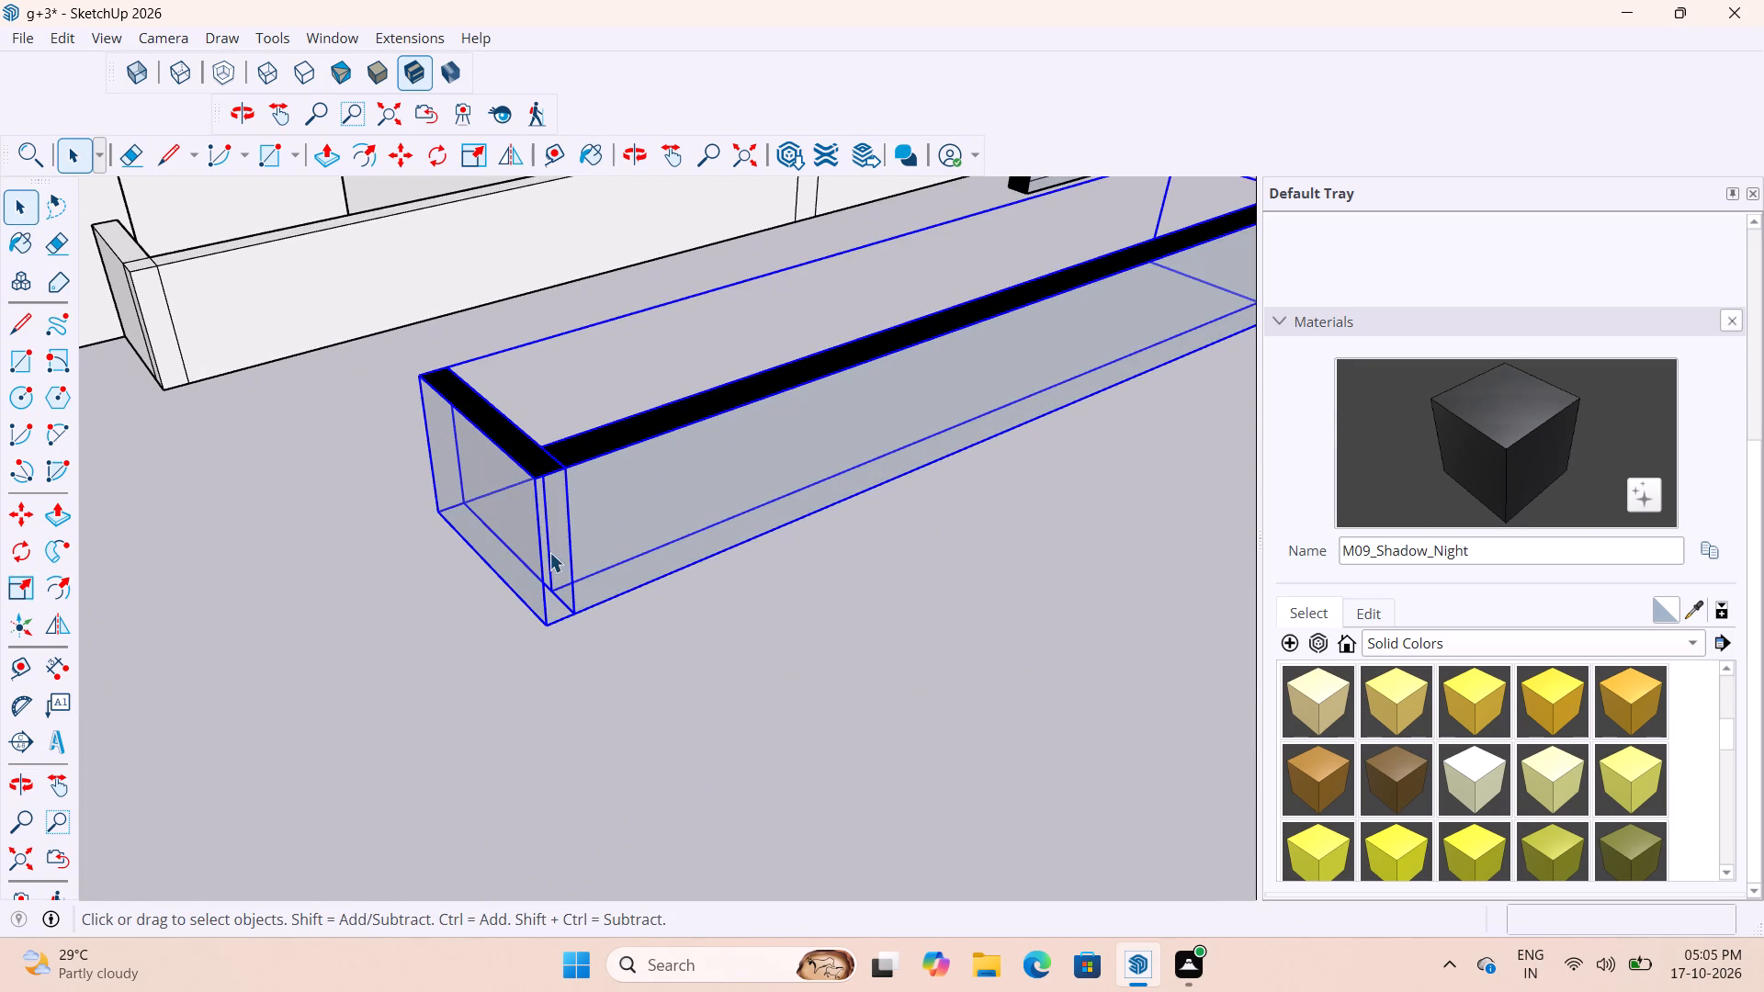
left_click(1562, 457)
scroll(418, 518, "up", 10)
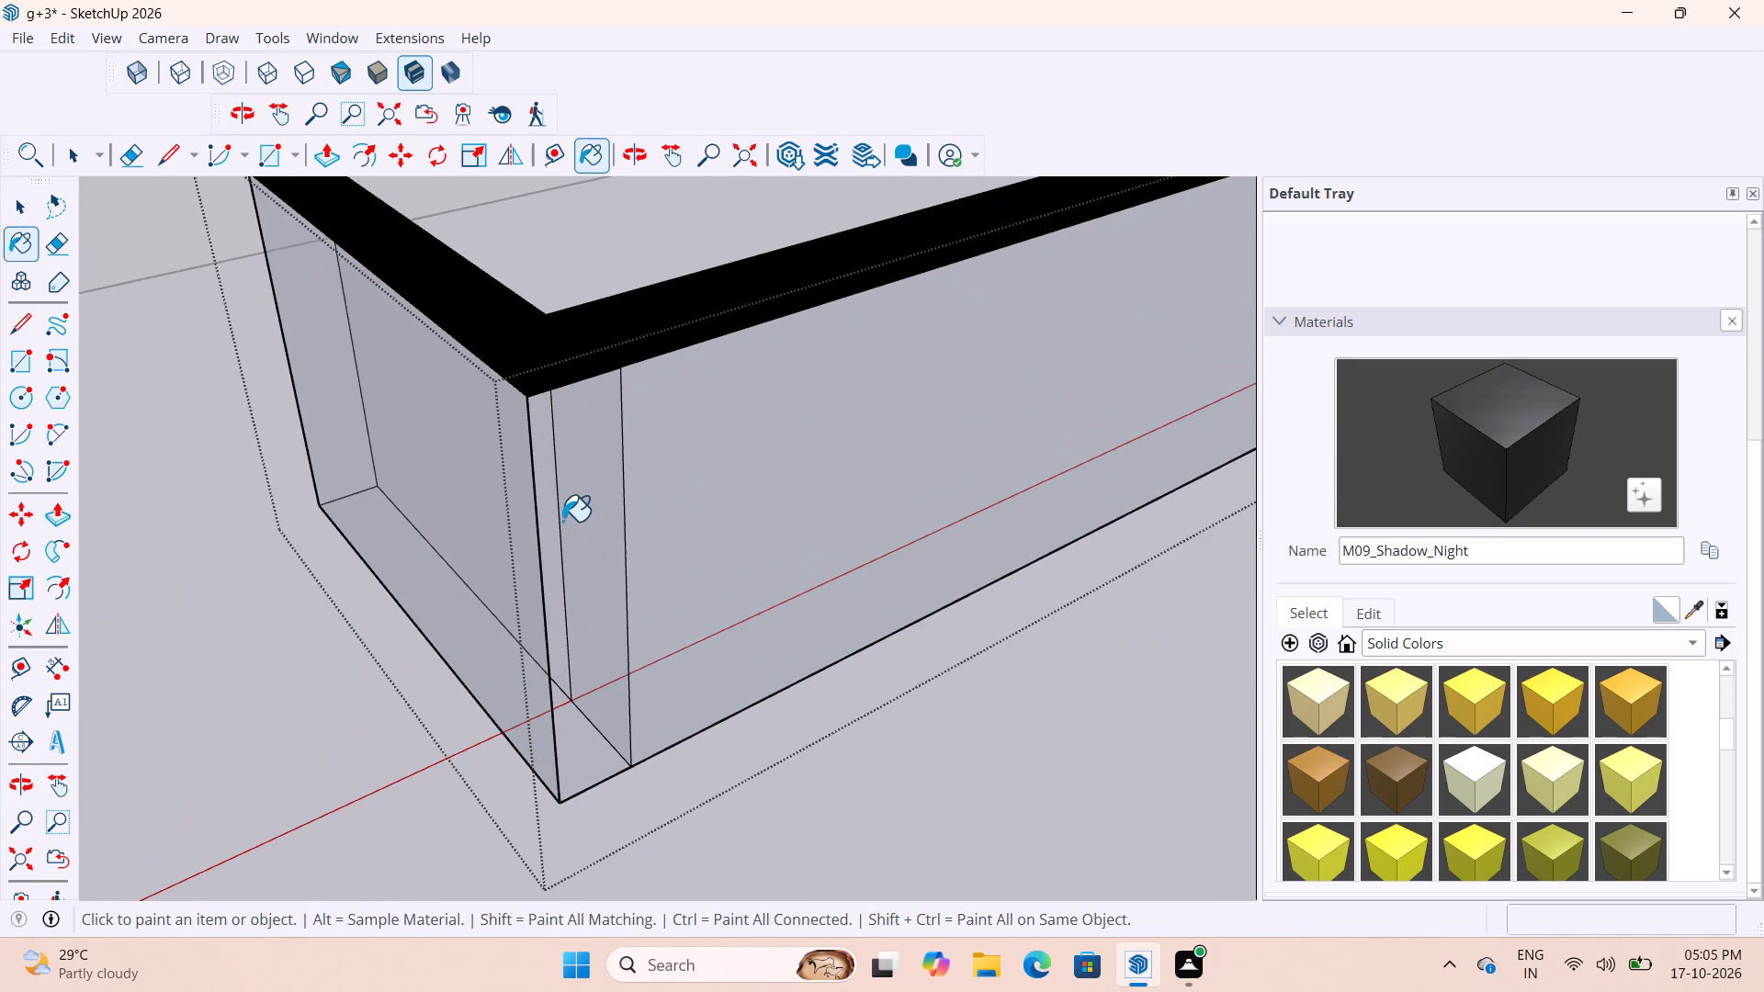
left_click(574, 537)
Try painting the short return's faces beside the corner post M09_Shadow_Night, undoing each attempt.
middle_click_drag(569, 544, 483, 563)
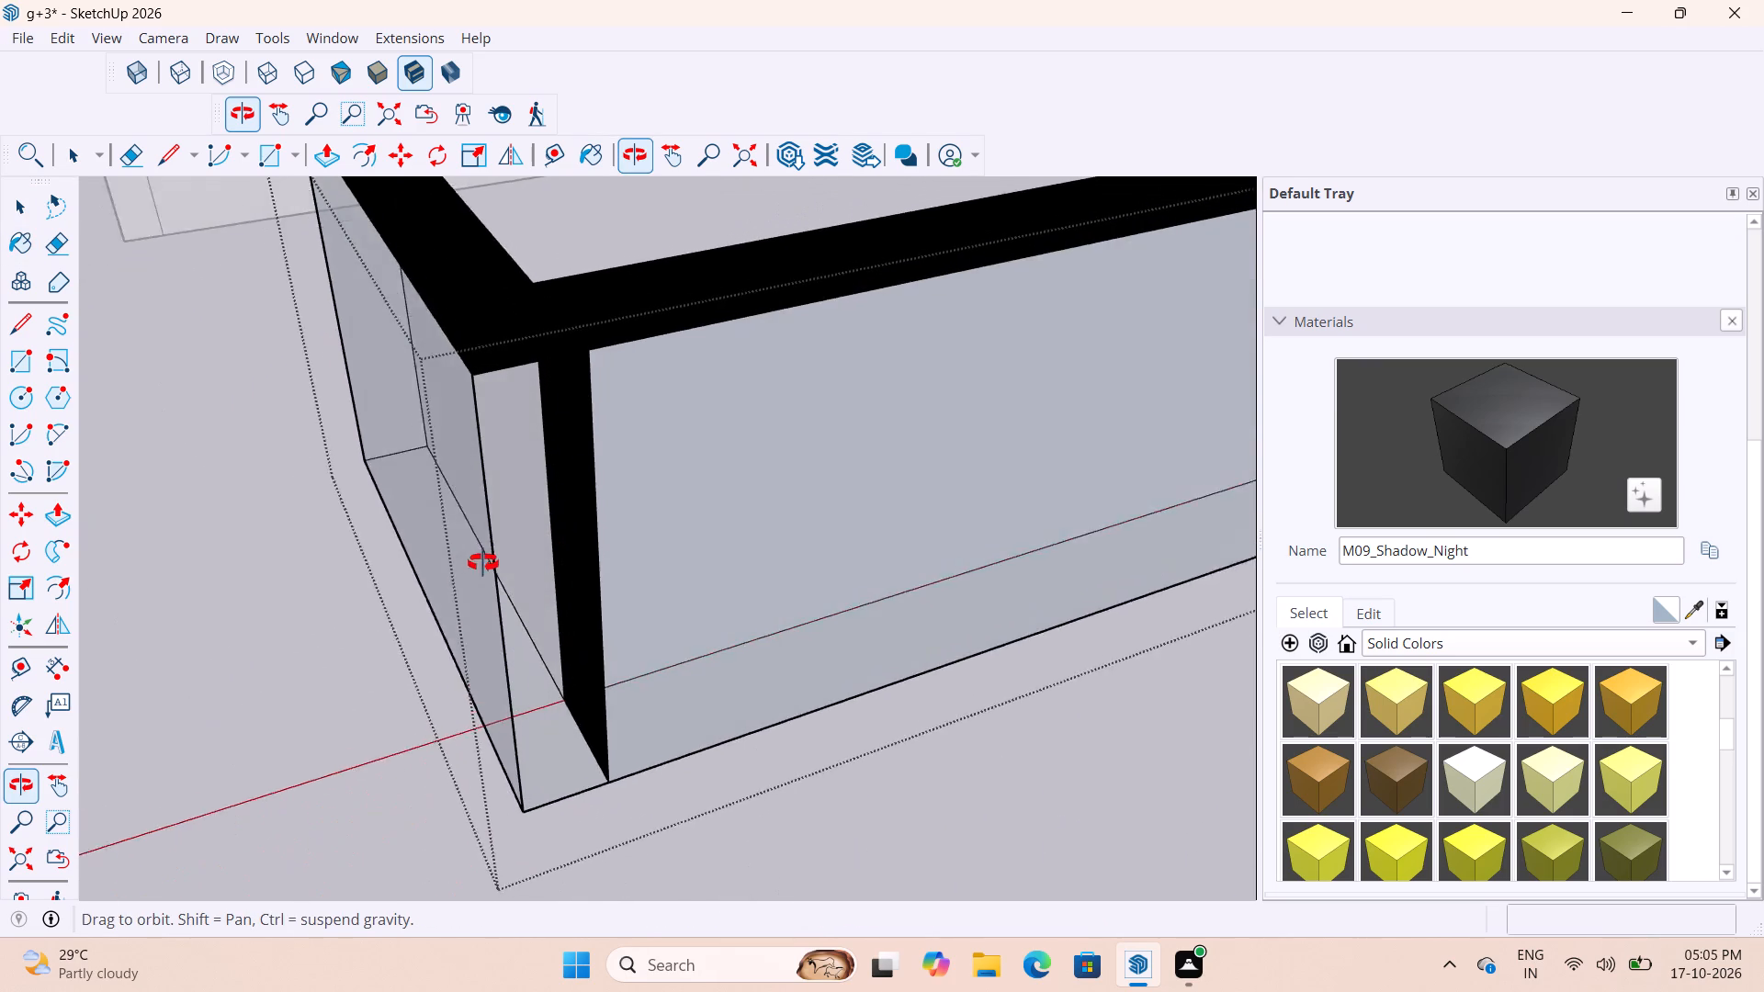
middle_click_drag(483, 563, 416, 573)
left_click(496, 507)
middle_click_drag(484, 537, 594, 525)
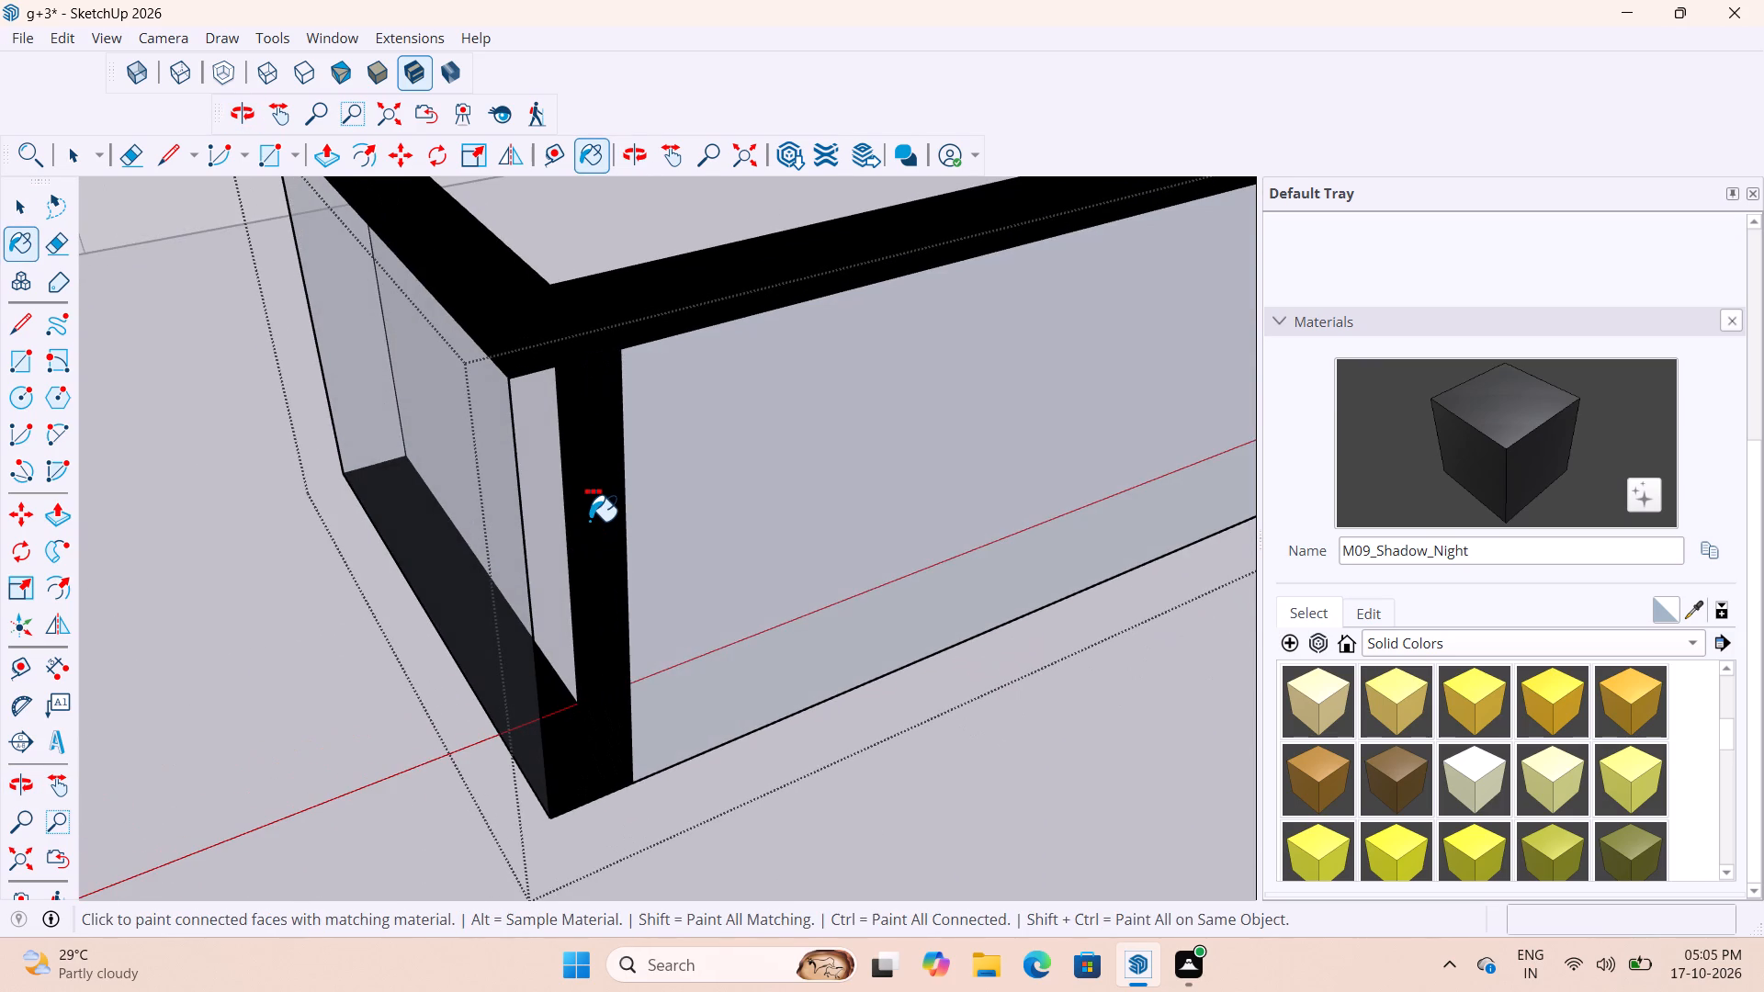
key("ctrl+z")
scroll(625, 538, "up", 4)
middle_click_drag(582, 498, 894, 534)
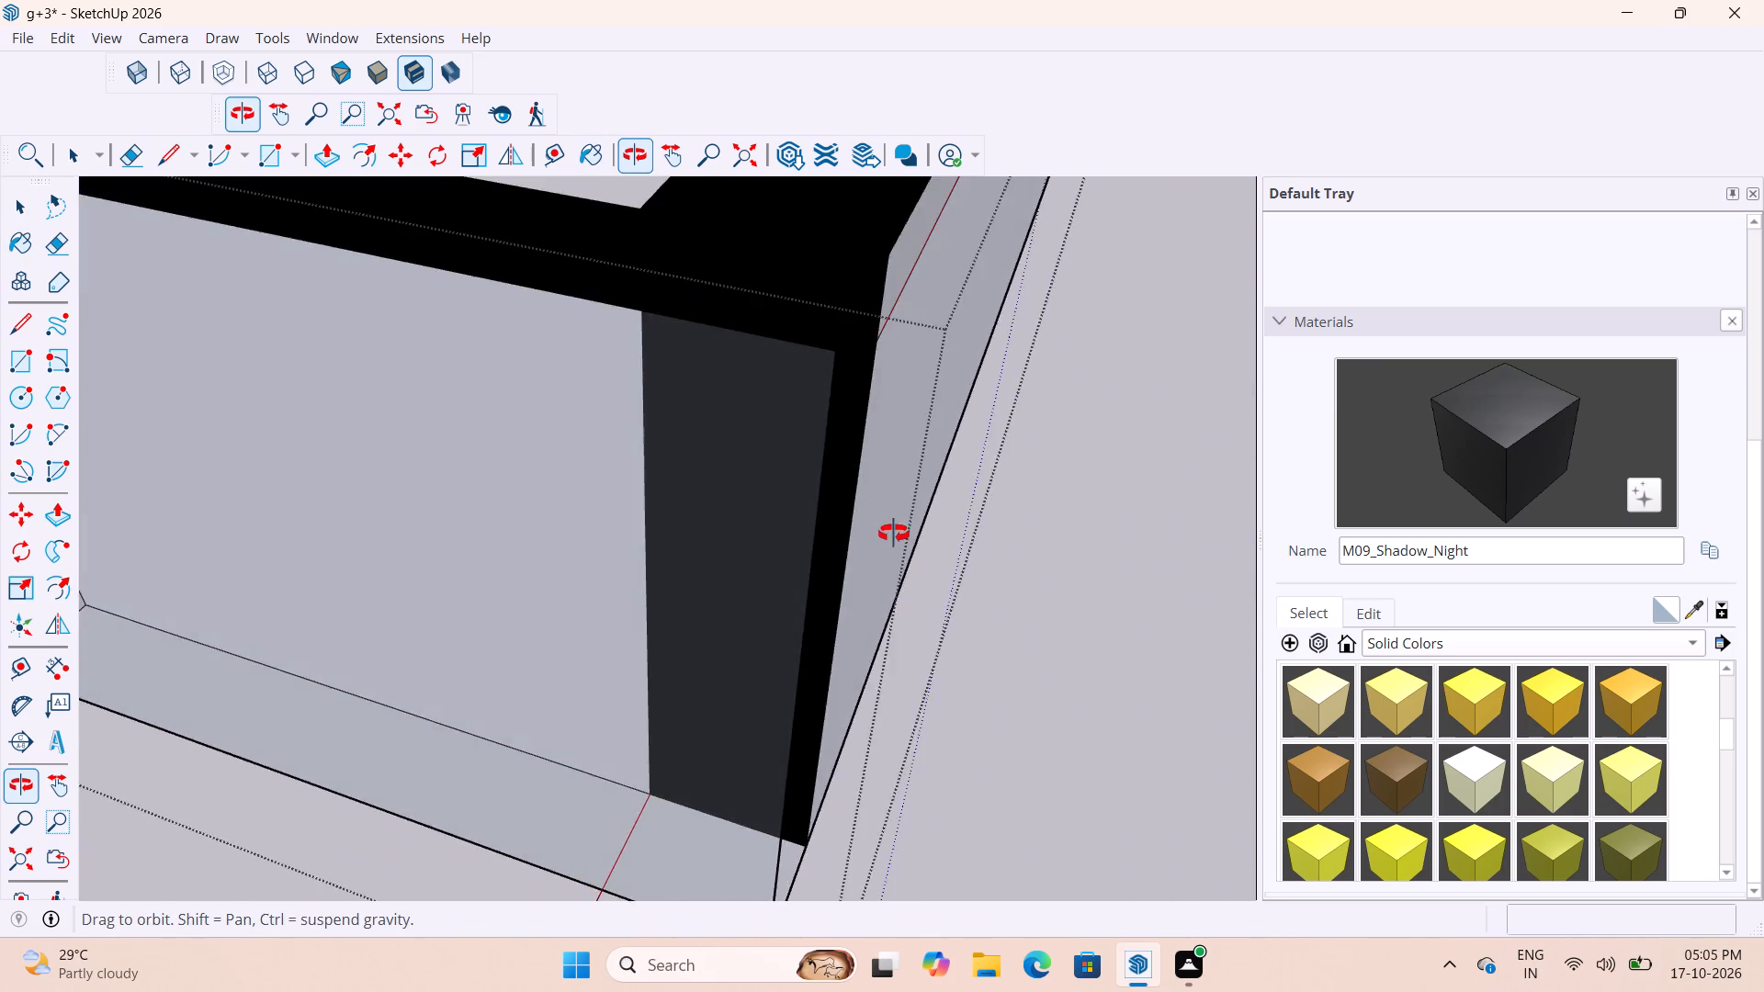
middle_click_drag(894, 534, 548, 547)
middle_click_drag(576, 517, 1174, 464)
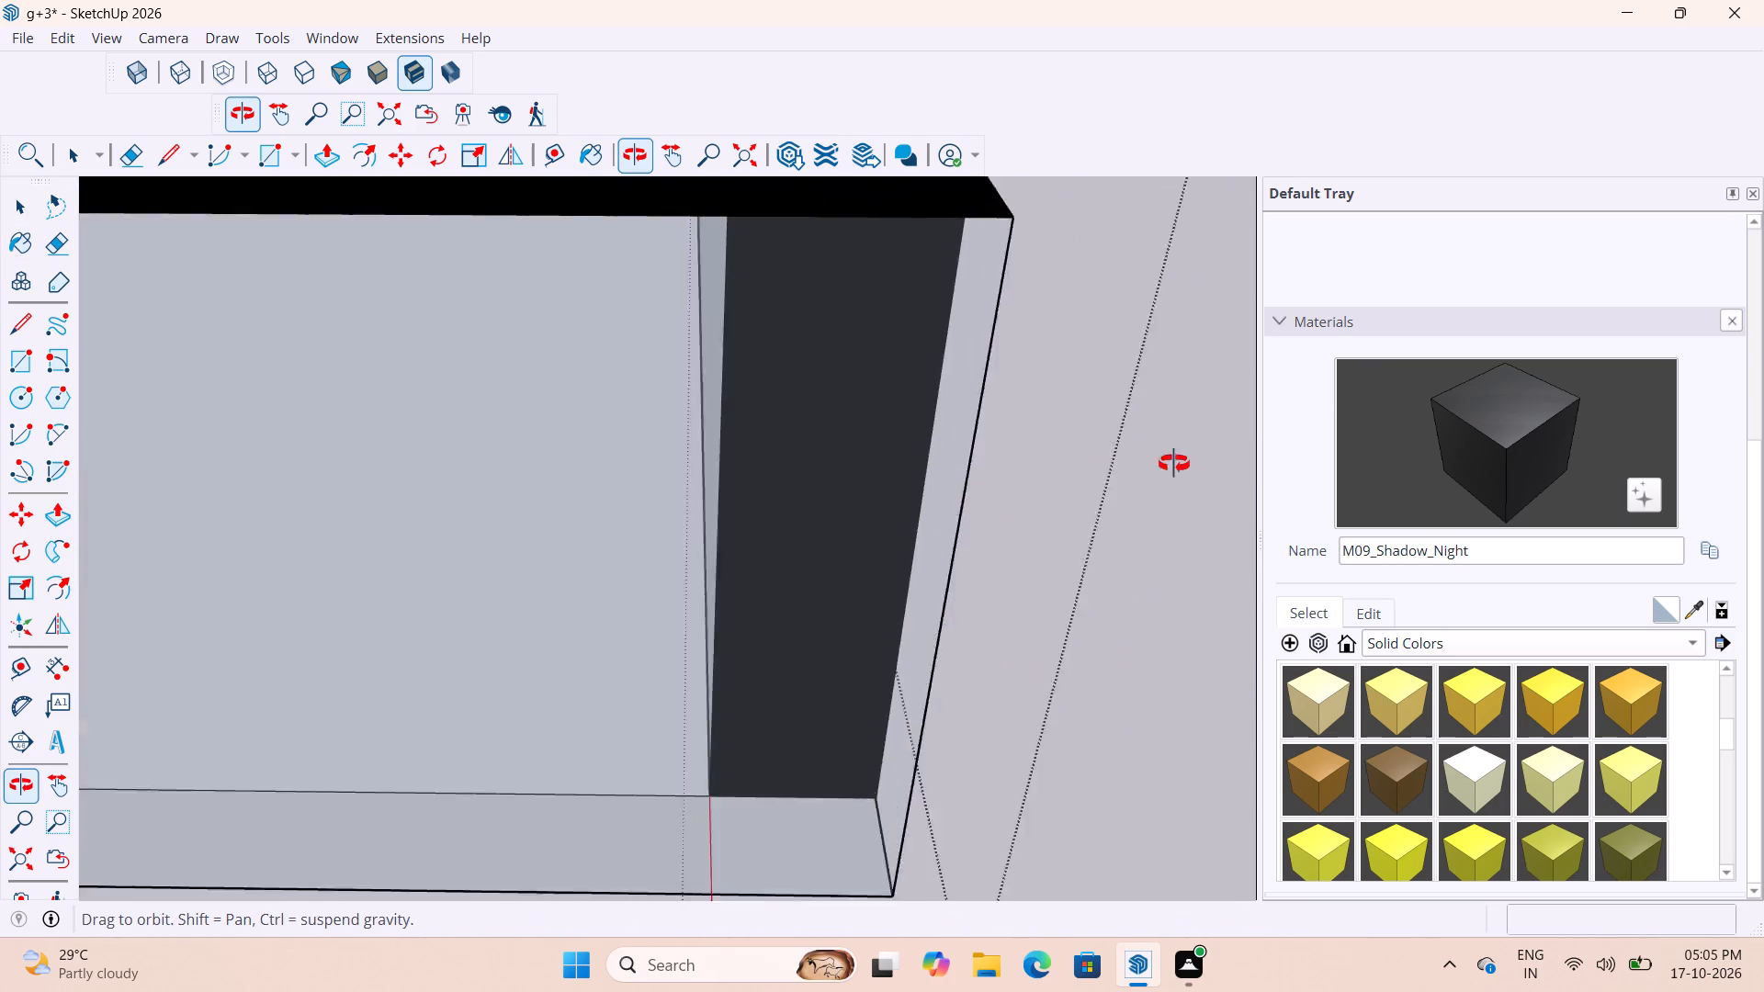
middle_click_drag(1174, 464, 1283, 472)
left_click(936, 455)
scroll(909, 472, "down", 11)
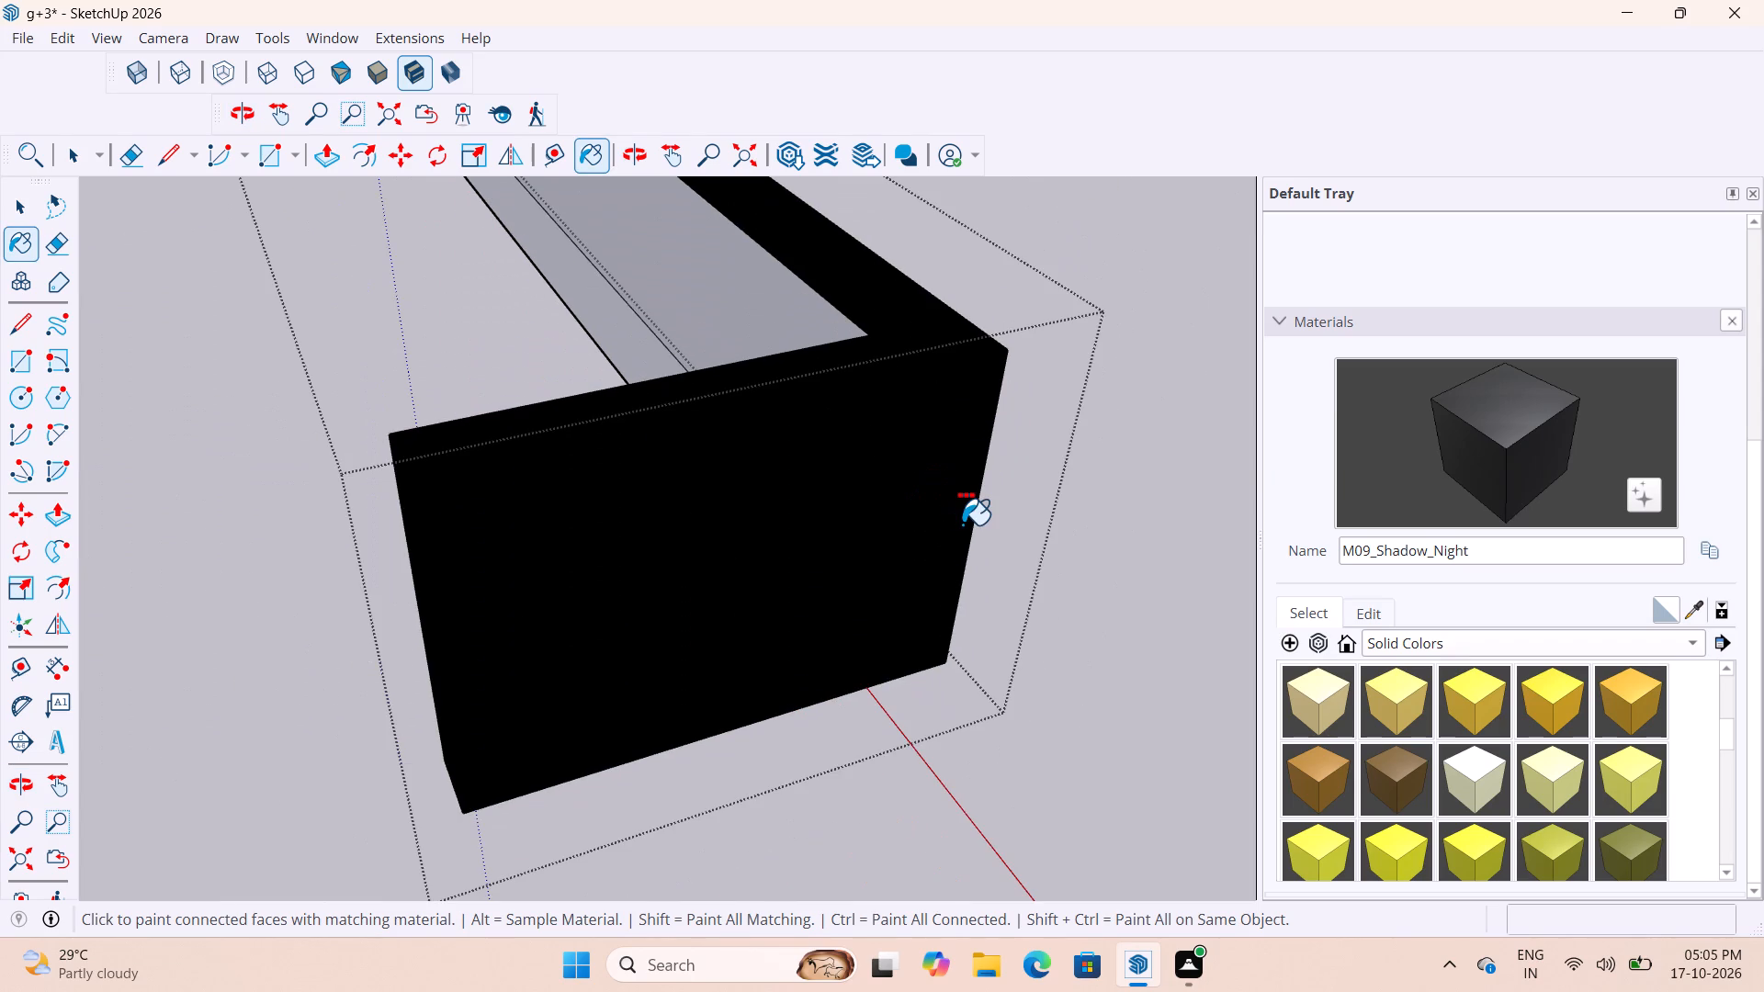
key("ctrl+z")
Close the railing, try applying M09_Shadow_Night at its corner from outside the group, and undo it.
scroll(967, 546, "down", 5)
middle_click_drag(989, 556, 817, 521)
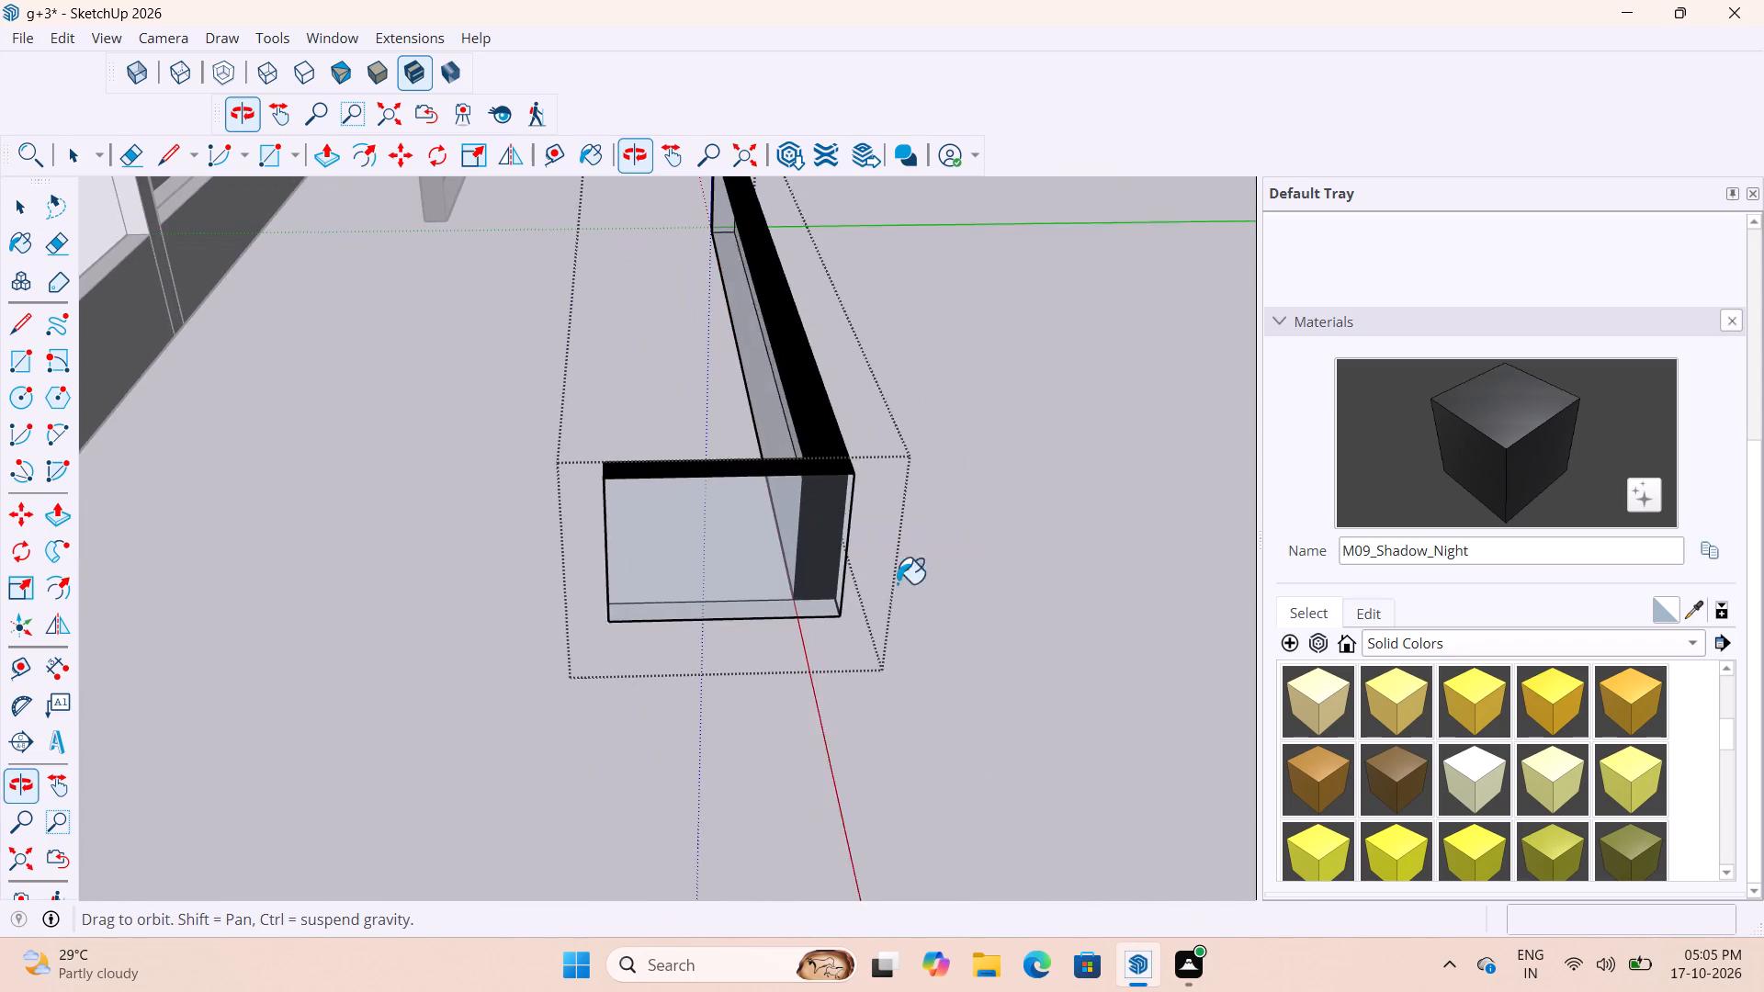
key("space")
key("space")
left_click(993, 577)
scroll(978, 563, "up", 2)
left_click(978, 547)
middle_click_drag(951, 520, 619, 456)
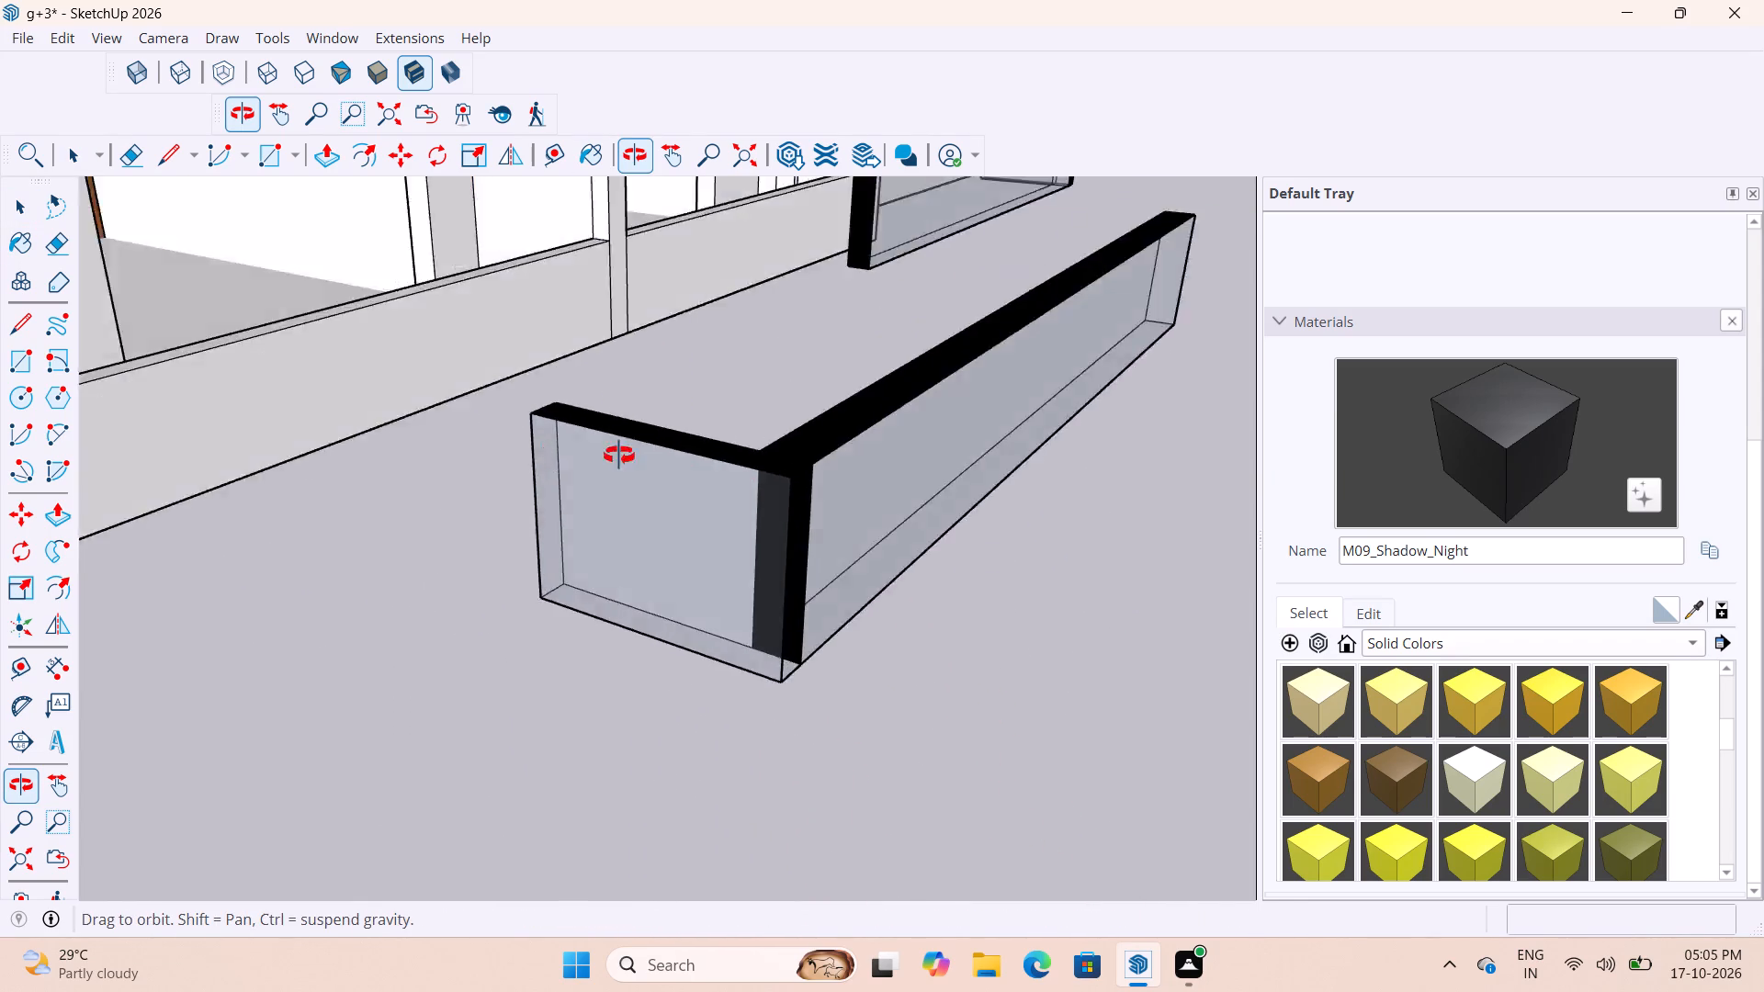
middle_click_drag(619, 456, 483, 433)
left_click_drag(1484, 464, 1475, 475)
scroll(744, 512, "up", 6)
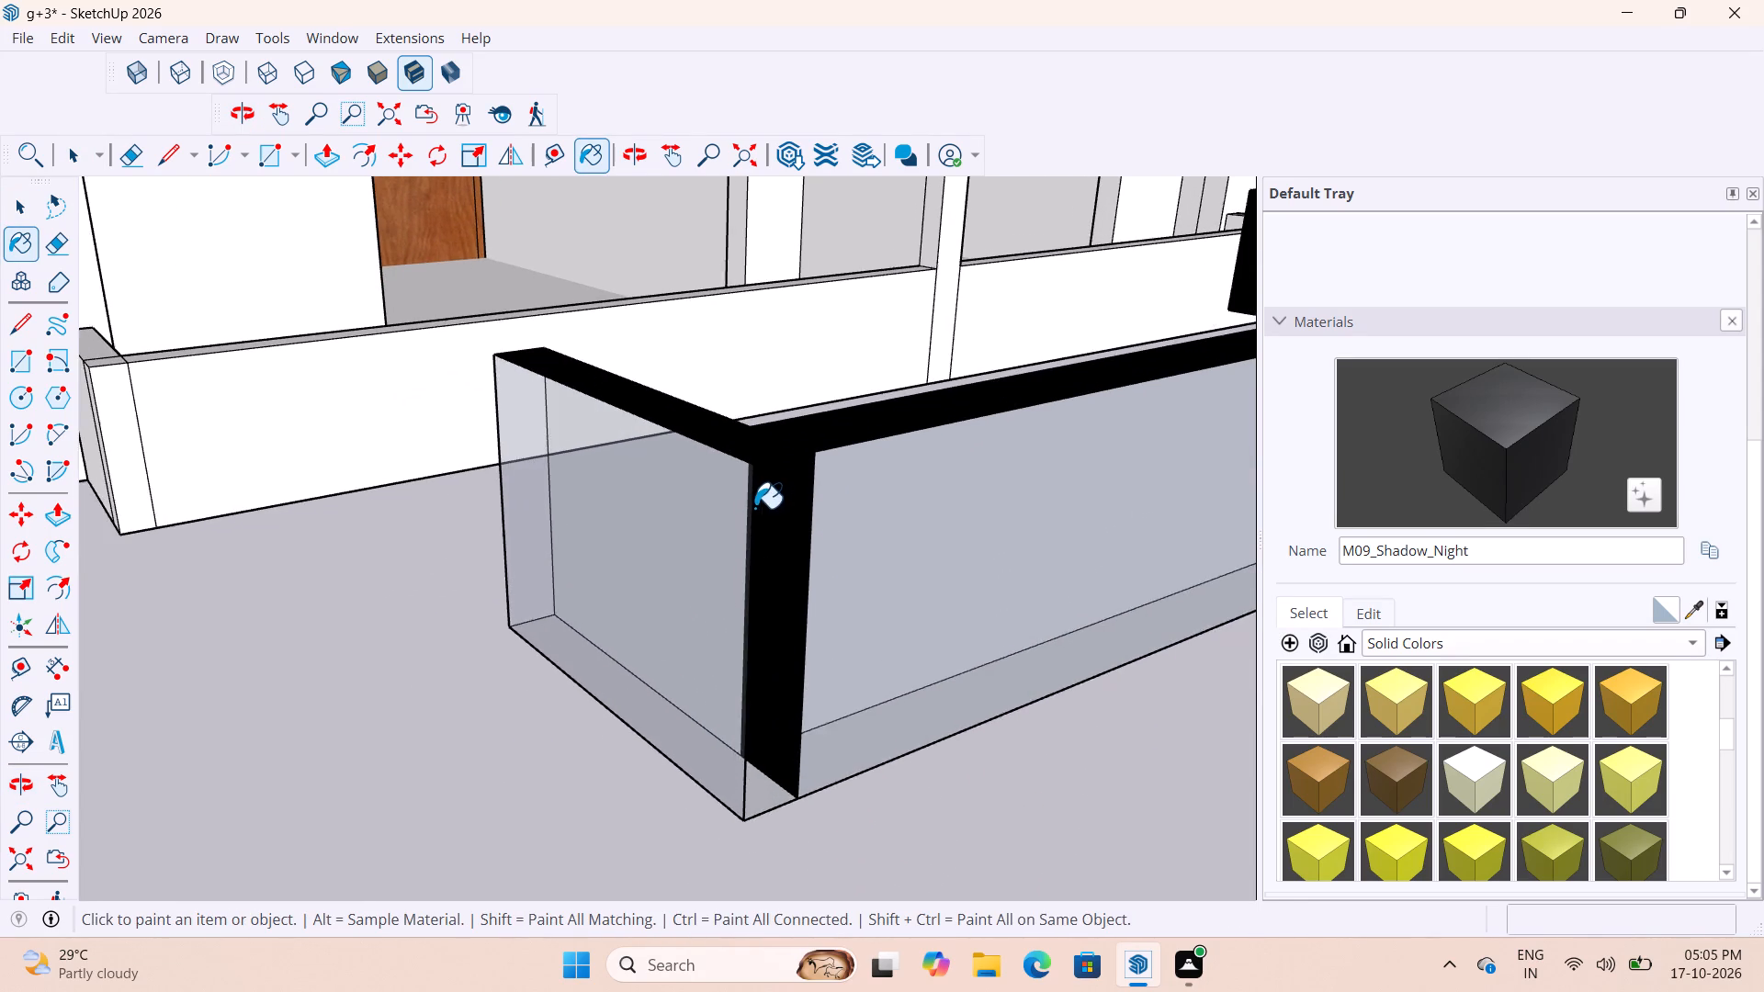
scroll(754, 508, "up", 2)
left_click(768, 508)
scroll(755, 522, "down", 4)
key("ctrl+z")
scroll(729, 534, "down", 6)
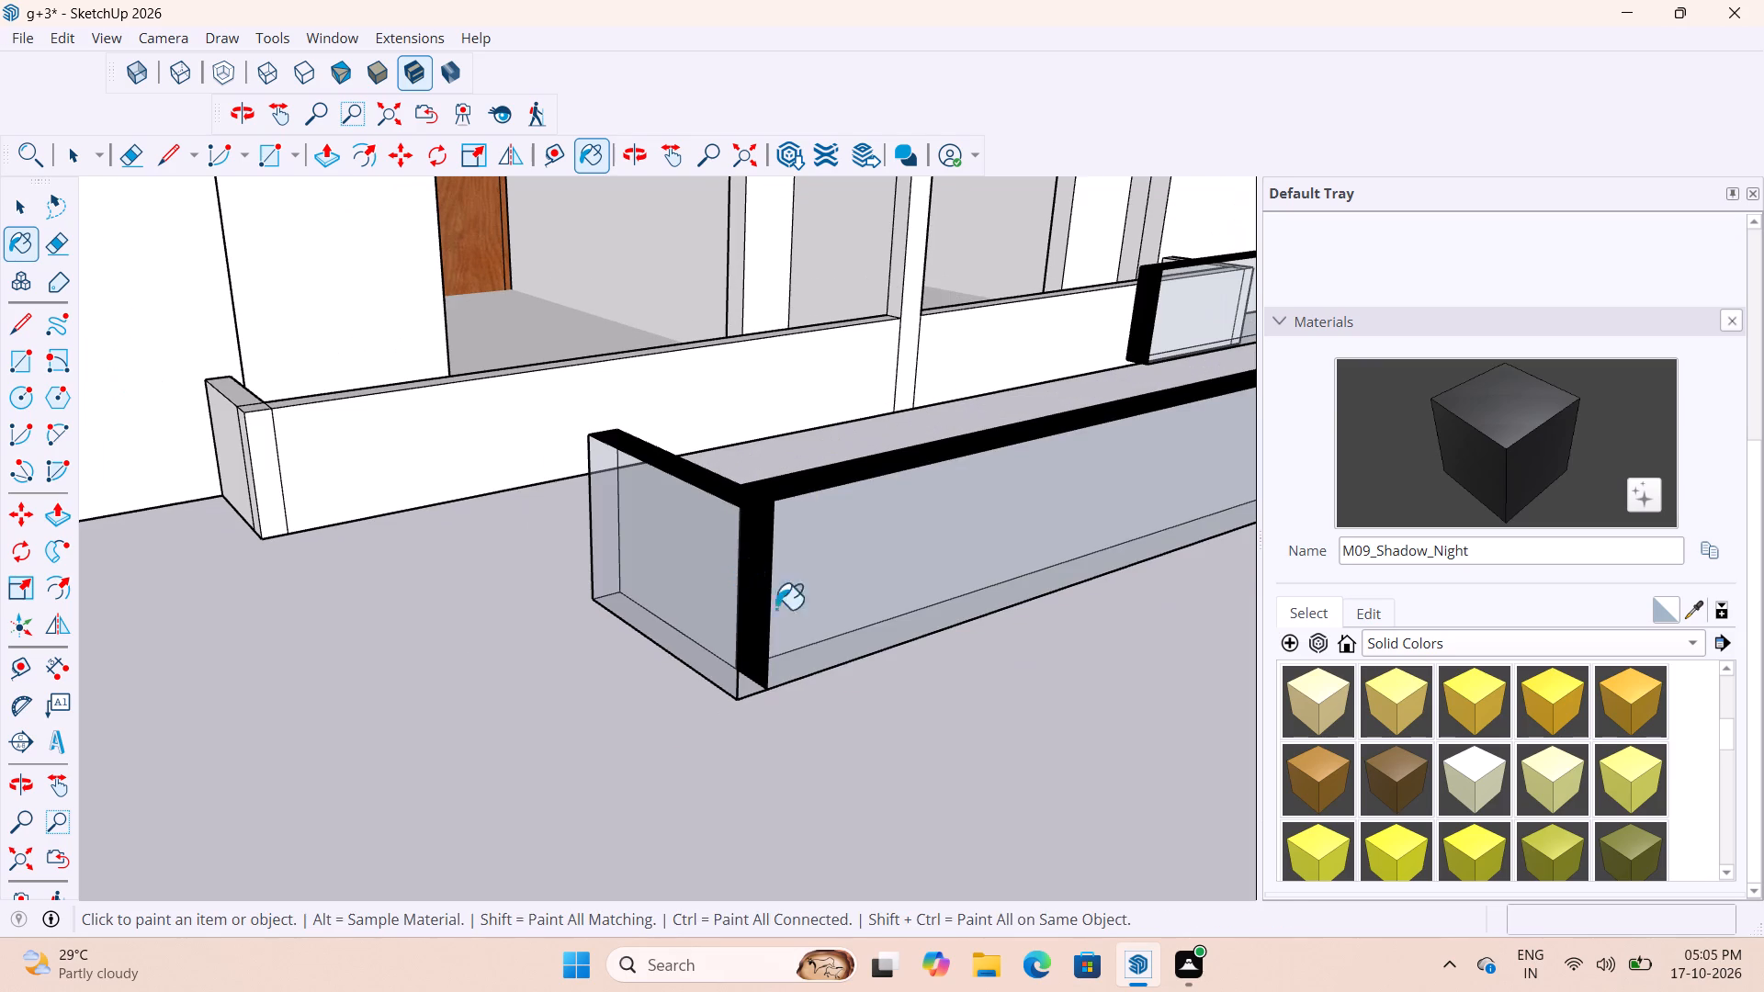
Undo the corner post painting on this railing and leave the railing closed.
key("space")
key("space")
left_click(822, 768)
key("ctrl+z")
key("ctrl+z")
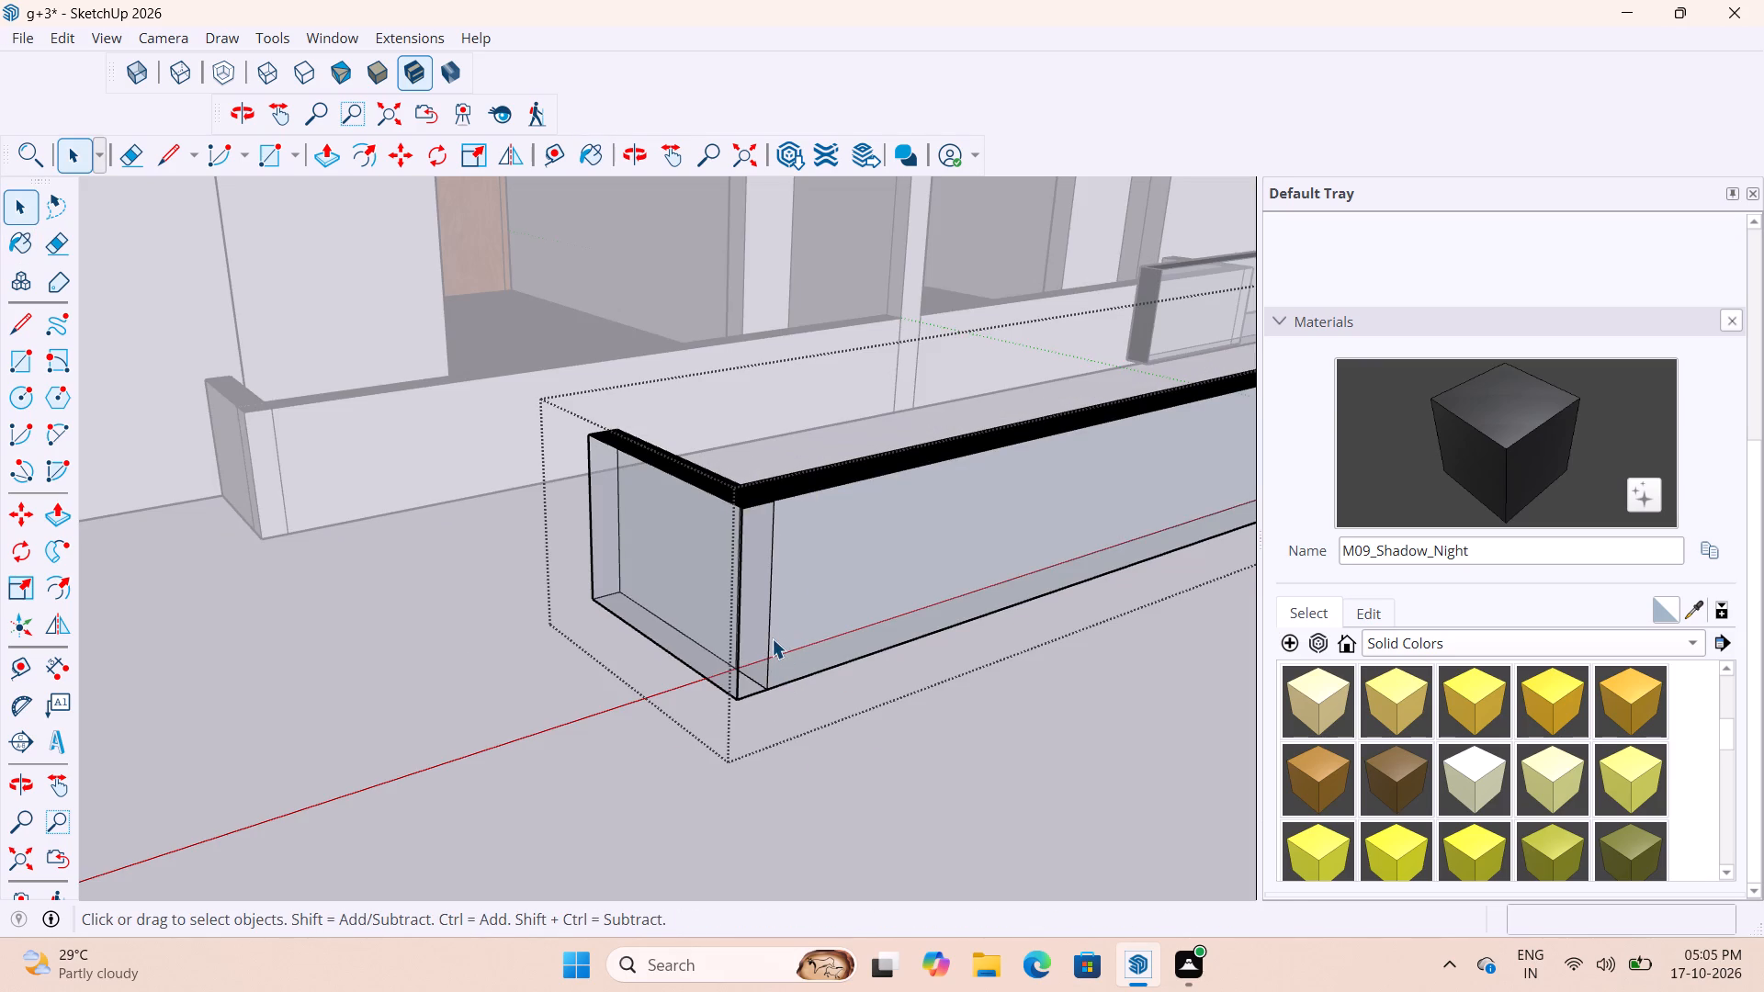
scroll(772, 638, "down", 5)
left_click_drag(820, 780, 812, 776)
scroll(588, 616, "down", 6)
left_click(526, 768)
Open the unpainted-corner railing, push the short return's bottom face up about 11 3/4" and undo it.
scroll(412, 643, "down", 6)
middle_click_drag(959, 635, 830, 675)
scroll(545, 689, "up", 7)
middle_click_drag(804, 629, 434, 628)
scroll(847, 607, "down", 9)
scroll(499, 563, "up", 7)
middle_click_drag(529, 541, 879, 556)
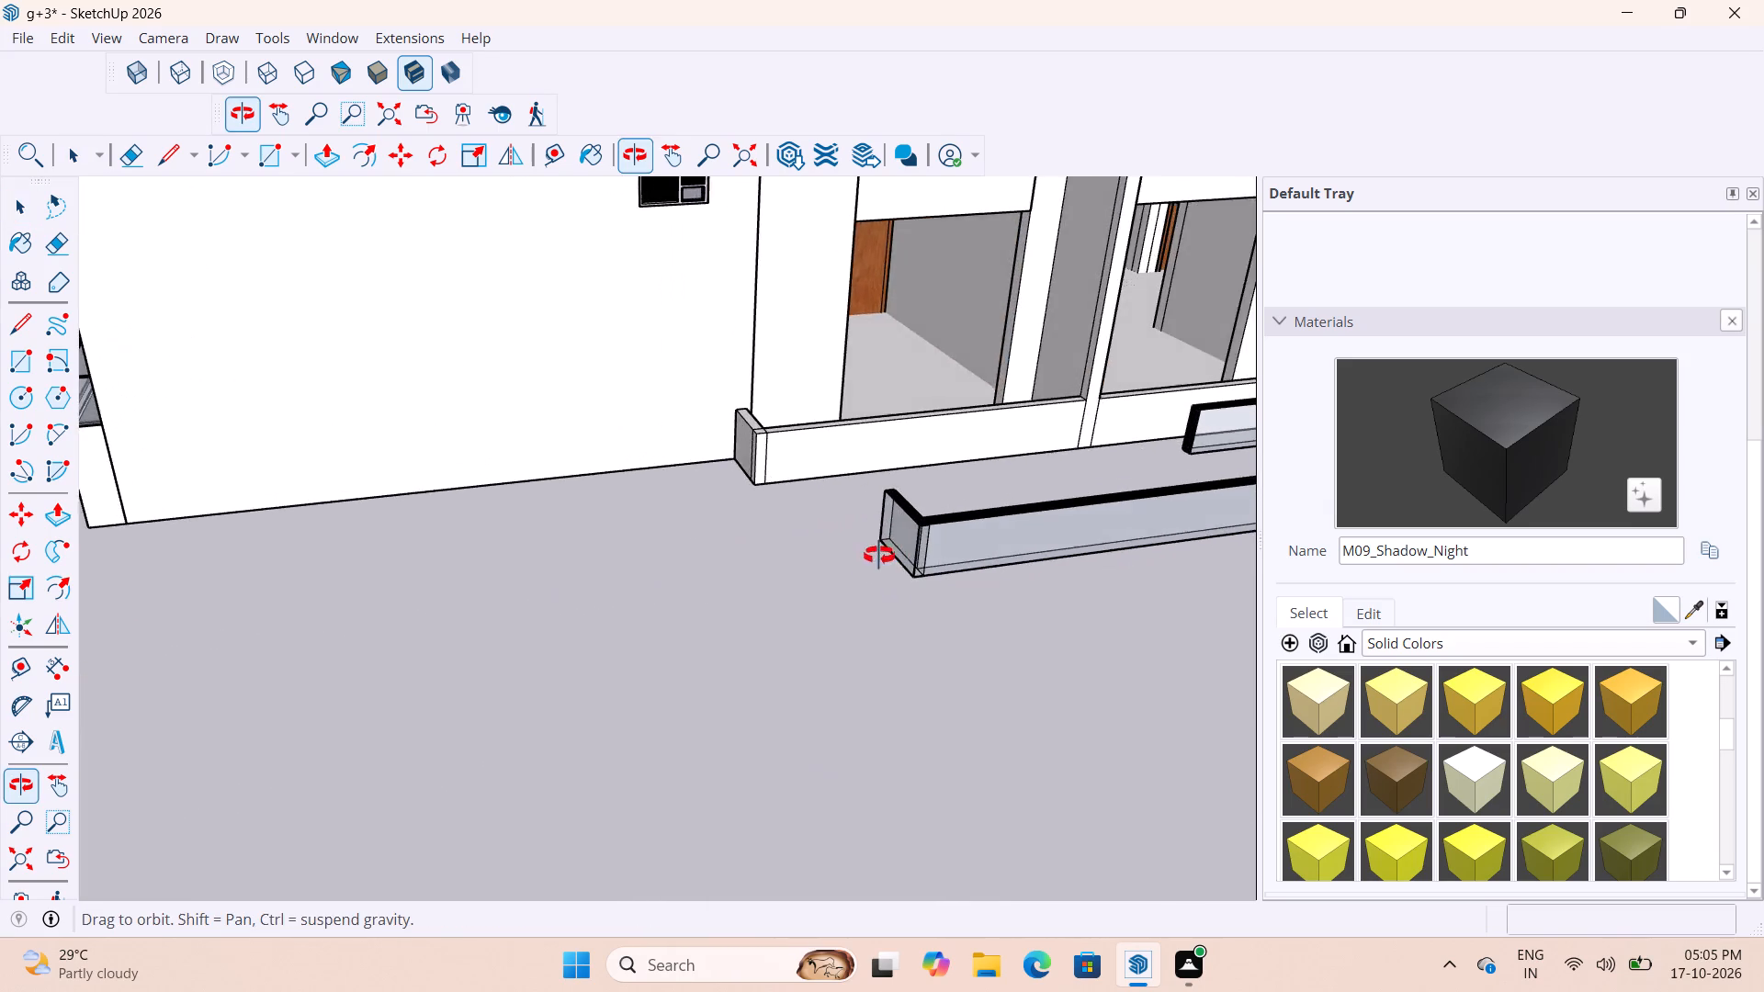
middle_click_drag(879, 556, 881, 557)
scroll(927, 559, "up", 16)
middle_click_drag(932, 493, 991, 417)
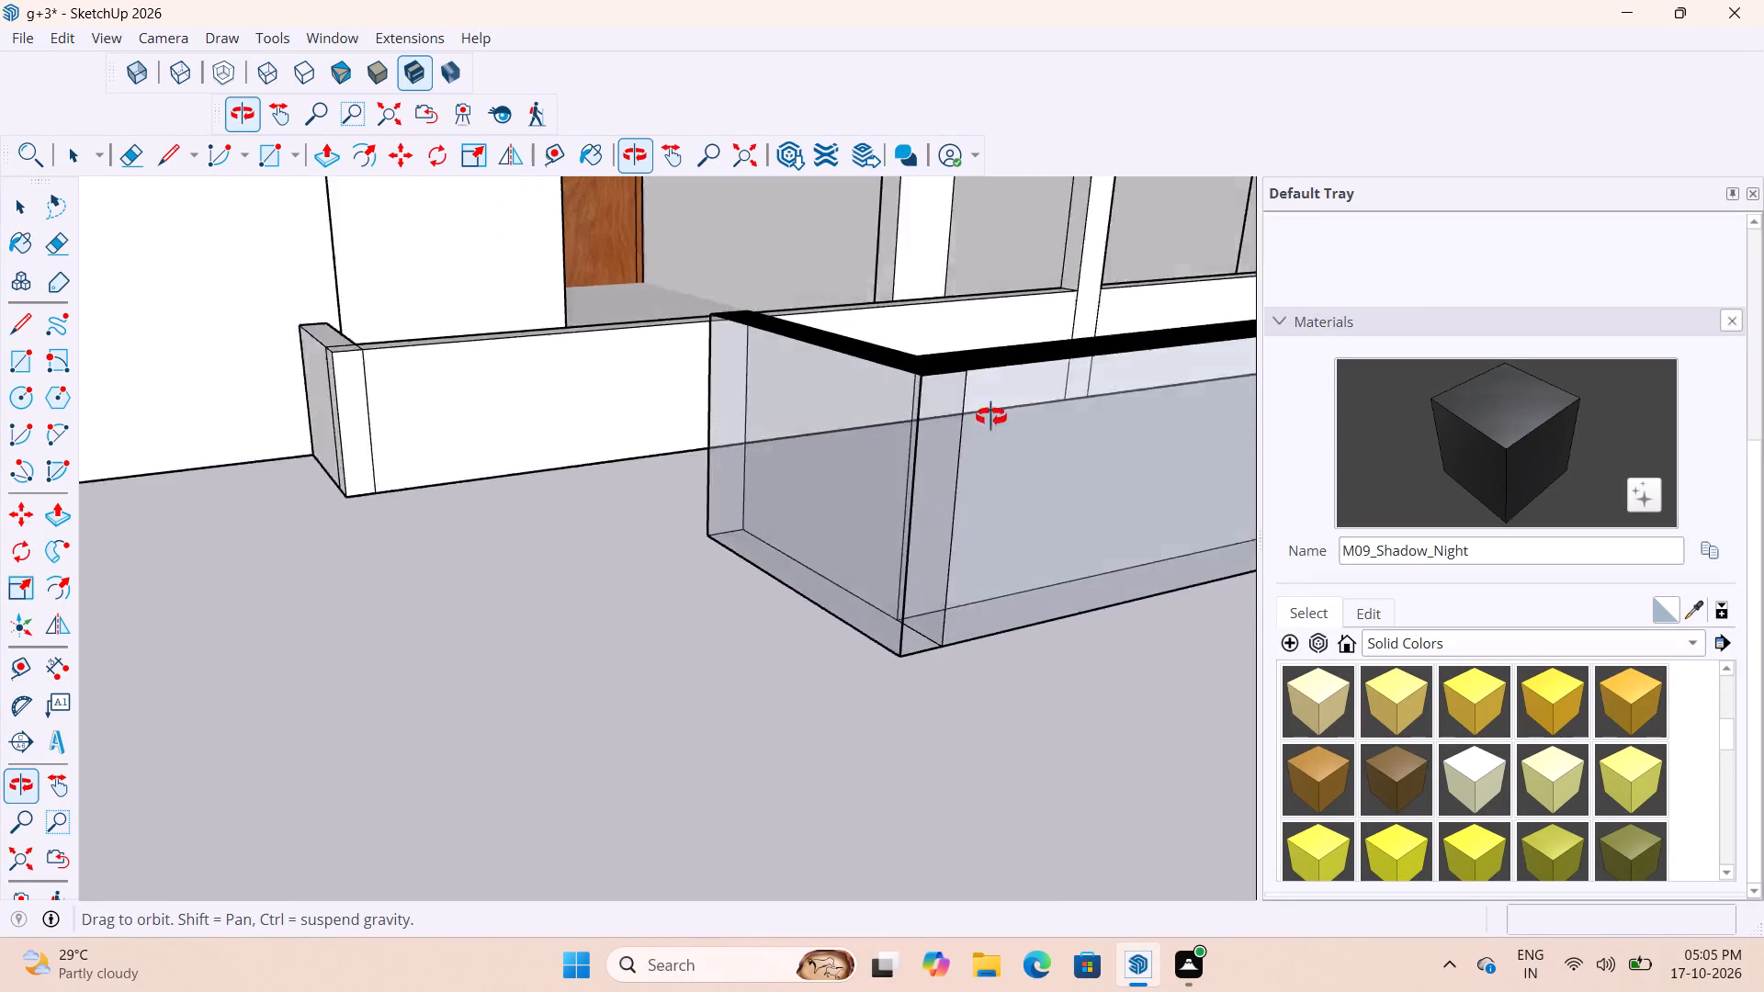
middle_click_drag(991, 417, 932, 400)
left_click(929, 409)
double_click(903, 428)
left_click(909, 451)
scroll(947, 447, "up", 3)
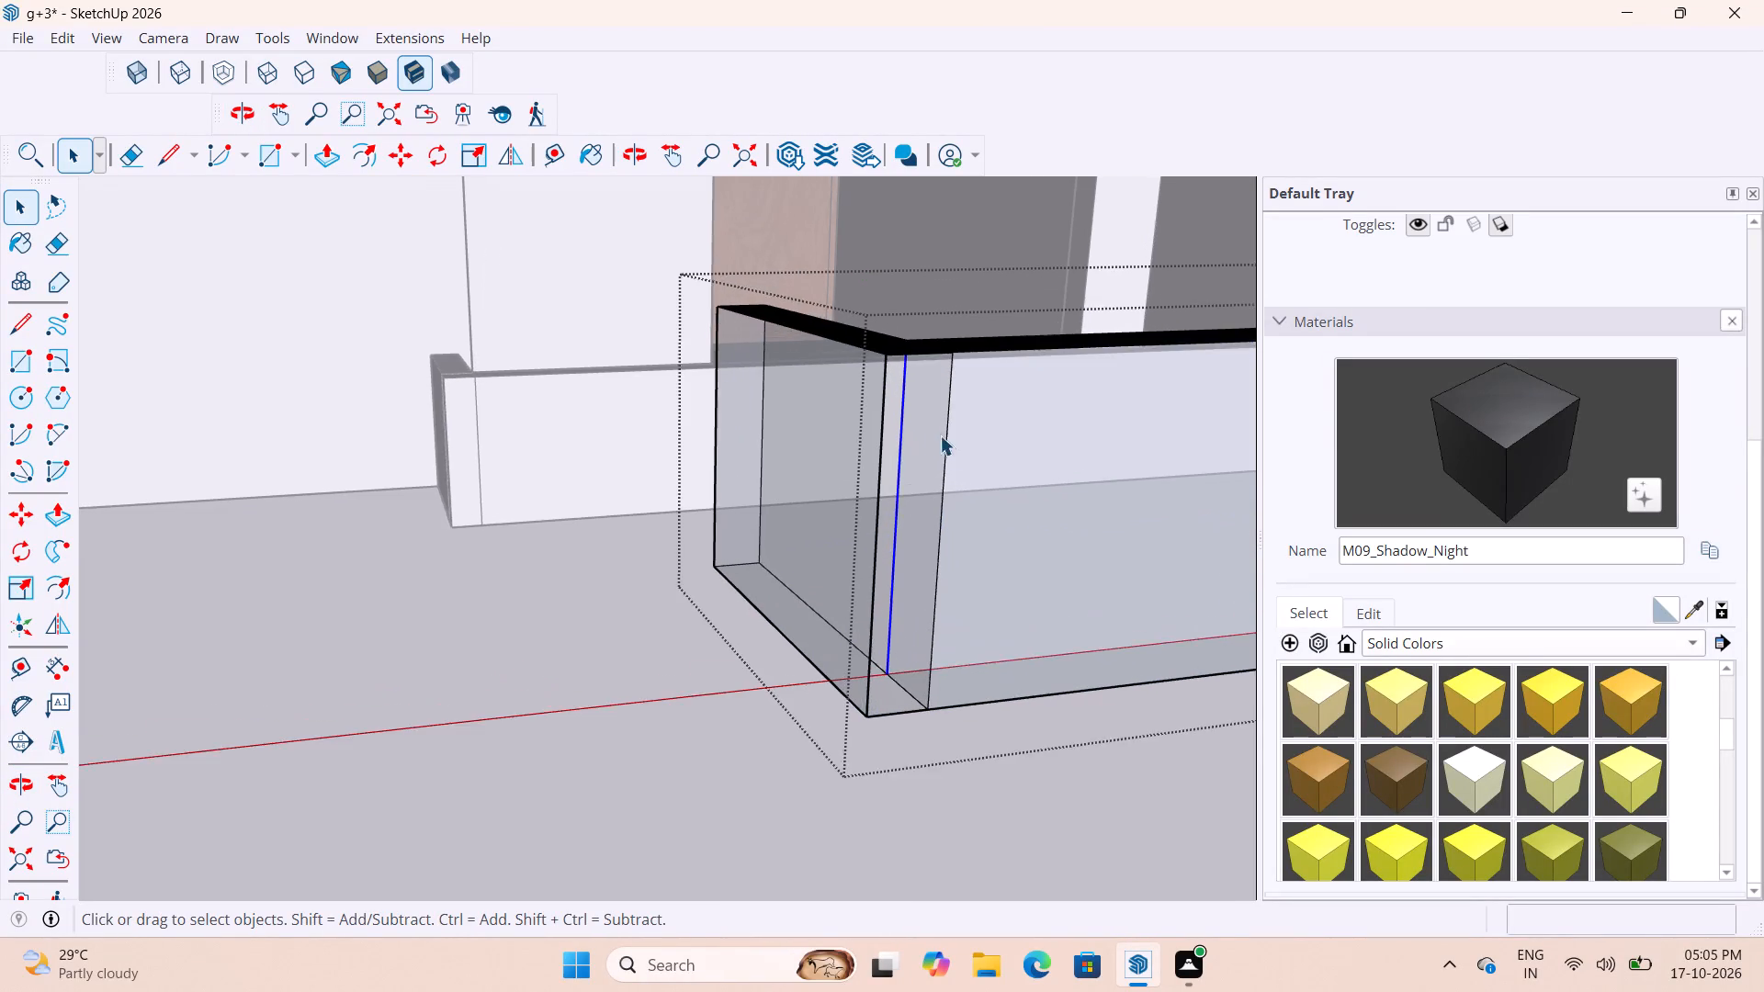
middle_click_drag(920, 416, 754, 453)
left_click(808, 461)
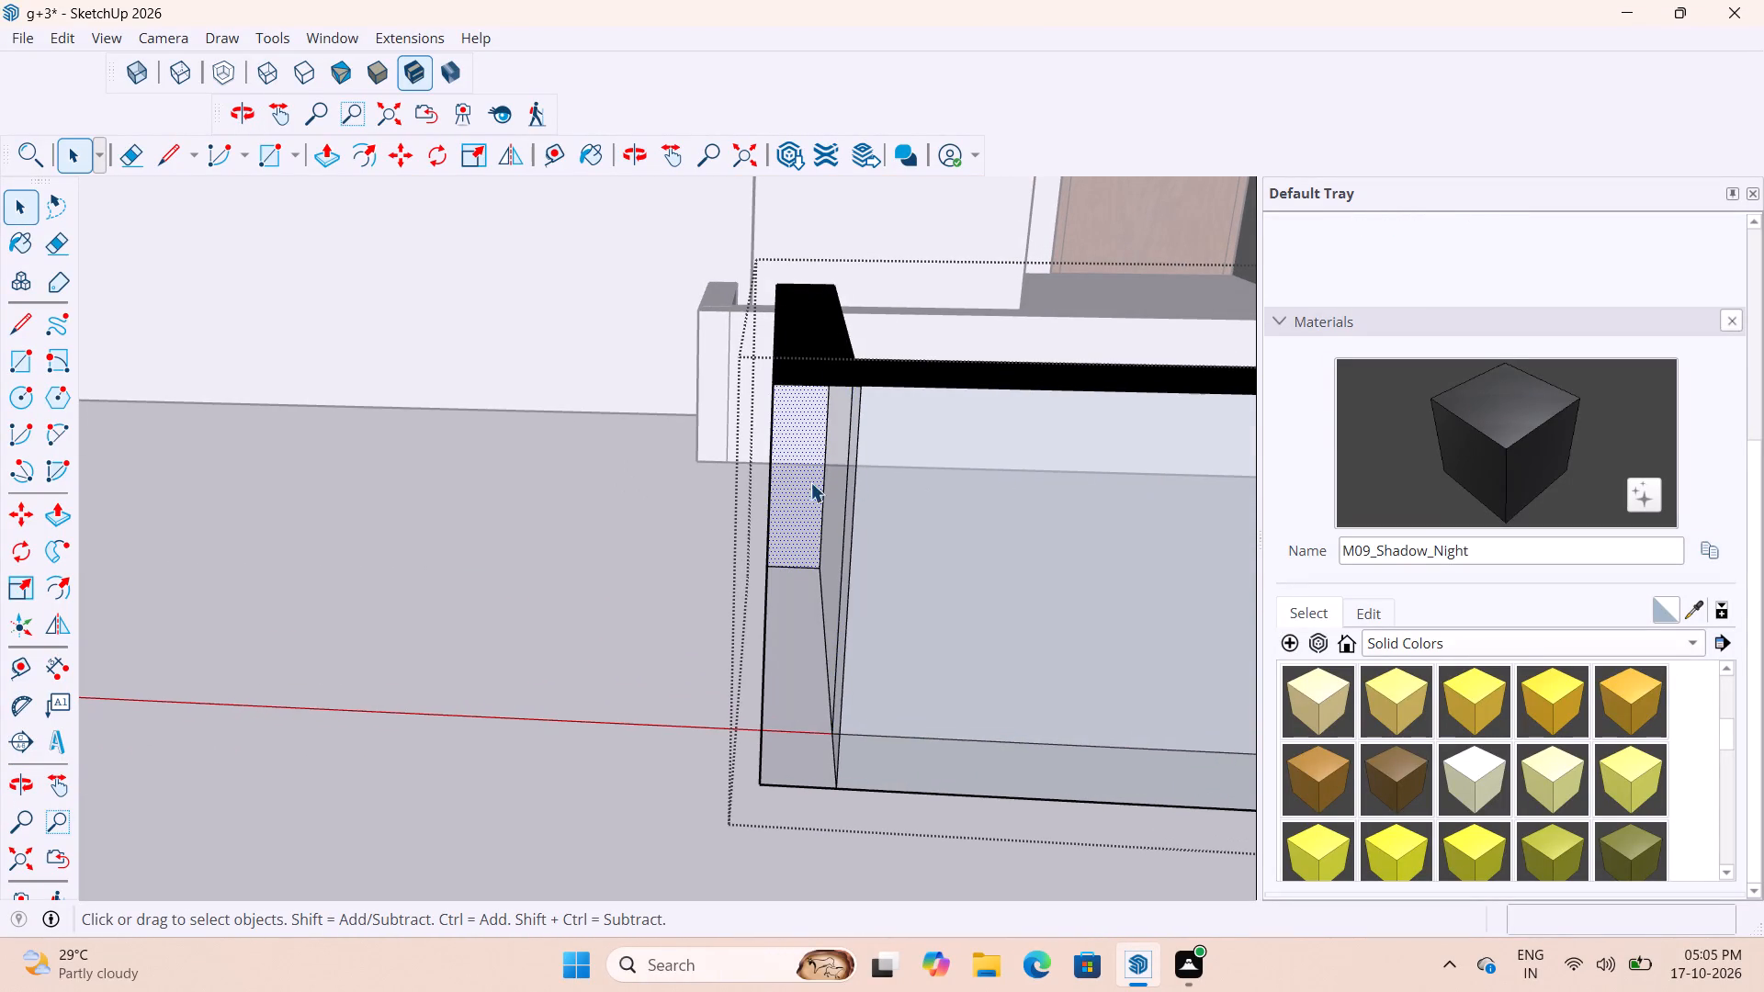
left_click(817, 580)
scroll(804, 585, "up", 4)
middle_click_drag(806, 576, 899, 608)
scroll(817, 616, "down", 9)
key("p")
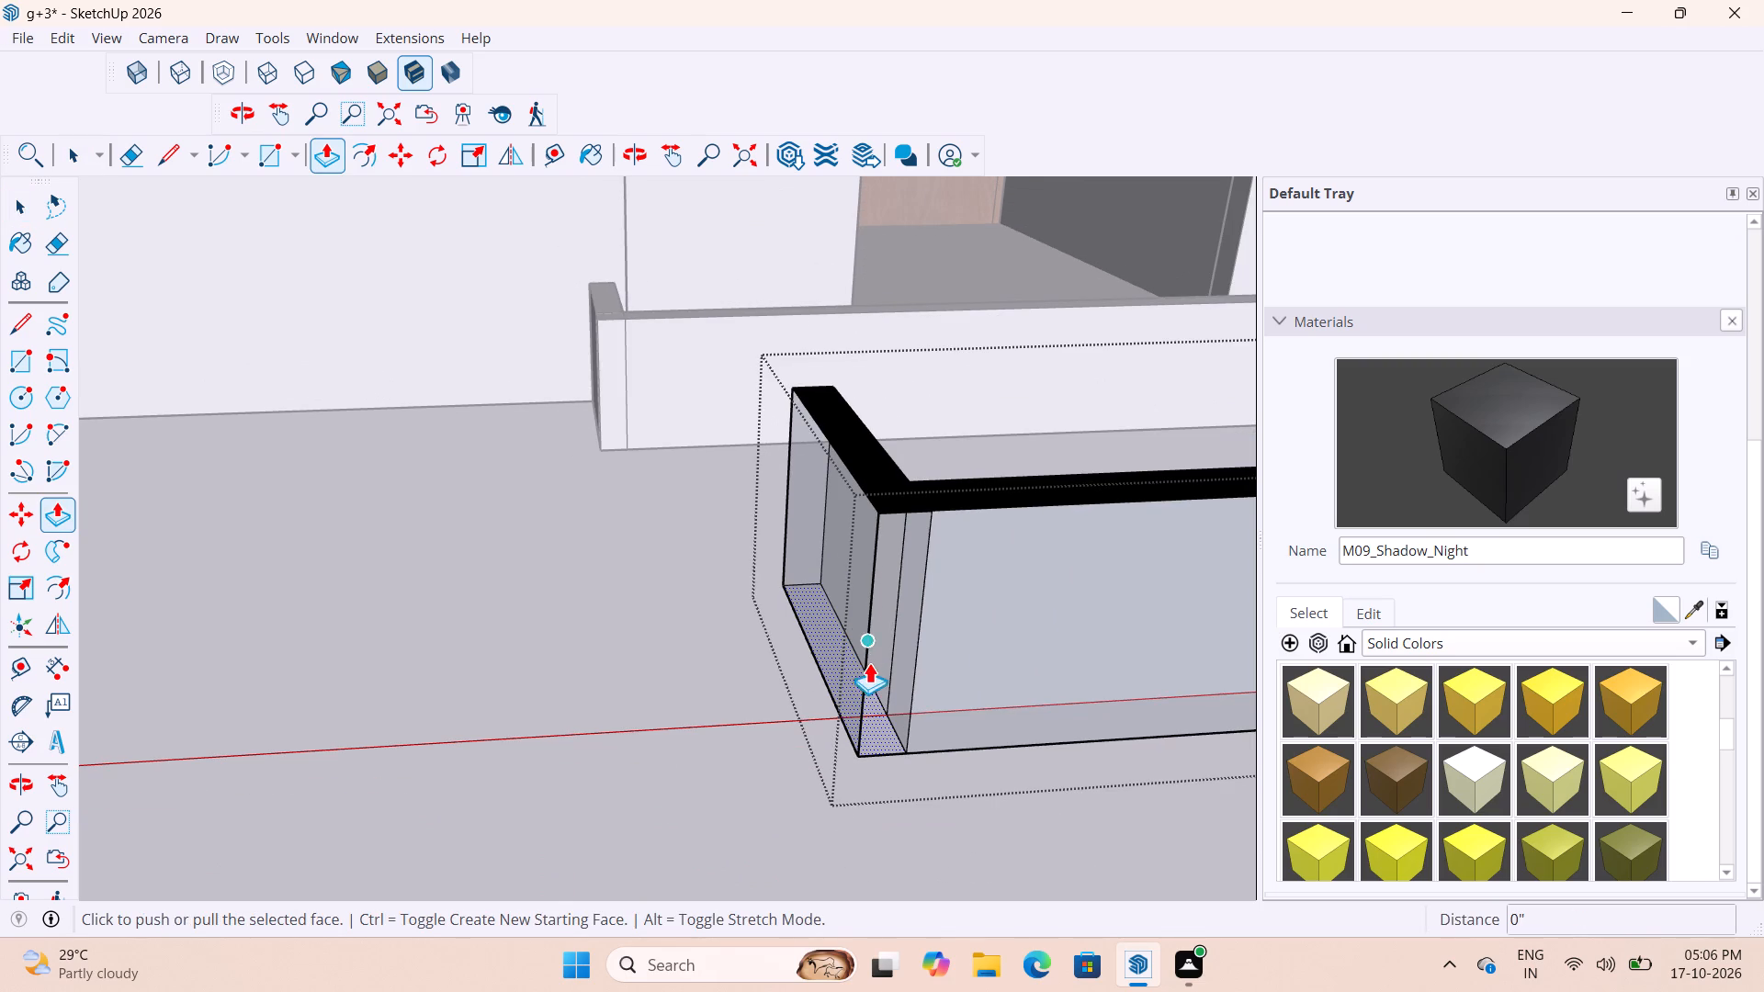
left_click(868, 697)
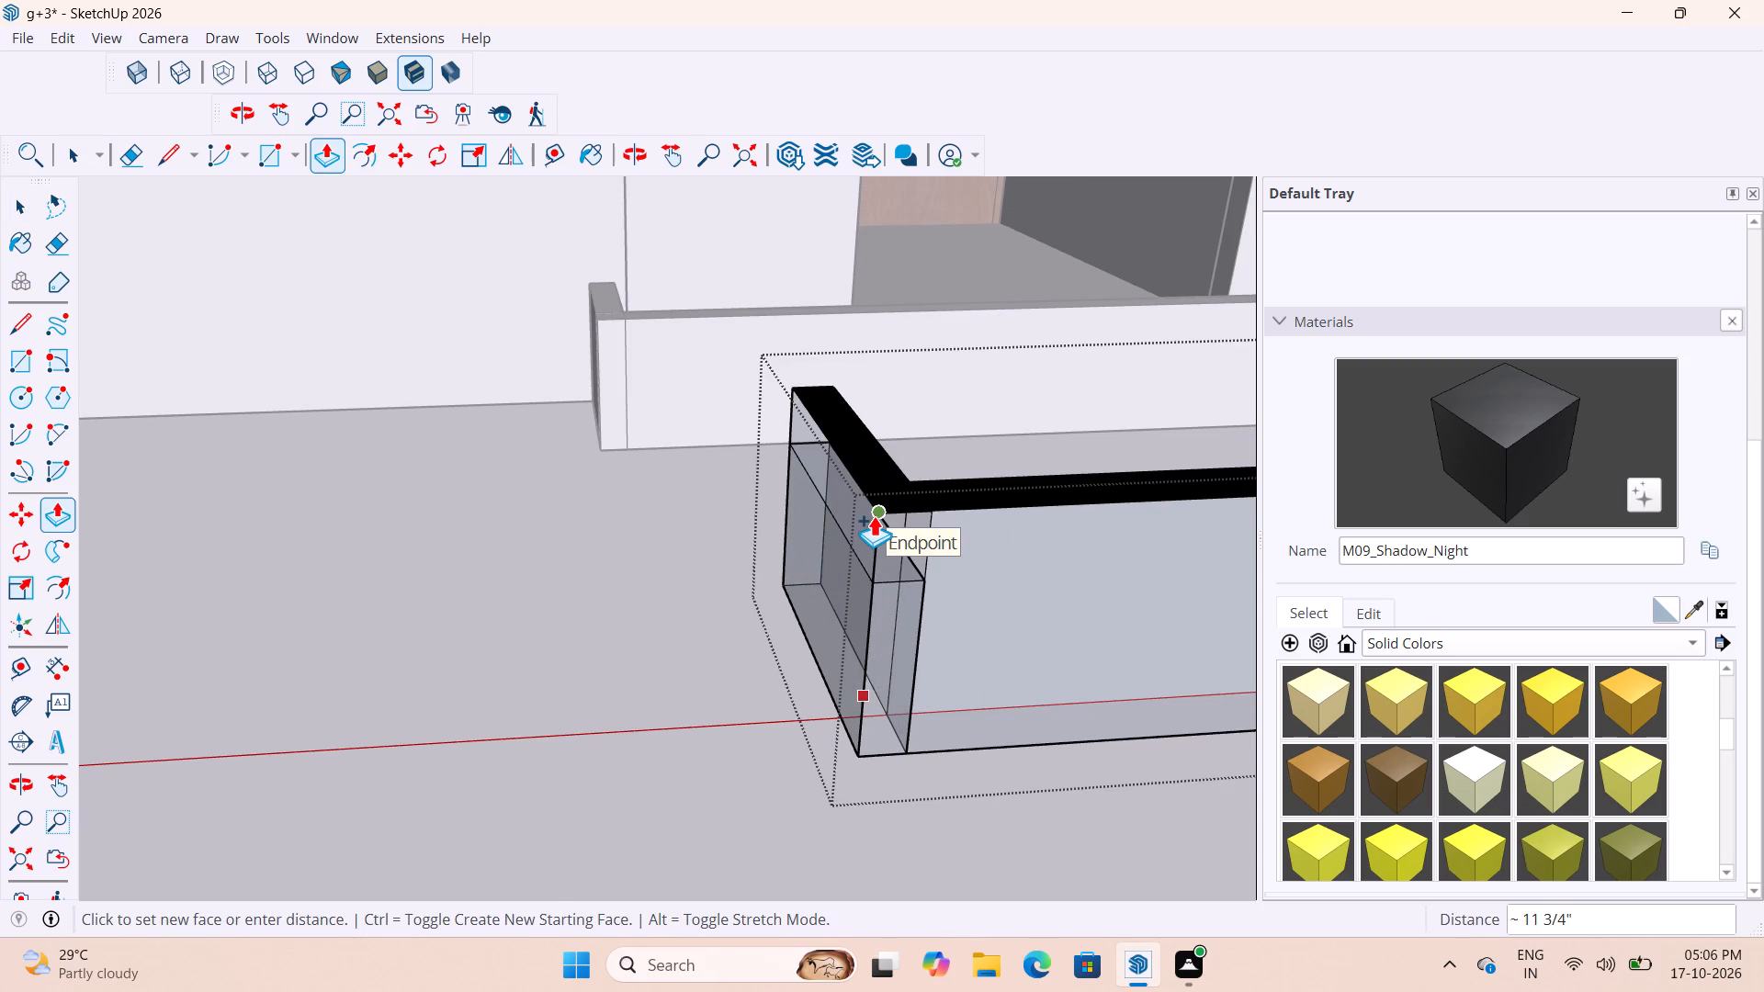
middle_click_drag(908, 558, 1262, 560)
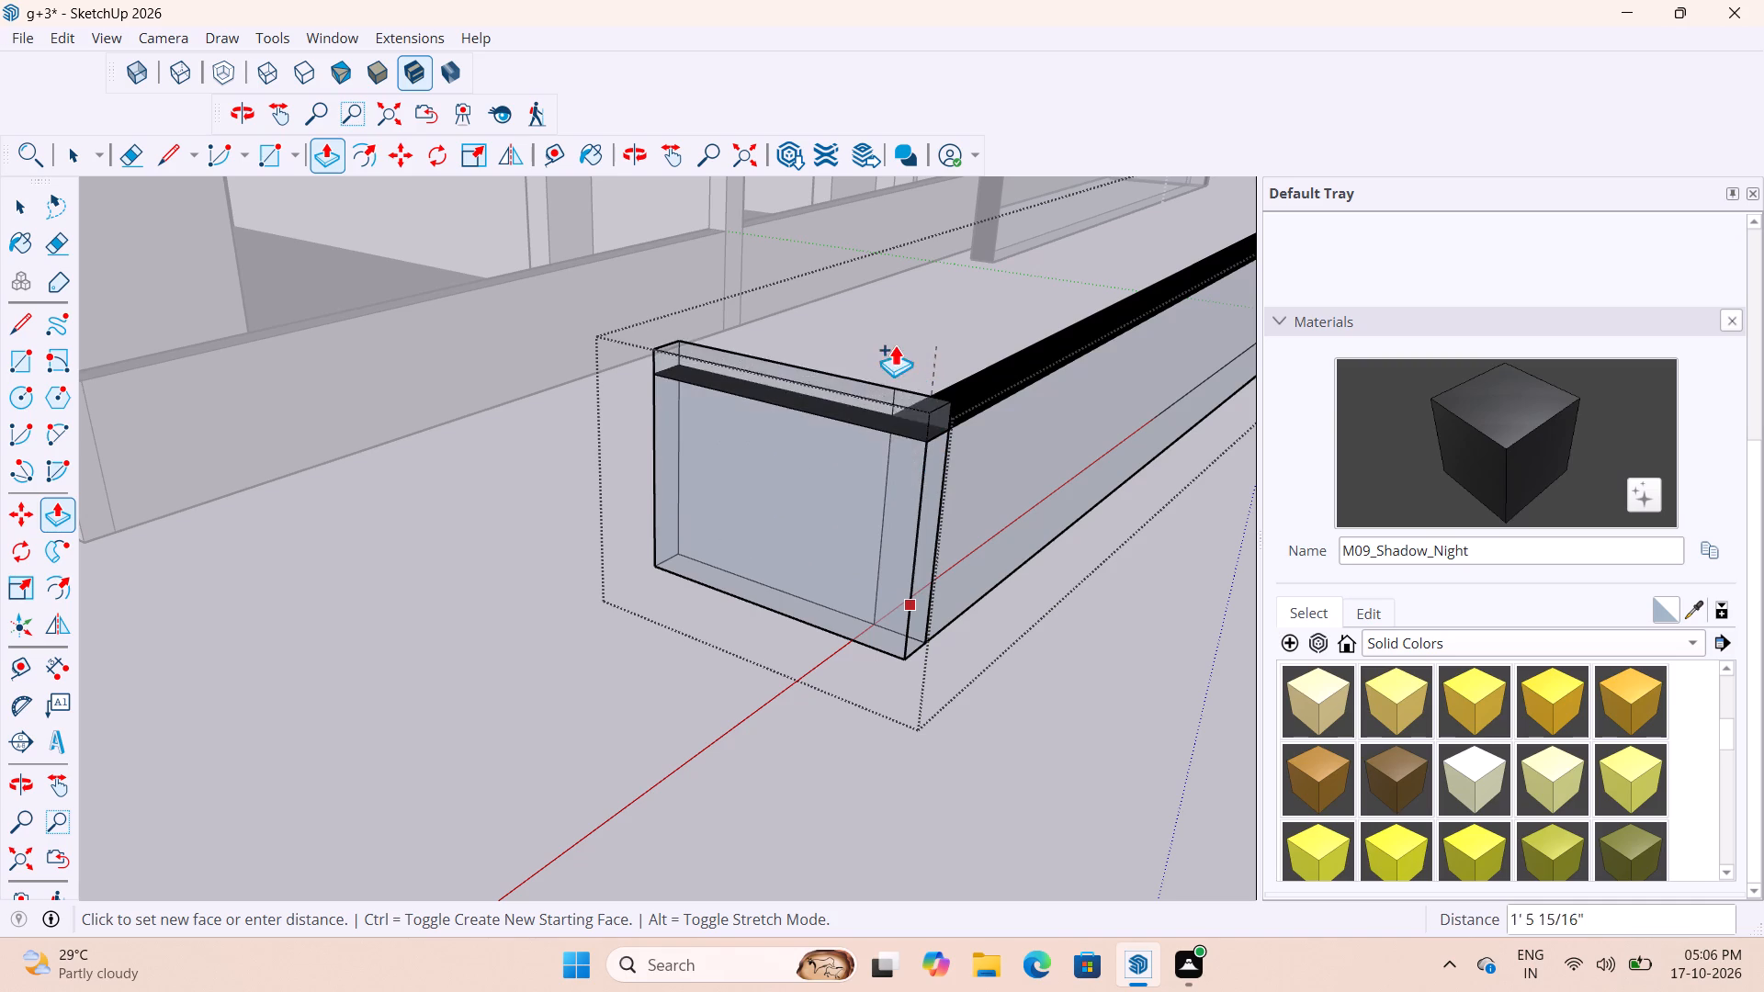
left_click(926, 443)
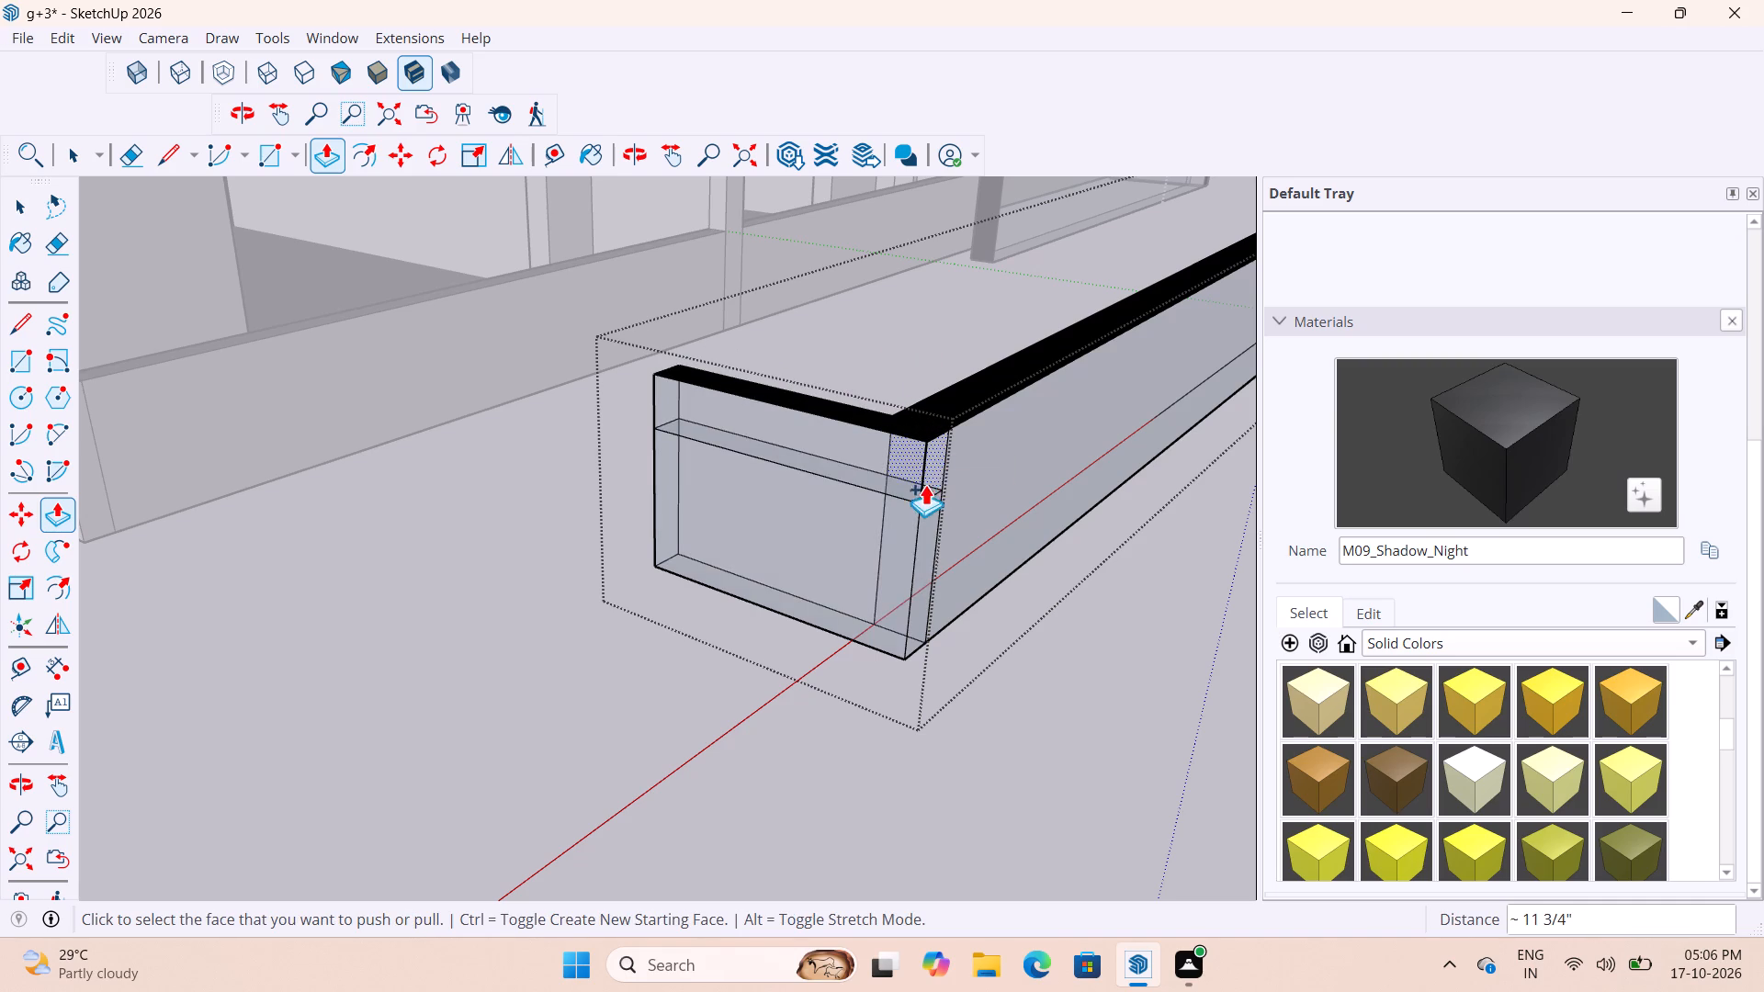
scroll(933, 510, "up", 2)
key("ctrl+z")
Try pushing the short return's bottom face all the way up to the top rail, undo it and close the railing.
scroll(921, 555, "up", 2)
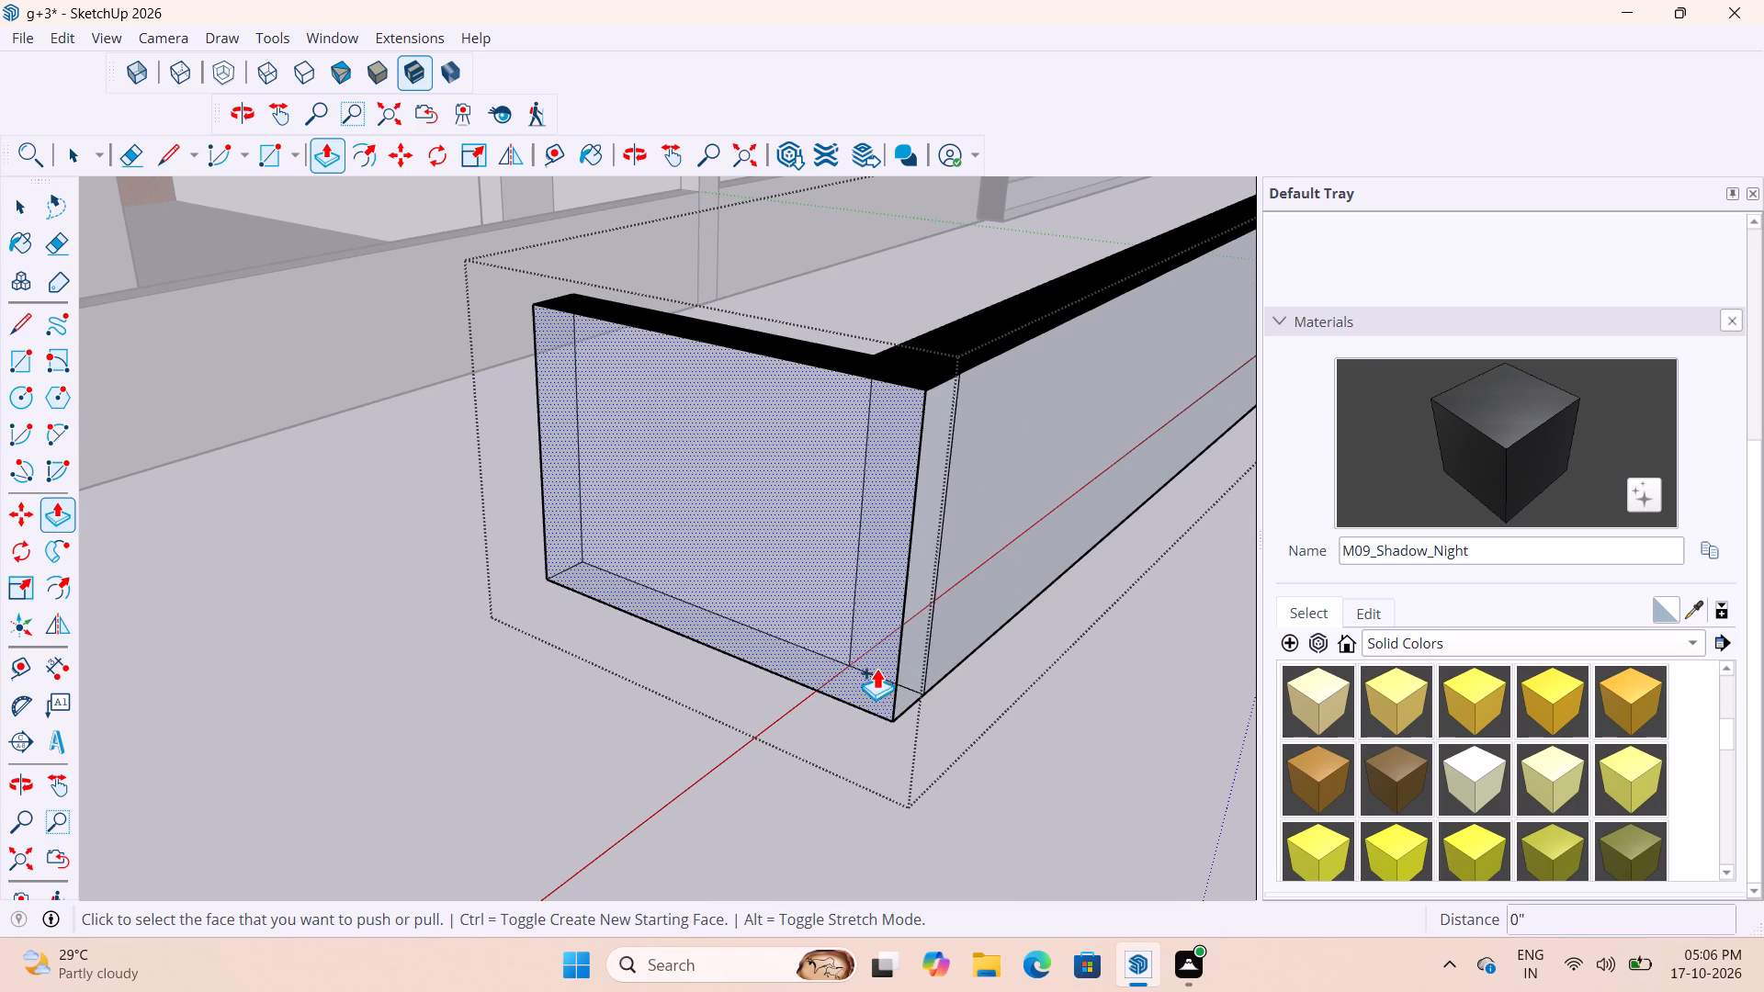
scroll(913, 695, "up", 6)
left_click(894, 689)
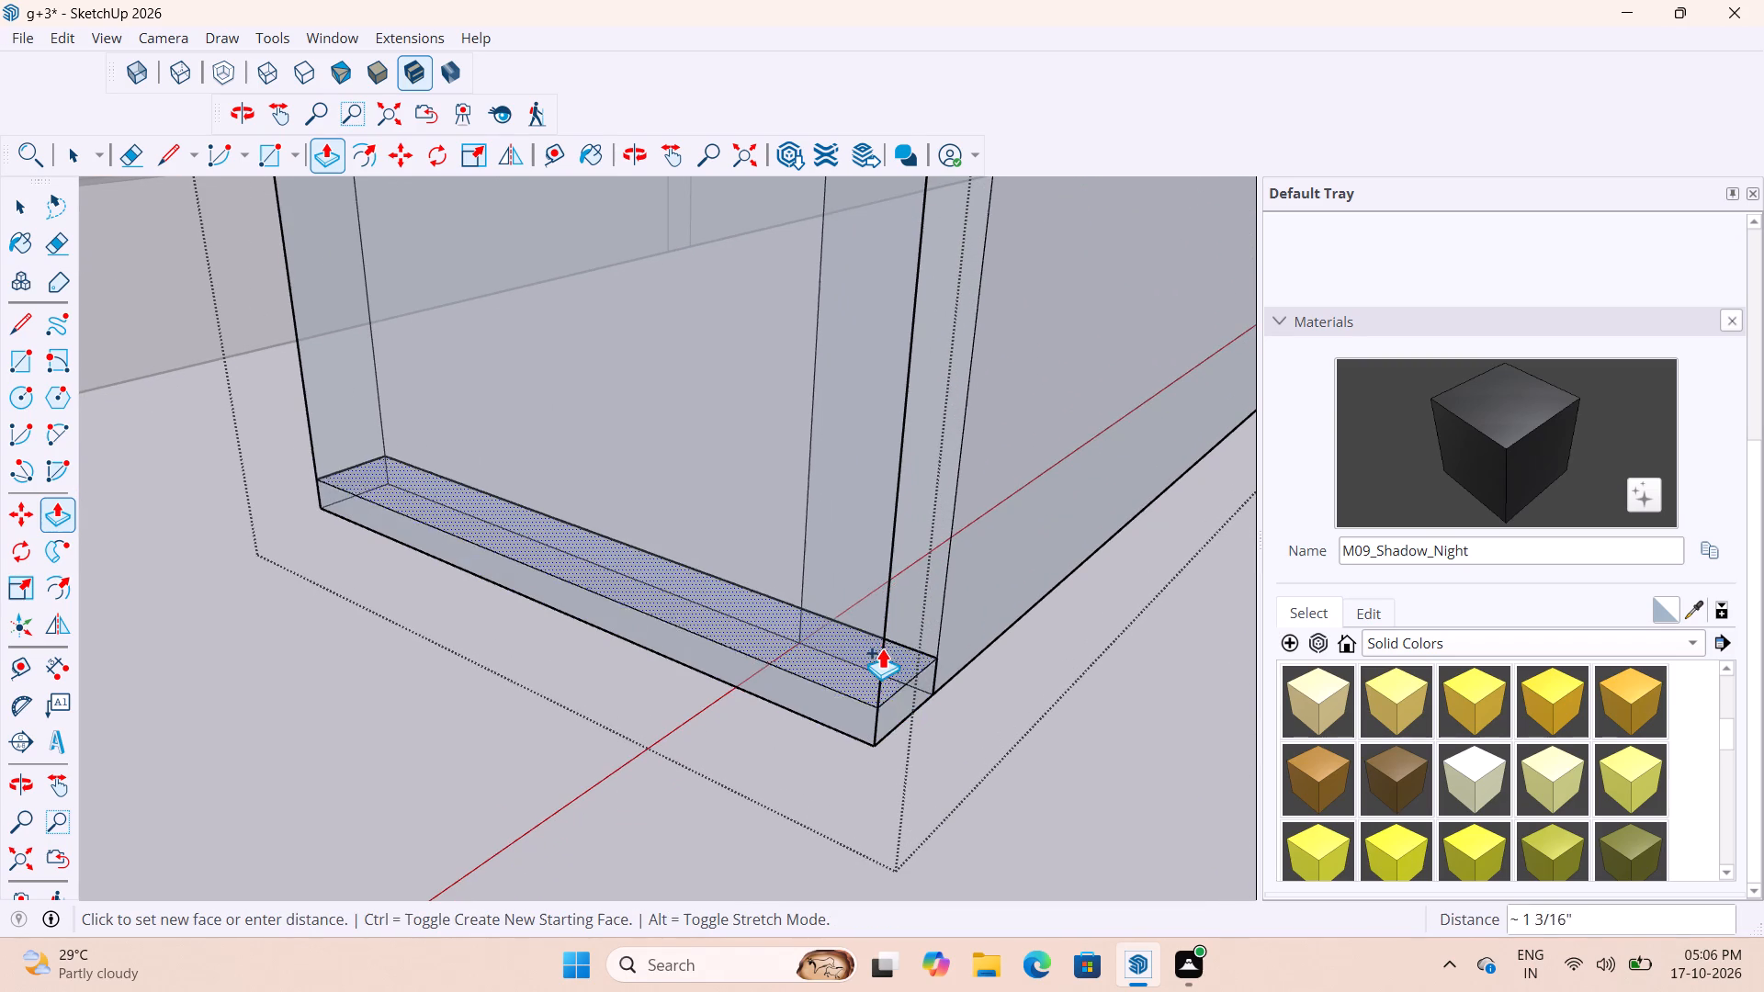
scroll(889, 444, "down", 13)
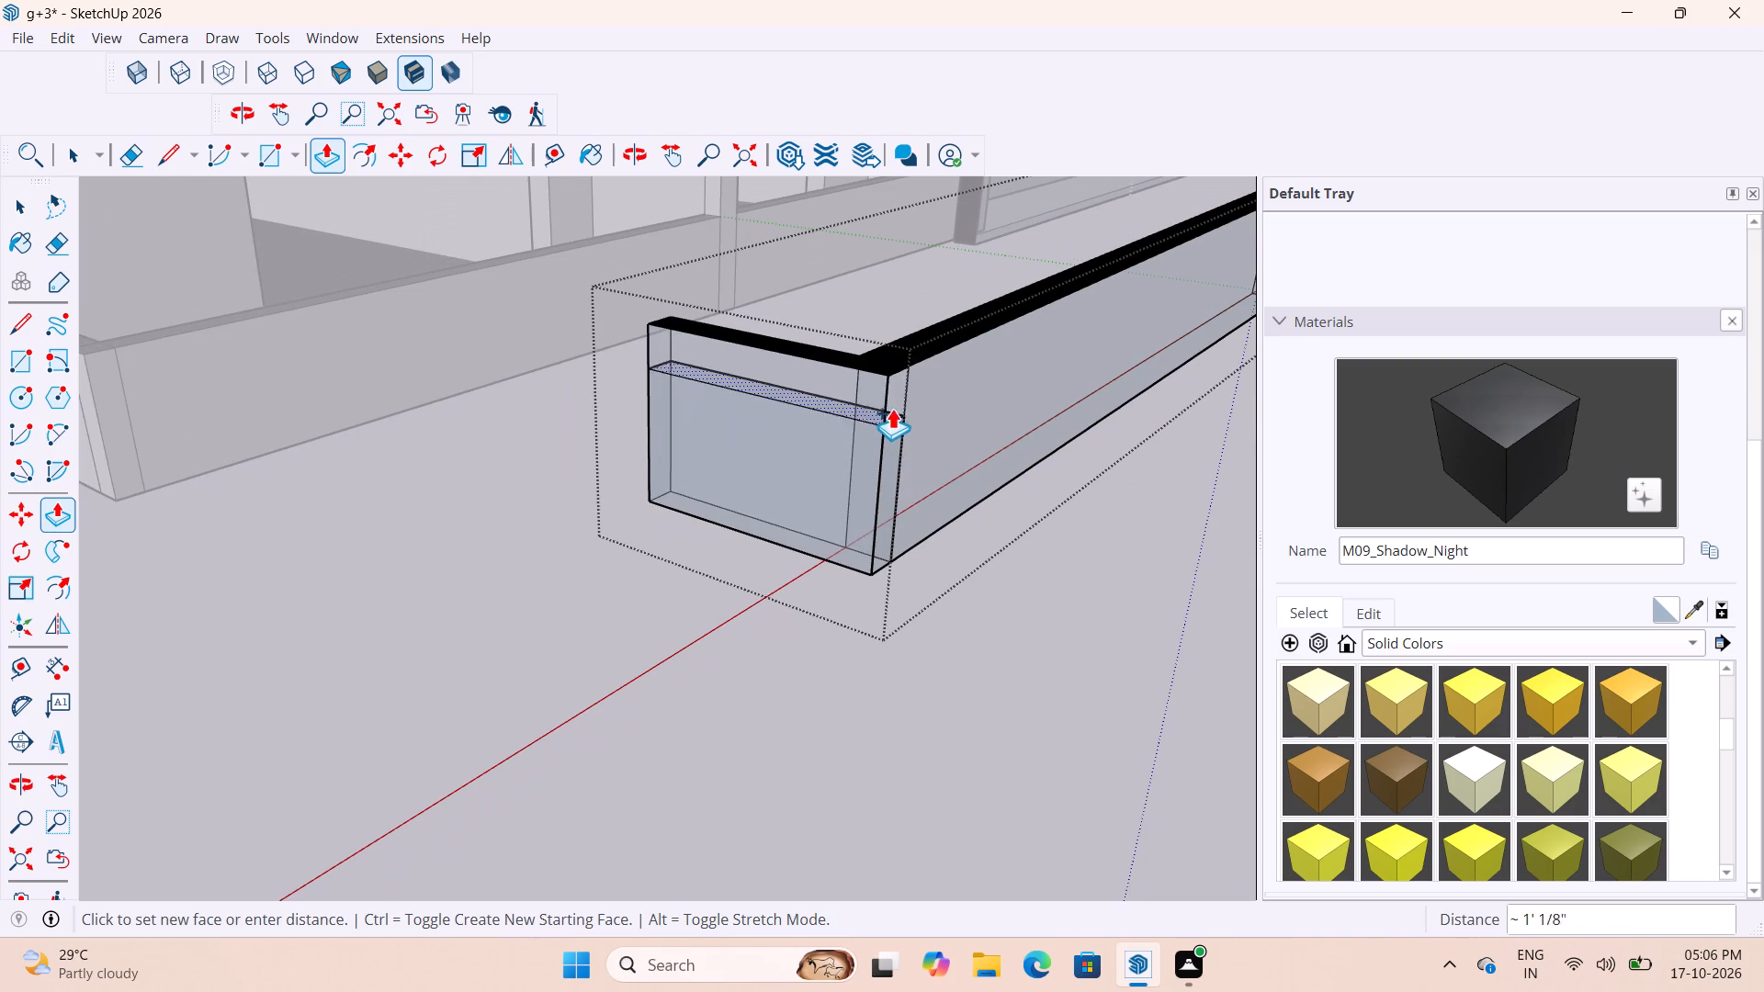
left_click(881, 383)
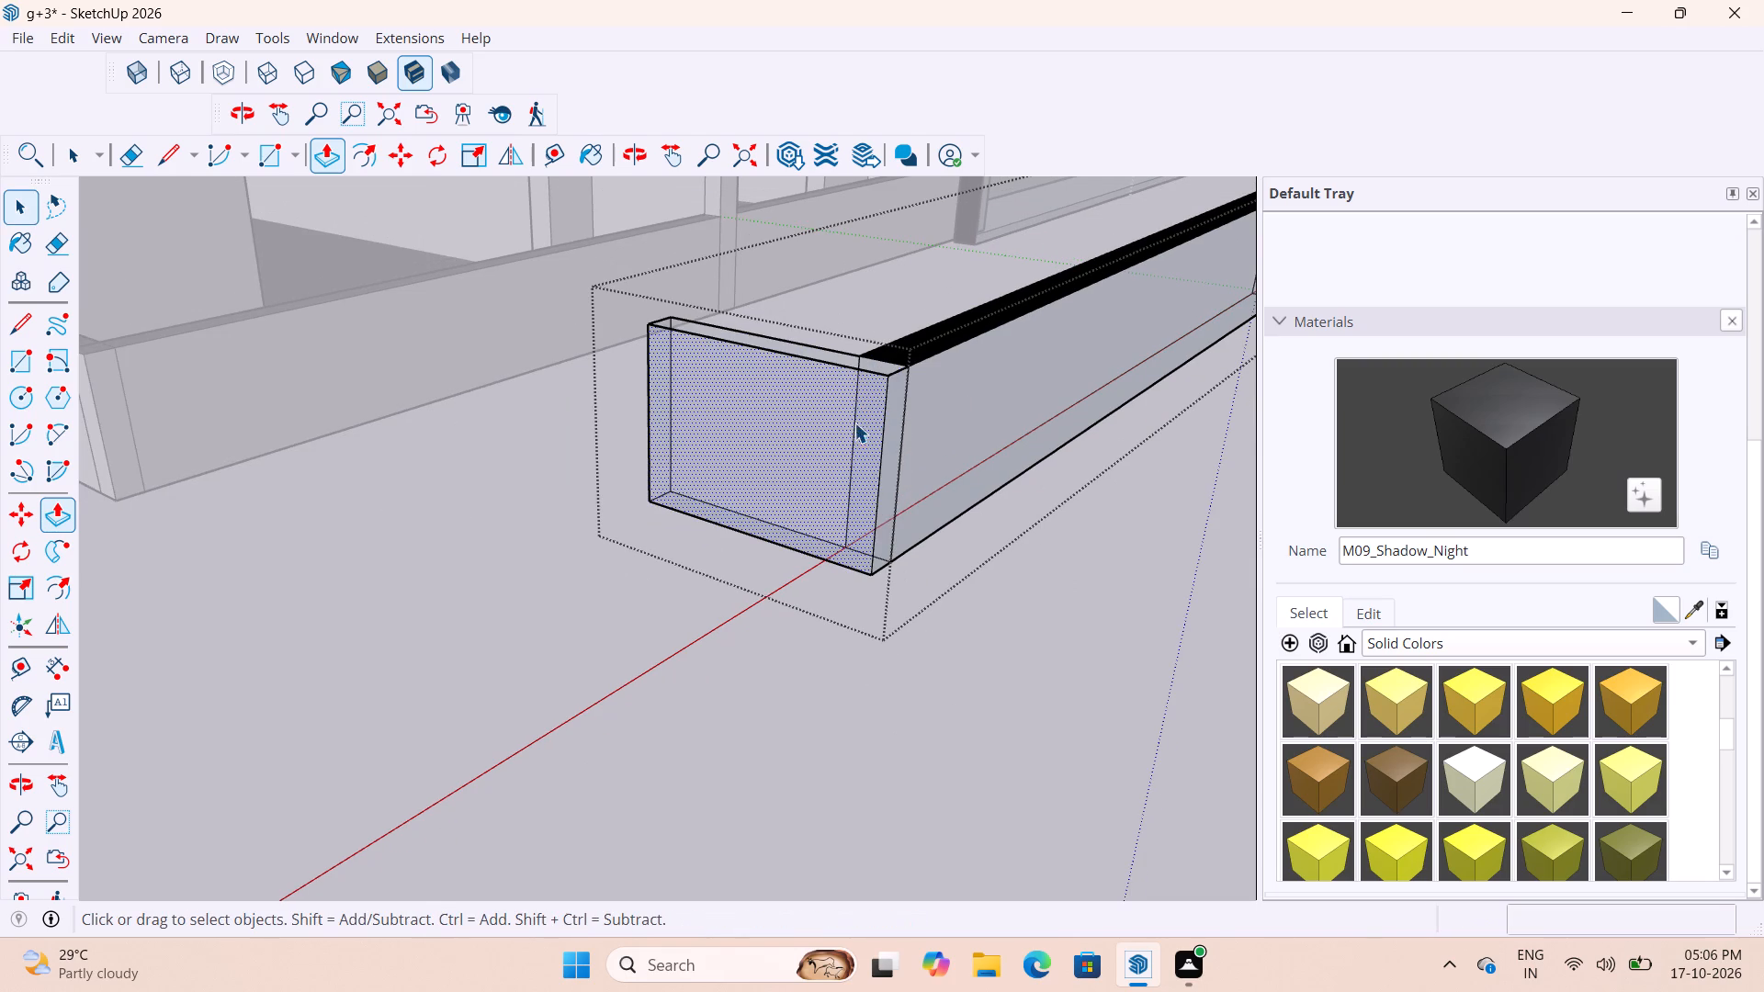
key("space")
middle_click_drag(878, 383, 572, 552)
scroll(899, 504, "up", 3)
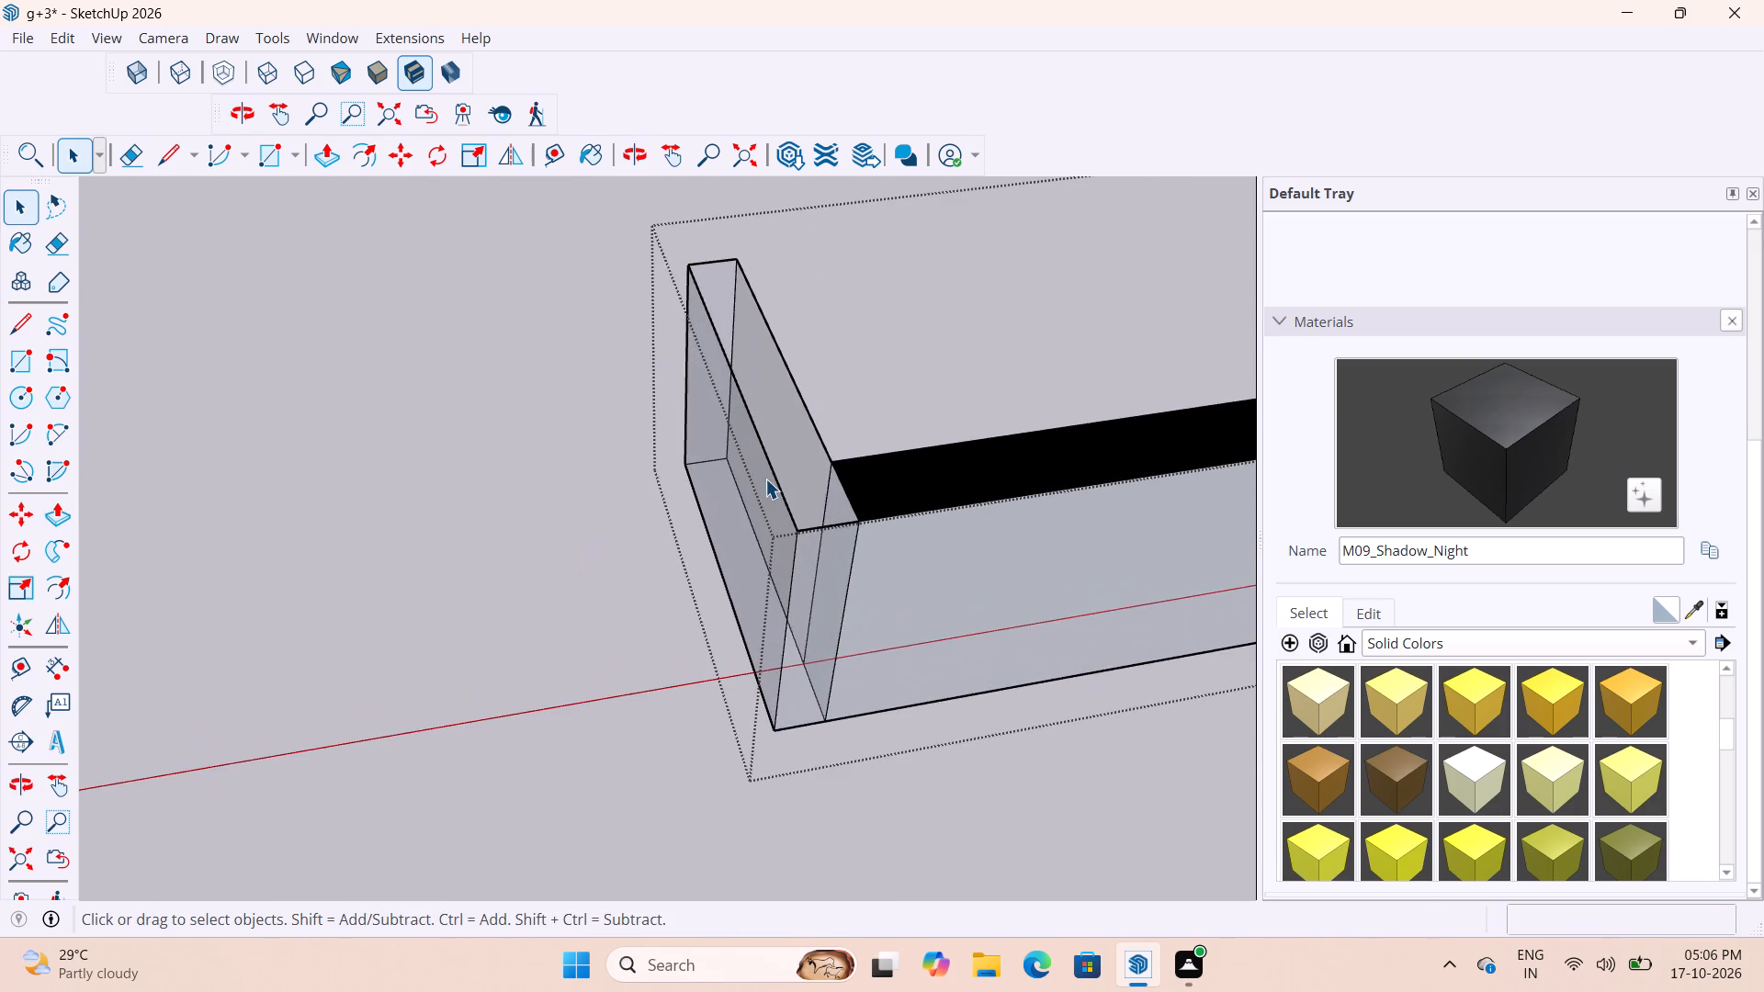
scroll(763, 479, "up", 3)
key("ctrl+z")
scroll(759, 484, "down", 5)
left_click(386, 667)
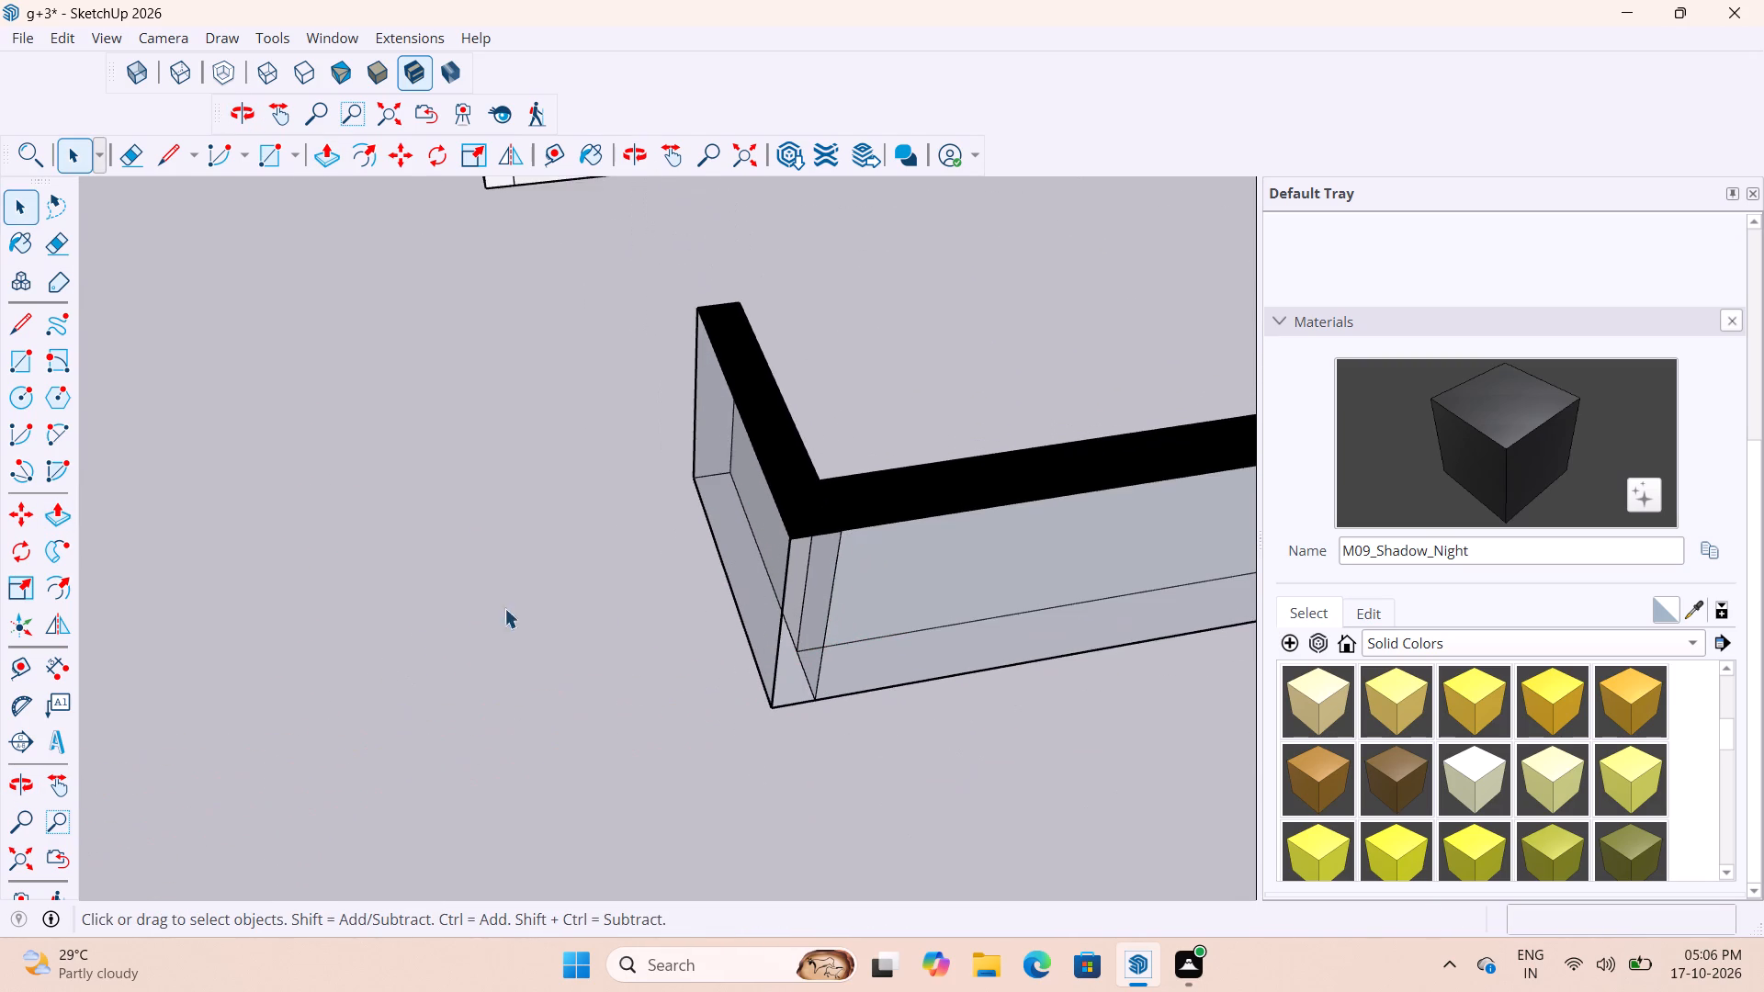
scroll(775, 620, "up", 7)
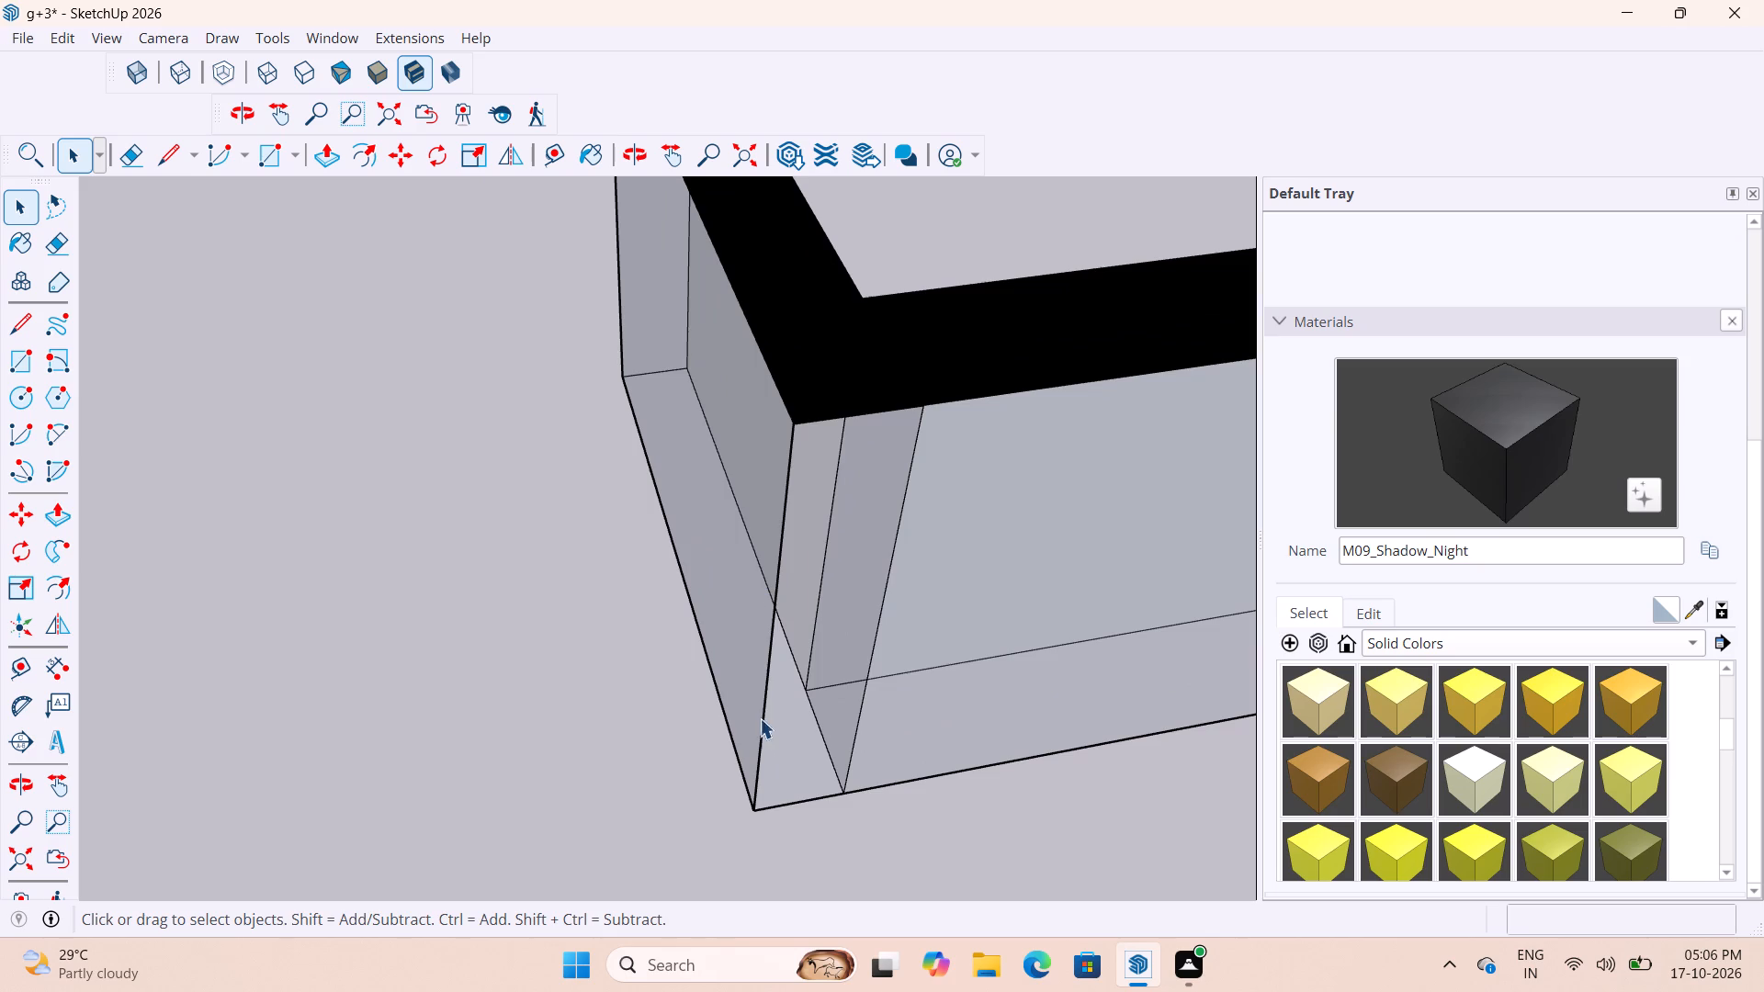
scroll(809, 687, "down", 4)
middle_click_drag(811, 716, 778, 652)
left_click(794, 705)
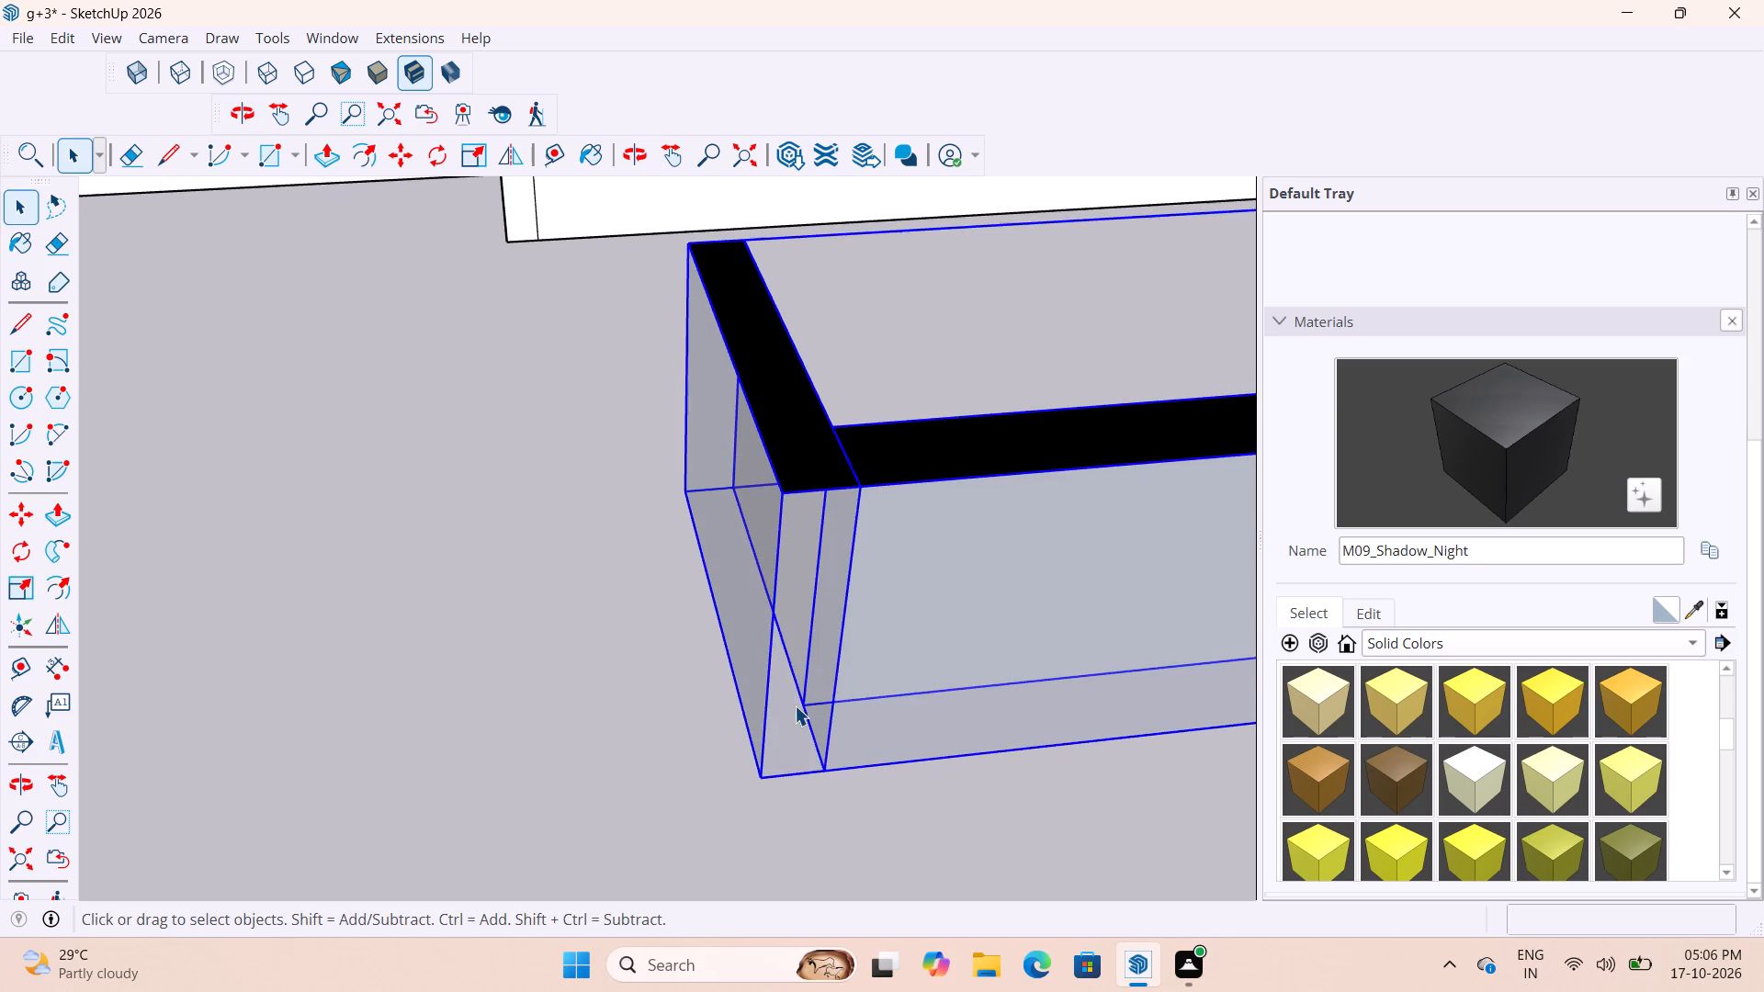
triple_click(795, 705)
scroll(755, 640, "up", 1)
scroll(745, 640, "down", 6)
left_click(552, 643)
Place guides 1" in from the outer edge of one bay's parapet return and 15/16" in from the long parapet's front edge.
scroll(486, 577, "down", 12)
middle_click_drag(887, 571, 573, 543)
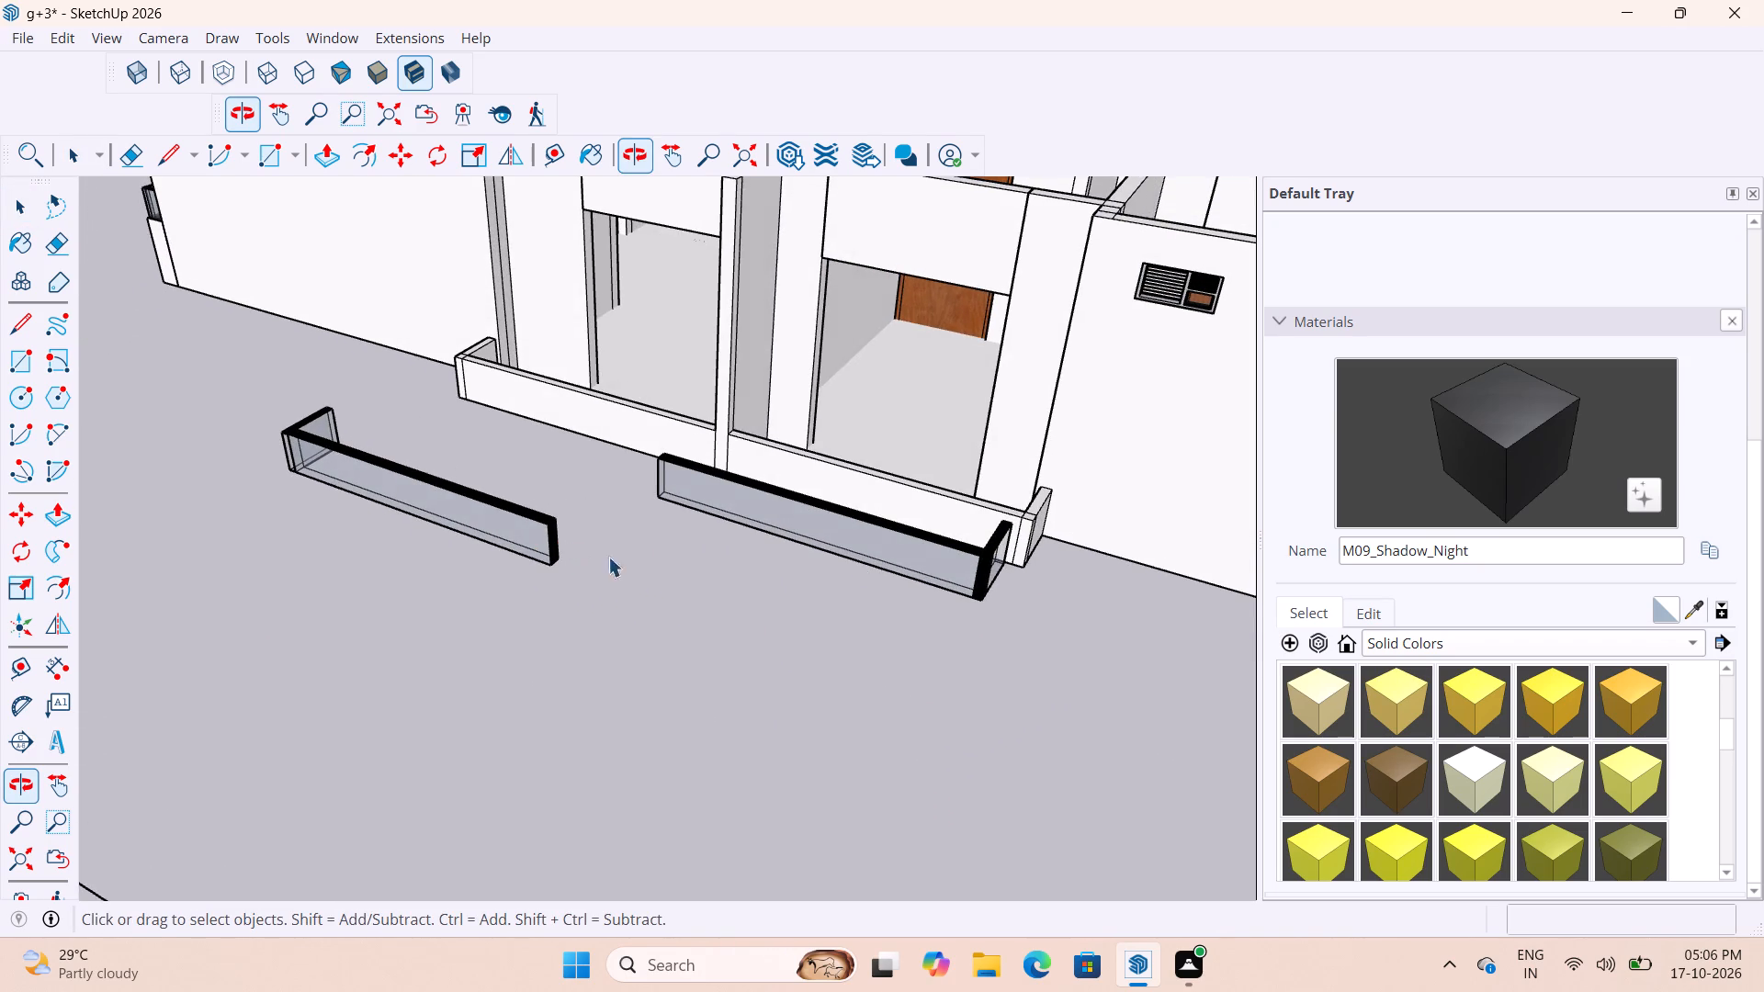
scroll(990, 564, "up", 5)
middle_click_drag(987, 592, 797, 612)
scroll(1010, 562, "up", 3)
middle_click_drag(937, 567, 971, 640)
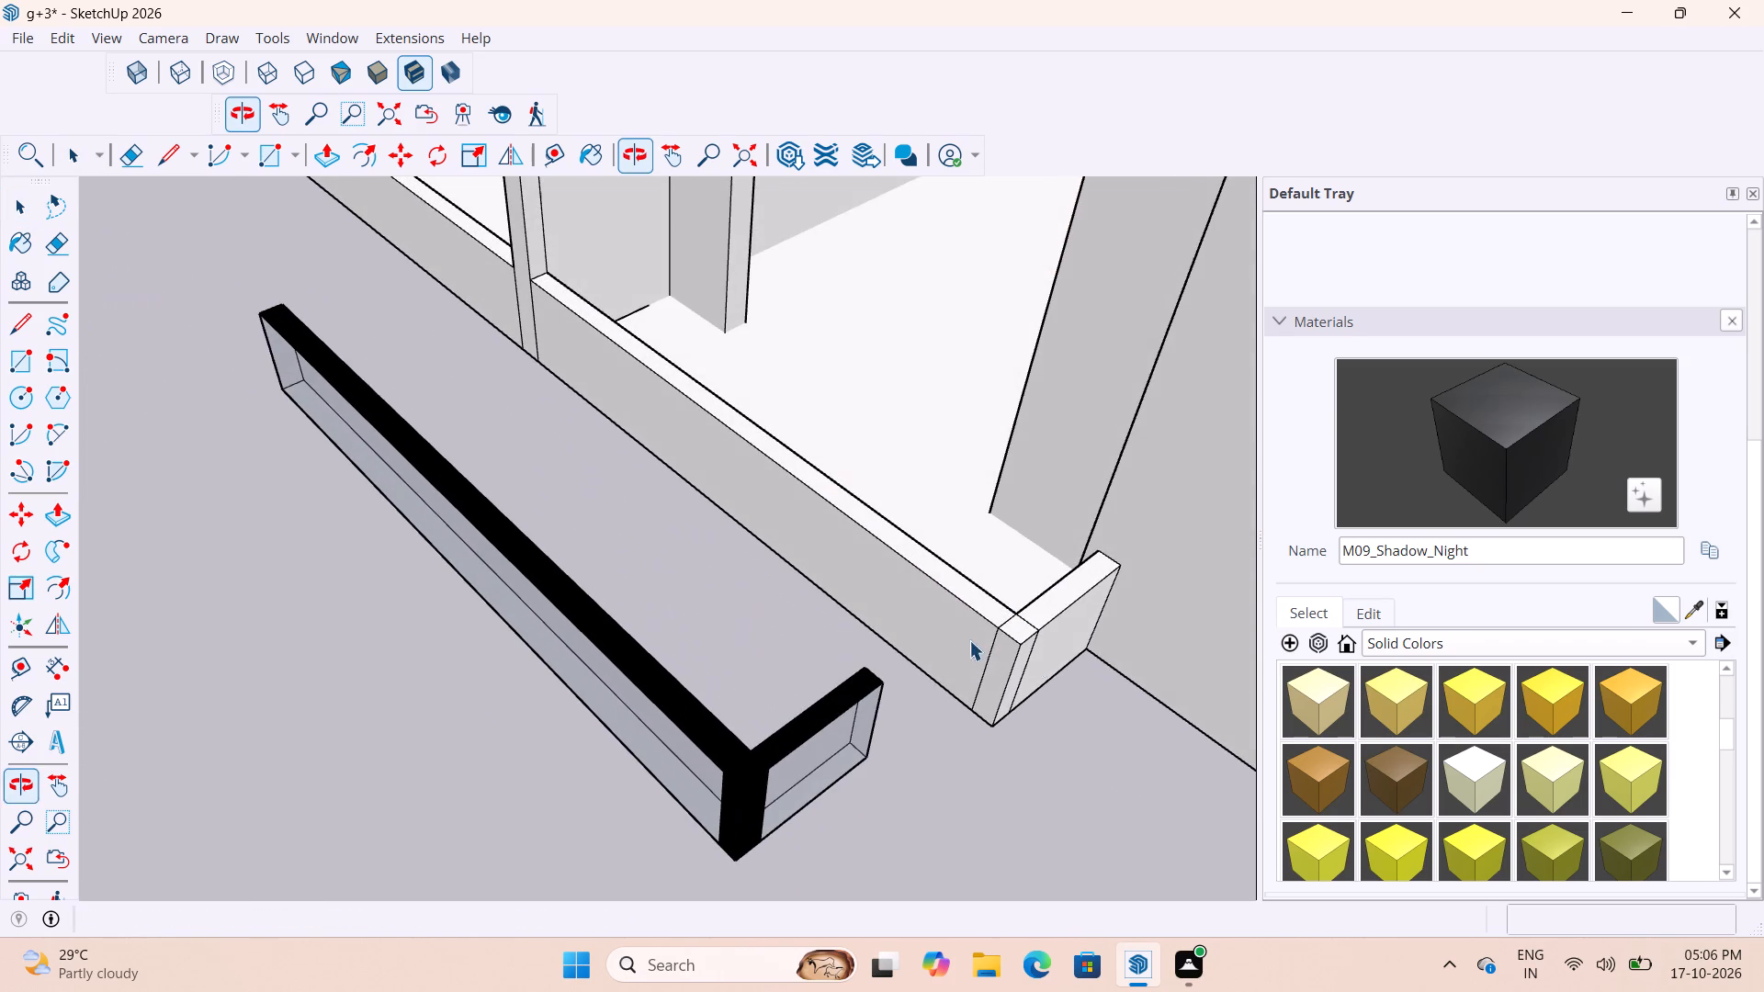
scroll(776, 717, "down", 9)
middle_click_drag(818, 790, 1185, 810)
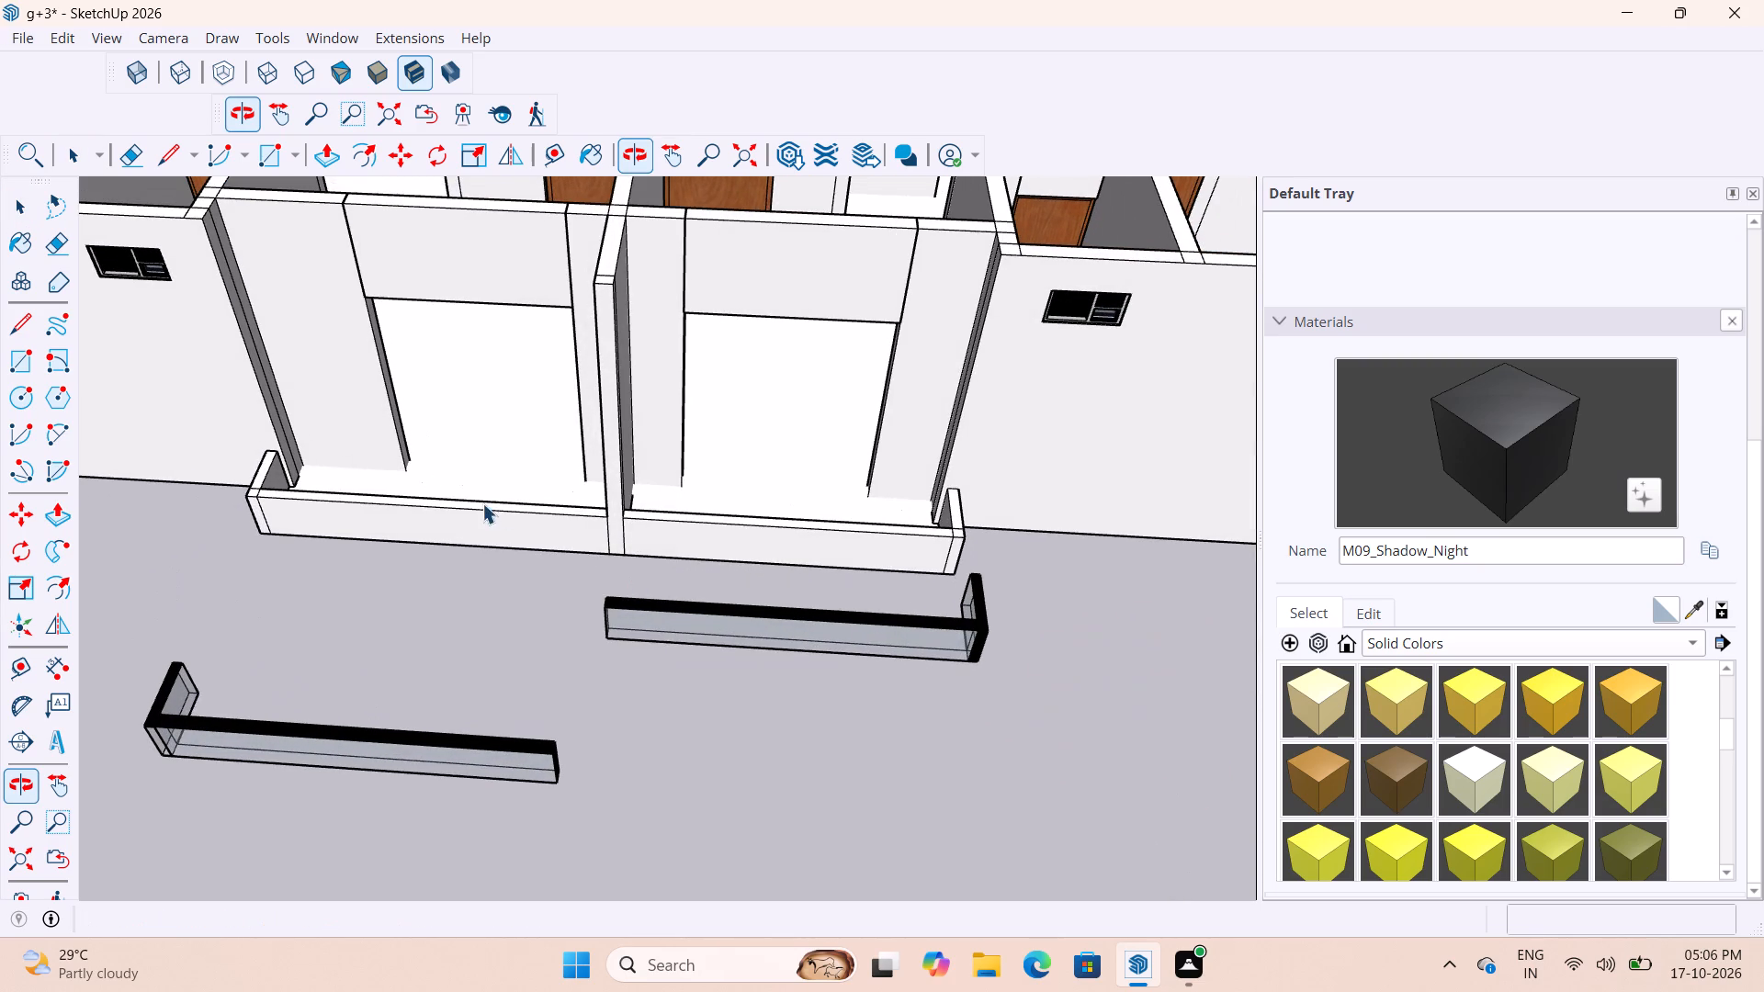
key("t")
scroll(989, 468, "up", 7)
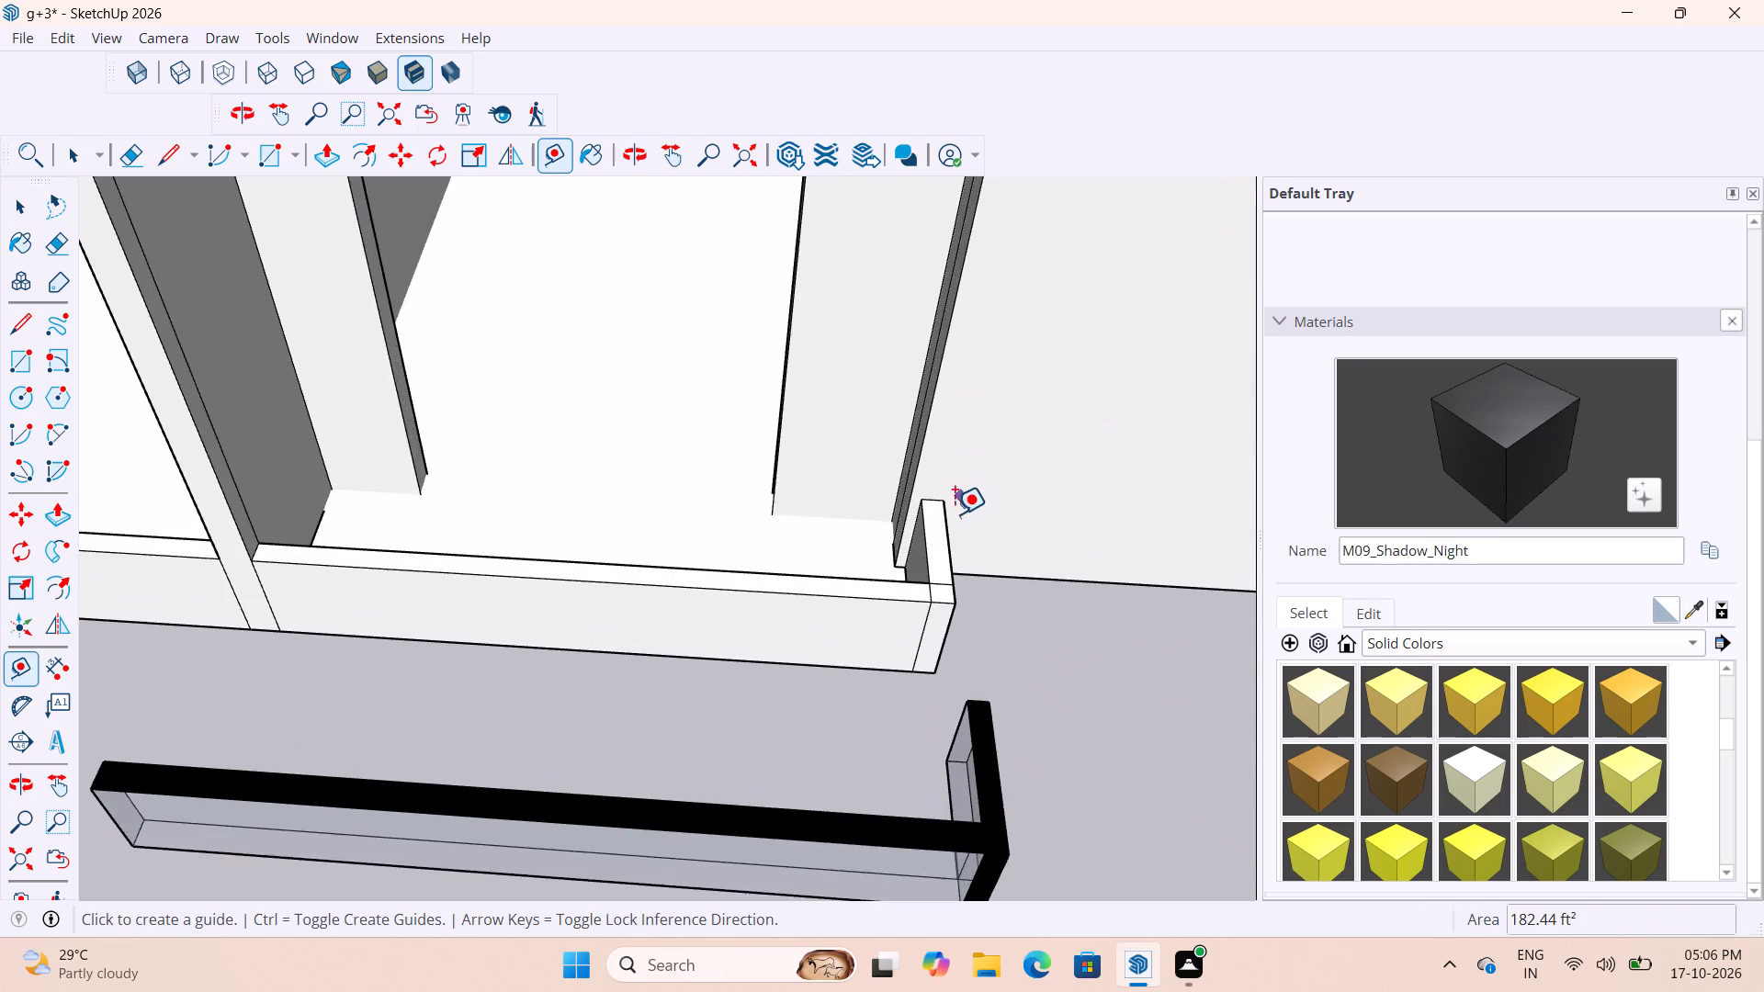
scroll(948, 533, "up", 4)
left_click(948, 532)
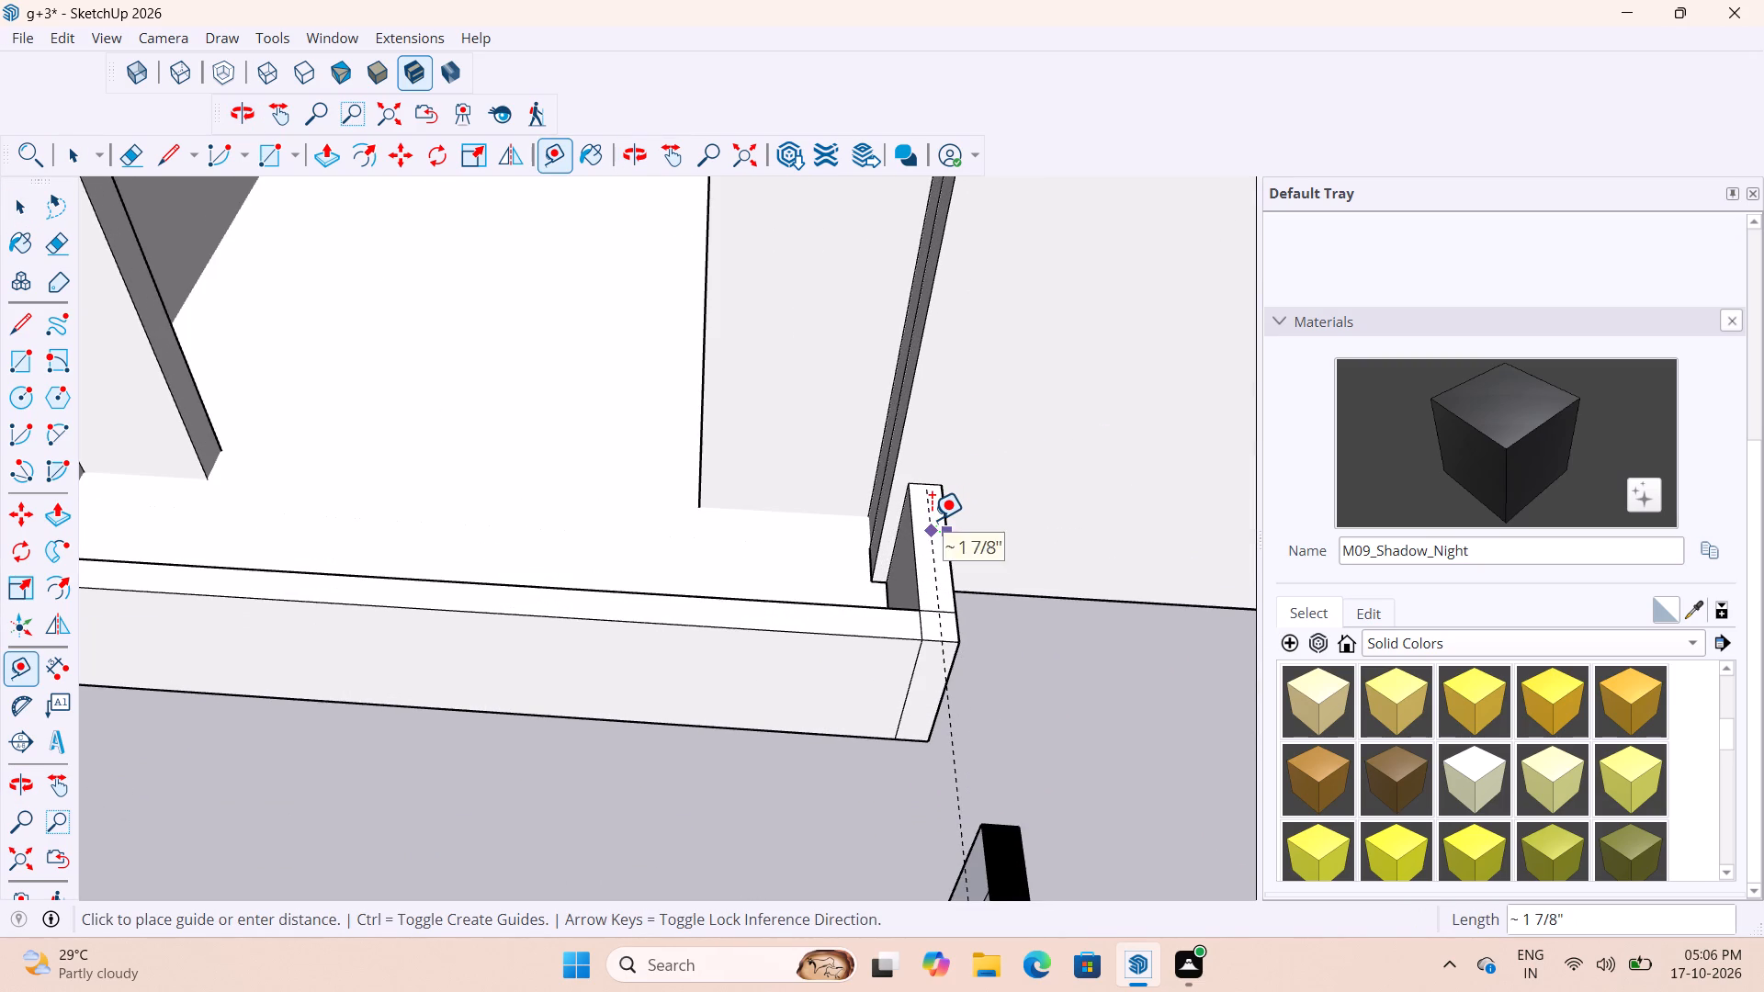
type("1\"")
key("Return")
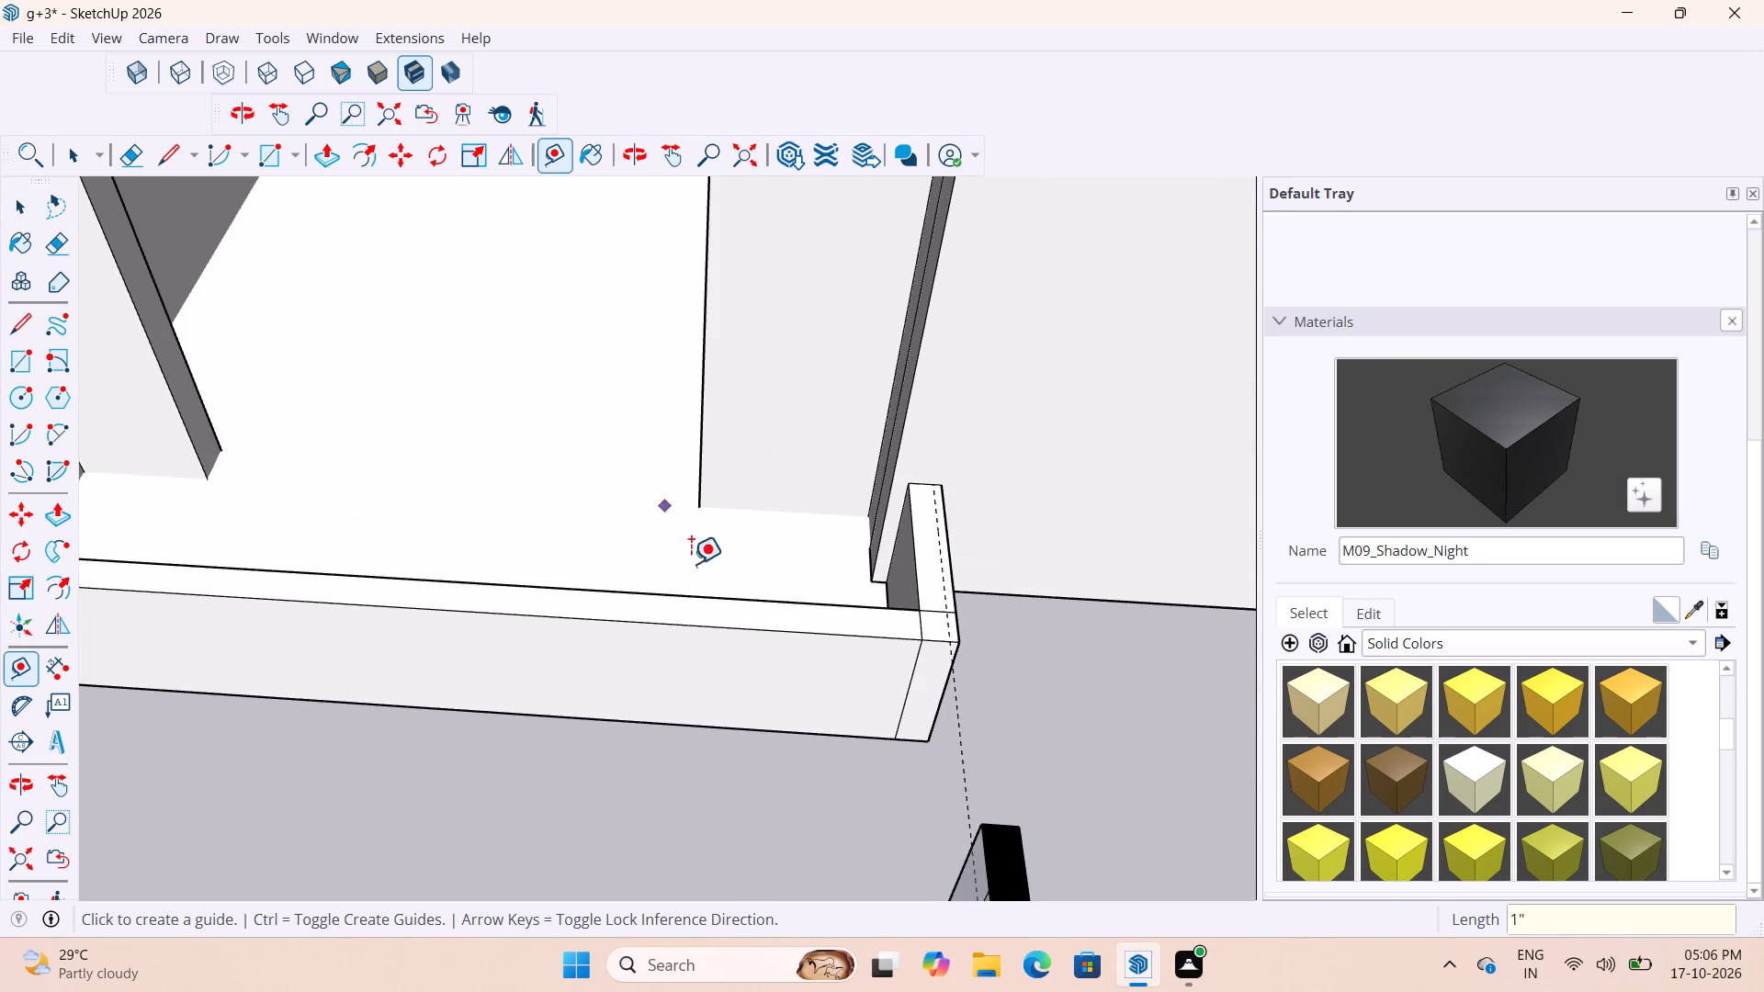
scroll(703, 619, "down", 1)
left_click(729, 622)
type("15/16\"")
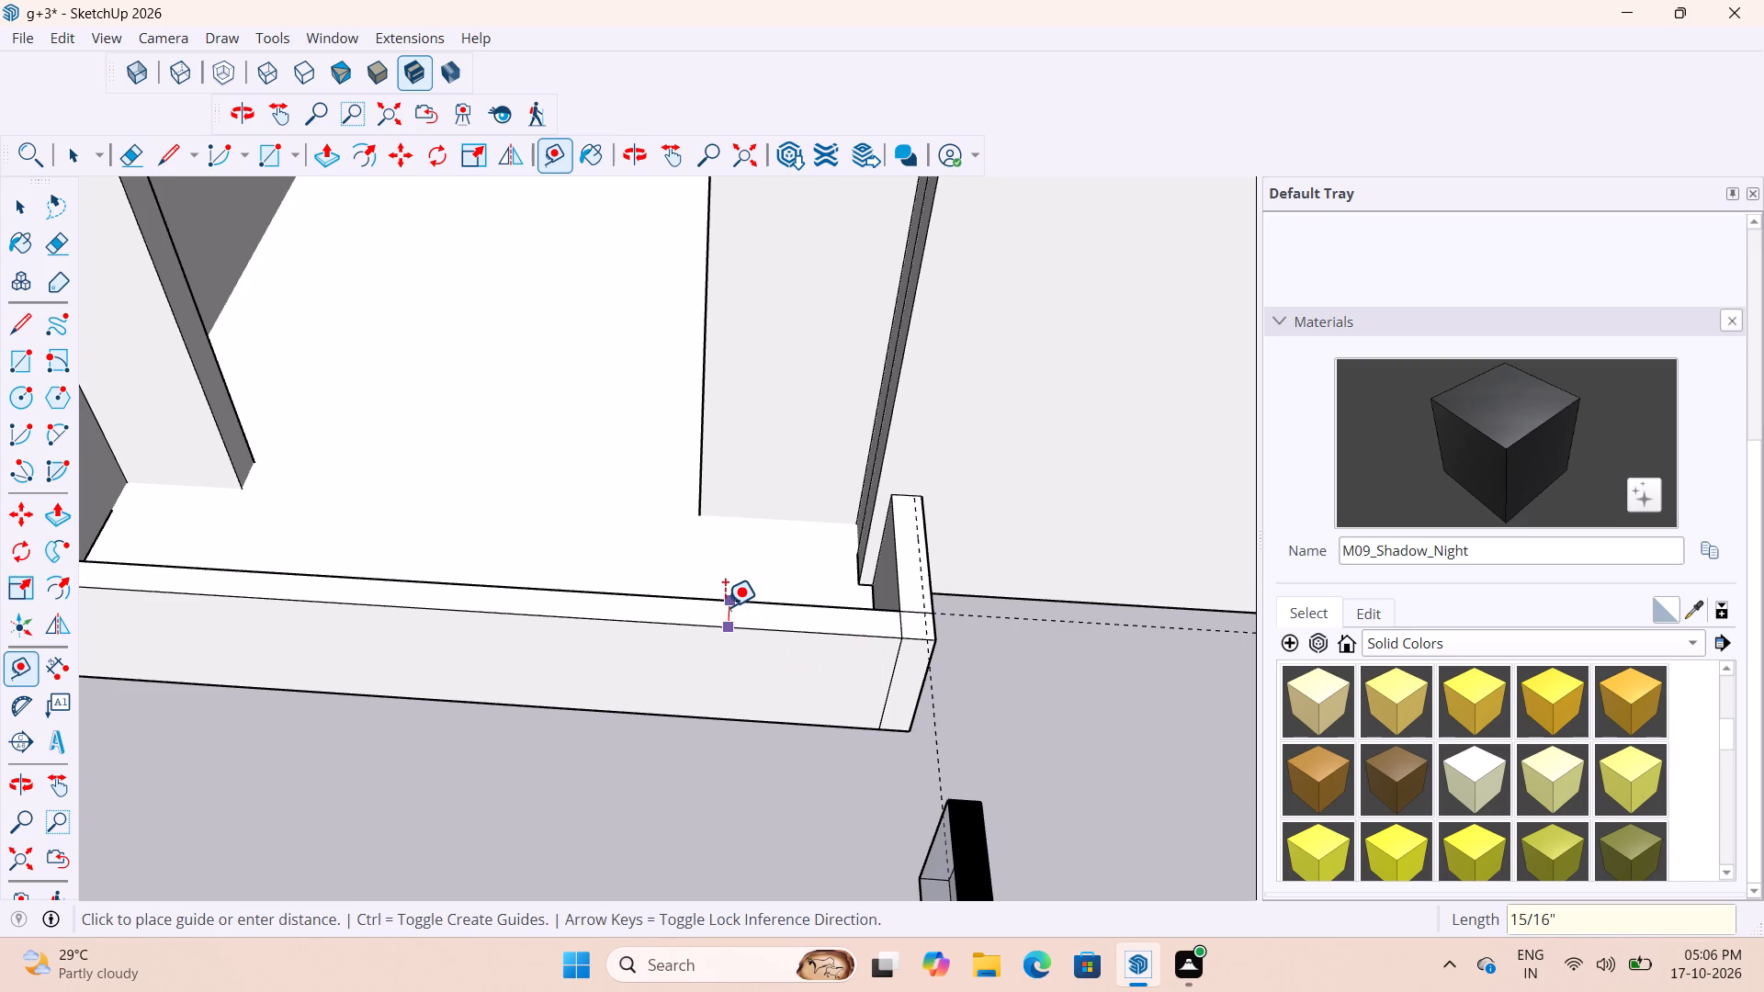
key("Return")
Move the L-shaped railing with the black corner post onto its parapet bay, aligning its return's end with the 1" guide at the wall.
scroll(587, 597, "down", 8)
key("space")
left_click(727, 811)
scroll(834, 750, "up", 3)
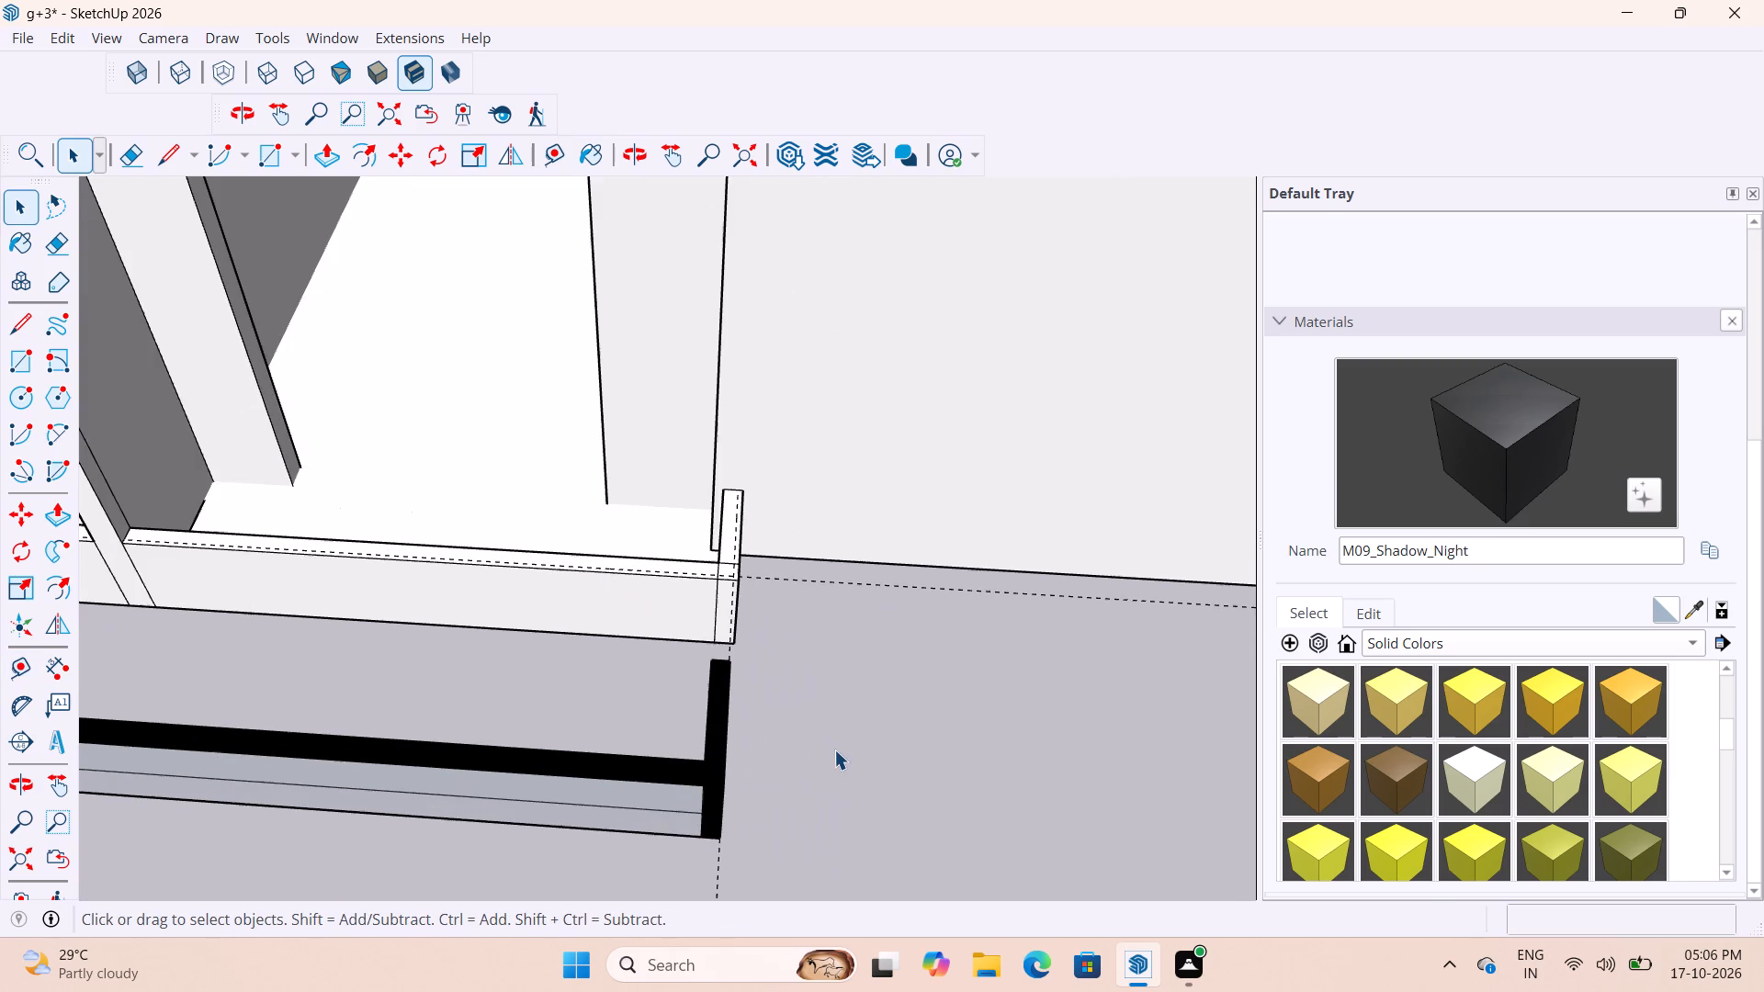
left_click(831, 774)
scroll(867, 770, "up", 1)
middle_click_drag(783, 768, 571, 791)
left_click(498, 673)
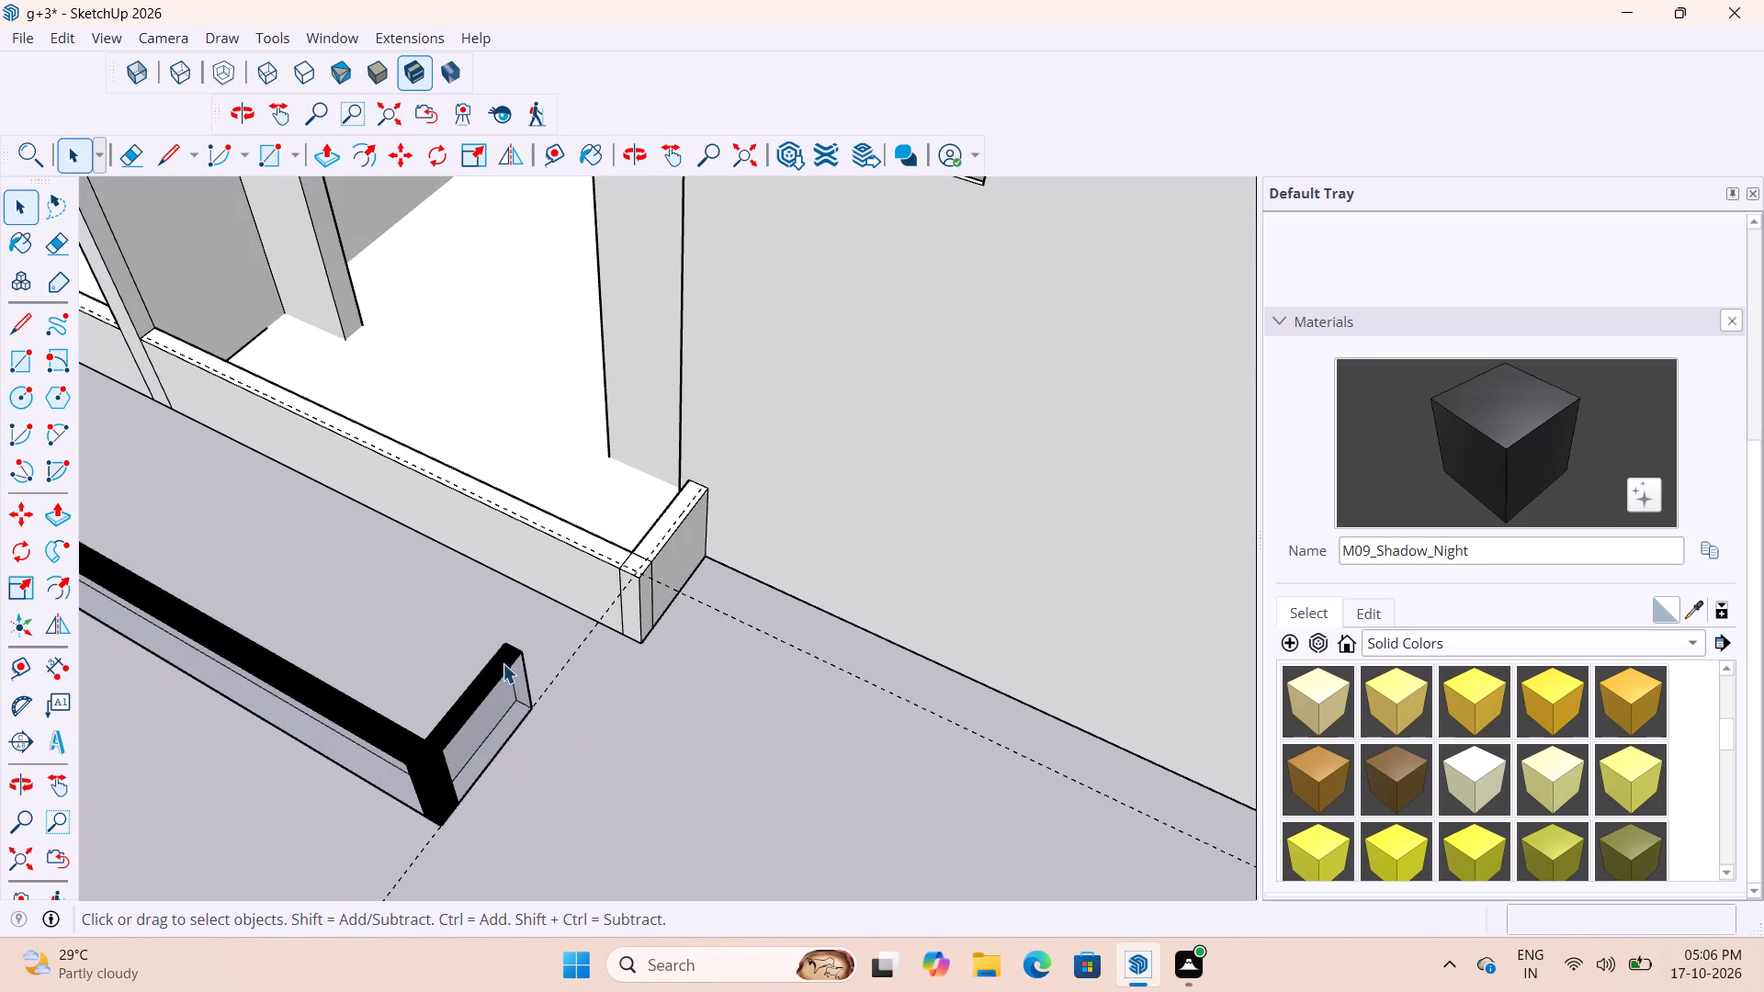
key("m")
scroll(517, 653, "up", 3)
left_click(536, 735)
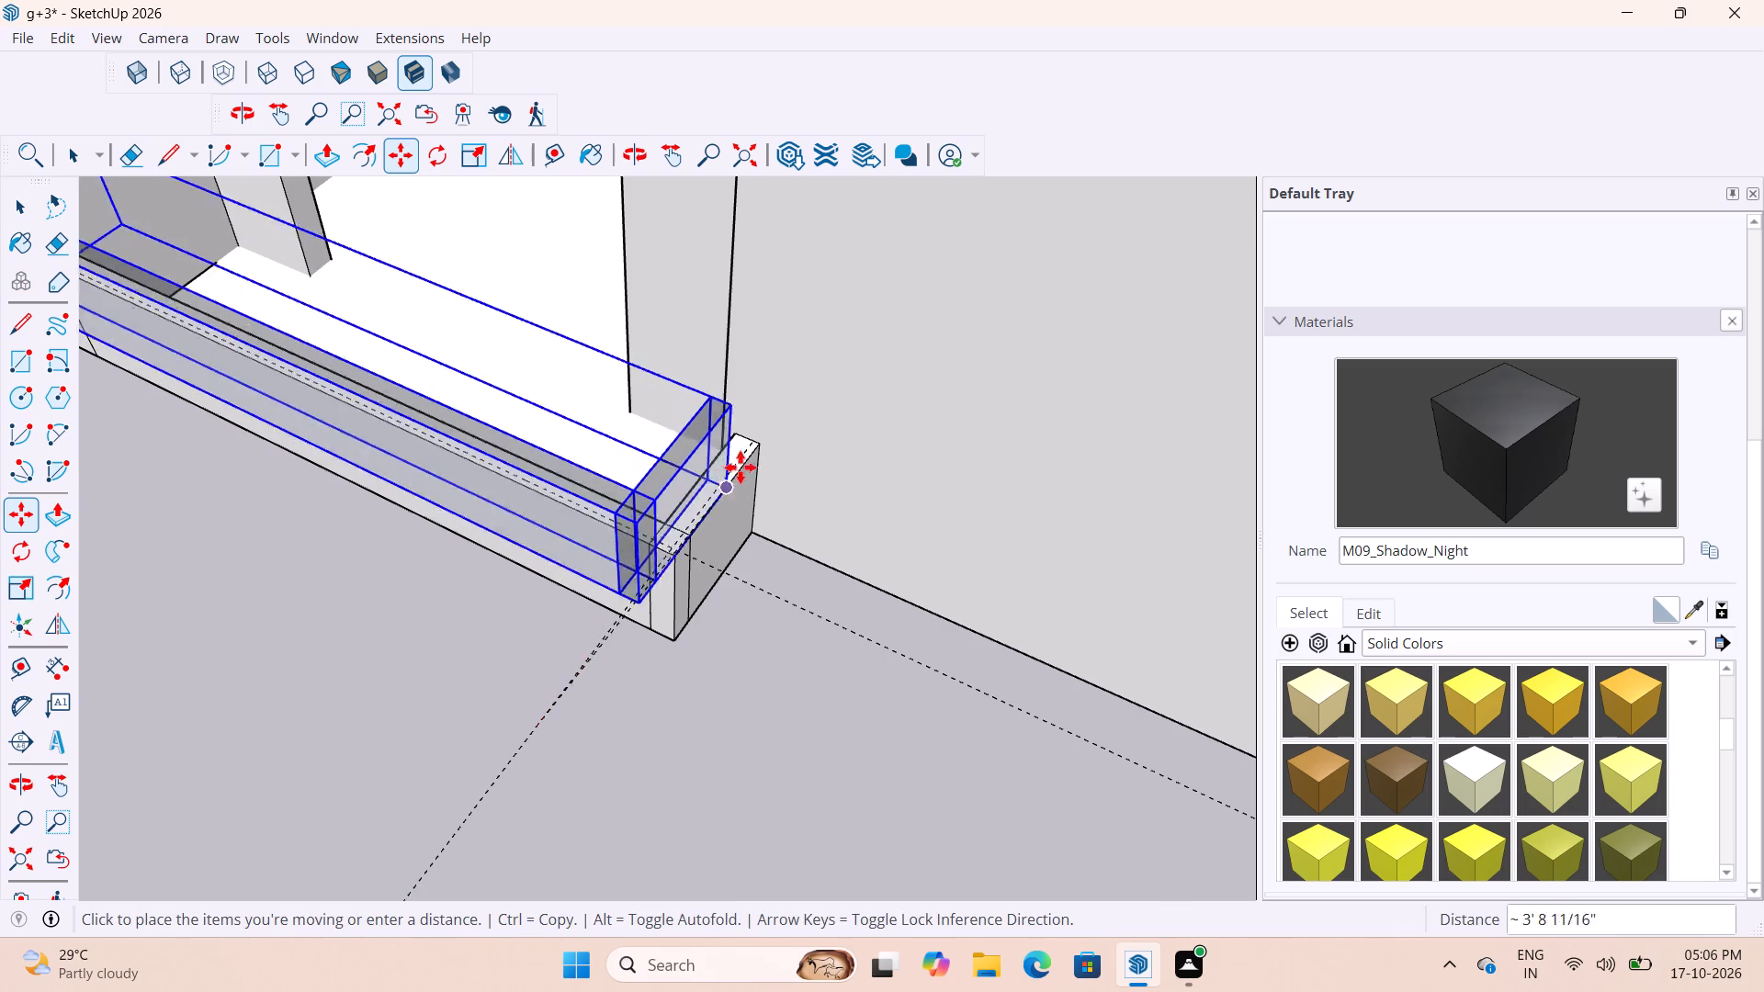
left_click(749, 444)
scroll(747, 655, "down", 9)
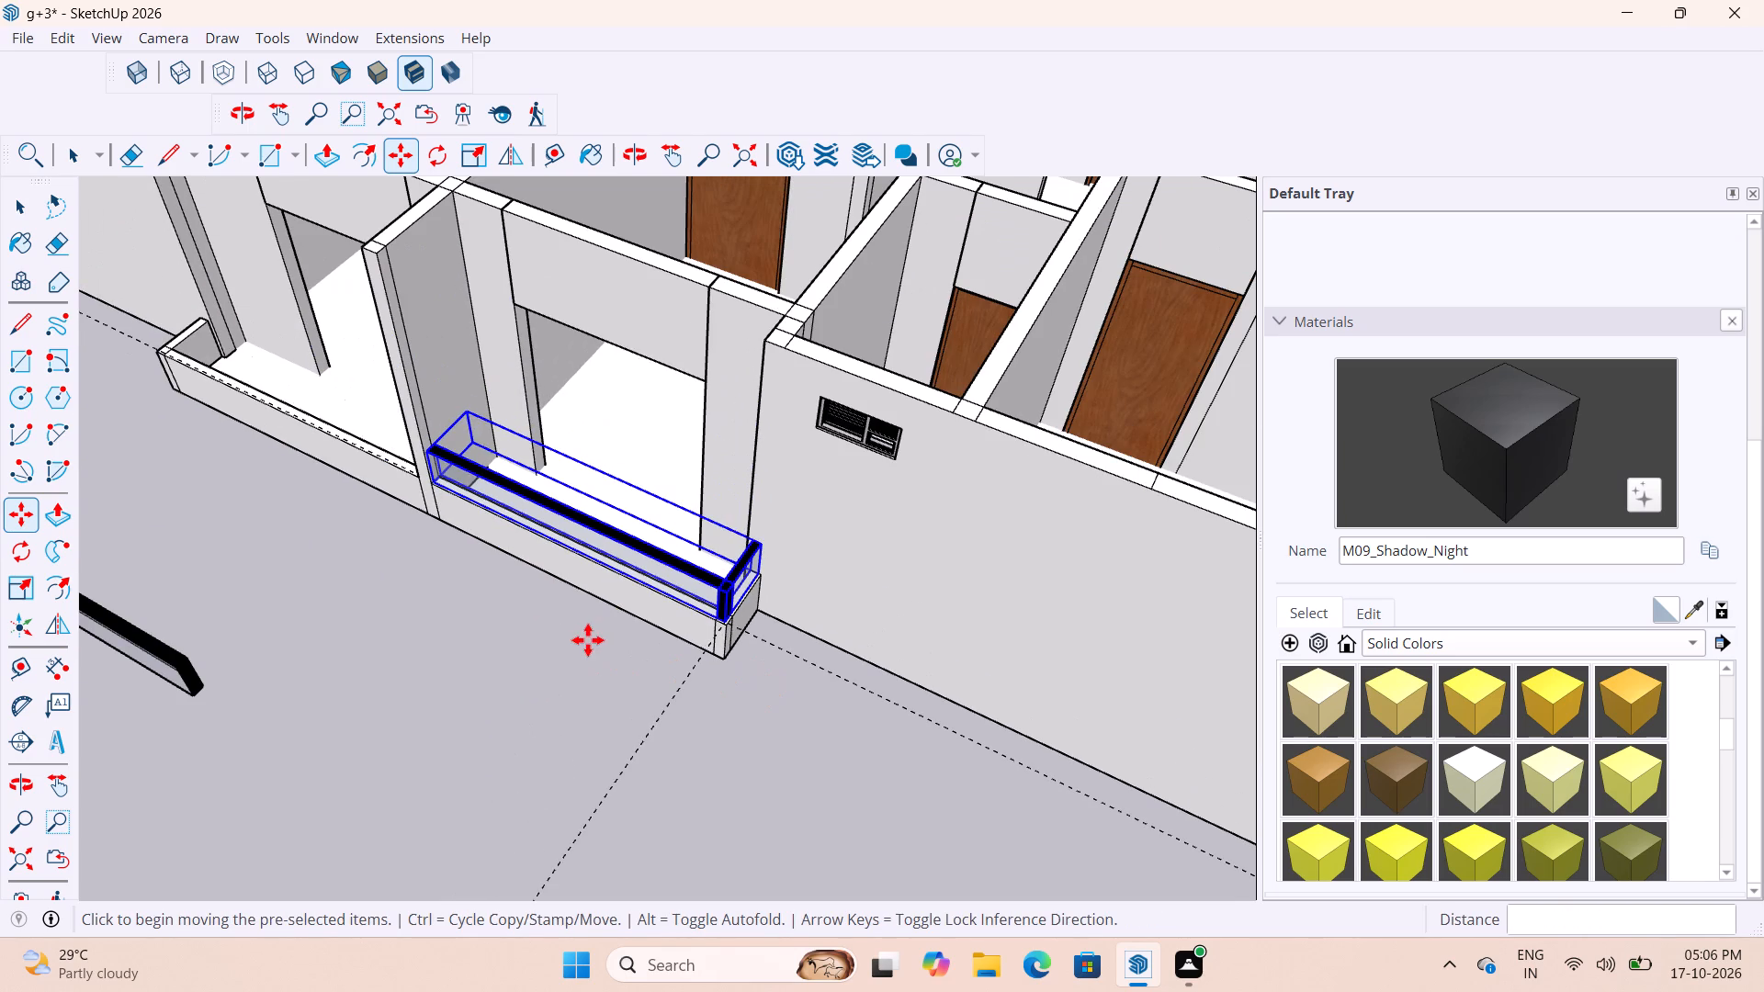
key("space")
left_click(568, 637)
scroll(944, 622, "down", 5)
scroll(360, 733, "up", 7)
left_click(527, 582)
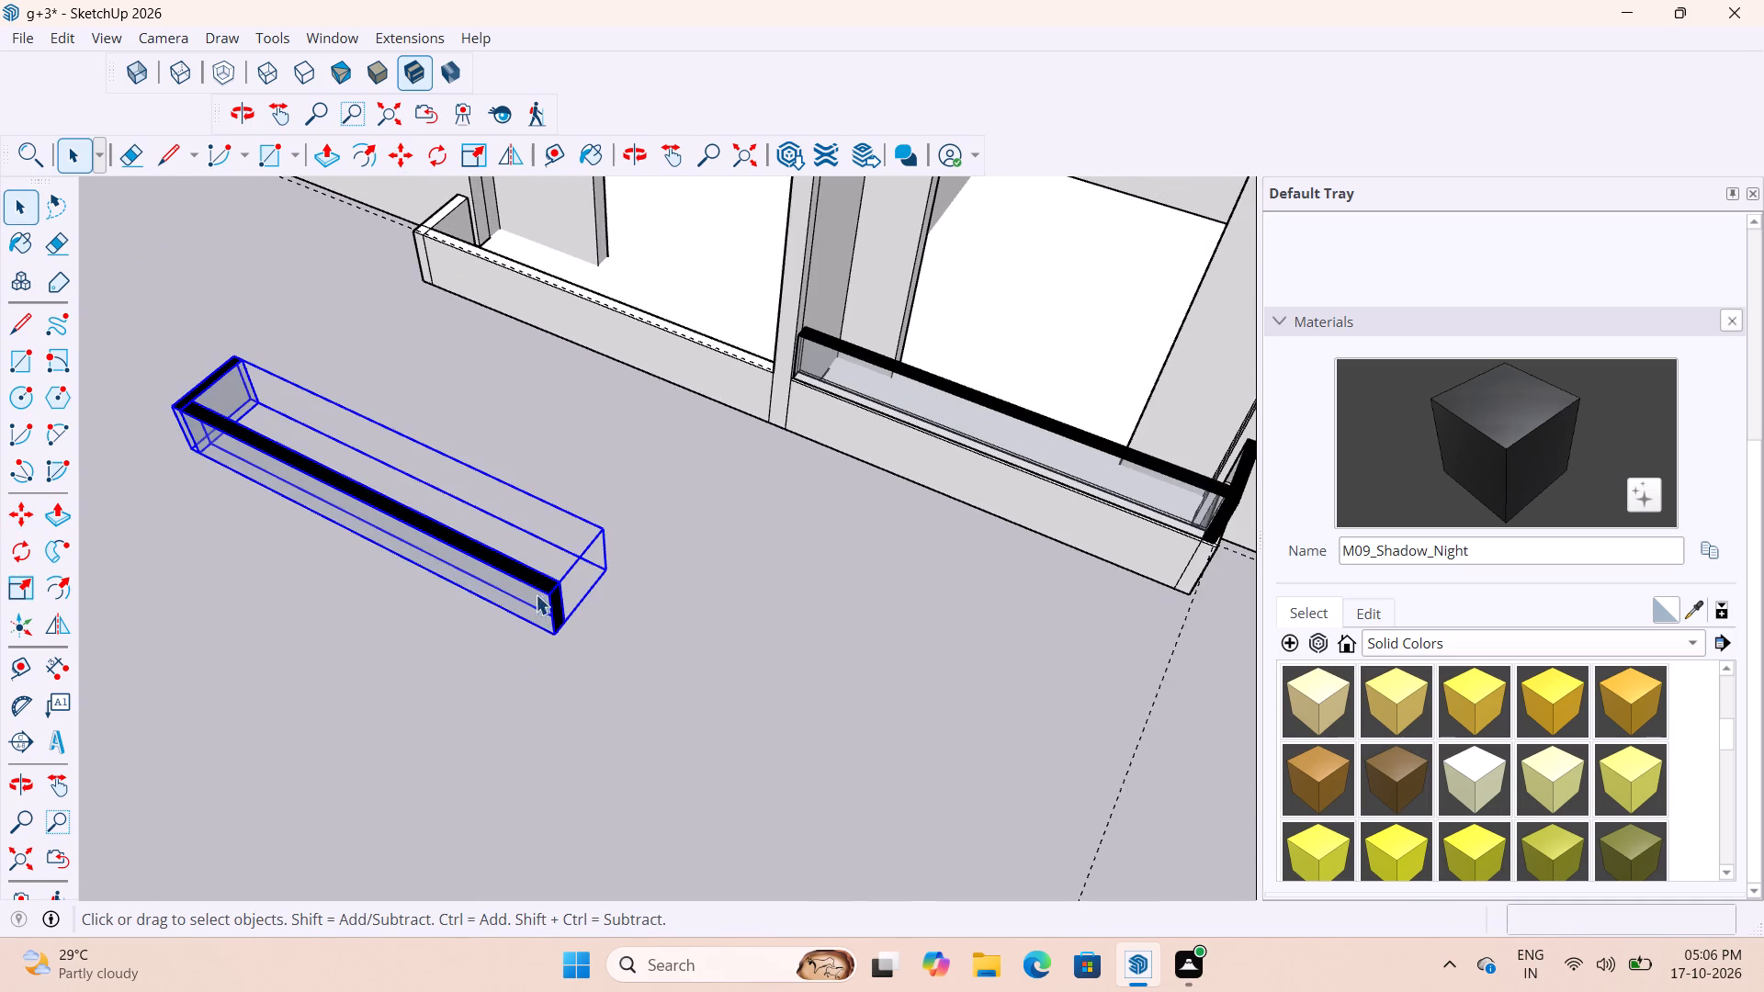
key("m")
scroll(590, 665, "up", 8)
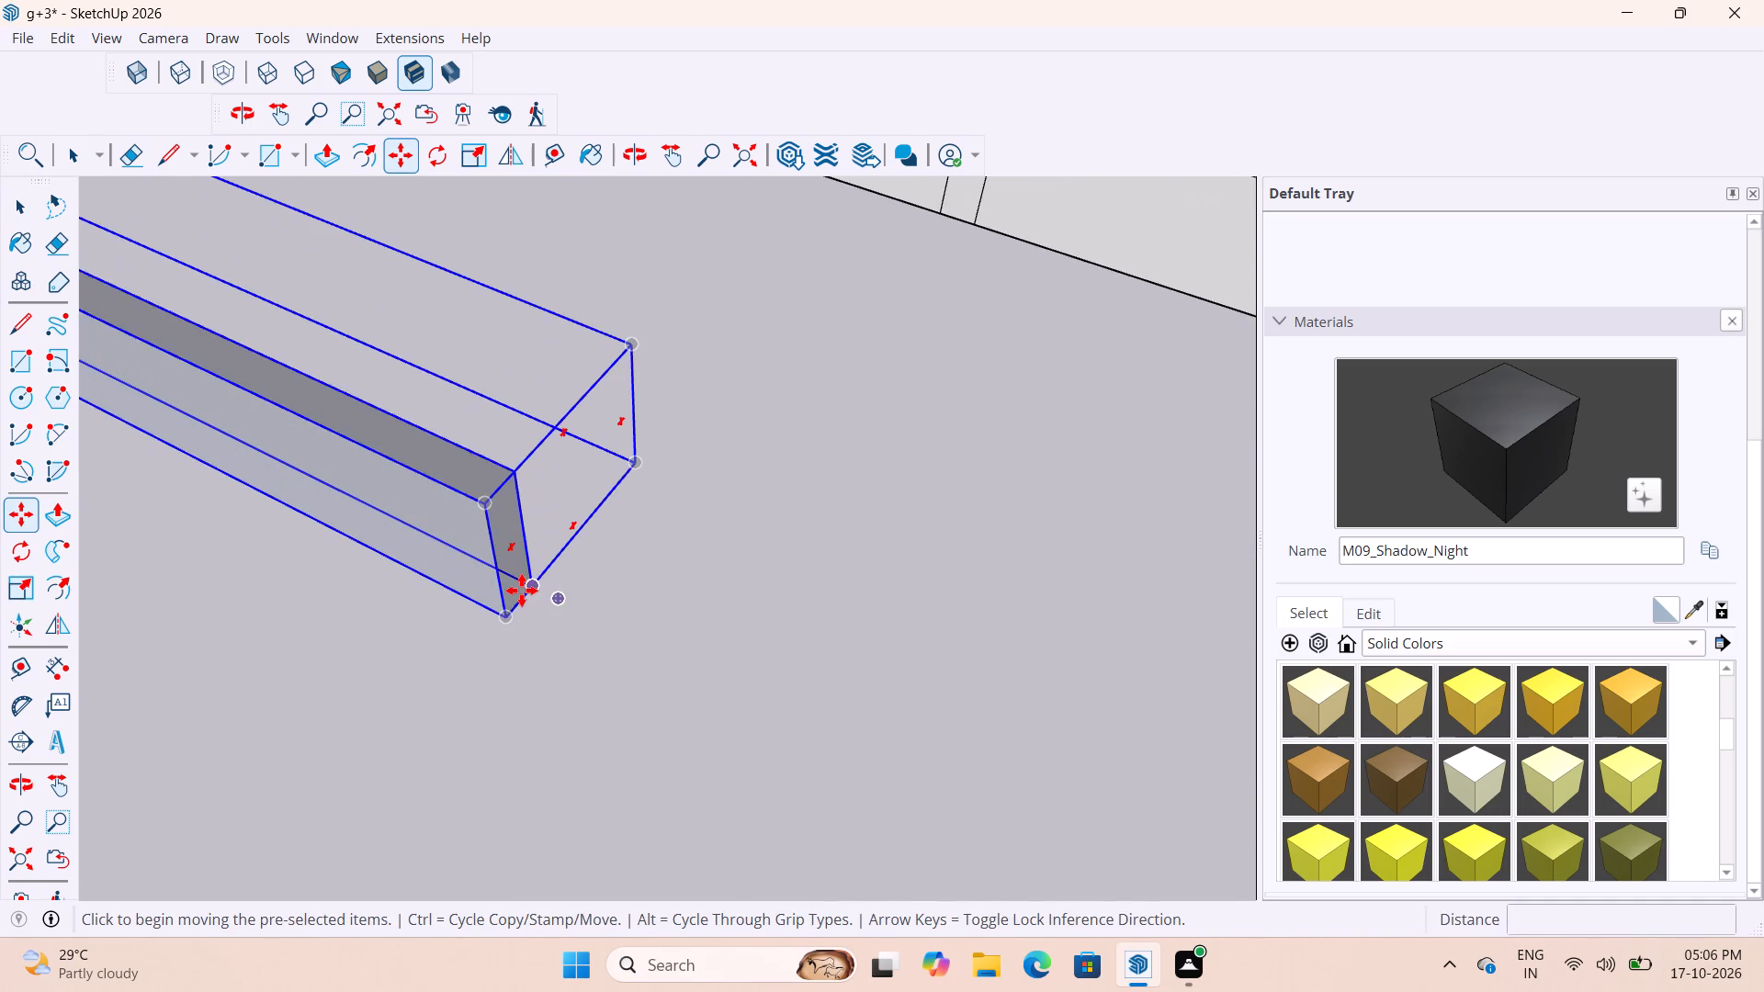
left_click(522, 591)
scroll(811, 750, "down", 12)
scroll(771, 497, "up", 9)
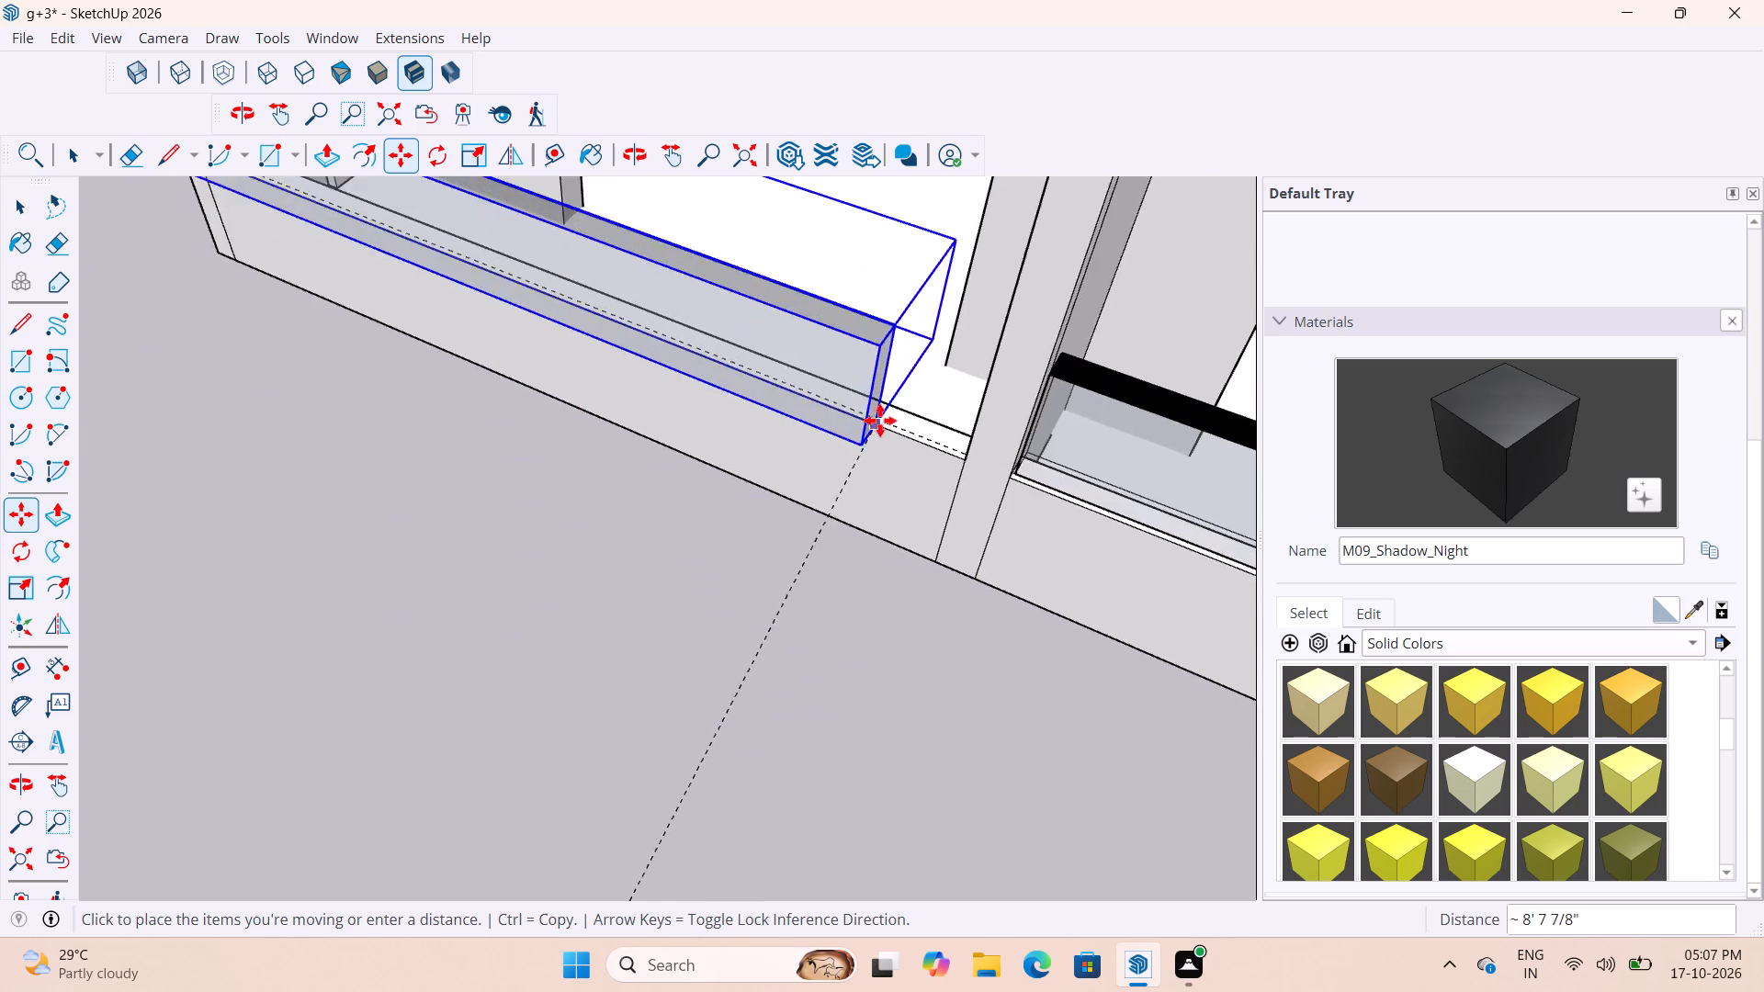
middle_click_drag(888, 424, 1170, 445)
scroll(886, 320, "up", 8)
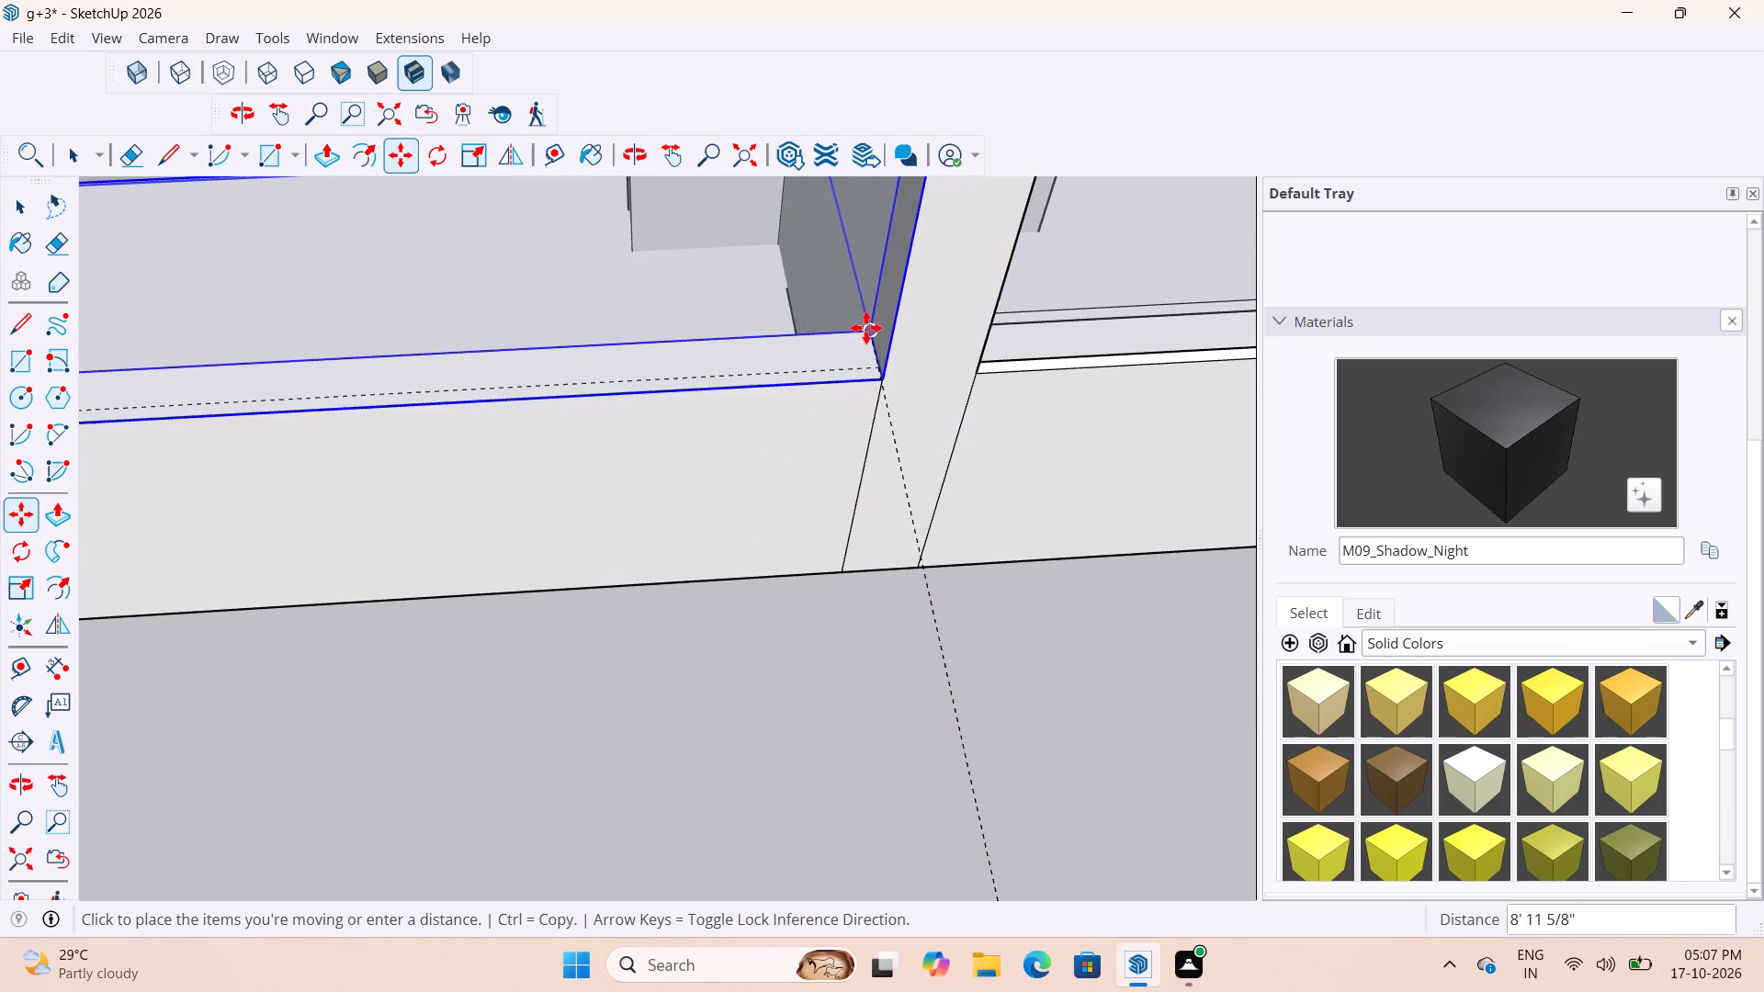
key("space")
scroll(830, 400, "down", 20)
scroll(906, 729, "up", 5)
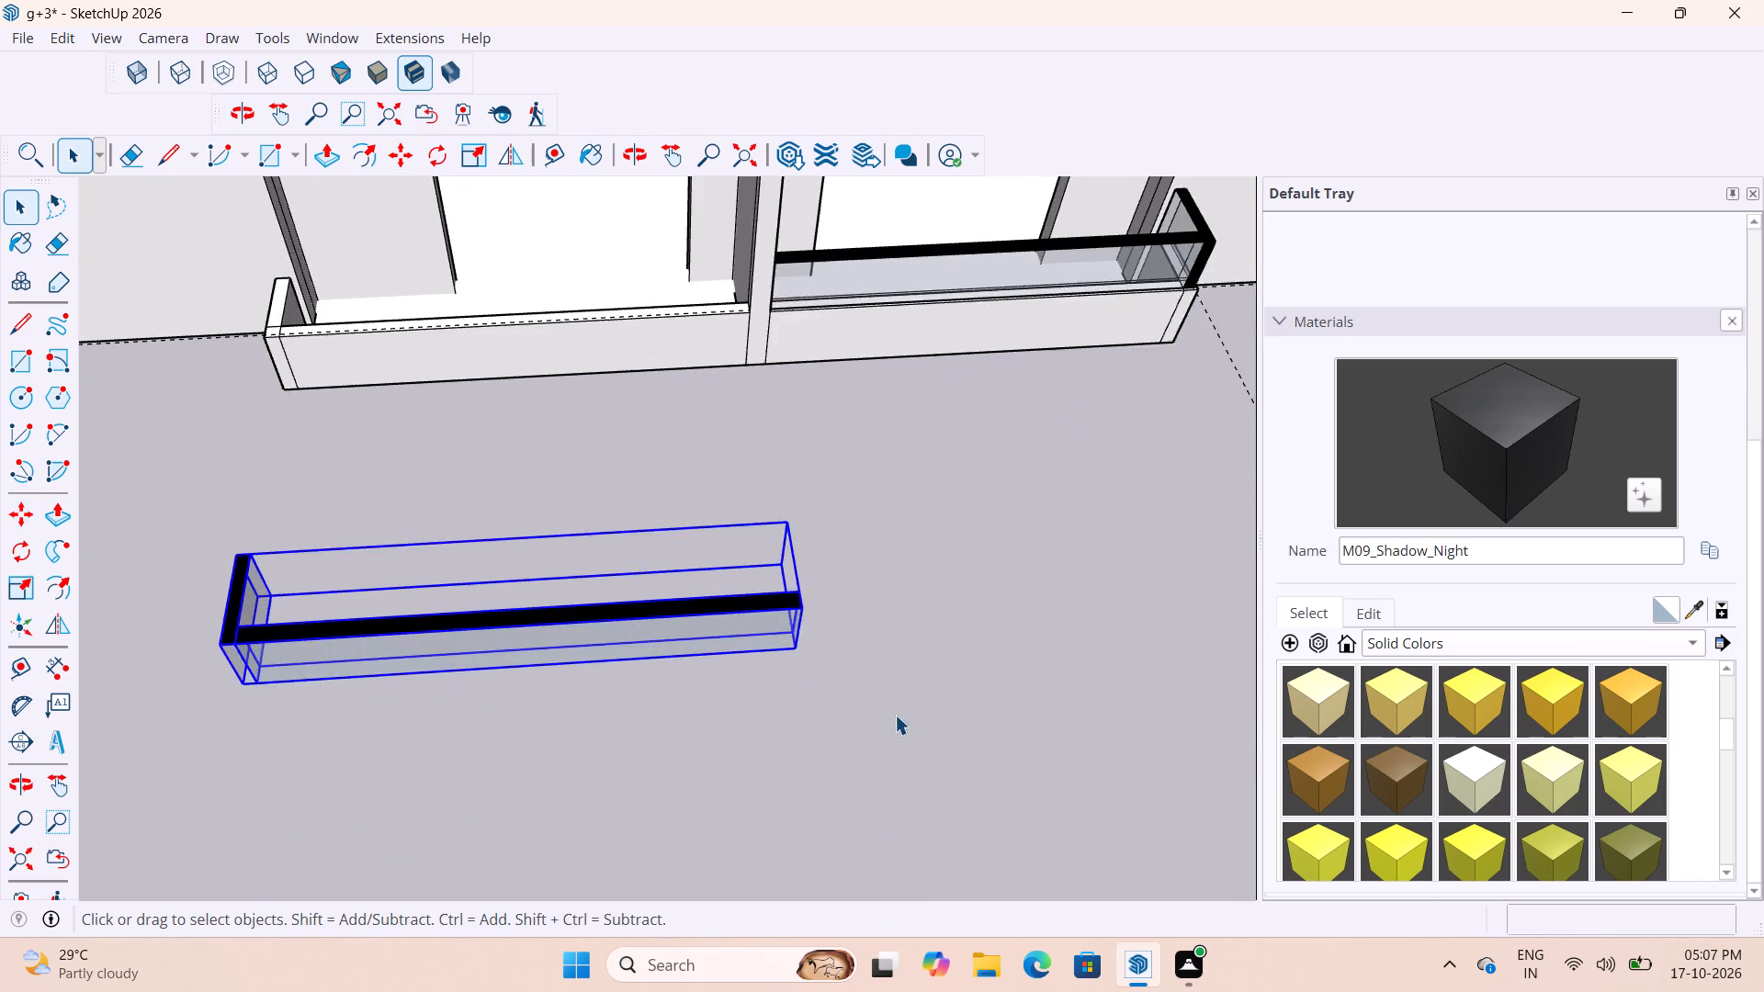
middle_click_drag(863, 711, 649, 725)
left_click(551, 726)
Move the other L-shaped railing onto the remaining parapet bay, snapping its straight end's bottom corner to the guide at the dividing wall.
scroll(755, 654, "up", 4)
left_click(669, 662)
left_click(653, 665)
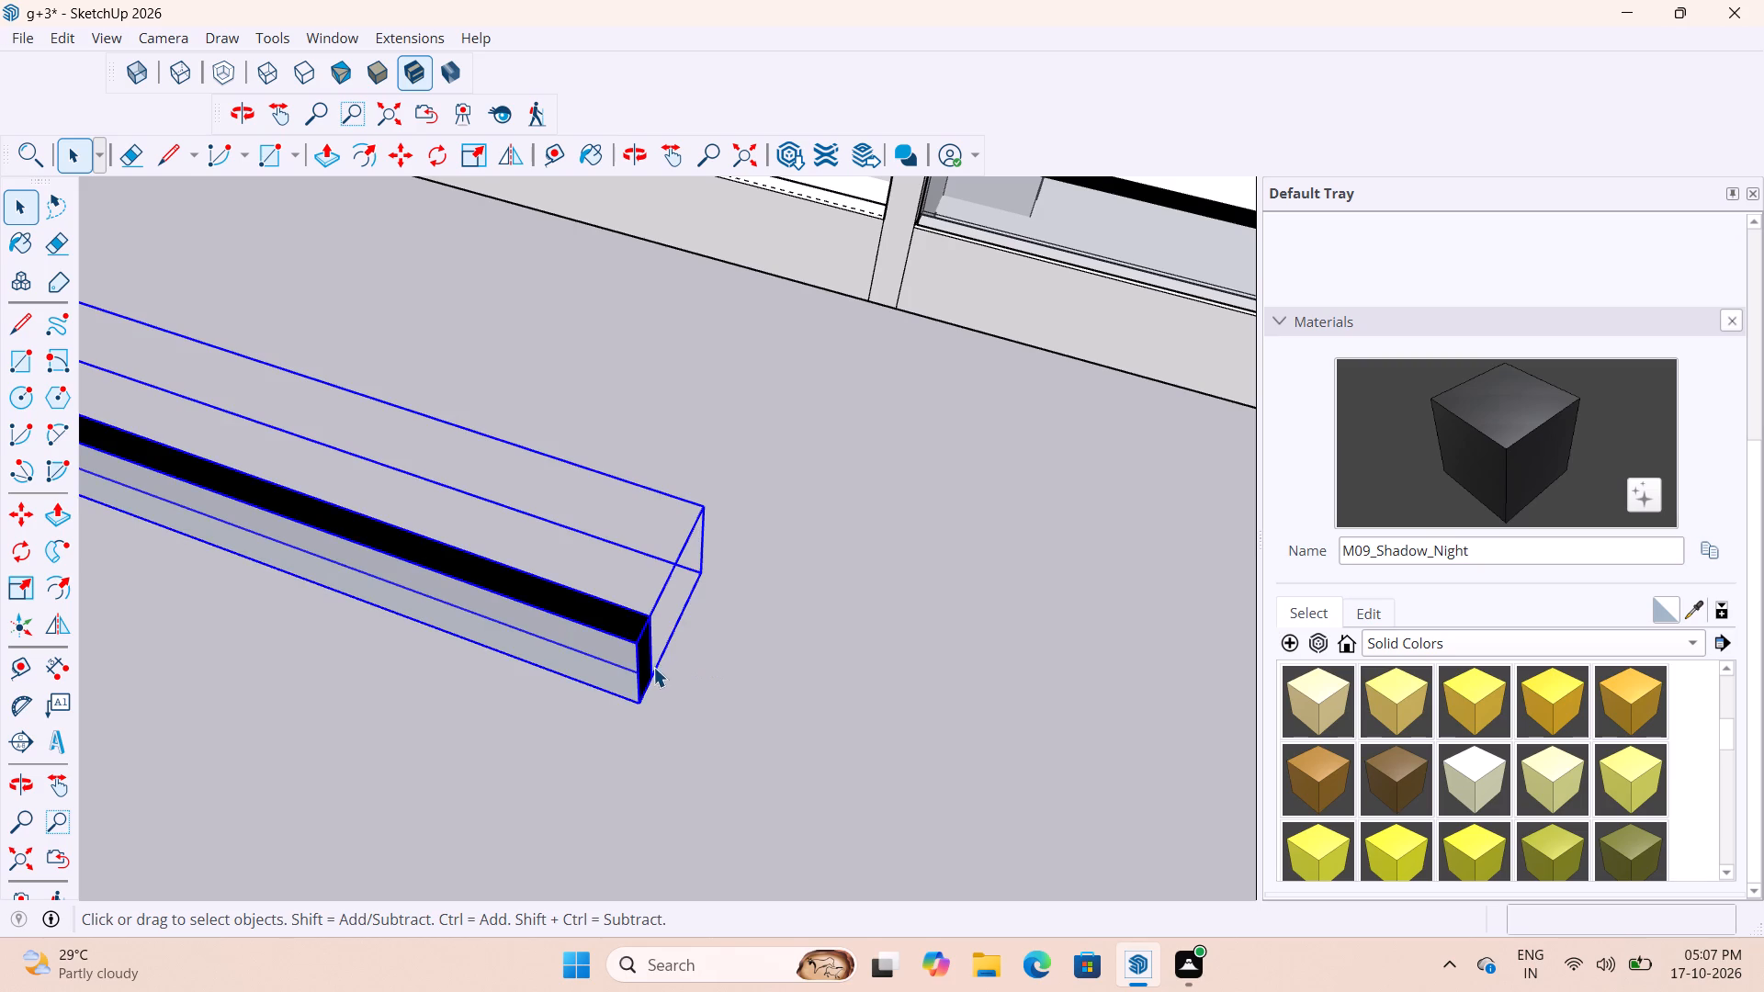
key("m")
scroll(642, 713, "up", 4)
left_click(639, 696)
scroll(764, 629, "down", 11)
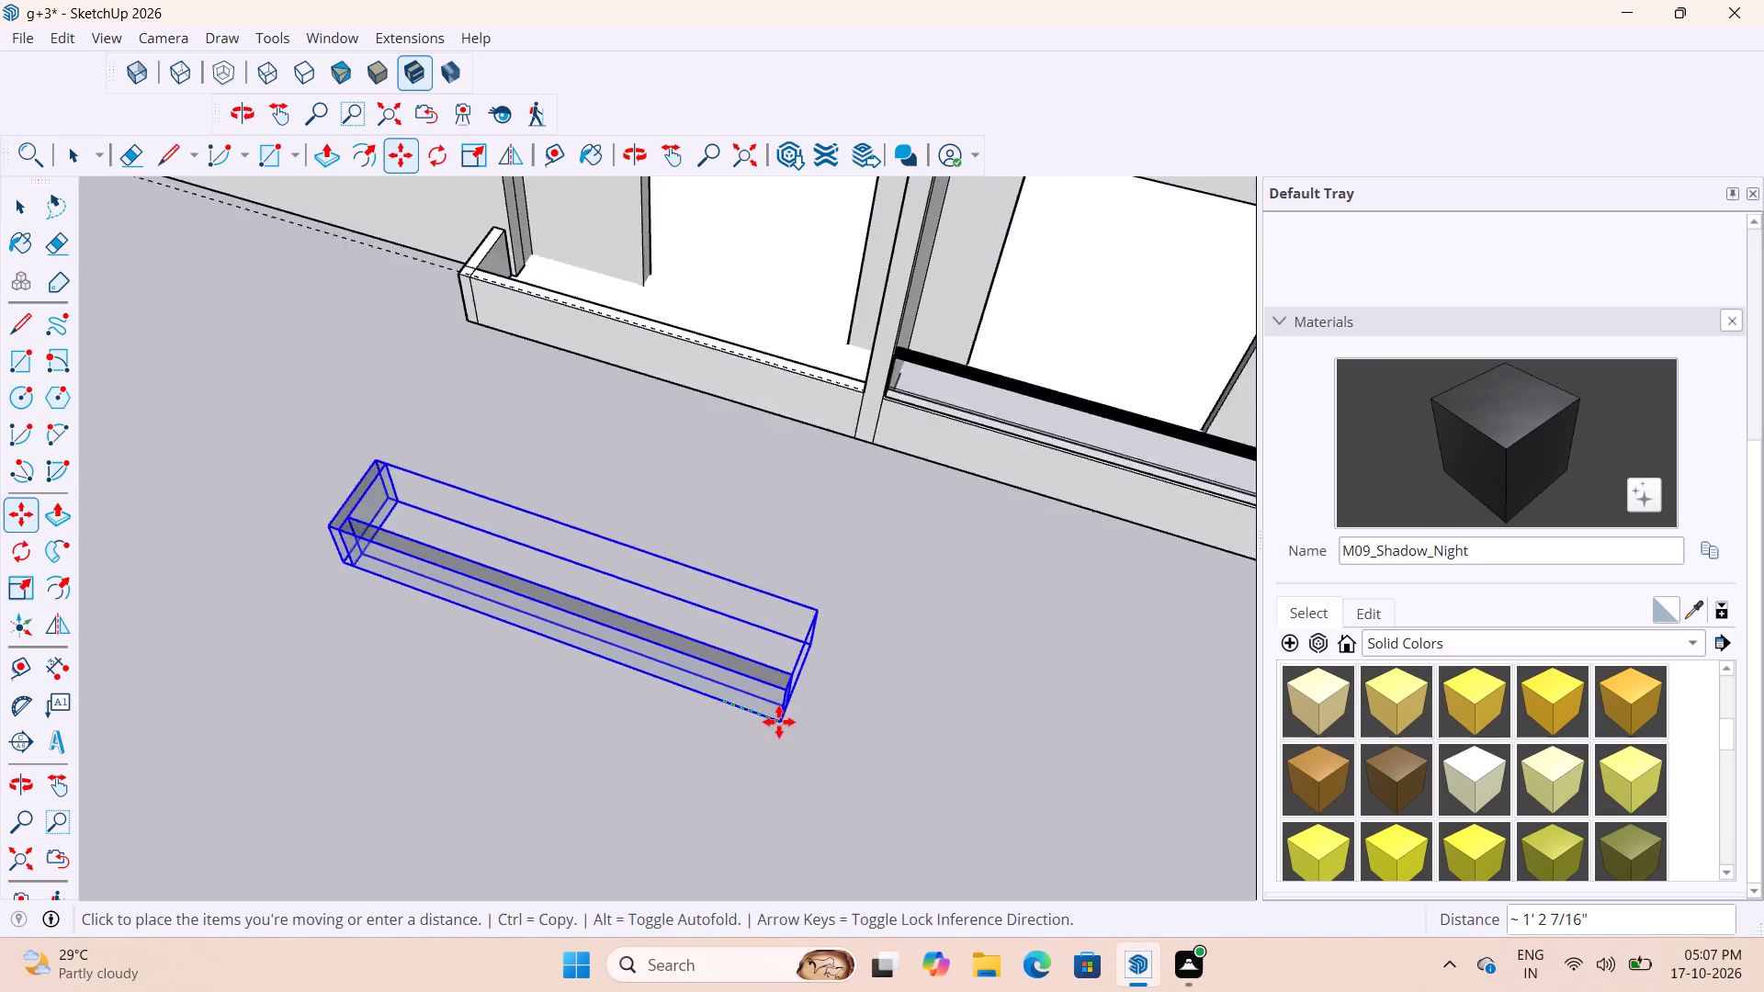
scroll(779, 722, "down", 3)
scroll(783, 471, "up", 8)
middle_click_drag(869, 417, 1079, 454)
scroll(882, 388, "up", 2)
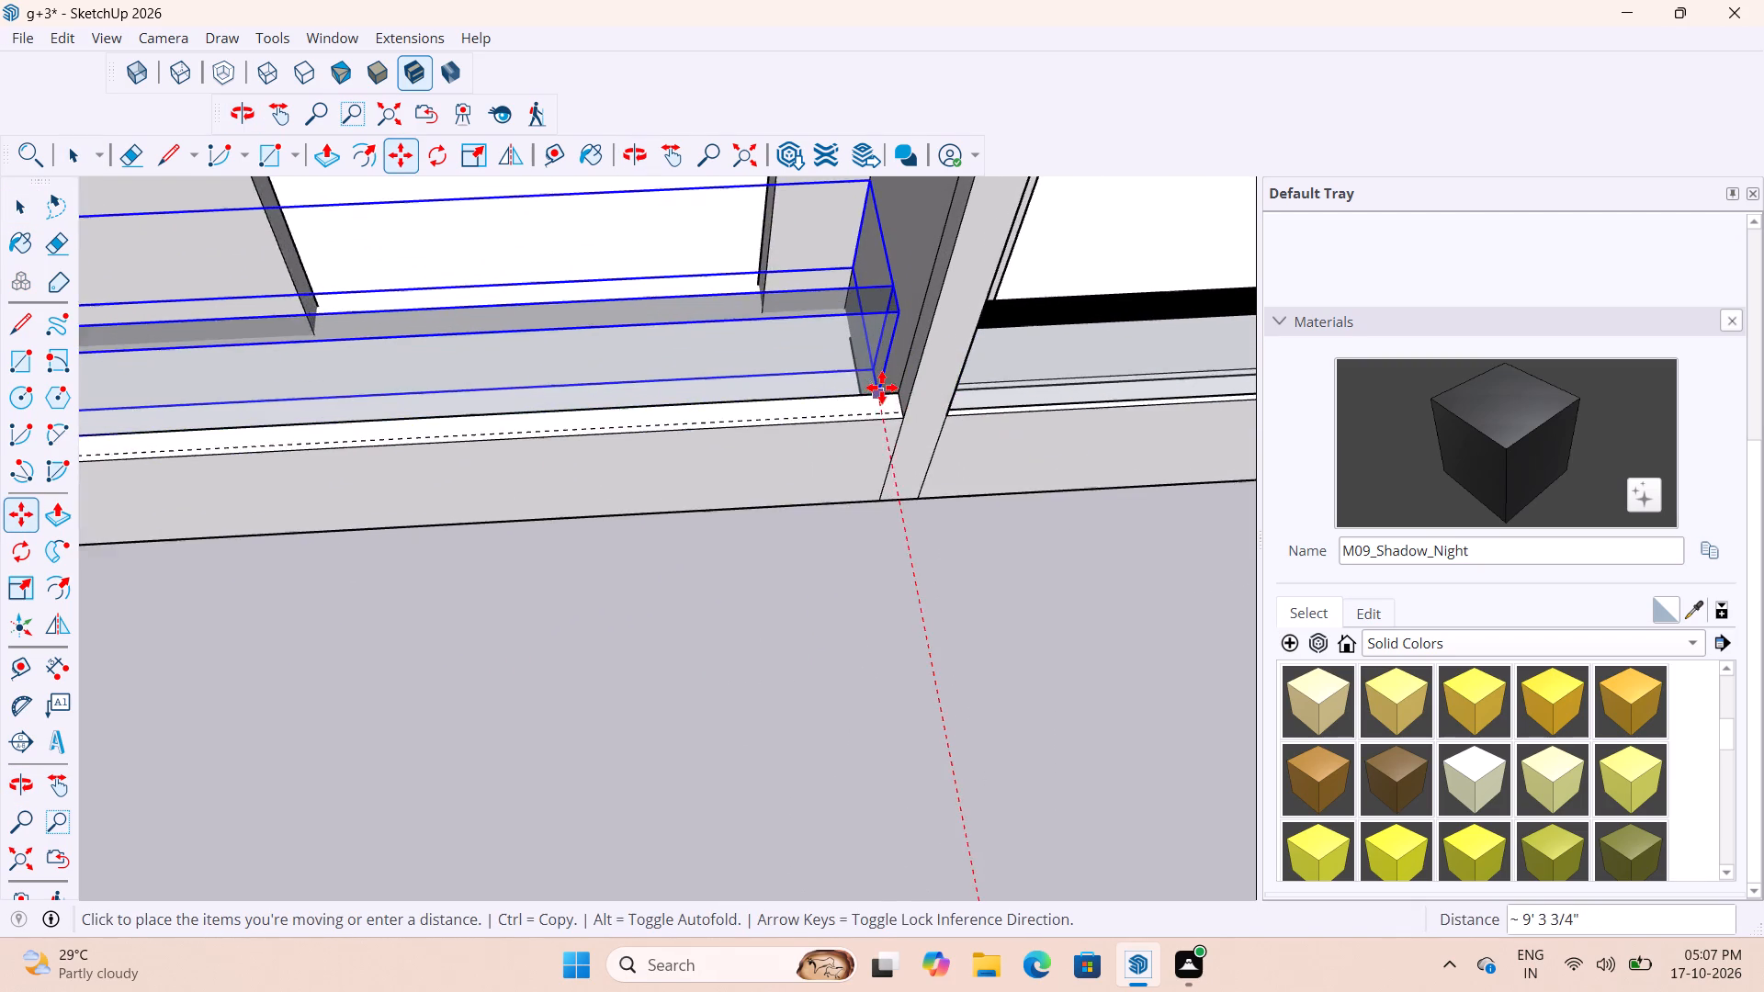
scroll(882, 388, "up", 7)
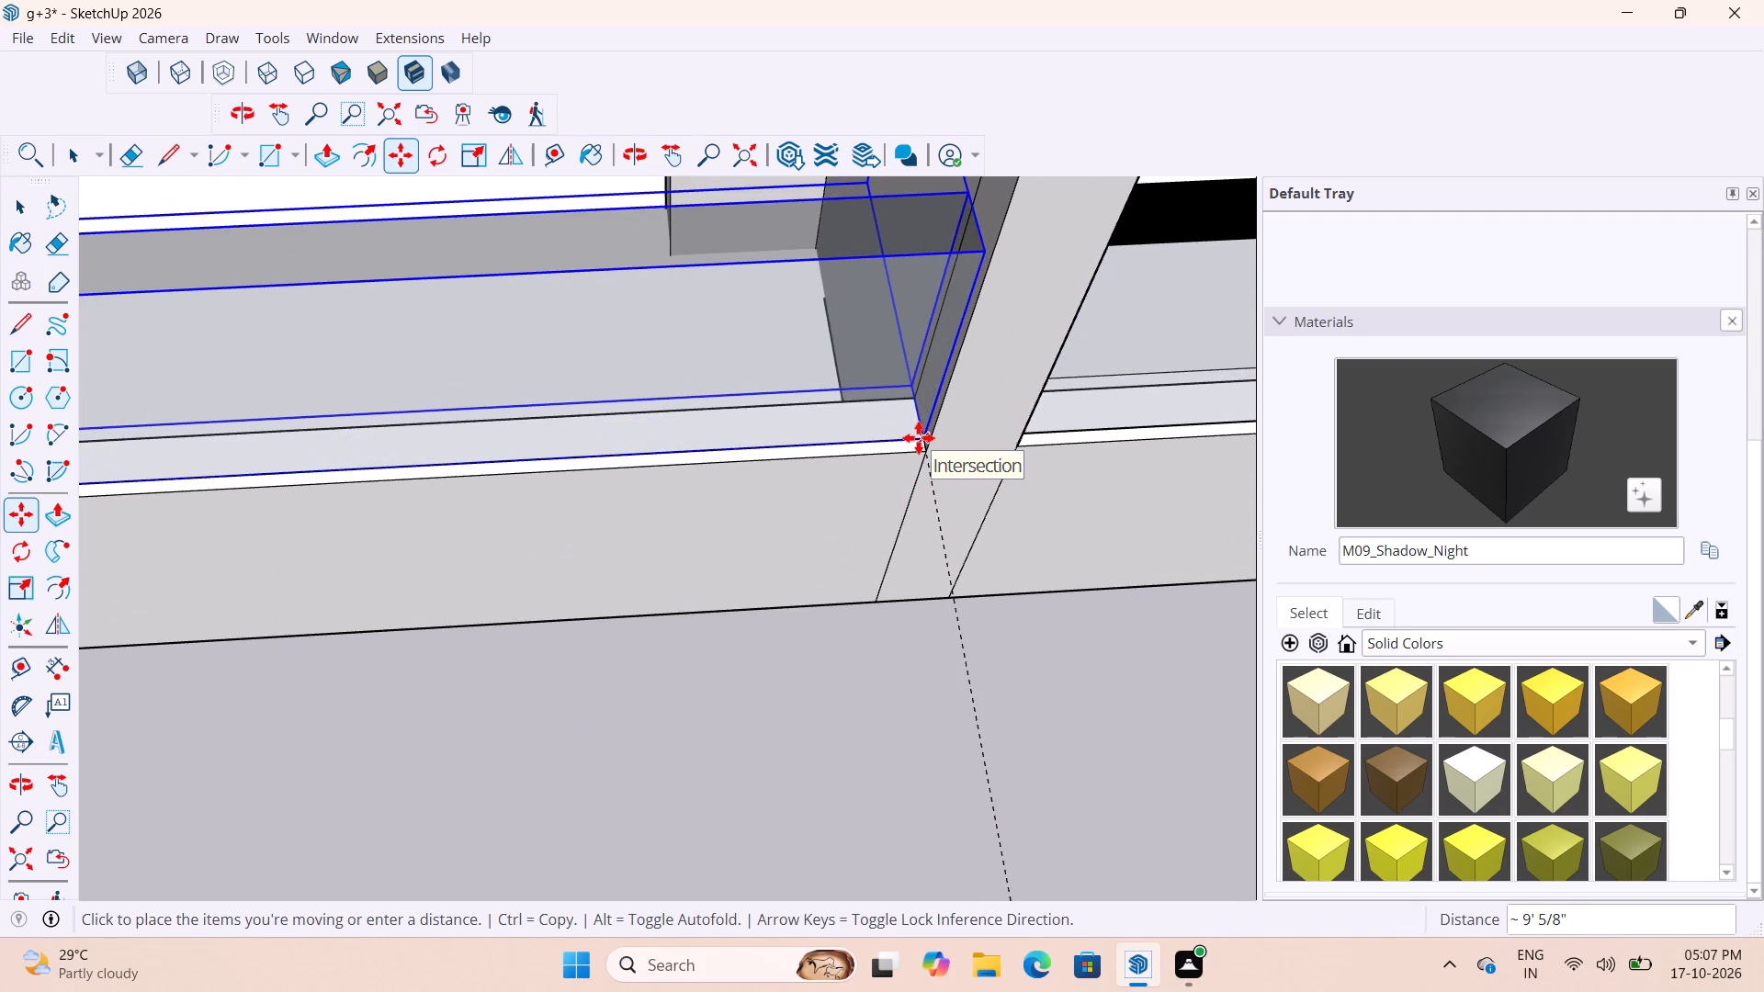
left_click(919, 438)
scroll(974, 464, "down", 10)
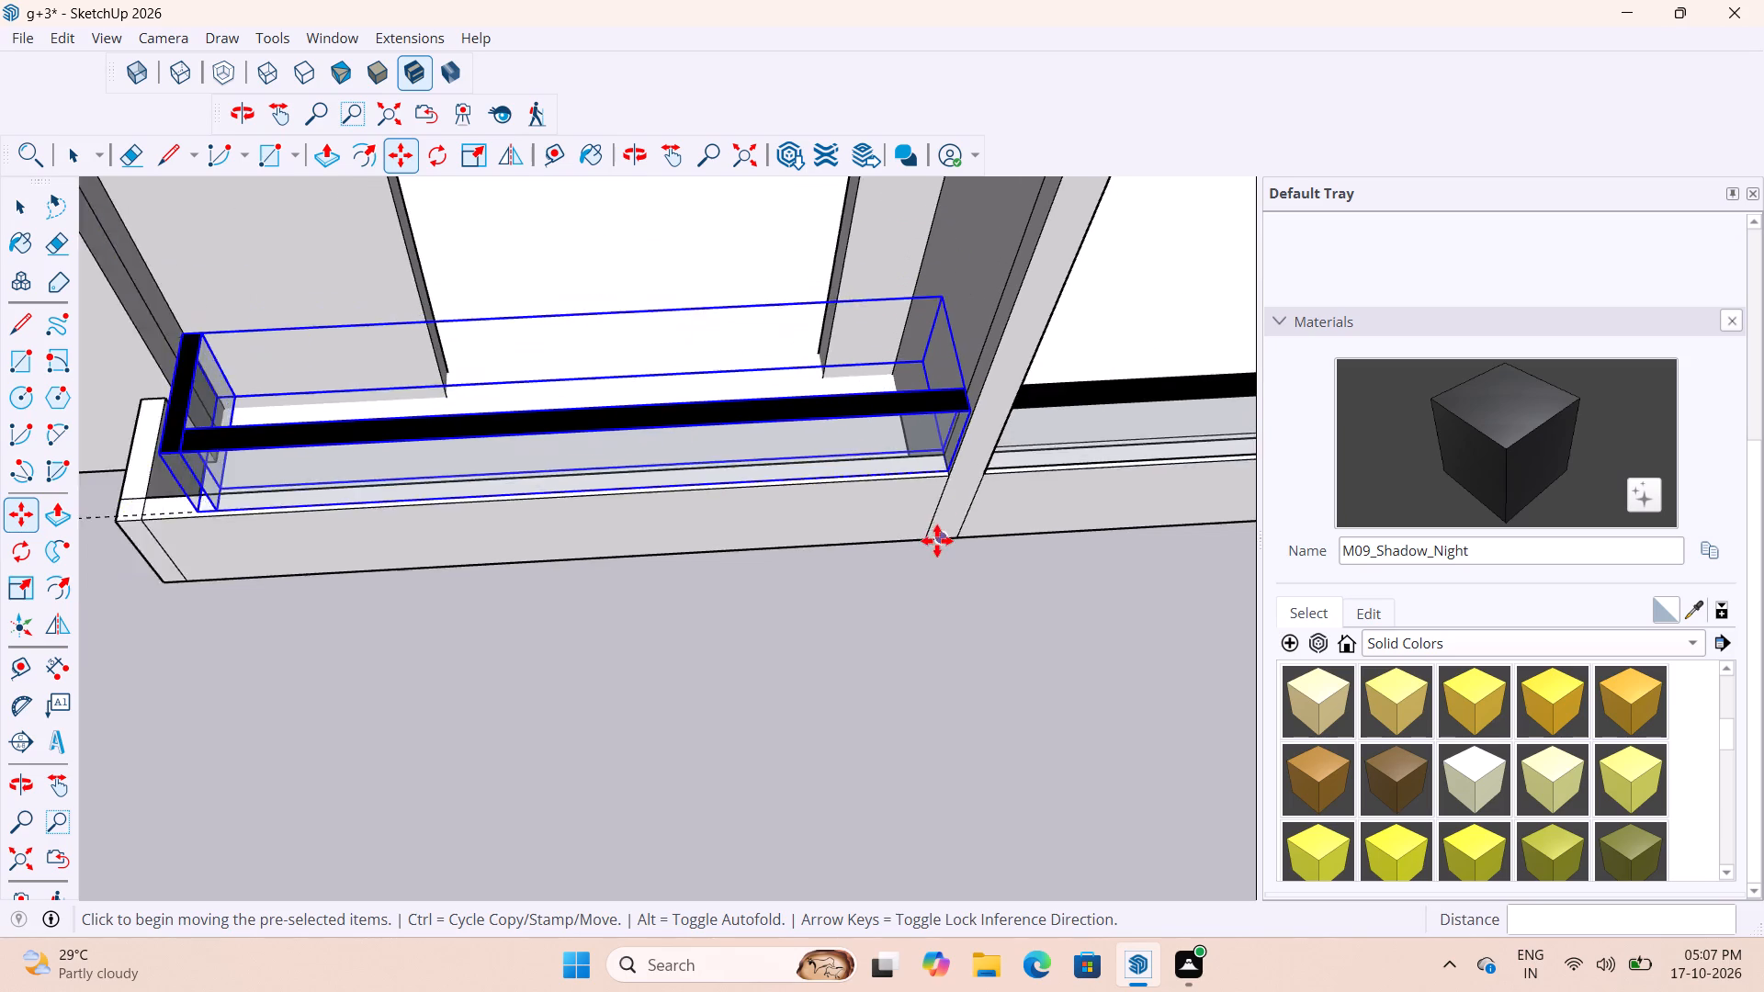
scroll(937, 541, "down", 6)
key("space")
left_click(673, 693)
Place a guide 1" in from the outer edge of this bay's parapet return, with the railing selected.
middle_click_drag(532, 425, 1026, 355)
scroll(740, 536, "down", 5)
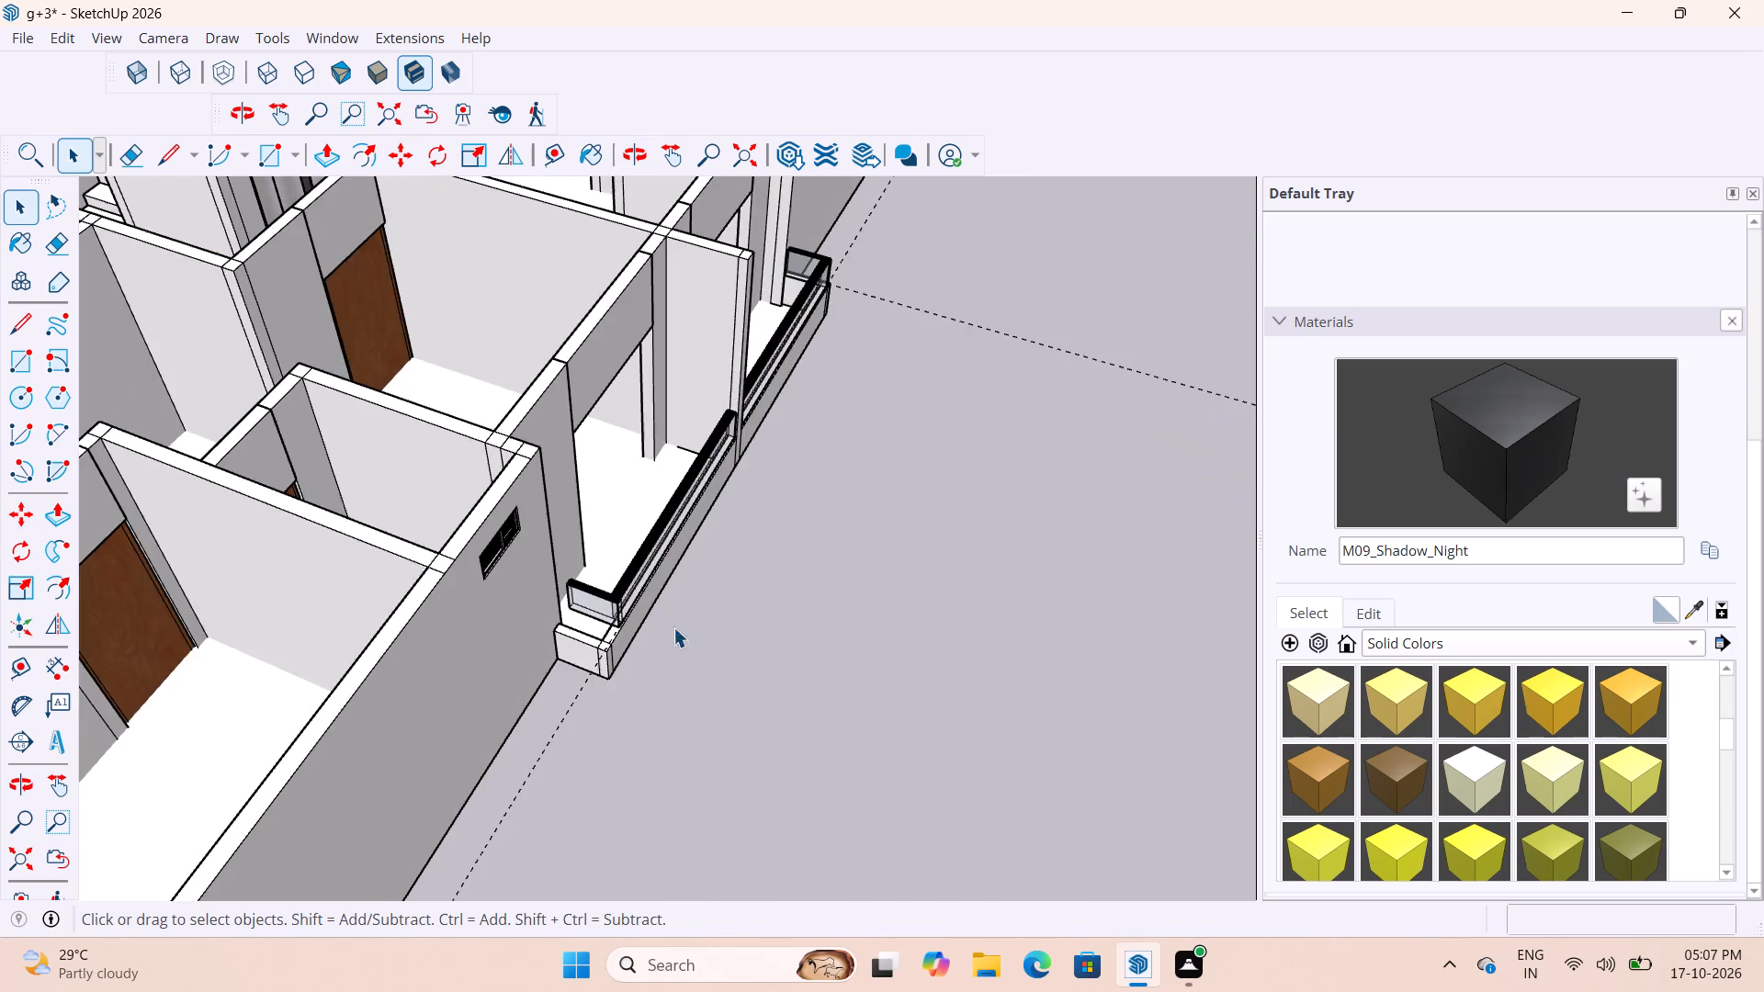
scroll(592, 639, "up", 7)
left_click(604, 592)
key("s")
scroll(605, 622, "up", 3)
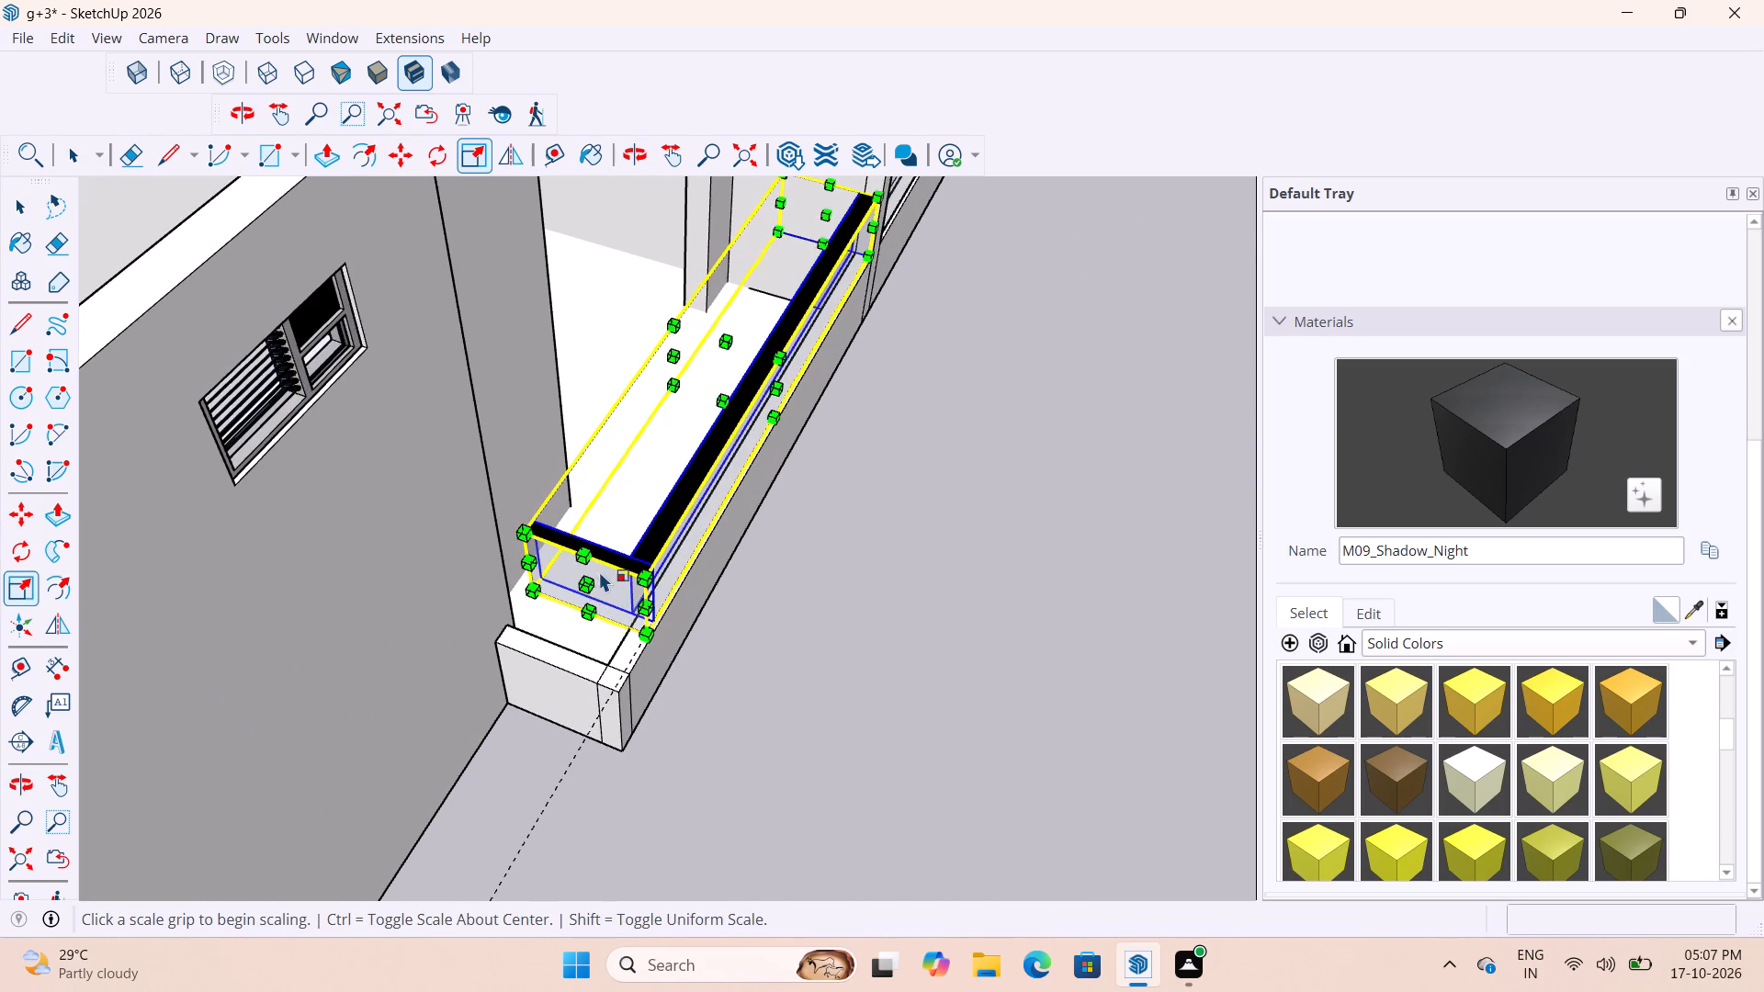
key("space")
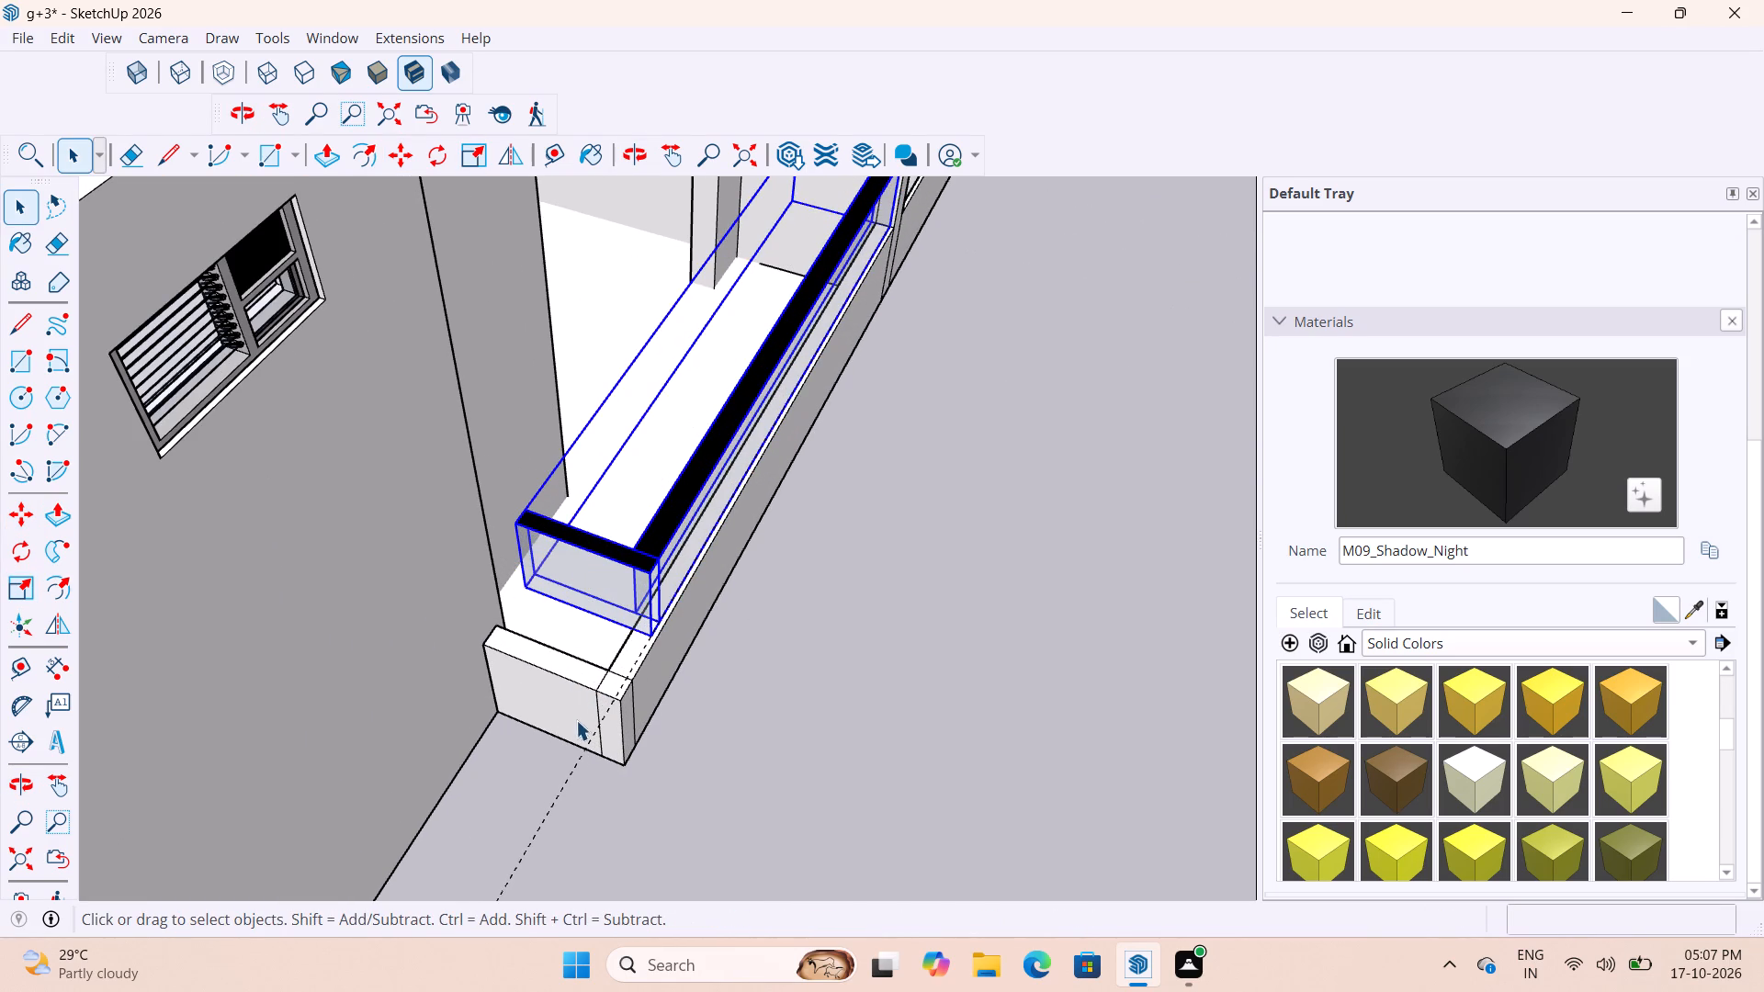
key("t")
scroll(576, 709, "up", 4)
left_click(594, 672)
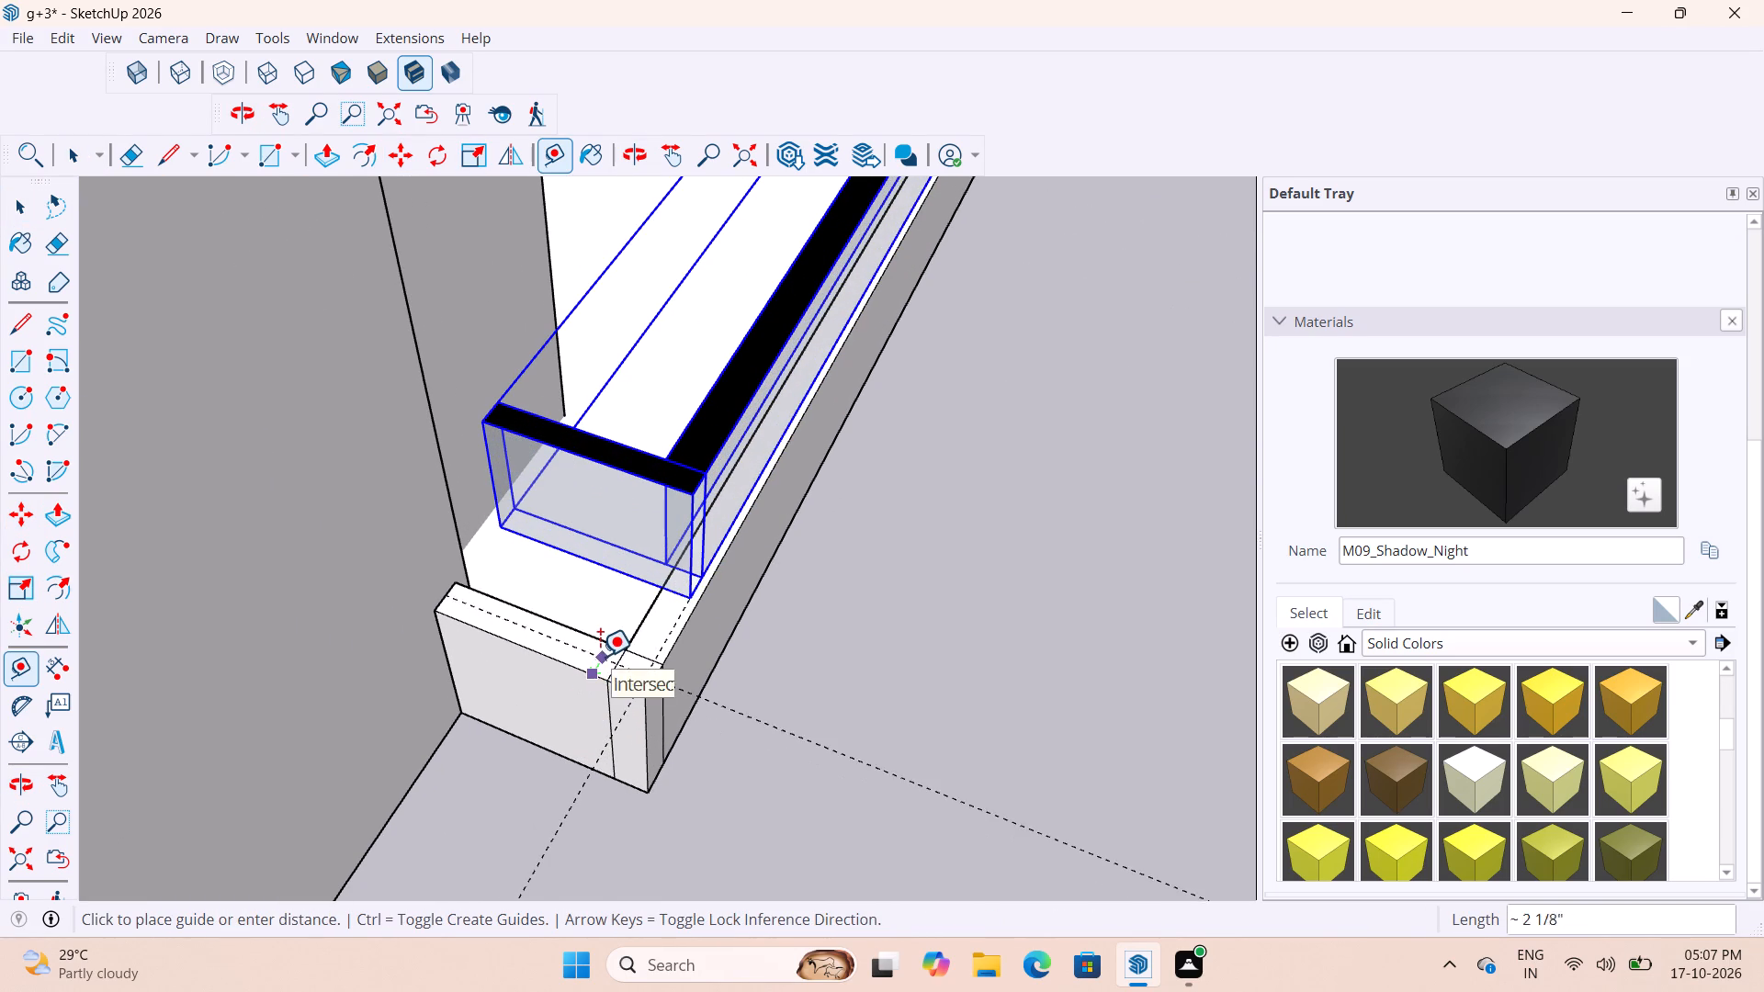
type("1\"")
key("Return")
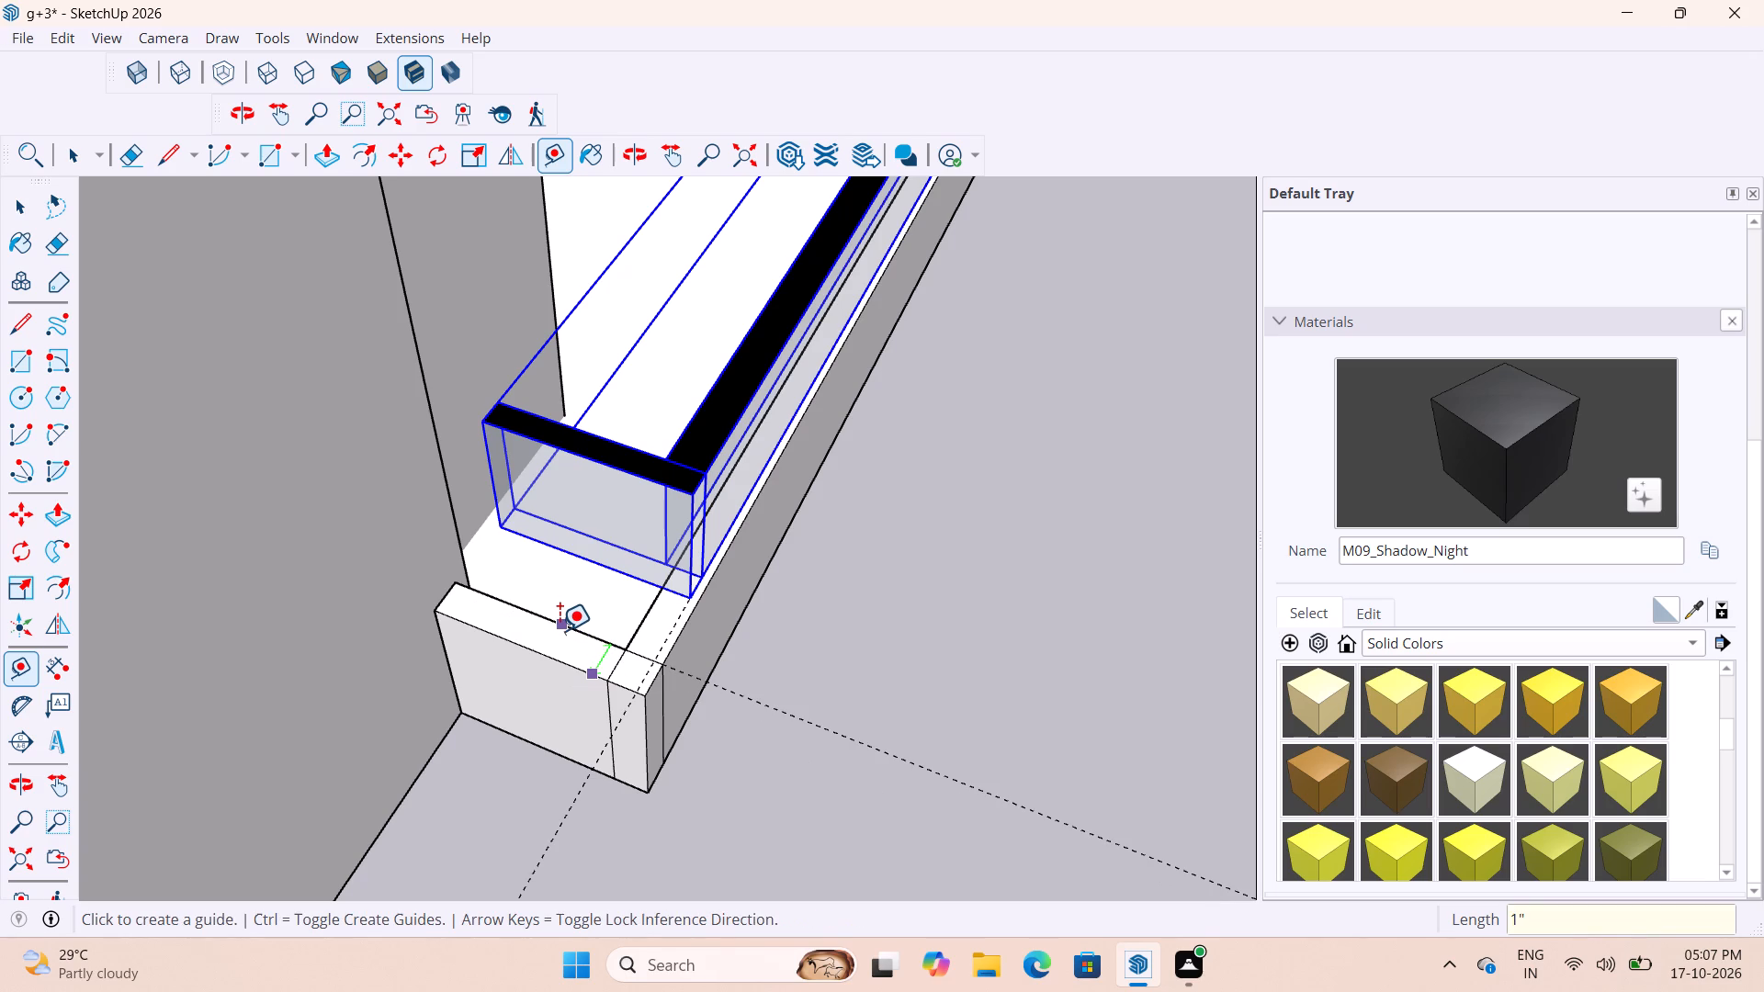
Scale the railing lengthwise by about 1.10 so its short return reaches the new guide, and deselect it.
key("s")
scroll(678, 542, "up", 2)
left_click(569, 510)
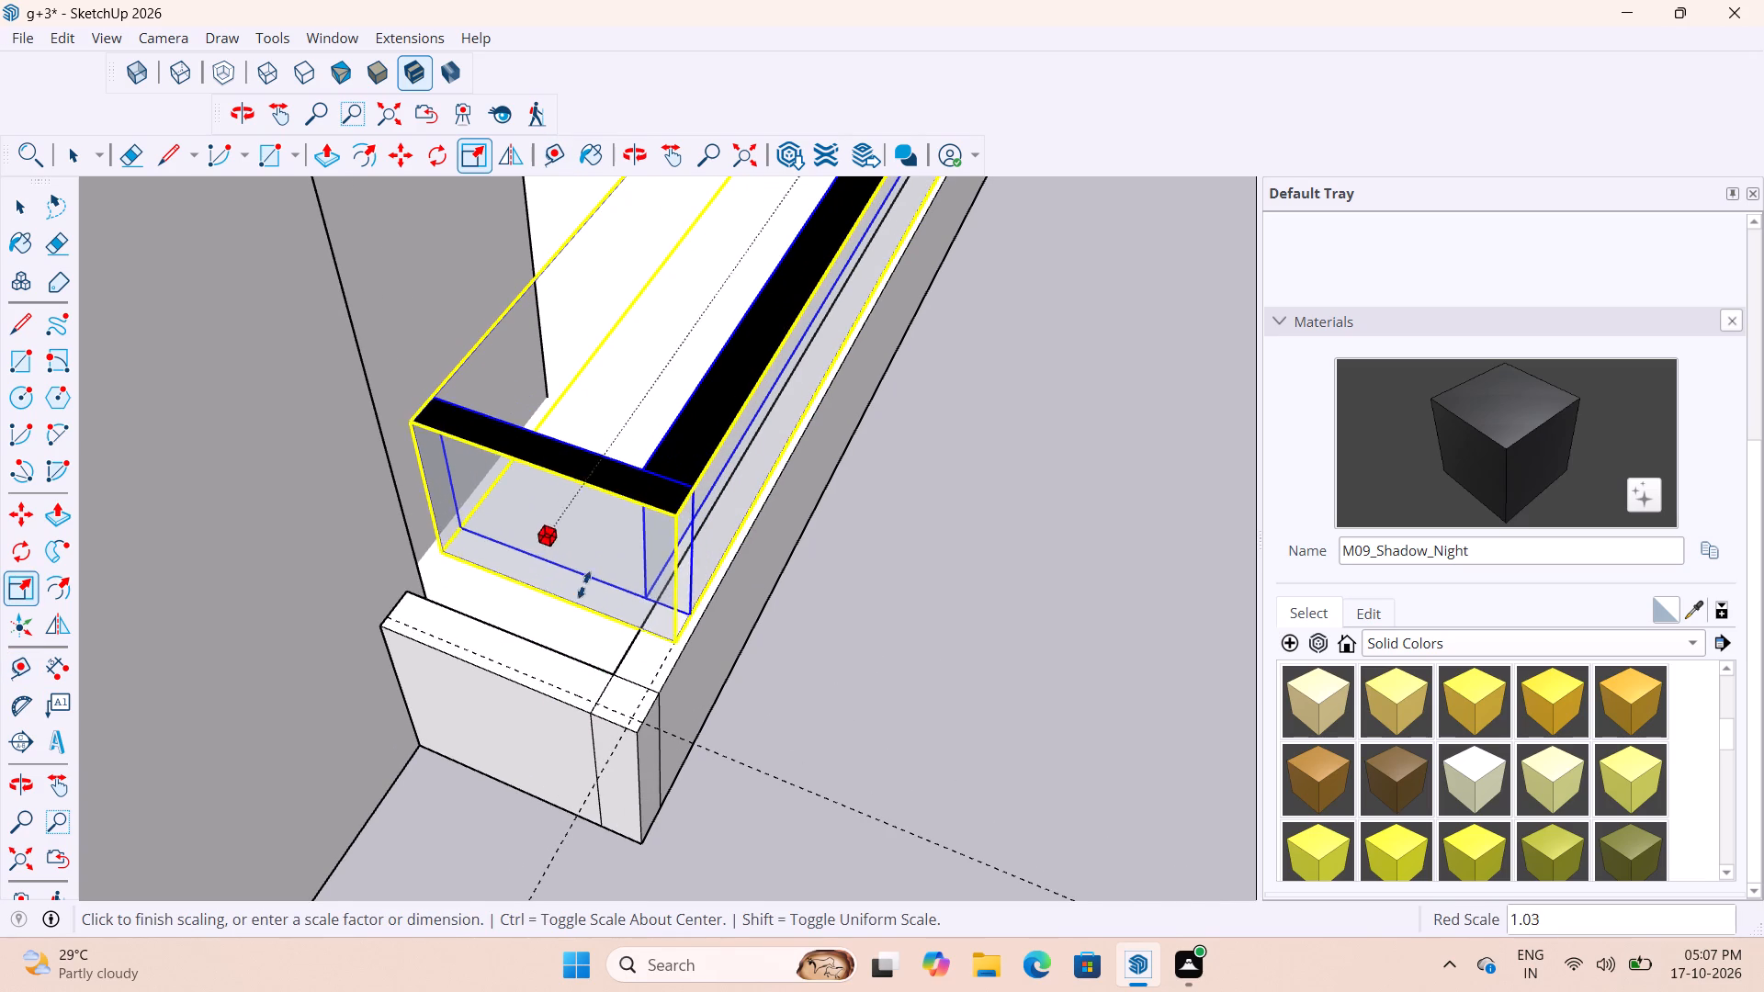
left_click(833, 805)
scroll(631, 807, "down", 9)
key("space")
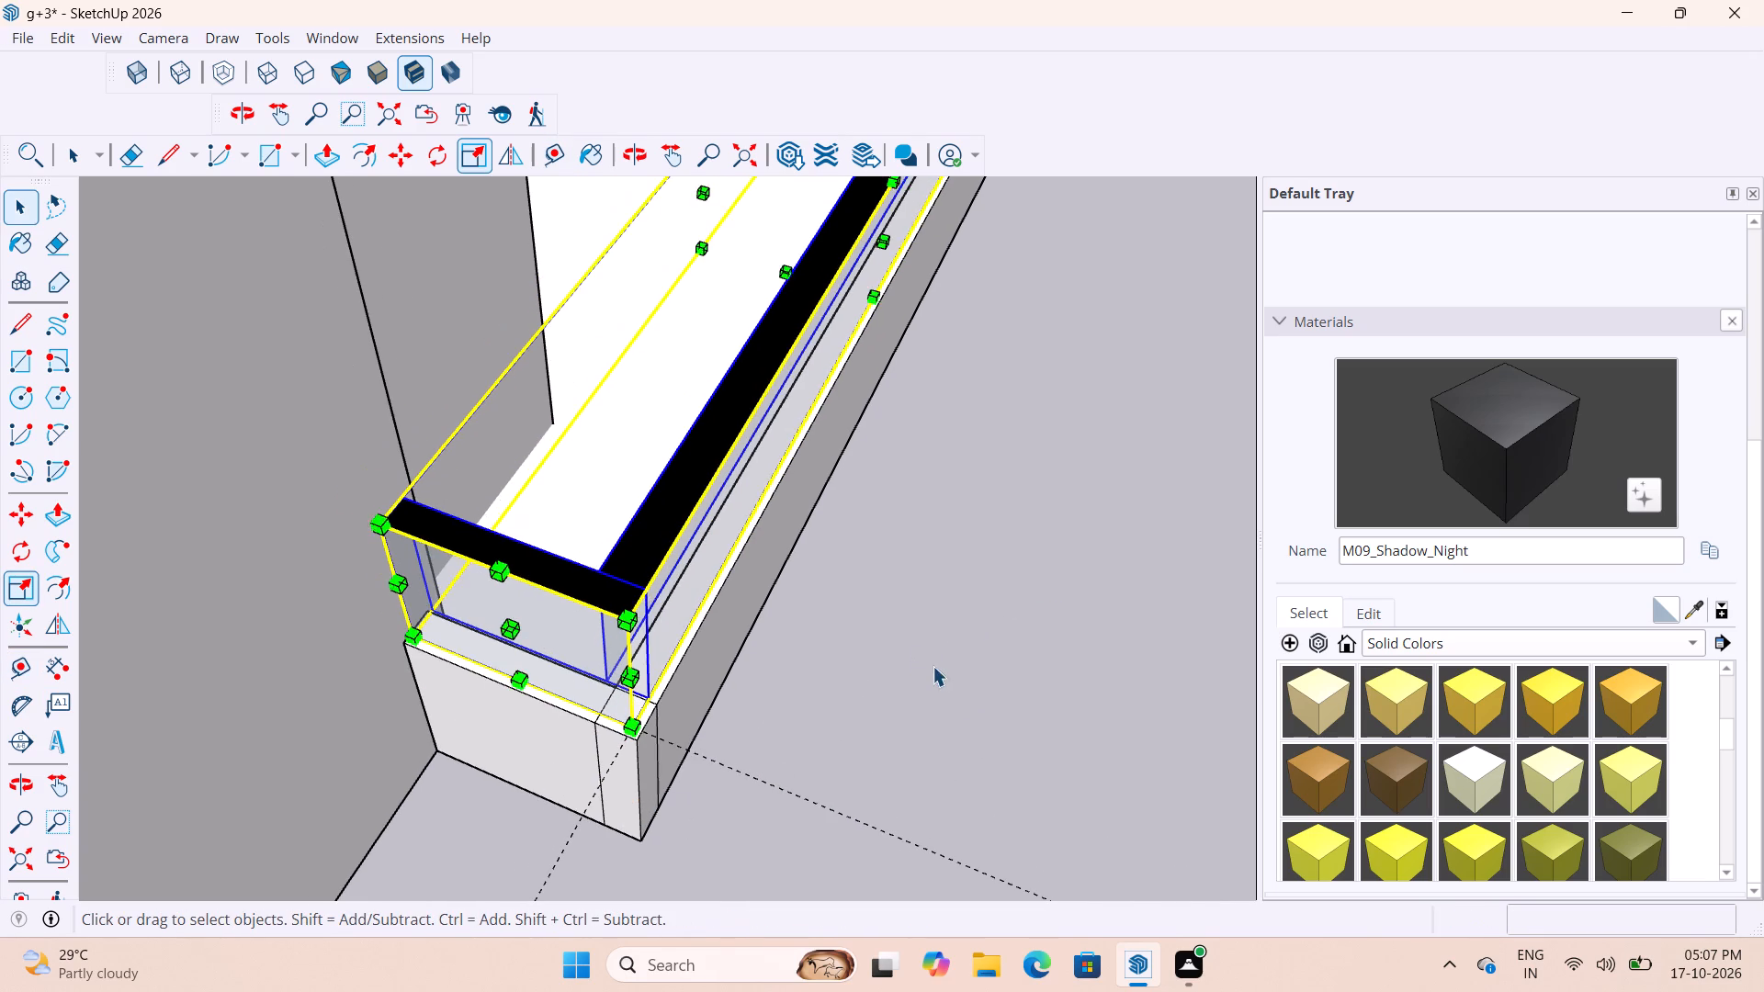
left_click(937, 657)
Delete all guides from the model.
scroll(889, 738, "down", 9)
middle_click_drag(1080, 659, 613, 523)
scroll(509, 531, "down", 5)
scroll(1012, 670, "up", 2)
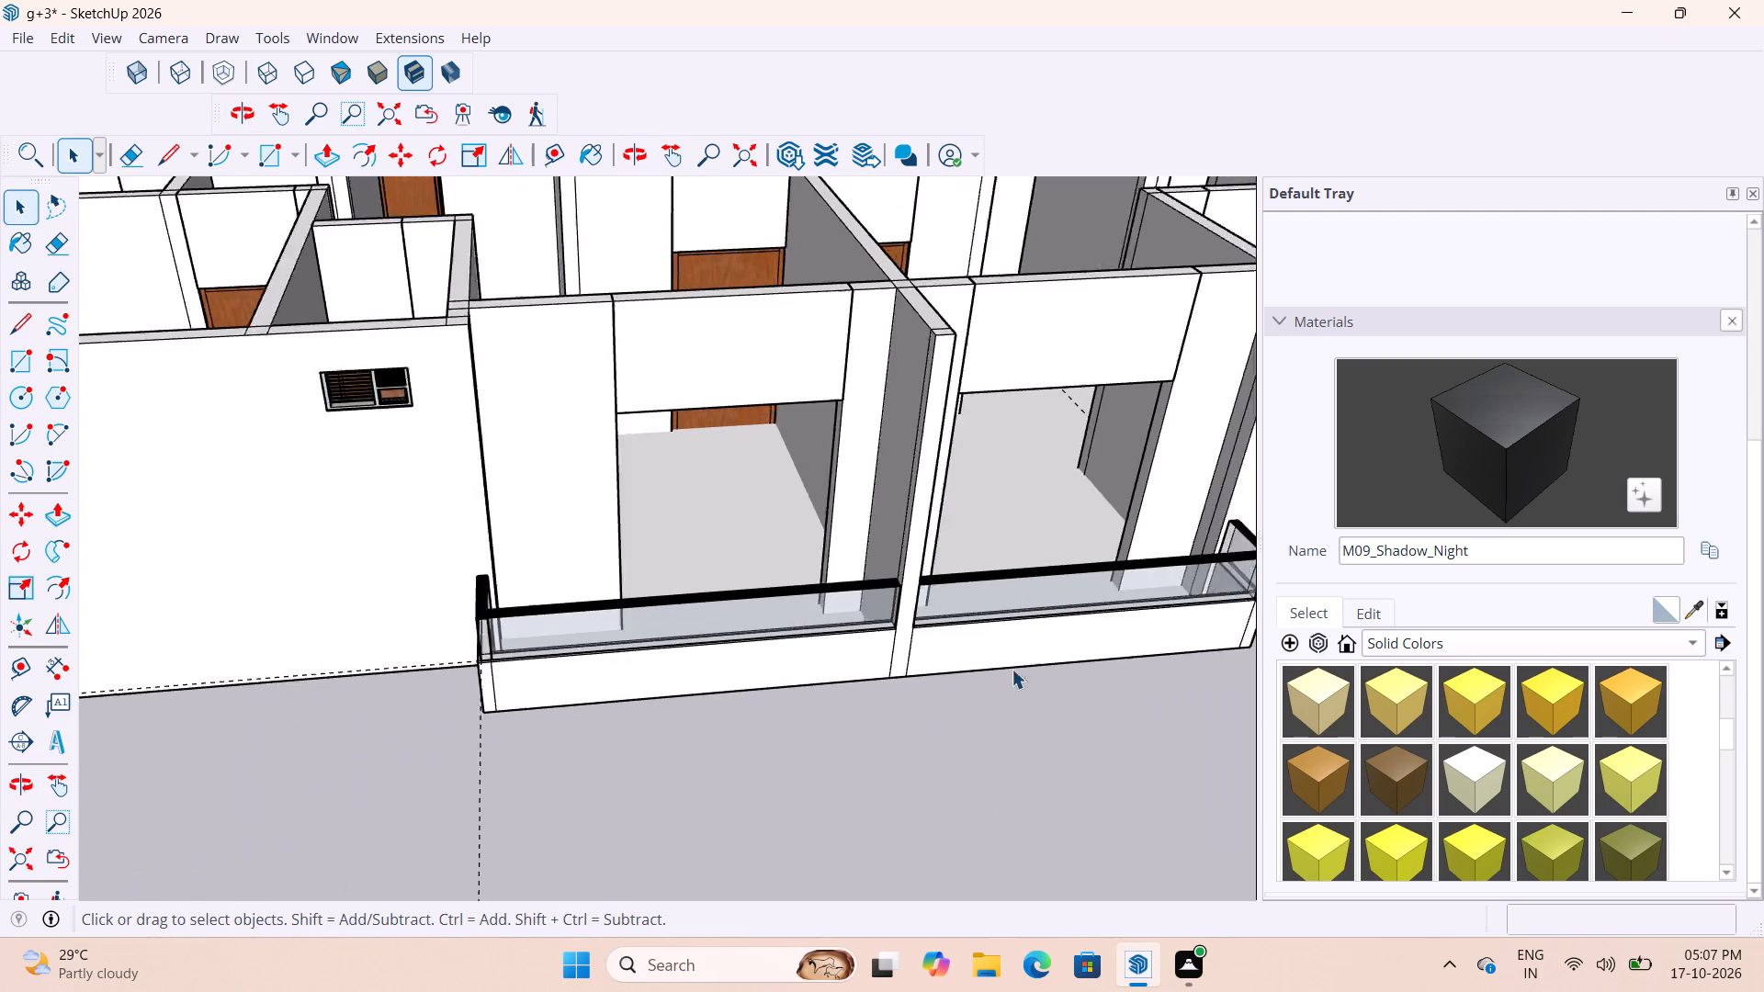
scroll(1012, 669, "up", 16)
scroll(752, 547, "down", 20)
scroll(752, 547, "down", 3)
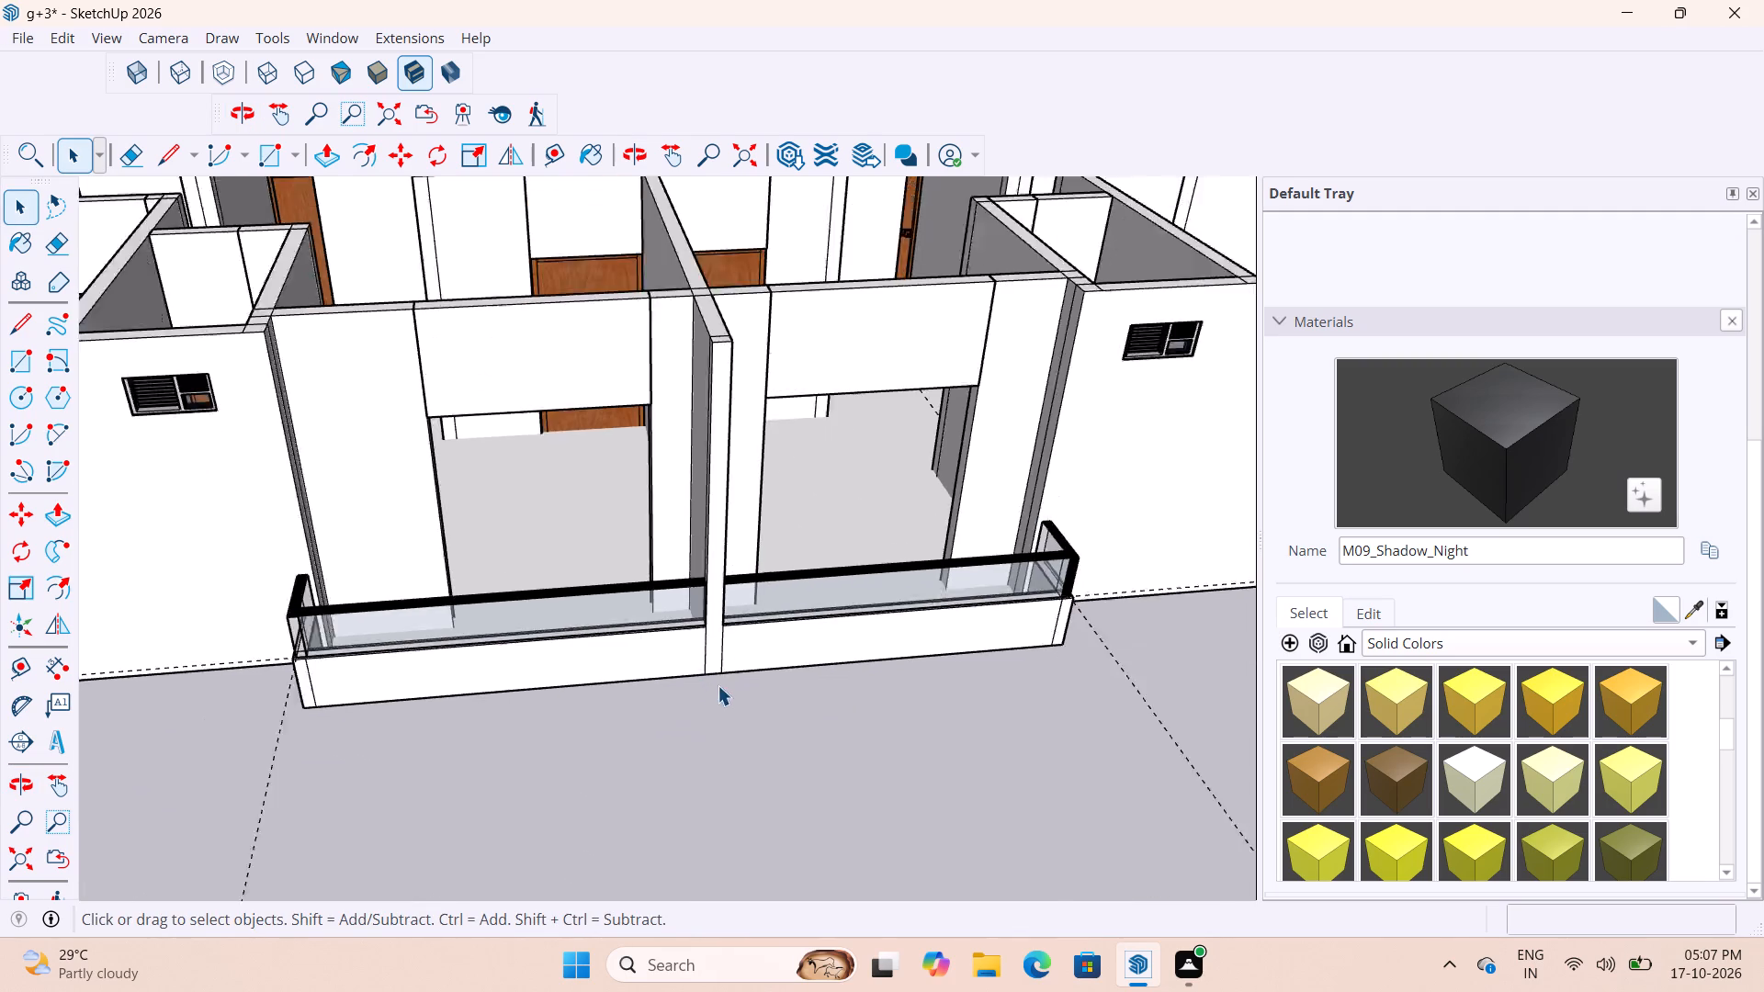
scroll(718, 685, "down", 2)
left_click(757, 760)
left_click(70, 32)
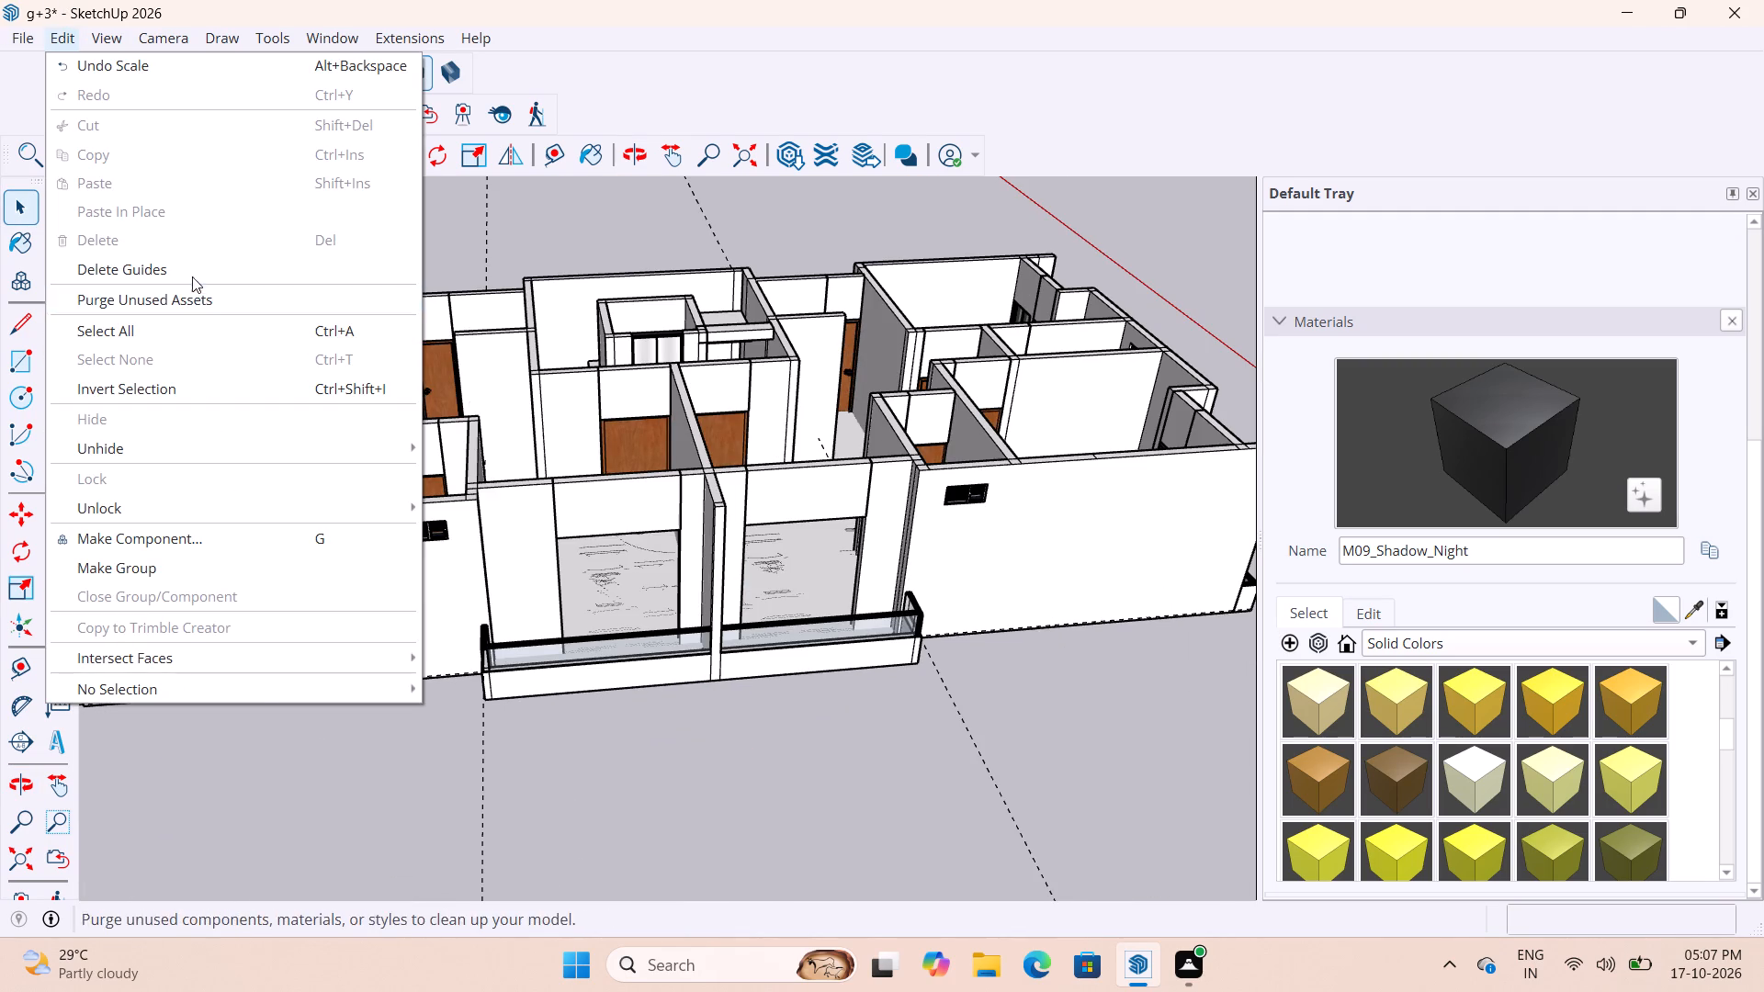
left_click(194, 269)
Paint the narrow vertical strip on the door-side end of the small end balcony's parapet with M09_Shadow_Night.
scroll(352, 569, "down", 6)
middle_click_drag(792, 632, 43, 671)
scroll(571, 772, "up", 4)
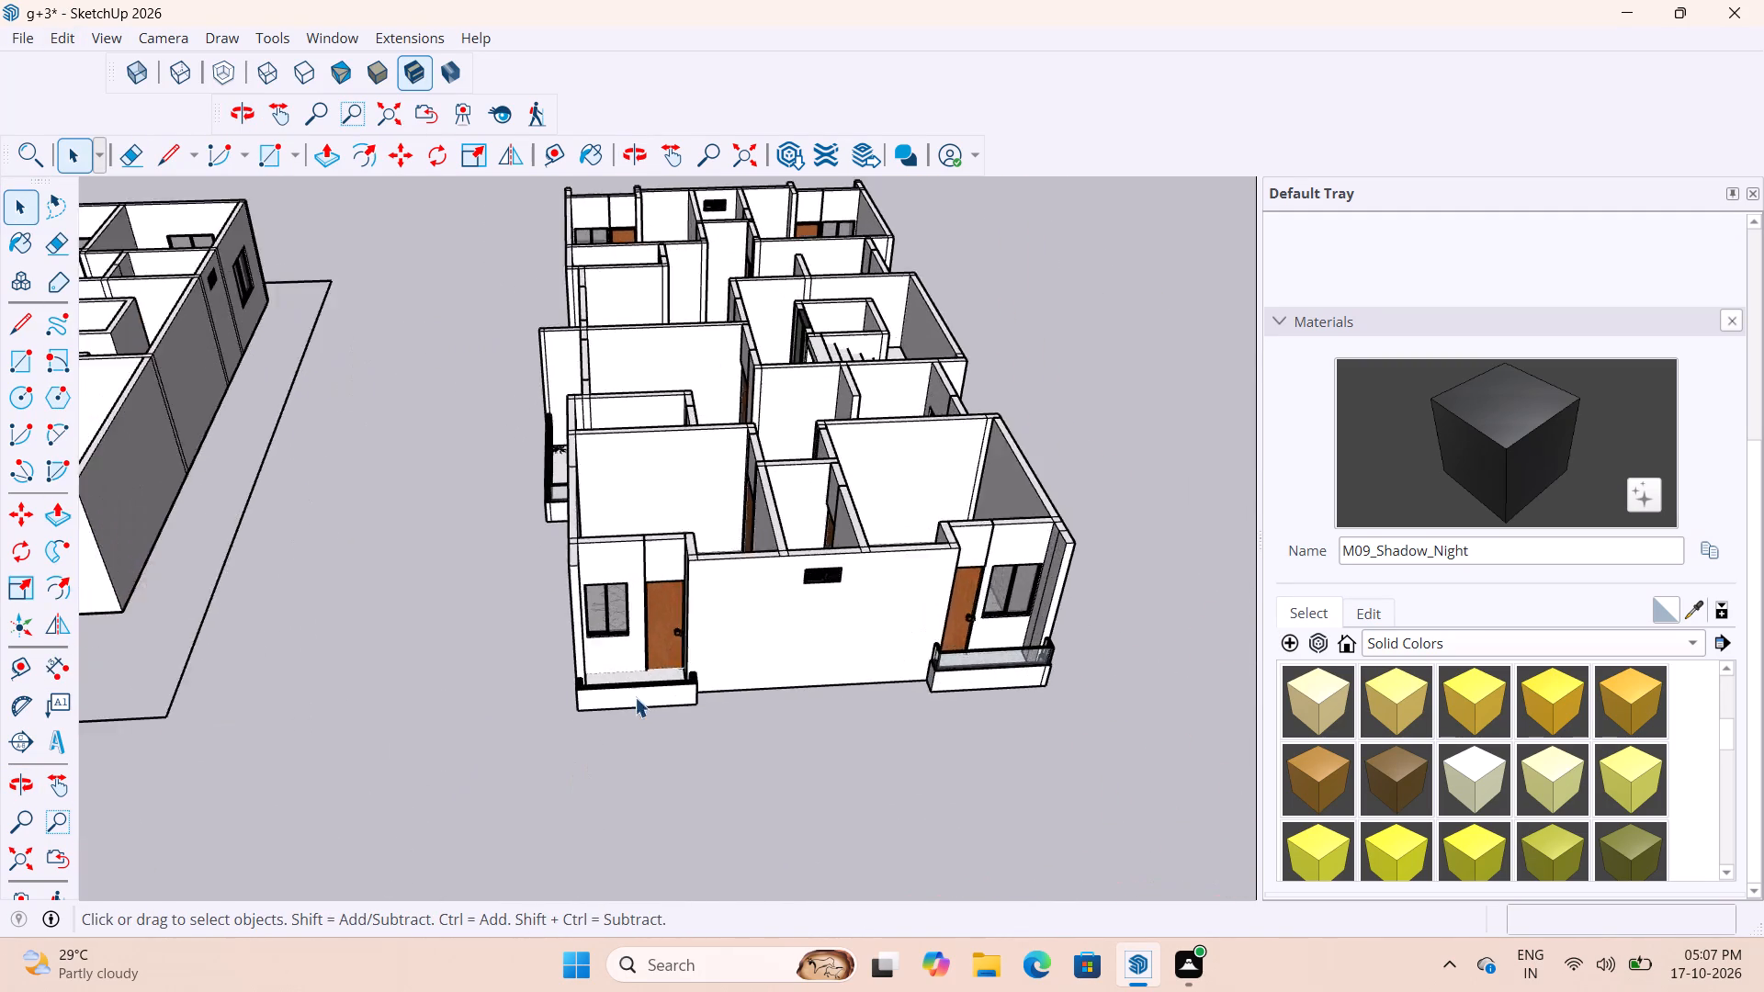
scroll(635, 697, "up", 5)
scroll(485, 684, "up", 10)
scroll(465, 546, "down", 13)
scroll(639, 670, "up", 3)
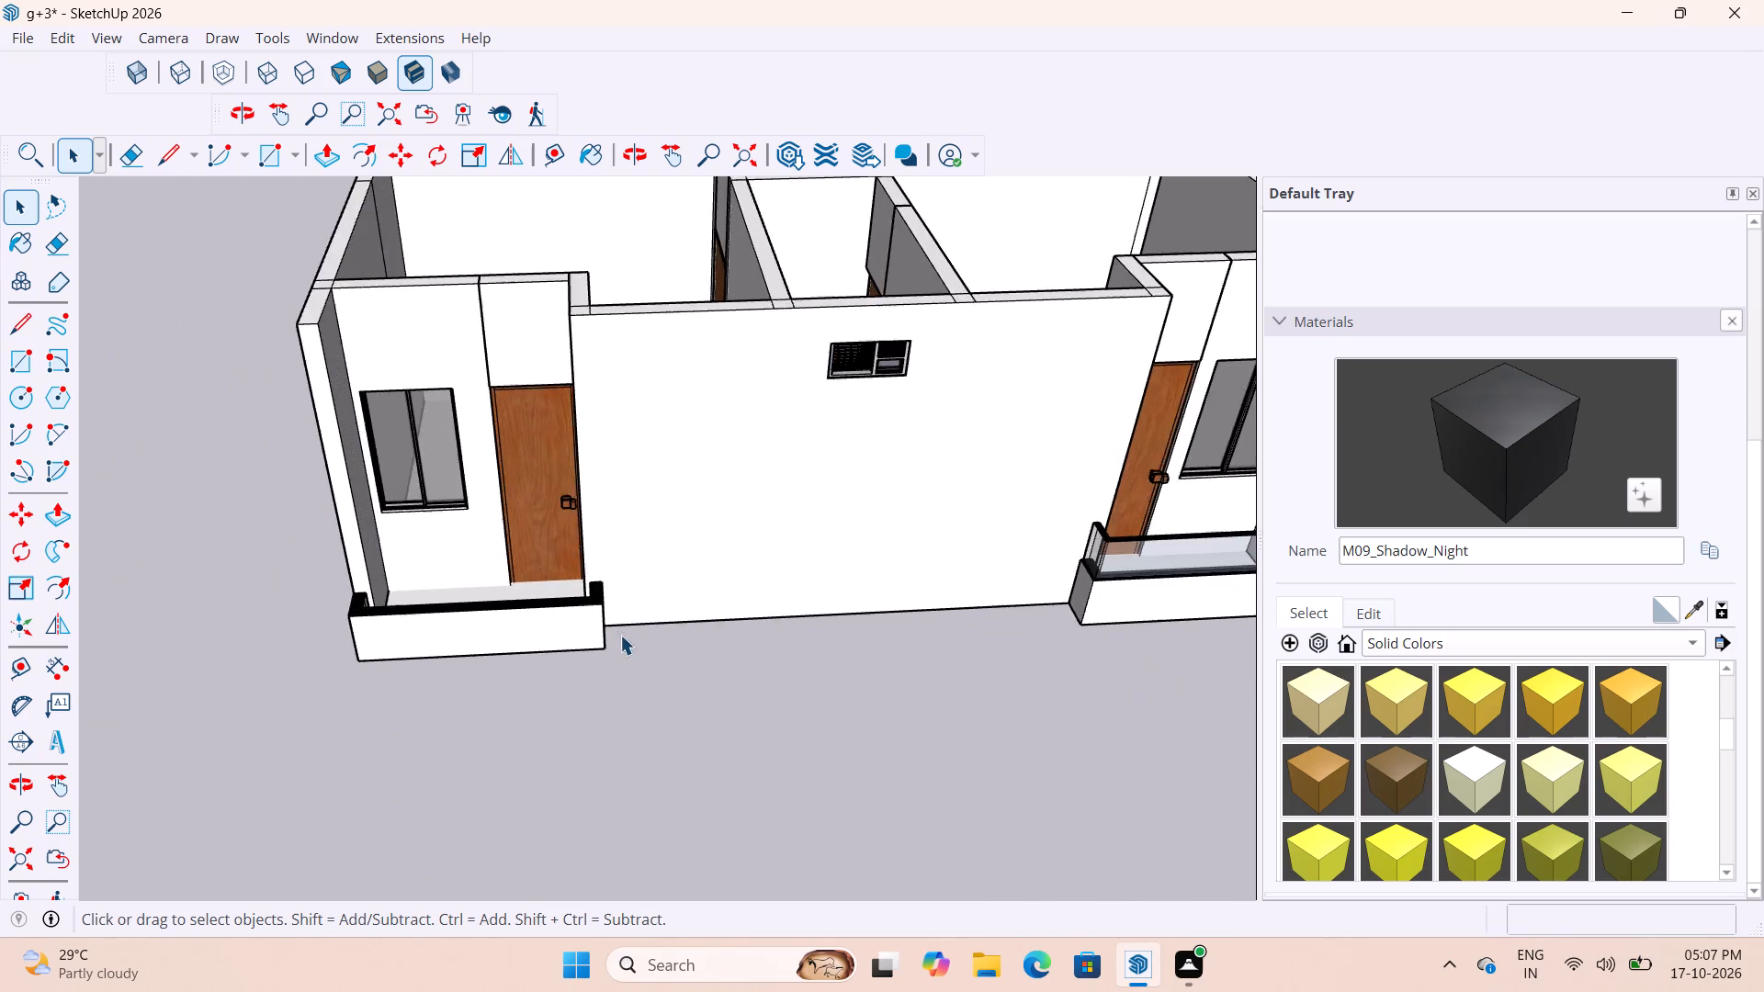
scroll(620, 635, "up", 7)
middle_click_drag(610, 616, 312, 625)
scroll(457, 495, "up", 7)
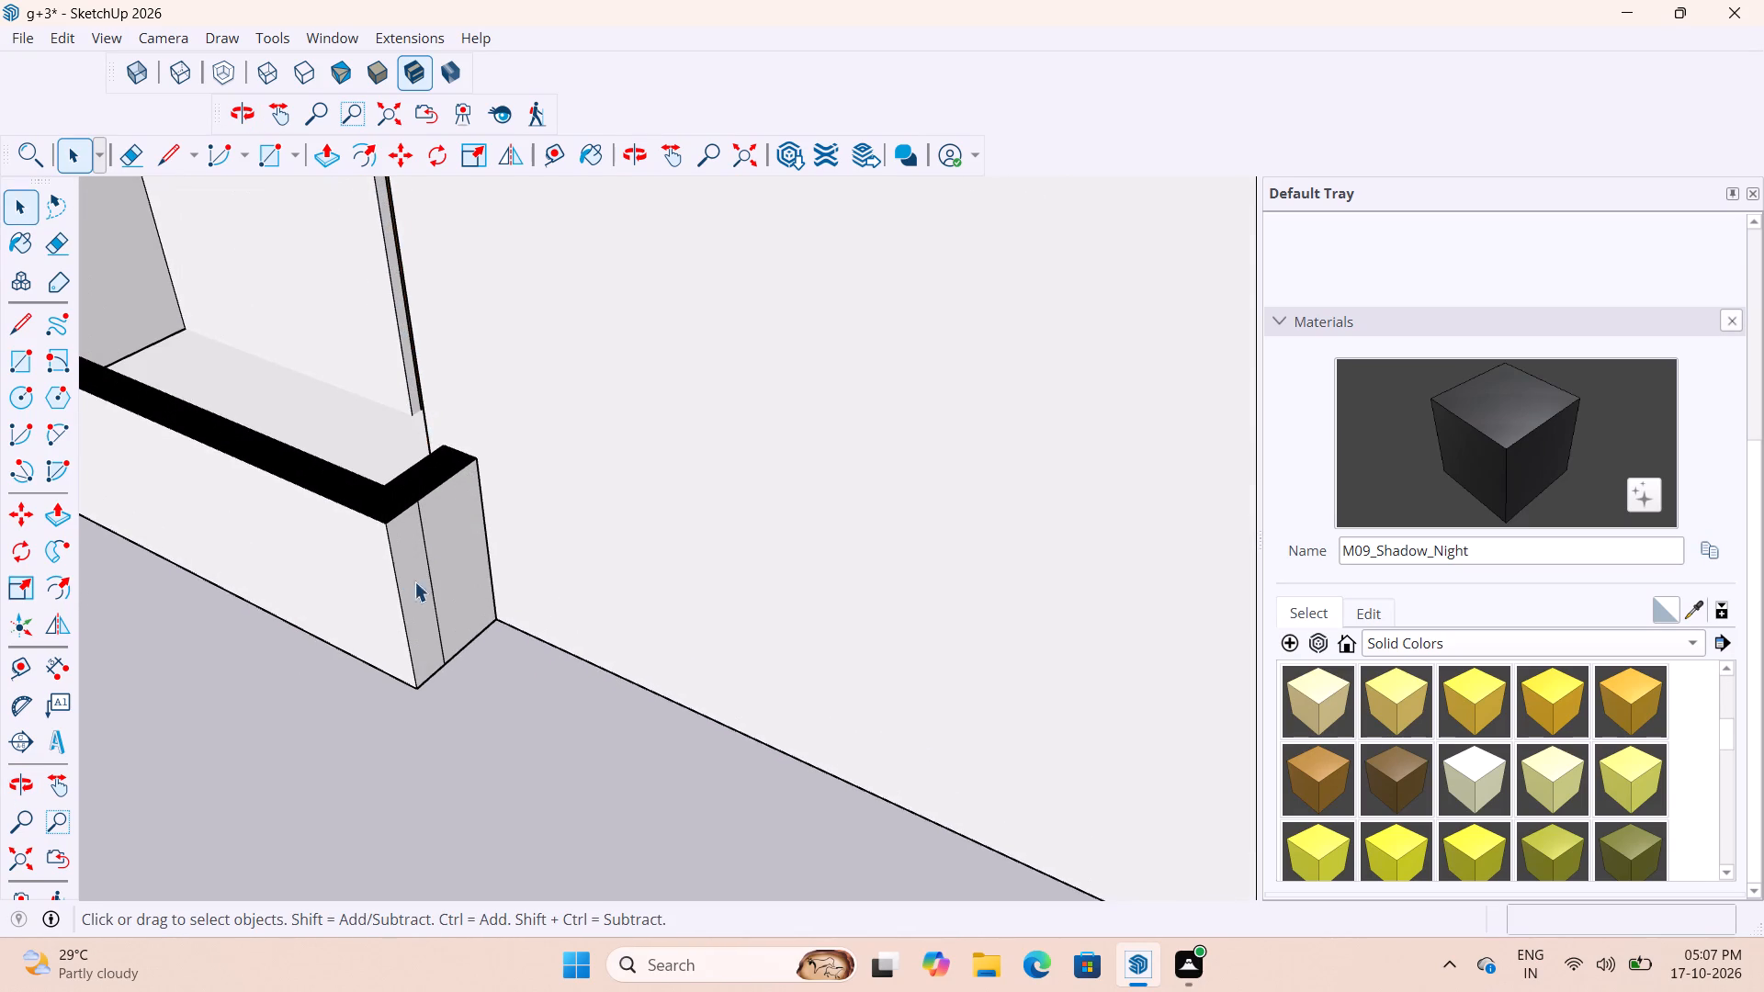
double_click(421, 583)
left_click(1505, 489)
scroll(410, 627, "up", 6)
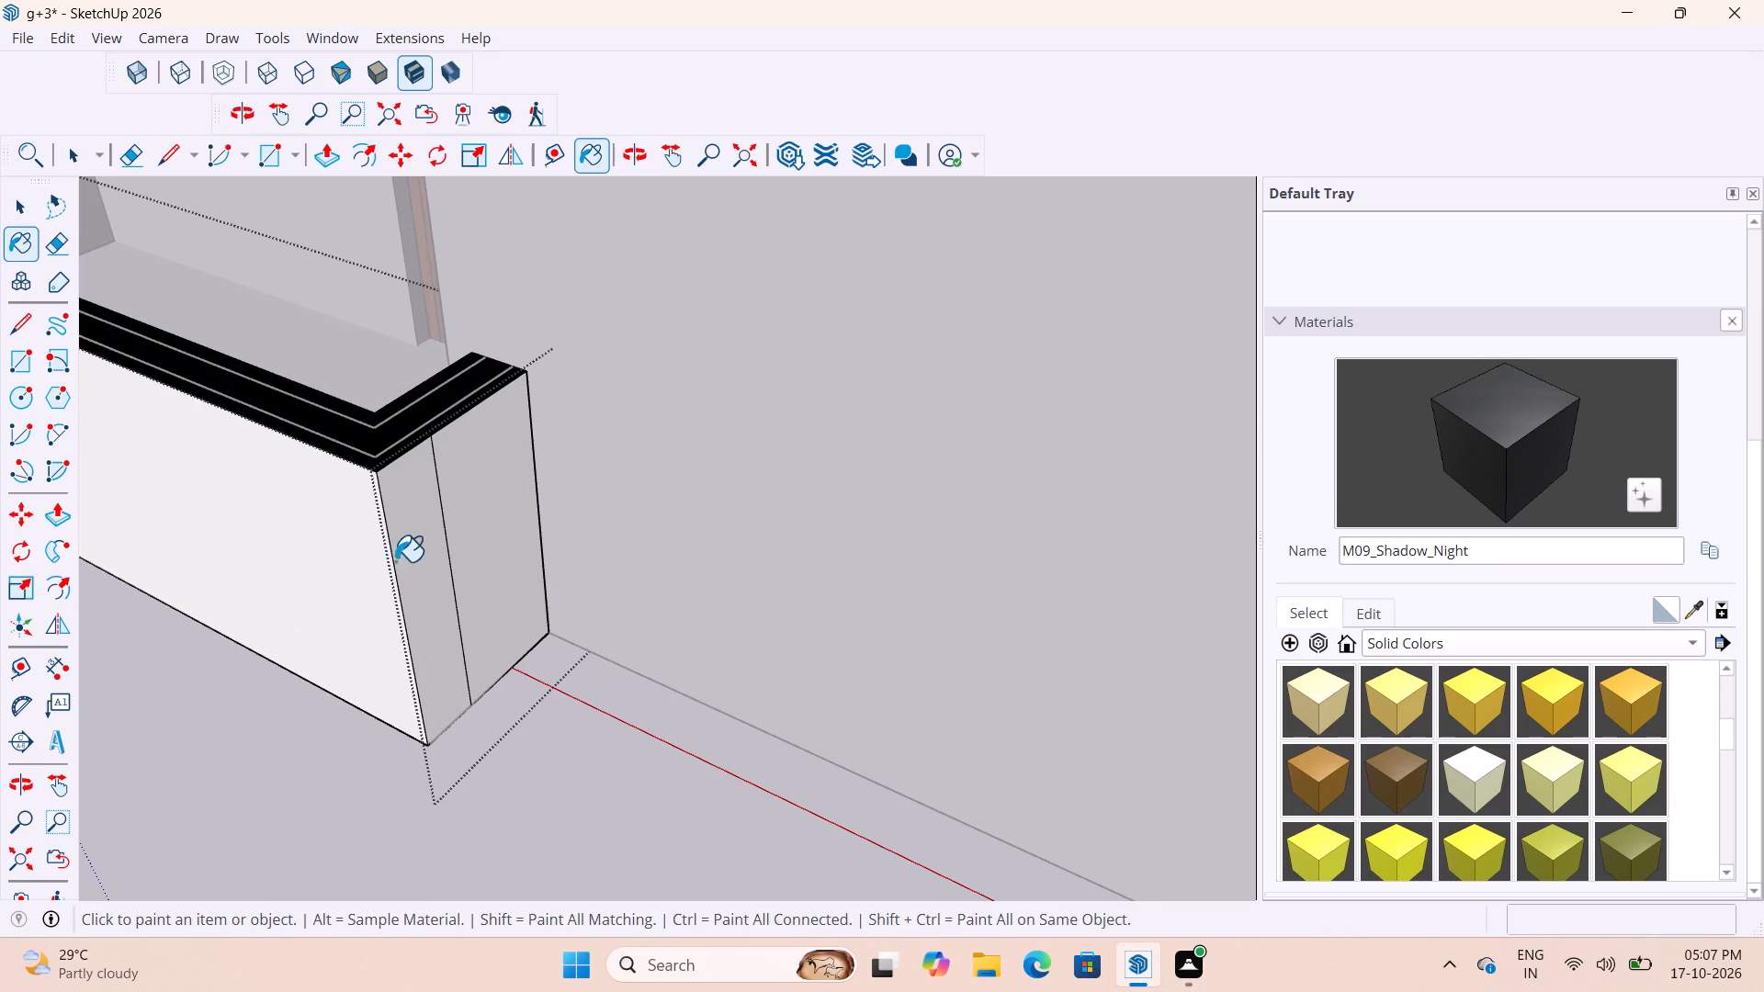
left_click(422, 578)
Copy the vertical outer corner edge 4" inward across the parapet's opposite end face, inside the parapet group, and close the group.
scroll(503, 621, "down", 11)
middle_click_drag(514, 612, 1057, 482)
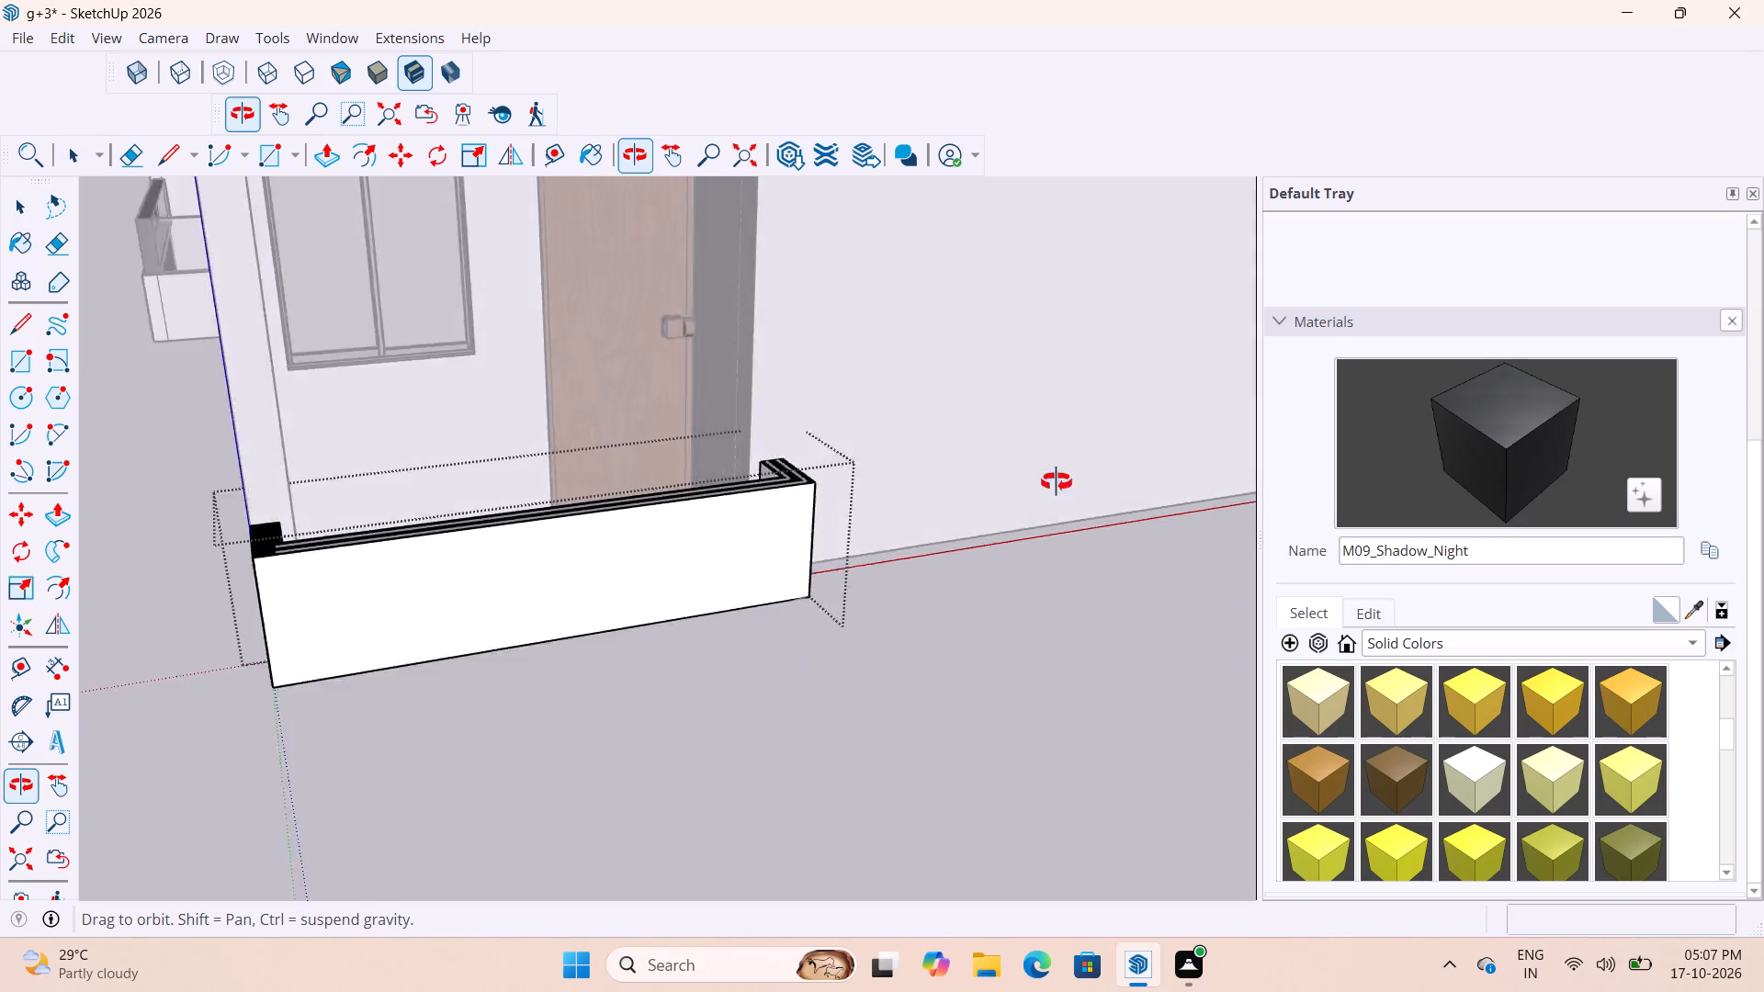
middle_click_drag(1057, 482, 1182, 470)
scroll(455, 730, "up", 8)
middle_click_drag(577, 612, 729, 626)
key("space")
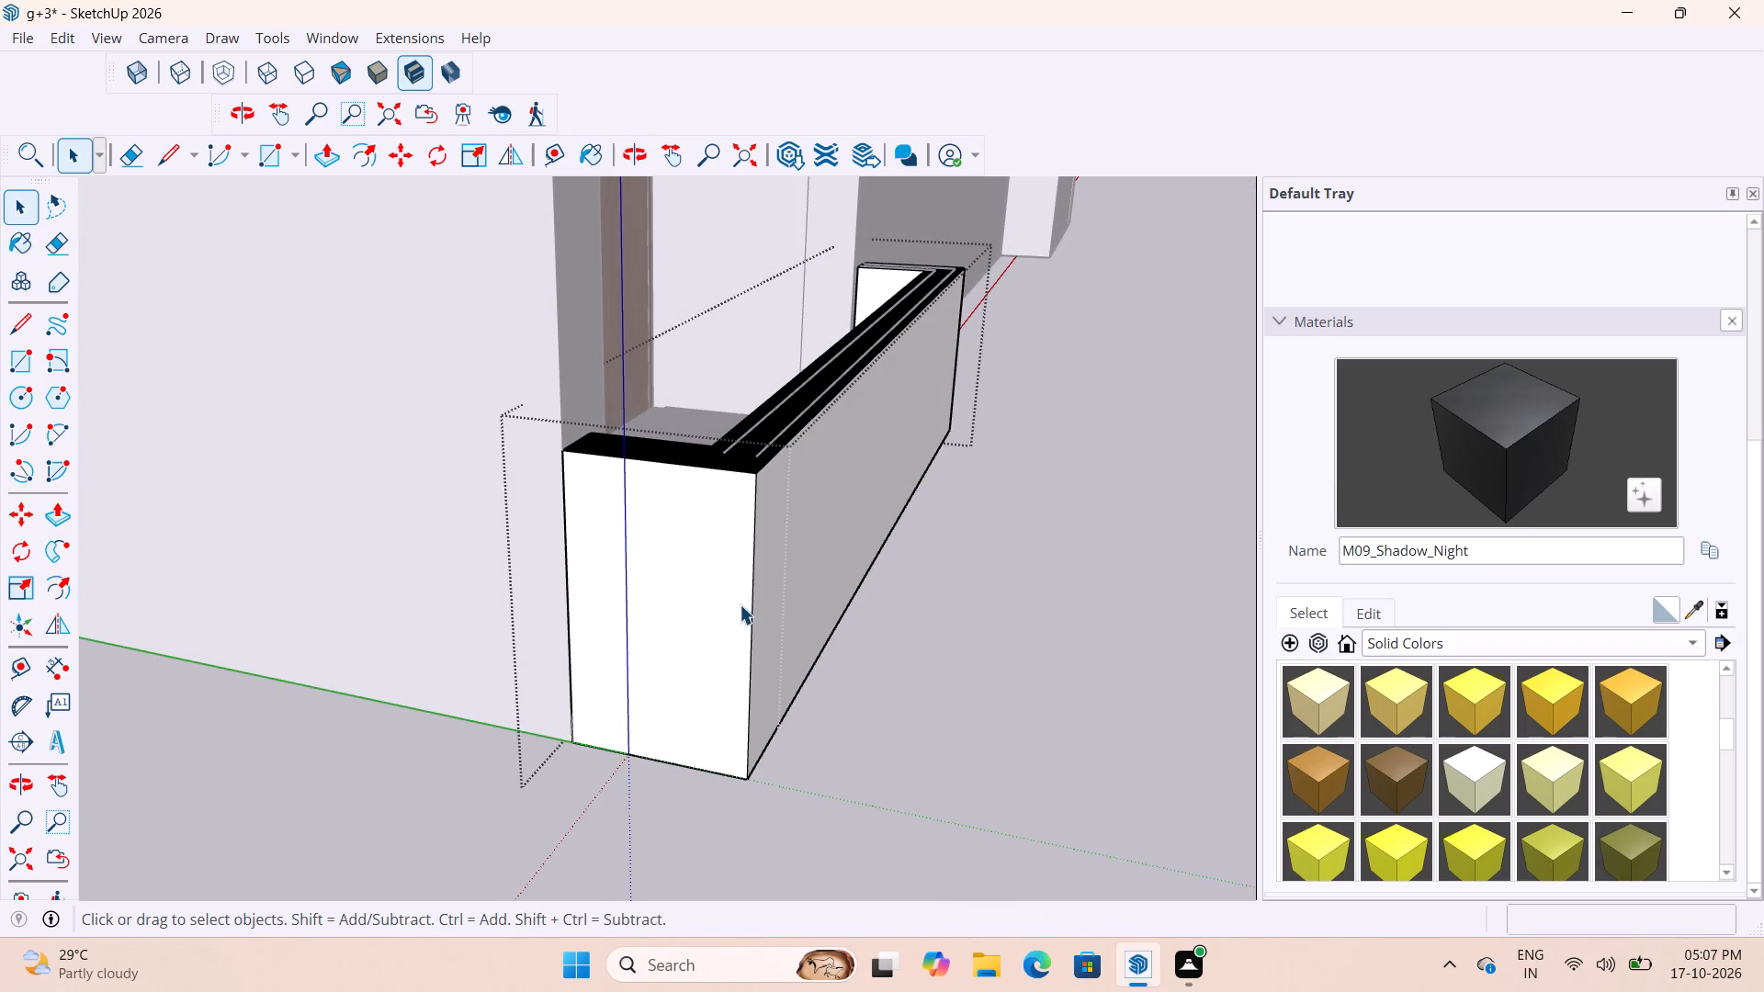
left_click(740, 603)
left_click(924, 717)
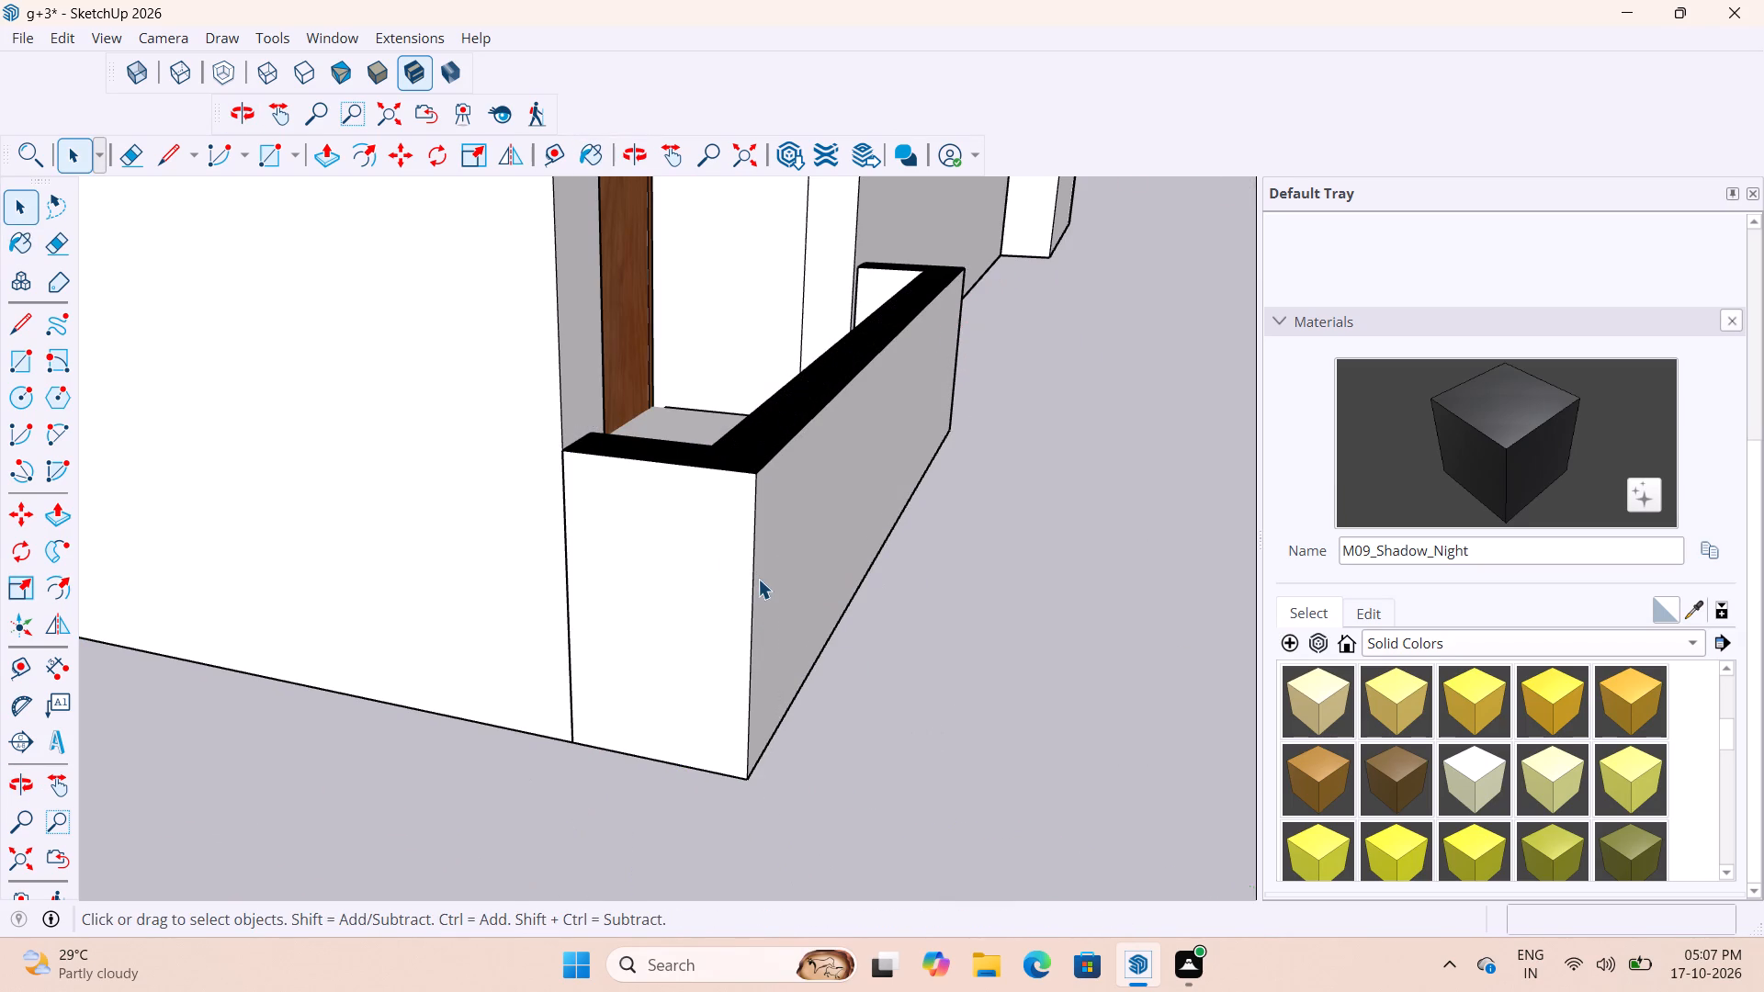
left_click(752, 596)
double_click(752, 596)
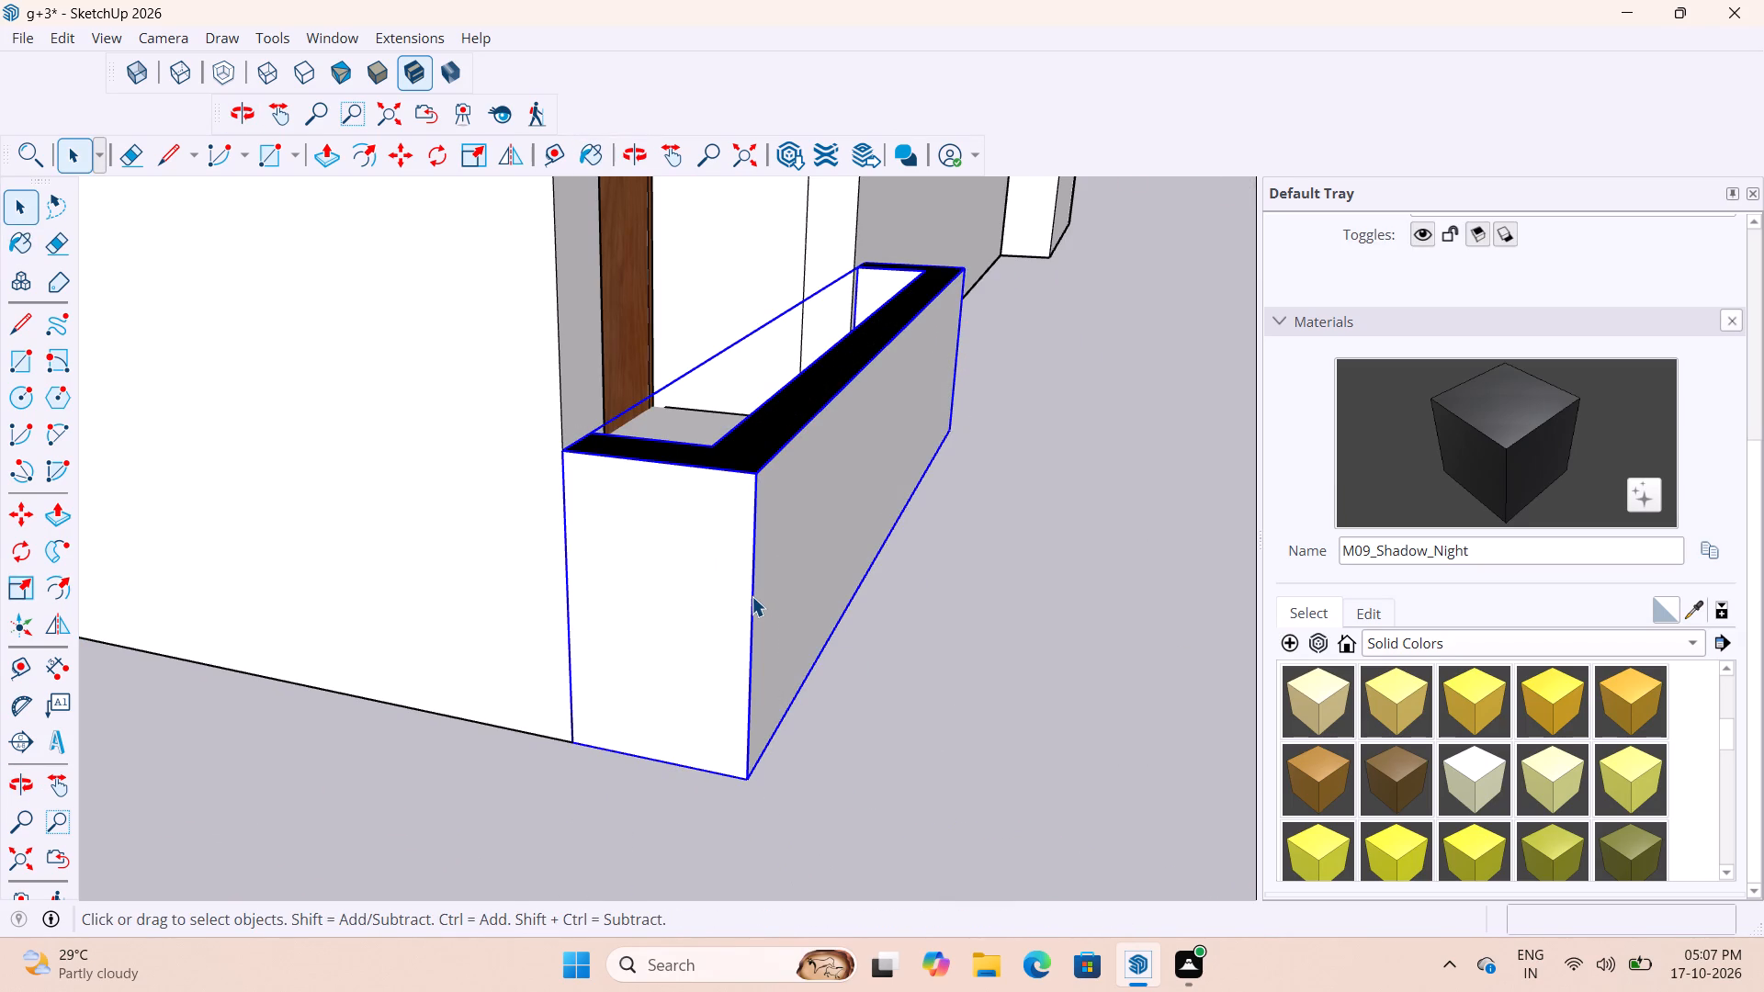
left_click(750, 611)
key("m")
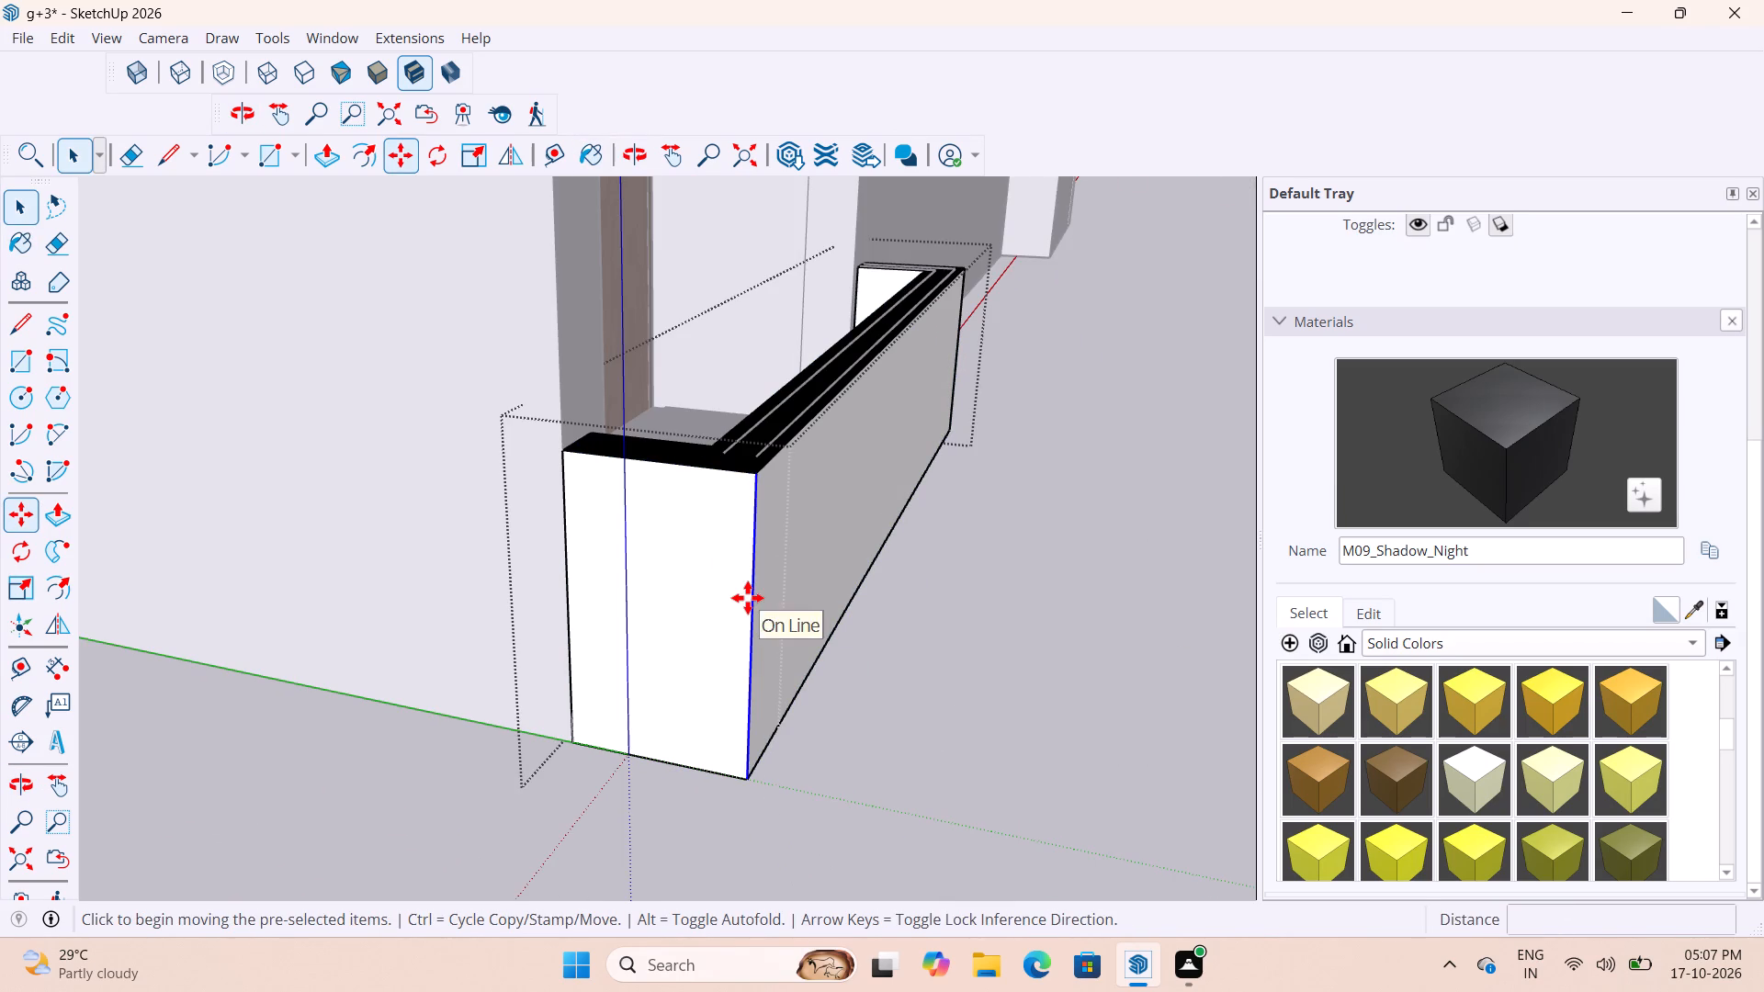
scroll(763, 494, "up", 6)
left_click(759, 467)
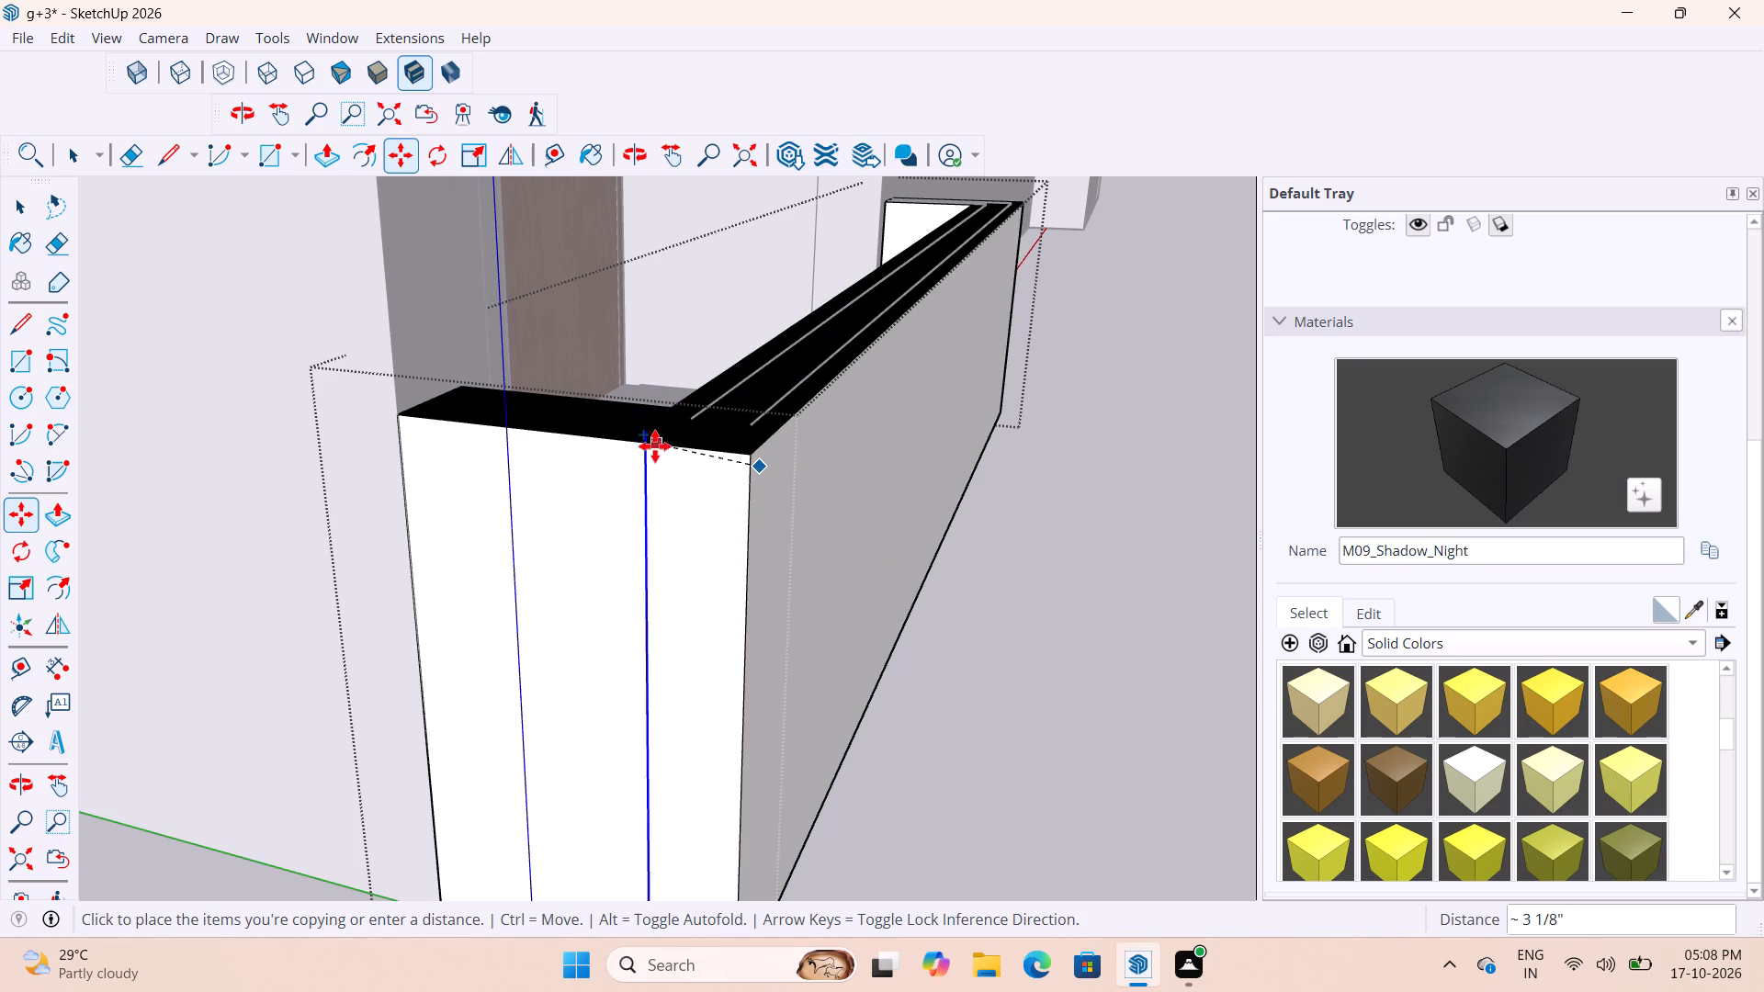
scroll(662, 449, "down", 7)
middle_click_drag(673, 468, 788, 492)
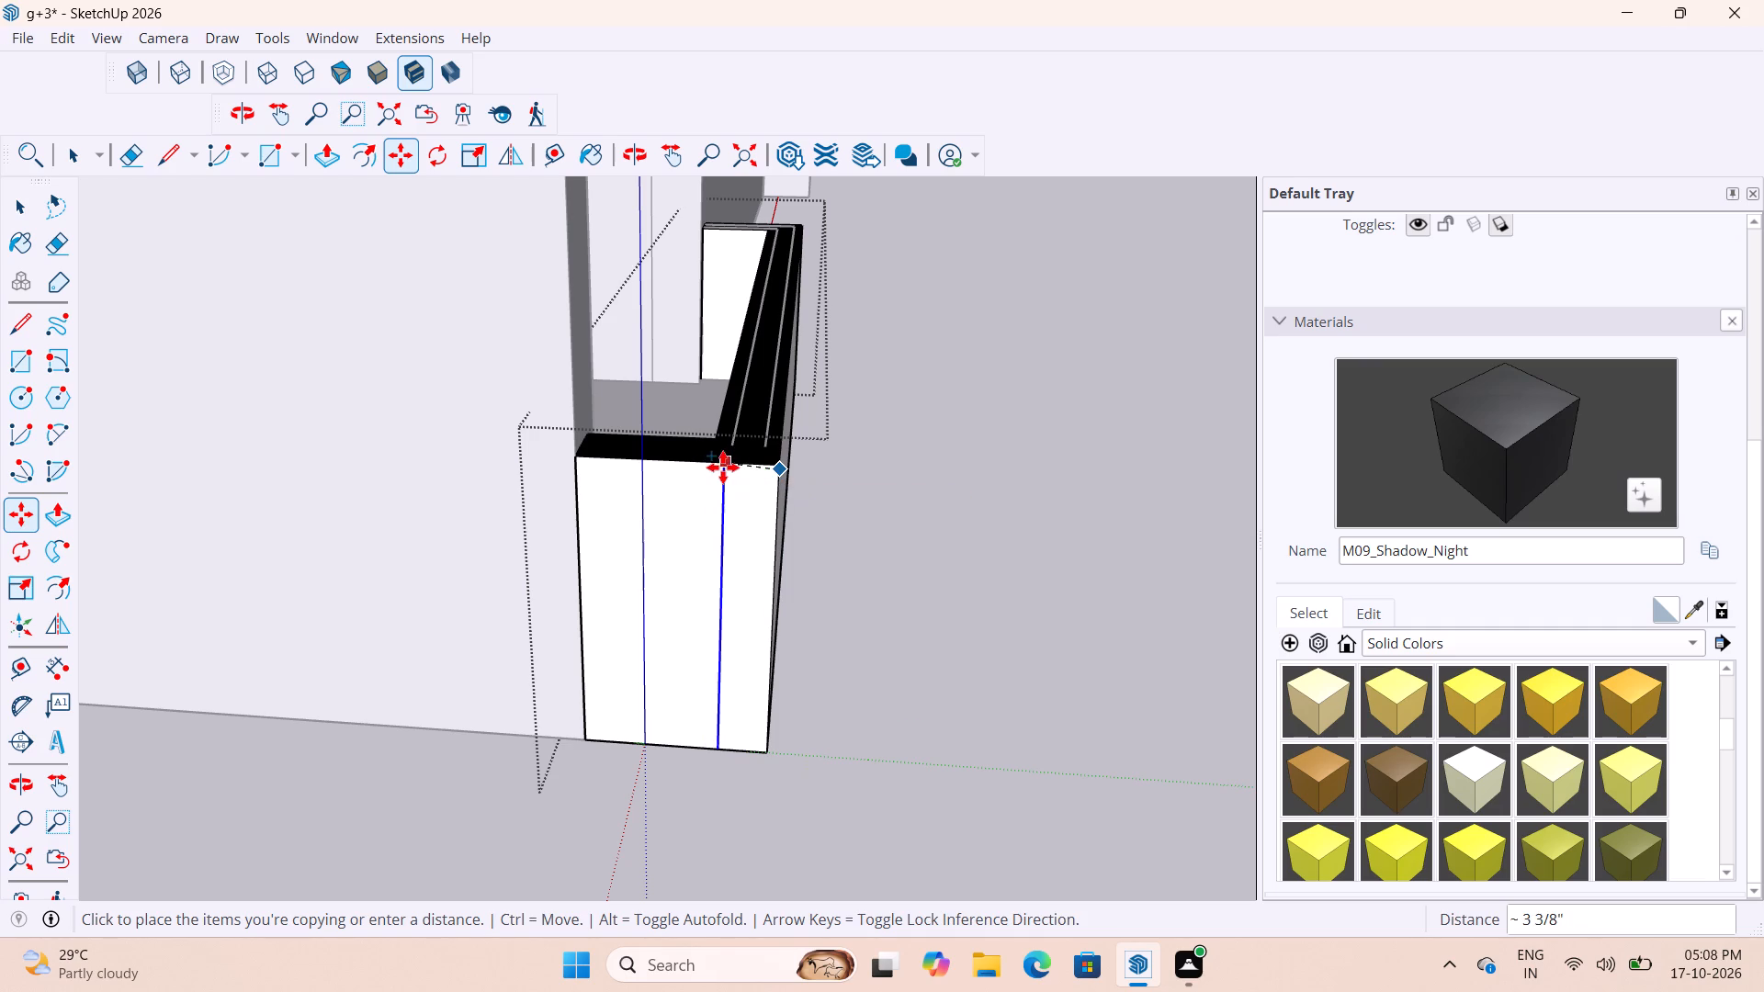
type("4\"")
key("Return")
key("space")
middle_click_drag(611, 600, 334, 650)
scroll(831, 537, "down", 4)
left_click(855, 620)
Measure the width of the black strip on the parapet's door-side end.
middle_click_drag(1046, 311, 471, 396)
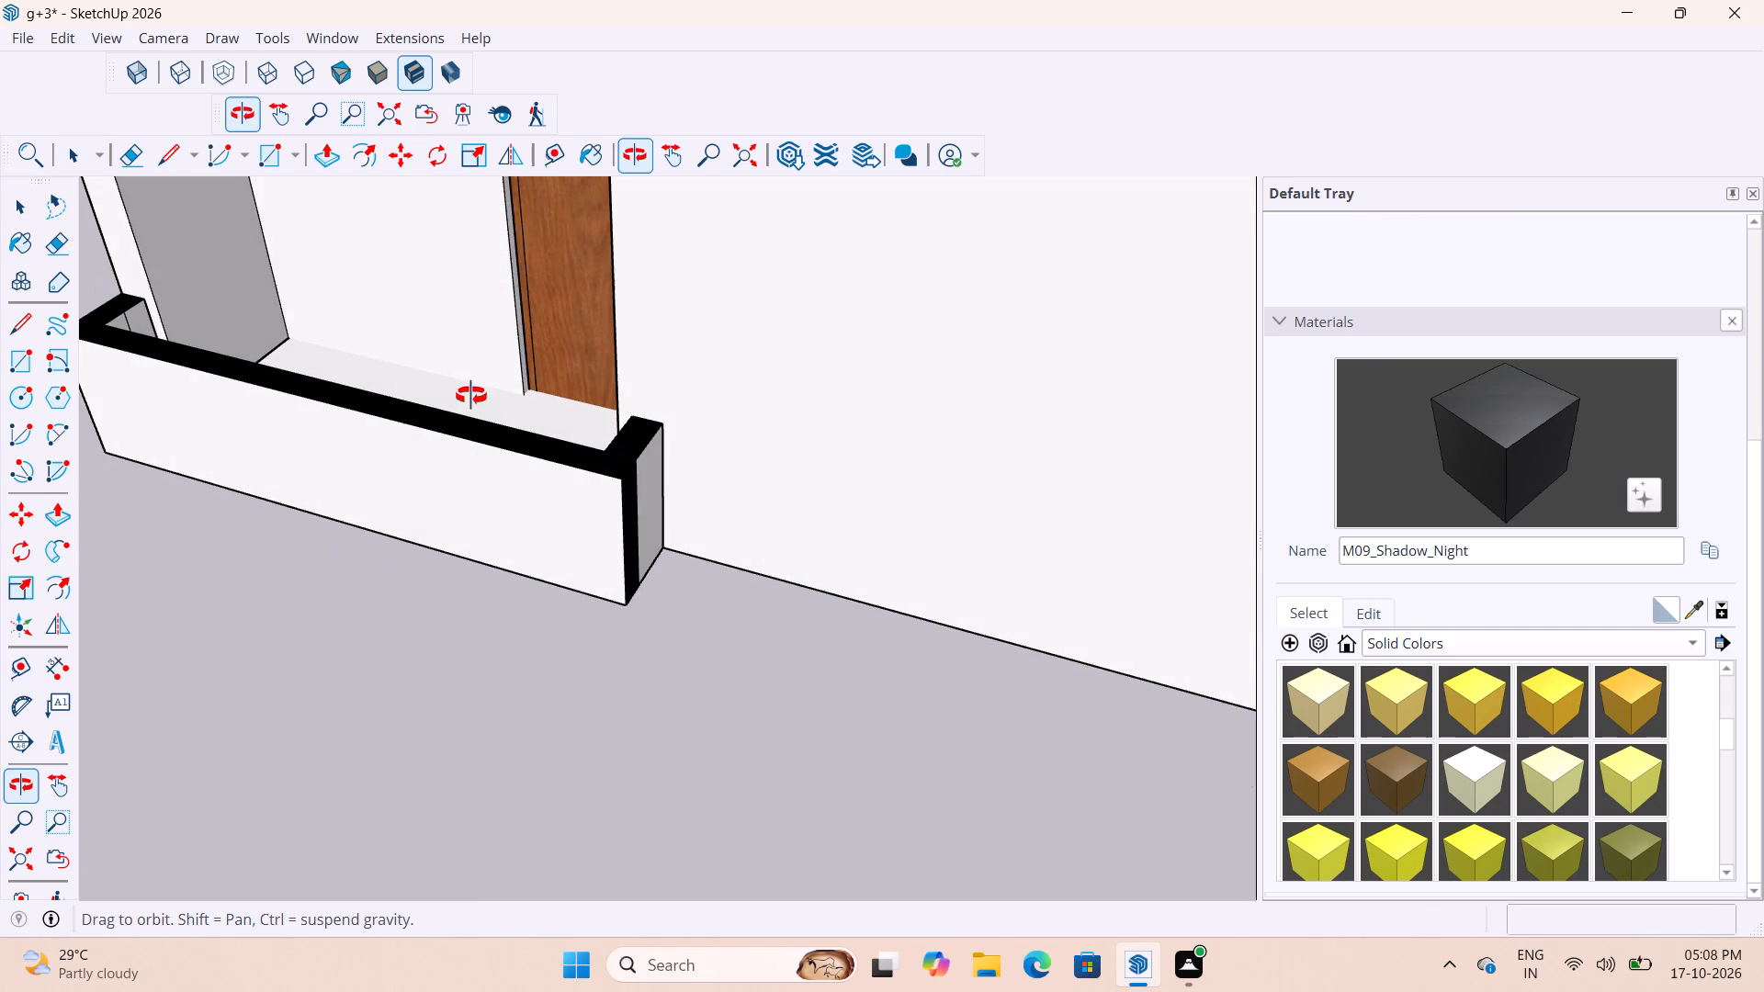
middle_click_drag(471, 396, 471, 398)
scroll(619, 562, "up", 8)
middle_click_drag(653, 524, 571, 535)
key("t")
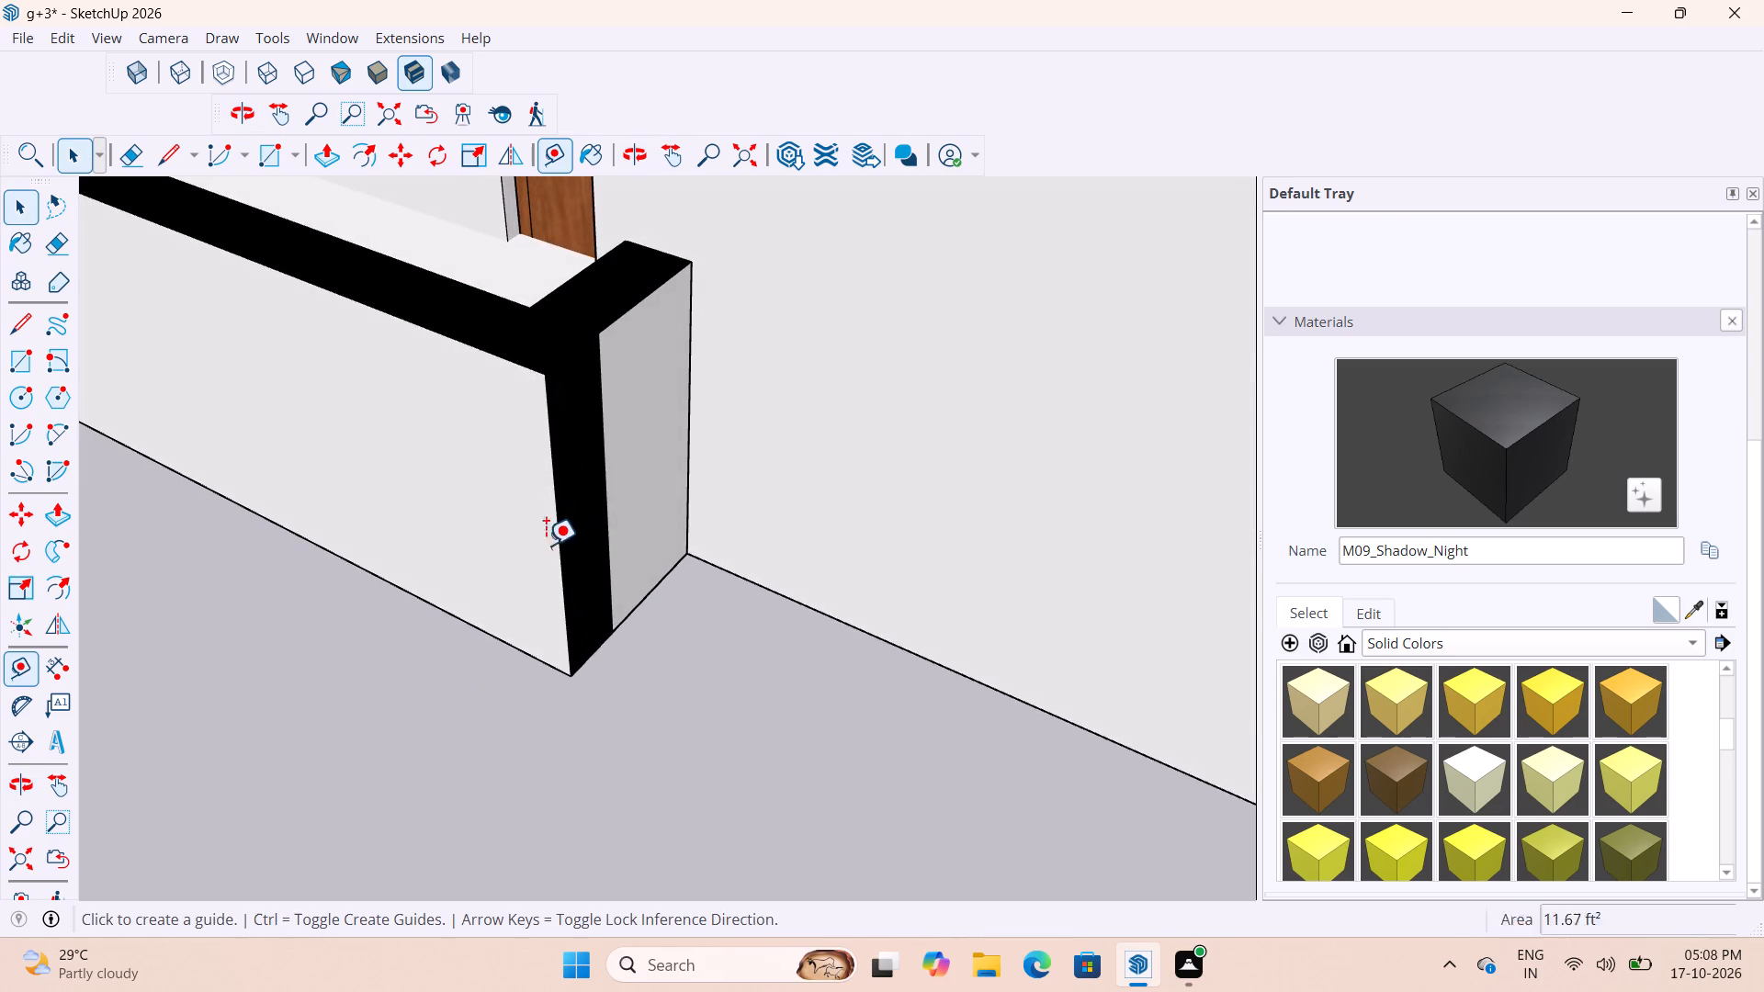
scroll(571, 584, "up", 4)
left_click(564, 567)
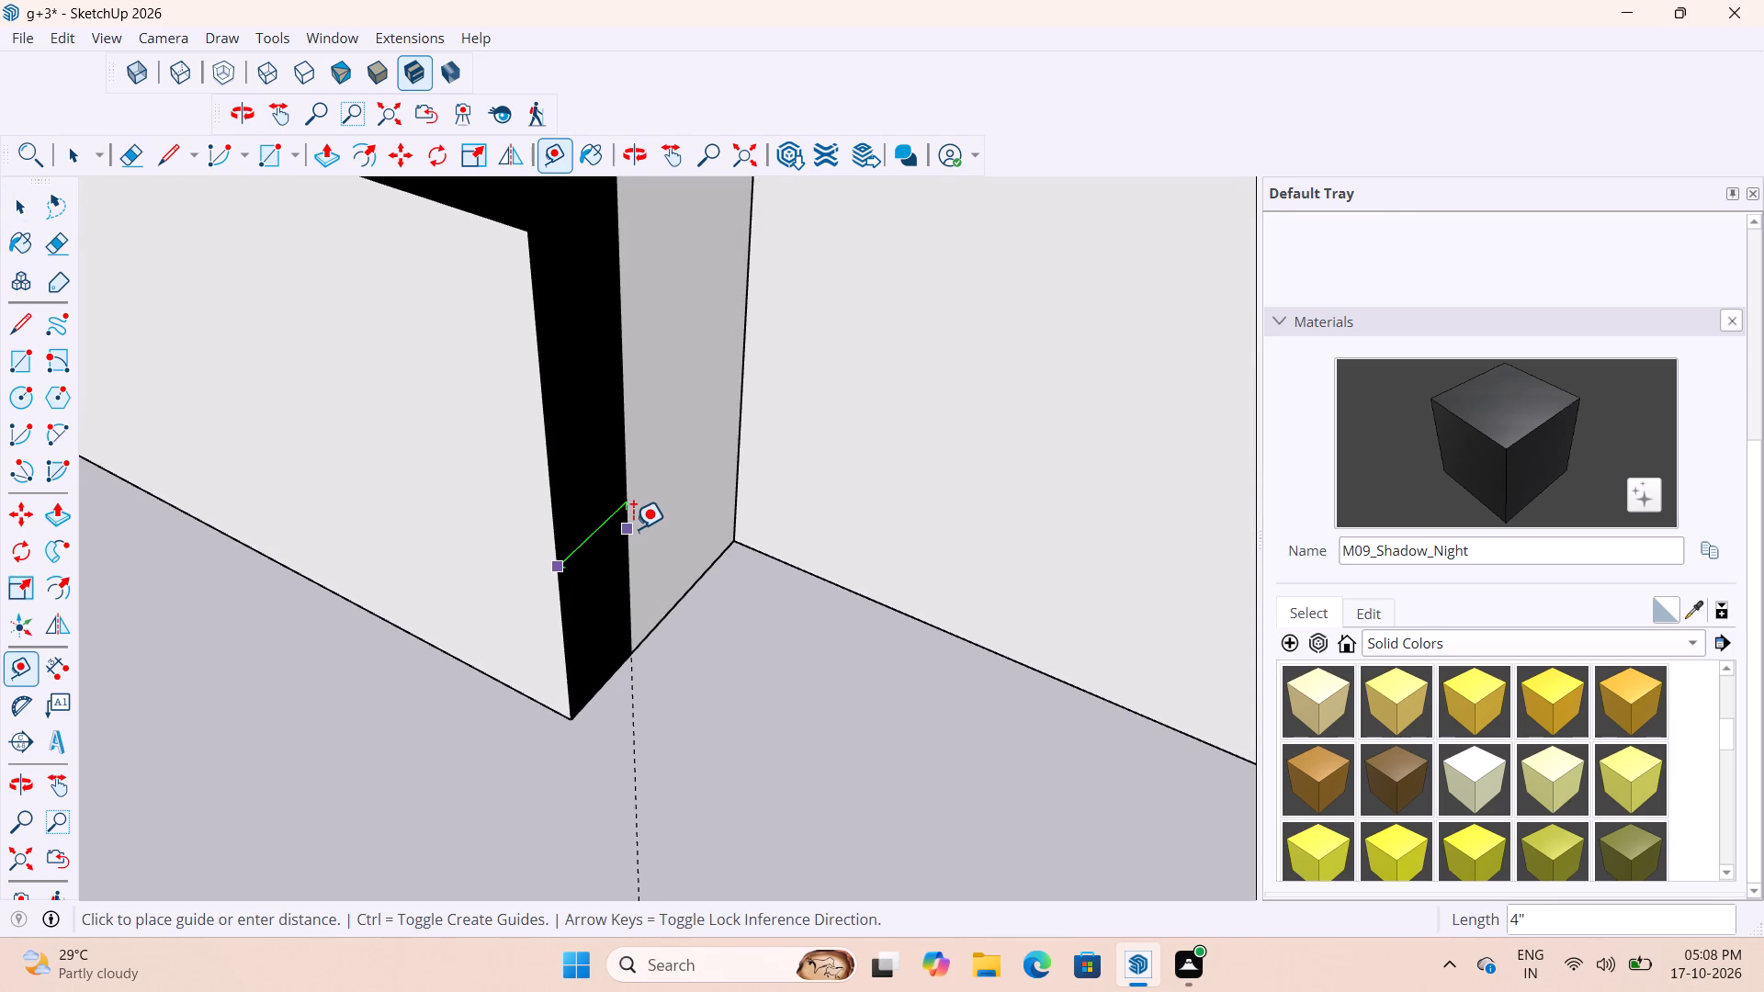
key("space")
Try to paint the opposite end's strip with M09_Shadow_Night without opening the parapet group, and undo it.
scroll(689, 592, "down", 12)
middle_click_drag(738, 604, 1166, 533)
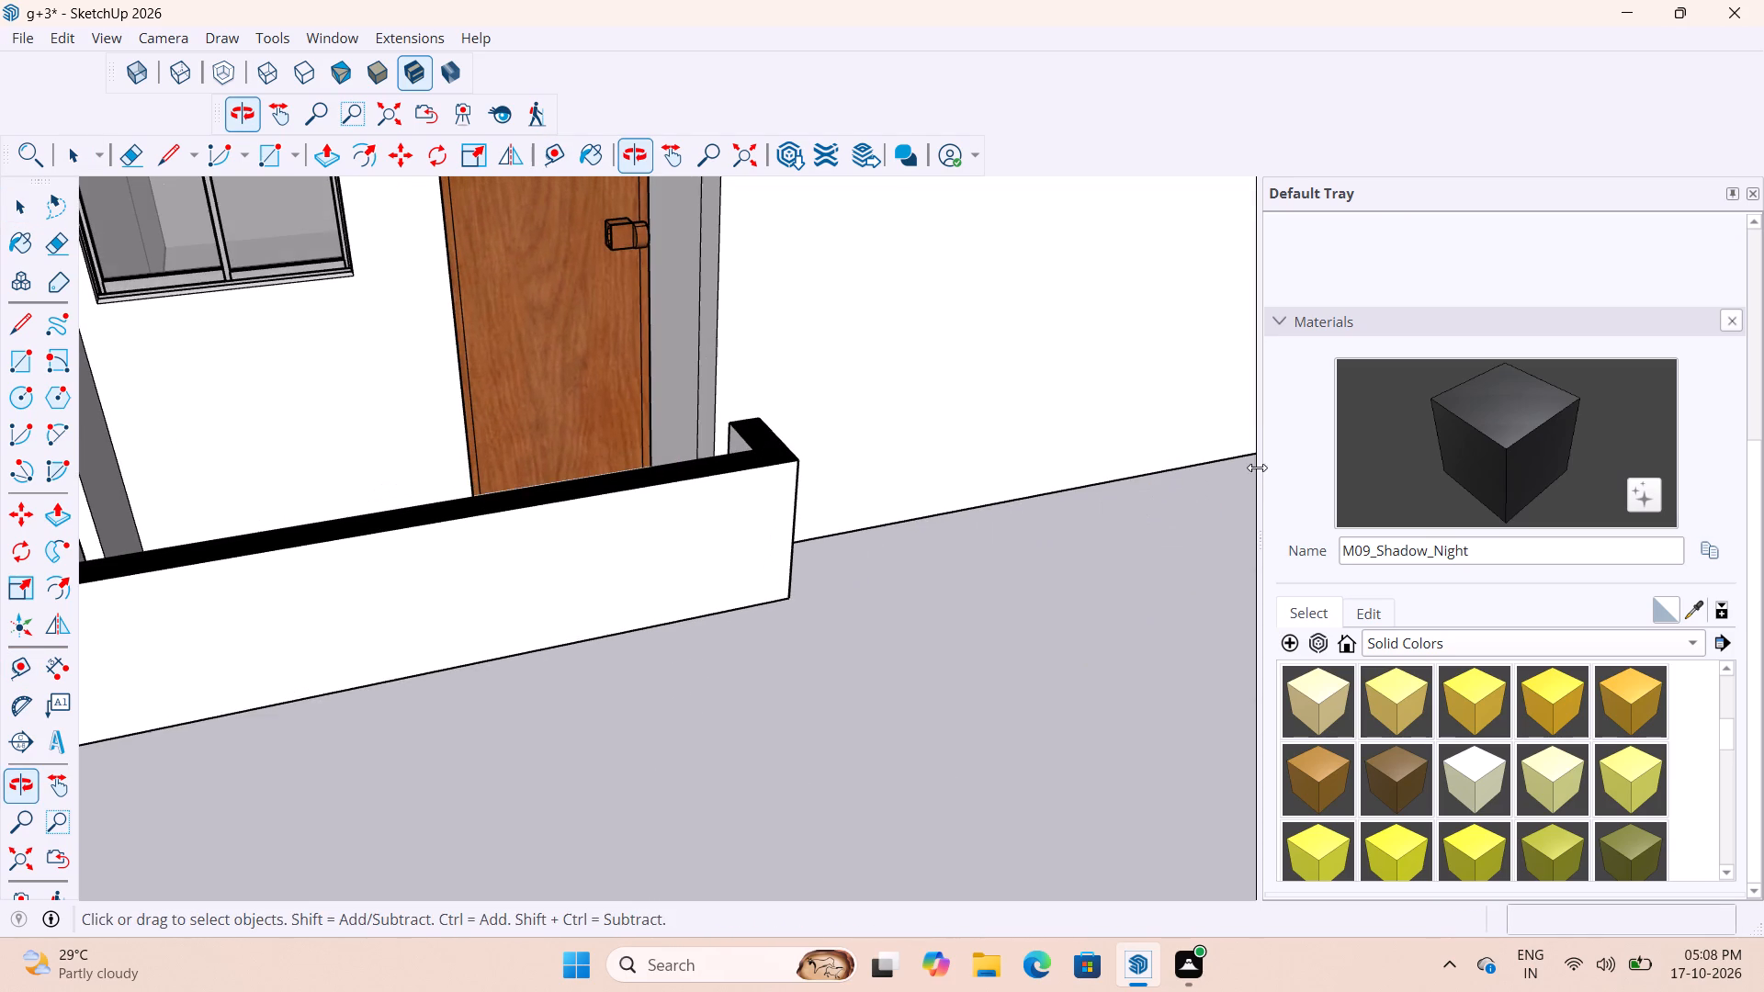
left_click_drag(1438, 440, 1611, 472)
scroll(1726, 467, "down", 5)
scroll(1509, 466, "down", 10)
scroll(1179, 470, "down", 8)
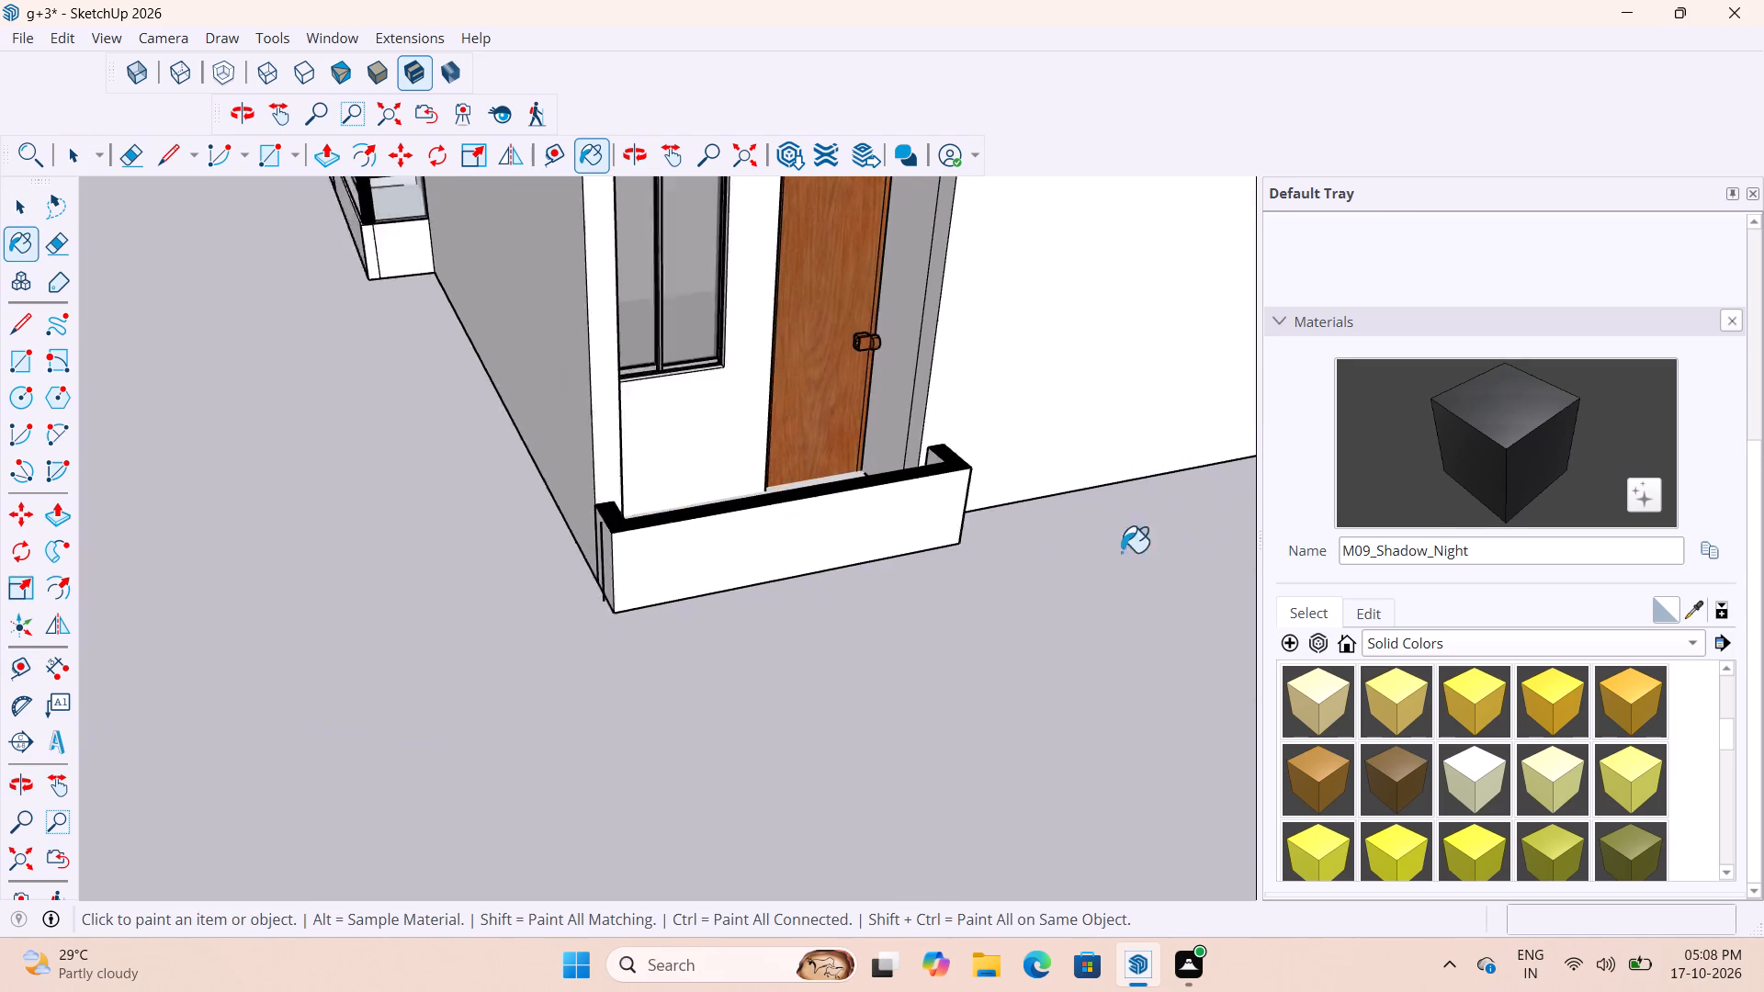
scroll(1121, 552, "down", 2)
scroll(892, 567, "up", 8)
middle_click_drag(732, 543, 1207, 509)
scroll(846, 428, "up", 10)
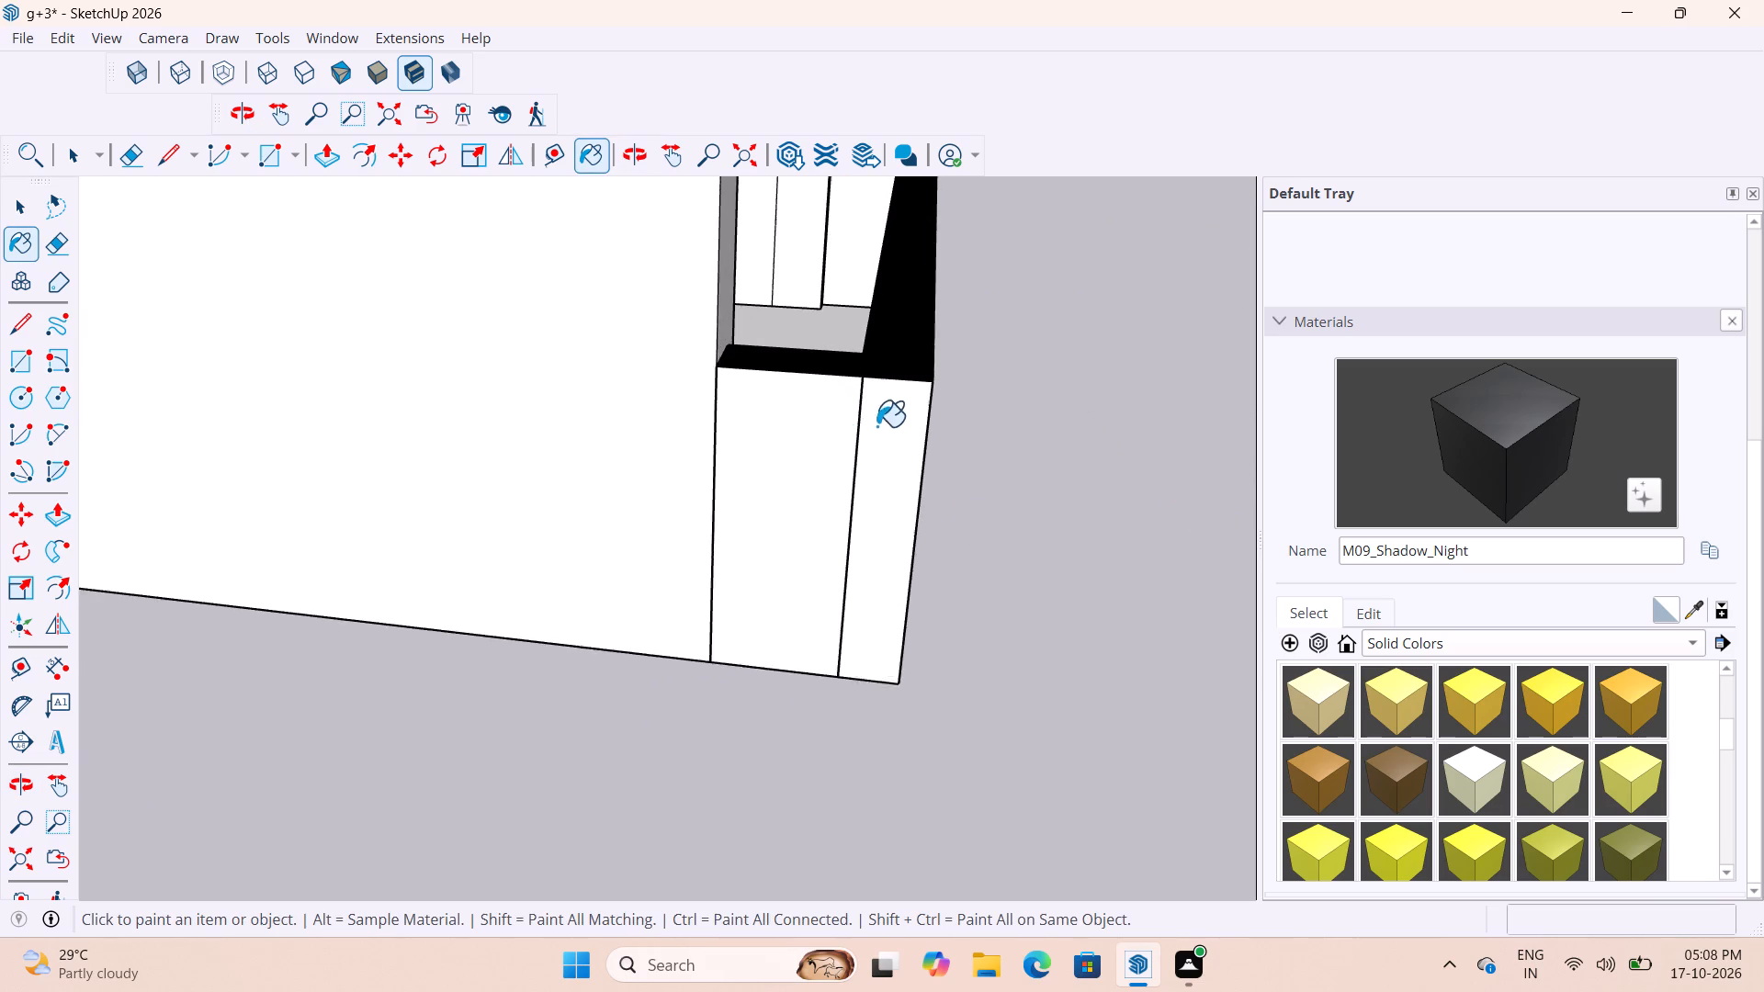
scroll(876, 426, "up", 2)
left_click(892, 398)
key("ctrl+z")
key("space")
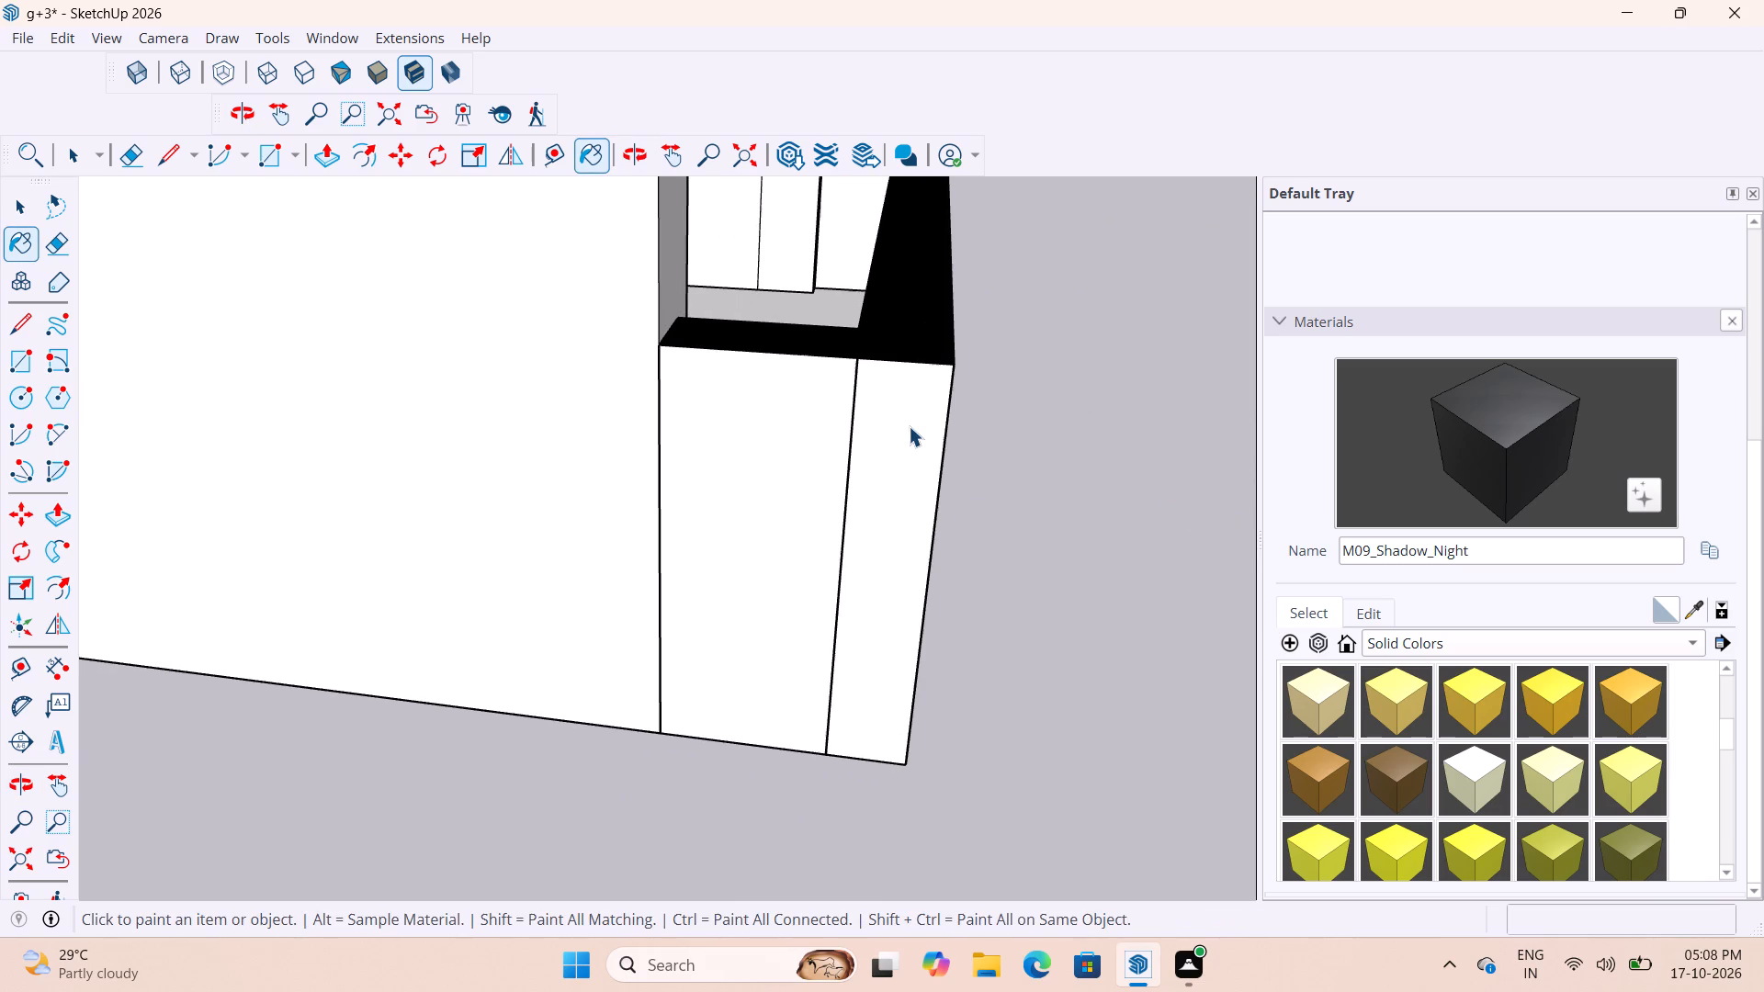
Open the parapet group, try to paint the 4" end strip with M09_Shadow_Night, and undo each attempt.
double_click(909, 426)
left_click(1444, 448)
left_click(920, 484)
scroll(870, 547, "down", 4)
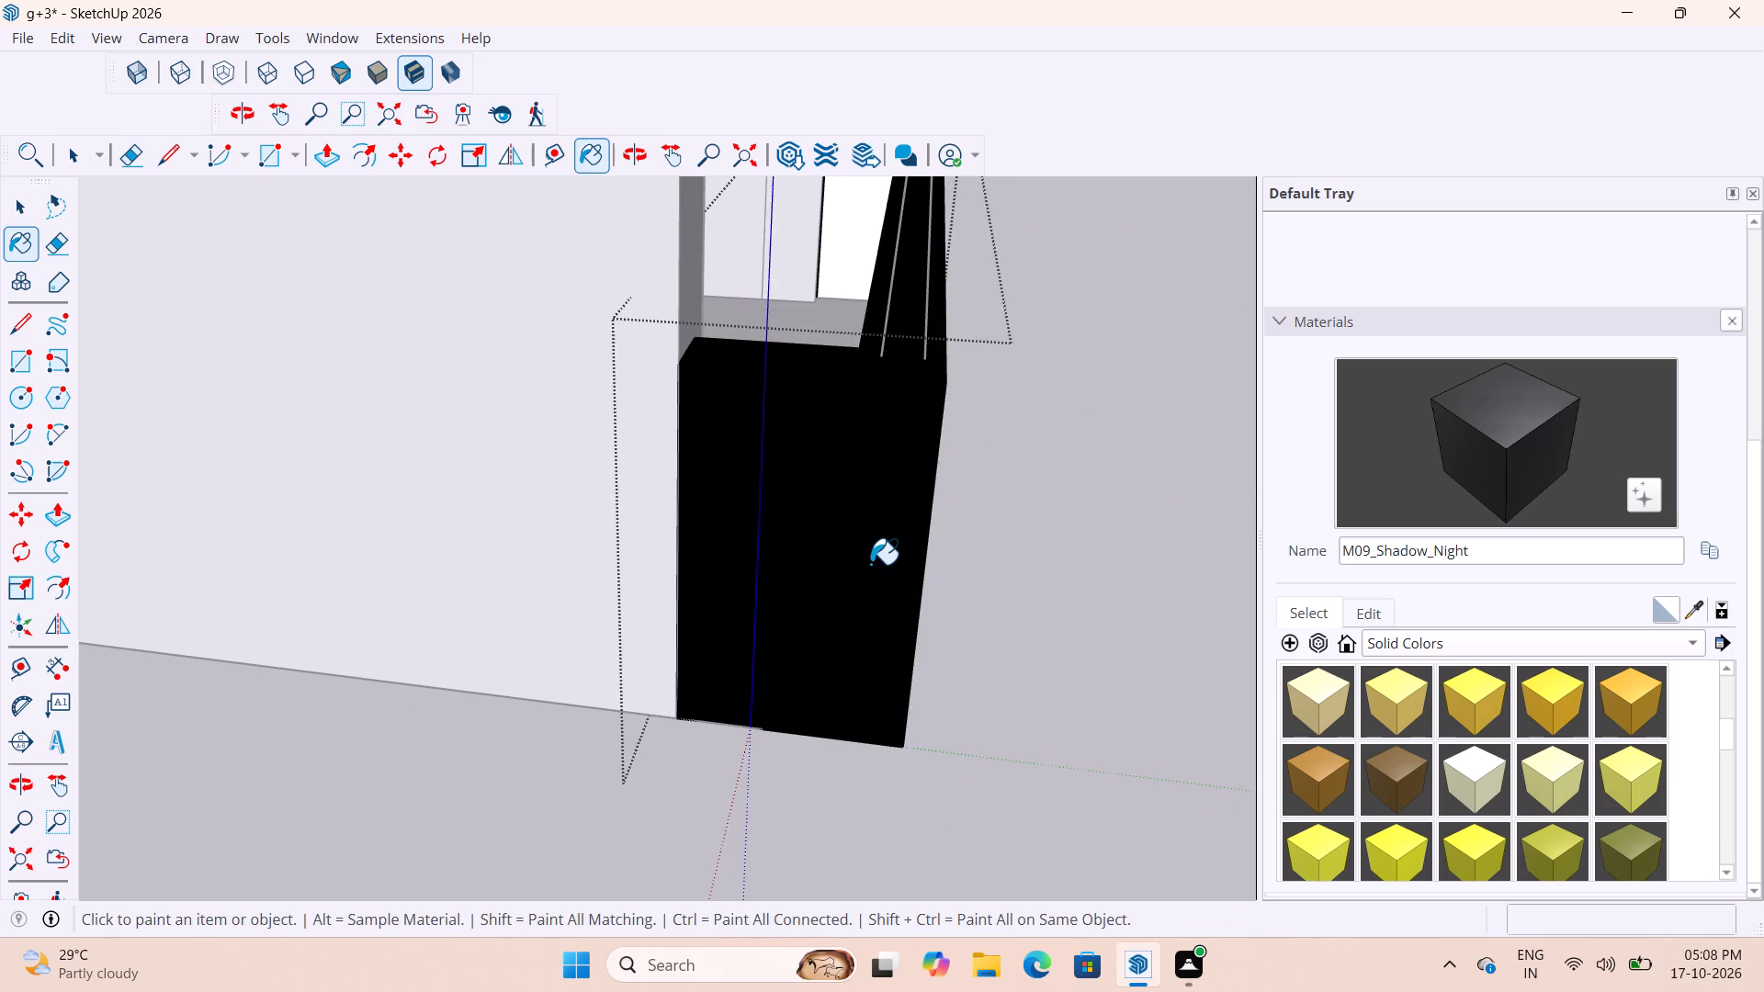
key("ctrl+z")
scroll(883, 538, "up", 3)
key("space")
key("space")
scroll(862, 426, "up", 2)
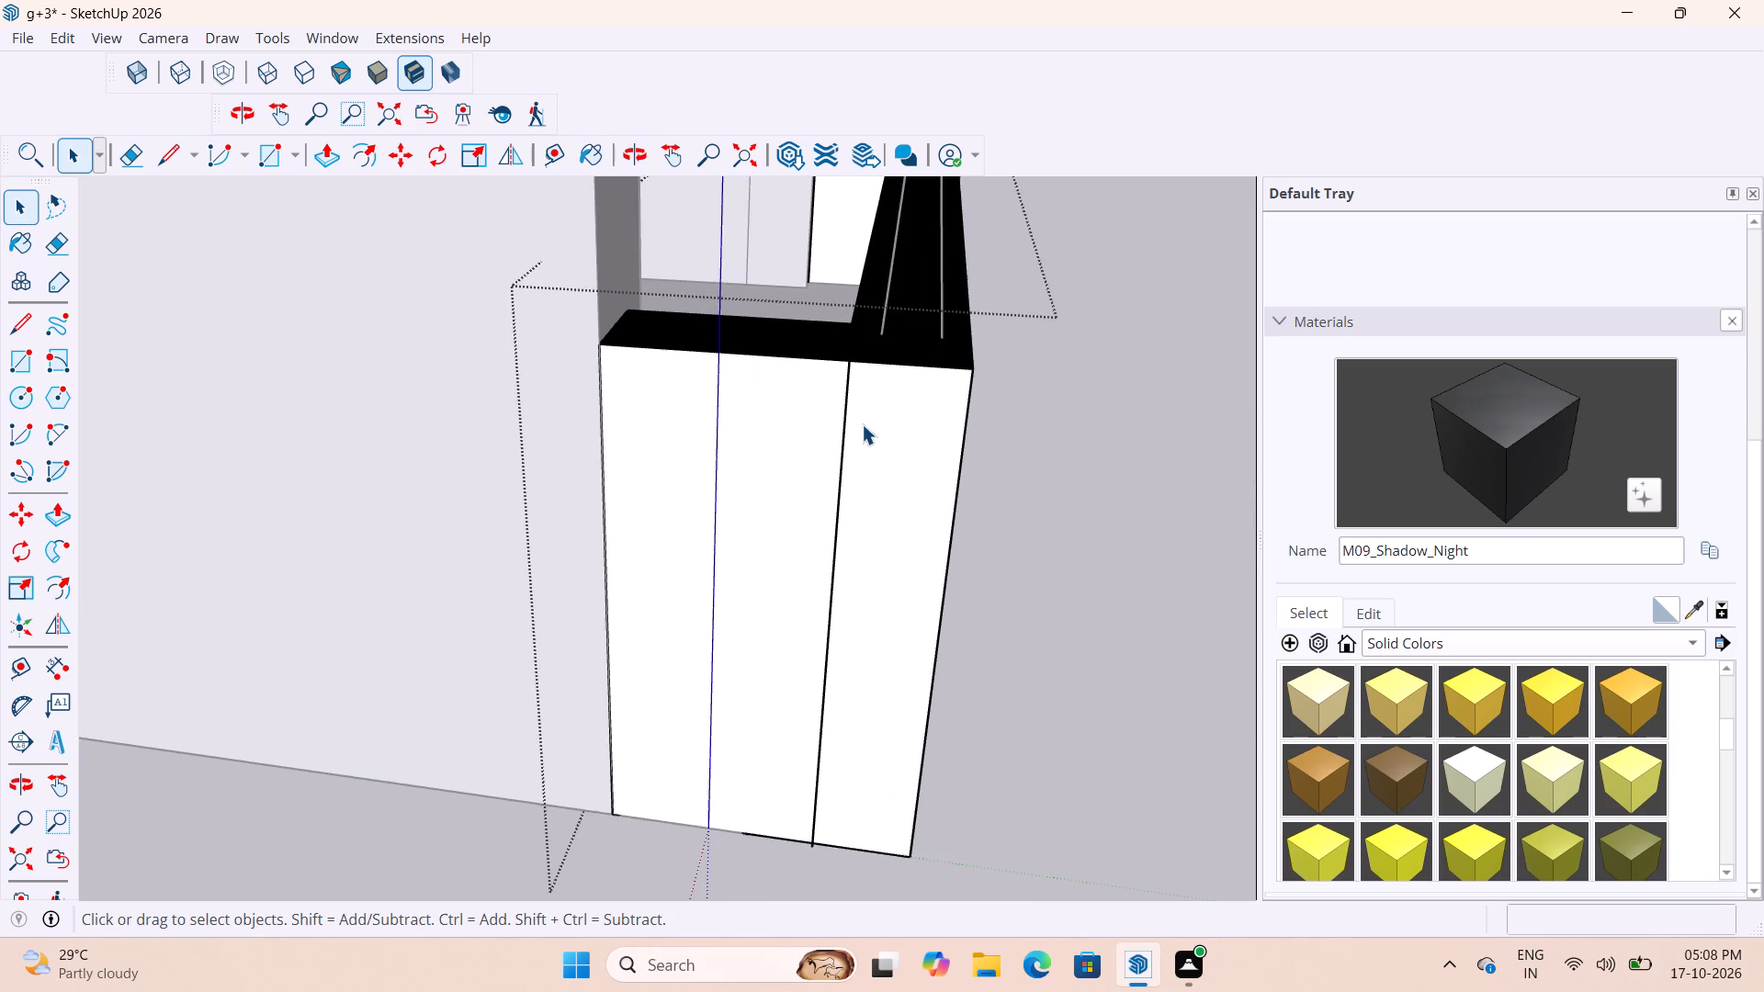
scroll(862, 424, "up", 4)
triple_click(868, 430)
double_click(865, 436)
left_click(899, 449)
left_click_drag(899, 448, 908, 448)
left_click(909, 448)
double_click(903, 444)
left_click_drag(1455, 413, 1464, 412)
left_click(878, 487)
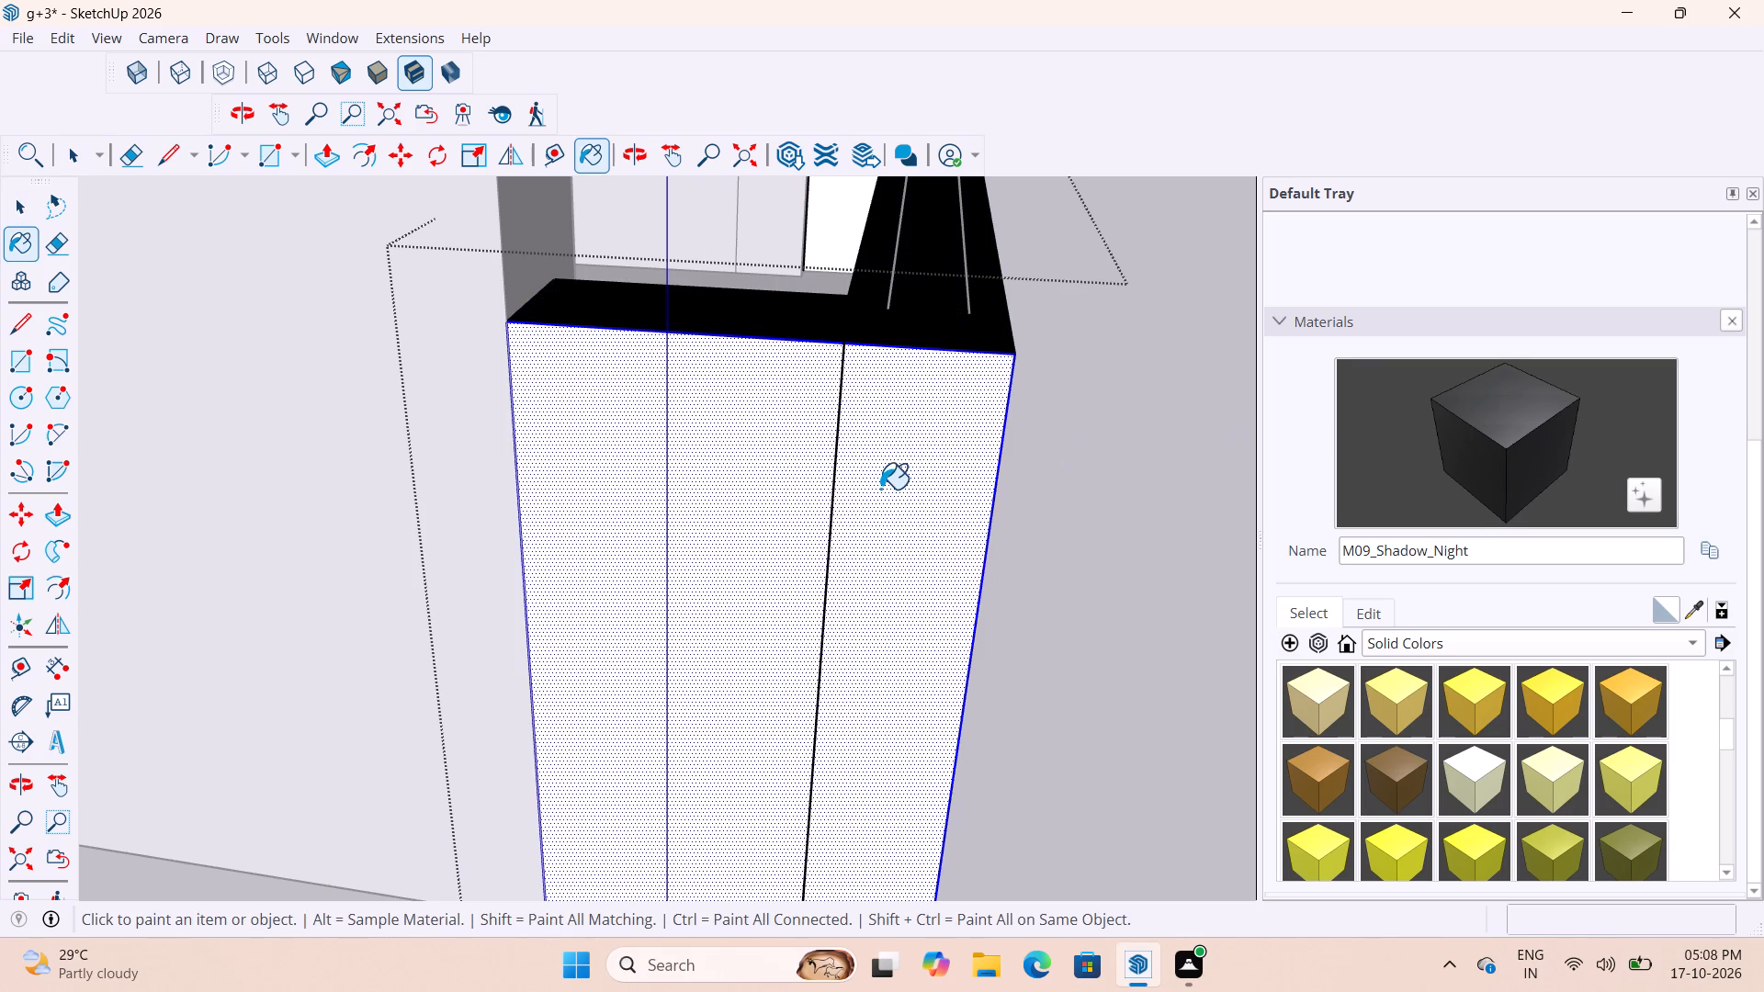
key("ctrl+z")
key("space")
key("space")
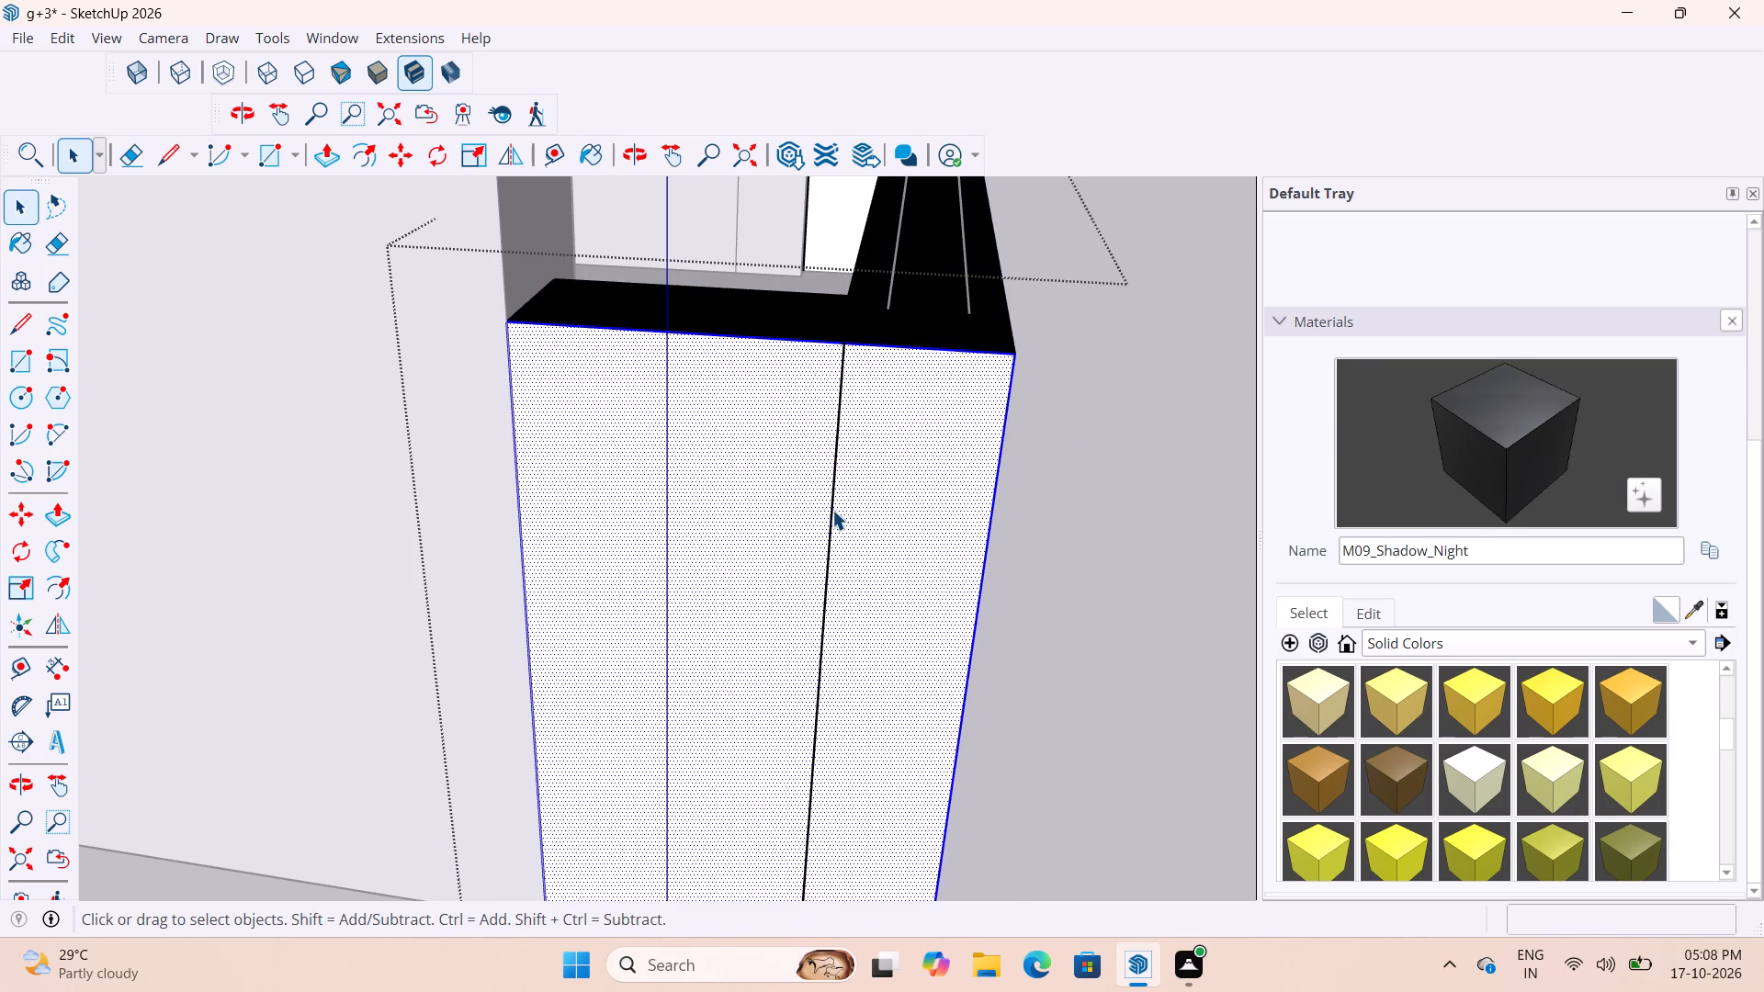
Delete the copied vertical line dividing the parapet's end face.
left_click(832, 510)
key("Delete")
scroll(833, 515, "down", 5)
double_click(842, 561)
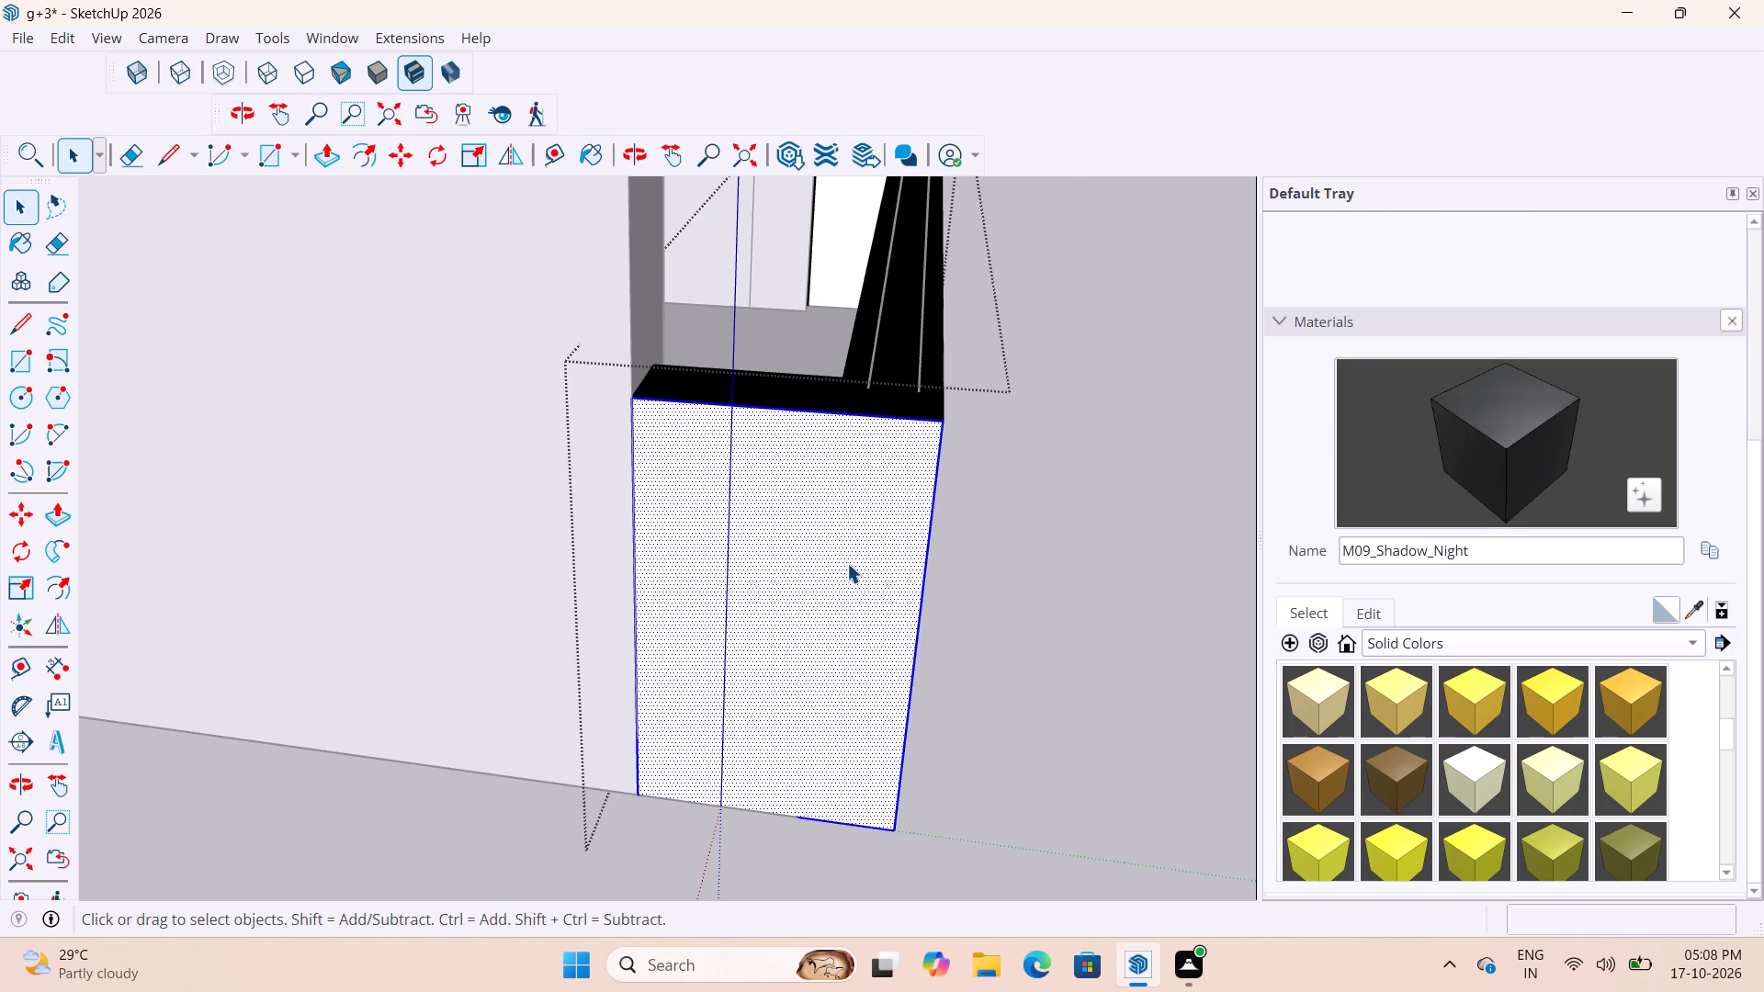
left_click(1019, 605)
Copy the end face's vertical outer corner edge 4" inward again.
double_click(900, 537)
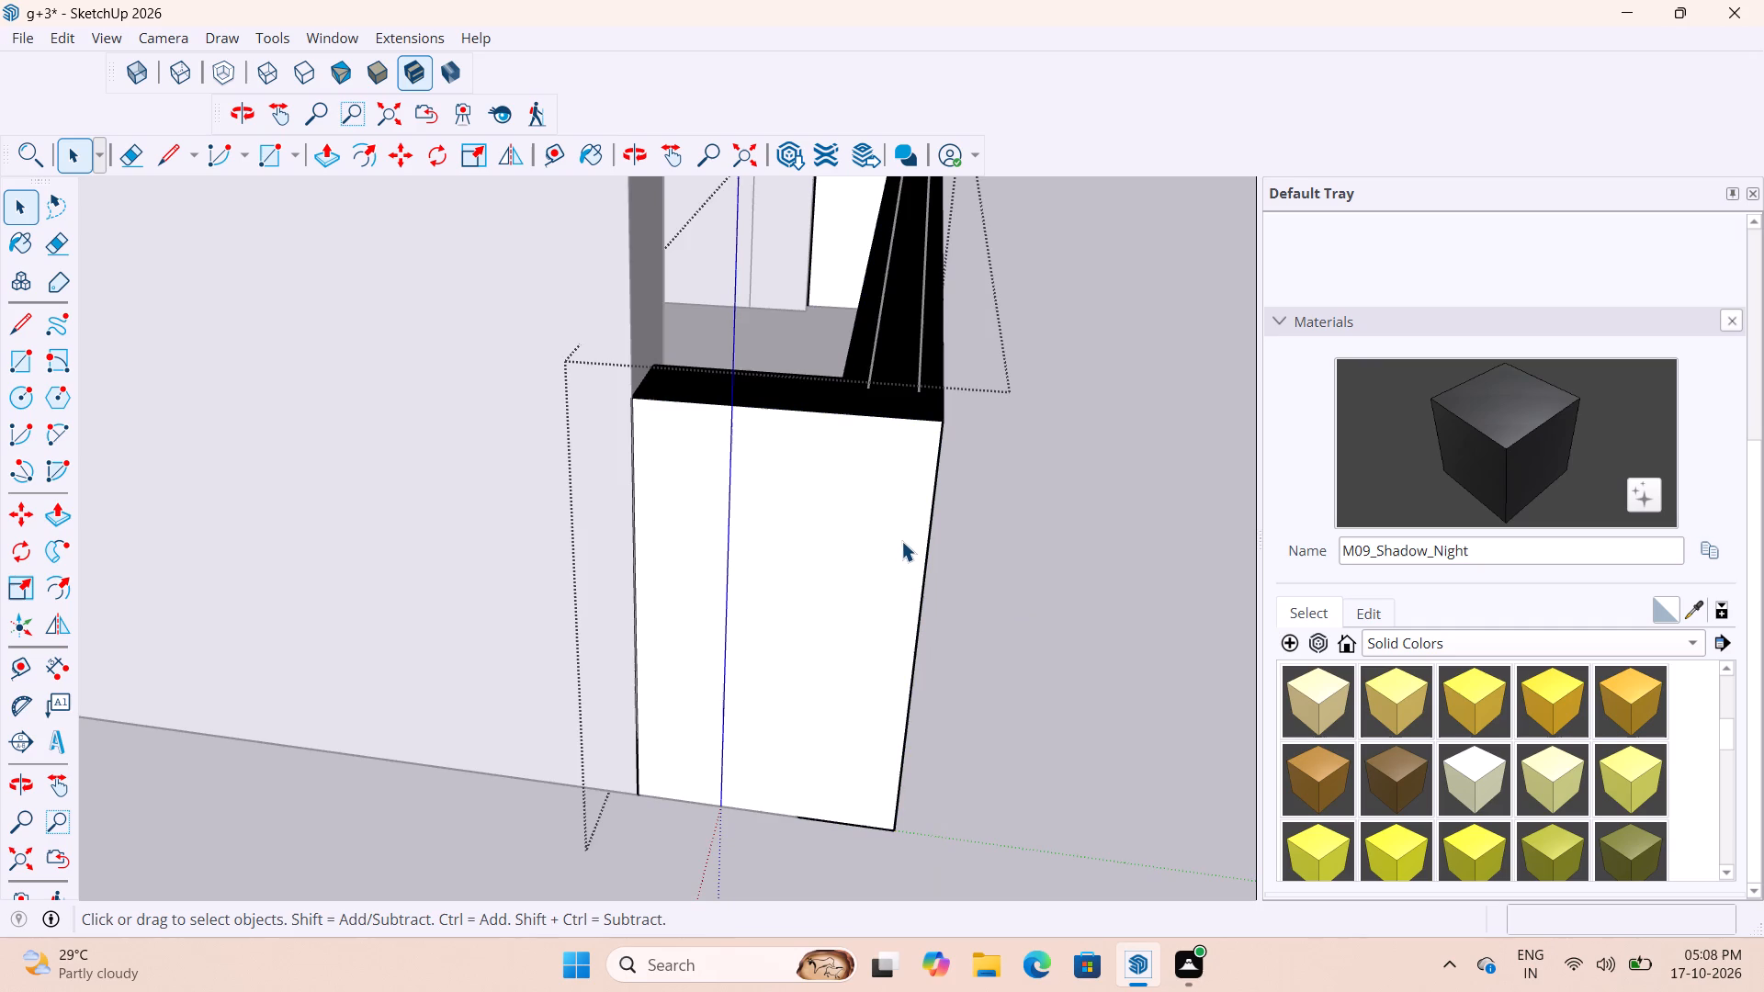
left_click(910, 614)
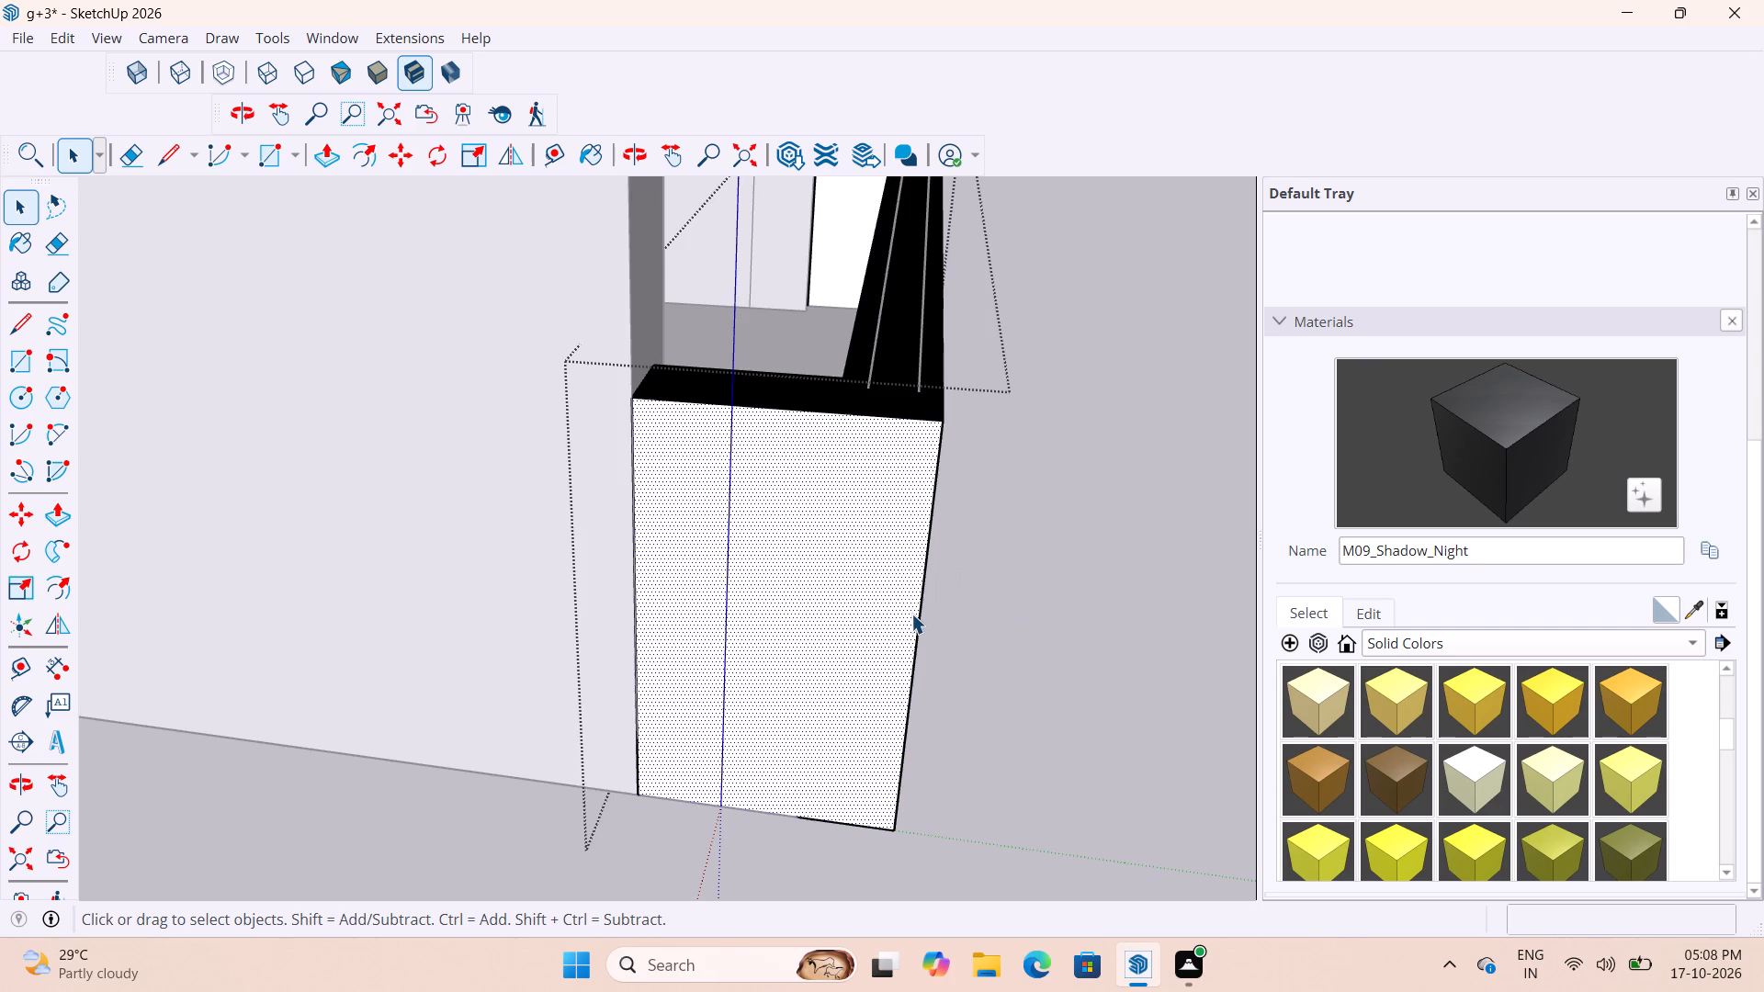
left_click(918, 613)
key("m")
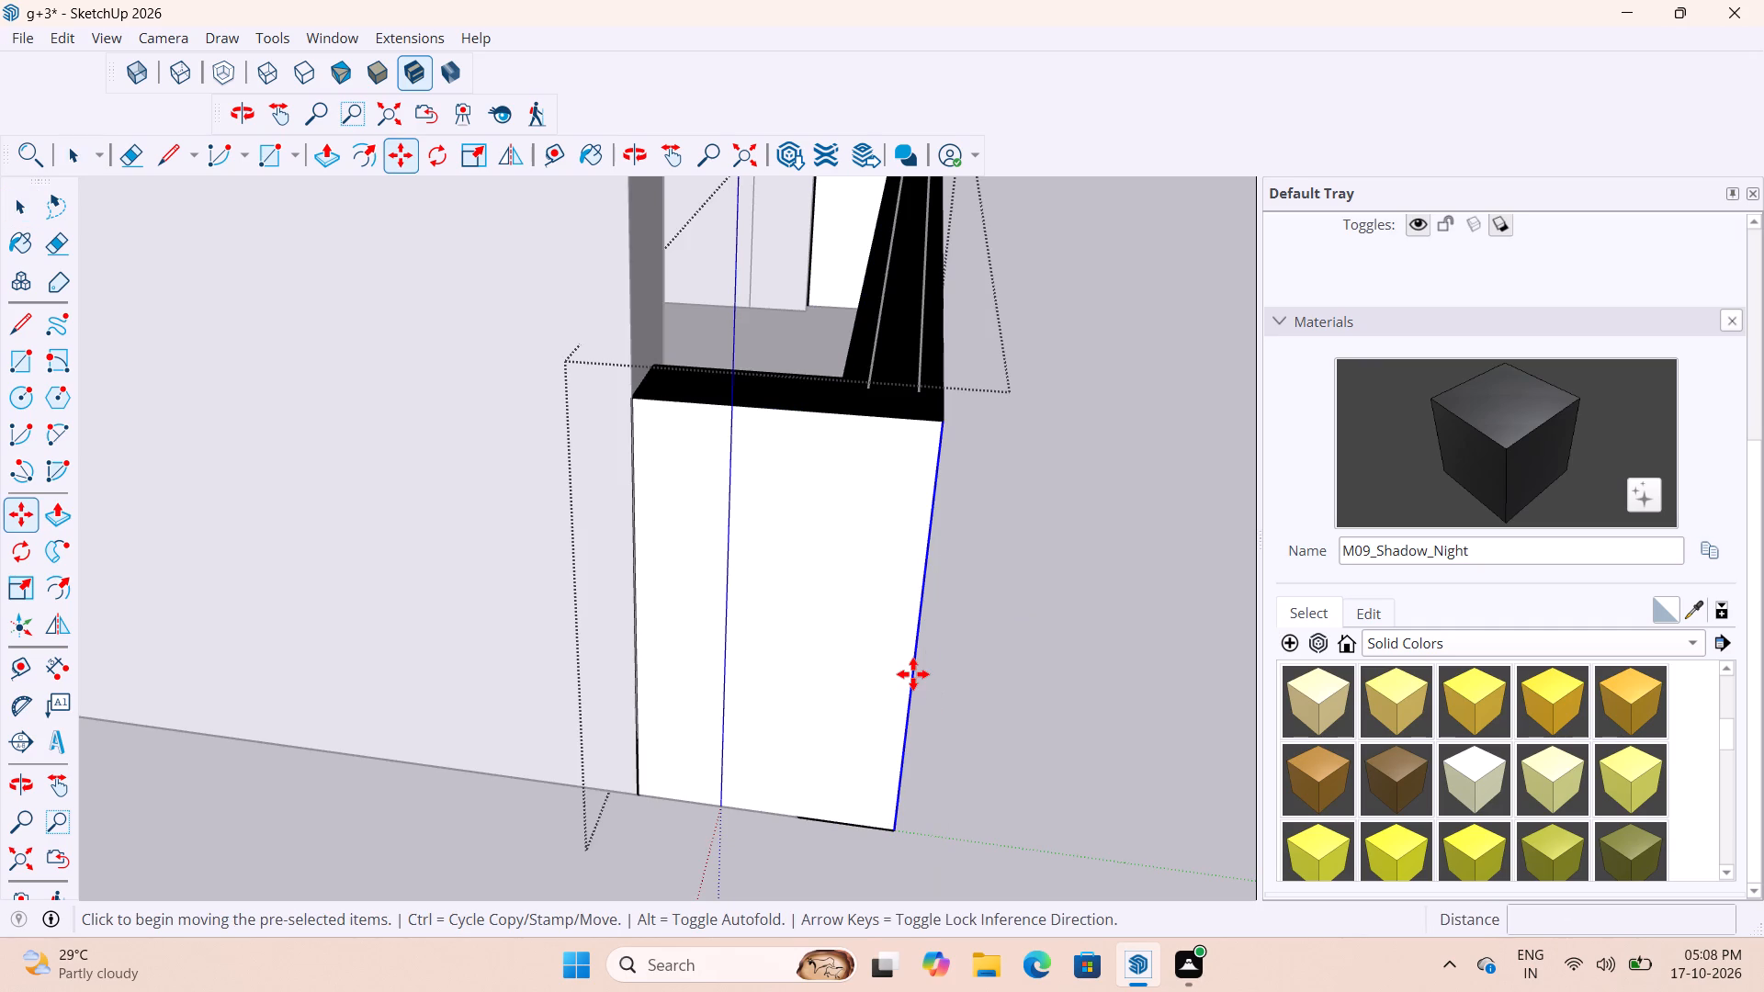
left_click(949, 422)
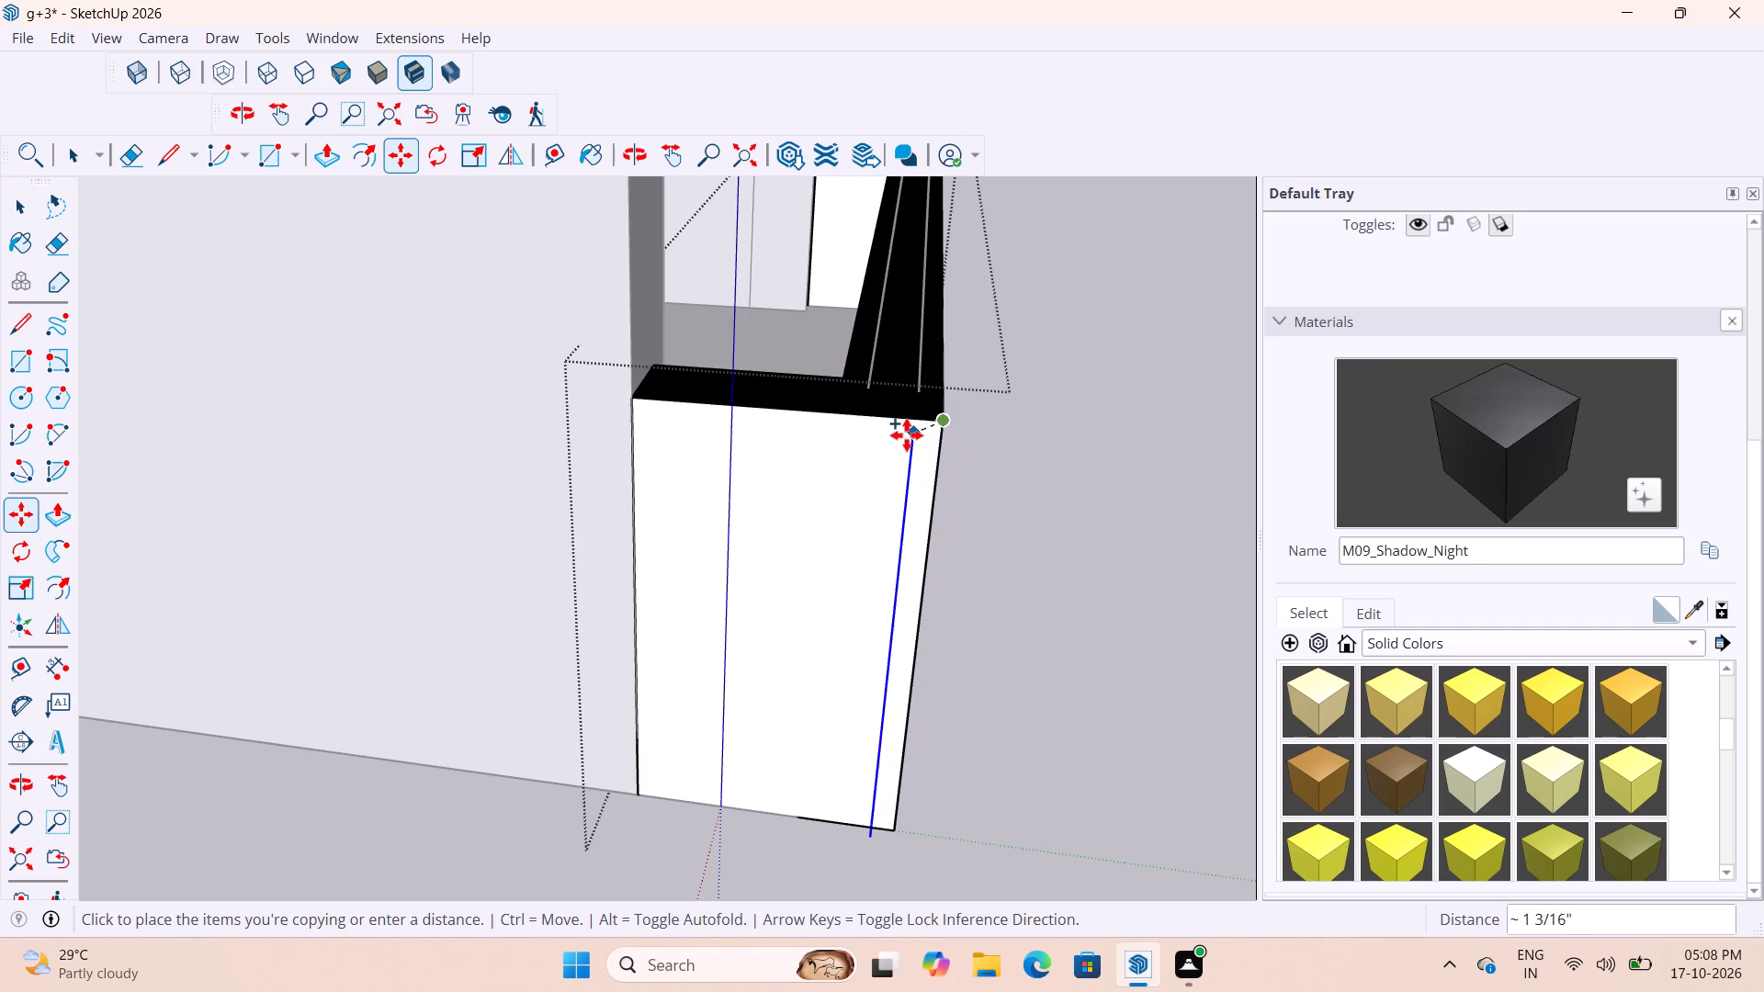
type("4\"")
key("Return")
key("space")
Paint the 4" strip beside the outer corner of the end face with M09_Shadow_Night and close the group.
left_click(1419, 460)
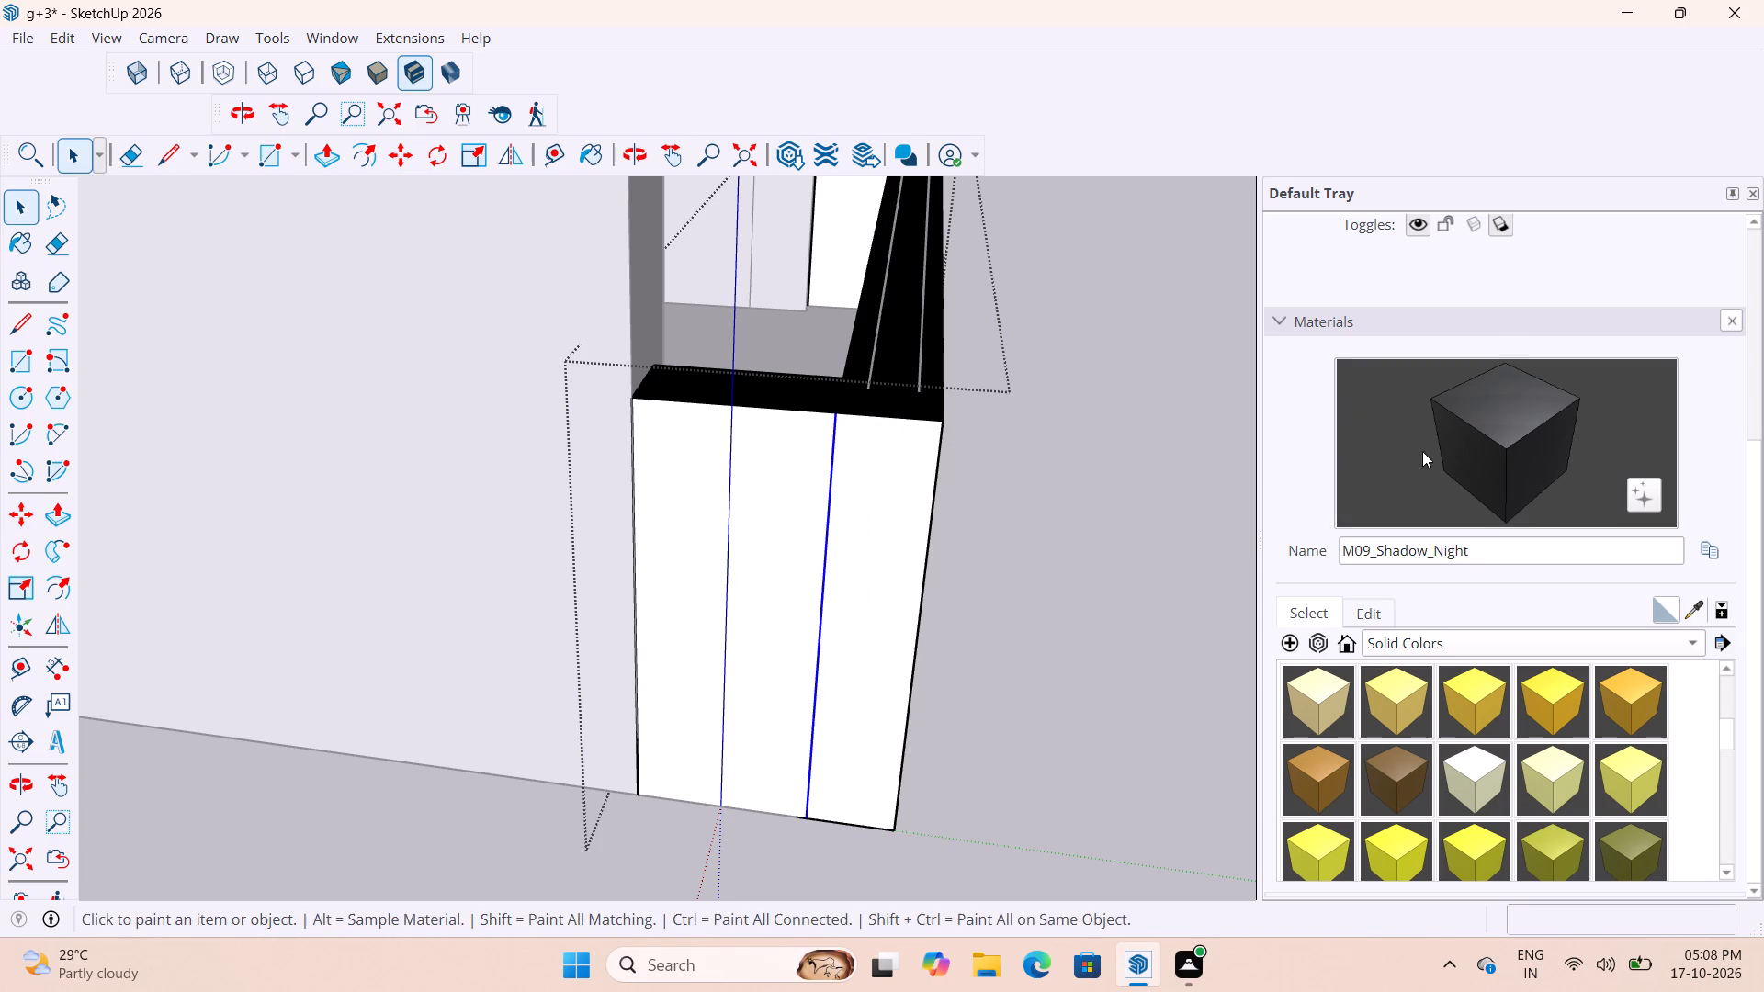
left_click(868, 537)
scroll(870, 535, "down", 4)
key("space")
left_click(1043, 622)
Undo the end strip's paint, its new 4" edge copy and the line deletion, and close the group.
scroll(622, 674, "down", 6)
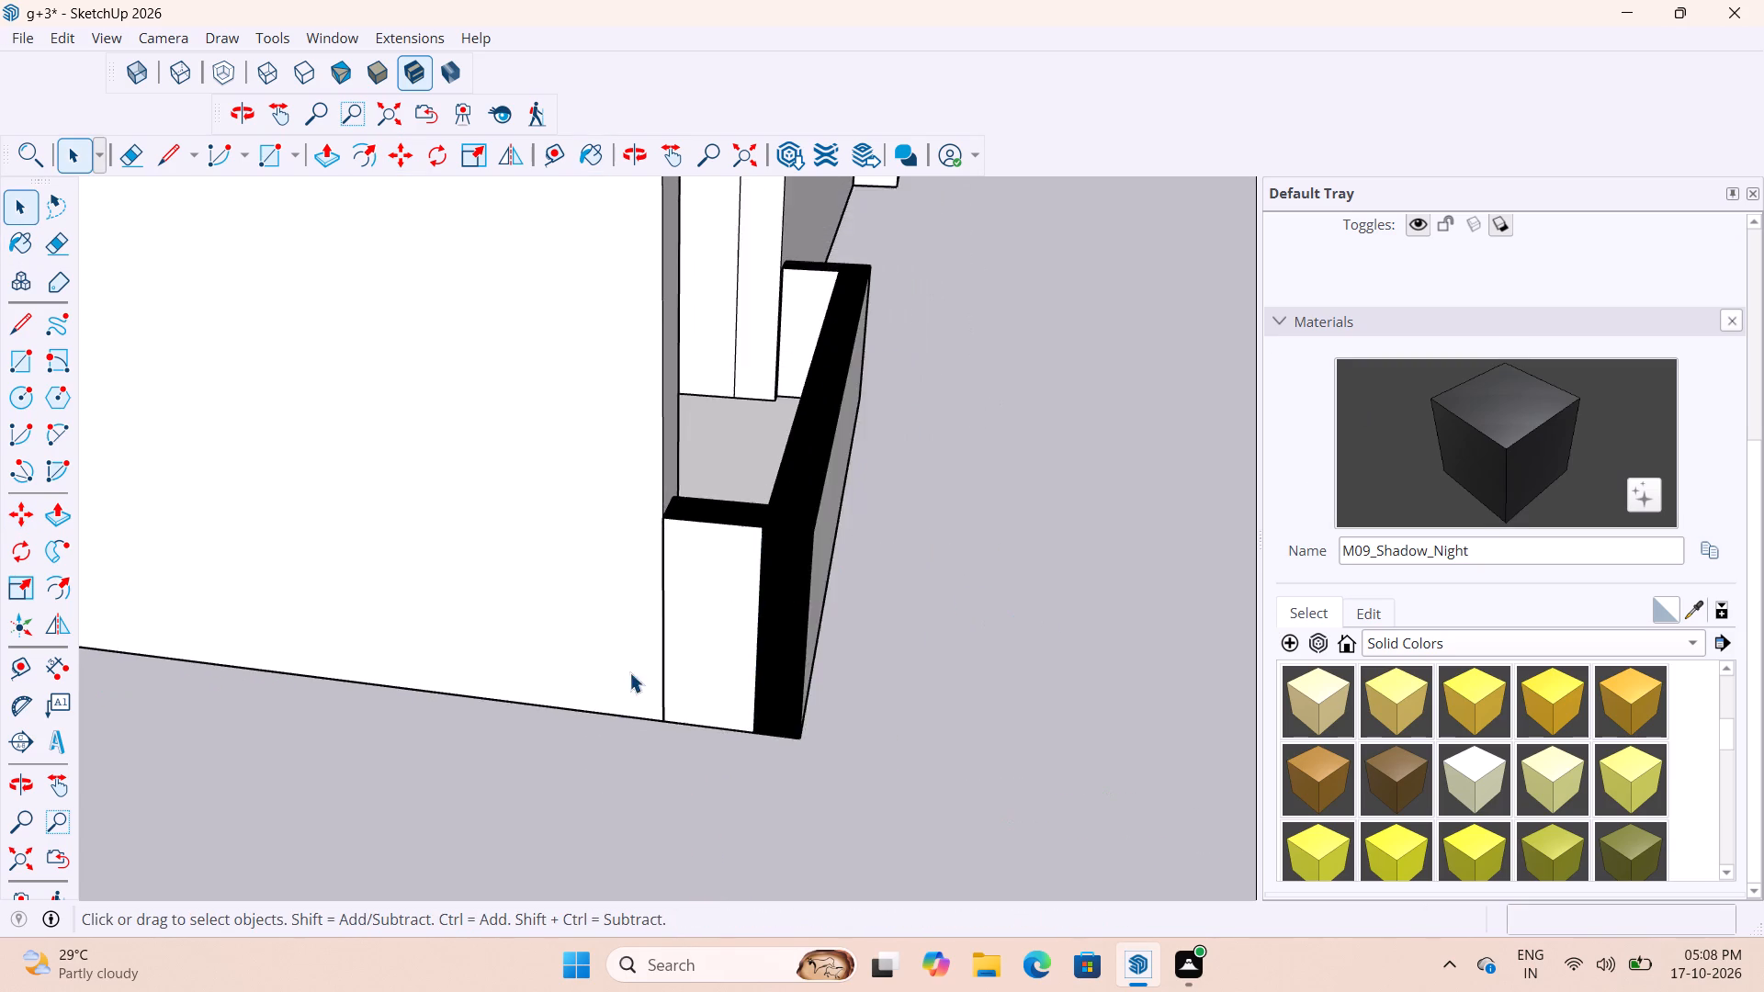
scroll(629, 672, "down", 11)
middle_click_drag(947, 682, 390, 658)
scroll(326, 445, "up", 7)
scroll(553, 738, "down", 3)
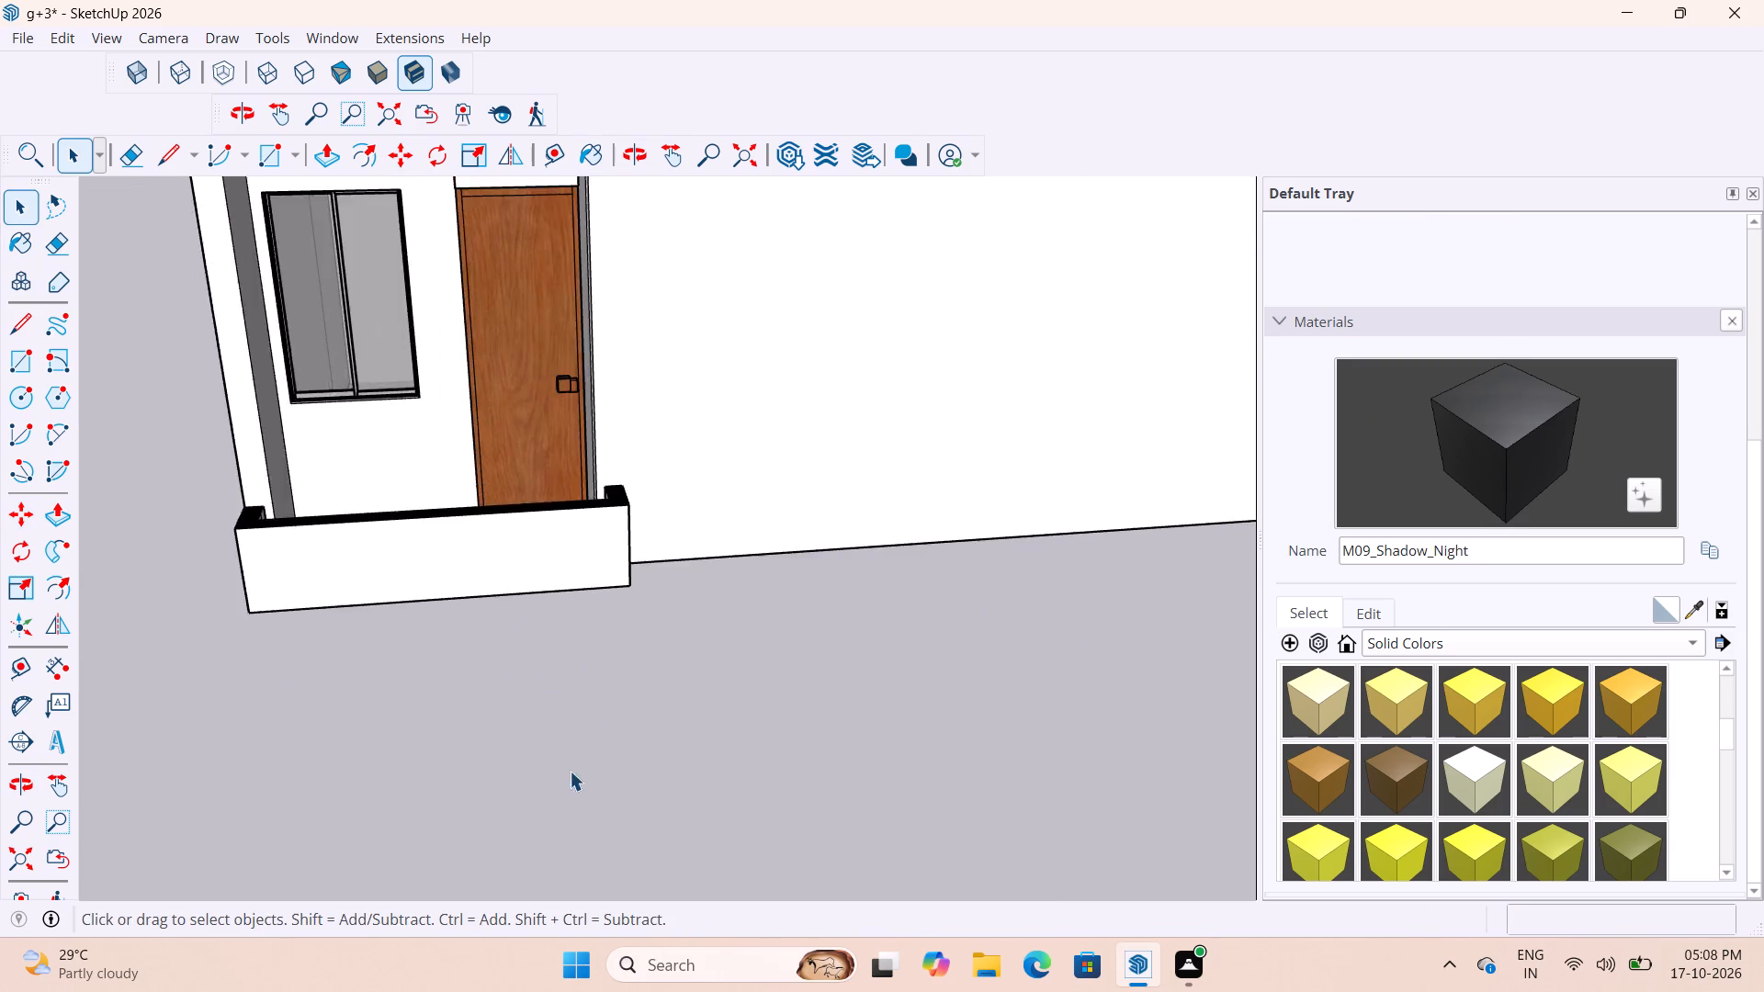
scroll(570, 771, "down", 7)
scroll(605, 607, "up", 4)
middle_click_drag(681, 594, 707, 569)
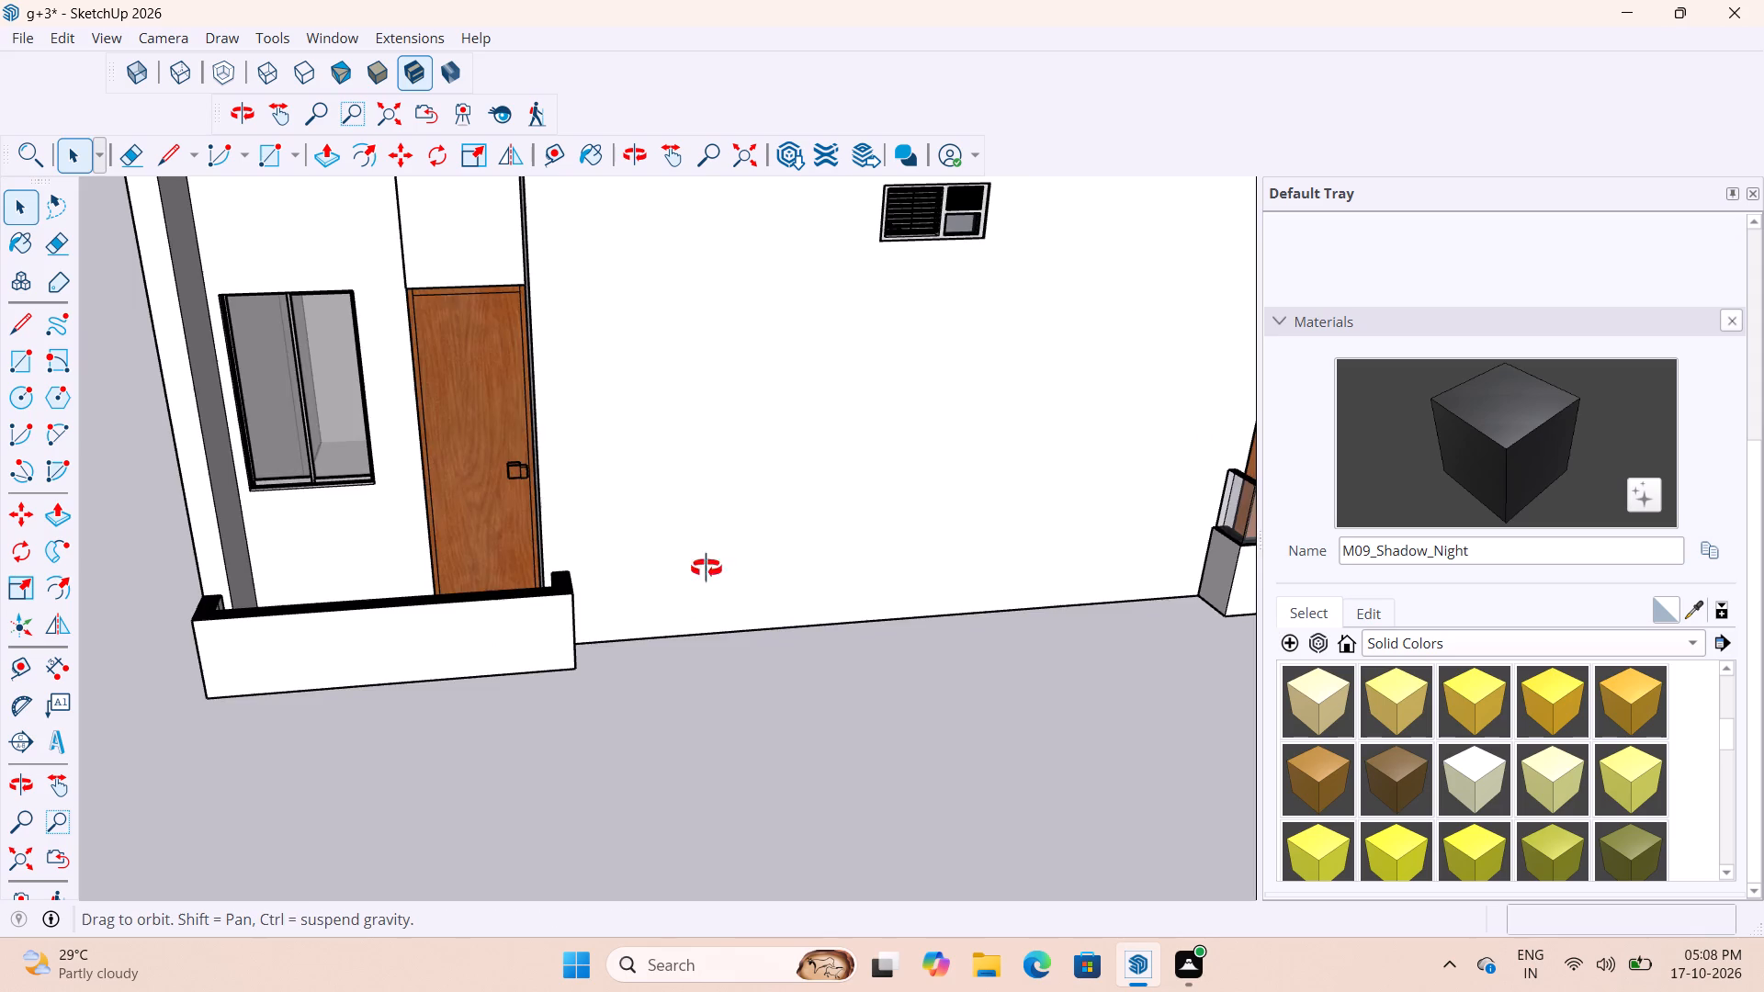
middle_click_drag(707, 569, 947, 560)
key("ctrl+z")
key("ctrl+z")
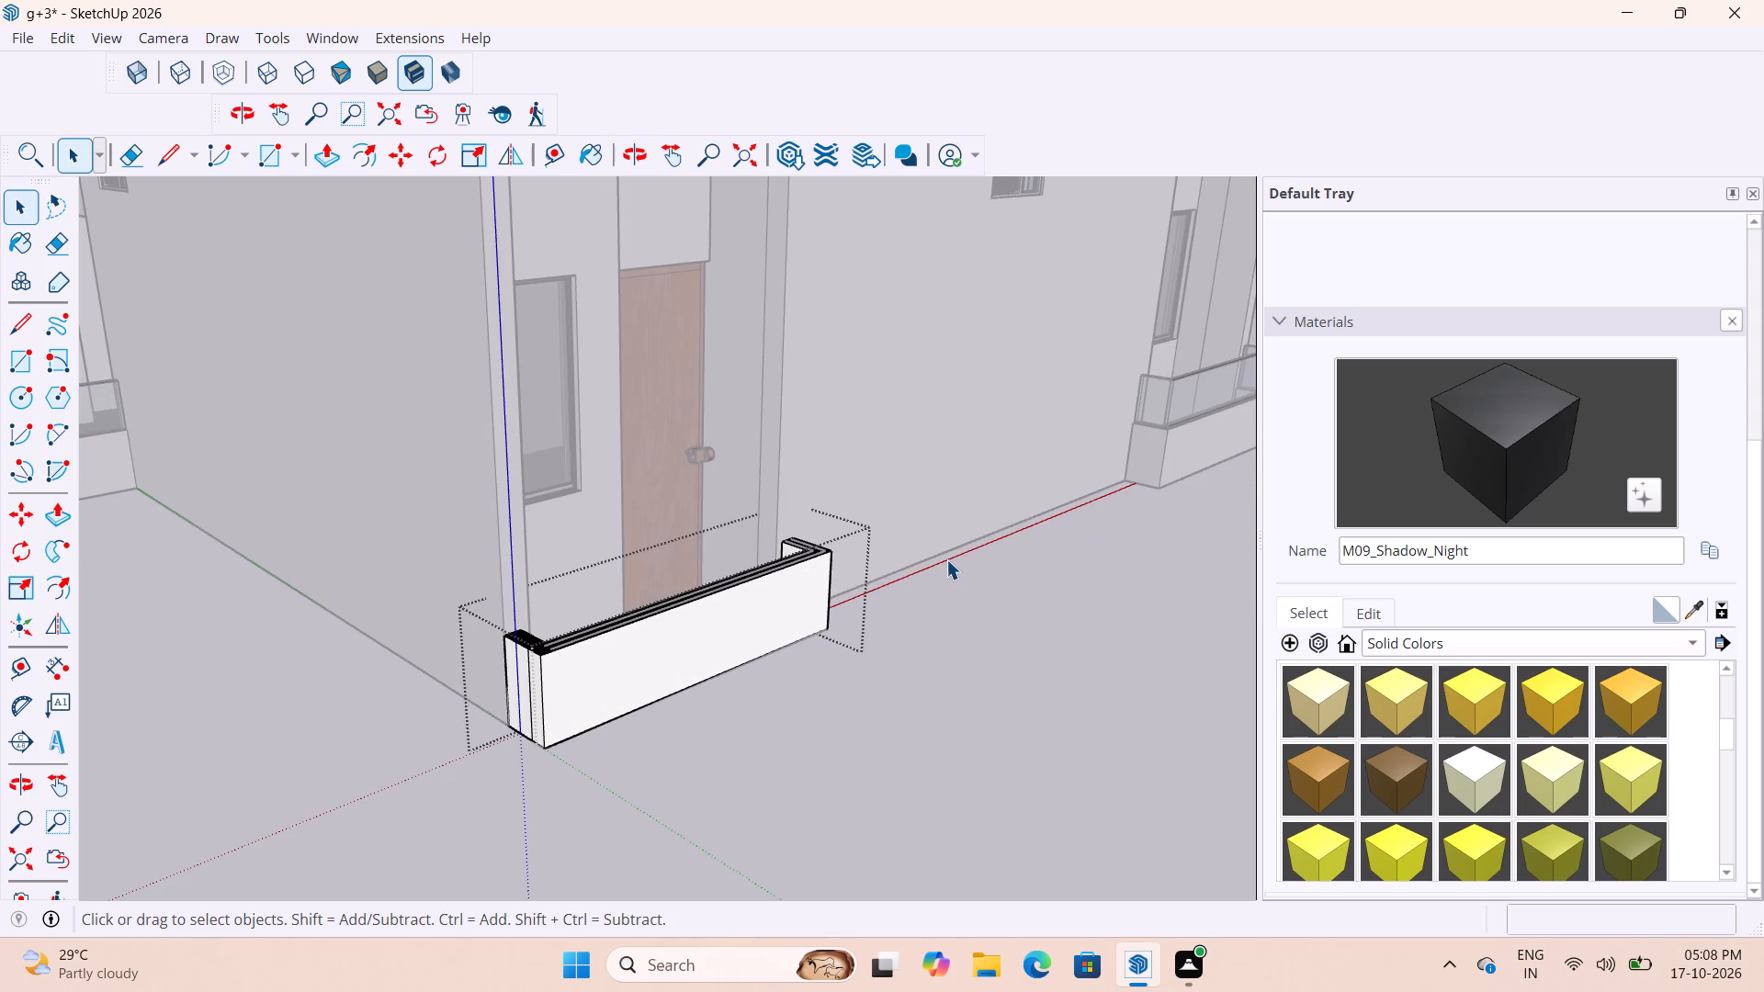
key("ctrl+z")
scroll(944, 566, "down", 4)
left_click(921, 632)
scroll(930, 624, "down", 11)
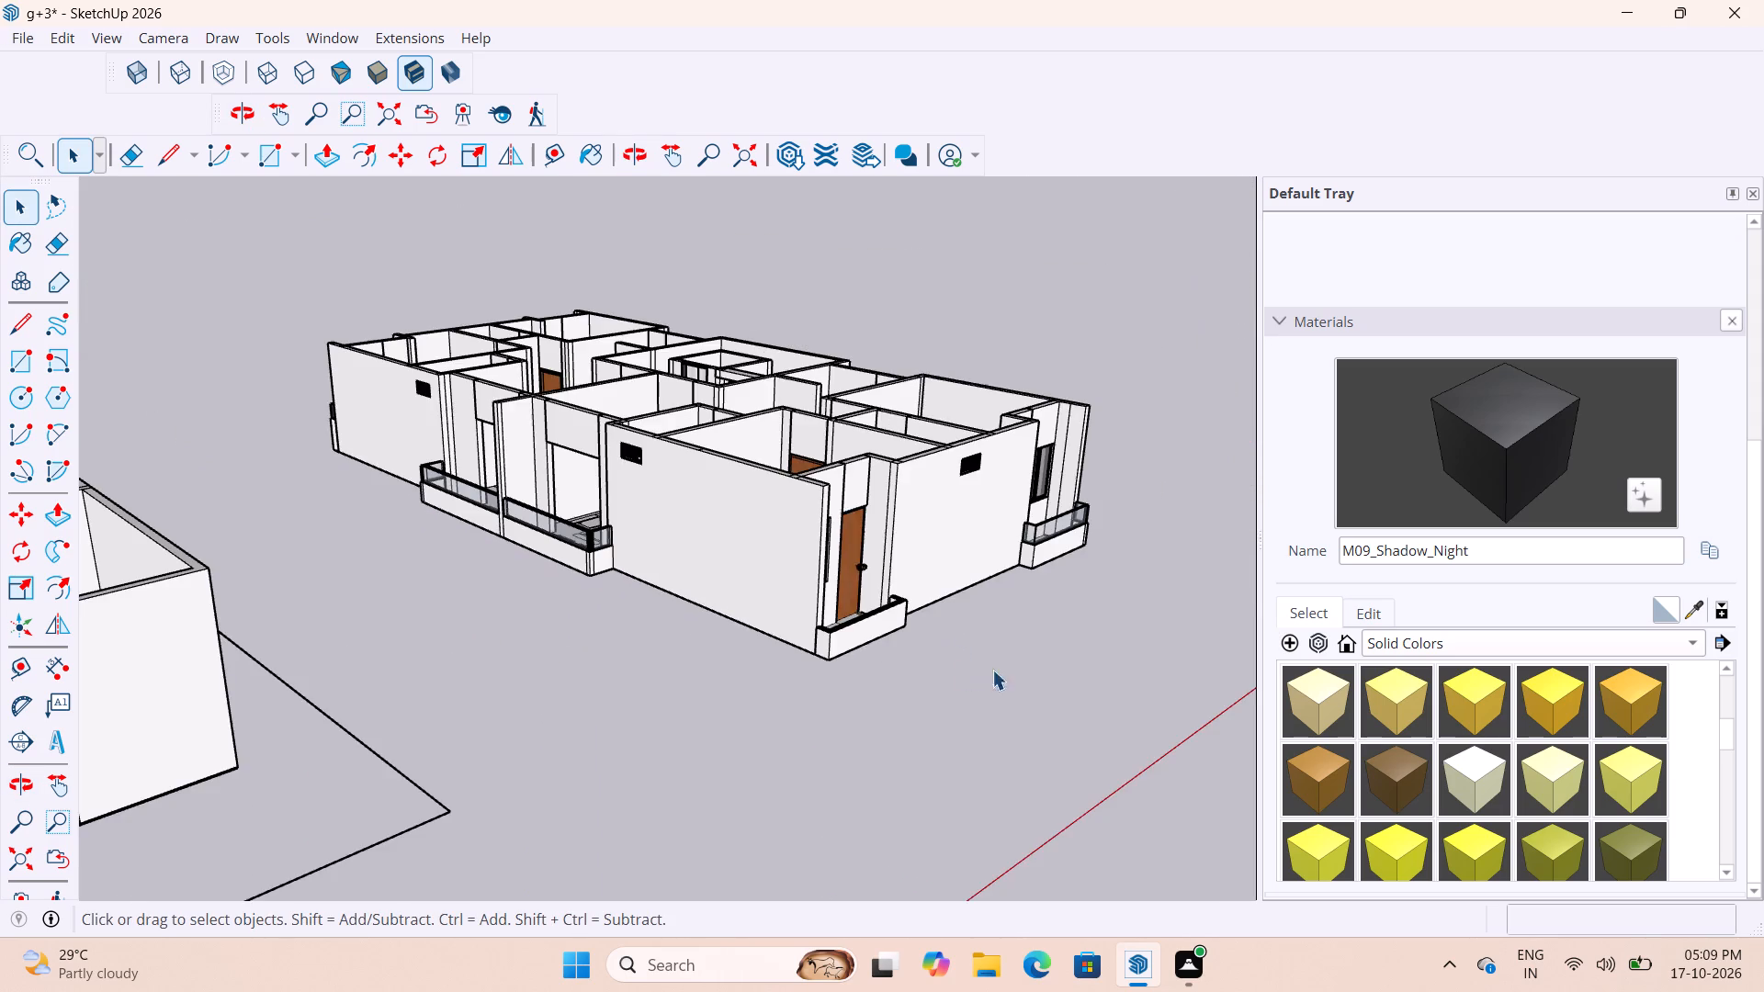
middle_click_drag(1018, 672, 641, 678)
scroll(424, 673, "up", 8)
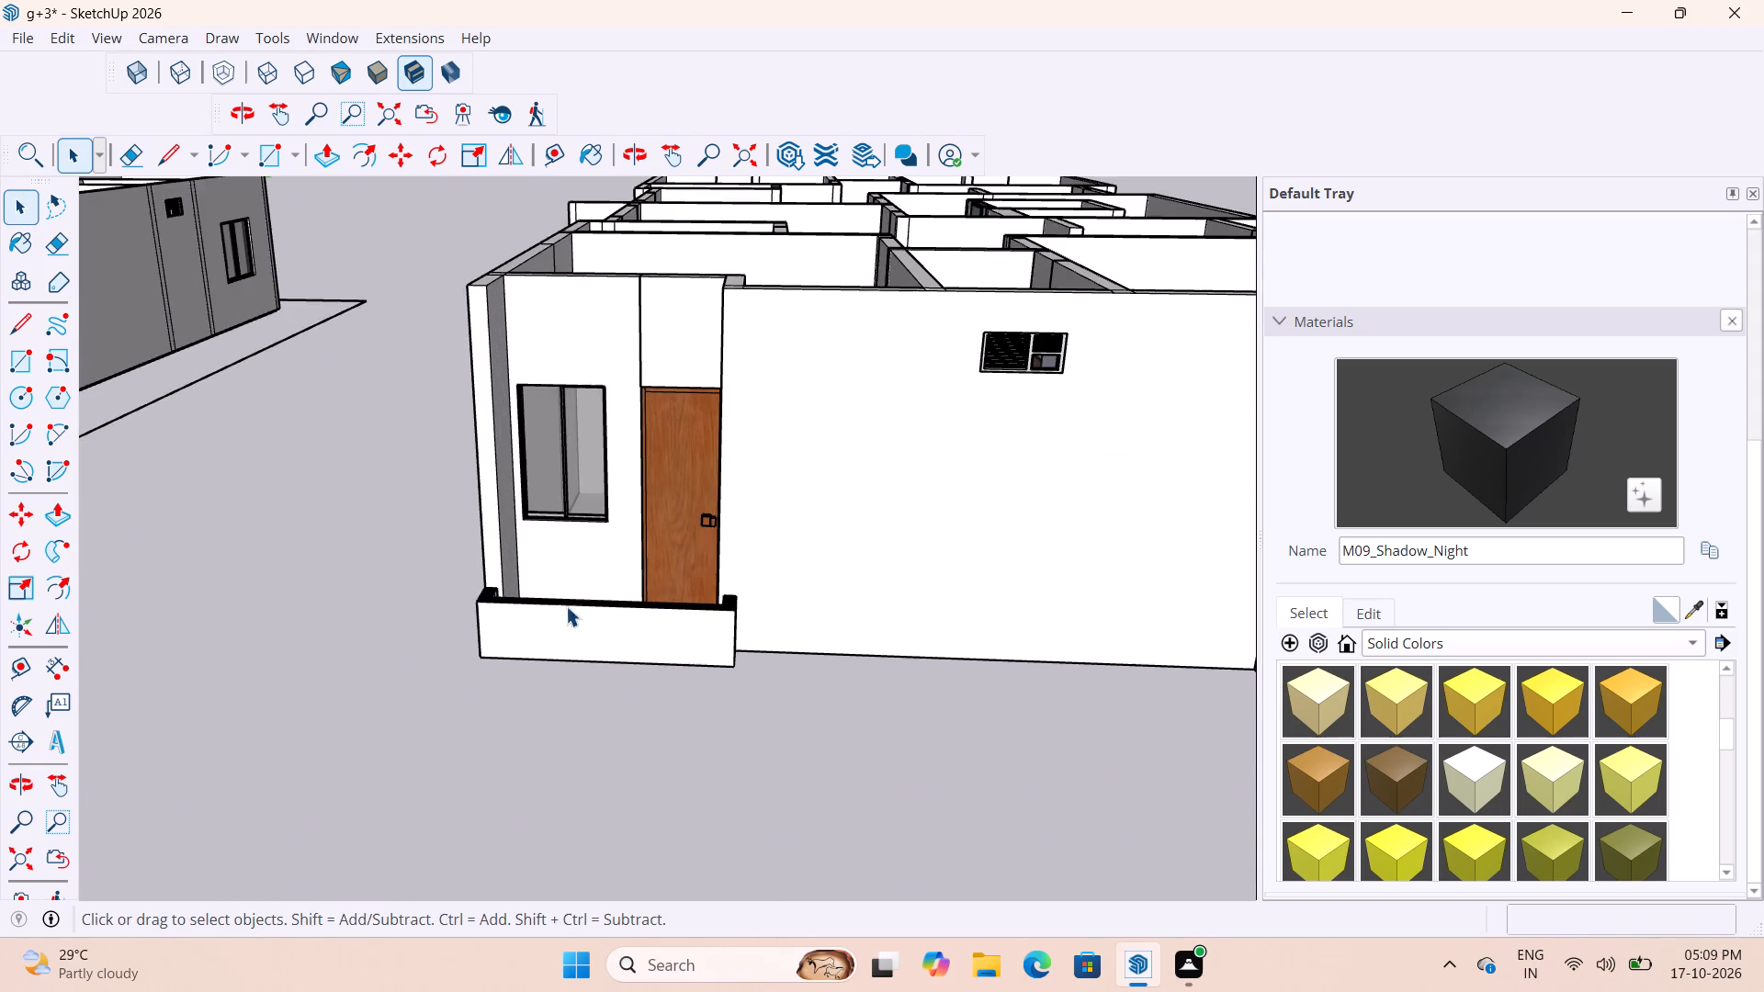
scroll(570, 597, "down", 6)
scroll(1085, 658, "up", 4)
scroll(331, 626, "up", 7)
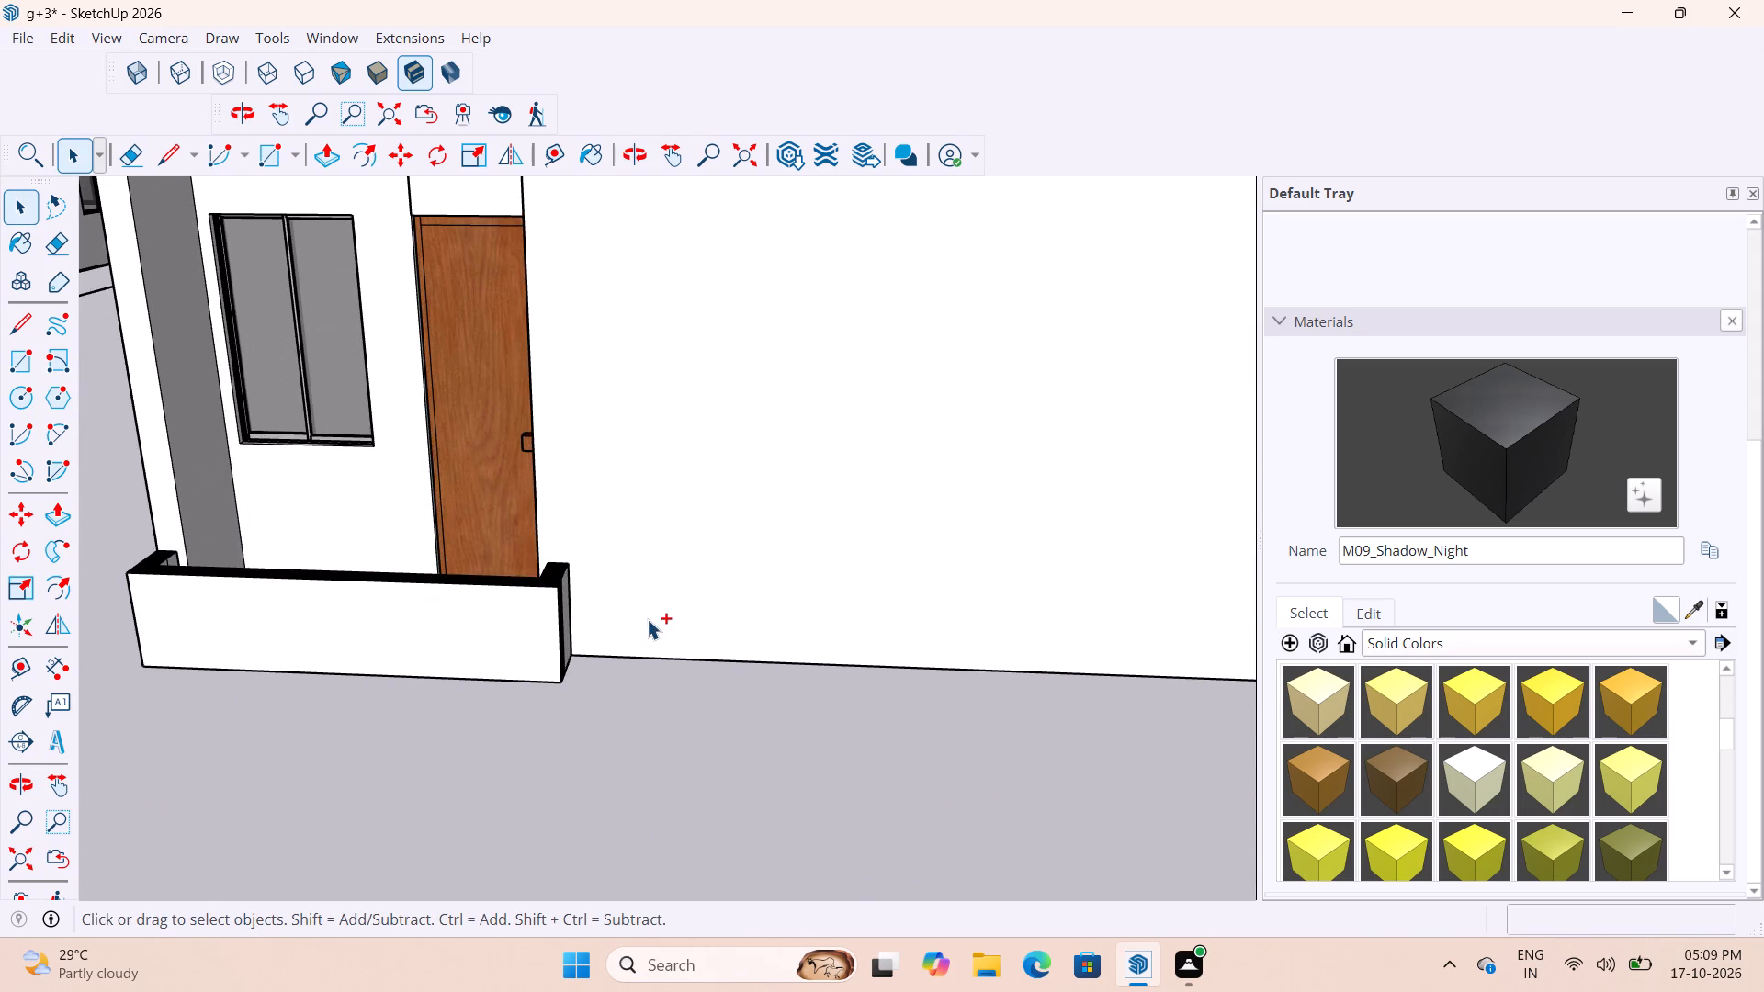
Undo four more earlier edits to the small end balcony's parapet and close its group.
key("ctrl+z")
key("ctrl+z")
key("ctrl+z")
key("ctrl+z")
scroll(687, 603, "down", 5)
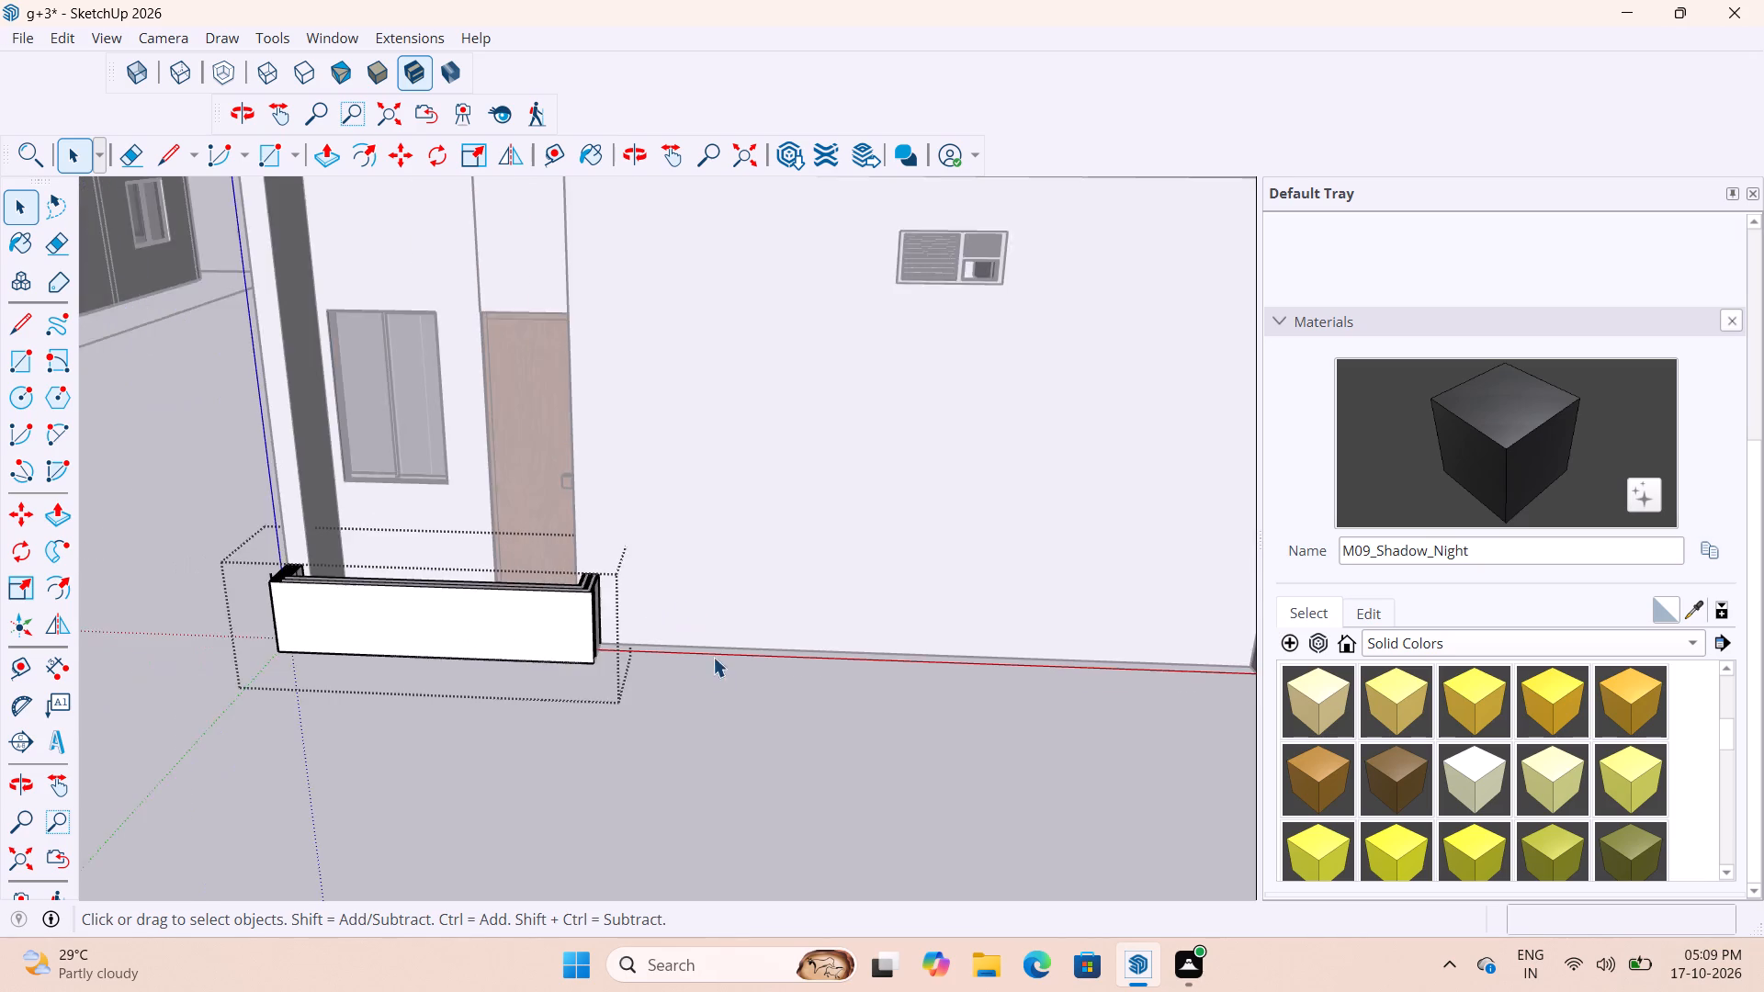
left_click(712, 674)
Examine the balconies around the building, comparing the unfinished small end parapet with those that already have glass railings.
scroll(571, 667, "up", 5)
scroll(755, 541, "down", 6)
middle_click_drag(677, 617, 554, 324)
scroll(567, 422, "up", 1)
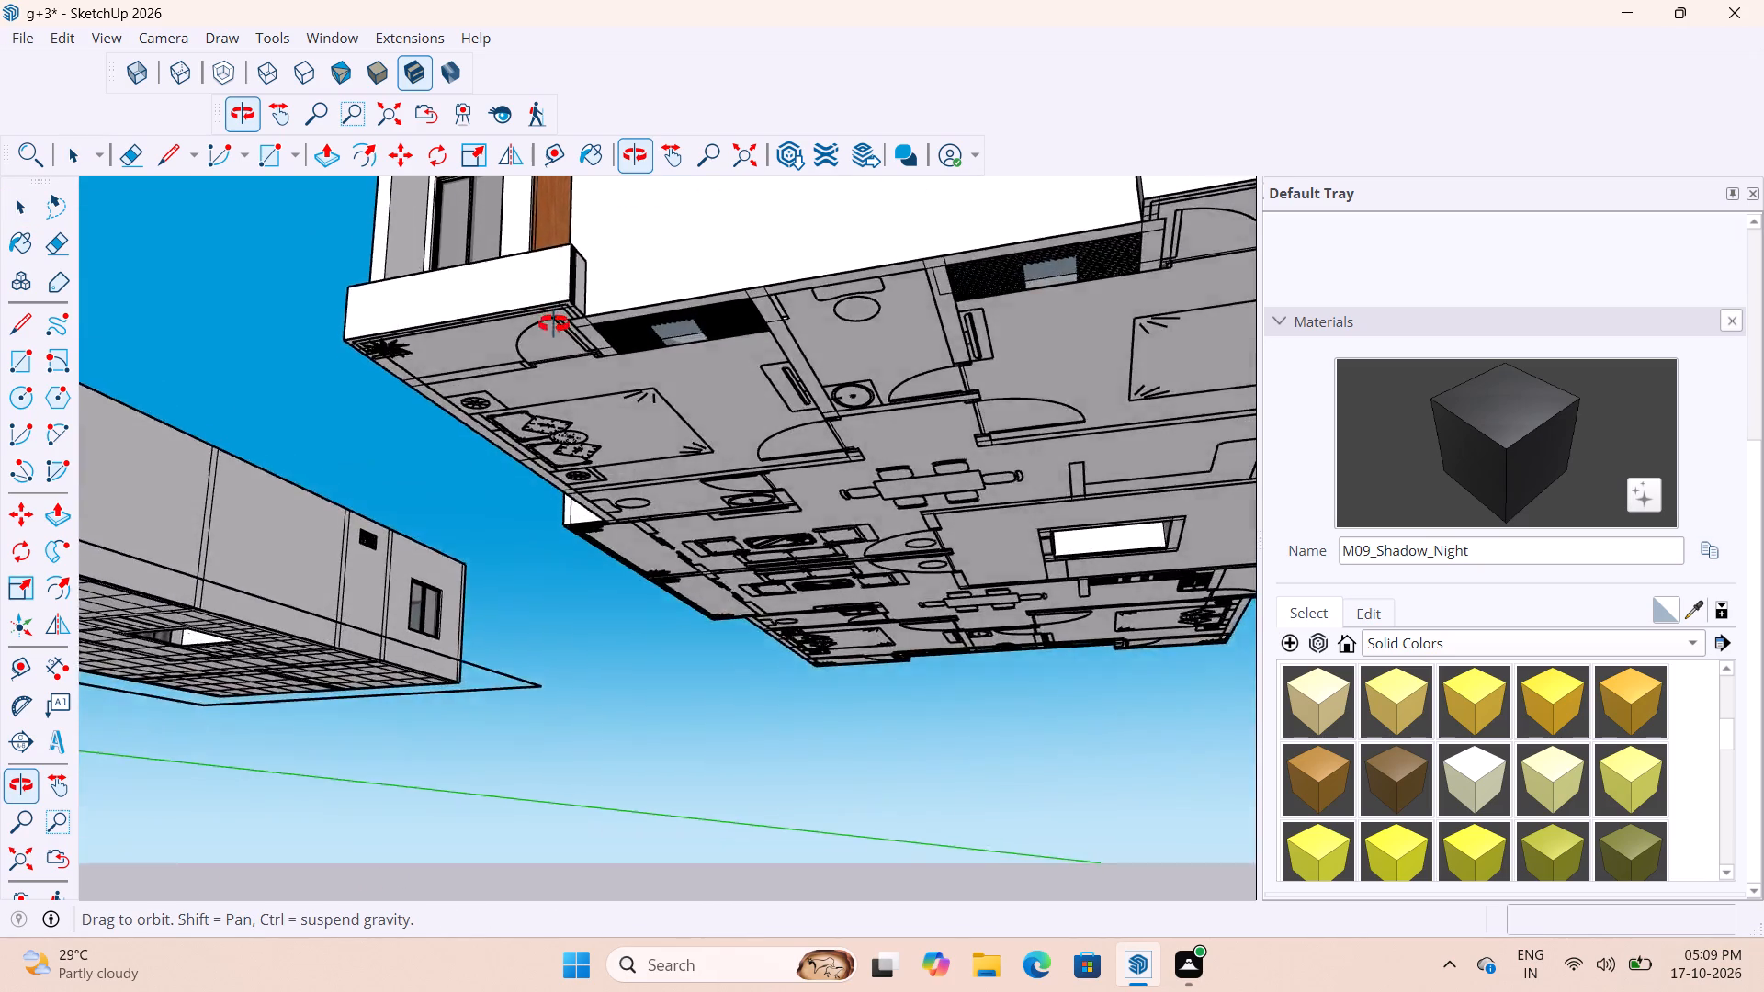
middle_click_drag(554, 324, 982, 764)
scroll(747, 577, "down", 18)
middle_click_drag(921, 436, 447, 479)
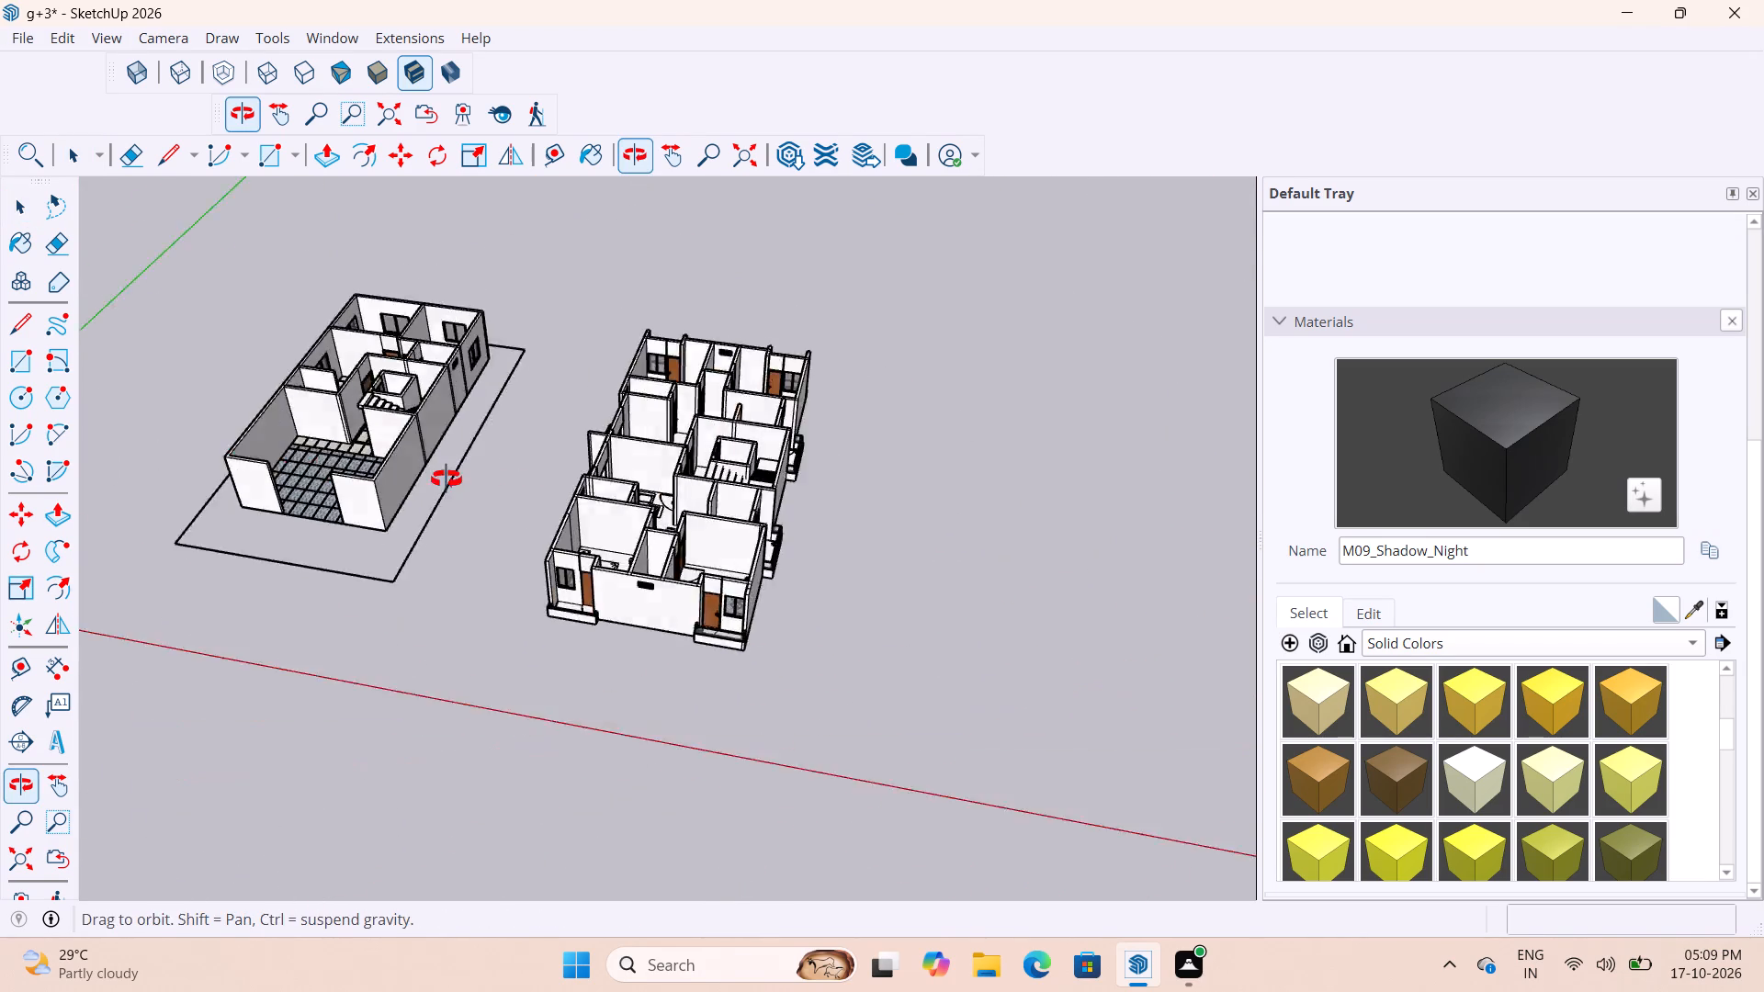
middle_click_drag(447, 479, 238, 438)
scroll(820, 492, "up", 14)
middle_click_drag(896, 419, 105, 378)
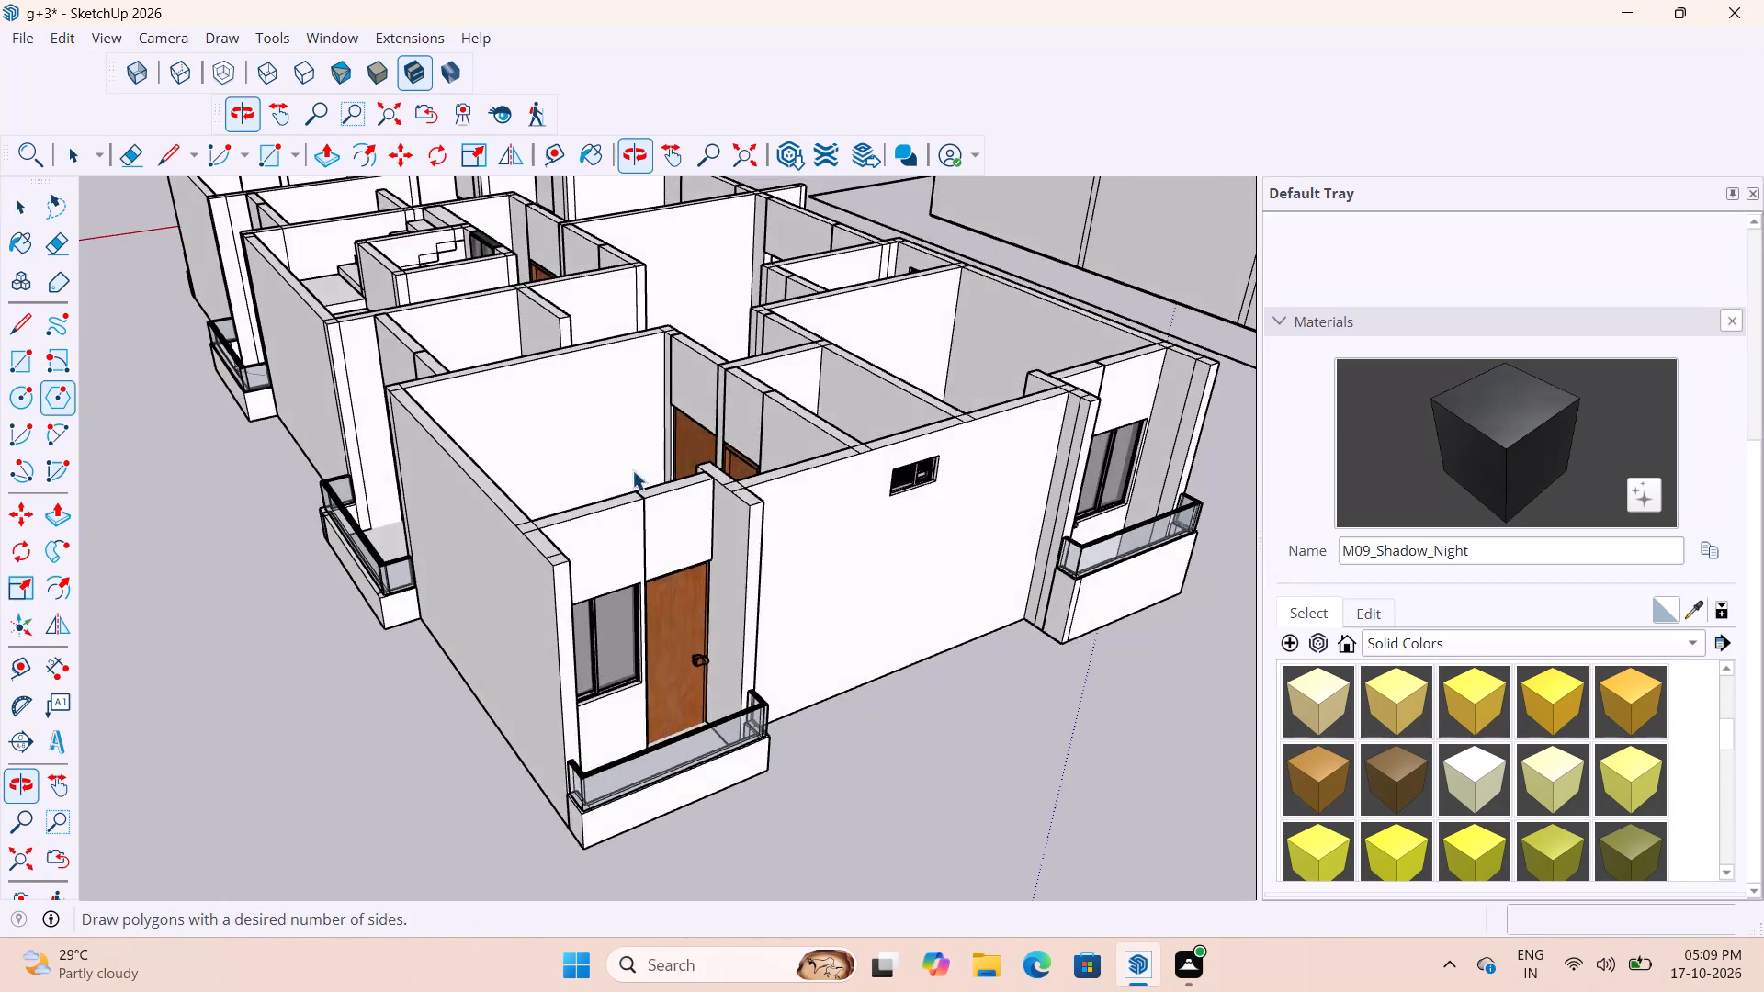
scroll(675, 632, "down", 6)
middle_click_drag(648, 647, 1624, 541)
scroll(1151, 614, "down", 1)
middle_click_drag(933, 557, 1335, 554)
scroll(855, 533, "up", 4)
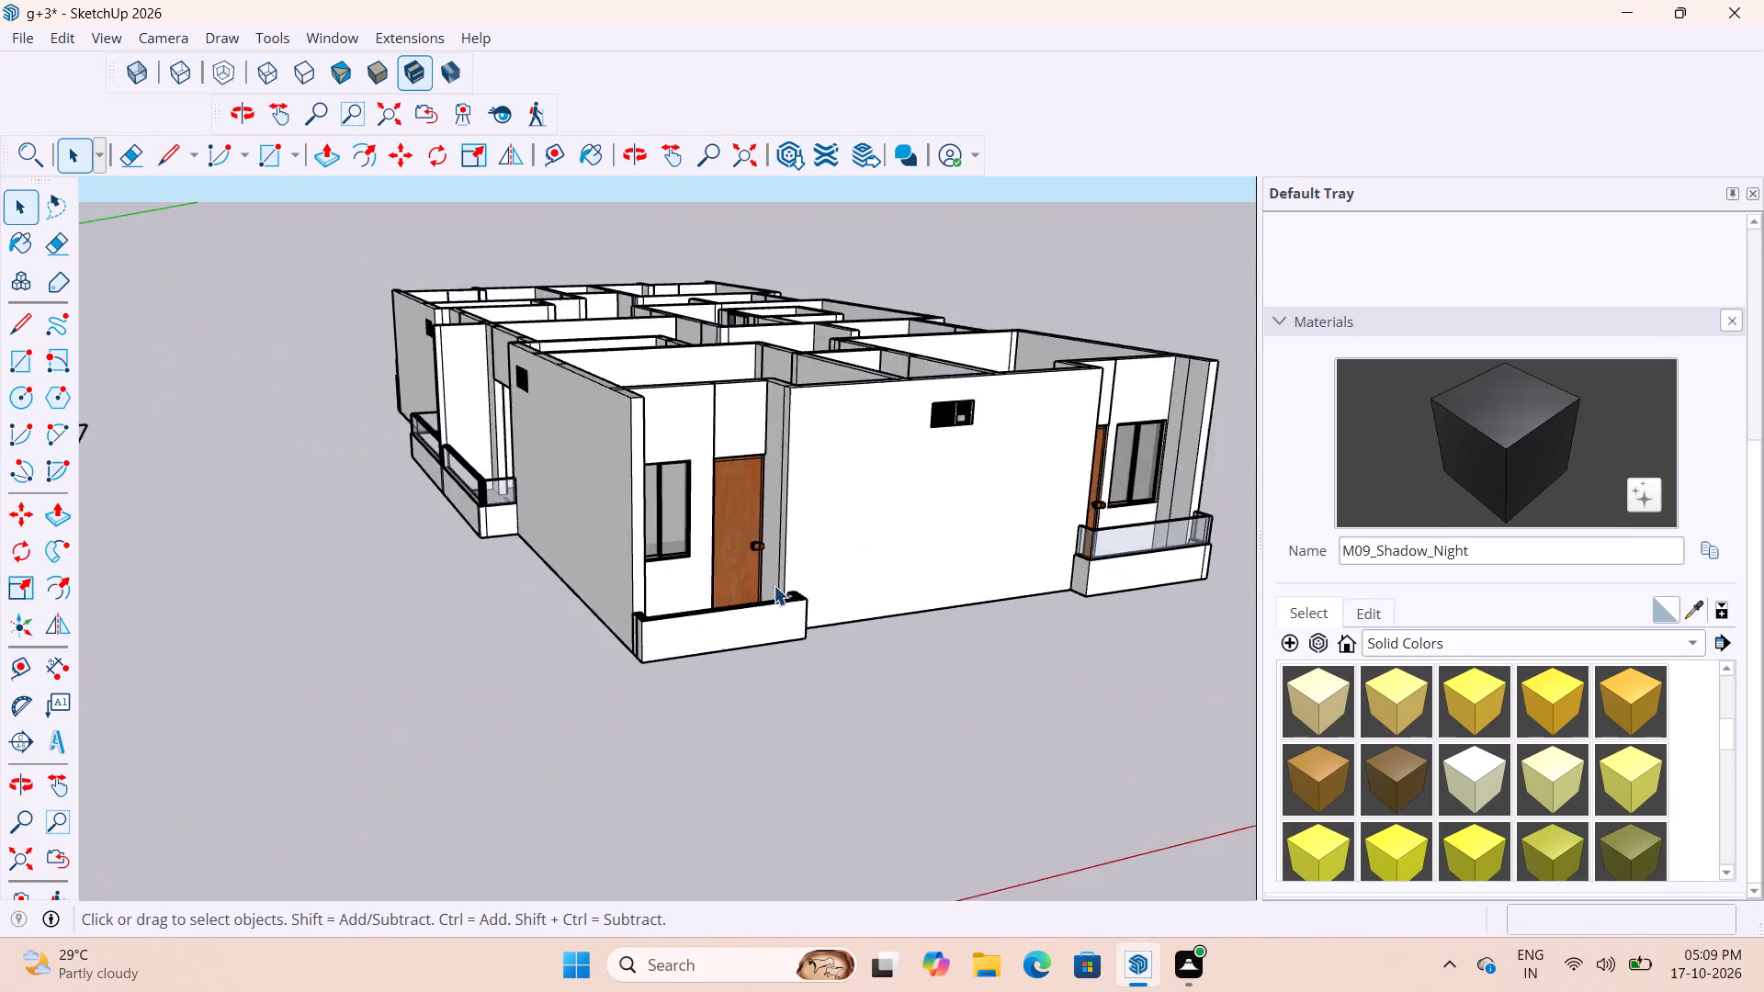
scroll(774, 585, "up", 8)
scroll(800, 499, "down", 11)
middle_click_drag(812, 570, 749, 698)
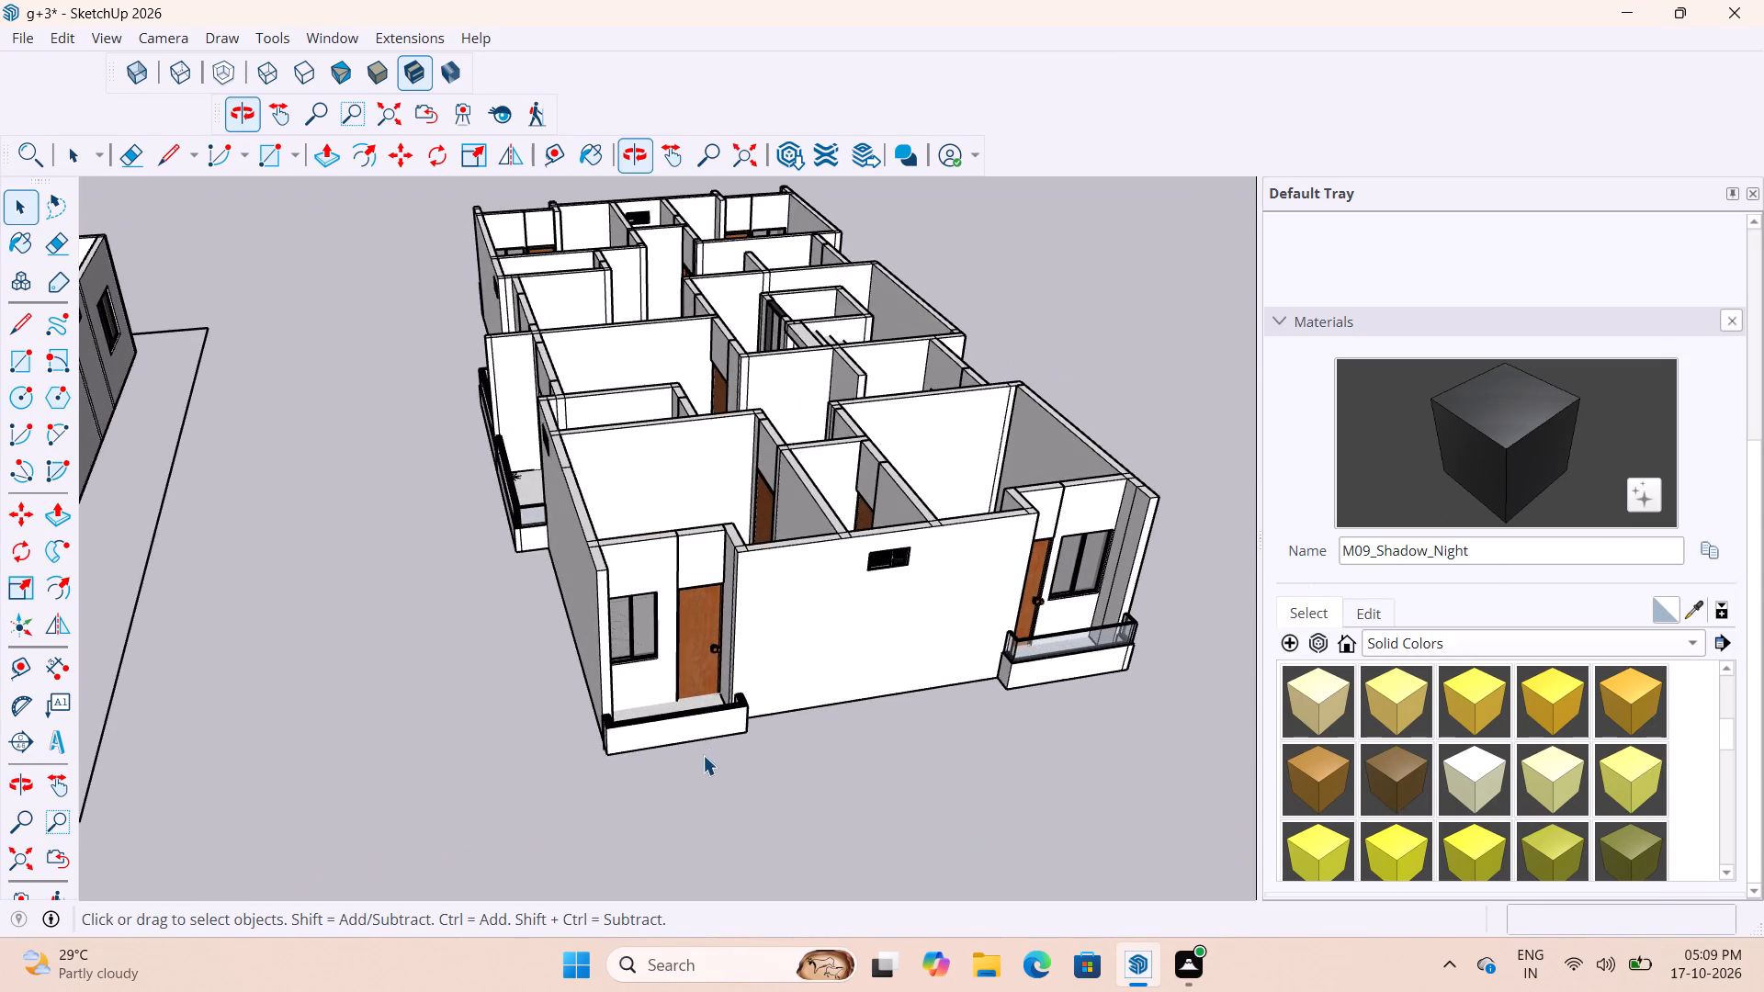
Open the bare parapet's group and repaint the black strip on its door-side end face with the sampled Default material.
scroll(705, 760, "up", 12)
middle_click_drag(841, 671, 588, 633)
scroll(661, 683, "up", 7)
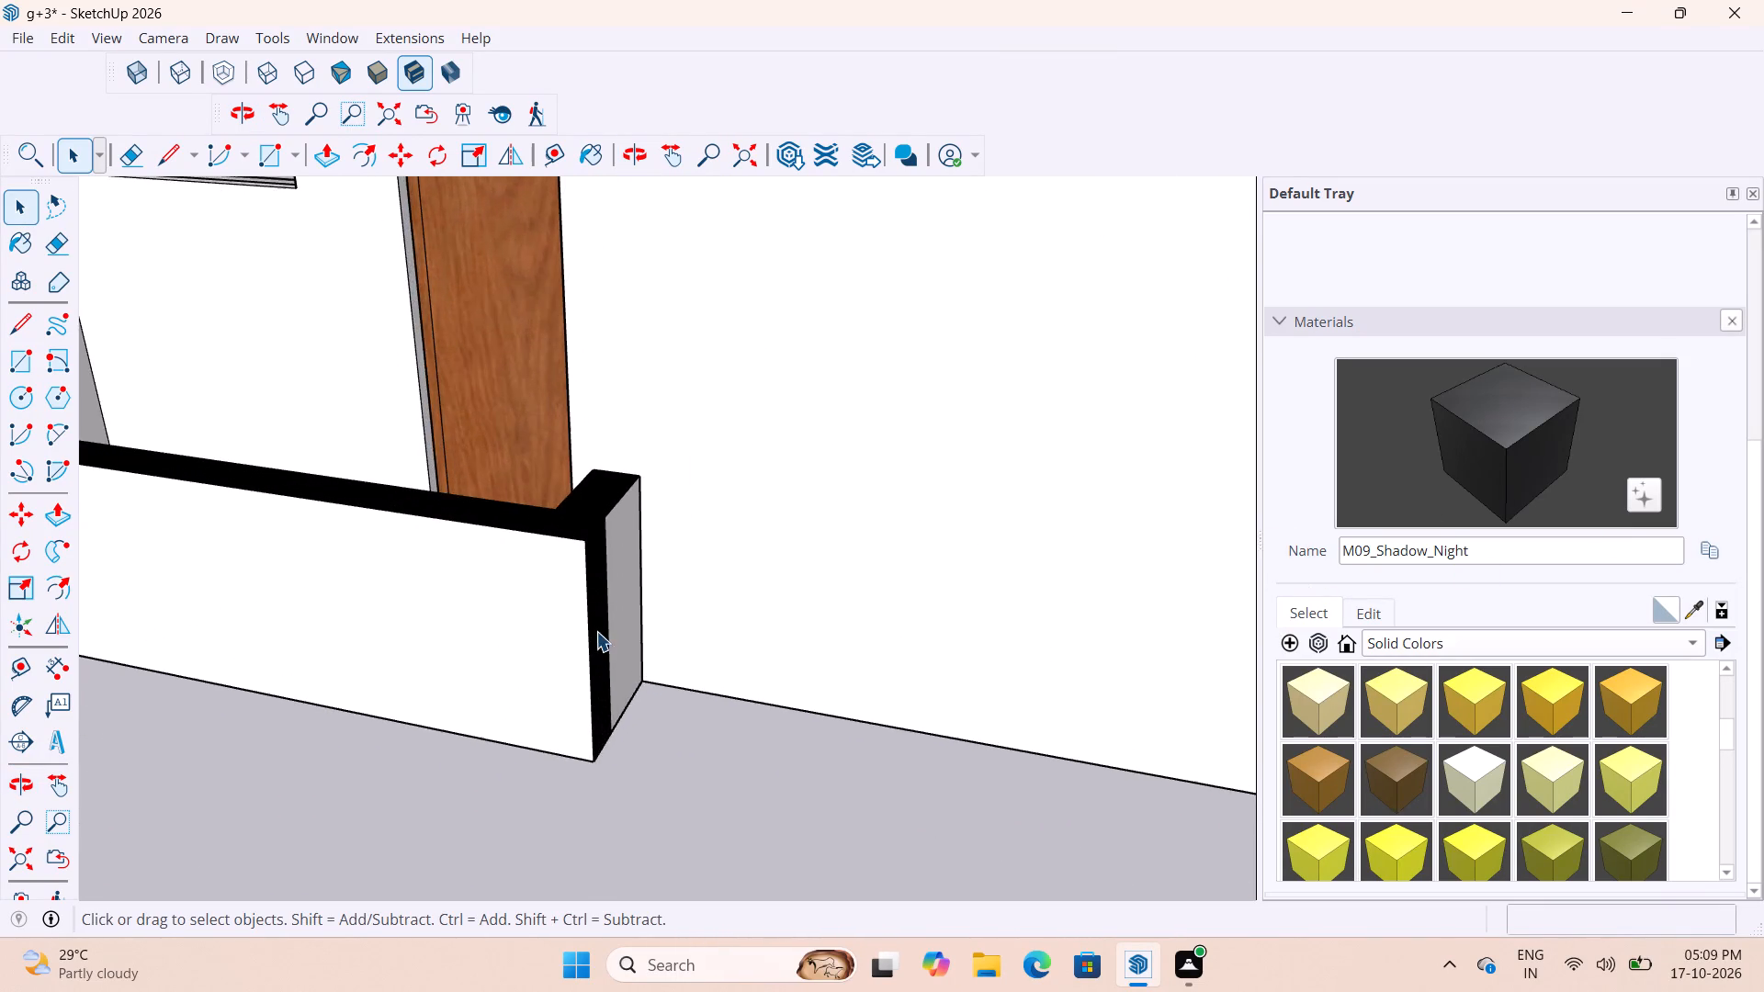
scroll(596, 631, "up", 4)
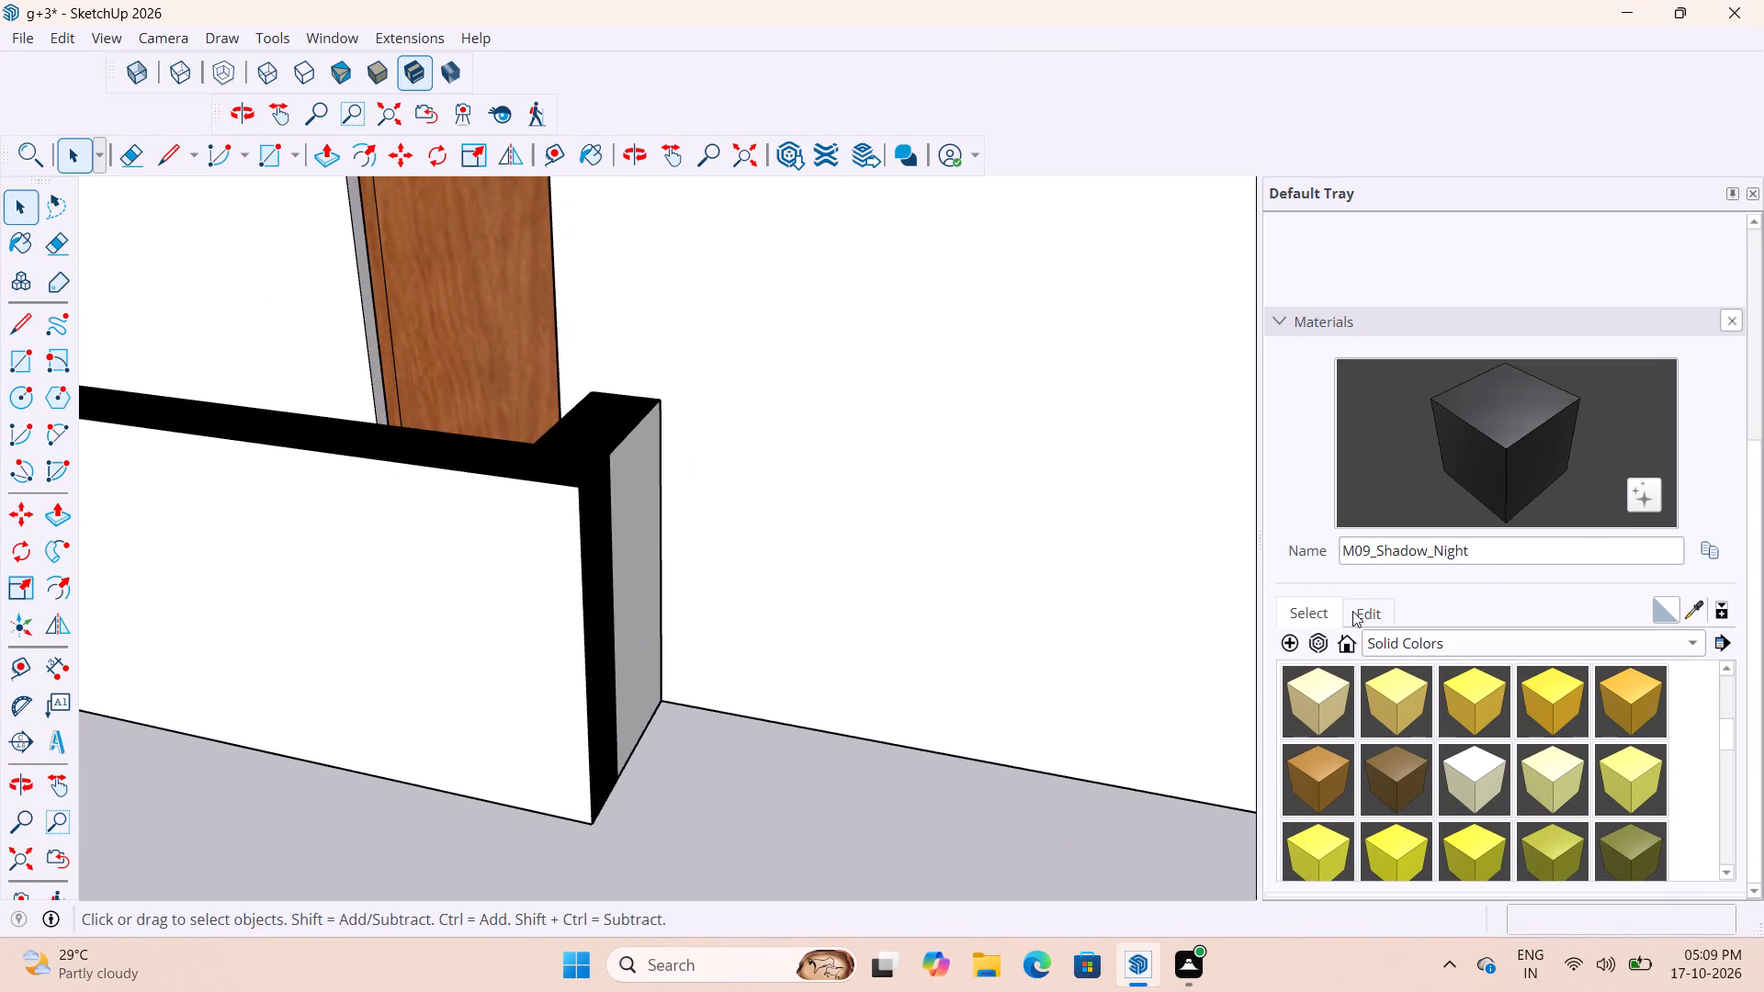
double_click(504, 659)
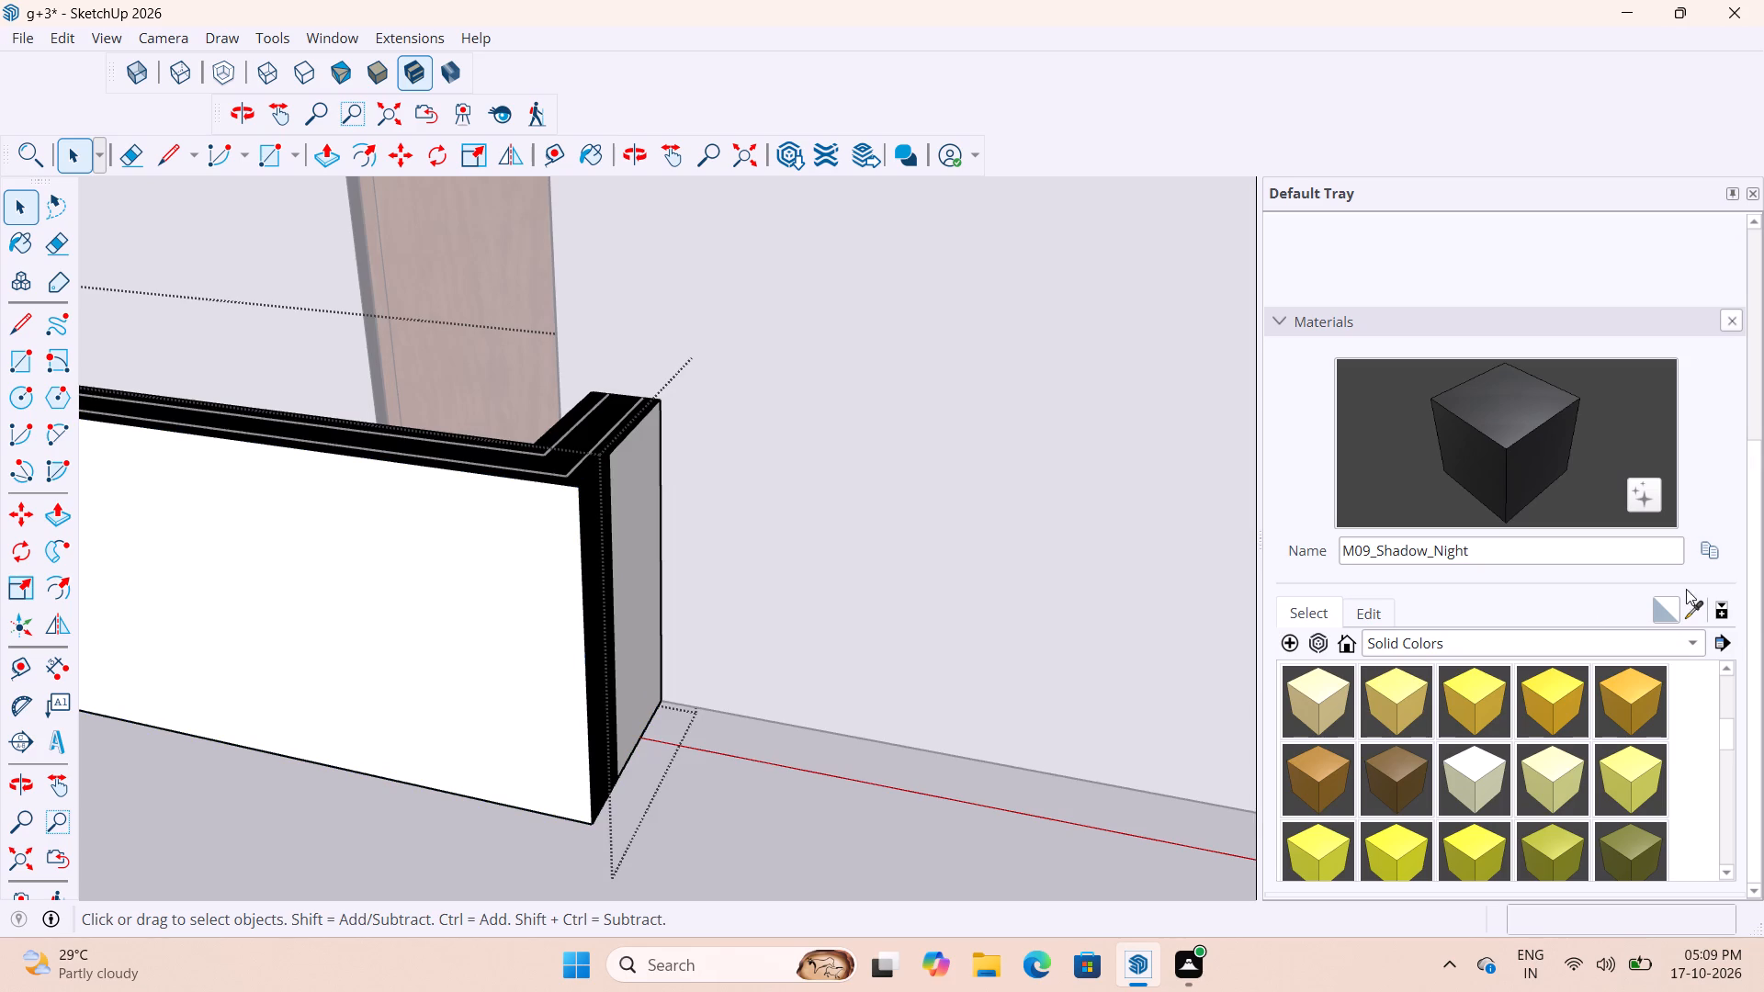
left_click(1692, 609)
left_click(465, 679)
left_click(590, 628)
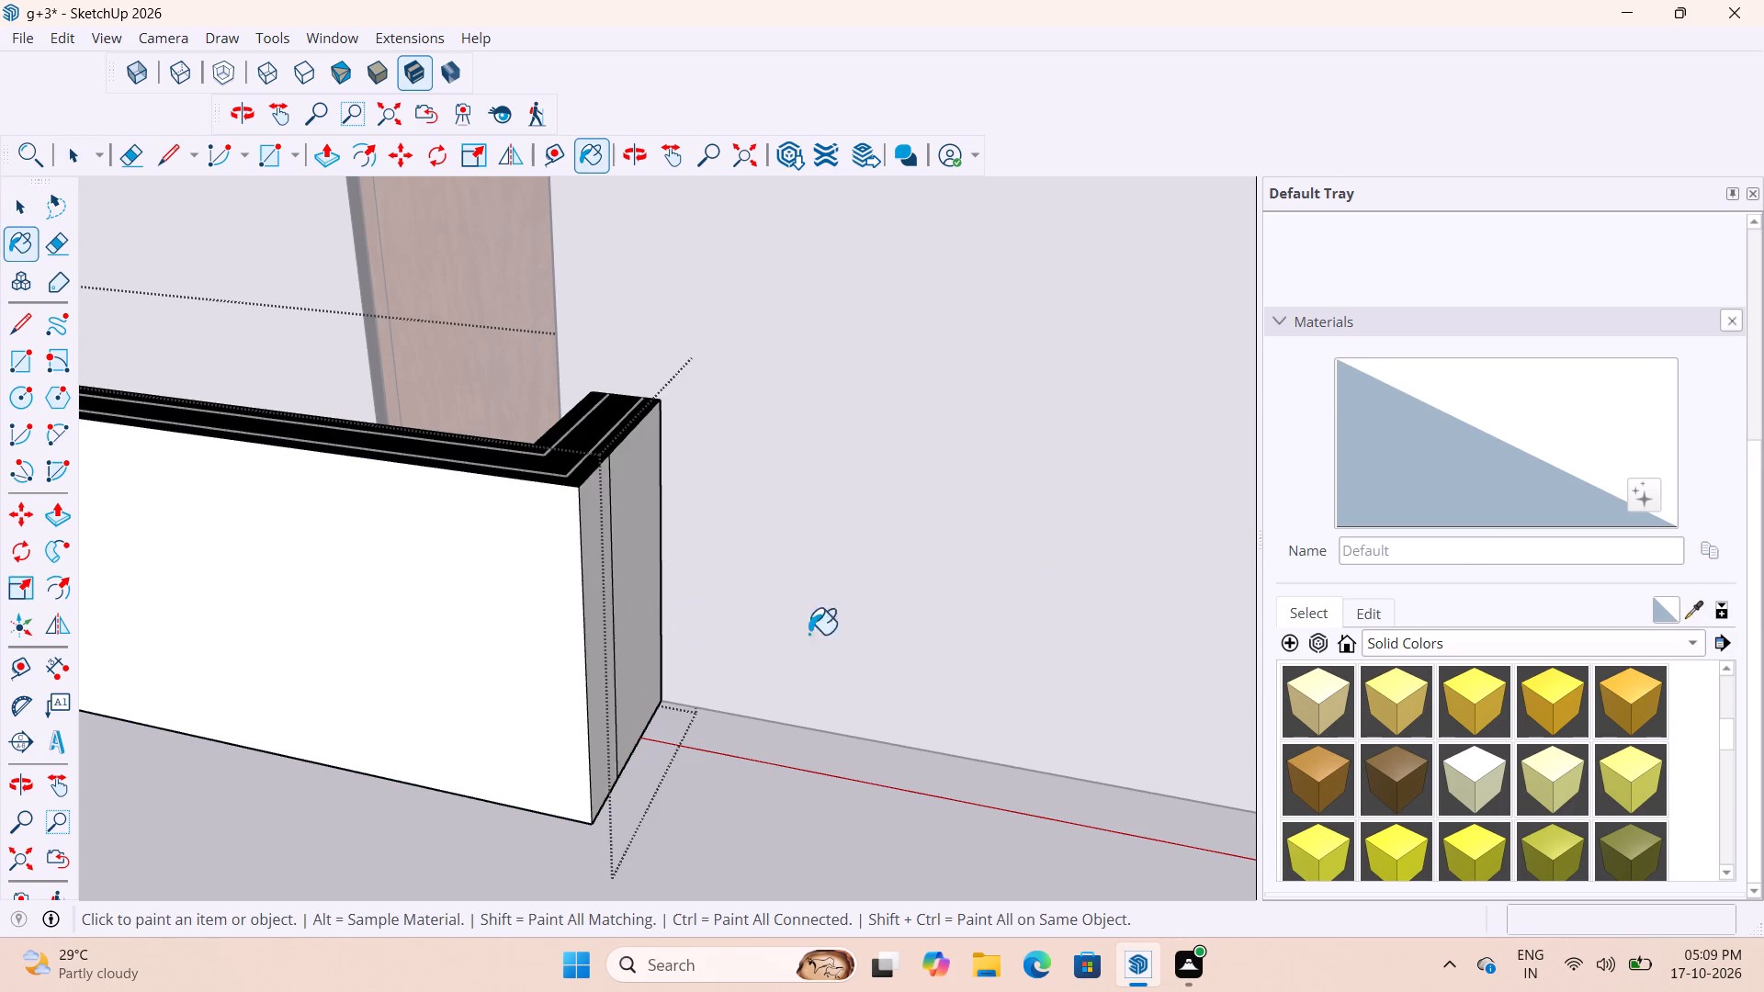
Delete the vertical line dividing the parapet's window-side end face and close the group.
scroll(1043, 636, "down", 16)
middle_click_drag(735, 579, 1216, 498)
scroll(813, 556, "up", 2)
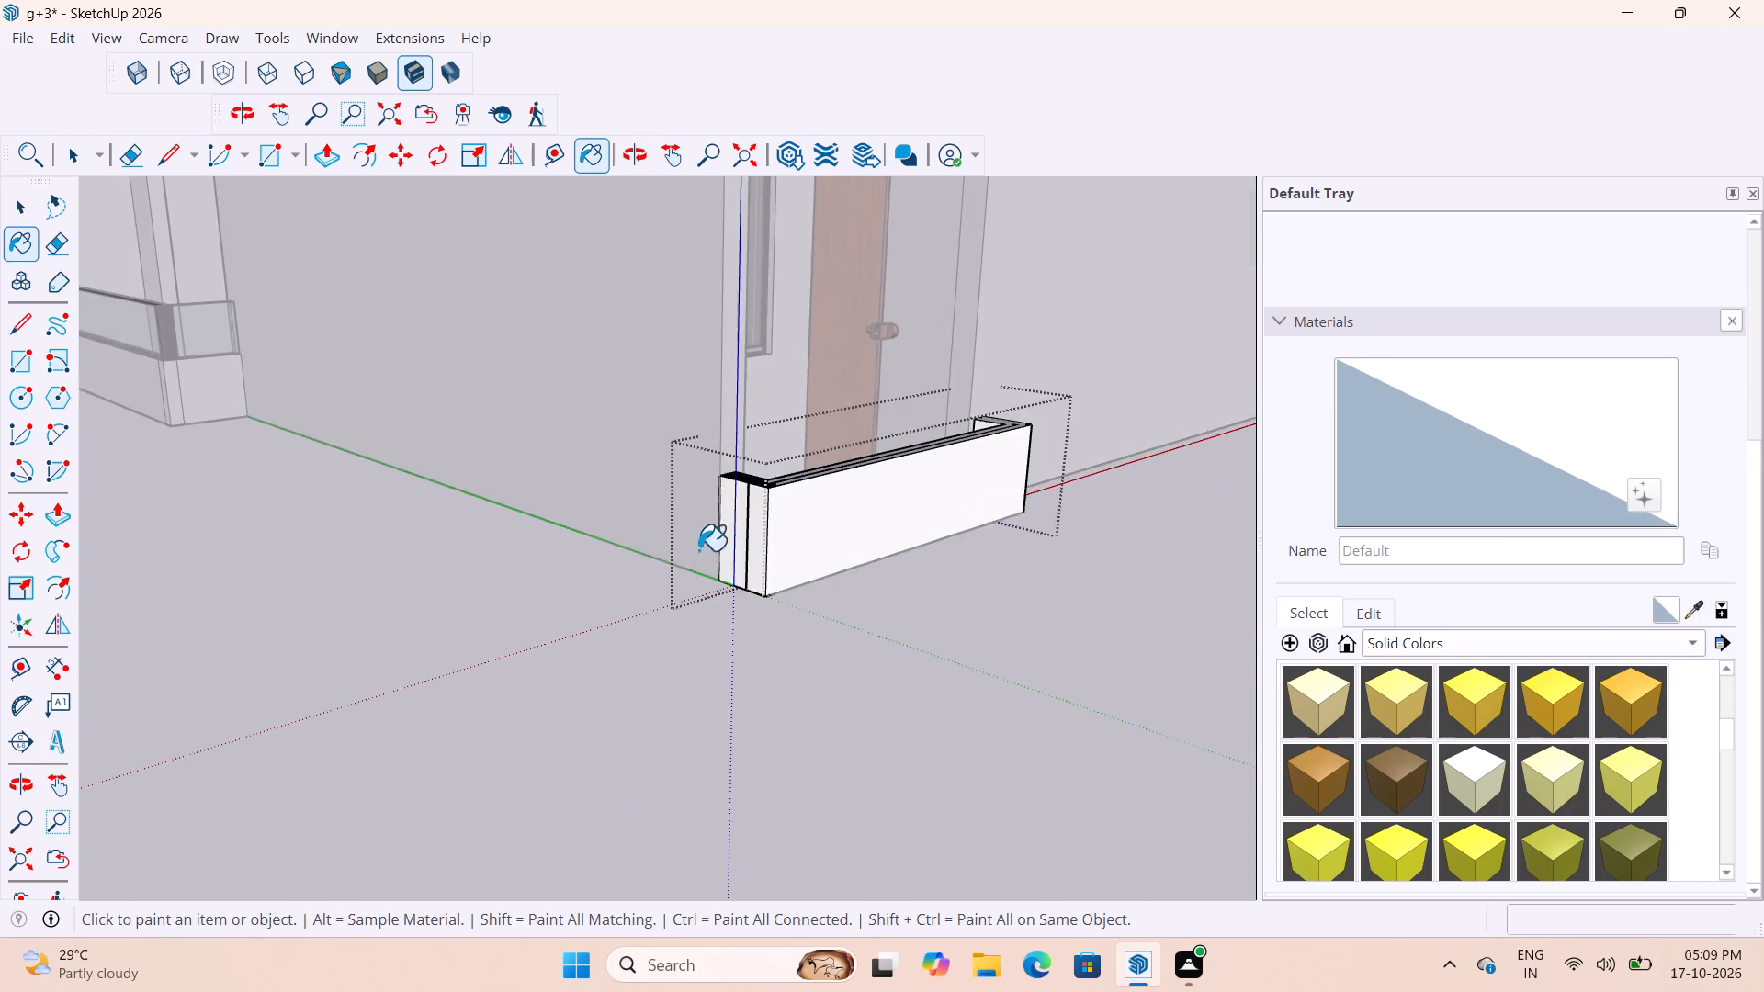
scroll(698, 550, "up", 13)
key("space")
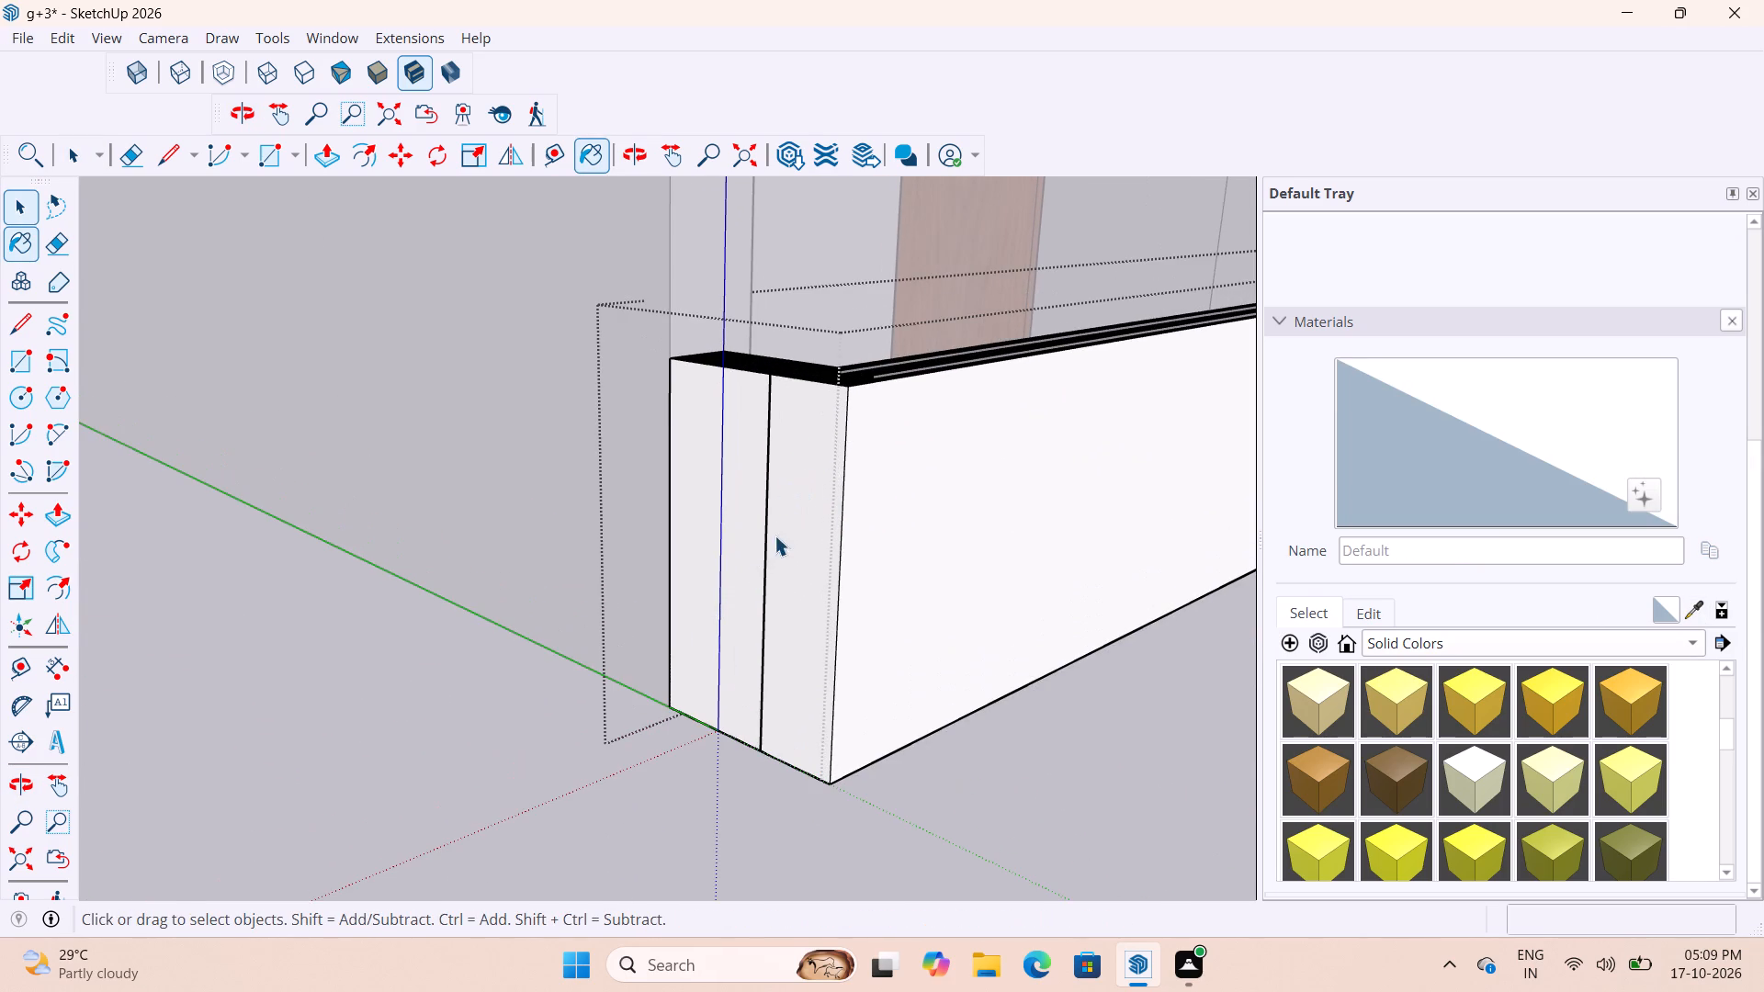
left_click(763, 556)
key("Delete")
scroll(763, 556, "down", 8)
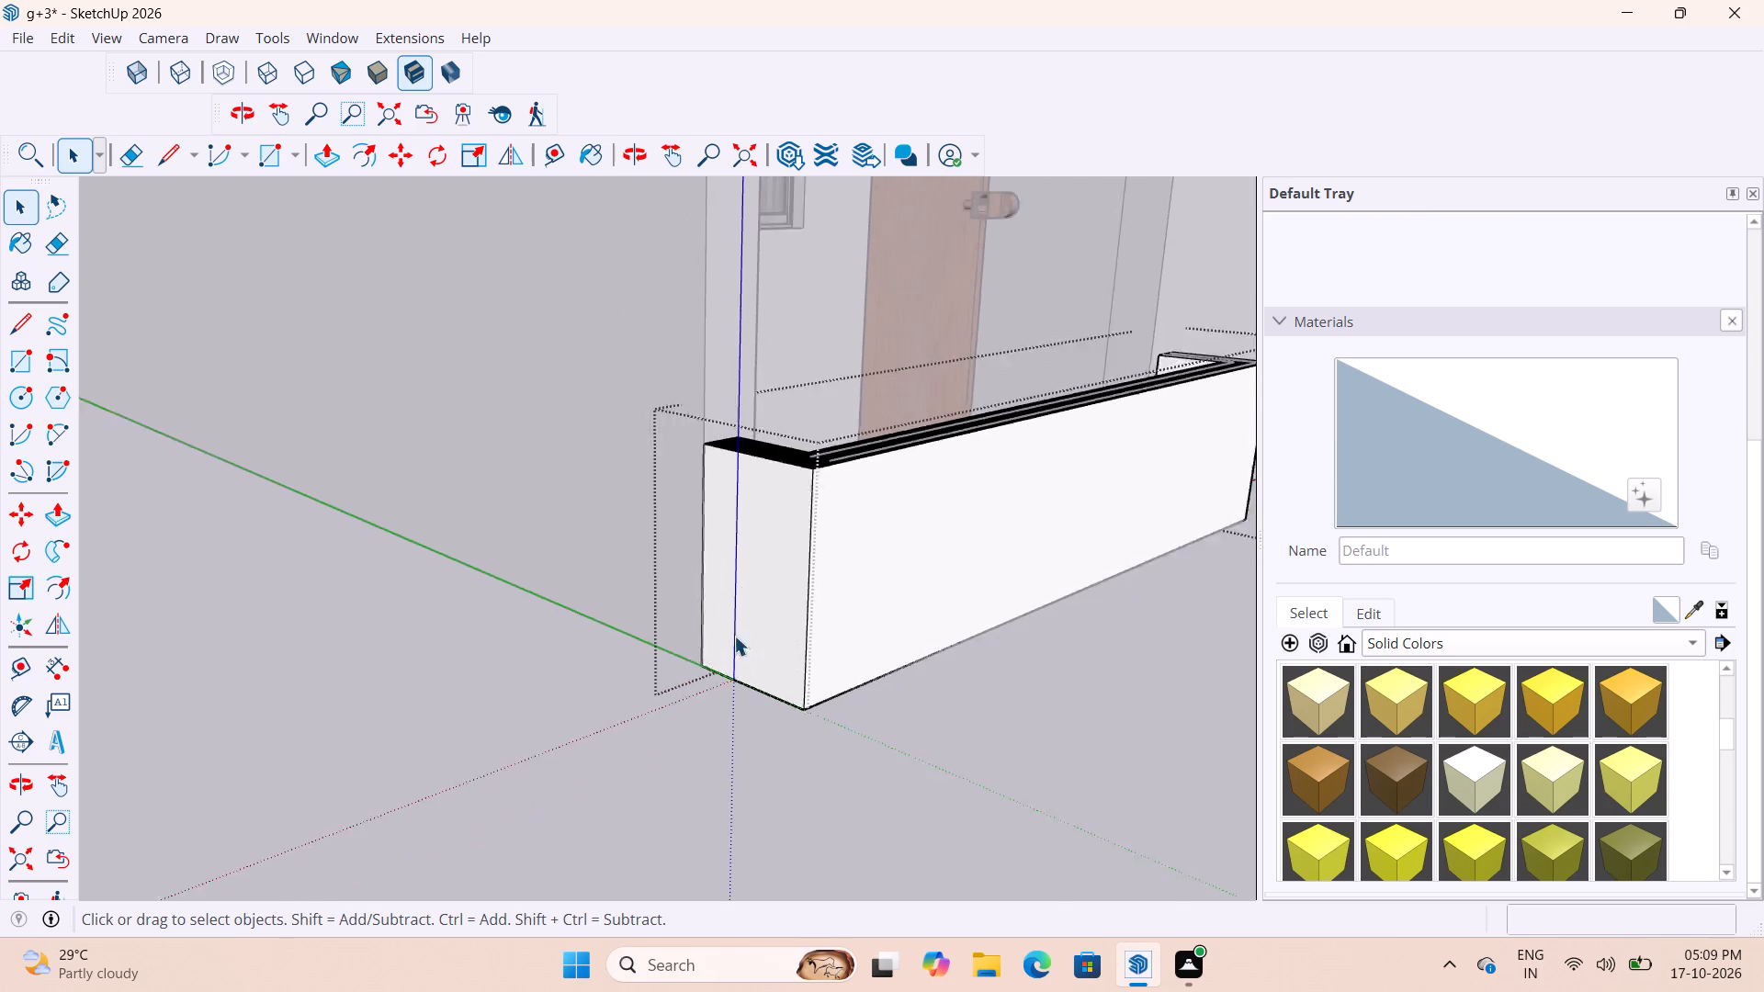
scroll(734, 636, "down", 2)
left_click(696, 791)
Examine how the neighbouring end balcony's glass railing sits on its black-topped parapet.
scroll(668, 784, "down", 12)
middle_click_drag(973, 645, 752, 756)
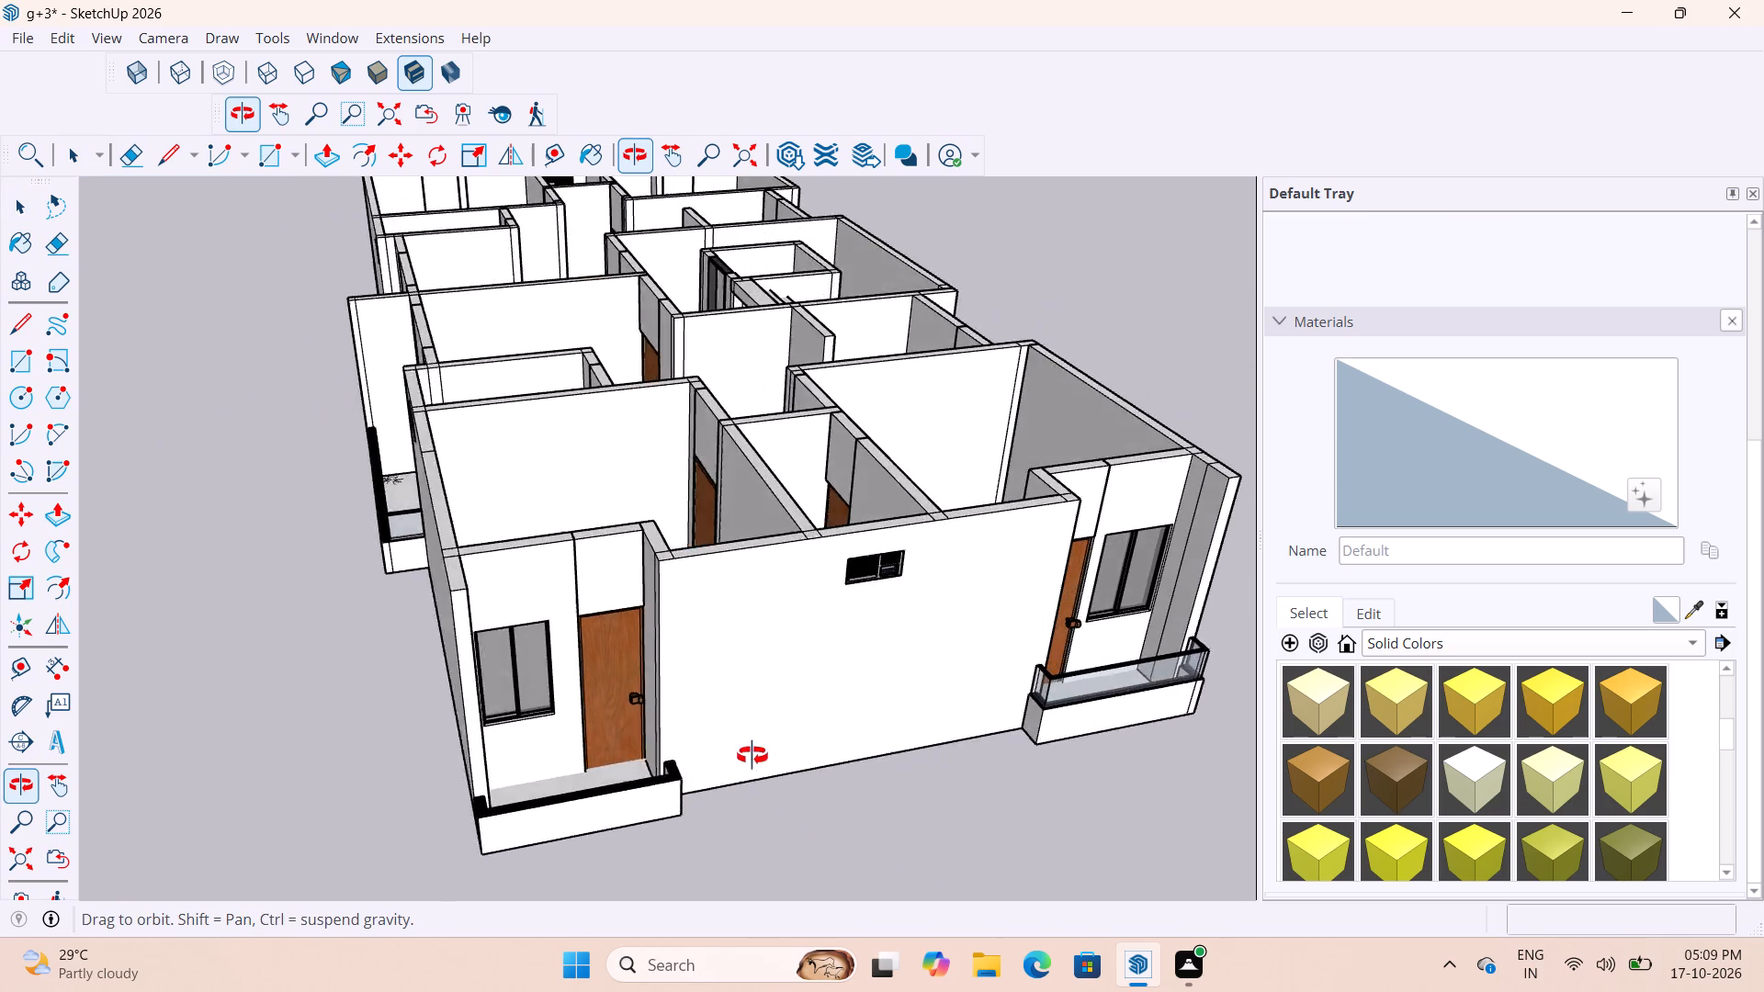
middle_click_drag(752, 756, 673, 751)
scroll(1020, 874, "up", 17)
scroll(672, 672, "down", 2)
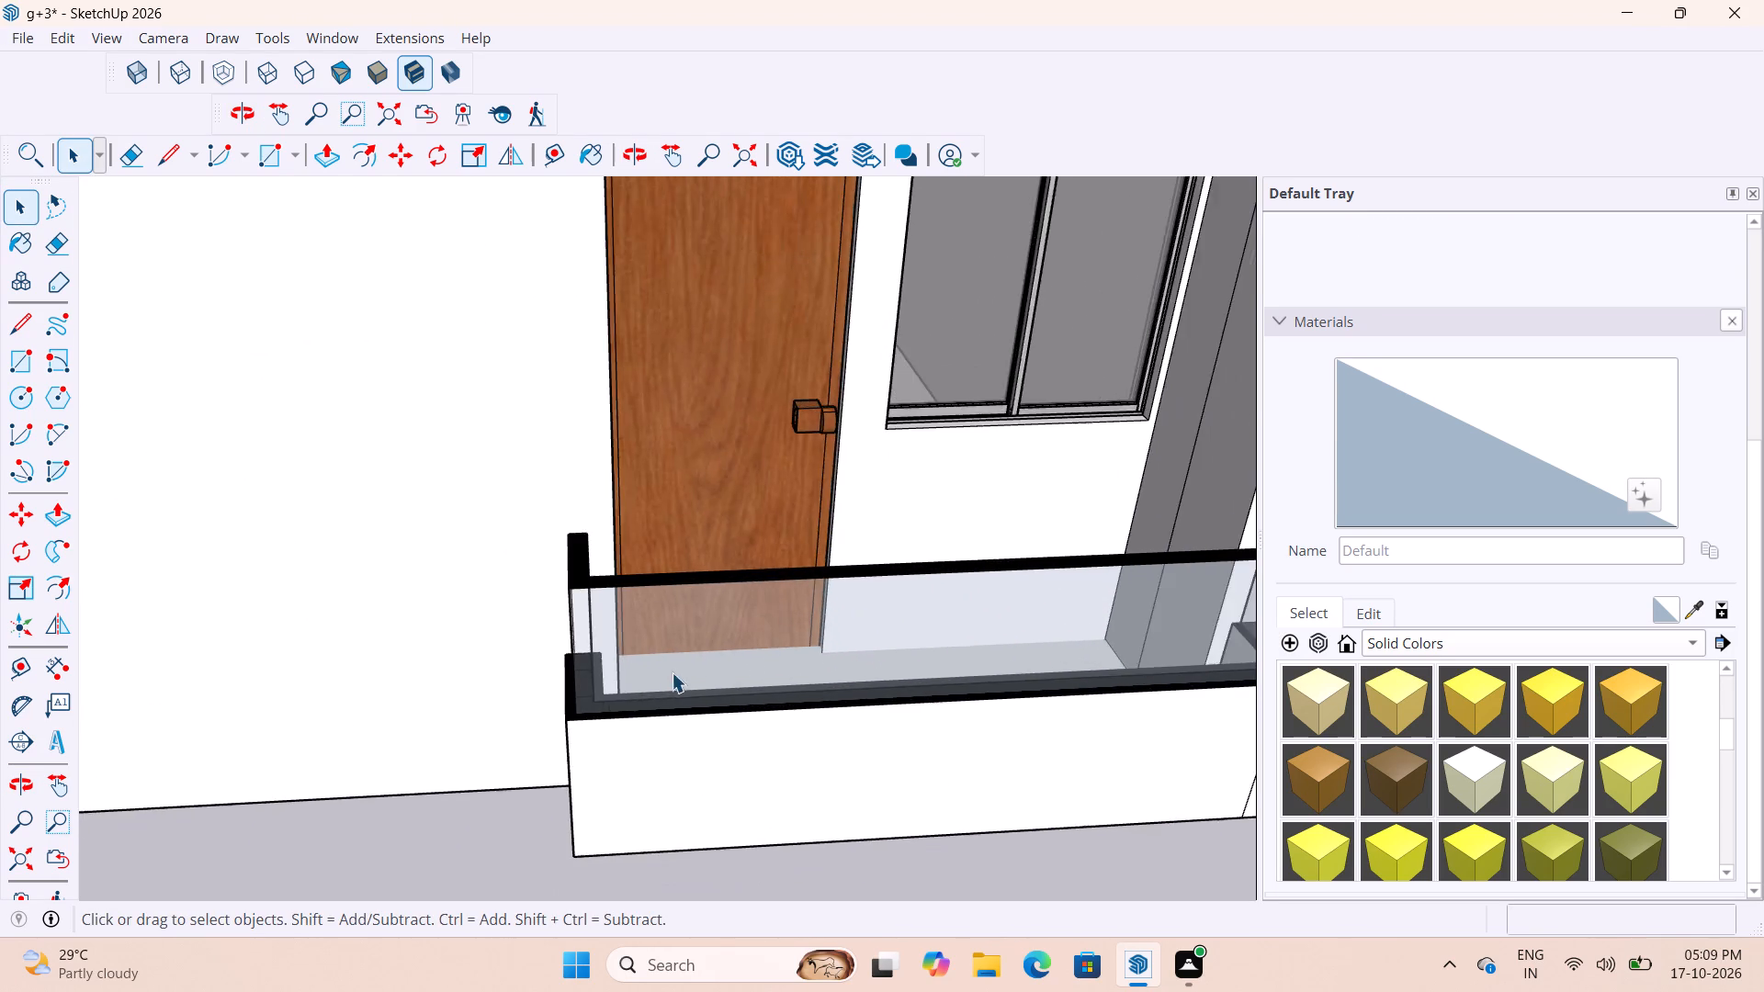
scroll(672, 672, "down", 8)
scroll(892, 690, "up", 11)
middle_click_drag(1039, 636, 876, 680)
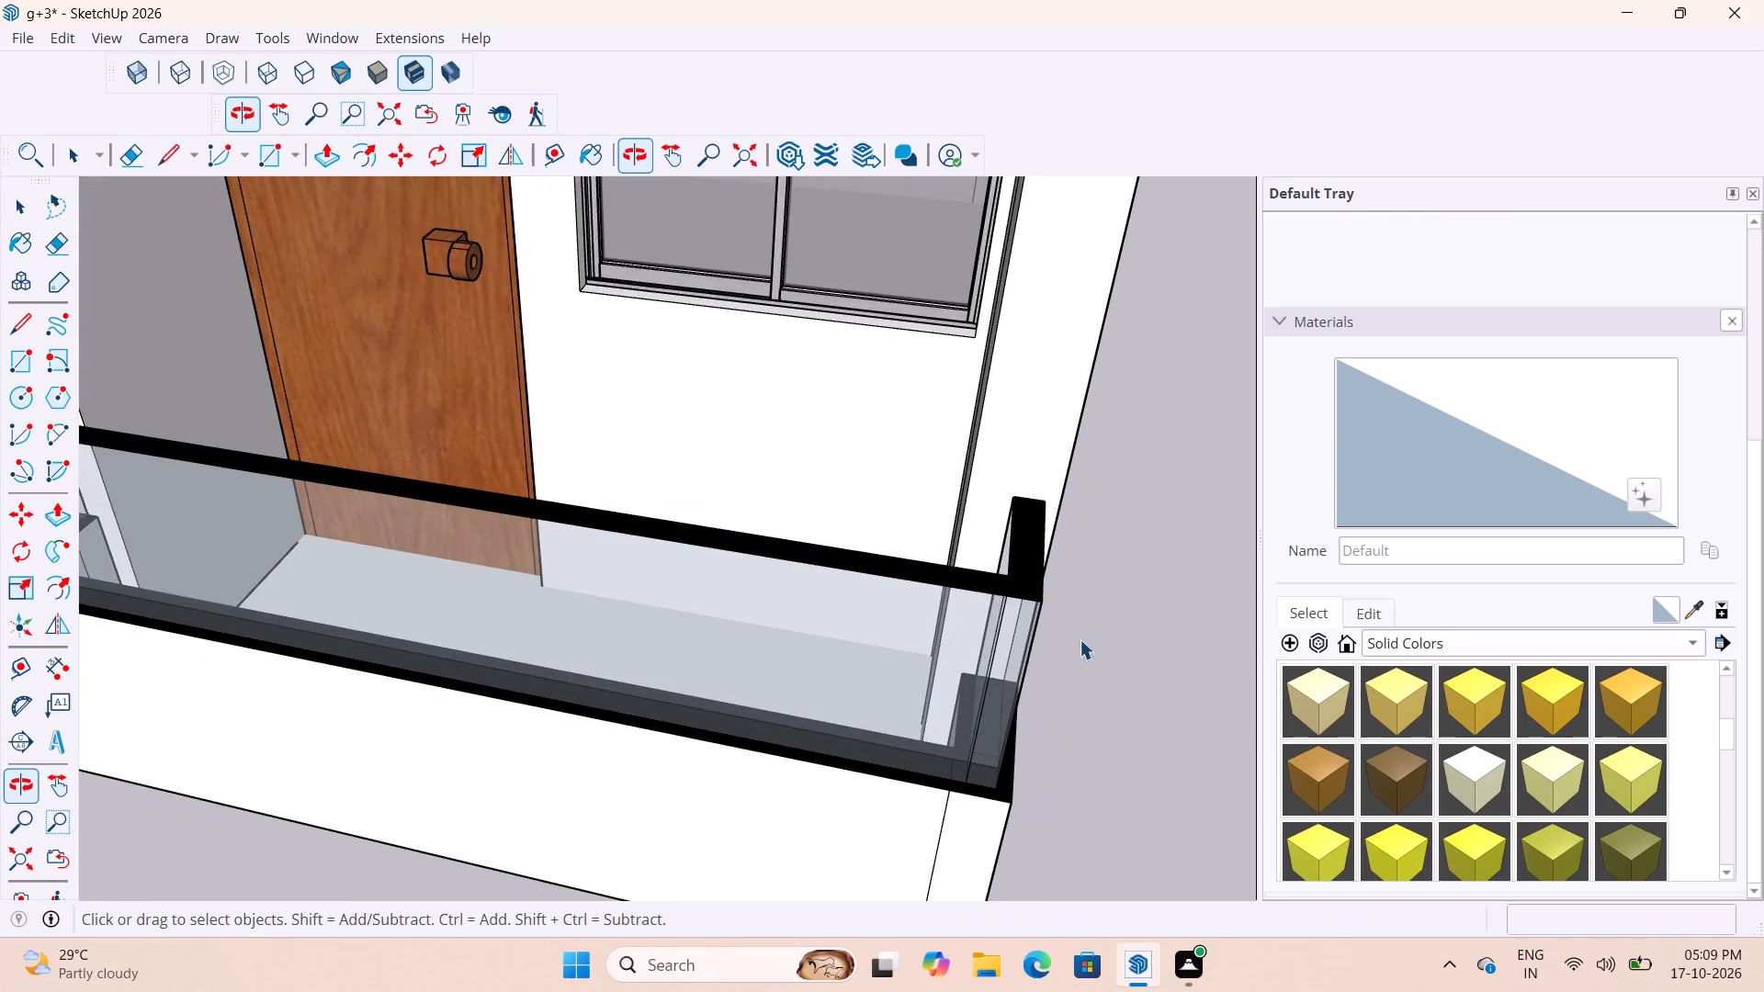
left_click(1023, 587)
scroll(1001, 610, "down", 4)
scroll(1039, 679, "down", 5)
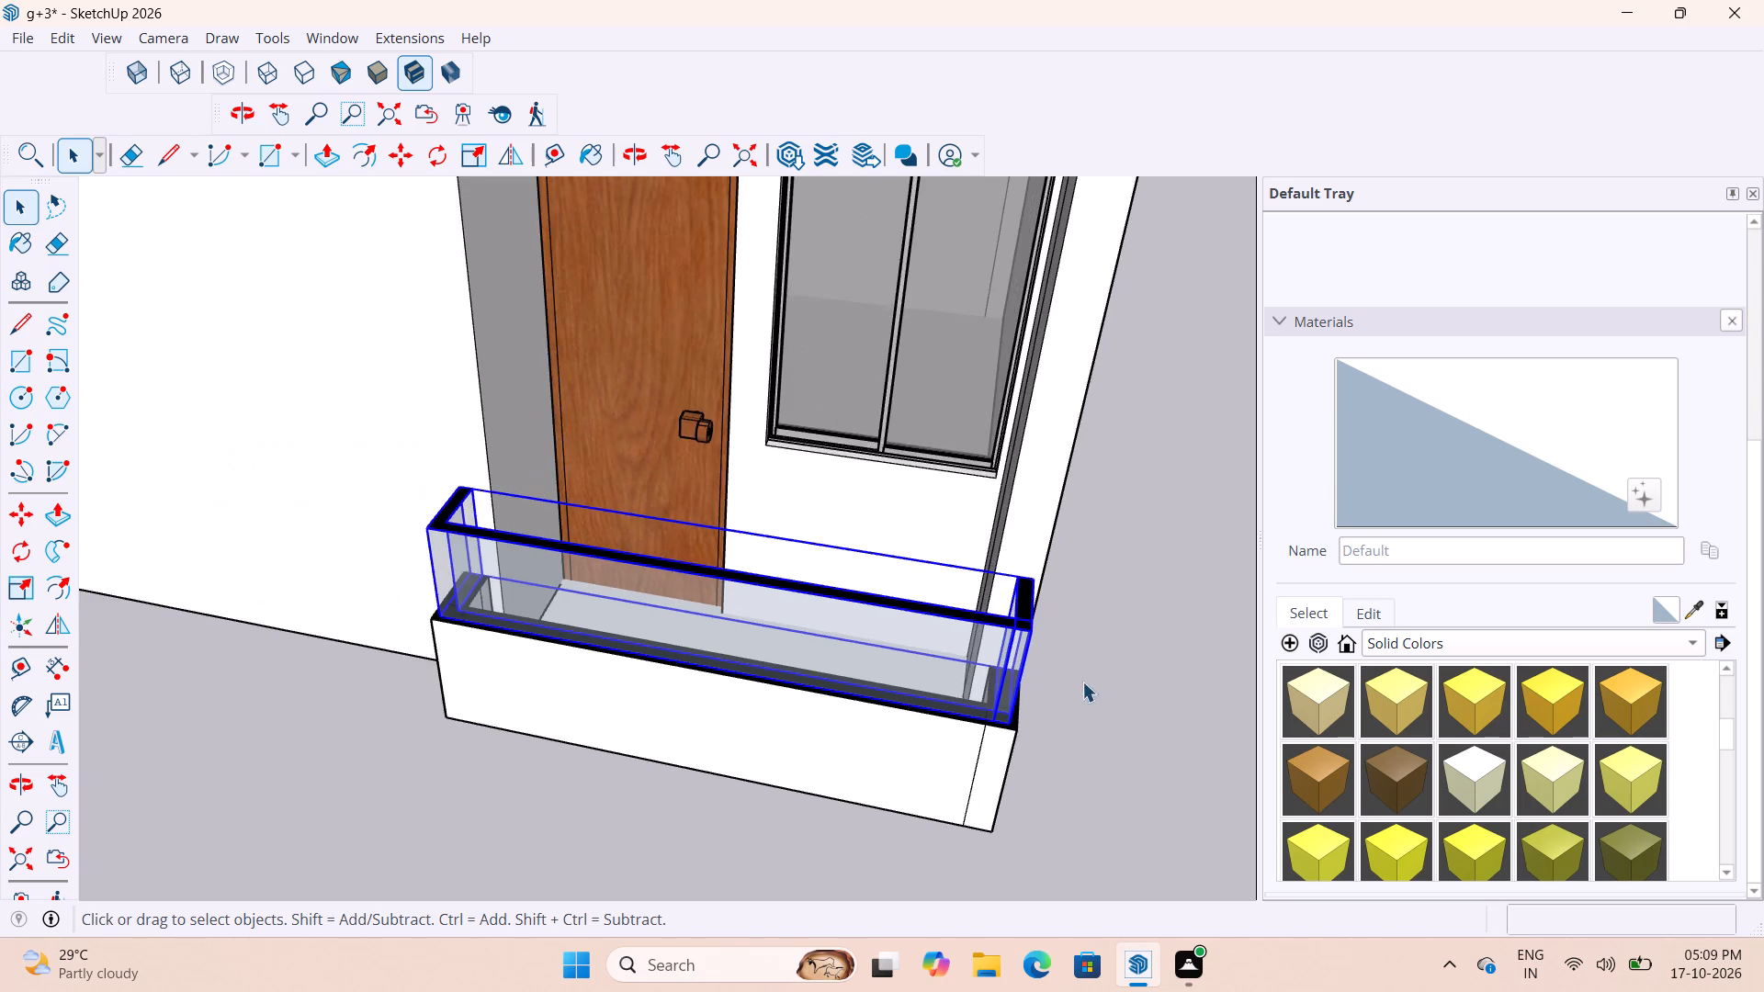
scroll(1100, 653, "down", 8)
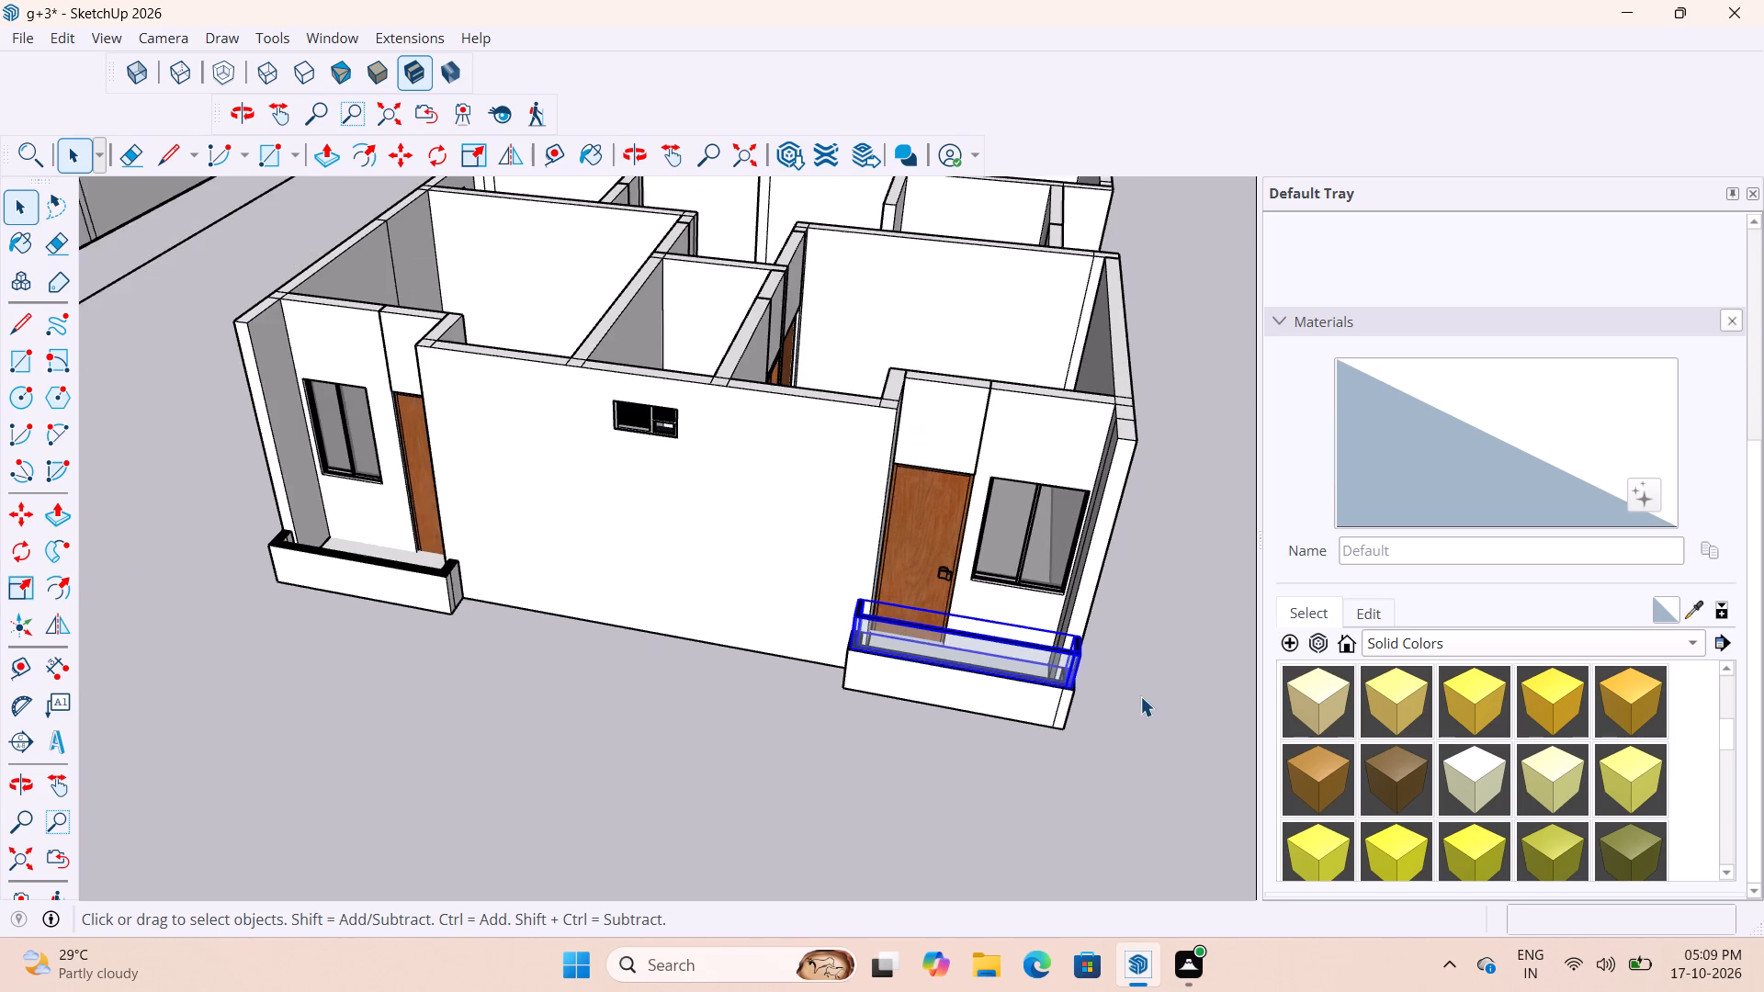
scroll(1140, 696, "down", 1)
left_click(875, 772)
Place guides on the bare parapet's top, 1" in from its window-side end edge and 15/16" in from its long front edge.
middle_click_drag(645, 598, 864, 576)
scroll(485, 559, "up", 9)
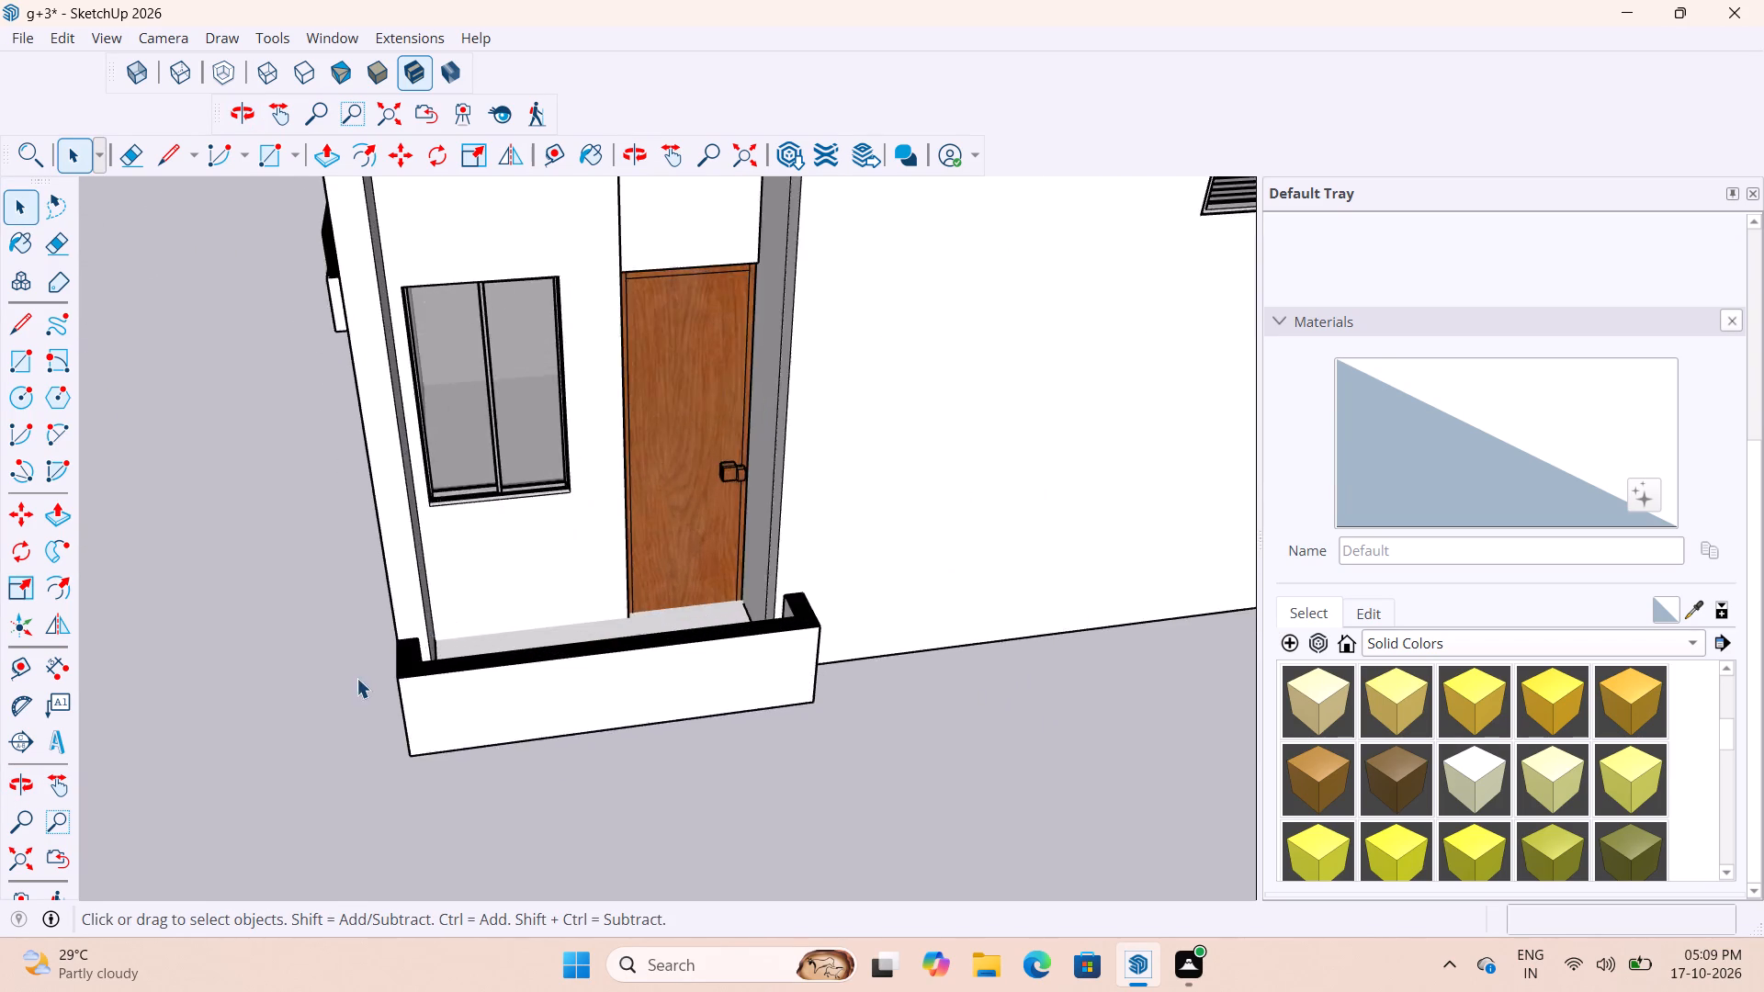
scroll(356, 678, "up", 7)
key("t")
scroll(386, 705, "up", 4)
left_click(468, 602)
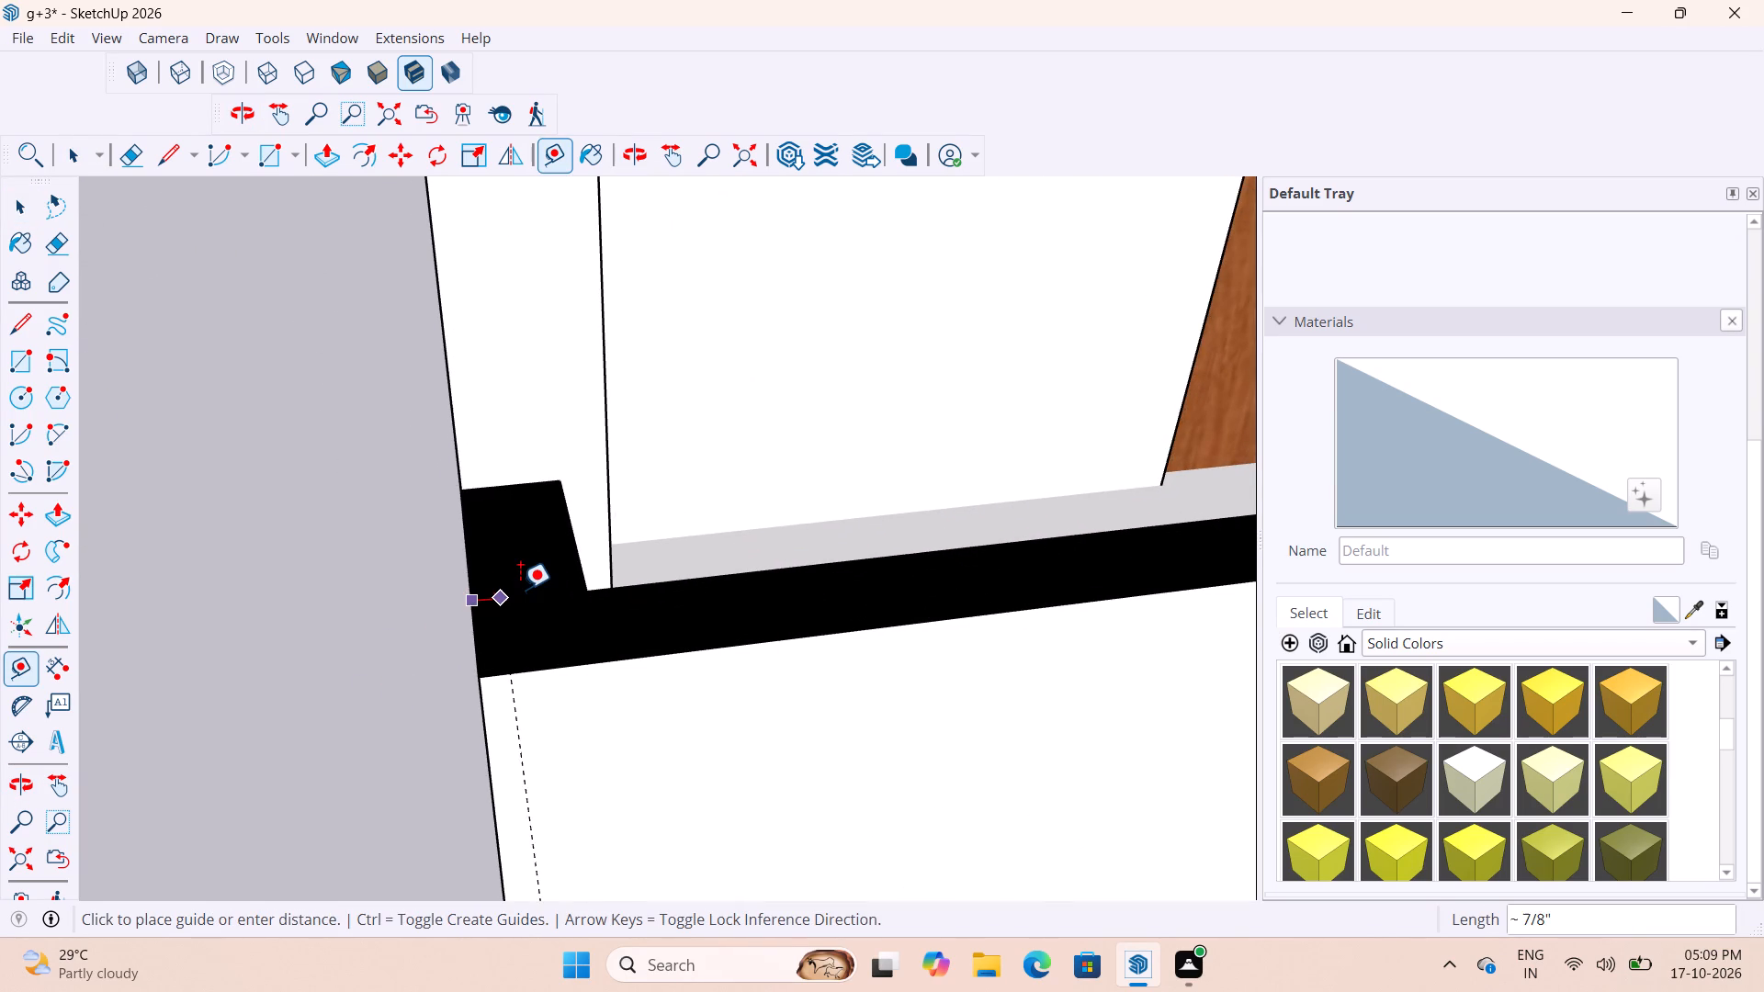
scroll(509, 590, "down", 5)
type("1\"")
key("Return")
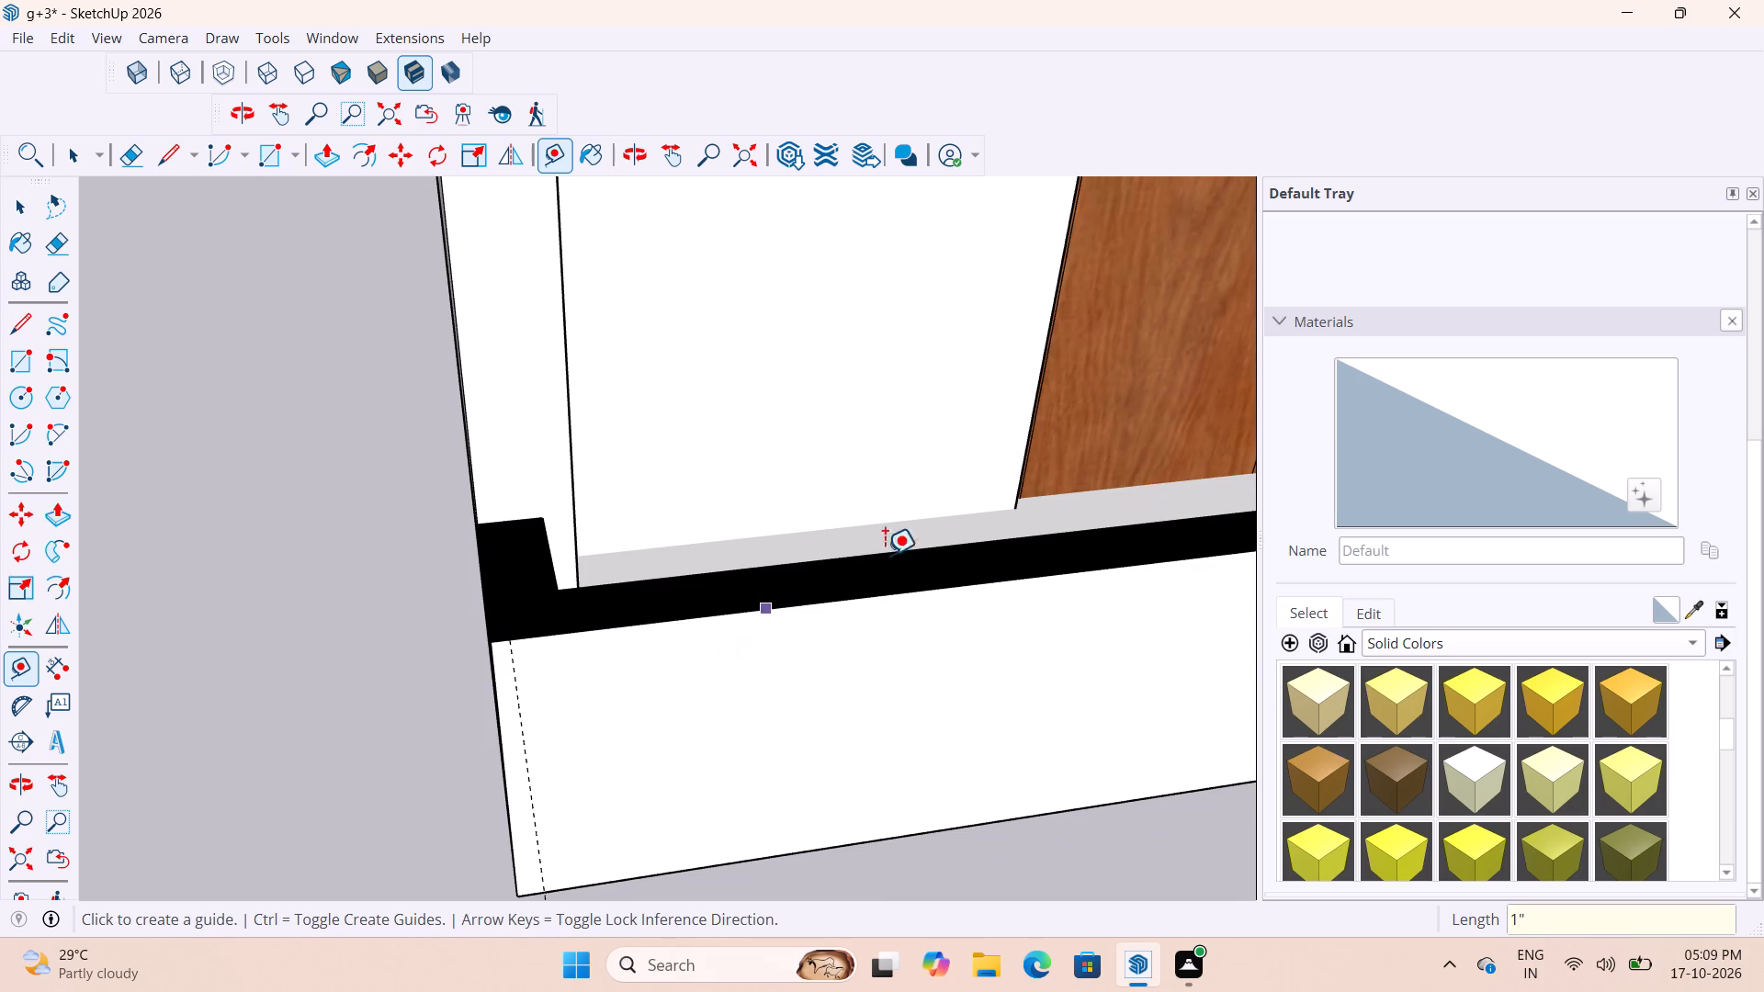
middle_click_drag(933, 626, 802, 712)
left_click(811, 690)
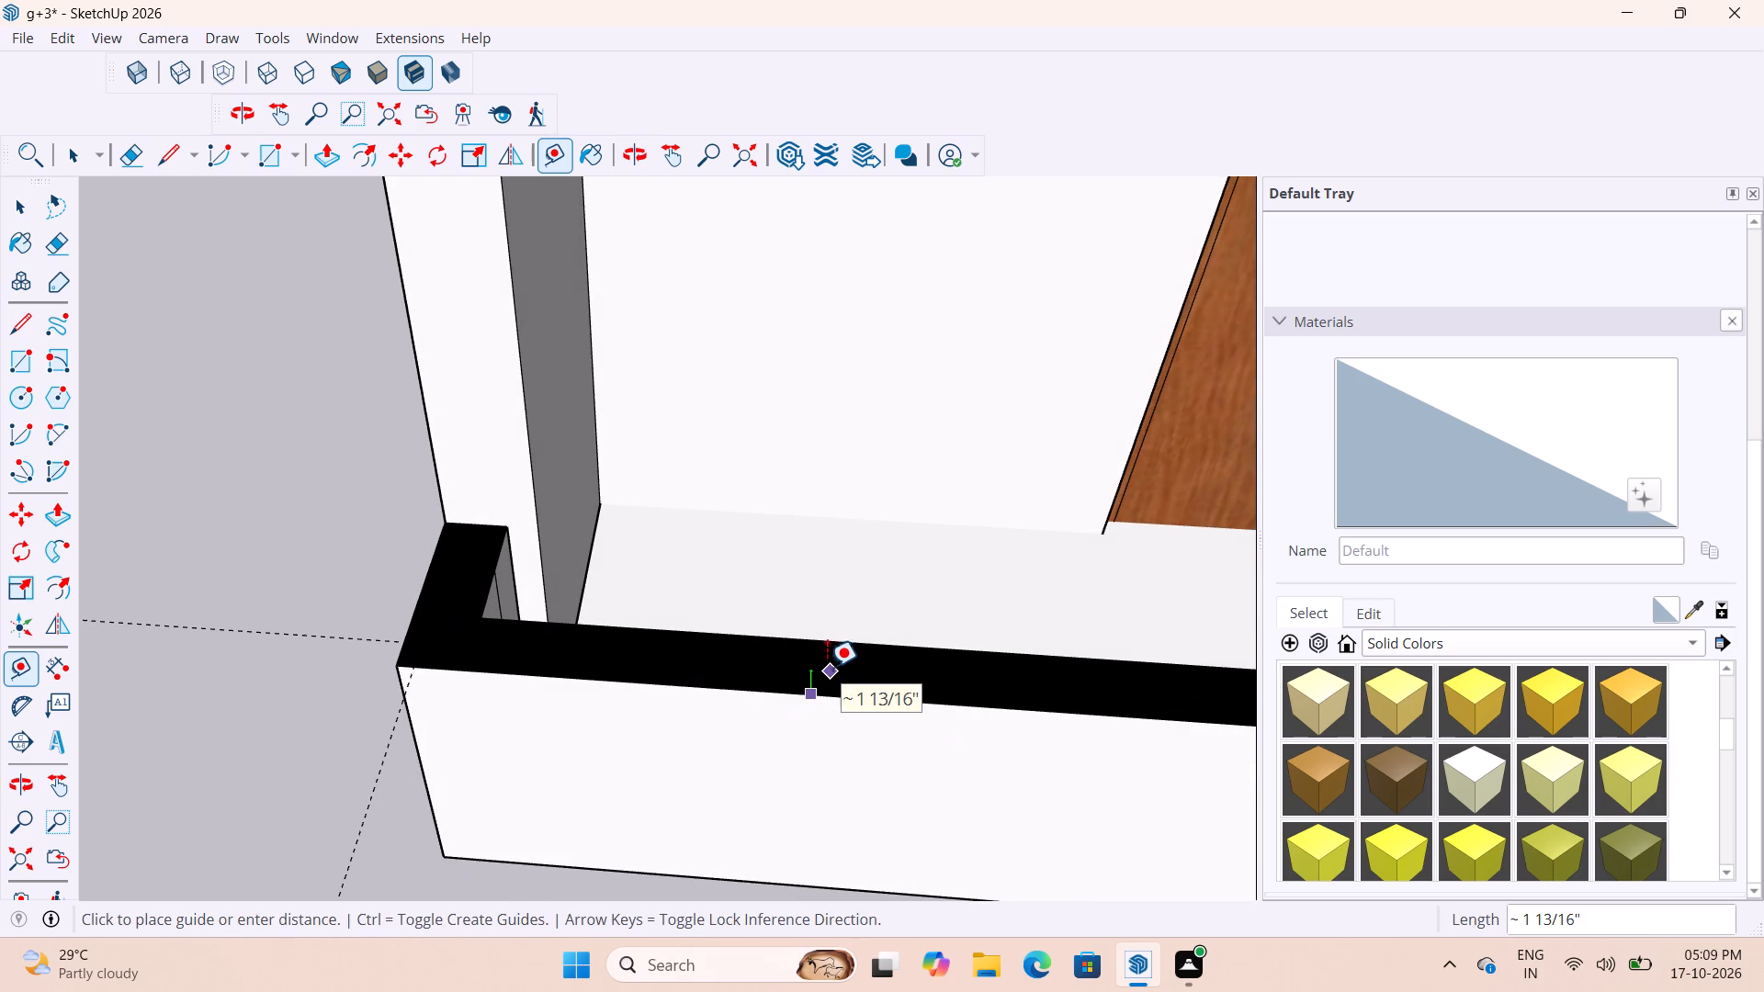
type("15/16\"")
key("Return")
Place a guide 1" in from the door-side end edge of the bare parapet's top.
scroll(713, 753, "down", 8)
scroll(413, 542, "down", 6)
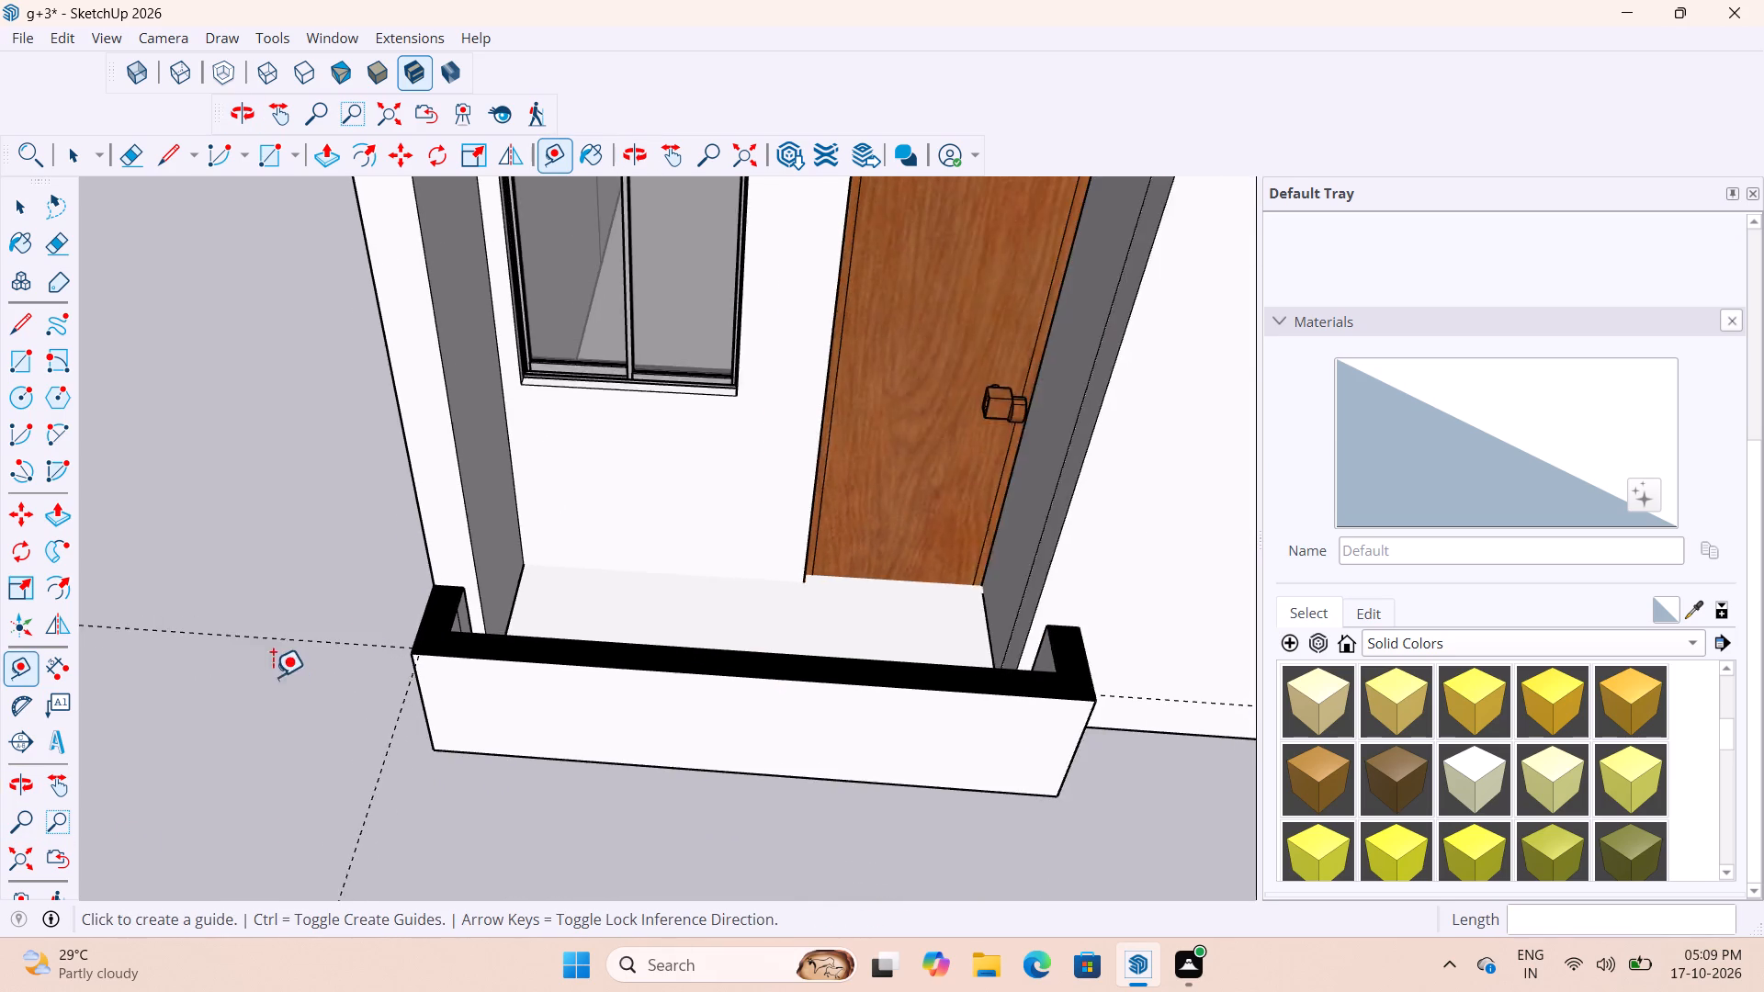
scroll(273, 677, "down", 4)
scroll(760, 643, "up", 11)
left_click(771, 677)
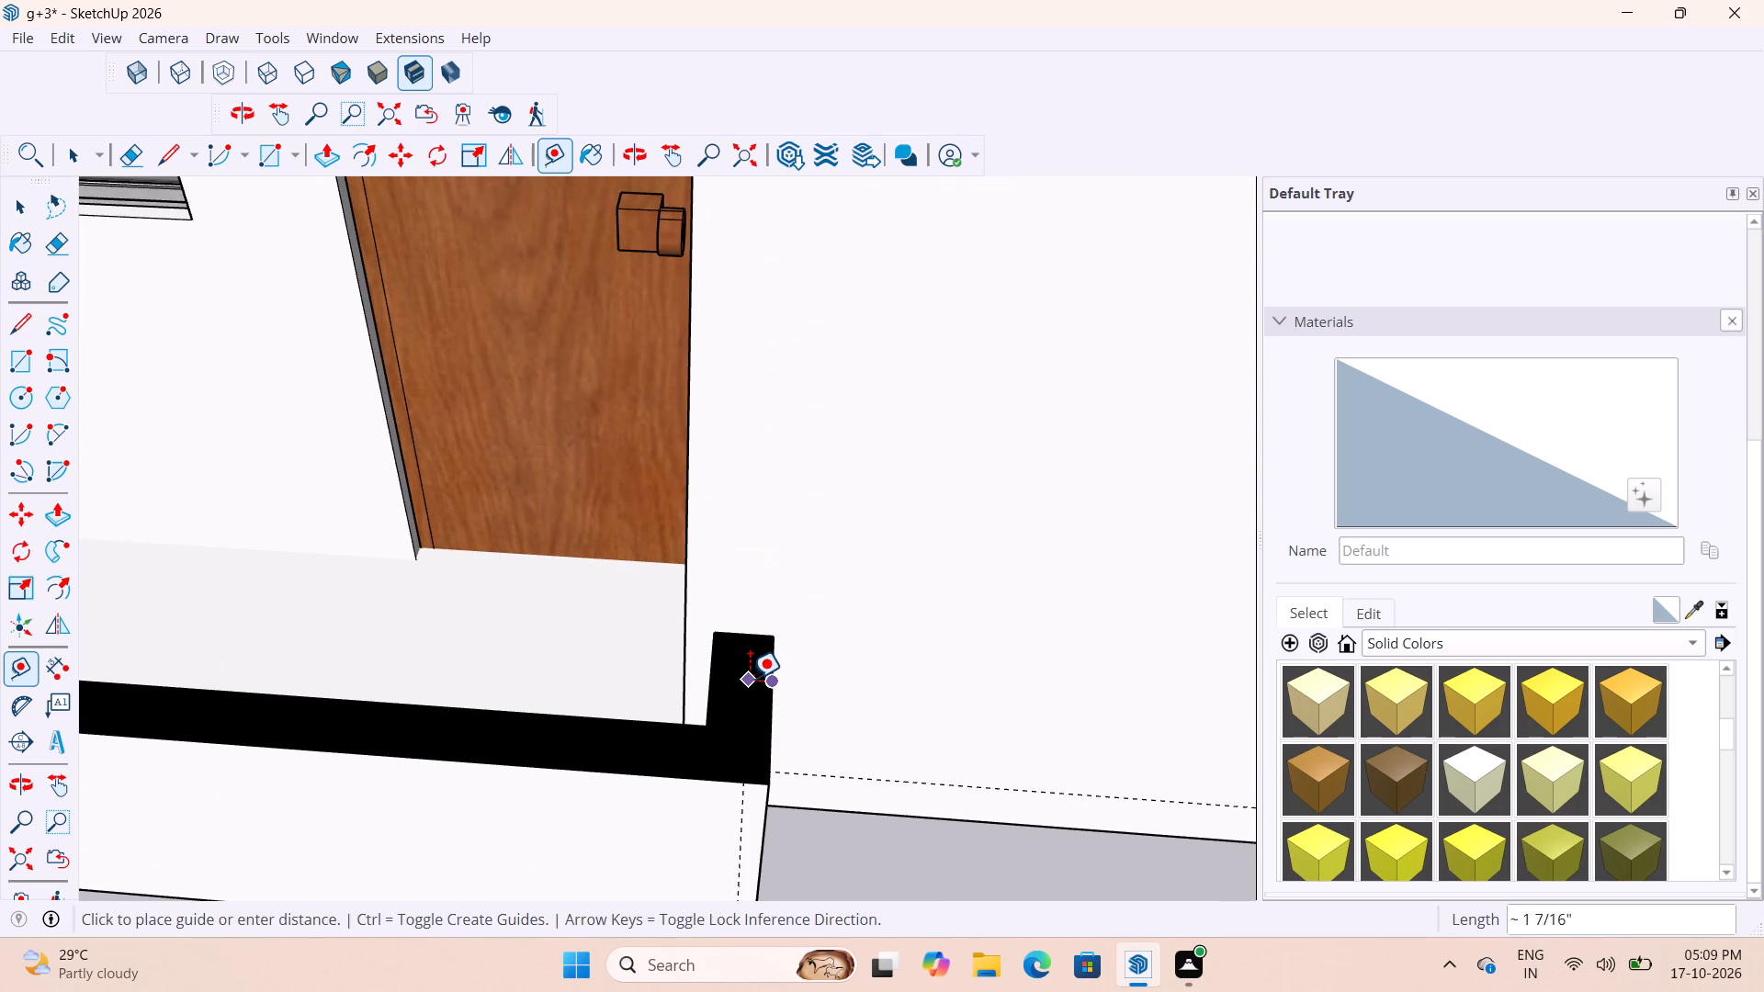
key("1")
key("shift+quotedbl")
key("Return")
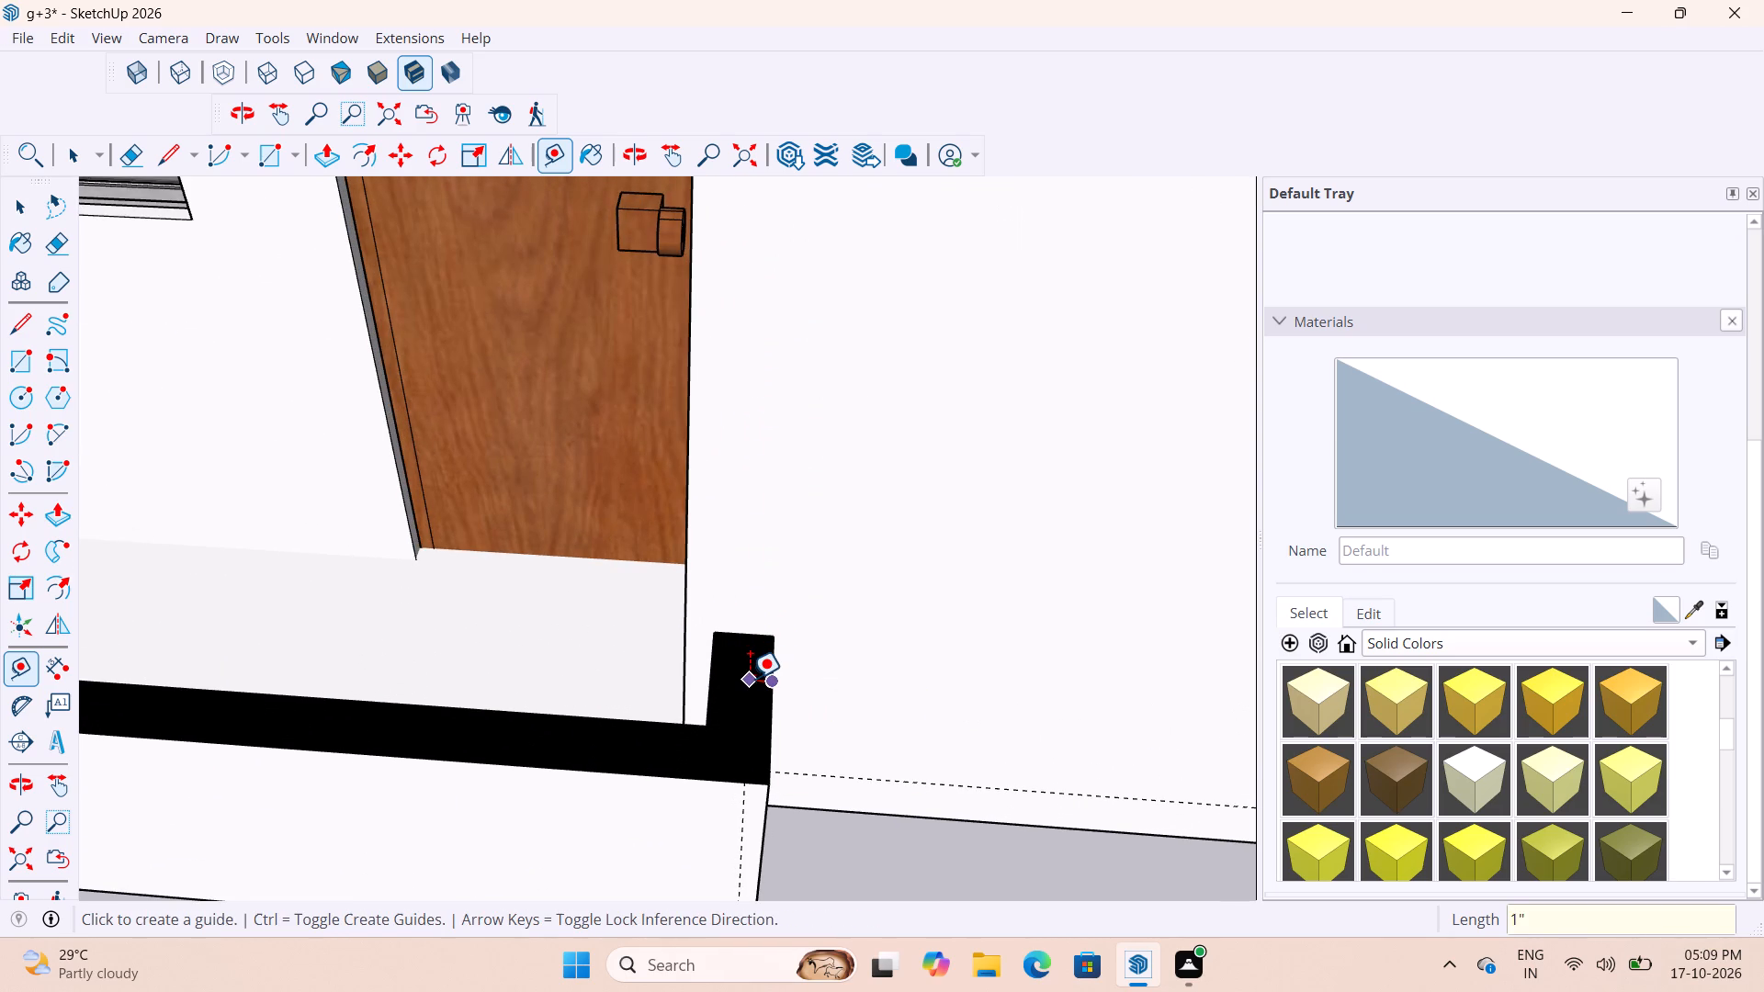
scroll(521, 739, "down", 18)
scroll(539, 658, "up", 1)
scroll(539, 658, "down", 6)
key("space")
key("space")
left_click(983, 824)
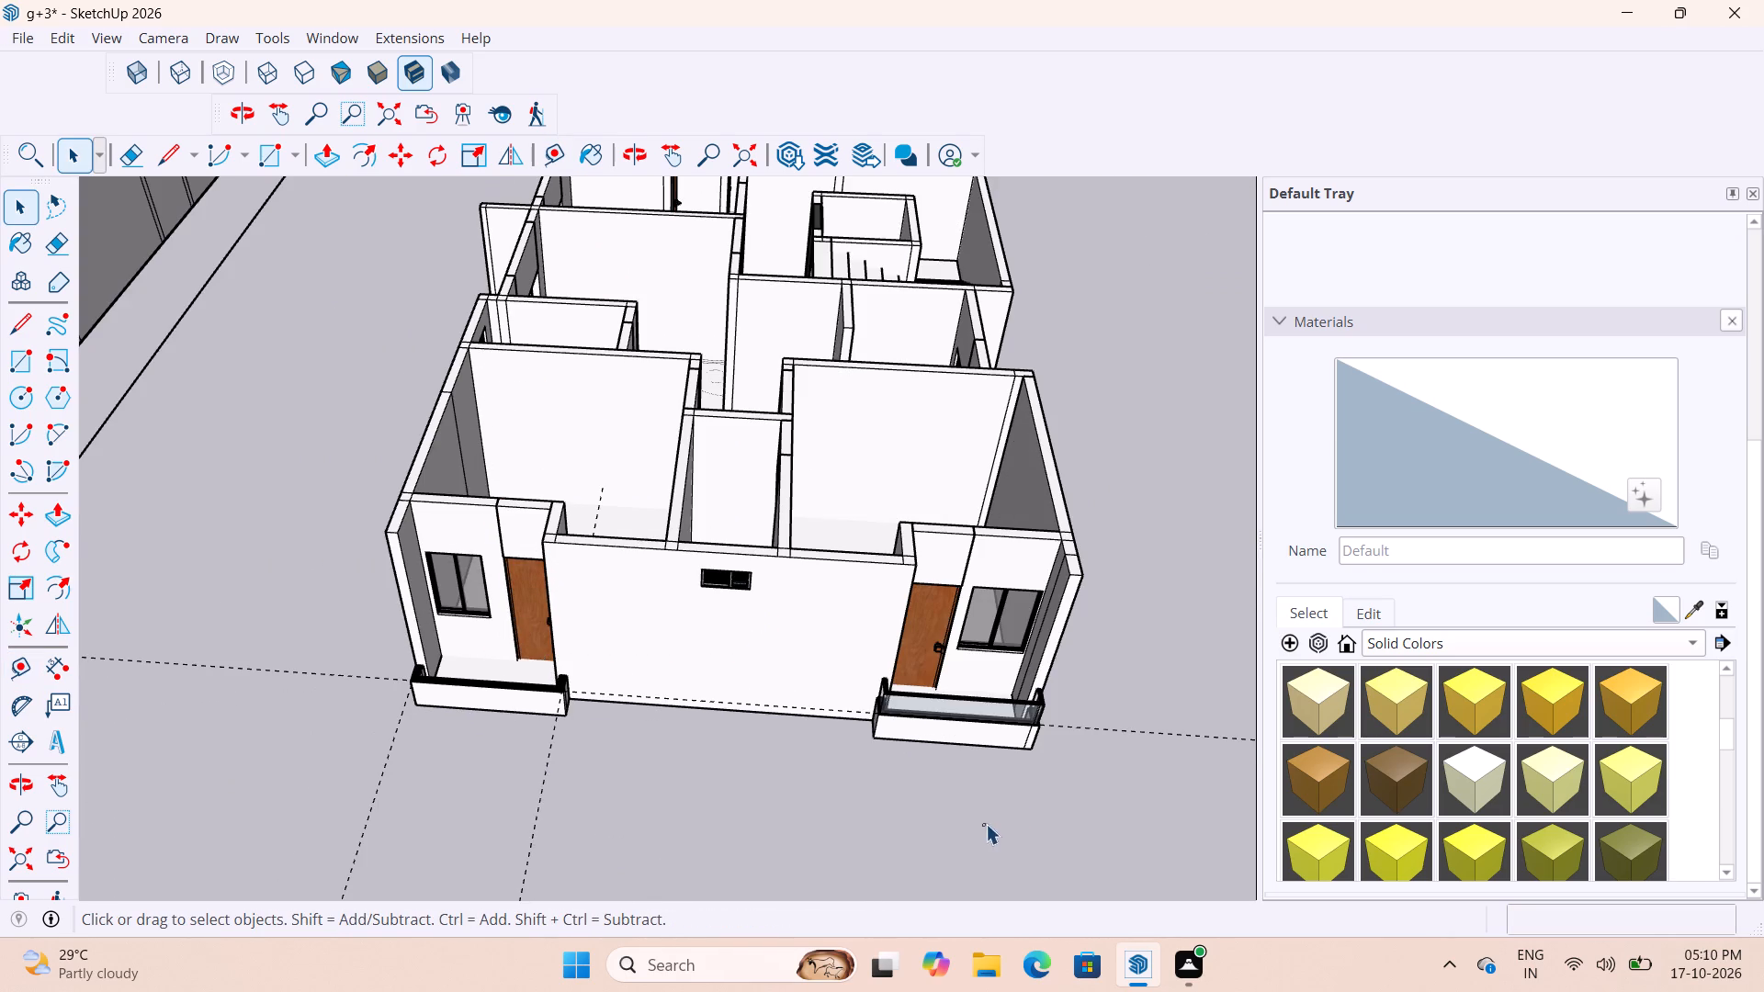
Copy the neighbouring end balcony's glass railing about 21' across onto the bare parapet, aligned with its corner guides.
scroll(1021, 724, "up", 2)
left_click(1038, 702)
key("m")
scroll(978, 718, "up", 4)
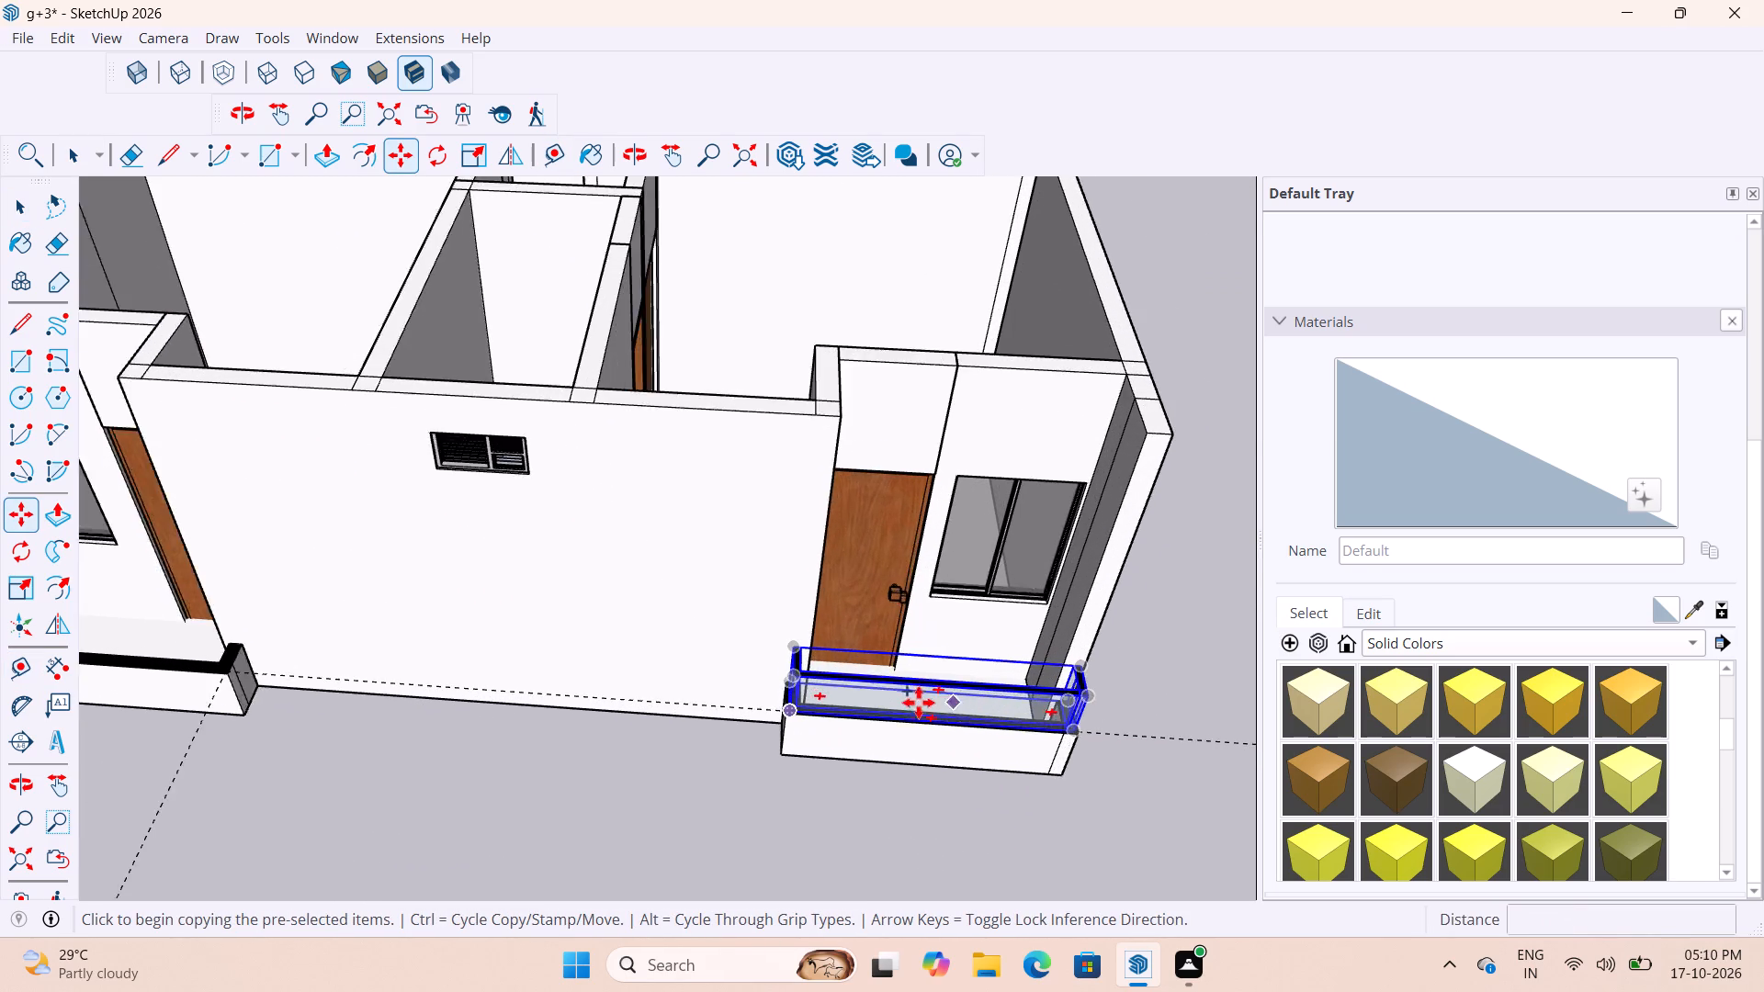
scroll(919, 703, "up", 9)
scroll(611, 690, "down", 12)
middle_click_drag(923, 733, 557, 712)
scroll(603, 723, "up", 3)
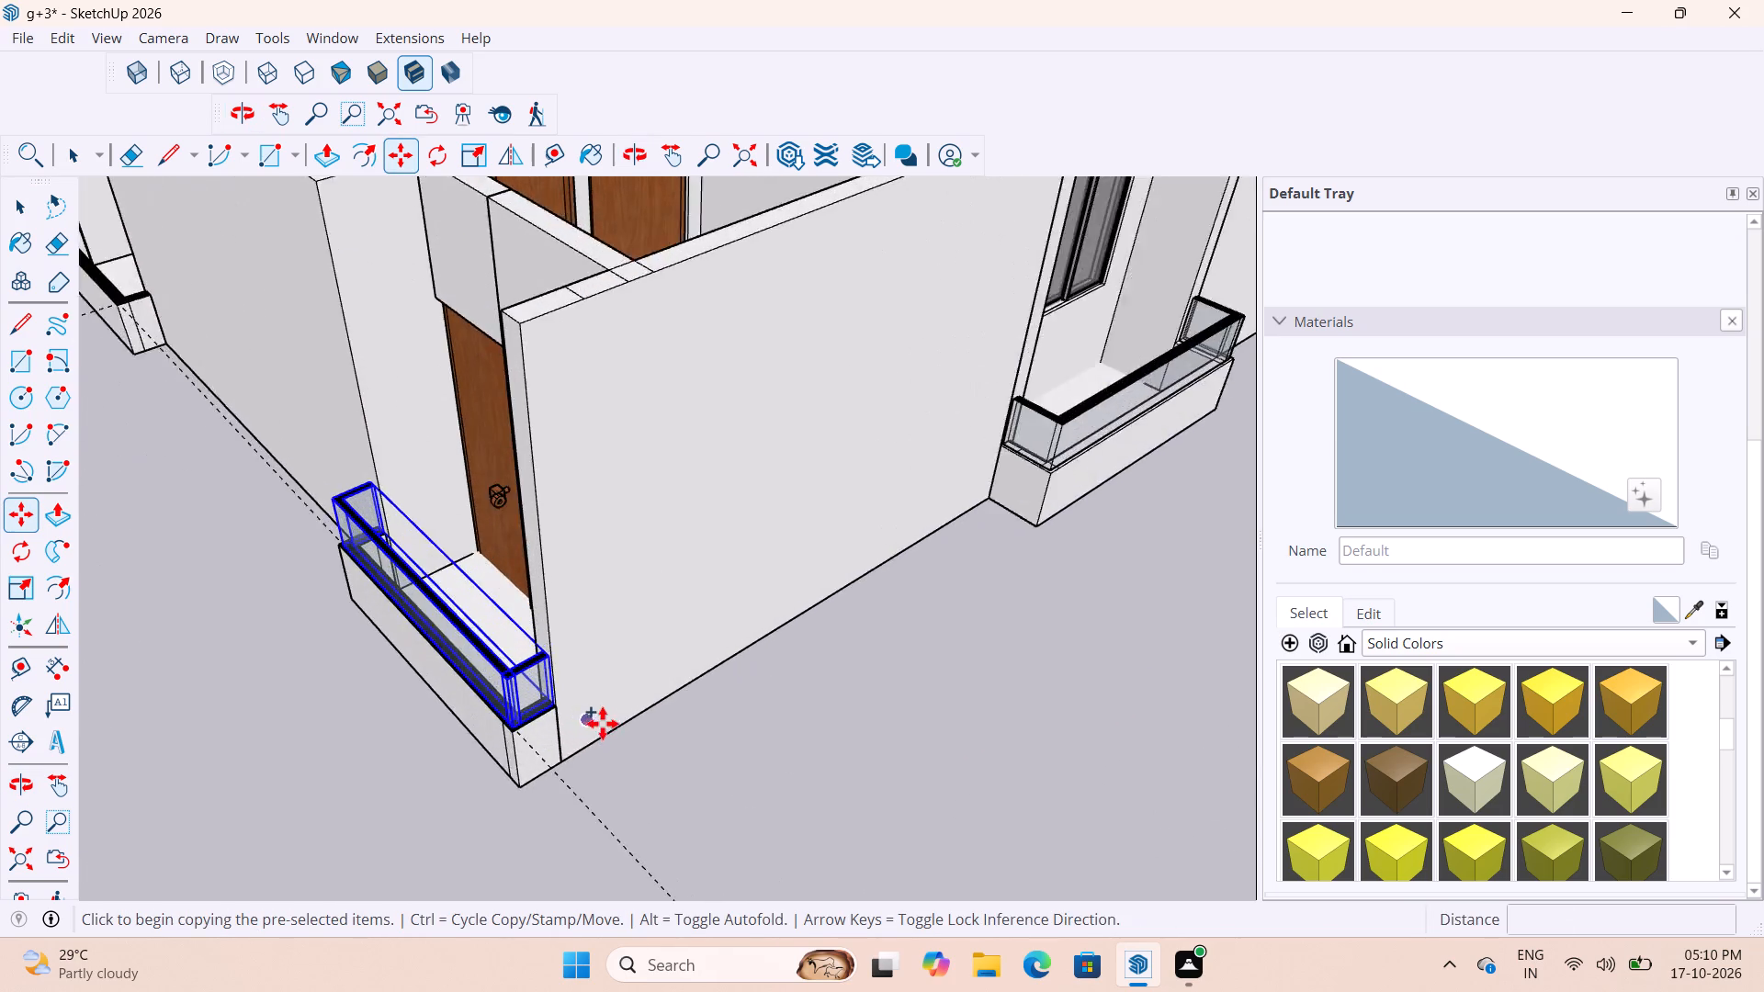
scroll(603, 724, "up", 14)
left_click(499, 649)
scroll(951, 715, "down", 11)
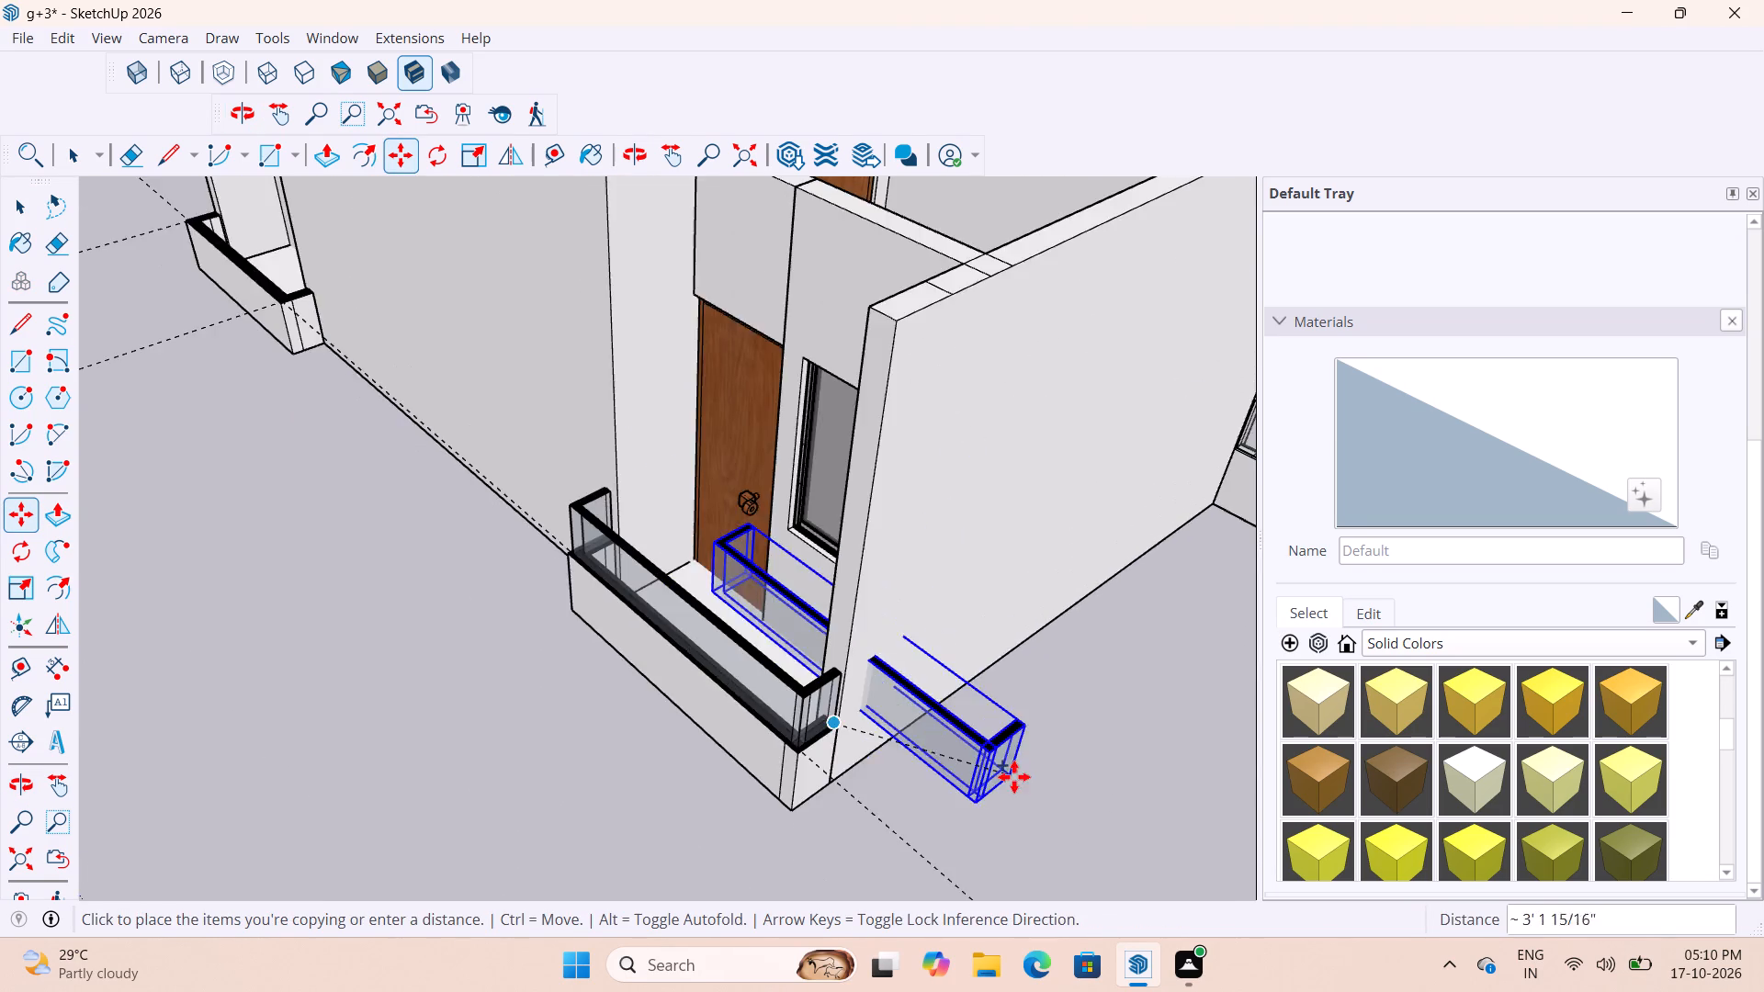
scroll(1014, 777, "down", 7)
scroll(569, 482, "up", 20)
scroll(467, 445, "down", 1)
middle_click_drag(473, 453, 501, 473)
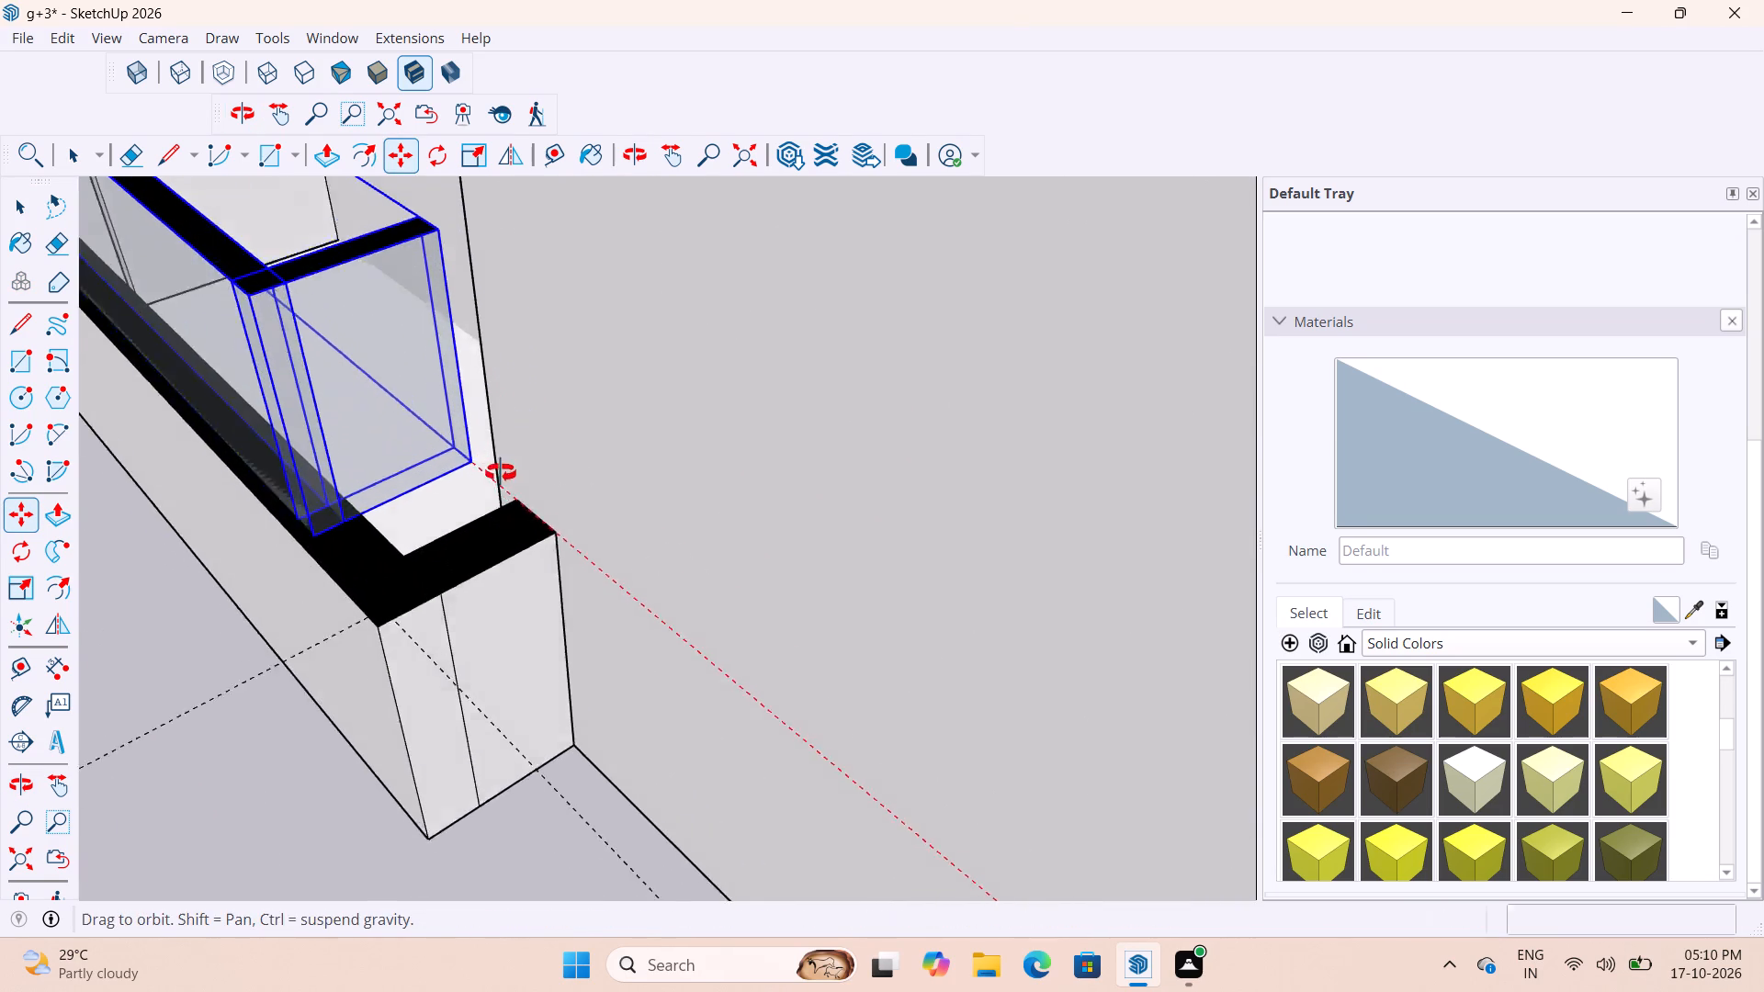
middle_click_drag(501, 473, 565, 513)
scroll(569, 569, "up", 8)
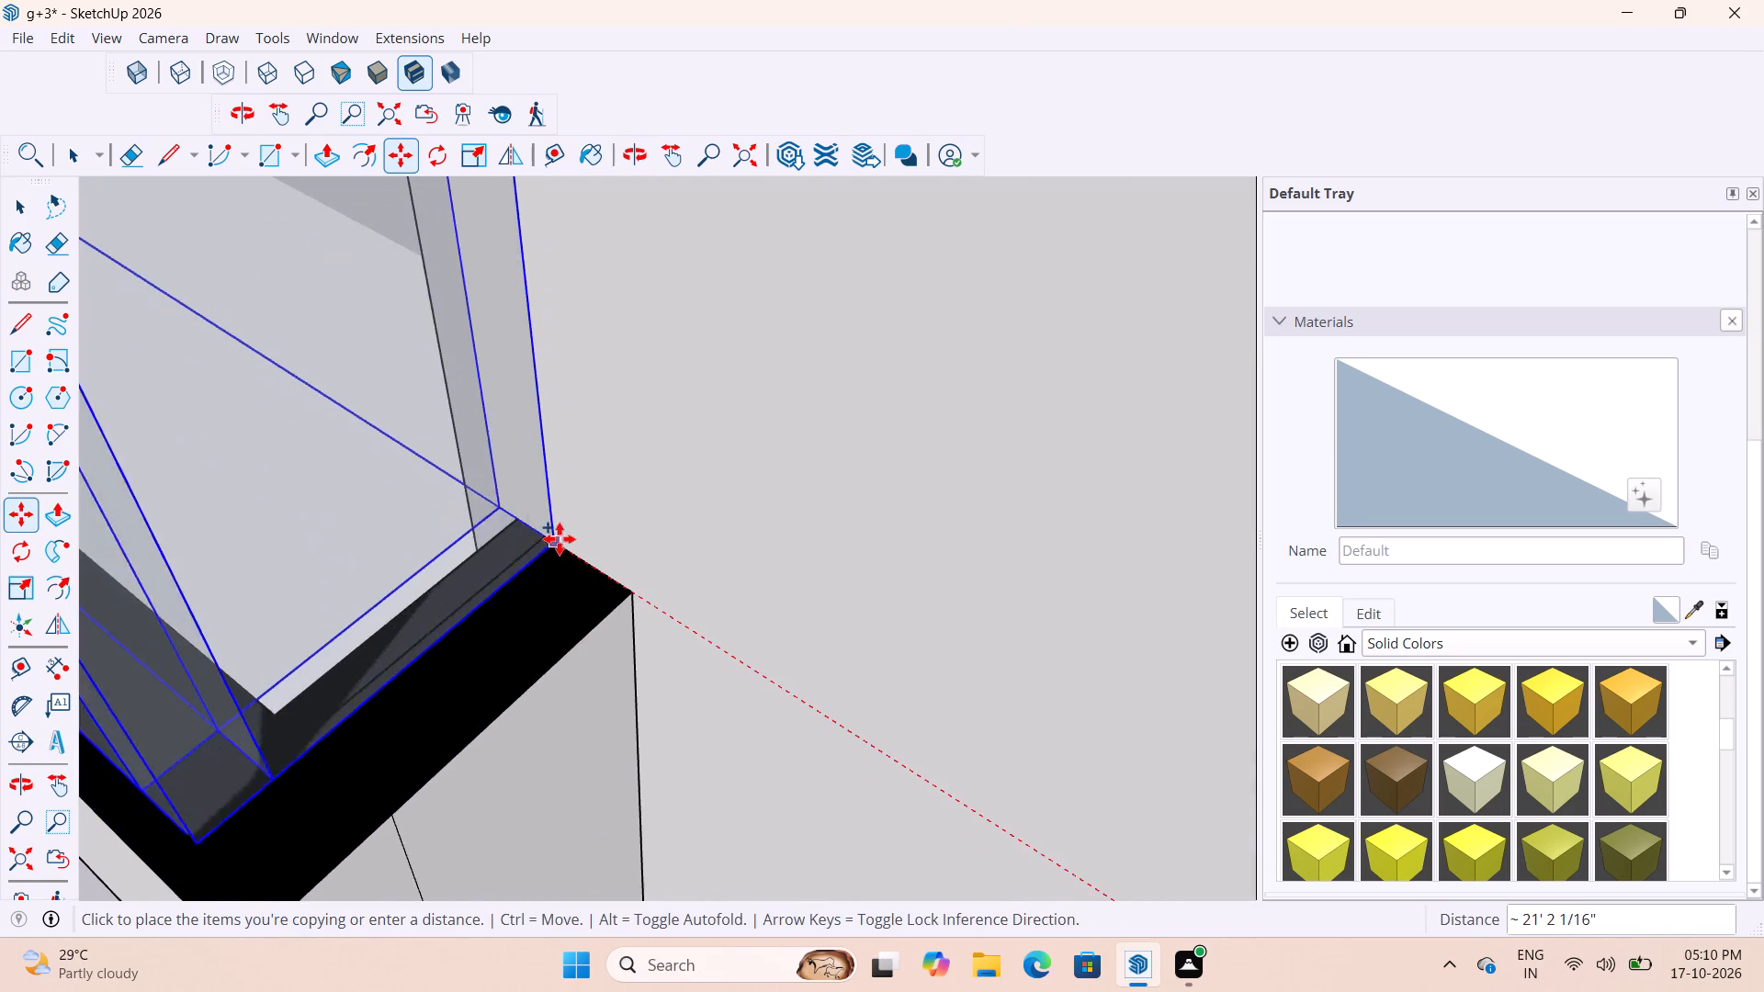
scroll(561, 539, "down", 9)
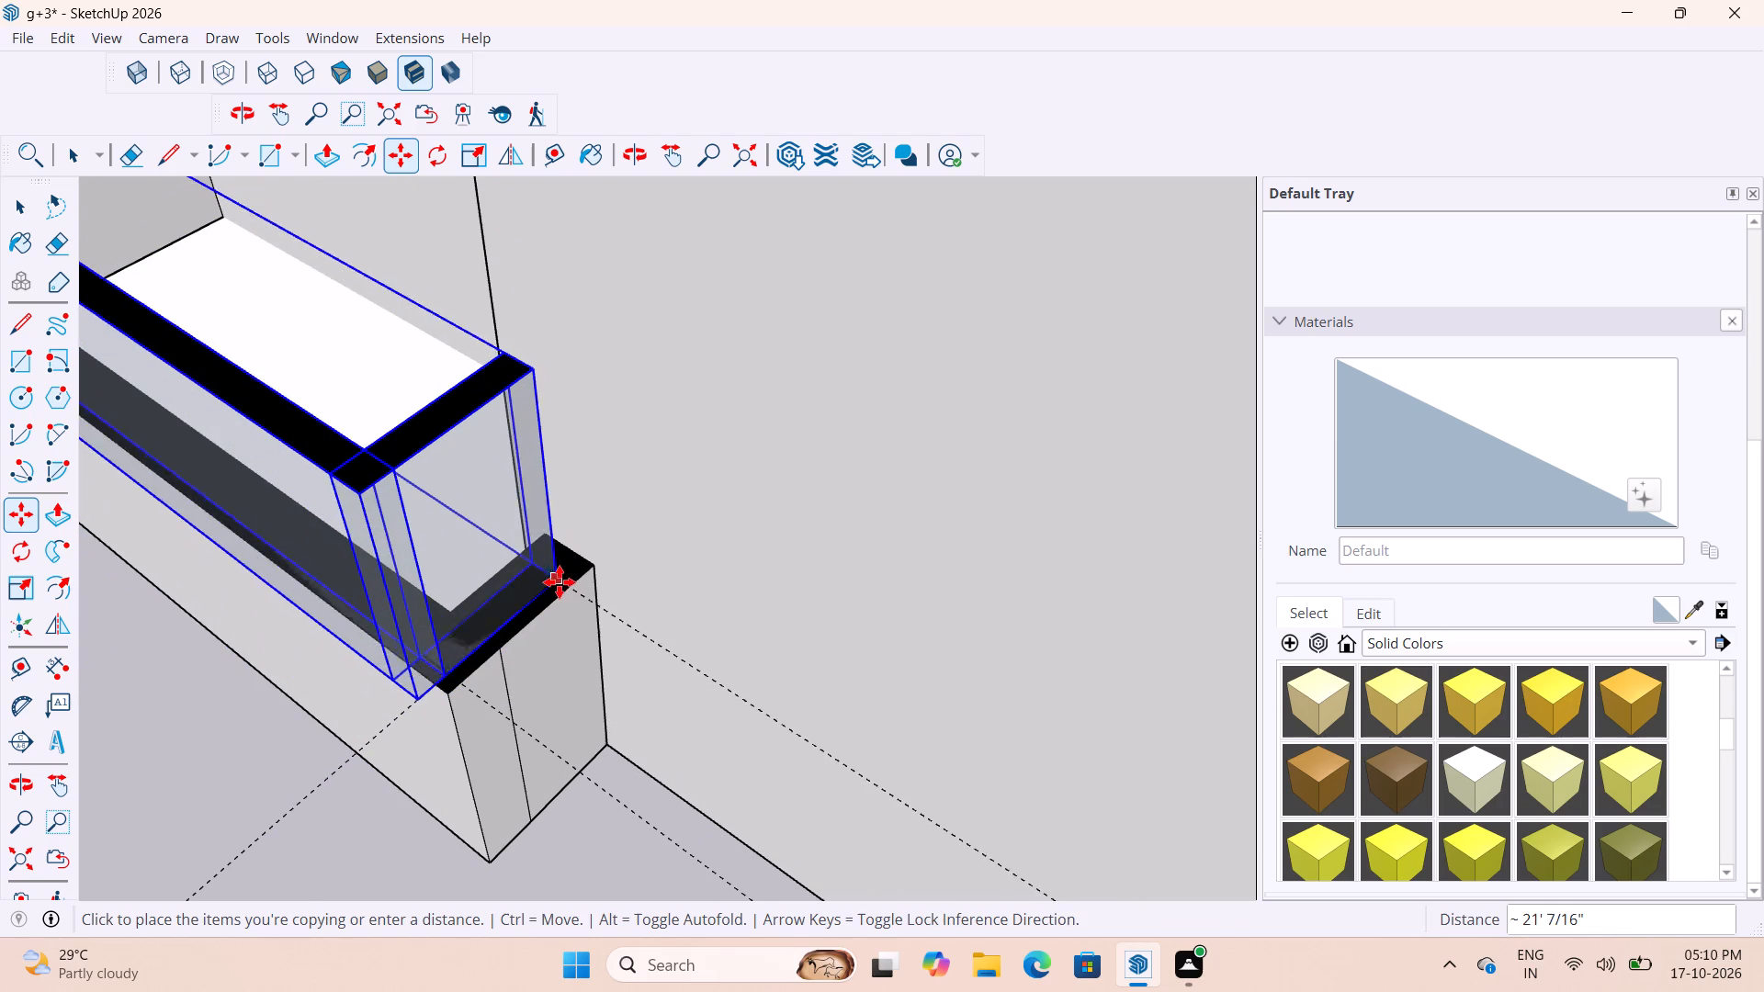
left_click(581, 562)
scroll(590, 559, "down", 14)
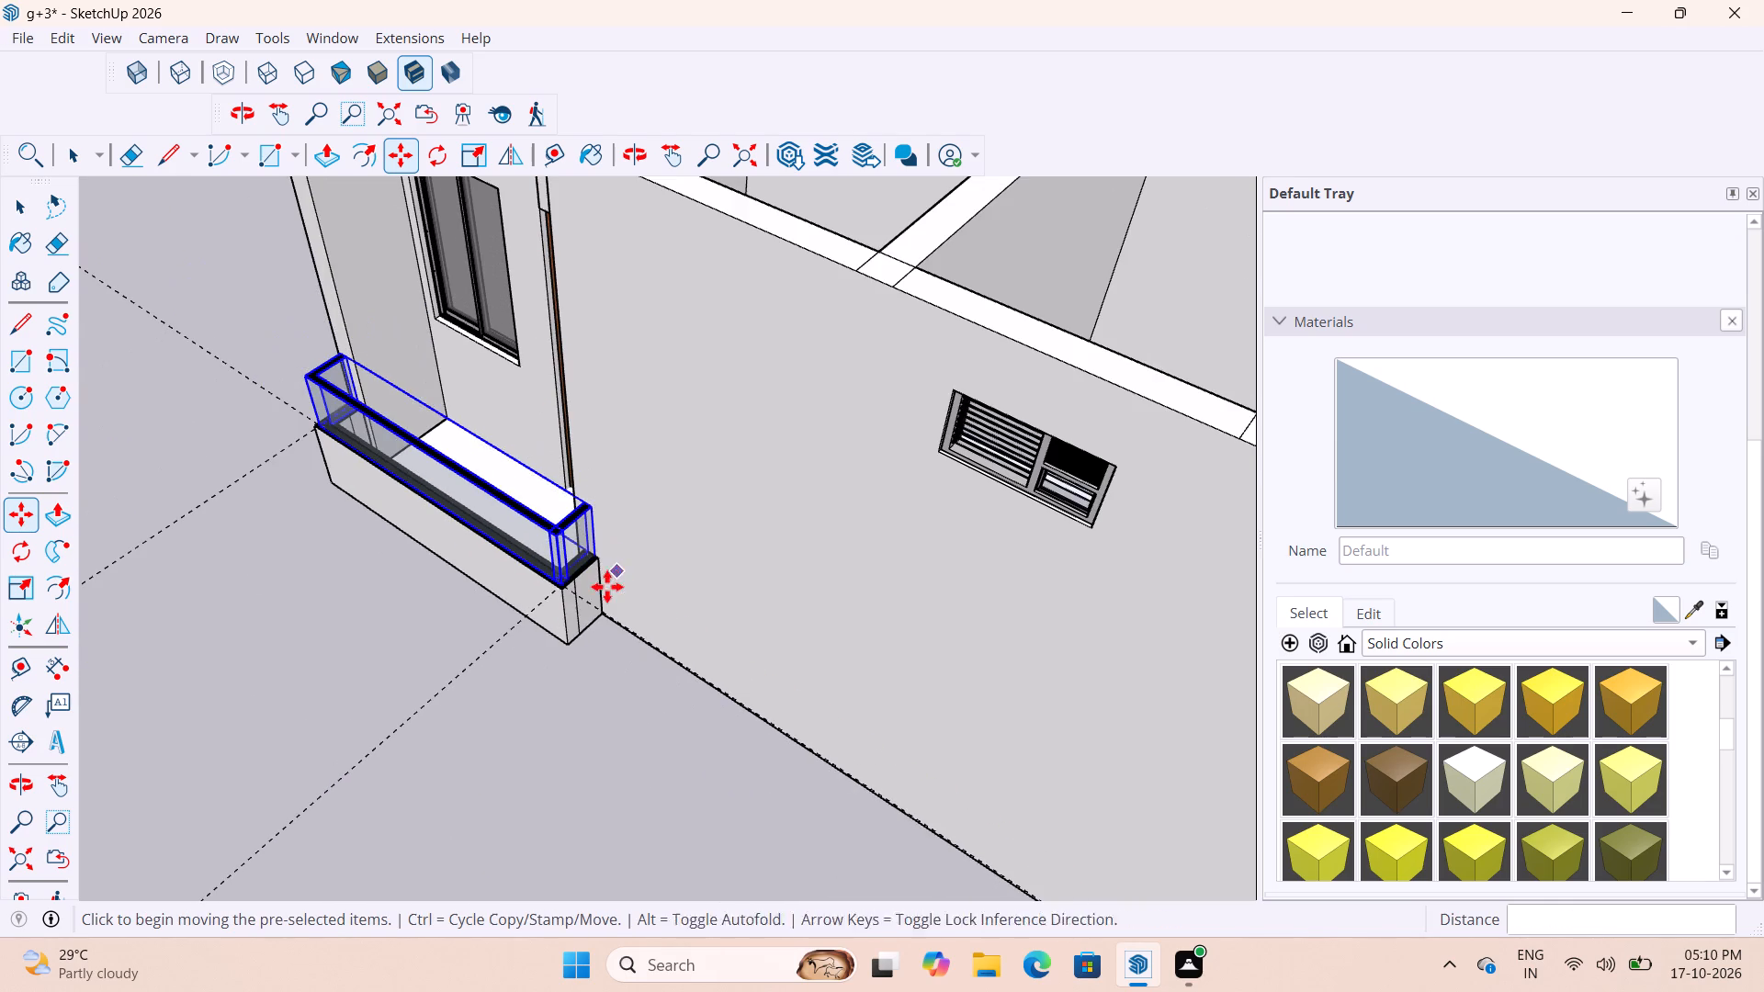
key("space")
left_click(571, 674)
Examine the copied glass railing's fit along the parapet and at both of its ends.
middle_click_drag(356, 466, 708, 344)
scroll(279, 624, "up", 7)
middle_click_drag(179, 603, 310, 558)
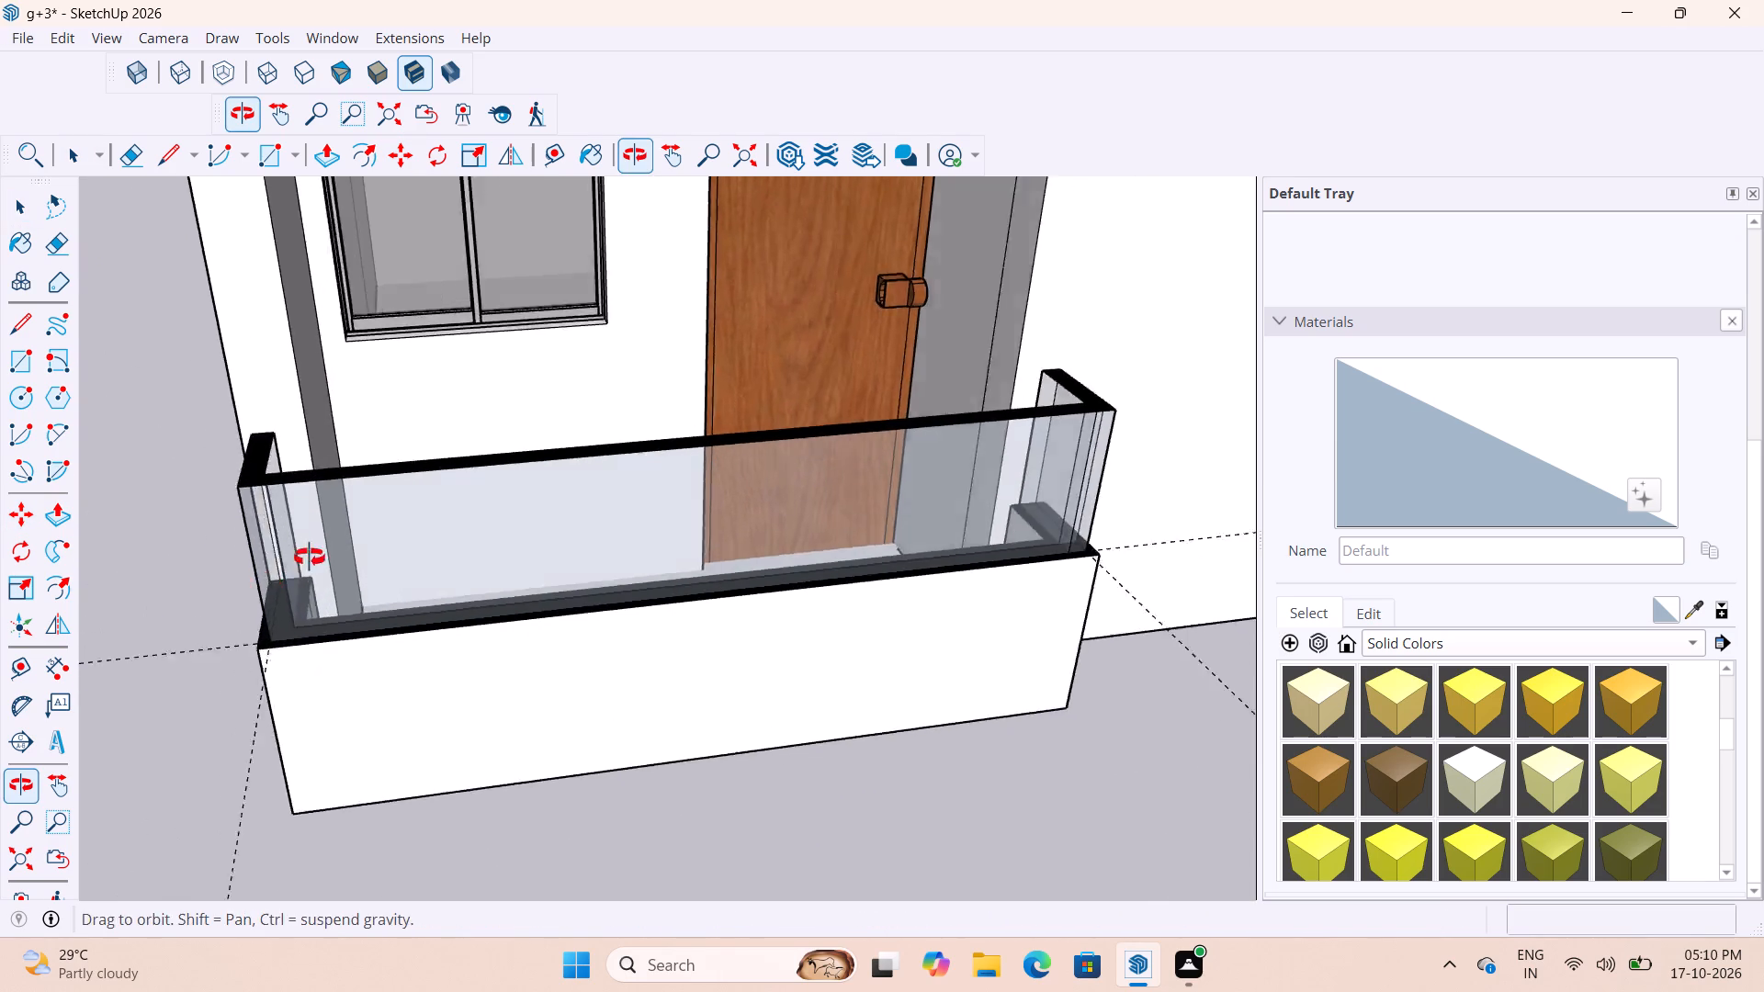
middle_click_drag(310, 558, 425, 532)
scroll(340, 754, "up", 11)
scroll(312, 691, "down", 18)
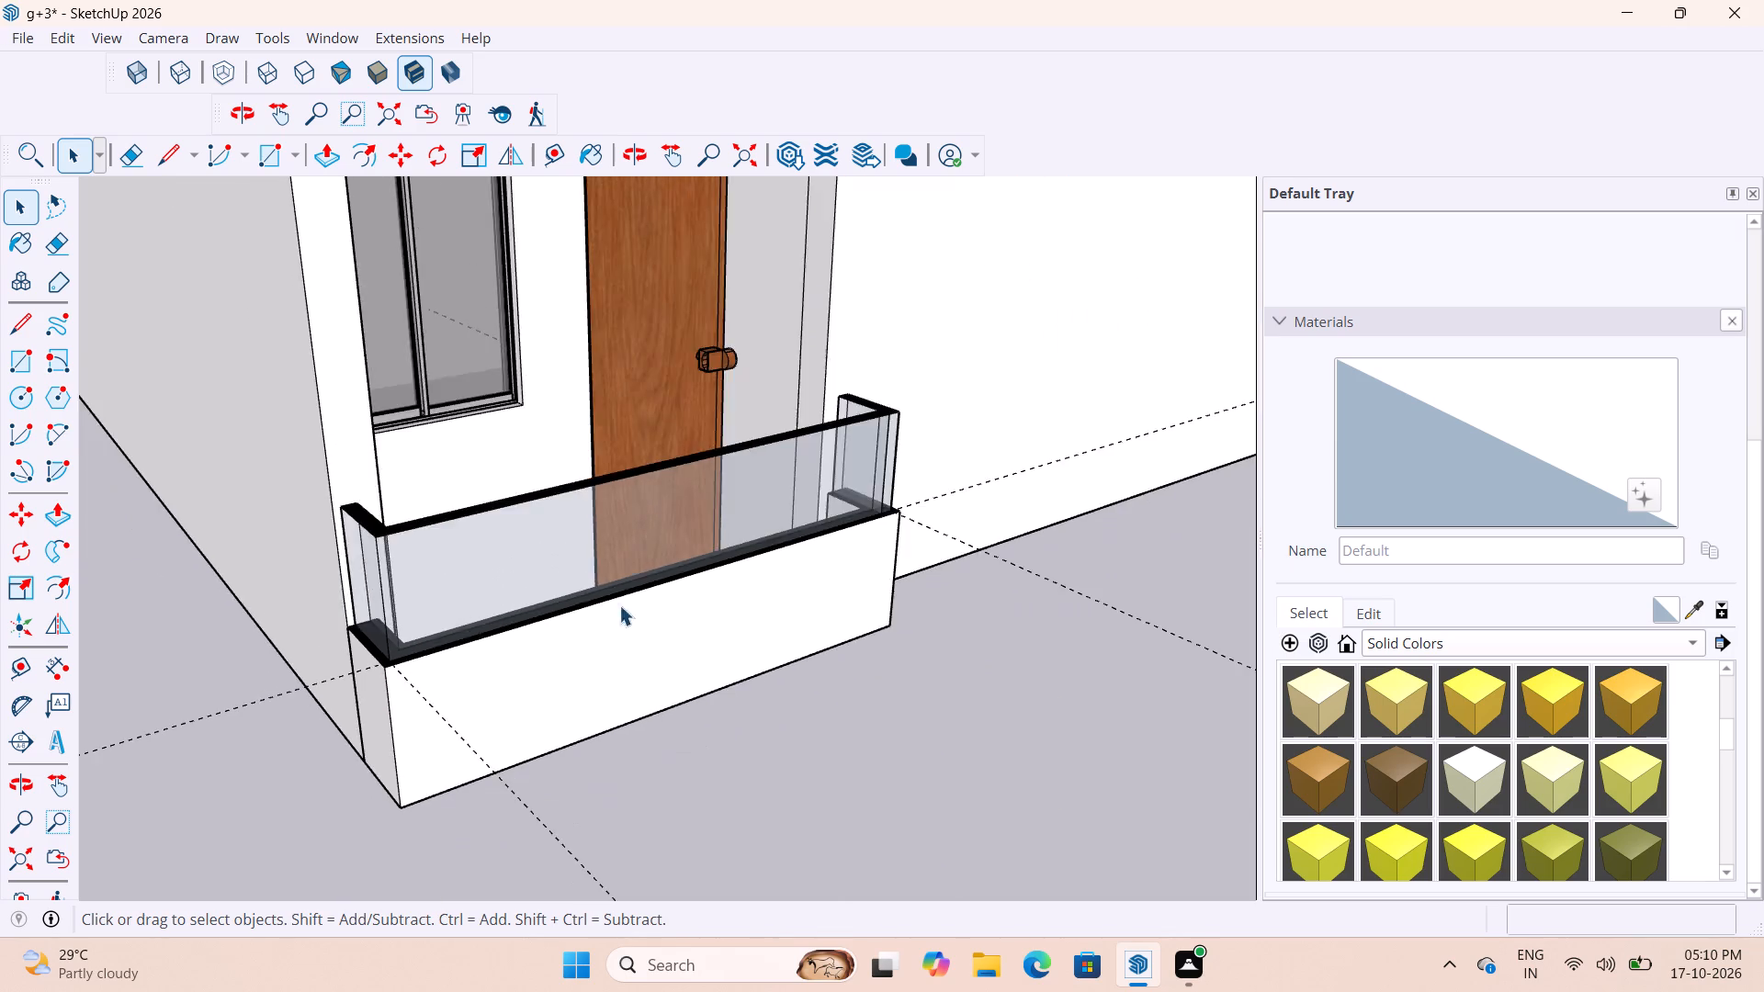
Delete all the construction guides from the model.
scroll(619, 605, "down", 12)
left_click(292, 621)
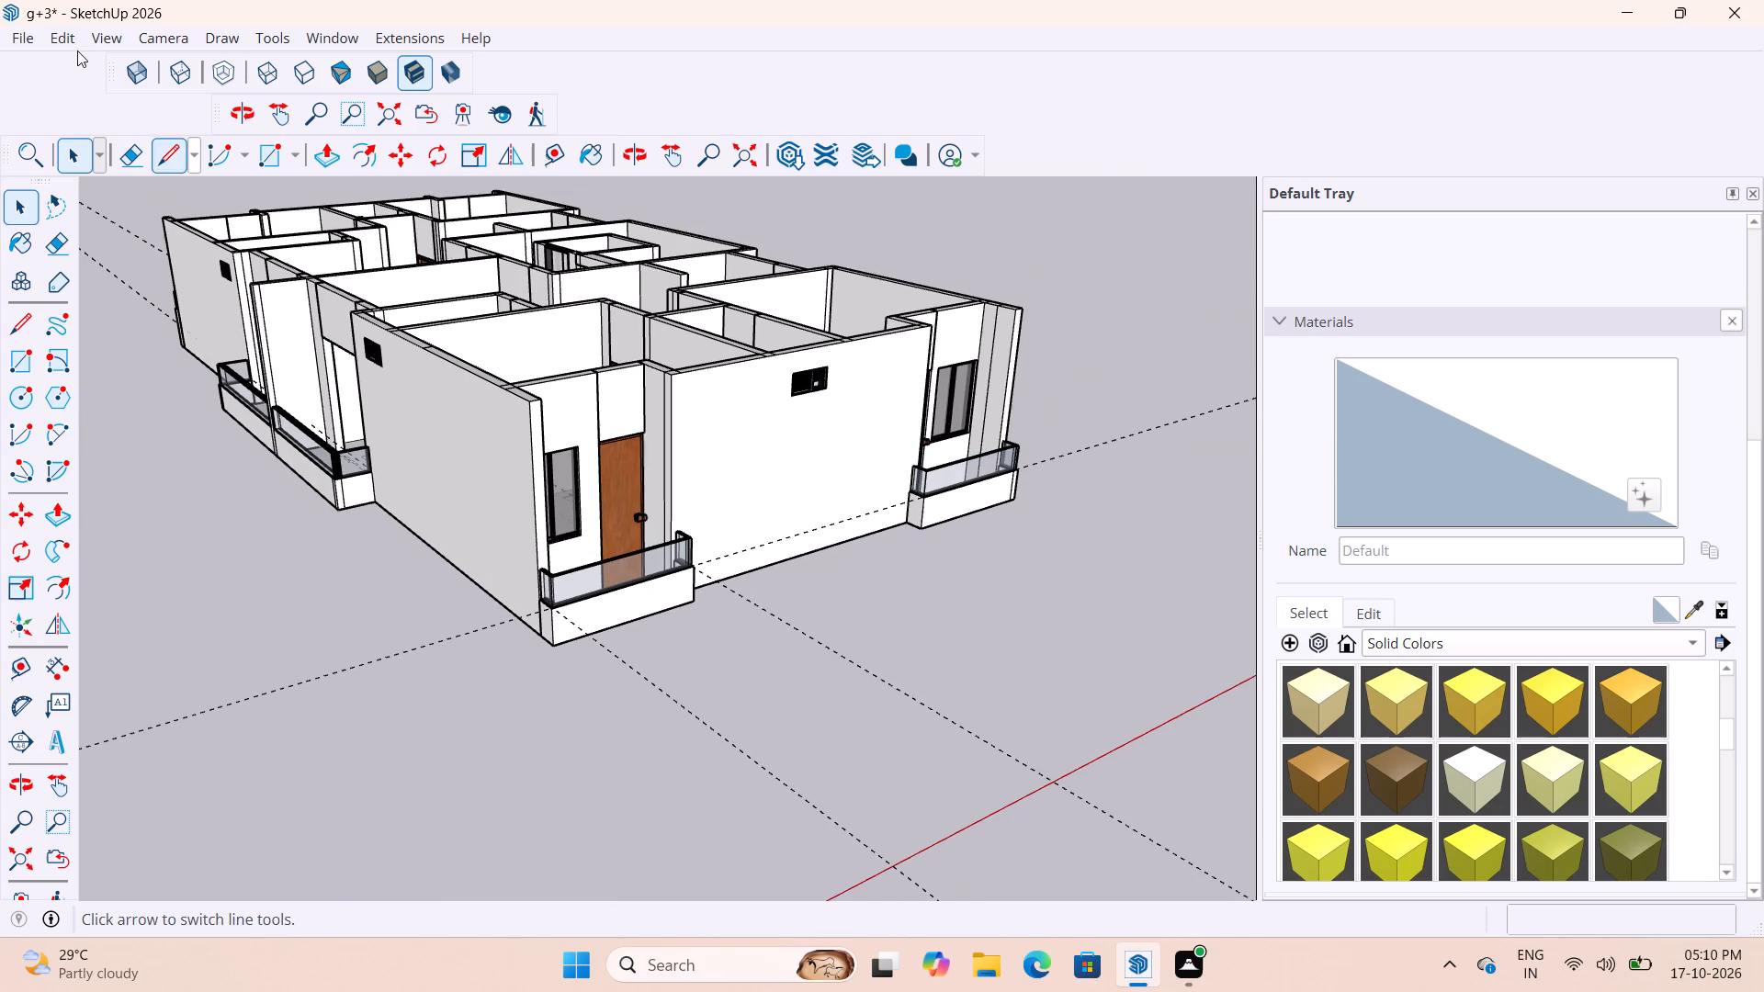
left_click(77, 39)
left_click(166, 279)
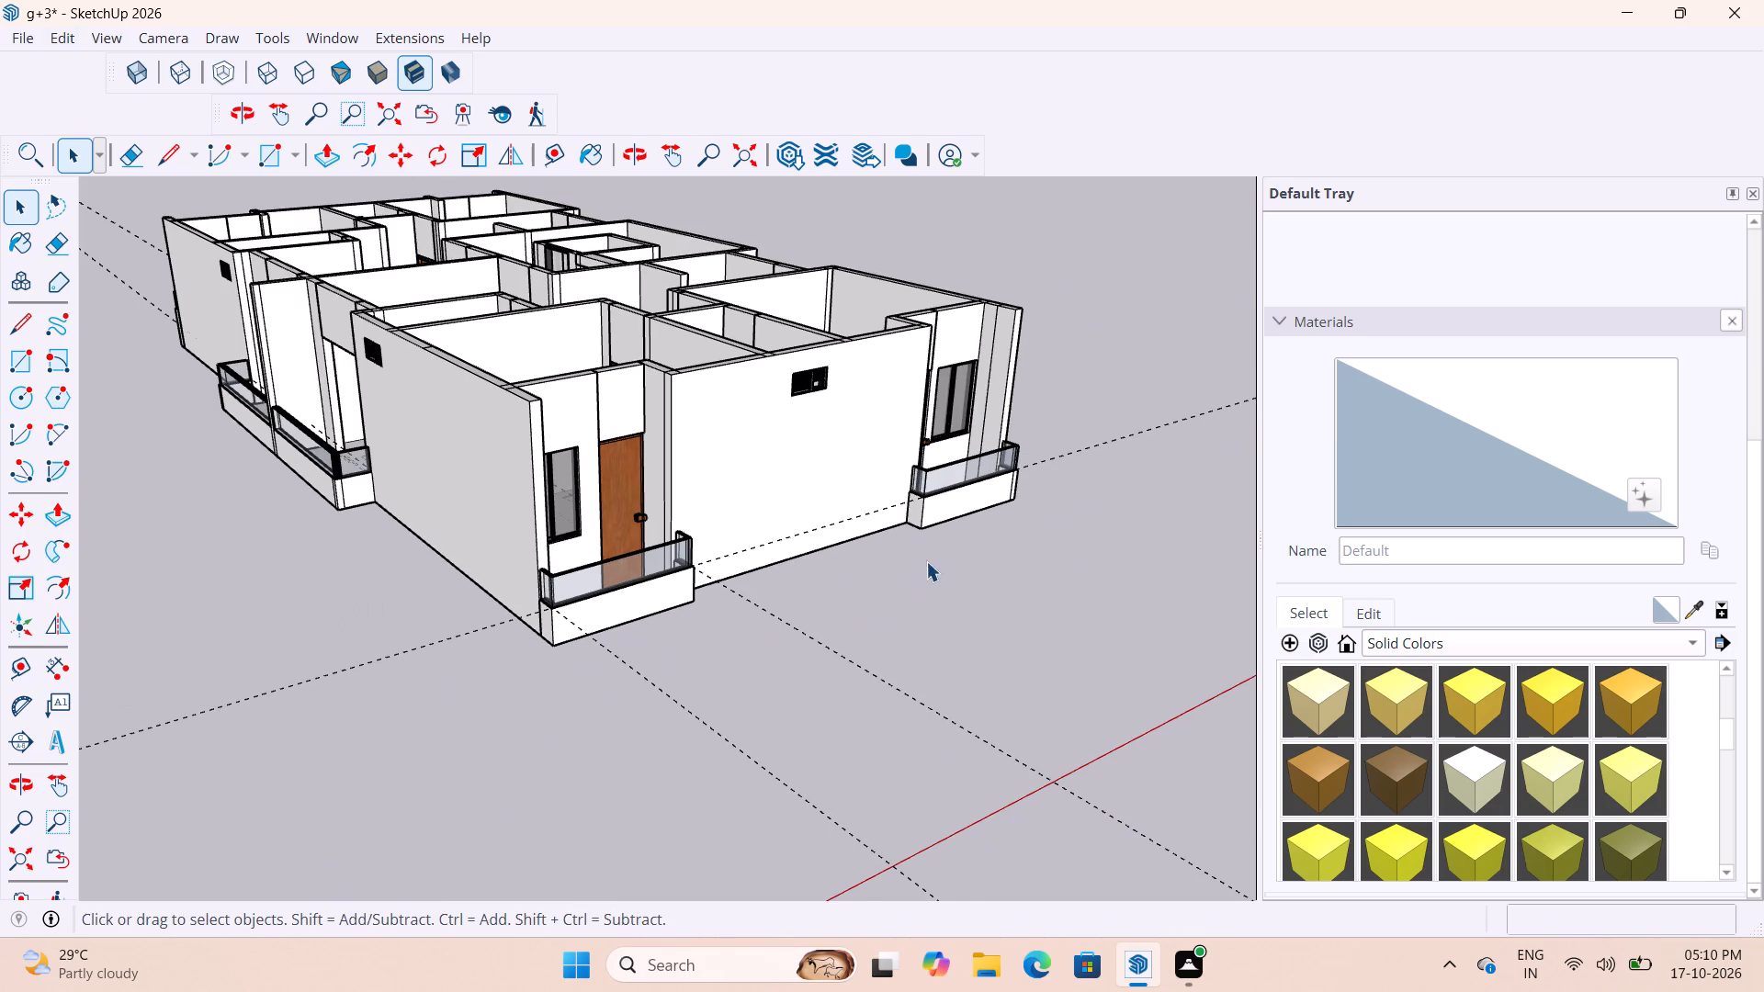
left_click(846, 618)
Open the copied end-balcony railing for editing and sample the black M09_Shadow_Night material from its top rail.
middle_click_drag(1198, 484, 1419, 482)
scroll(263, 558, "up", 8)
middle_click_drag(598, 495, 481, 581)
scroll(485, 622, "up", 10)
scroll(586, 581, "down", 15)
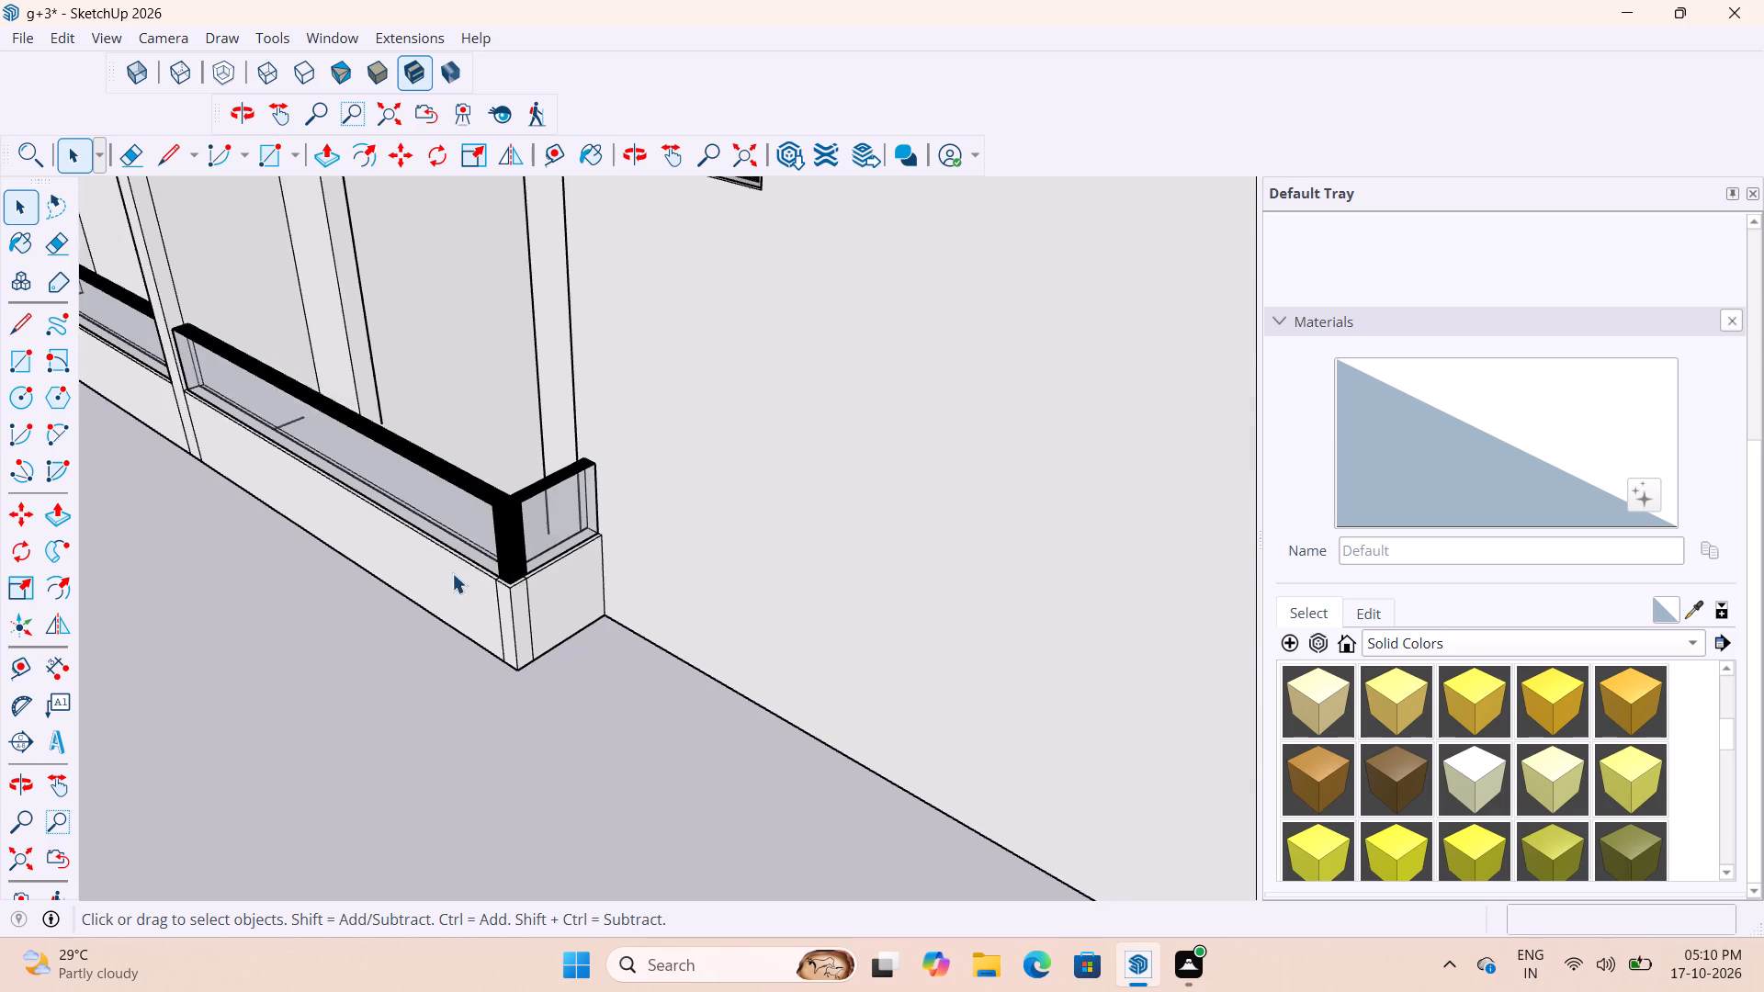
scroll(452, 573, "down", 9)
scroll(842, 780, "up", 8)
middle_click_drag(672, 660, 342, 646)
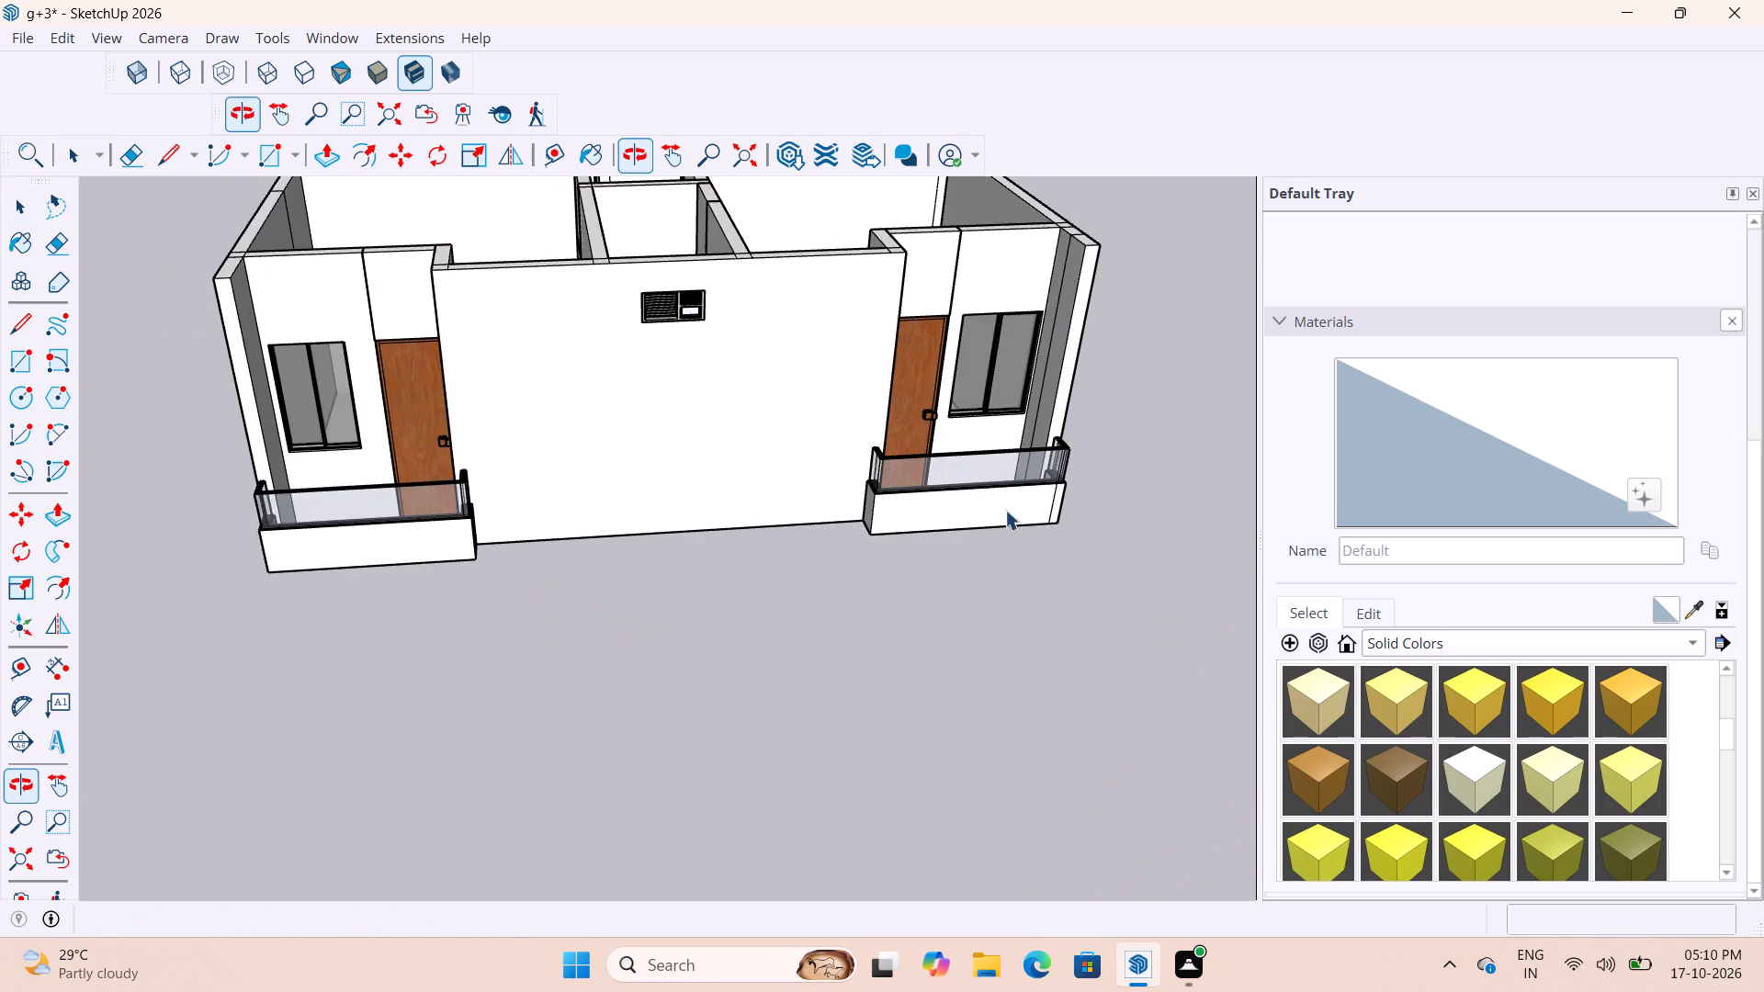
scroll(966, 545, "down", 12)
scroll(768, 612, "up", 20)
scroll(768, 612, "up", 9)
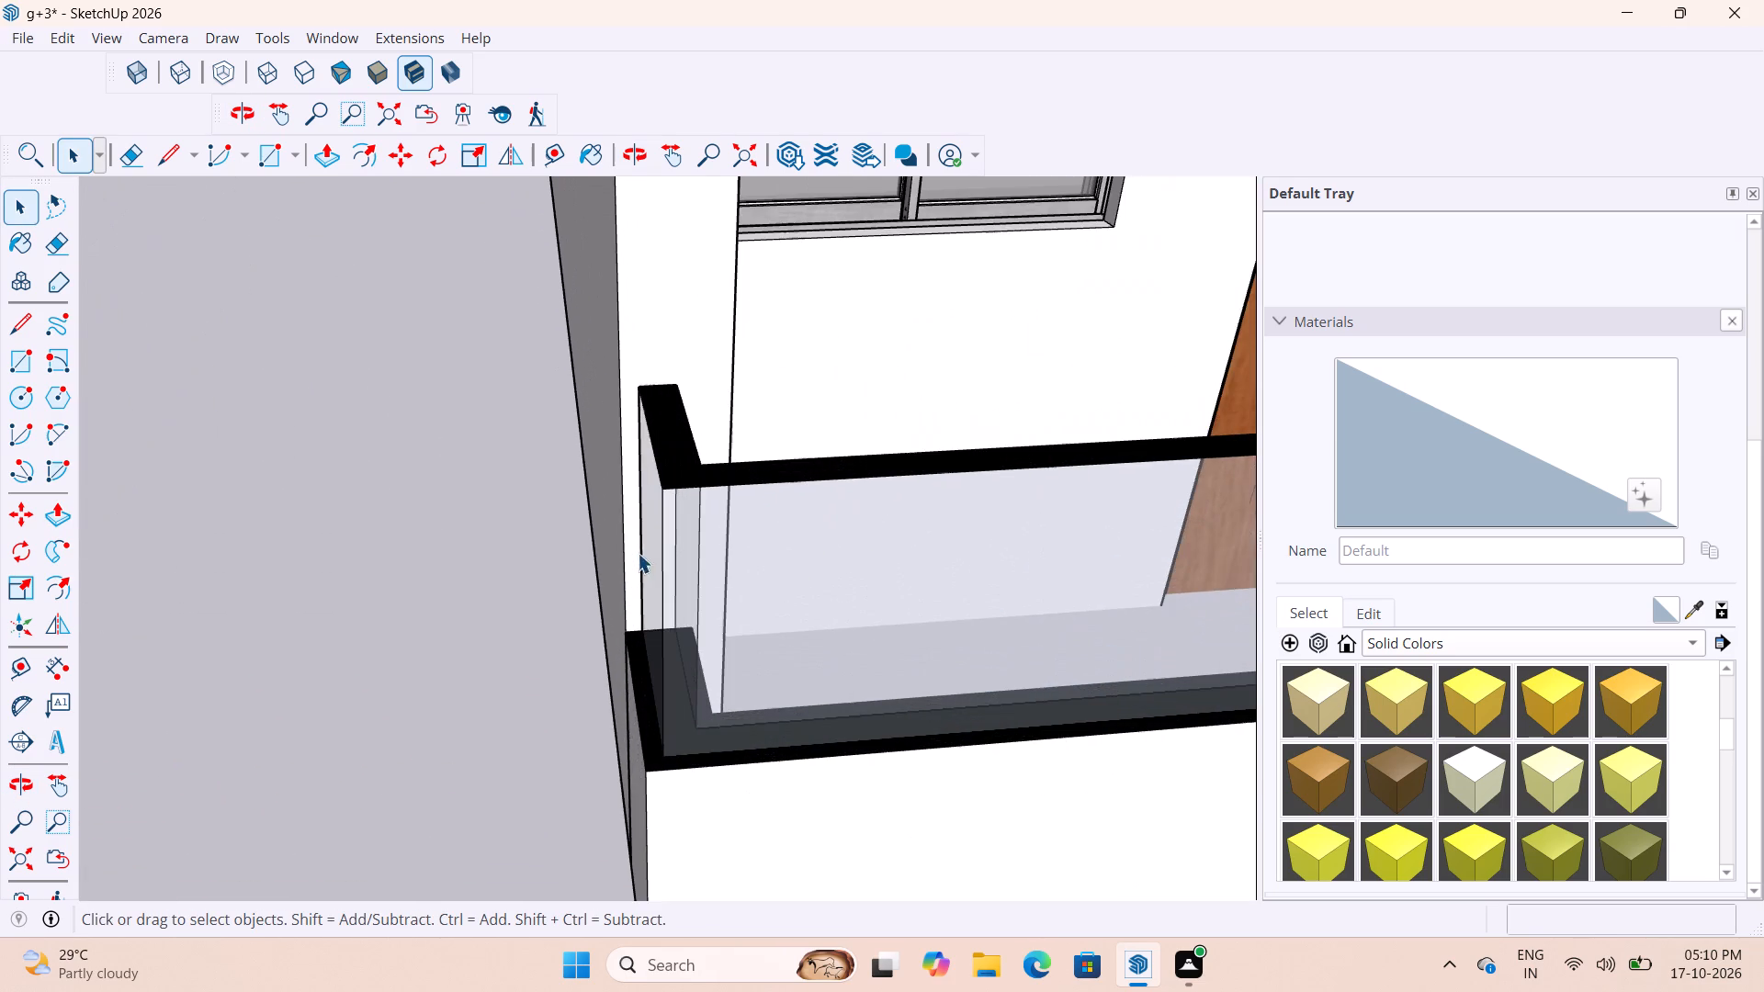
double_click(698, 559)
left_click(1521, 489)
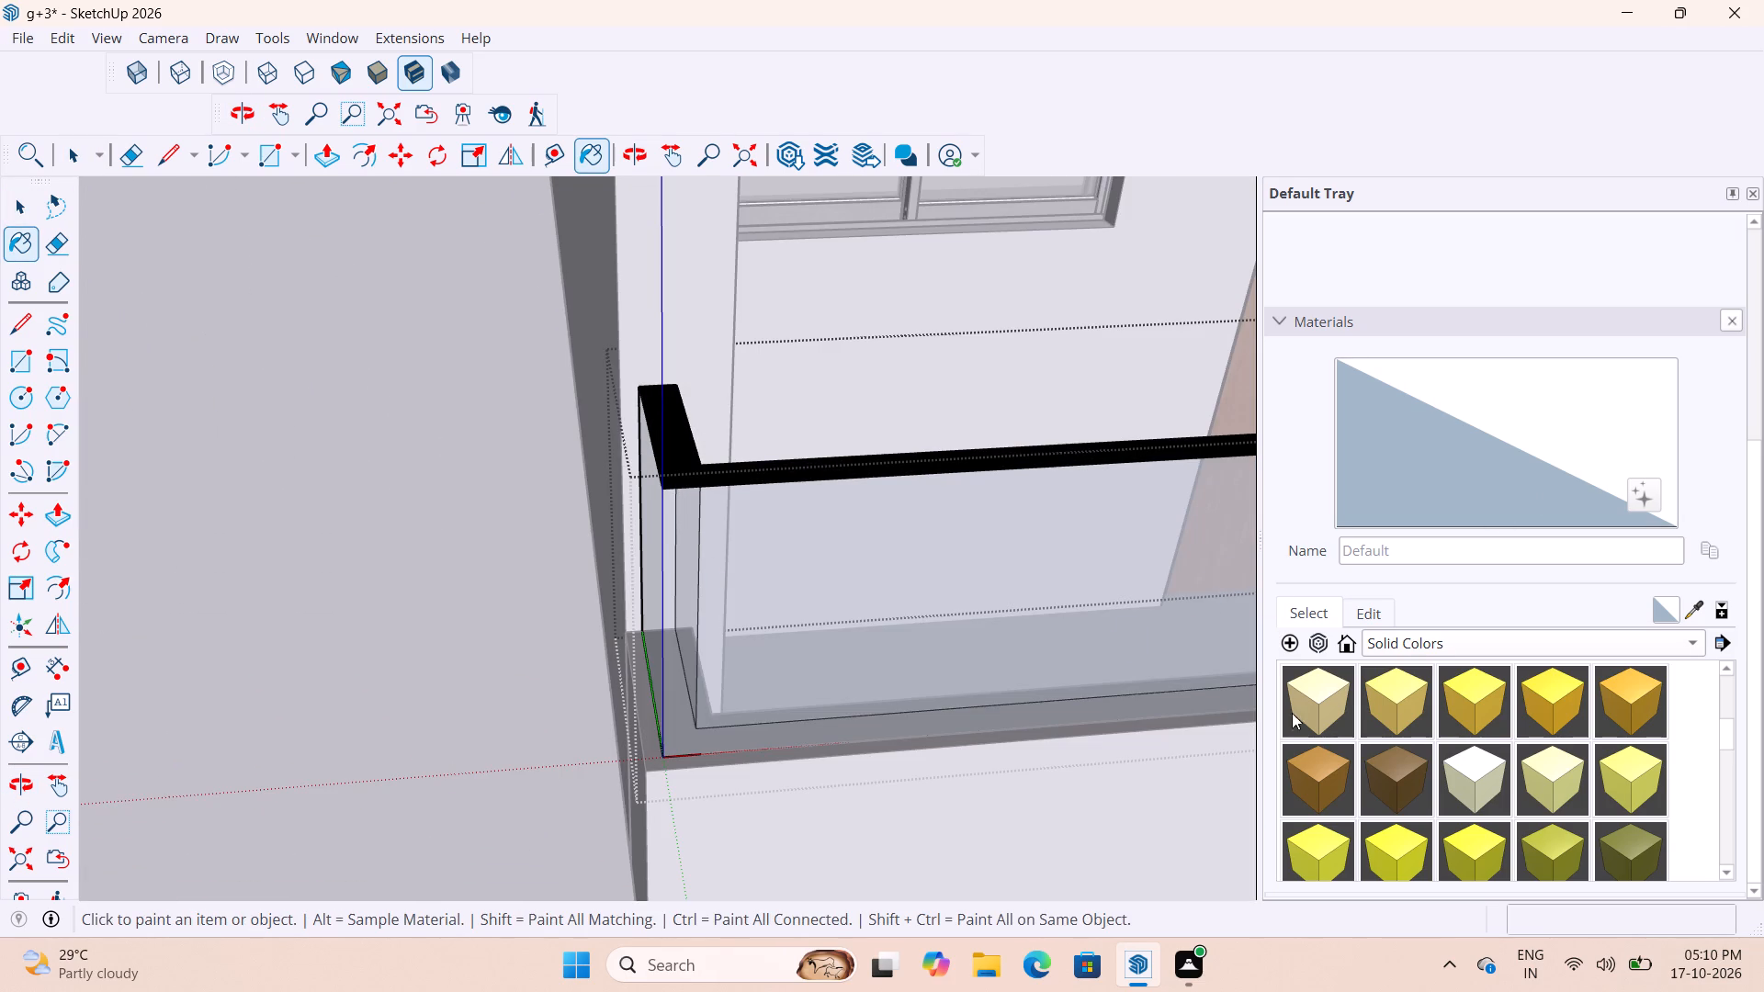
left_click(1690, 615)
left_click(693, 468)
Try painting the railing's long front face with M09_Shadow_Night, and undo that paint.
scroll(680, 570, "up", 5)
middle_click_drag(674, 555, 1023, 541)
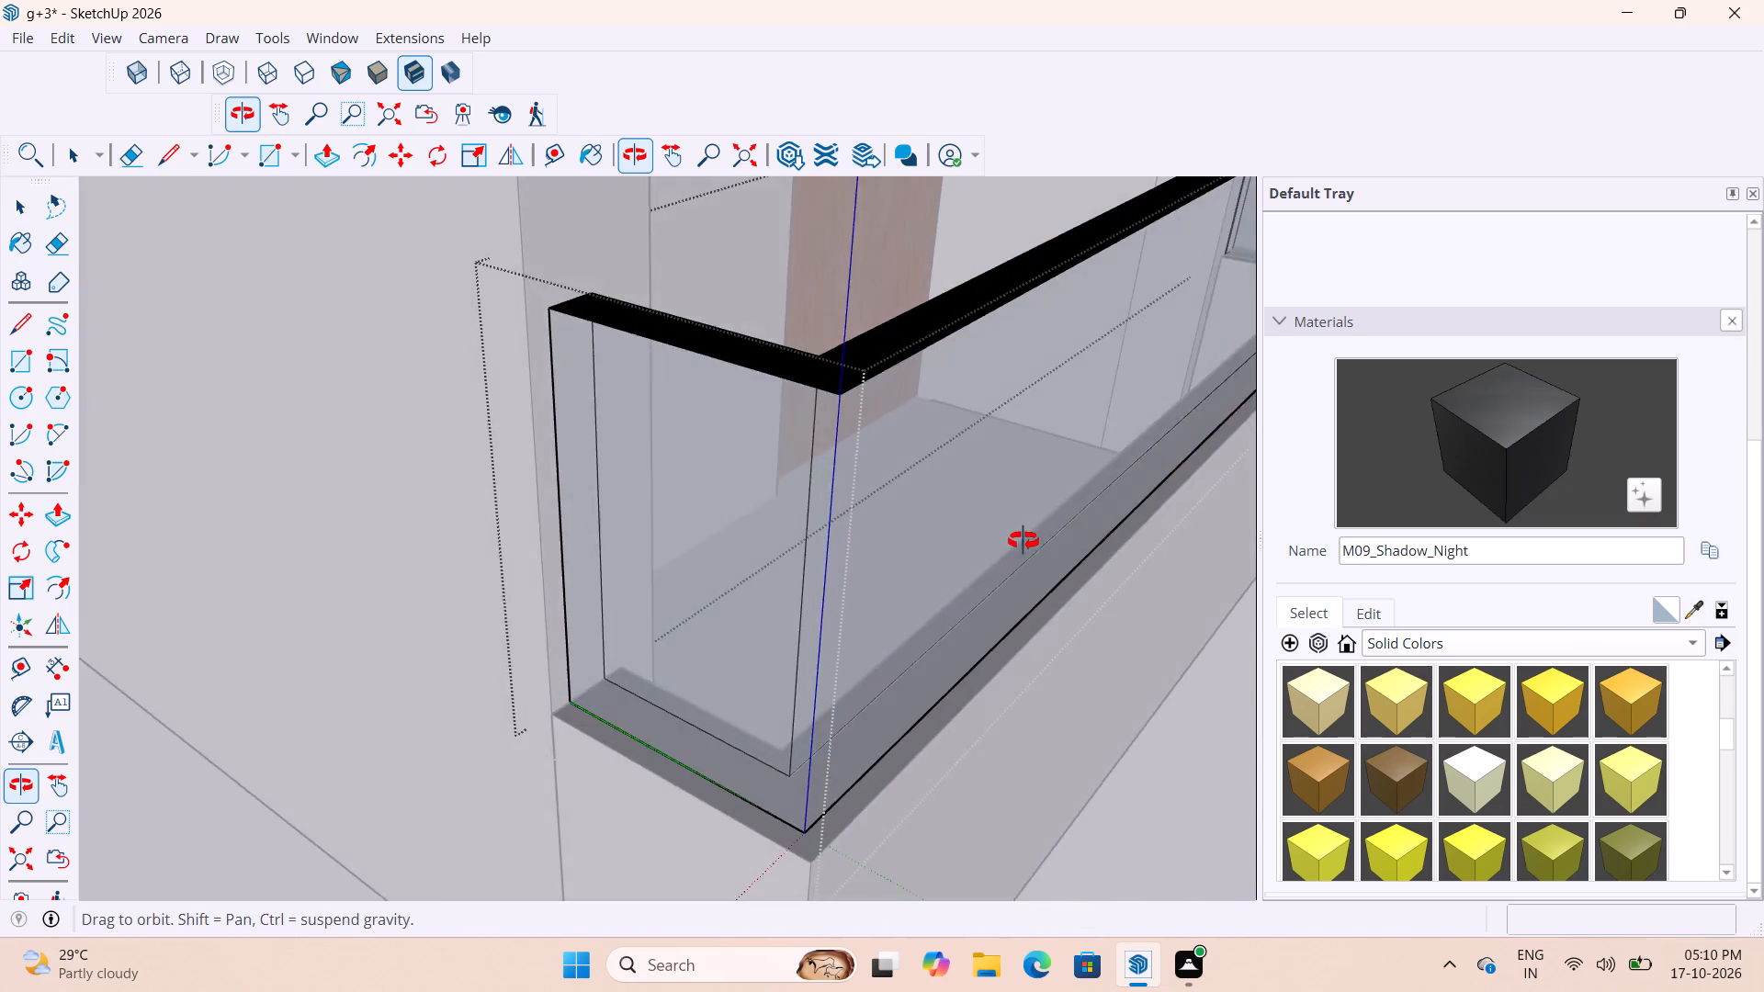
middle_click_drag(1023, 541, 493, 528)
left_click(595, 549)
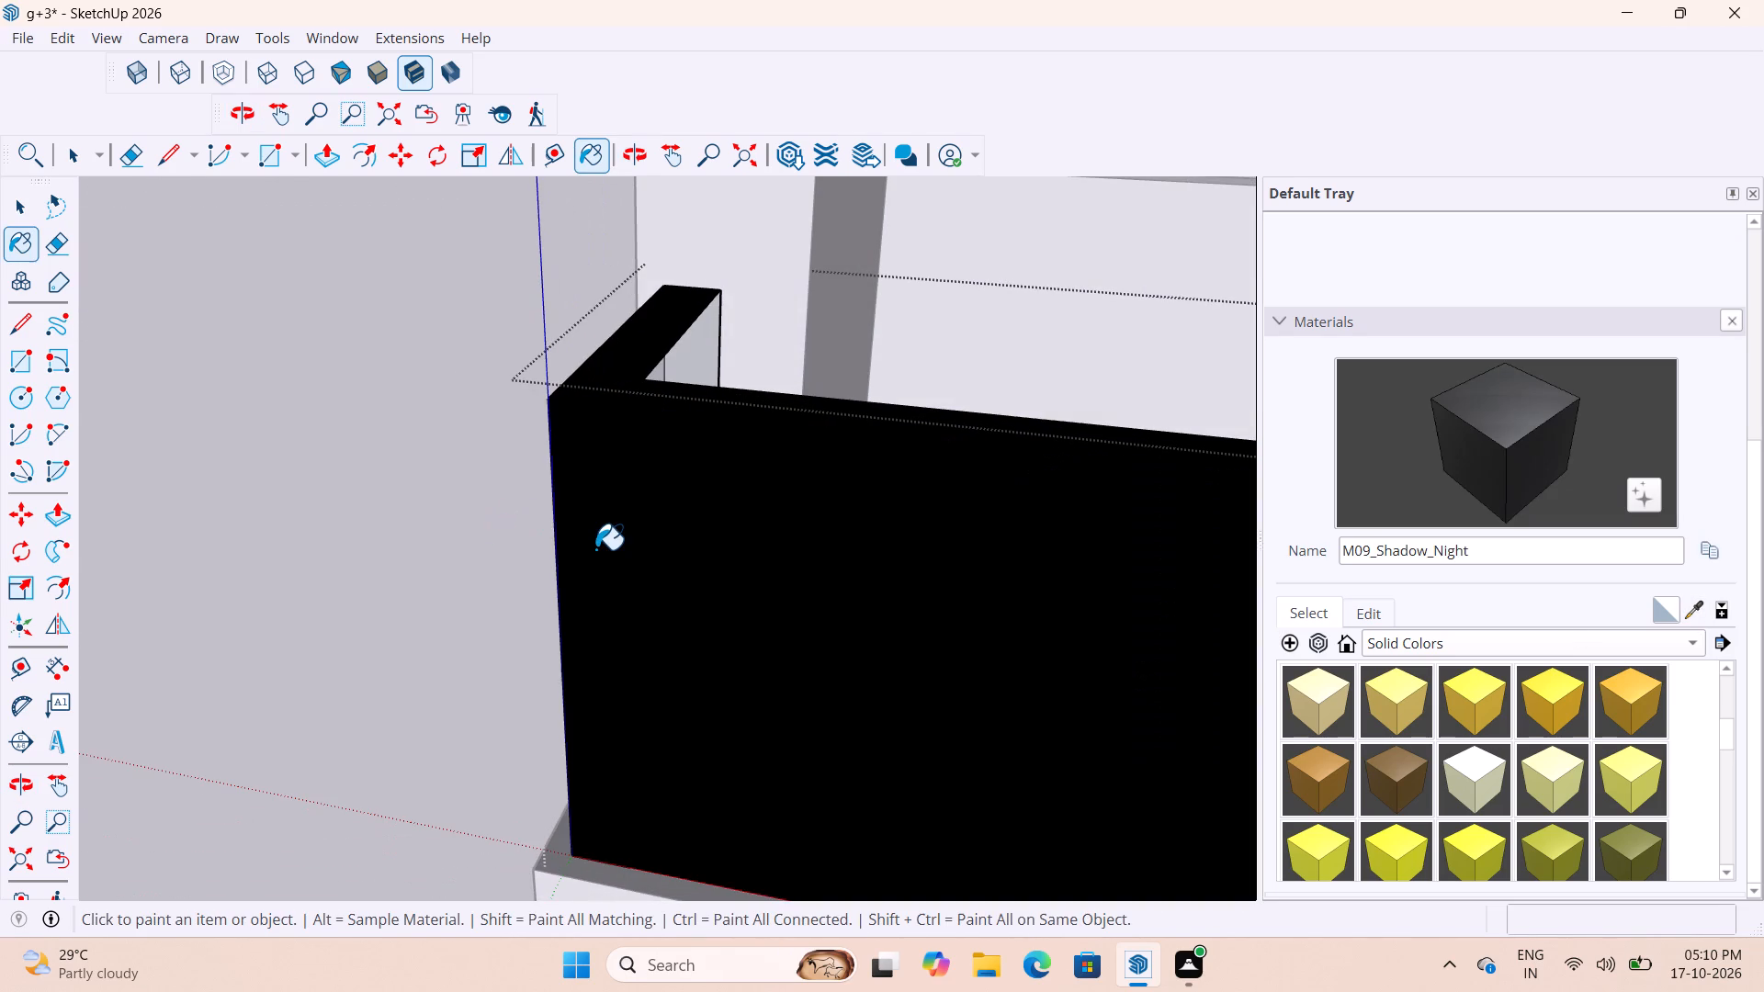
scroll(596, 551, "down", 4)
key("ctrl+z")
Paint the two narrow corner strips at the copied railing's door-side end with M09_Shadow_Night and close the railing group.
scroll(587, 578, "down", 17)
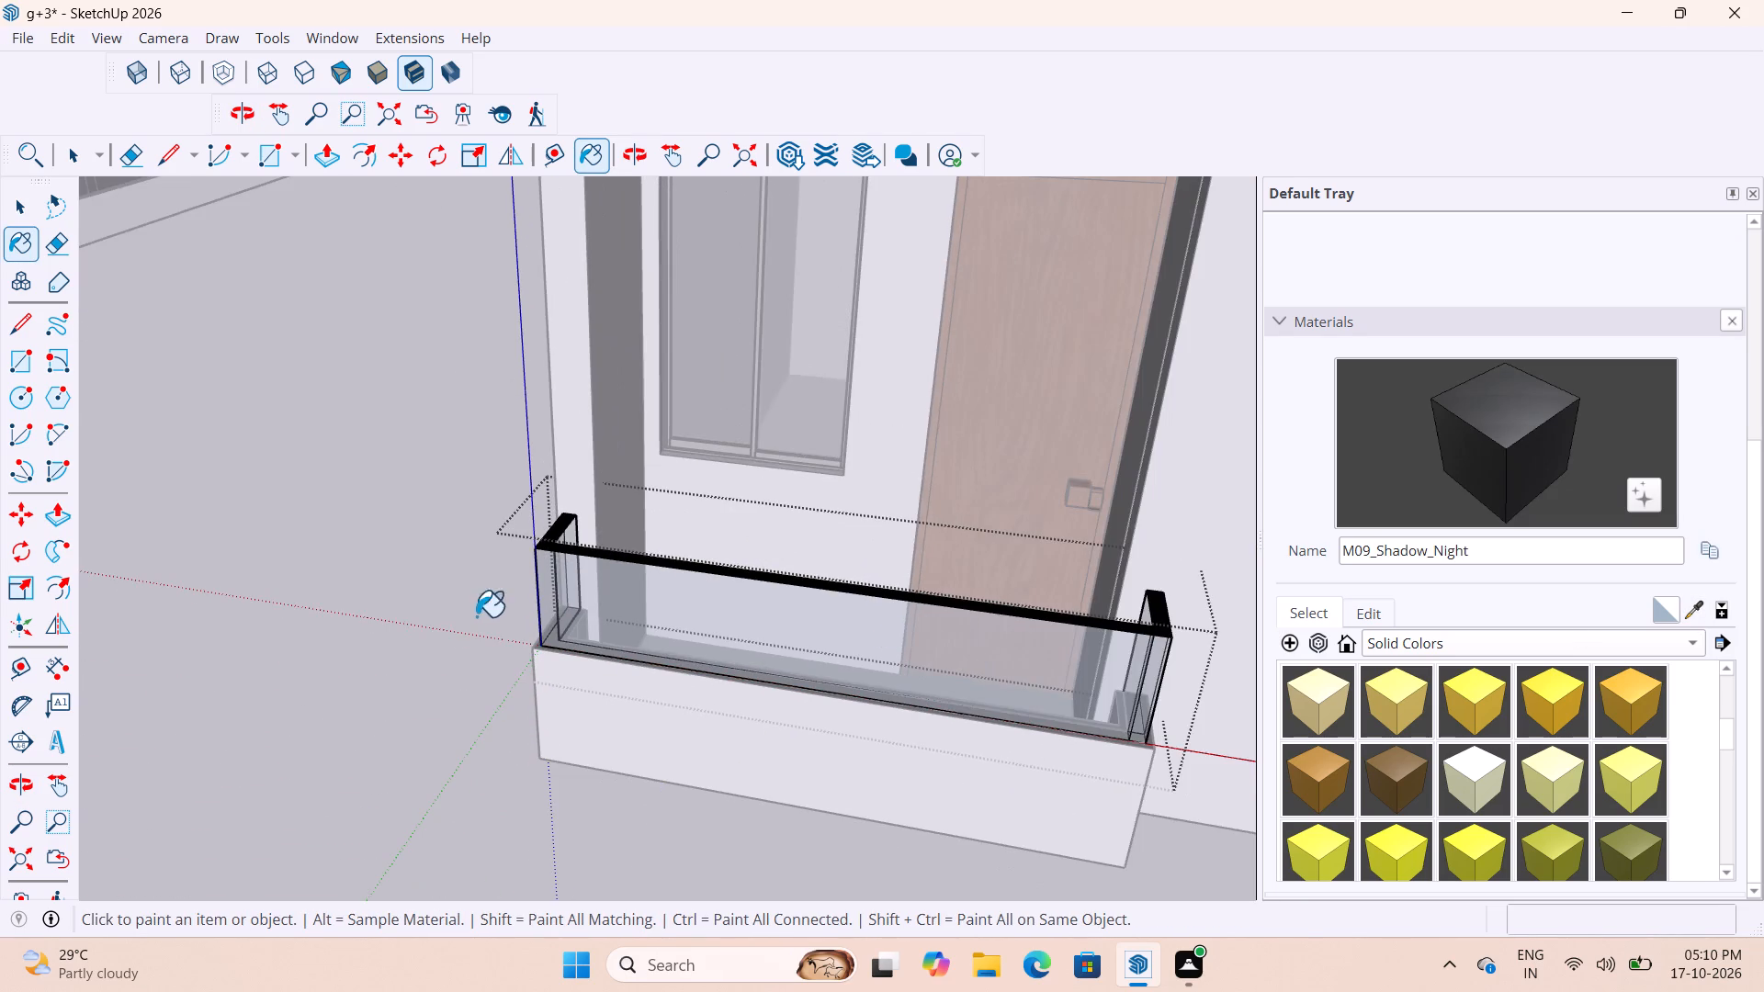
middle_click_drag(886, 633, 576, 585)
scroll(979, 877, "up", 8)
middle_click_drag(793, 719, 699, 717)
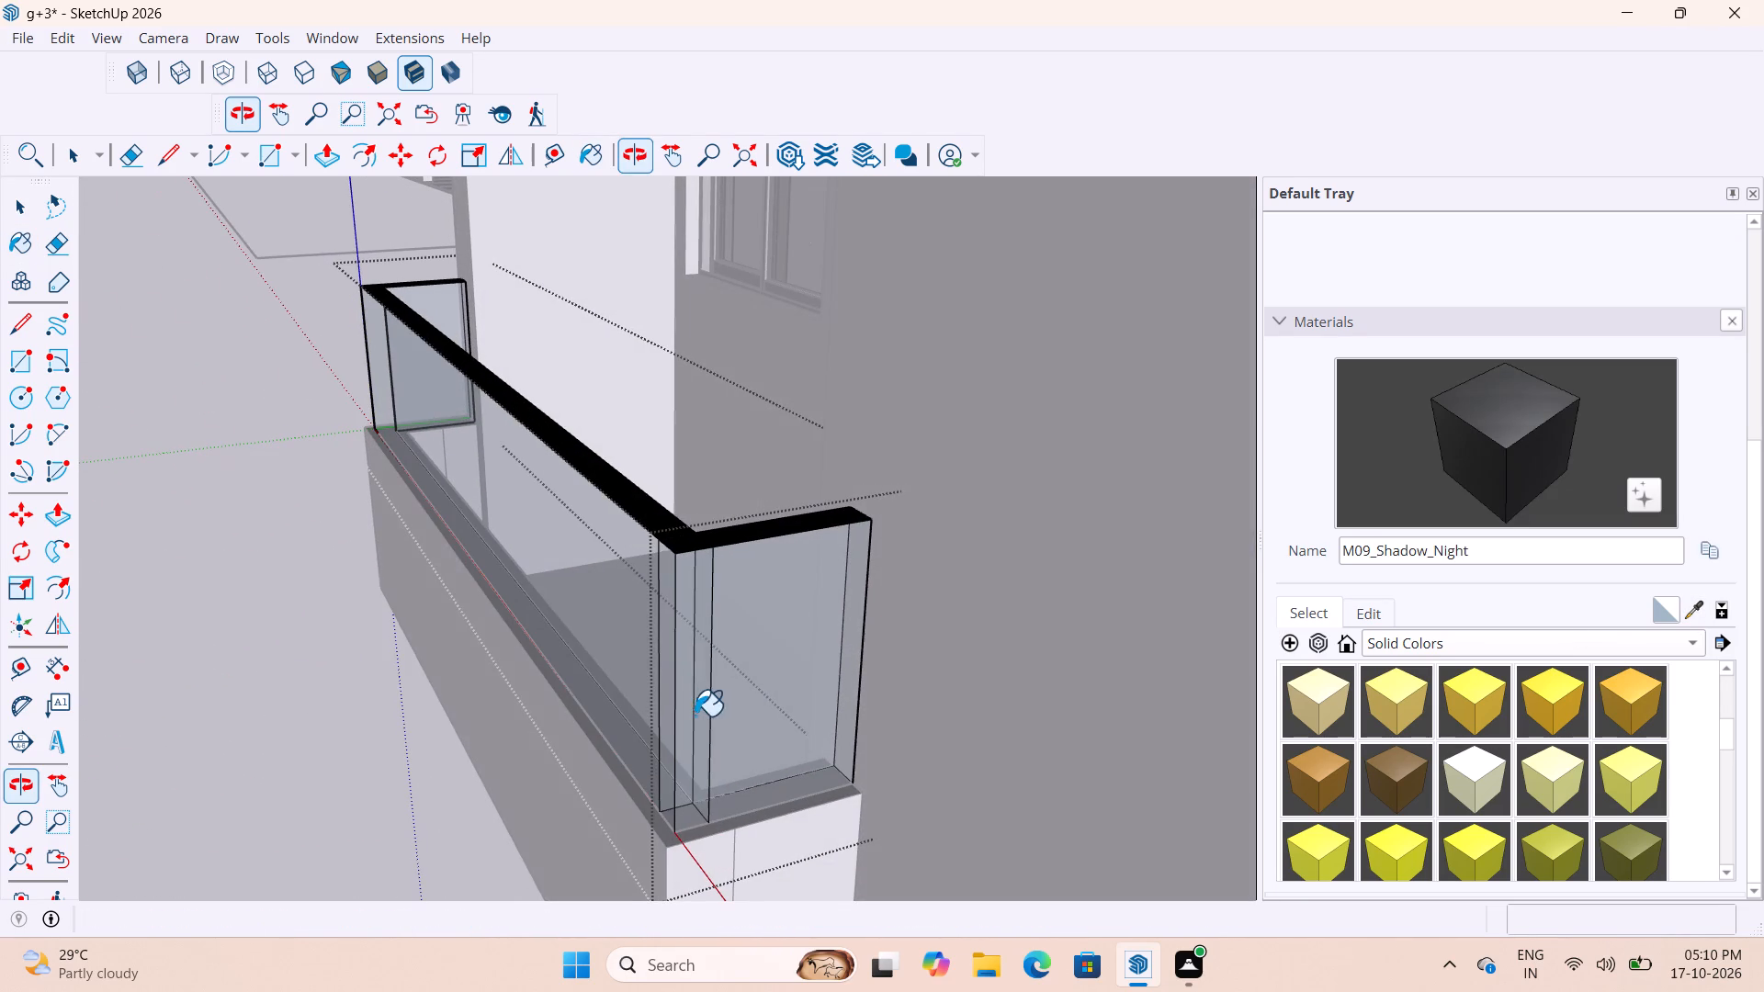
left_click(688, 675)
scroll(683, 670, "up", 3)
middle_click_drag(672, 640, 735, 640)
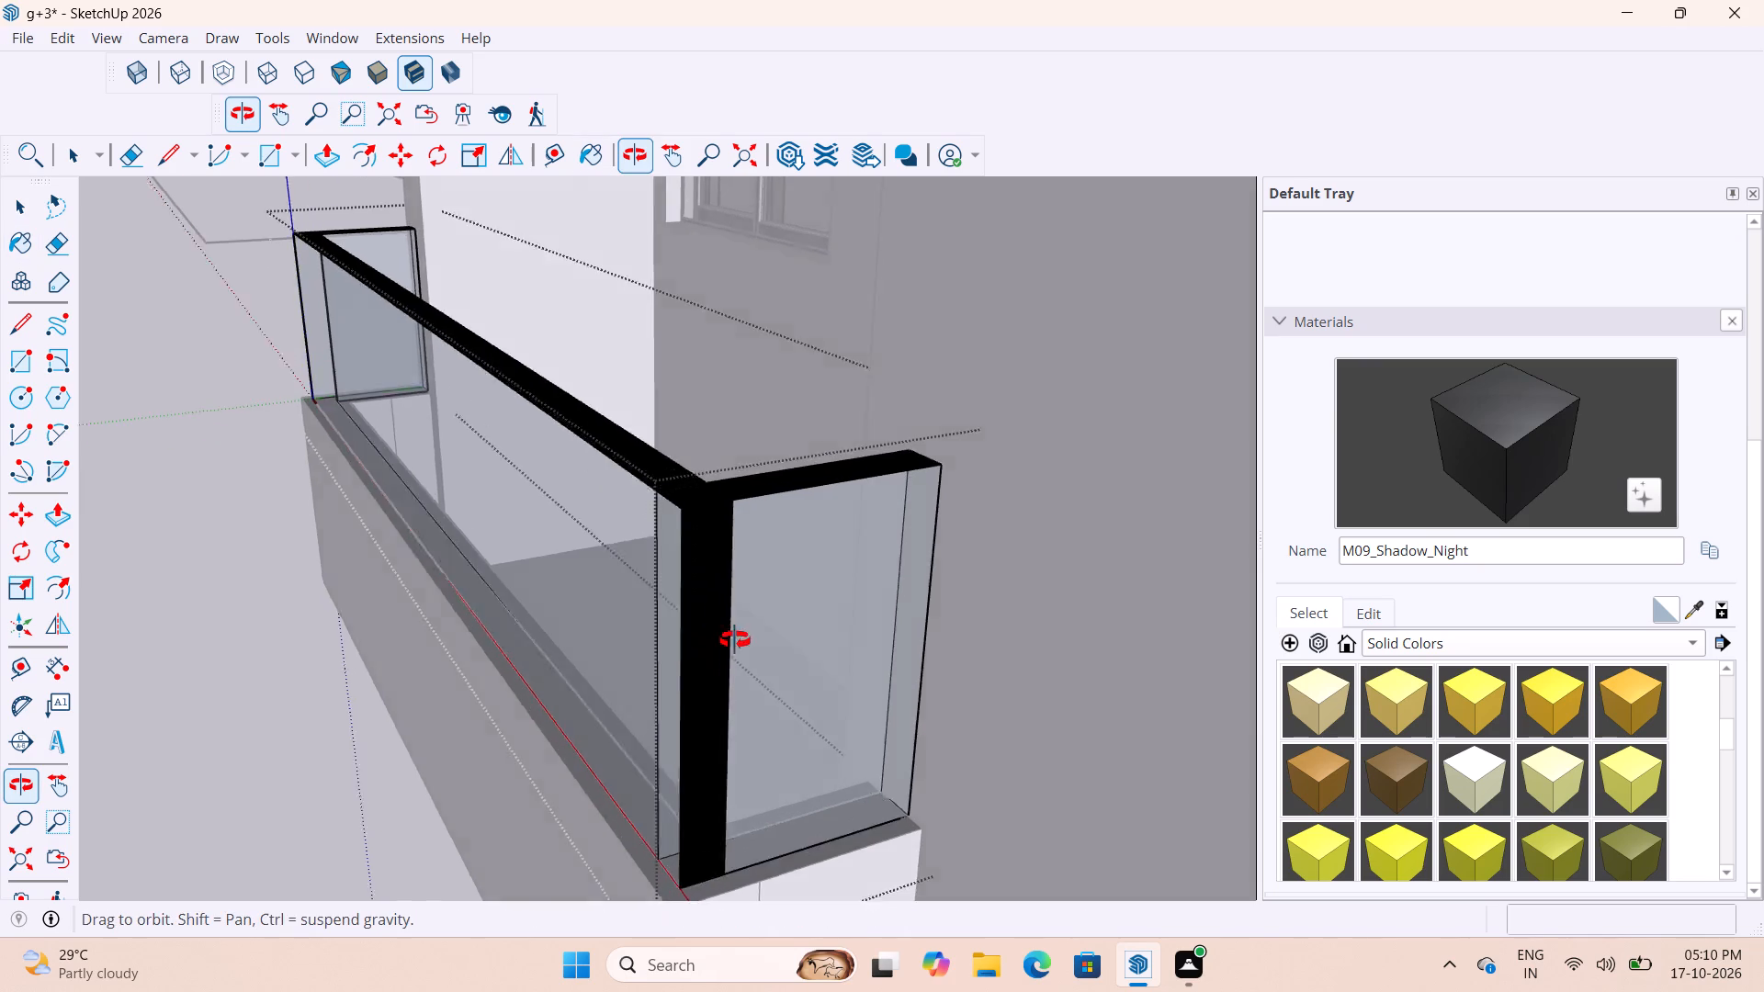
middle_click_drag(735, 640, 834, 636)
left_click(753, 602)
scroll(737, 634, "down", 17)
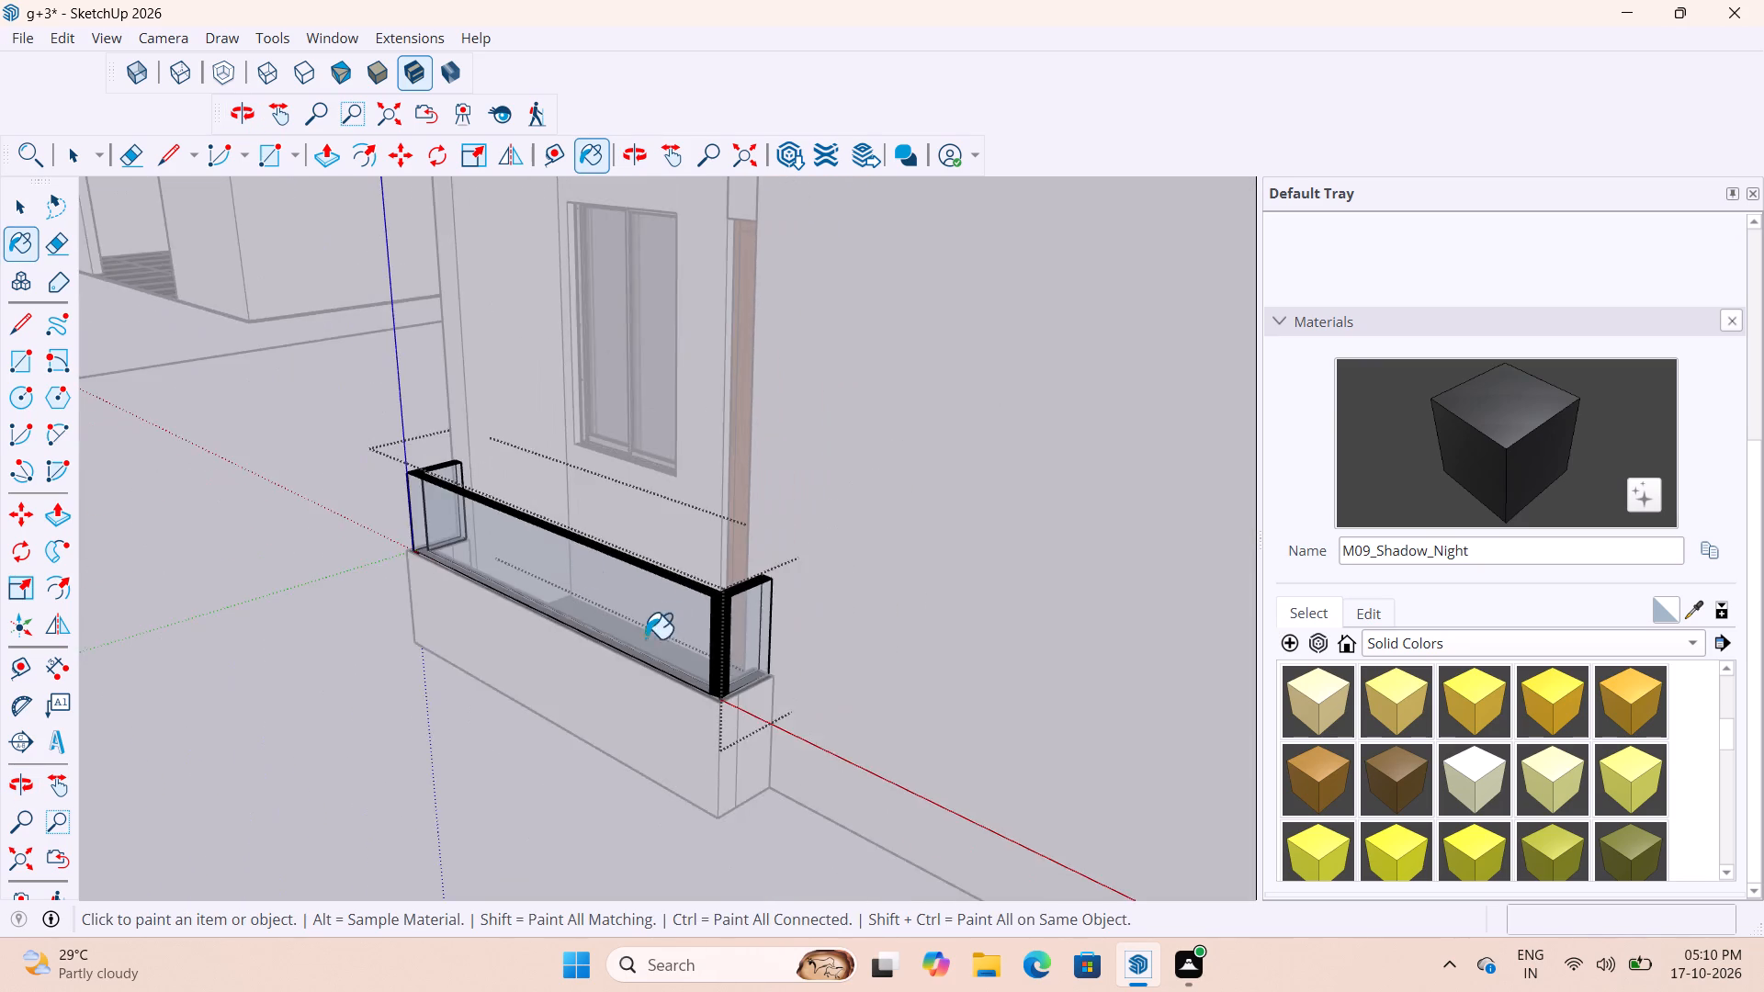
scroll(645, 638, "down", 12)
key("space")
left_click(569, 713)
Paint the two narrow corner strips at the window-side end of the neighbouring end balcony's railing with M09_Shadow_Night.
scroll(751, 750, "up", 4)
scroll(1067, 771, "up", 8)
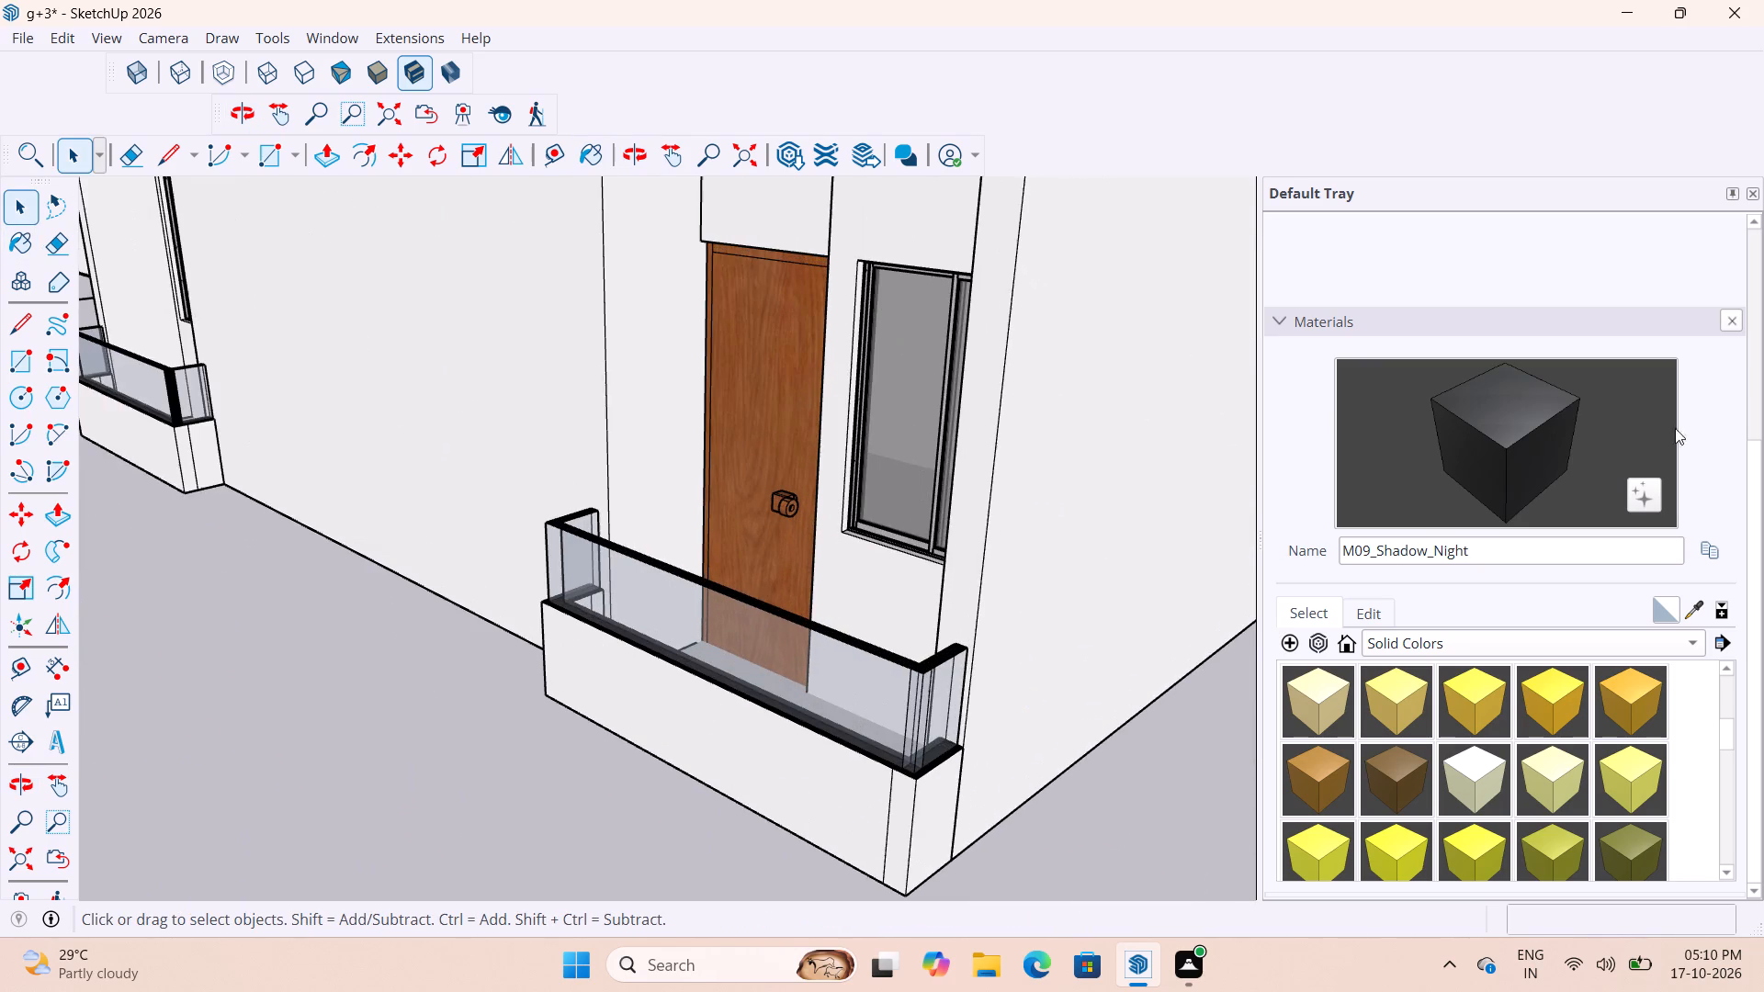
left_click(1563, 461)
scroll(578, 570, "up", 5)
middle_click_drag(547, 545, 899, 500)
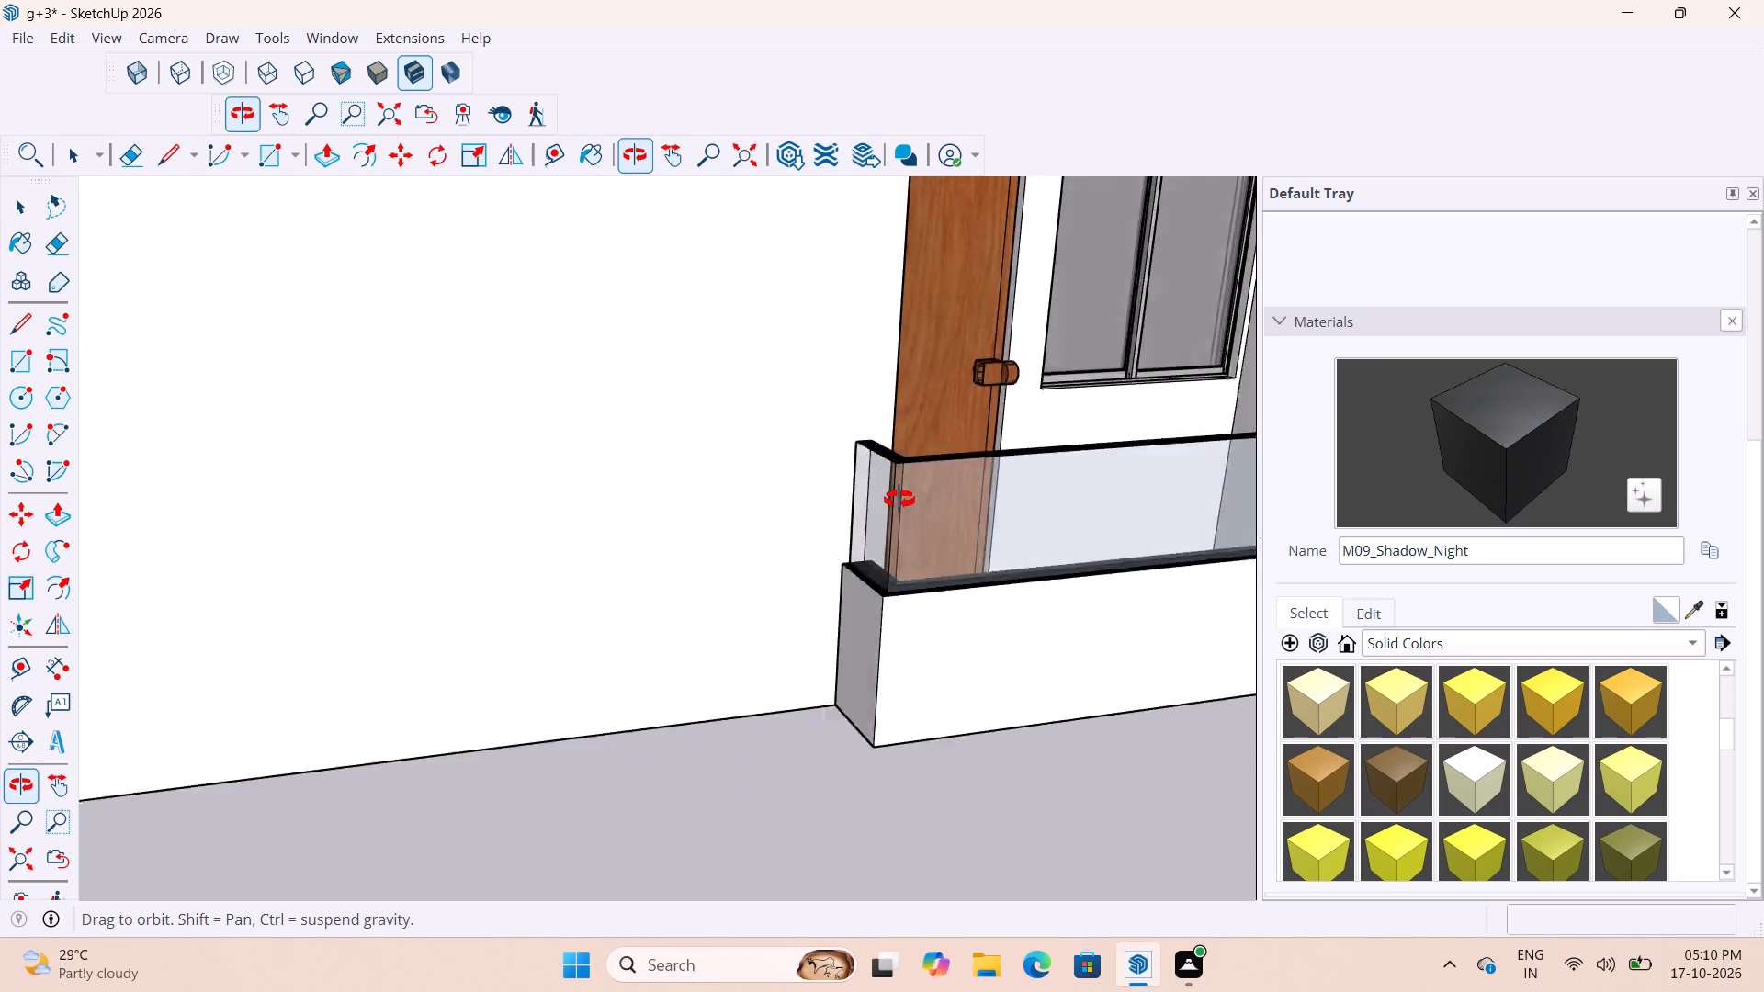
middle_click_drag(899, 500, 571, 478)
scroll(333, 518, "down", 10)
scroll(710, 592, "up", 13)
middle_click_drag(651, 564, 579, 626)
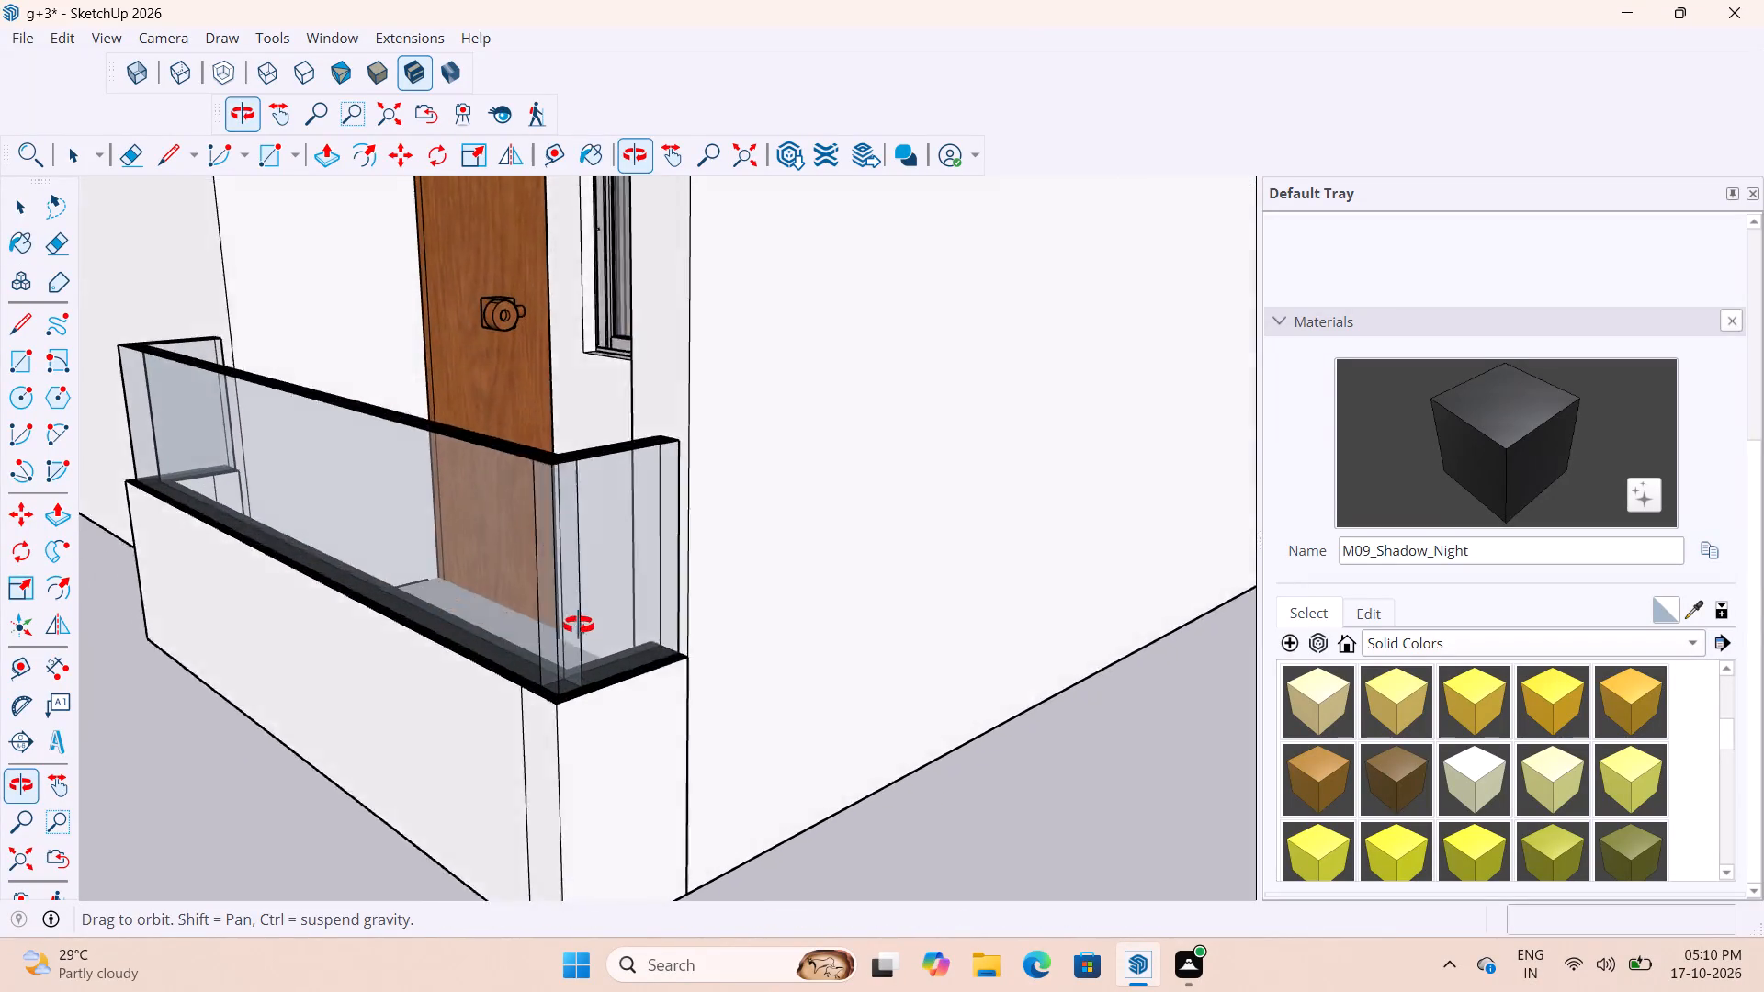
middle_click_drag(579, 626, 560, 635)
key("space")
double_click(481, 597)
left_click(1422, 444)
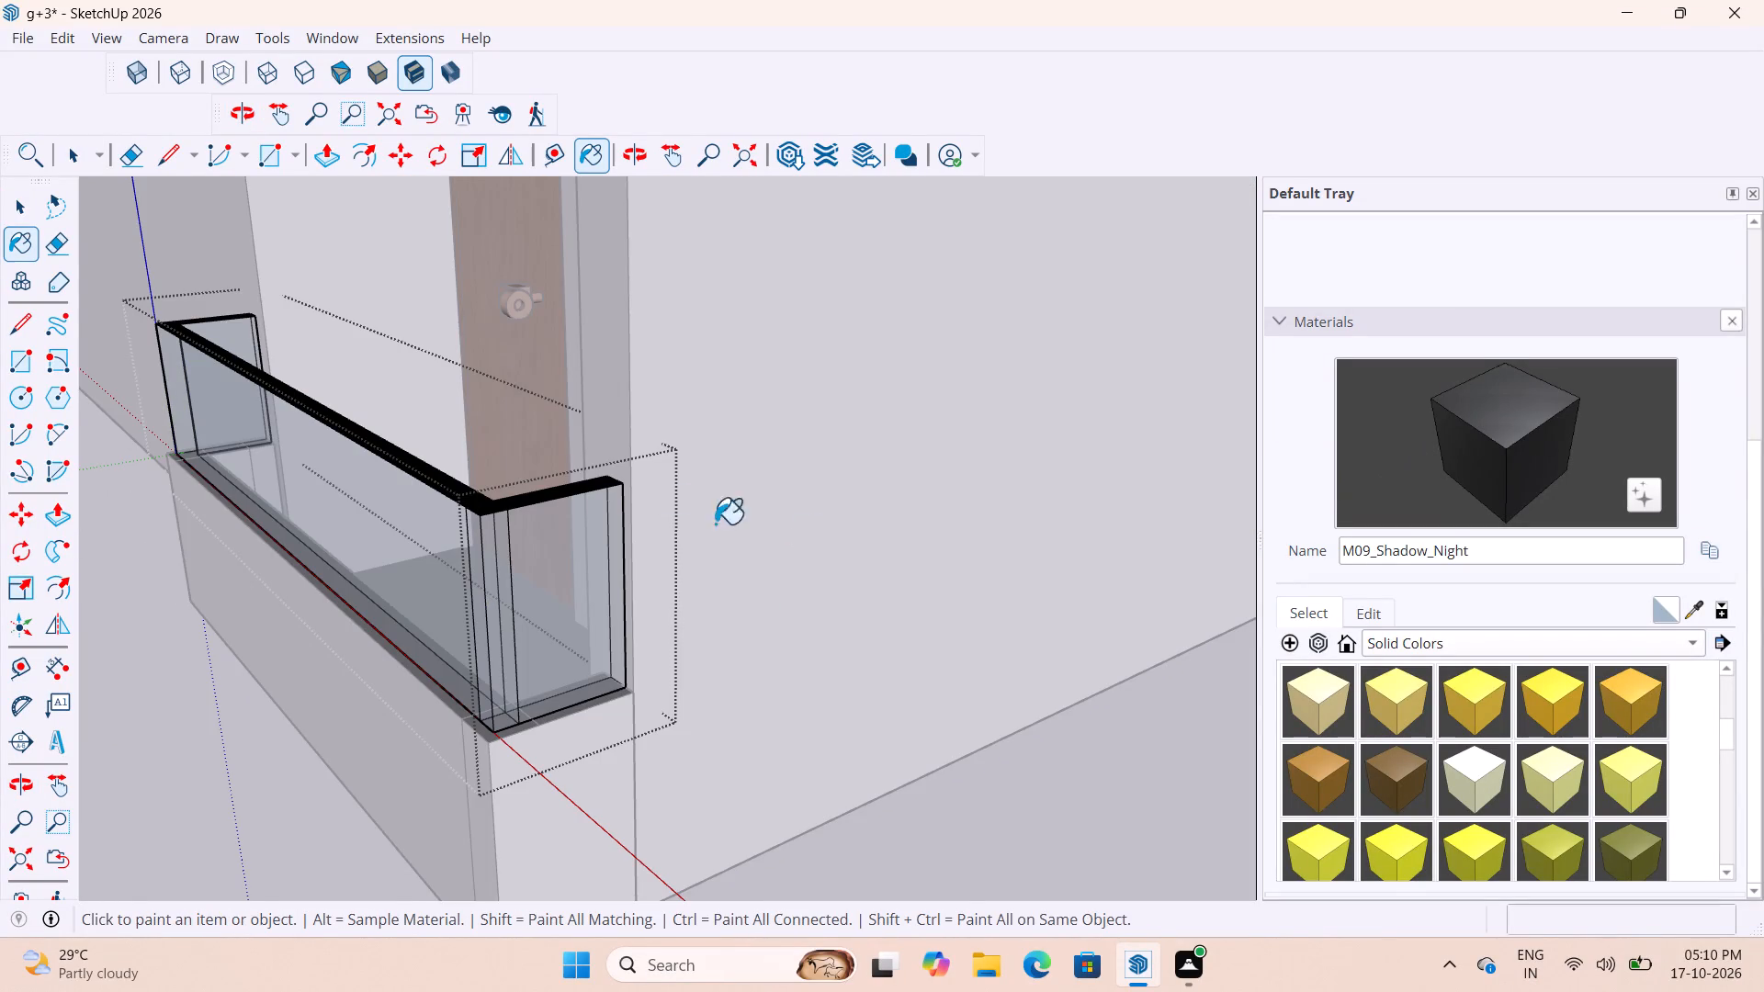
scroll(595, 513, "up", 10)
left_click(419, 562)
middle_click_drag(388, 573, 640, 574)
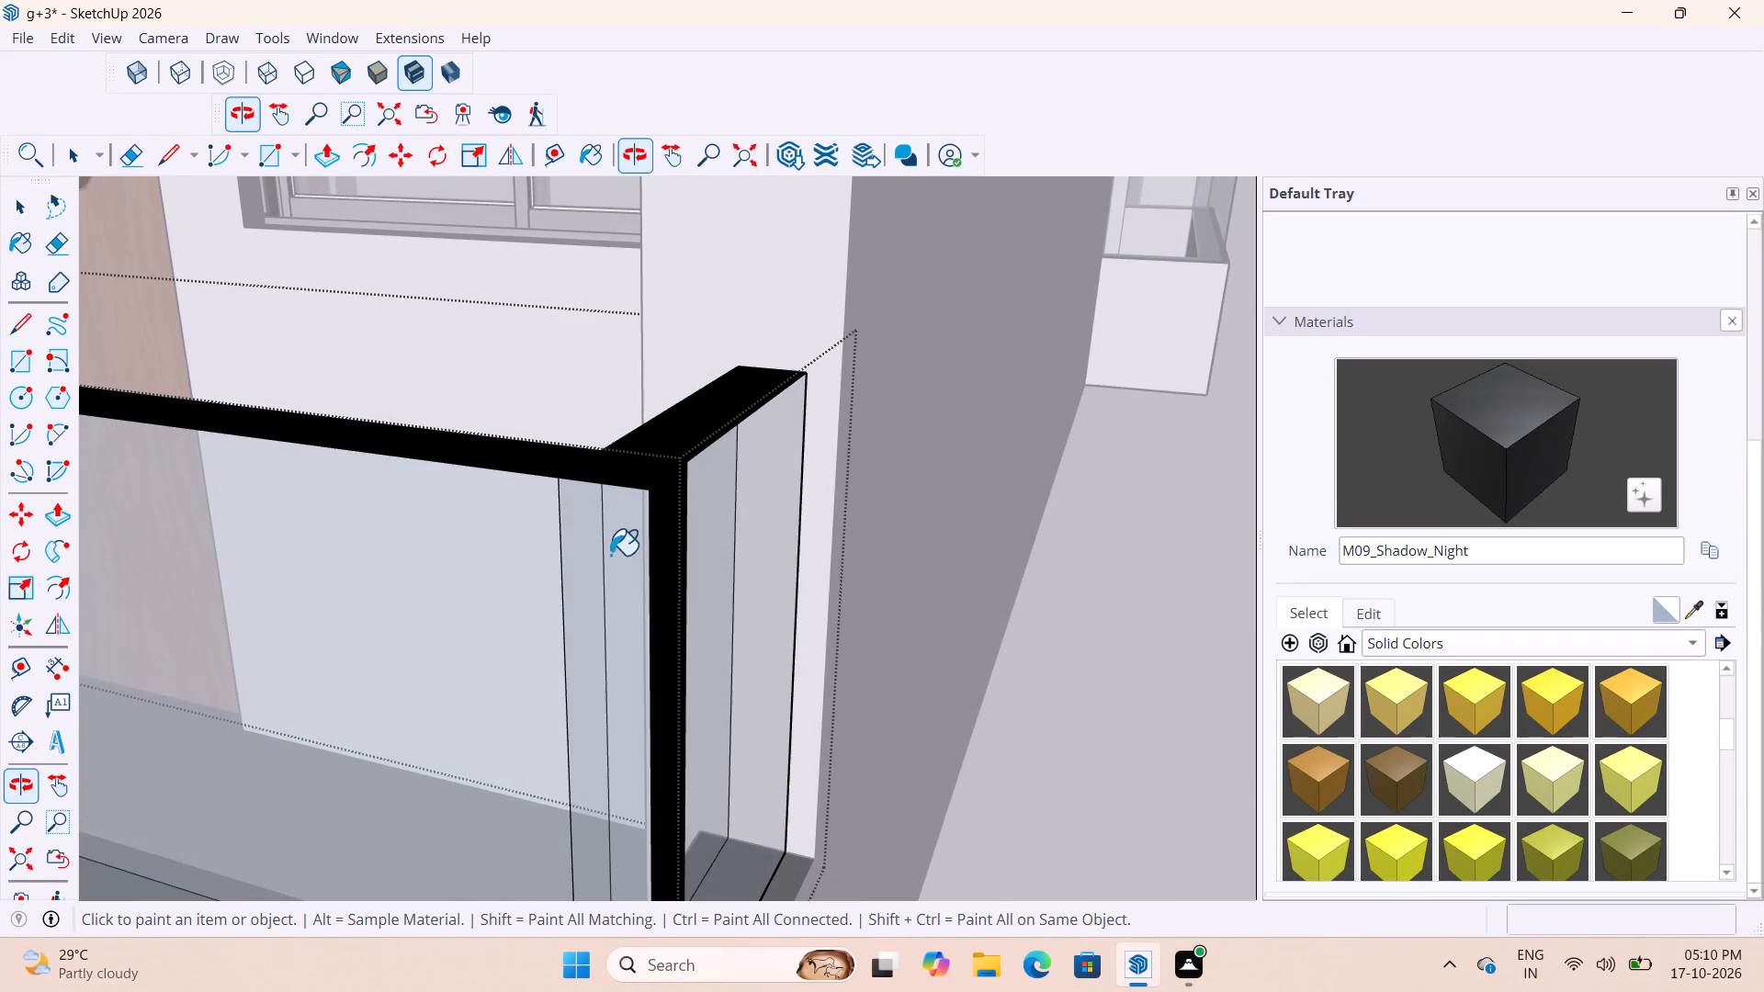
left_click(610, 555)
scroll(640, 600, "down", 17)
middle_click_drag(922, 637, 613, 678)
key("space")
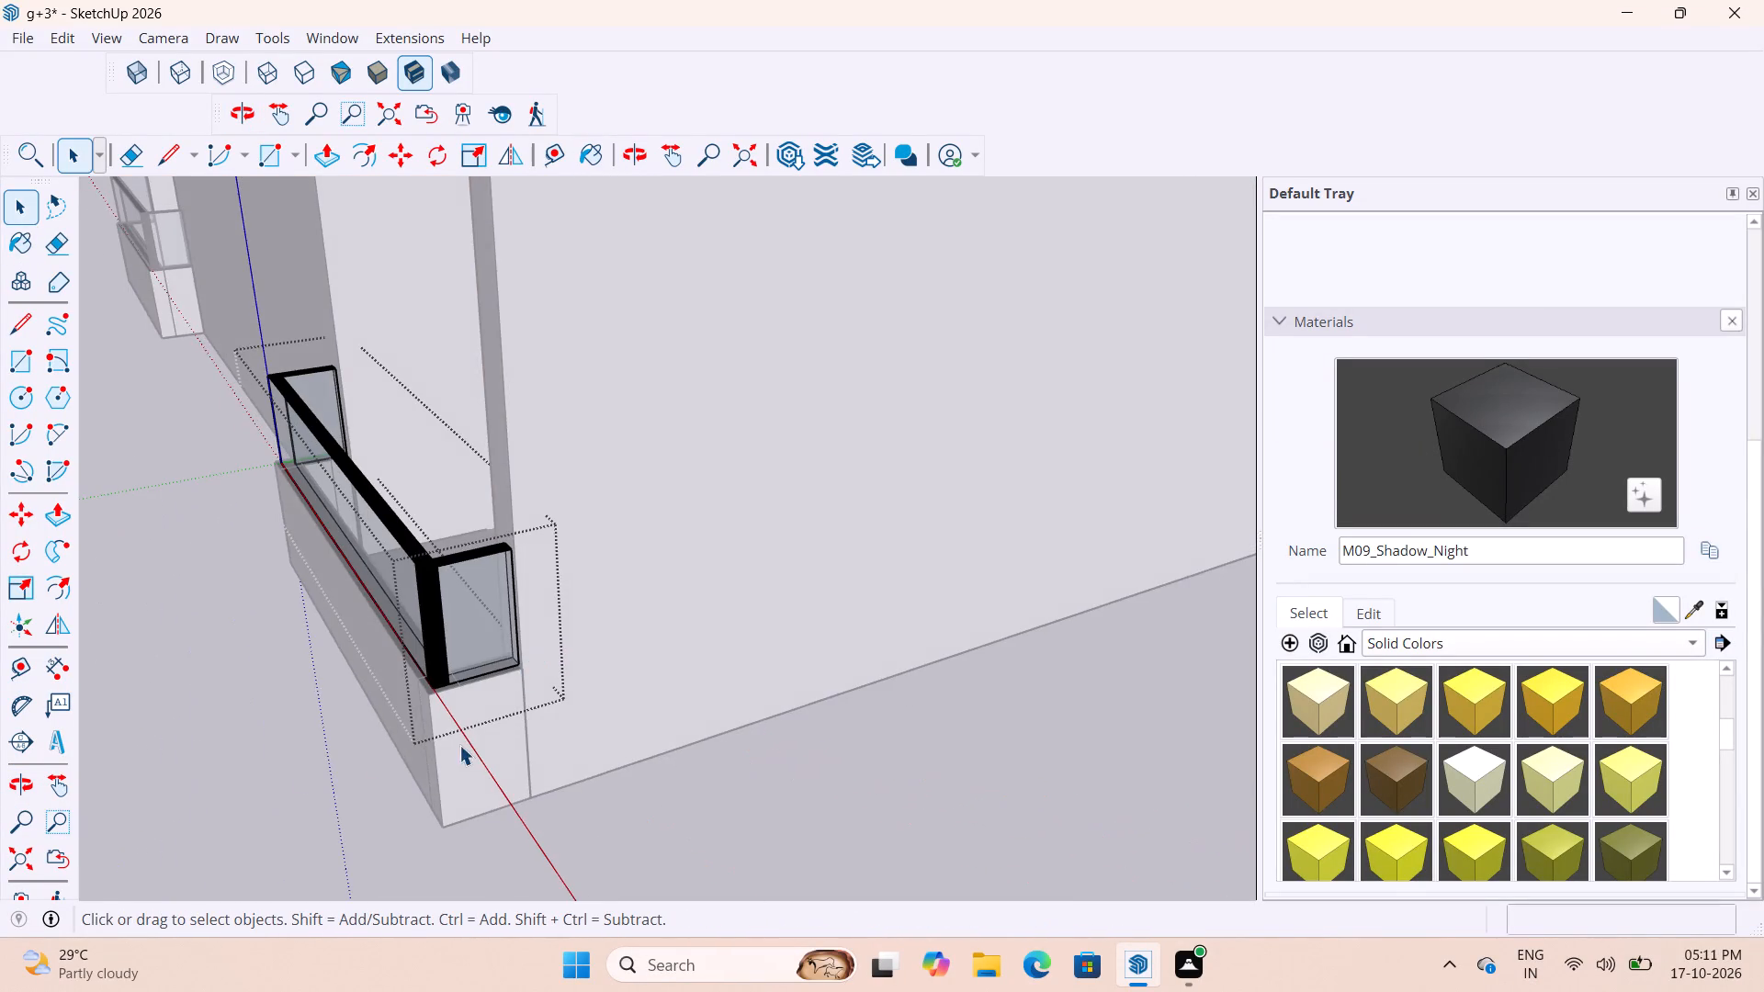
left_click(298, 767)
Open the wall group of the white-topped side balcony and erase the edge crossing its parapet's window-side return at the corner.
scroll(588, 644, "down", 18)
scroll(944, 604, "up", 13)
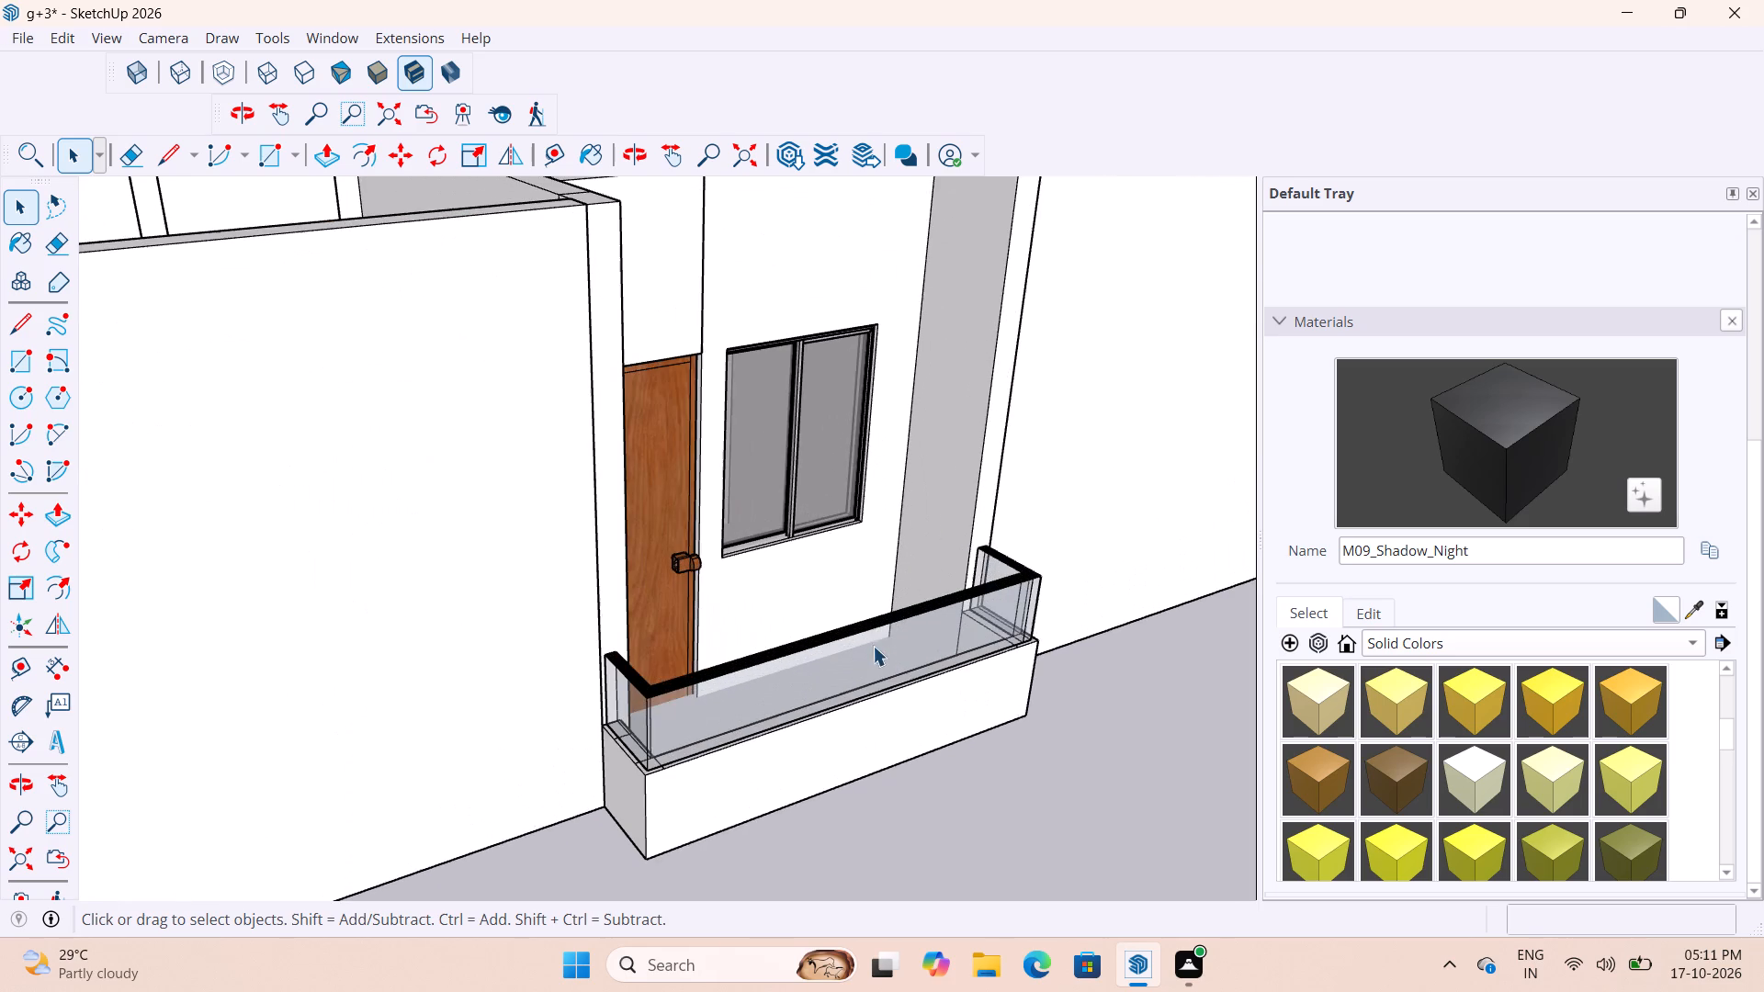
scroll(873, 646, "up", 1)
scroll(989, 629, "up", 7)
middle_click_drag(1115, 646, 871, 718)
scroll(610, 810, "up", 4)
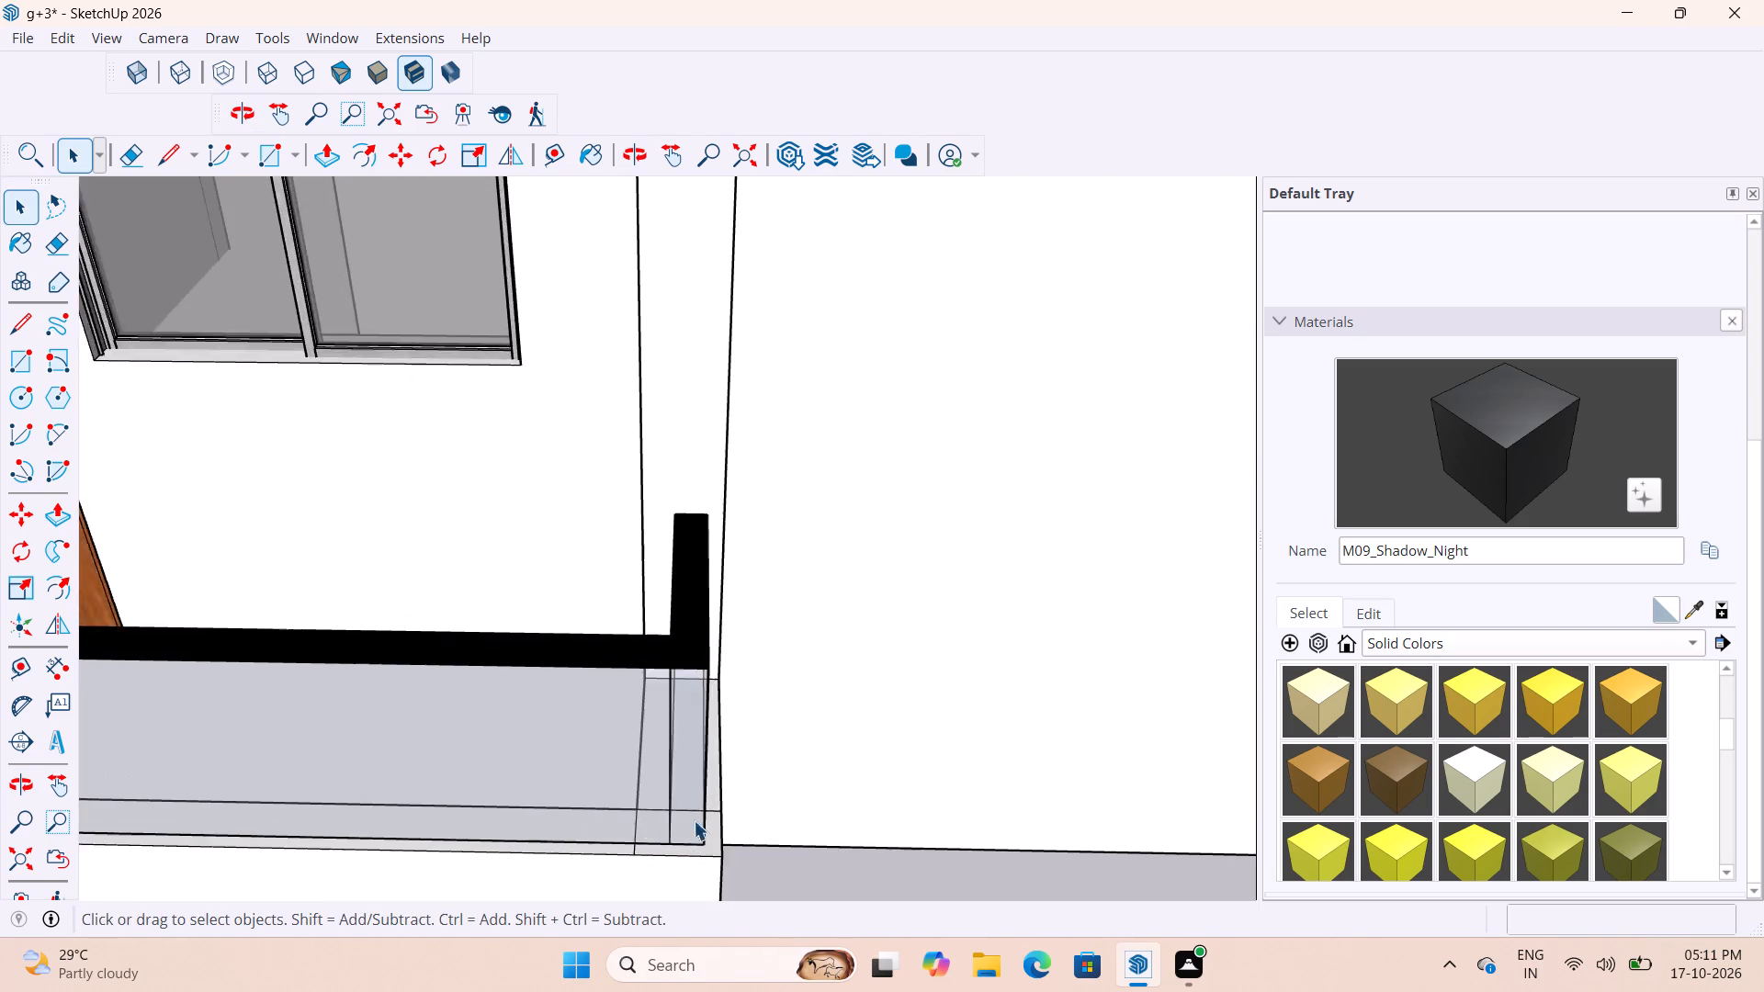
scroll(694, 820, "up", 4)
middle_click_drag(748, 819, 546, 838)
double_click(500, 789)
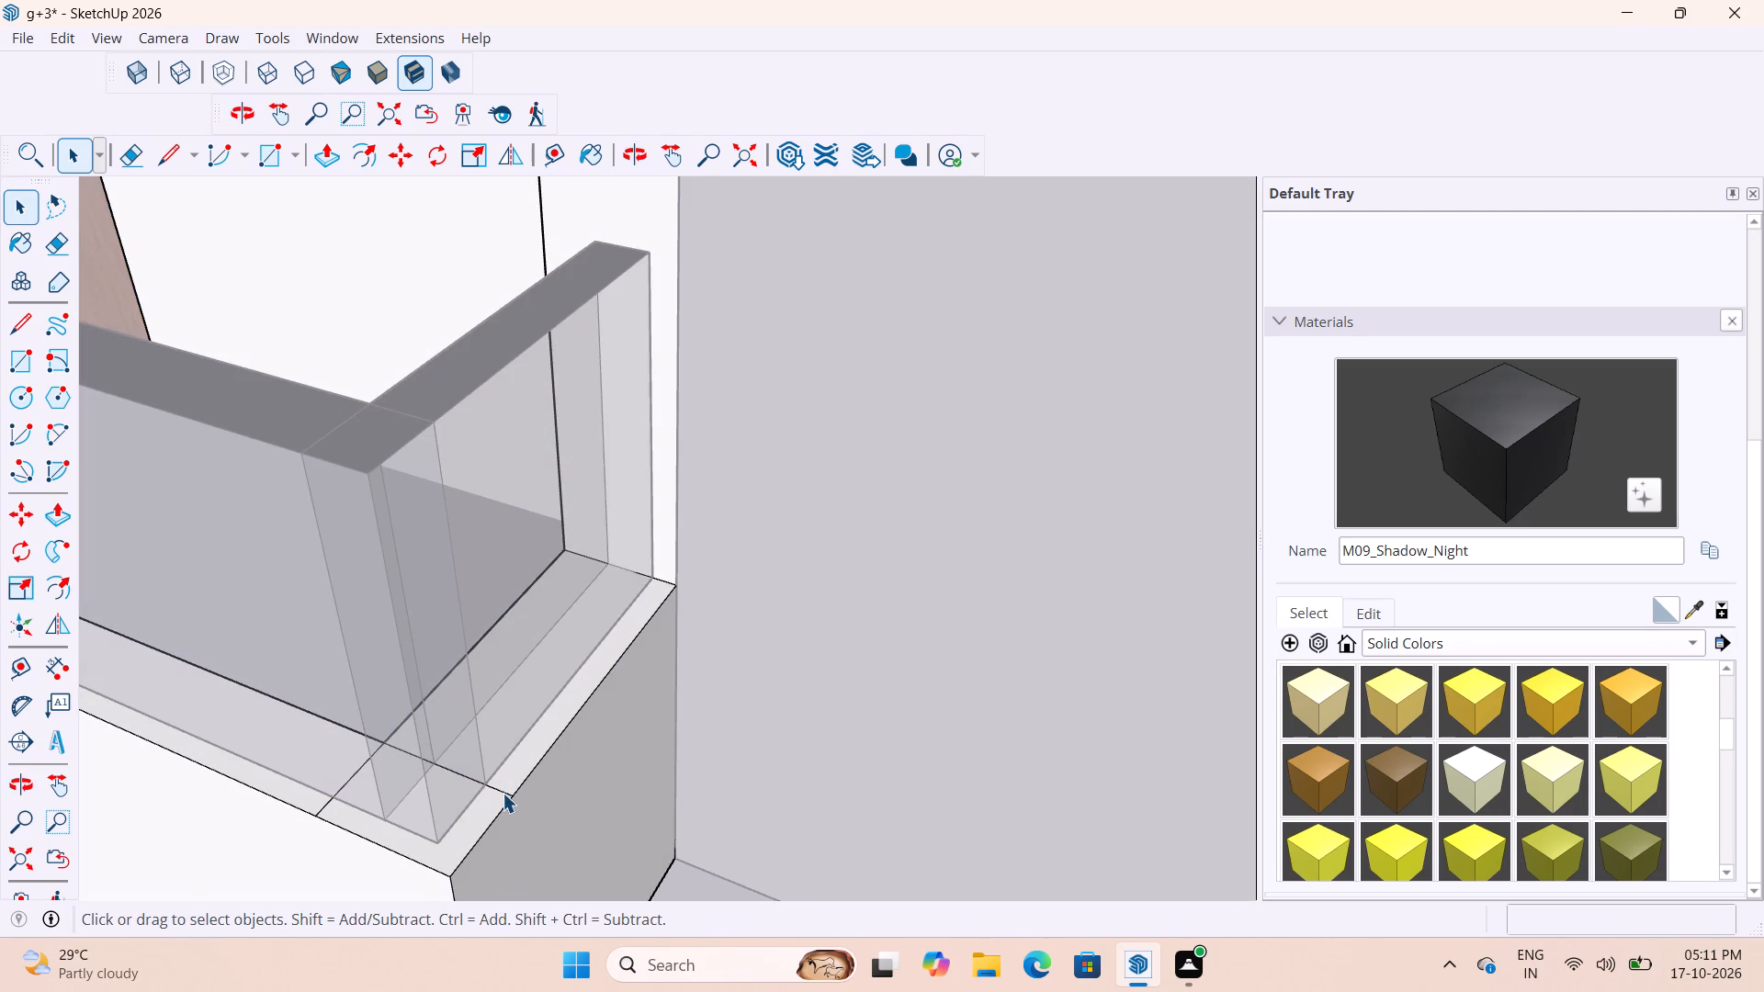
left_click(503, 793)
key("Delete")
Erase the edge crossing the front run of the same parapet's top at its window-side corner.
scroll(633, 720, "down", 5)
scroll(350, 805, "up", 5)
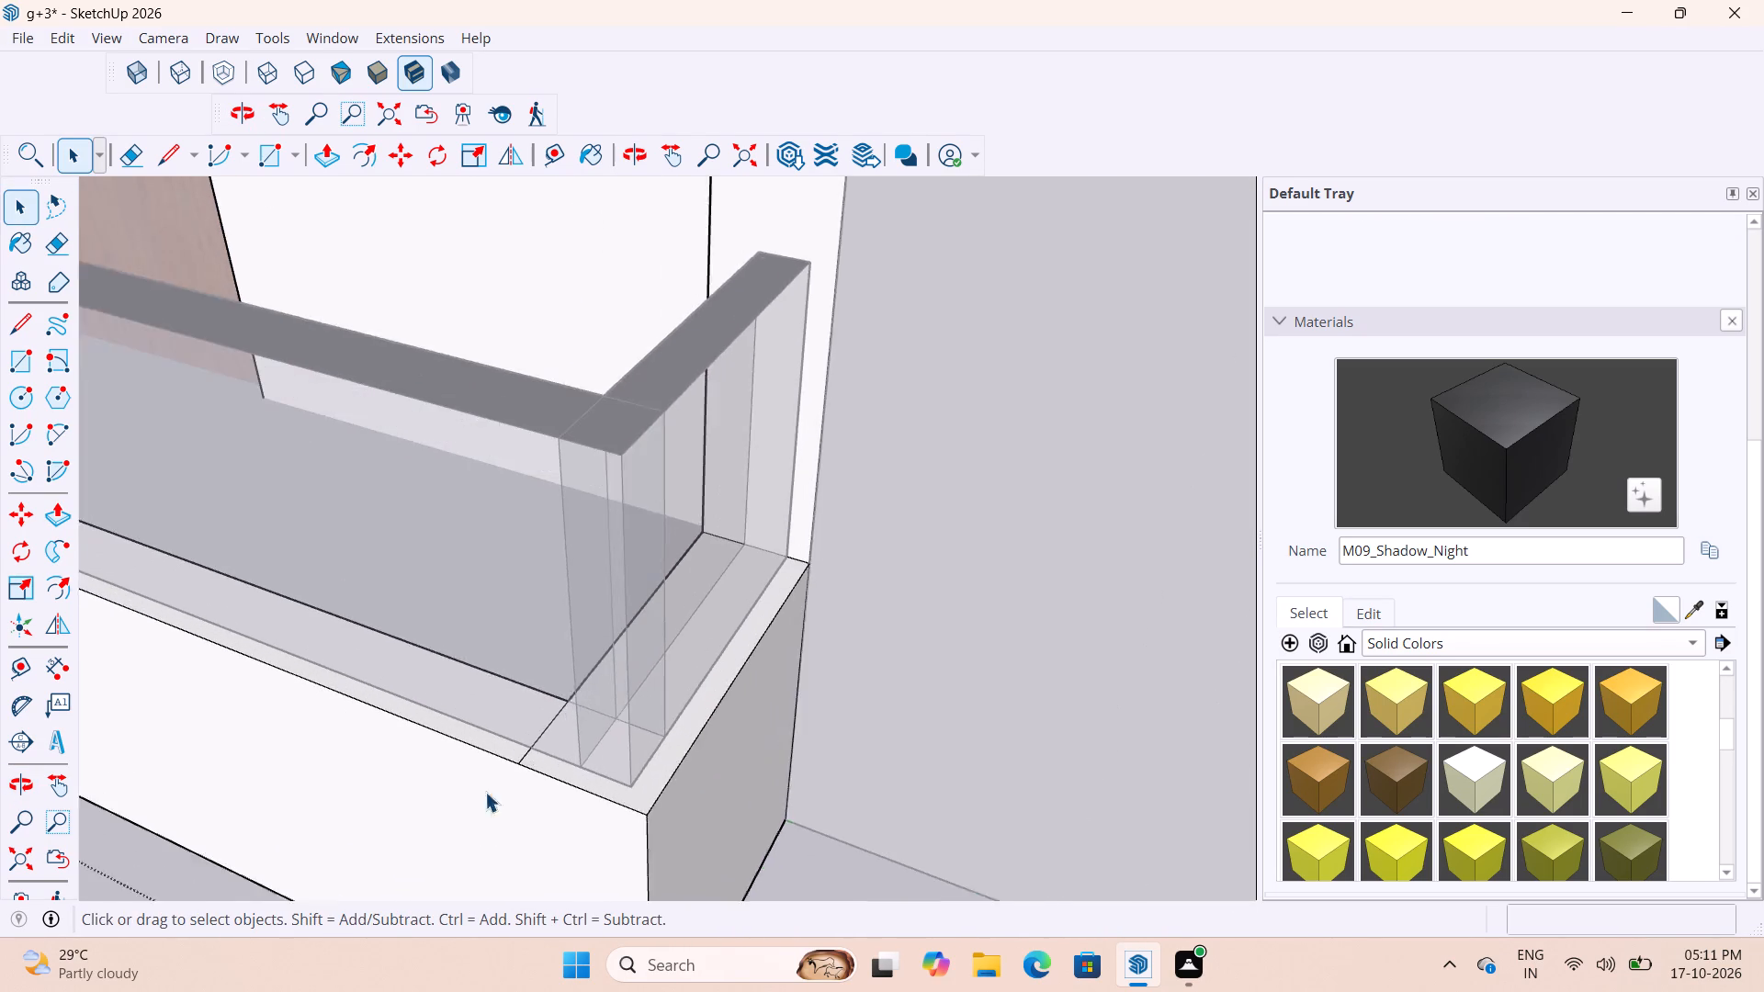
scroll(485, 792, "up", 6)
left_click(536, 729)
key("Delete")
left_click(536, 729)
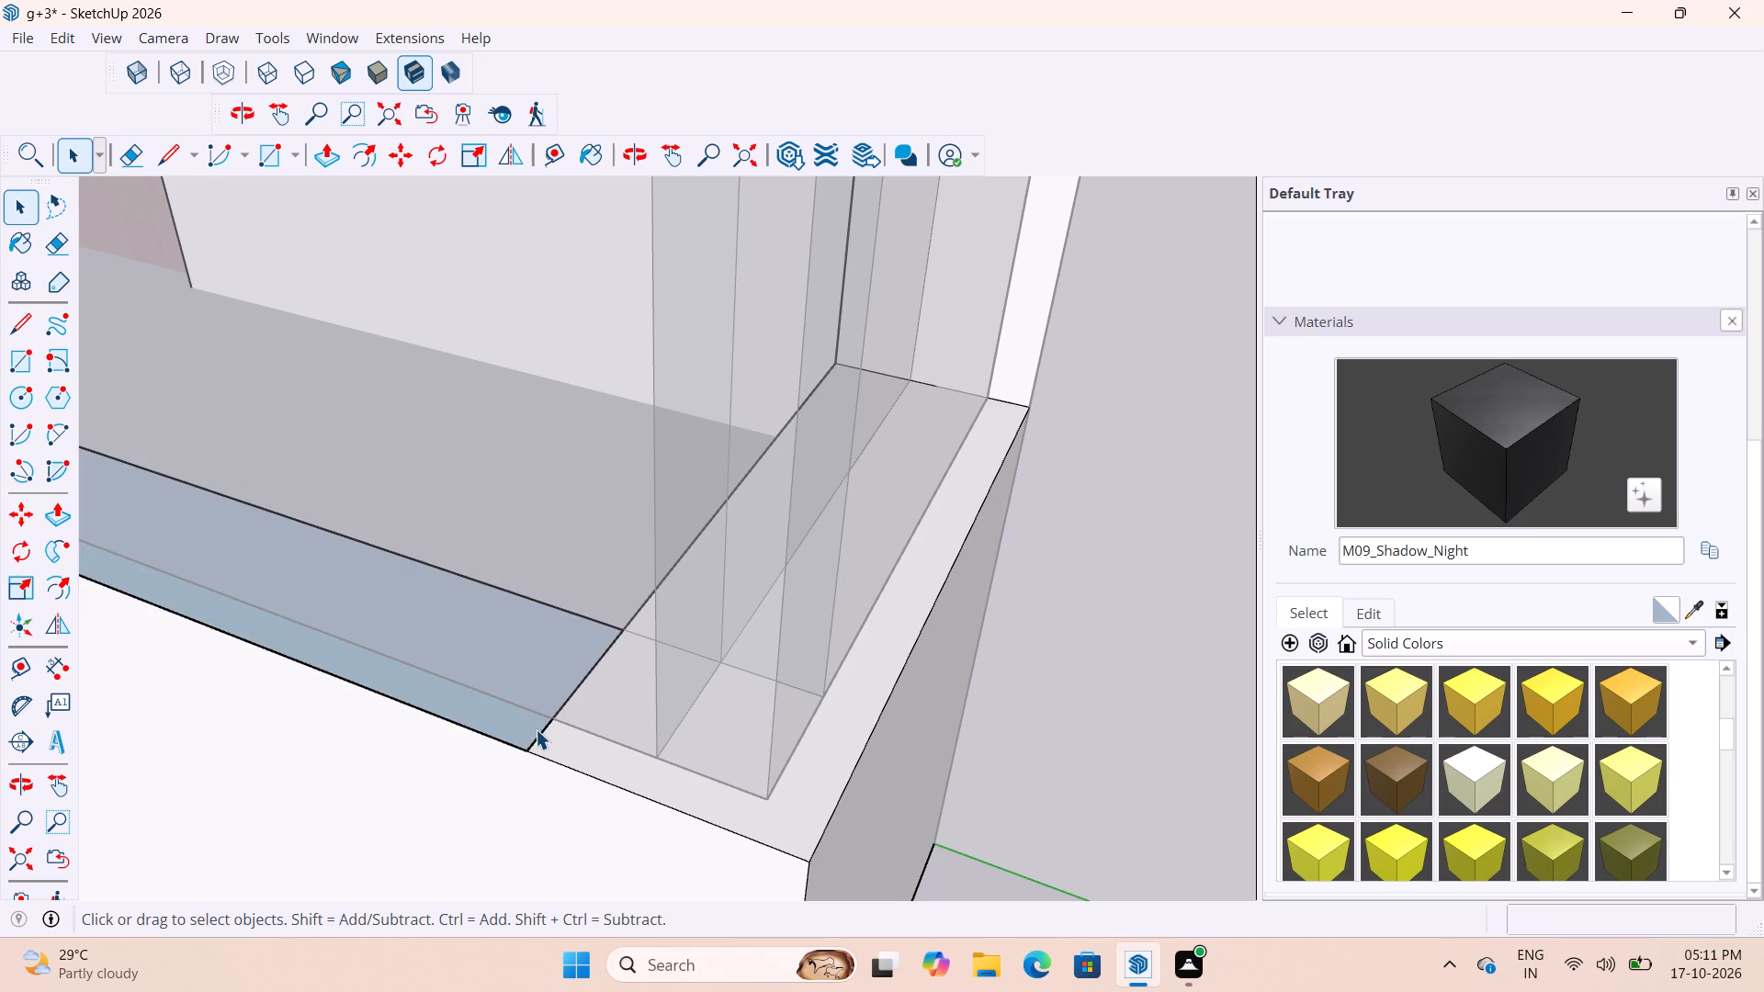
key("ctrl+z")
scroll(537, 729, "up", 4)
left_click(540, 738)
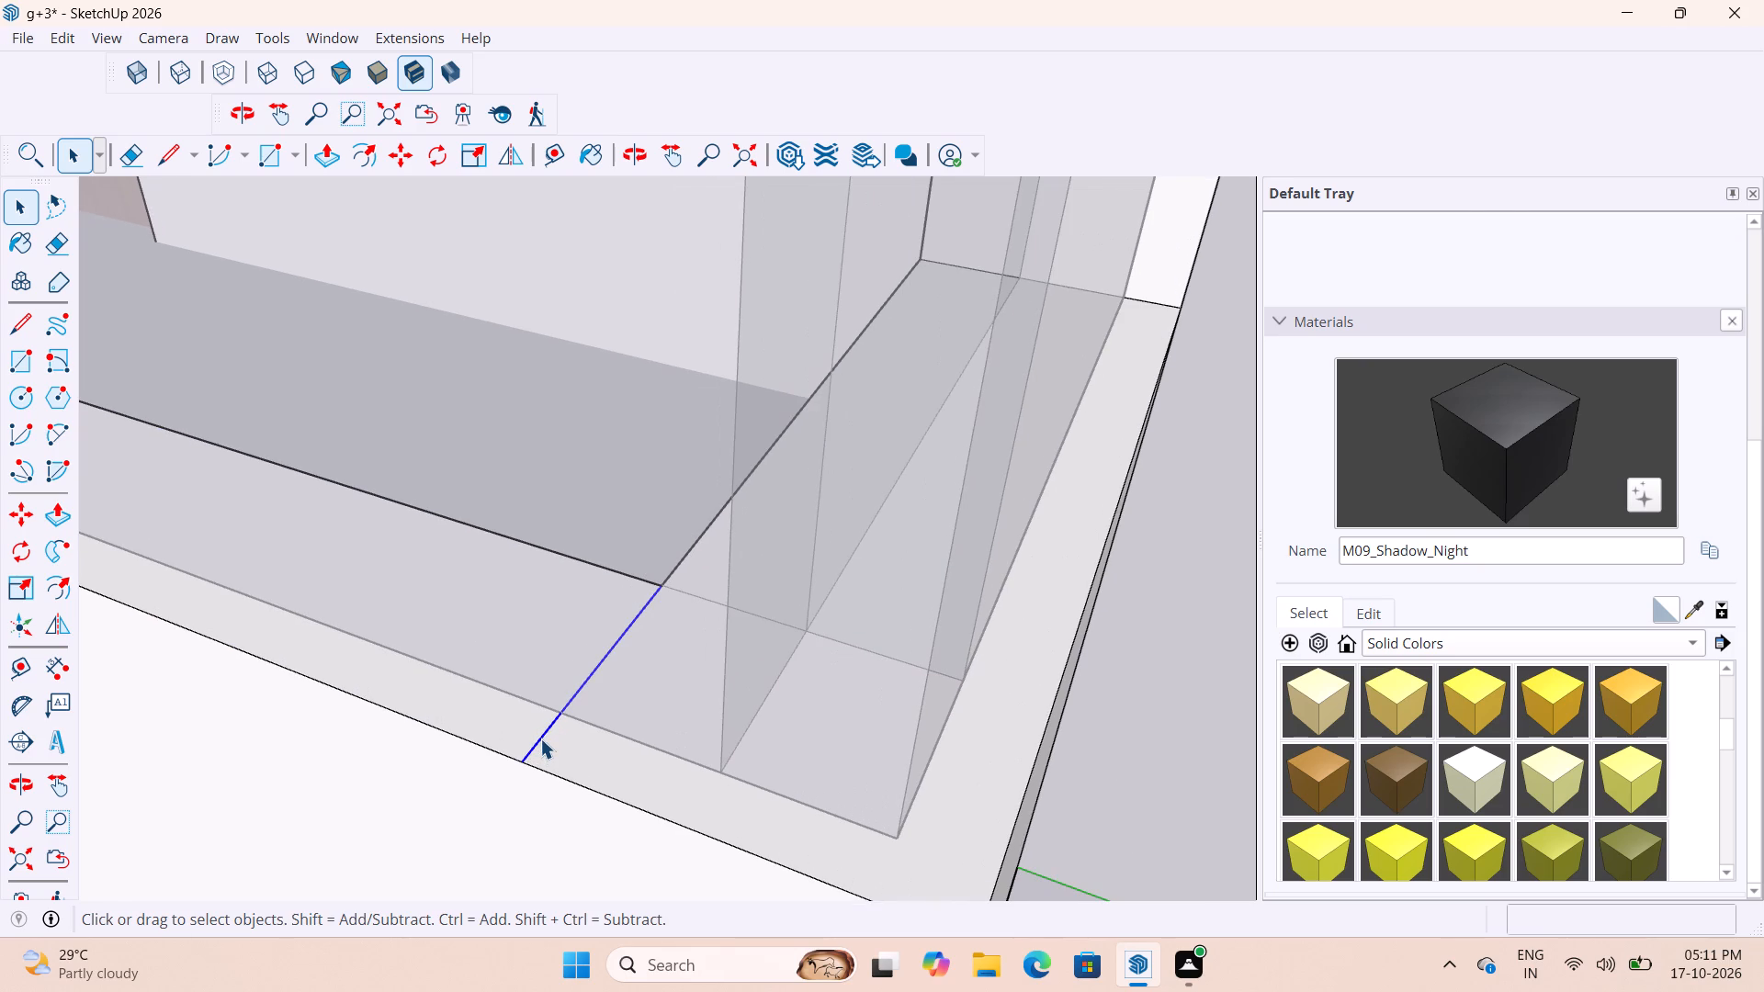
key("Delete")
scroll(687, 769, "down", 19)
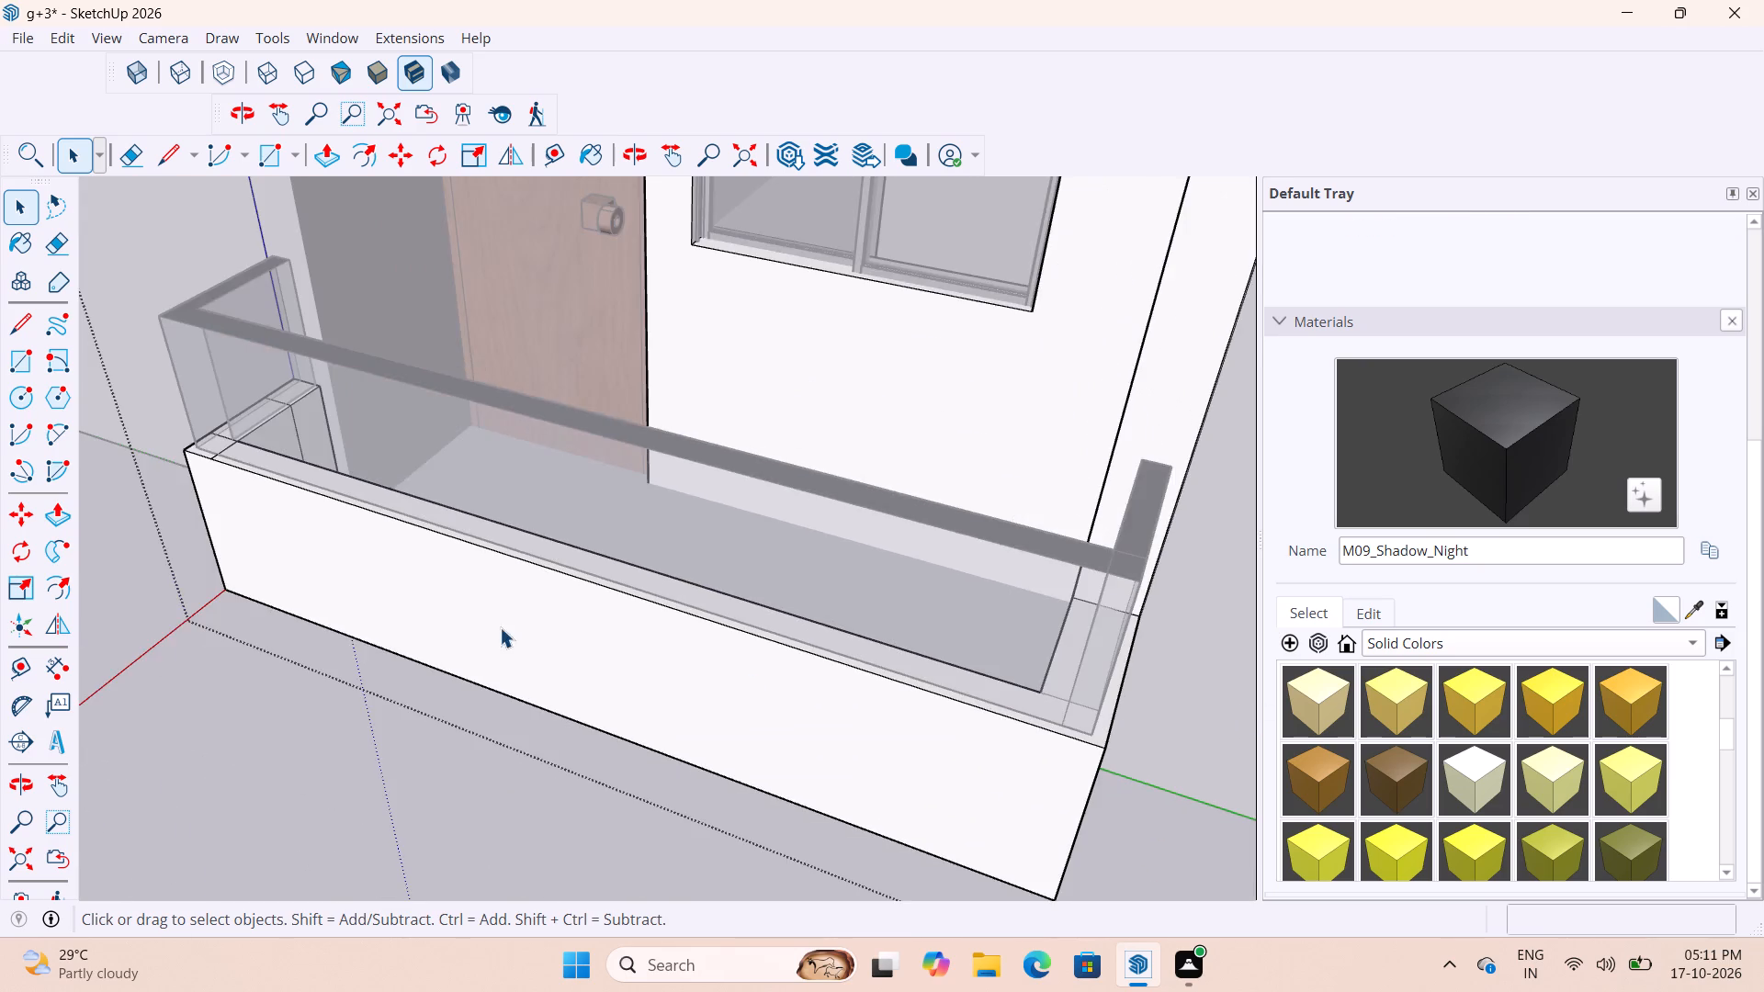
Erase the two edges crossing the parapet top's door-side return, one at the corner and one nearer the wall.
middle_click_drag(500, 626, 1154, 596)
scroll(685, 561, "up", 12)
middle_click_drag(834, 631, 763, 690)
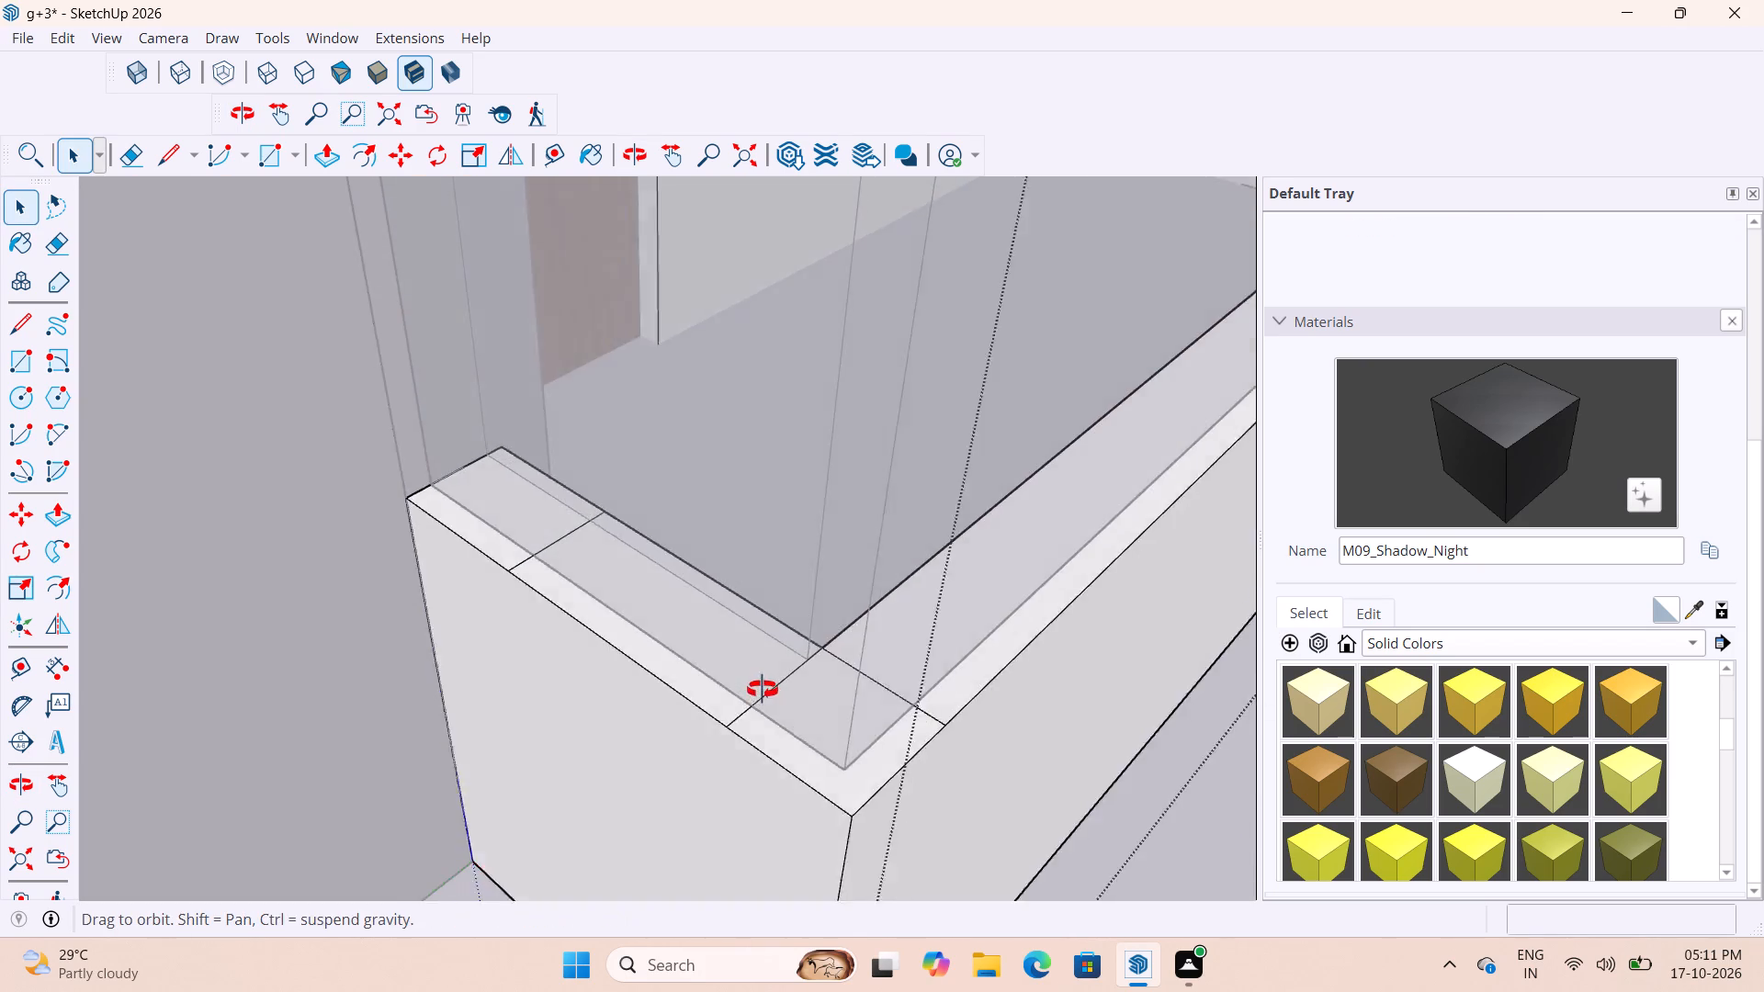
middle_click_drag(763, 690, 706, 757)
scroll(690, 783, "up", 4)
left_click(684, 750)
left_click(687, 755)
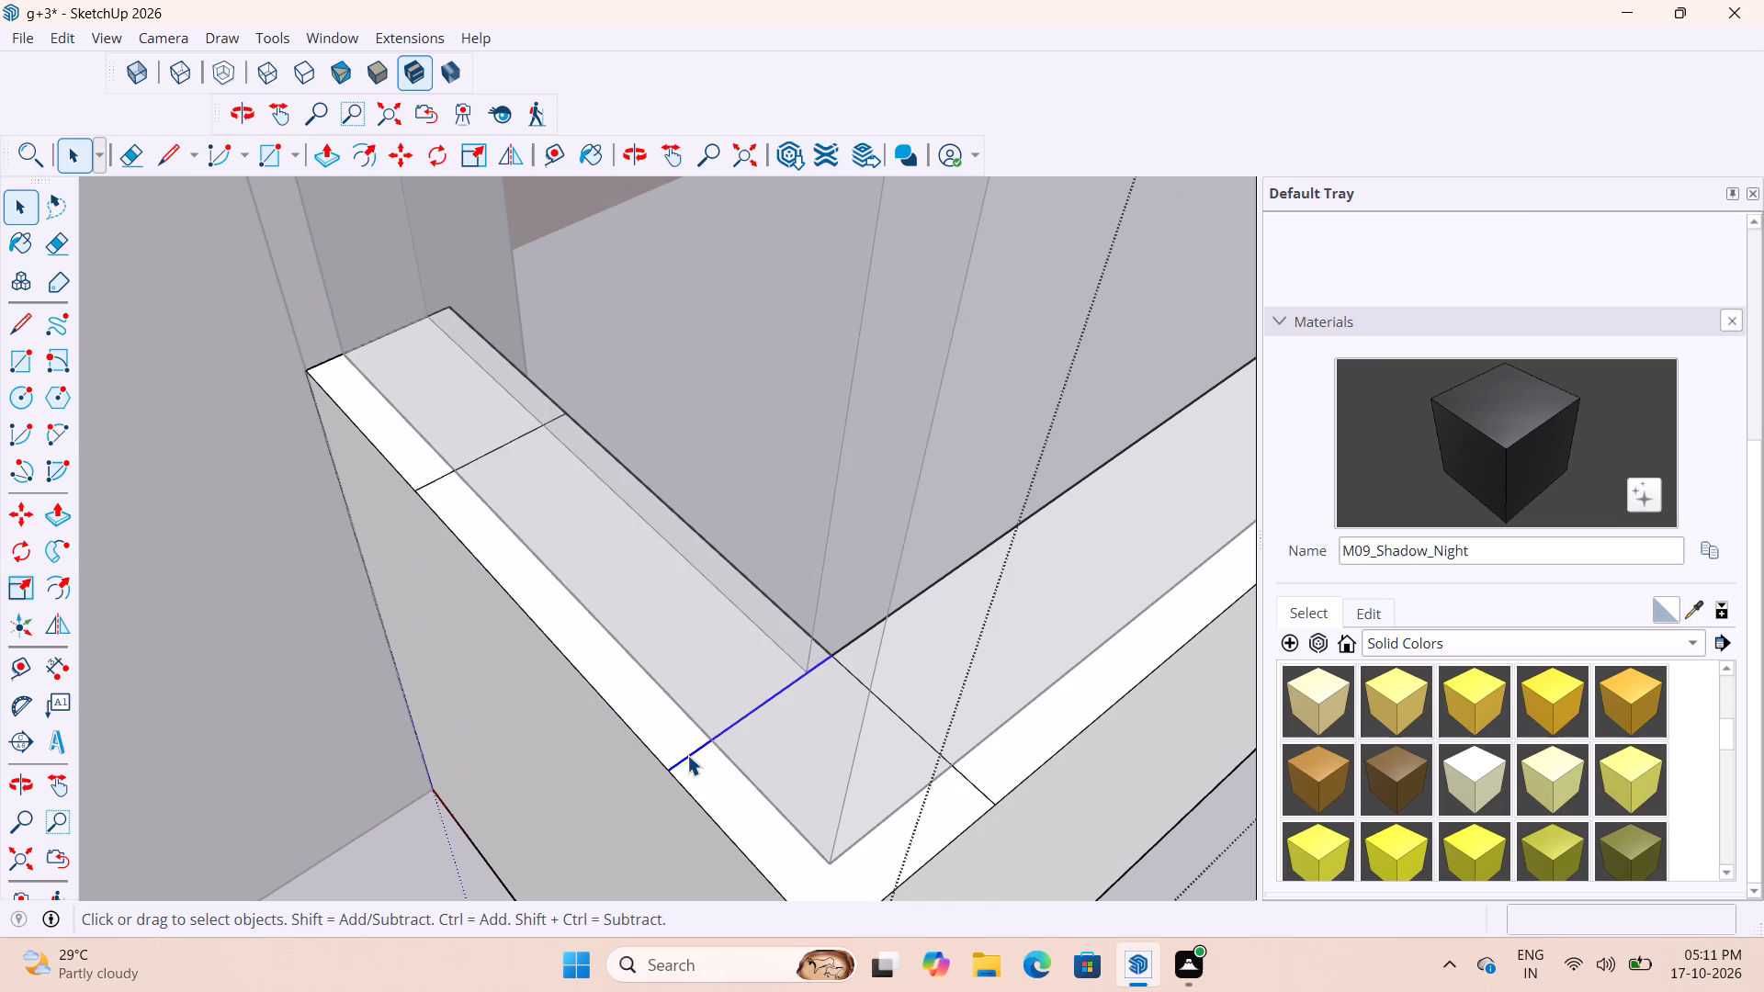
key("Delete")
left_click(437, 475)
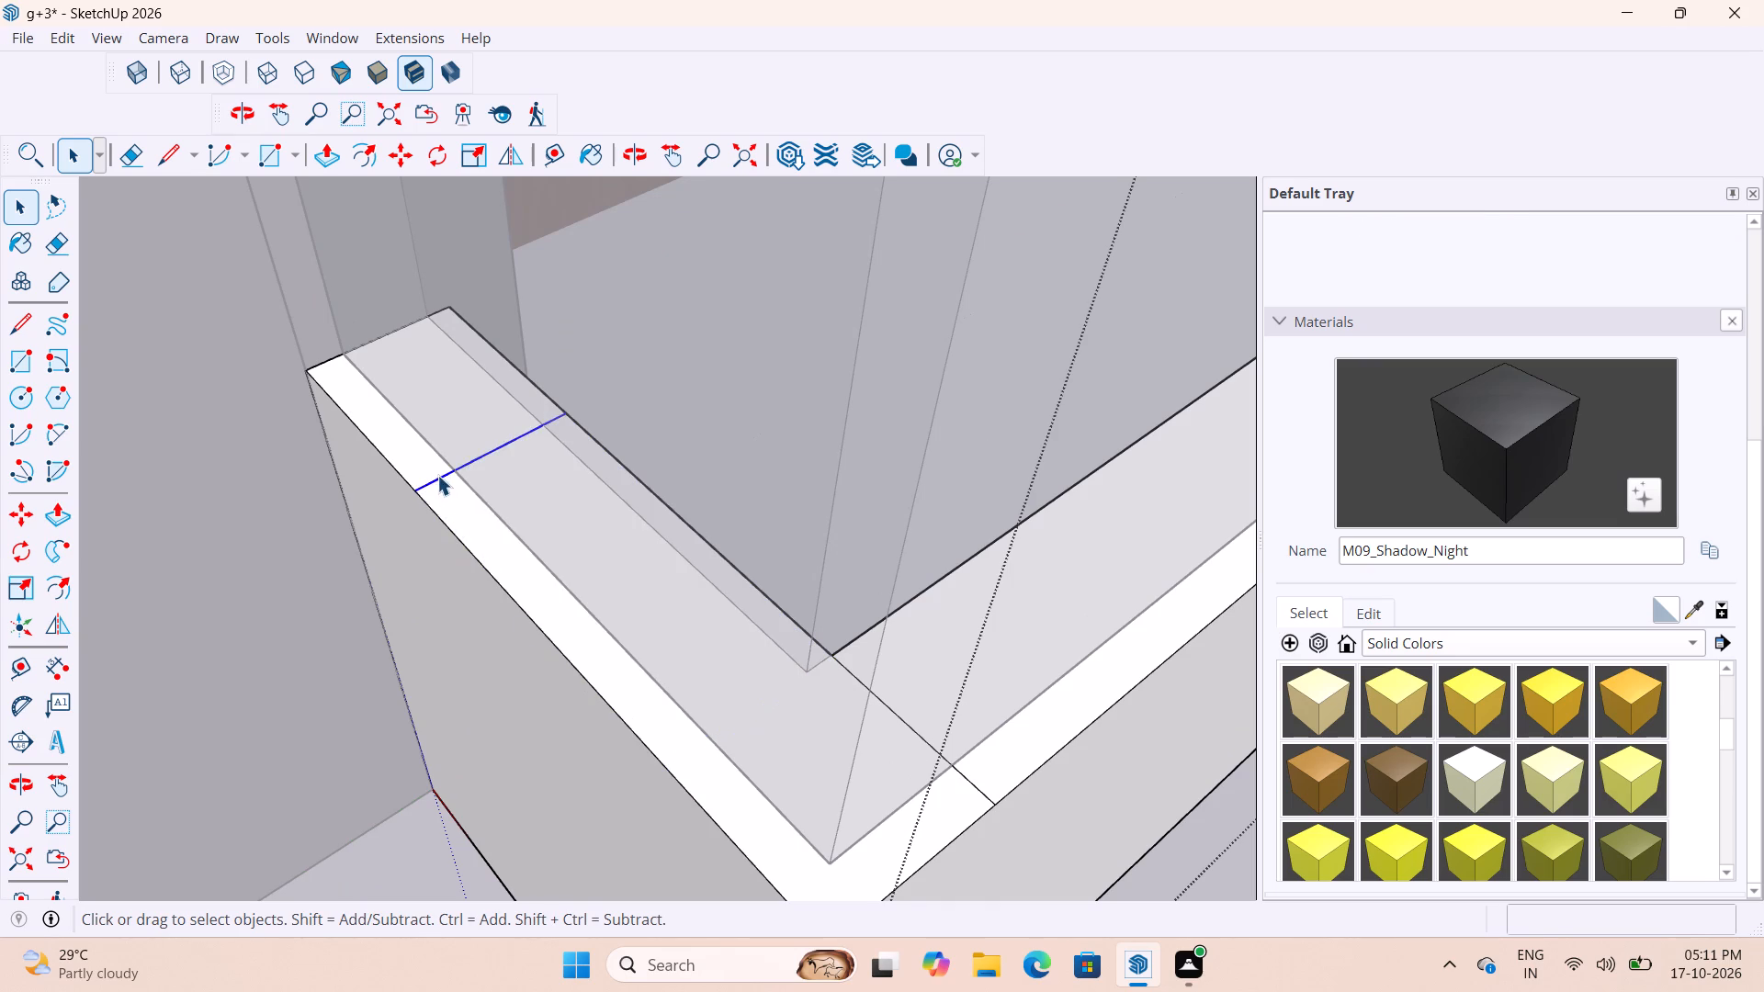
key("Delete")
Paint the side balcony's parapet top, both return and front run, with M09_Shadow_Night and close the wall group.
scroll(502, 578, "down", 4)
left_click(1561, 445)
scroll(741, 753, "up", 6)
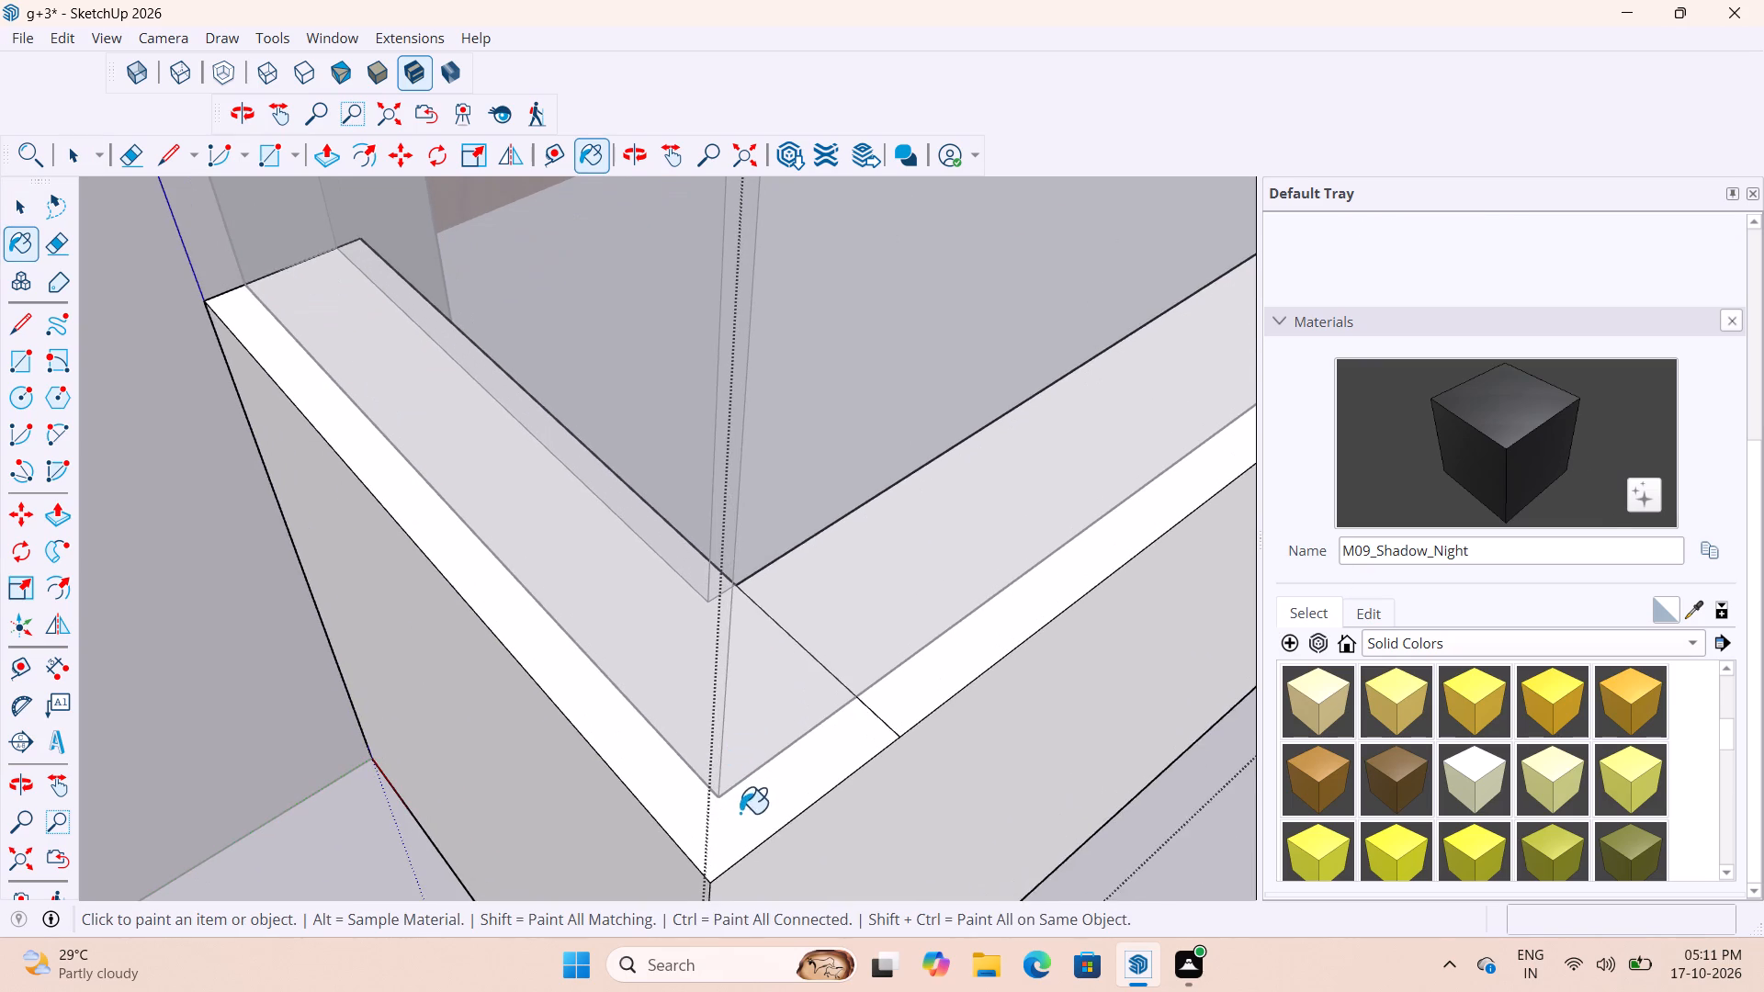
left_click(740, 827)
scroll(889, 724, "down", 4)
scroll(925, 705, "up", 4)
left_click(928, 697)
scroll(686, 768, "down", 11)
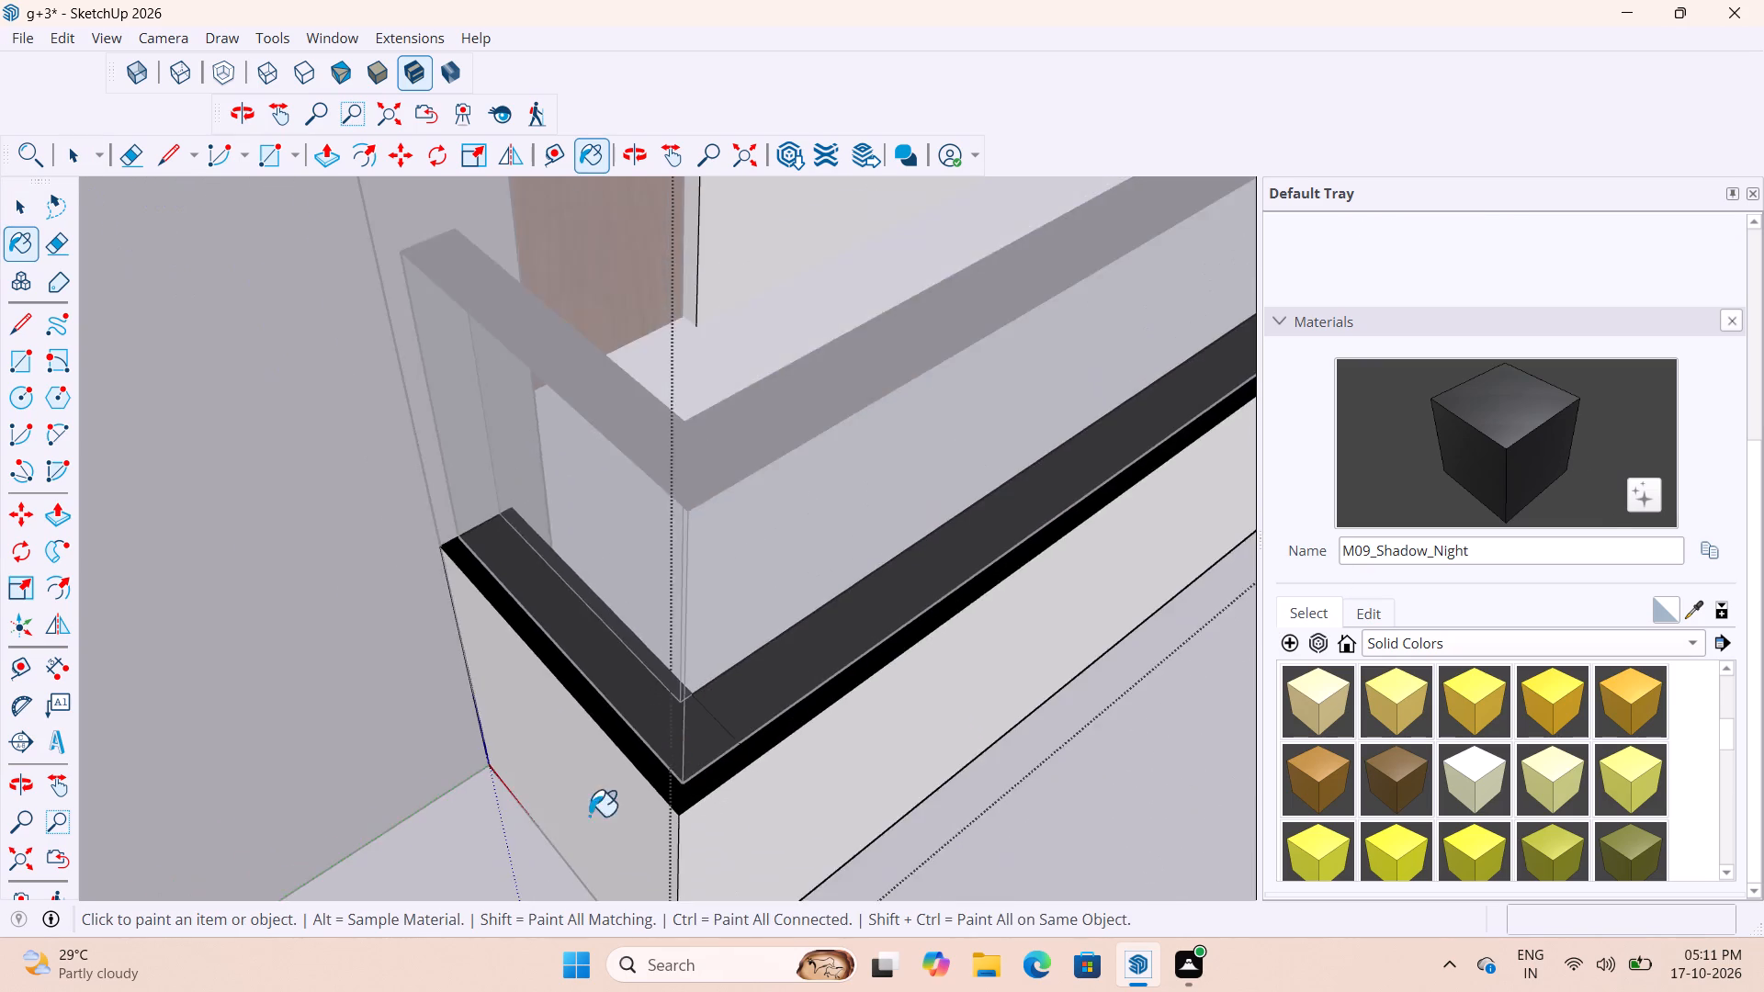
scroll(589, 816, "down", 15)
middle_click_drag(1232, 569, 1010, 557)
scroll(915, 545, "down", 12)
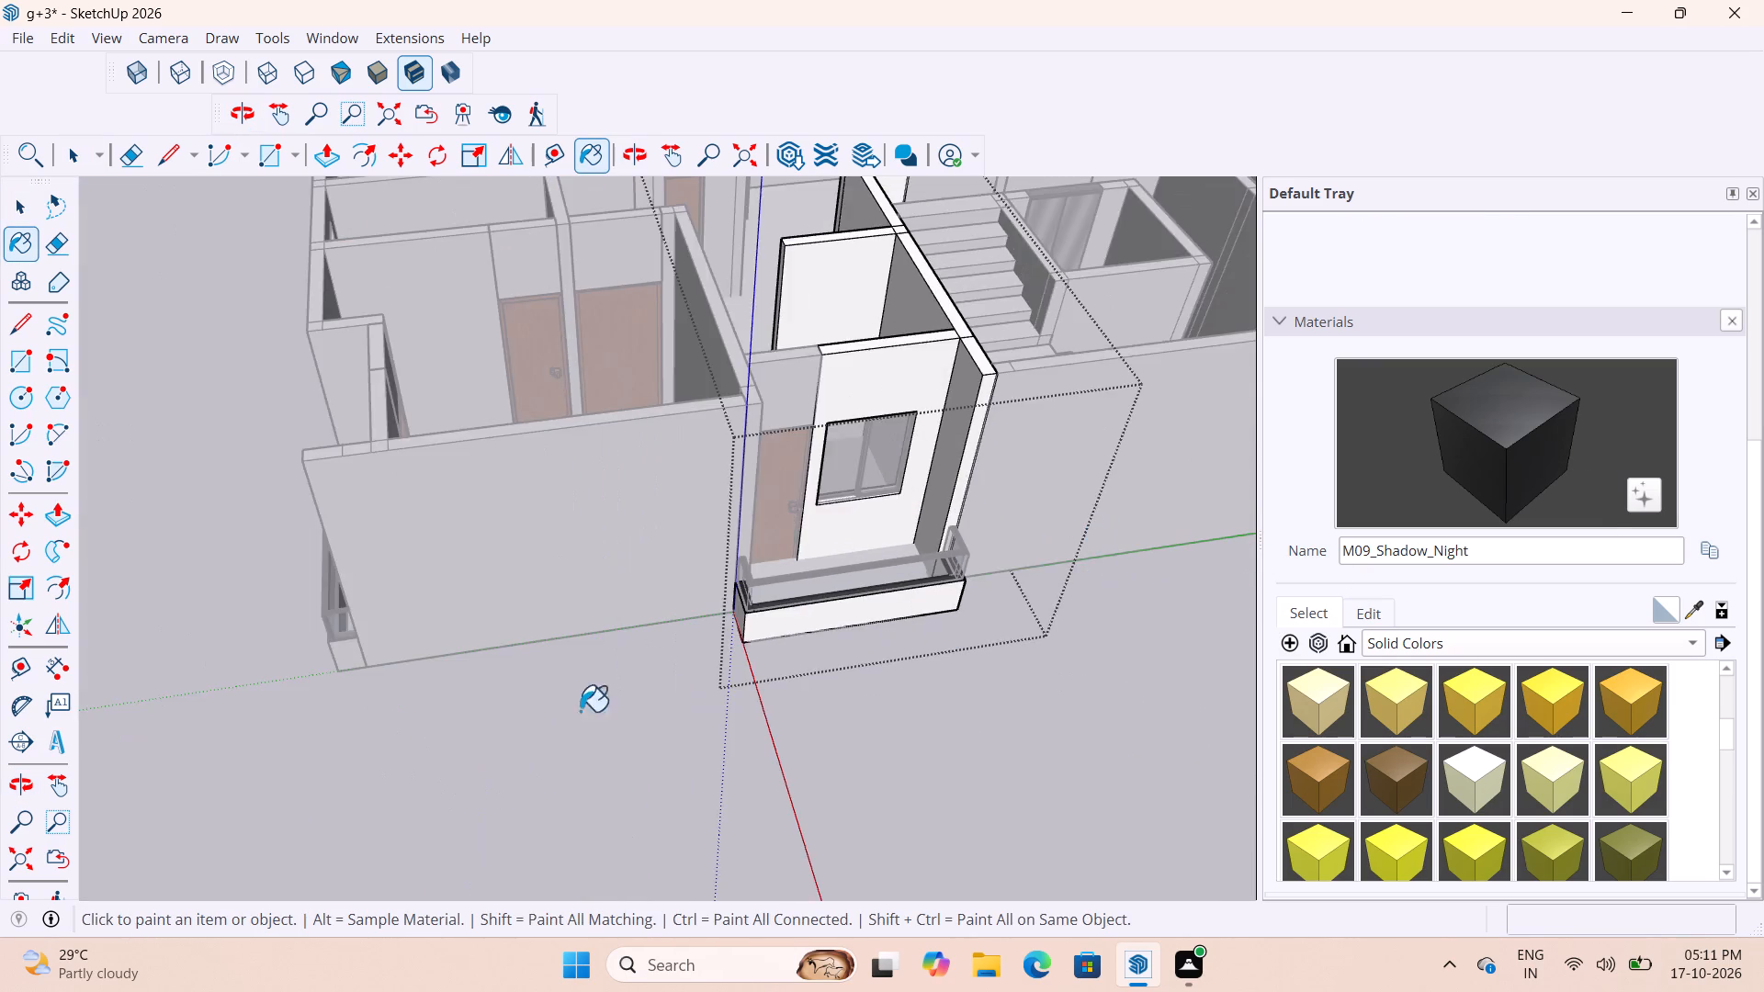
scroll(530, 671, "up", 8)
key("space")
left_click(653, 722)
scroll(877, 642, "down", 5)
left_click(714, 757)
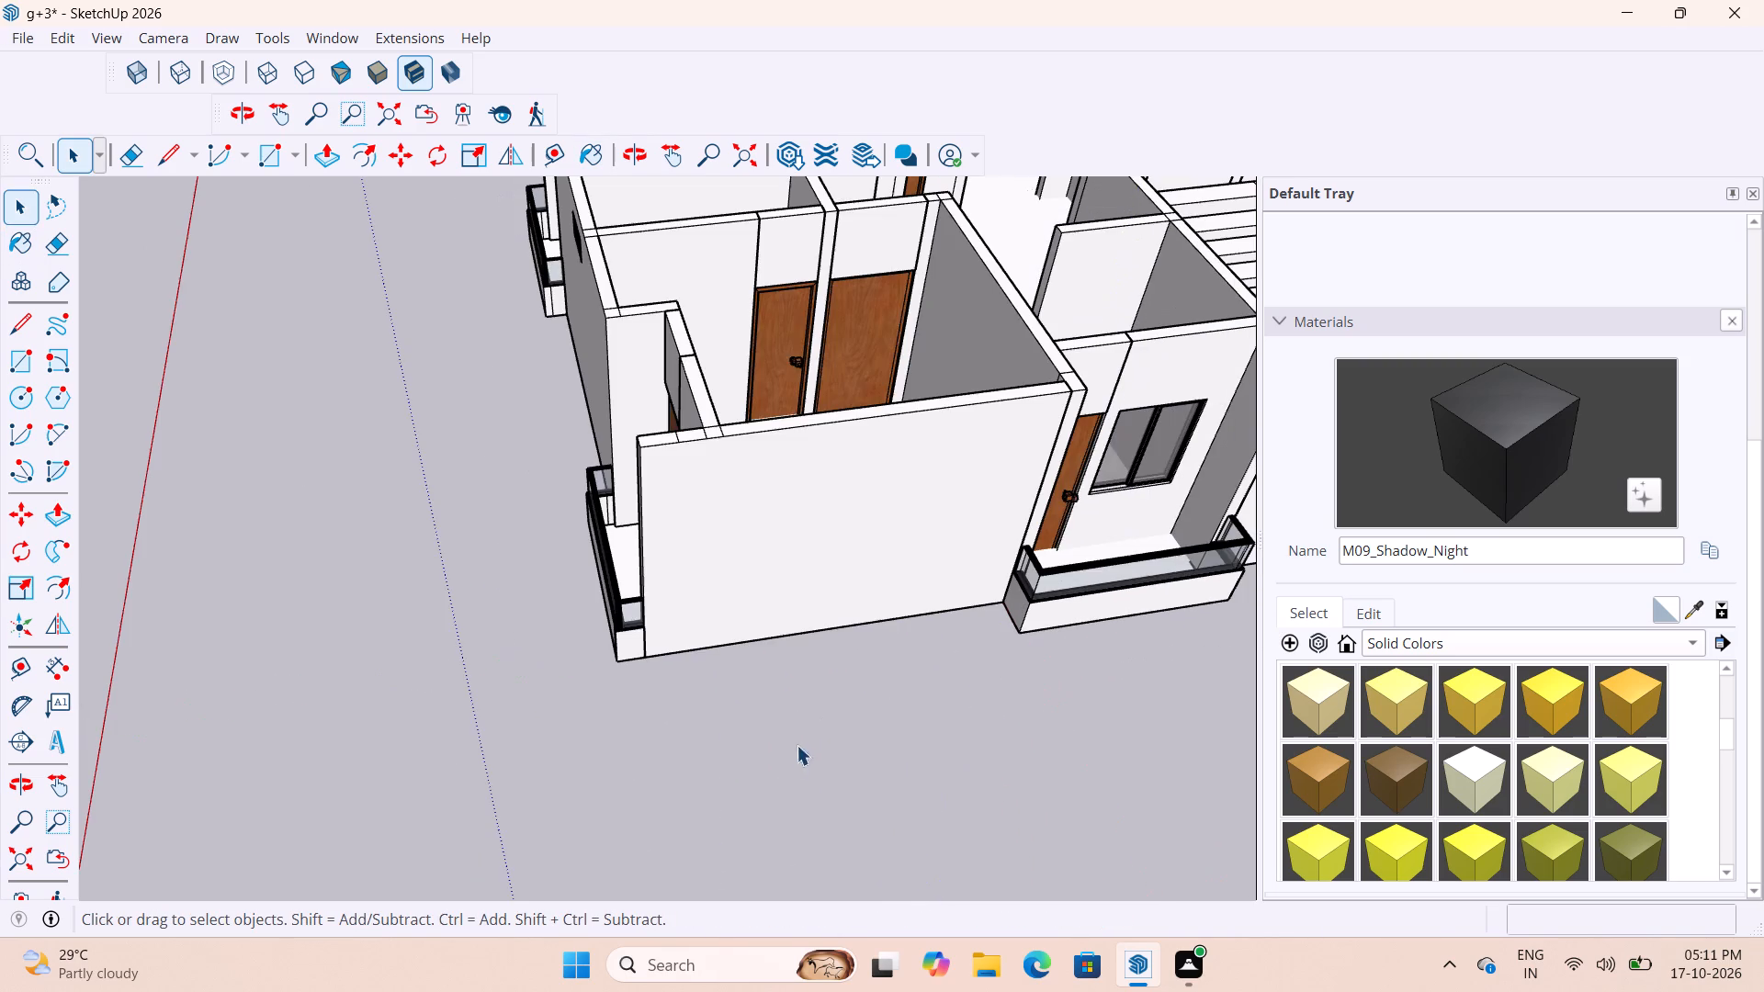
Examine the balconies along the building's long side.
middle_click_drag(707, 664, 1115, 611)
scroll(1107, 605, "down", 11)
scroll(1036, 508, "up", 8)
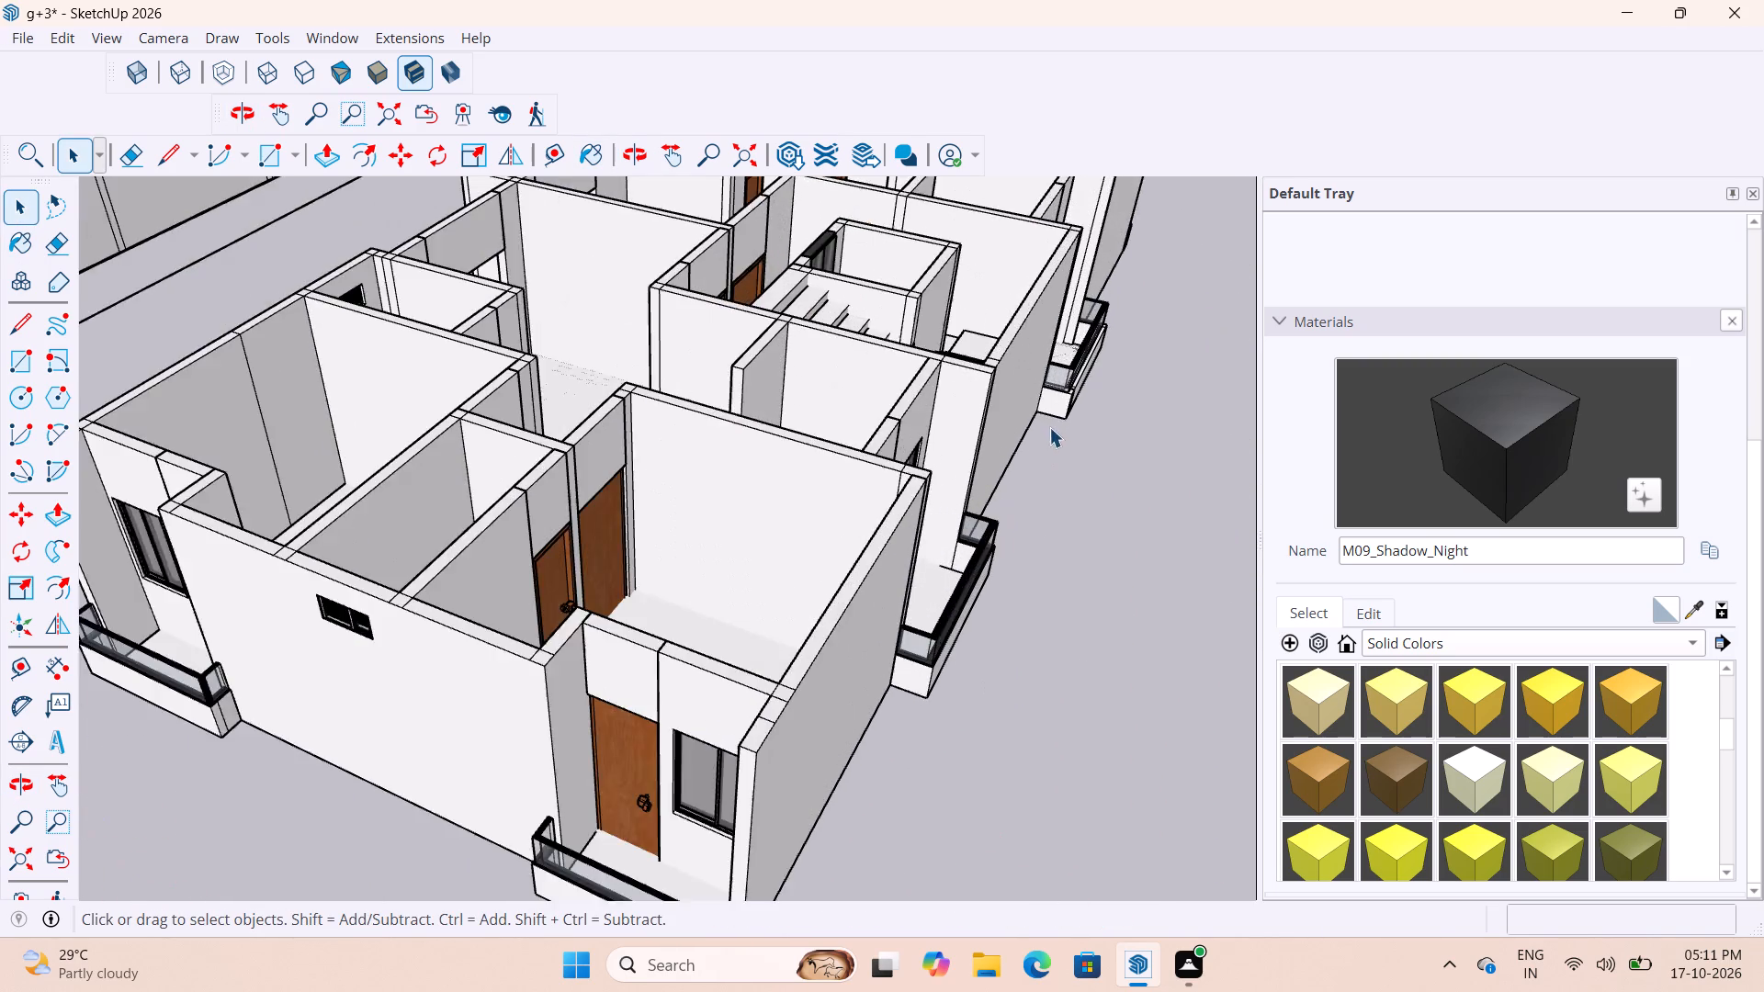
scroll(1049, 427, "up", 6)
middle_click_drag(1230, 409, 842, 373)
scroll(214, 582, "down", 10)
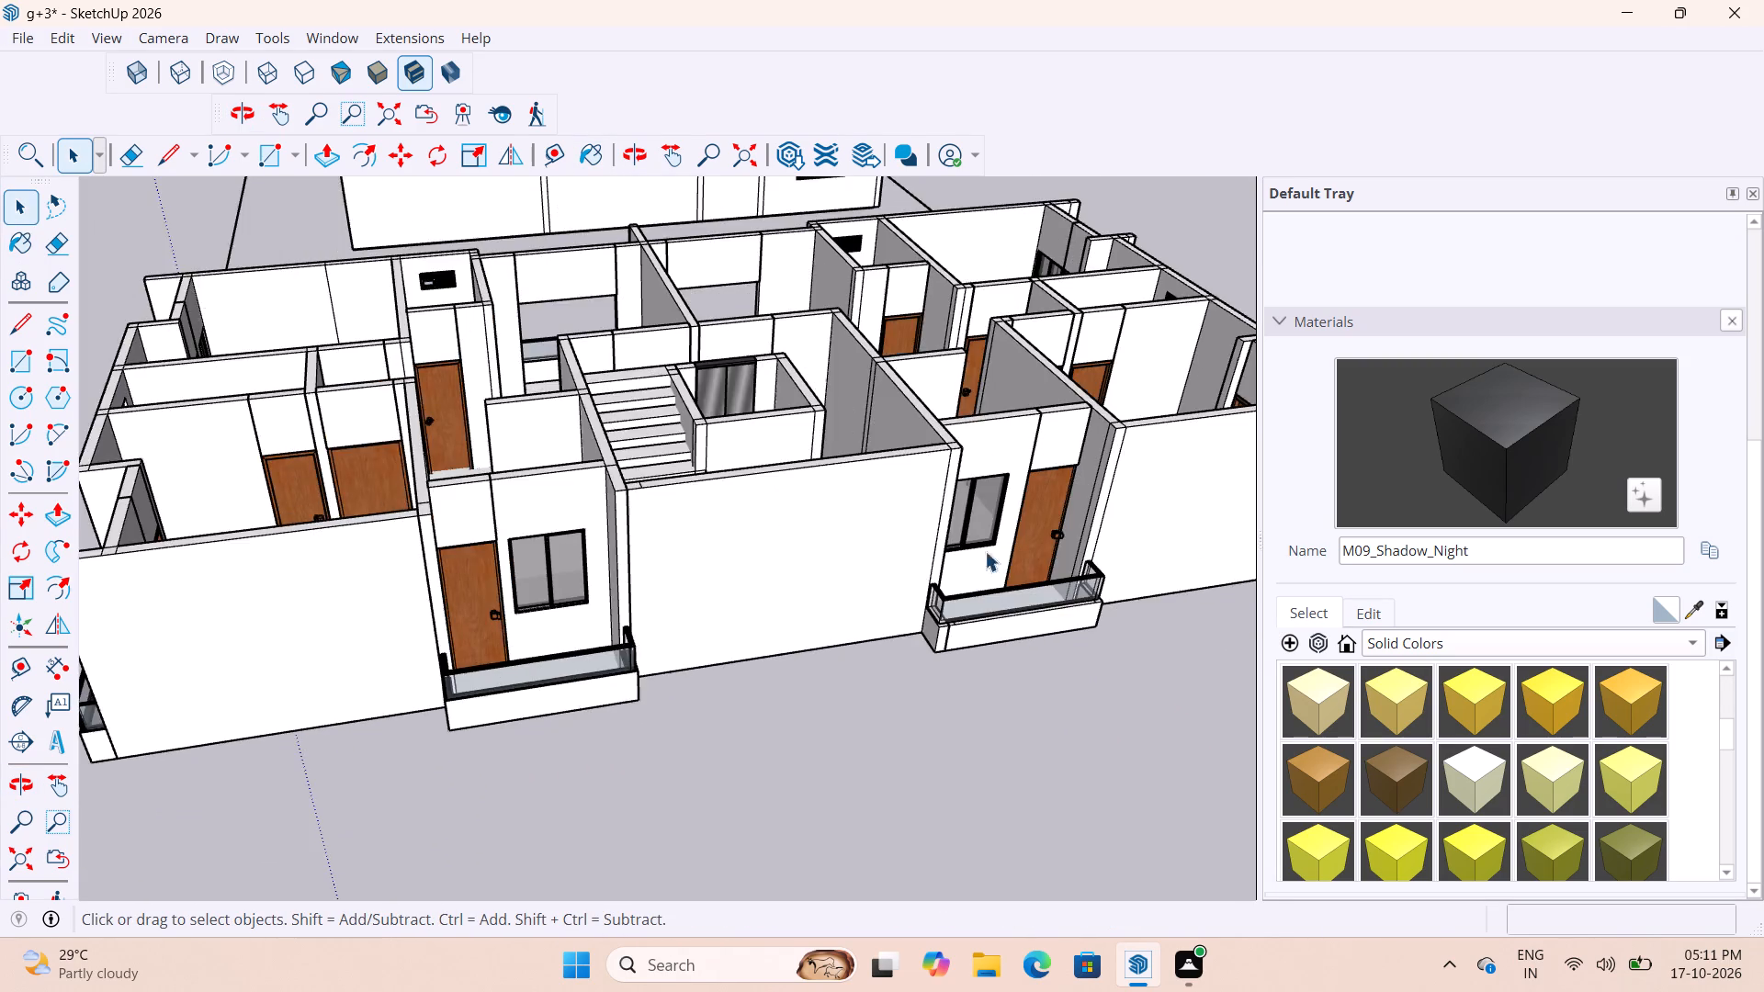
Open the long-side balcony's front parapet group and erase the edge crossing its top near the window-side corner.
scroll(988, 549, "up", 20)
scroll(988, 549, "up", 10)
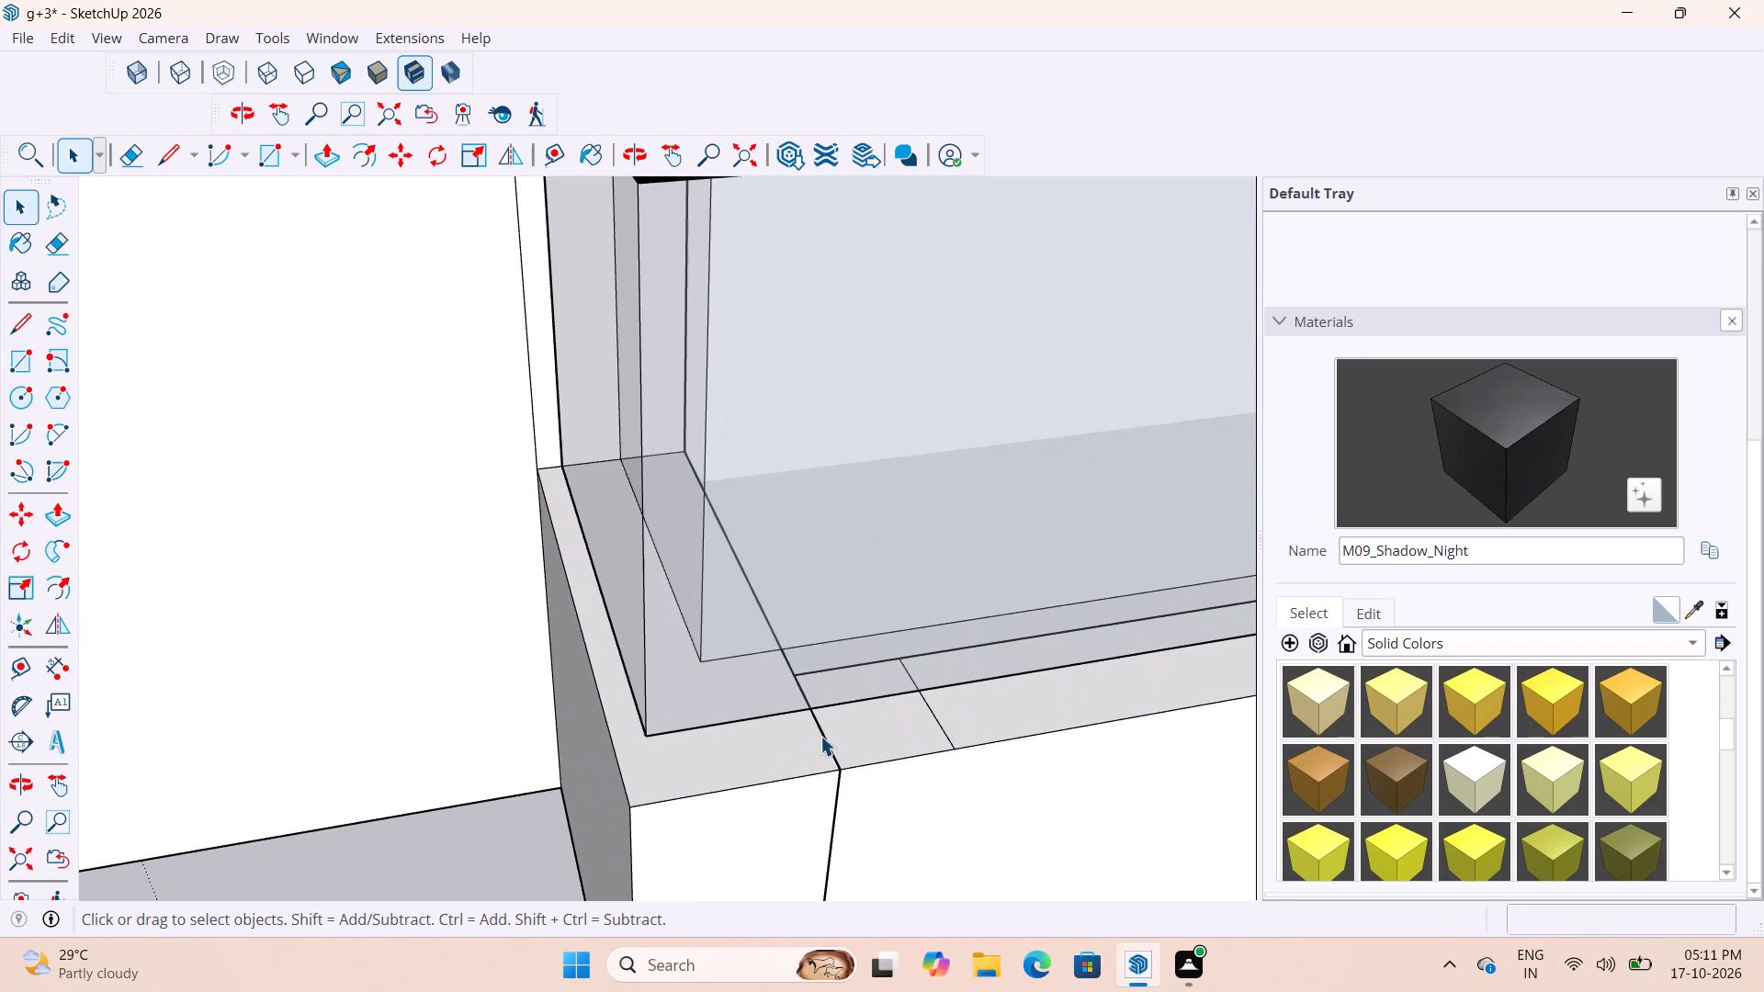
double_click(820, 736)
left_click(831, 756)
scroll(792, 661, "down", 12)
left_click(580, 821)
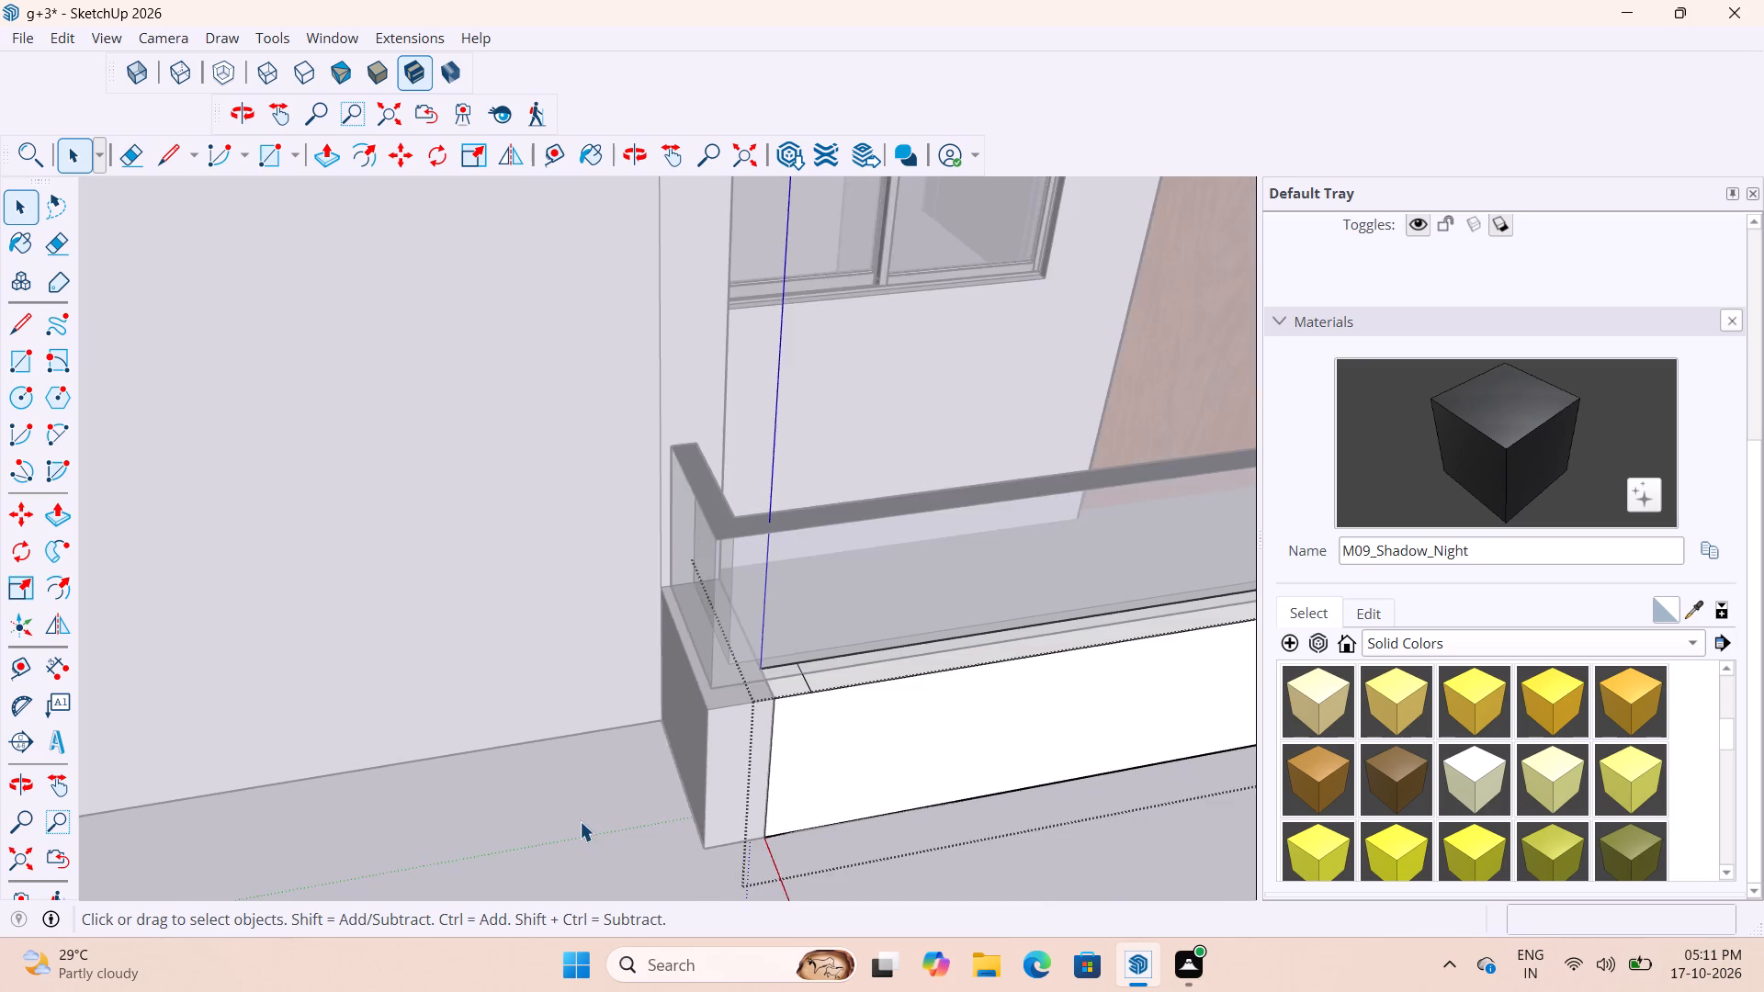
scroll(899, 725, "up", 8)
scroll(735, 657, "up", 1)
middle_click_drag(730, 656, 522, 661)
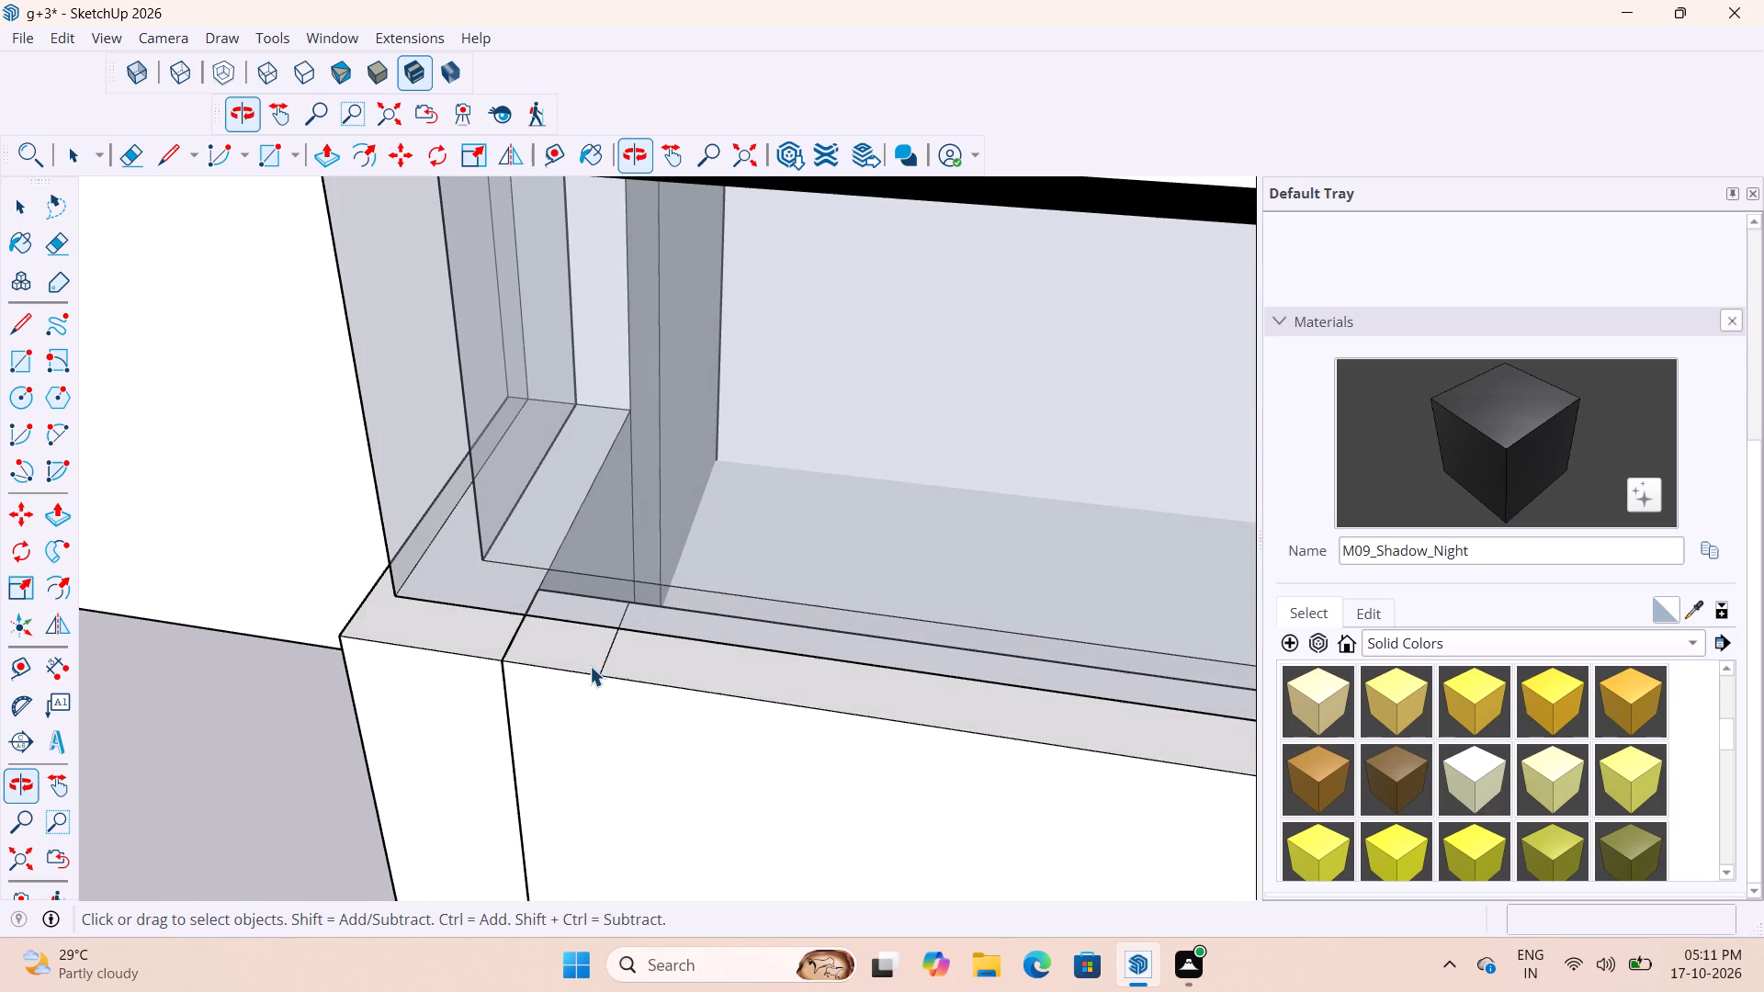
left_click(605, 661)
double_click(605, 660)
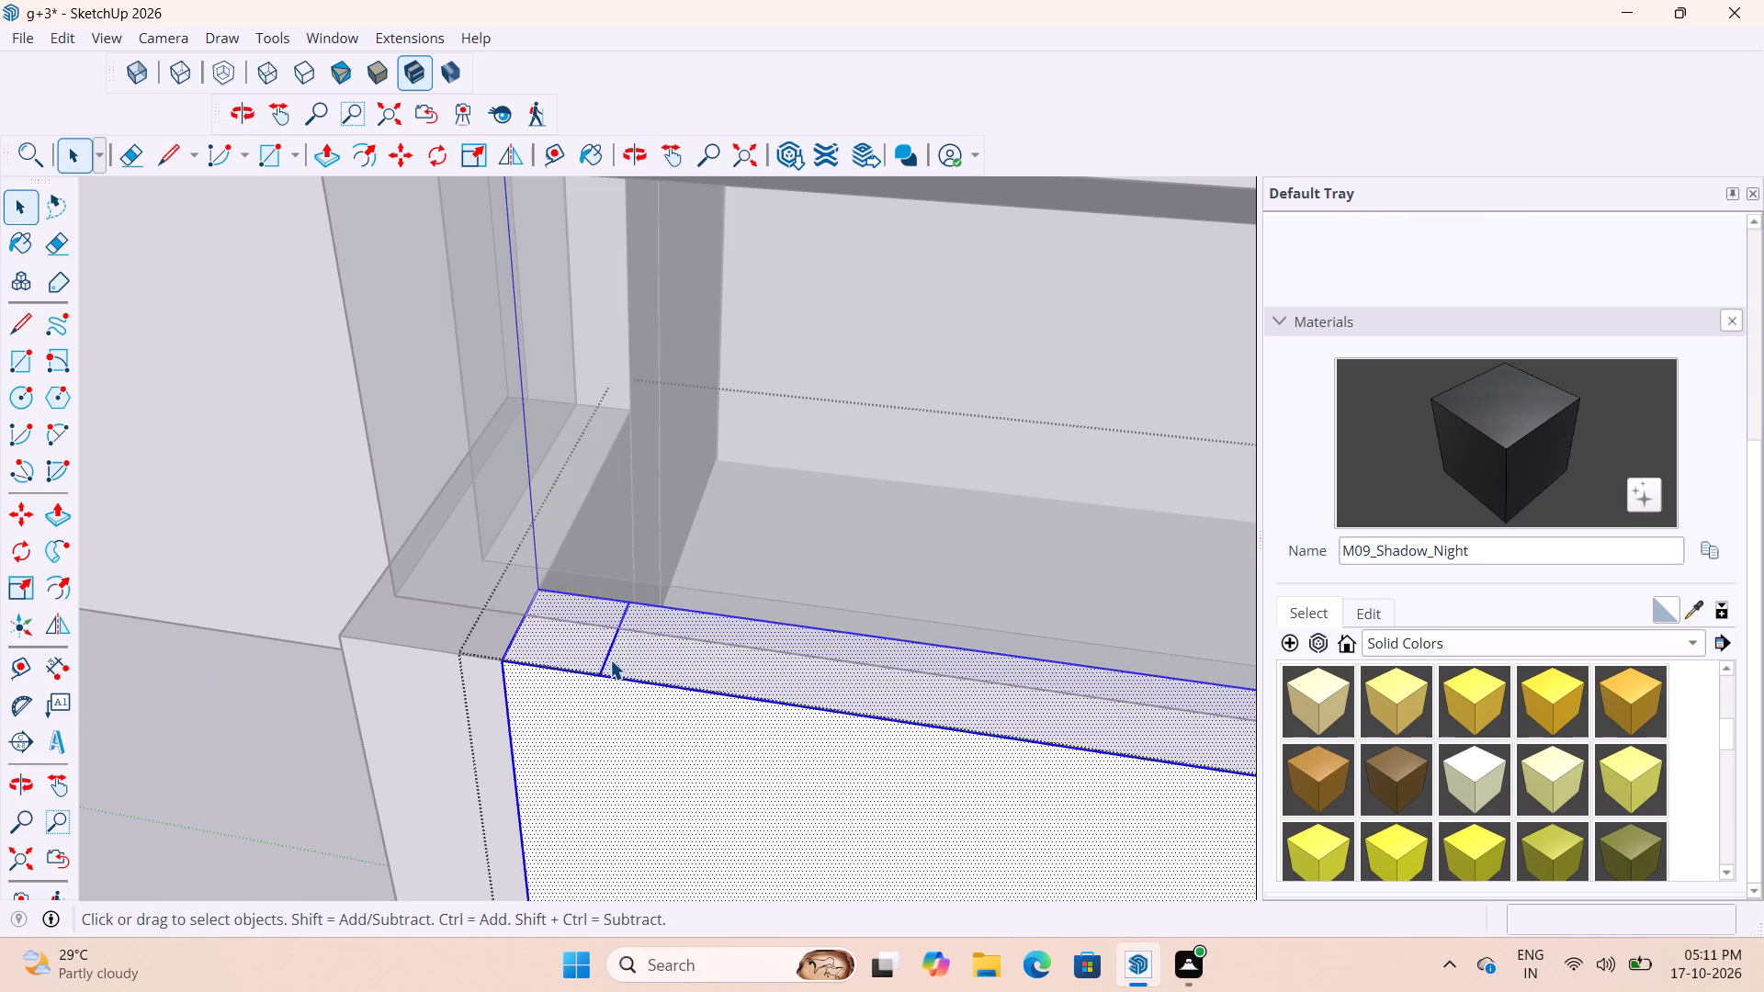
left_click(610, 659)
key("Delete")
scroll(615, 630, "down", 4)
scroll(524, 641, "up", 3)
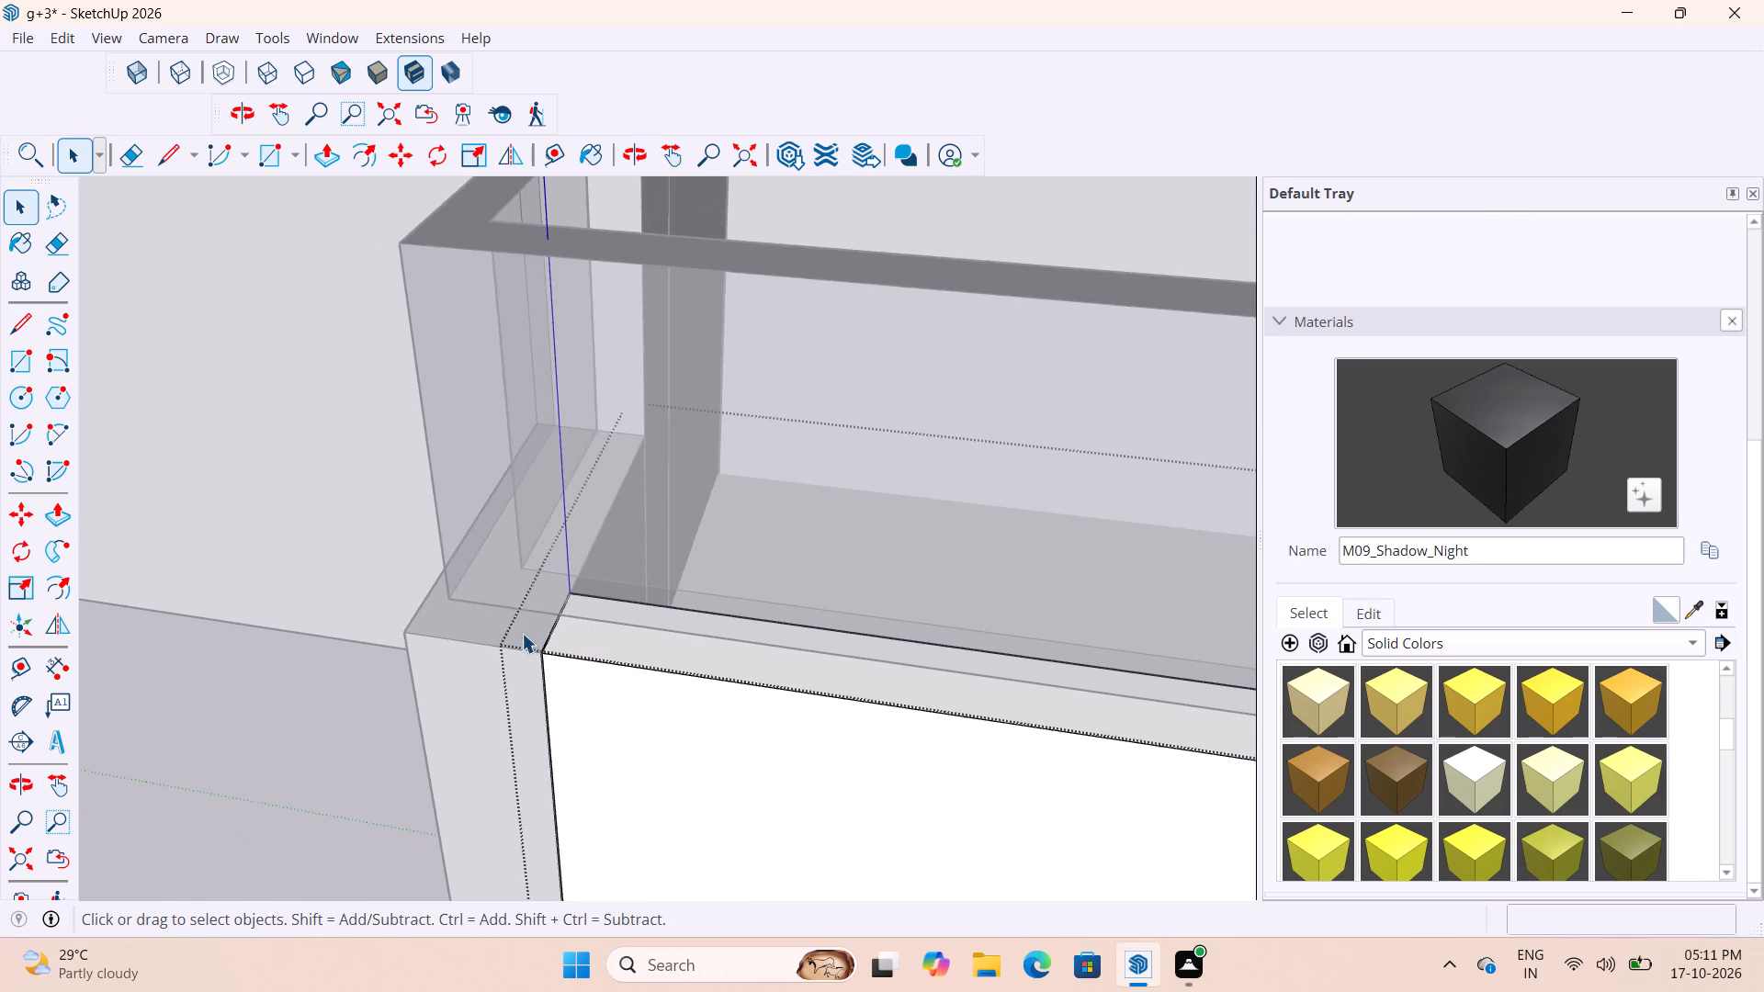
Paint that parapet's top, front run and door-side return, with M09_Shadow_Night and close the group.
scroll(514, 613, "down", 18)
middle_click_drag(808, 689, 591, 682)
scroll(584, 683, "up", 3)
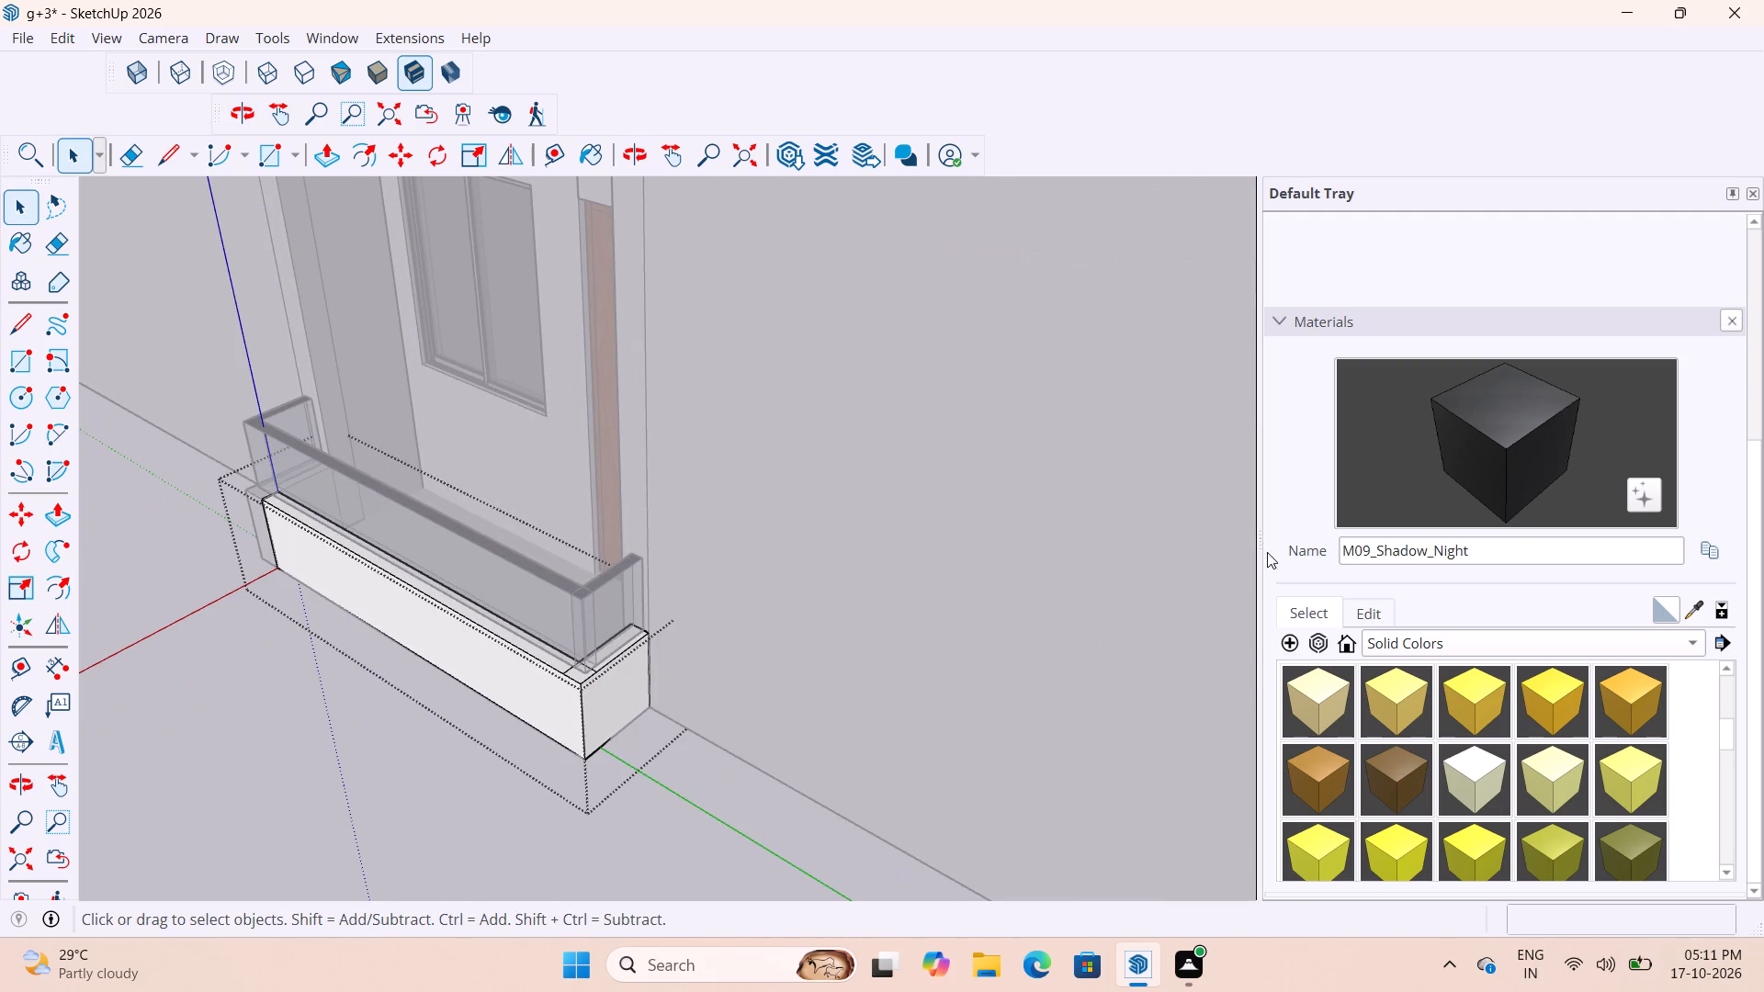
left_click(1422, 454)
scroll(587, 648, "up", 17)
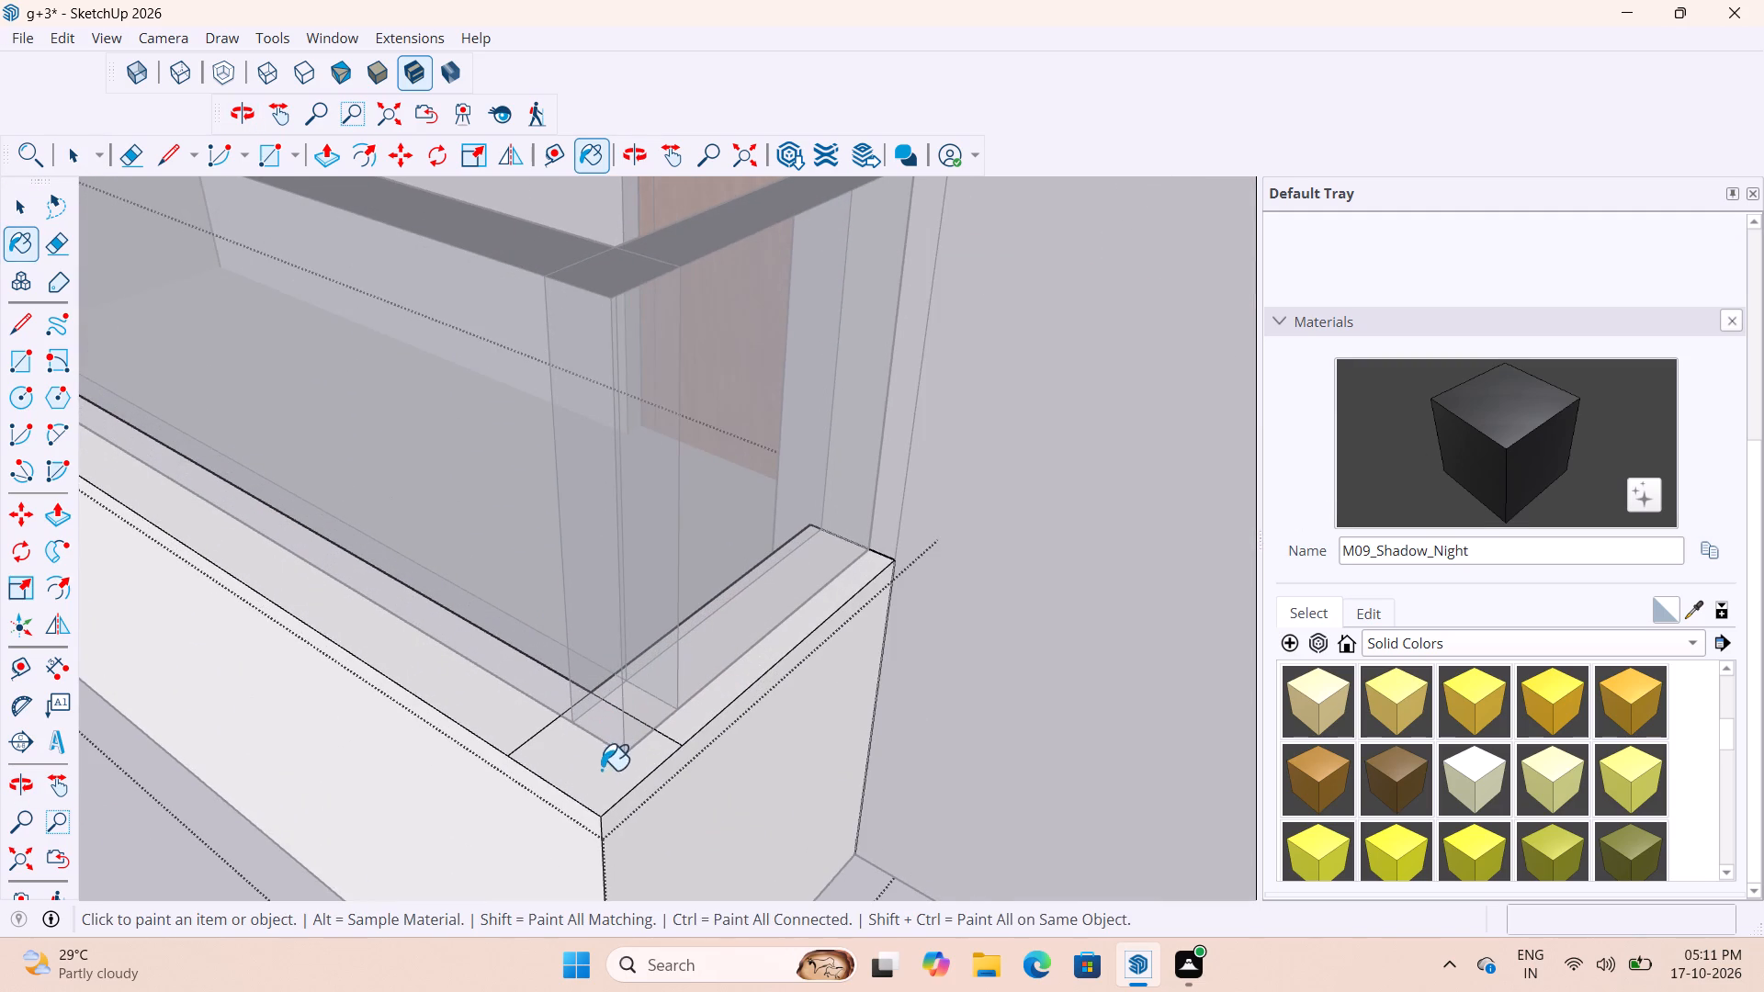
left_click(587, 784)
scroll(752, 717, "up", 5)
left_click(704, 684)
scroll(1037, 644, "down", 5)
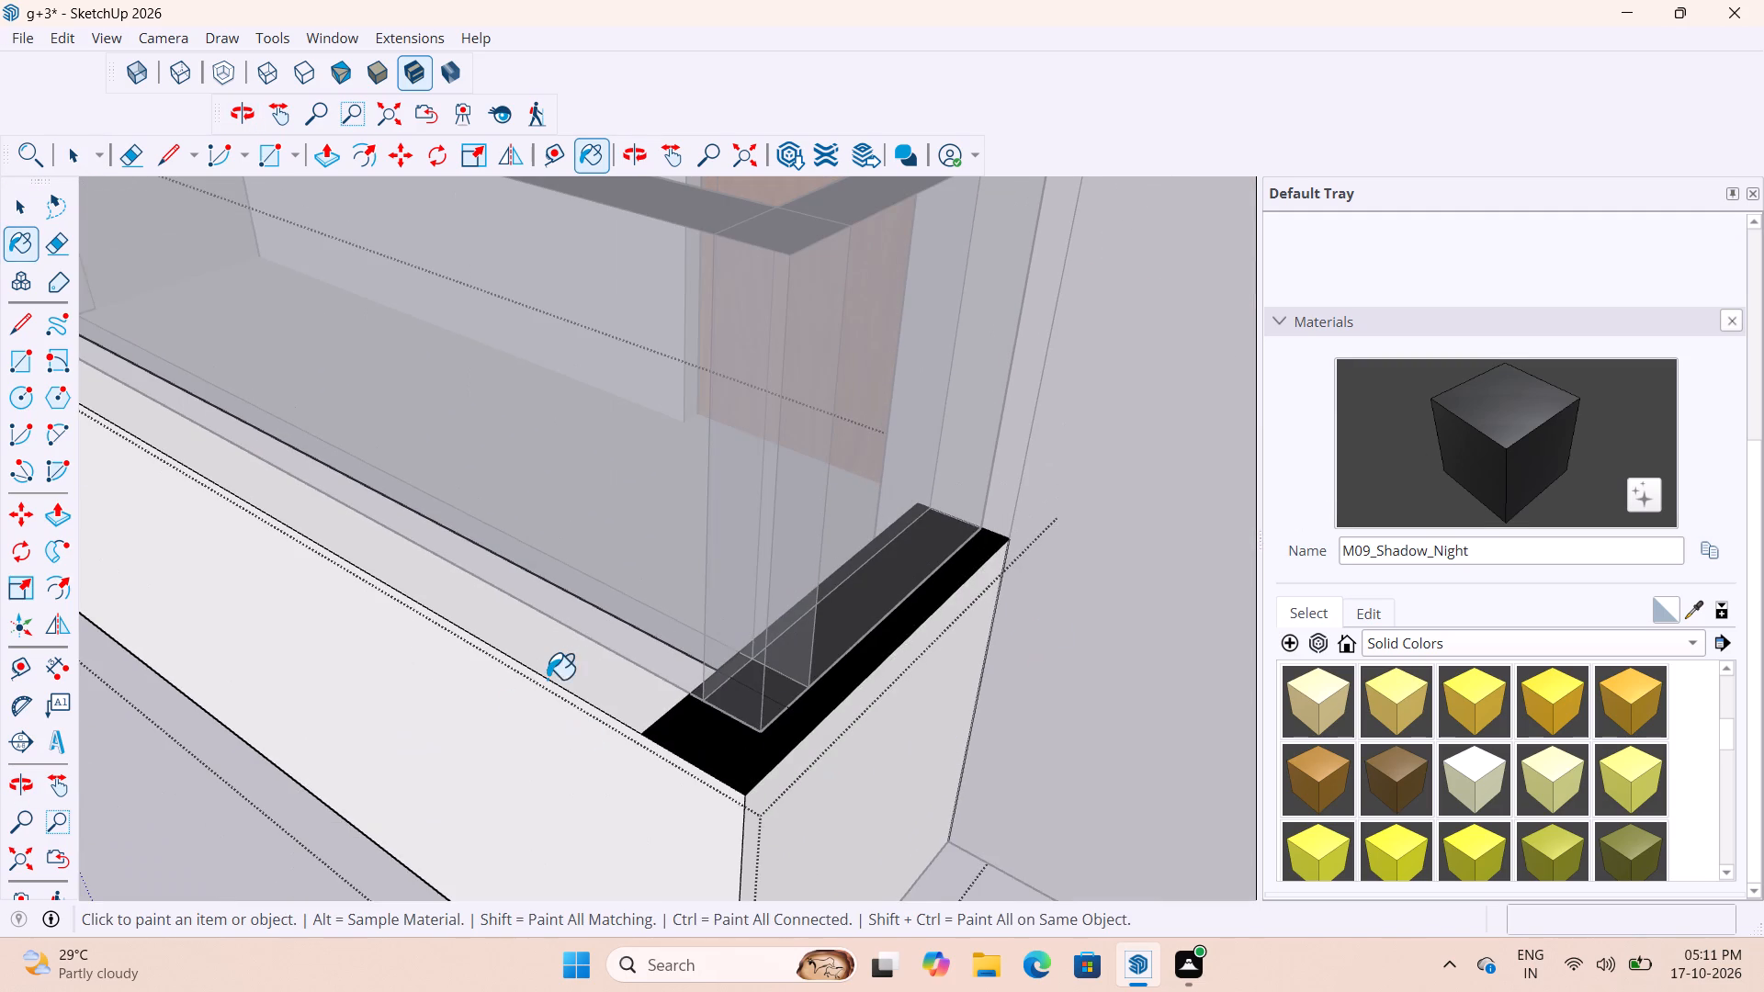
left_click(561, 674)
scroll(871, 783, "down", 18)
middle_click_drag(638, 653, 1246, 596)
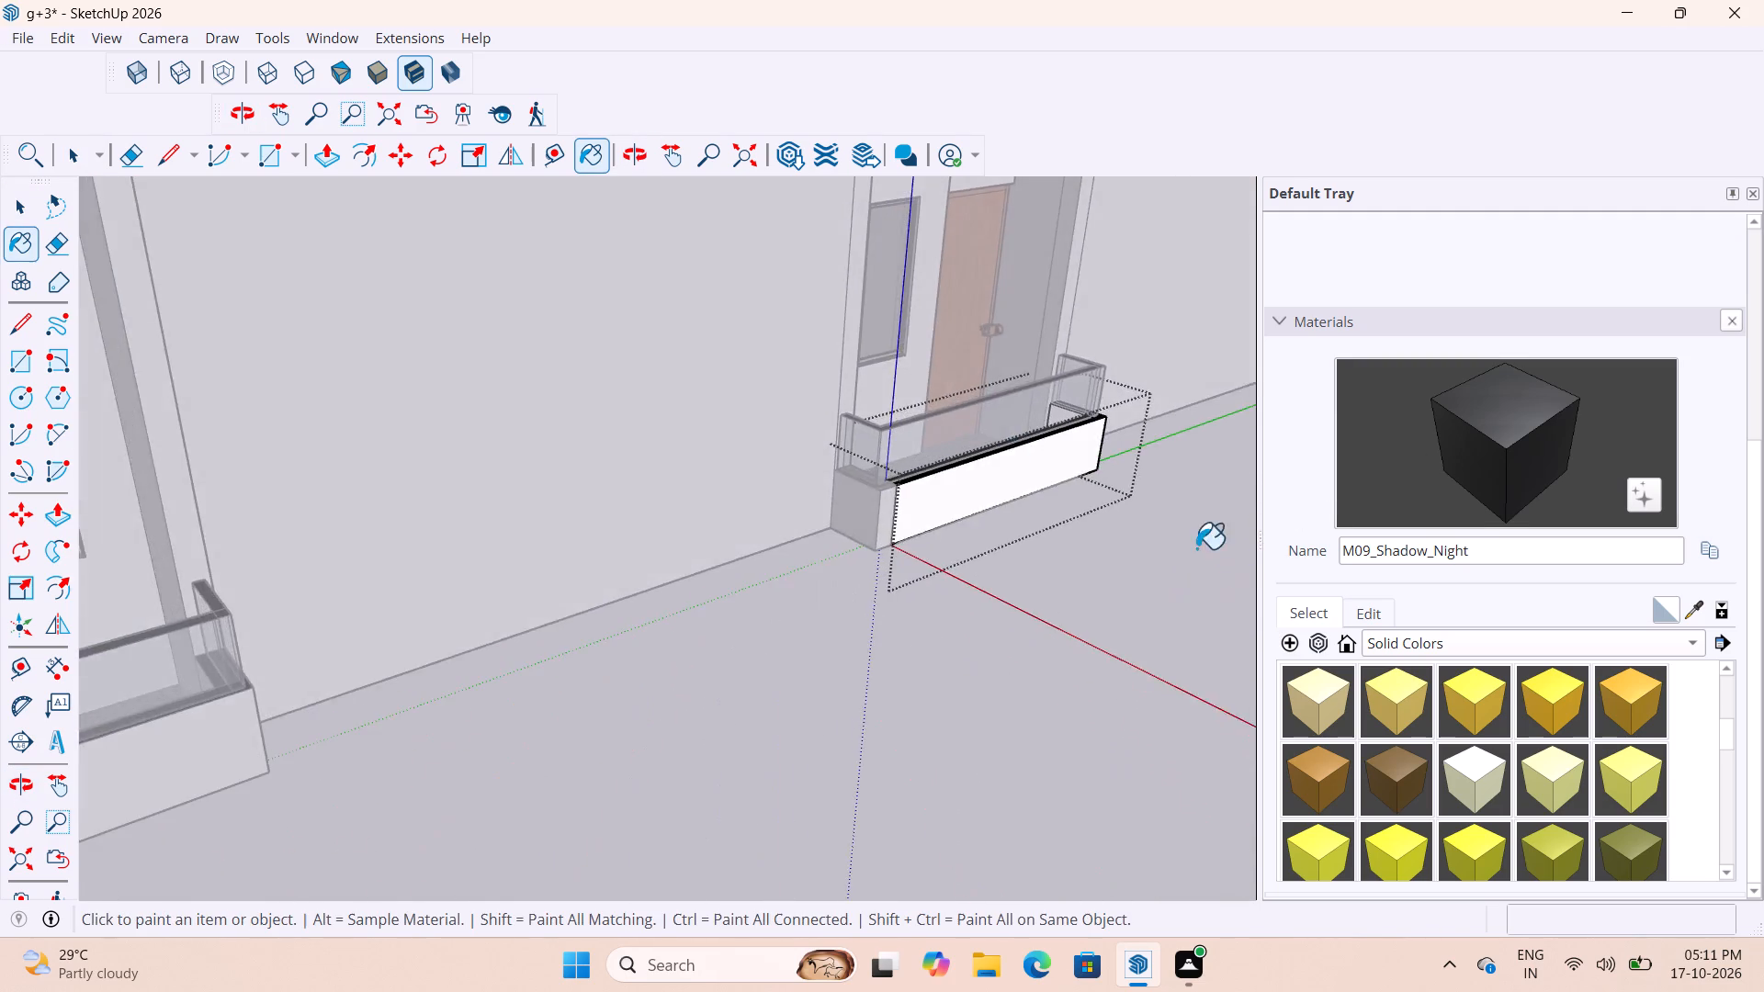
scroll(871, 406, "up", 20)
scroll(871, 406, "up", 1)
left_click(929, 603)
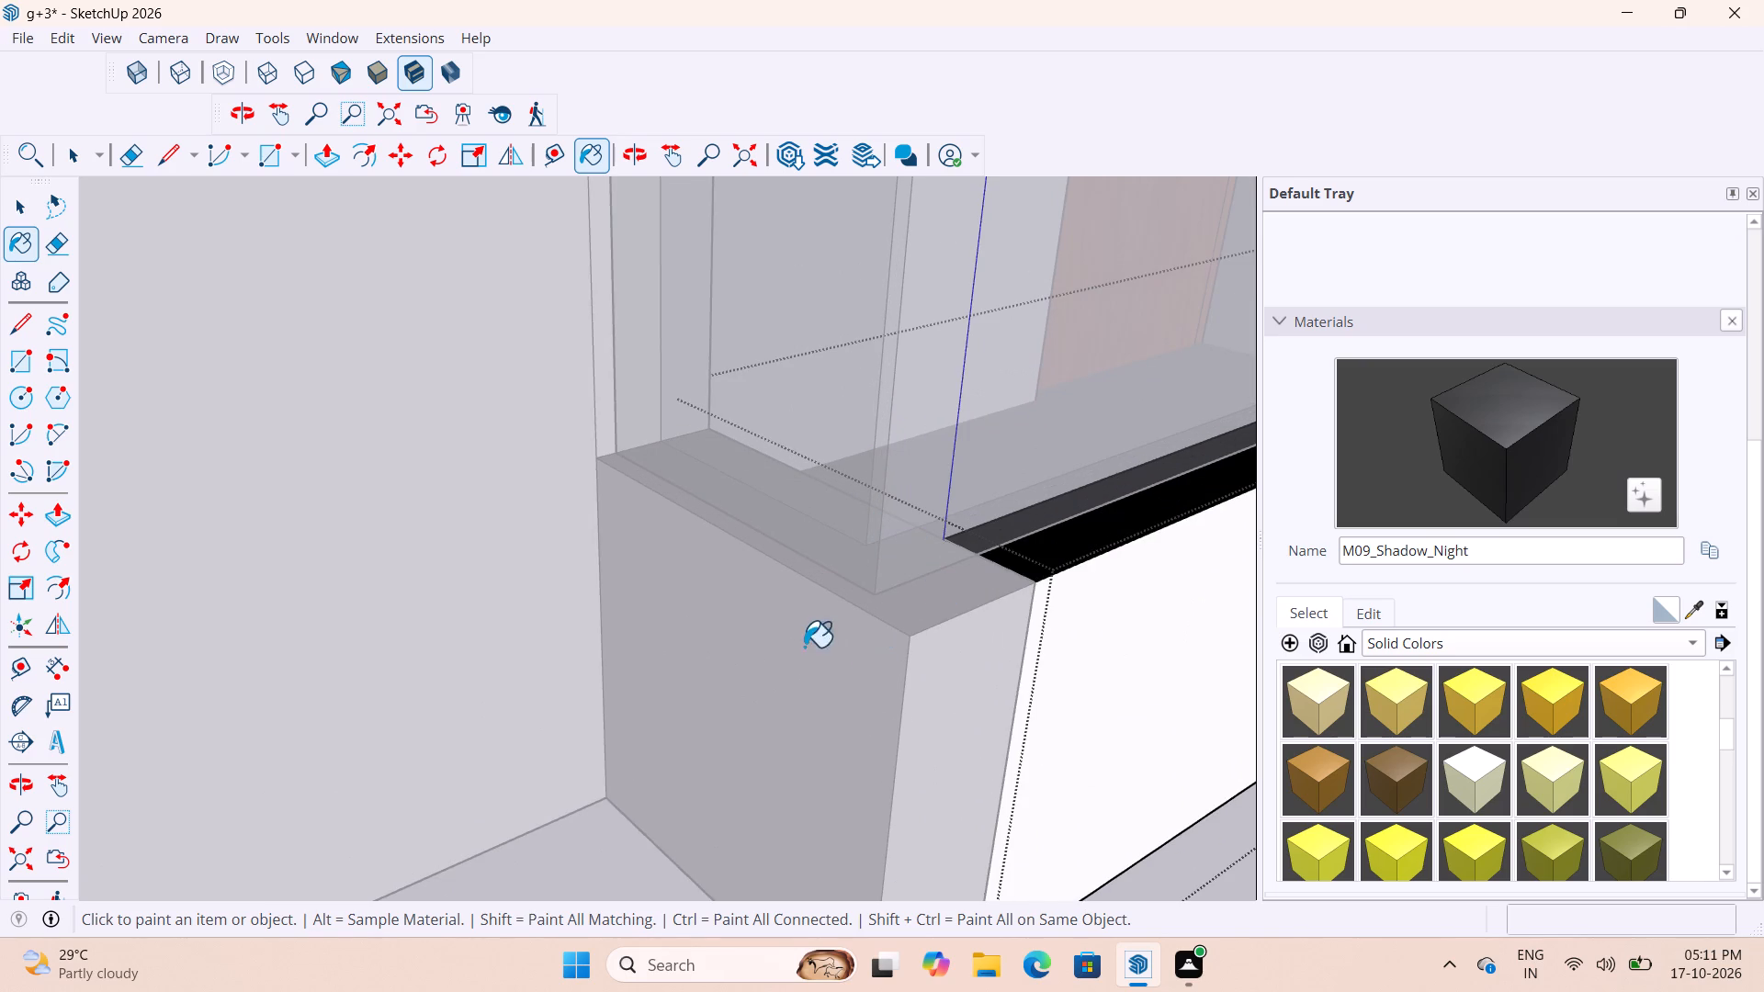
key("space")
left_click(540, 867)
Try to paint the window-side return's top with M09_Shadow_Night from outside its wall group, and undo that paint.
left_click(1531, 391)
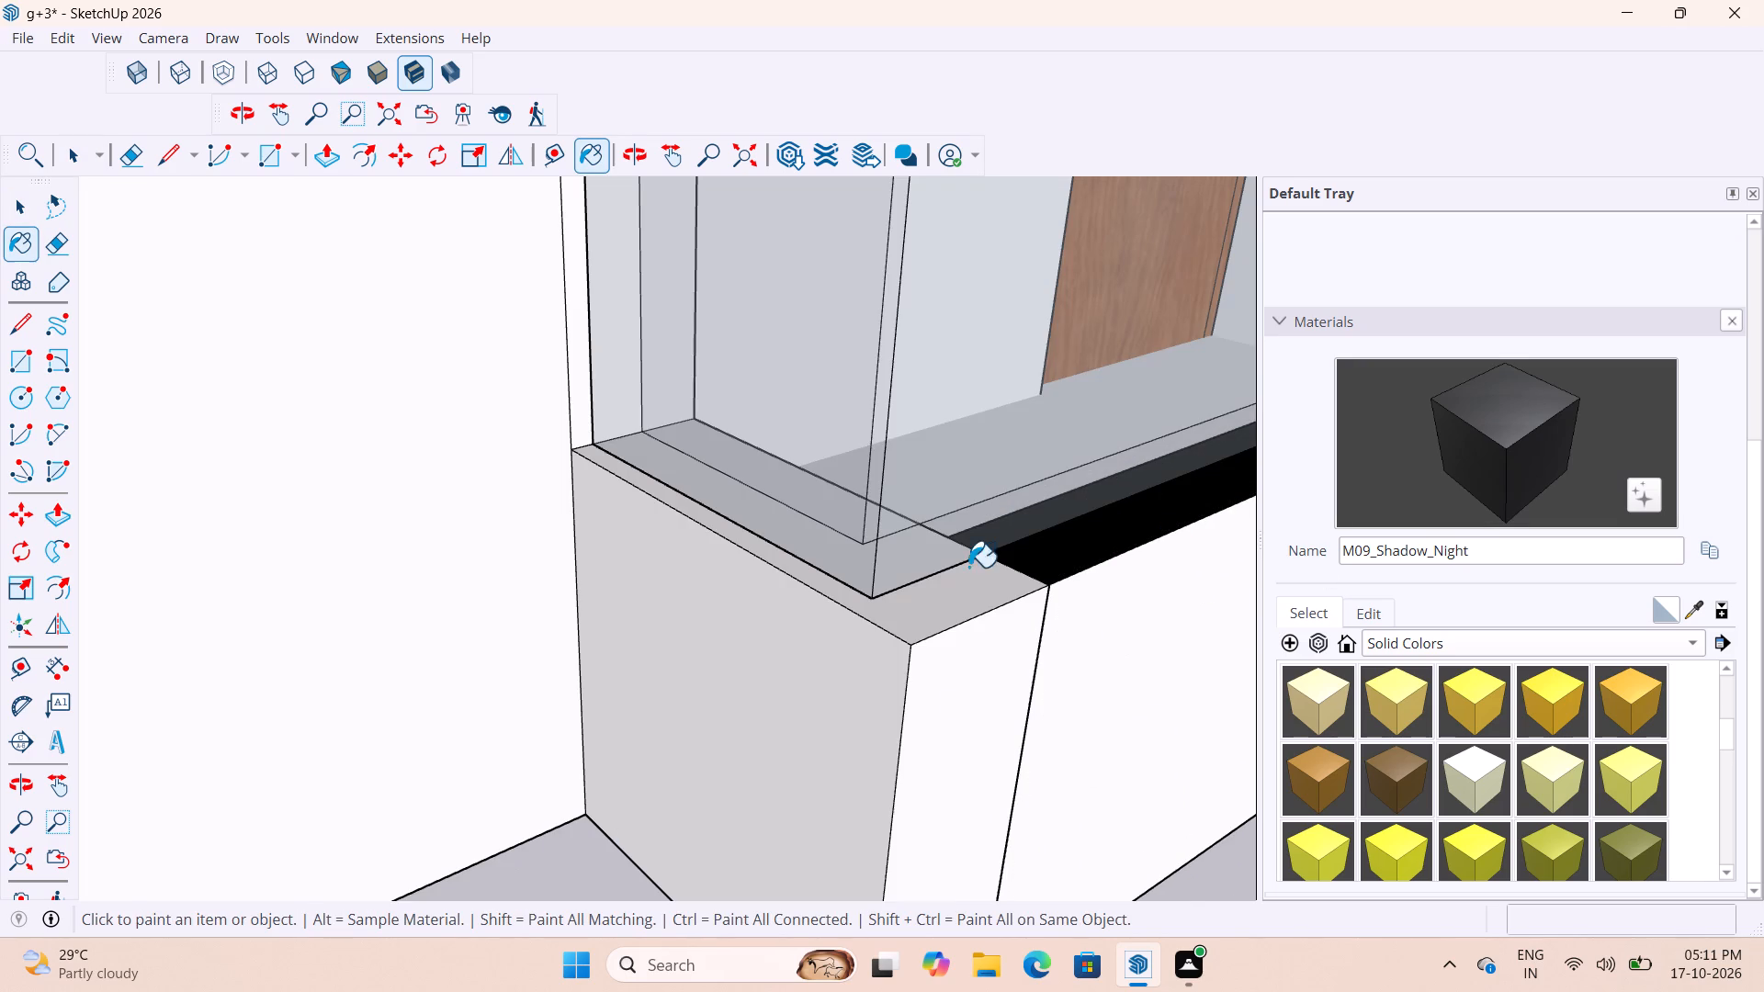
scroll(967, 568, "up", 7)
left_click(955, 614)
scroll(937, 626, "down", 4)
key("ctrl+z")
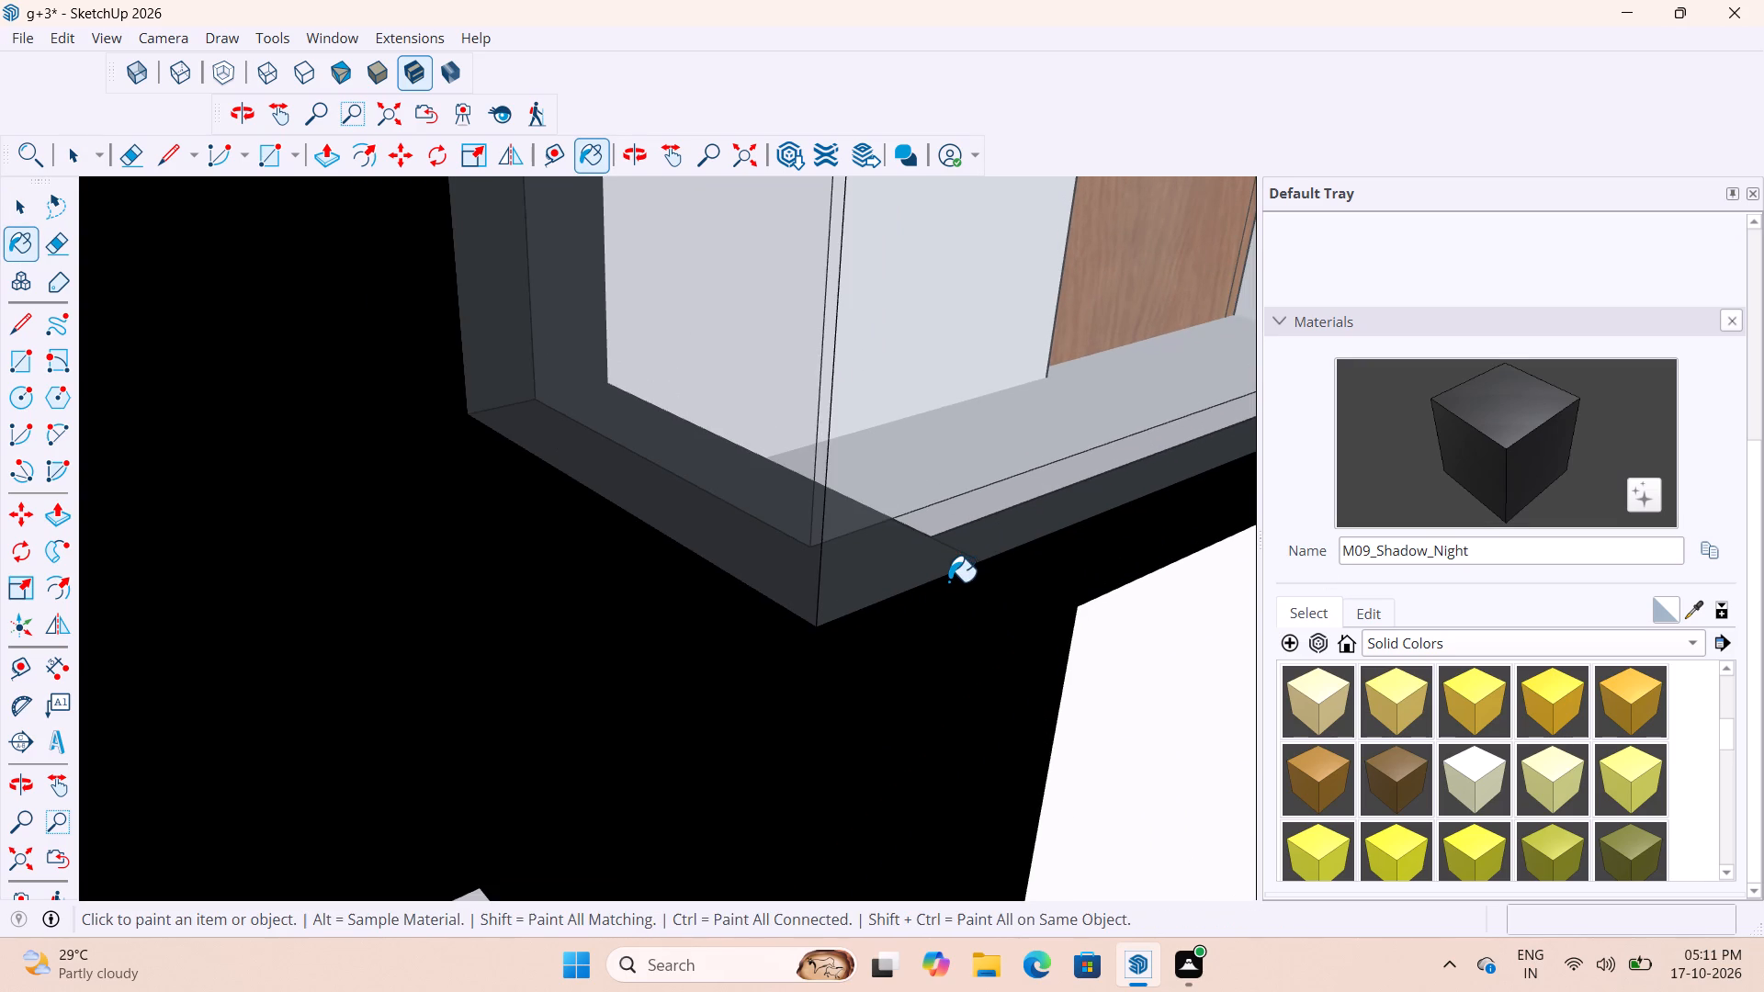
Open the adjoining wall group, paint only the top face of the window-side return with M09_Shadow_Night, and close the group.
key("space")
double_click(928, 612)
left_click(931, 616)
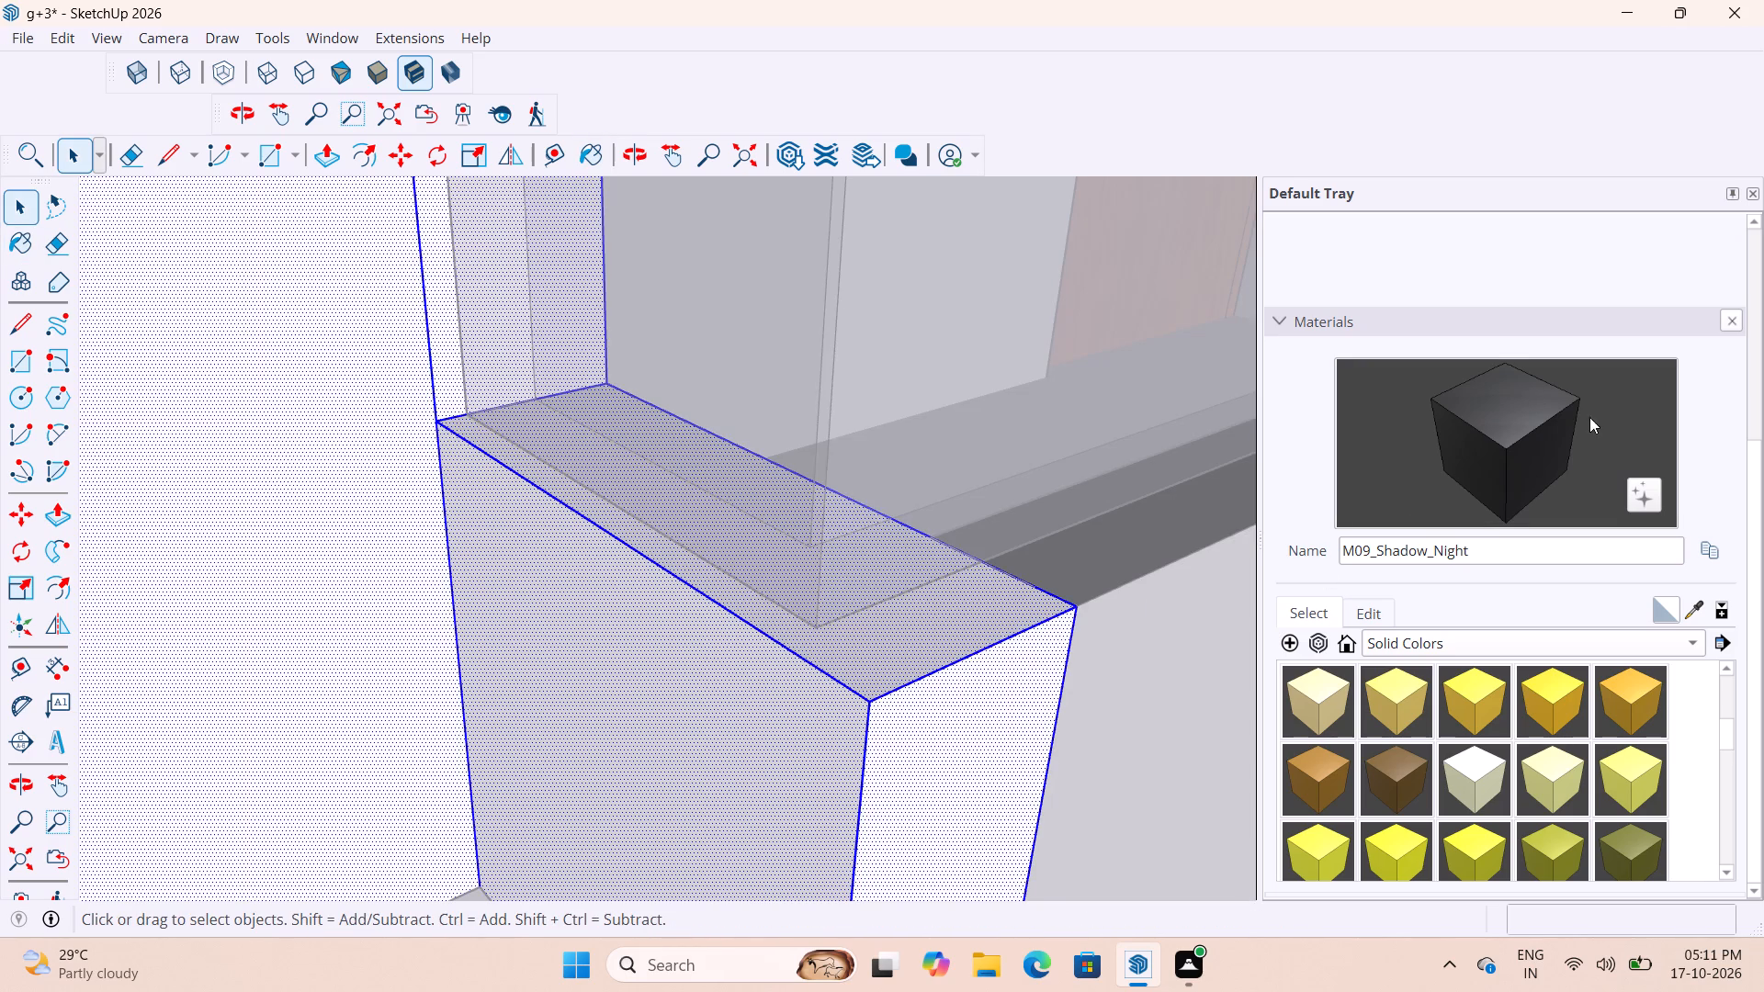
left_click(1591, 417)
key("space")
key("space")
double_click(933, 614)
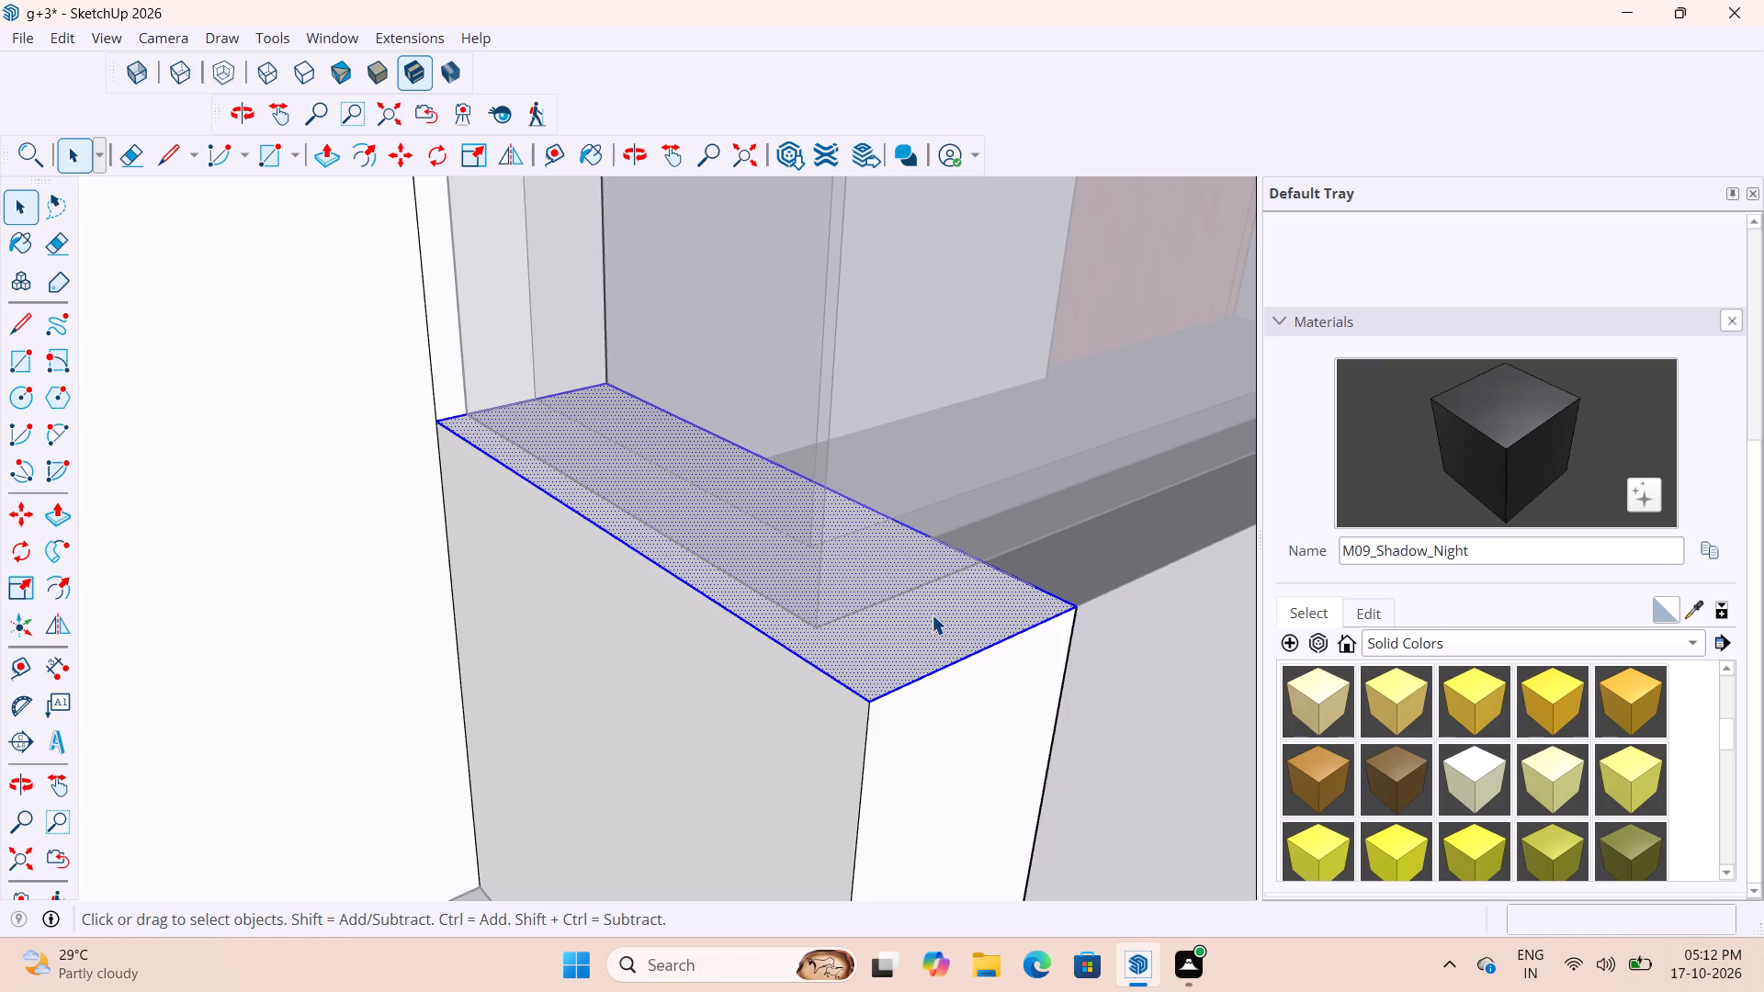
left_click(1518, 456)
scroll(912, 623, "up", 3)
left_click(921, 642)
scroll(912, 608, "down", 12)
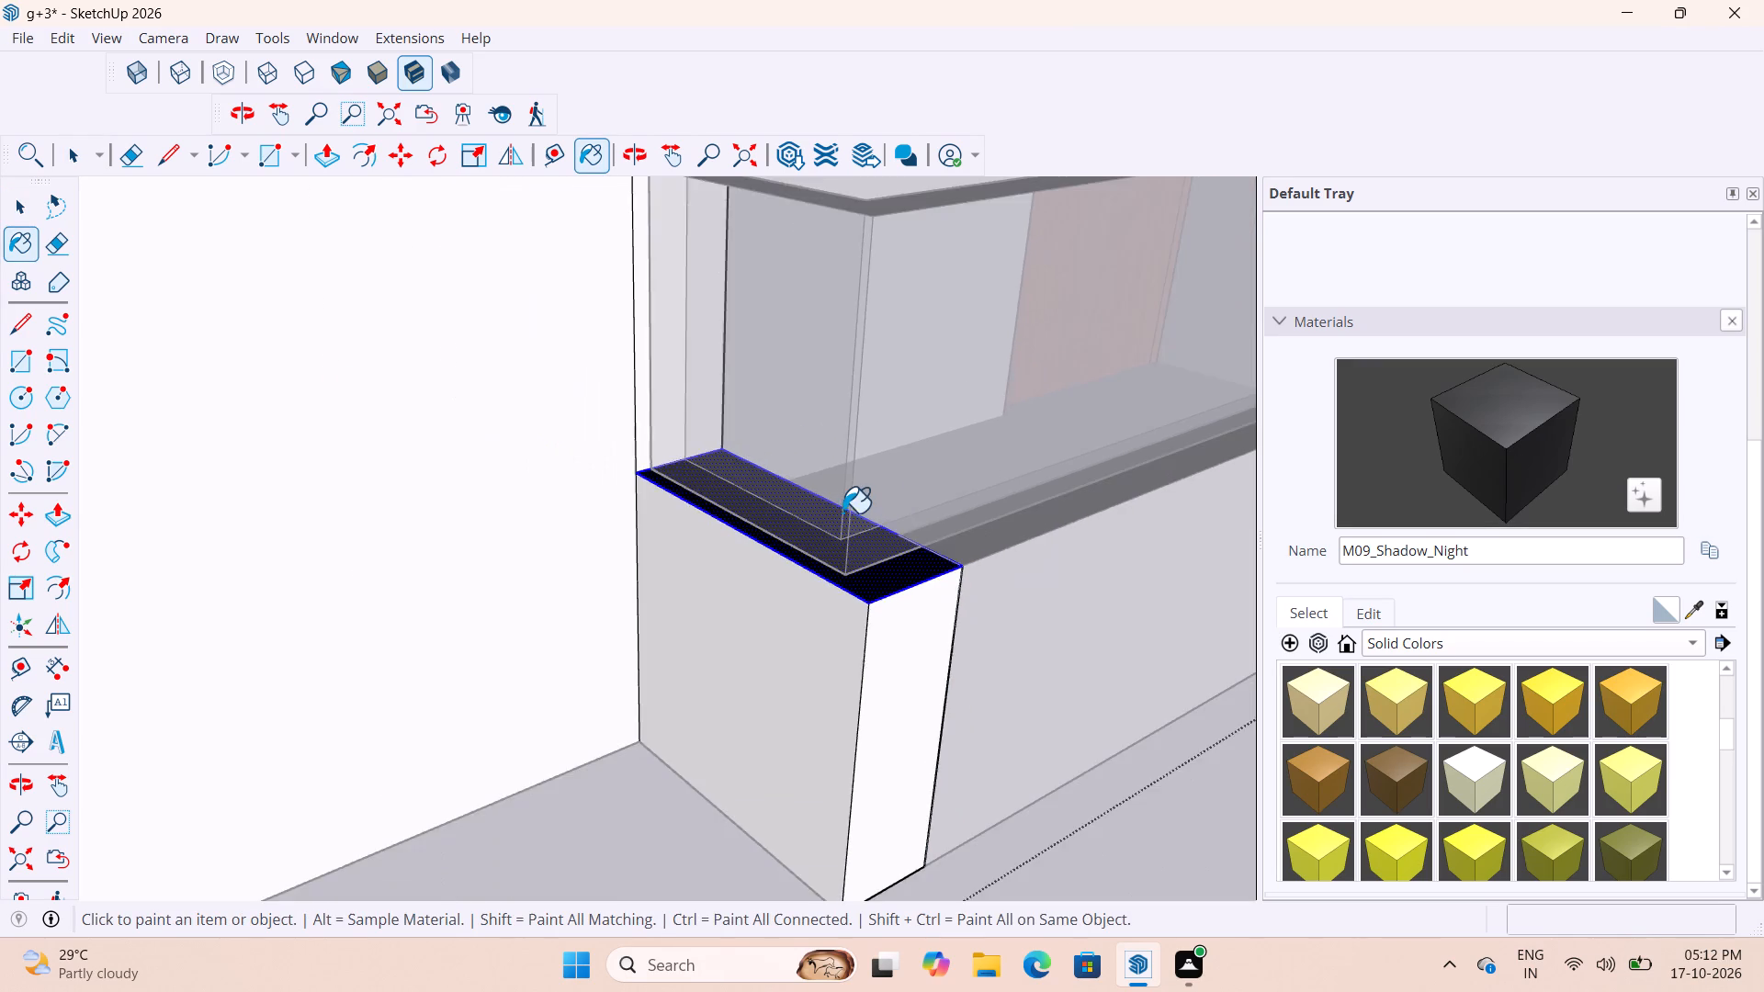
scroll(842, 513, "down", 19)
key("space")
left_click(898, 732)
Examine the balconies around the building for parapet tops that are still unpainted.
scroll(943, 696, "down", 17)
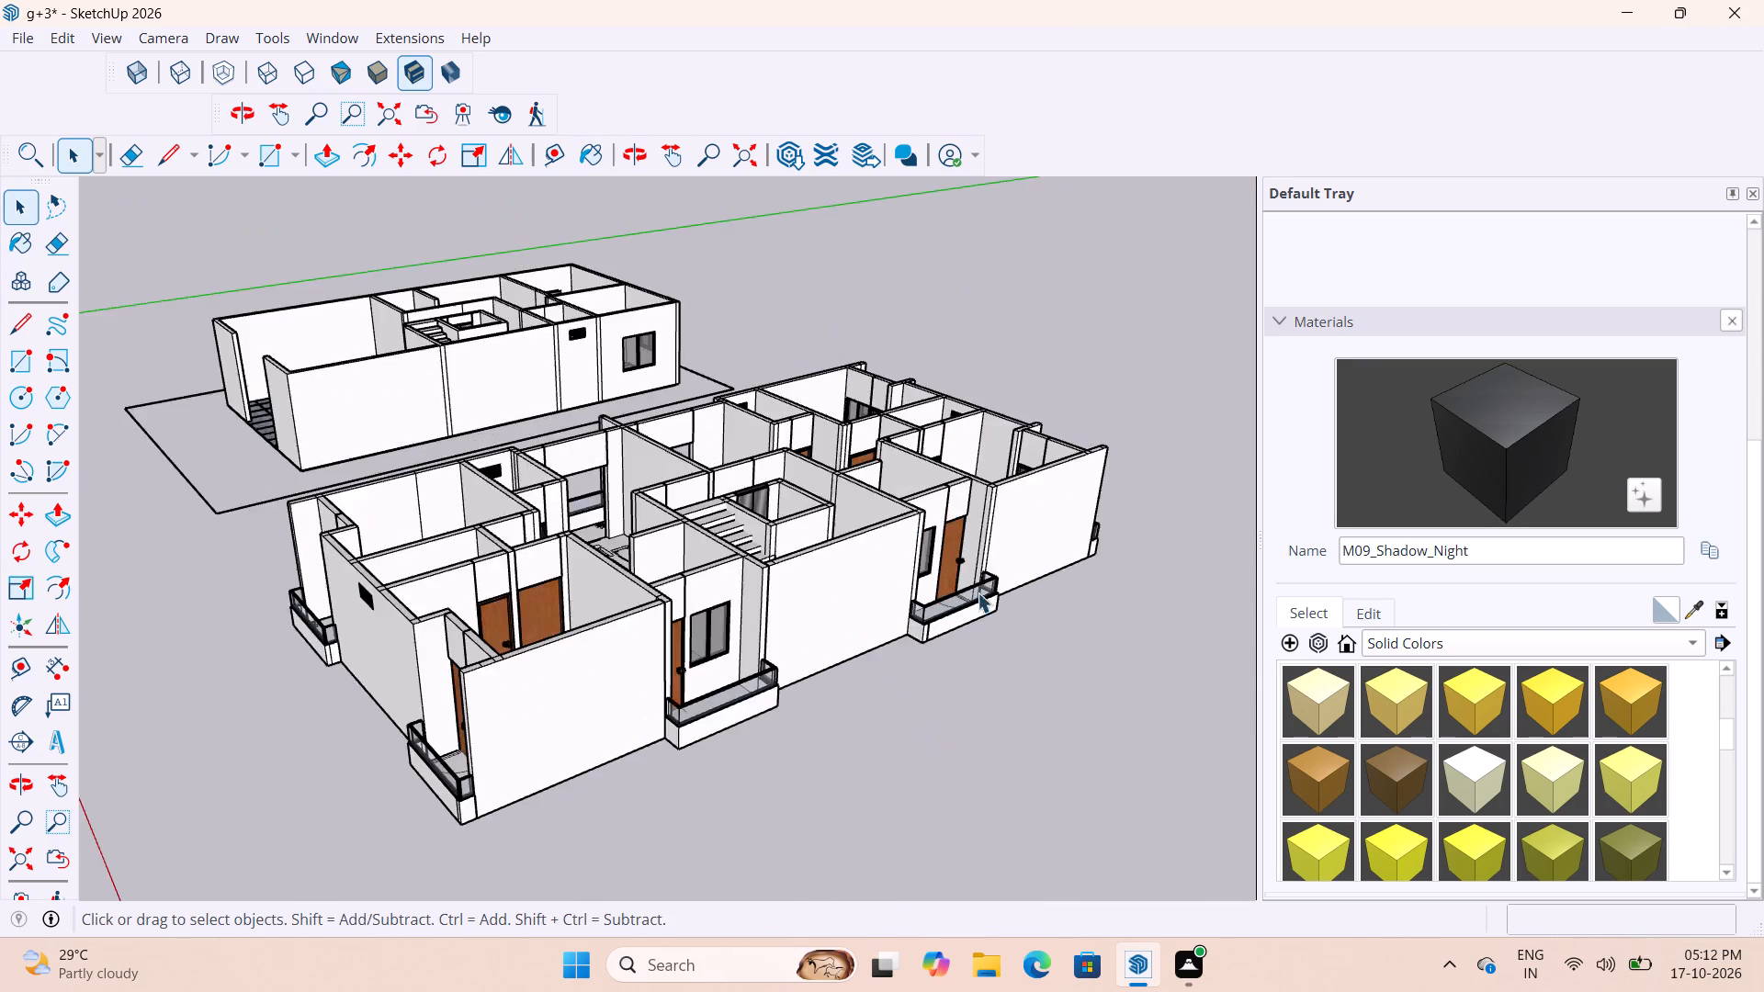
scroll(978, 592, "down", 3)
middle_click_drag(735, 712, 1130, 714)
scroll(849, 598, "up", 17)
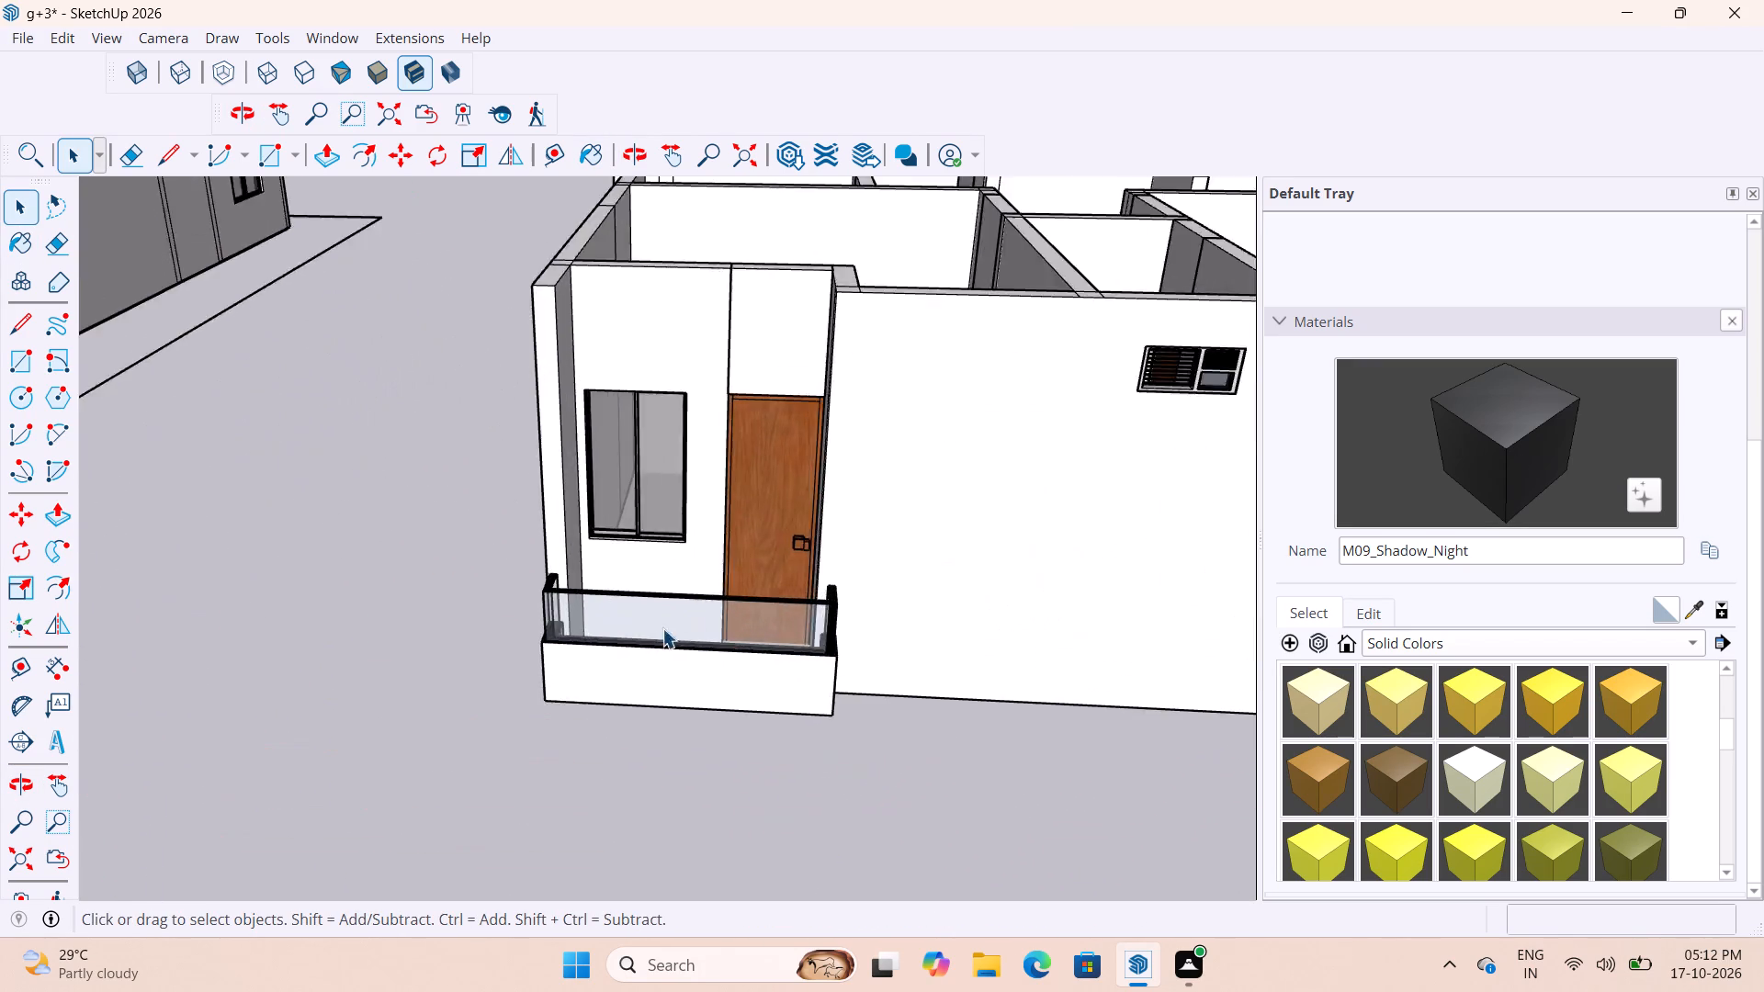
scroll(662, 628, "up", 4)
scroll(646, 647, "down", 2)
middle_click_drag(675, 690, 912, 833)
scroll(651, 641, "down", 11)
middle_click_drag(958, 367, 338, 378)
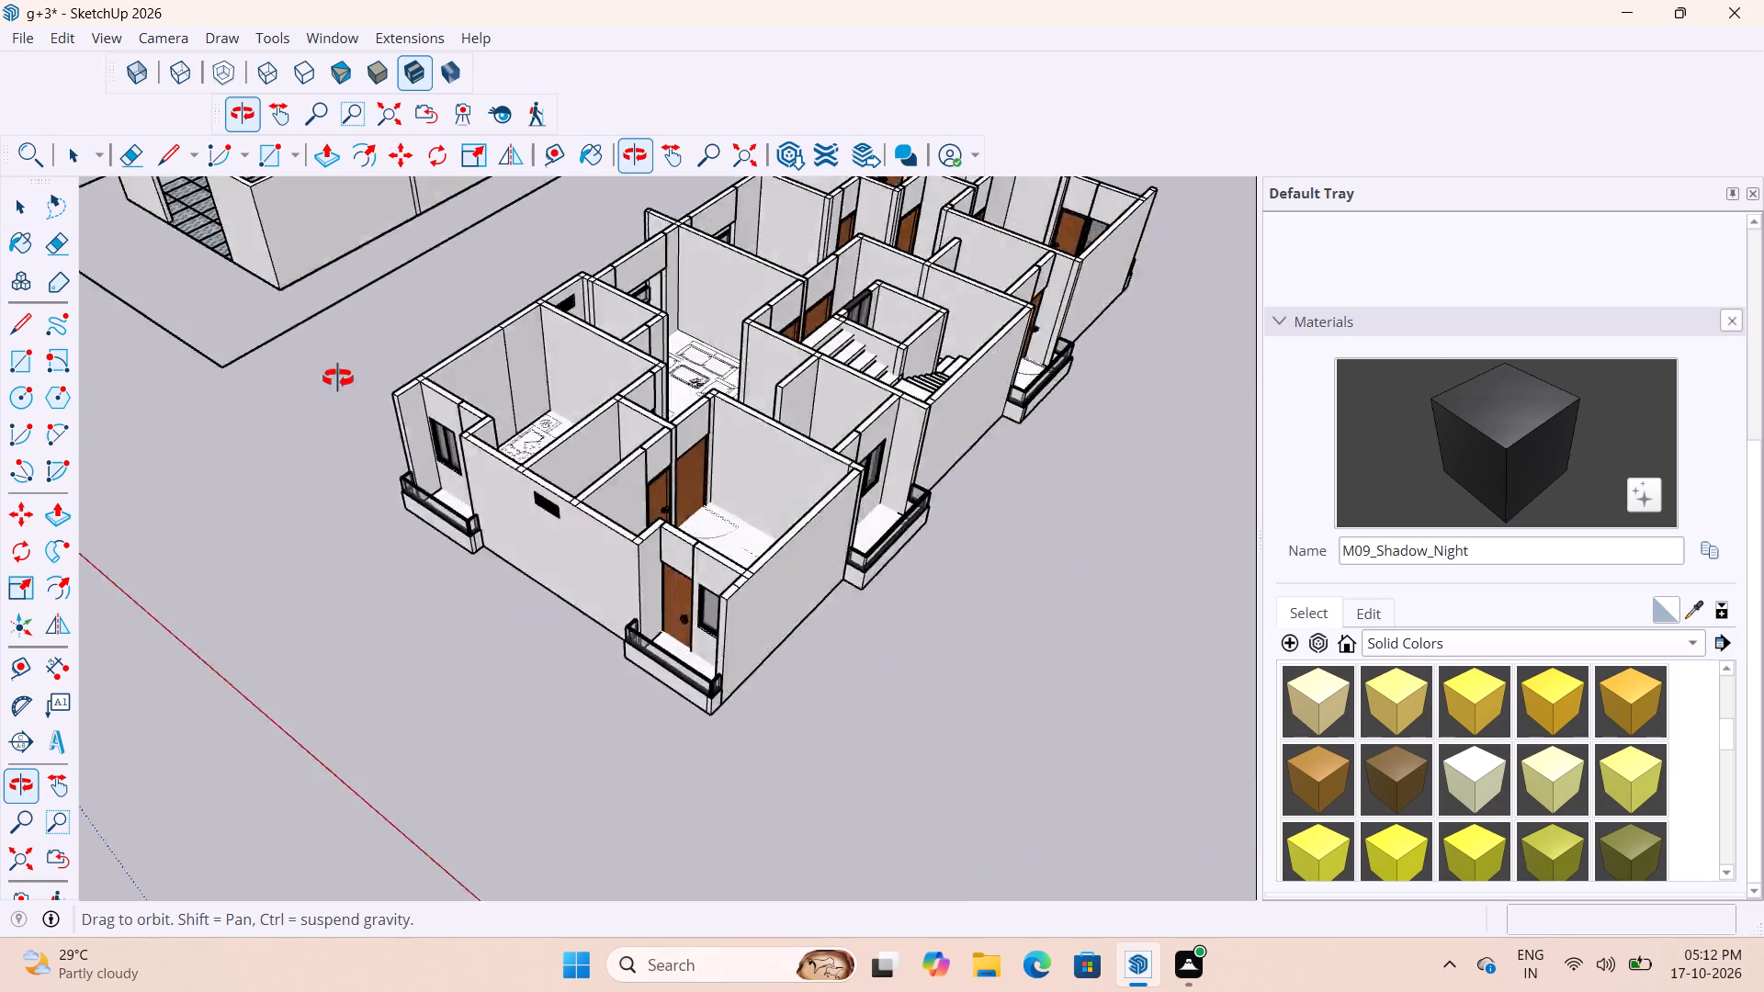
middle_click_drag(338, 378, 286, 365)
scroll(932, 490, "up", 14)
scroll(517, 720, "down", 12)
scroll(899, 465, "up", 2)
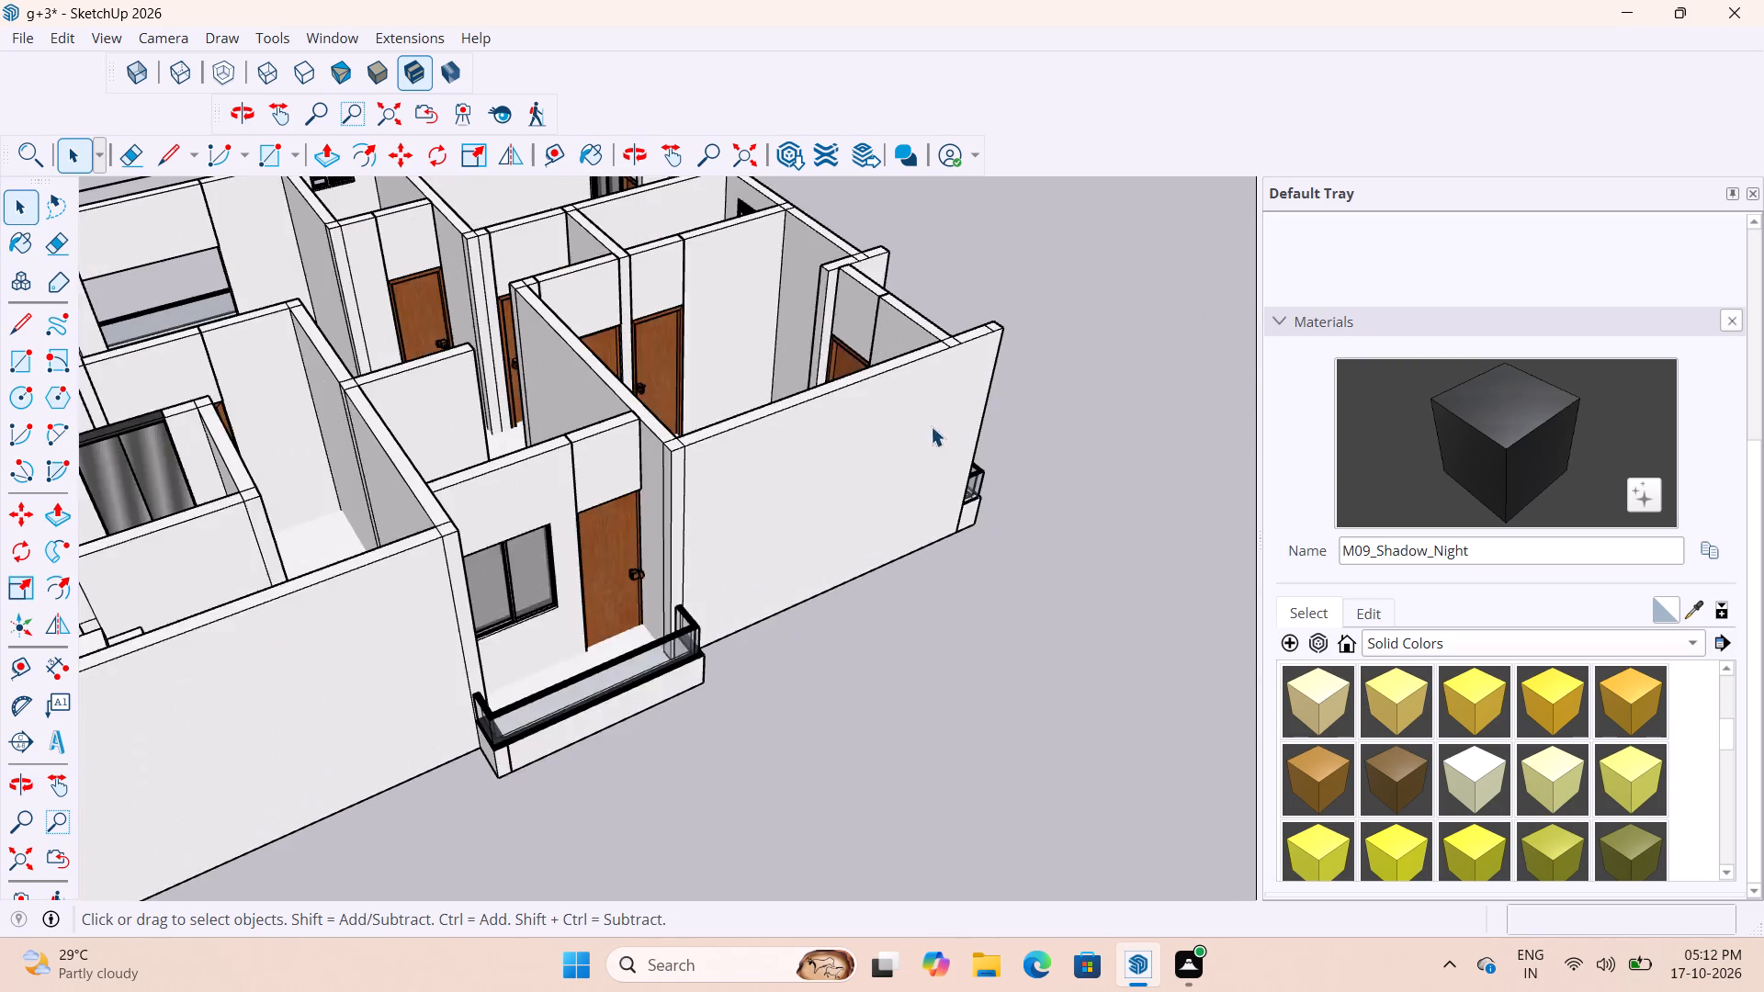
Open the end balcony's wall group and erase the two edges crossing the parapet top at its window-side corner.
scroll(931, 426, "up", 5)
left_click(1527, 447)
scroll(1048, 510, "up", 8)
middle_click_drag(970, 512, 673, 518)
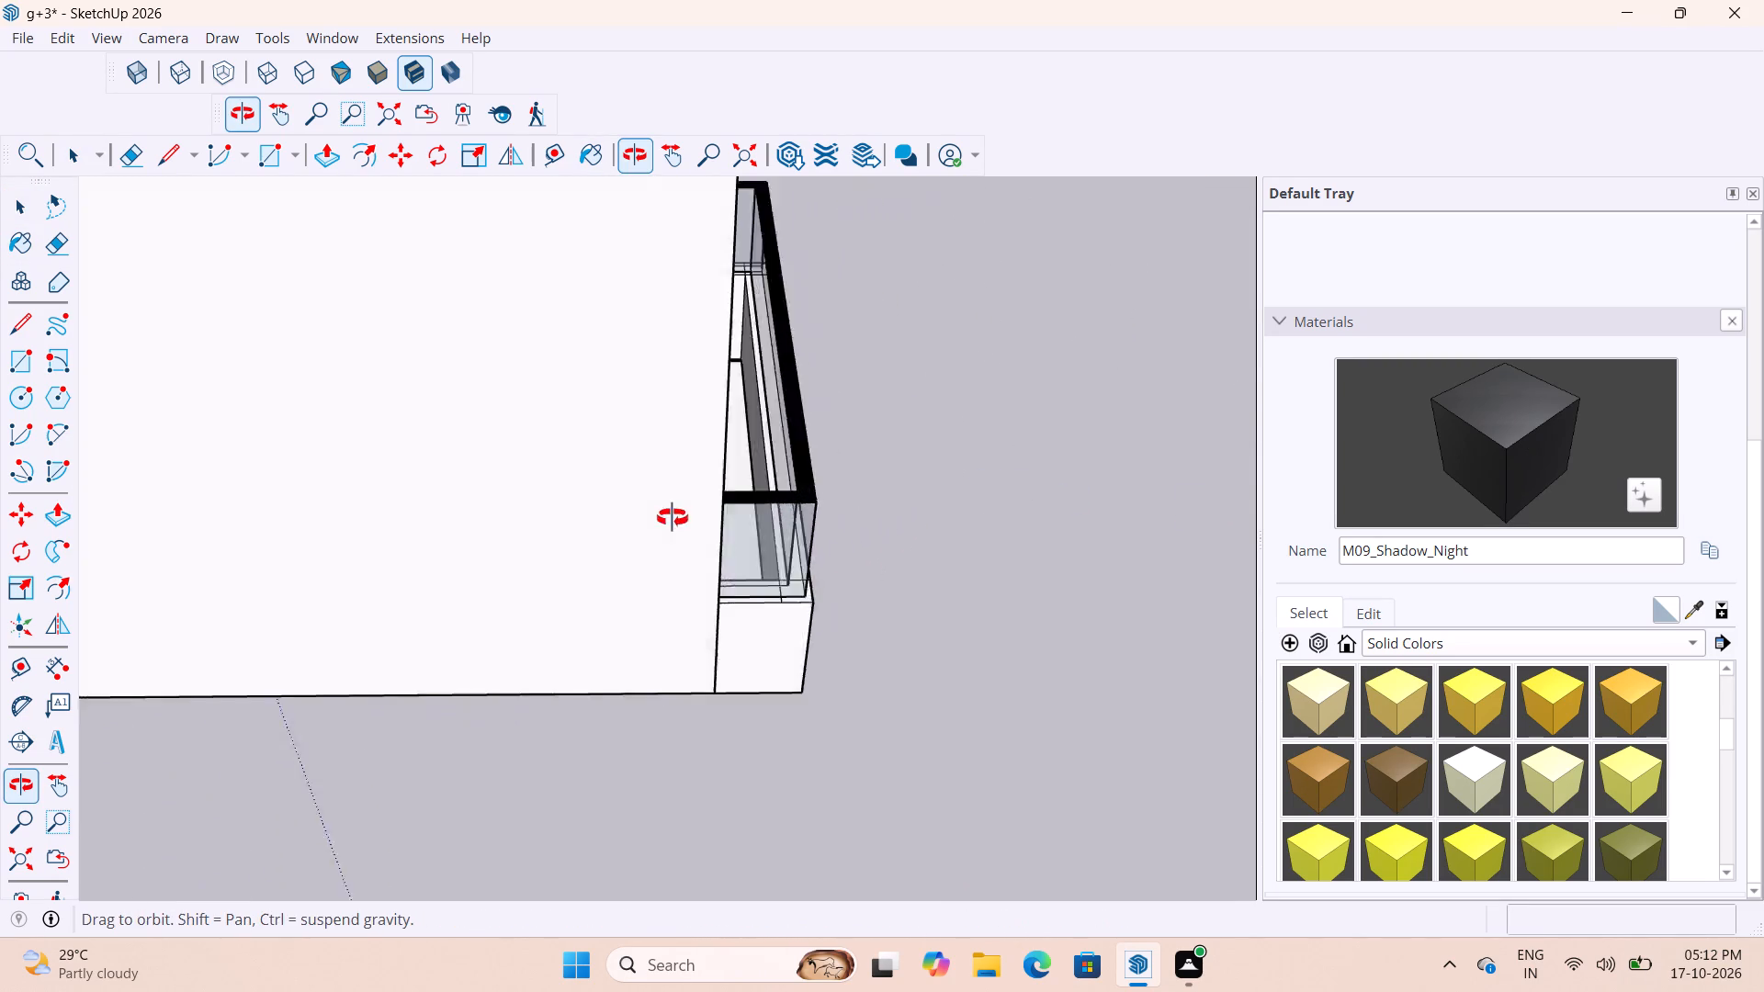
middle_click_drag(673, 518, 508, 547)
scroll(609, 585, "up", 16)
key("space")
key("space")
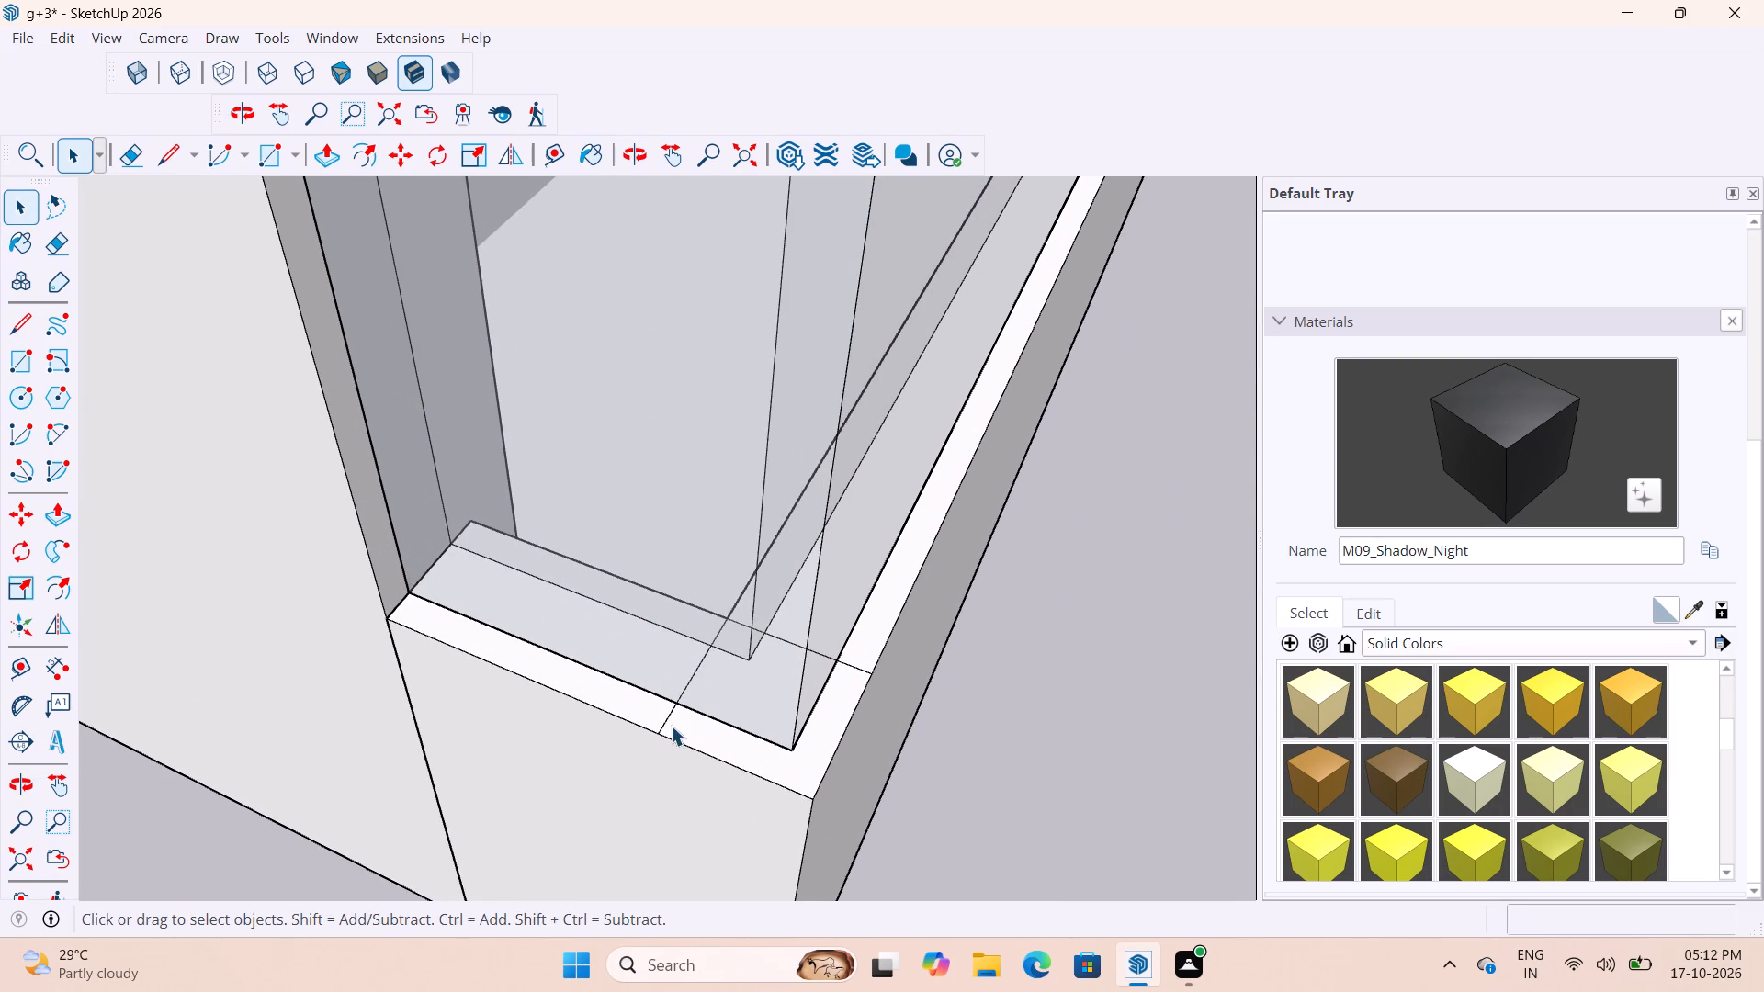
double_click(666, 718)
left_click(665, 717)
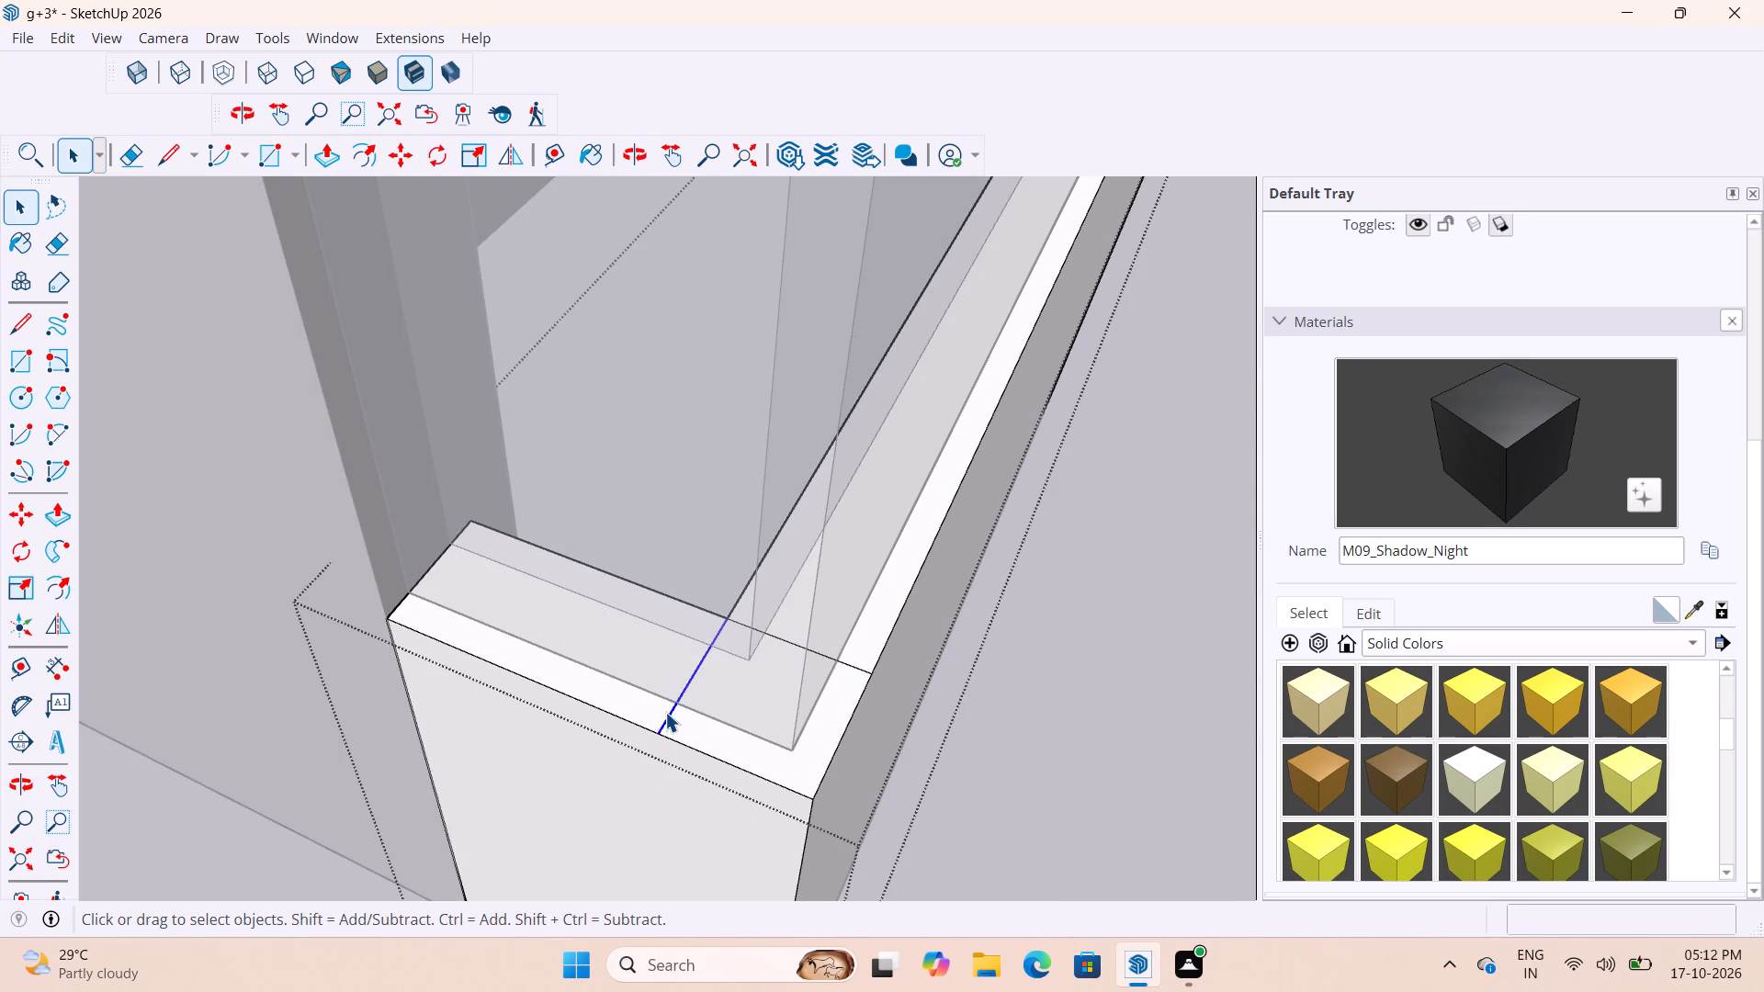
key("Delete")
scroll(683, 732, "down", 5)
scroll(823, 626, "up", 8)
left_click(750, 777)
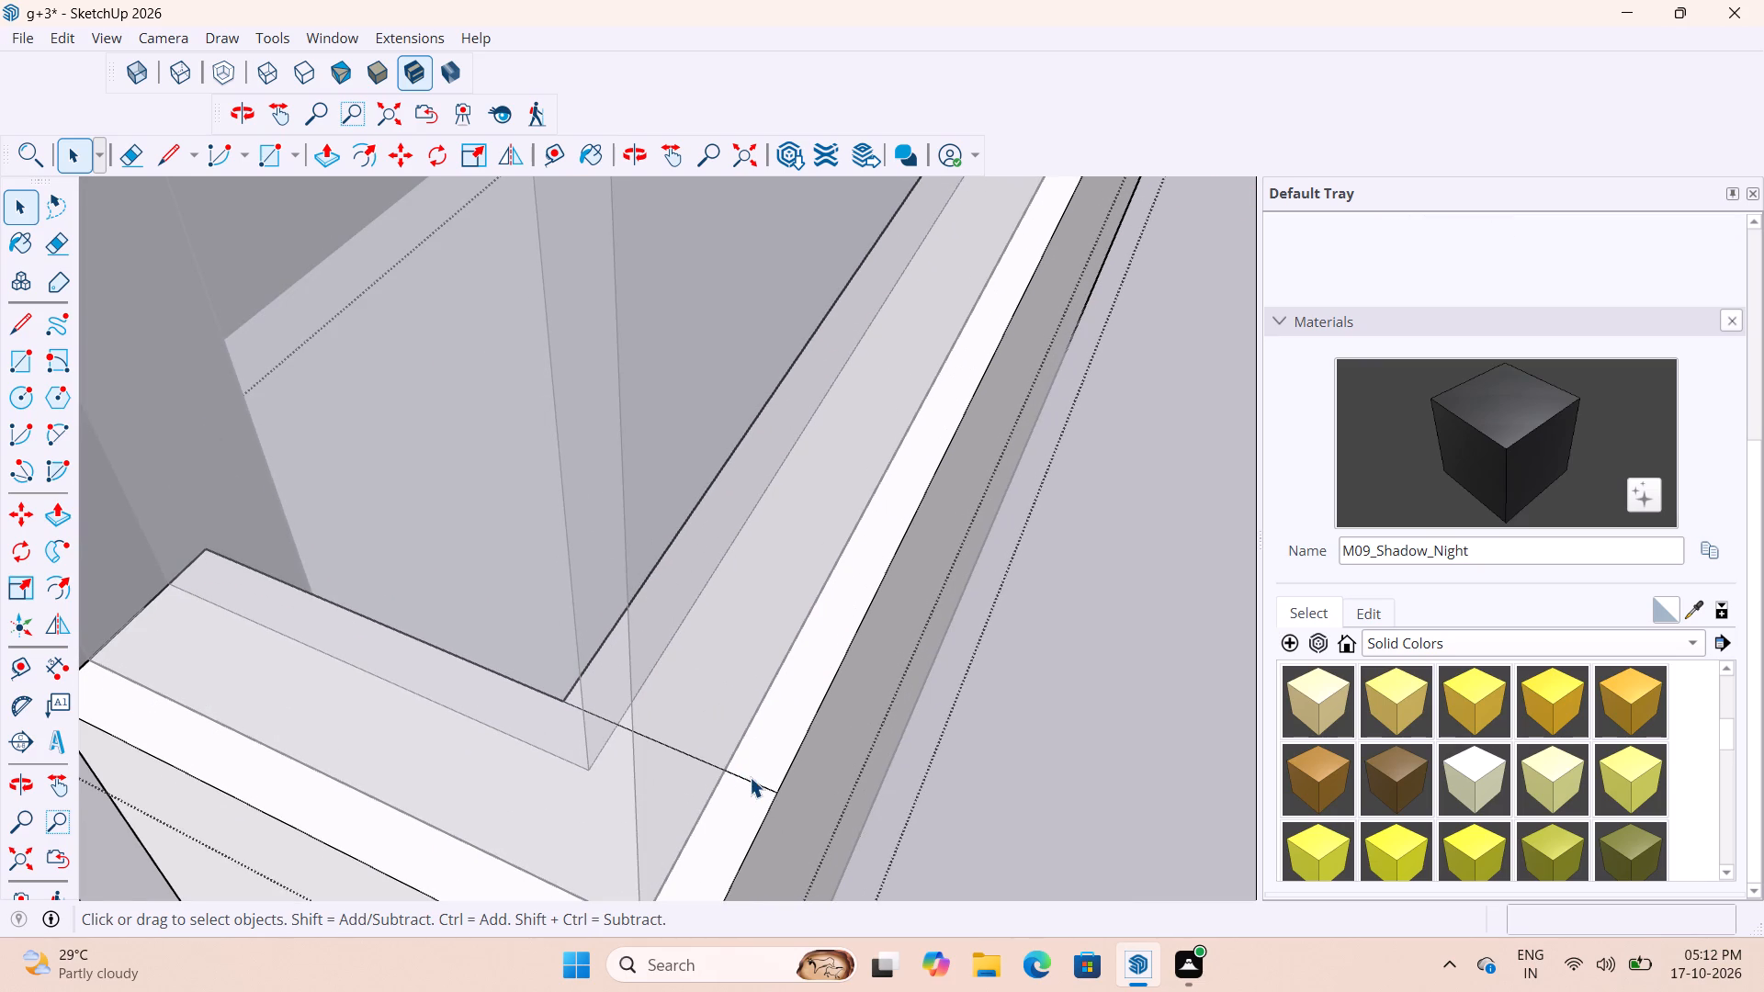
key("Delete")
Erase the two edges crossing the same parapet top's door-side return, one at the corner and one nearer the wall.
scroll(601, 776, "down", 20)
scroll(601, 776, "down", 5)
middle_click_drag(886, 625, 496, 666)
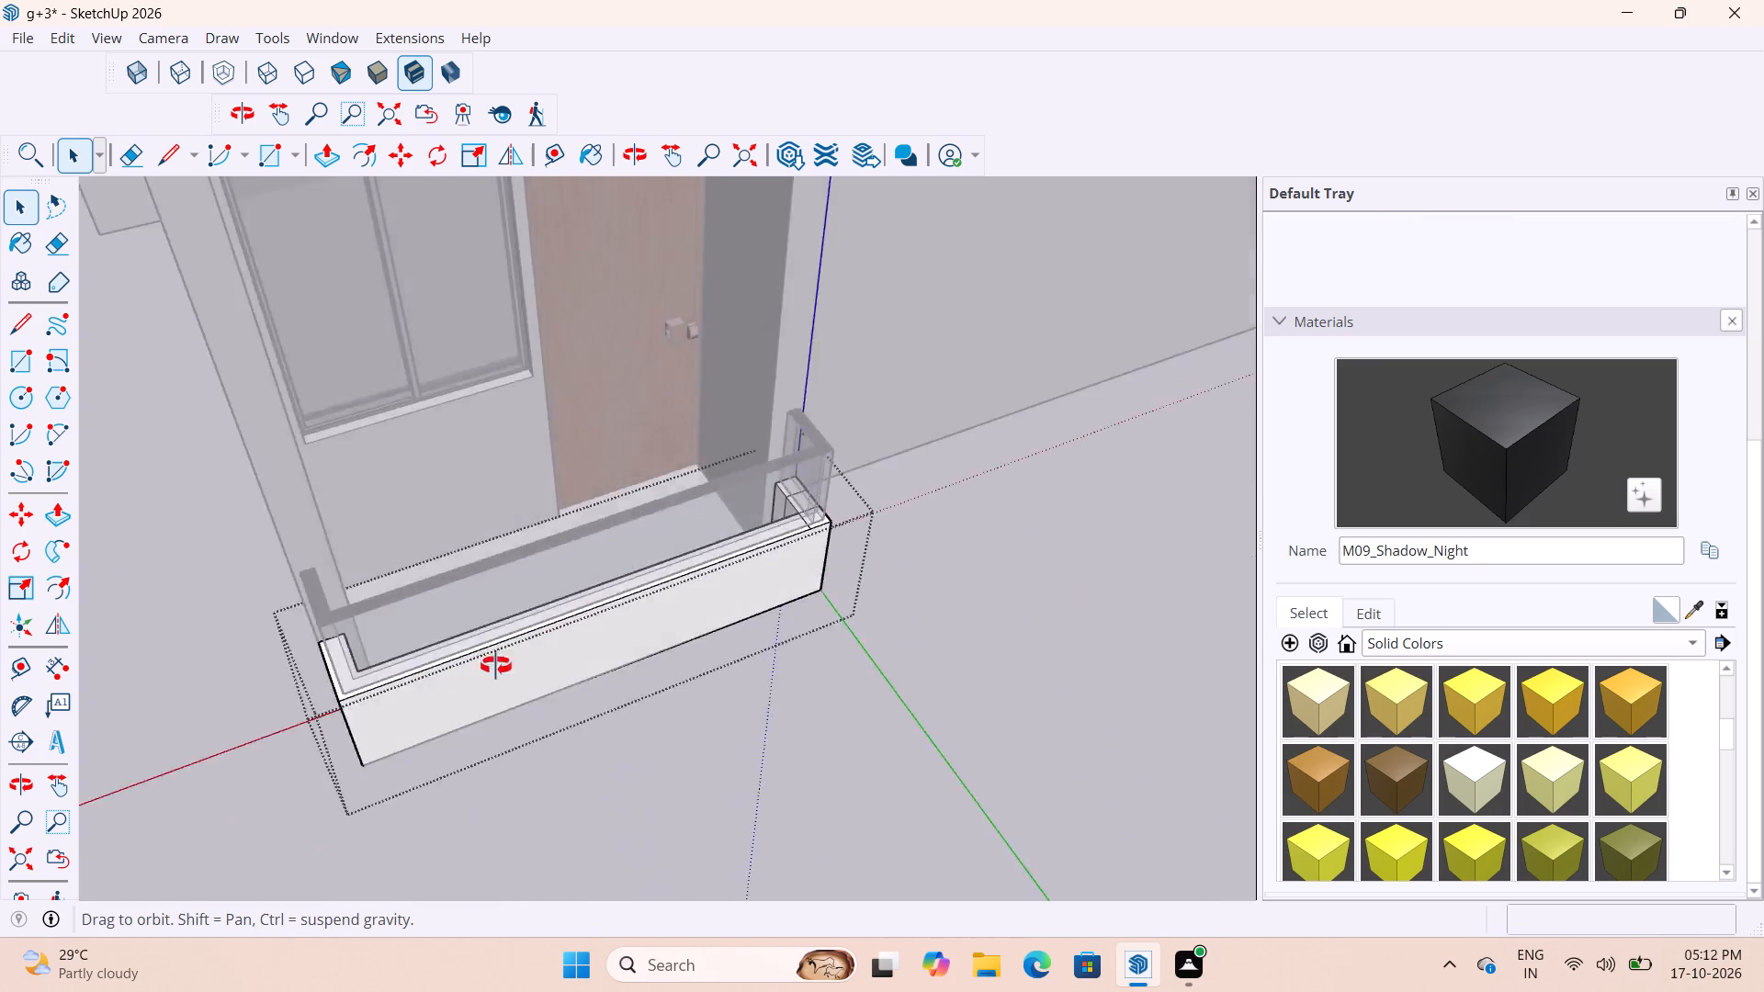
middle_click_drag(496, 666, 321, 669)
scroll(772, 560, "up", 17)
middle_click_drag(779, 614, 363, 659)
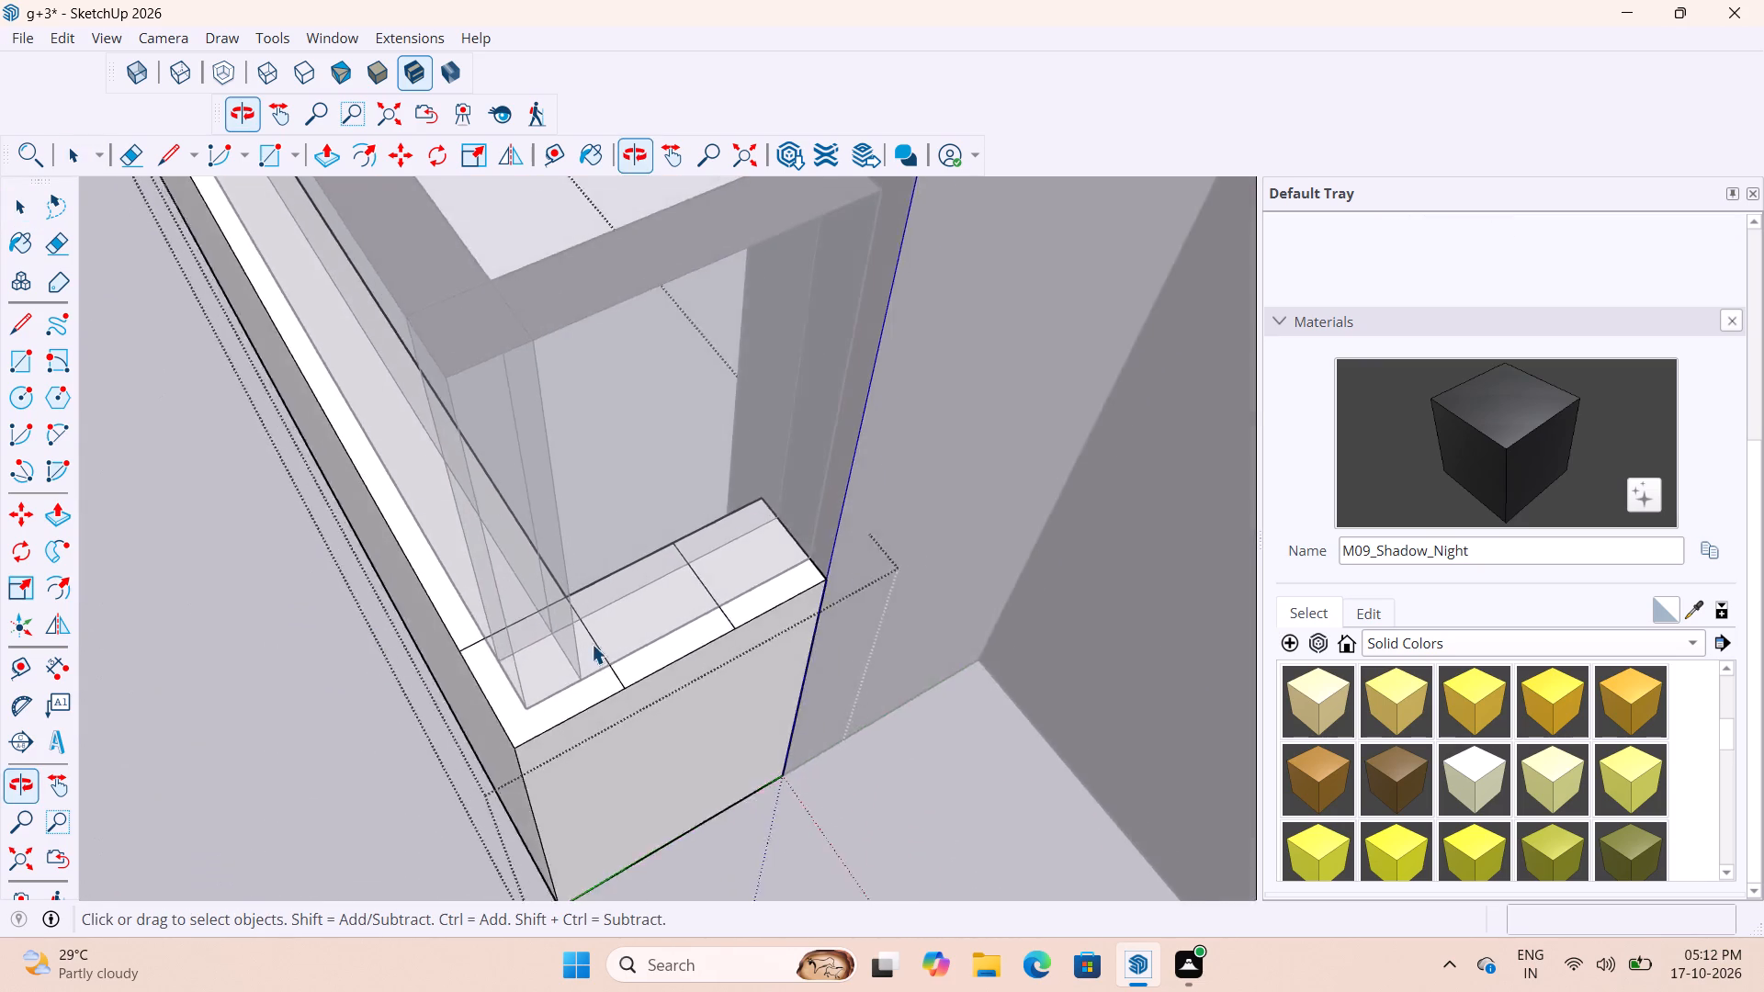
scroll(590, 646, "up", 11)
left_click(622, 710)
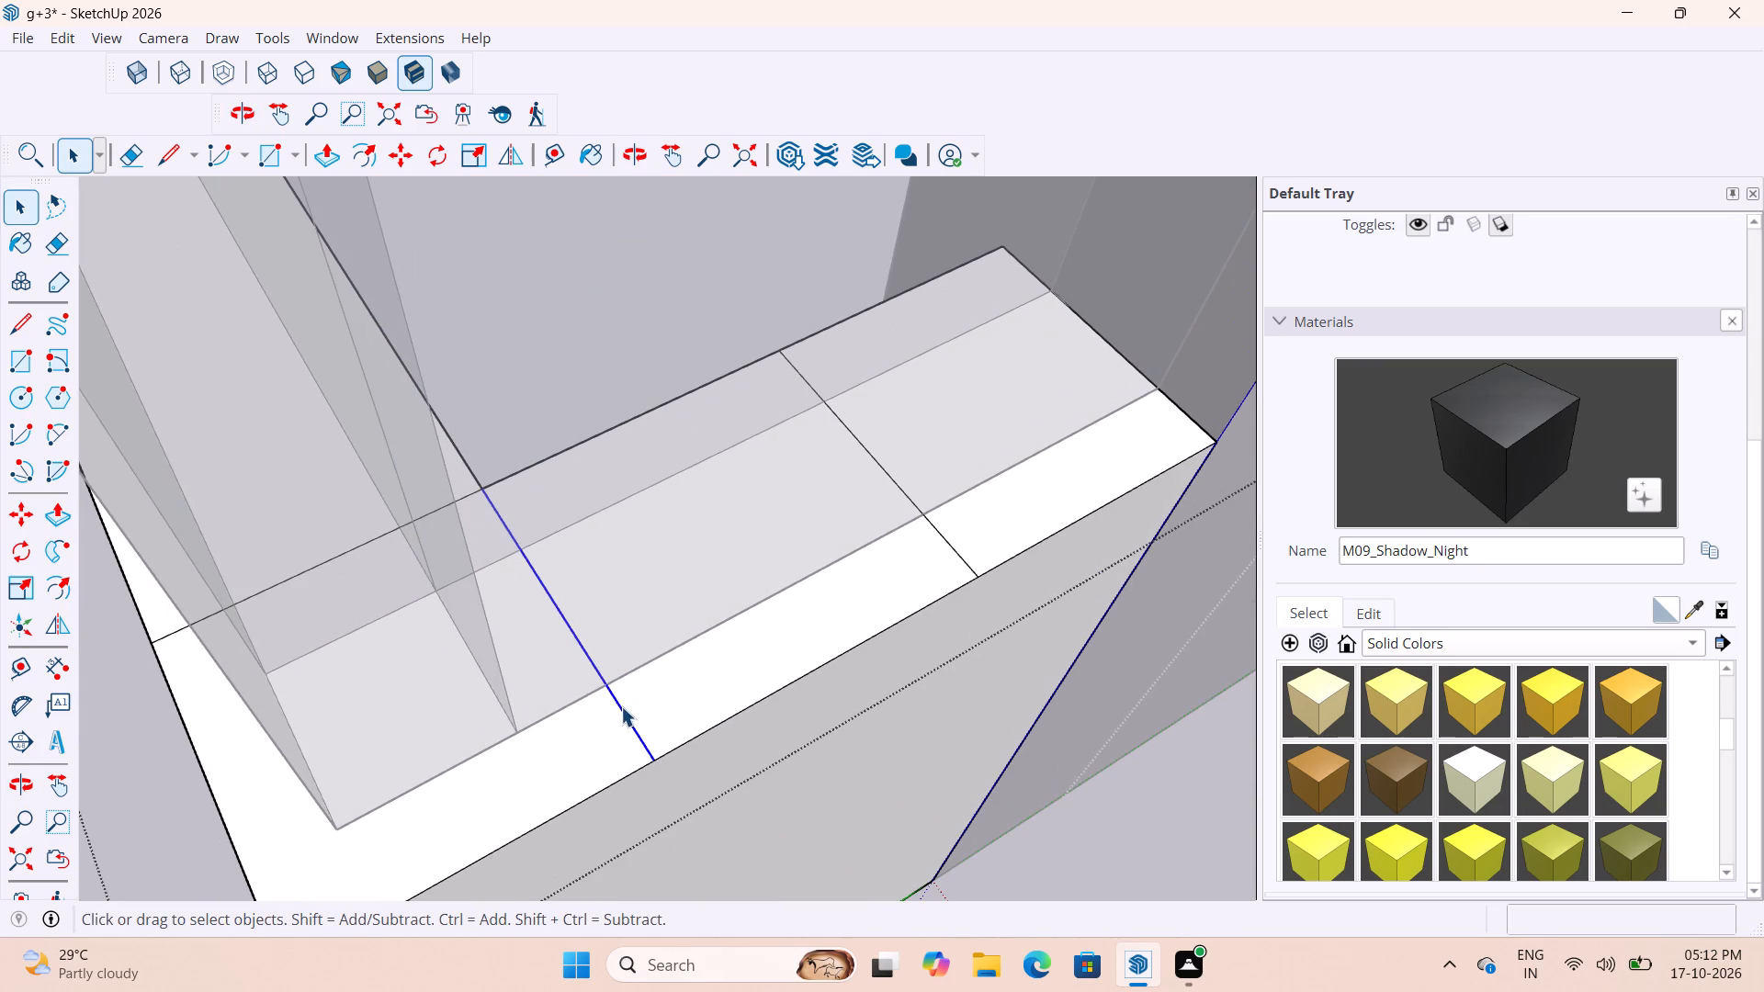
key("Delete")
scroll(834, 597, "up", 5)
left_click(1012, 532)
key("Delete")
Paint the end balcony's parapet top, both returns and front run, with M09_Shadow_Night and close the wall group.
left_click(1578, 426)
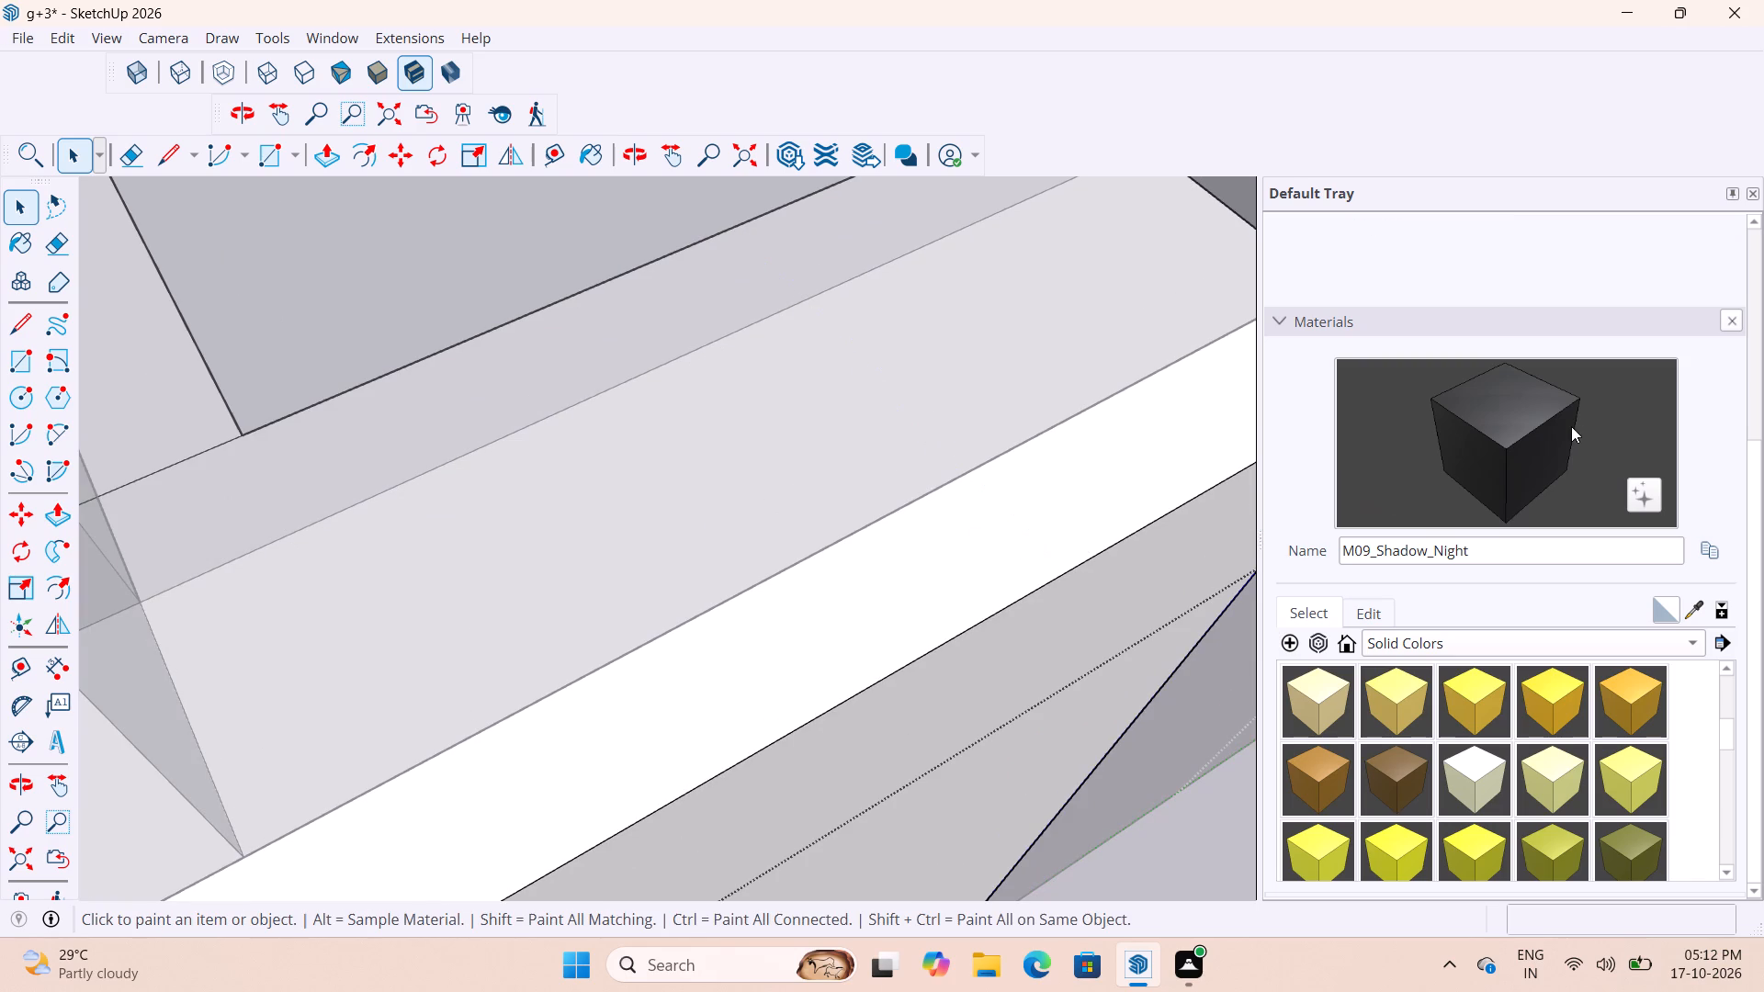
scroll(1298, 478, "down", 5)
left_click(1531, 430)
scroll(1205, 504, "down", 10)
left_click(1124, 531)
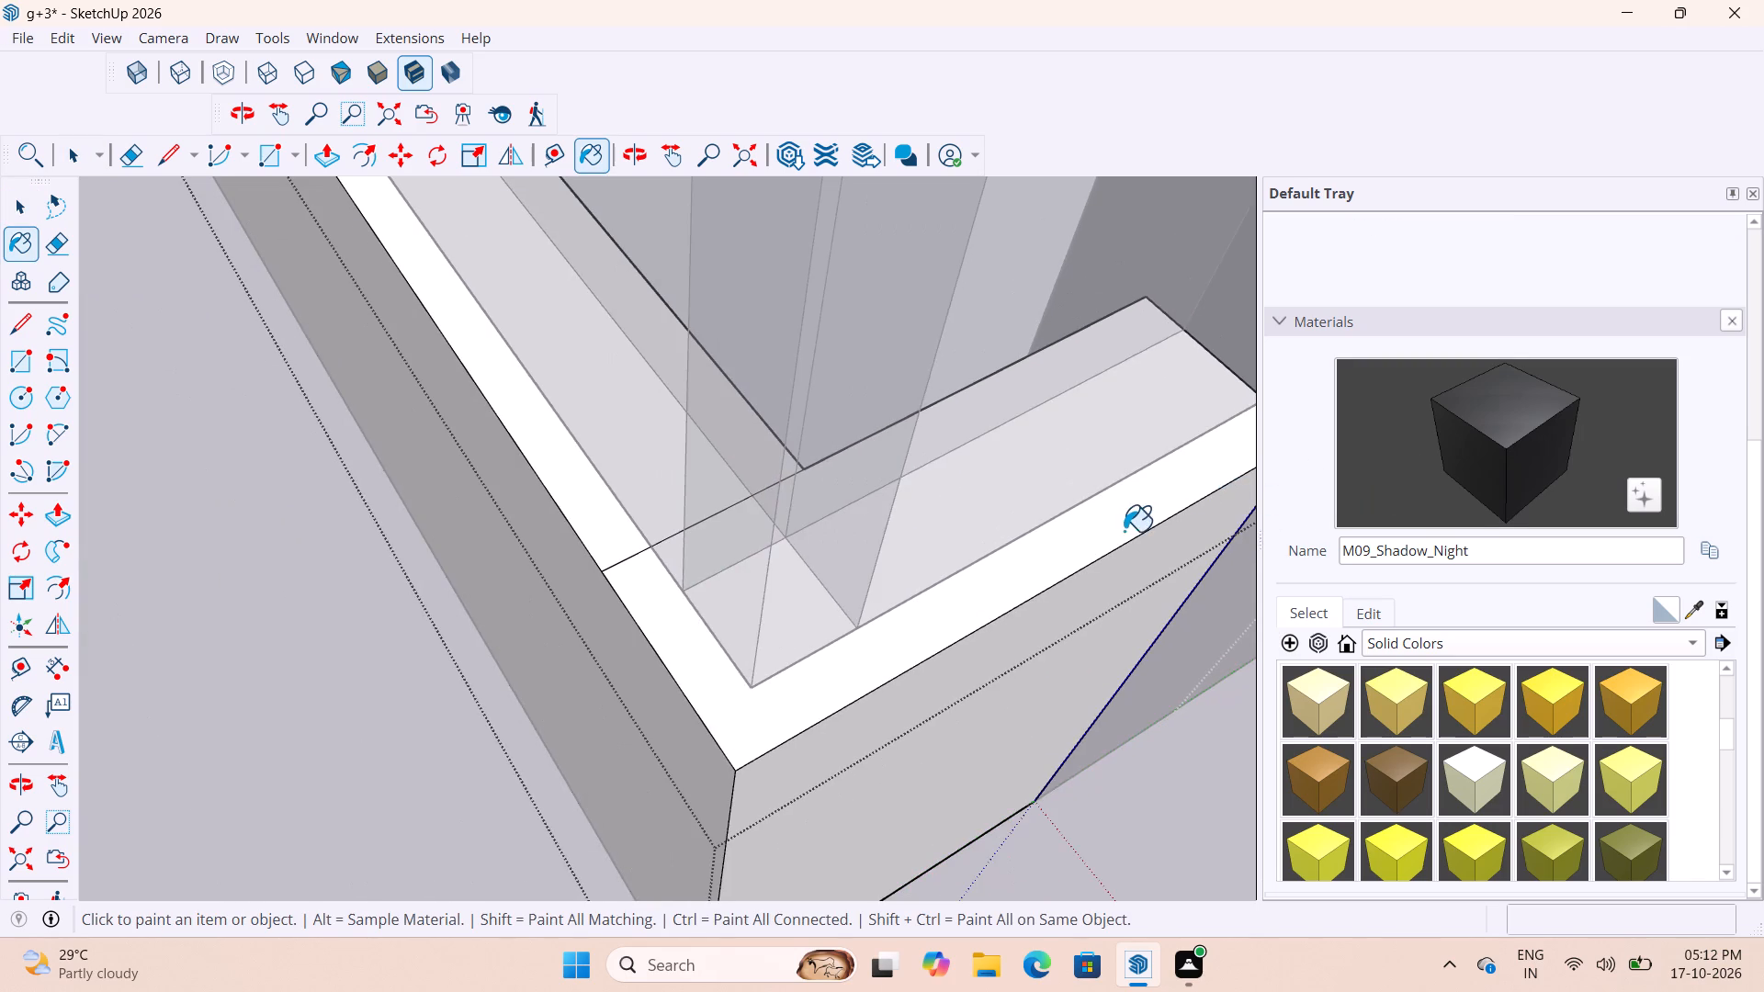
scroll(705, 627, "up", 2)
scroll(1081, 705, "down", 9)
middle_click_drag(842, 672, 1094, 676)
scroll(996, 518, "up", 8)
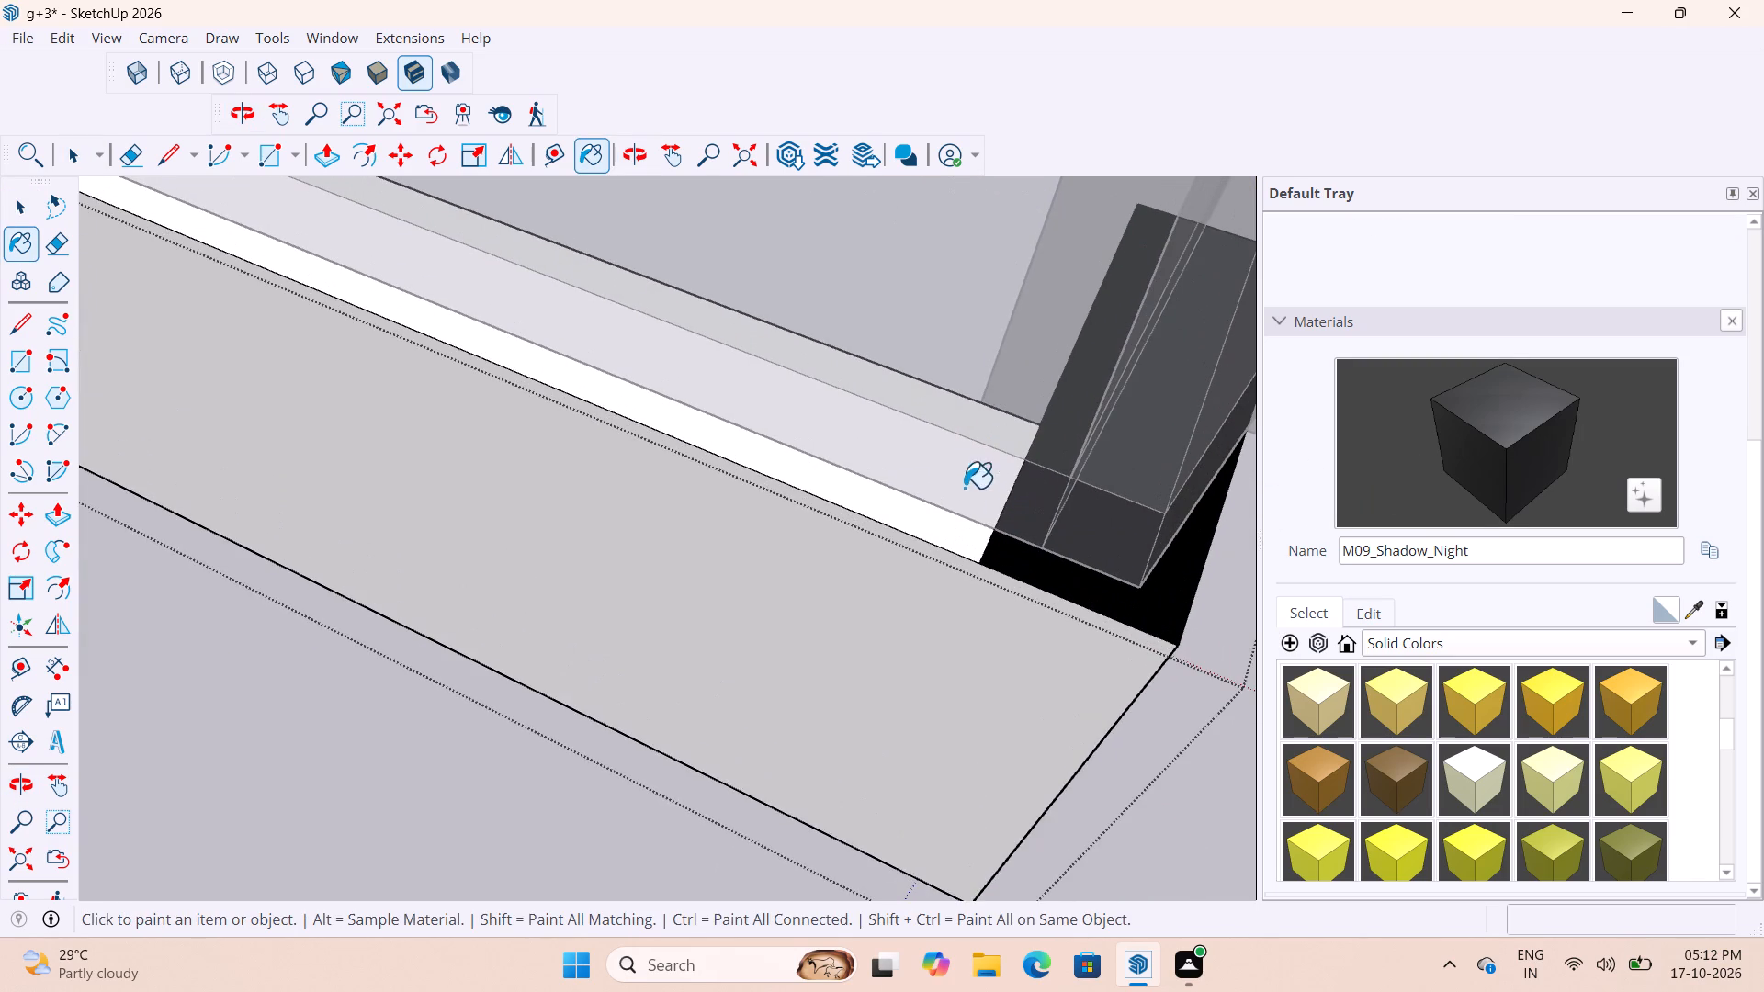
left_click(944, 544)
scroll(1240, 682, "down", 20)
scroll(1240, 682, "down", 8)
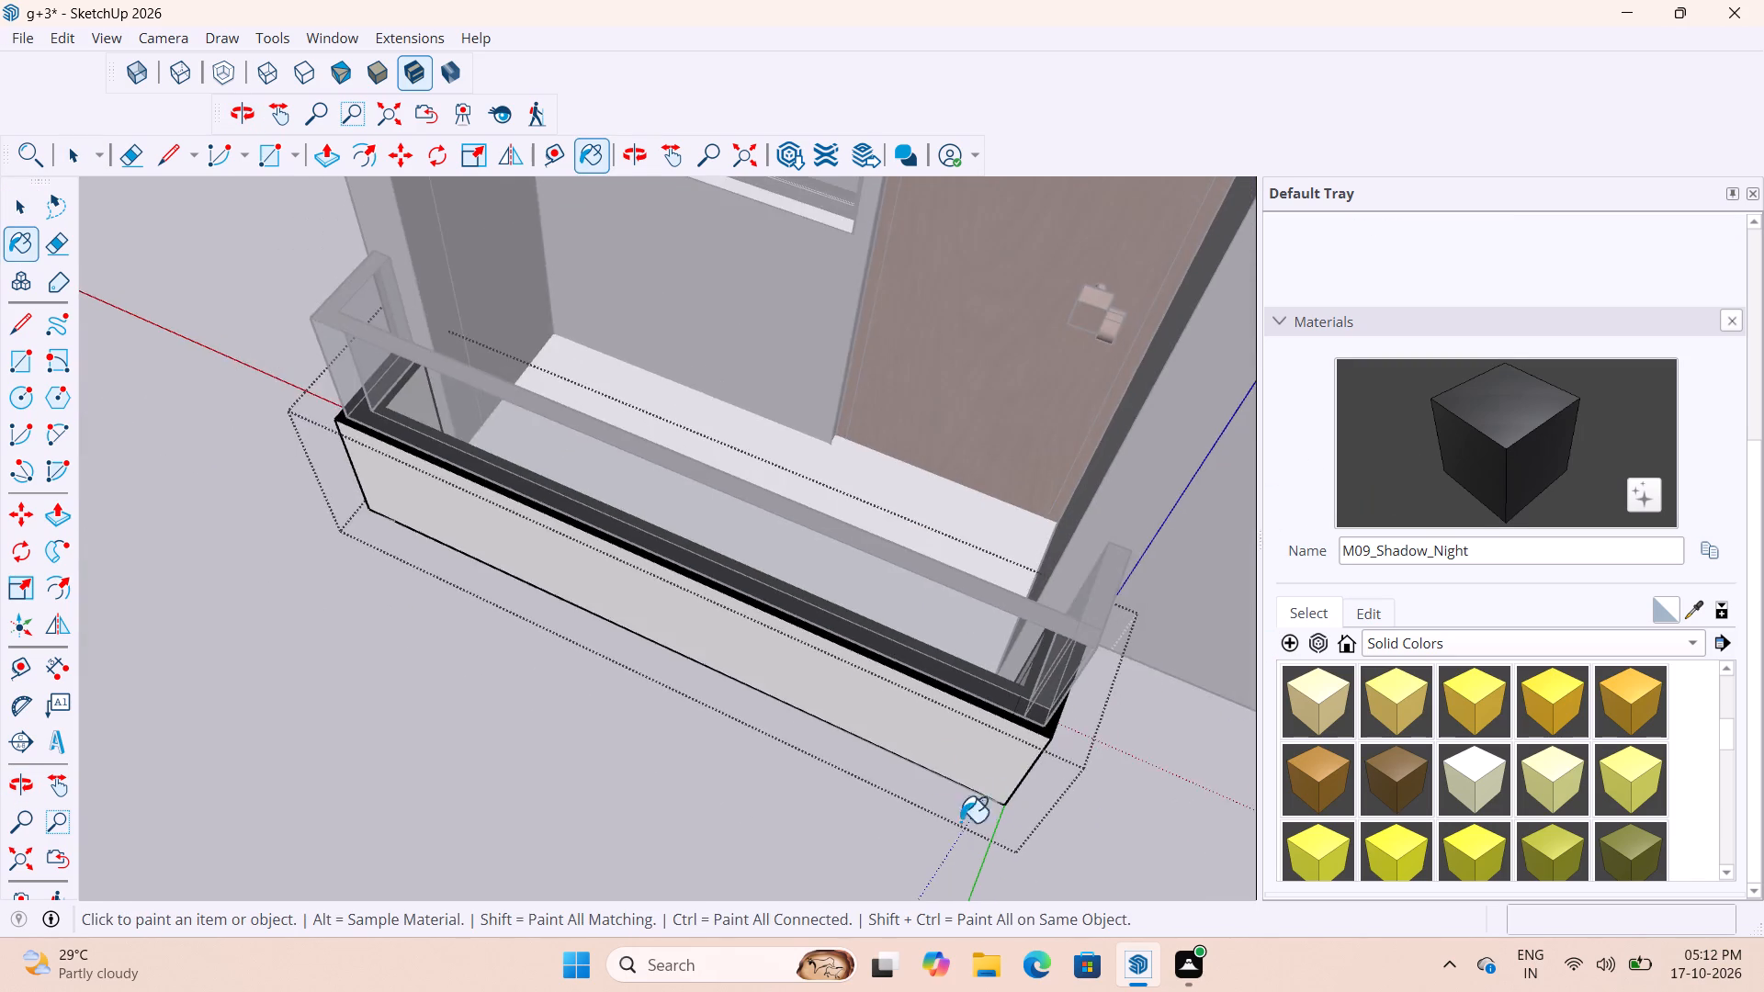
middle_click_drag(863, 666, 1313, 566)
scroll(470, 647, "up", 2)
key("space")
left_click(761, 743)
Examine the balconies on the building's other sides, ending at the long balcony on the opposite side.
scroll(801, 701, "down", 18)
middle_click_drag(640, 734, 1182, 609)
scroll(800, 552, "down", 5)
middle_click_drag(639, 625, 996, 619)
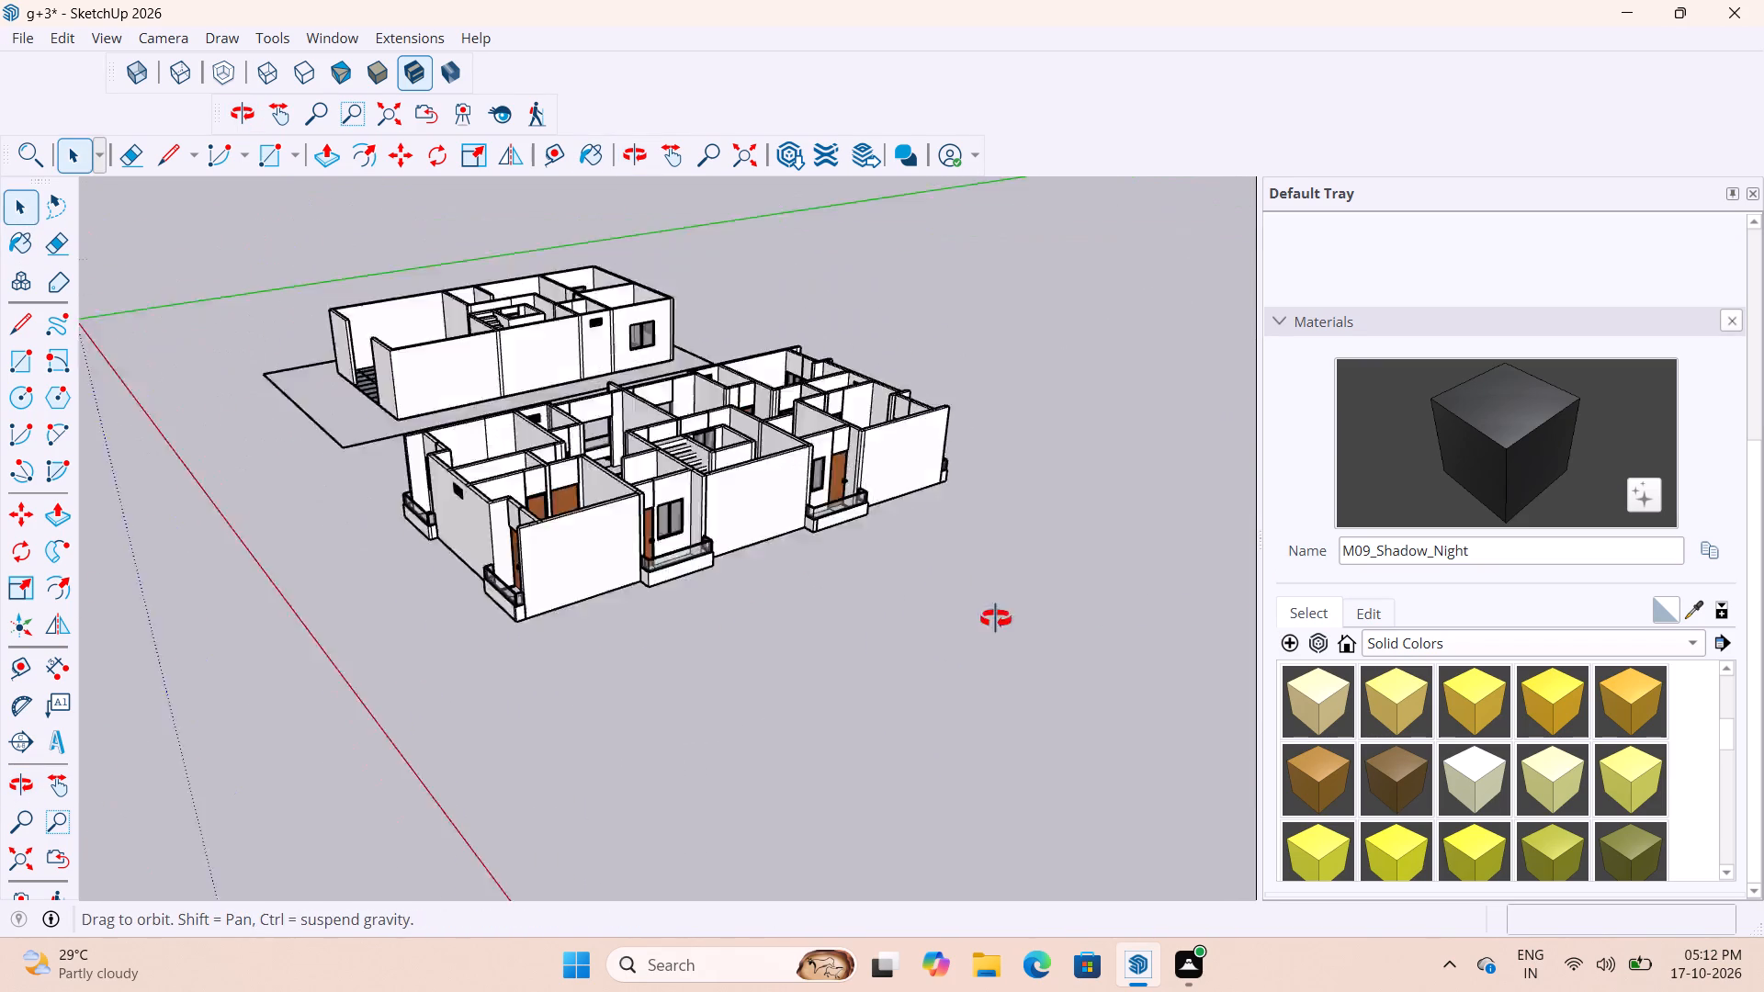
middle_click_drag(996, 619, 1267, 604)
scroll(369, 640, "up", 8)
middle_click_drag(660, 517, 913, 839)
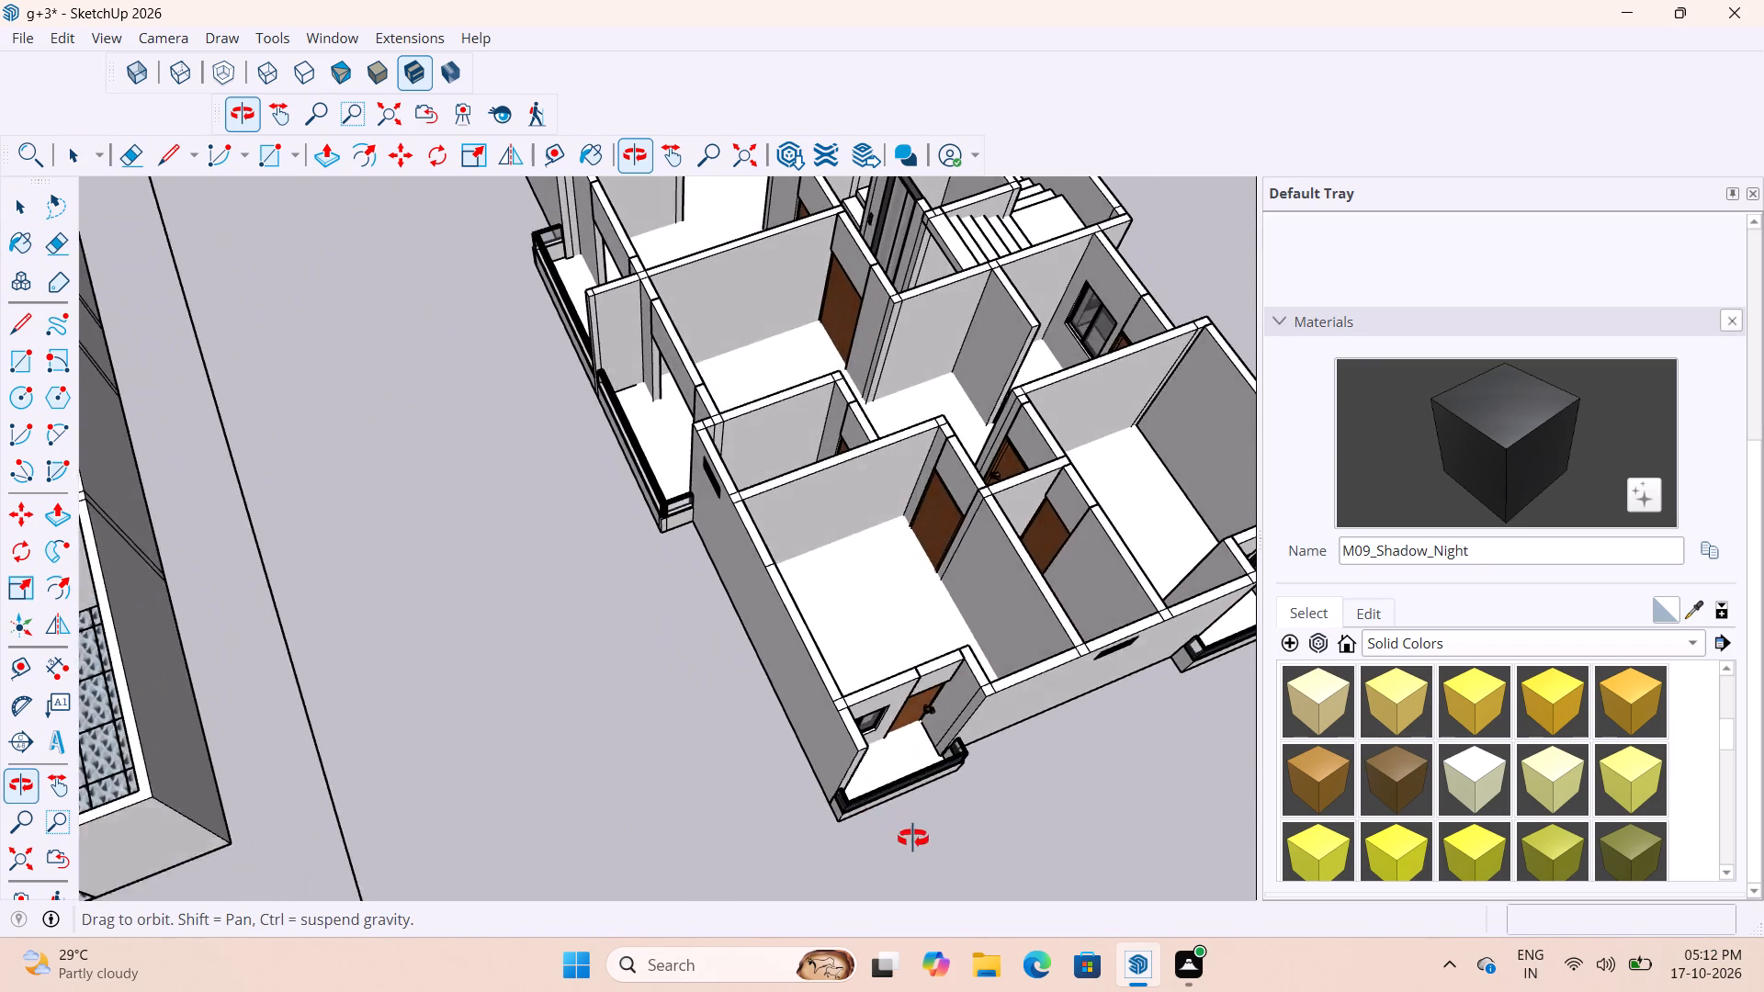
middle_click_drag(913, 839, 915, 832)
scroll(637, 445, "up", 9)
middle_click_drag(655, 599, 893, 354)
Open the long balcony's wall group at its near end and erase the edge crossing the parapet top at the corner.
scroll(783, 532, "up", 12)
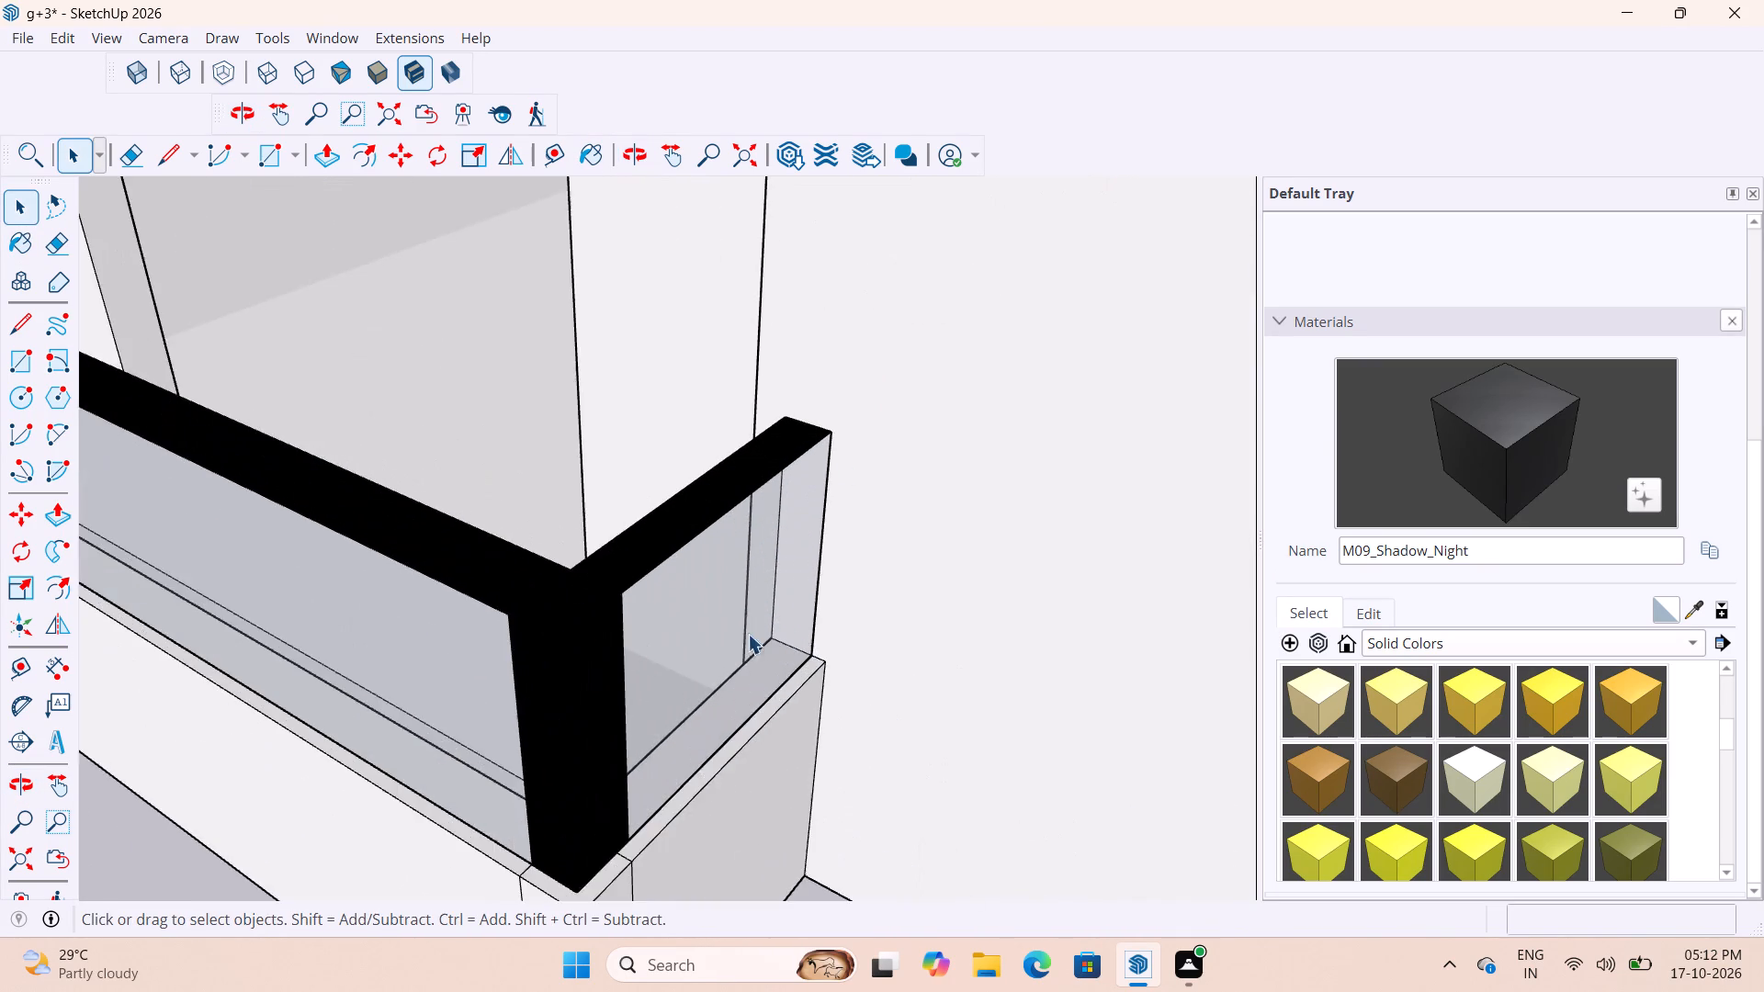
scroll(748, 634, "up", 7)
scroll(1022, 471, "down", 7)
scroll(613, 842, "up", 13)
scroll(787, 643, "up", 1)
middle_click_drag(787, 642, 901, 701)
scroll(793, 588, "up", 8)
double_click(700, 636)
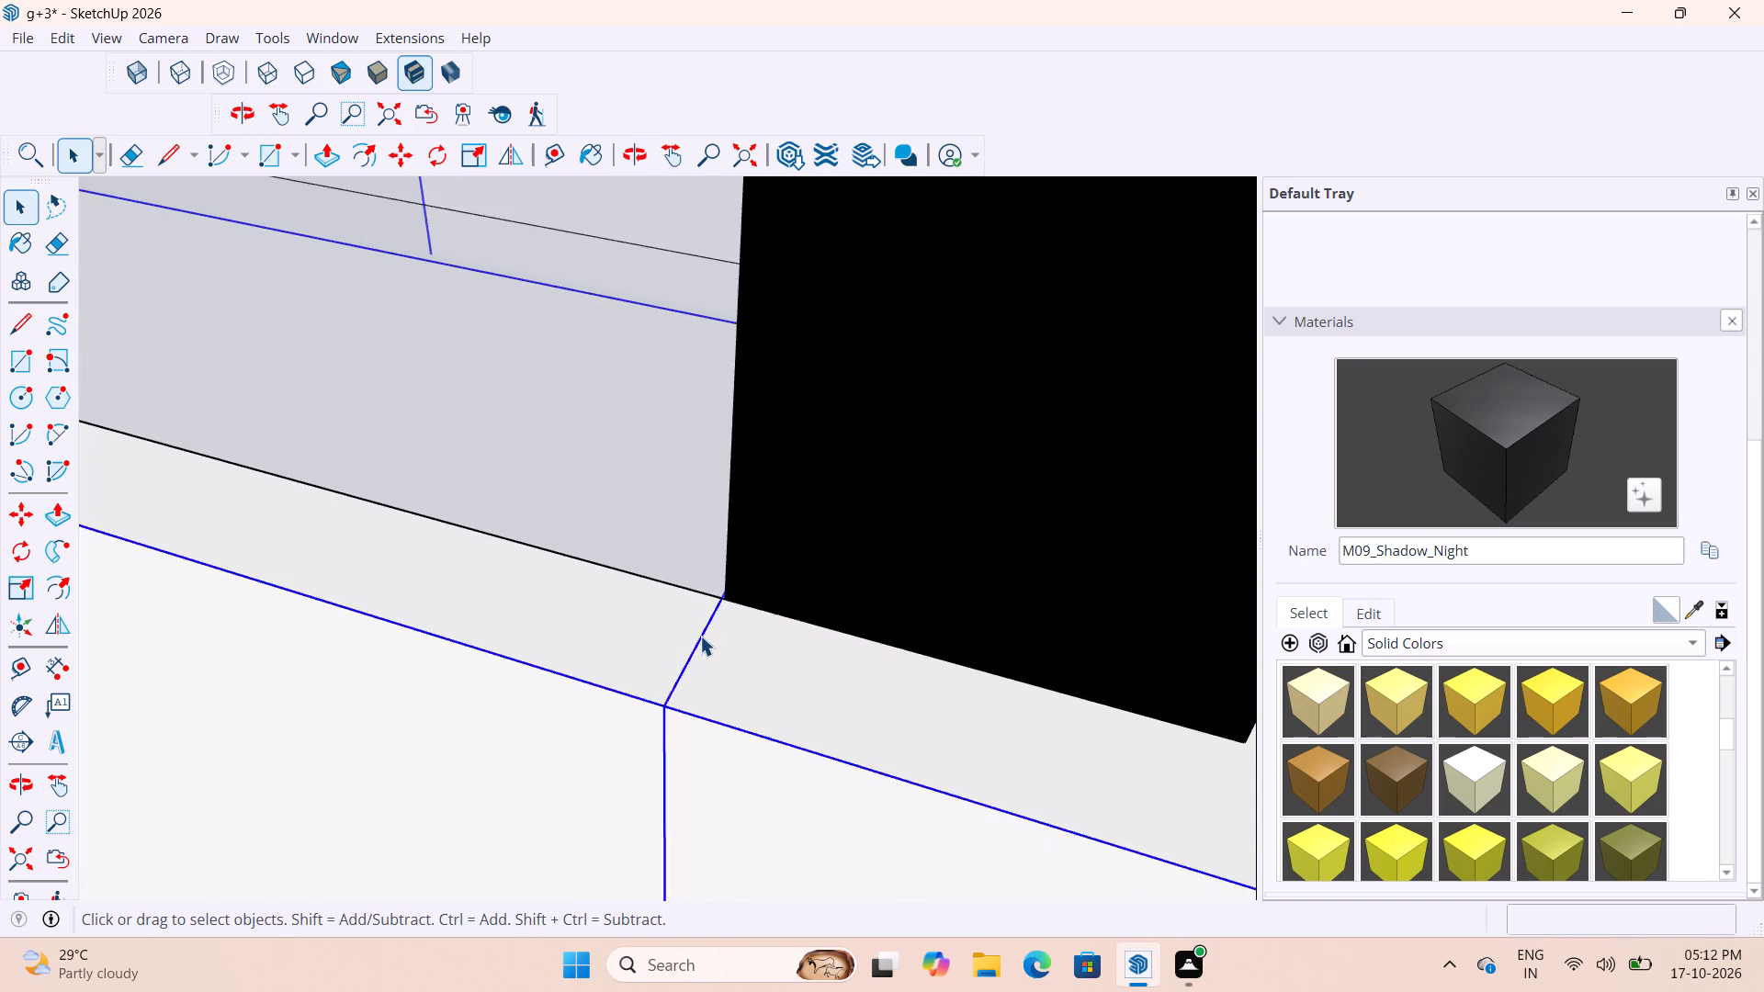
left_click(699, 641)
left_click(699, 642)
left_click(689, 660)
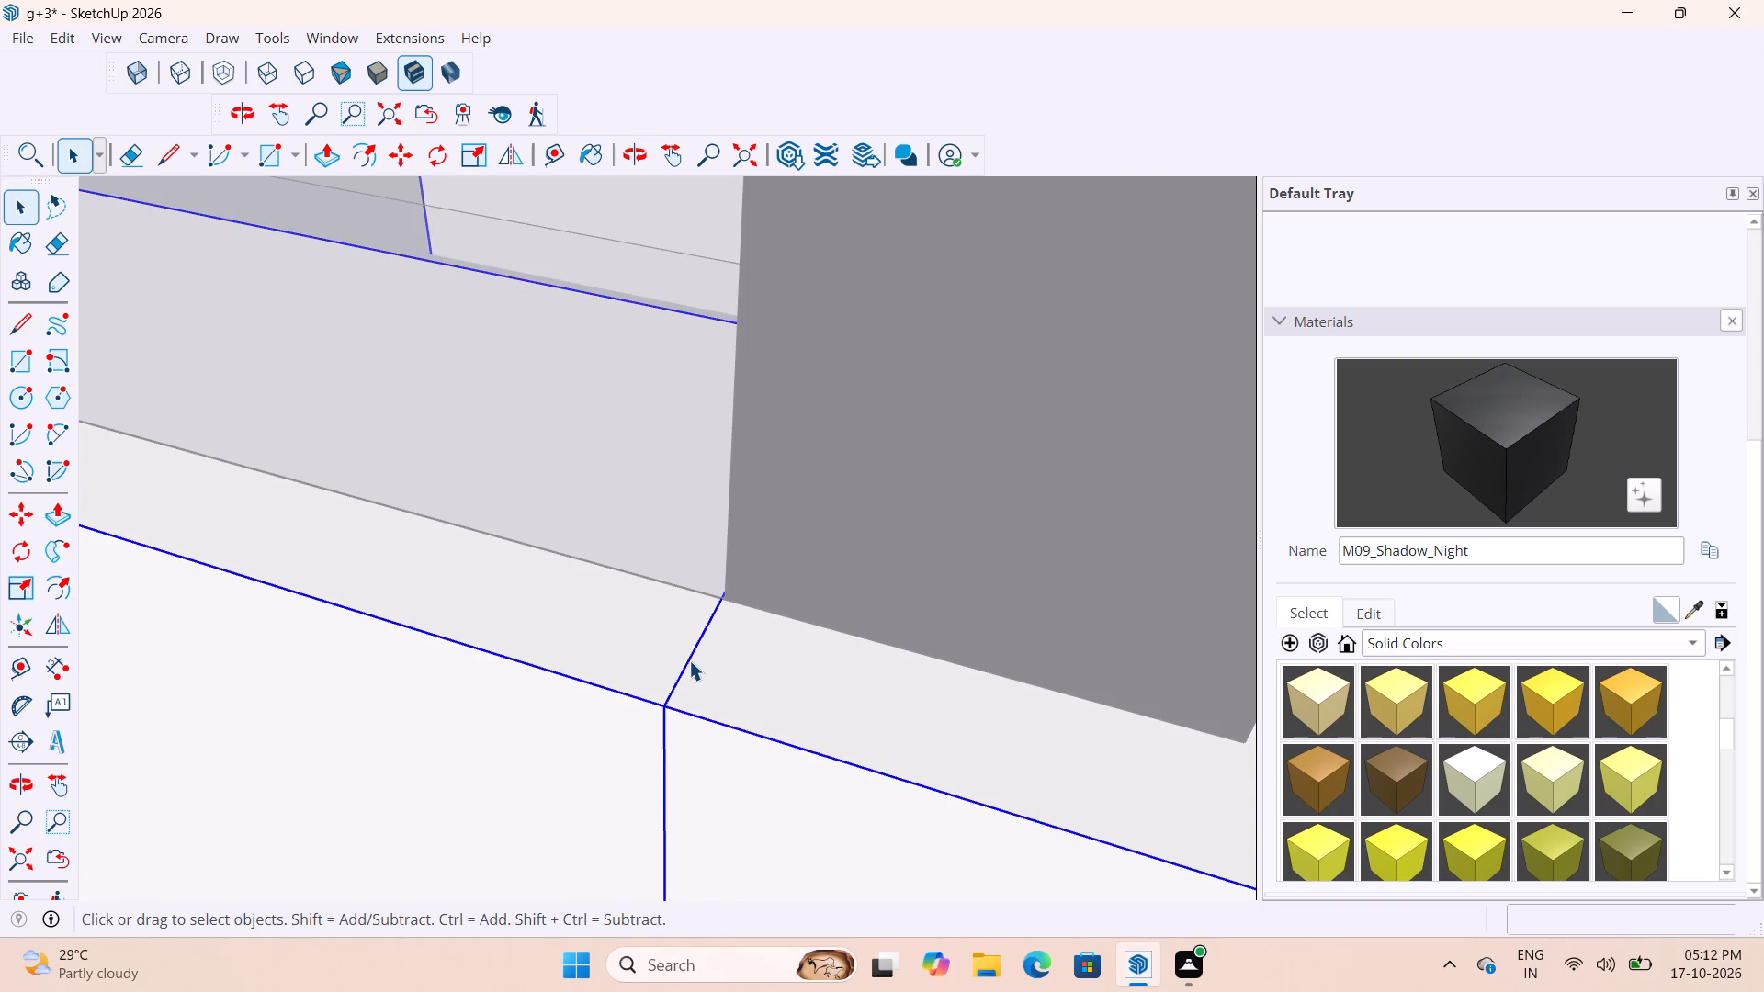
scroll(693, 659, "down", 13)
double_click(674, 673)
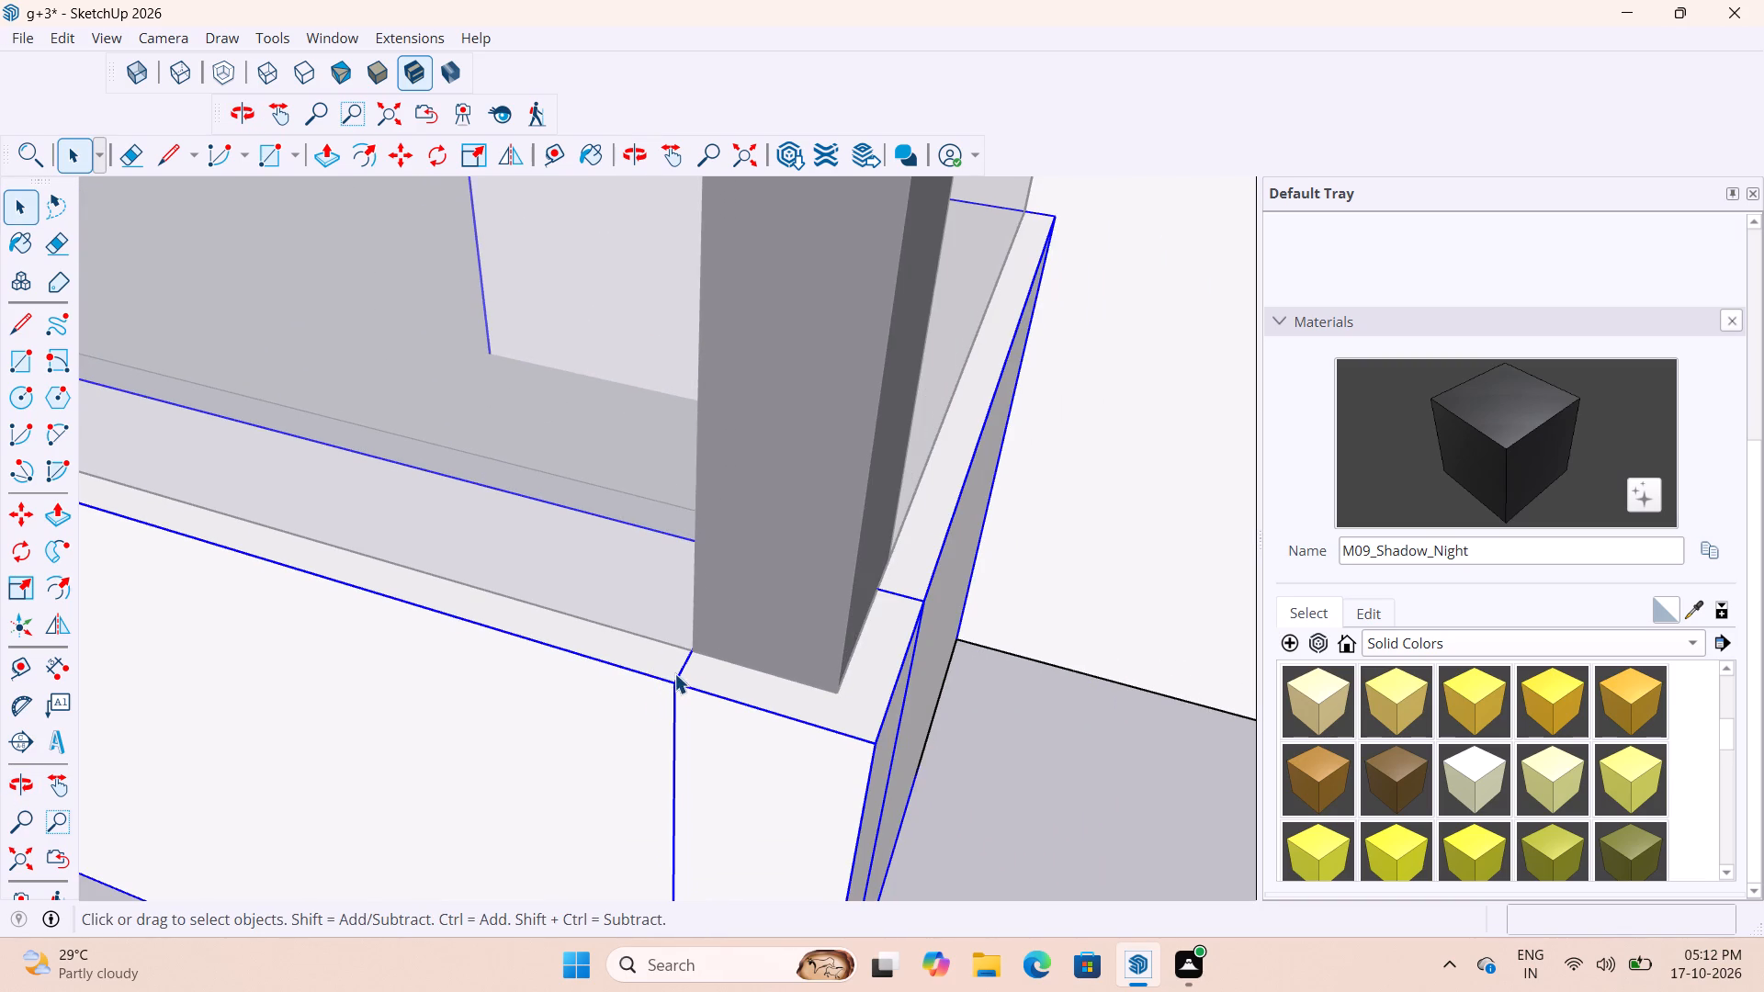
left_click(686, 665)
left_click(686, 665)
left_click(686, 659)
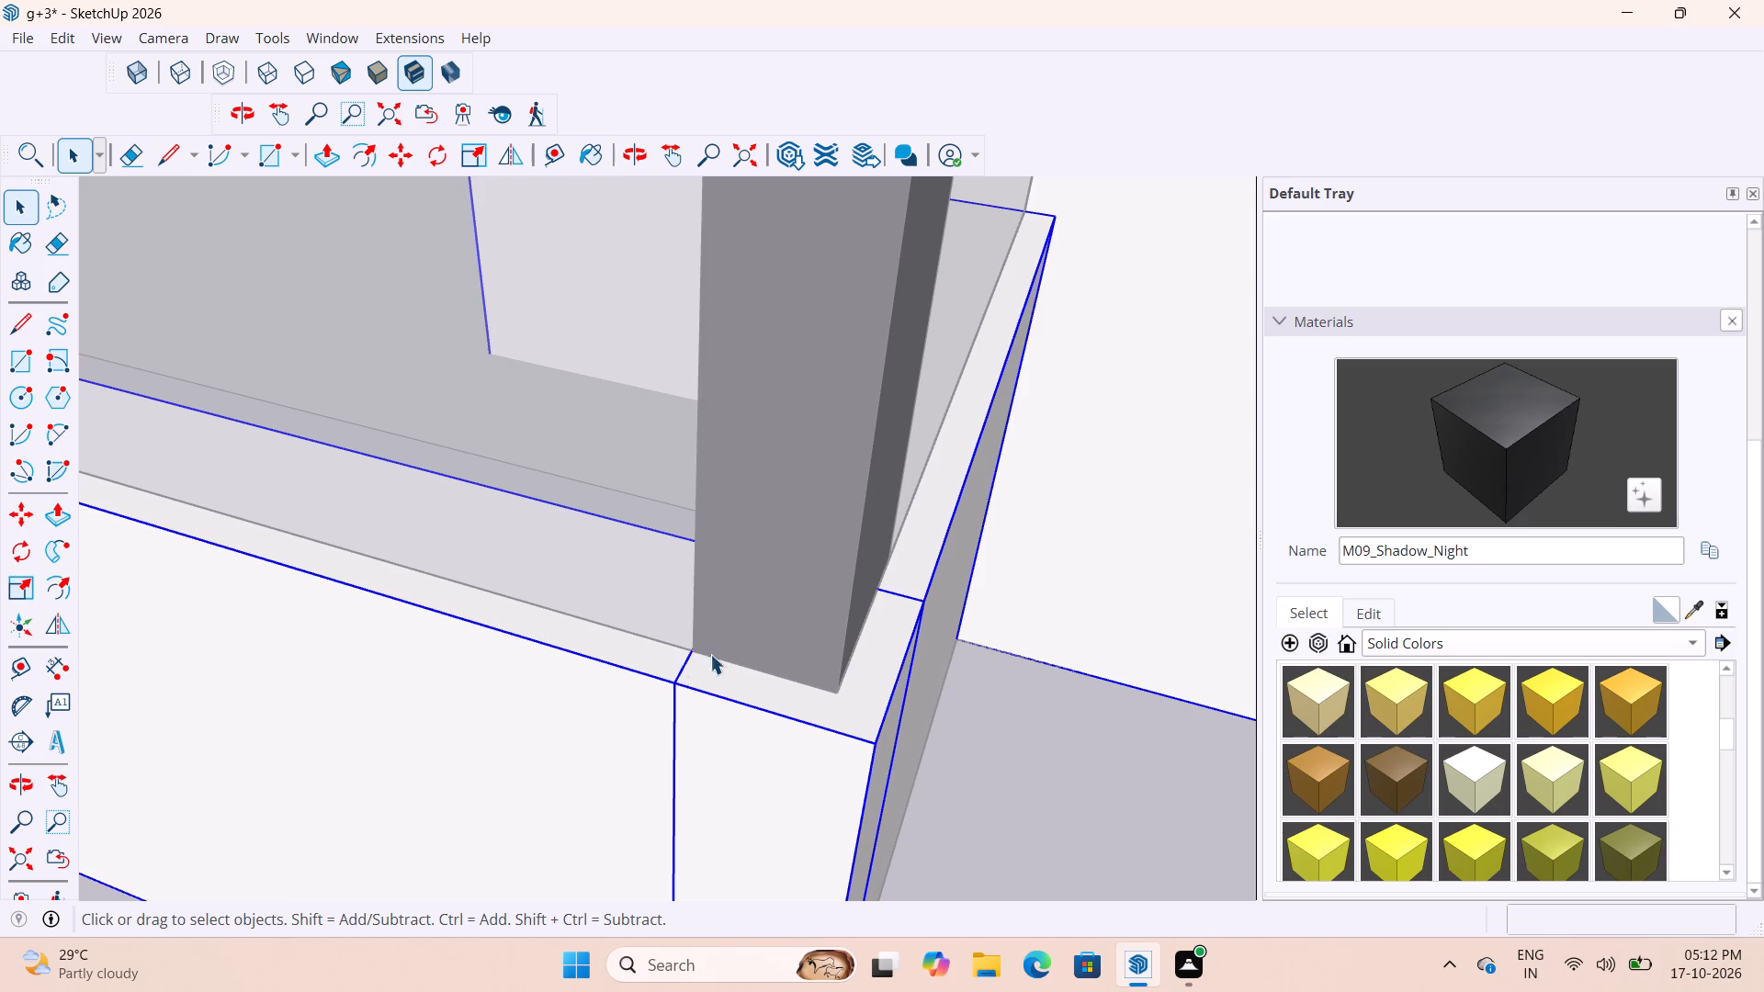
scroll(720, 690, "down", 4)
left_click(962, 721)
scroll(736, 569, "down", 6)
middle_click_drag(783, 659, 955, 595)
scroll(722, 567, "up", 4)
middle_click_drag(897, 569, 385, 617)
scroll(619, 631, "up", 8)
left_click(775, 677)
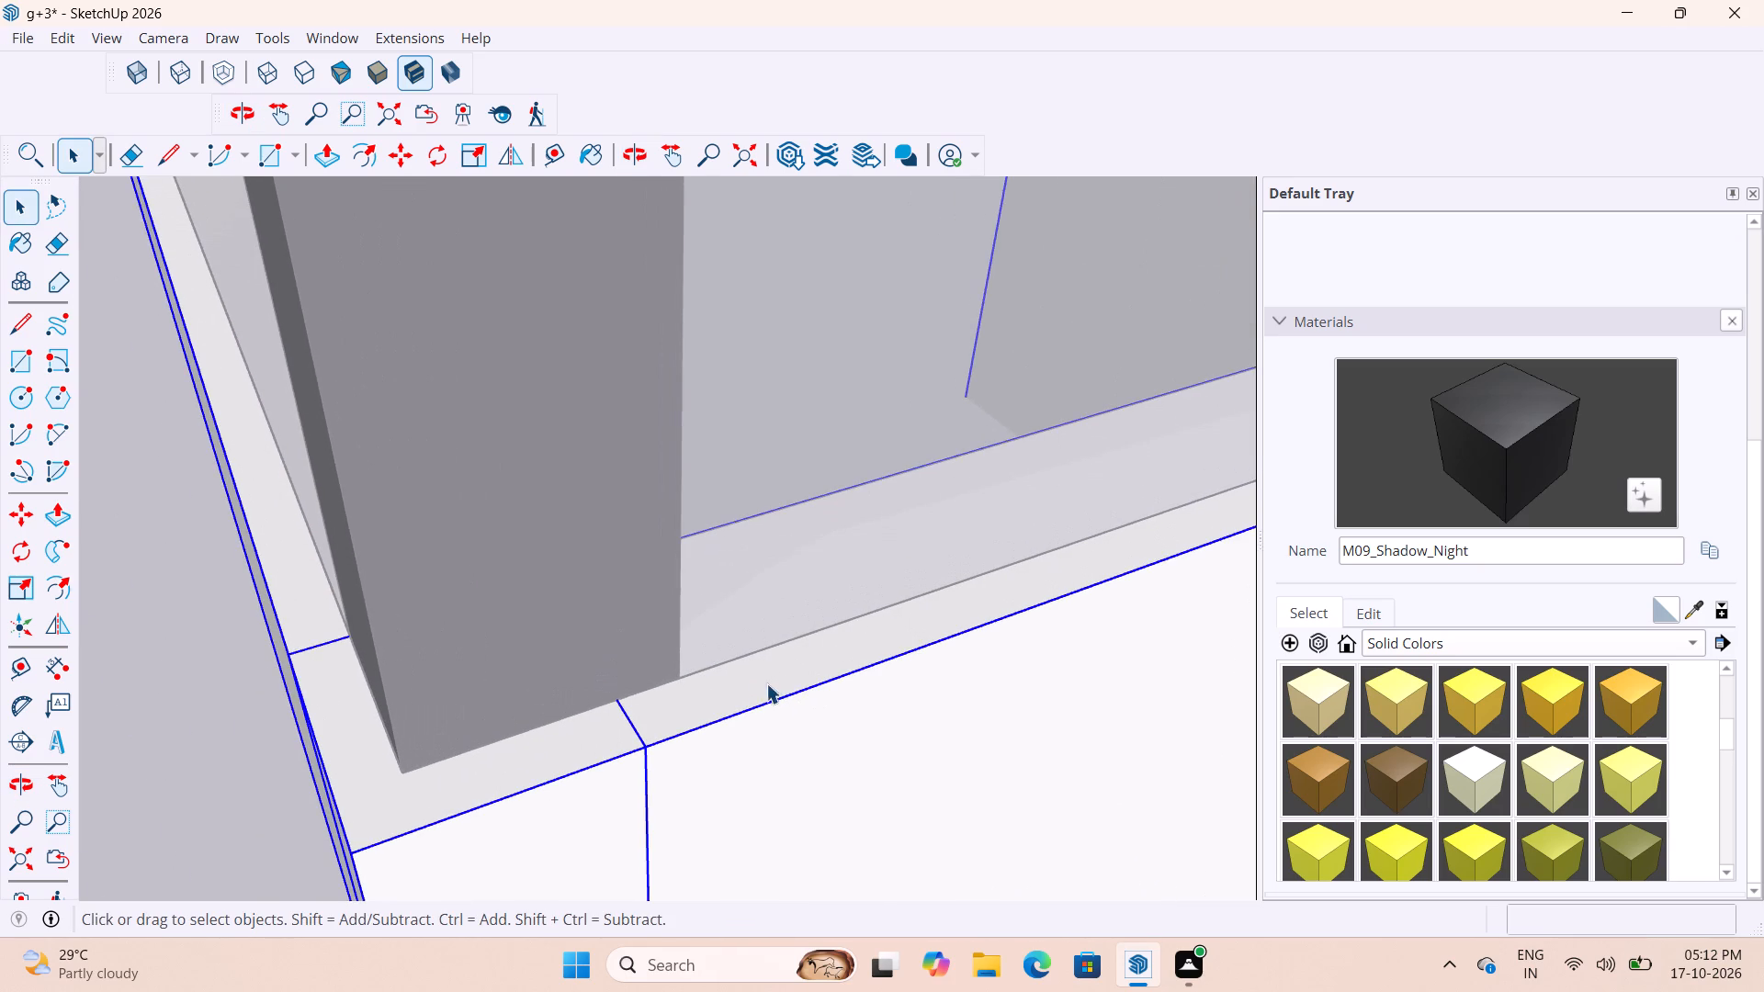
double_click(732, 684)
left_click(628, 718)
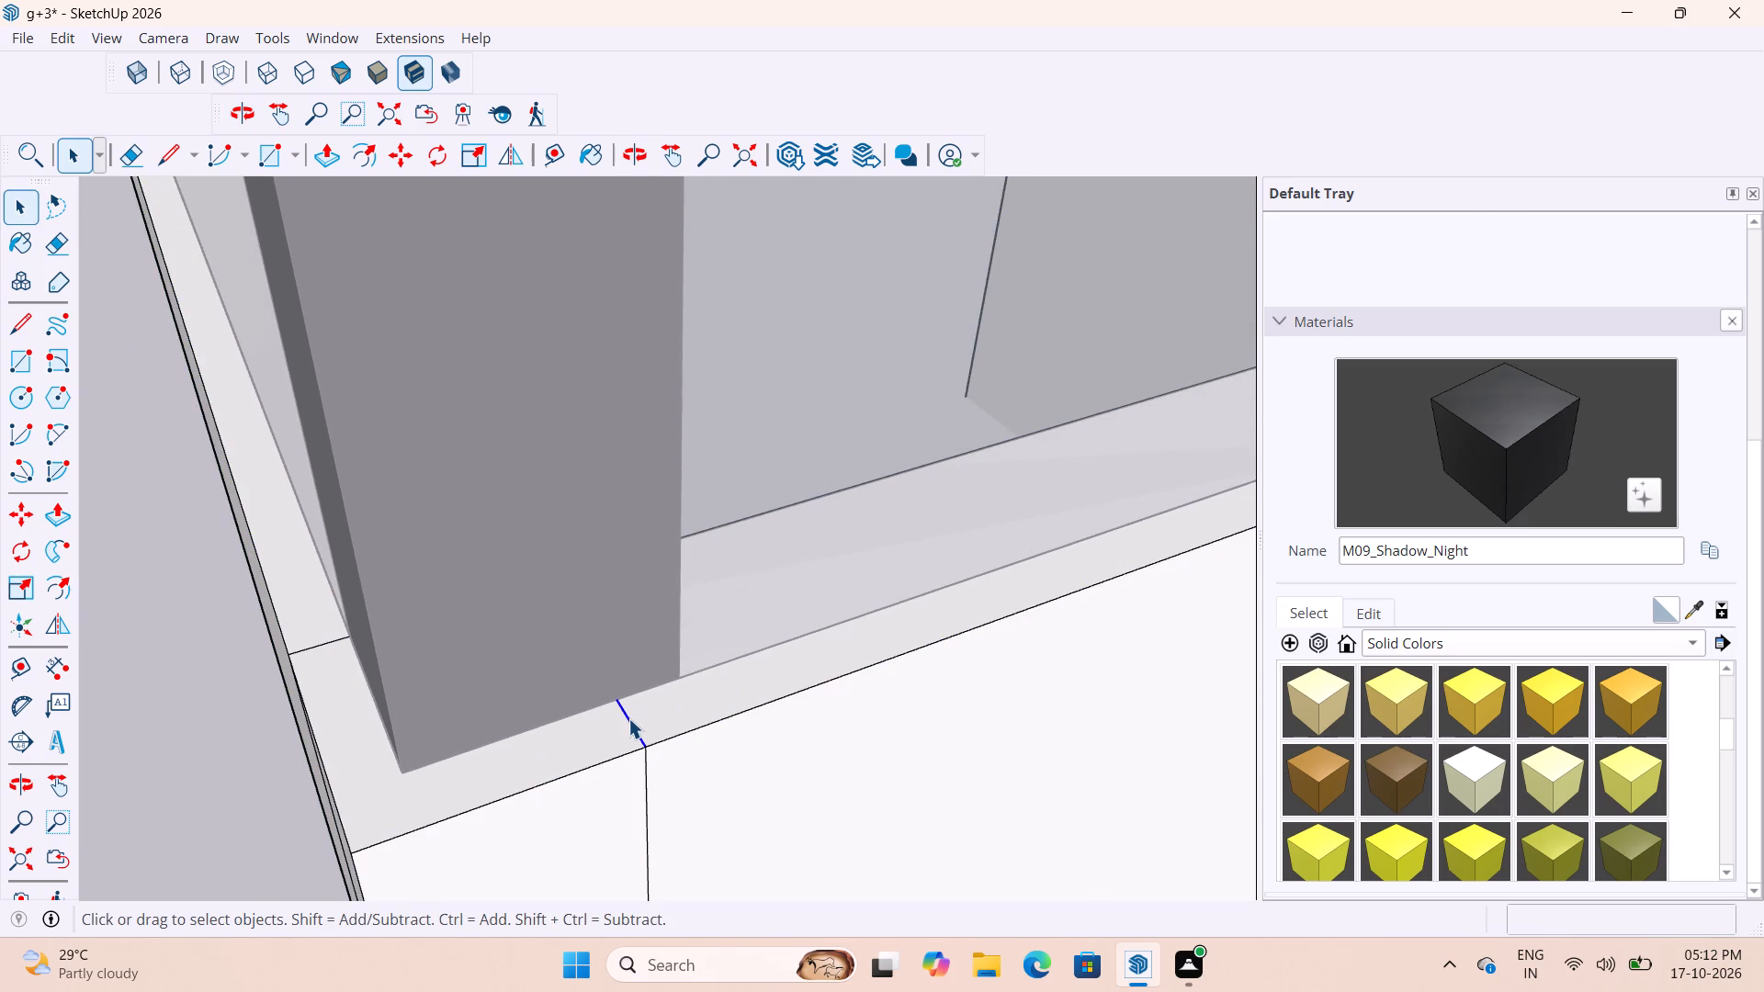
key("Delete")
Paint that end's parapet top, the return and the front run up to the dividing wall, with M09_Shadow_Night and leave the group.
scroll(638, 728, "down", 4)
left_click_drag(1548, 421, 1545, 431)
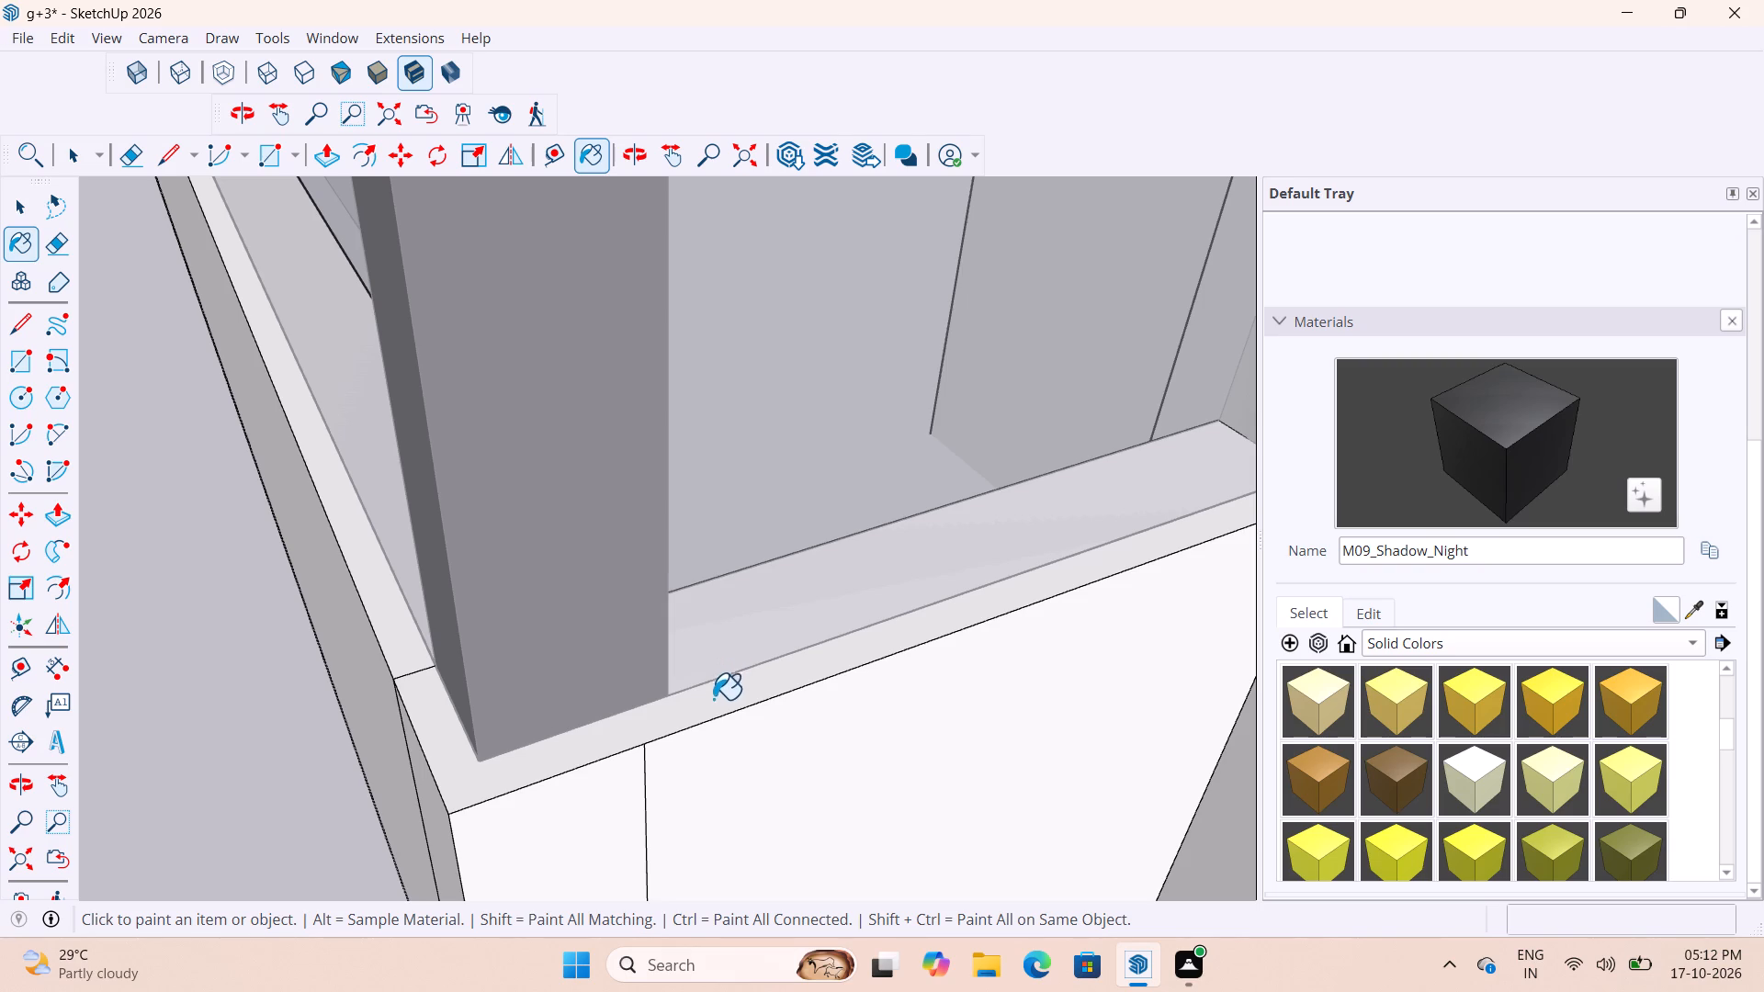
left_click_drag(713, 703, 719, 719)
key("ctrl+z")
scroll(734, 692, "up", 4)
left_click(734, 693)
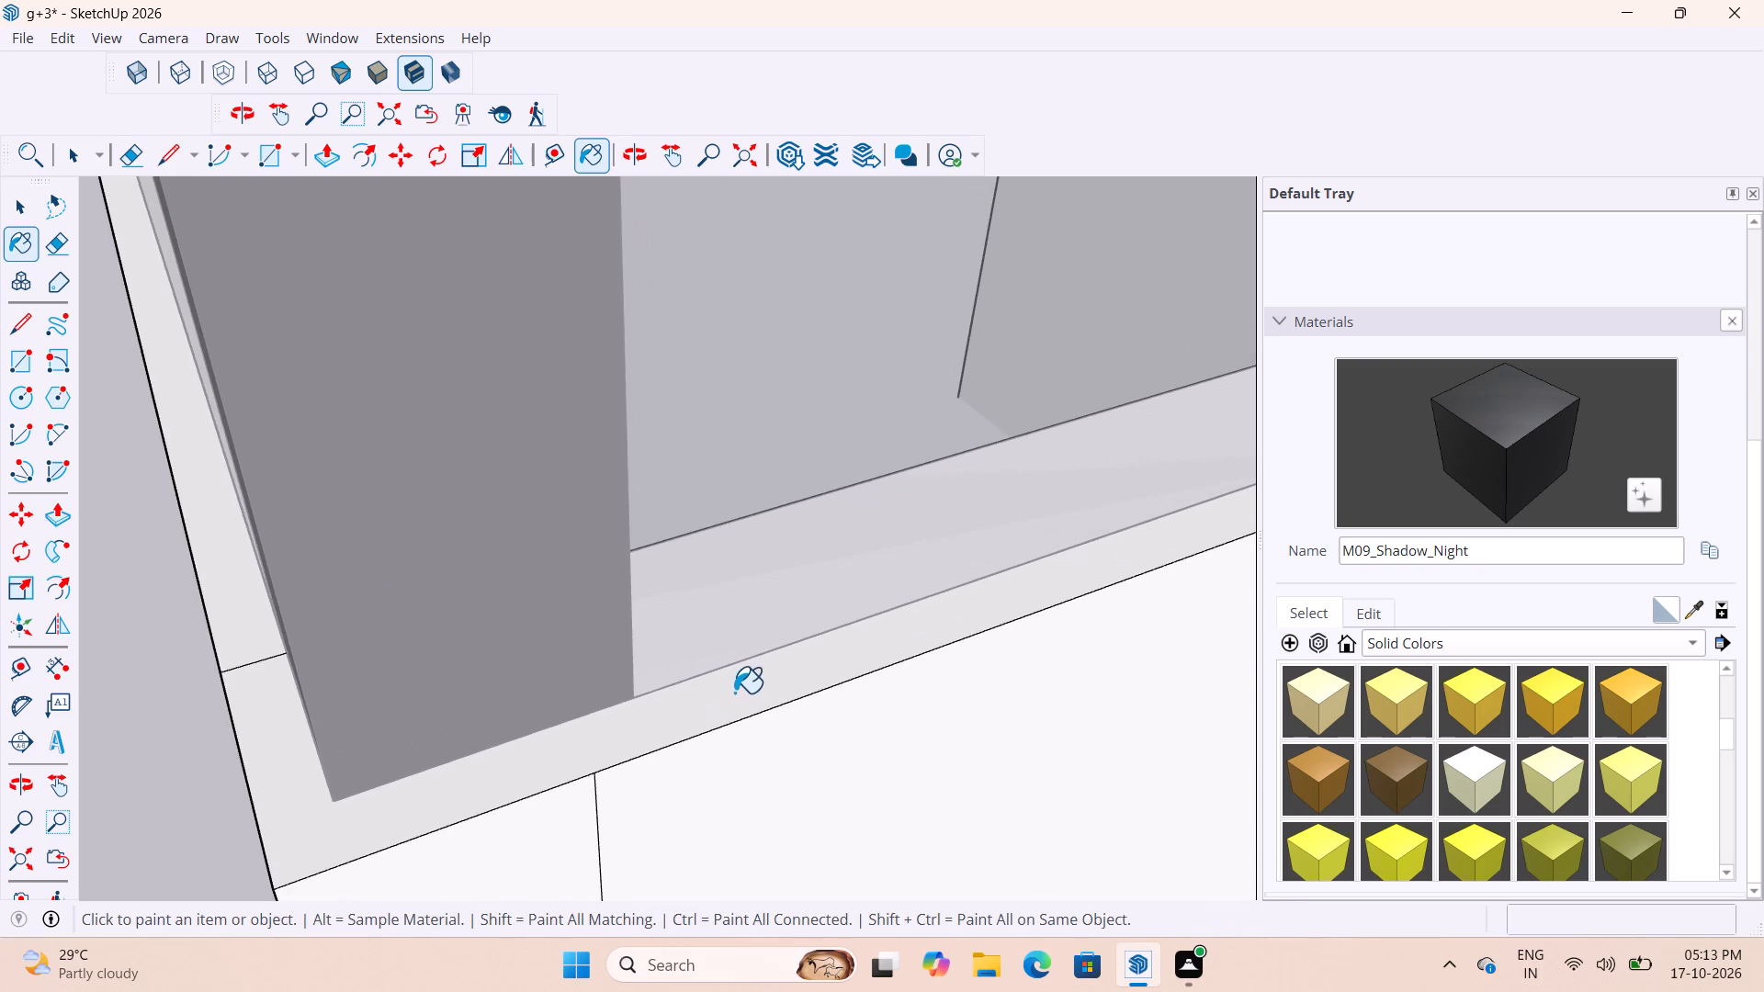
scroll(751, 696, "down", 6)
middle_click_drag(805, 718, 1201, 754)
scroll(423, 668, "up", 3)
left_click(548, 762)
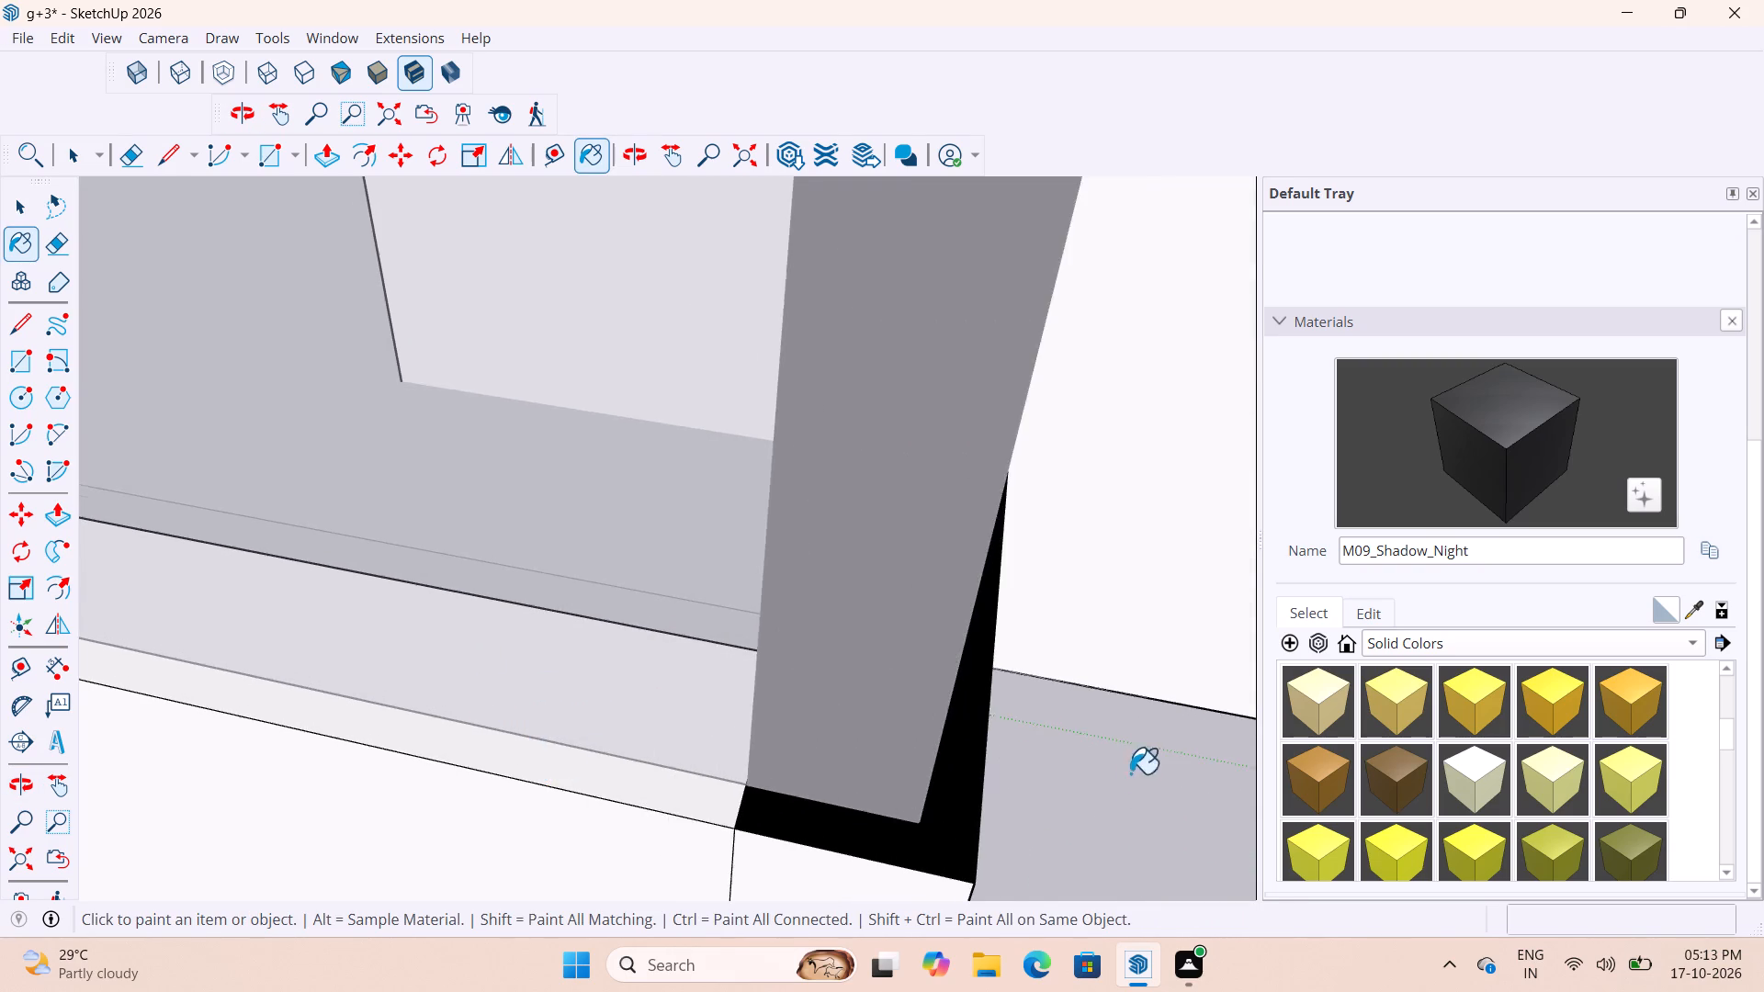
scroll(1135, 770, "up", 1)
scroll(1138, 769, "down", 20)
scroll(992, 596, "down", 5)
key("space")
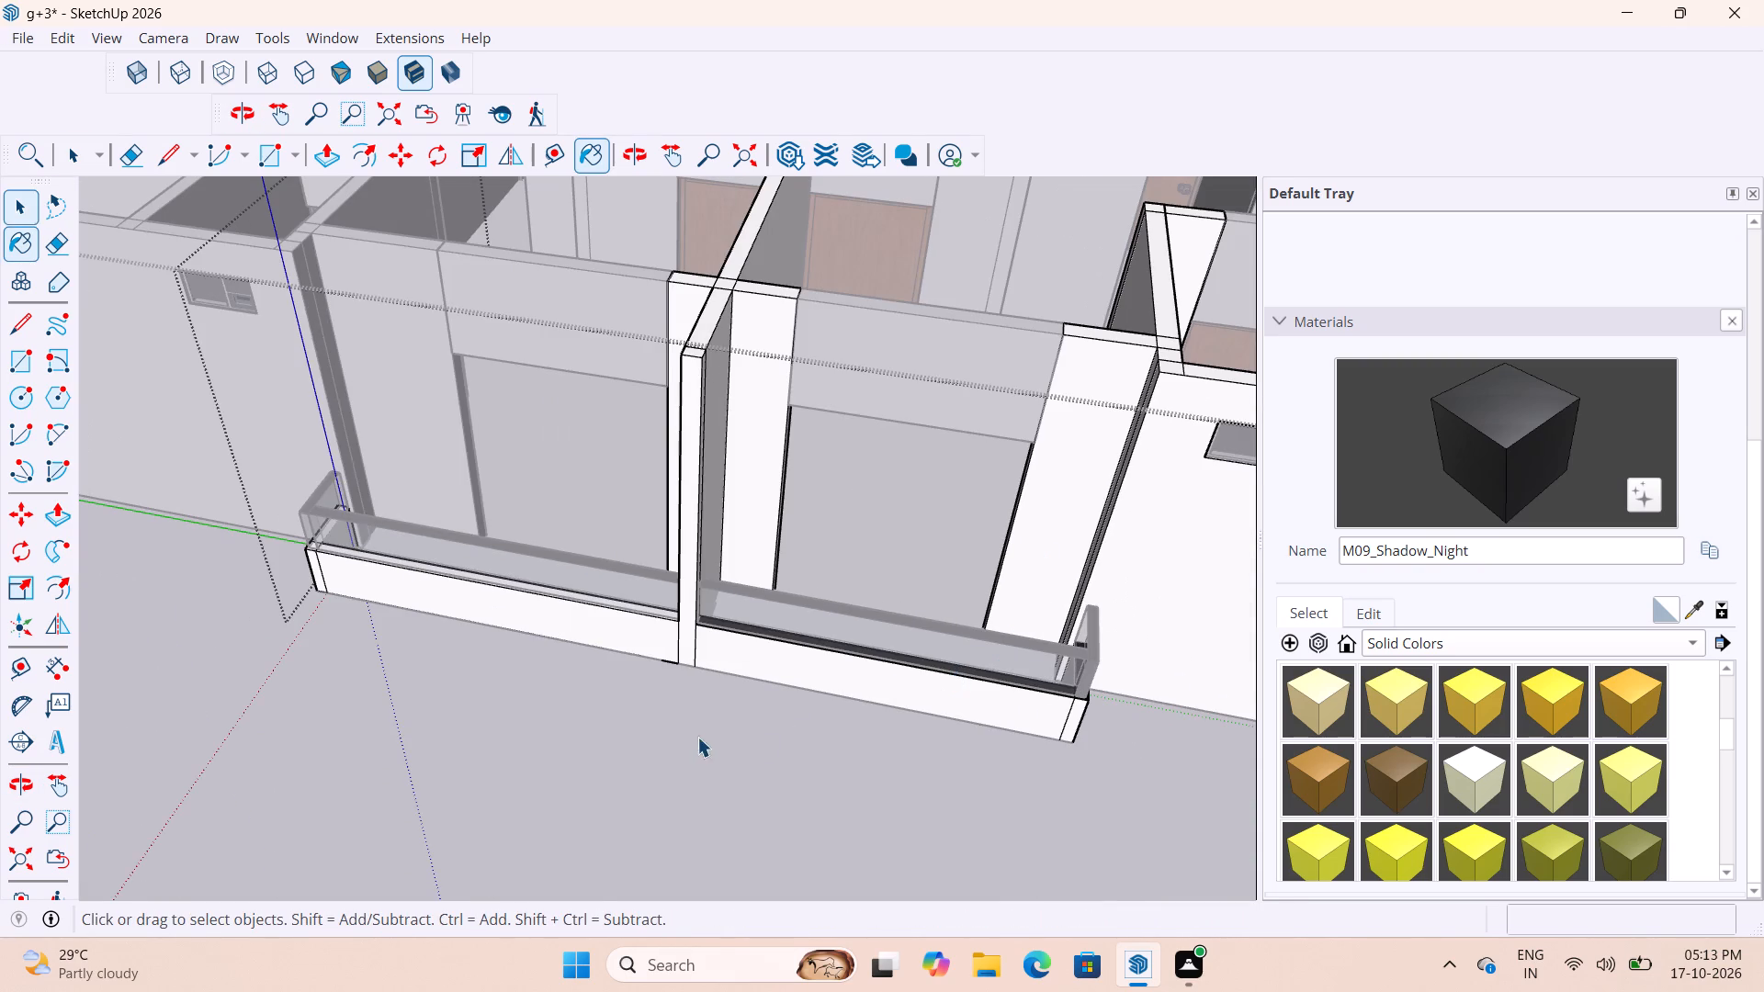
left_click(695, 737)
scroll(624, 614, "up", 9)
left_click(632, 778)
left_click(560, 819)
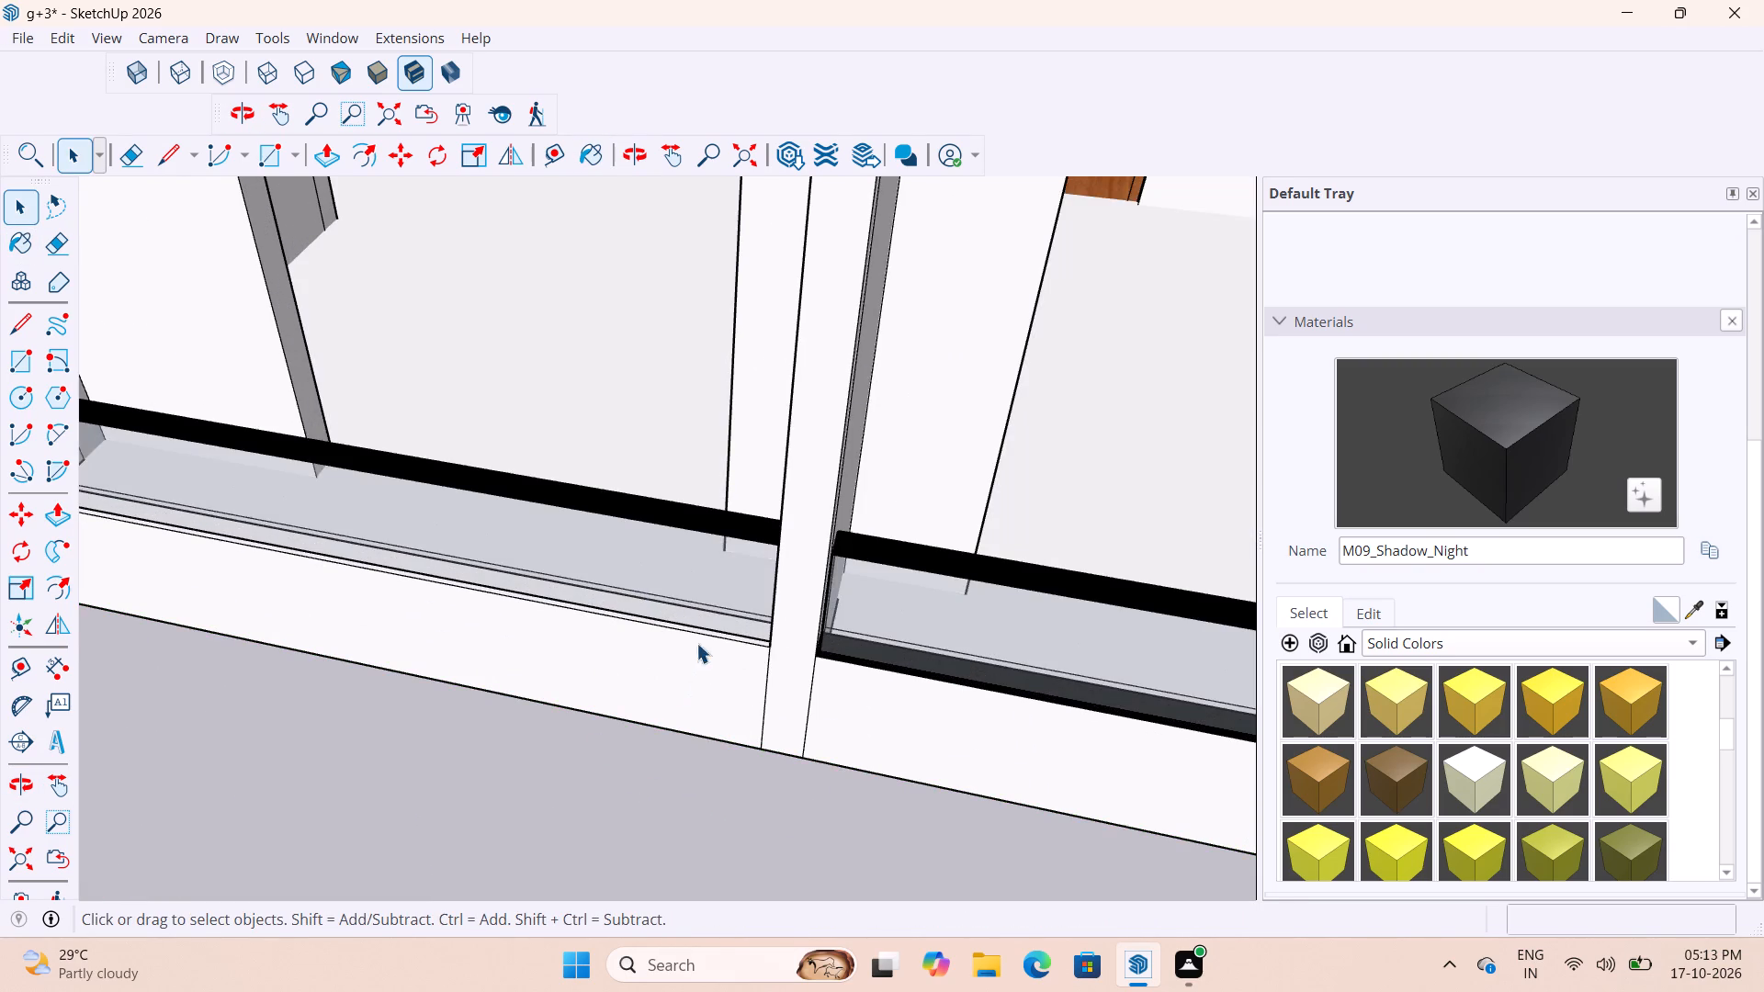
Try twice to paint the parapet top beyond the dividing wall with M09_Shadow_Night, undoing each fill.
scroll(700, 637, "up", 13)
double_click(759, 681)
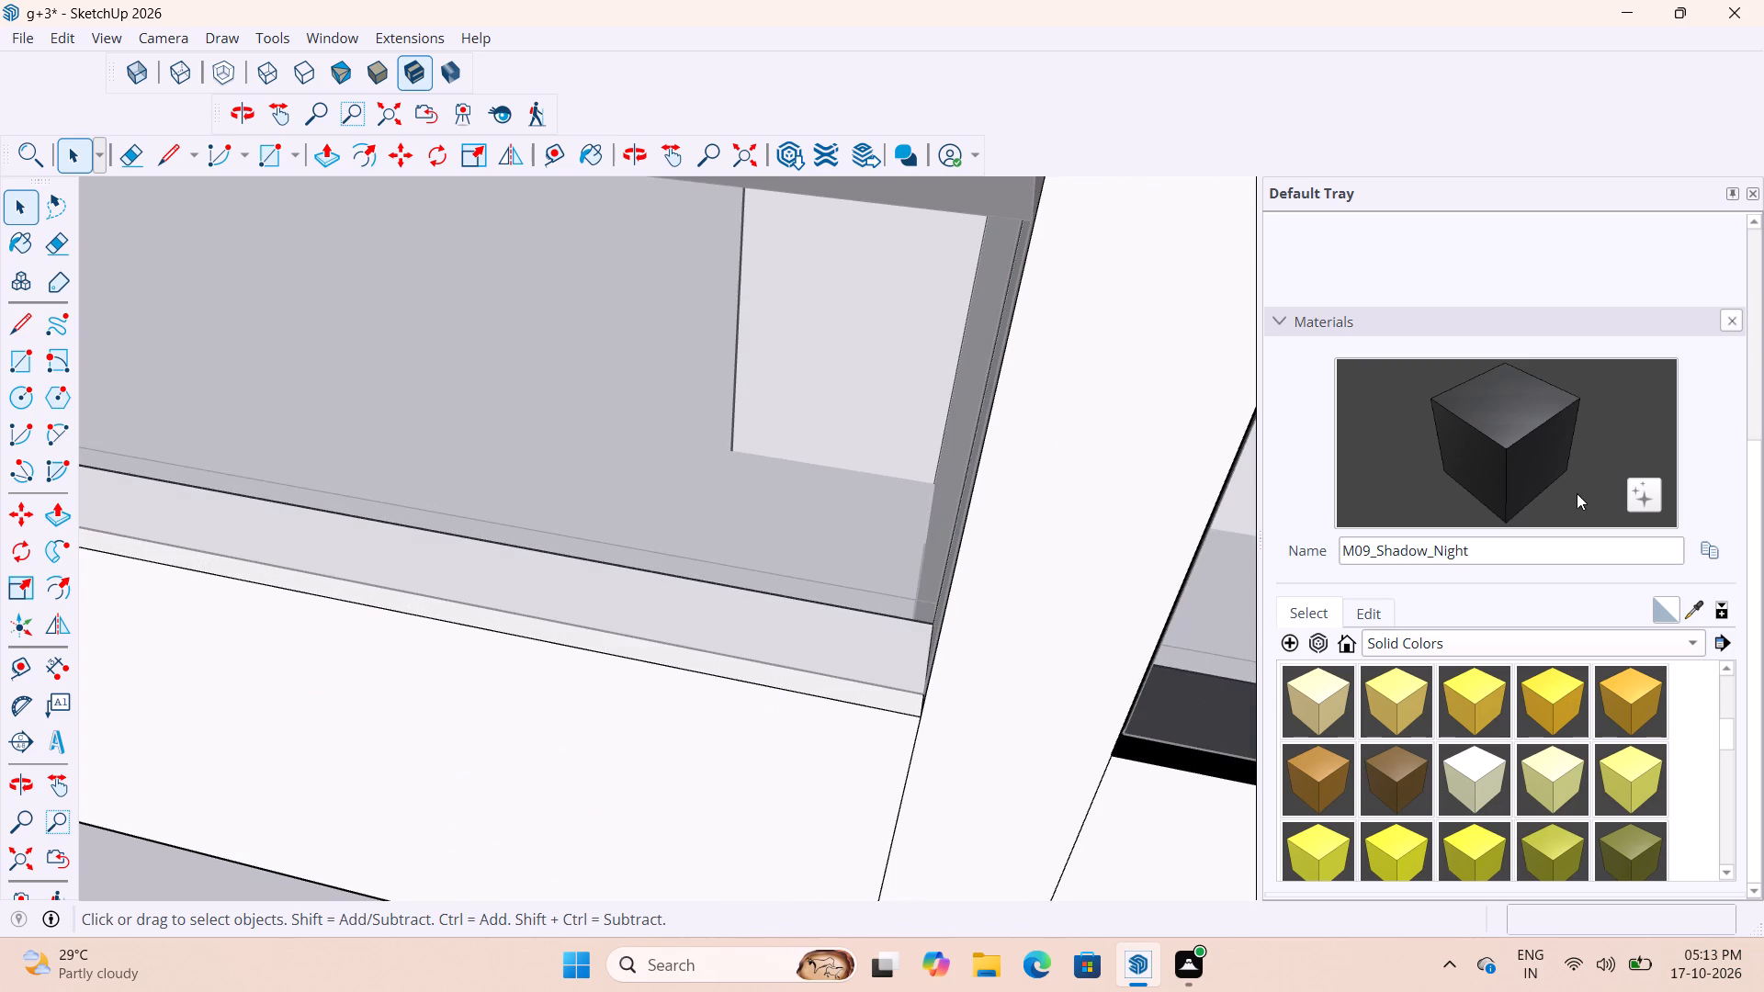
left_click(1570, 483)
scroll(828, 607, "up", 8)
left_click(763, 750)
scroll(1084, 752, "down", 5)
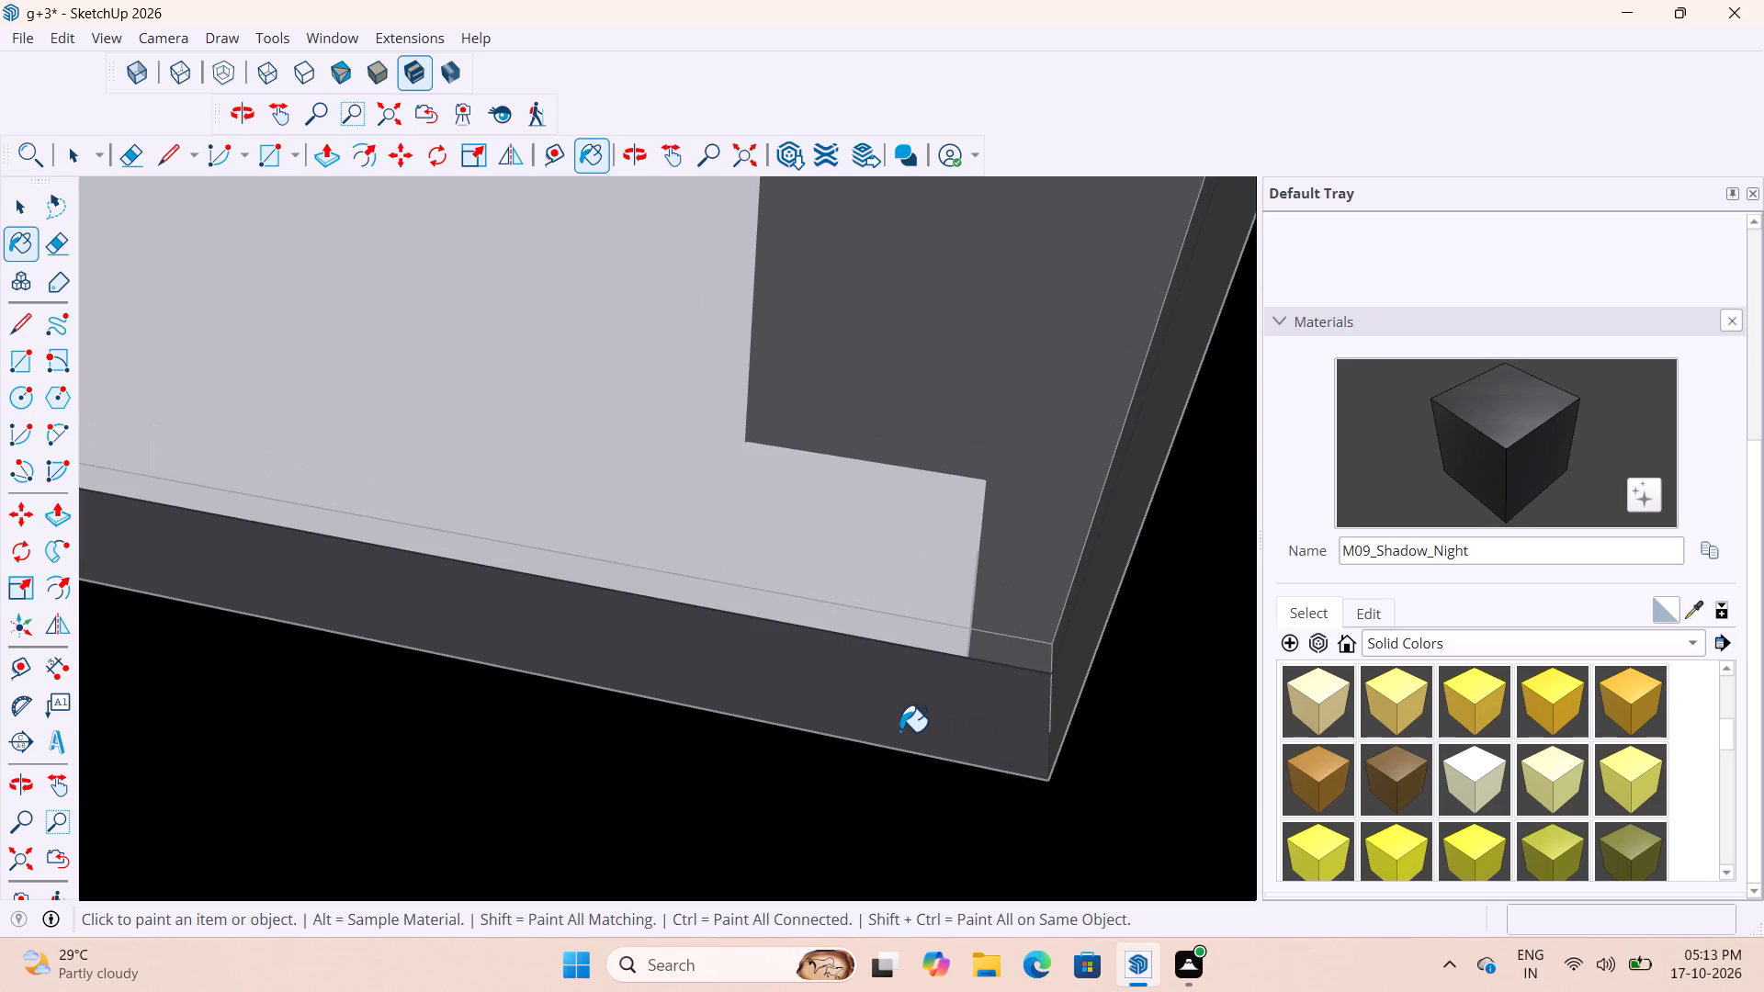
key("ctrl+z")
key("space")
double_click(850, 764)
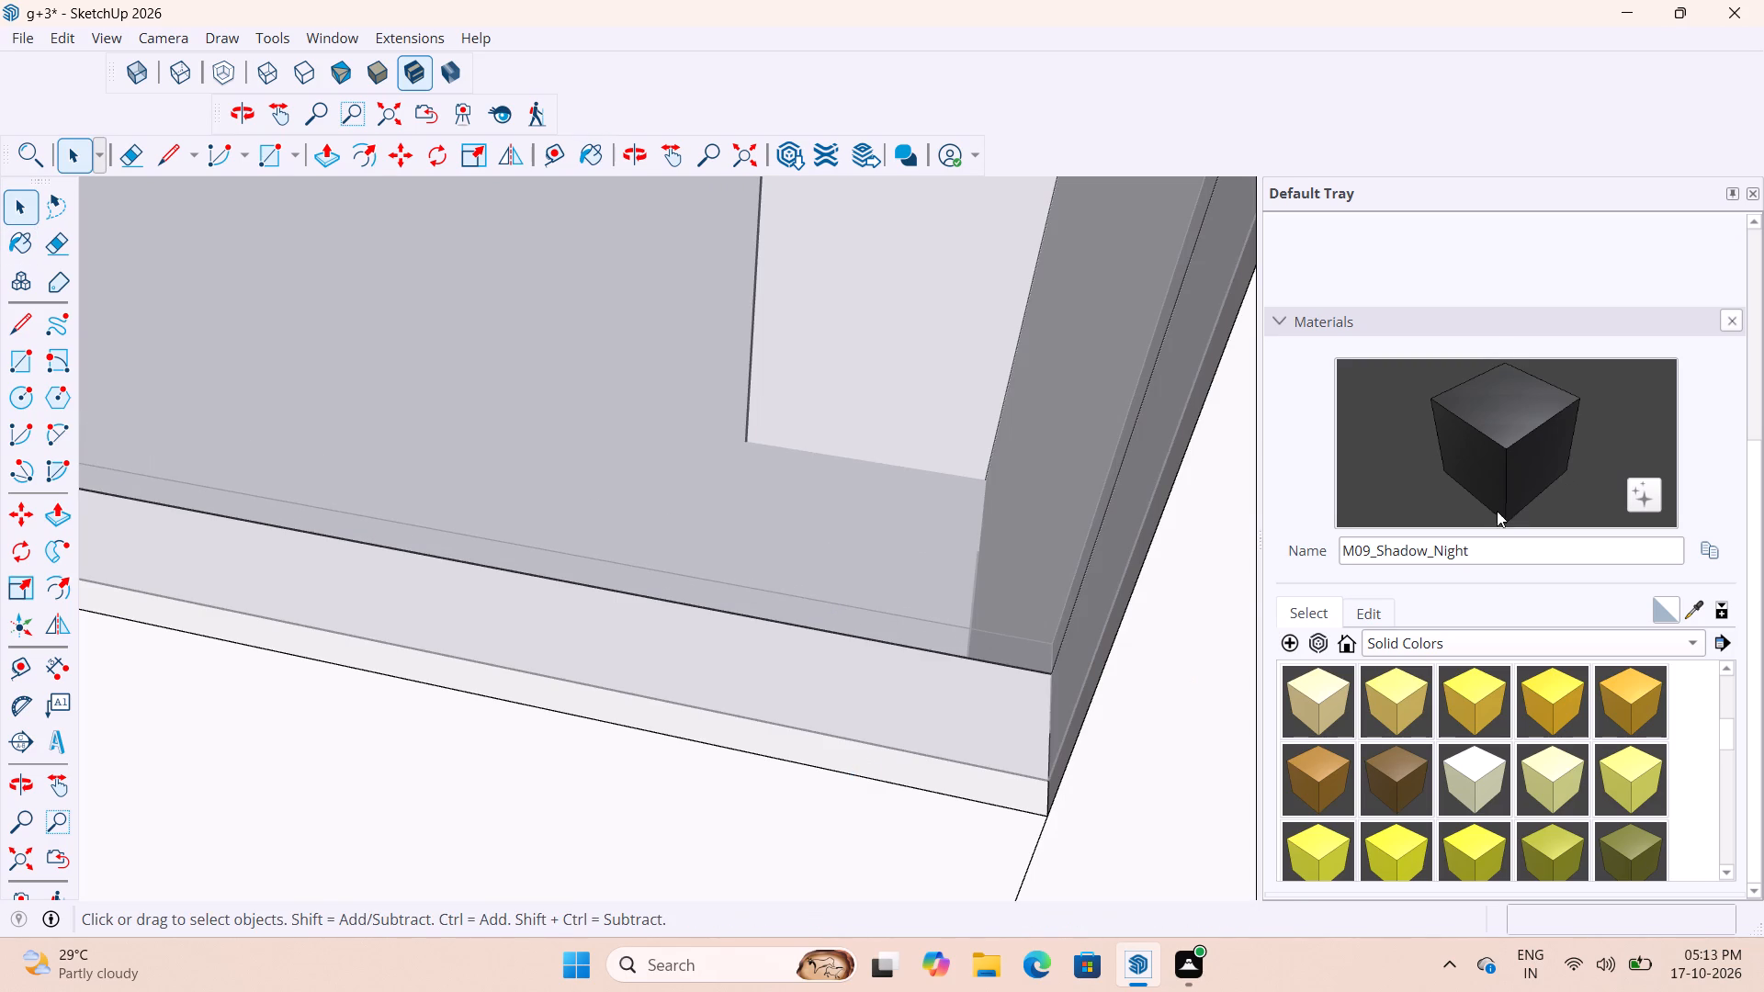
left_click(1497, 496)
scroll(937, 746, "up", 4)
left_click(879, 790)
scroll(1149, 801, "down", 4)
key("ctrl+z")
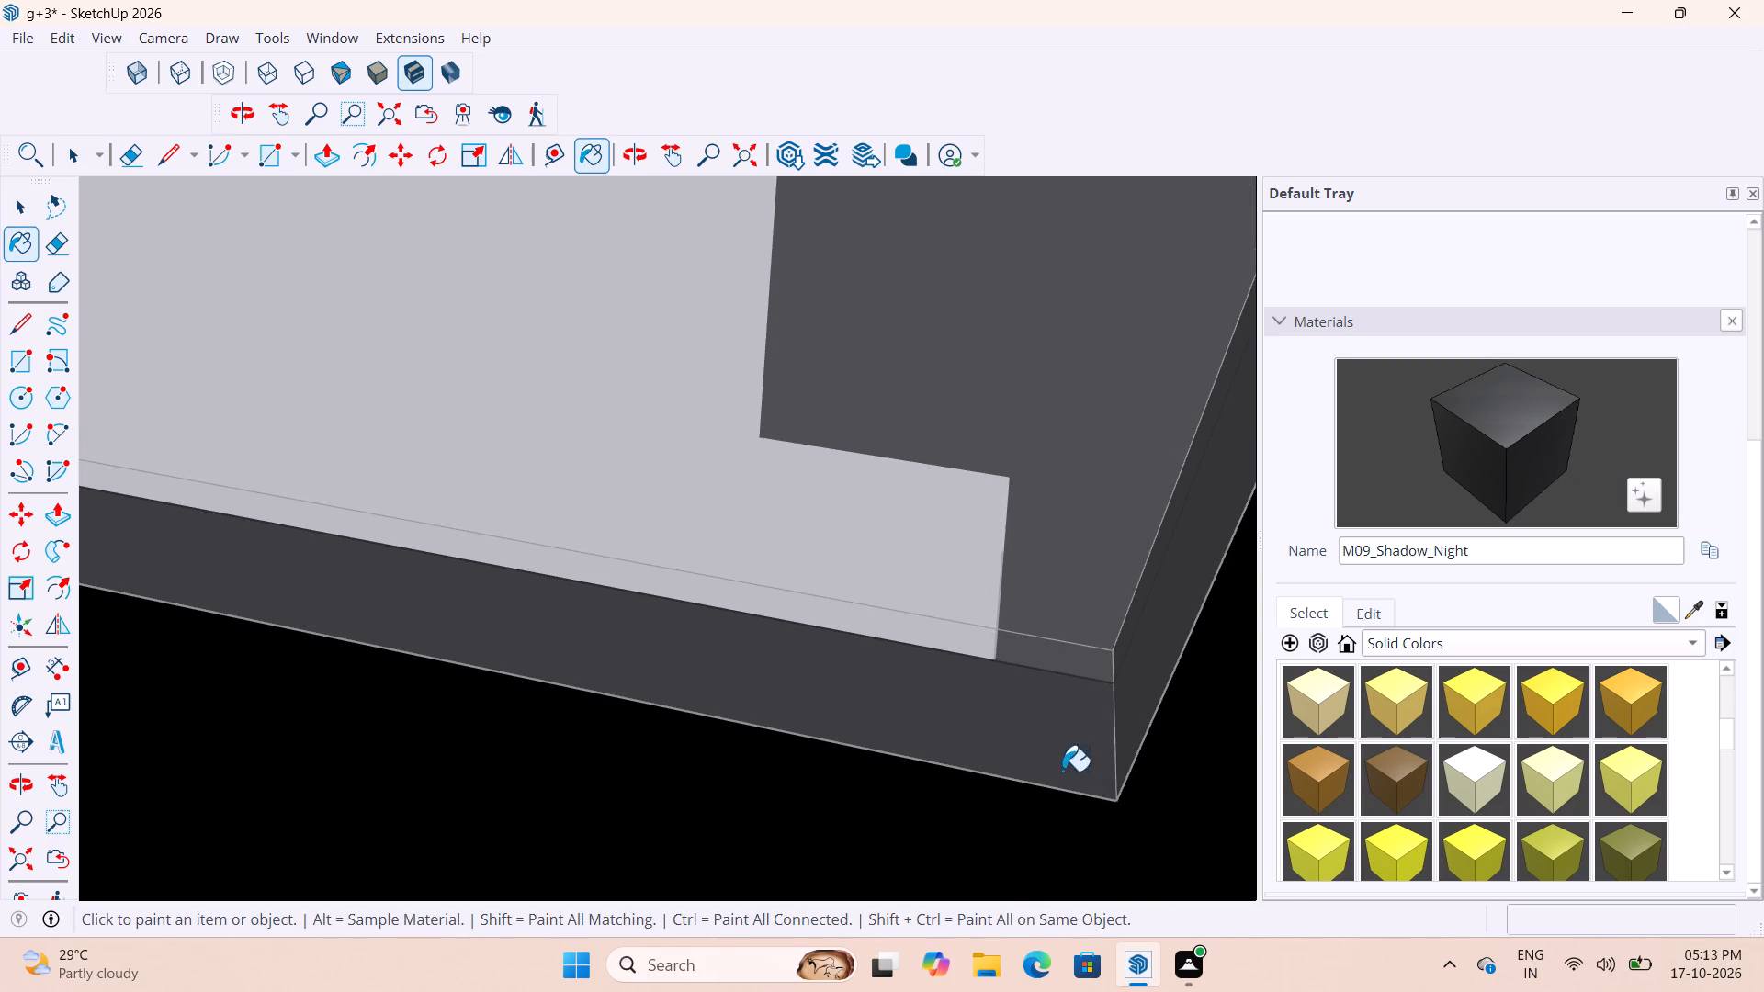
Paint only the front parapet top face beyond the dividing wall with M09_Shadow_Night.
scroll(1062, 771, "up", 3)
key("space")
triple_click(987, 795)
double_click(1008, 815)
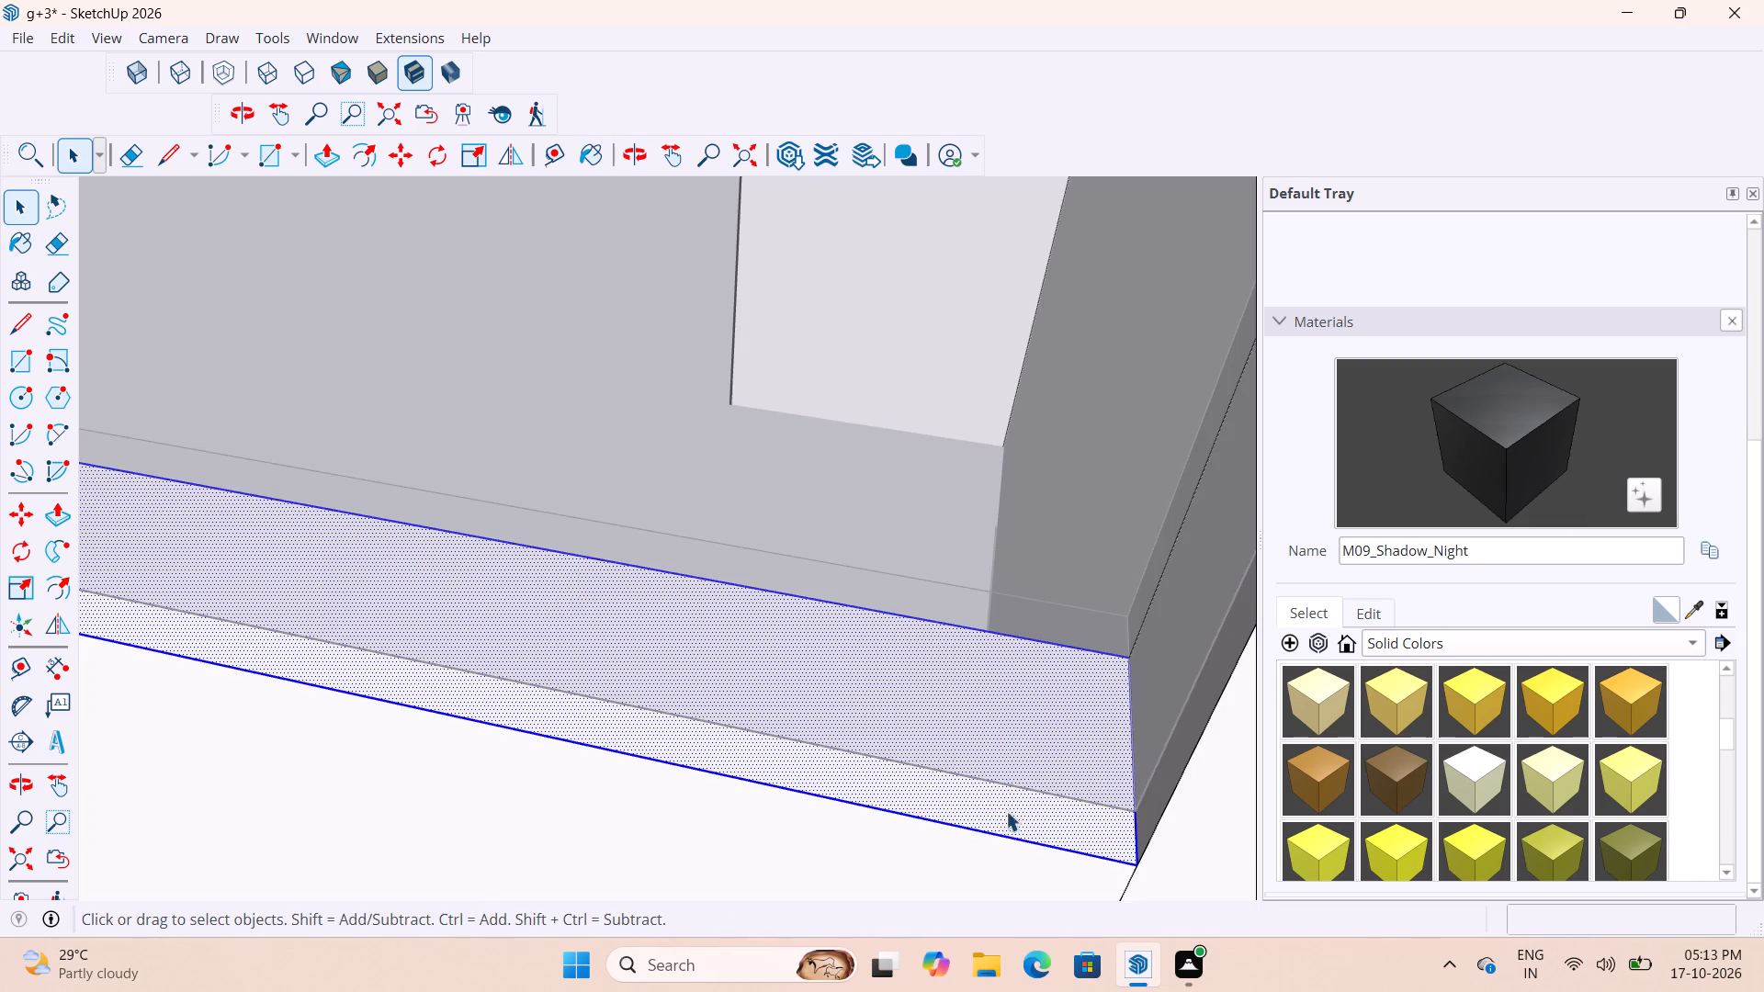
left_click(1516, 507)
scroll(1078, 815, "up", 4)
left_click(953, 808)
scroll(1288, 806, "down", 20)
scroll(1288, 806, "down", 20)
scroll(1288, 806, "down", 8)
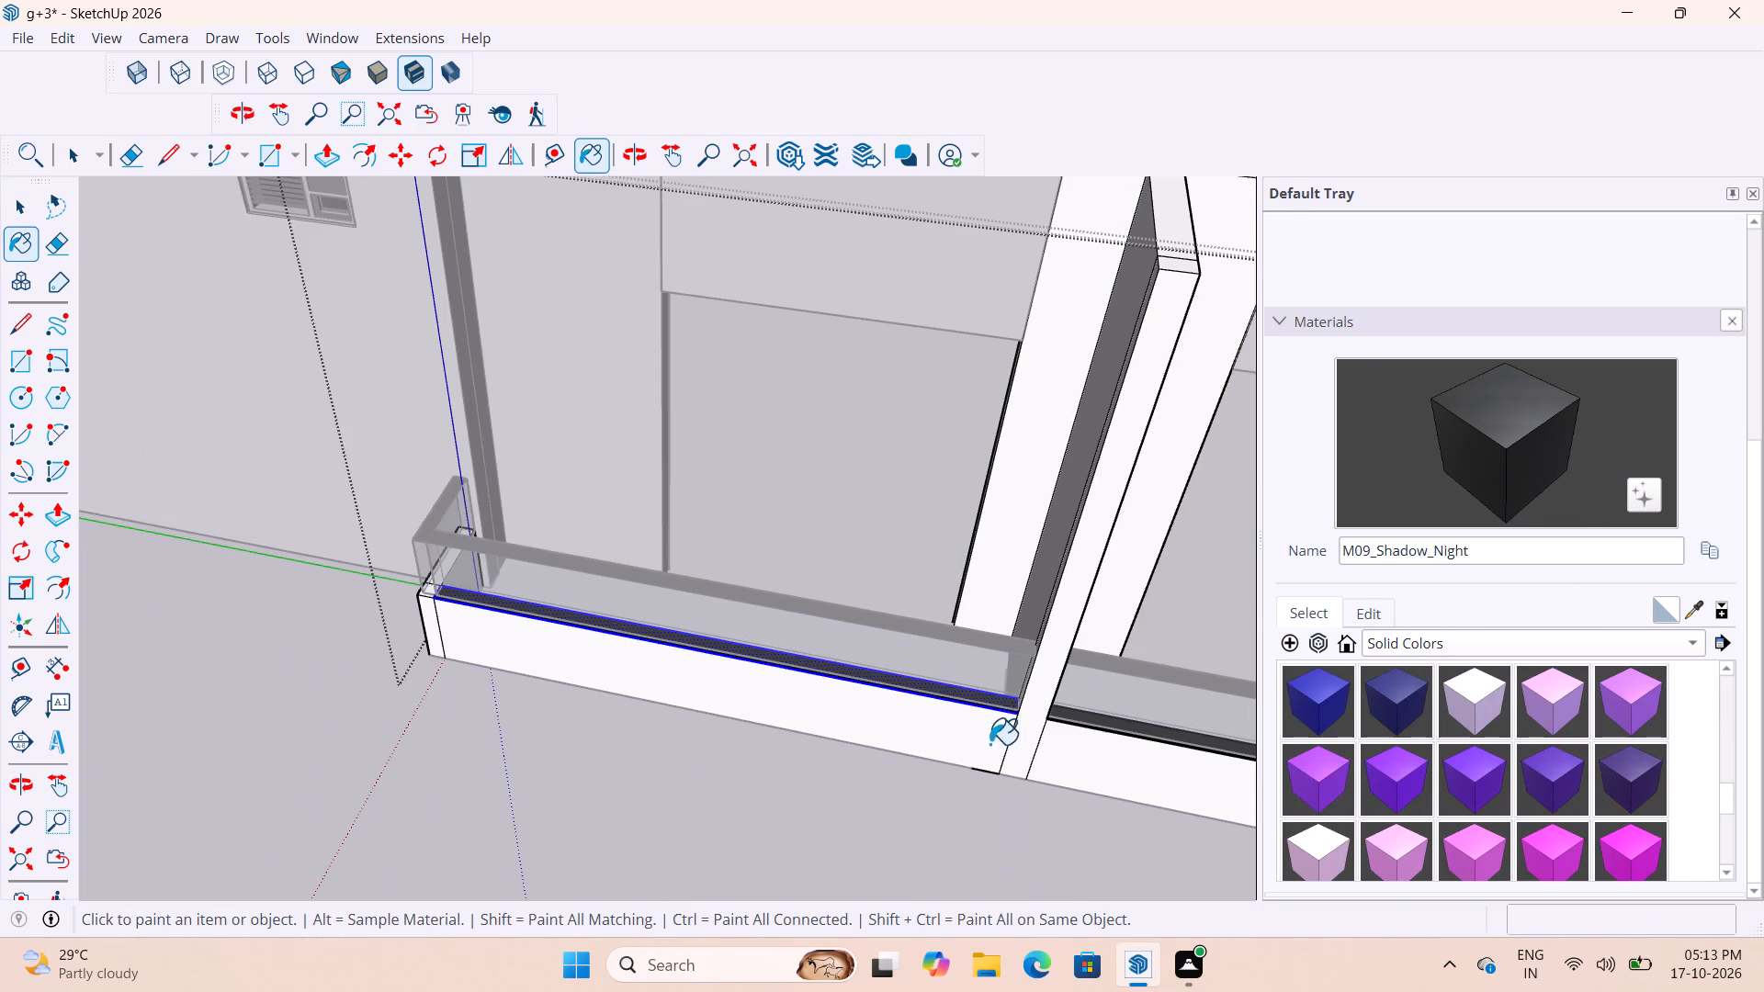
key("space")
key("space")
left_click(660, 771)
Open the wall group at the long balcony's far end and erase the edge crossing the parapet top at the corner.
left_click(1545, 466)
scroll(459, 664, "up", 8)
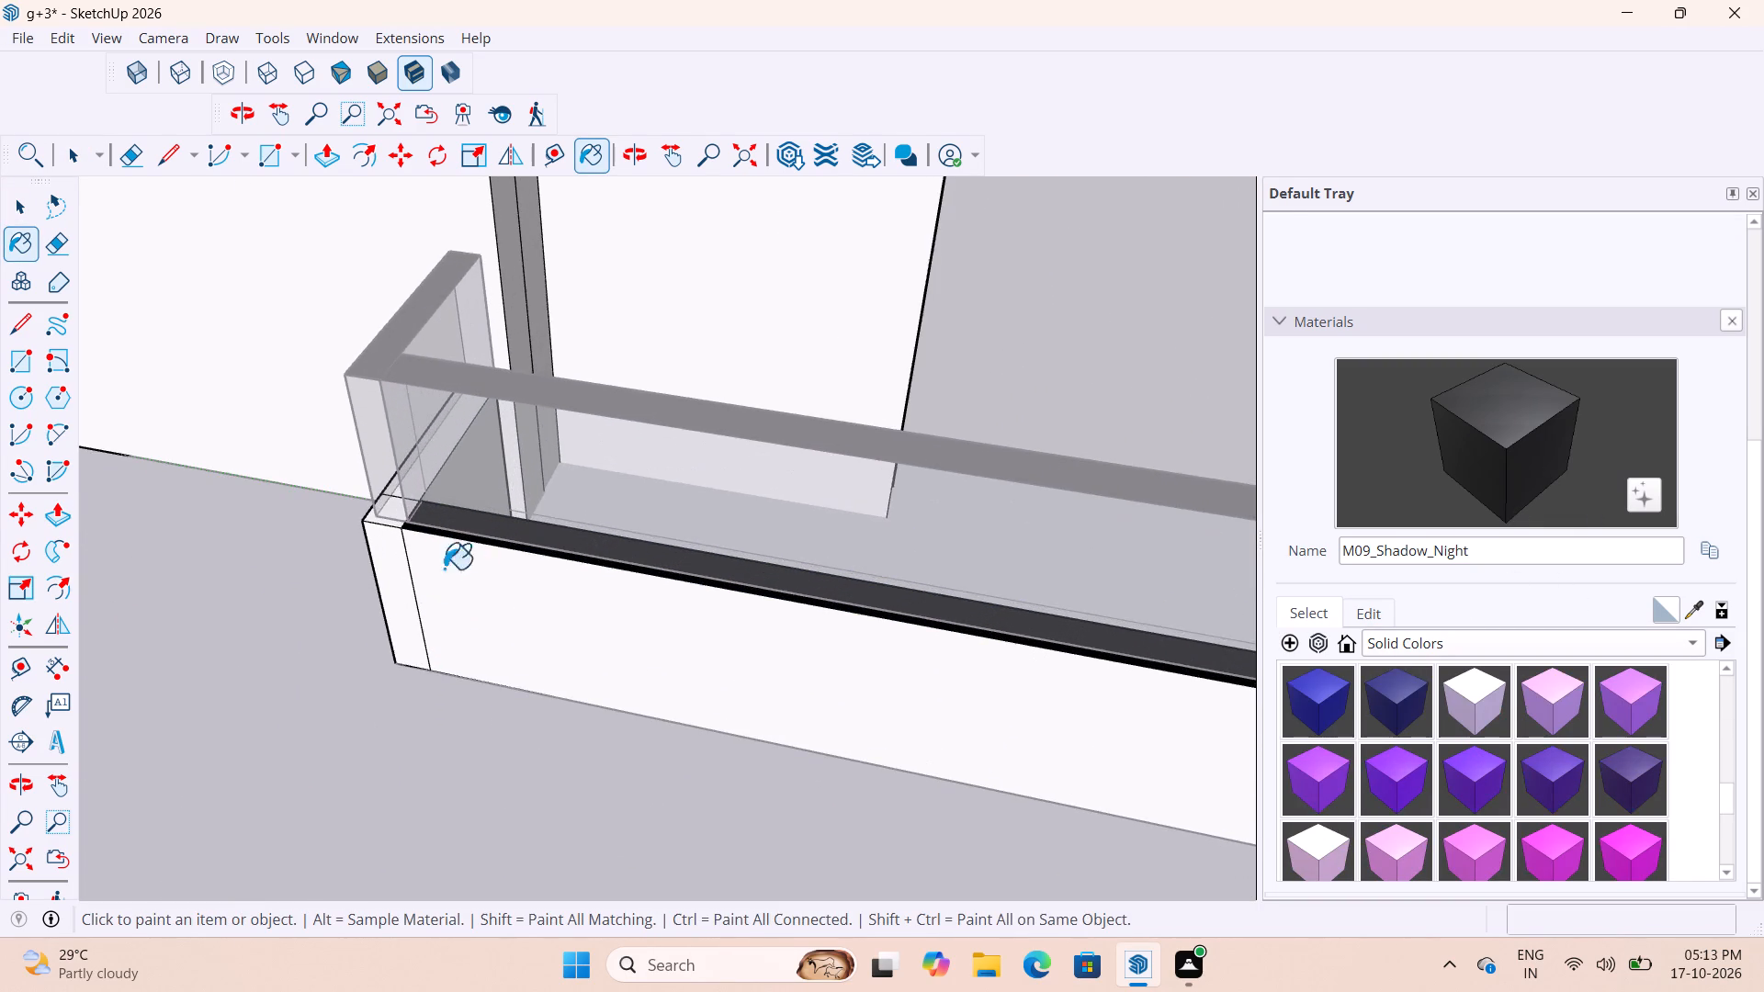
middle_click_drag(494, 751, 1209, 762)
scroll(849, 736, "up", 3)
key("space")
key("space")
scroll(505, 741, "up", 5)
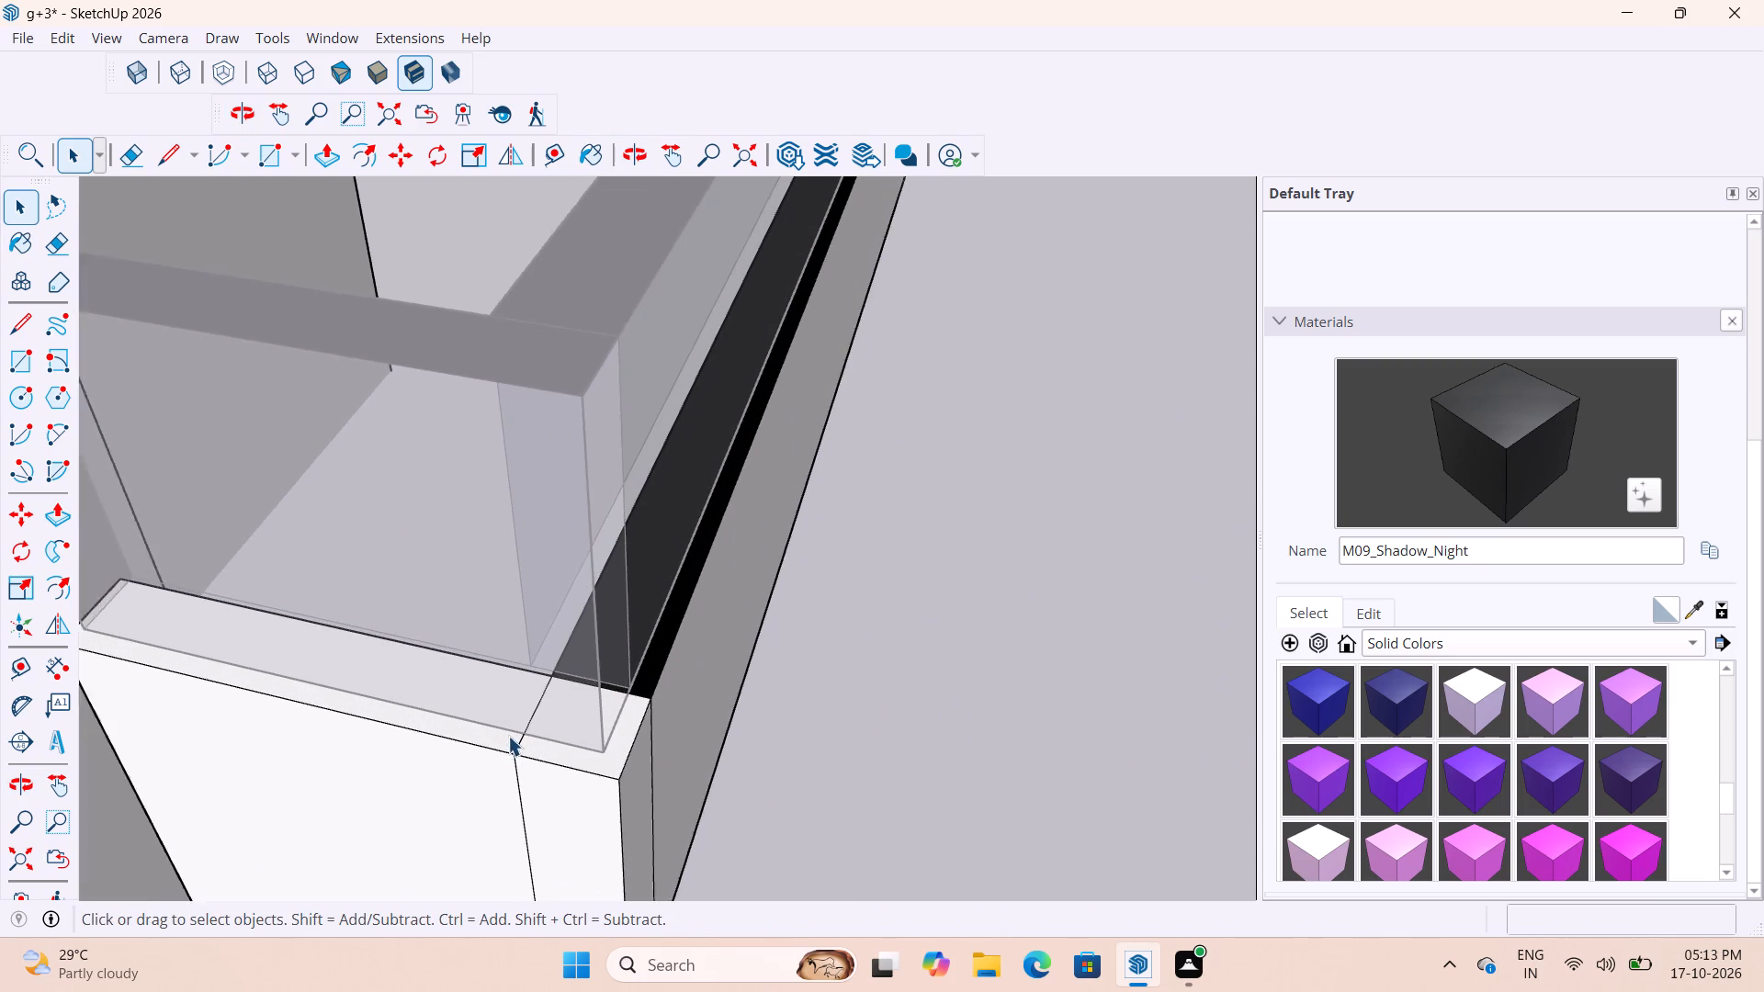
scroll(508, 736, "up", 3)
left_click(518, 755)
double_click(518, 755)
double_click(520, 754)
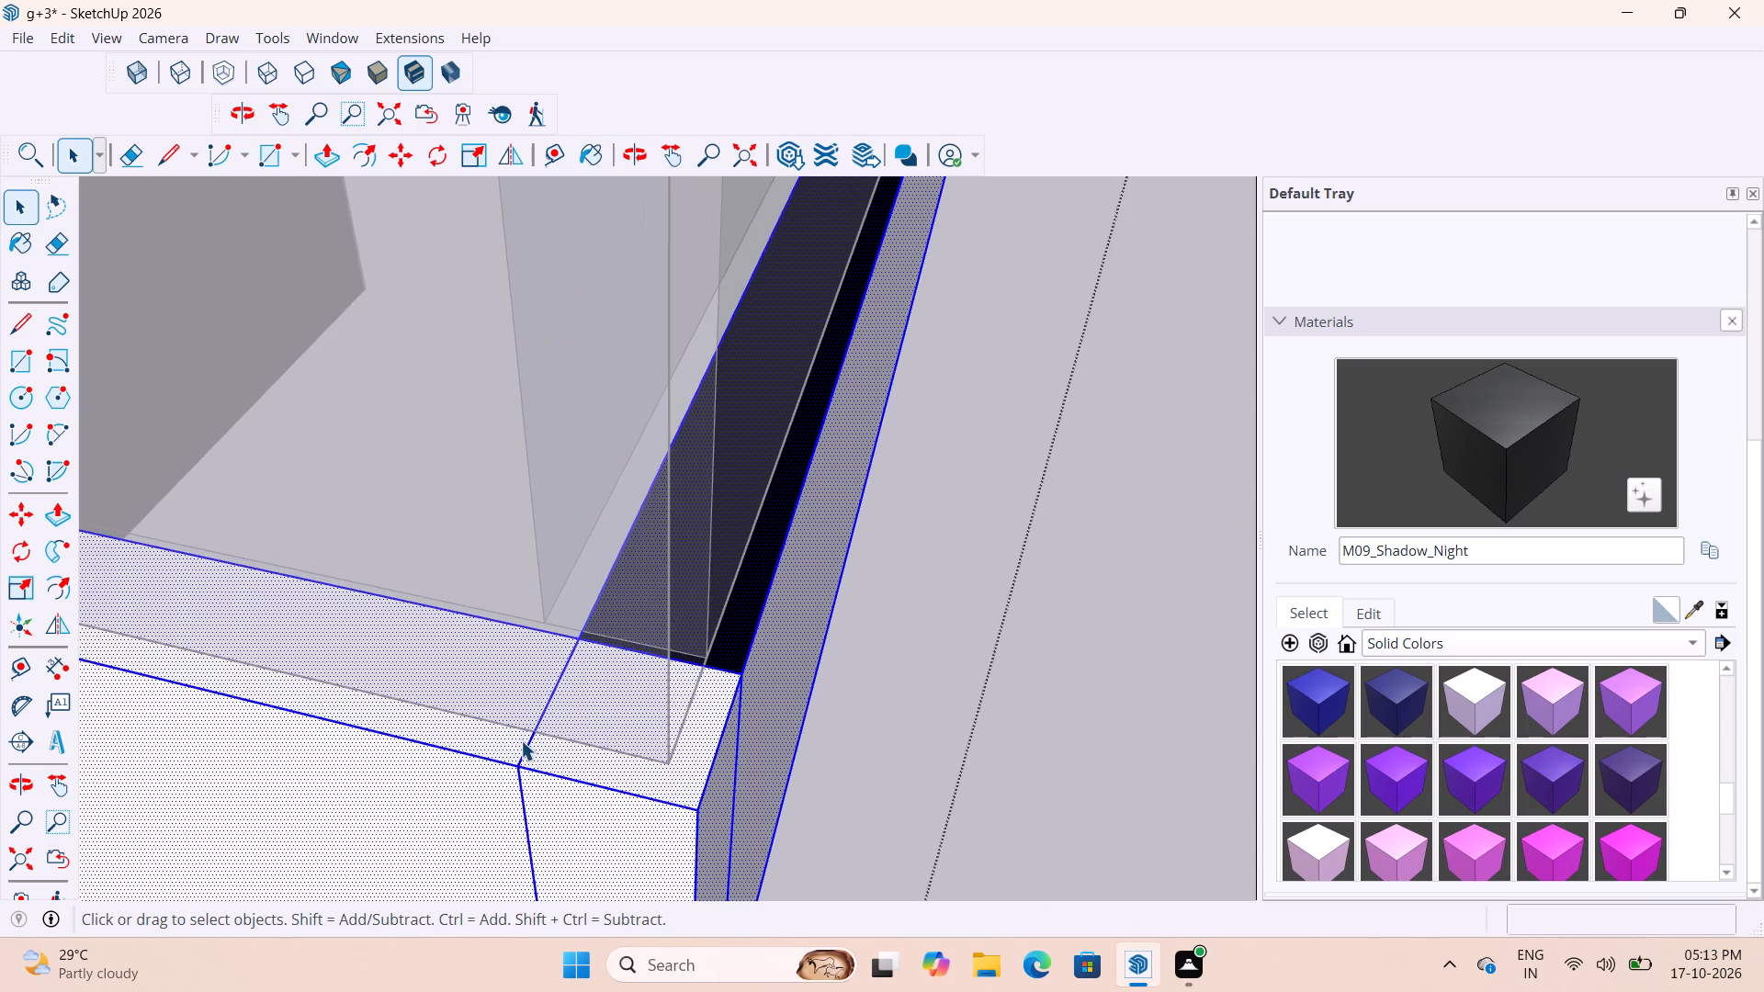
double_click(521, 740)
left_click(526, 751)
left_click(530, 738)
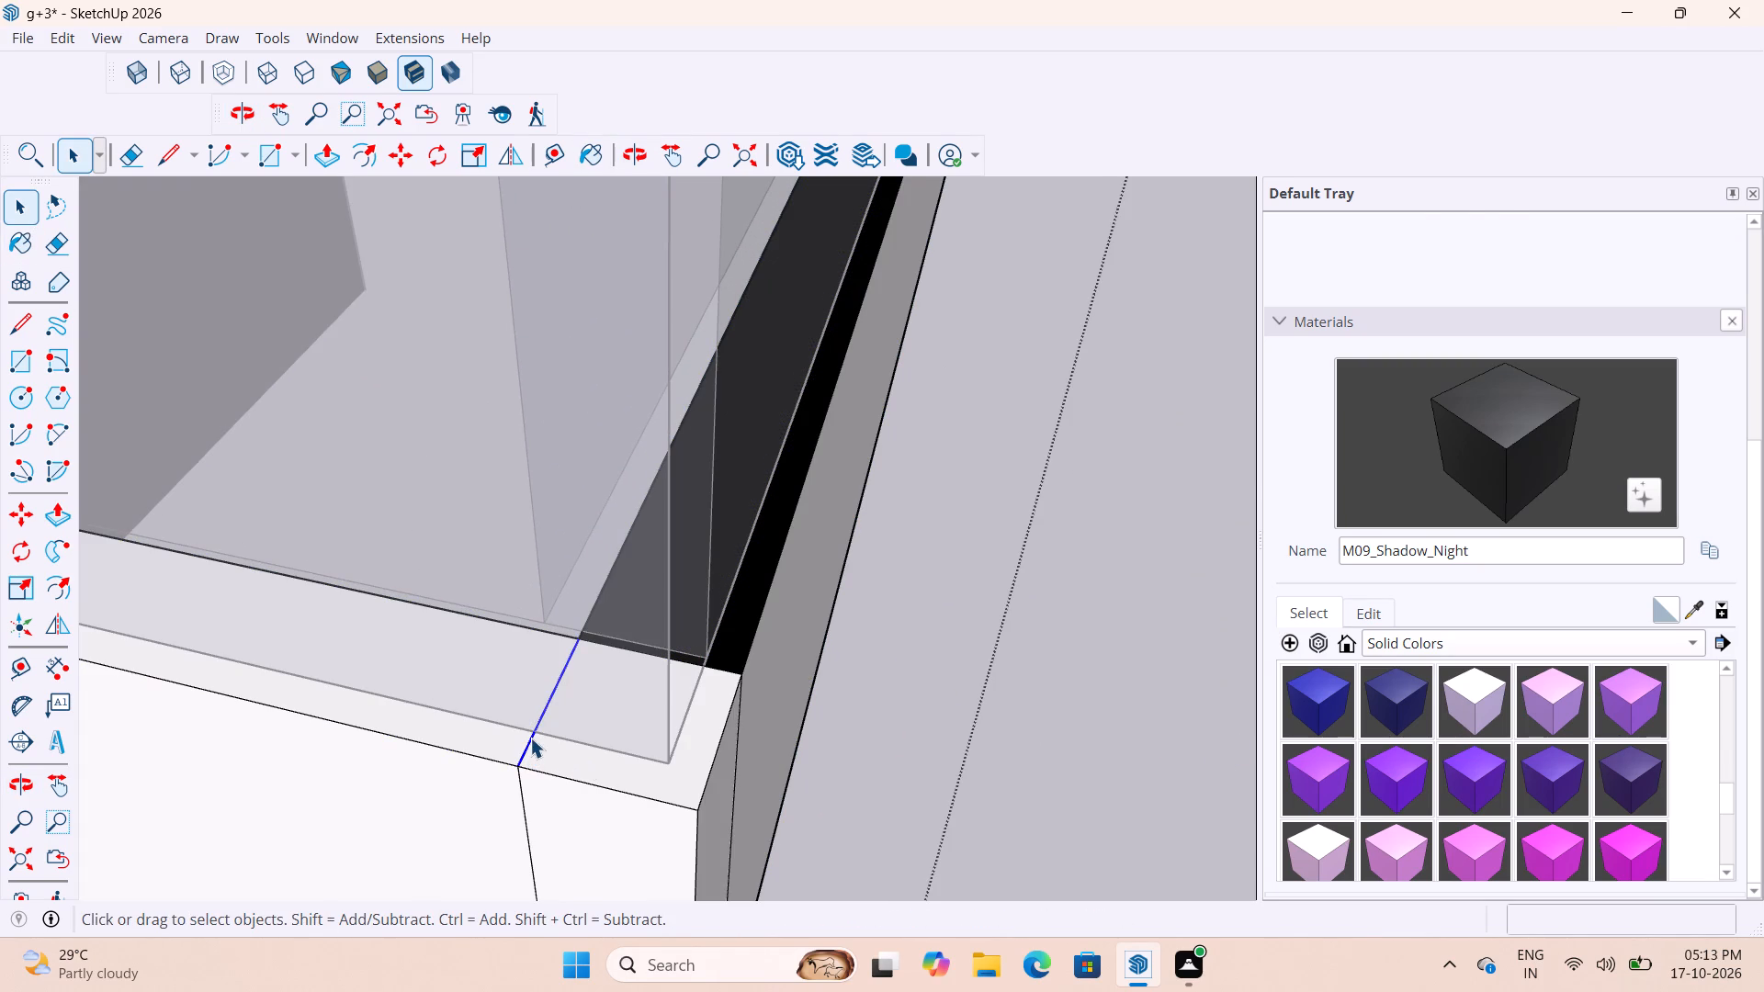
key("Delete")
Paint the far-end return of the long balcony's parapet top with M09_Shadow_Night and close the open groups.
left_click(1447, 457)
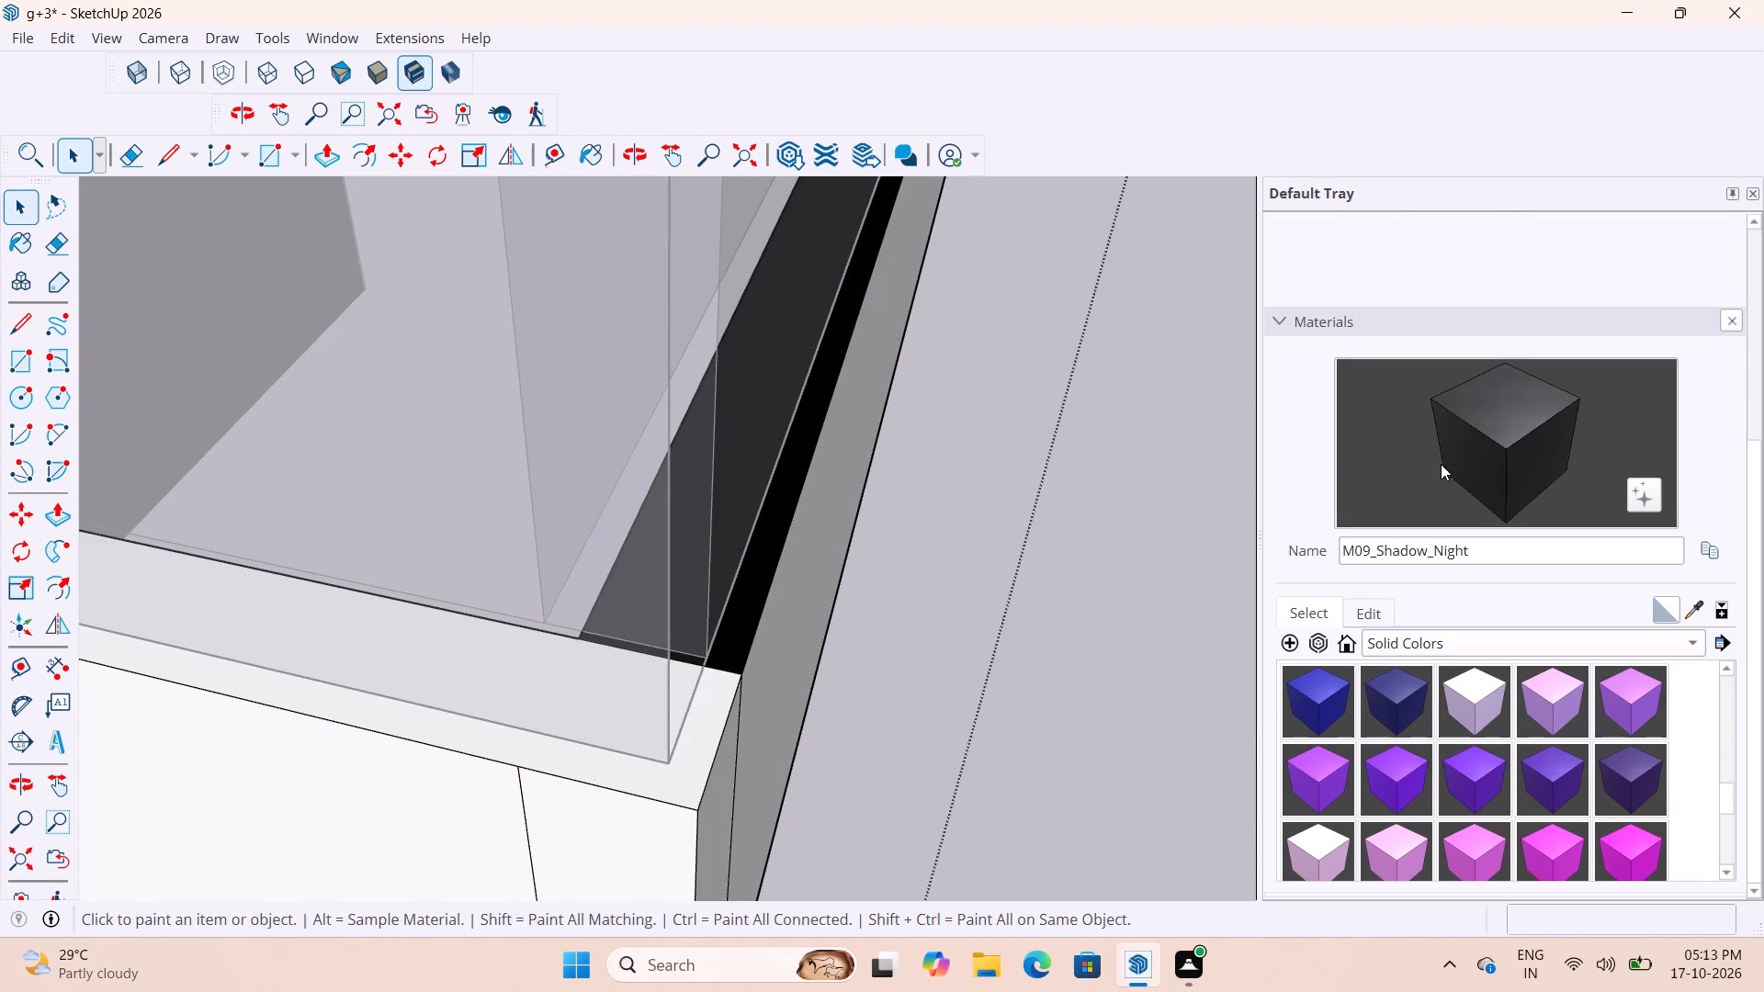
scroll(543, 804, "up", 4)
left_click(637, 761)
scroll(821, 756, "down", 9)
key("space")
key("b")
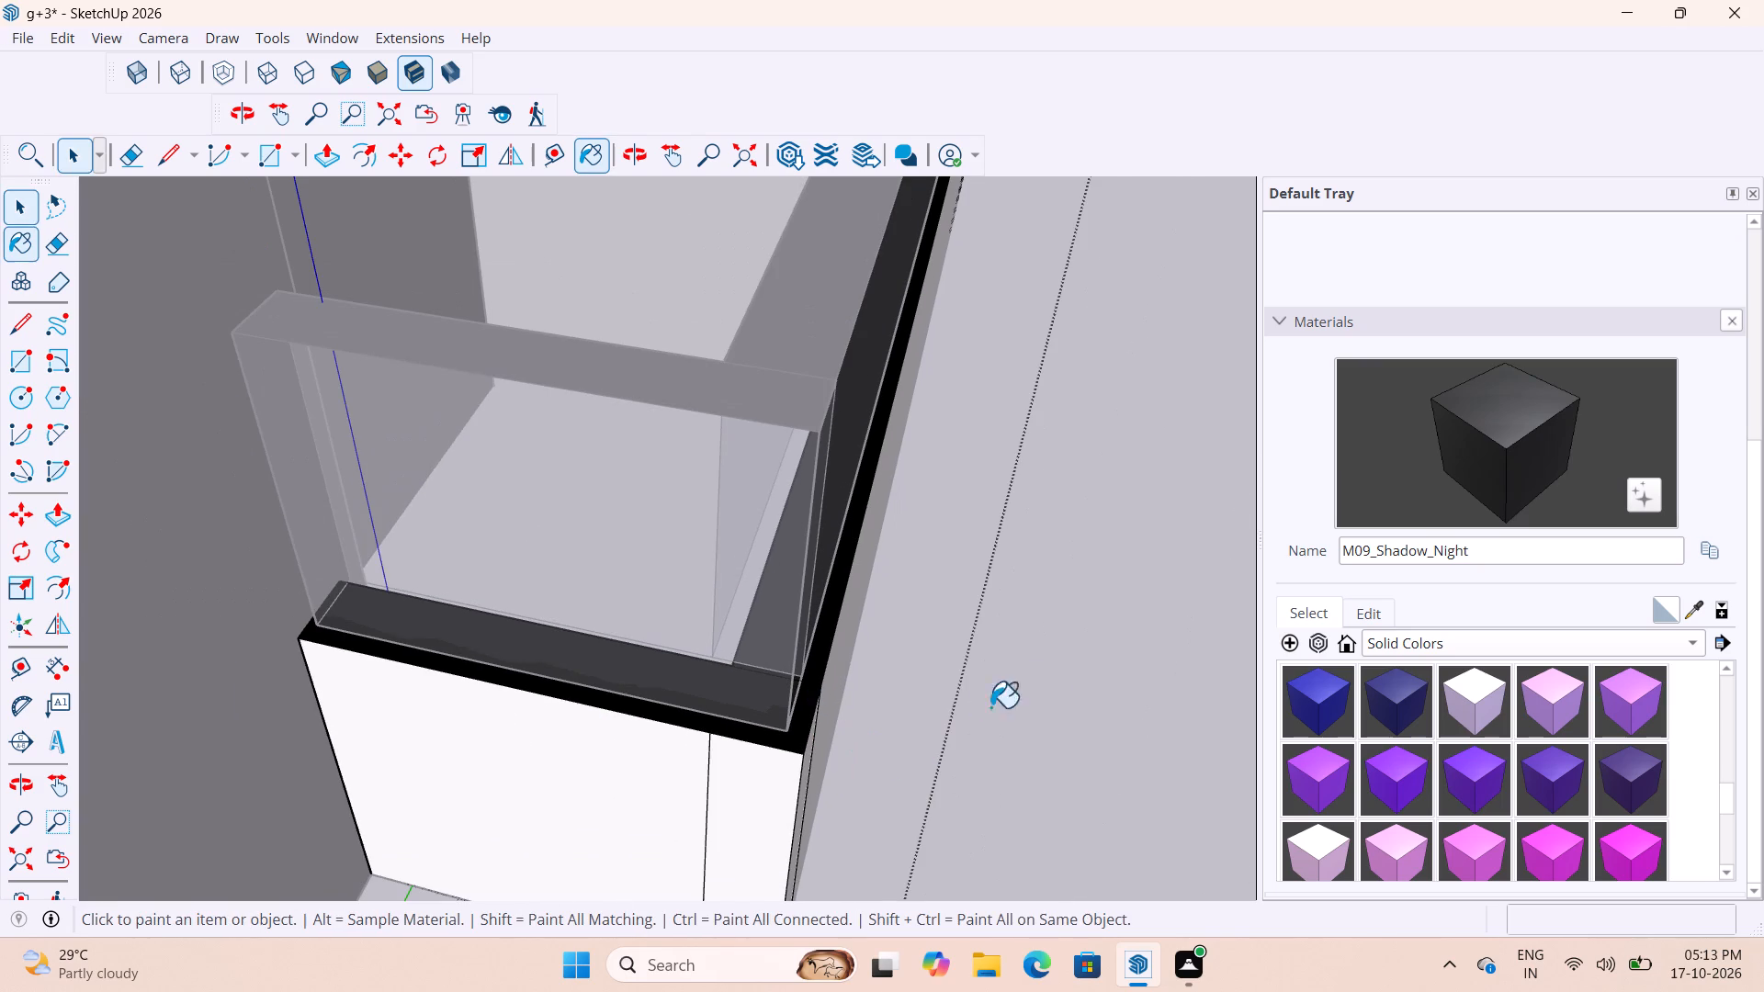
left_click(1076, 727)
key("space")
key("space")
left_click(1044, 683)
scroll(1022, 681, "down", 10)
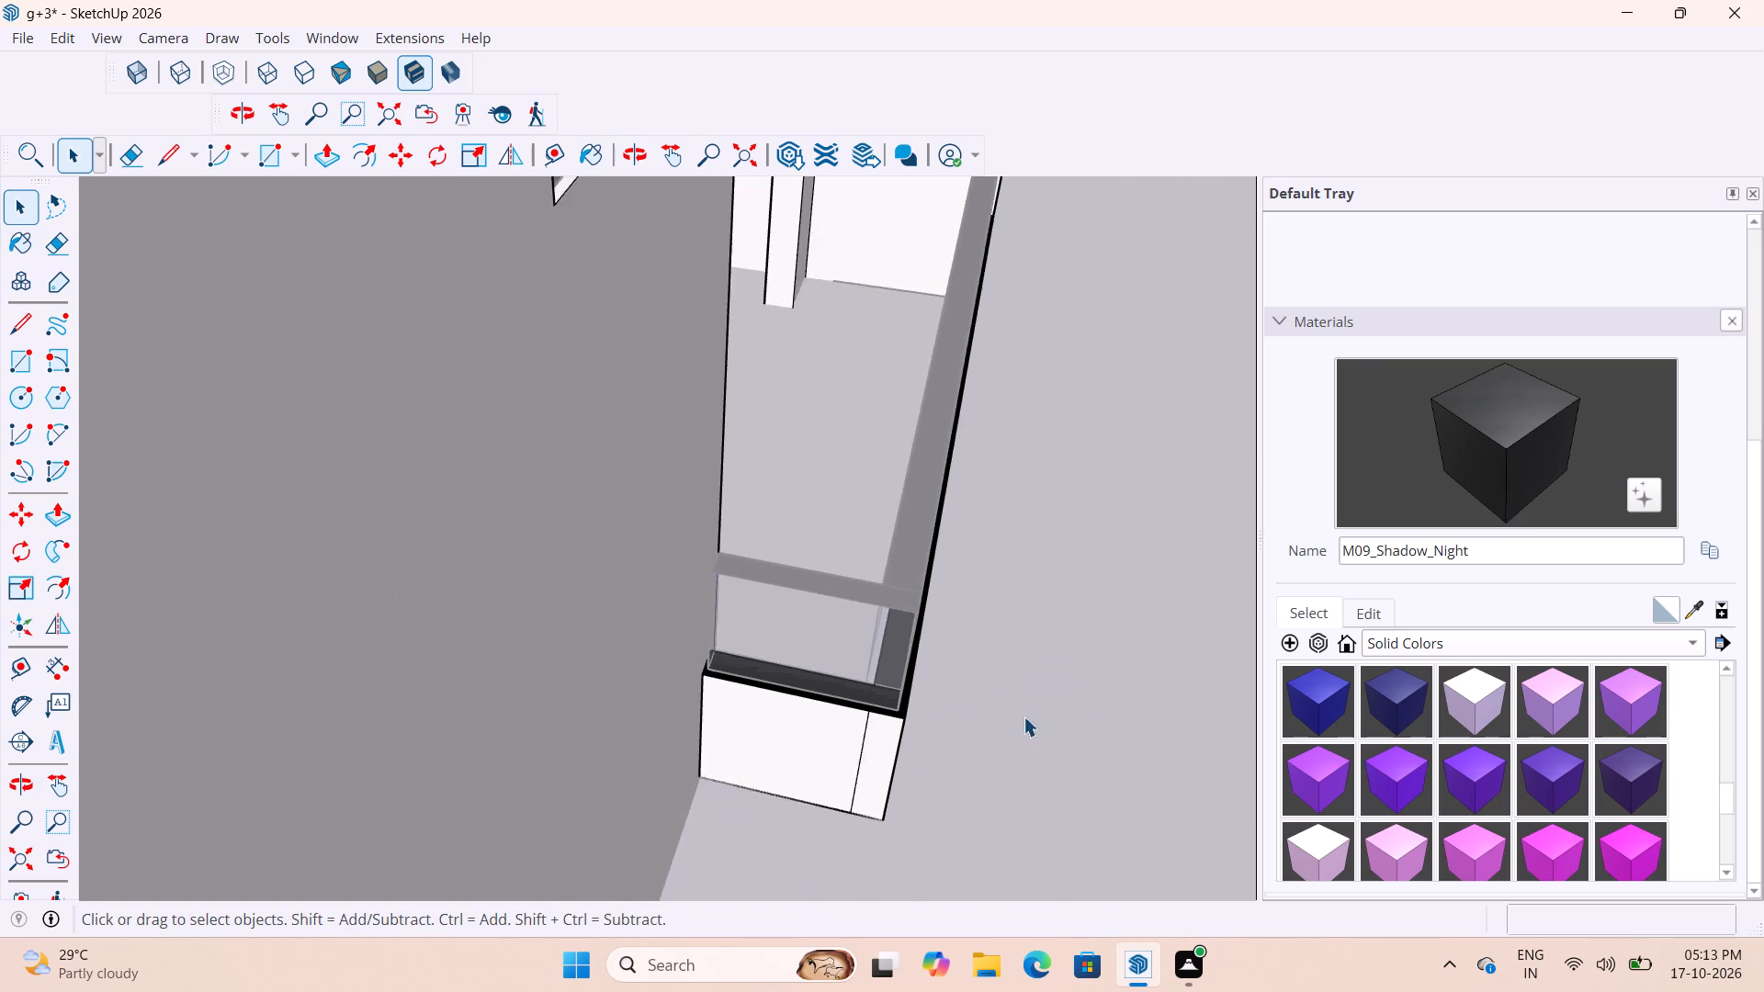
left_click(1078, 702)
scroll(874, 681, "down", 11)
left_click(1134, 615)
left_click(991, 656)
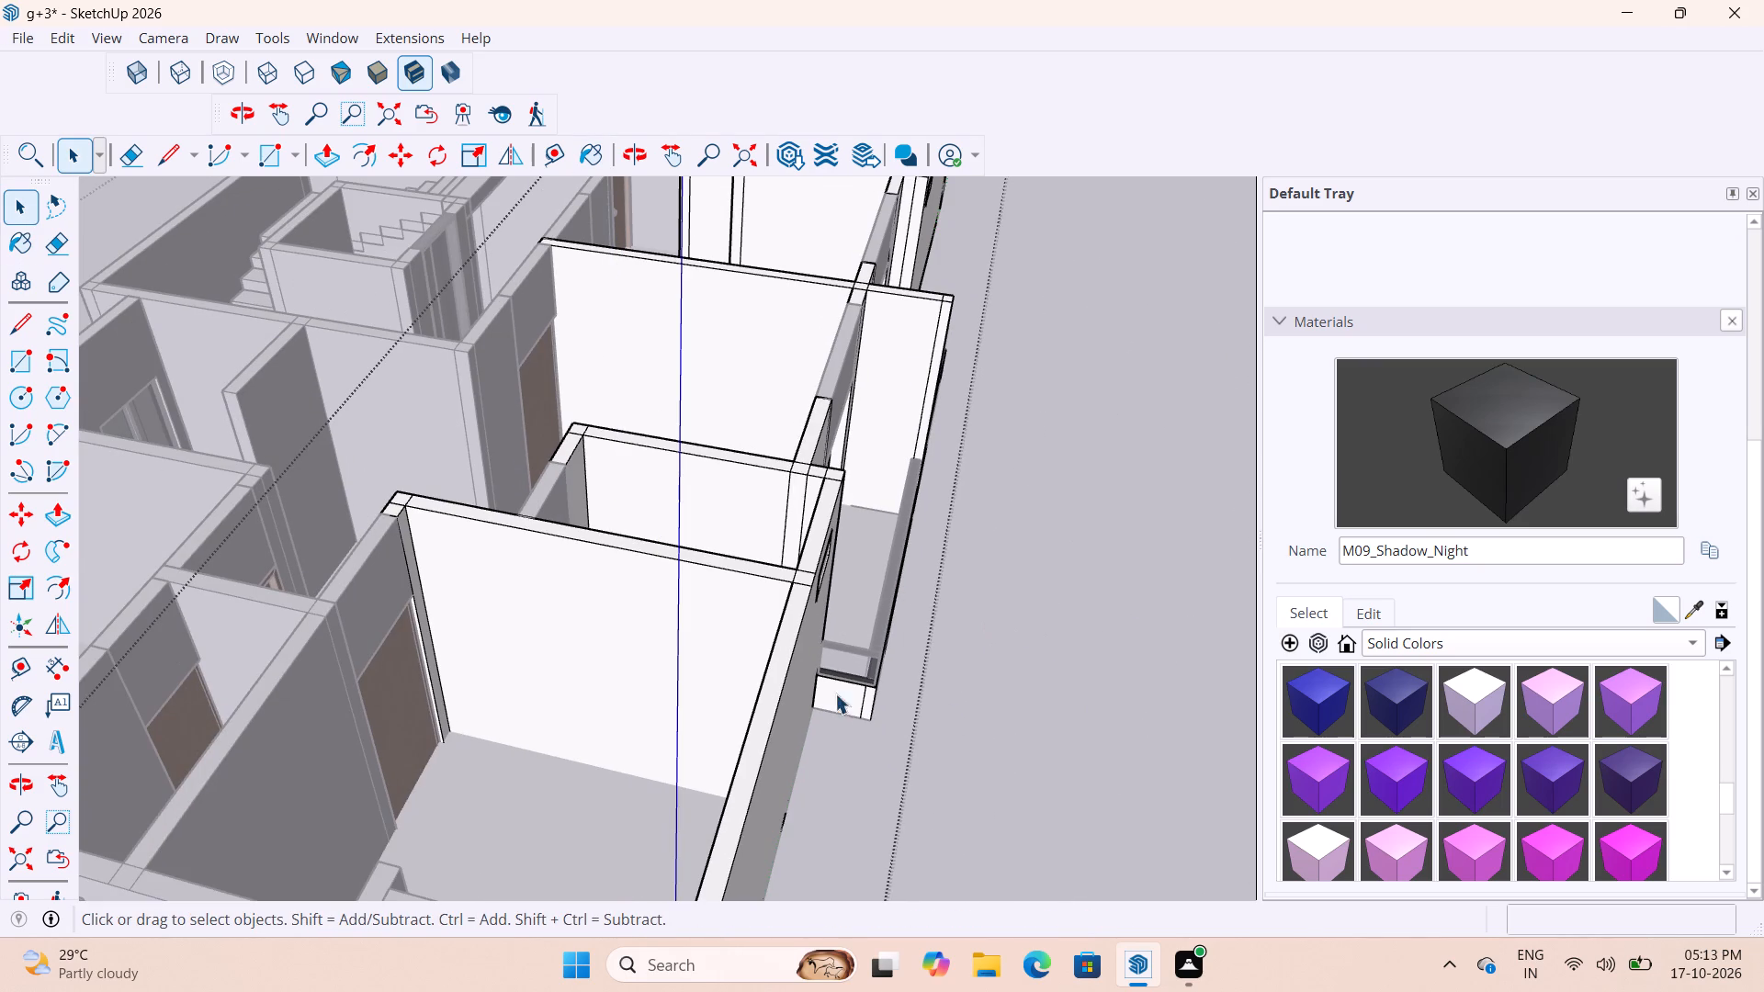
scroll(981, 663, "up", 4)
left_click(1005, 624)
left_click_drag(1011, 624, 992, 612)
left_click(967, 540)
left_click(998, 600)
Examine the balconies around the building for unpainted parapet tops, ending at the small balcony with a door and window.
scroll(877, 536, "up", 3)
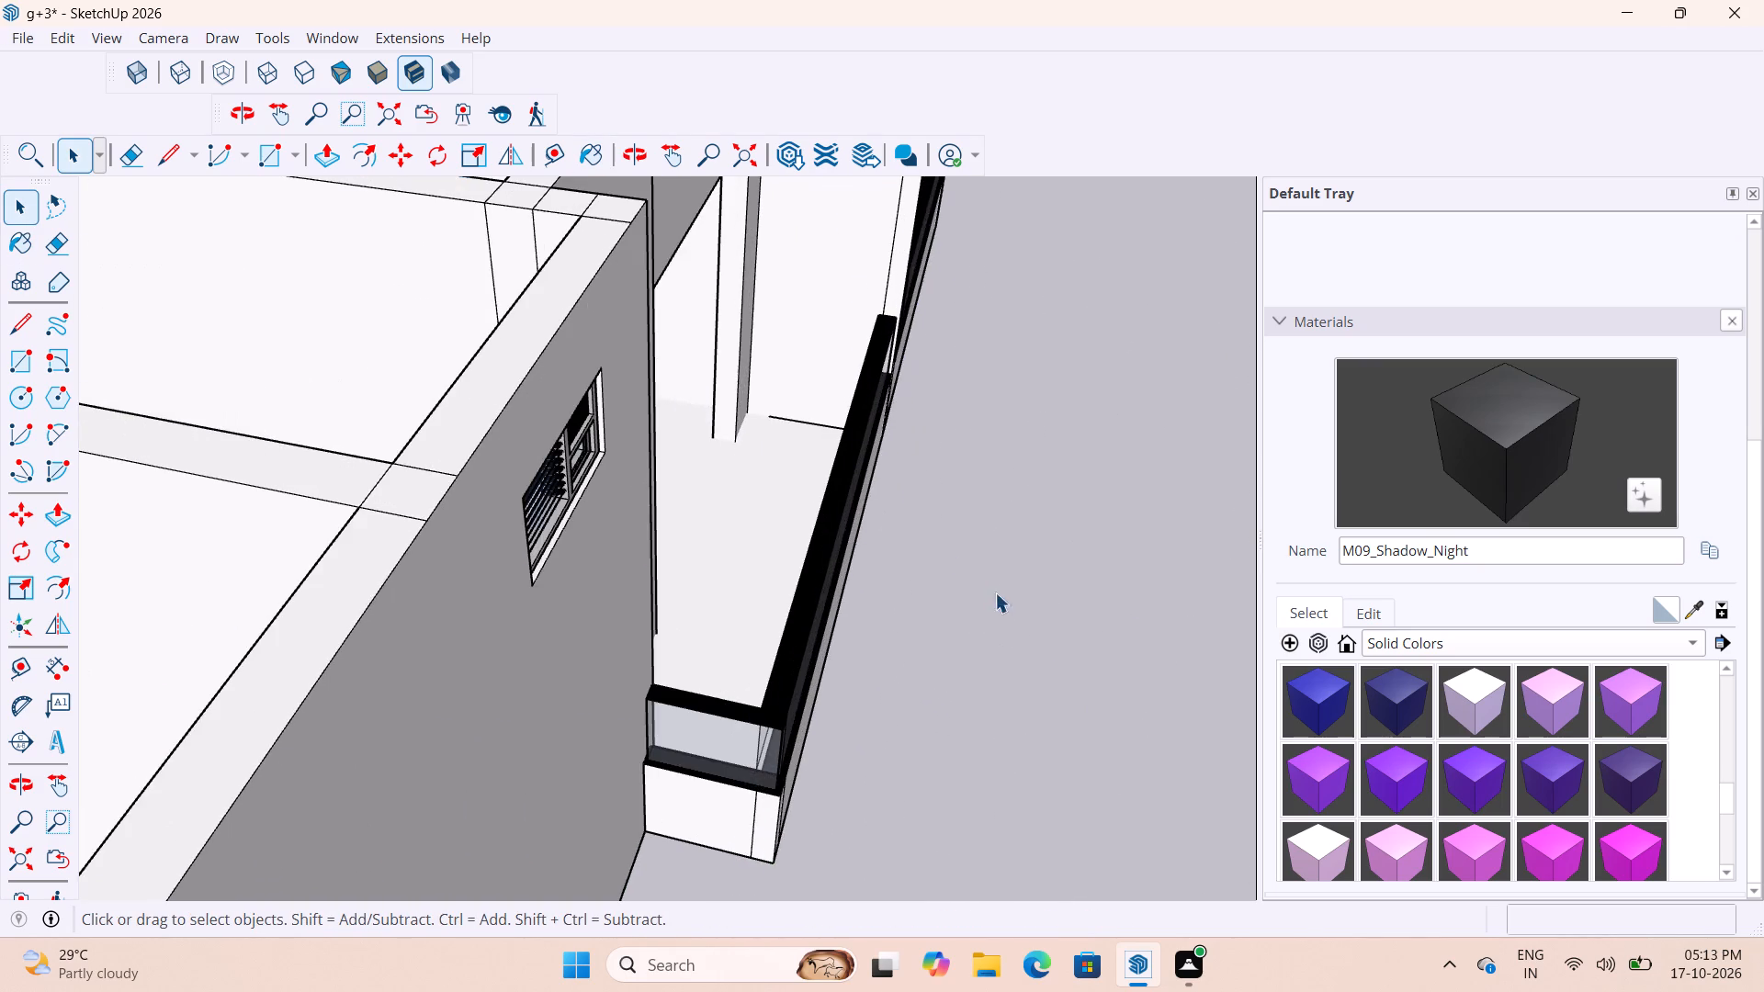
middle_click_drag(973, 596, 620, 573)
scroll(610, 573, "up", 1)
scroll(582, 591, "down", 20)
scroll(582, 591, "down", 4)
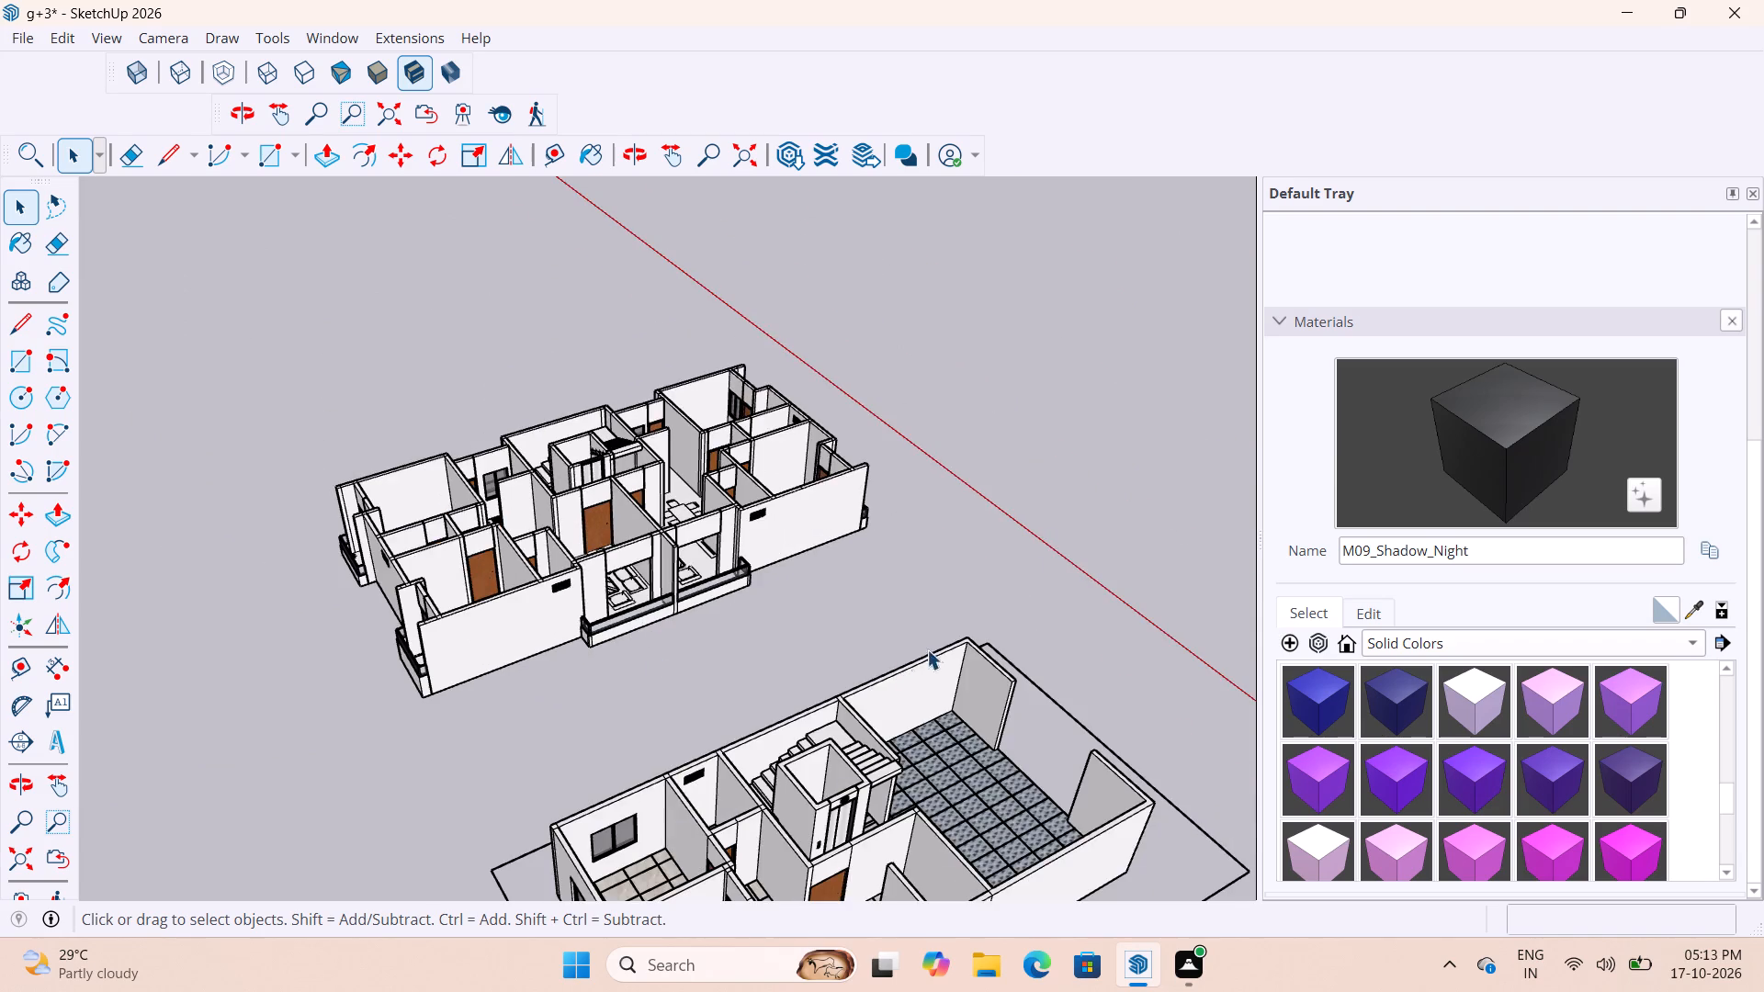
scroll(931, 648, "down", 1)
middle_click_drag(893, 635, 281, 590)
scroll(653, 603, "up", 14)
scroll(557, 552, "down", 9)
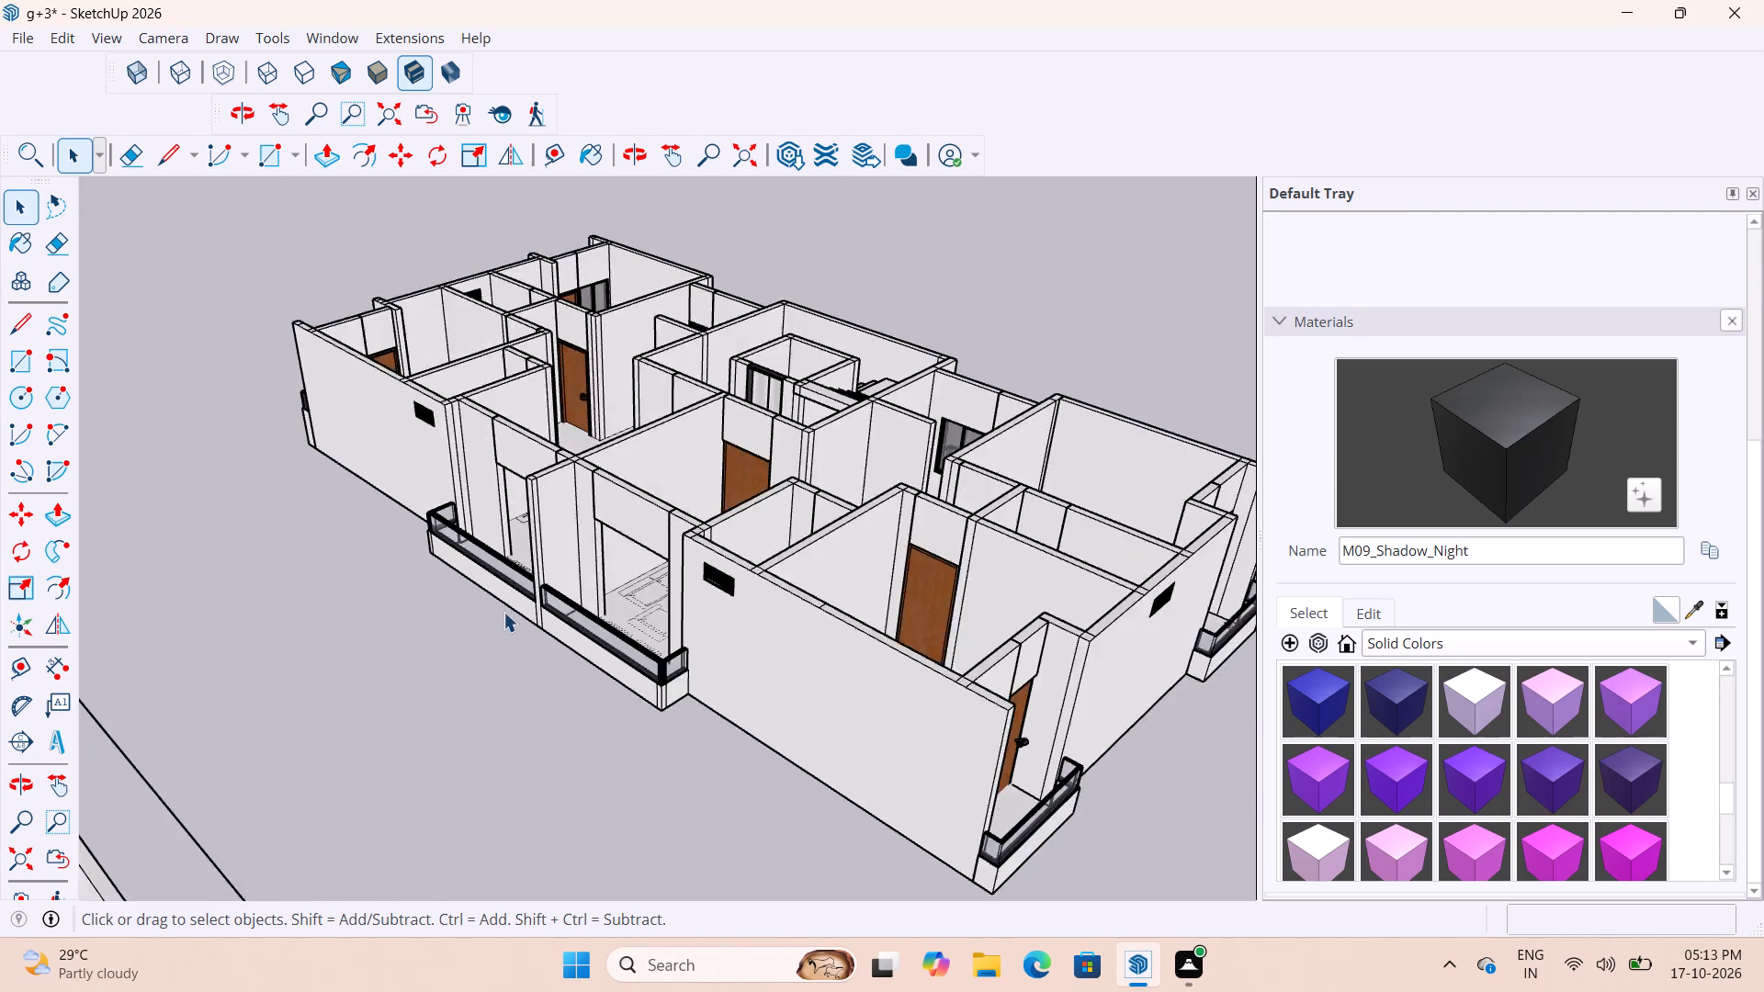
scroll(503, 612, "down", 3)
scroll(862, 707, "up", 5)
scroll(742, 666, "up", 6)
scroll(764, 772, "down", 11)
middle_click_drag(270, 483, 1019, 517)
scroll(609, 843, "up", 8)
scroll(1069, 364, "down", 6)
scroll(707, 655, "up", 20)
scroll(707, 655, "up", 2)
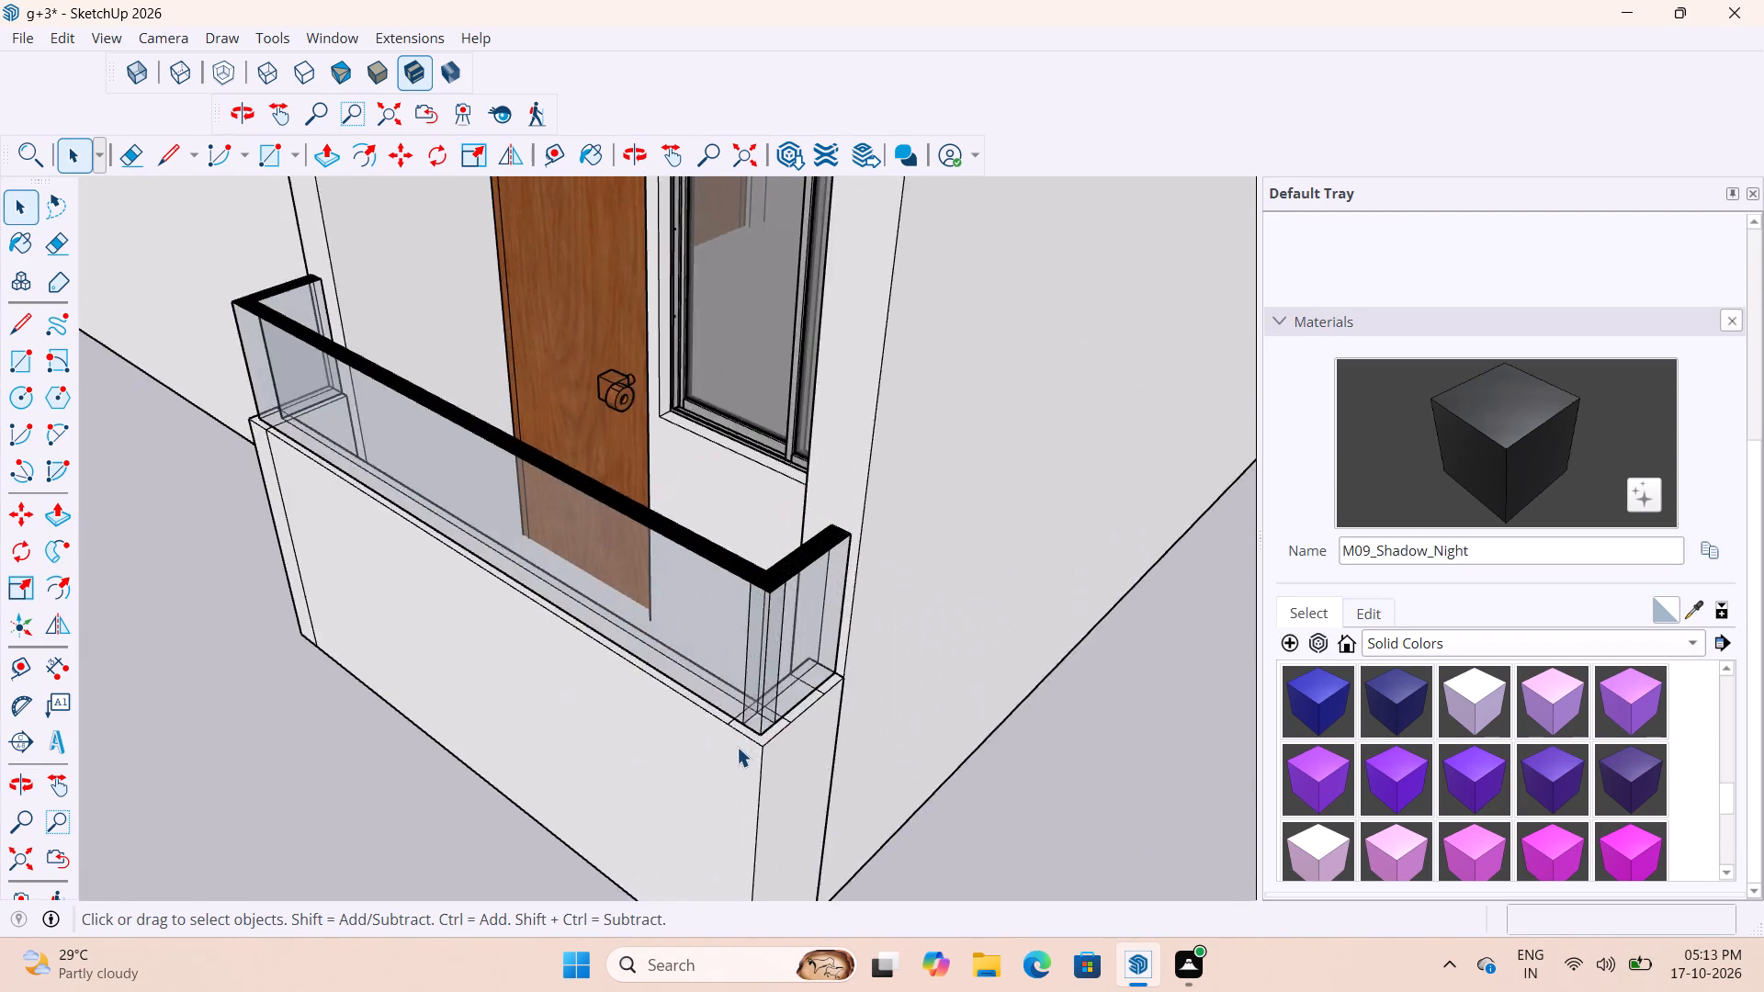
Open this balcony's wall group and erase the two edges crossing the window-side parapet return, at the corner and nearer the wall.
scroll(737, 747, "up", 13)
middle_click_drag(894, 692, 645, 691)
scroll(851, 735, "up", 5)
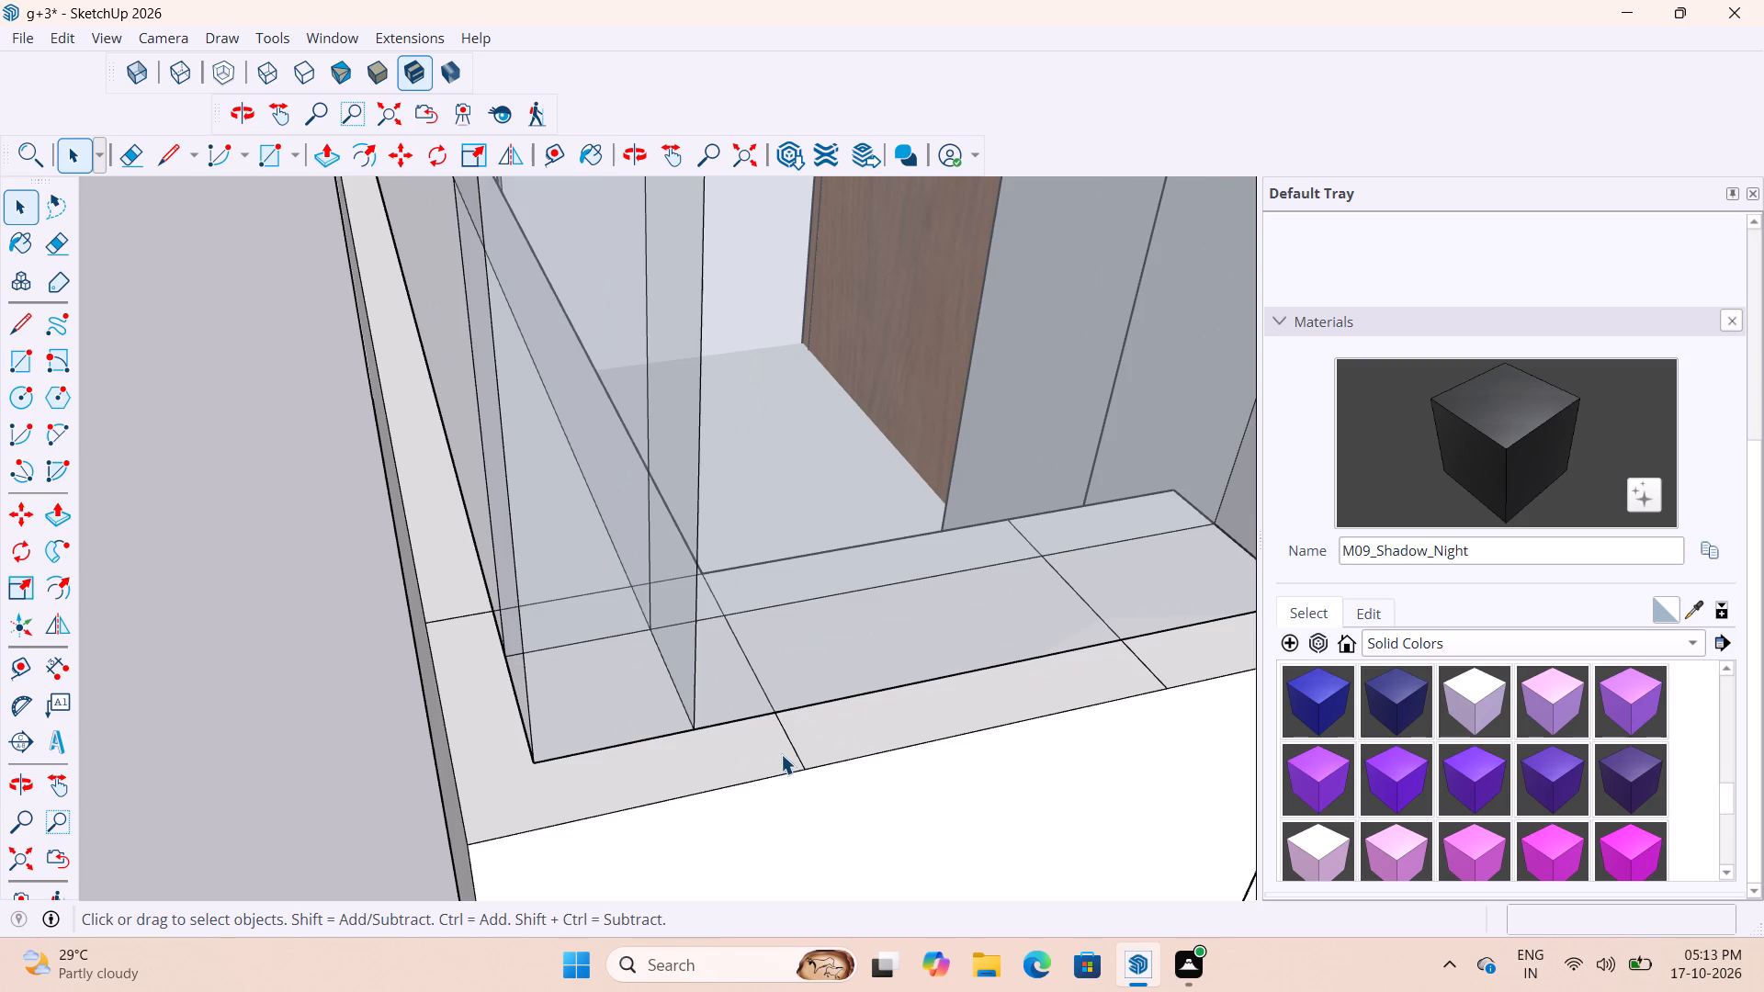
double_click(786, 754)
left_click(788, 757)
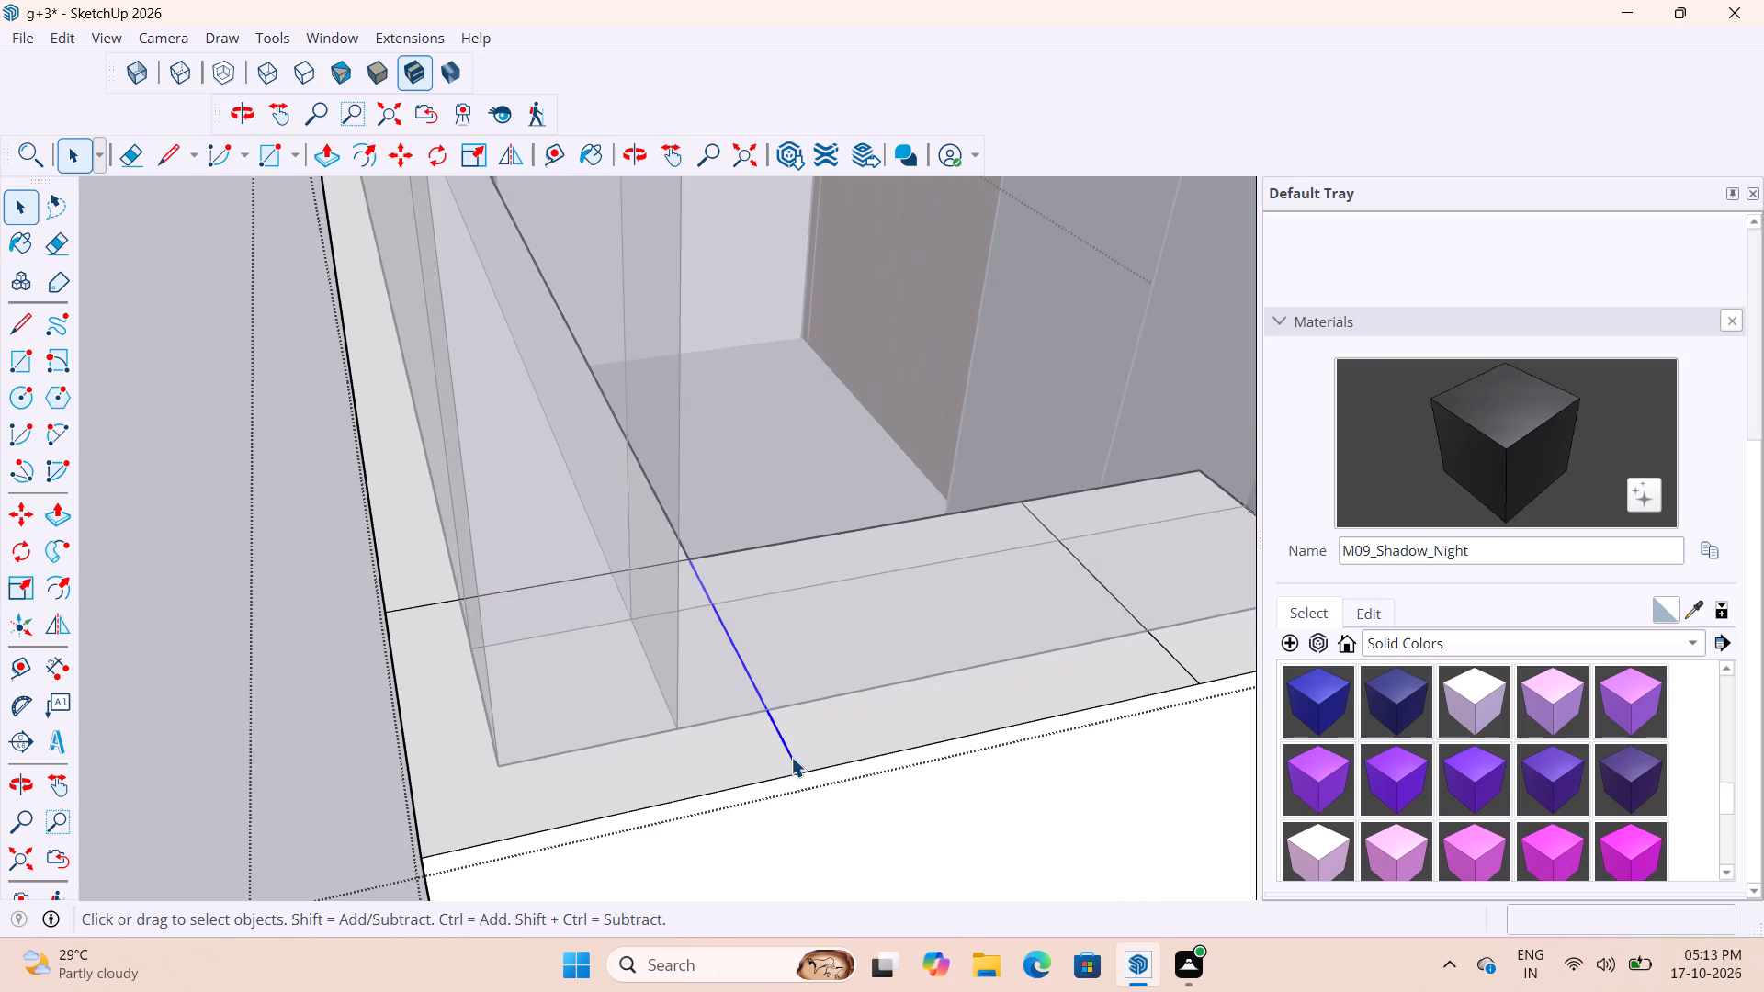
key("Delete")
left_click(1189, 671)
key("Delete")
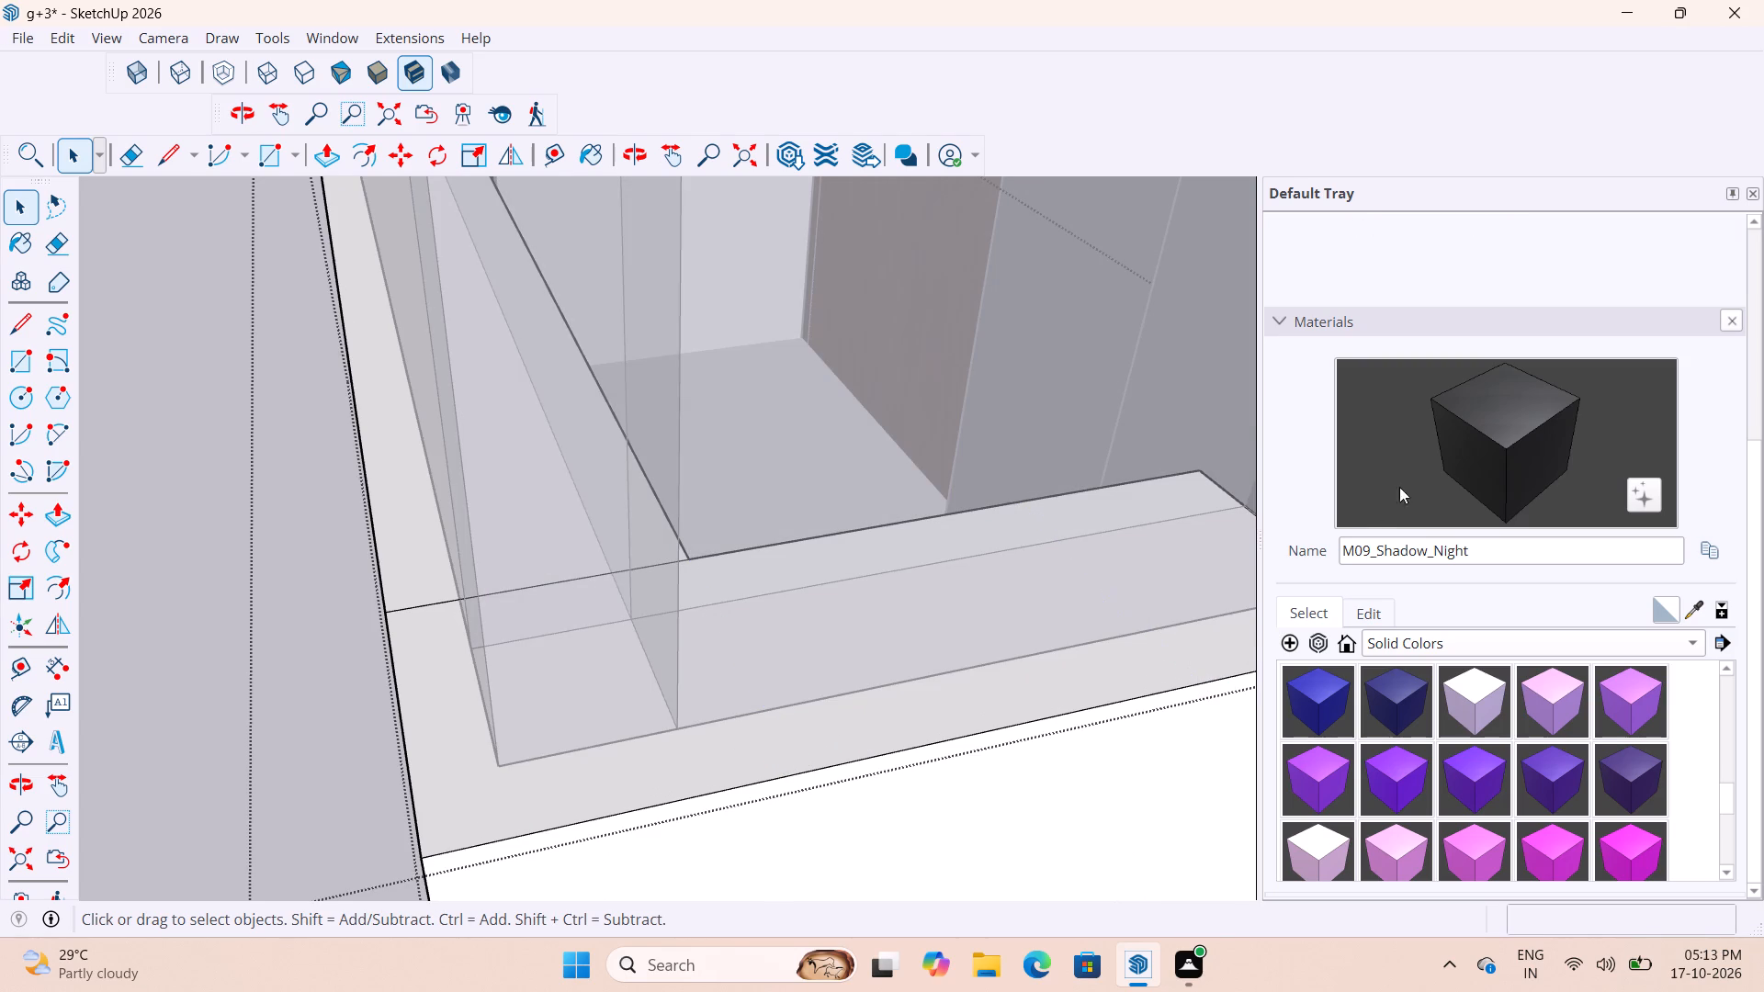
Paint the window-side return and the front run of this parapet top with M09_Shadow_Night.
left_click(1419, 460)
left_click(860, 750)
scroll(1080, 764, "down", 5)
middle_click_drag(775, 705, 906, 761)
scroll(617, 575, "up", 3)
left_click(613, 641)
scroll(957, 794, "down", 20)
scroll(957, 794, "down", 4)
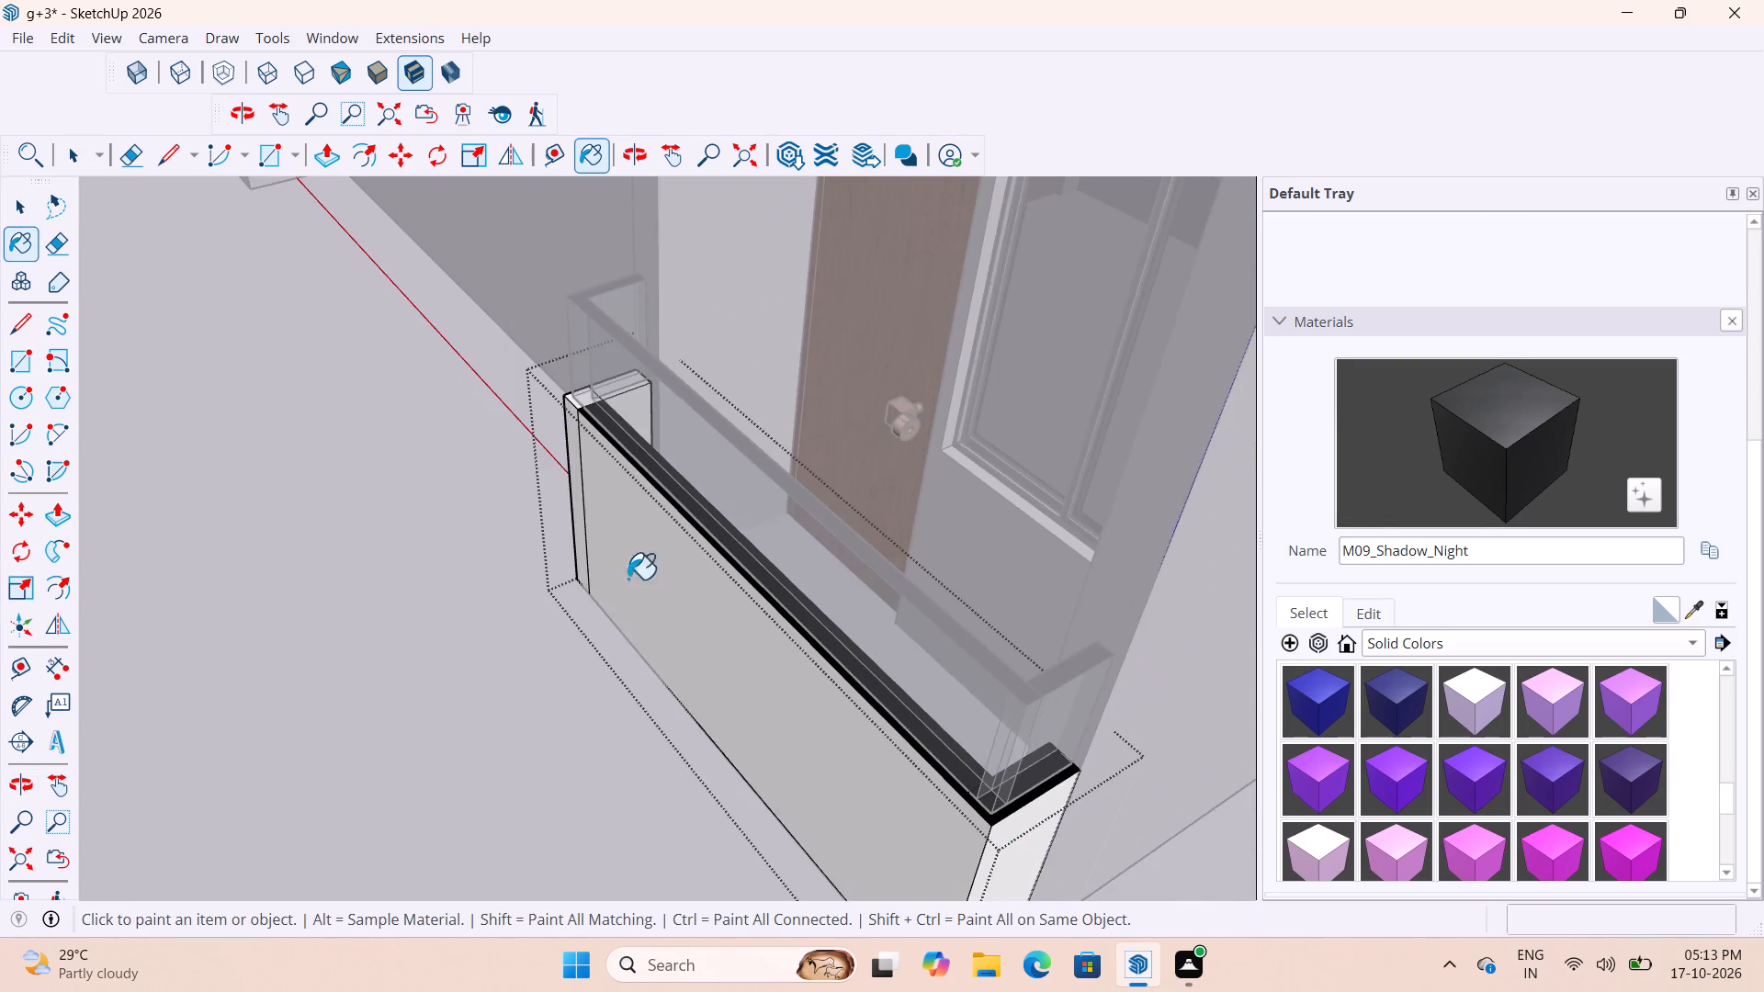
Erase the edge crossing the parapet top at the corner of the unpainted door-side return.
scroll(527, 502, "up", 9)
middle_click_drag(629, 421, 1078, 535)
scroll(831, 423, "up", 12)
key("space")
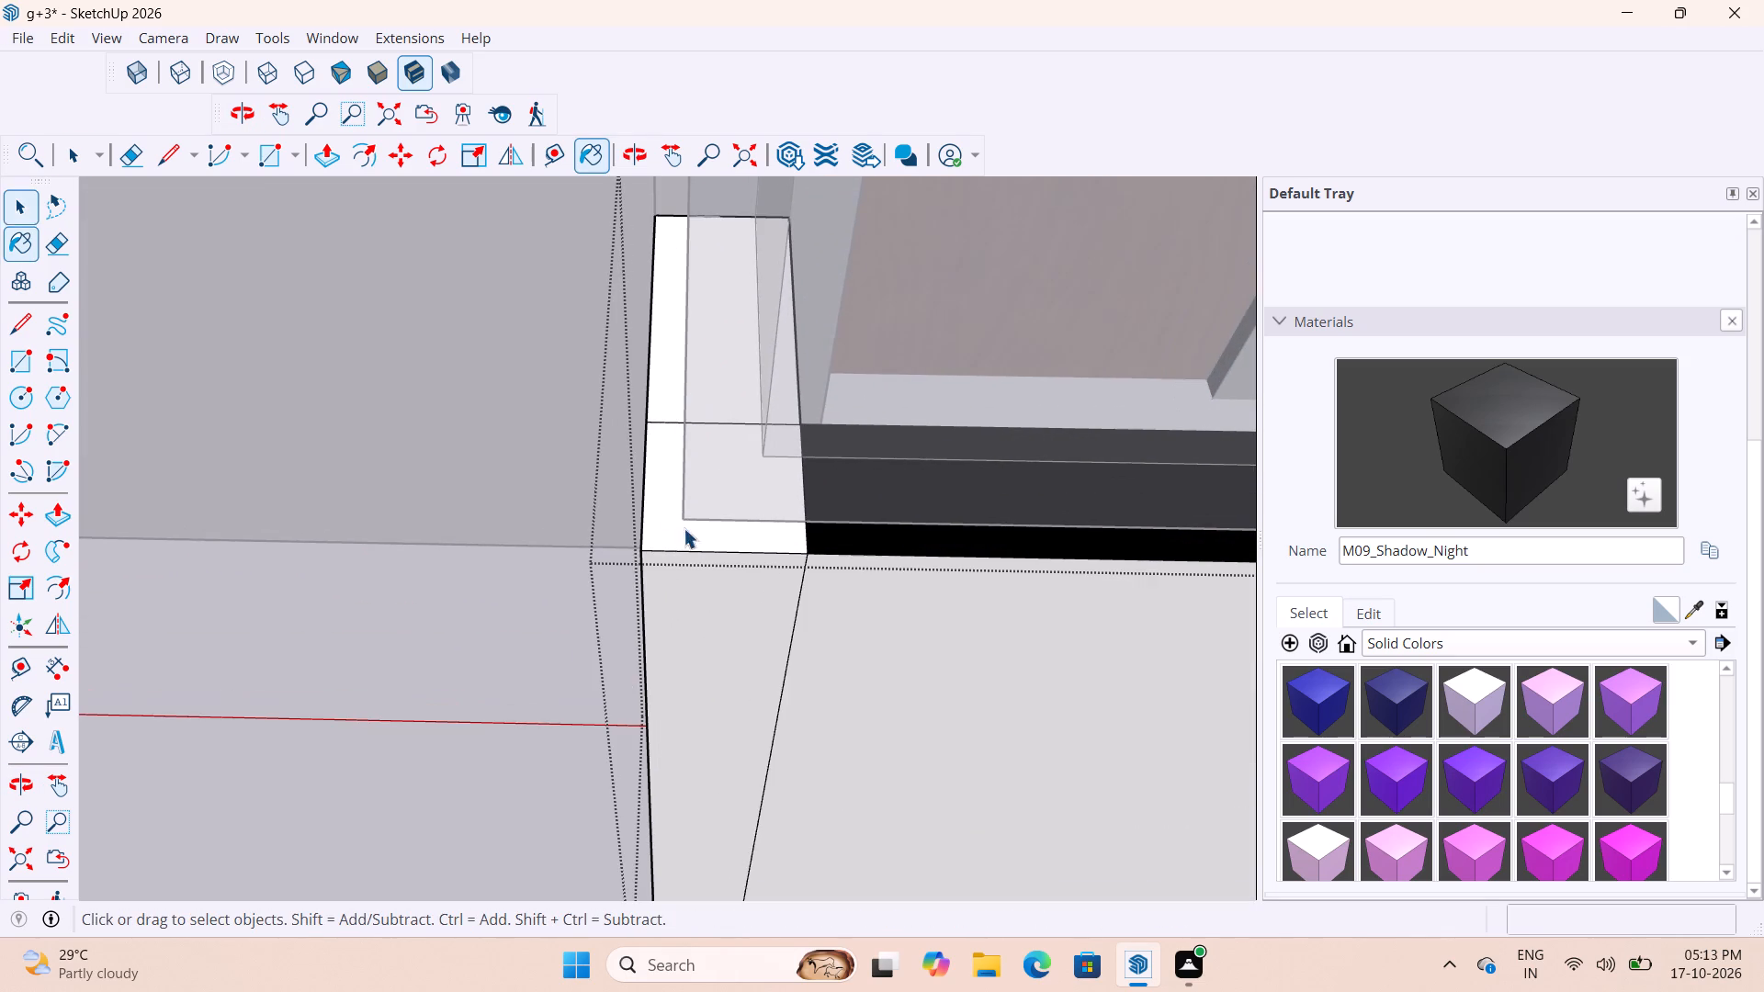
scroll(646, 418, "up", 4)
left_click(667, 419)
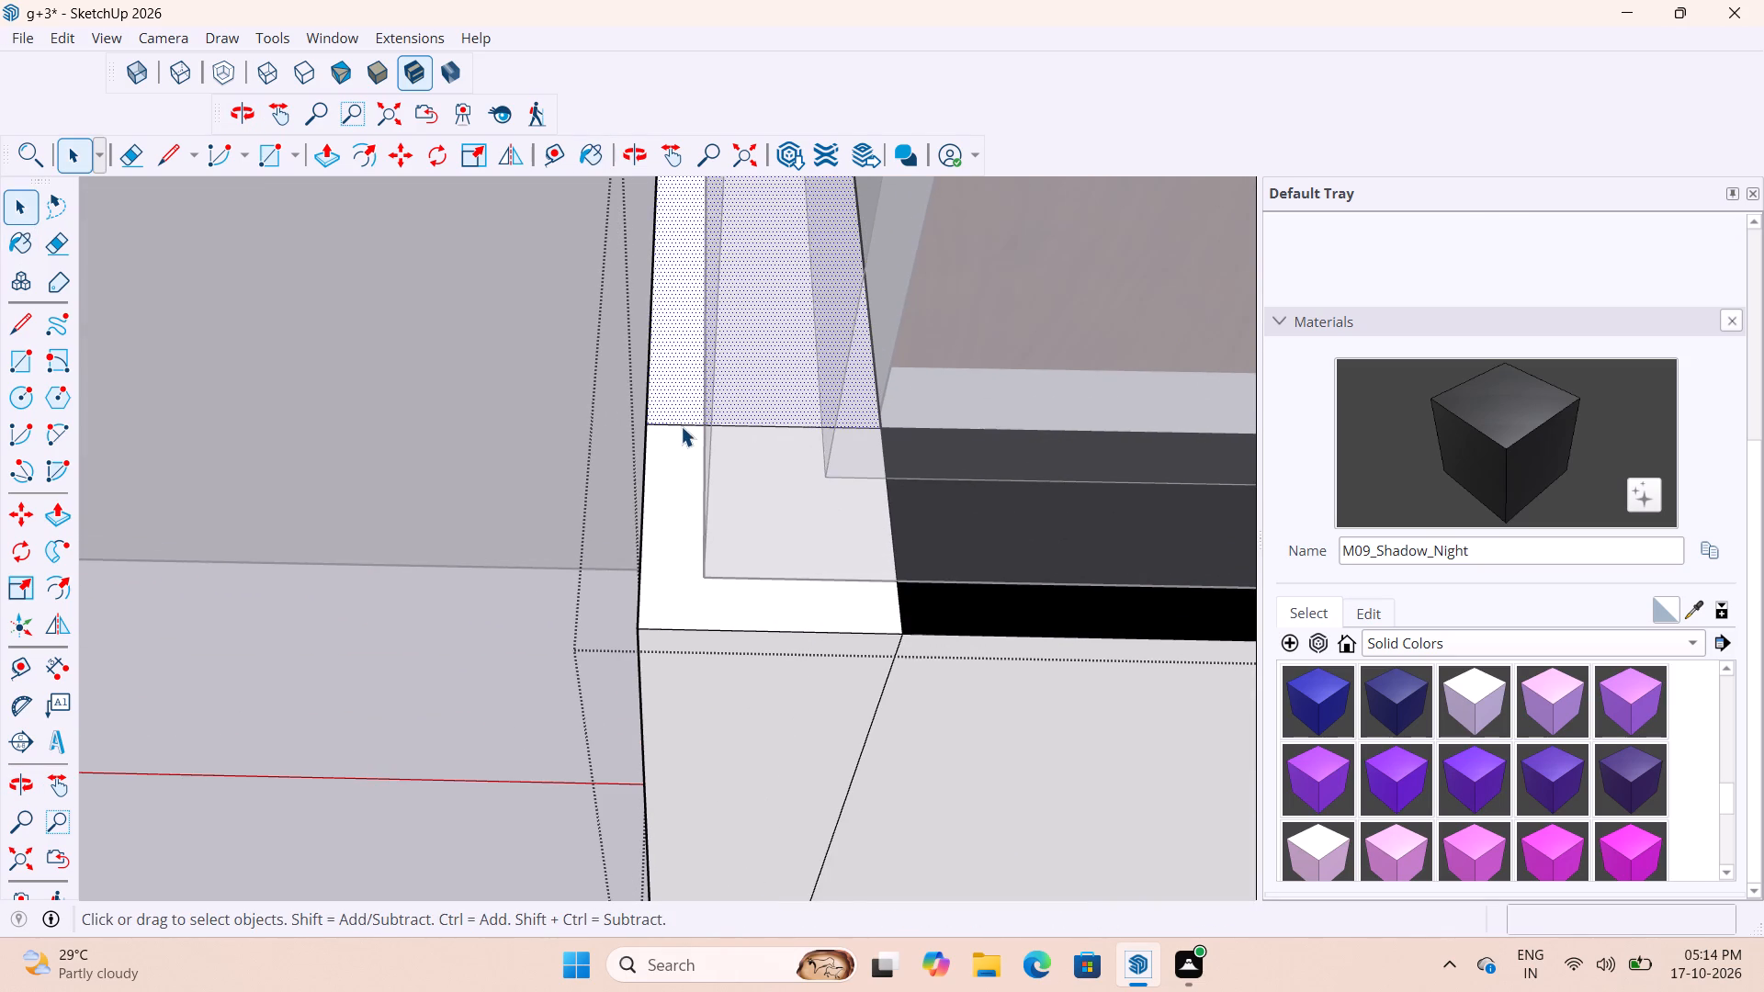
left_click(681, 426)
key("Delete")
Paint the door-side return of this parapet top with M09_Shadow_Night and close the wall group.
left_click(1495, 426)
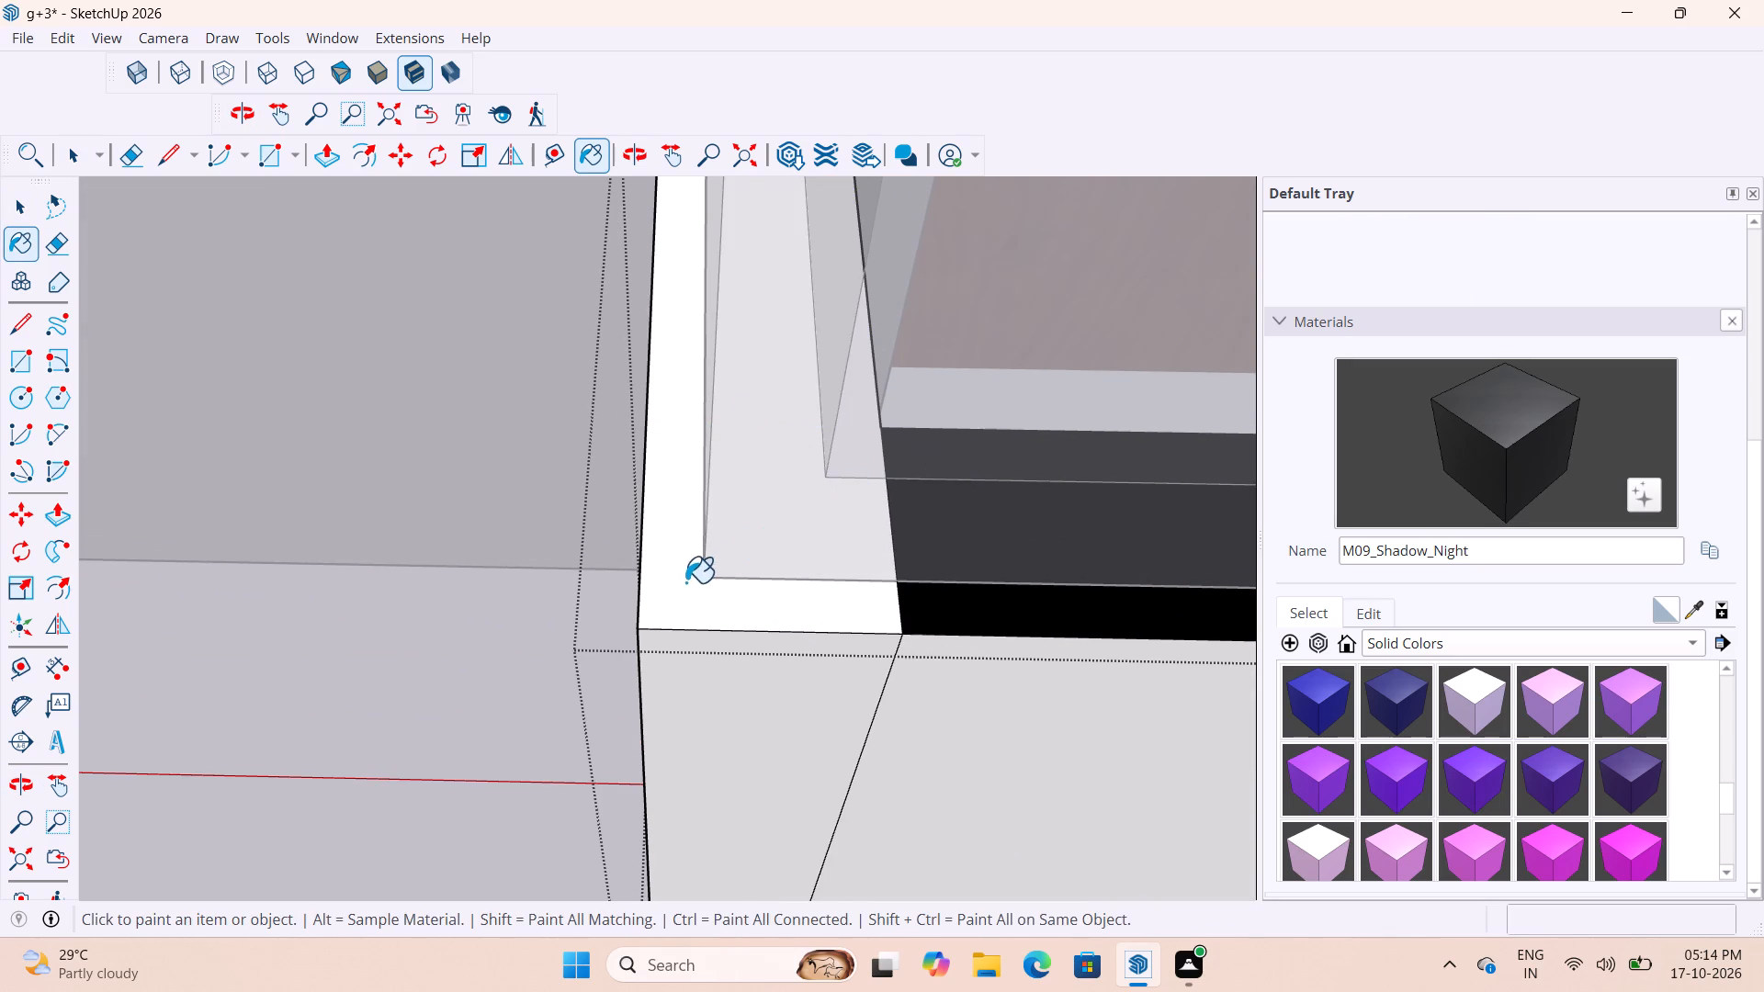
left_click(685, 582)
scroll(758, 683, "down", 4)
scroll(726, 528, "down", 6)
scroll(842, 523, "down", 12)
key("space")
key("space")
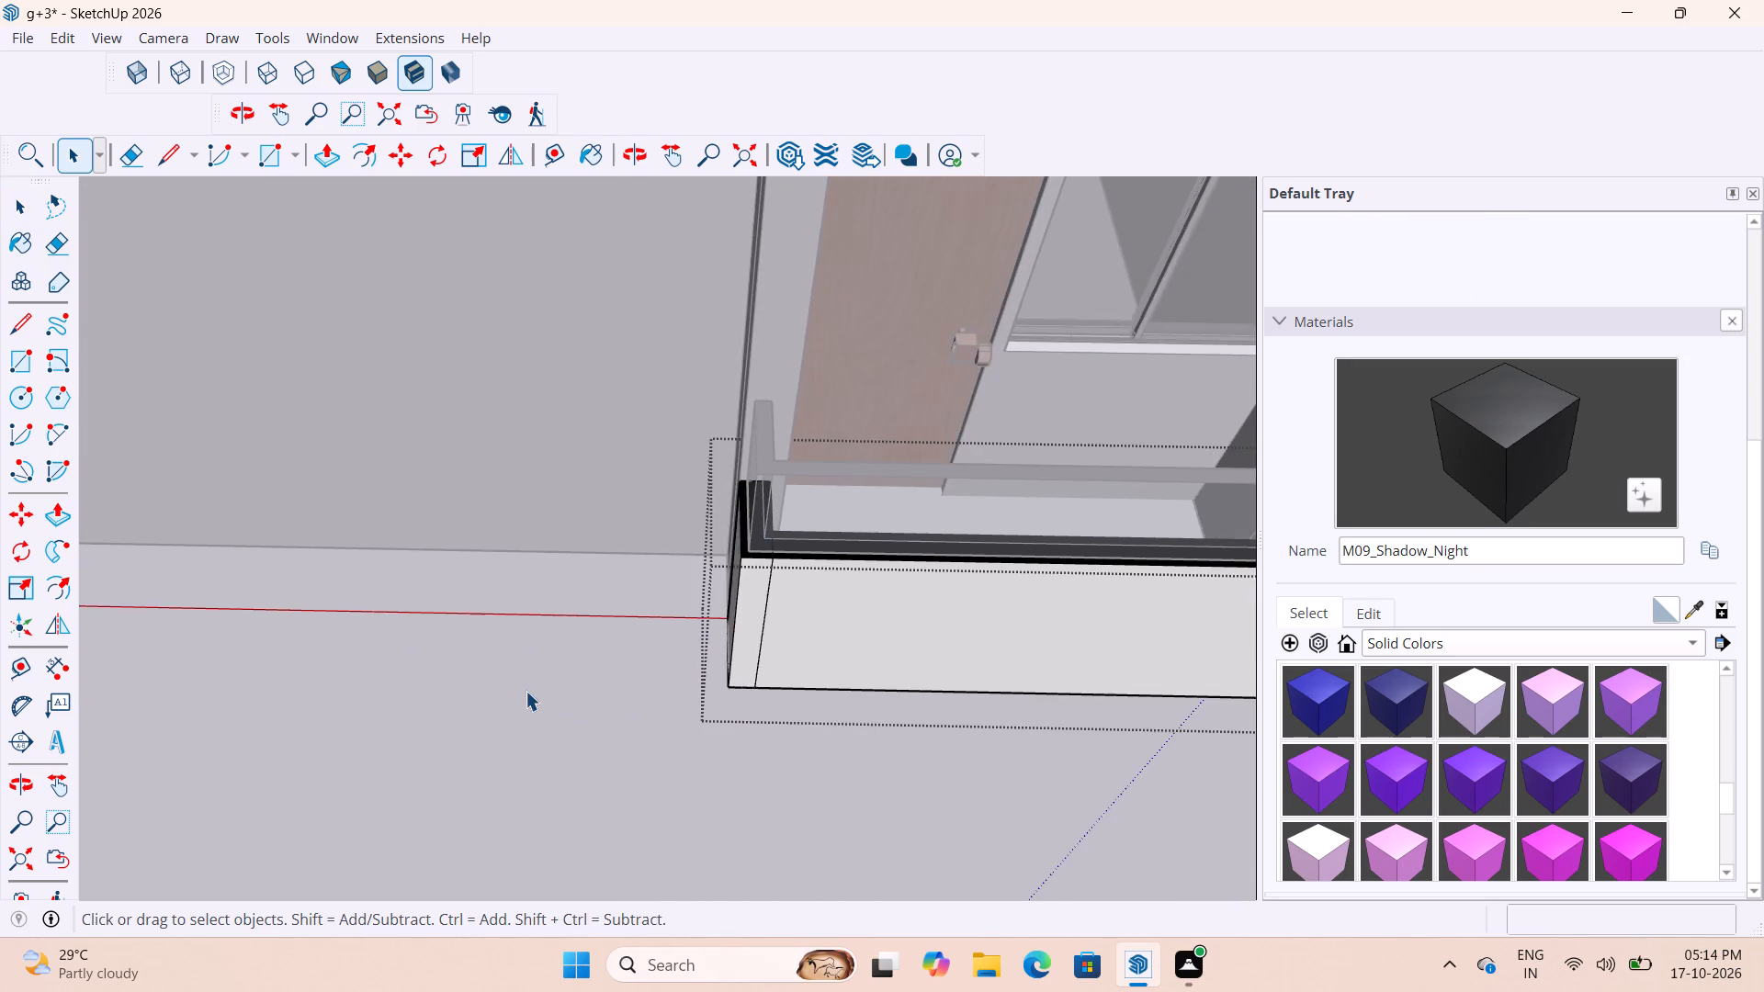
left_click(526, 691)
Examine the balconies on all sides of the building for parapet tops that still need painting.
scroll(946, 616, "down", 20)
scroll(495, 620, "up", 18)
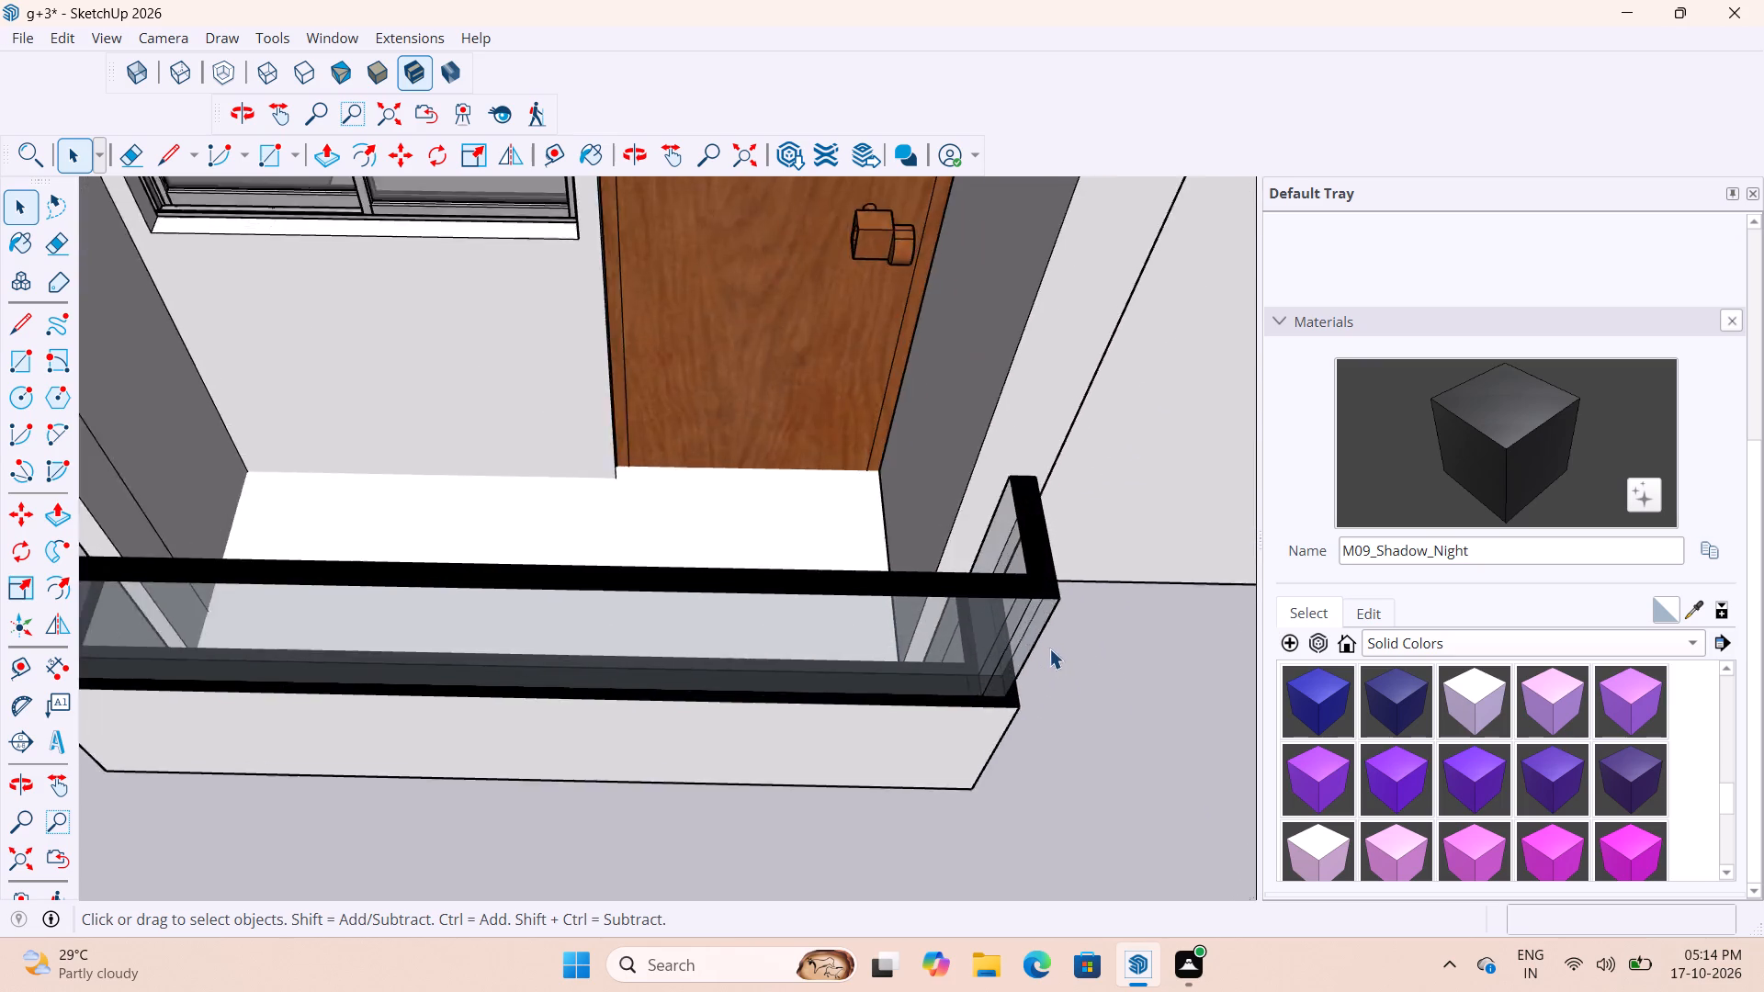
scroll(1049, 648, "up", 4)
middle_click_drag(1086, 678, 635, 551)
scroll(731, 586, "down", 20)
scroll(731, 586, "down", 7)
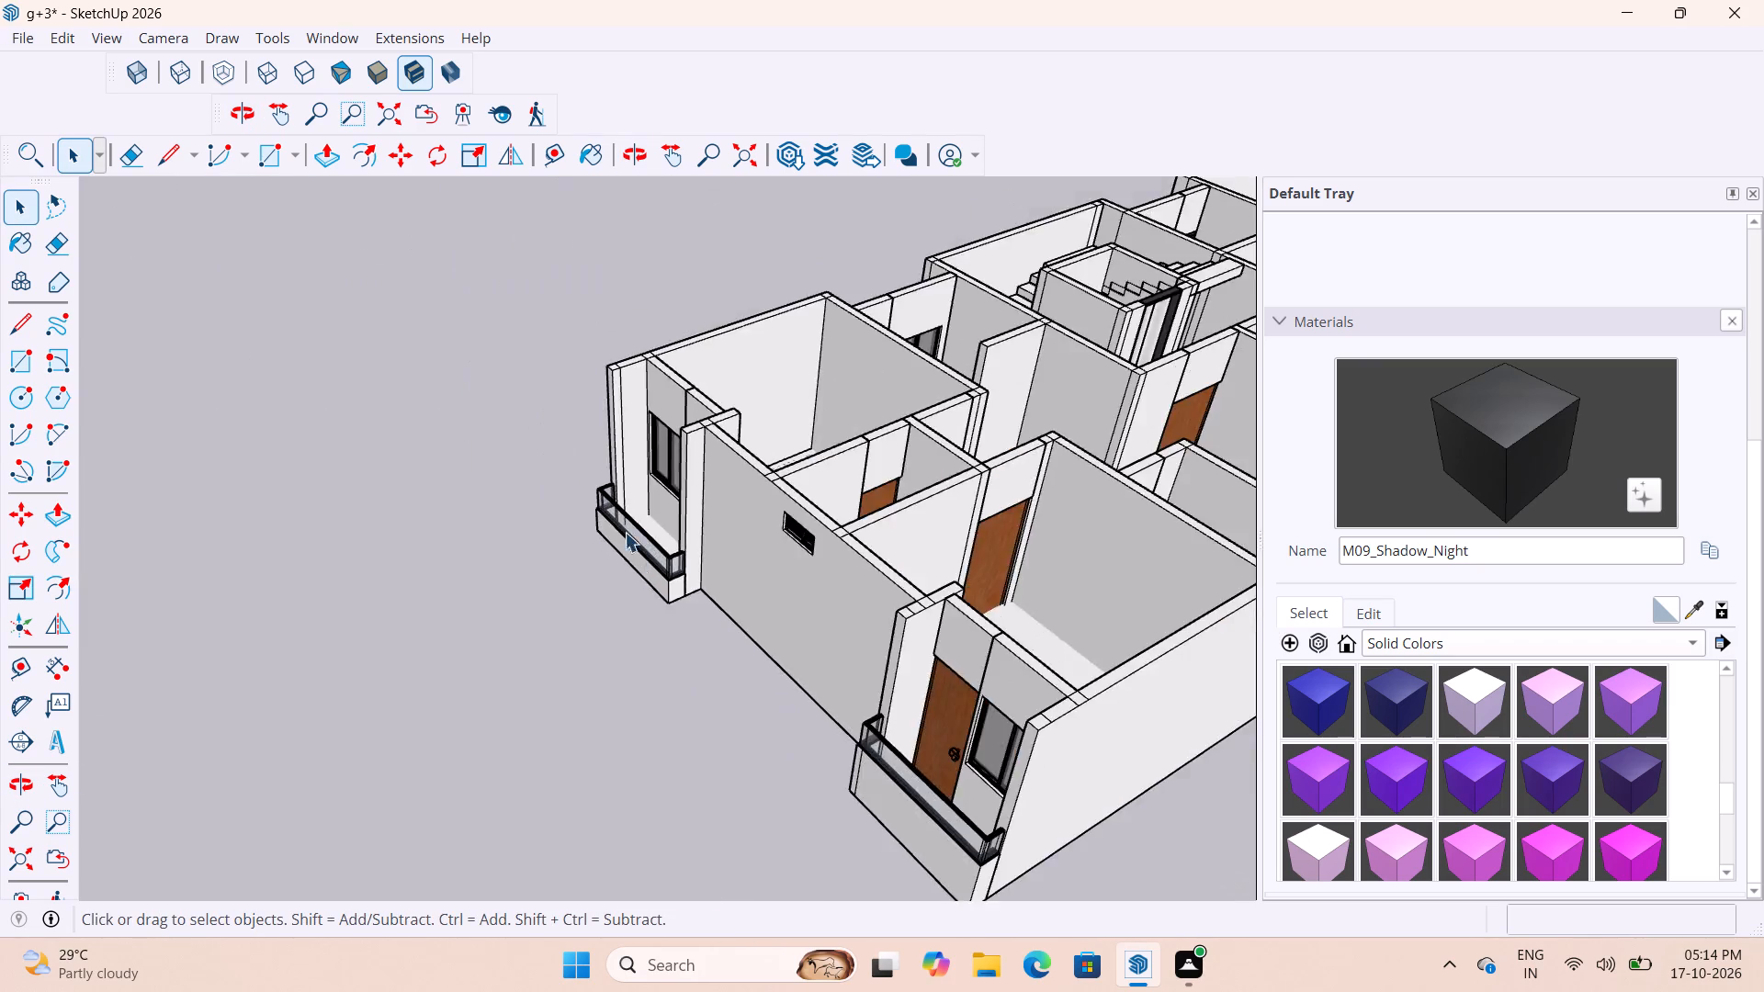
scroll(625, 532, "down", 3)
middle_click_drag(656, 560, 1298, 473)
scroll(434, 397, "up", 9)
scroll(682, 385, "up", 1)
scroll(682, 388, "down", 13)
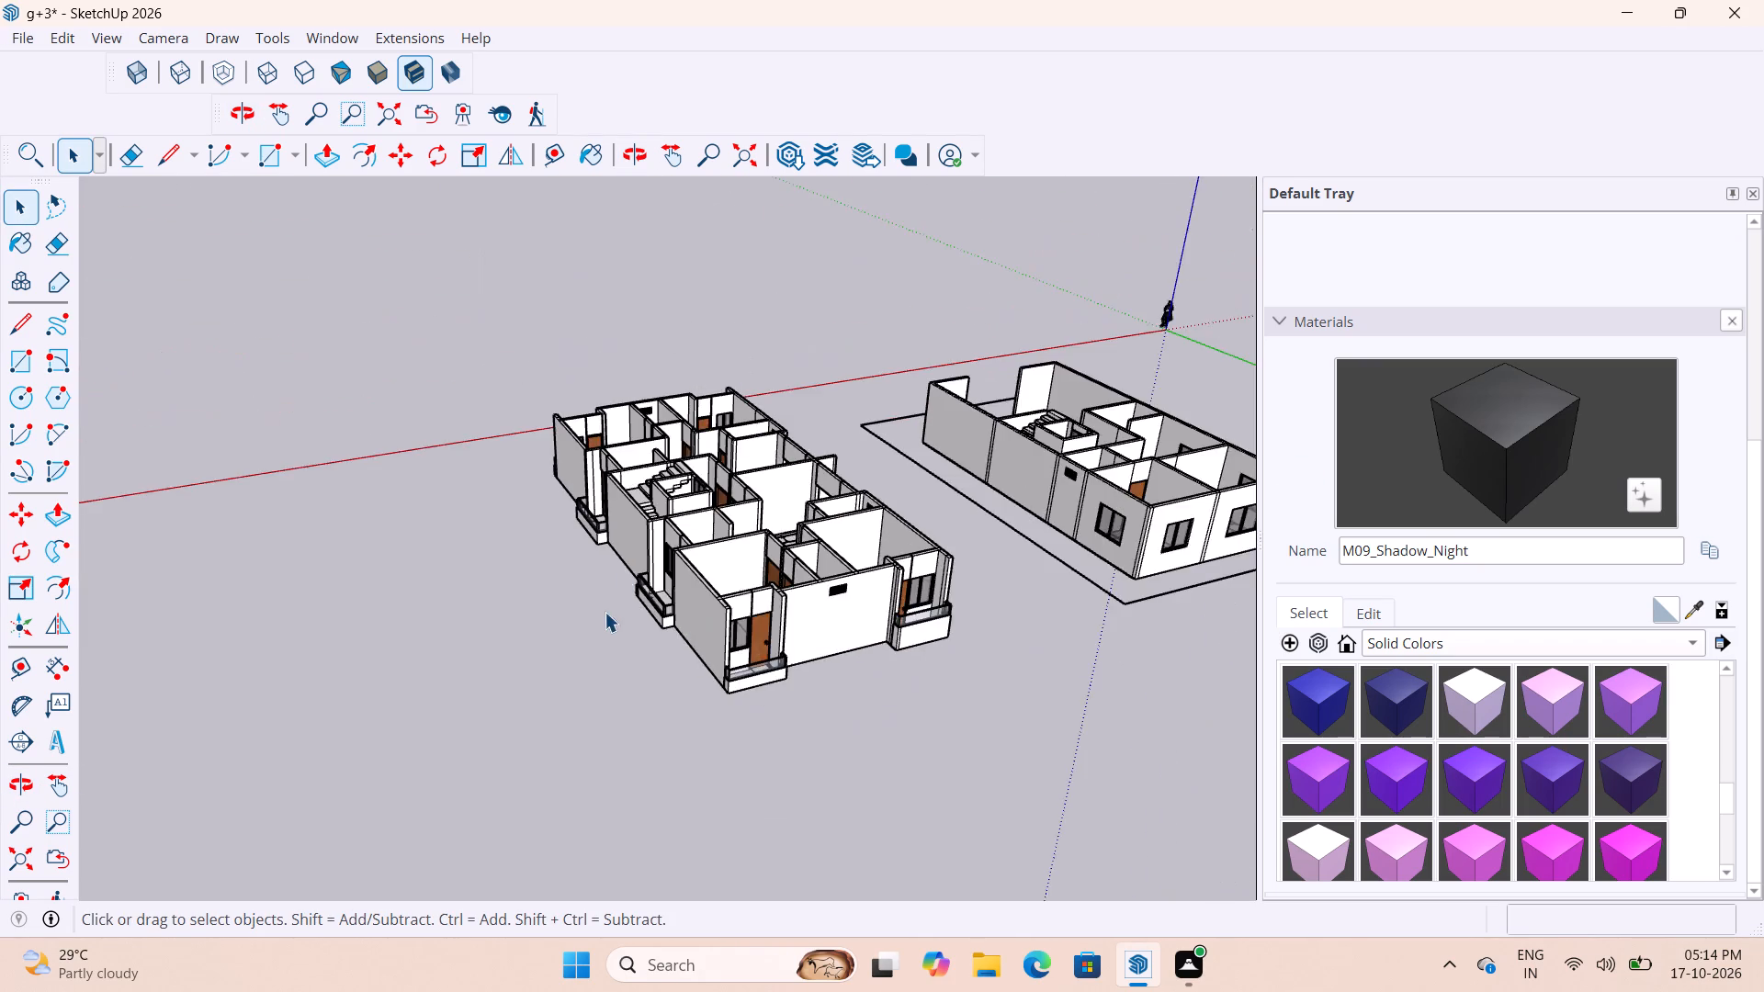
scroll(971, 655, "up", 14)
middle_click_drag(859, 591, 321, 682)
scroll(653, 690, "down", 10)
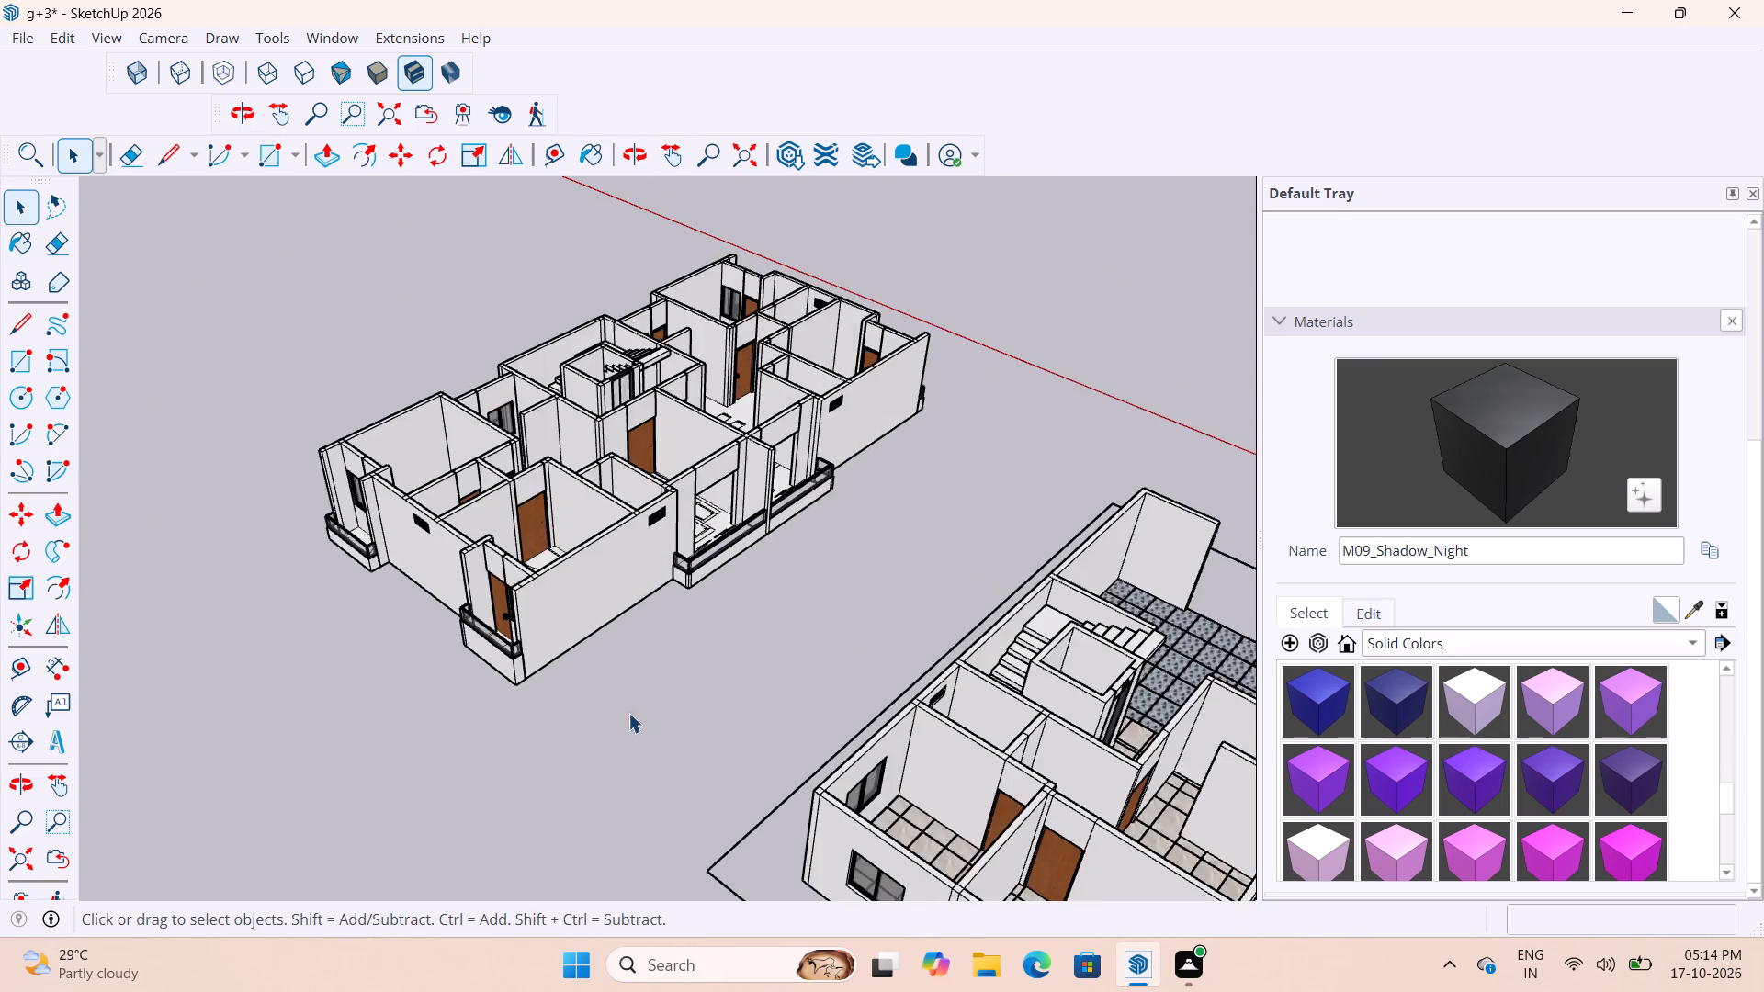
scroll(628, 713, "down", 1)
middle_click_drag(820, 598, 288, 655)
scroll(1101, 584, "up", 13)
middle_click_drag(650, 546, 500, 513)
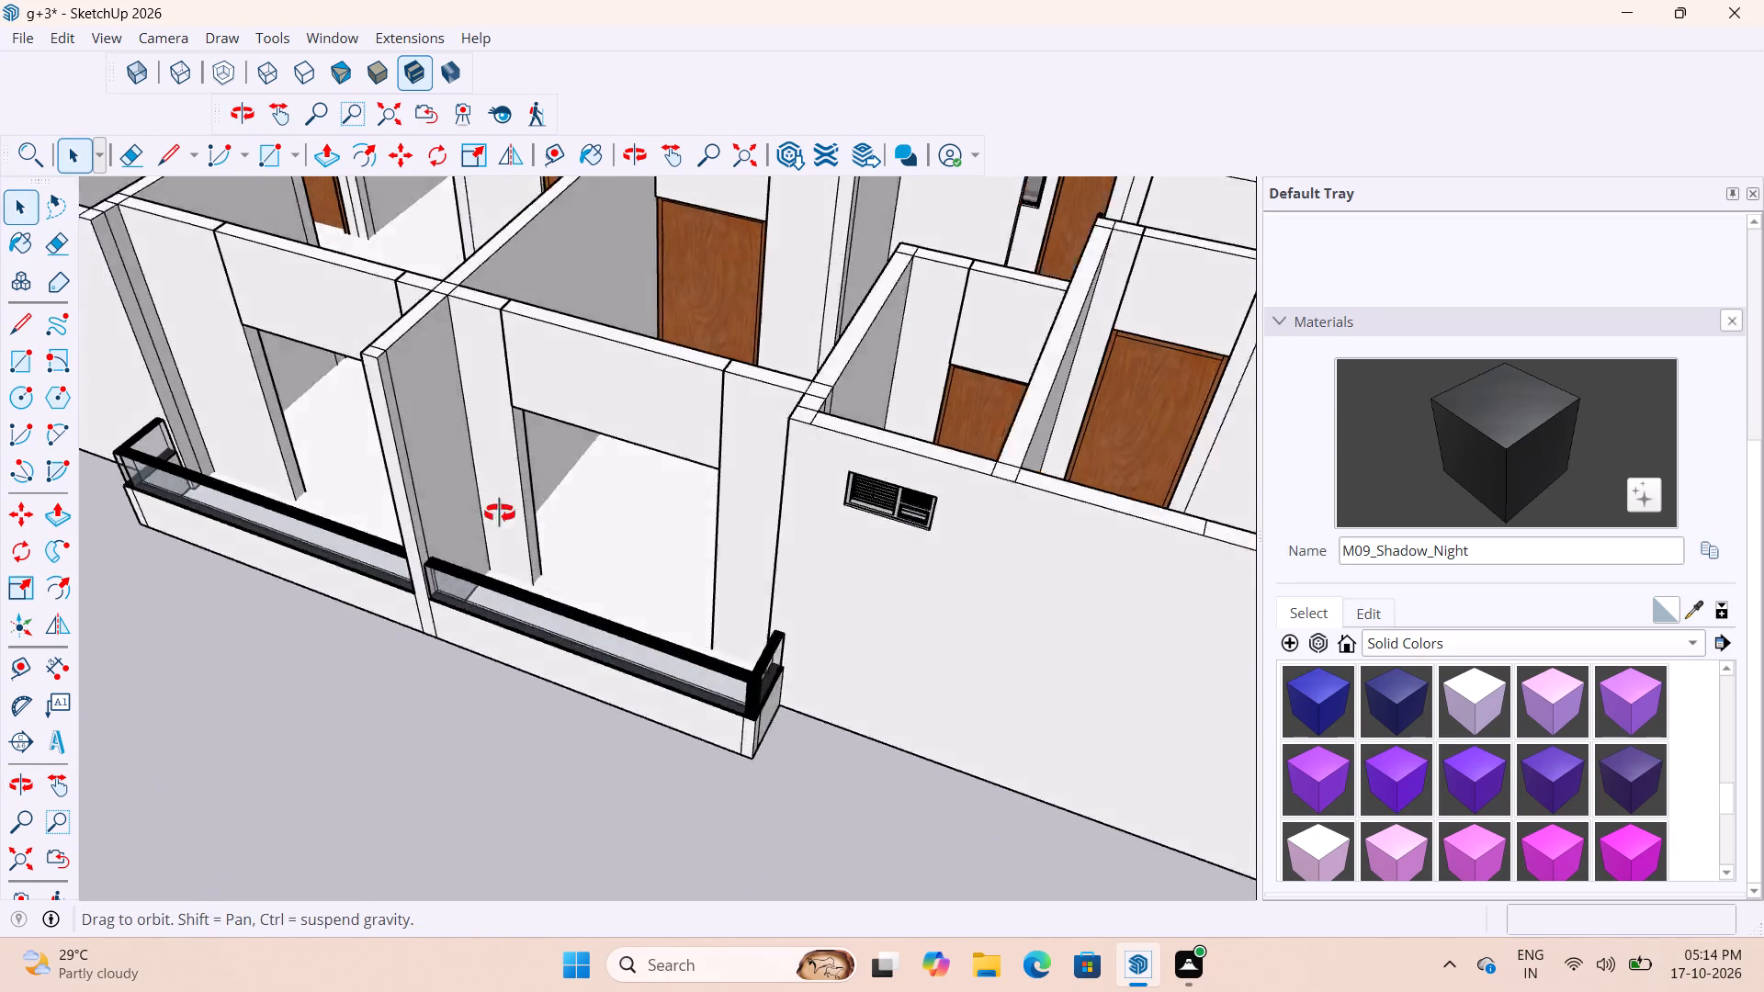
middle_click_drag(500, 513, 303, 476)
scroll(289, 471, "down", 12)
middle_click_drag(977, 521, 622, 491)
scroll(743, 249, "up", 7)
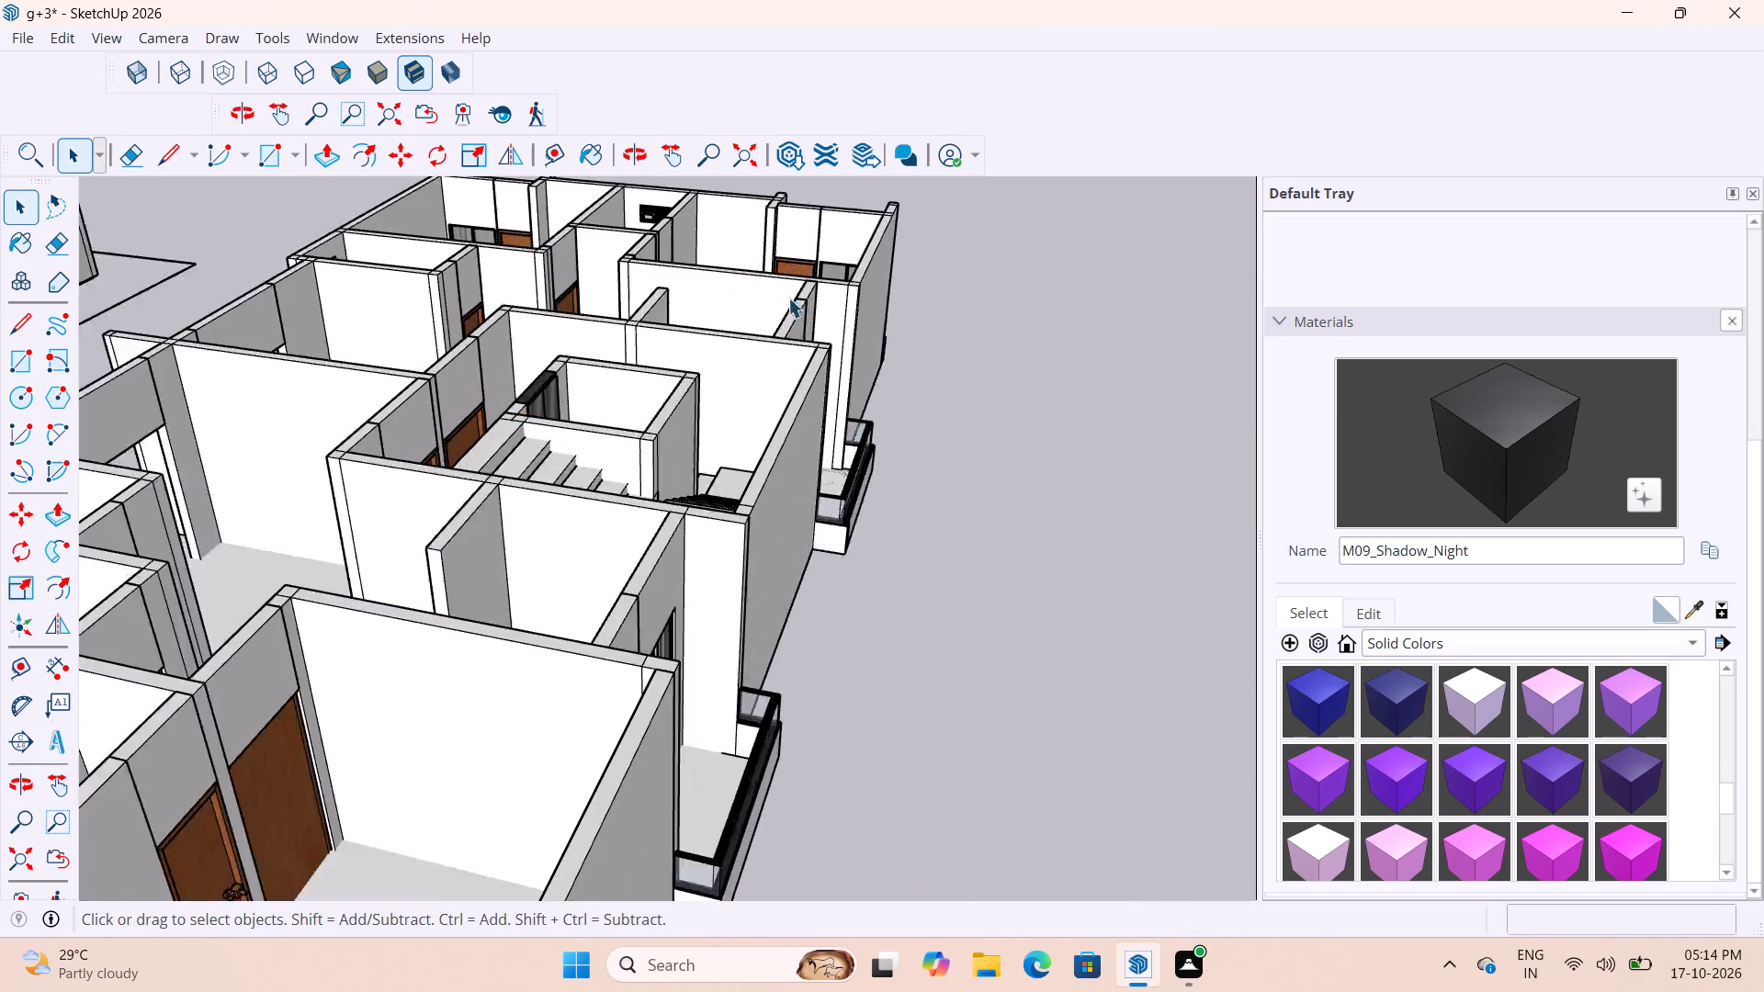
scroll(788, 298, "up", 3)
scroll(684, 346, "down", 5)
scroll(737, 569, "up", 6)
scroll(761, 493, "down", 11)
scroll(729, 580, "up", 11)
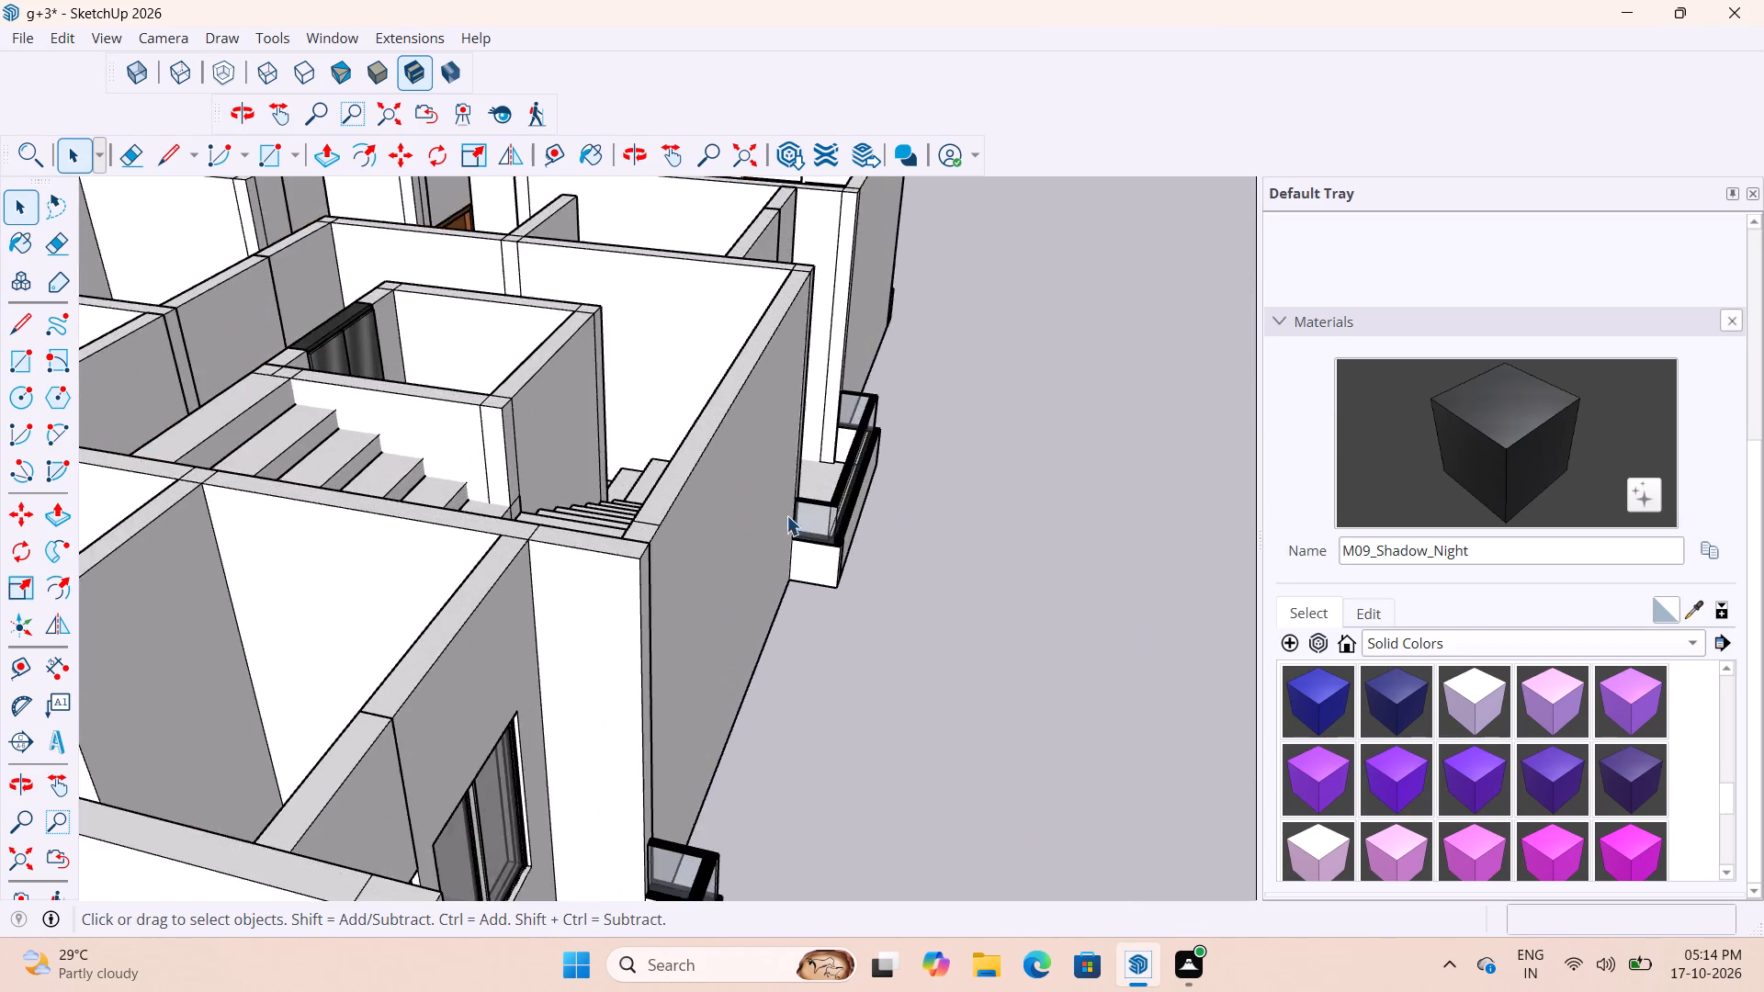
middle_click_drag(805, 513, 647, 480)
scroll(644, 479, "down", 15)
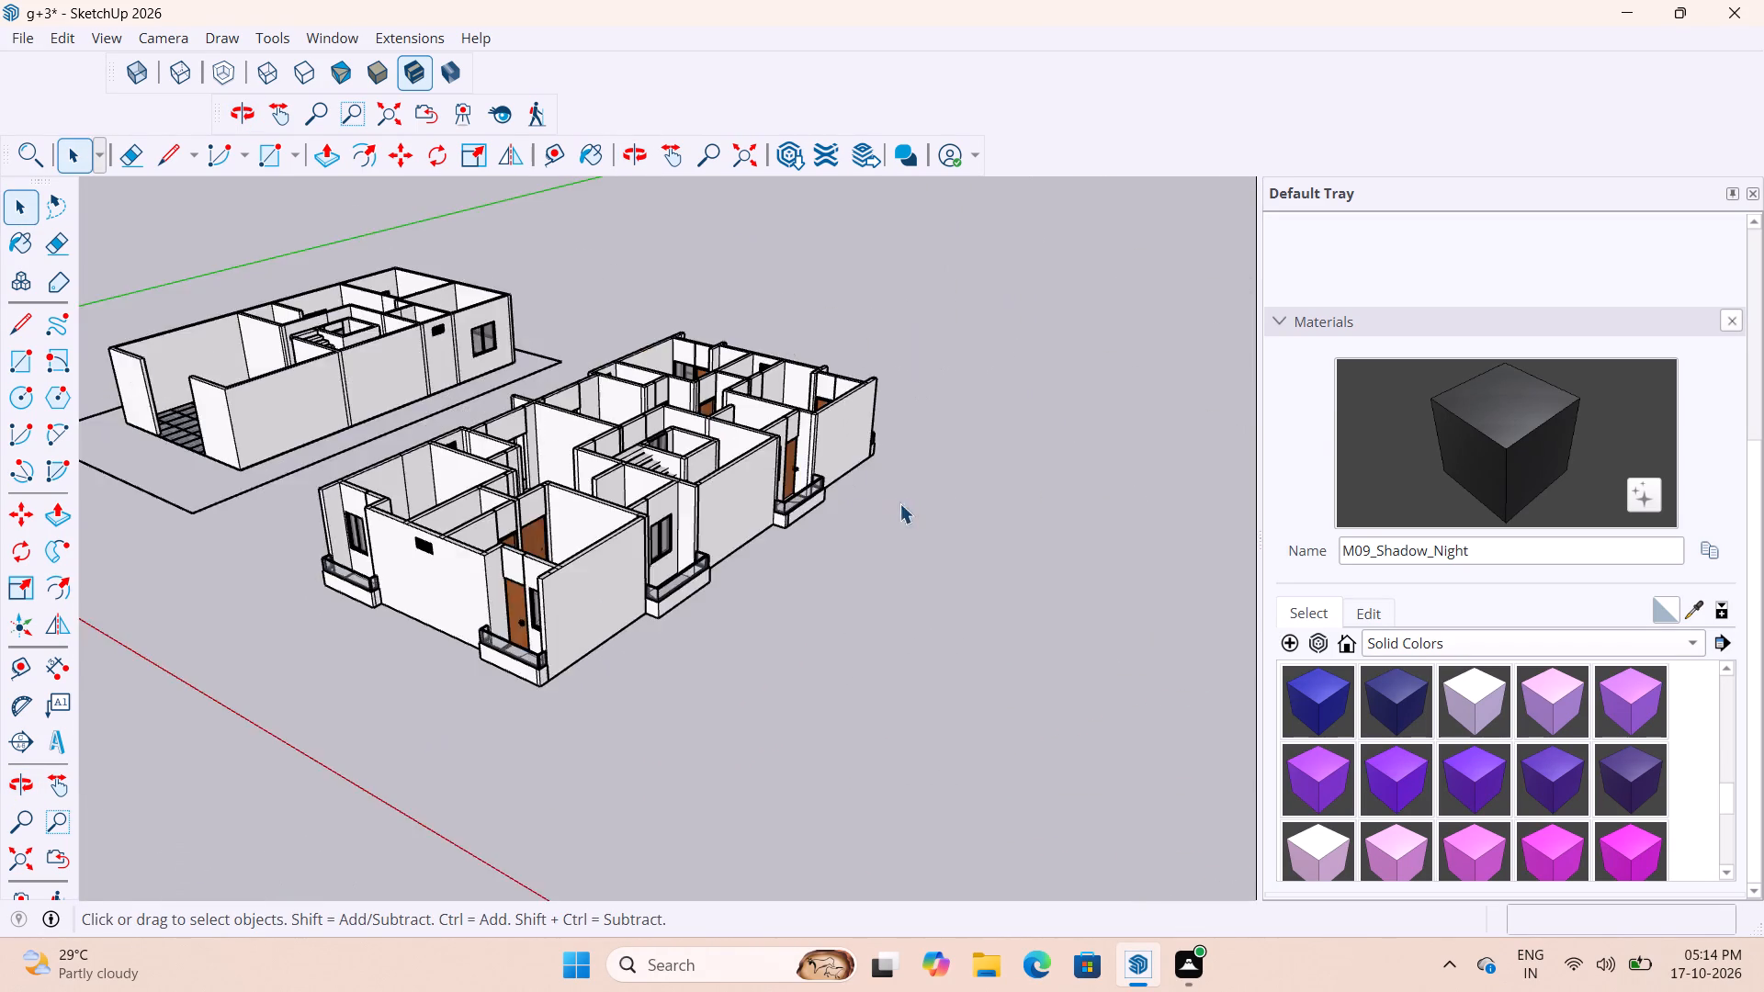
scroll(822, 394, "up", 14)
middle_click_drag(848, 468, 619, 459)
scroll(587, 459, "up", 8)
scroll(586, 463, "down", 1)
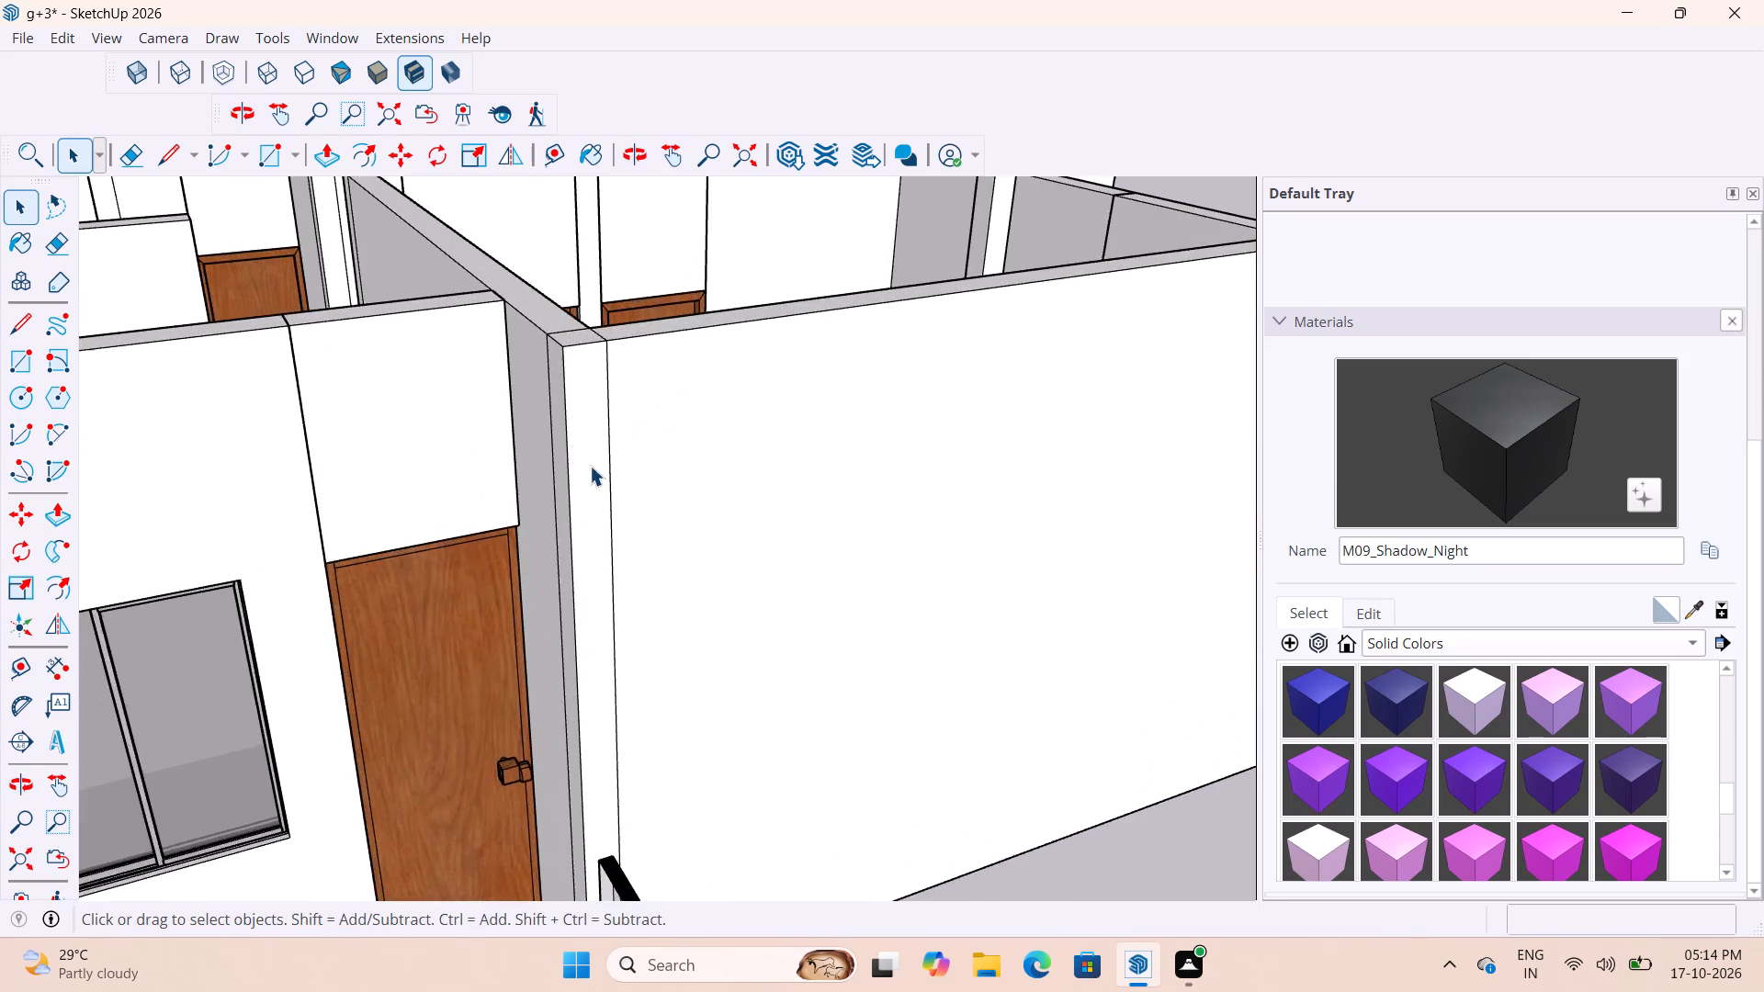
middle_click_drag(619, 462, 626, 527)
scroll(1061, 513, "down", 10)
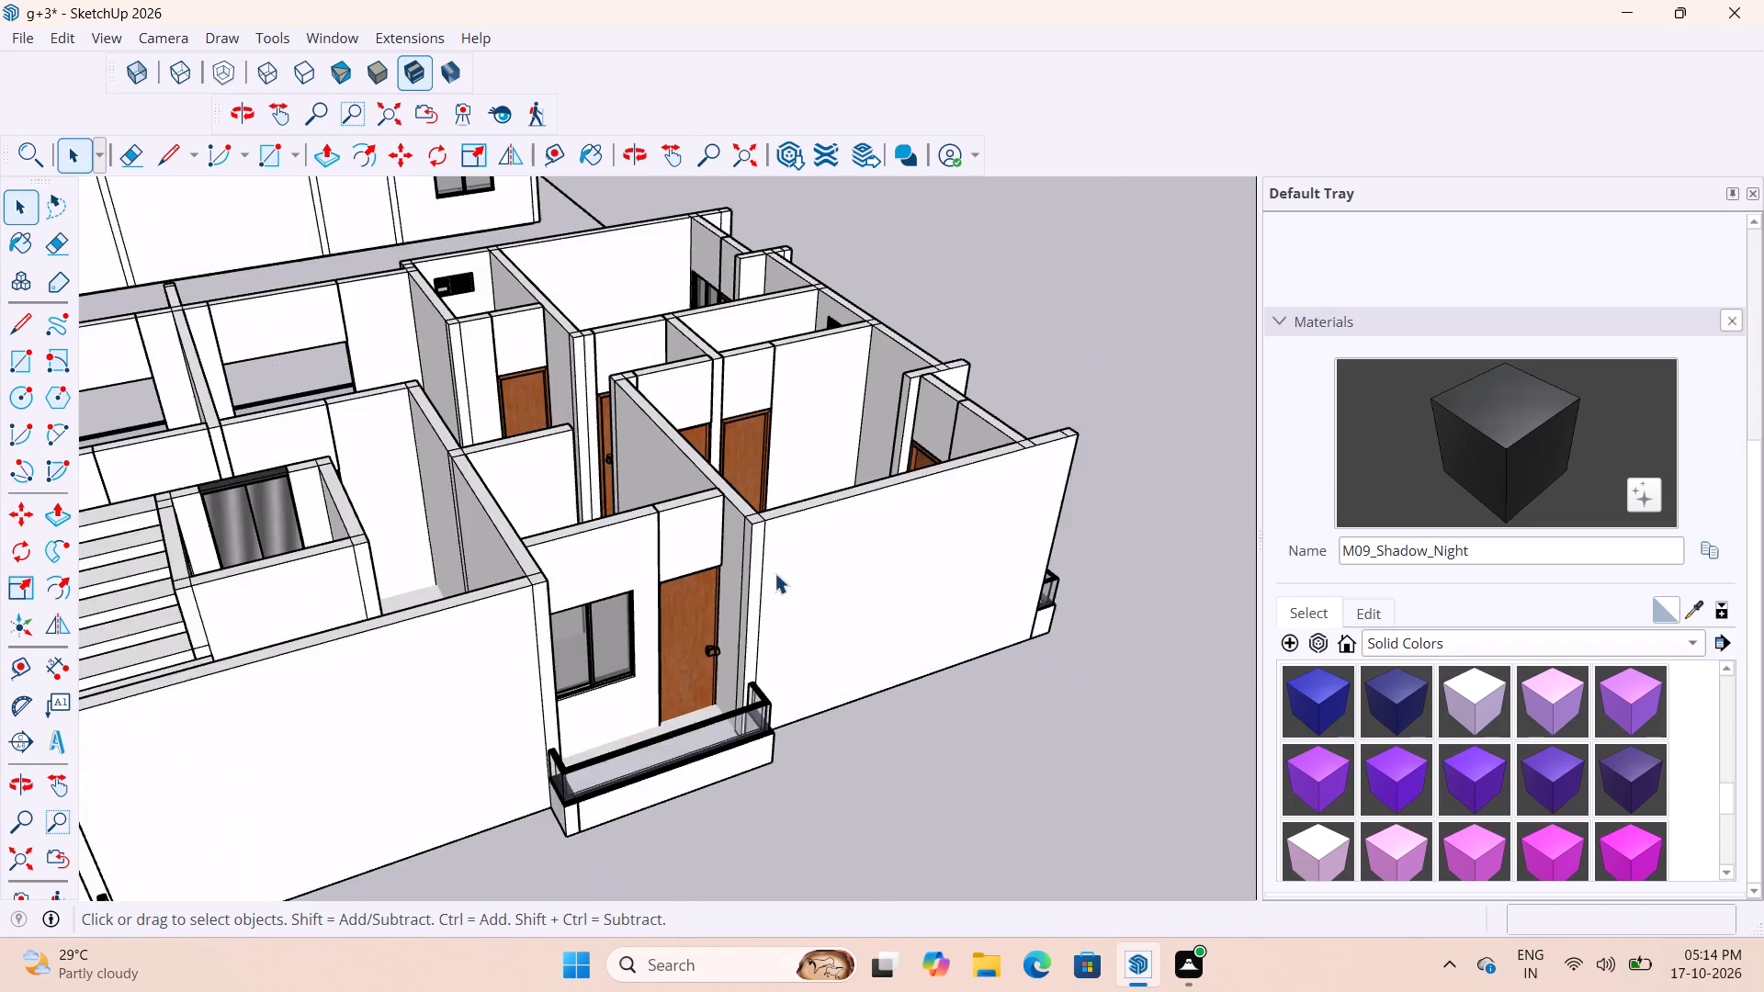
scroll(775, 573, "down", 13)
middle_click_drag(851, 622, 1446, 652)
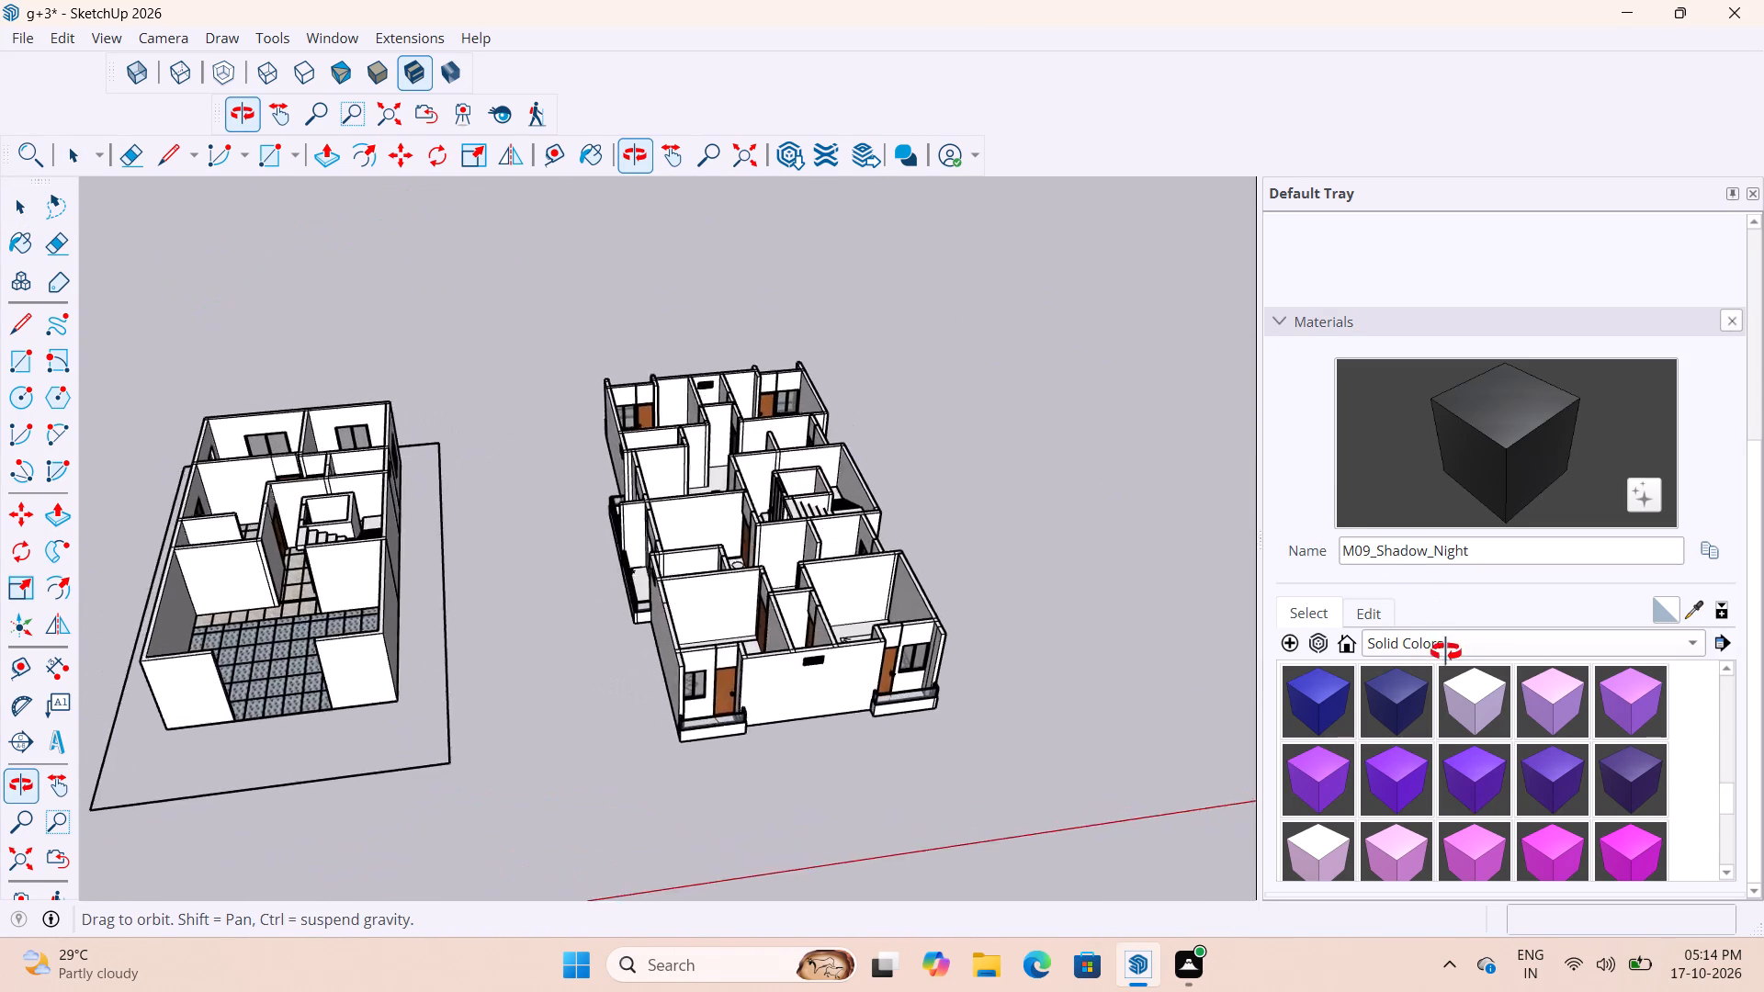
middle_click_drag(1446, 652, 1376, 750)
Examine the building's rooms and floors from above, ending at the bedrooms and toilet along the far end wall.
scroll(1048, 576, "up", 8)
scroll(1006, 467, "down", 6)
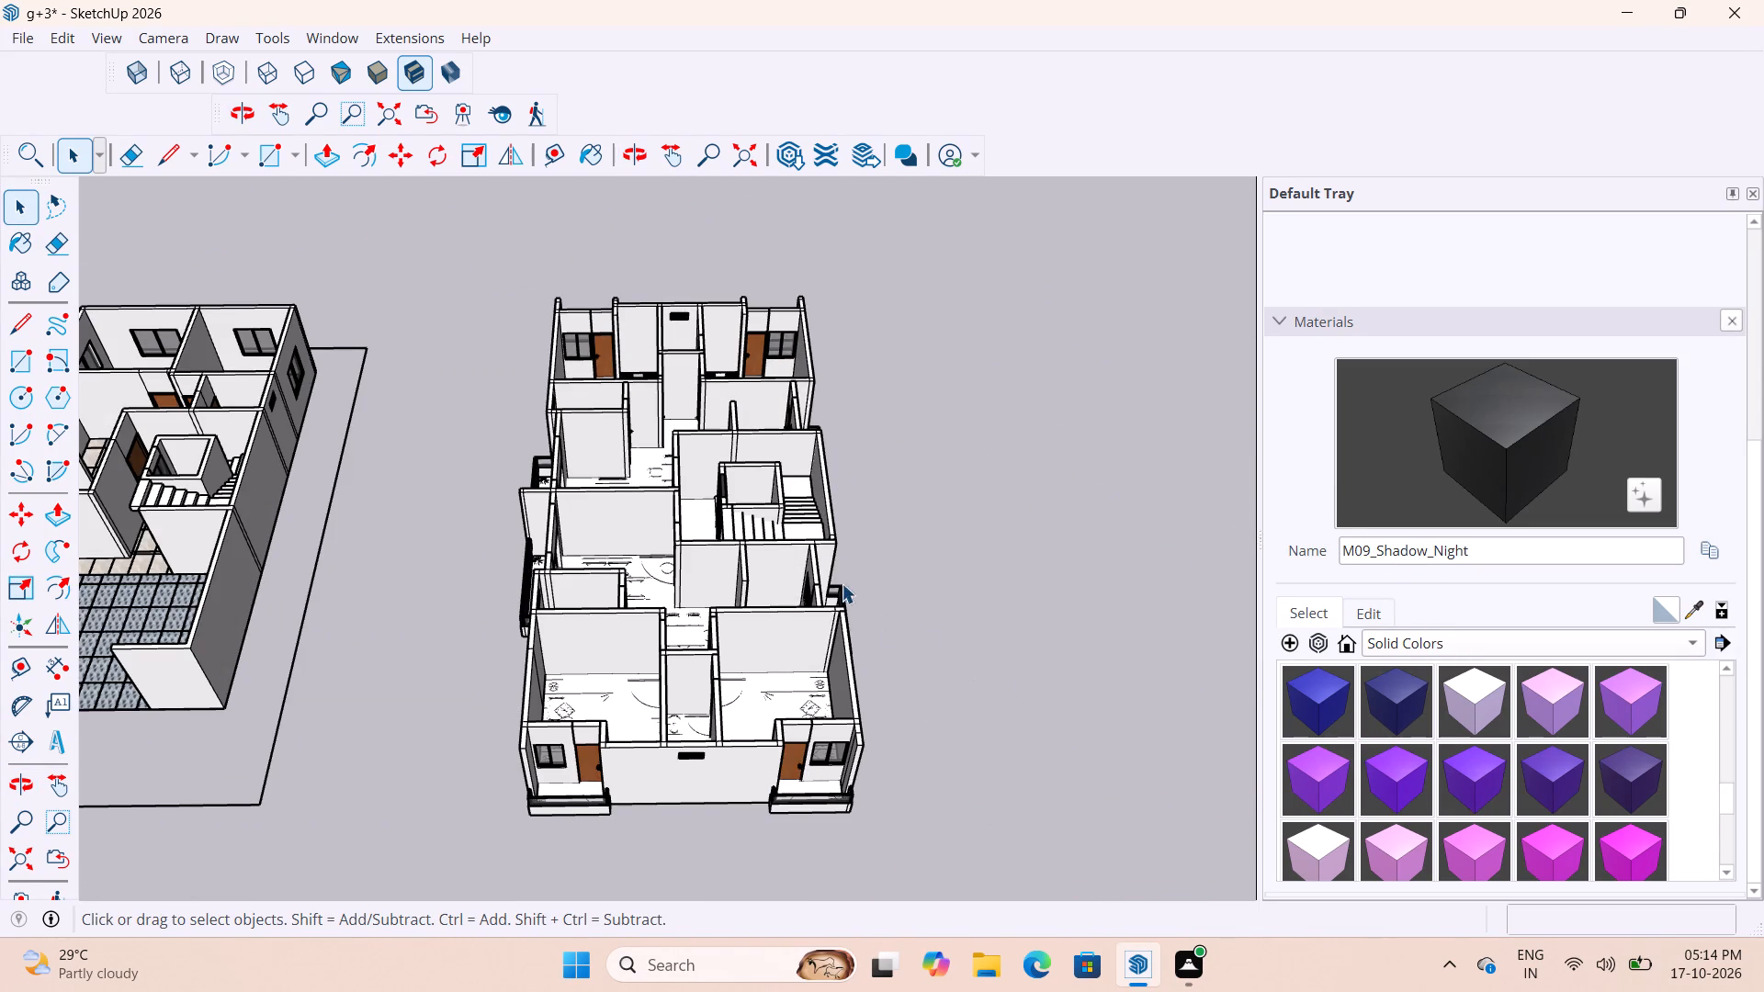
scroll(830, 447, "down", 6)
scroll(794, 499, "up", 9)
scroll(925, 543, "down", 3)
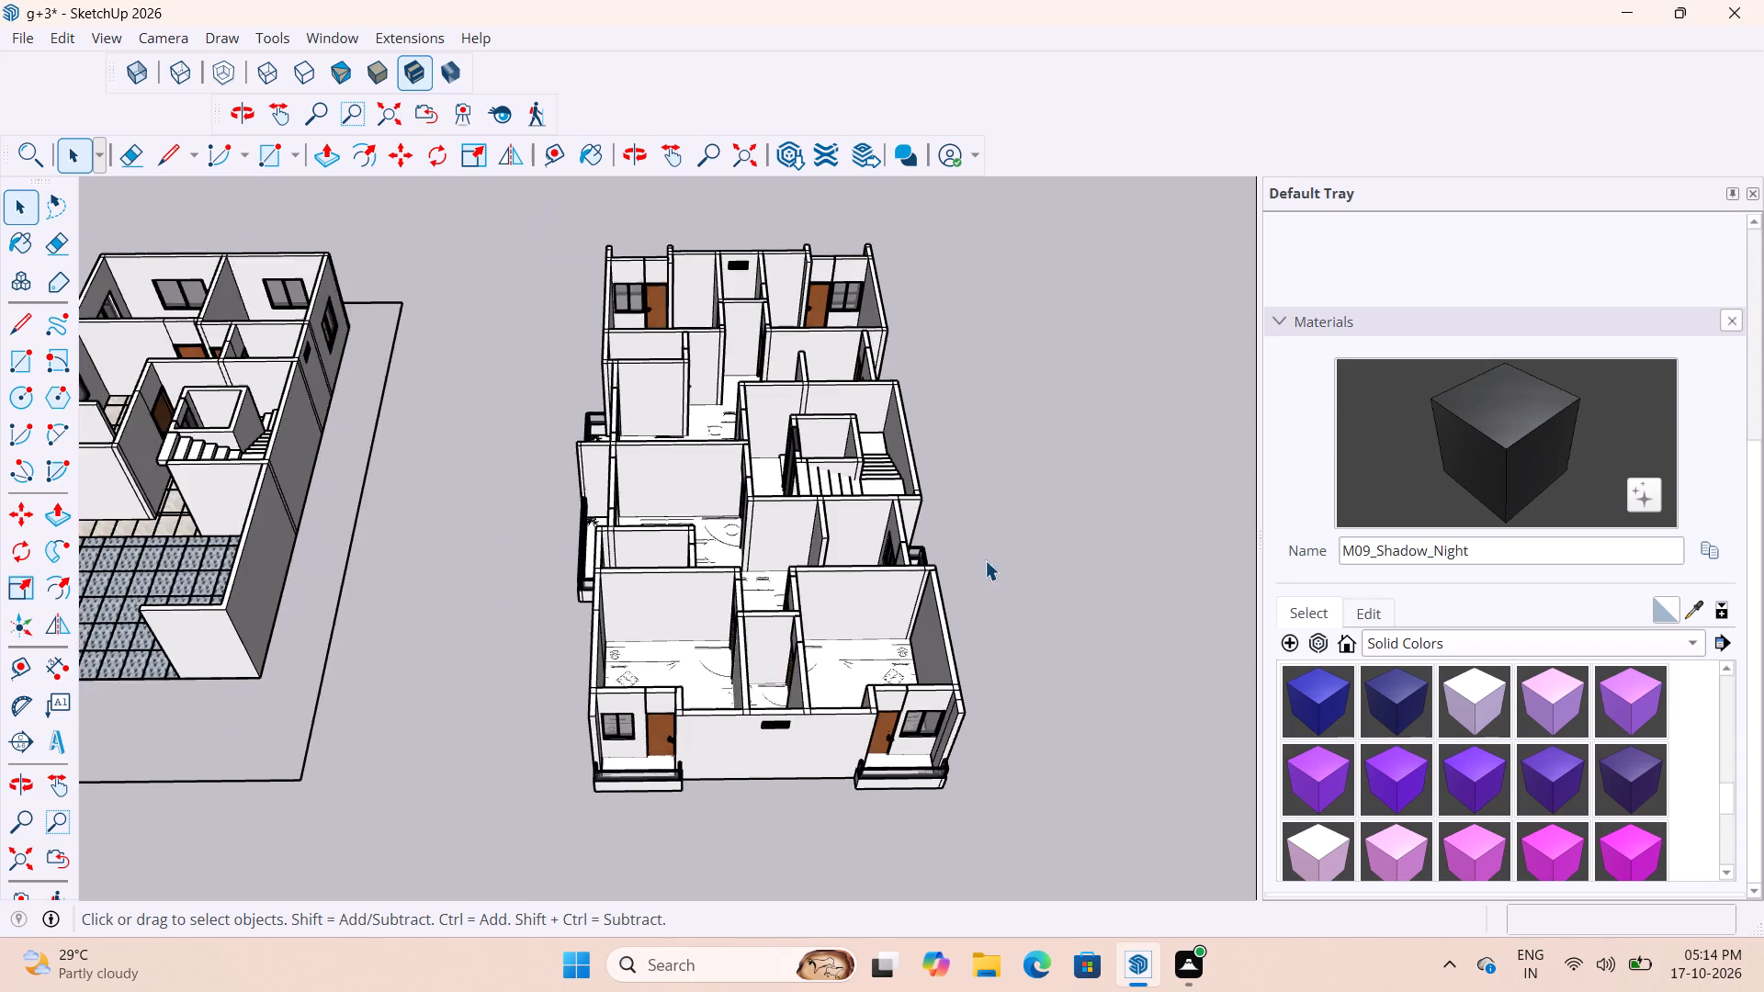
scroll(985, 560, "down", 8)
scroll(909, 674, "up", 10)
middle_click_drag(910, 671, 824, 501)
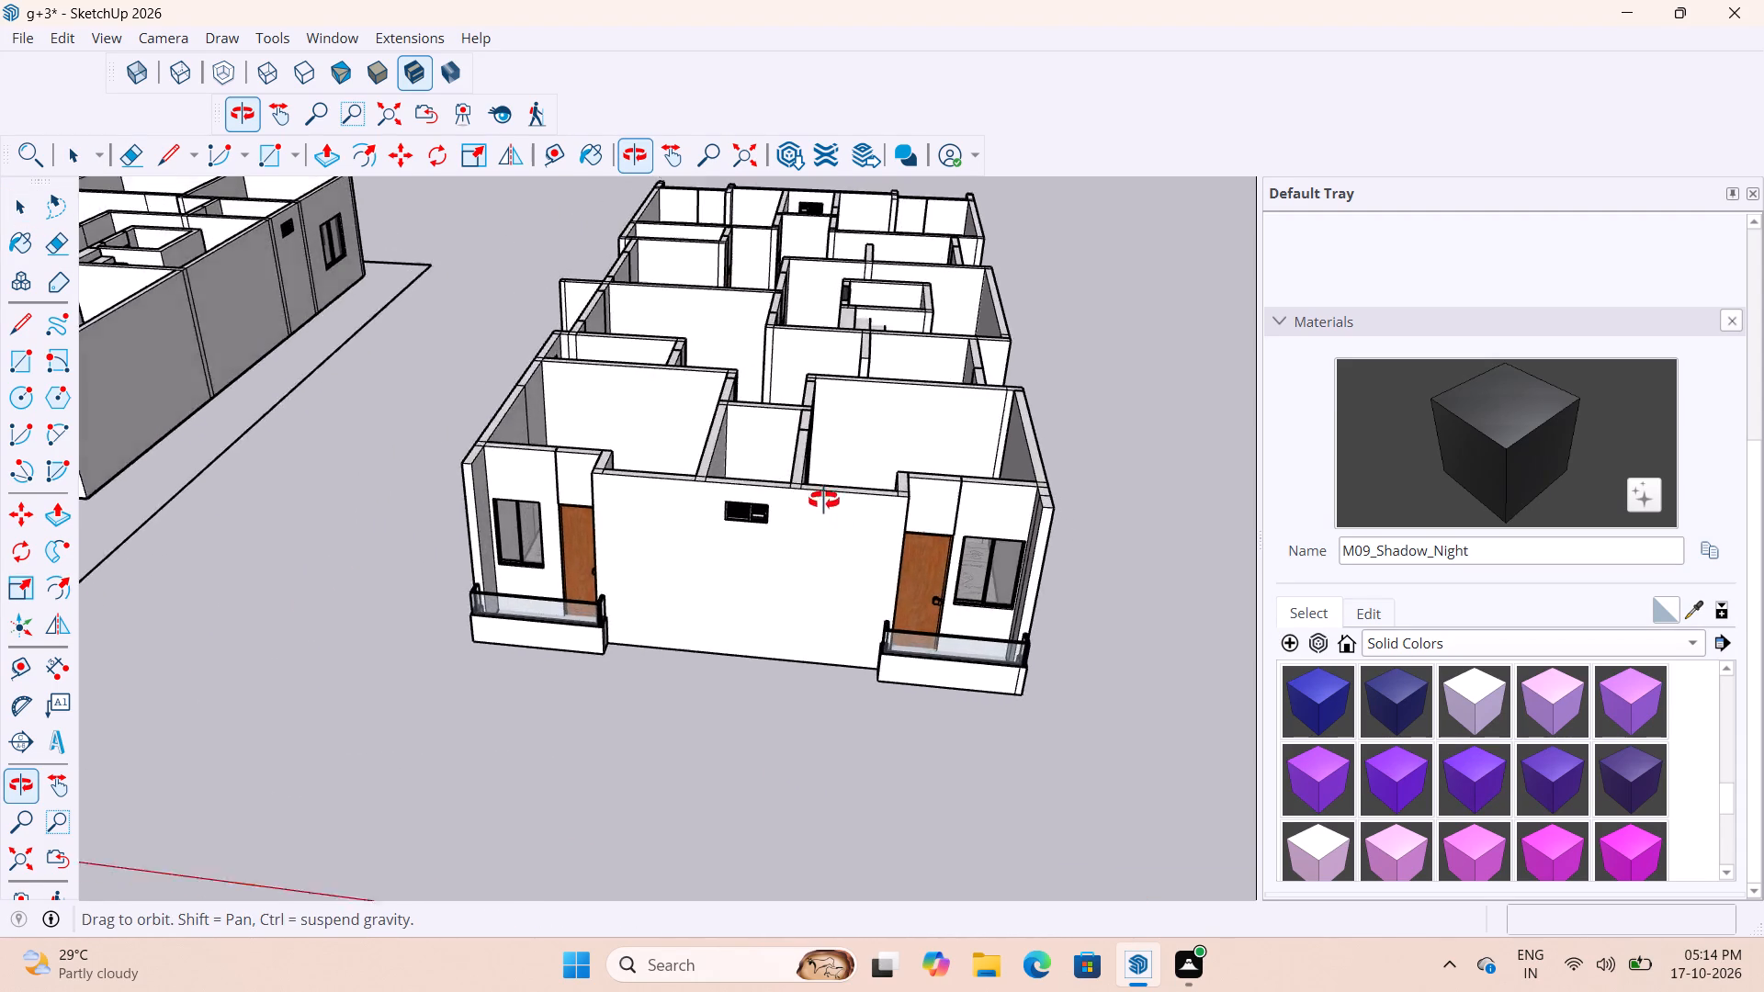
middle_click_drag(824, 501, 848, 665)
scroll(873, 688, "down", 9)
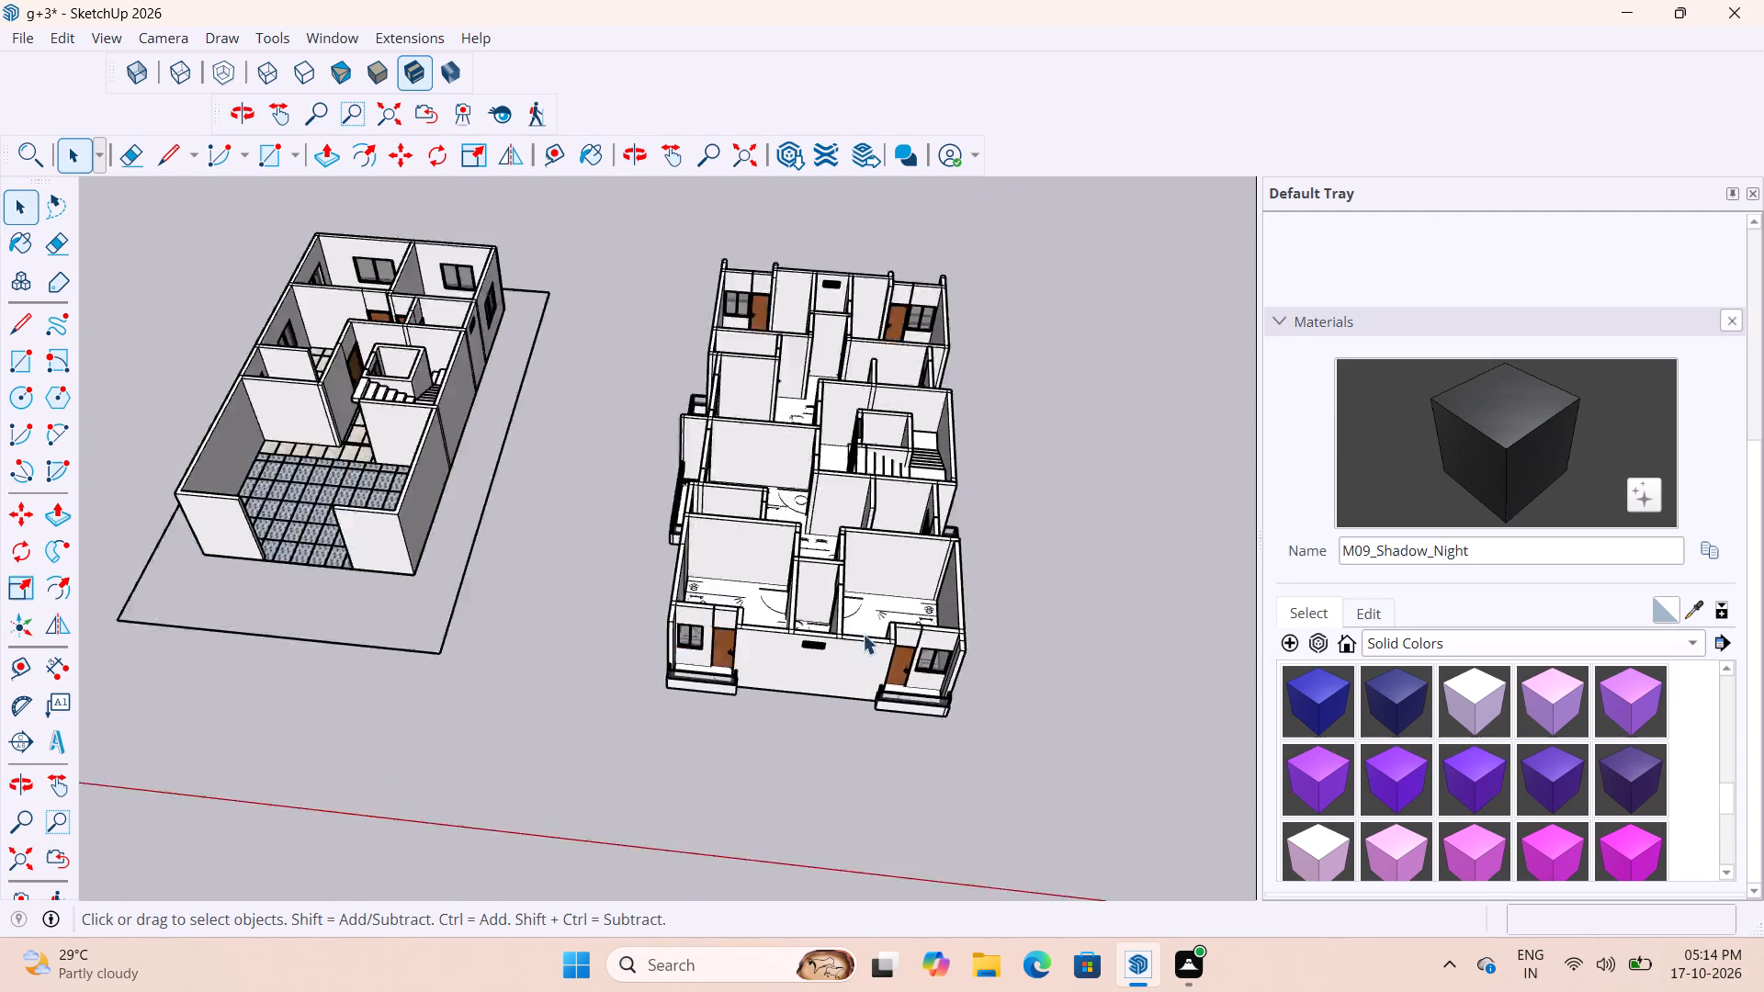
scroll(863, 634, "down", 3)
scroll(851, 463, "up", 12)
scroll(821, 460, "down", 7)
middle_click_drag(841, 516, 880, 682)
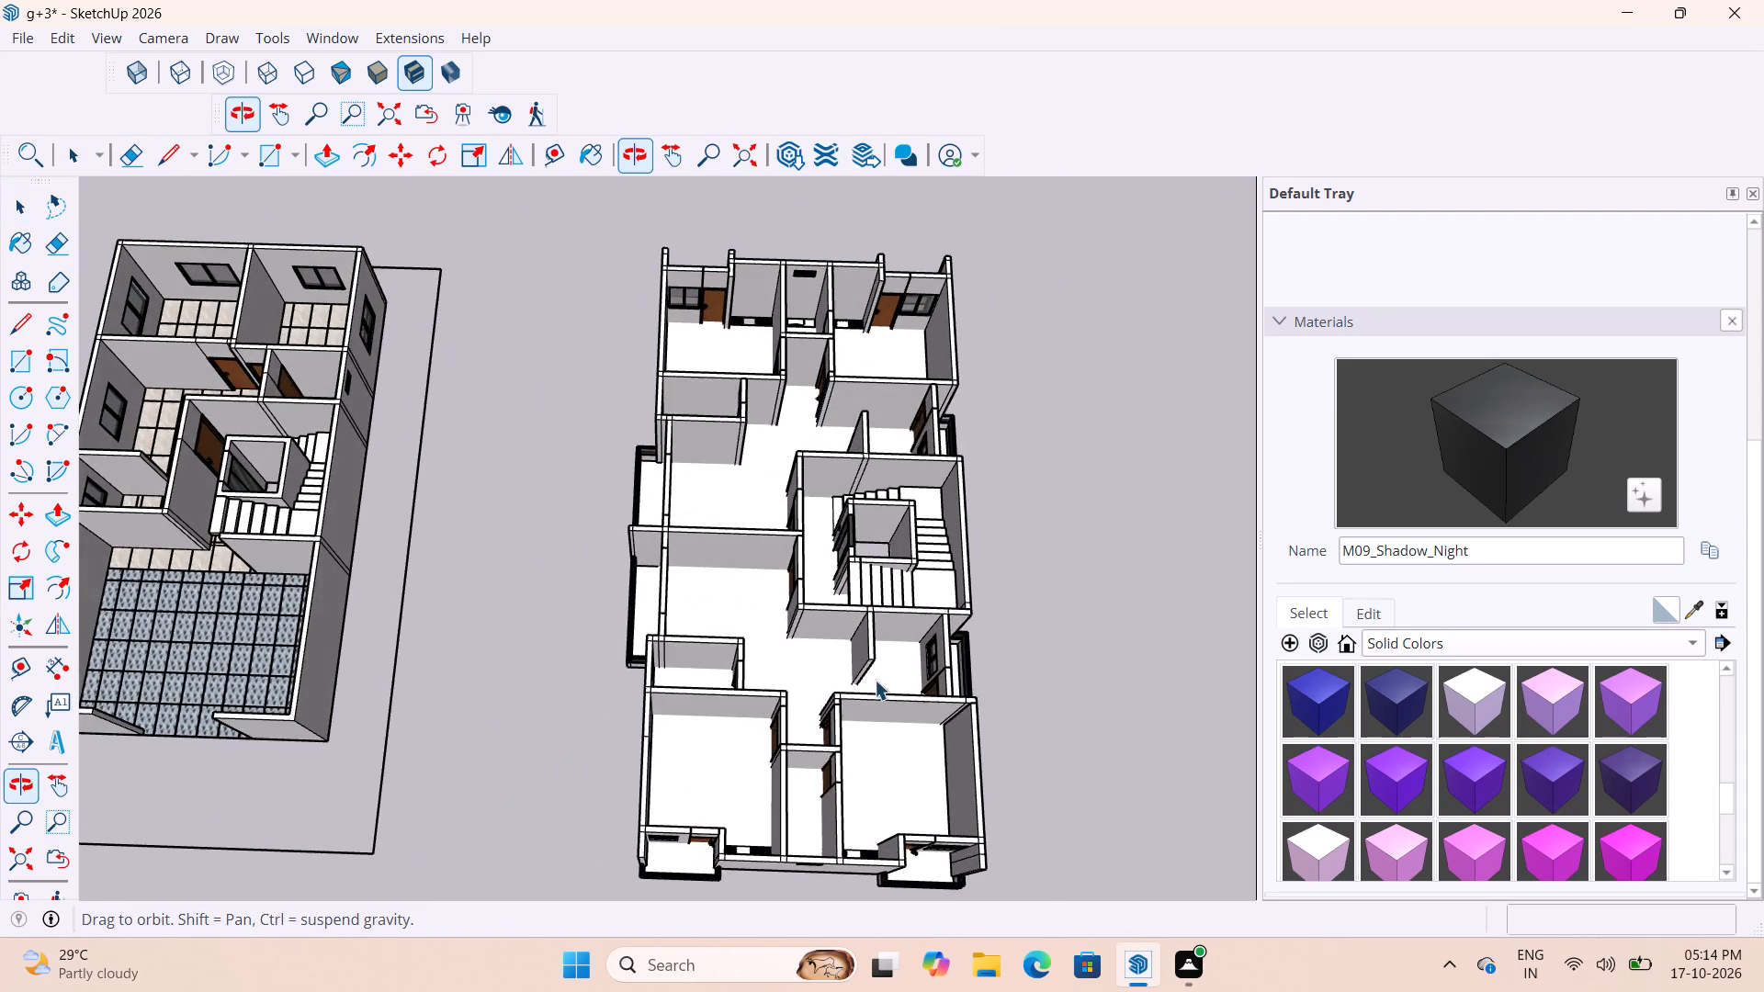
scroll(859, 635, "up", 1)
scroll(819, 559, "down", 12)
scroll(866, 743, "up", 15)
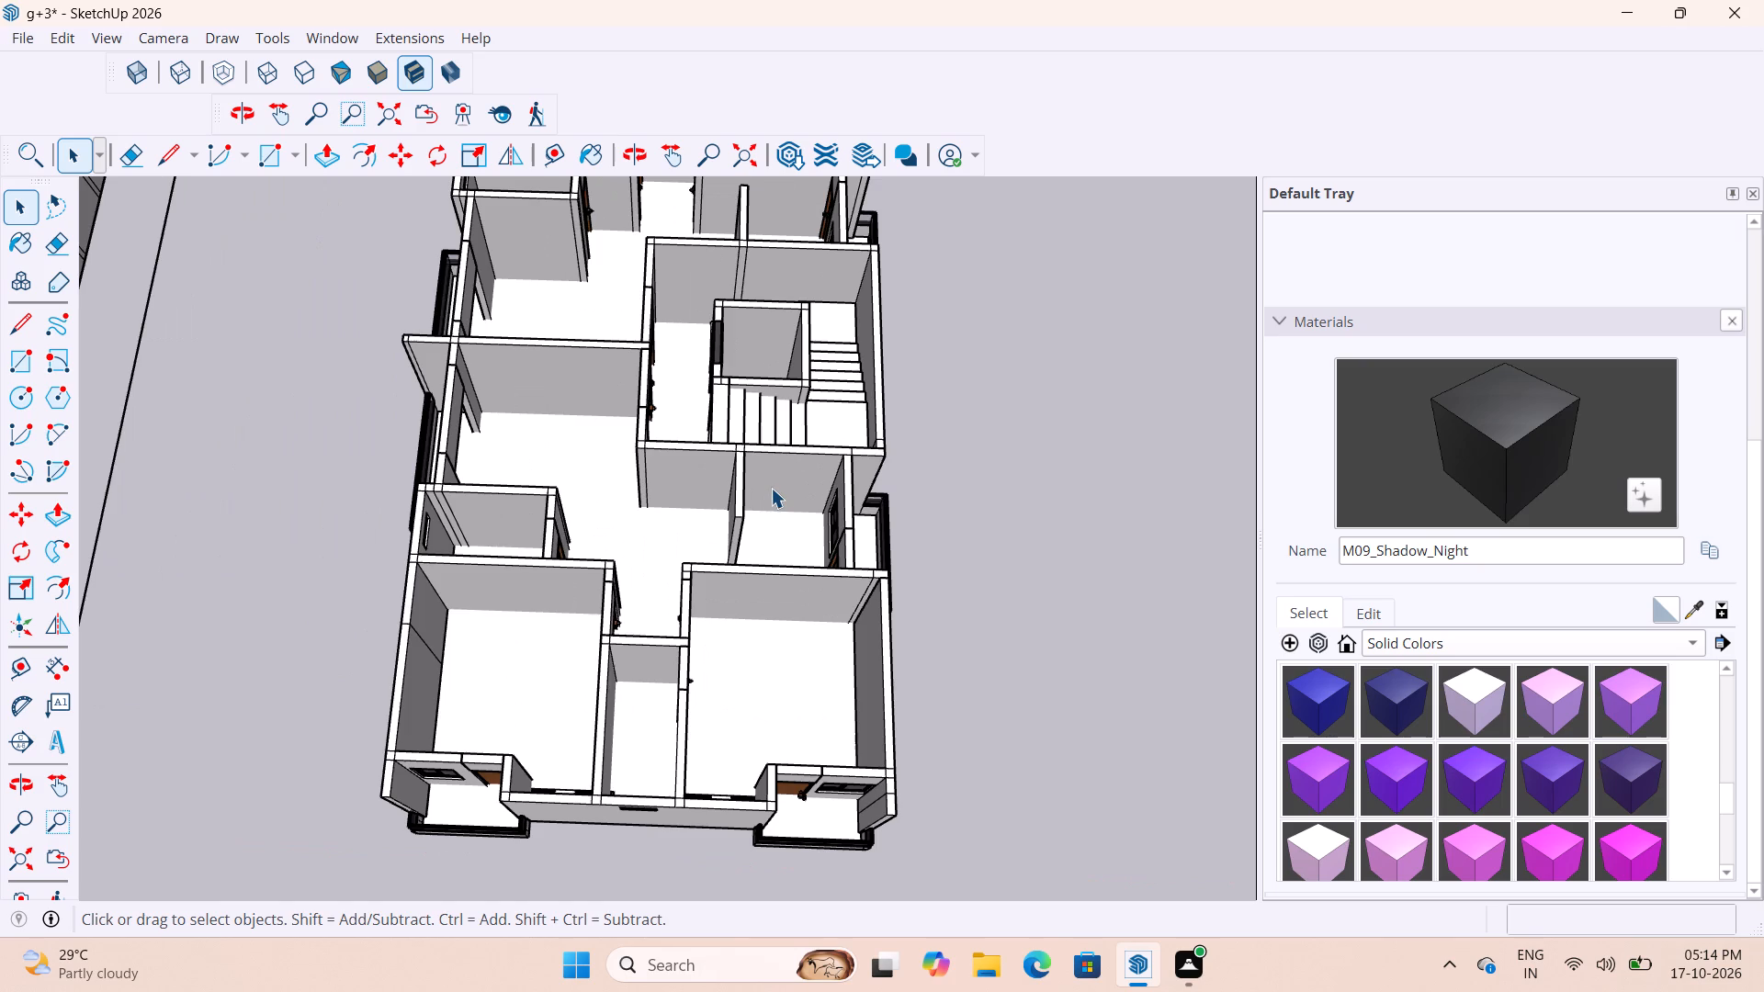
scroll(773, 541, "down", 5)
scroll(885, 509, "up", 9)
middle_click_drag(857, 478, 622, 337)
scroll(734, 387, "up", 1)
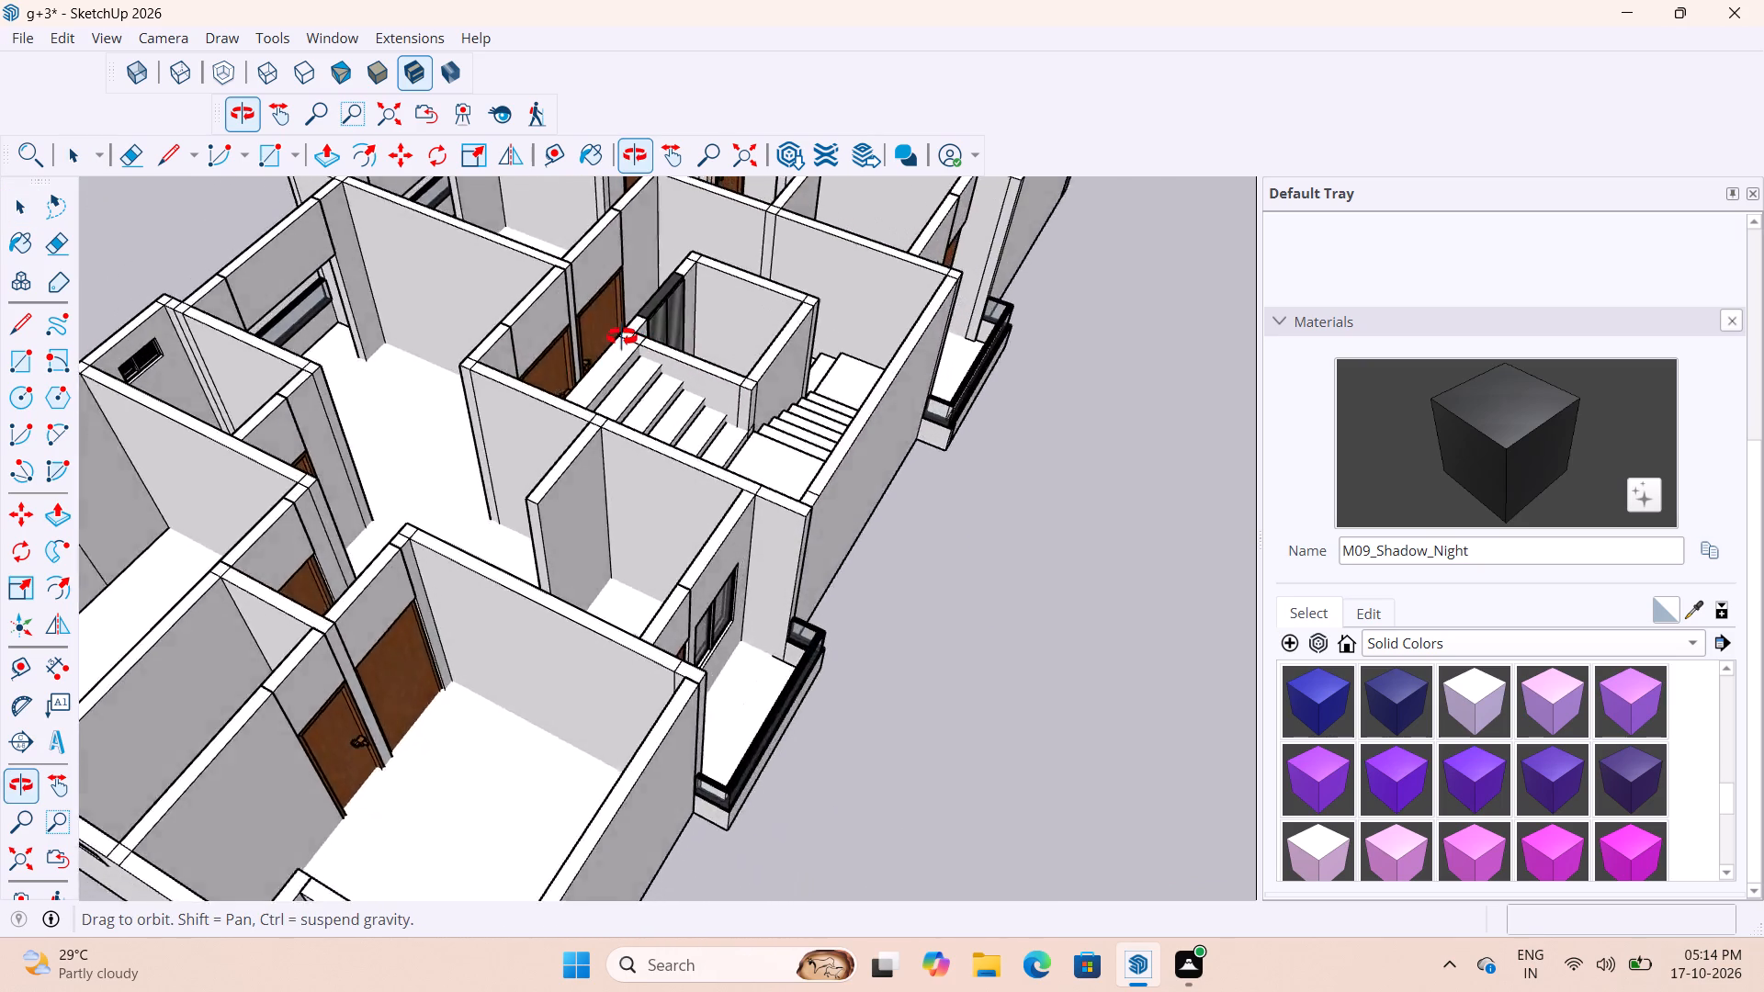
middle_click_drag(622, 337, 504, 323)
middle_click_drag(498, 325, 910, 464)
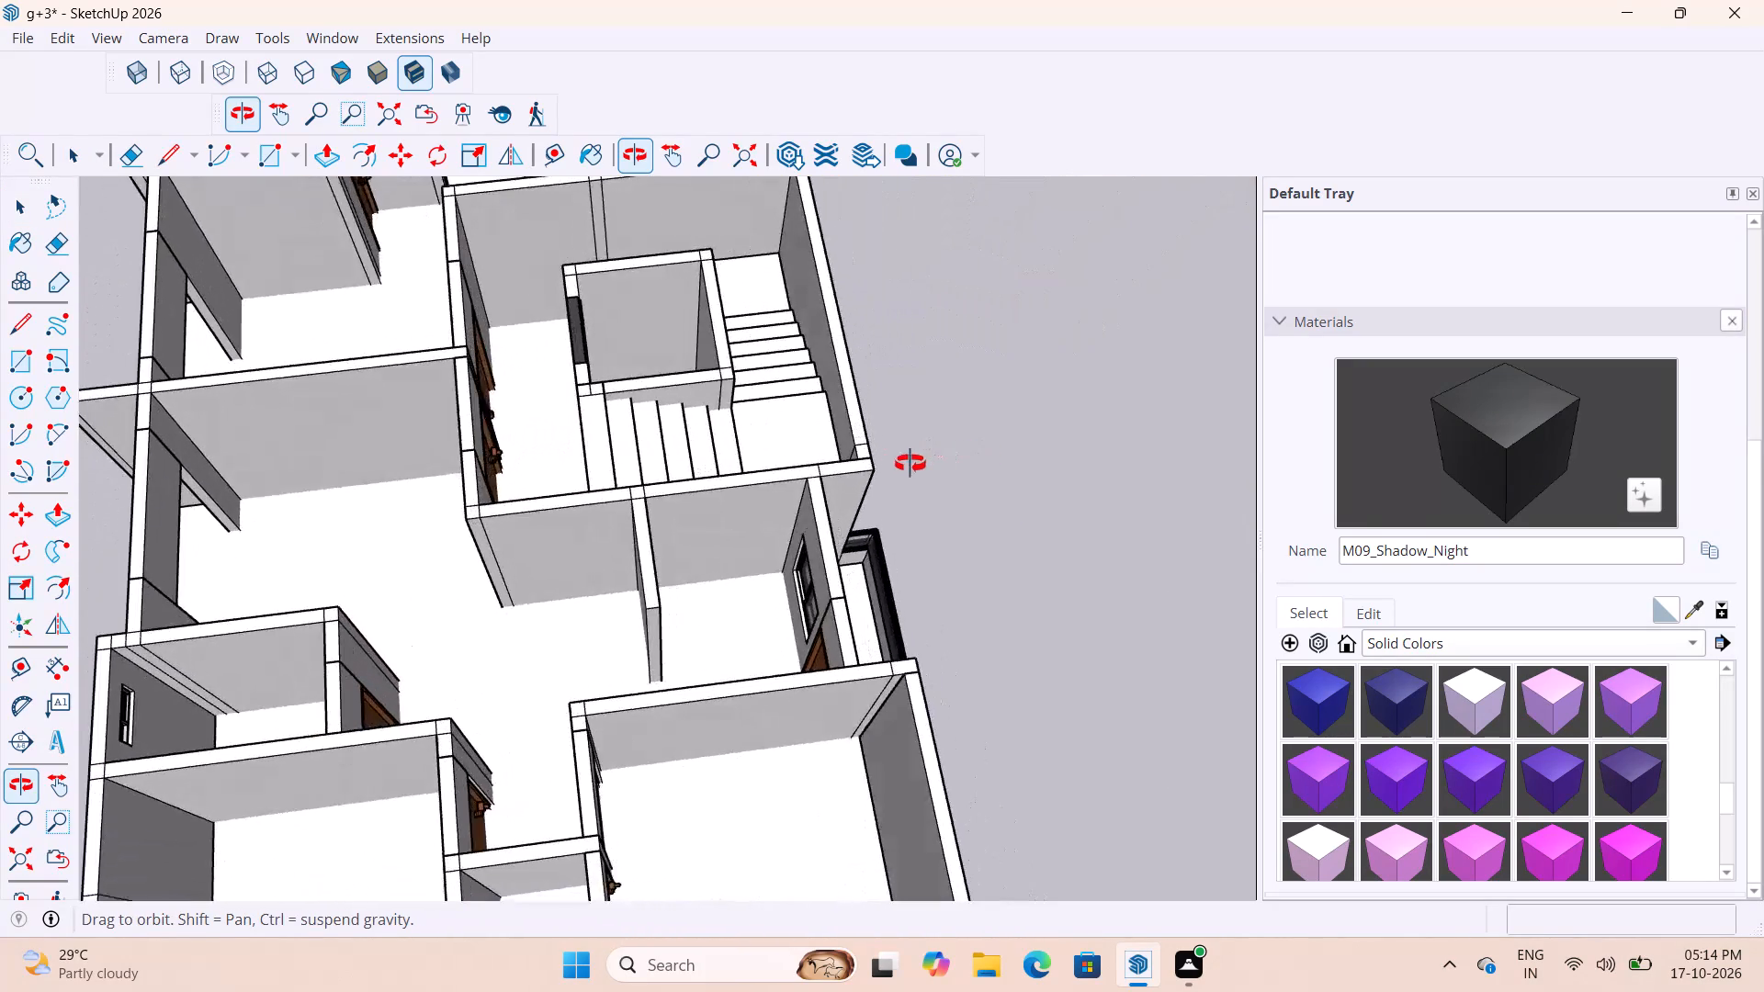
middle_click_drag(910, 464, 908, 464)
scroll(873, 515, "down", 11)
scroll(626, 599, "up", 4)
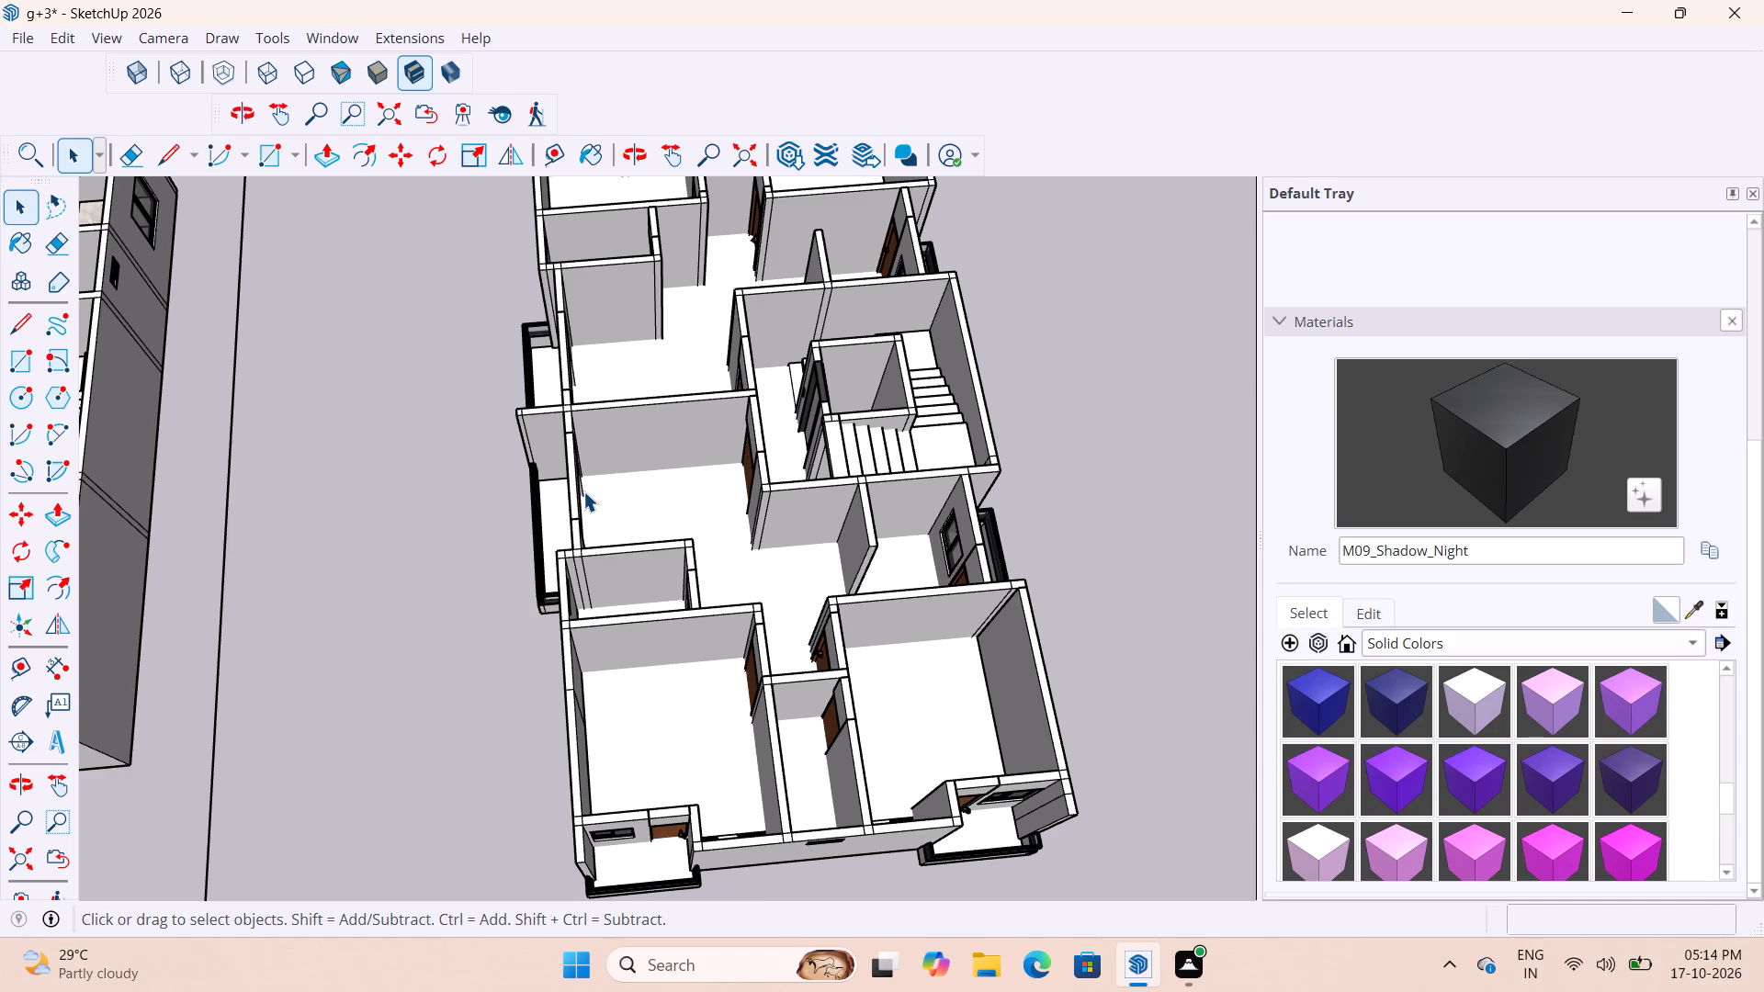
scroll(583, 491, "up", 4)
scroll(638, 614, "down", 12)
scroll(618, 370, "up", 4)
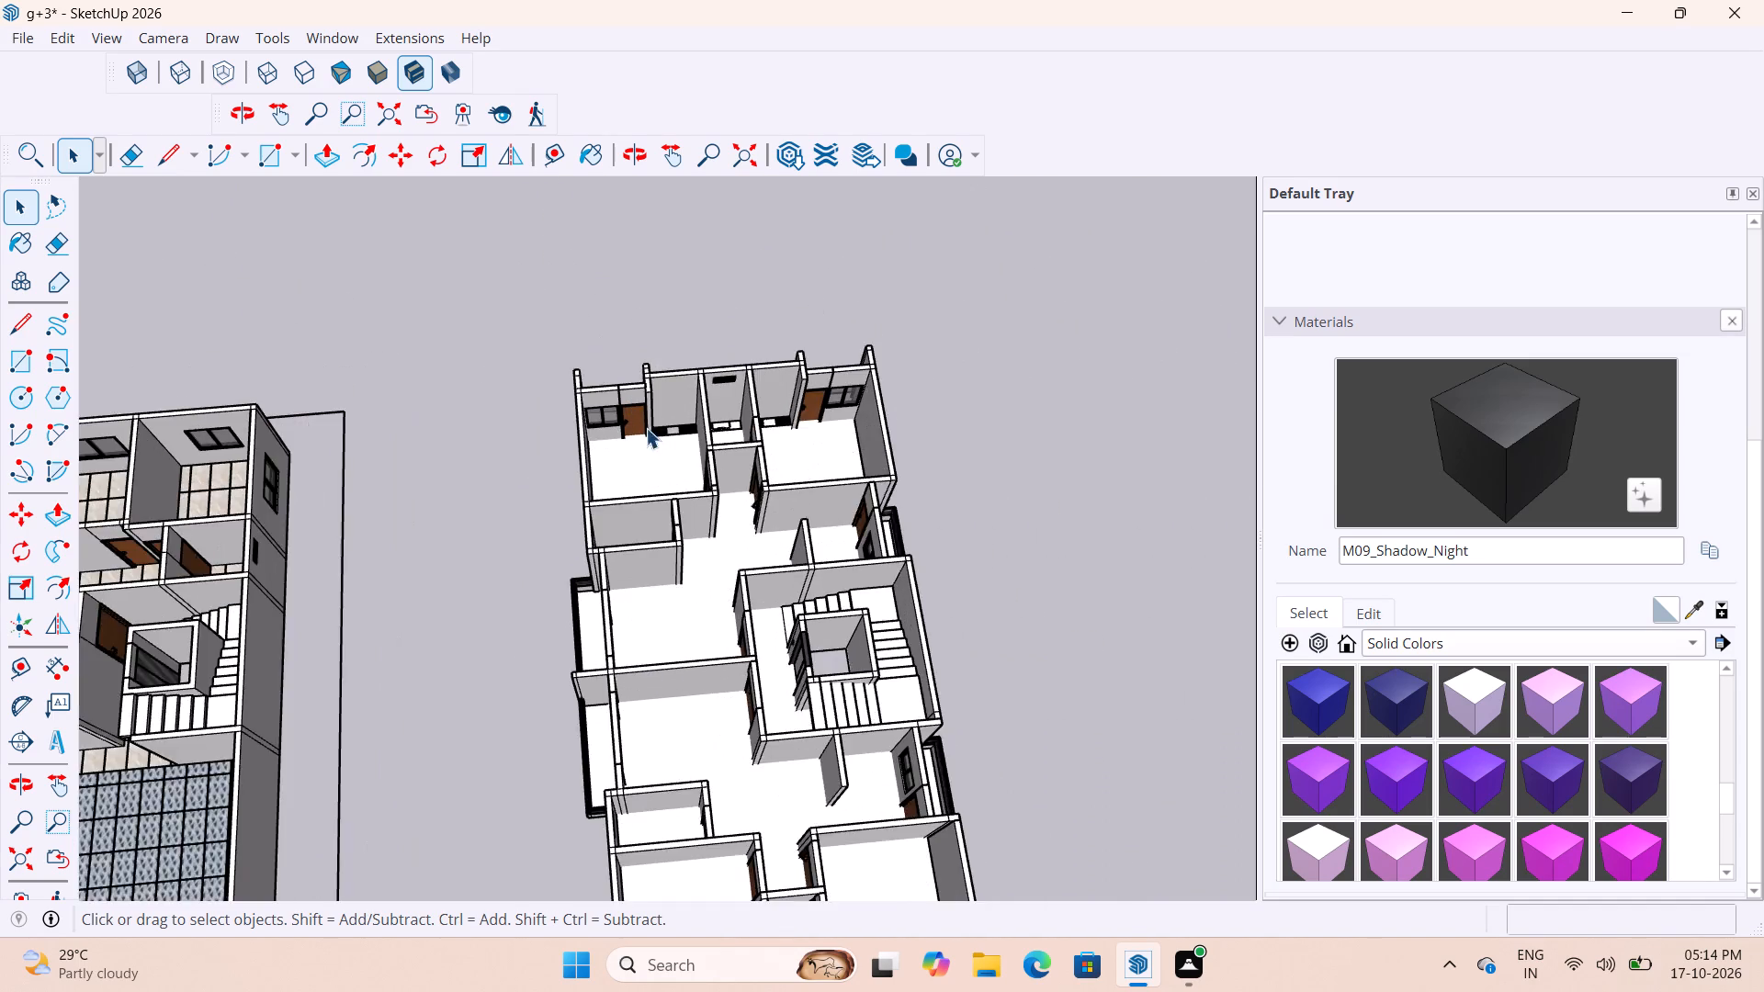
scroll(646, 428, "up", 4)
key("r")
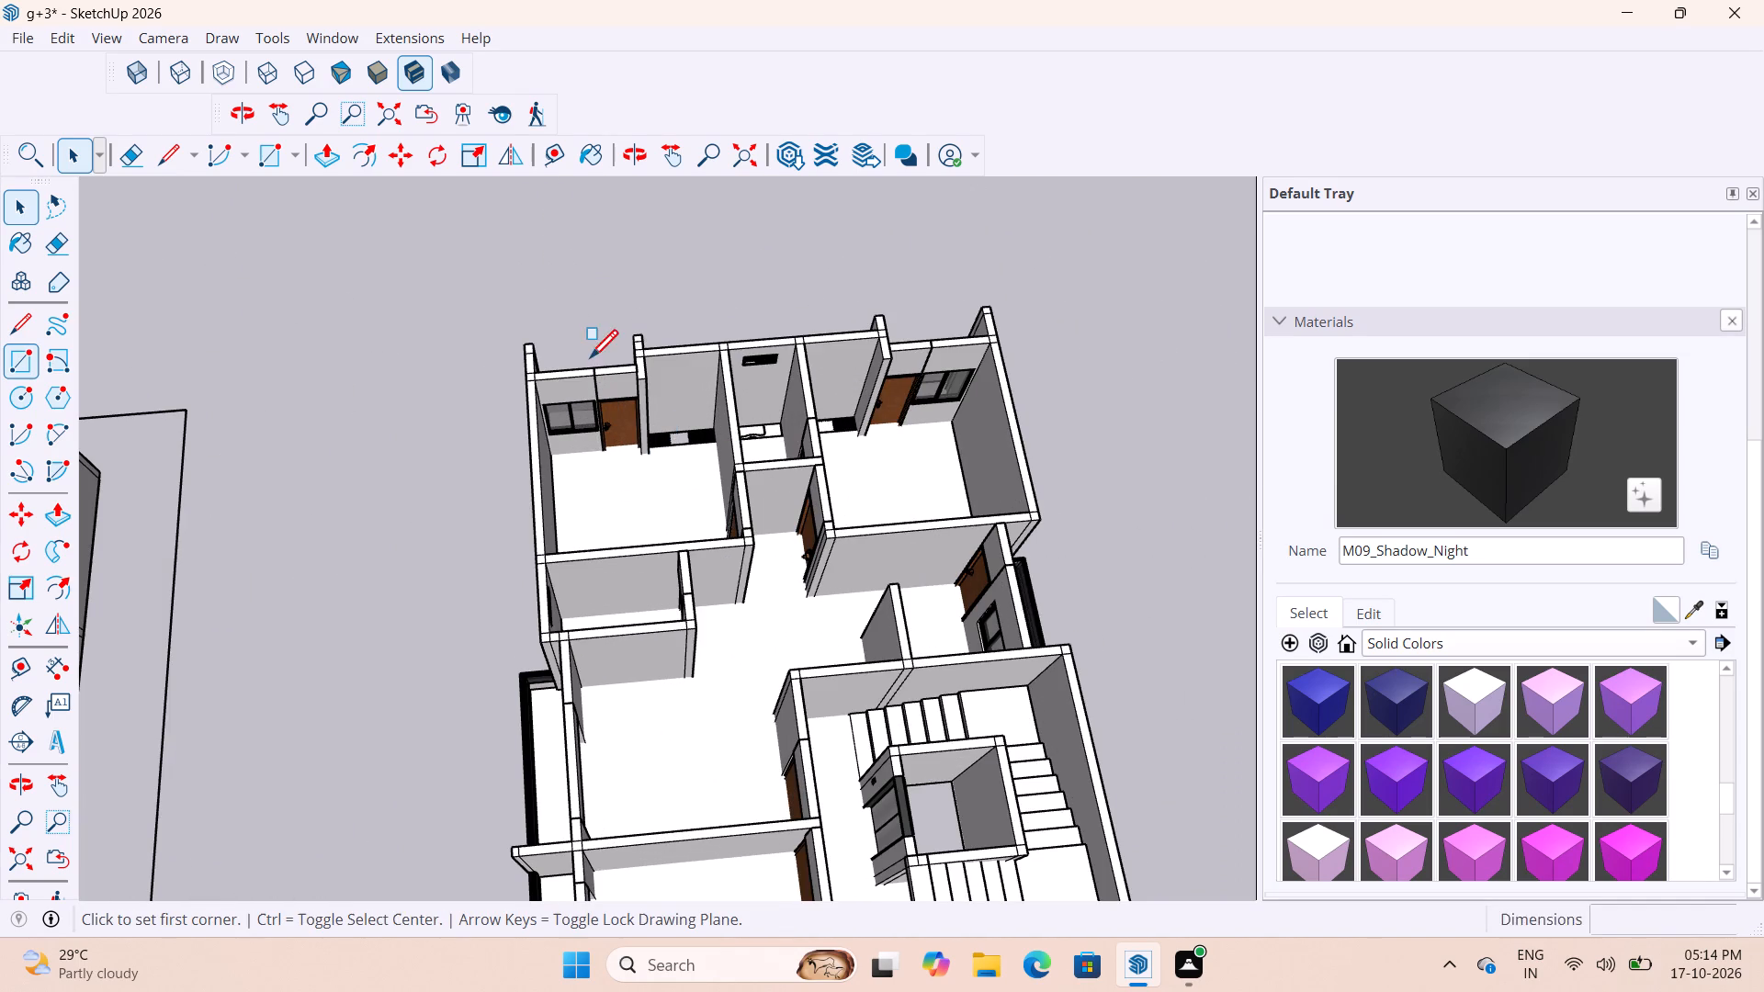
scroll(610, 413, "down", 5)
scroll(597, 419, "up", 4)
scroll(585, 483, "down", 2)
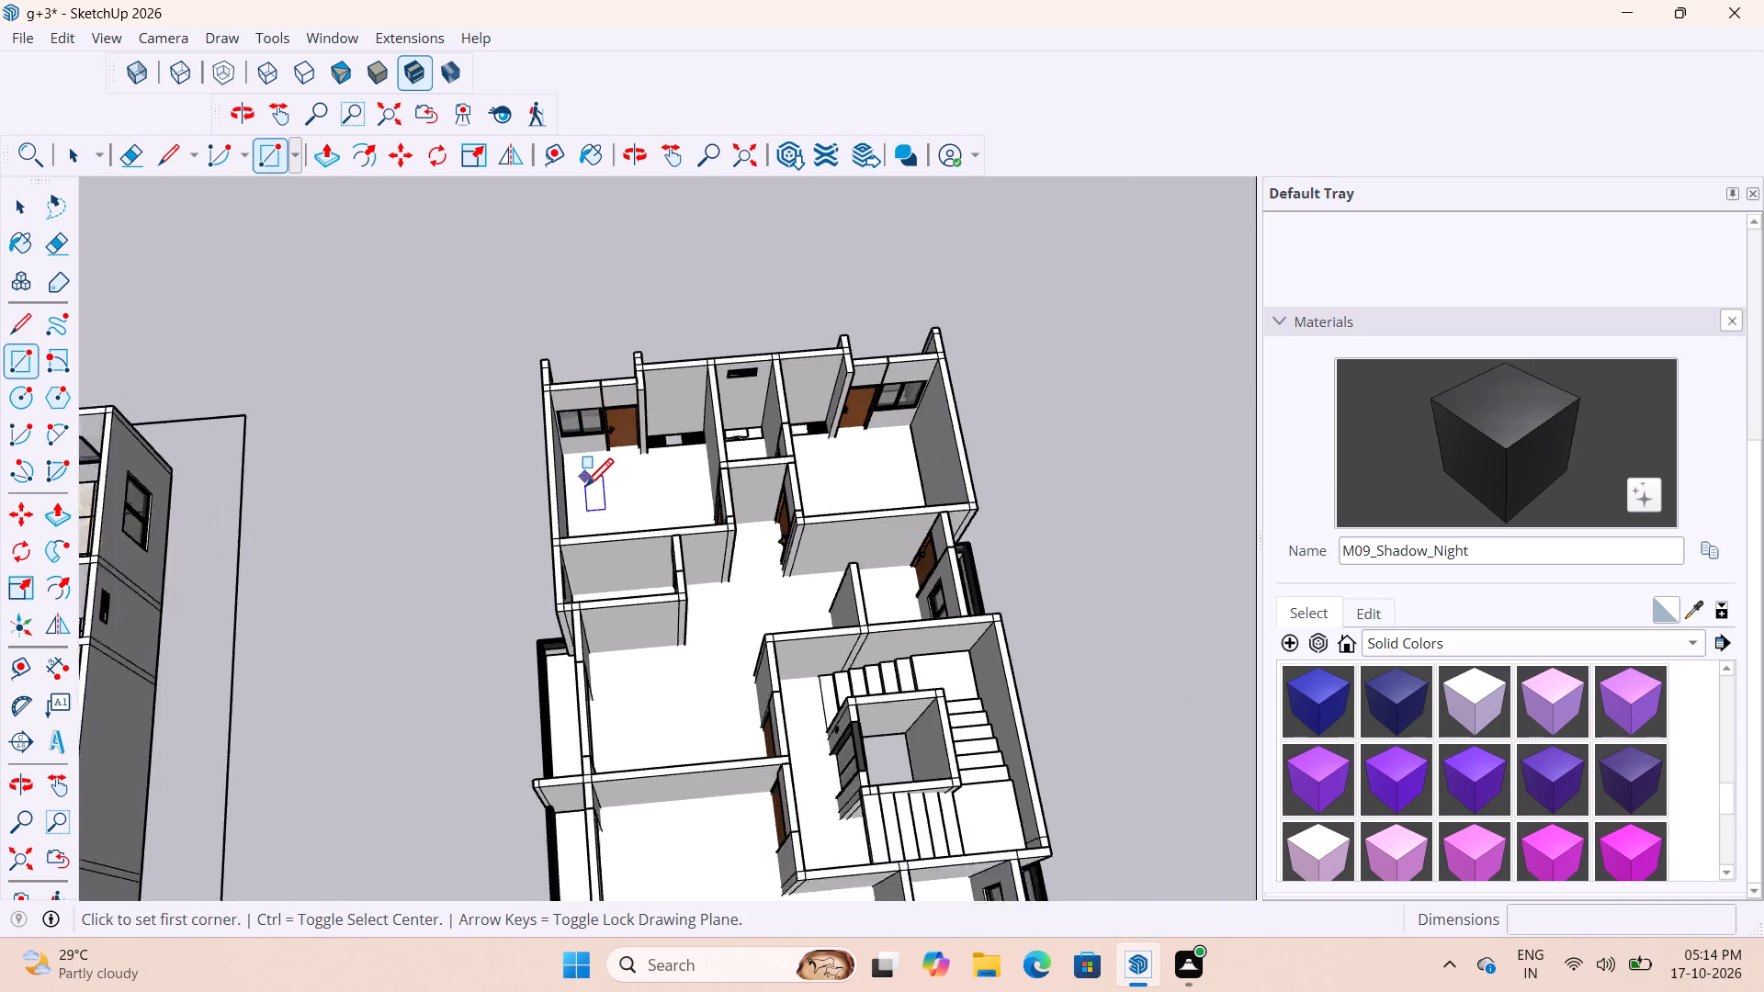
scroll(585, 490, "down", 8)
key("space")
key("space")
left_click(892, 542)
Examine the building's underside along the end wall, checking the hatched strips of the plan drawing on both sides of the toilet.
middle_click_drag(895, 711, 786, 319)
middle_click_drag(696, 588, 702, 534)
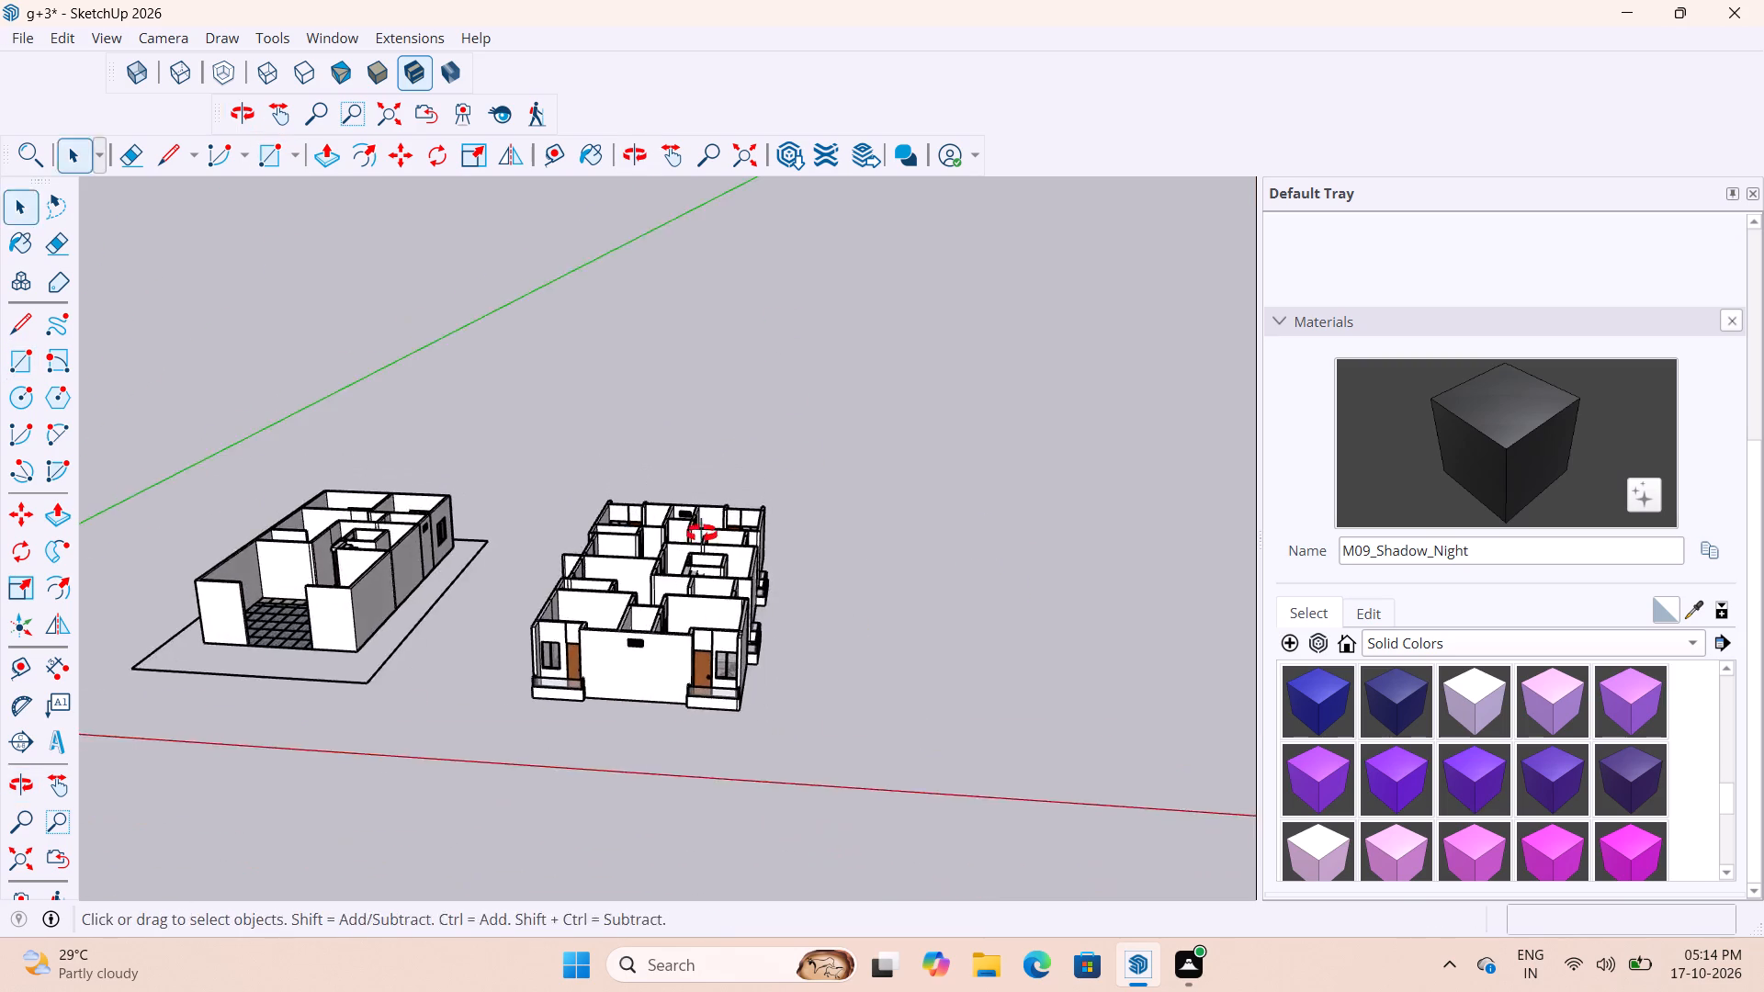
middle_click_drag(702, 534, 786, 137)
scroll(760, 413, "up", 18)
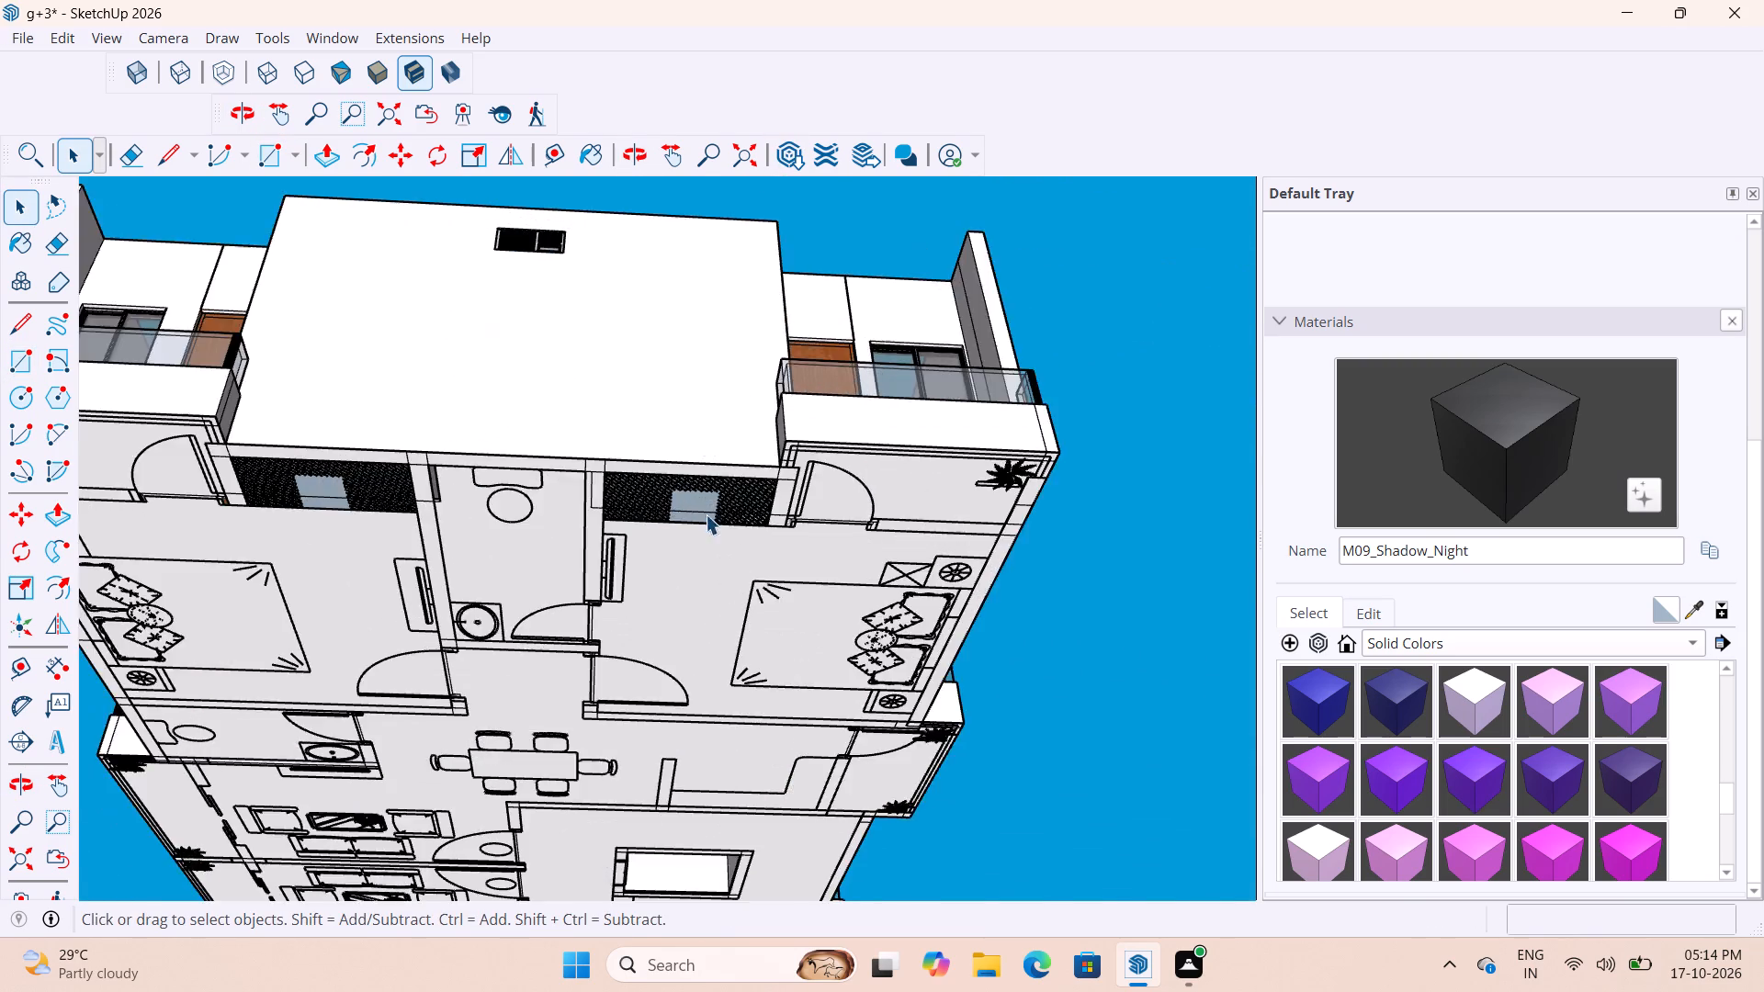
scroll(706, 514, "up", 8)
left_click(706, 502)
scroll(706, 510, "down", 10)
scroll(658, 515, "up", 3)
left_click(650, 509)
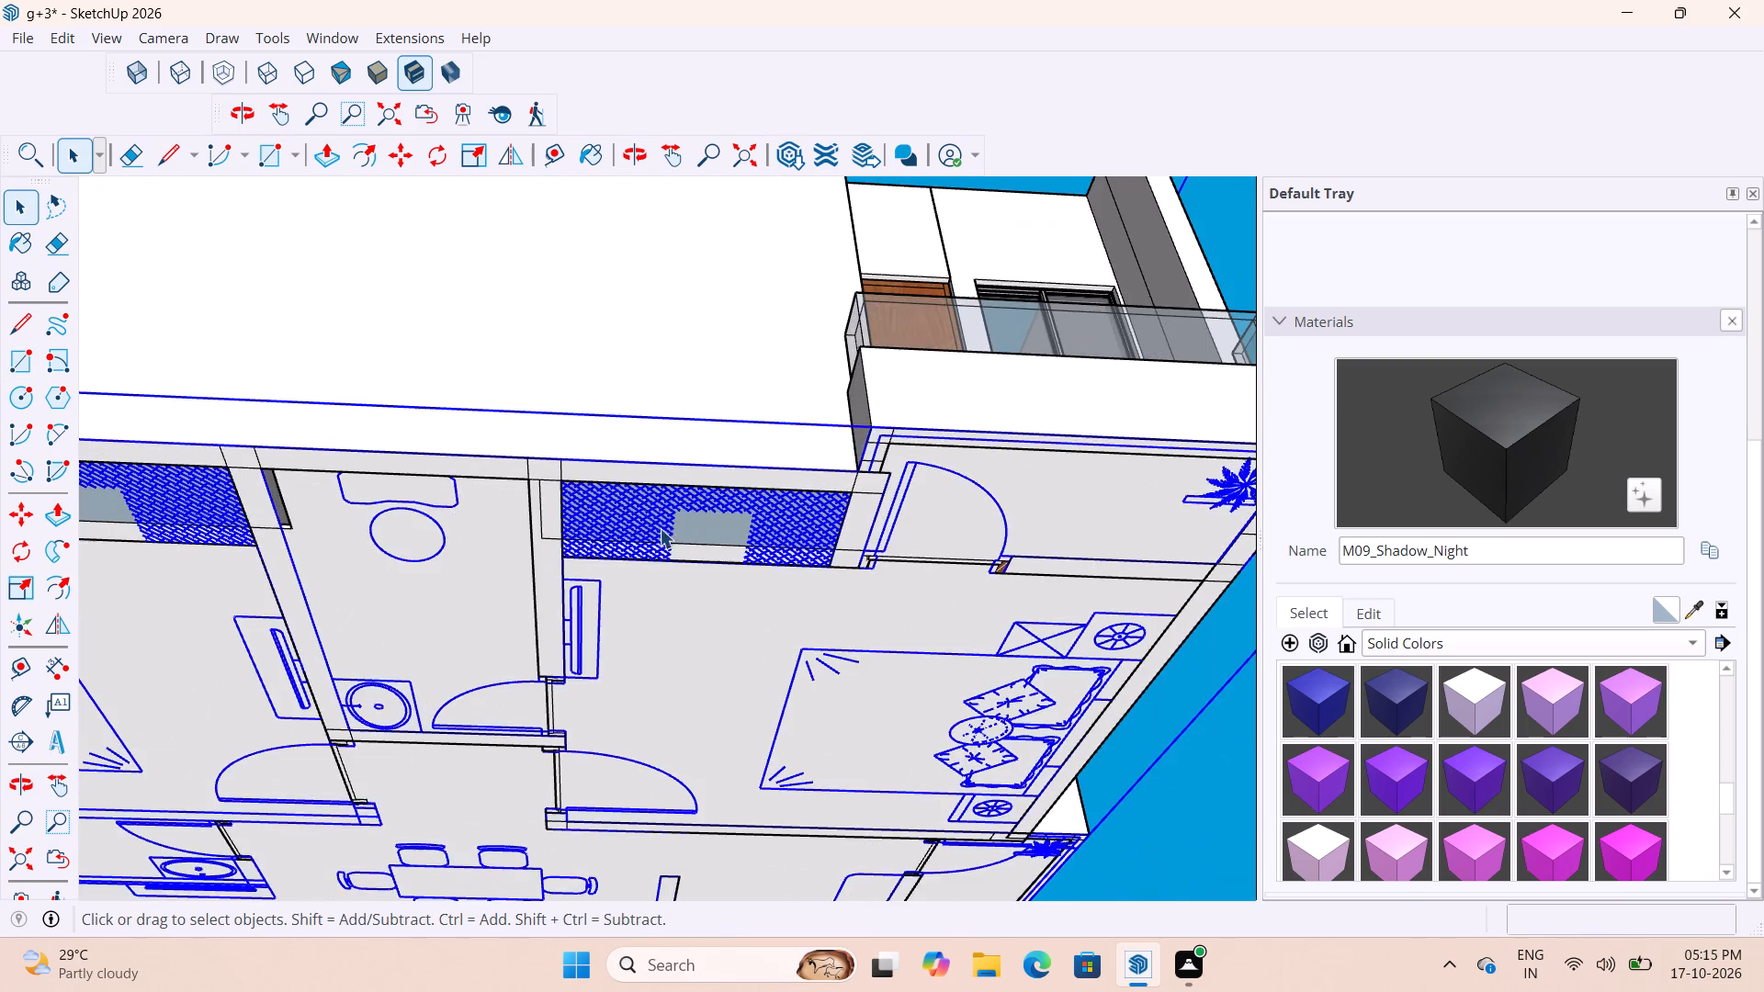
scroll(692, 543, "down", 5)
double_click(688, 534)
left_click(752, 556)
scroll(755, 555, "down", 6)
middle_click_drag(832, 551, 741, 847)
middle_click_drag(1016, 445, 1033, 756)
middle_click_drag(1004, 524, 1020, 760)
left_click(1012, 659)
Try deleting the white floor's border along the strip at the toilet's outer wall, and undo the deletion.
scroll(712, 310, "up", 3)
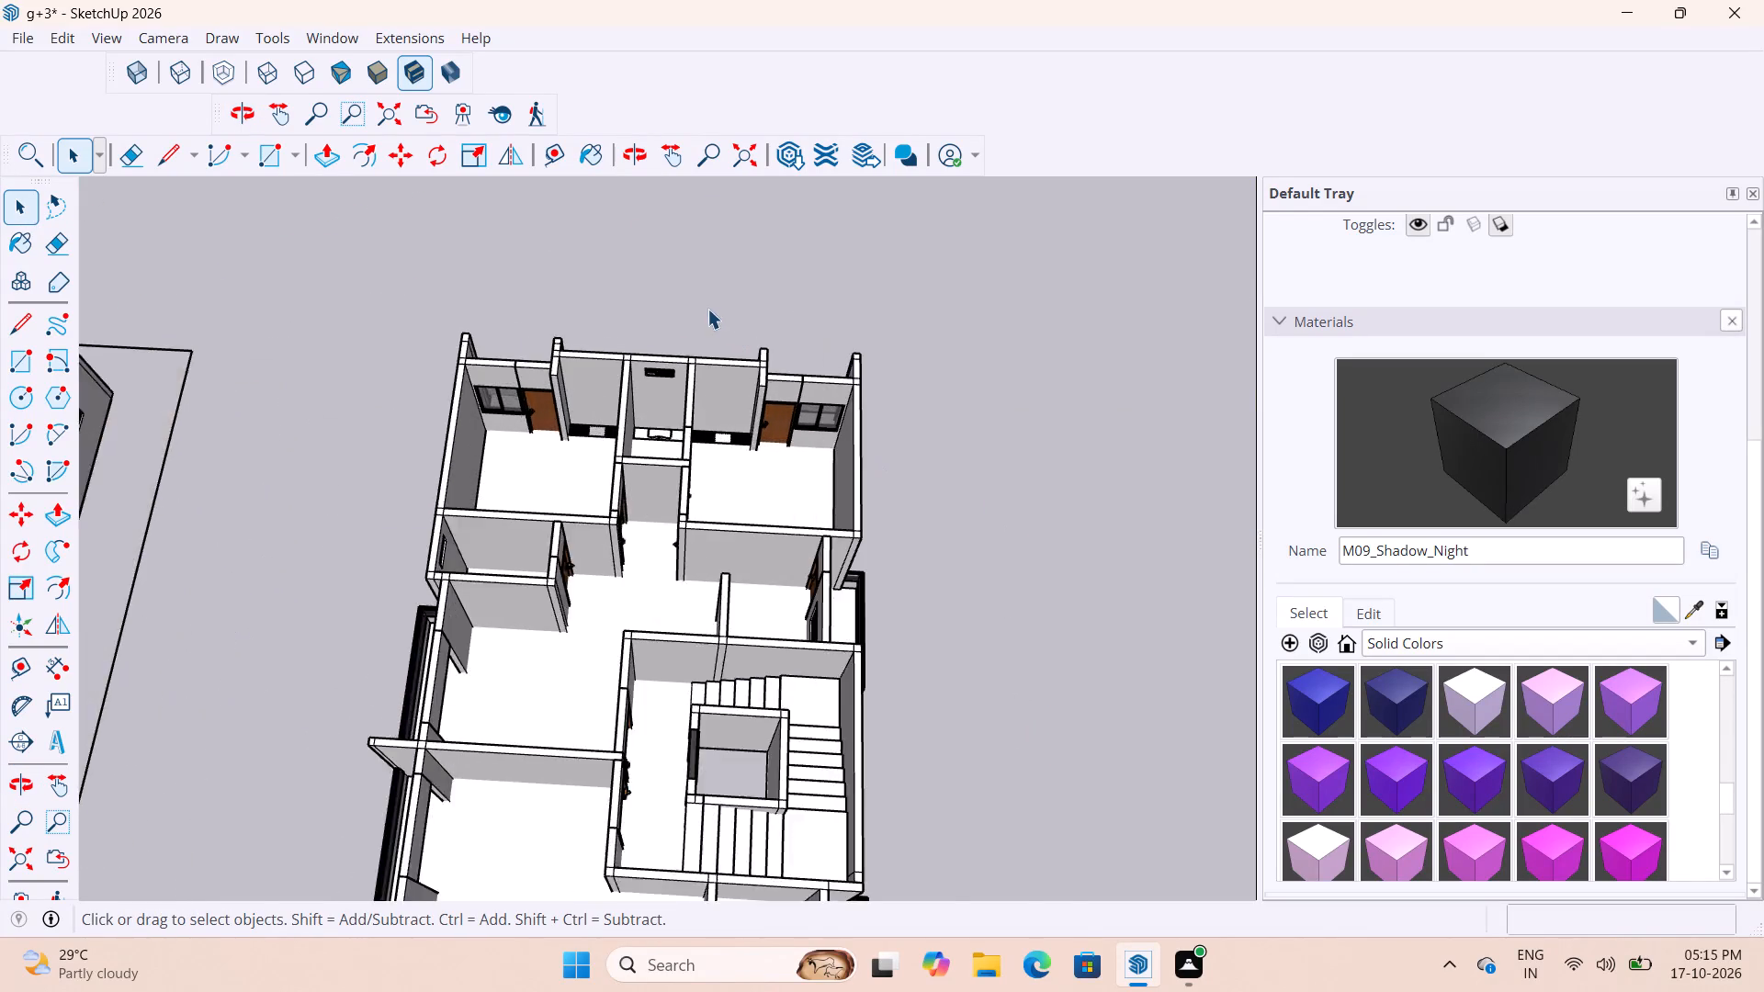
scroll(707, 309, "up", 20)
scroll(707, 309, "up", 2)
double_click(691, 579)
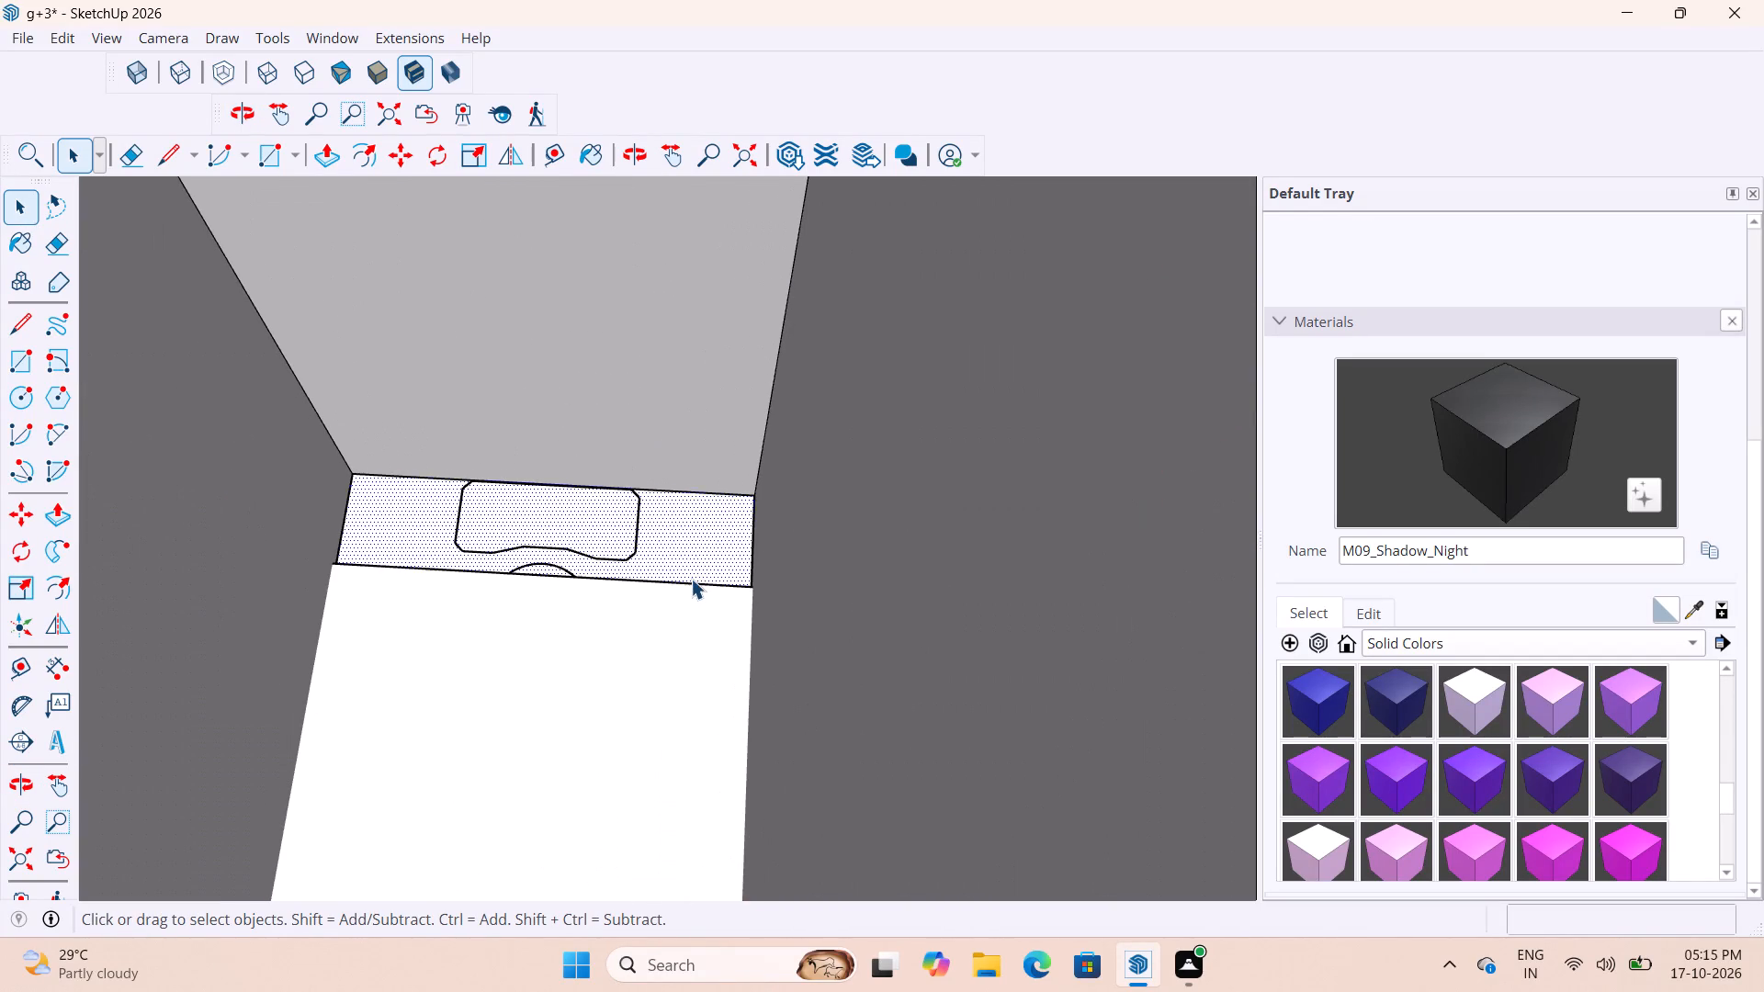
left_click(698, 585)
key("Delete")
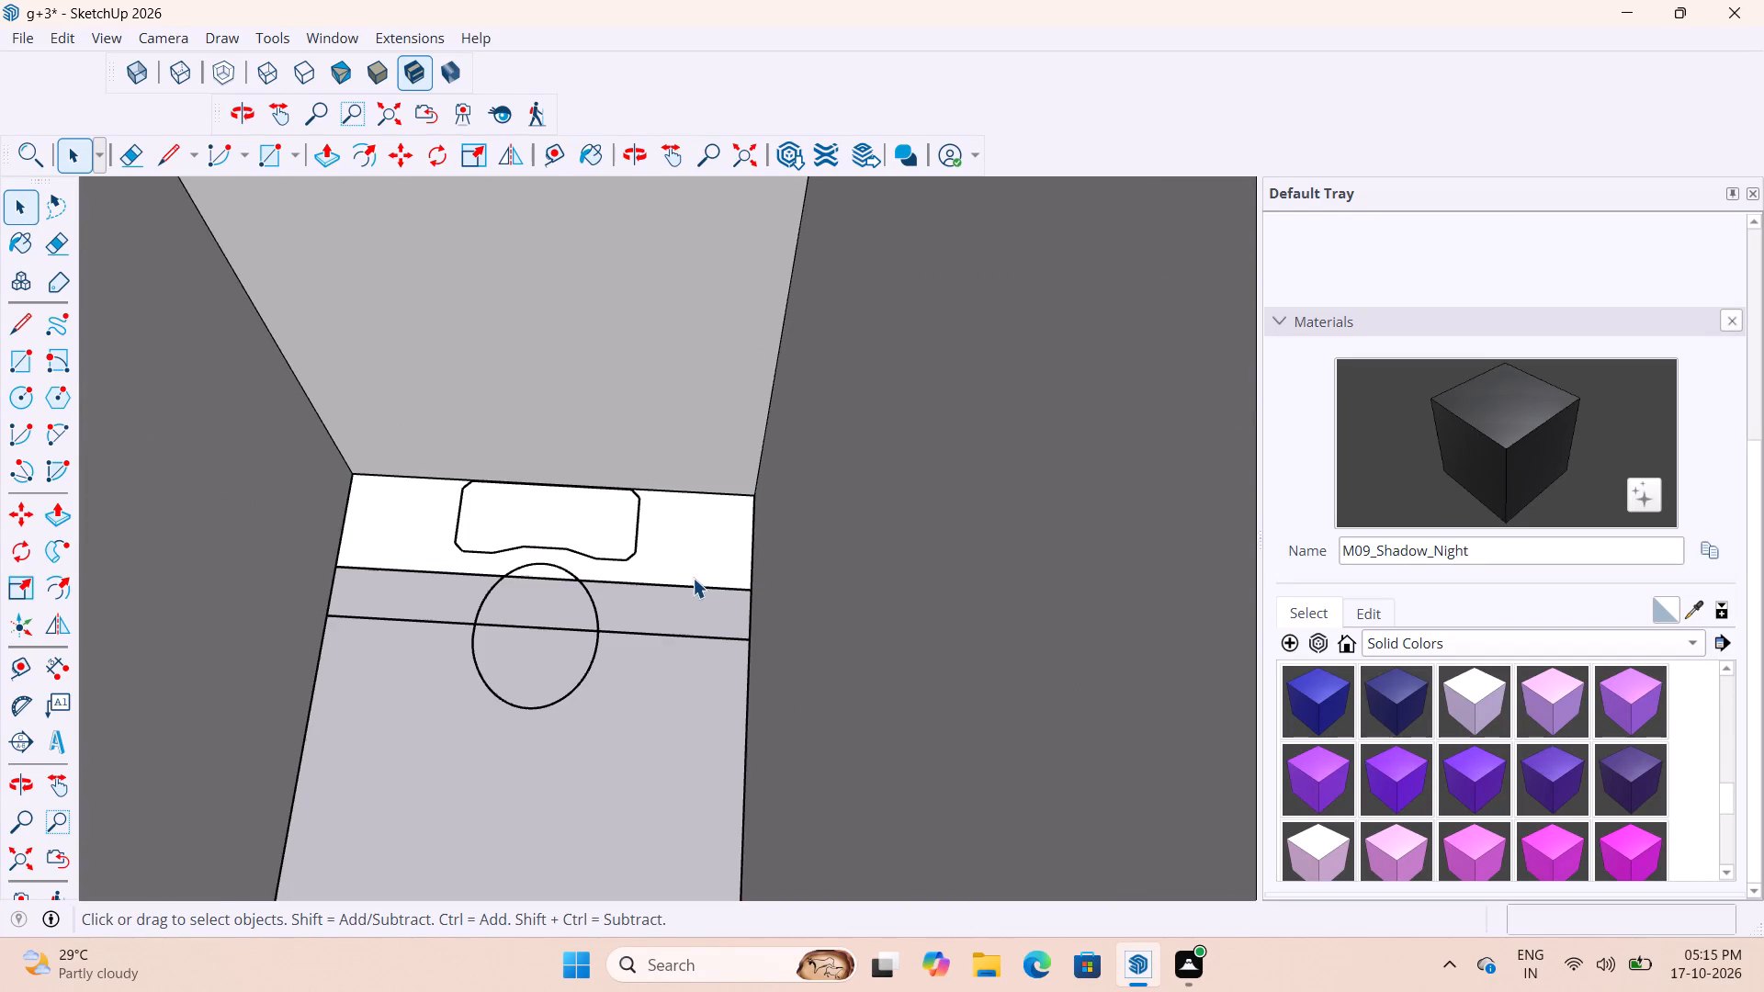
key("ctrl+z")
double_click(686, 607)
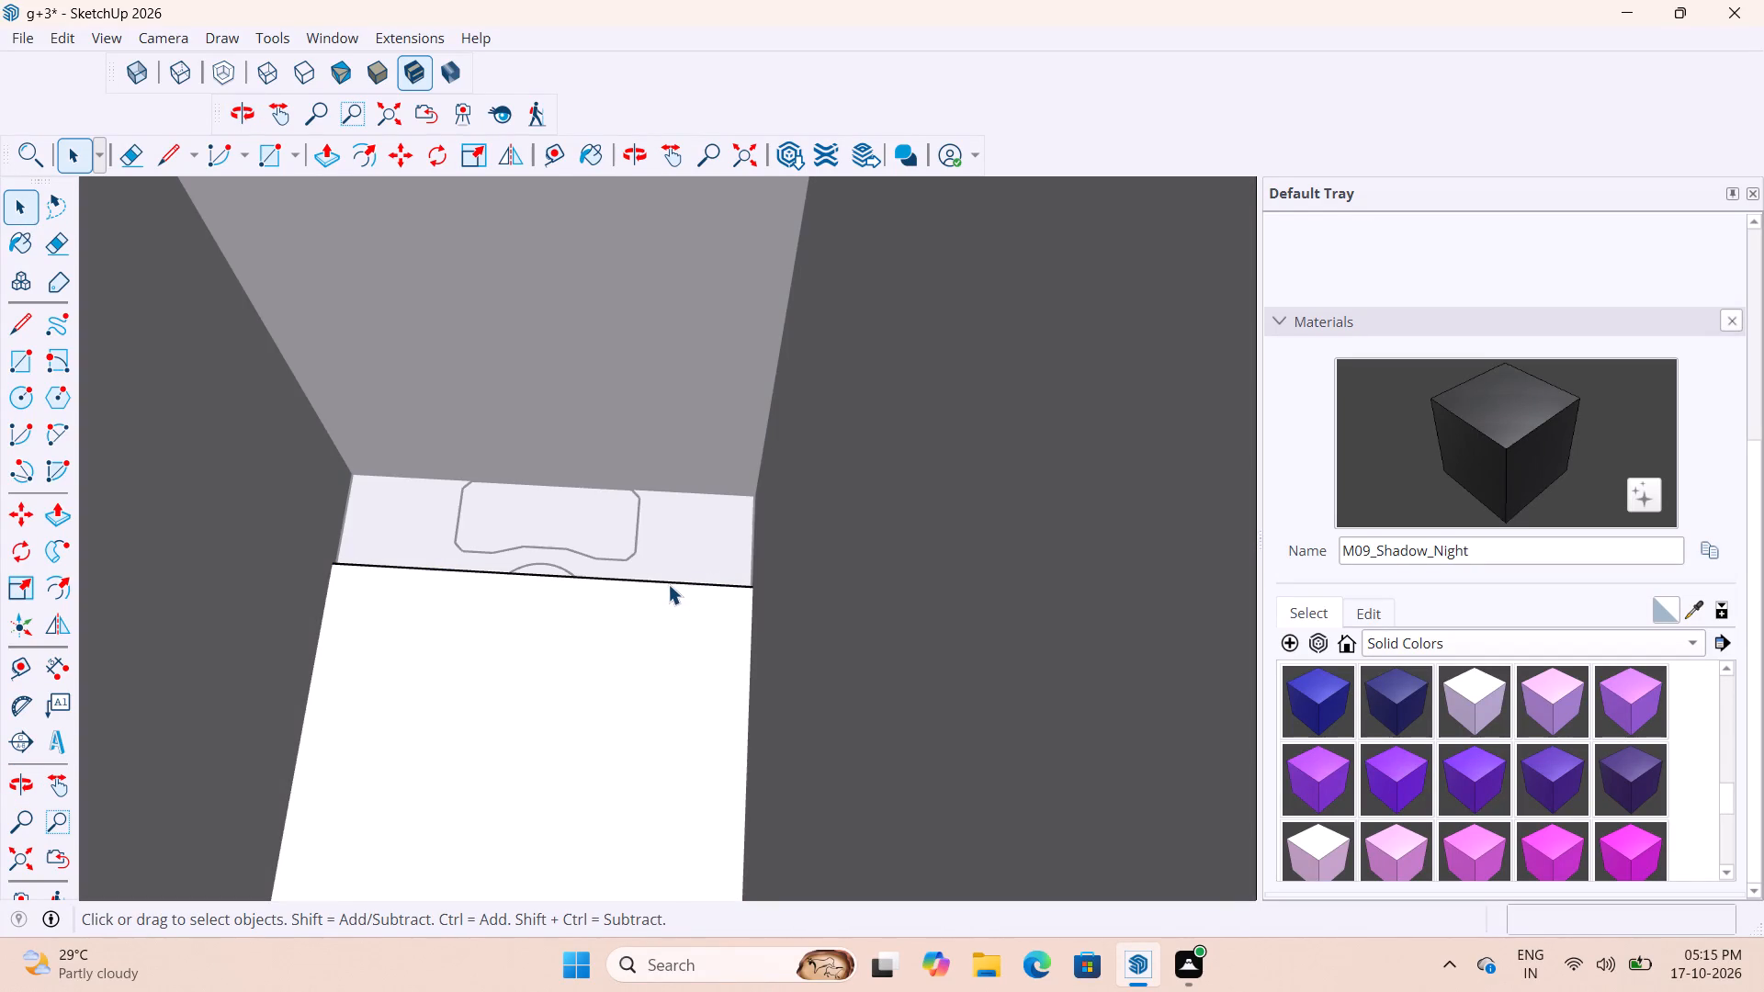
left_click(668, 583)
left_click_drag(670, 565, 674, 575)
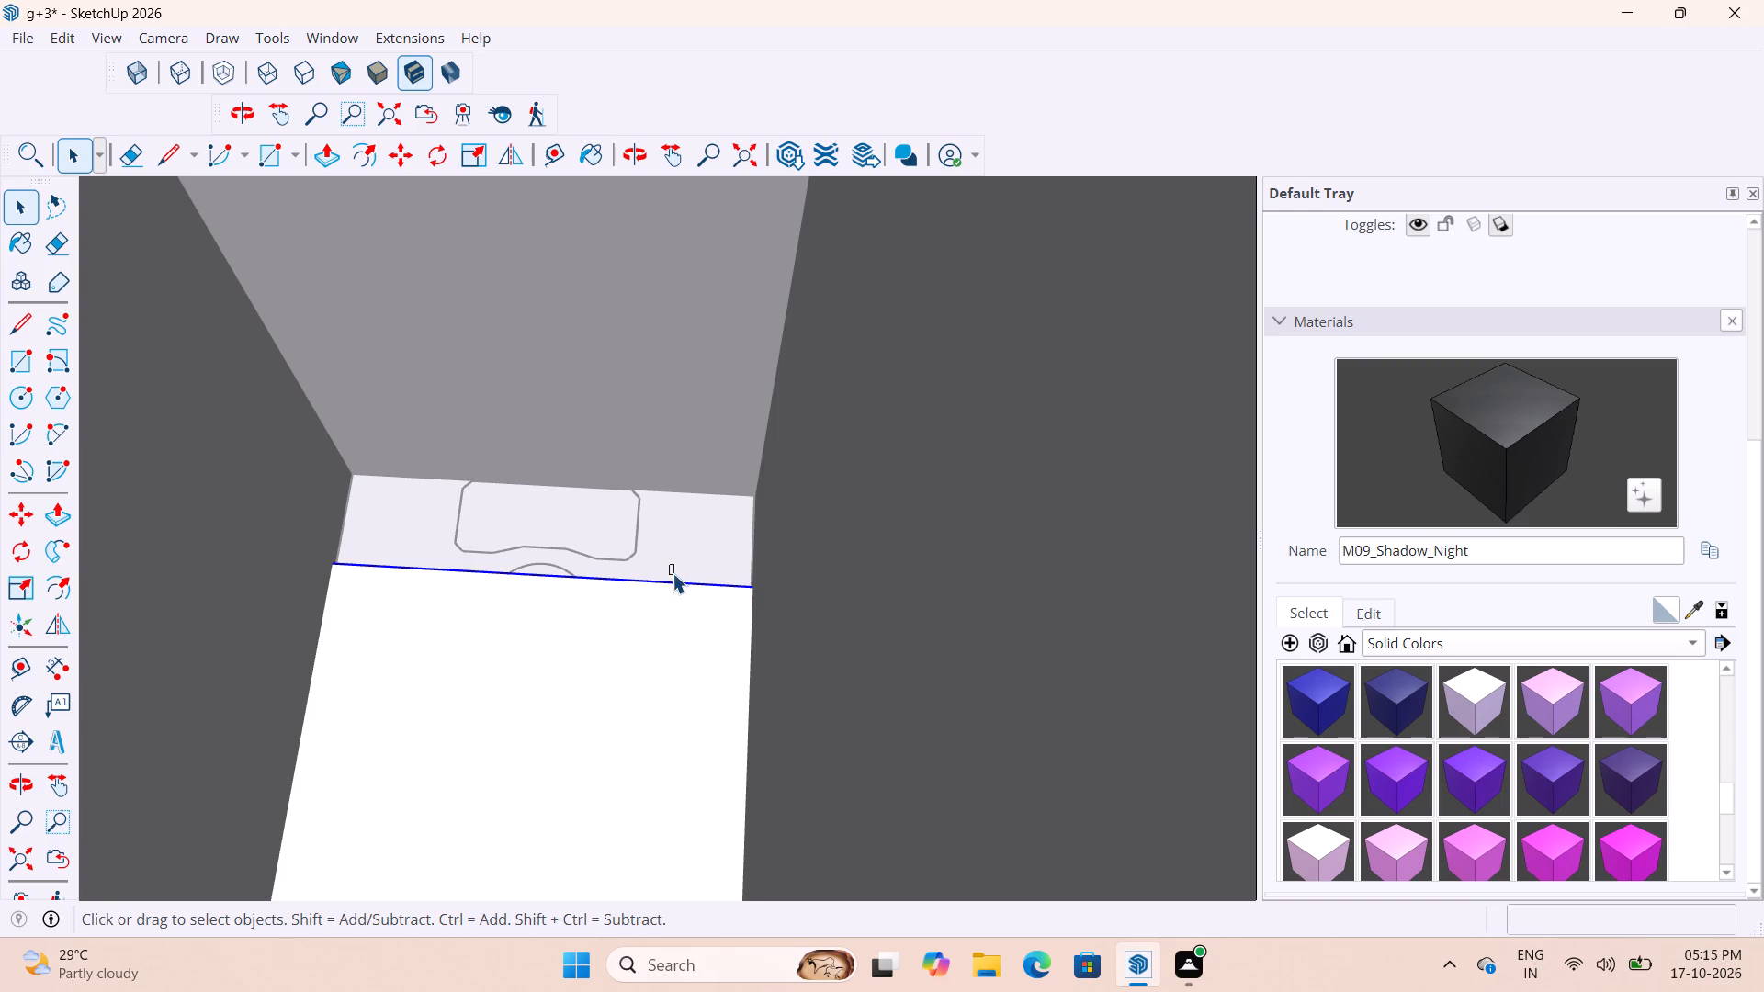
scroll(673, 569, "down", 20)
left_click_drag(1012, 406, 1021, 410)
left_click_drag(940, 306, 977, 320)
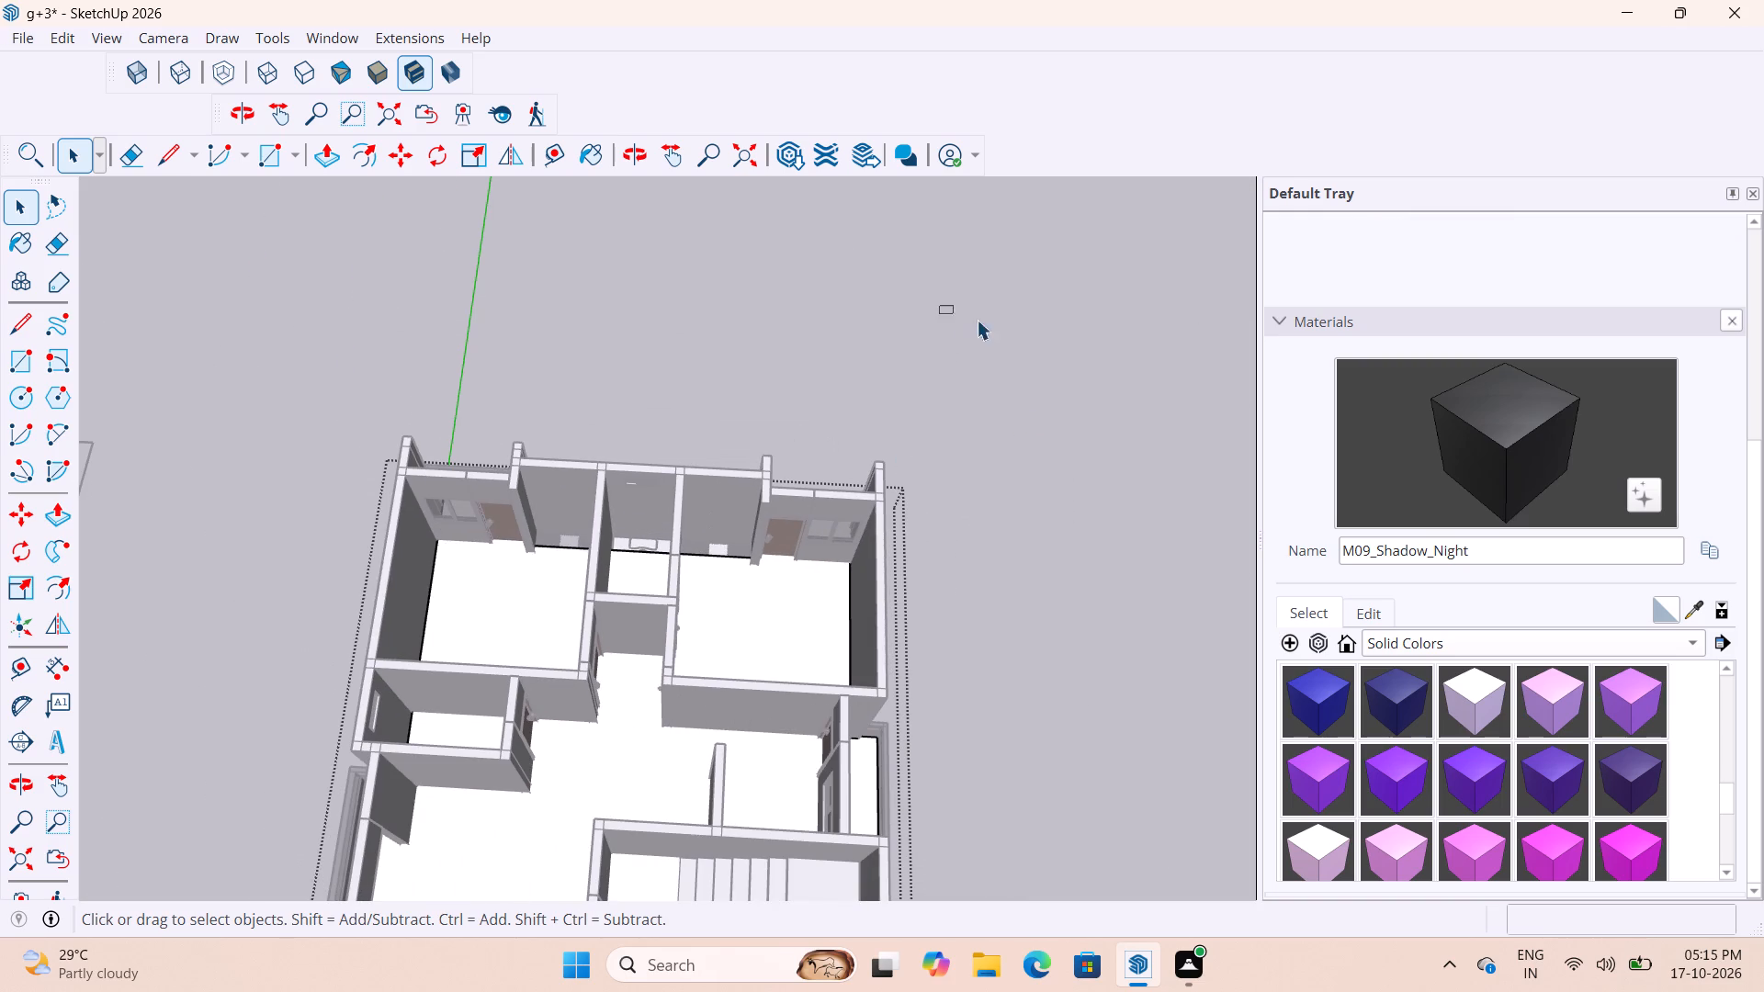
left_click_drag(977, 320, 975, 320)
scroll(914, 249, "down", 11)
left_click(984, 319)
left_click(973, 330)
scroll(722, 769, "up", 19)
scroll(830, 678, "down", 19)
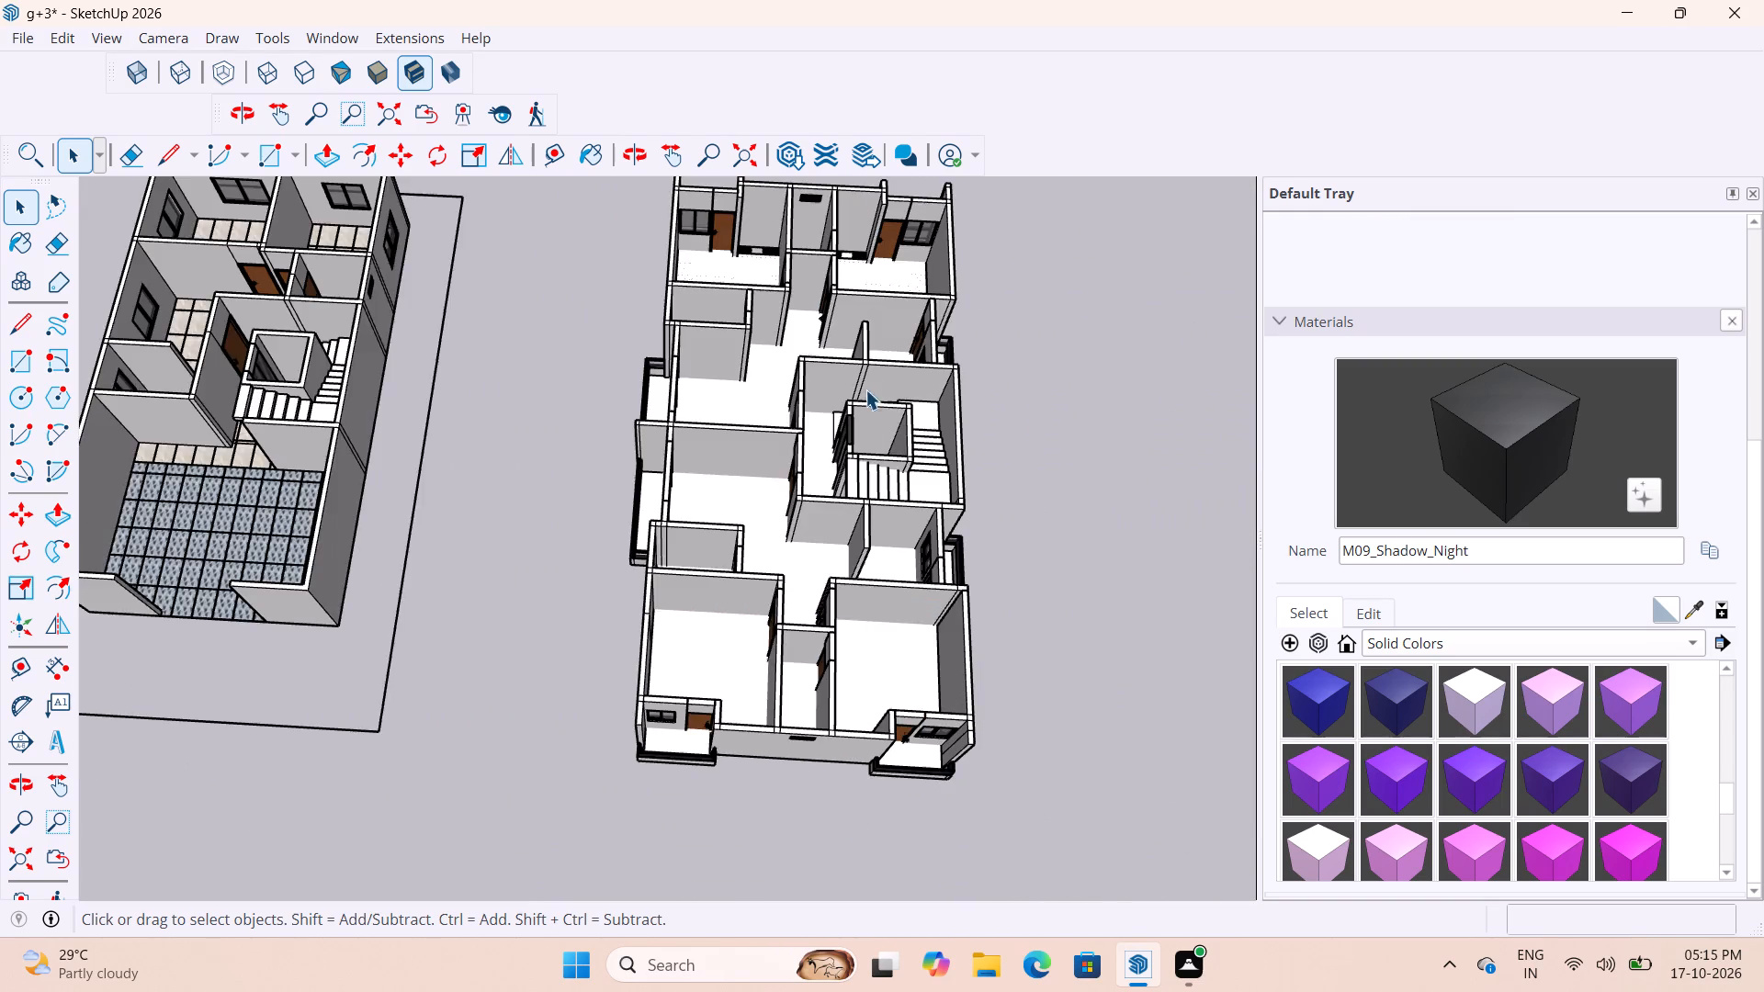
Delete the separate white face covering the strip along the toilet's outer wall.
scroll(849, 171, "up", 20)
scroll(849, 171, "up", 7)
middle_click_drag(767, 373, 767, 459)
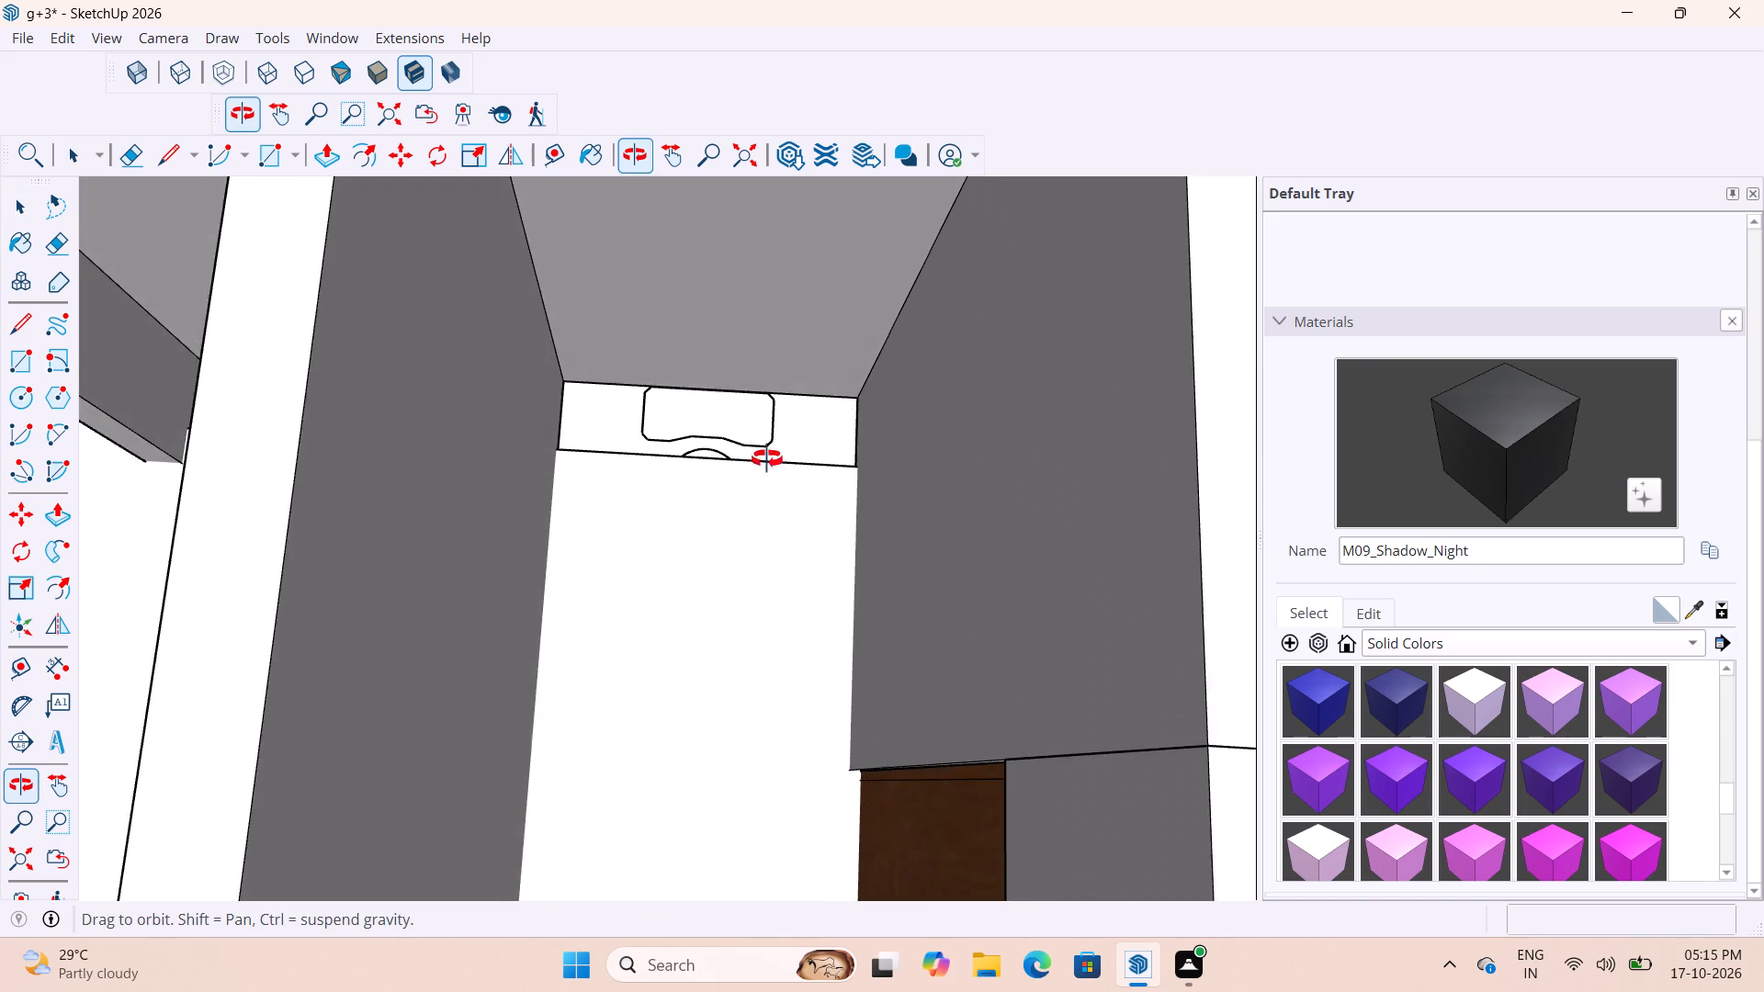
middle_click_drag(767, 459, 735, 417)
scroll(759, 445, "up", 4)
double_click(833, 474)
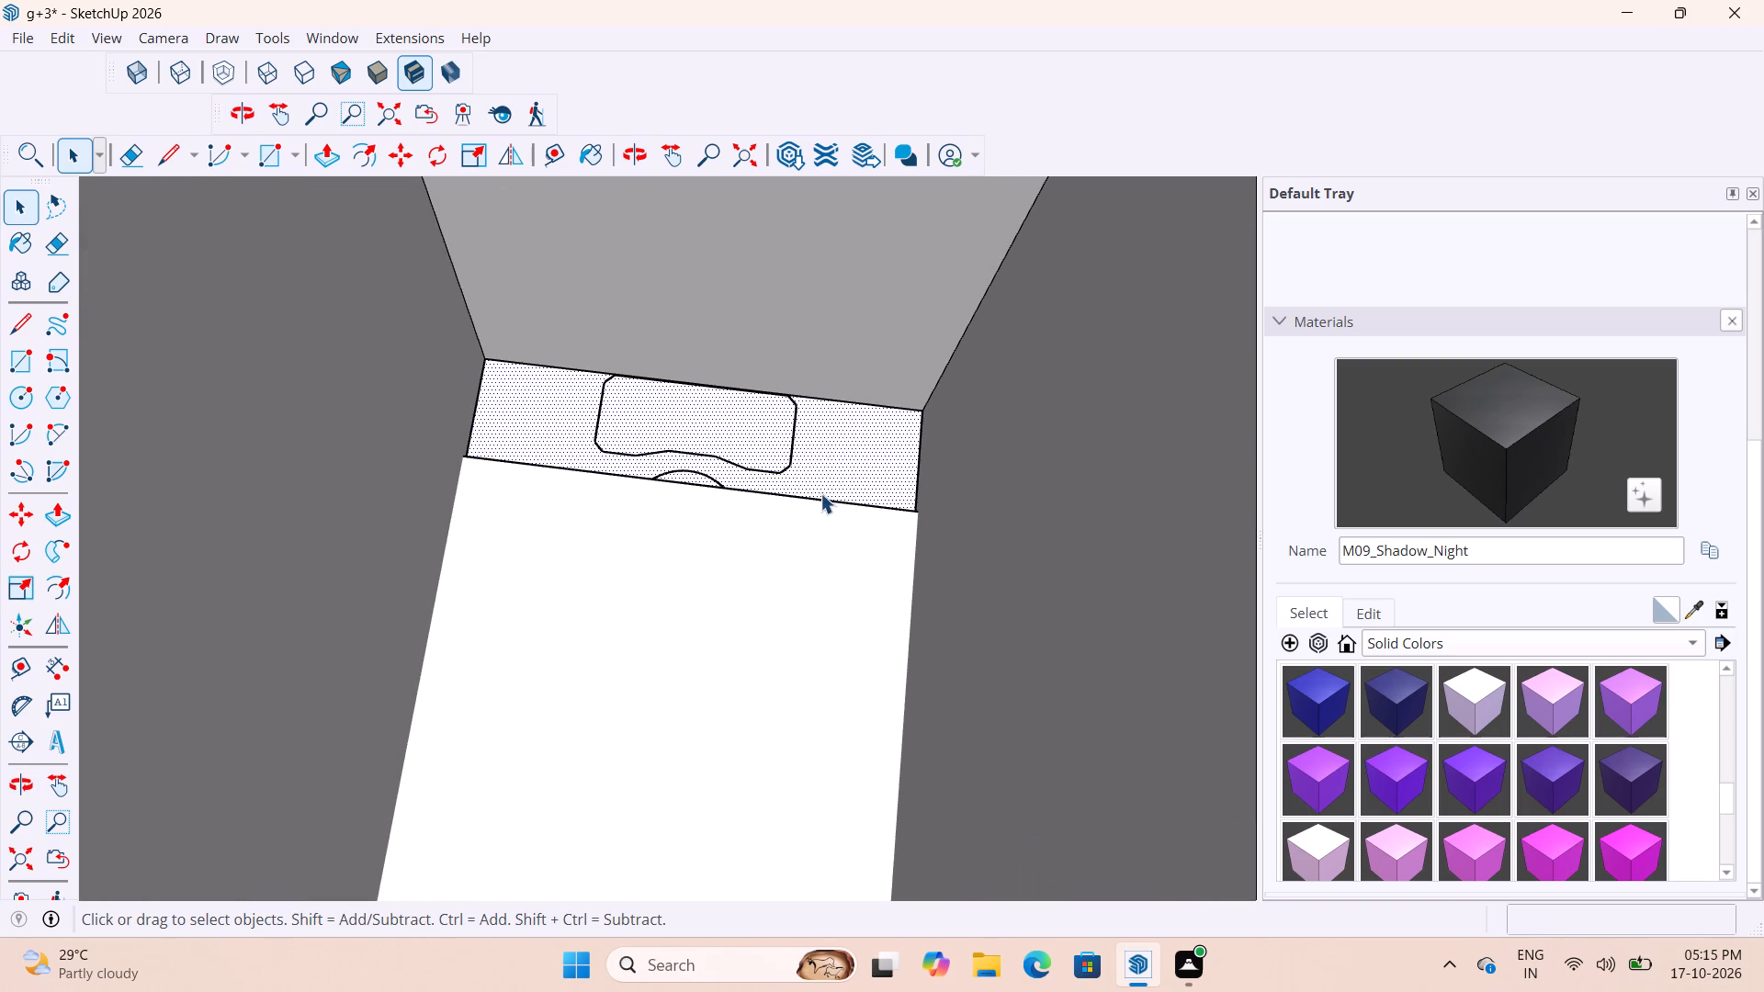
key("Delete")
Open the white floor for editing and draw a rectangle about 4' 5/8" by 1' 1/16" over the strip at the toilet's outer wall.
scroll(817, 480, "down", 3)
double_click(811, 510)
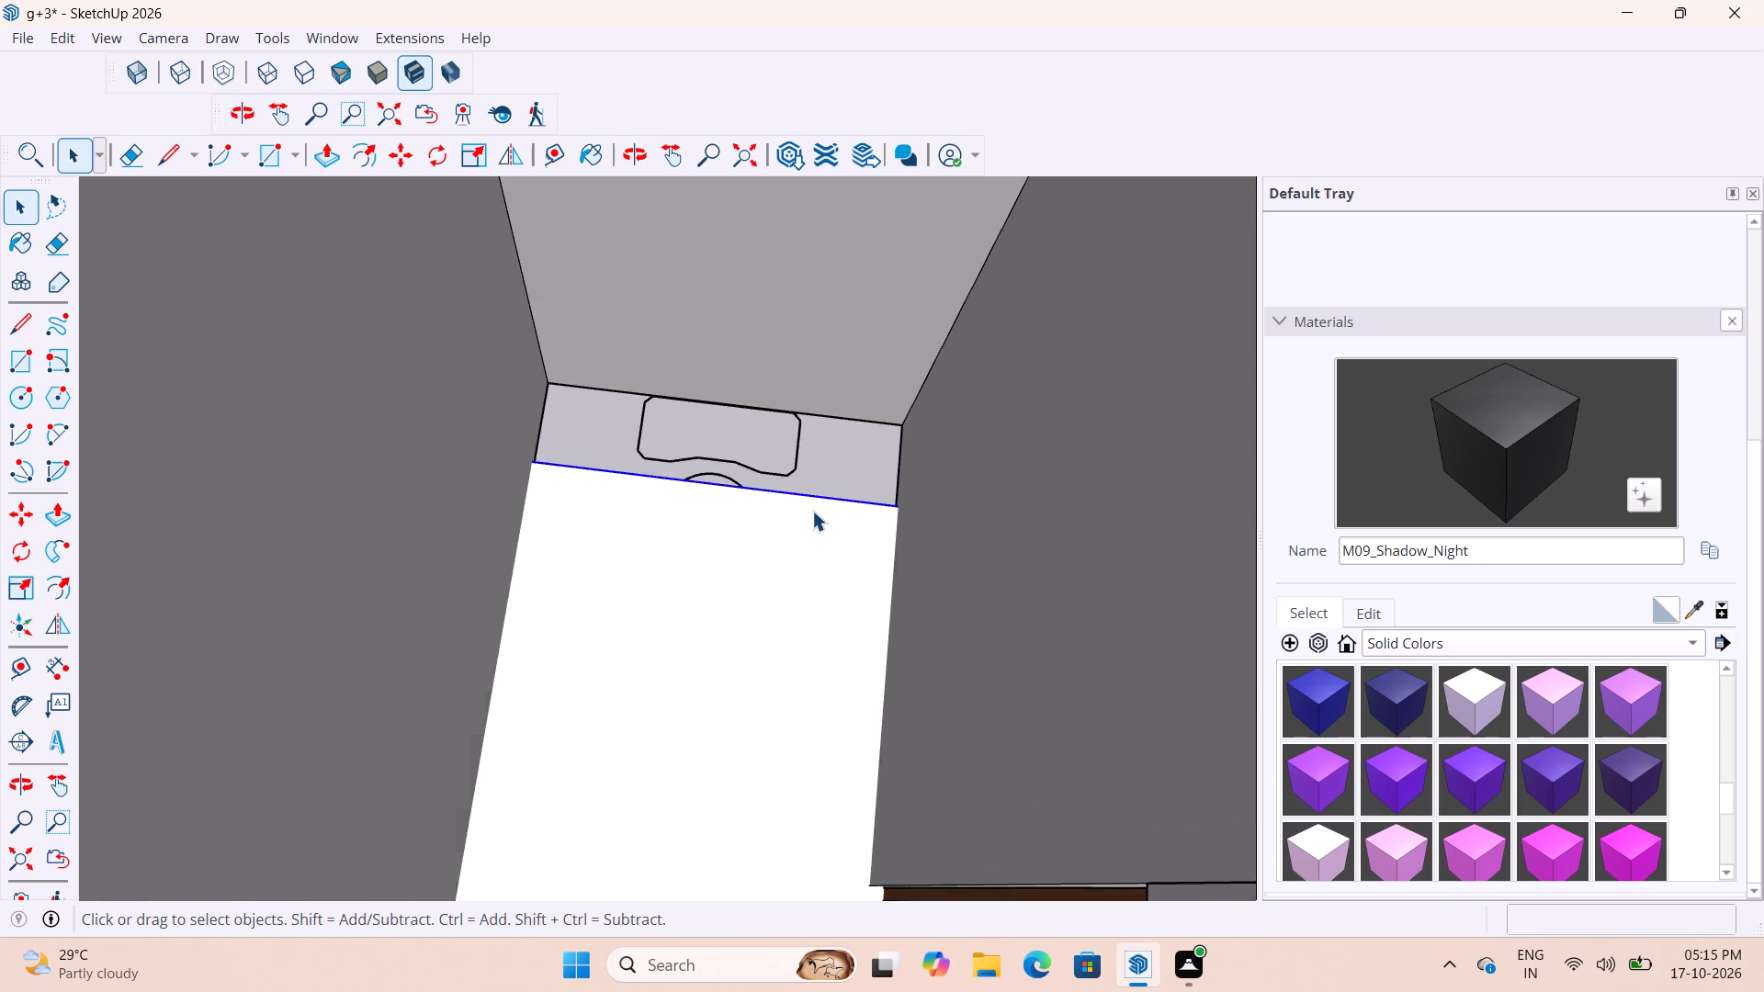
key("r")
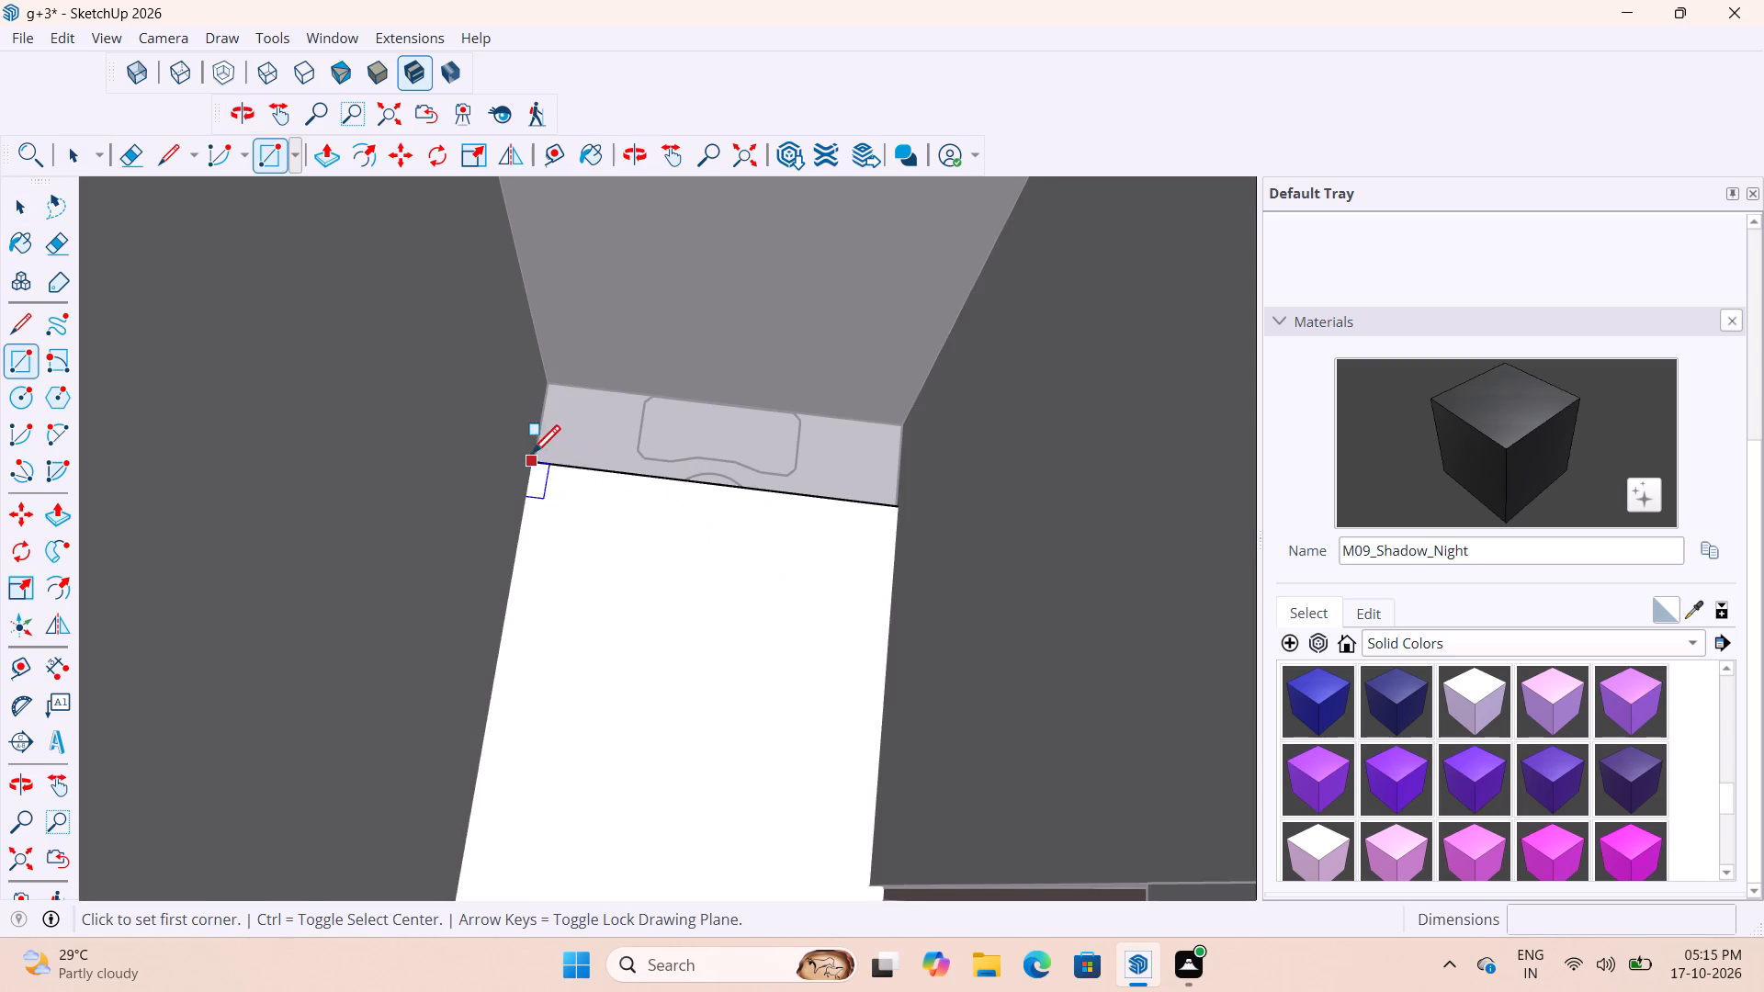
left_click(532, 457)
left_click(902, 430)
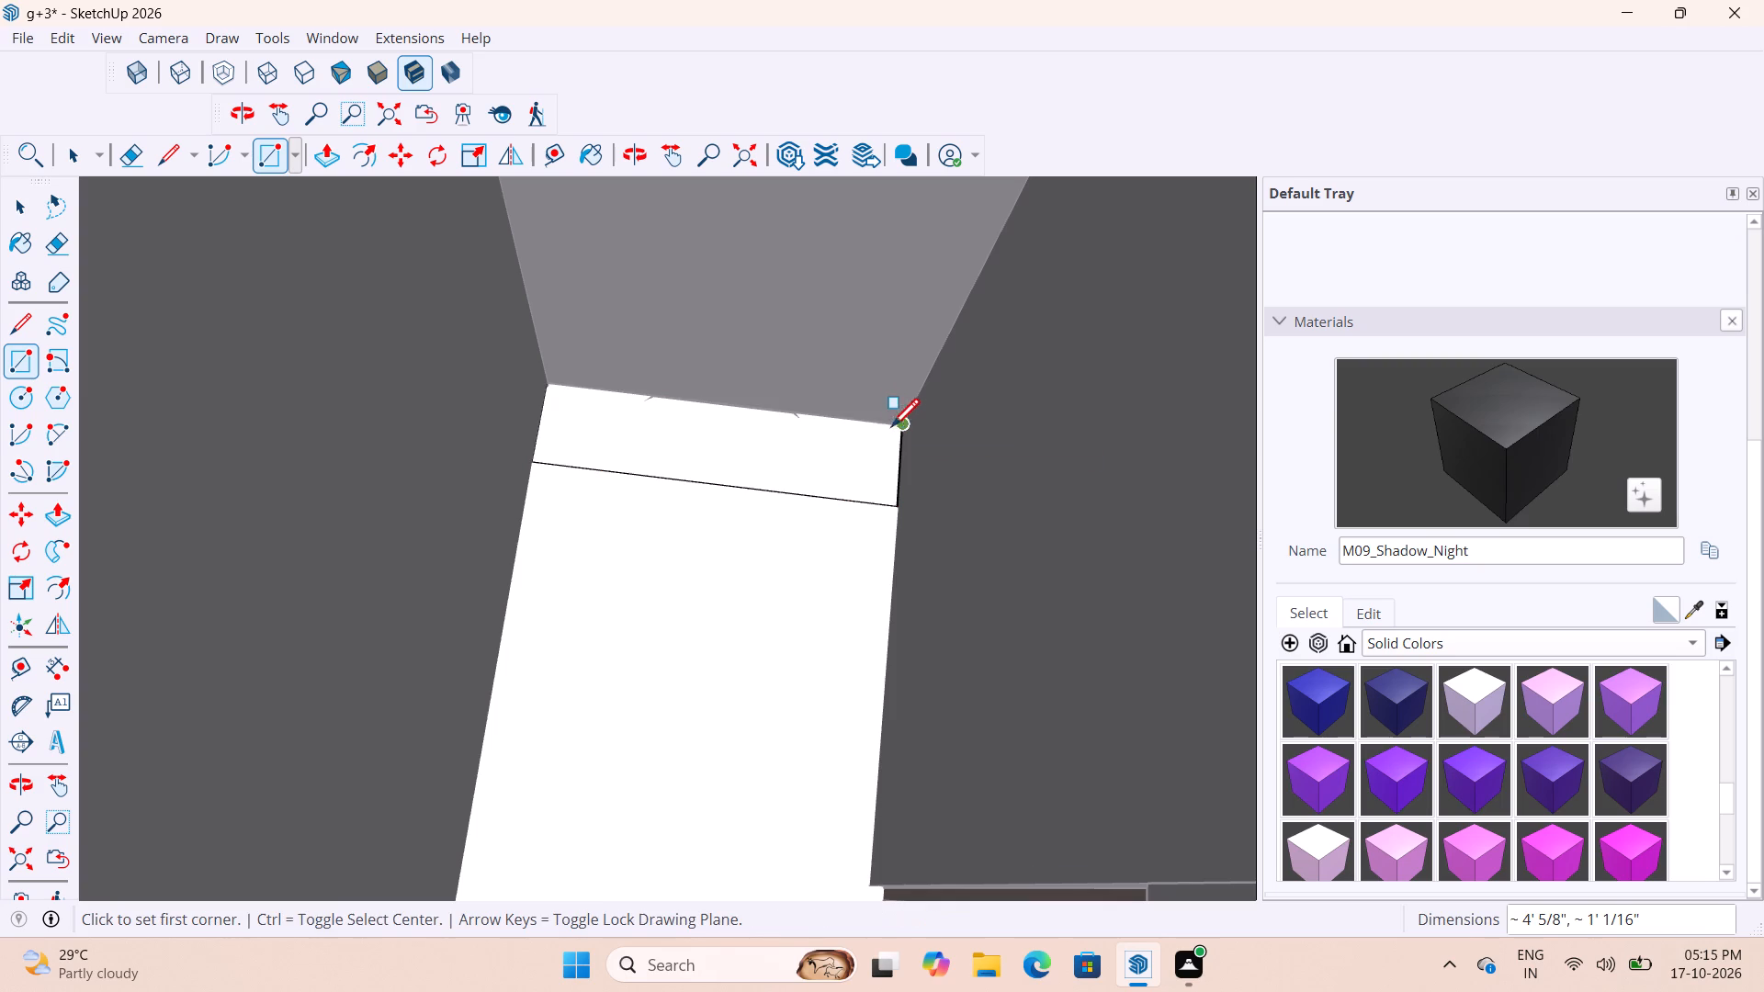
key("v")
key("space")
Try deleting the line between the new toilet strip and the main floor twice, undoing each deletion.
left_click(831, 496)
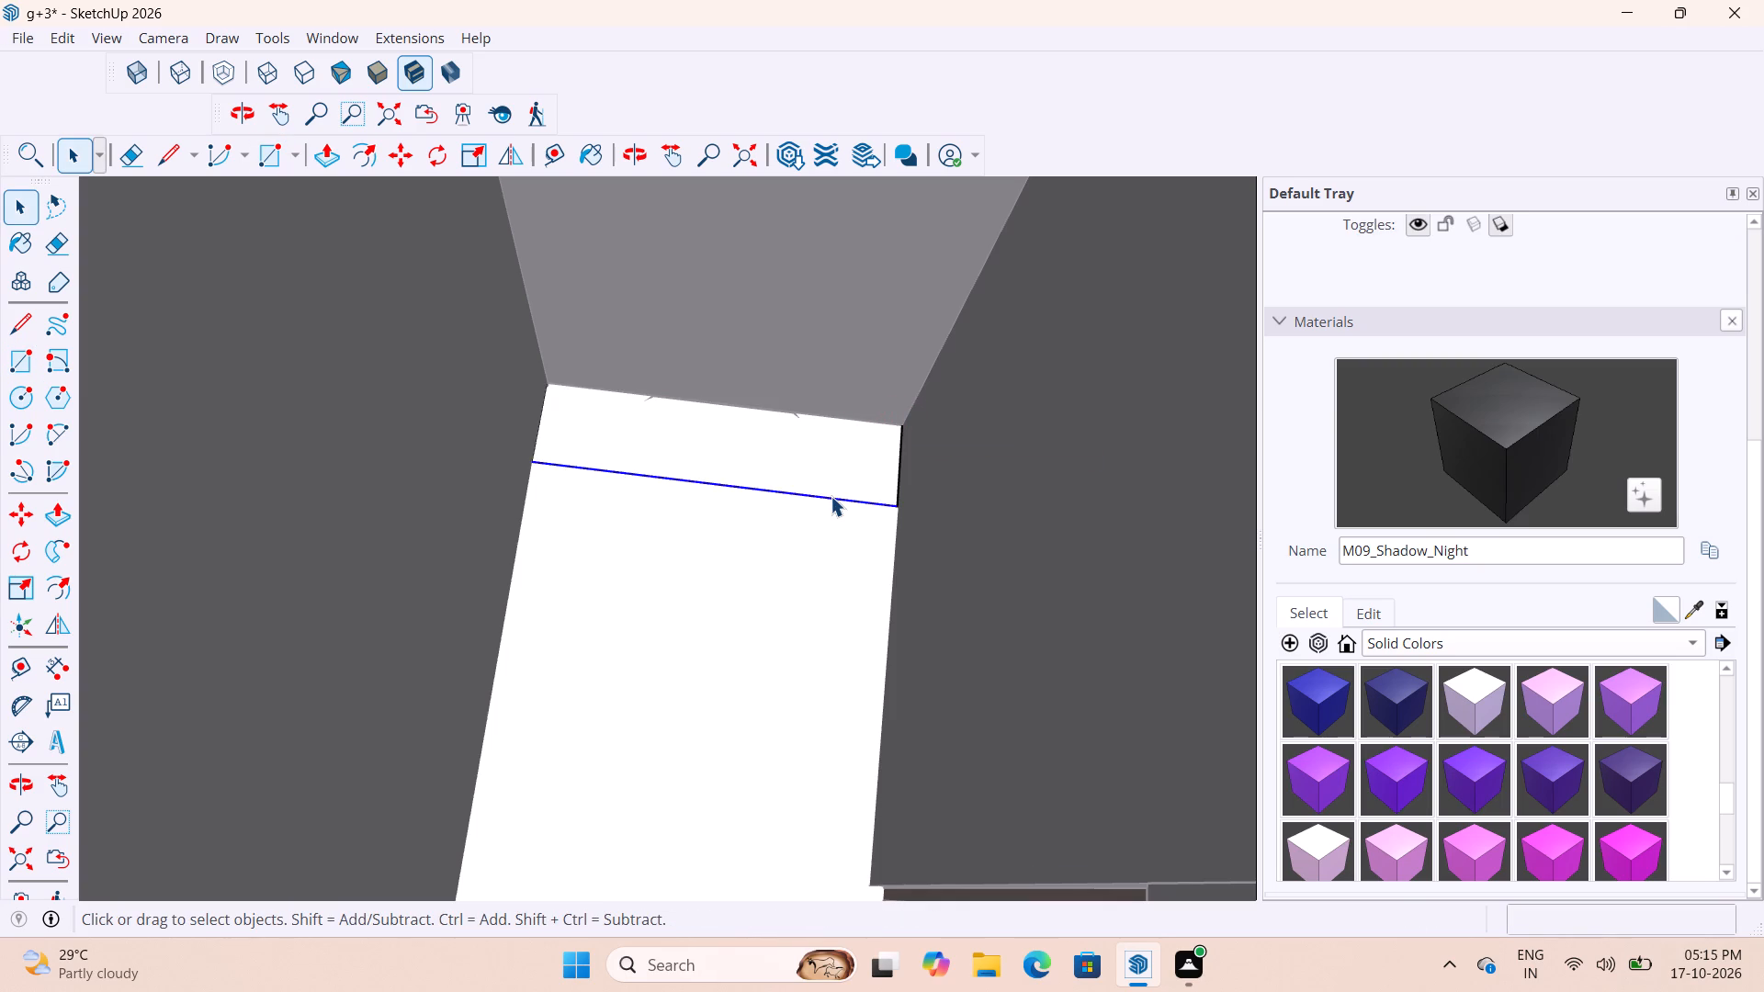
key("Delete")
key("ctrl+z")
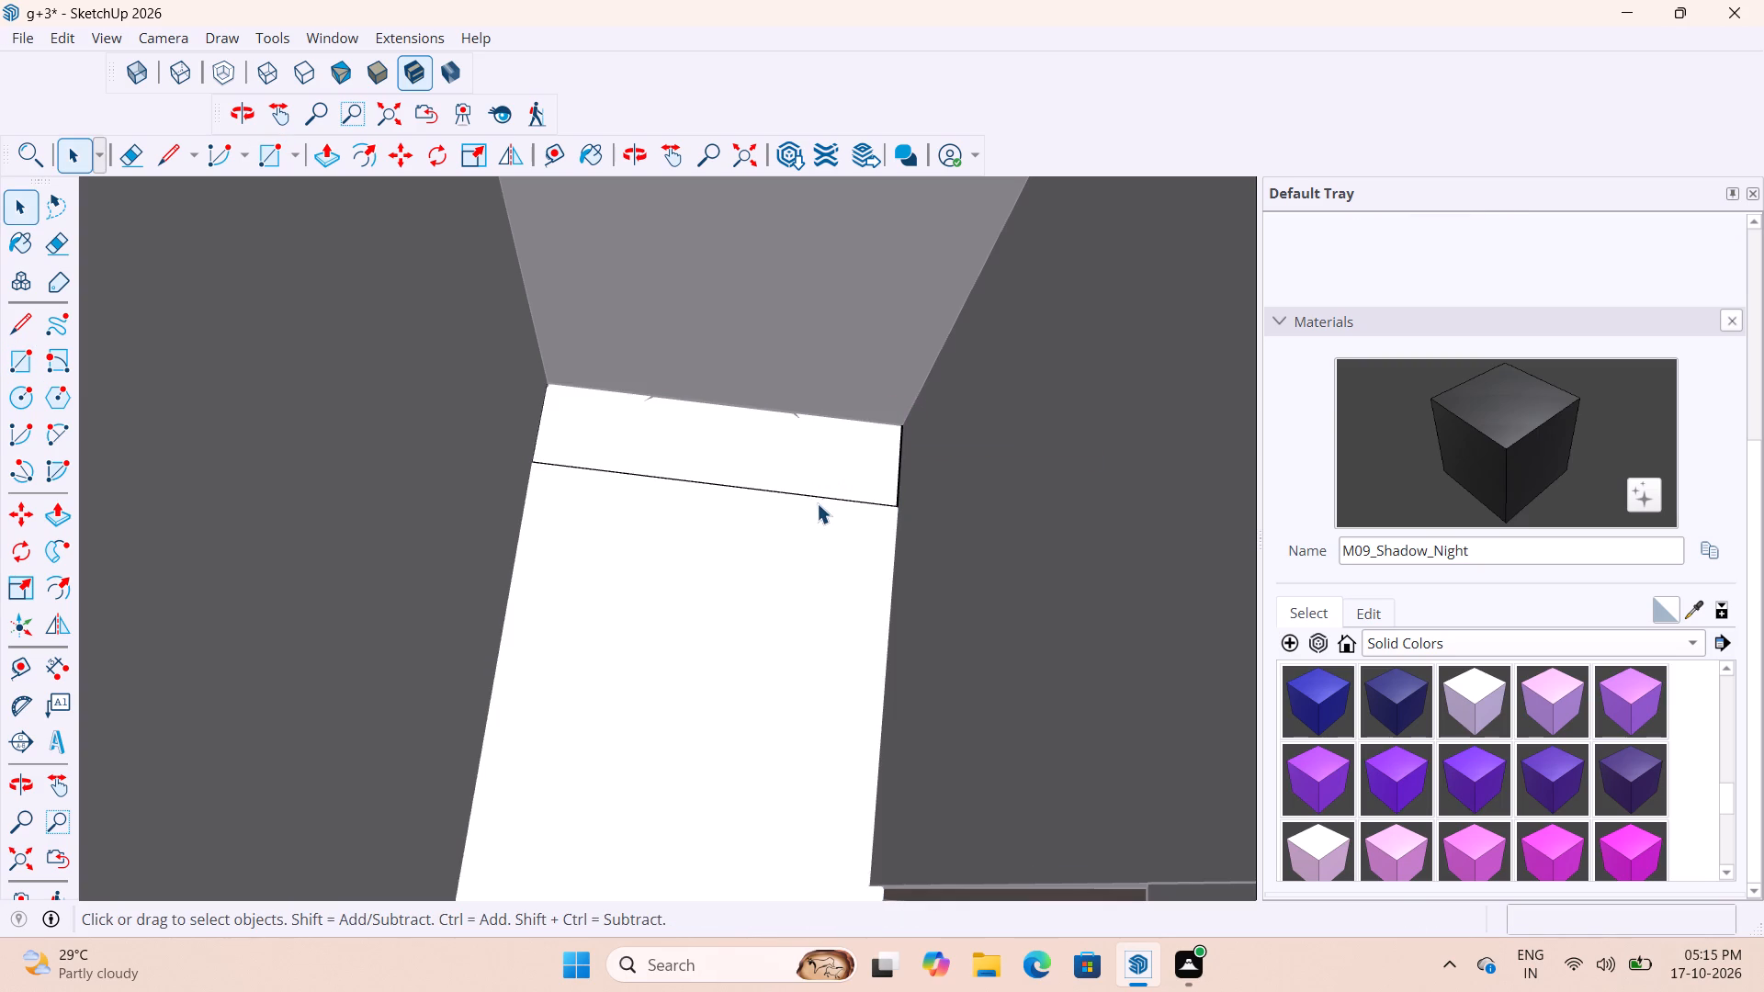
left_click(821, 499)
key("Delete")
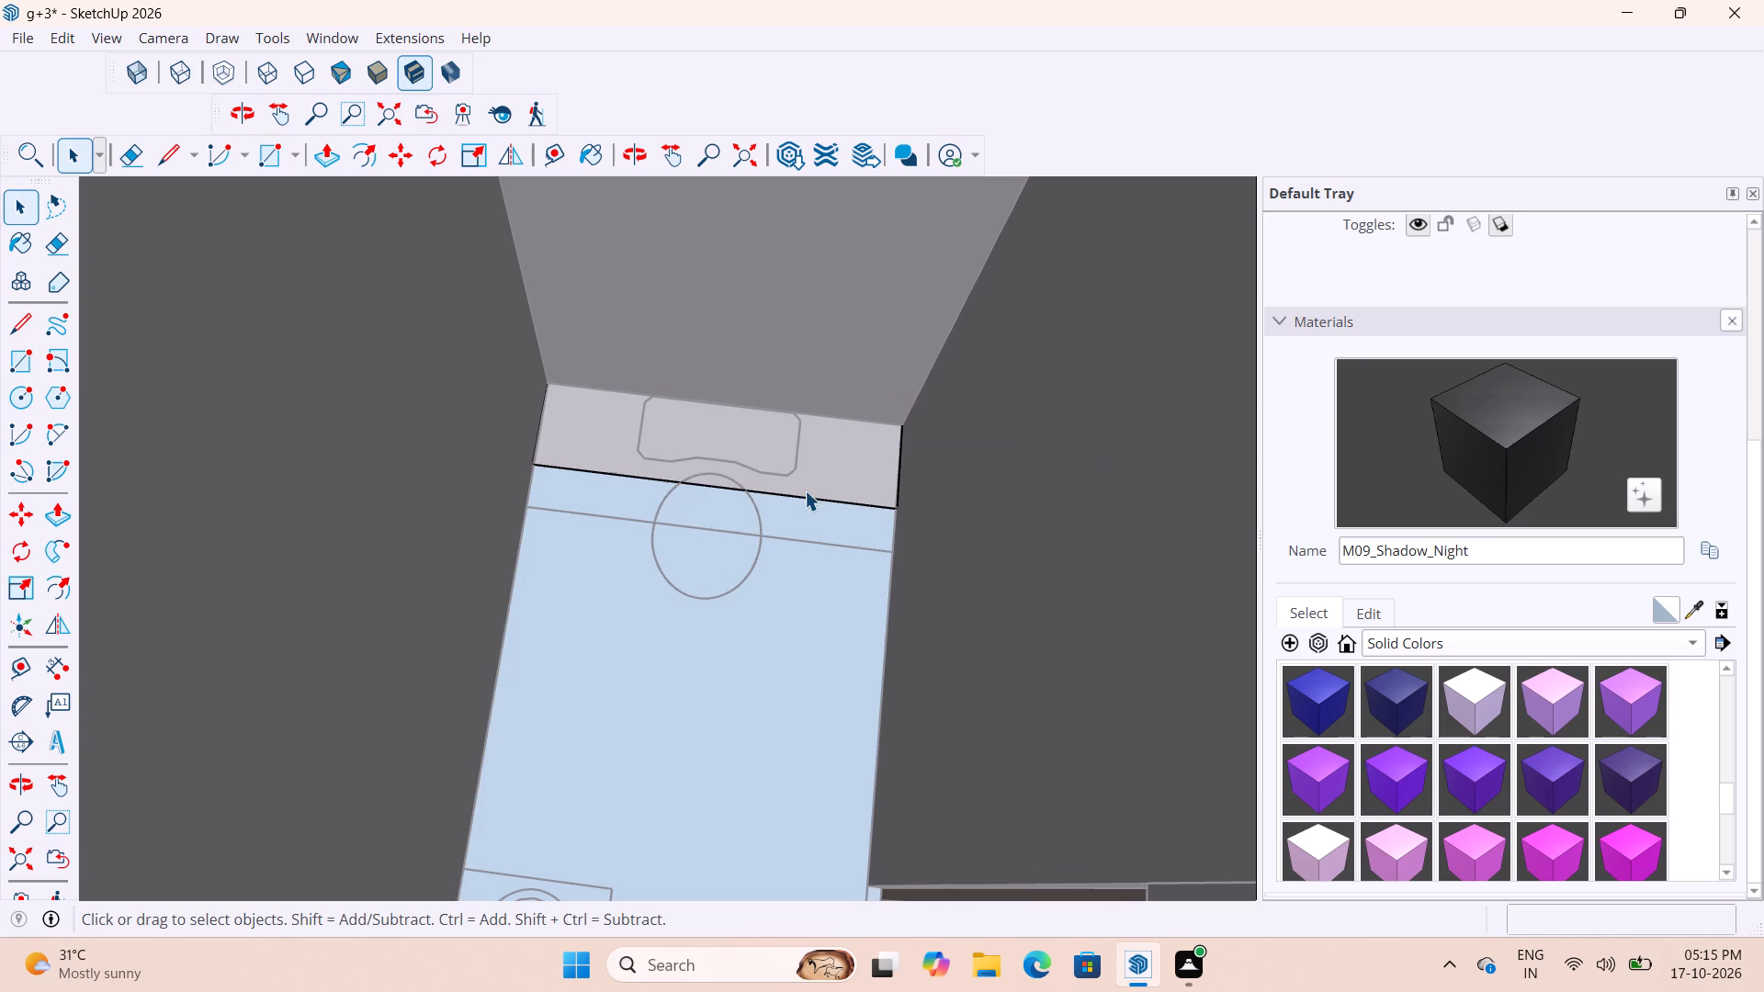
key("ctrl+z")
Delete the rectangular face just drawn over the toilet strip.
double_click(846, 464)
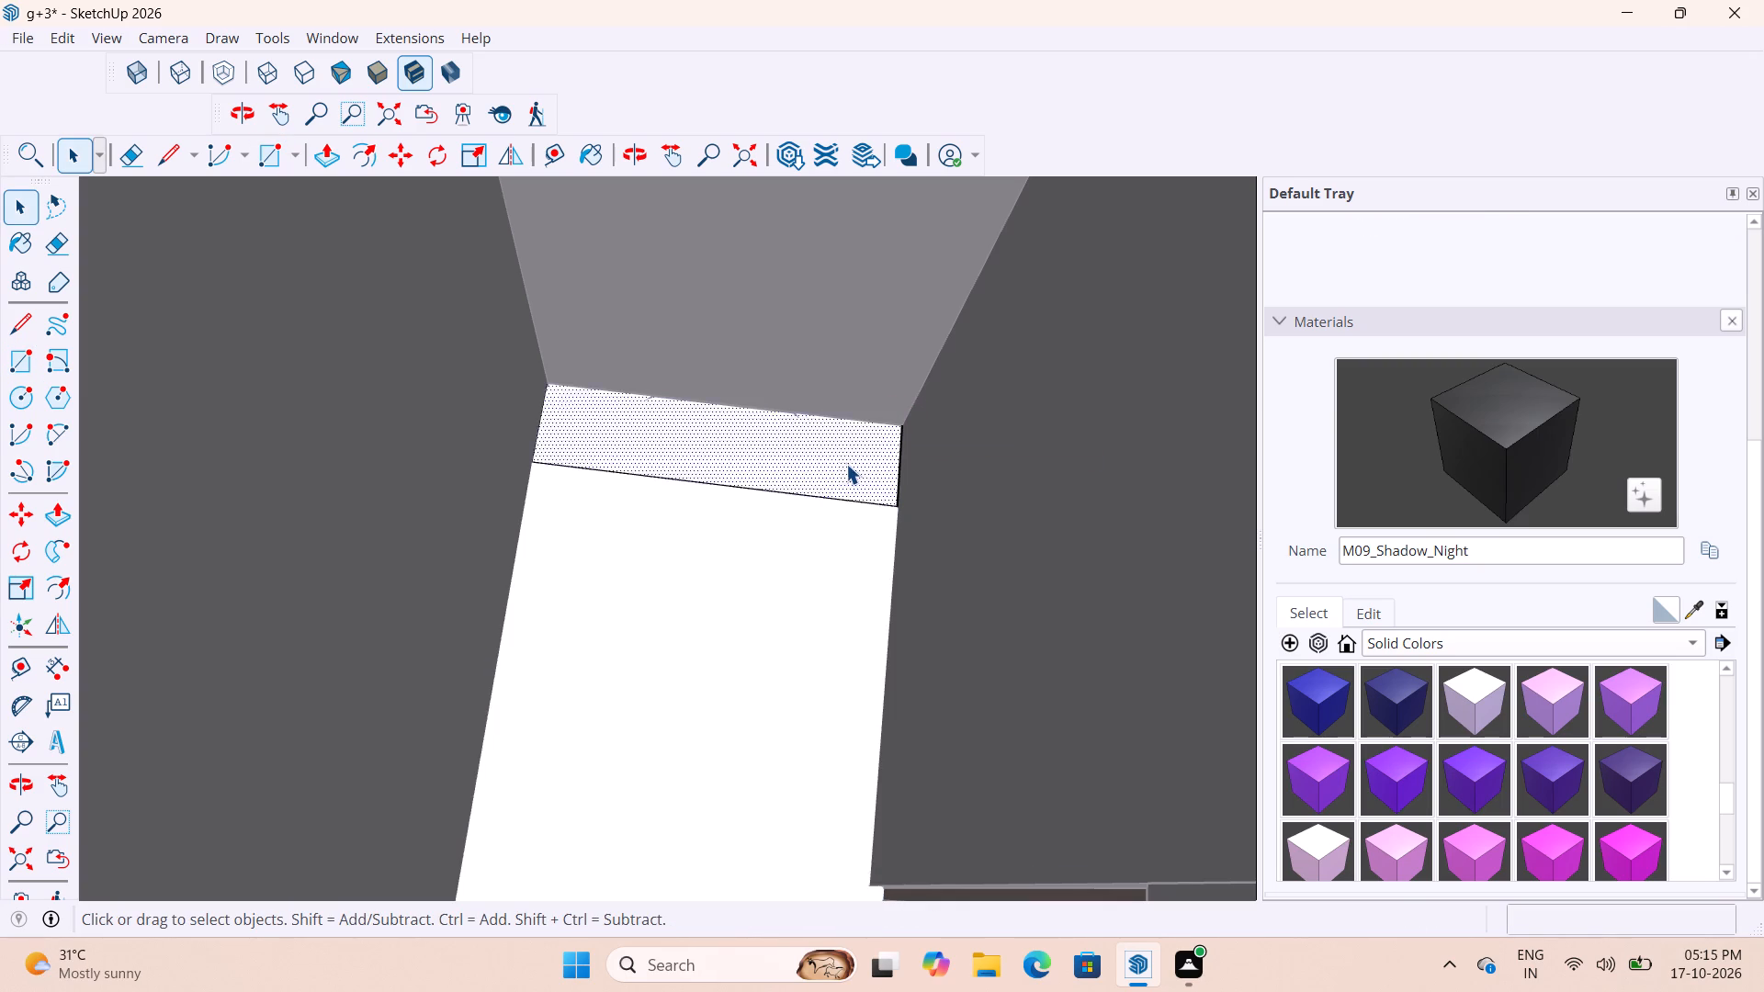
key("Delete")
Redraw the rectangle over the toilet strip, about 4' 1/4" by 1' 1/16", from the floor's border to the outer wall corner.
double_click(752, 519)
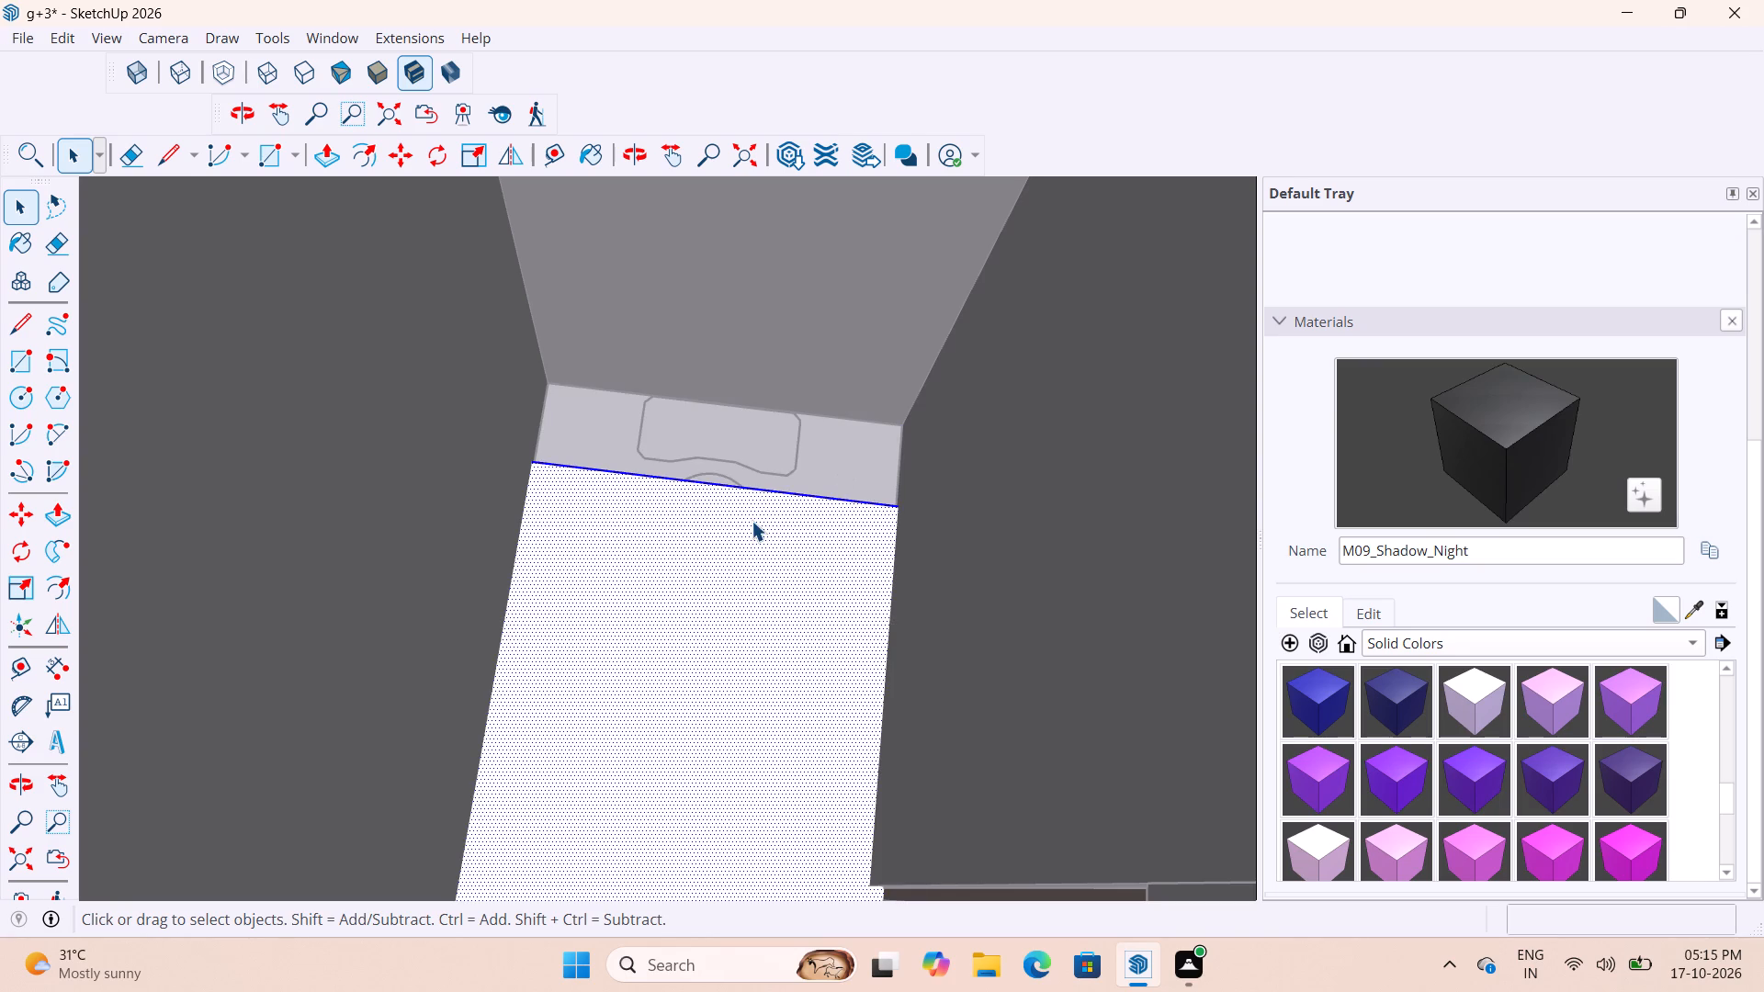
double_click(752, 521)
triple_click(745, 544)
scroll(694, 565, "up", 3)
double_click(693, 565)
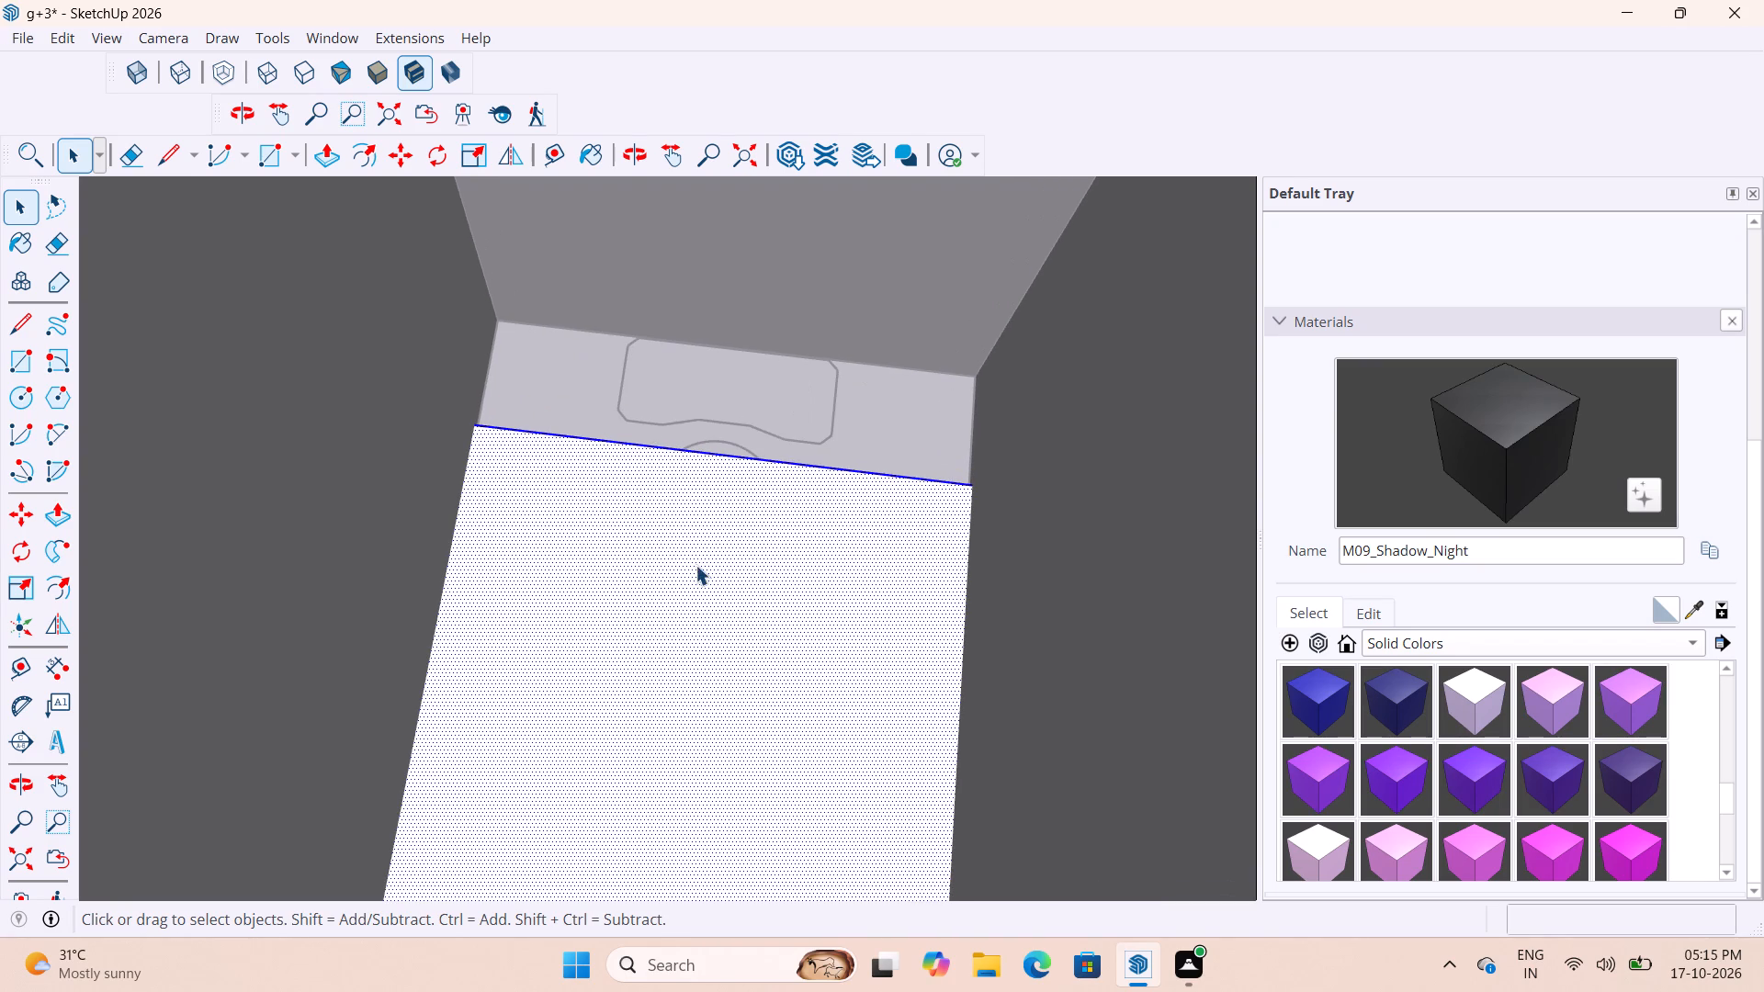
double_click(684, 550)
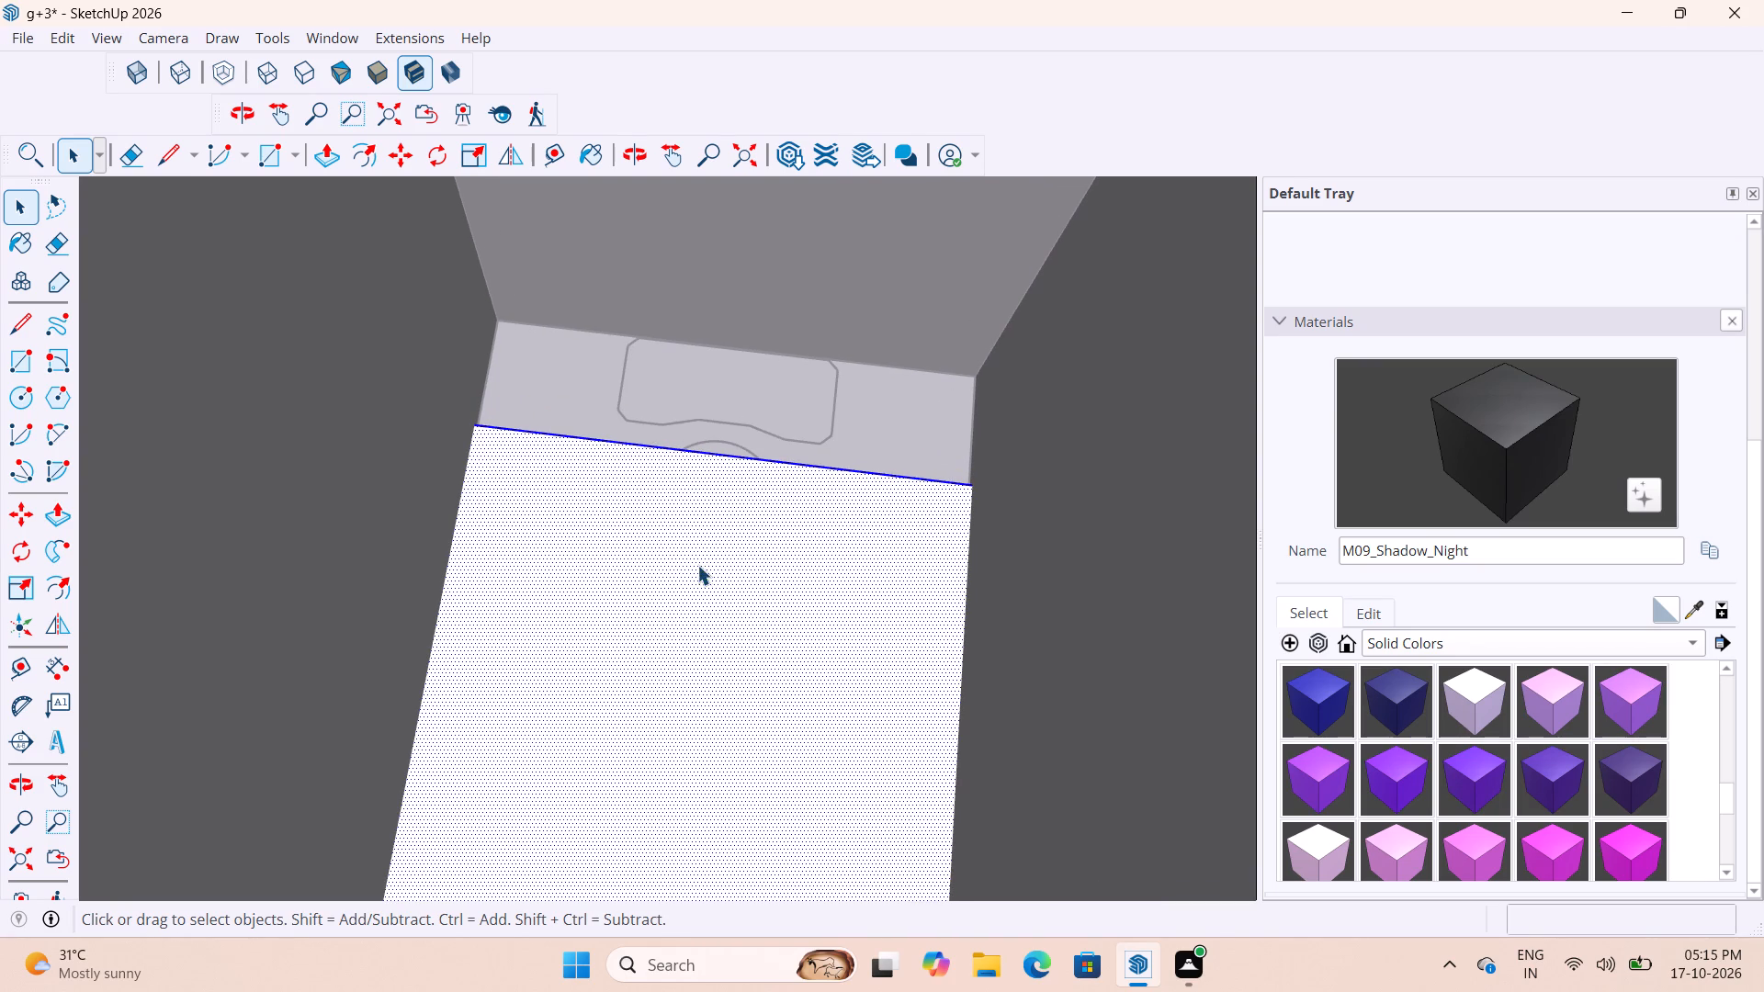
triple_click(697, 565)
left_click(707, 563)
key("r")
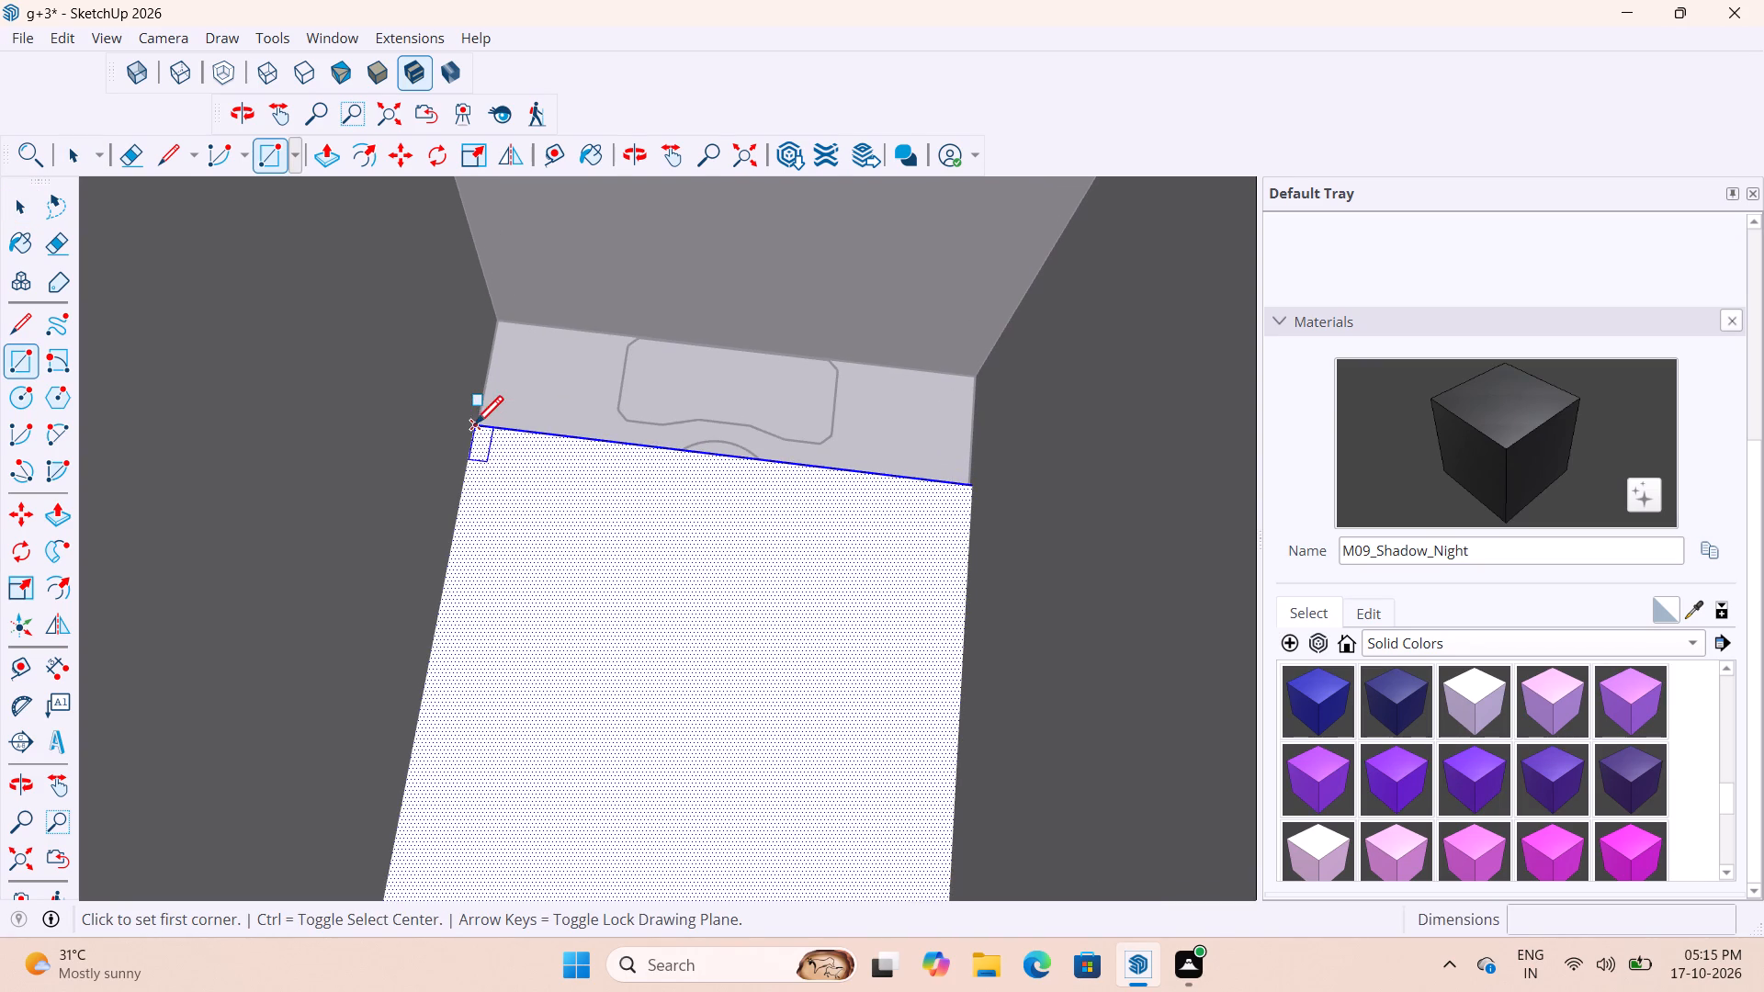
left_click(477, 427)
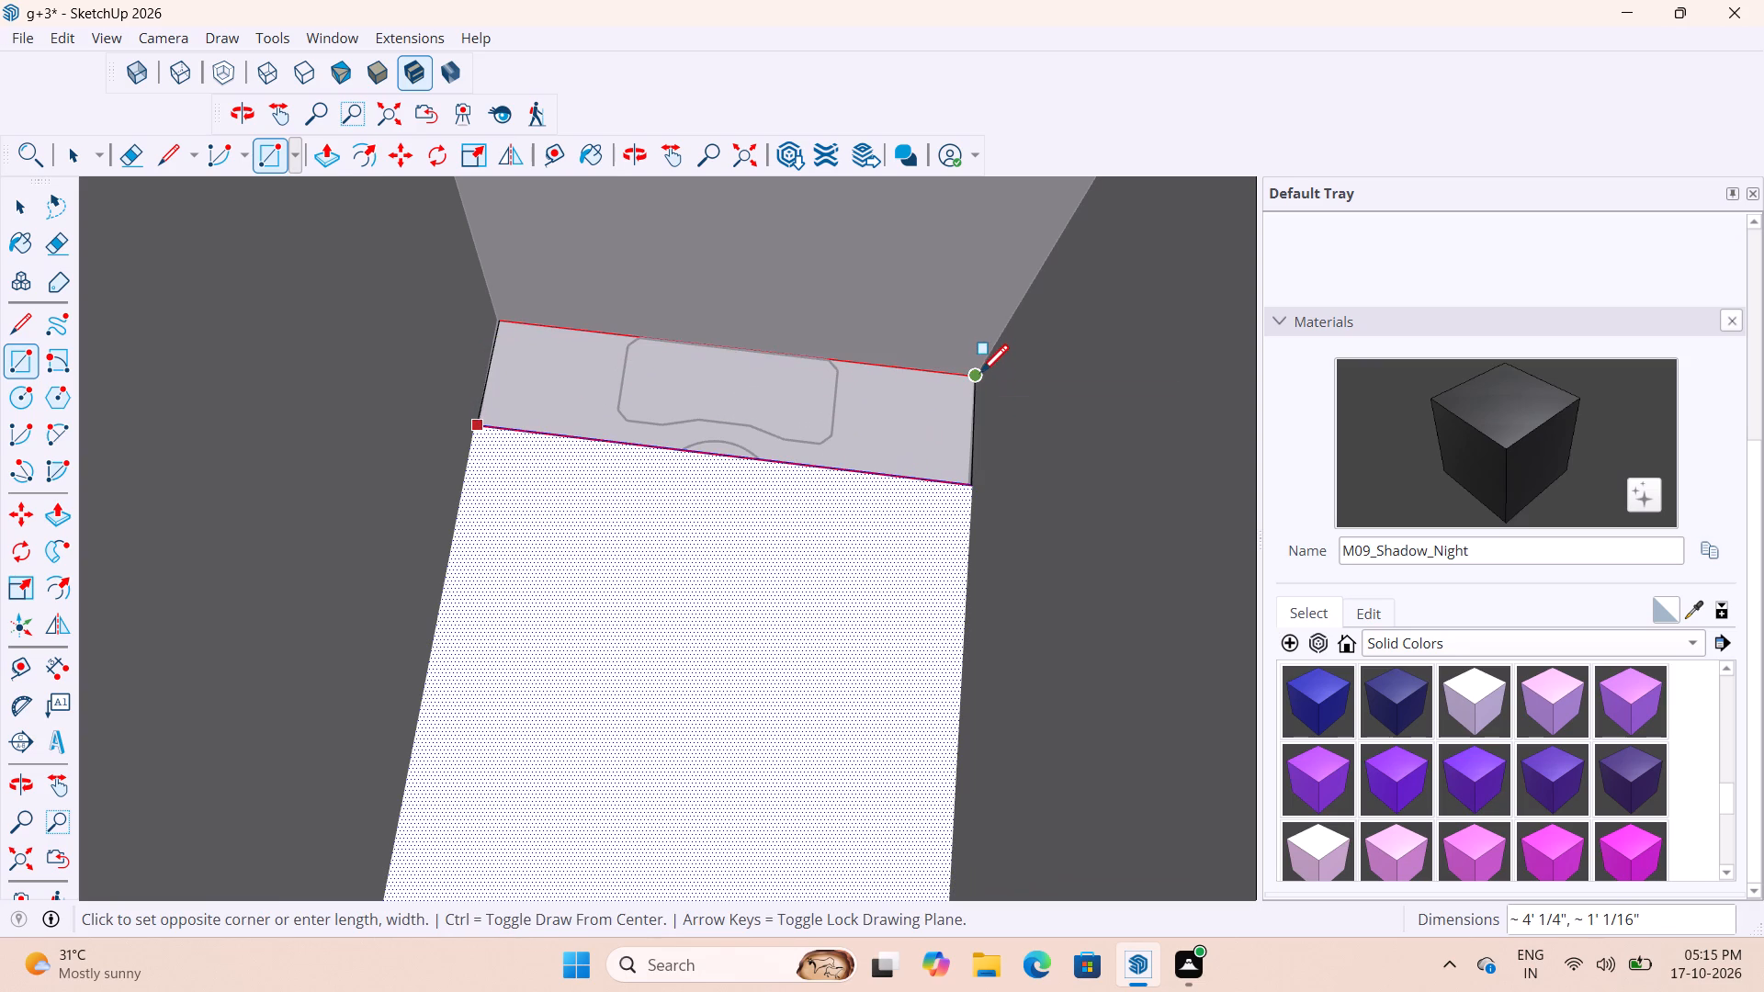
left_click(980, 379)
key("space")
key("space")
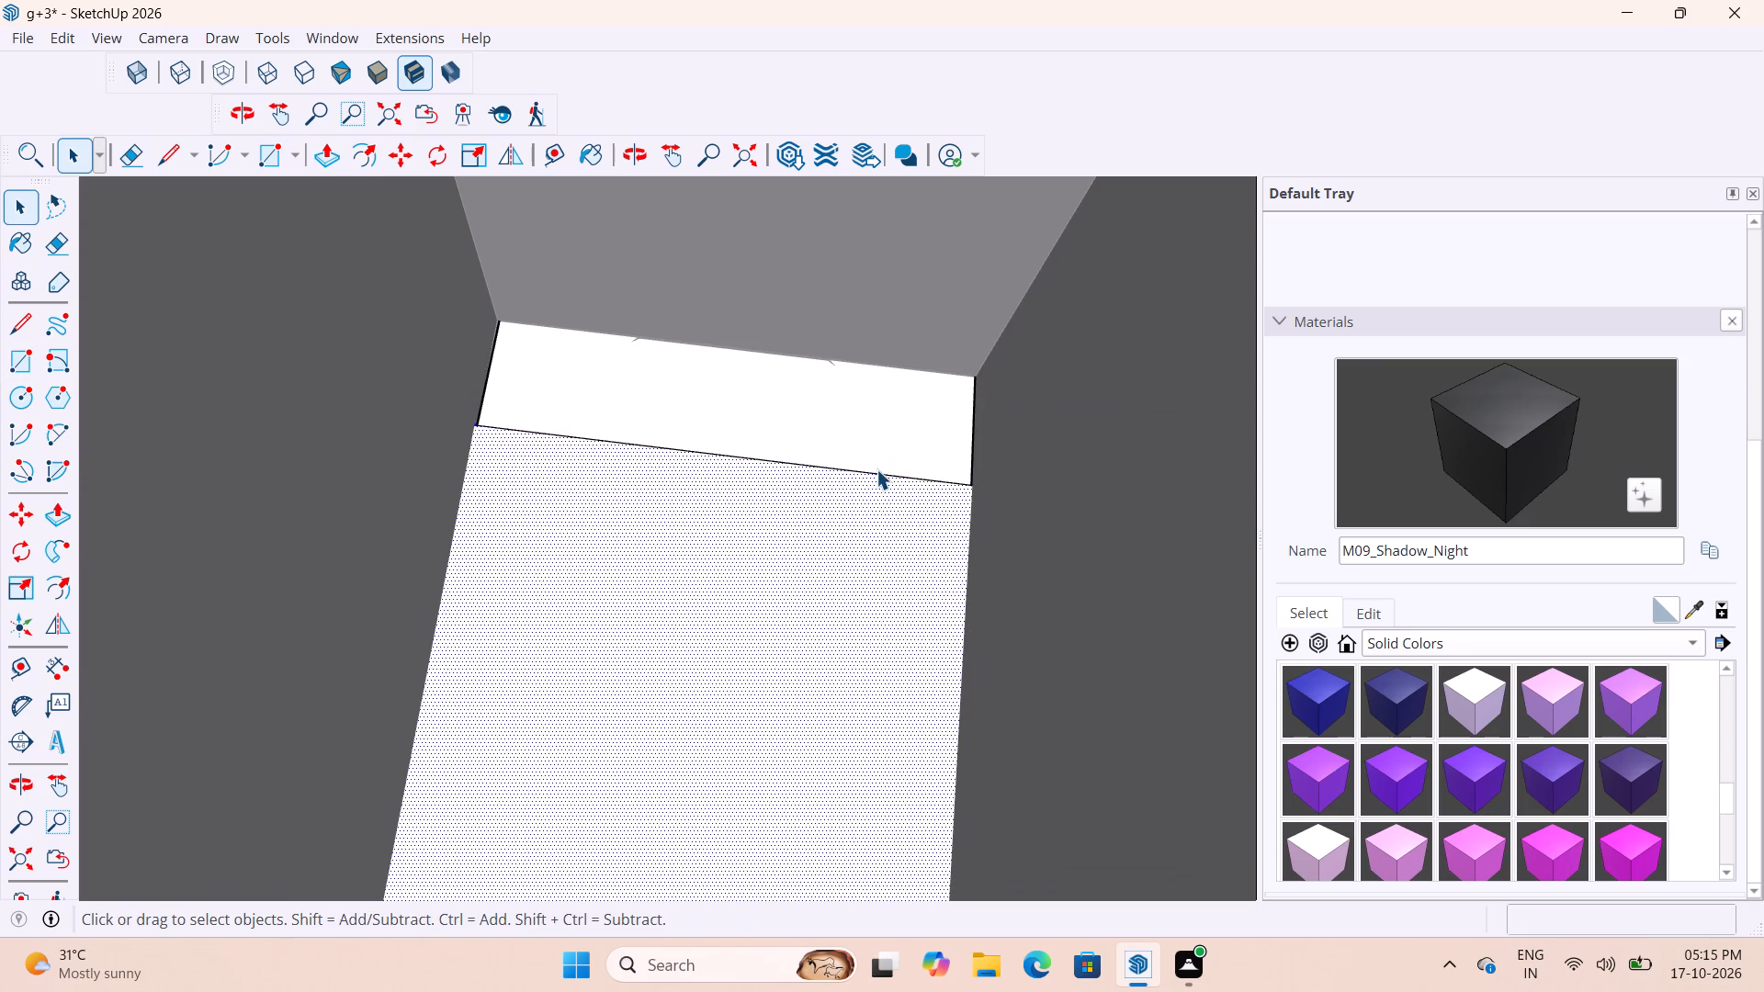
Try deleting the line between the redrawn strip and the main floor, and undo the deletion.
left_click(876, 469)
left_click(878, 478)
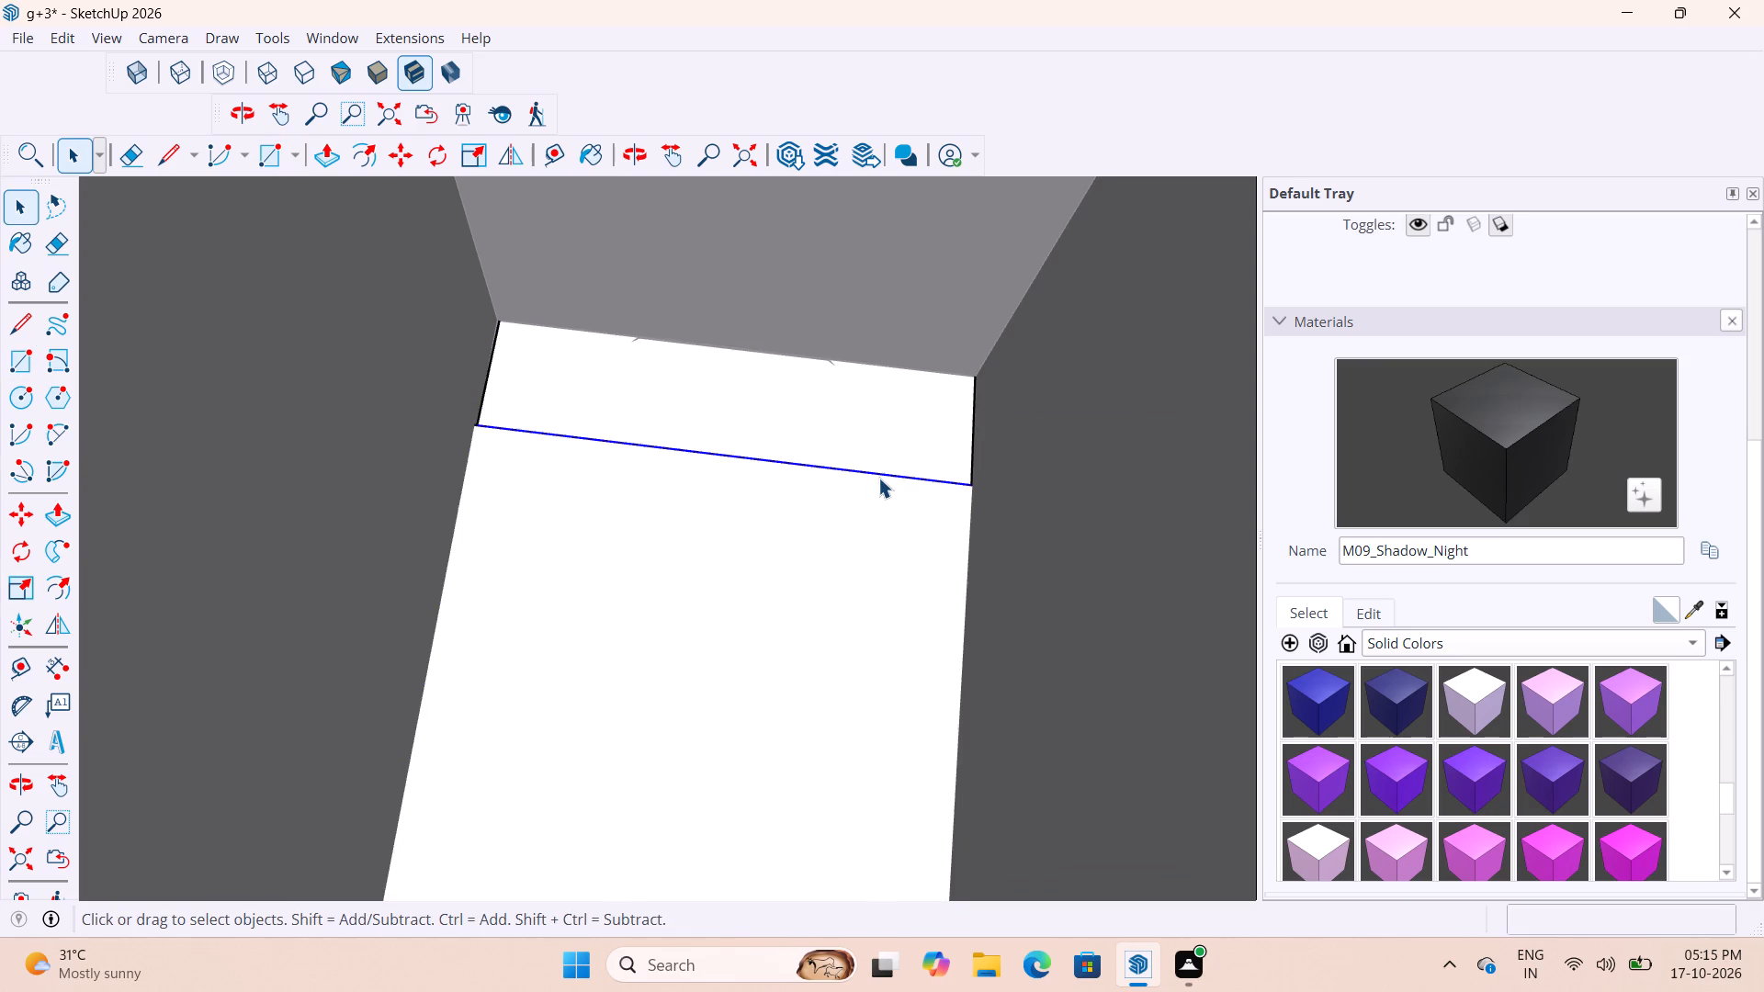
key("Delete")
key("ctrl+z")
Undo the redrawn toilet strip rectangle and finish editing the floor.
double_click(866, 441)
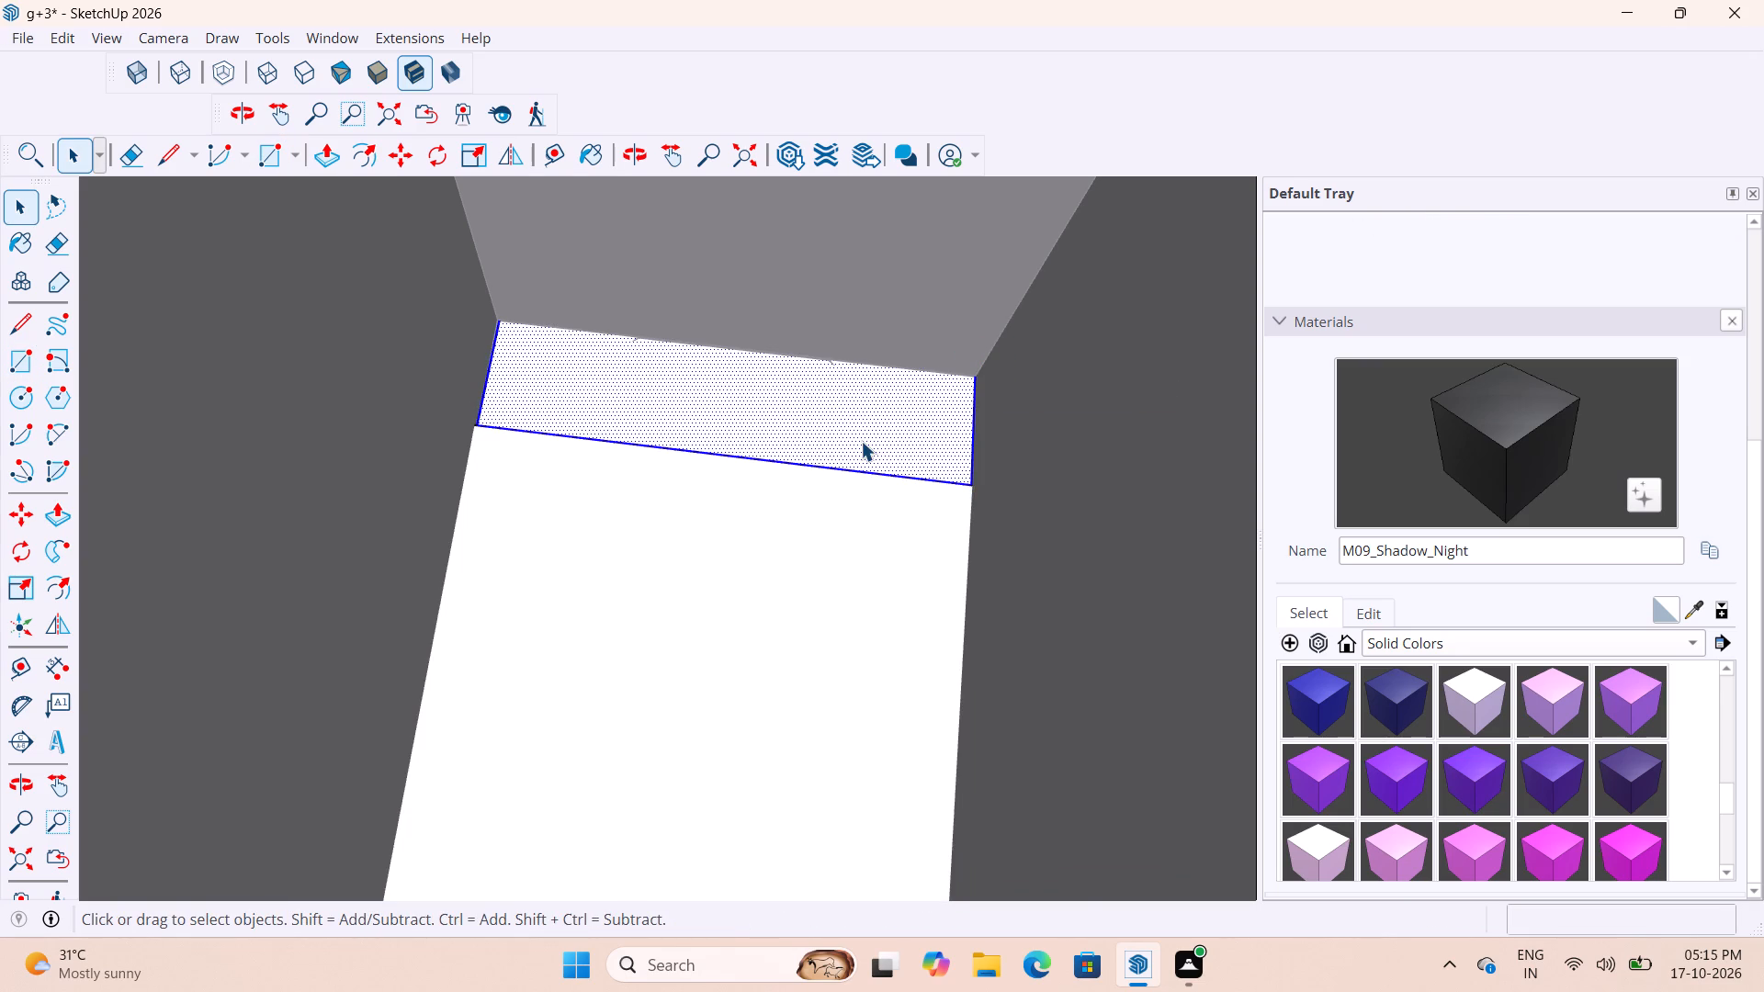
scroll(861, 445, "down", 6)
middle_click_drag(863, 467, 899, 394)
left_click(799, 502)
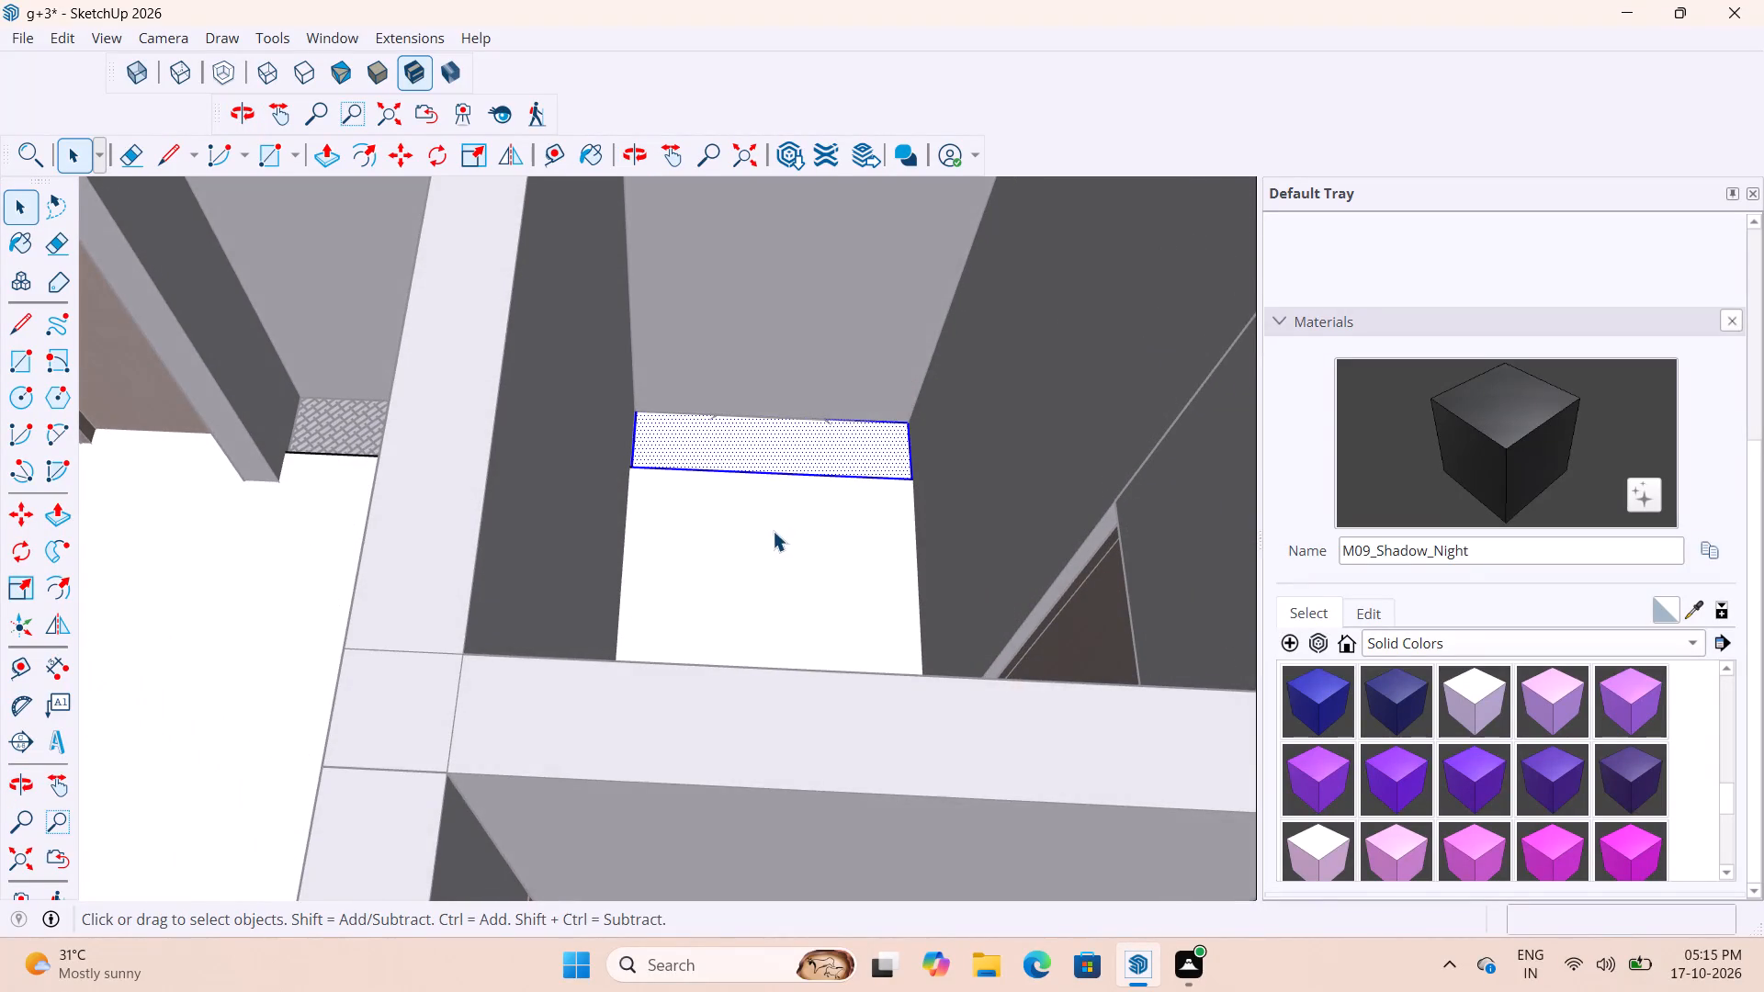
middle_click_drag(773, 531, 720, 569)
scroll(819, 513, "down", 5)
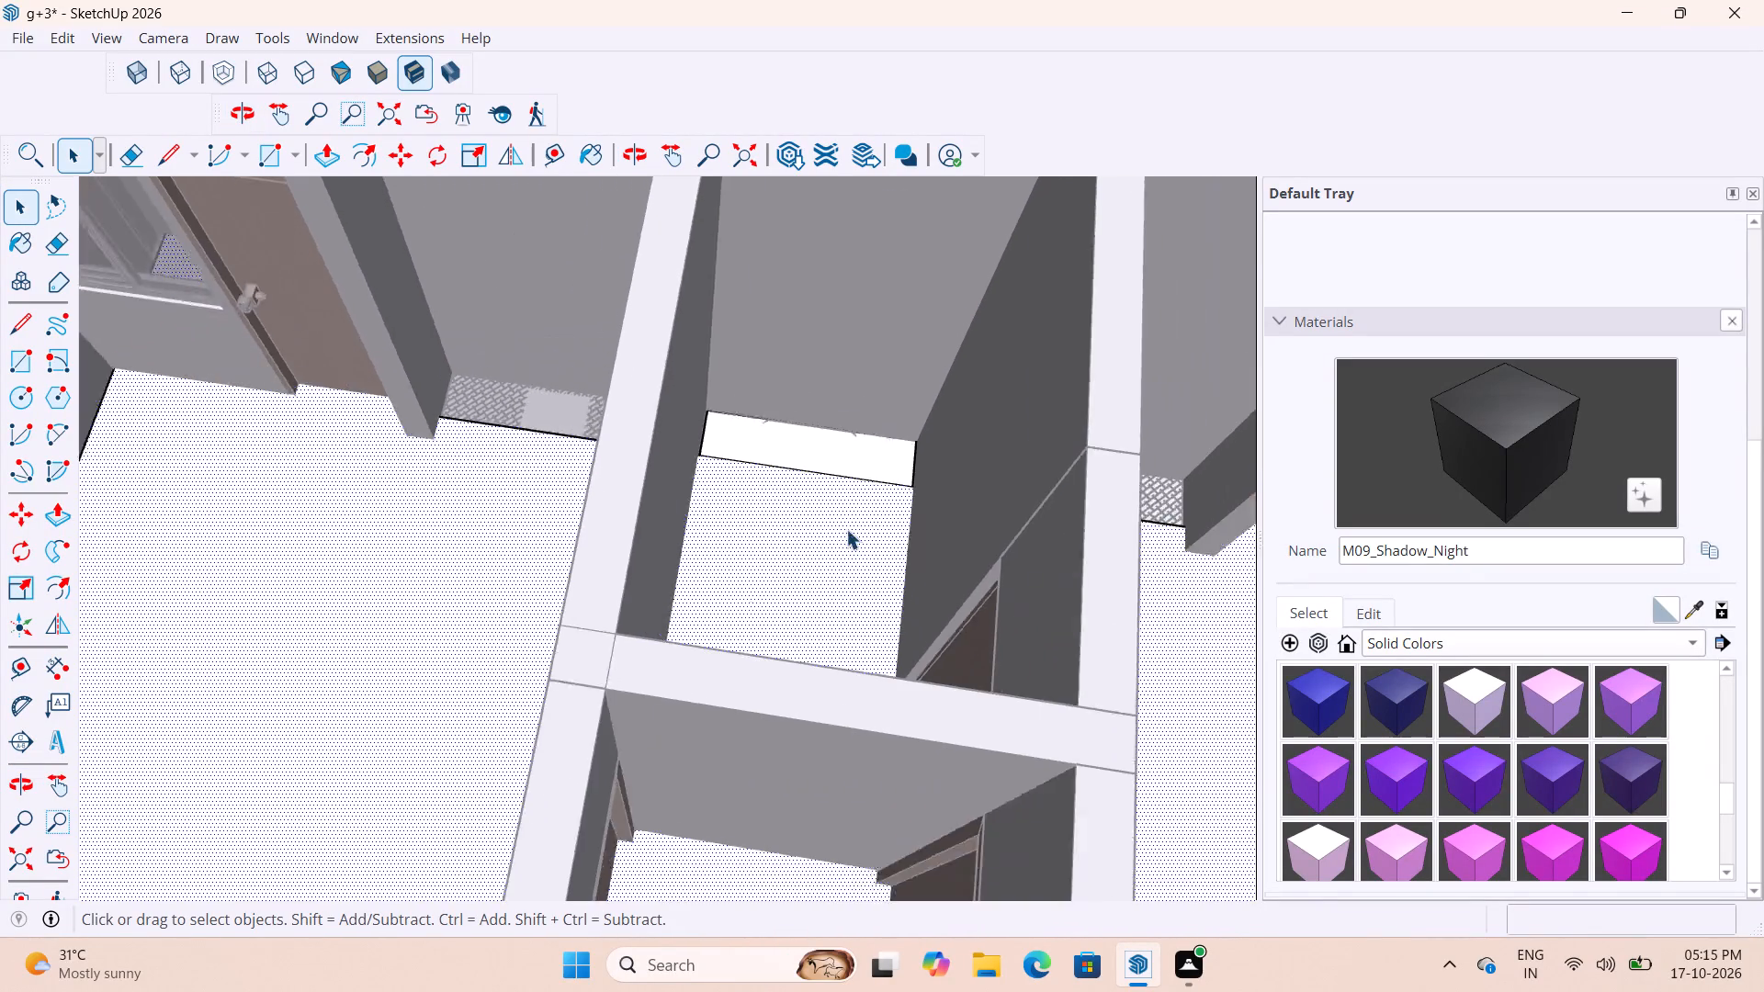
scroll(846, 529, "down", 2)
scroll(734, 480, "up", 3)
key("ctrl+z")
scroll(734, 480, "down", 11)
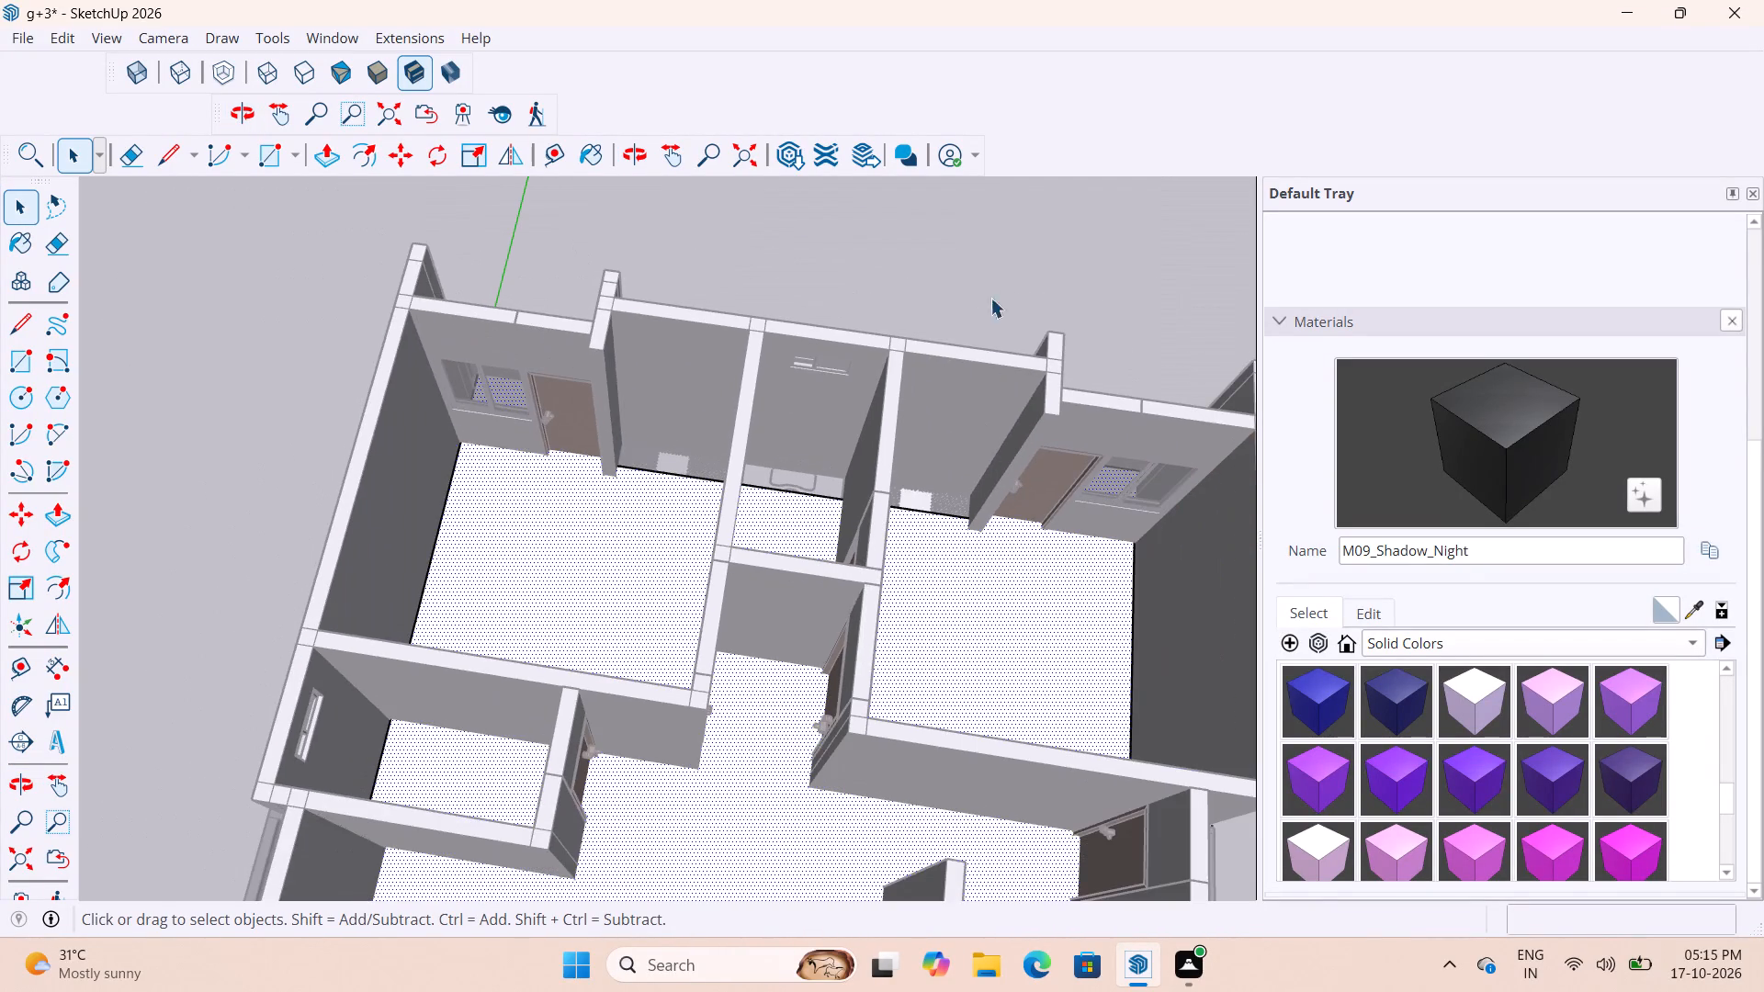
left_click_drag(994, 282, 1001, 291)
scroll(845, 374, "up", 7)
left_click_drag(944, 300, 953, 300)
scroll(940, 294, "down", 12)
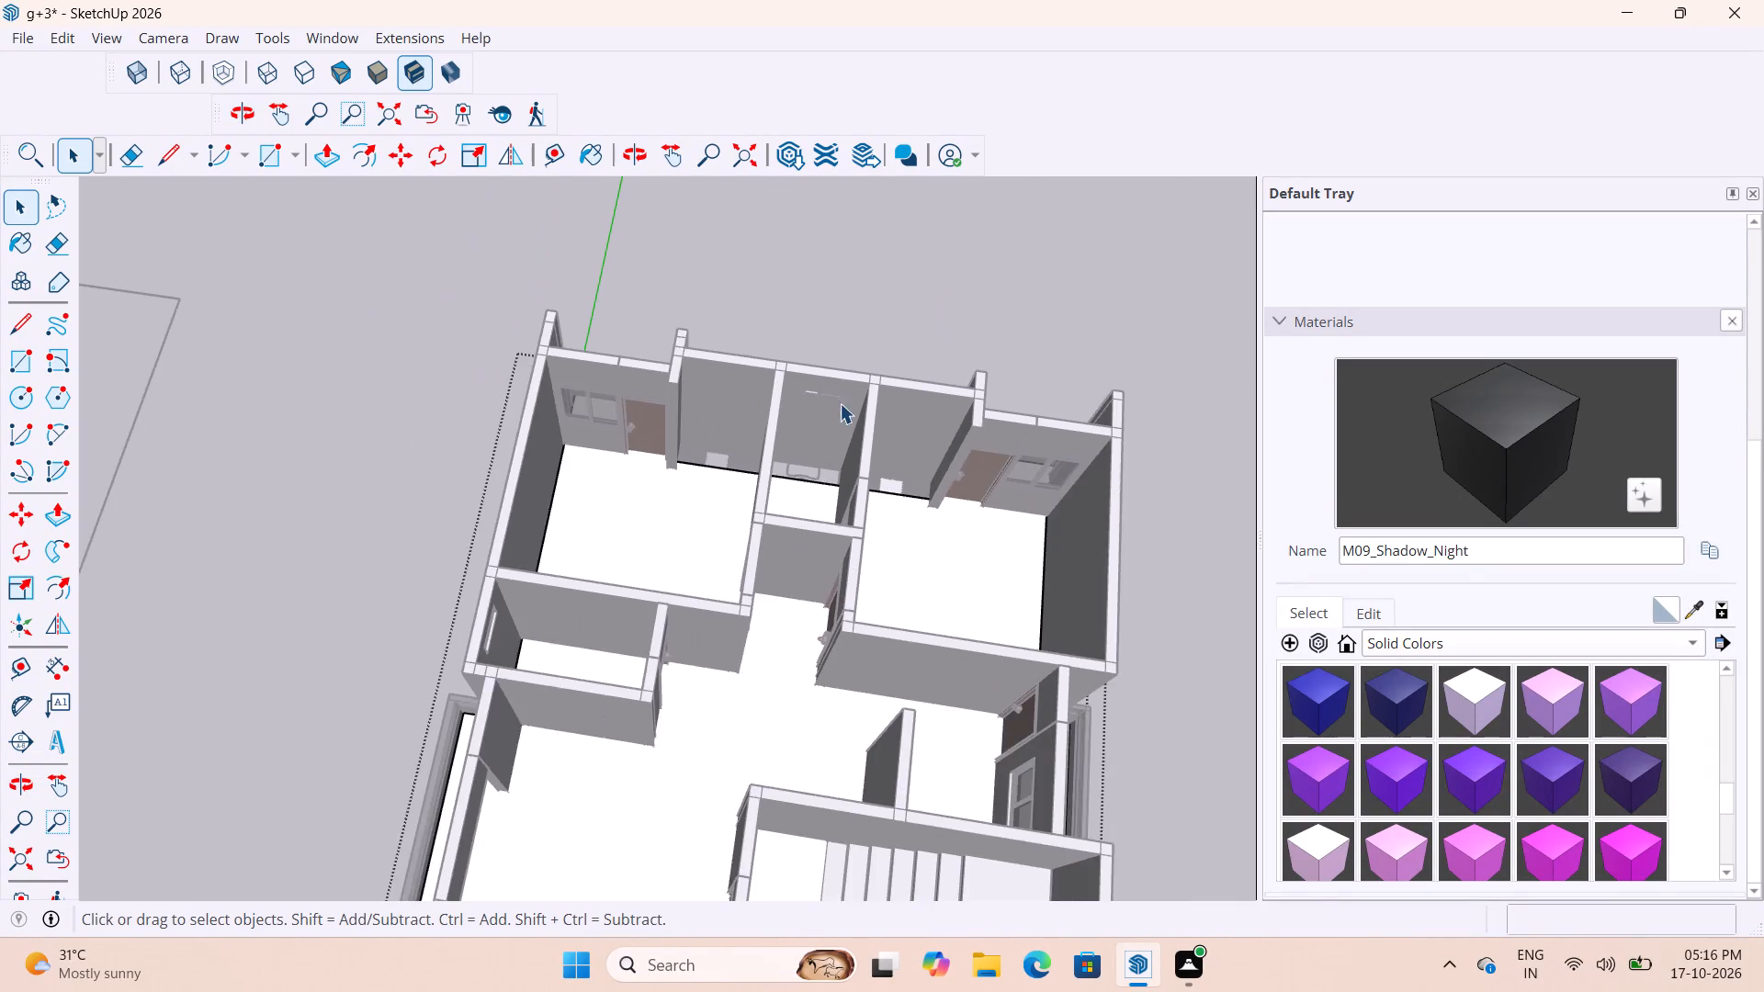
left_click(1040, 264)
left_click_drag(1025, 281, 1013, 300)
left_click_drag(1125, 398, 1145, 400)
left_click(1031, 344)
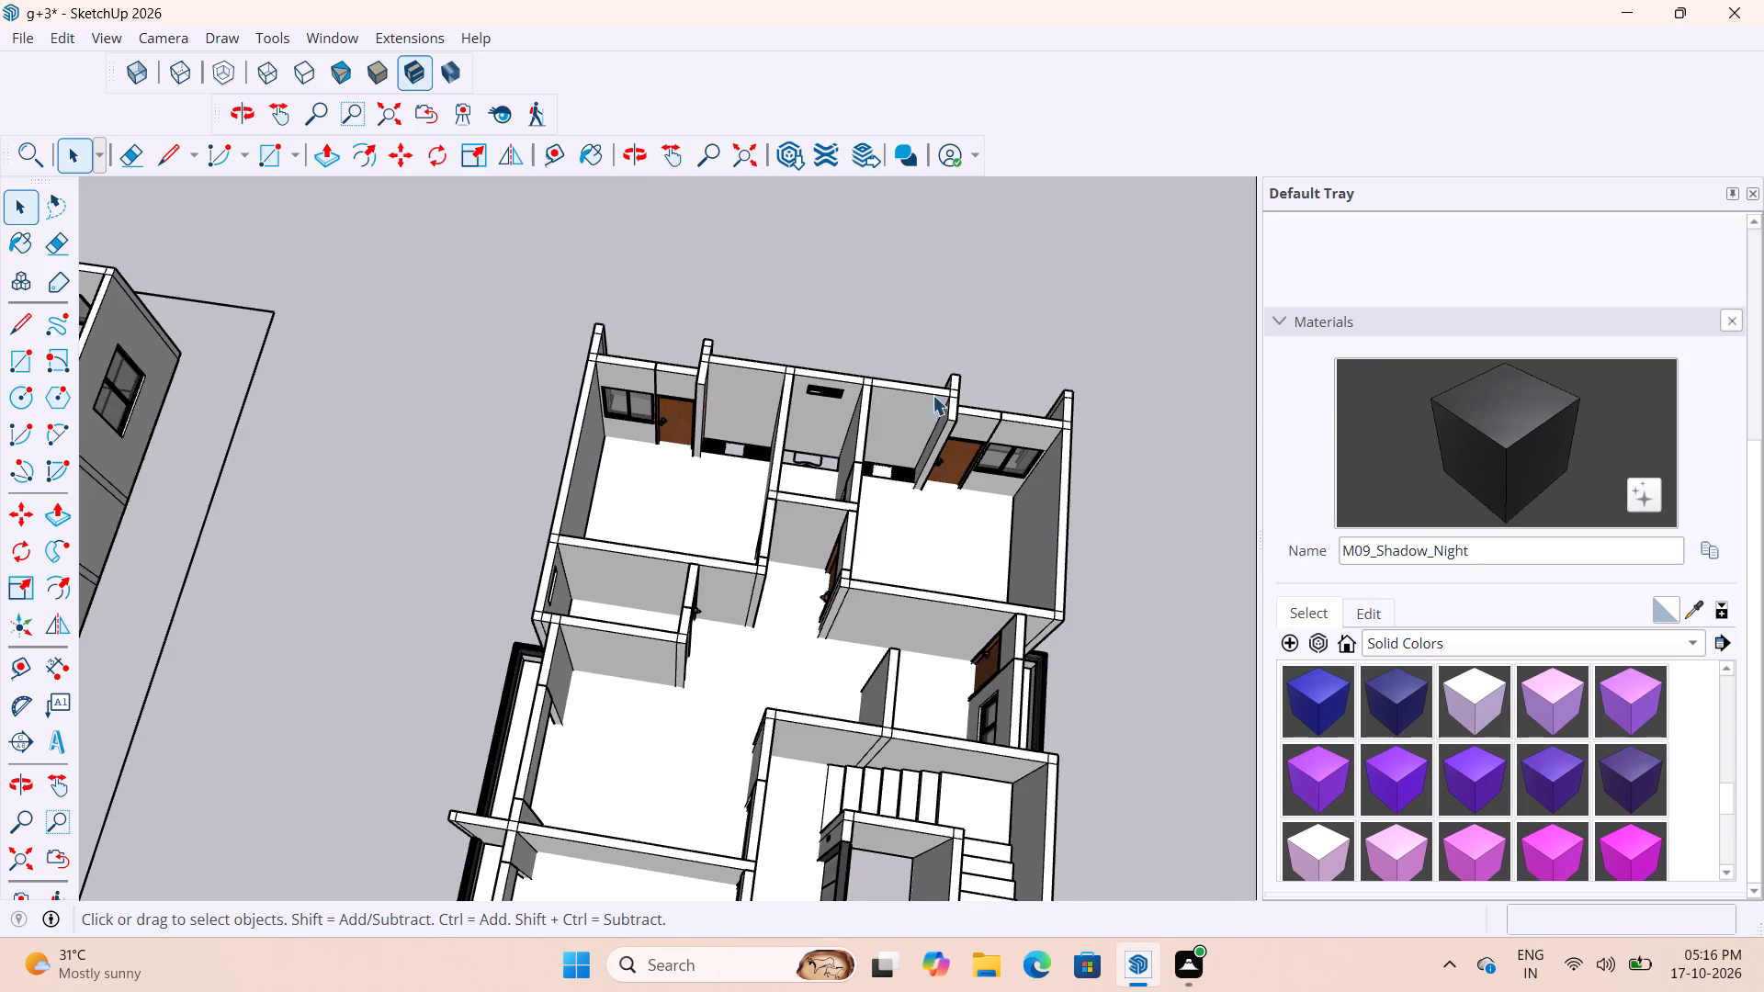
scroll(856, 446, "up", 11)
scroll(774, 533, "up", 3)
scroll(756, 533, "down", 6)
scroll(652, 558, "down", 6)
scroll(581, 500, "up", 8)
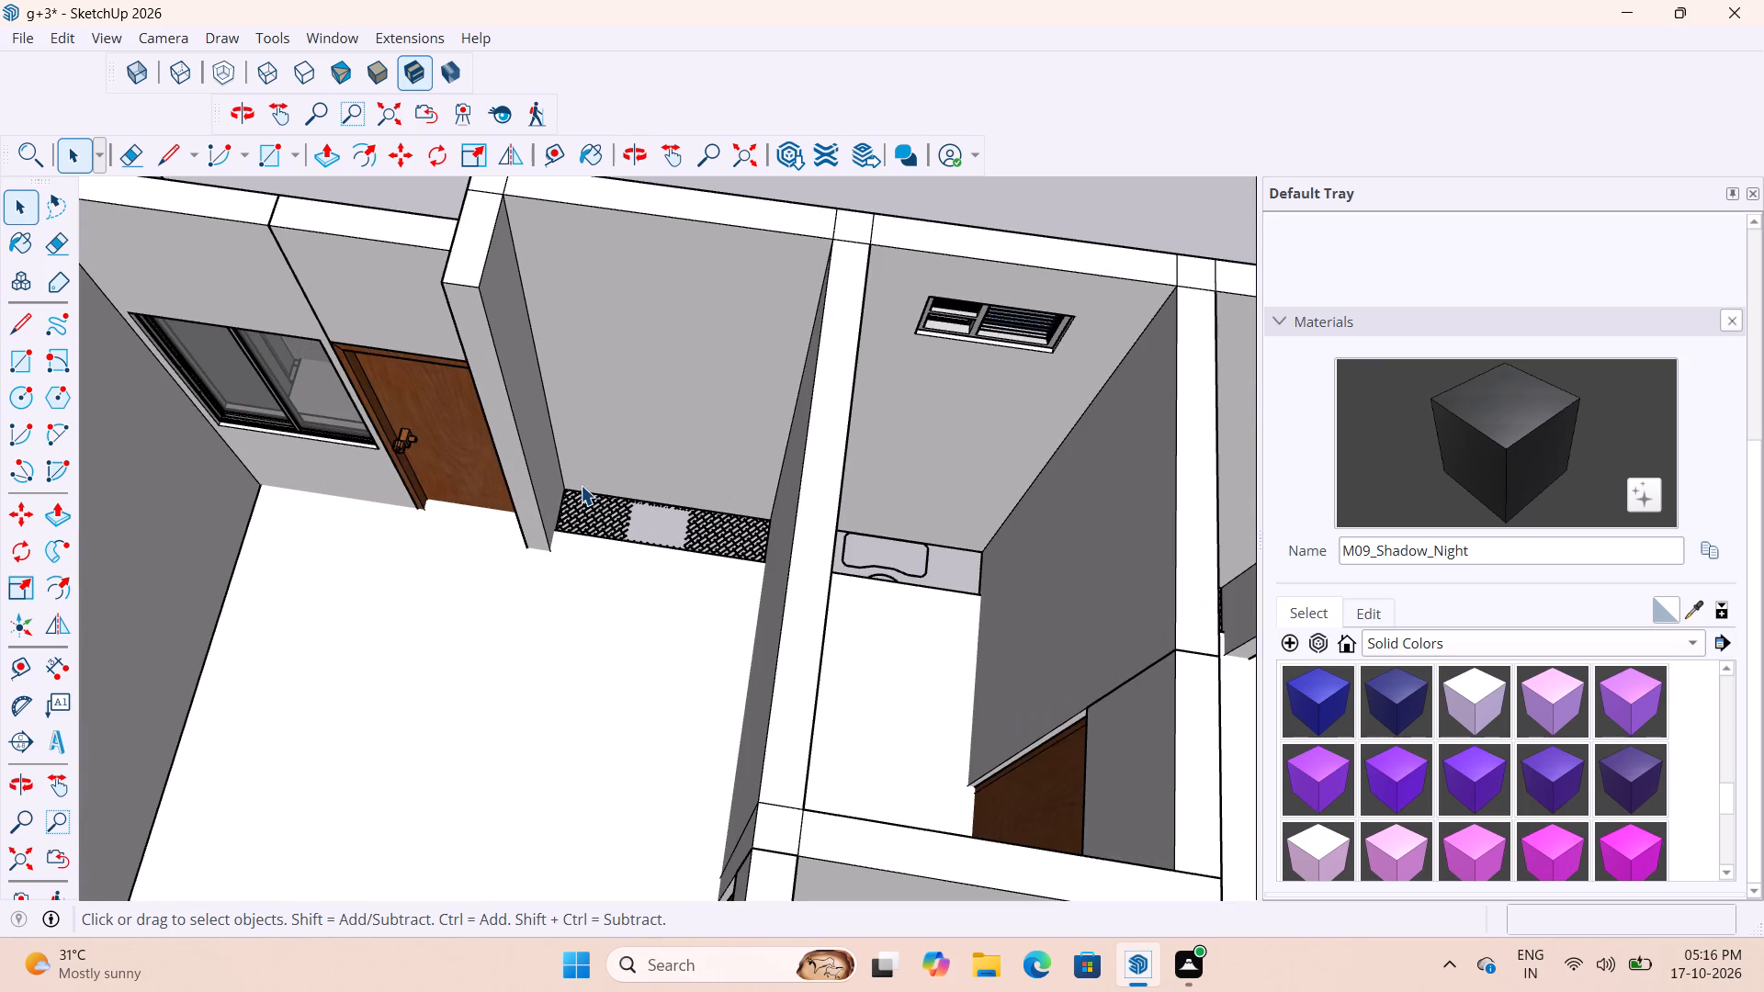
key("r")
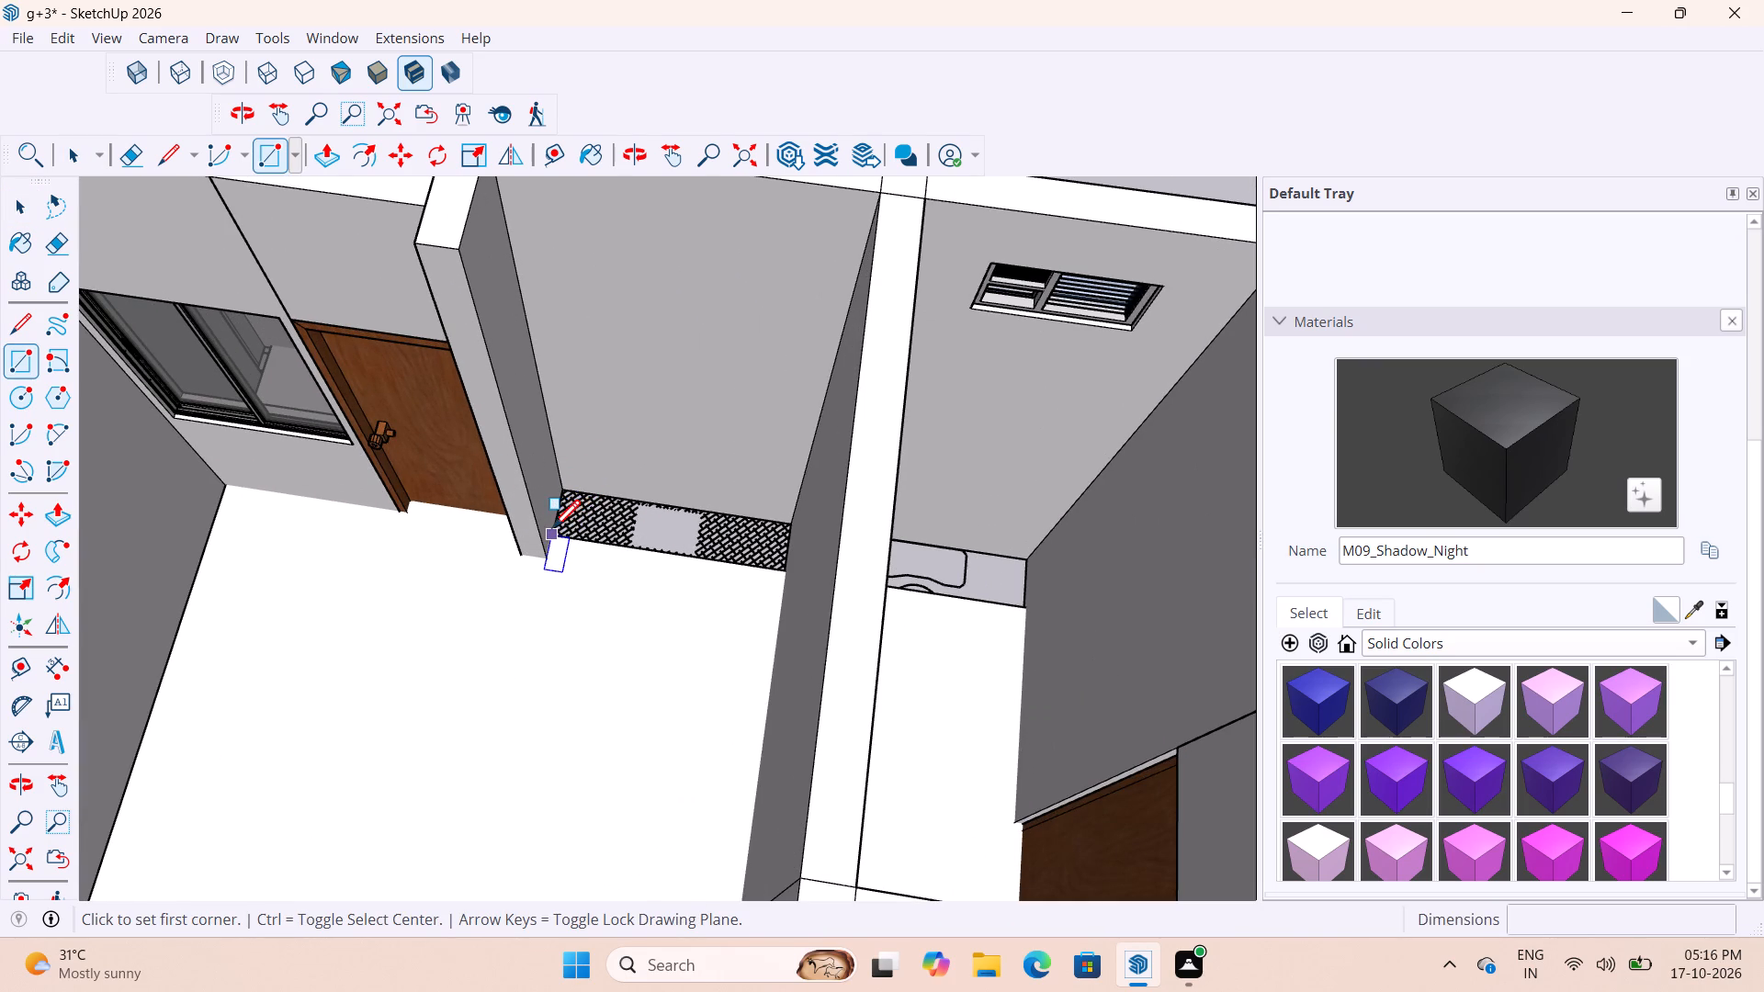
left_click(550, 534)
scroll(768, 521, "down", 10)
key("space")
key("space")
Open the white floor for editing and select its face across the end wall's bedrooms and toilet.
double_click(814, 581)
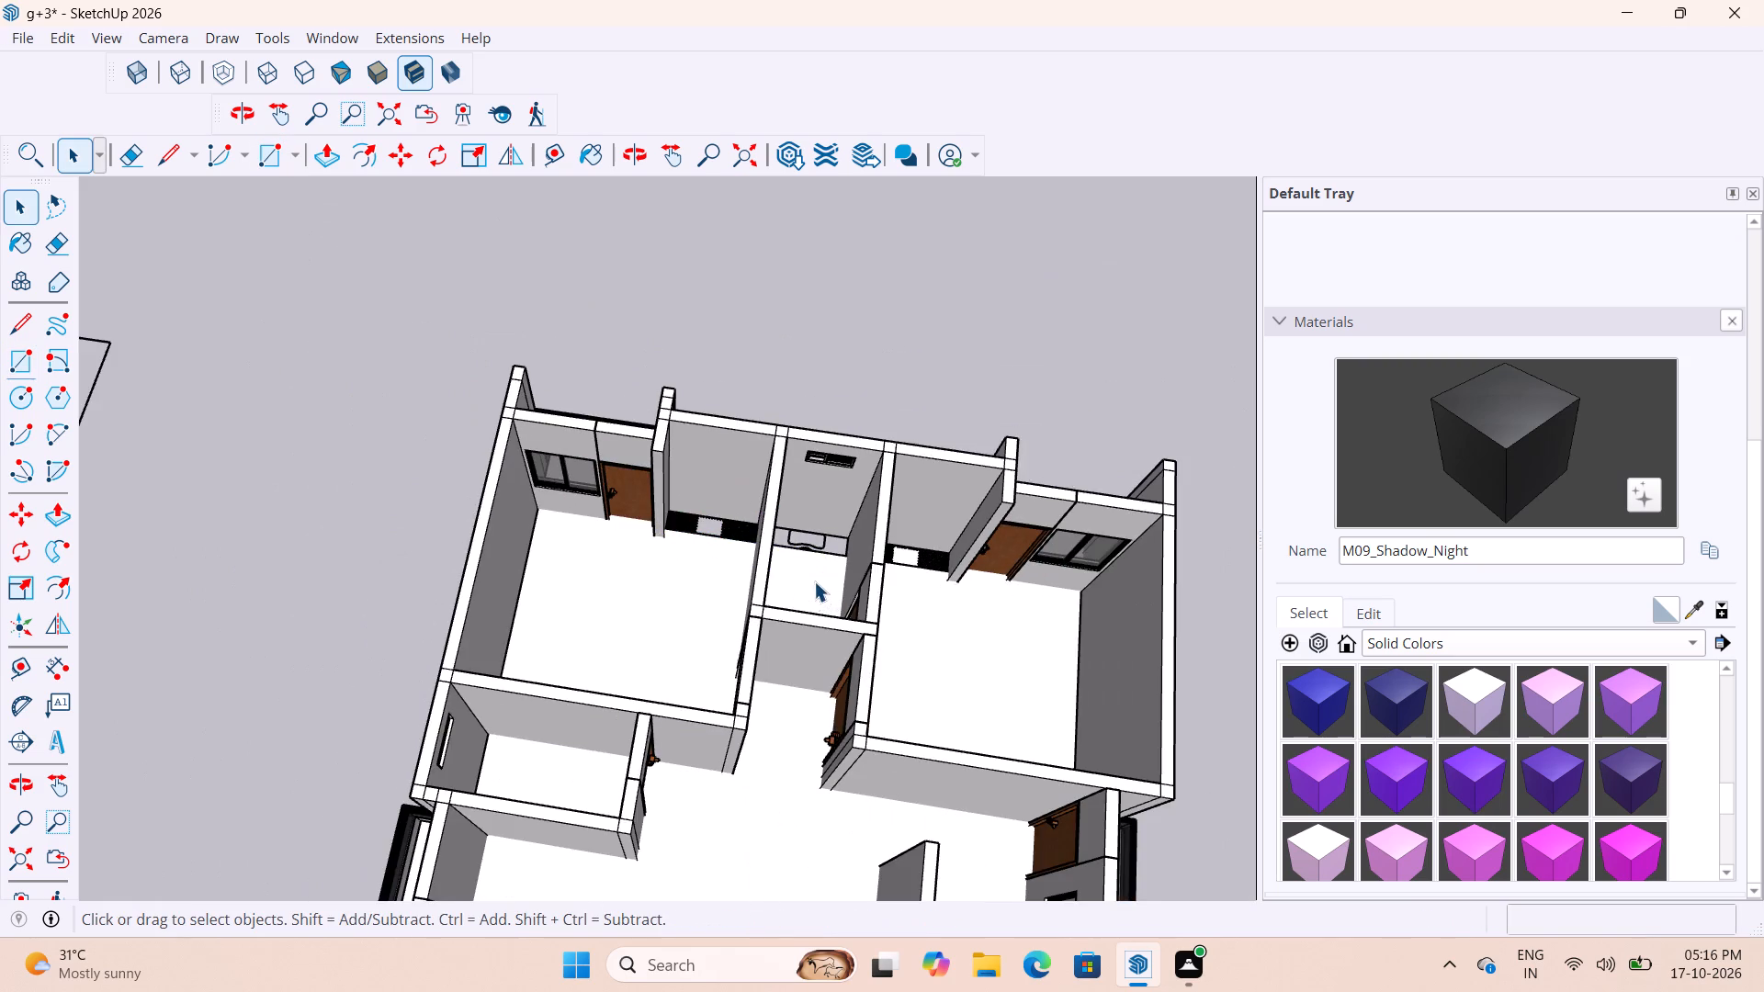
double_click(808, 583)
triple_click(804, 582)
left_click(804, 582)
left_click(817, 583)
left_click(811, 581)
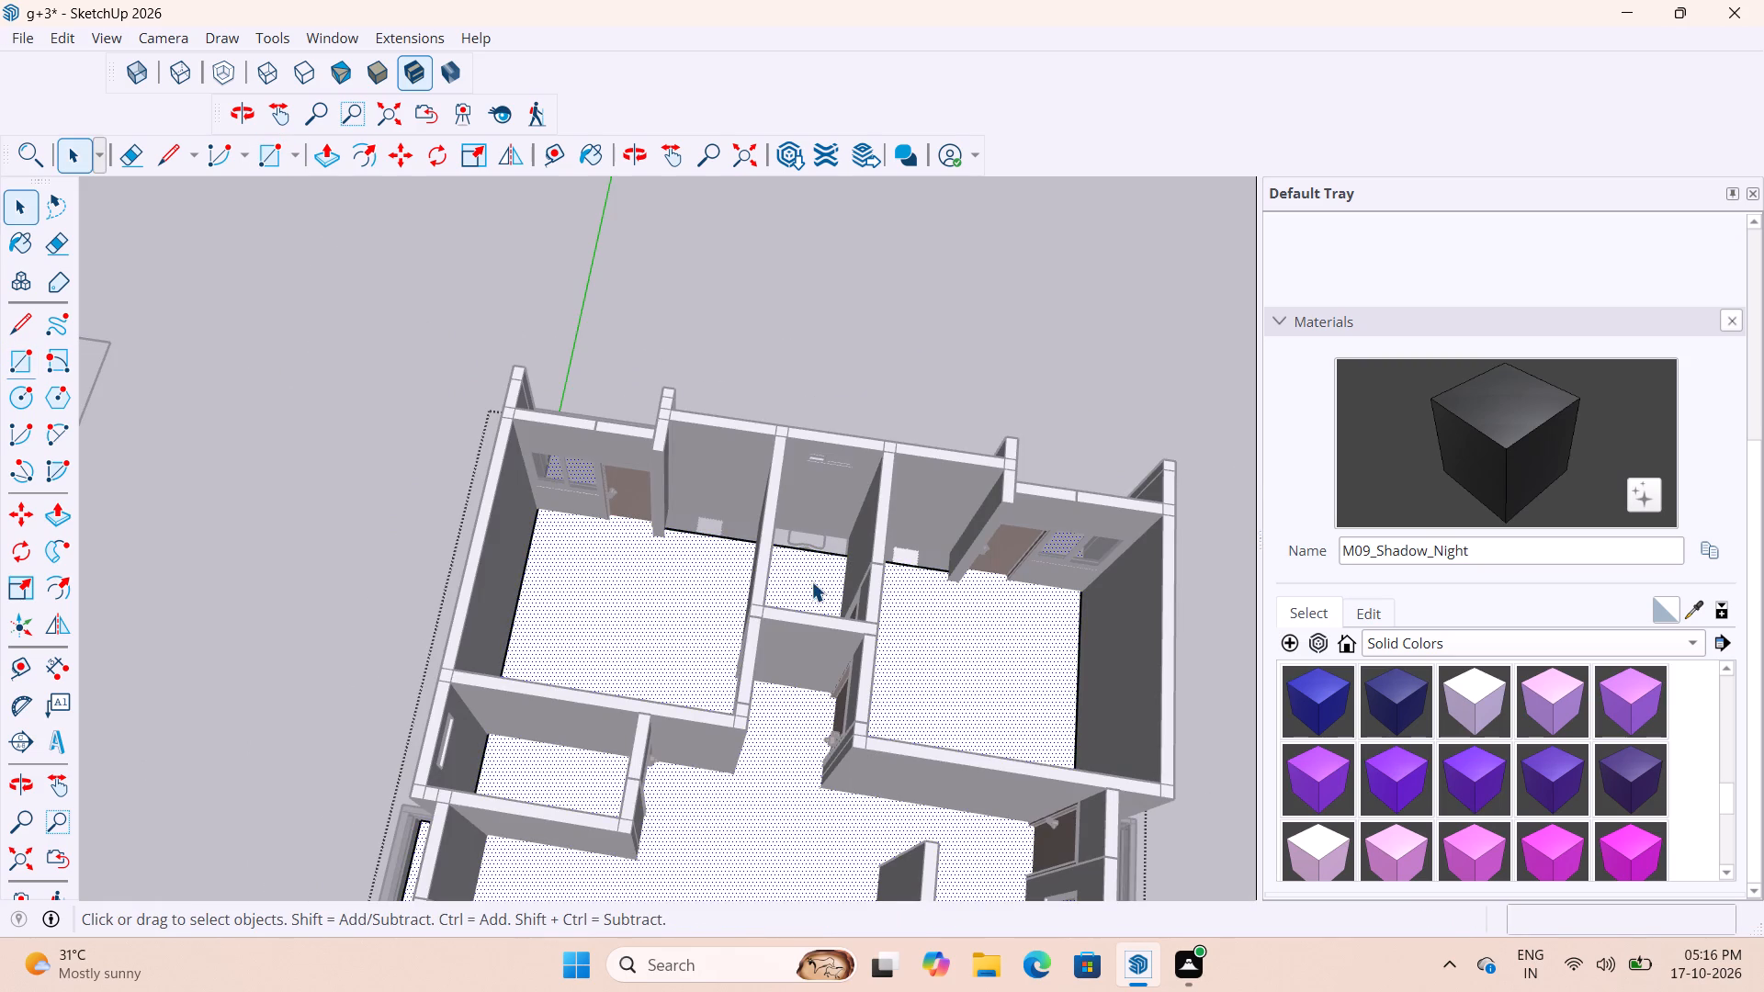
scroll(763, 562, "up", 3)
left_click(678, 545)
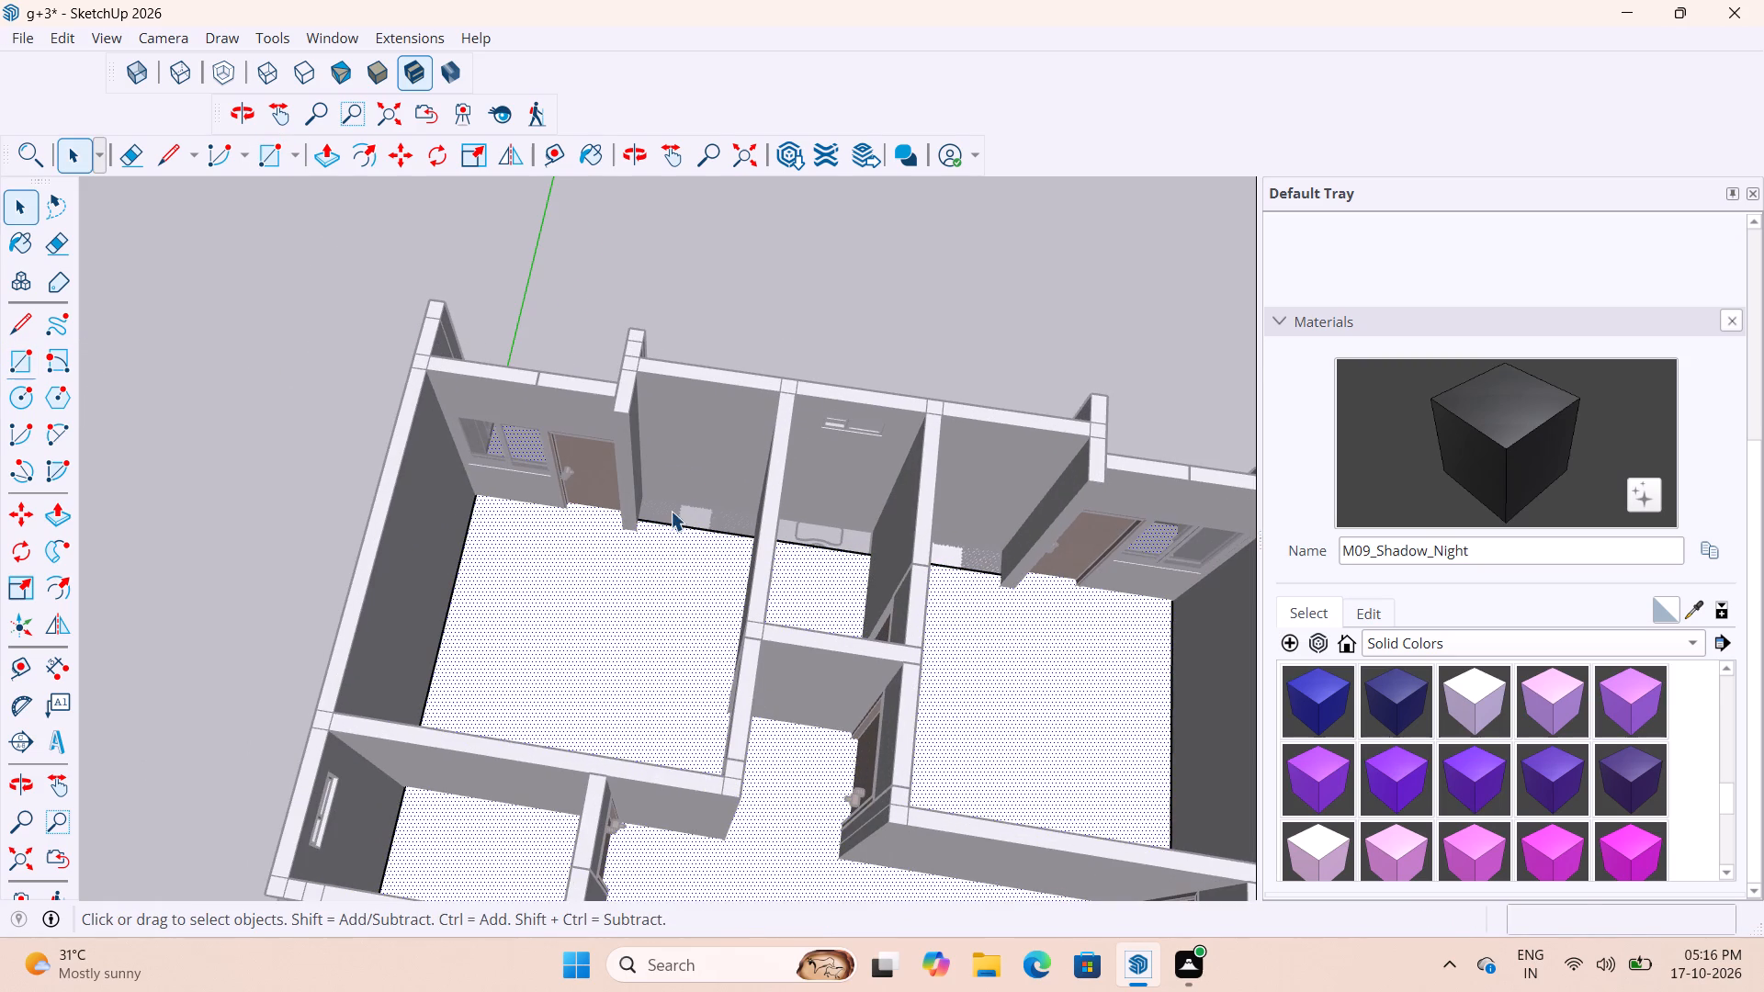
Draw a rectangle about 14' 3/4" by 1' 1/16" on the floor along the end wall, spanning both bedrooms and the toilet between them.
key("r")
scroll(672, 494, "up", 7)
left_click(605, 547)
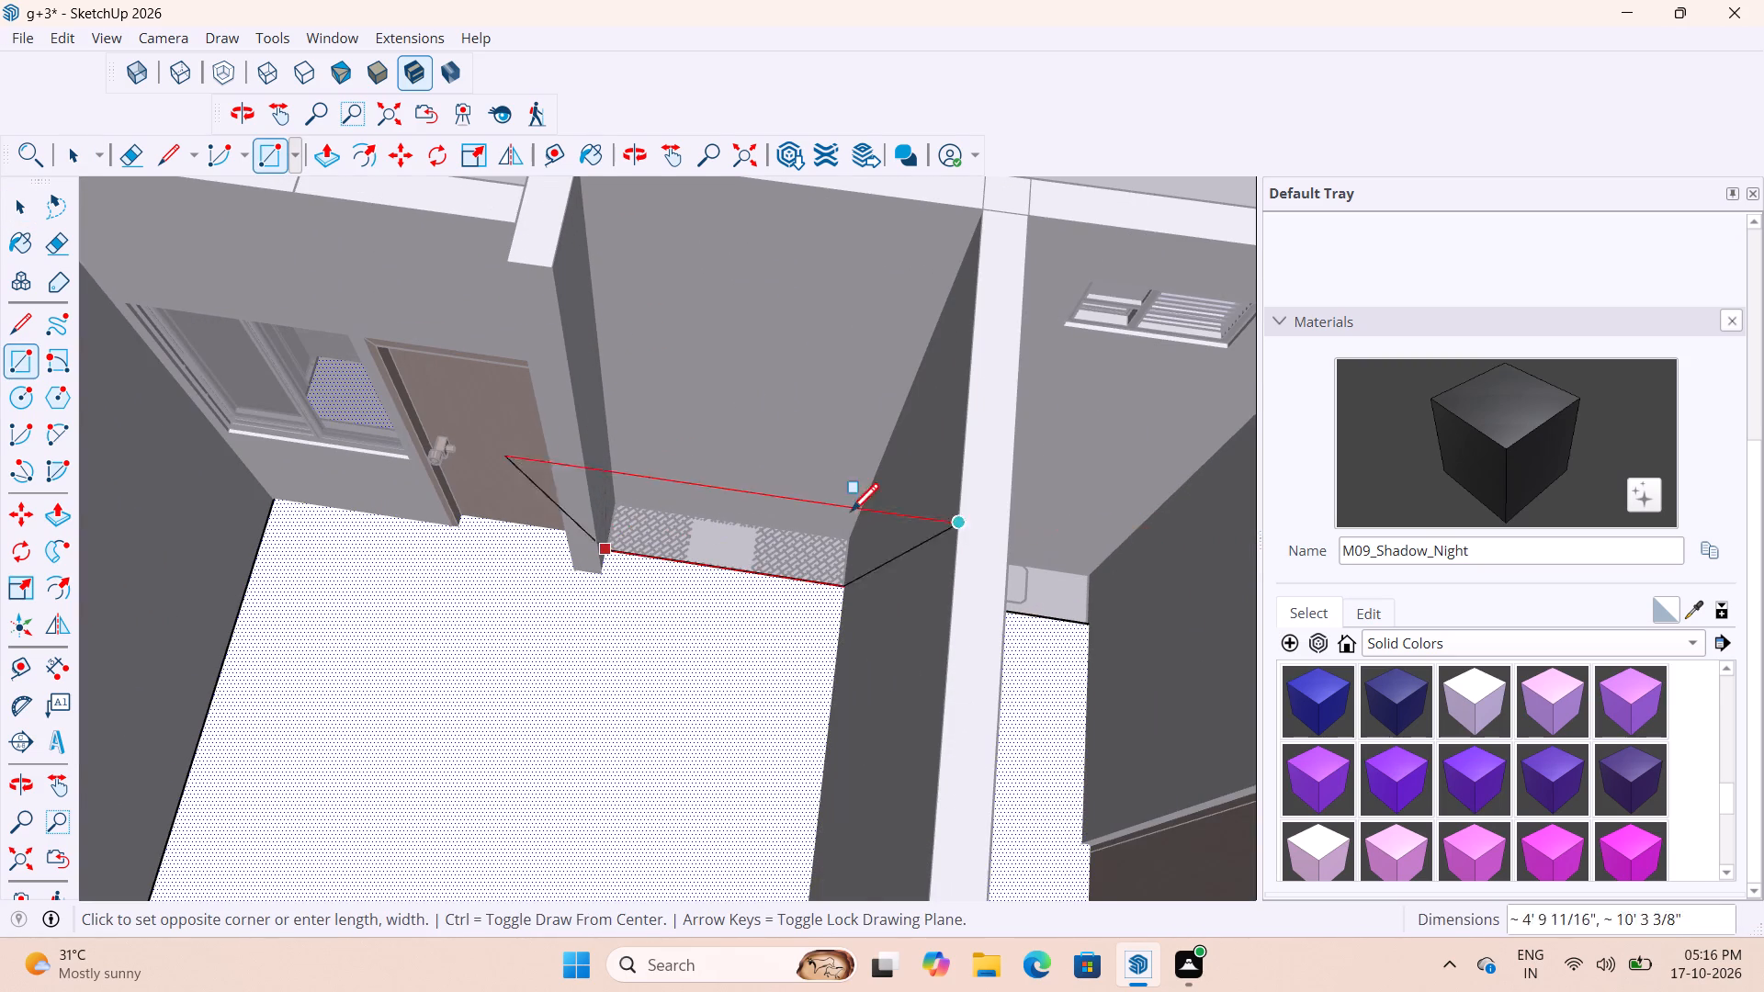
scroll(788, 518, "down", 10)
scroll(955, 548, "up", 14)
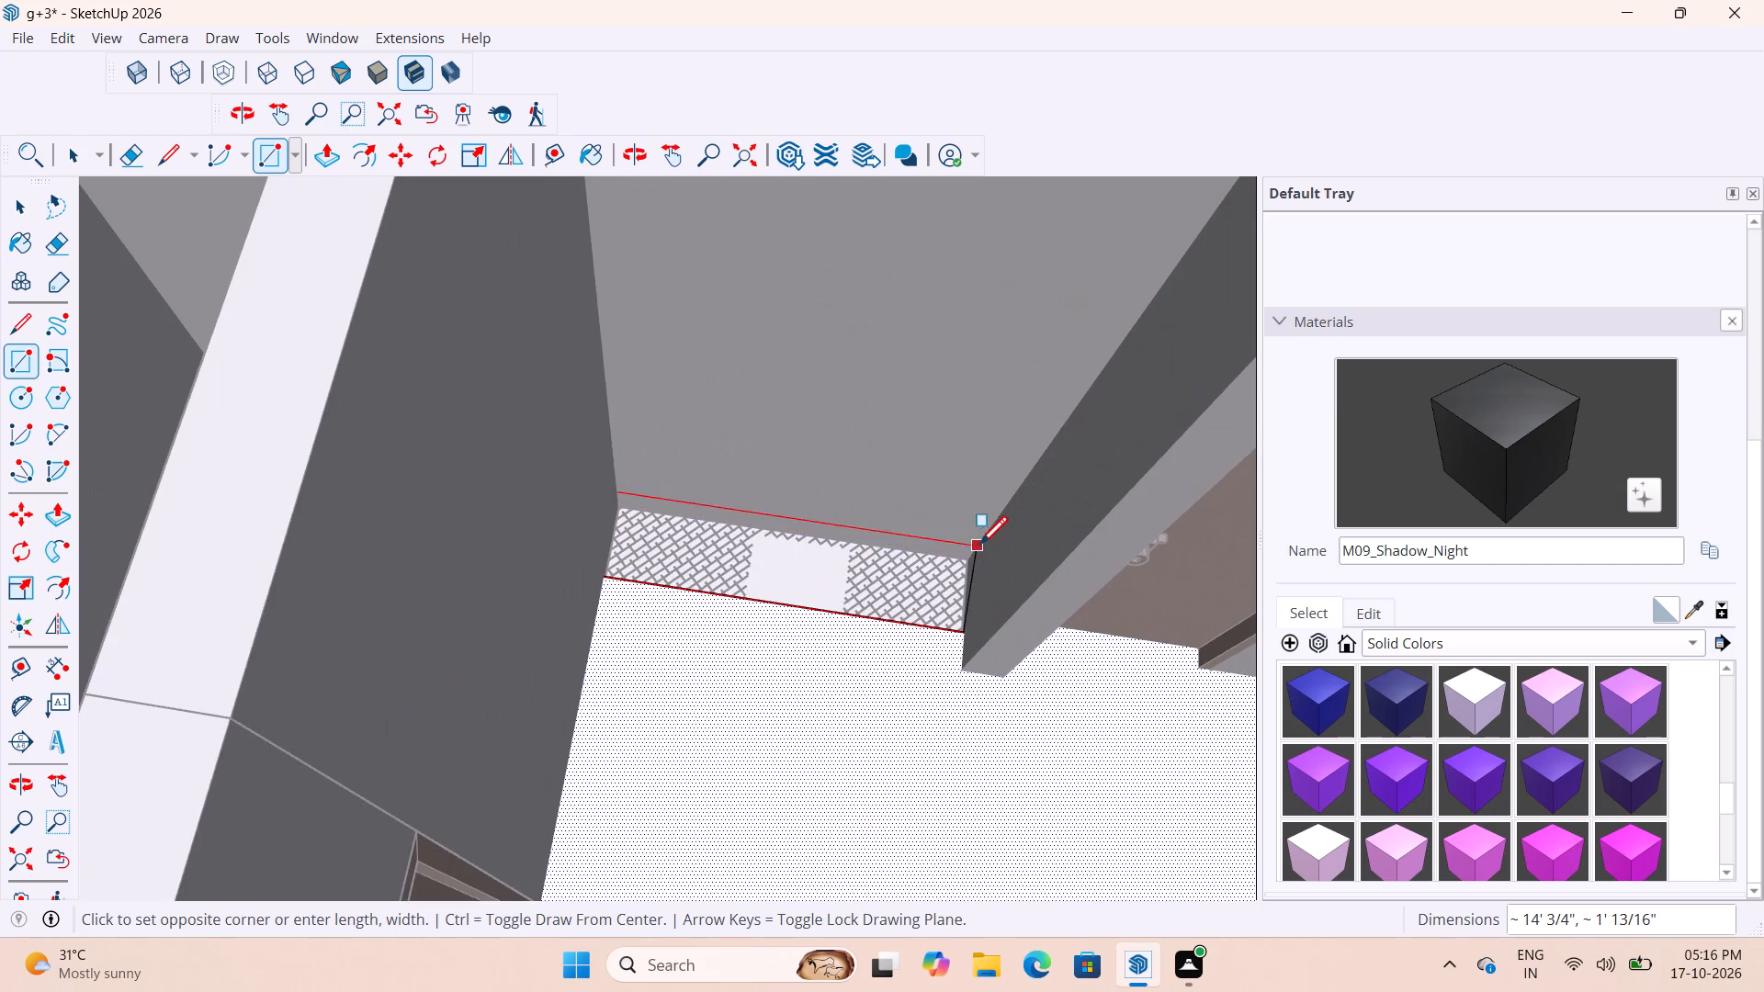
scroll(977, 565, "up", 6)
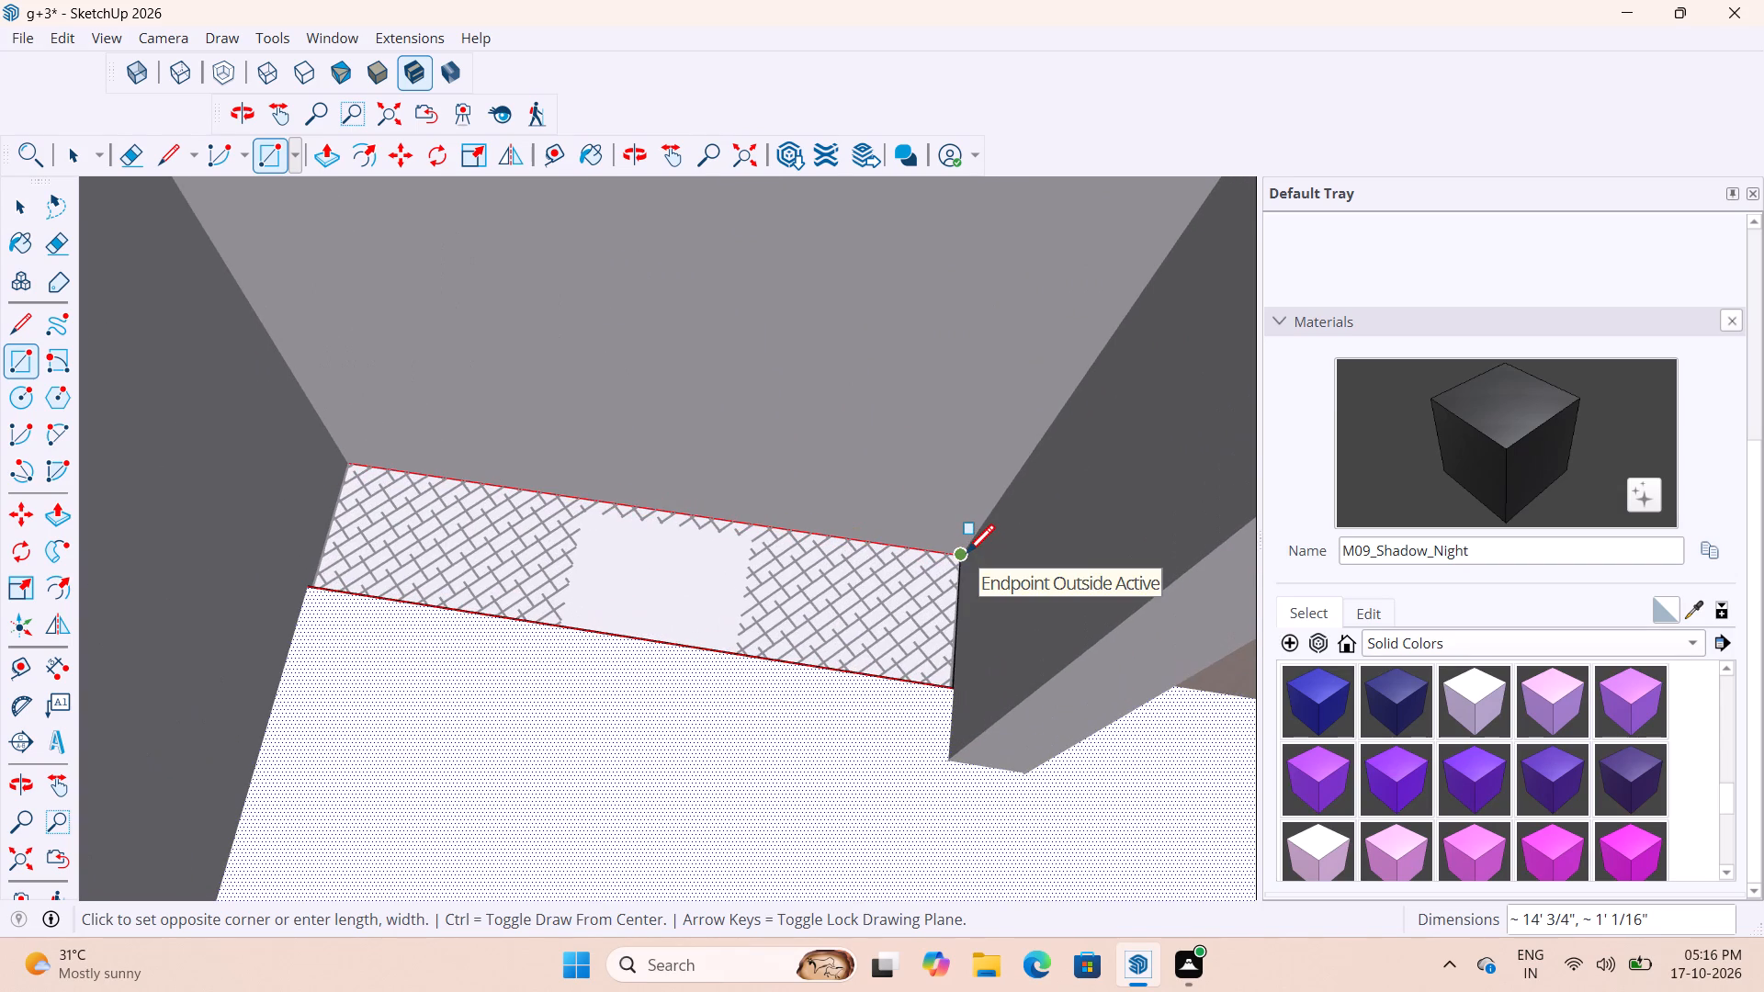
left_click(967, 556)
scroll(974, 571, "down", 5)
key("space")
scroll(961, 583, "down", 11)
key("space")
key("space")
key("space")
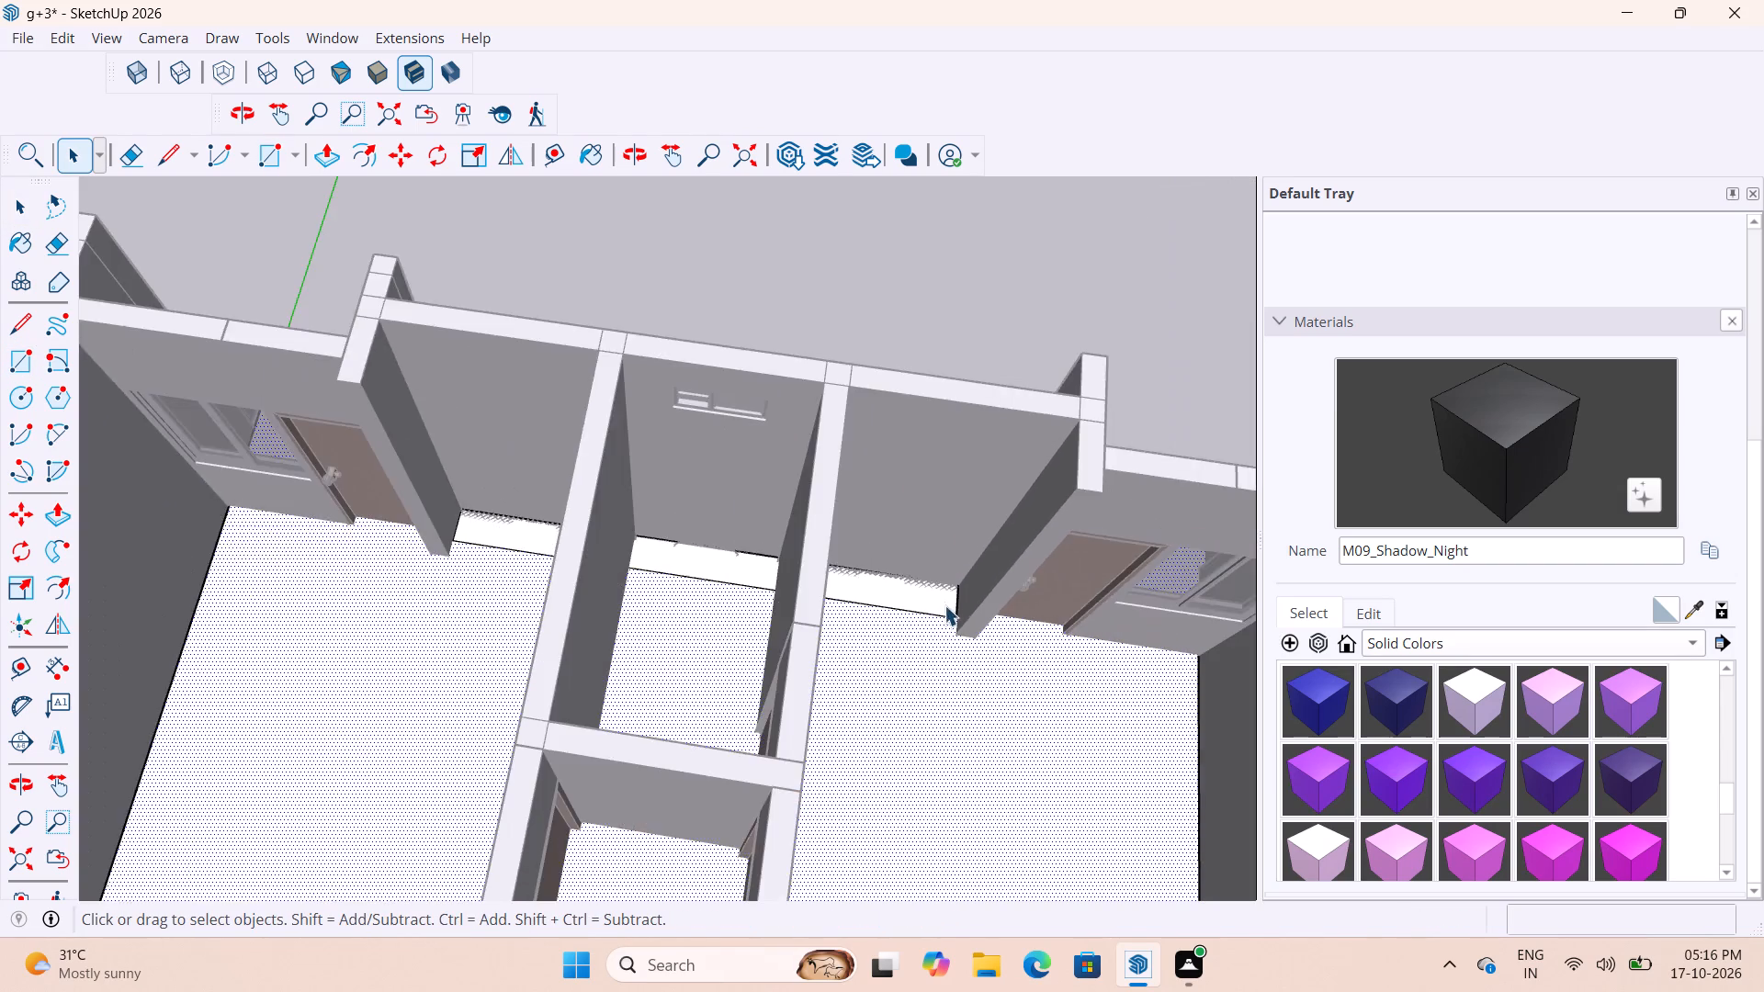
scroll(944, 603, "down", 6)
scroll(891, 624, "up", 8)
left_click(768, 615)
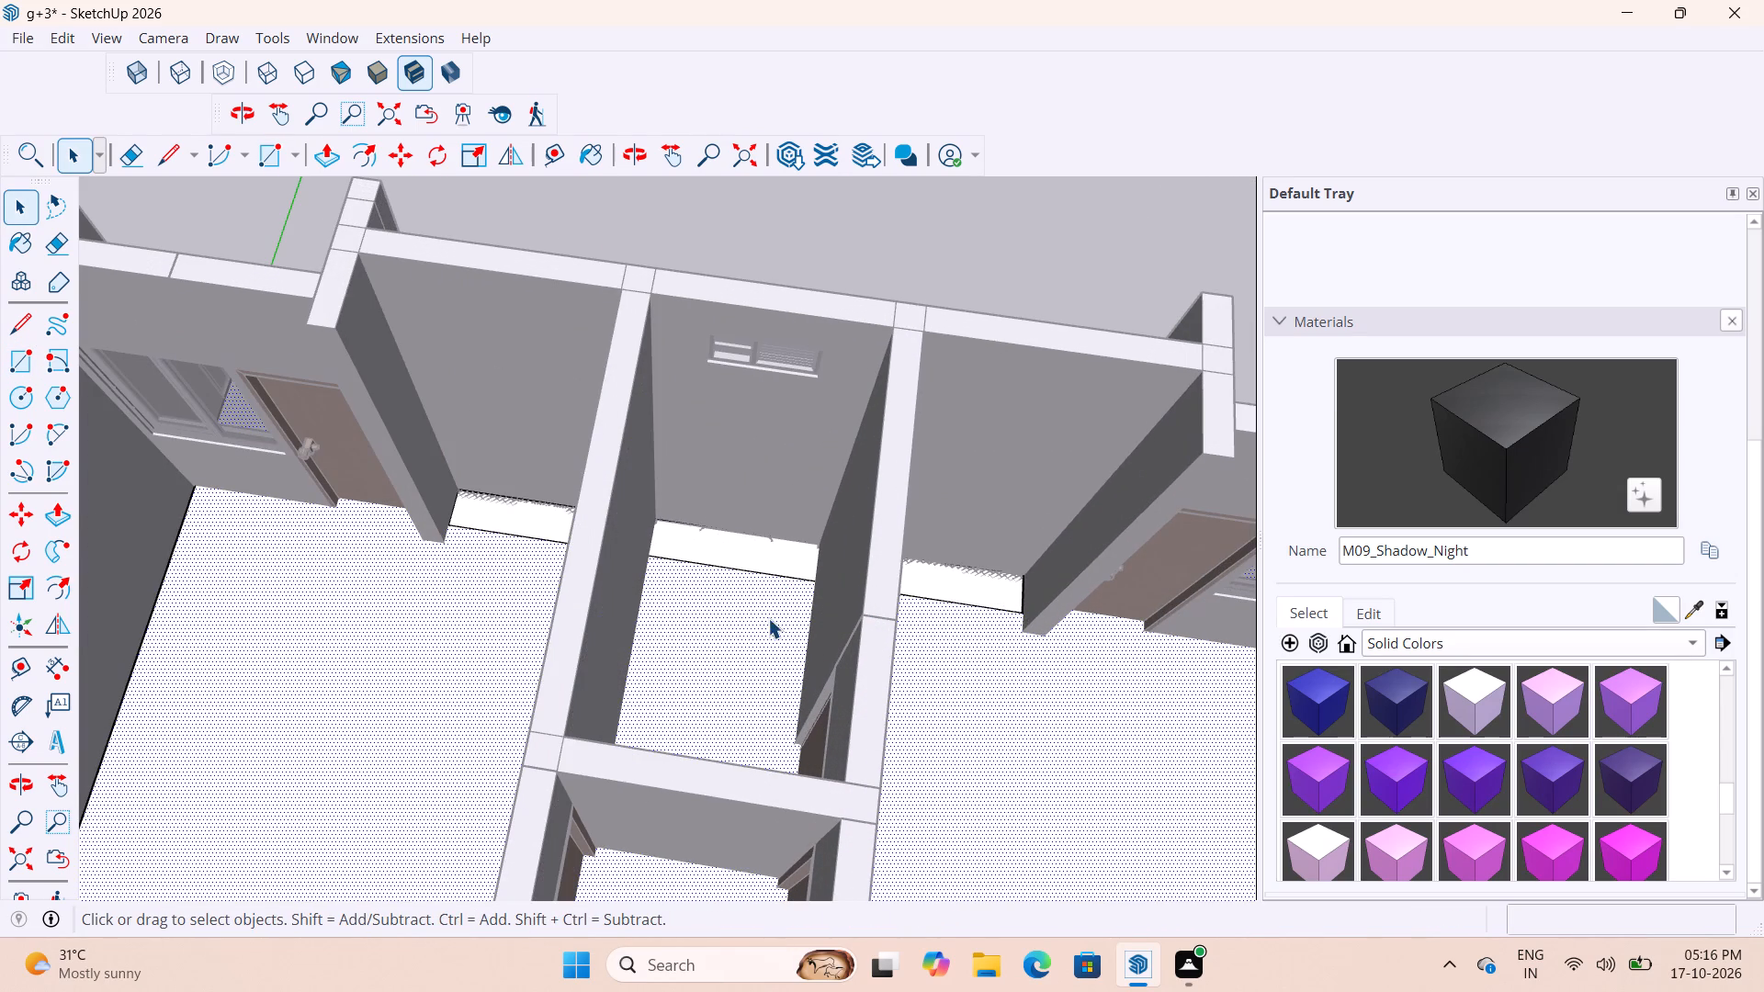
scroll(814, 540, "down", 5)
left_click_drag(973, 349, 981, 353)
left_click_drag(936, 320, 945, 333)
scroll(873, 242, "down", 11)
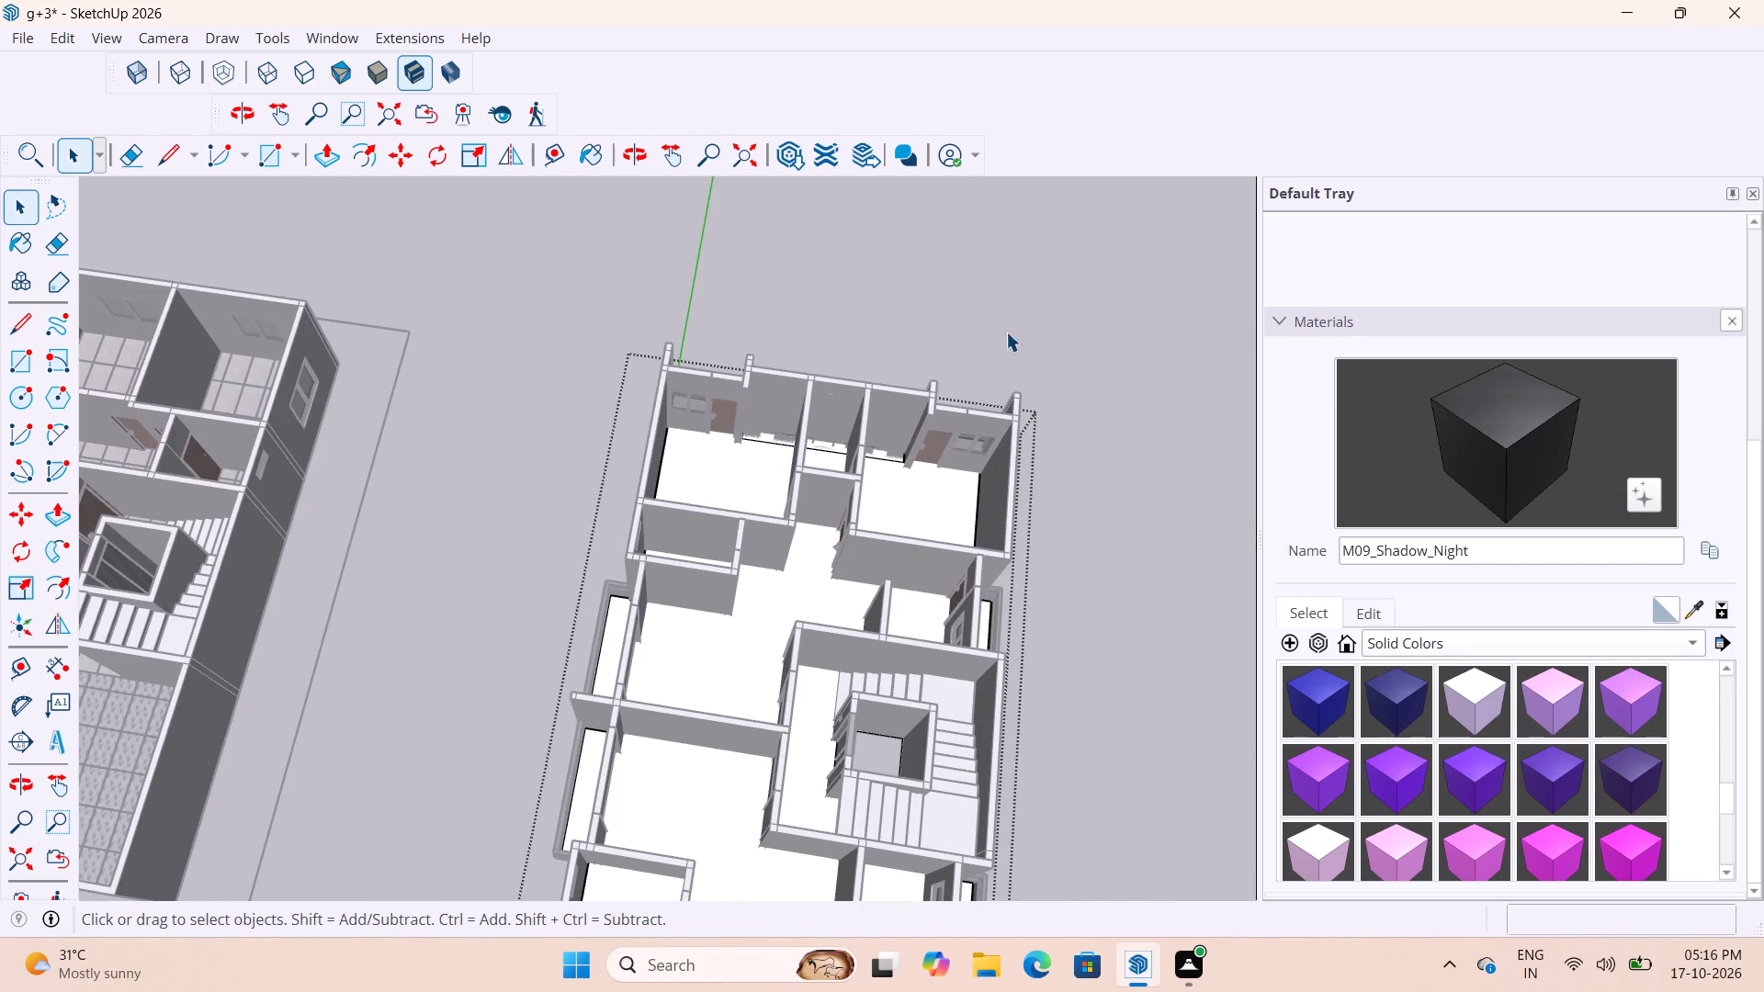
left_click_drag(1040, 281, 1048, 288)
left_click(1032, 317)
left_click_drag(1126, 388, 1136, 413)
left_click(1112, 575)
left_click(1117, 565)
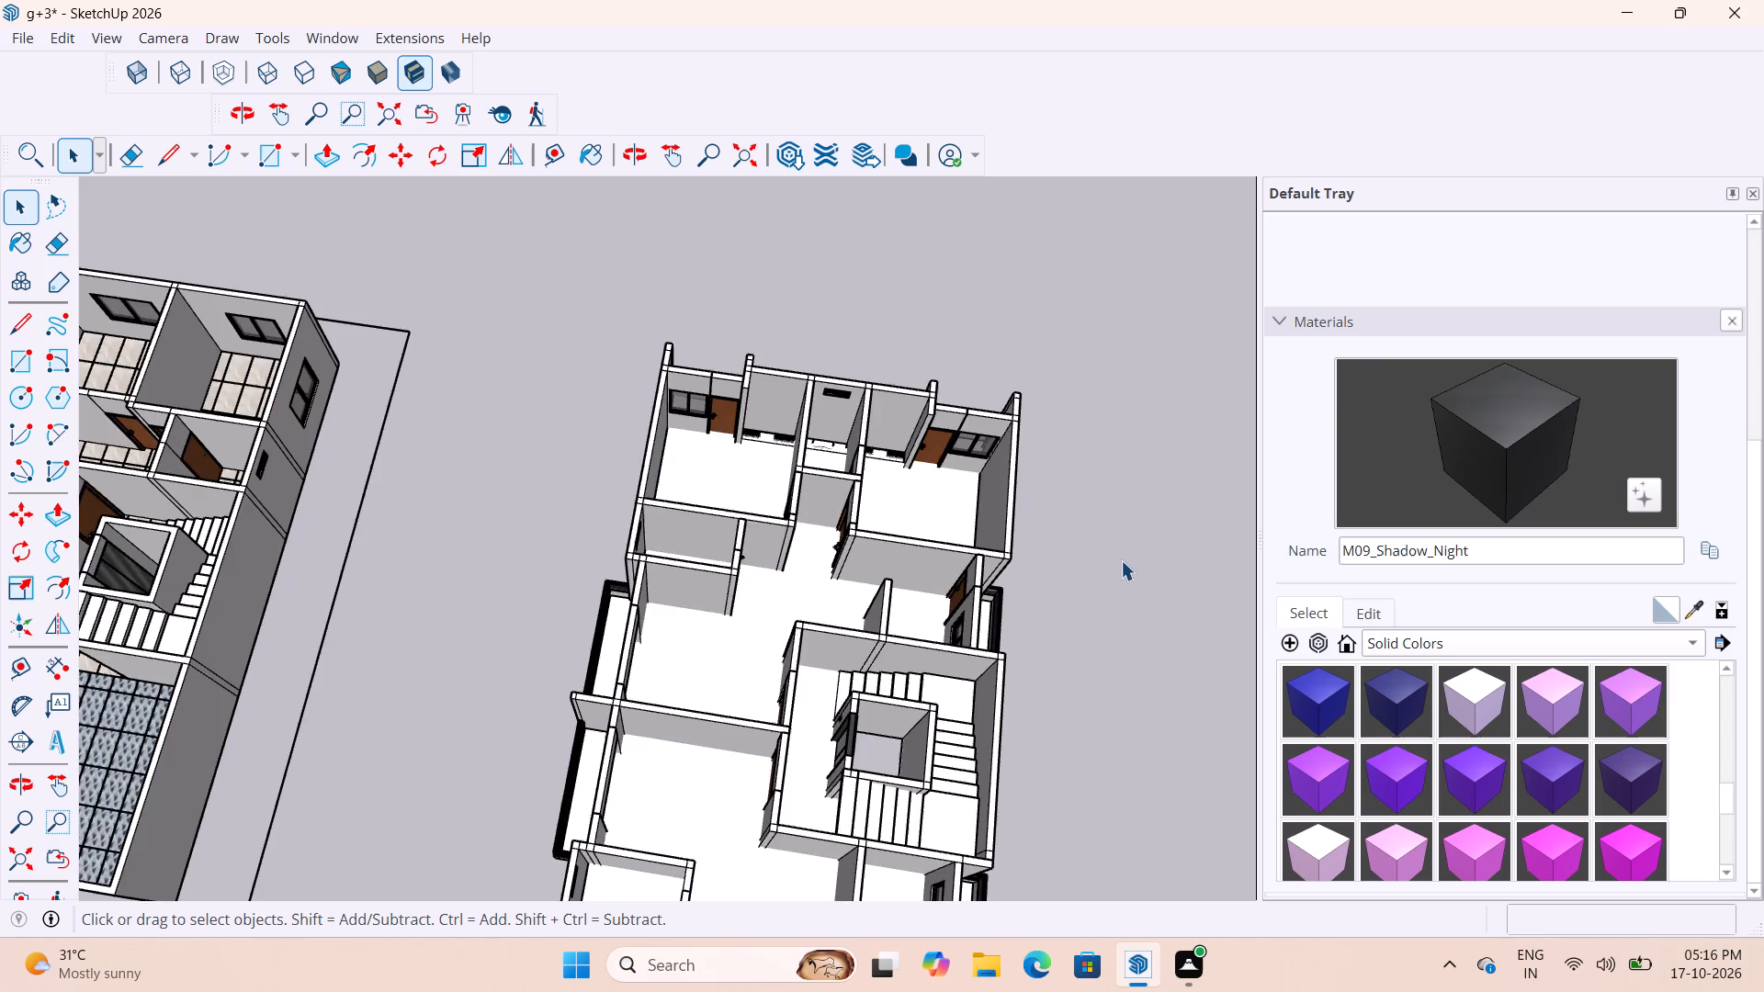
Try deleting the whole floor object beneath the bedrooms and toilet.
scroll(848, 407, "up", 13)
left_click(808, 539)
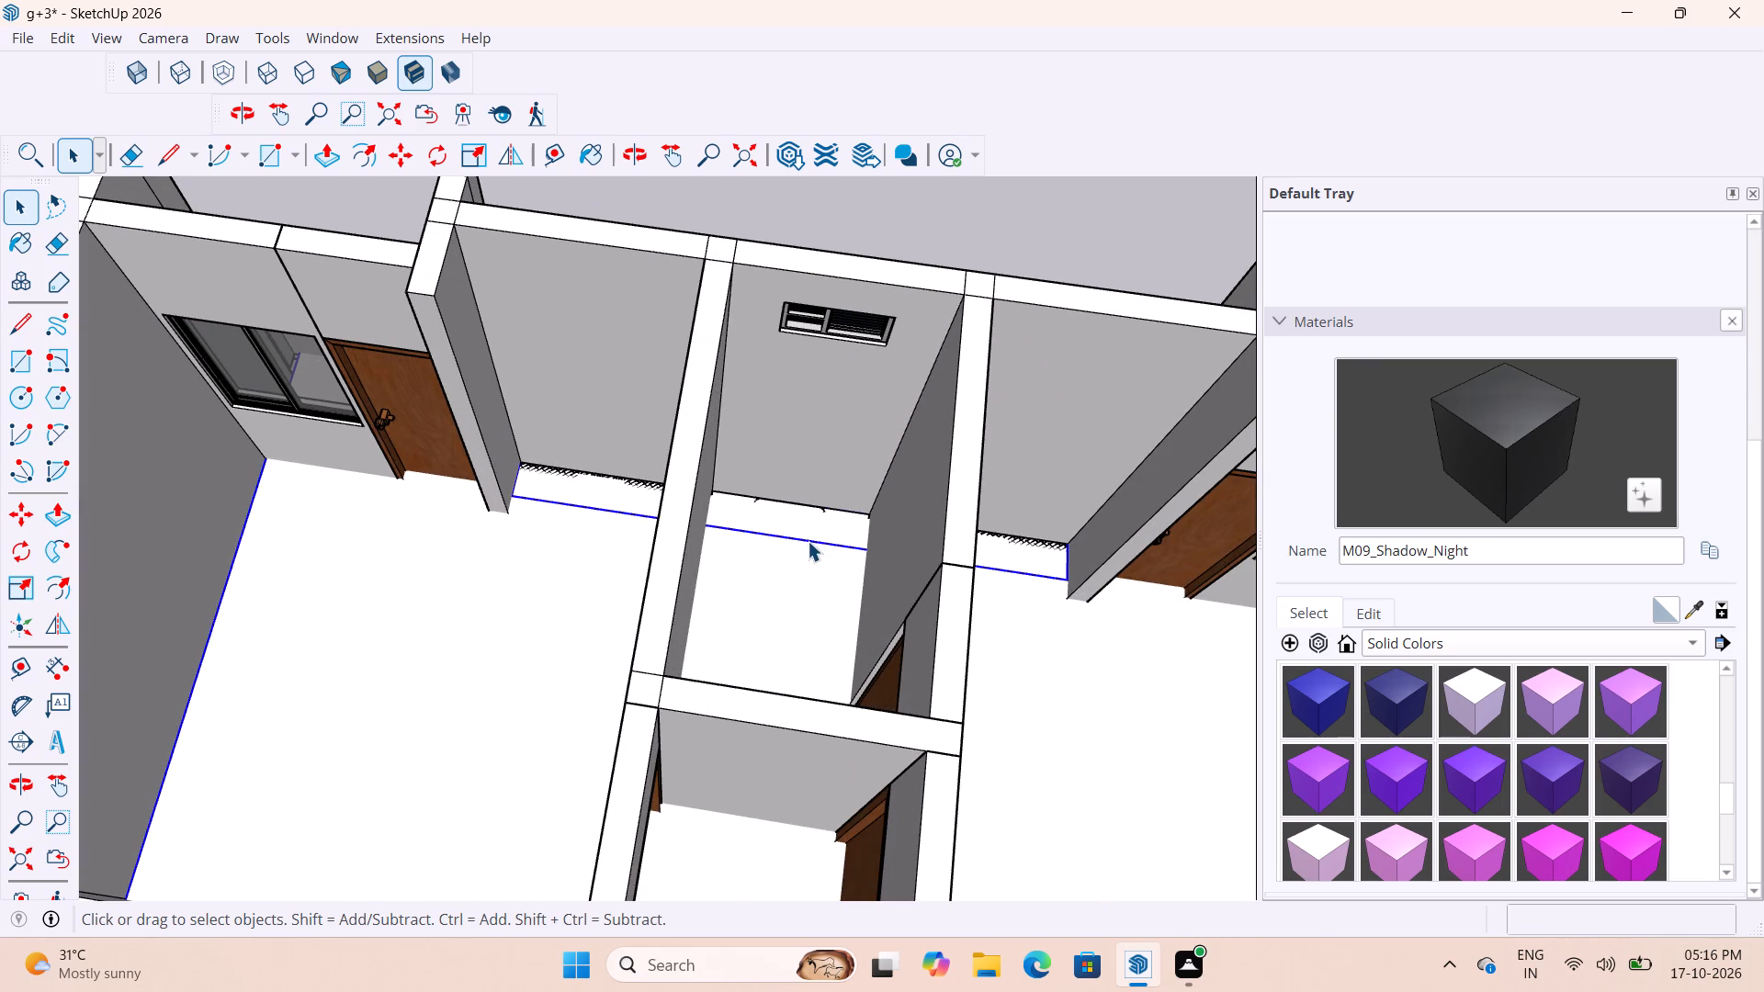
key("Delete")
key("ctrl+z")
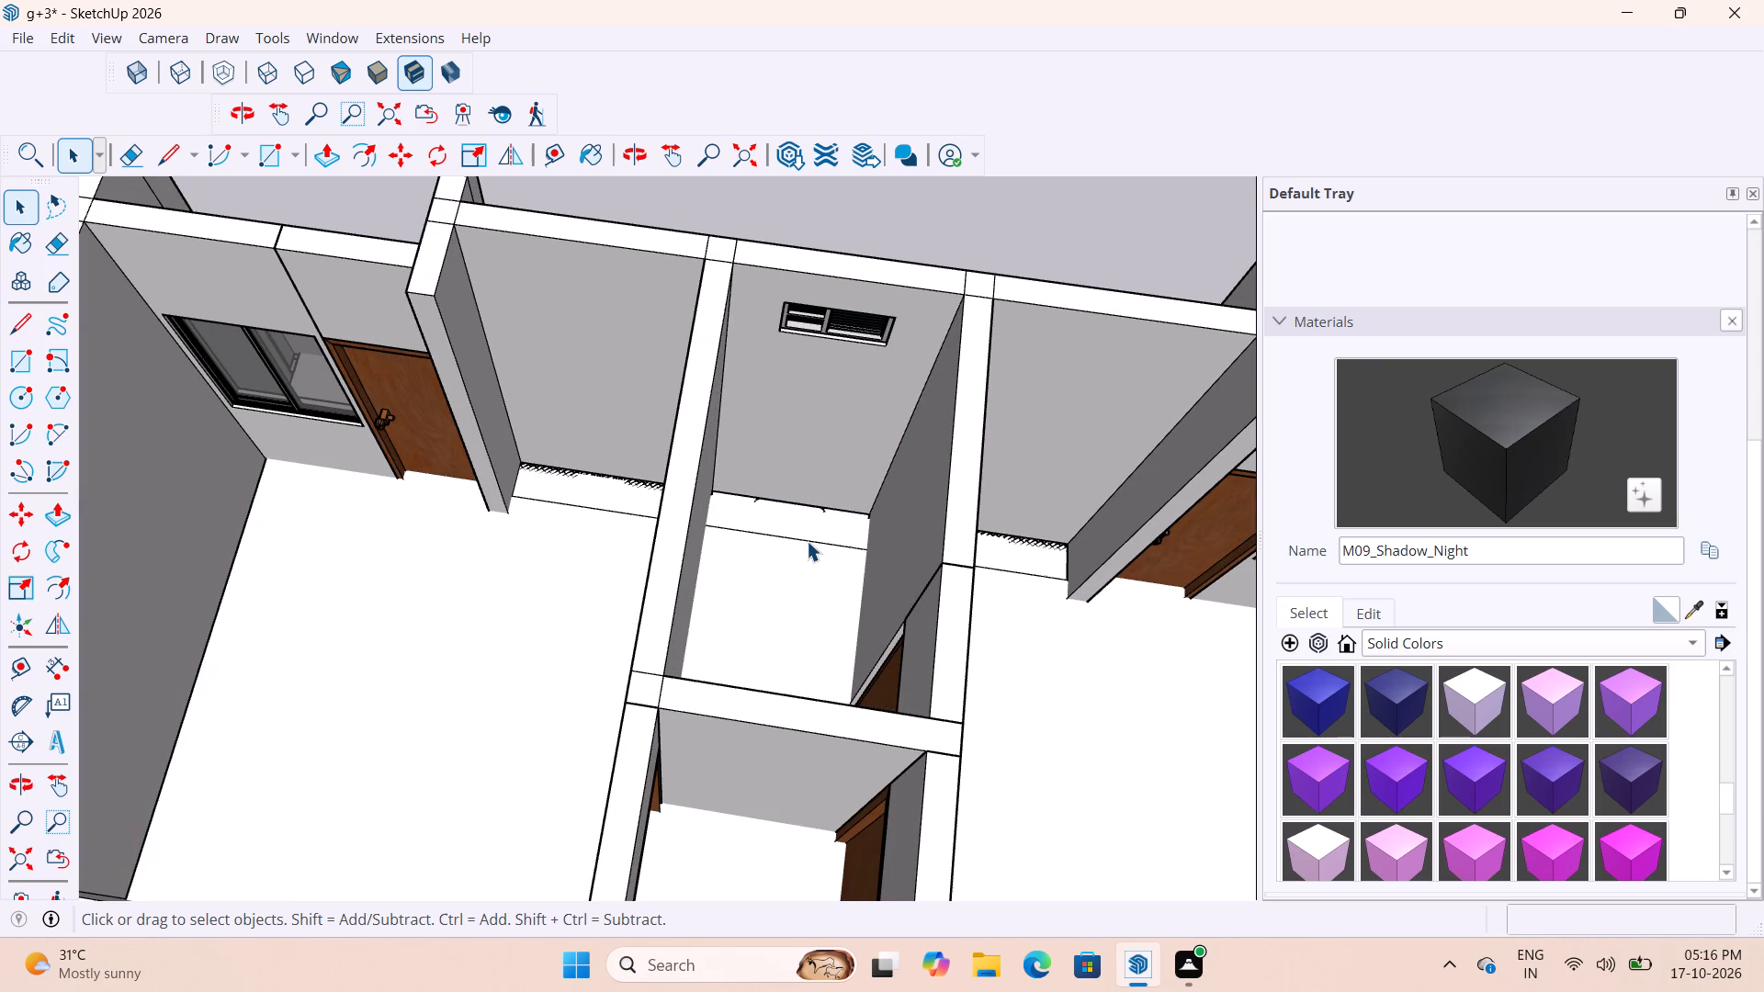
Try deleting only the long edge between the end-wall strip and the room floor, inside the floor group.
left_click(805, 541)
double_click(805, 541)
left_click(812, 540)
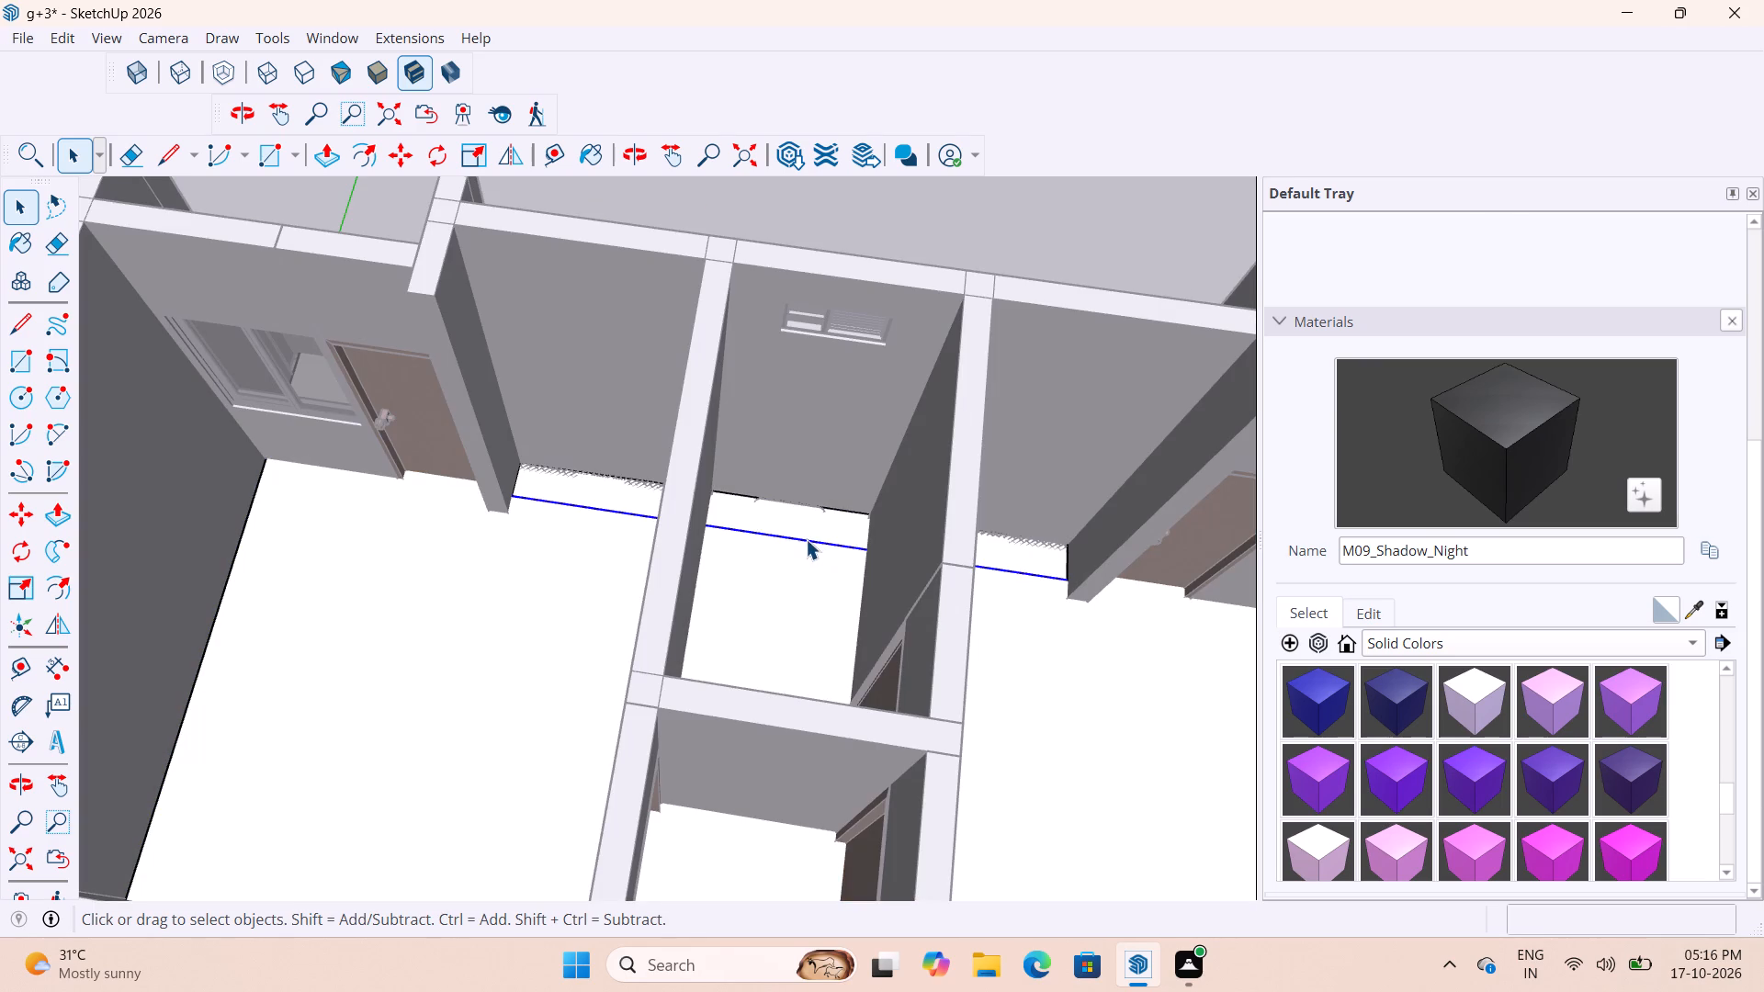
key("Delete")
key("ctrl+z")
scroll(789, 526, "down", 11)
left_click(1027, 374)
Push/Pull the narrow floor strip along the bedroom's end wall by 1".
scroll(807, 537, "up", 3)
scroll(837, 465, "down", 5)
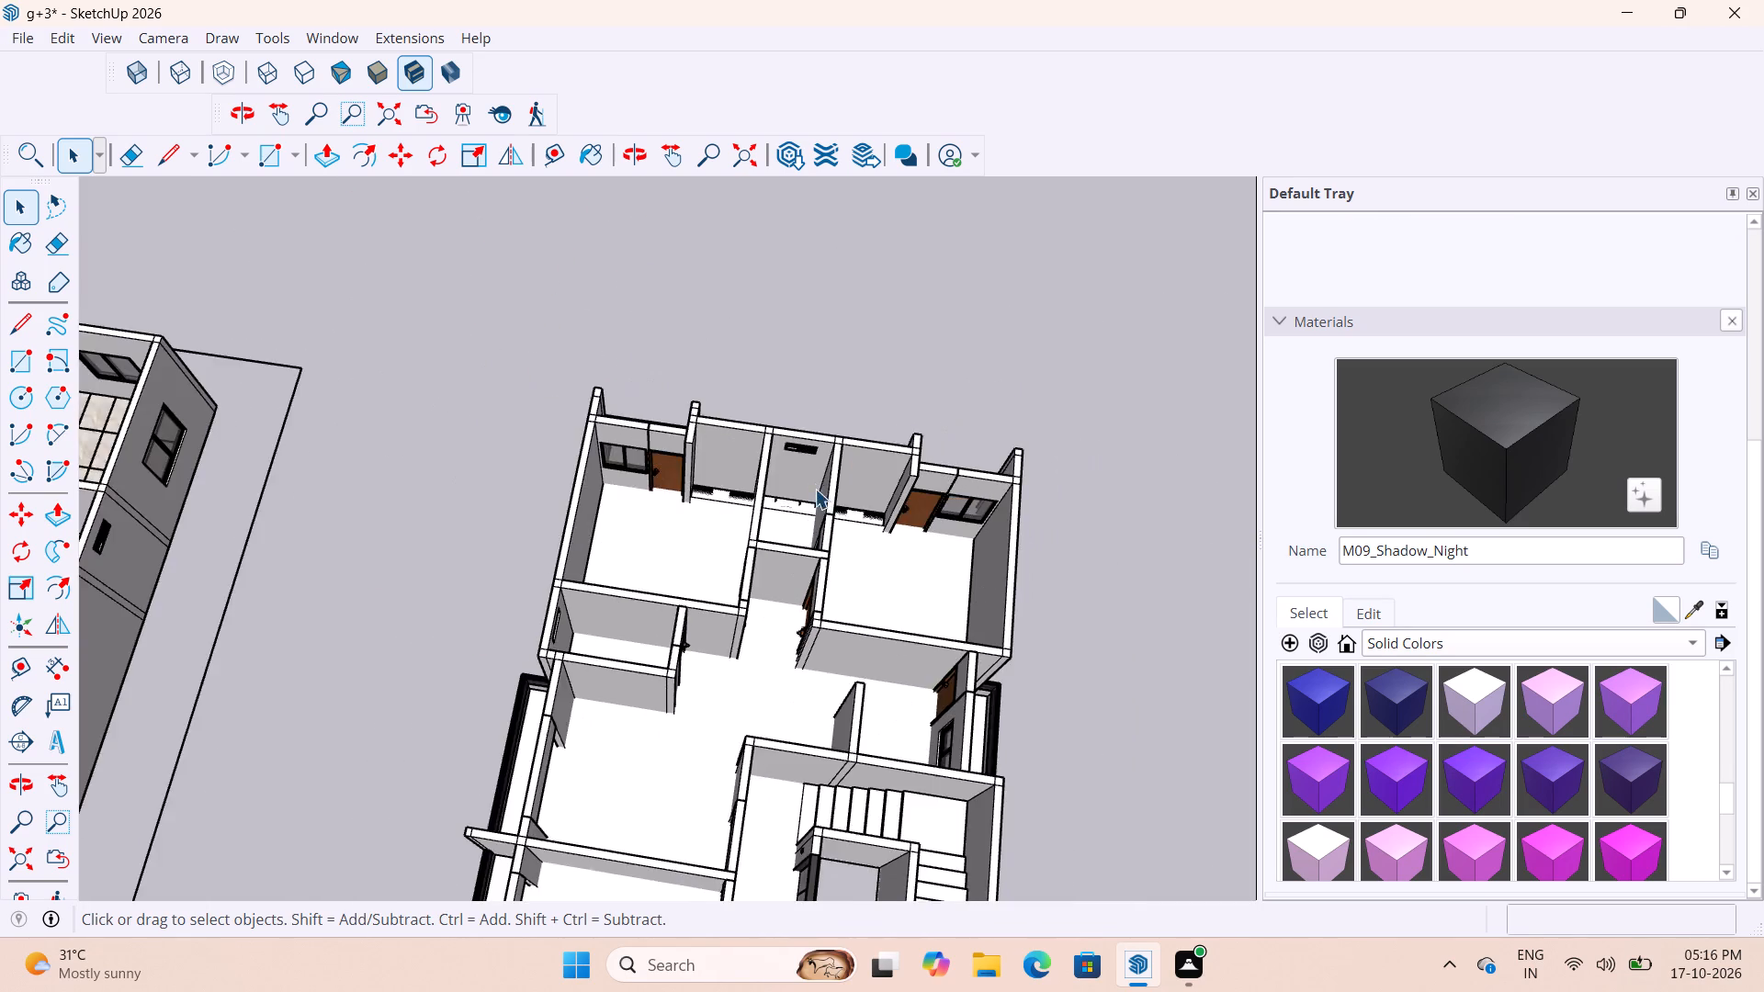
scroll(814, 482, "down", 6)
scroll(675, 693, "up", 4)
left_click_drag(1114, 299, 1131, 299)
scroll(984, 367, "up", 4)
middle_click_drag(1080, 340, 1064, 345)
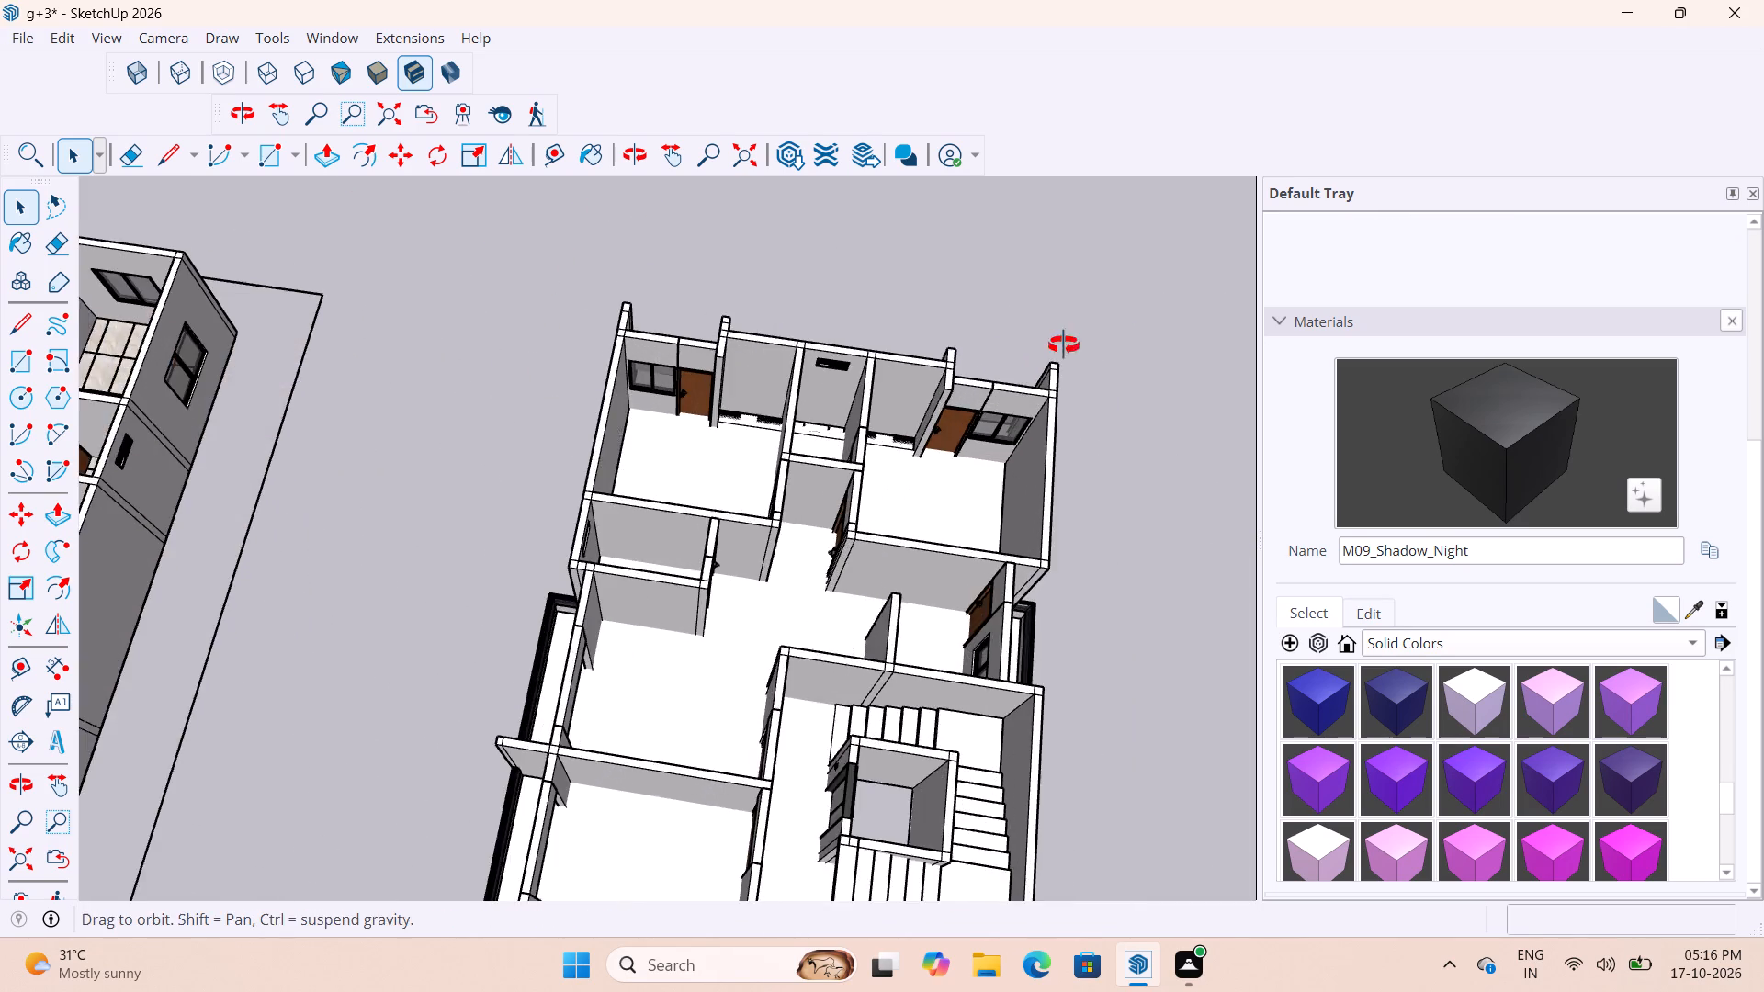
middle_click_drag(1064, 345, 367, 335)
scroll(837, 677, "up", 3)
middle_click_drag(969, 595, 676, 488)
left_click(1046, 583)
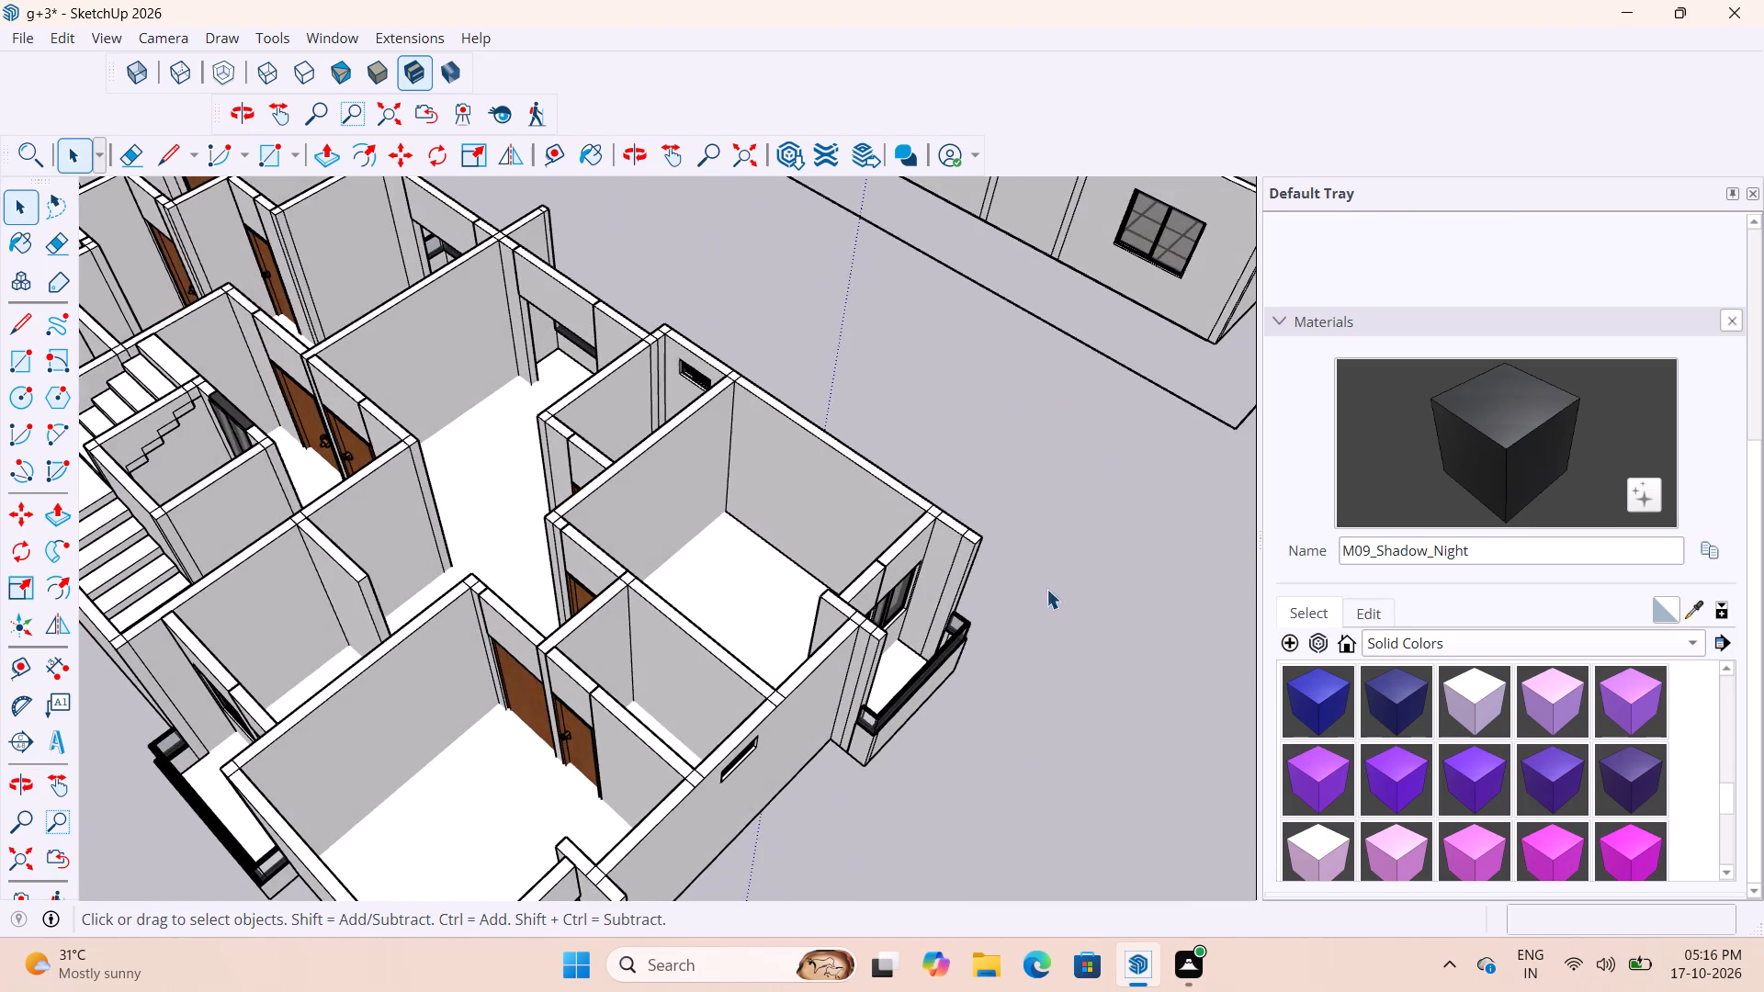
scroll(733, 766, "up", 4)
scroll(817, 510, "down", 5)
scroll(720, 782, "up", 3)
middle_click_drag(840, 670, 597, 729)
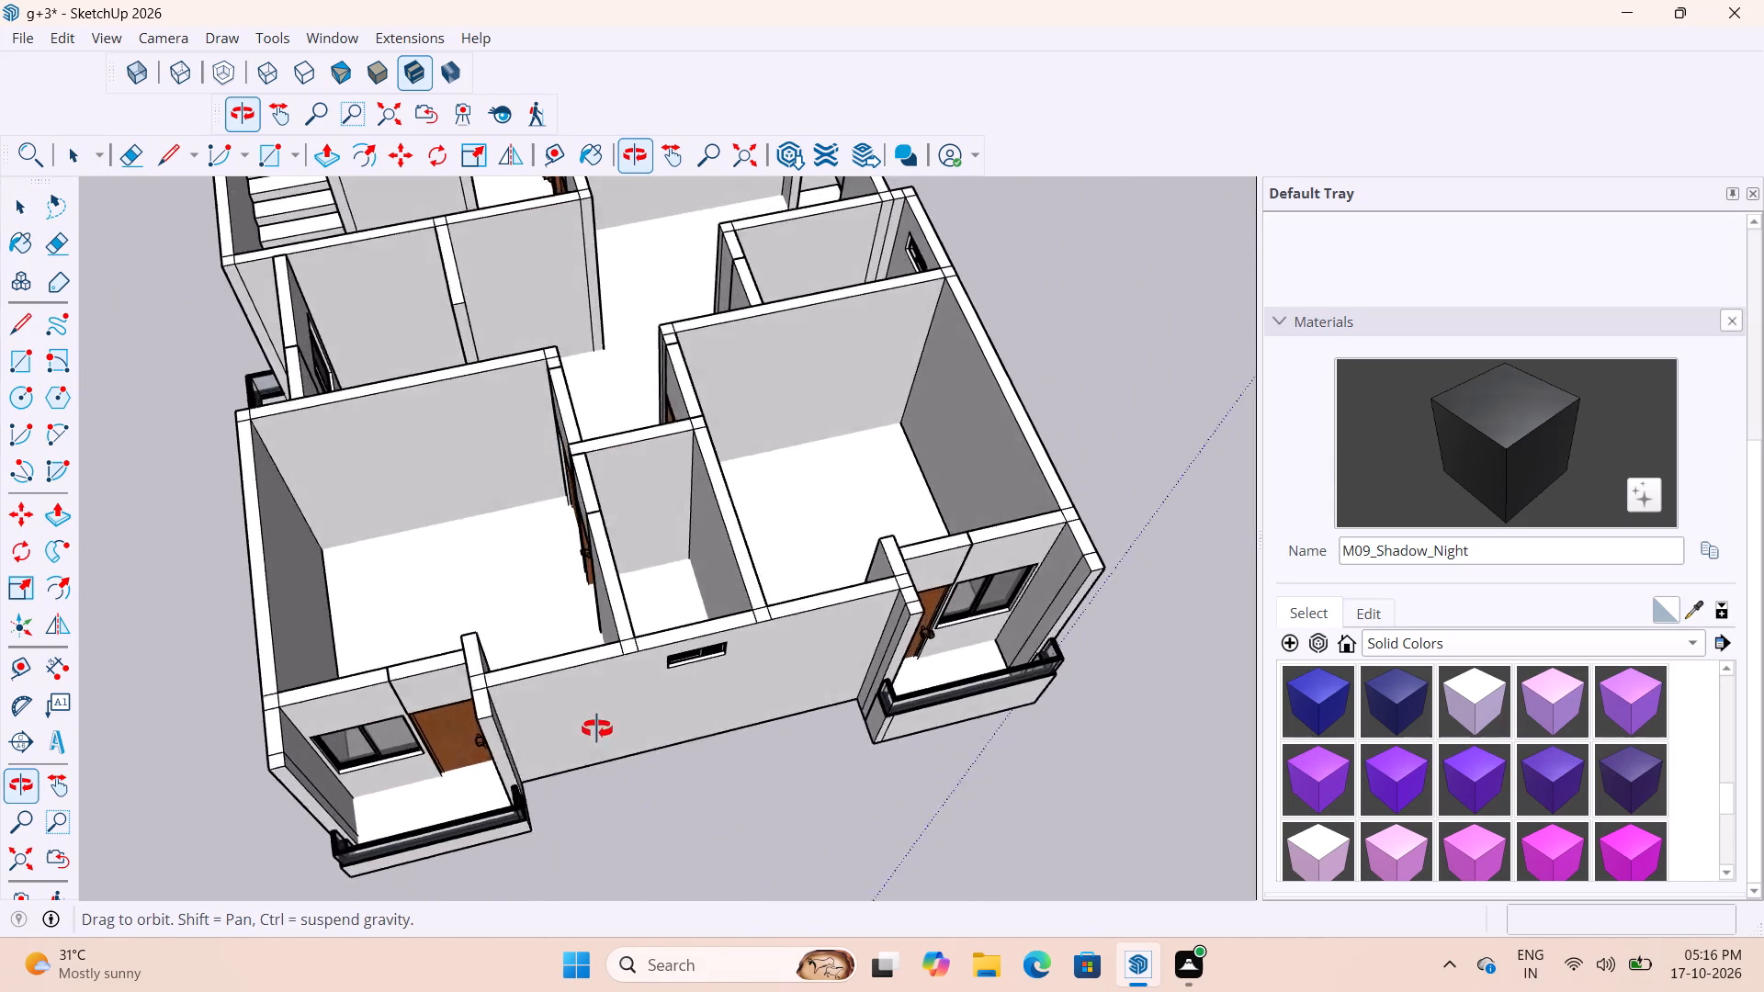
middle_click_drag(597, 729, 1227, 709)
scroll(842, 672, "up", 1)
scroll(842, 672, "down", 10)
scroll(789, 619, "up", 8)
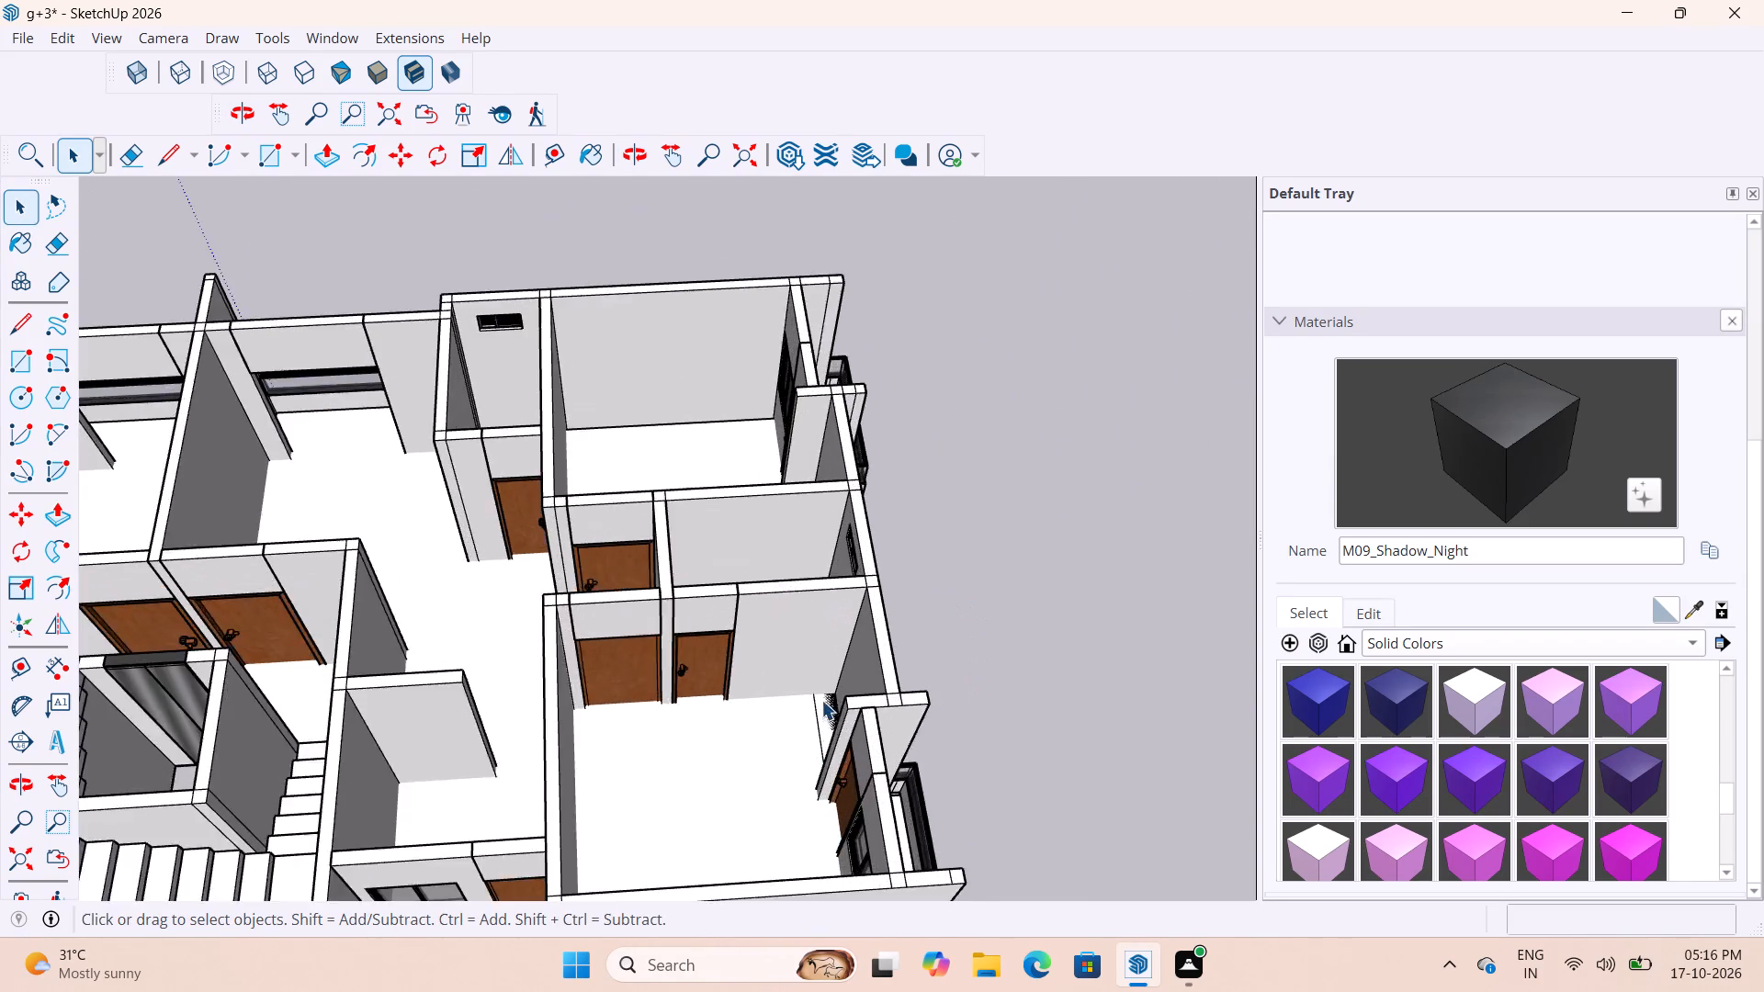
scroll(821, 700, "up", 13)
key("p")
key("space")
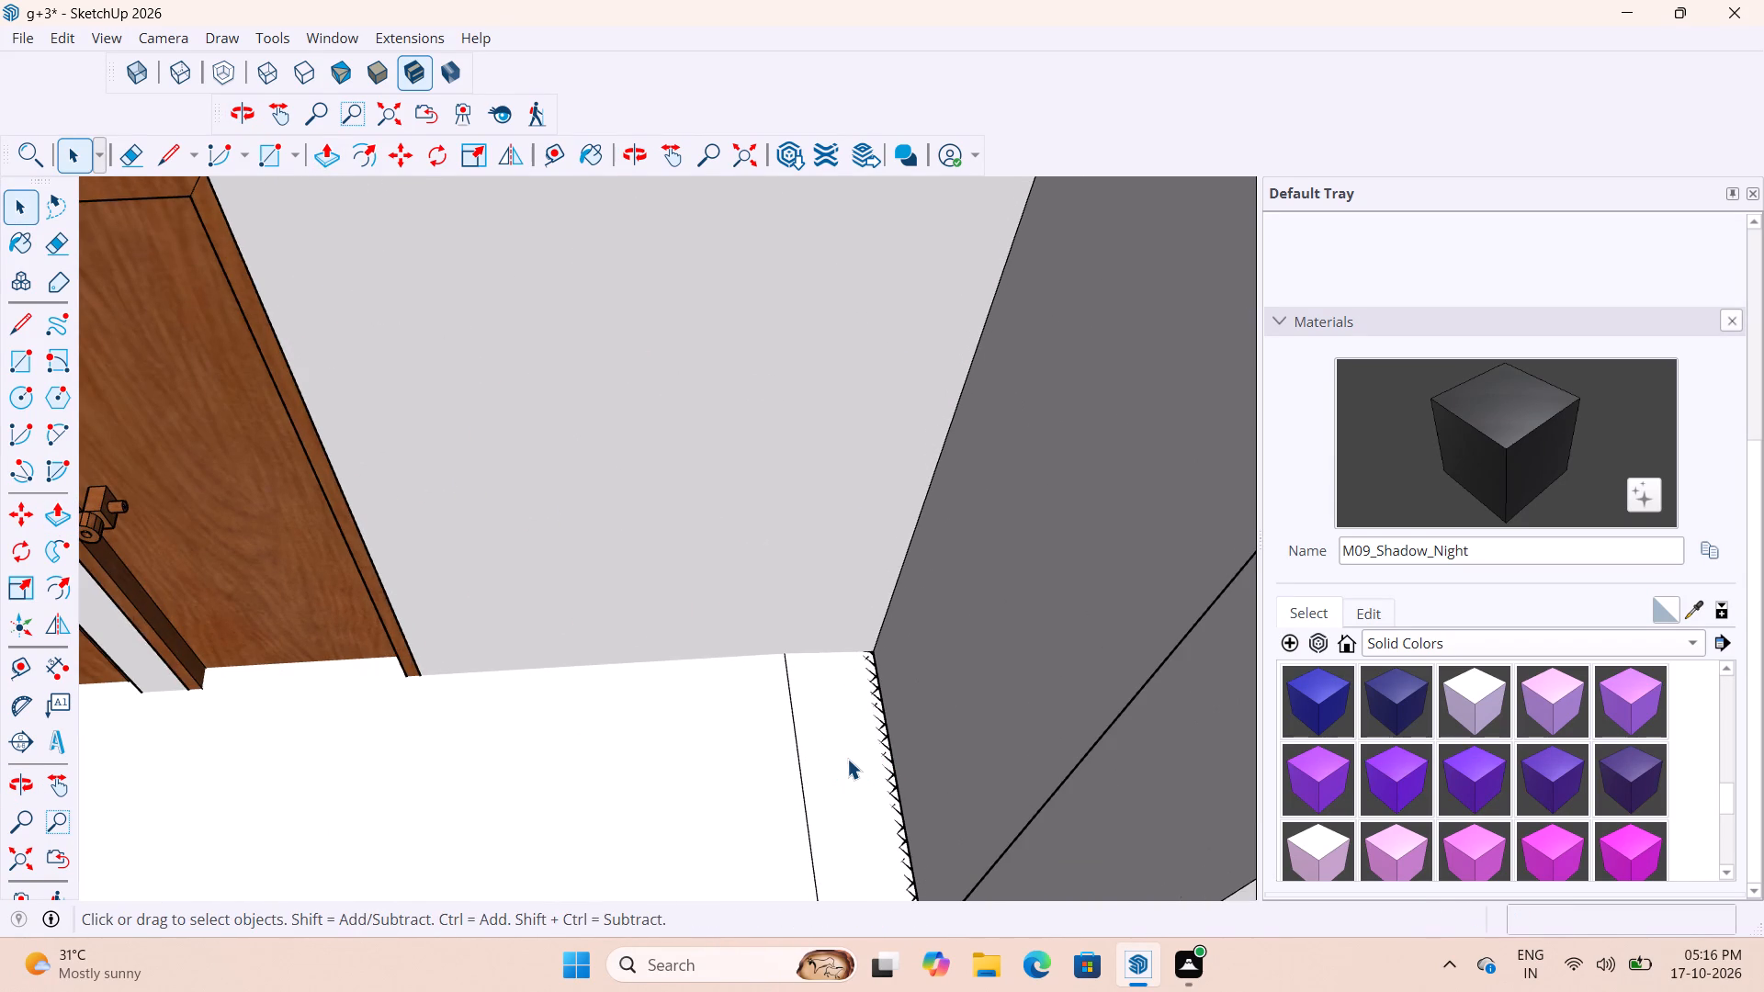
left_click(847, 759)
left_click(840, 760)
key("p")
left_click(853, 772)
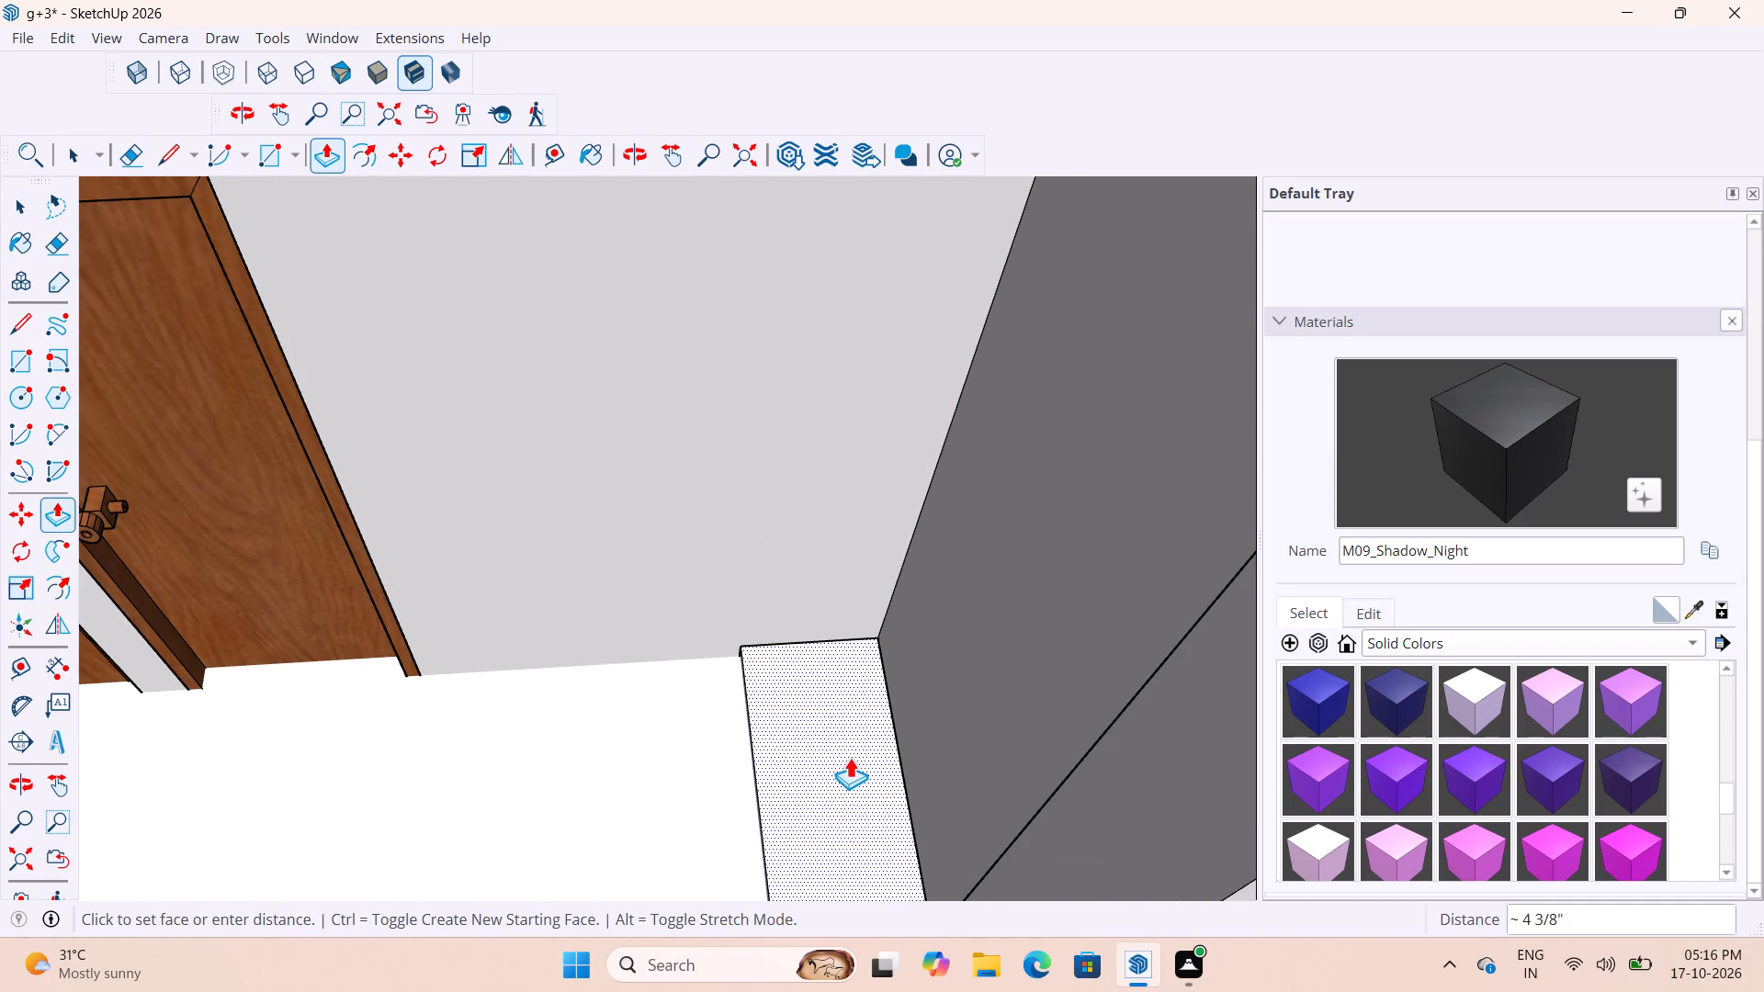
type("1\"")
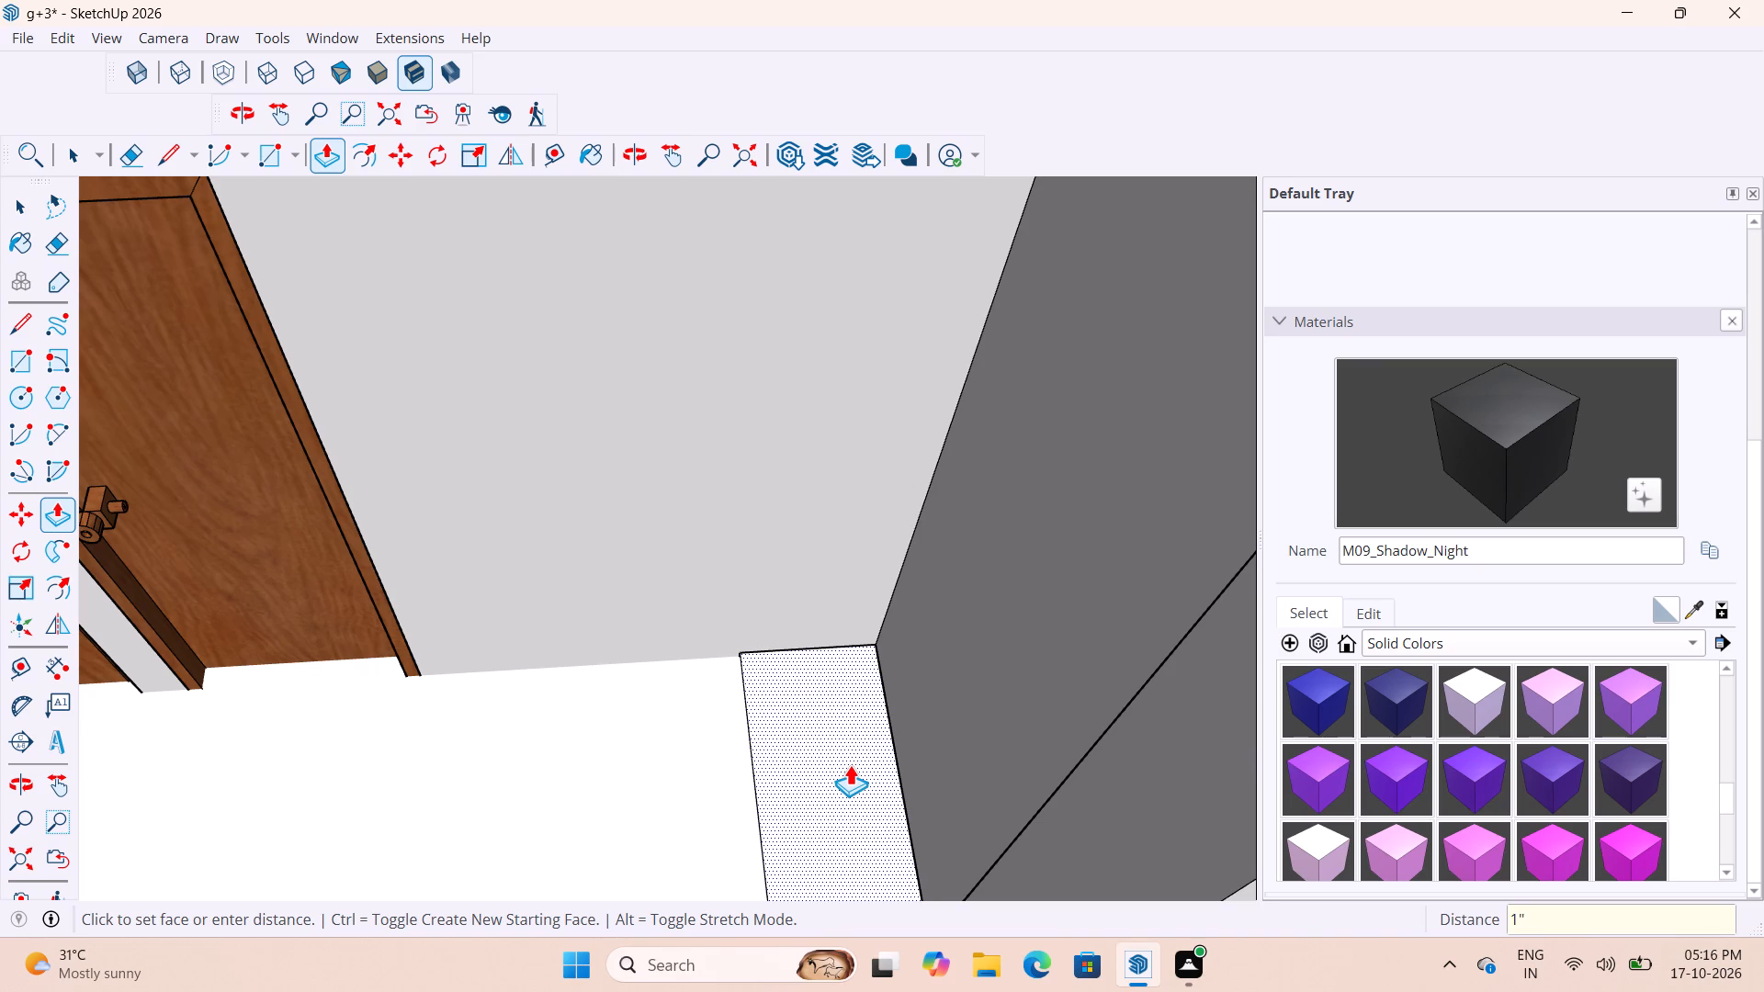
key("Return")
Examine the extruded strip in the bedroom corner up close, then check the whole floor layout.
scroll(872, 971, "down", 1)
scroll(786, 723, "down", 5)
scroll(742, 717, "up", 15)
middle_click_drag(705, 688, 705, 687)
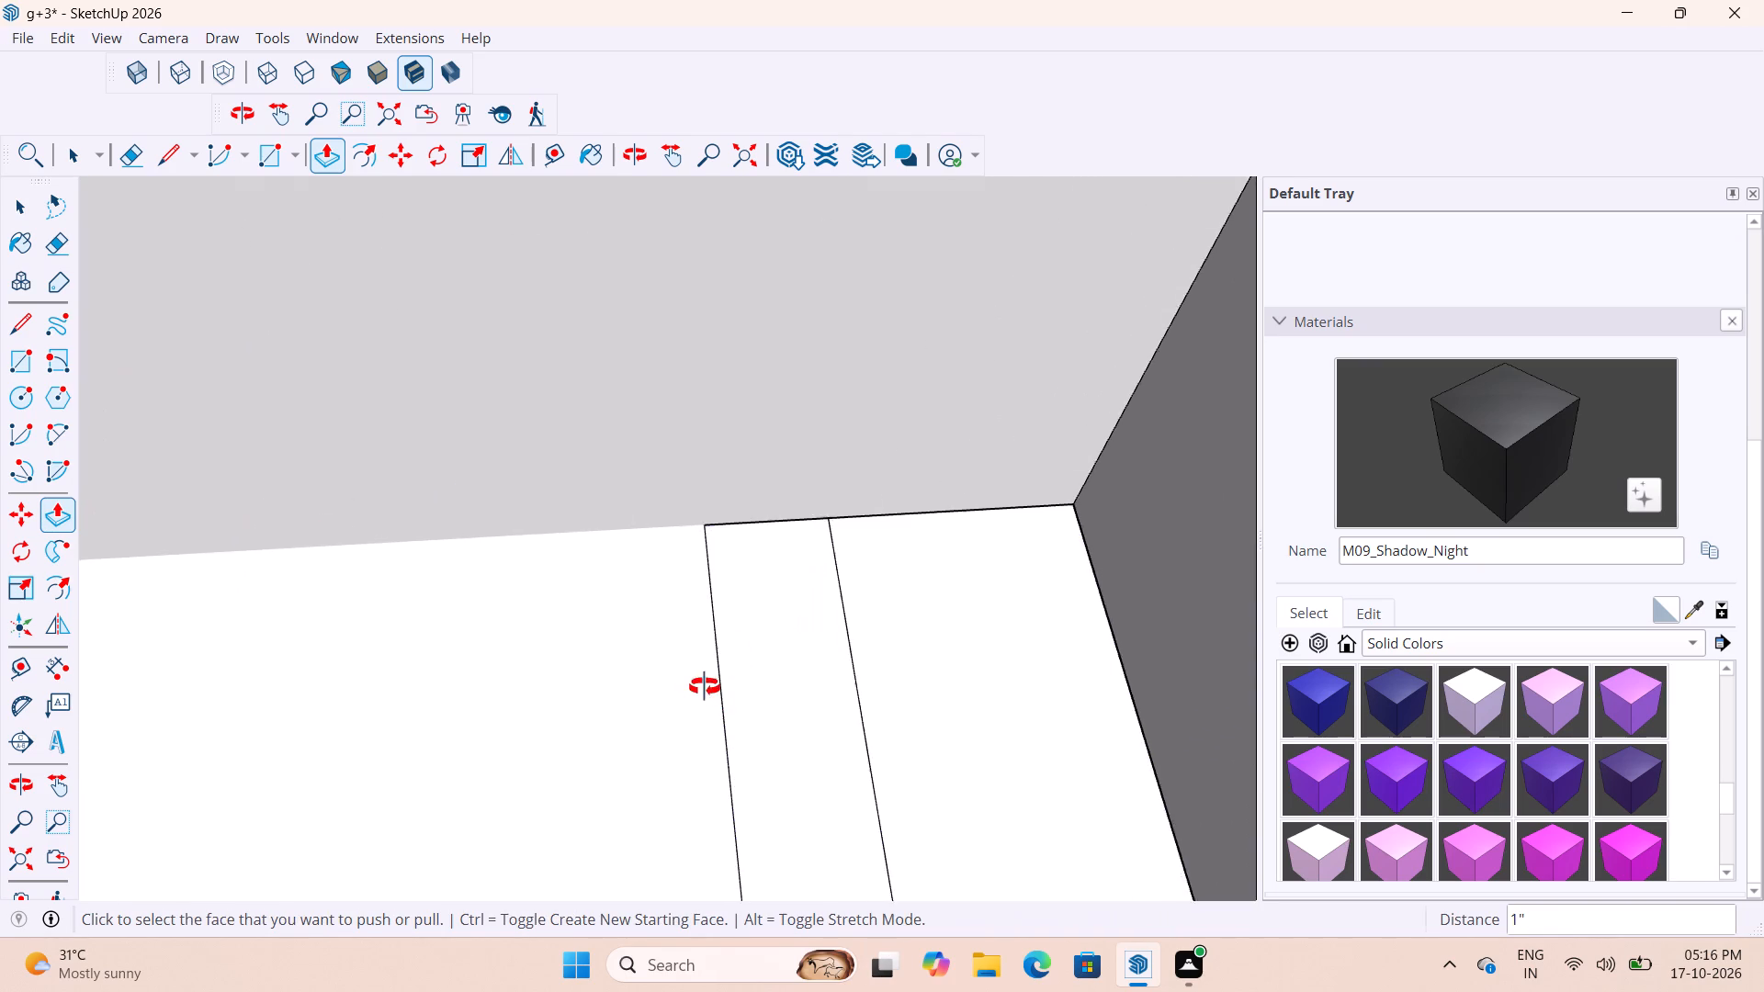
middle_click_drag(705, 687, 1034, 241)
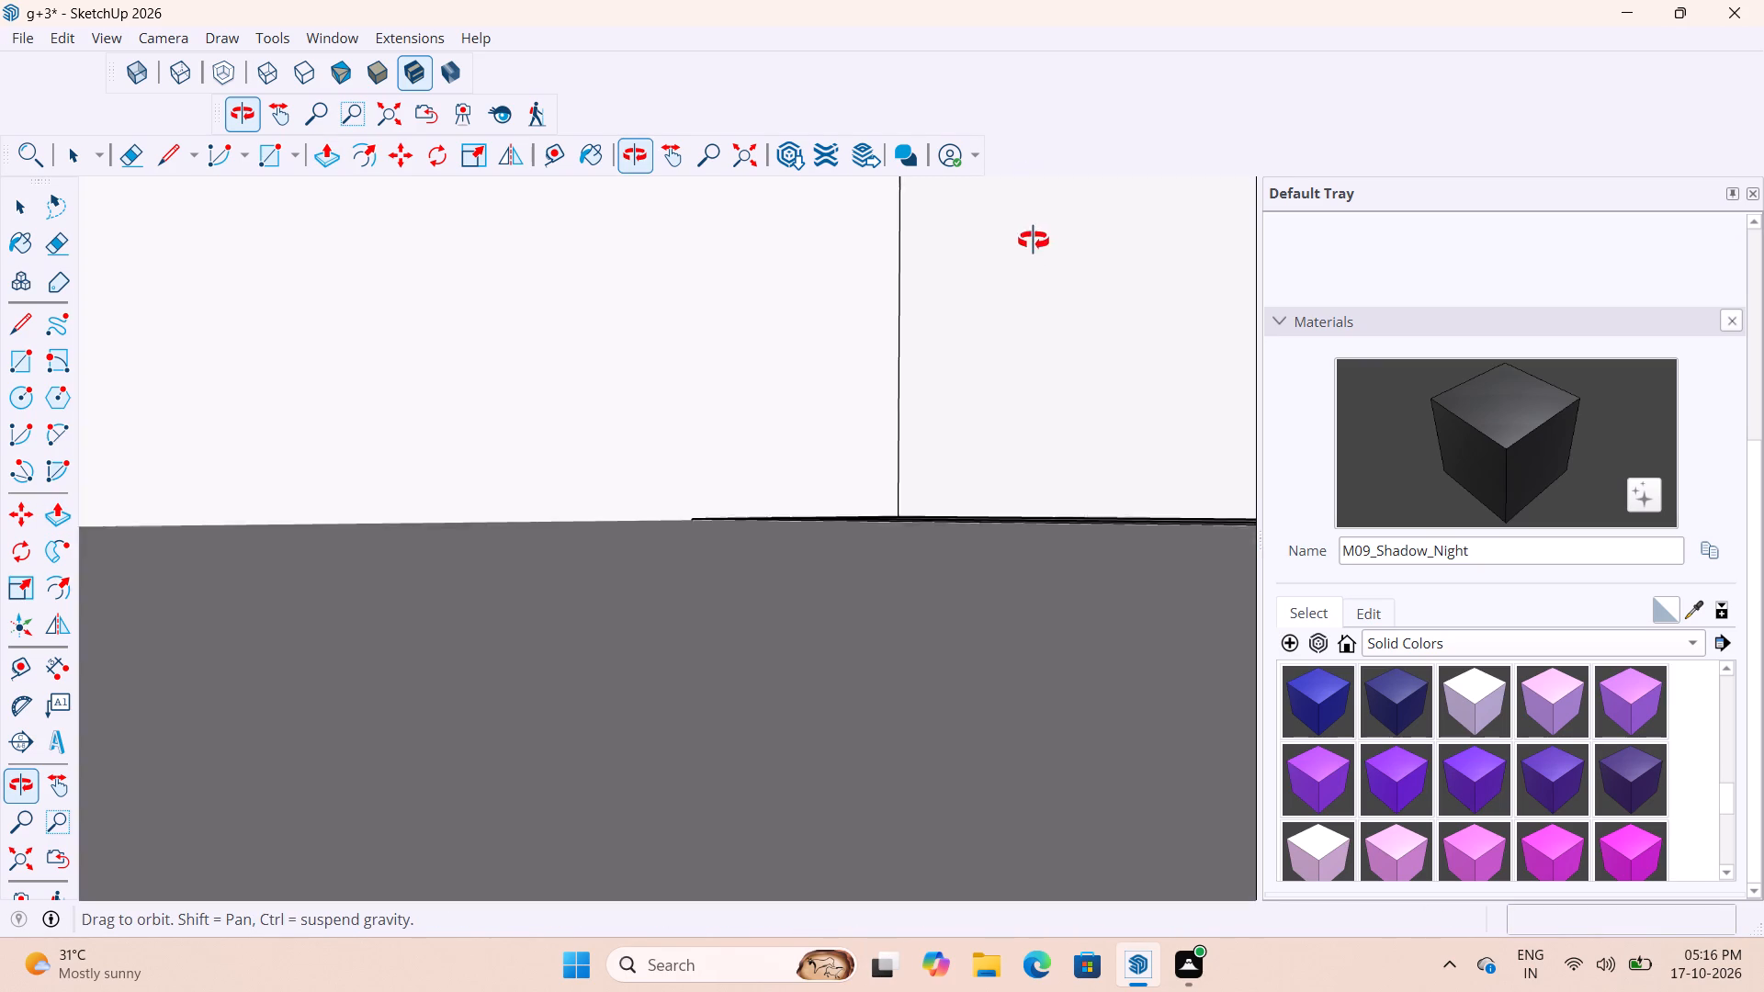
middle_click_drag(1034, 241, 1023, 282)
scroll(793, 434, "up", 14)
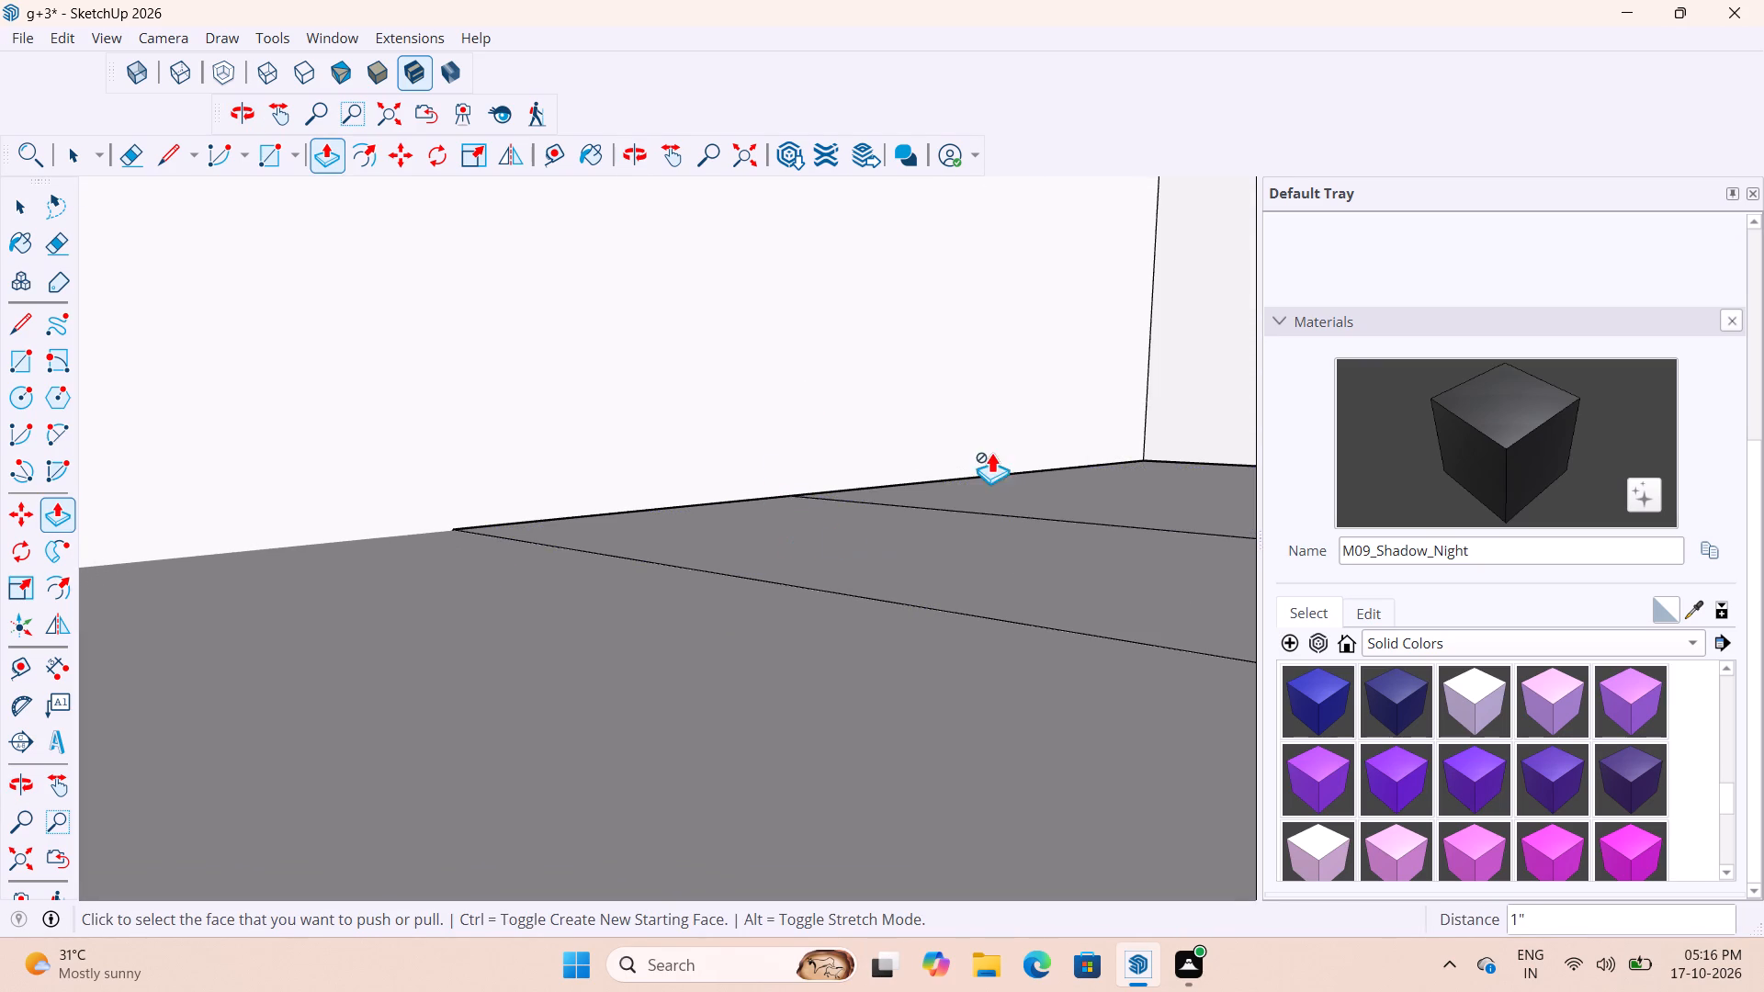
middle_click_drag(986, 540, 934, 751)
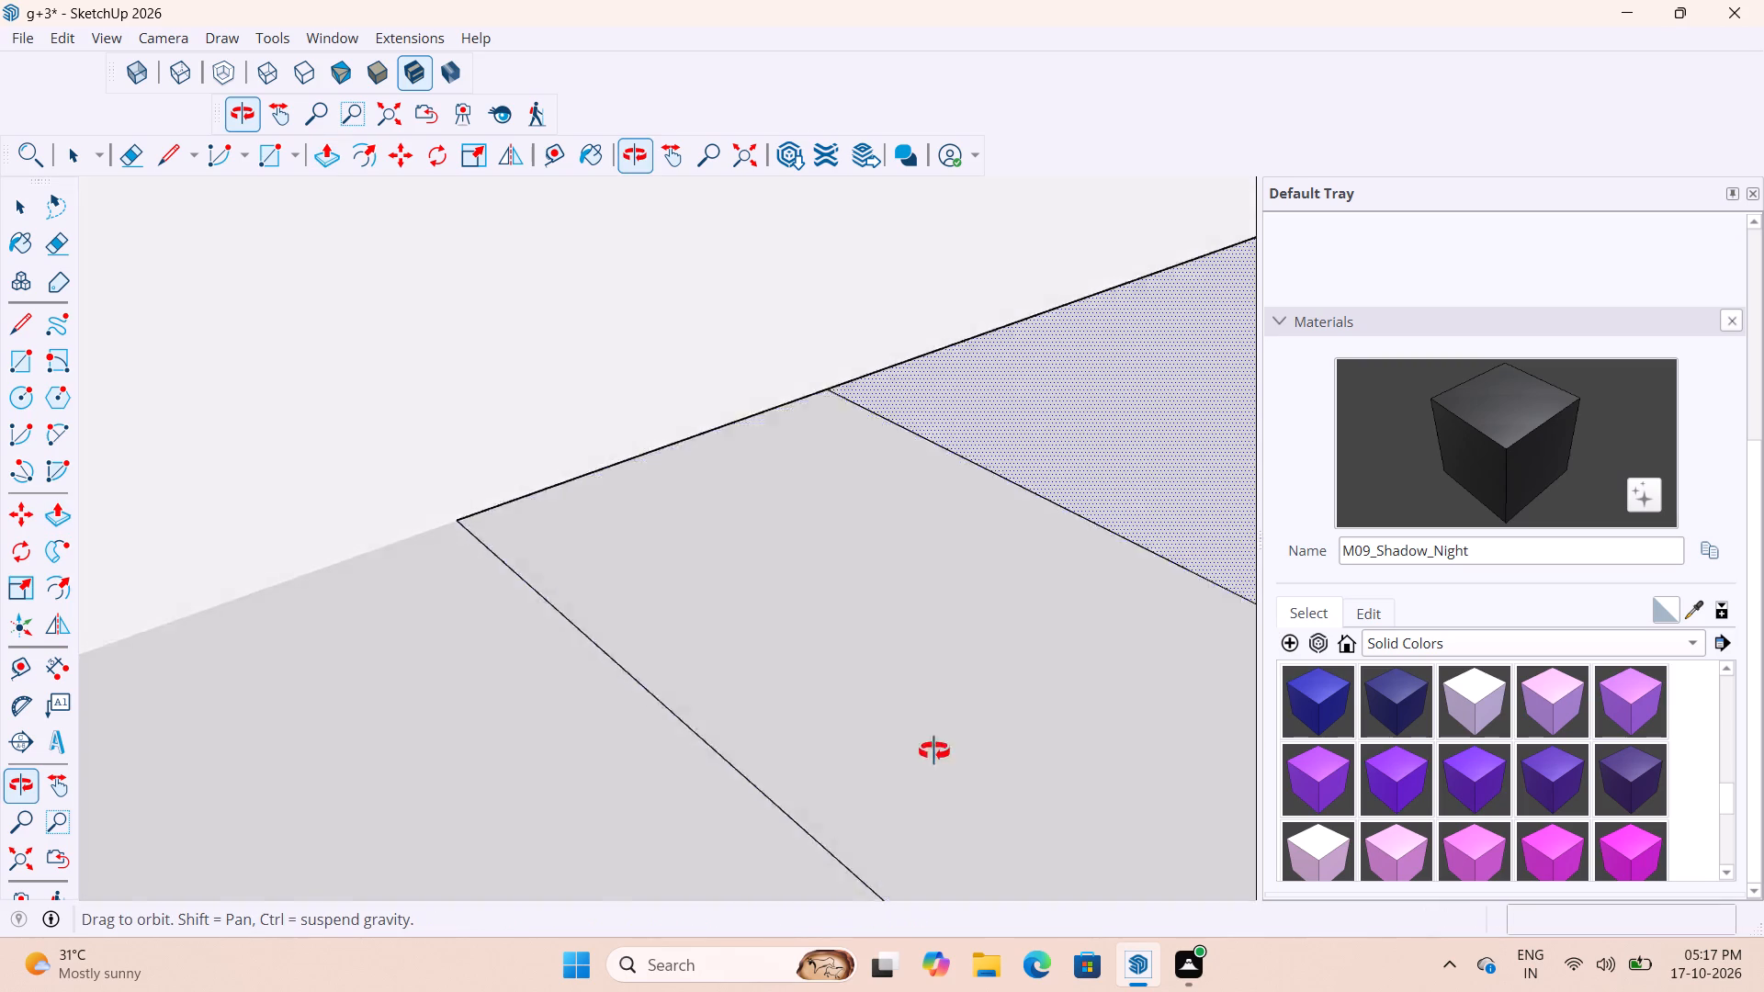
middle_click_drag(934, 751, 935, 763)
scroll(935, 764, "down", 1)
scroll(1069, 530, "down", 20)
scroll(1069, 530, "down", 5)
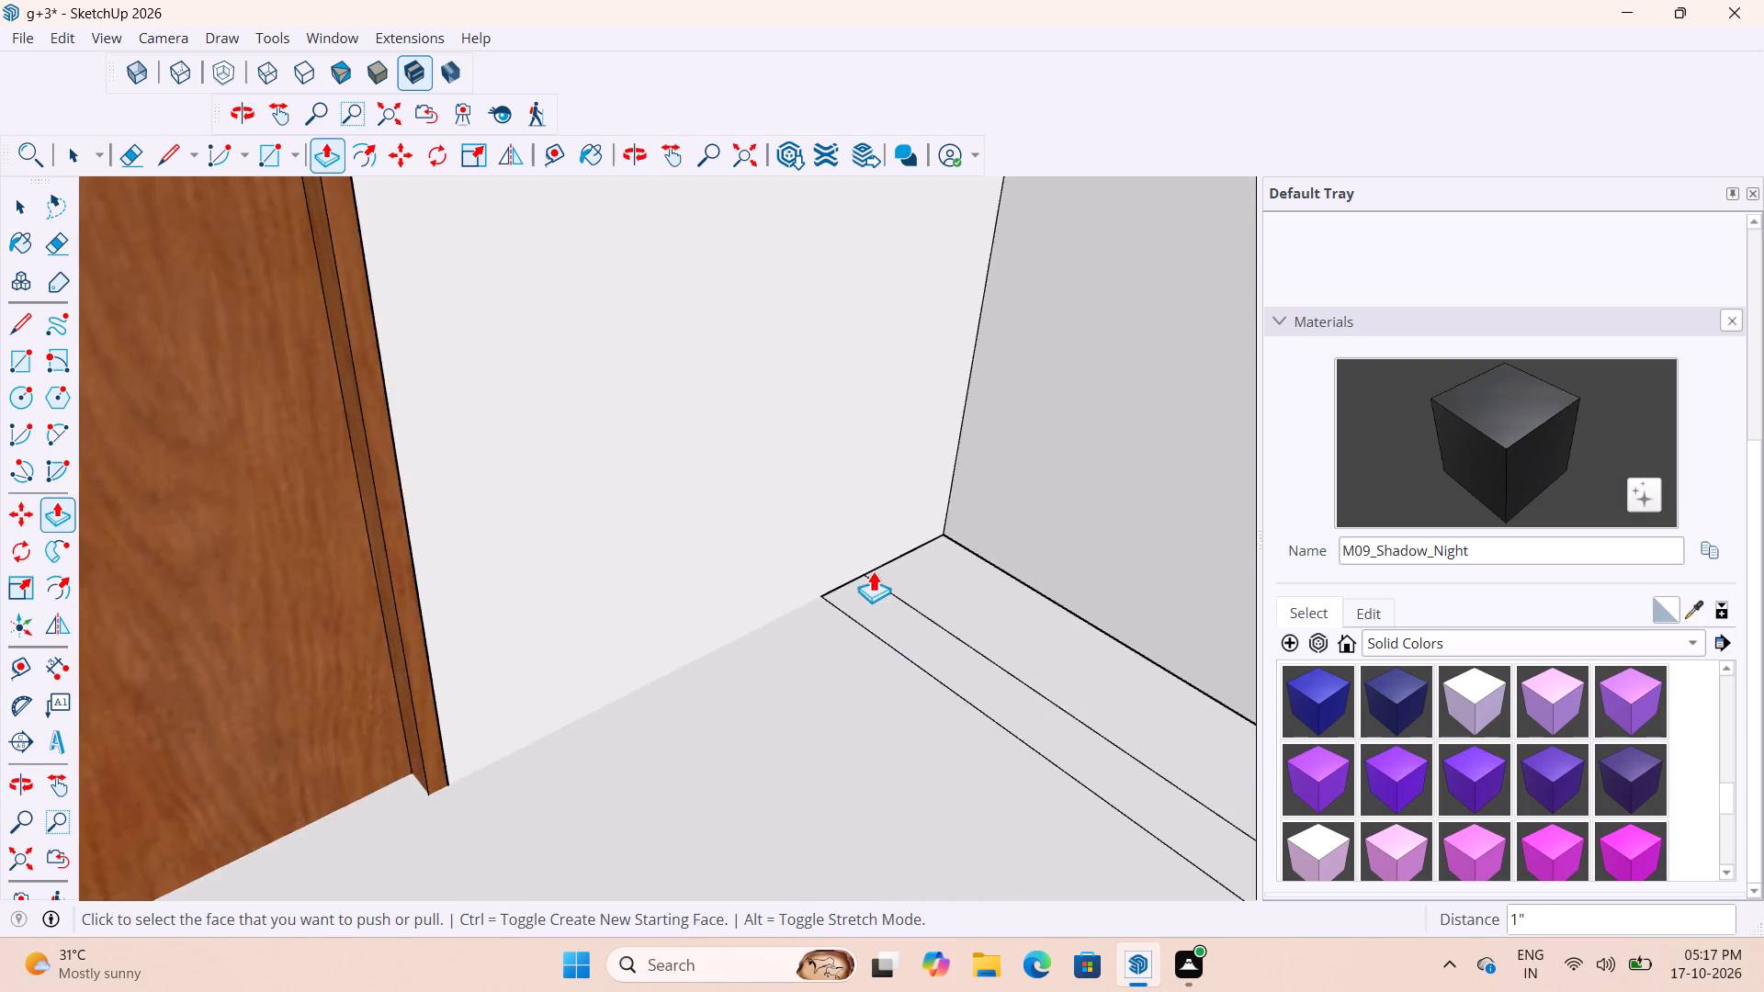
scroll(873, 570, "down", 19)
key("space")
key("space")
middle_click_drag(876, 559, 1171, 629)
scroll(942, 420, "down", 7)
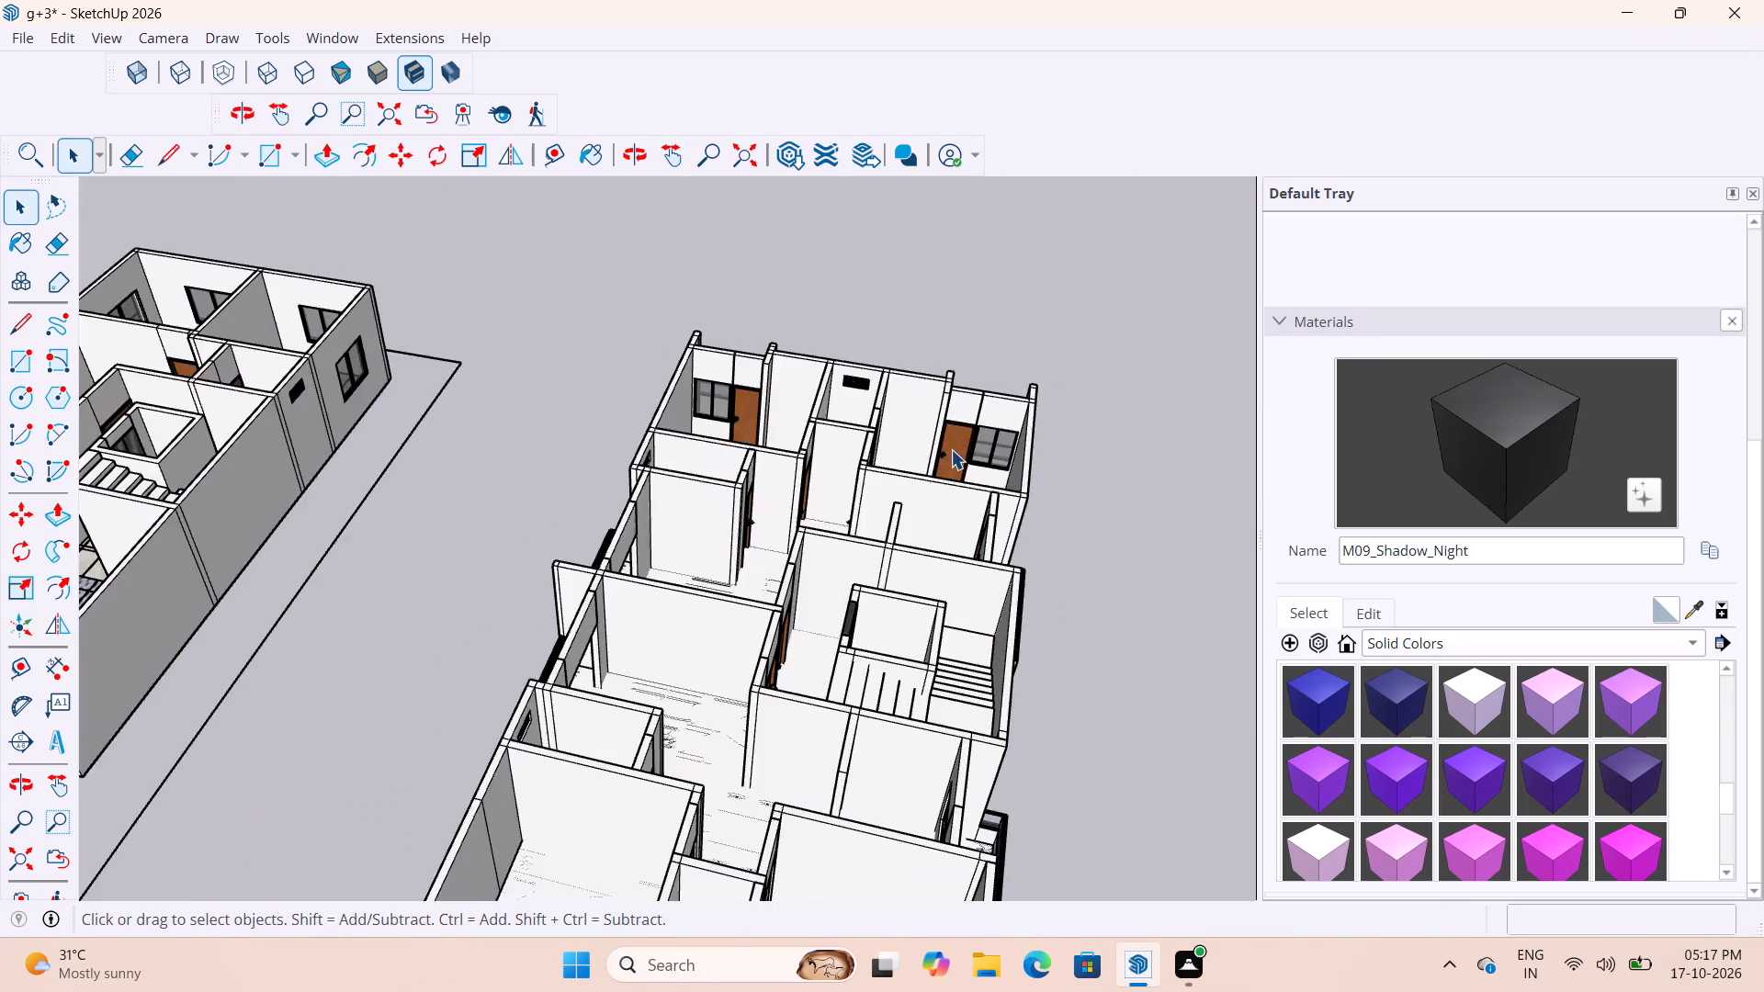
scroll(951, 449, "down", 3)
scroll(811, 774, "up", 4)
middle_click_drag(848, 780, 857, 979)
key("space")
left_click(1131, 625)
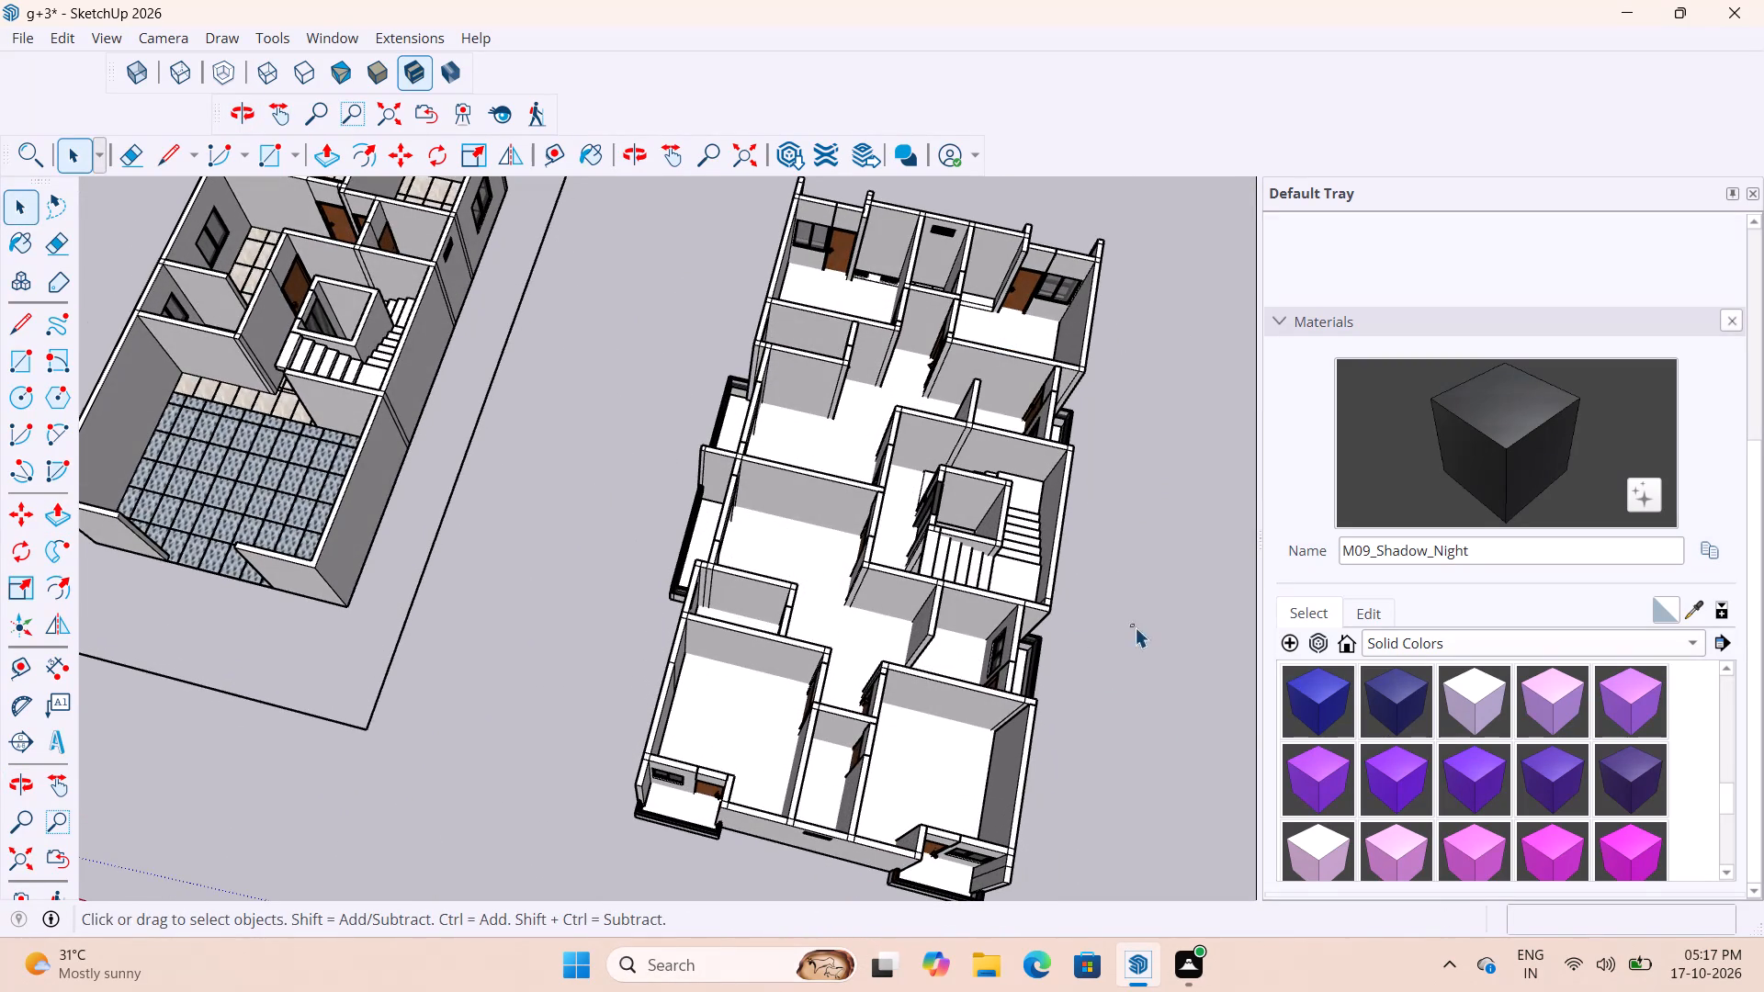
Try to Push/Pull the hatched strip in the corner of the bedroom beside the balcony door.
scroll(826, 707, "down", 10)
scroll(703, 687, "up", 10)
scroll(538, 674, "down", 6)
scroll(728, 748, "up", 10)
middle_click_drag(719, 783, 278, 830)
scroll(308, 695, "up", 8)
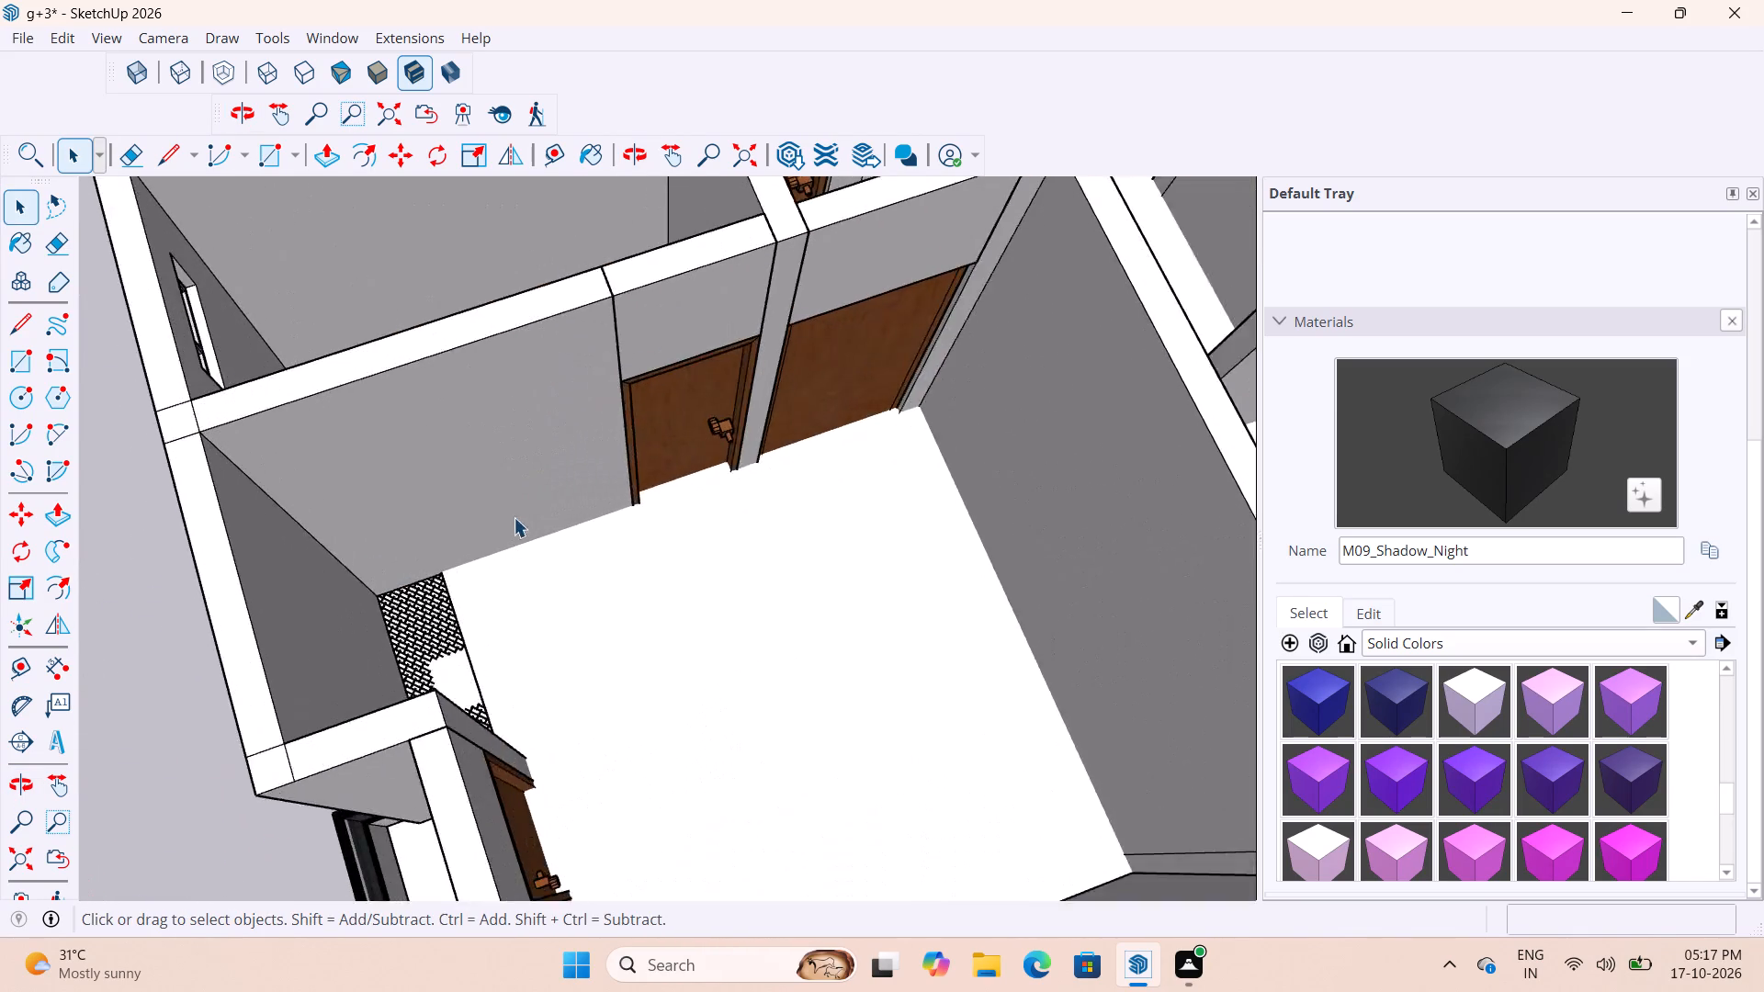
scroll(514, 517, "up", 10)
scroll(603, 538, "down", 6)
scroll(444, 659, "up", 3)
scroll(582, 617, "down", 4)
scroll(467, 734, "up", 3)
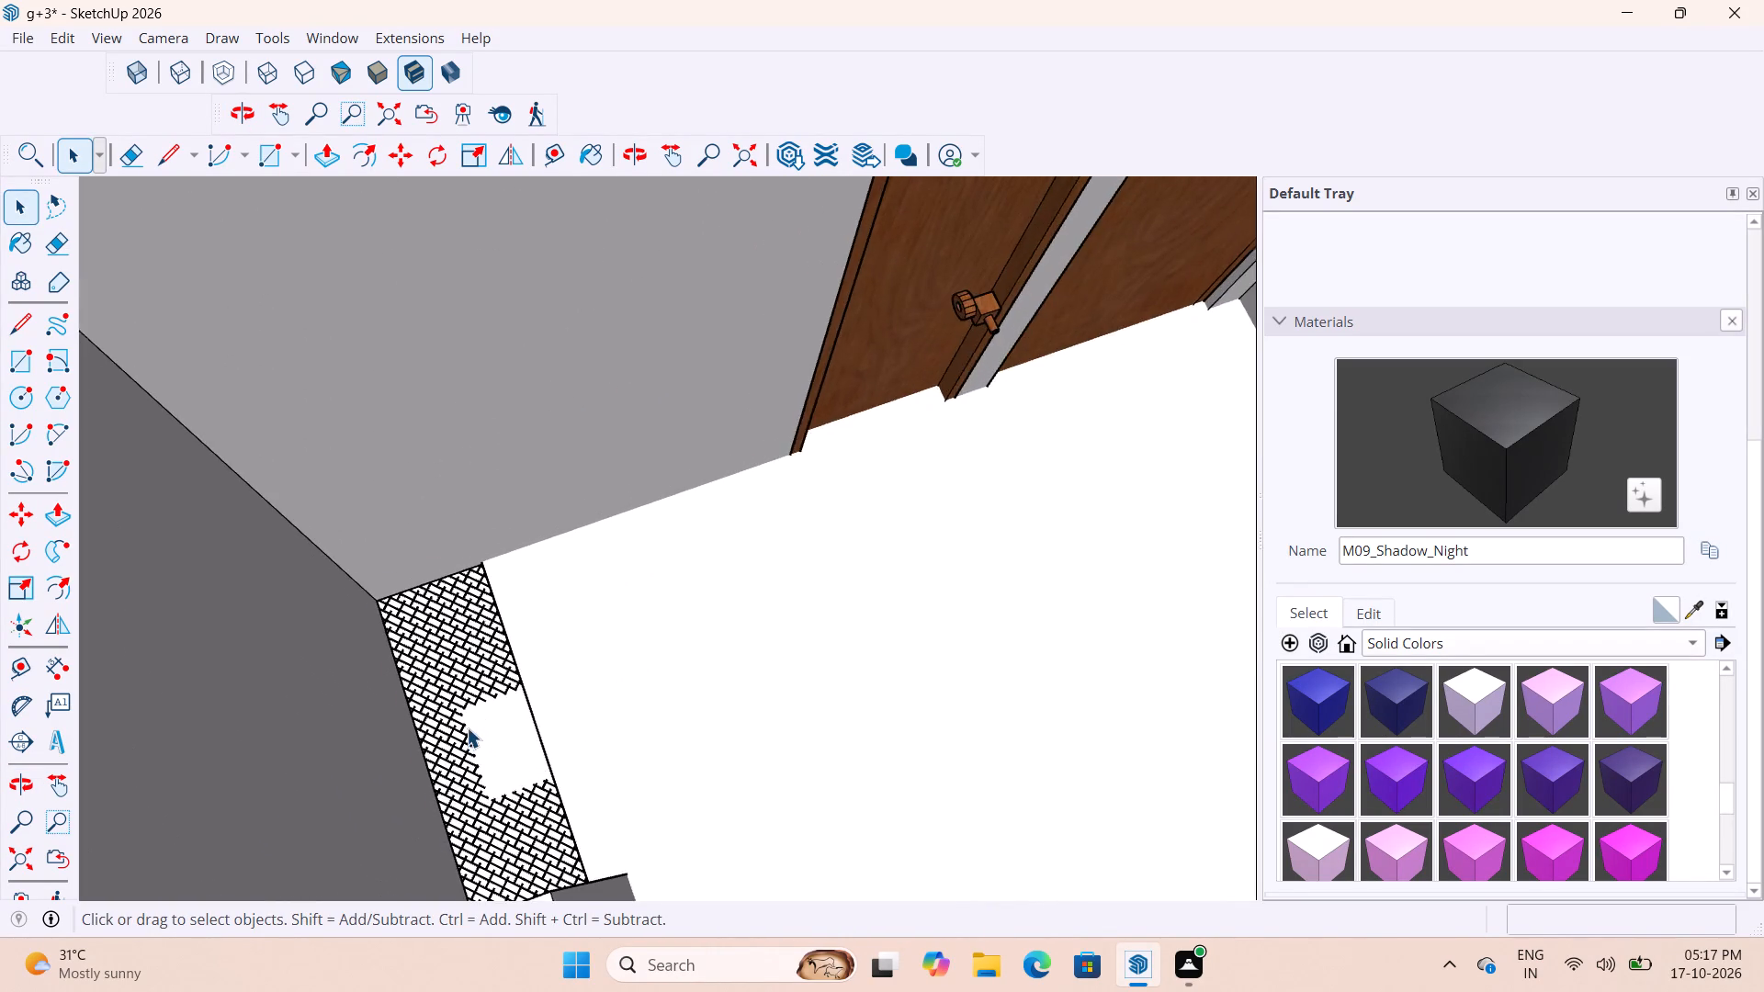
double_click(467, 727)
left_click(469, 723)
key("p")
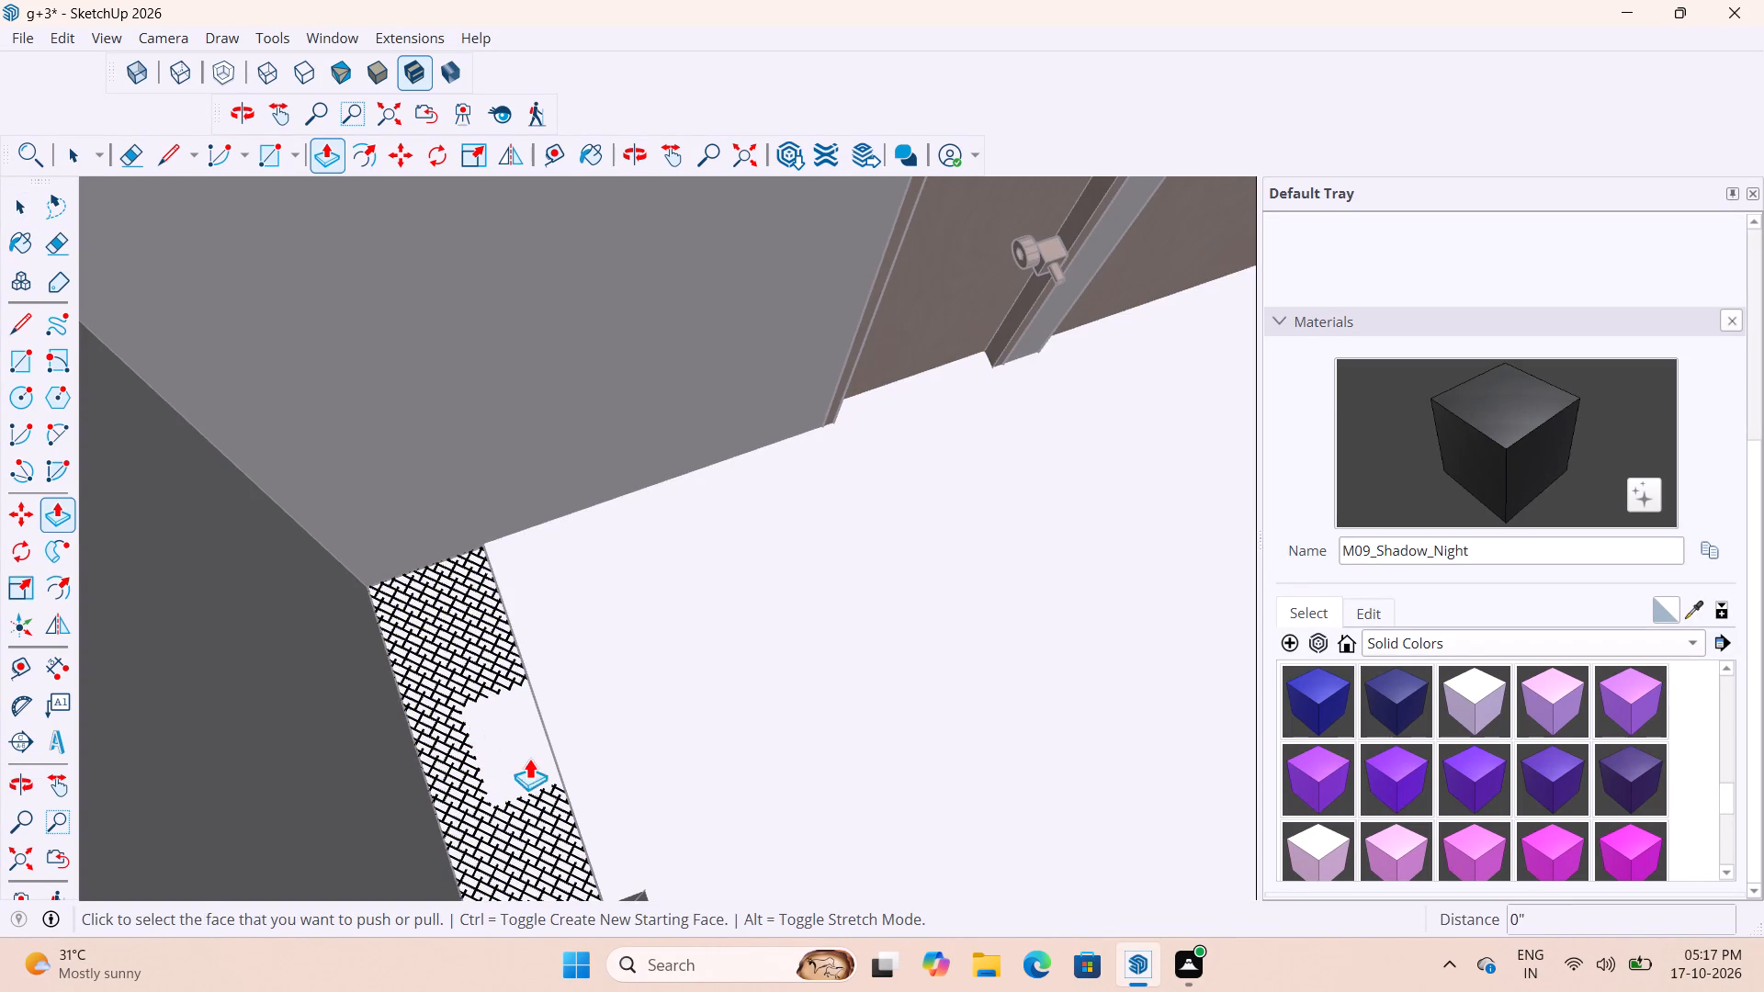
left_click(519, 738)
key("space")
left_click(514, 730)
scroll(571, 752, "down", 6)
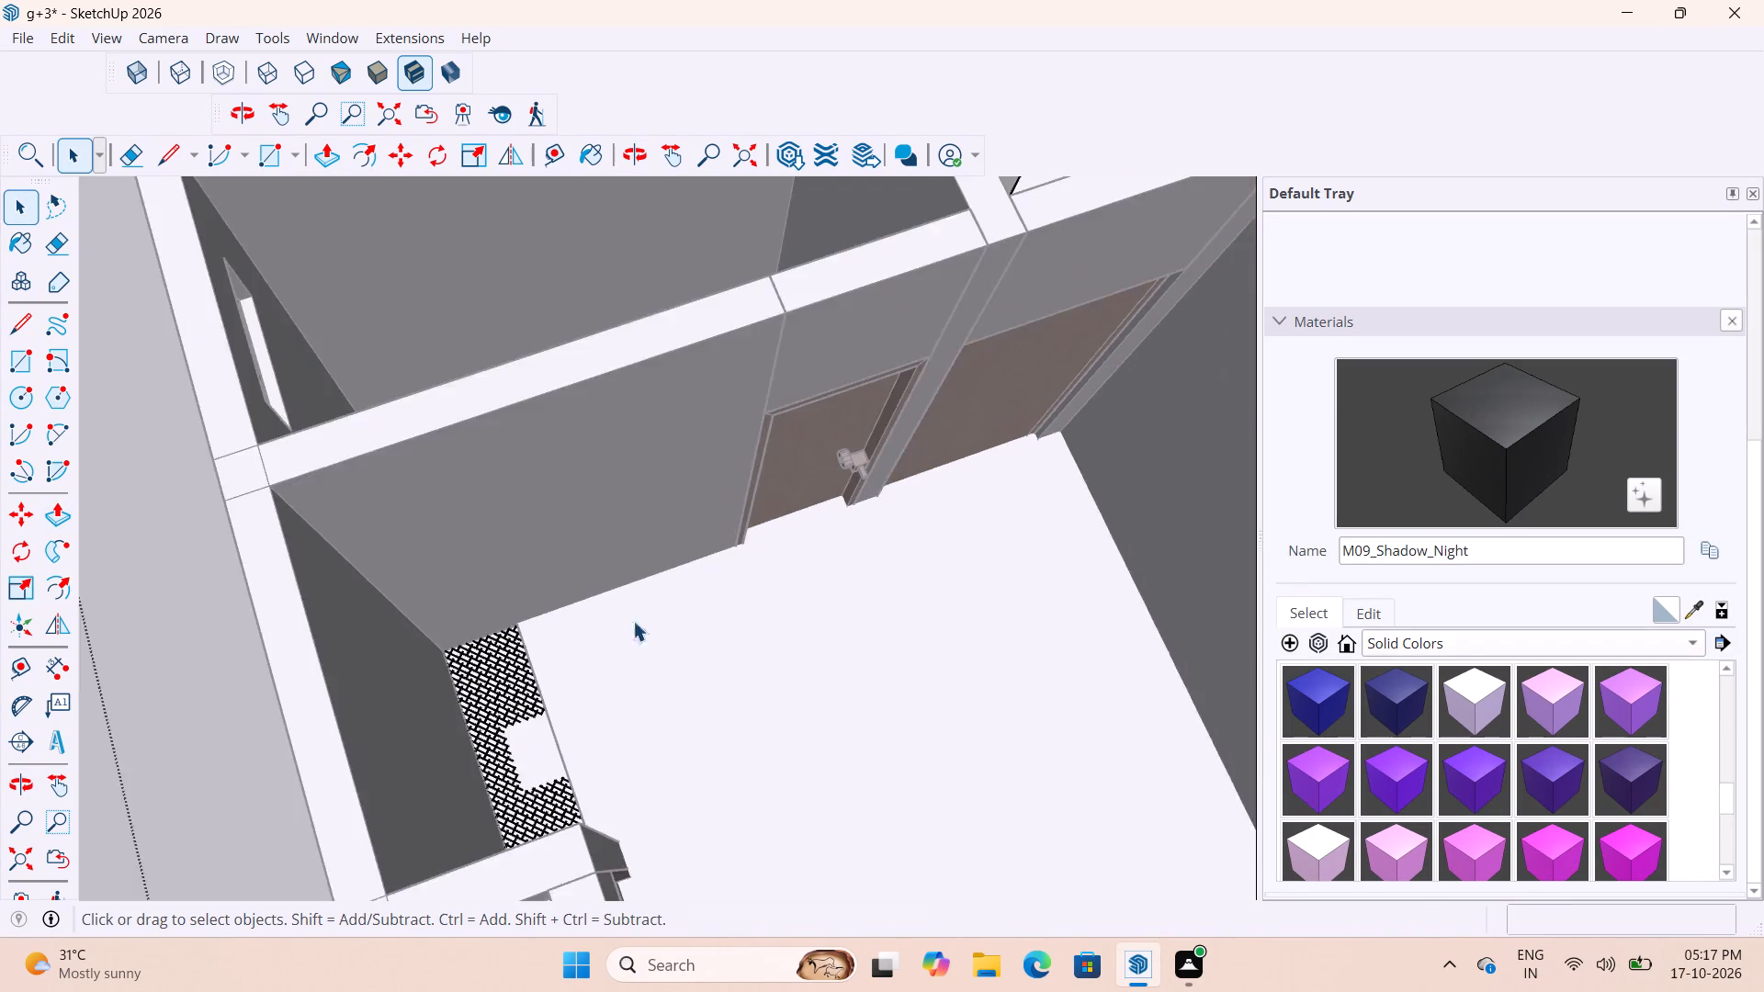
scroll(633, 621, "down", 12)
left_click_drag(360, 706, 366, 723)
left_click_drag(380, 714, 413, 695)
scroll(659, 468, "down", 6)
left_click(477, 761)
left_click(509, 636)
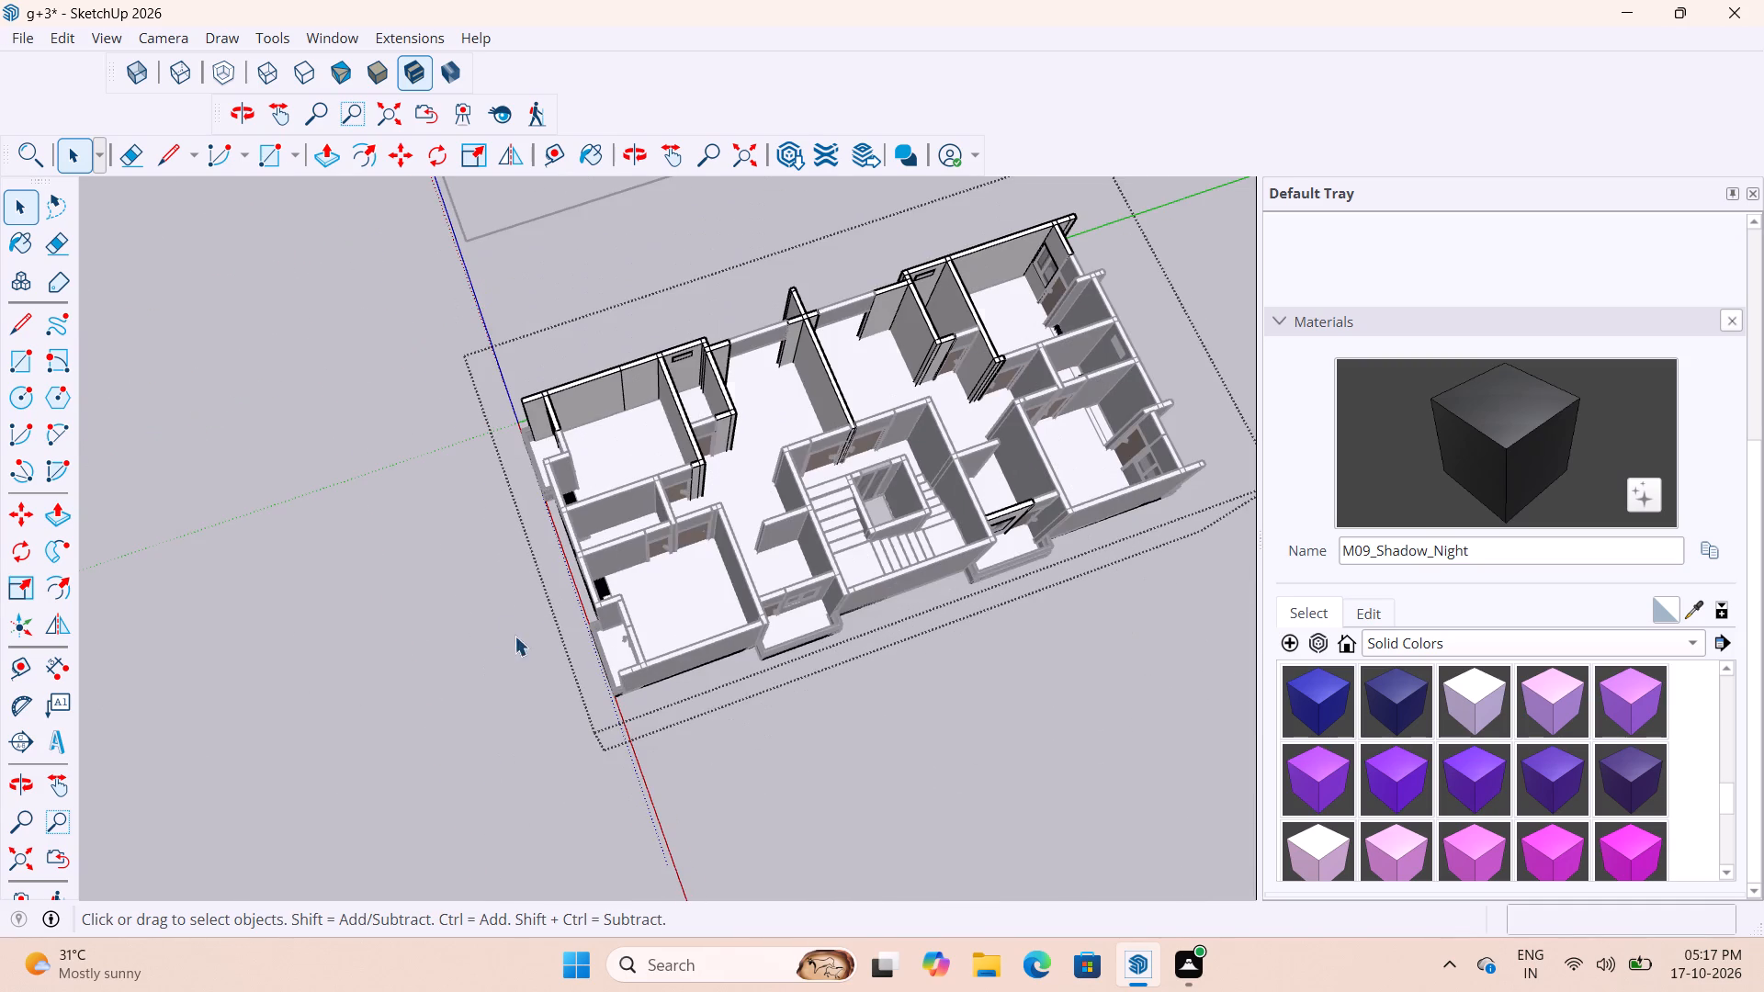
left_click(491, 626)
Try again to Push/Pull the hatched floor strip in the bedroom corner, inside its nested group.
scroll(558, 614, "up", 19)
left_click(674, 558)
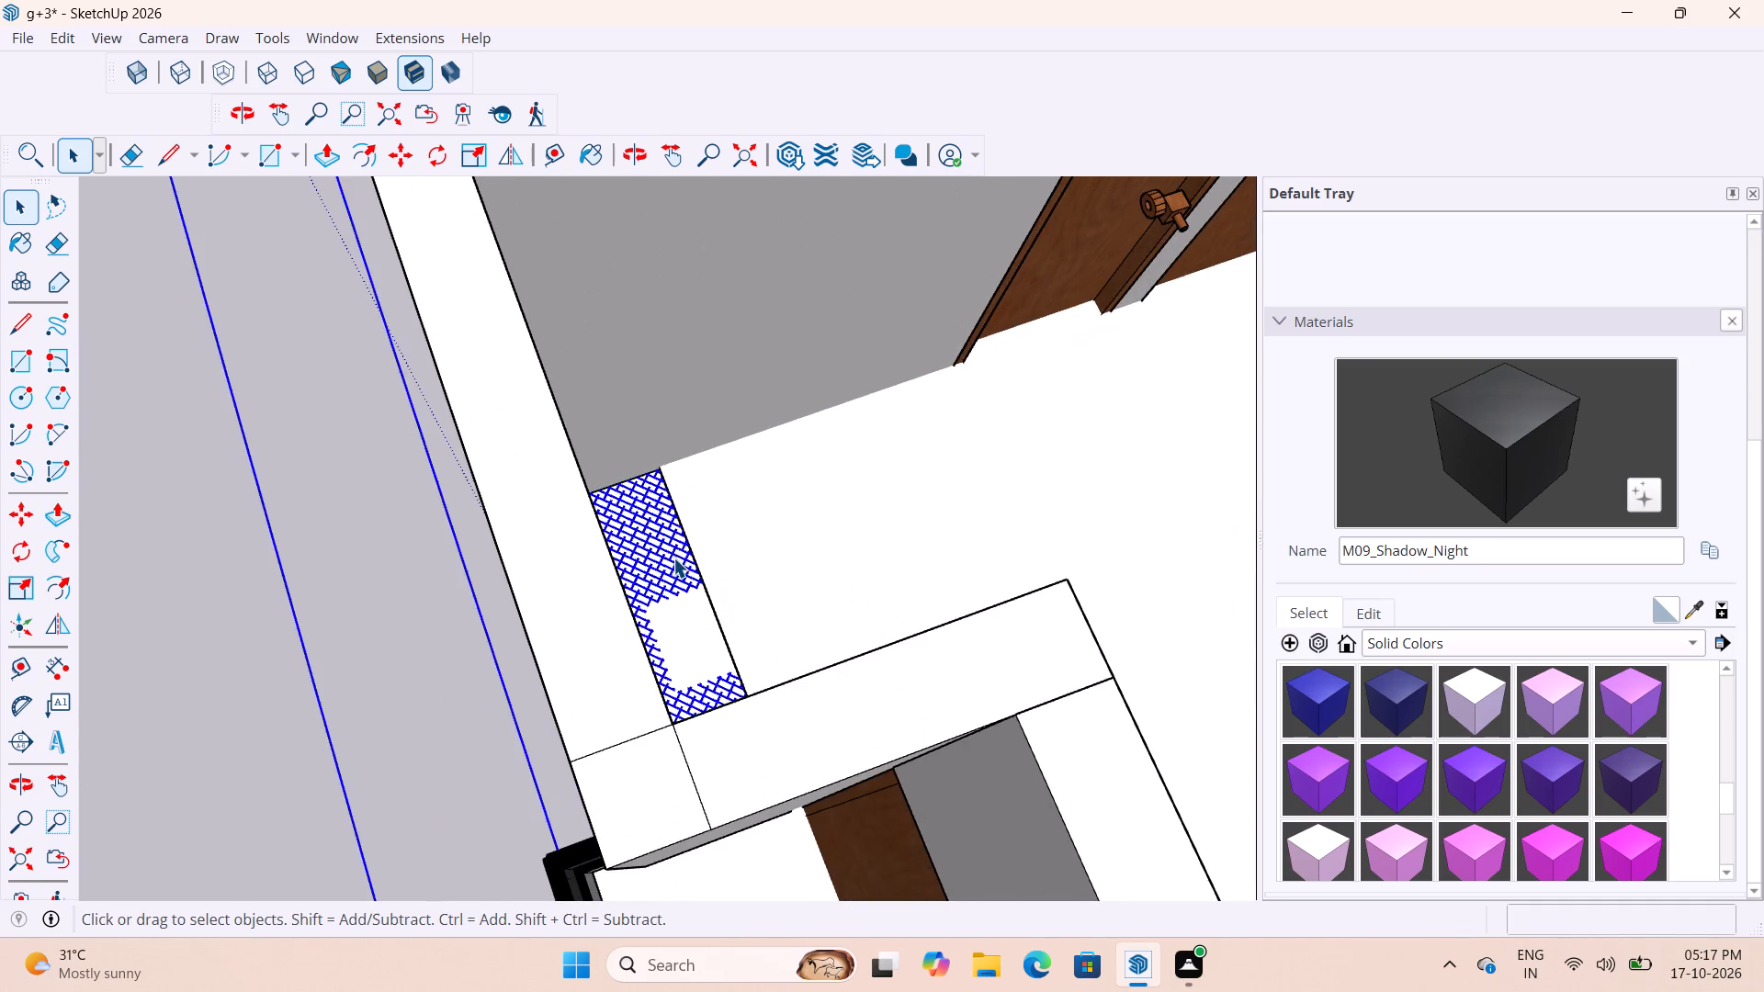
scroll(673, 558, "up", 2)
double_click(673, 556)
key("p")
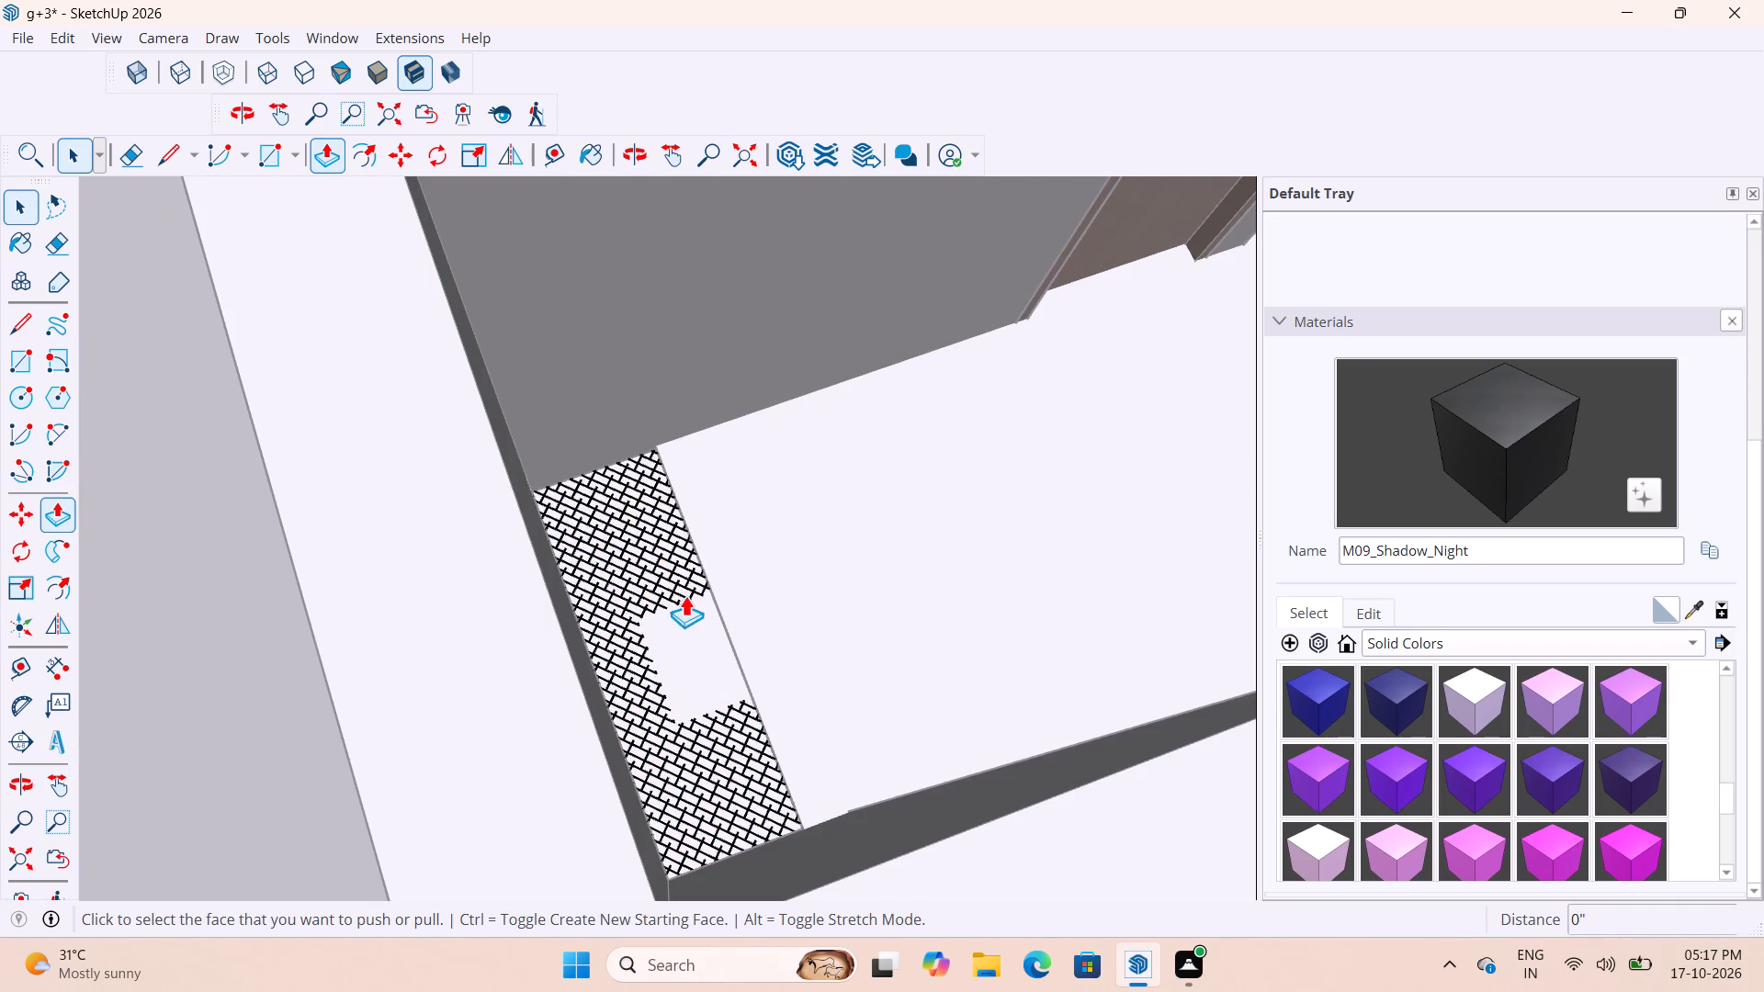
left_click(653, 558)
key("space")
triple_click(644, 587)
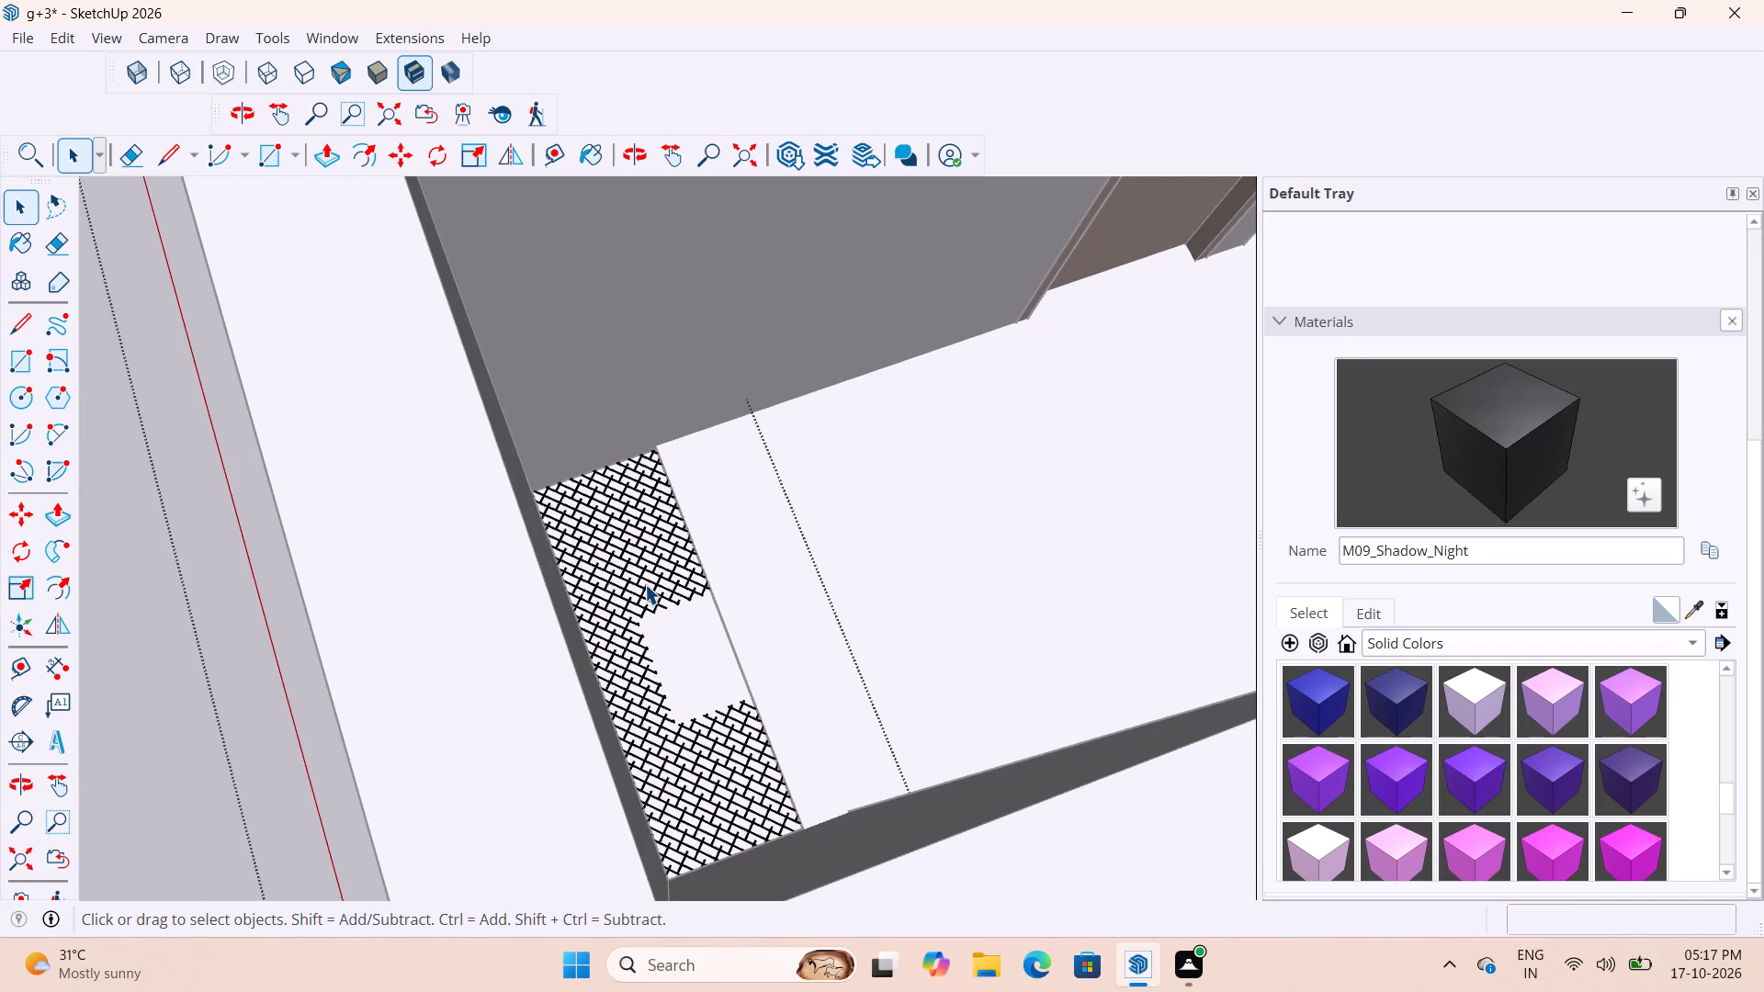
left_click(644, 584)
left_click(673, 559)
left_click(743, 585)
Close the nested floor groups one after another to return to the top level of the model.
scroll(790, 574, "down", 4)
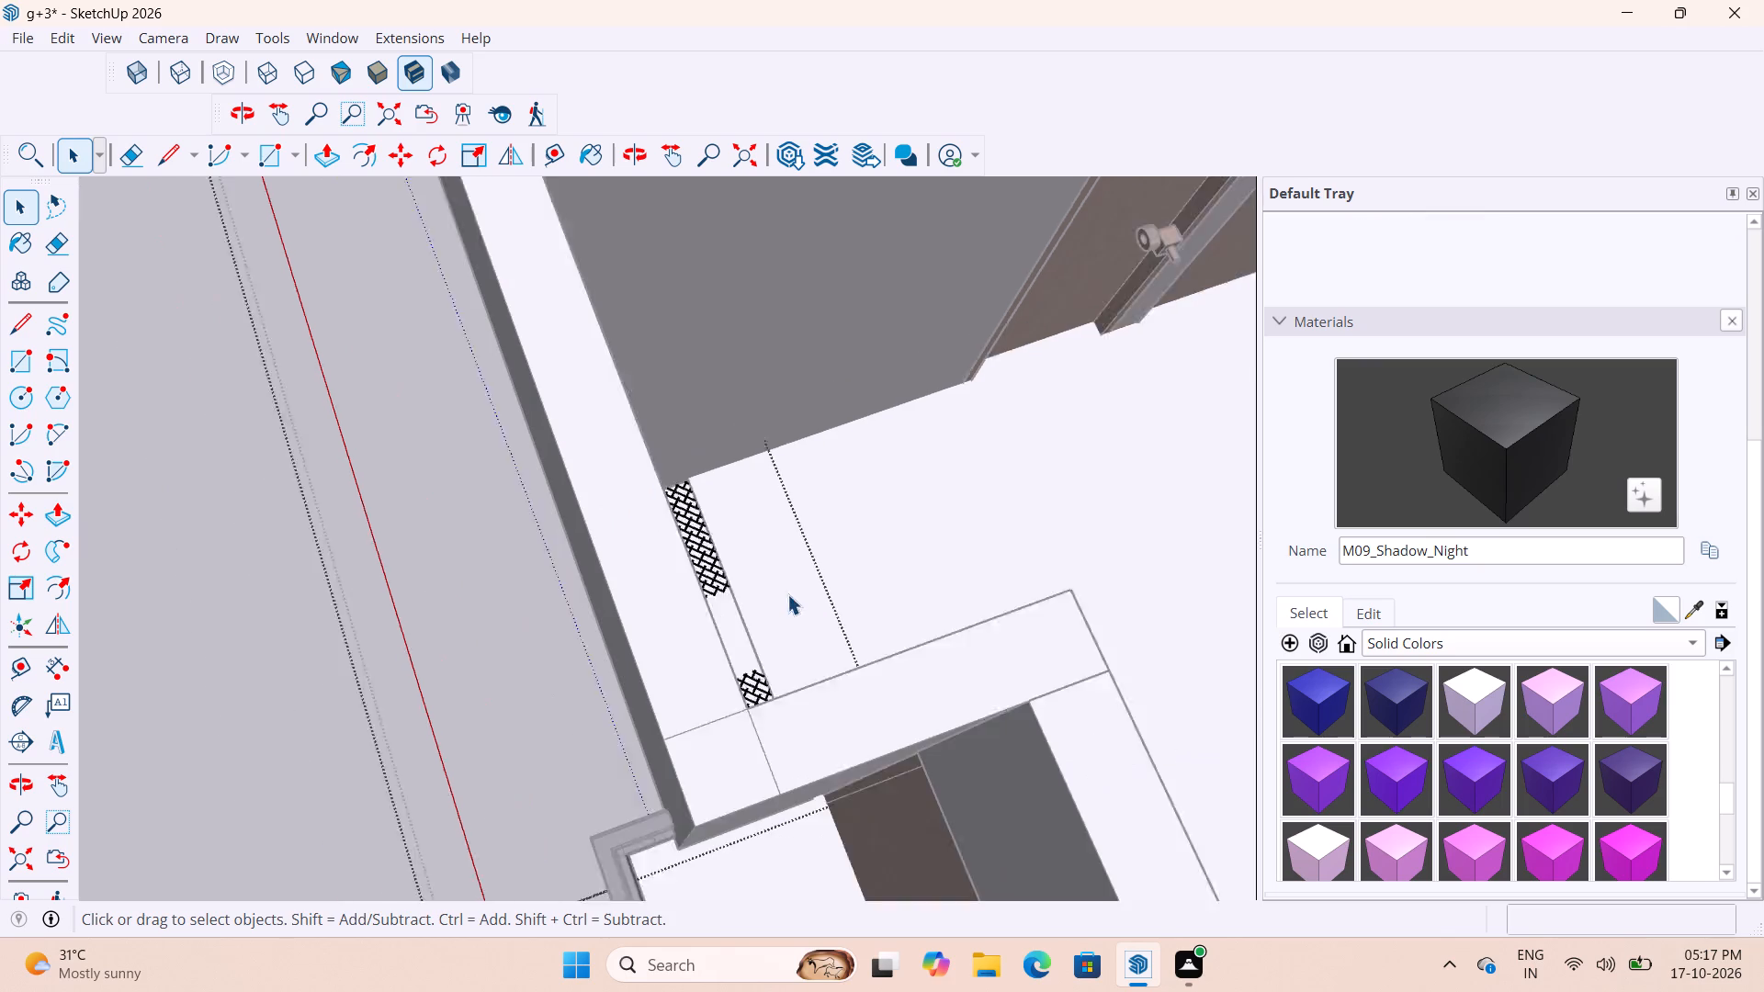
scroll(787, 594, "down", 2)
left_click(311, 692)
left_click_drag(313, 698, 322, 703)
left_click_drag(340, 576, 334, 479)
left_click_drag(342, 449, 336, 484)
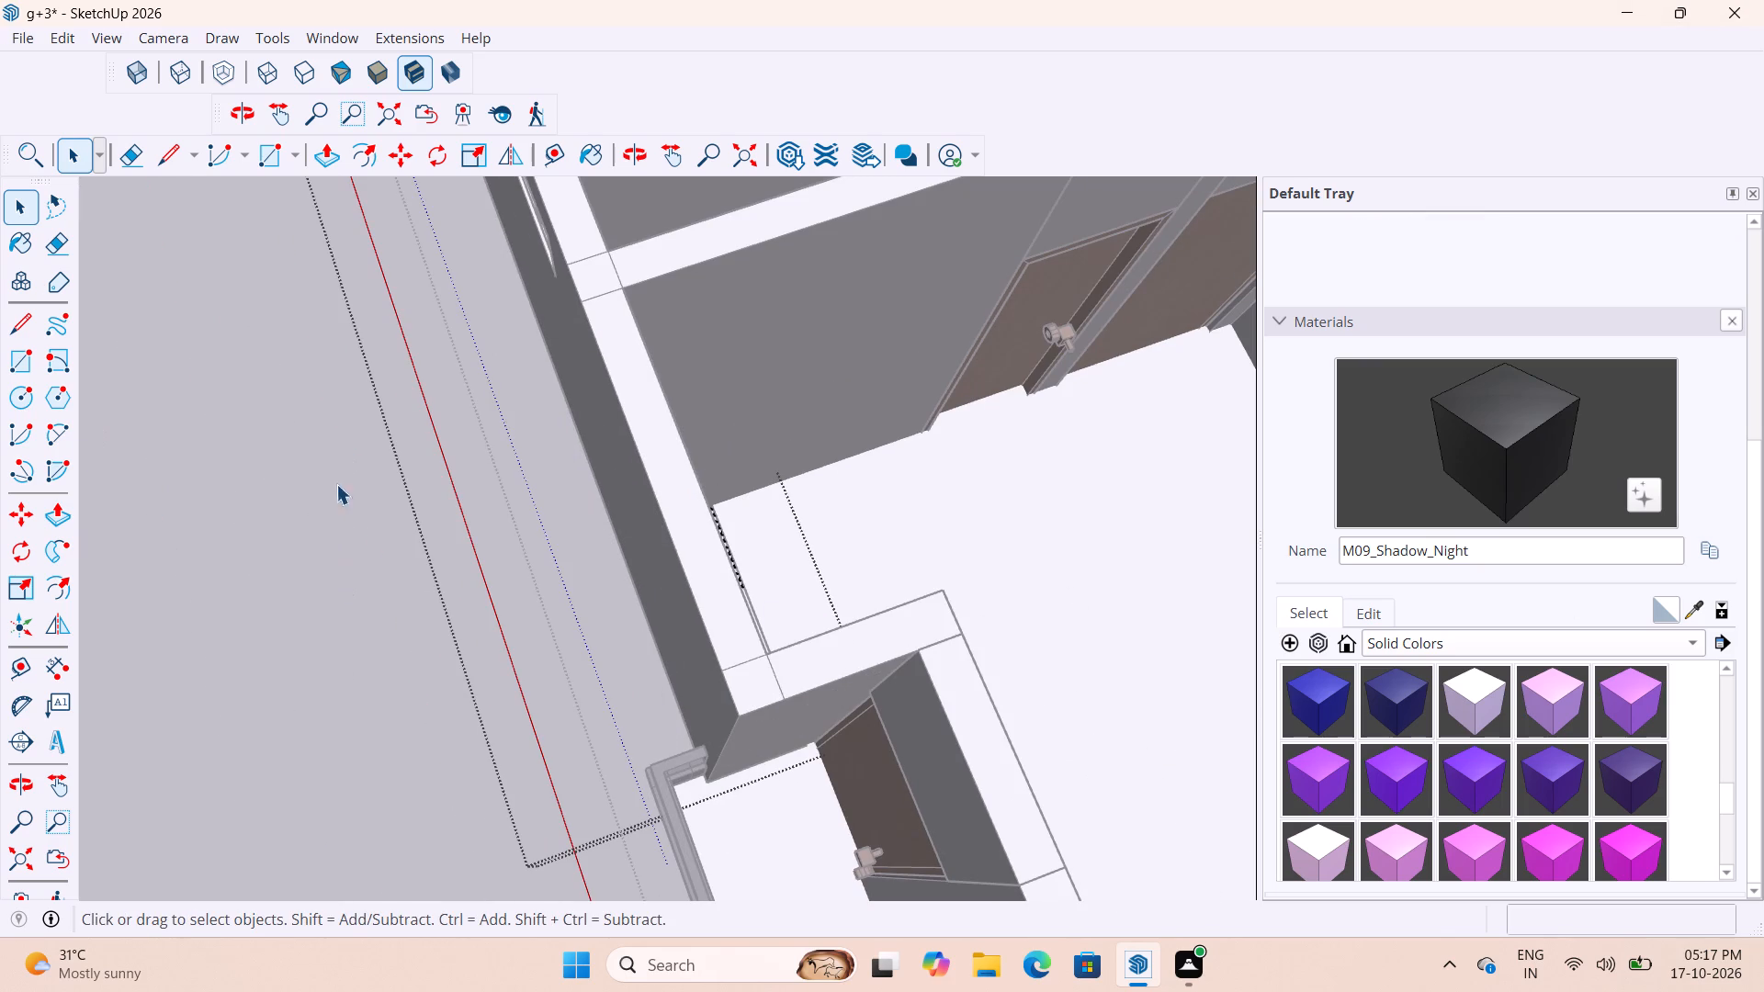
left_click_drag(336, 484, 332, 489)
left_click_drag(314, 486, 311, 498)
left_click(269, 488)
left_click_drag(258, 463, 280, 475)
scroll(311, 532, "down", 17)
middle_click_drag(511, 631, 844, 490)
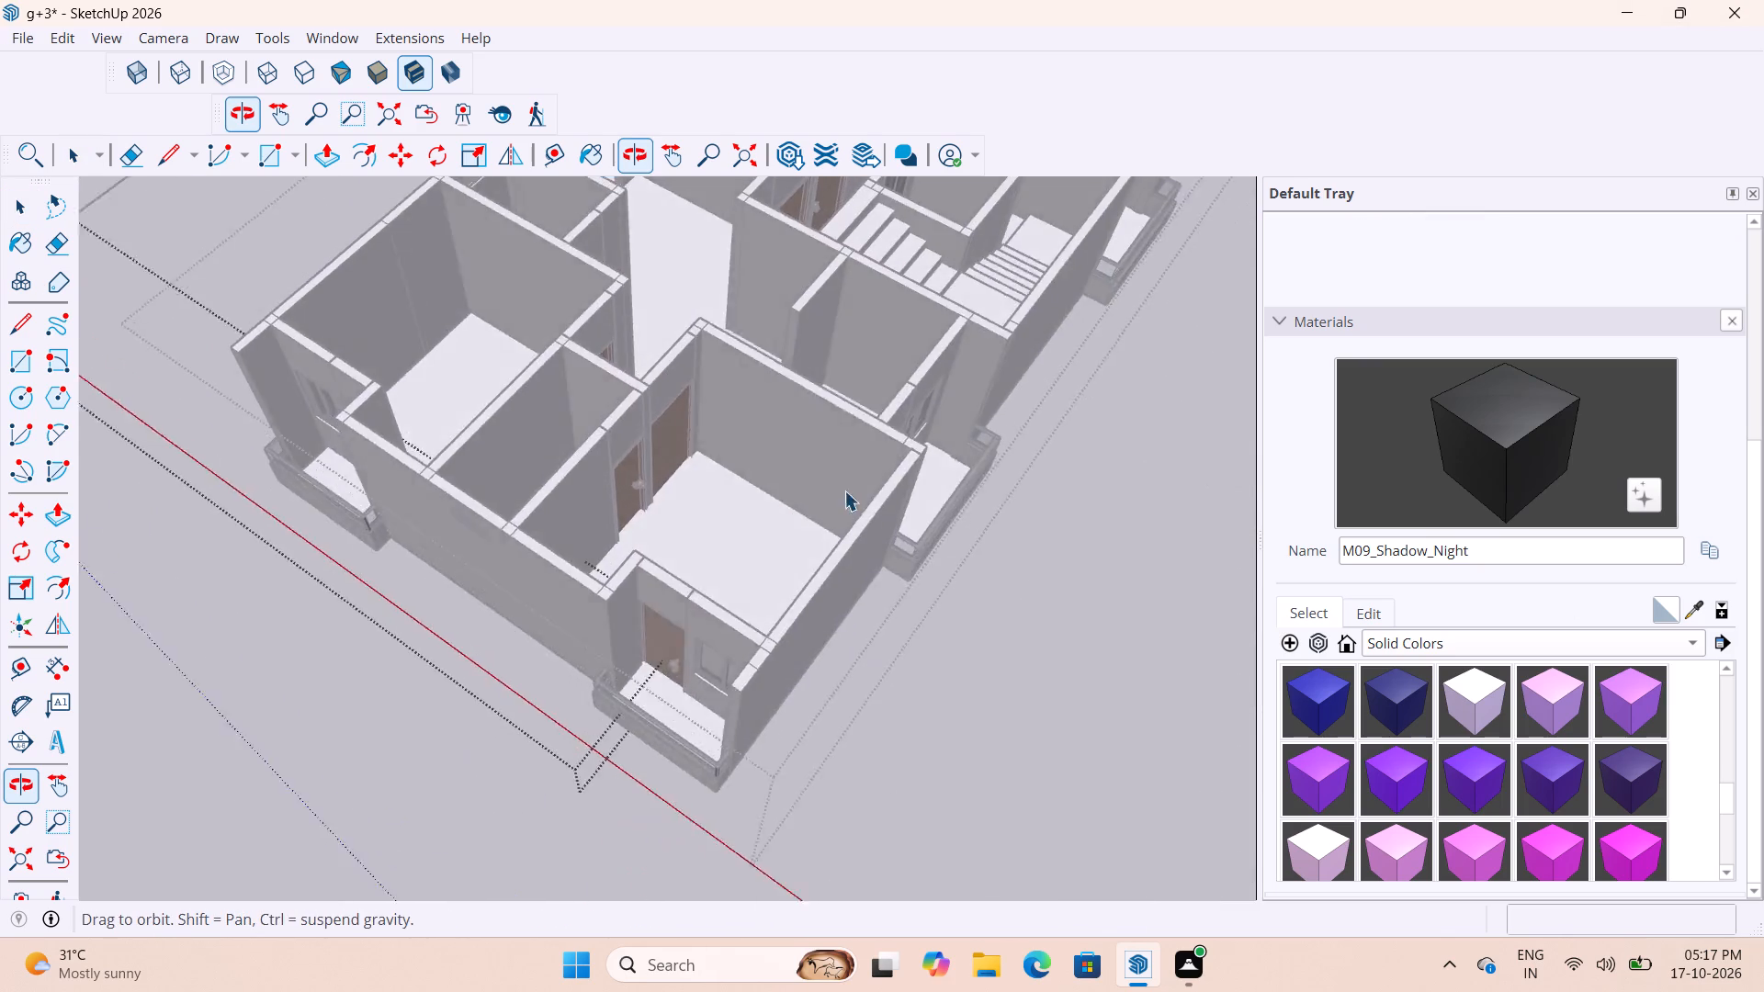
middle_click_drag(844, 490, 823, 503)
scroll(875, 471, "down", 5)
left_click_drag(569, 865, 577, 865)
left_click_drag(623, 806, 630, 822)
left_click(610, 748)
left_click(605, 755)
left_click_drag(599, 764, 616, 795)
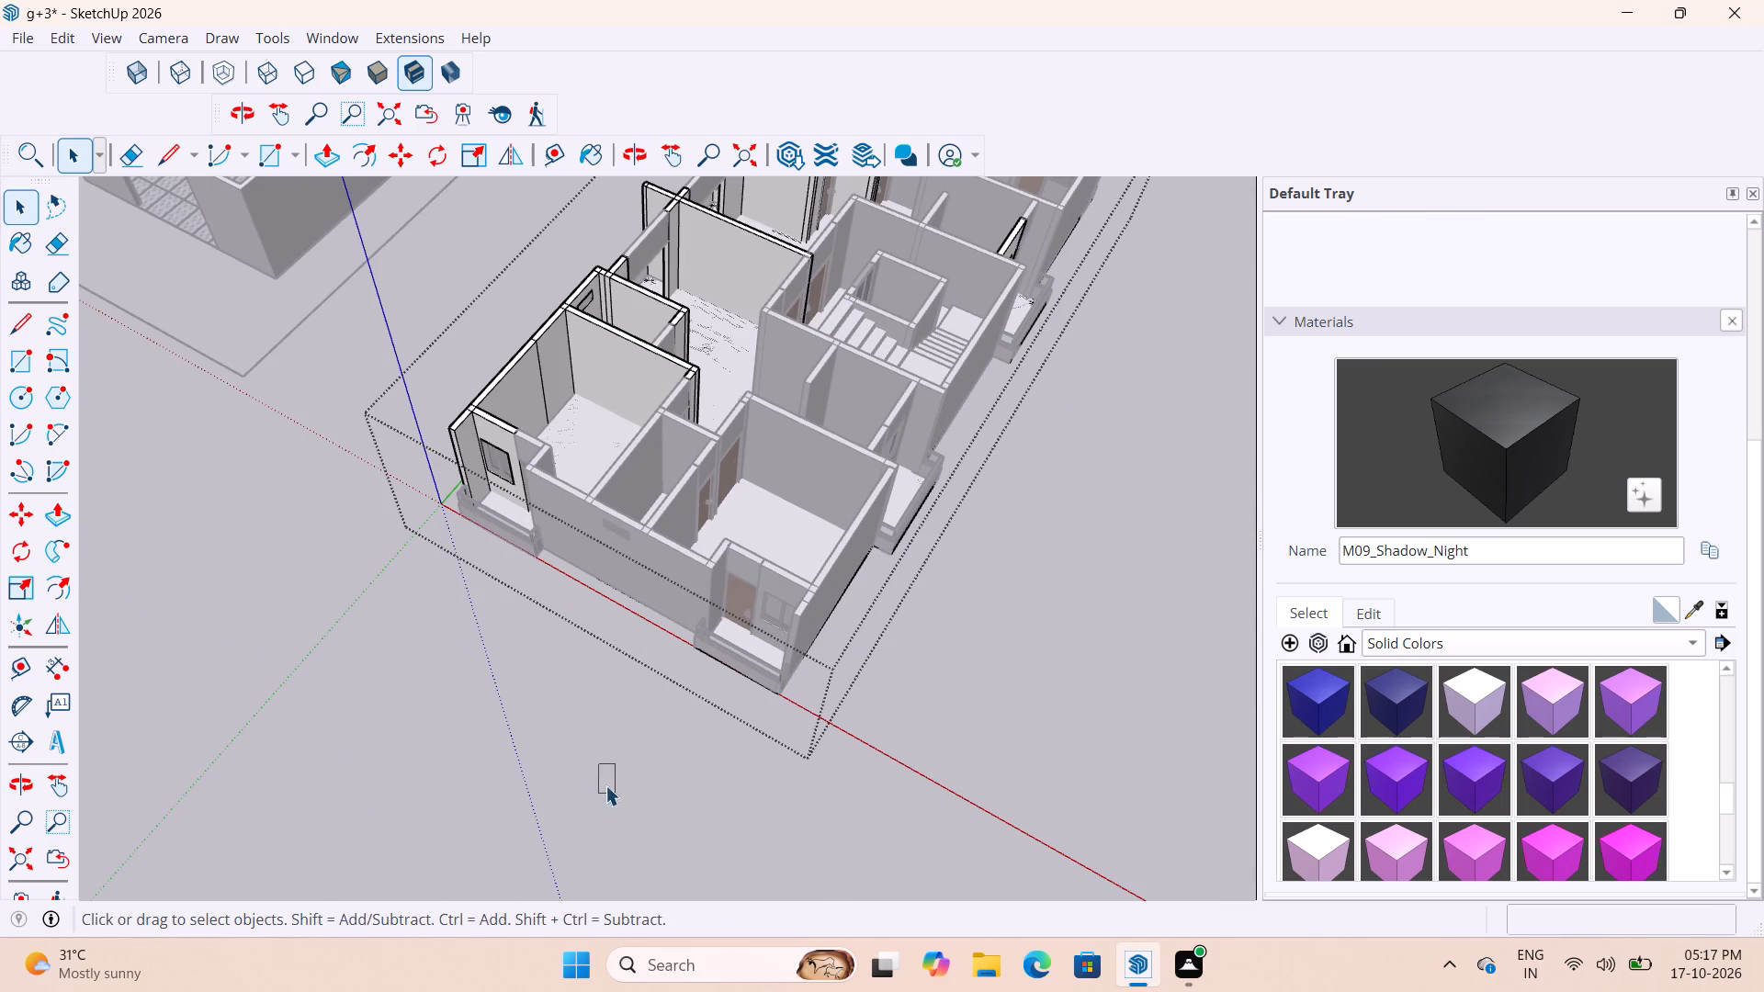
left_click_drag(629, 795, 645, 793)
left_click(760, 783)
scroll(824, 802, "down", 6)
middle_click_drag(813, 803, 966, 750)
left_click(1035, 536)
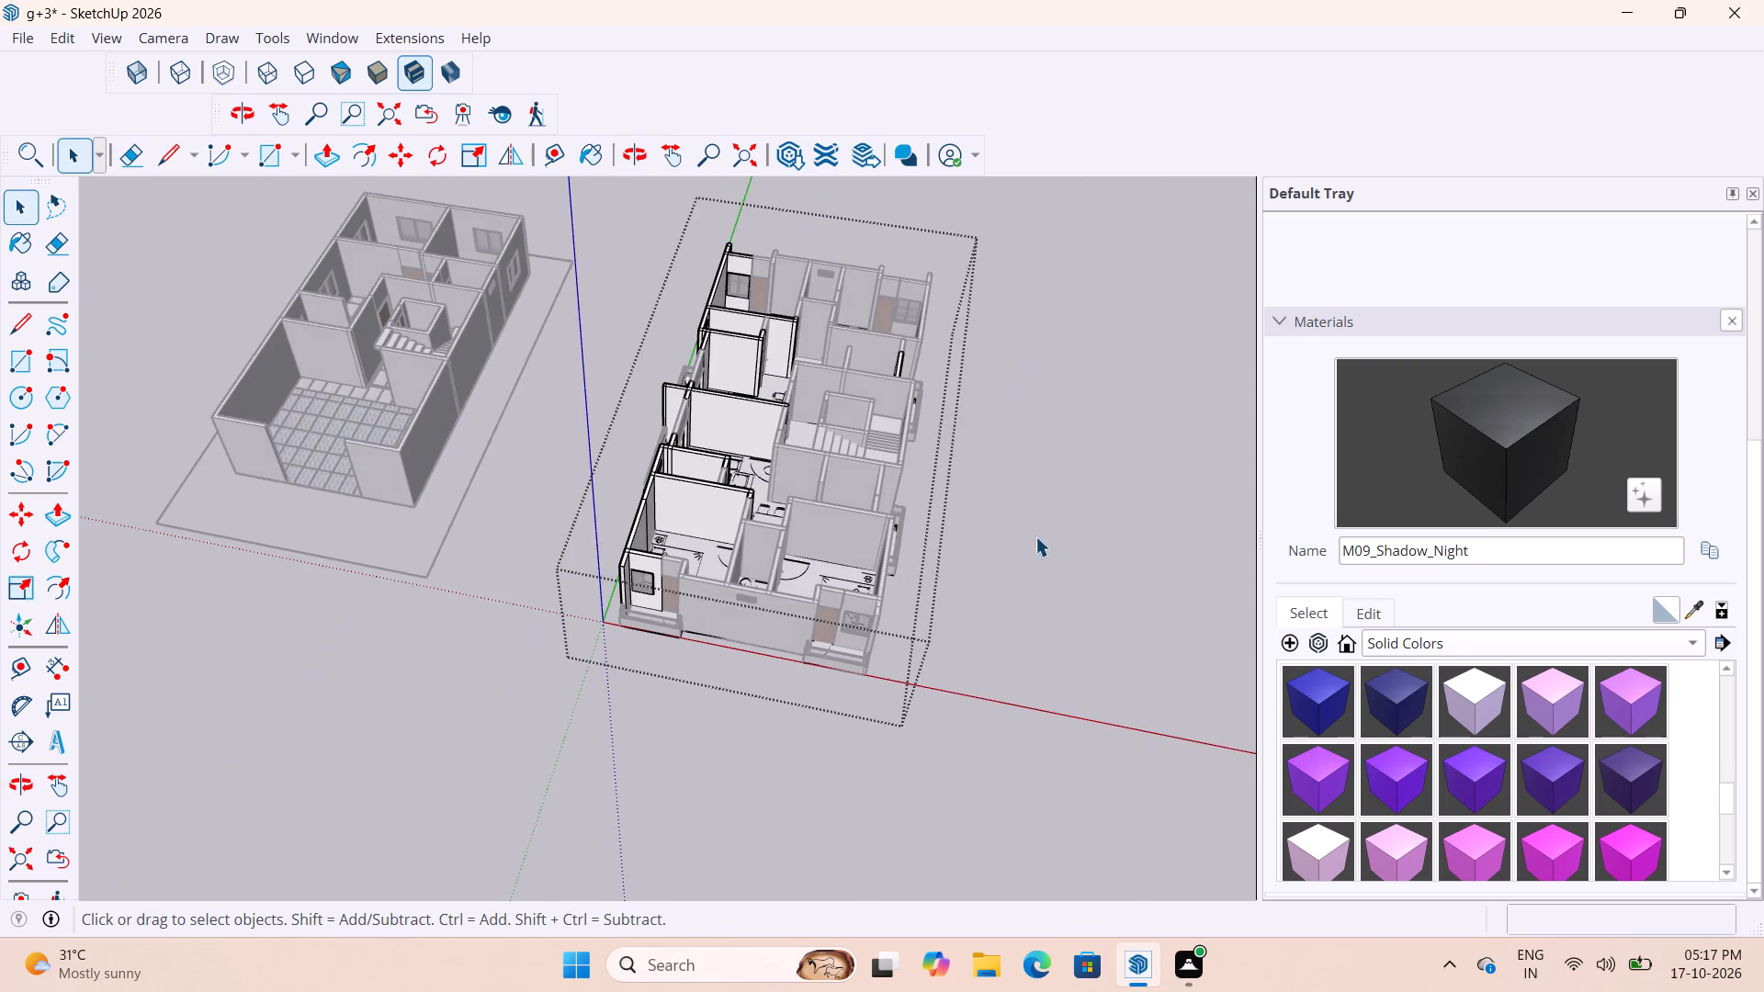
Draw a horizontal rectangle about 27' by 53' 6" across the g+3 building's wall tops, between diagonally opposite outer corners.
scroll(672, 426, "up", 3)
scroll(802, 468, "down", 7)
scroll(781, 334, "up", 5)
middle_click_drag(813, 469, 859, 505)
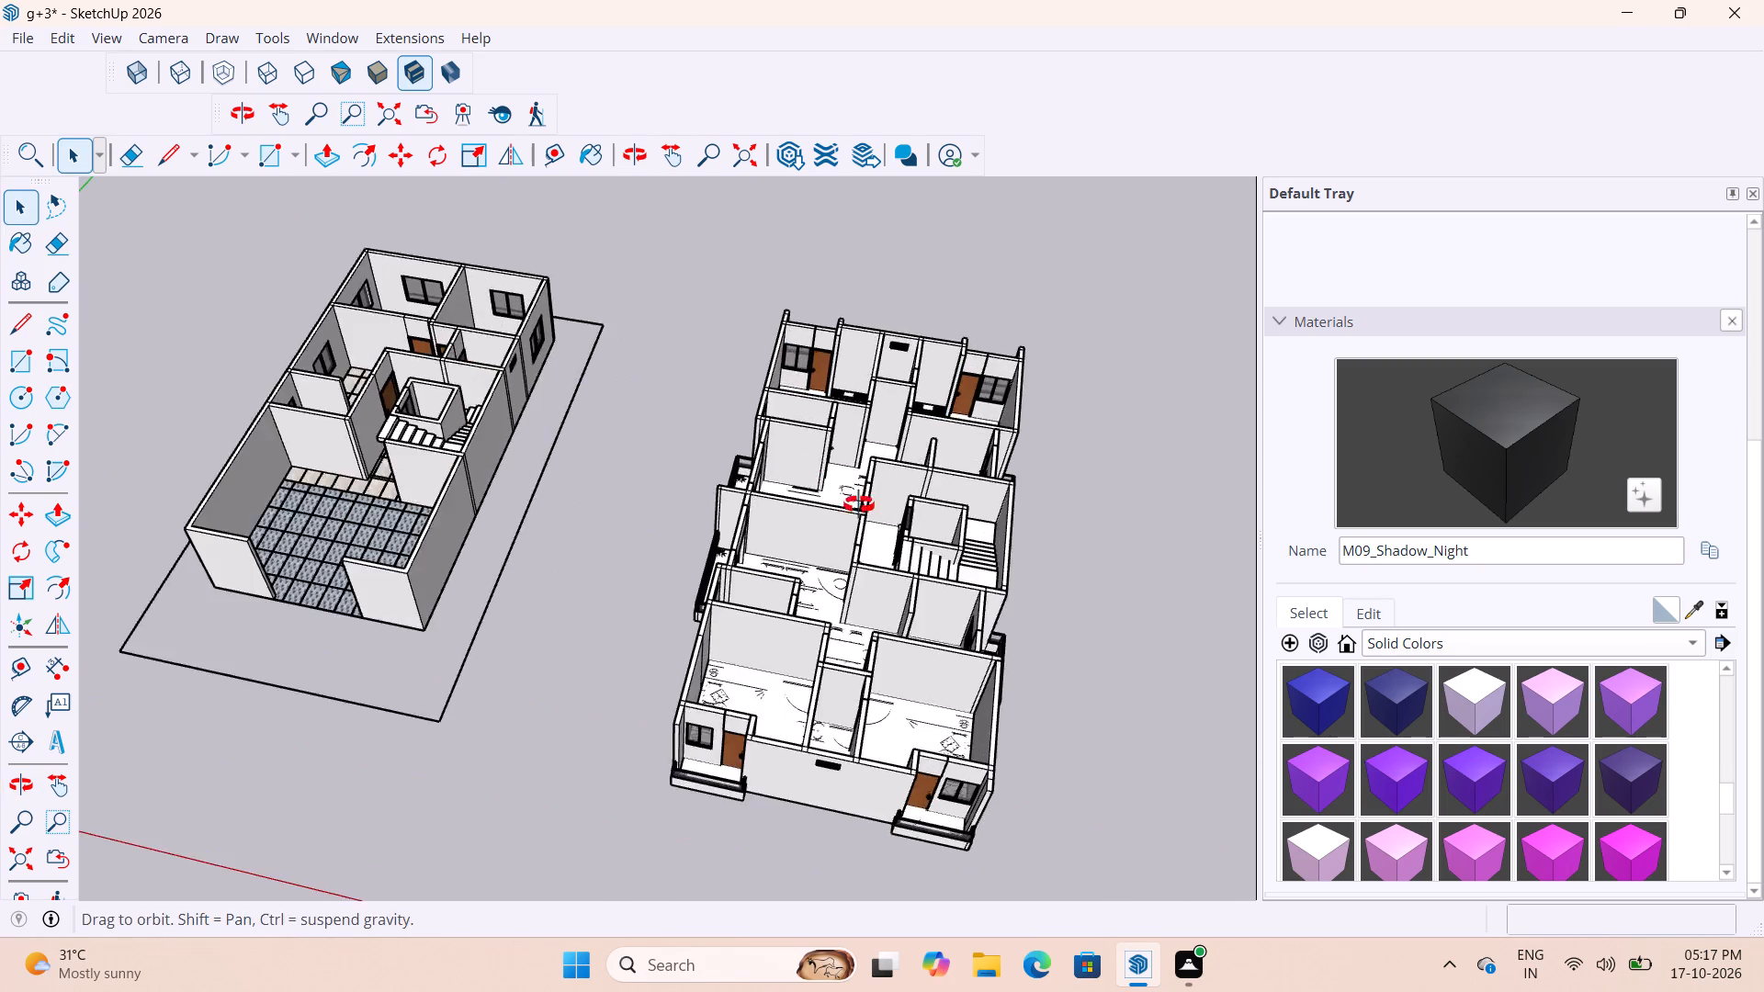
middle_click_drag(859, 505, 920, 565)
scroll(791, 514, "down", 6)
scroll(523, 450, "up", 9)
scroll(483, 440, "down", 9)
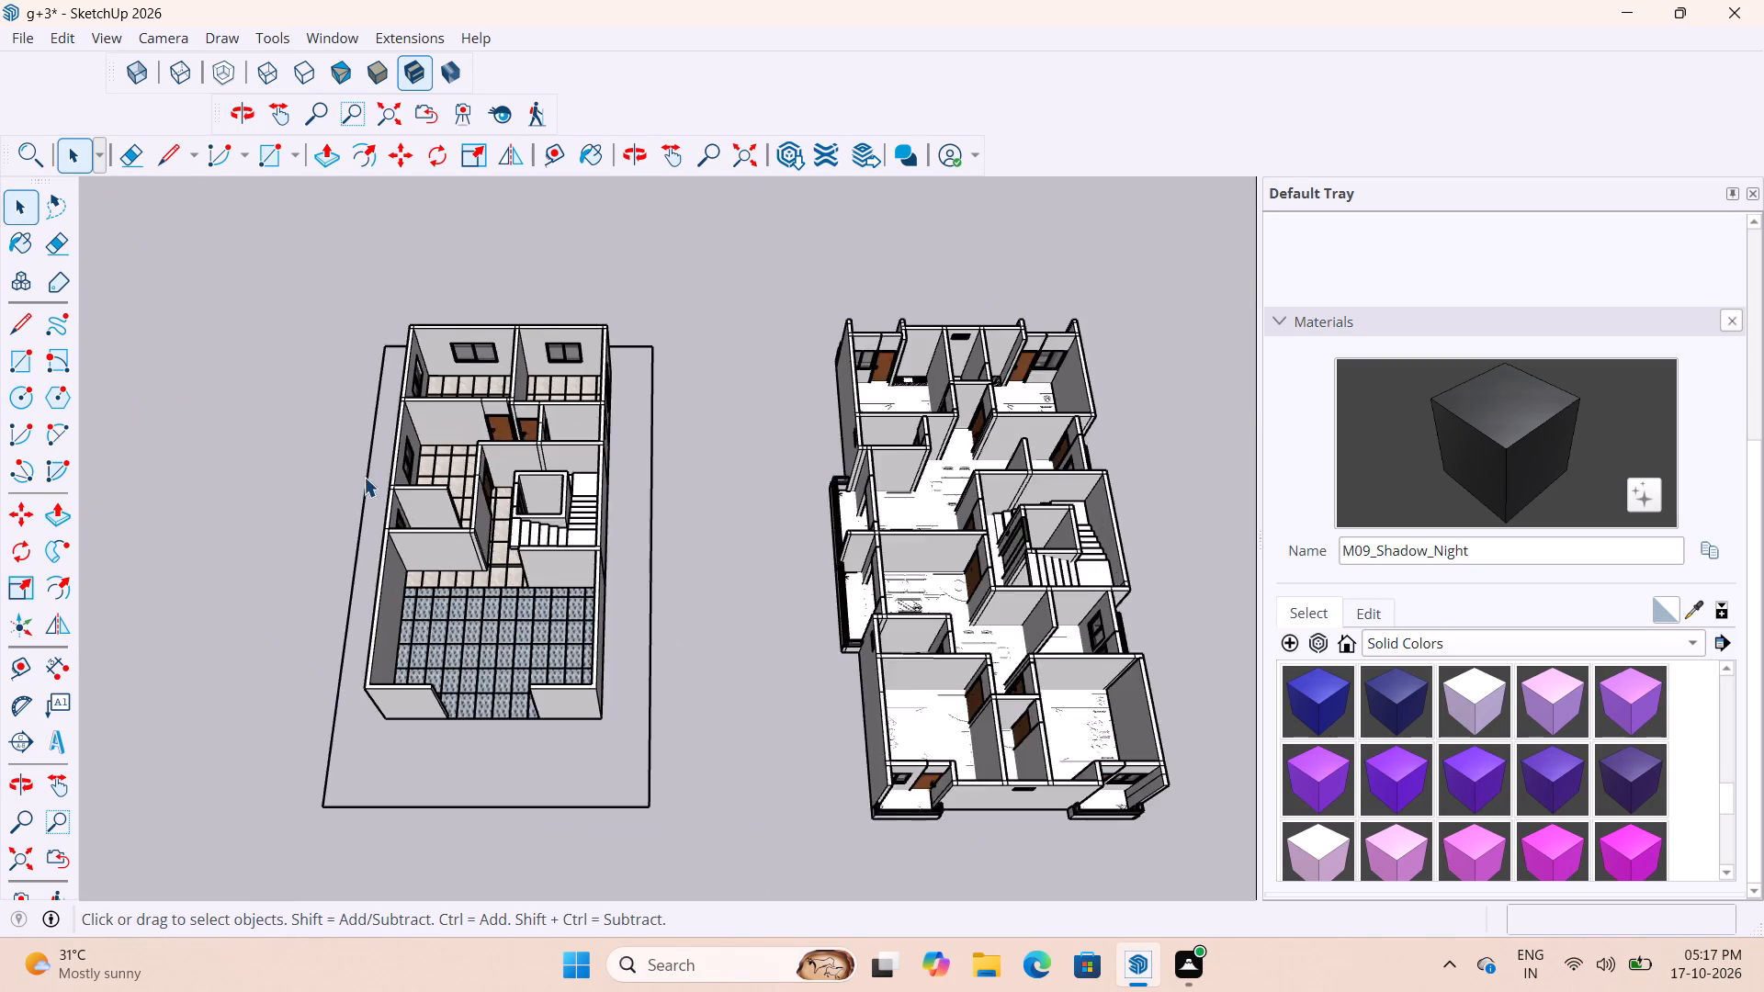
scroll(364, 477, "down", 3)
scroll(758, 445, "up", 9)
middle_click_drag(655, 389, 678, 499)
scroll(662, 354, "down", 6)
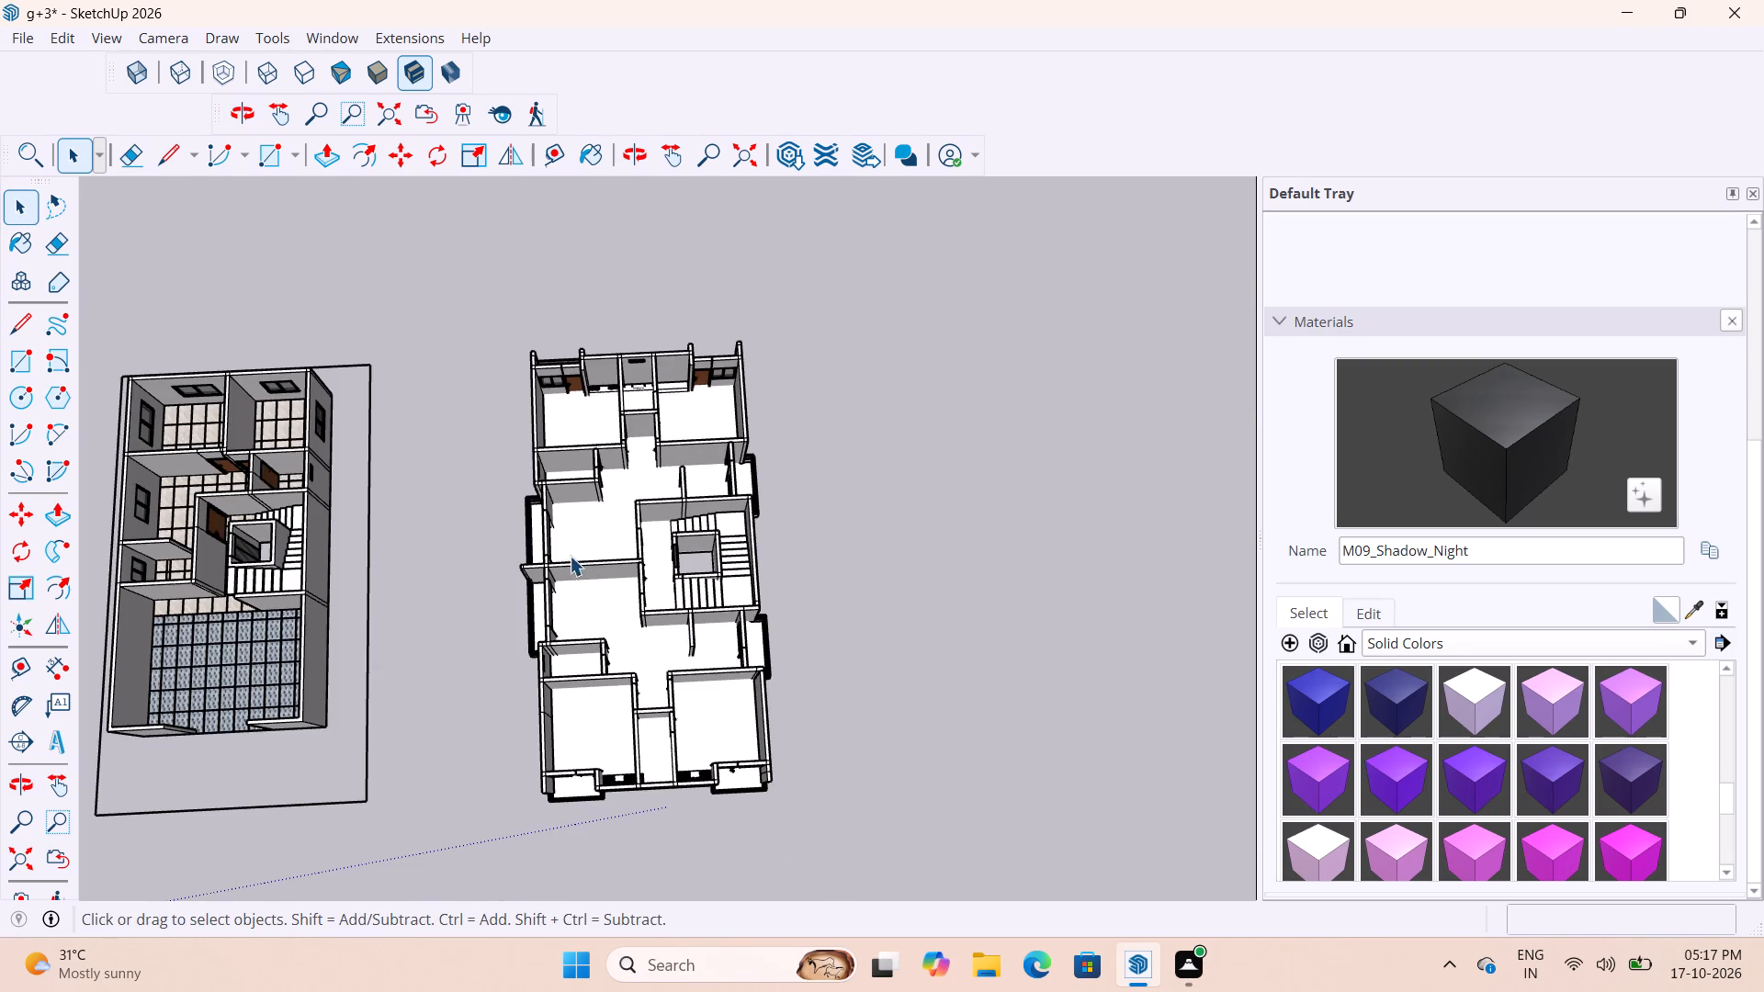
key("r")
scroll(565, 514, "up", 18)
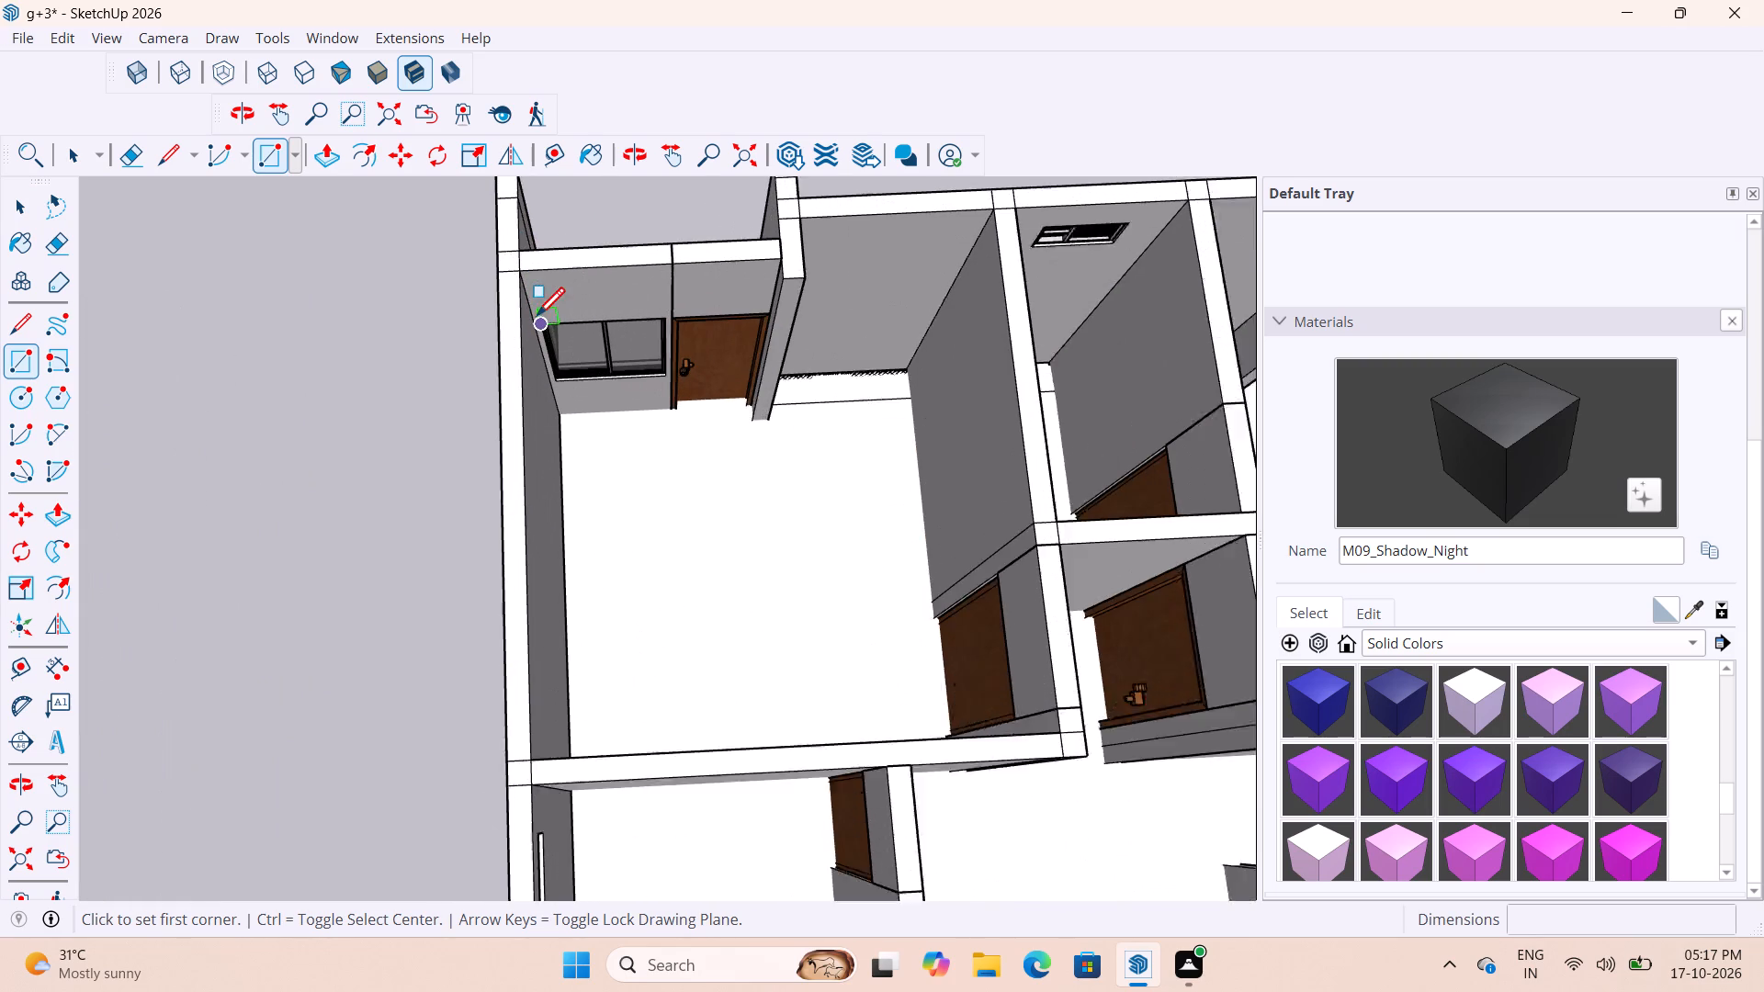
scroll(537, 319, "up", 1)
left_click(516, 248)
scroll(869, 466, "down", 6)
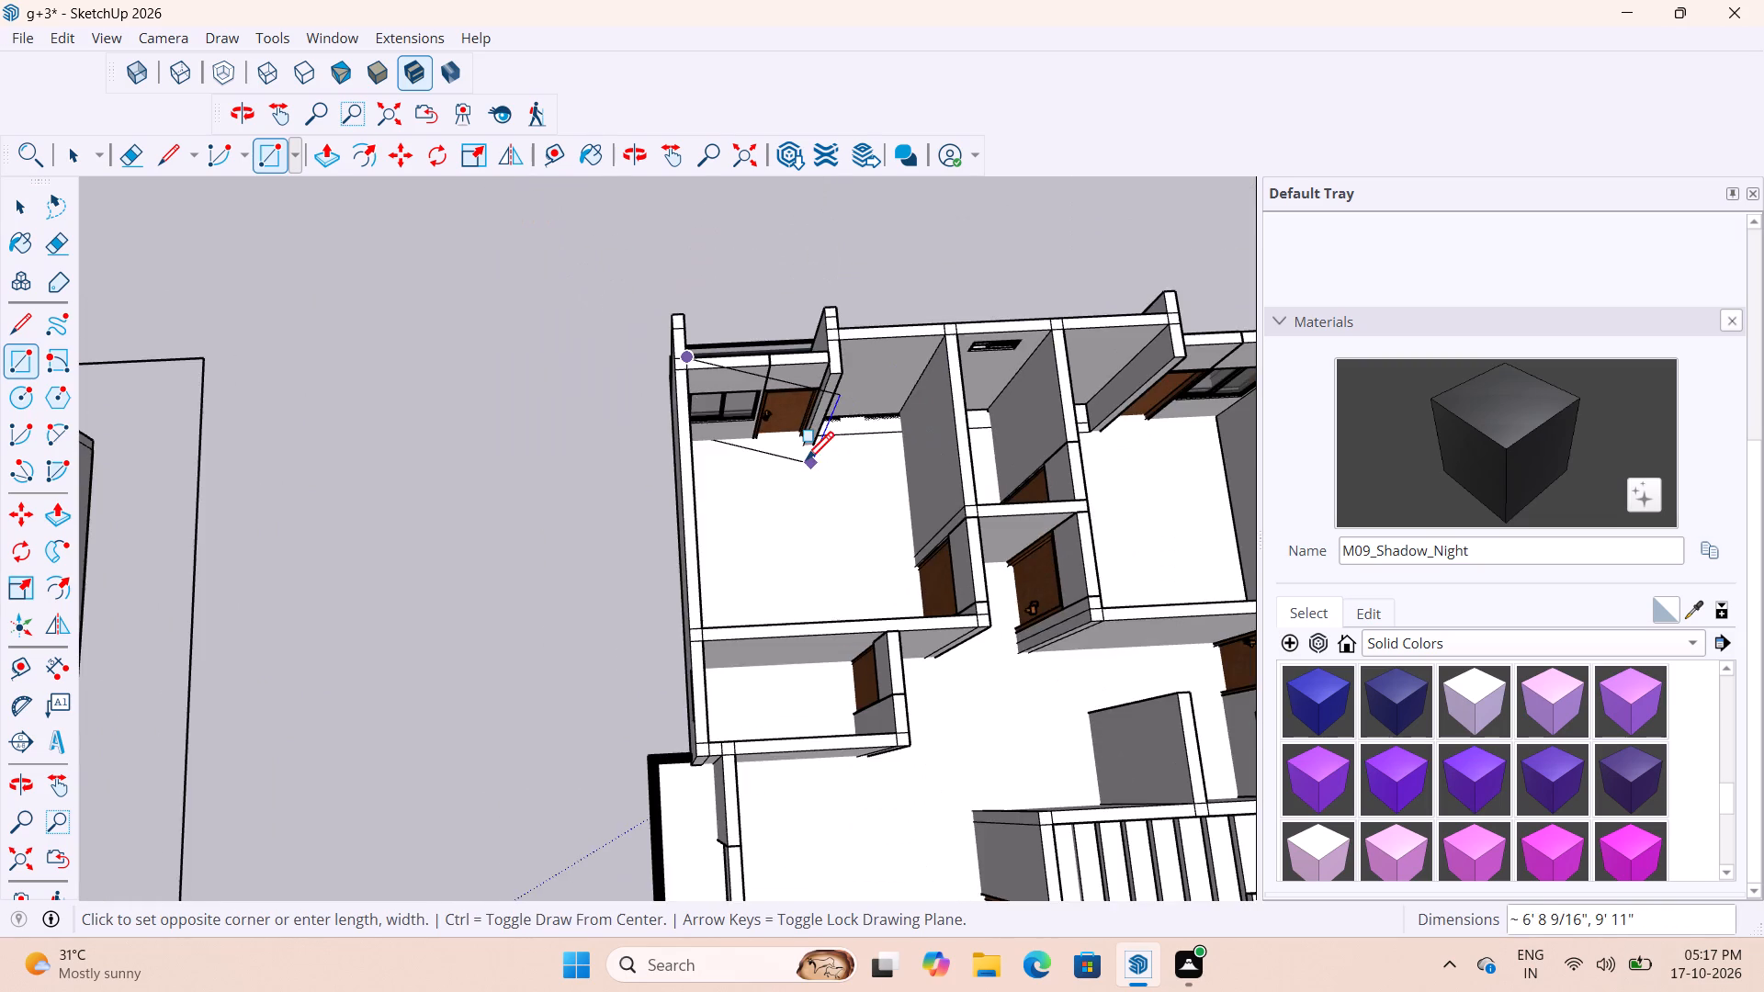
scroll(806, 463, "down", 10)
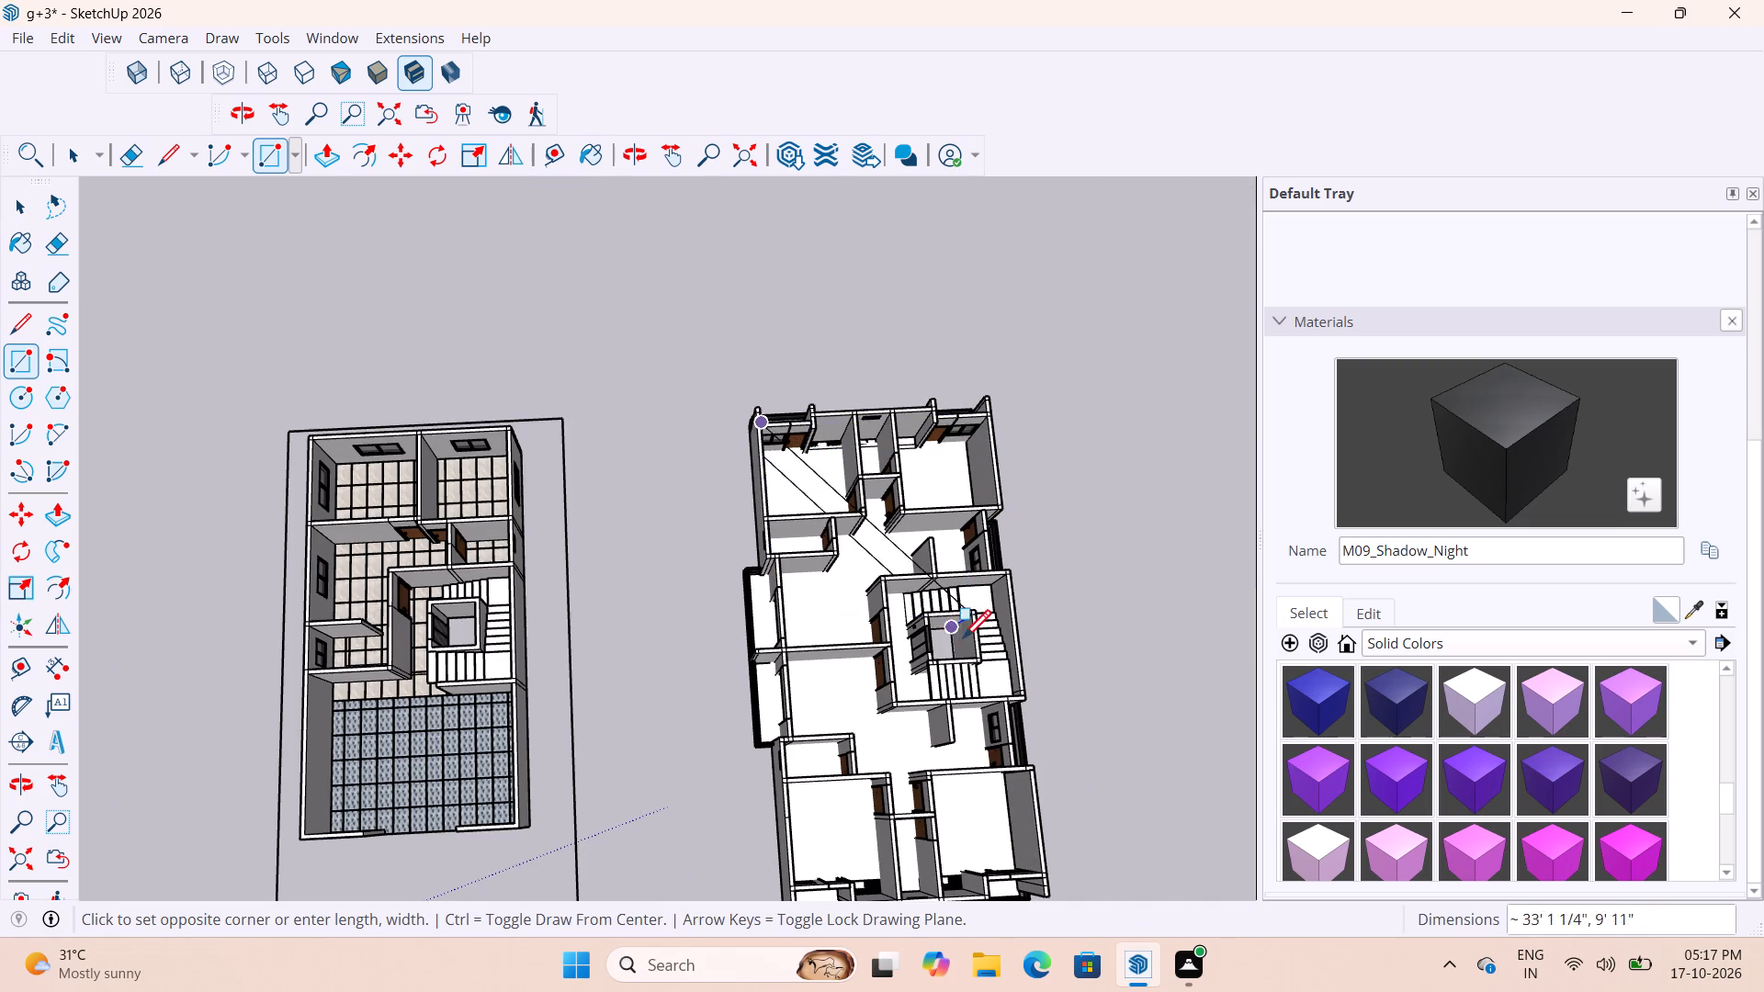
scroll(1040, 763, "down", 5)
scroll(1041, 843, "up", 6)
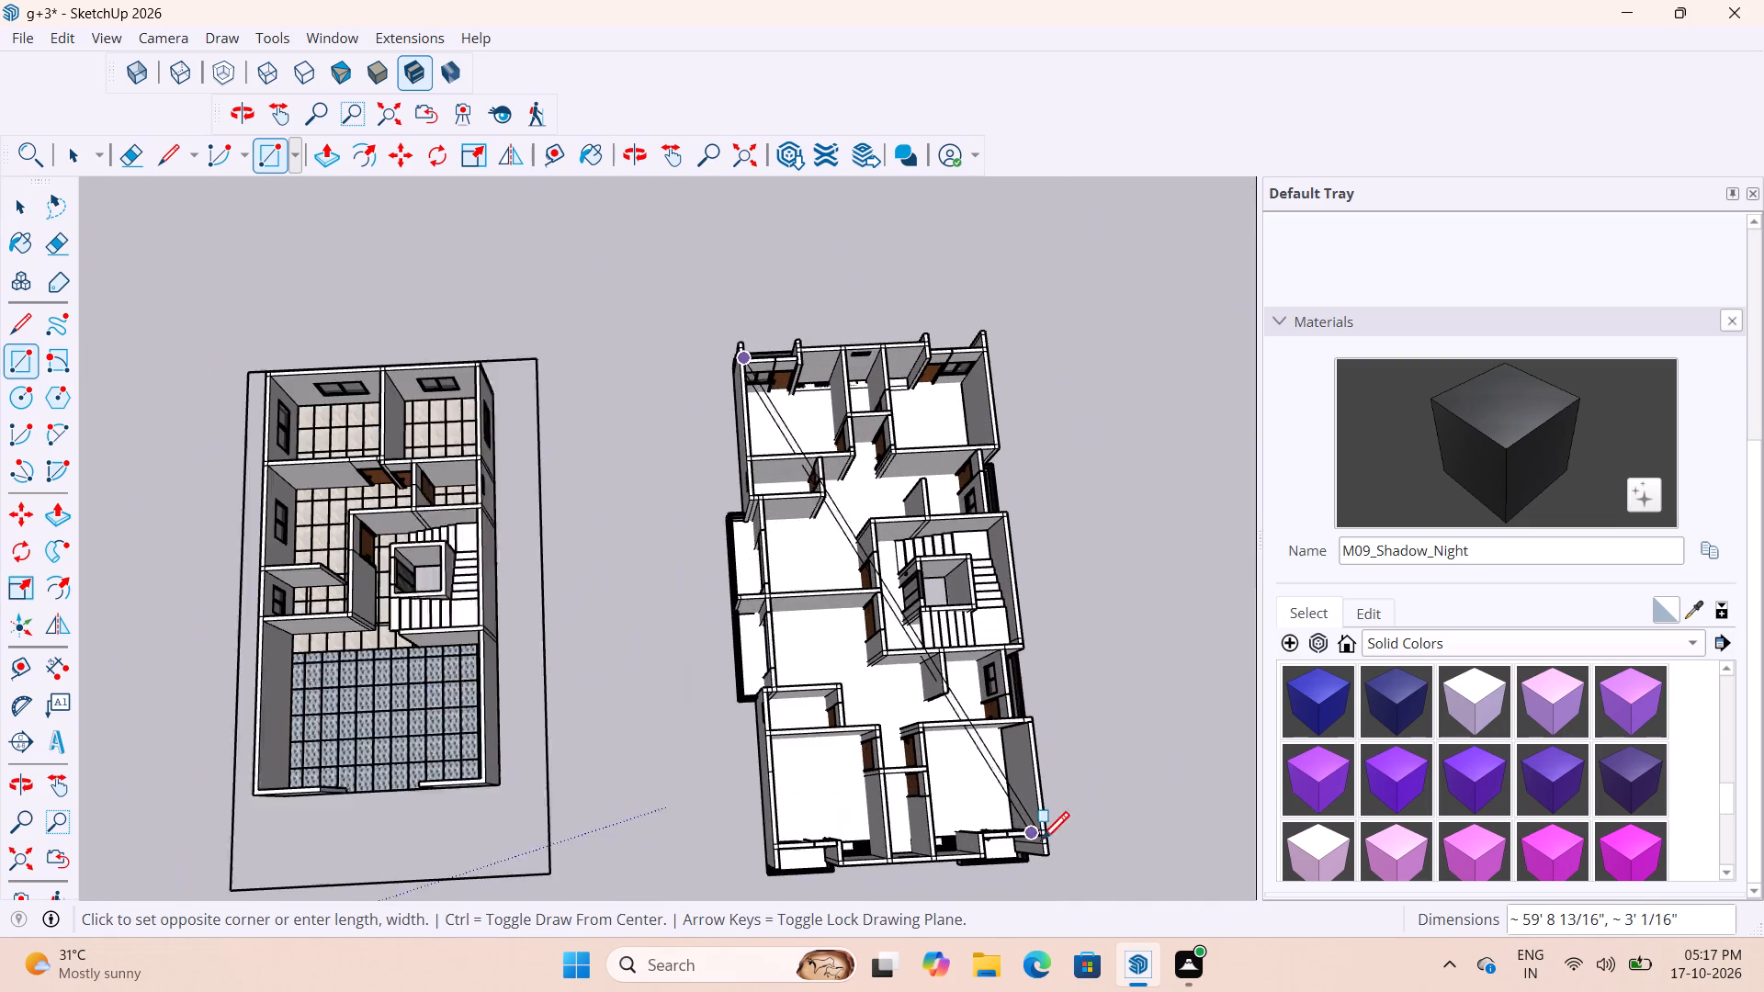
scroll(1044, 829, "up", 4)
key("Up")
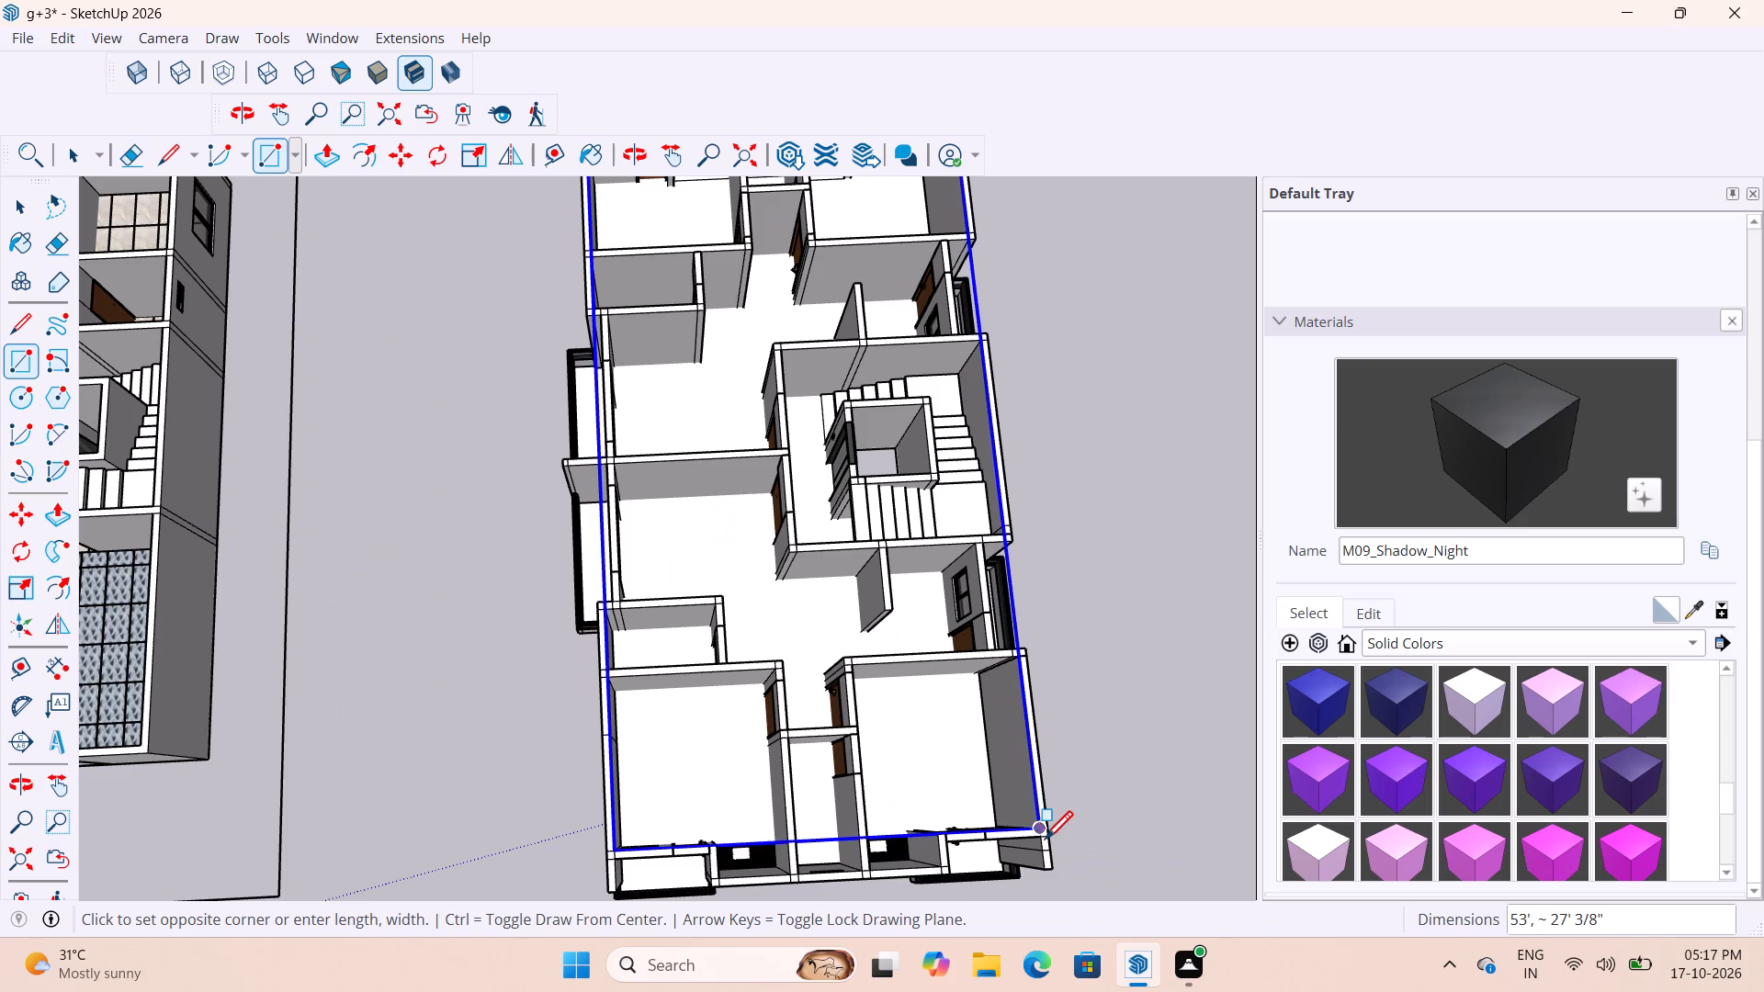
scroll(1044, 831, "up", 6)
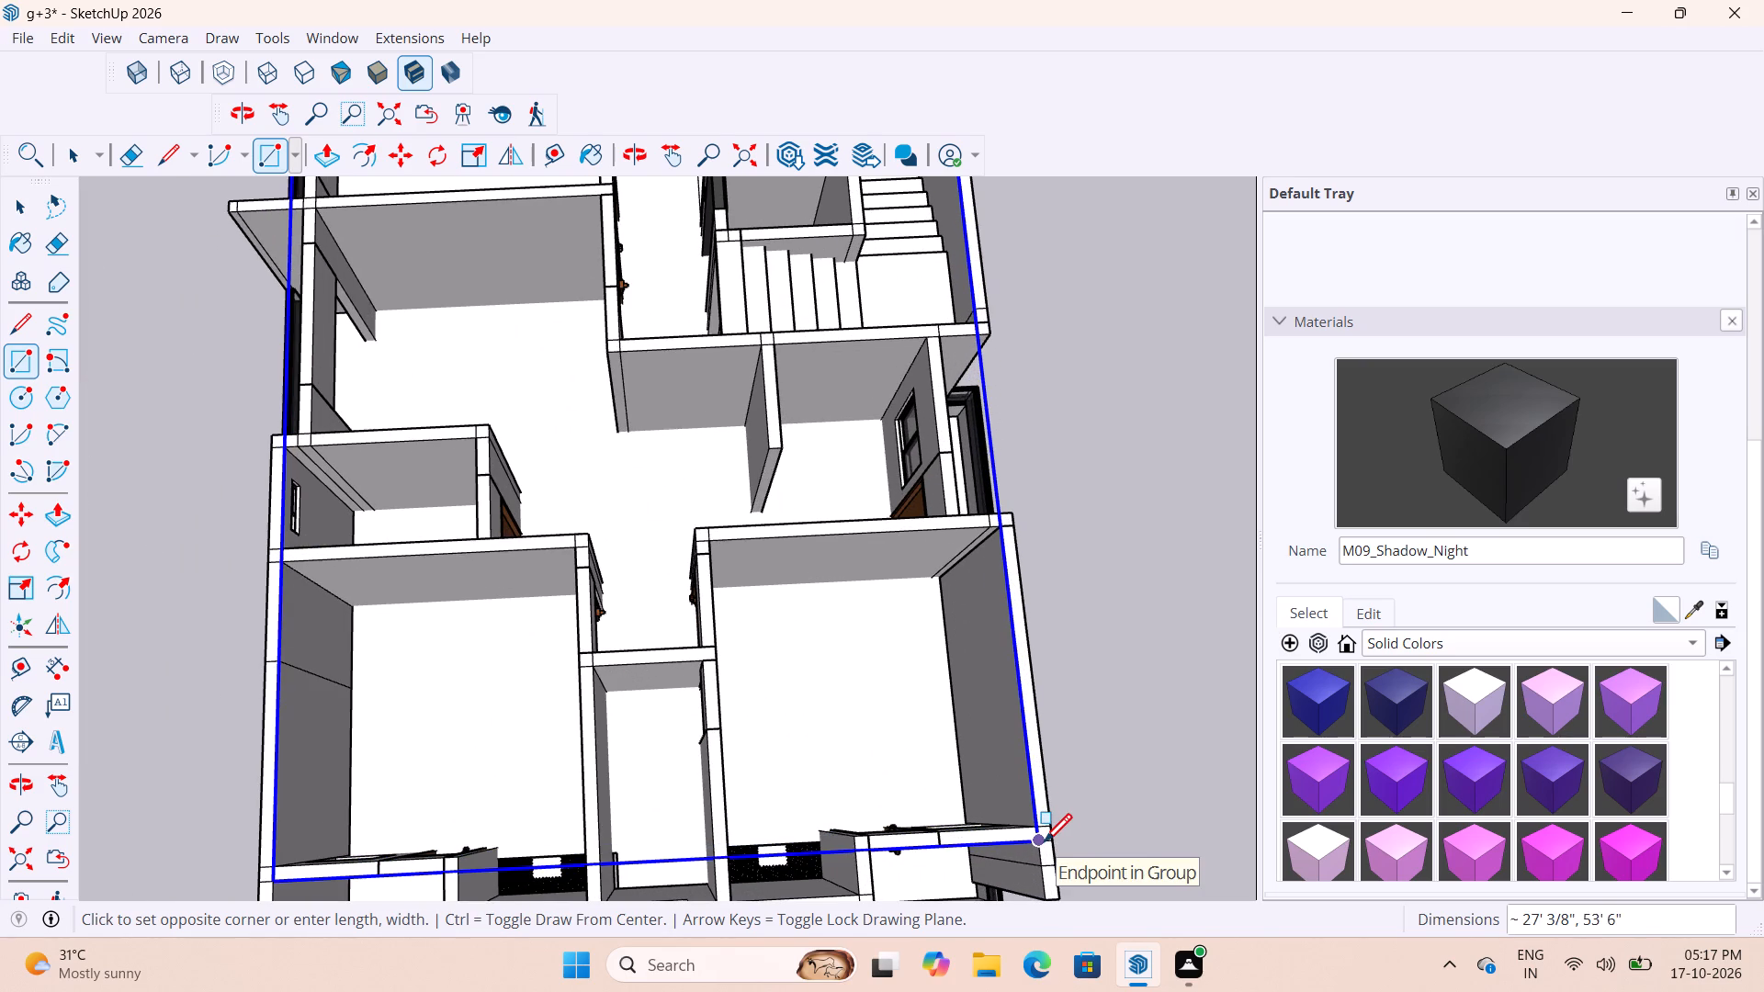
scroll(1044, 845, "down", 8)
scroll(1044, 845, "up", 6)
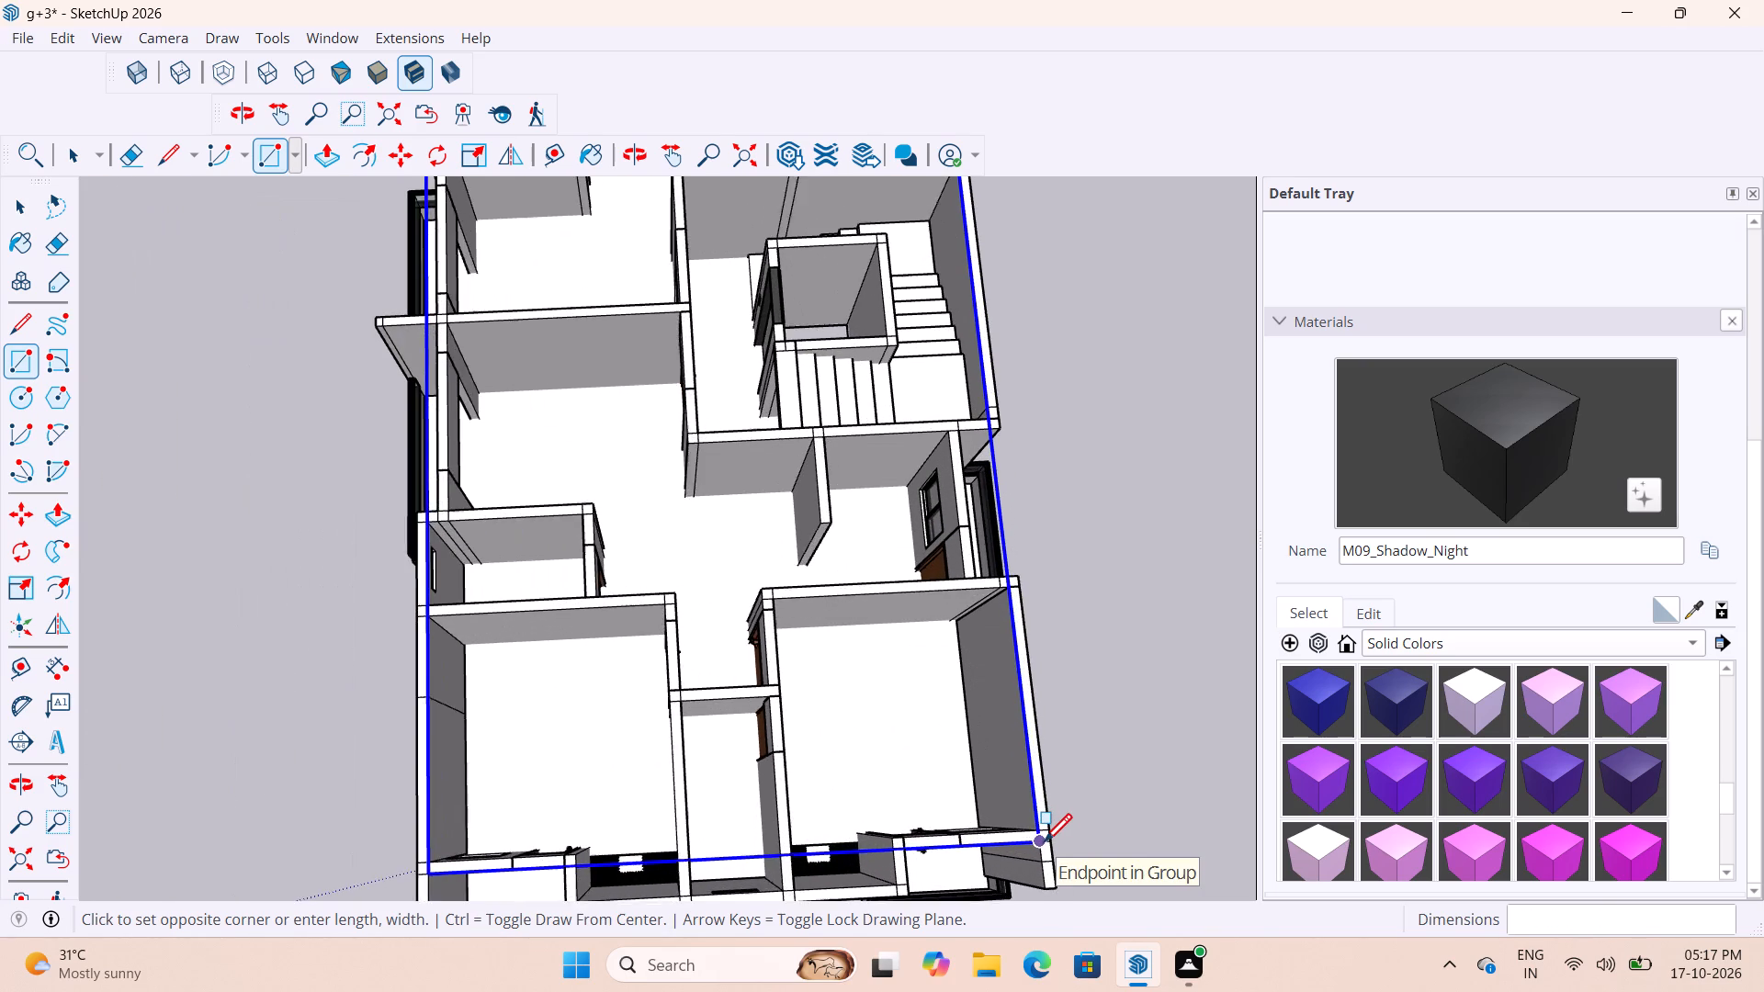
left_click(1044, 845)
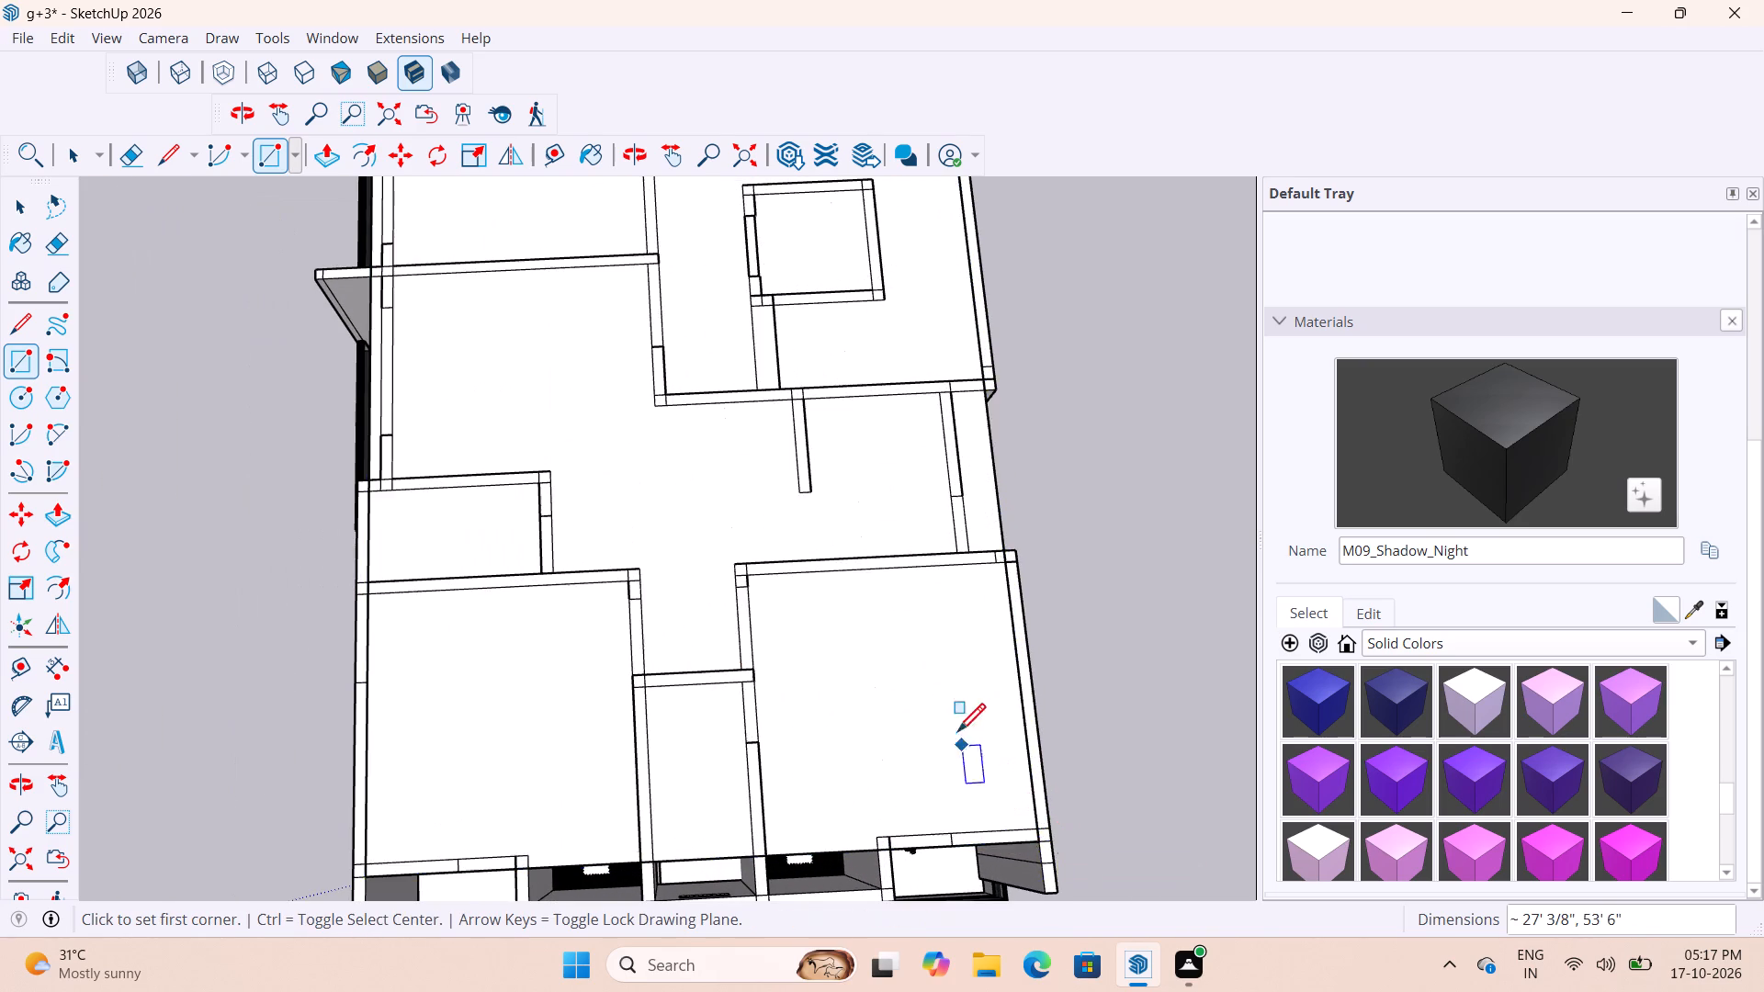
scroll(961, 727, "down", 9)
scroll(941, 642, "up", 3)
key("space")
Examine from several sides how the new top face meets the wall tops and the balcony corners.
scroll(864, 697, "down", 5)
middle_click_drag(947, 654, 633, 563)
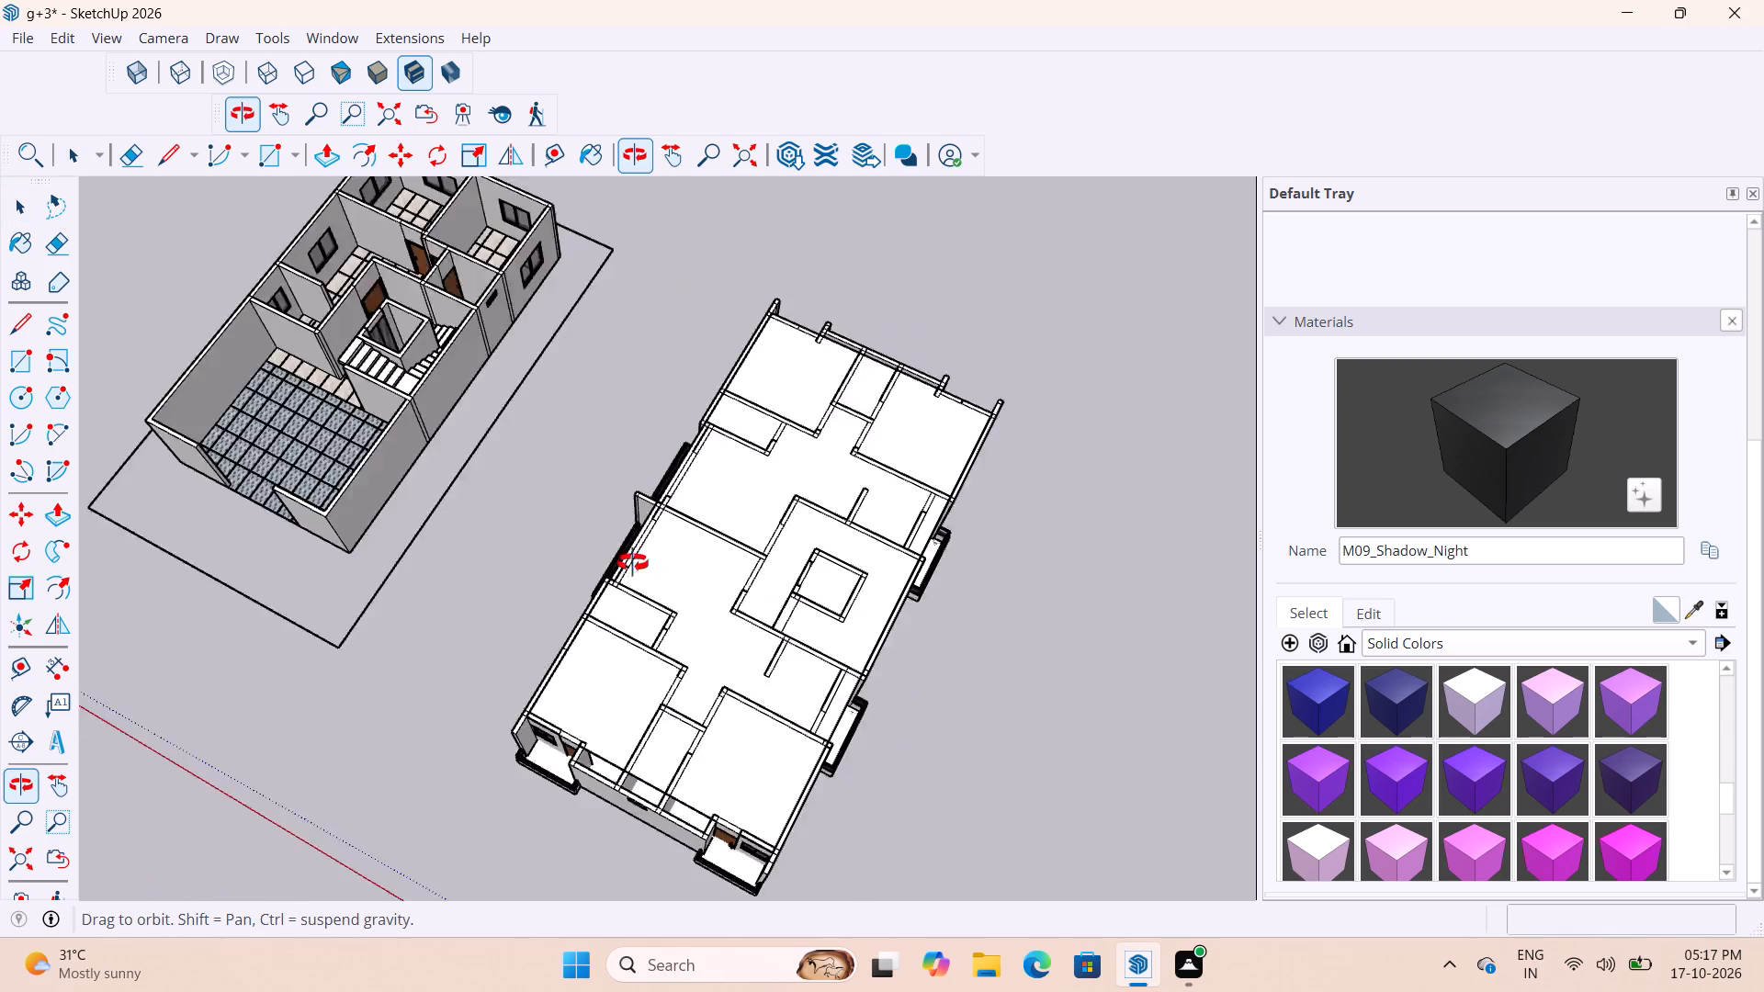
middle_click_drag(633, 563, 428, 515)
scroll(1070, 567, "up", 13)
middle_click_drag(1012, 592, 425, 423)
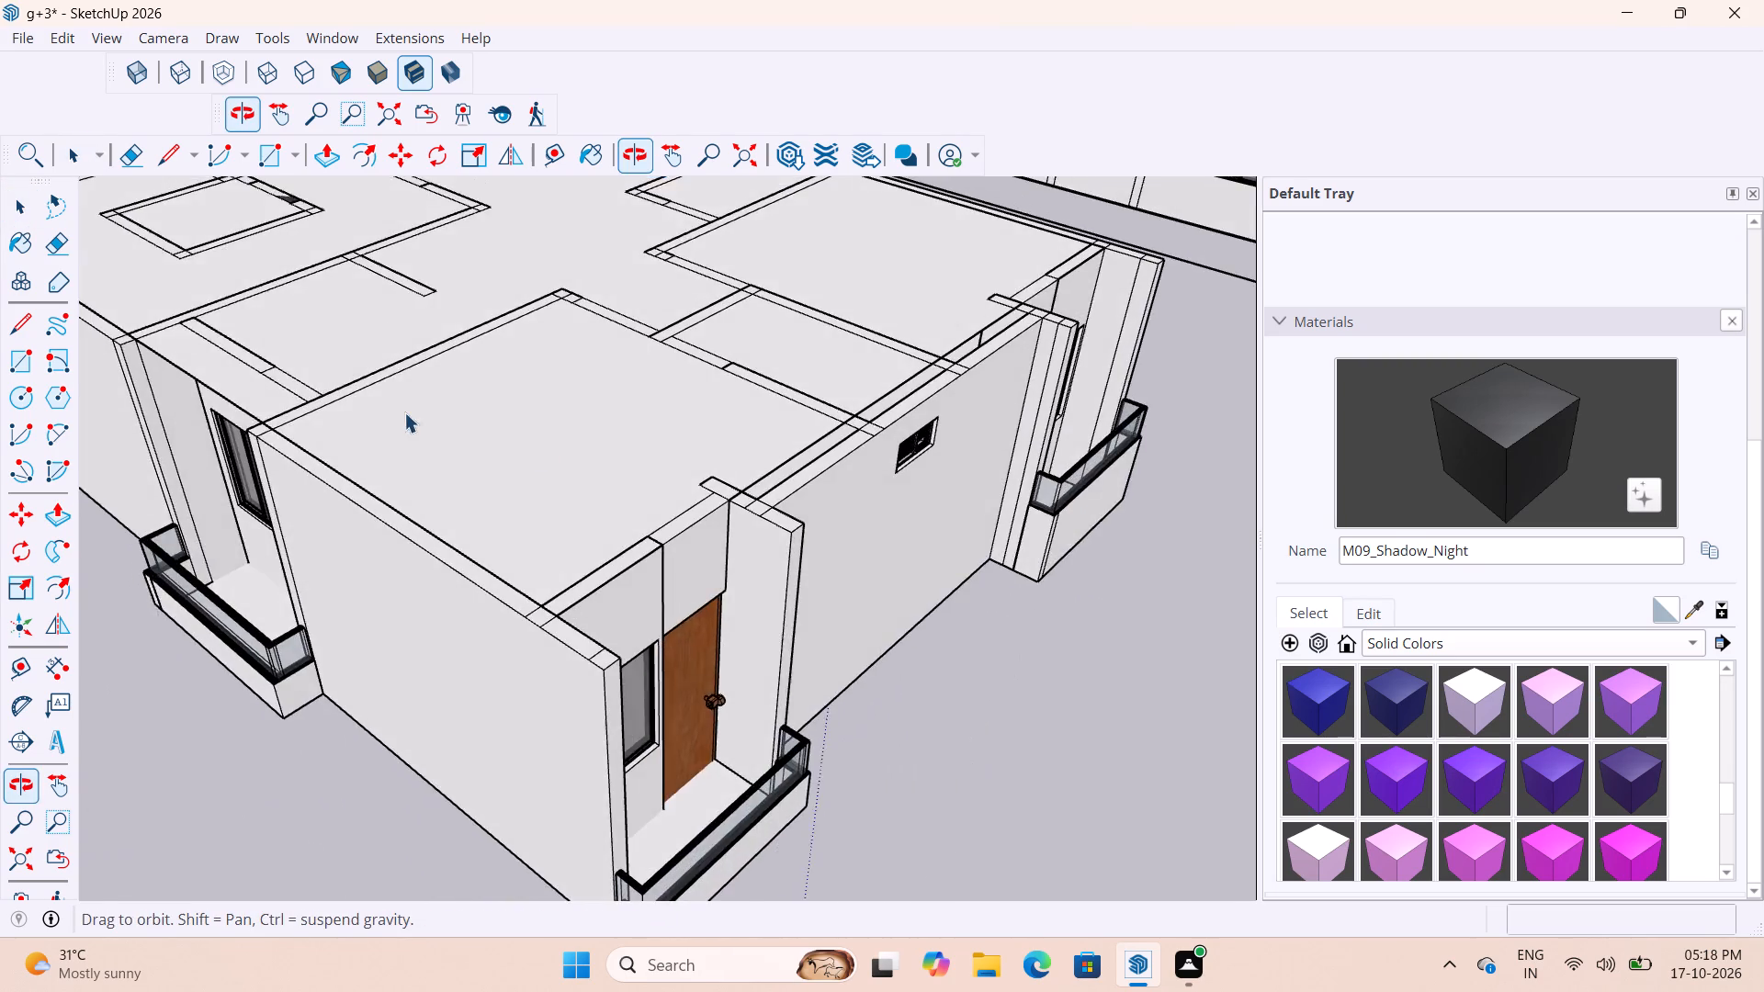
scroll(621, 484, "up", 9)
scroll(740, 621, "up", 1)
middle_click_drag(692, 564, 576, 496)
scroll(619, 504, "down", 7)
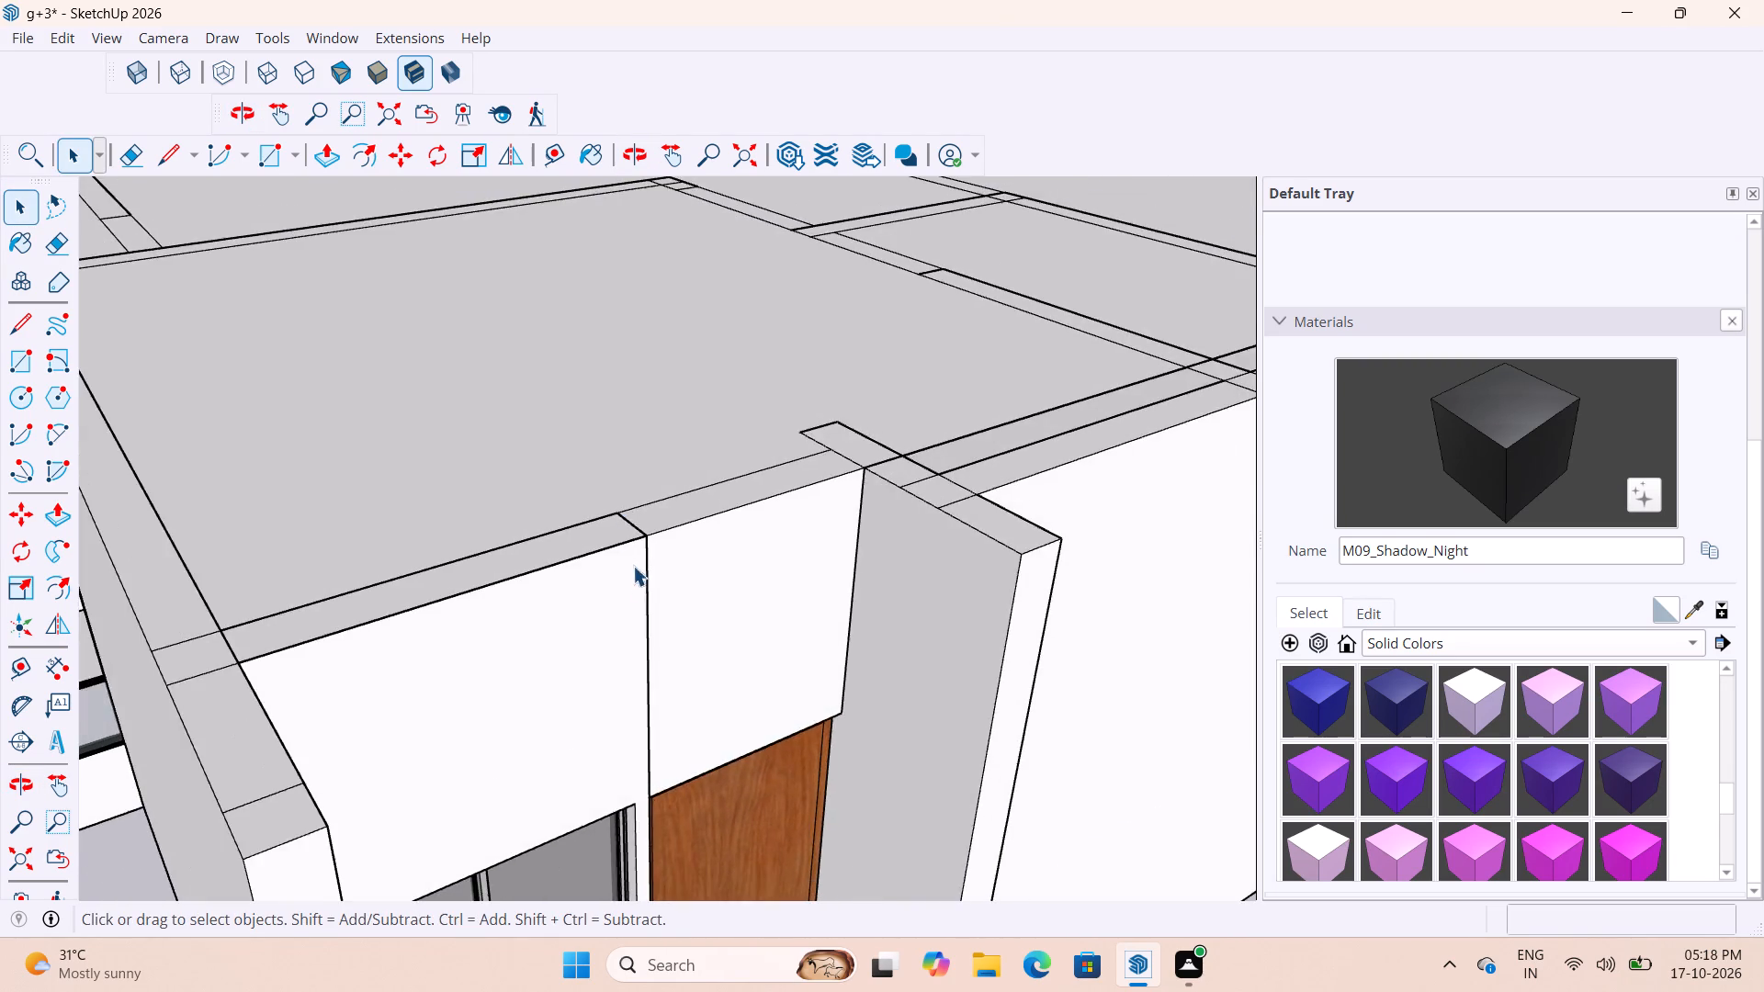
scroll(633, 566, "down", 3)
middle_click_drag(673, 606, 1136, 676)
scroll(1113, 556, "down", 16)
middle_click_drag(932, 633, 1227, 720)
scroll(1161, 695, "down", 1)
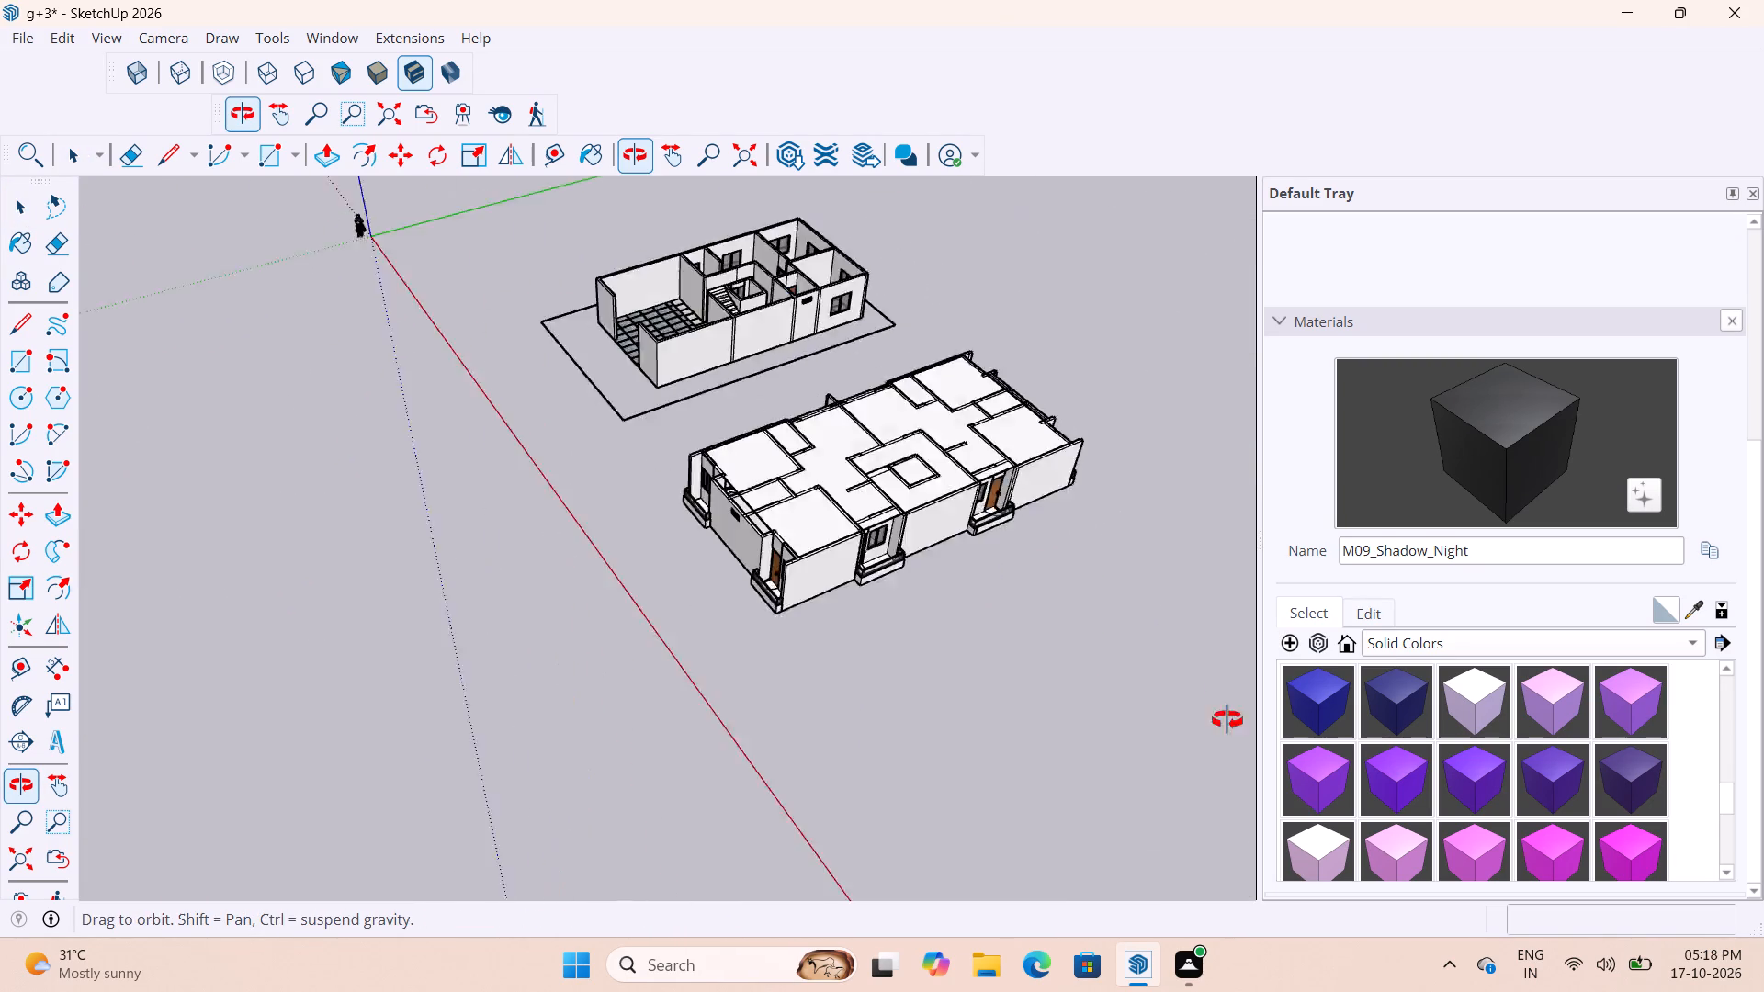
middle_click_drag(1227, 720, 1397, 770)
scroll(747, 382, "up", 13)
middle_click_drag(772, 408, 1212, 299)
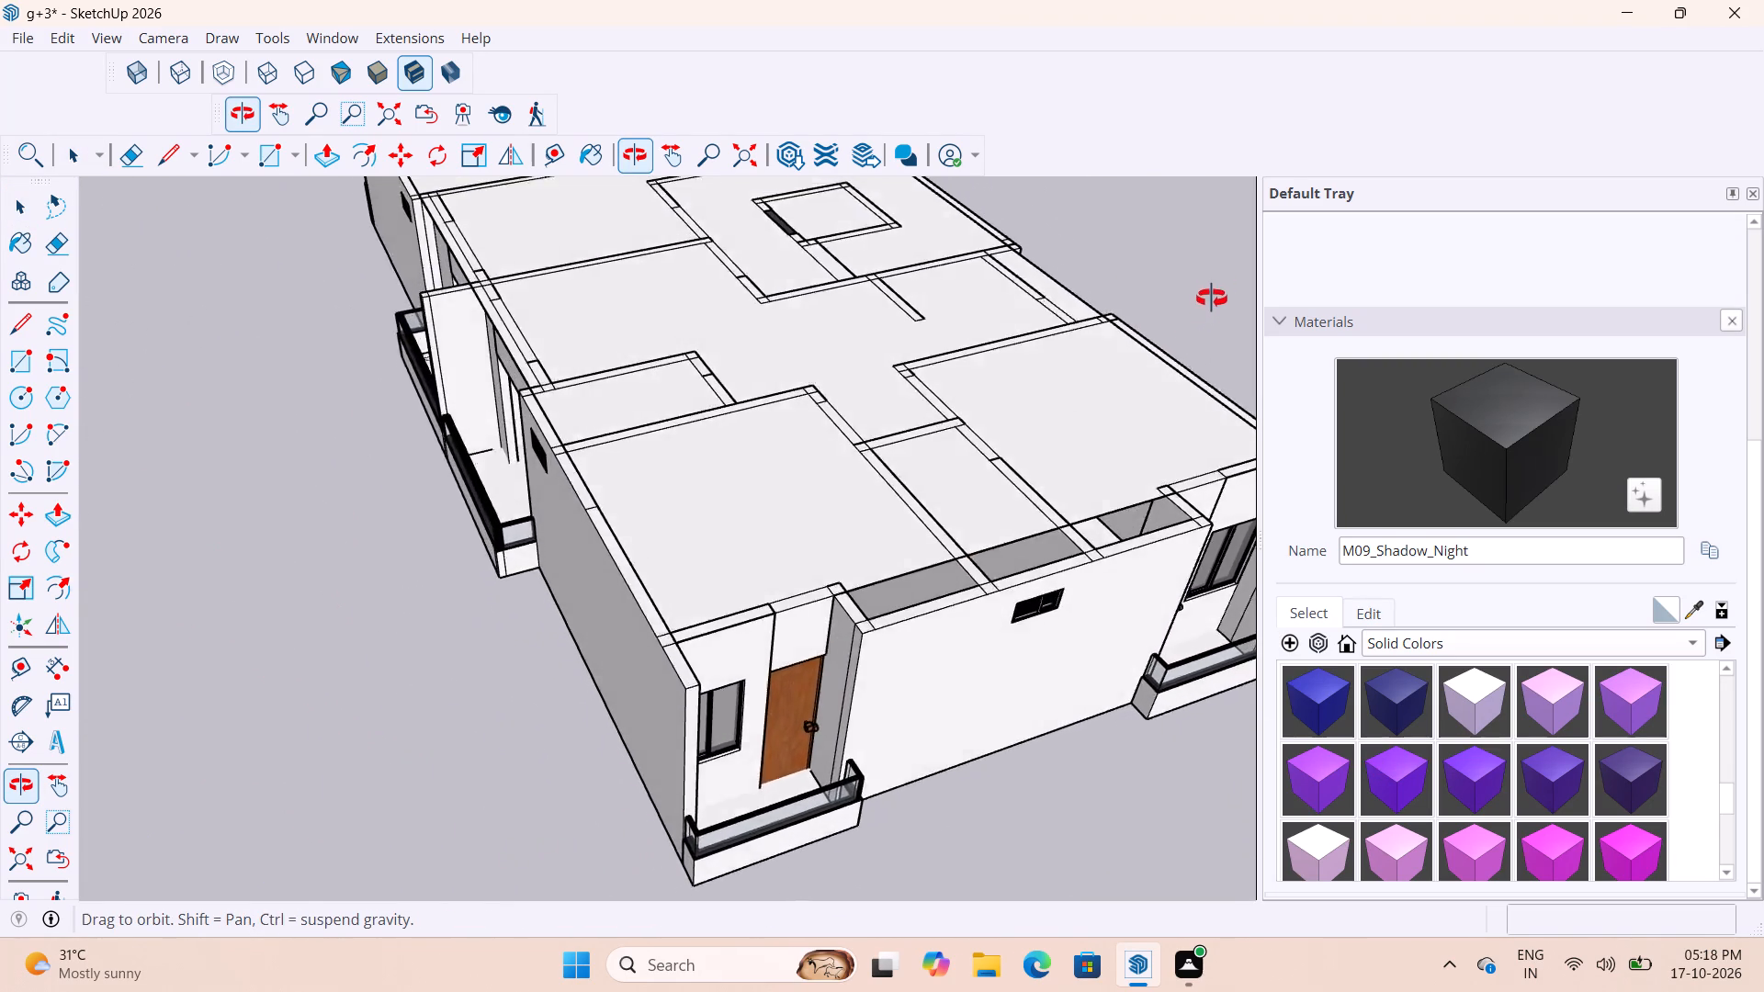
middle_click_drag(1212, 299, 1312, 190)
scroll(817, 313, "up", 2)
scroll(685, 502, "down", 4)
scroll(774, 501, "down", 1)
middle_click_drag(755, 501, 651, 513)
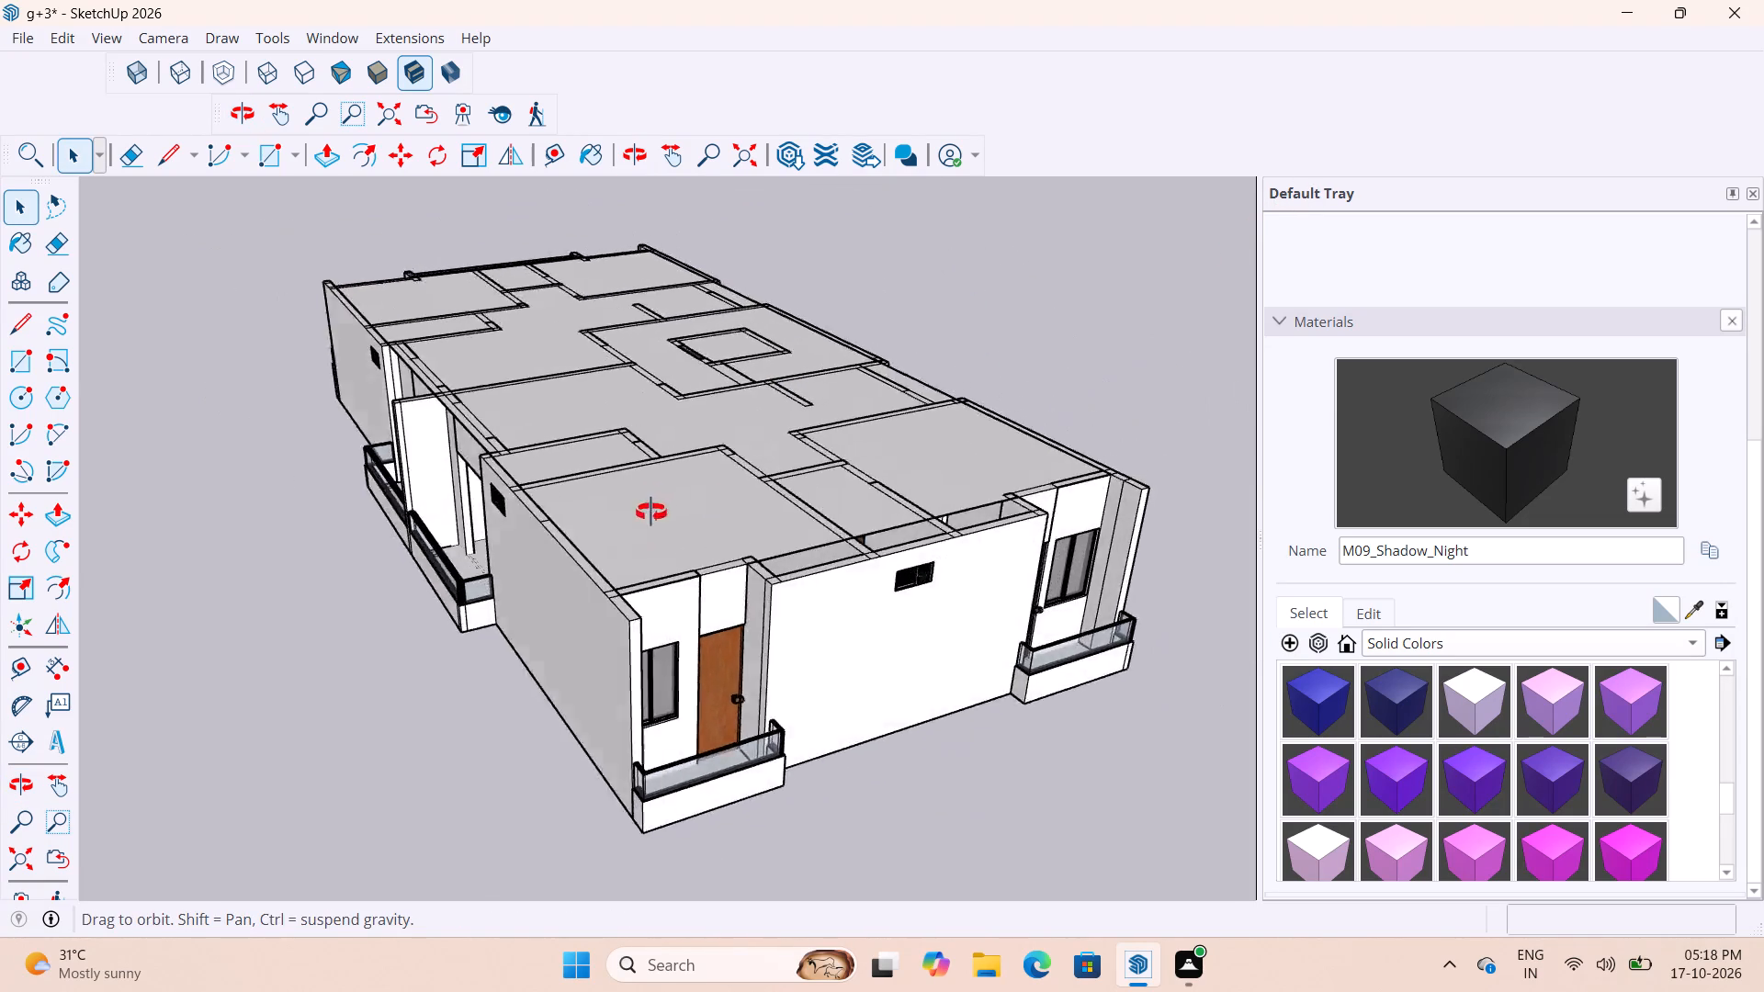
middle_click_drag(651, 513, 467, 618)
Make a group from the new face covering the wall tops together with its edges.
double_click(656, 468)
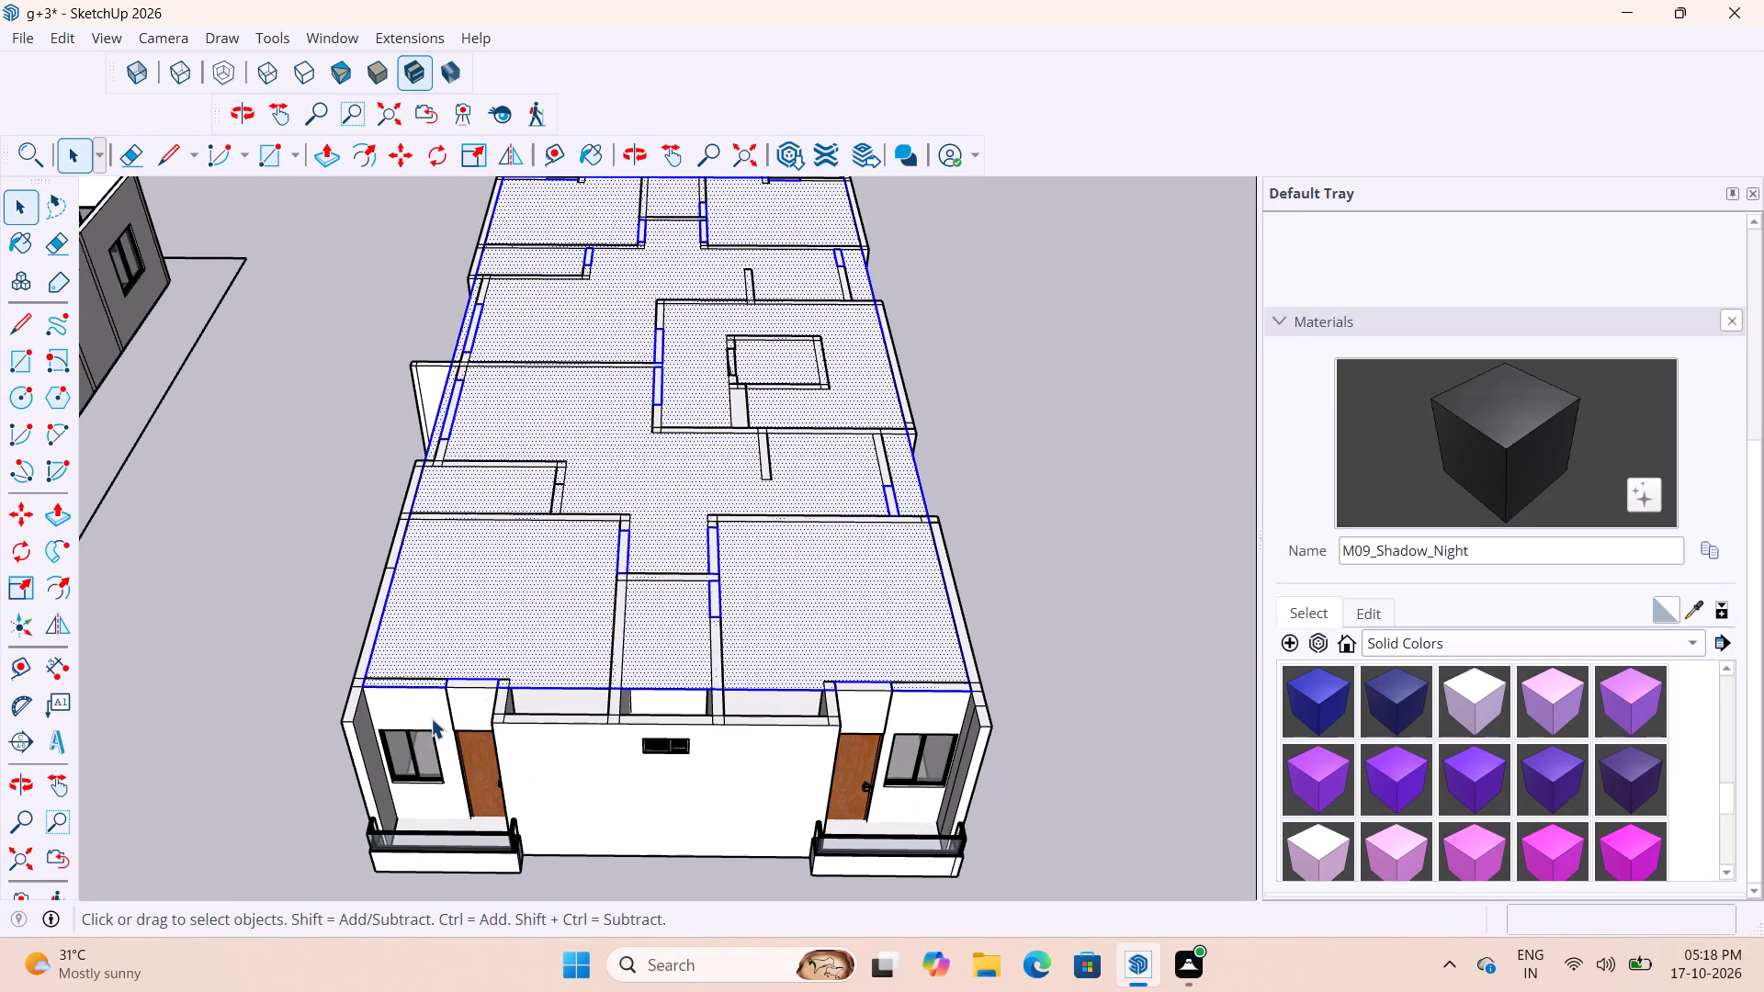
scroll(431, 718, "up", 7)
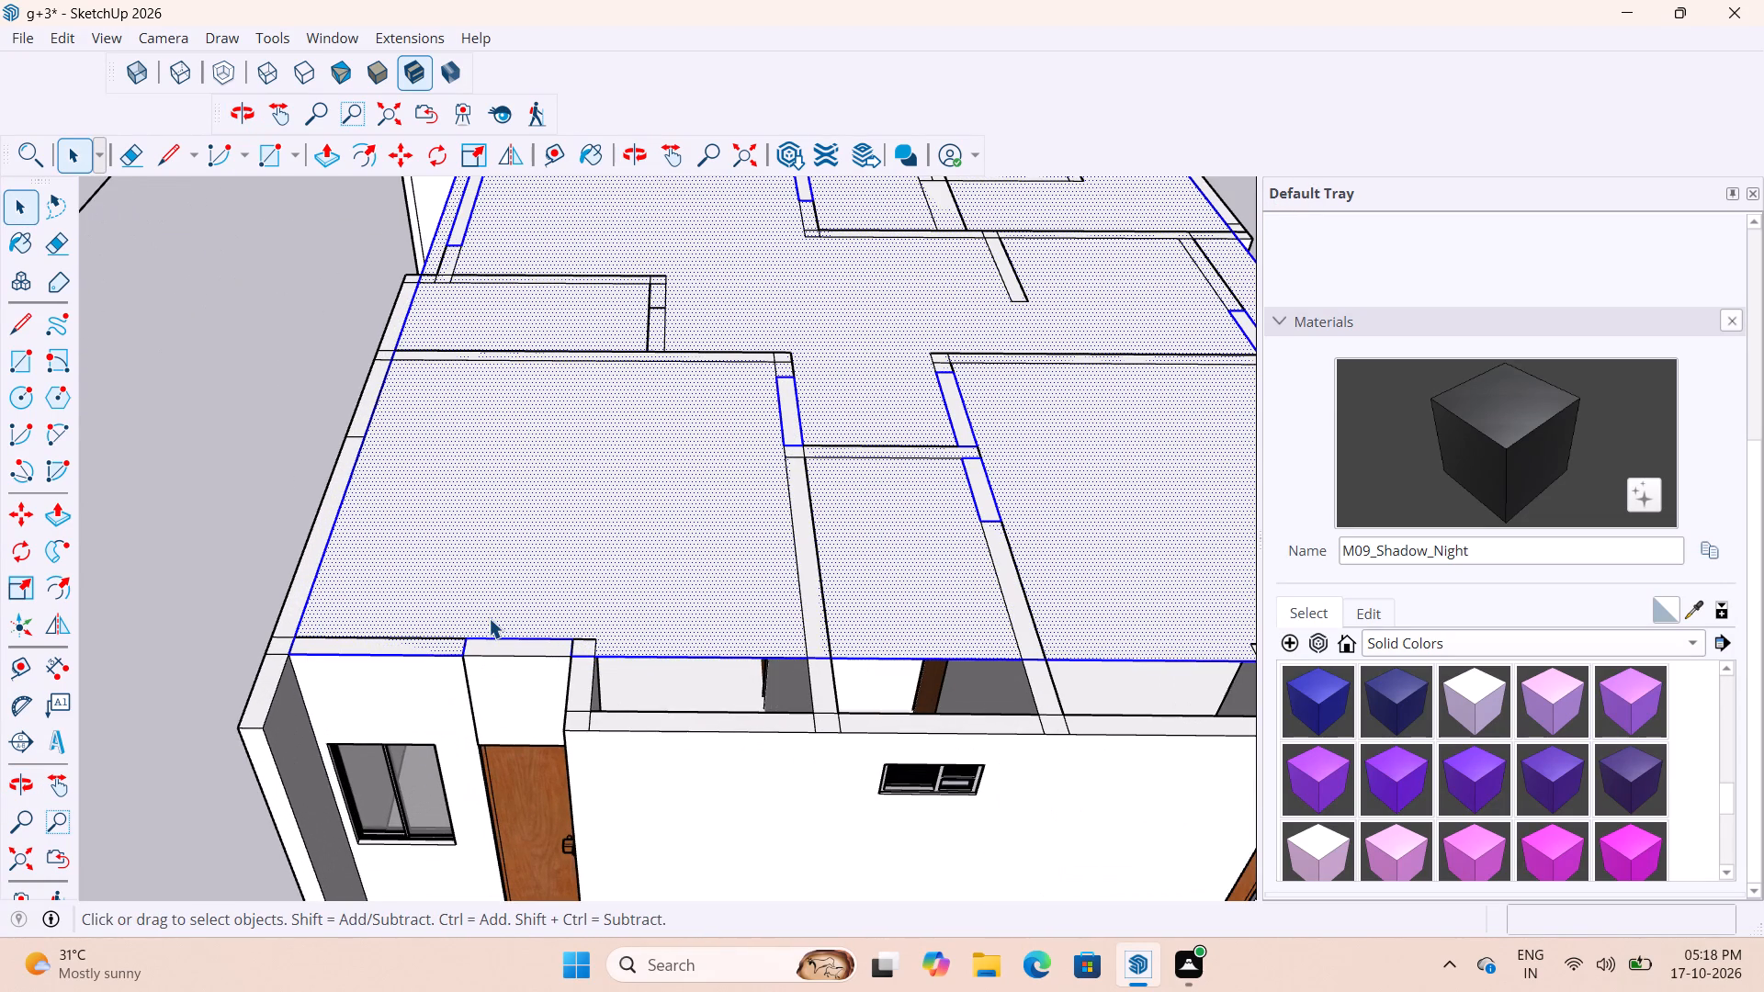
scroll(476, 595, "down", 10)
middle_click_drag(459, 637, 451, 690)
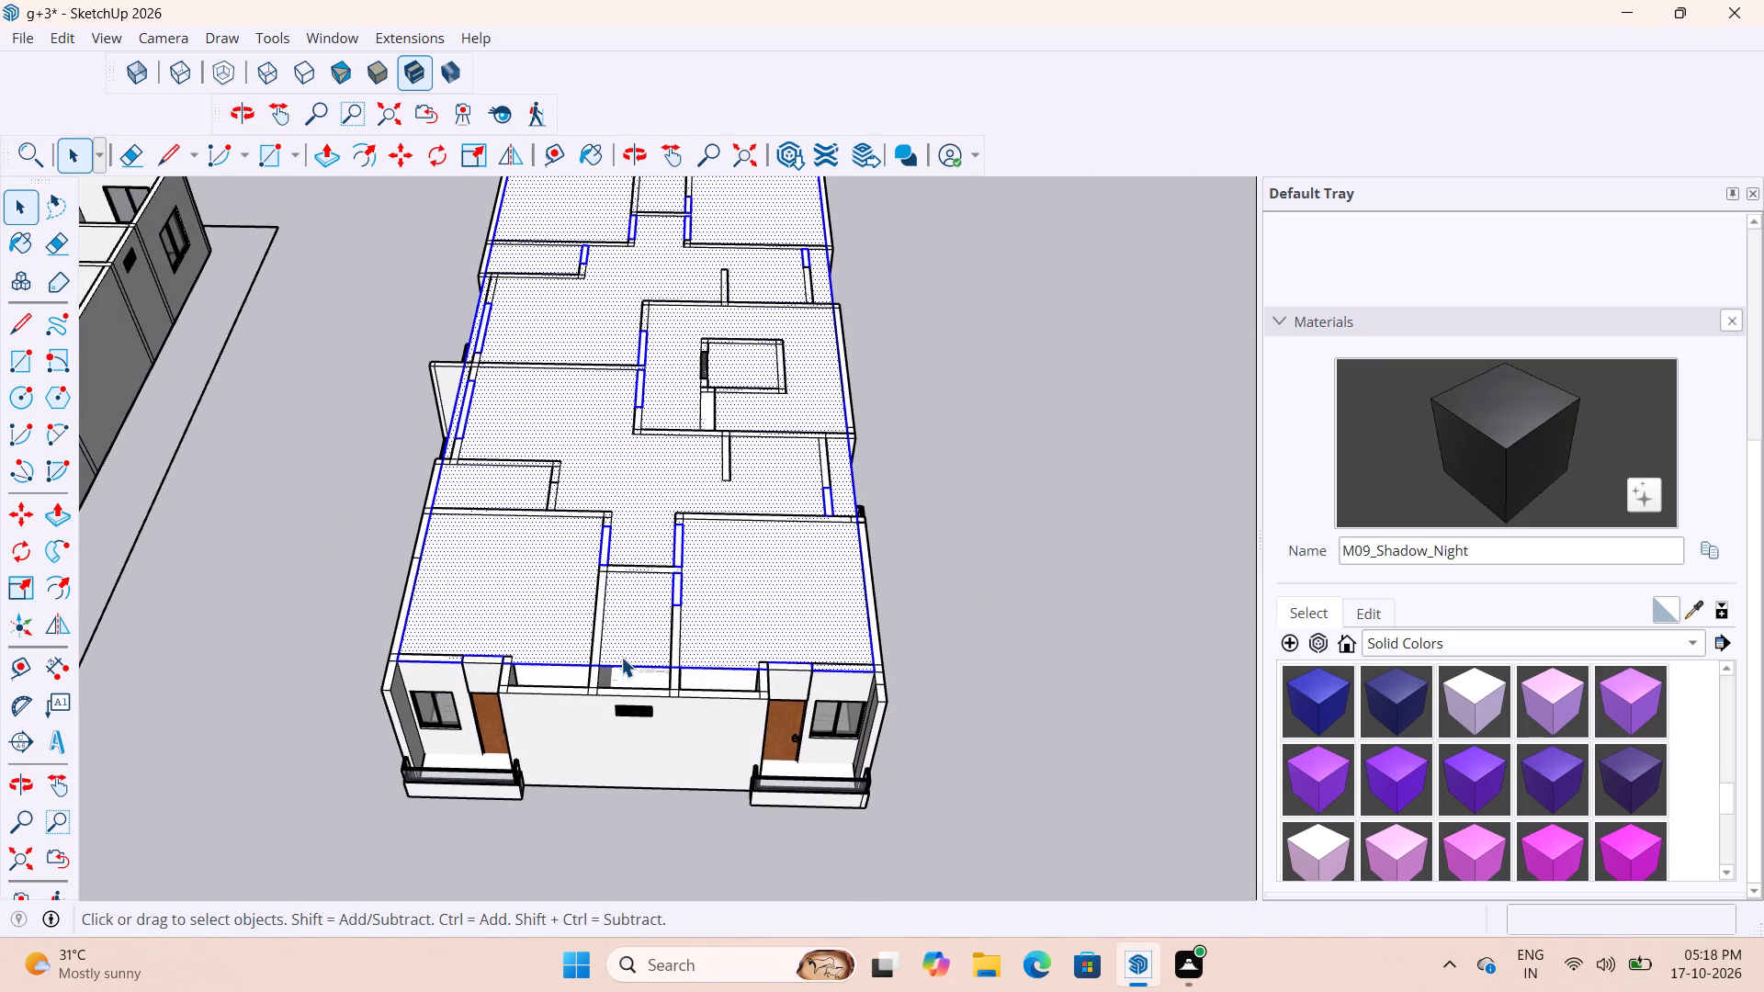
scroll(539, 653, "up", 3)
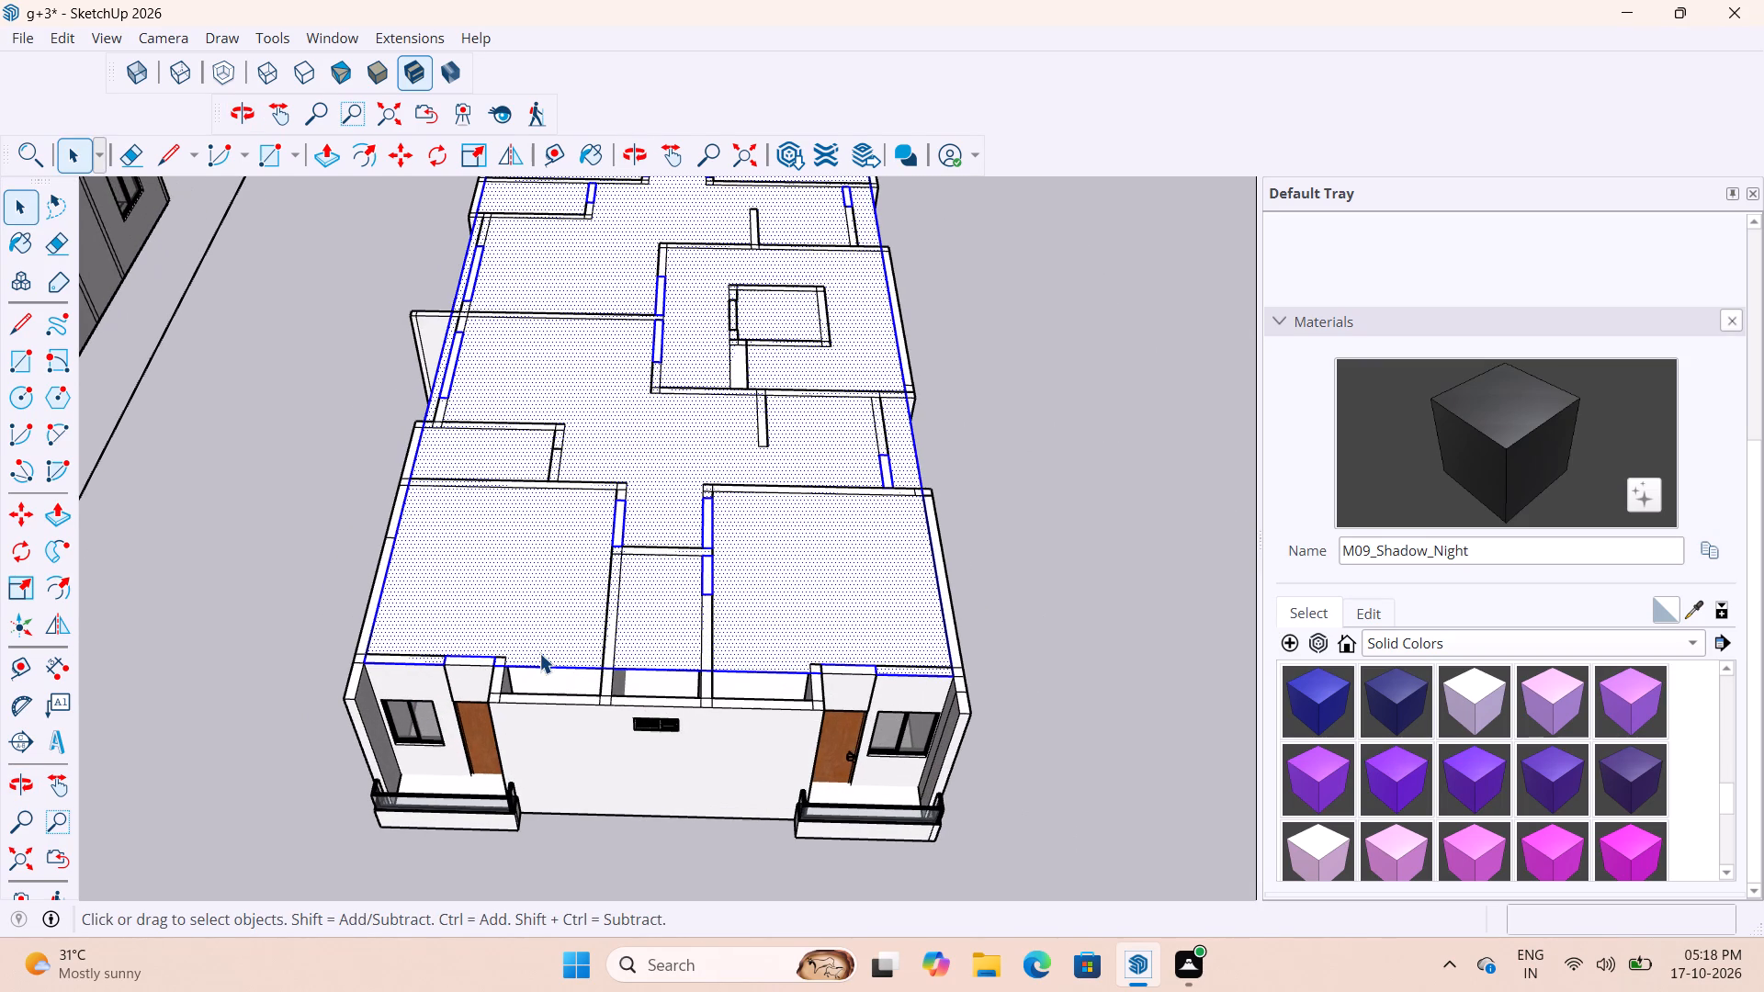
scroll(1047, 312, "up", 3)
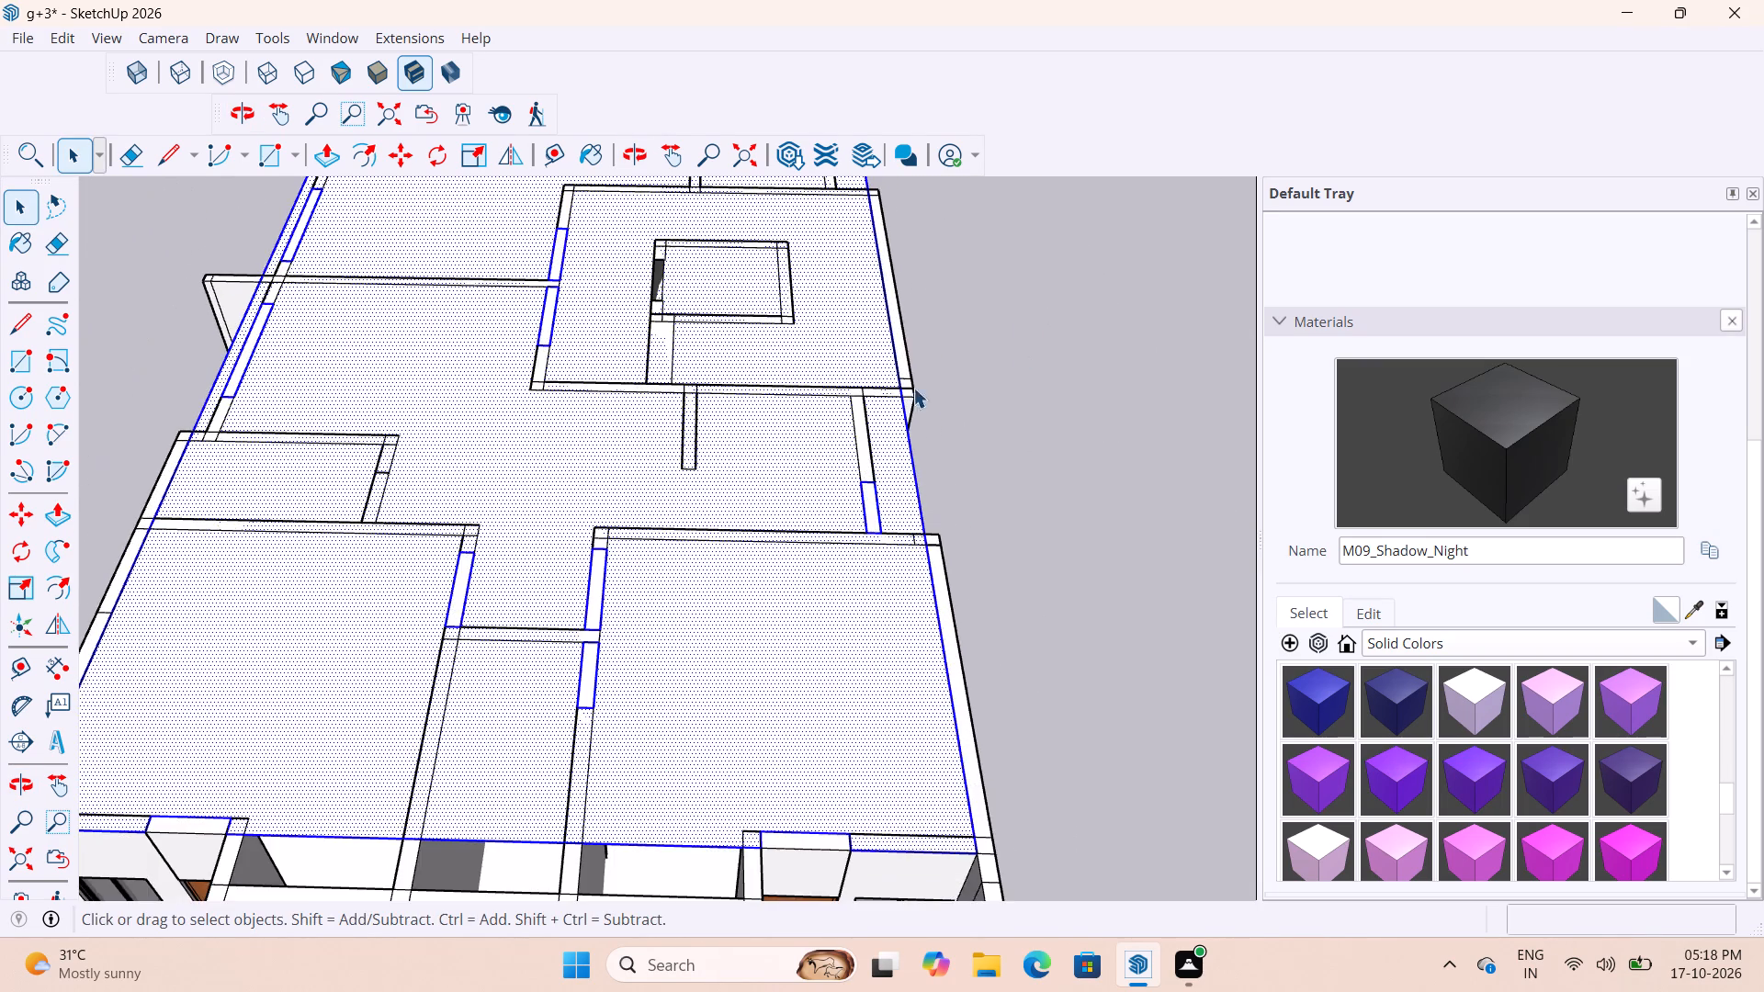
scroll(668, 589, "down", 5)
scroll(605, 466, "down", 6)
scroll(582, 281, "up", 3)
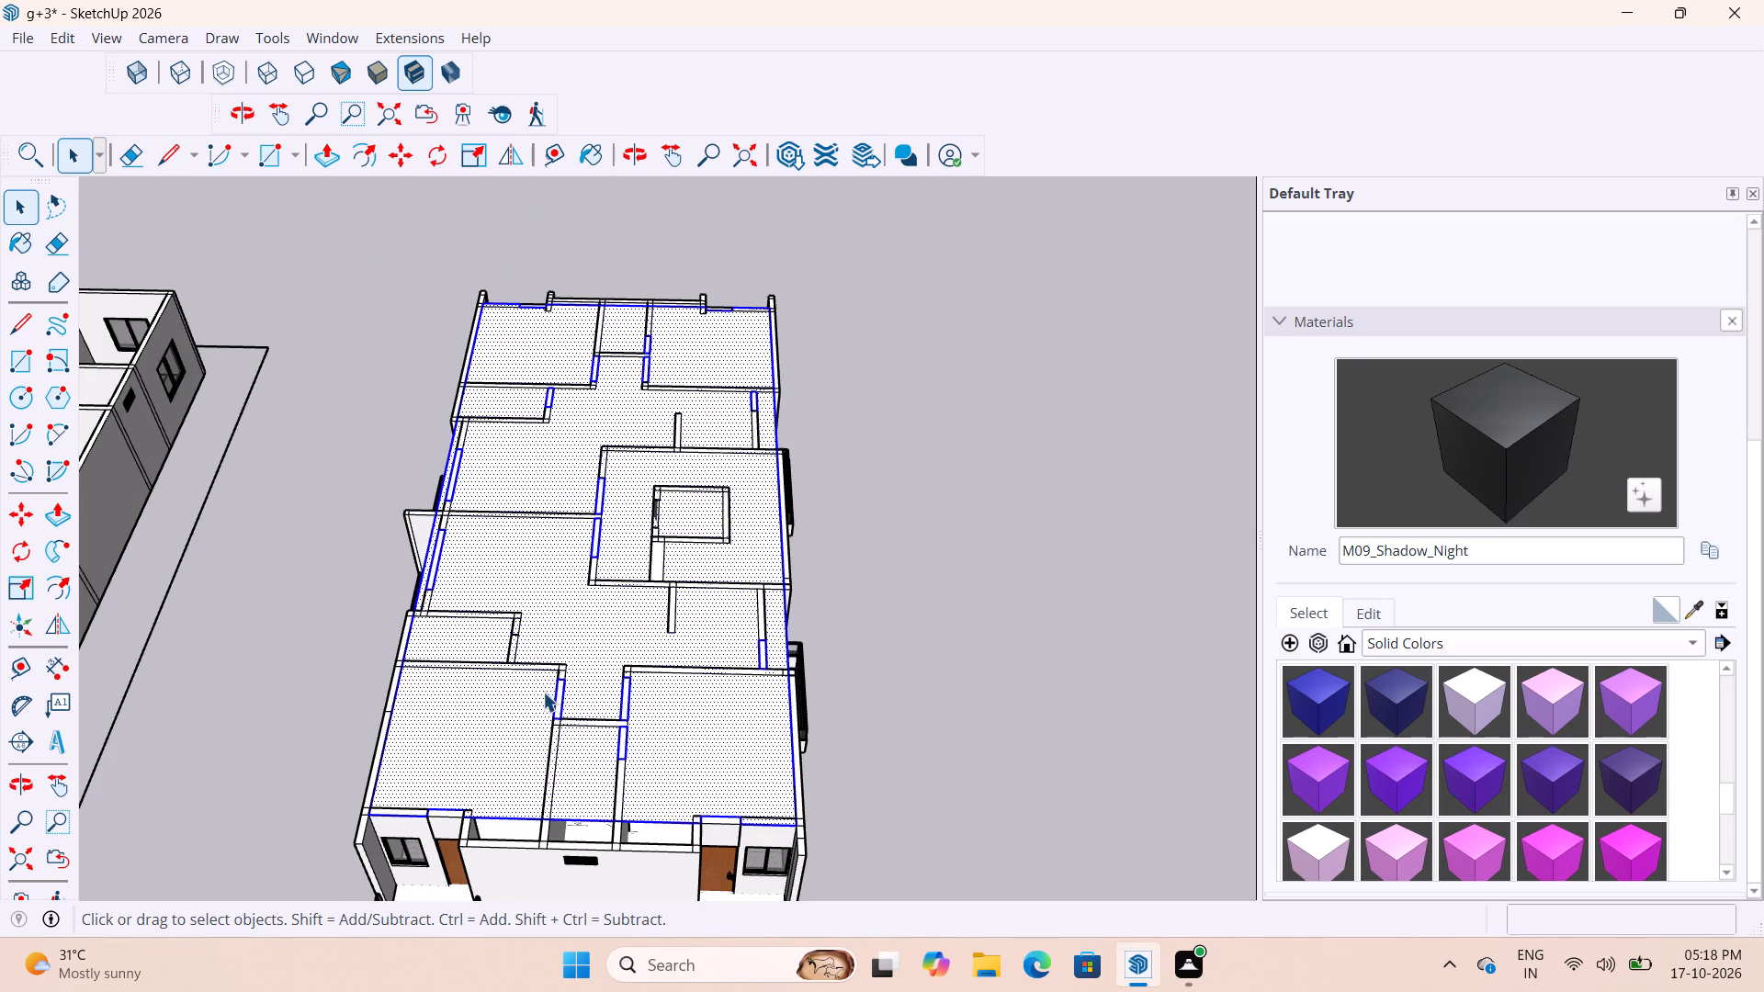
right_click(600, 680)
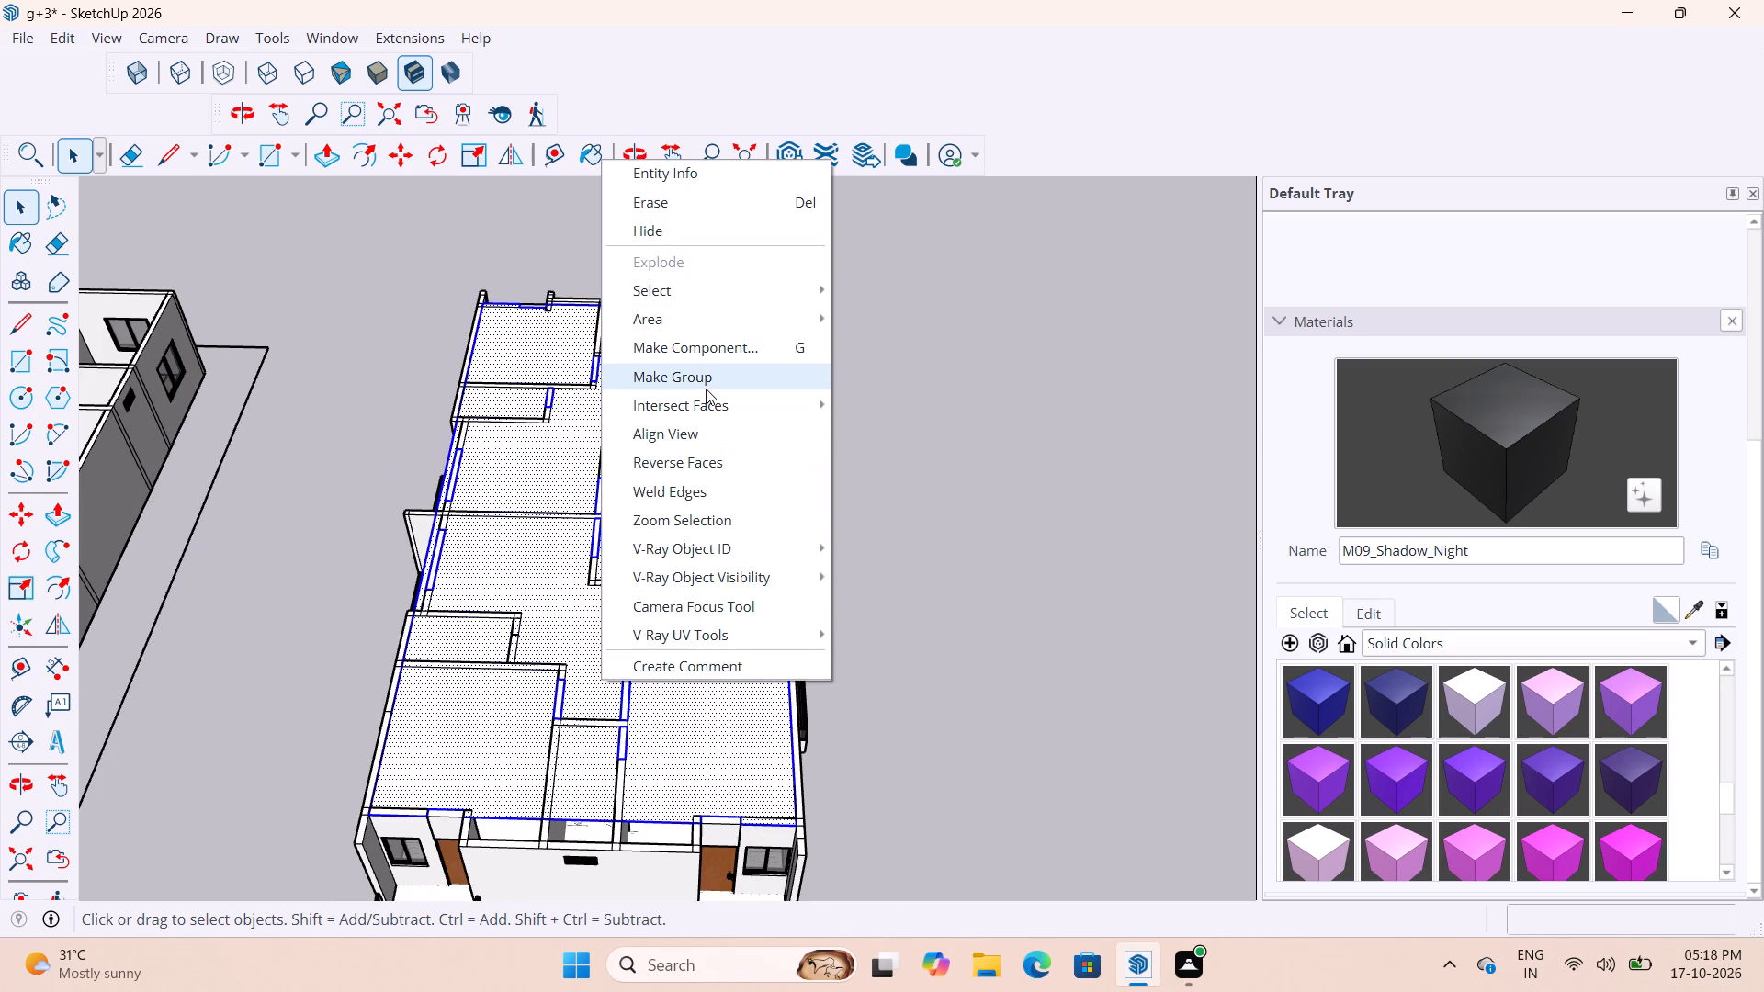
left_click(706, 388)
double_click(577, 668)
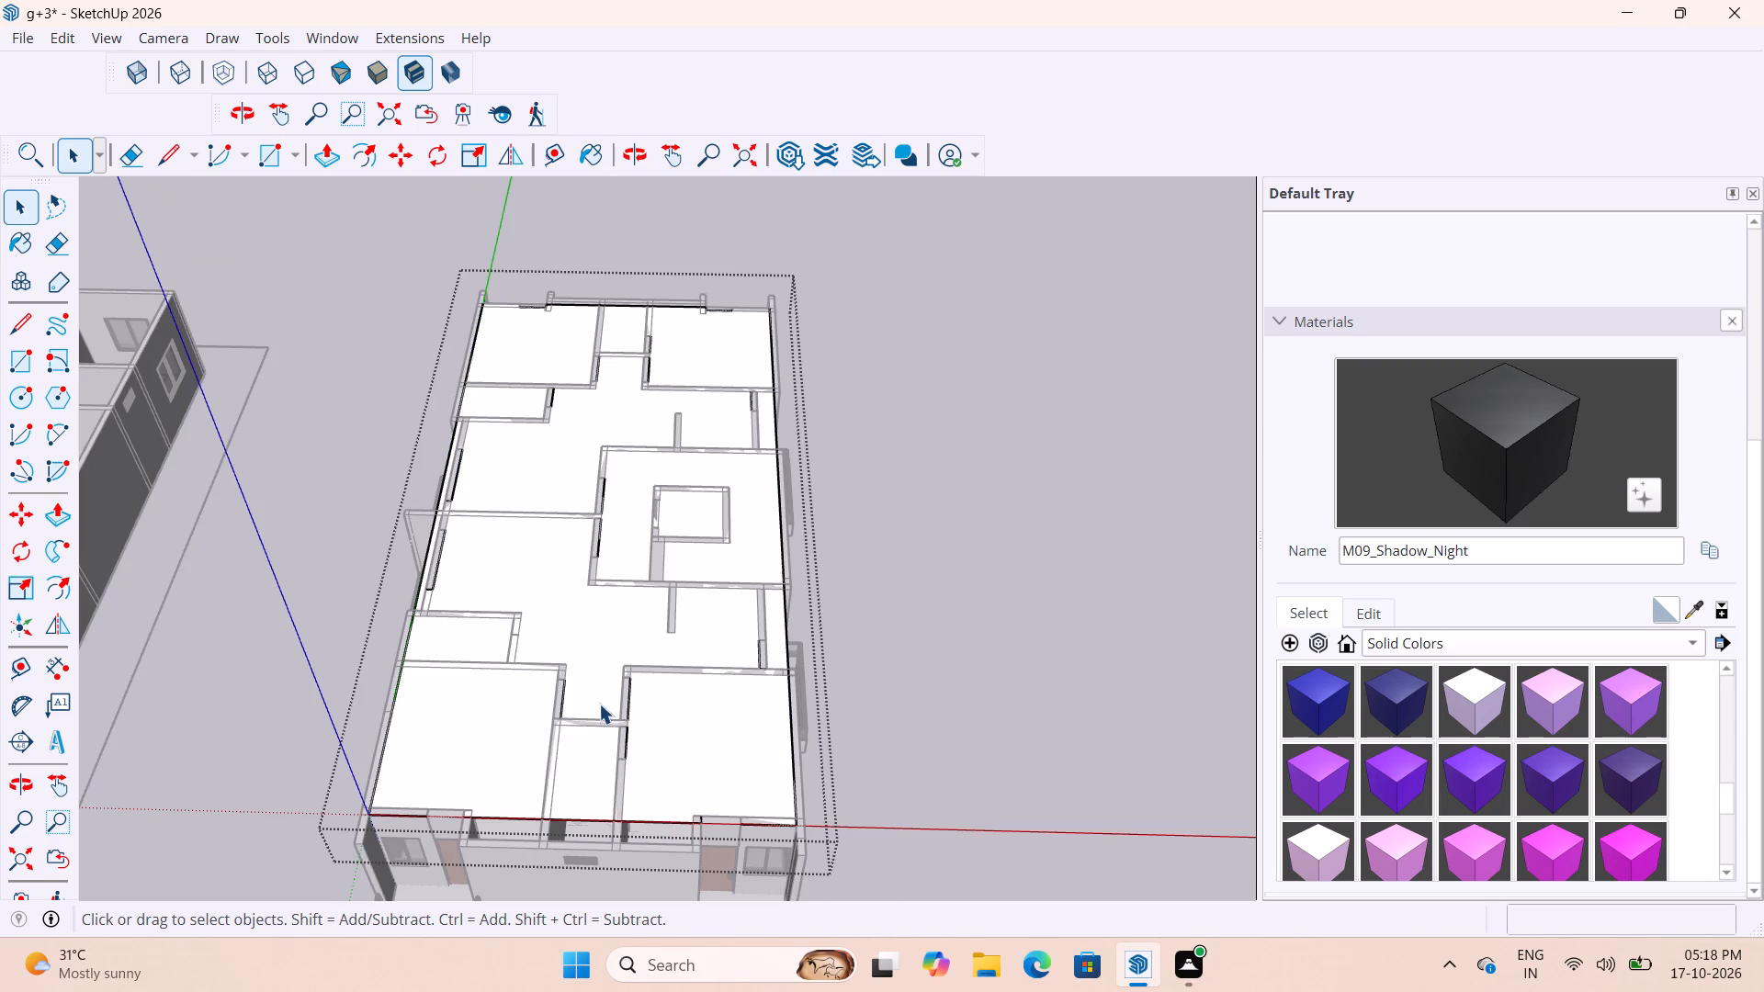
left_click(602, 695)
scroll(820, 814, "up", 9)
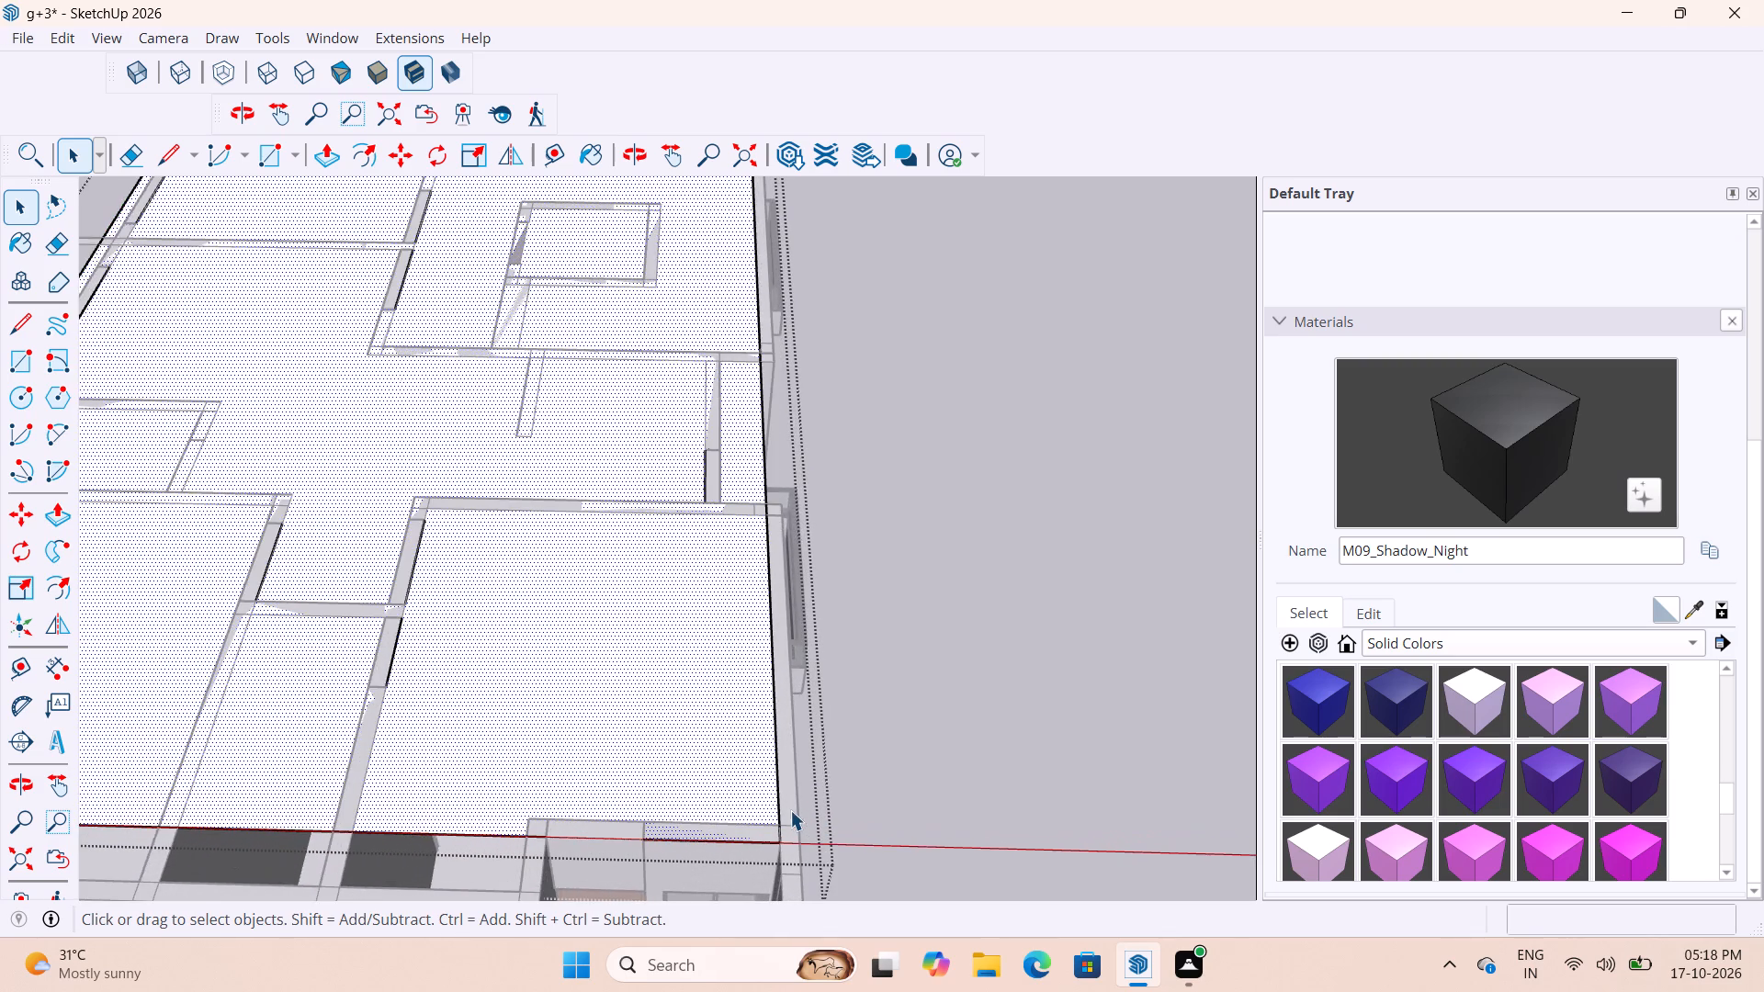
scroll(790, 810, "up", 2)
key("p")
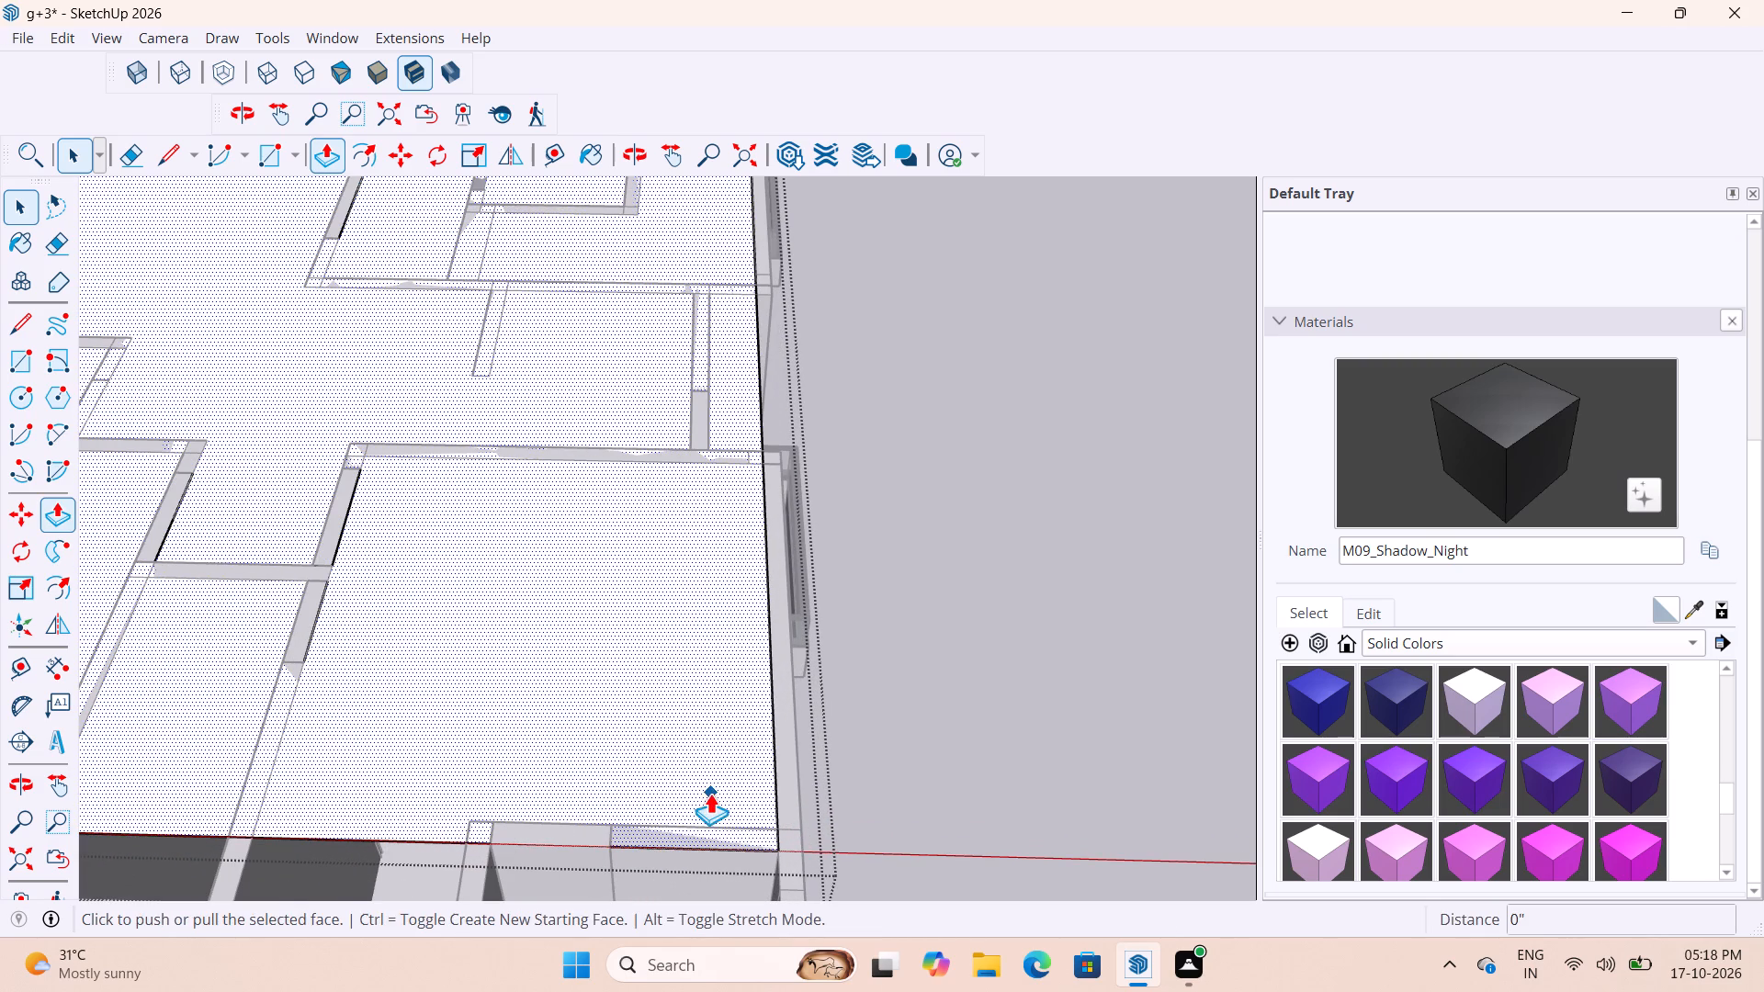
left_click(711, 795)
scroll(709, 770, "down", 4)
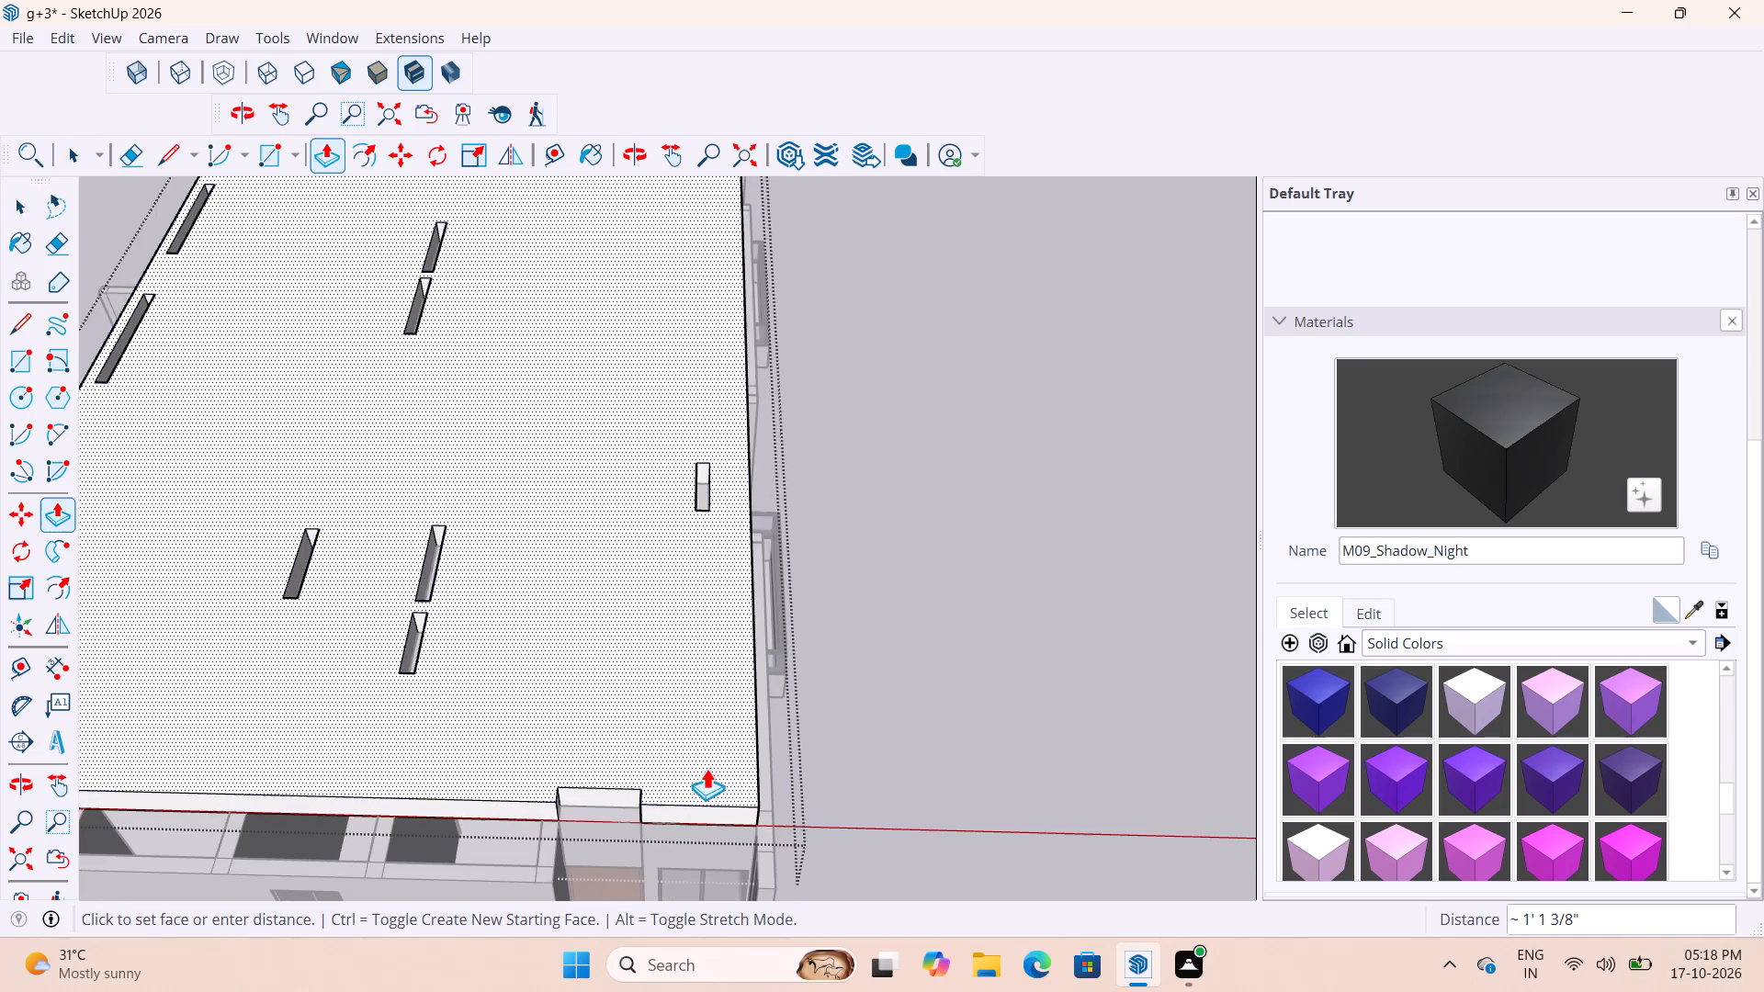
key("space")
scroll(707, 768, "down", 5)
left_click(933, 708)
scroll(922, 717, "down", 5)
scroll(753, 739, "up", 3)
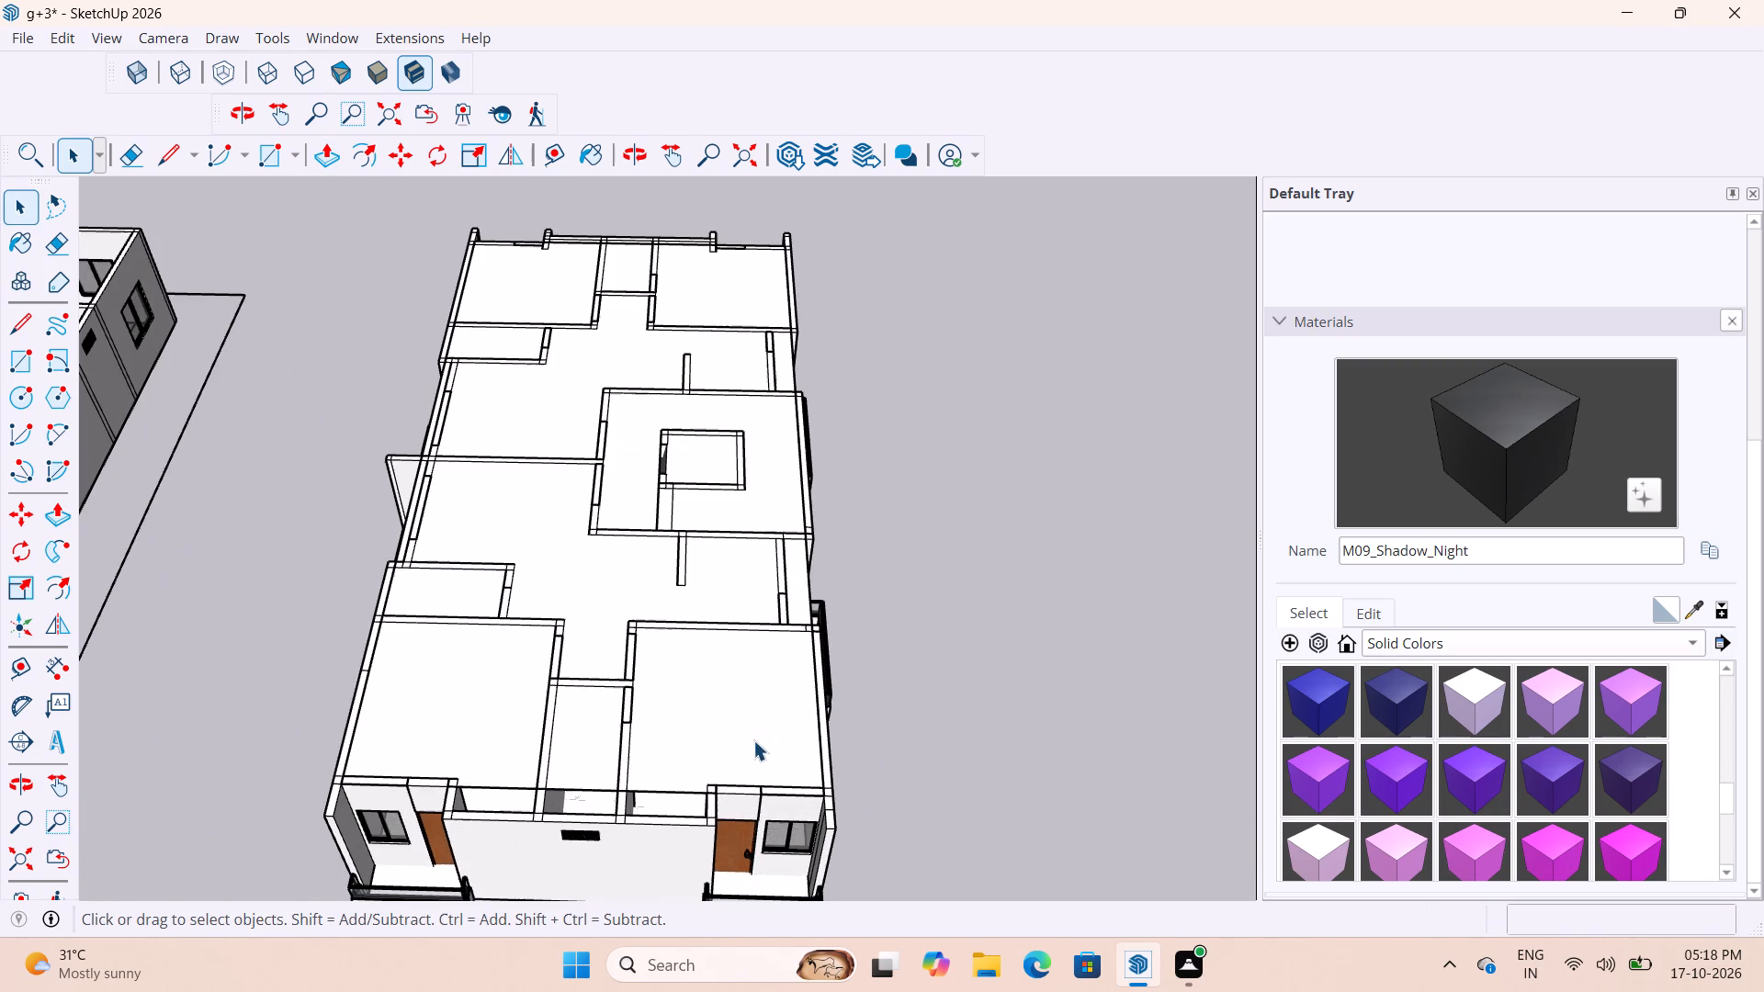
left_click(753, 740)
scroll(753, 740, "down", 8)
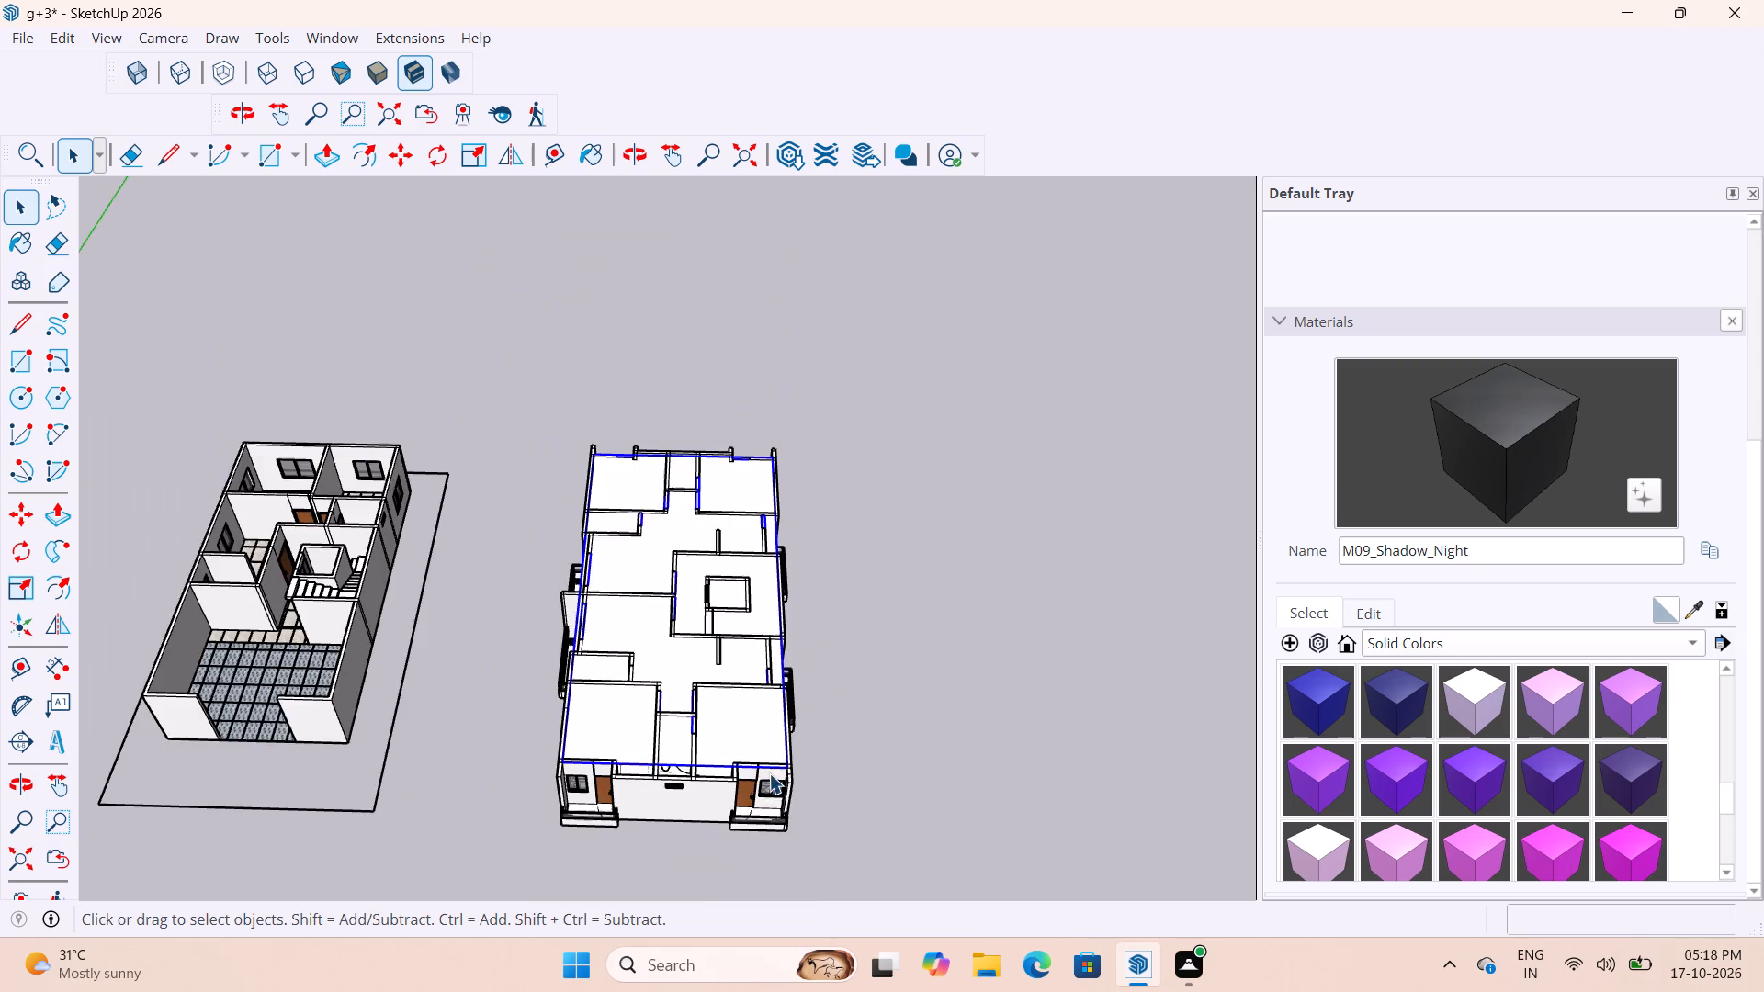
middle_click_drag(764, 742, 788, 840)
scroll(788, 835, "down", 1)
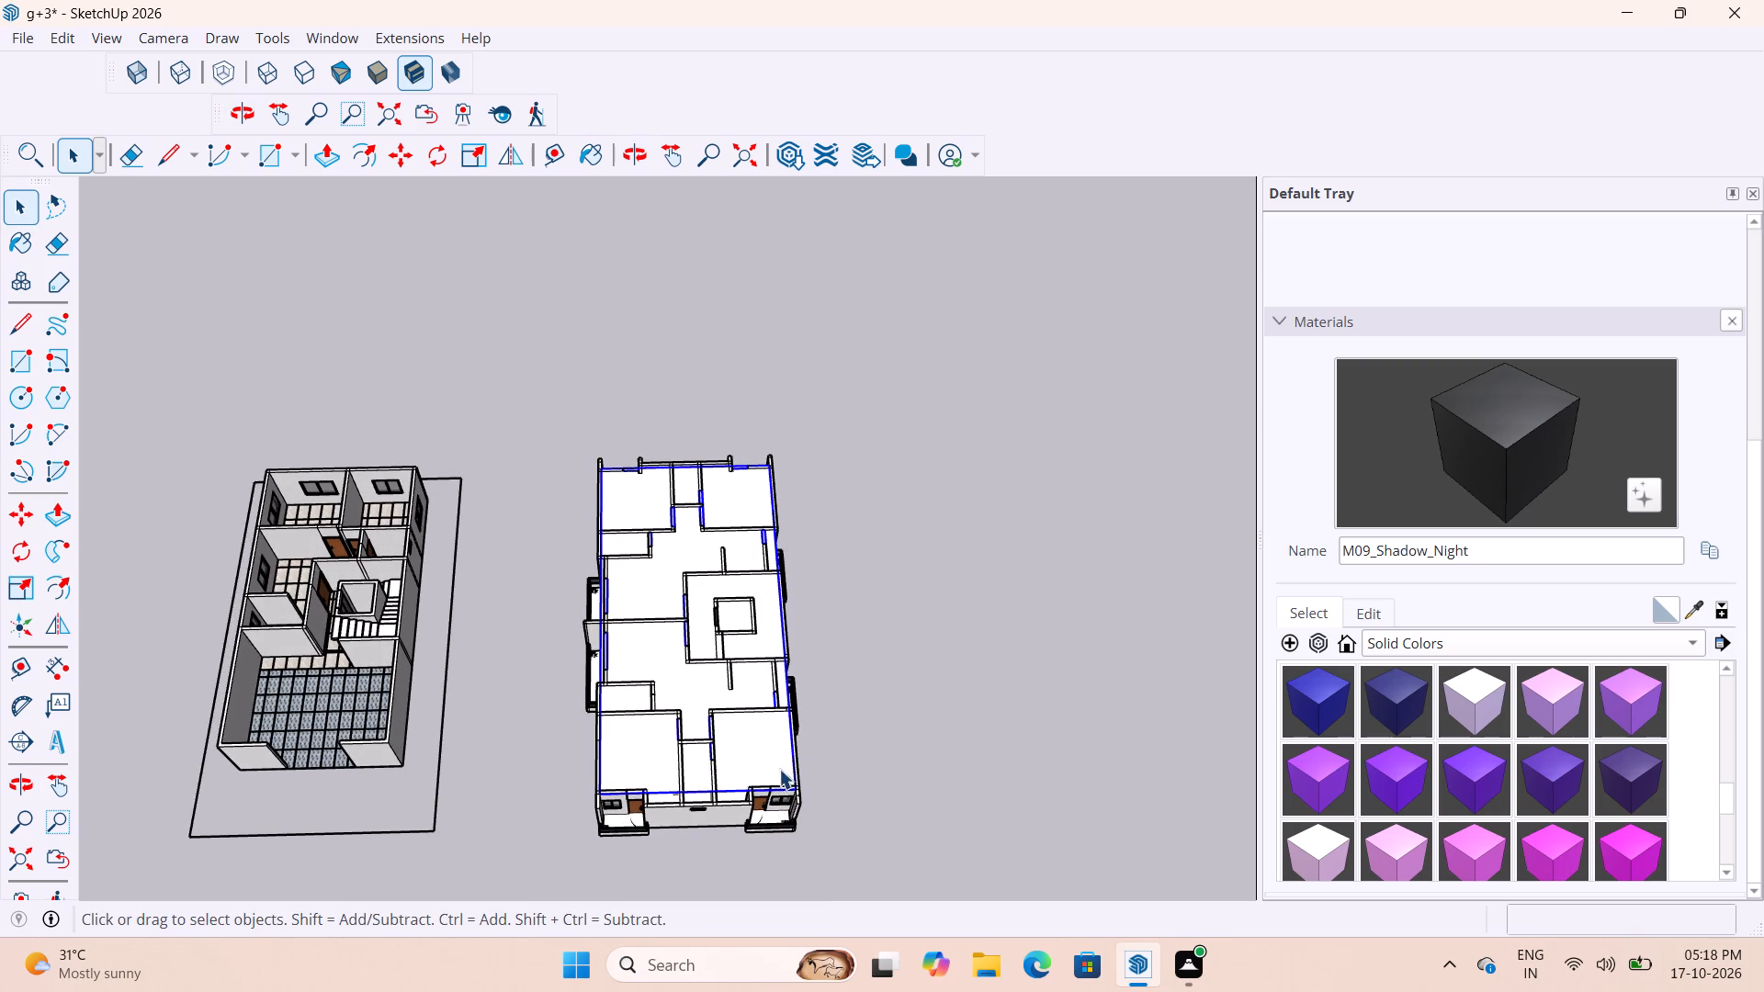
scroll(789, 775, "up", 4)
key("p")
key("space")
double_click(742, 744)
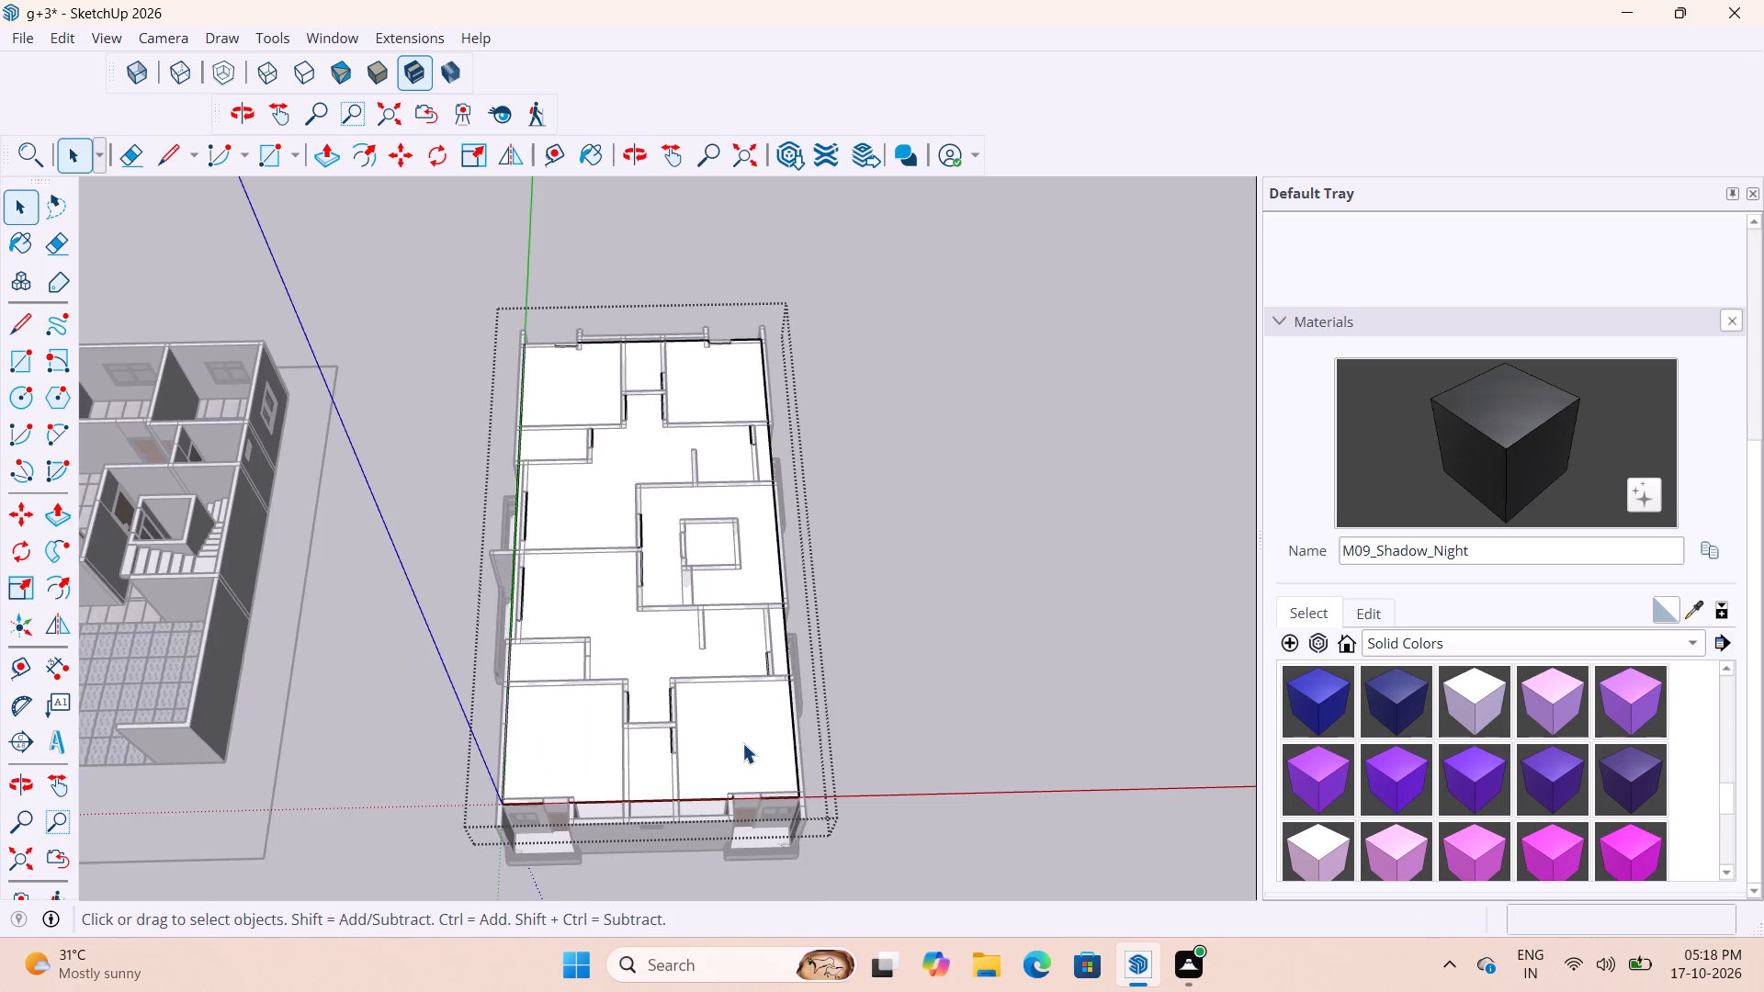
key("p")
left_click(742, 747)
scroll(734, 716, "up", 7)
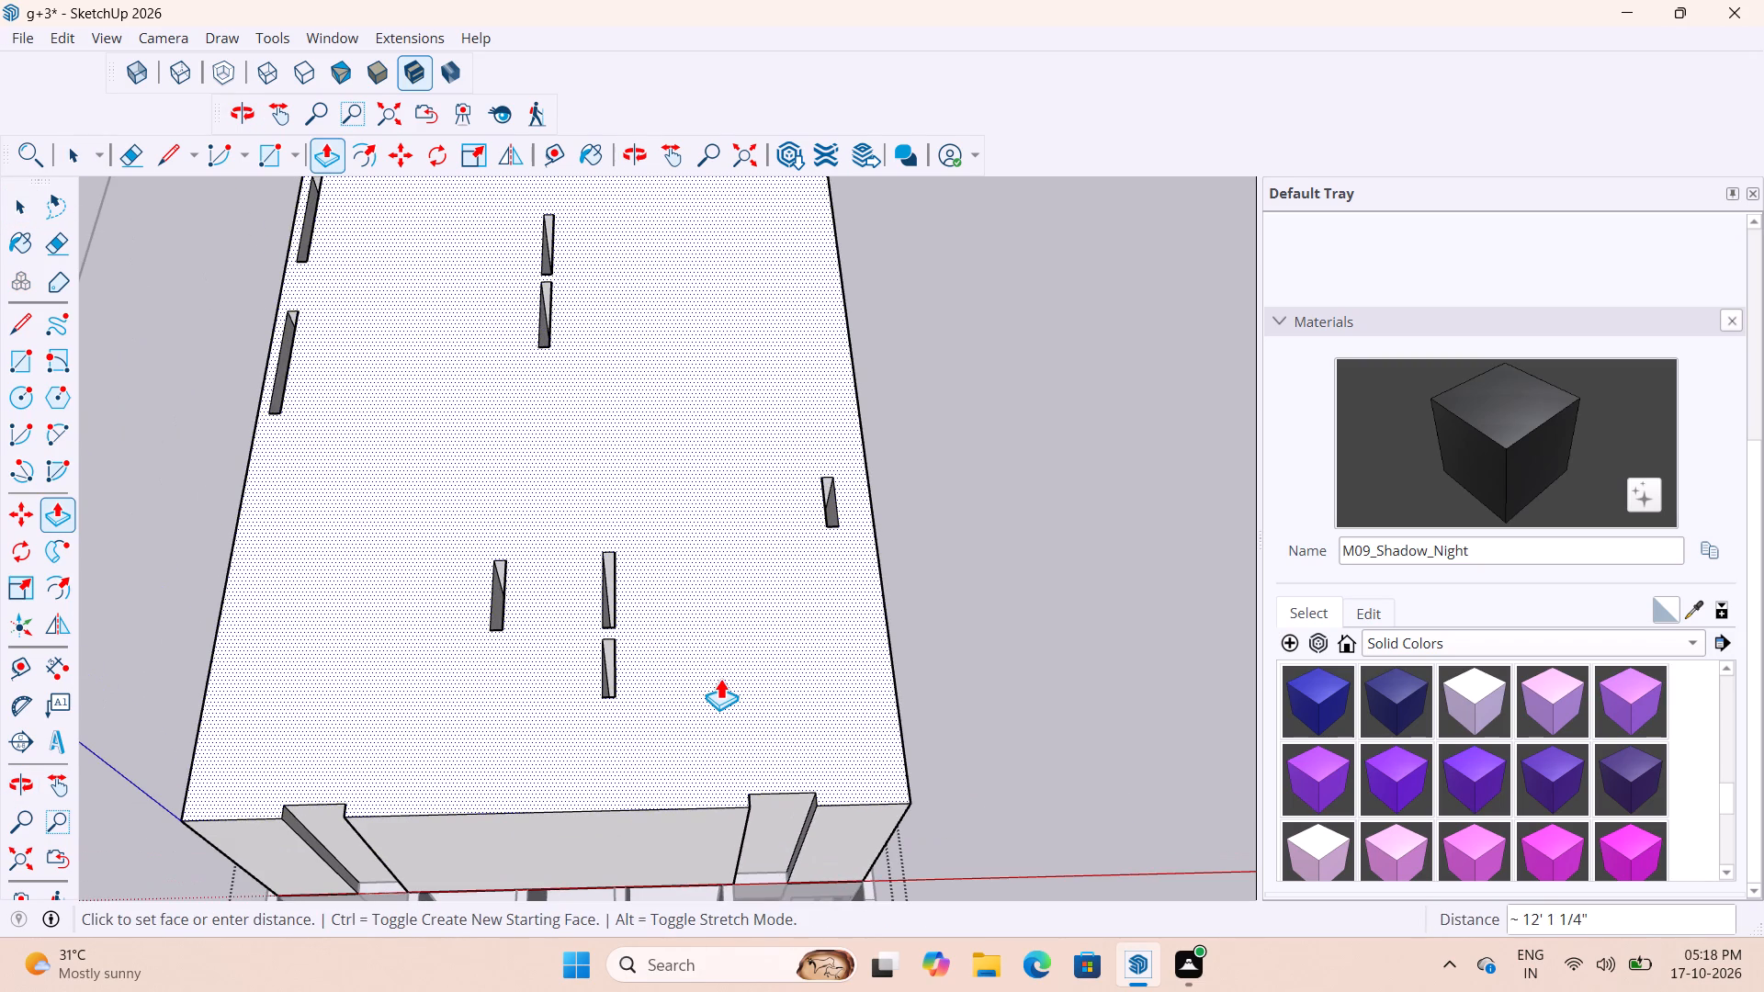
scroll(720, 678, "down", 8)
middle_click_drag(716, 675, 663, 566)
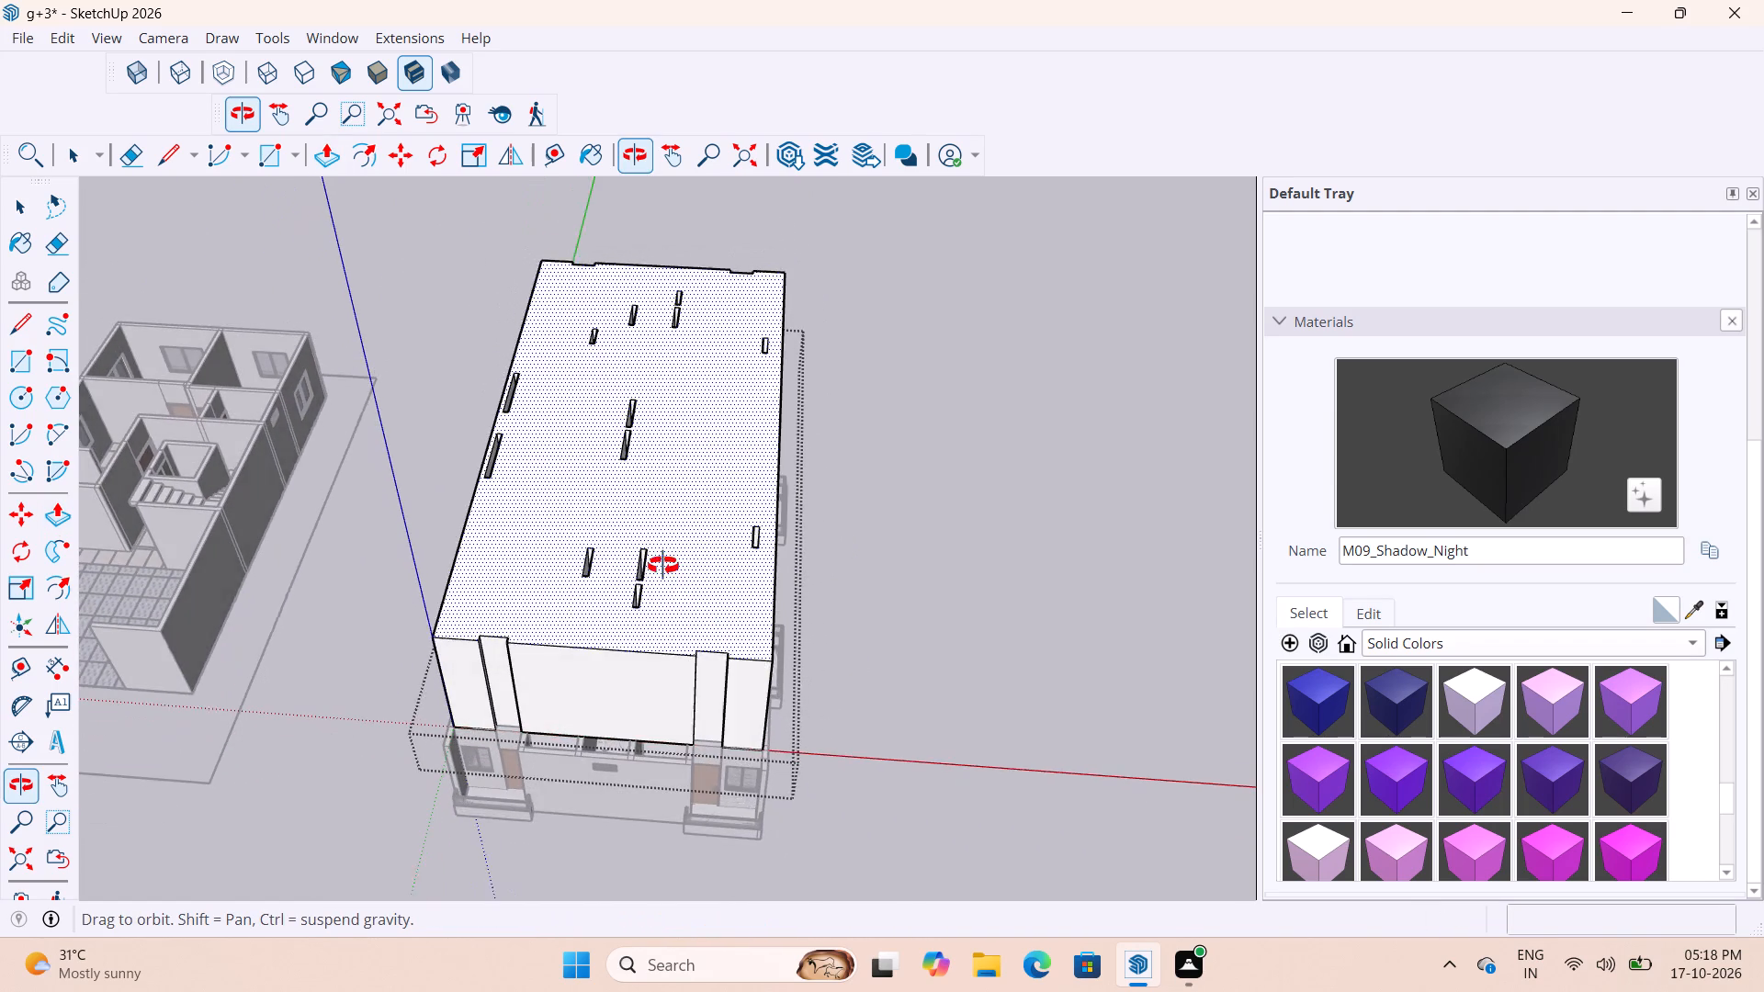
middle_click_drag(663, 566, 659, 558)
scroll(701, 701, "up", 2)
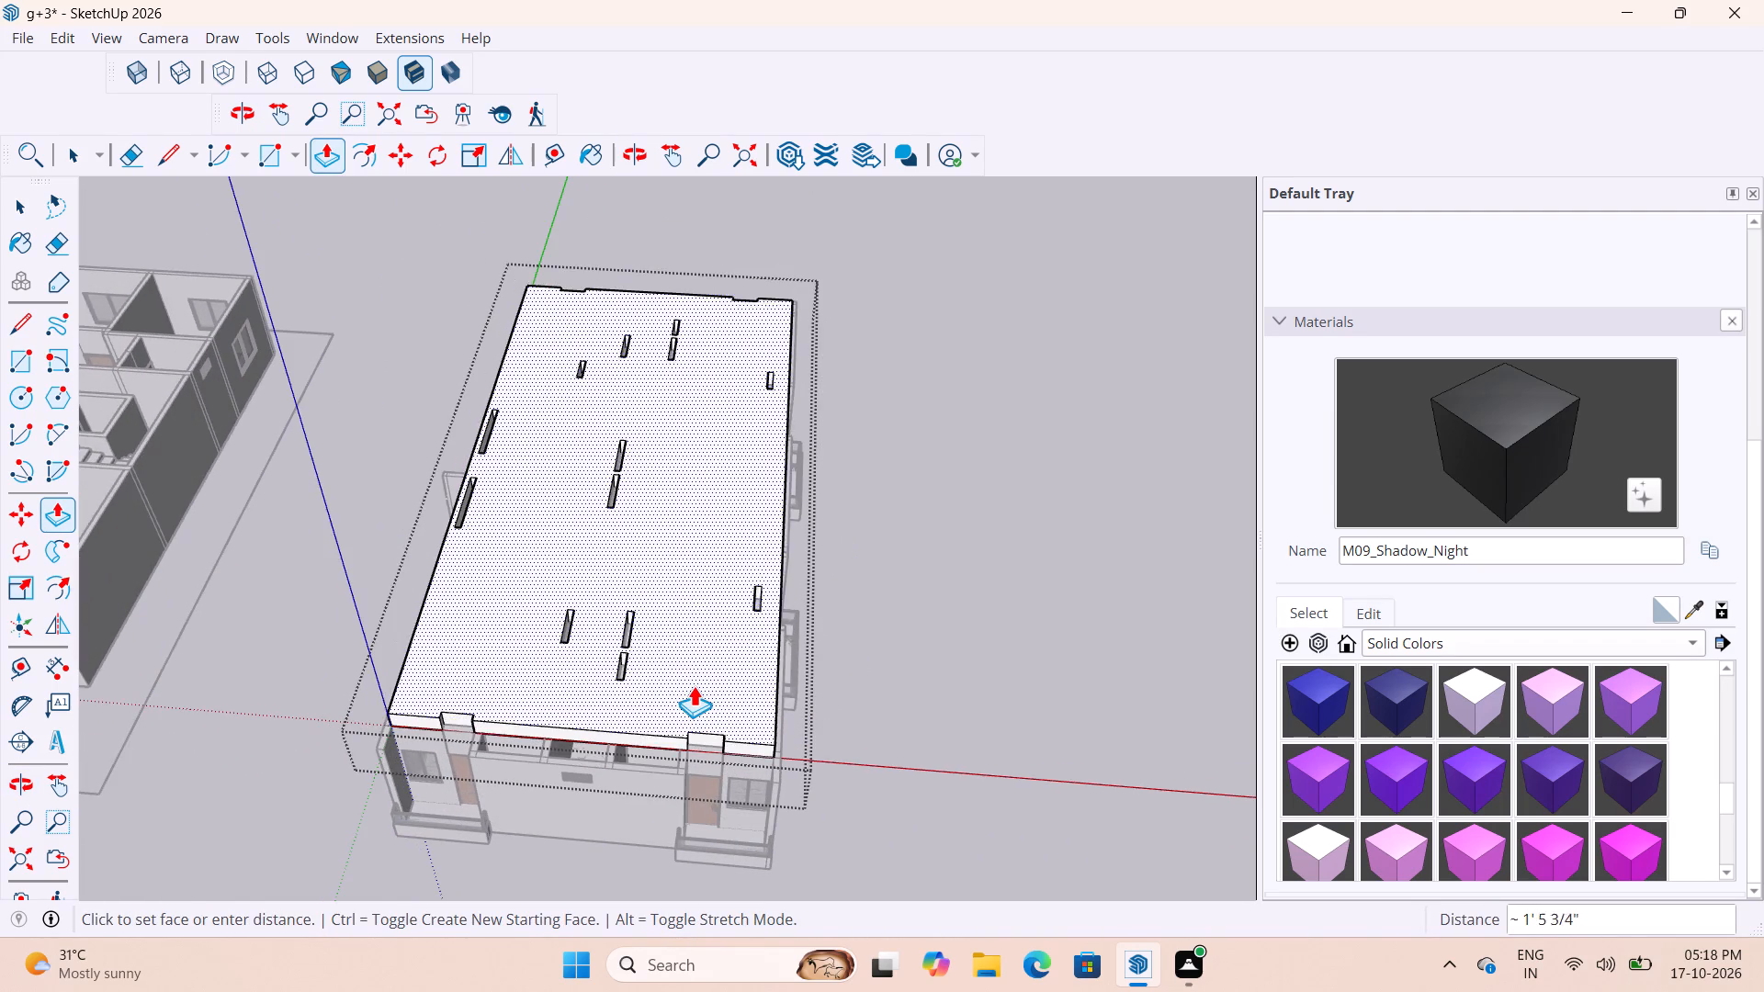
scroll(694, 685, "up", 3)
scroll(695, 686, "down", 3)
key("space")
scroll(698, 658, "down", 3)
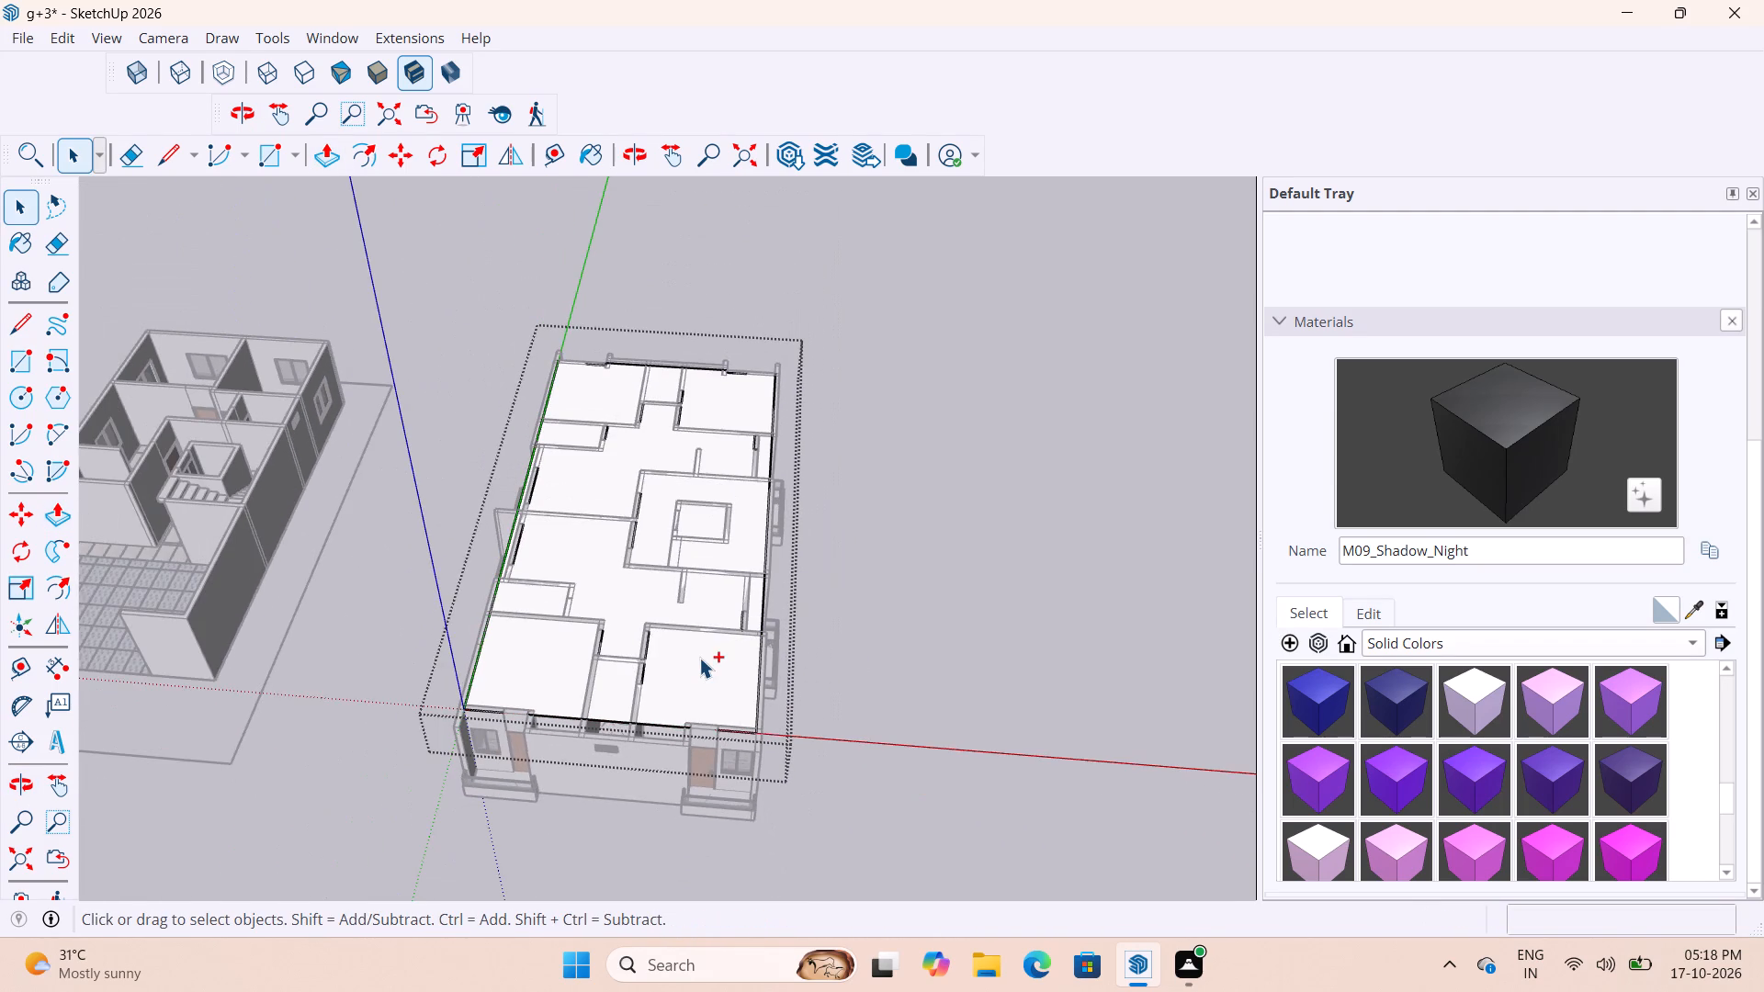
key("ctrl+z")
Examine the top face and the wall corners around the interior rooms from above, close up and at a distance.
scroll(659, 639, "up", 12)
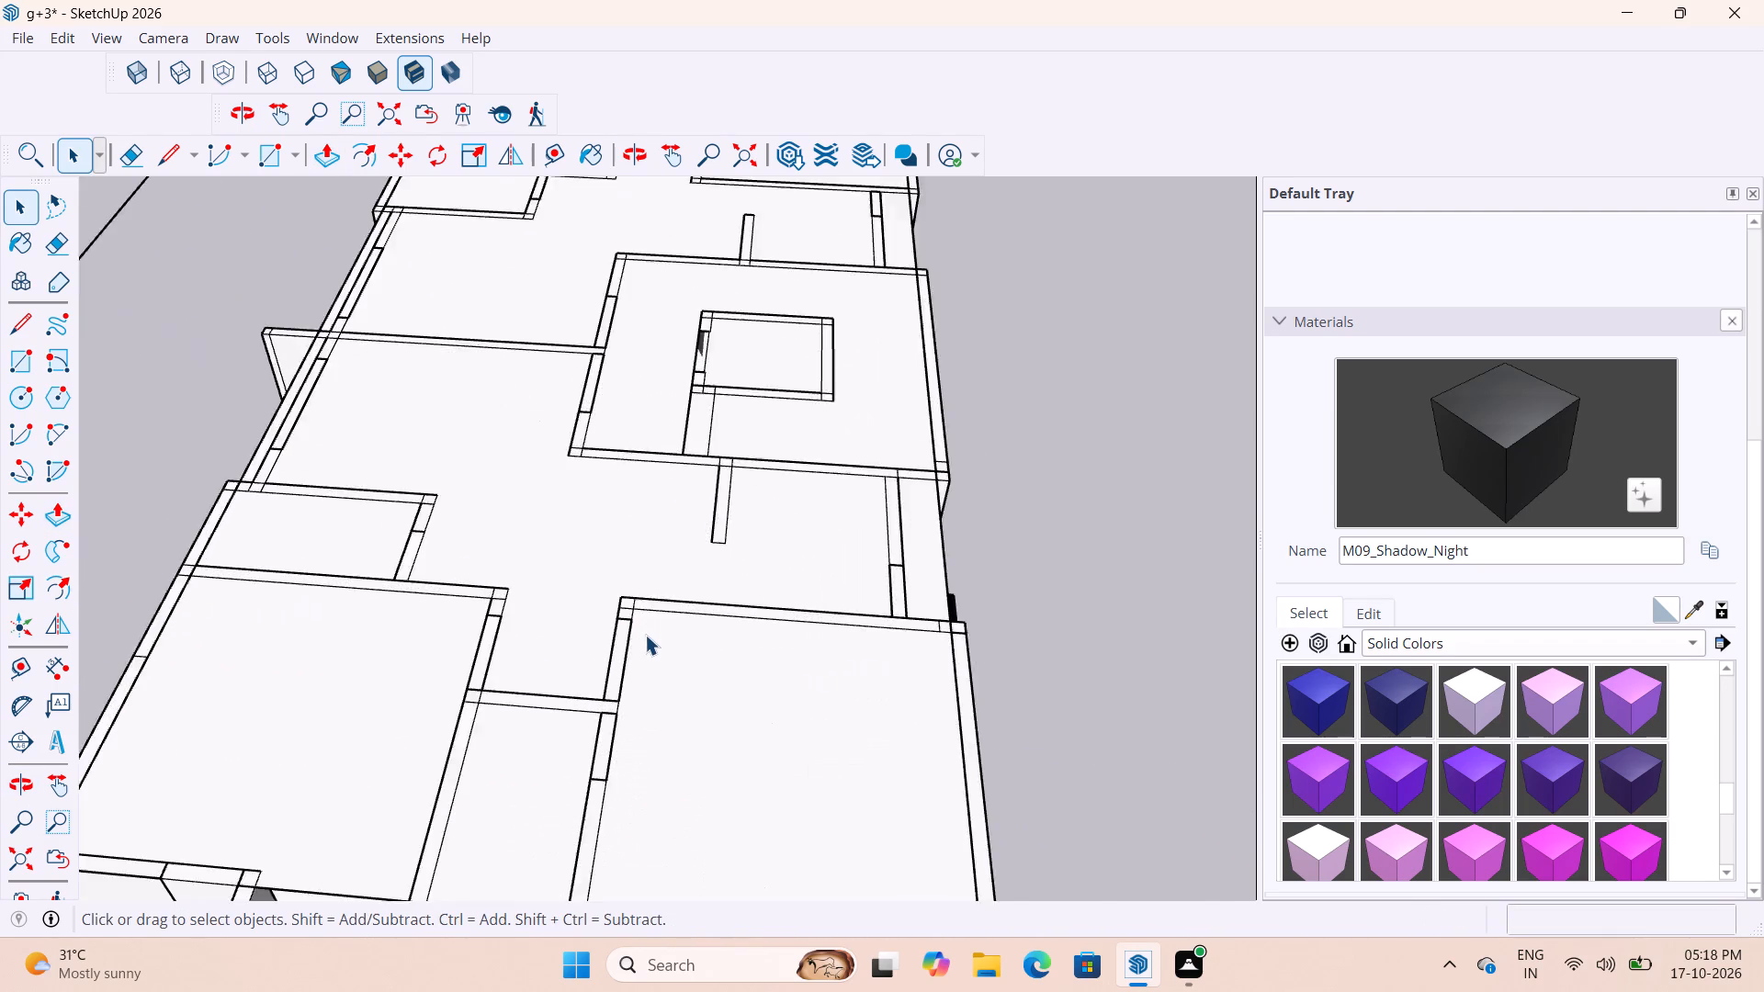
scroll(645, 635, "up", 20)
scroll(645, 635, "up", 1)
middle_click_drag(628, 615, 356, 698)
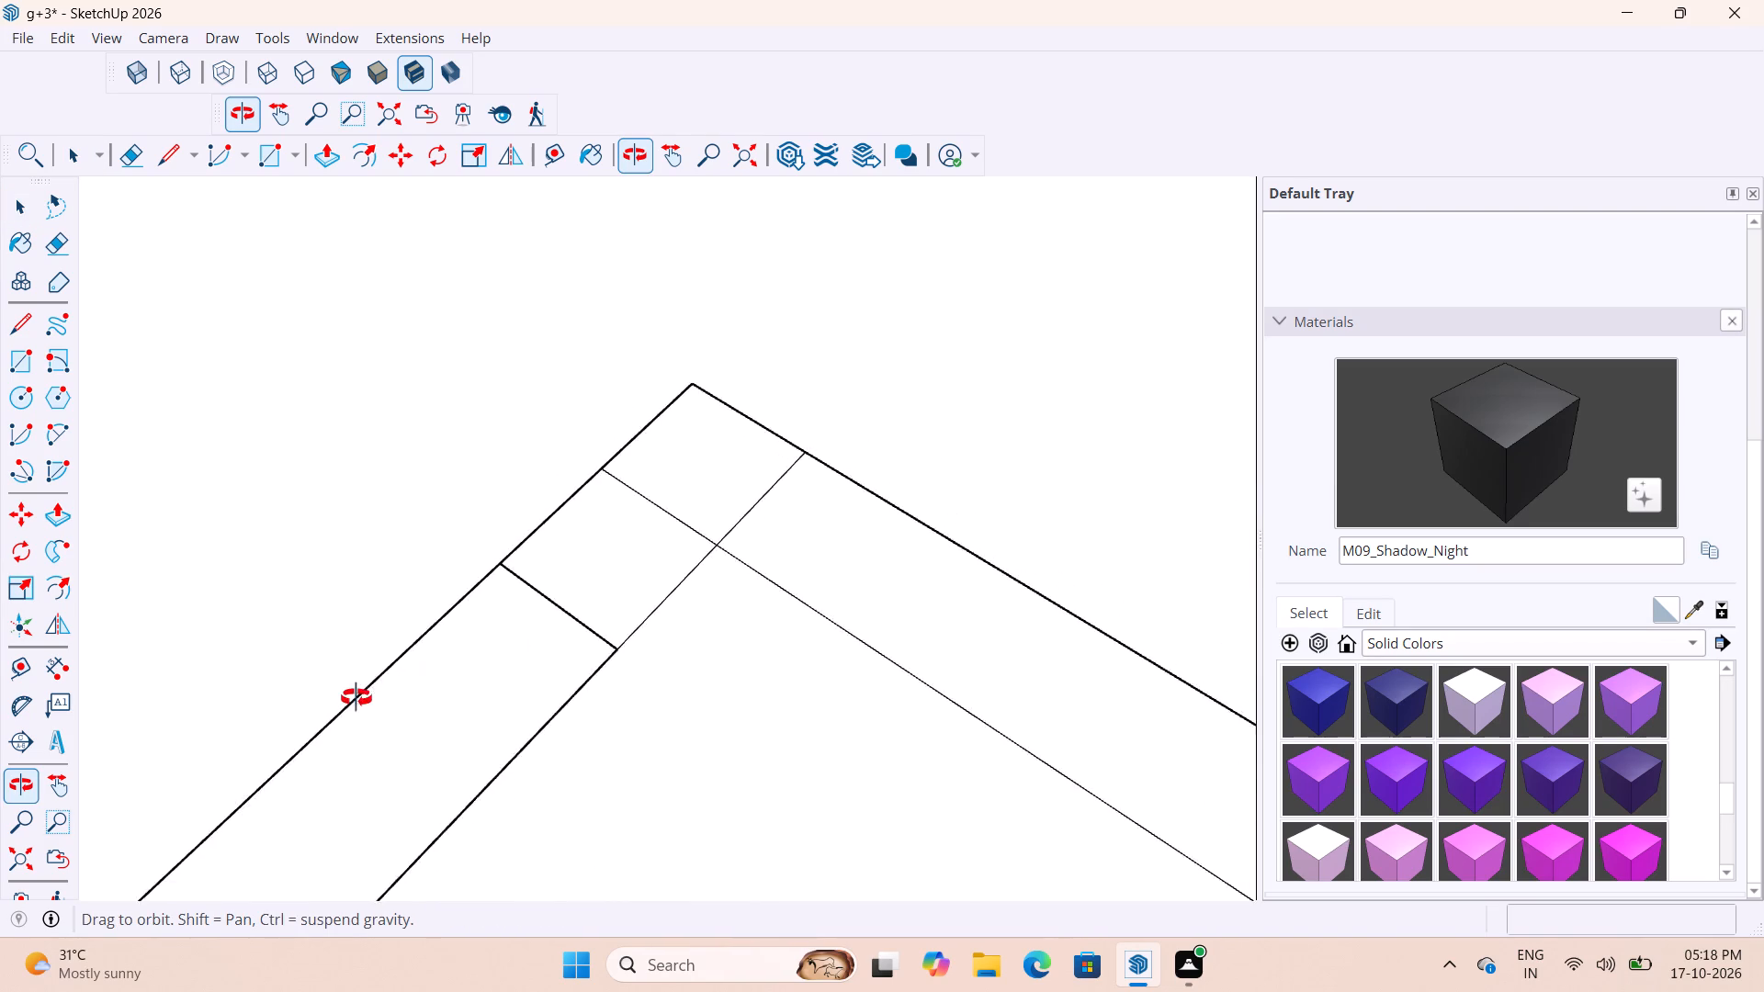
middle_click_drag(356, 698, 665, 813)
scroll(637, 762, "down", 20)
scroll(637, 762, "down", 4)
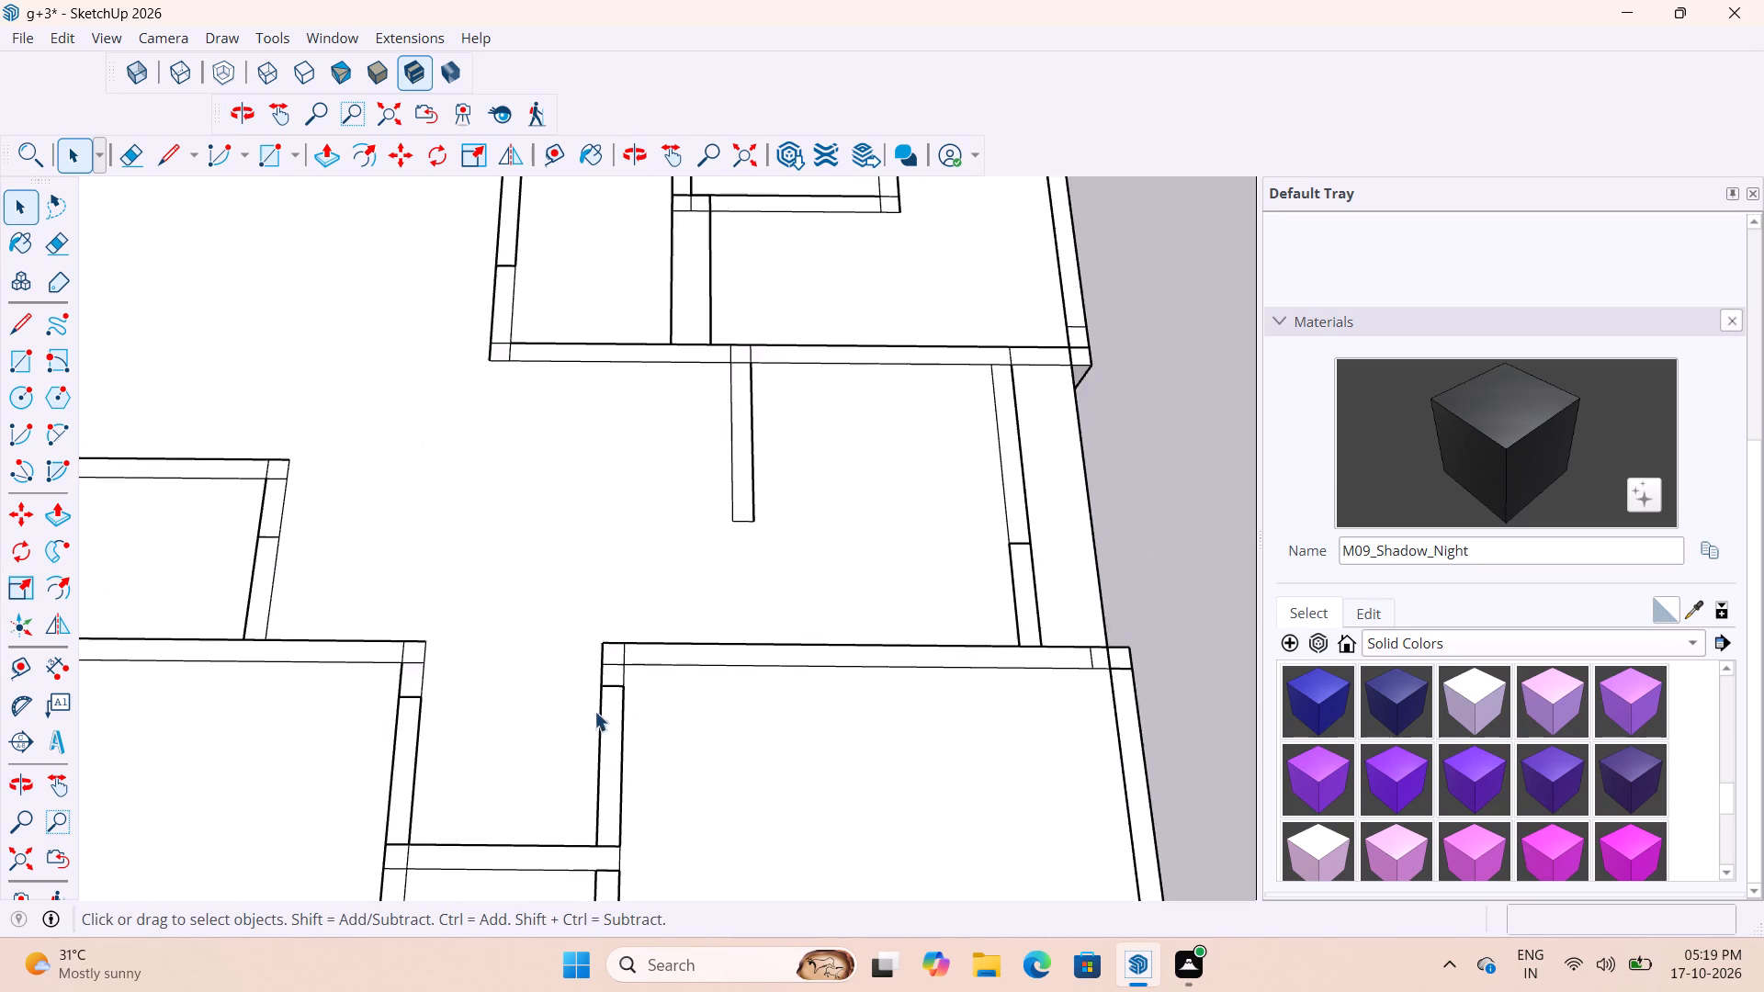
scroll(594, 711, "down", 18)
scroll(541, 777, "up", 12)
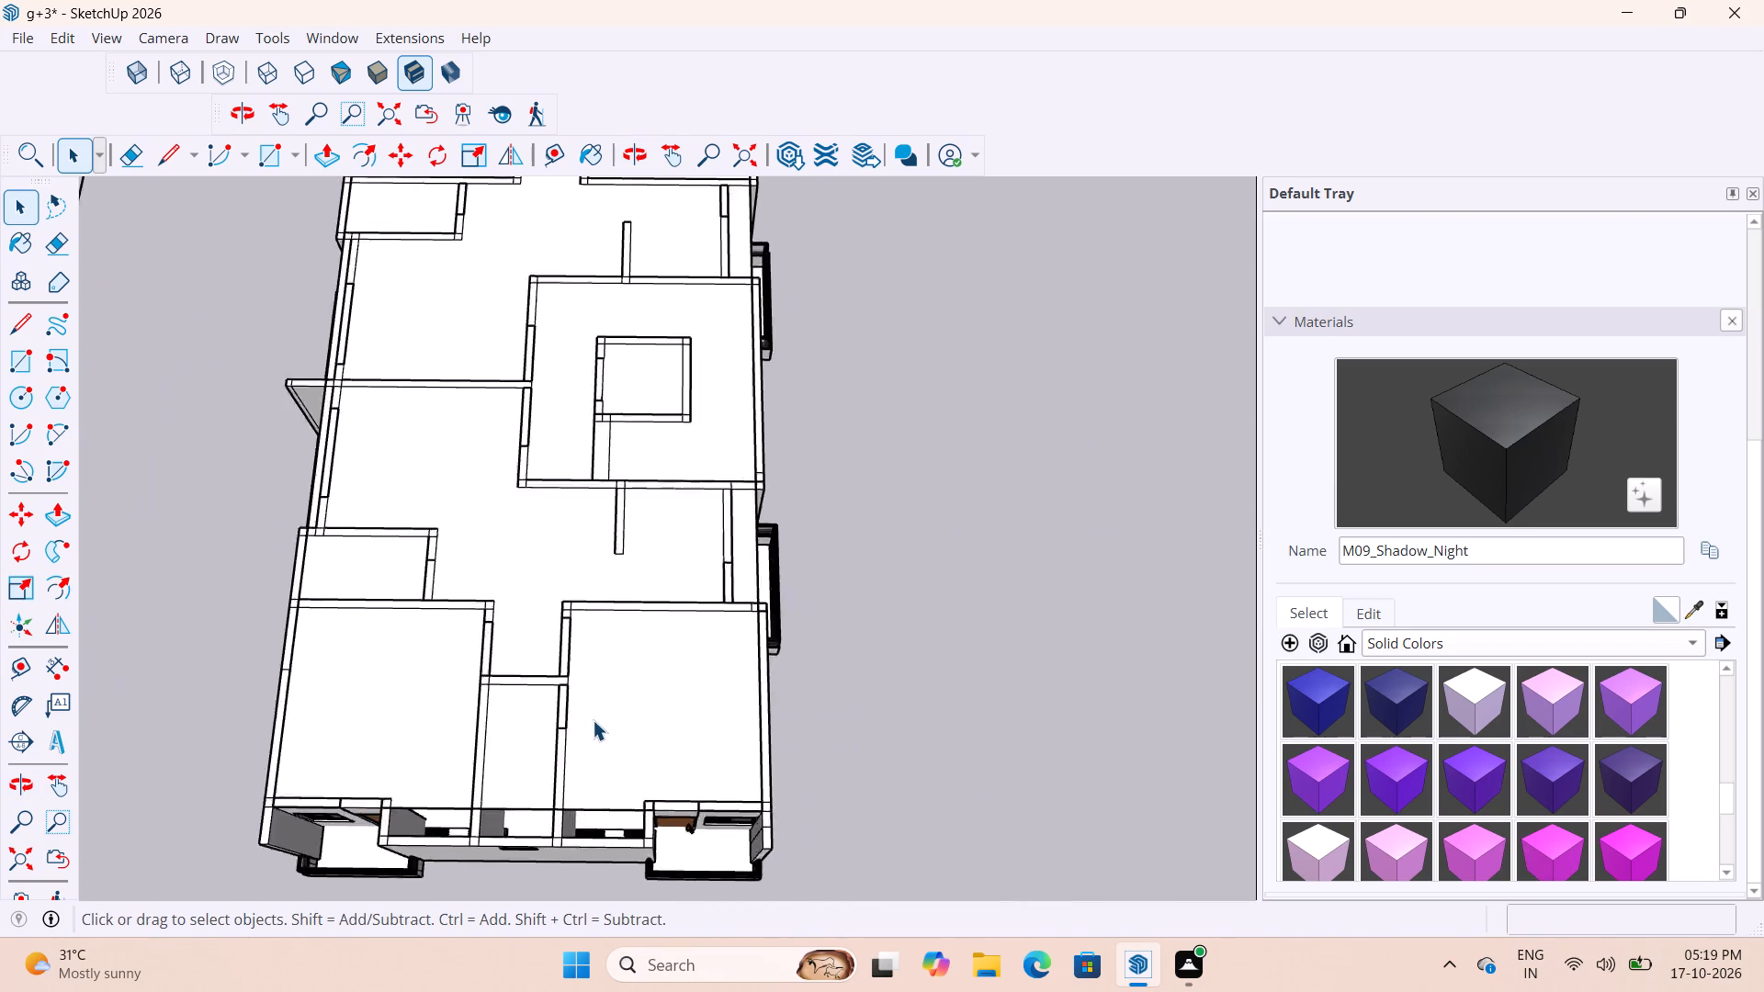
scroll(593, 720, "up", 2)
scroll(596, 720, "down", 10)
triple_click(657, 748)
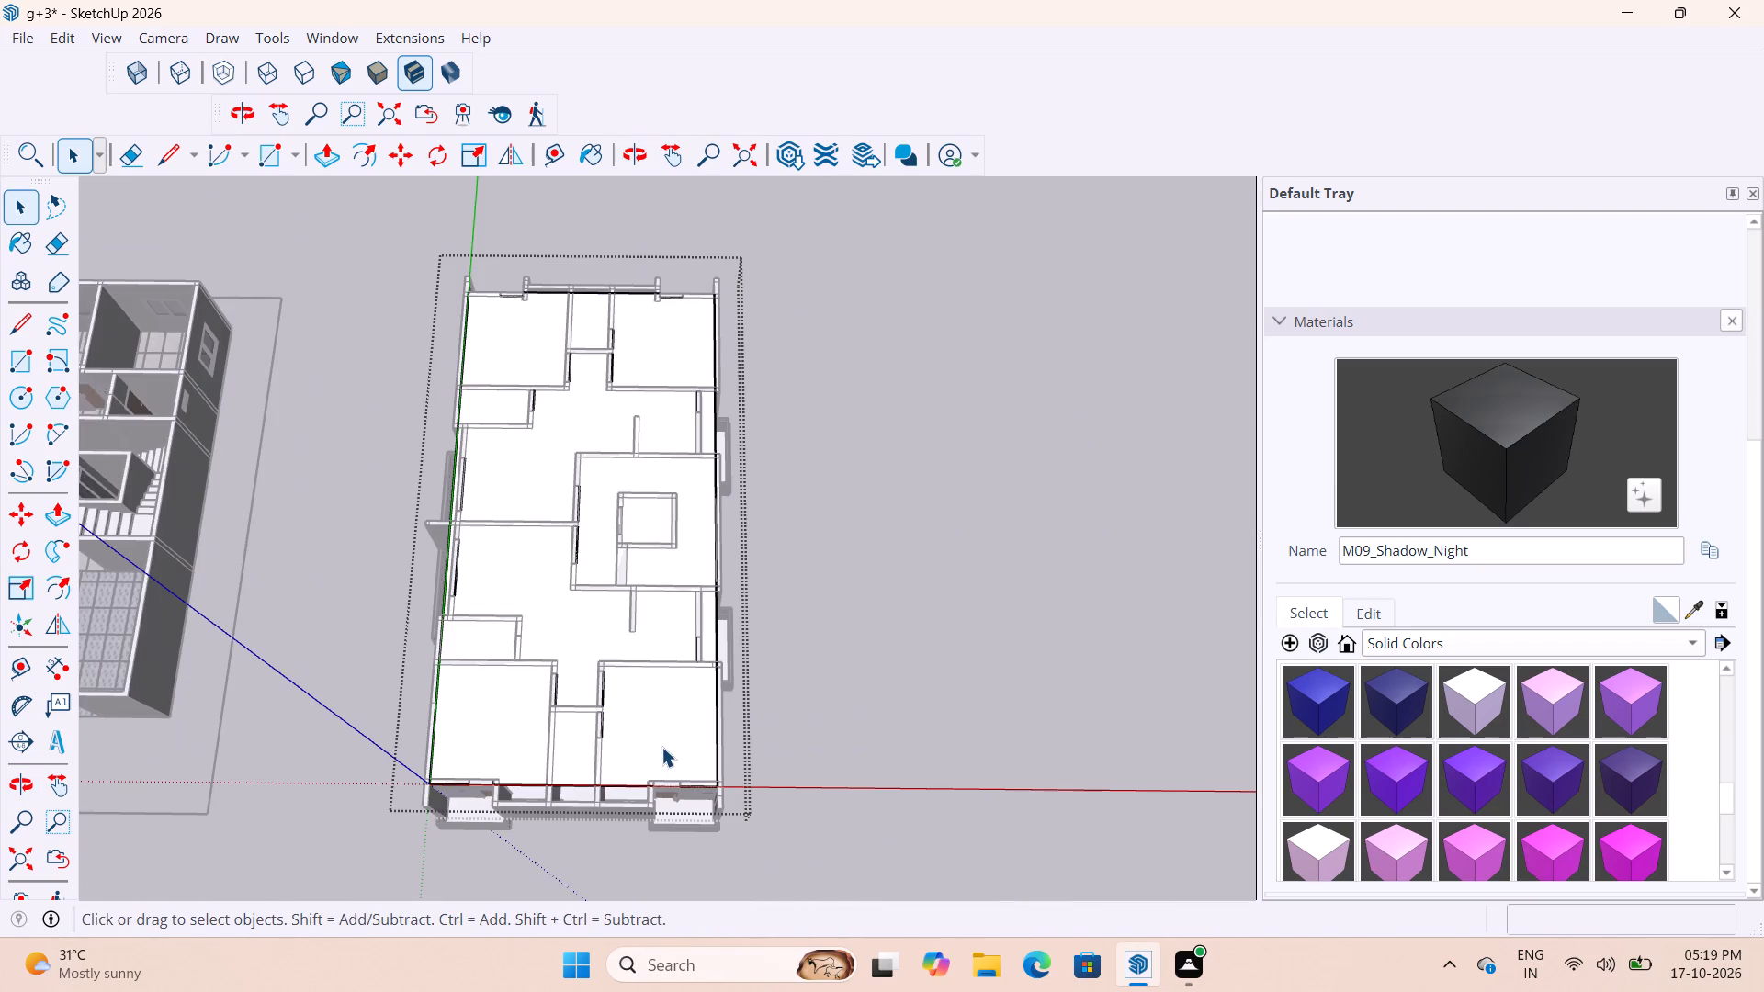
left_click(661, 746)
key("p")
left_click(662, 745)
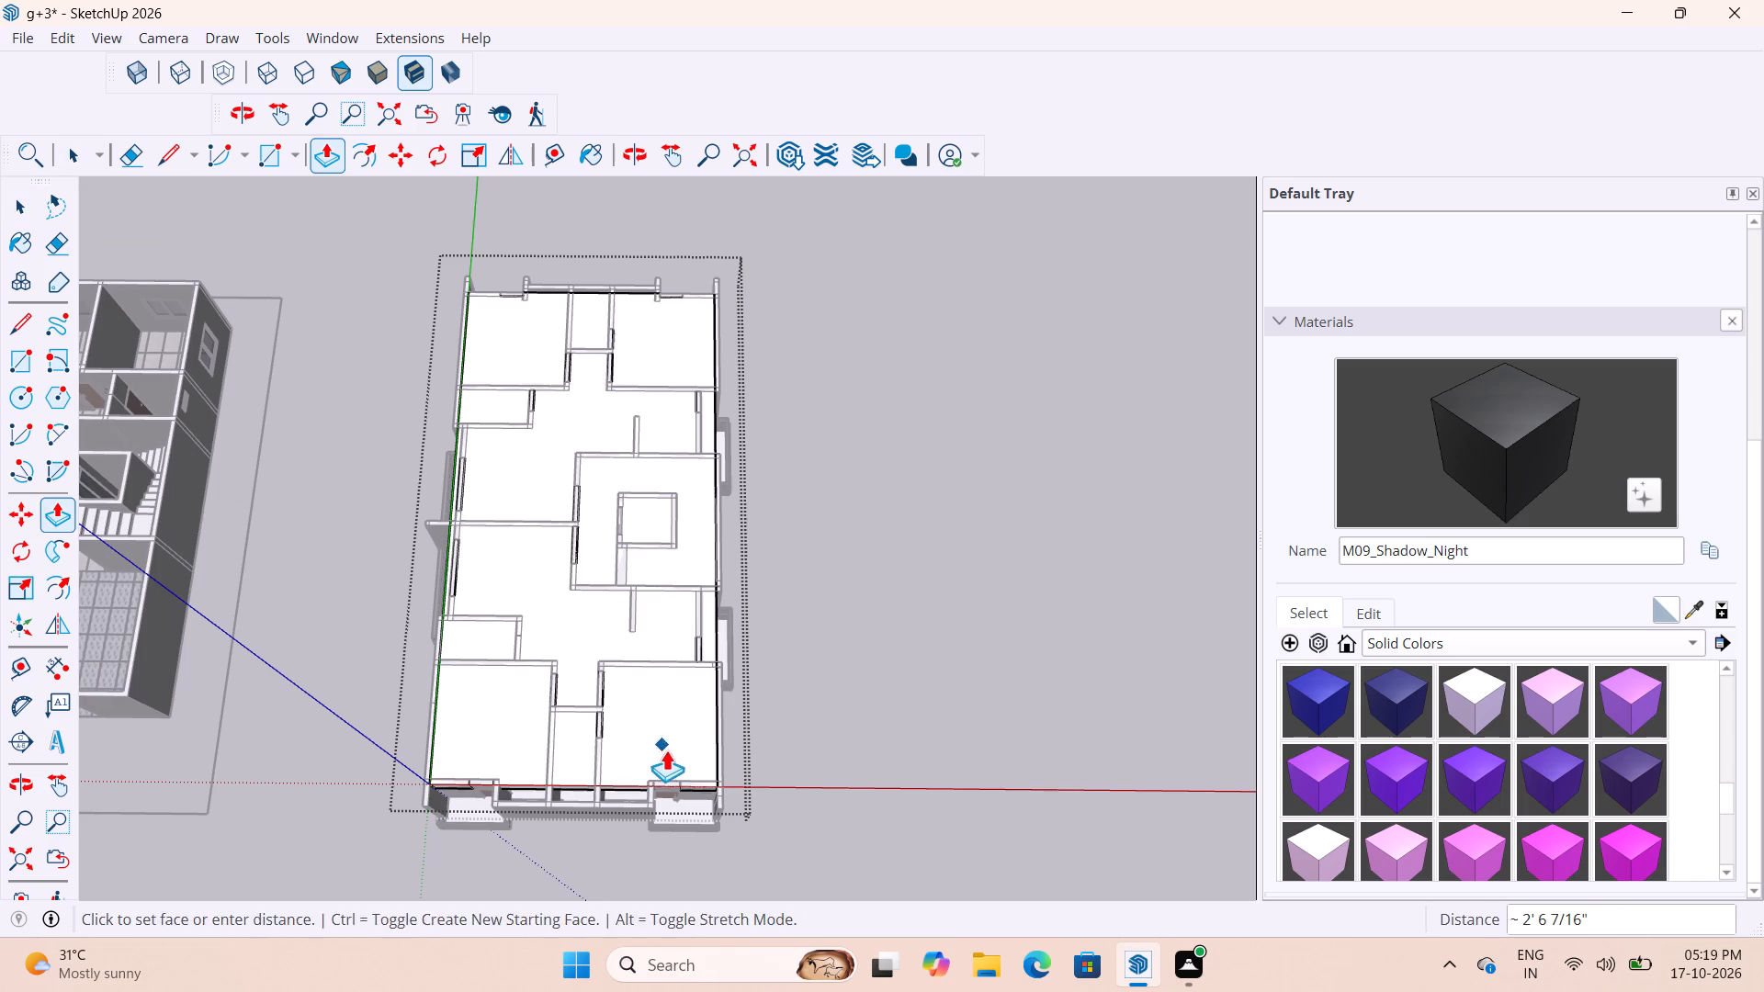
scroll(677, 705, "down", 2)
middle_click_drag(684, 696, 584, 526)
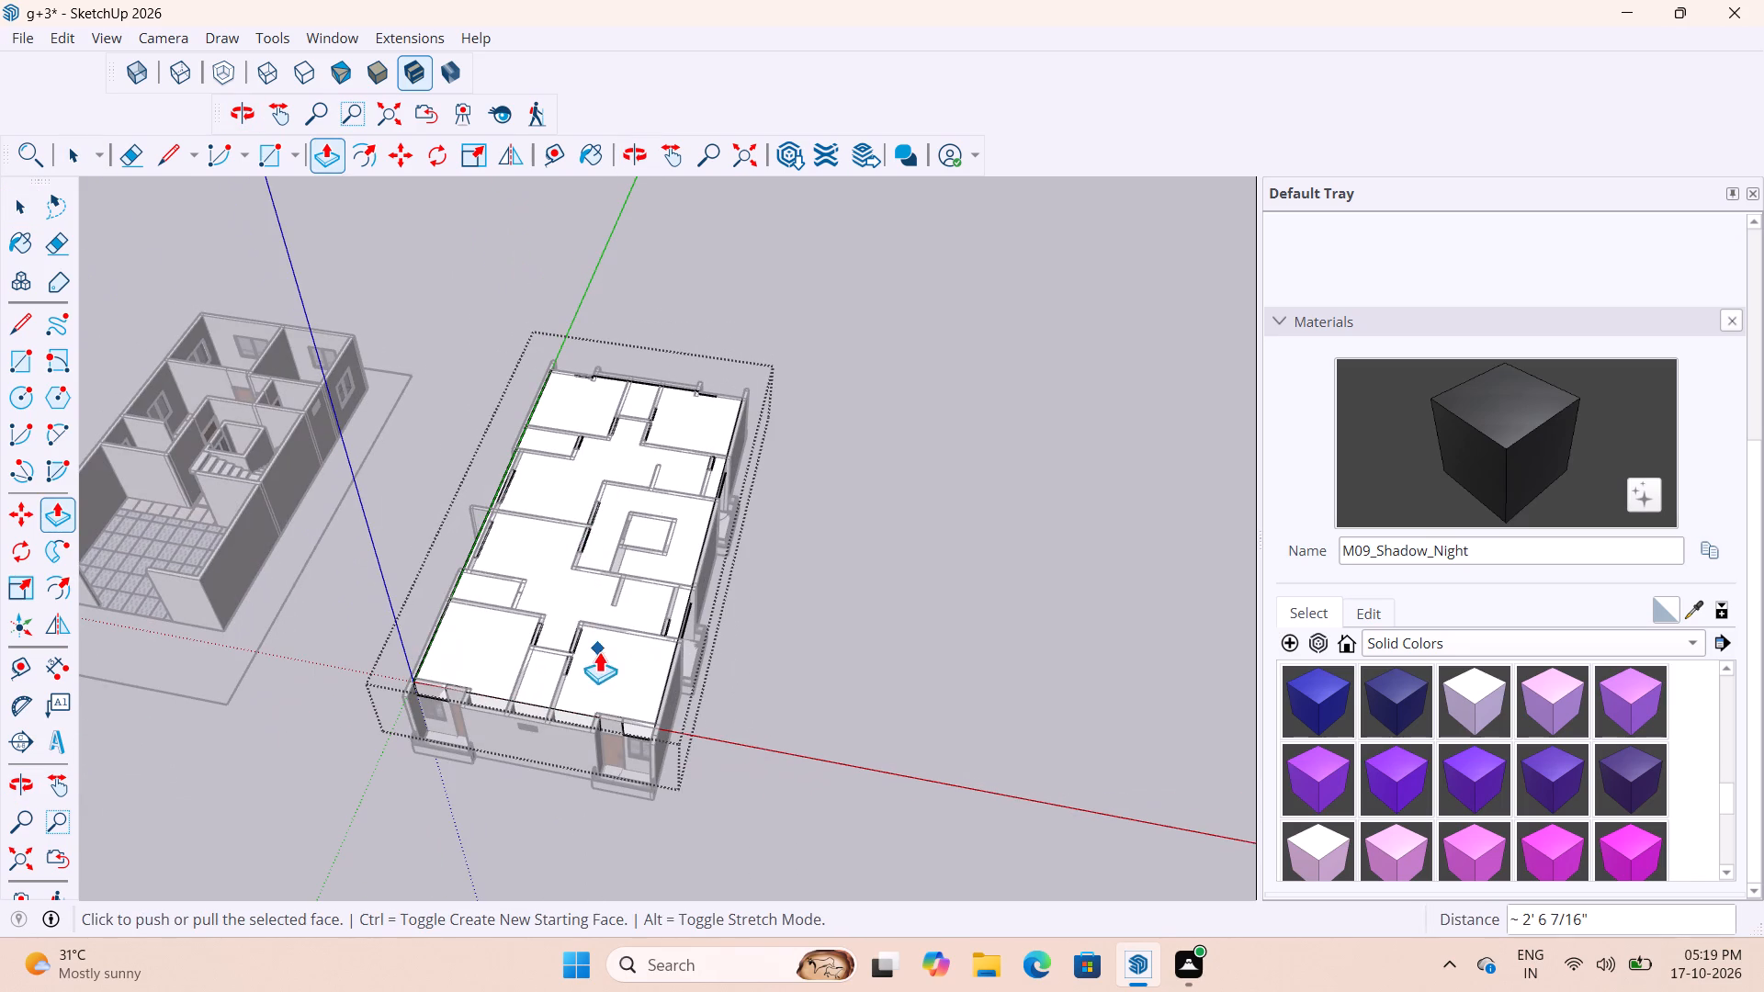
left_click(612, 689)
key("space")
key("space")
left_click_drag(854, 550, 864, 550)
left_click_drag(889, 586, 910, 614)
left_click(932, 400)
Inside the roof face group, pull the large face covering the wall tops up 6" with Push/Pull, and close the group.
scroll(675, 553, "up", 10)
middle_click(551, 667)
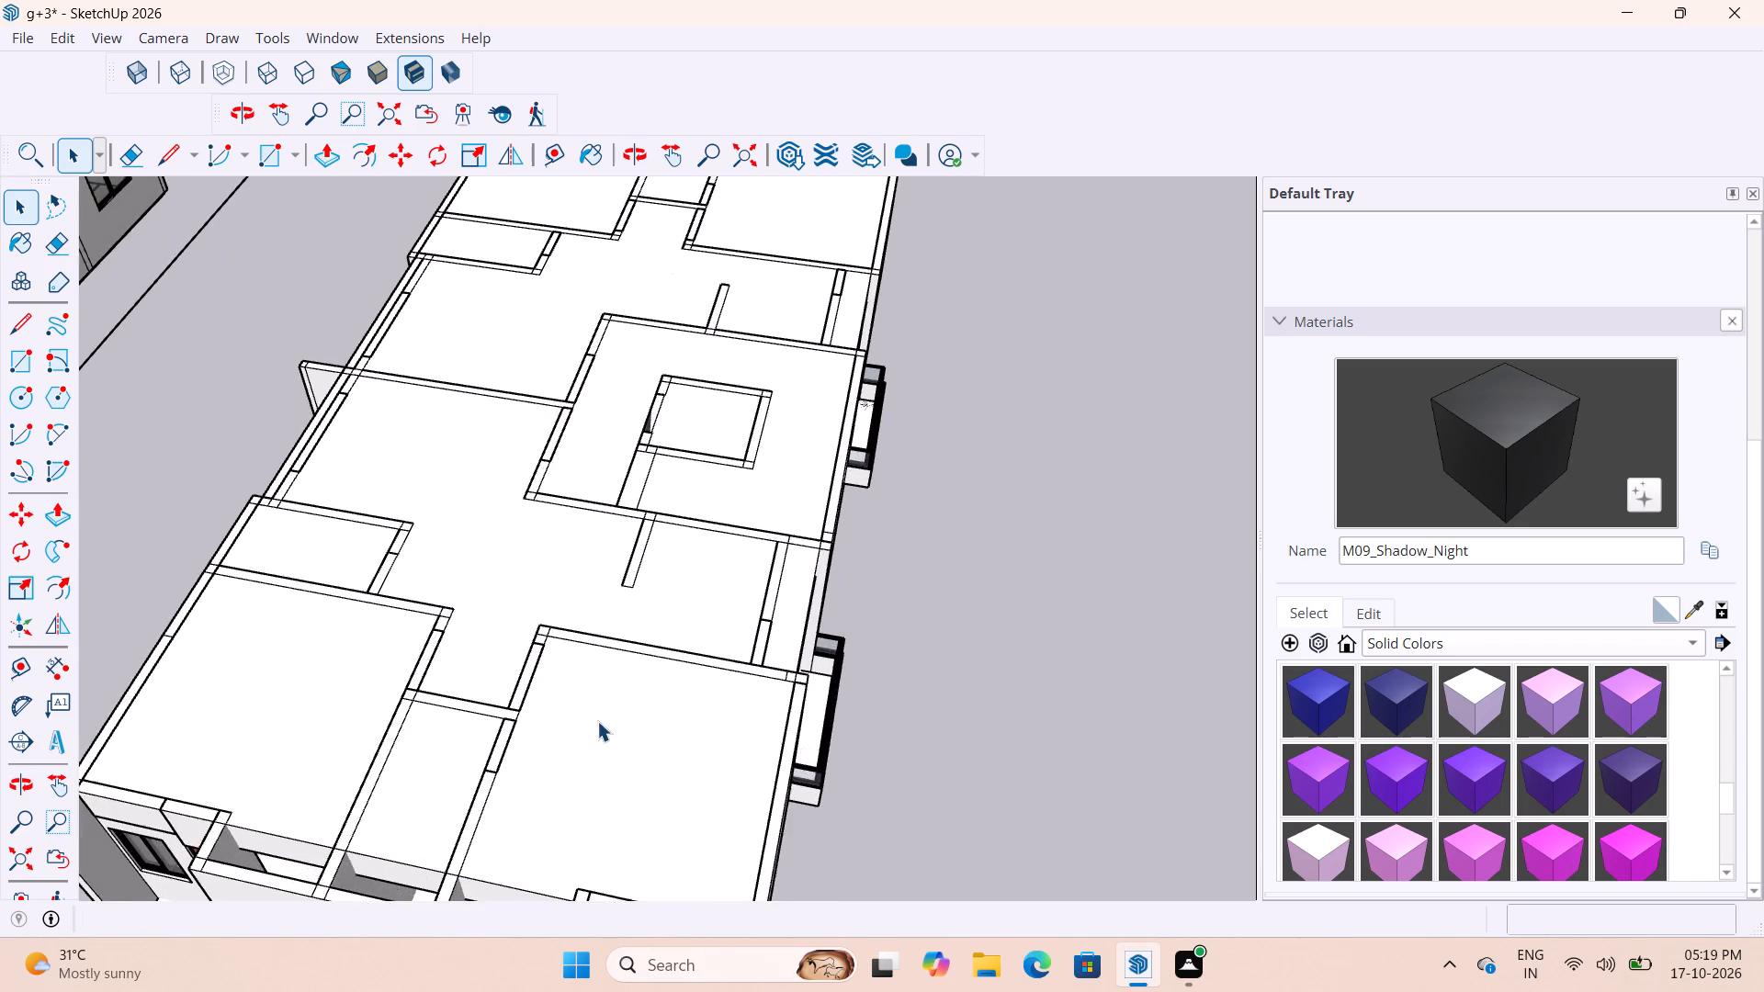
left_click(597, 720)
double_click(624, 692)
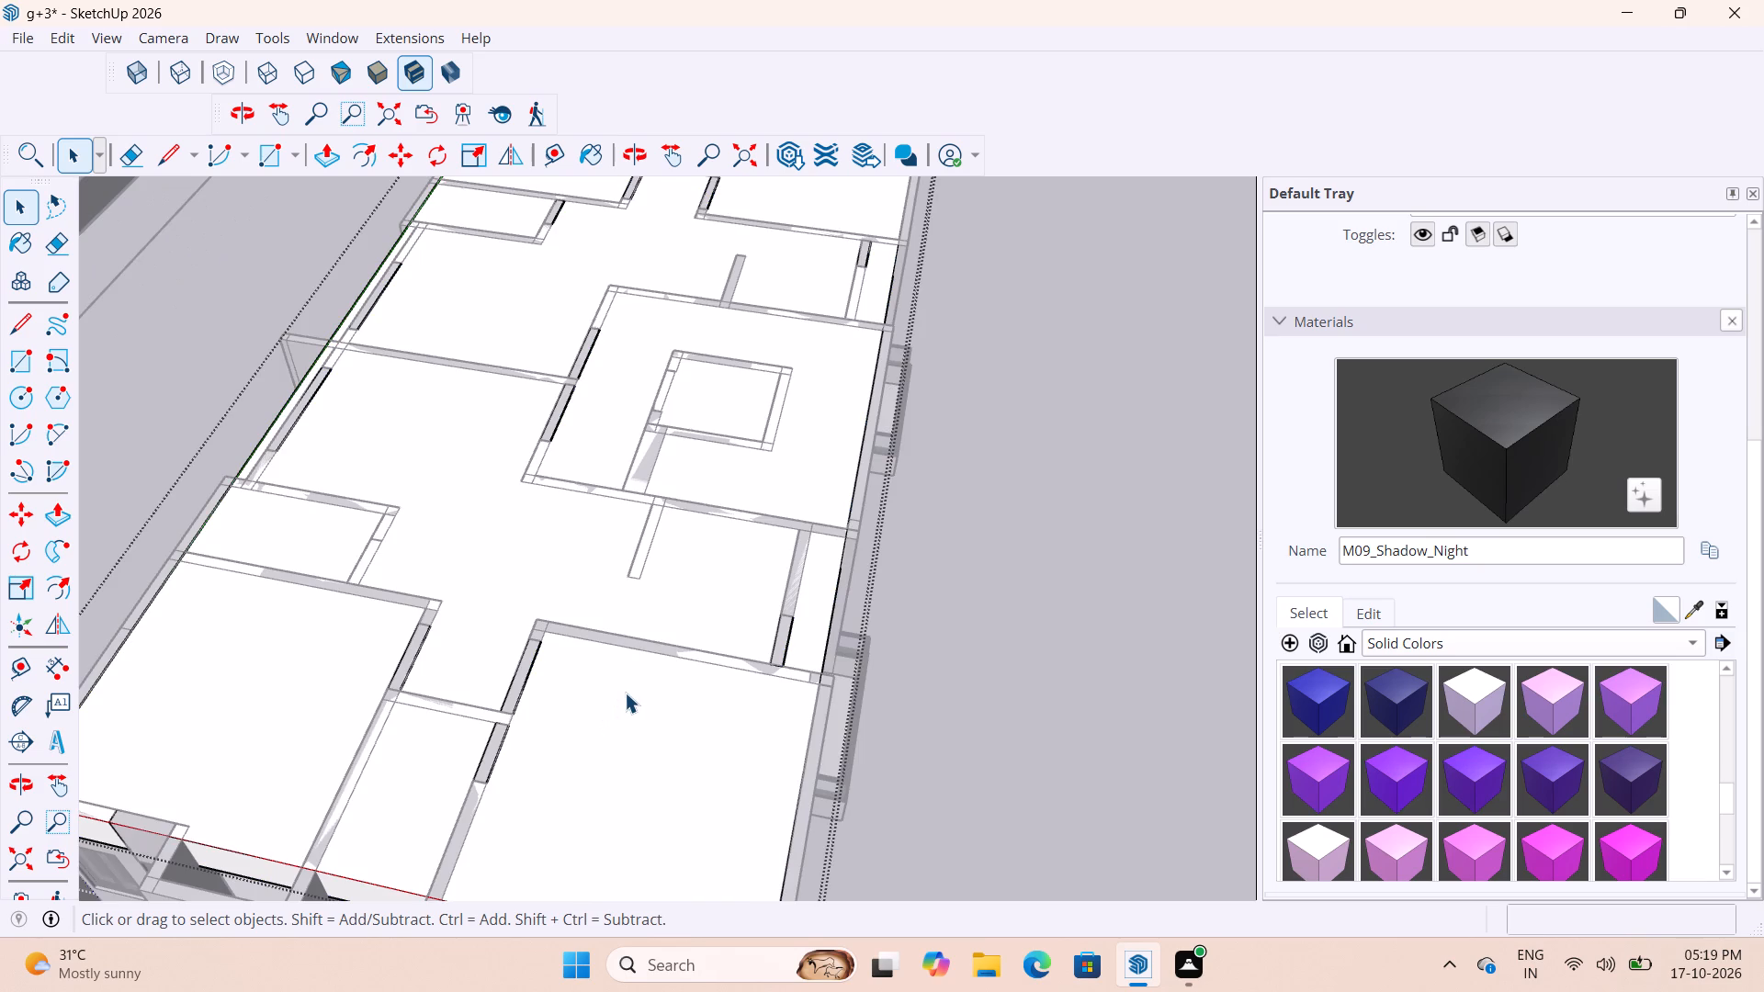
key("p")
left_click(639, 729)
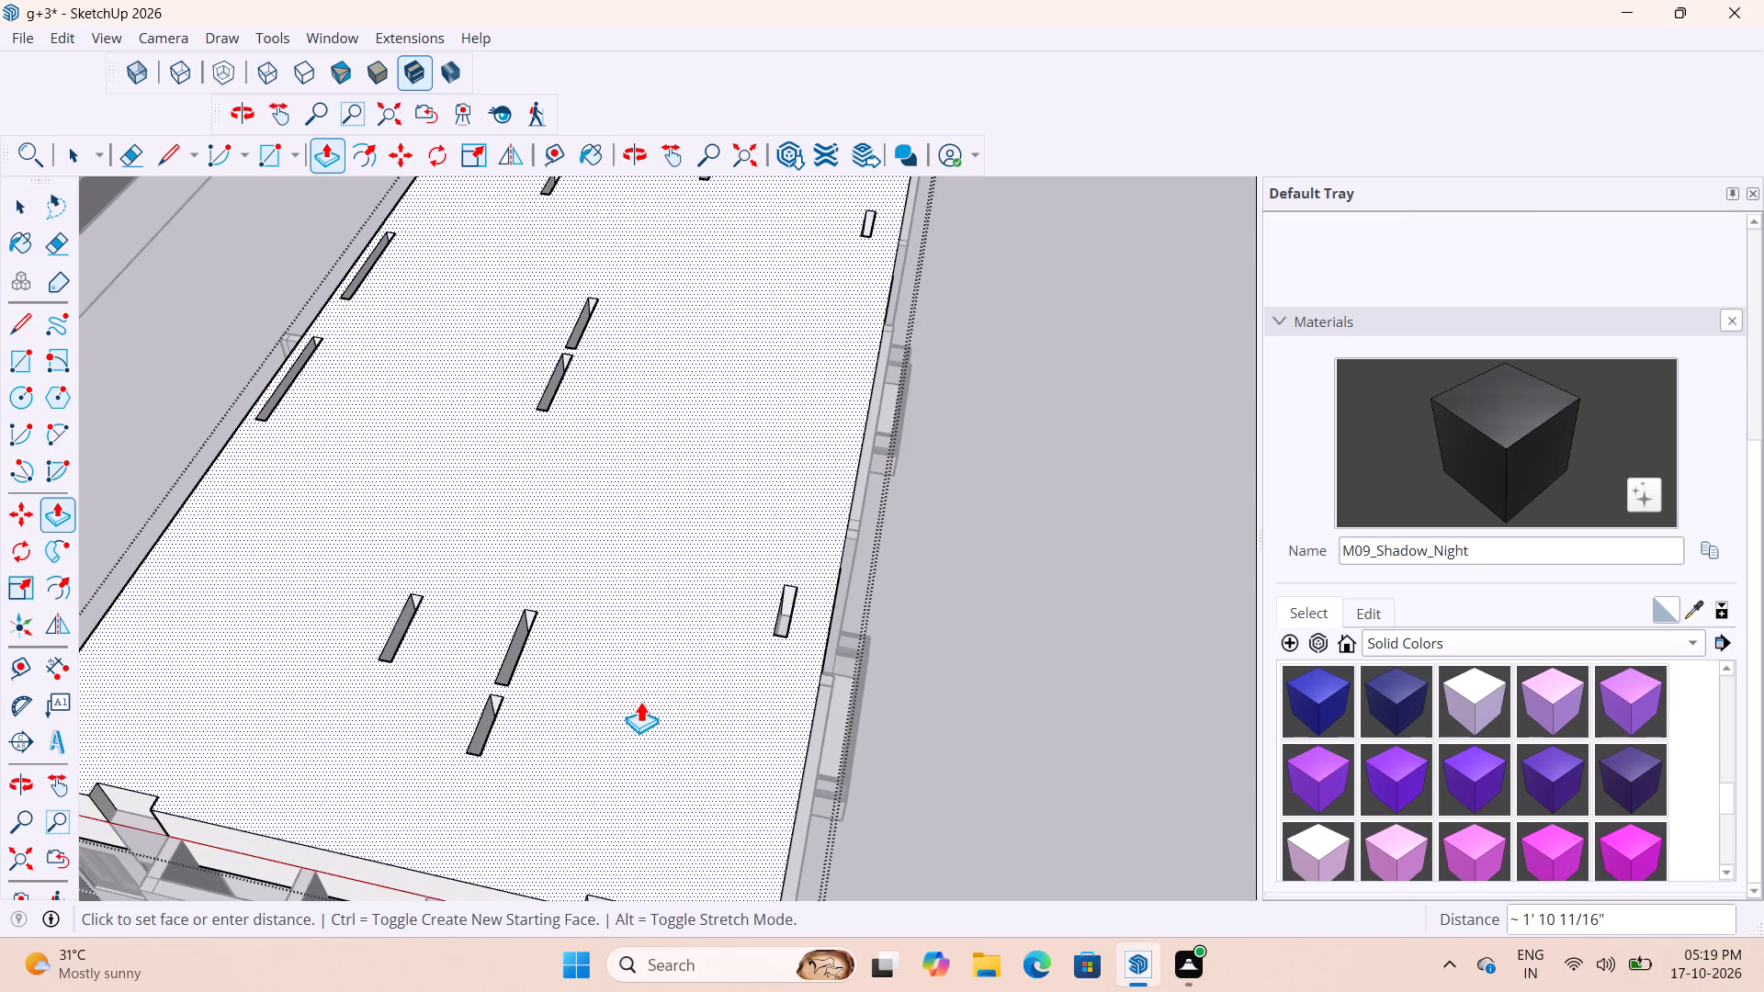
type("6\"")
key("Return")
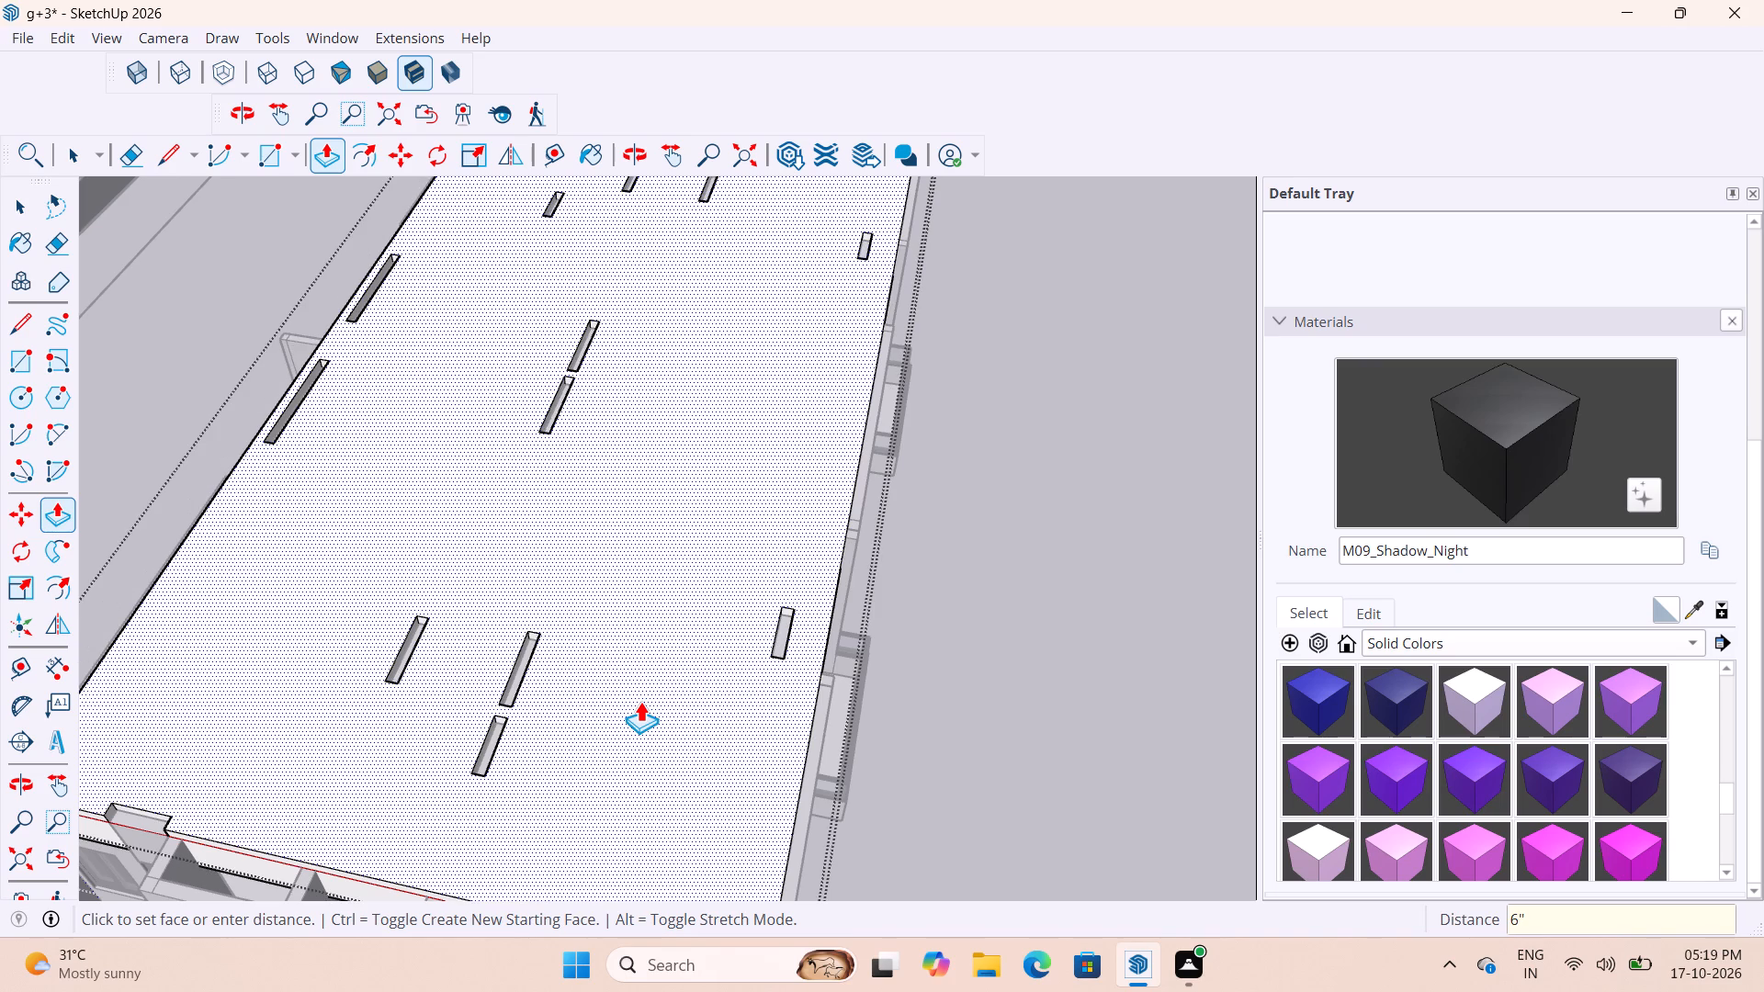
scroll(724, 738, "down", 12)
key("space")
key("space")
left_click(957, 676)
Reopen the roof slab group and push the end face of the single slot beside the front pair about 3' 2 1/2" to fill it.
scroll(781, 712, "up", 8)
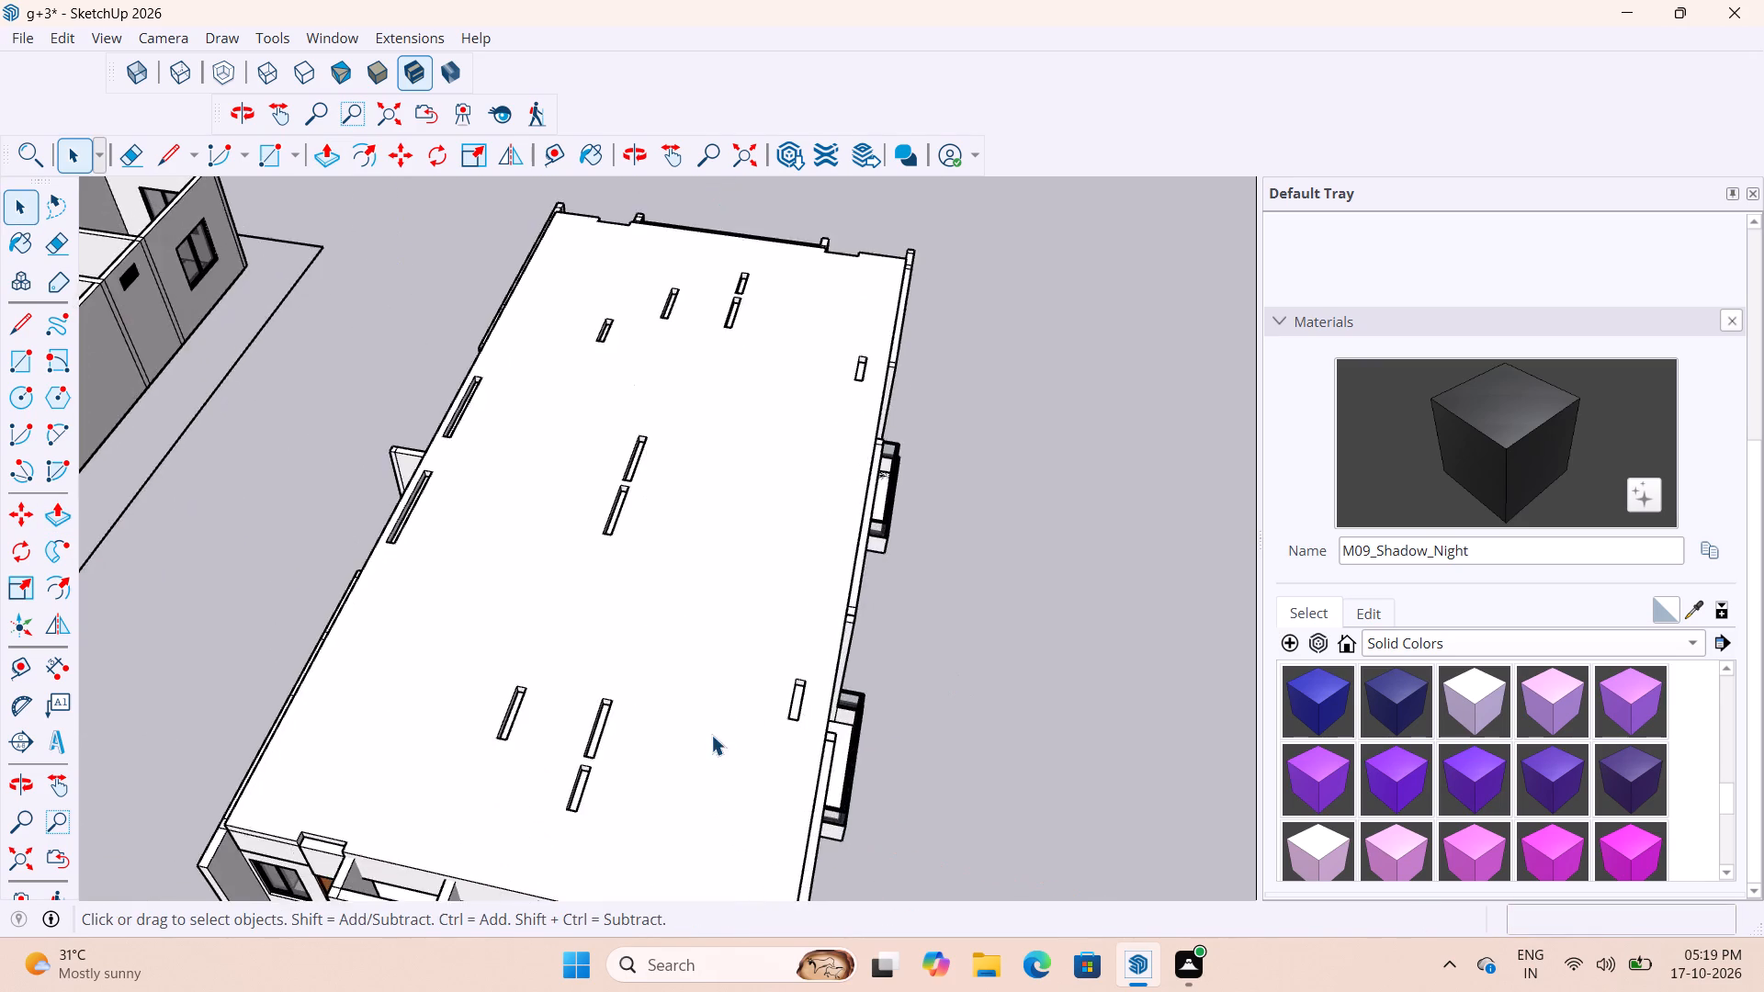
middle_click_drag(697, 675, 816, 602)
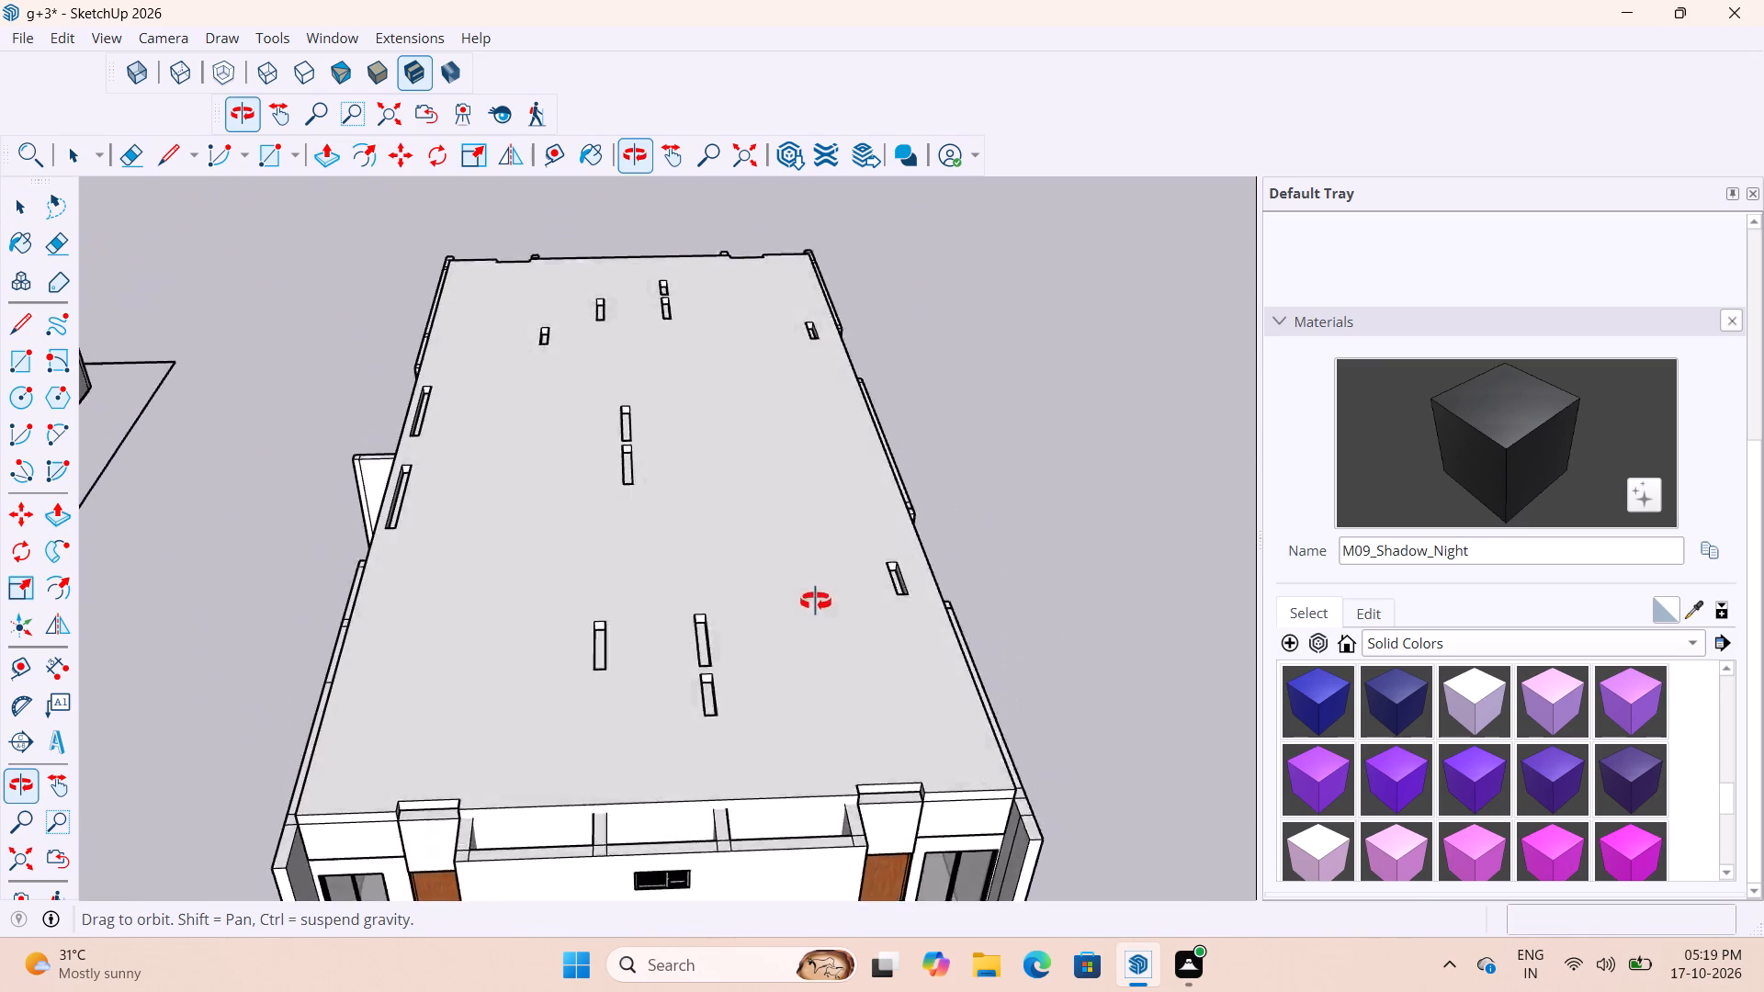
middle_click_drag(816, 602, 797, 647)
scroll(576, 698, "up", 20)
scroll(576, 698, "up", 1)
double_click(568, 636)
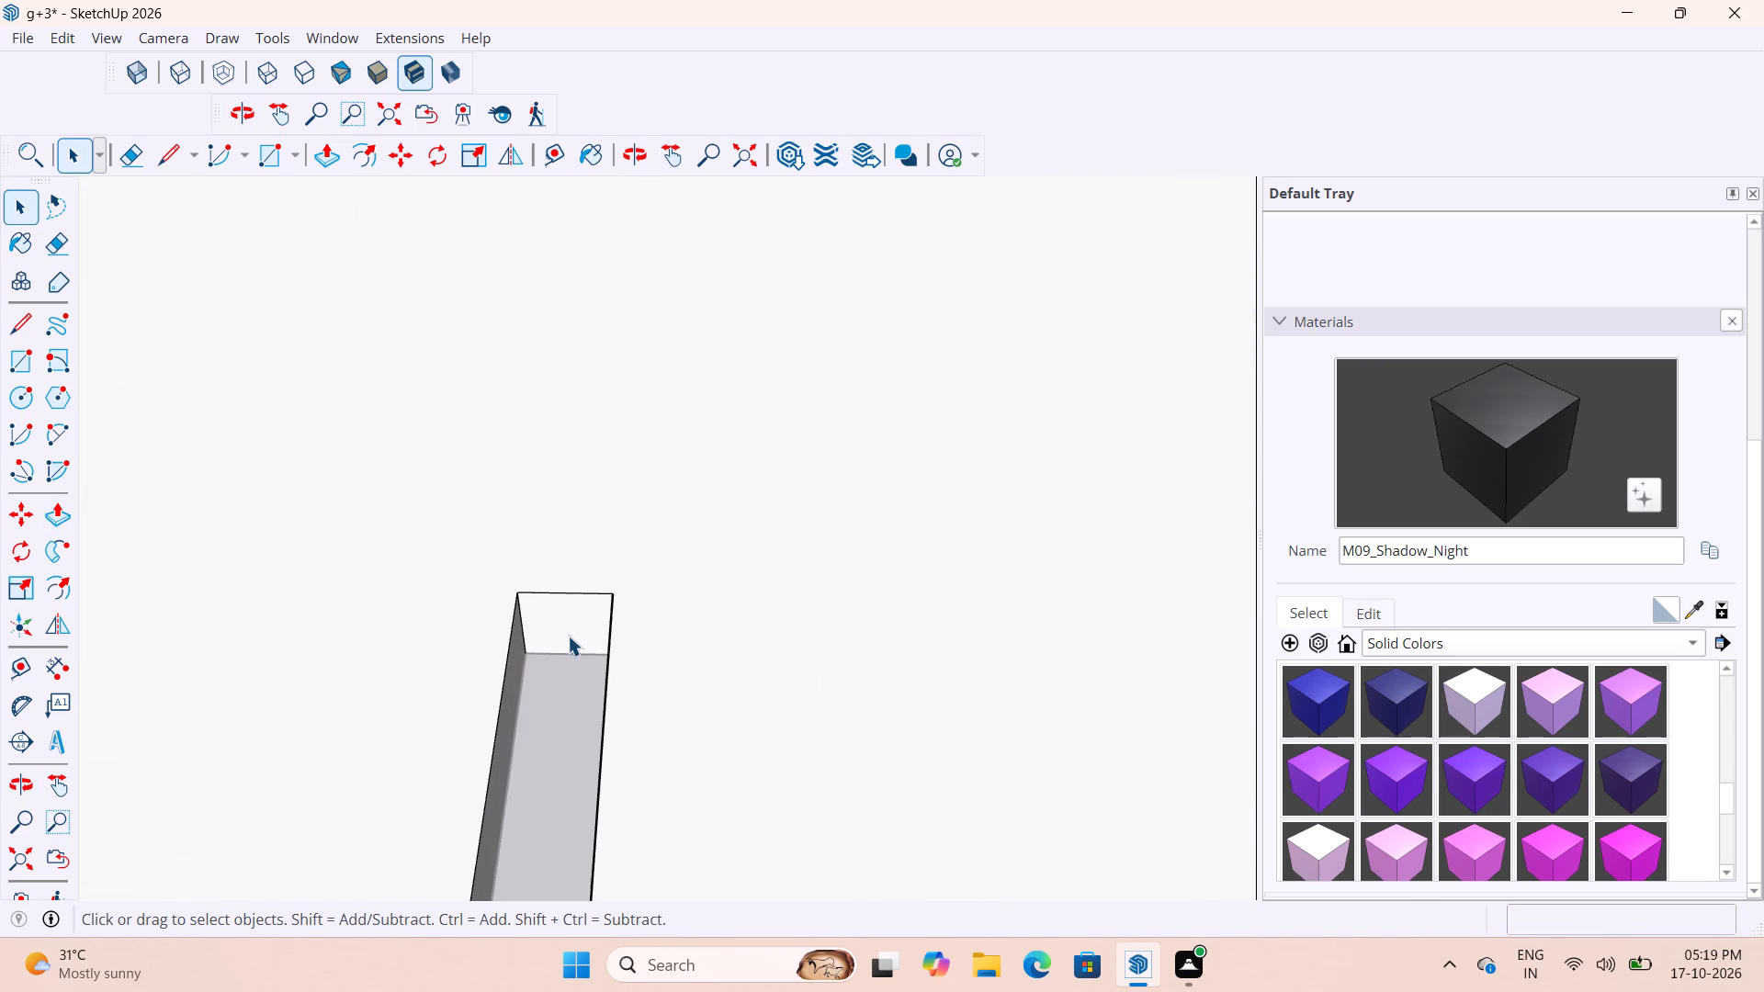
key("p")
left_click(582, 613)
scroll(555, 657, "down", 2)
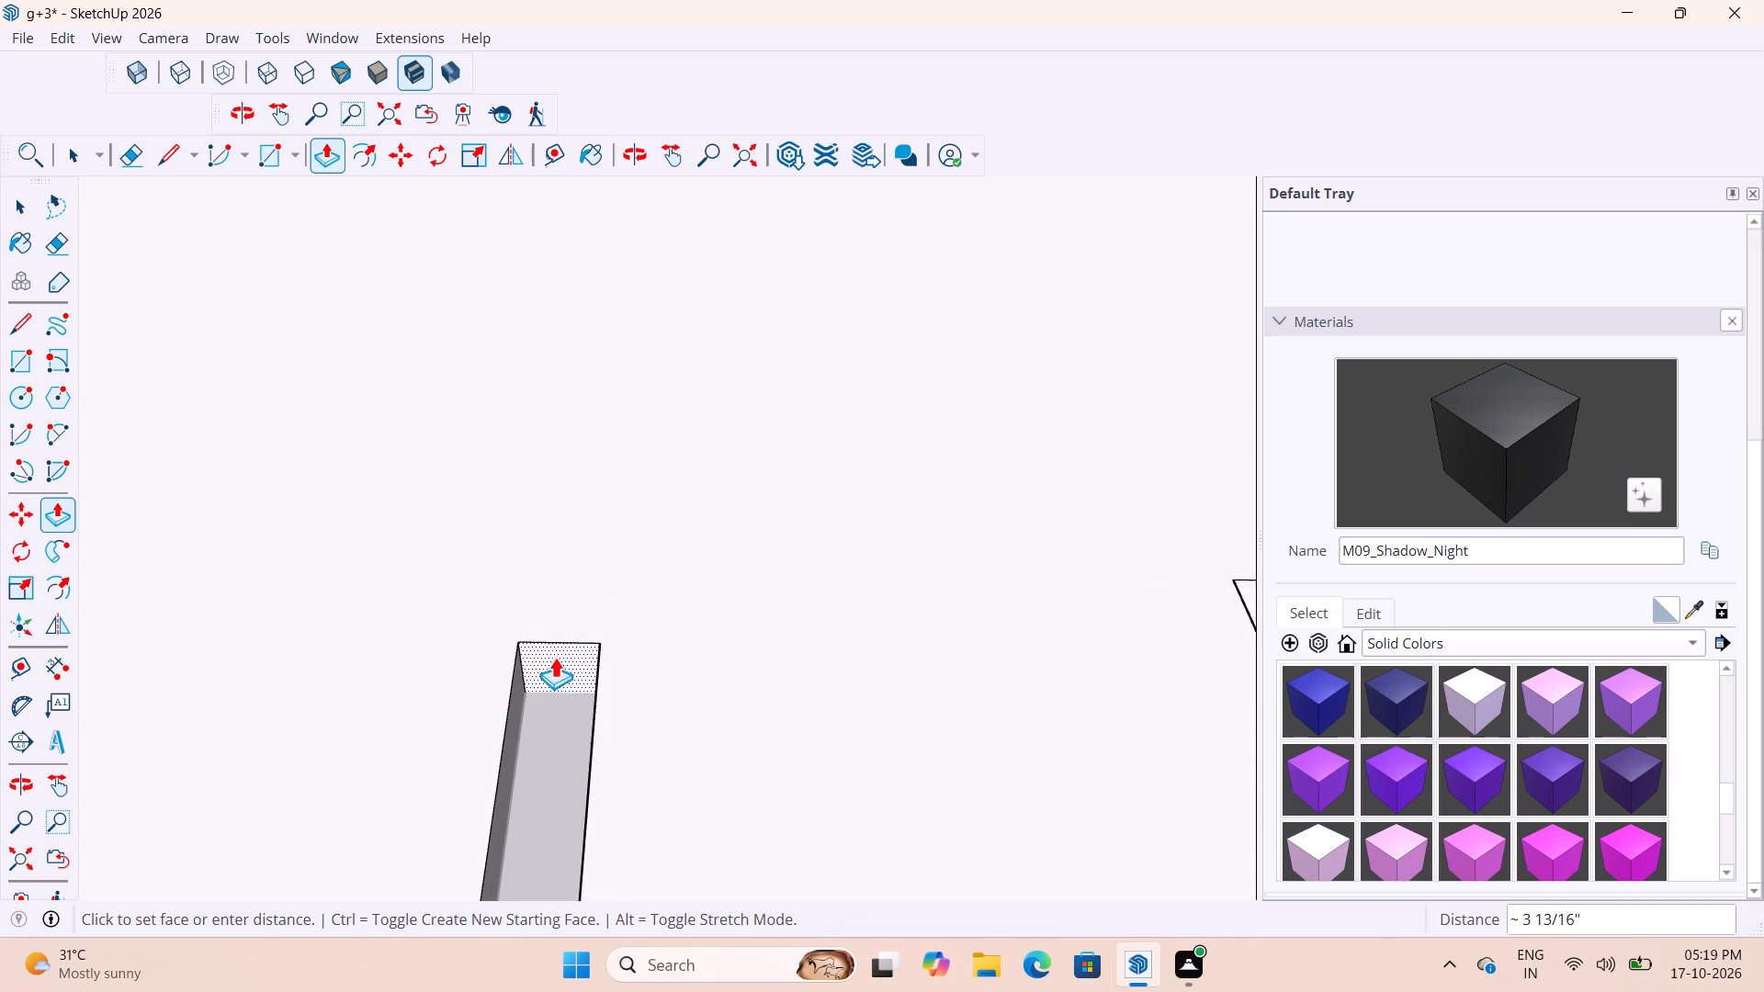
scroll(555, 657, "down", 10)
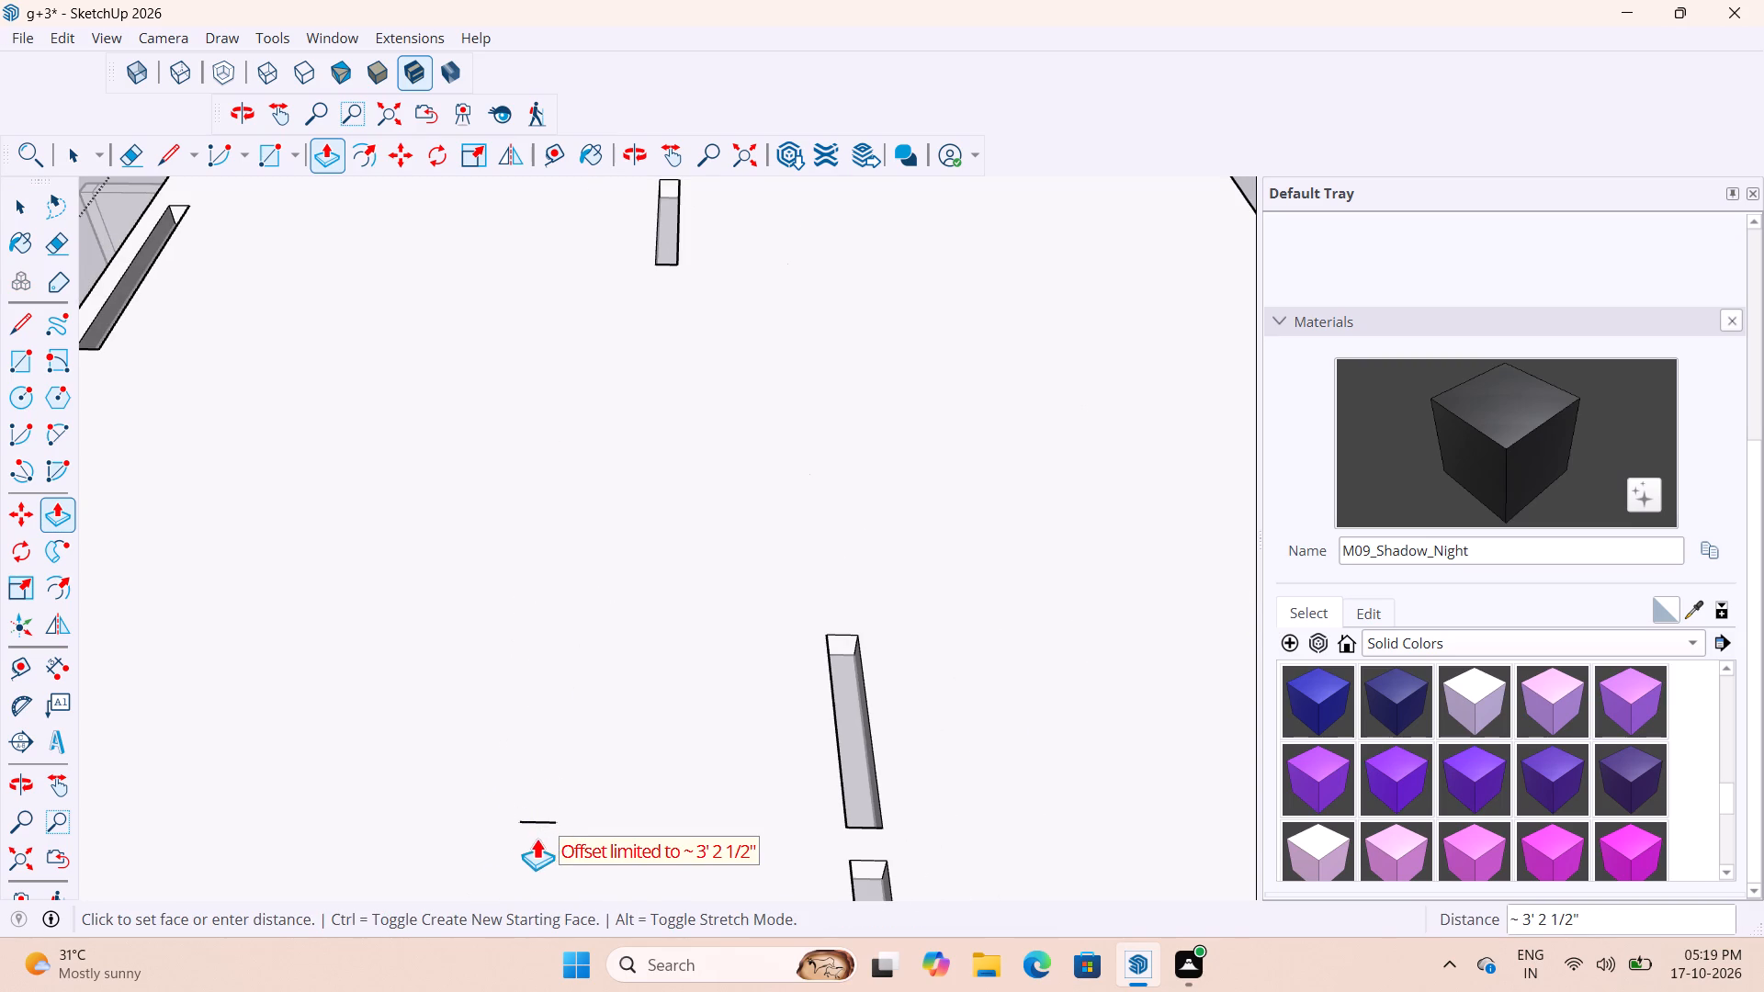
scroll(535, 831, "up", 16)
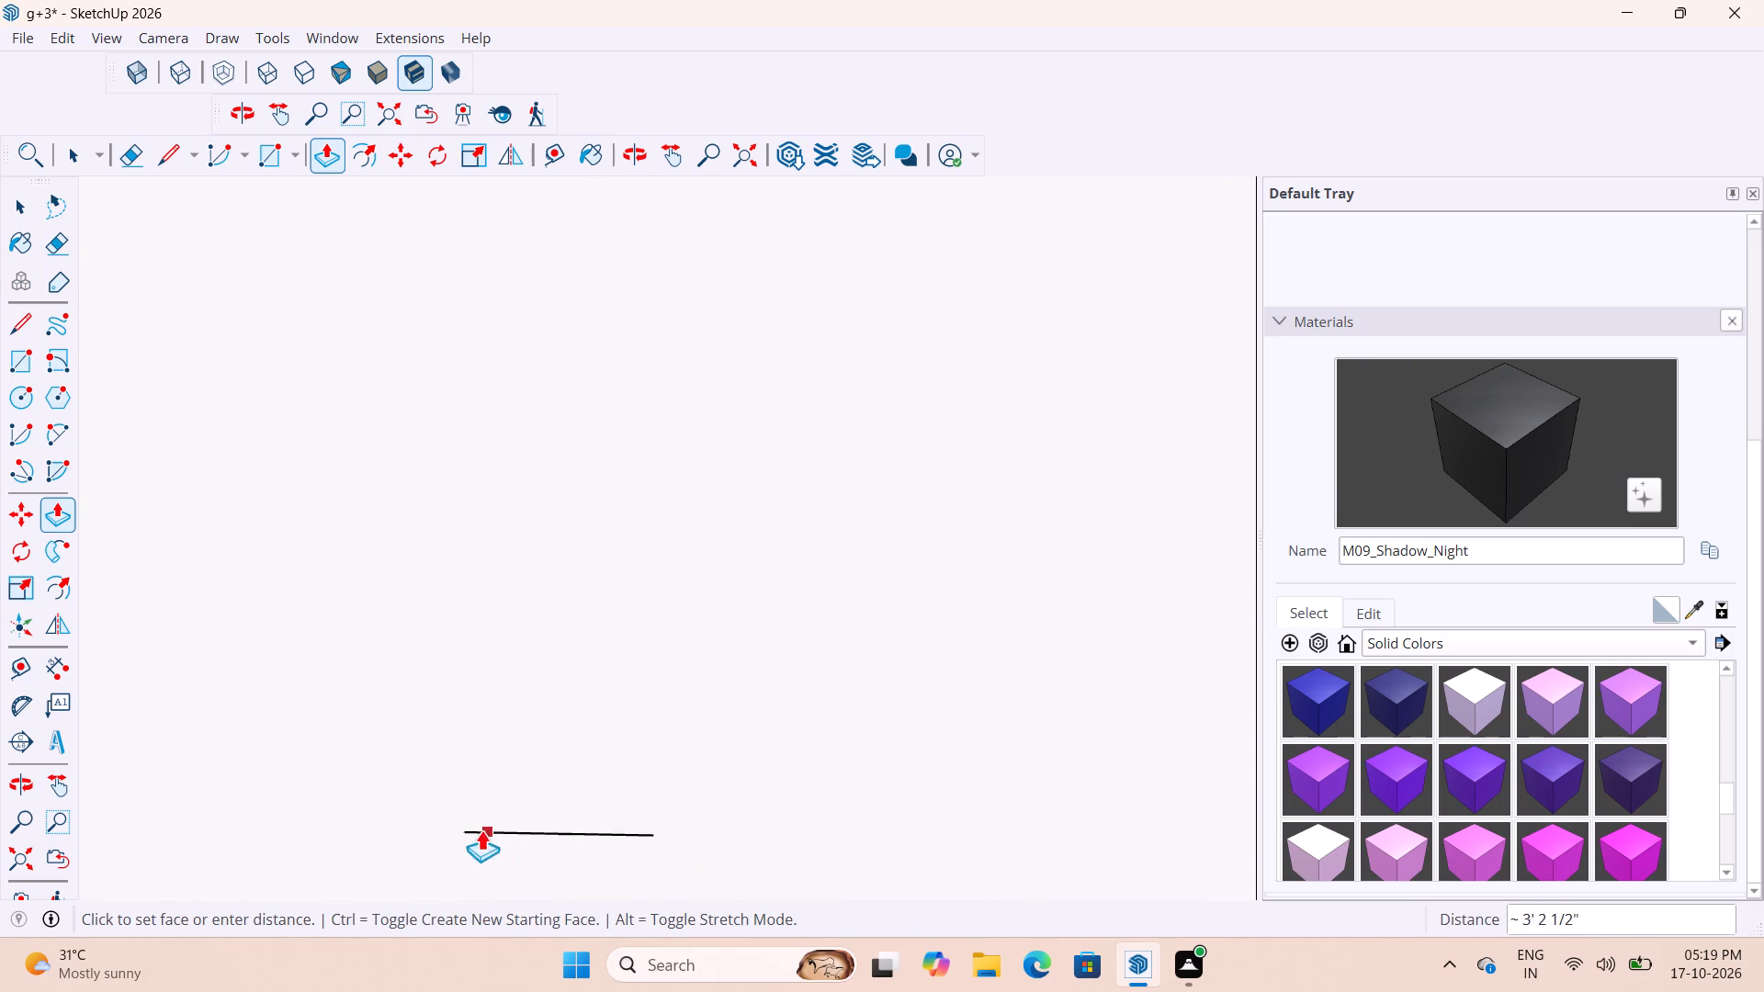
middle_click_drag(502, 849, 226, 930)
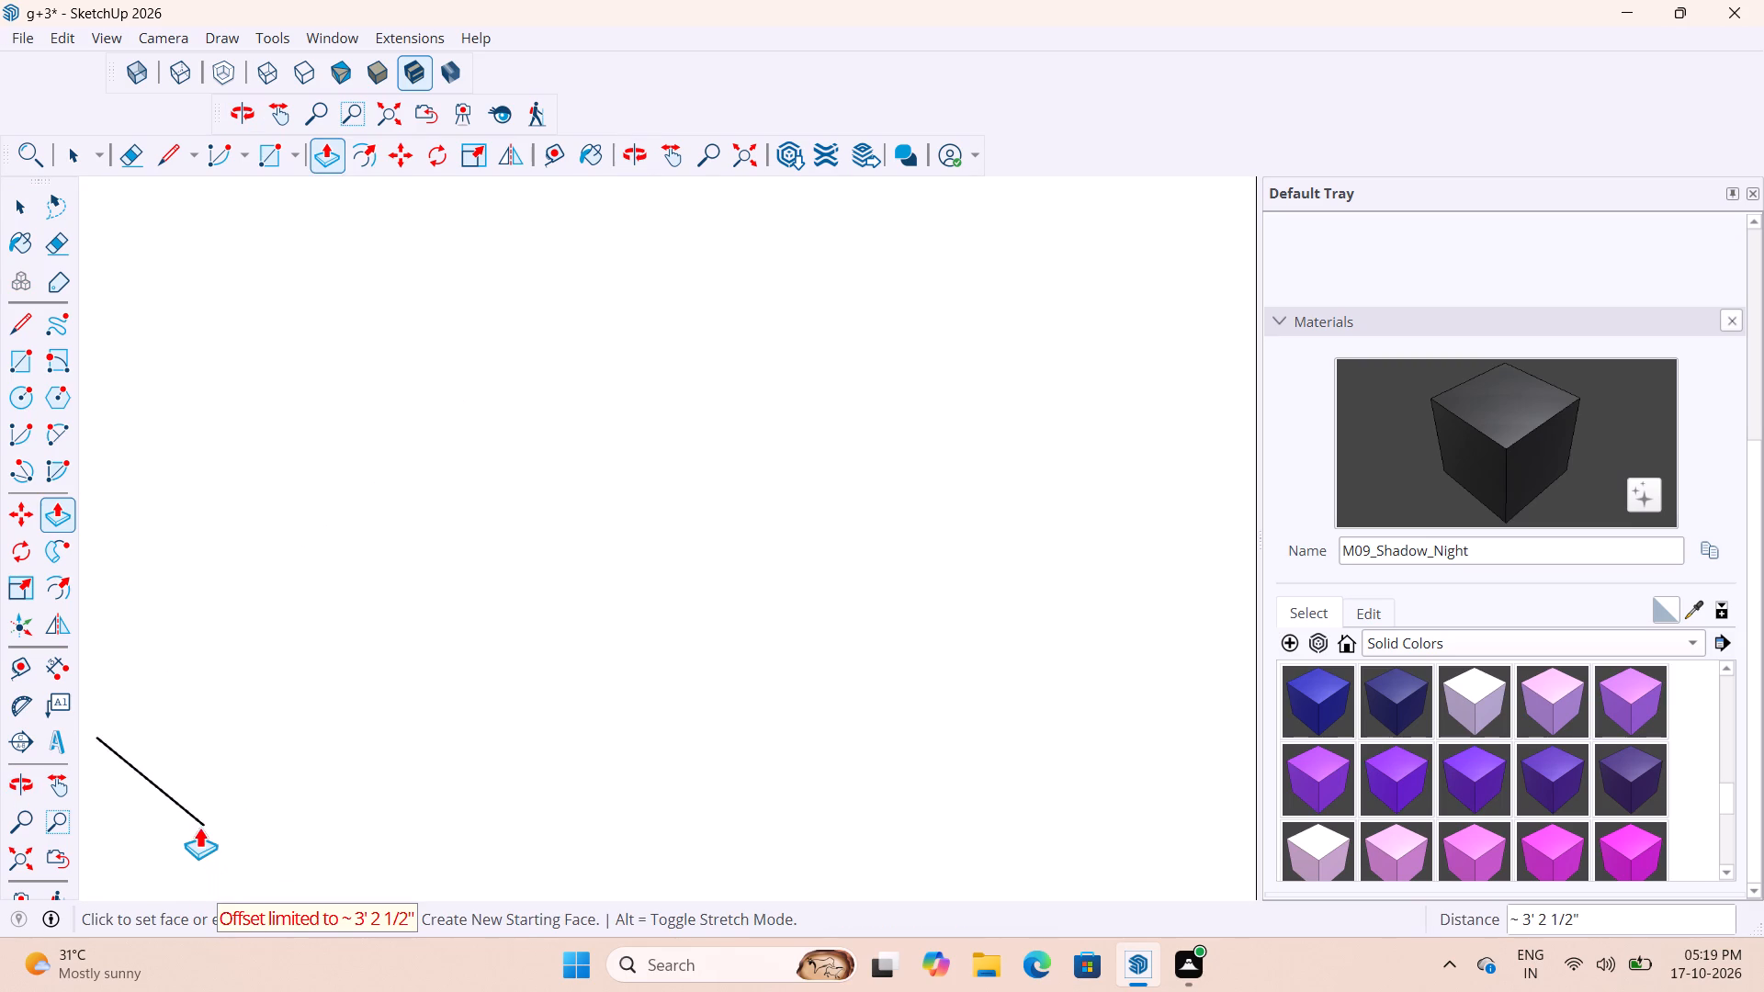
scroll(195, 831, "up", 20)
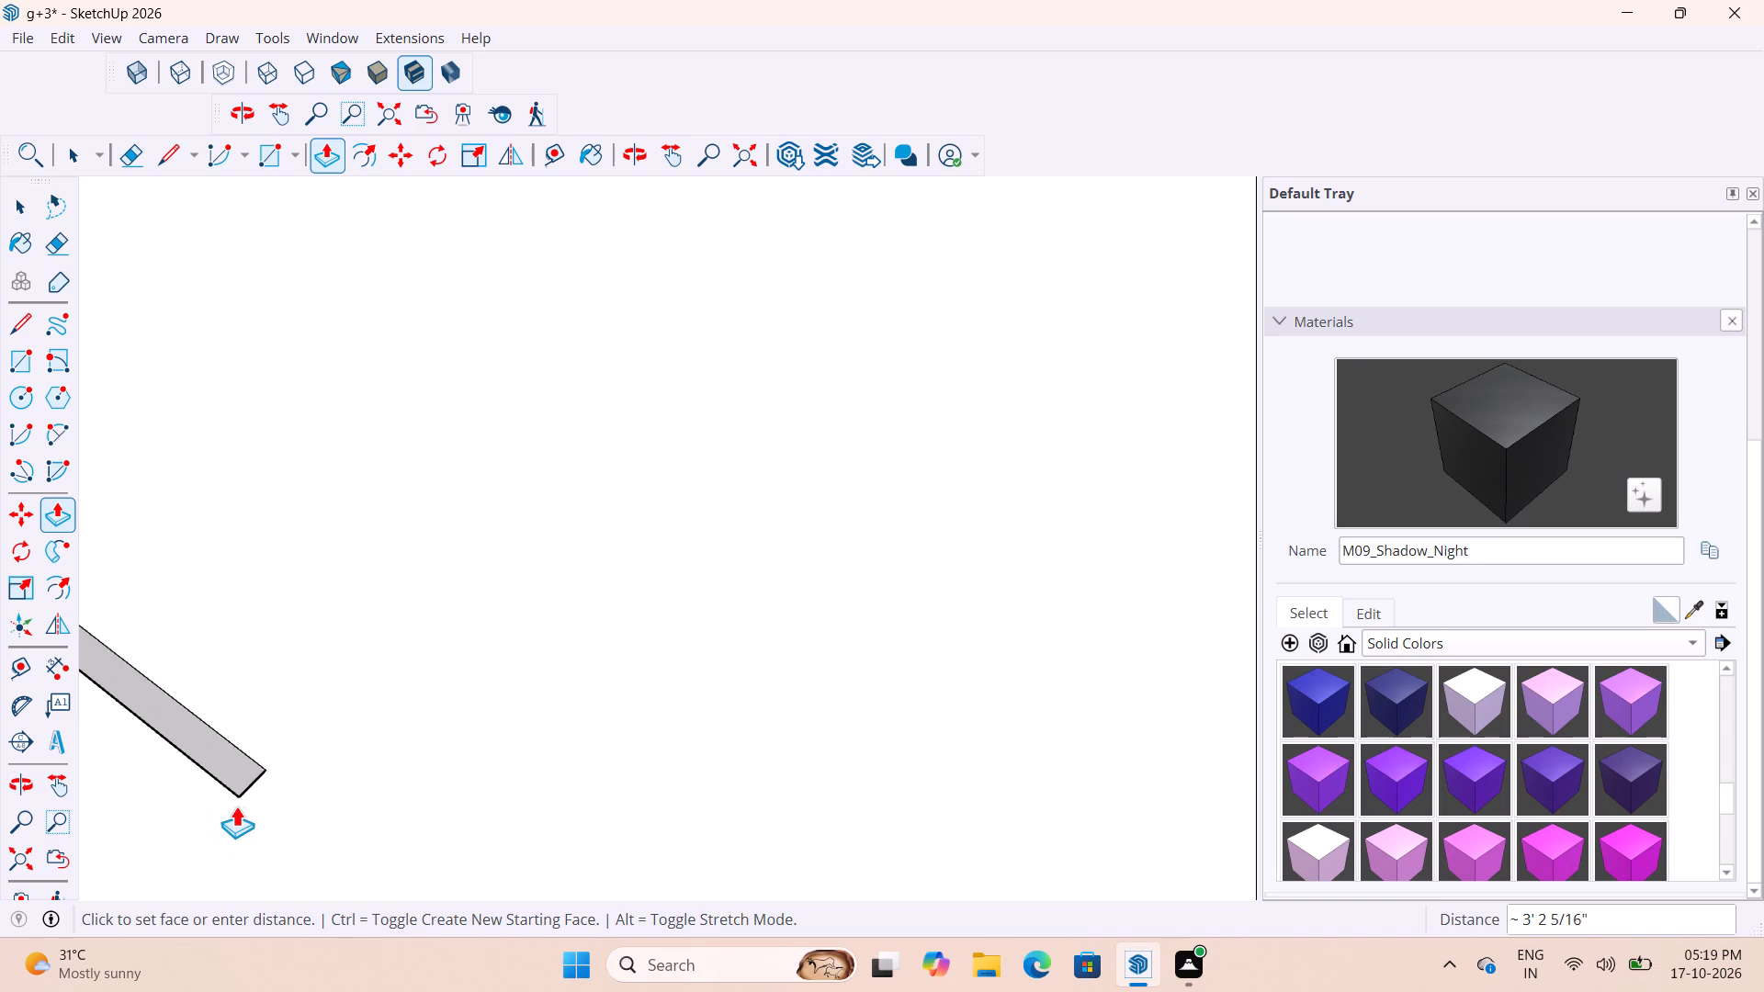
left_click(232, 799)
Fill the rear slot of the slab's front pair by pushing its end face 3' 6" to the opposite end.
scroll(290, 729, "down", 17)
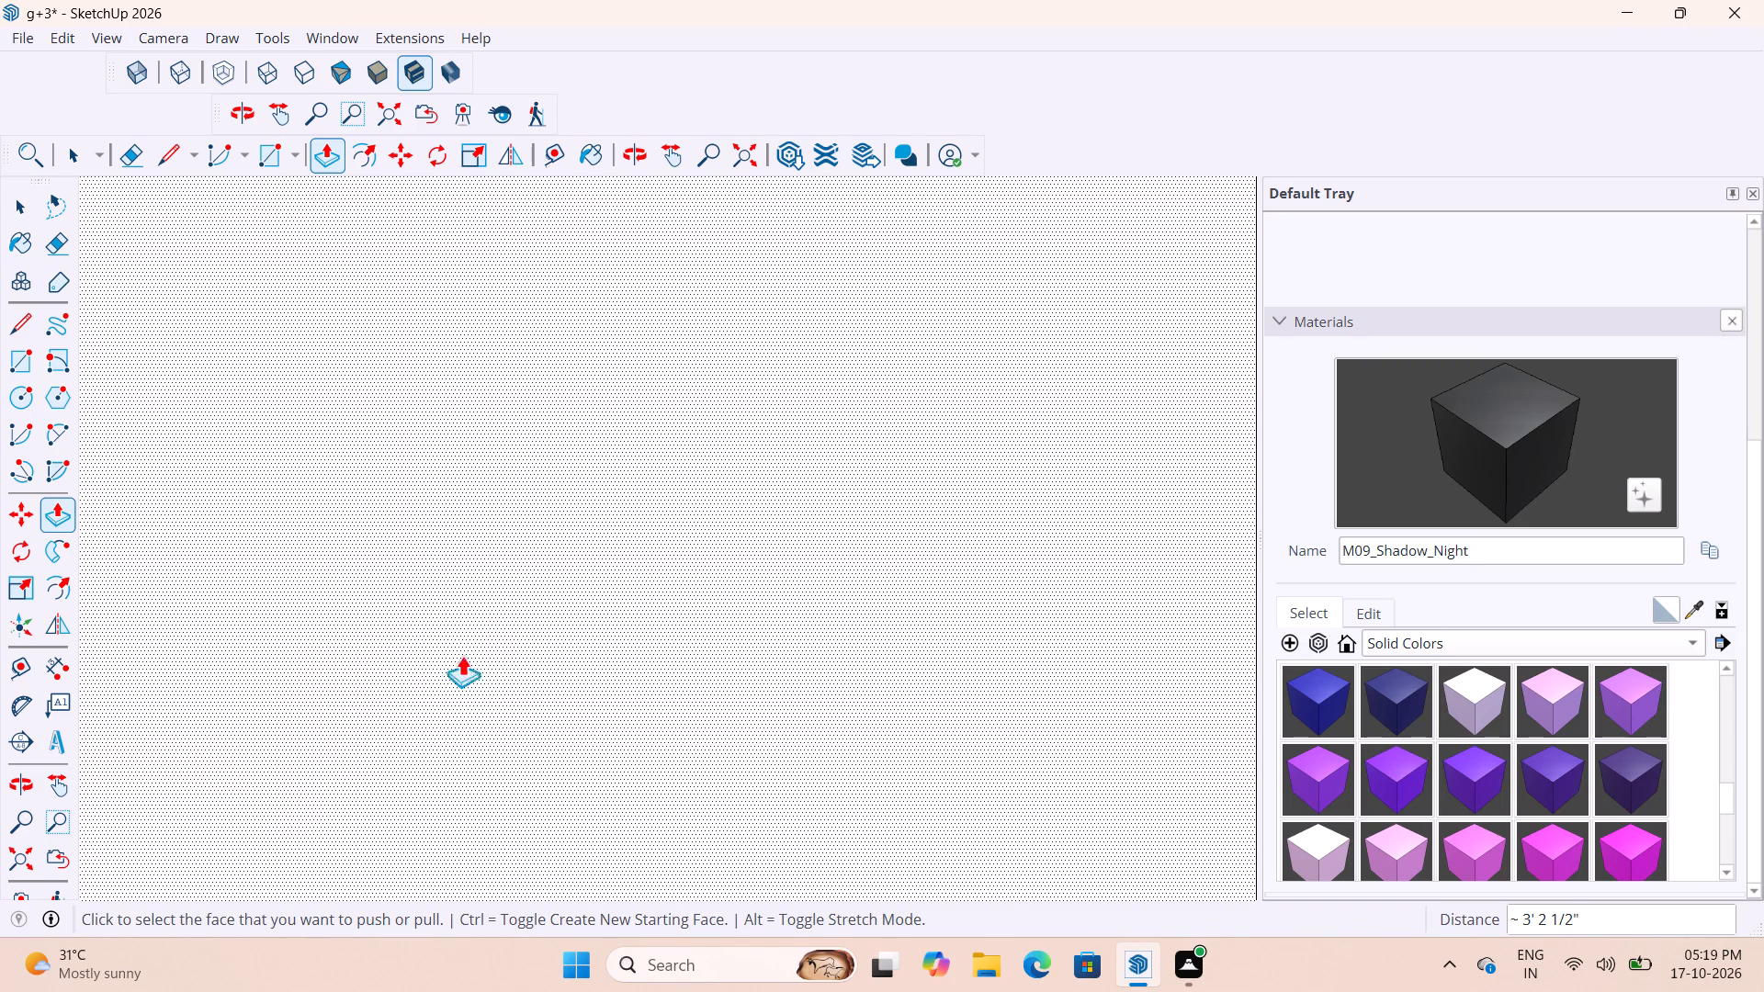
scroll(462, 655, "down", 4)
scroll(490, 623, "up", 1)
scroll(492, 628, "down", 20)
scroll(682, 633, "up", 9)
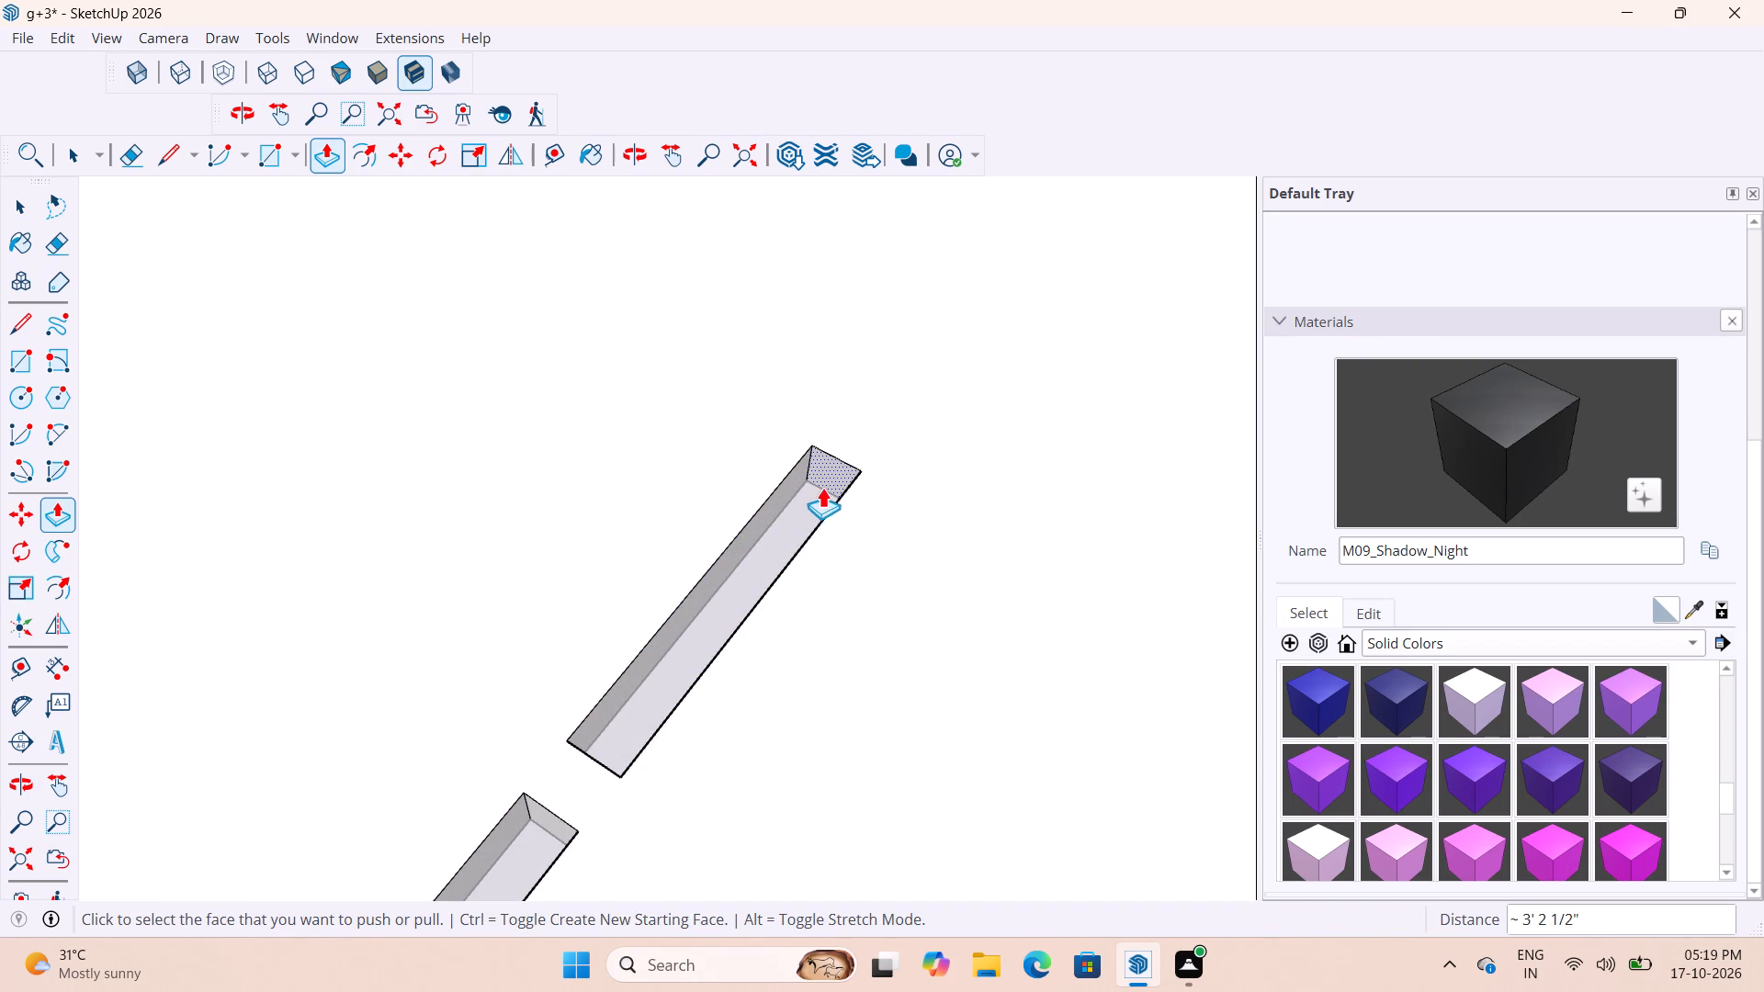
left_click(822, 475)
left_click(620, 774)
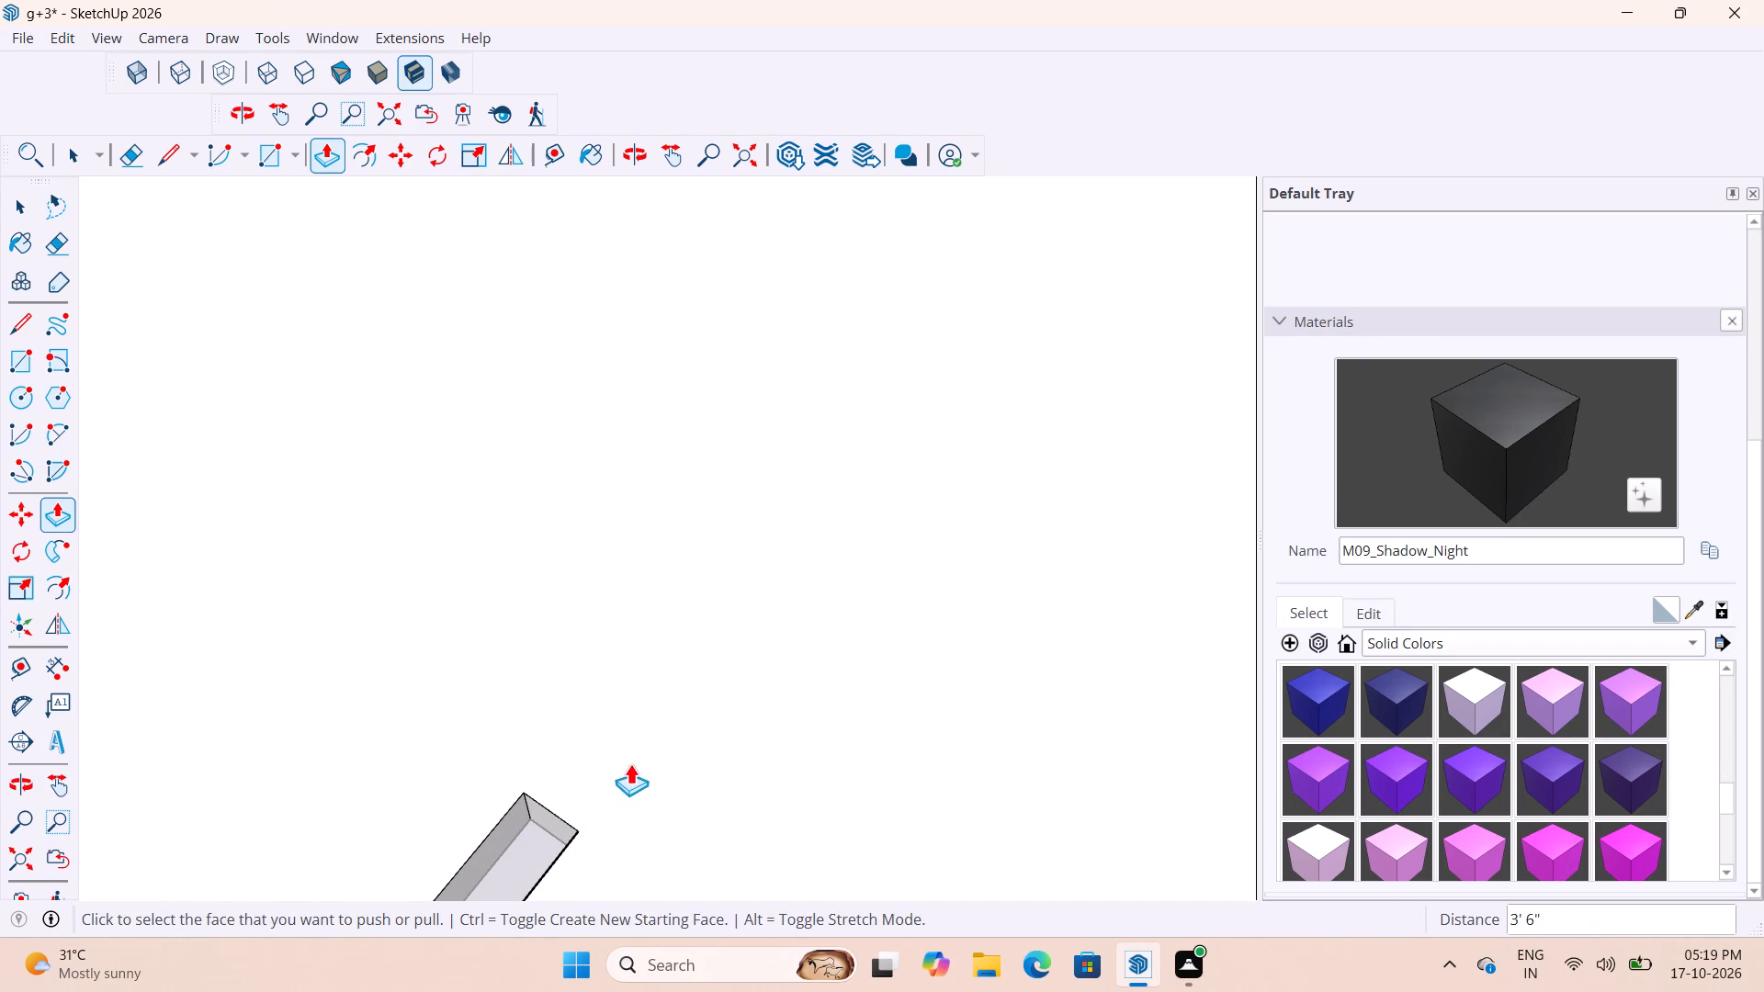
Fill the remaining slot of the slab's front pair by pushing its end face 2' 6" to the opposite end.
scroll(630, 756, "down", 6)
left_click(585, 796)
scroll(642, 750, "down", 13)
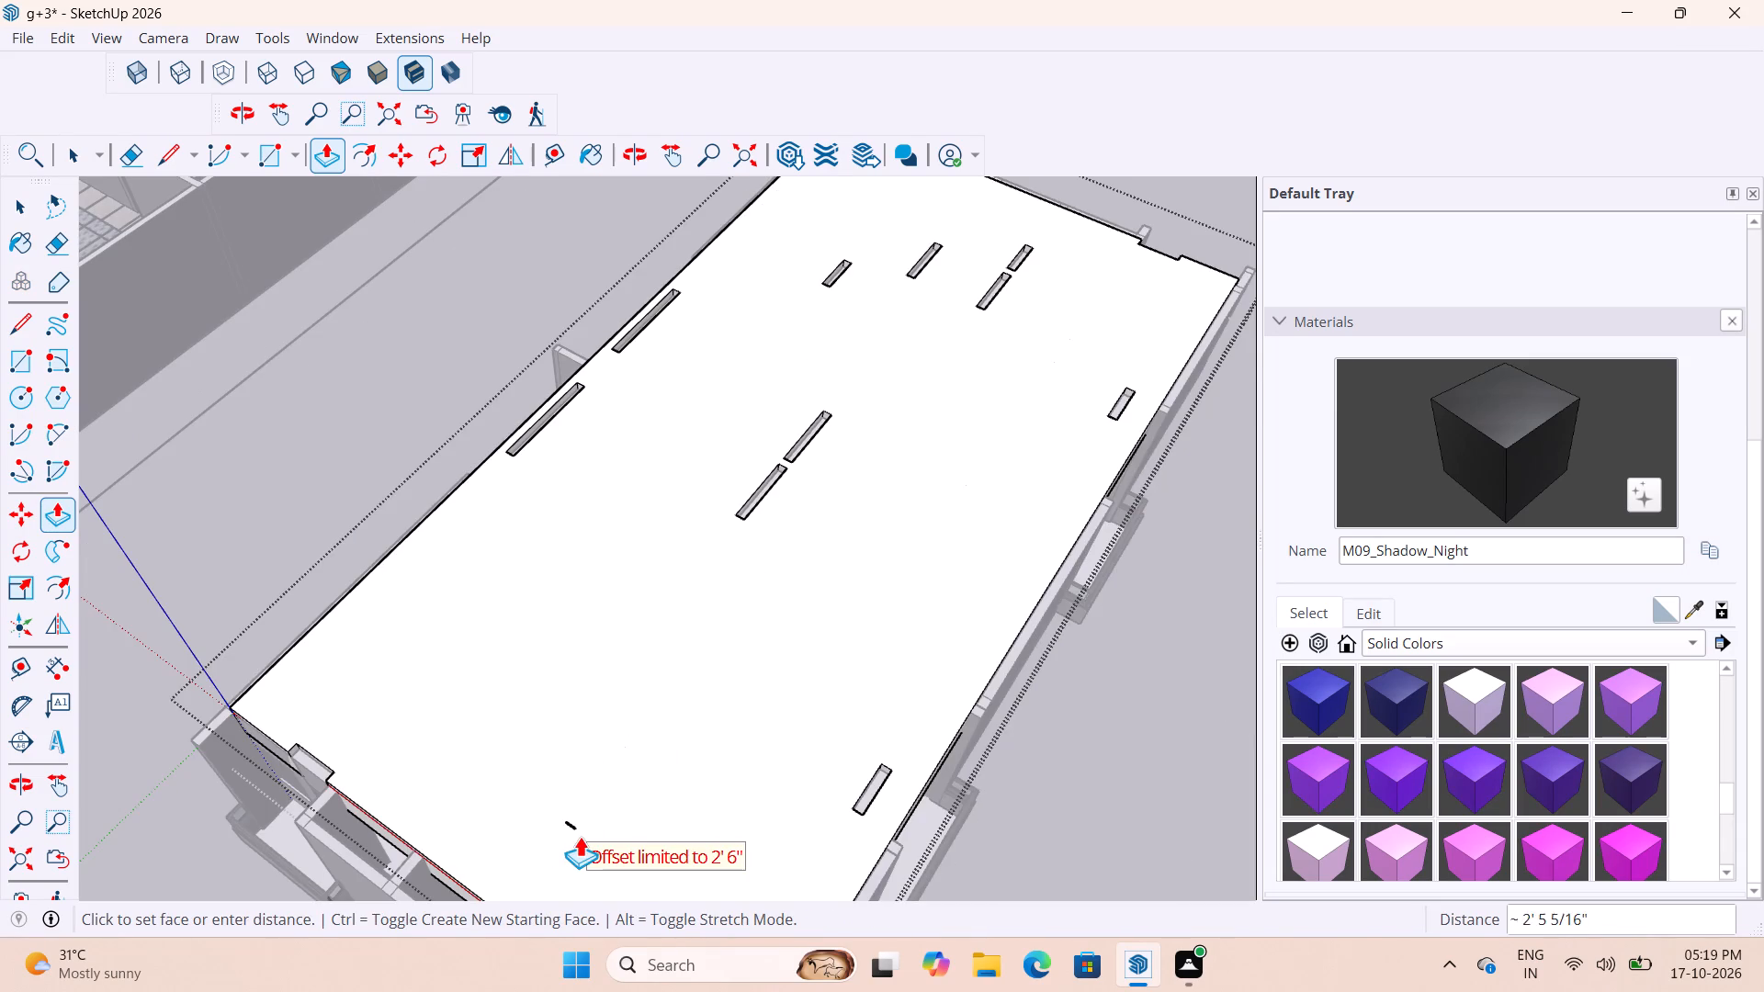
left_click(567, 830)
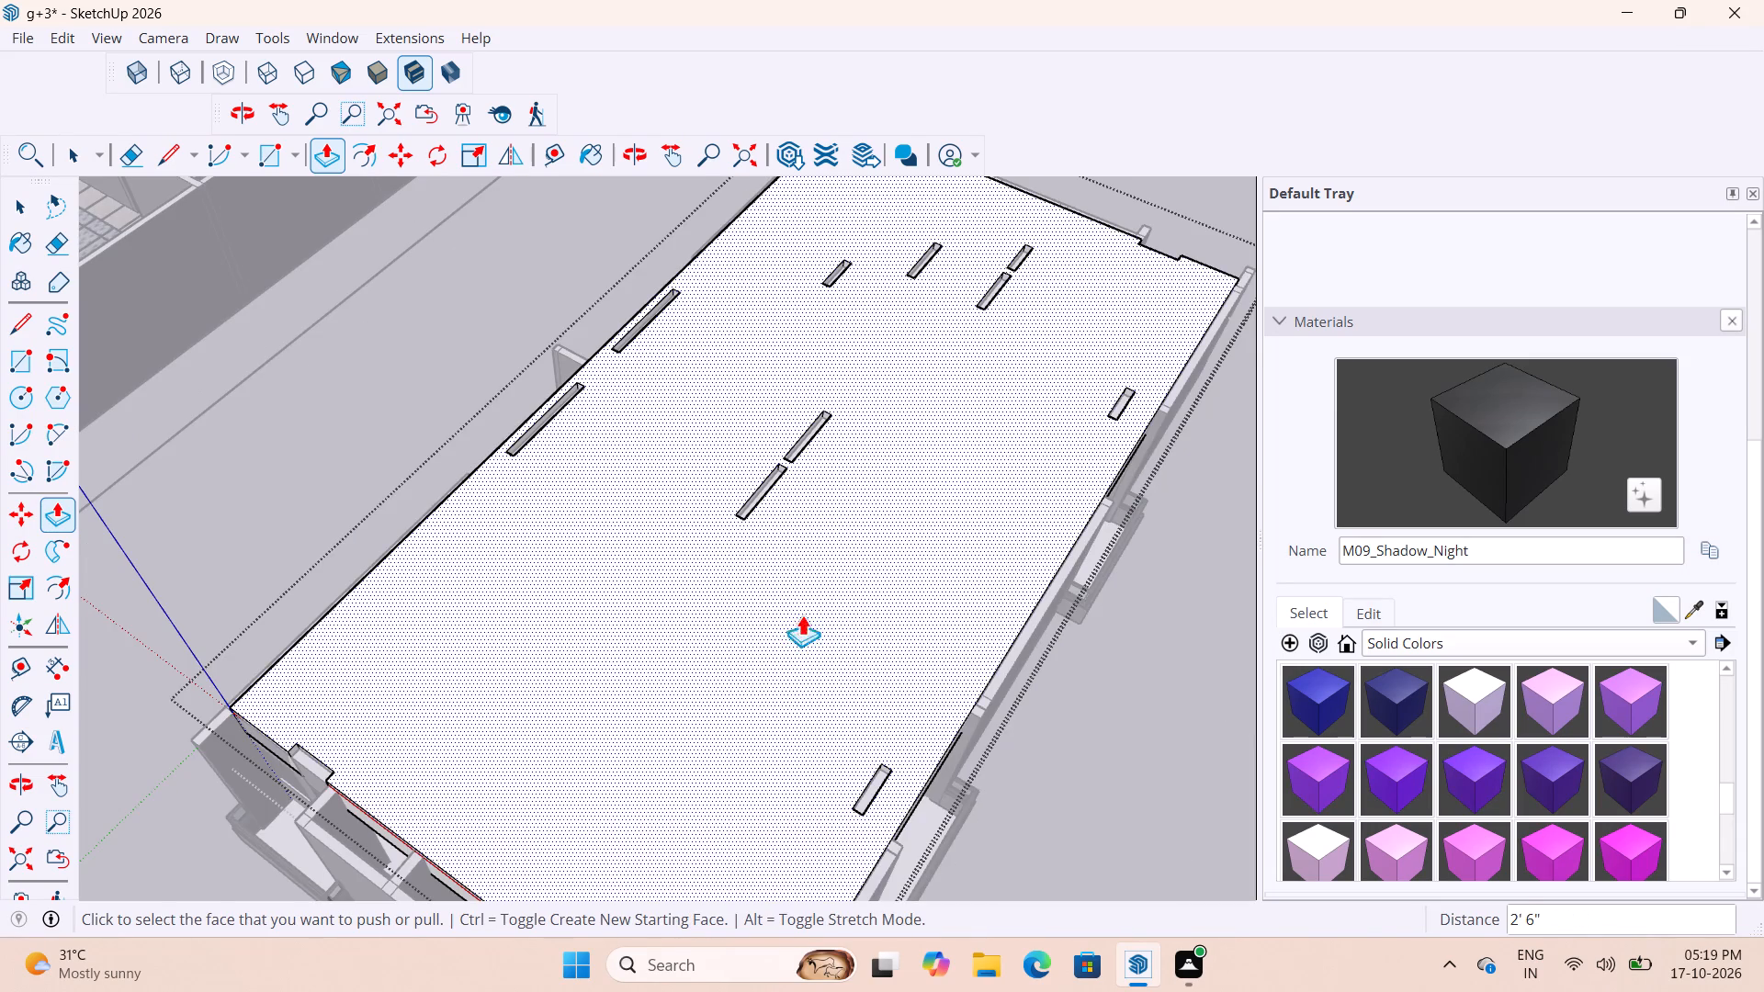
Fill both slots of the slab's middle pair by pushing their end faces about 4' 3/8" and 4'.
scroll(797, 454, "up", 12)
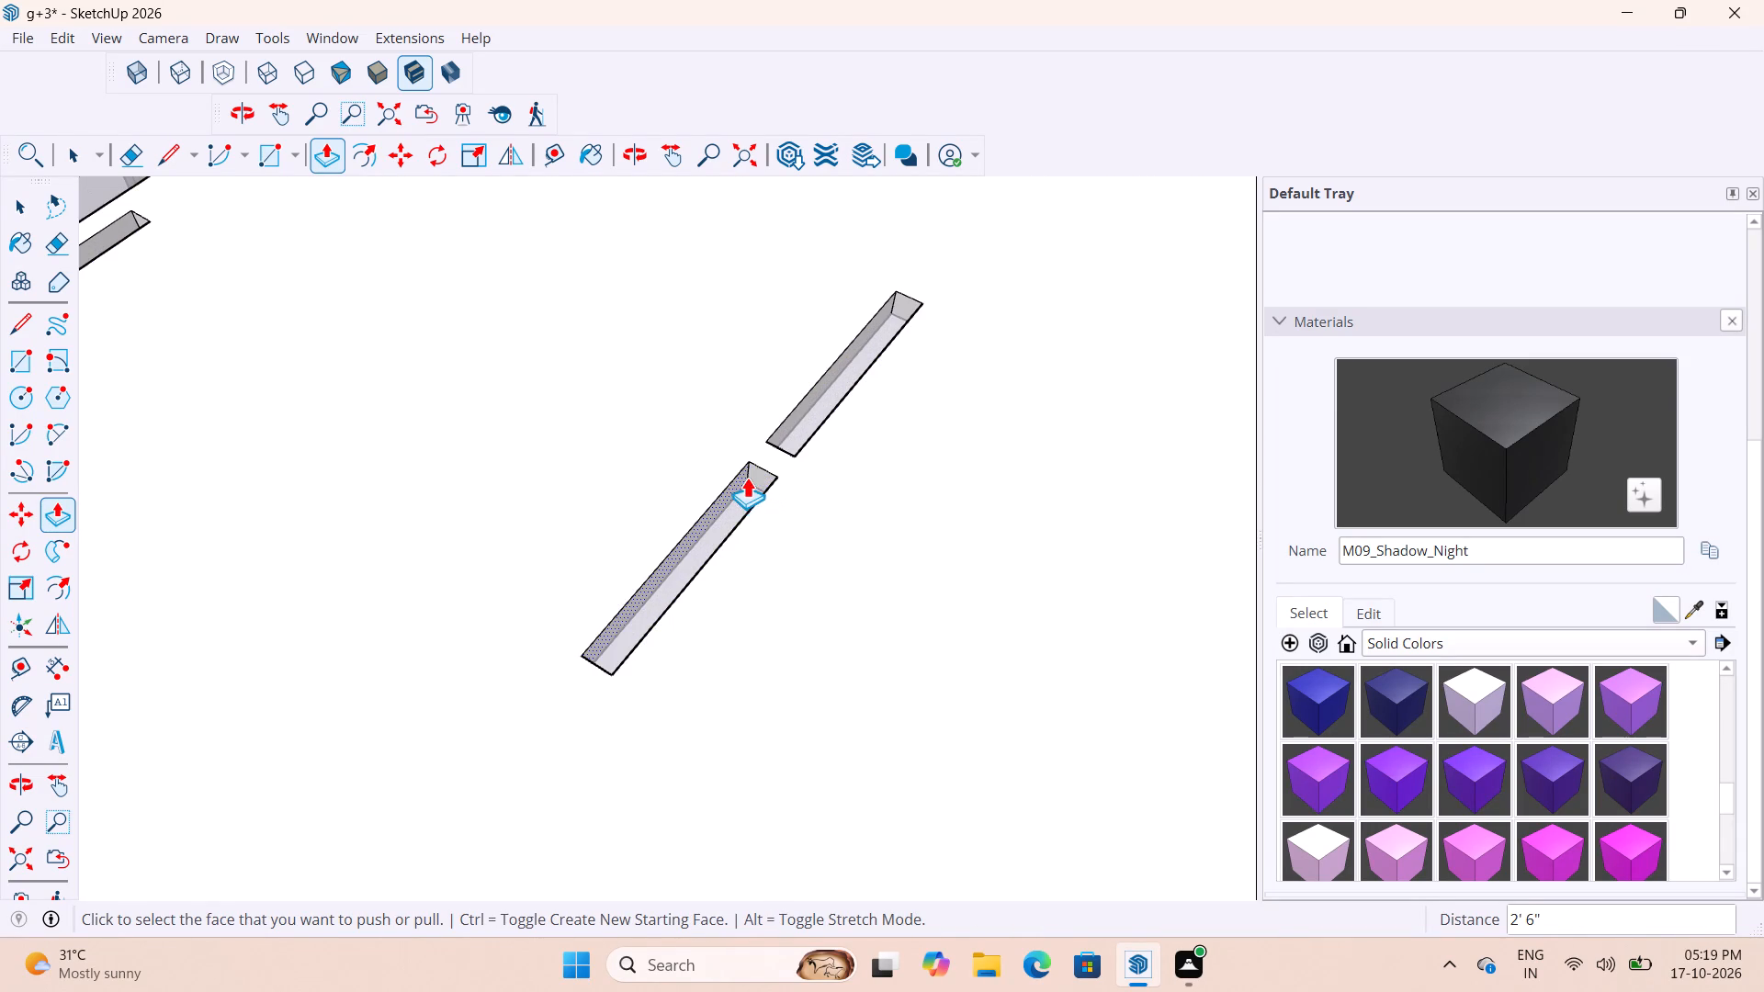
left_click(757, 477)
left_click(615, 677)
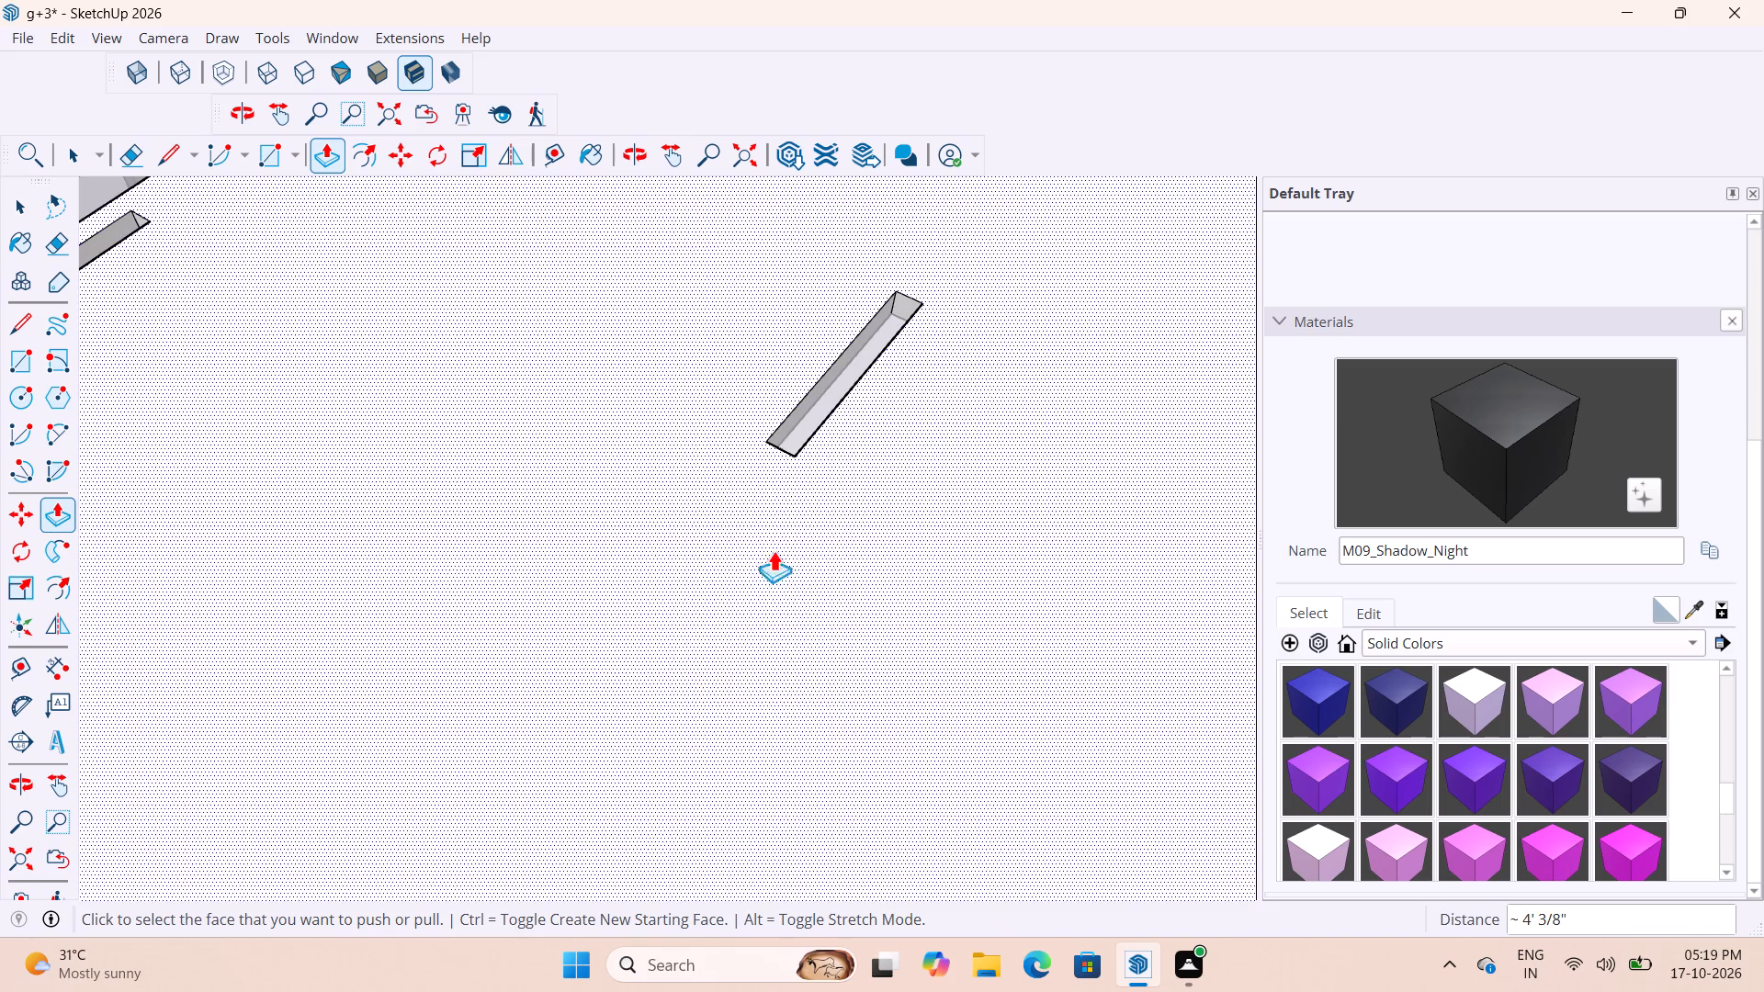
scroll(882, 314, "up", 4)
left_click(908, 307)
left_click(738, 547)
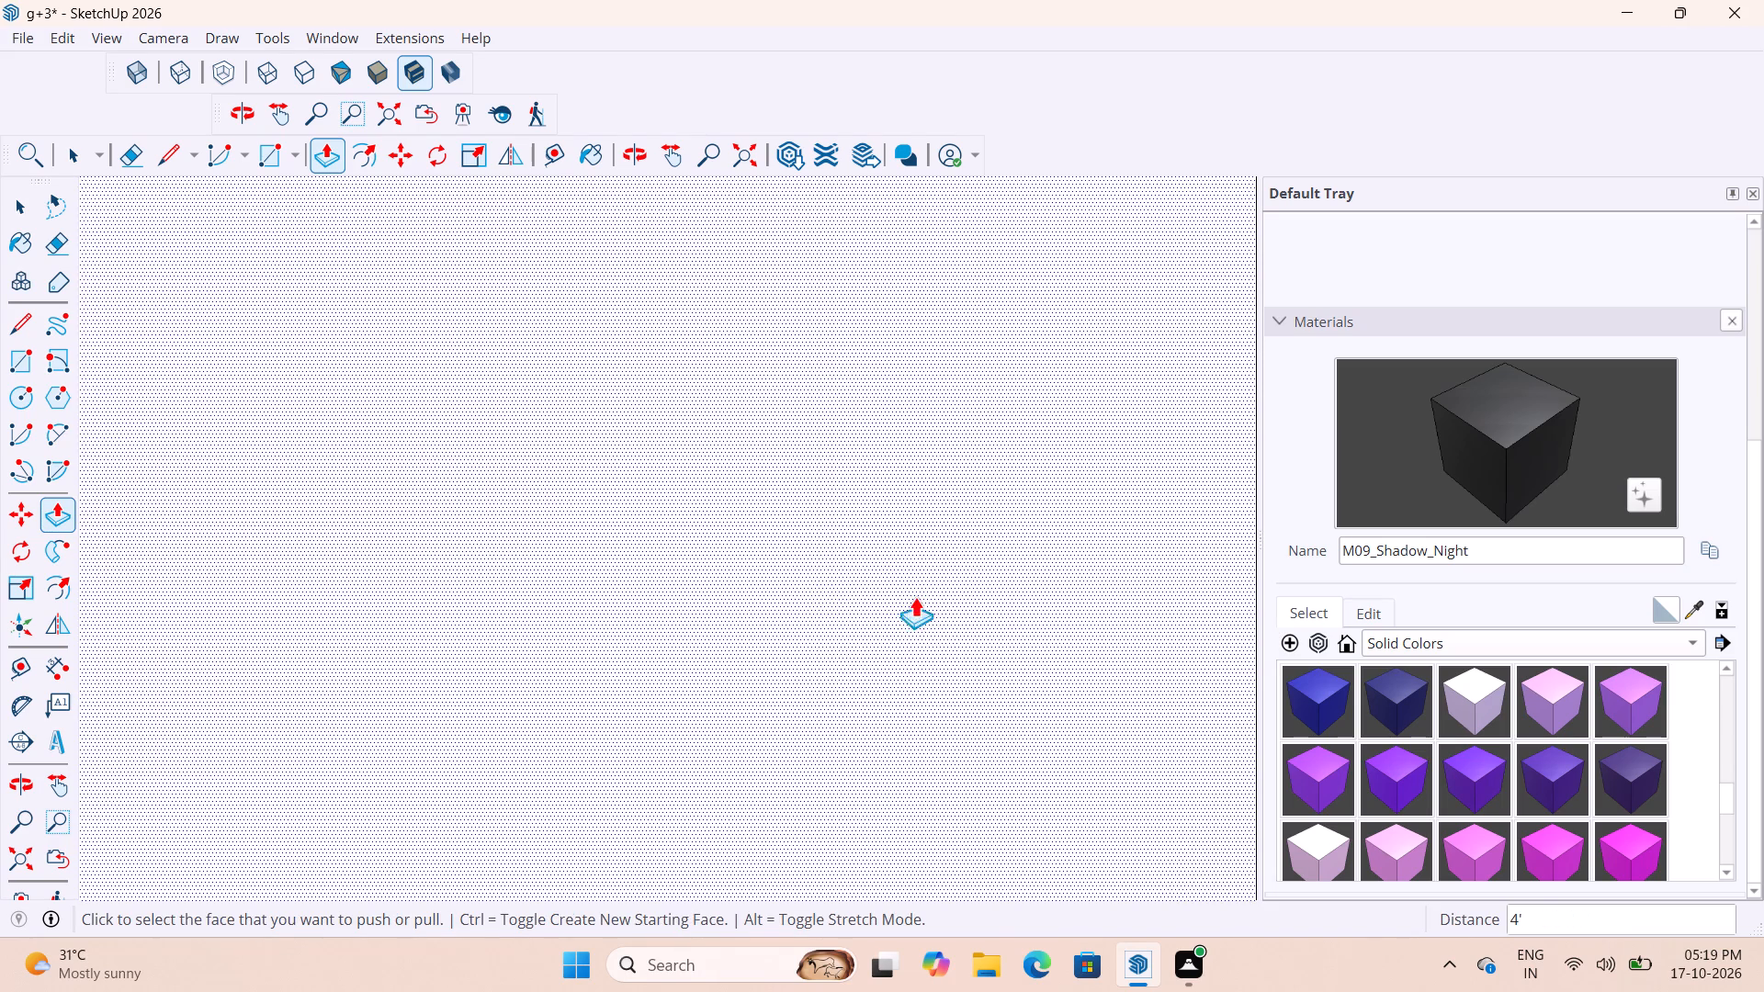
Fill the two long slots beside the slab edge facing the neighbouring building, pushing their end faces about 6' 5/16" and 5' 11 1/8".
scroll(829, 580, "down", 20)
scroll(829, 580, "down", 1)
scroll(628, 583, "up", 18)
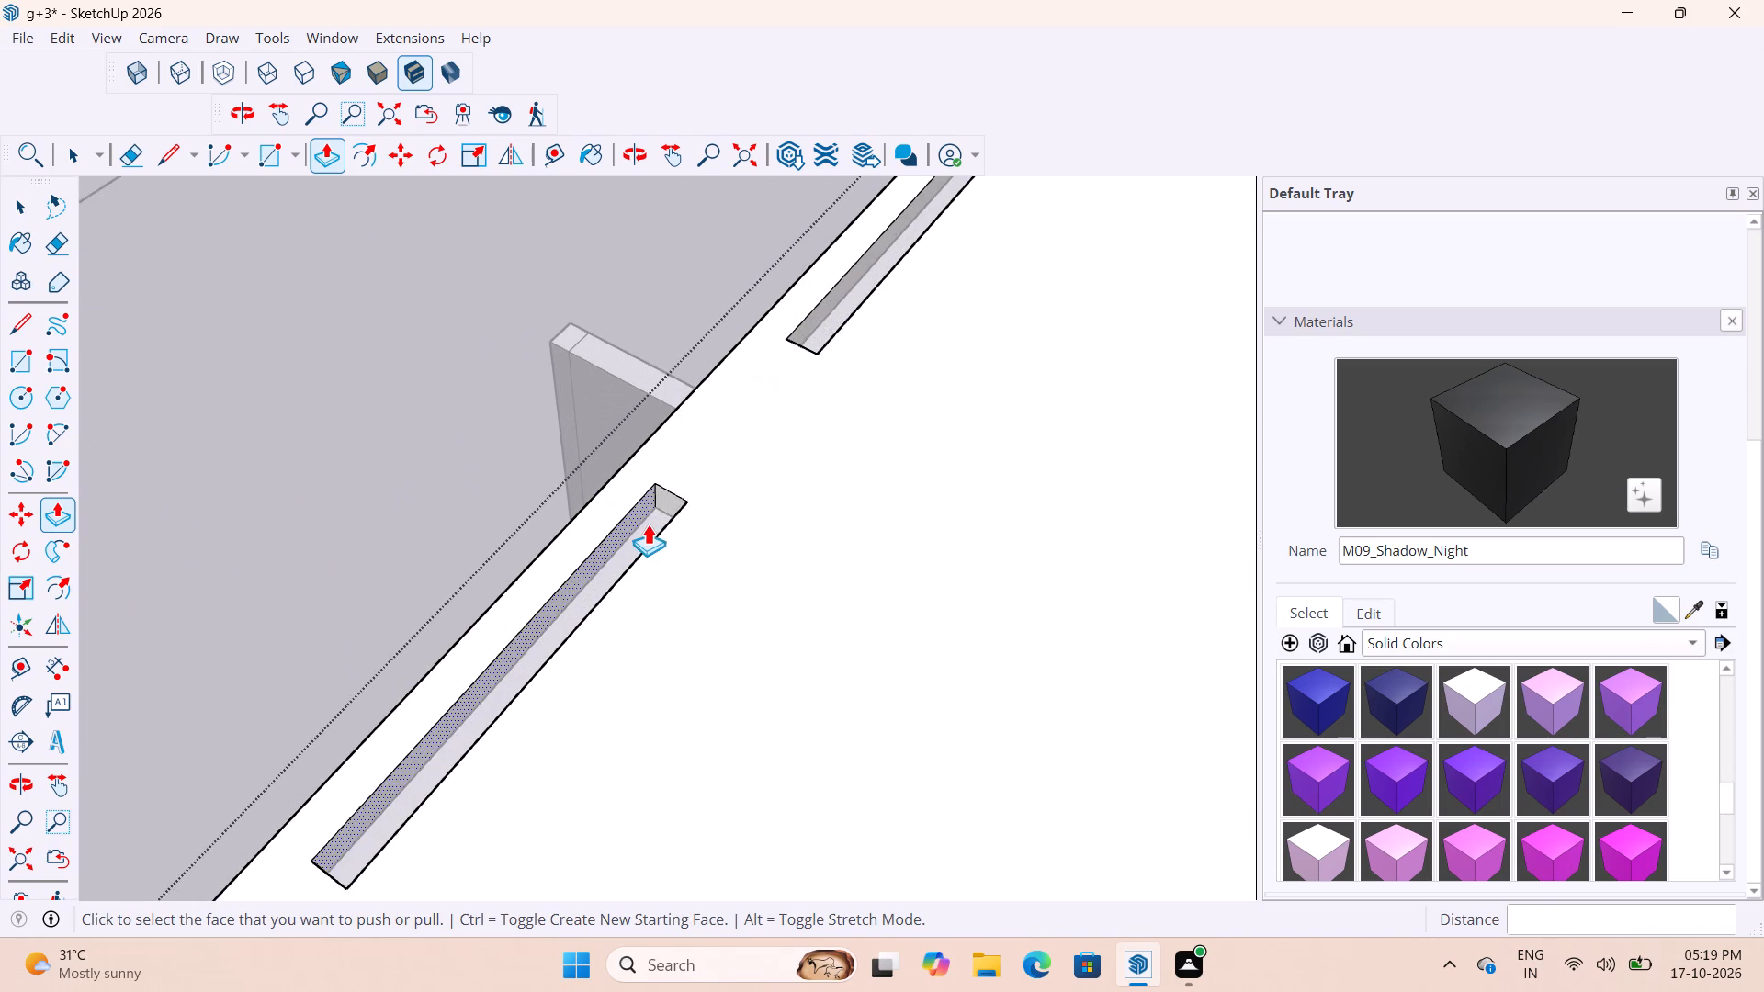
left_click(670, 502)
scroll(535, 661, "down", 5)
scroll(632, 555, "up", 8)
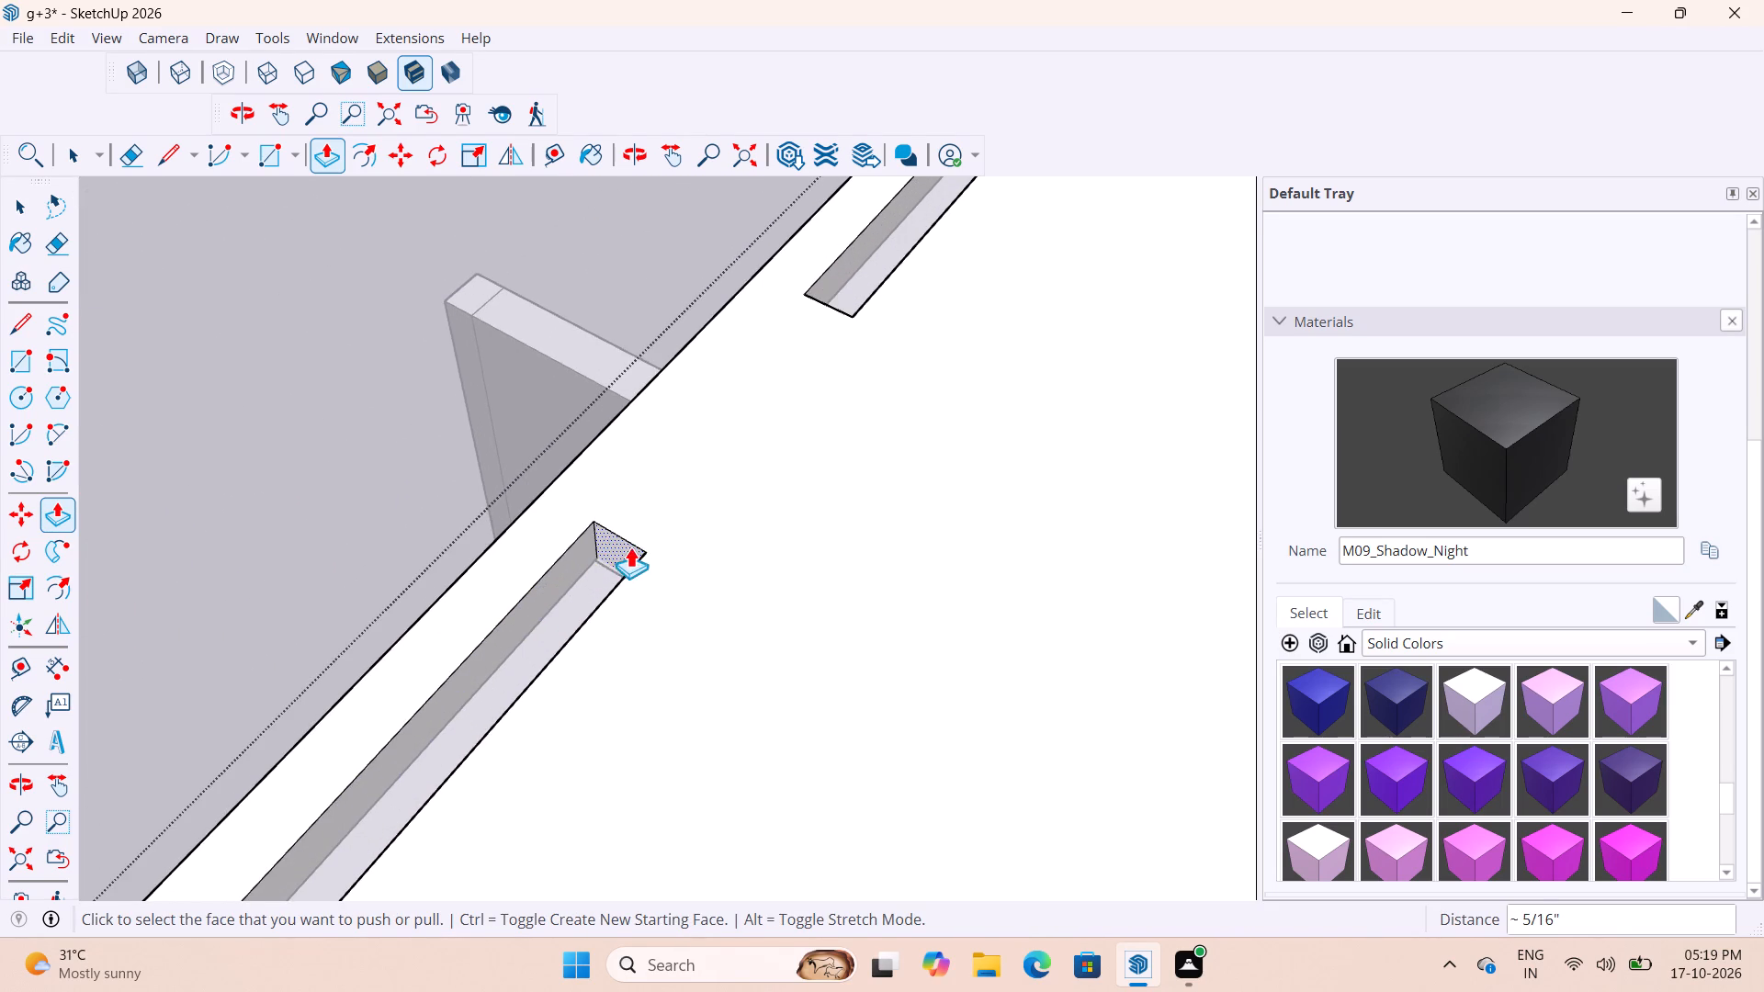
left_click(627, 546)
scroll(529, 629, "down", 11)
scroll(579, 663, "down", 13)
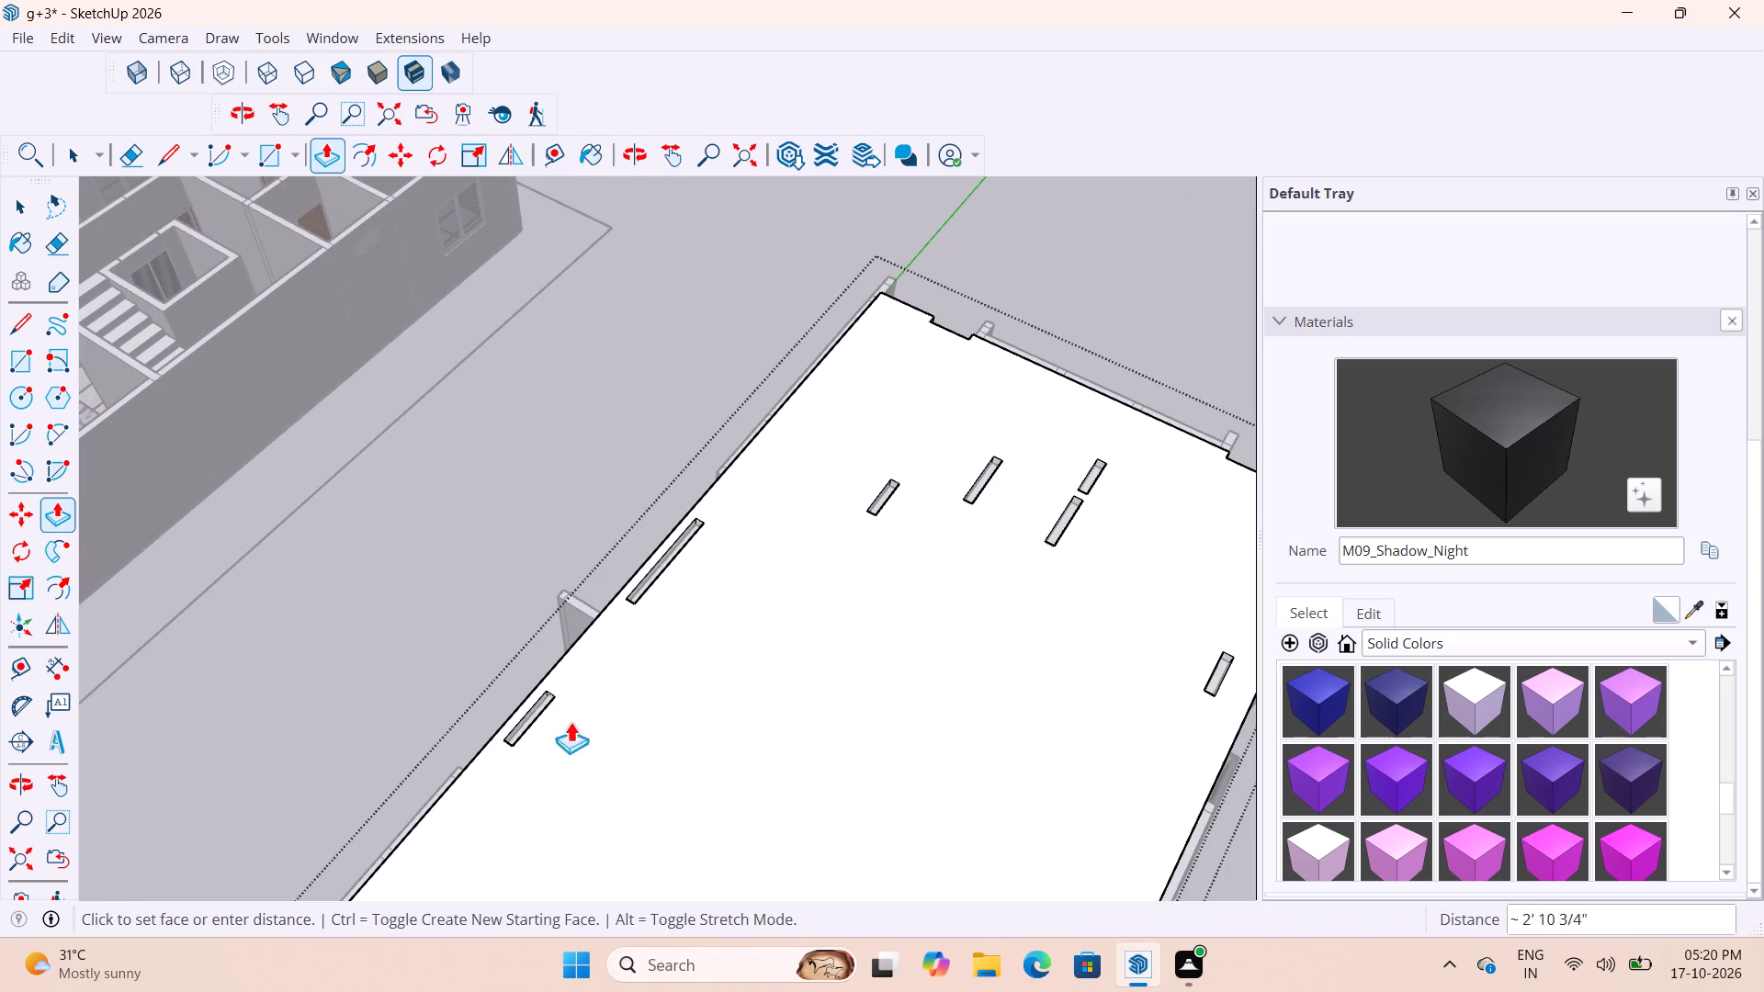
left_click(510, 750)
scroll(707, 534, "up", 2)
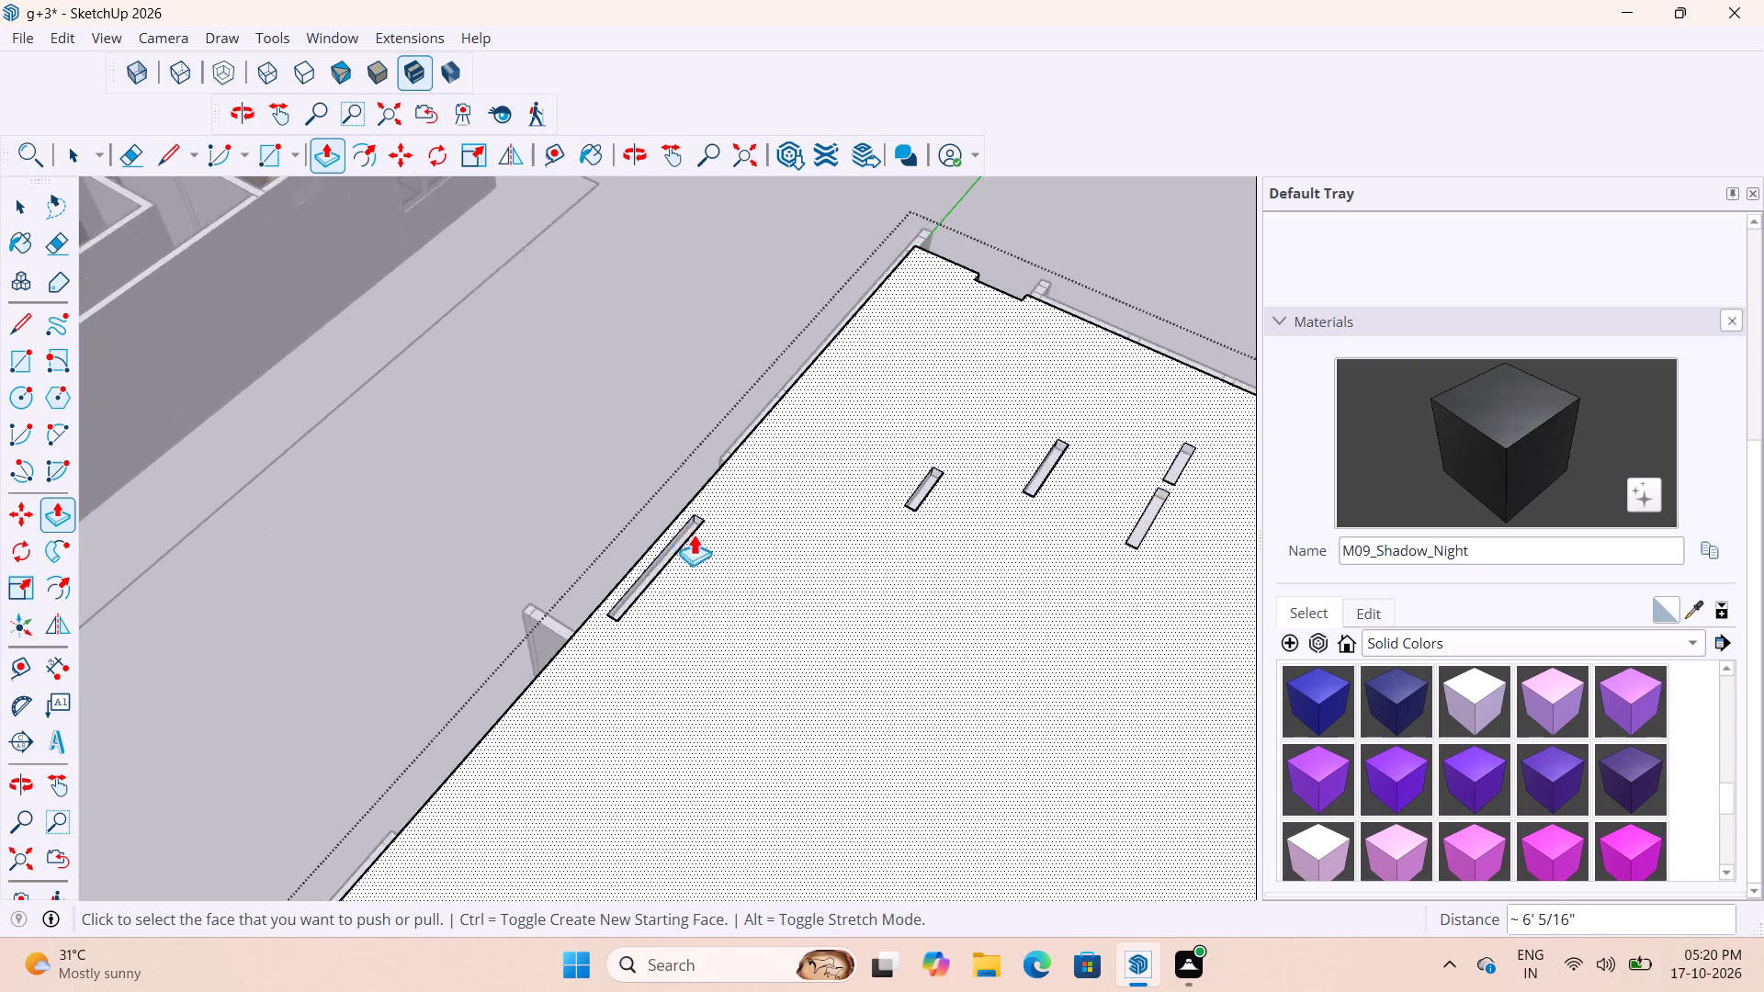
scroll(694, 534, "up", 10)
left_click(709, 500)
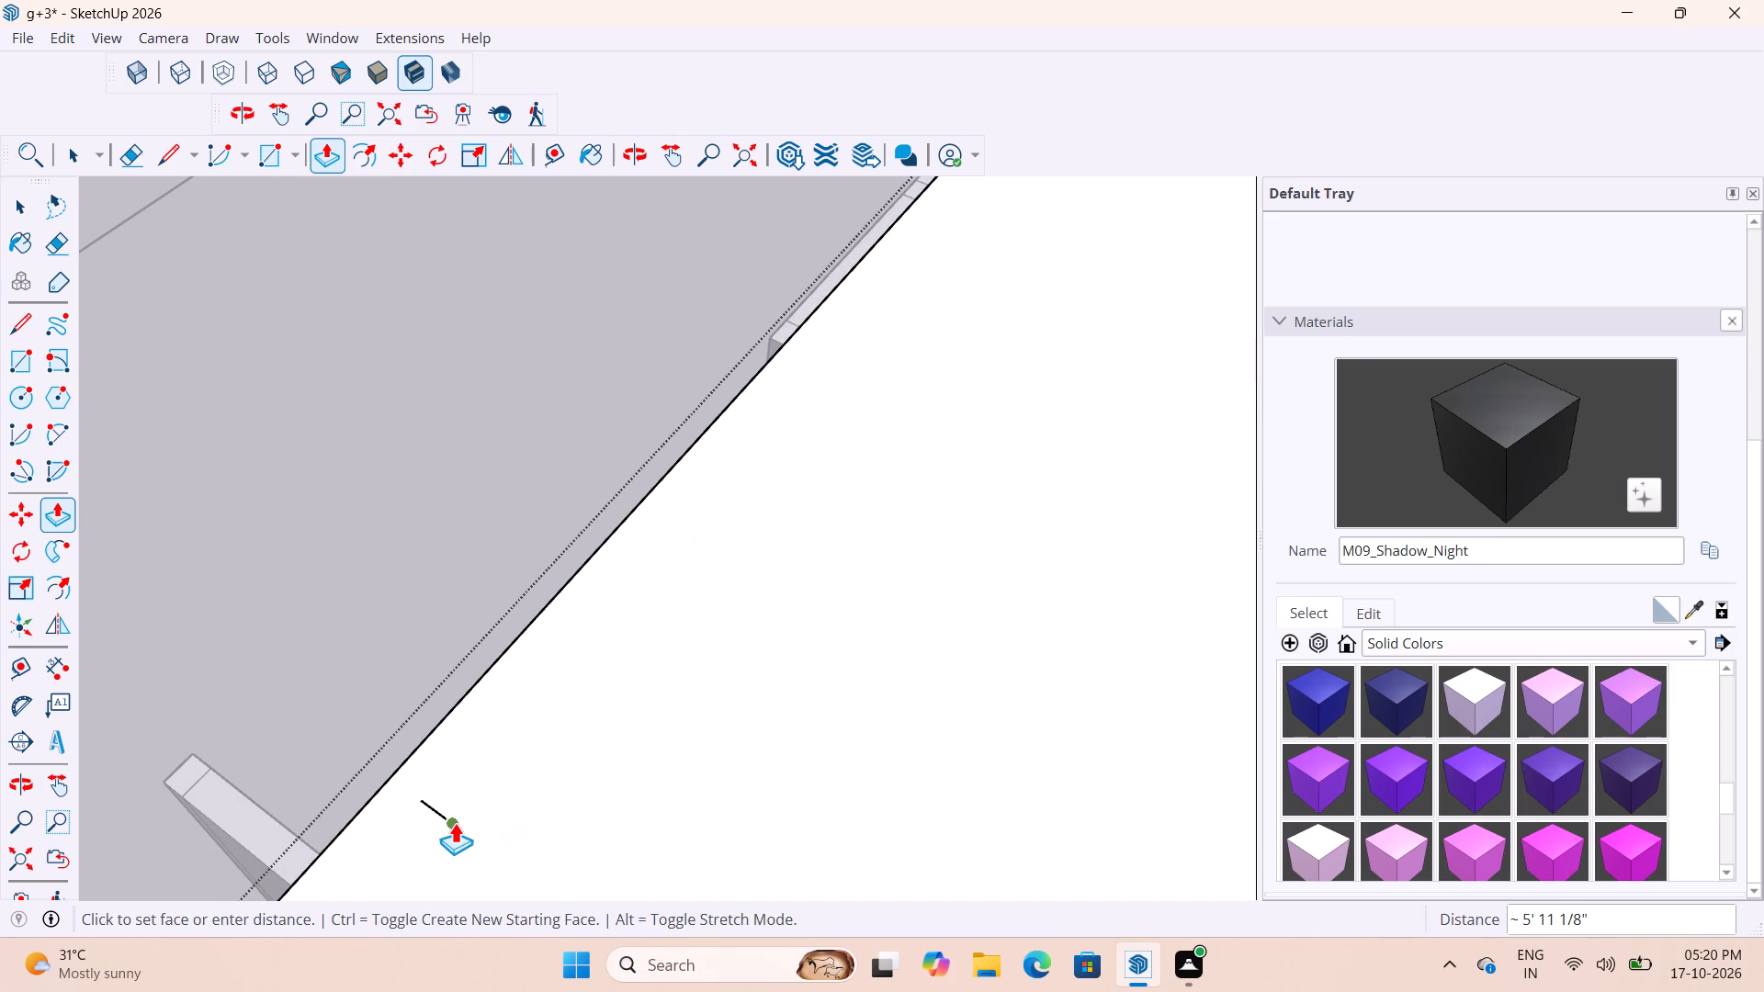
left_click(455, 822)
Fill the two single slots in the rear part of the slab by pushing their end faces 2' 6" and 3' 6".
scroll(451, 673, "down", 13)
scroll(719, 593, "up", 11)
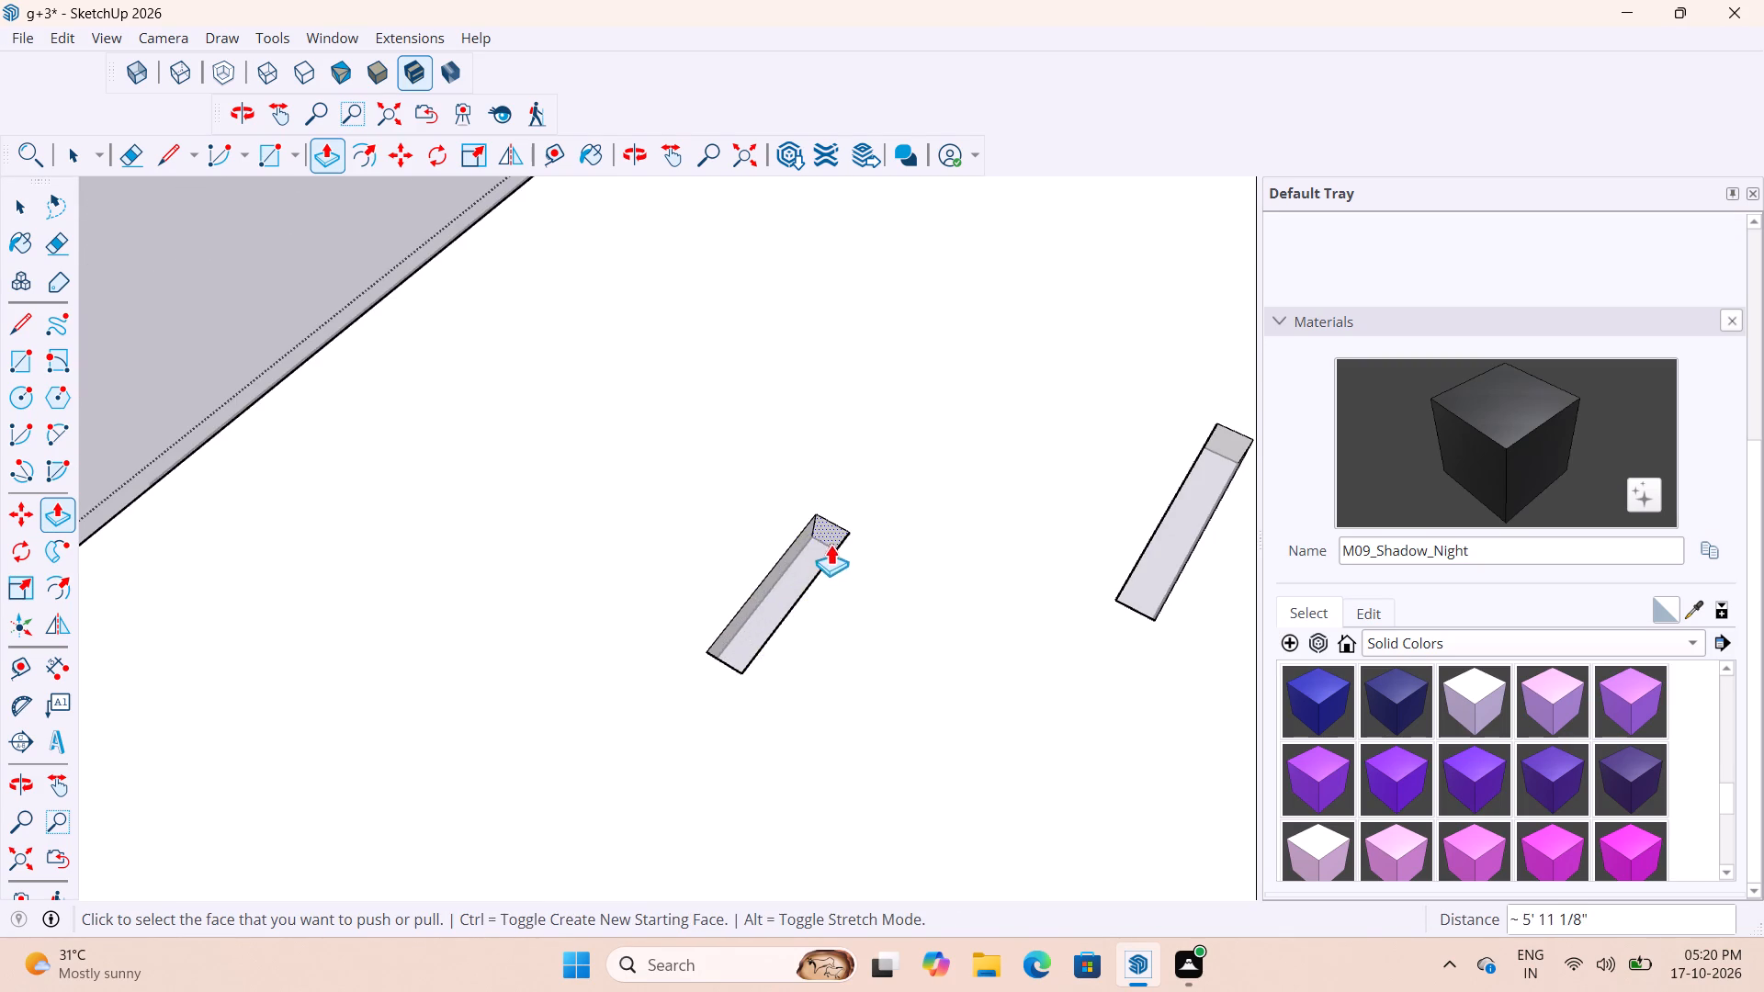
left_click(830, 537)
left_click(731, 685)
scroll(545, 704, "down", 6)
scroll(1003, 557, "up", 4)
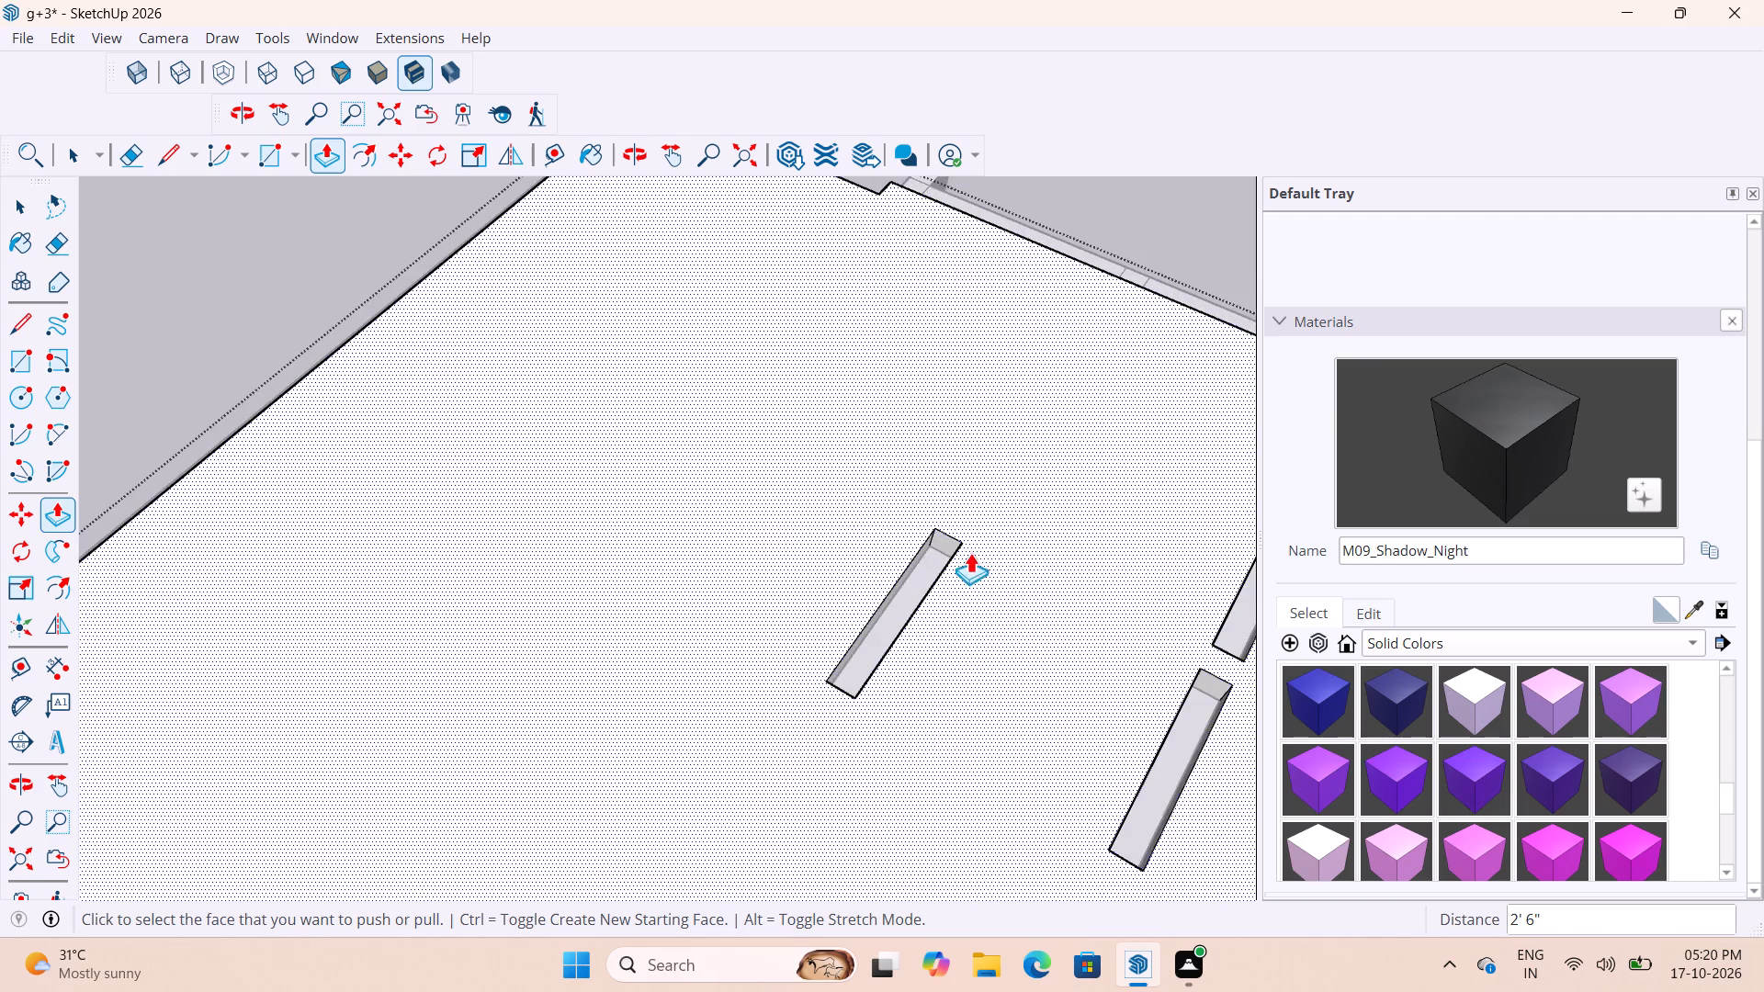
left_click(926, 543)
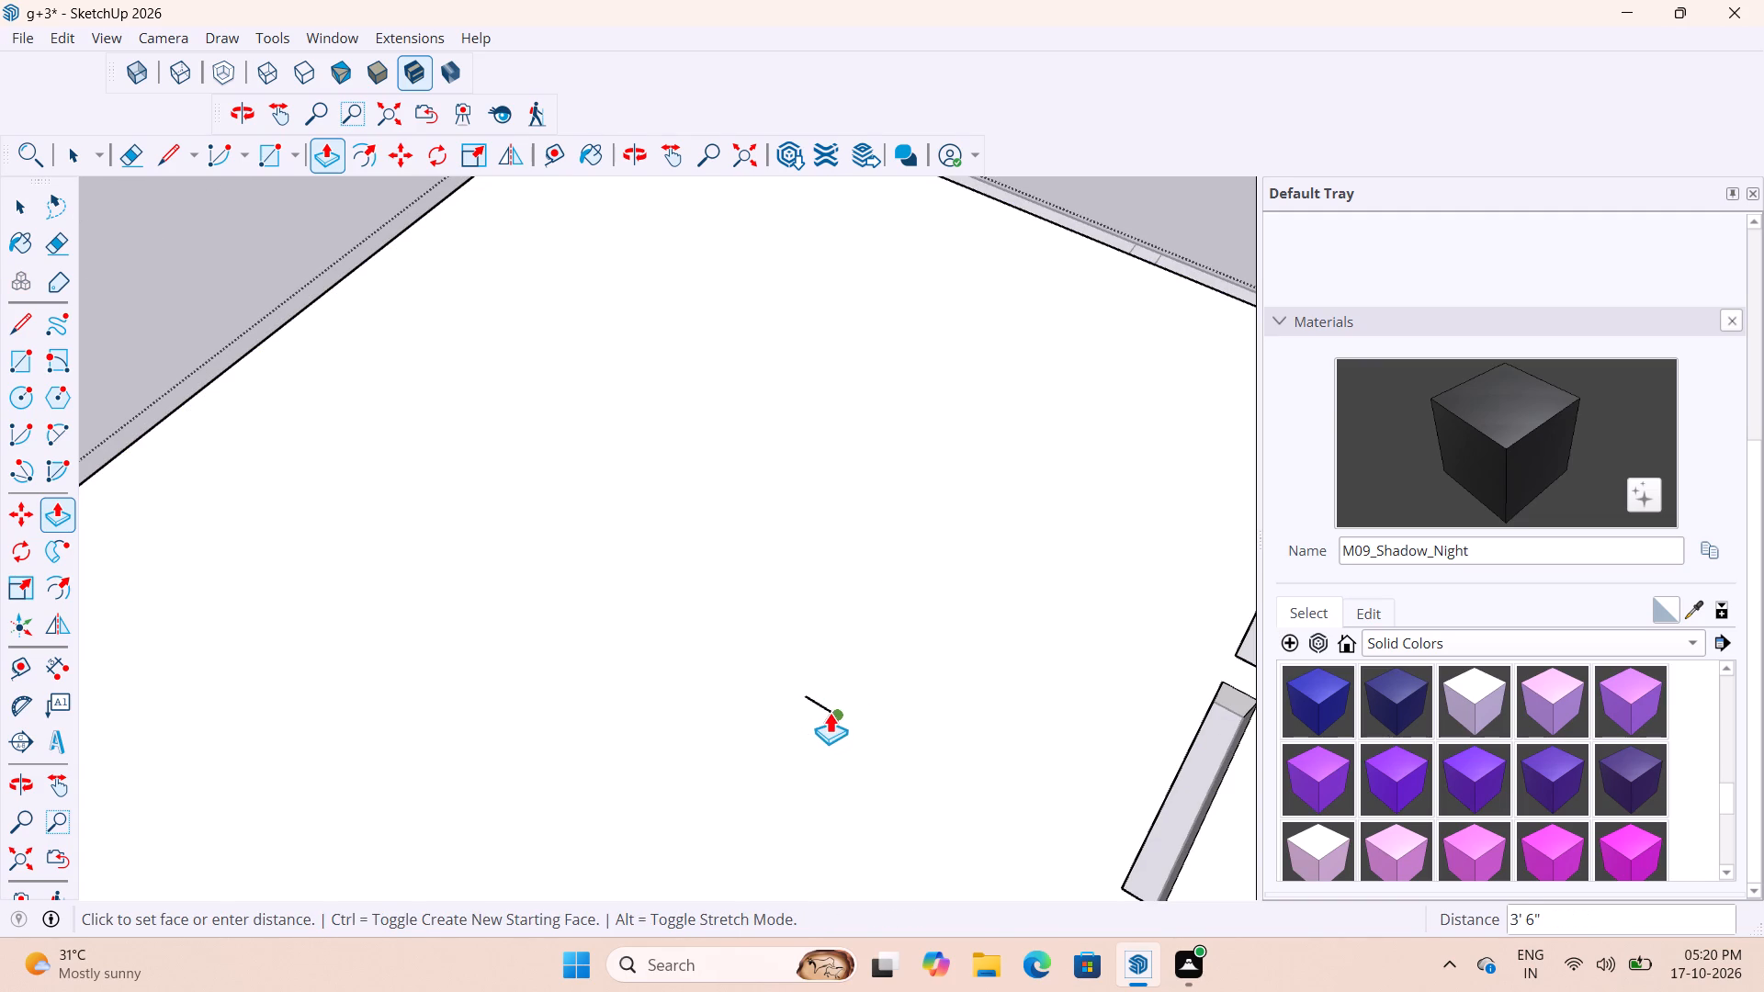
left_click(830, 712)
Fill both slots of the slab's rear pair with Push/Pull, pushing the shorter one's end face 2' 6".
scroll(515, 634, "down", 11)
scroll(775, 705, "up", 13)
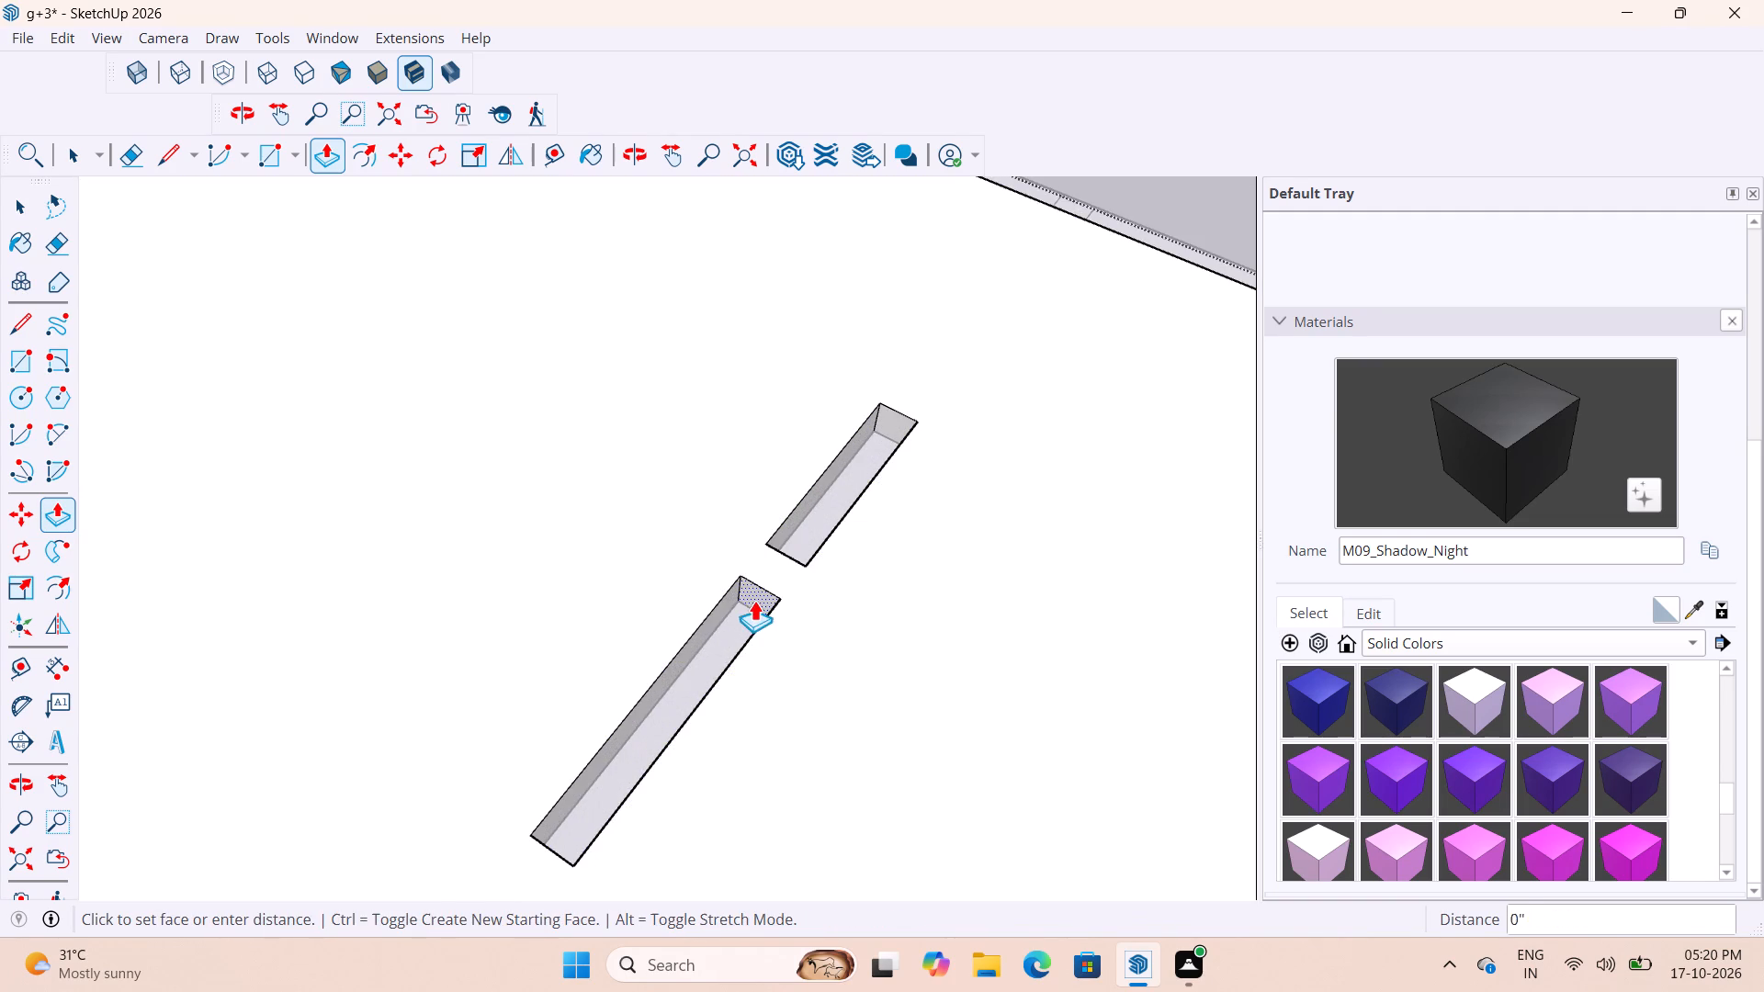
left_click(754, 600)
left_click(569, 859)
scroll(904, 419, "up", 4)
left_click(892, 428)
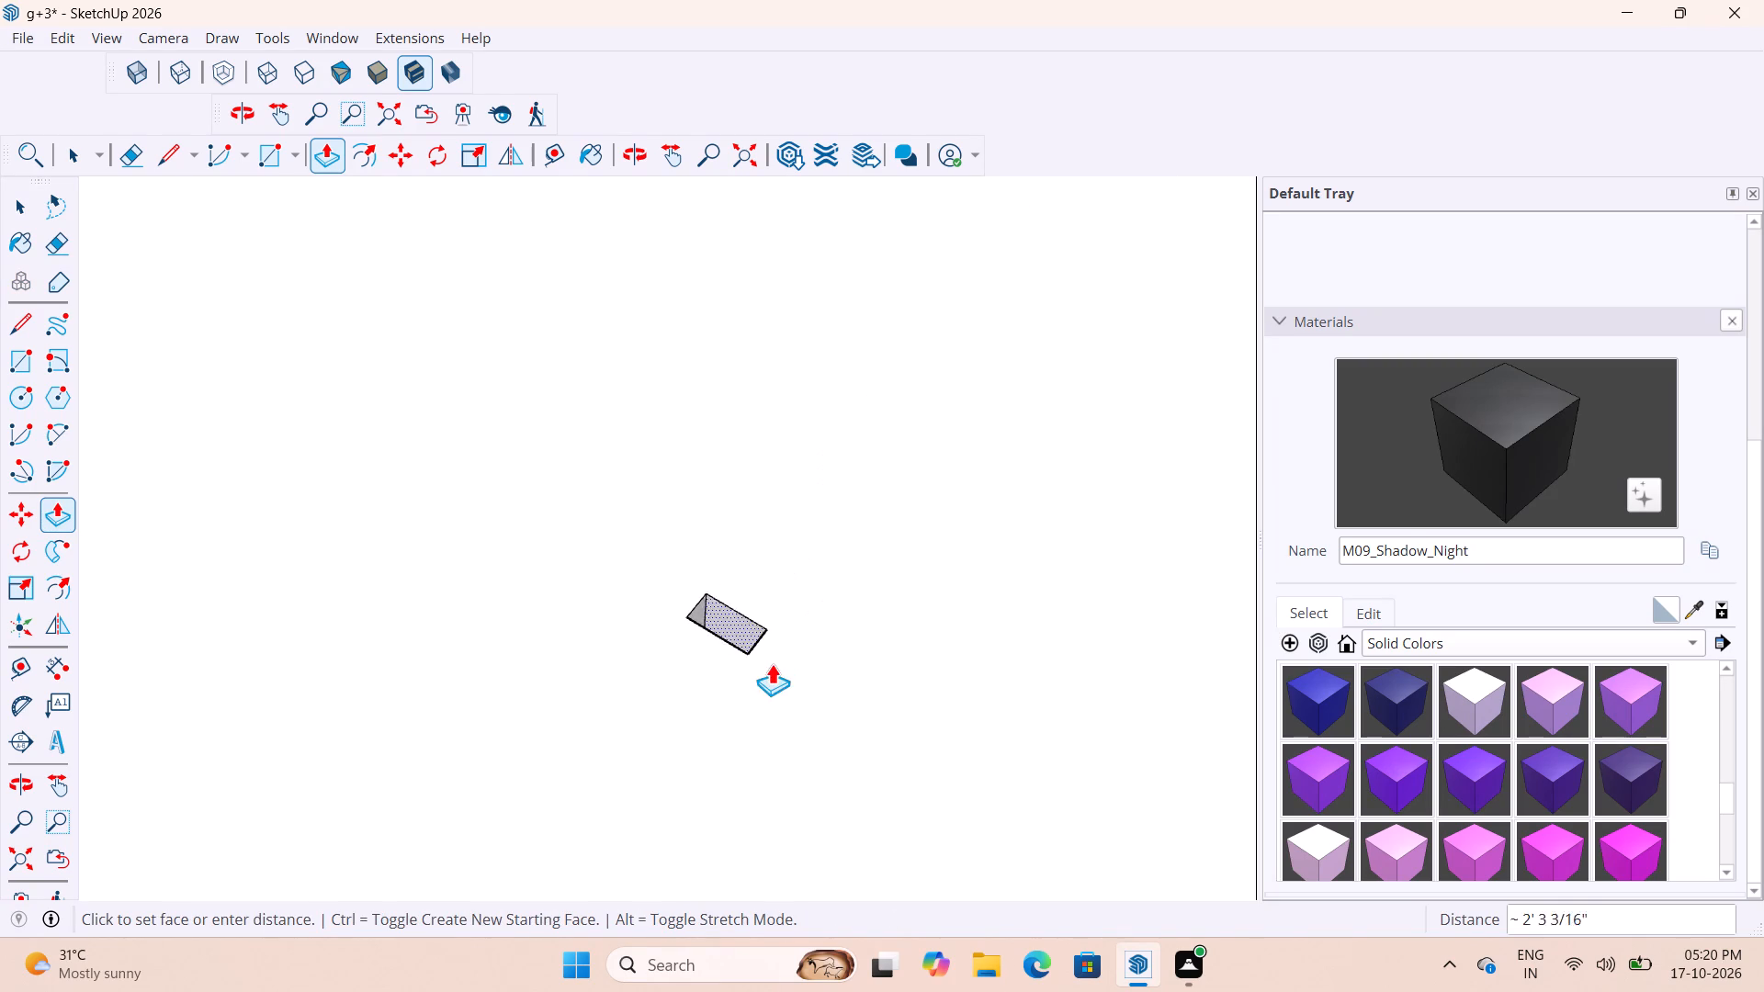
left_click(745, 658)
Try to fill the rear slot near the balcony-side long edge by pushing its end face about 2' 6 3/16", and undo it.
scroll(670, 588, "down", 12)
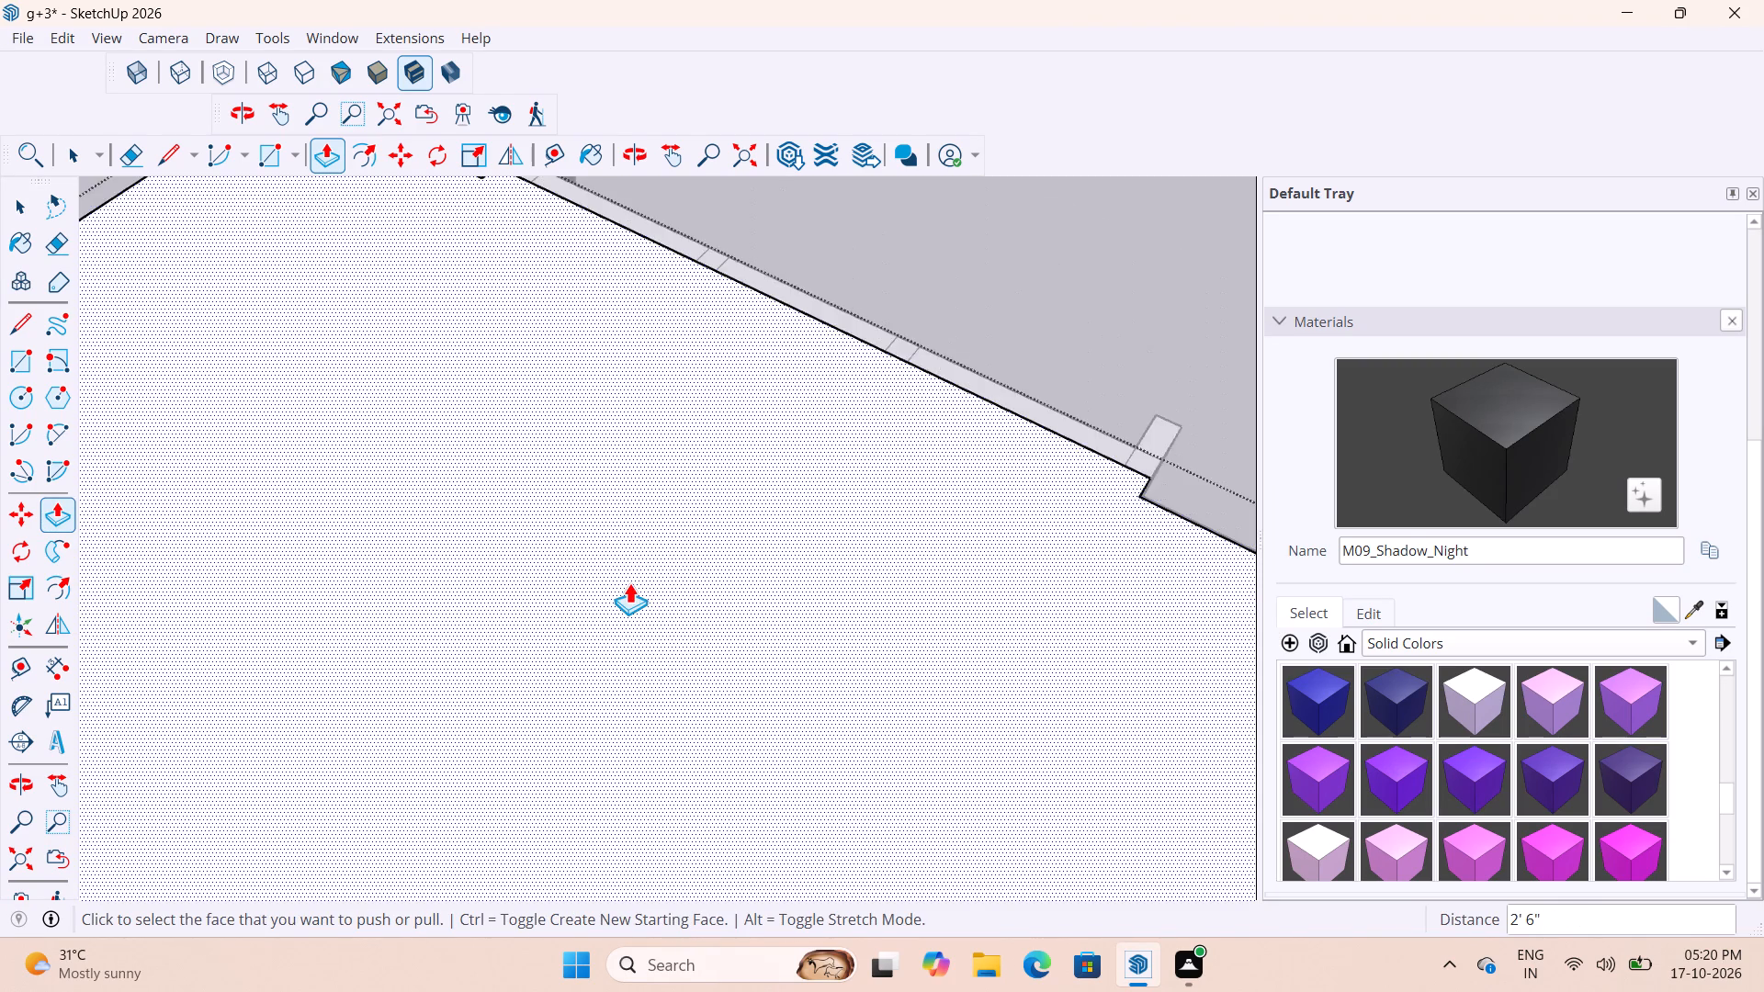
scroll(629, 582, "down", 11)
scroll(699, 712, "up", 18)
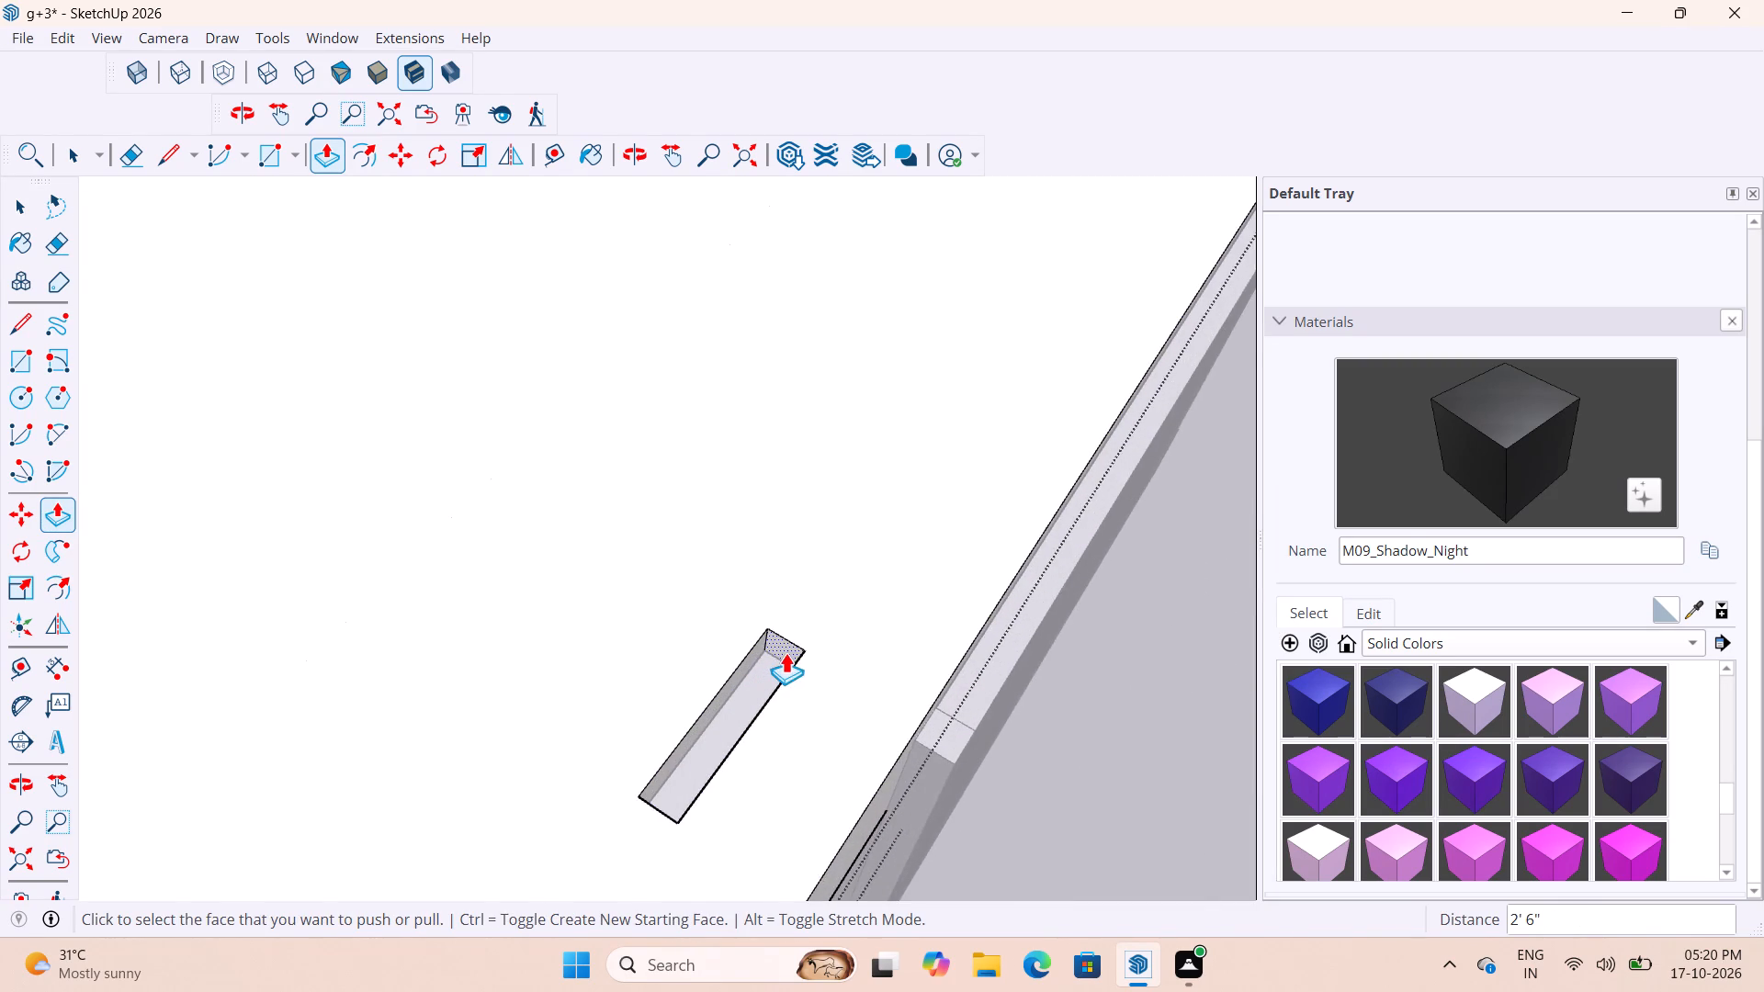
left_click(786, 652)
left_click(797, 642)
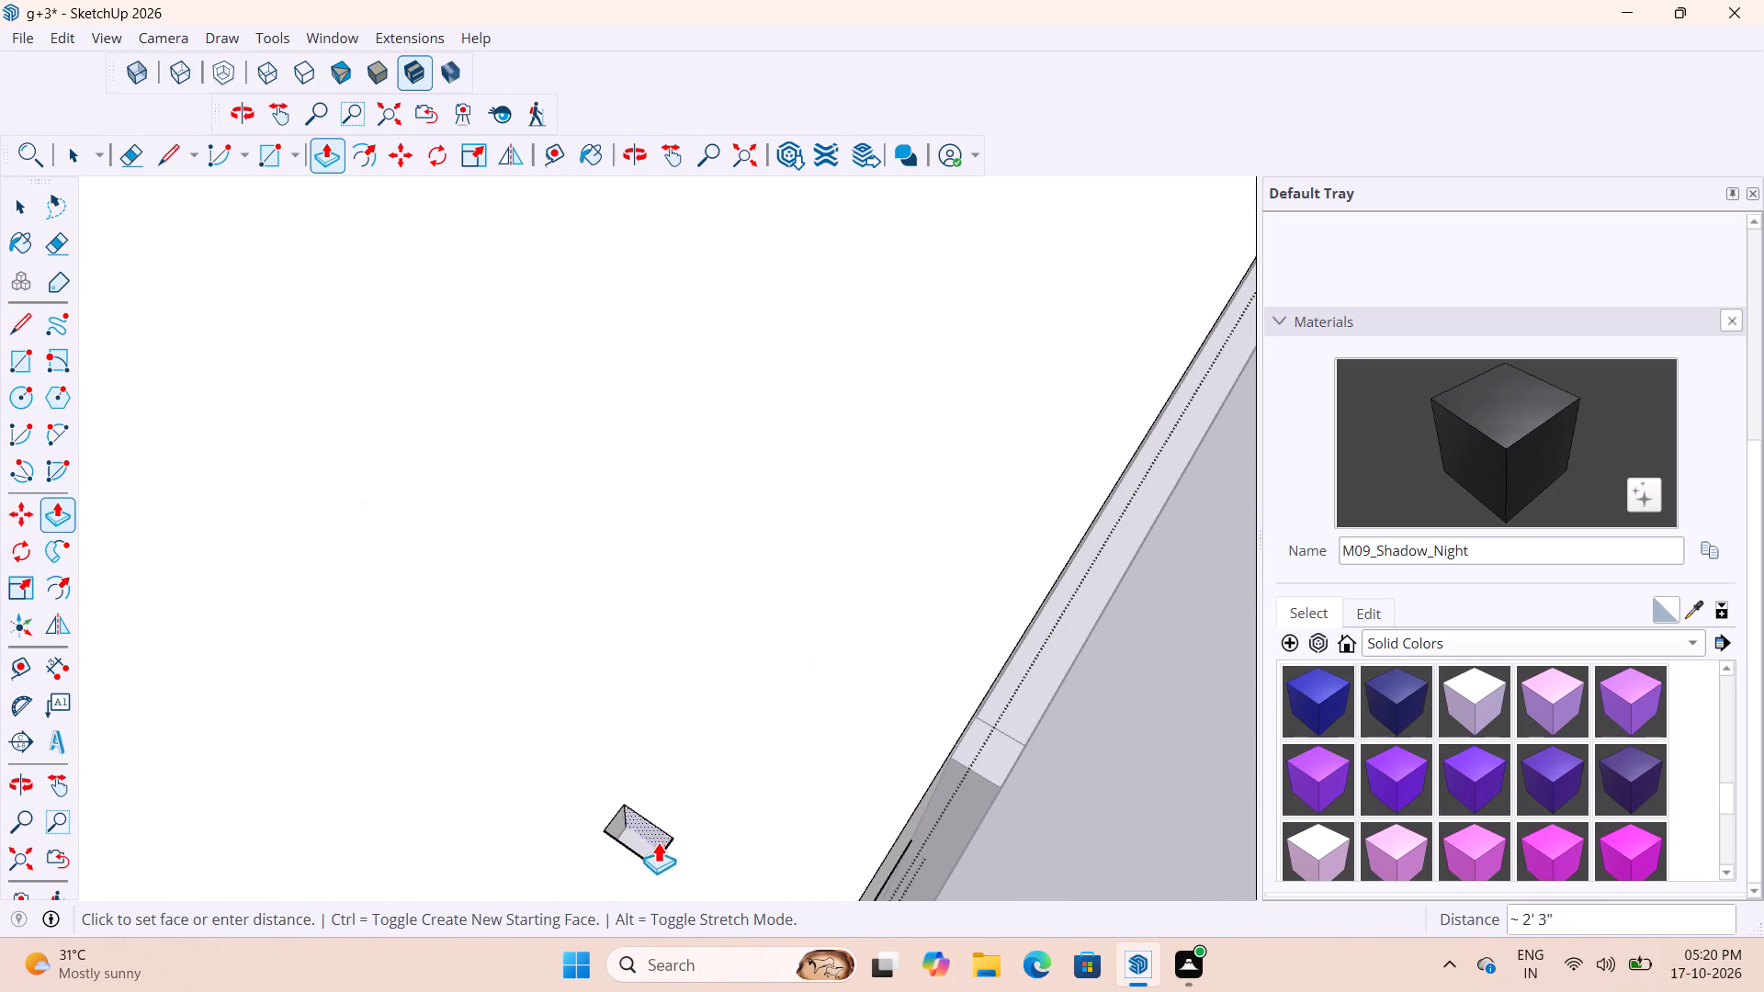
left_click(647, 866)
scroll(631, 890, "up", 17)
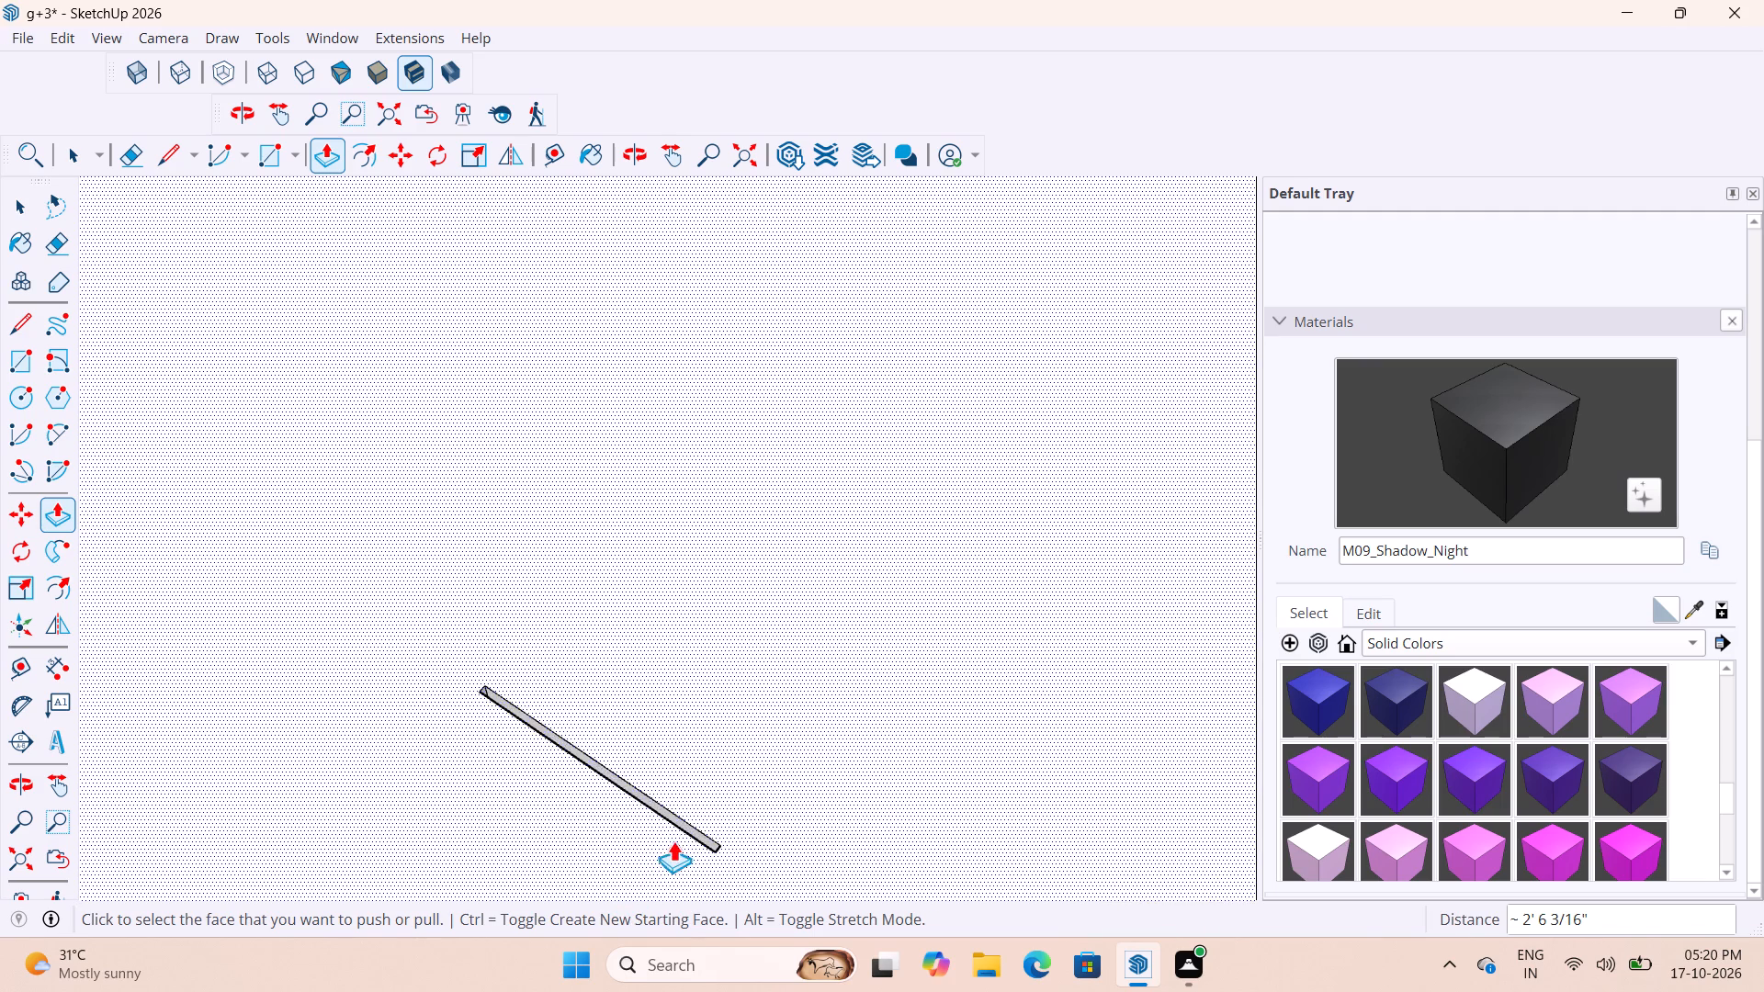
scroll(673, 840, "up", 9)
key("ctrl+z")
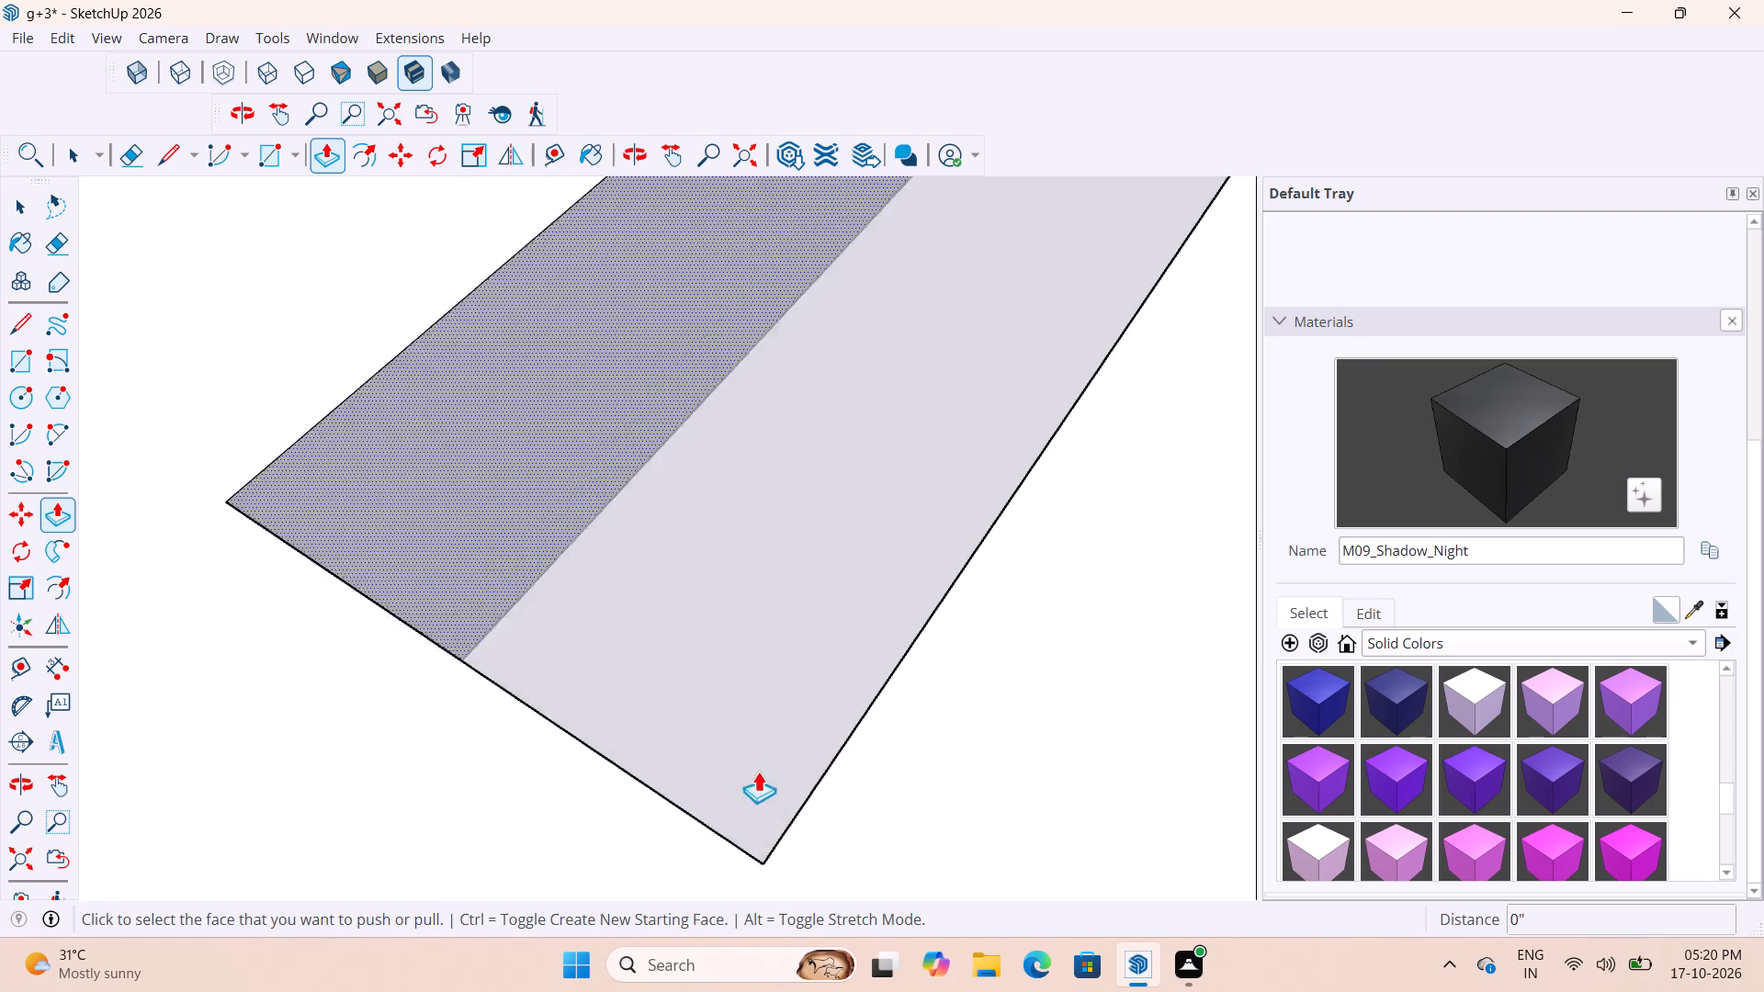
Fill the rear slot near the balcony-side long edge by pushing its end face about 2' 6 3/8".
scroll(758, 773, "down", 16)
left_click(956, 439)
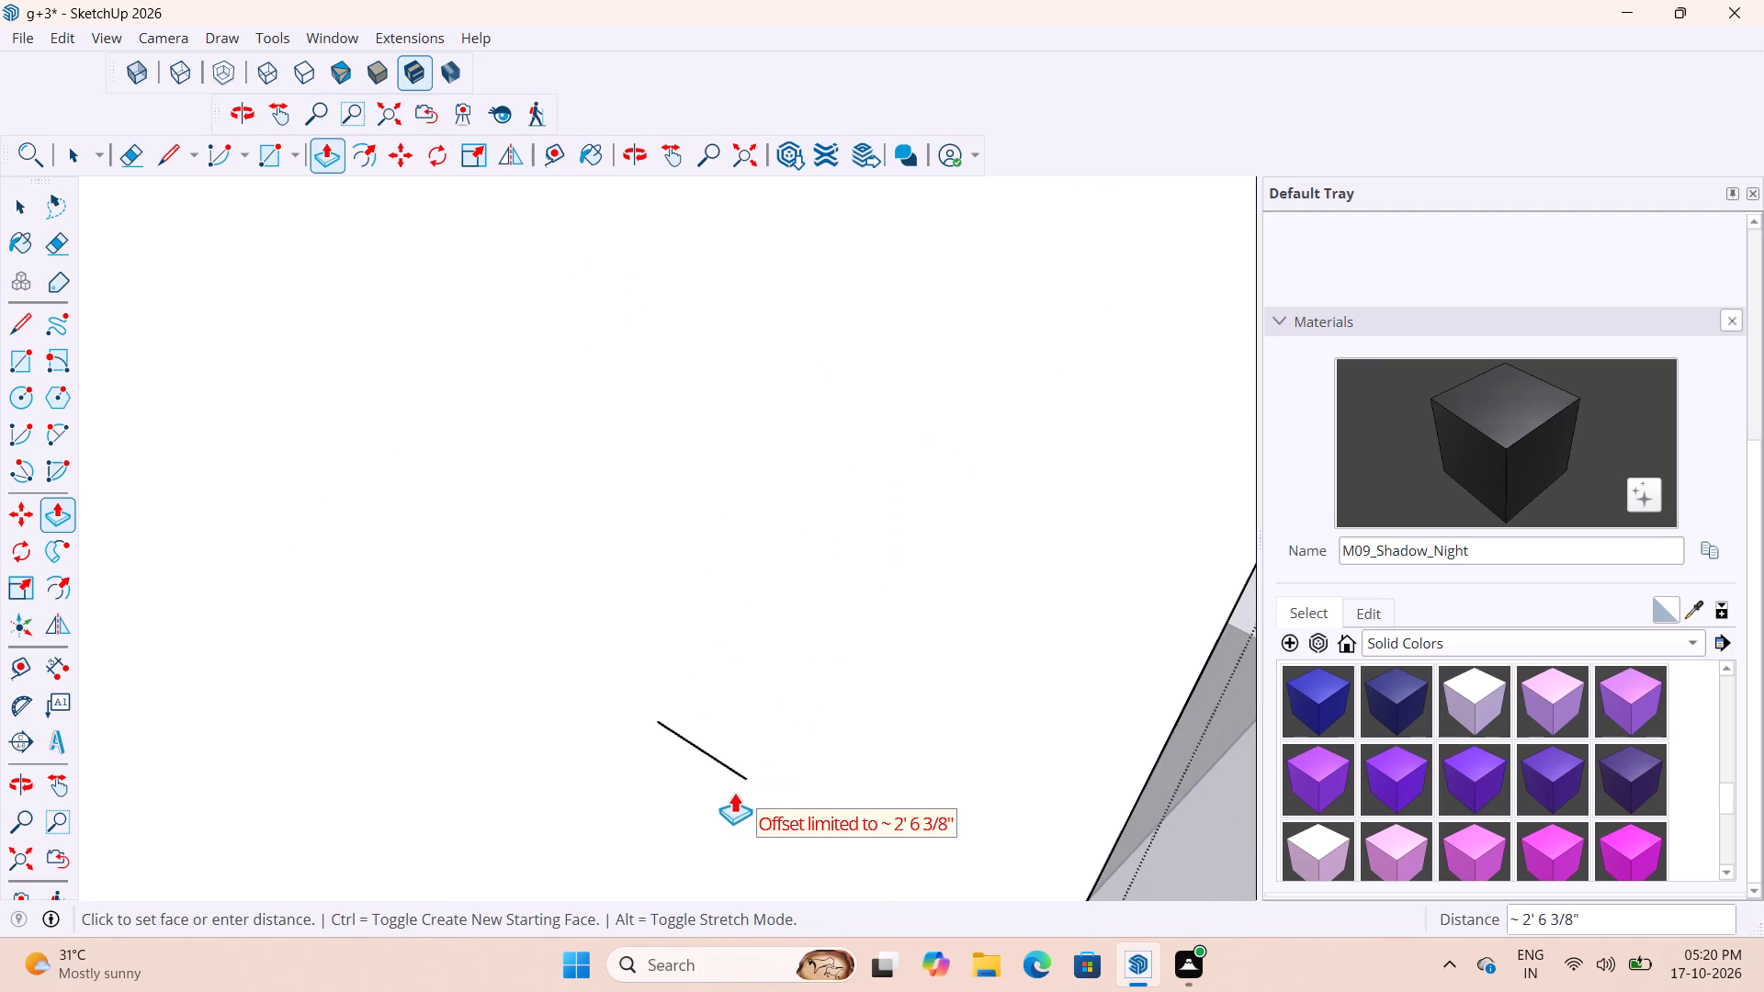
left_click(742, 777)
Fill the last slot, near the front of the balcony-side edge, by pushing its end face 2' 6", and close the slab group.
scroll(694, 543, "down", 19)
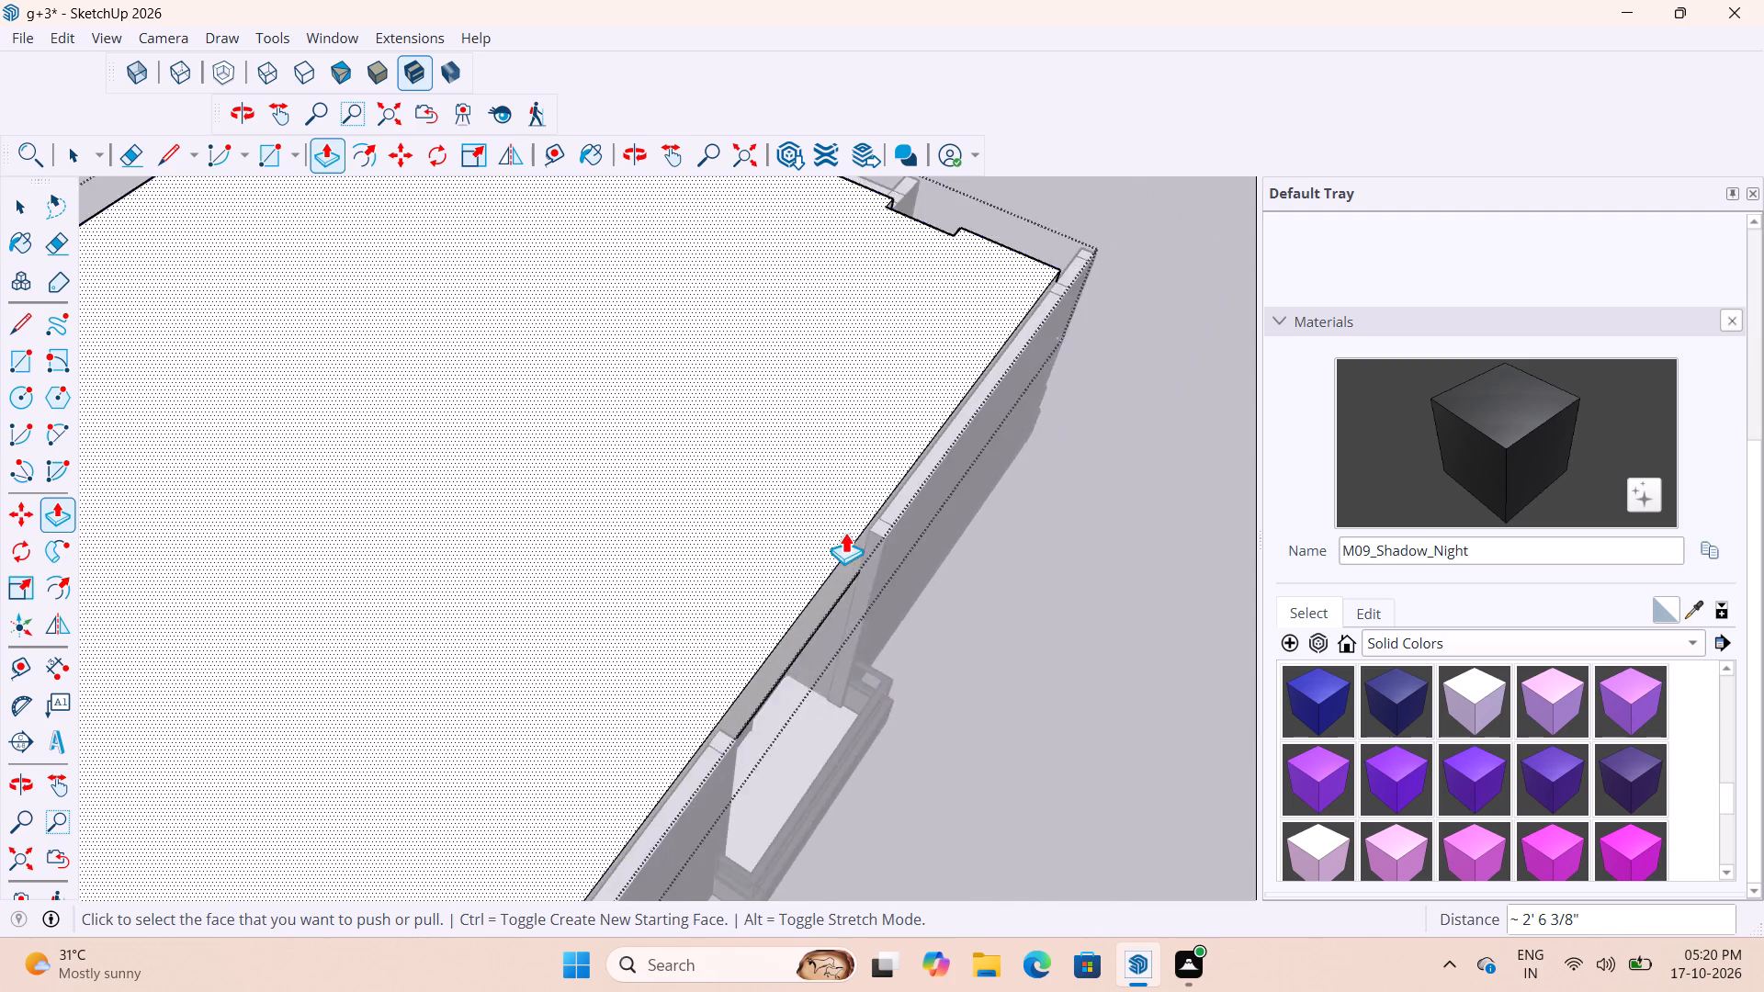
scroll(845, 532, "down", 19)
scroll(694, 629, "up", 15)
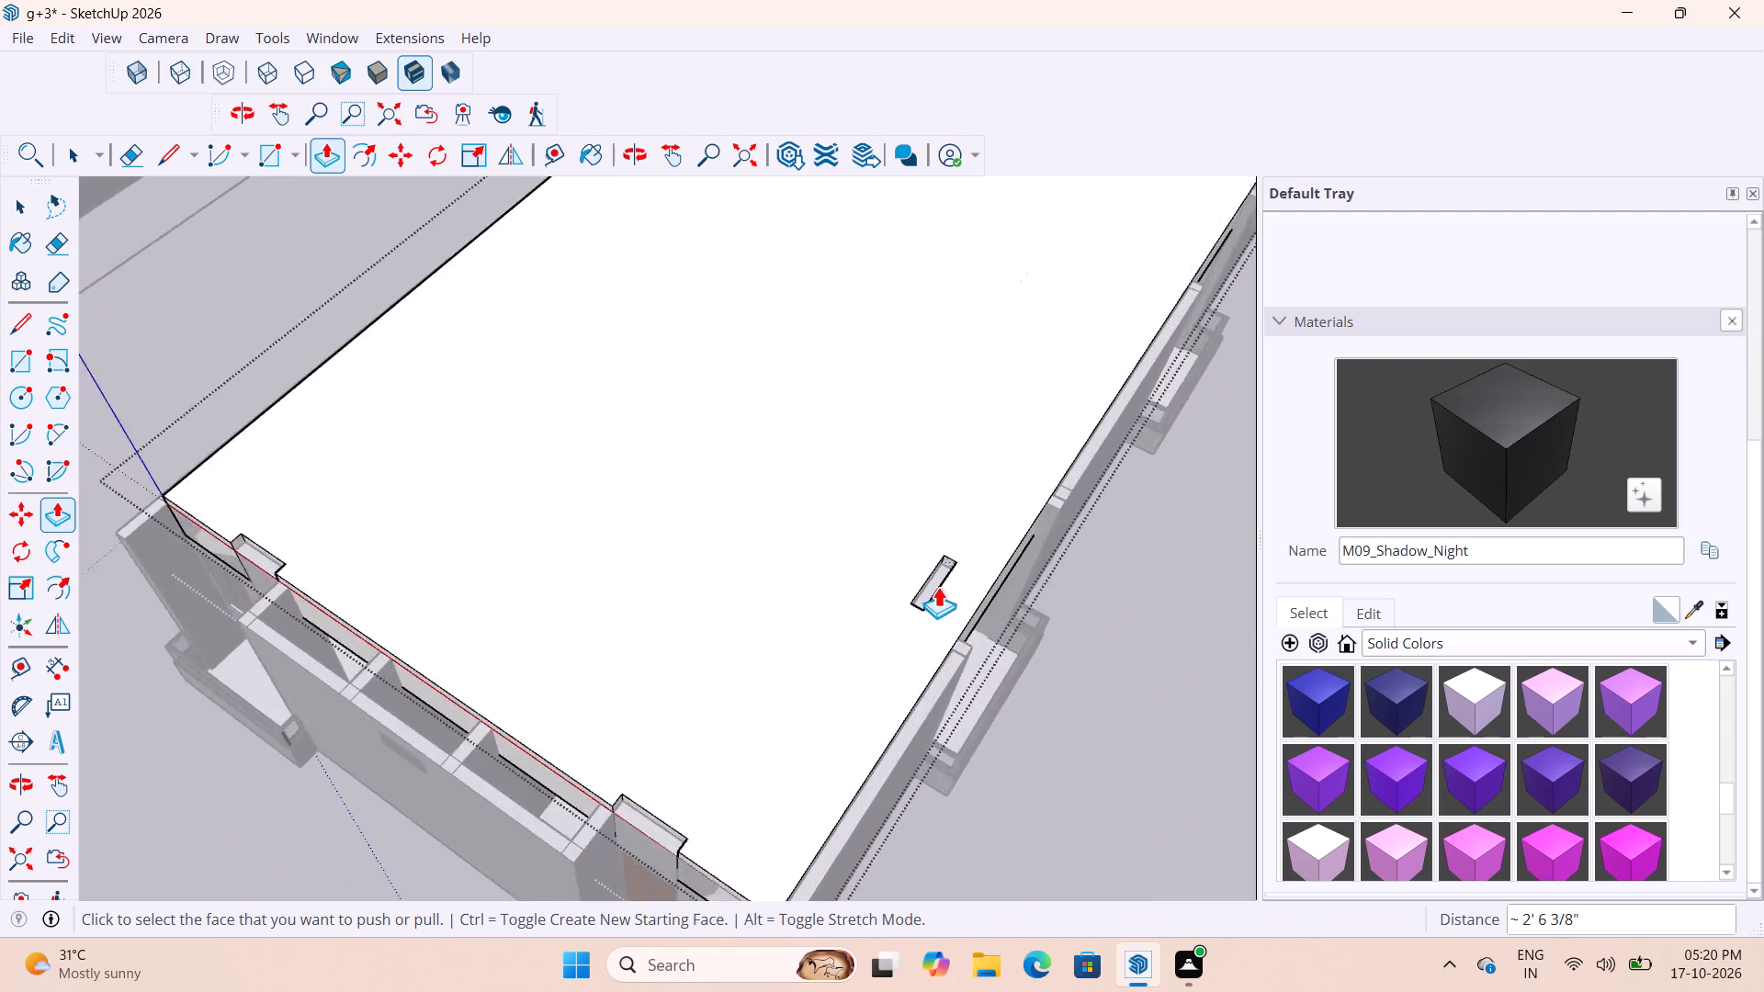
scroll(938, 586, "up", 15)
left_click(953, 514)
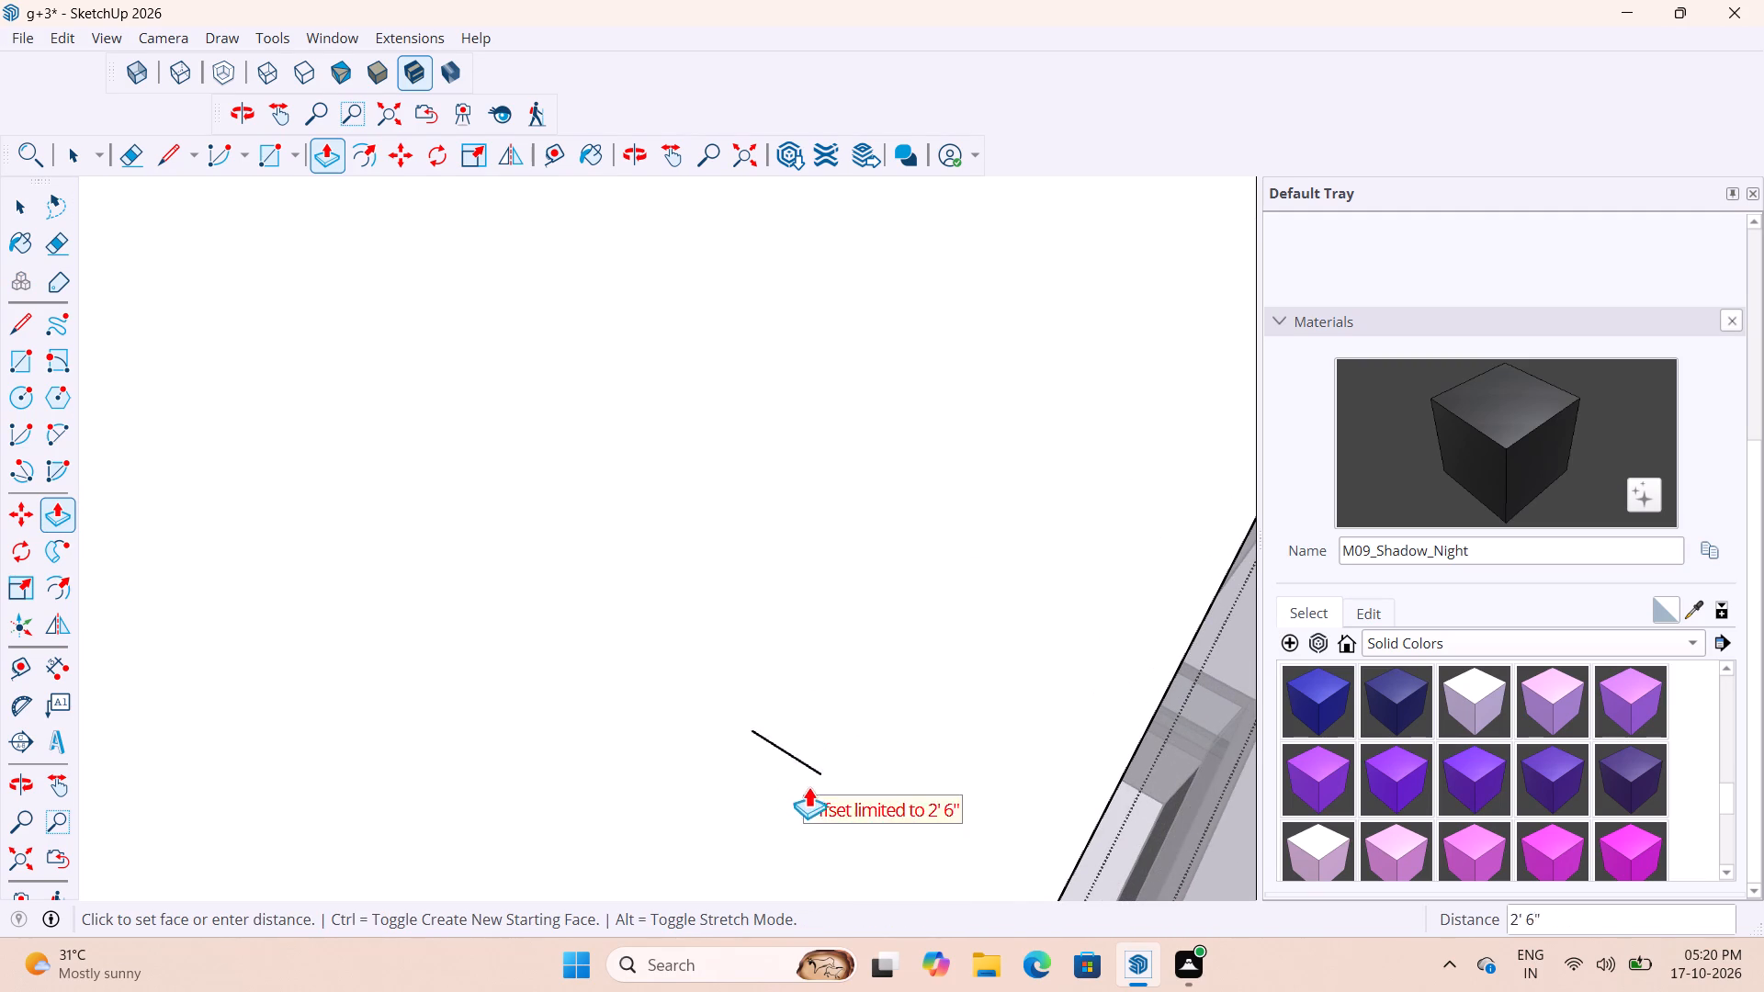
left_click(817, 775)
scroll(857, 575, "down", 19)
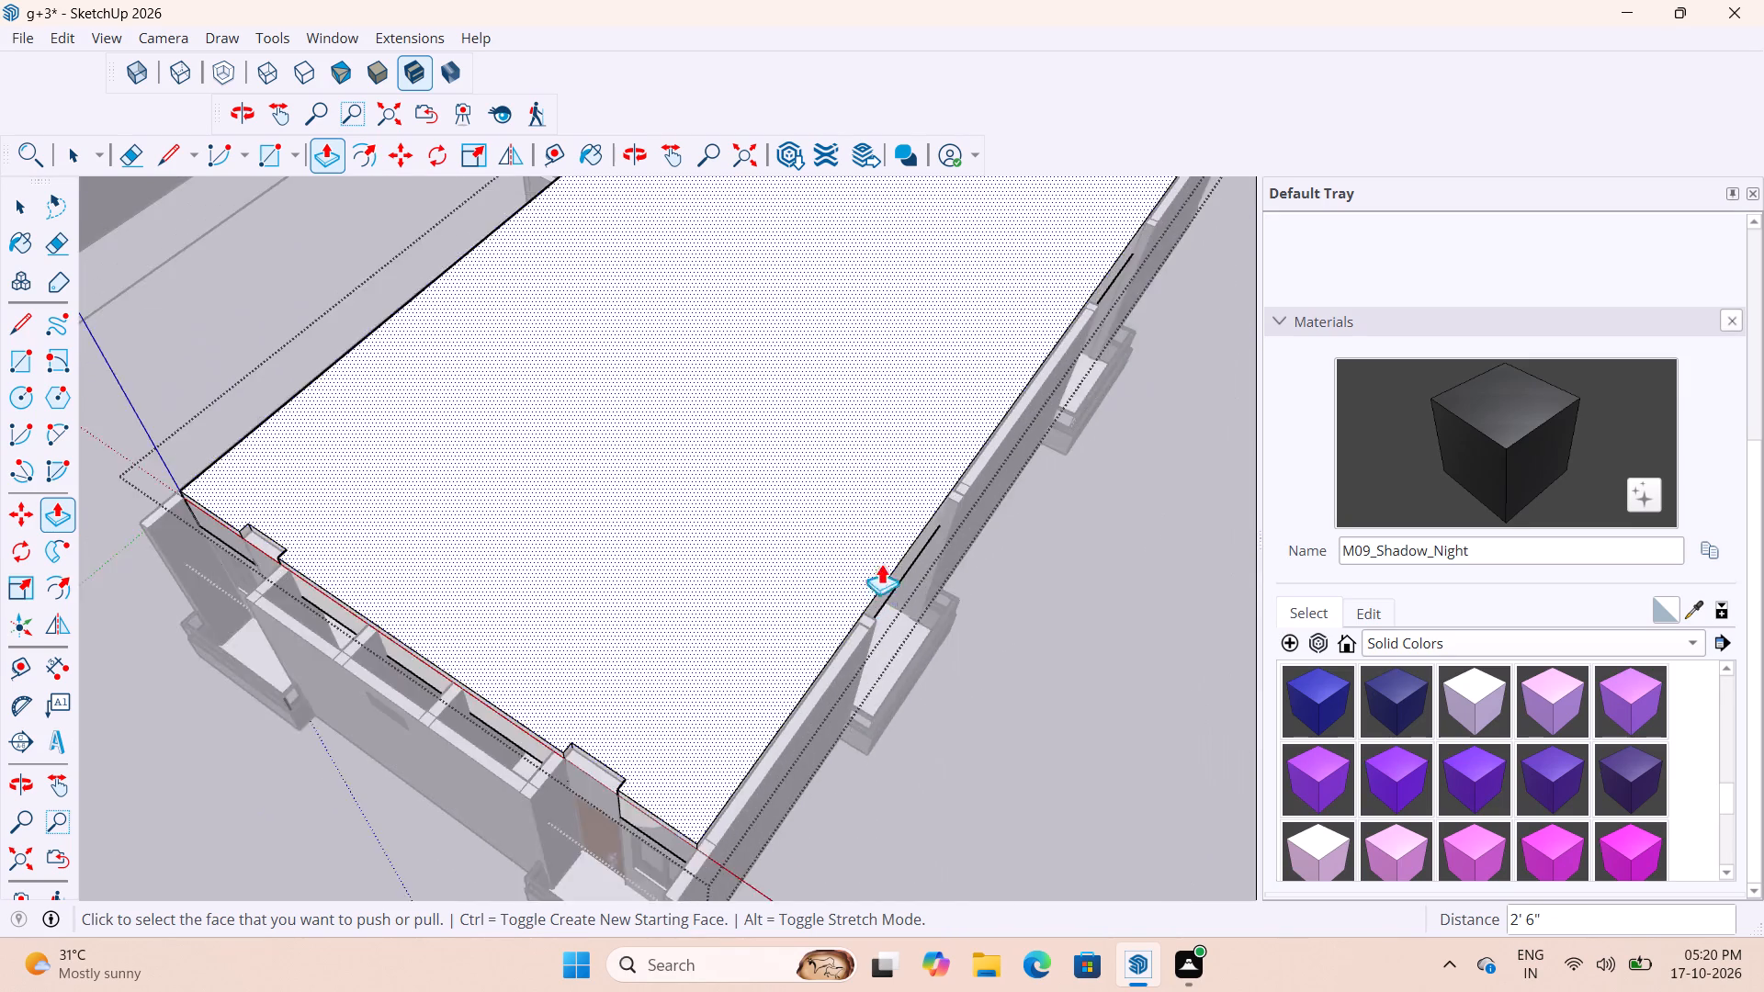
scroll(881, 563, "down", 5)
key("space")
key("space")
left_click(978, 703)
Examine the slab's top and side faces above the long balcony wall and front corner, opening and closing its group.
scroll(903, 625, "up", 11)
middle_click_drag(836, 669, 687, 527)
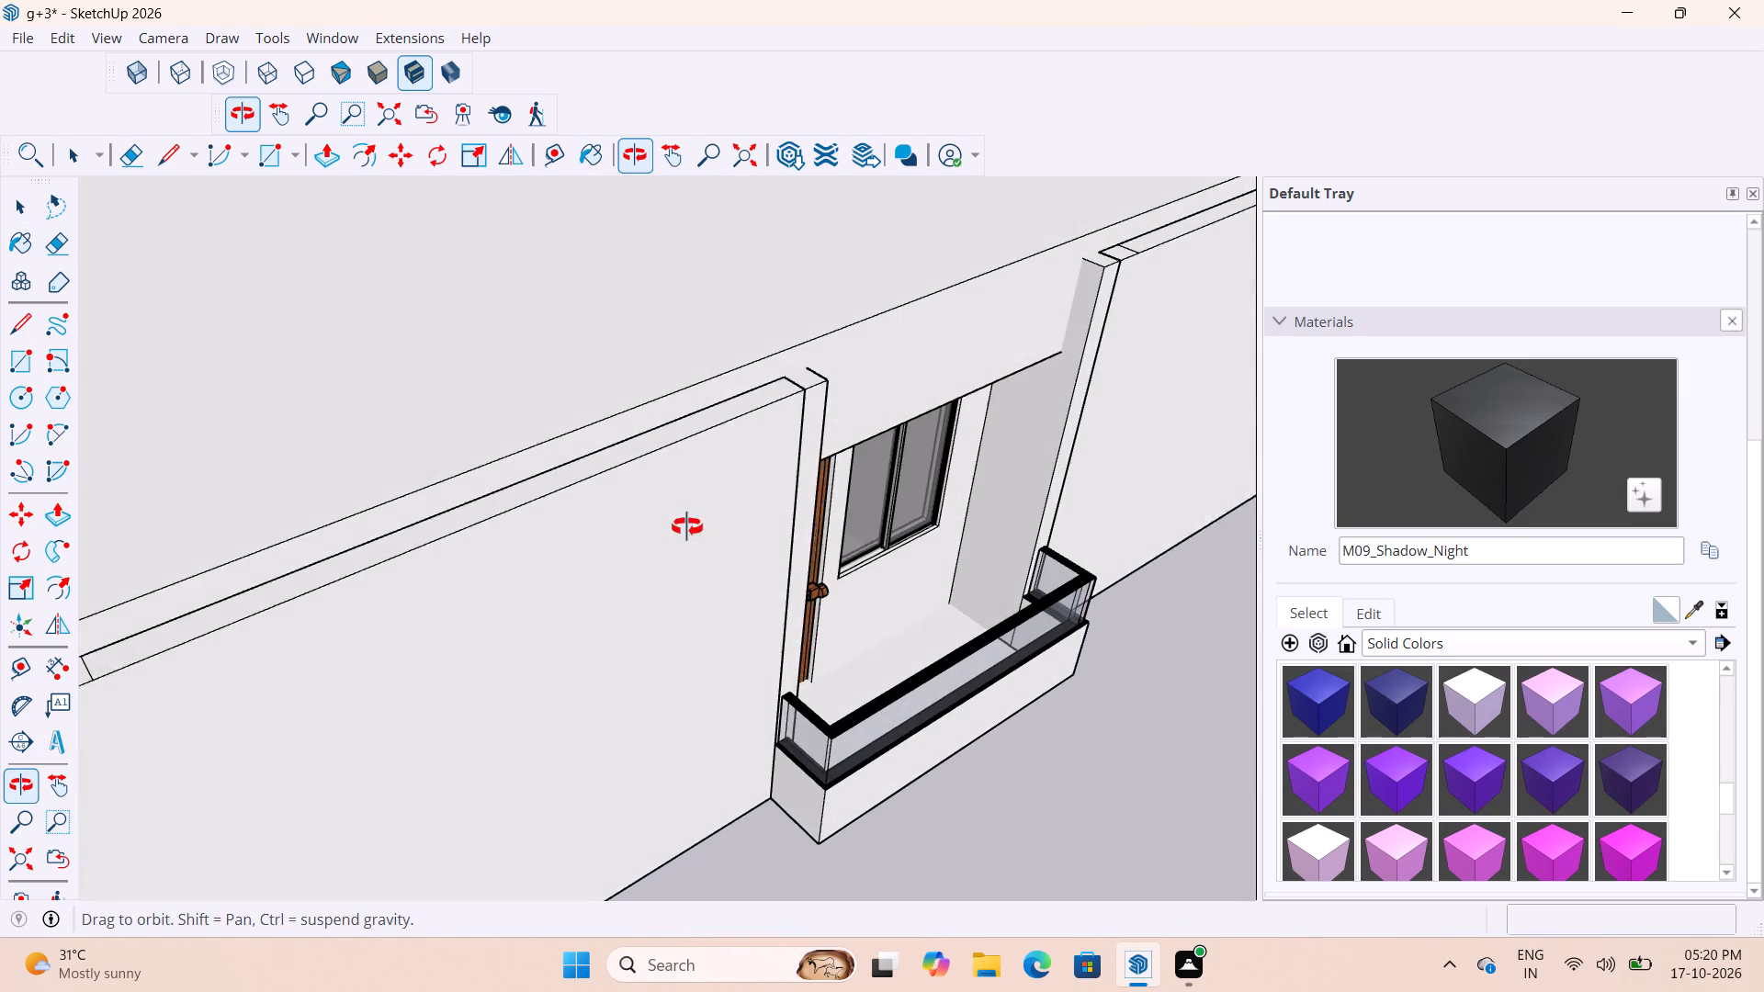
middle_click_drag(687, 527, 685, 526)
scroll(683, 616, "down", 9)
scroll(798, 478, "up", 9)
middle_click_drag(777, 515, 656, 472)
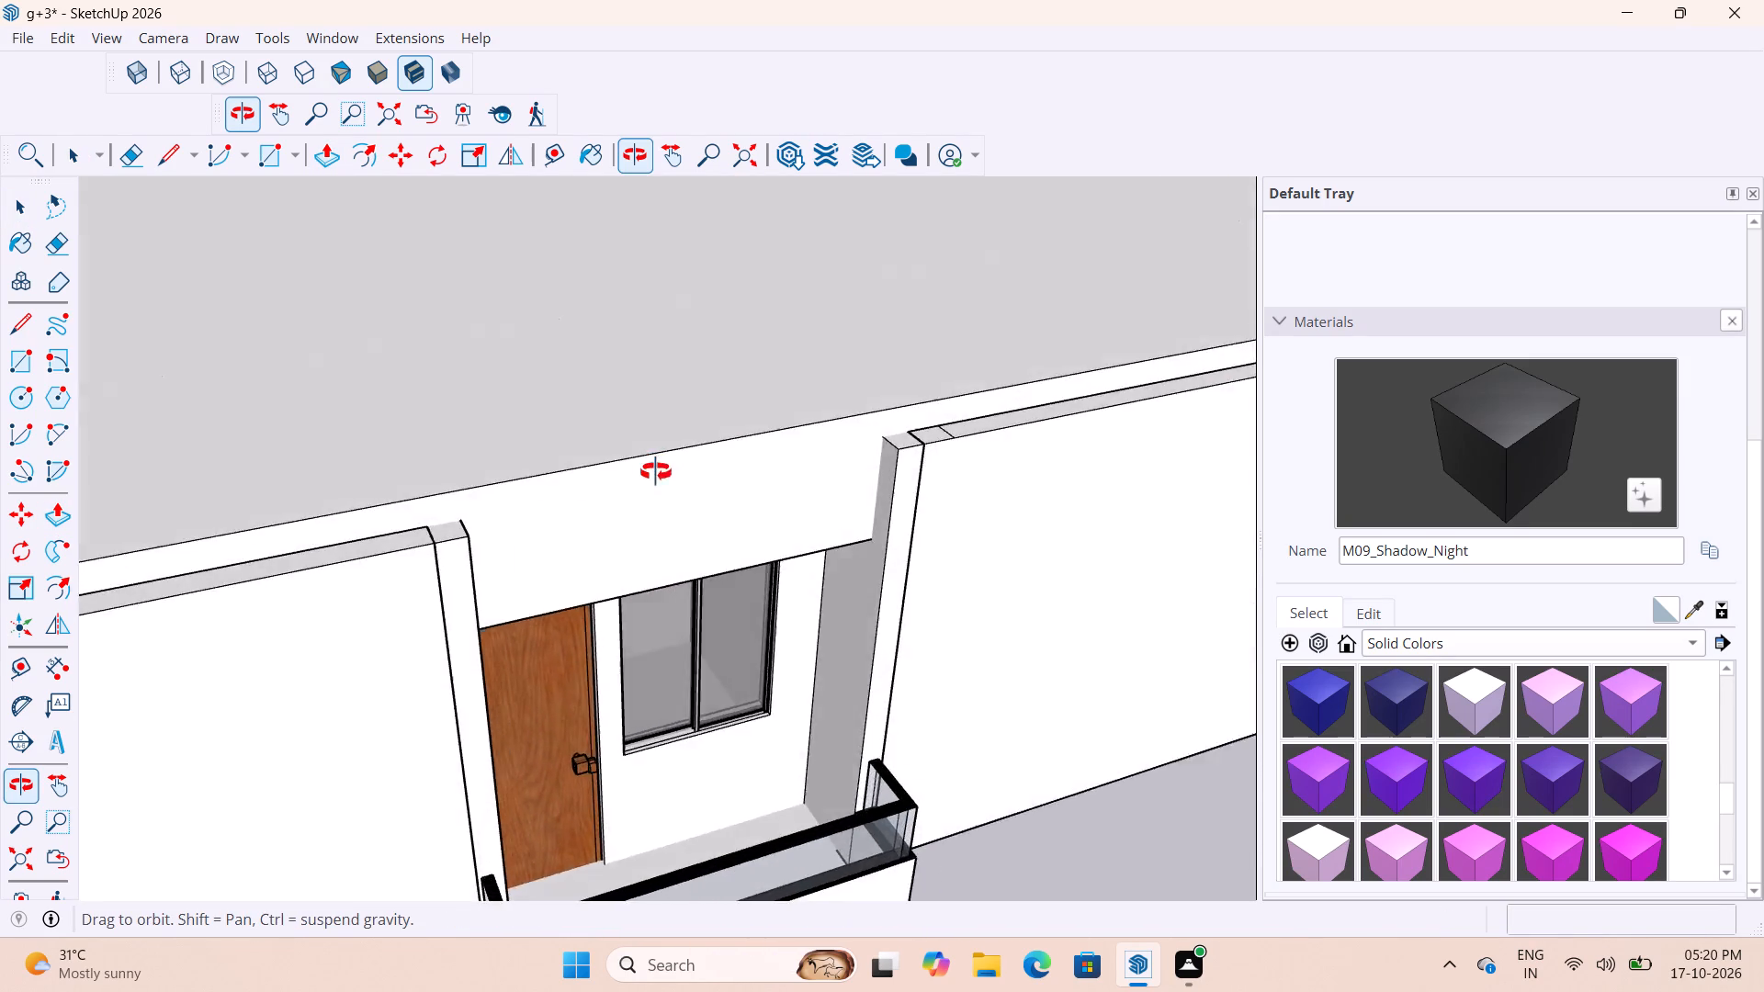
middle_click_drag(656, 472, 537, 488)
double_click(524, 492)
left_click(661, 433)
scroll(713, 472, "down", 4)
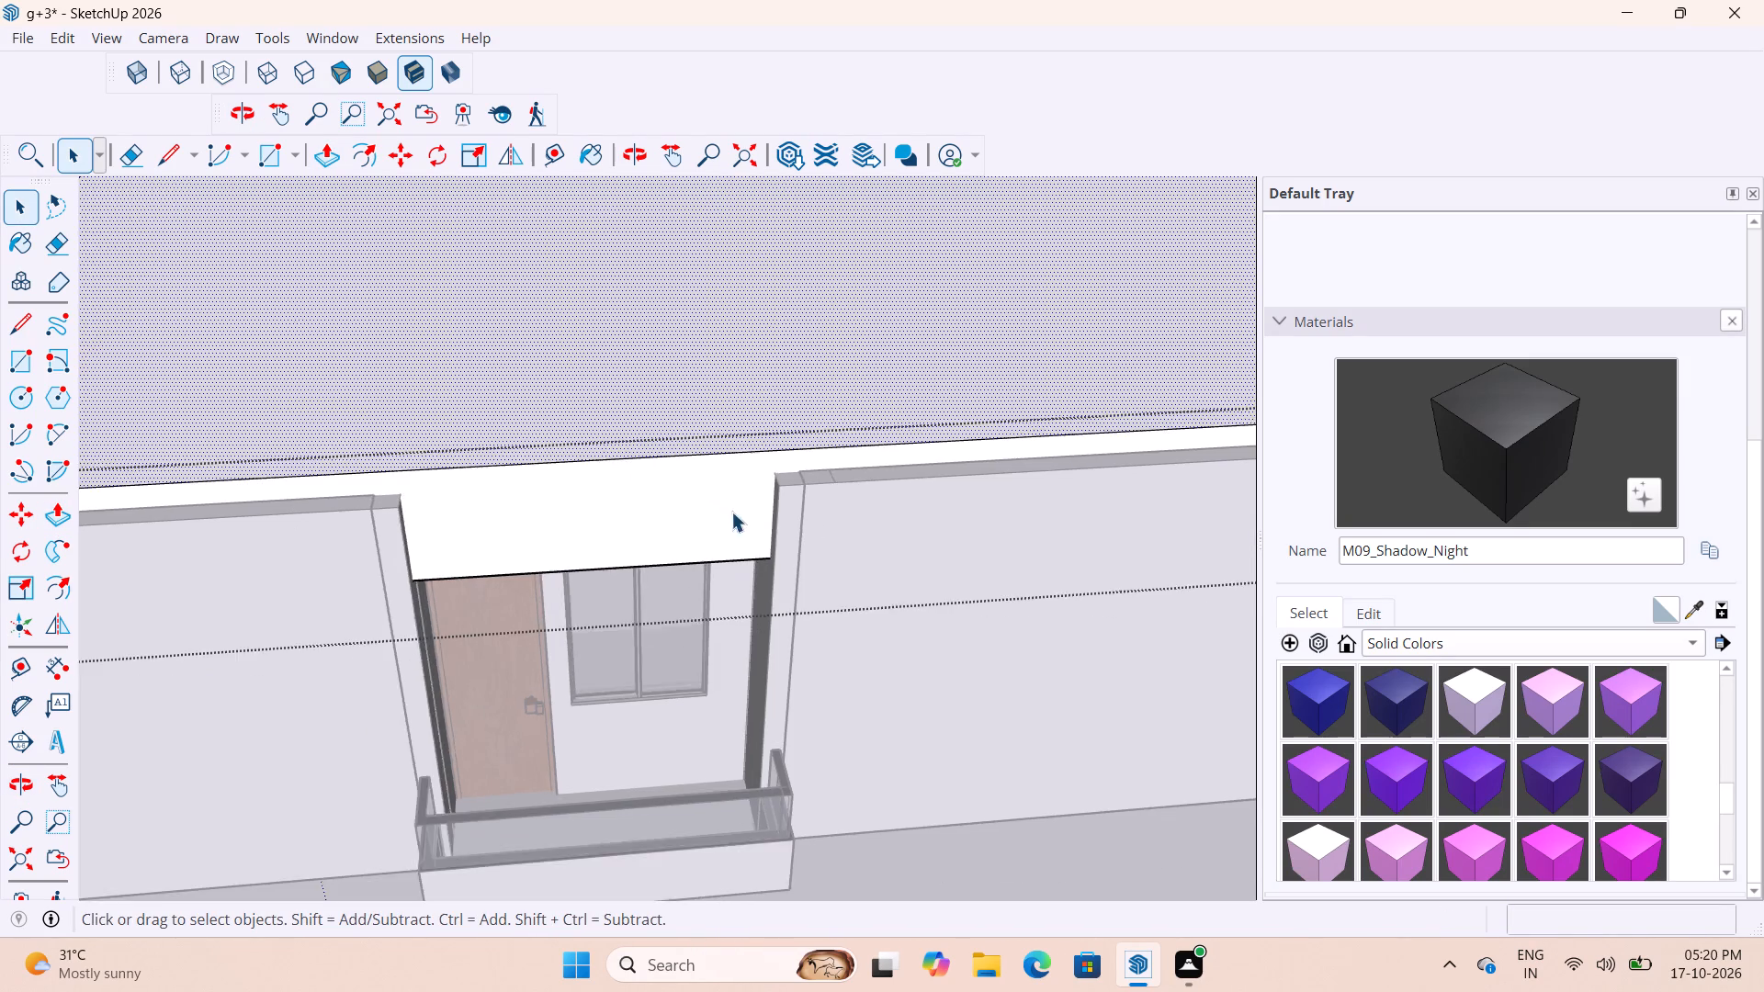
scroll(731, 512, "down", 13)
scroll(475, 513, "up", 8)
middle_click_drag(545, 485, 736, 402)
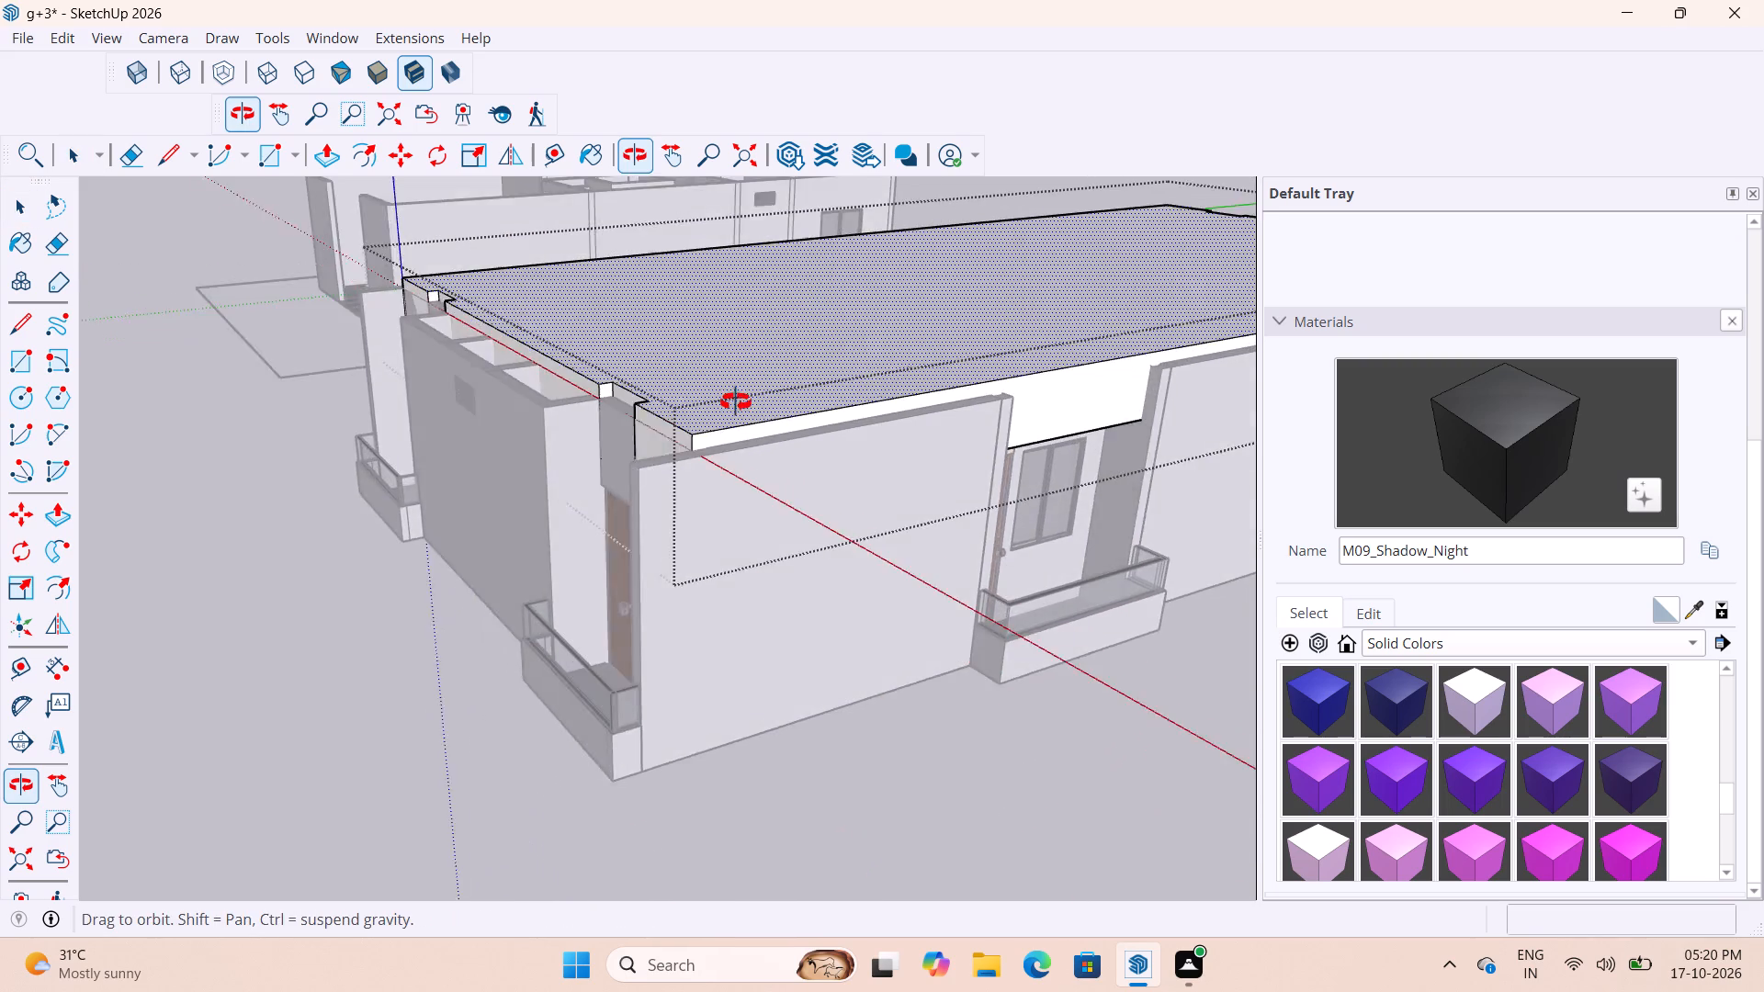
middle_click_drag(736, 402, 795, 391)
scroll(742, 432, "up", 13)
middle_click_drag(761, 388, 741, 382)
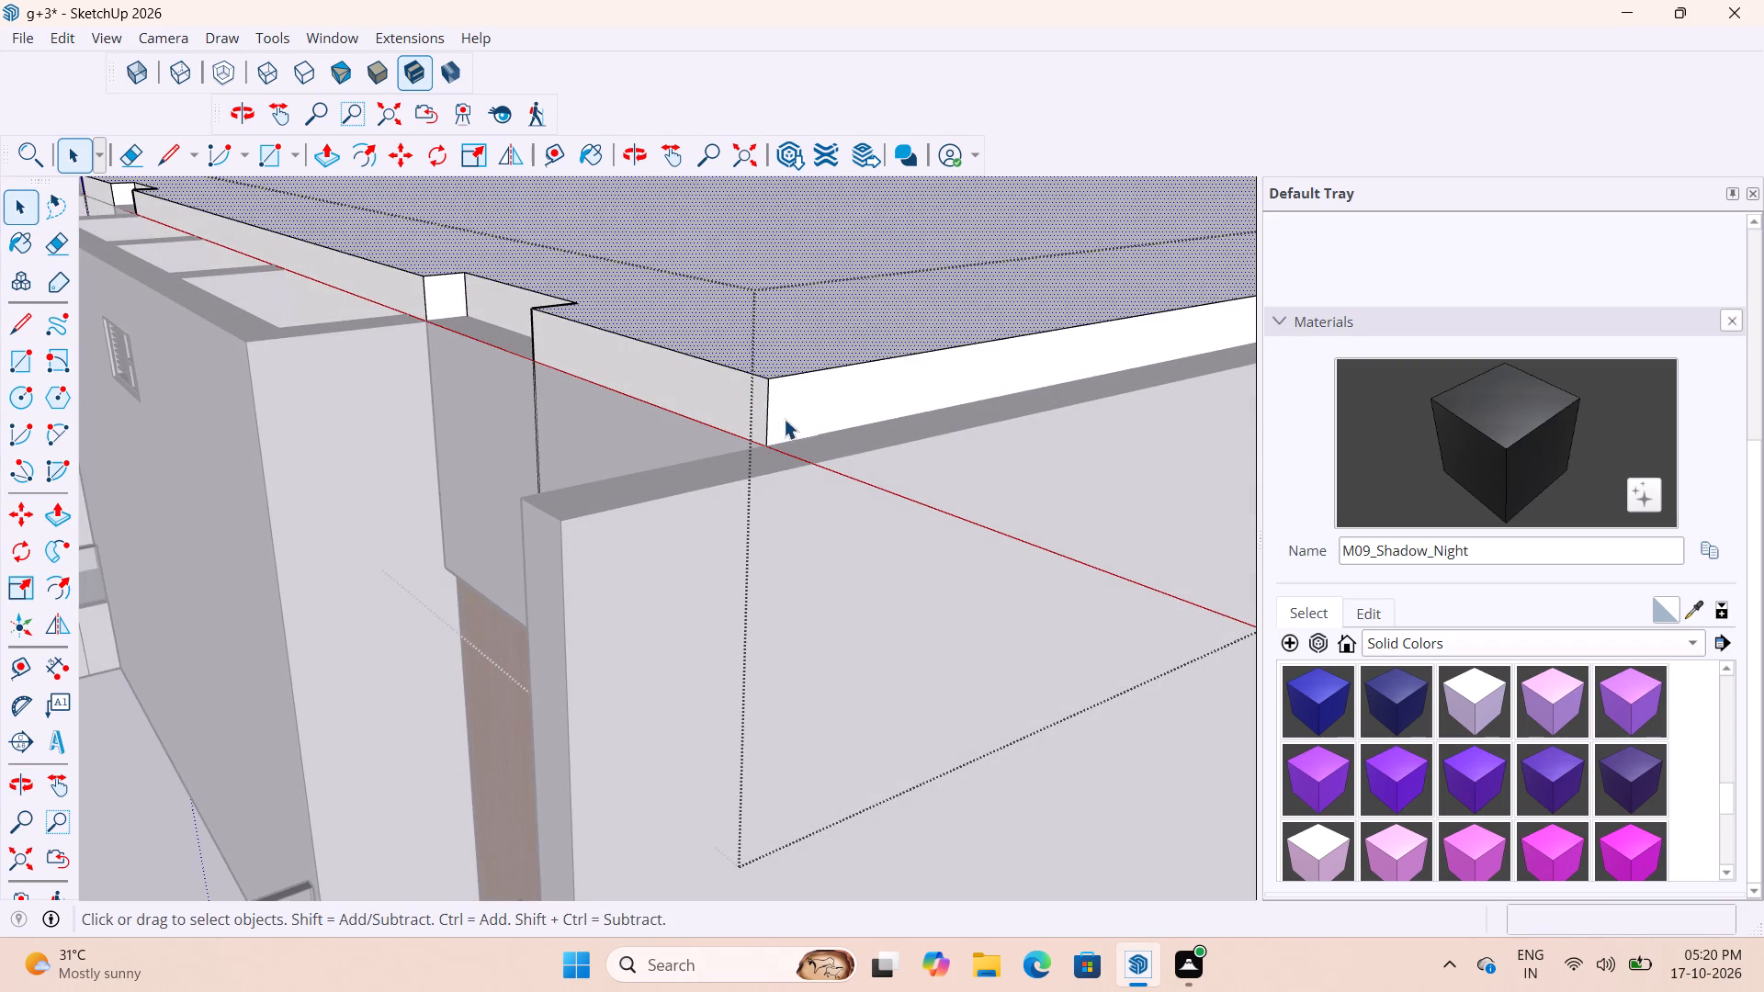
left_click(784, 419)
scroll(742, 400, "down", 5)
scroll(735, 421, "up", 3)
scroll(702, 370, "down", 16)
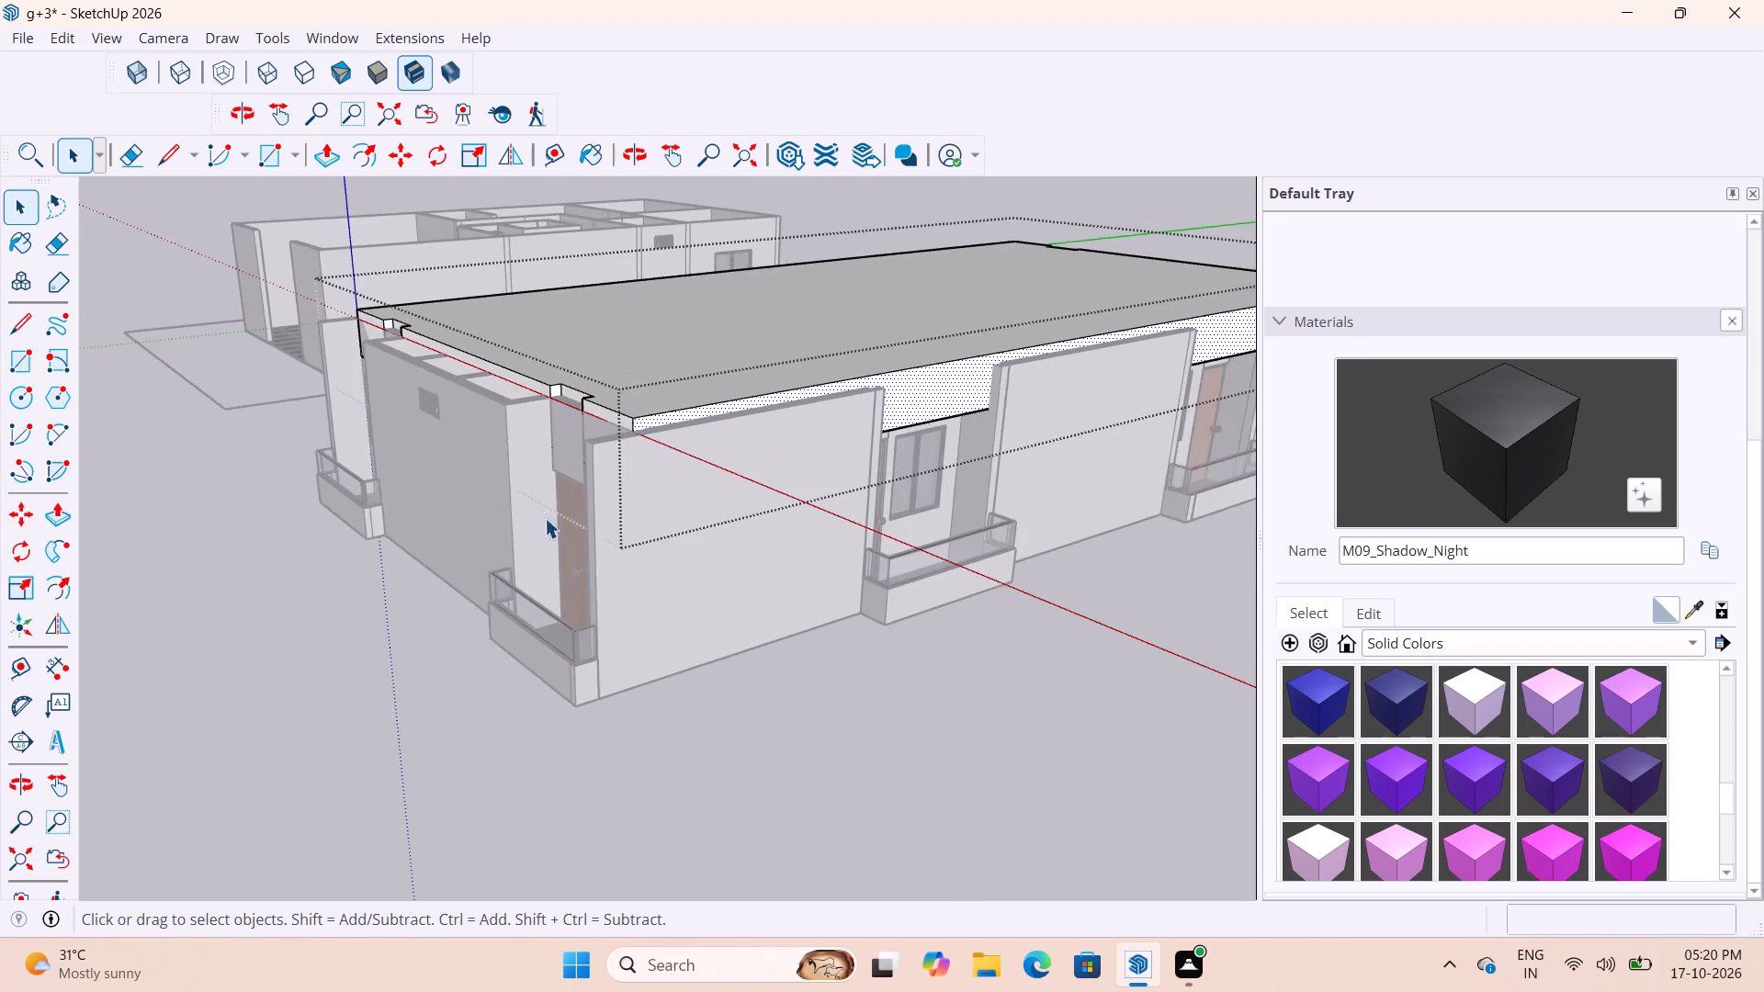
scroll(543, 513, "up", 4)
left_click(335, 671)
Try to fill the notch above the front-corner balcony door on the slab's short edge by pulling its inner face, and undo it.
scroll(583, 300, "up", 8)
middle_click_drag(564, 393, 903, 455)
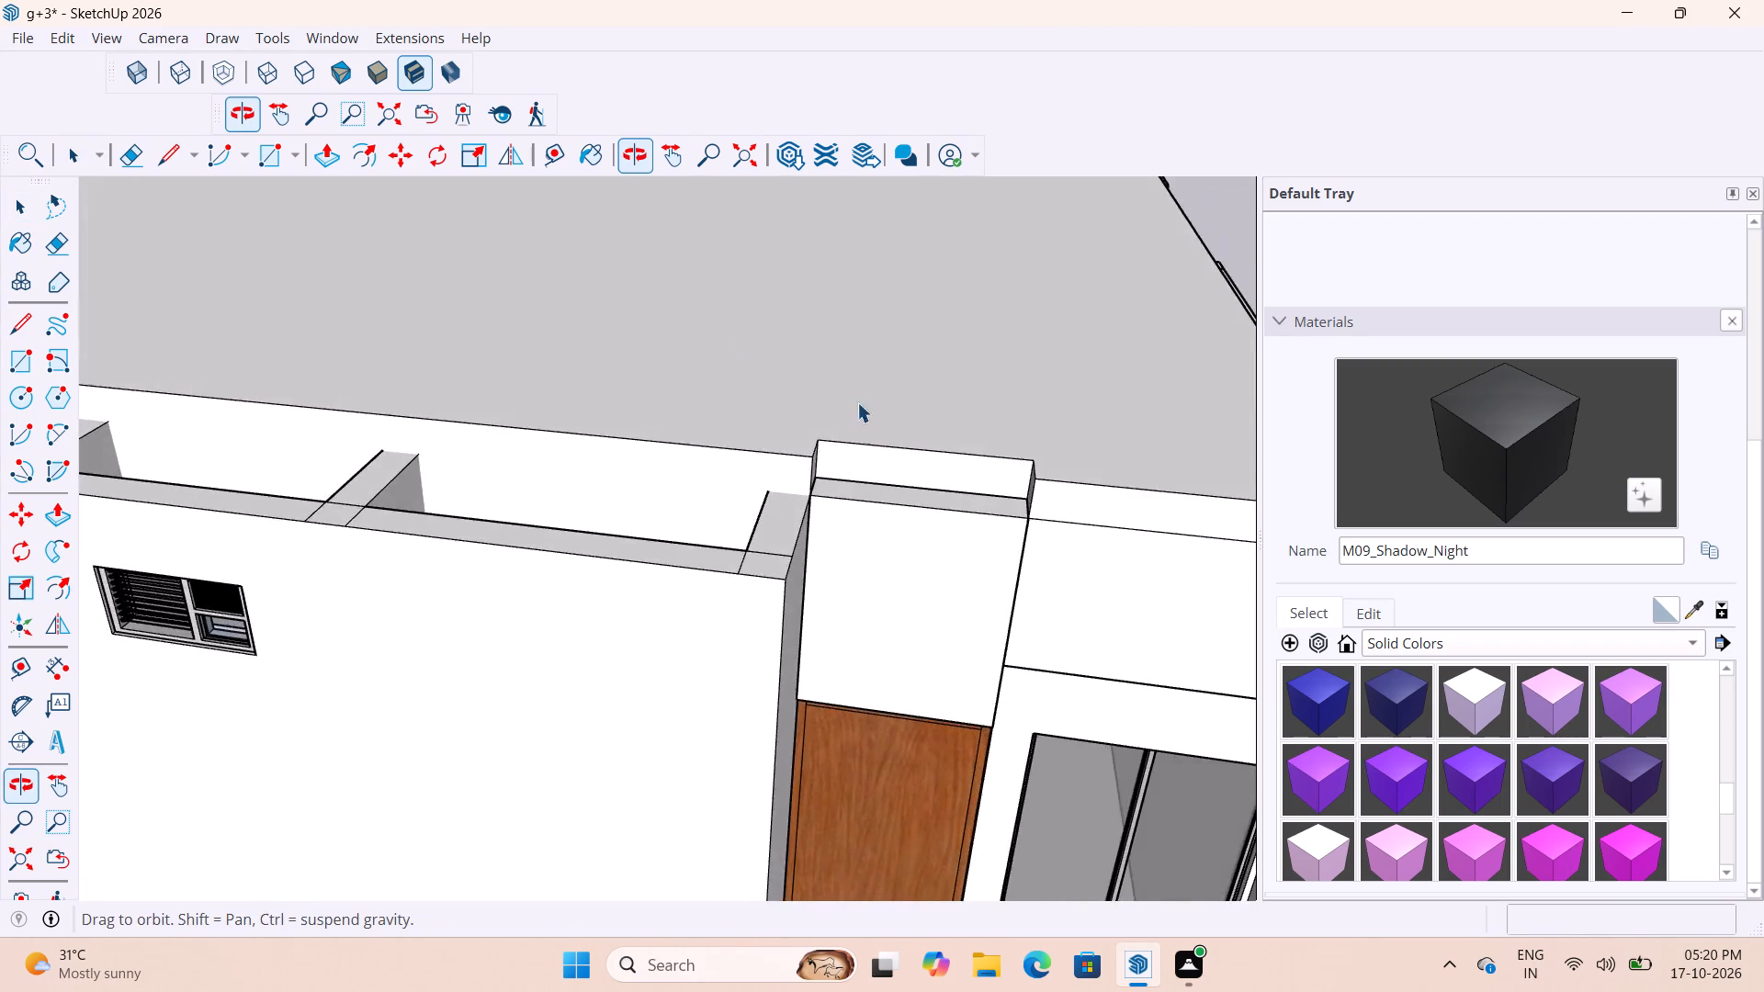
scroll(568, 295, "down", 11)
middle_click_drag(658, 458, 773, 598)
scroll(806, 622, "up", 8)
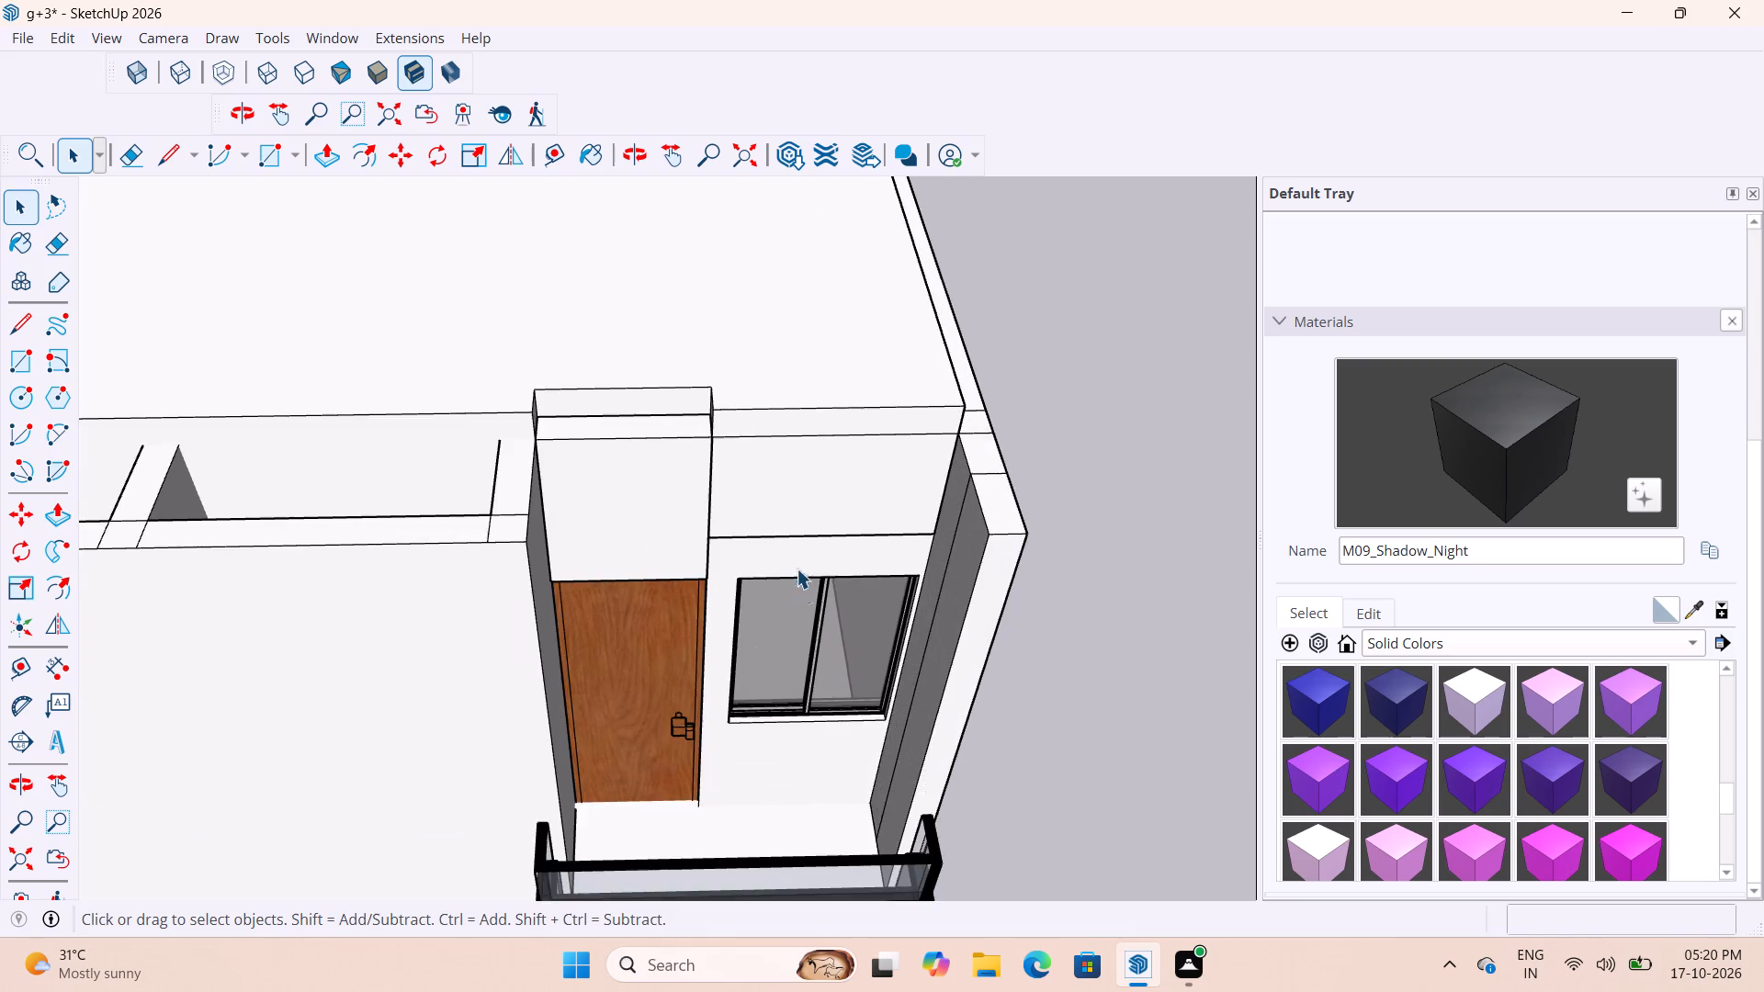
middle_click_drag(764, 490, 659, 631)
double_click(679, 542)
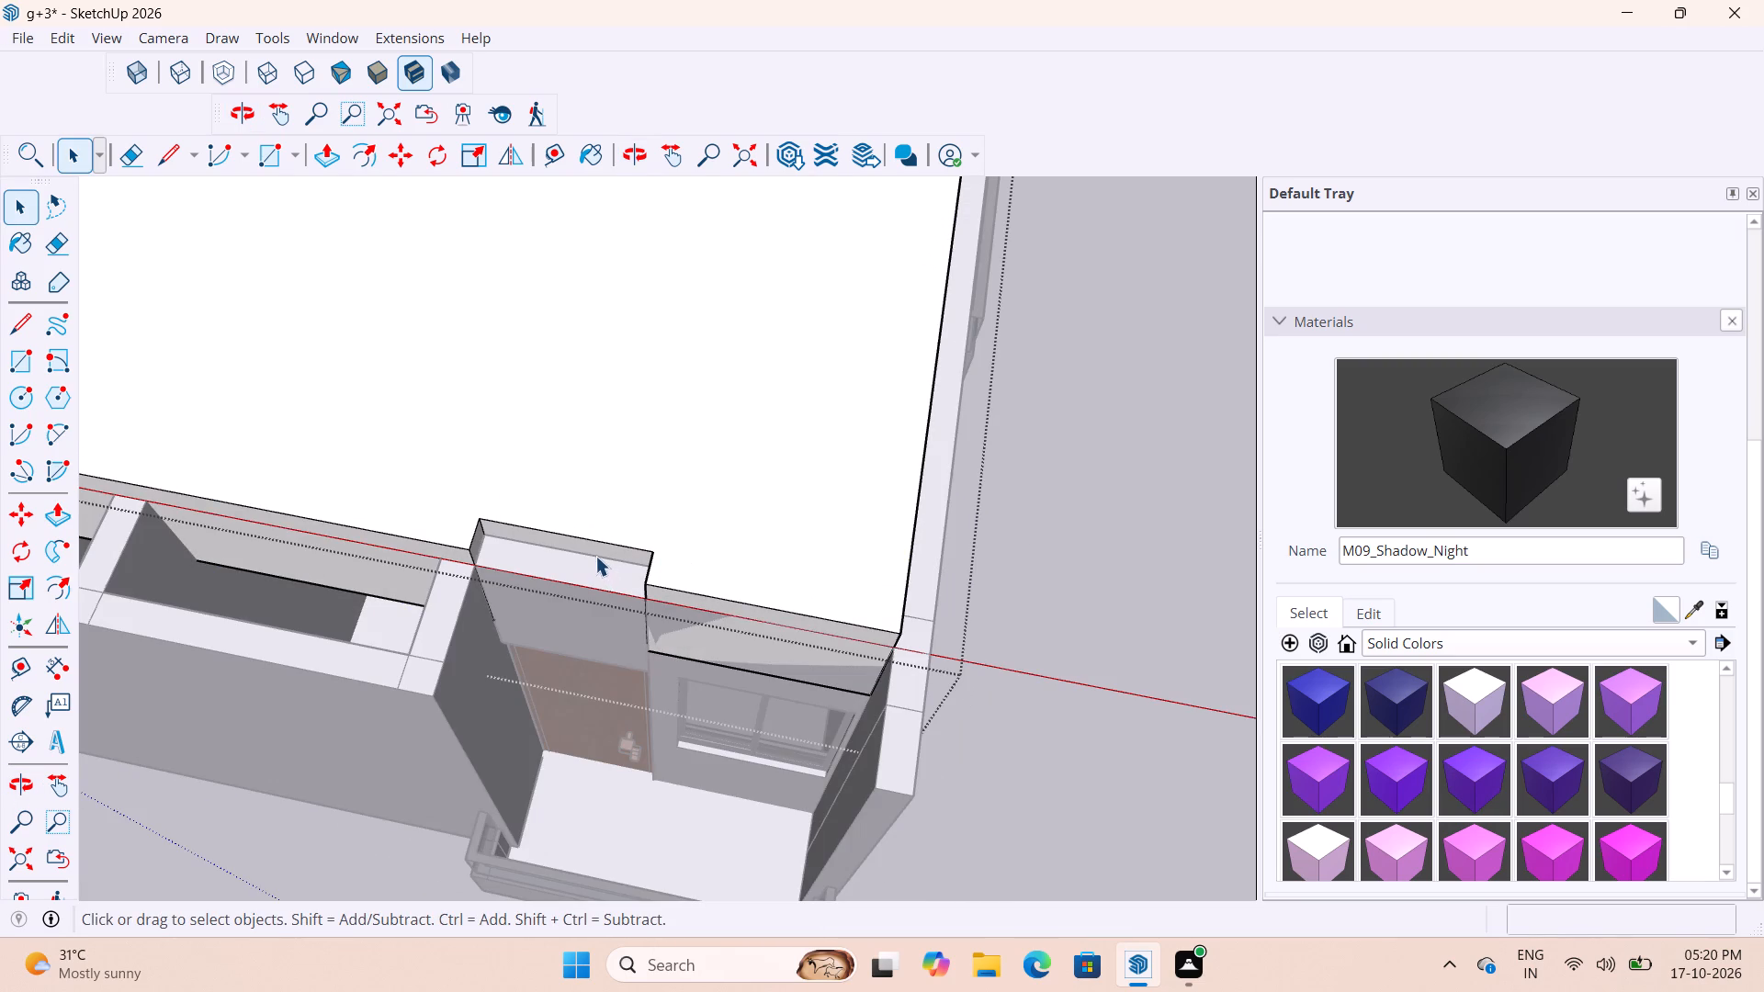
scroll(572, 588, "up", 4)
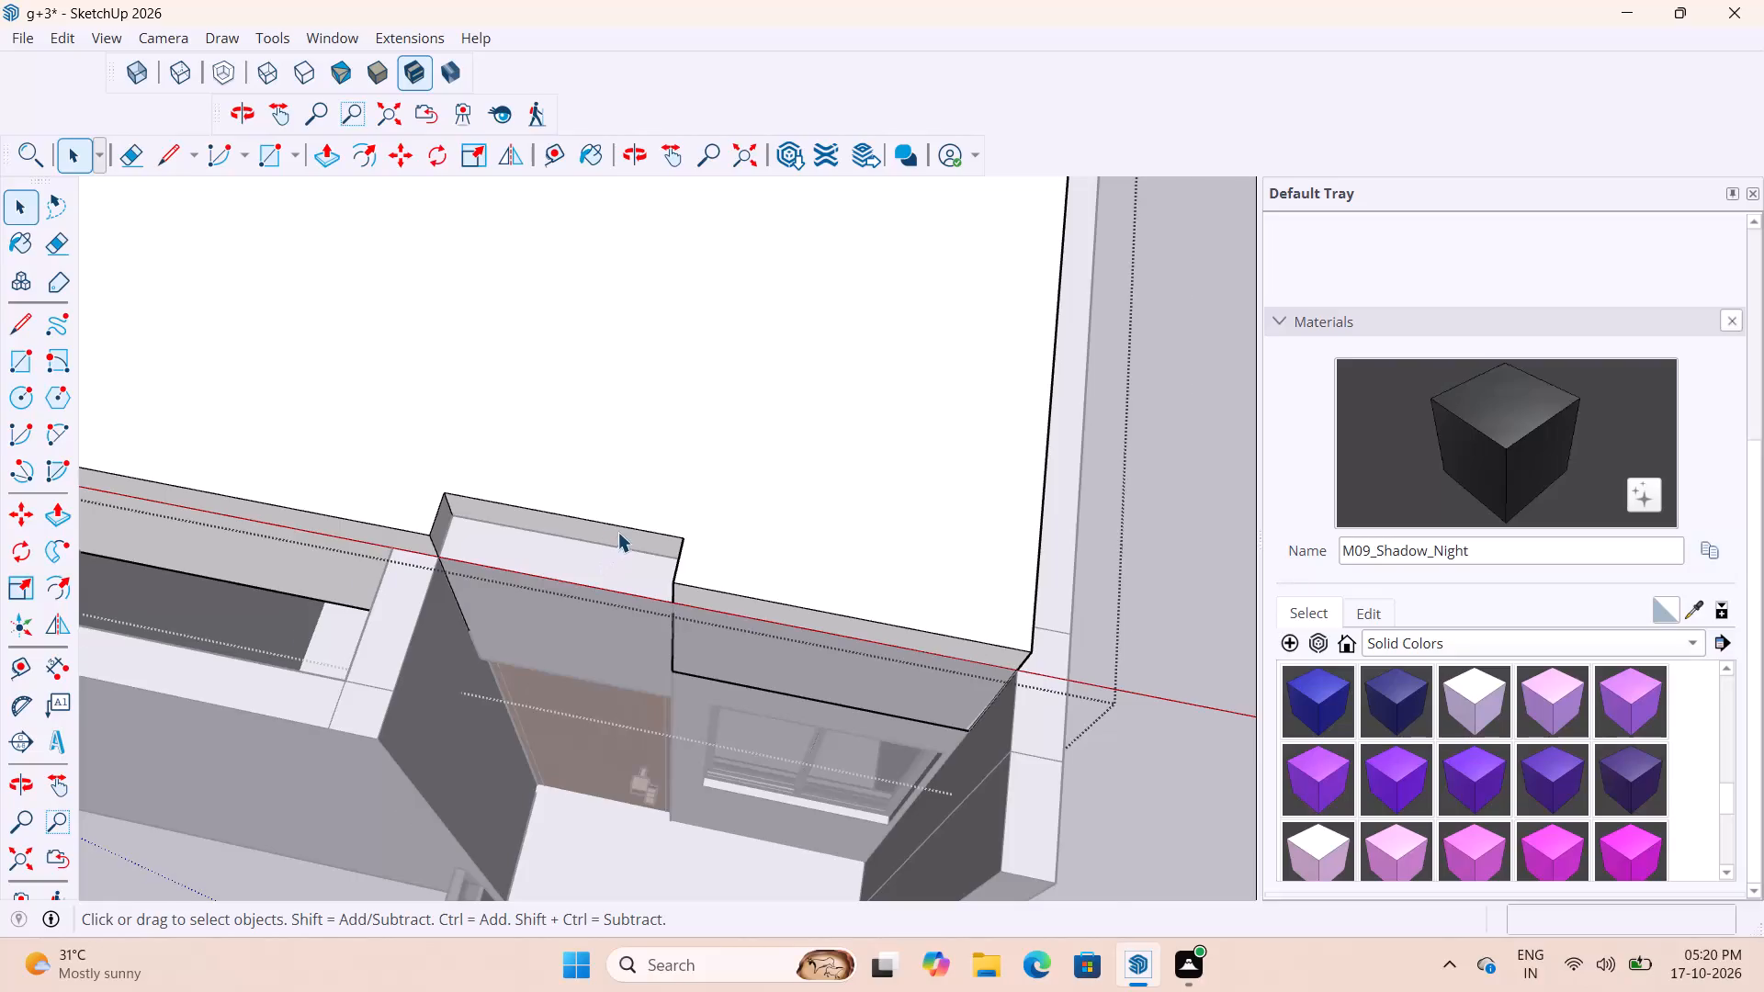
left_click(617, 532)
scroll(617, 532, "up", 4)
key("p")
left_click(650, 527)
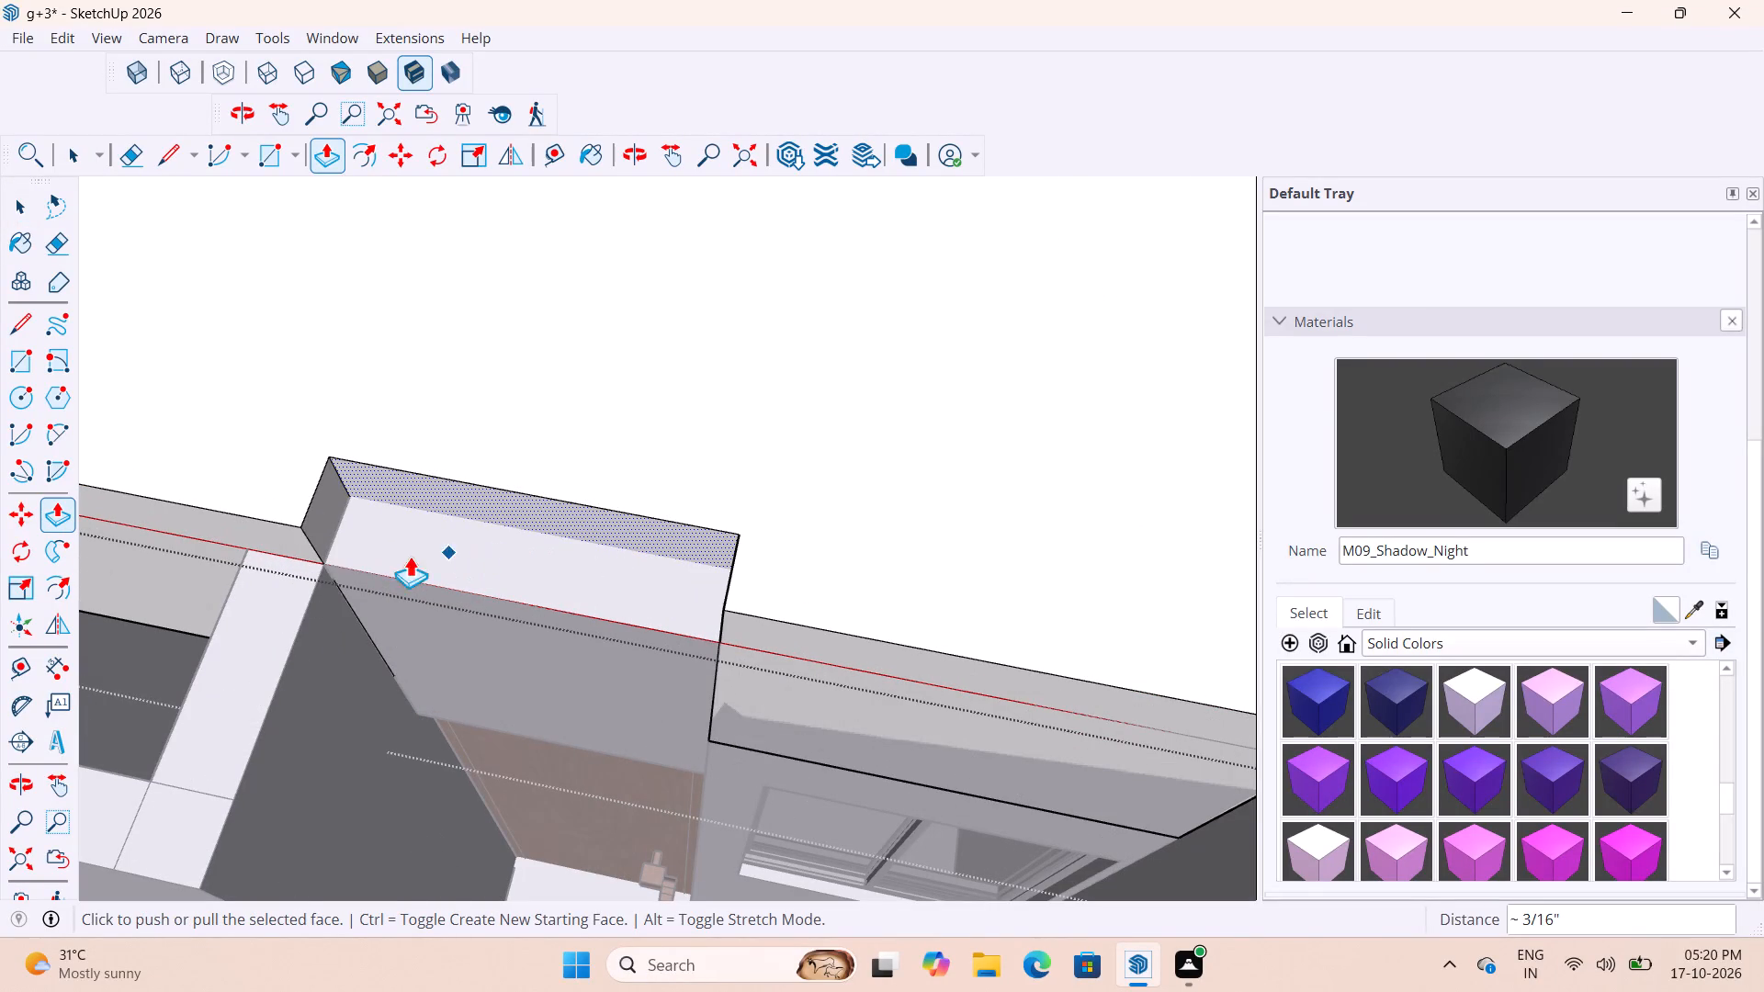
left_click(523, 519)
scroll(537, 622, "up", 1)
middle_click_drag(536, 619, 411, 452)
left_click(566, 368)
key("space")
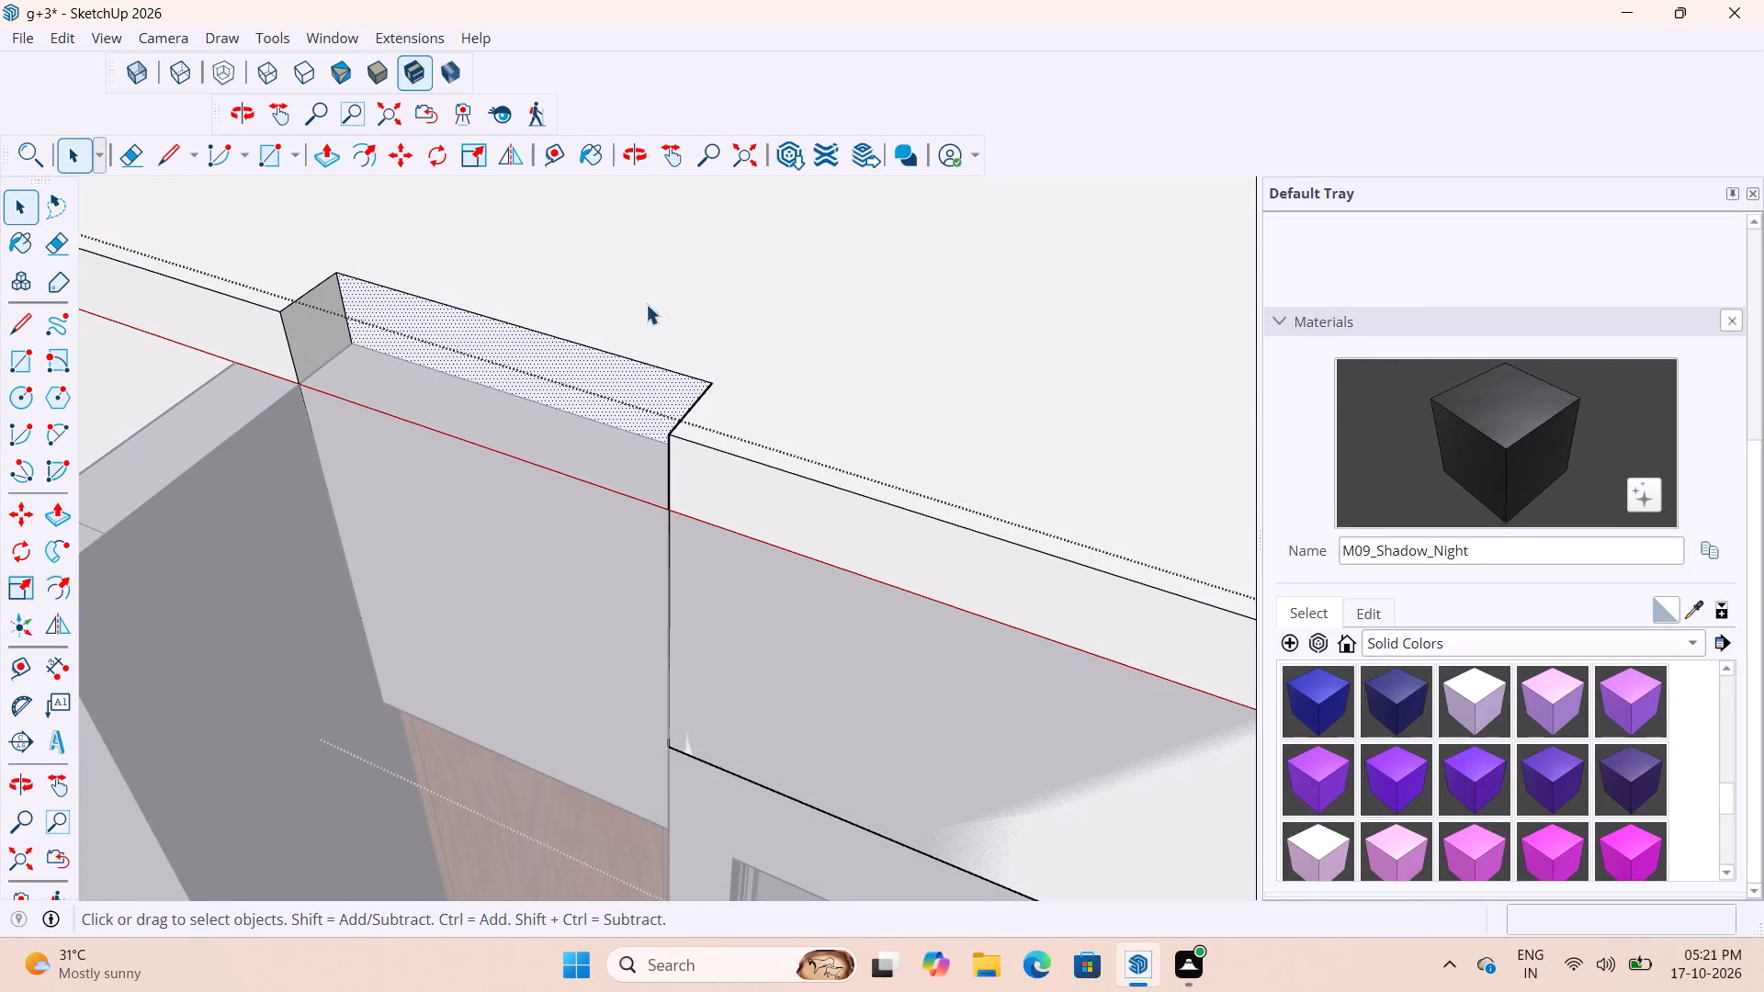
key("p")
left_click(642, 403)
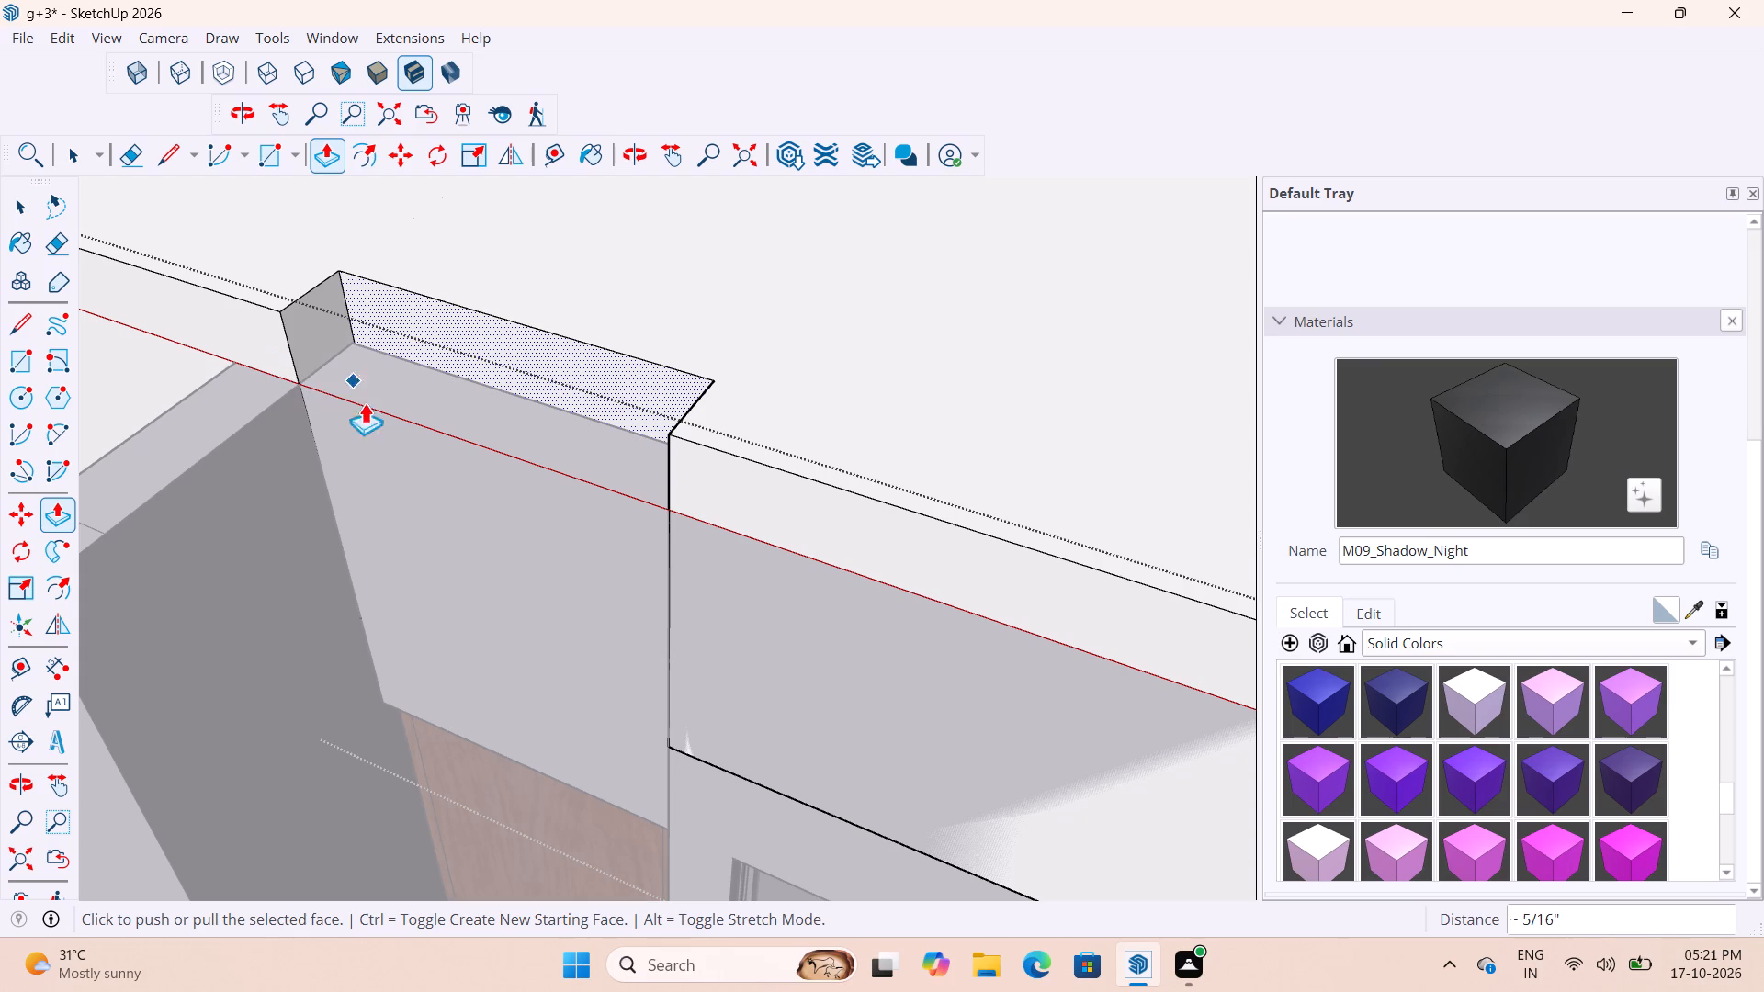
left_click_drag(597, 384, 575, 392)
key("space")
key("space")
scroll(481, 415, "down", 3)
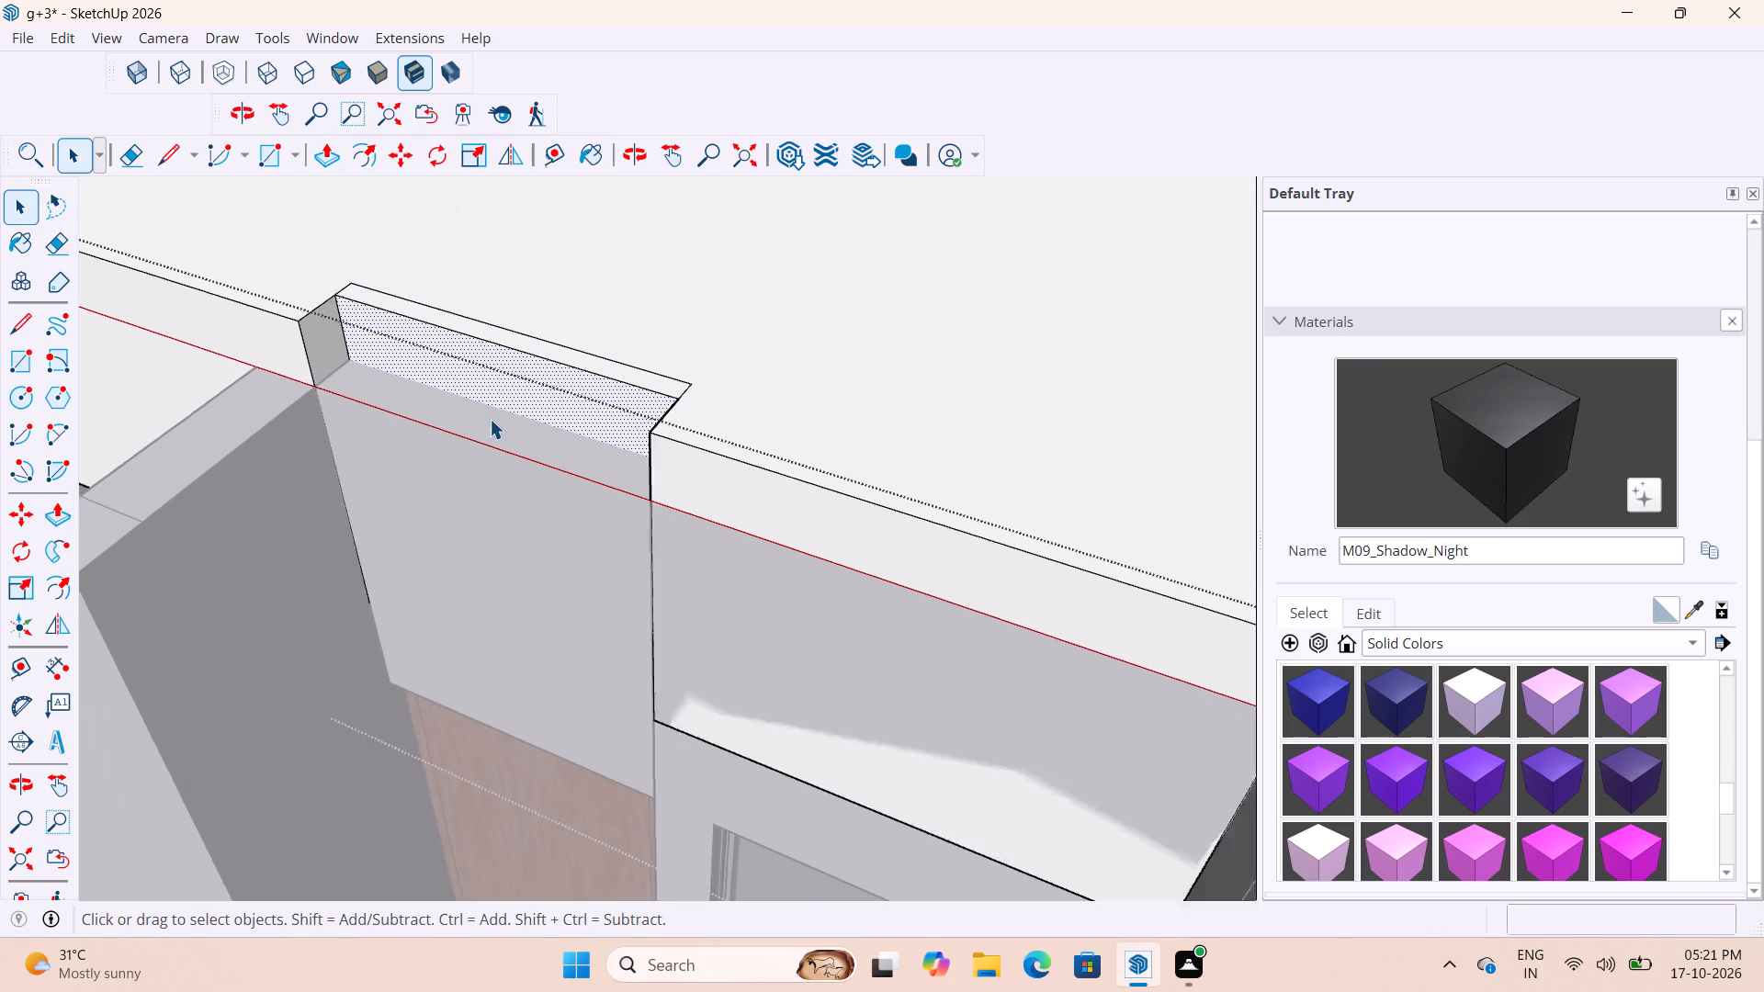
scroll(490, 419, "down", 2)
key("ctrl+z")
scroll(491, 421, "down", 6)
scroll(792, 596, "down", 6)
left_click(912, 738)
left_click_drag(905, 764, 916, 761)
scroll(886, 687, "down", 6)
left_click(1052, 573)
Fill the notch above the other balcony door on the same short edge of the slab by pulling its inner face out 6".
middle_click_drag(805, 685, 968, 734)
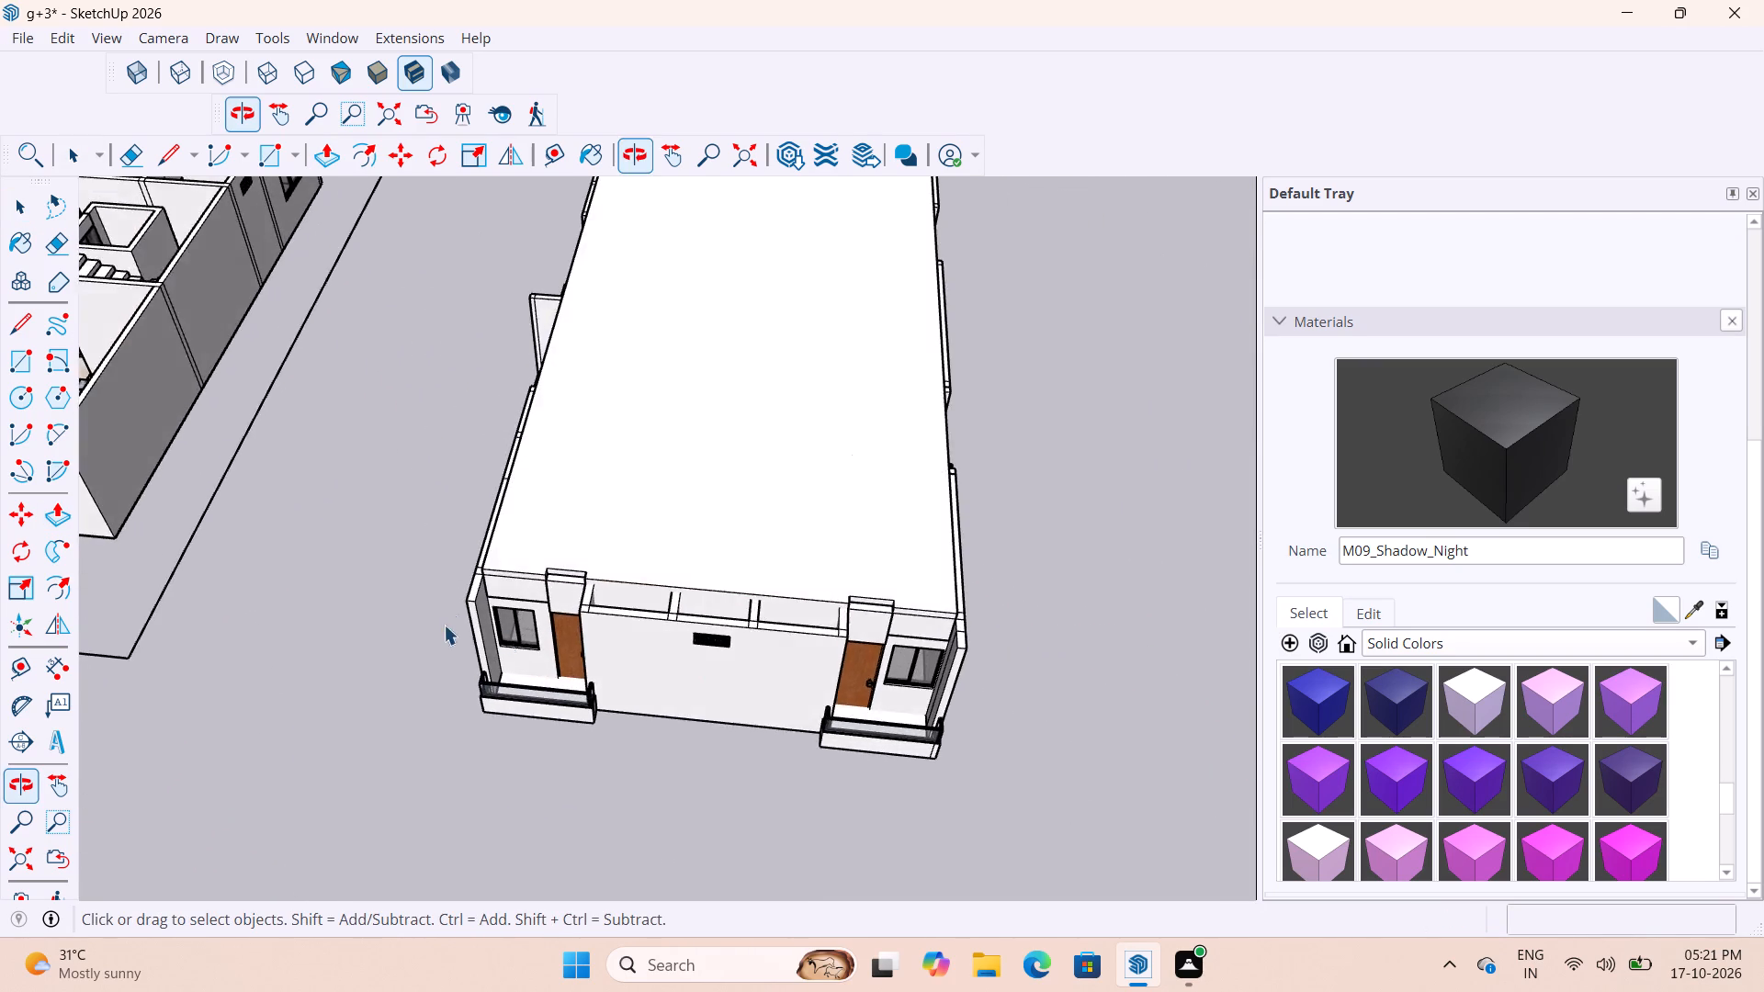
scroll(452, 613, "up", 16)
middle_click_drag(640, 534, 506, 558)
scroll(524, 502, "up", 7)
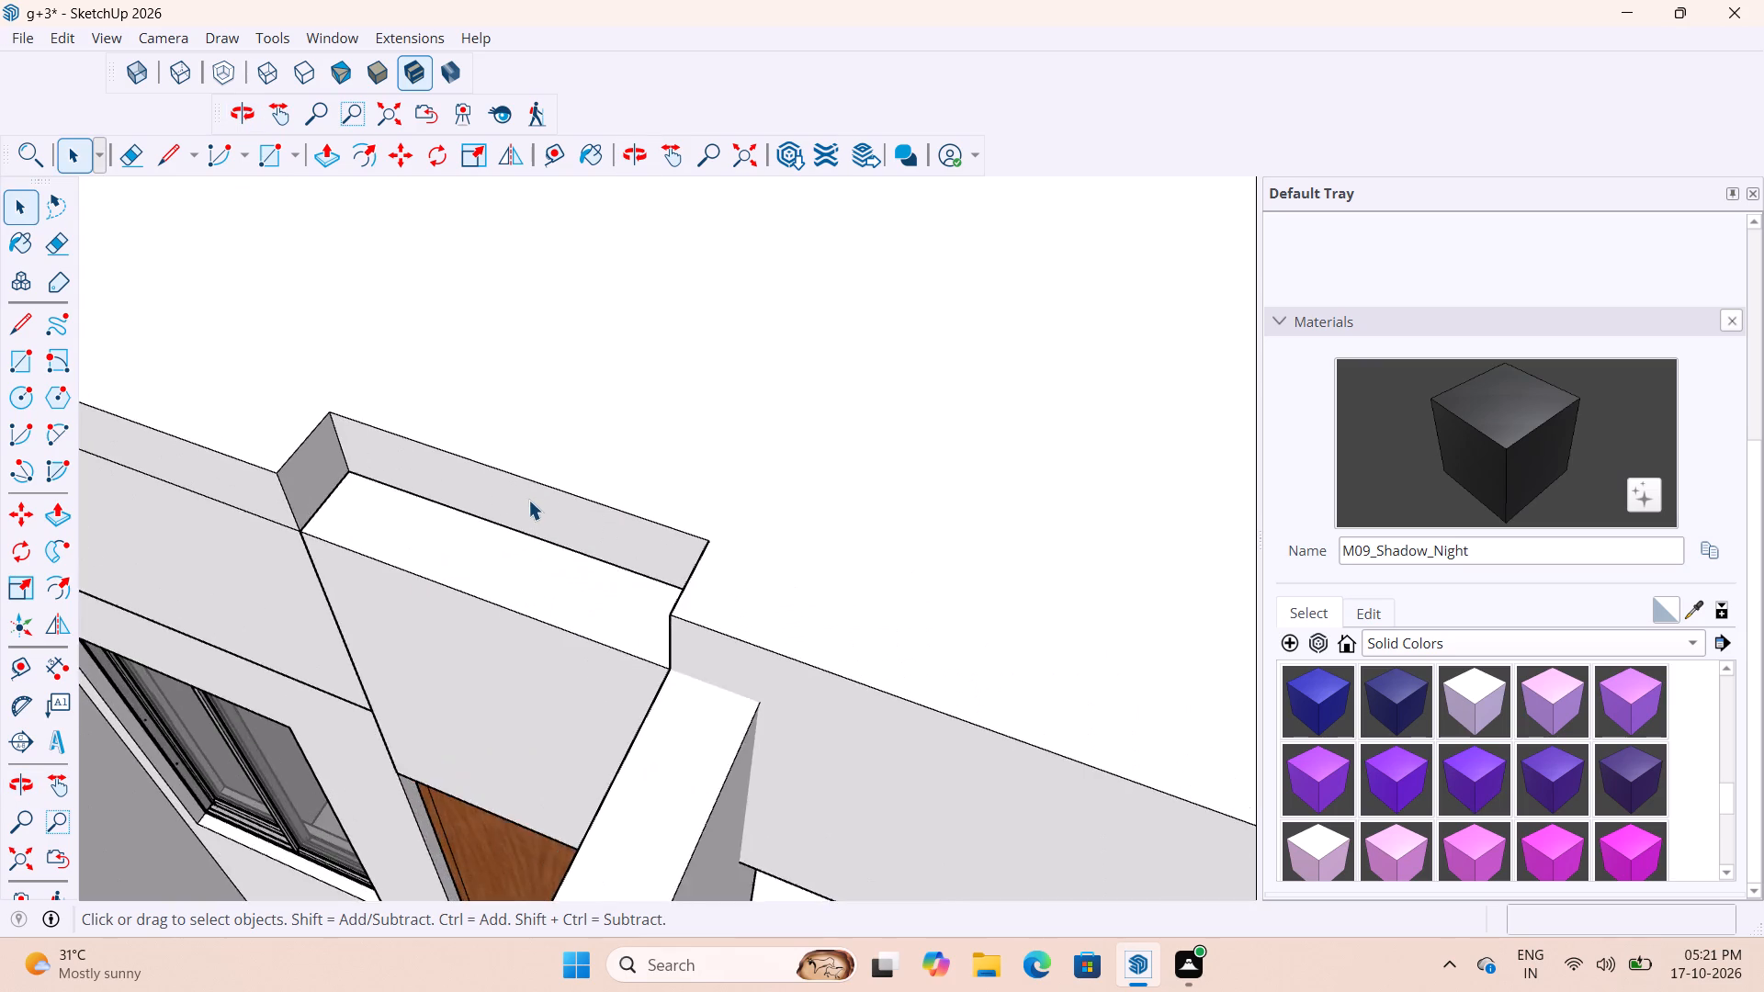
double_click(527, 509)
key("p")
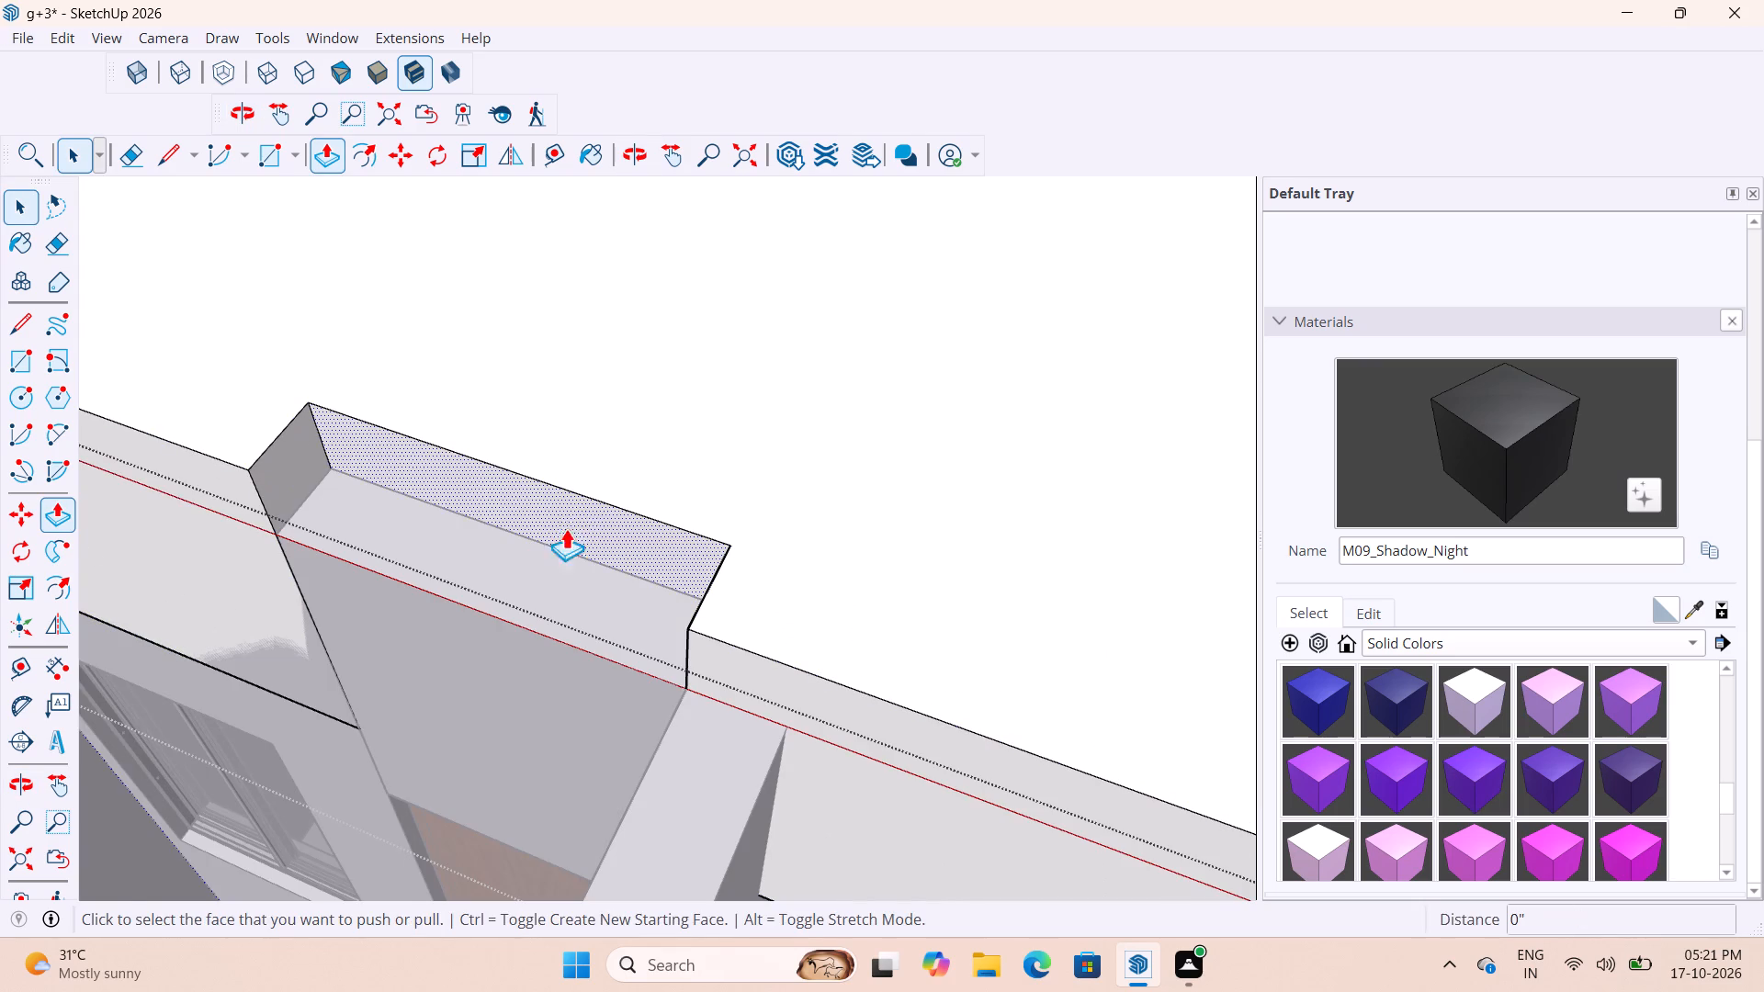
left_click(570, 517)
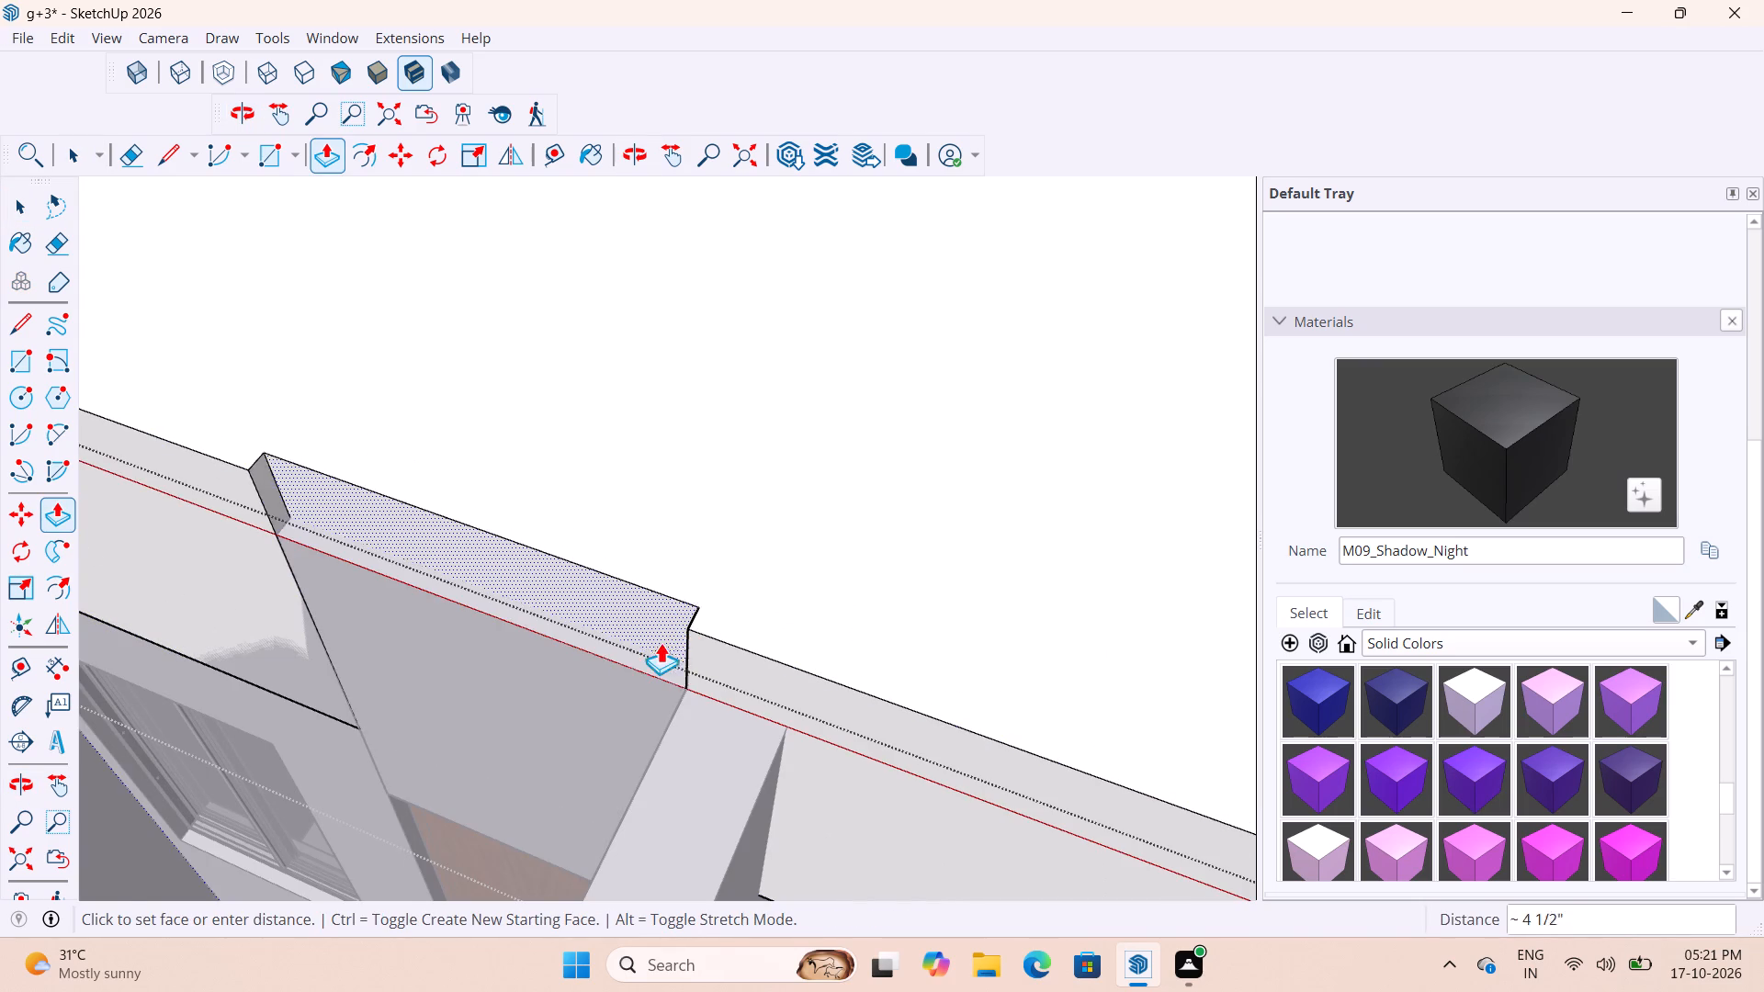
left_click(698, 636)
Fill the notch above the front-corner balcony door by pulling its inner face out about 6 1/4", flush with the slab edge.
scroll(462, 581, "down", 5)
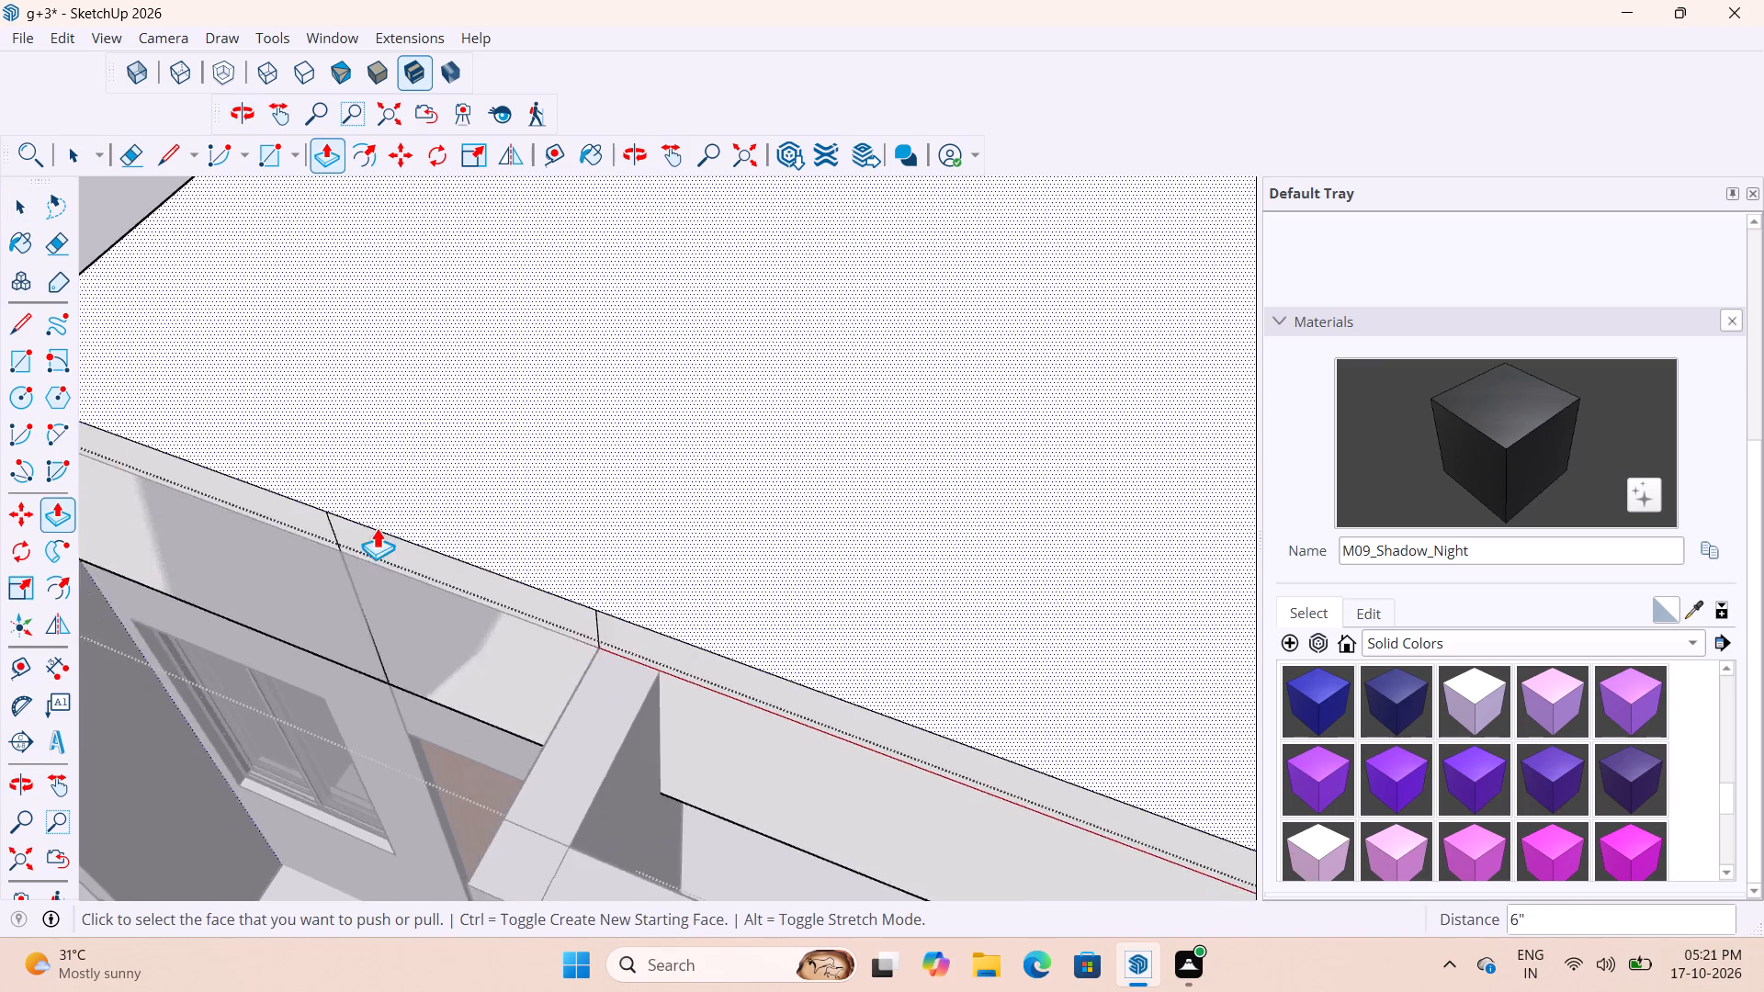
scroll(377, 527, "down", 11)
scroll(469, 459, "down", 10)
scroll(715, 678, "up", 5)
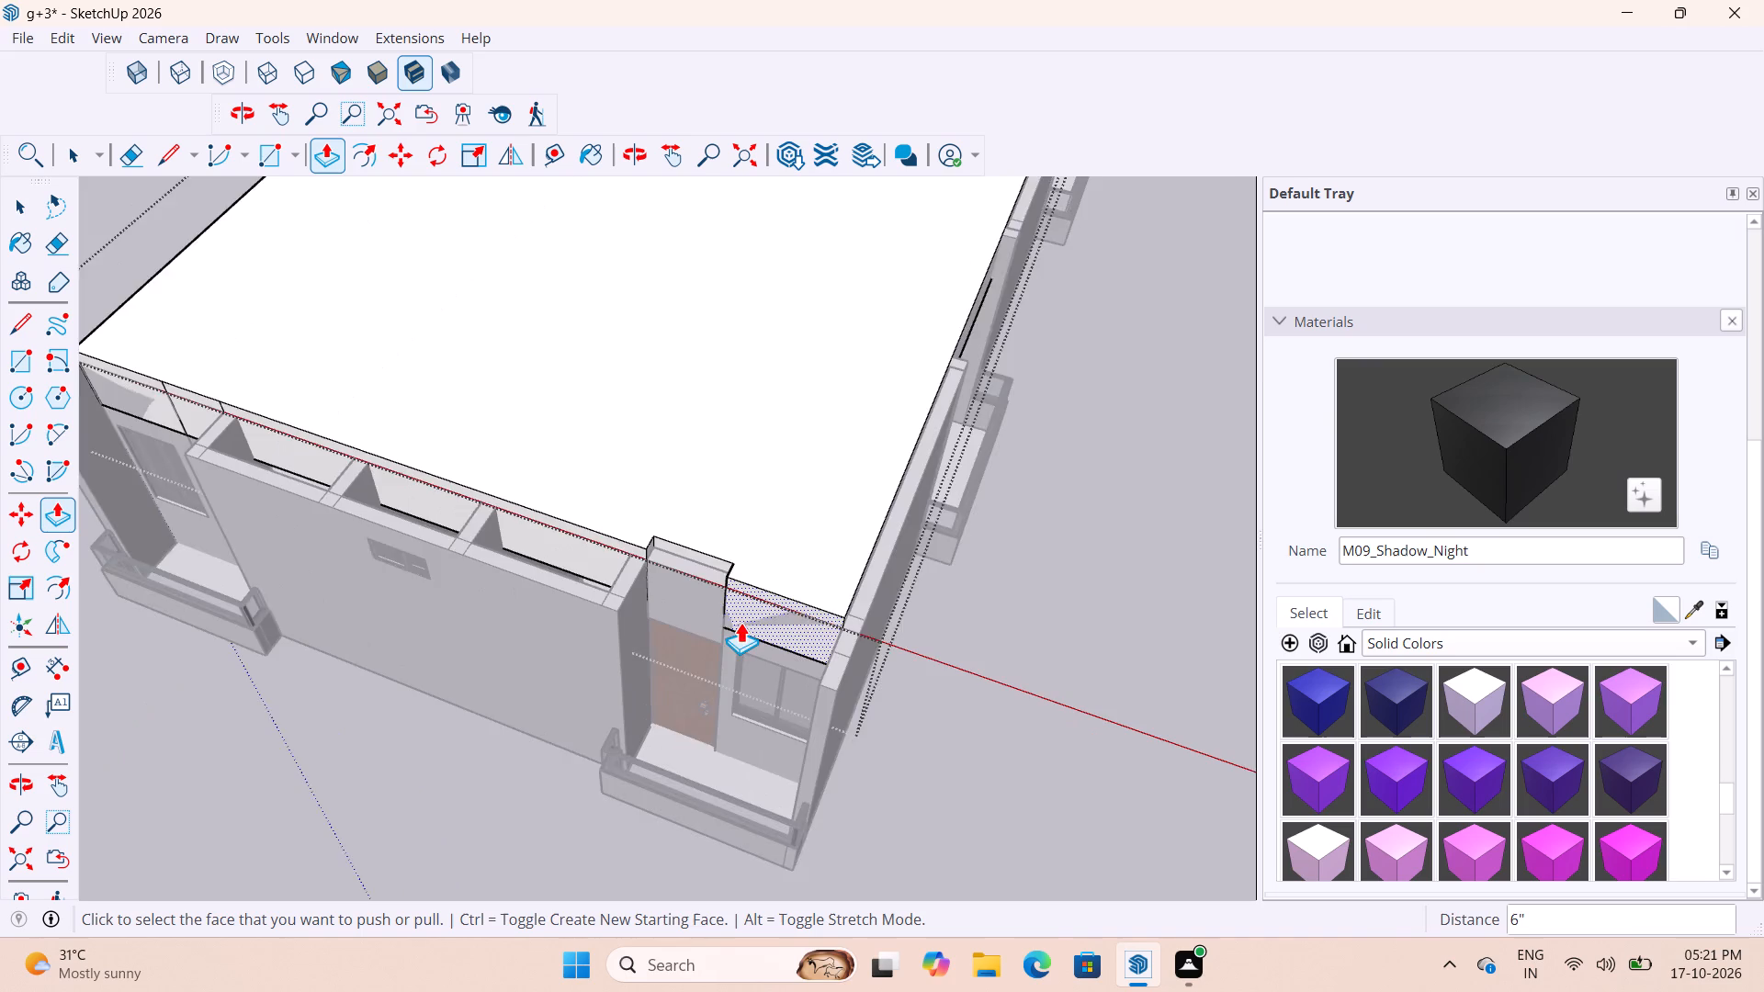
scroll(741, 622, "up", 13)
left_click(745, 507)
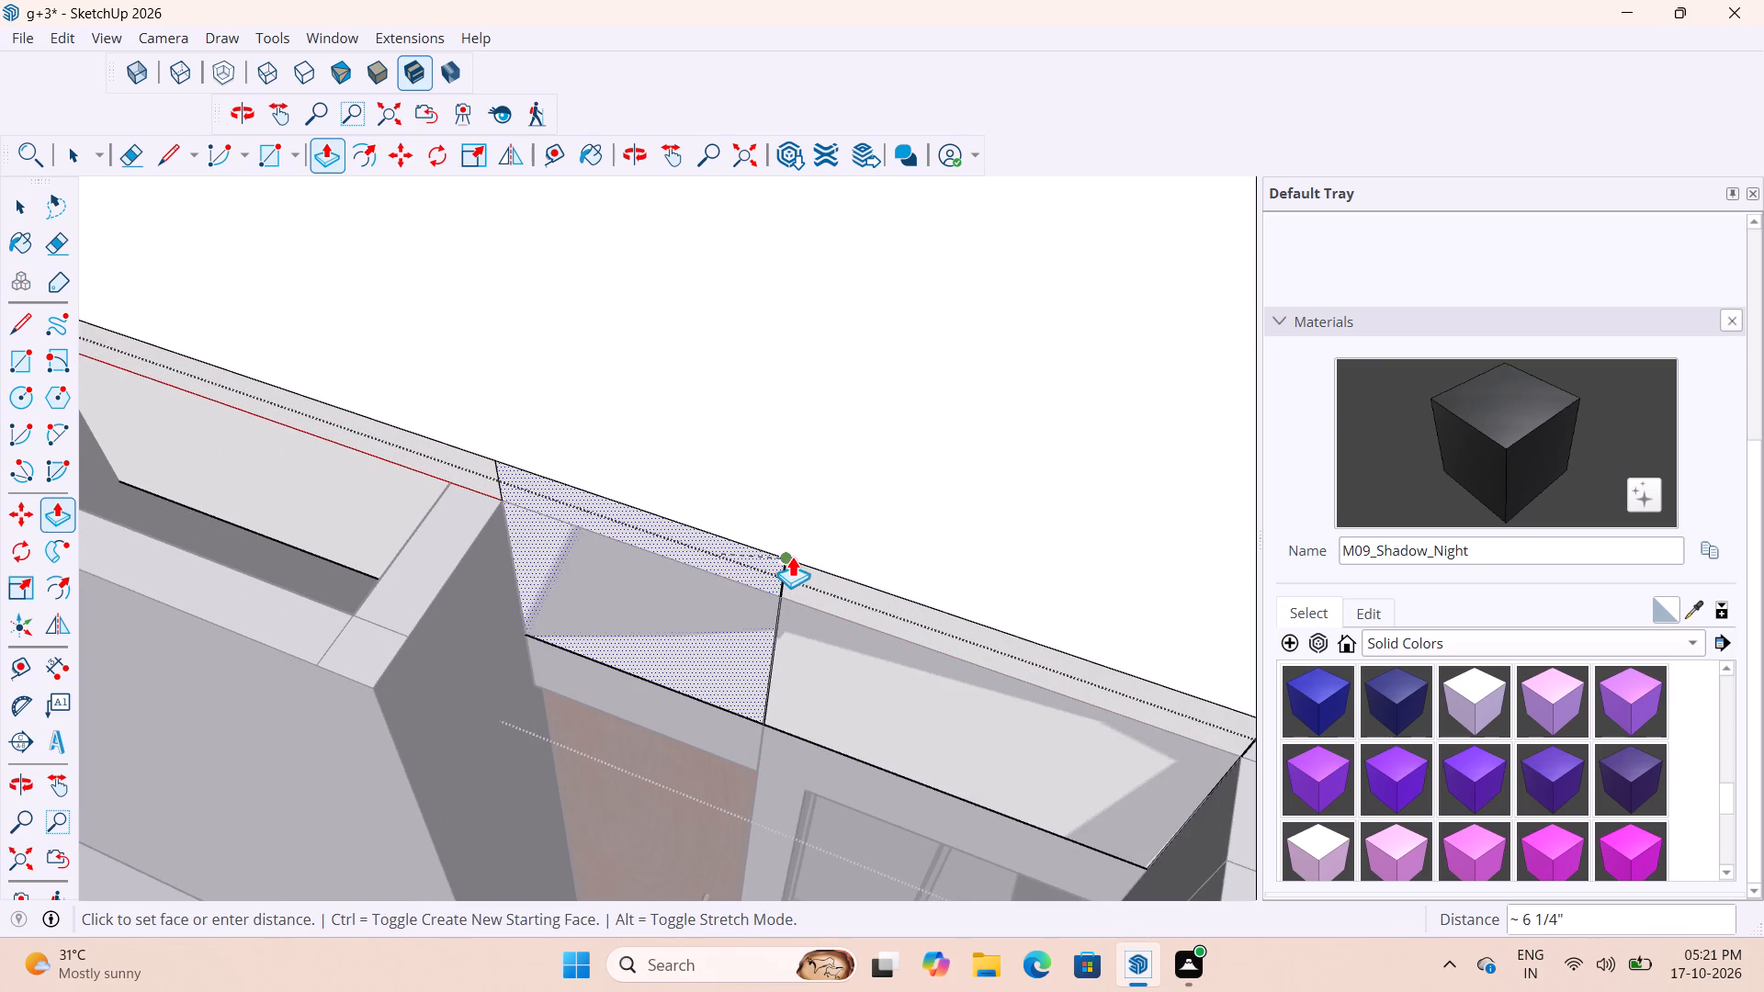
left_click(789, 557)
Fill the first notch above a balcony door on the slab's opposite short edge by pulling its inner face out 6".
scroll(550, 536, "down", 17)
middle_click_drag(686, 566, 432, 549)
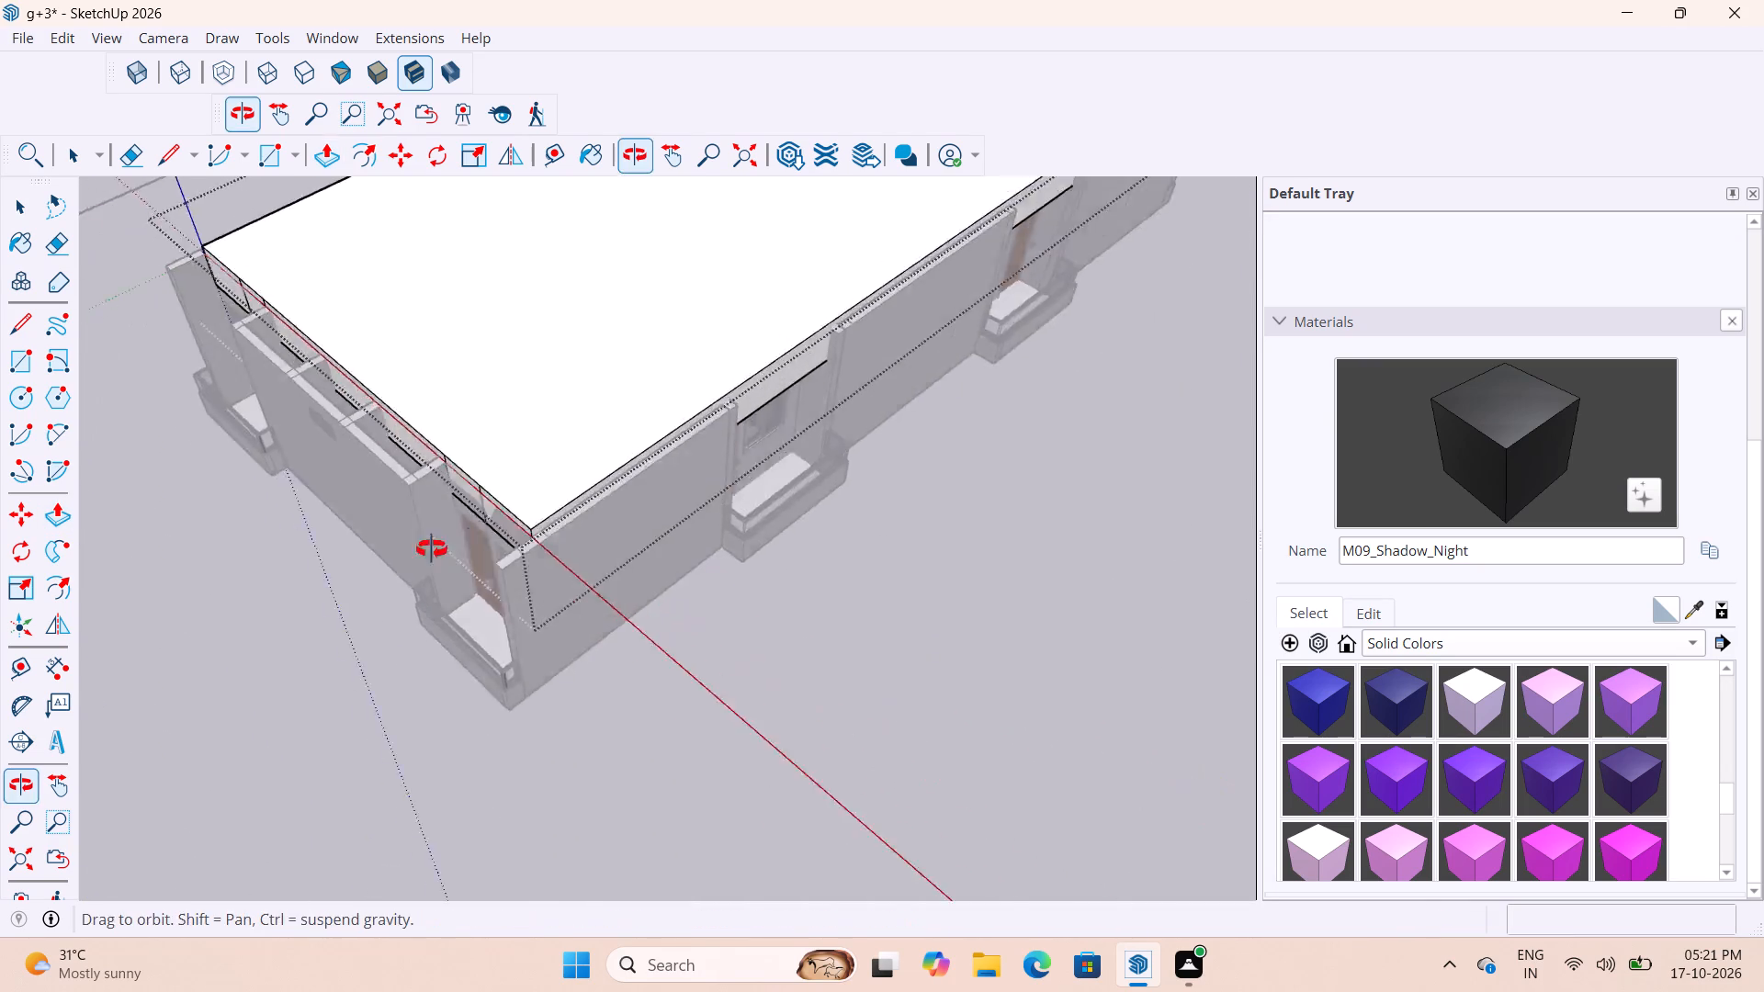
middle_click_drag(432, 549, 243, 524)
scroll(798, 415, "up", 12)
scroll(608, 443, "down", 14)
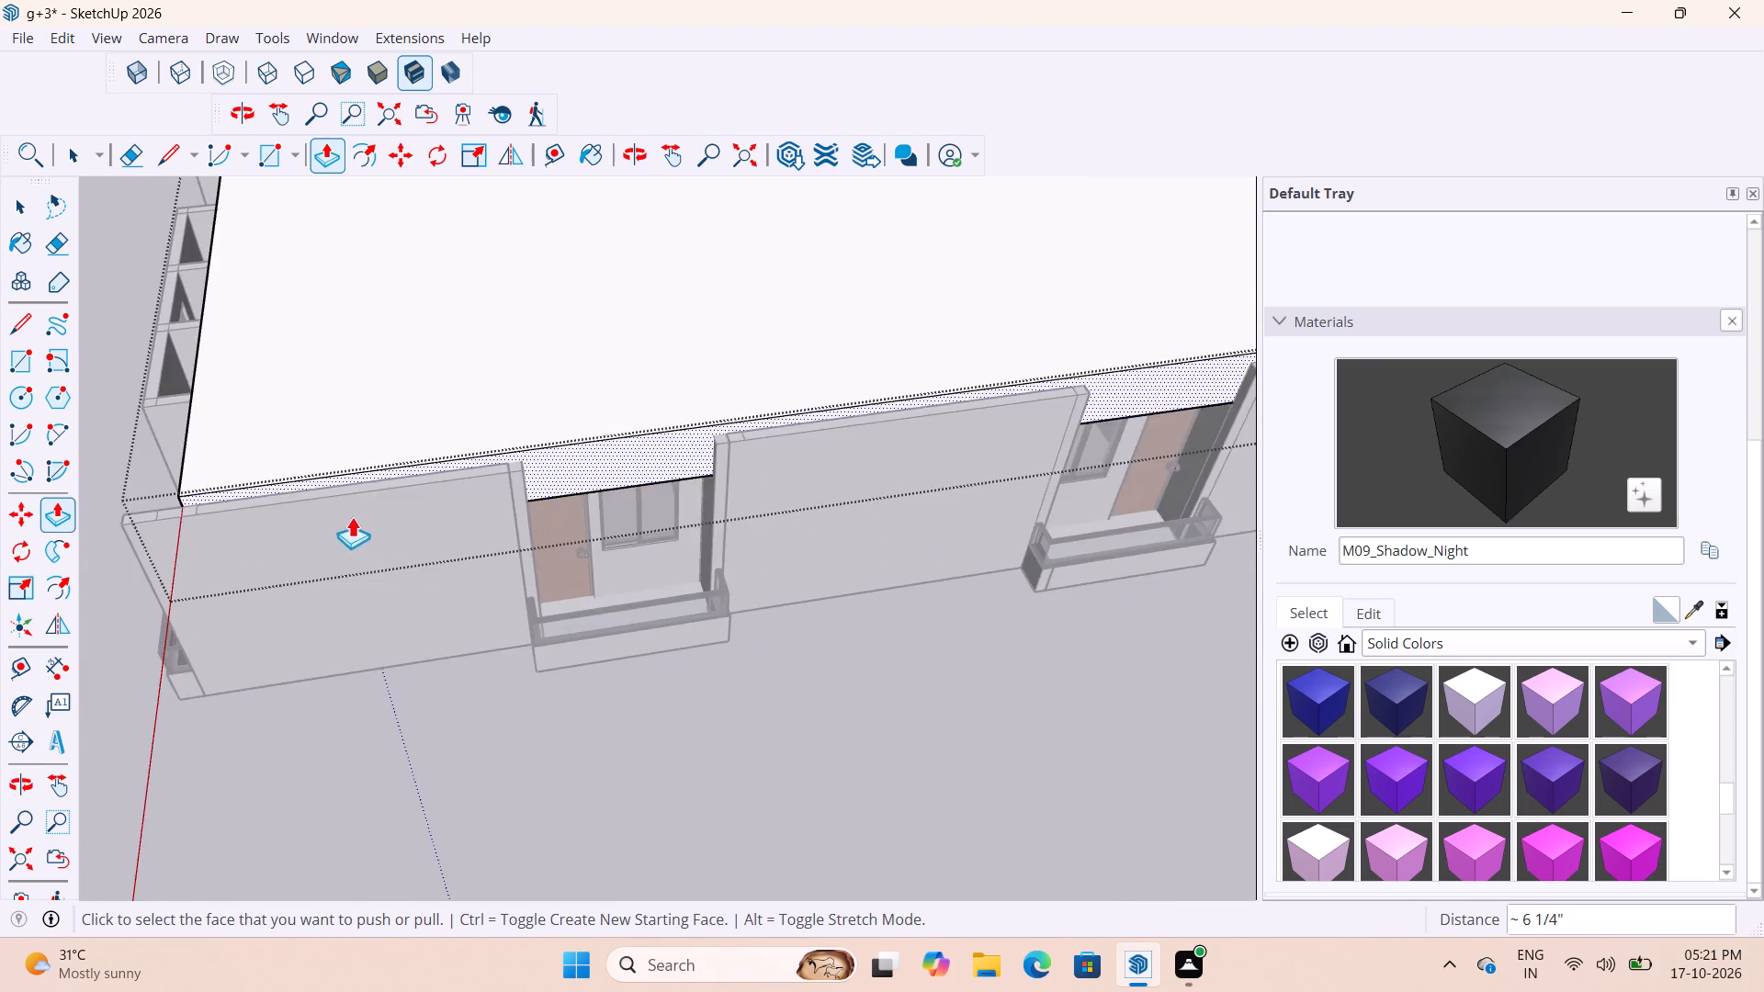
scroll(352, 516, "down", 3)
scroll(966, 414, "up", 4)
middle_click_drag(933, 380, 310, 324)
scroll(910, 704, "up", 5)
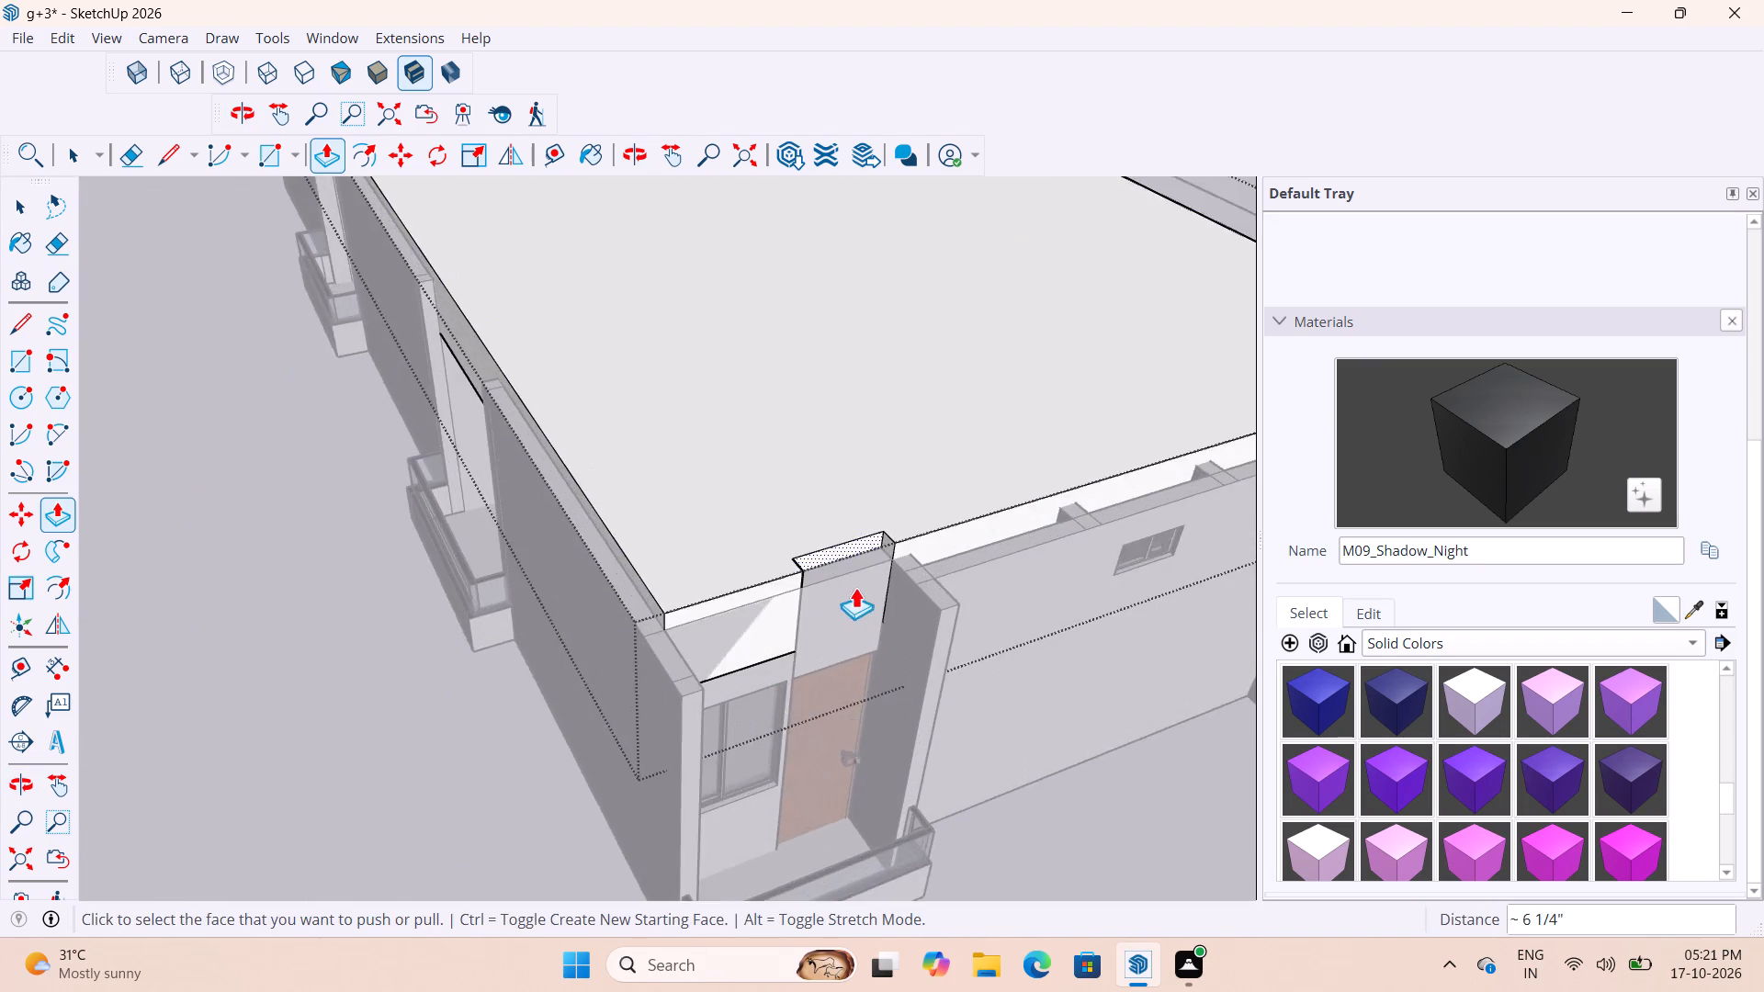
scroll(855, 587, "up", 7)
left_click(809, 518)
left_click(733, 574)
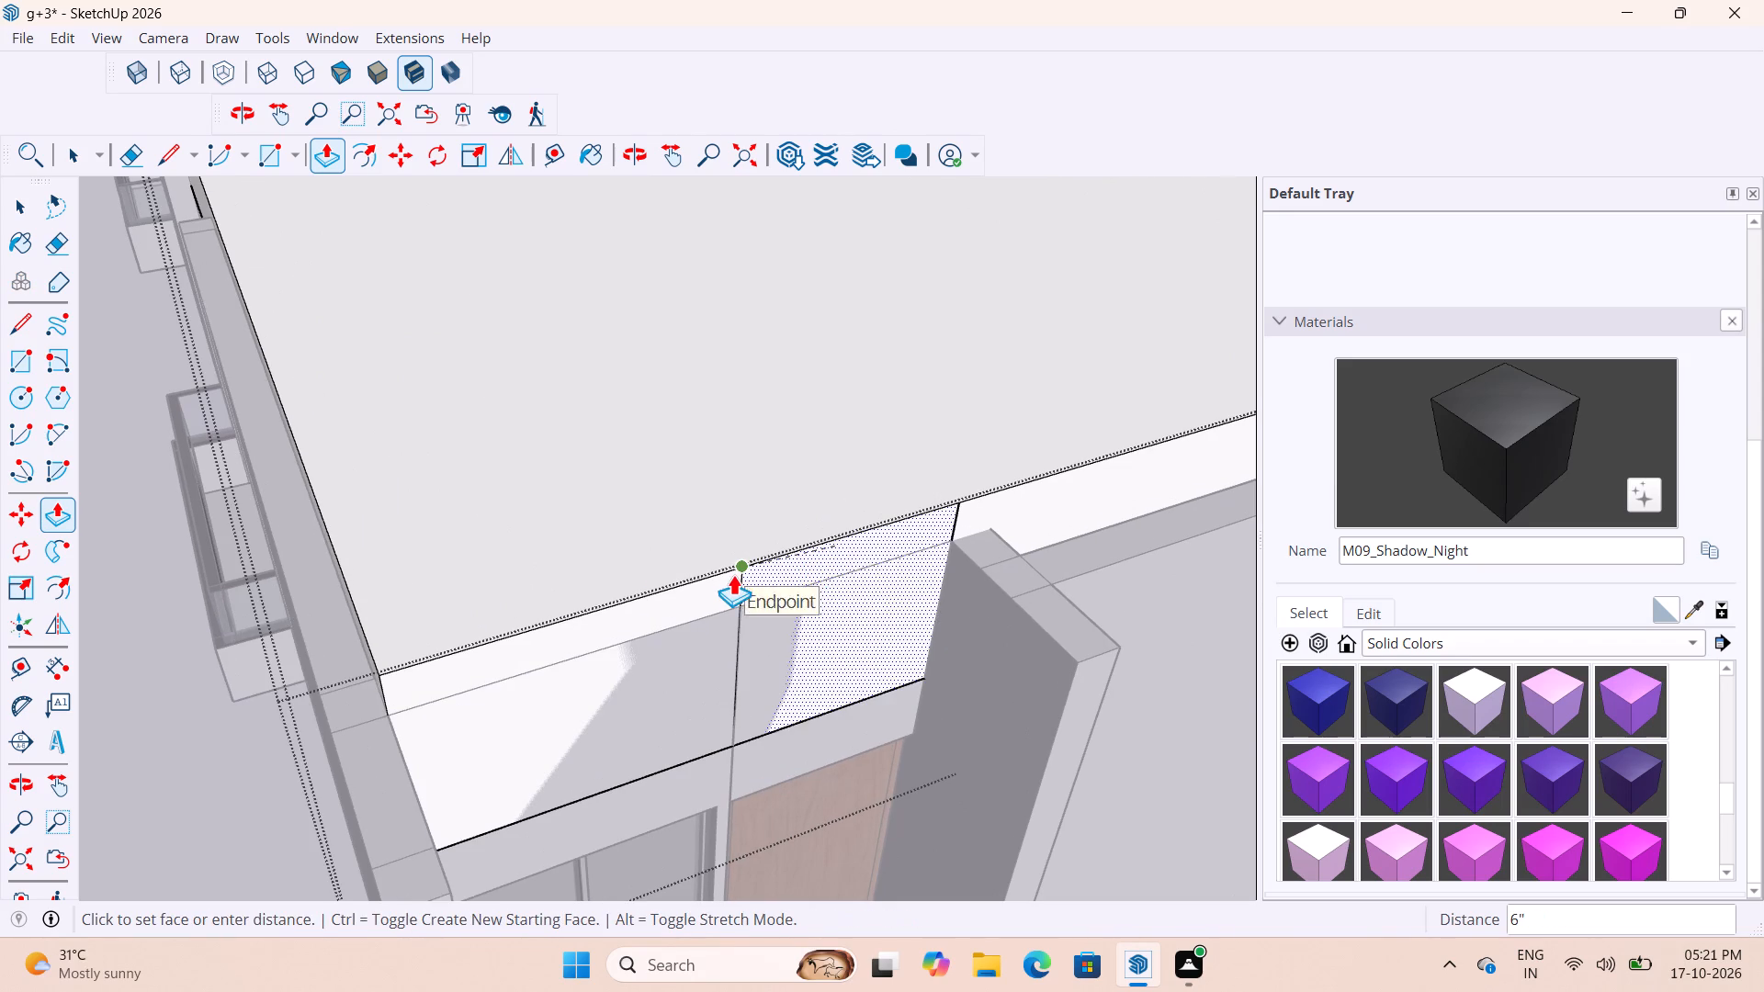
Fill the remaining notch on that opposite short edge by pulling its inner face out 6", and close the slab group.
scroll(442, 559, "down", 11)
middle_click_drag(1072, 556, 724, 567)
scroll(920, 571, "up", 2)
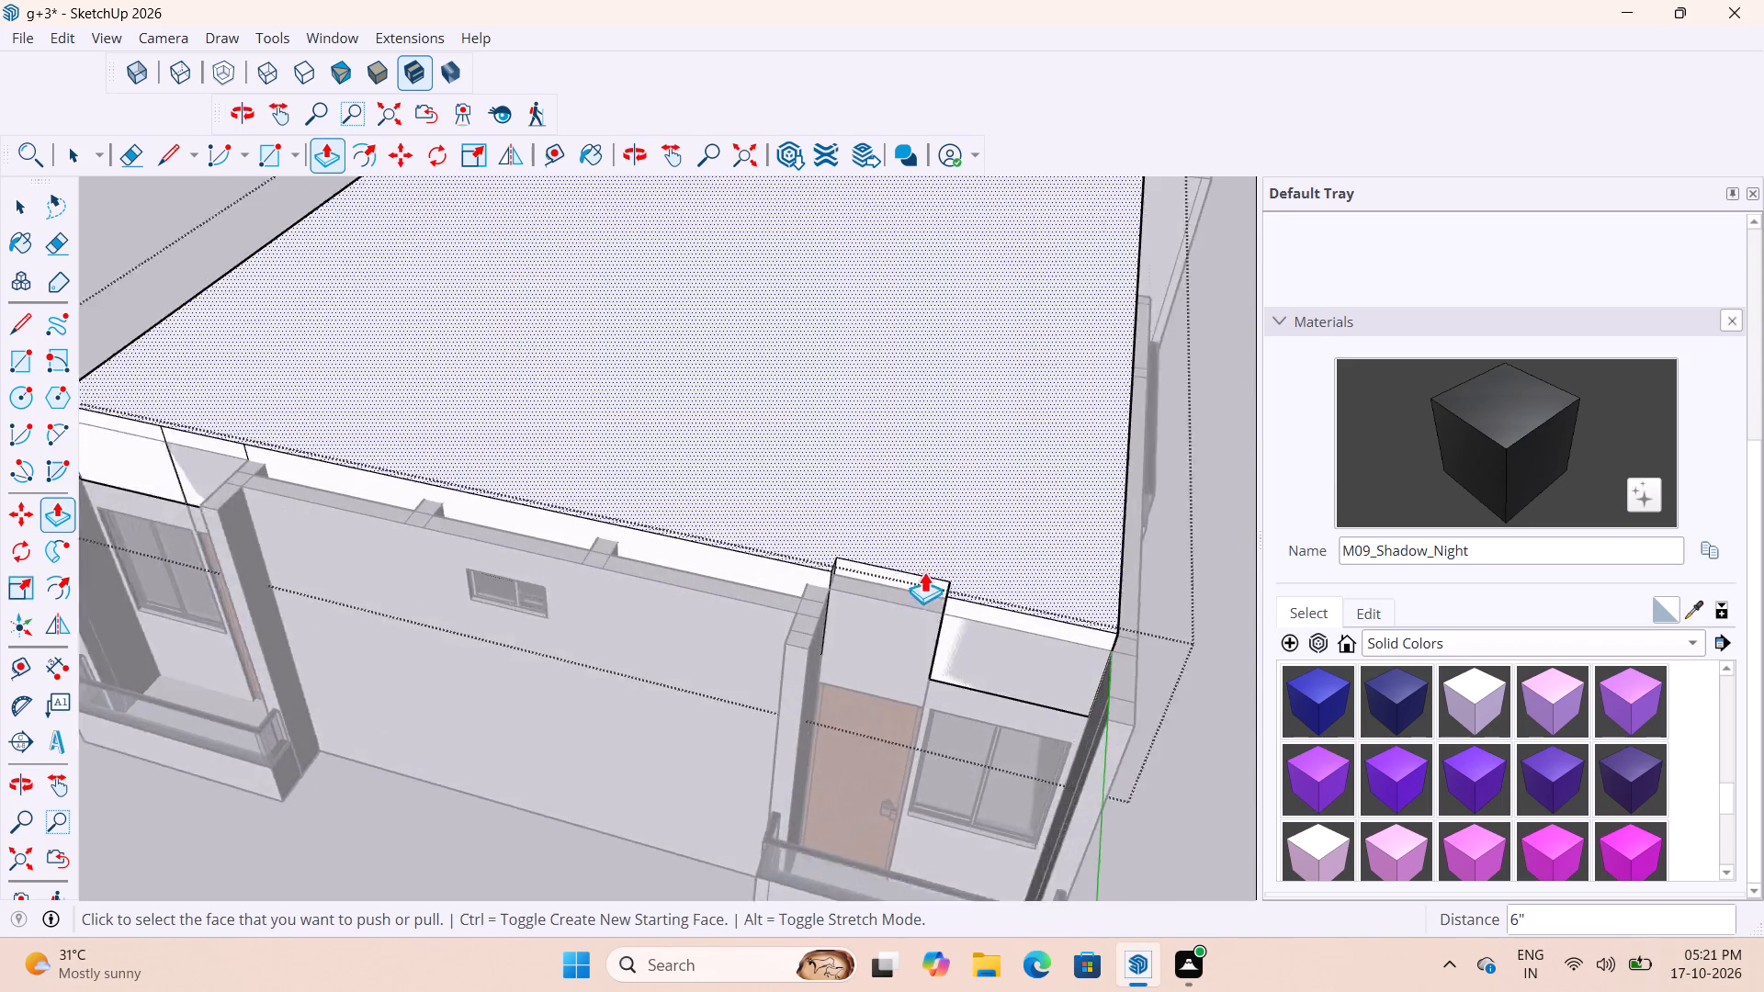
scroll(924, 571, "up", 9)
left_click(876, 566)
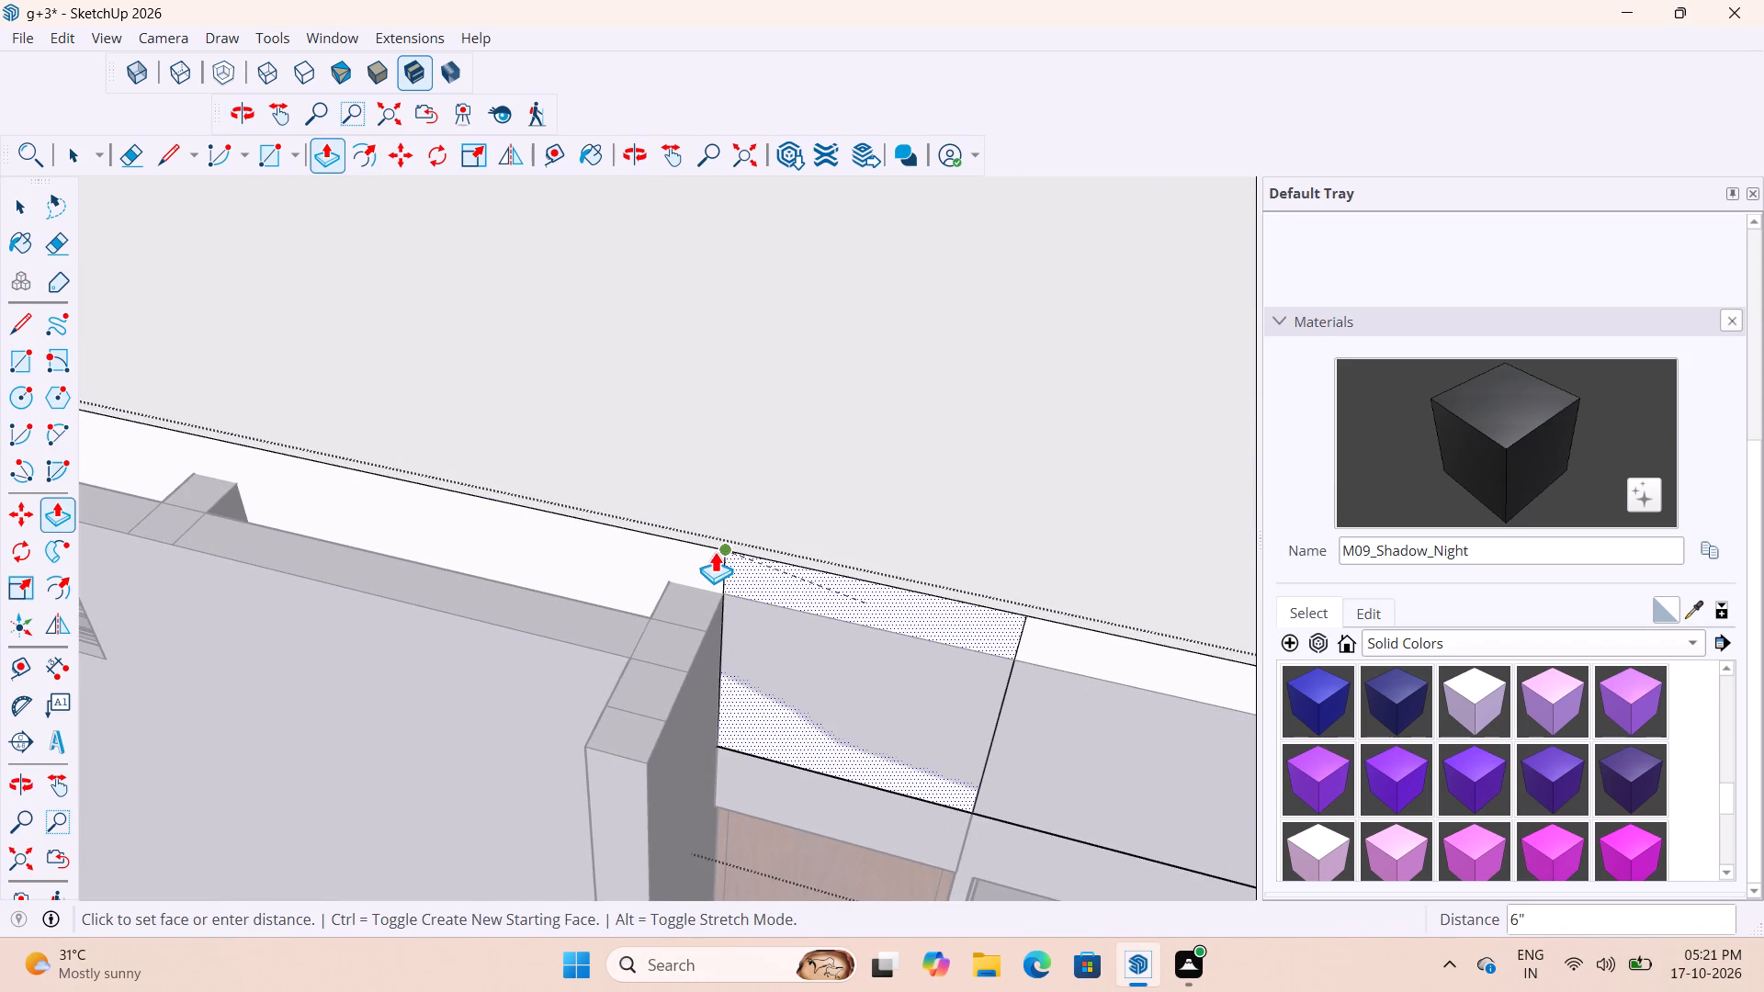
left_click(715, 550)
scroll(718, 527, "down", 17)
key("space")
key("space")
left_click(1135, 692)
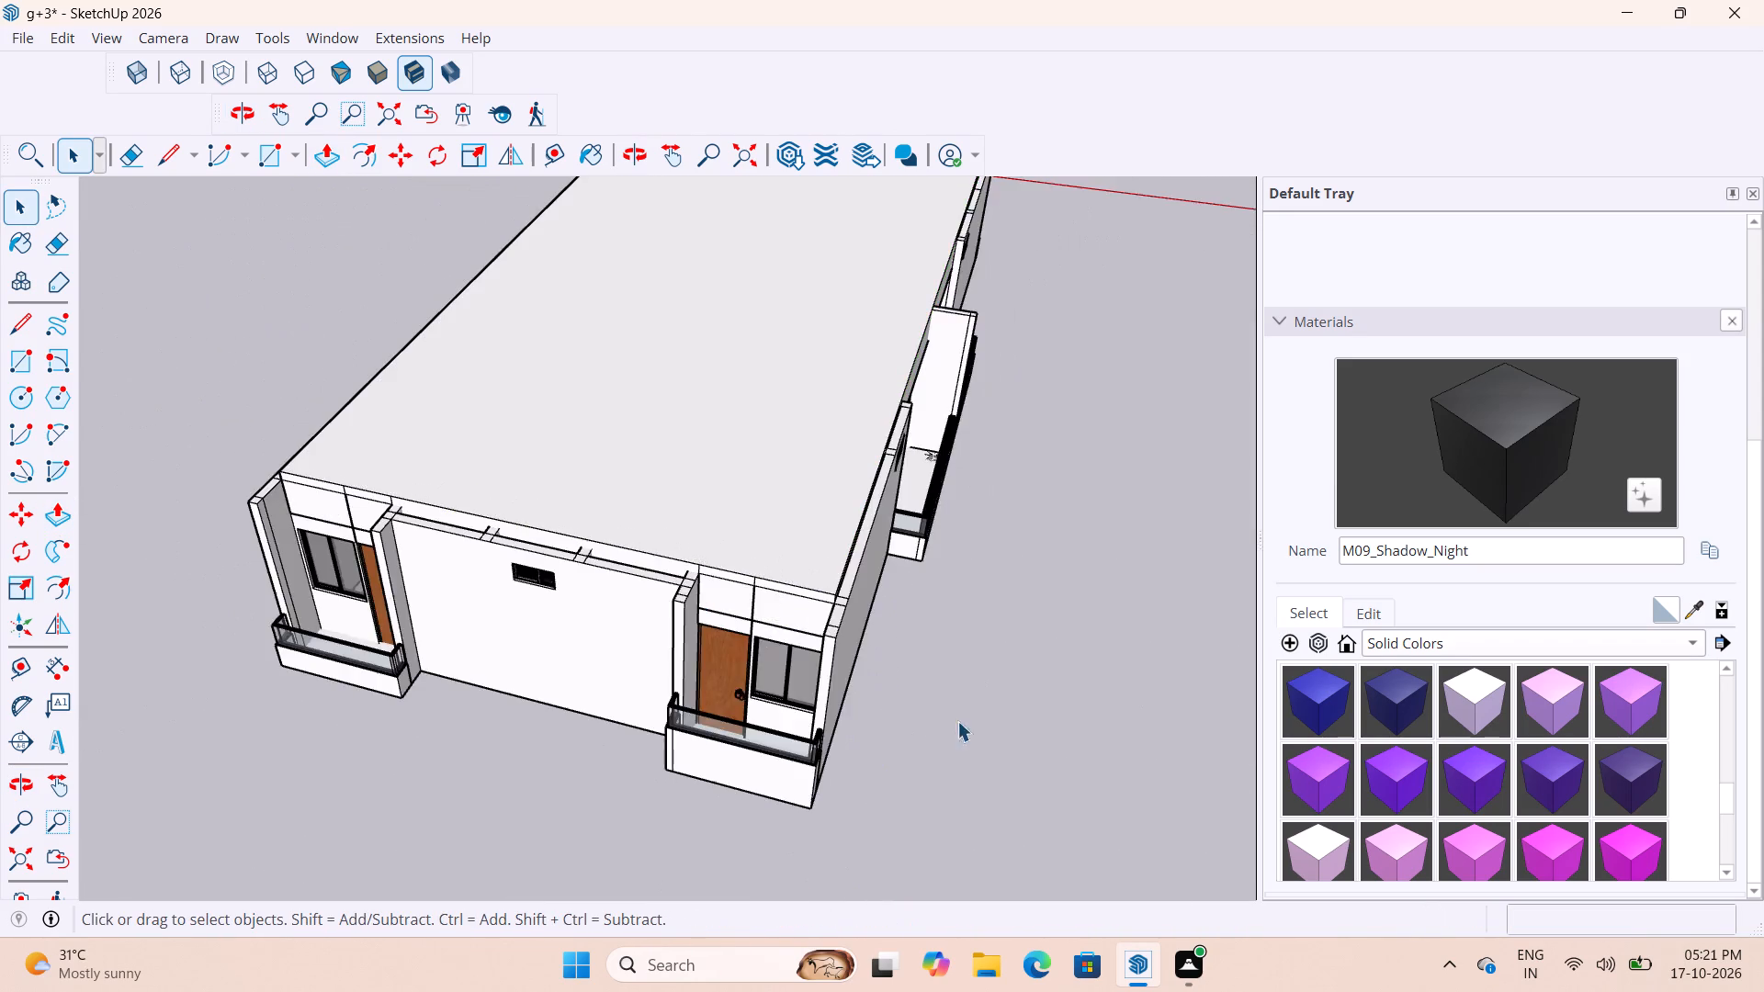
Examine the slab's short and long edges around the building, checking how they meet the wall tops and balcony openings.
scroll(900, 764, "down", 9)
middle_click_drag(1003, 670, 316, 588)
scroll(938, 614, "up", 8)
middle_click_drag(1027, 600, 924, 583)
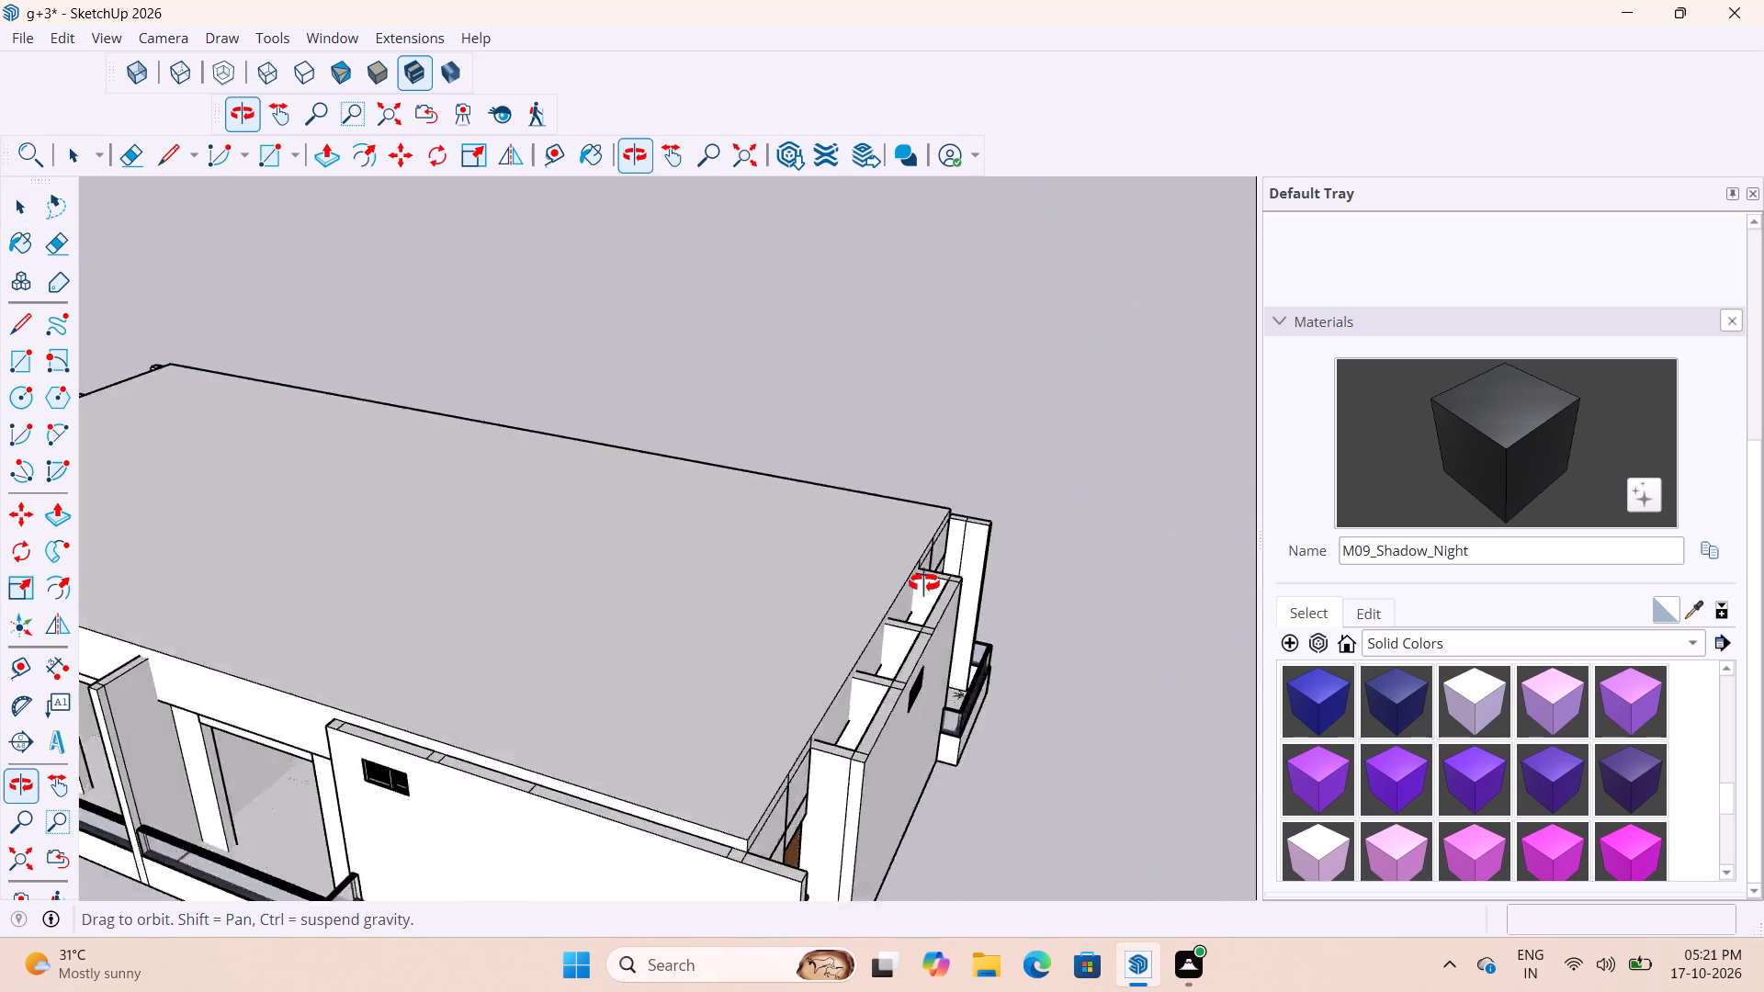
middle_click_drag(924, 583, 670, 569)
scroll(252, 732, "down", 5)
scroll(295, 807, "up", 14)
middle_click_drag(335, 694, 455, 644)
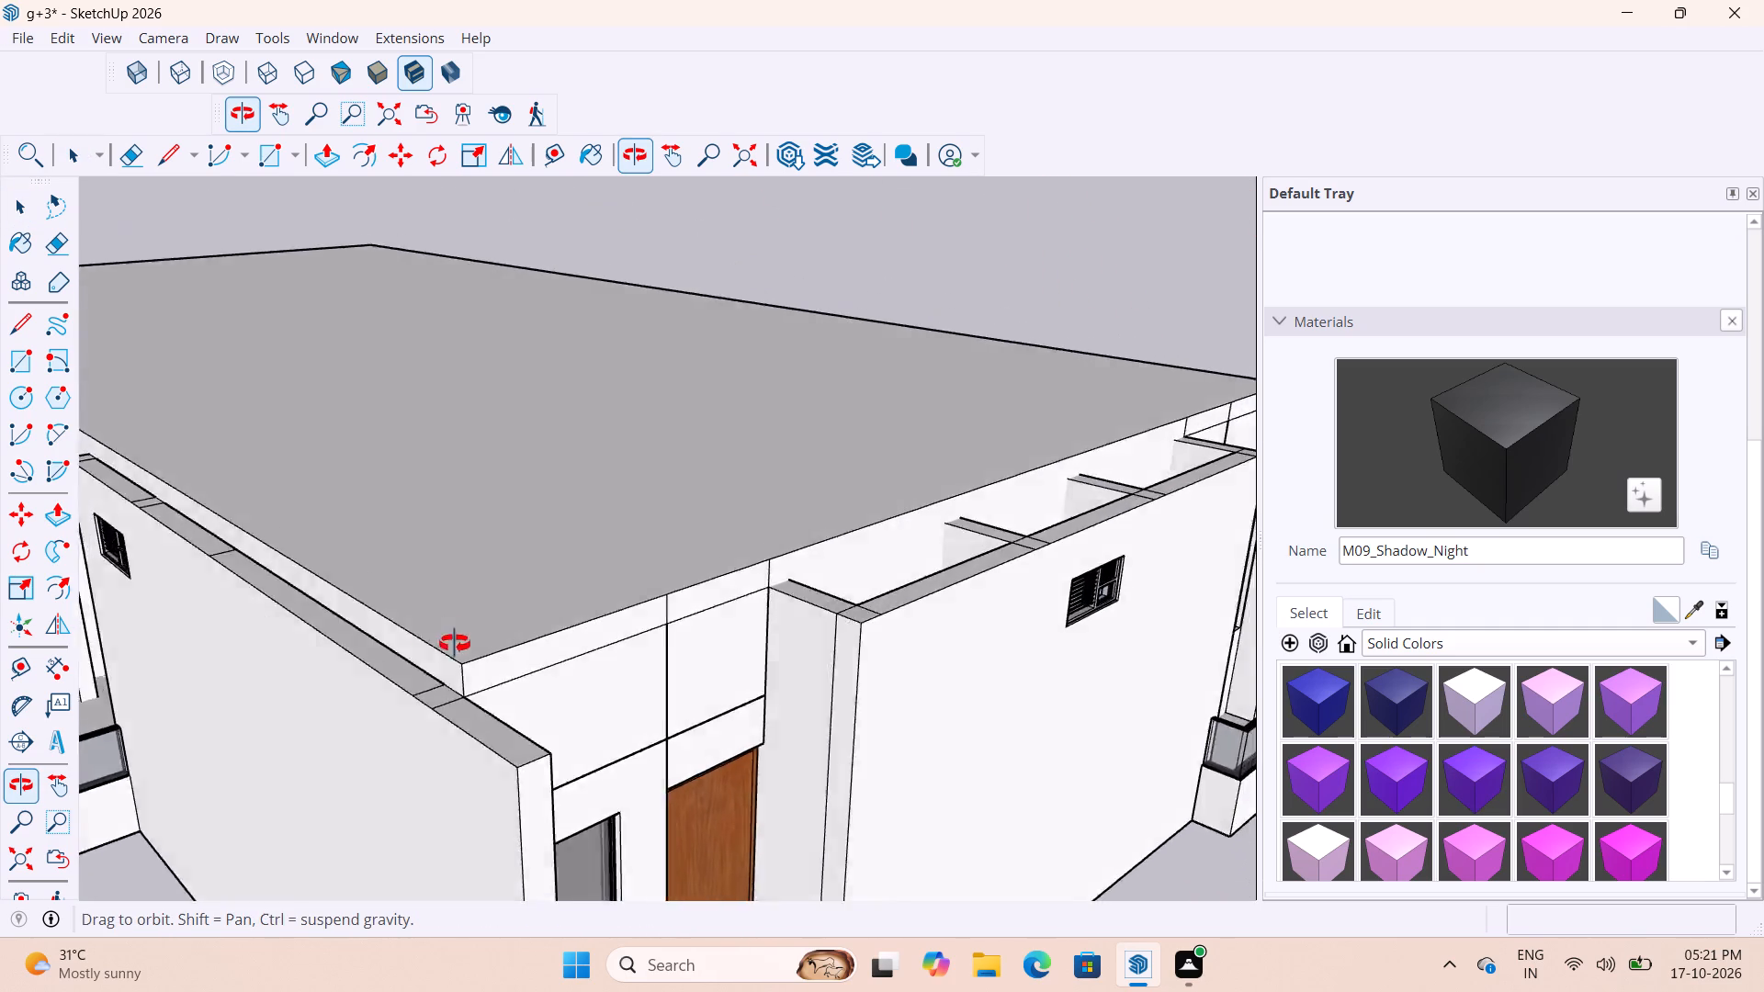
middle_click_drag(455, 644, 528, 684)
scroll(696, 637, "down", 10)
middle_click_drag(755, 661, 766, 672)
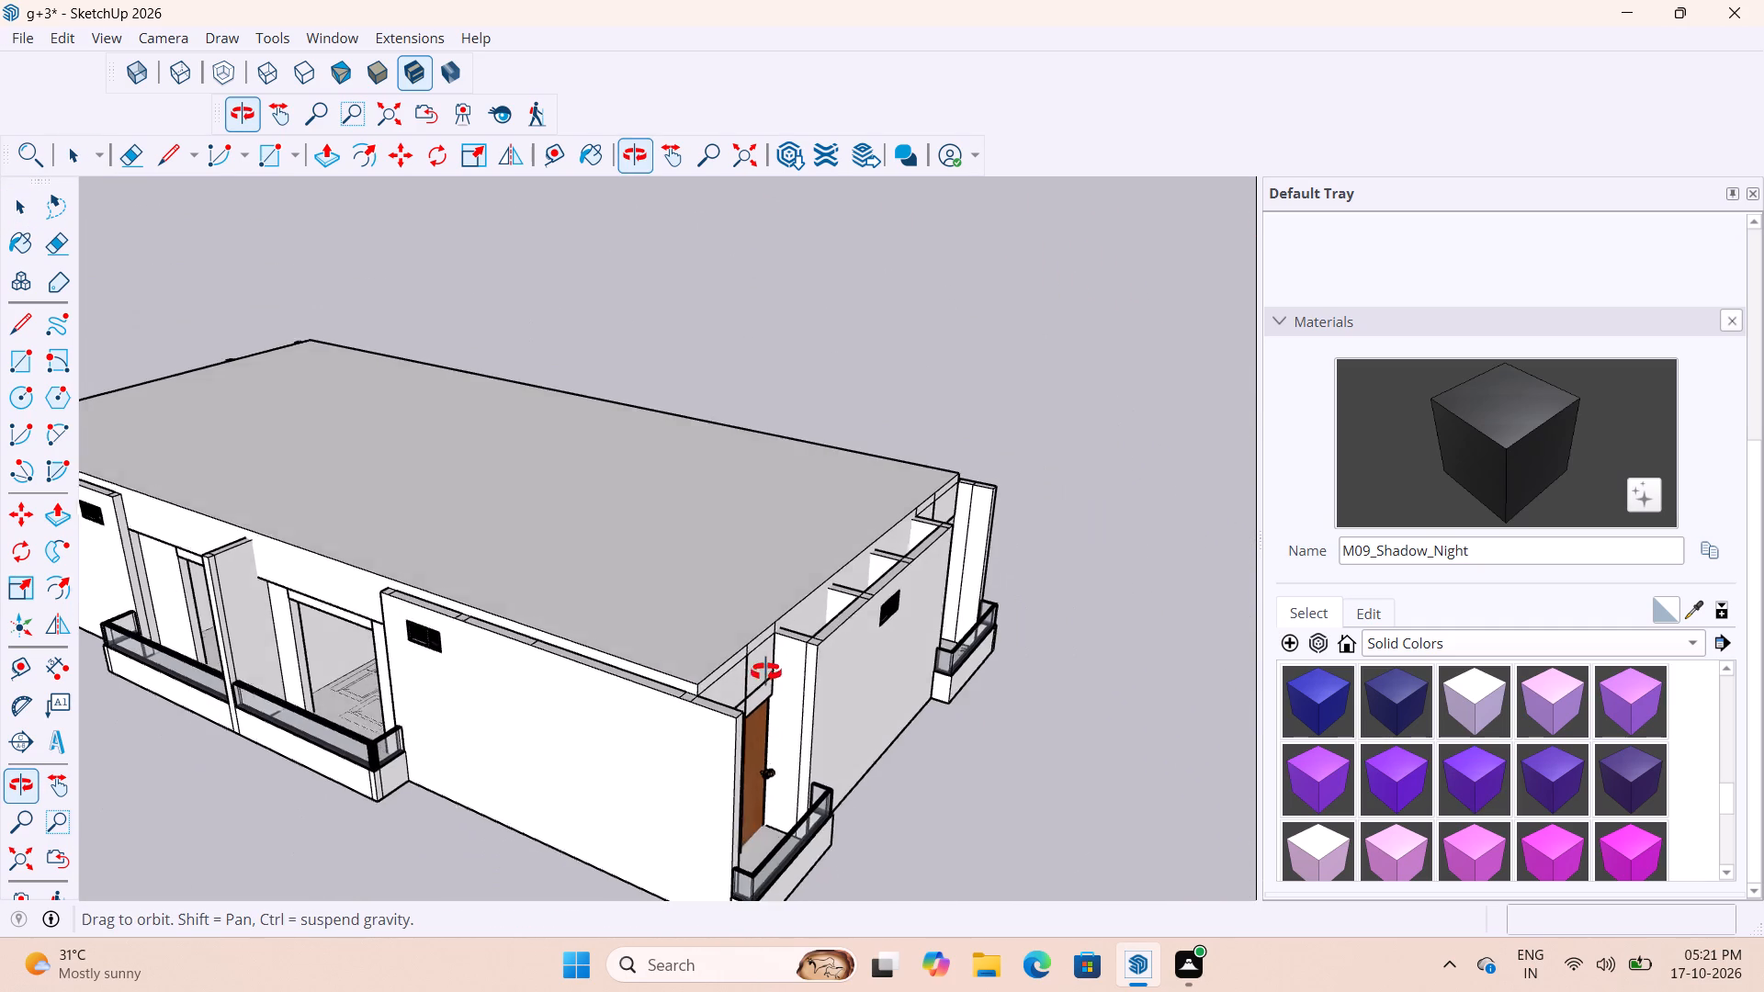
middle_click_drag(766, 672, 712, 726)
scroll(648, 720, "down", 1)
scroll(600, 742, "up", 8)
scroll(597, 665, "down", 5)
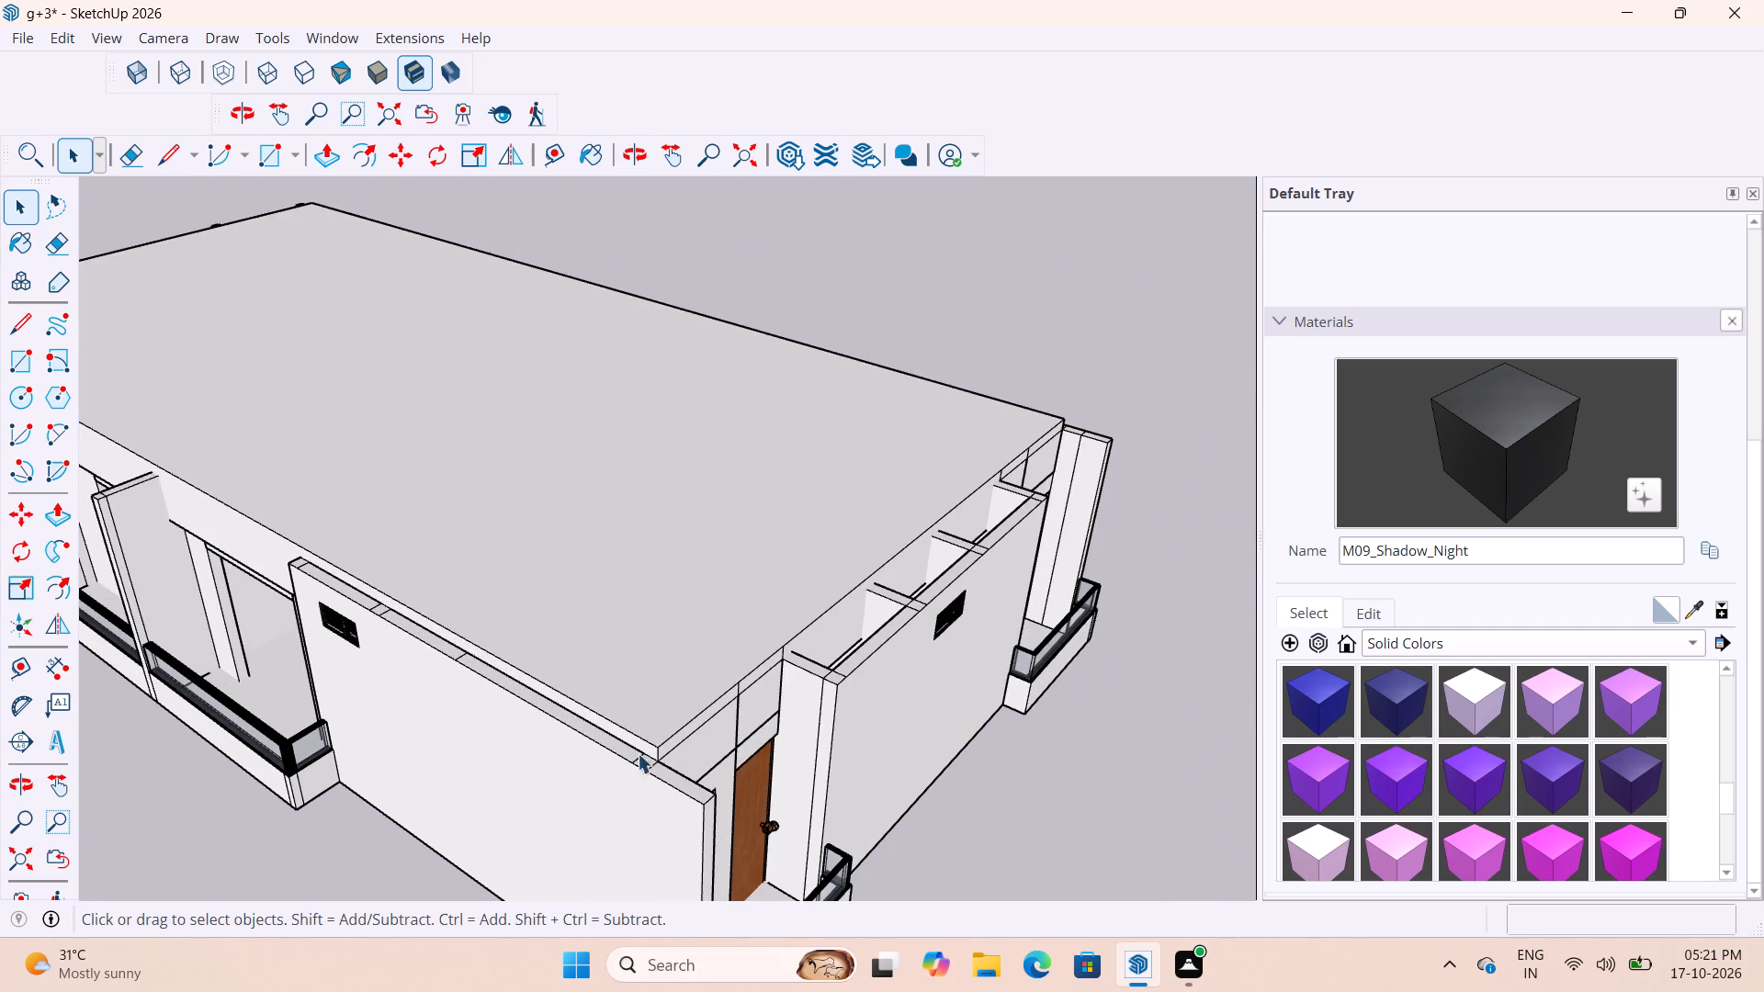
middle_click_drag(1007, 486, 279, 489)
scroll(491, 592, "up", 6)
scroll(692, 539, "down", 5)
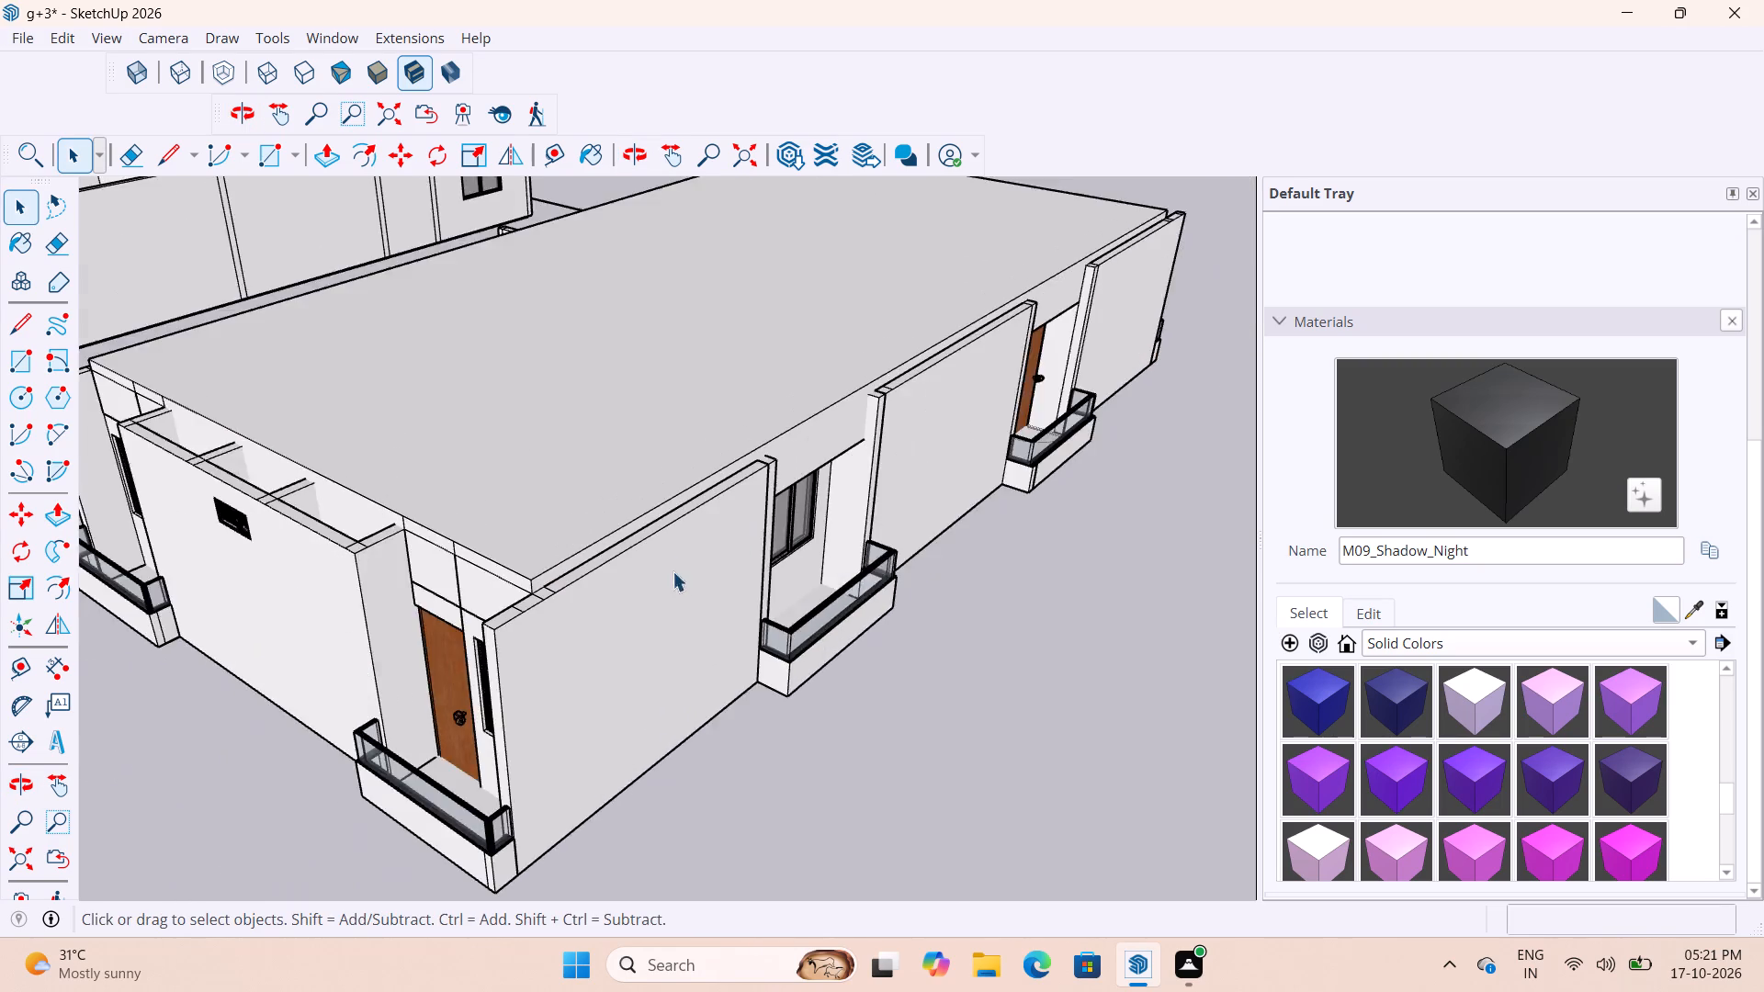
scroll(825, 435, "up", 8)
middle_click_drag(779, 458, 693, 546)
scroll(561, 608, "up", 7)
scroll(823, 502, "down", 3)
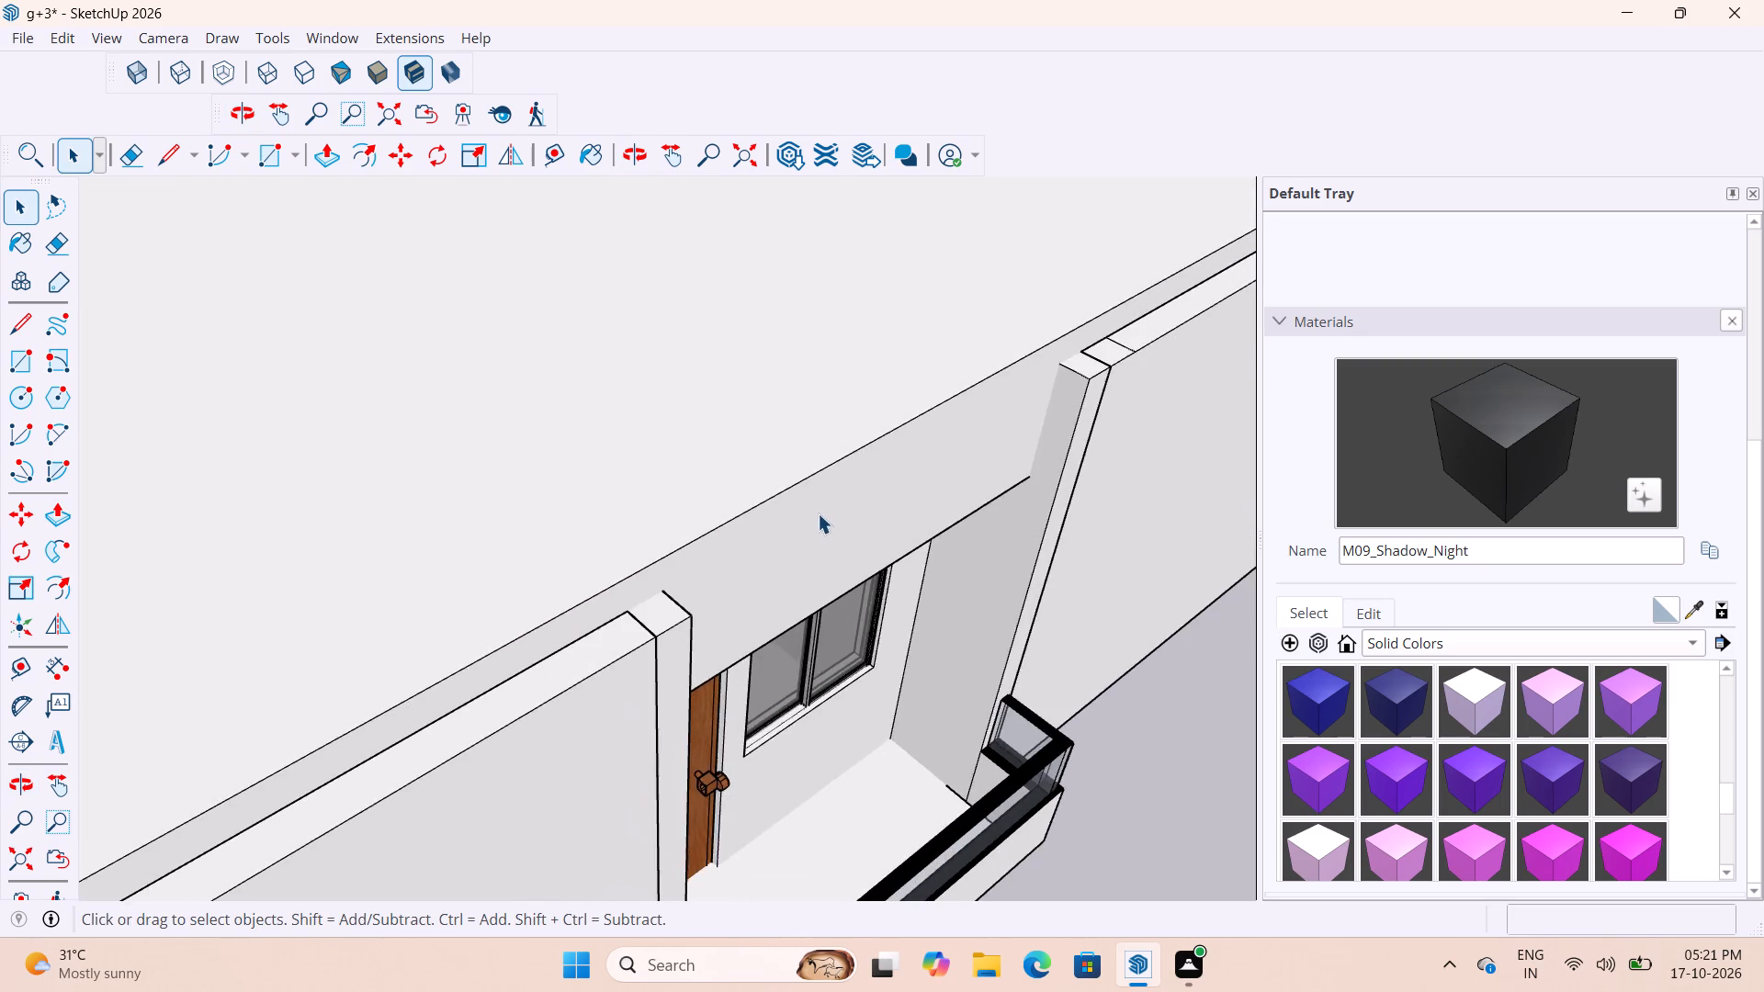
scroll(818, 513, "down", 12)
middle_click_drag(834, 592, 707, 549)
scroll(440, 529, "up", 8)
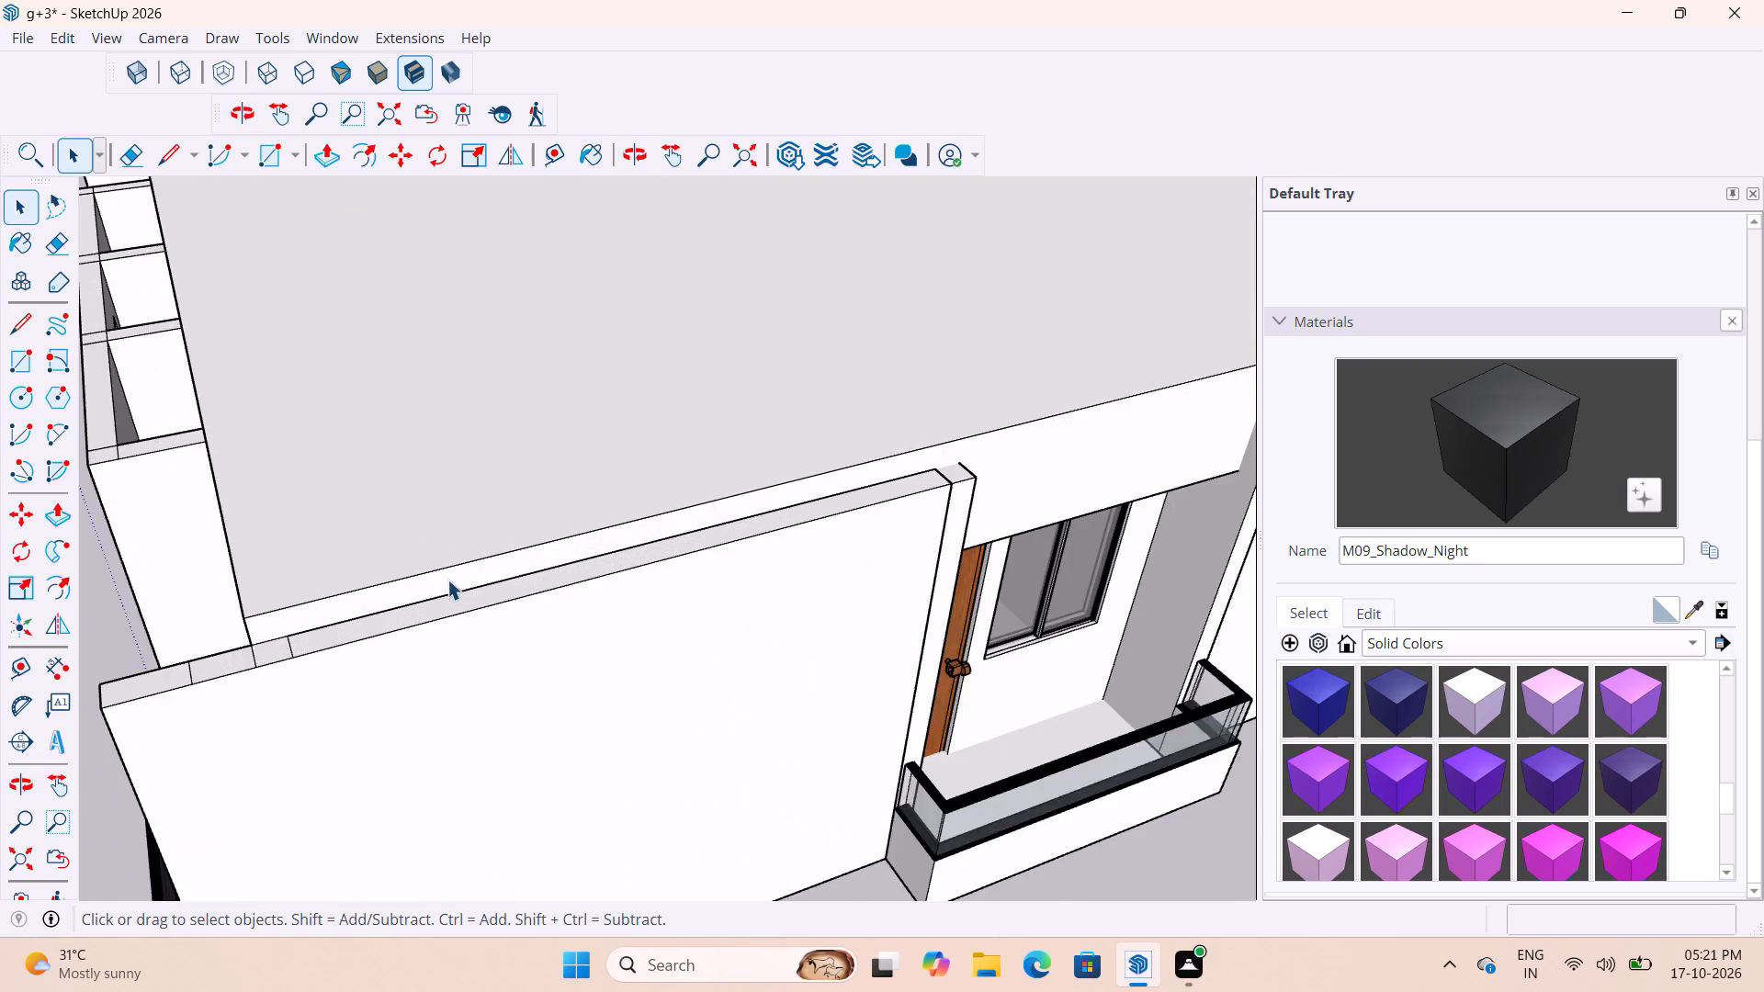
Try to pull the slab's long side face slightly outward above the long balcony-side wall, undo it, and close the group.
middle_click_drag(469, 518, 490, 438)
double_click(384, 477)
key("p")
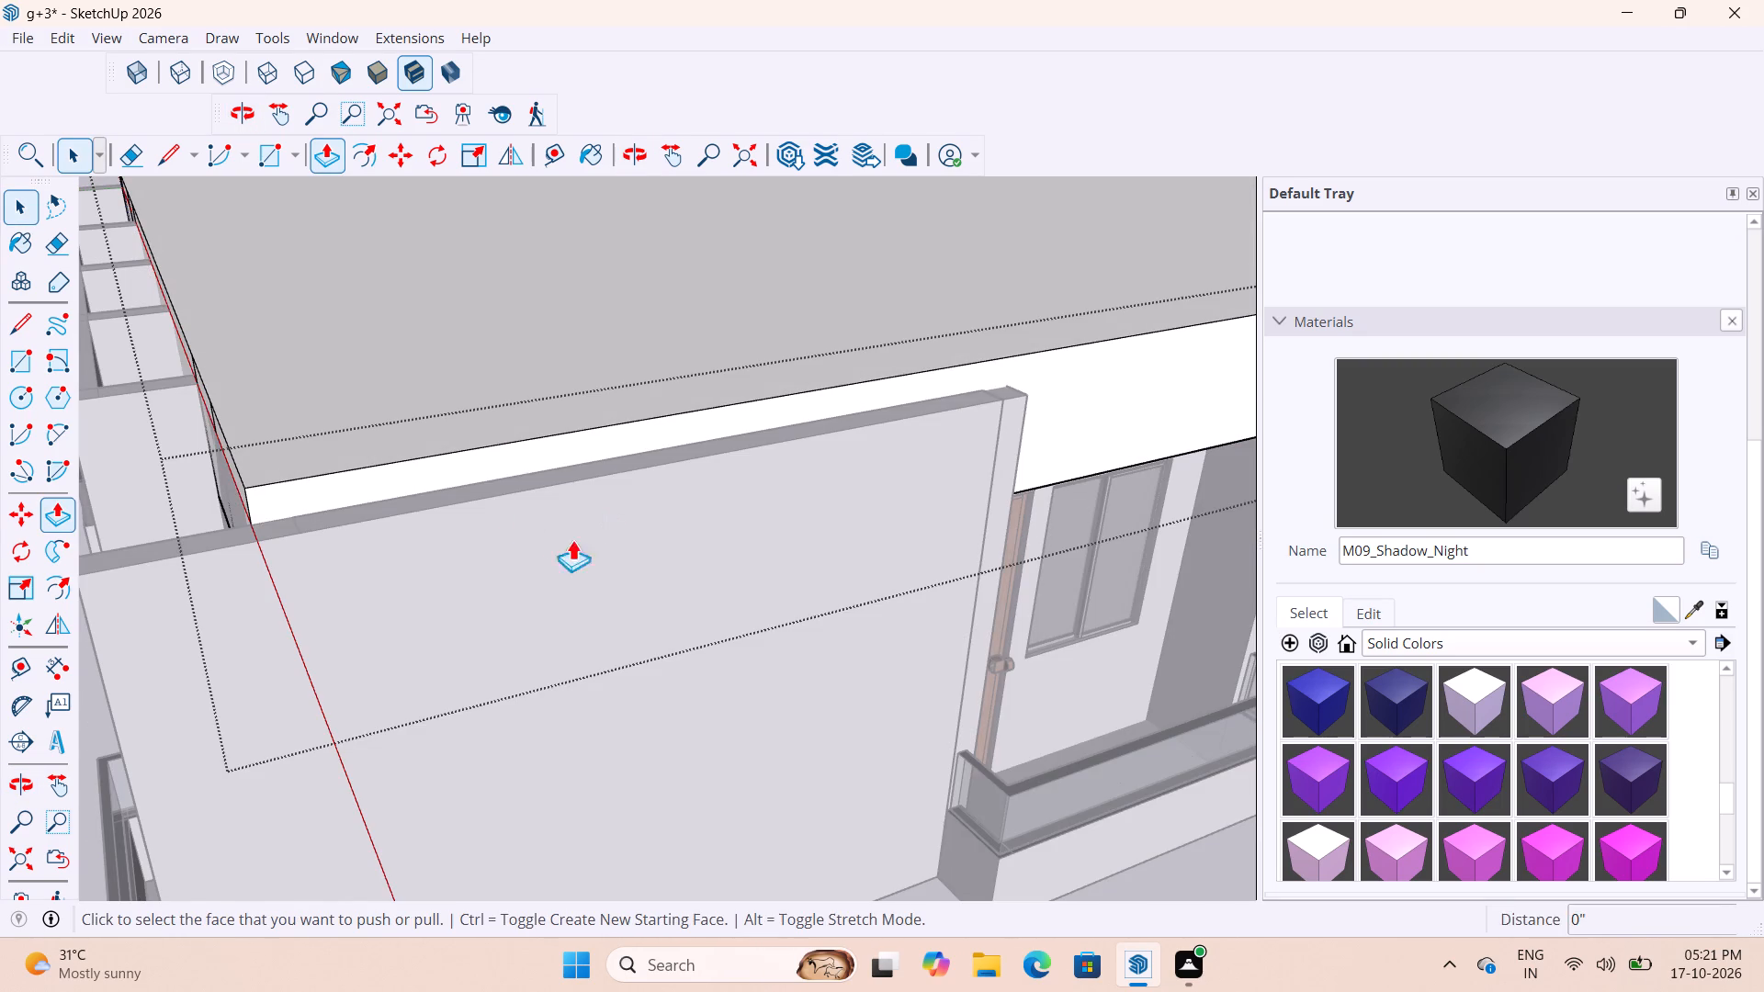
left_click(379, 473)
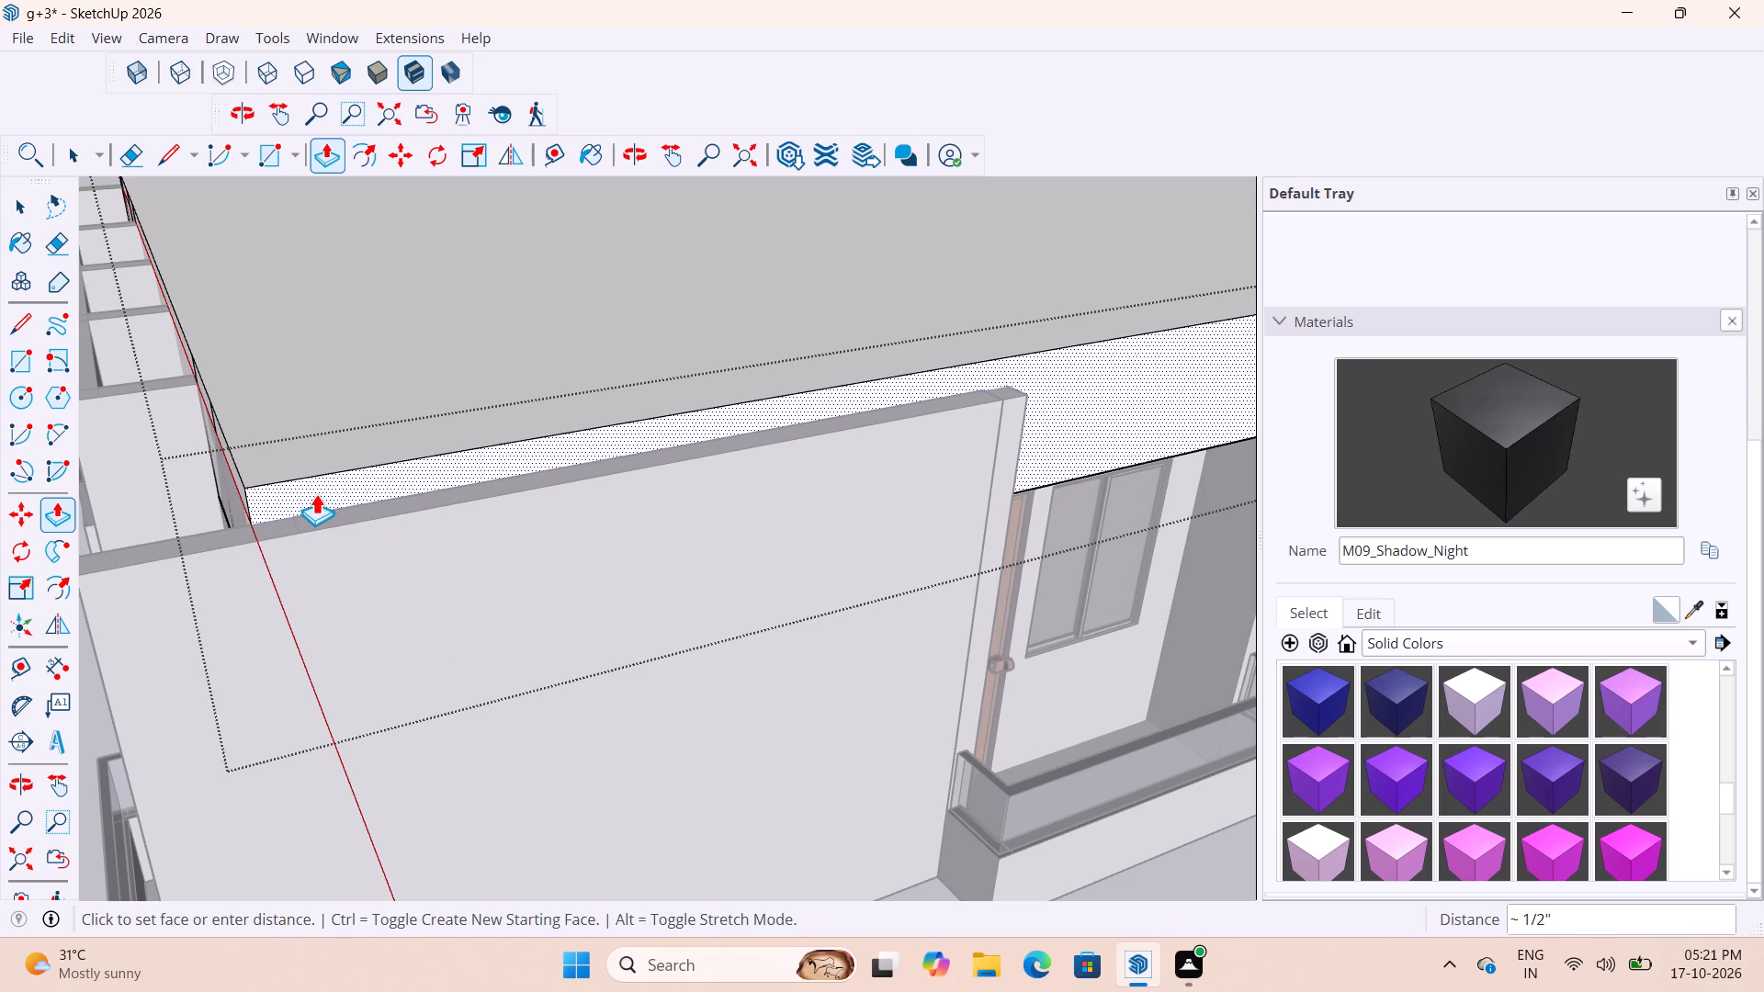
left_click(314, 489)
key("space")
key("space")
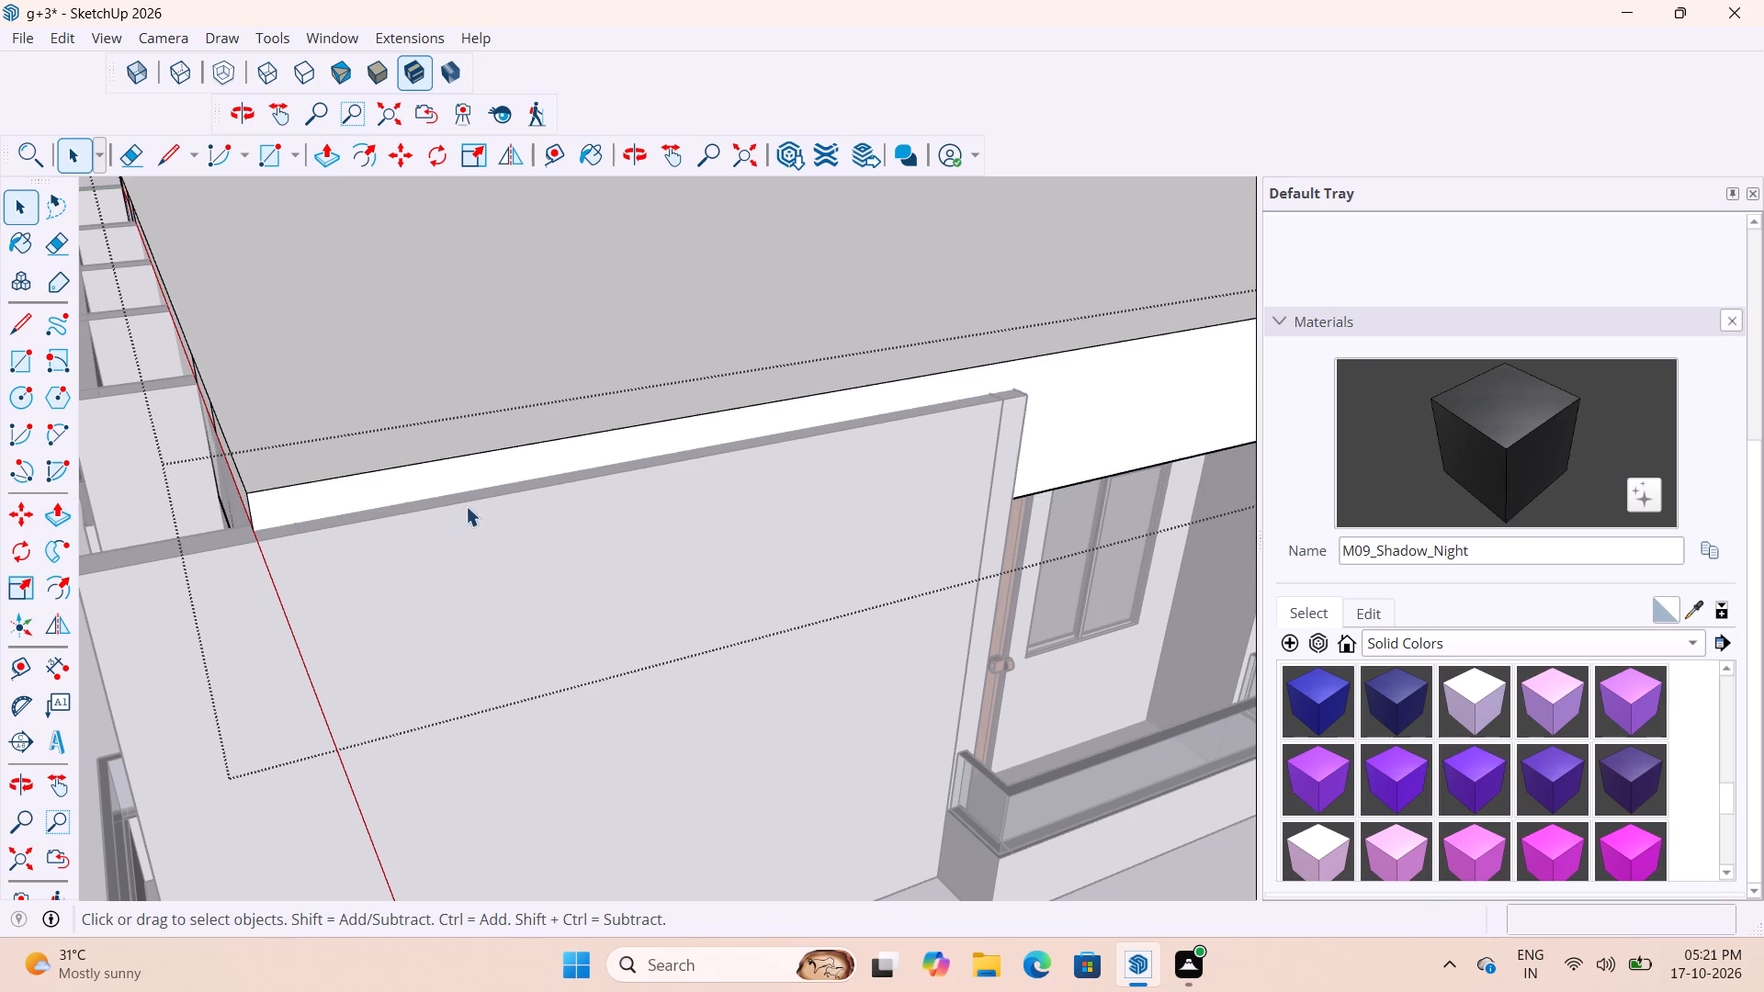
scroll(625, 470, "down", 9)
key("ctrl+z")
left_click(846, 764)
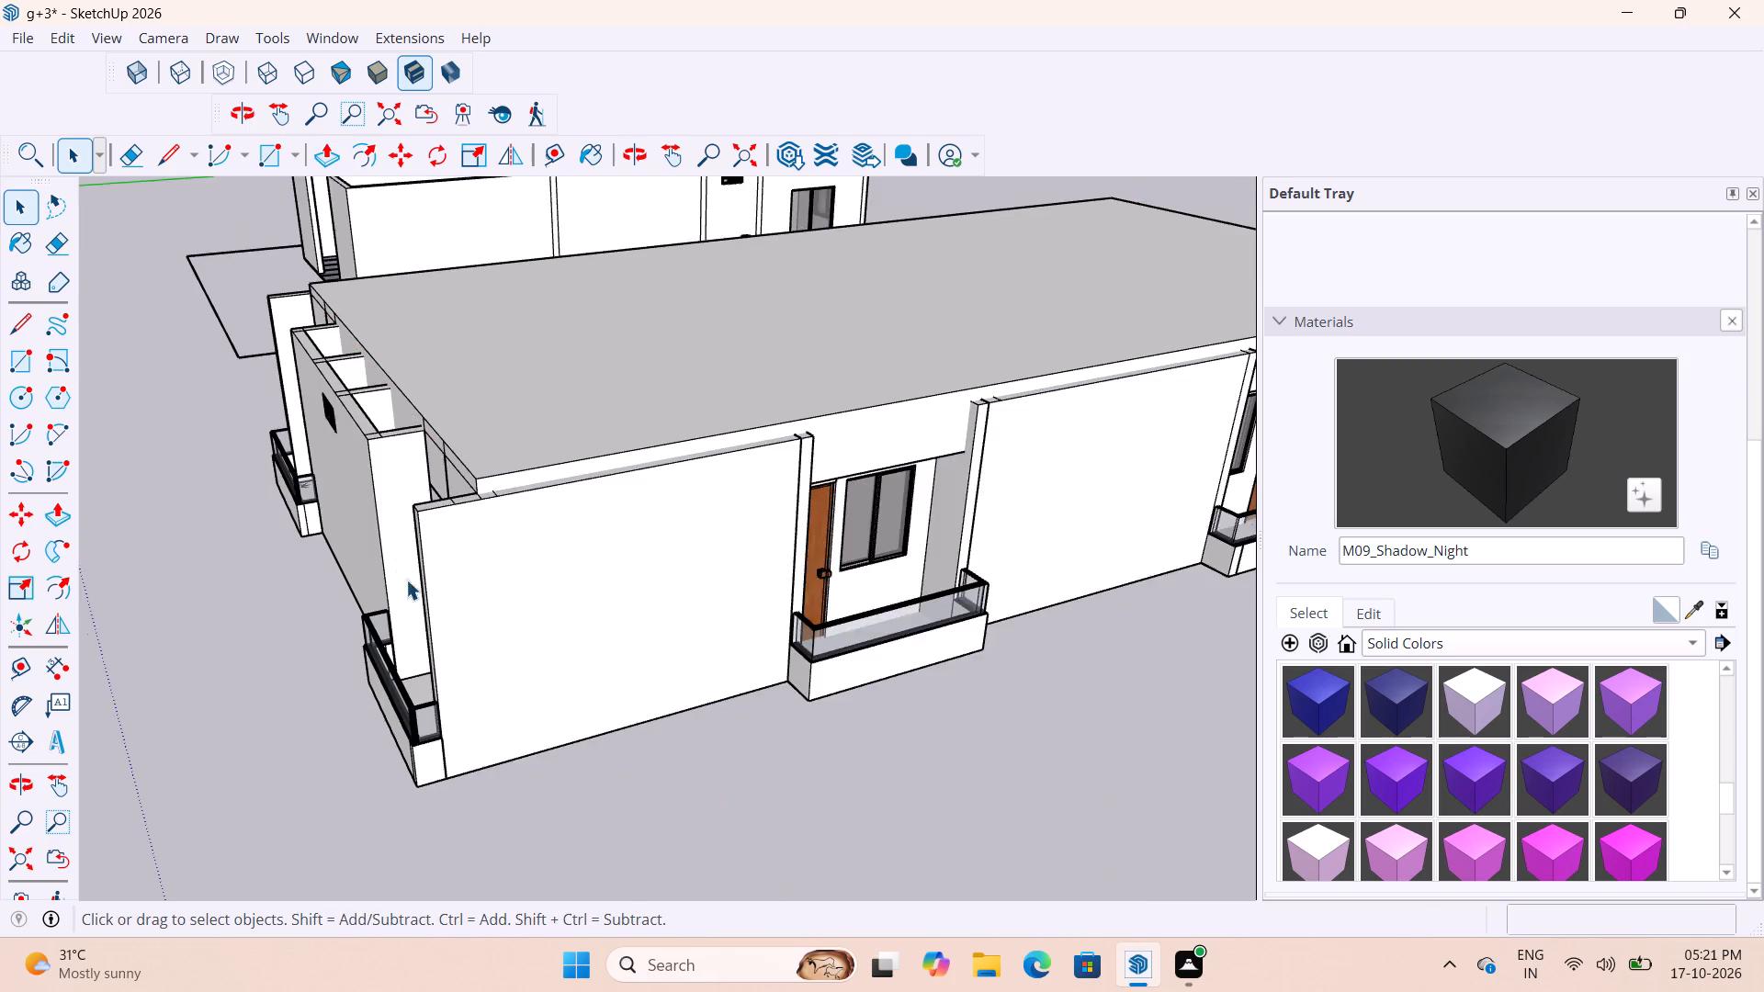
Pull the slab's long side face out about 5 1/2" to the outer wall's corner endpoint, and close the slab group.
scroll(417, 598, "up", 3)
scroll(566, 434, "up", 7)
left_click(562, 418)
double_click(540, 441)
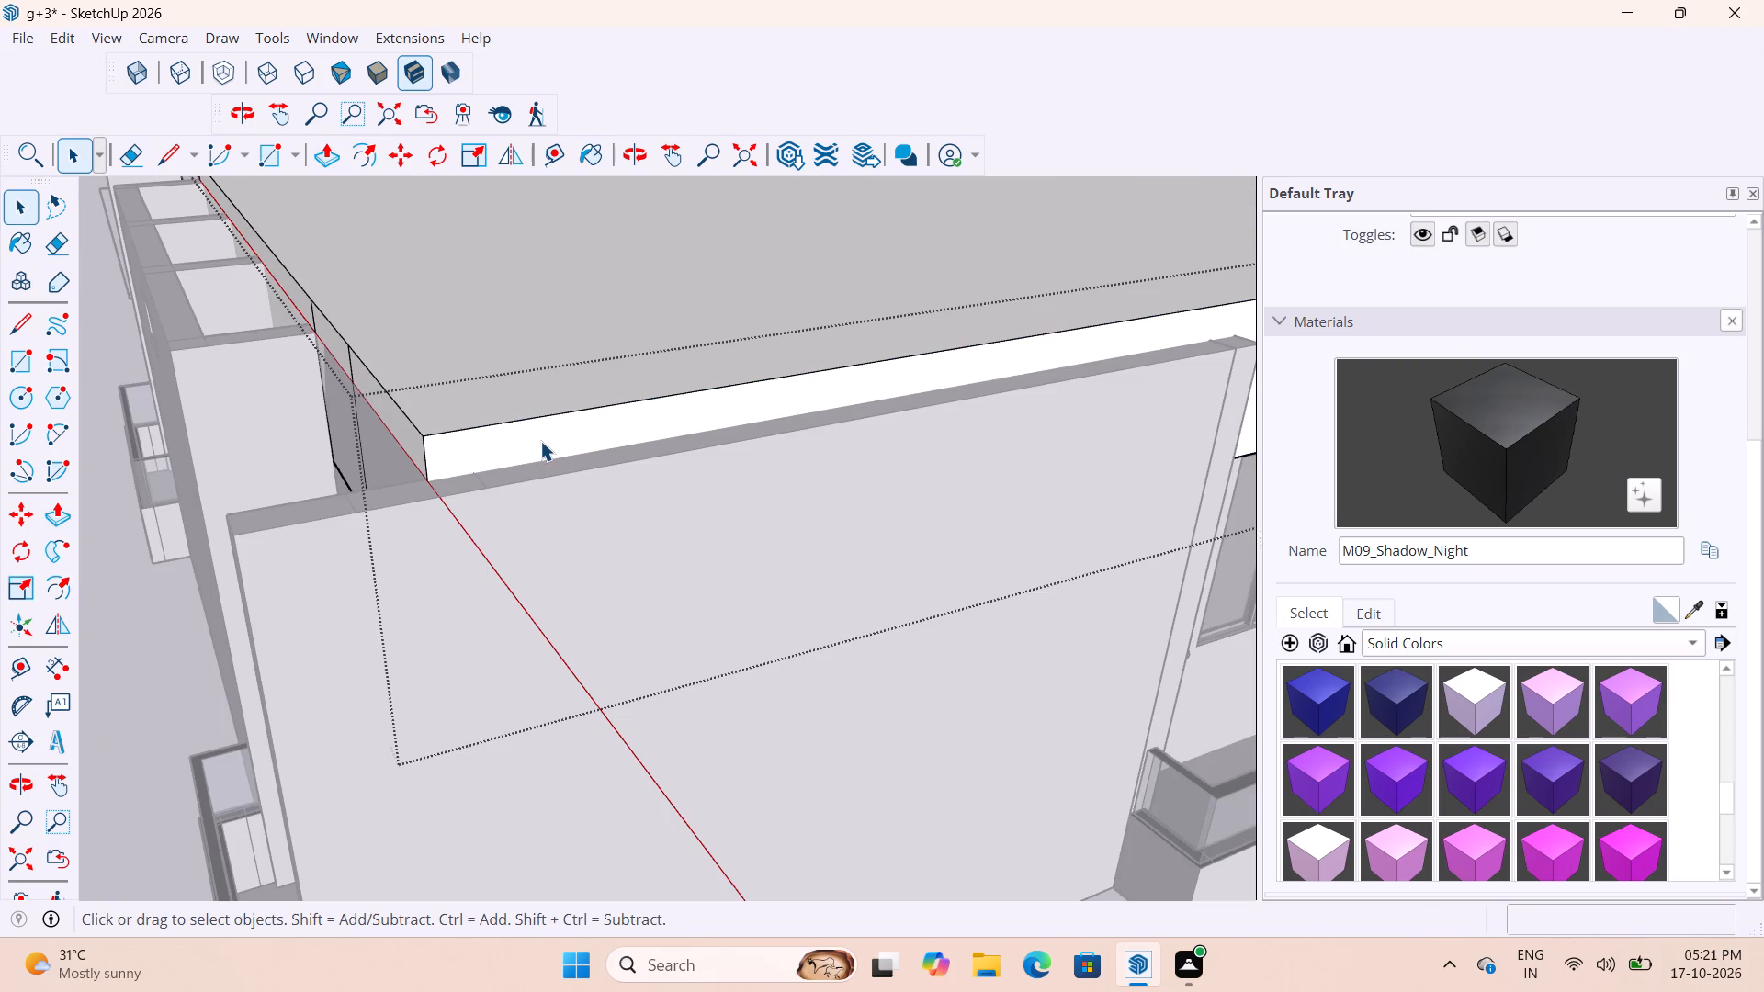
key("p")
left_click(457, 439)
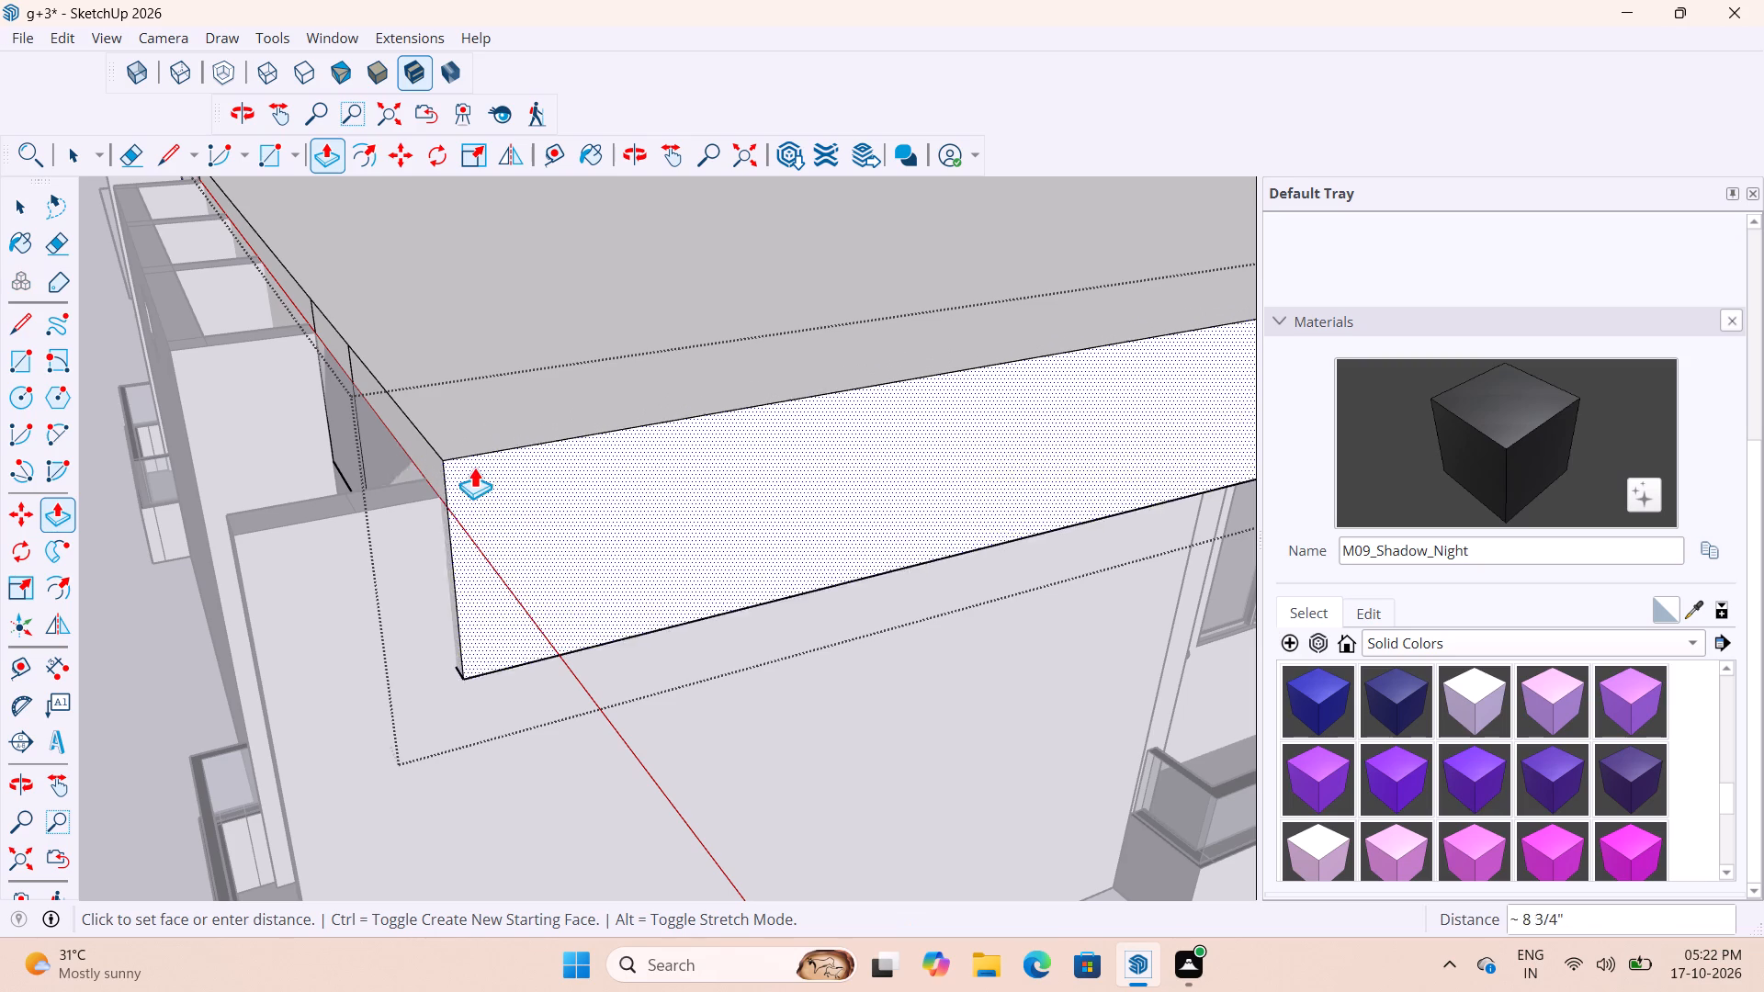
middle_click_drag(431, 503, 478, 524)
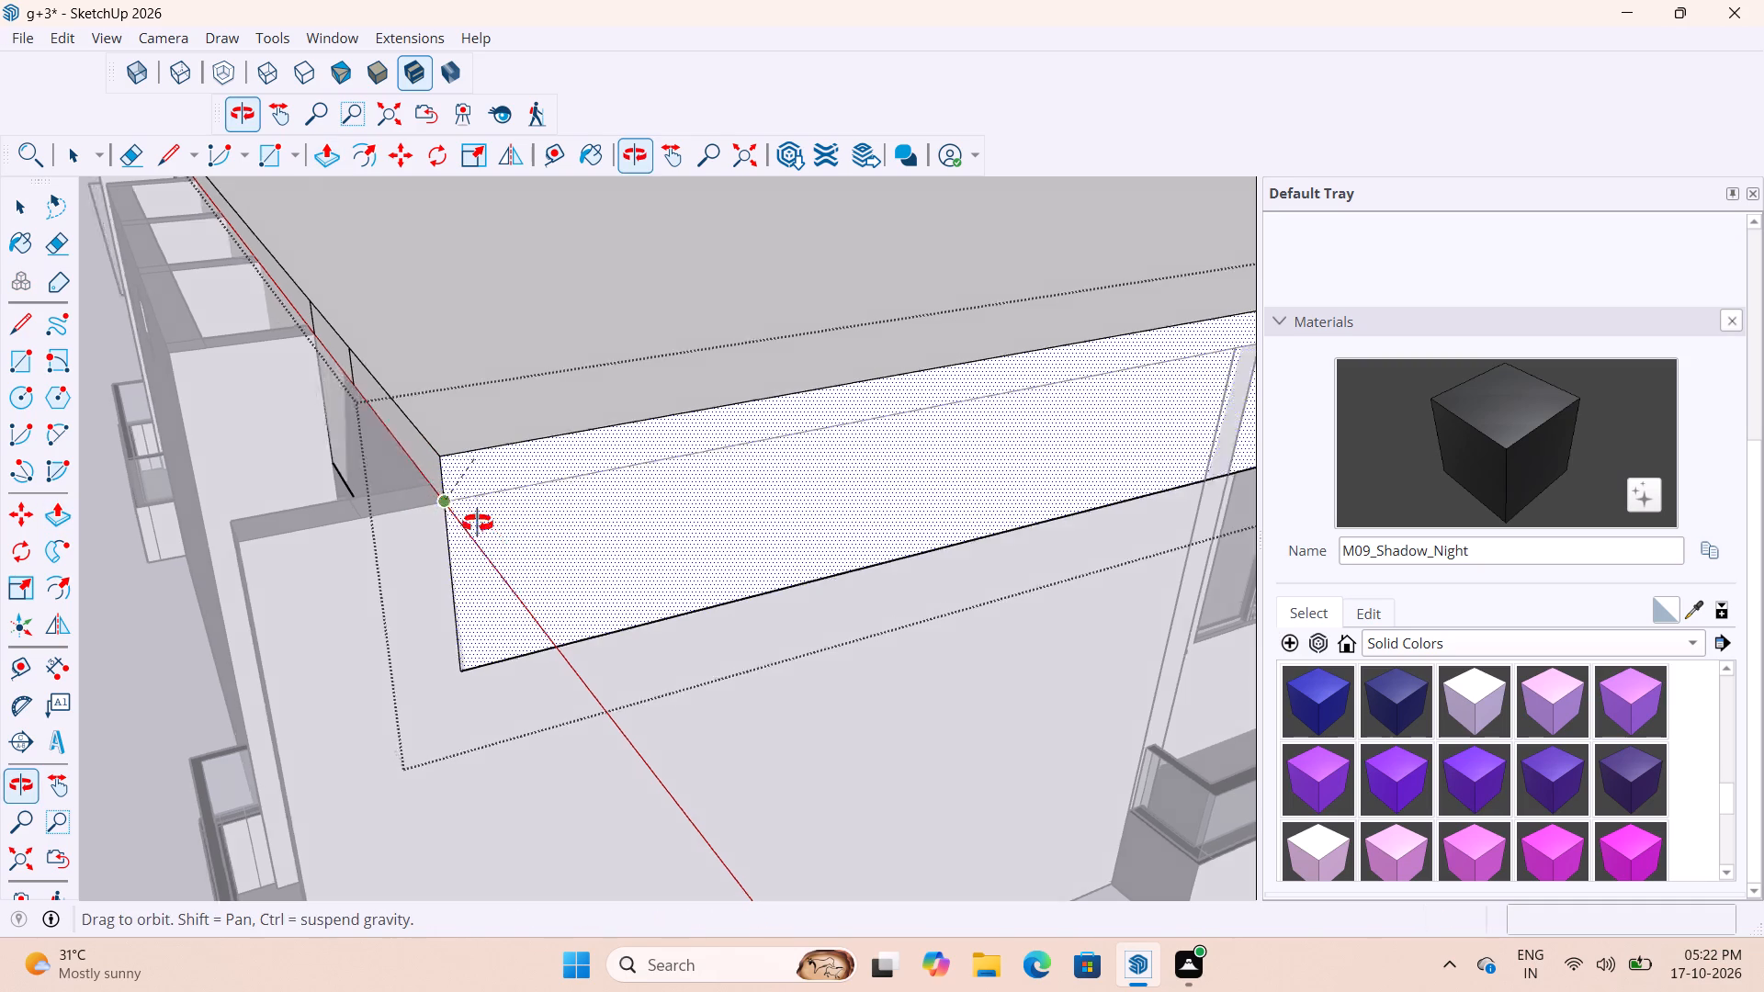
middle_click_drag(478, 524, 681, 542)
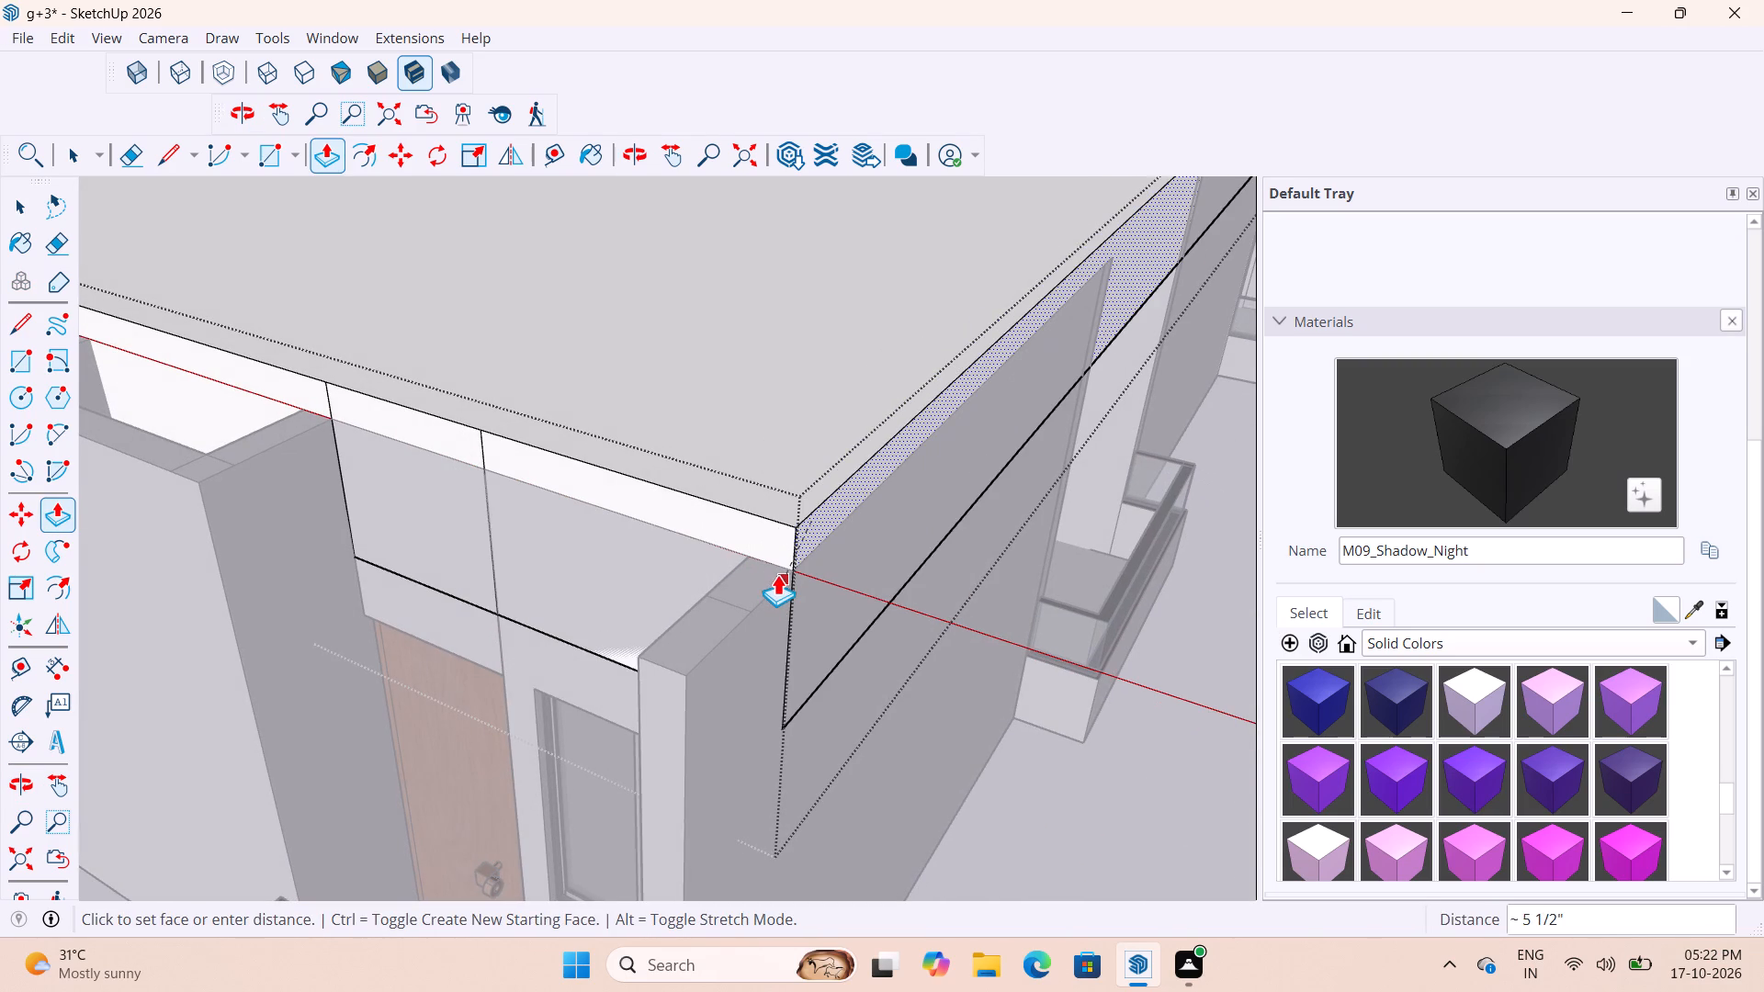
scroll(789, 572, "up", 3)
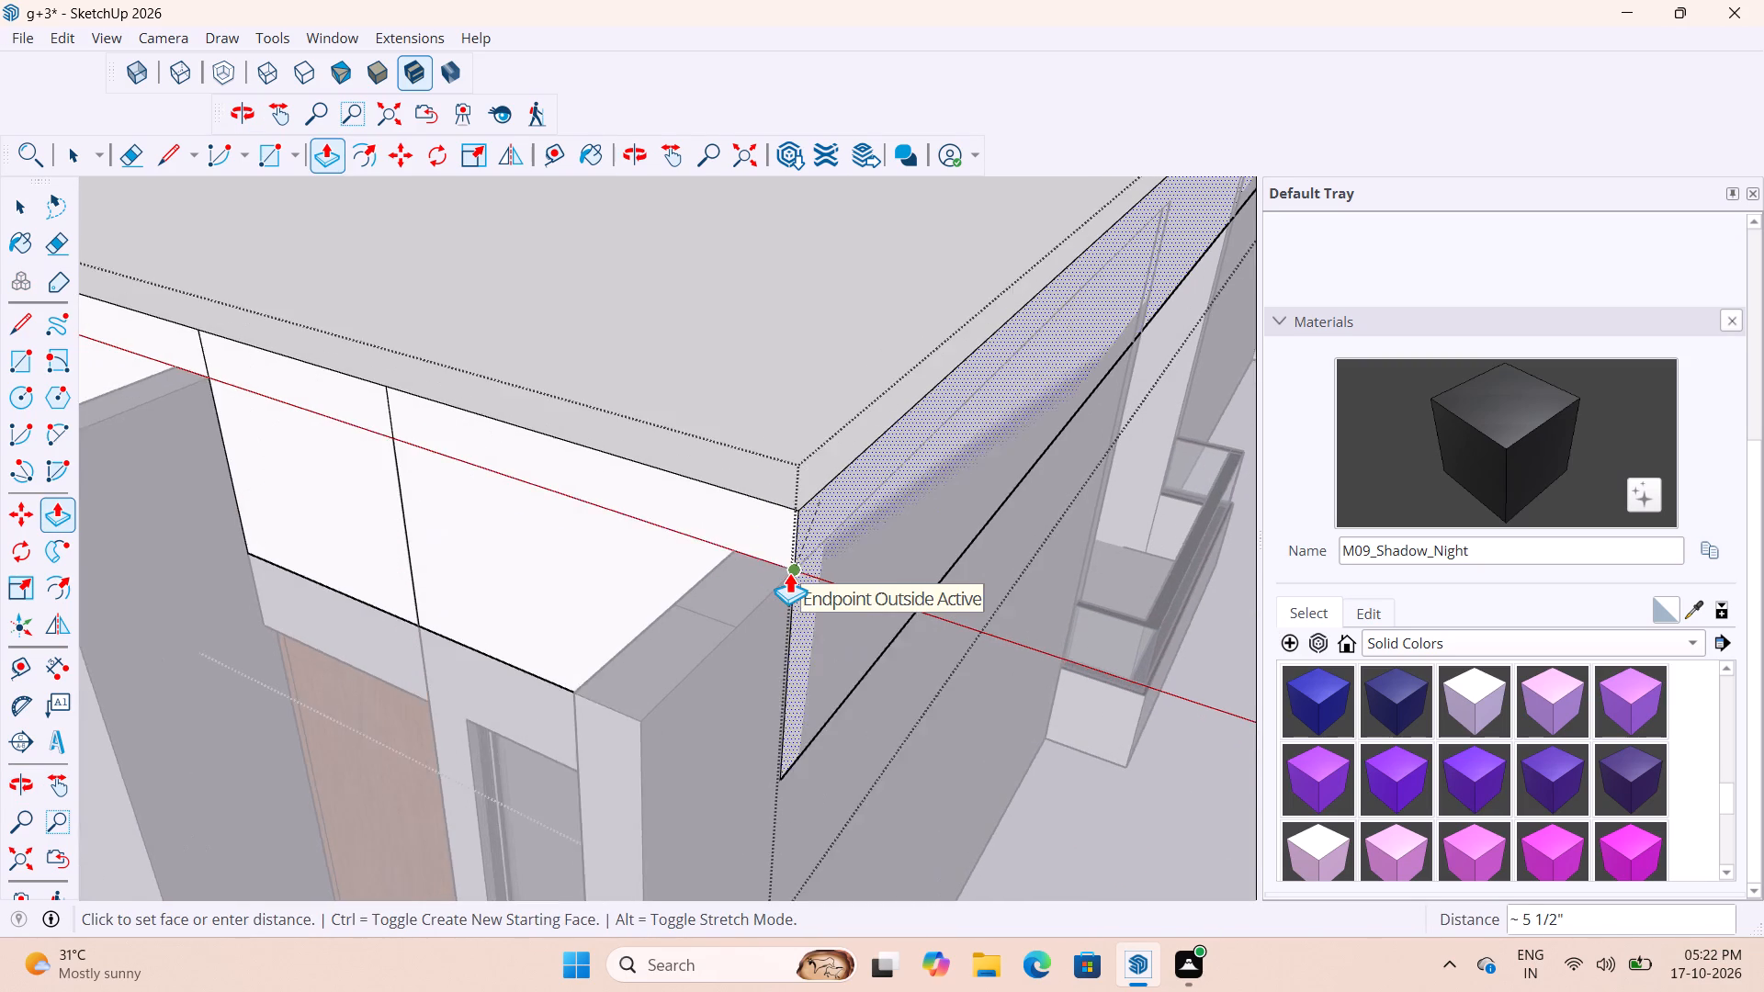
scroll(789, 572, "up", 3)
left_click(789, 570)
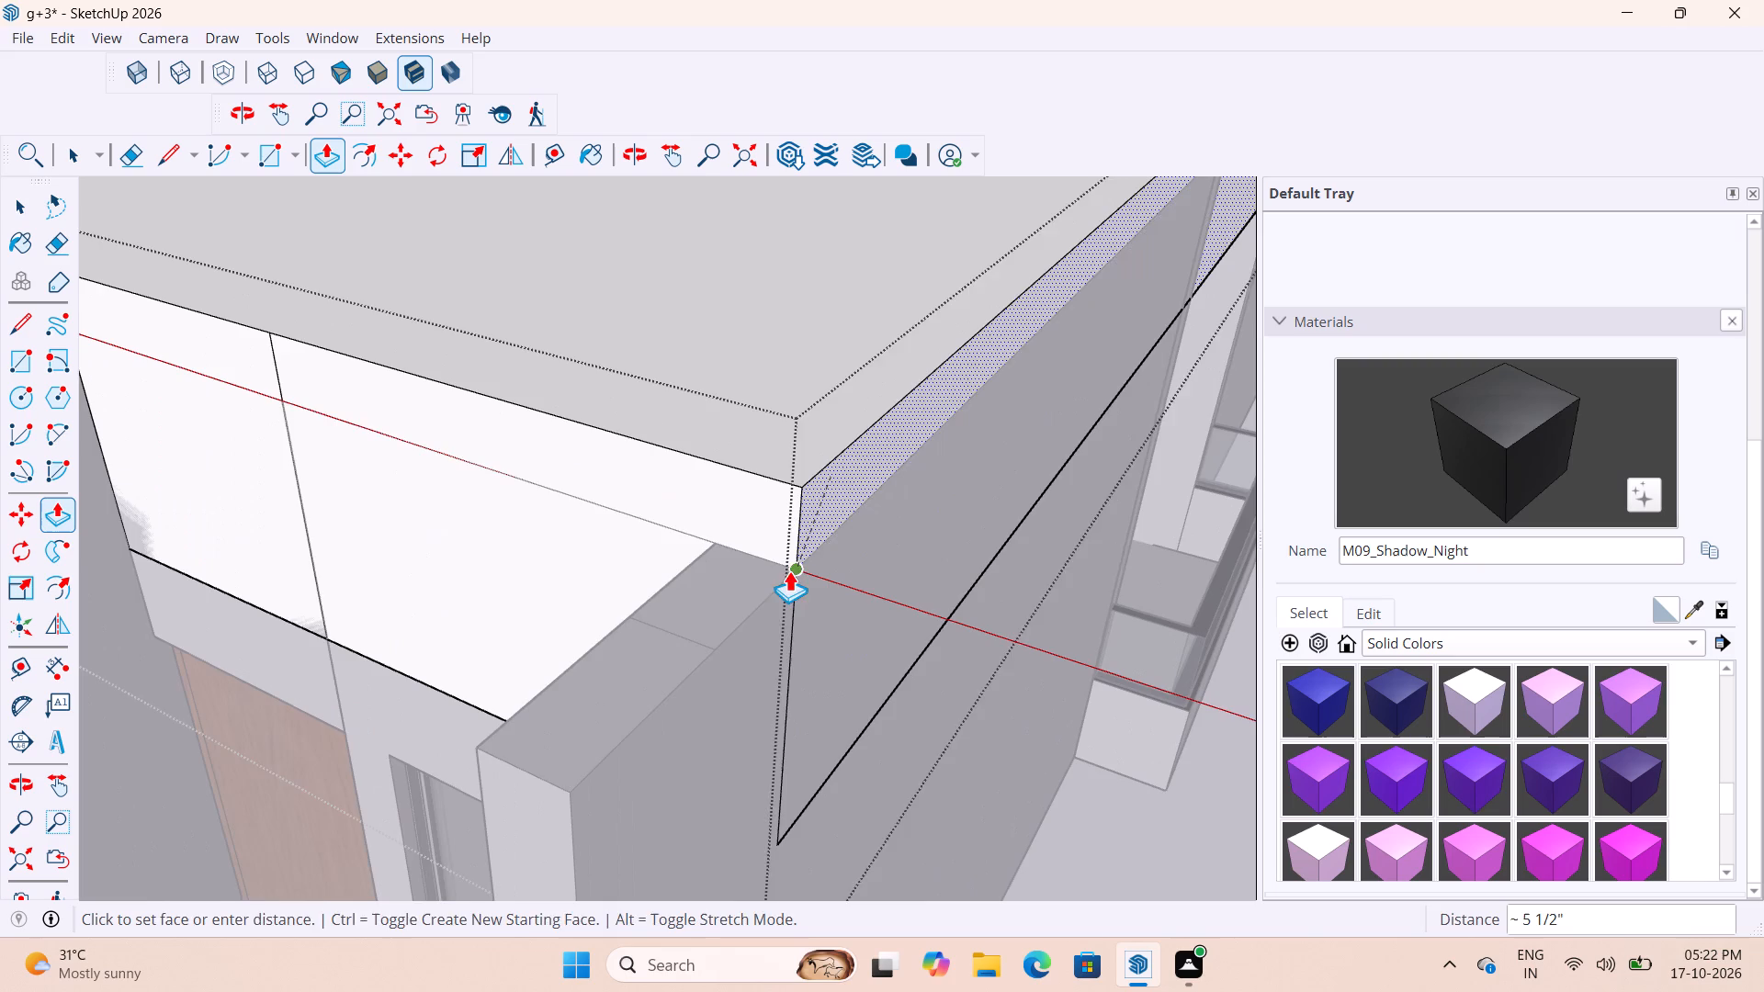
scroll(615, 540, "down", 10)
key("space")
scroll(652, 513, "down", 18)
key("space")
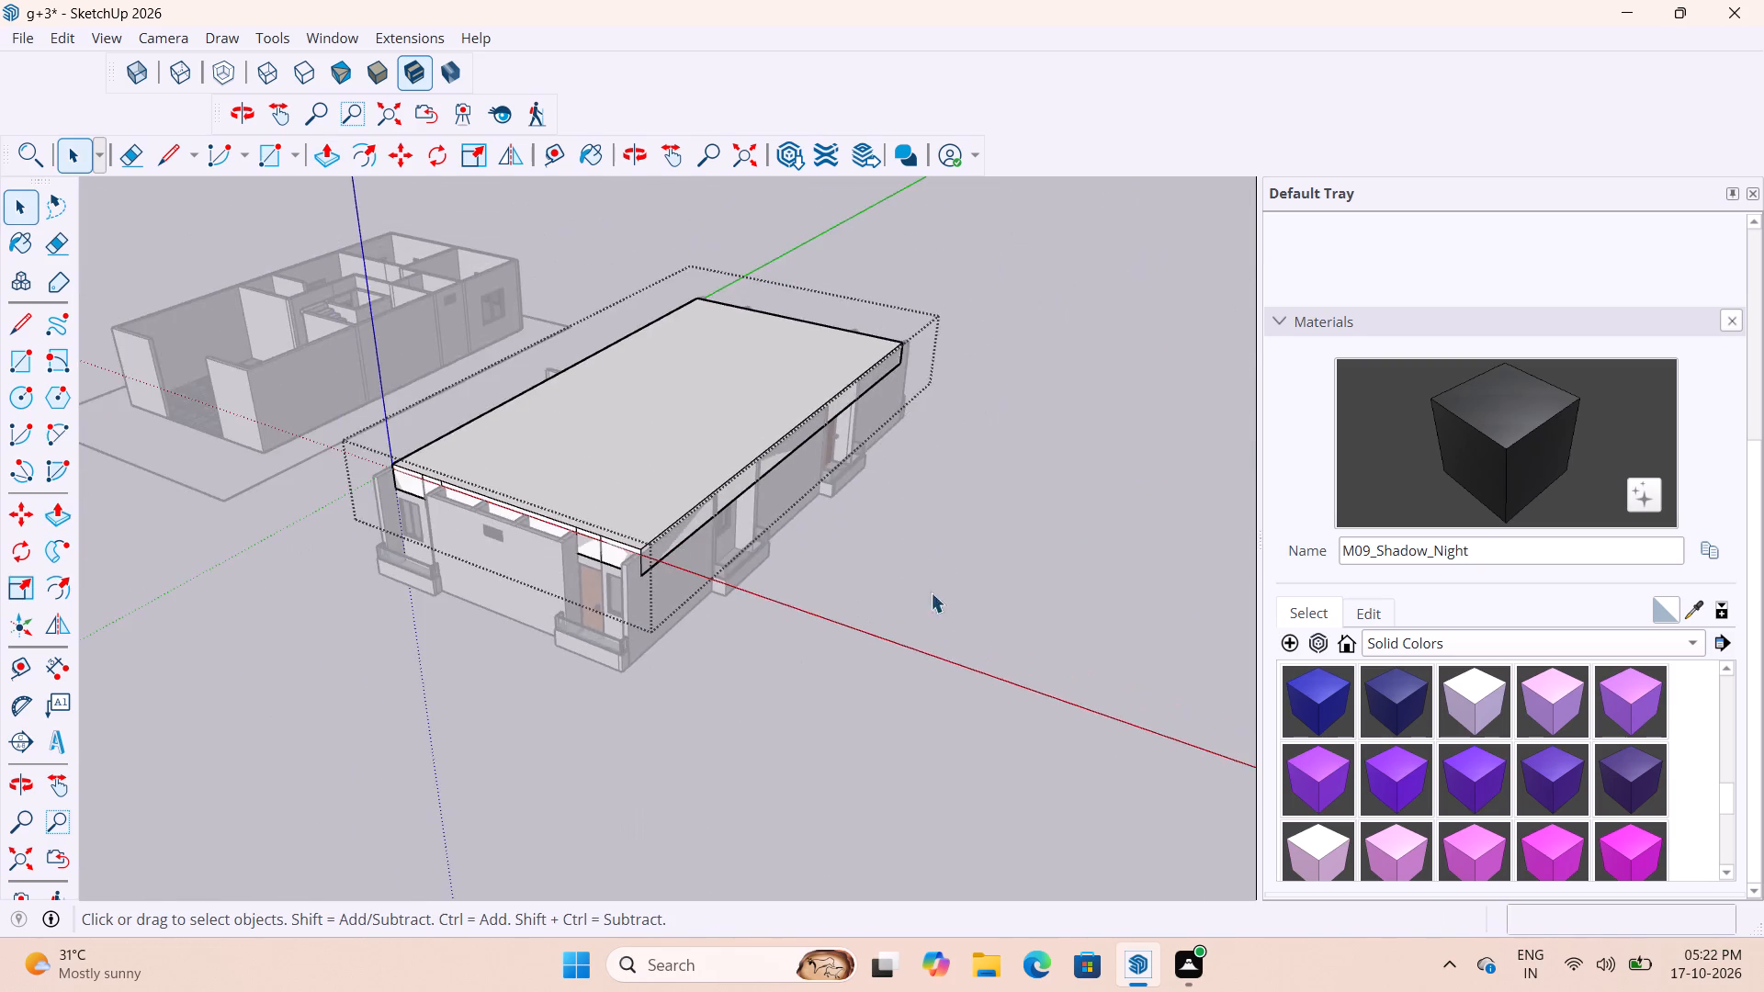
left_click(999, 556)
Examine how the extended slab face meets the long balcony-side wall, opening the middle wall group to check its face.
scroll(802, 508, "up", 10)
middle_click_drag(902, 290, 702, 251)
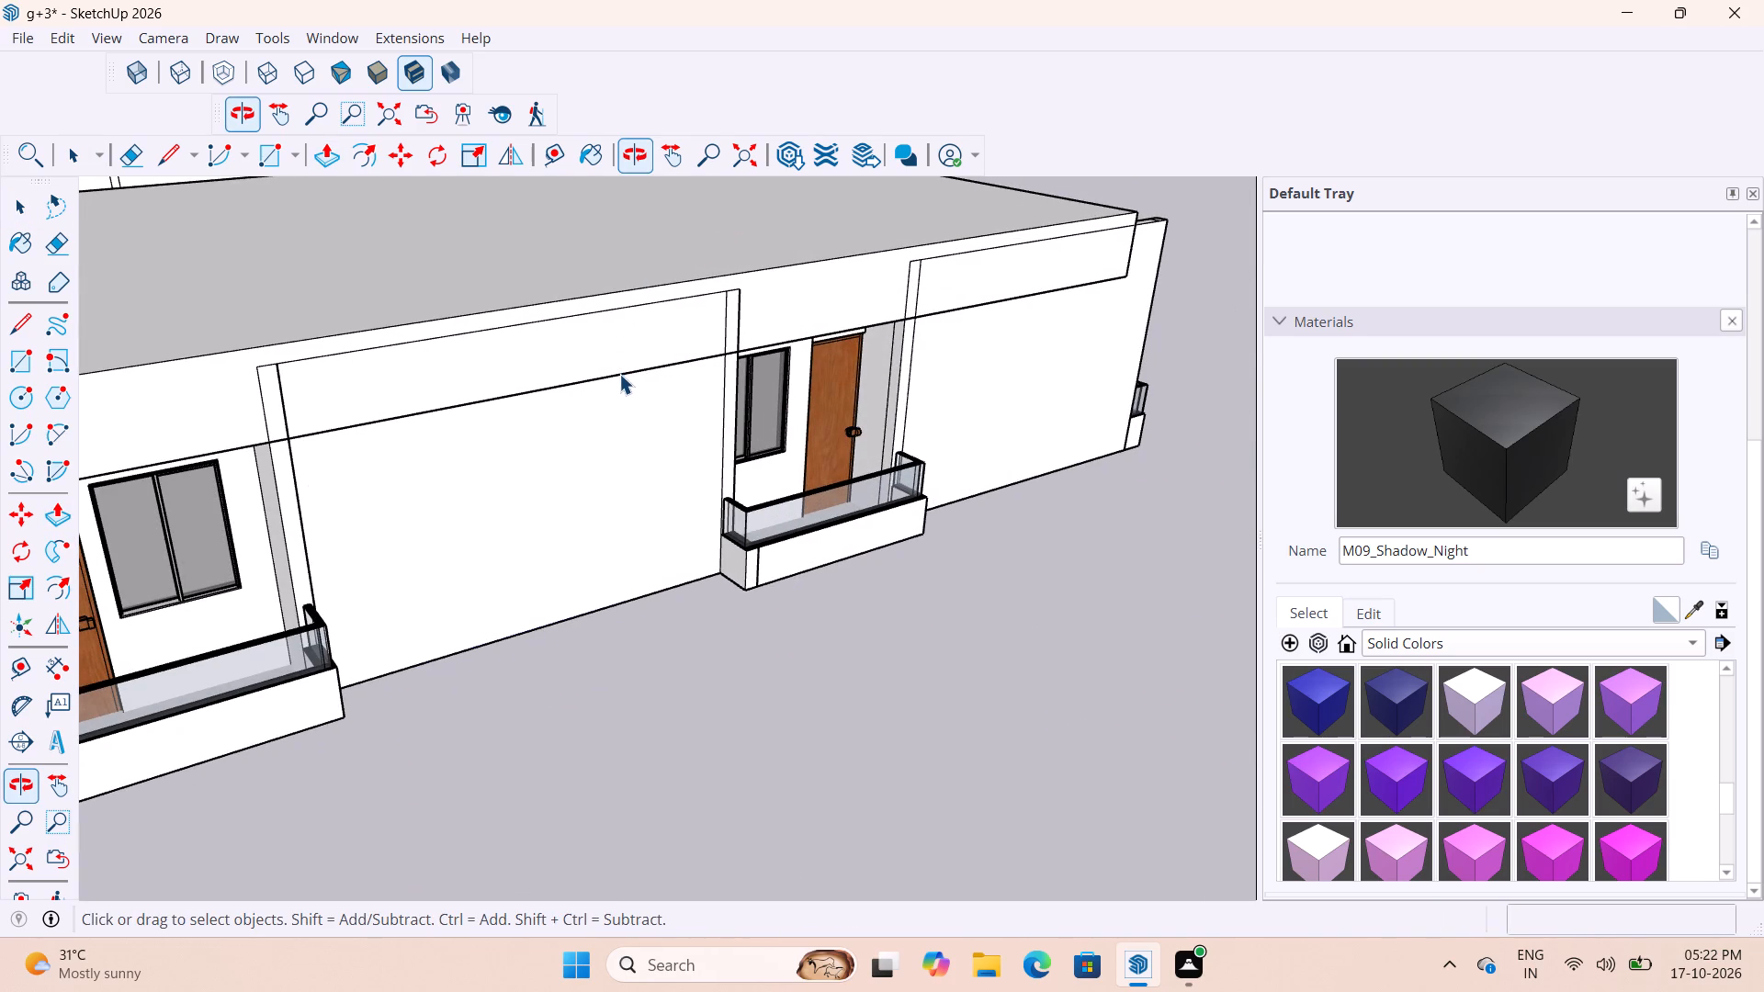
left_click(619, 374)
double_click(619, 374)
left_click(651, 374)
scroll(651, 374, "down", 5)
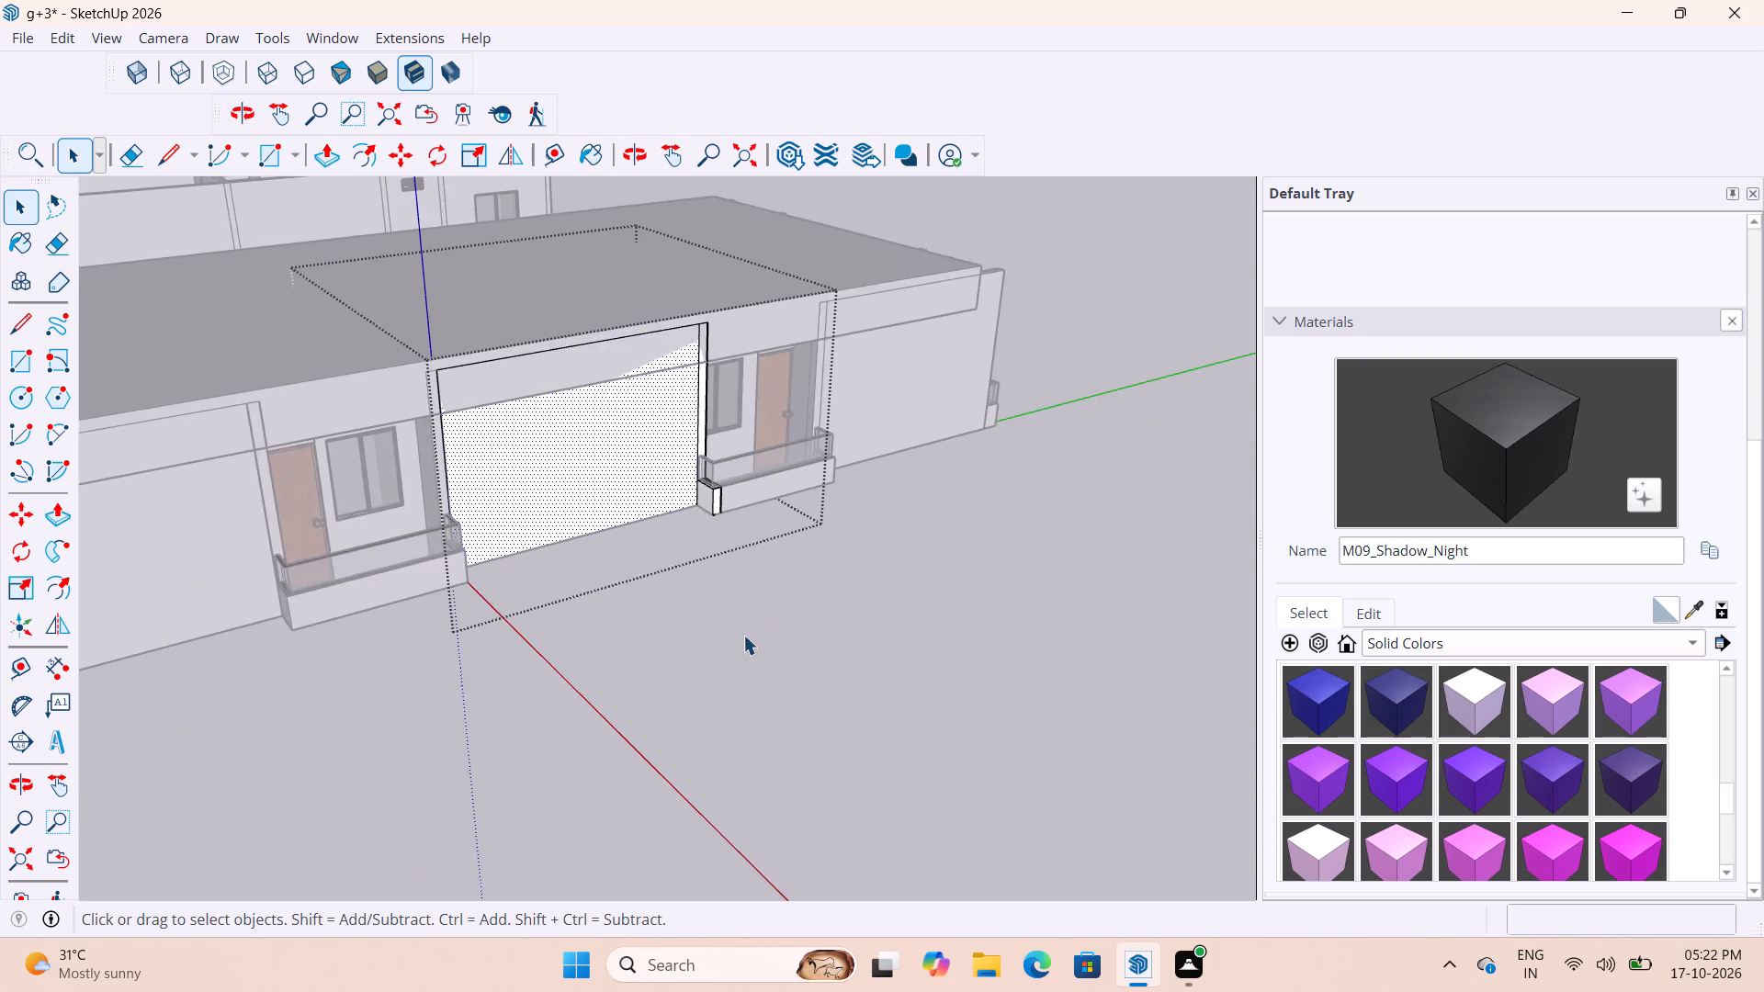
left_click(743, 635)
middle_click_drag(715, 532, 949, 527)
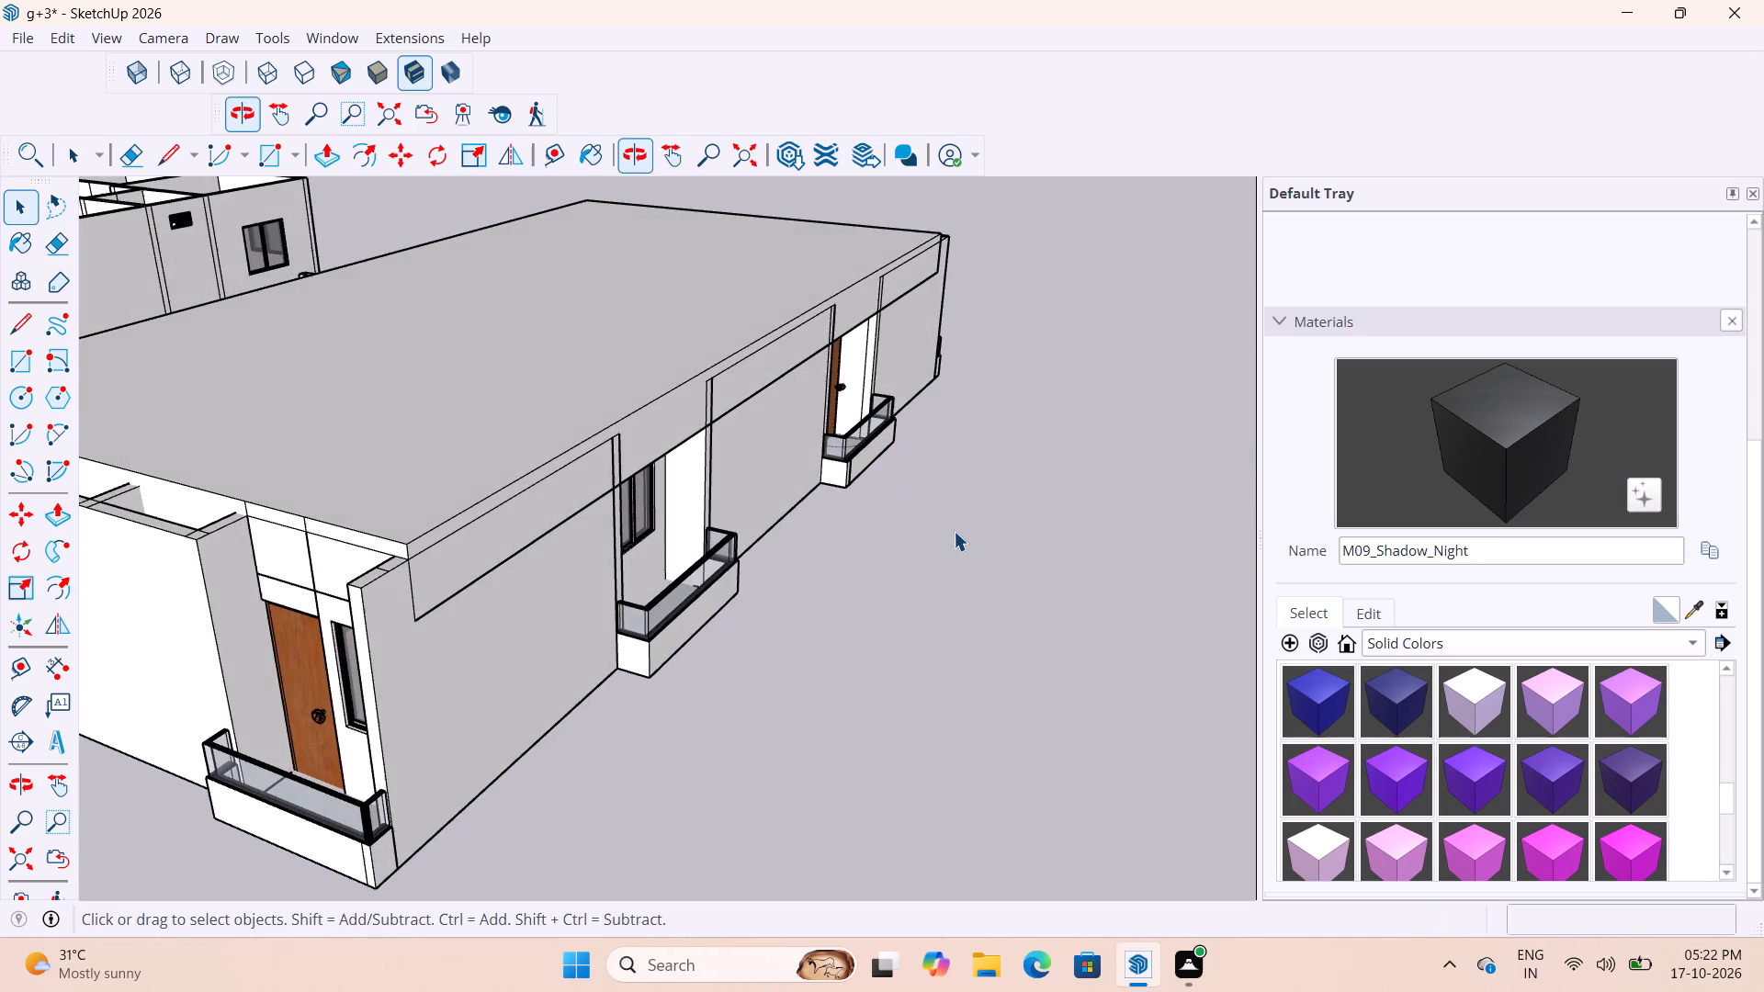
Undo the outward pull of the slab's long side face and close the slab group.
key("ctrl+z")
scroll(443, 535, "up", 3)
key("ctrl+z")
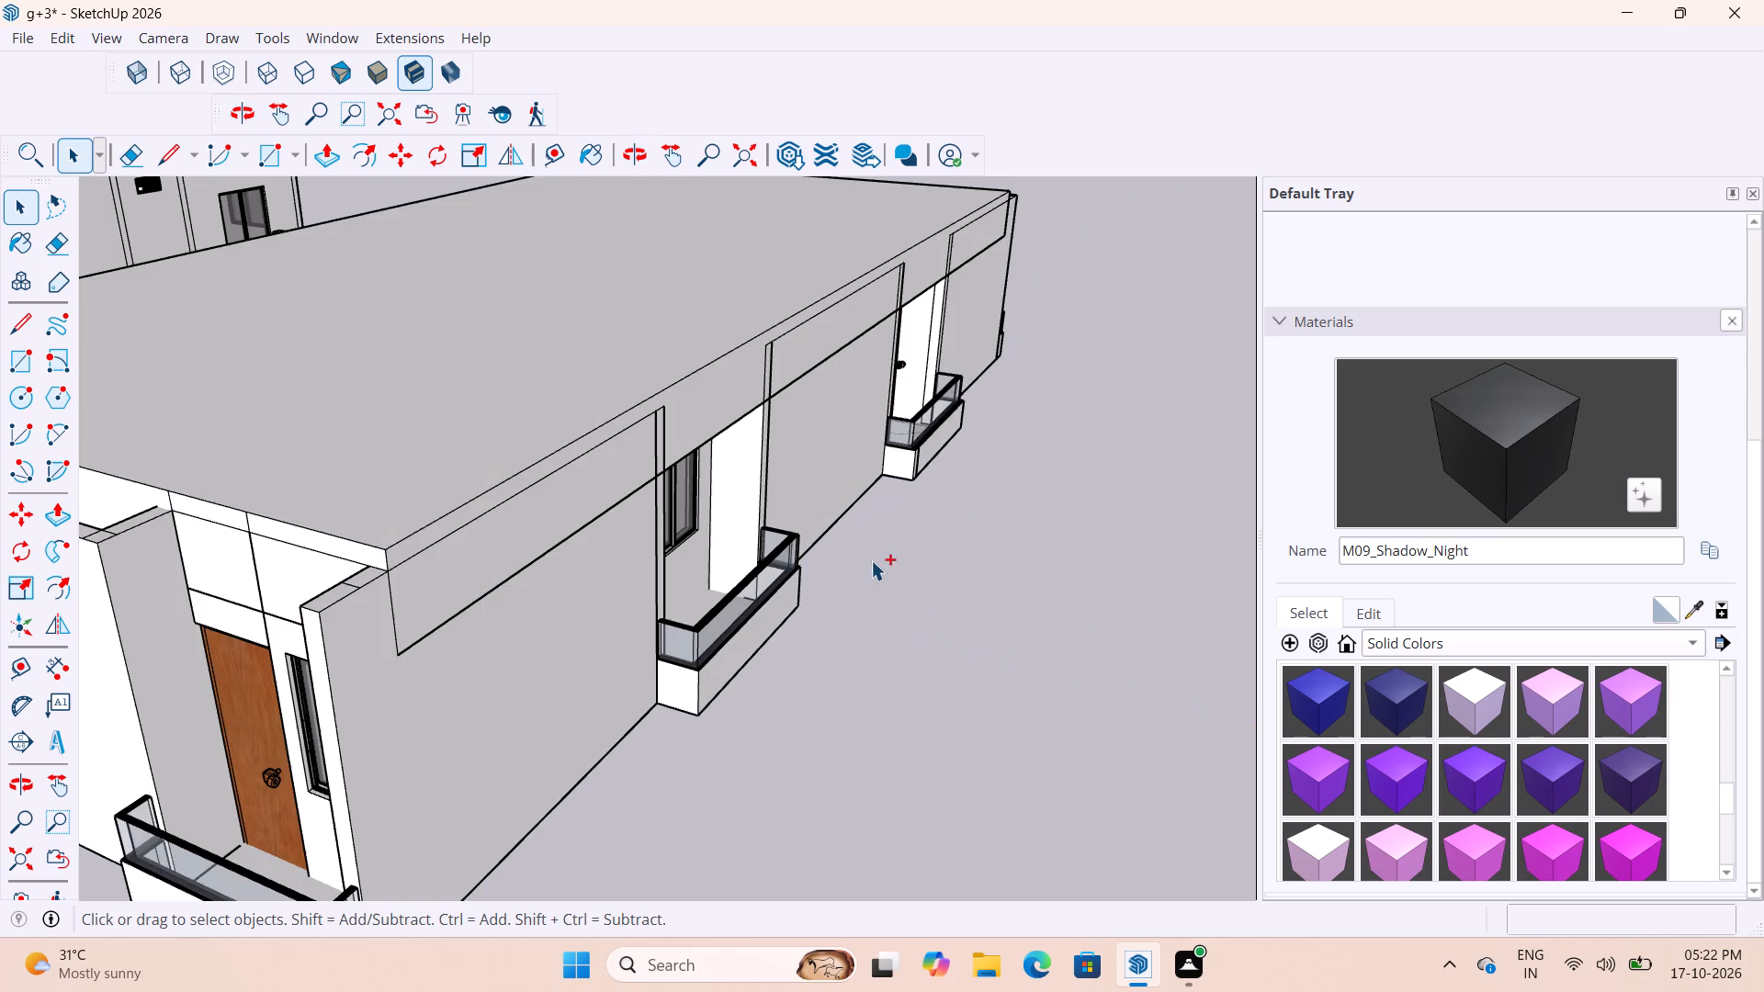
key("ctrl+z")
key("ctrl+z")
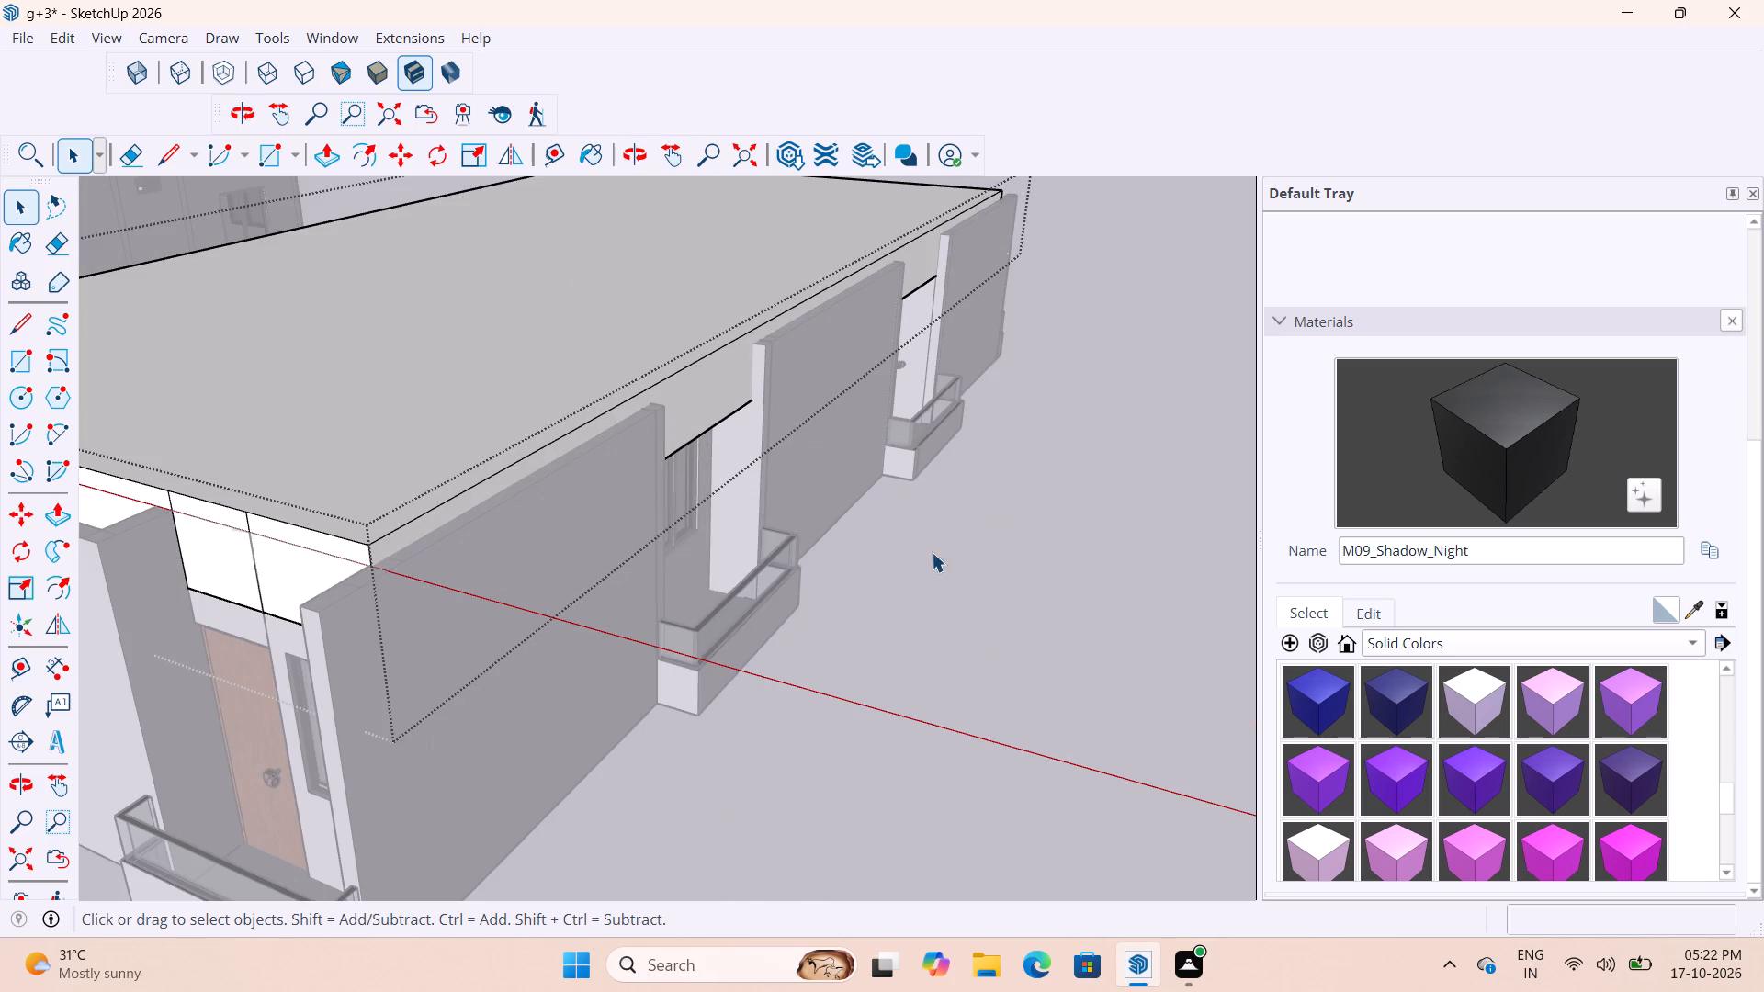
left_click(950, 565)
Inspect the wall-end top beside a long-side balcony door, opening its group to check how it meets the slab.
scroll(333, 510, "up", 4)
middle_click_drag(423, 572, 259, 661)
scroll(688, 463, "up", 2)
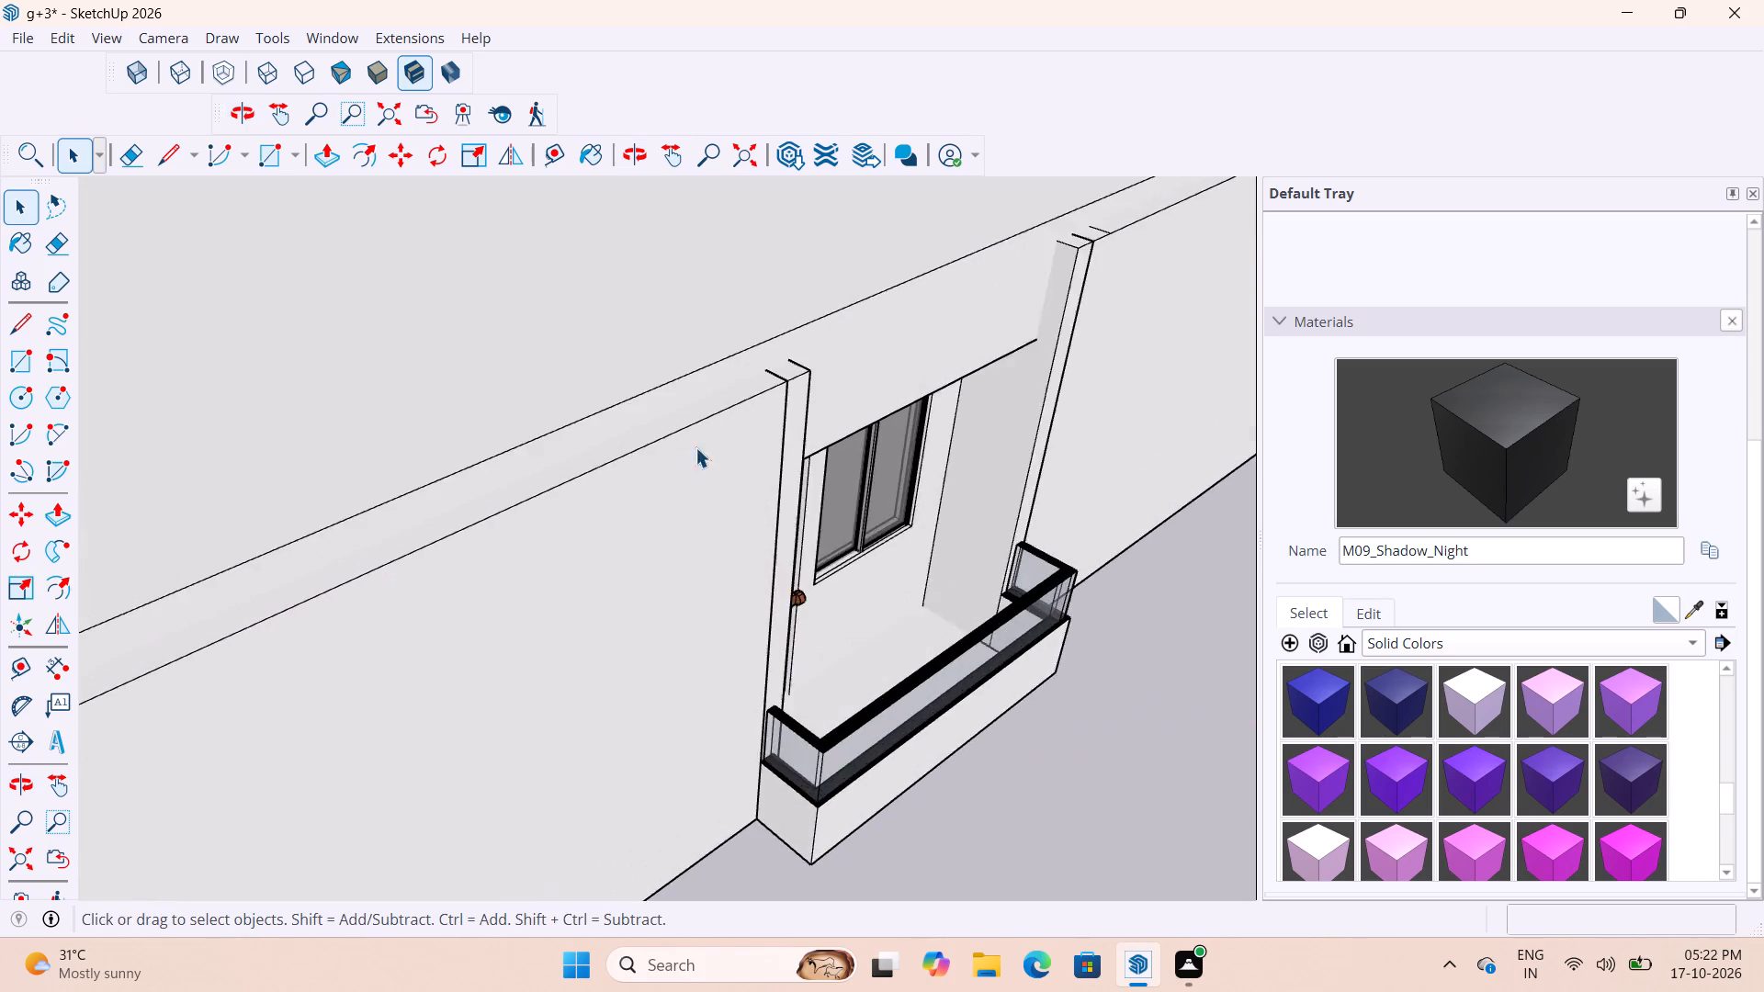
scroll(695, 447, "up", 6)
middle_click_drag(763, 400, 569, 503)
scroll(650, 464, "up", 2)
left_click(647, 468)
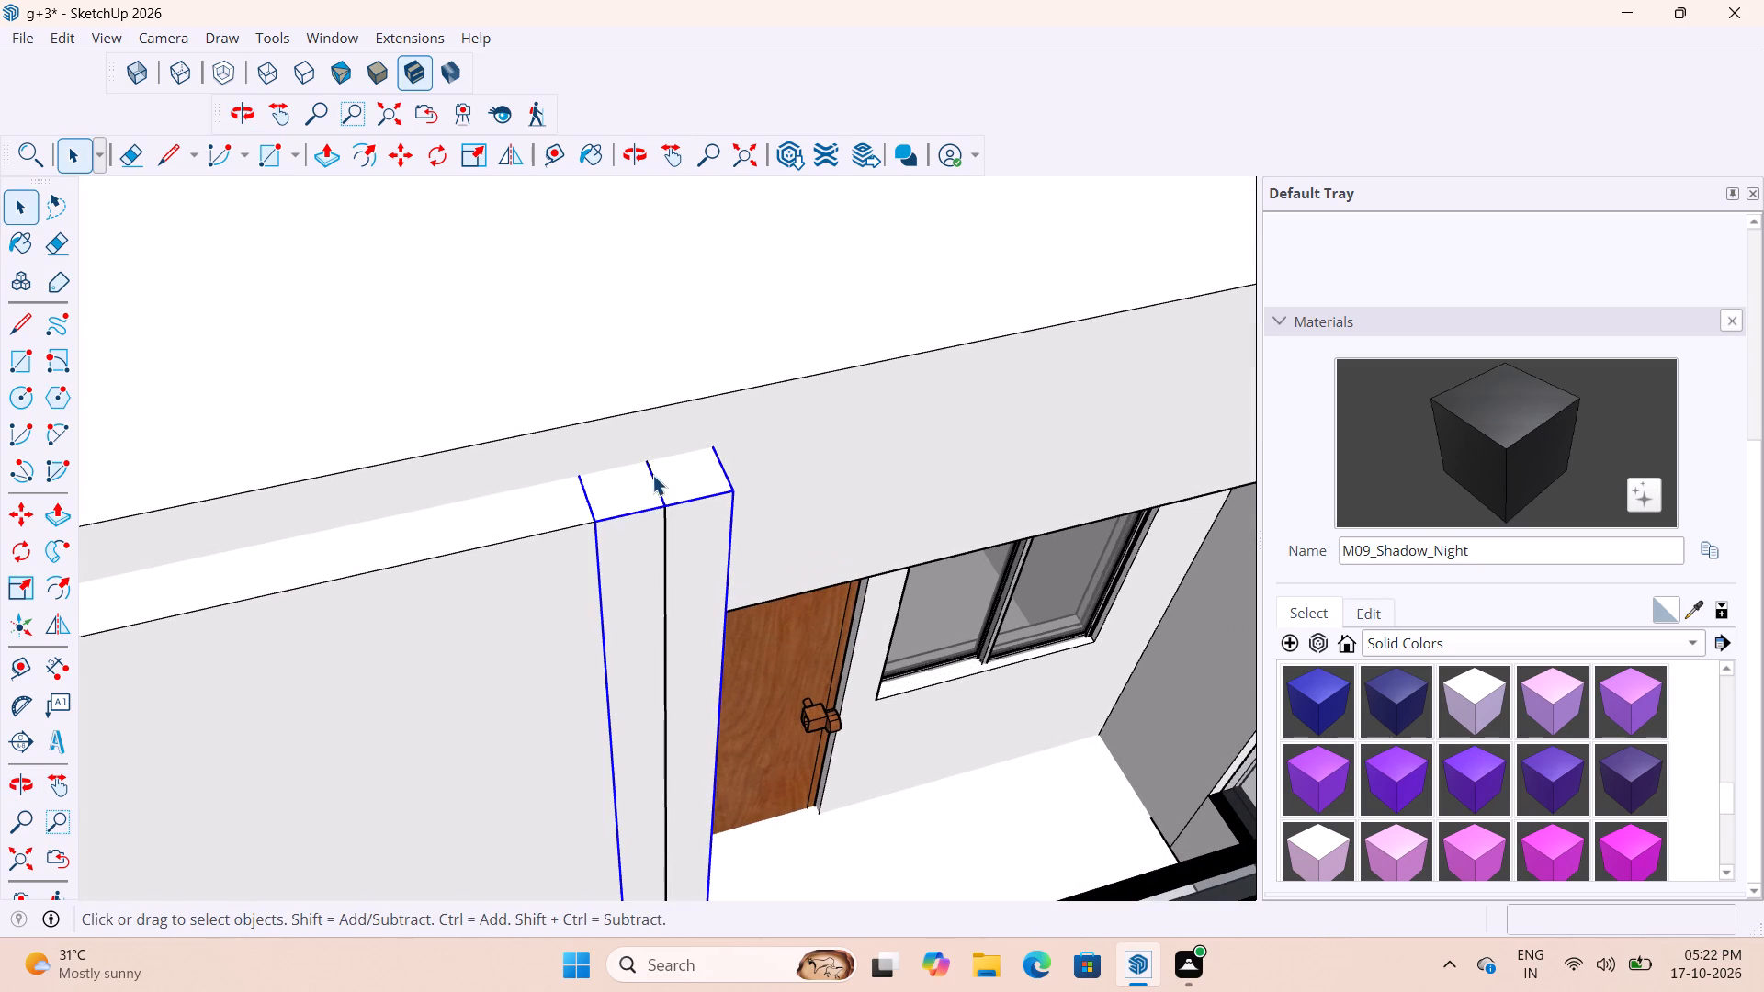
double_click(652, 475)
left_click(654, 488)
scroll(730, 481, "down", 10)
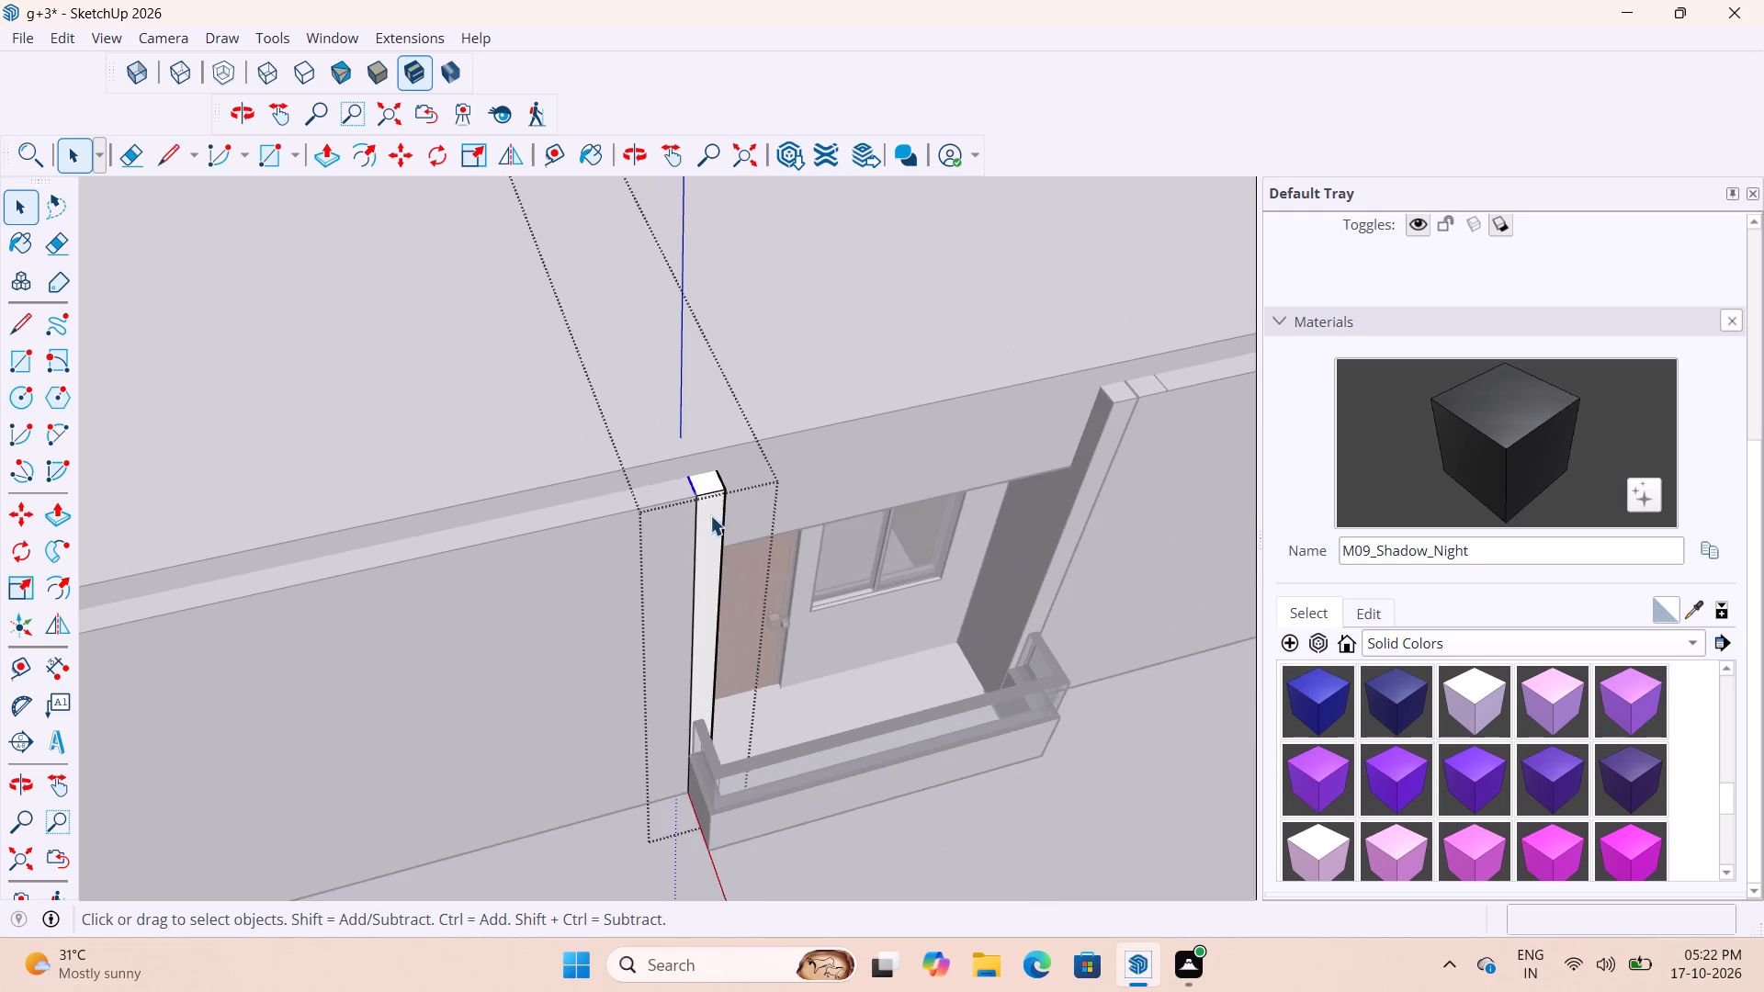
scroll(808, 467, "down", 5)
left_click(847, 741)
scroll(996, 675, "down", 6)
Examine the slab's short edge above the two balcony doors and the gaps between the wall tops, opening the slab group.
middle_click_drag(861, 559, 1171, 515)
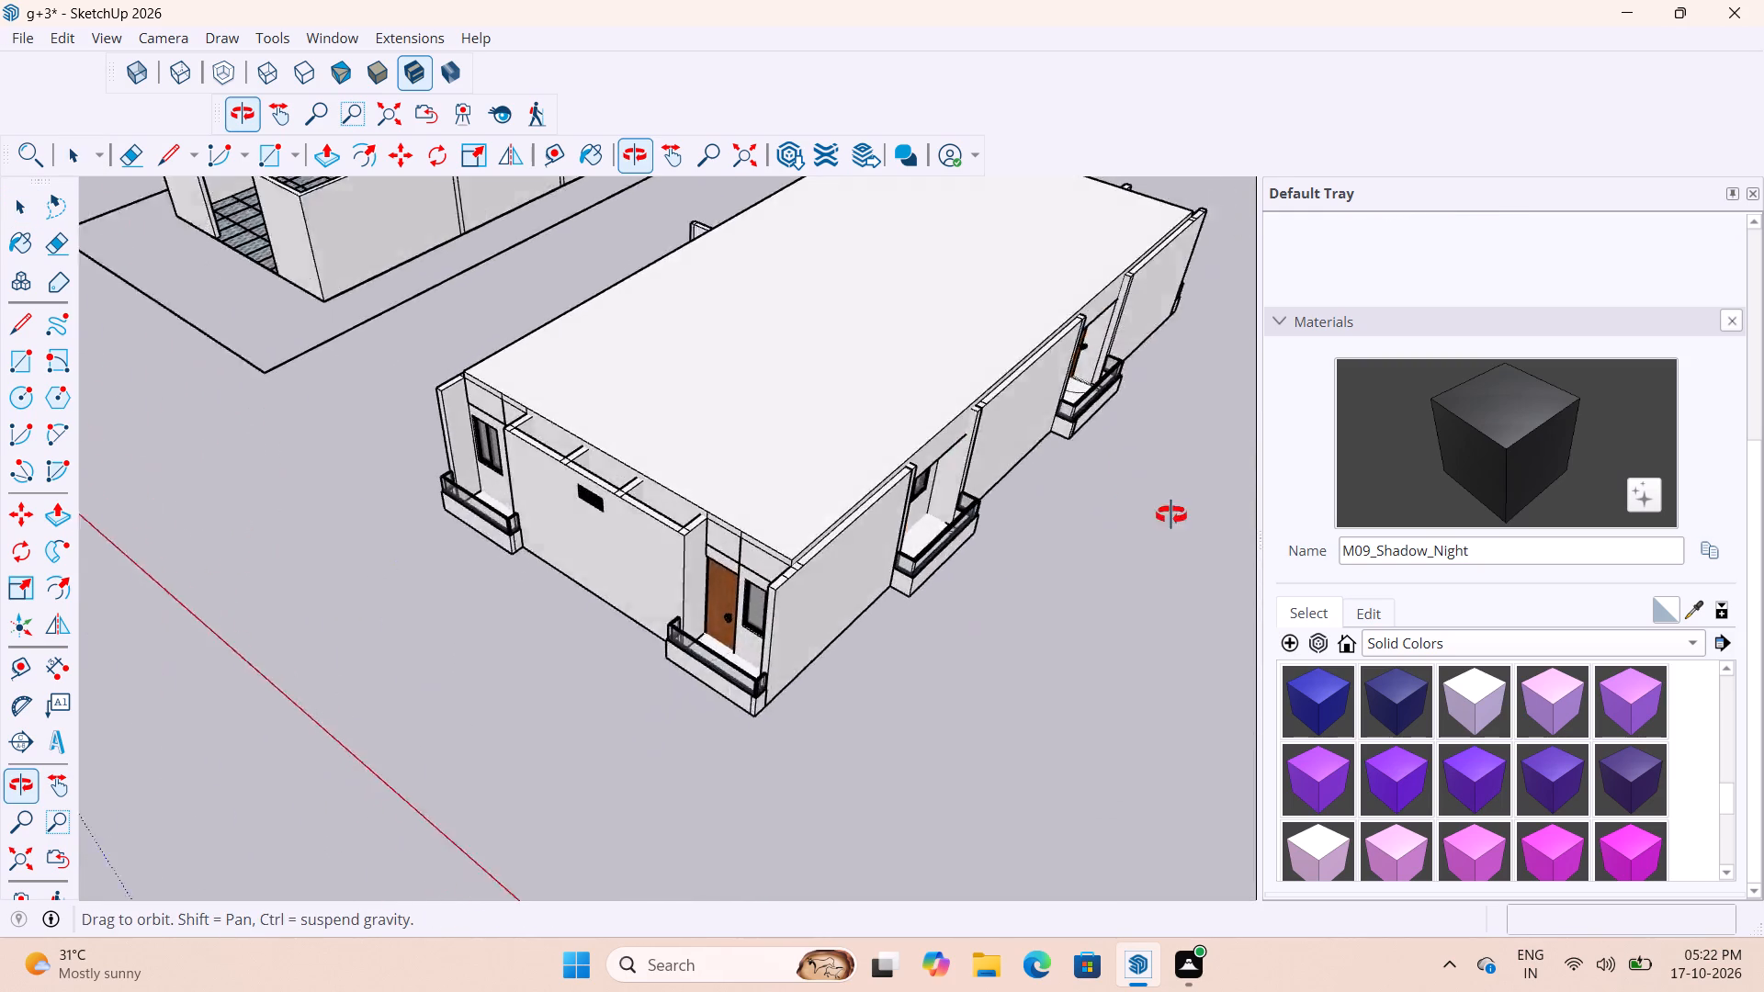
middle_click_drag(1171, 515, 1223, 518)
scroll(571, 396, "up", 12)
scroll(687, 400, "down", 5)
middle_click_drag(505, 504, 597, 416)
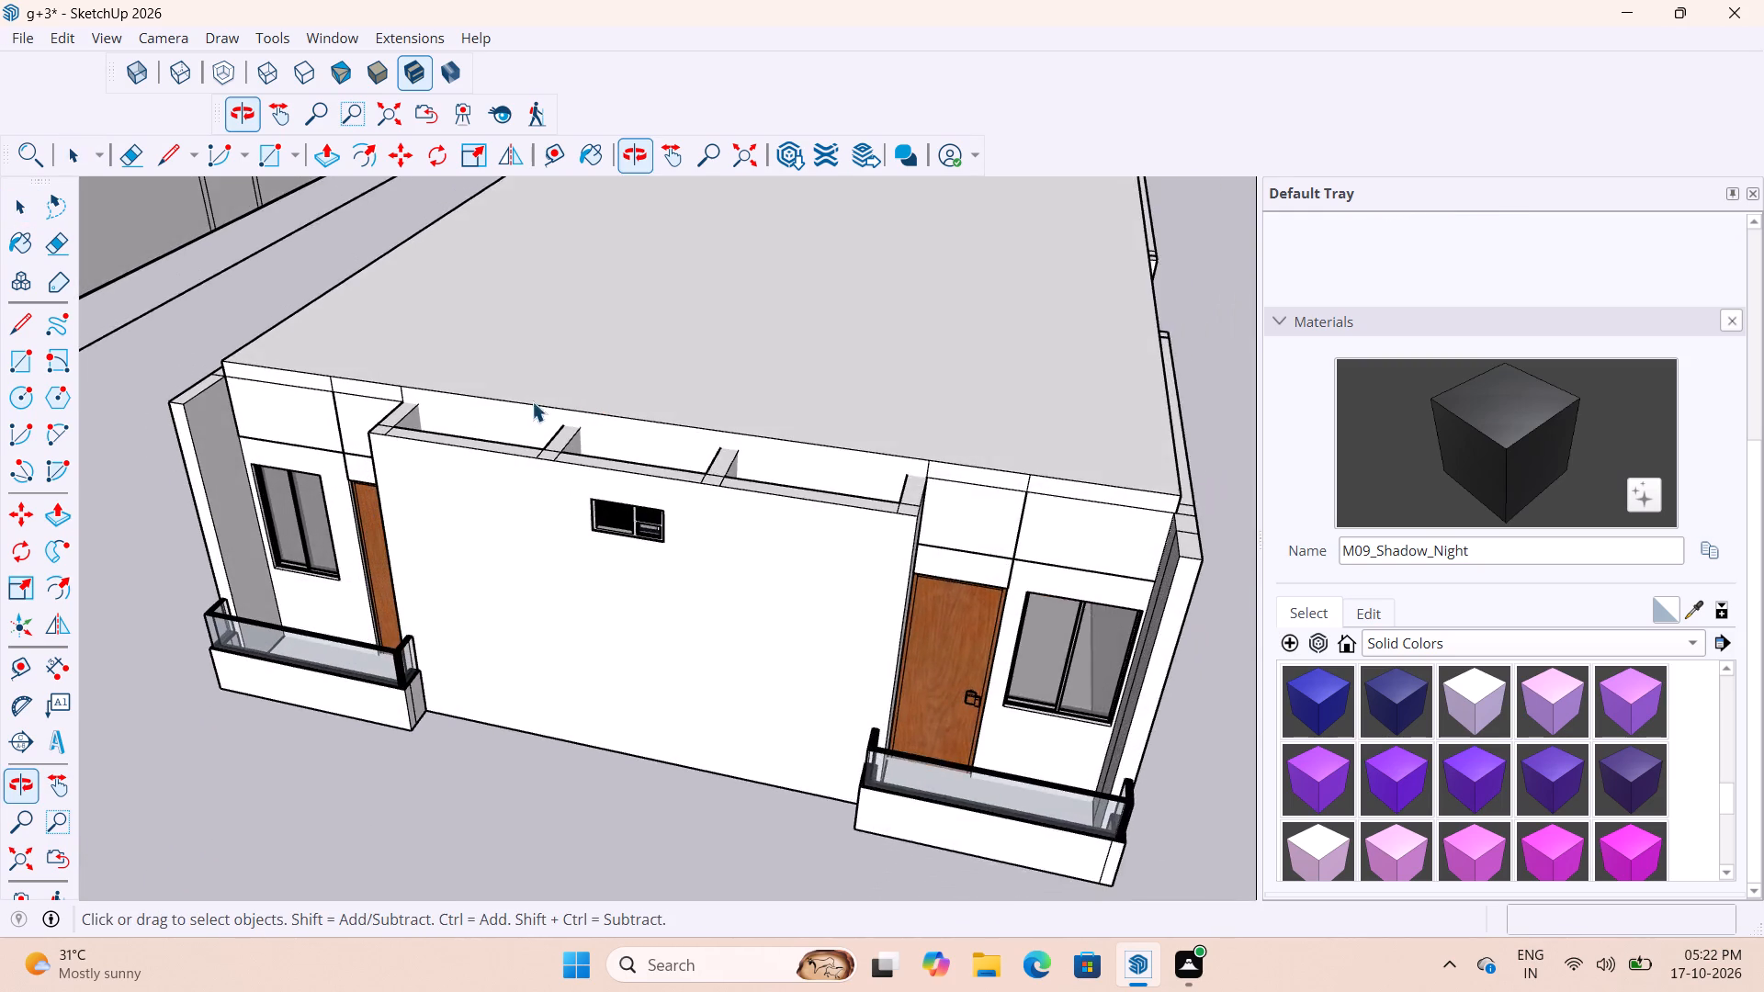
scroll(476, 406, "up", 3)
left_click(476, 406)
double_click(501, 408)
scroll(443, 394, "down", 3)
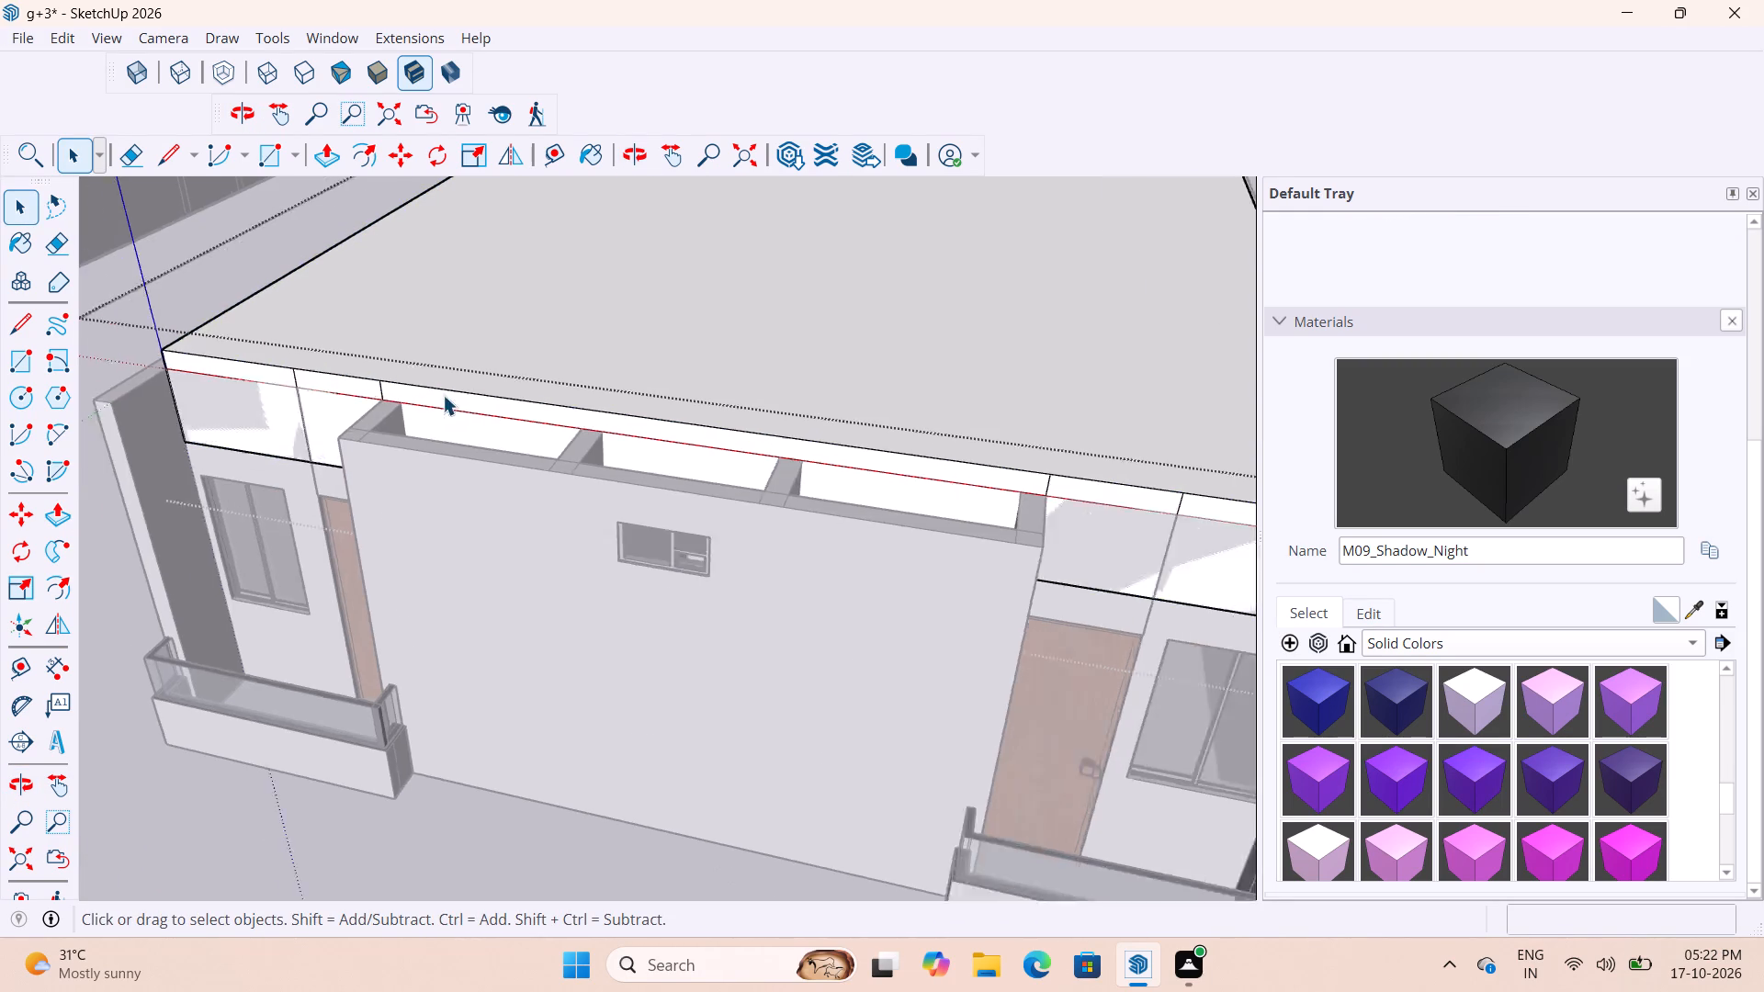
scroll(443, 395, "down", 2)
scroll(683, 411, "down", 5)
left_click(1007, 722)
scroll(861, 505, "up", 4)
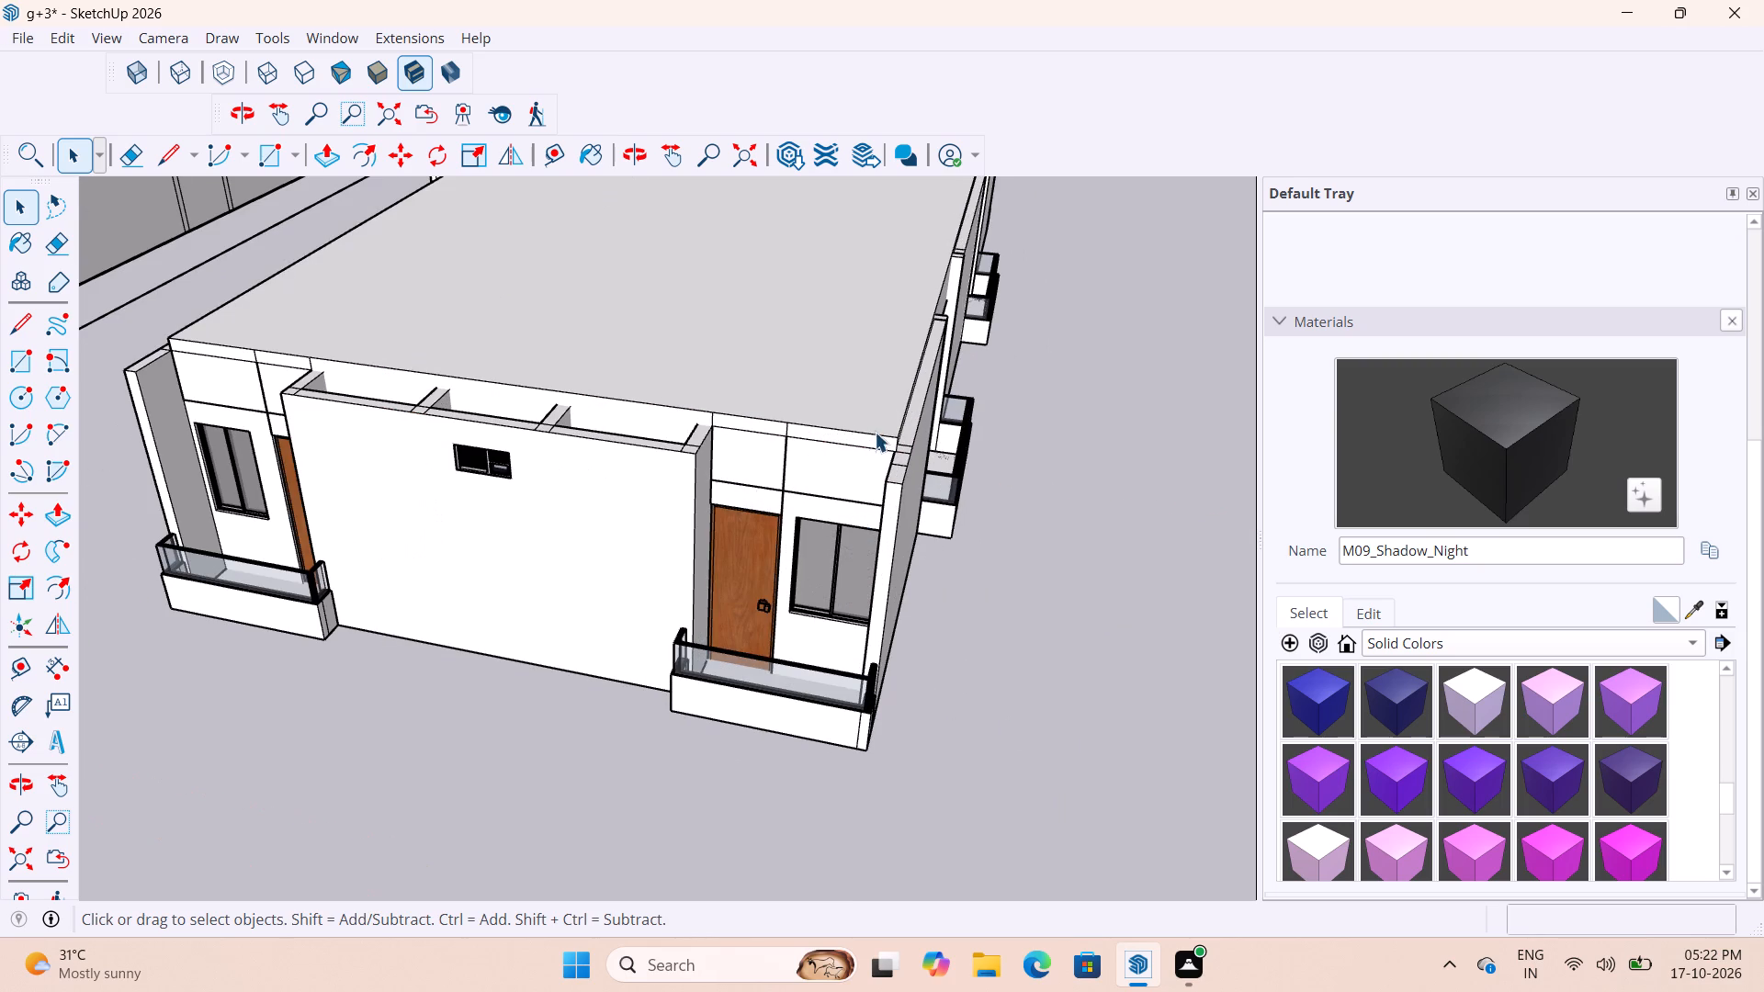
Move the slab group off the building onto the open ground beside its long balcony side.
left_click(875, 440)
scroll(876, 446, "up", 6)
key("m")
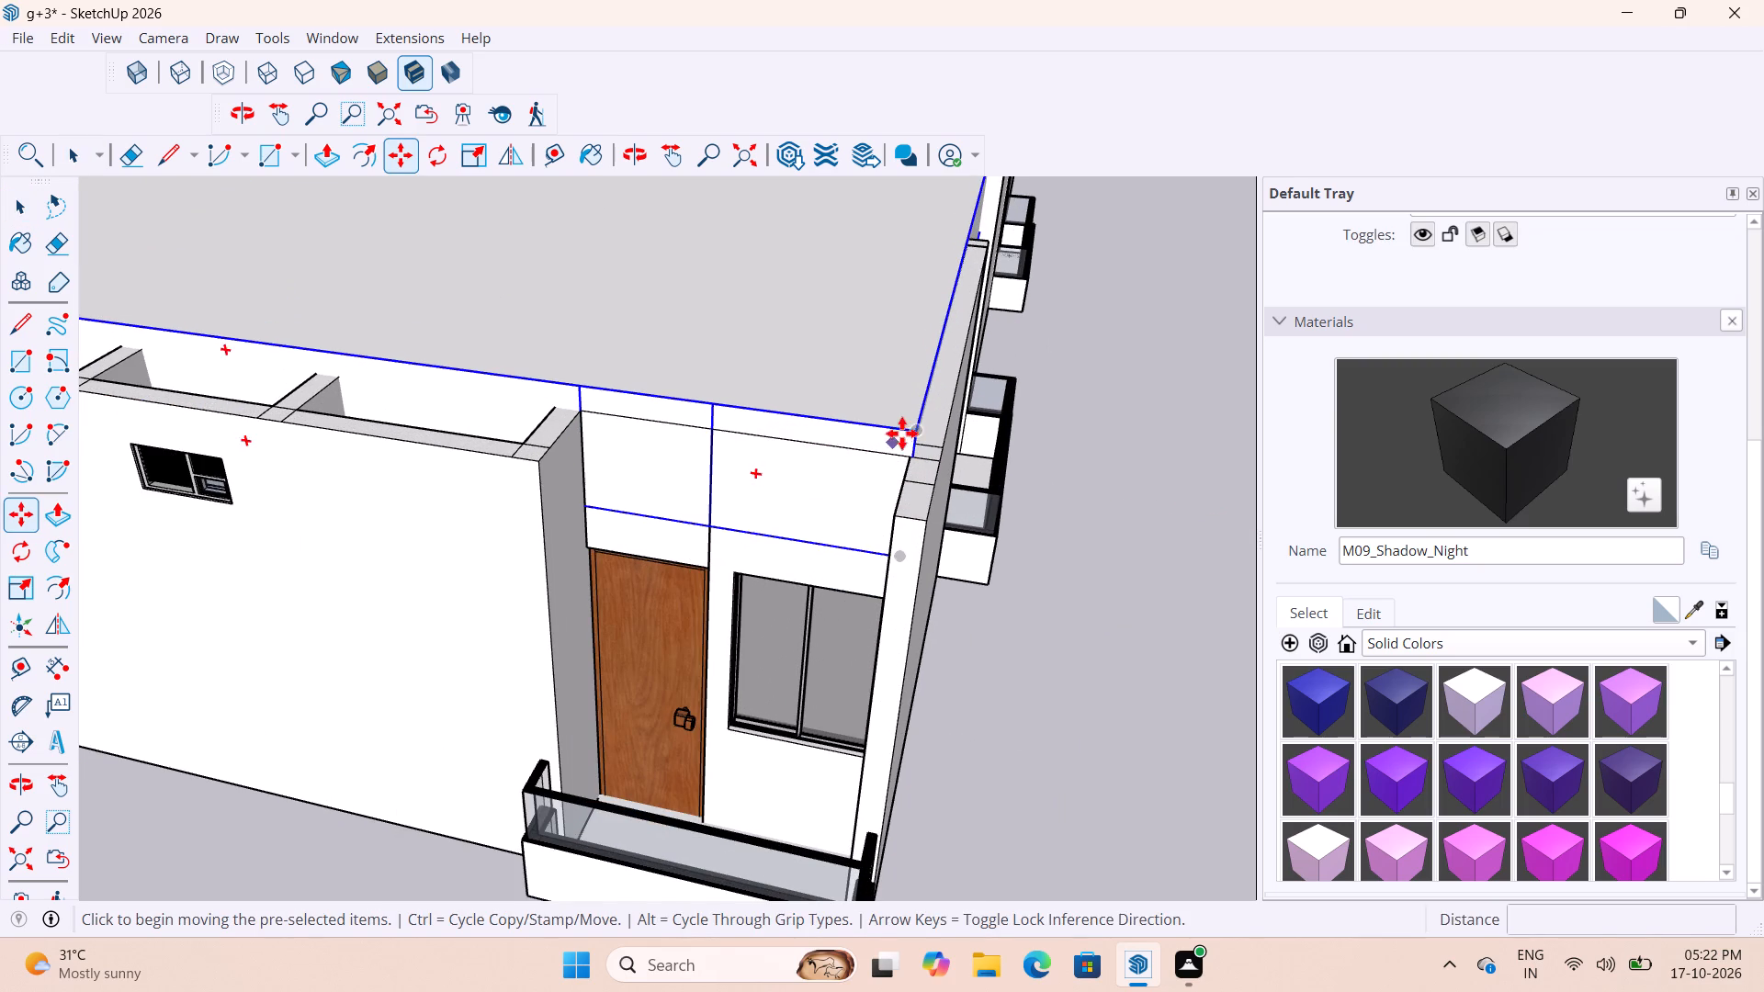
left_click(914, 426)
scroll(1086, 437, "down", 18)
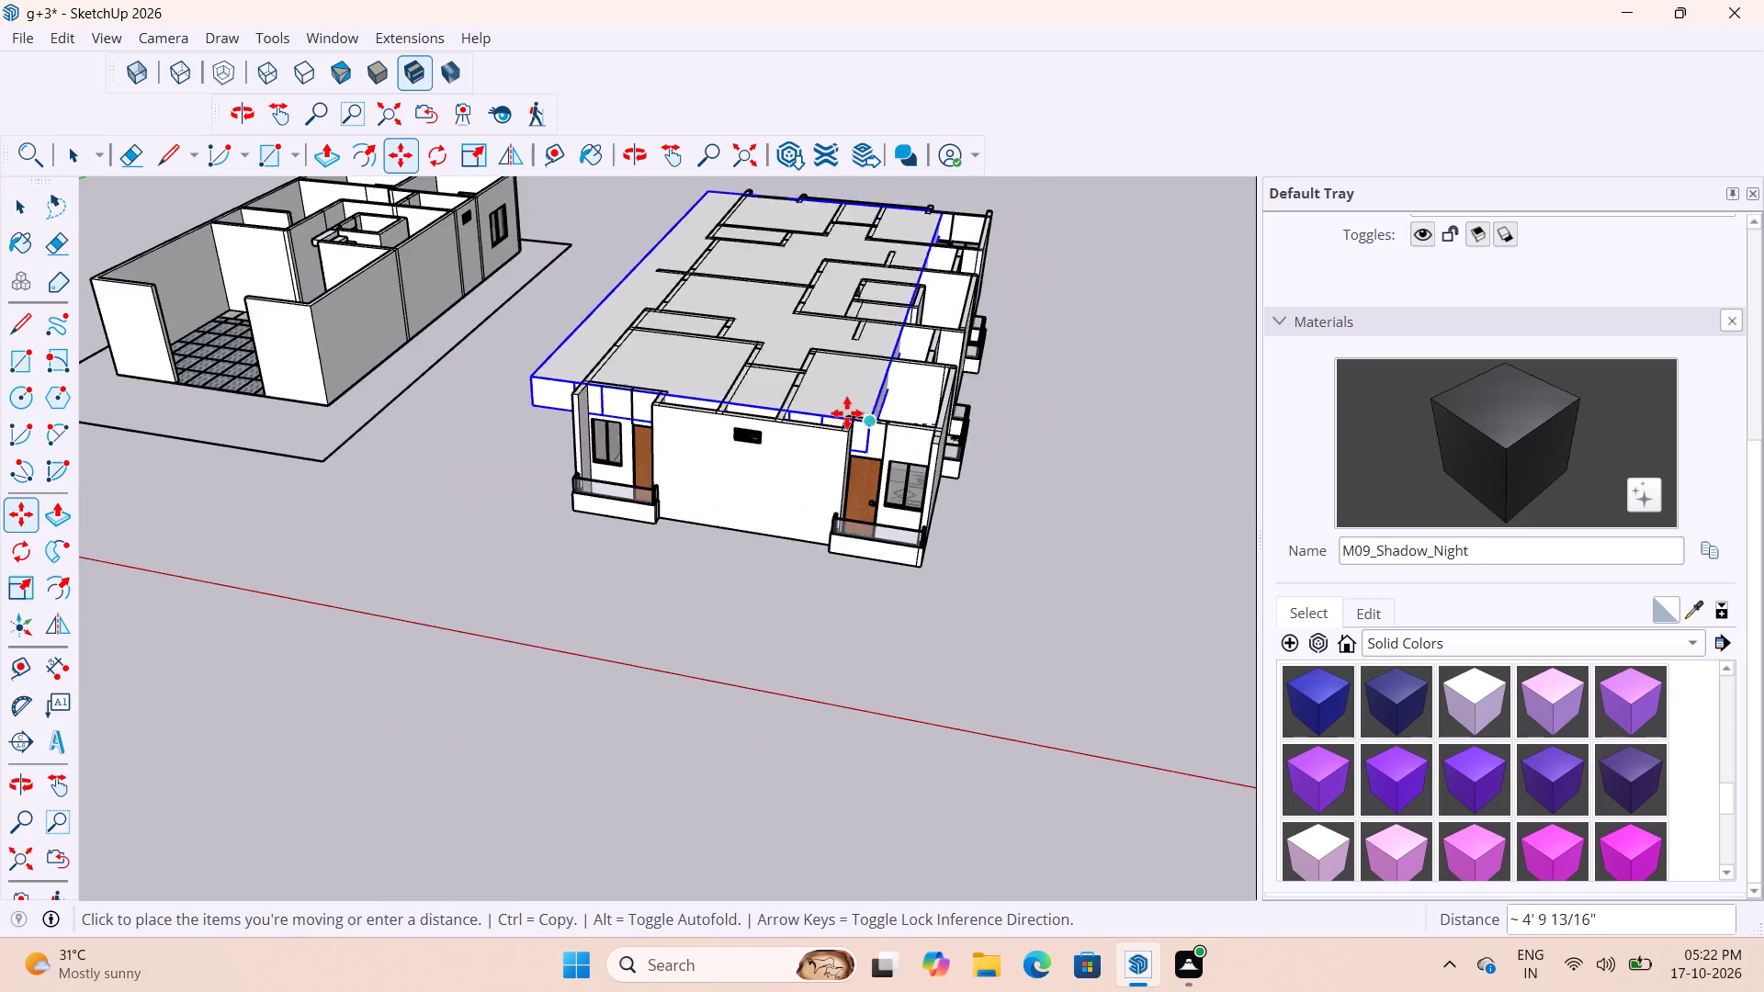
scroll(847, 413, "down", 9)
left_click(1091, 455)
key("space")
left_click(1026, 497)
Measure the slab's edge thickness on its short face and inspect its underside.
scroll(1050, 469, "up", 2)
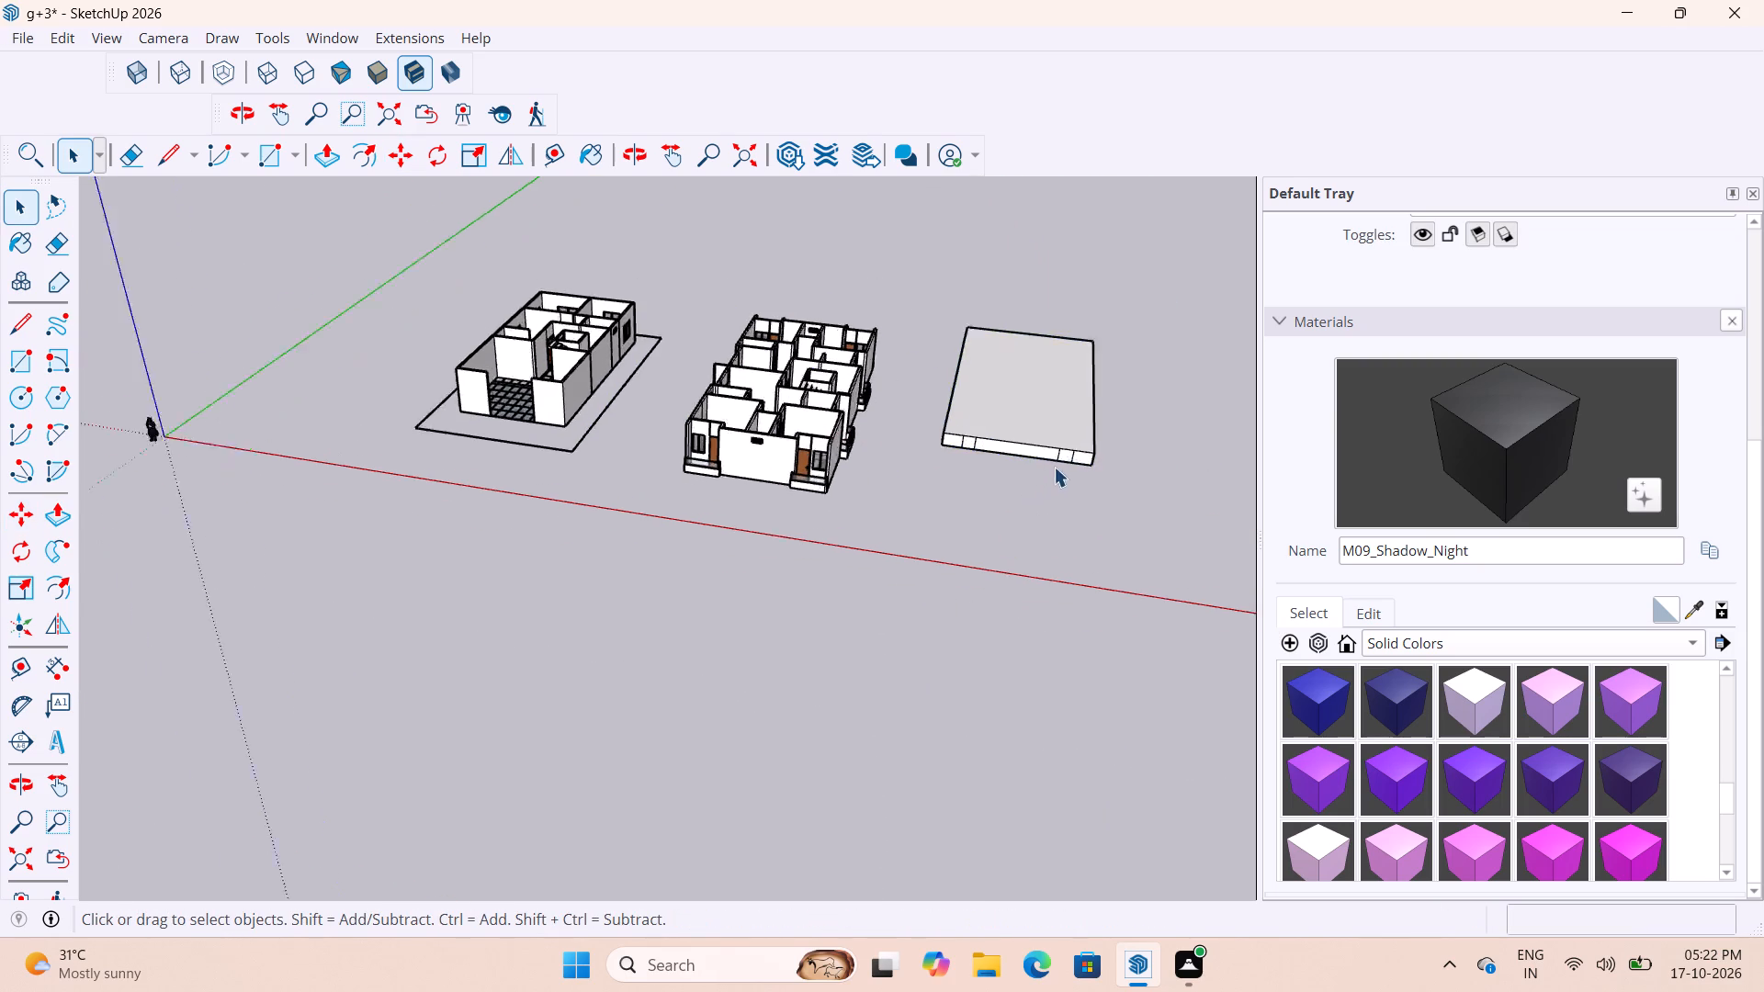
scroll(1054, 467, "up", 10)
middle_click_drag(1079, 403, 1053, 331)
scroll(1056, 334, "up", 8)
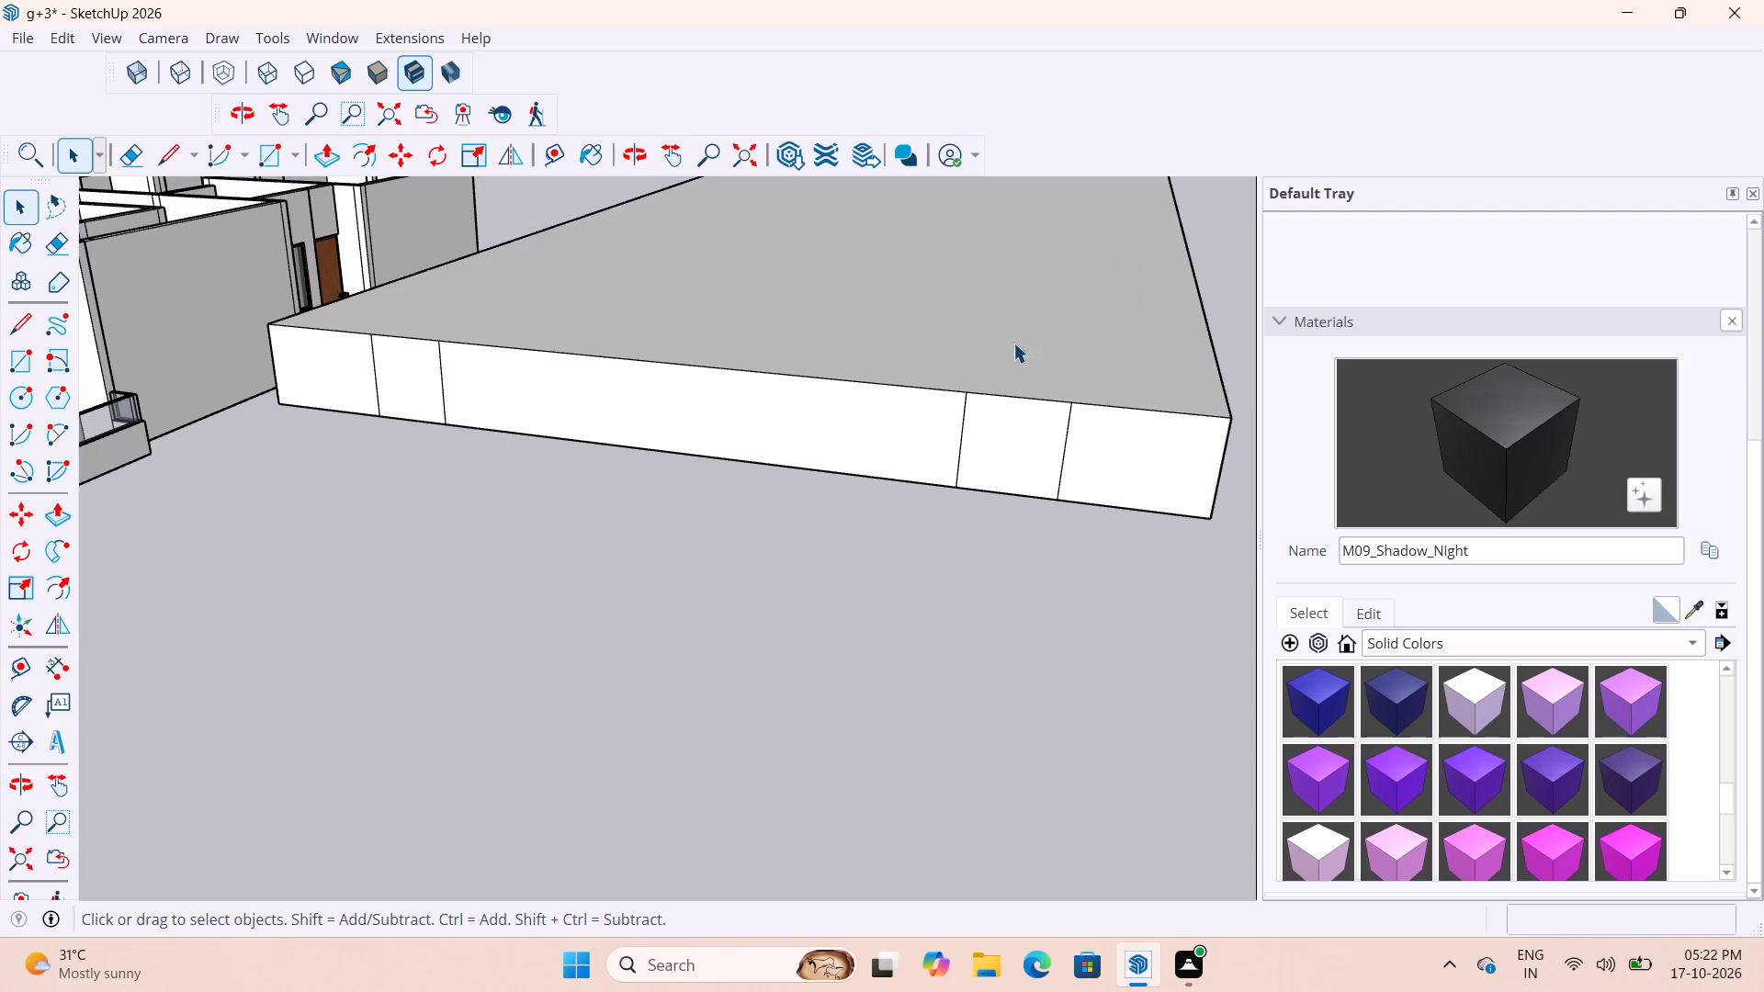
key("t")
left_click(897, 480)
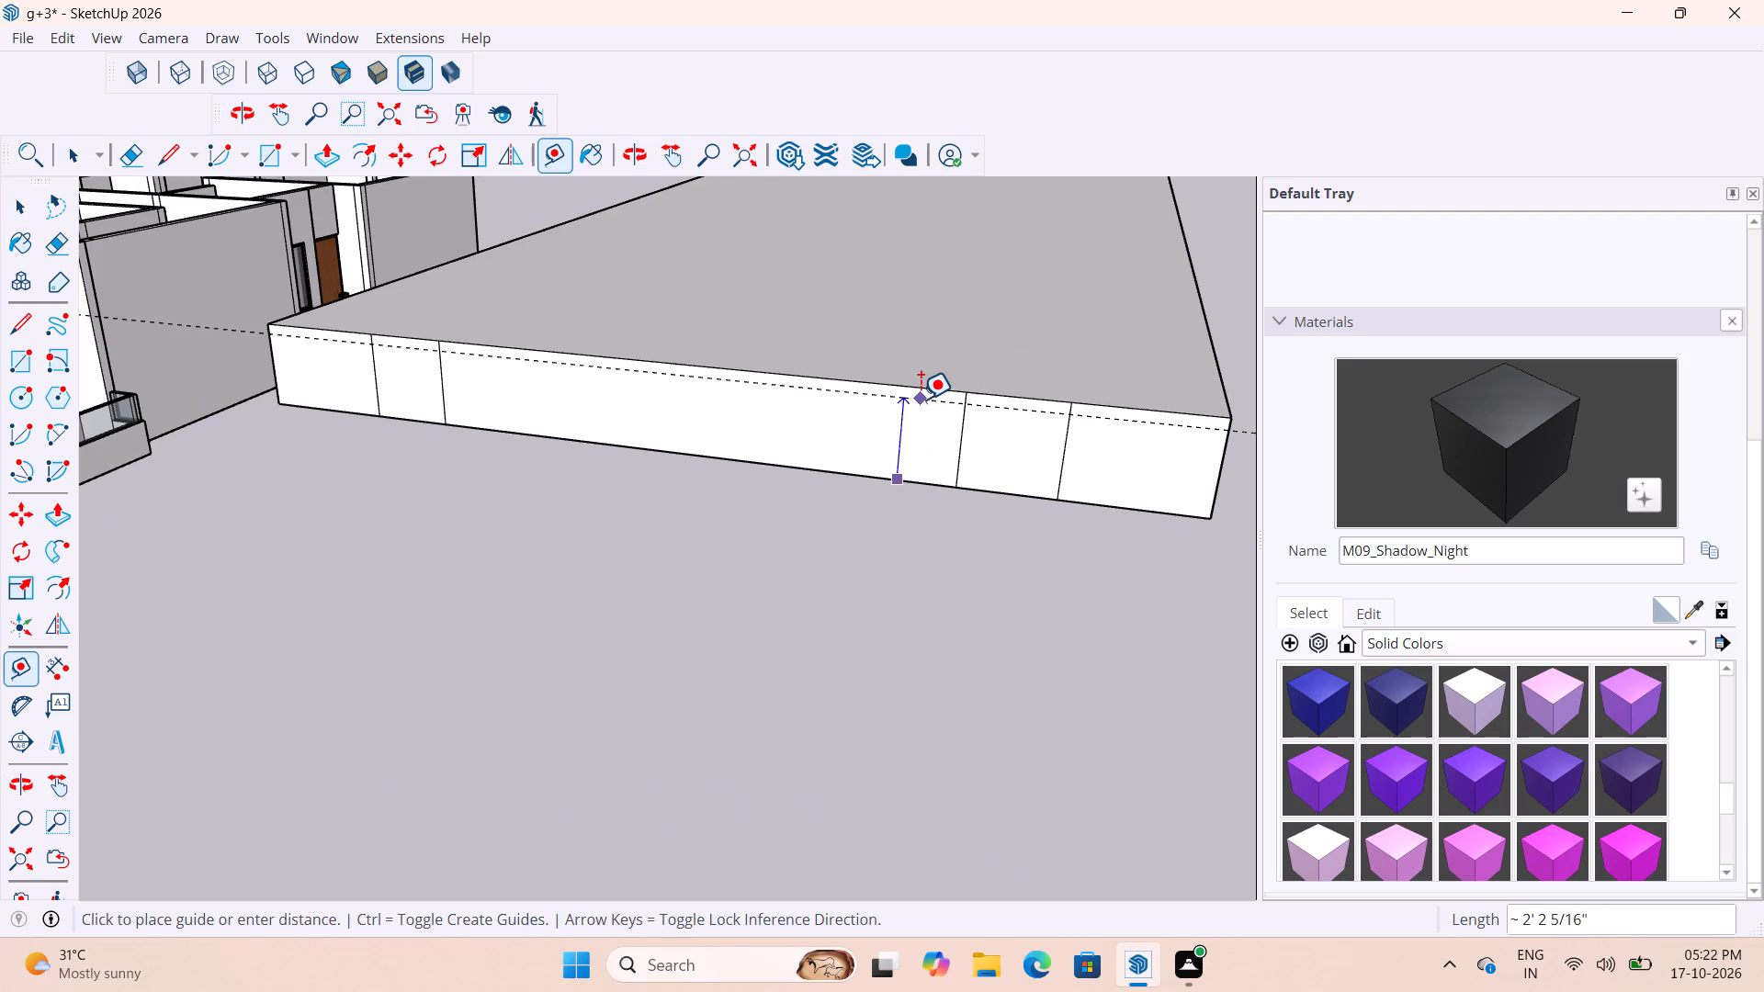
key("space")
scroll(915, 443, "down", 7)
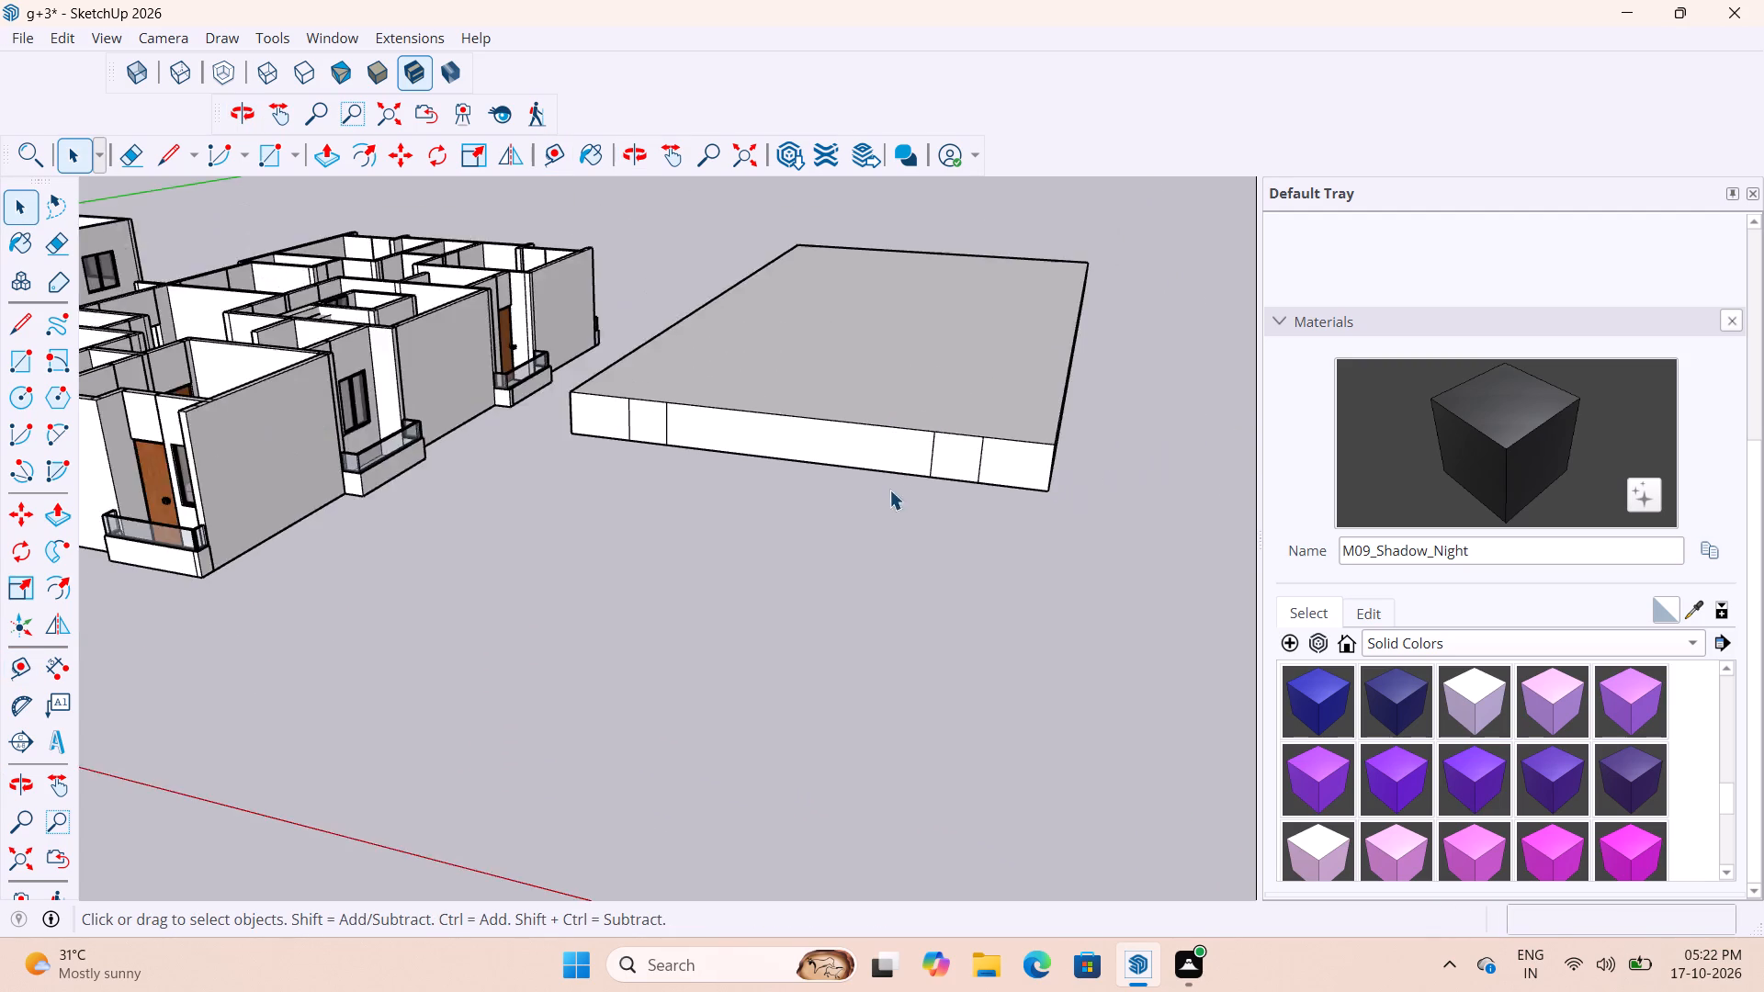
scroll(889, 490, "down", 6)
scroll(897, 472, "up", 4)
middle_click_drag(974, 438, 820, 206)
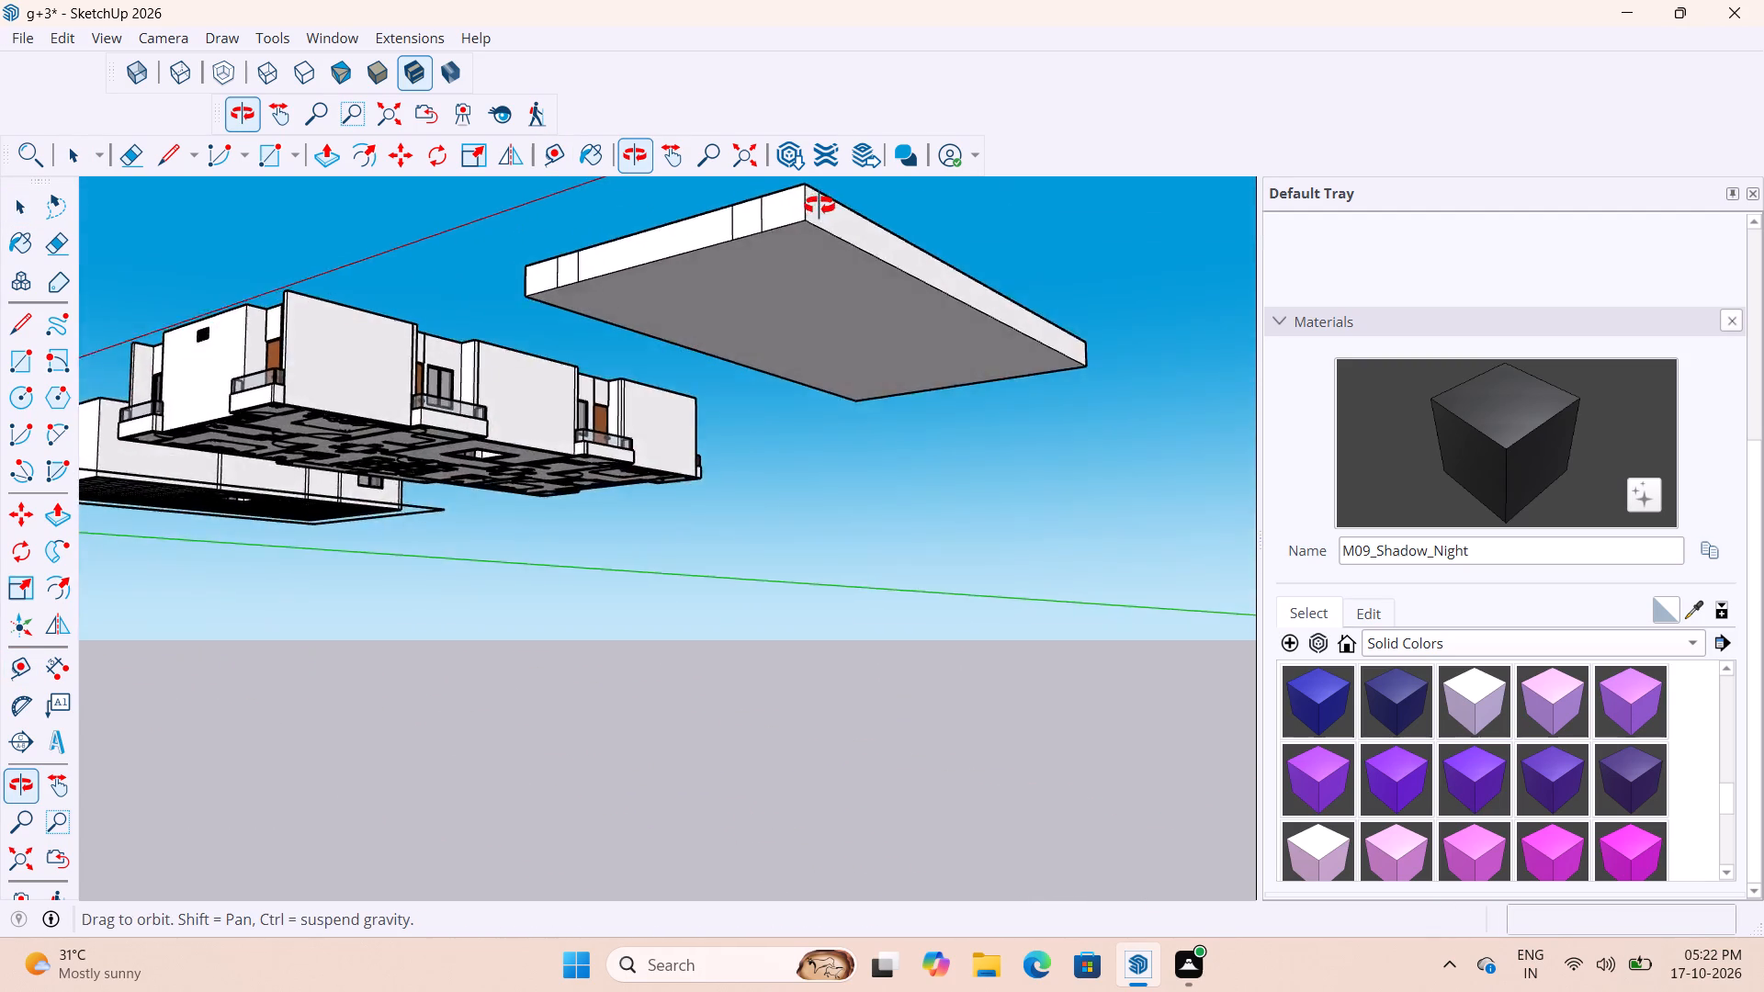
middle_click_drag(820, 206, 941, 487)
scroll(944, 558, "up", 3)
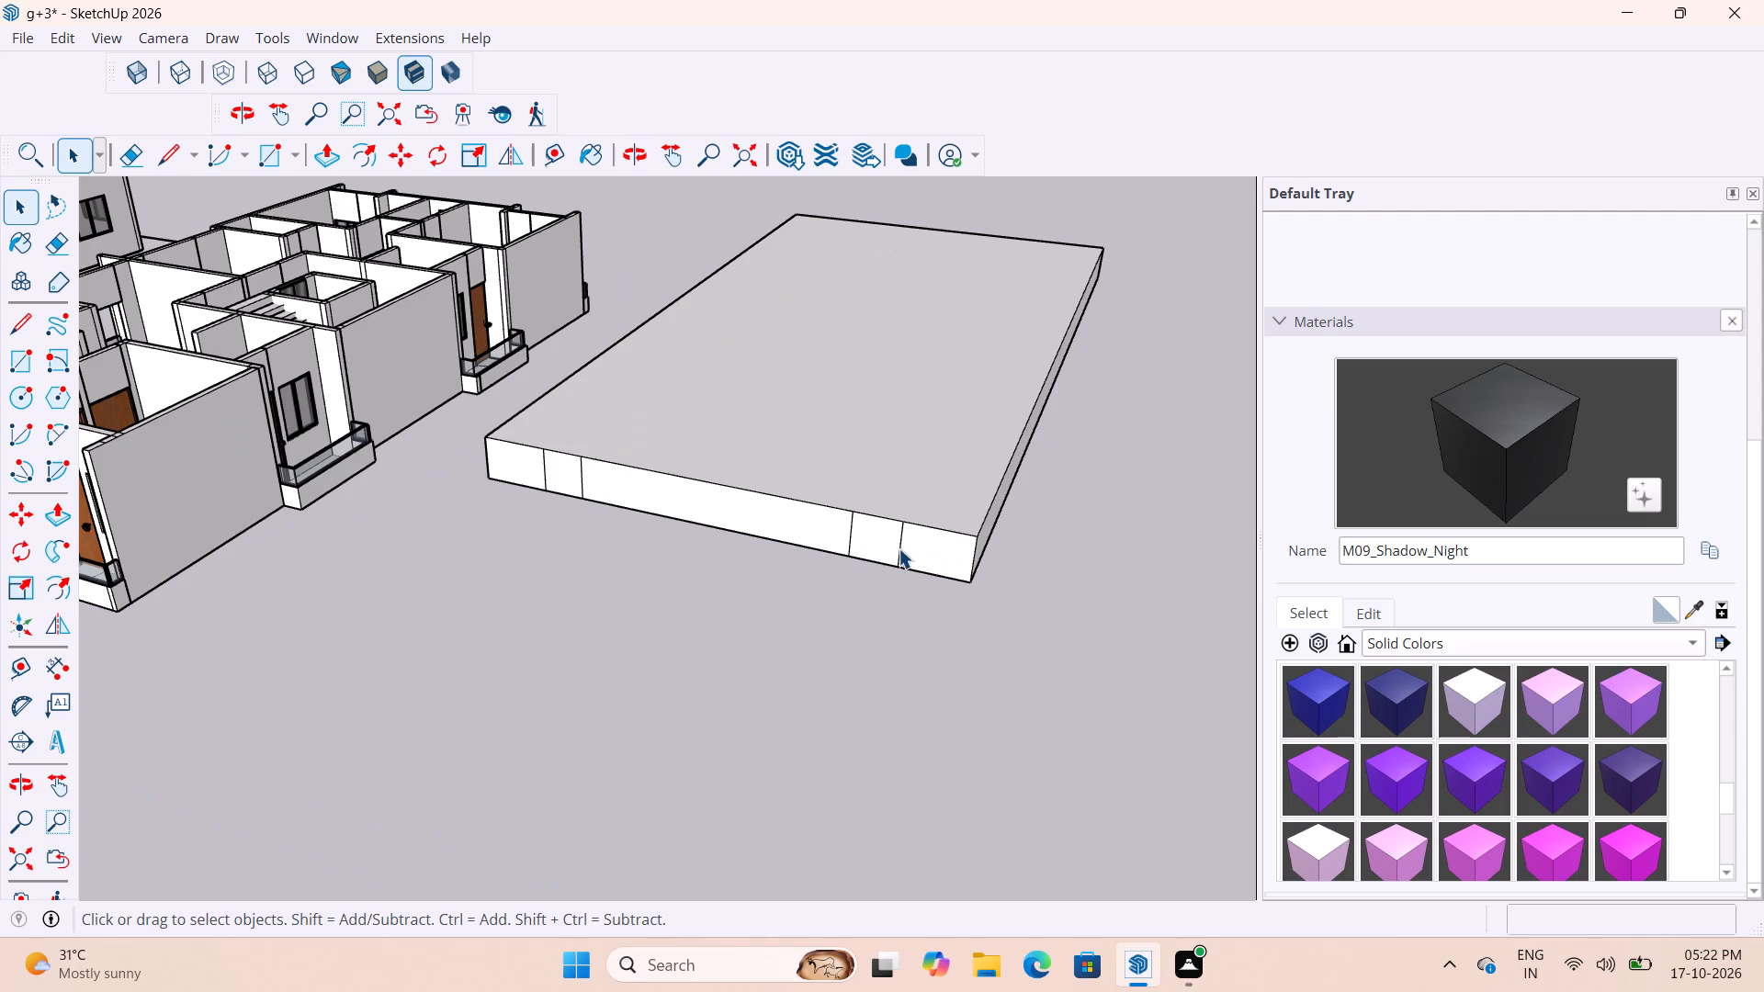
Open the slab group and erase the four leftover vertical lines on its near short edge face.
double_click(899, 548)
scroll(910, 558, "down", 4)
left_click(902, 546)
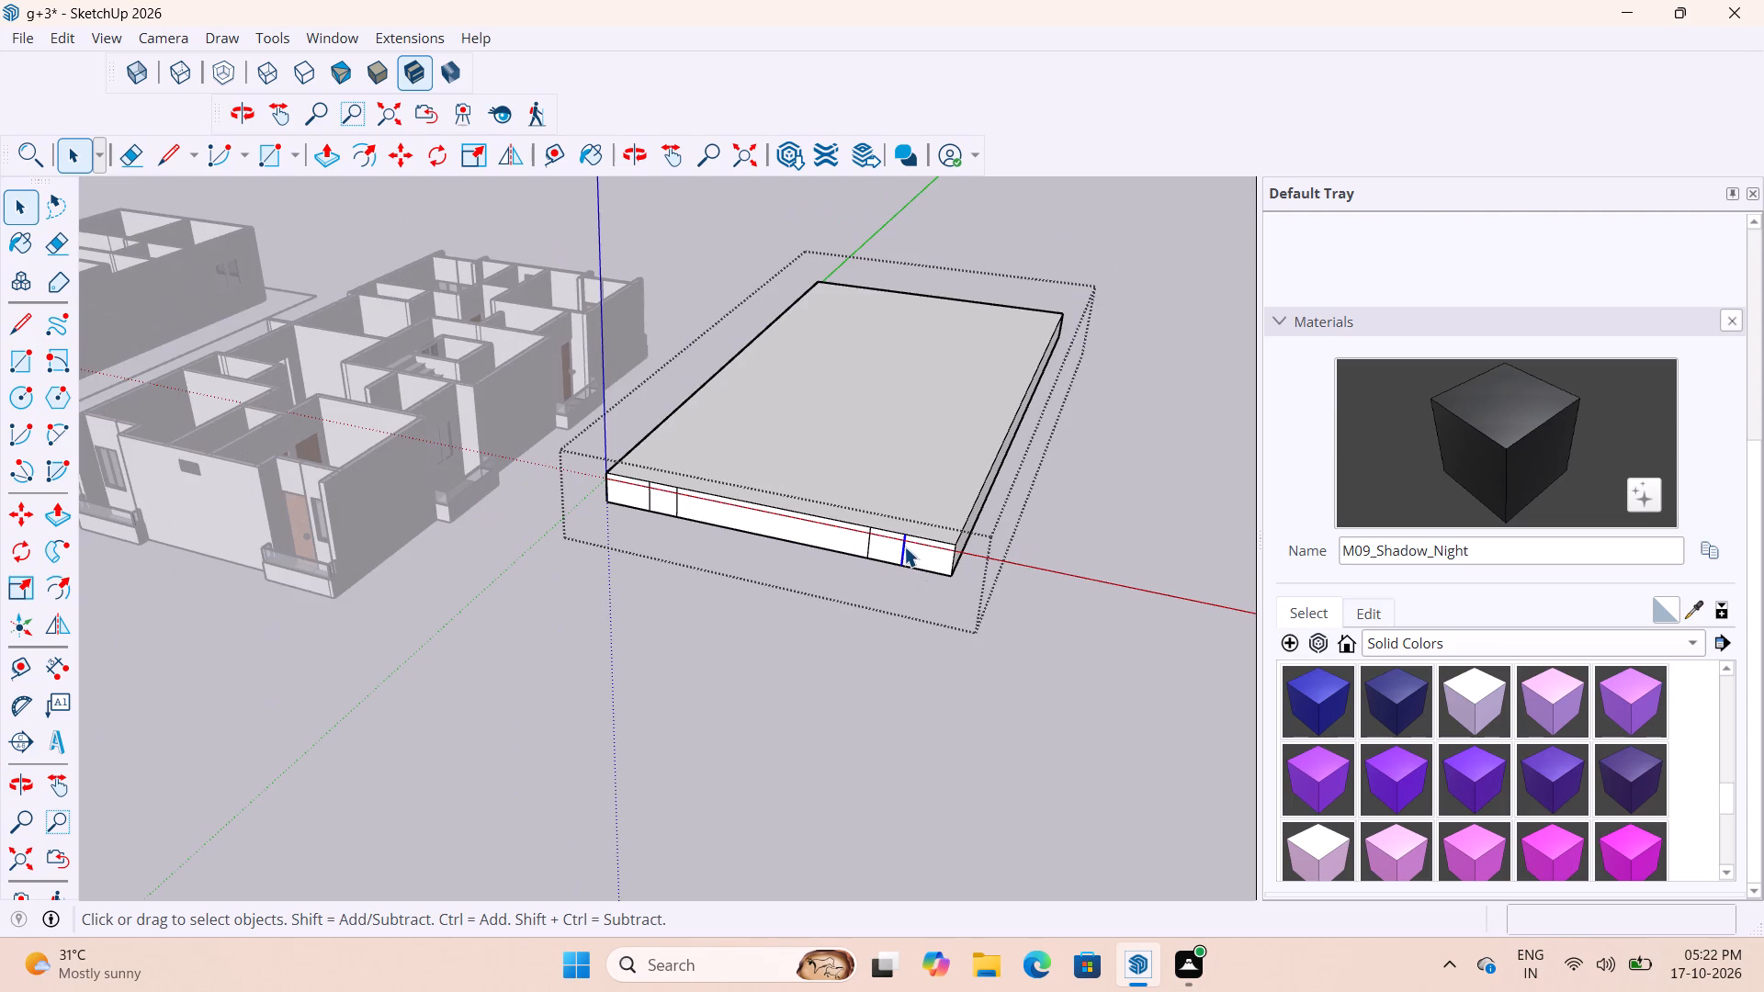
key("Delete")
left_click(866, 540)
key("Delete")
scroll(729, 519, "up", 8)
key("e")
scroll(652, 511, "up", 4)
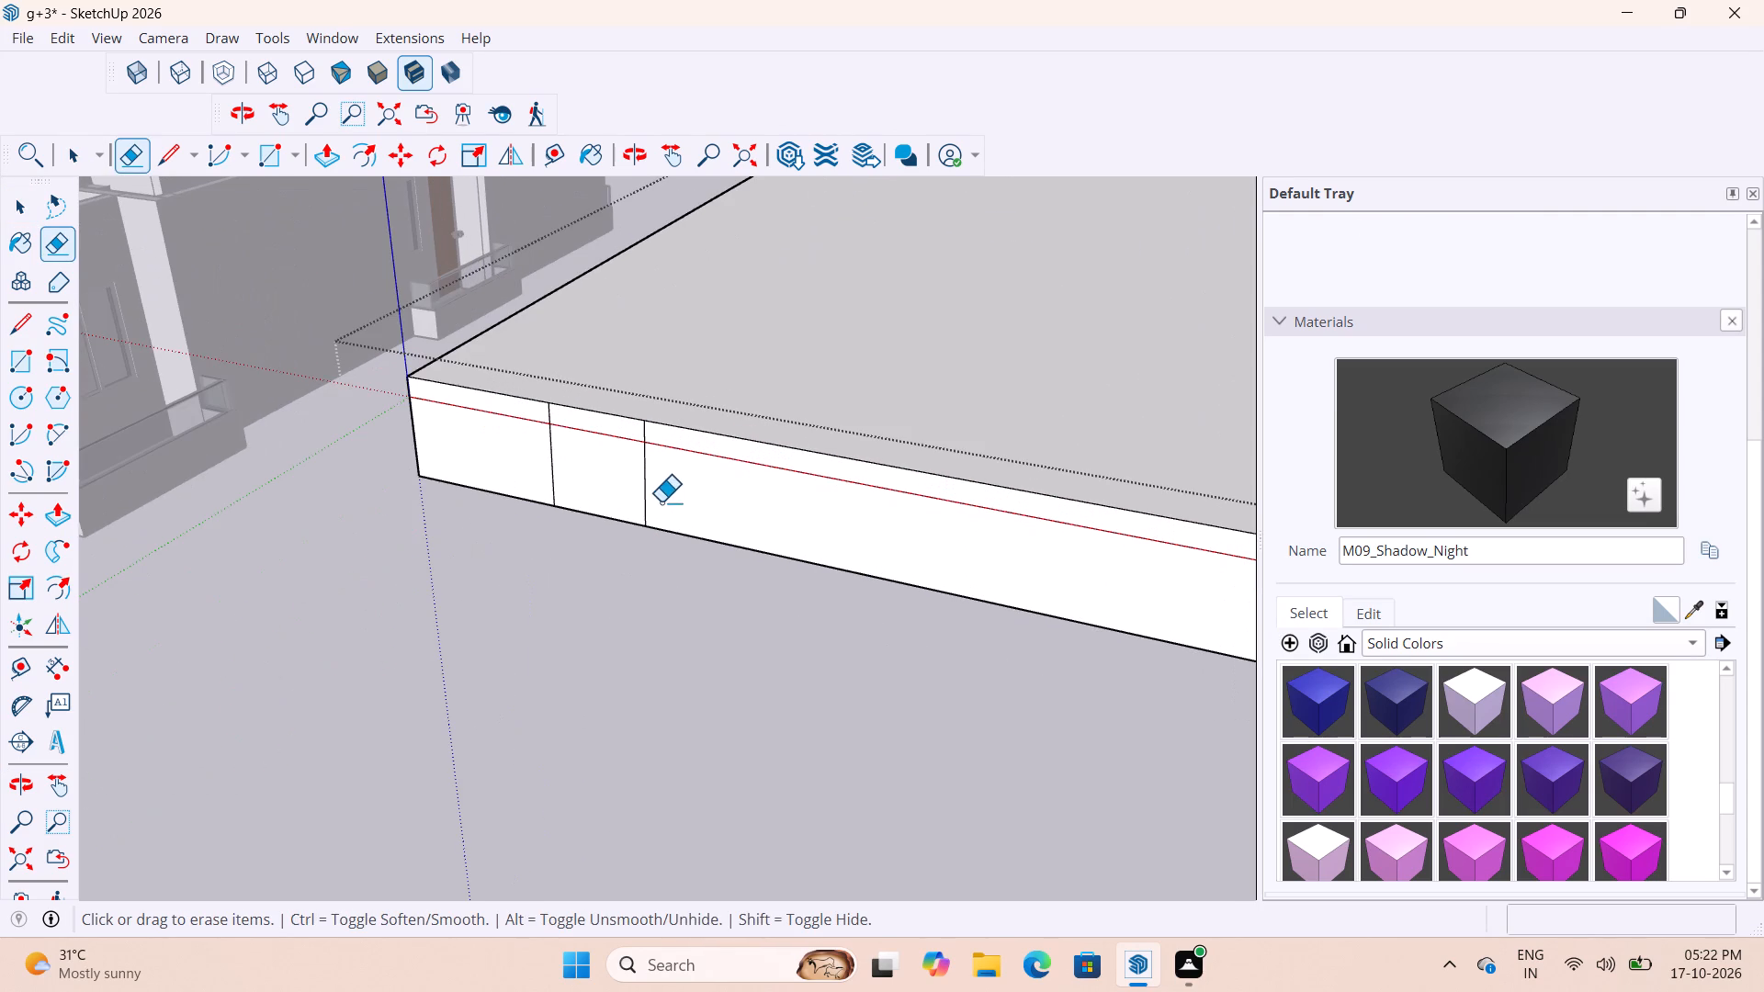
left_click_drag(661, 502, 530, 438)
Erase the leftover vertical lines on the slab's opposite short edge face, and close the slab group.
scroll(571, 527, "down", 4)
middle_click_drag(603, 451, 1222, 575)
scroll(1193, 502, "up", 3)
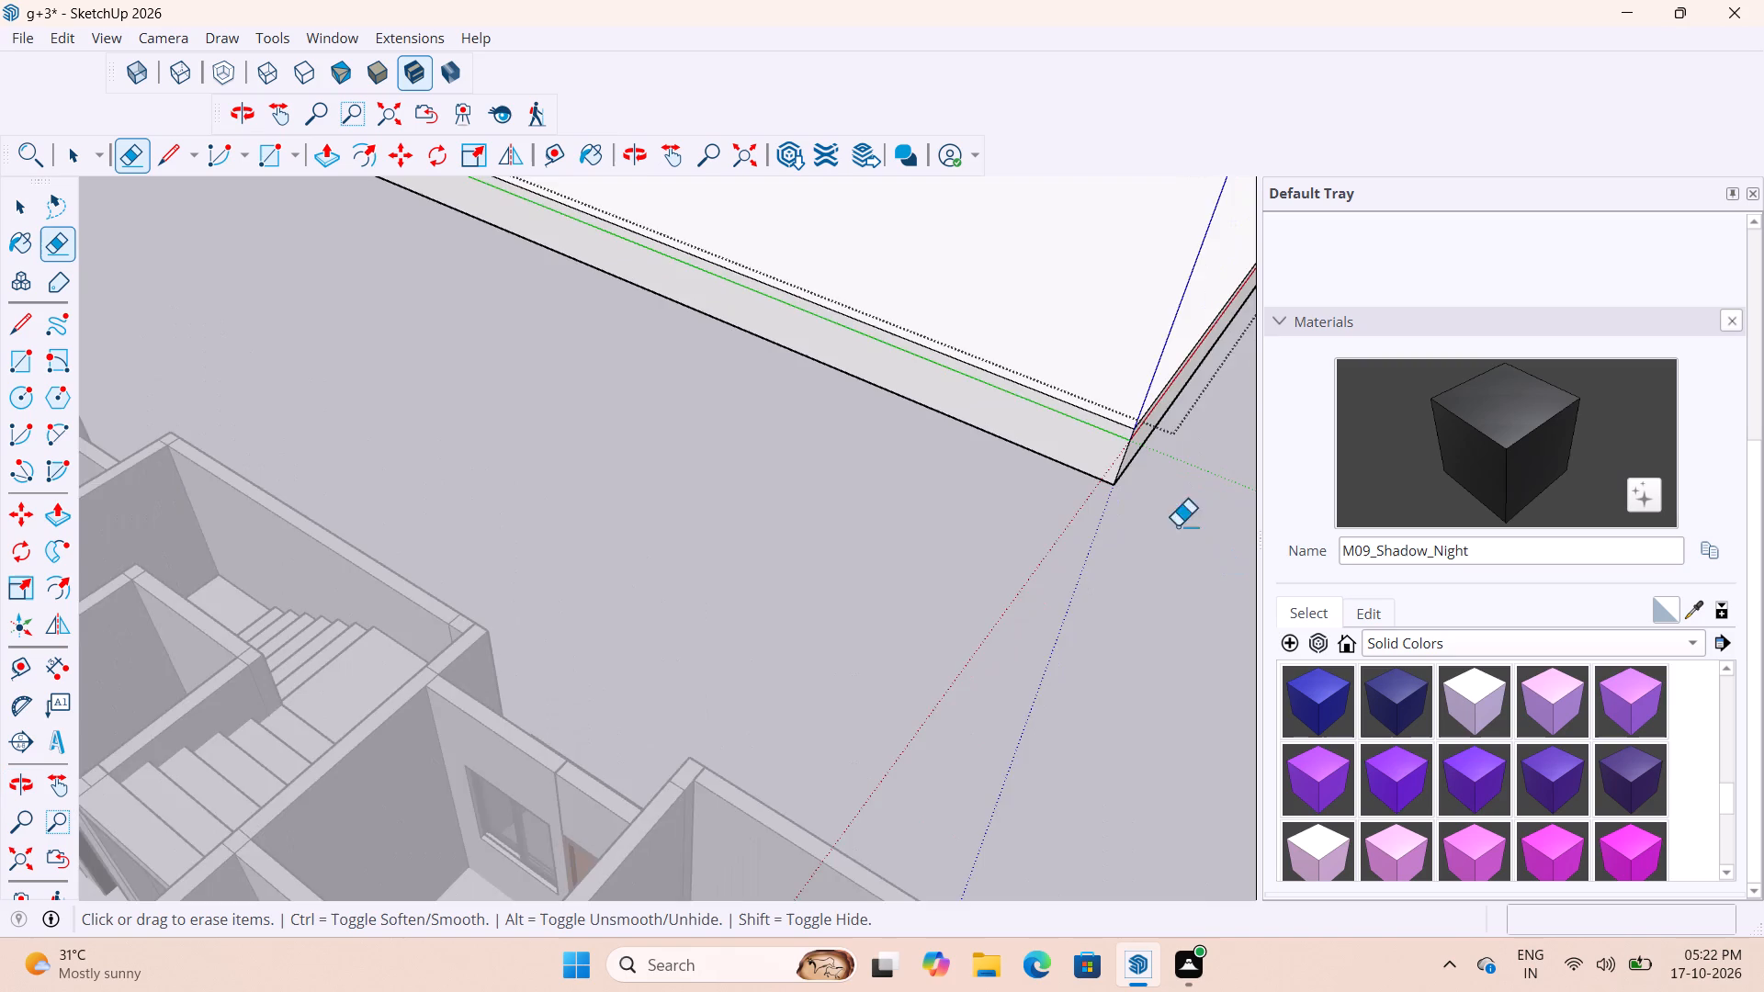
scroll(1123, 621, "down", 10)
middle_click_drag(800, 312, 1384, 309)
middle_click_drag(375, 508, 951, 306)
scroll(406, 782, "up", 8)
left_click_drag(424, 761, 268, 761)
scroll(887, 683, "down", 9)
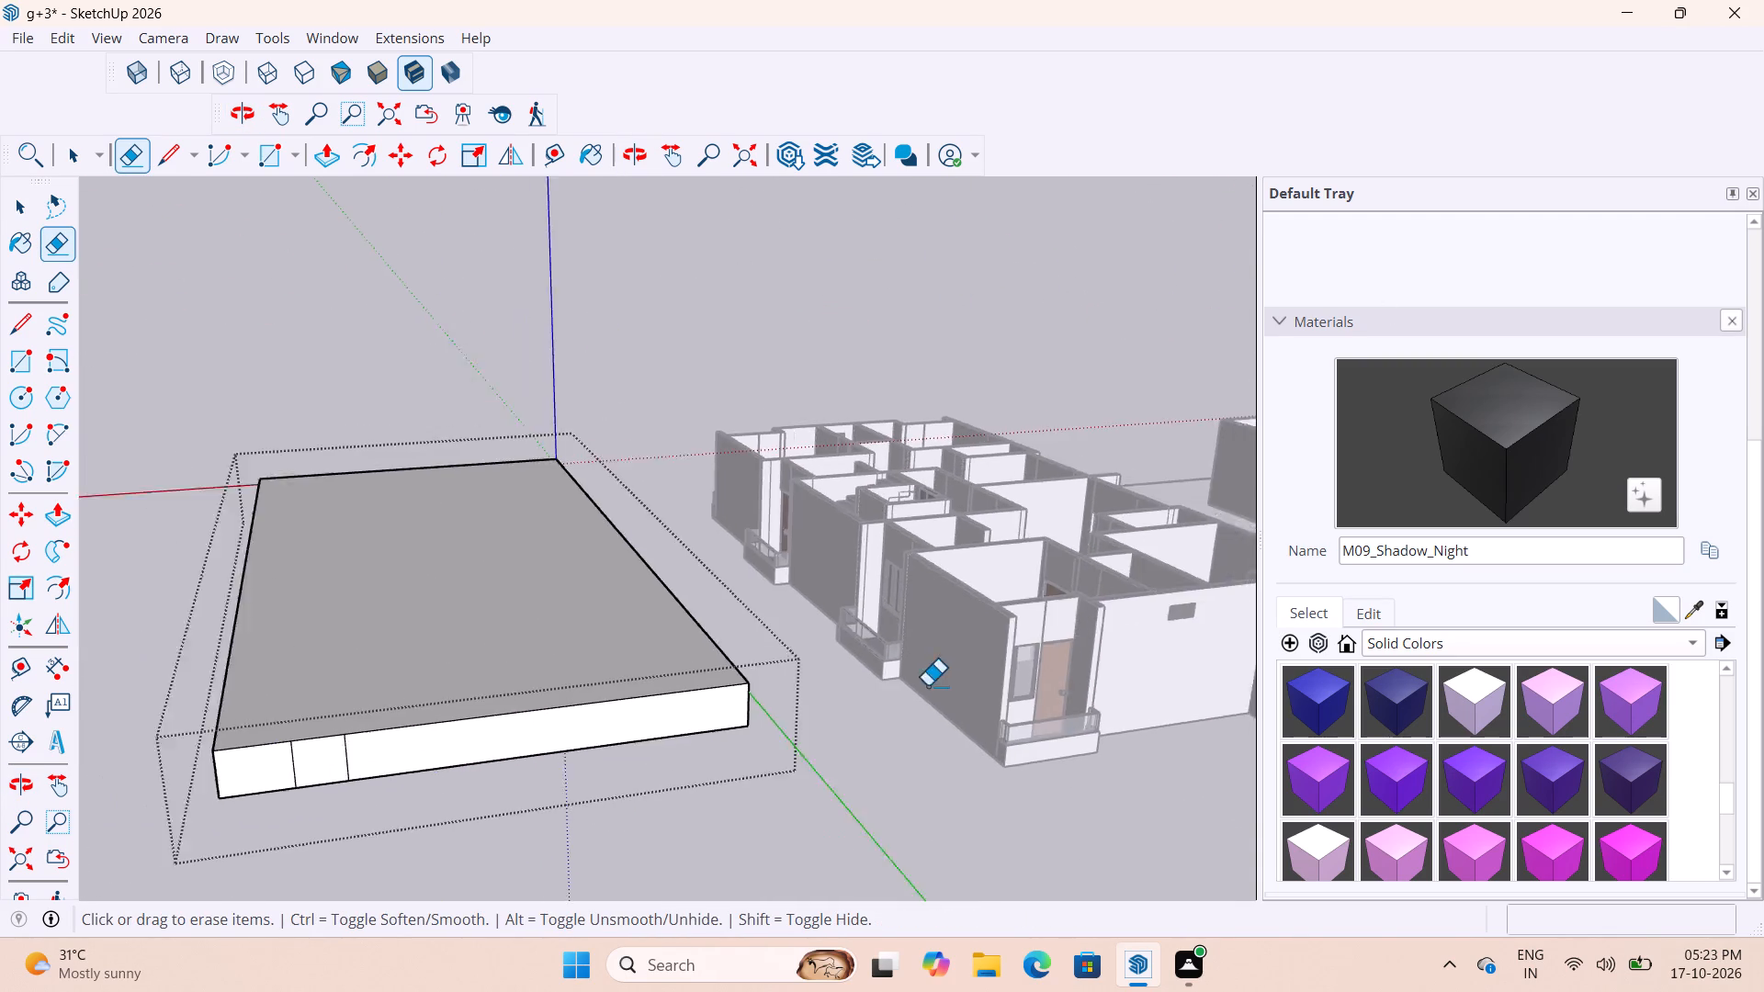
scroll(927, 686, "down", 2)
scroll(569, 783, "up", 13)
left_click_drag(701, 641, 534, 664)
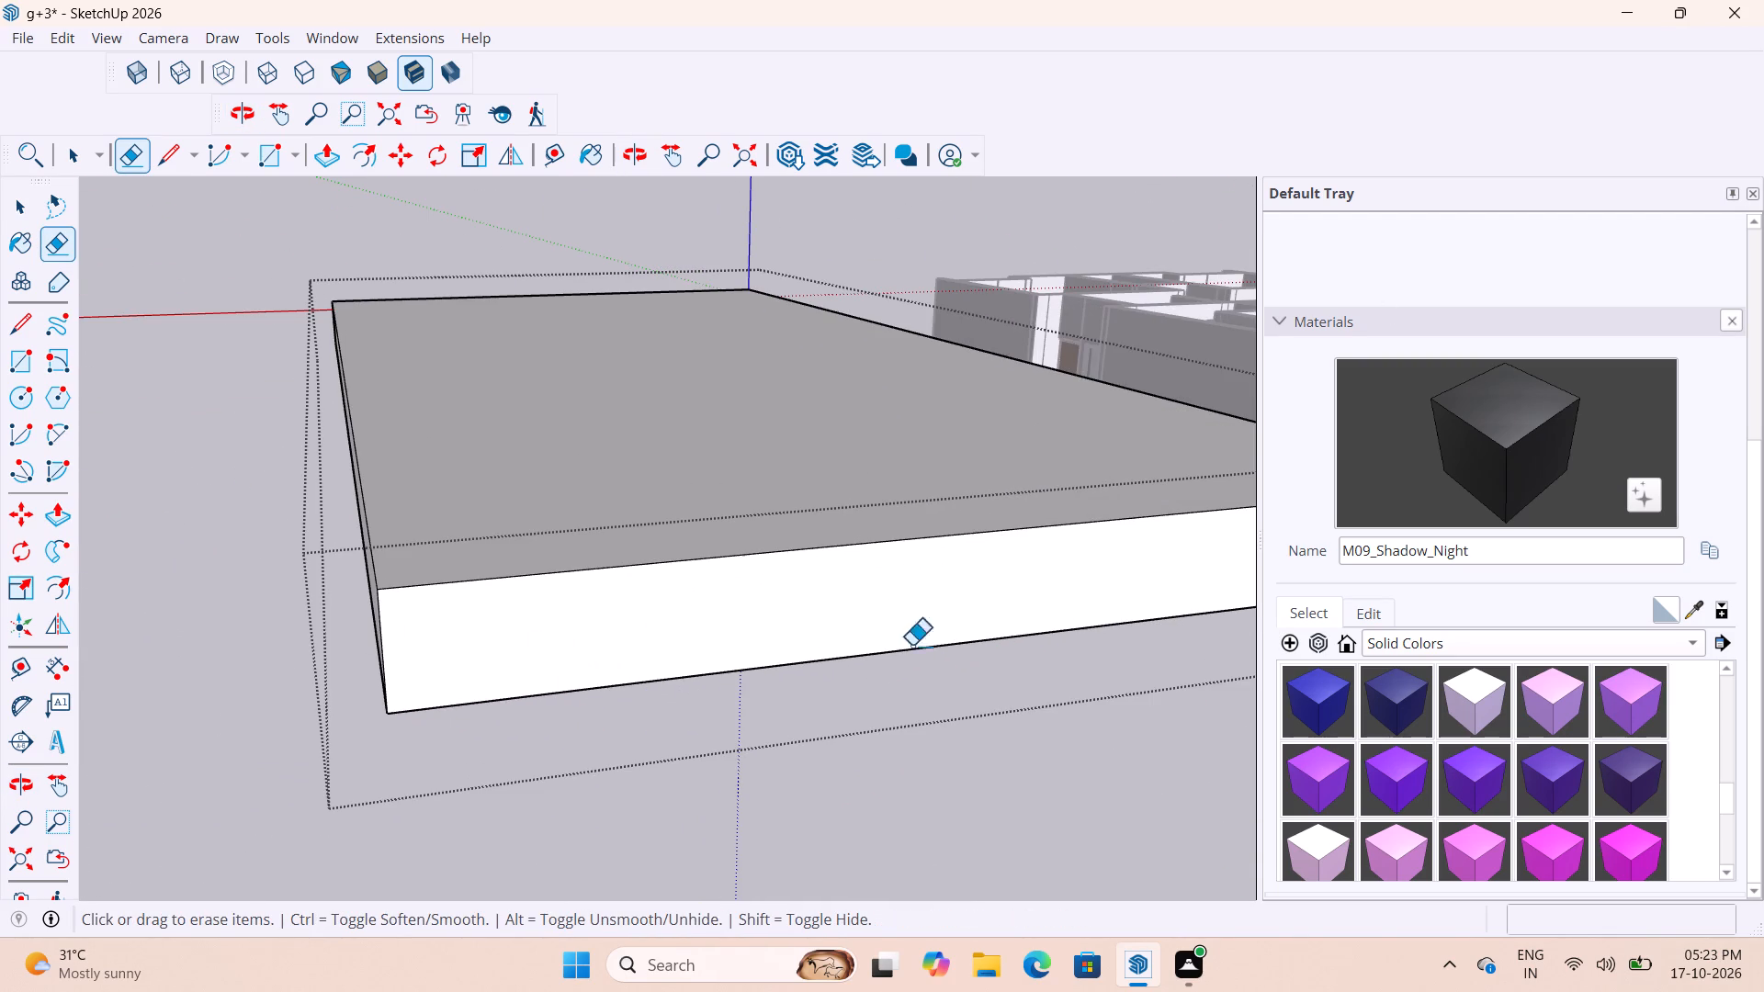
scroll(912, 668, "down", 4)
middle_click_drag(796, 654, 1412, 659)
scroll(827, 645, "down", 5)
middle_click_drag(780, 659, 1275, 794)
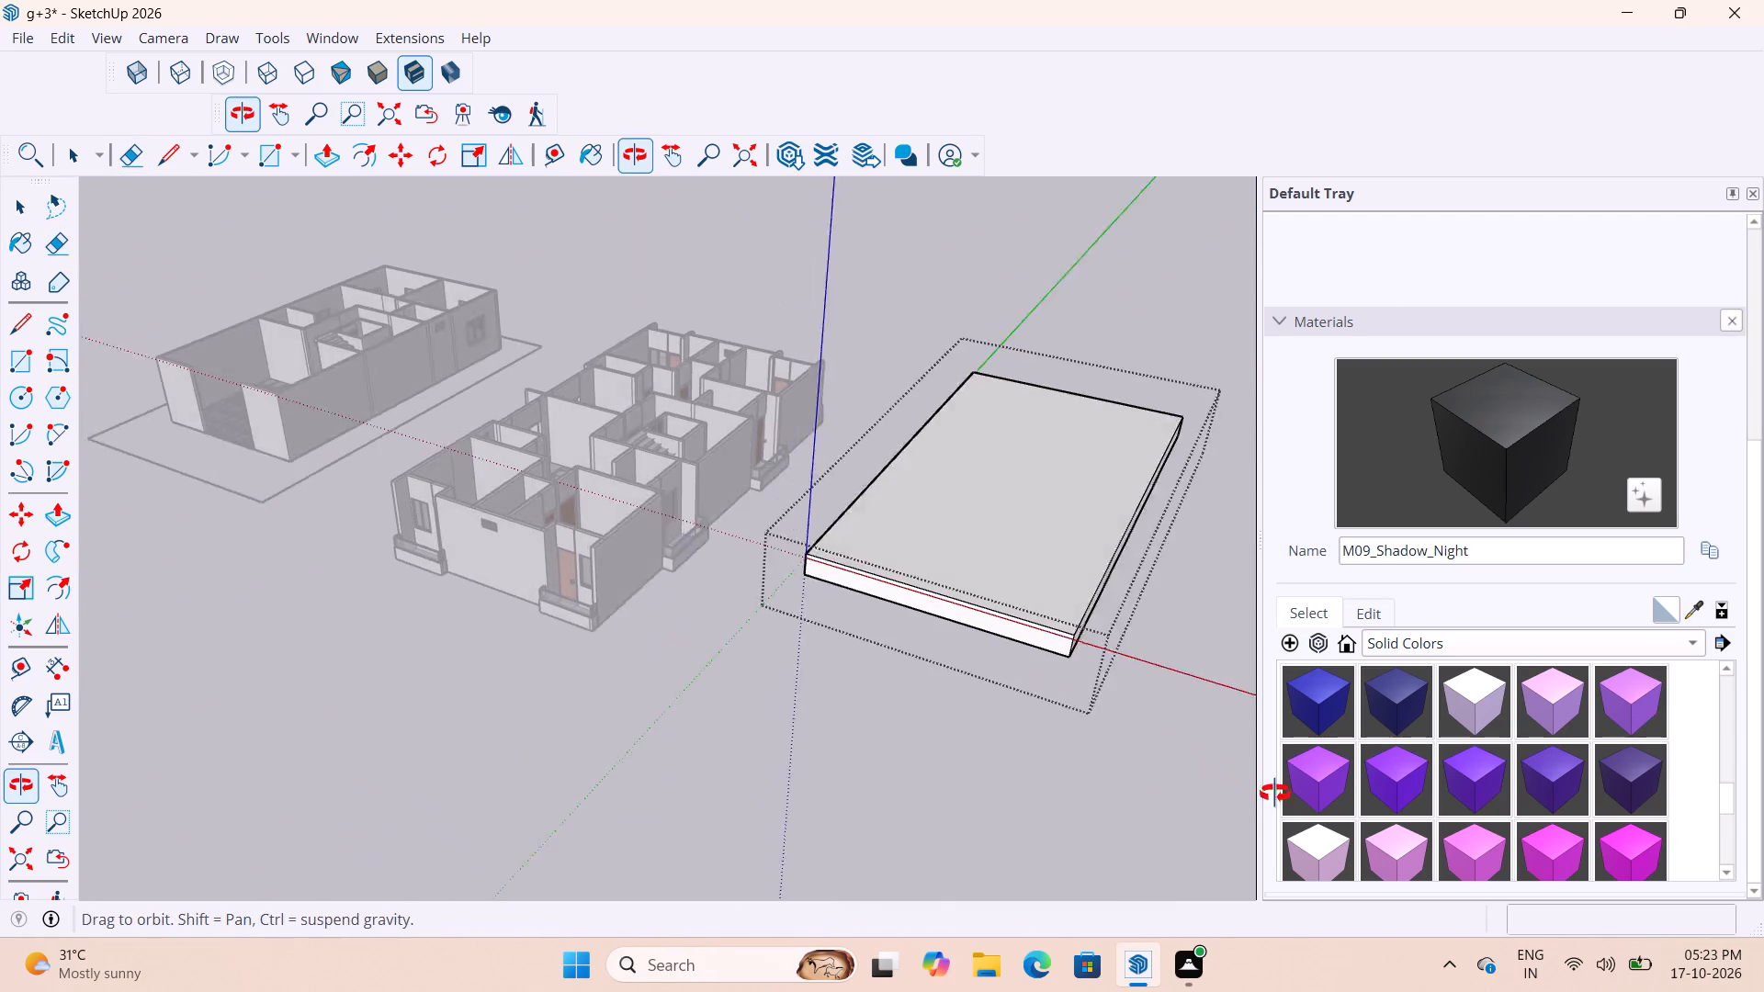
middle_click_drag(1275, 794, 1276, 795)
key("space")
key("space")
left_click(631, 742)
Examine the building's stairwell and rooms from above in relation to the neighbouring slab.
middle_click_drag(780, 514, 994, 729)
scroll(737, 540, "up", 2)
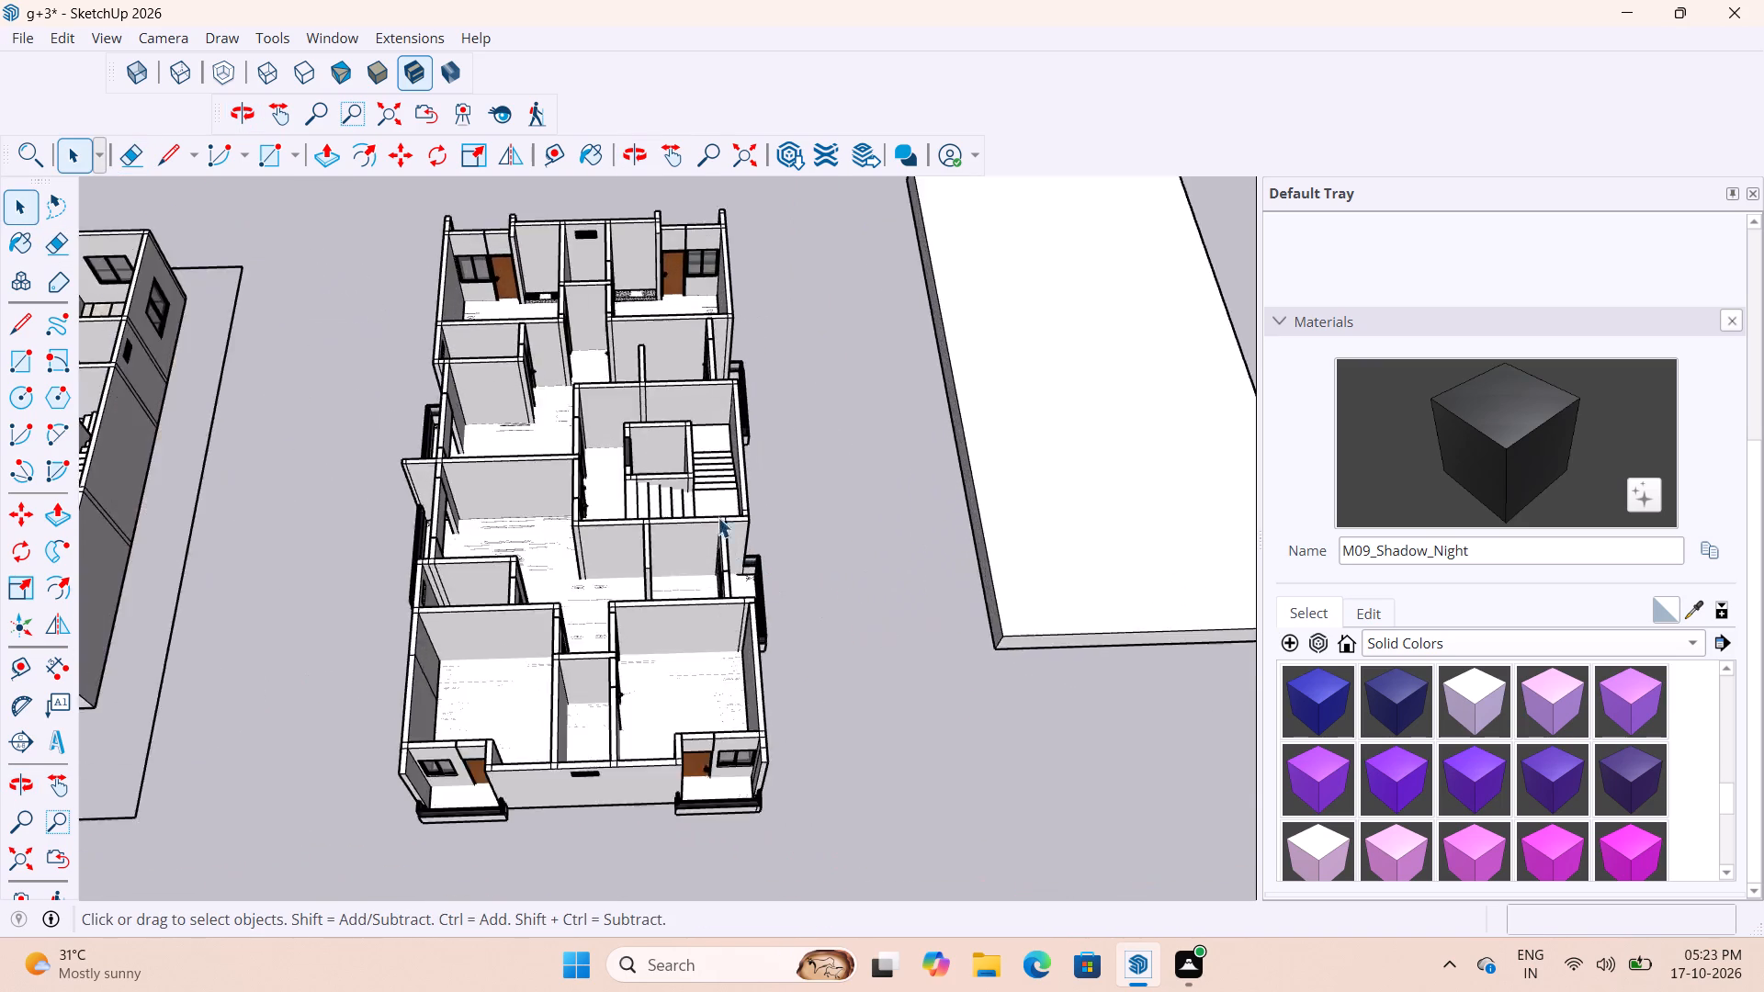
scroll(718, 517, "up", 11)
middle_click_drag(603, 470, 658, 354)
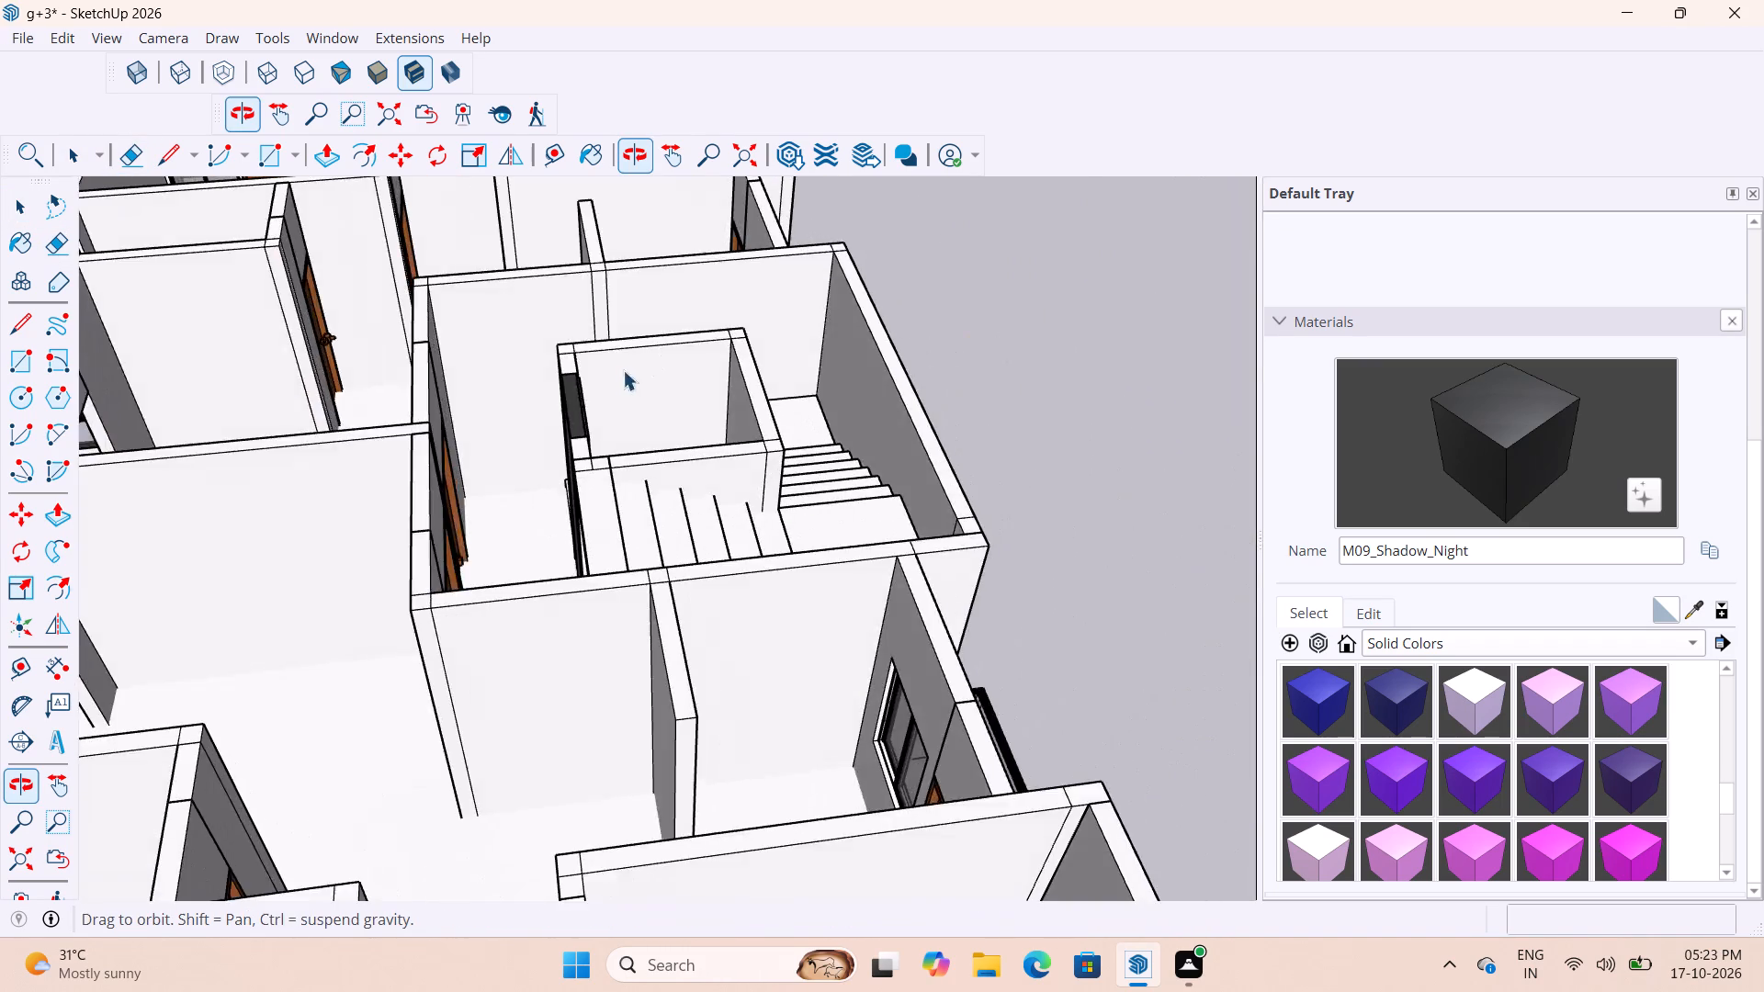
scroll(603, 384, "down", 17)
scroll(928, 403, "up", 3)
scroll(777, 526, "down", 4)
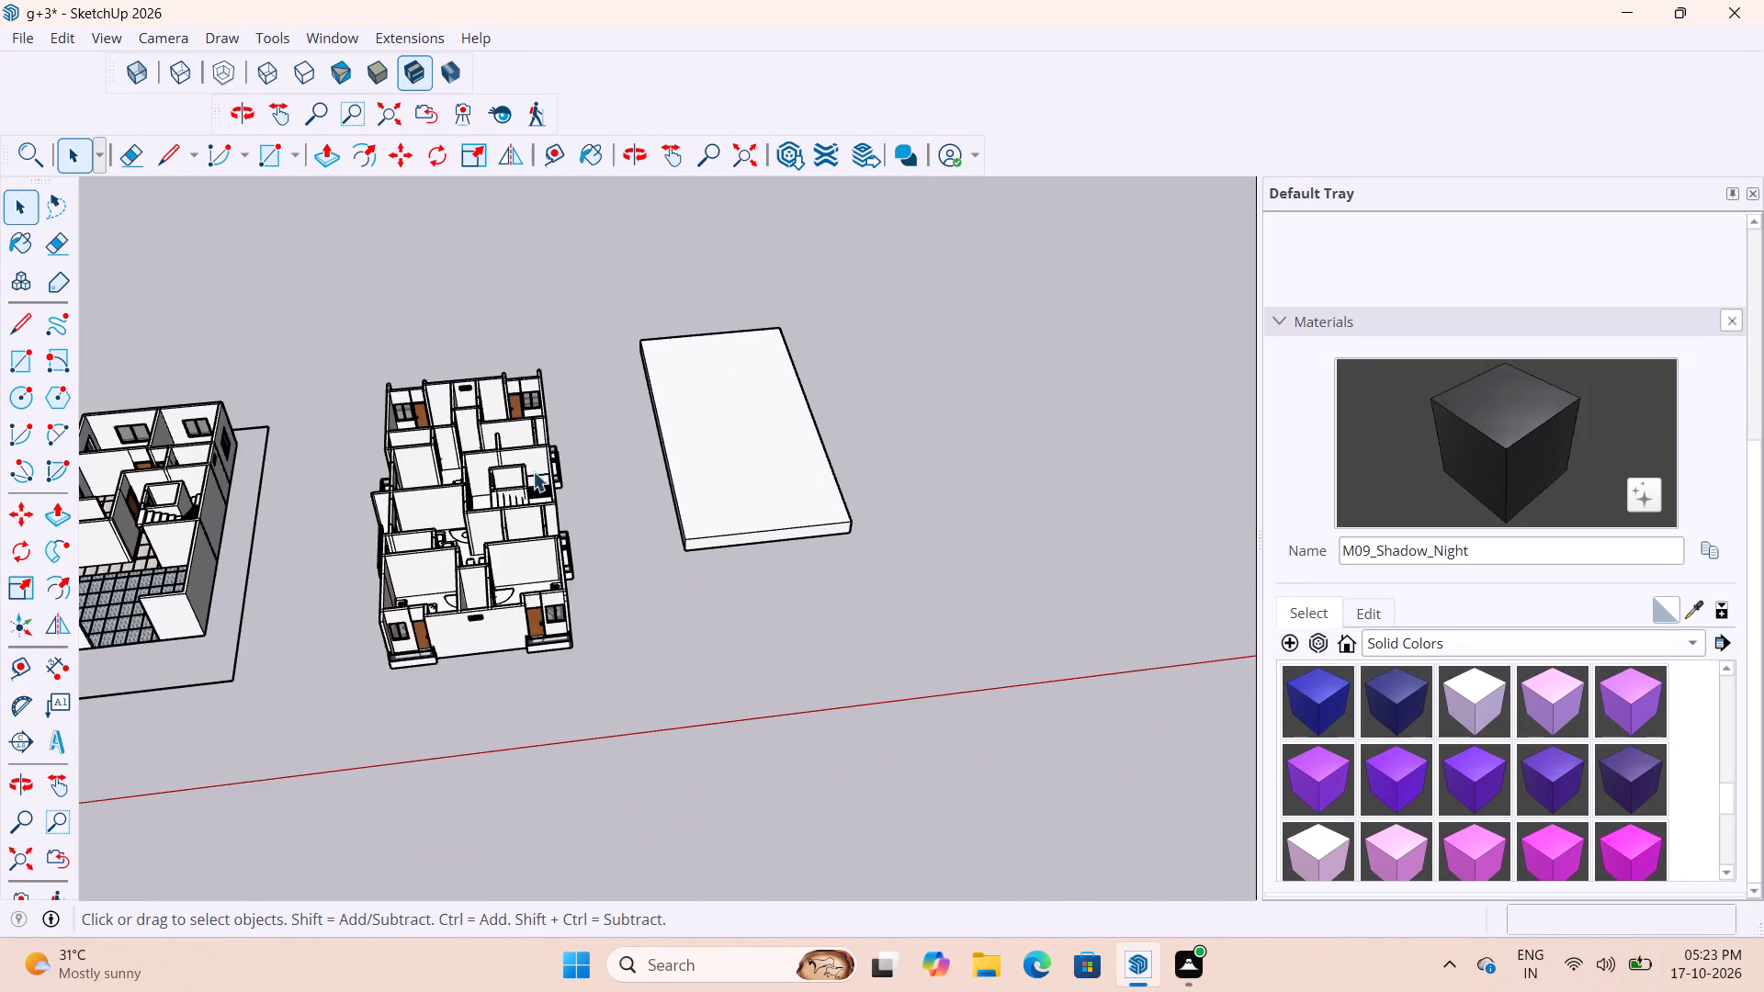
scroll(605, 522, "down", 4)
left_click(532, 463)
scroll(526, 501, "up", 4)
left_click(542, 563)
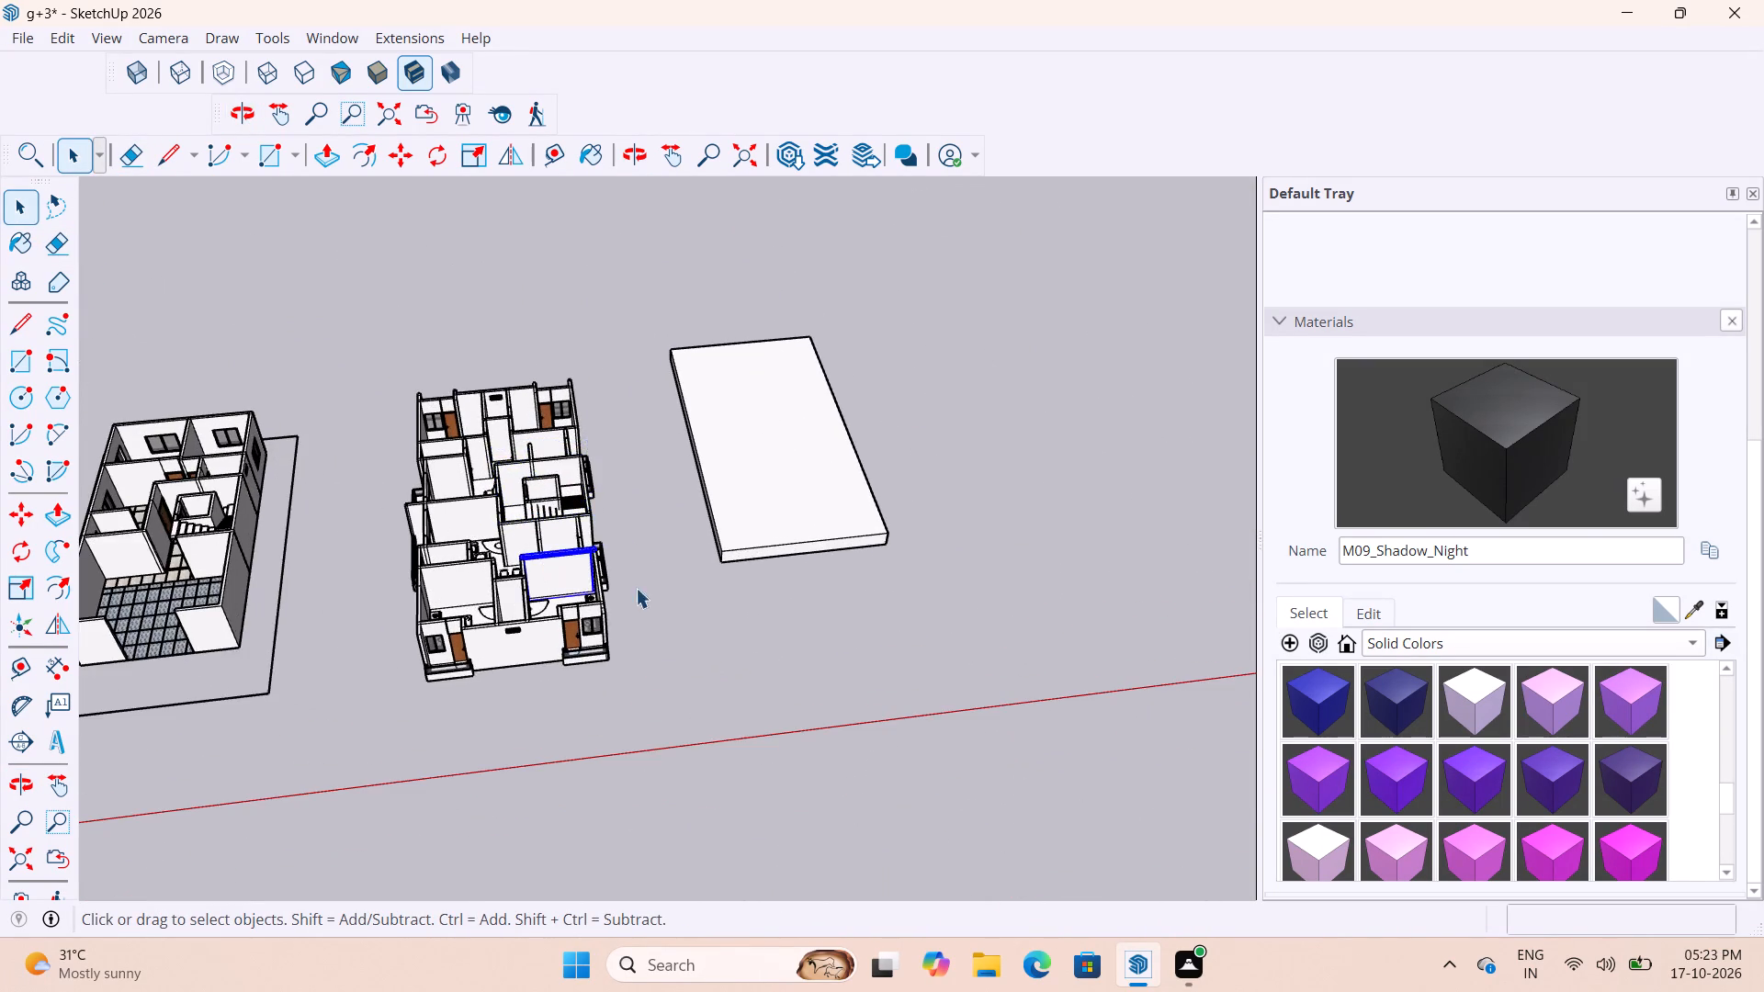
scroll(636, 591, "down", 5)
left_click(662, 639)
middle_click_drag(649, 630, 617, 701)
scroll(478, 591, "up", 2)
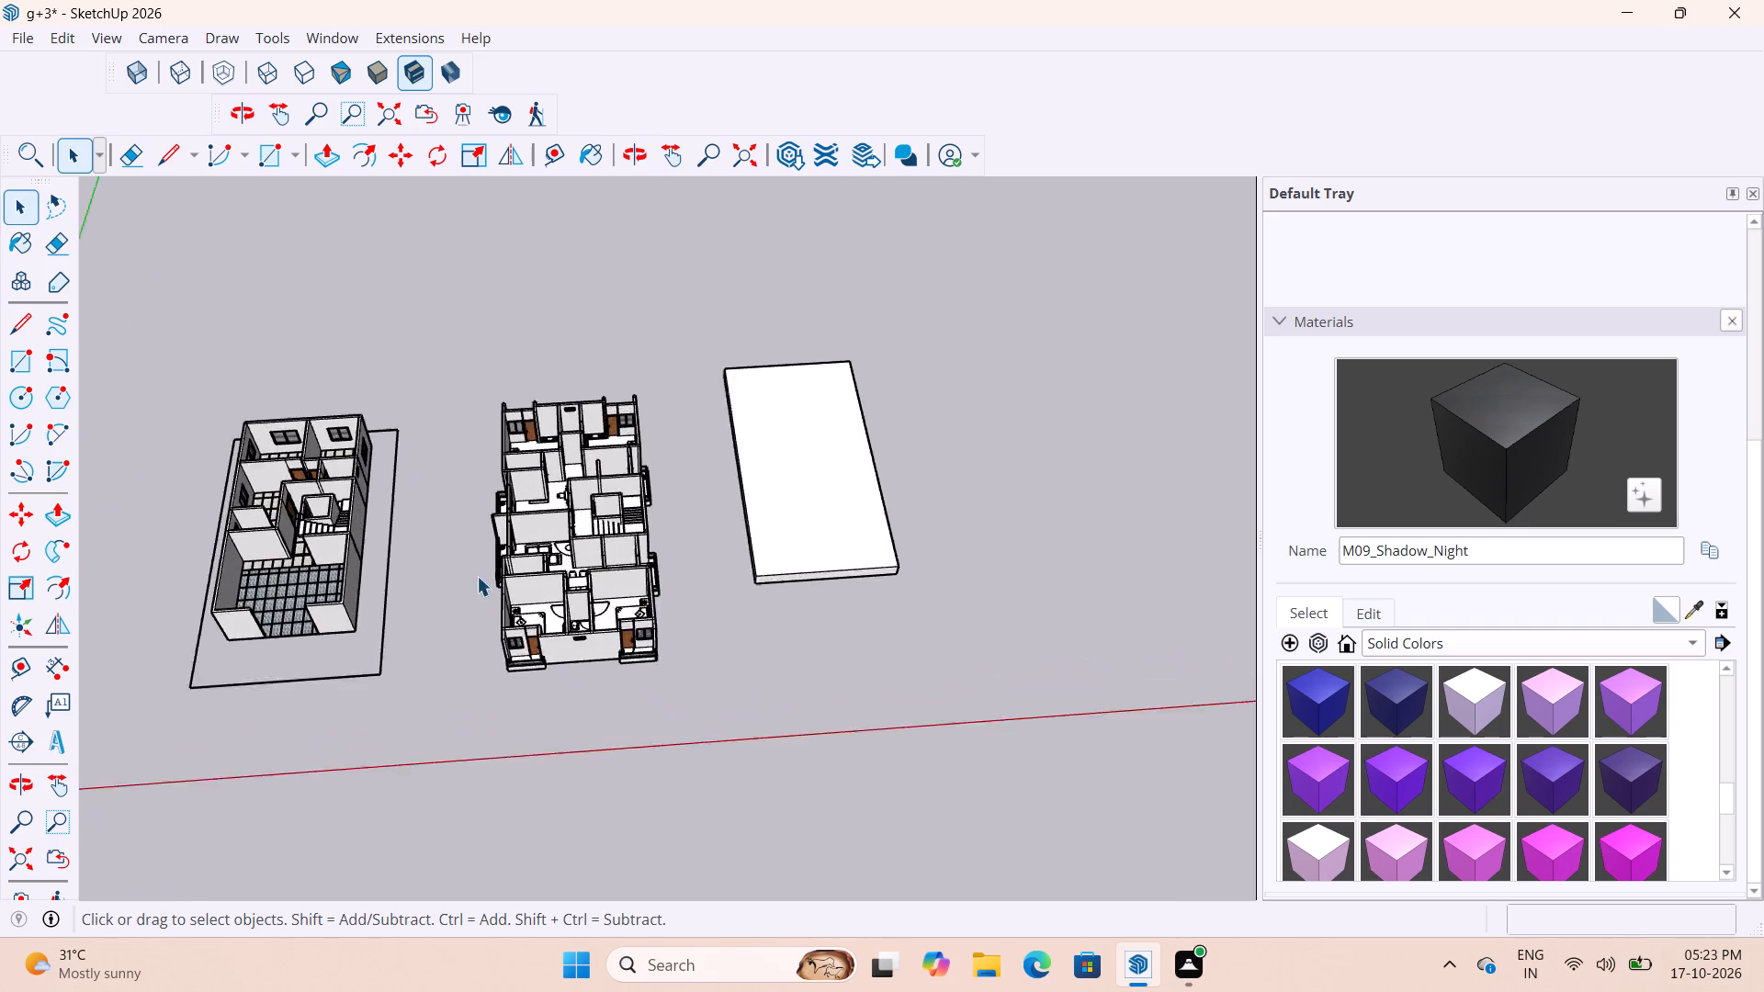
scroll(477, 576, "up", 2)
scroll(478, 549, "down", 6)
scroll(721, 475, "up", 3)
Open the slab group and push its top face down by 1'6".
left_click(718, 469)
scroll(673, 507, "down", 4)
scroll(699, 579, "up", 5)
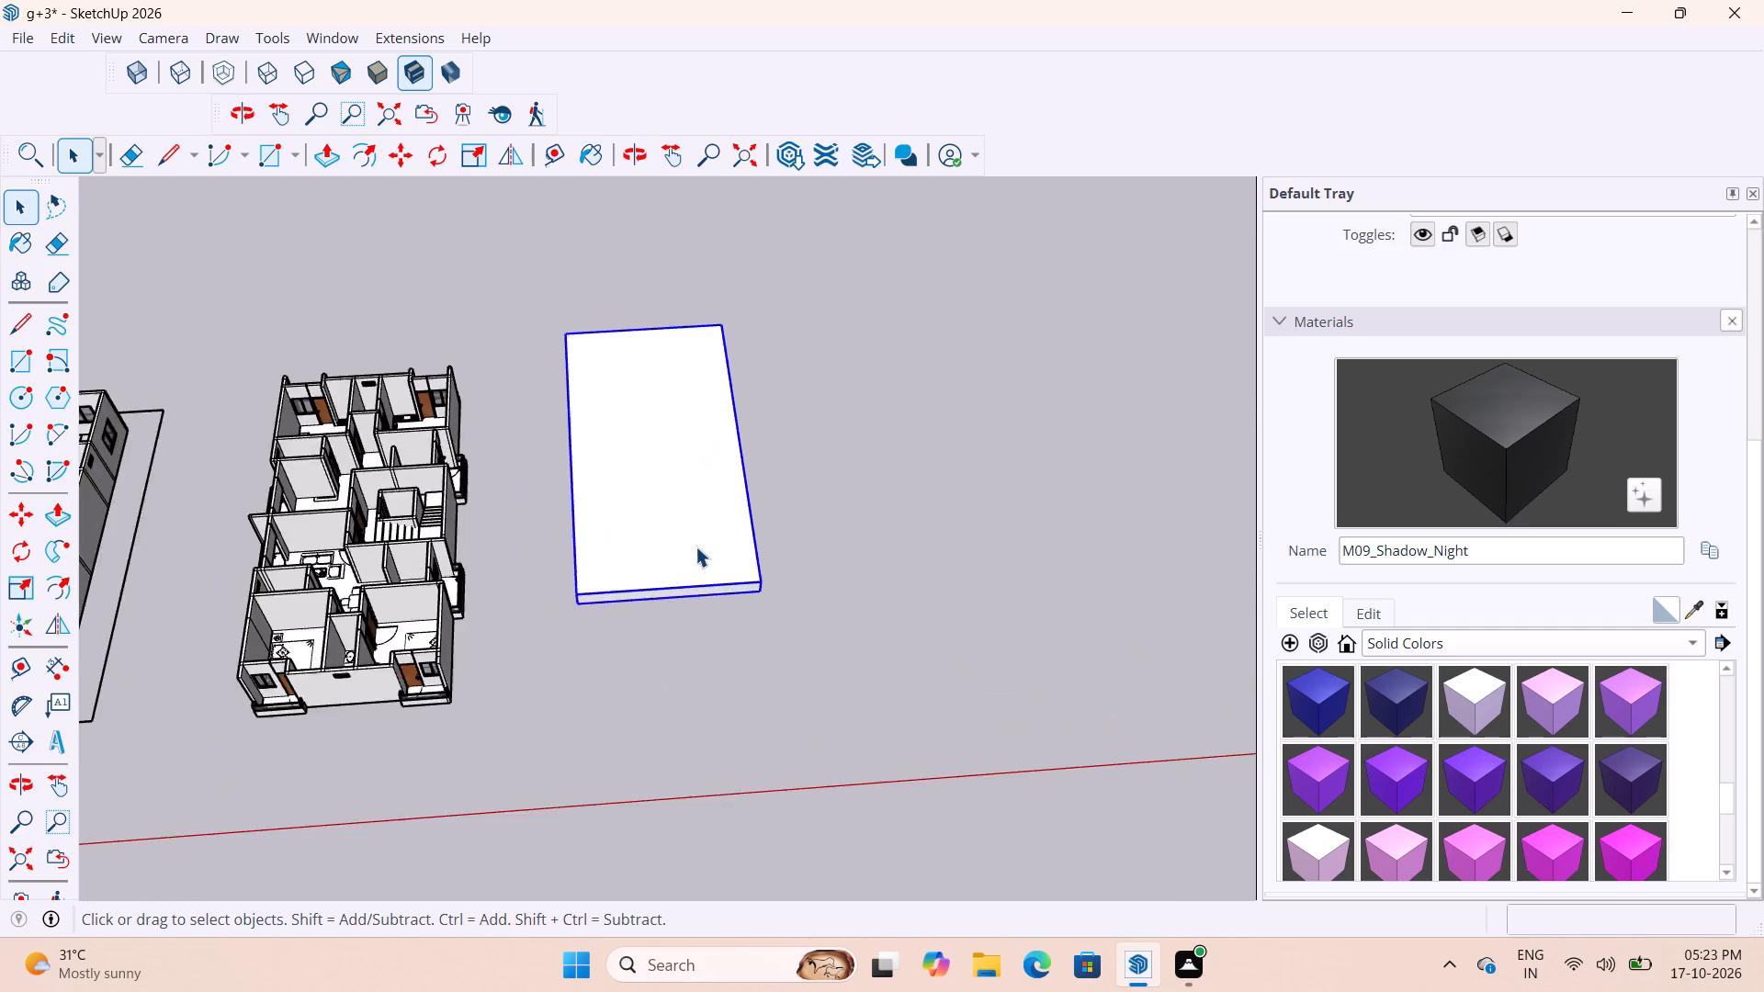
scroll(695, 547, "up", 3)
middle_click_drag(694, 562, 557, 458)
scroll(680, 574, "up", 7)
key("p")
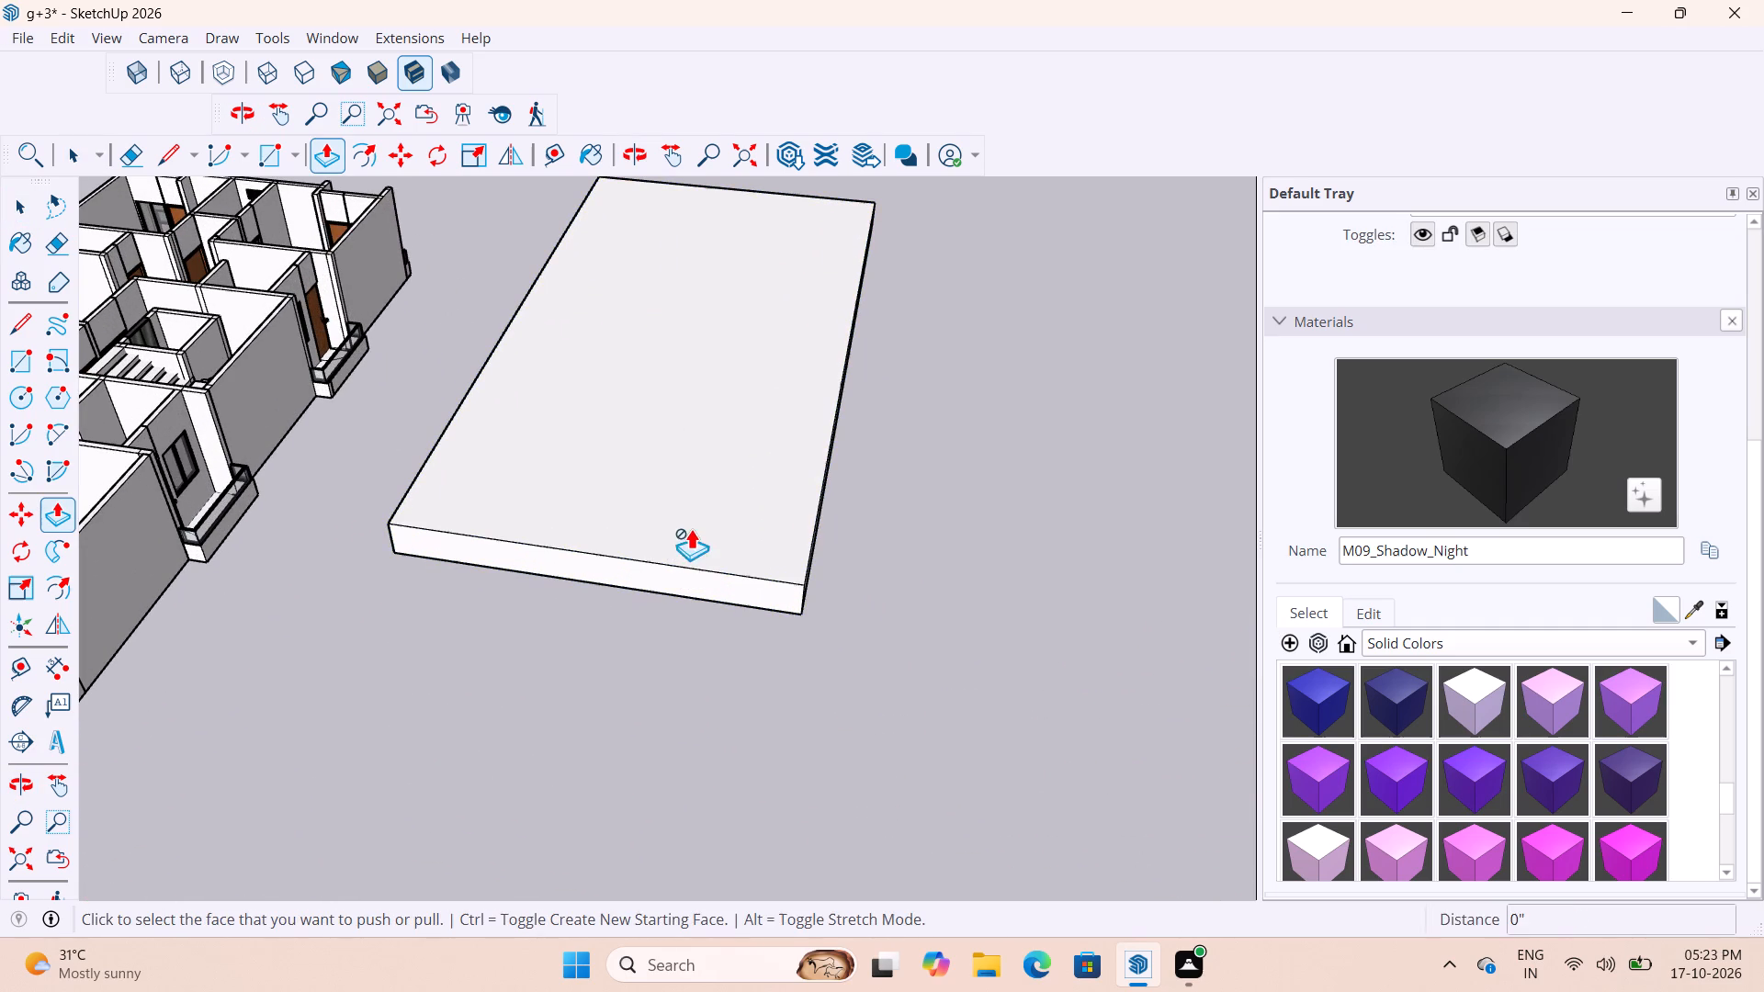
key("space")
double_click(731, 532)
key("p")
left_click(749, 546)
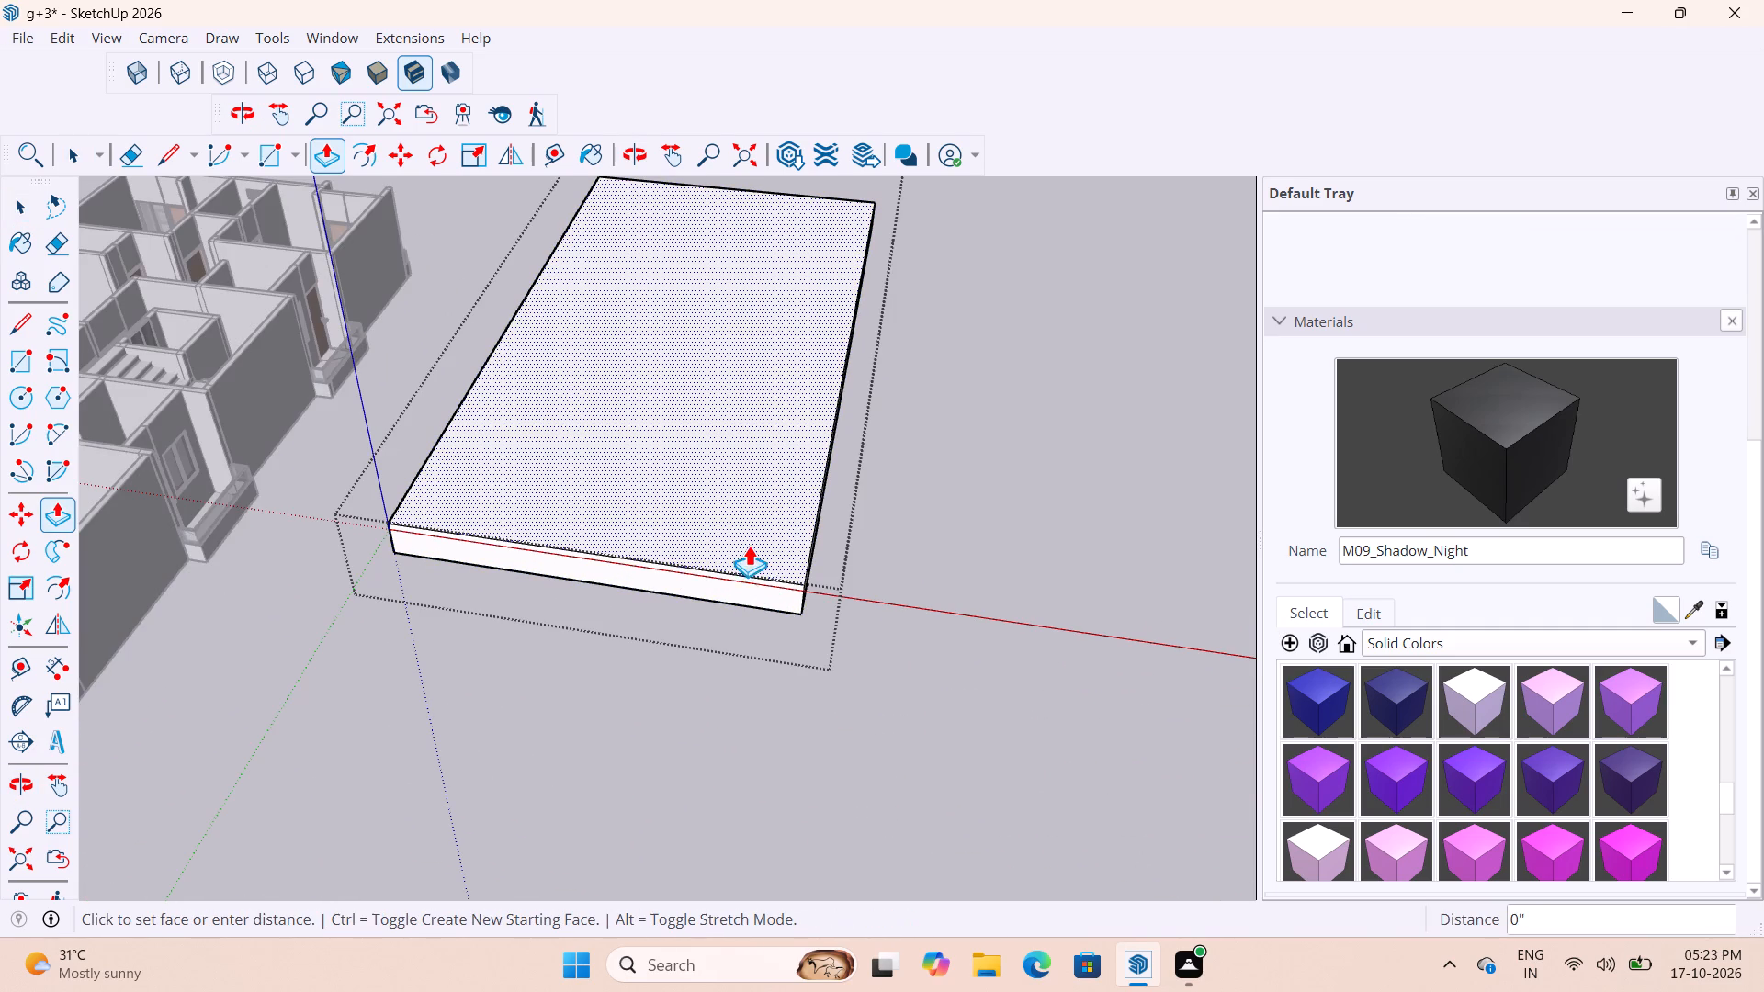
scroll(746, 569, "up", 10)
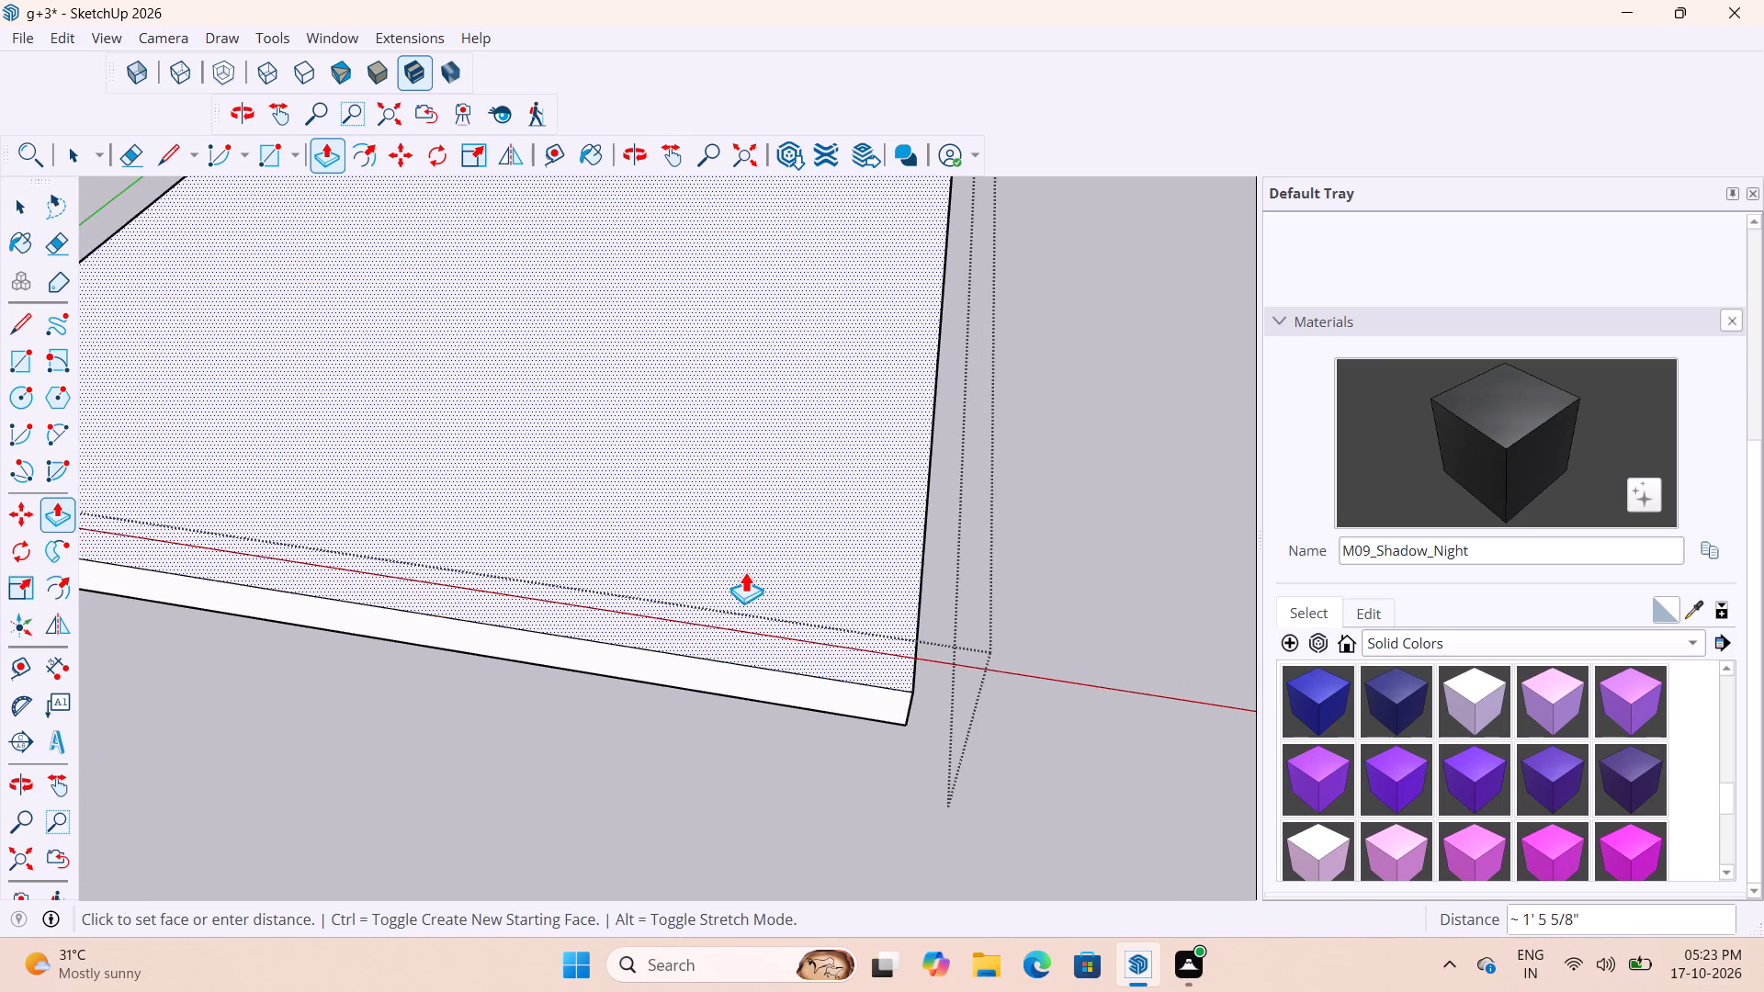
type("1'6\"")
key("Return")
Measure the slab's edge thickness on its near short face.
scroll(743, 555, "down", 6)
scroll(820, 659, "up", 9)
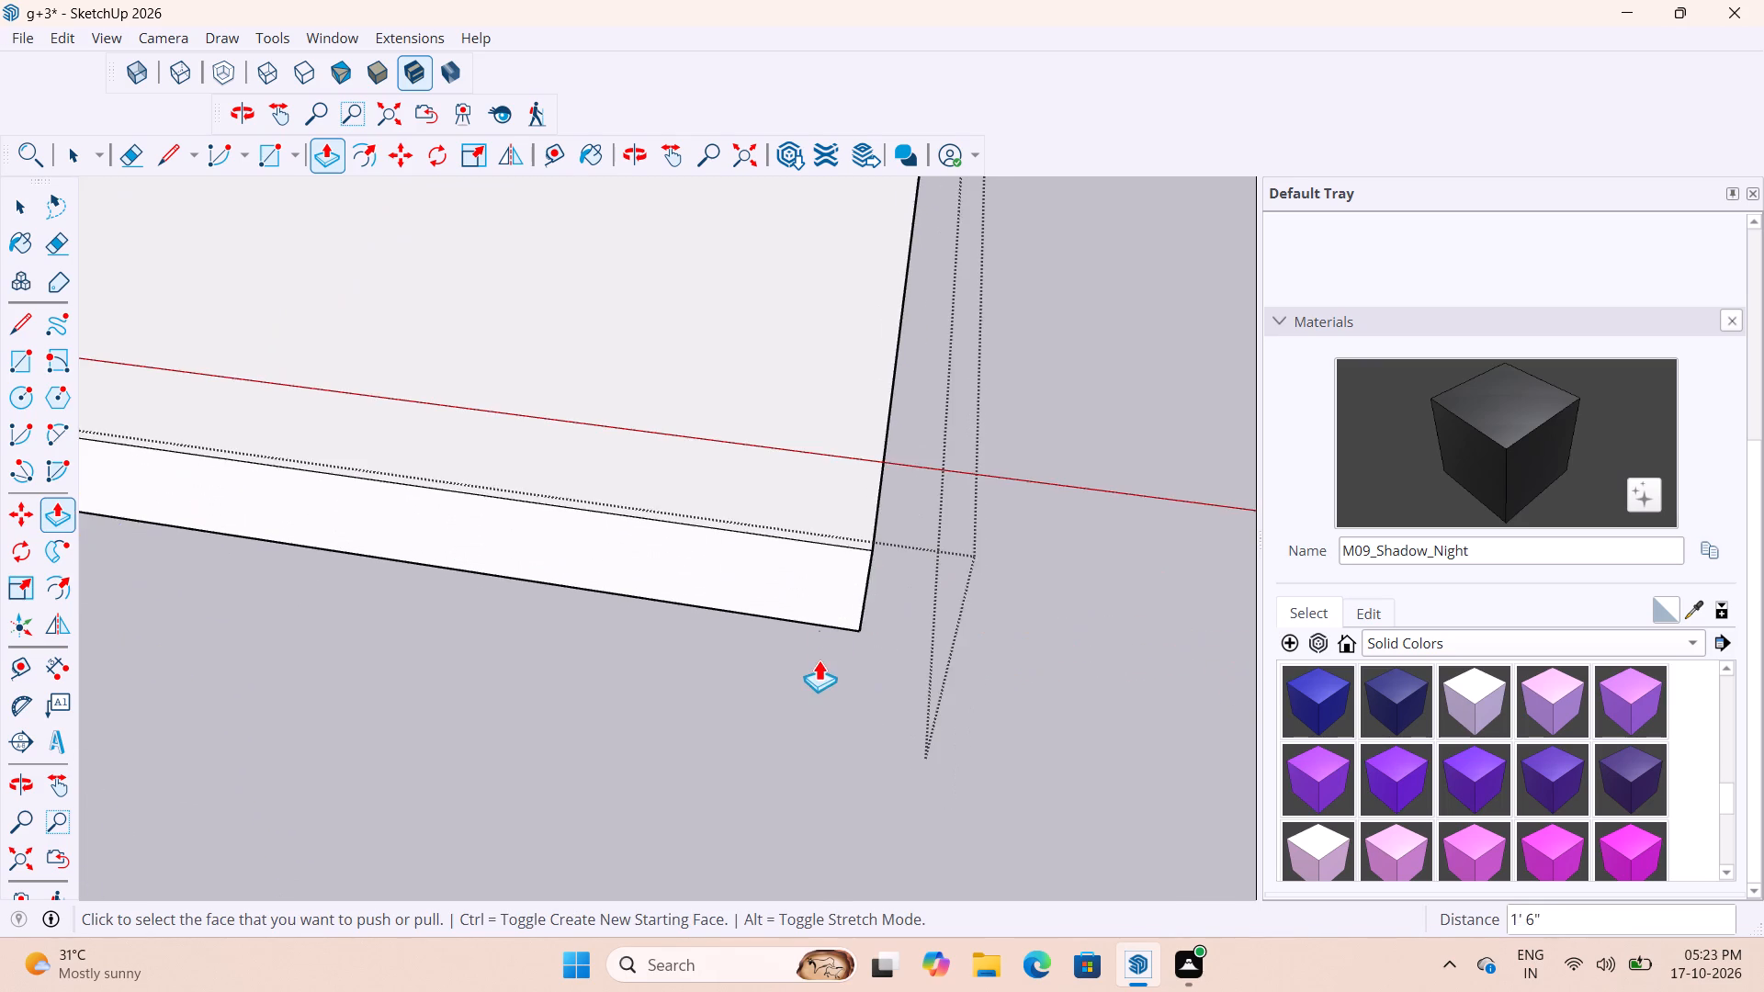
key("t")
scroll(797, 687, "up", 4)
scroll(813, 682, "down", 4)
scroll(777, 626, "up", 3)
middle_click_drag(904, 588, 797, 557)
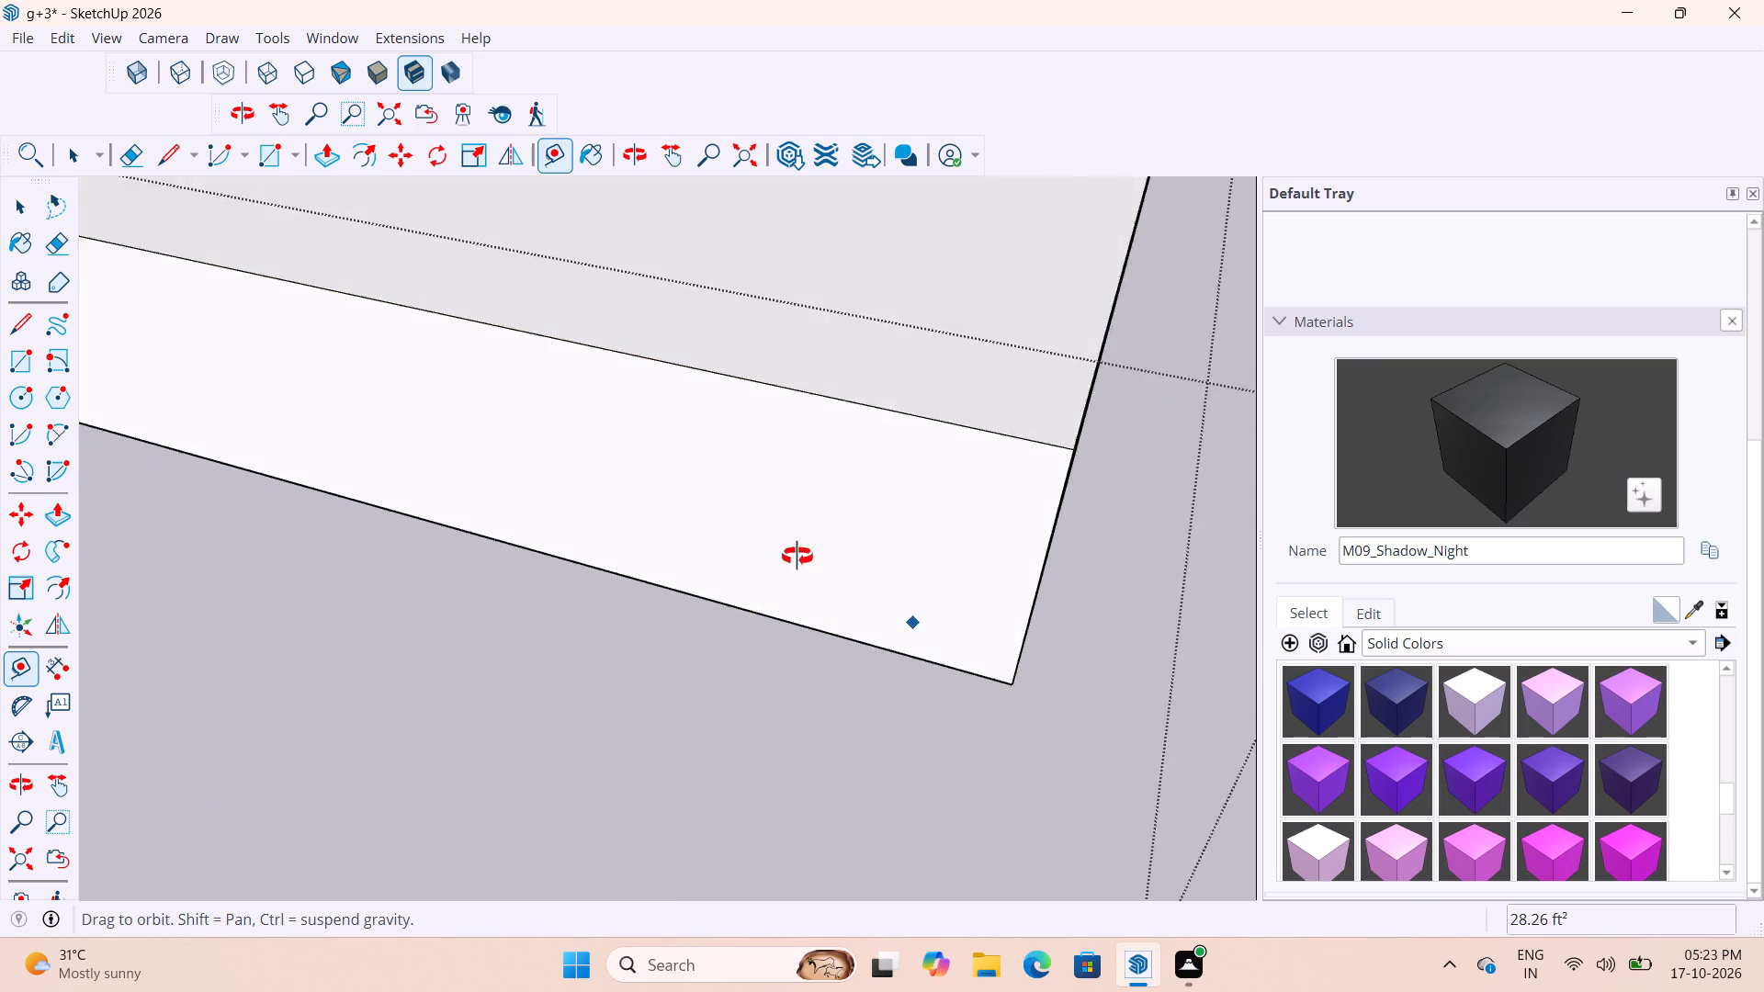
middle_click_drag(797, 557, 666, 531)
left_click(707, 603)
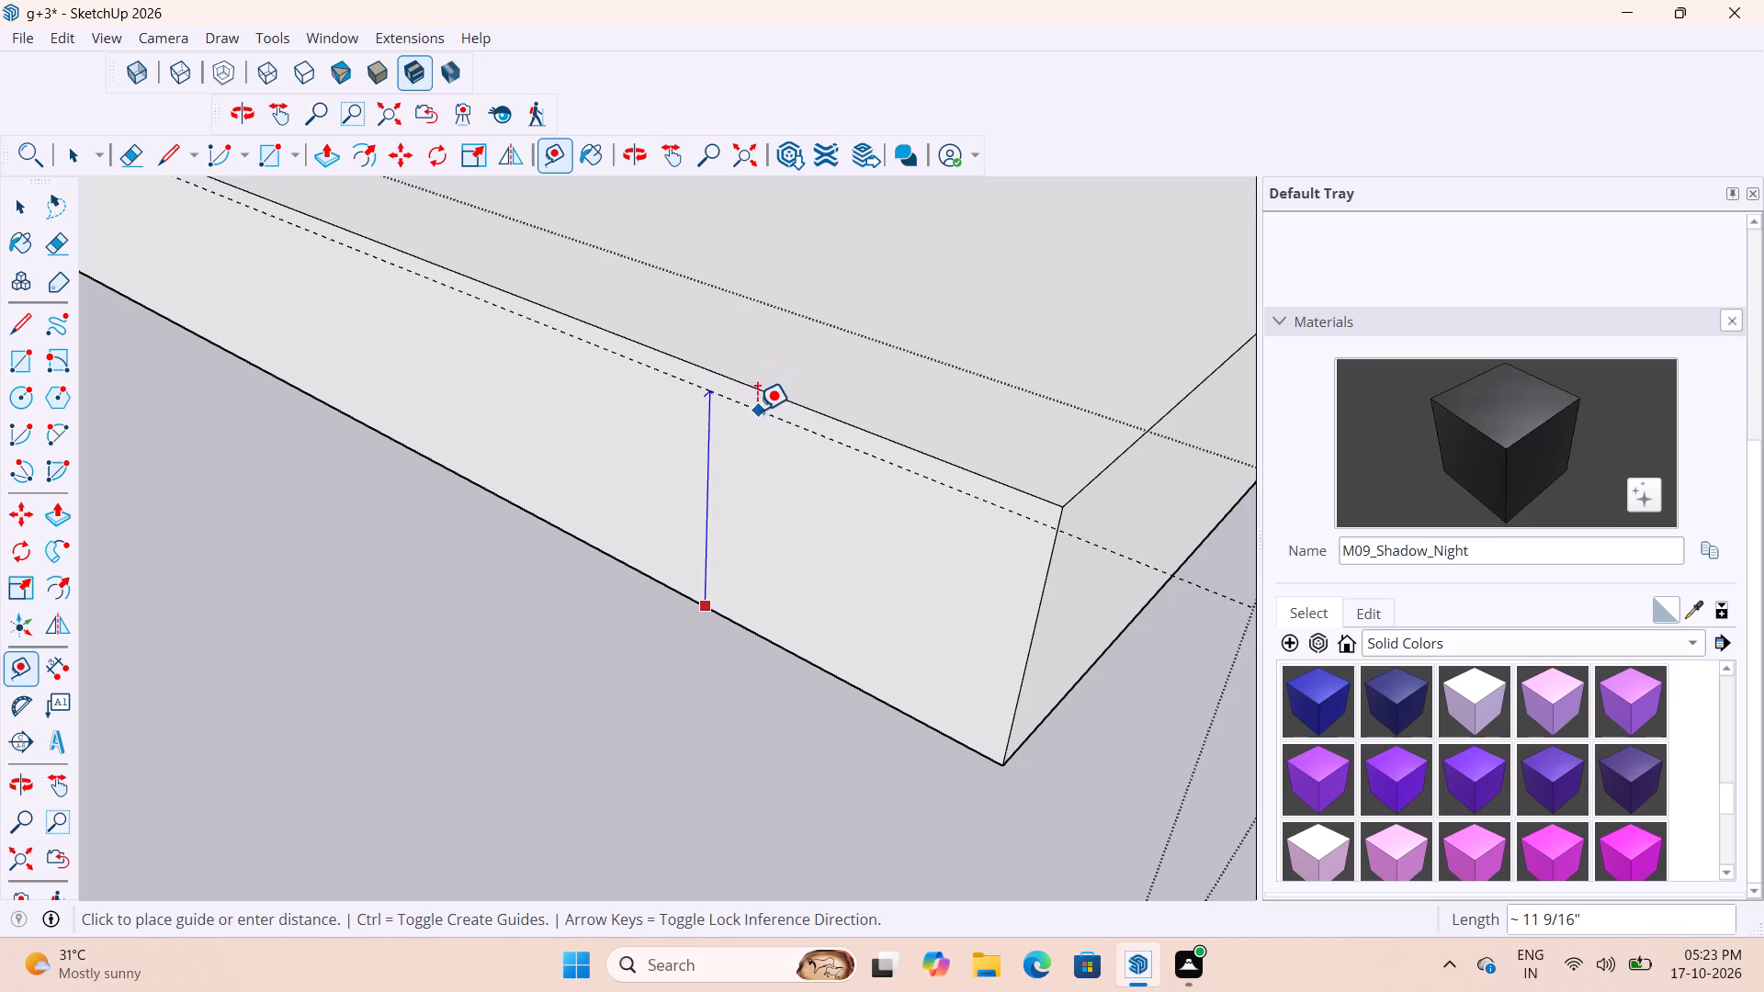
key("space")
Push the slab's top face down by another 1'.
scroll(760, 513, "down", 4)
key("p")
left_click(886, 350)
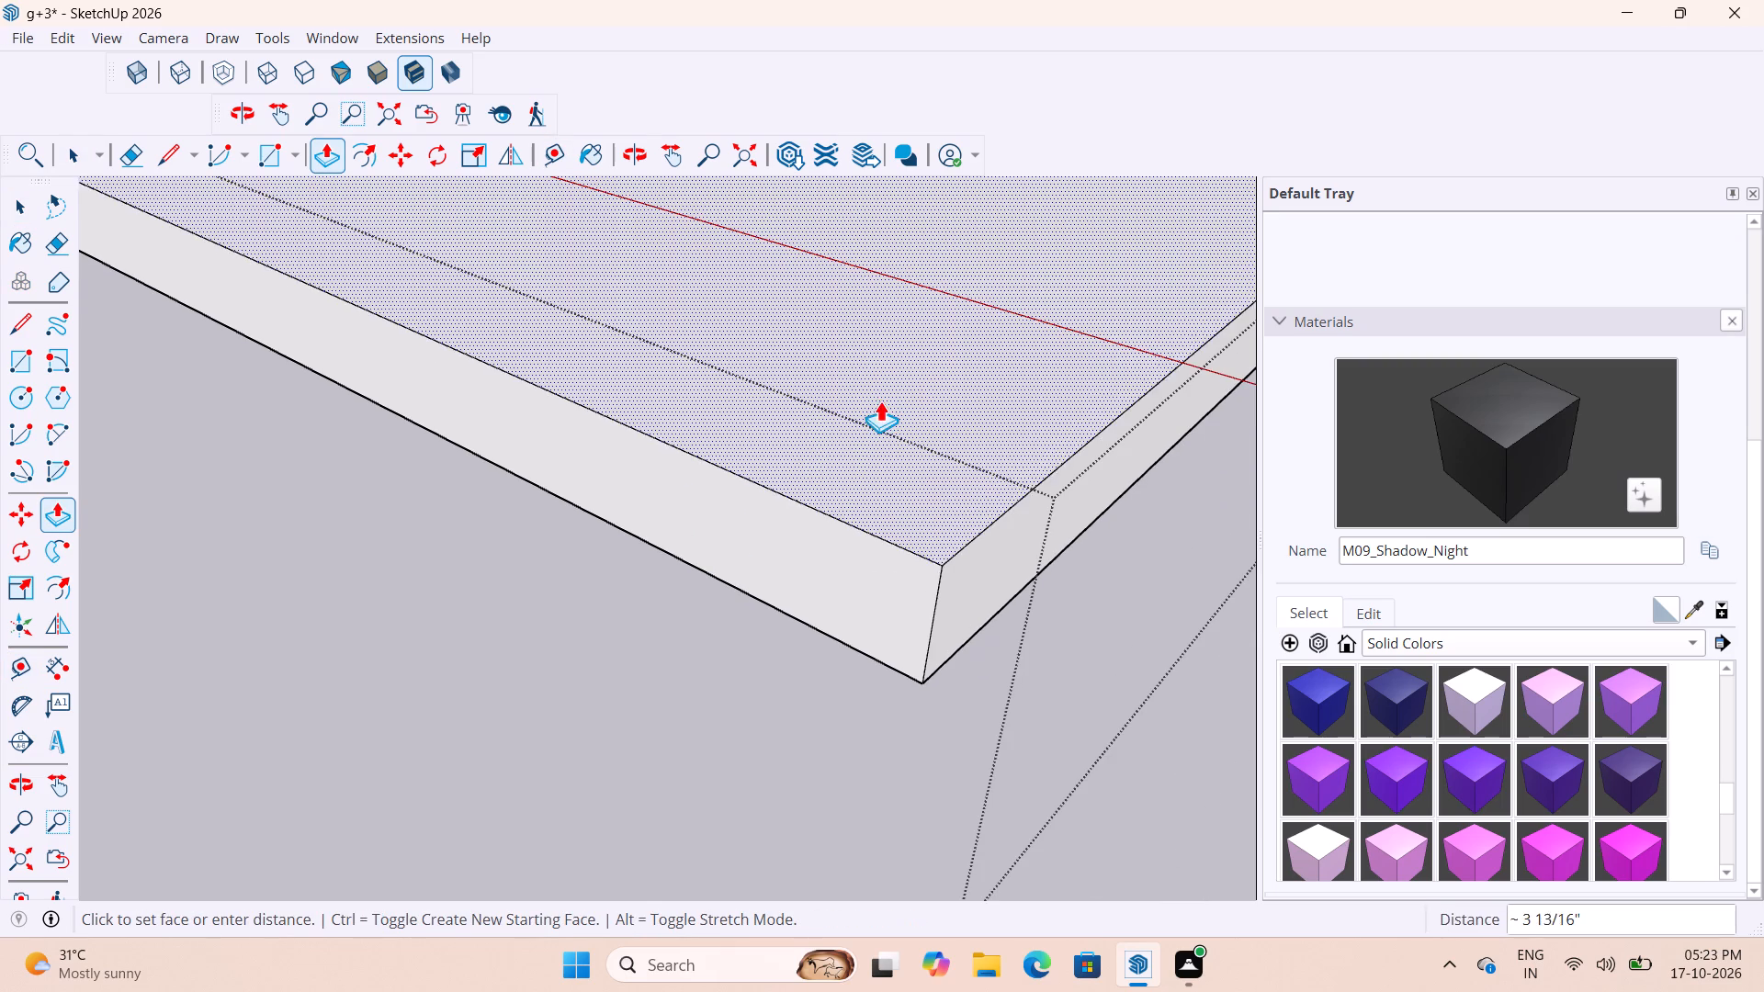
type("1'")
key("Return")
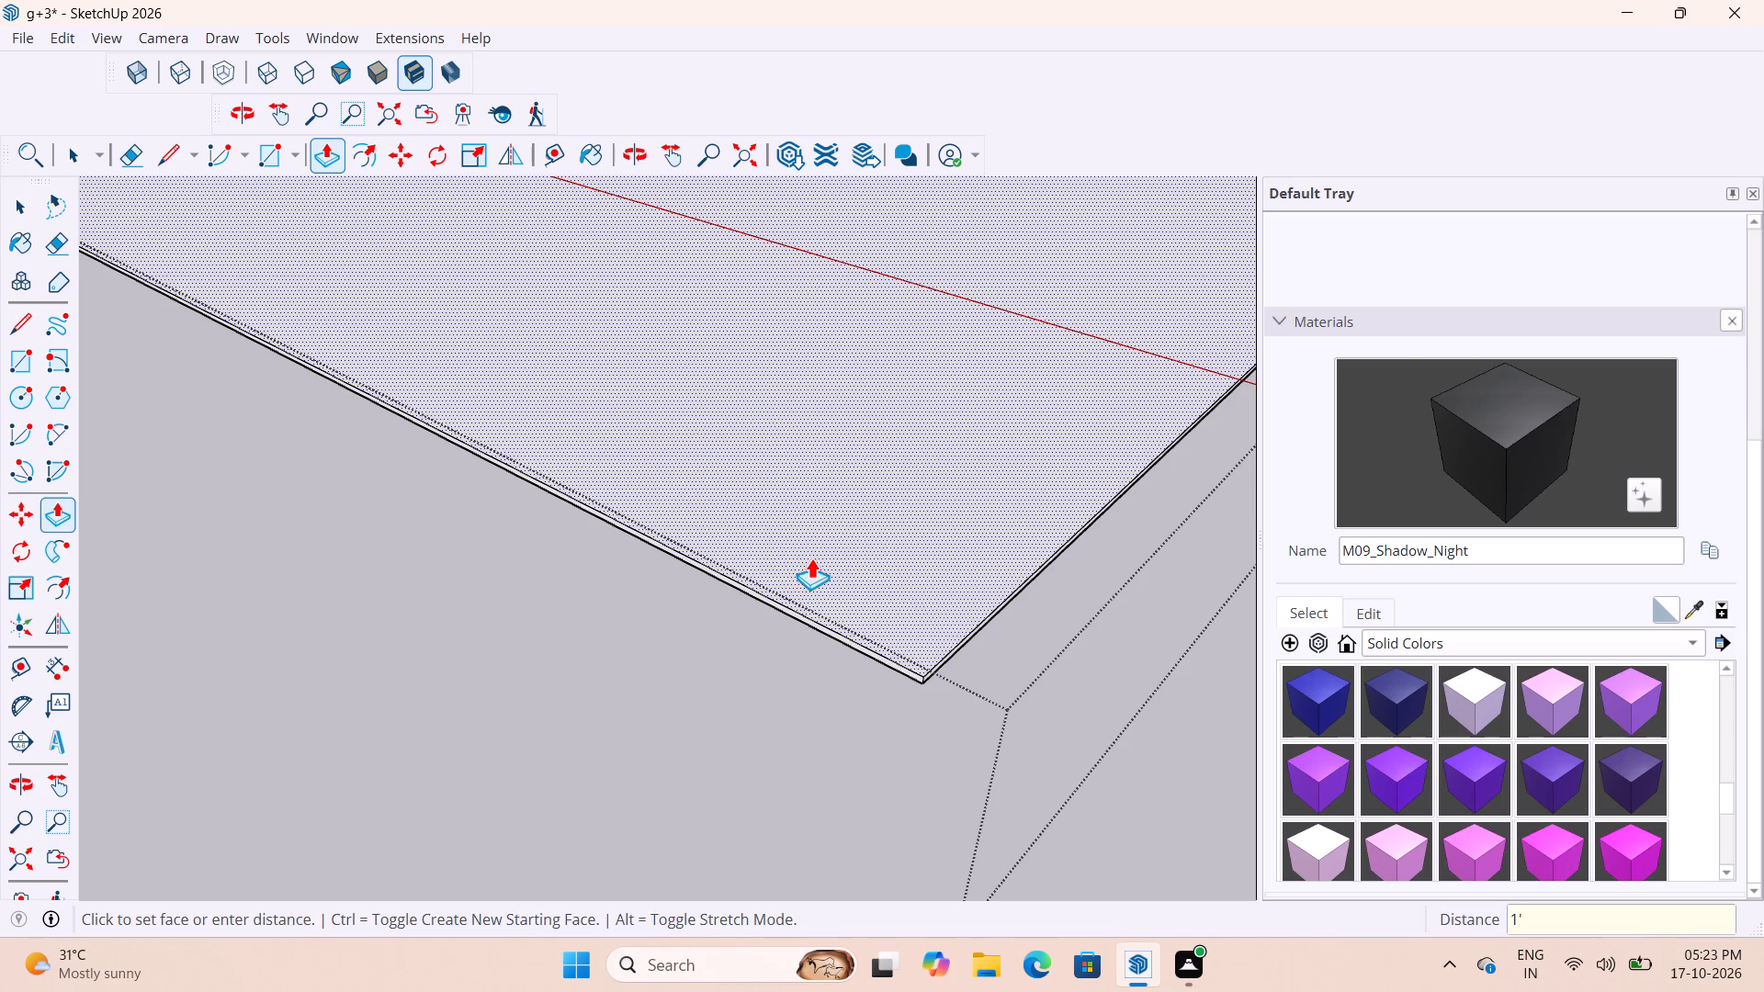
Check the slab's edge thickness near the corner and pull its top face up by 4".
scroll(925, 656, "up", 18)
key("t")
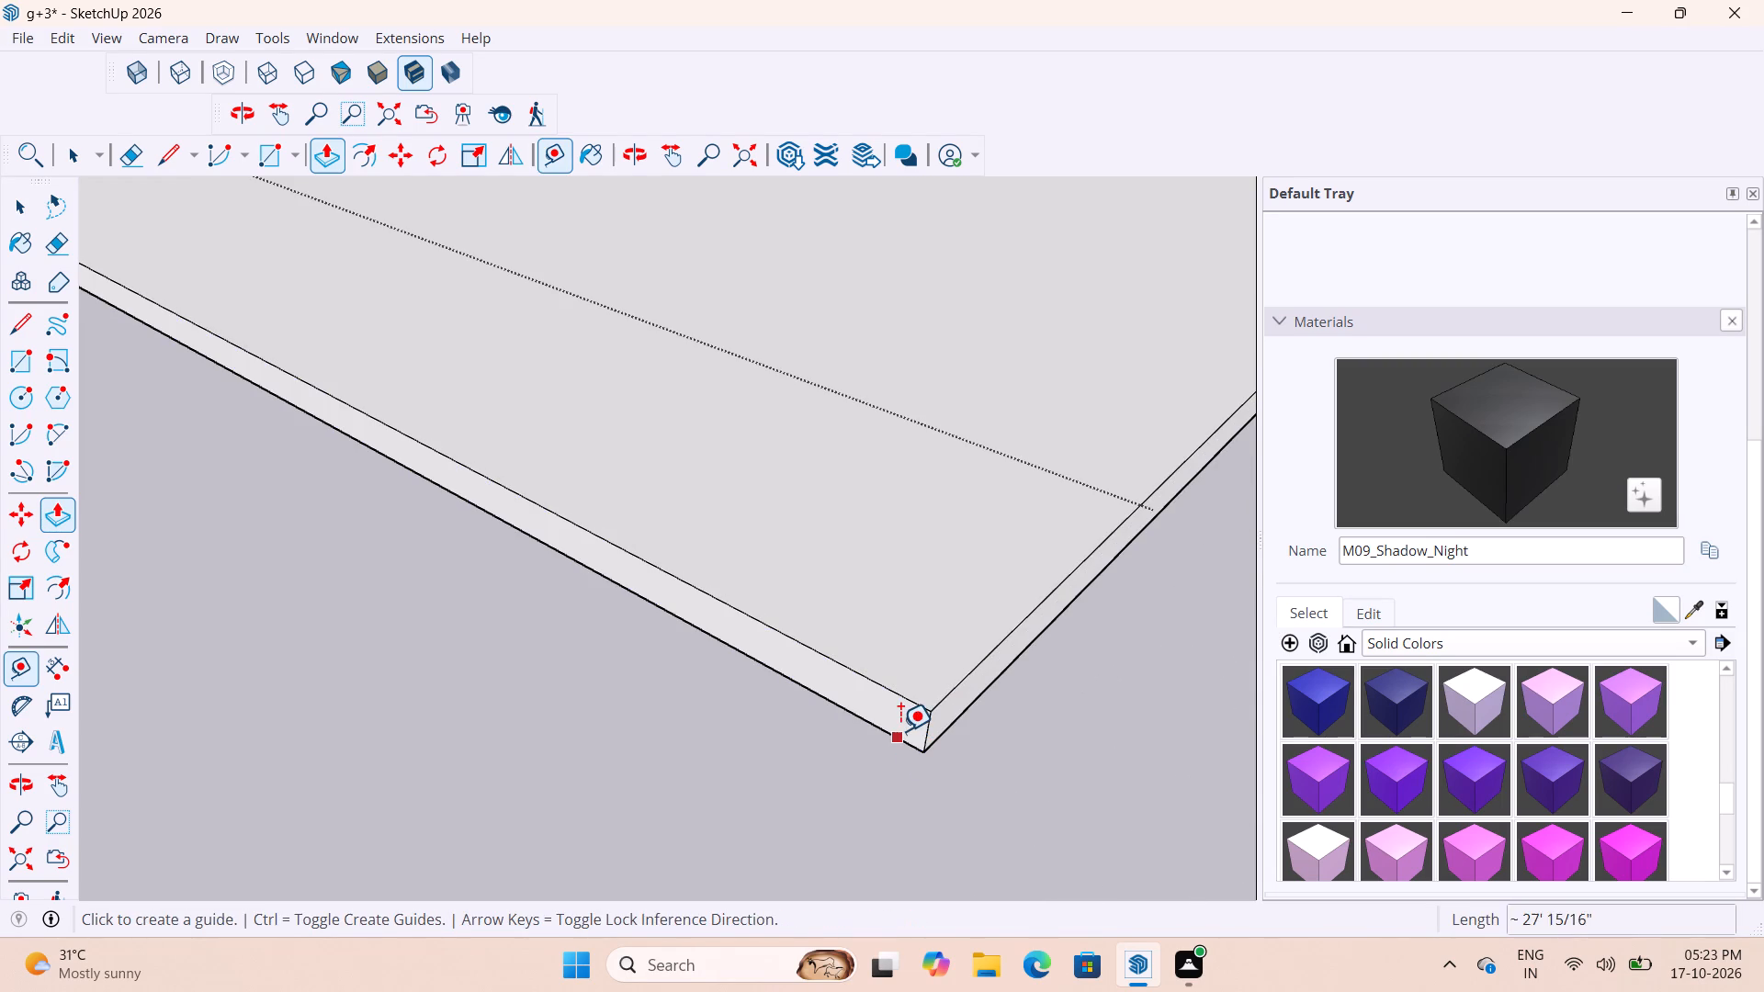
left_click(900, 731)
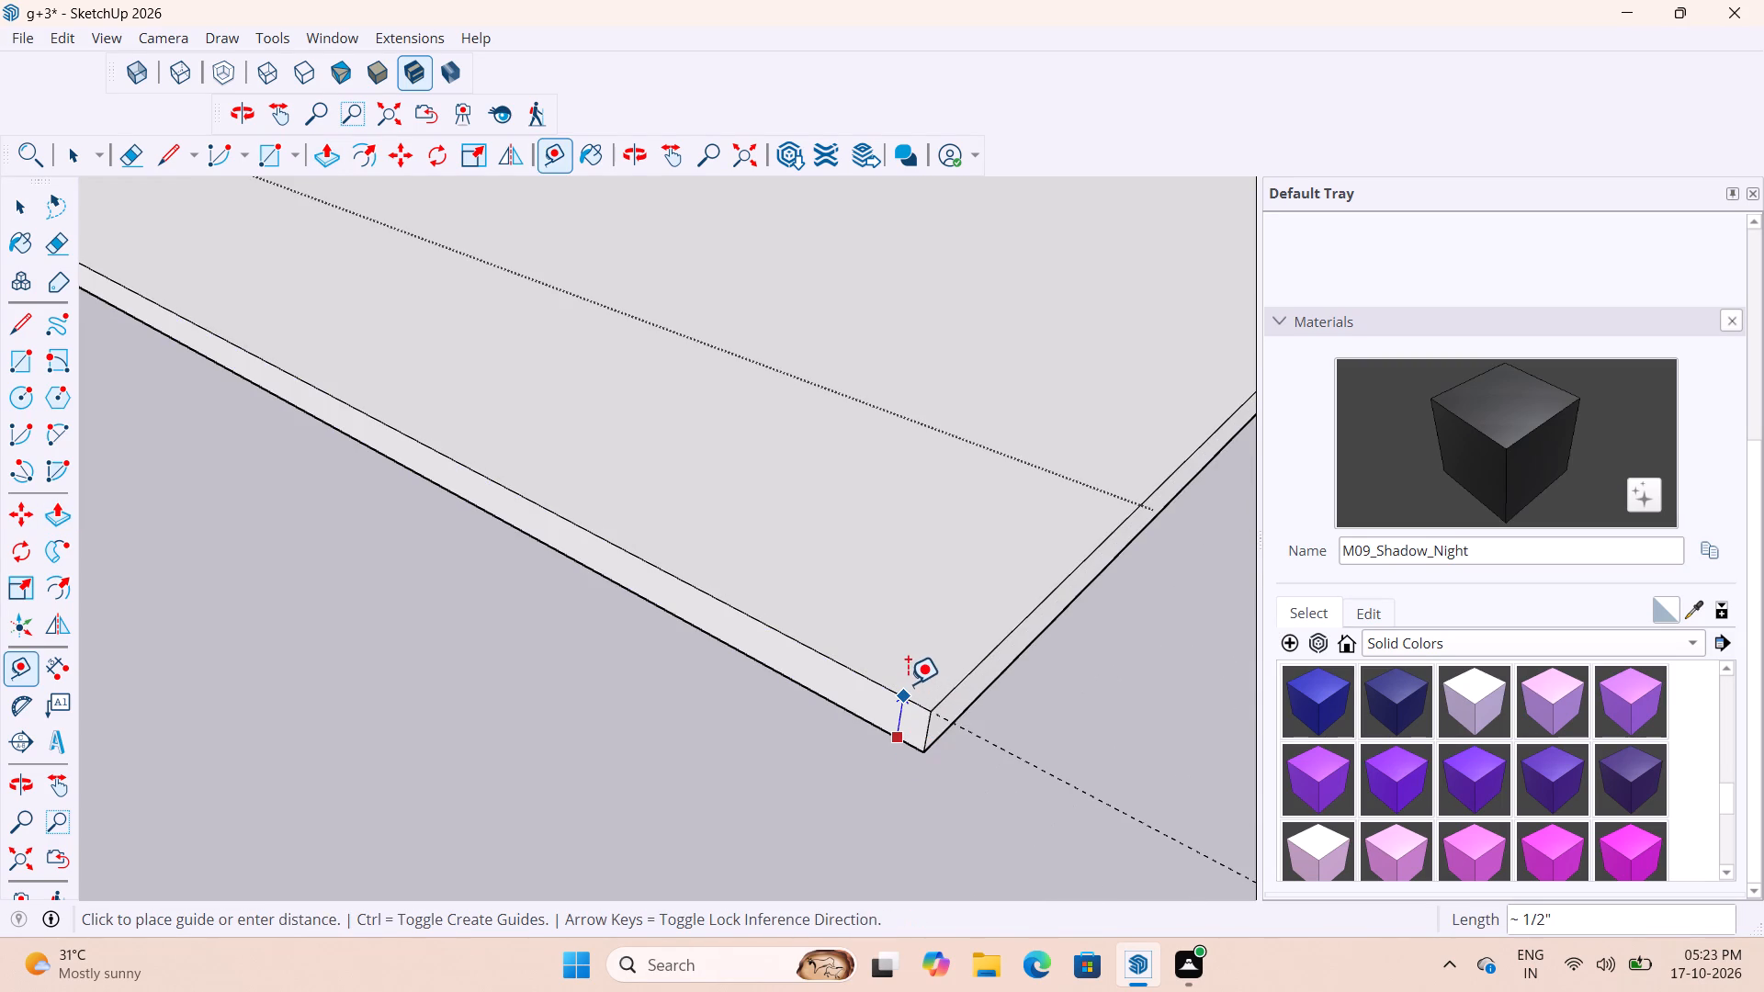
key("p")
left_click(923, 633)
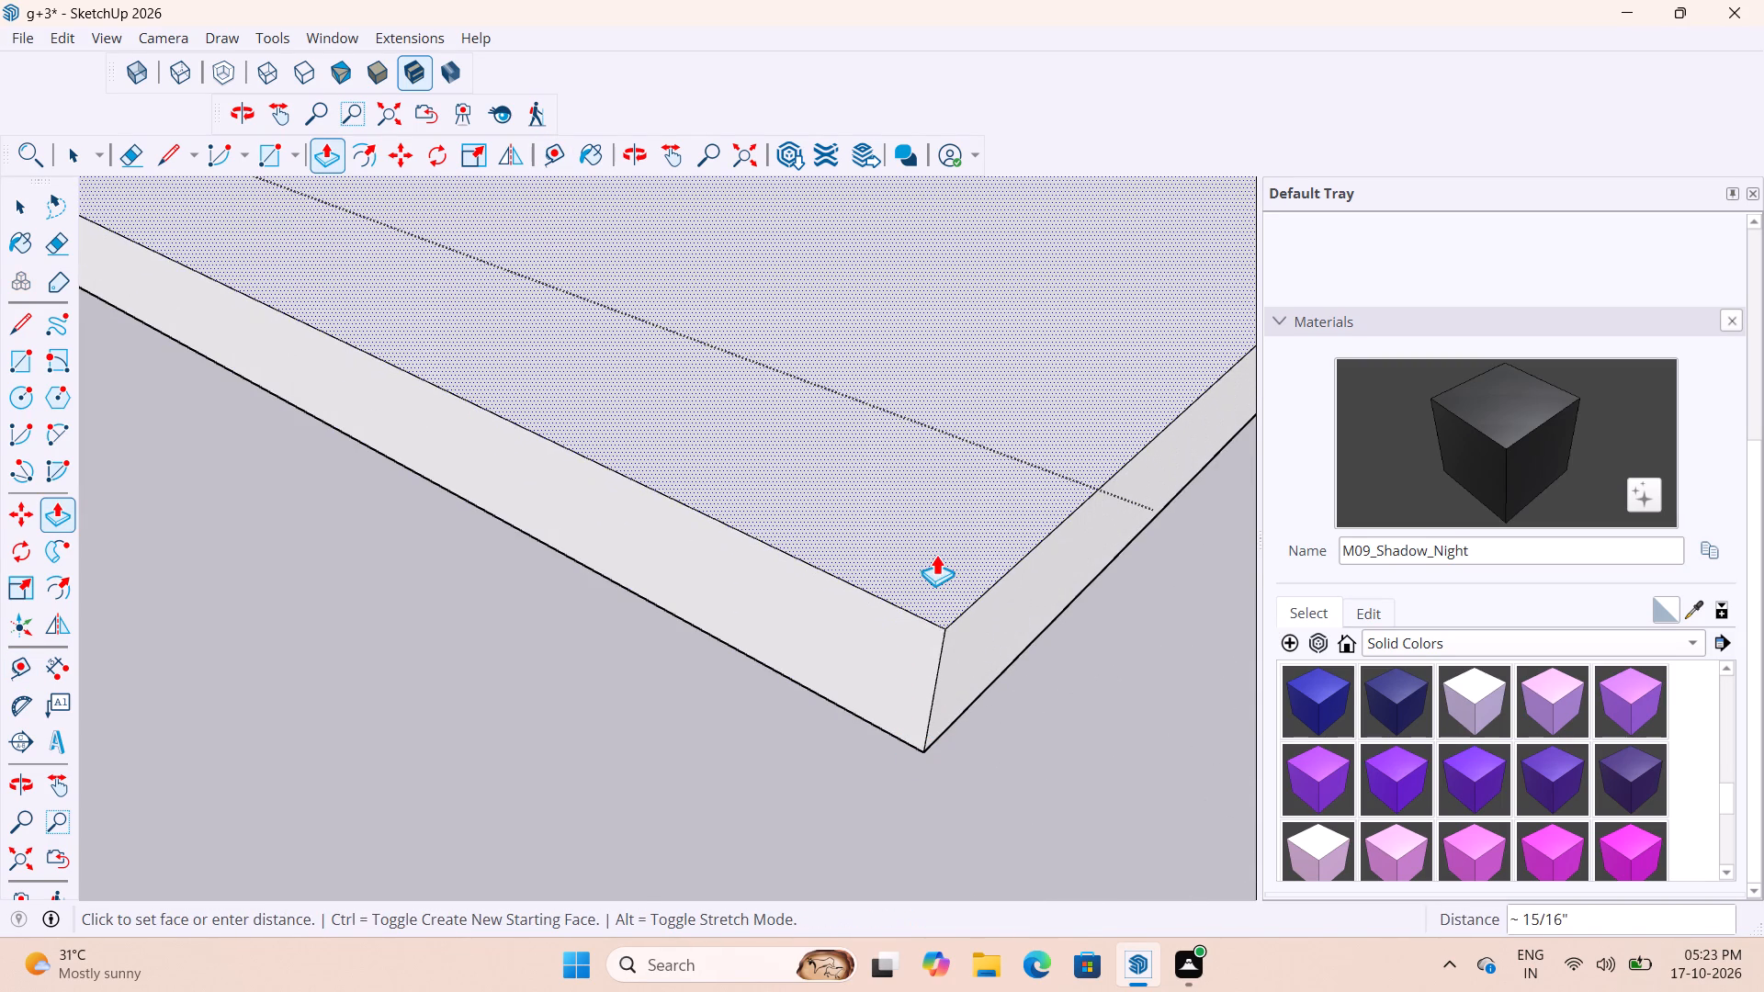
type("4\"")
key("Return")
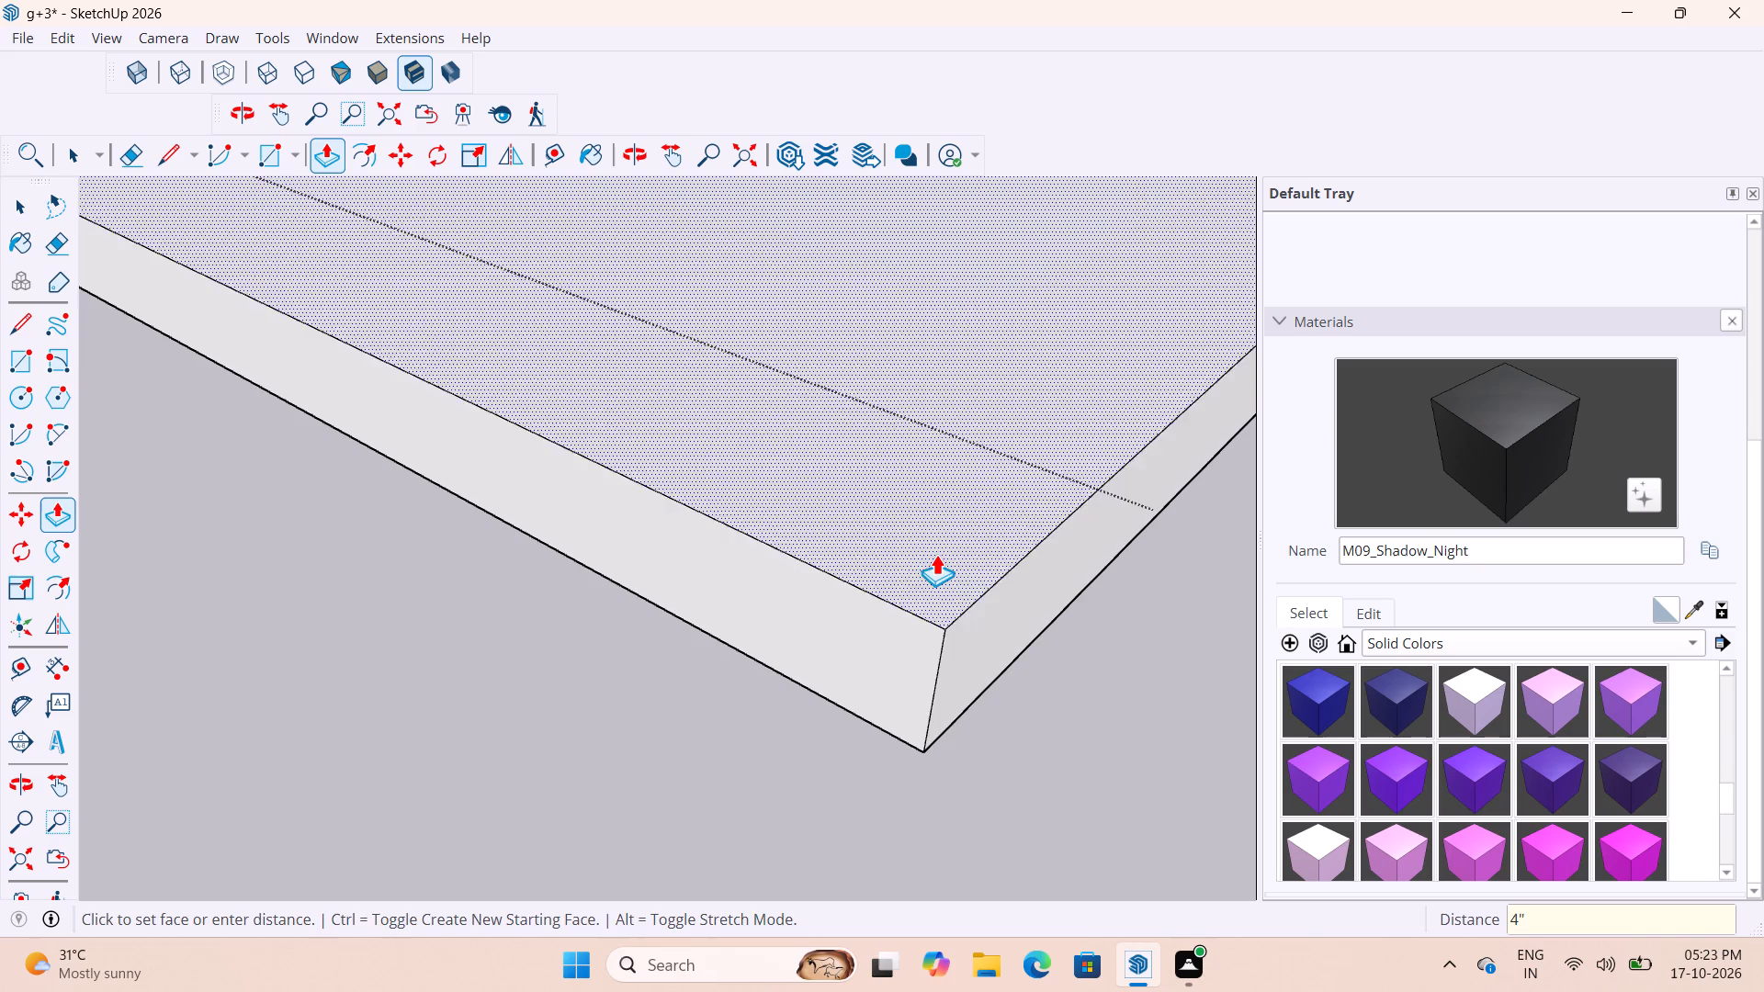
Measure the slab's edge thickness again on its near short face.
scroll(690, 795, "down", 8)
middle_click_drag(533, 667, 725, 574)
scroll(344, 806, "up", 3)
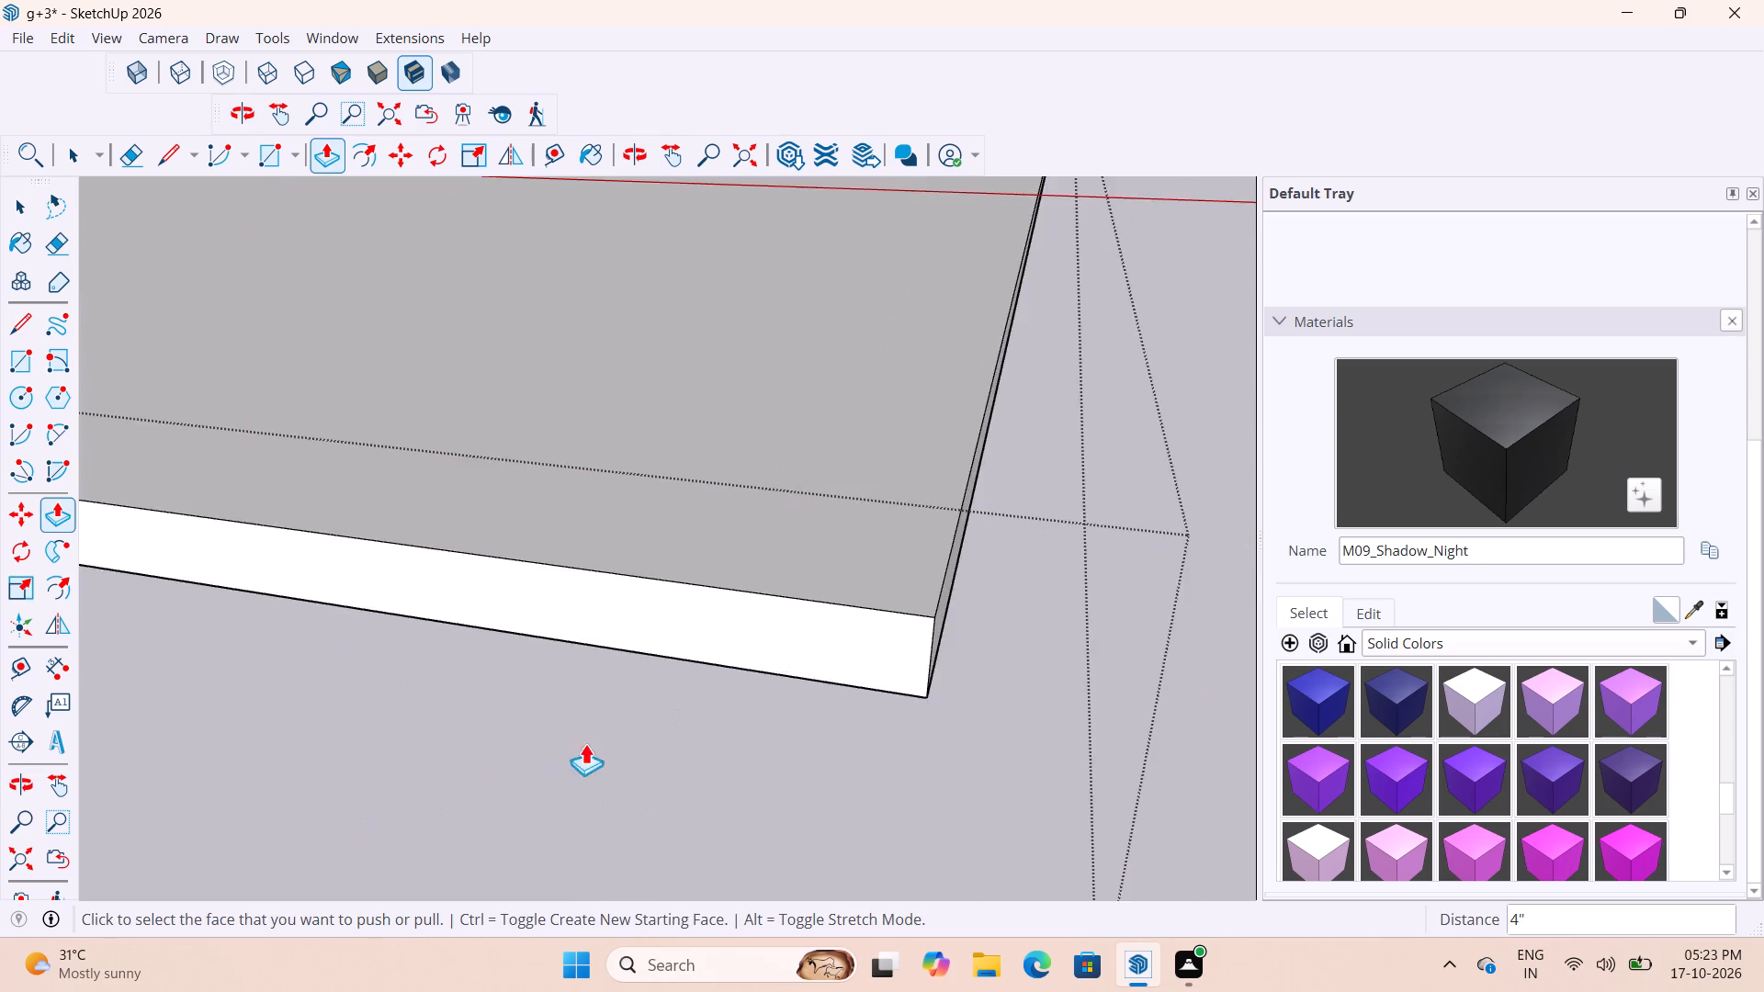
scroll(585, 743, "up", 2)
scroll(603, 734, "down", 2)
key("t")
left_click(629, 675)
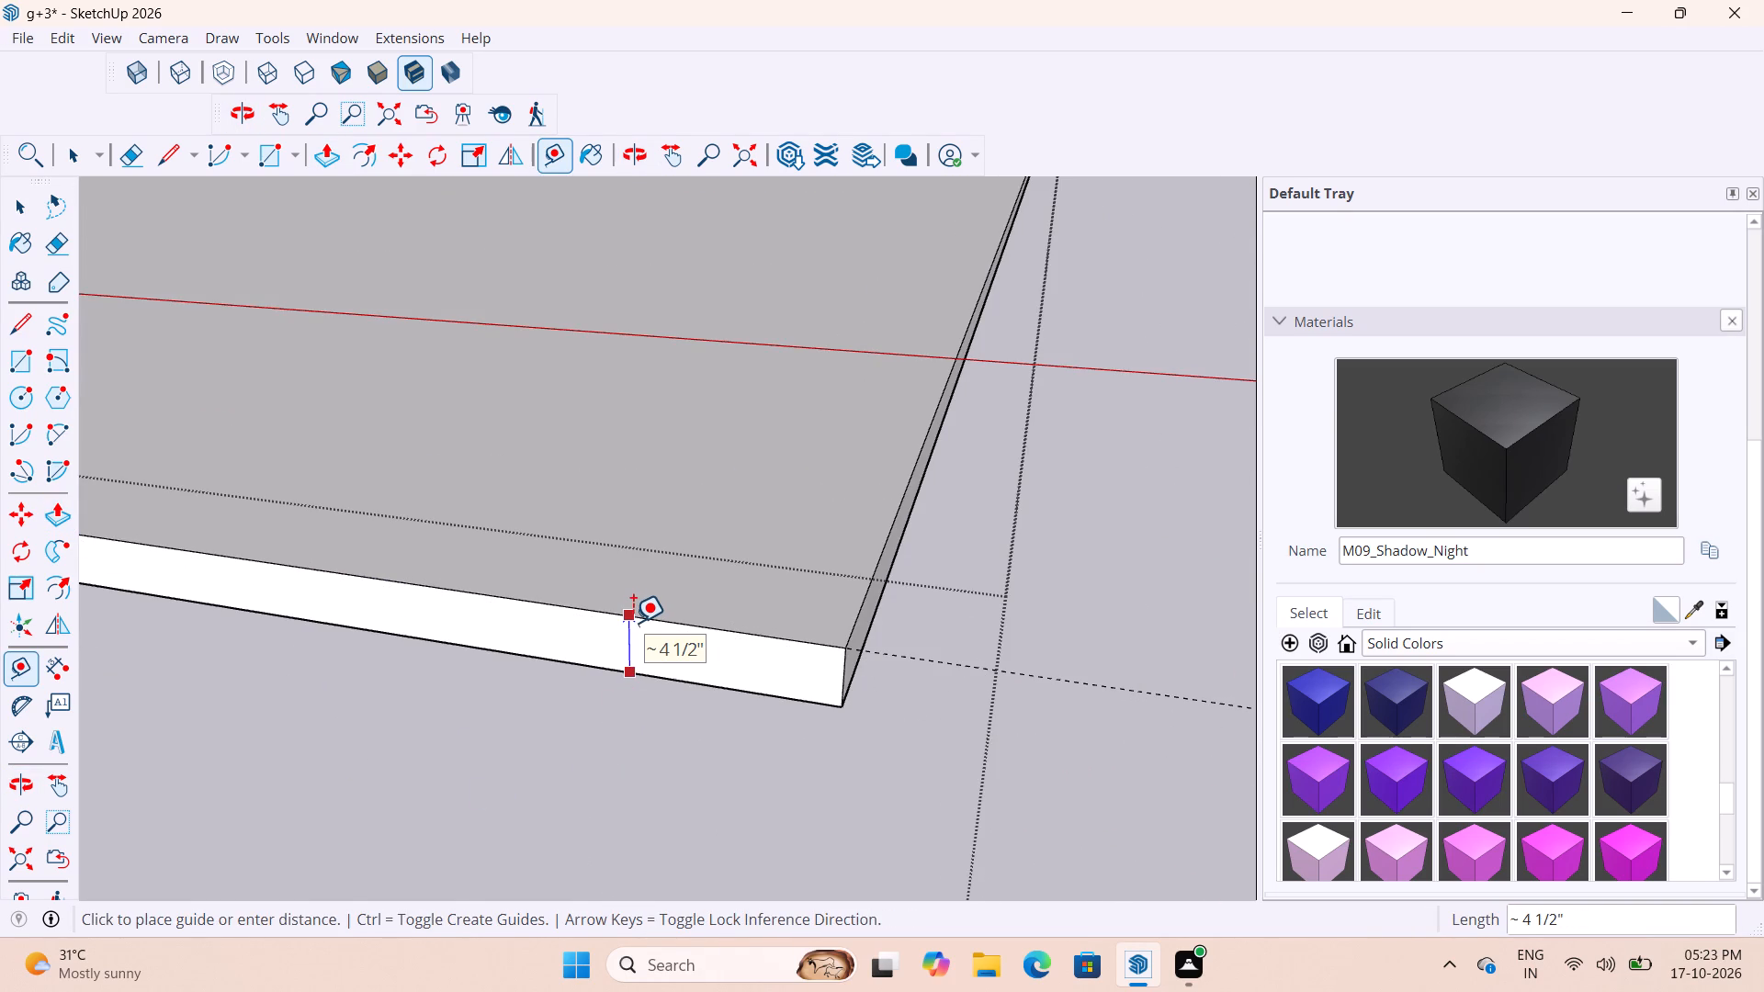
scroll(633, 623, "down", 9)
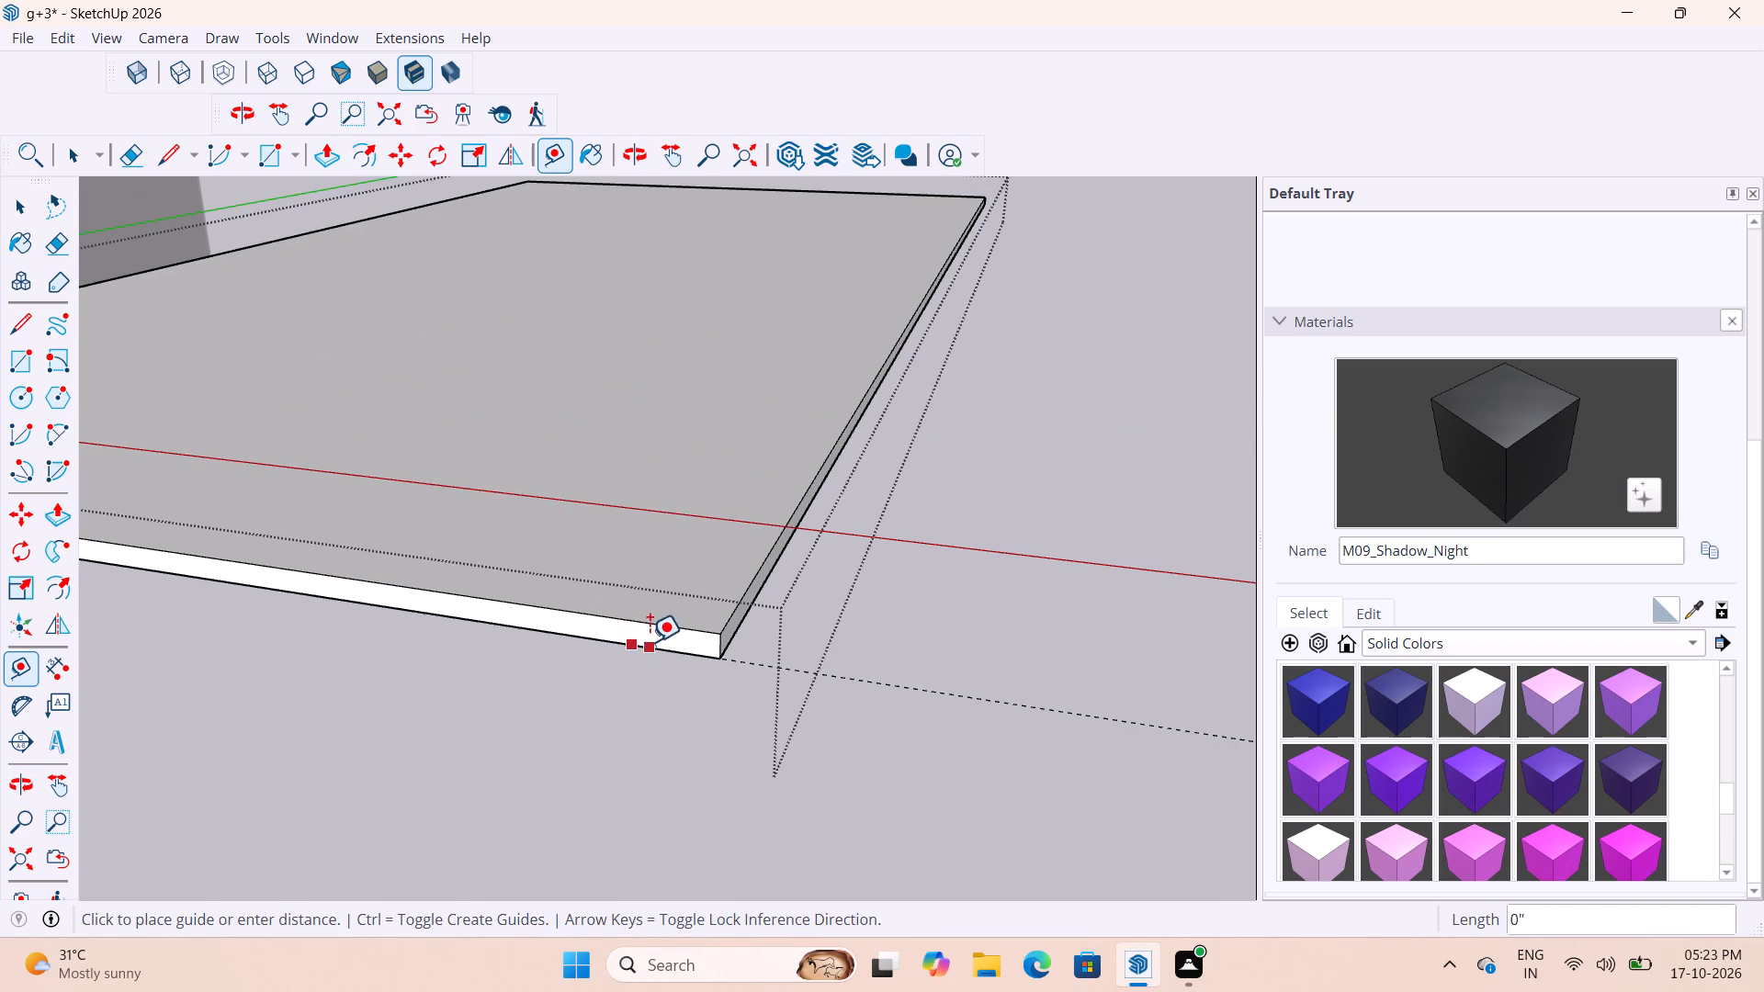
key("space")
Close the slab group.
scroll(647, 644, "up", 4)
scroll(788, 673, "down", 5)
middle_click_drag(925, 732, 888, 750)
left_click_drag(1055, 617, 1067, 630)
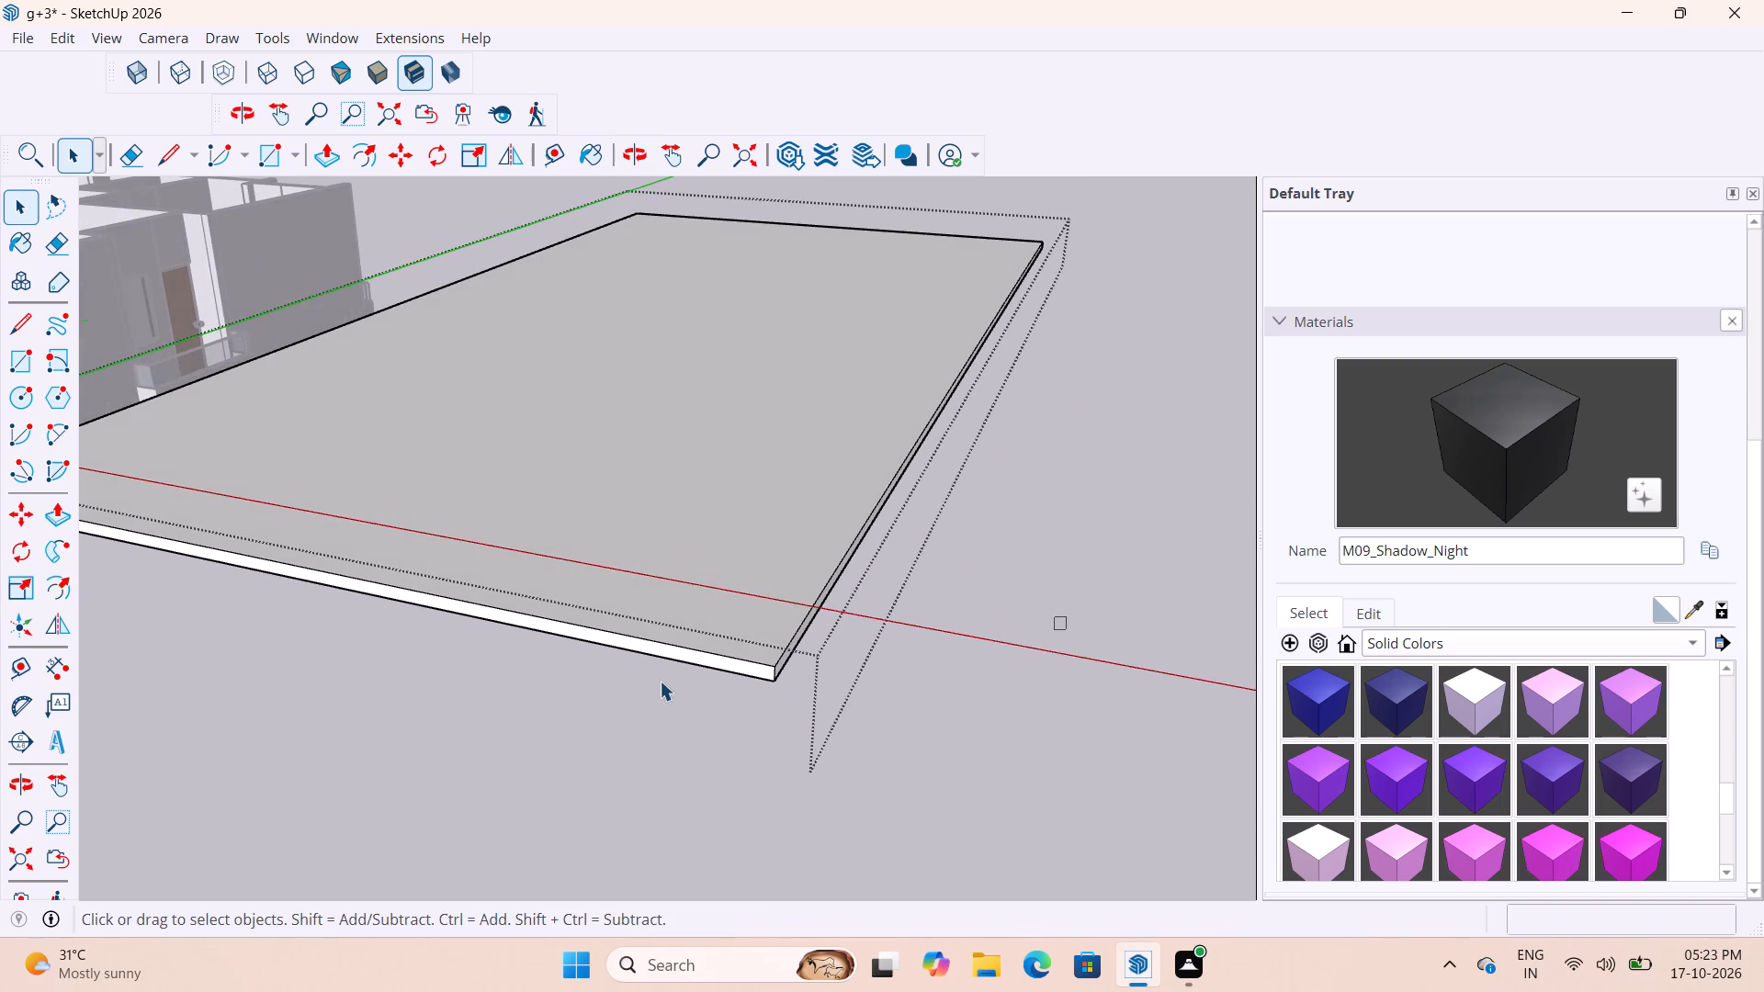
scroll(660, 681, "up", 4)
scroll(935, 619, "down", 16)
left_click_drag(1153, 299, 1164, 305)
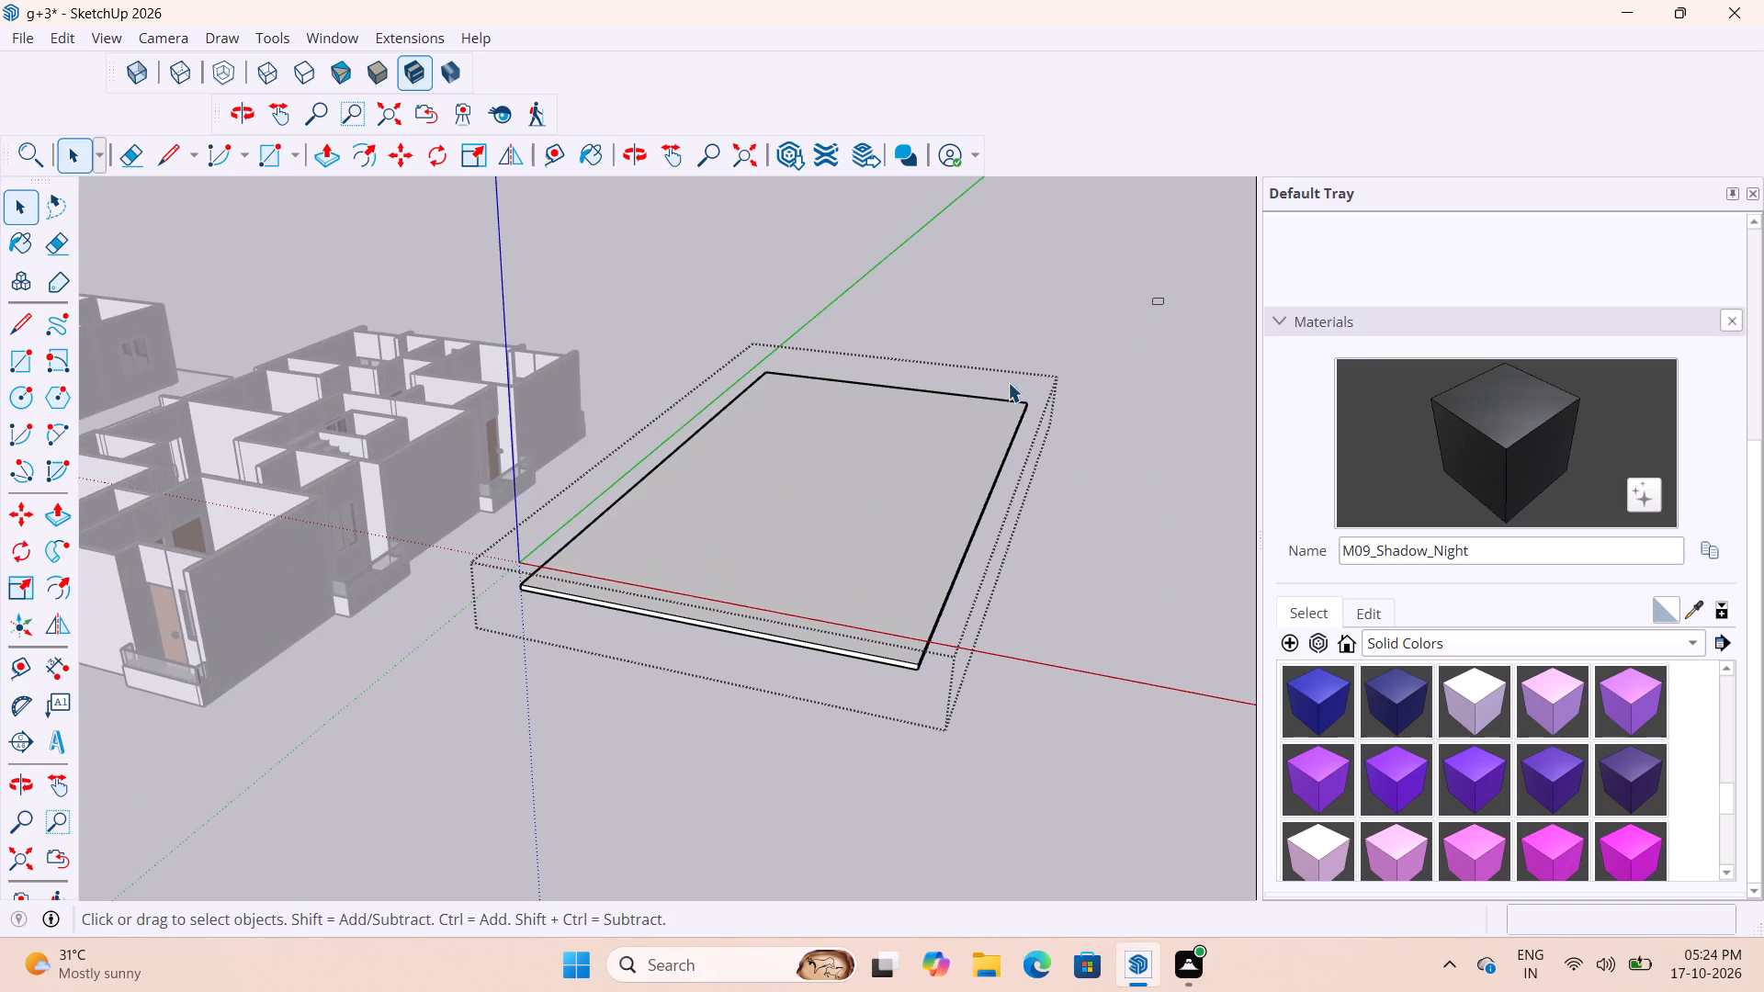
left_click(1029, 292)
Place a guide line parallel to the slab's lower near short edge, offset 6" from it.
scroll(902, 638, "up", 9)
middle_click_drag(959, 681, 991, 599)
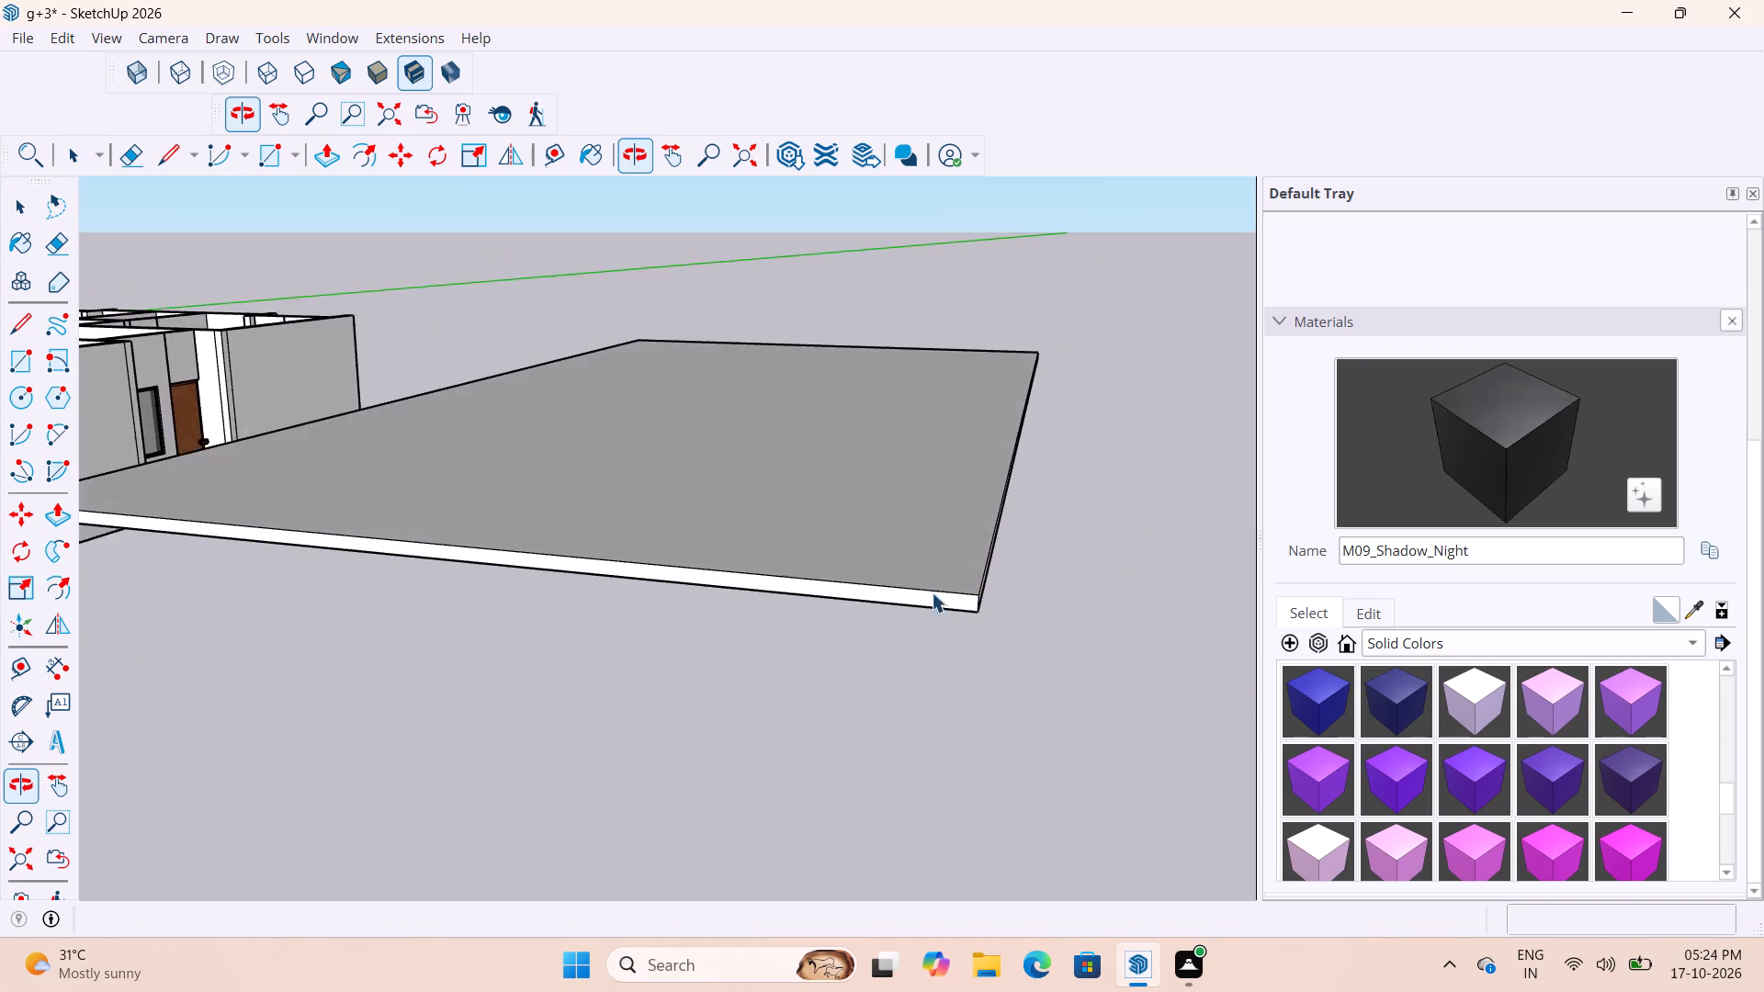
scroll(931, 592, "up", 7)
middle_click_drag(898, 615, 1009, 640)
key("t")
scroll(792, 570, "up", 3)
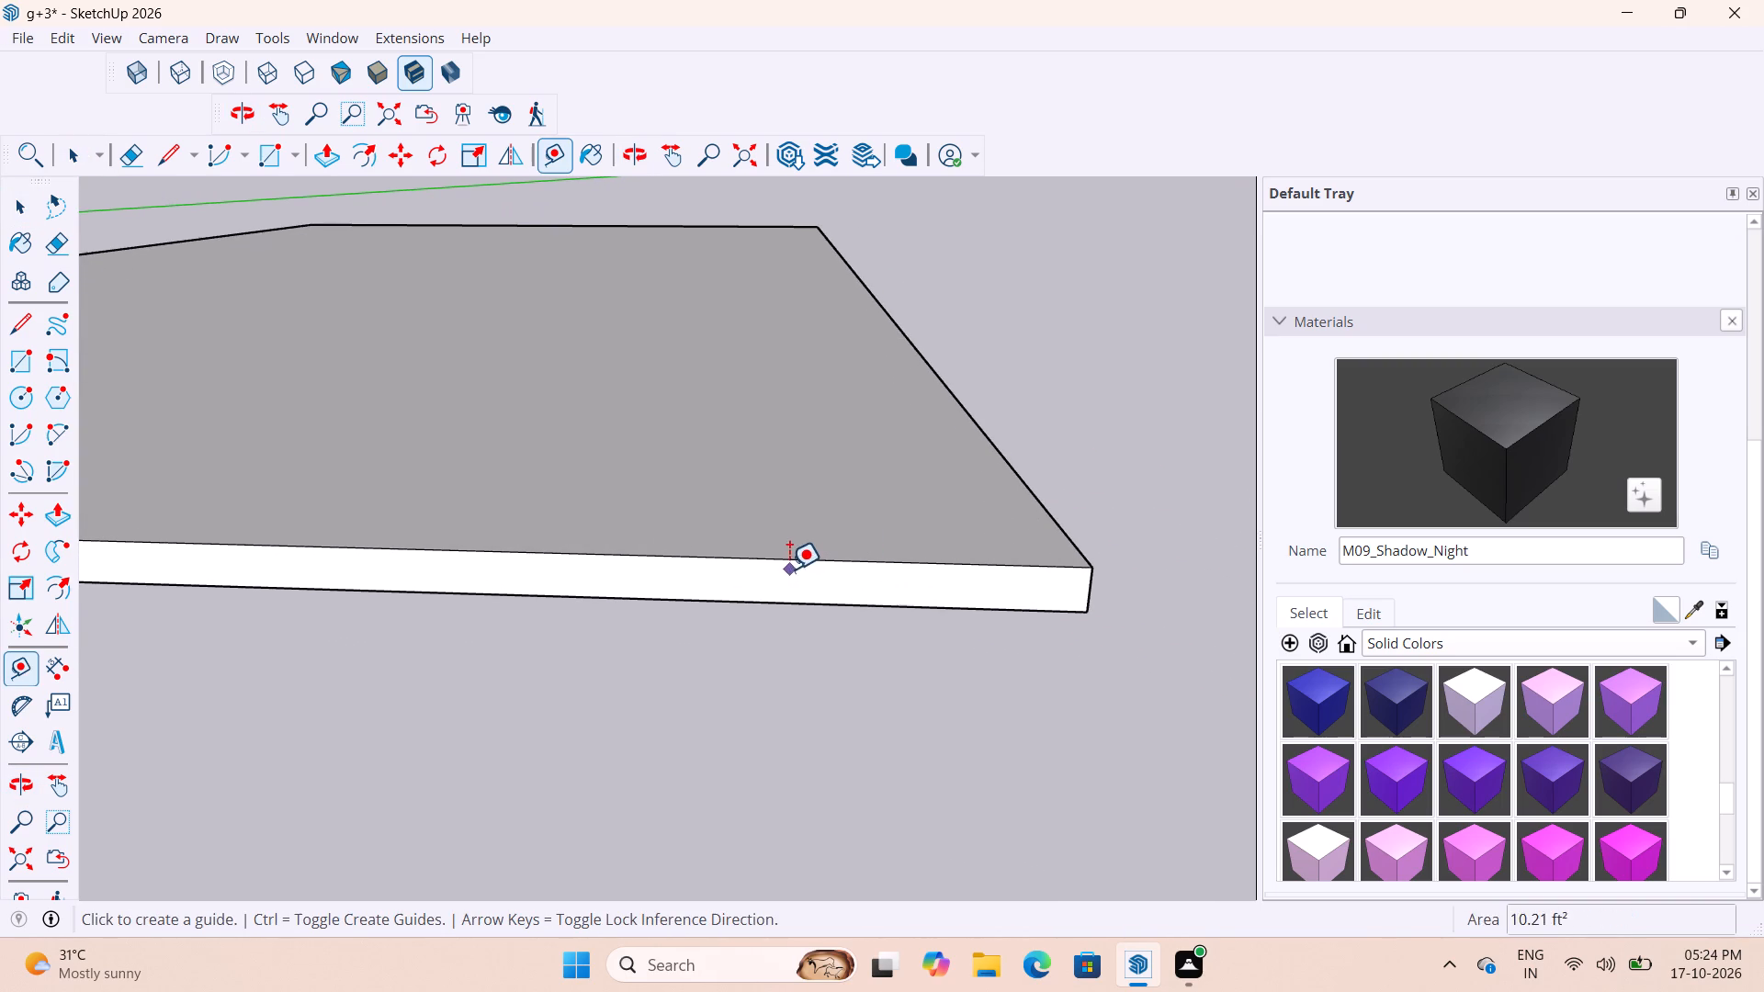
left_click(764, 603)
middle_click_drag(769, 547, 891, 578)
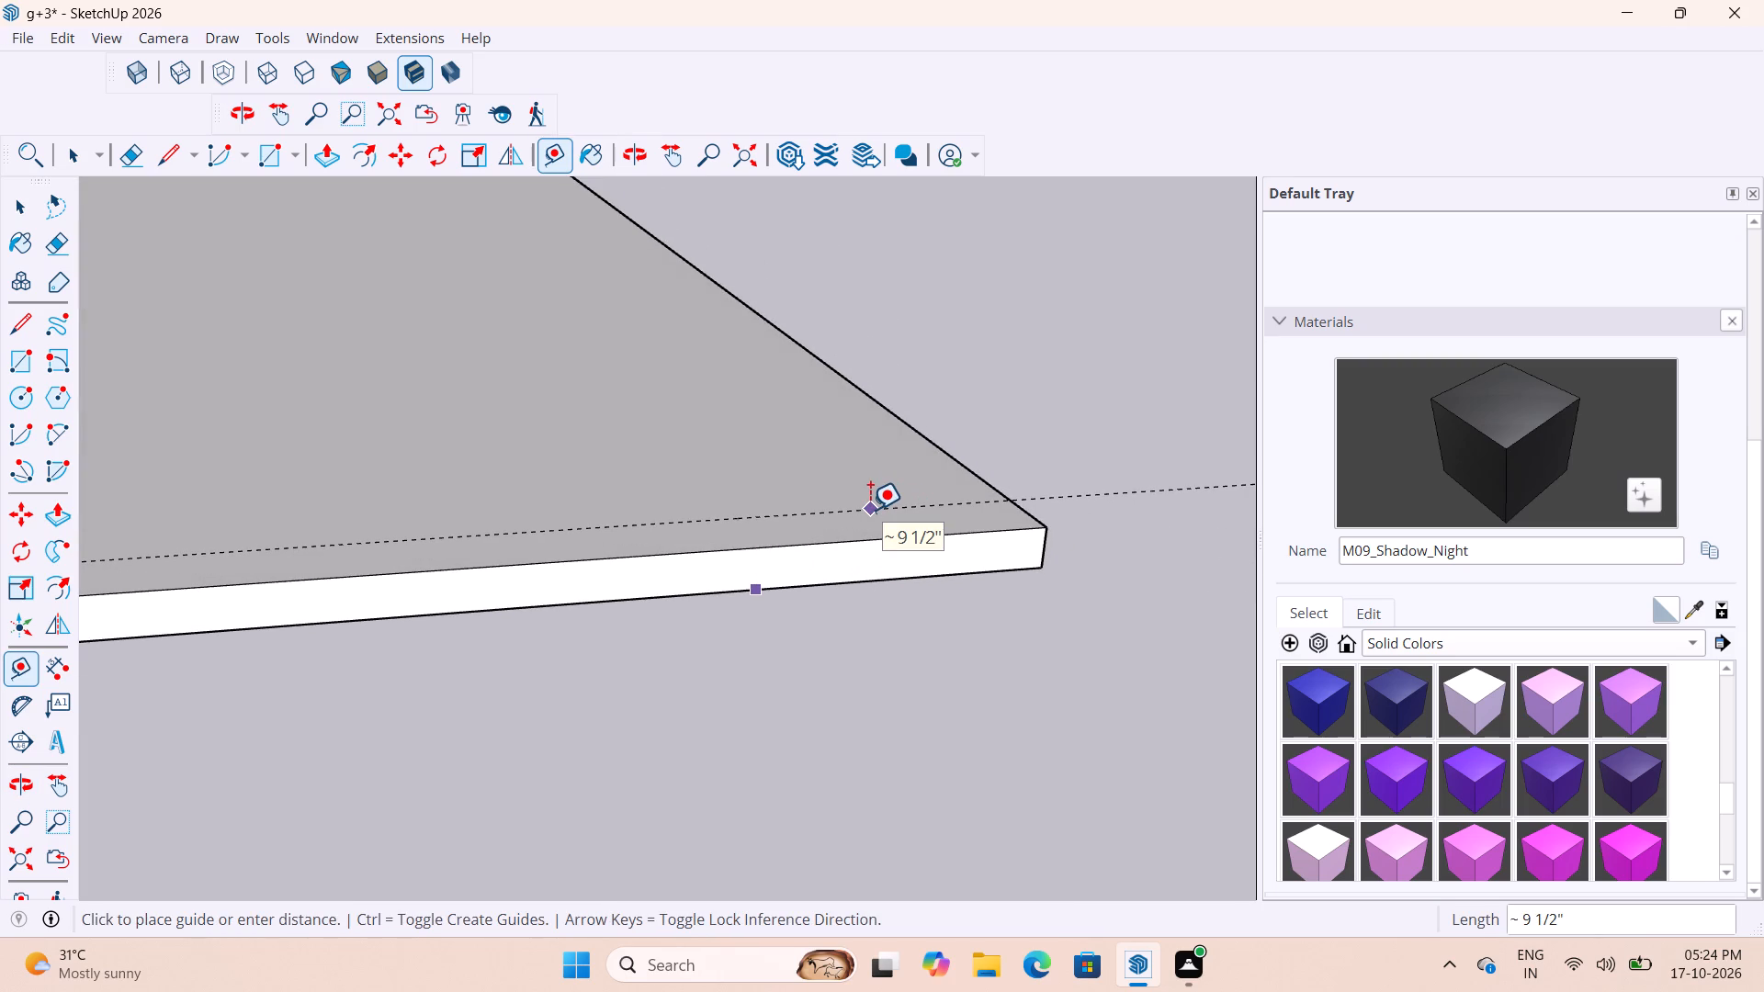
type("6\"")
key("Return")
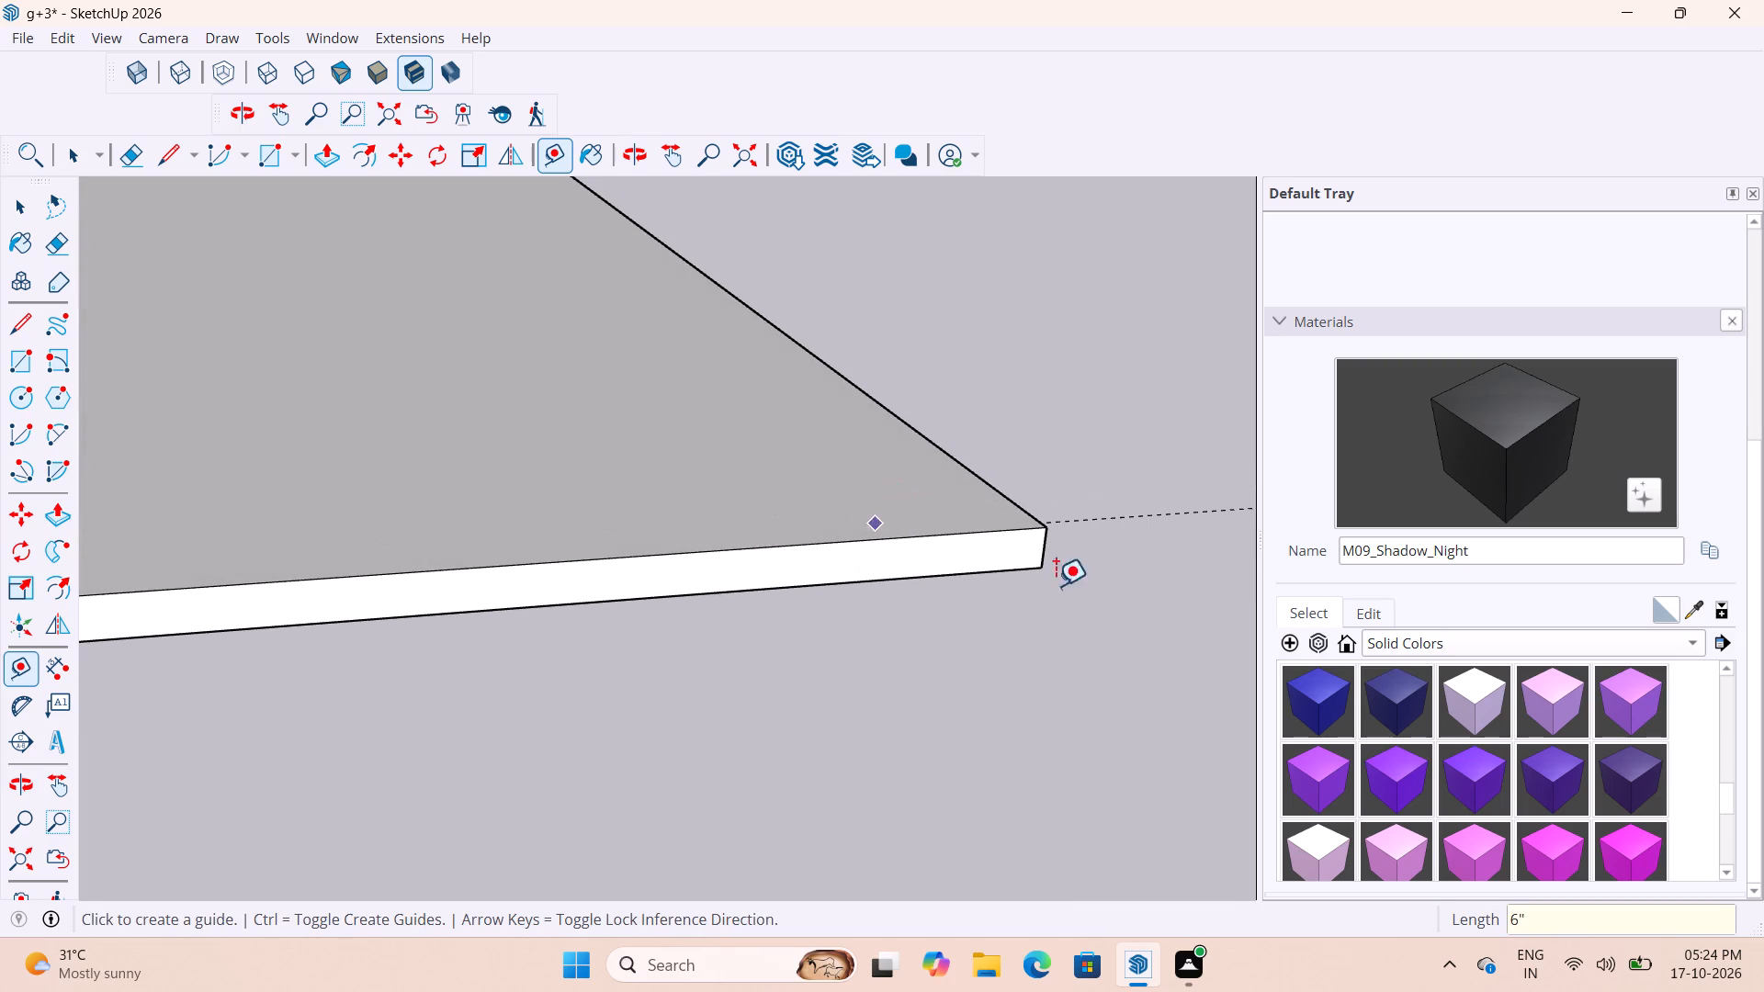
Inspect the guide's position at the slab corner and measure the slab's thickness along its vertical corner edge.
middle_click_drag(1256, 558, 793, 492)
scroll(794, 493, "down", 3)
middle_click_drag(985, 603, 535, 538)
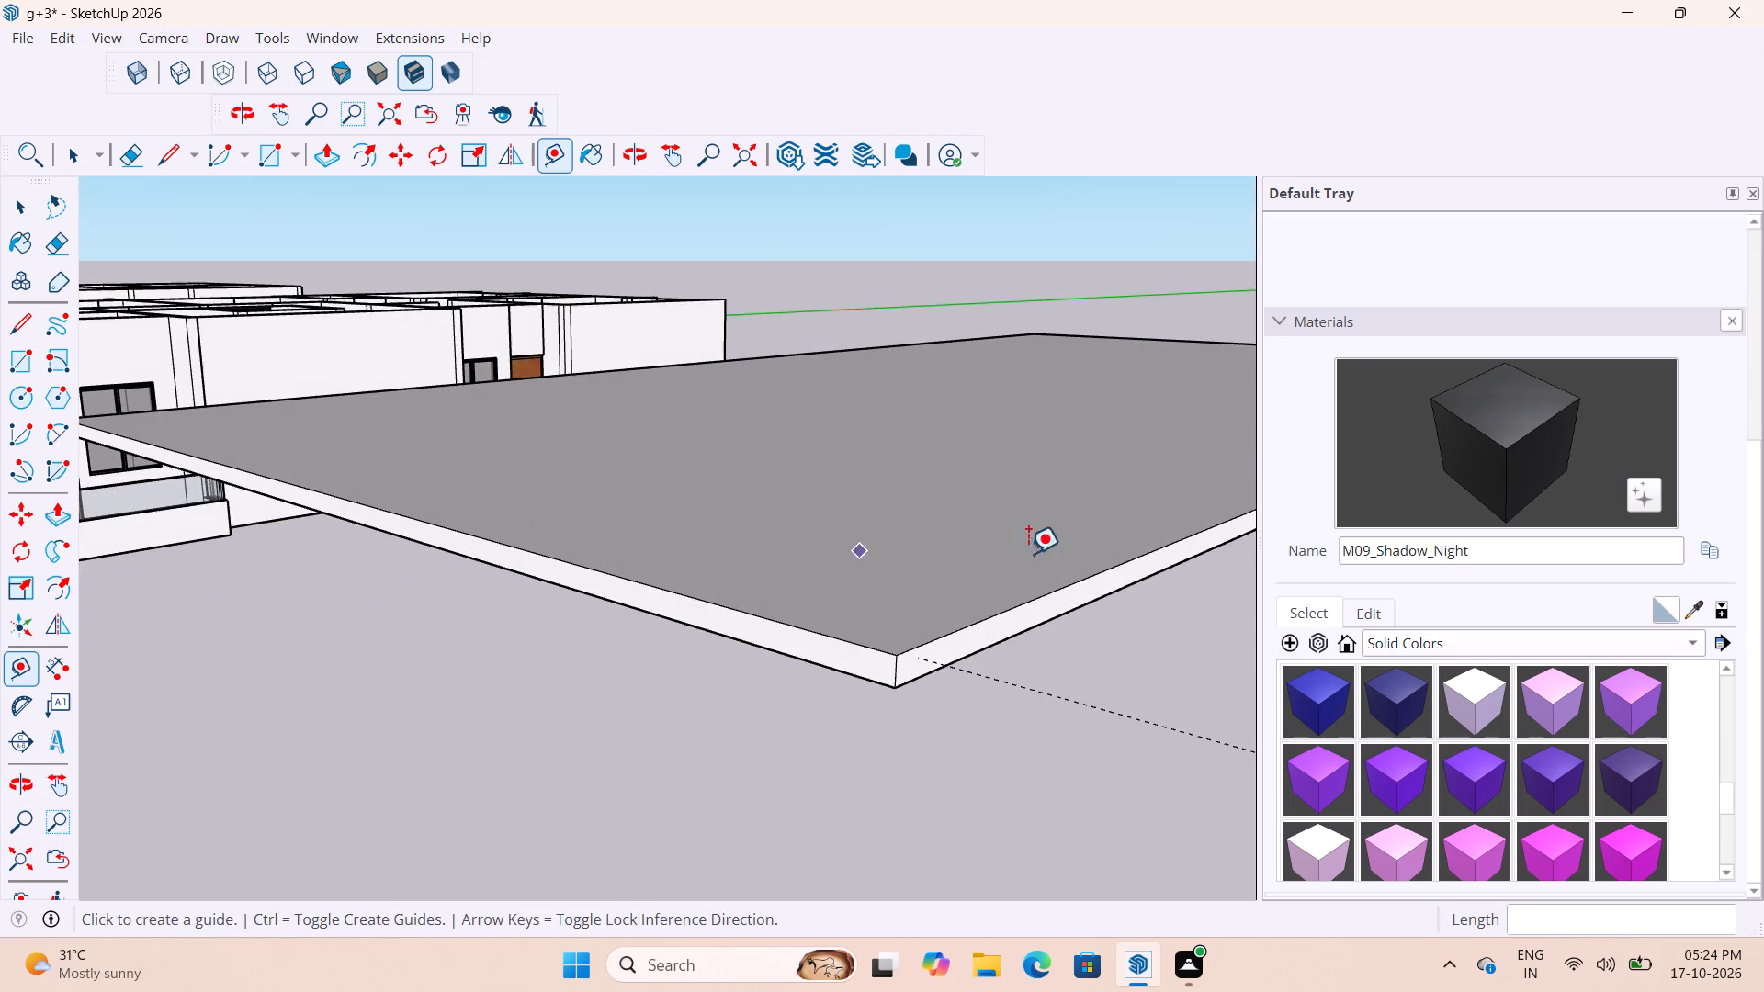
scroll(1028, 582, "up", 7)
middle_click_drag(901, 636, 1045, 511)
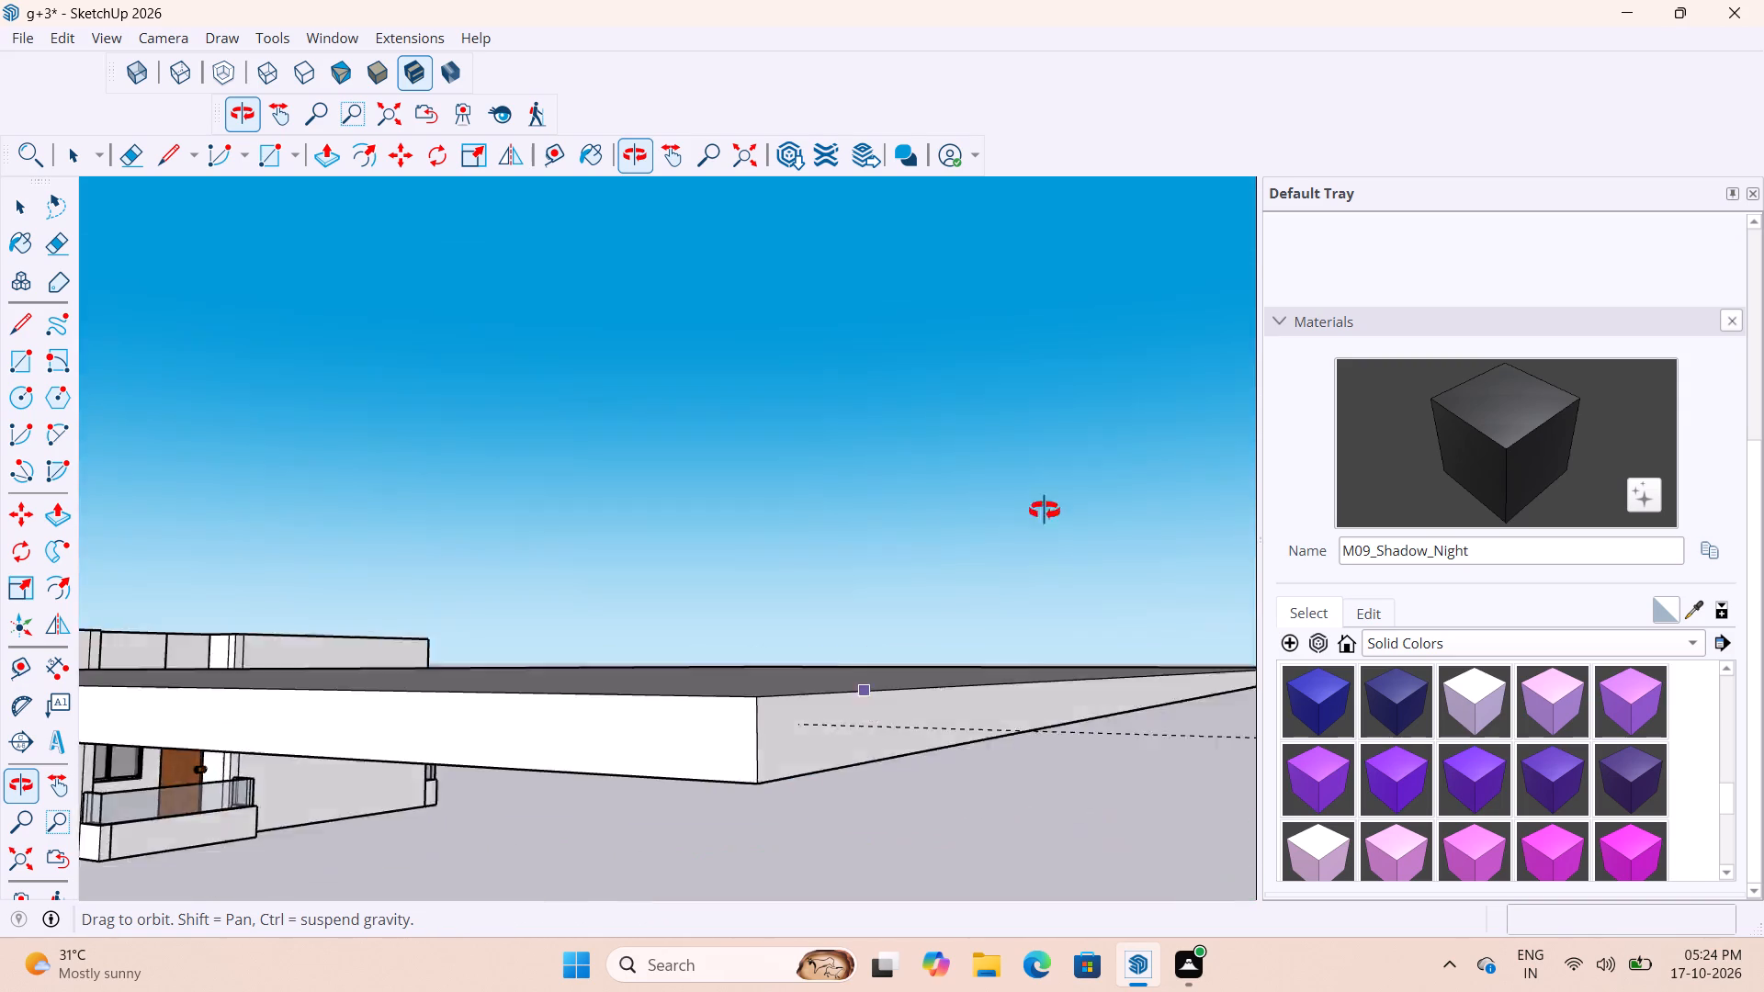
middle_click_drag(1045, 511, 1181, 617)
scroll(1061, 680, "down", 8)
scroll(978, 704, "up", 12)
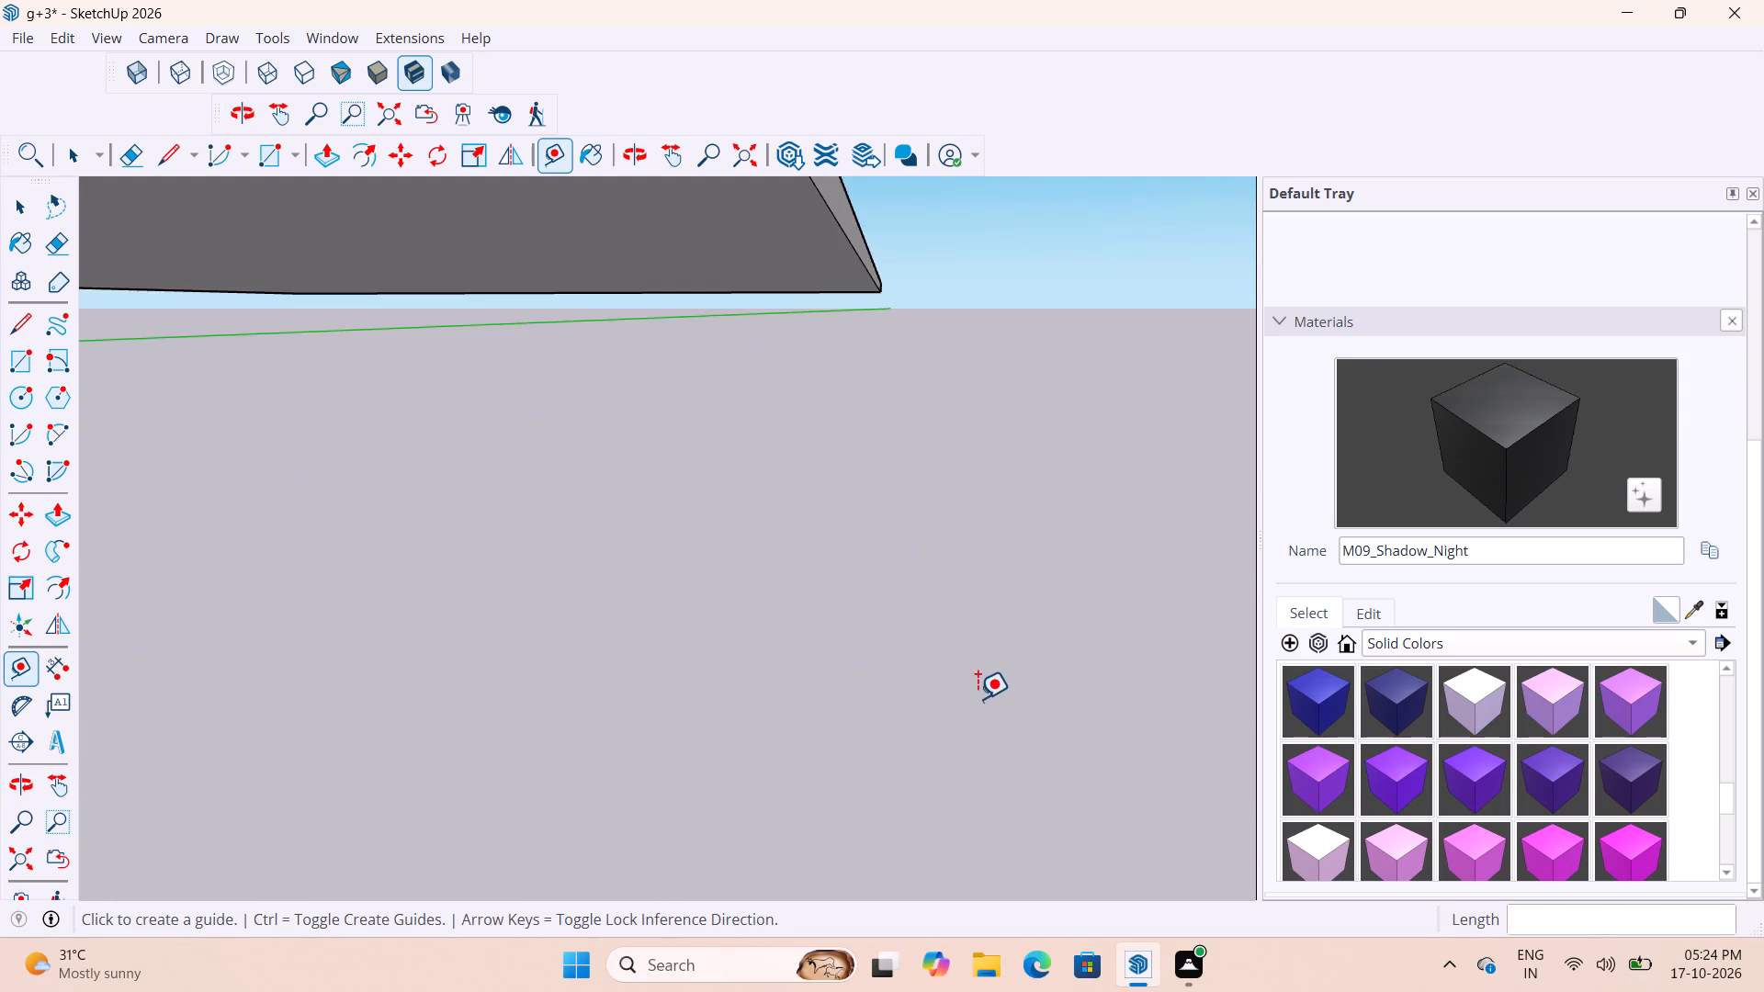
scroll(976, 716, "down", 4)
scroll(956, 681, "up", 3)
scroll(955, 712, "down", 3)
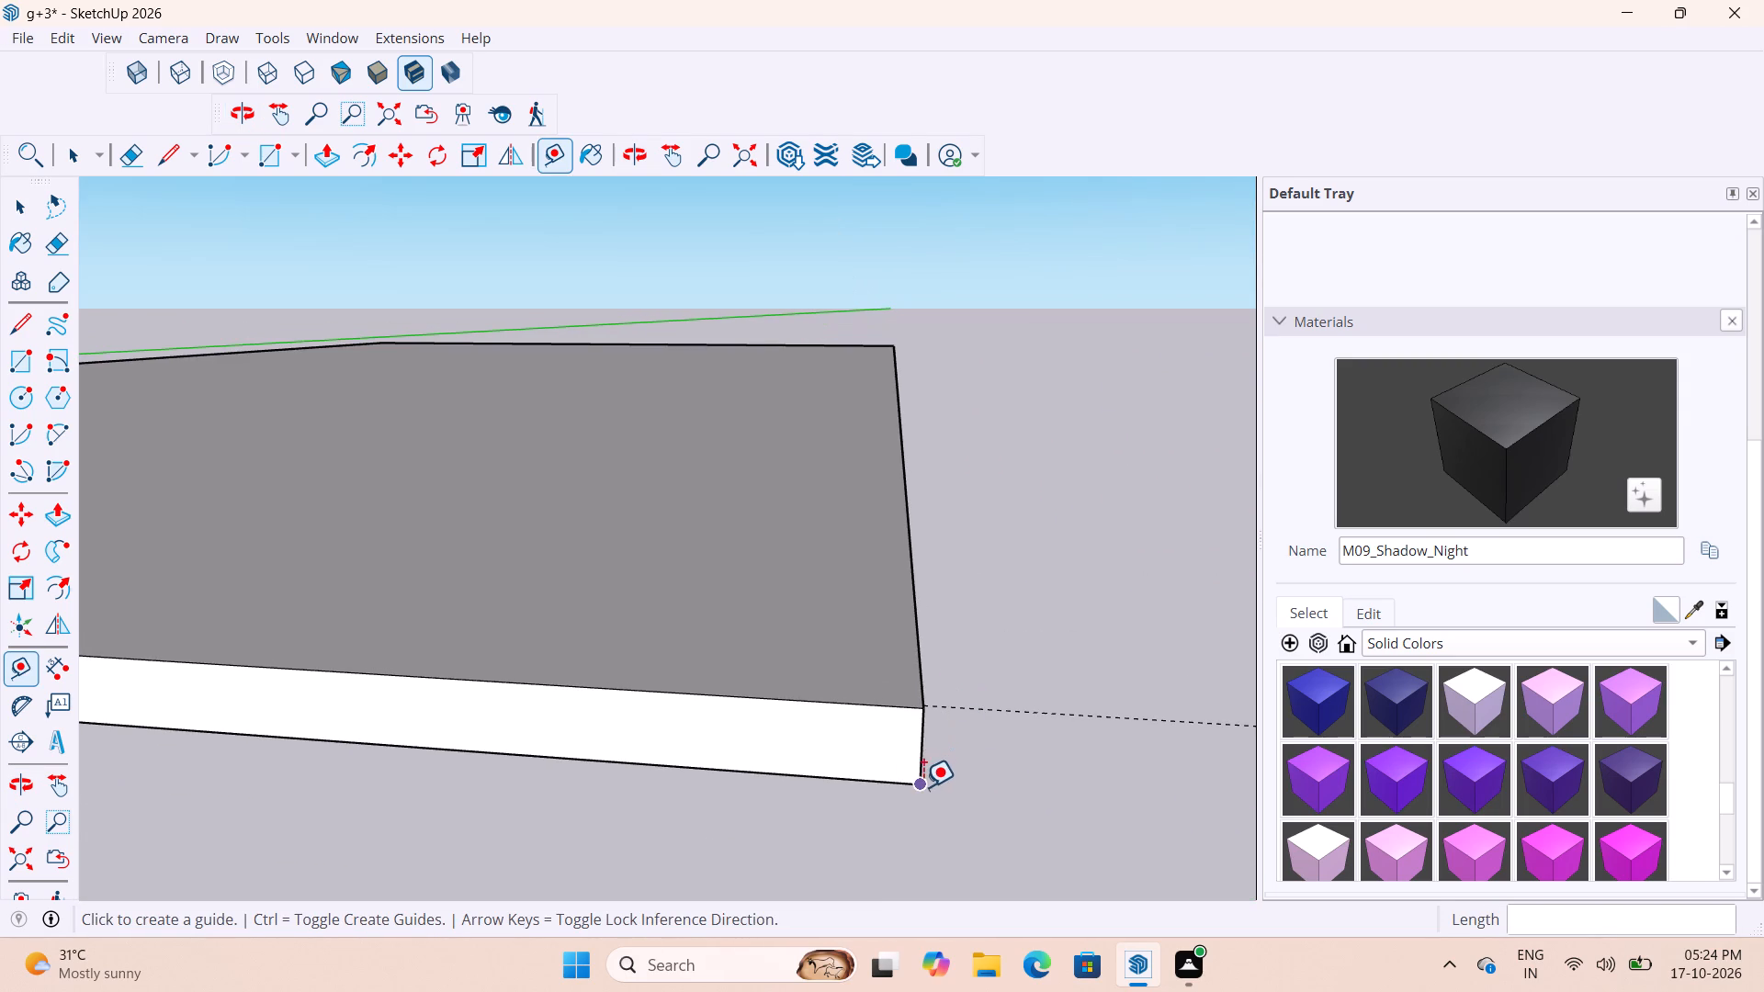
left_click(924, 788)
key("space")
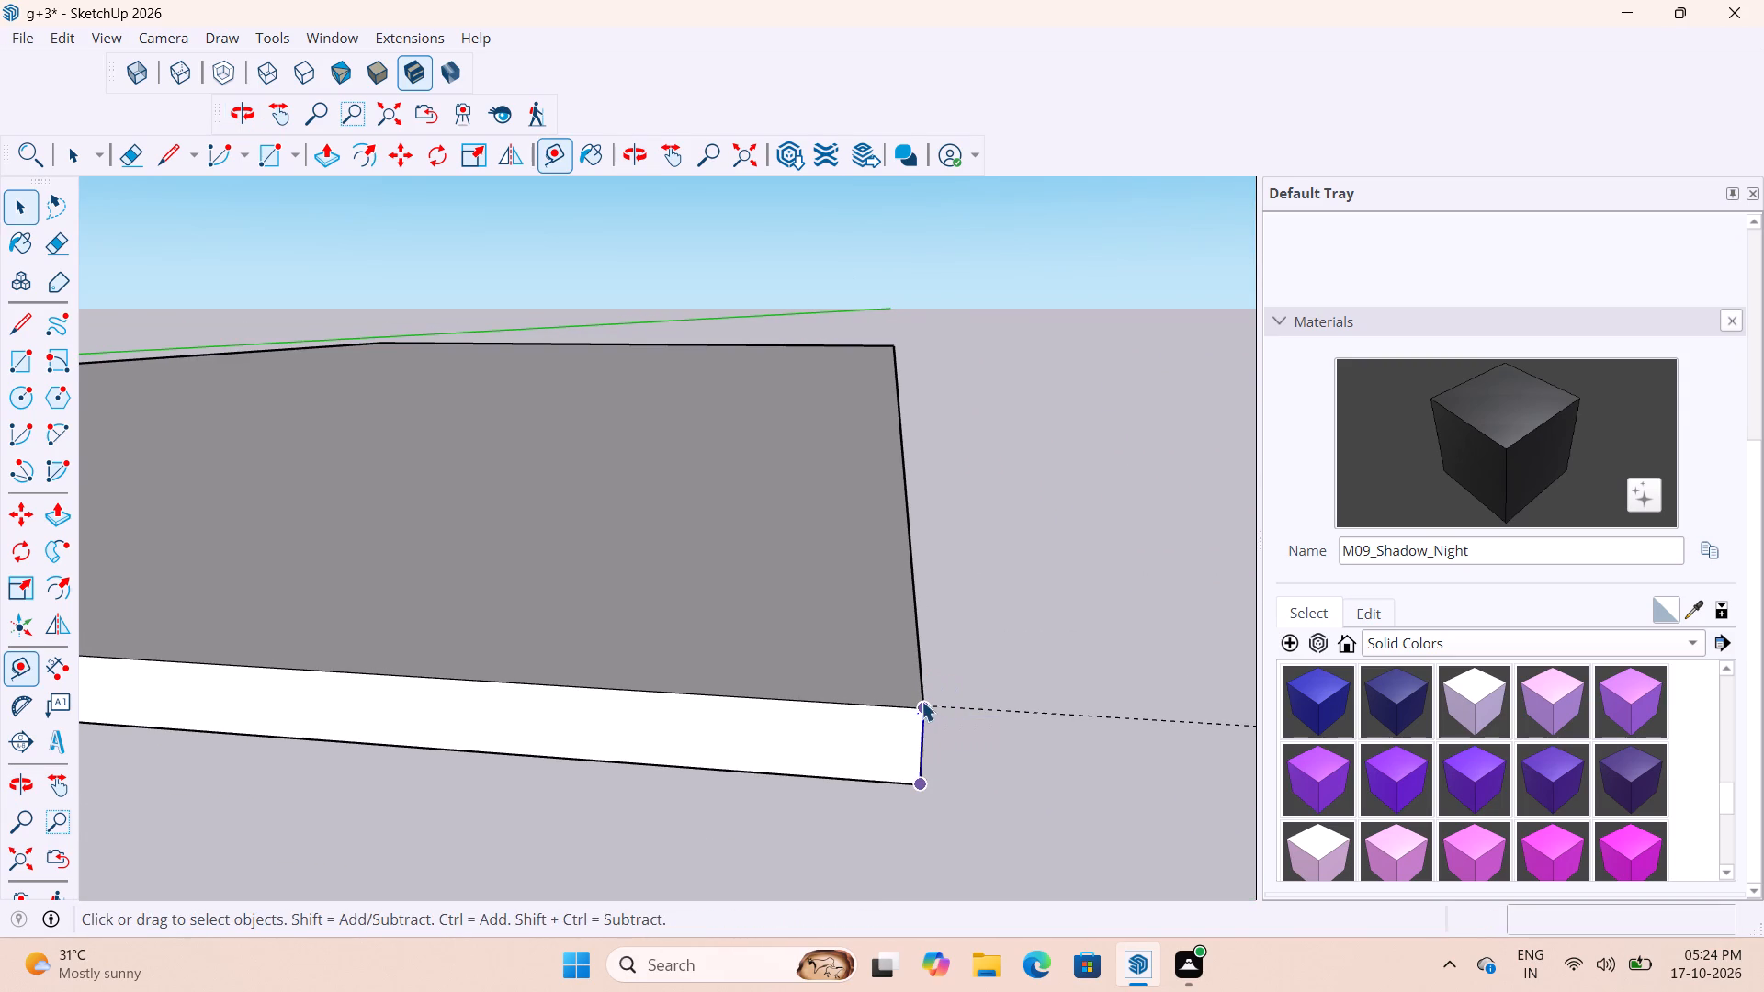
scroll(922, 708, "down", 5)
middle_click_drag(897, 739, 790, 706)
scroll(808, 793, "up", 3)
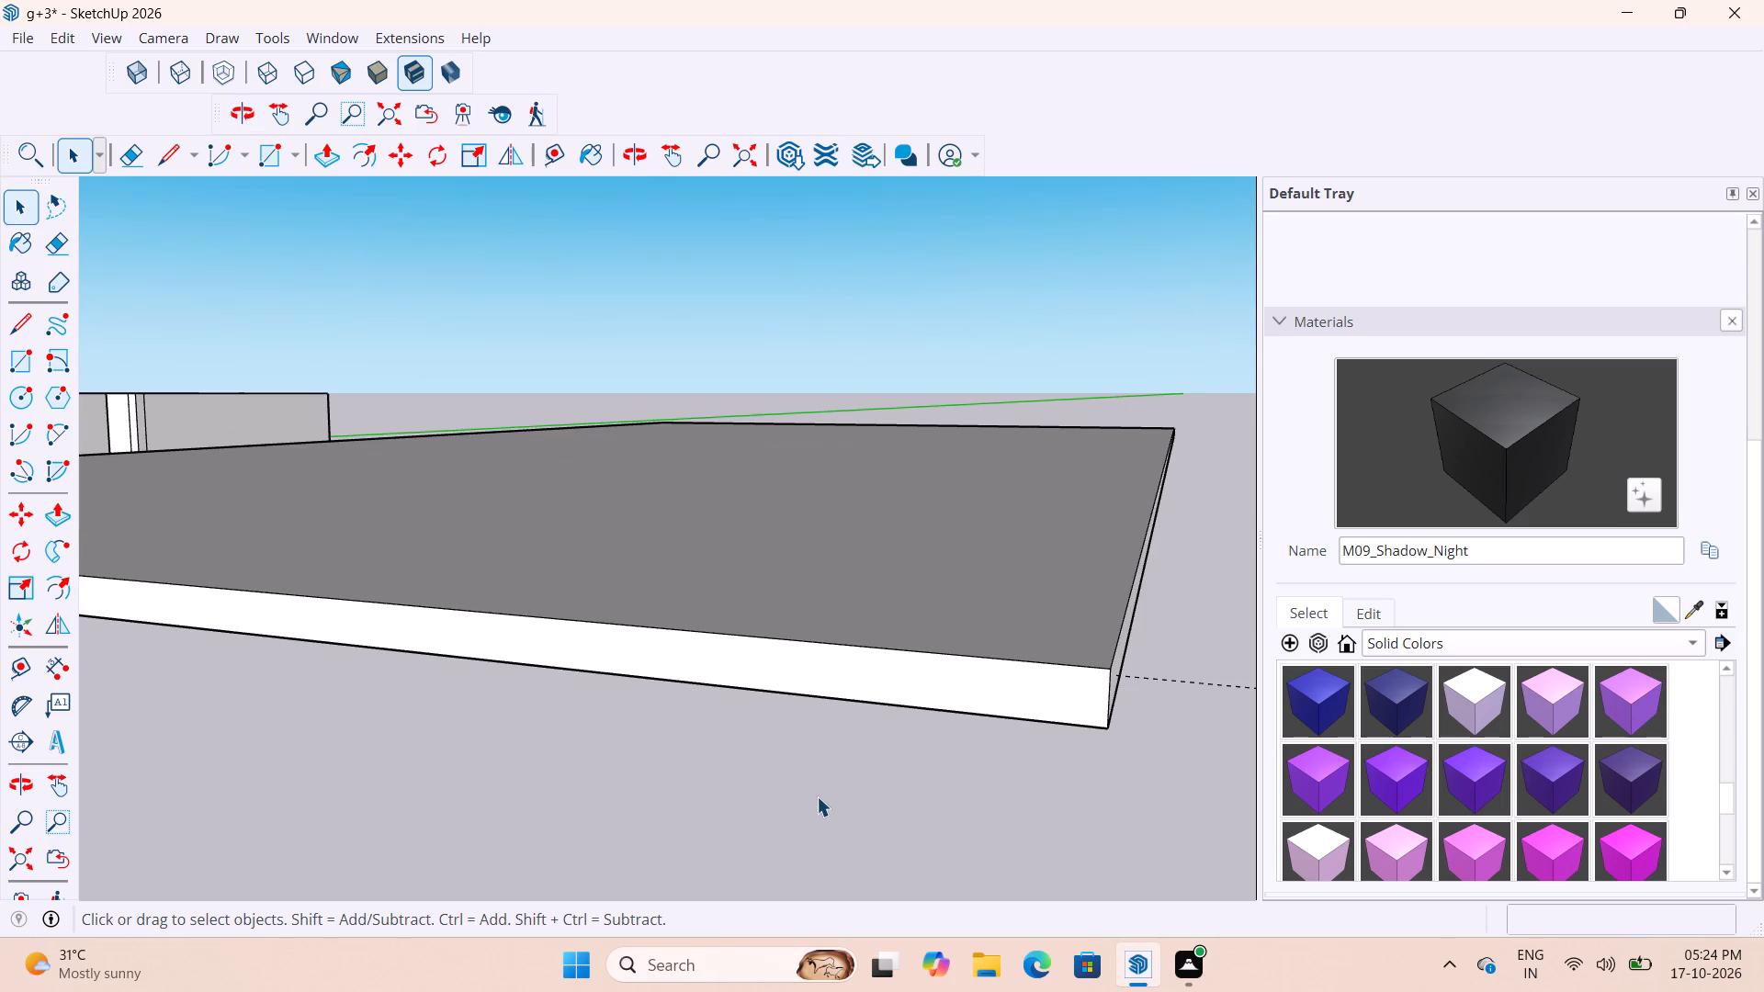
Open the slab group, push/pull its top face by about 1/16", and close the group.
key("t")
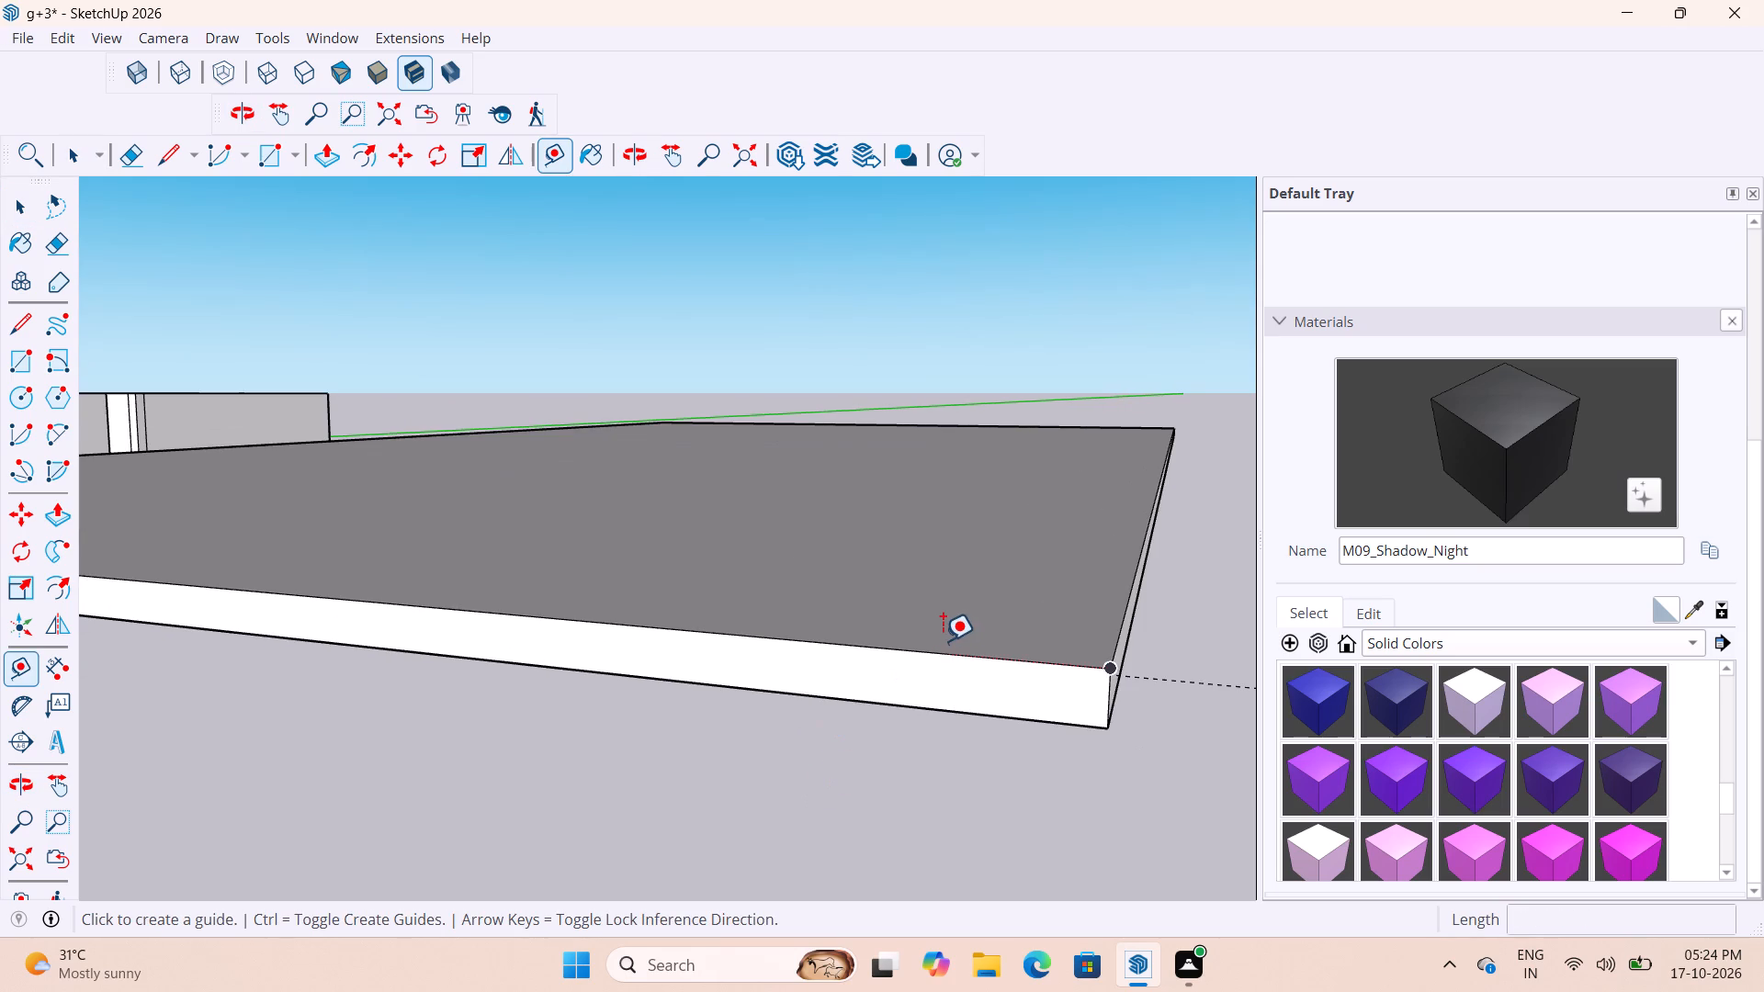
key("space")
type("p")
key("p")
key("space")
triple_click(996, 570)
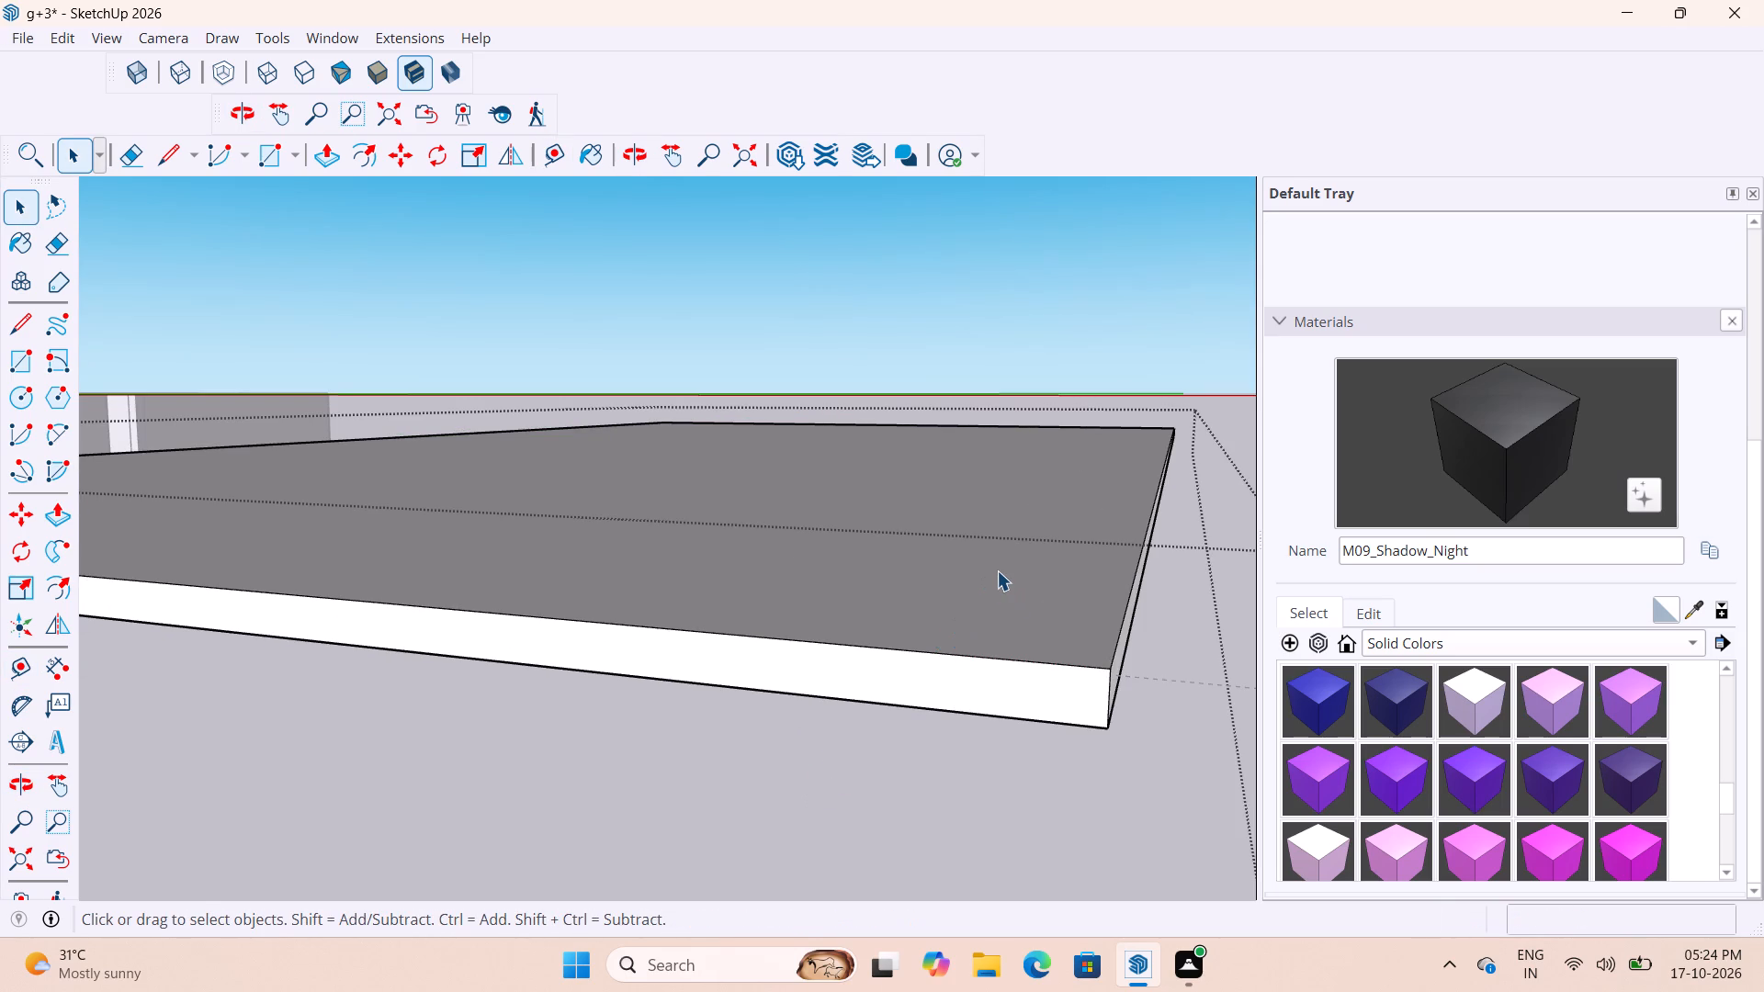
left_click_drag(938, 596, 939, 588)
left_click(941, 588)
key("p")
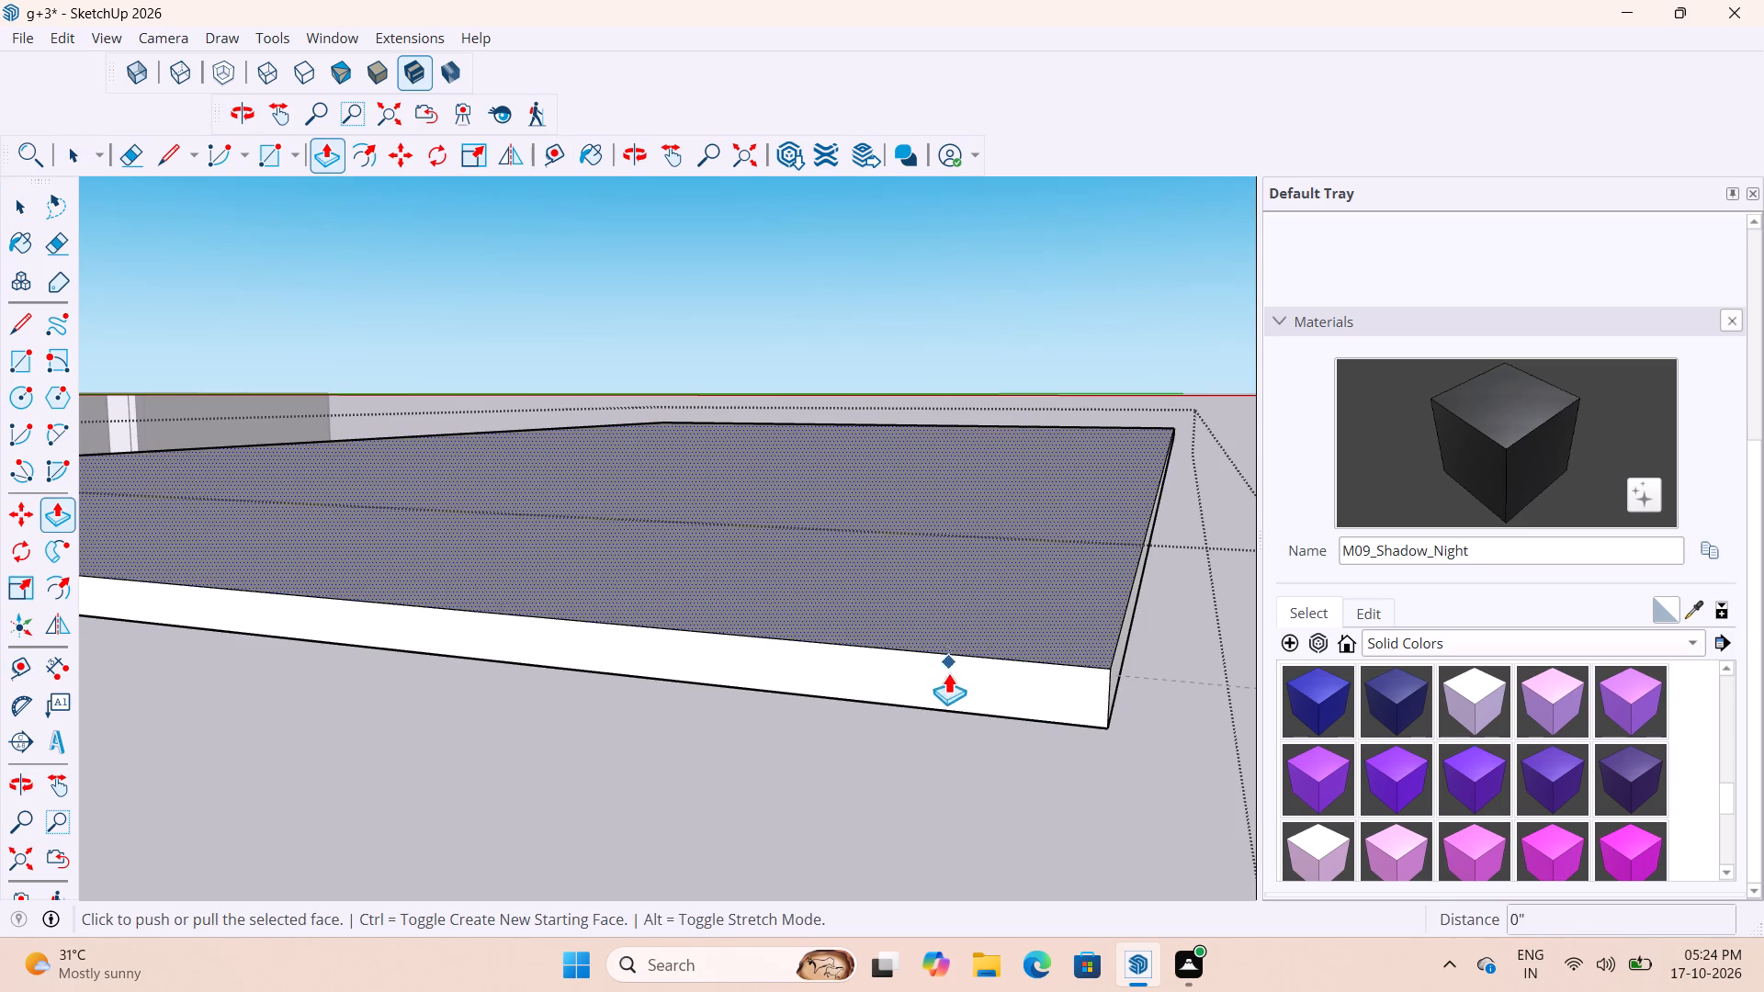
left_click(972, 627)
scroll(937, 608, "down", 3)
middle_click_drag(962, 646, 886, 683)
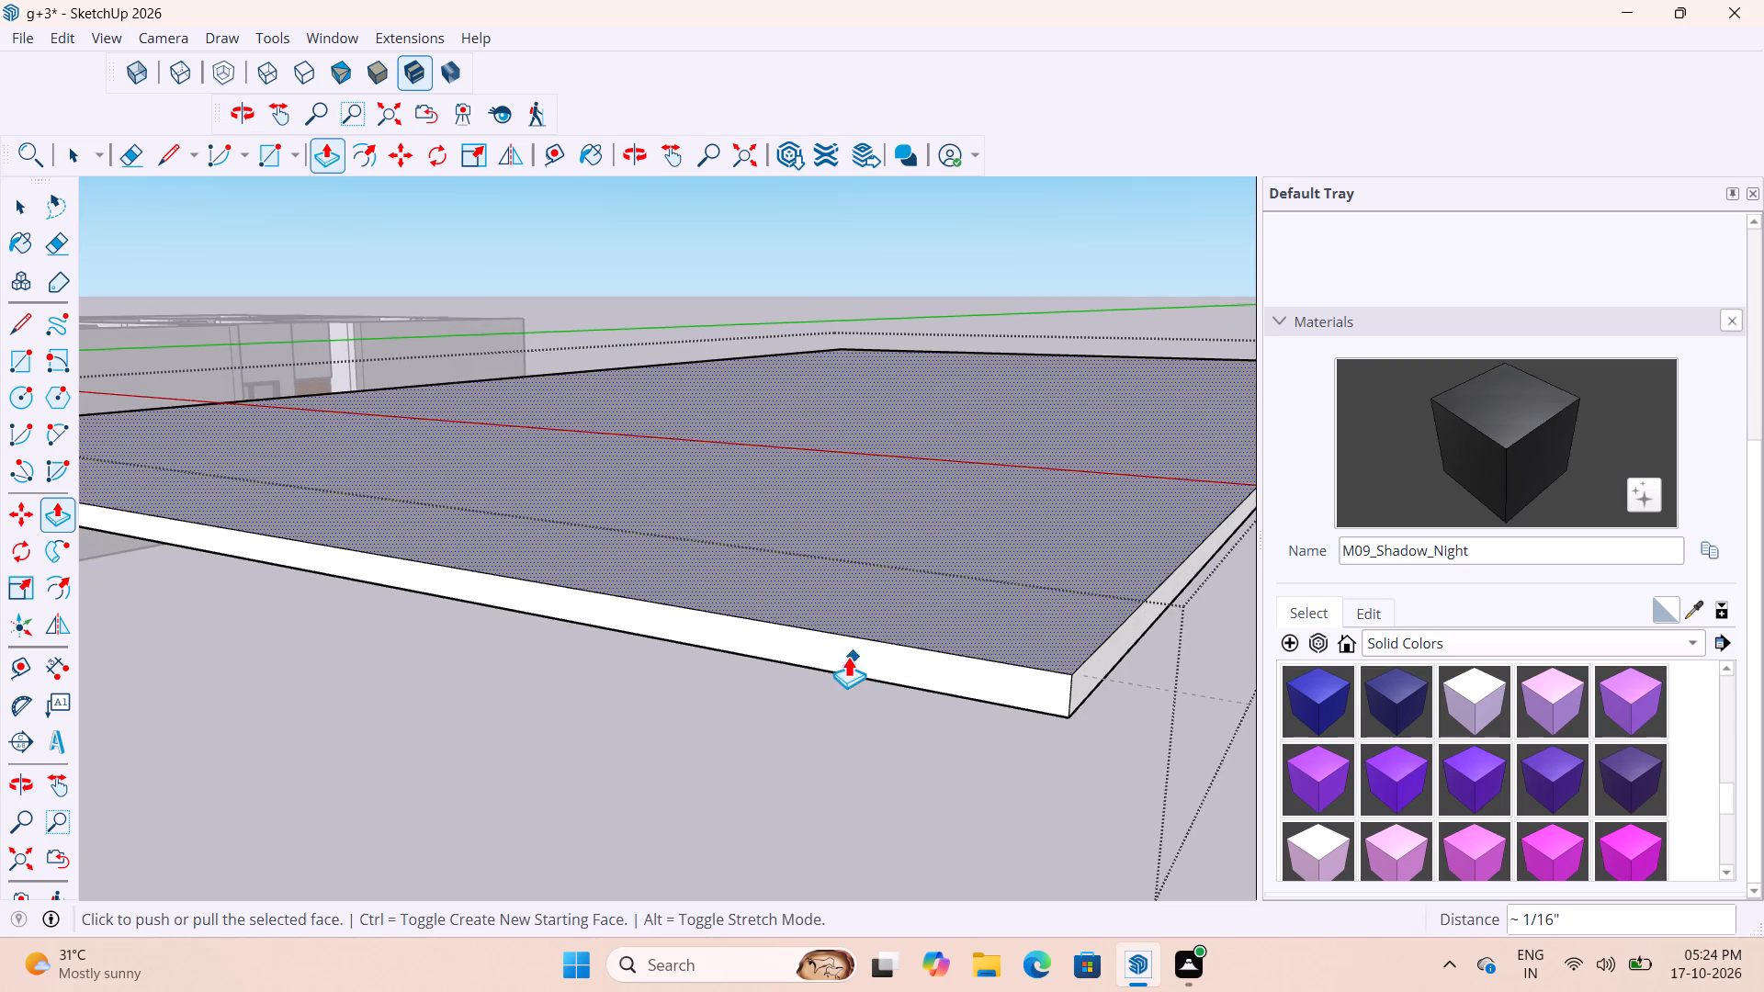
key("space")
key("space")
scroll(805, 671, "down", 8)
left_click(934, 785)
Reopen the slab group and push/pull the slab's top face by about 5/8".
scroll(895, 671, "up", 3)
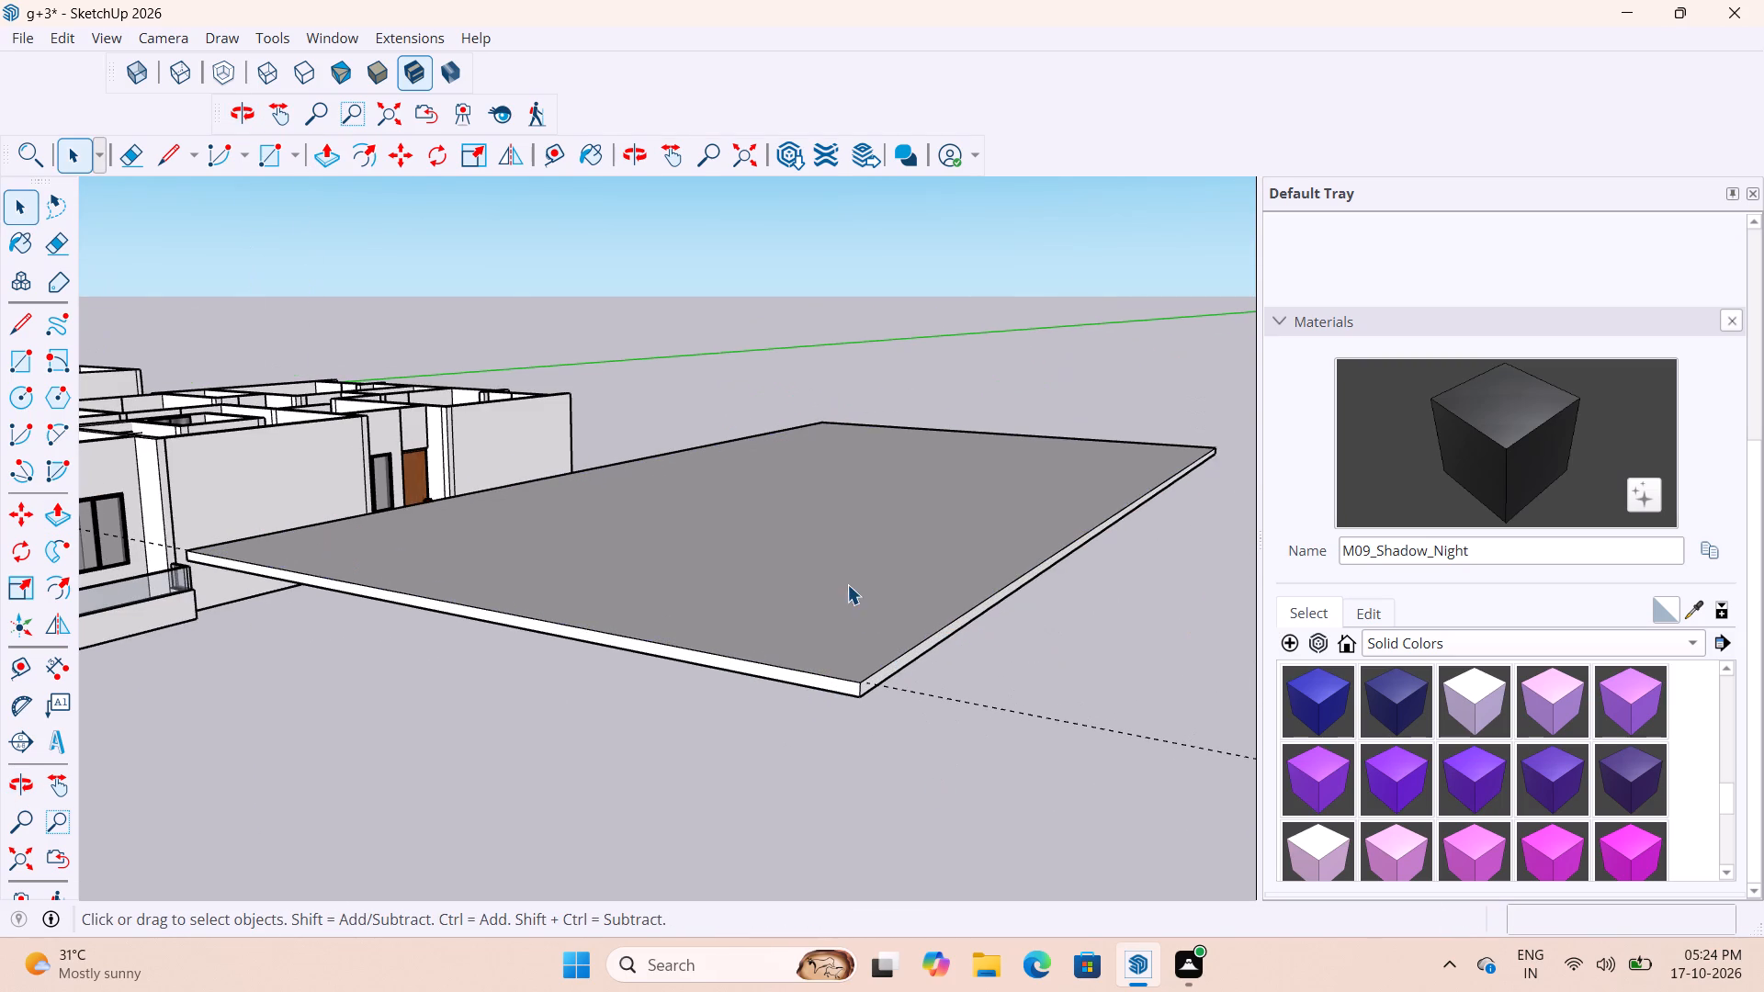
left_click(847, 583)
scroll(847, 584, "up", 1)
middle_click_drag(844, 581, 944, 699)
double_click(944, 692)
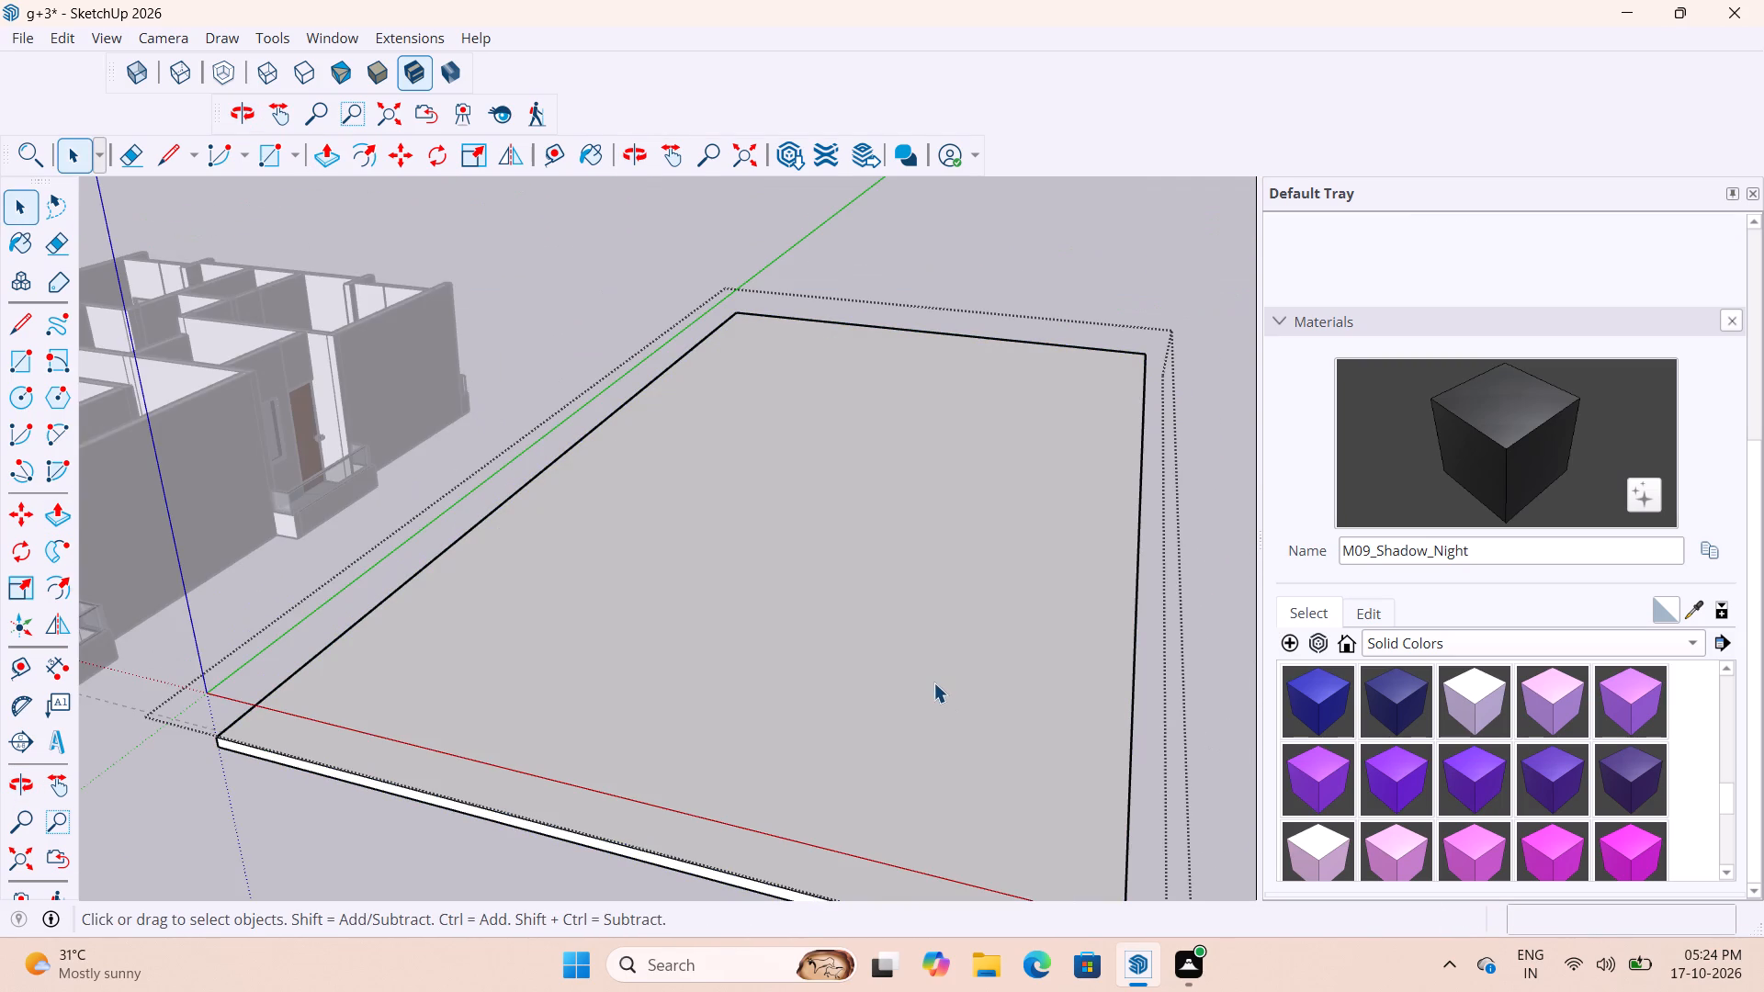
key("p")
left_click(905, 761)
scroll(910, 662, "down", 5)
scroll(996, 859, "up", 5)
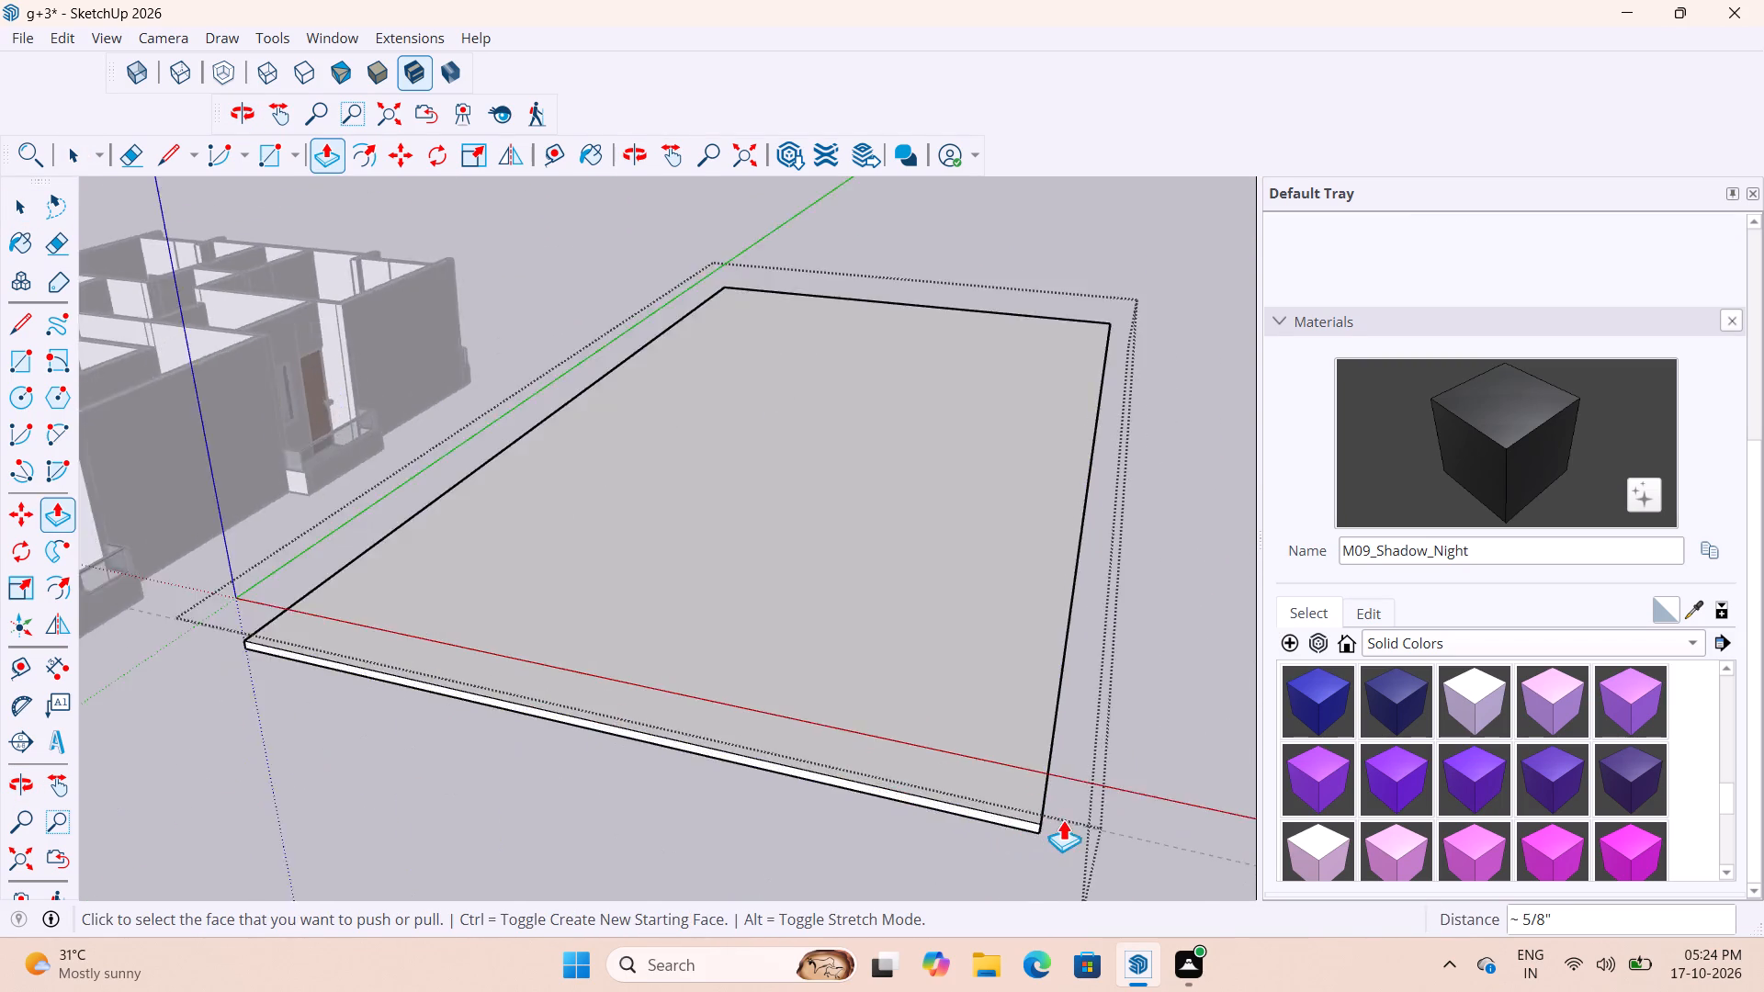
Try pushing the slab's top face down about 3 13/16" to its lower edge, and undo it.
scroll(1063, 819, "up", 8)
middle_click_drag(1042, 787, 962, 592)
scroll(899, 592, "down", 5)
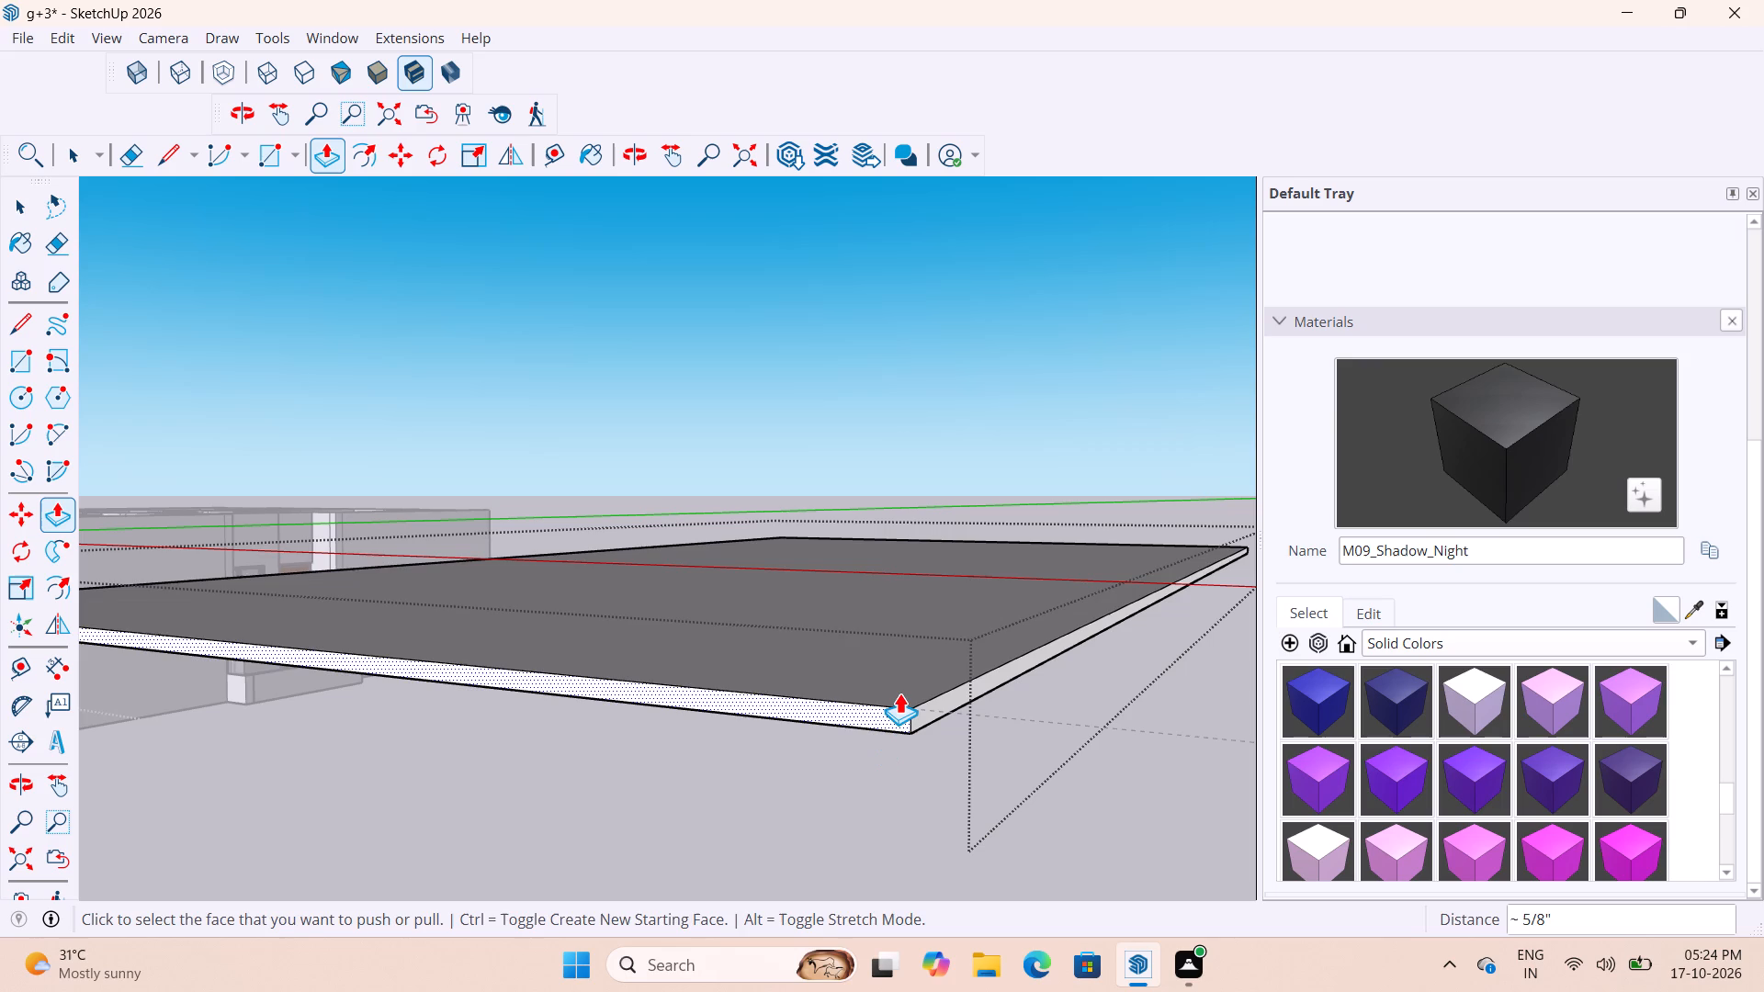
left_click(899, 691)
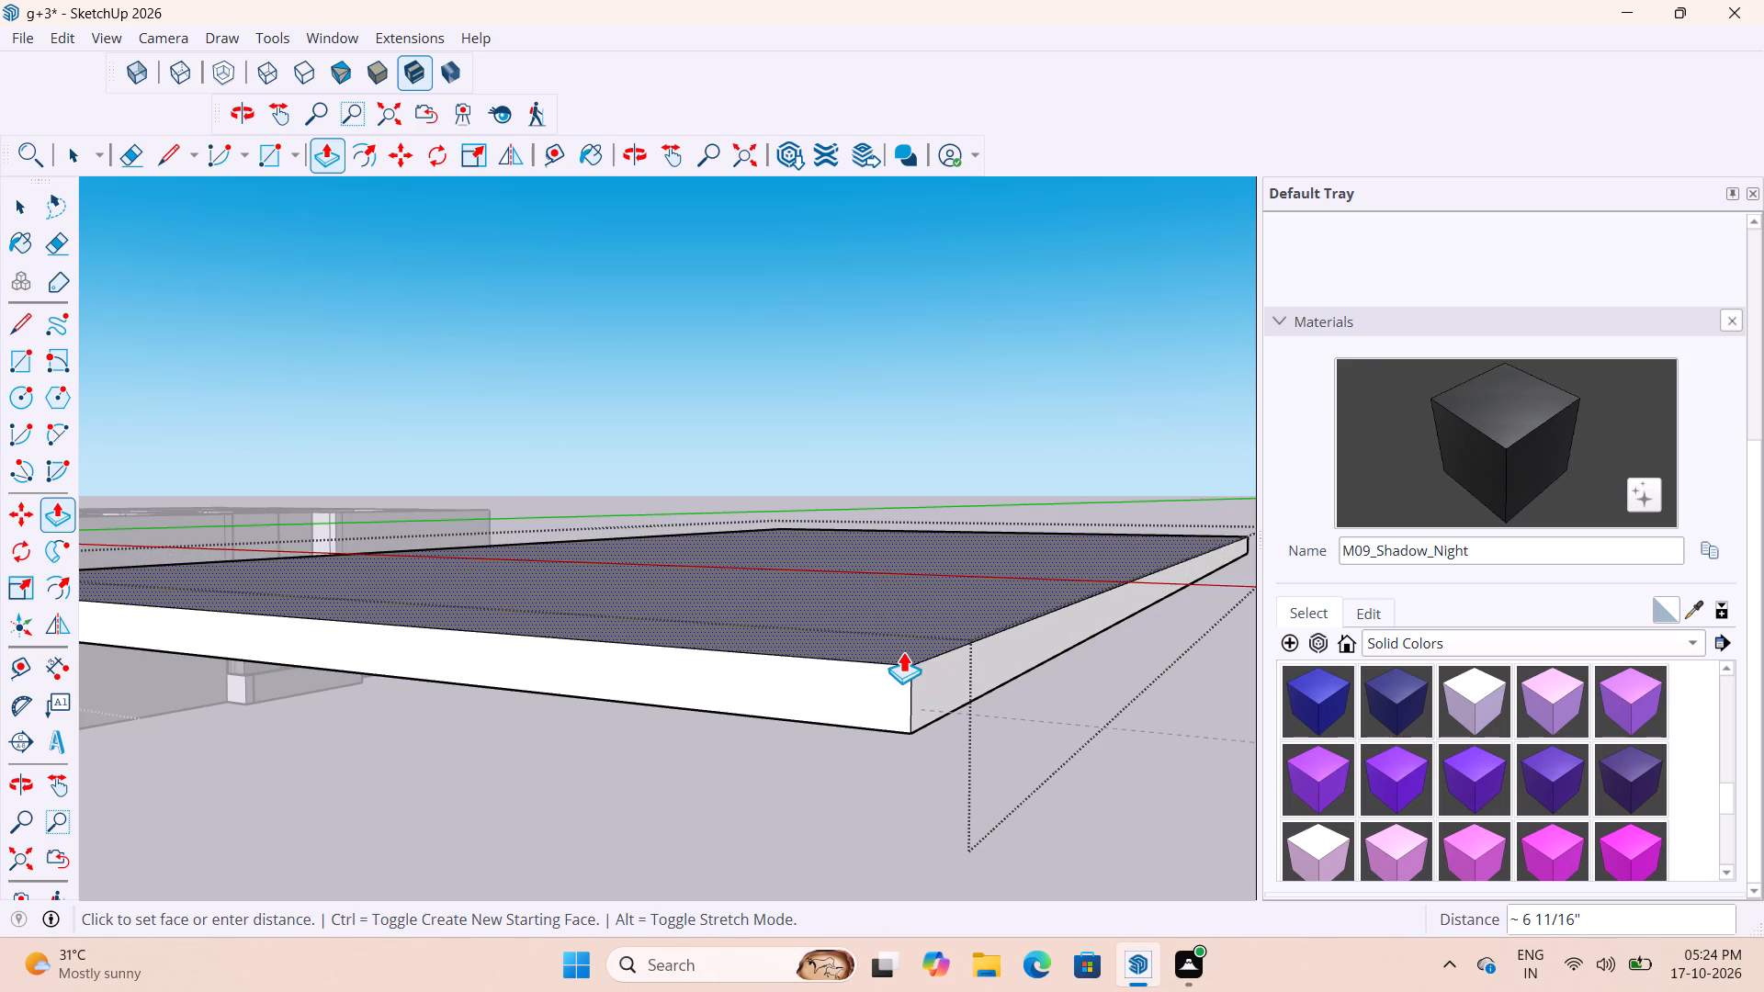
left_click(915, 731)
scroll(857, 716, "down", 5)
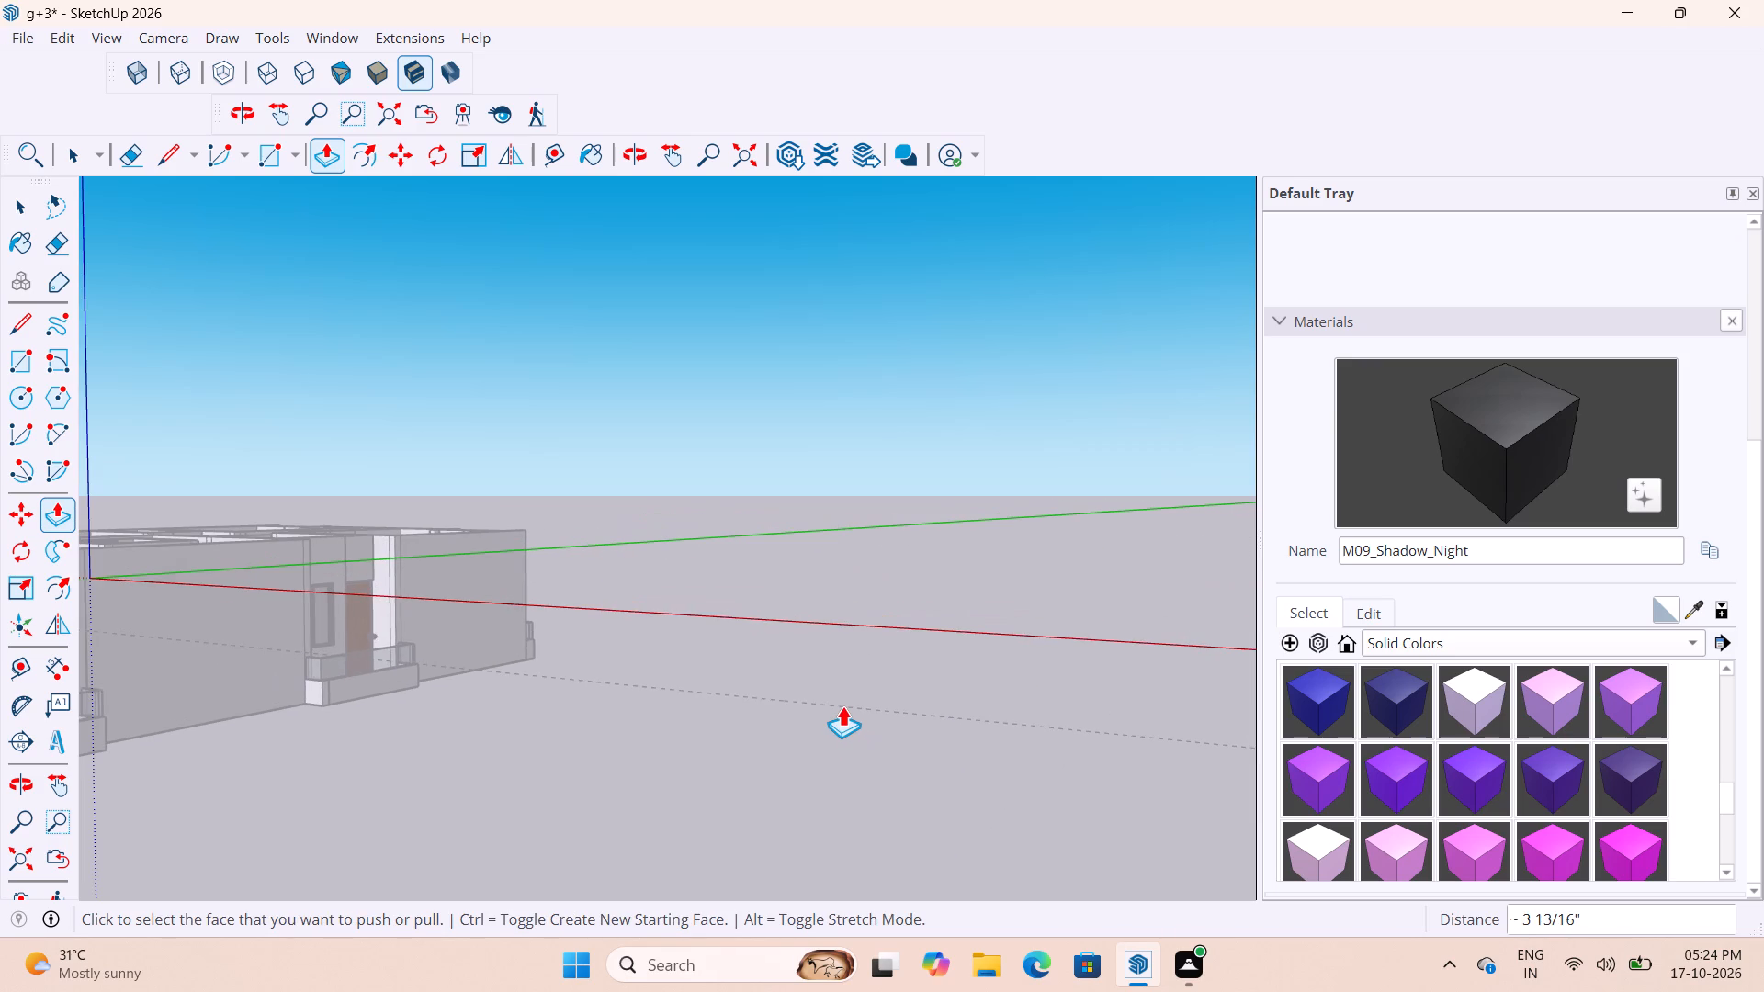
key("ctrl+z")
Pull the slab's top face up about 4 11/16" and close the group.
scroll(899, 711, "up", 7)
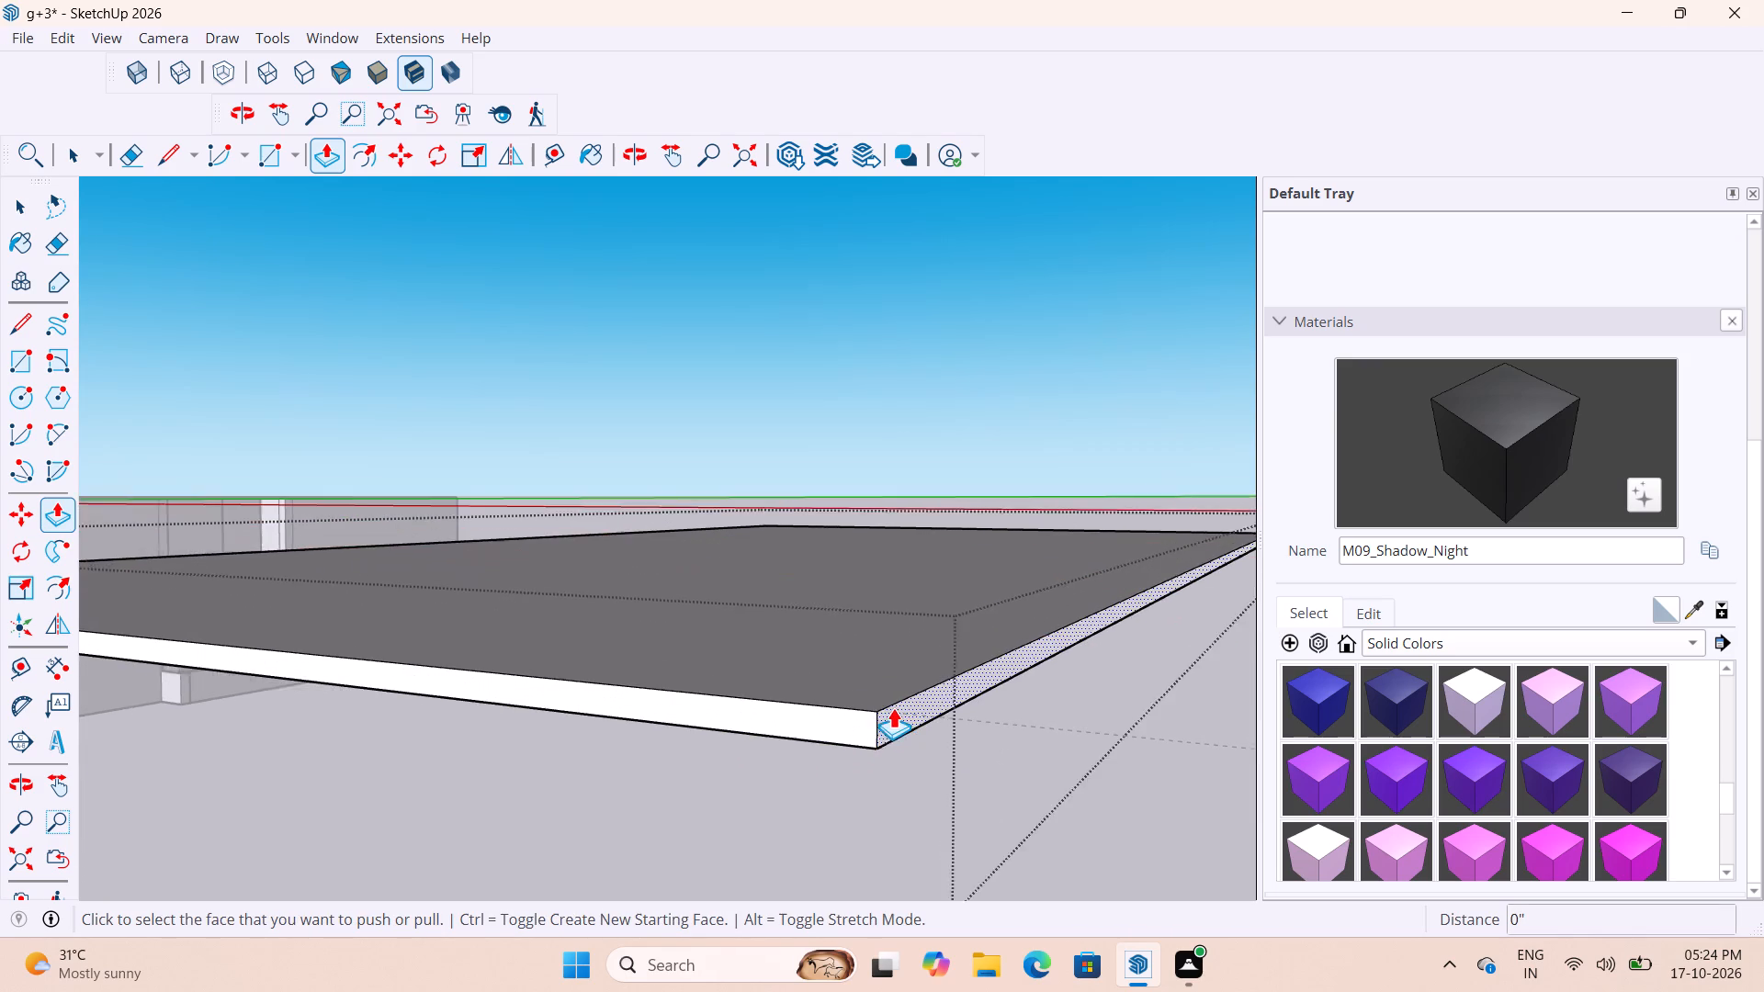
scroll(893, 707, "up", 3)
left_click(870, 667)
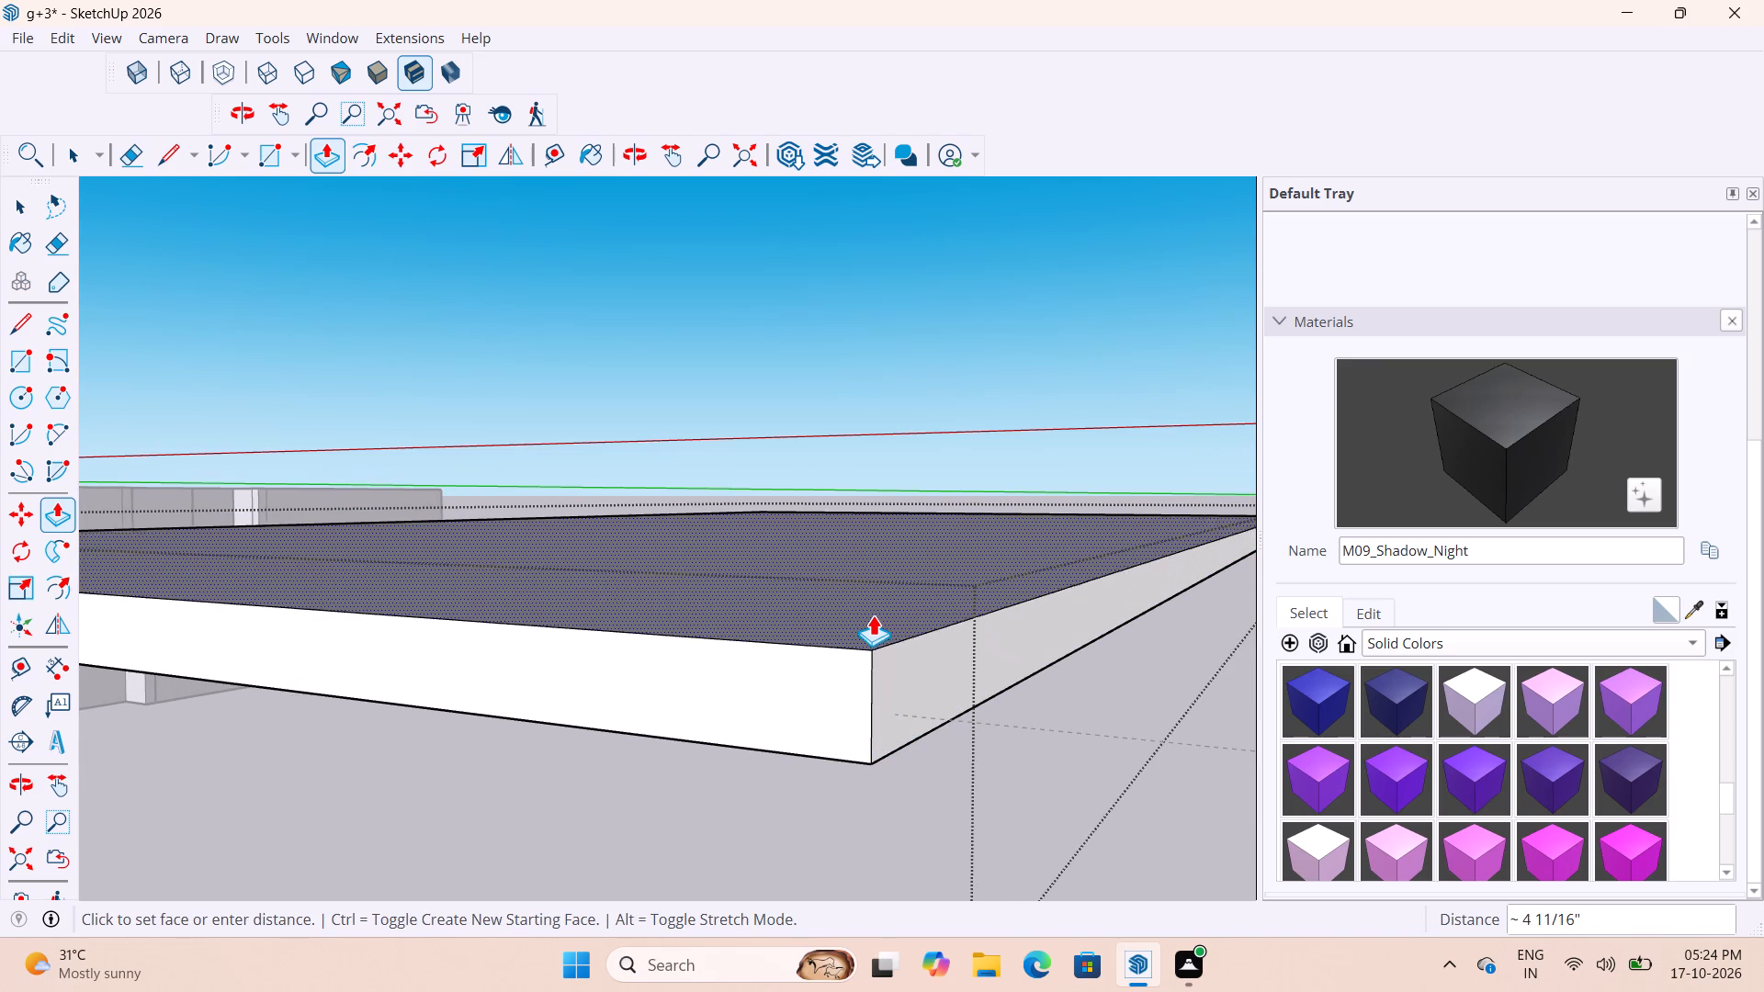
left_click(873, 614)
key("space")
scroll(759, 689, "down", 10)
left_click(751, 852)
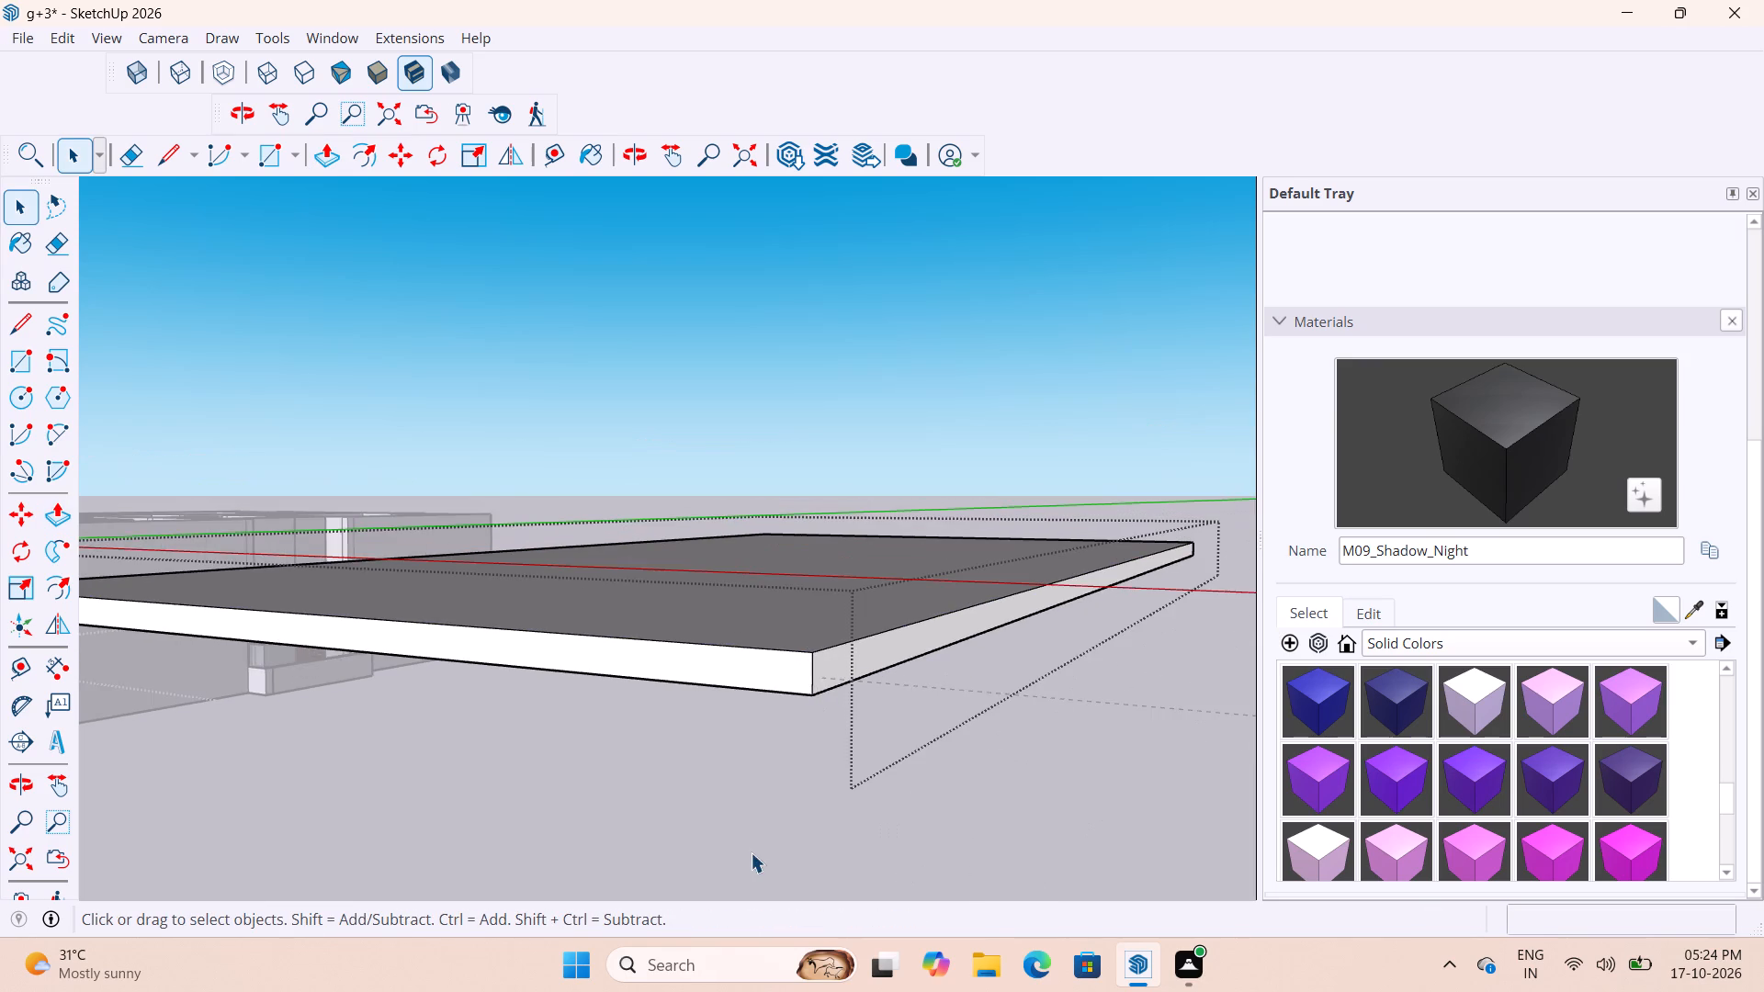
Measure the slab's thickness from the lower edge to the upper edge of its near face.
middle_click_drag(800, 710, 887, 784)
scroll(707, 600, "down", 5)
scroll(842, 812, "up", 7)
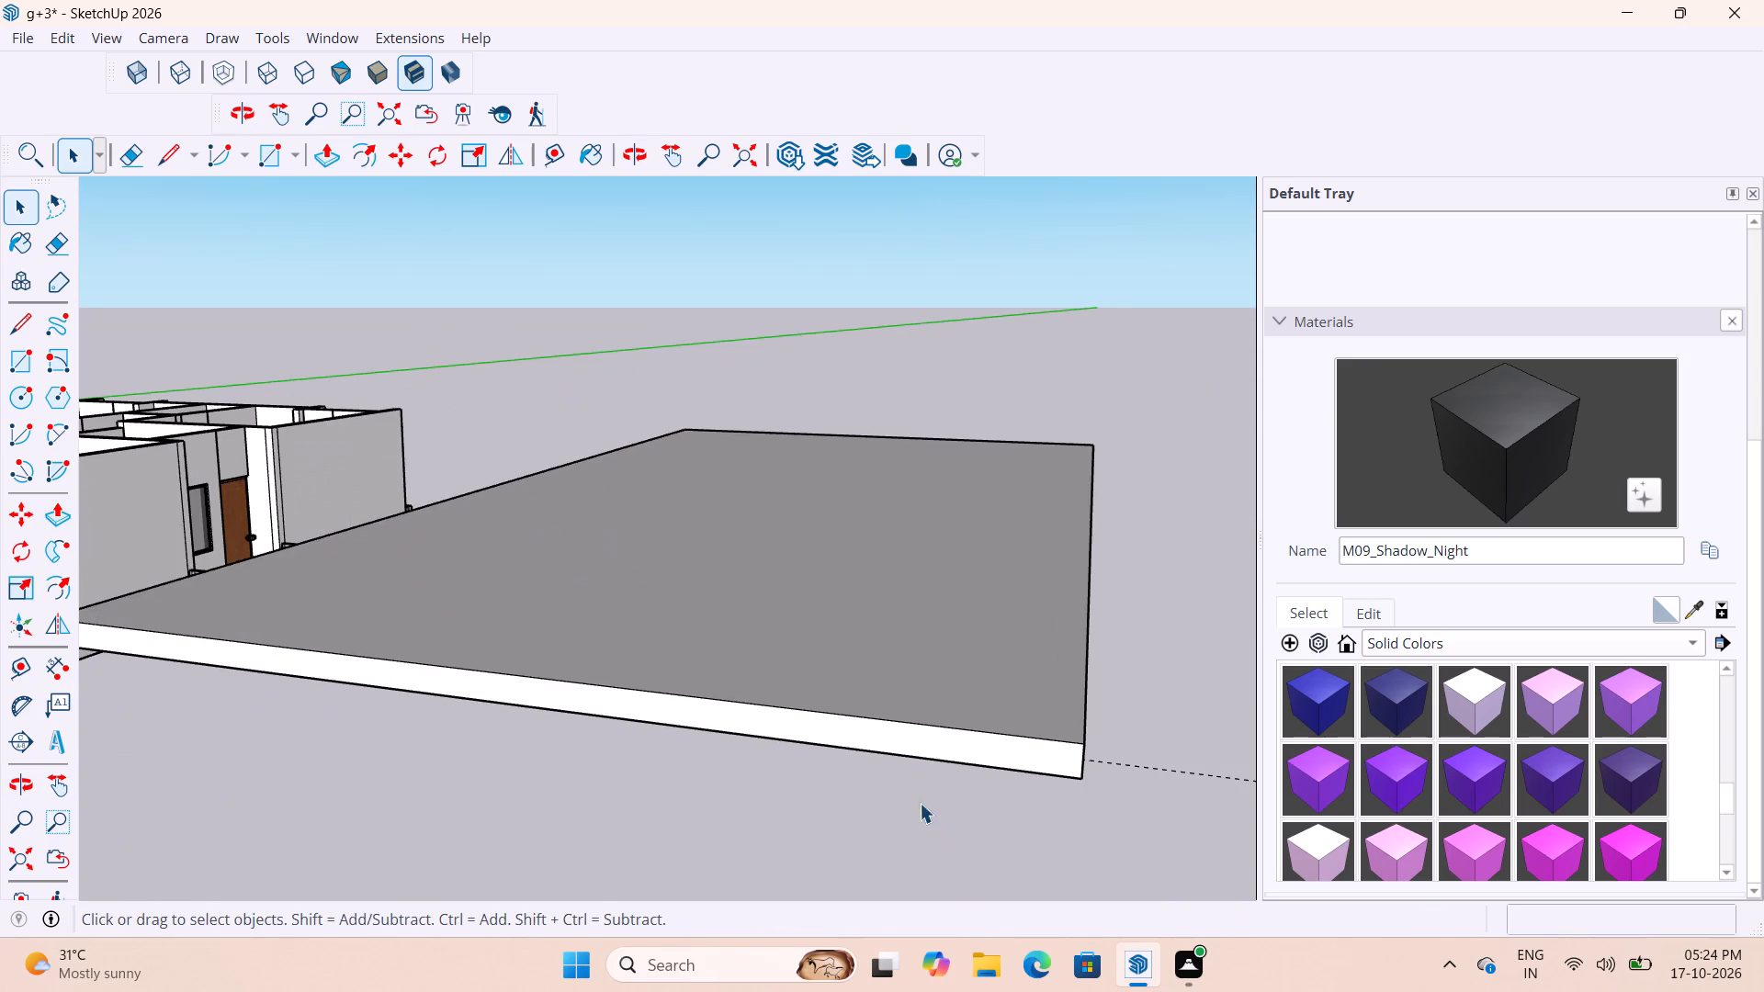
key("t")
scroll(853, 822, "up", 3)
left_click(890, 697)
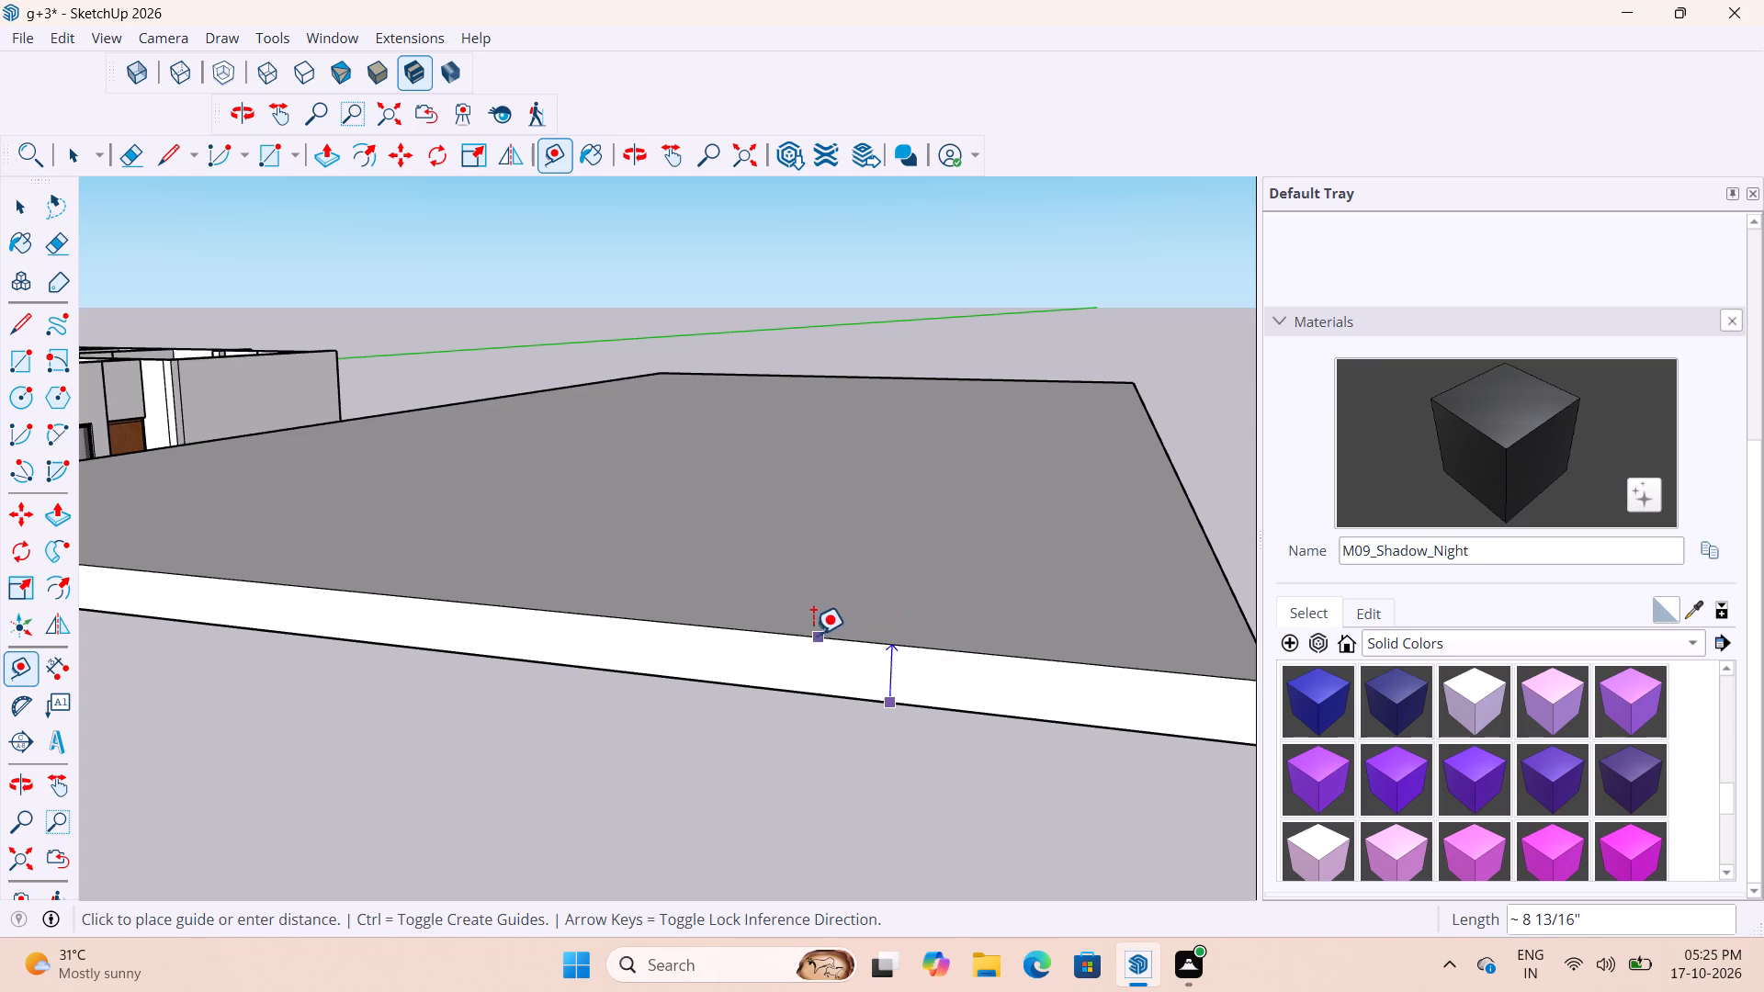
scroll(801, 639, "down", 4)
scroll(1094, 733, "up", 4)
middle_click_drag(1105, 663, 1031, 648)
key("space")
Select the dashed guide line beside the slab's near corner.
scroll(627, 618, "down", 5)
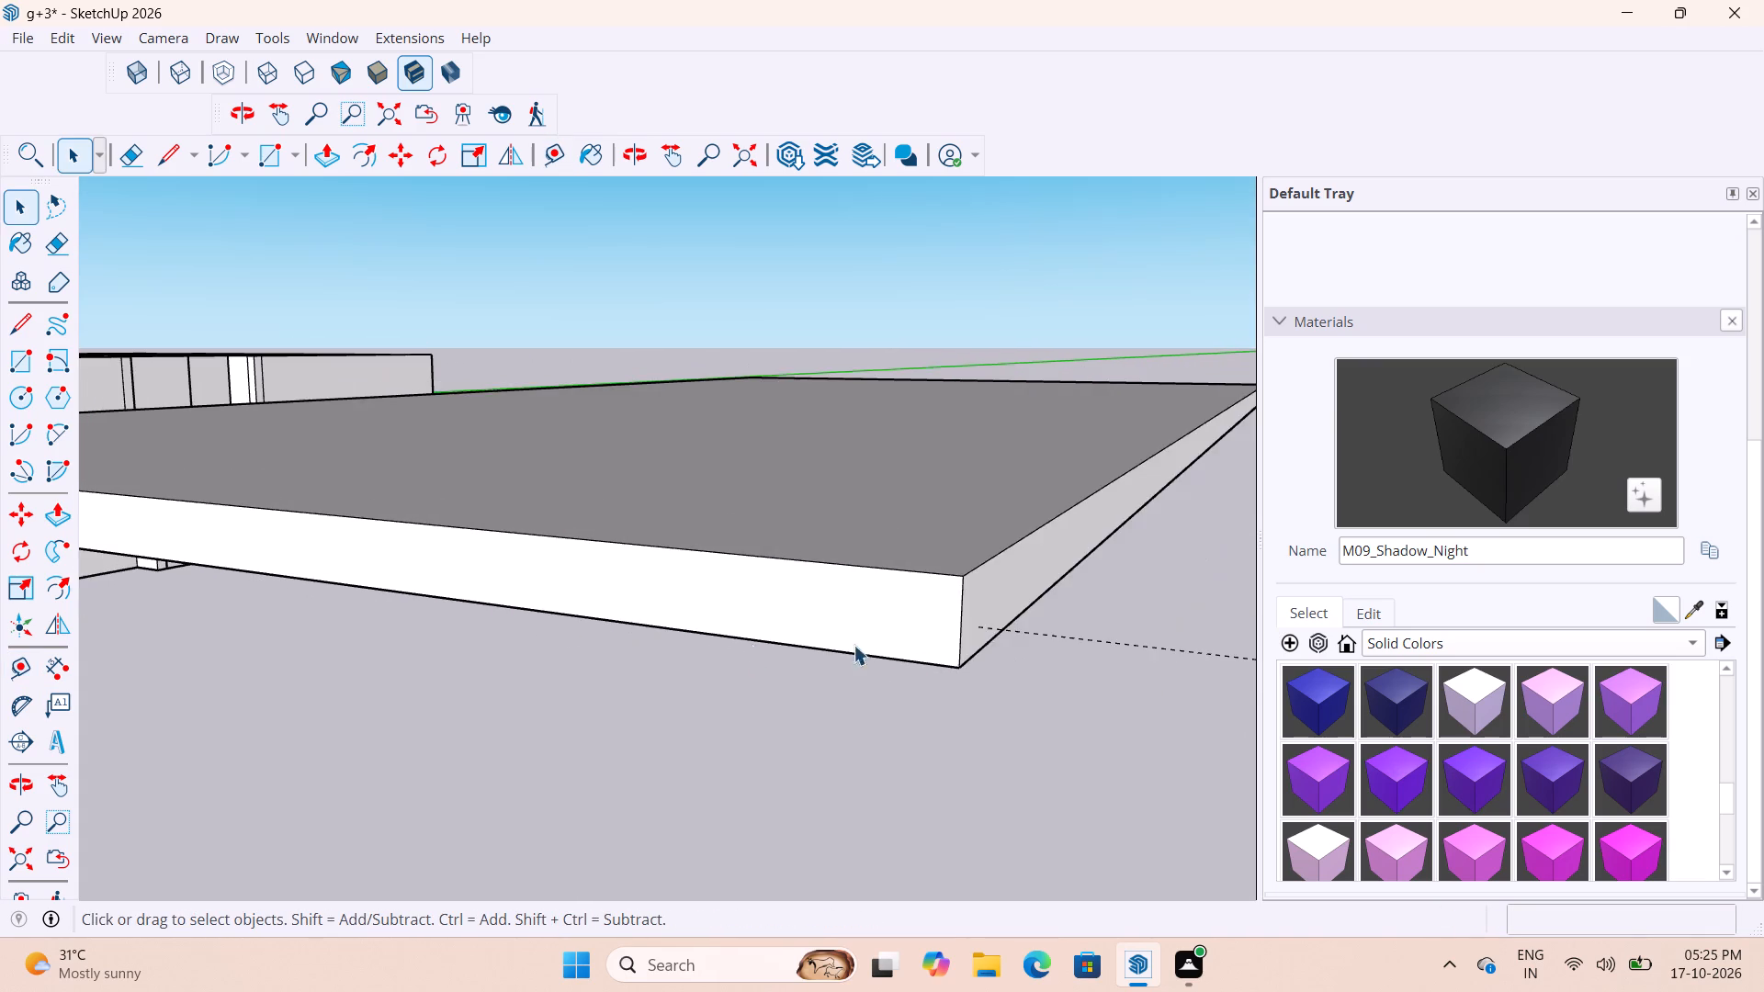
middle_click_drag(990, 622, 914, 614)
left_click(1109, 659)
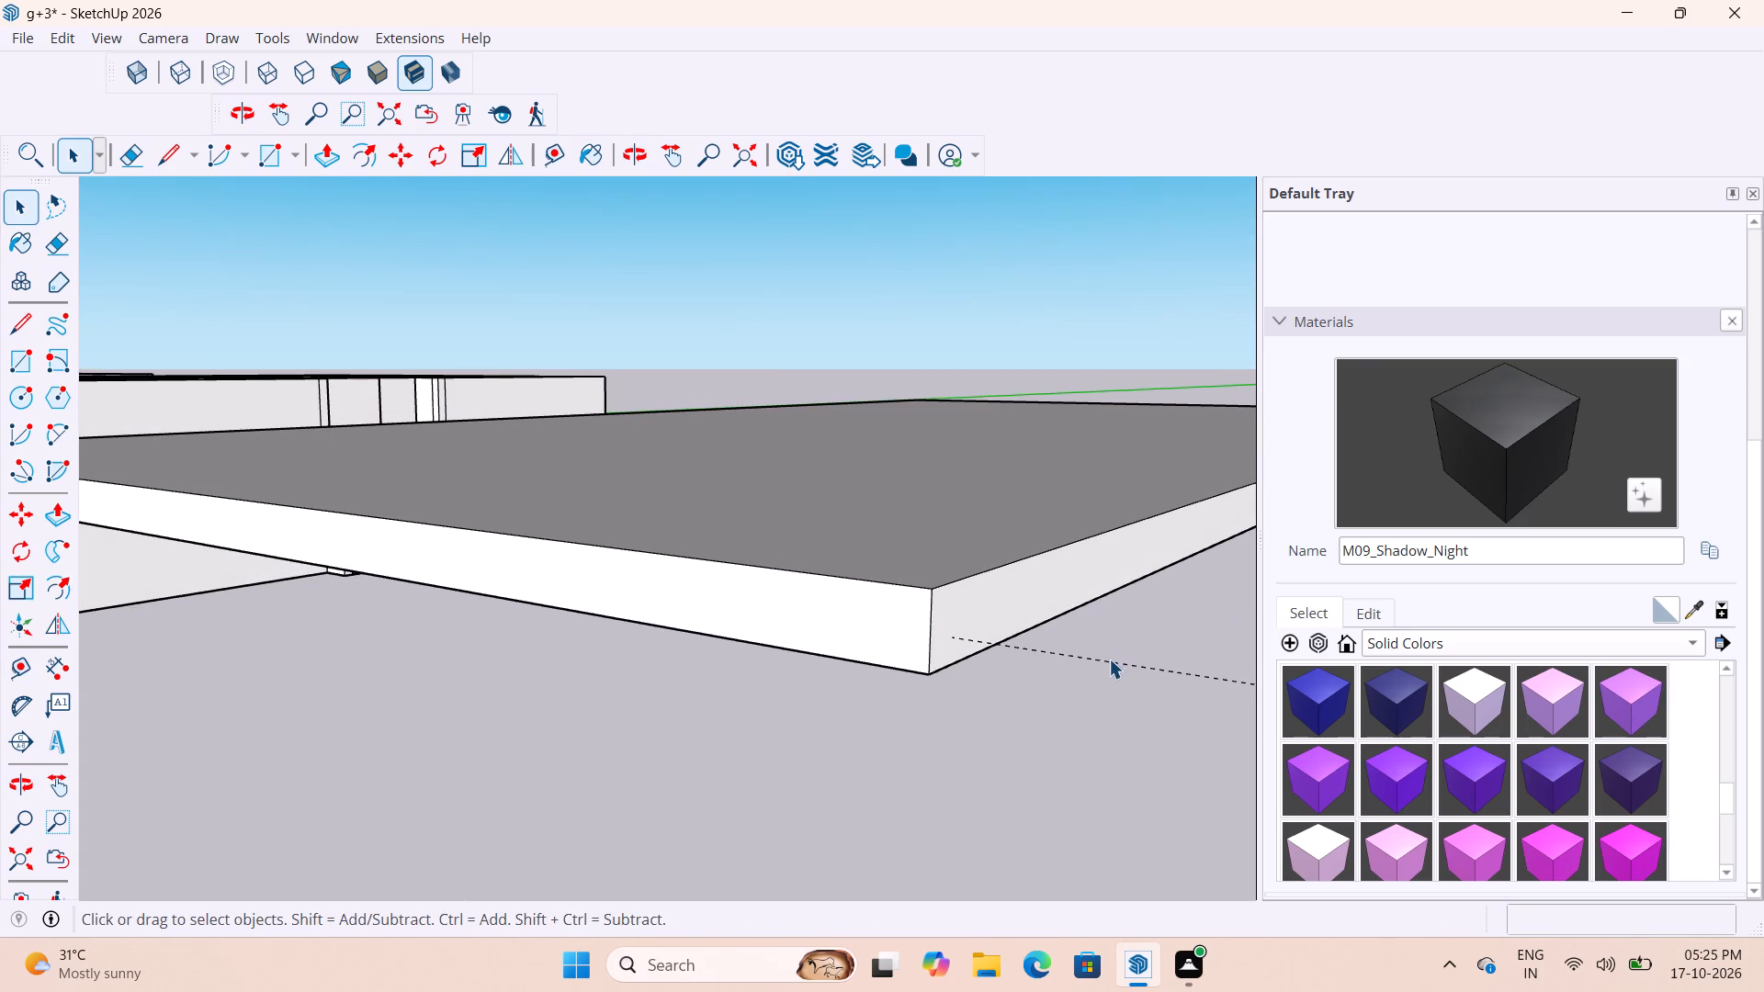
left_click(1101, 661)
scroll(823, 617, "down", 4)
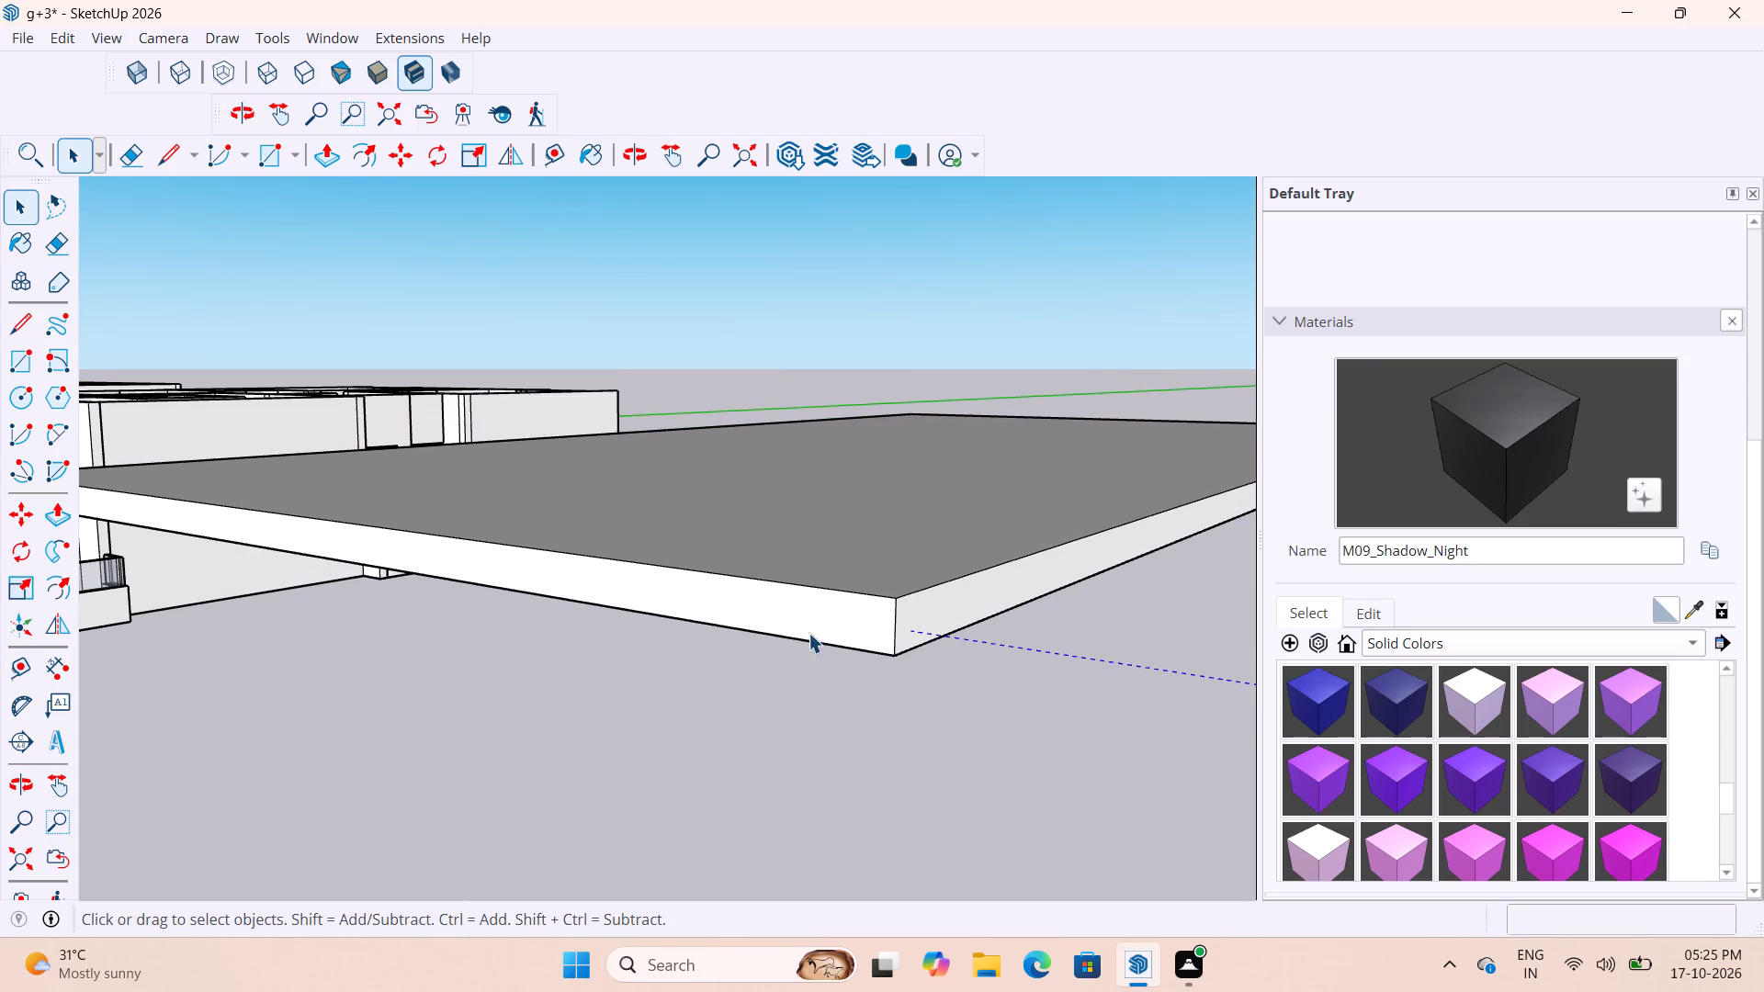
Draw a vertical 6" line up the slab's near face, starting on its lower edge close to the corner.
middle_click_drag(733, 694, 974, 736)
key("l")
scroll(759, 588, "up", 4)
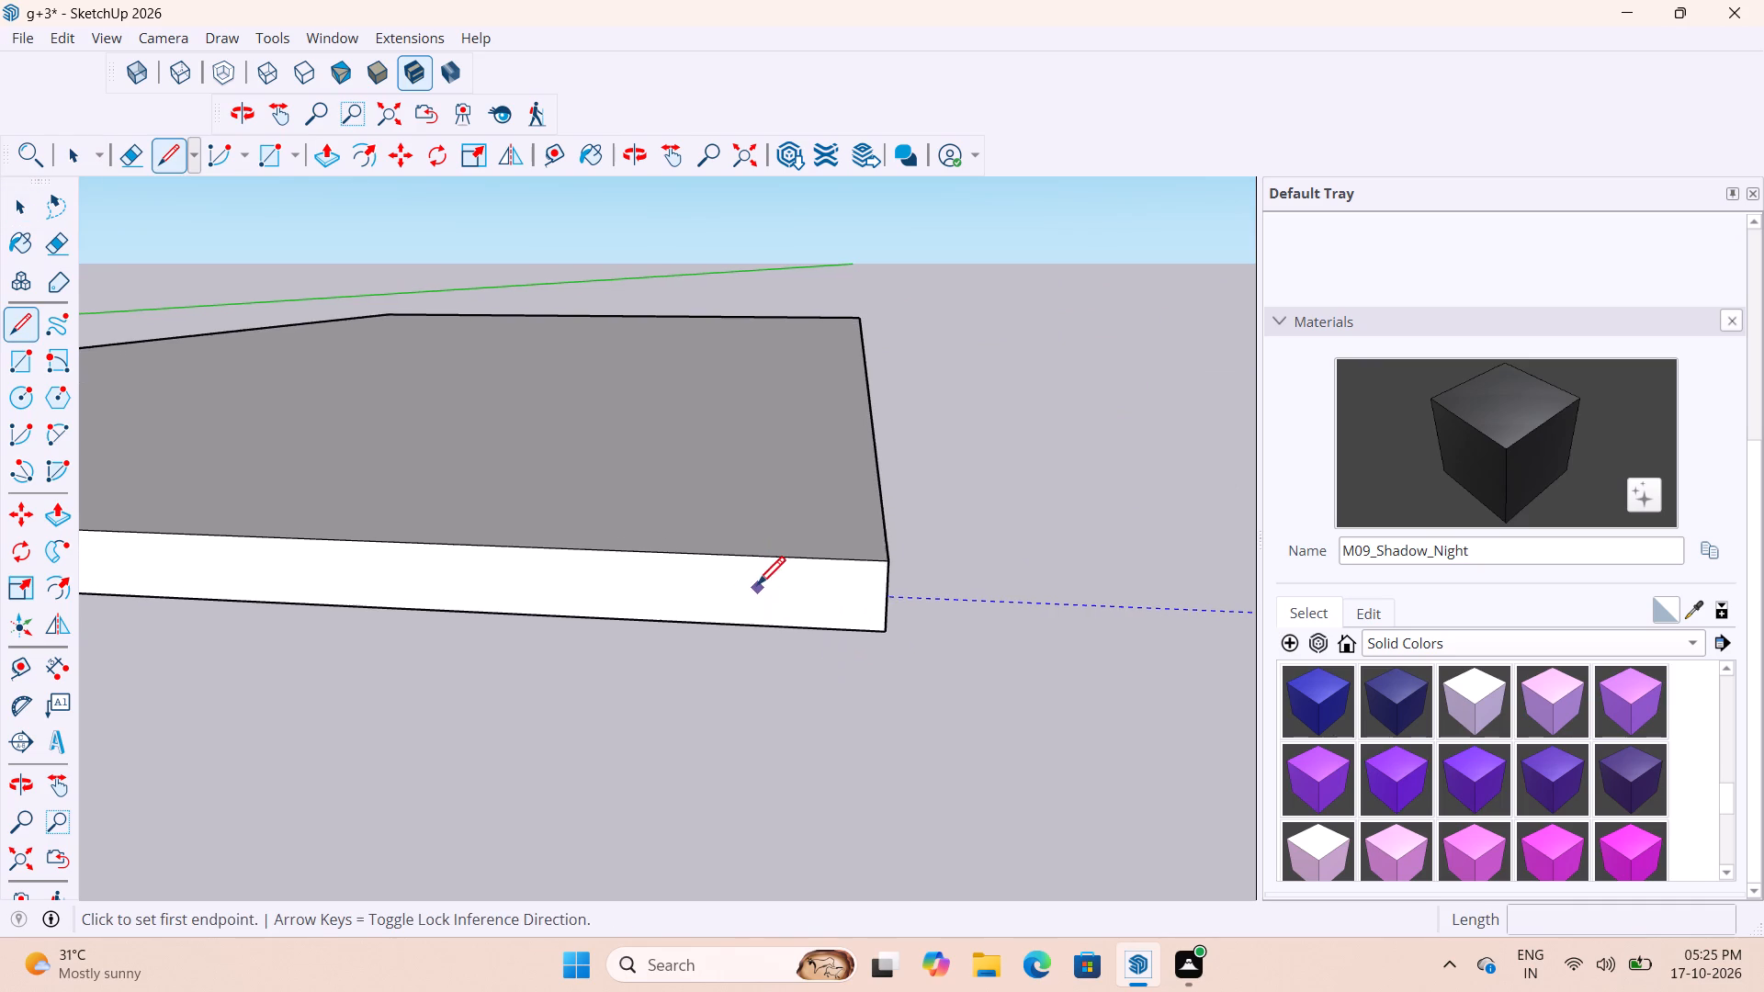
scroll(757, 588, "up", 1)
left_click(743, 634)
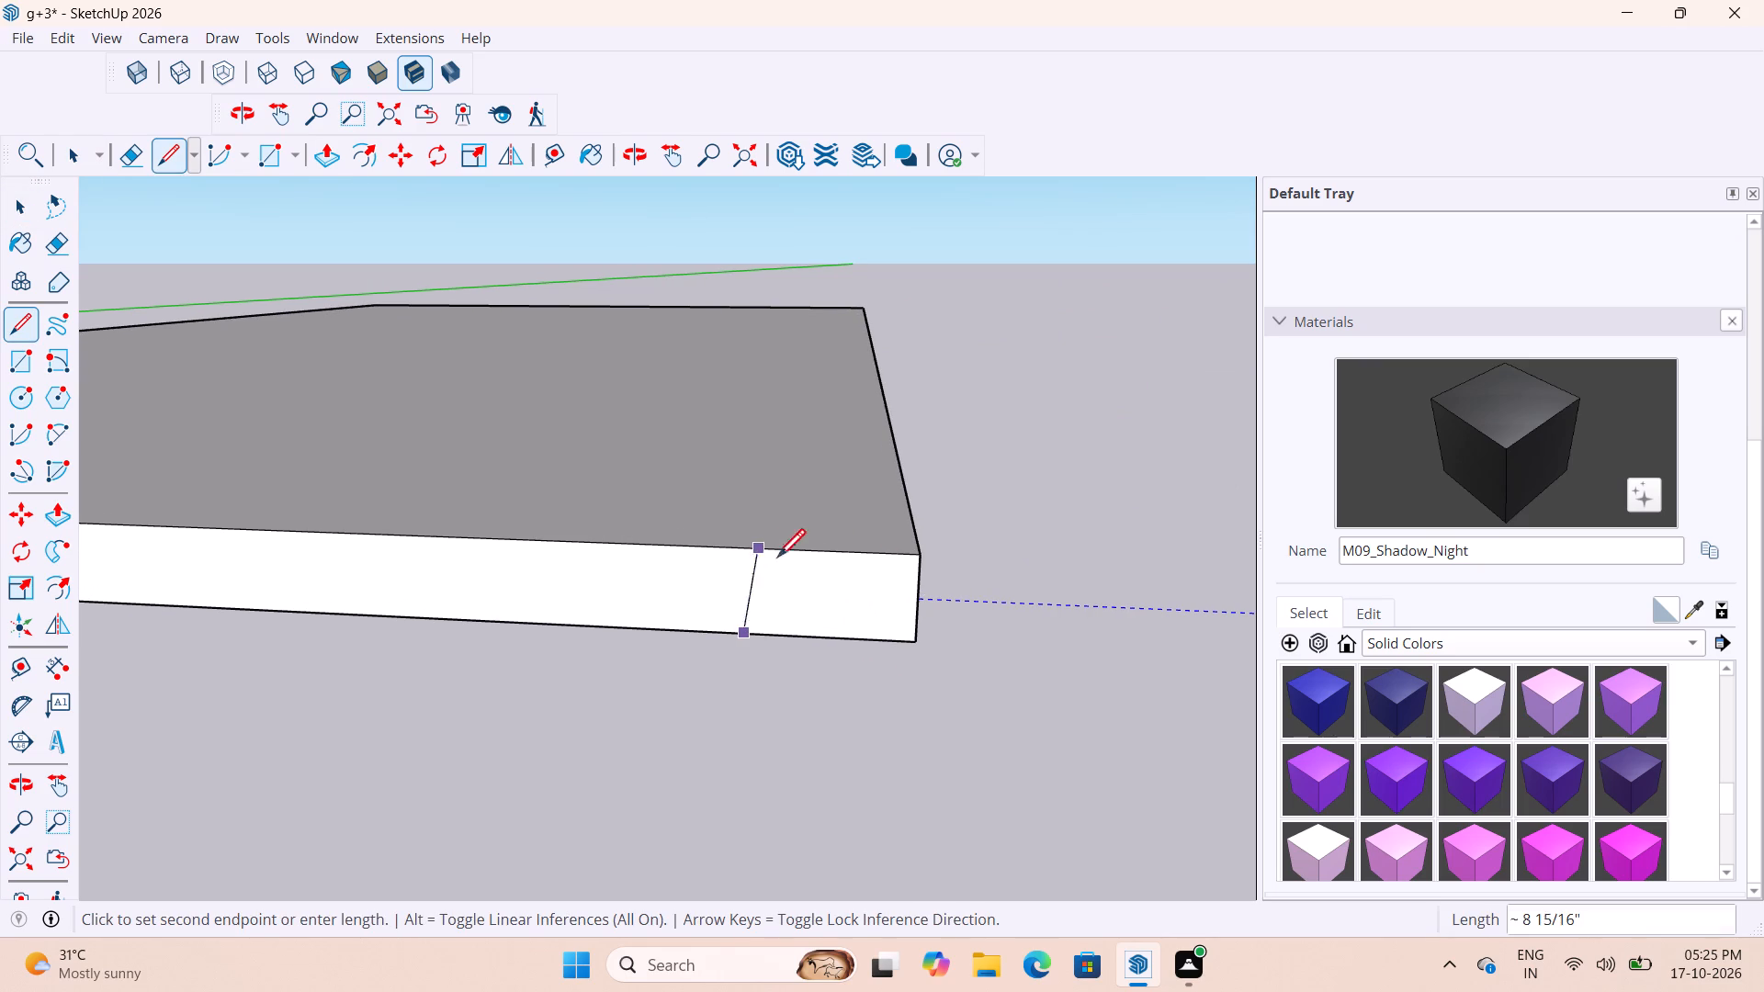
middle_click_drag(777, 560, 967, 557)
key("Right")
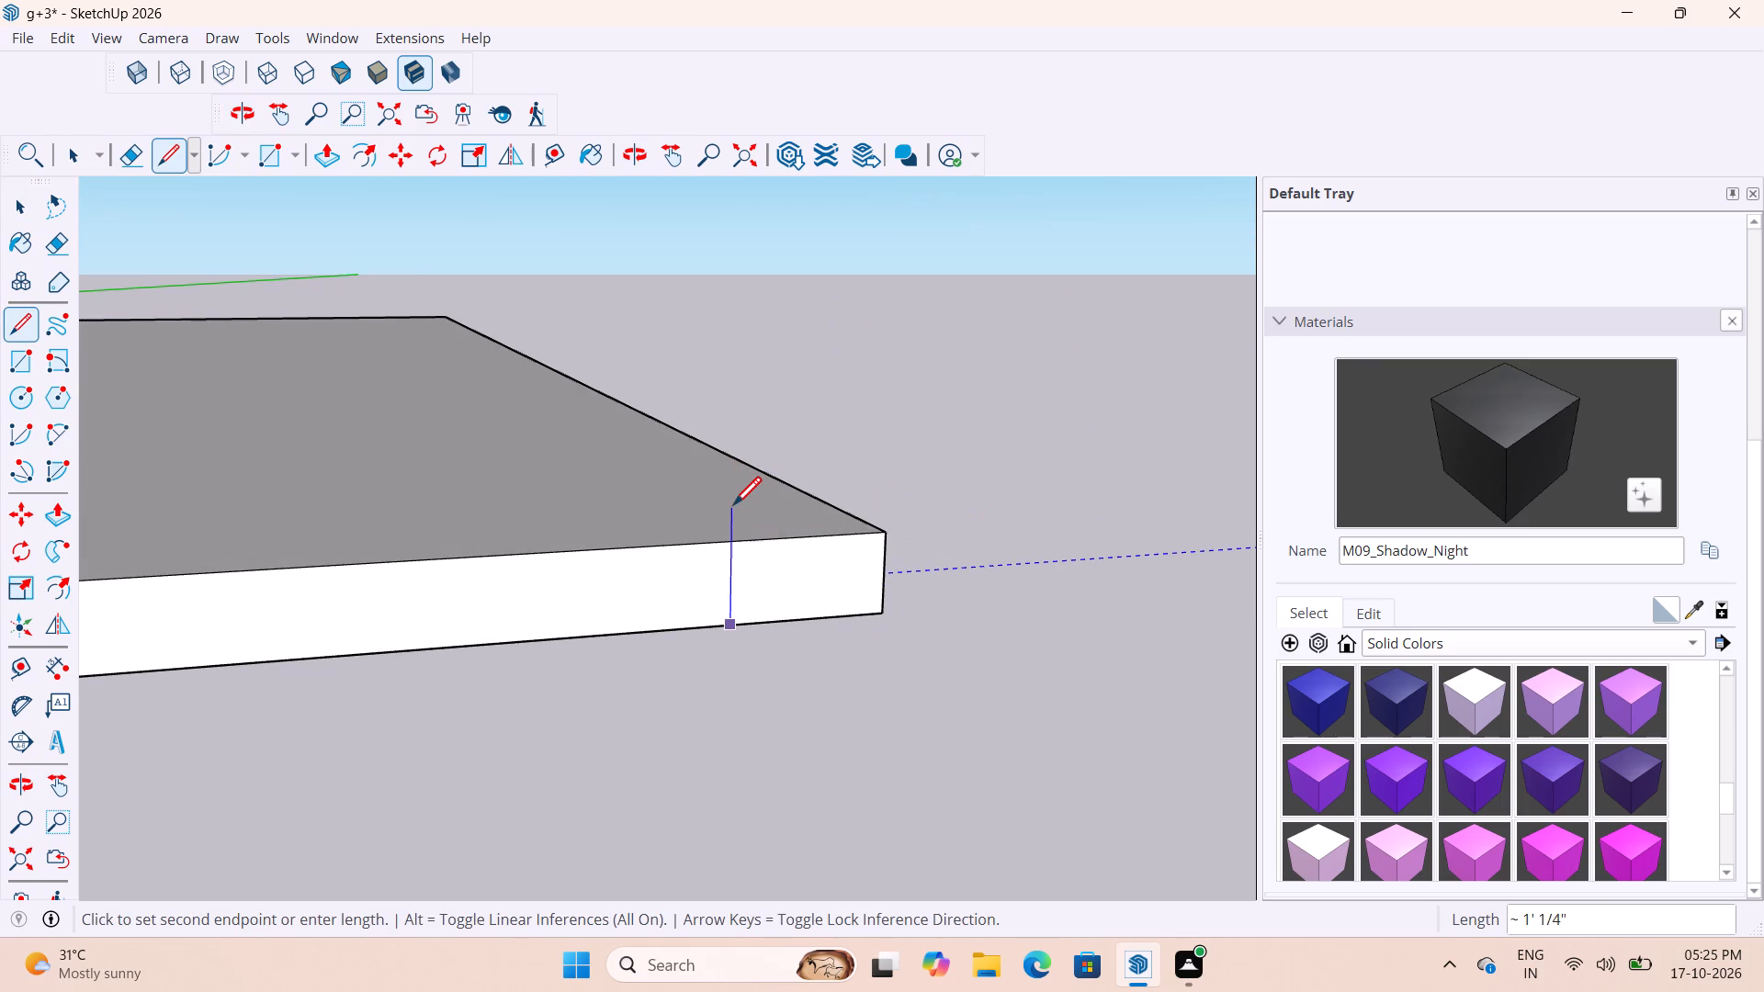
key("Up")
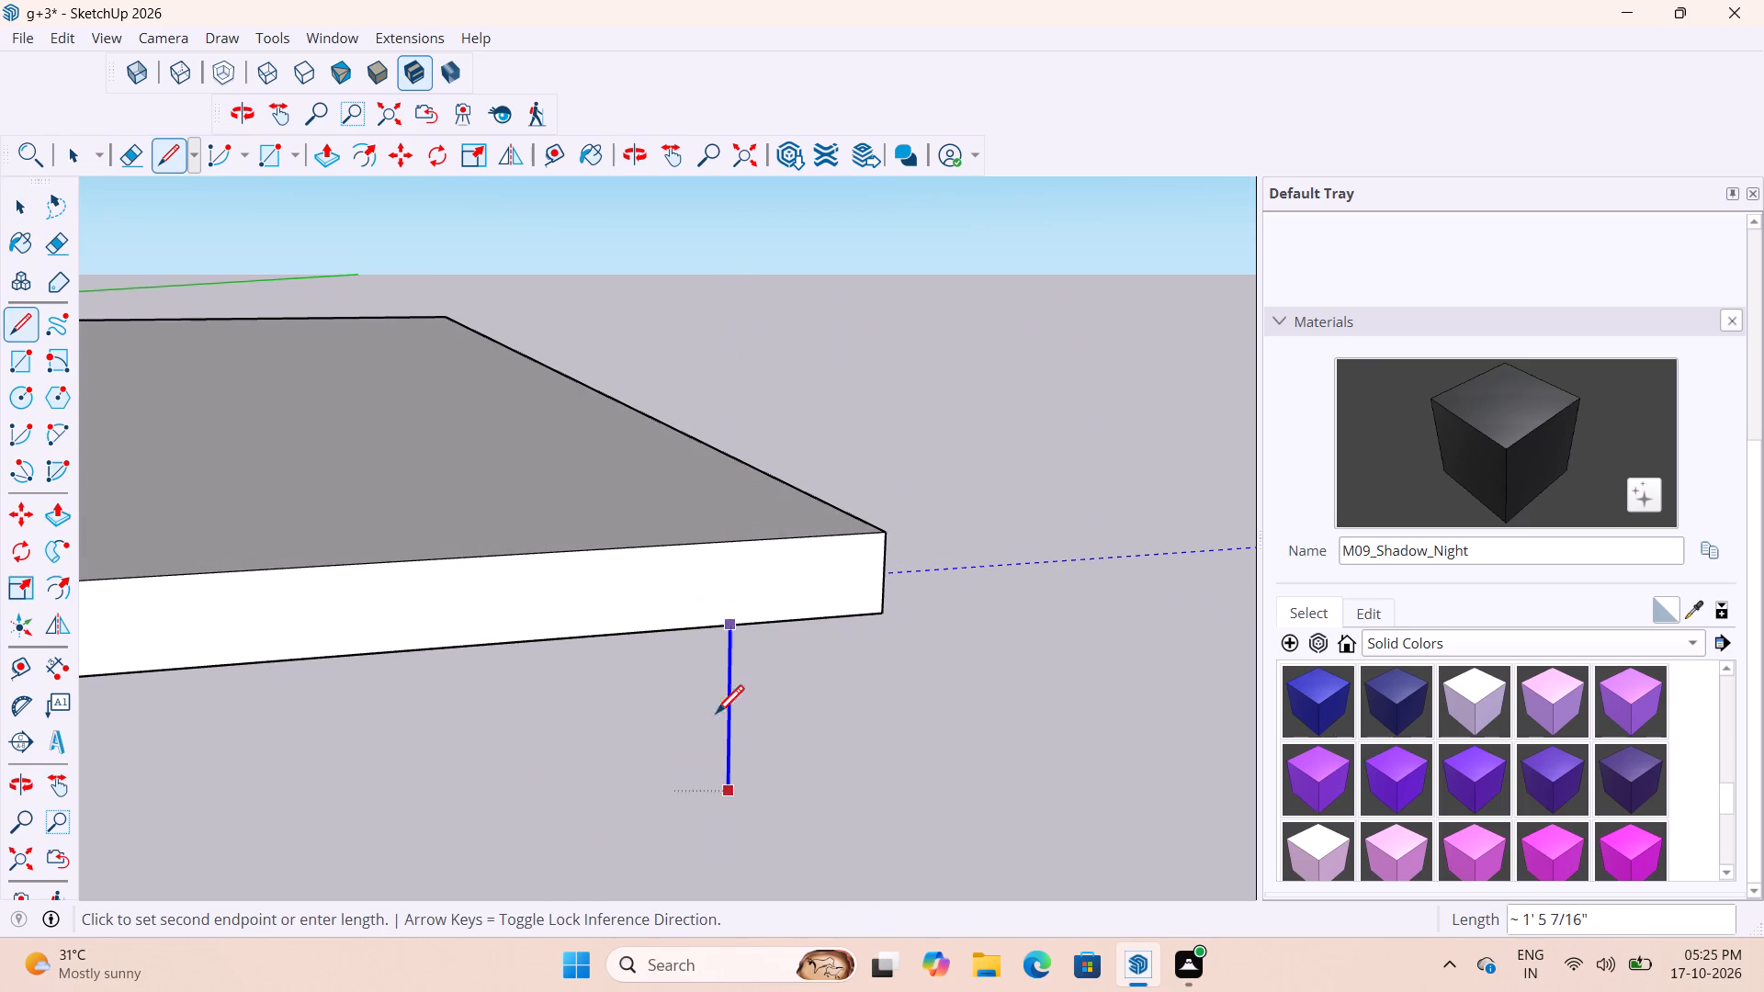
middle_click_drag(742, 489, 990, 492)
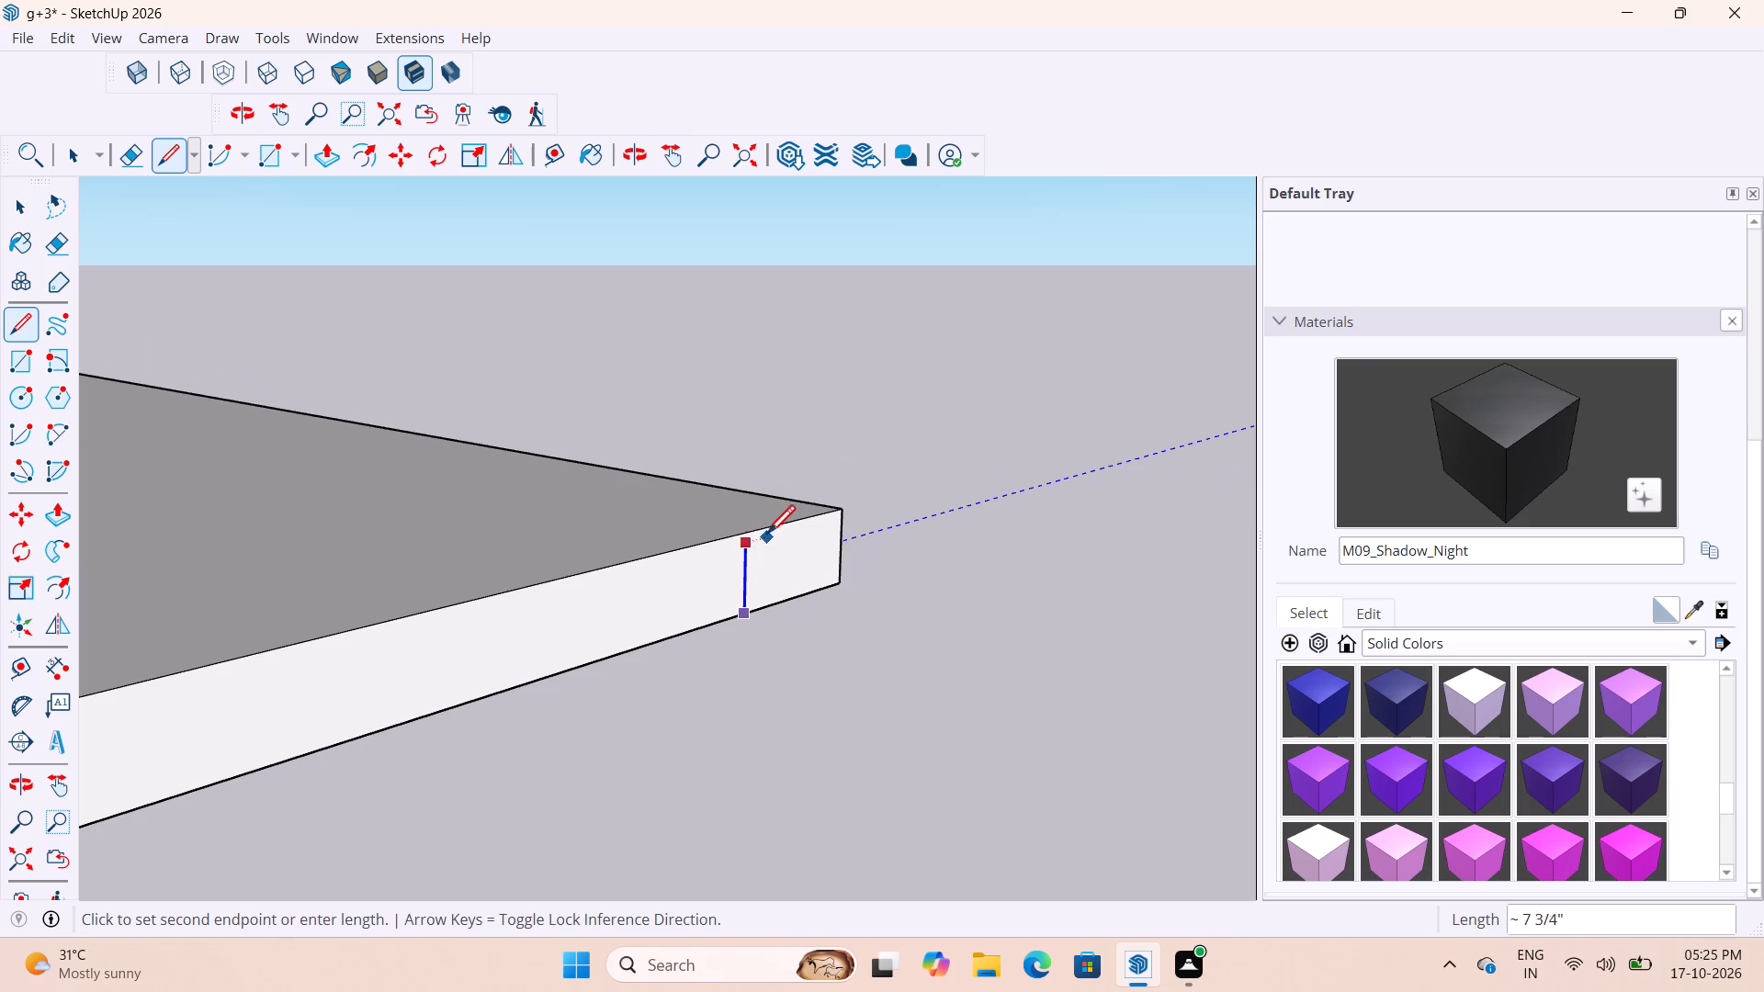
type("6\"")
key("Return")
scroll(817, 522, "down", 3)
key("space")
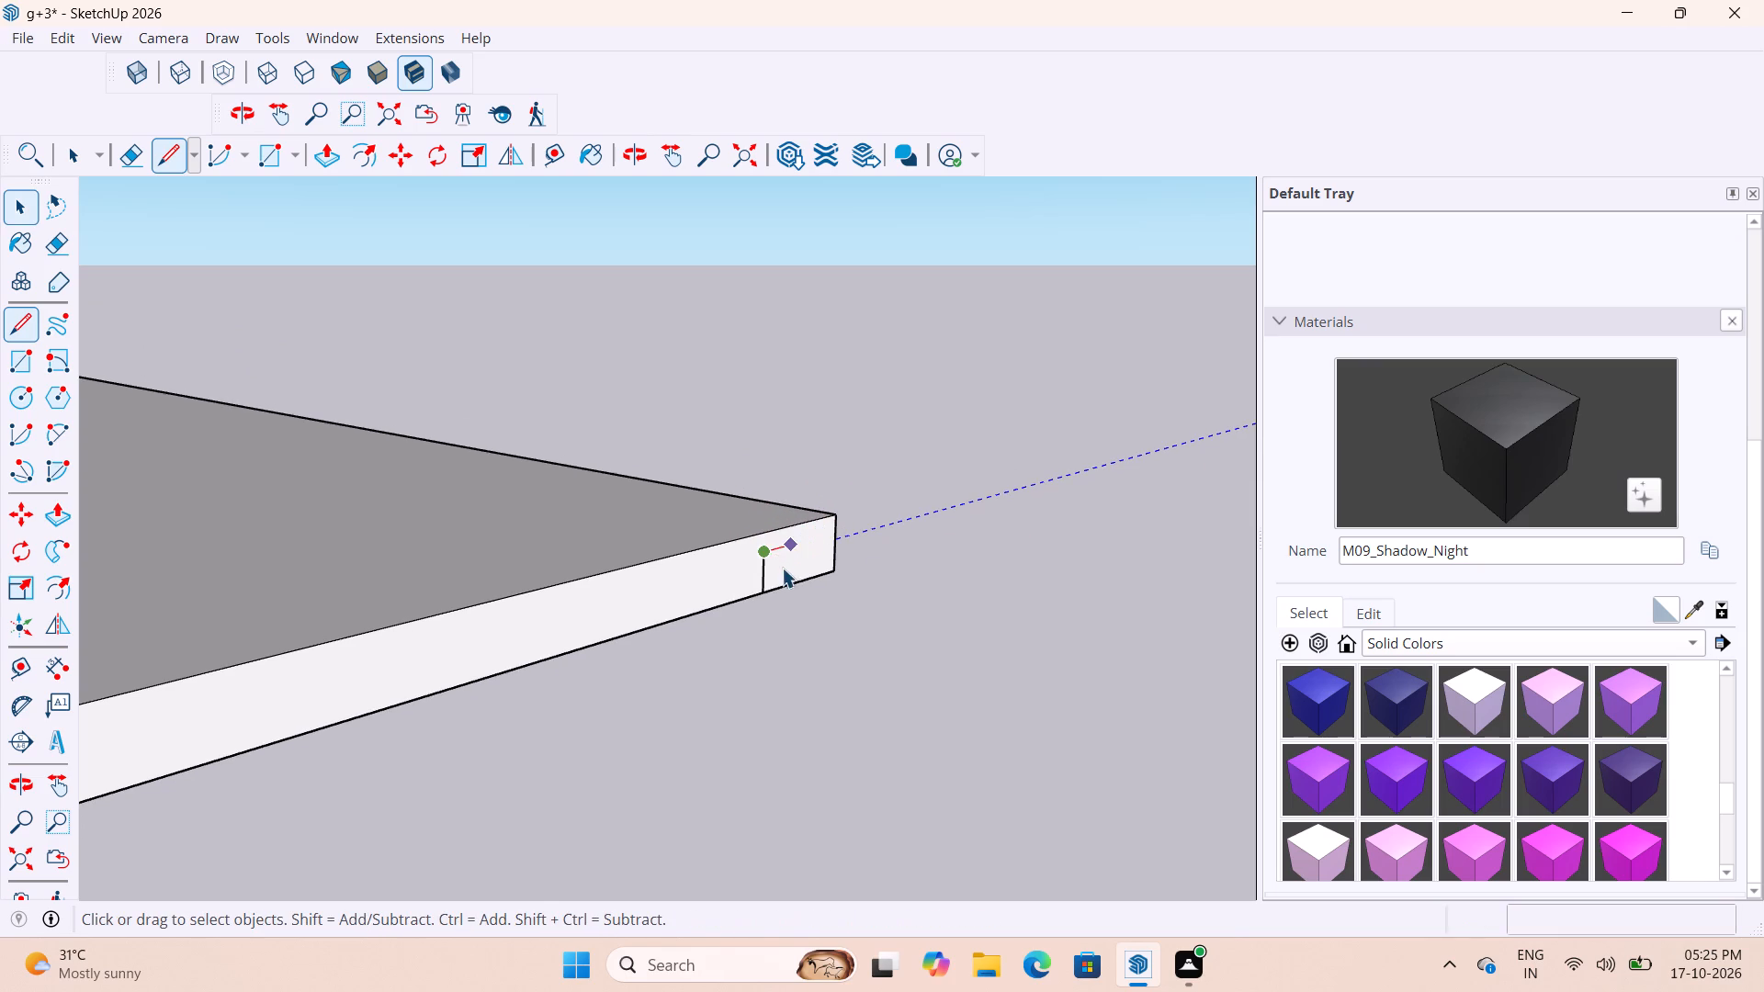
Measure along the 6" vertical line on the slab's near face and inspect it against the slab's full thickness.
scroll(782, 571, "up", 10)
key("t")
left_click(742, 637)
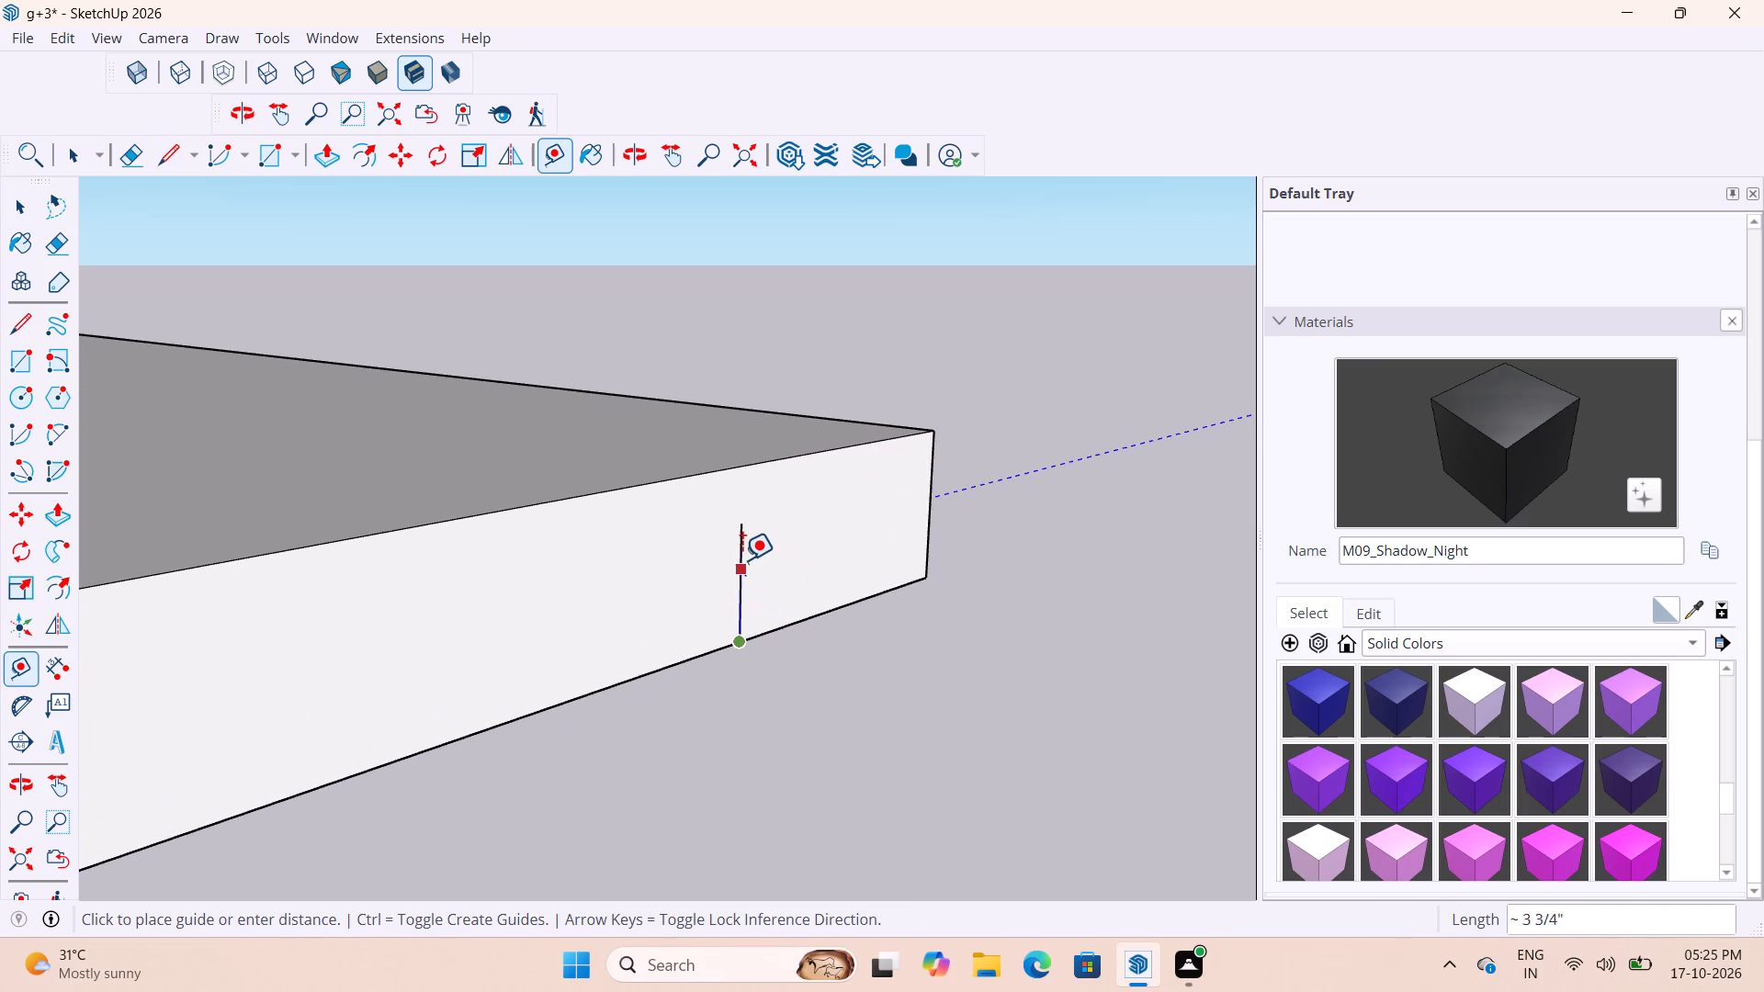
key("space")
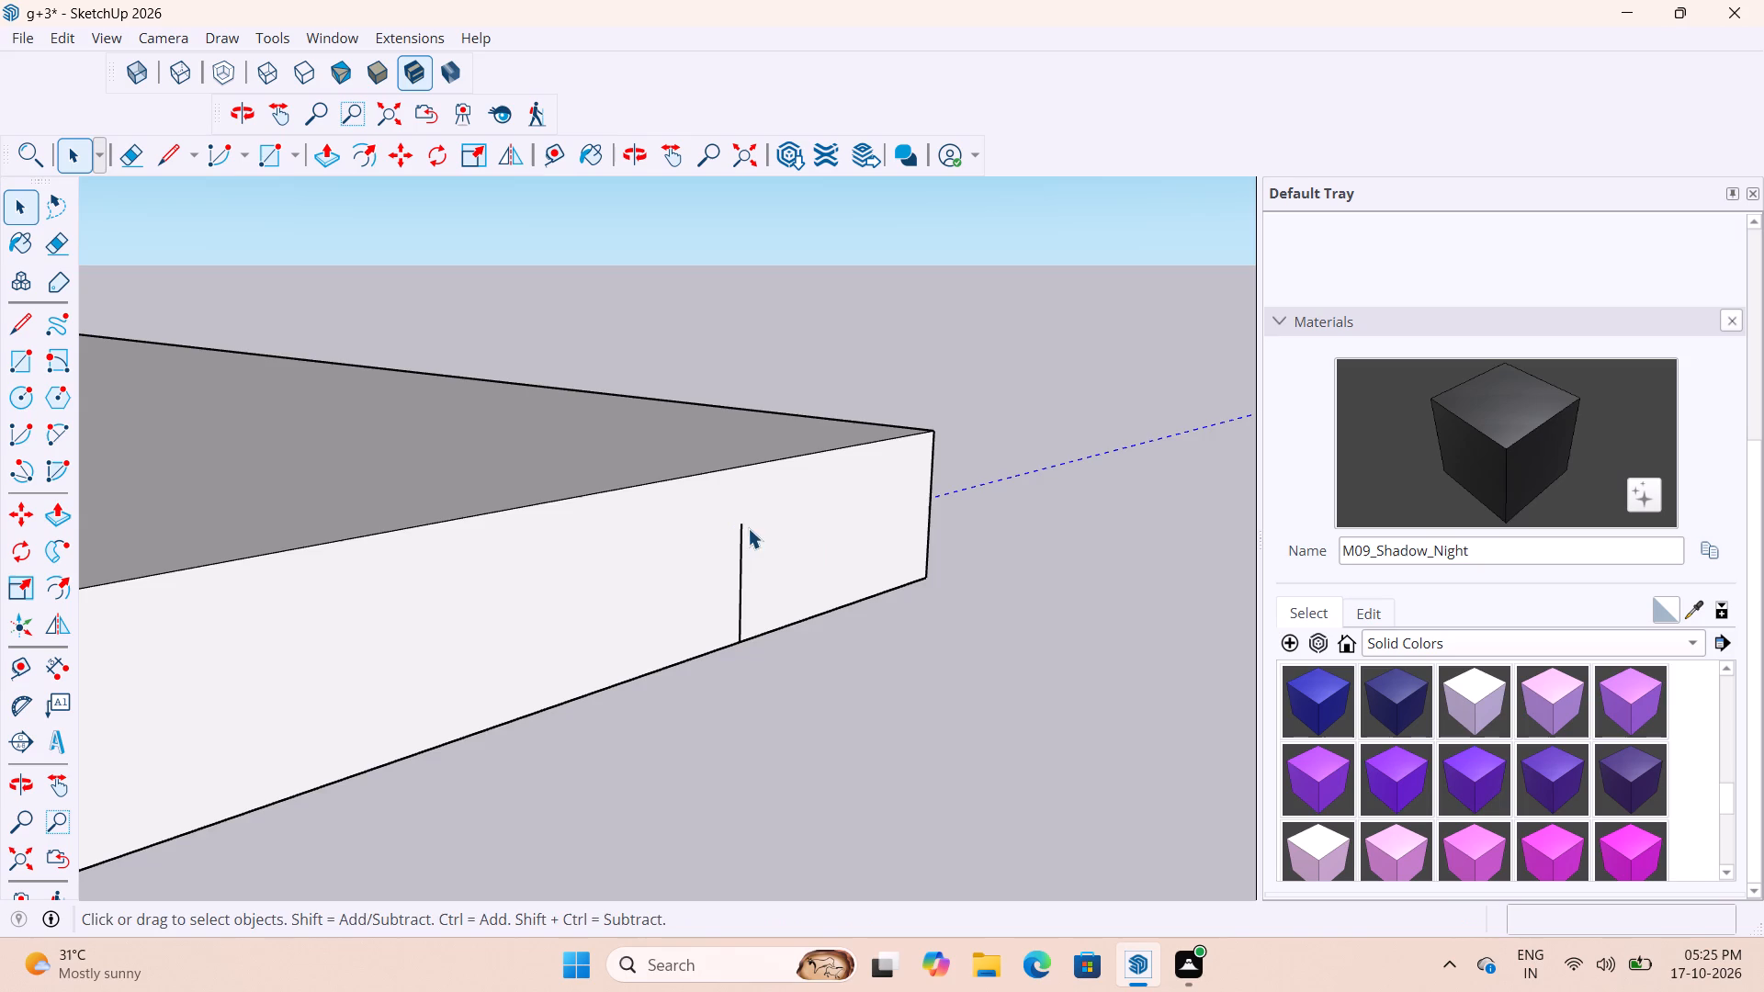
middle_click_drag(933, 508, 559, 517)
scroll(904, 653, "down", 4)
middle_click_drag(1086, 626, 881, 645)
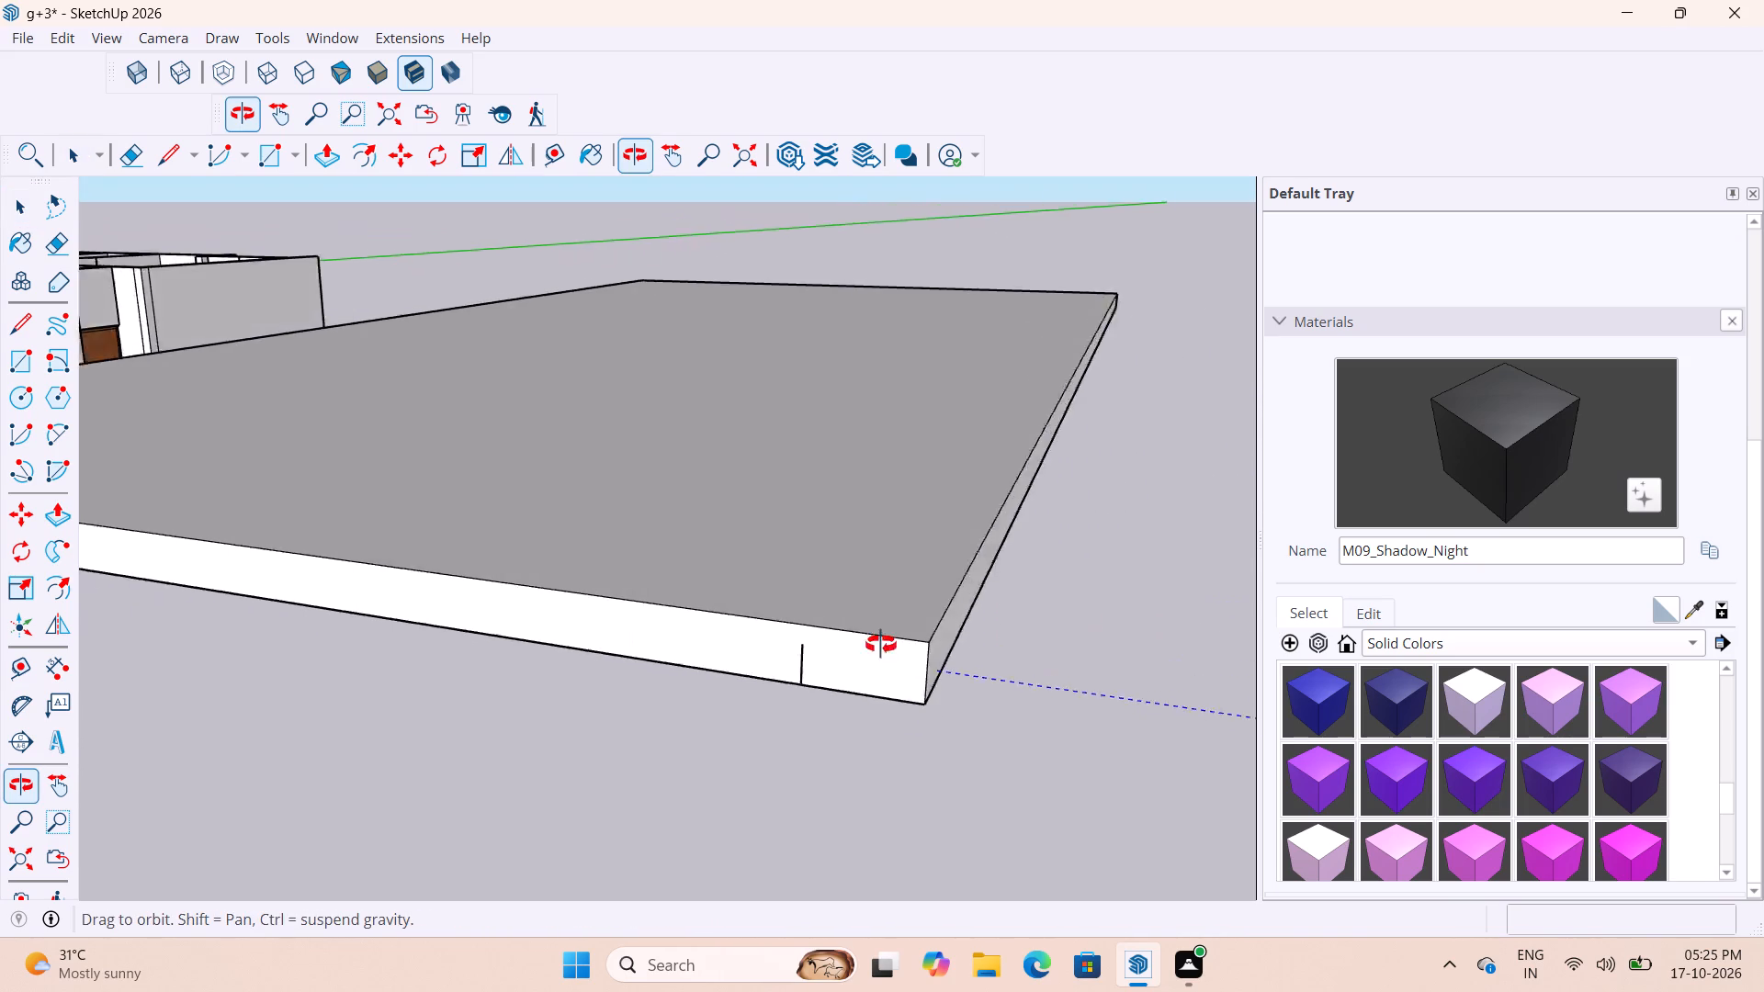
middle_click_drag(881, 645, 778, 609)
scroll(781, 614, "up", 6)
key("t")
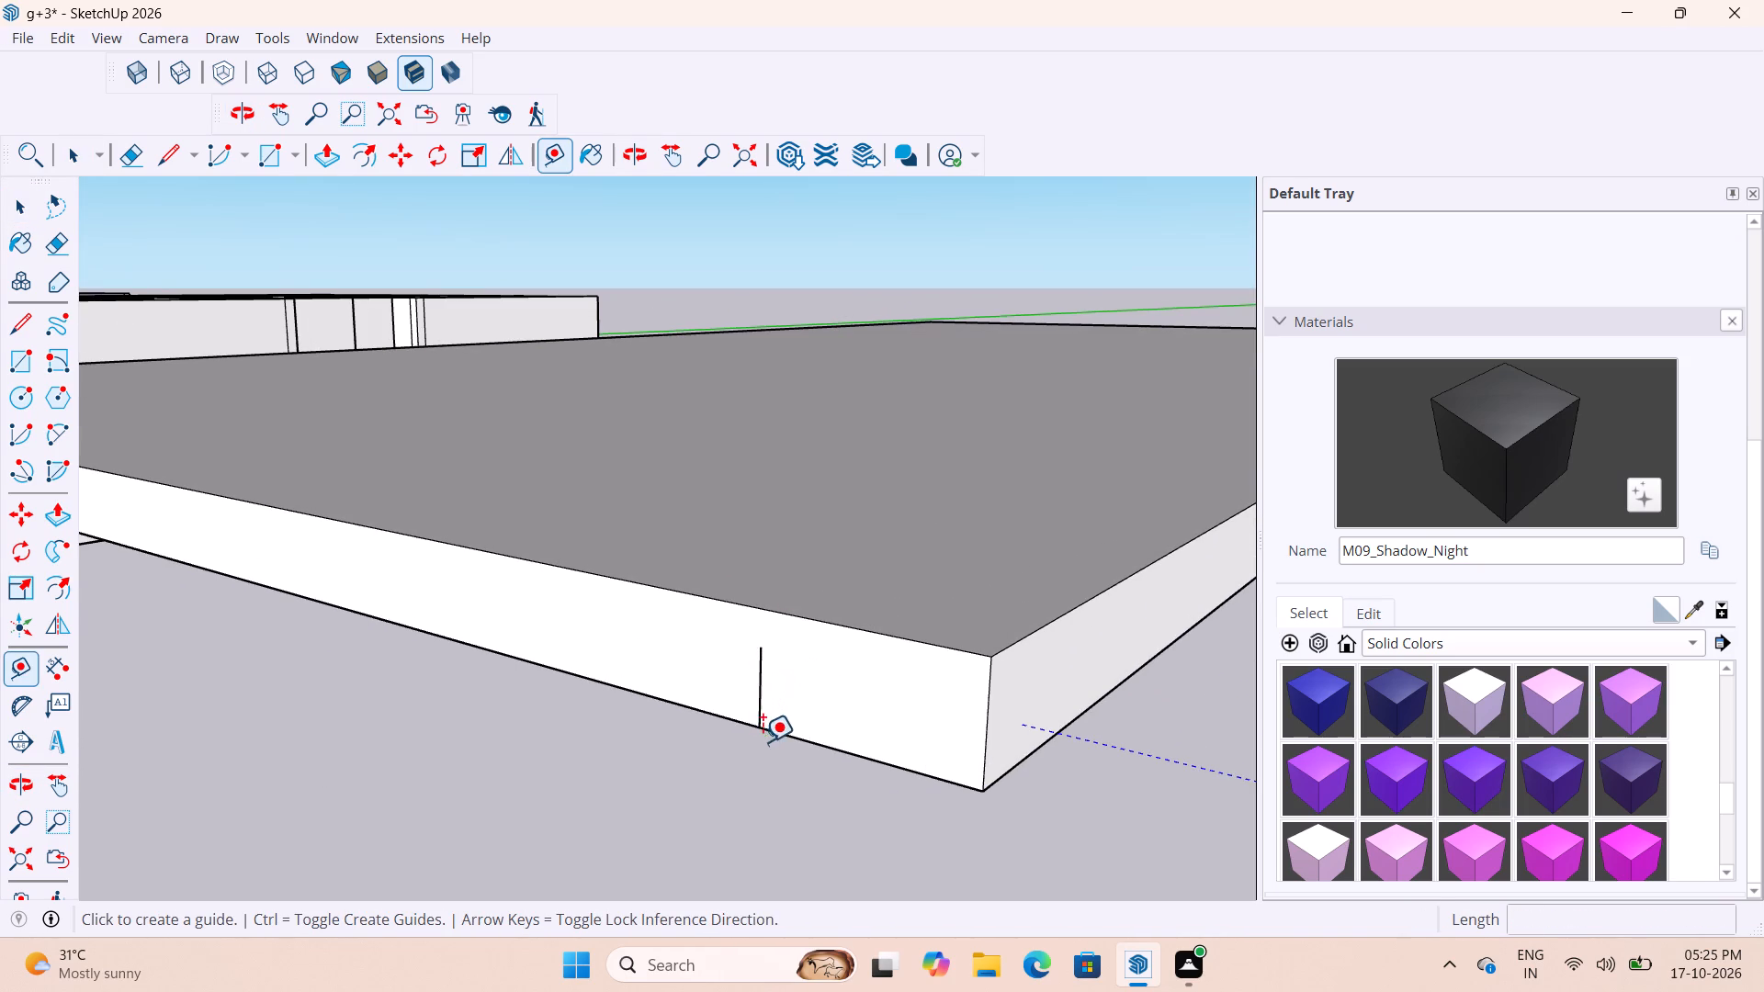
scroll(749, 738, "up", 3)
scroll(765, 718, "down", 4)
scroll(799, 721, "up", 3)
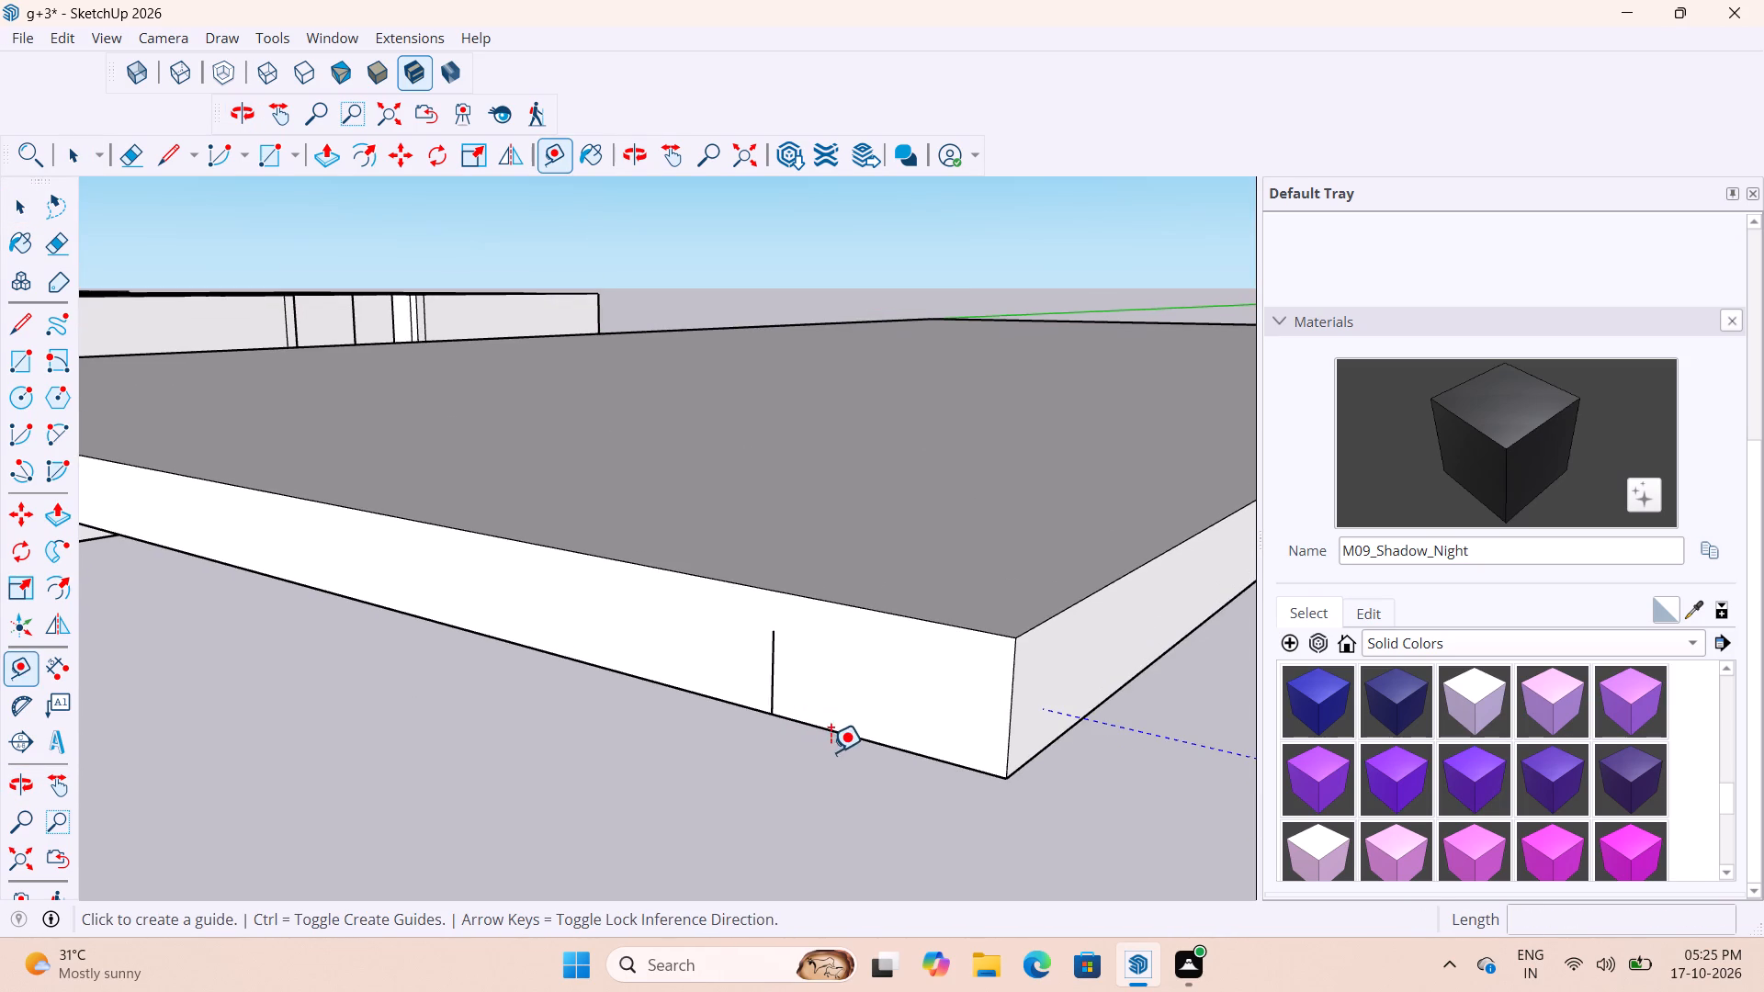
key("t")
Draw a vertical 5" line up from the slab's lower near edge, between the 6" line and the corner.
key("l")
scroll(883, 722, "up", 3)
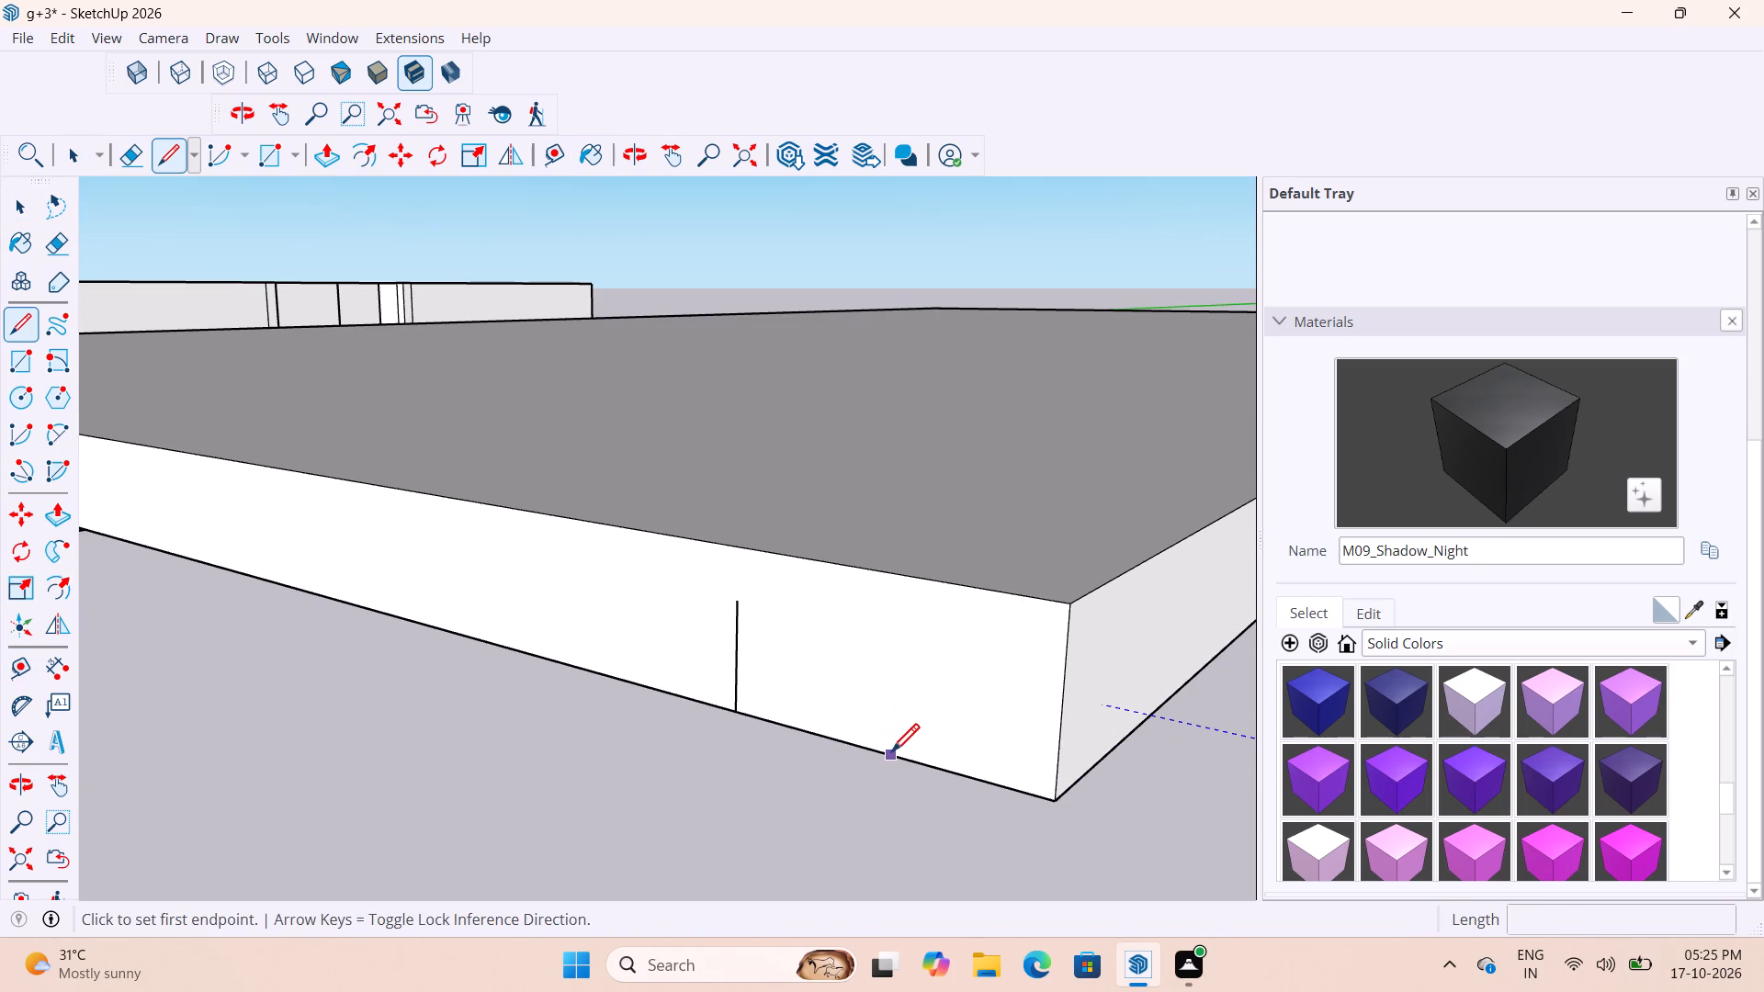
left_click(891, 755)
key("Up")
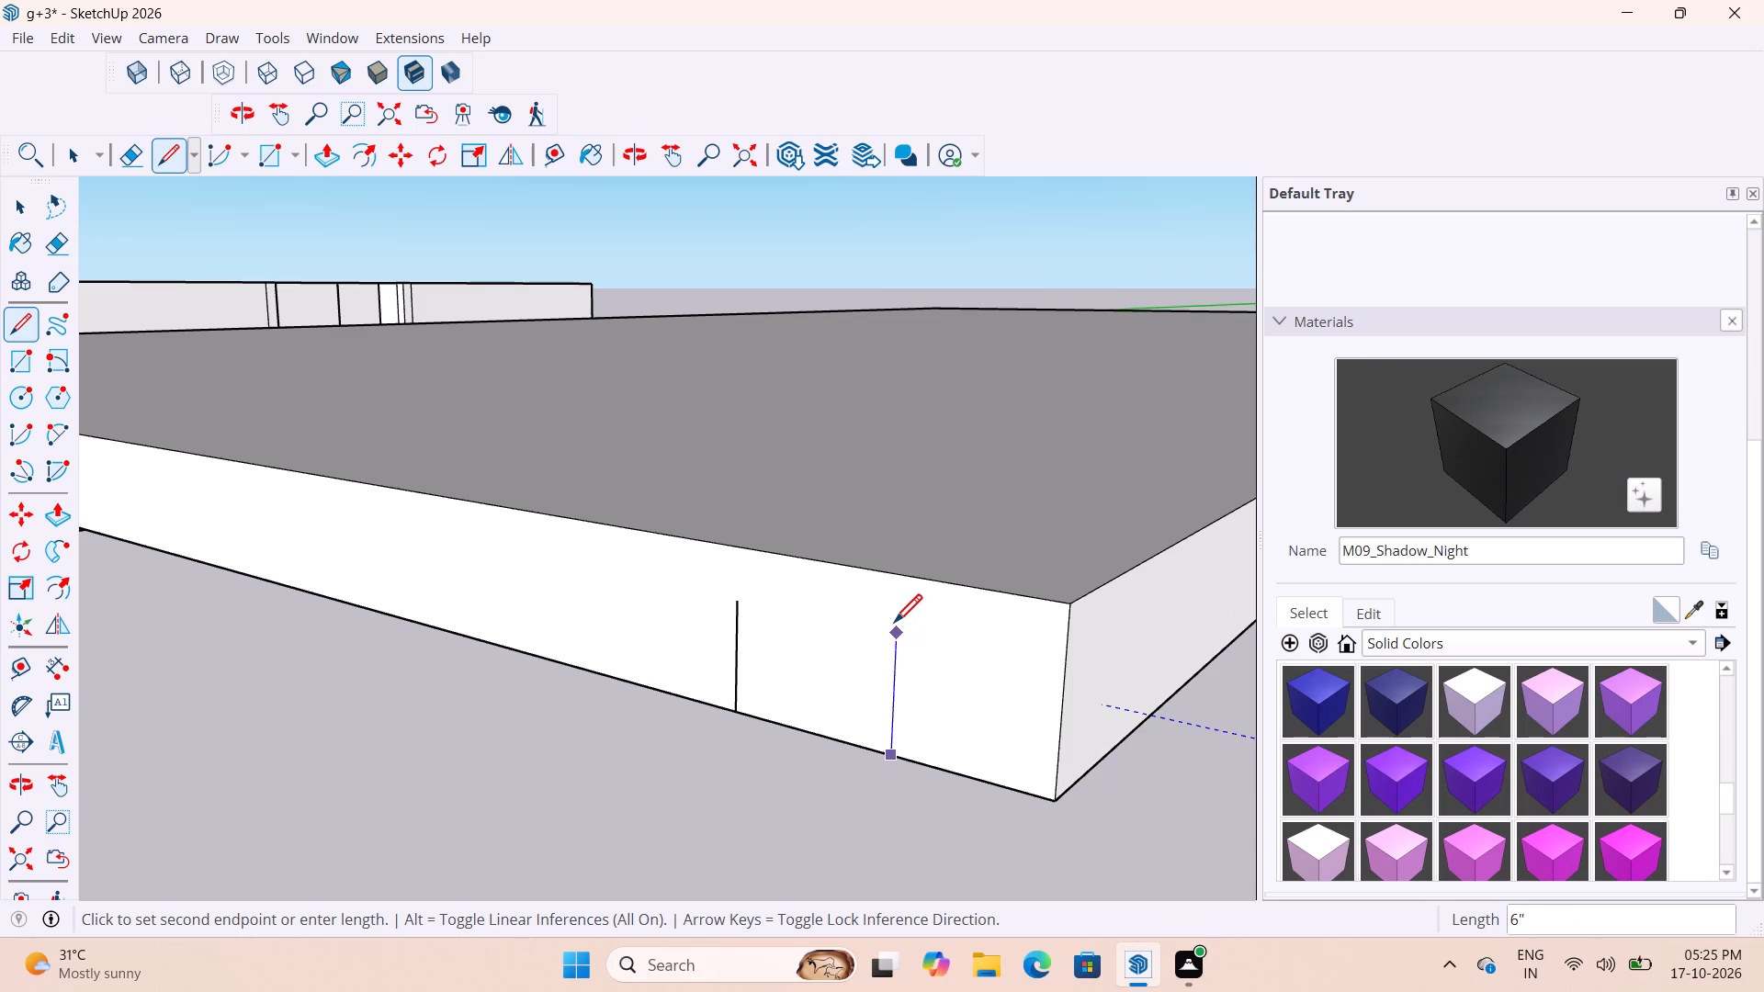
type("5\"")
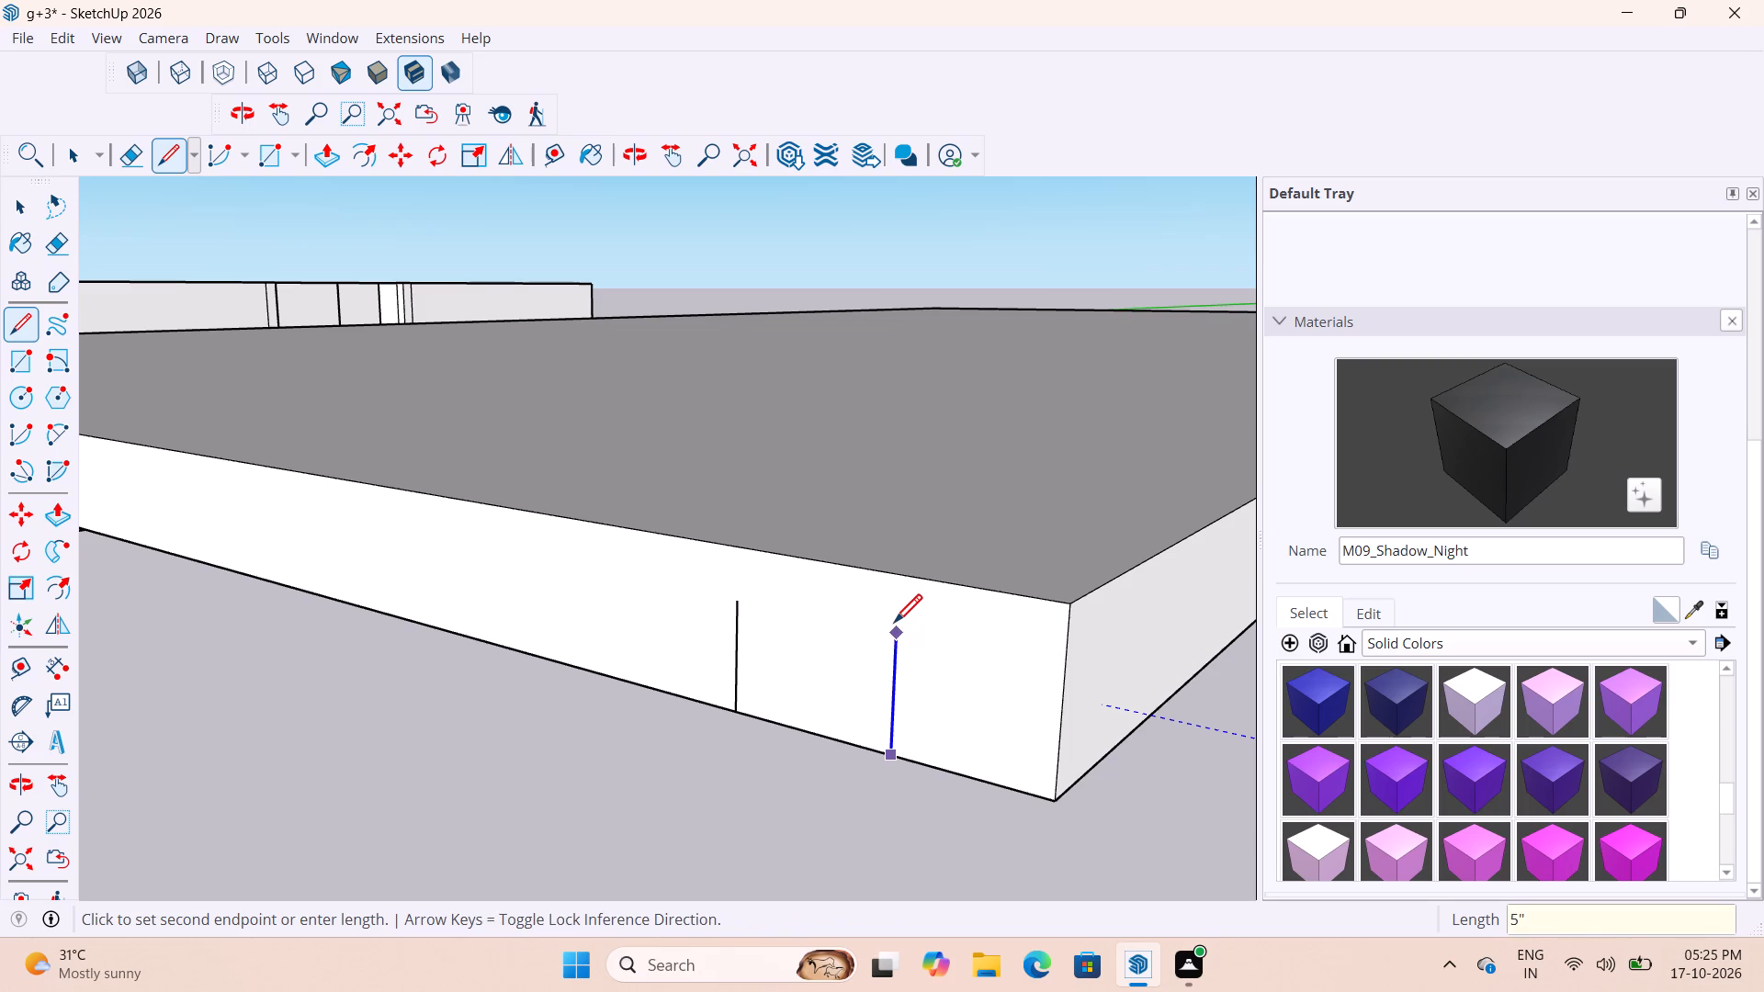
key("Return")
key("ctrl+z")
scroll(924, 687, "up", 1)
key("space")
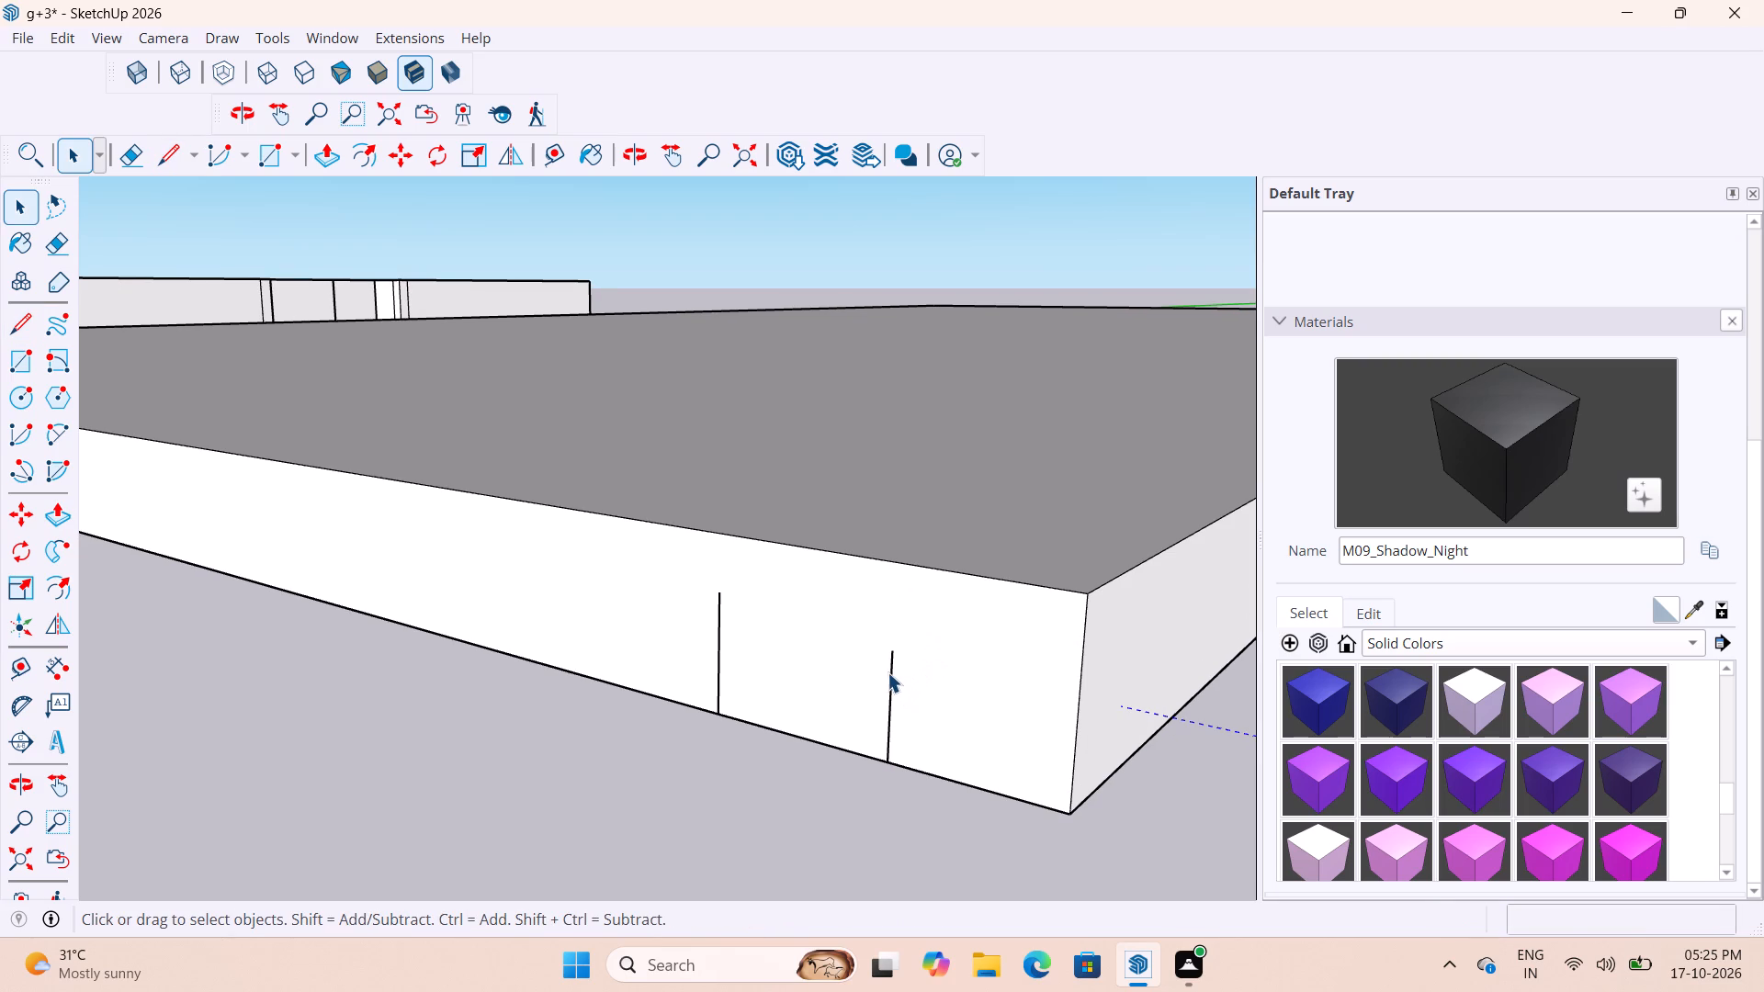
Delete the vertical 5" line nearest the corner on the slab's near face.
left_click(888, 672)
double_click(890, 676)
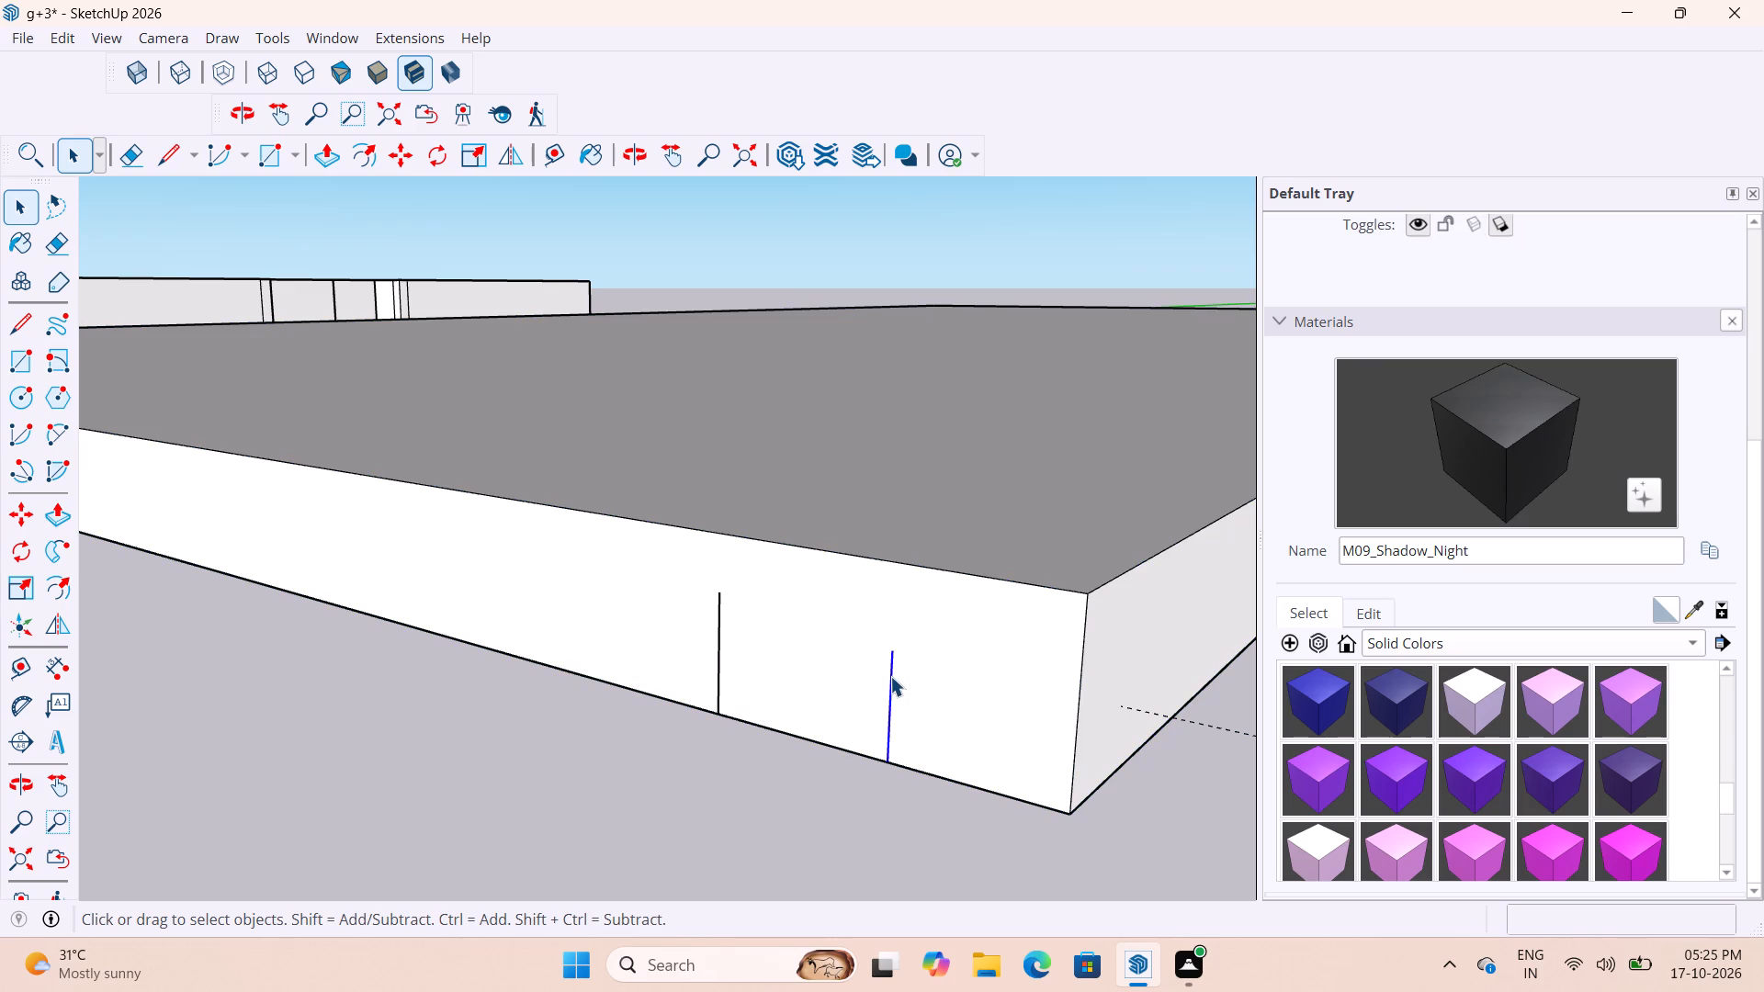
key("Delete")
Push the slab's top face down about 2 13/16" to the upper end of the vertical 6" line and exit the group.
scroll(876, 668, "down", 1)
middle_click_drag(885, 674, 969, 720)
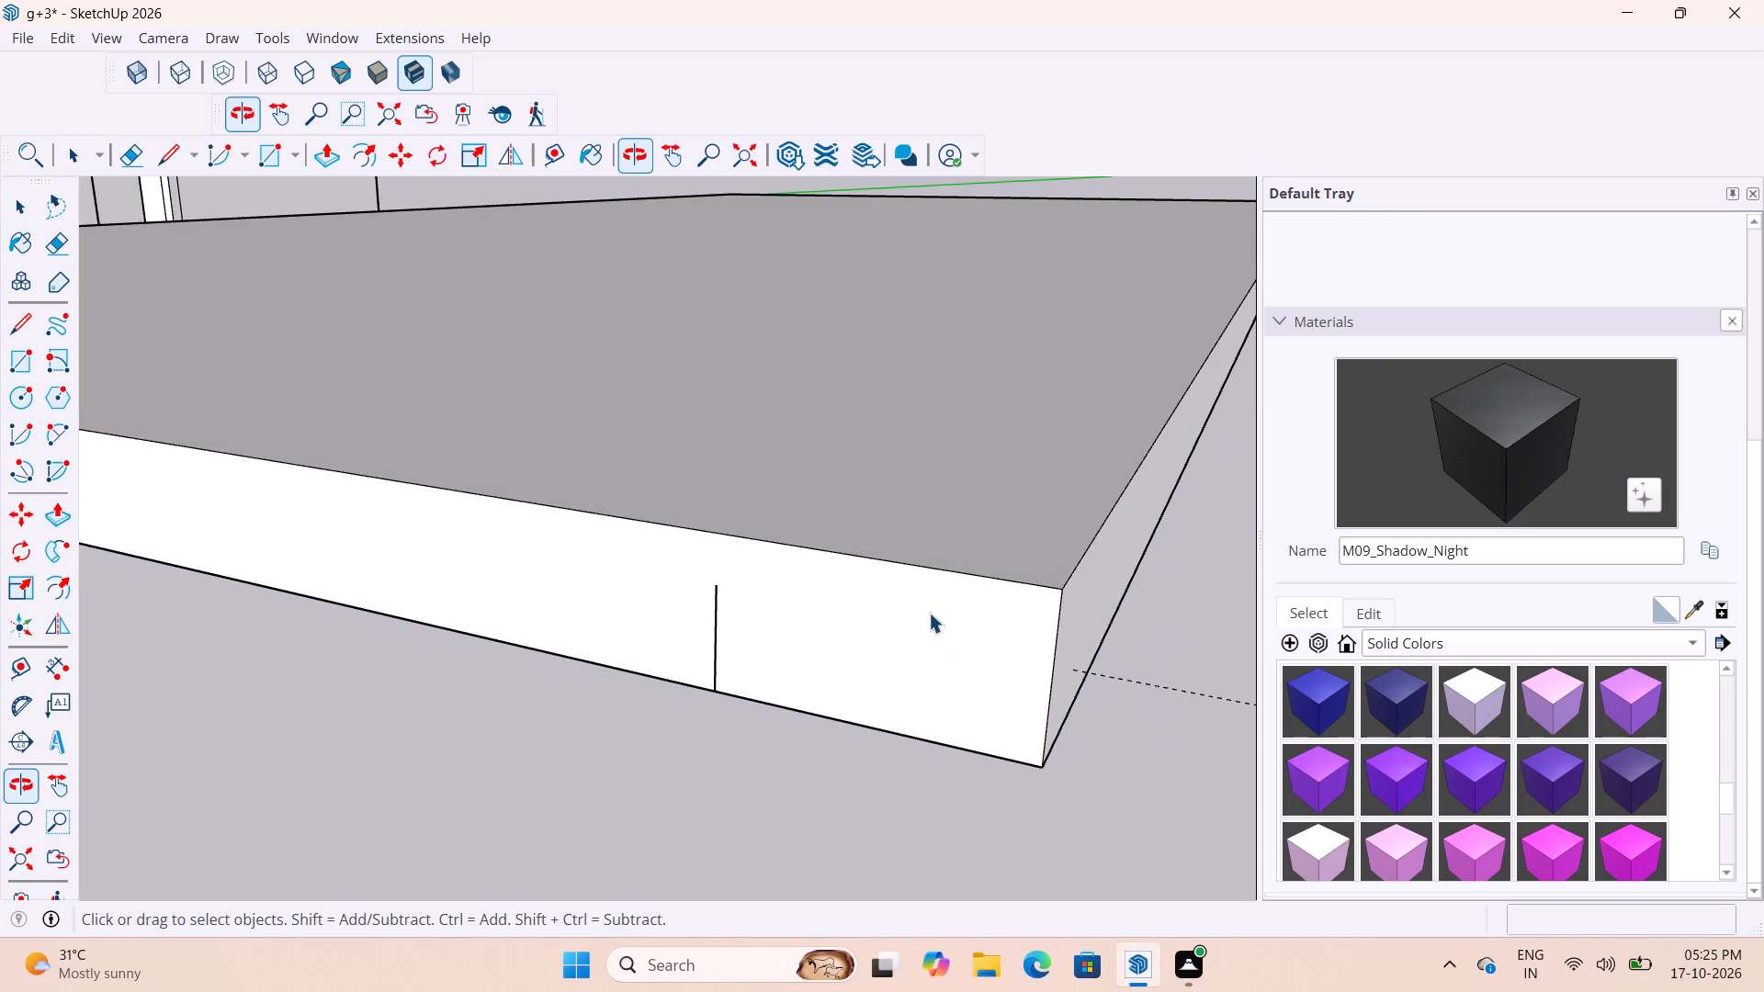
double_click(939, 549)
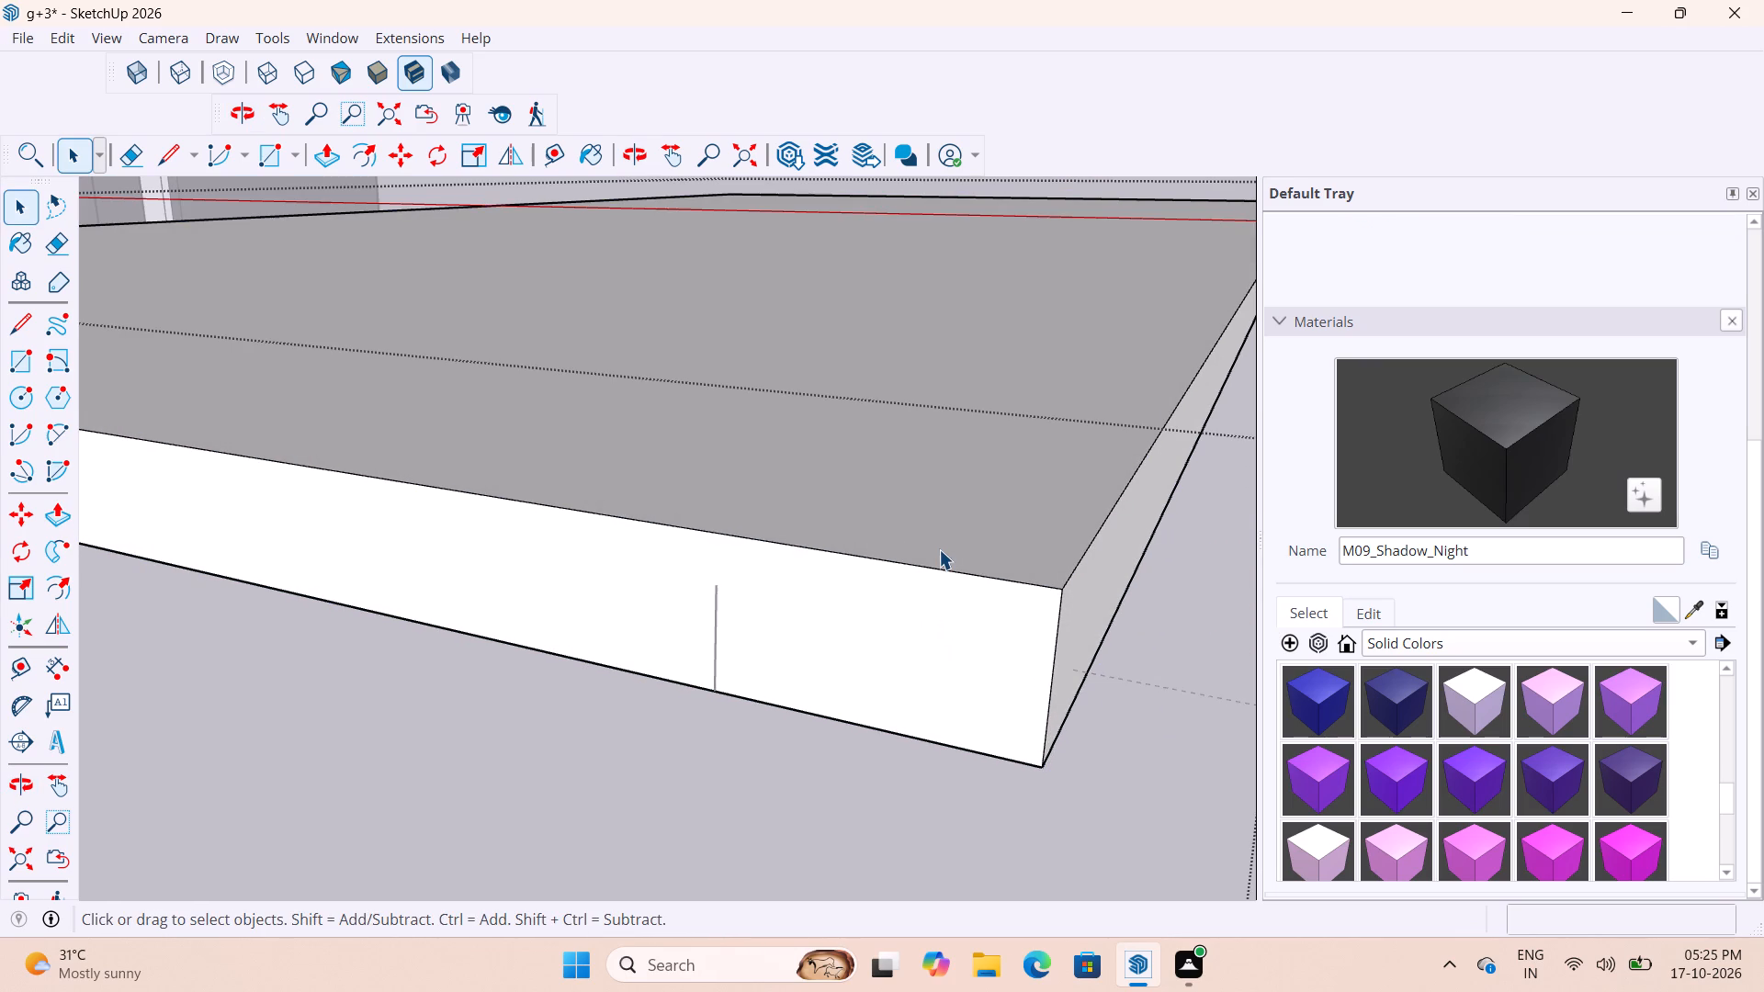
key("p")
left_click(922, 512)
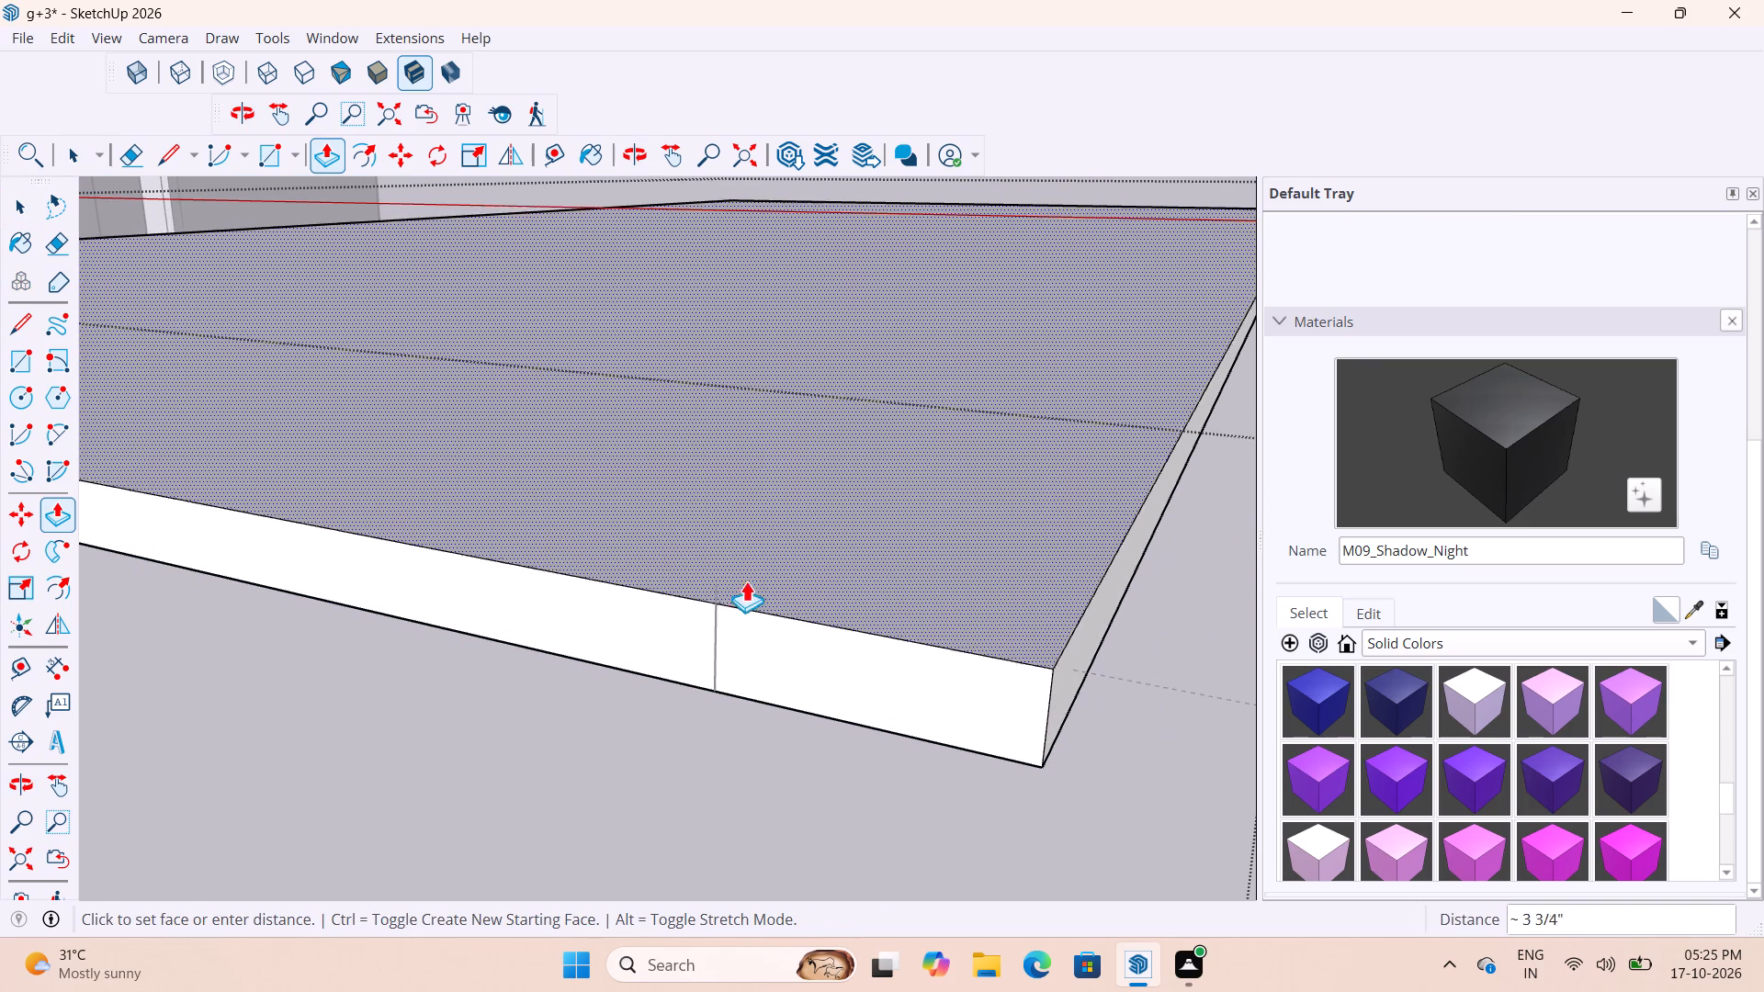
left_click(716, 586)
scroll(739, 598, "down", 7)
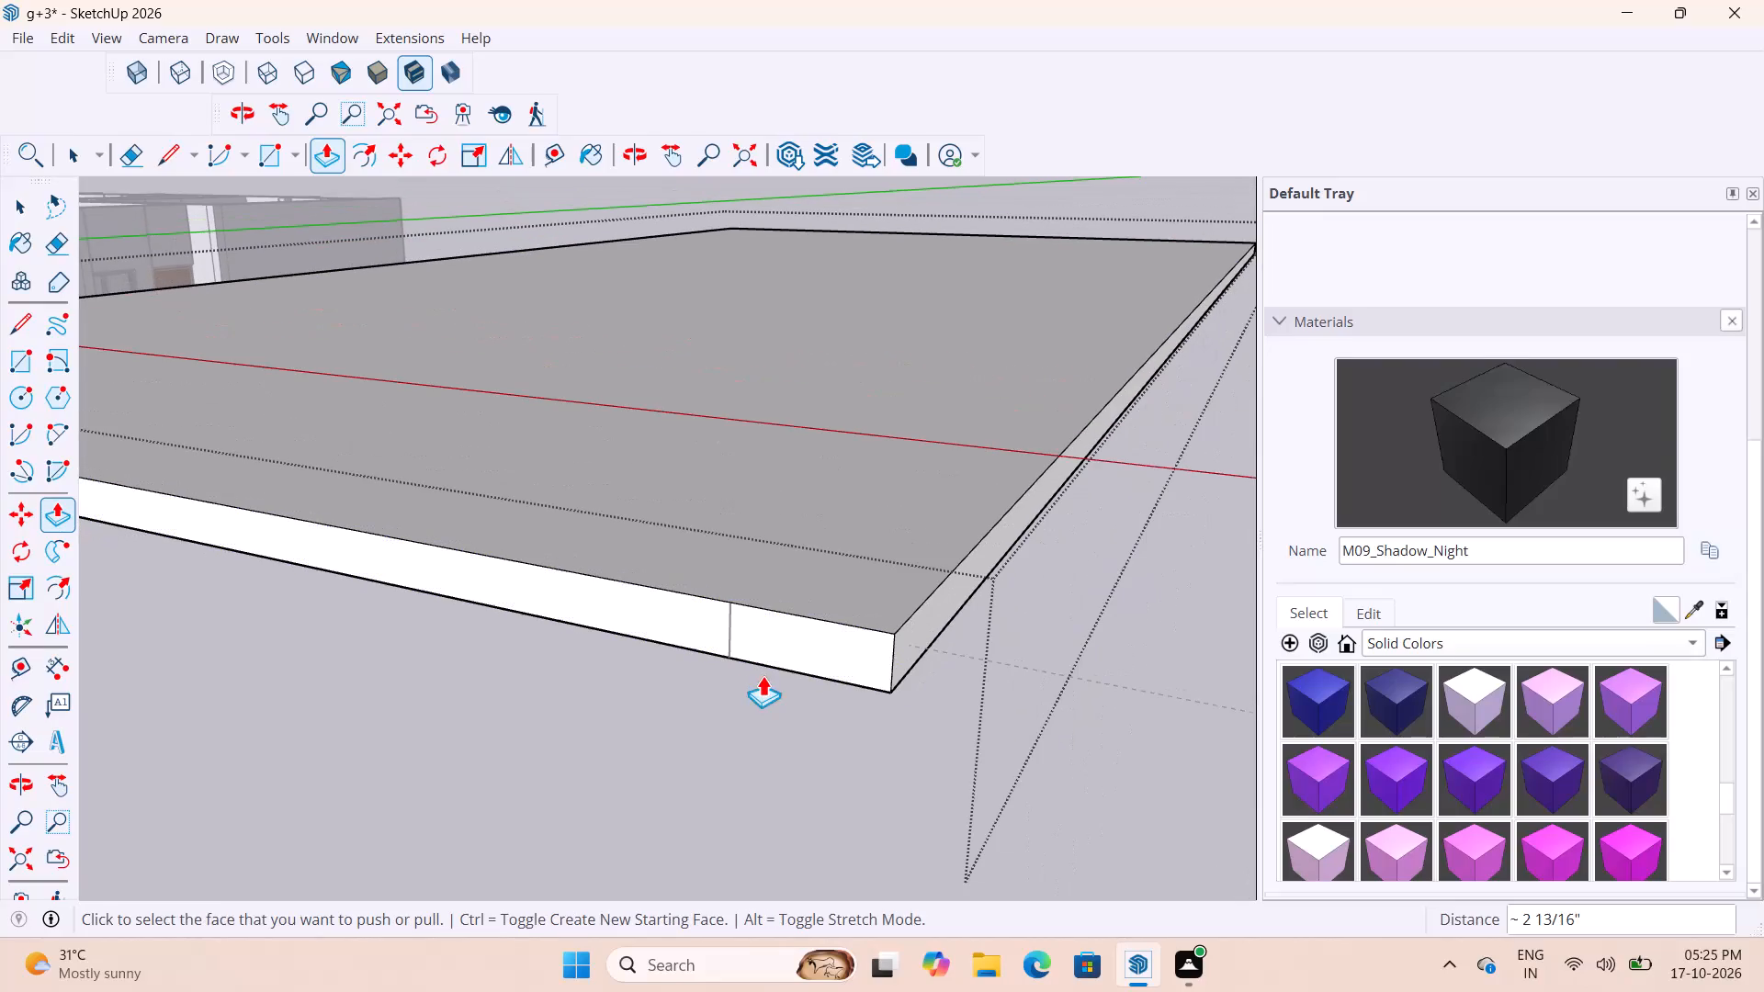
key("space")
key("space")
left_click(757, 685)
scroll(818, 637, "down", 5)
left_click(1037, 790)
Delete all guide lines from the model.
scroll(1023, 682, "down", 4)
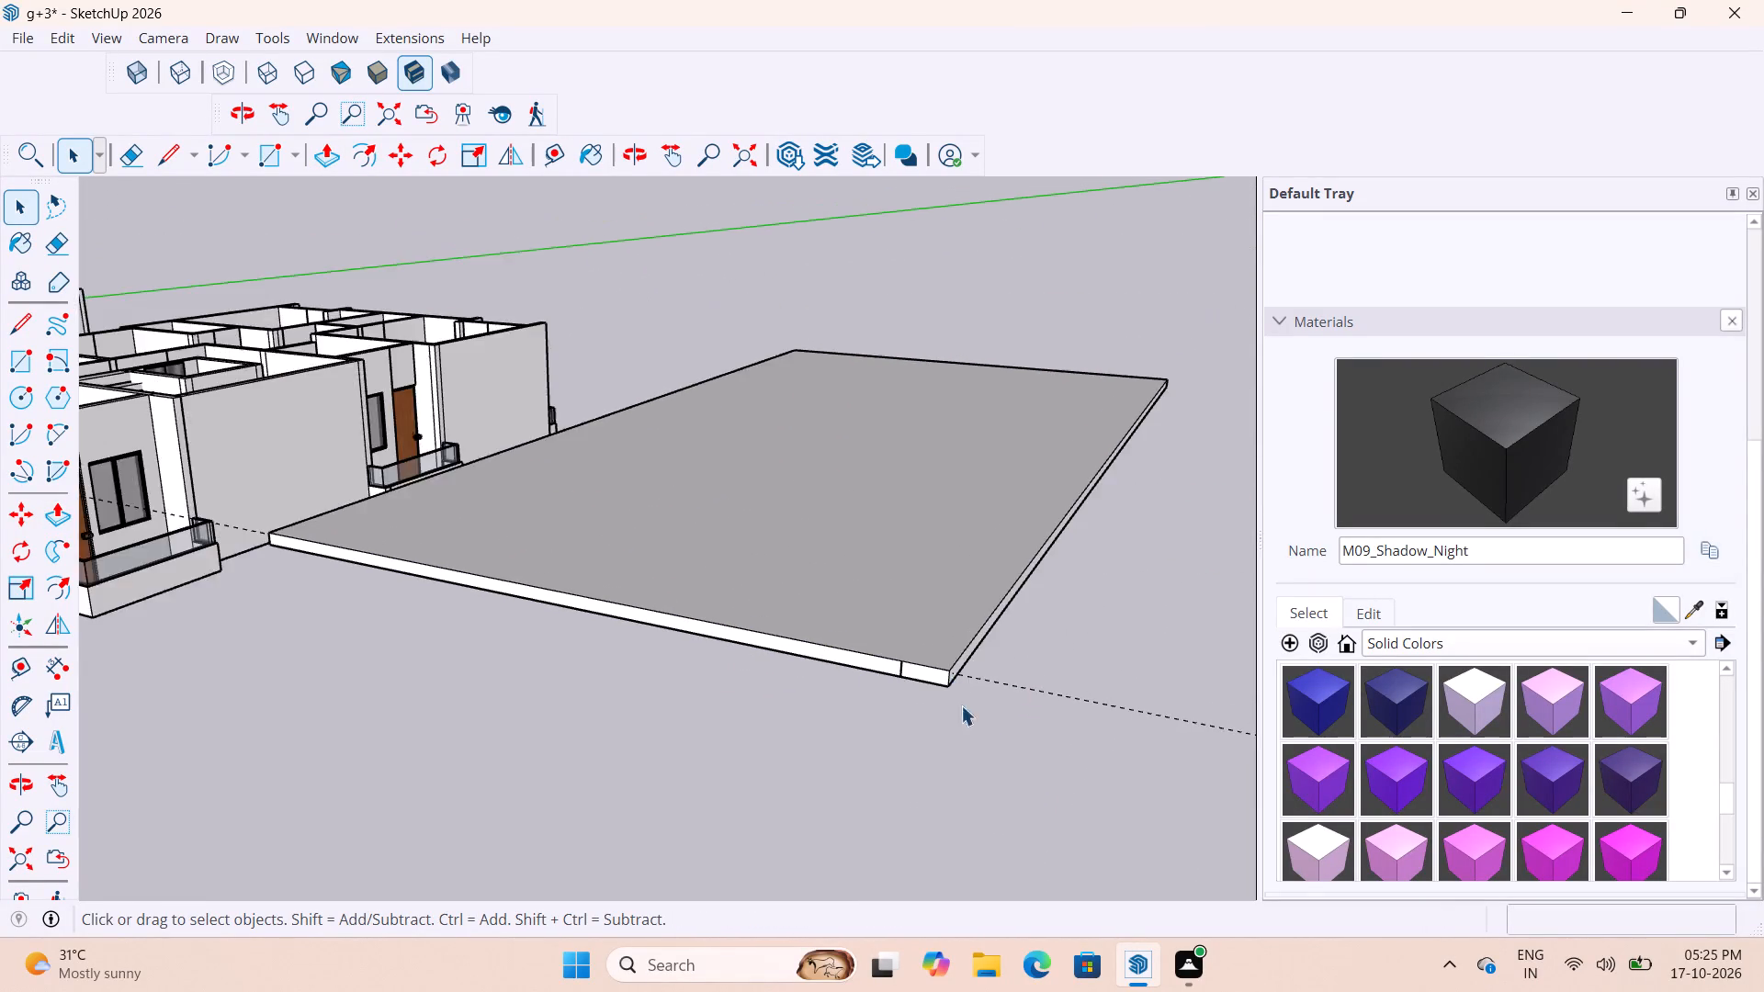
scroll(961, 705, "down", 6)
left_click(1127, 293)
middle_click_drag(630, 687, 800, 698)
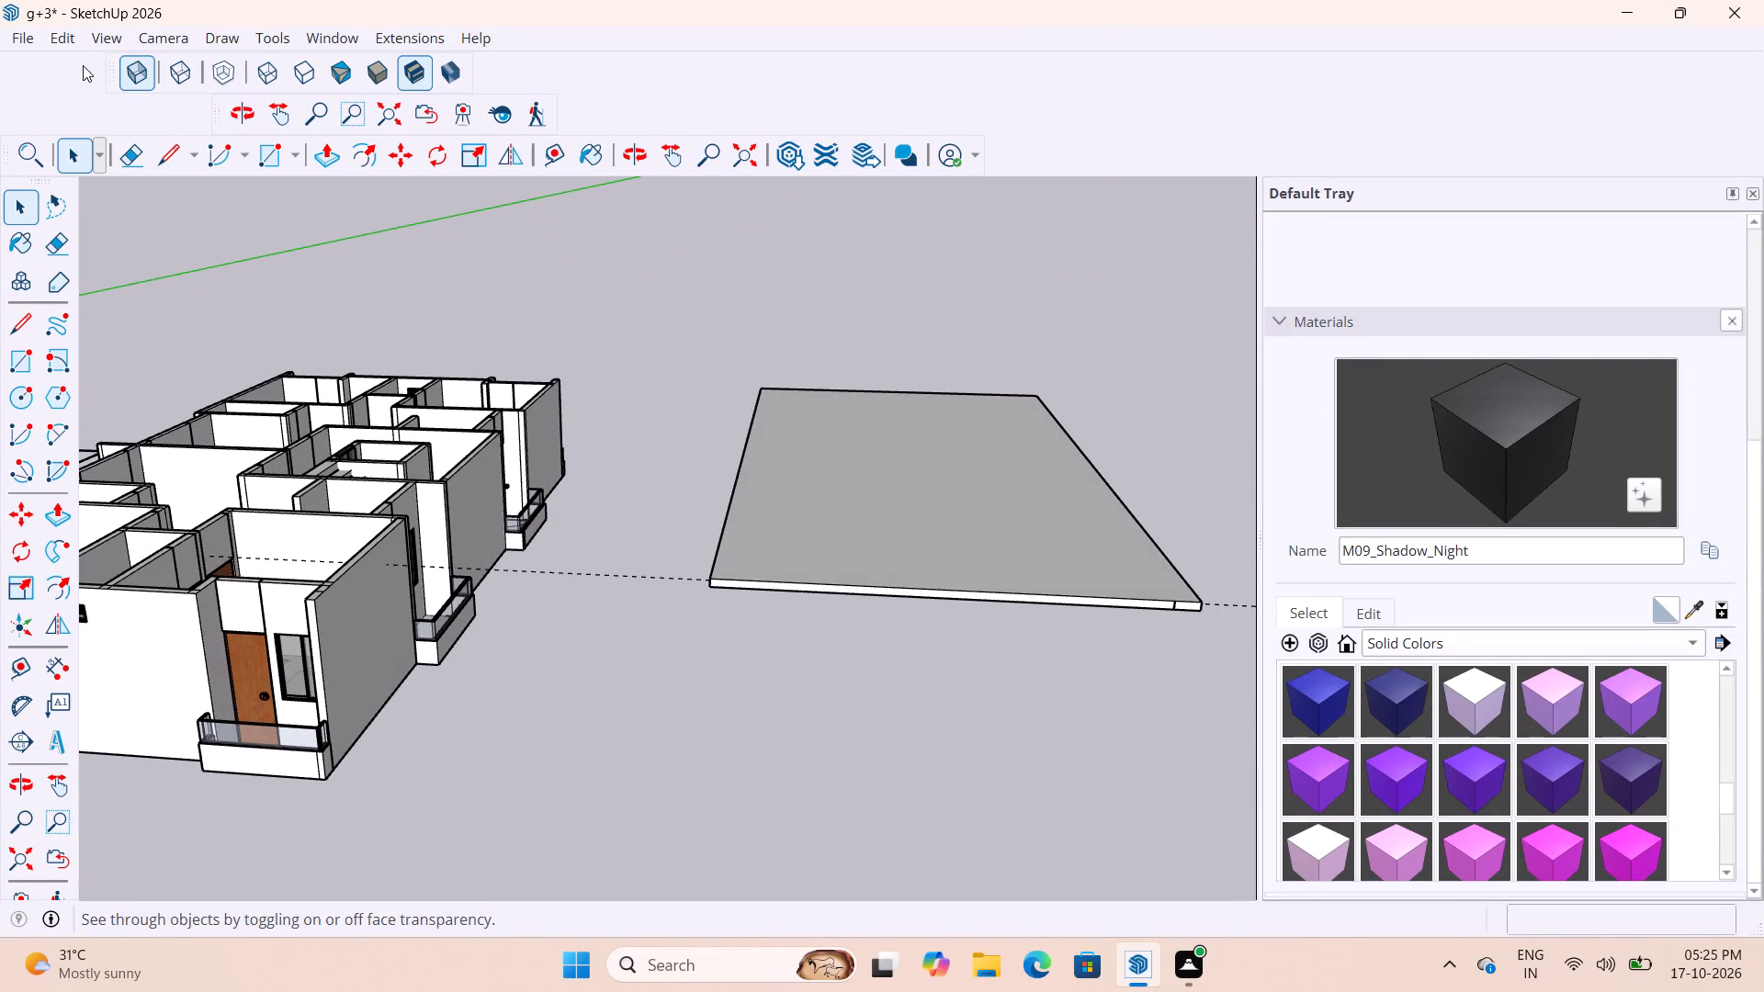
left_click(73, 43)
left_click(210, 259)
Delete the vertical 6" reference line from the slab's near face.
scroll(877, 738, "up", 1)
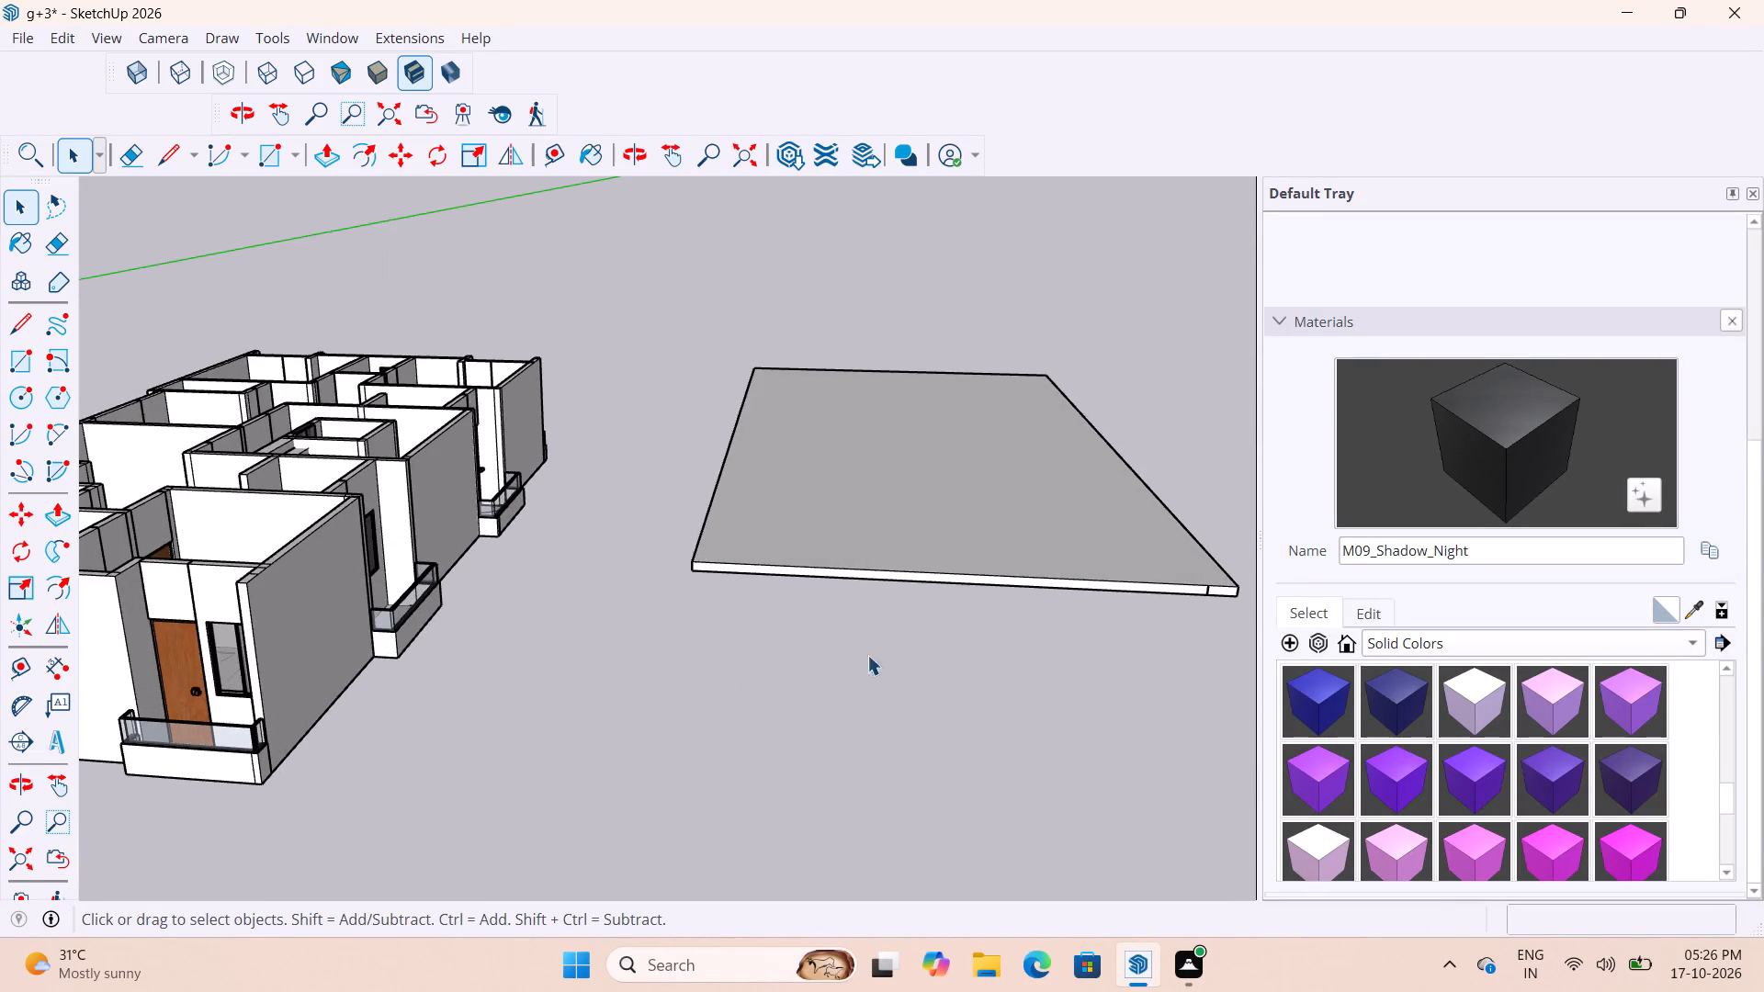
scroll(791, 638, "down", 4)
scroll(996, 655, "up", 17)
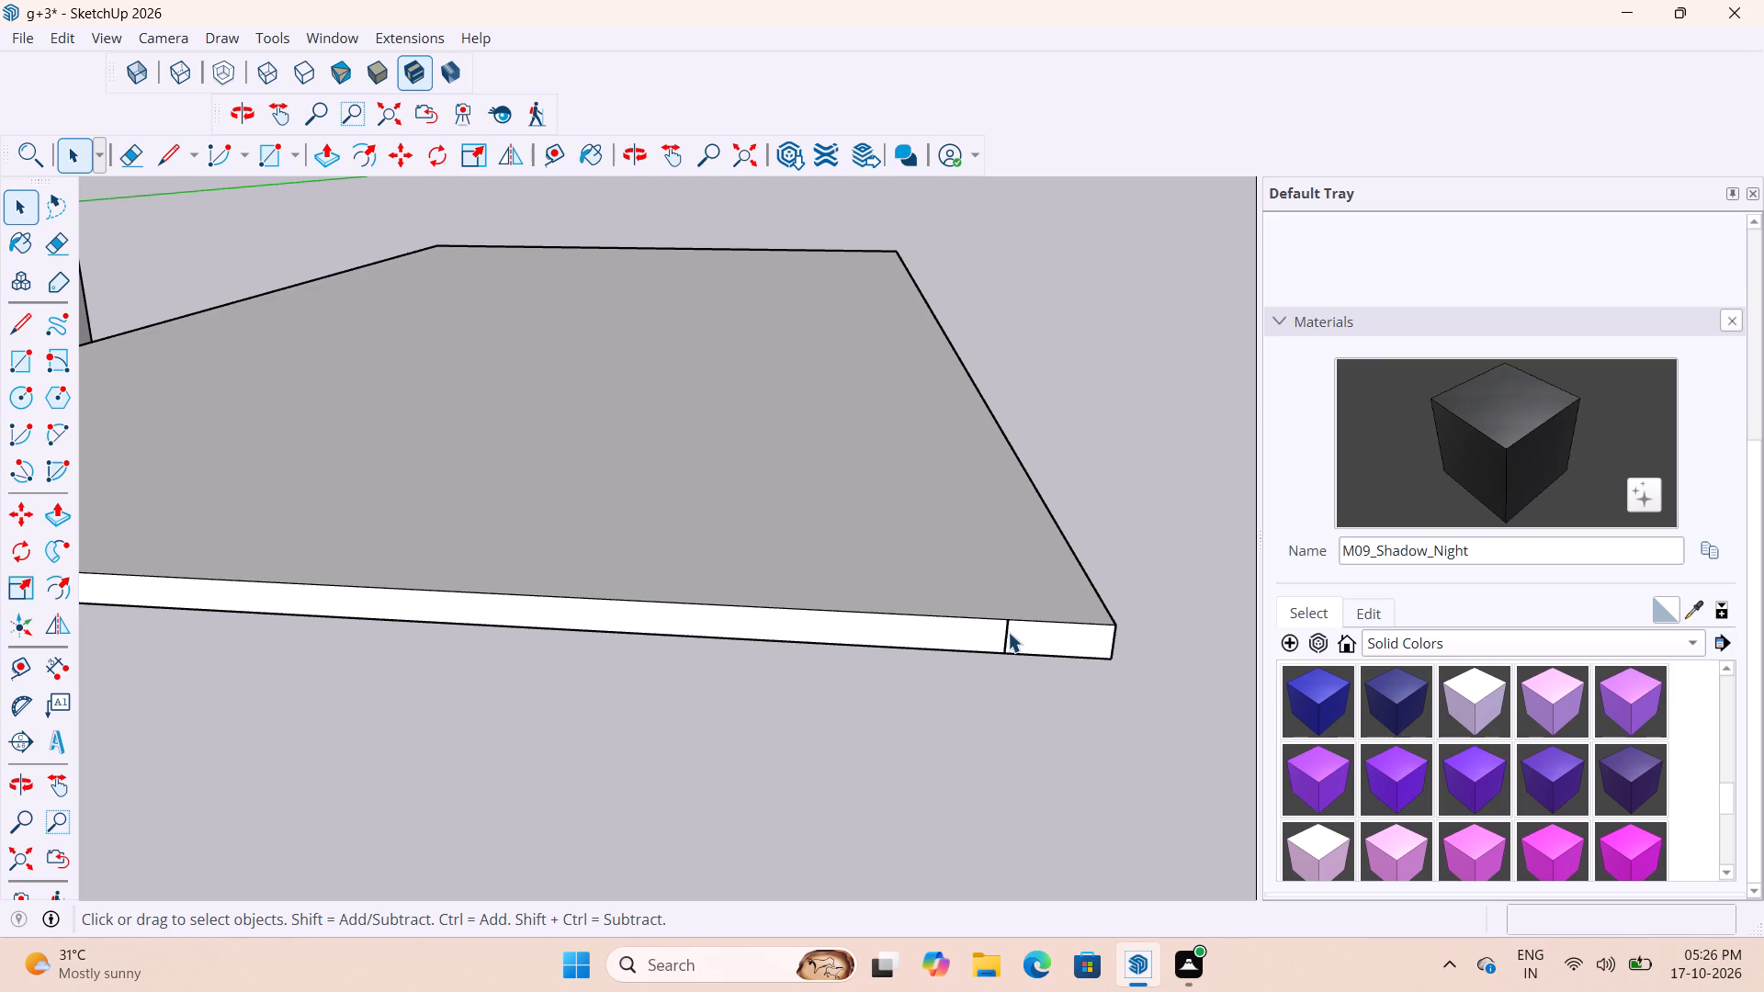
left_click(1004, 633)
key("Delete")
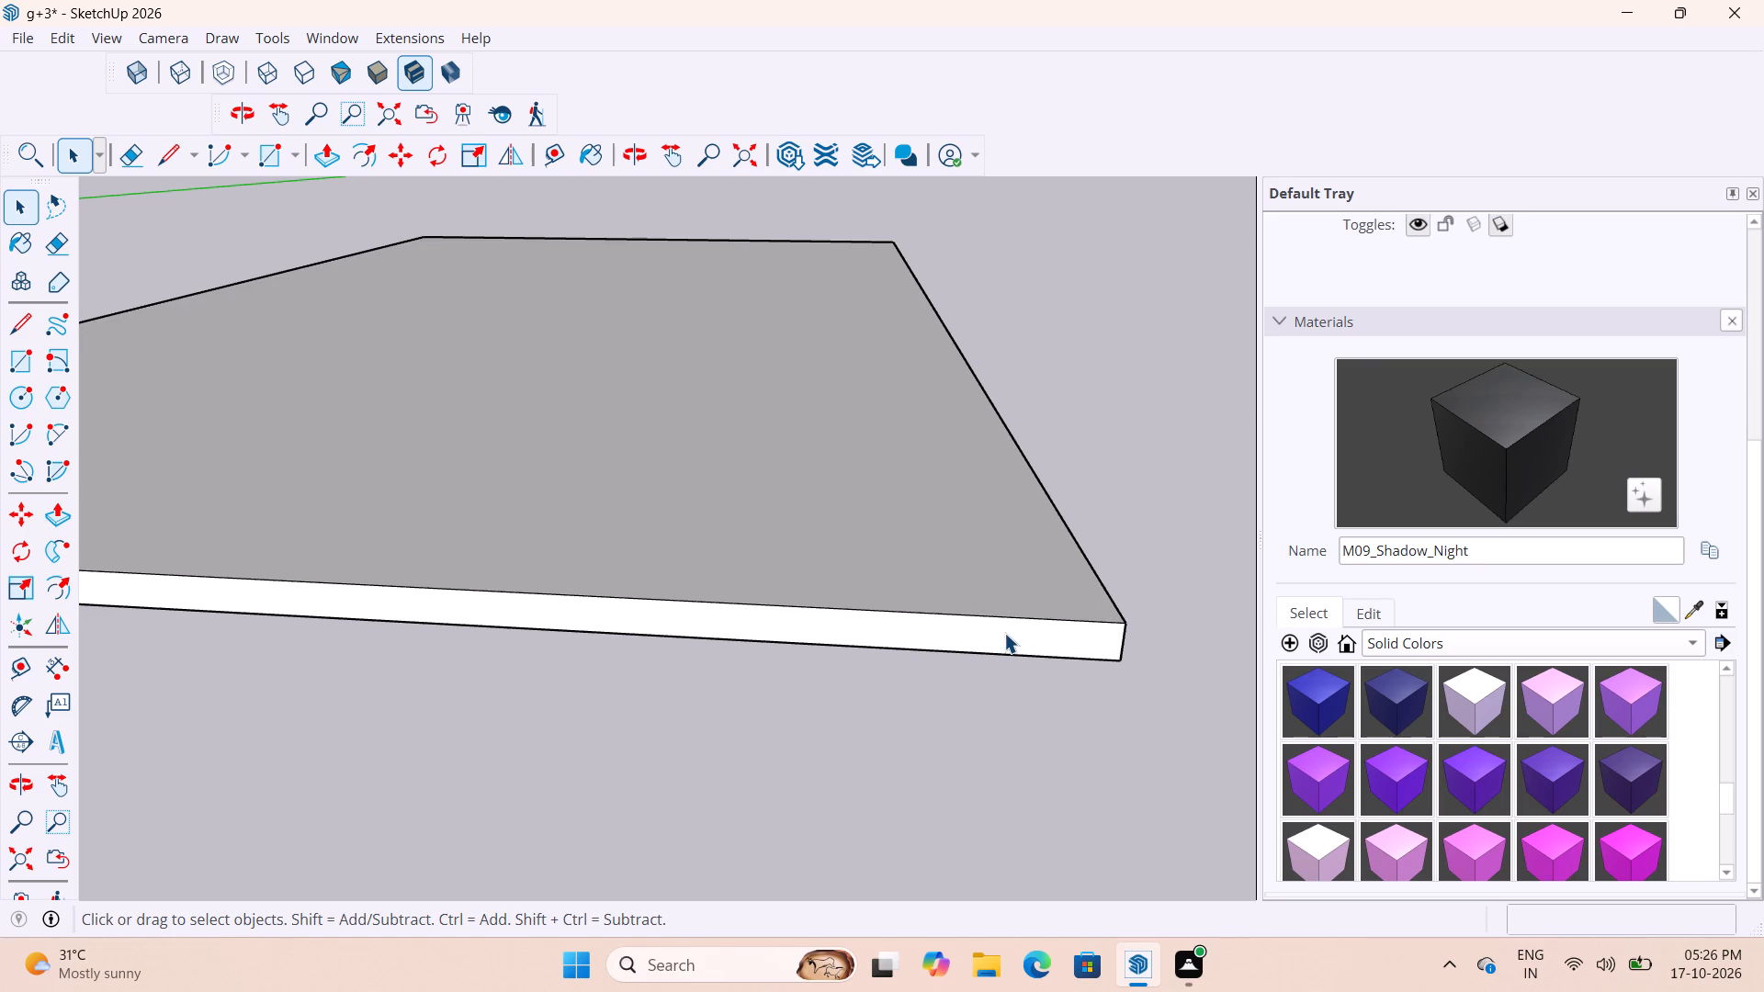
Move the slab by its lower near corner onto the top outer wall corner above the building's front balcony.
scroll(1004, 633, "down", 16)
middle_click_drag(977, 629, 1010, 693)
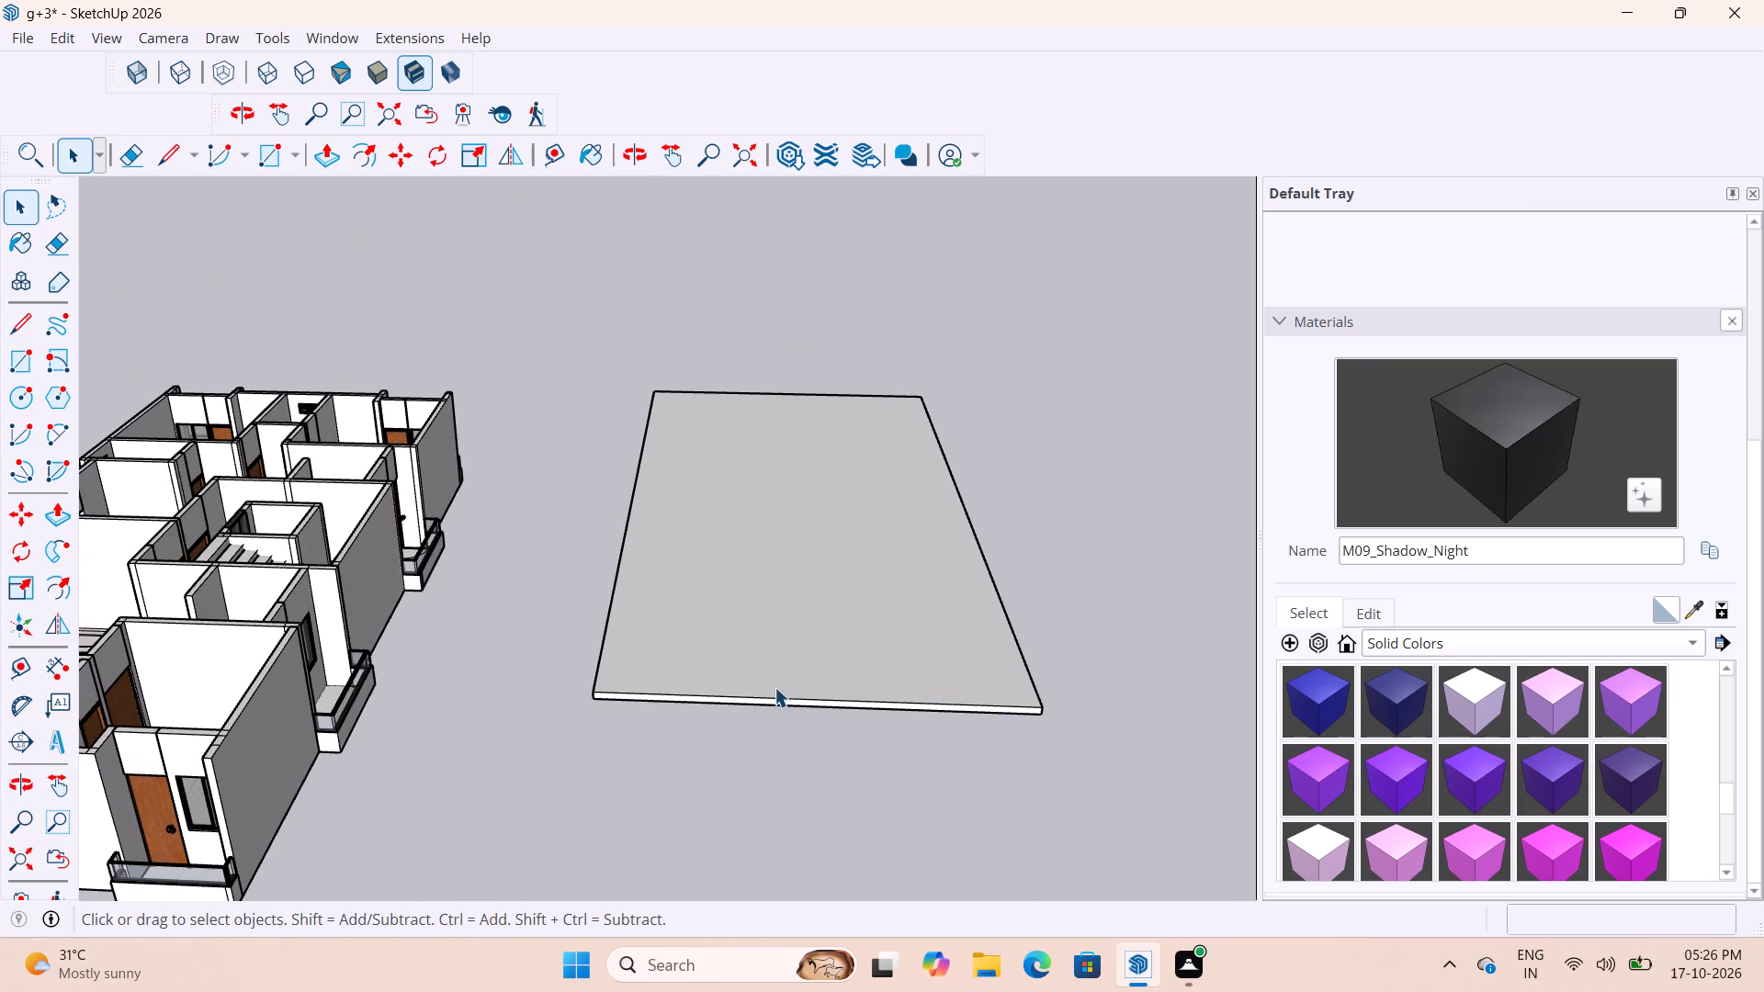
left_click(775, 689)
key("m")
scroll(615, 698, "up", 15)
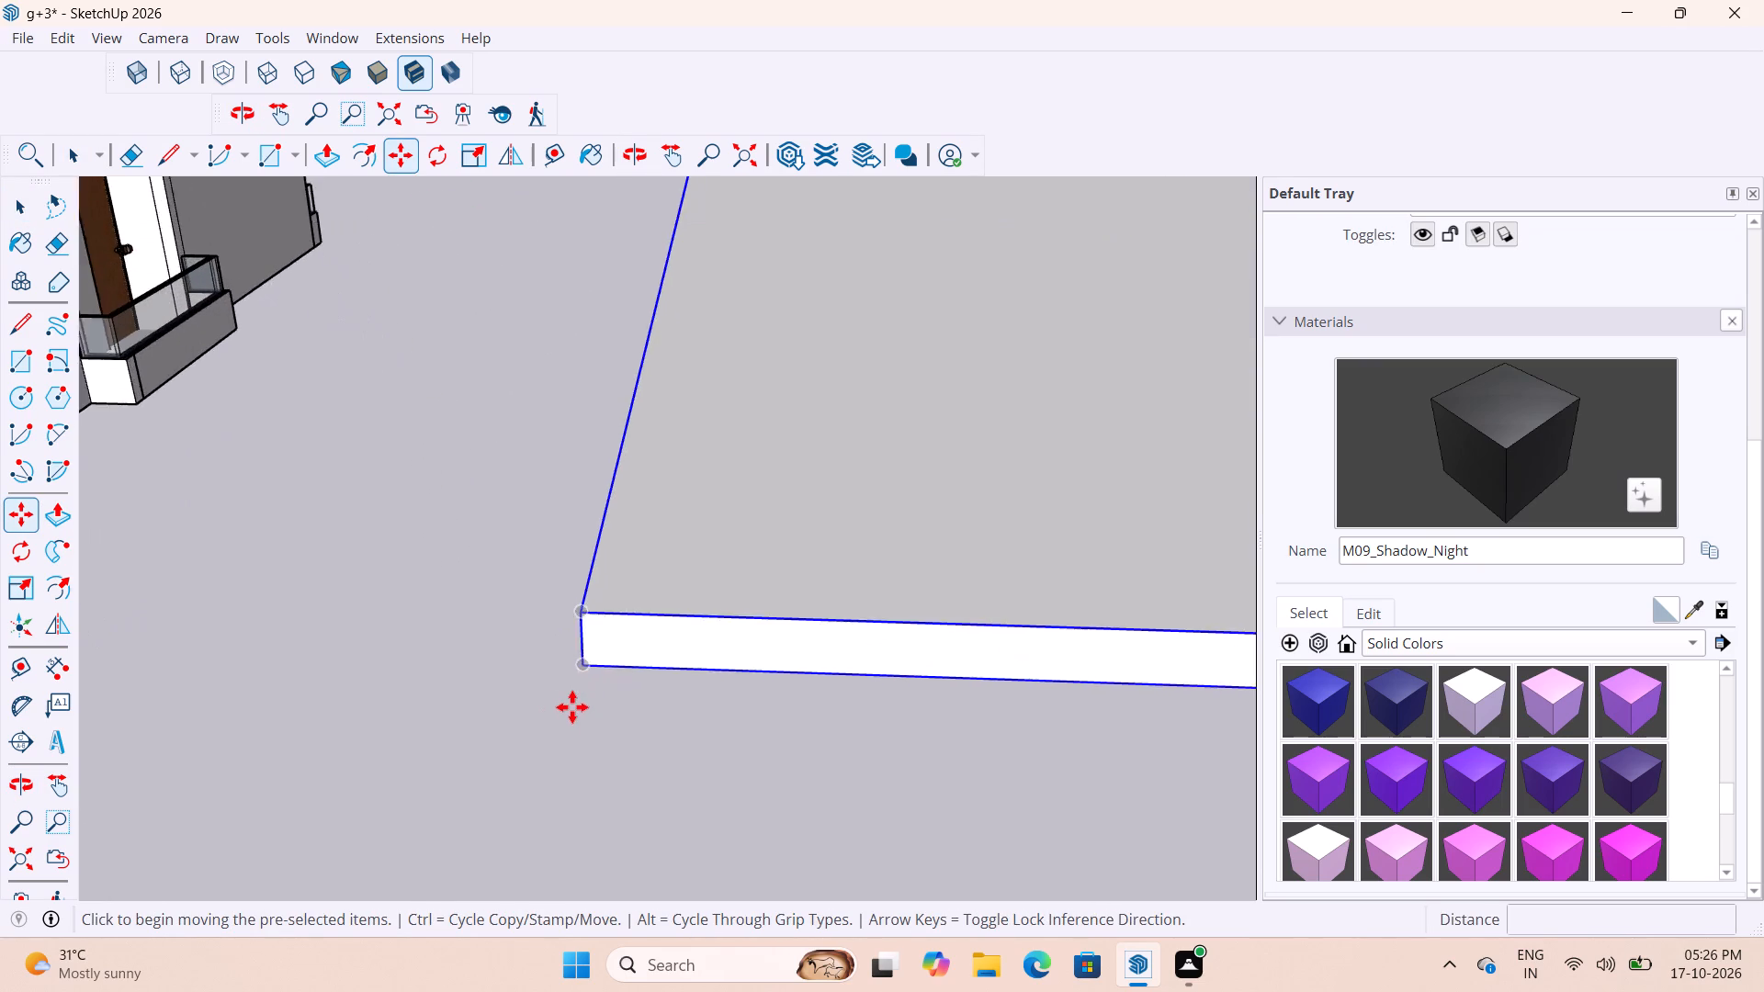
scroll(572, 707, "up", 3)
left_click(619, 490)
scroll(967, 440, "down", 8)
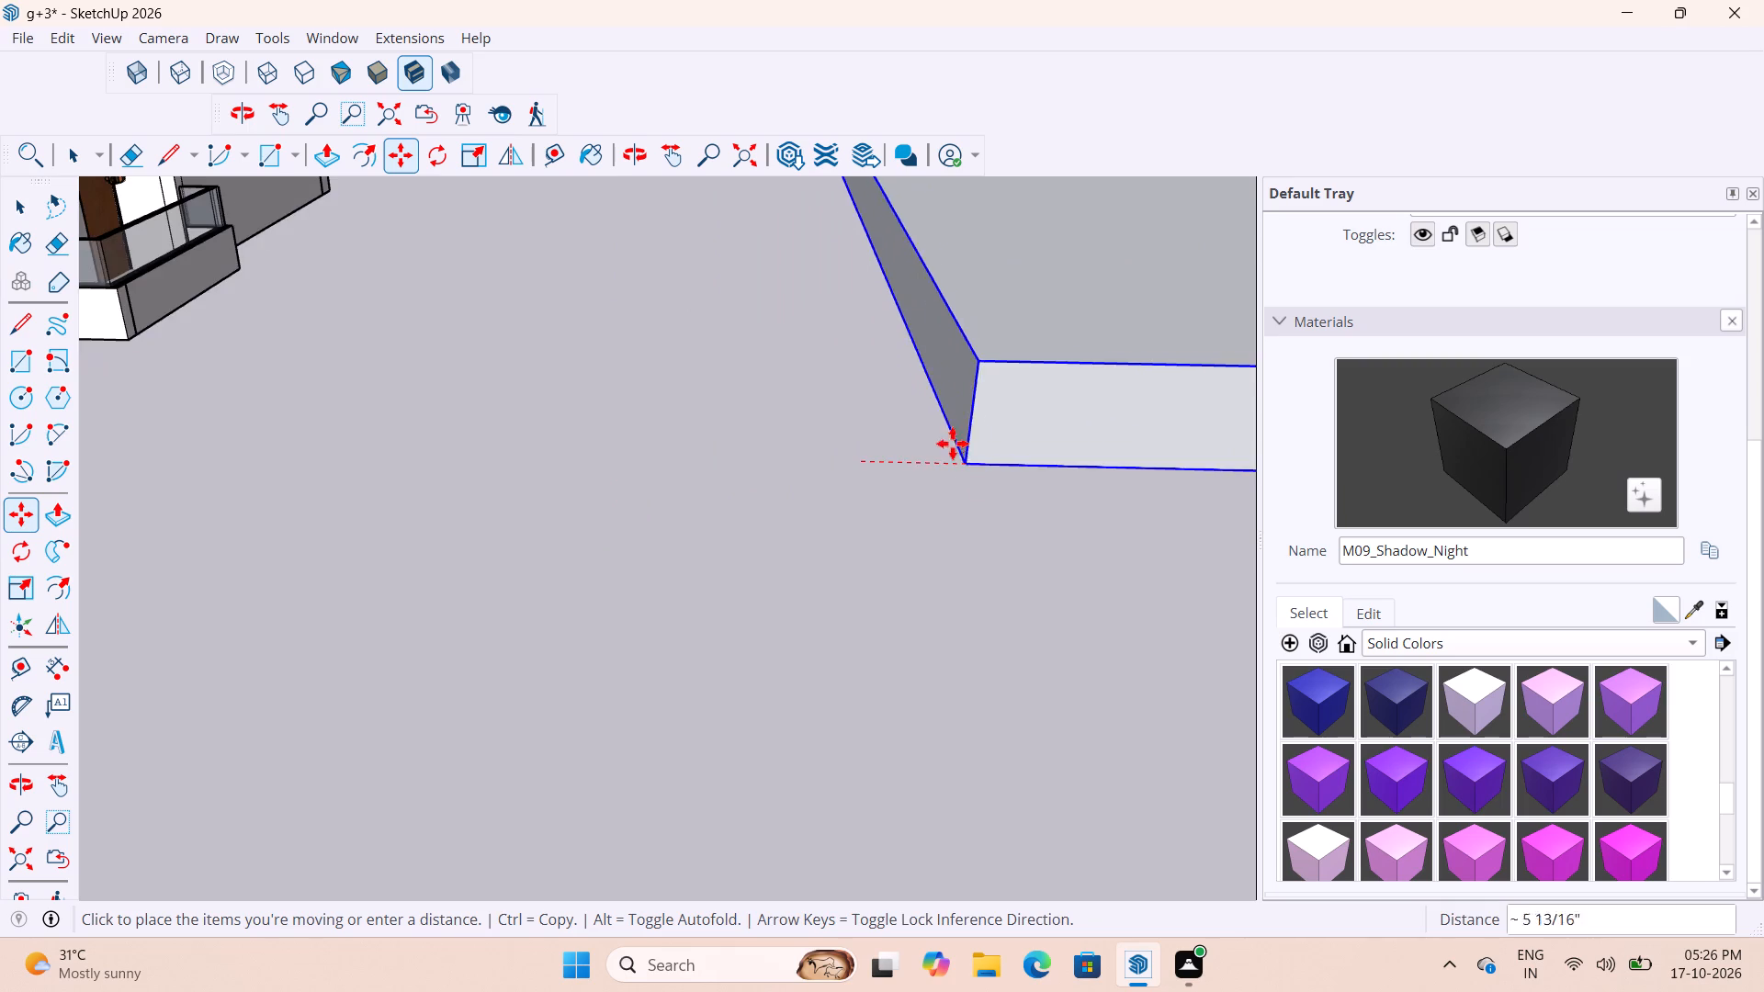
scroll(953, 444, "down", 20)
scroll(953, 444, "down", 13)
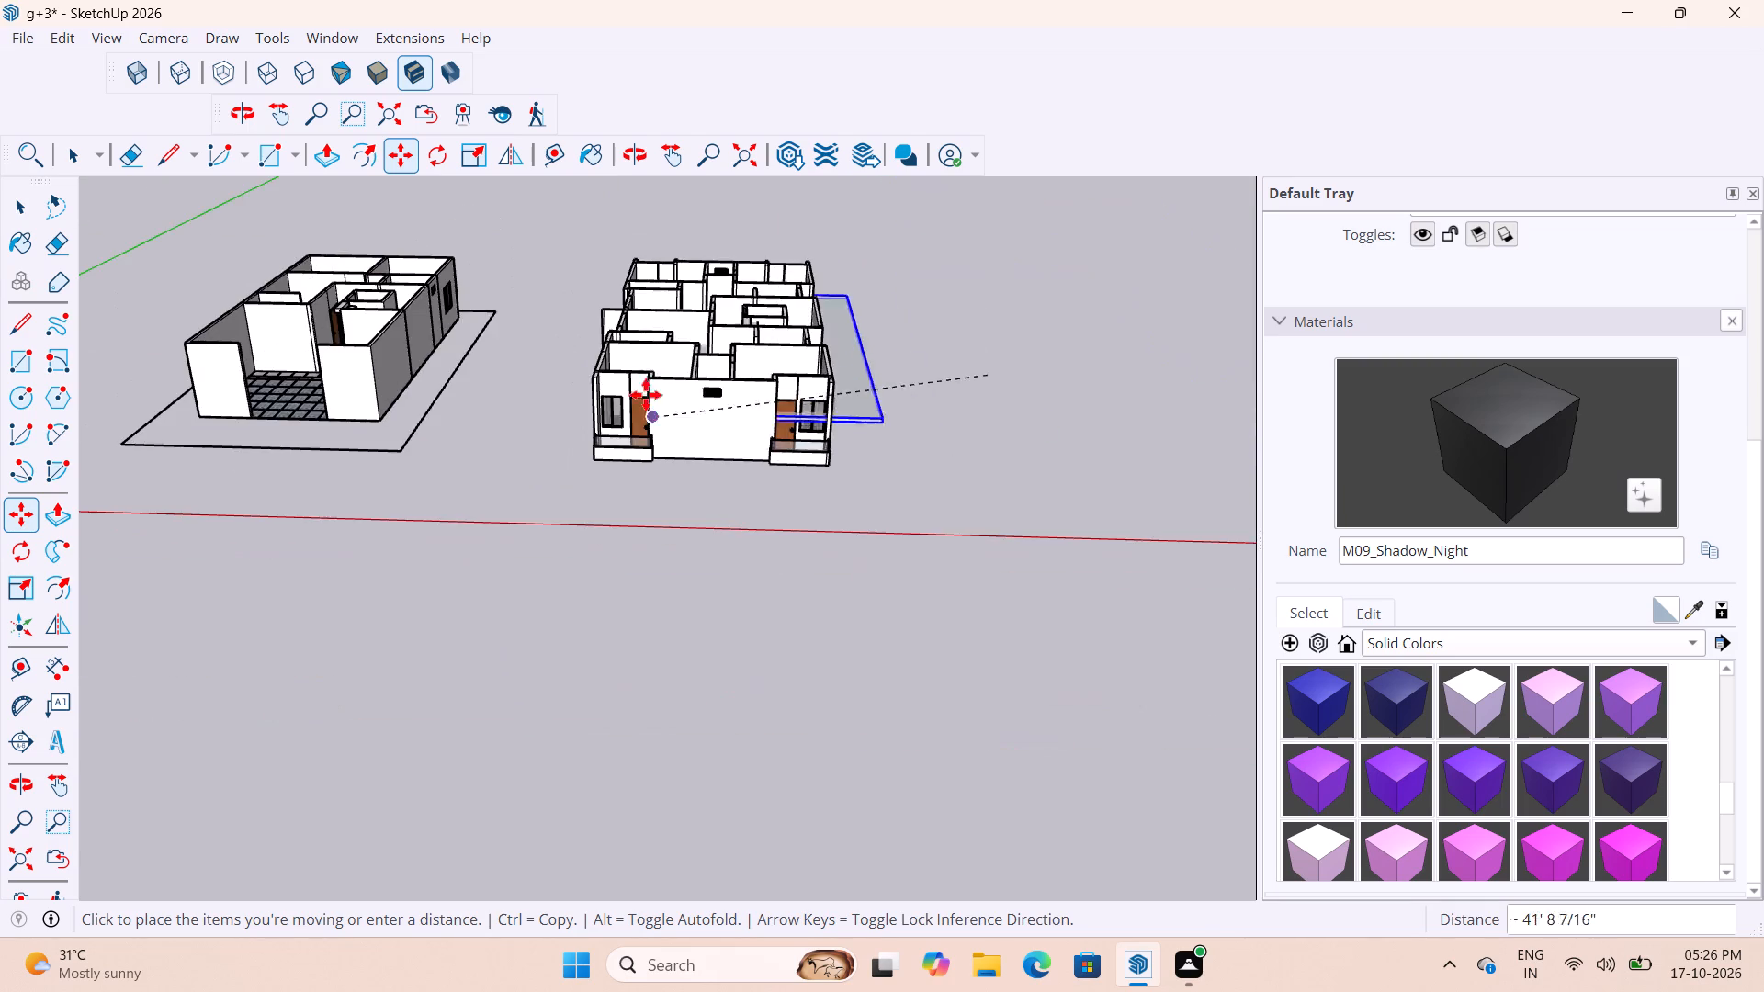
scroll(629, 374, "up", 7)
middle_click_drag(993, 151, 972, 397)
scroll(804, 453, "down", 4)
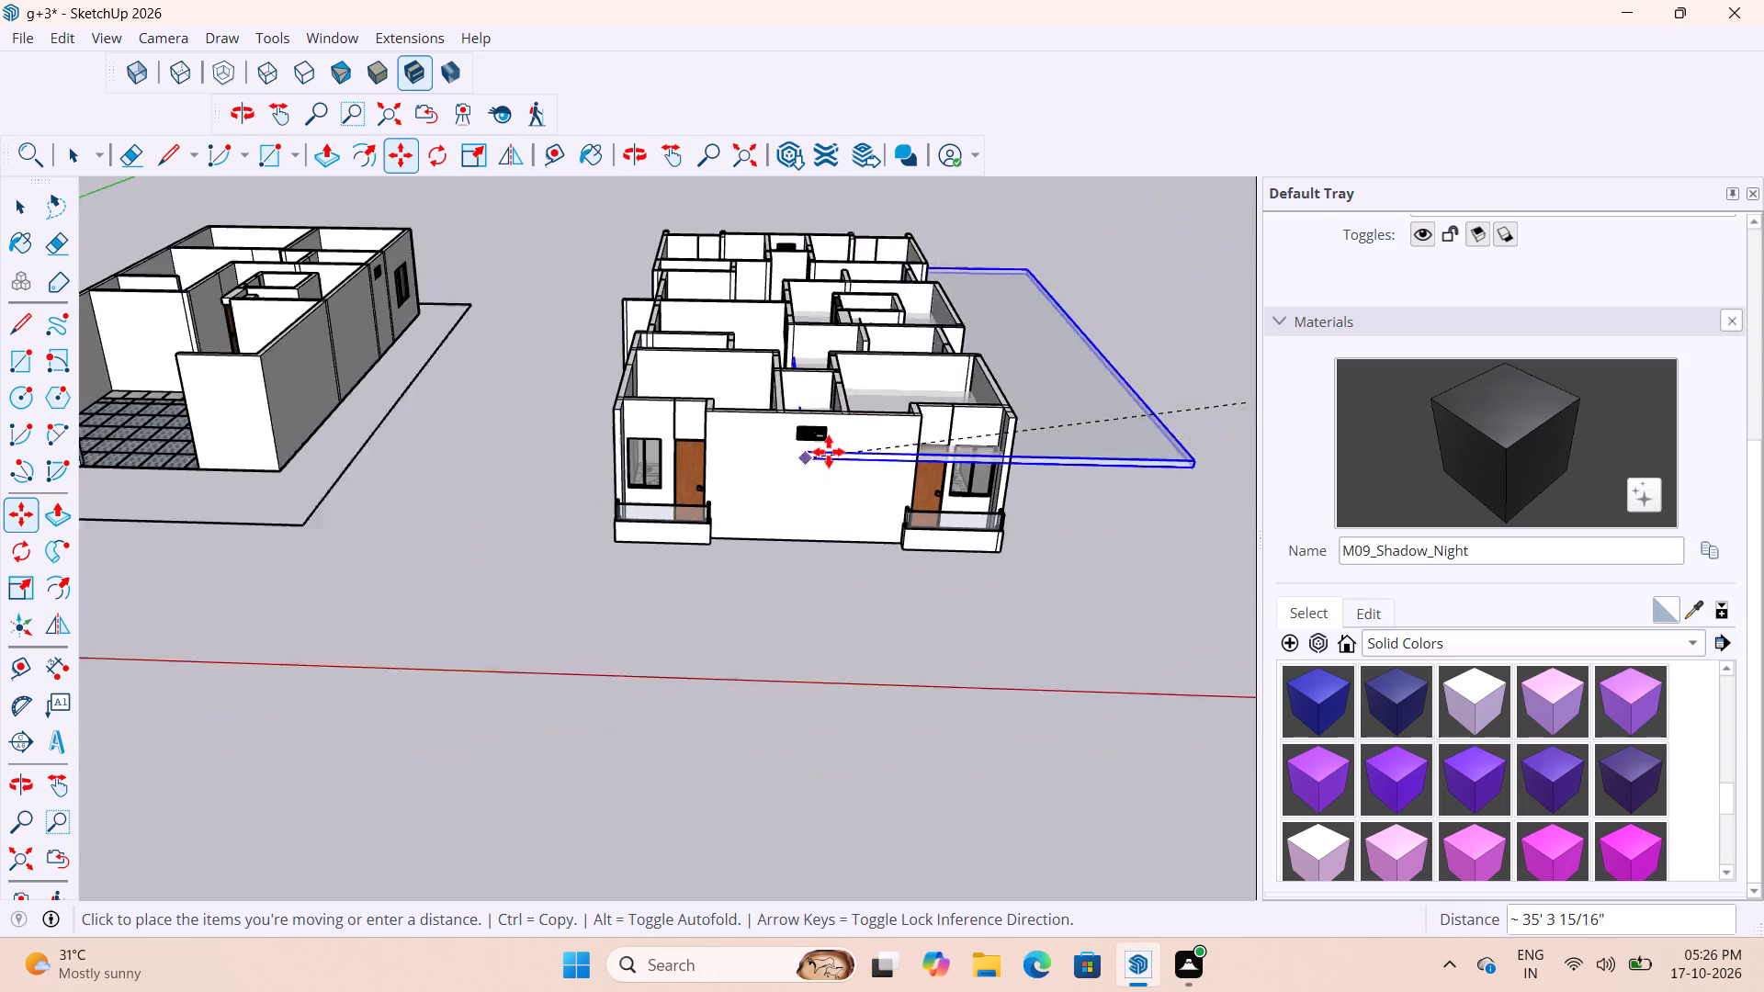
middle_click_drag(823, 381, 824, 563)
scroll(678, 569, "up", 8)
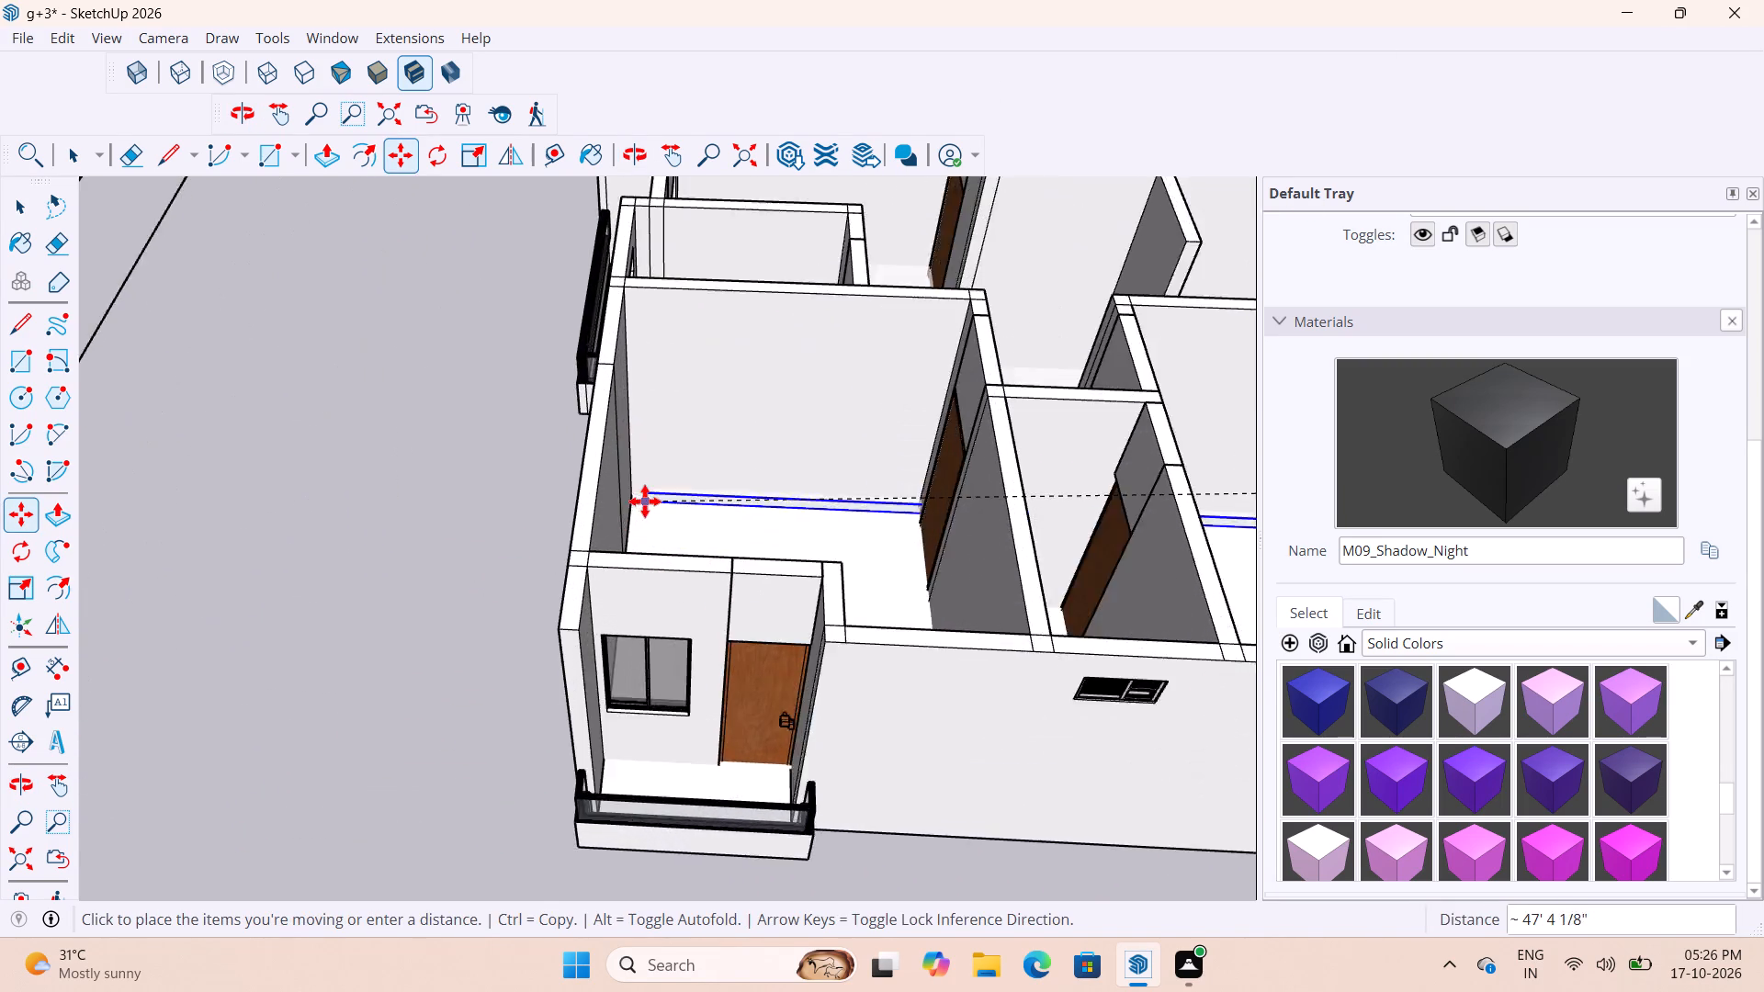
scroll(645, 502, "up", 8)
scroll(562, 560, "up", 6)
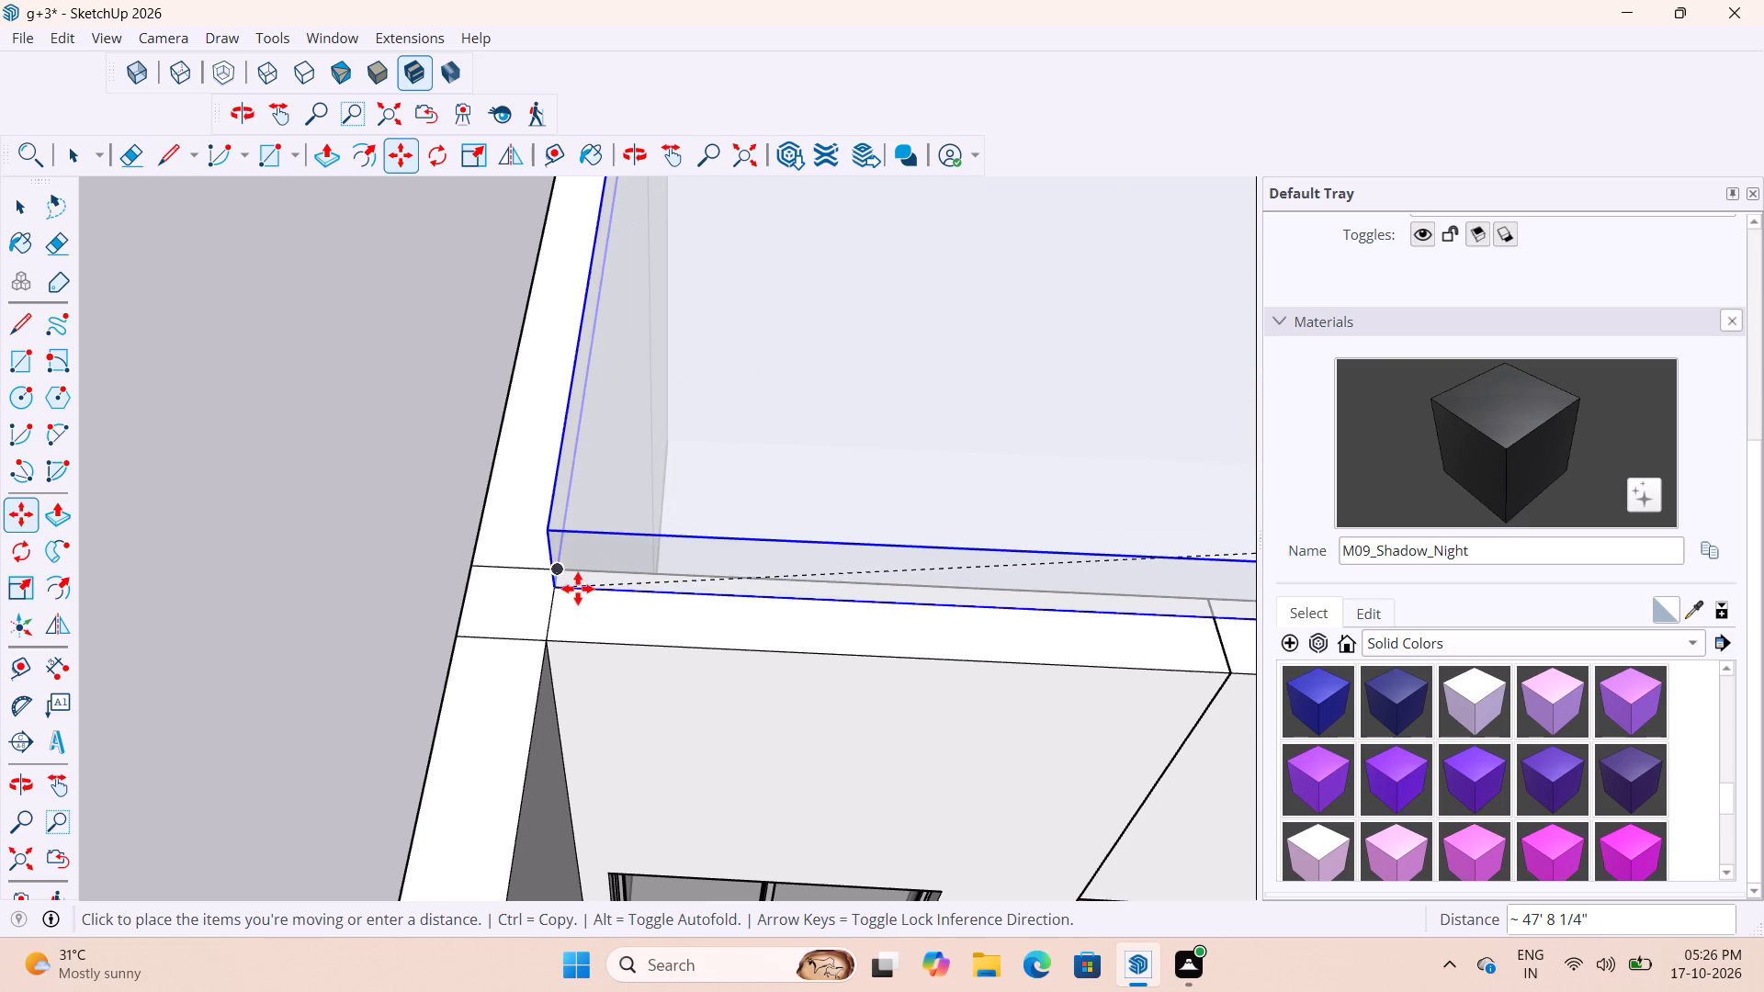
scroll(576, 568, "down", 13)
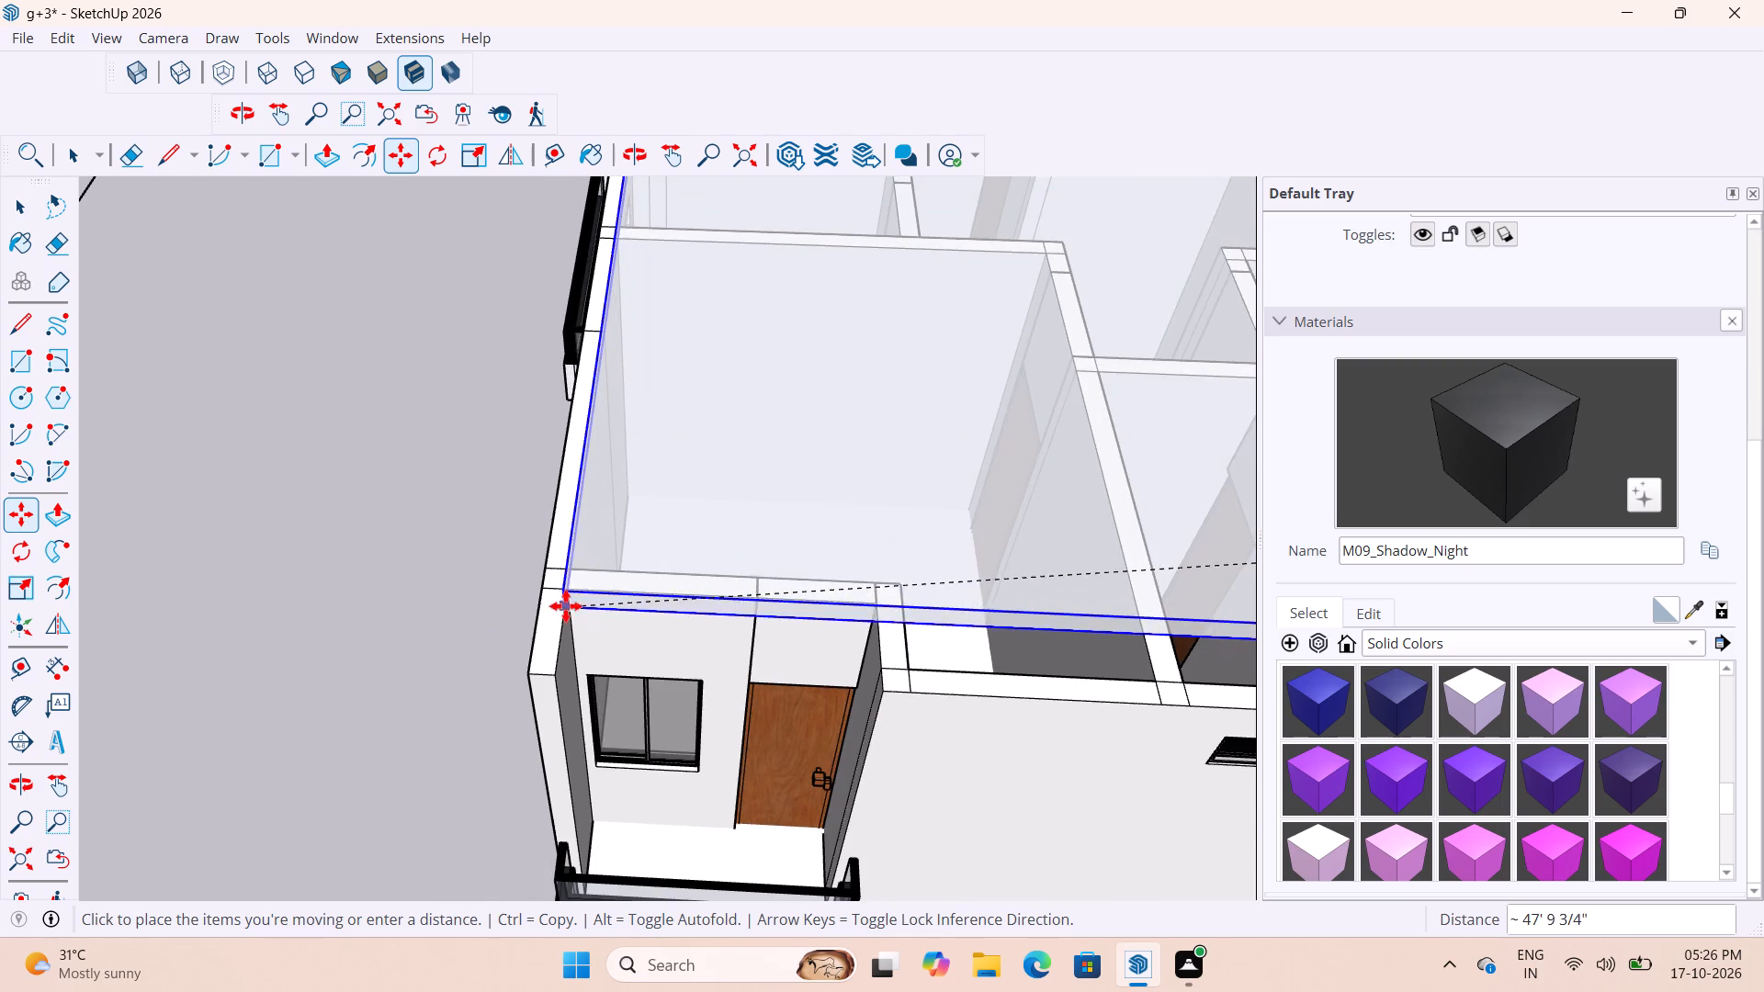
scroll(566, 603, "down", 7)
scroll(548, 639, "up", 6)
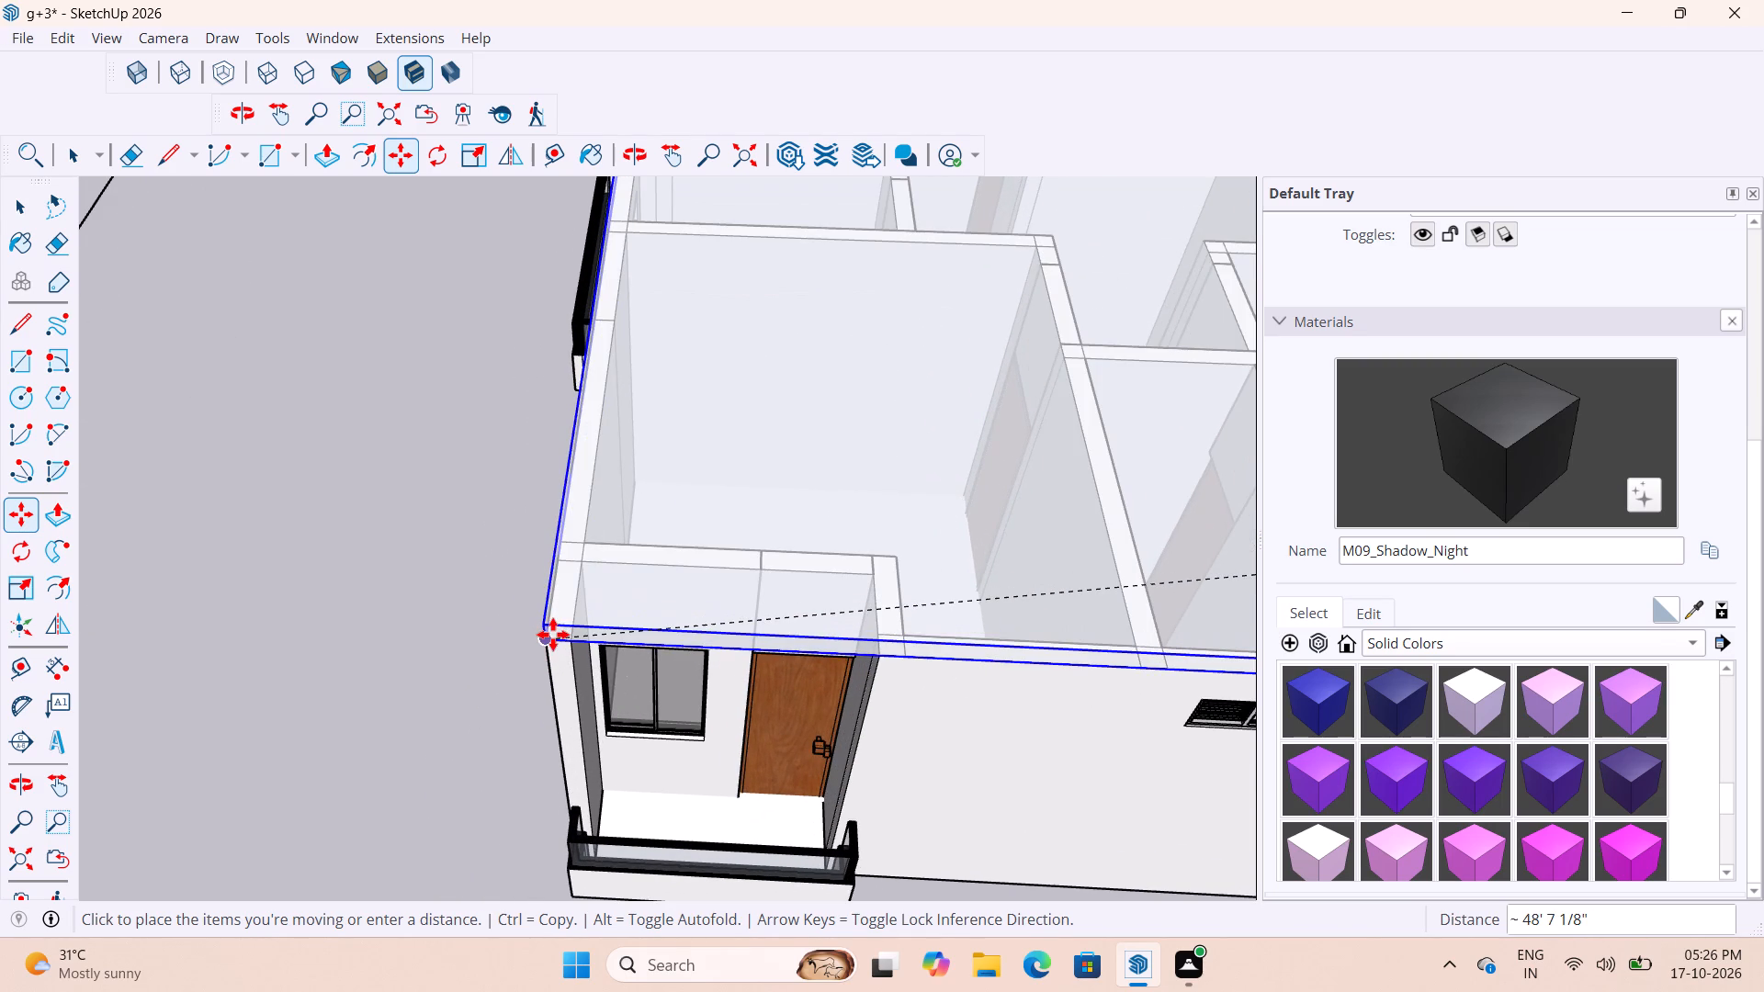
scroll(553, 635, "up", 4)
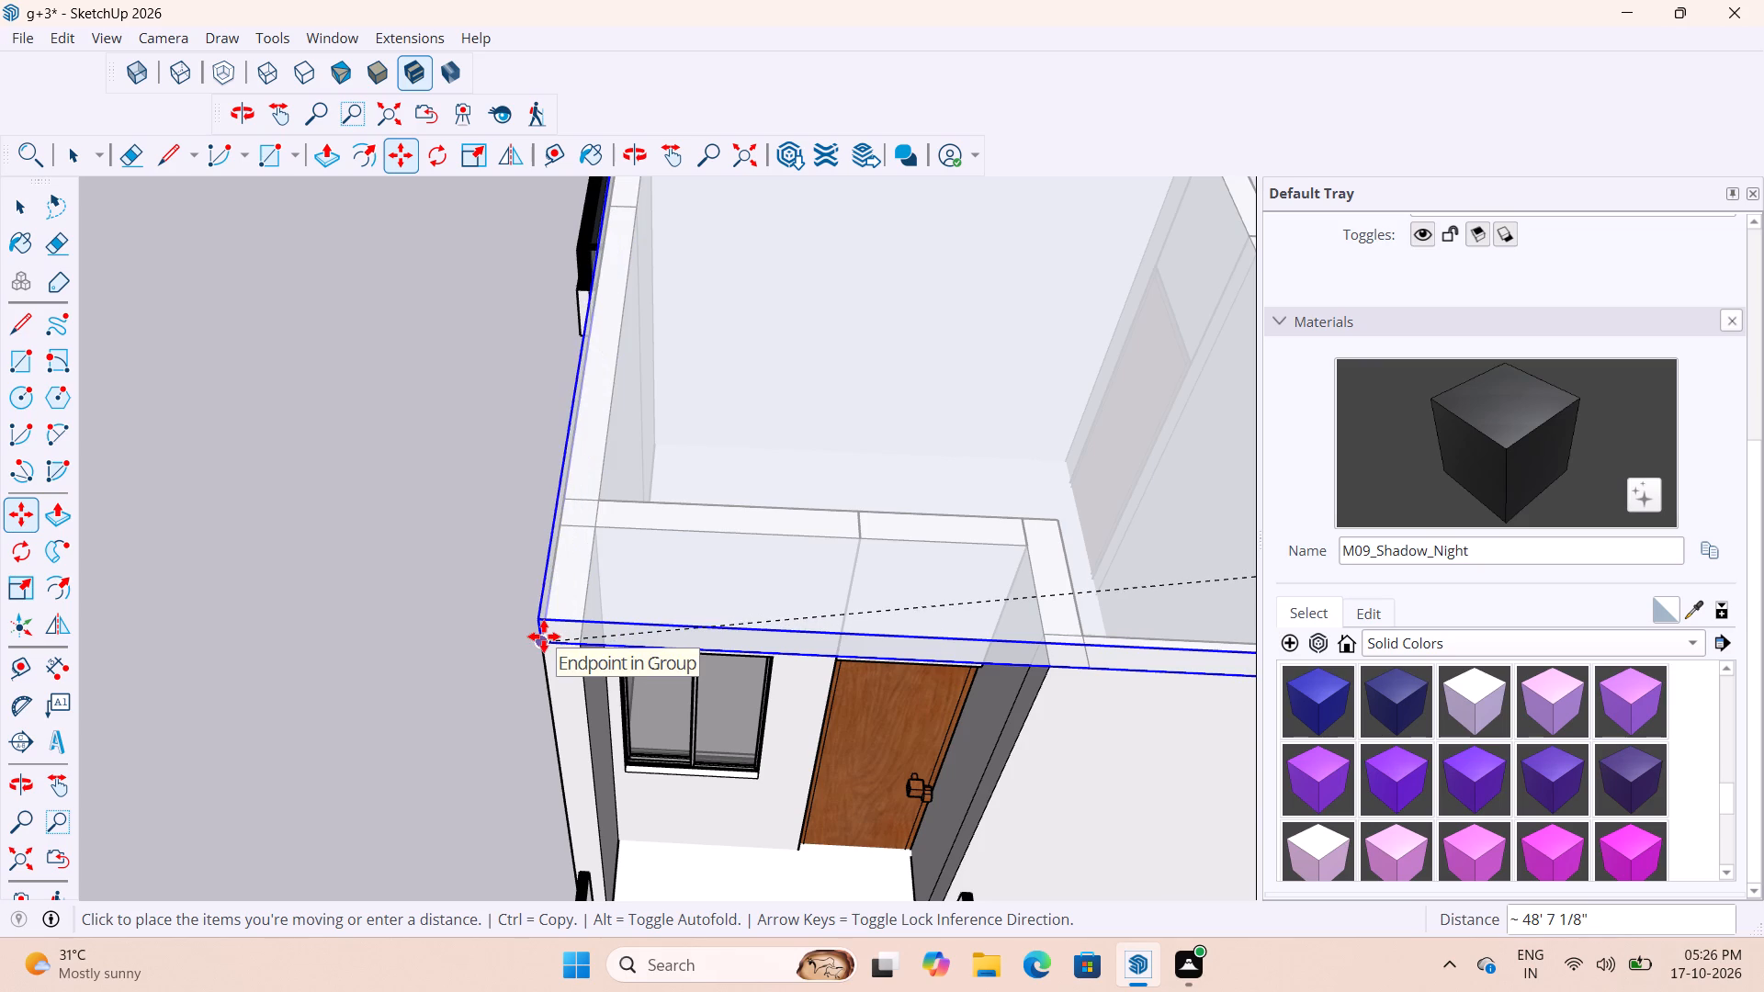
left_click(544, 637)
Examine how the slab's edges and corners line up with the walls all around the building.
scroll(489, 519, "down", 14)
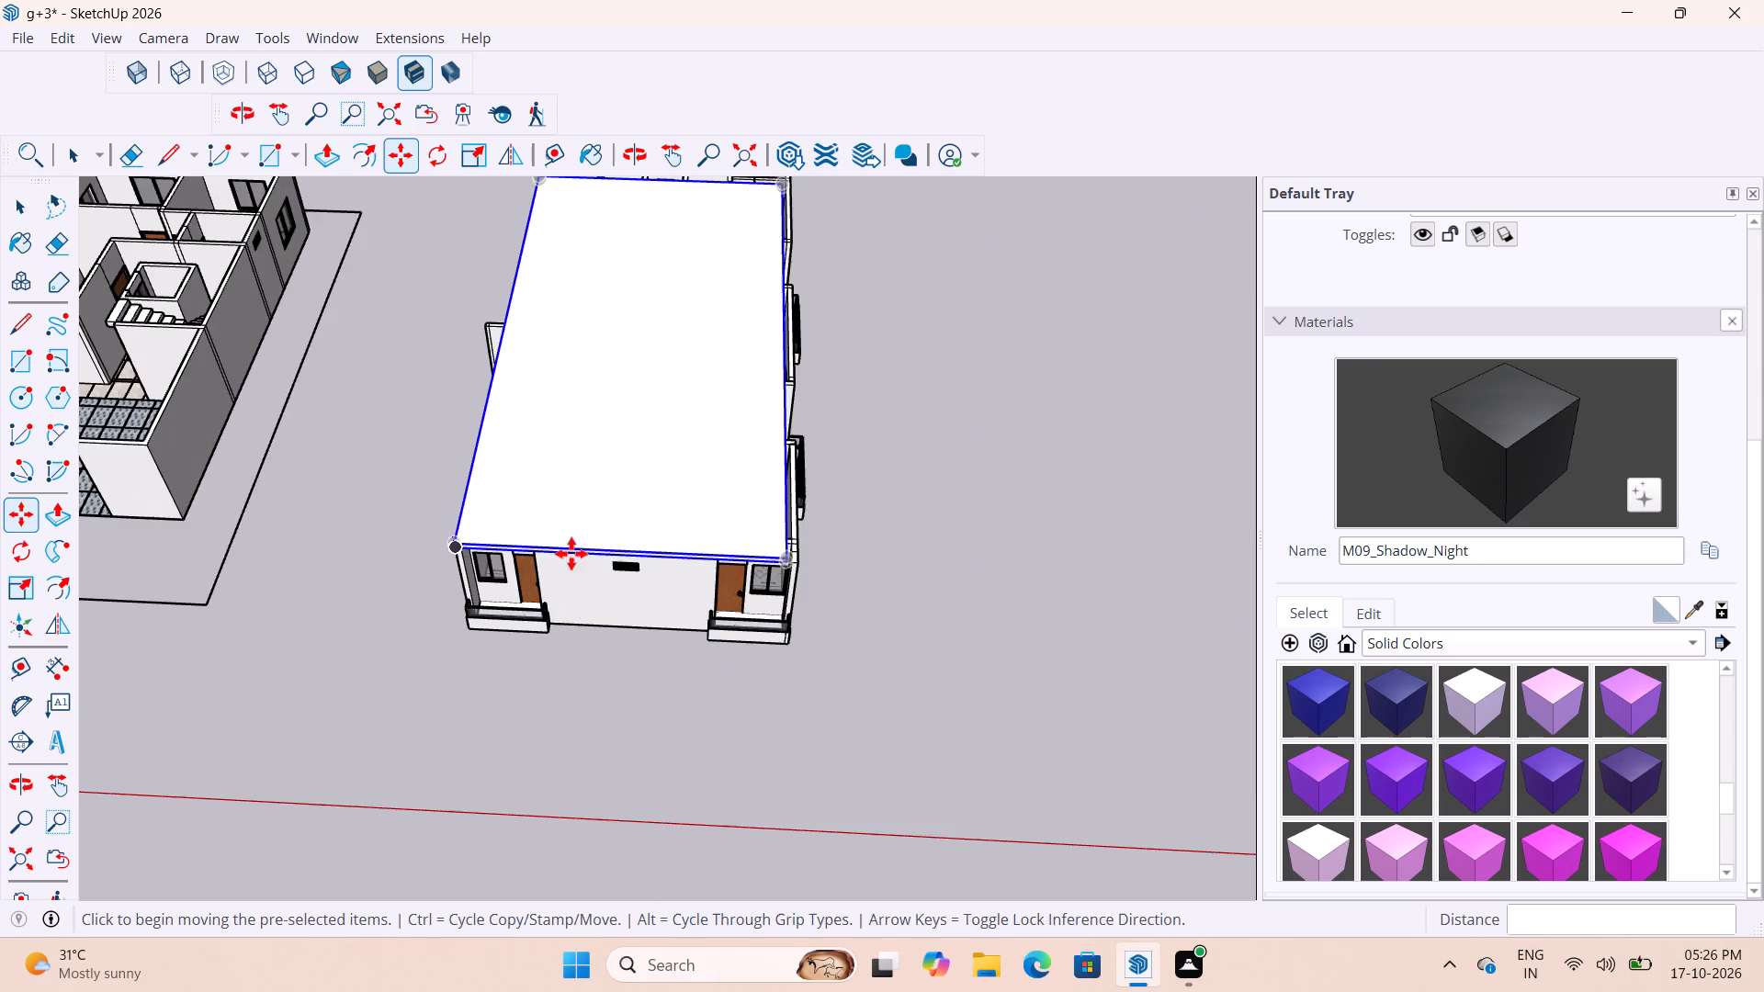
middle_click_drag(844, 511, 685, 452)
scroll(756, 500, "up", 15)
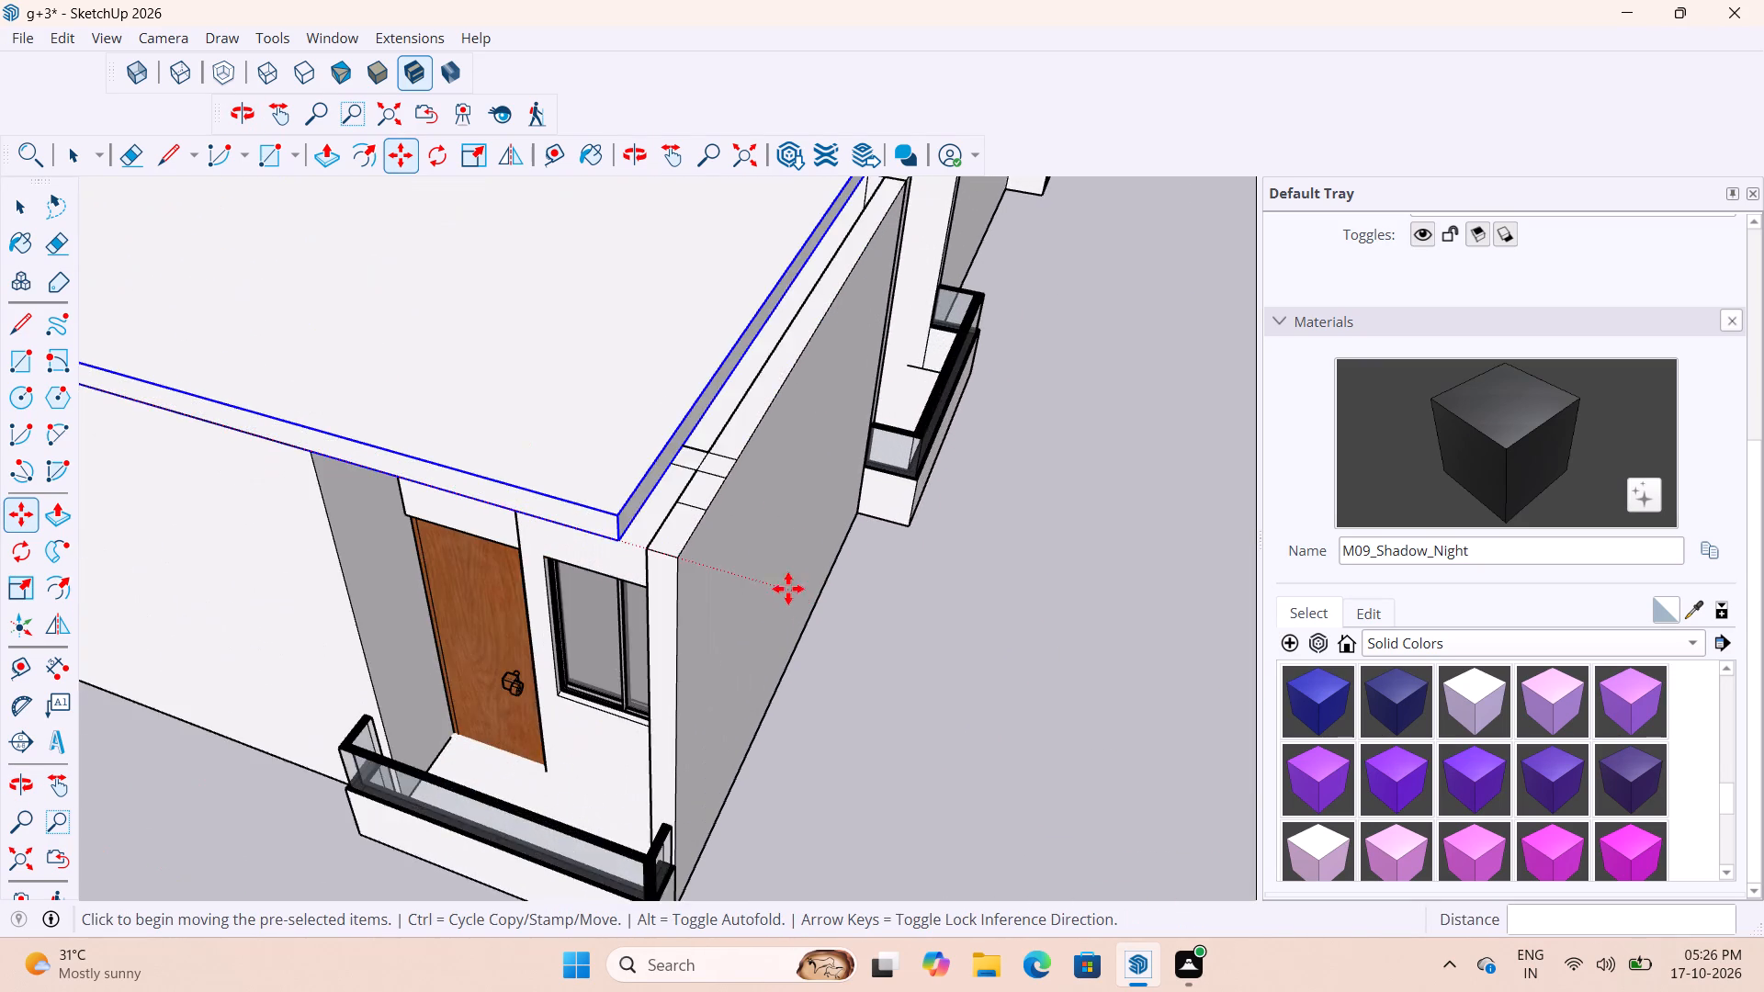
scroll(788, 589, "up", 2)
scroll(734, 563, "down", 20)
scroll(734, 563, "down", 1)
middle_click_drag(944, 378, 716, 366)
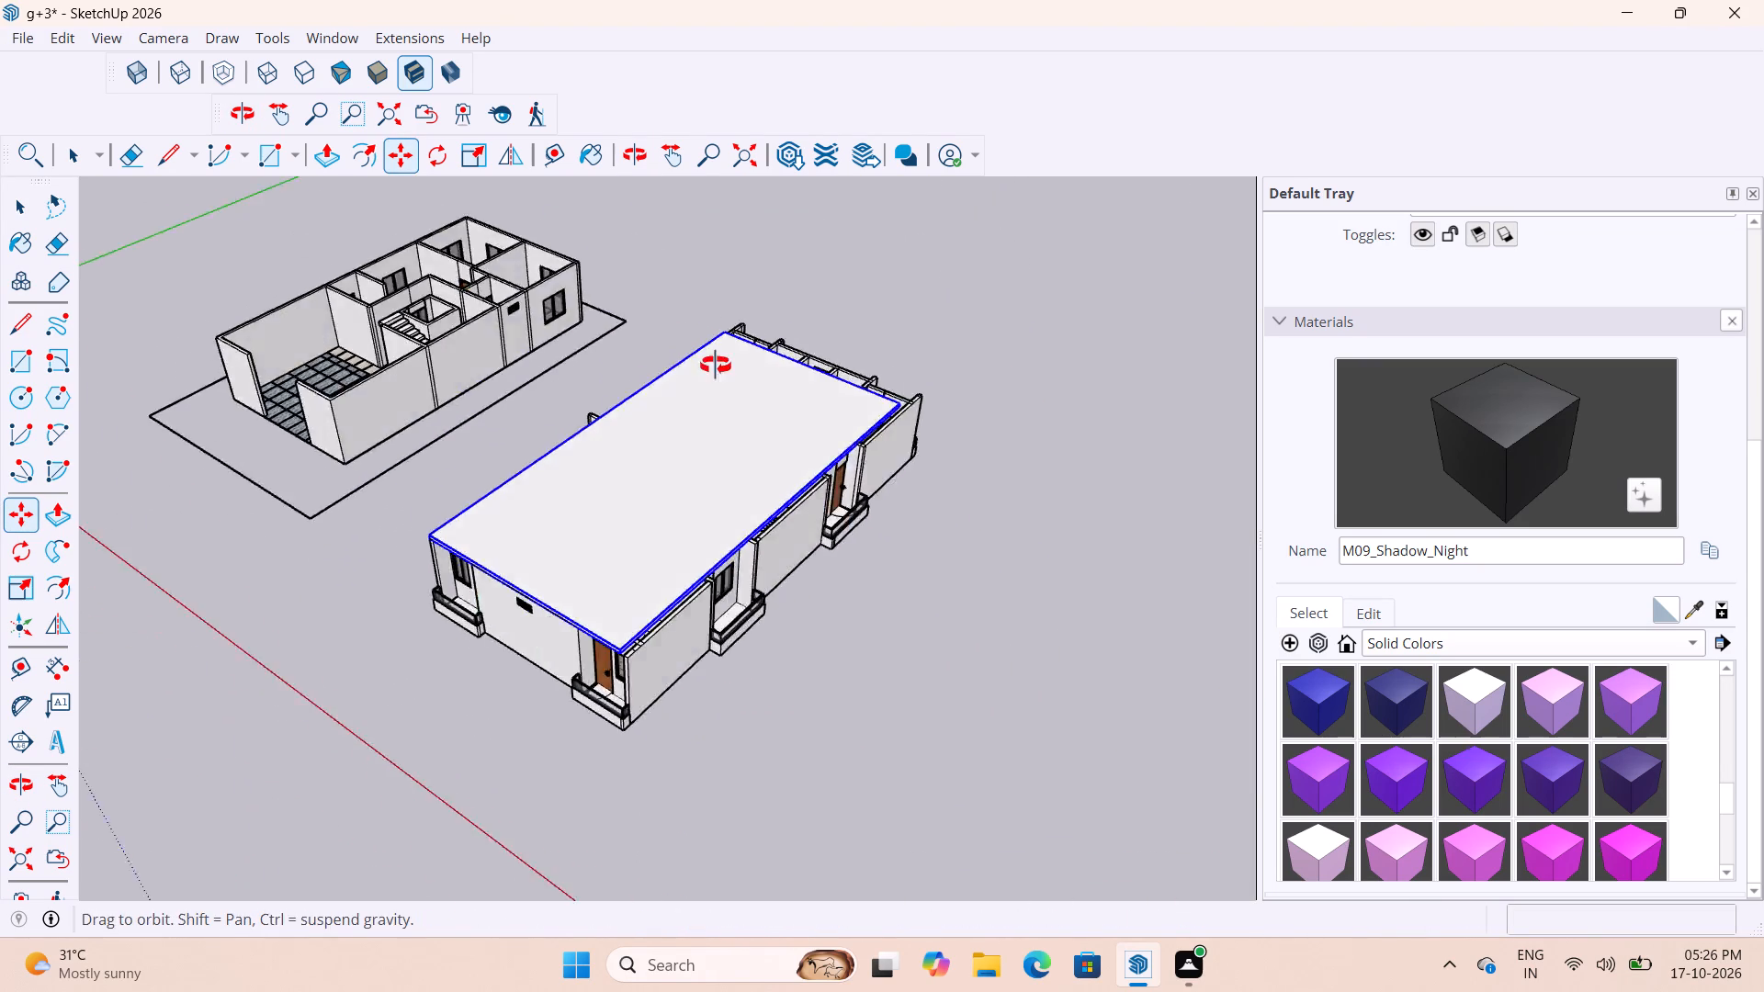
middle_click_drag(716, 366, 523, 325)
scroll(902, 454, "up", 7)
middle_click_drag(1017, 523, 644, 569)
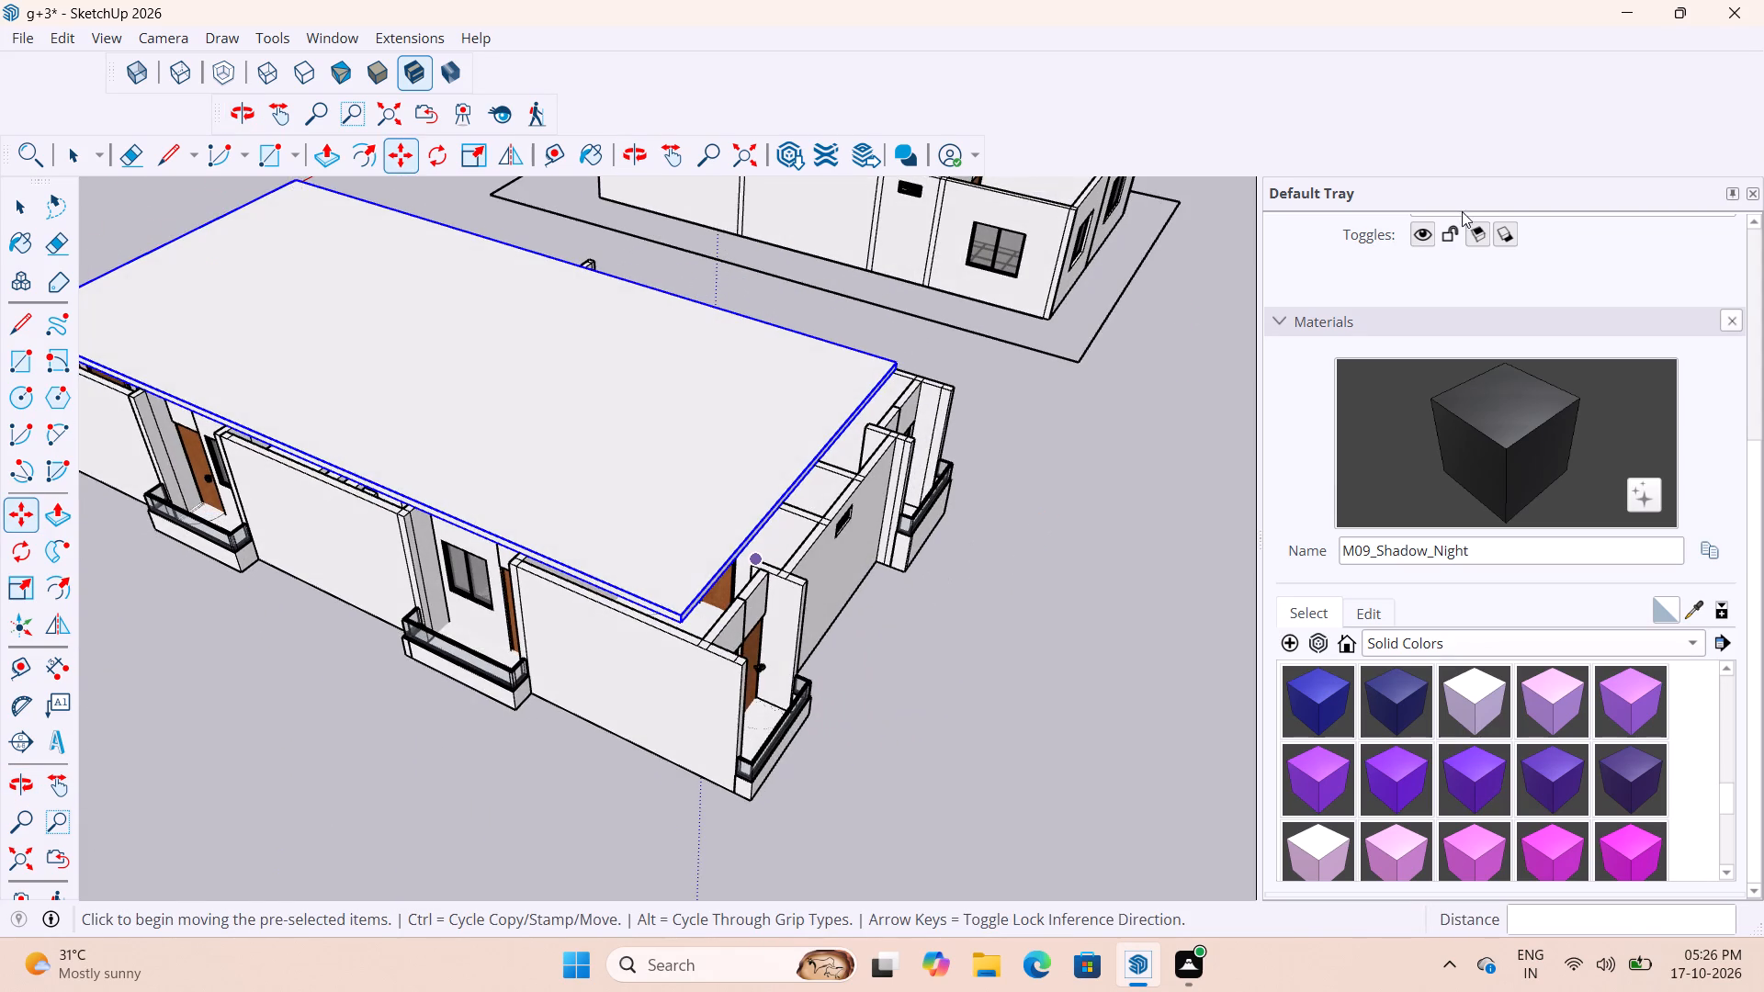
scroll(1091, 436, "up", 3)
scroll(315, 954, "up", 4)
scroll(586, 603, "down", 3)
scroll(584, 618, "up", 5)
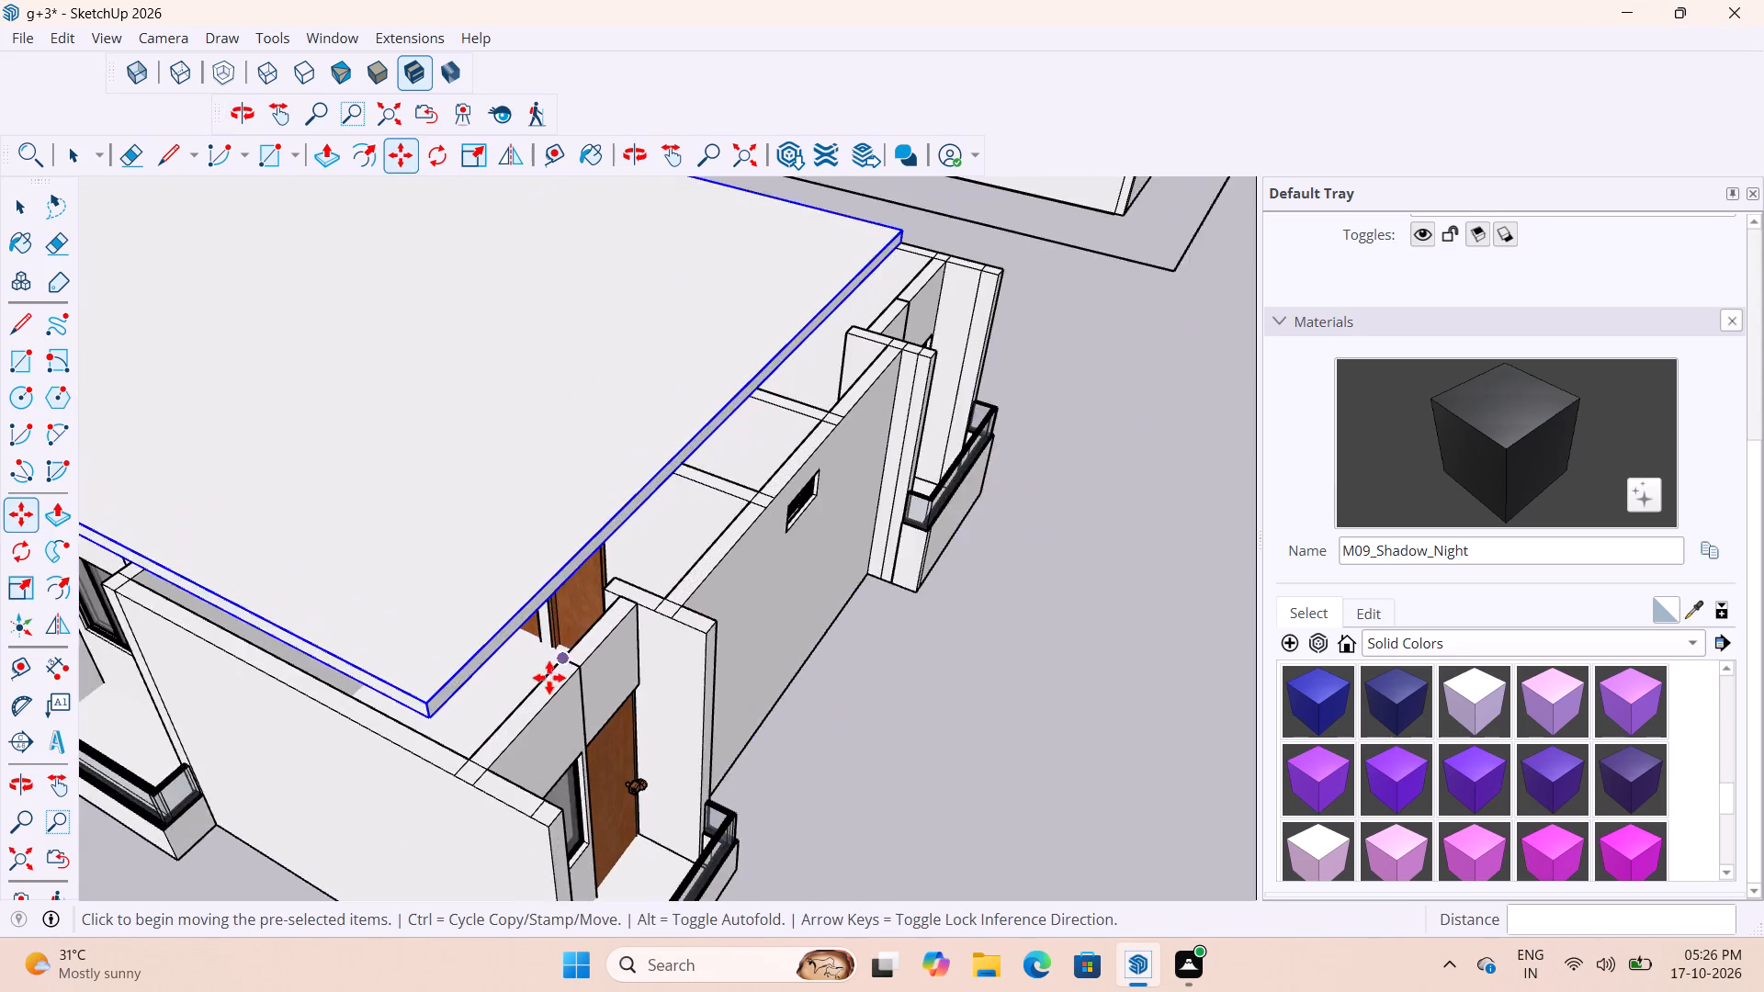
scroll(549, 678, "up", 3)
middle_click_drag(522, 633, 561, 492)
scroll(512, 378, "up", 2)
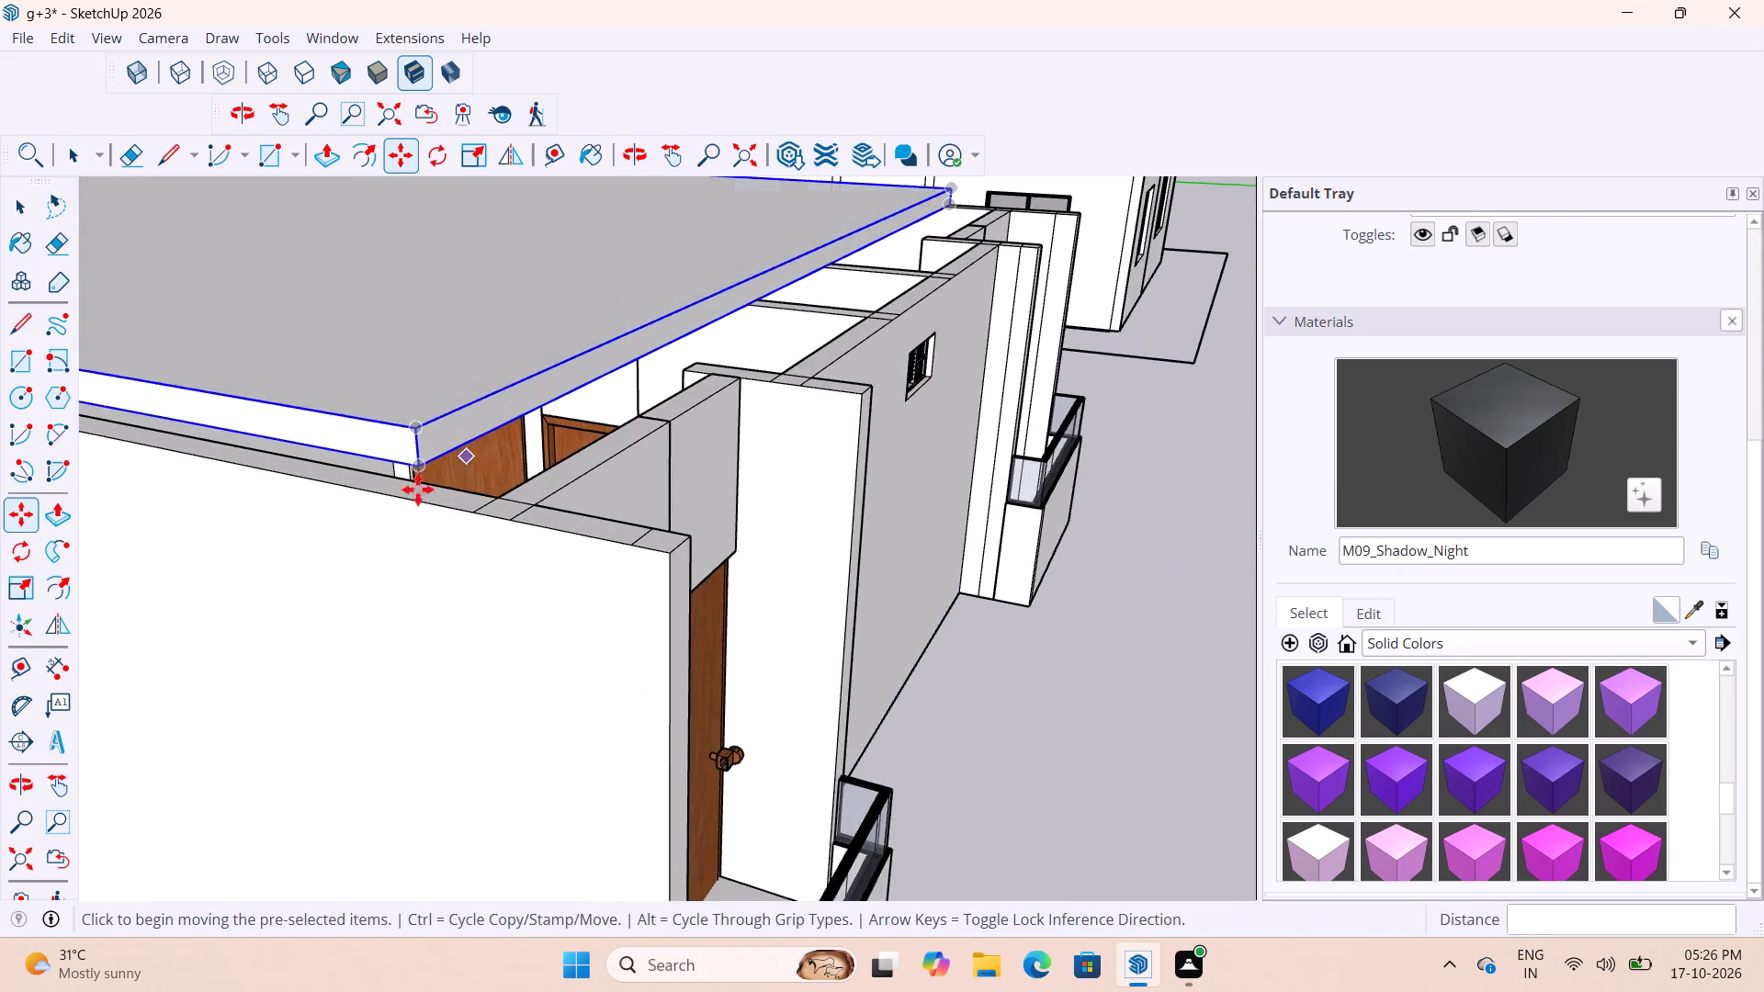
scroll(411, 552, "down", 10)
middle_click_drag(765, 355, 0, 582)
scroll(527, 404, "up", 8)
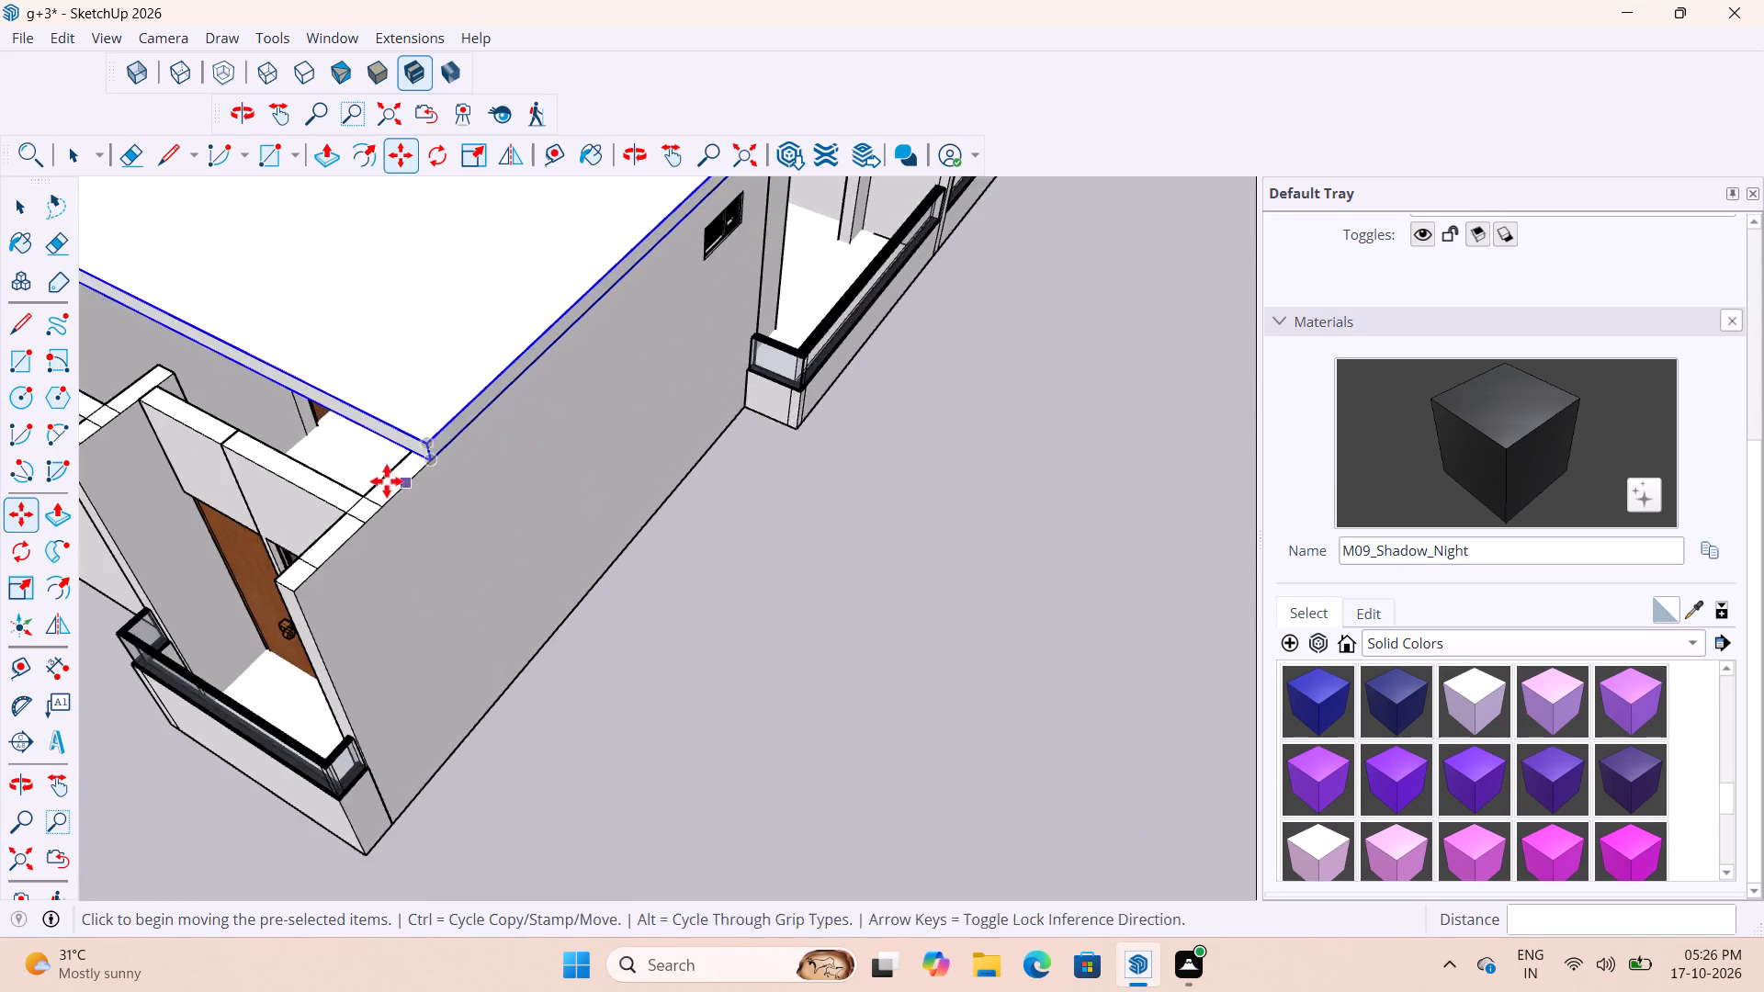
scroll(387, 481, "up", 2)
middle_click_drag(303, 462, 57, 374)
scroll(354, 307, "up", 12)
middle_click_drag(336, 309, 327, 294)
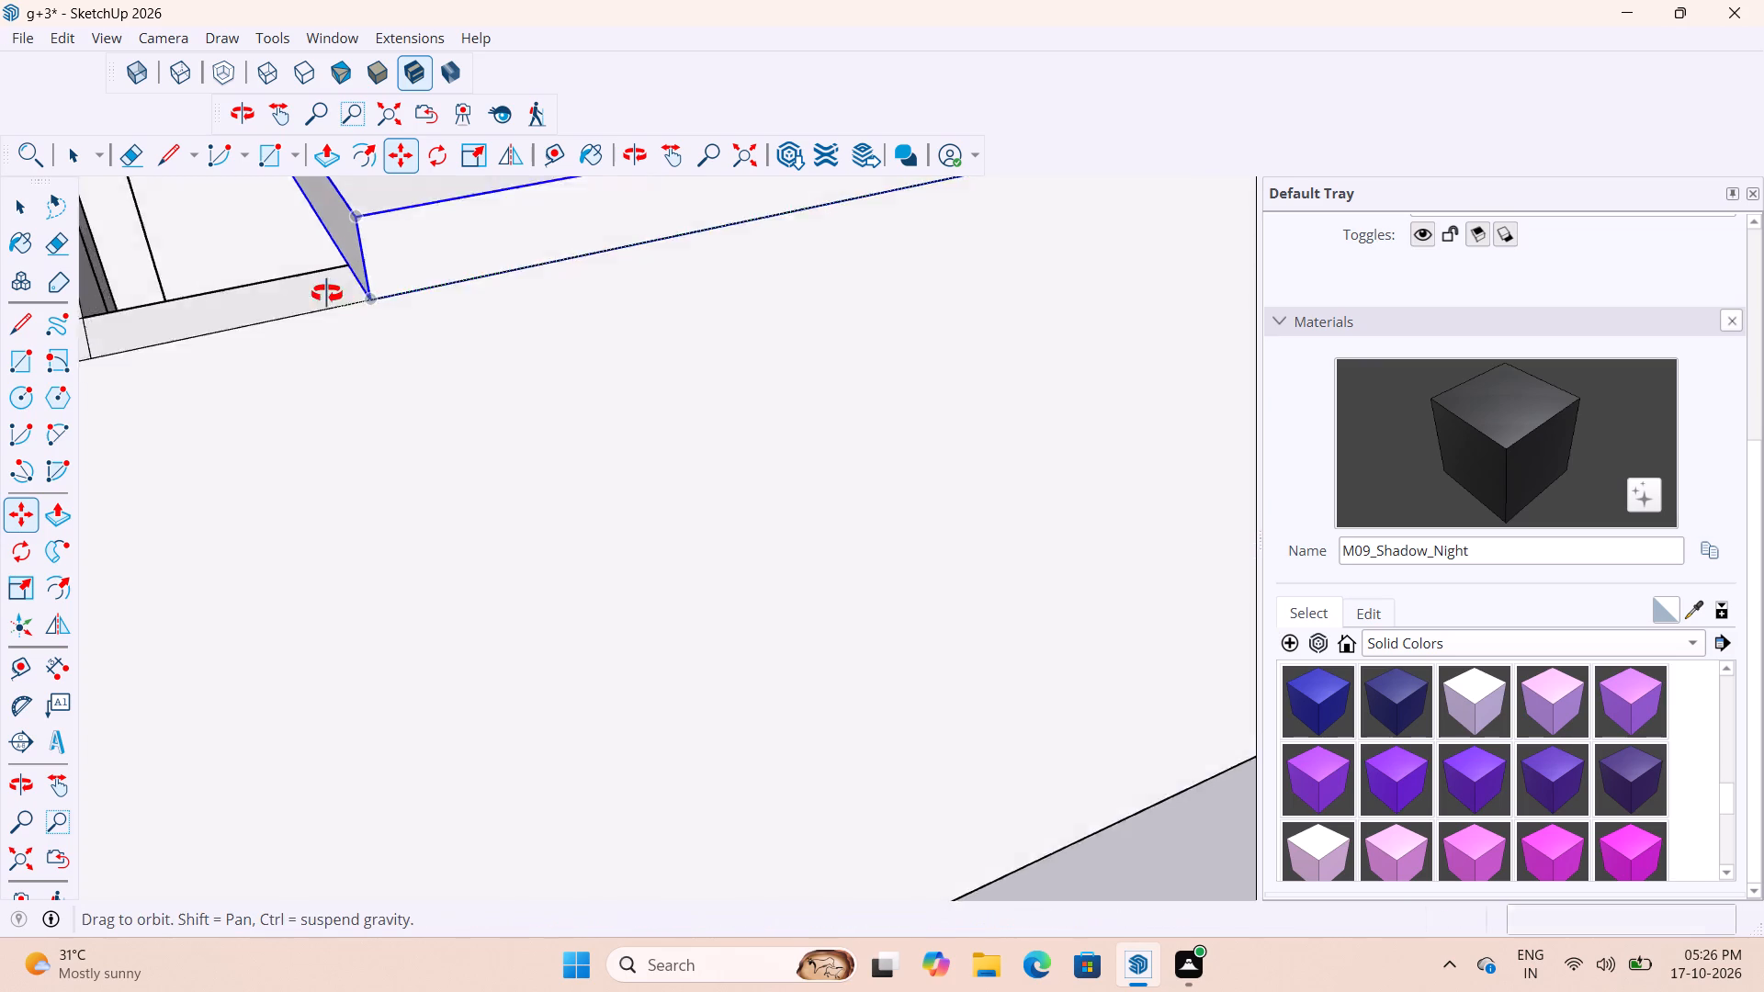
middle_click_drag(327, 294, 371, 293)
scroll(367, 412, "down", 20)
scroll(367, 412, "down", 5)
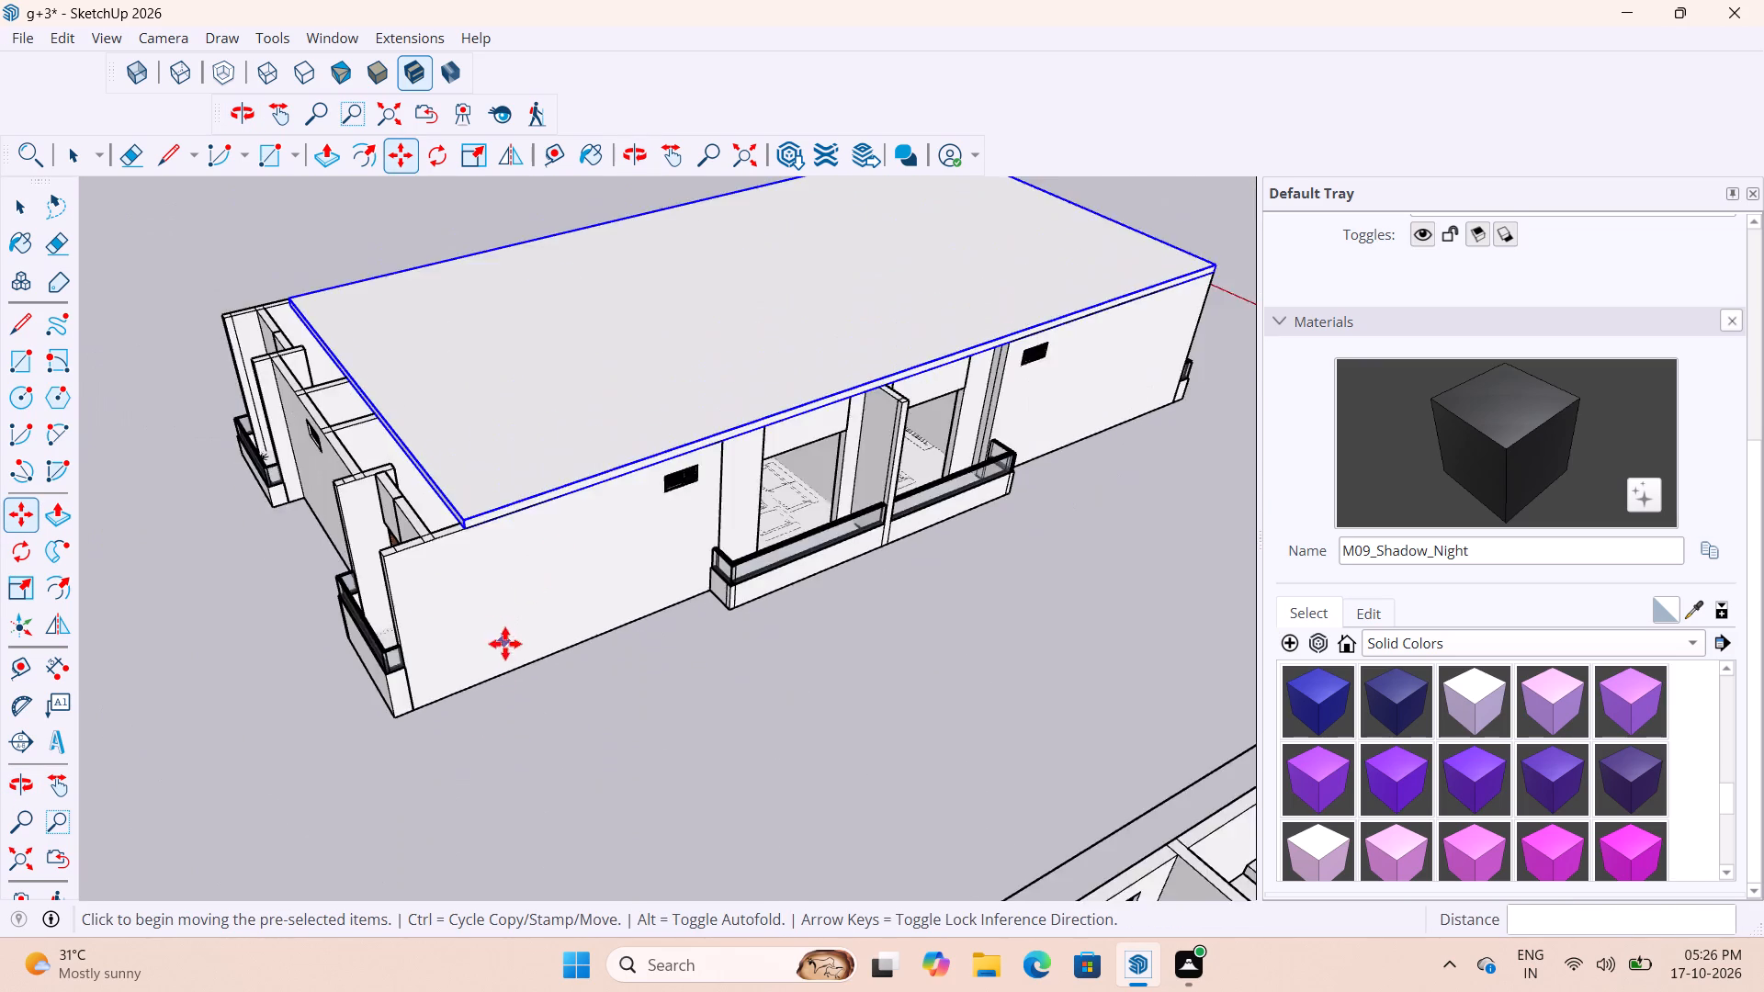
scroll(505, 644, "down", 3)
middle_click_drag(481, 572, 1054, 473)
middle_click_drag(829, 562, 247, 658)
middle_click_drag(922, 533, 441, 522)
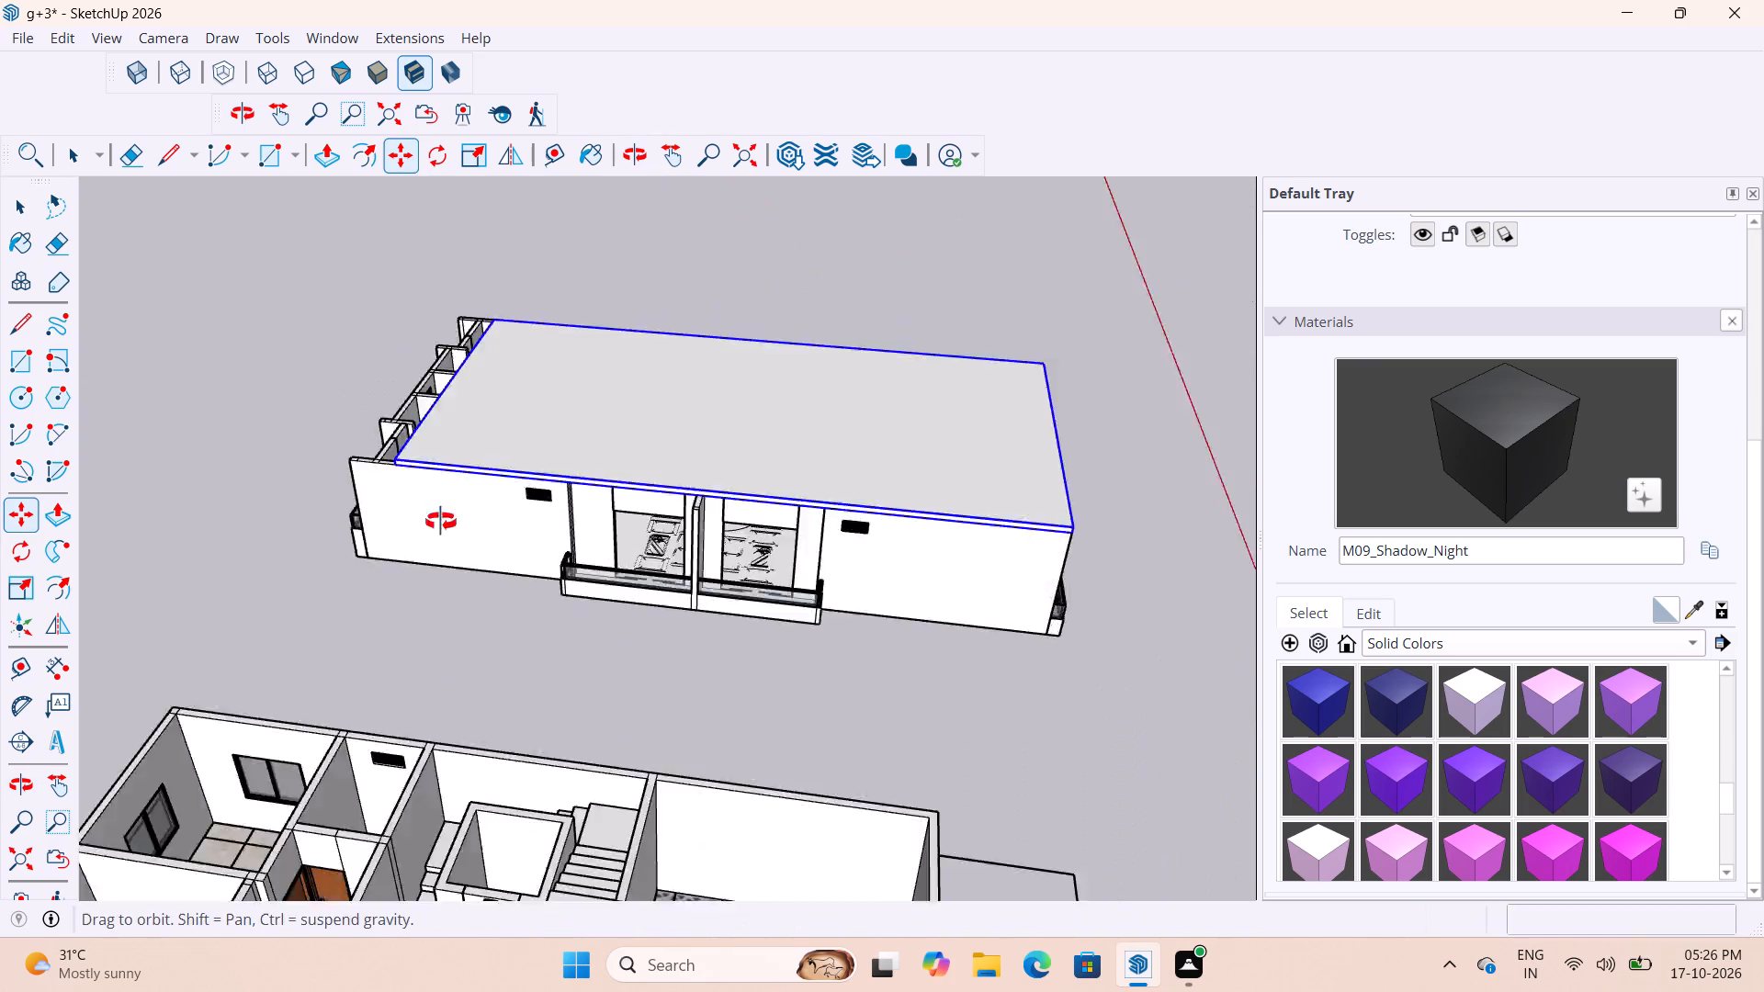
middle_click_drag(441, 522, 148, 475)
scroll(741, 698, "up", 3)
scroll(548, 606, "down", 5)
key("space")
left_click(818, 794)
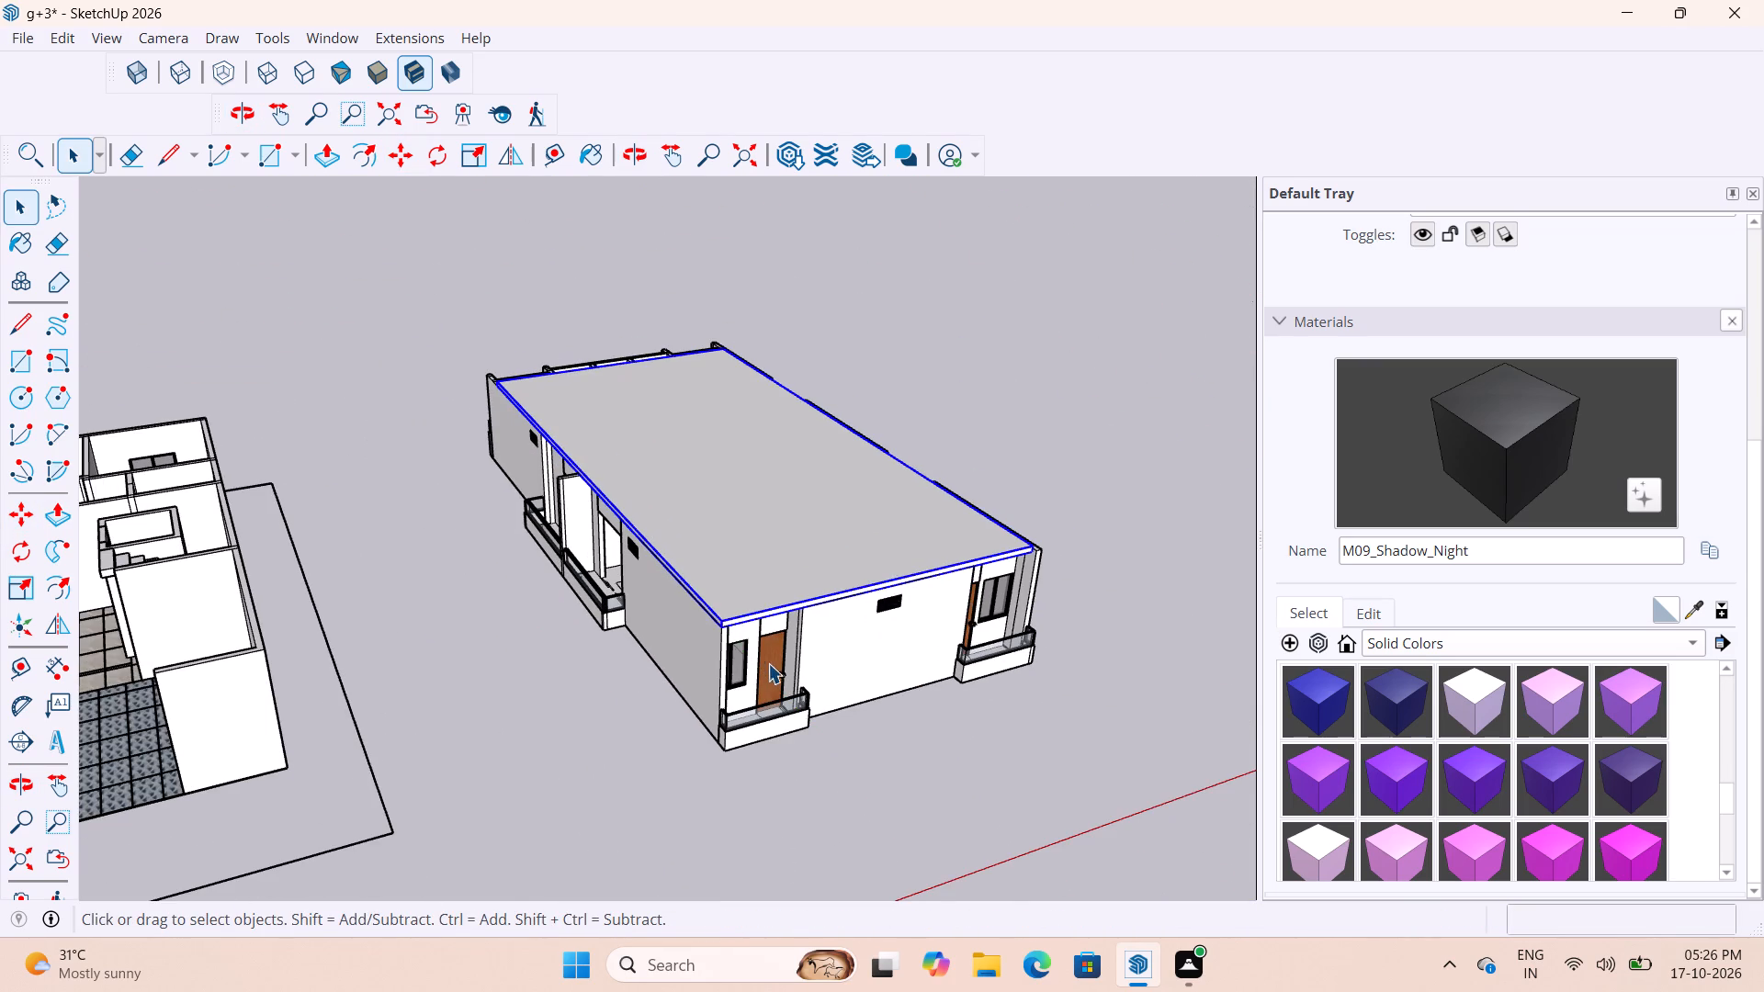
Inside the slab group, pull the long side face out about 11 1/2" to the outer face of the balcony-side wall.
scroll(763, 657, "up", 20)
scroll(763, 657, "up", 1)
middle_click_drag(663, 621, 495, 540)
scroll(412, 572, "down", 4)
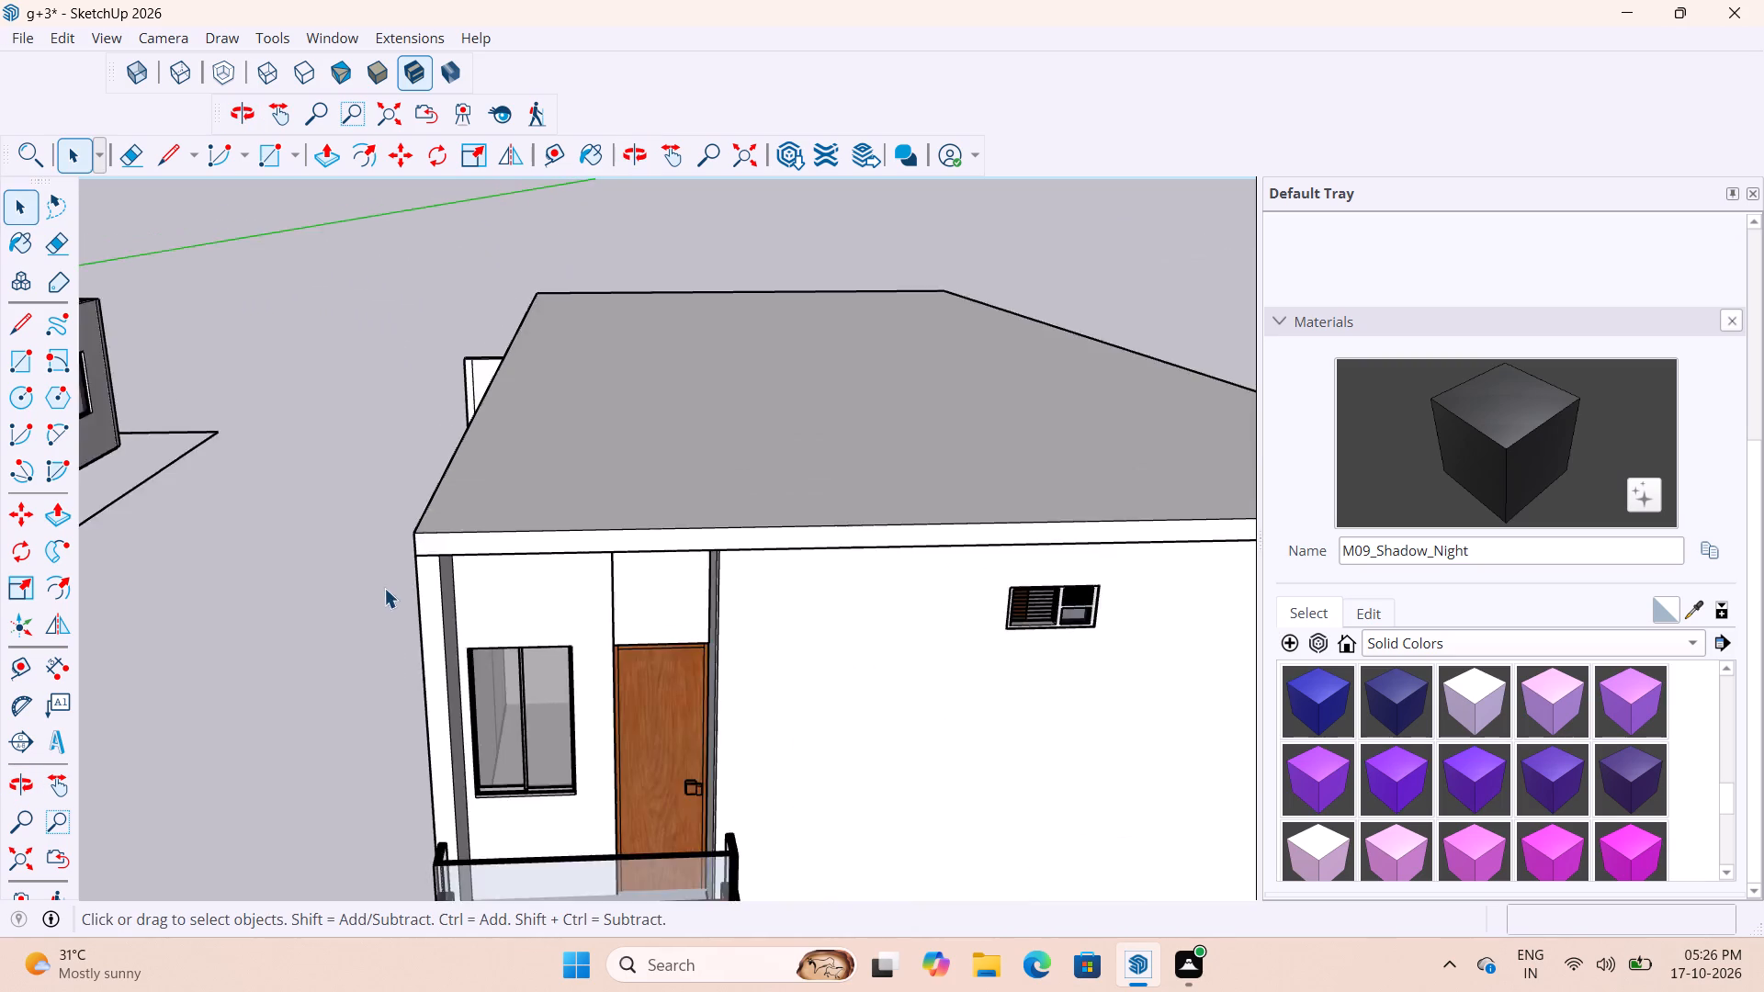
scroll(384, 588, "down", 7)
middle_click_drag(987, 603, 535, 647)
scroll(498, 573, "up", 15)
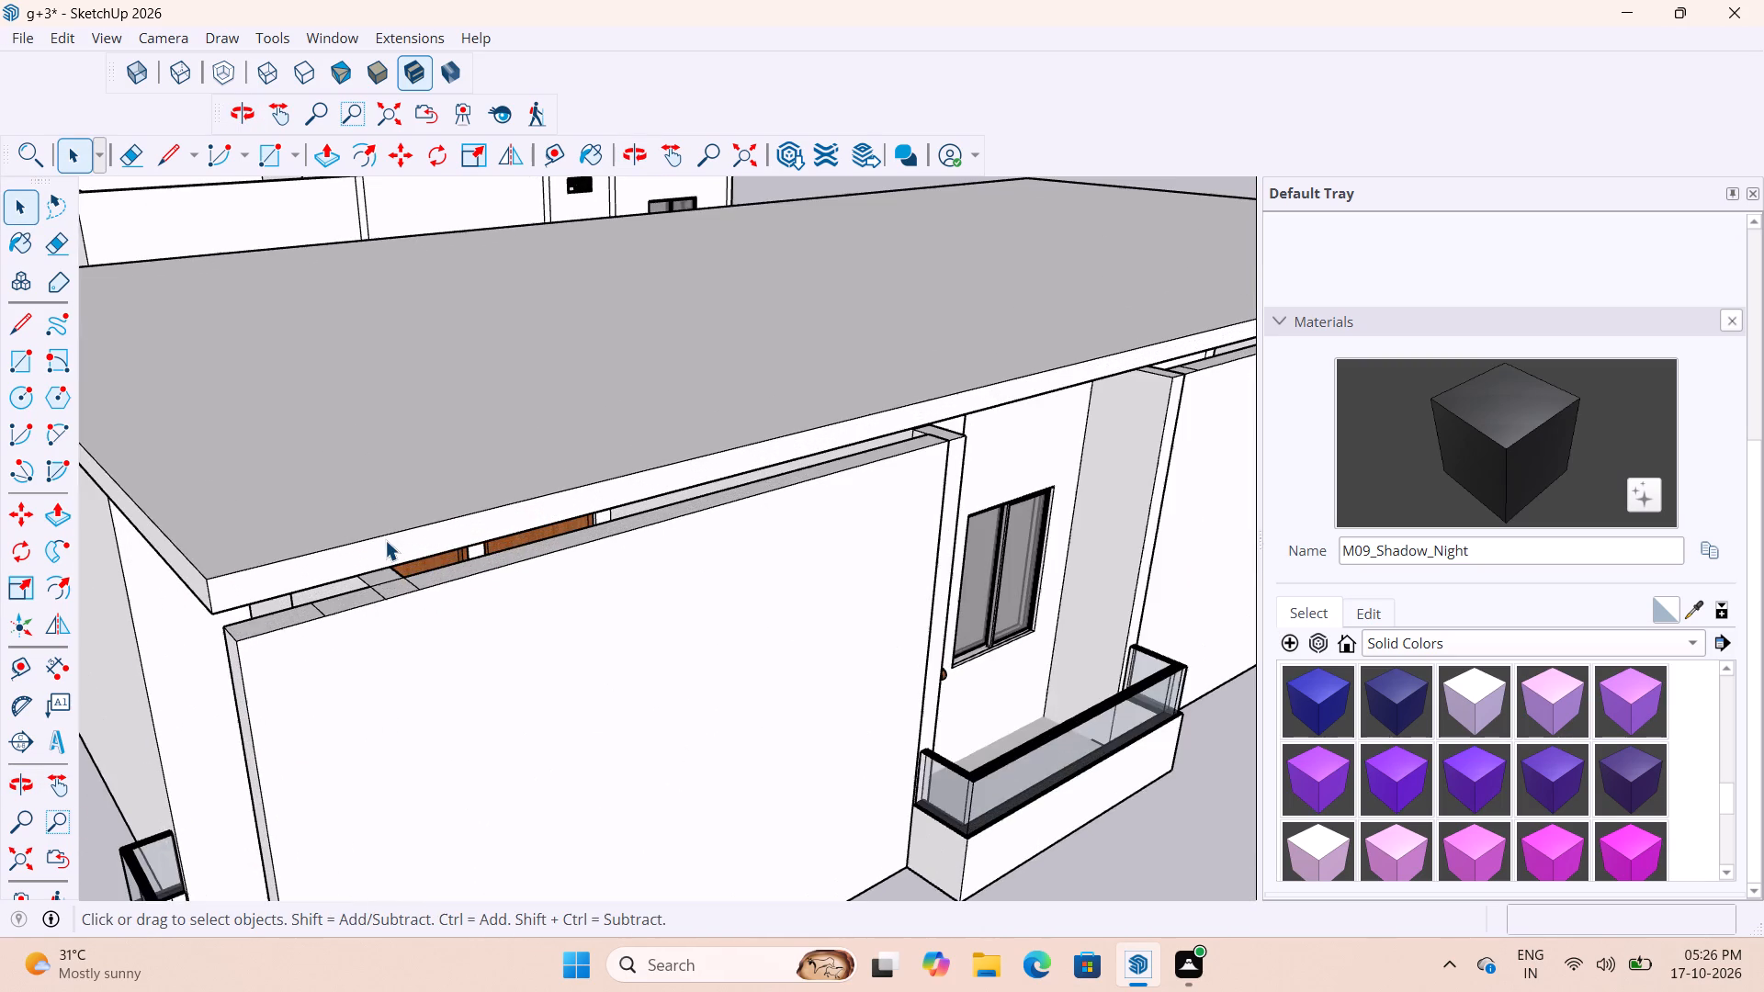
double_click(384, 541)
key("p")
left_click(303, 561)
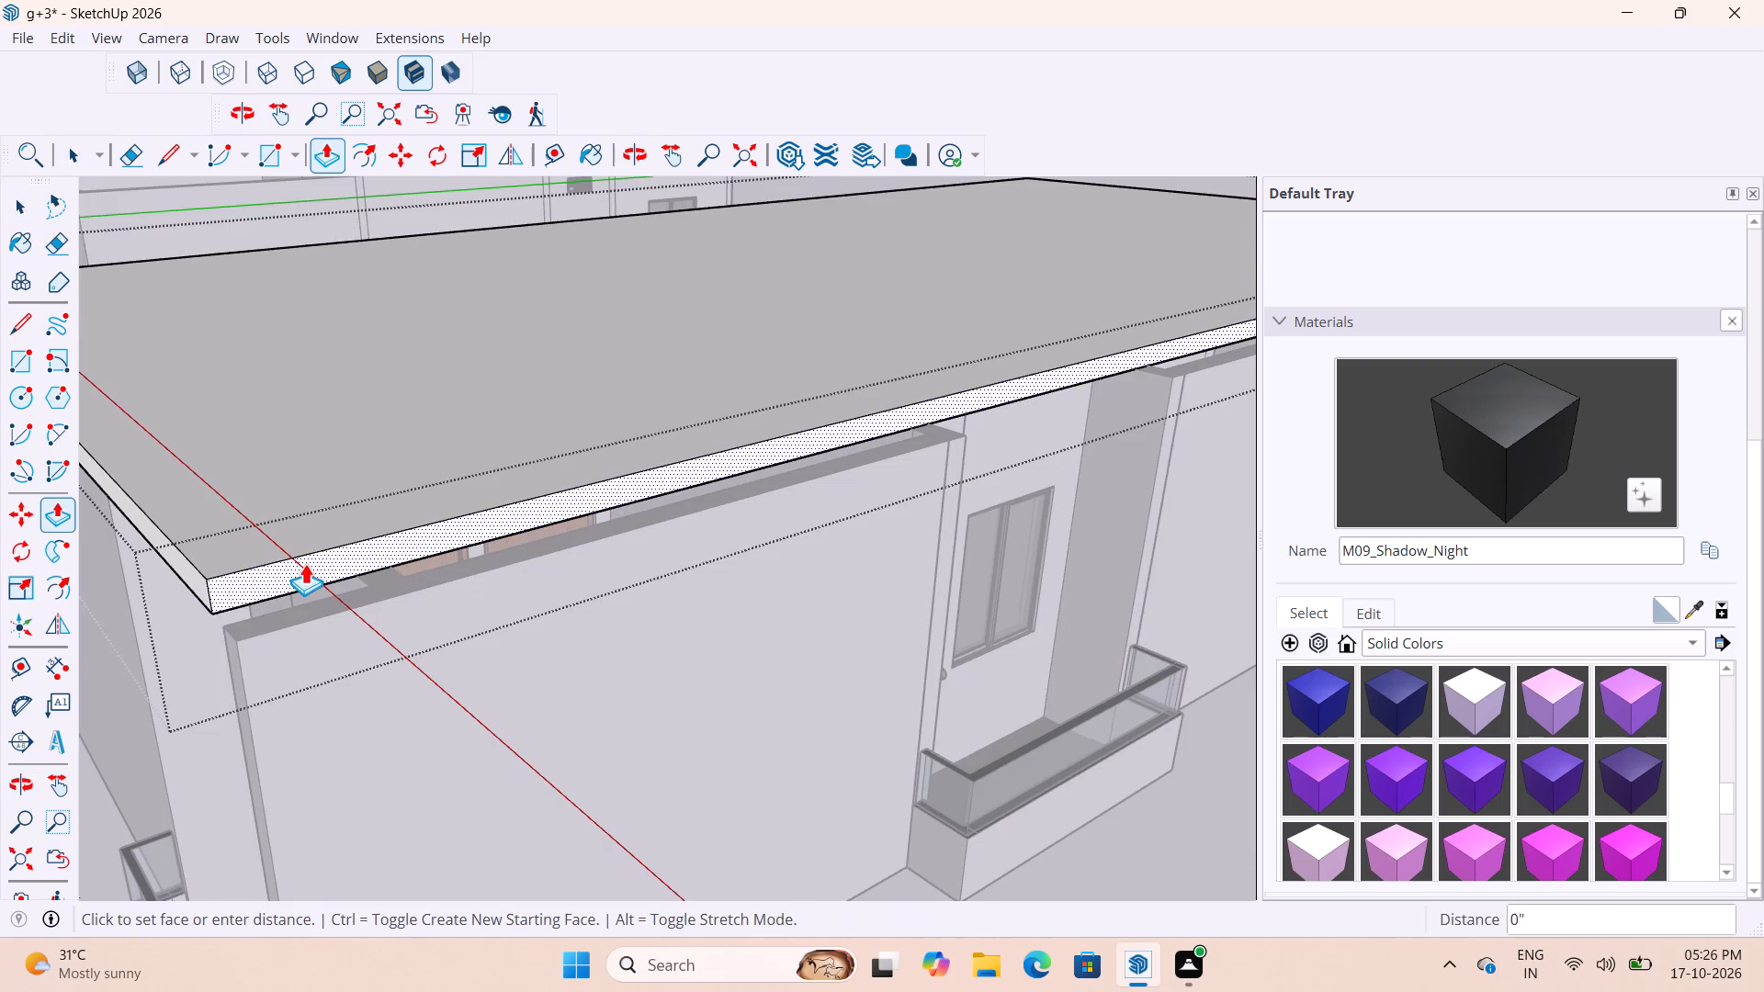
left_click(233, 646)
scroll(454, 643, "down", 3)
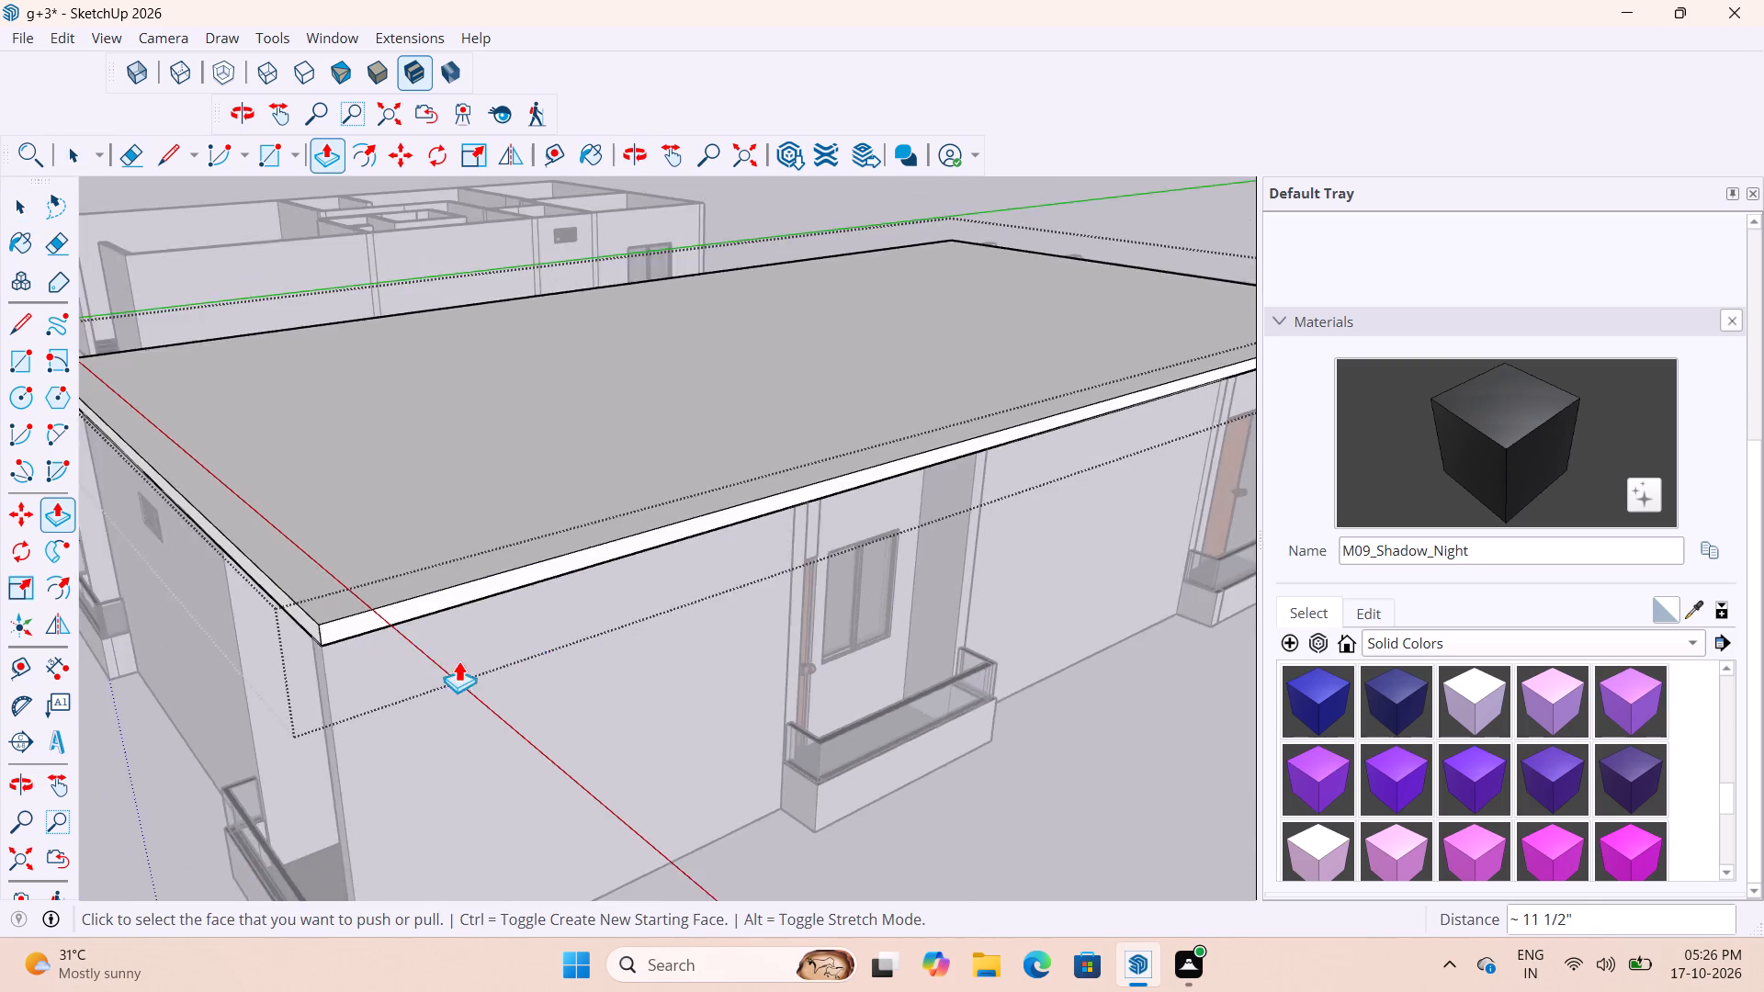
Pull the slab's short end face out about 3' 11 15/16" to the outer face of the balcony end wall, and leave the slab group.
scroll(458, 660, "down", 8)
middle_click_drag(950, 585, 586, 575)
scroll(1223, 589, "up", 4)
middle_click_drag(1071, 560, 932, 551)
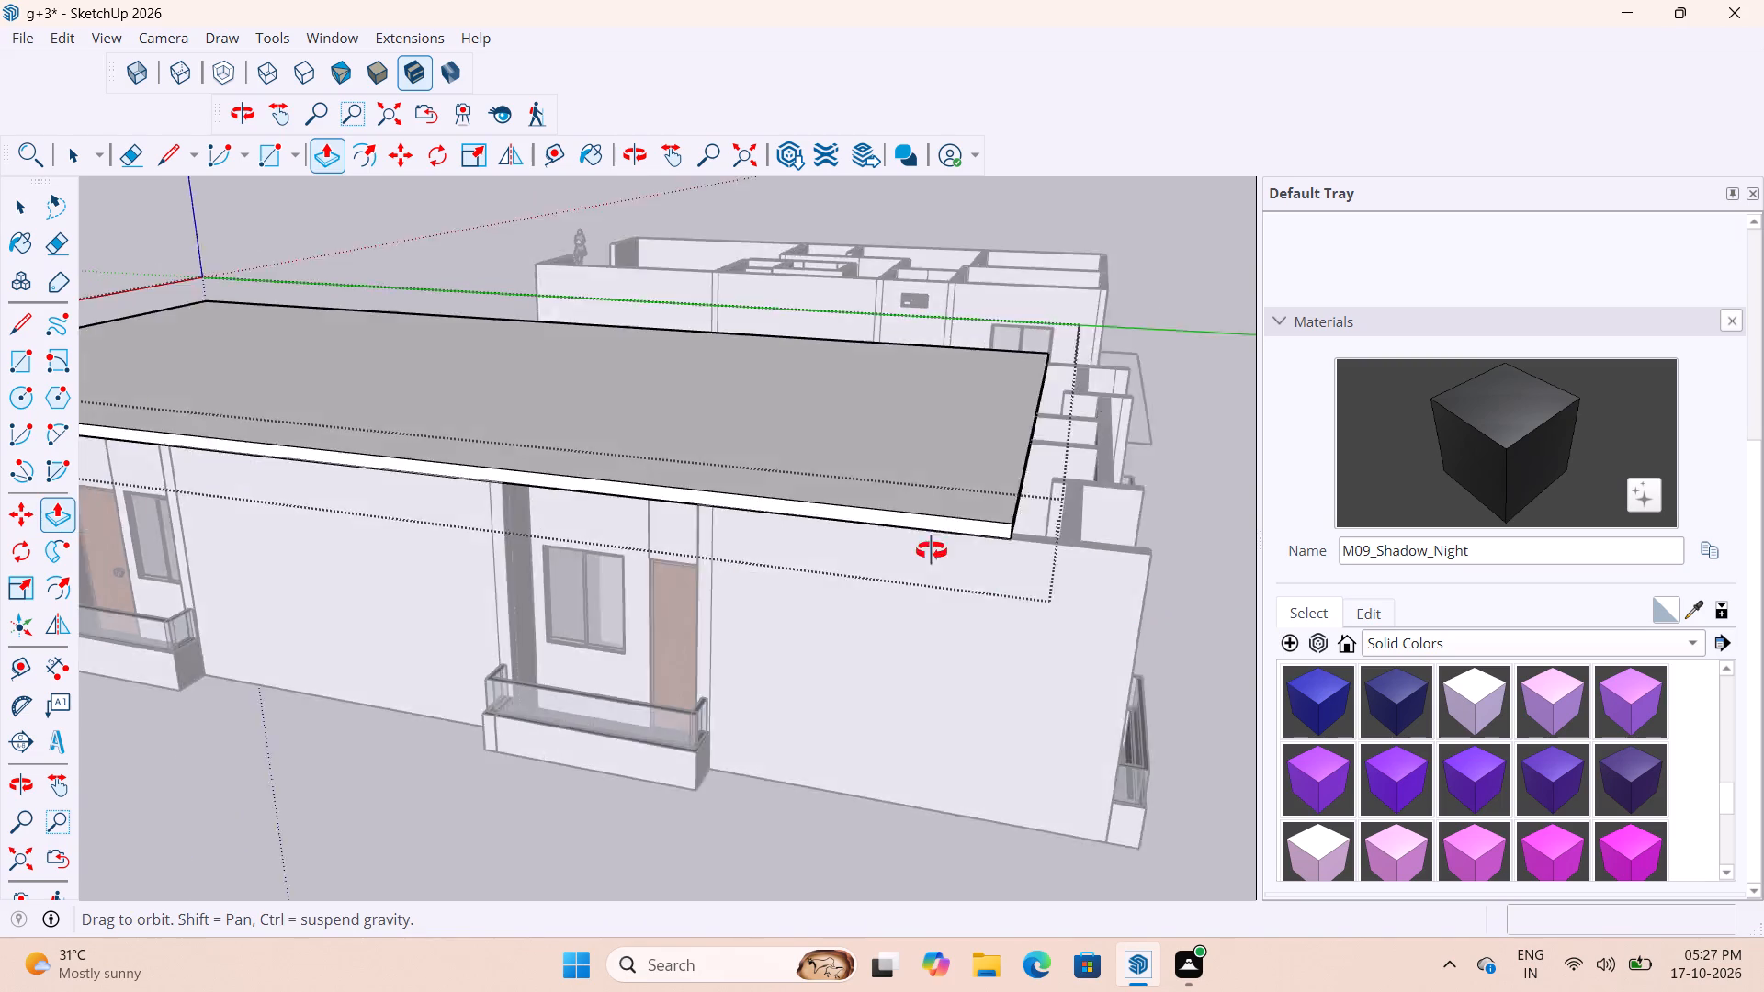
middle_click_drag(932, 551, 645, 592)
scroll(697, 605, "up", 3)
left_click(648, 573)
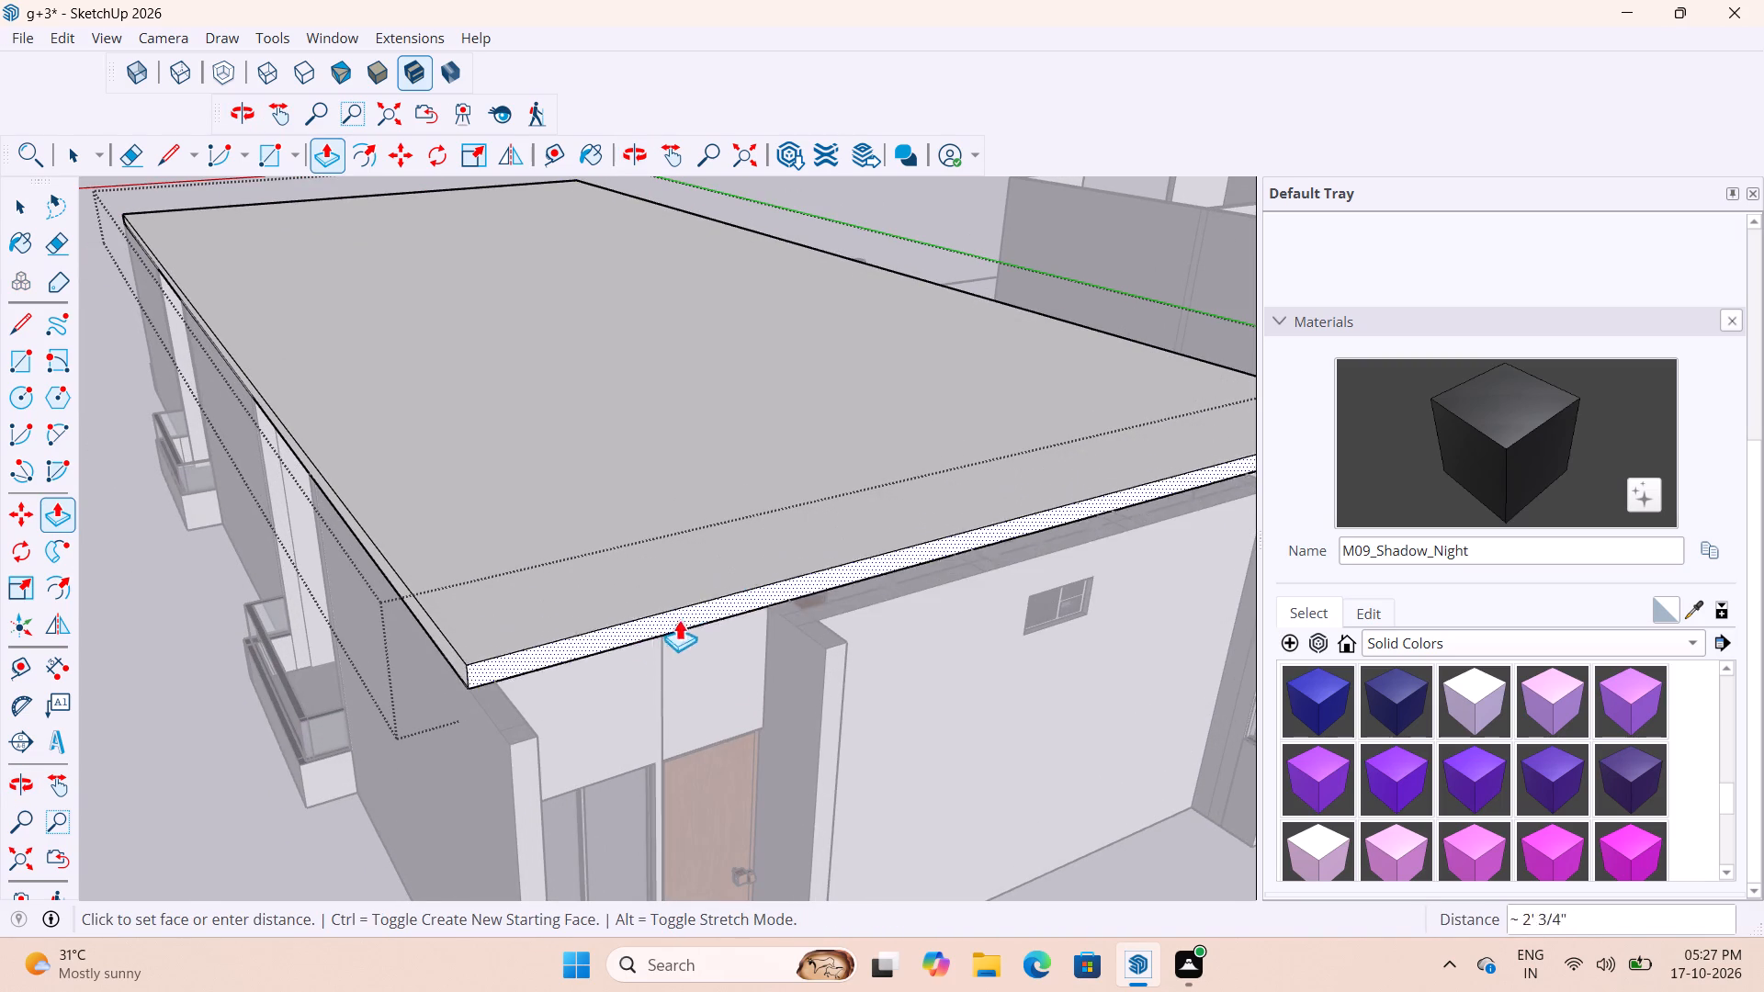
left_click(514, 744)
scroll(514, 692, "down", 10)
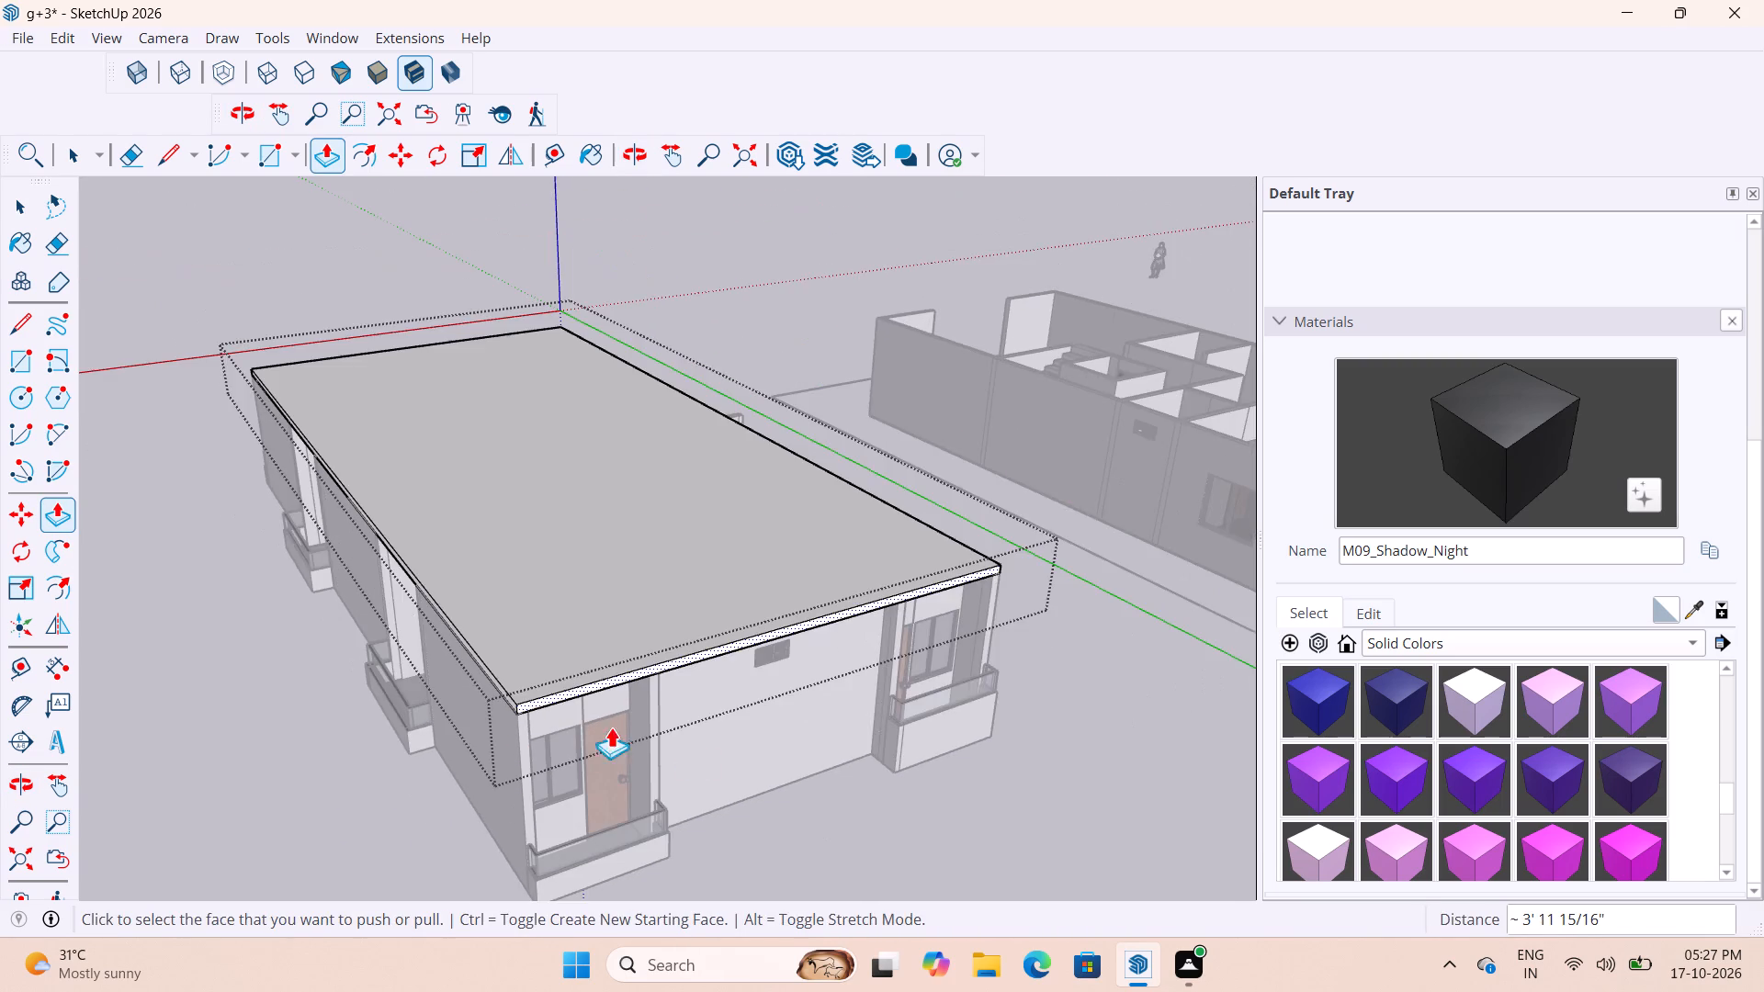
key("space")
key("space")
left_click(765, 790)
Measure the depth of the slab overhang at the recessed end wall between the two balconies.
scroll(895, 726, "up", 4)
middle_click_drag(870, 707, 776, 621)
scroll(514, 419, "up", 3)
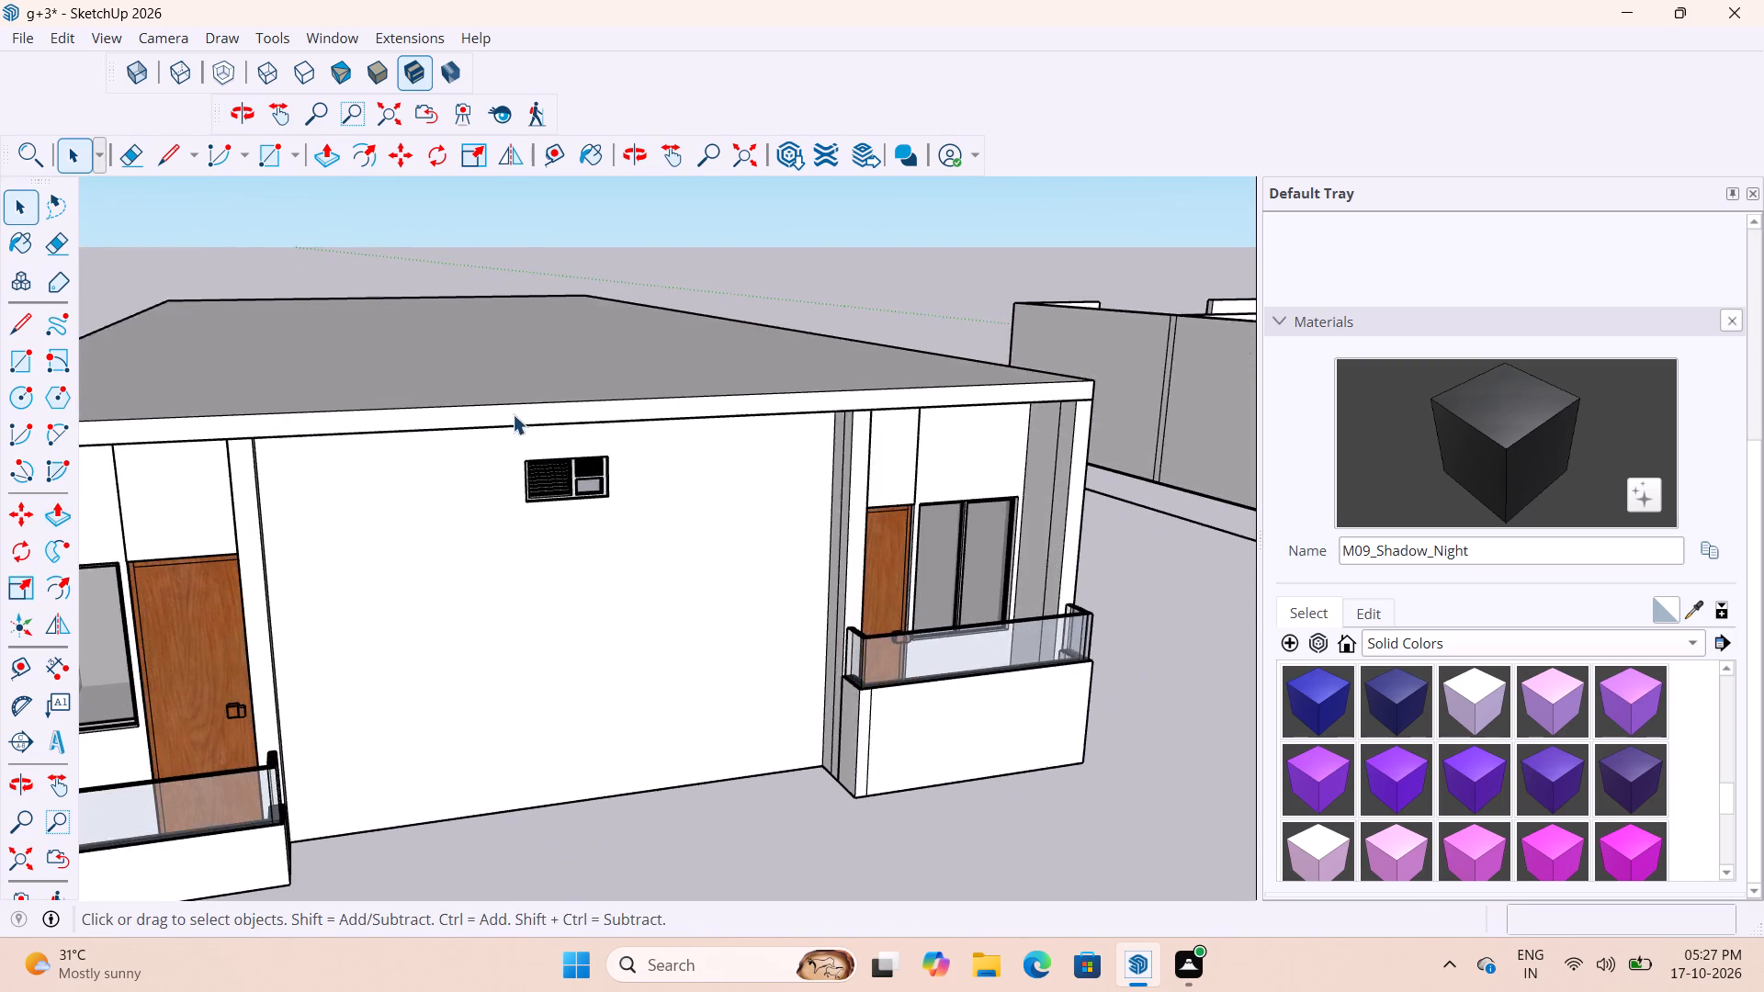
middle_click_drag(533, 411, 532, 256)
scroll(605, 85, "up", 4)
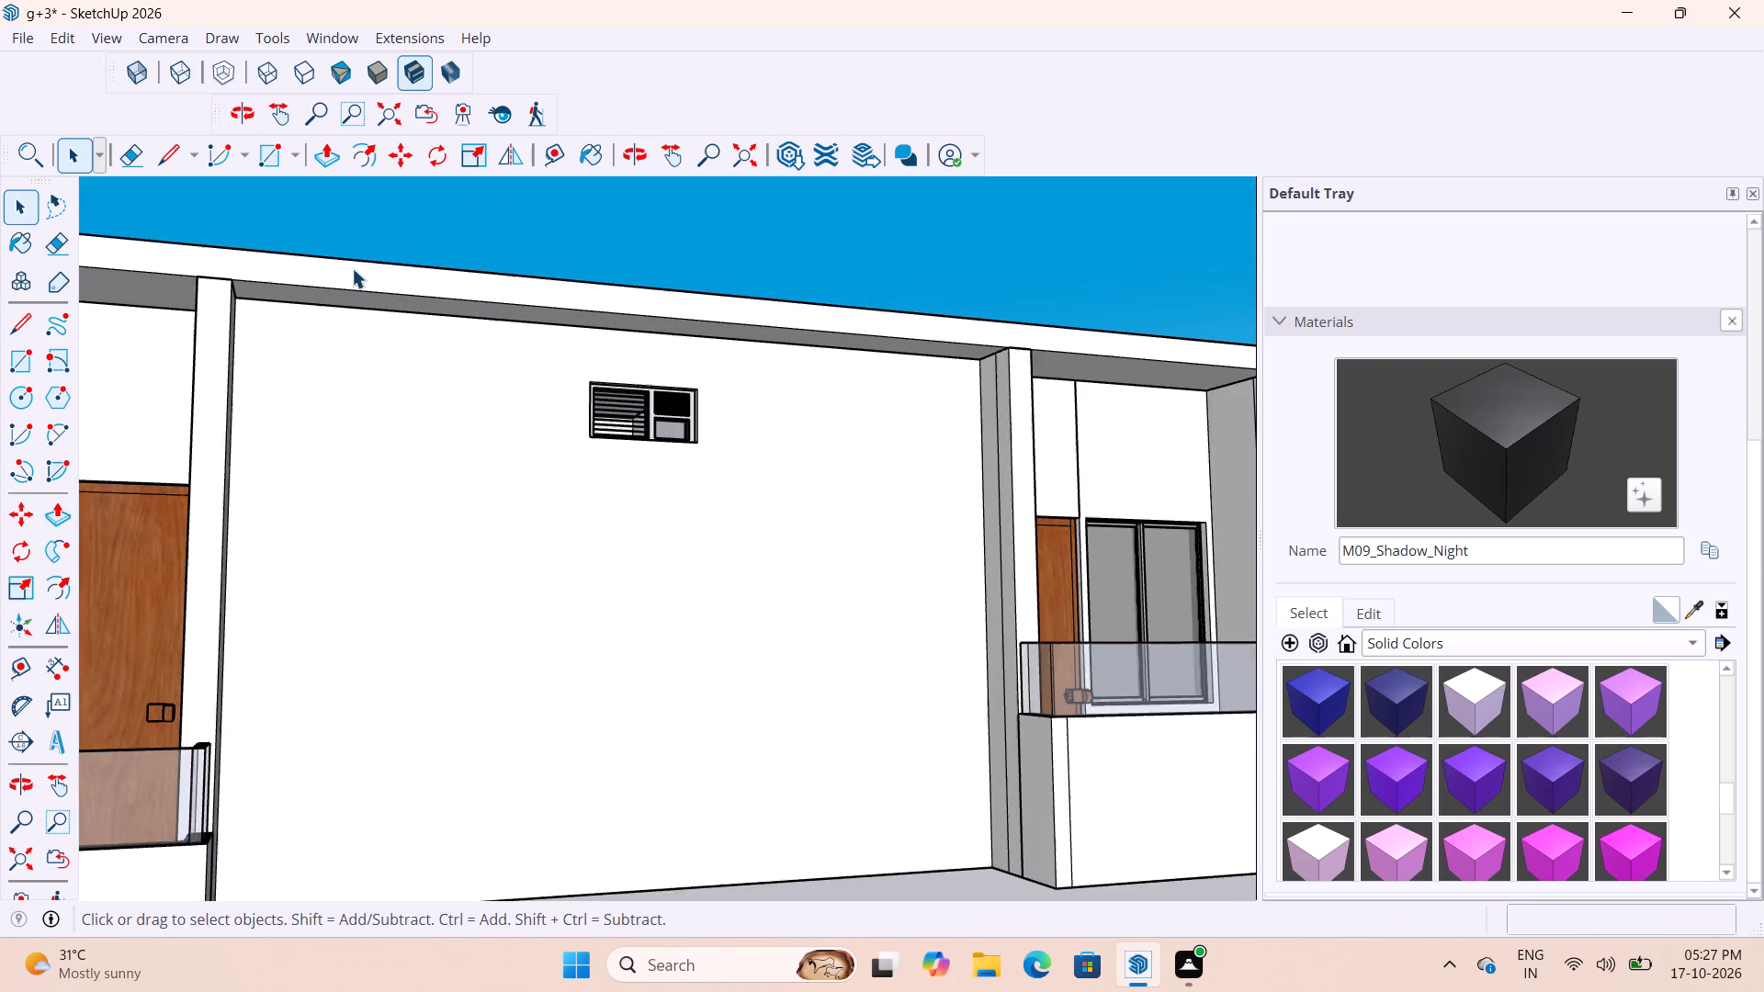
scroll(352, 268, "up", 3)
scroll(160, 361, "up", 12)
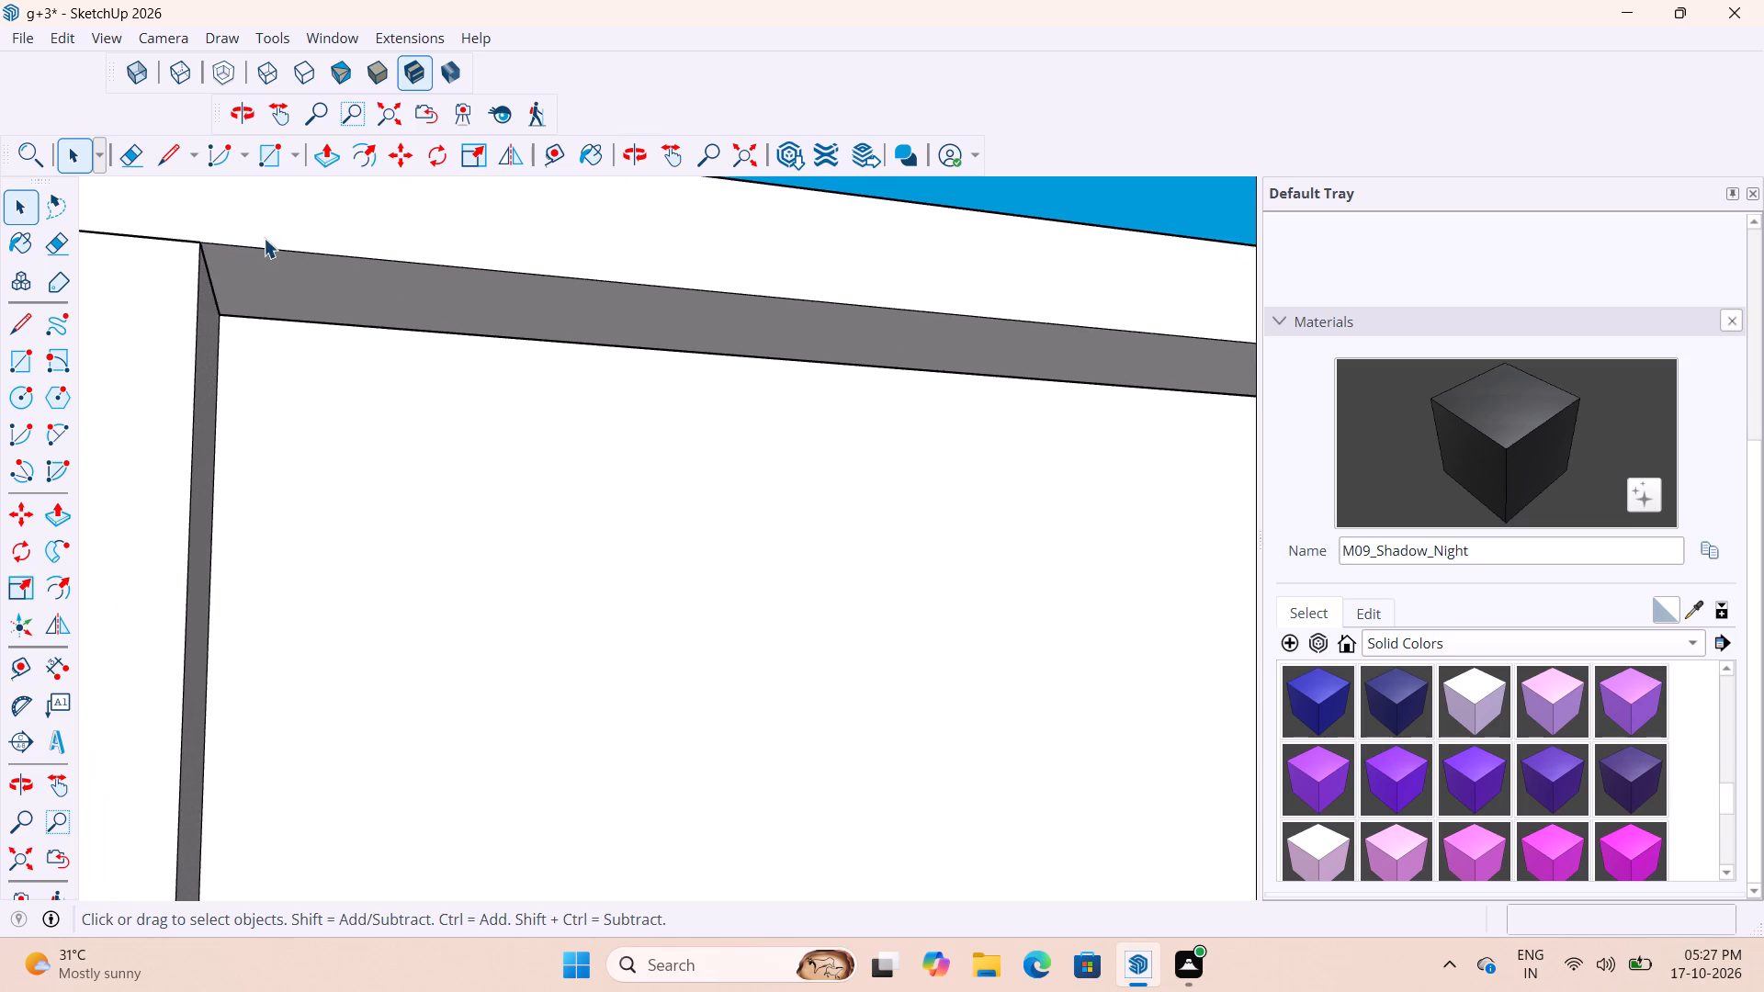
middle_click_drag(266, 247, 245, 283)
middle_click_drag(190, 290, 243, 360)
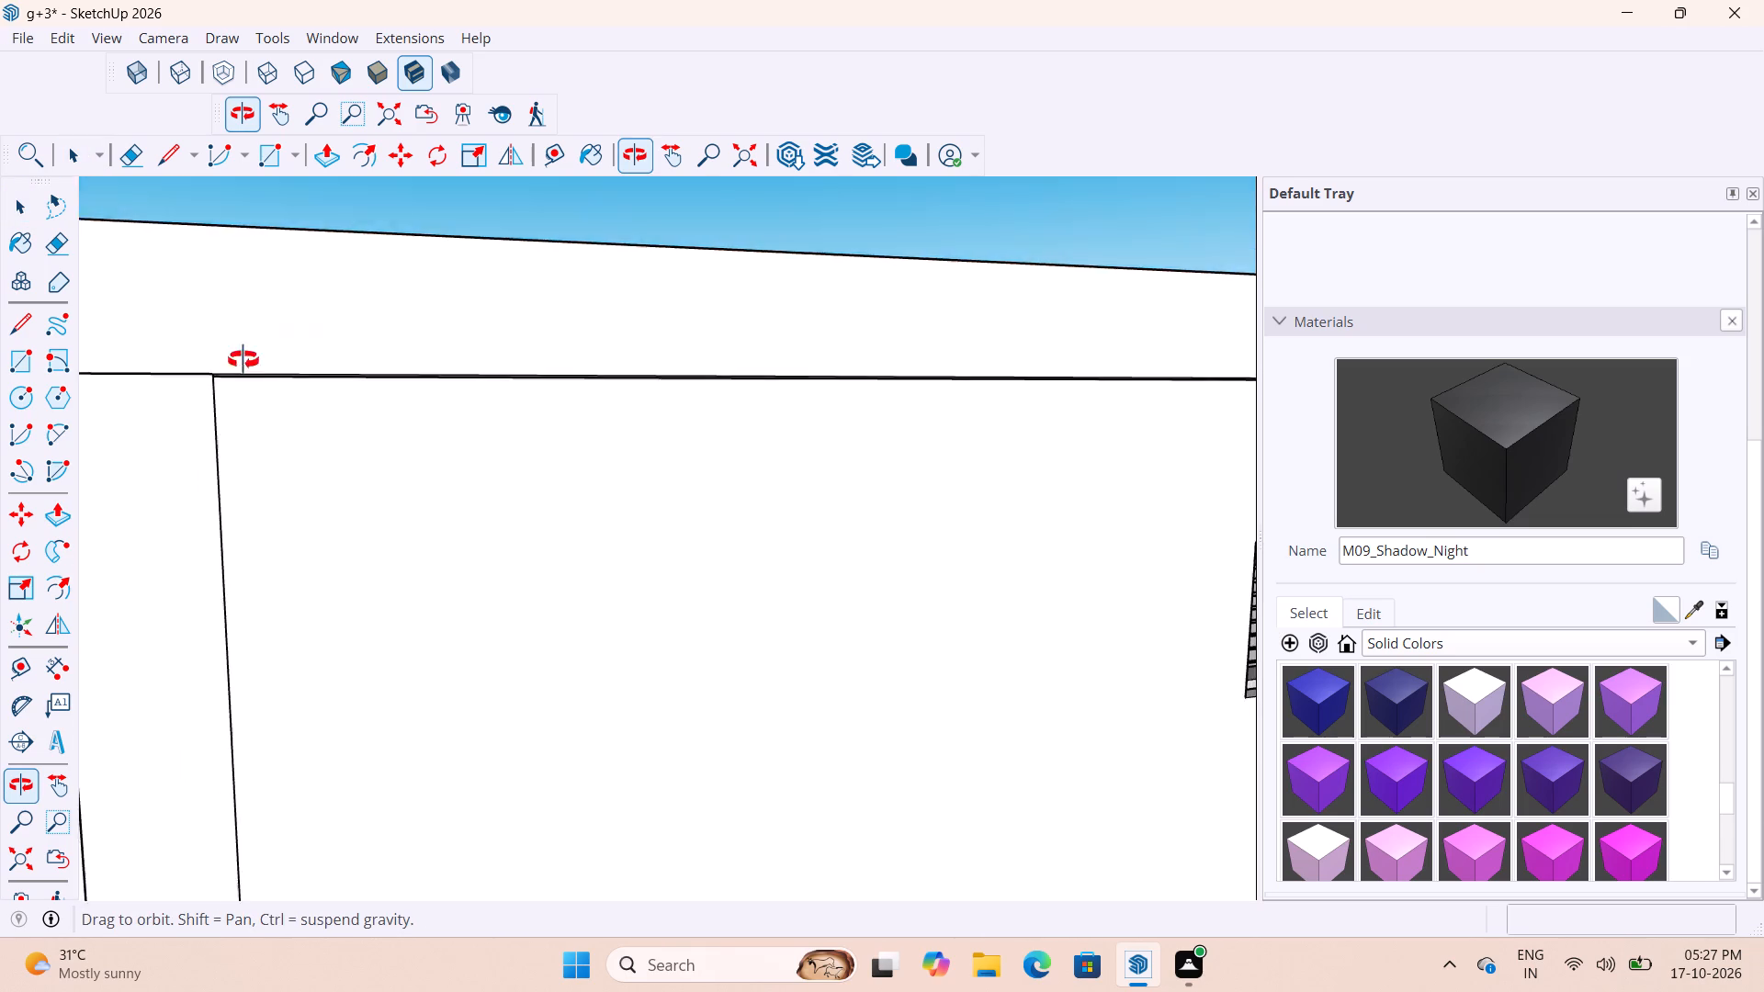
middle_click_drag(243, 360, 207, 276)
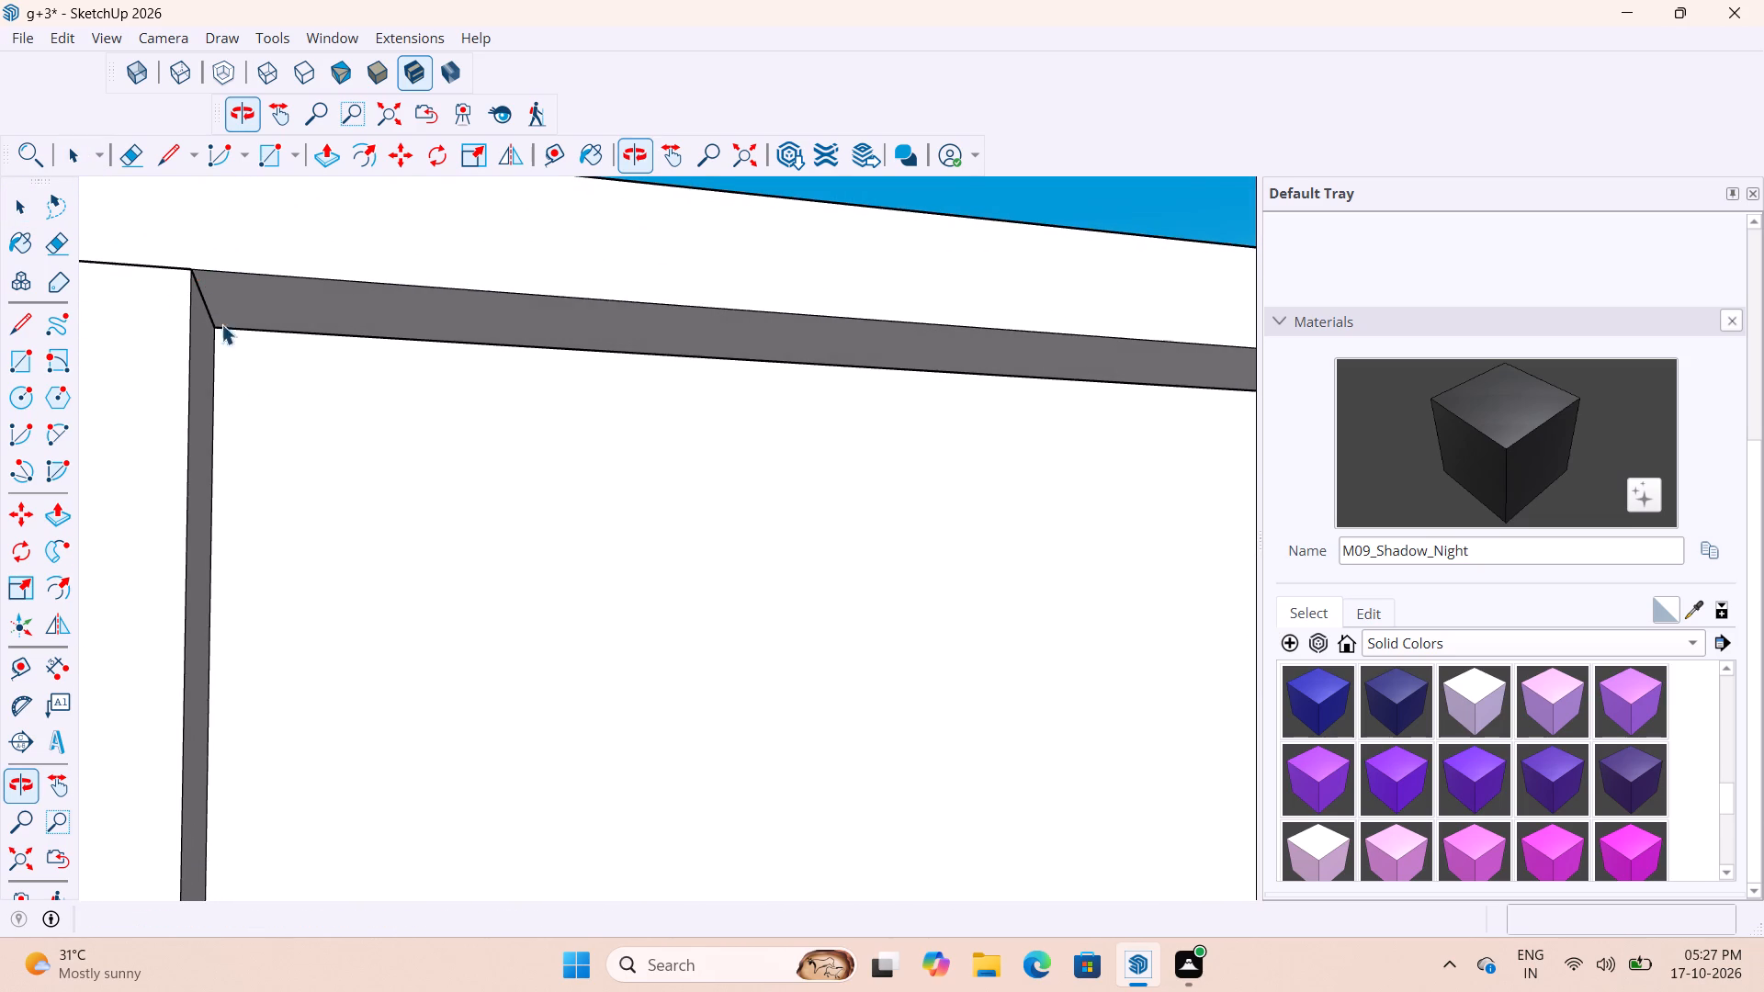
key("t")
left_click(214, 321)
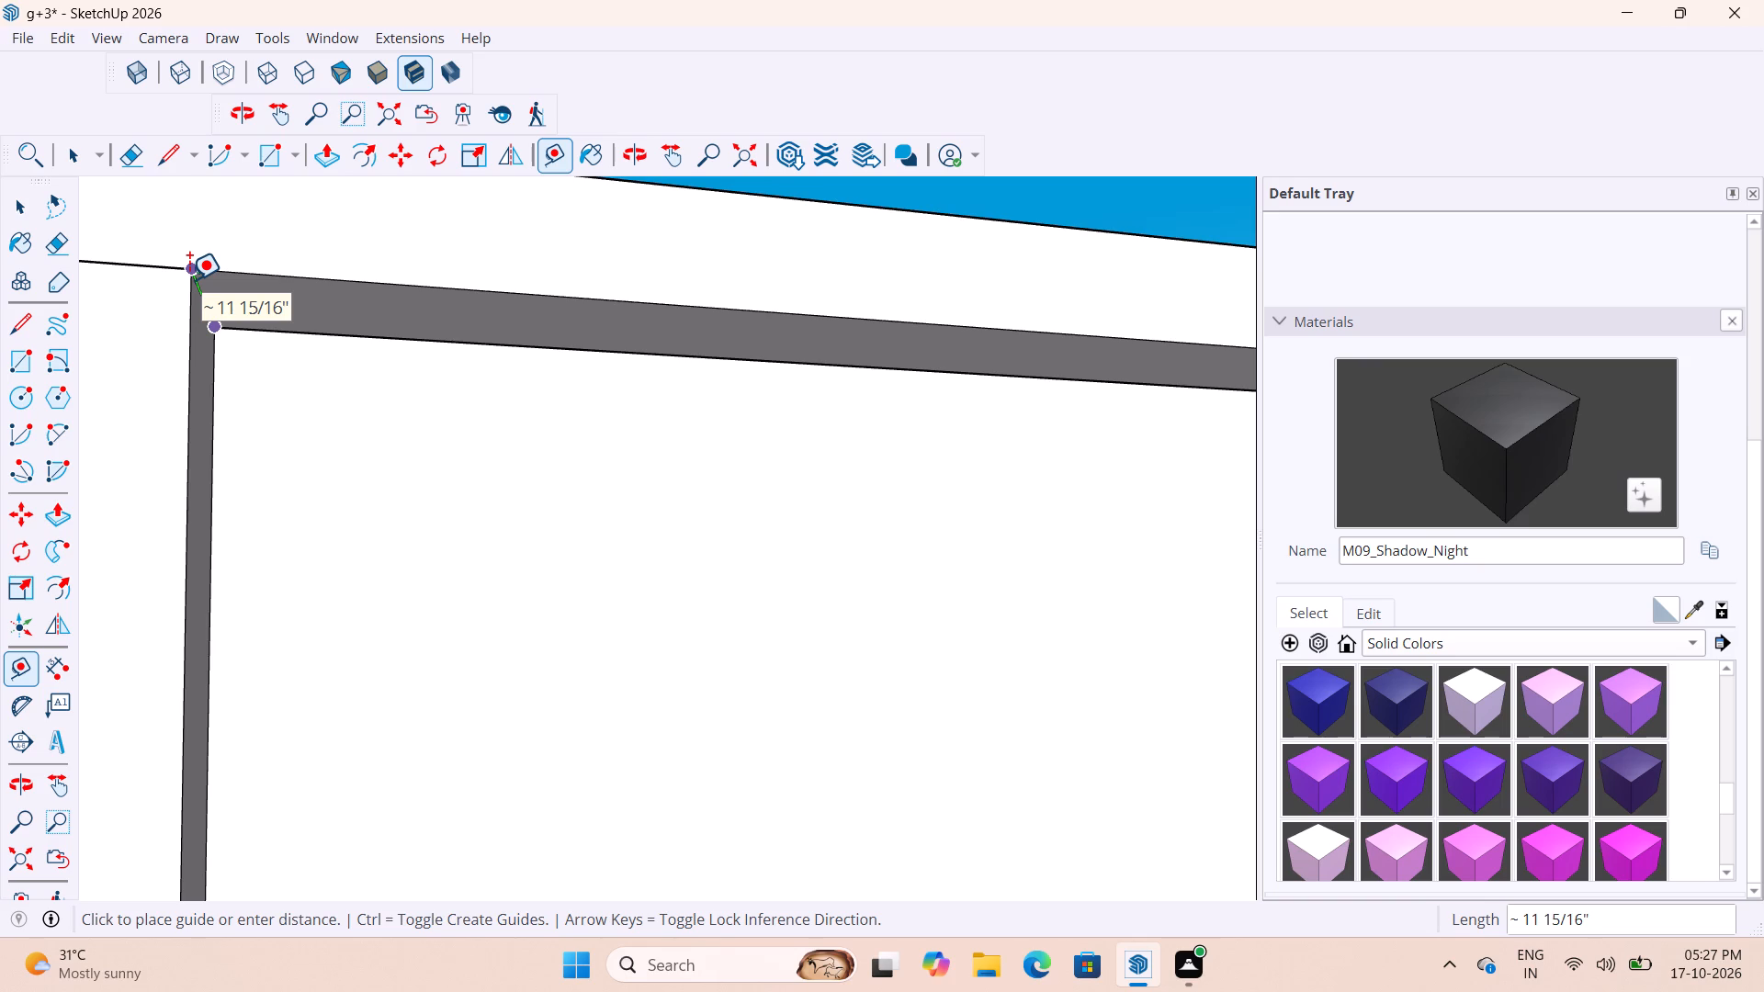
scroll(189, 280, "down", 2)
middle_click_drag(191, 281, 238, 474)
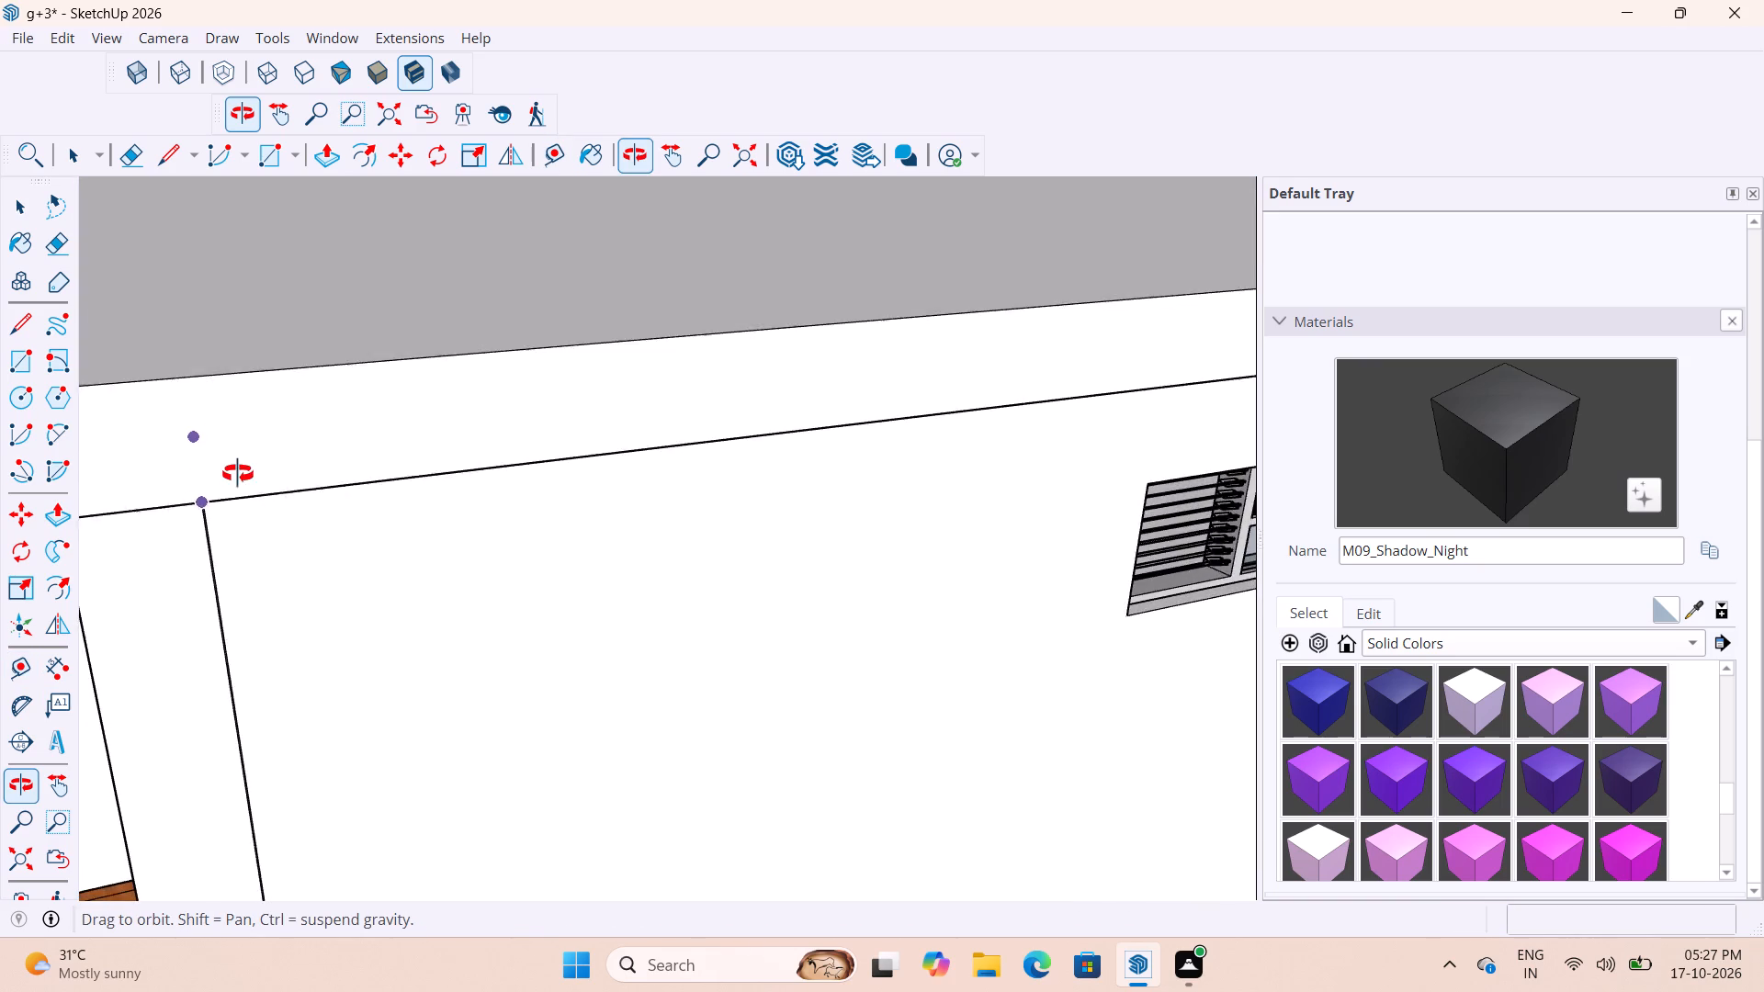
middle_click_drag(238, 474, 261, 532)
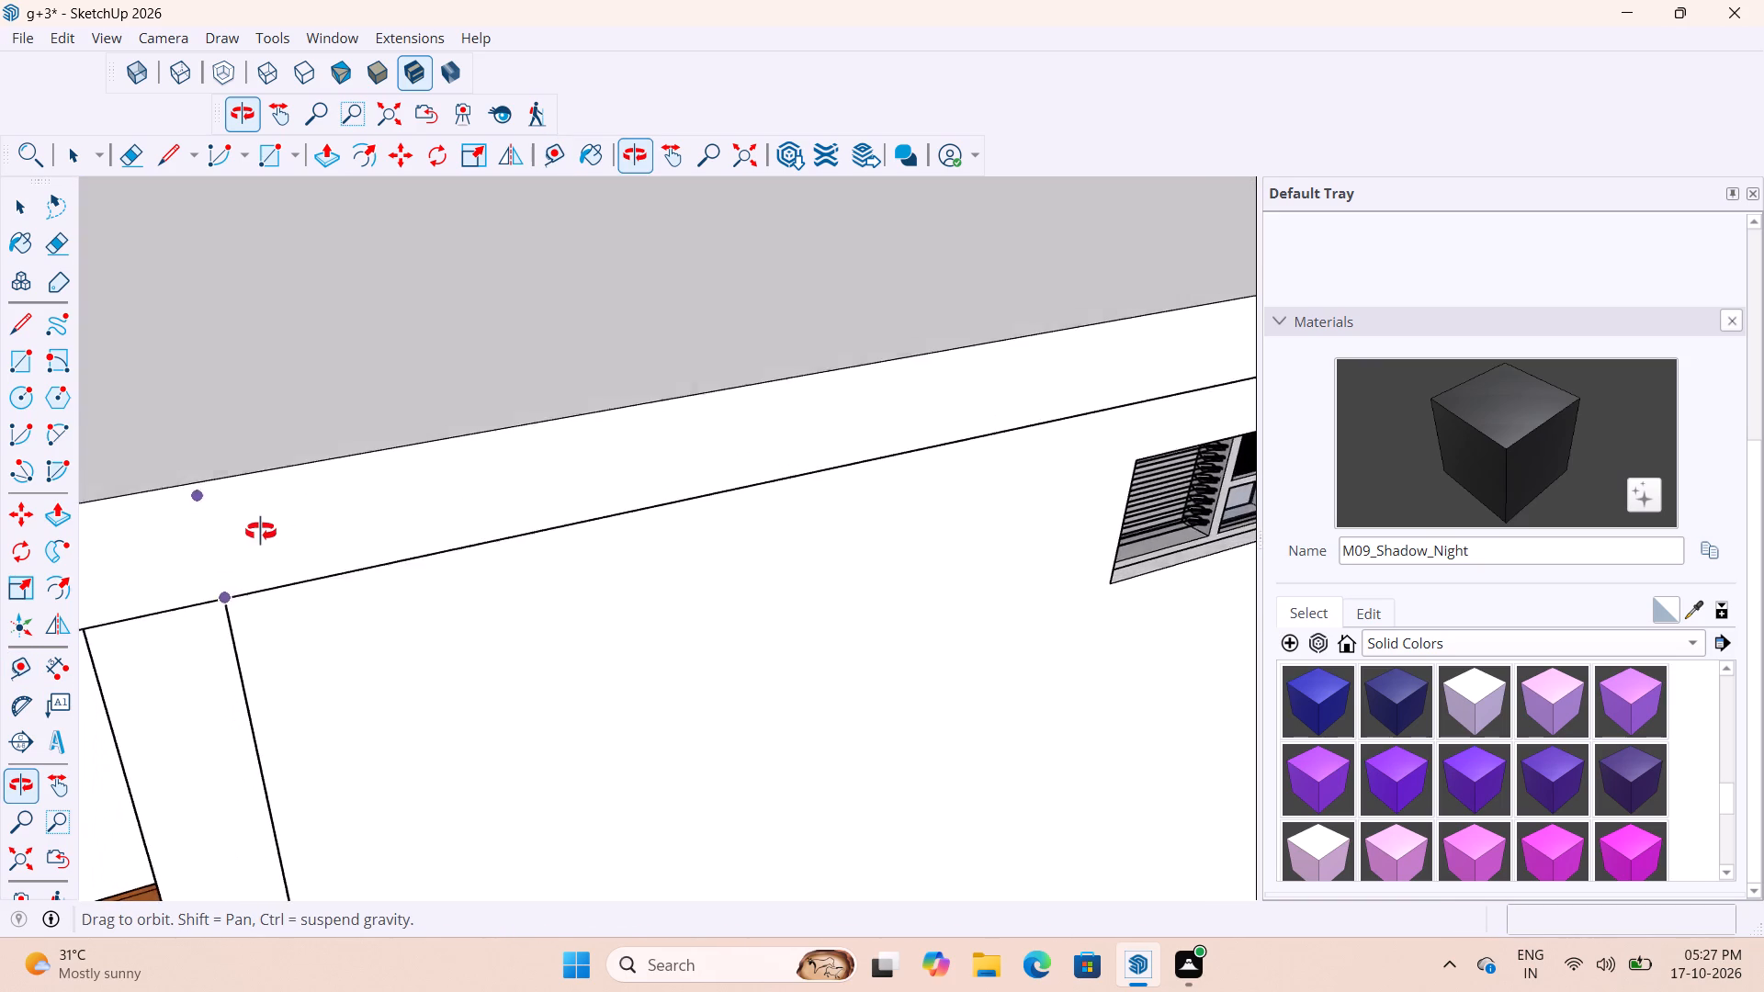
middle_click_drag(261, 532, 259, 538)
scroll(267, 478, "down", 12)
scroll(322, 473, "down", 12)
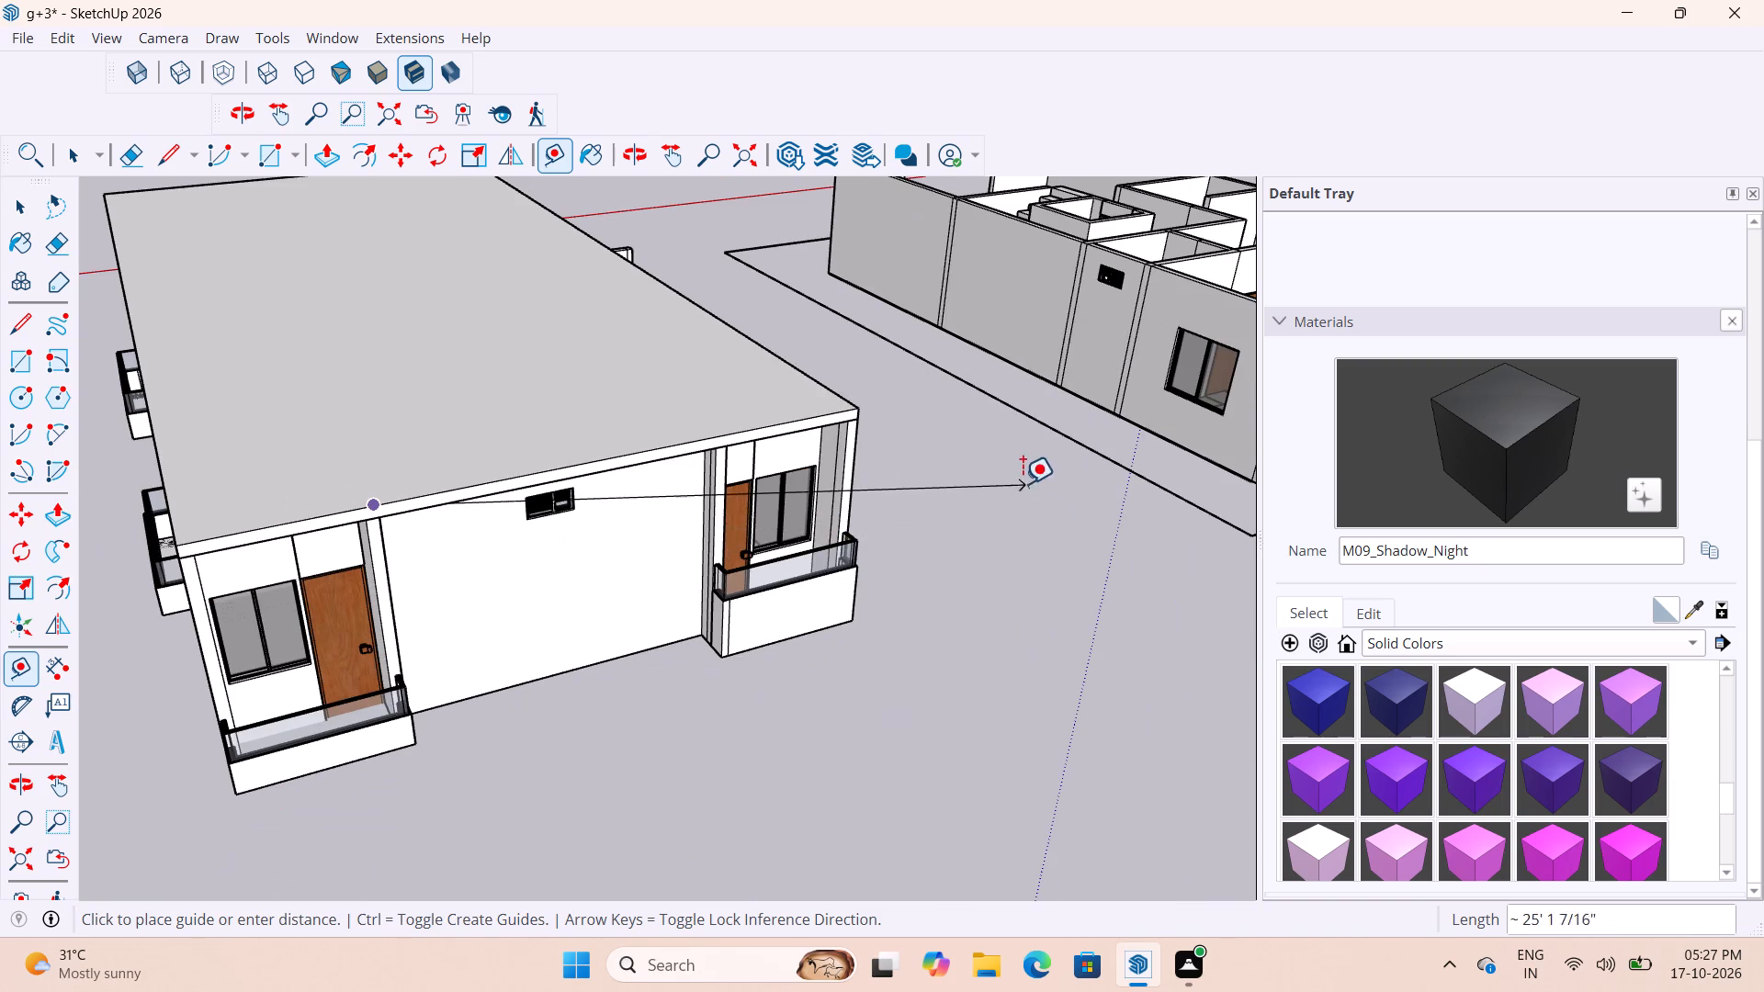
key("space")
Examine how the extended slab meets the walls, balconies and recesses along the building's sides and end.
scroll(733, 520, "up", 4)
middle_click_drag(908, 529, 704, 461)
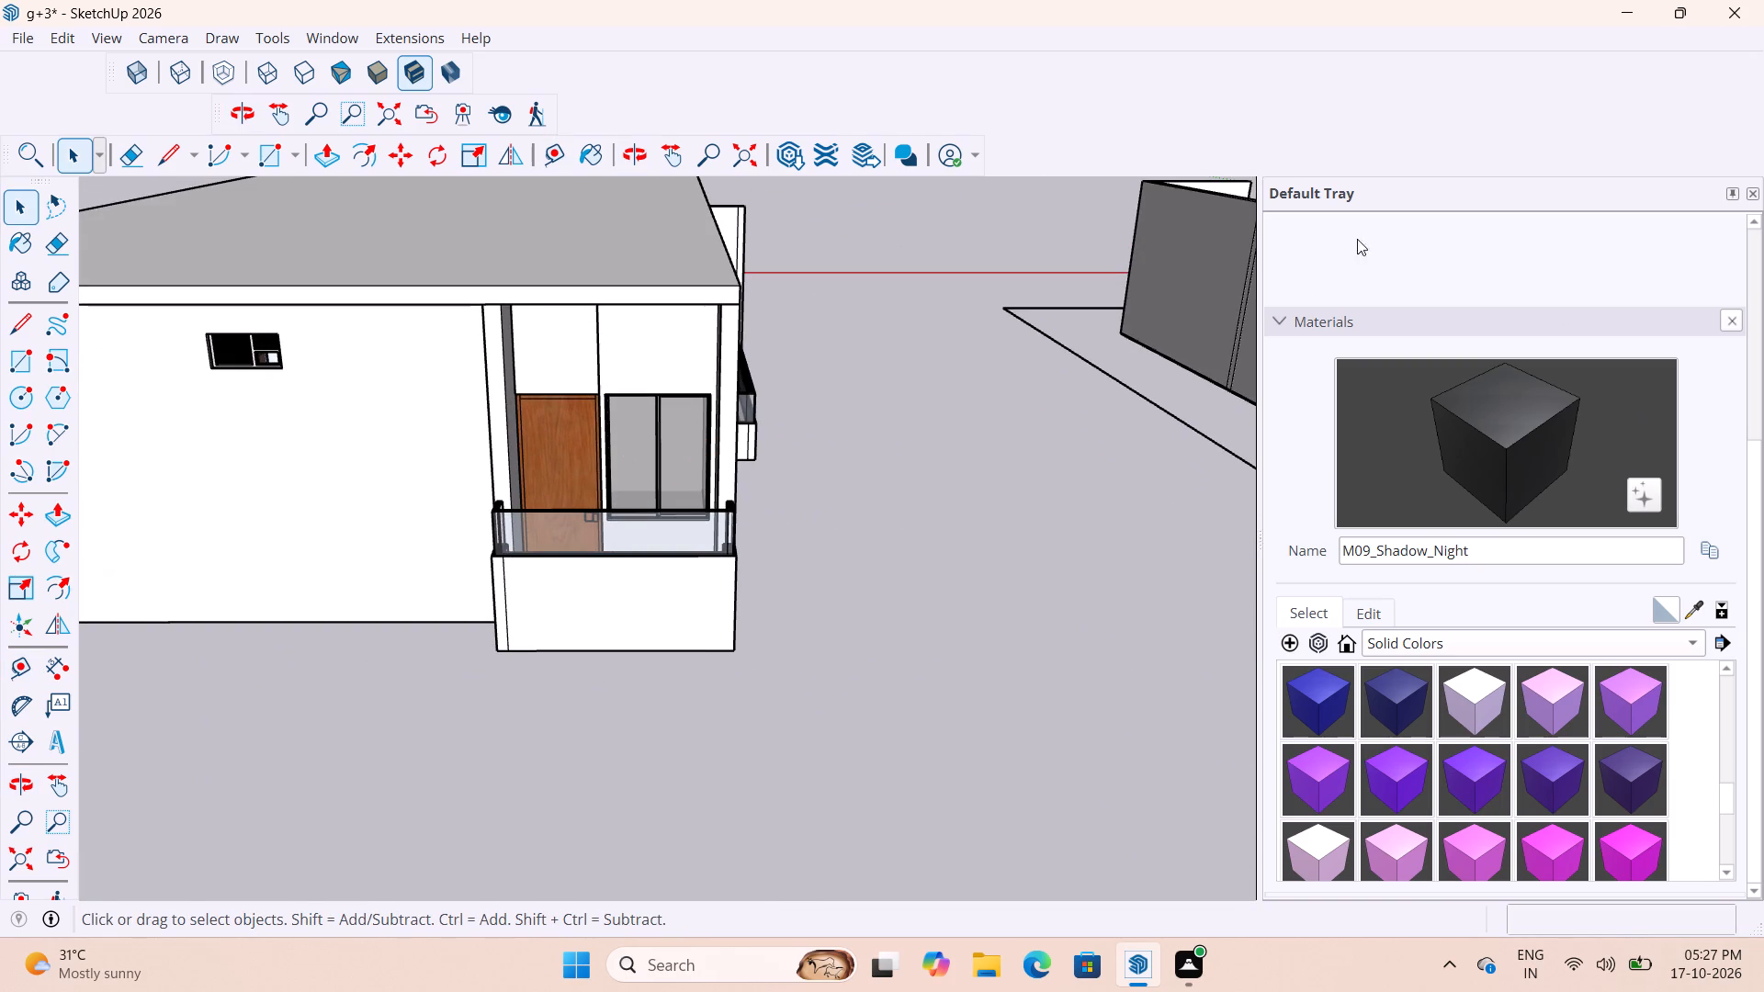
scroll(1353, 564, "down", 5)
scroll(635, 434, "down", 9)
scroll(498, 399, "up", 4)
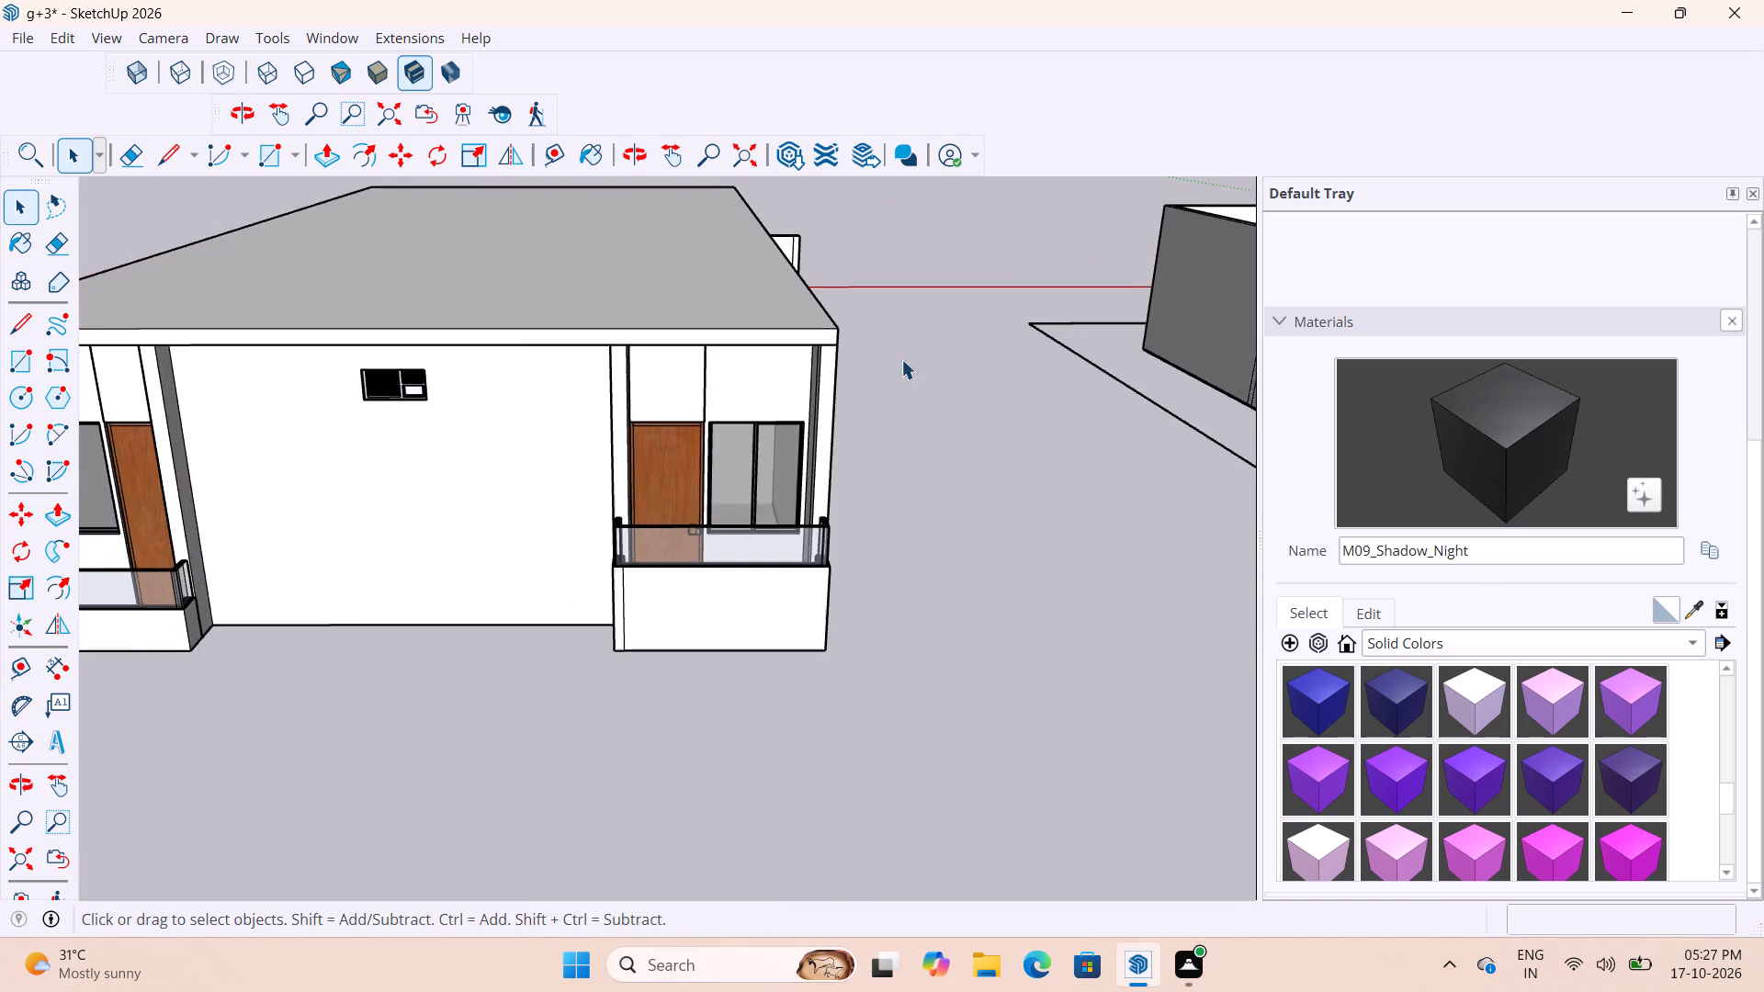
scroll(916, 365, "down", 3)
scroll(1035, 369, "down", 5)
middle_click_drag(933, 372, 704, 487)
scroll(741, 410, "up", 4)
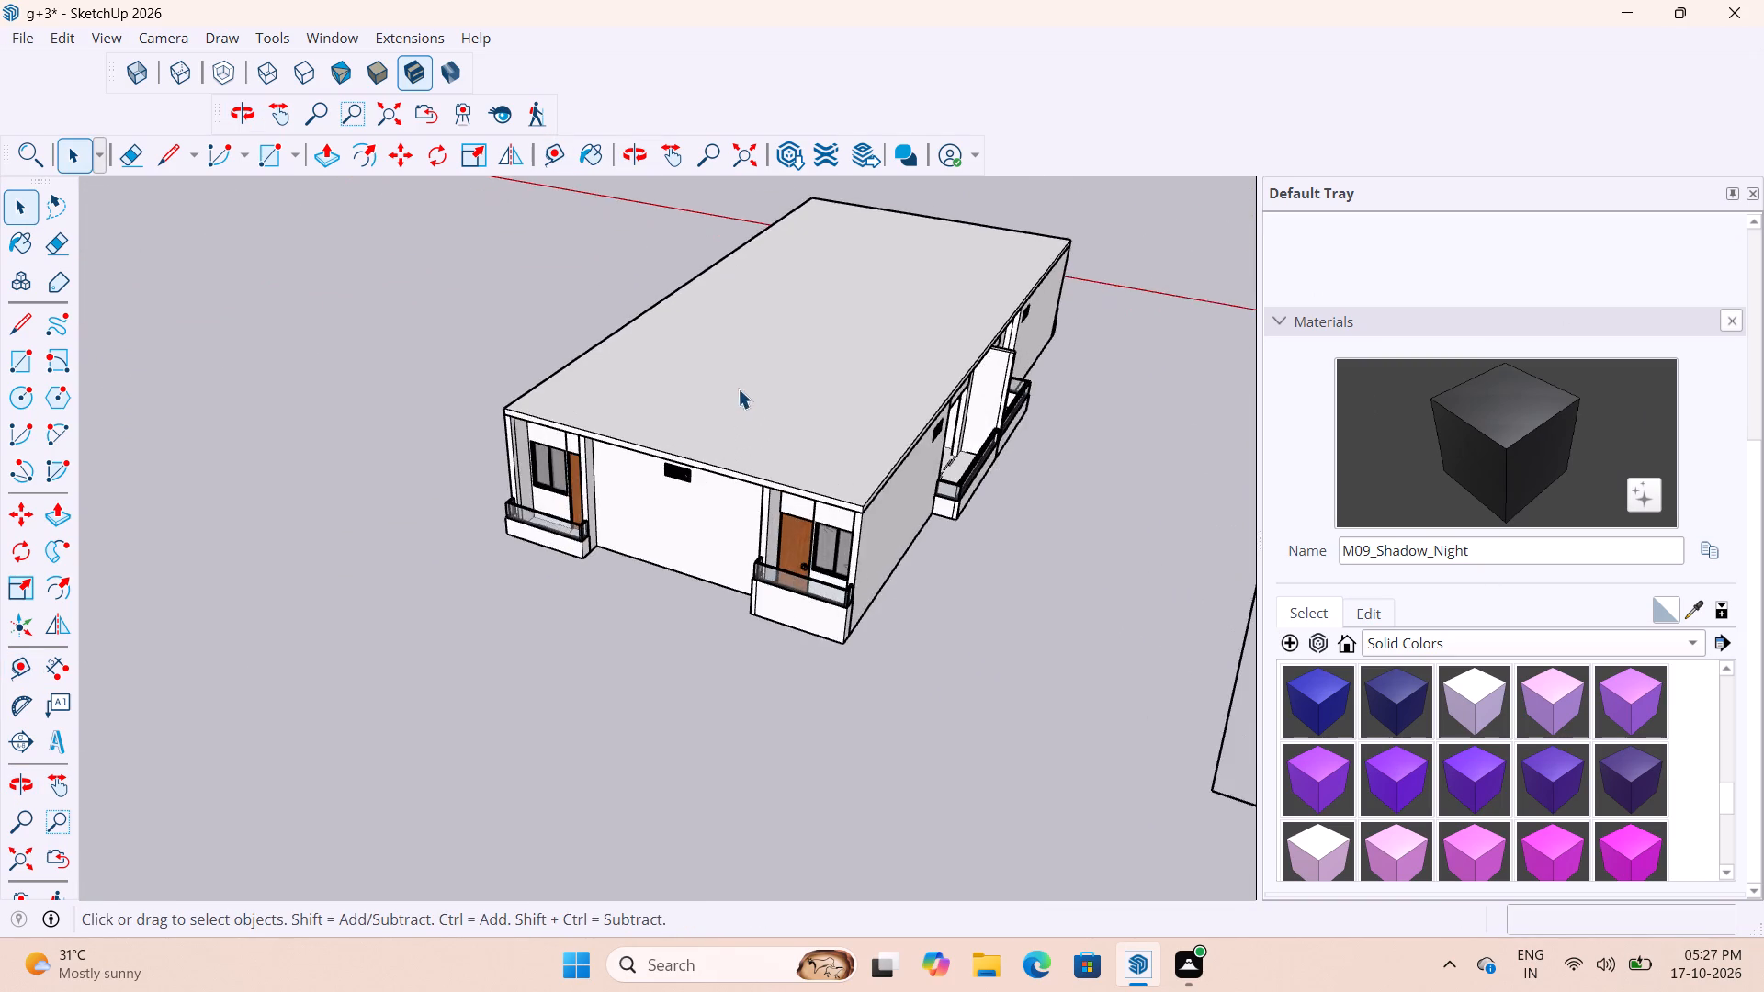
scroll(738, 389, "up", 7)
scroll(797, 455, "down", 5)
middle_click_drag(1139, 502, 719, 428)
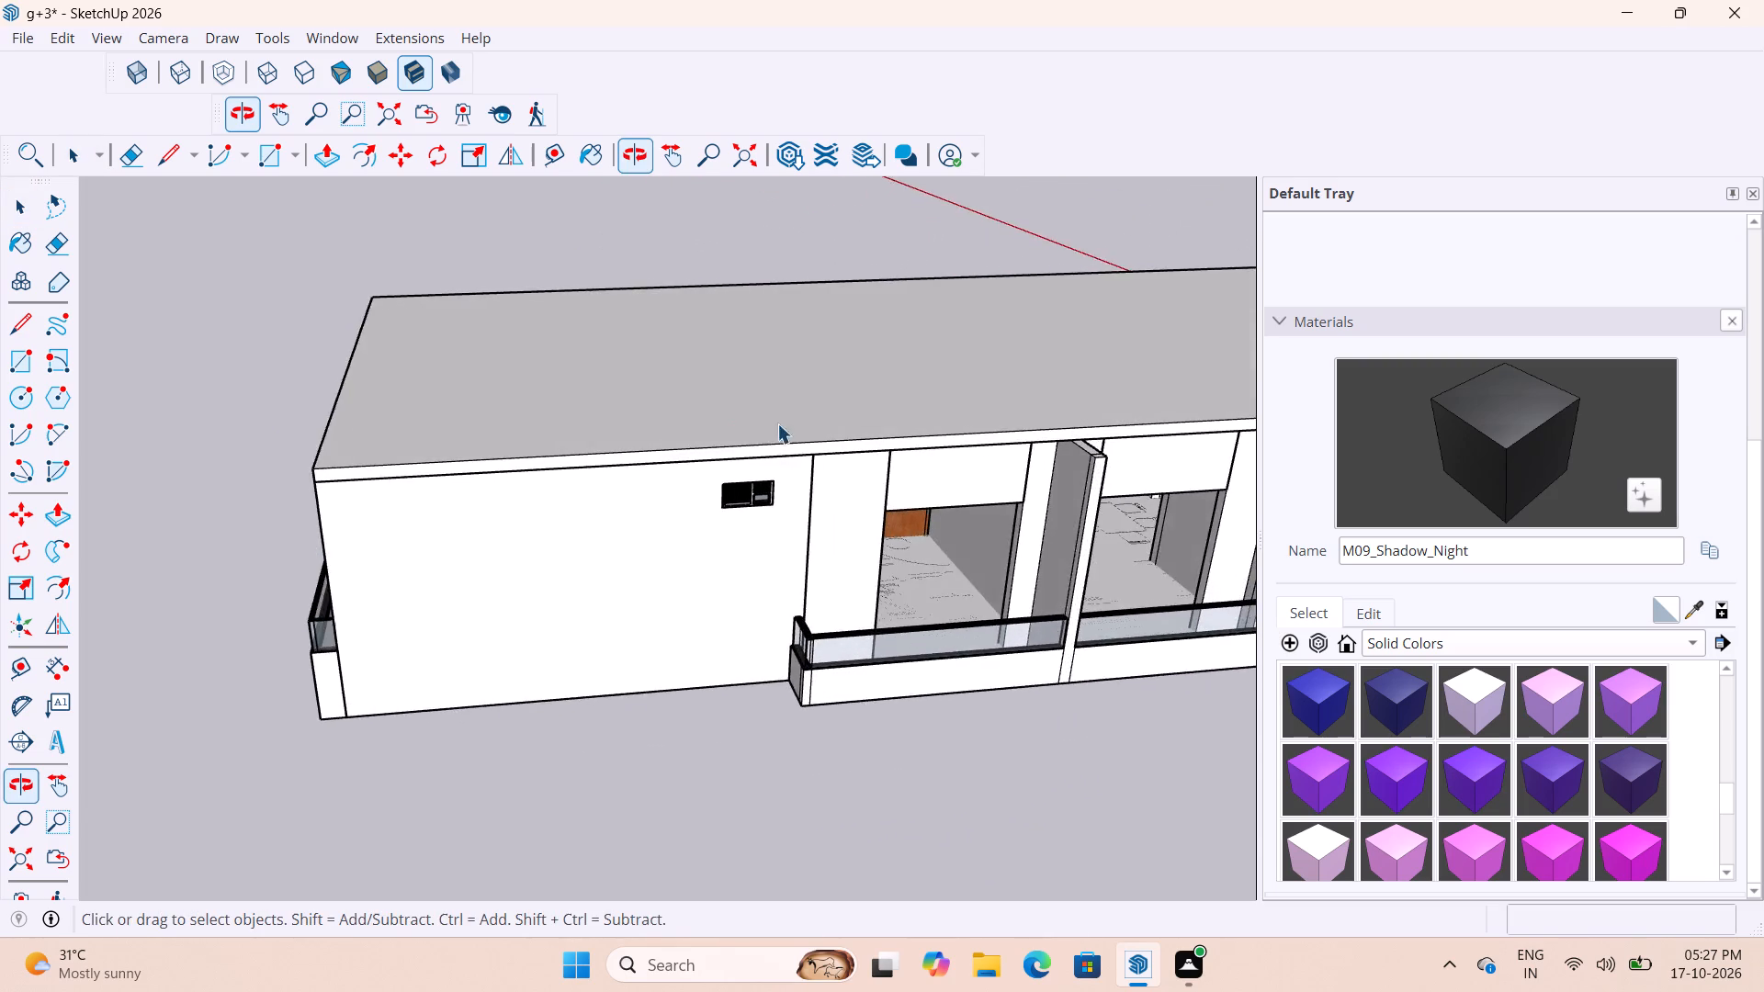
scroll(955, 476, "up", 6)
scroll(807, 404, "down", 1)
middle_click_drag(792, 415, 606, 556)
scroll(672, 553, "down", 5)
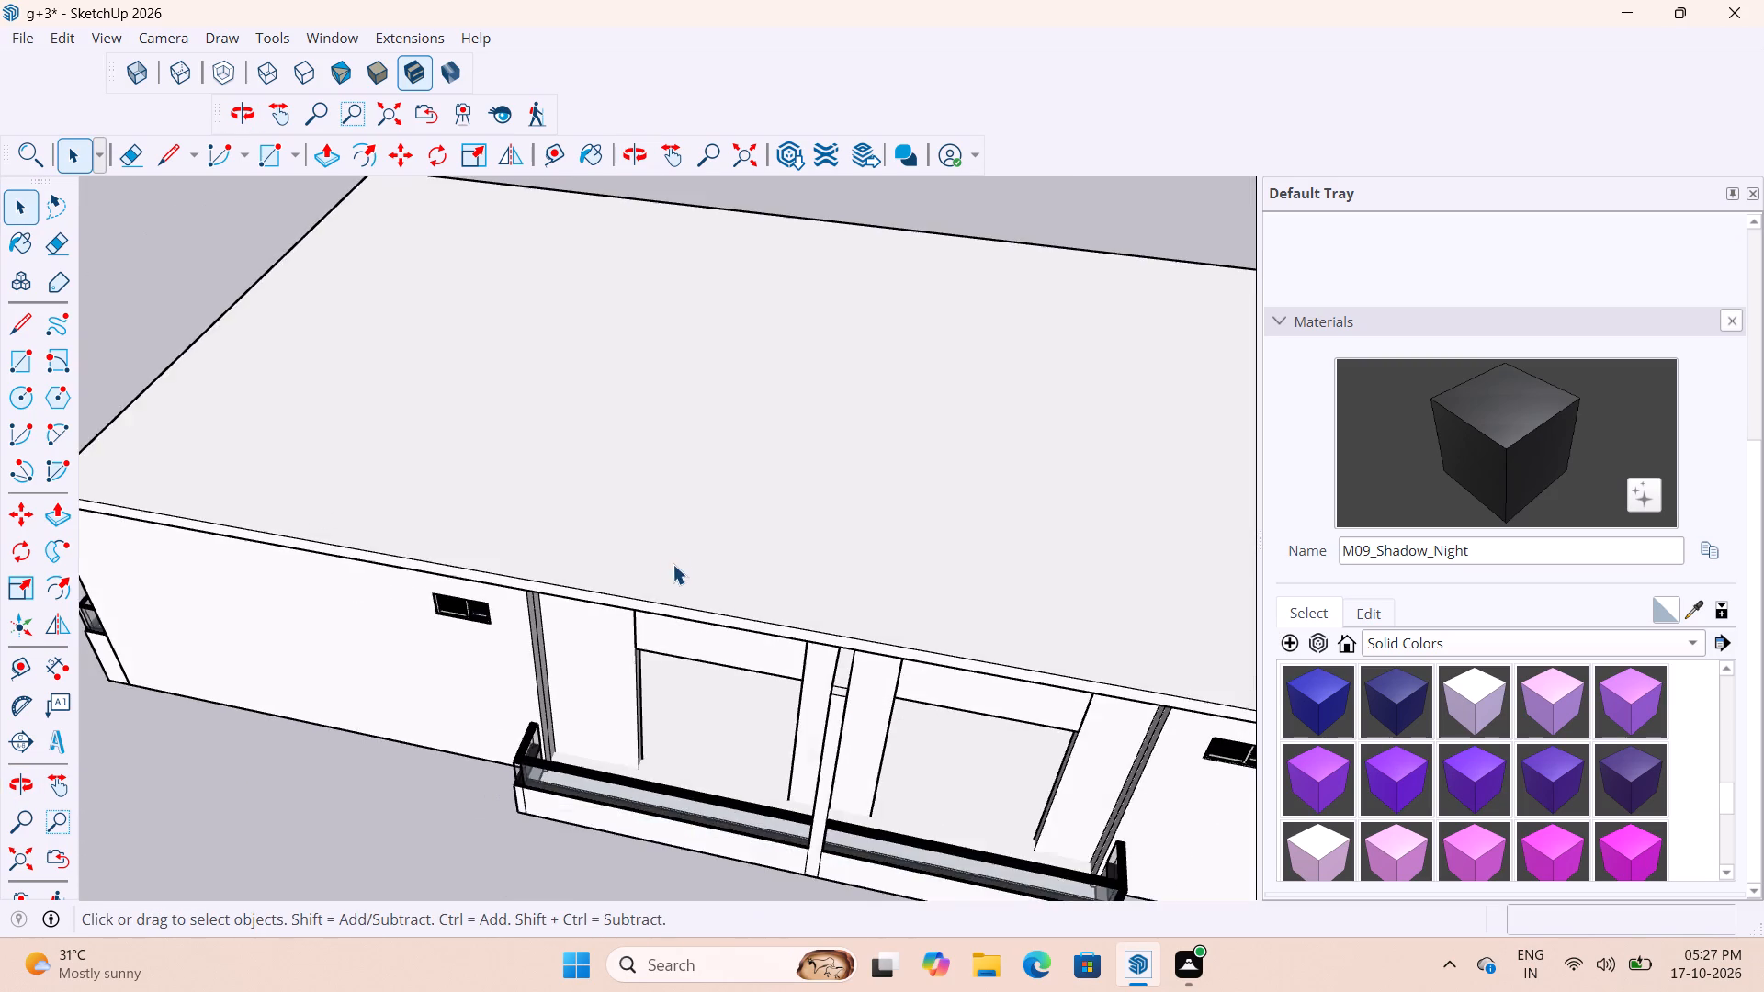
scroll(708, 683, "up", 4)
scroll(759, 550, "down", 5)
middle_click_drag(836, 648, 906, 583)
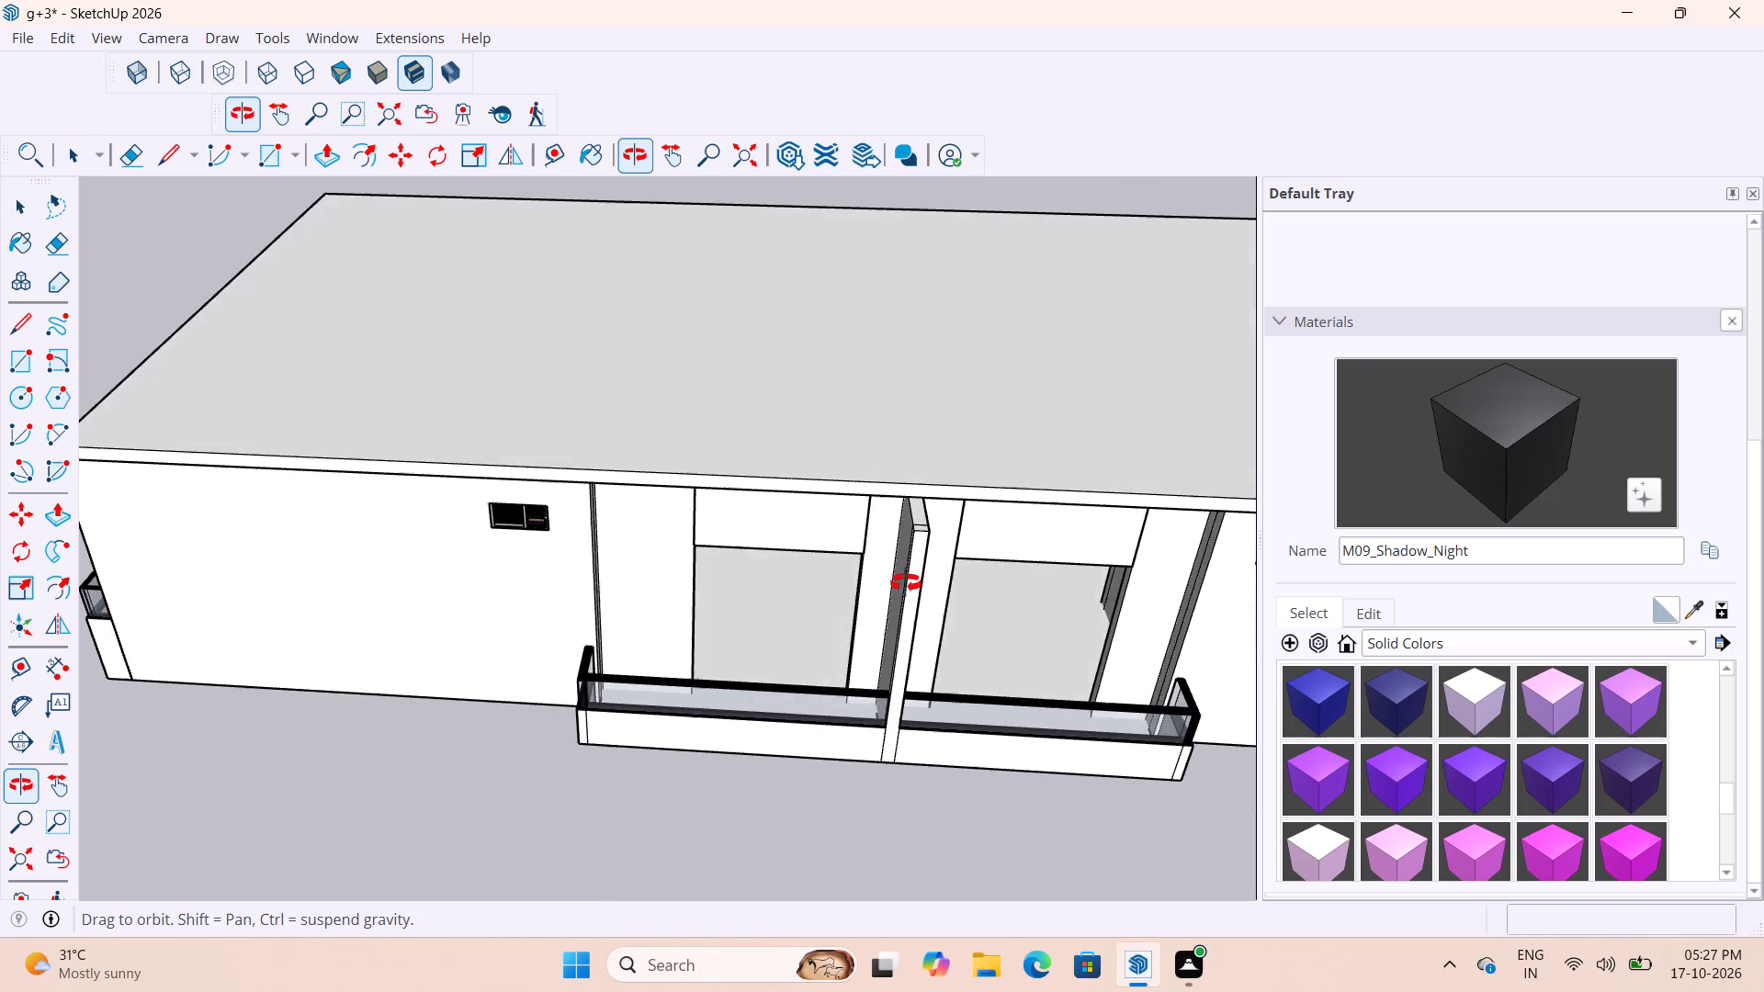
middle_click_drag(906, 583, 901, 583)
middle_click_drag(879, 574, 867, 577)
middle_click_drag(901, 554, 931, 608)
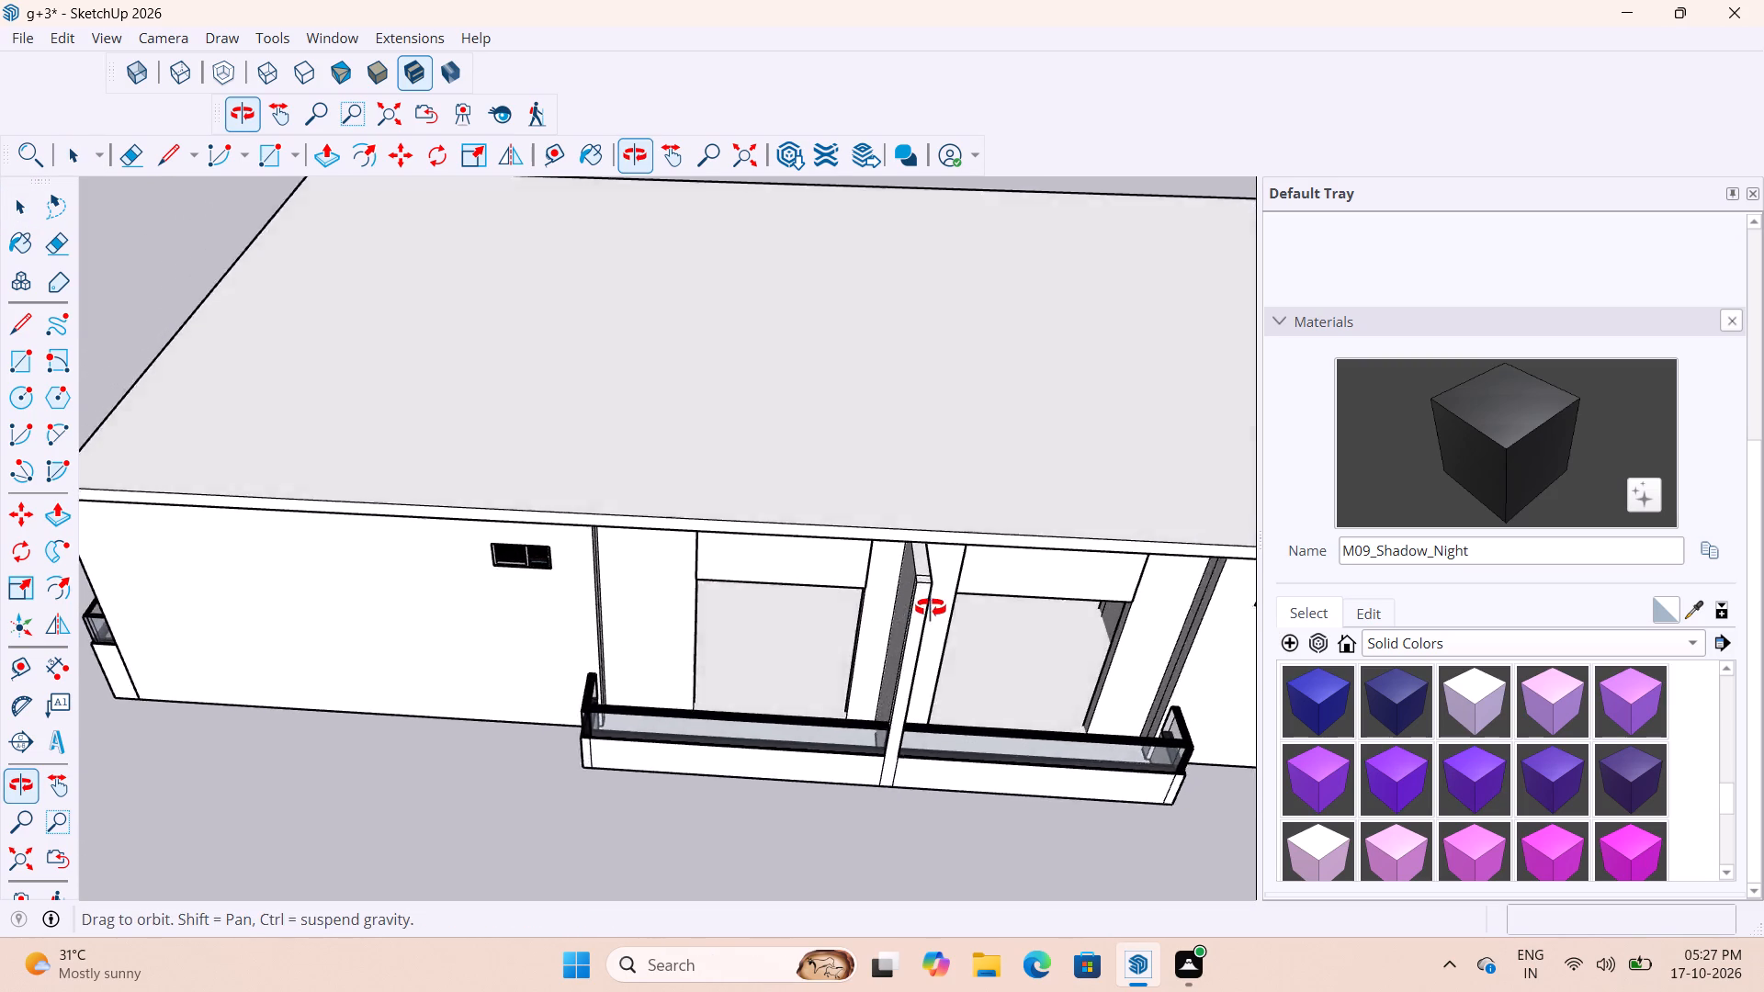
middle_click_drag(931, 608, 961, 651)
scroll(689, 581, "down", 5)
middle_click_drag(947, 621, 966, 730)
scroll(792, 717, "up", 5)
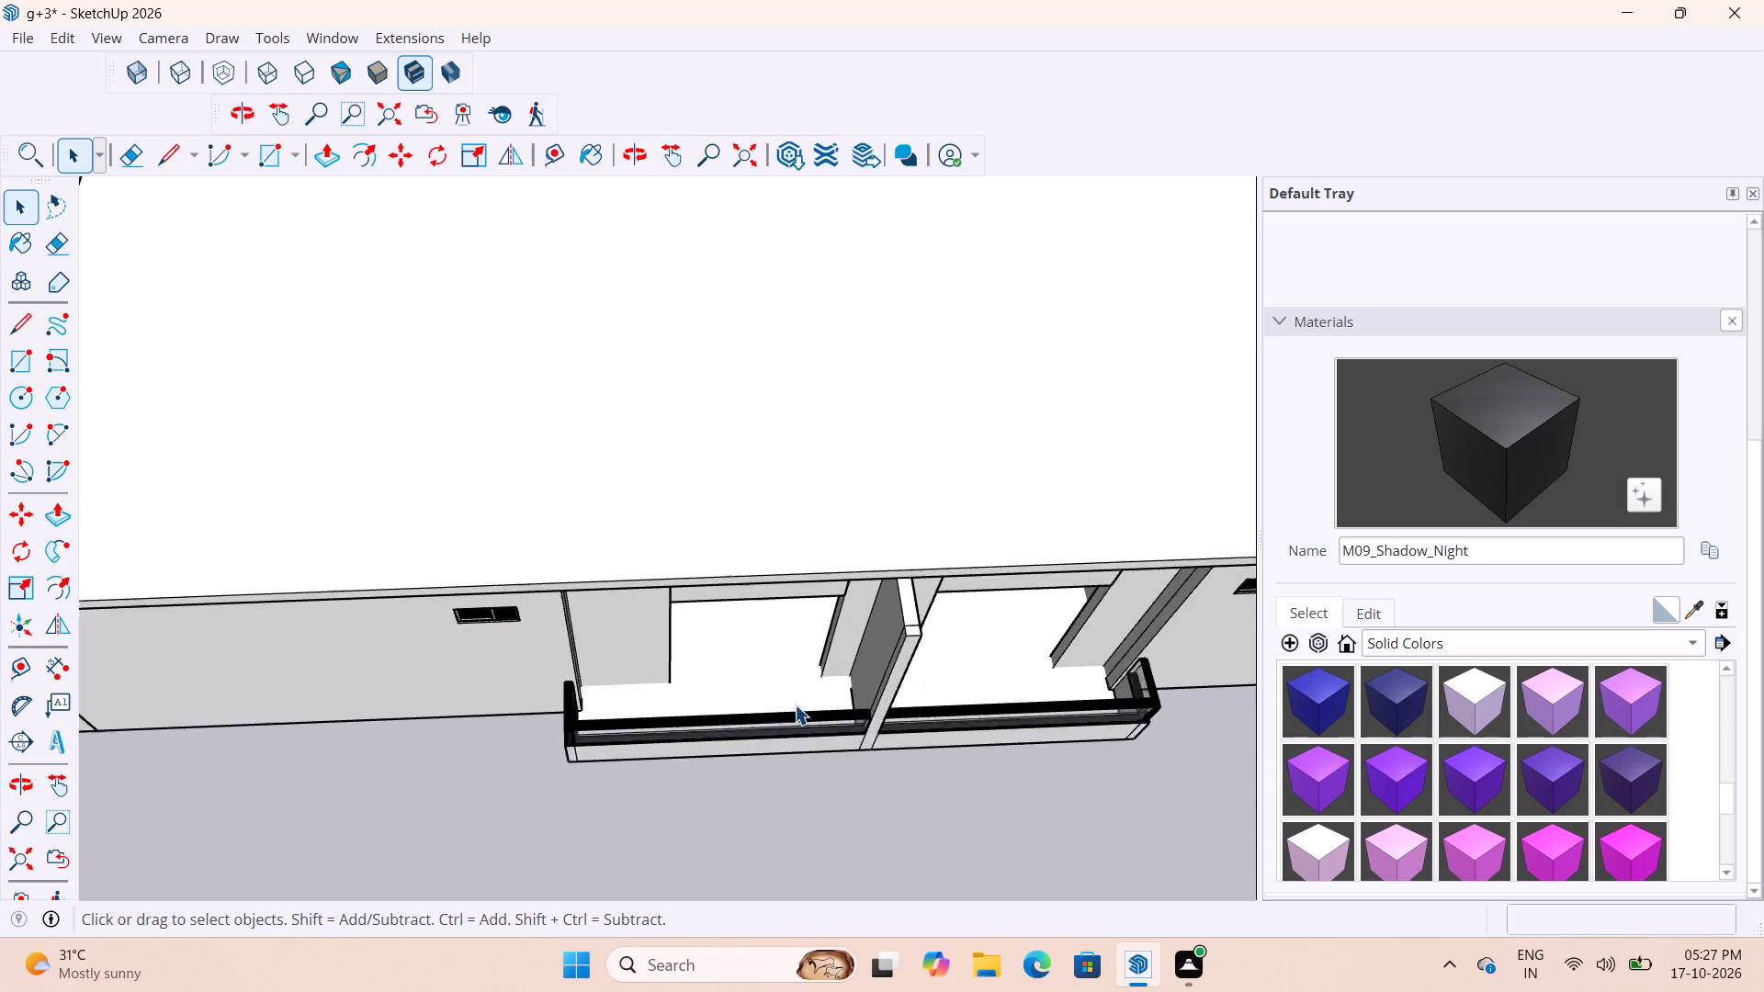
scroll(795, 705, "up", 6)
scroll(748, 580, "down", 10)
middle_click_drag(921, 564, 1508, 399)
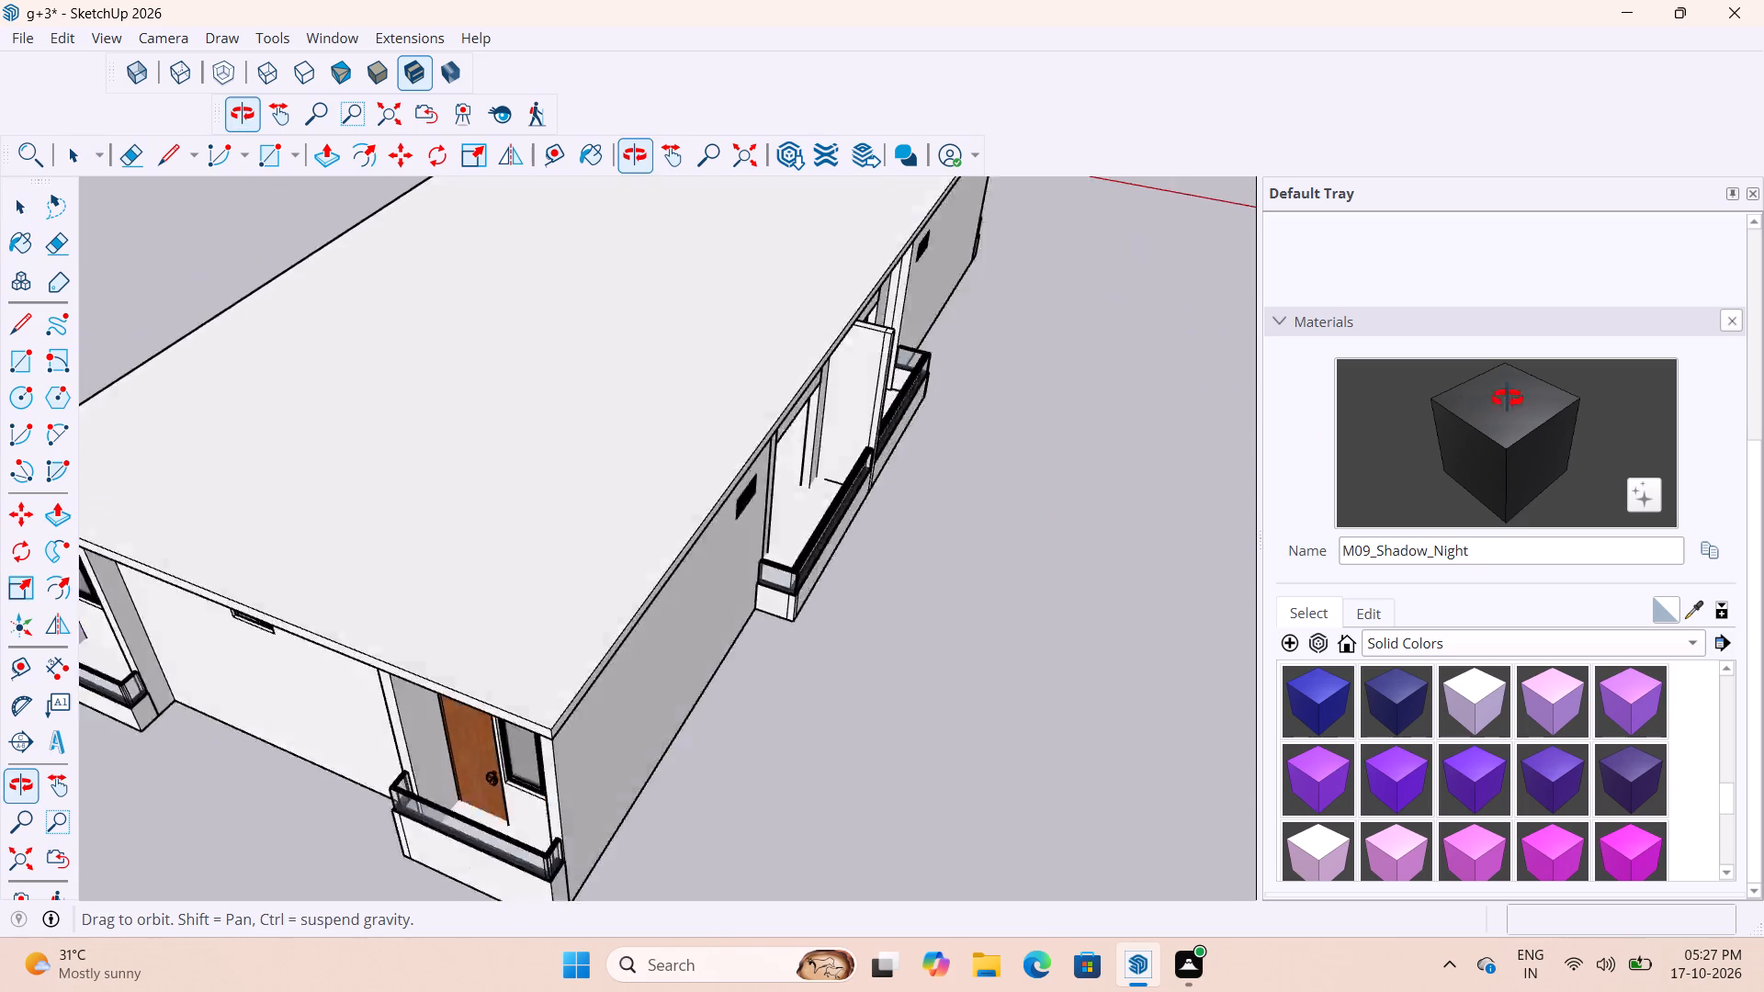
middle_click_drag(1508, 399, 1532, 389)
scroll(1272, 373, "down", 5)
scroll(402, 621, "up", 3)
scroll(1079, 476, "down", 5)
middle_click_drag(815, 477, 864, 250)
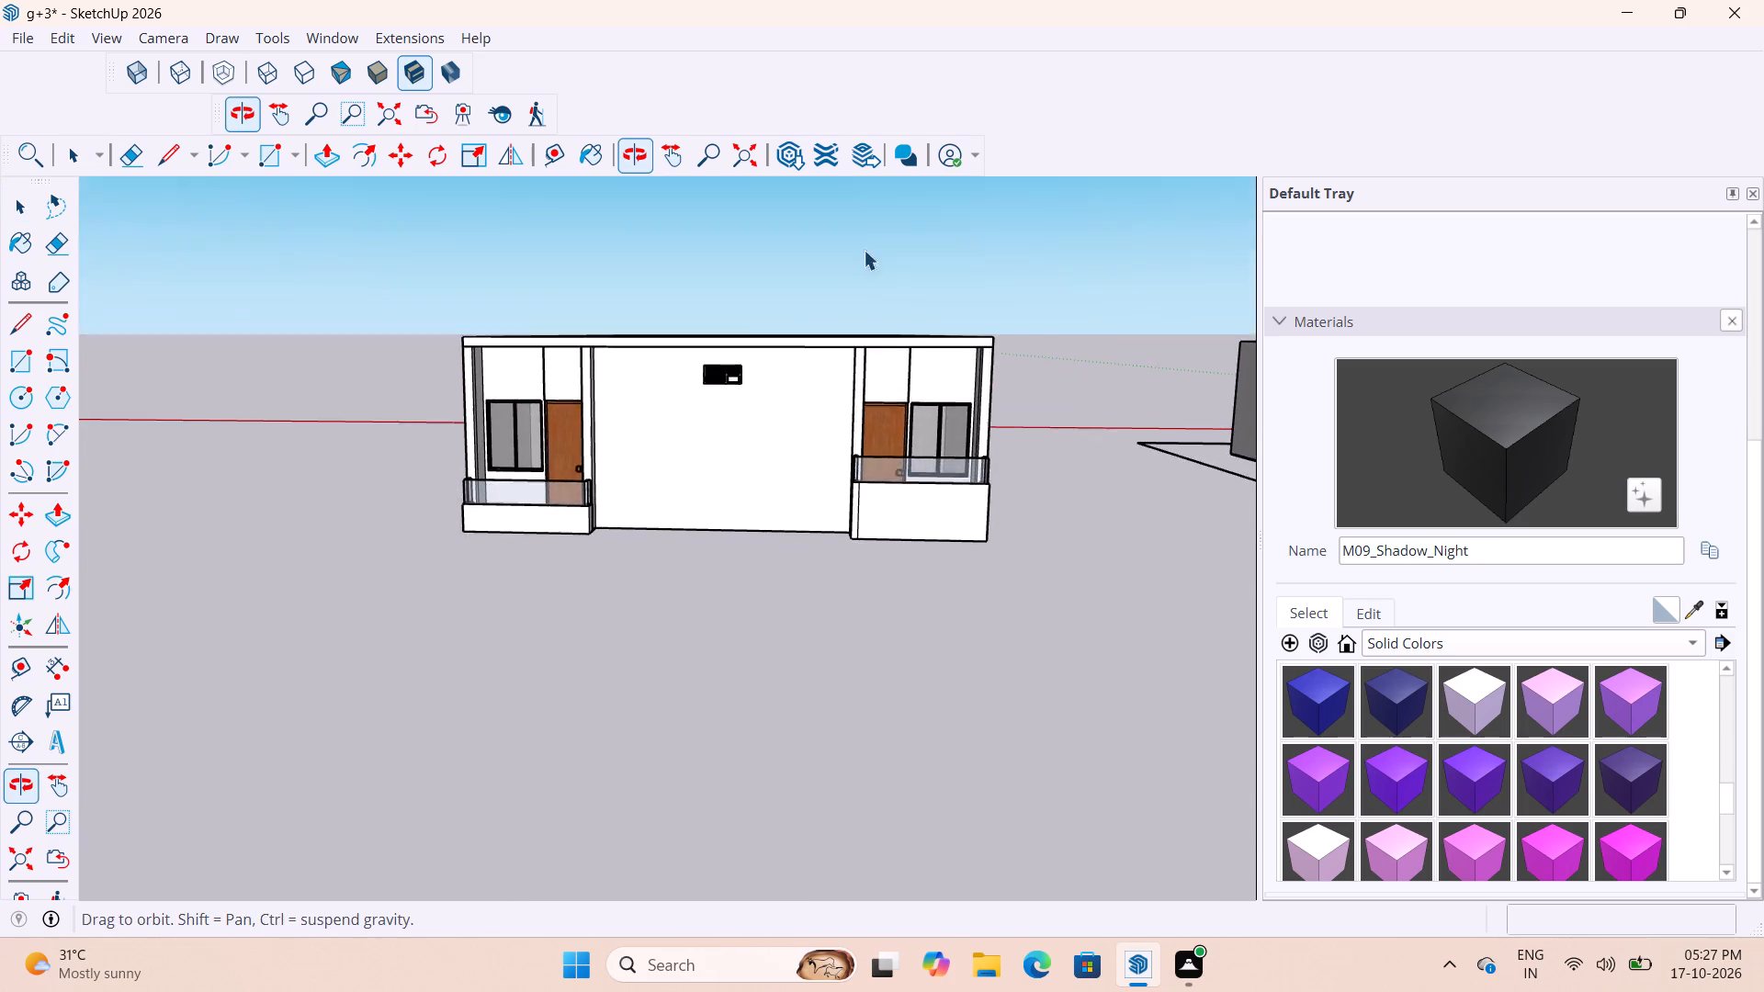
middle_click_drag(864, 250, 869, 258)
scroll(724, 326, "up", 7)
middle_click_drag(608, 340, 616, 246)
scroll(512, 119, "up", 2)
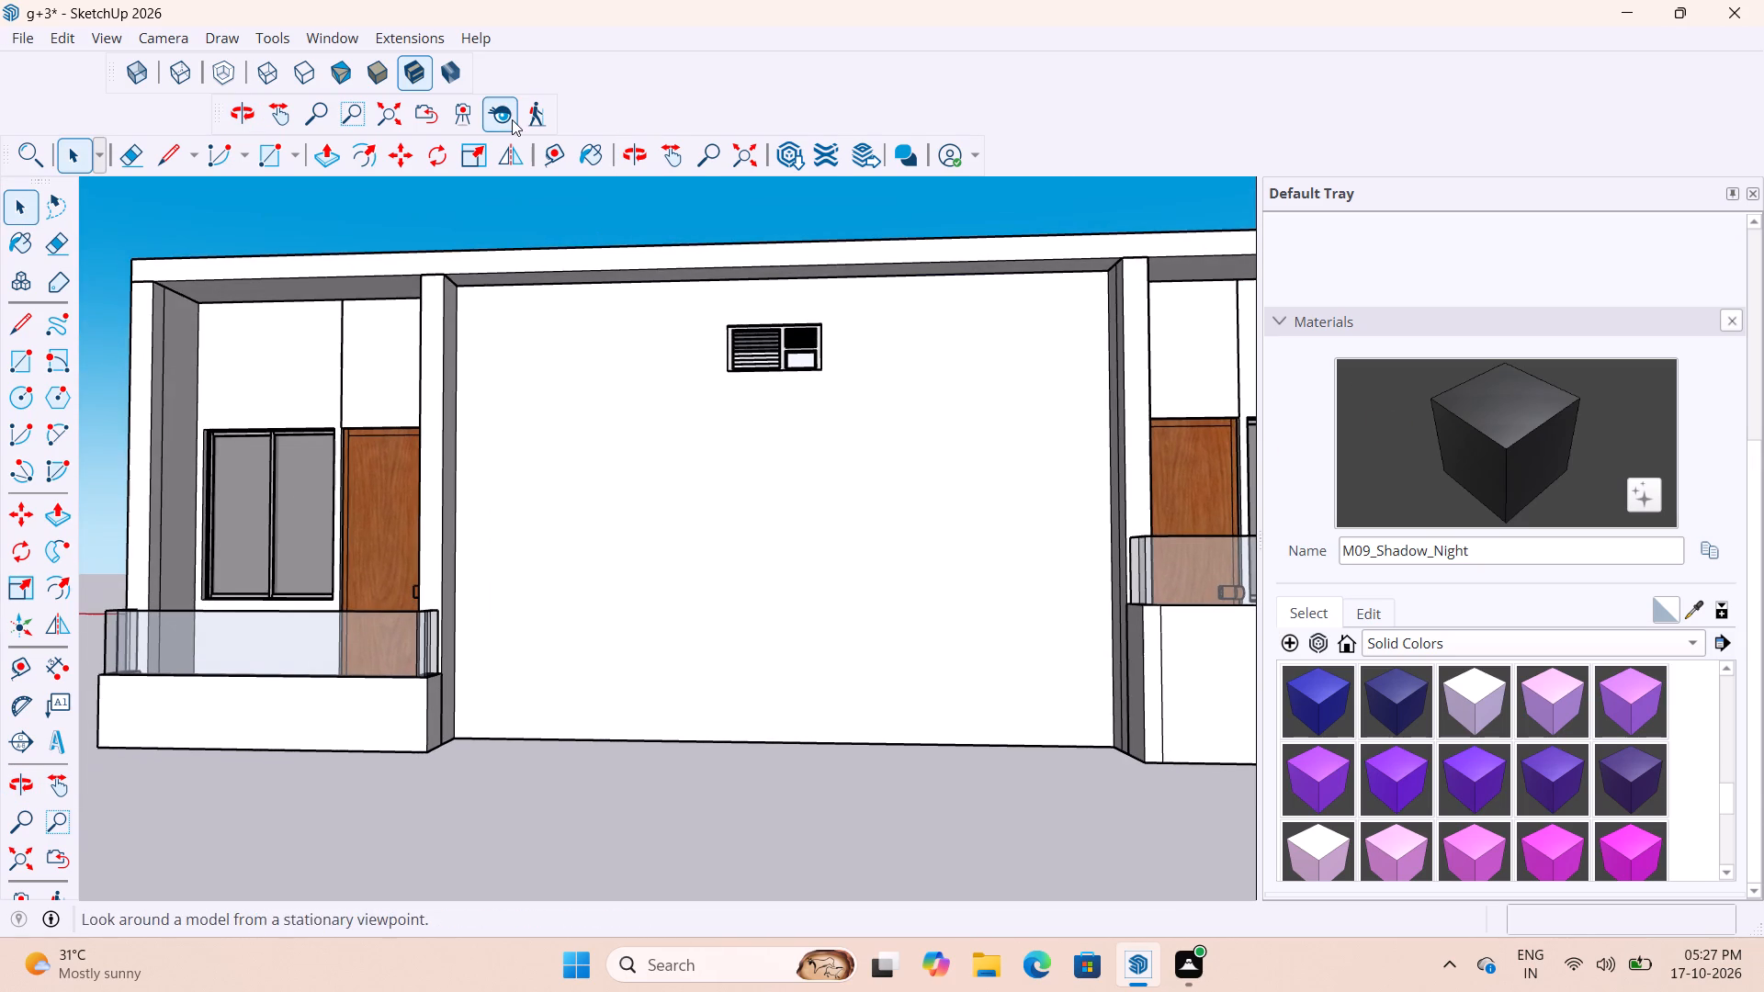
scroll(512, 119, "up", 7)
scroll(444, 252, "down", 4)
scroll(436, 331, "up", 2)
middle_click_drag(447, 343, 469, 381)
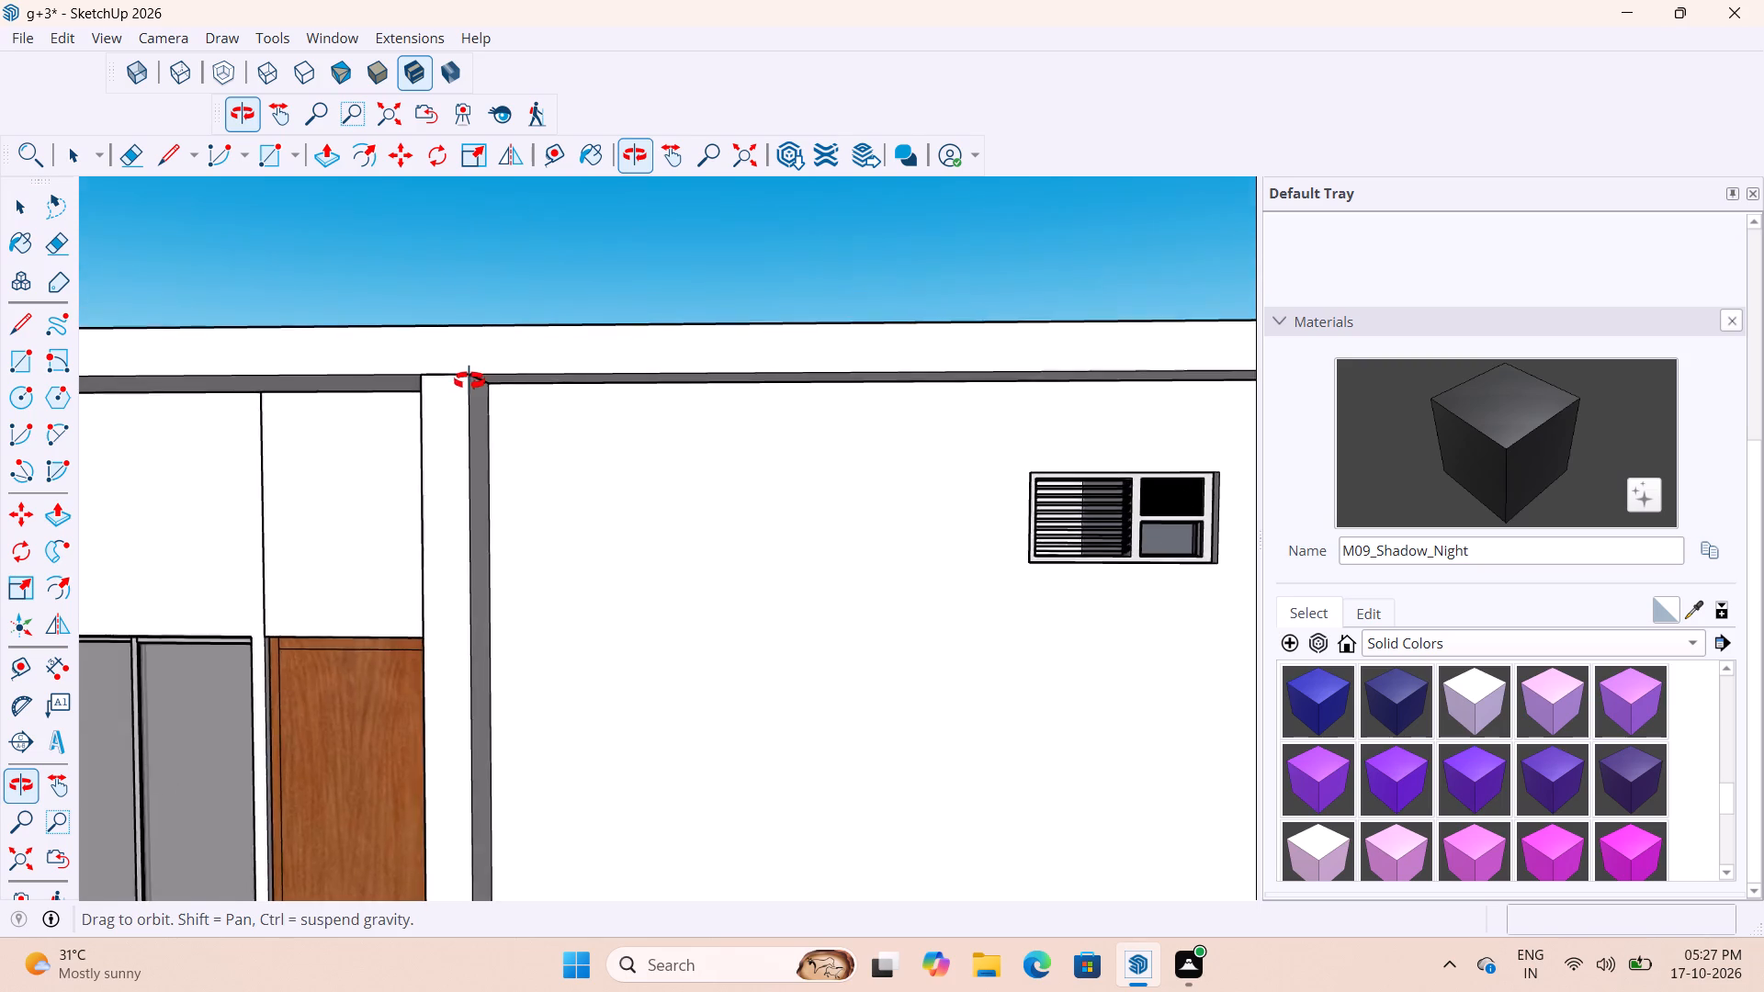
middle_click_drag(469, 381, 477, 391)
scroll(478, 400, "up", 3)
middle_click_drag(479, 401, 522, 432)
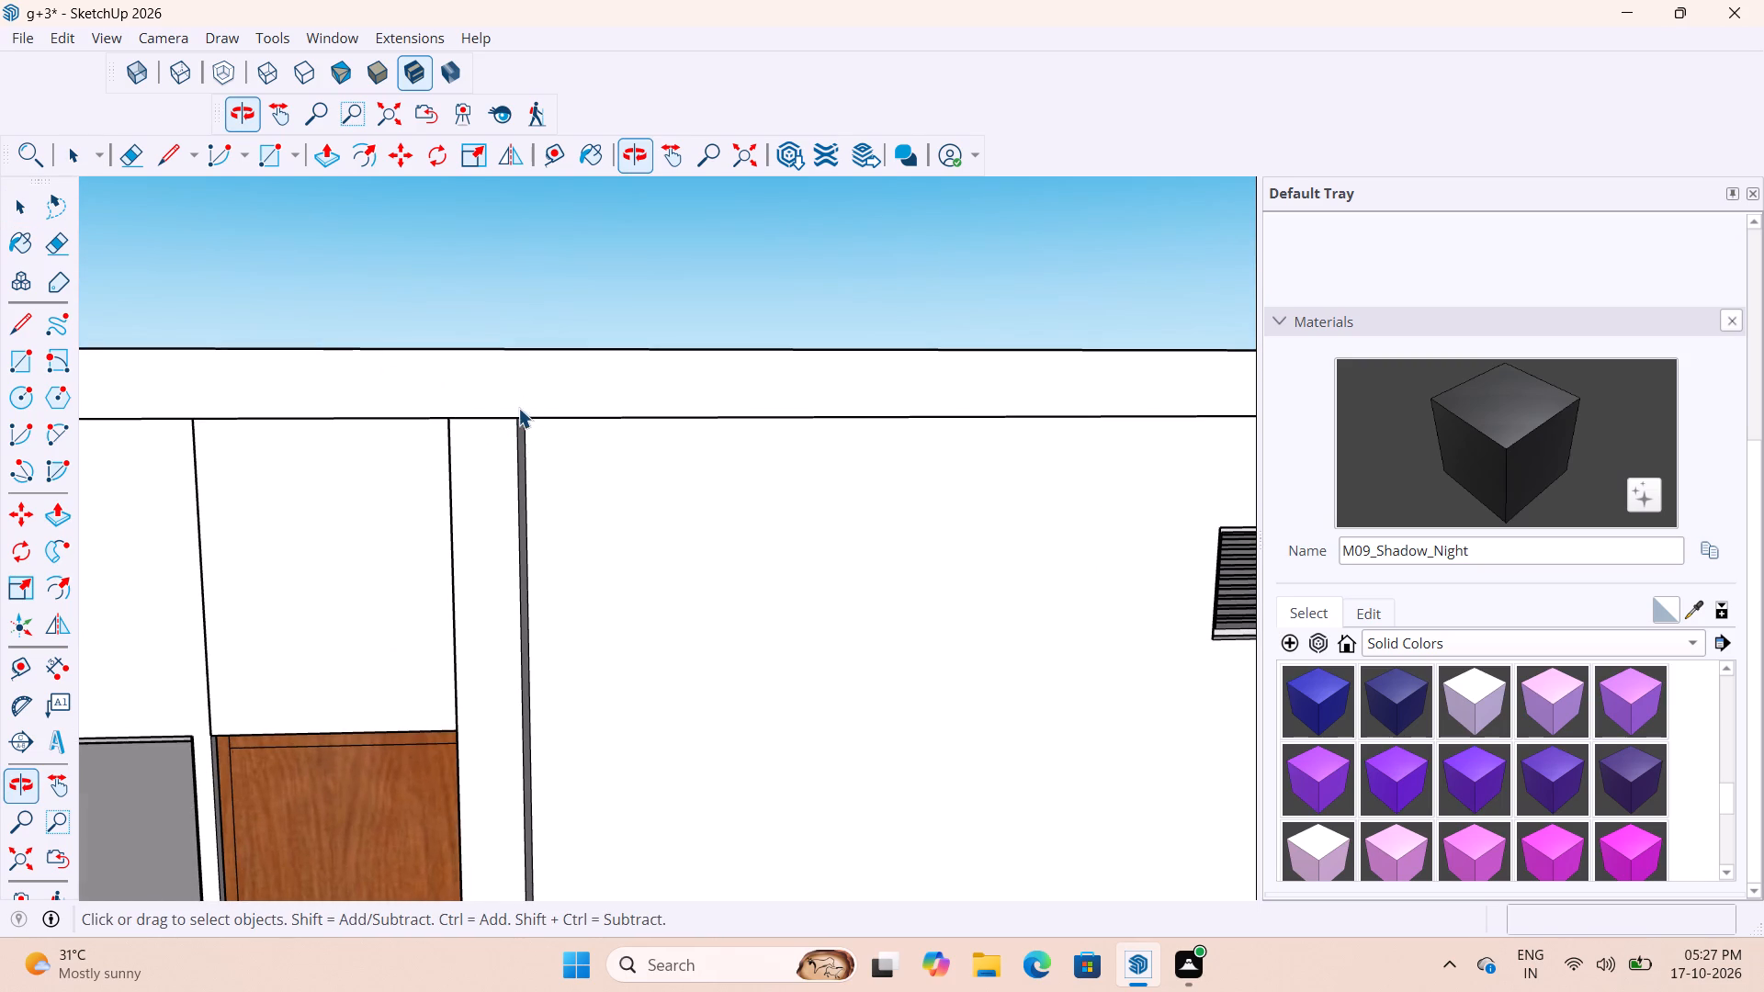
Inside the slab group, draw a vertical line across the end face, from the outer corner of the balcony side wall to the slab's top edge.
key("t")
scroll(510, 404, "up", 1)
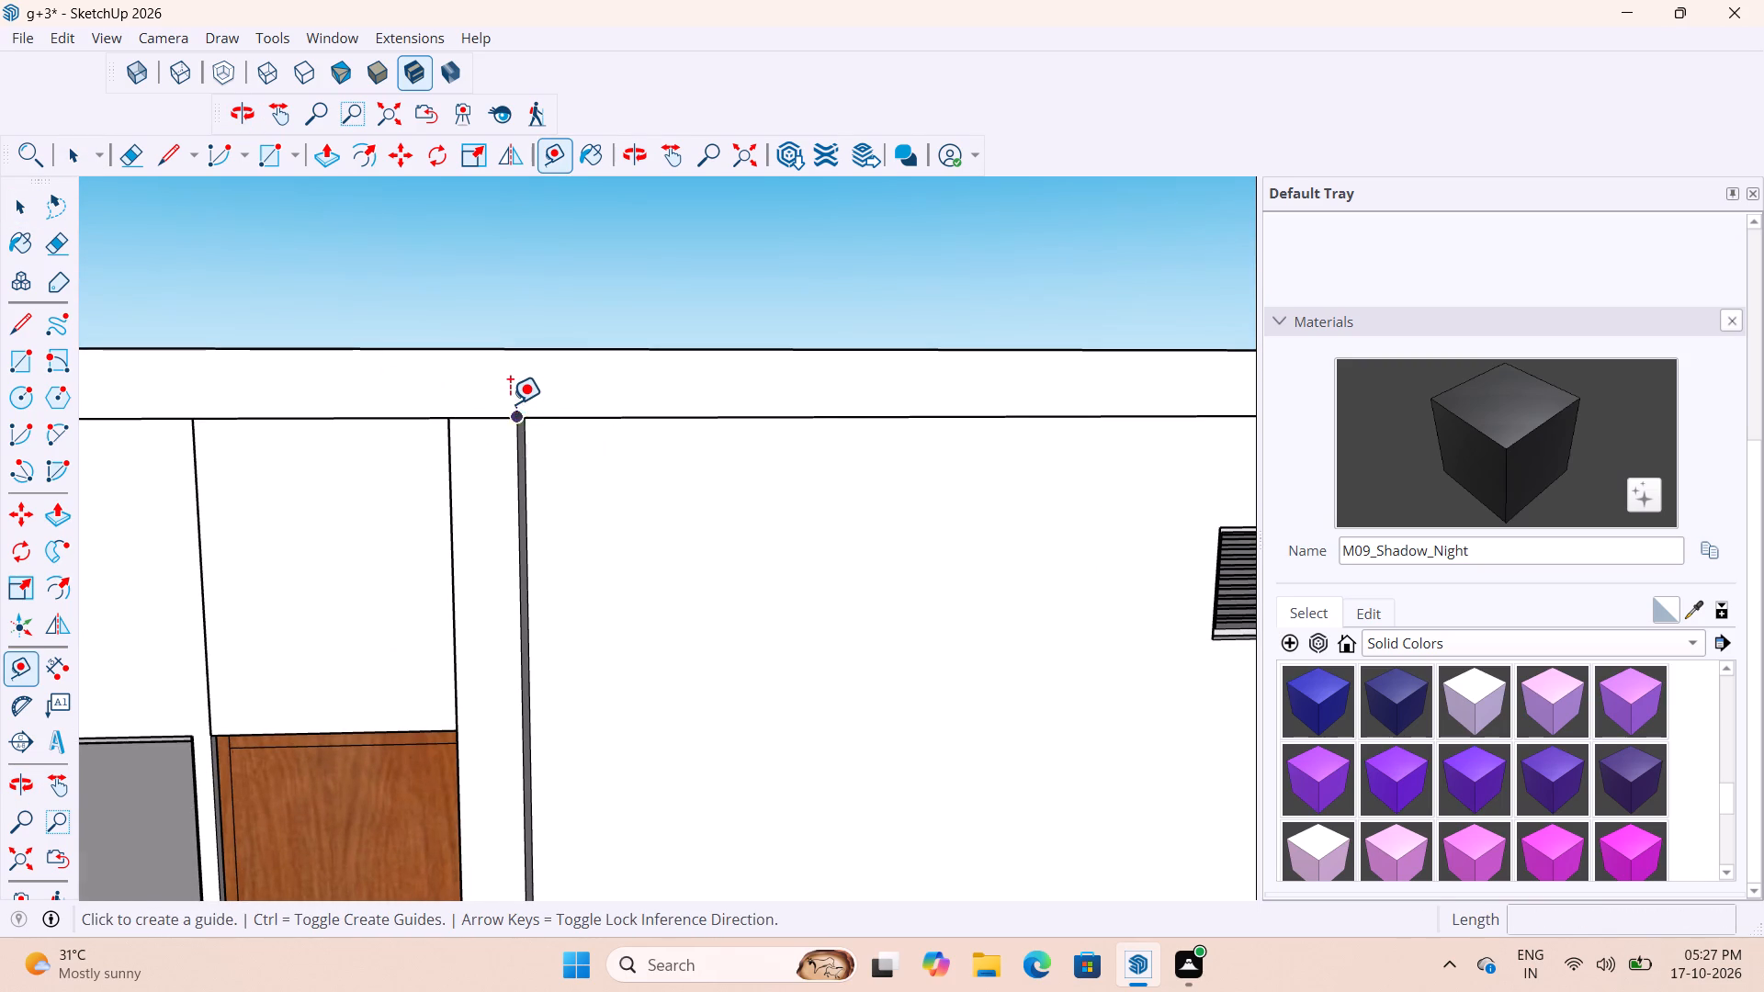
scroll(510, 404, "up", 2)
key("space")
double_click(508, 404)
key("l")
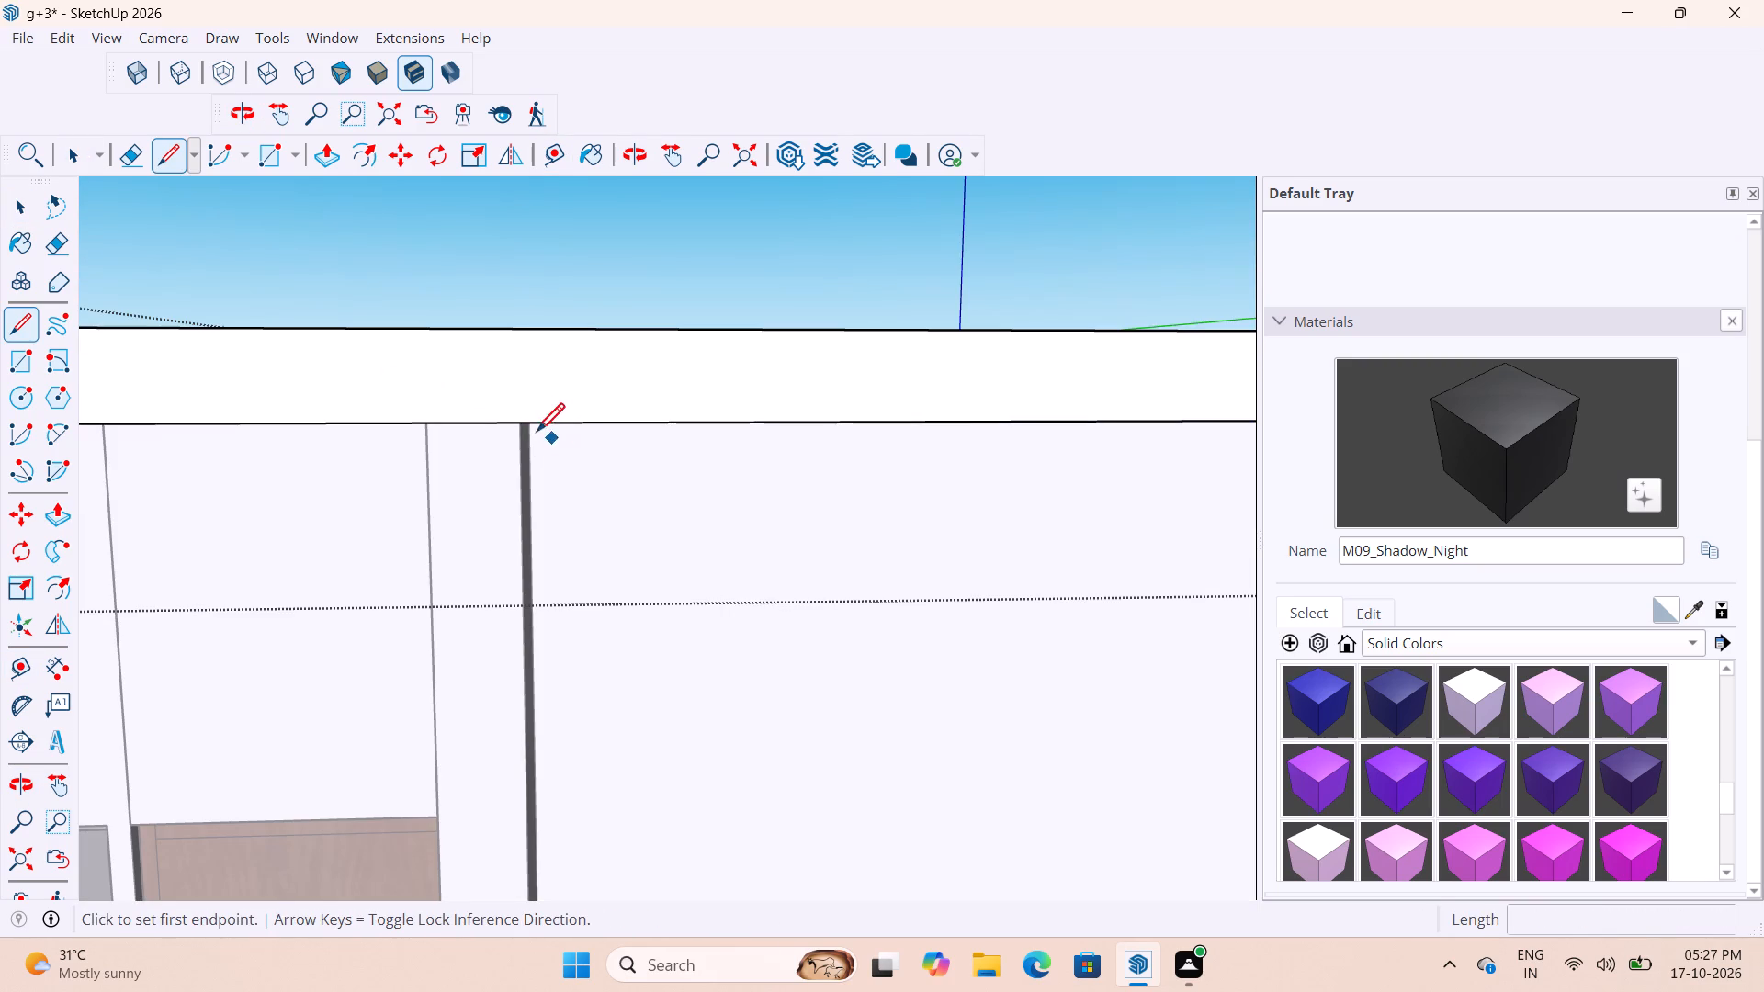
left_click(522, 423)
scroll(513, 333, "up", 2)
middle_click_drag(518, 334, 553, 447)
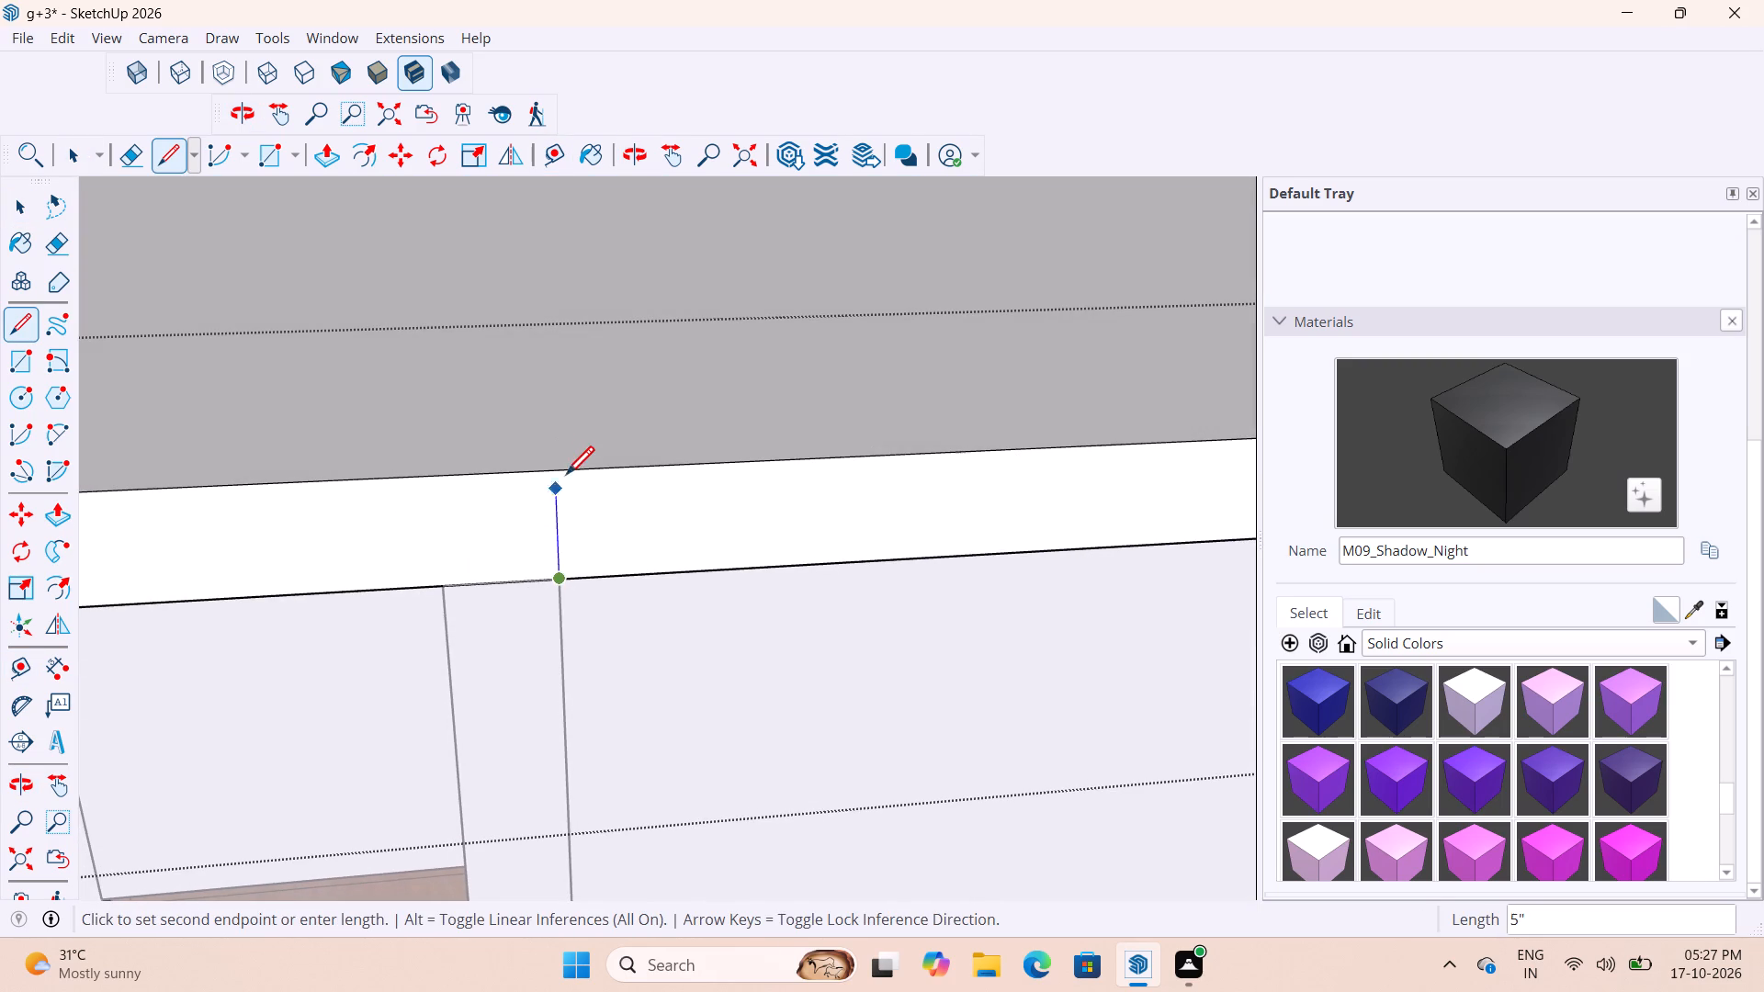
left_click(553, 477)
middle_click_drag(590, 569, 581, 351)
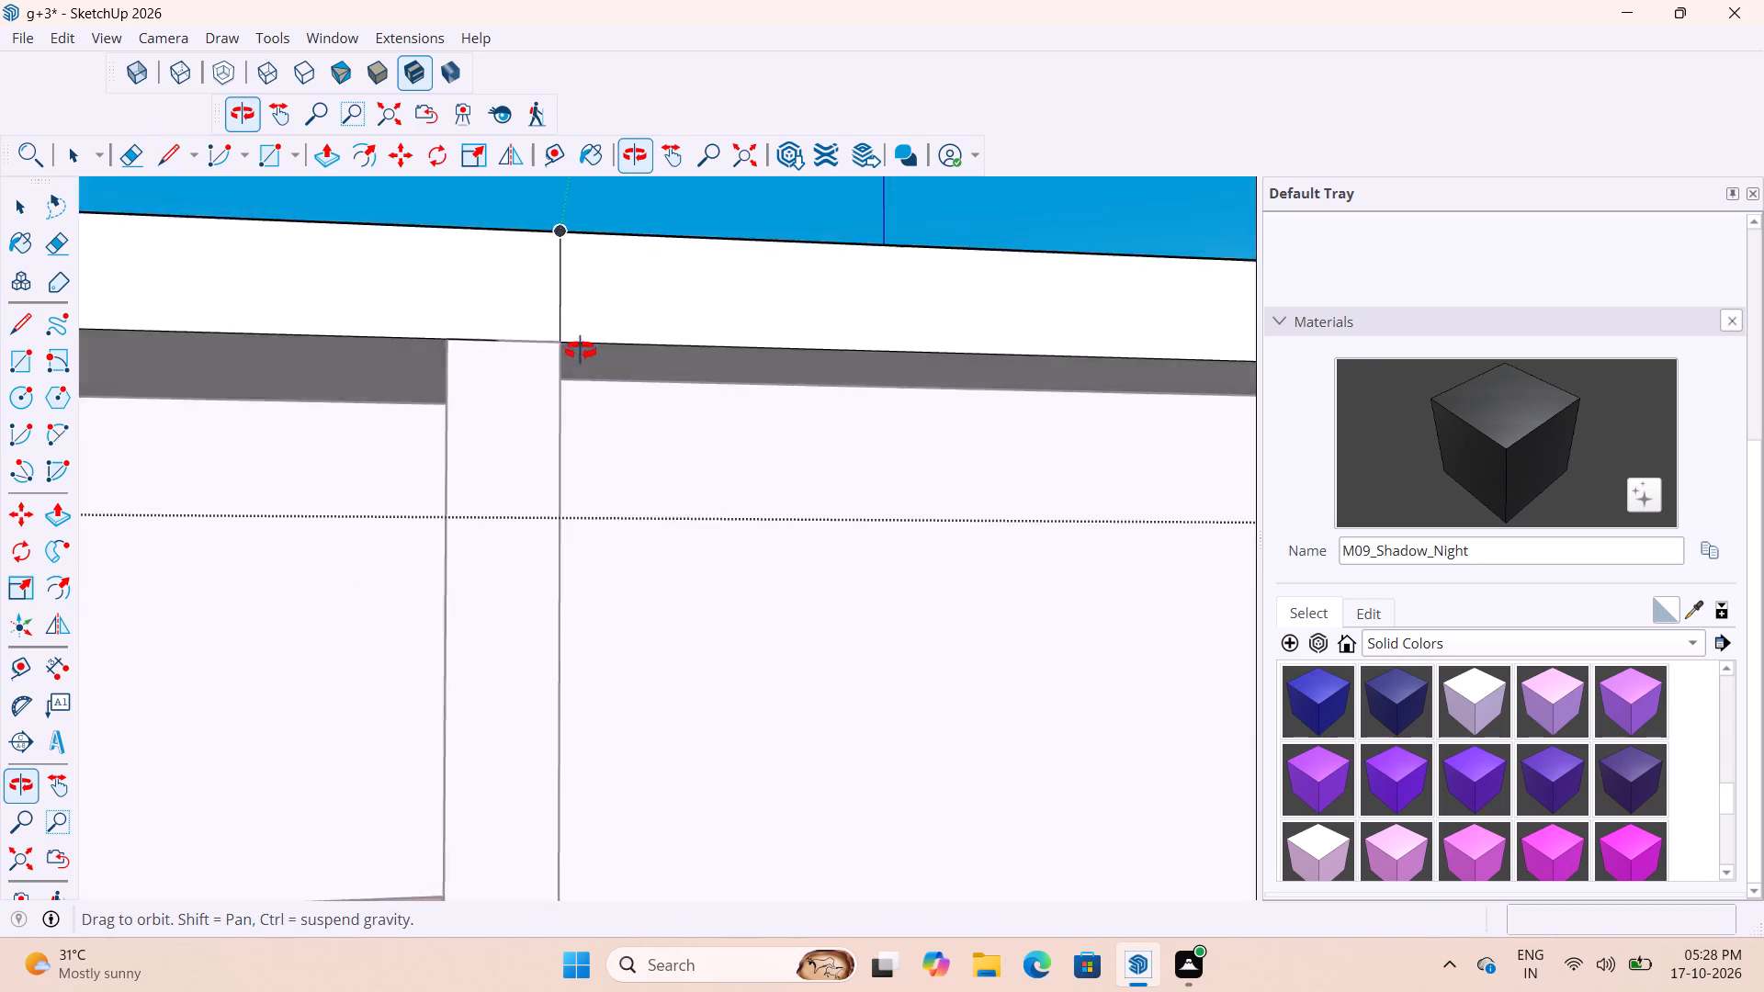
middle_click_drag(581, 351, 388, 386)
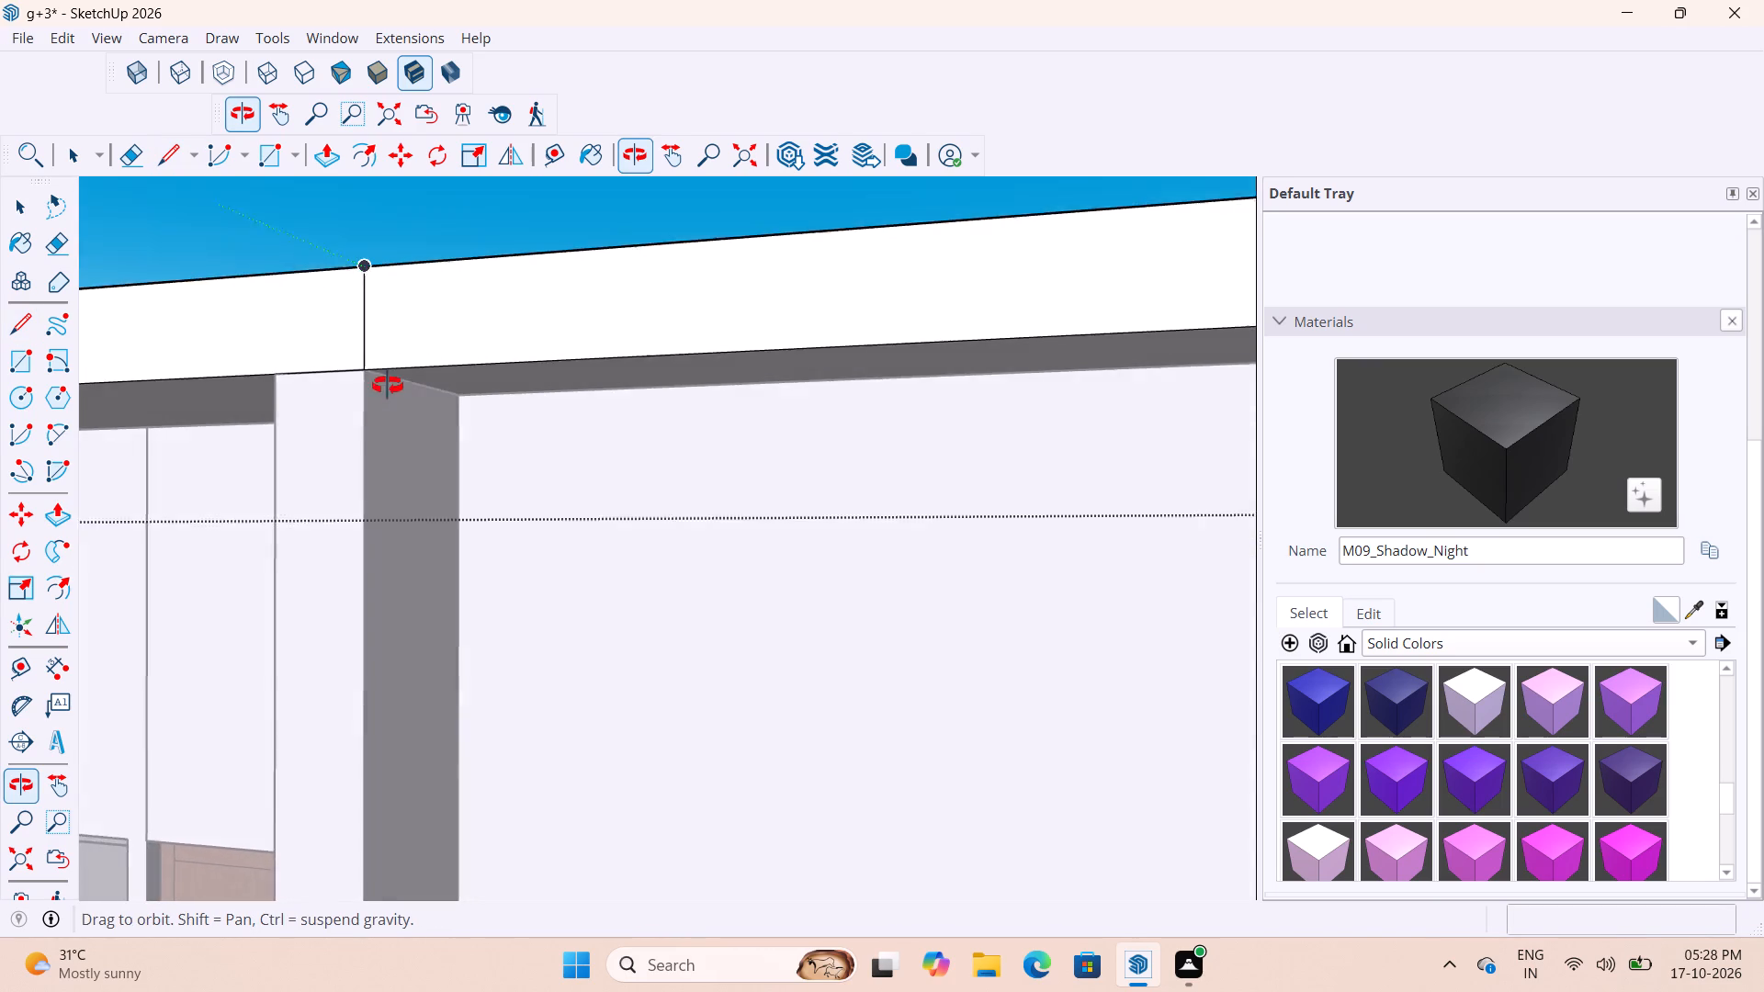
middle_click_drag(388, 386, 380, 377)
scroll(398, 381, "up", 6)
key("space")
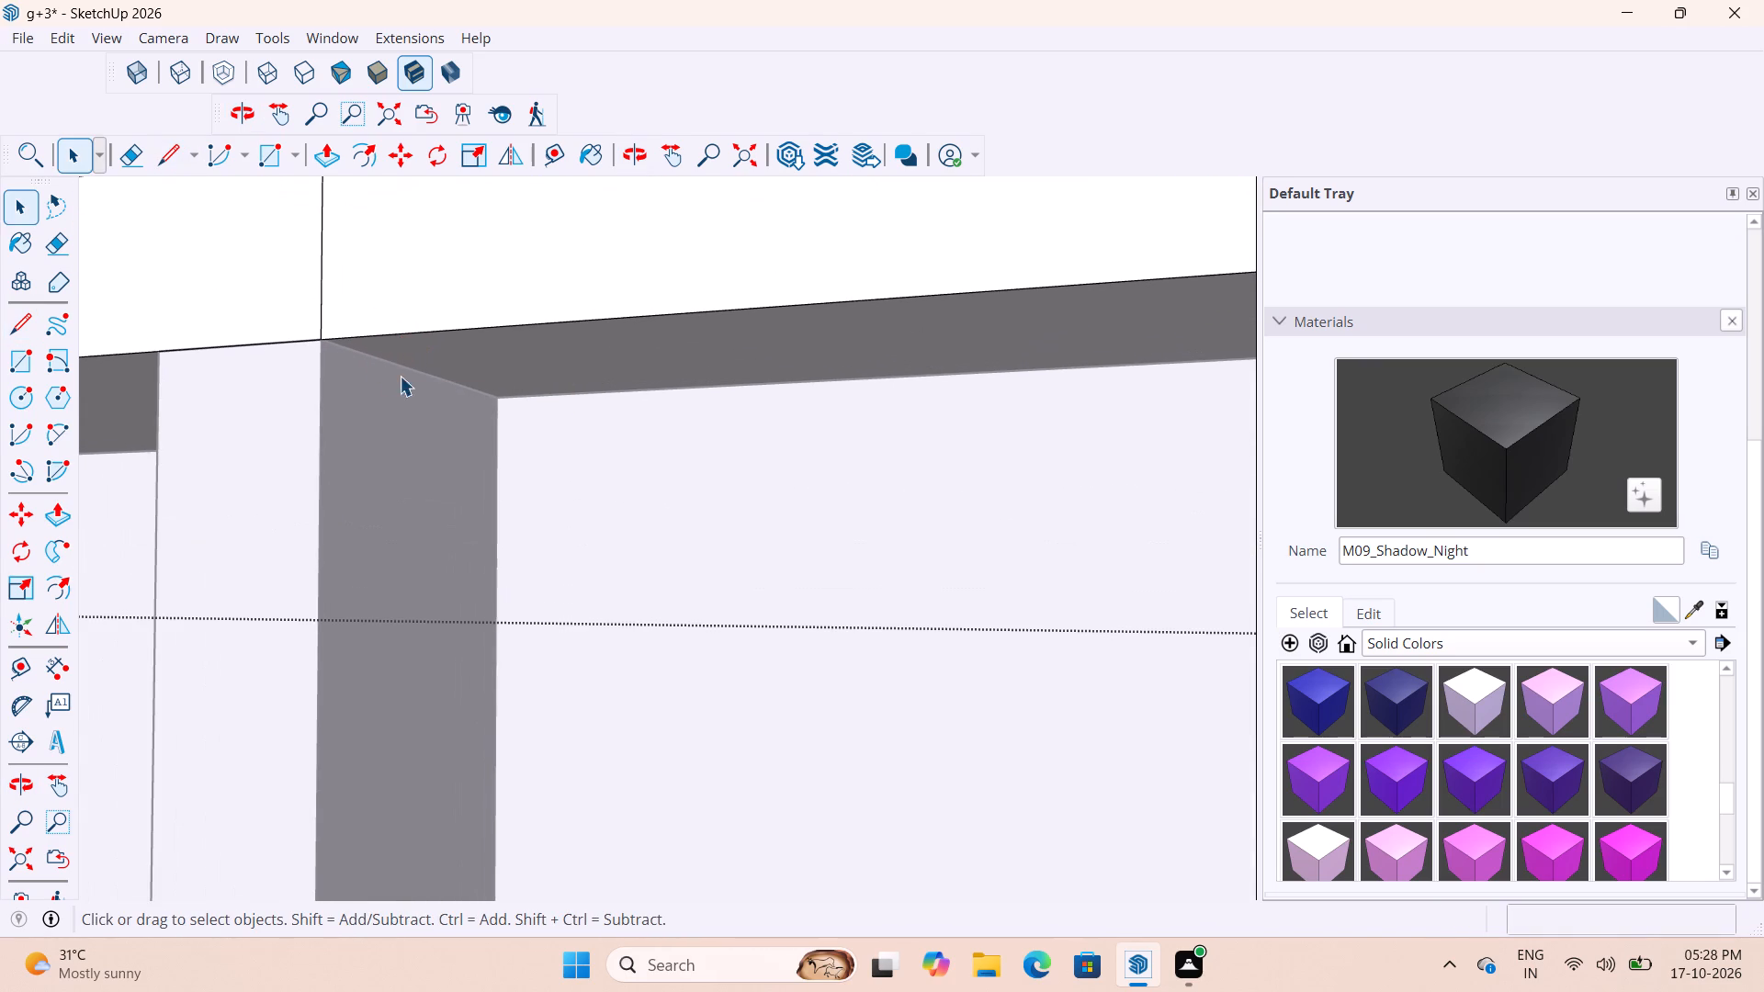
left_click(412, 369)
scroll(444, 393, "down", 12)
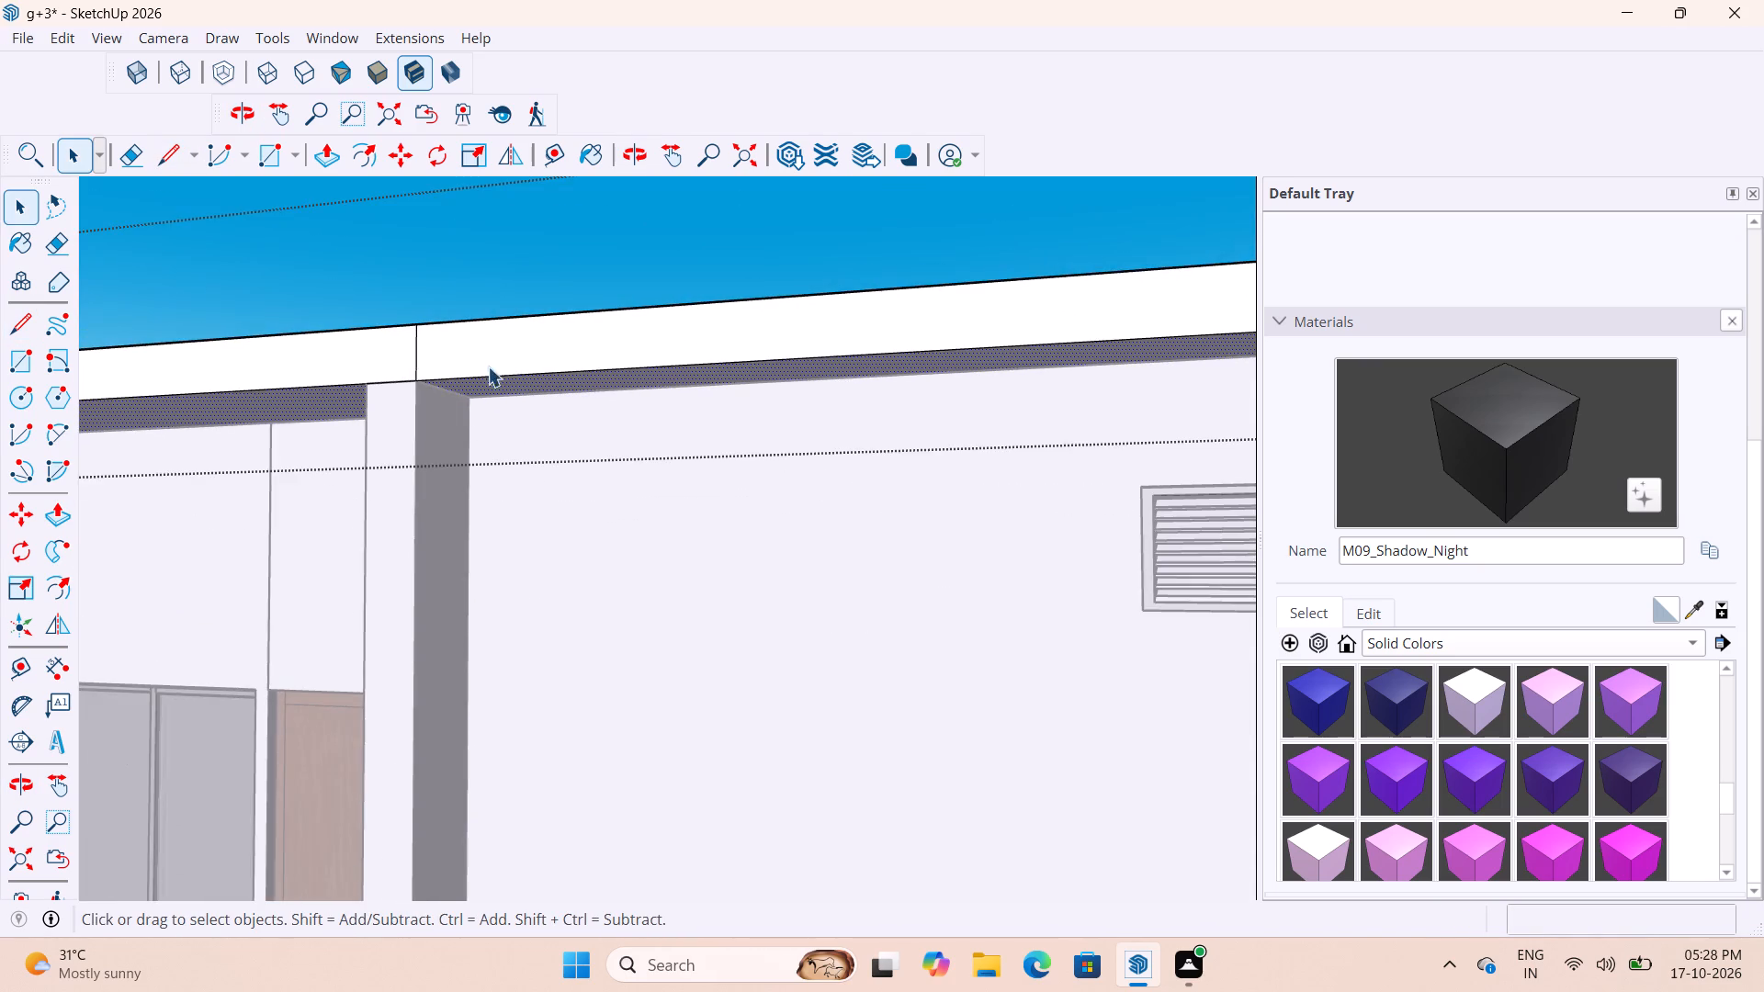
scroll(496, 327, "down", 9)
middle_click_drag(513, 391, 567, 481)
scroll(419, 436, "down", 4)
left_click(228, 574)
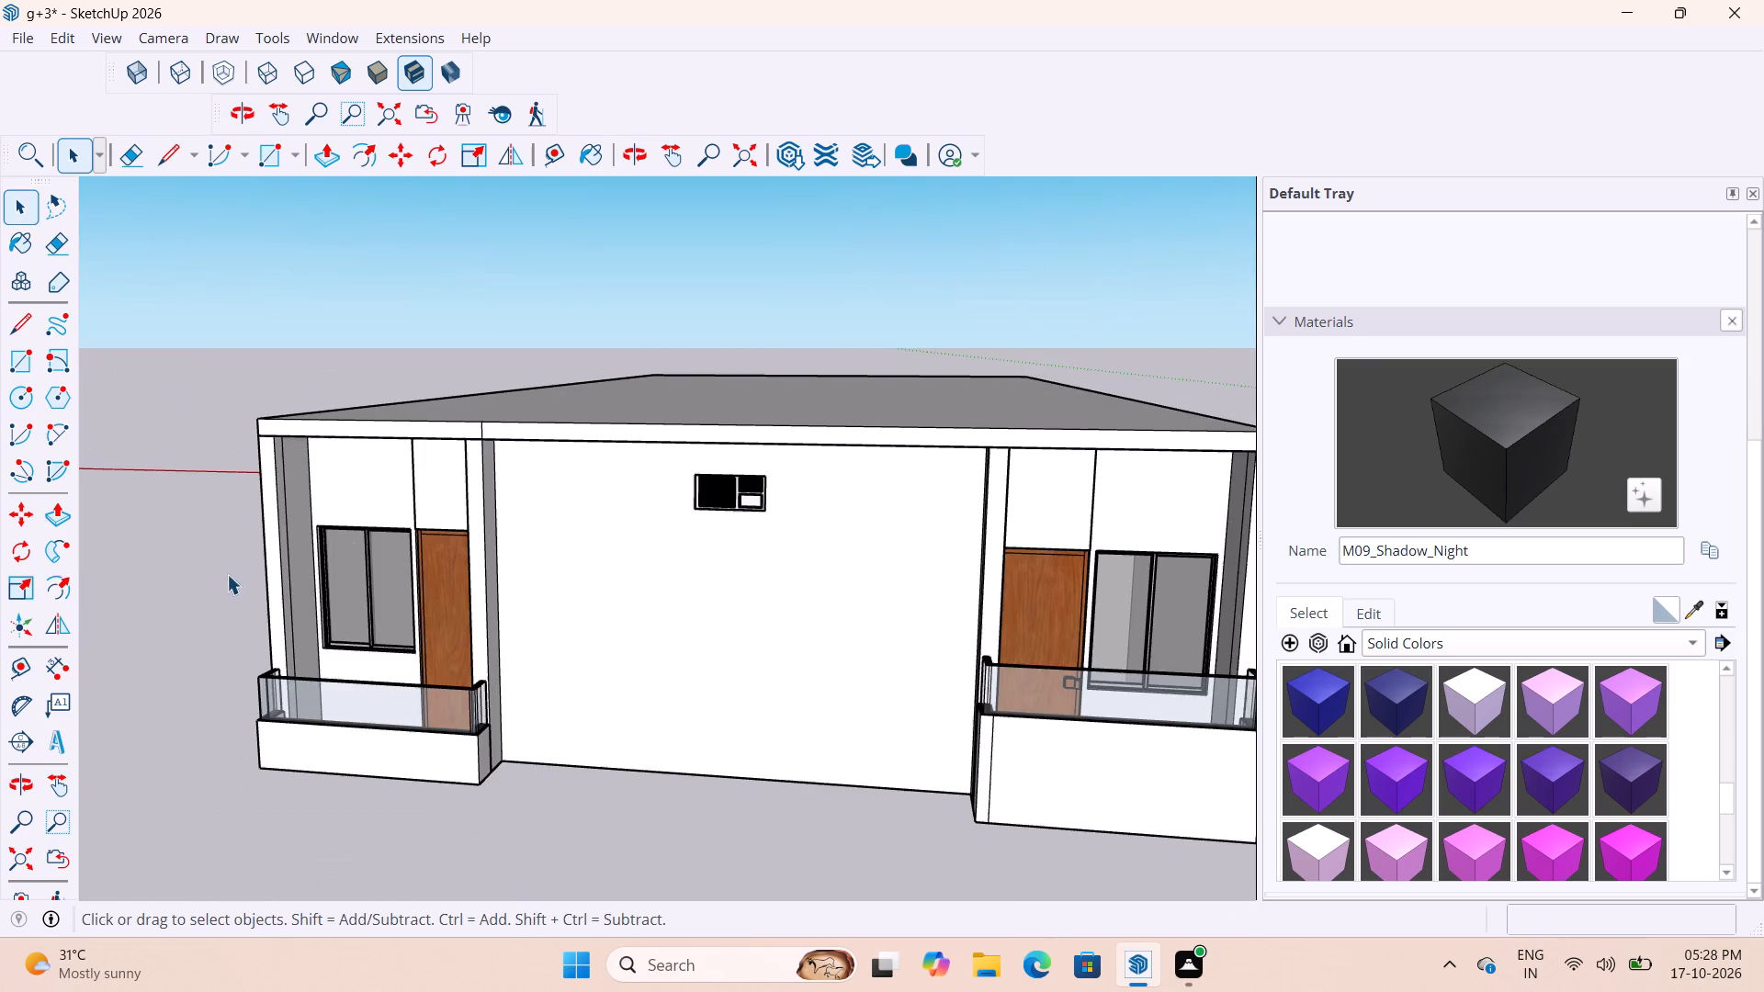
Inside the slab group, measure the depth of the slab overhang at the recessed end wall beside the balcony side wall.
scroll(592, 492, "up", 7)
middle_click_drag(679, 397, 705, 282)
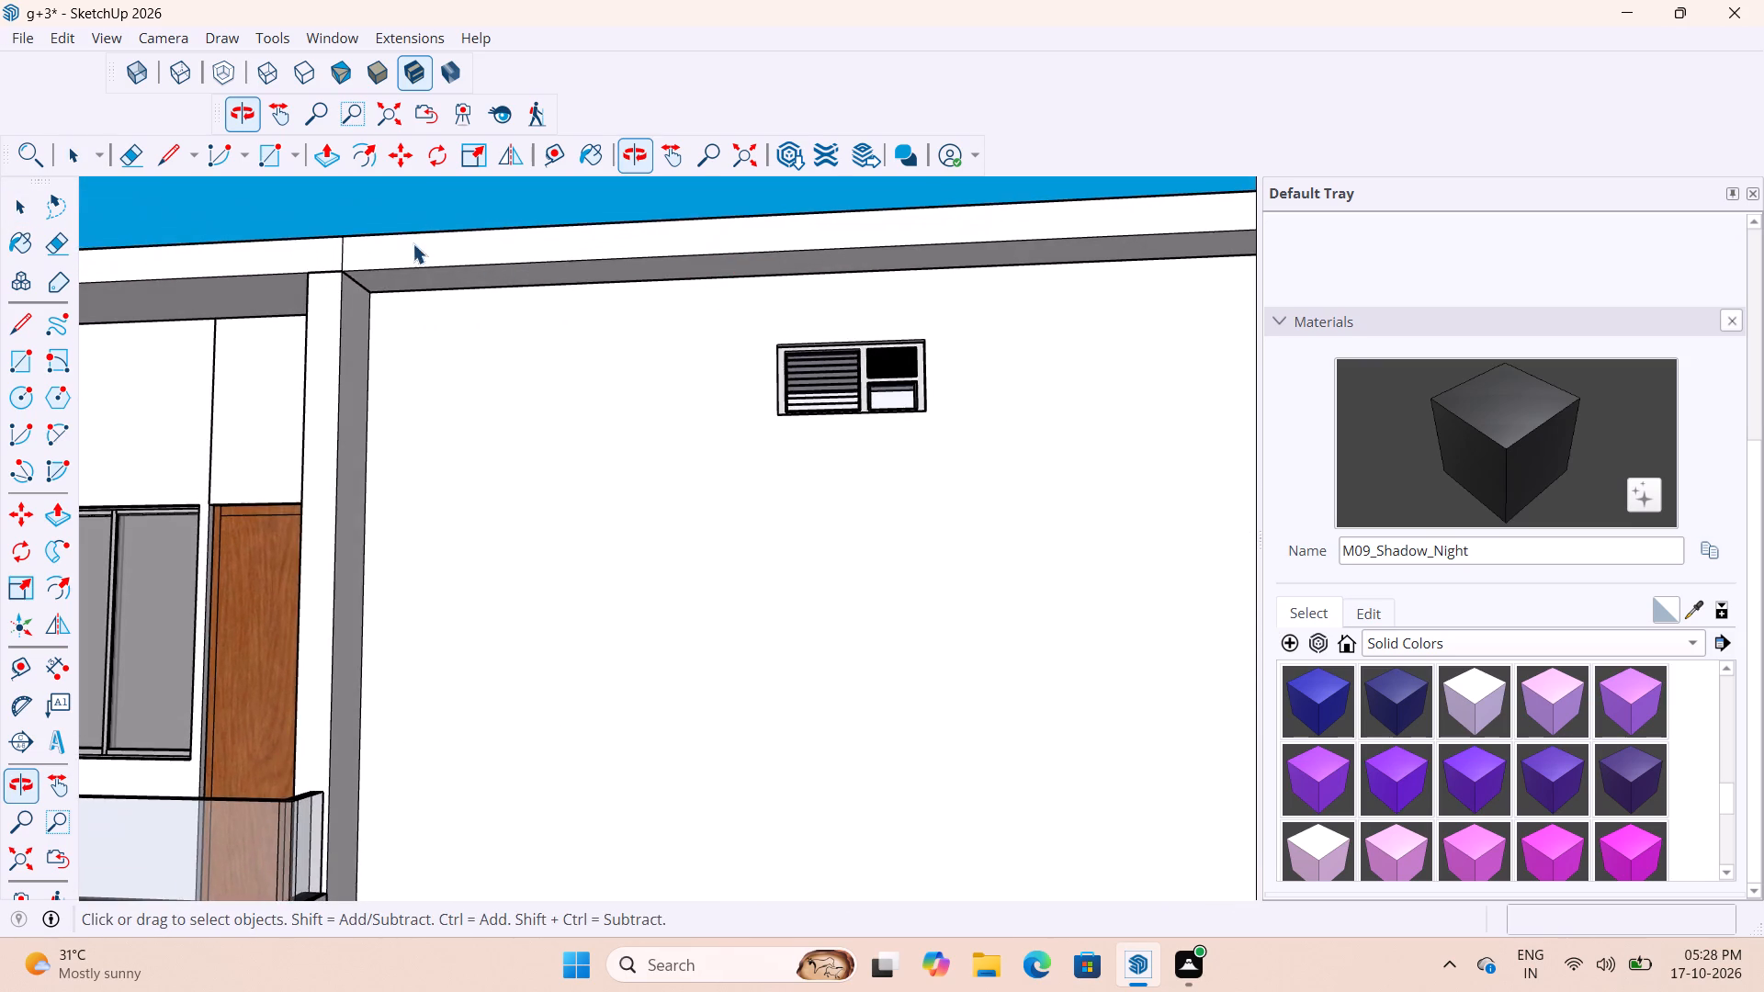
scroll(412, 241, "up", 2)
middle_click_drag(417, 253, 511, 276)
scroll(425, 244, "up", 5)
scroll(447, 260, "down", 4)
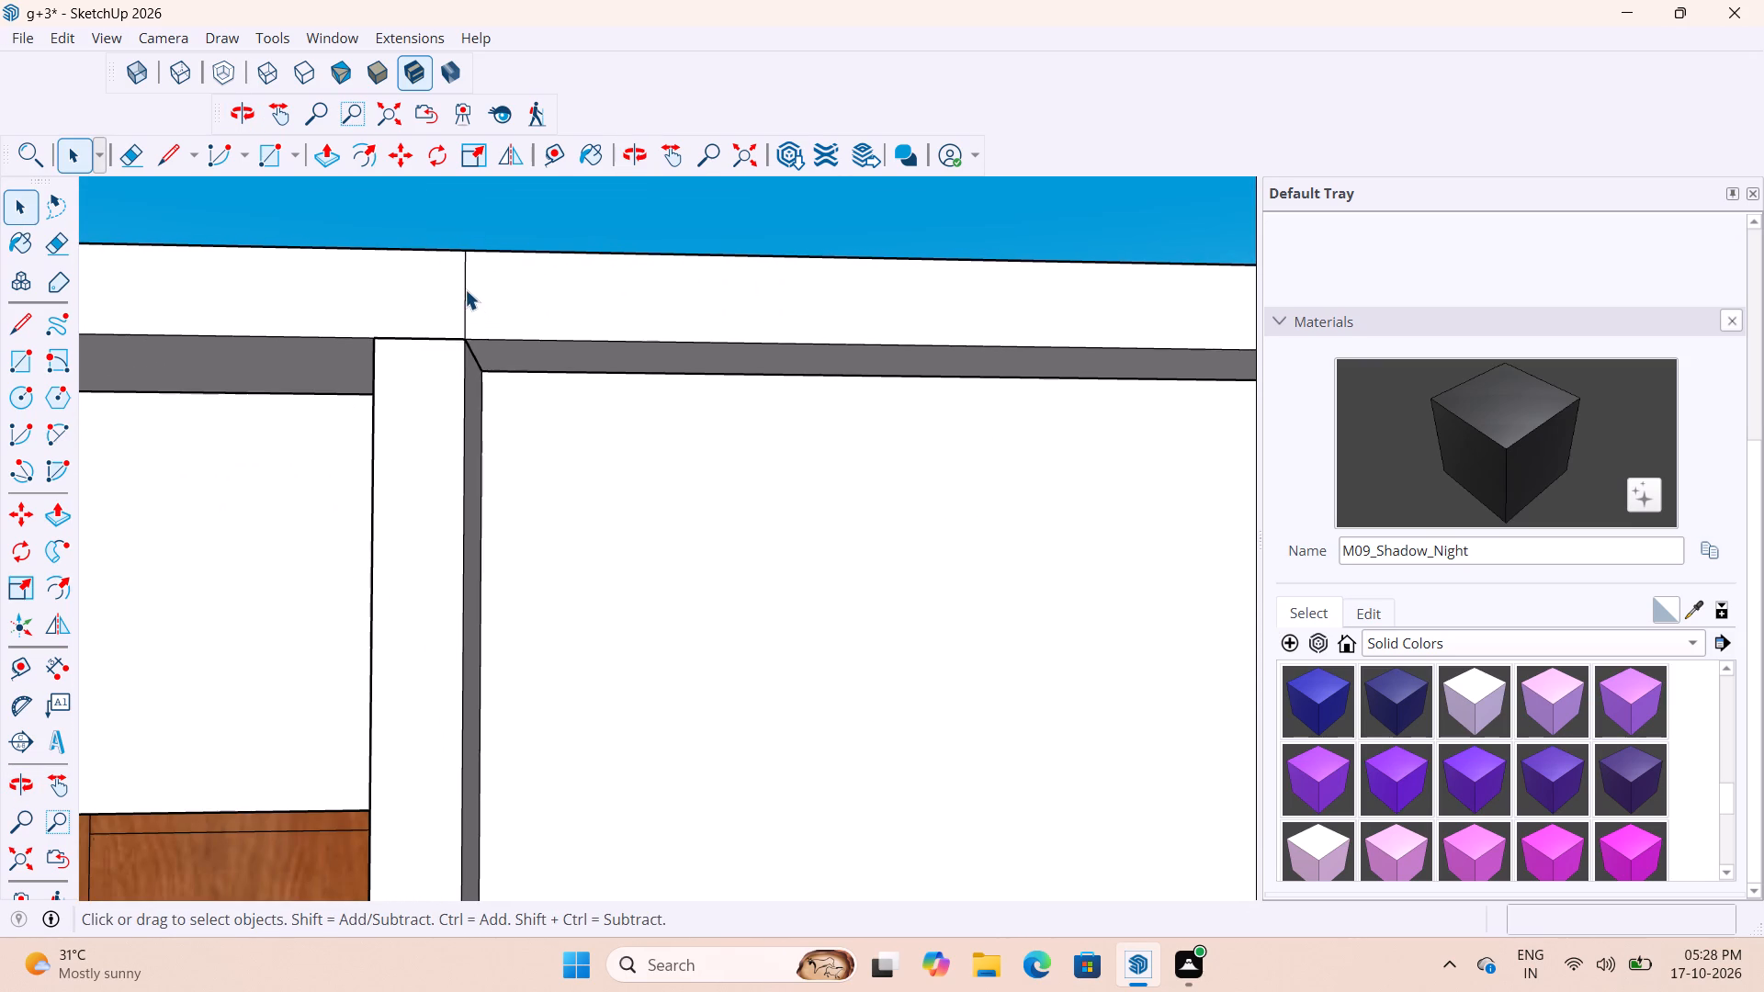
left_click(465, 289)
double_click(465, 289)
left_click(463, 277)
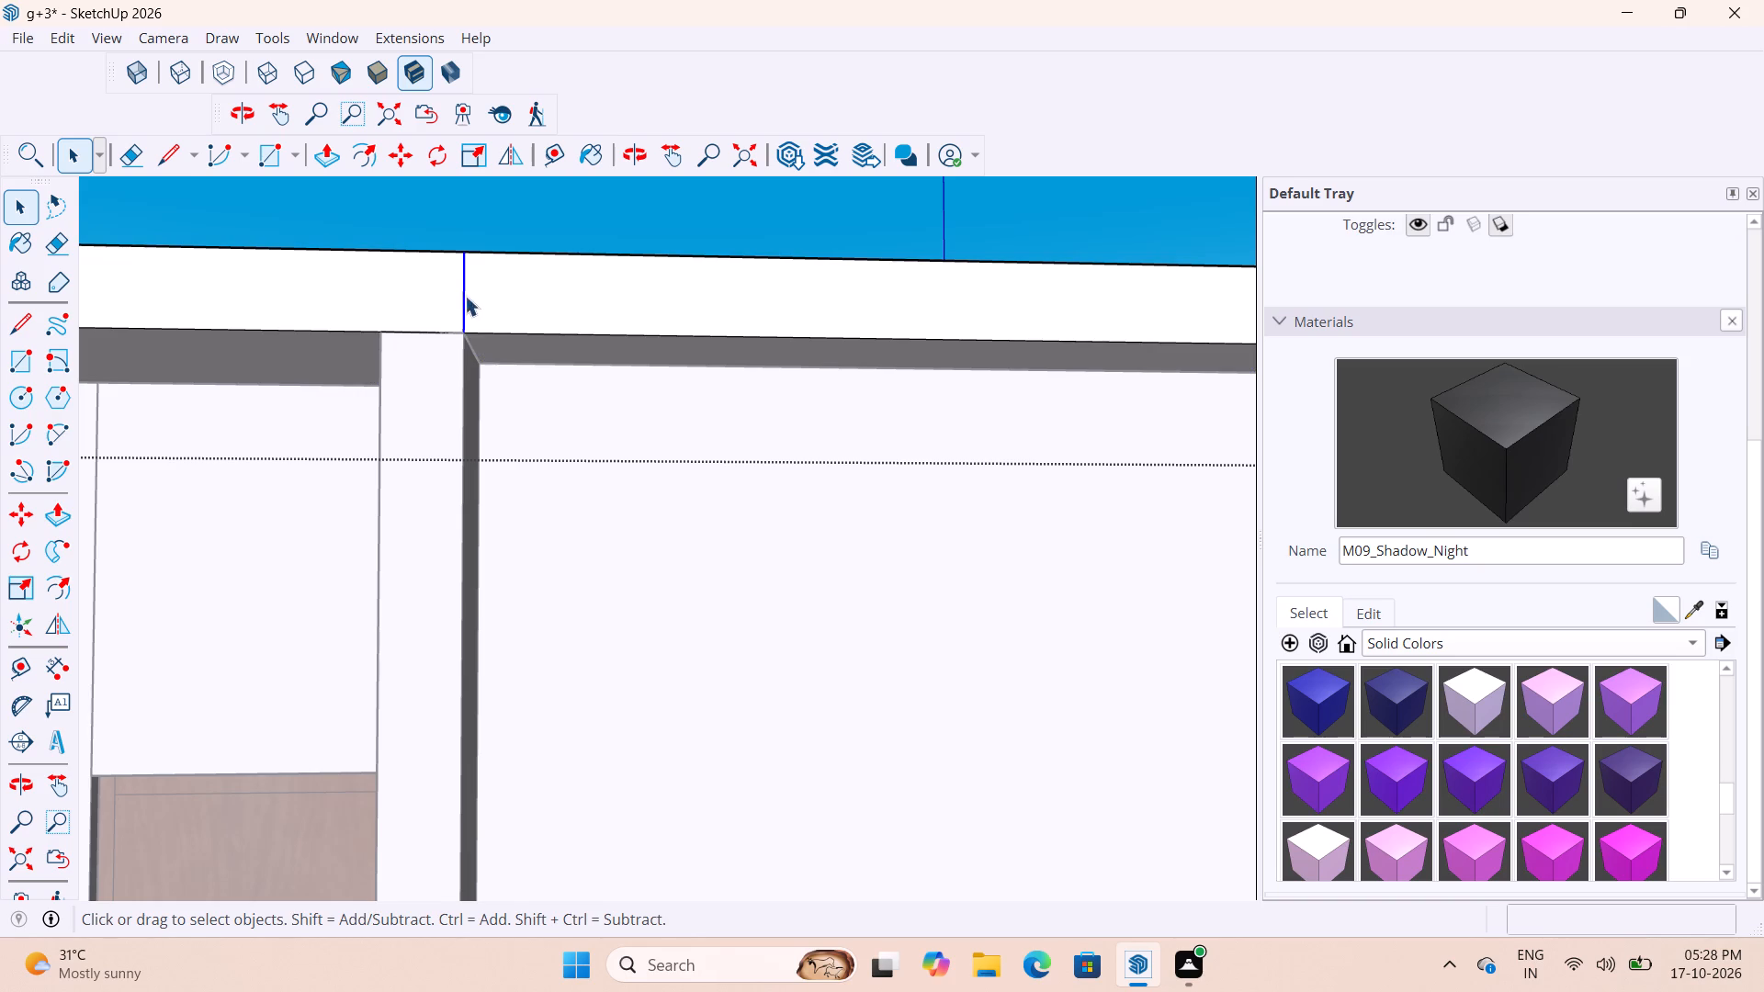
scroll(524, 336, "up", 10)
middle_click_drag(519, 346, 512, 293)
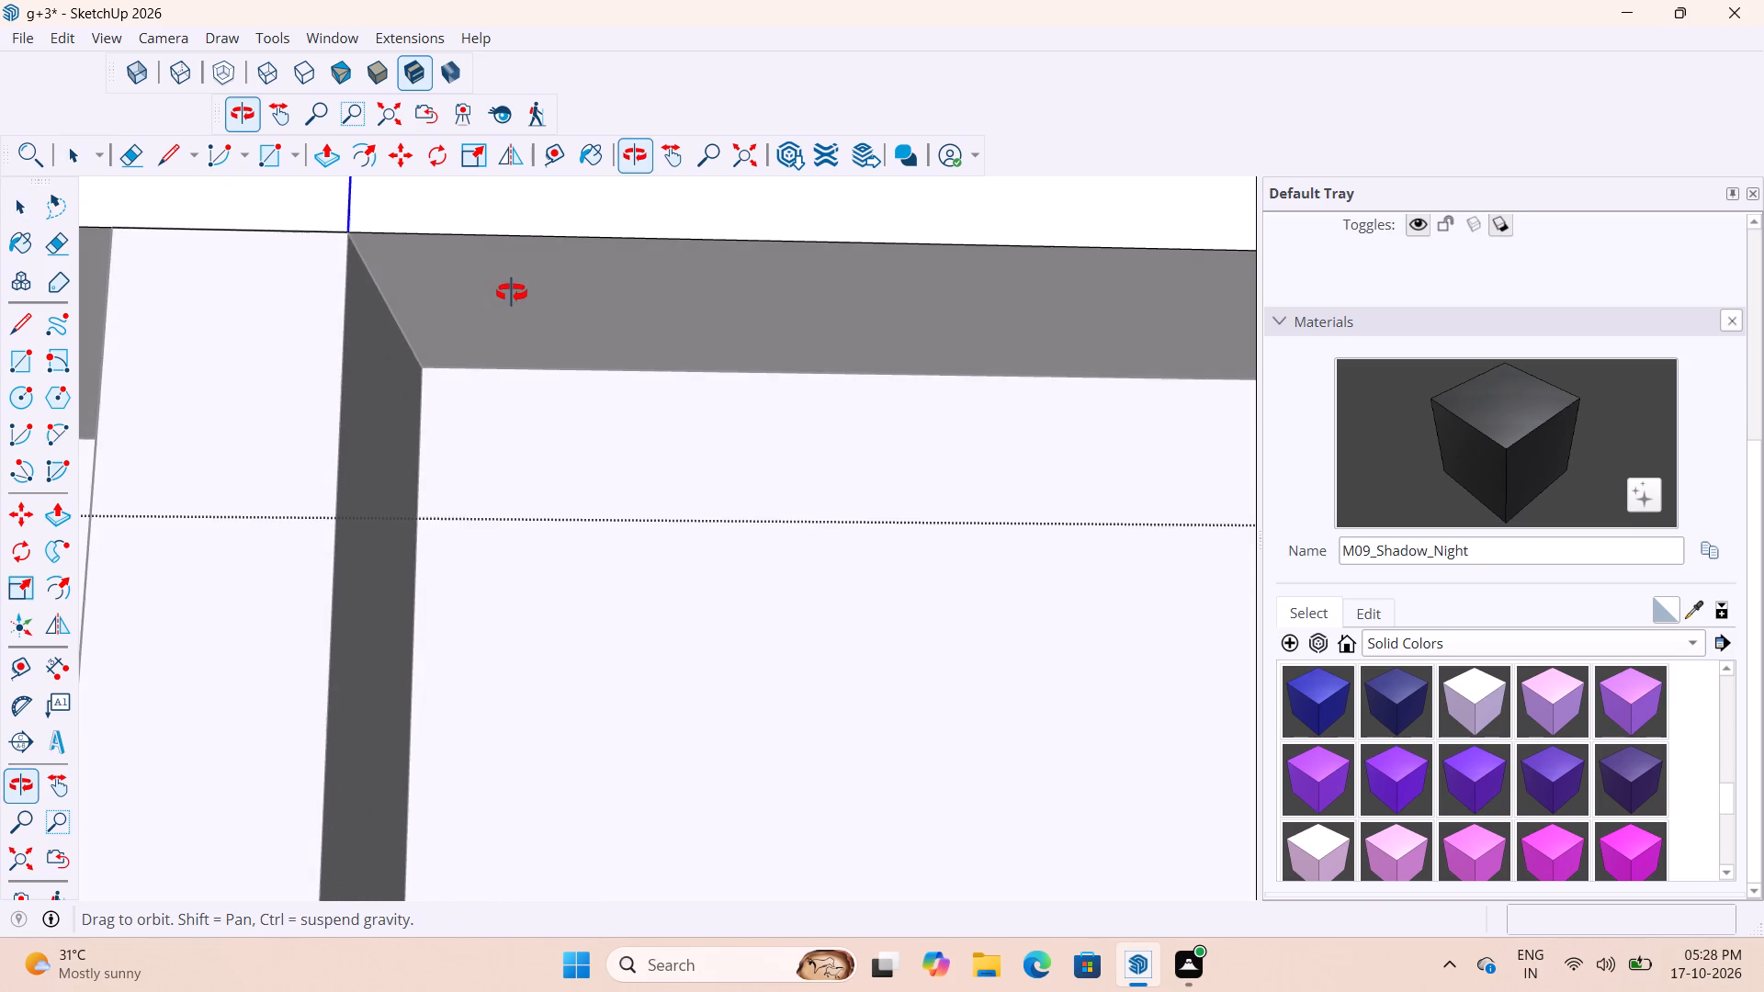
middle_click_drag(512, 293, 514, 293)
key("t")
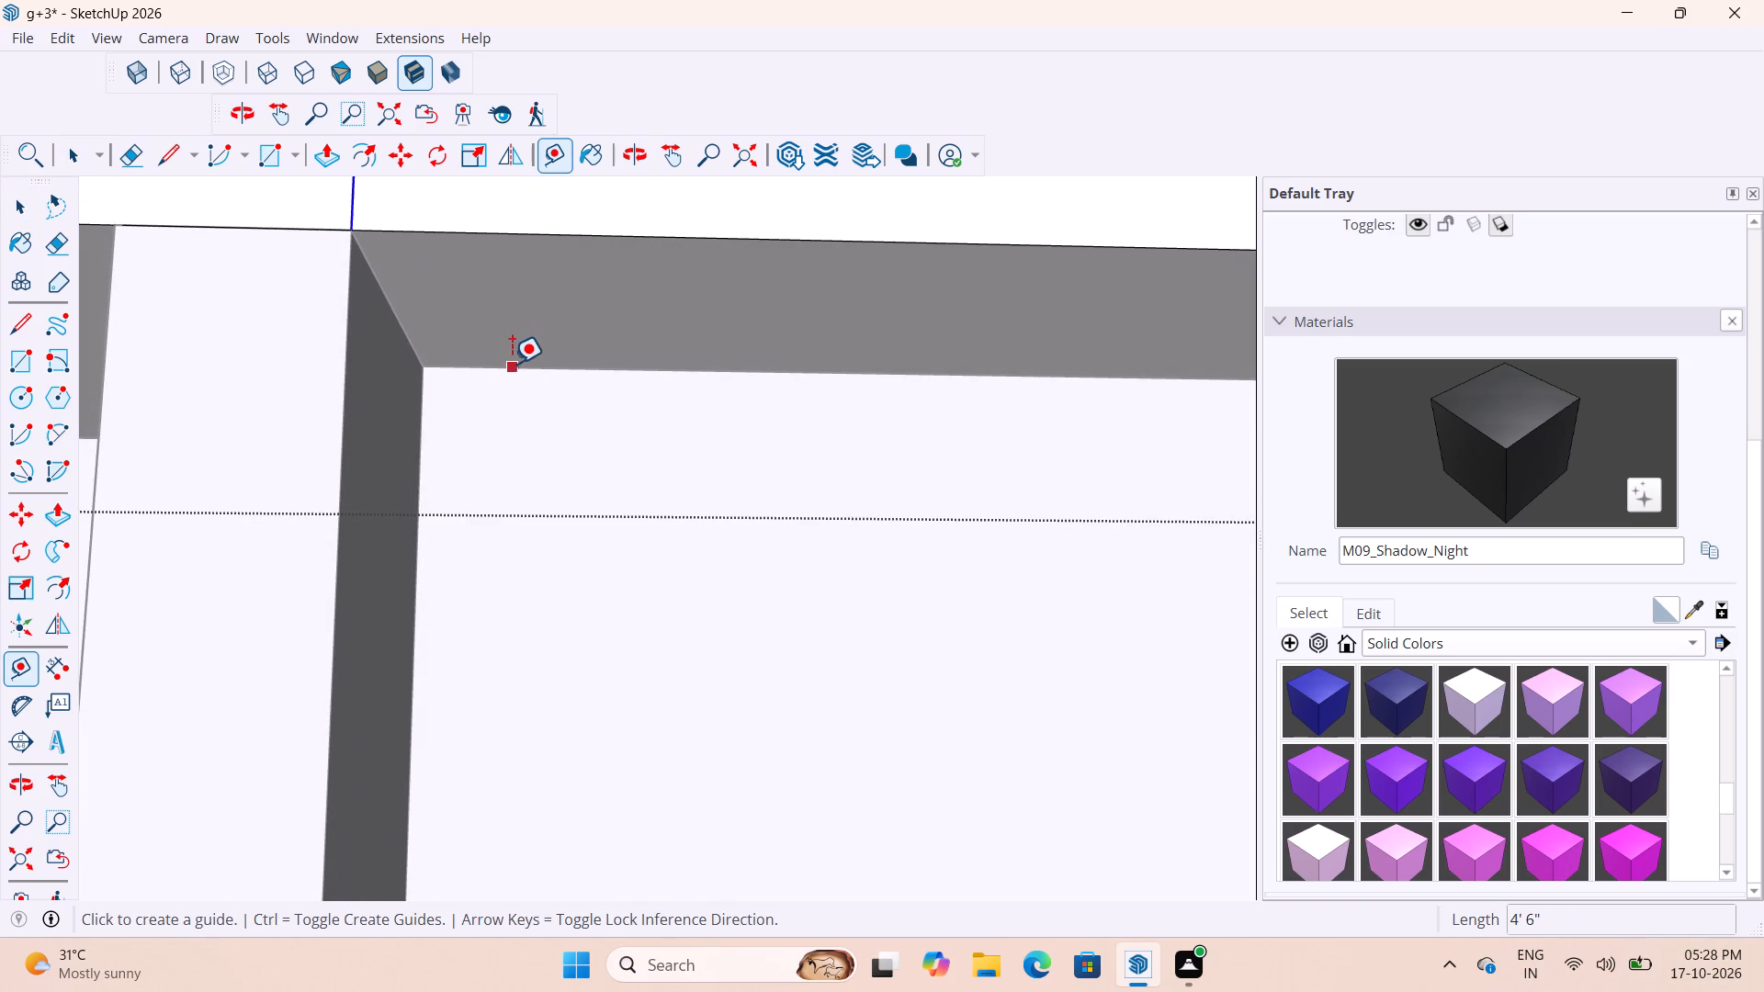
left_click(483, 370)
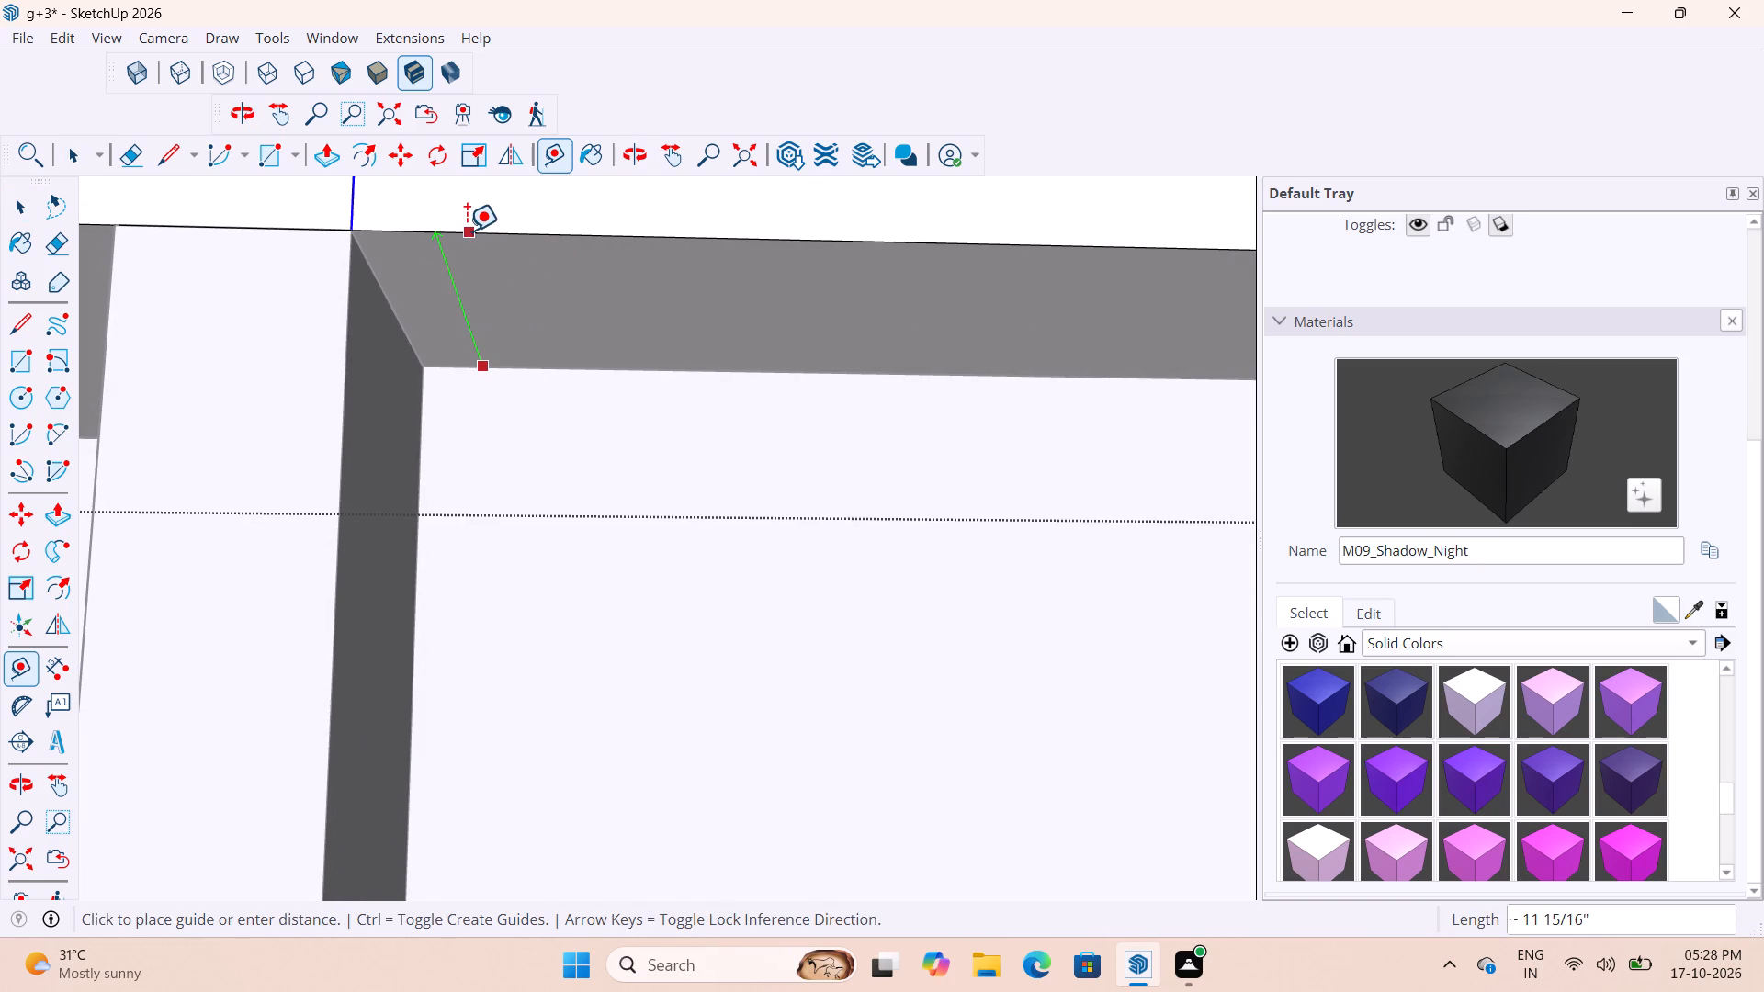
middle_click_drag(469, 237, 553, 561)
key("space")
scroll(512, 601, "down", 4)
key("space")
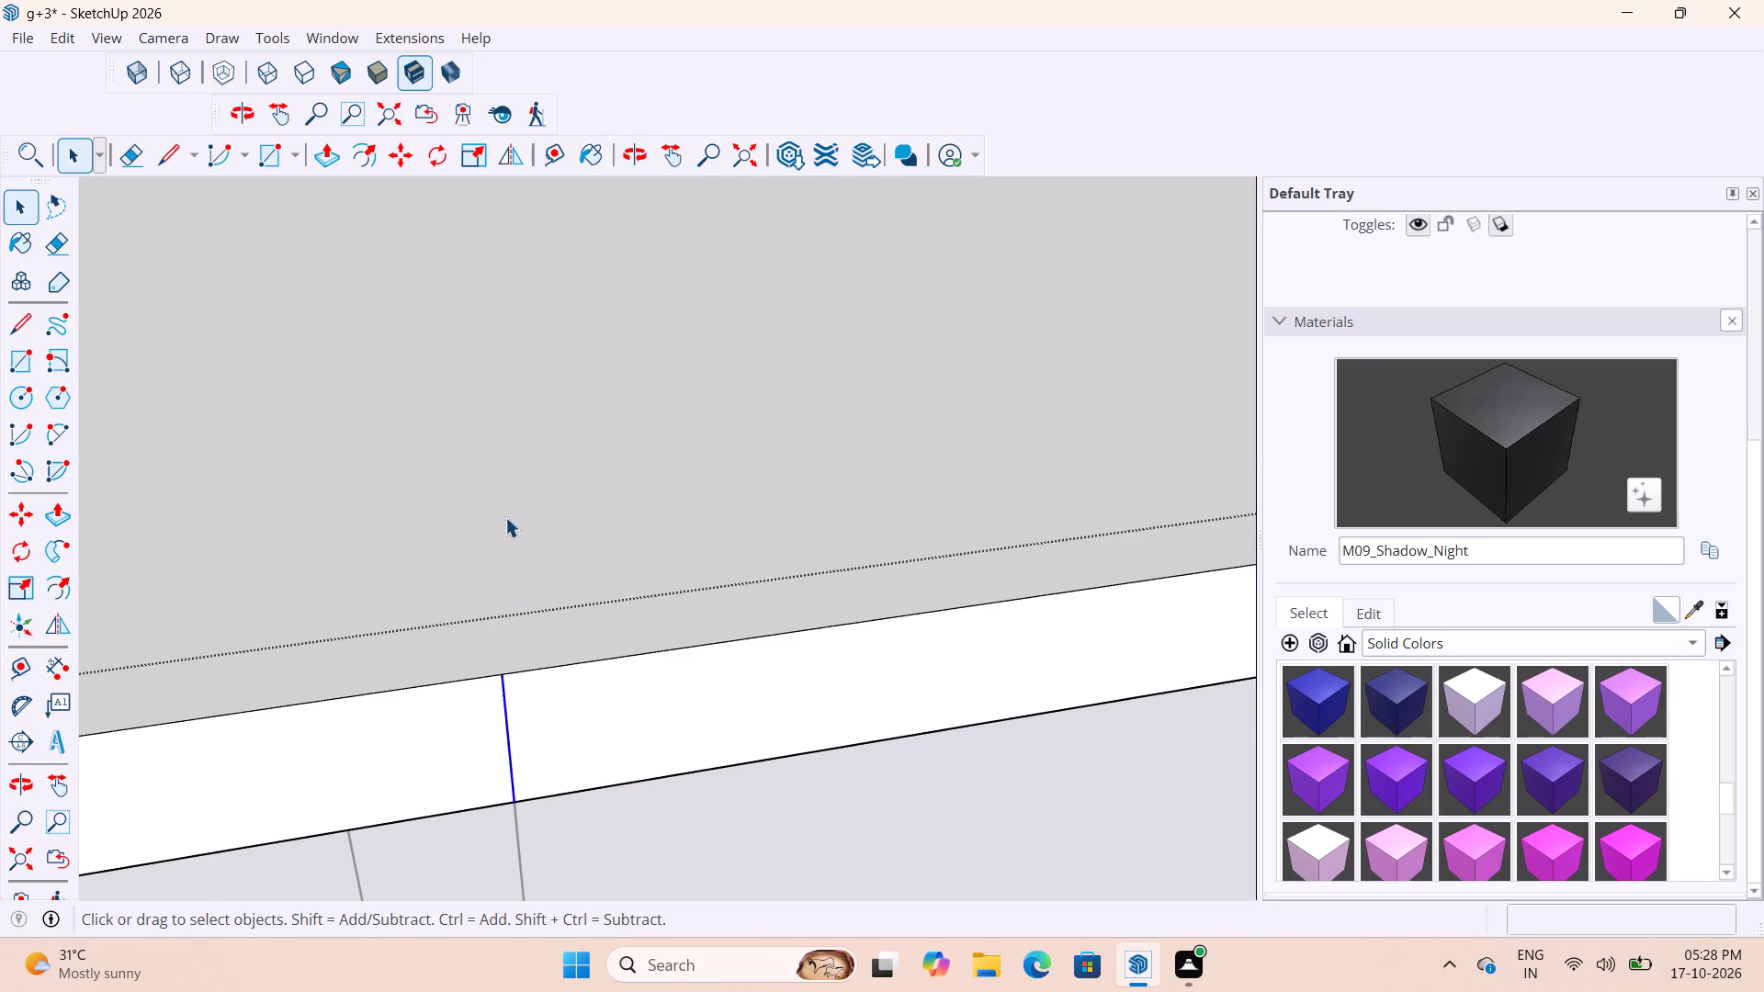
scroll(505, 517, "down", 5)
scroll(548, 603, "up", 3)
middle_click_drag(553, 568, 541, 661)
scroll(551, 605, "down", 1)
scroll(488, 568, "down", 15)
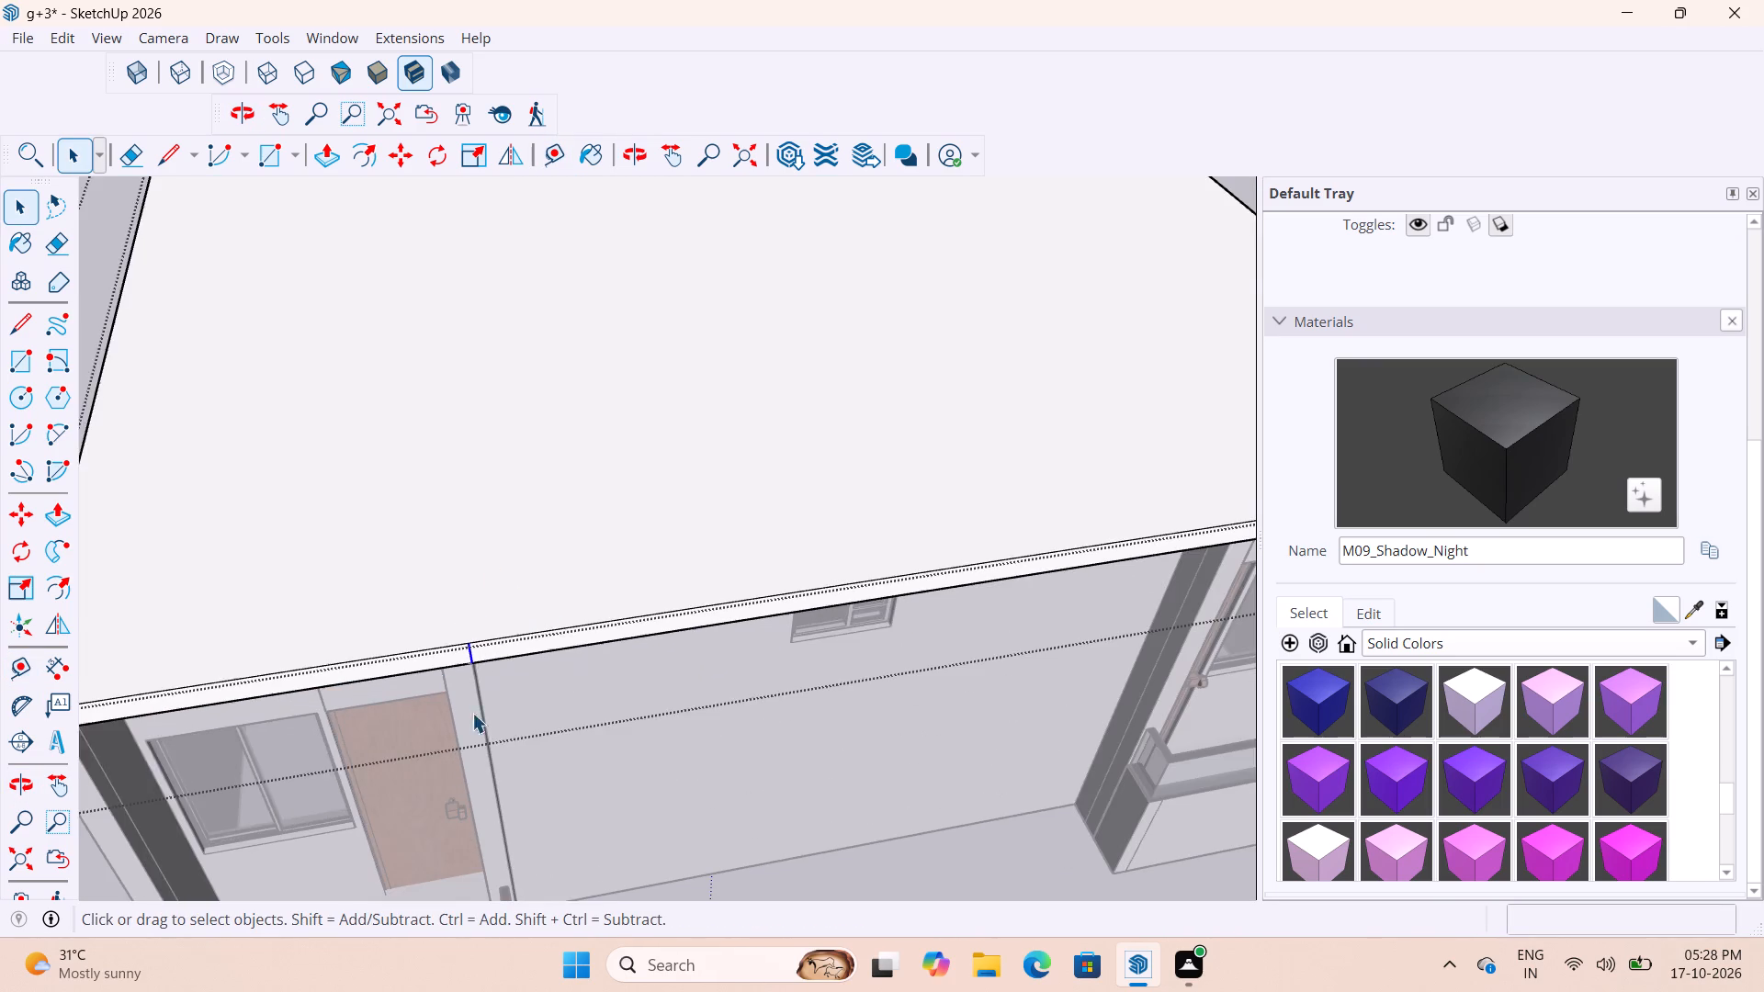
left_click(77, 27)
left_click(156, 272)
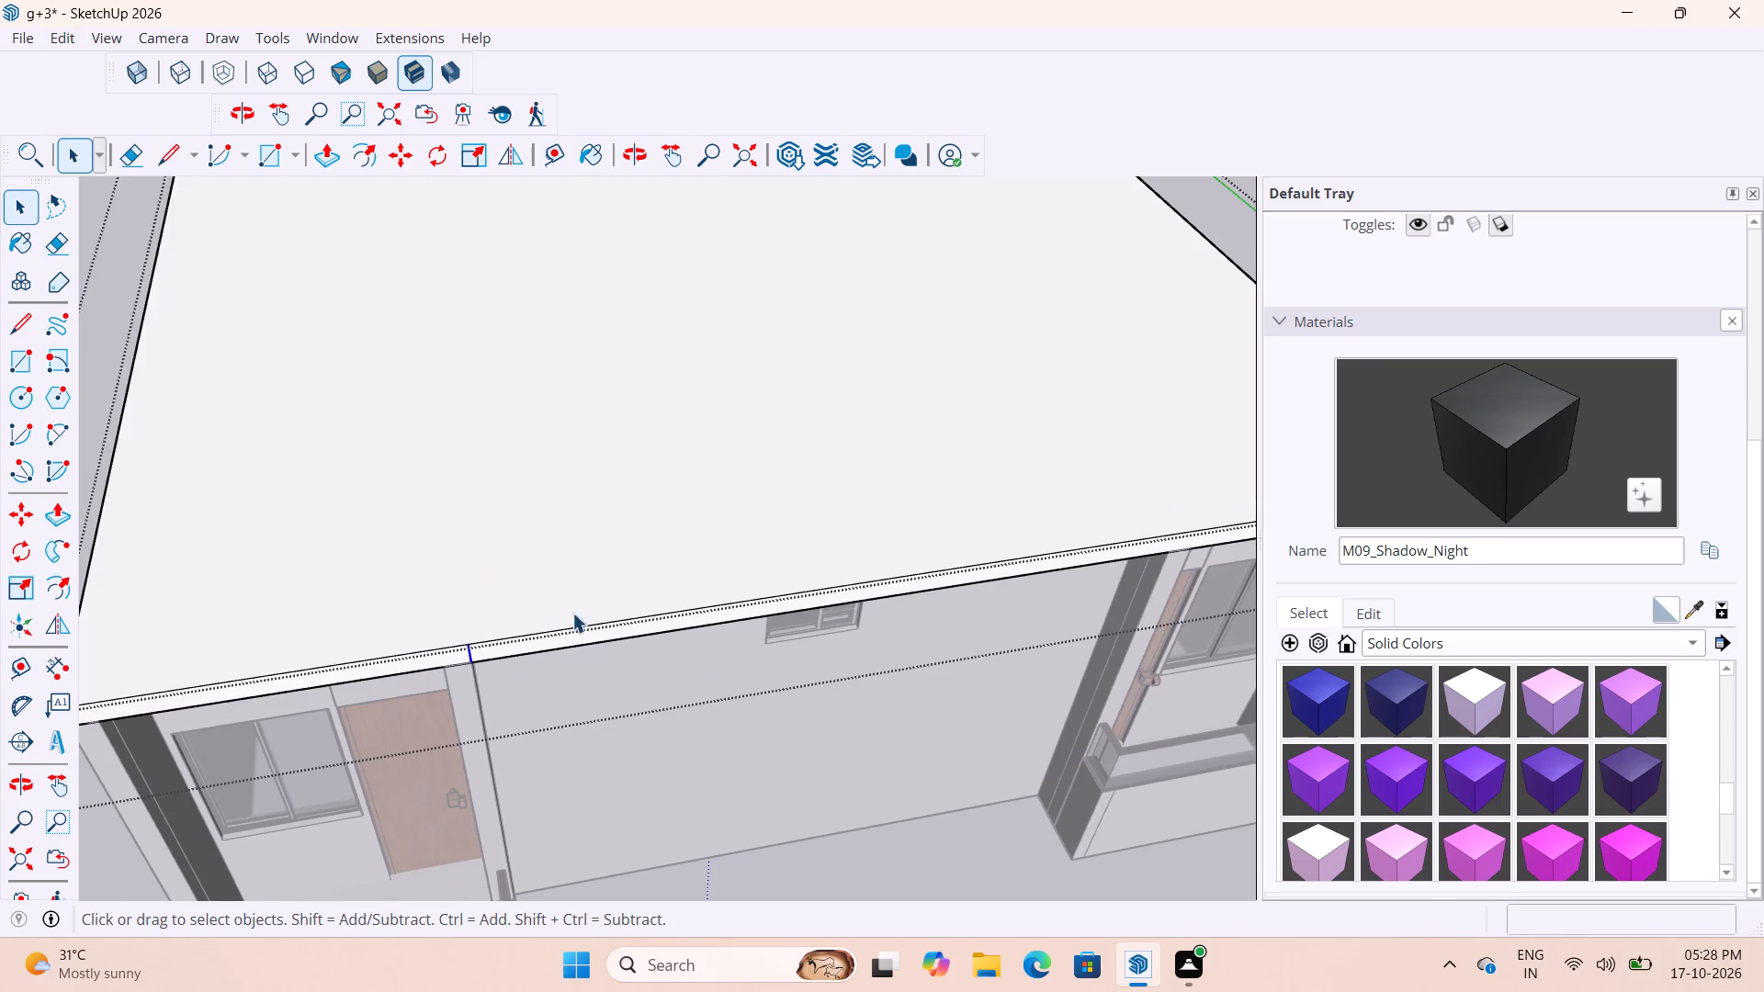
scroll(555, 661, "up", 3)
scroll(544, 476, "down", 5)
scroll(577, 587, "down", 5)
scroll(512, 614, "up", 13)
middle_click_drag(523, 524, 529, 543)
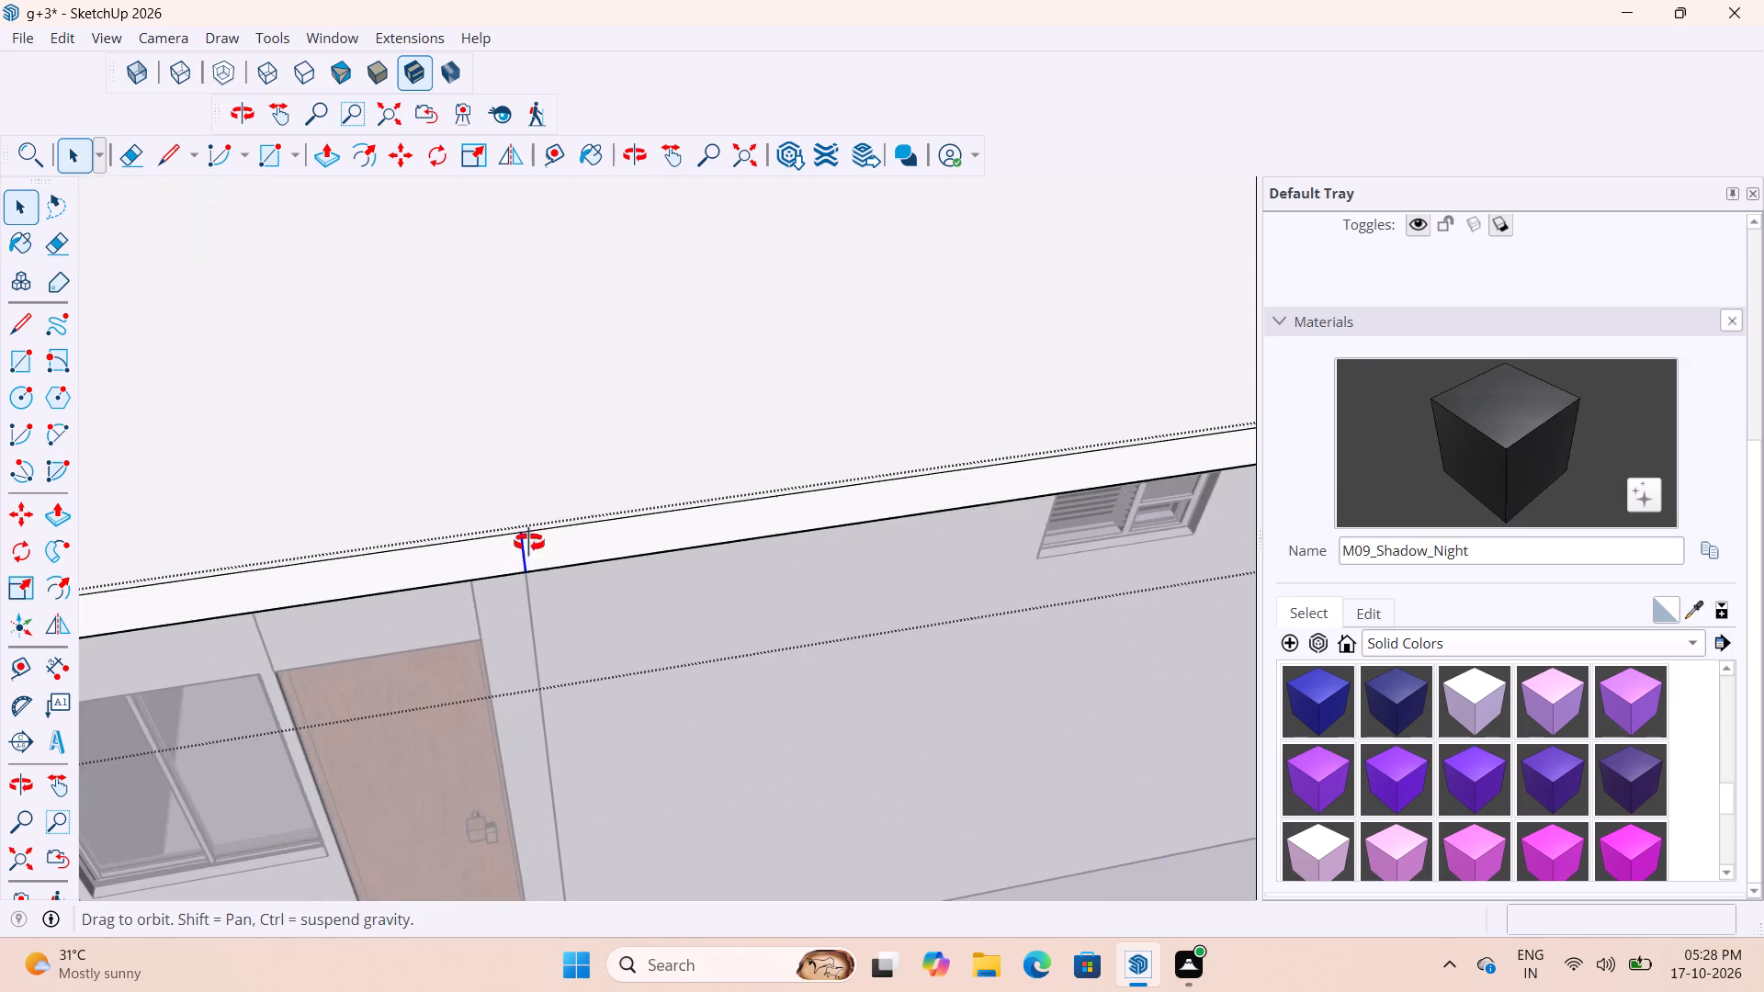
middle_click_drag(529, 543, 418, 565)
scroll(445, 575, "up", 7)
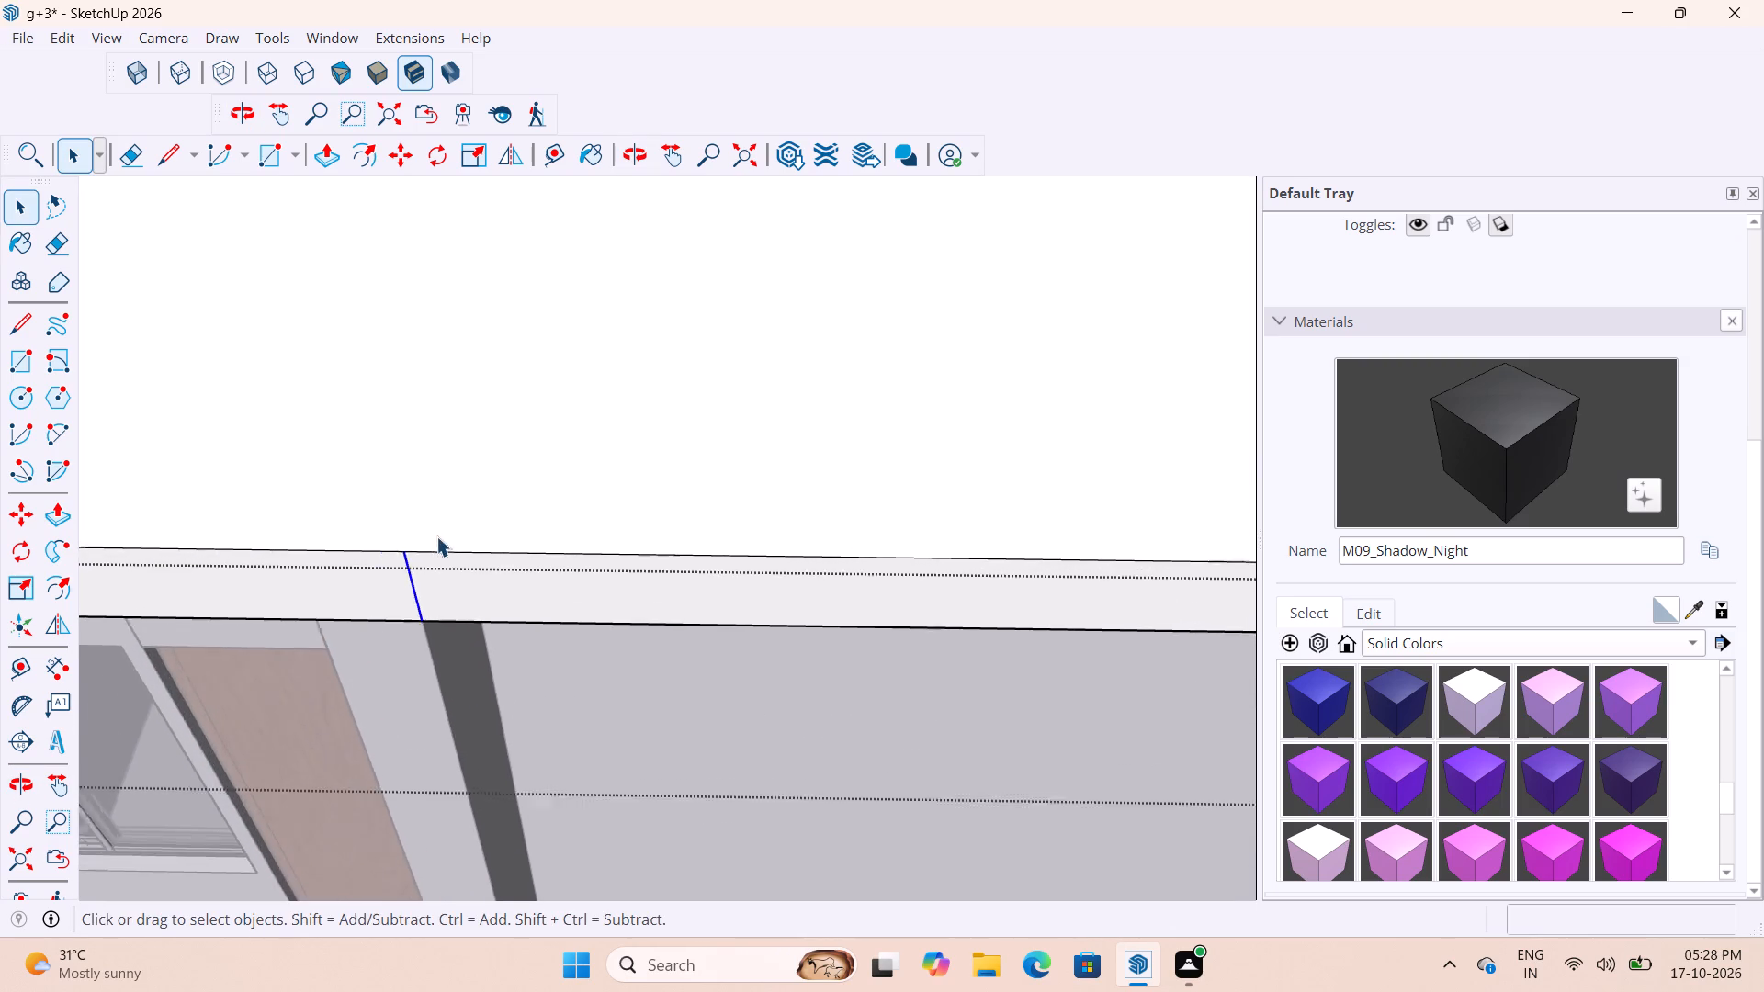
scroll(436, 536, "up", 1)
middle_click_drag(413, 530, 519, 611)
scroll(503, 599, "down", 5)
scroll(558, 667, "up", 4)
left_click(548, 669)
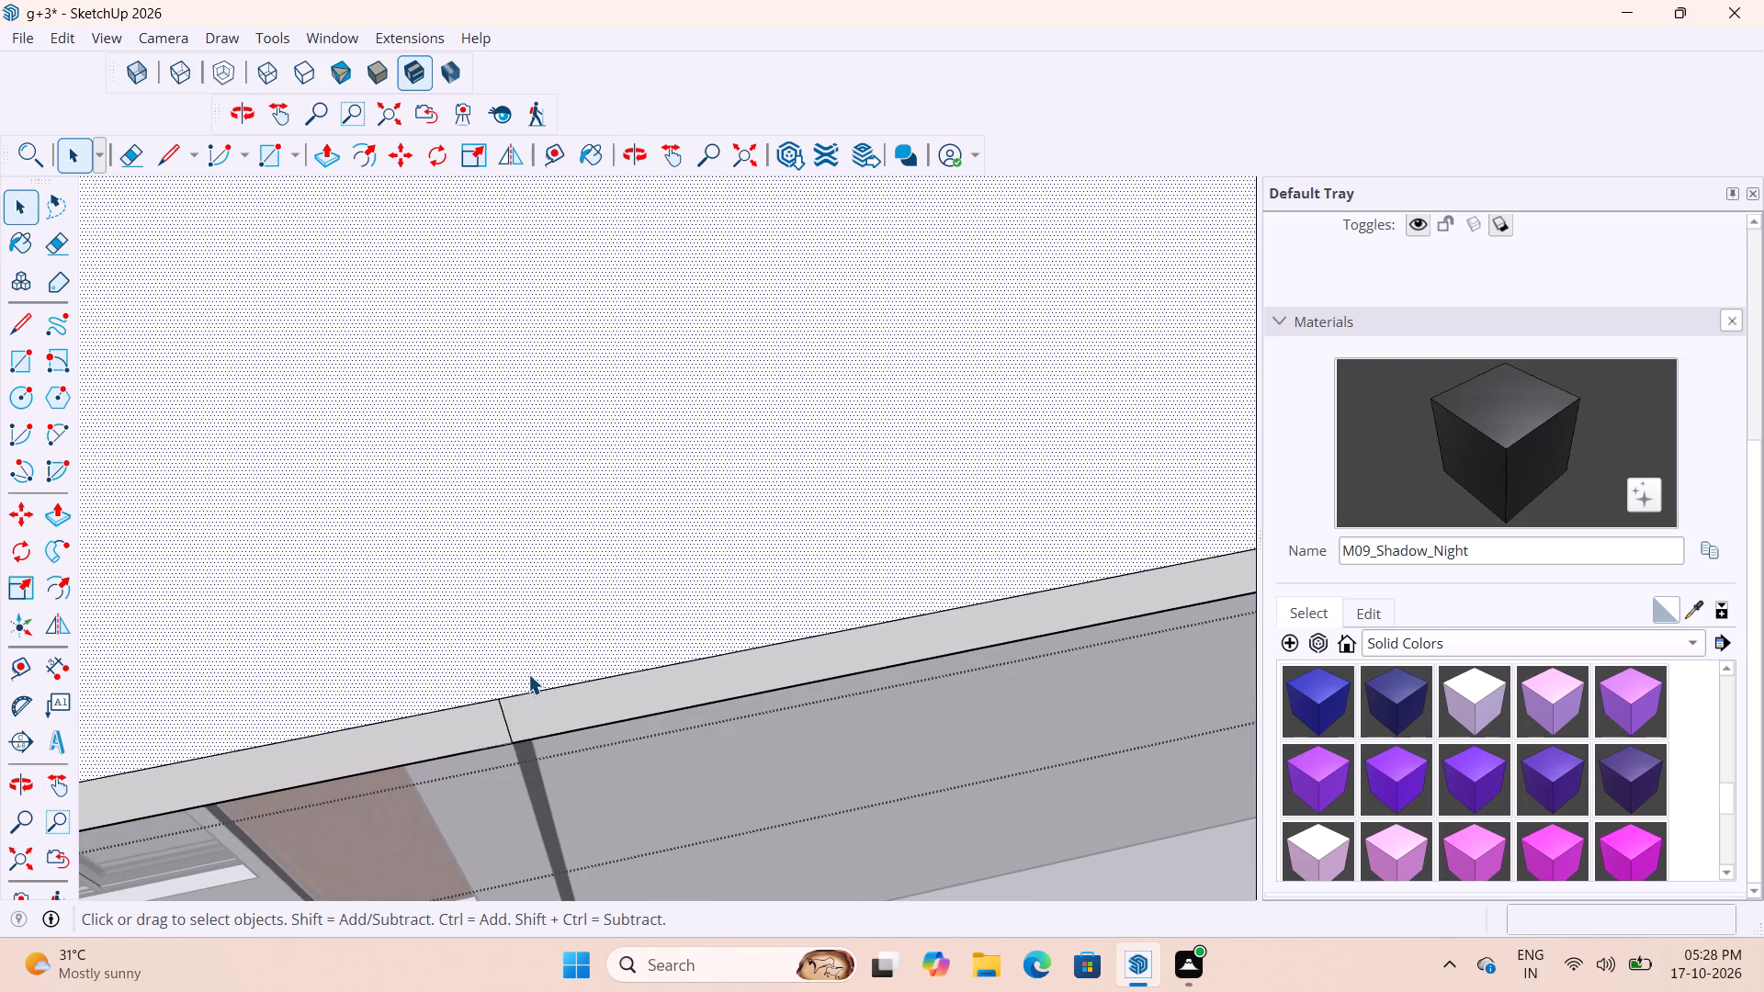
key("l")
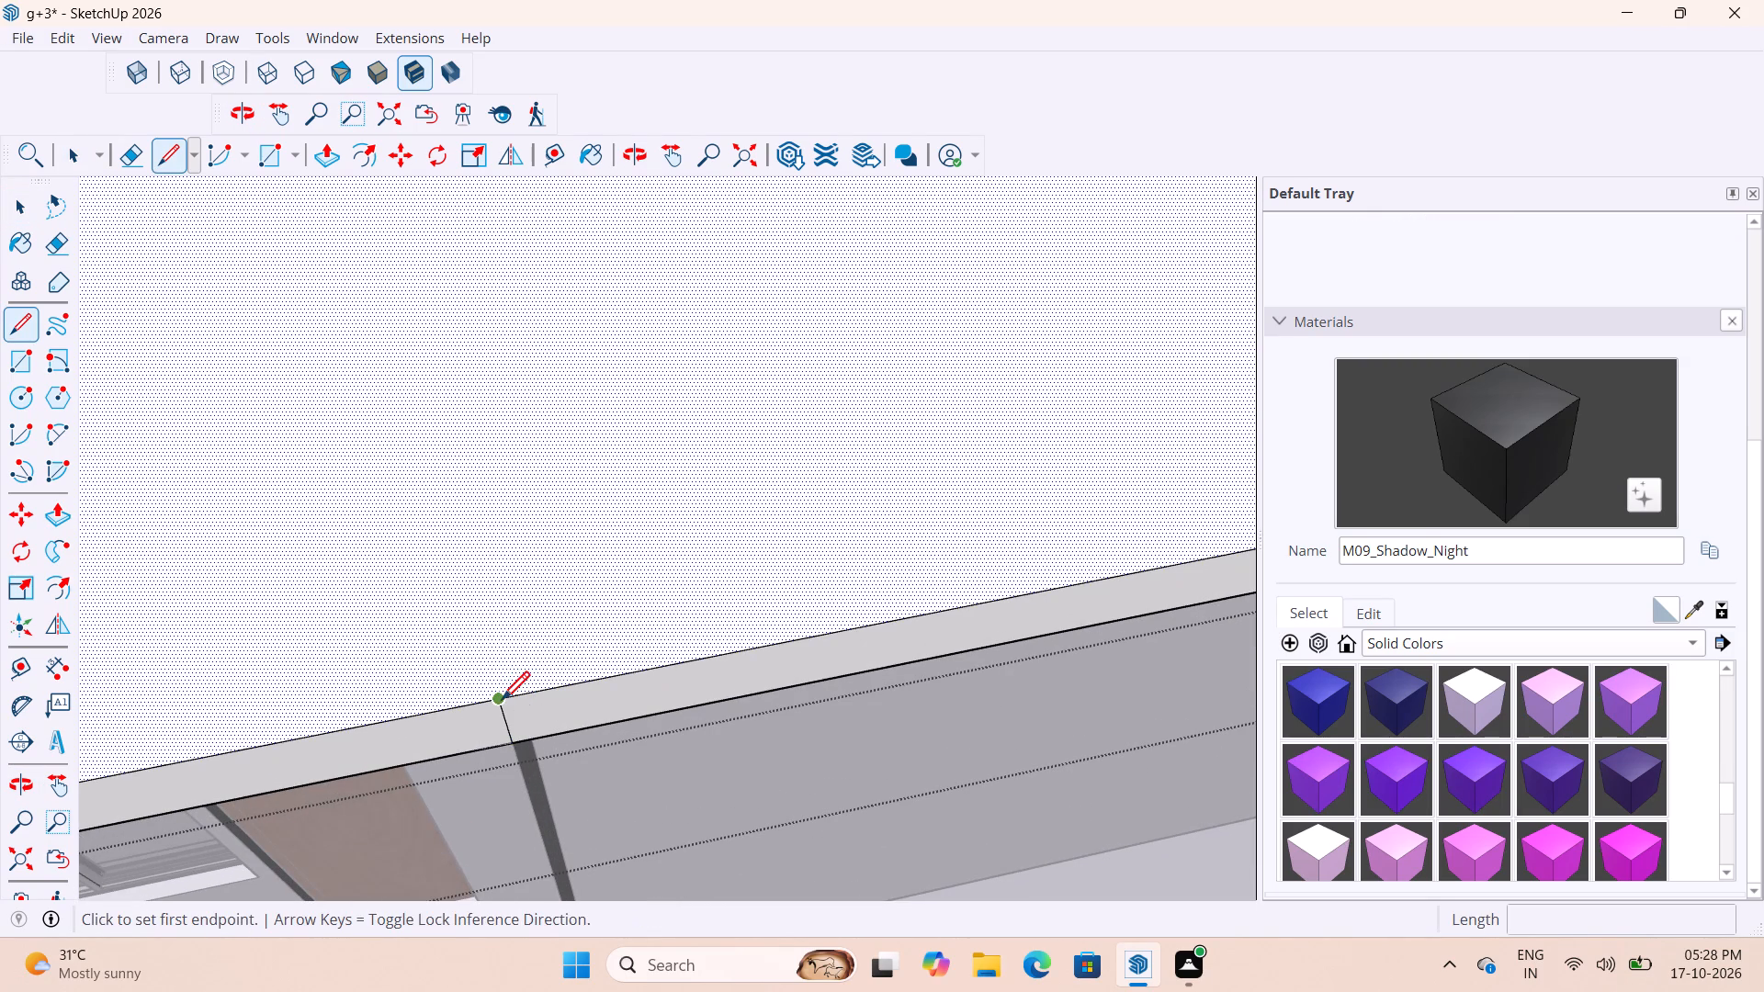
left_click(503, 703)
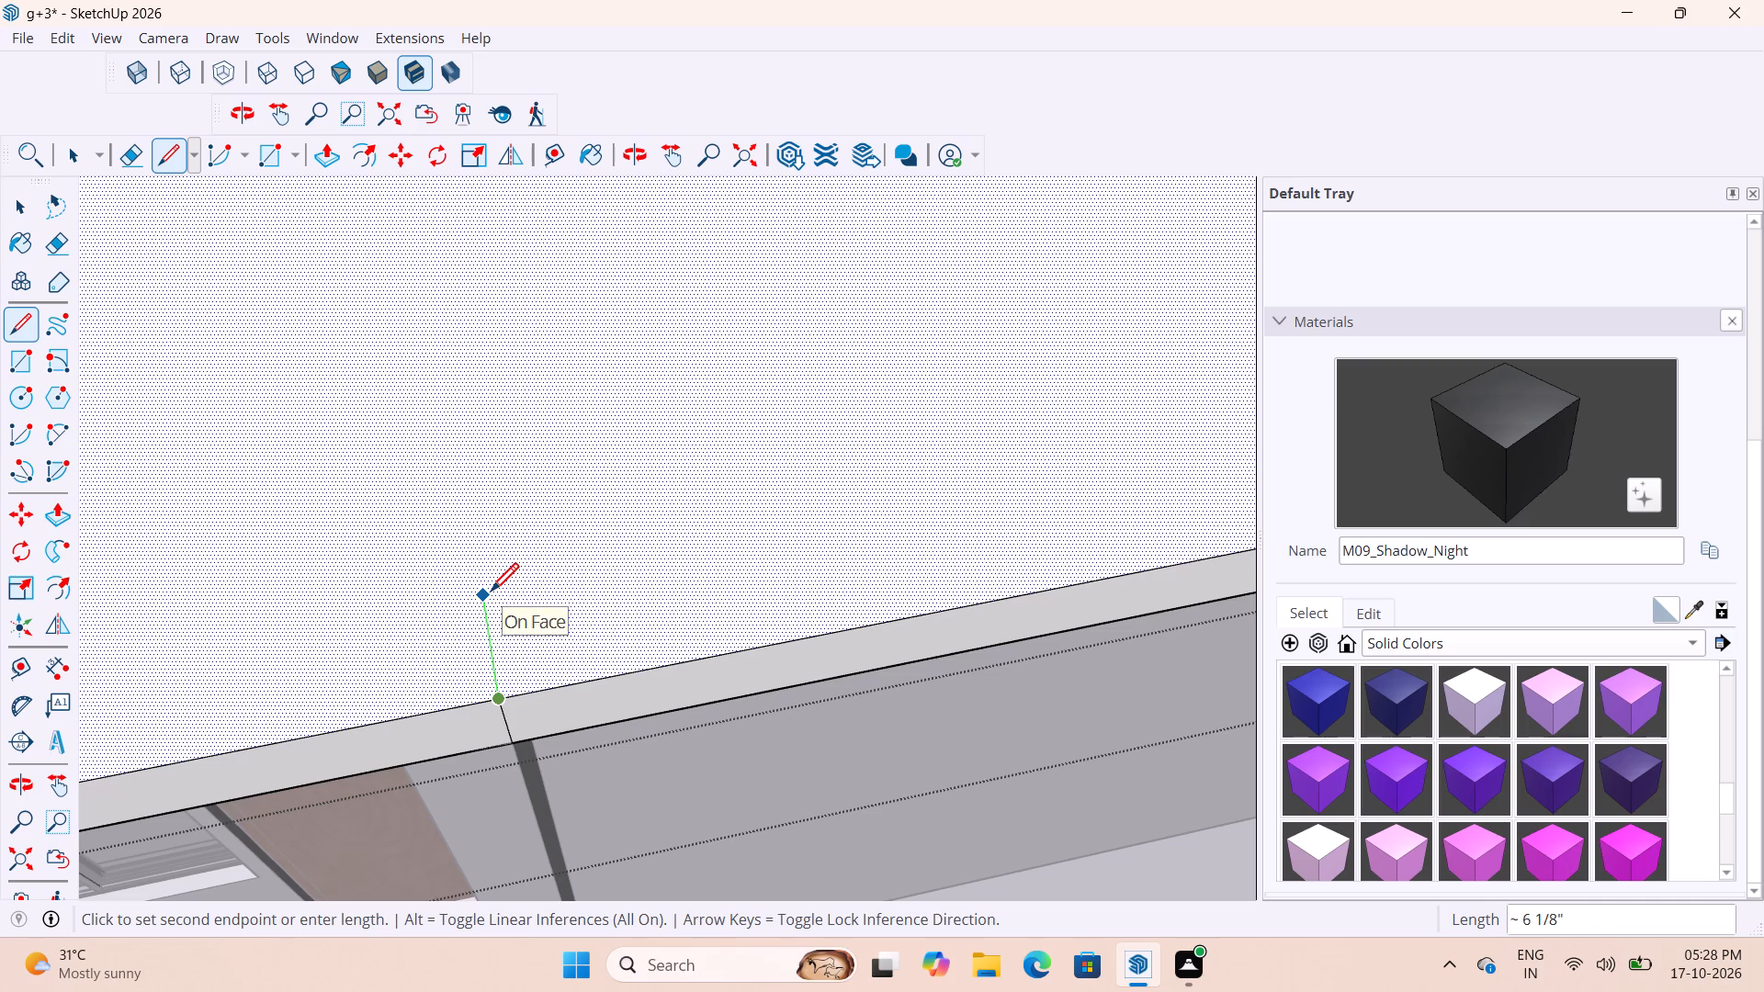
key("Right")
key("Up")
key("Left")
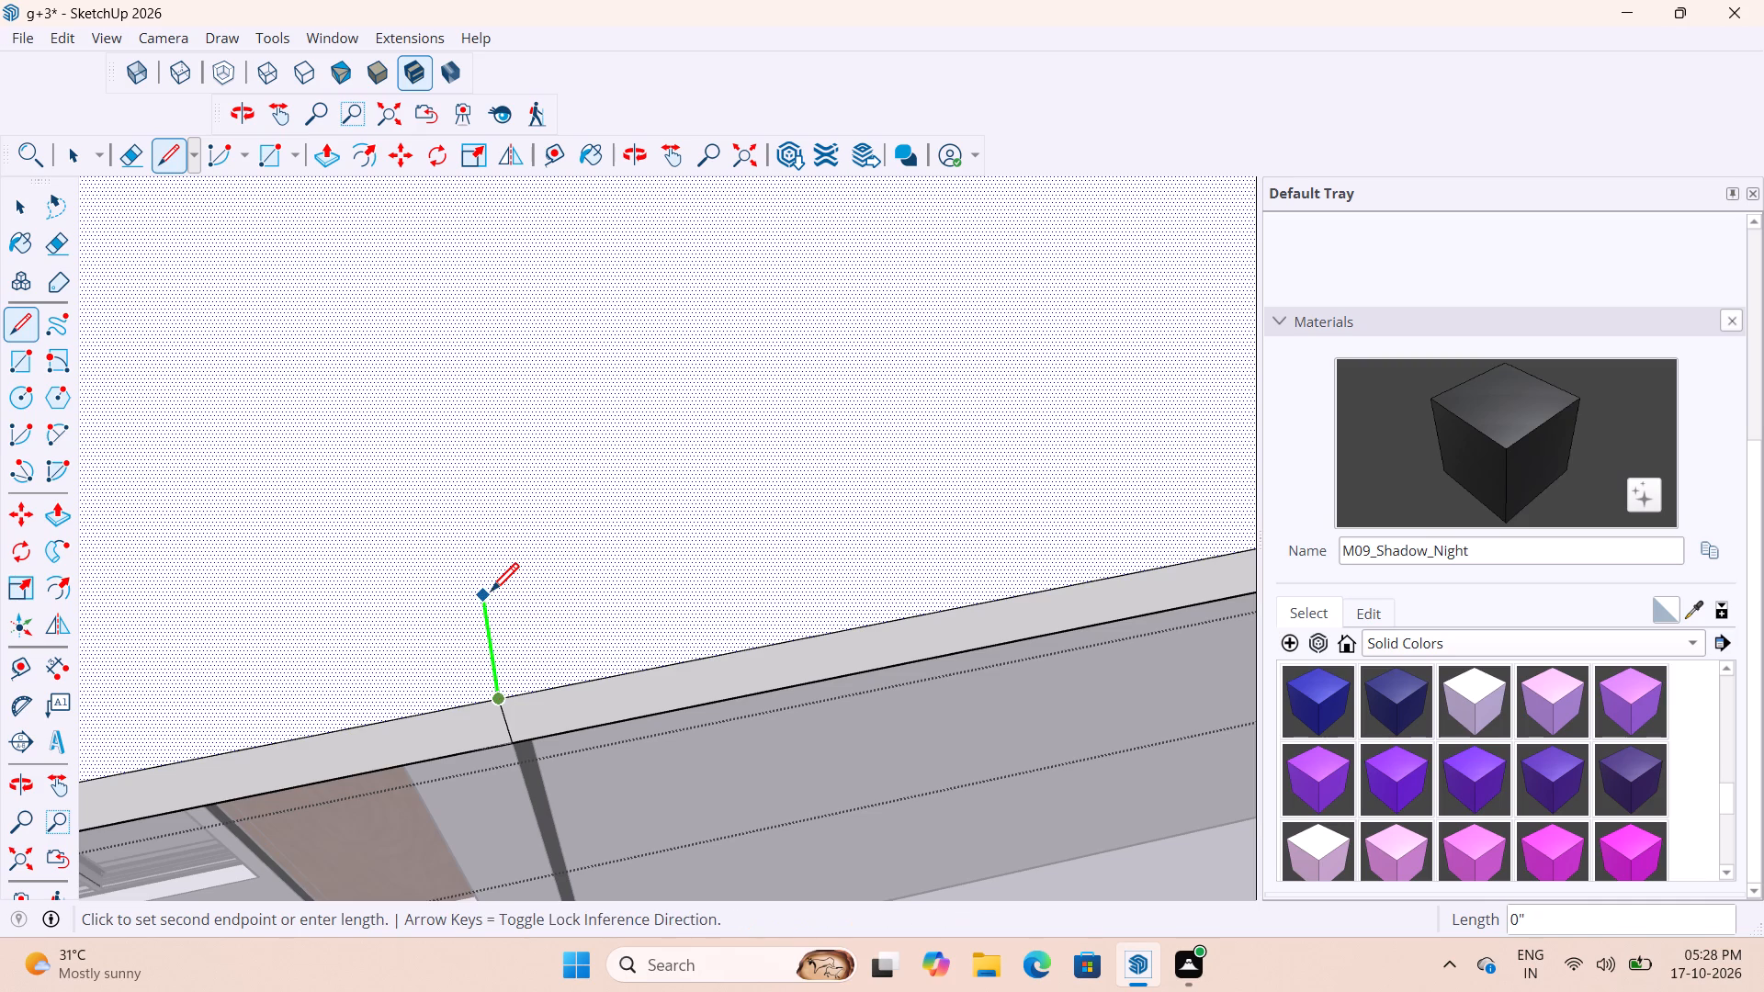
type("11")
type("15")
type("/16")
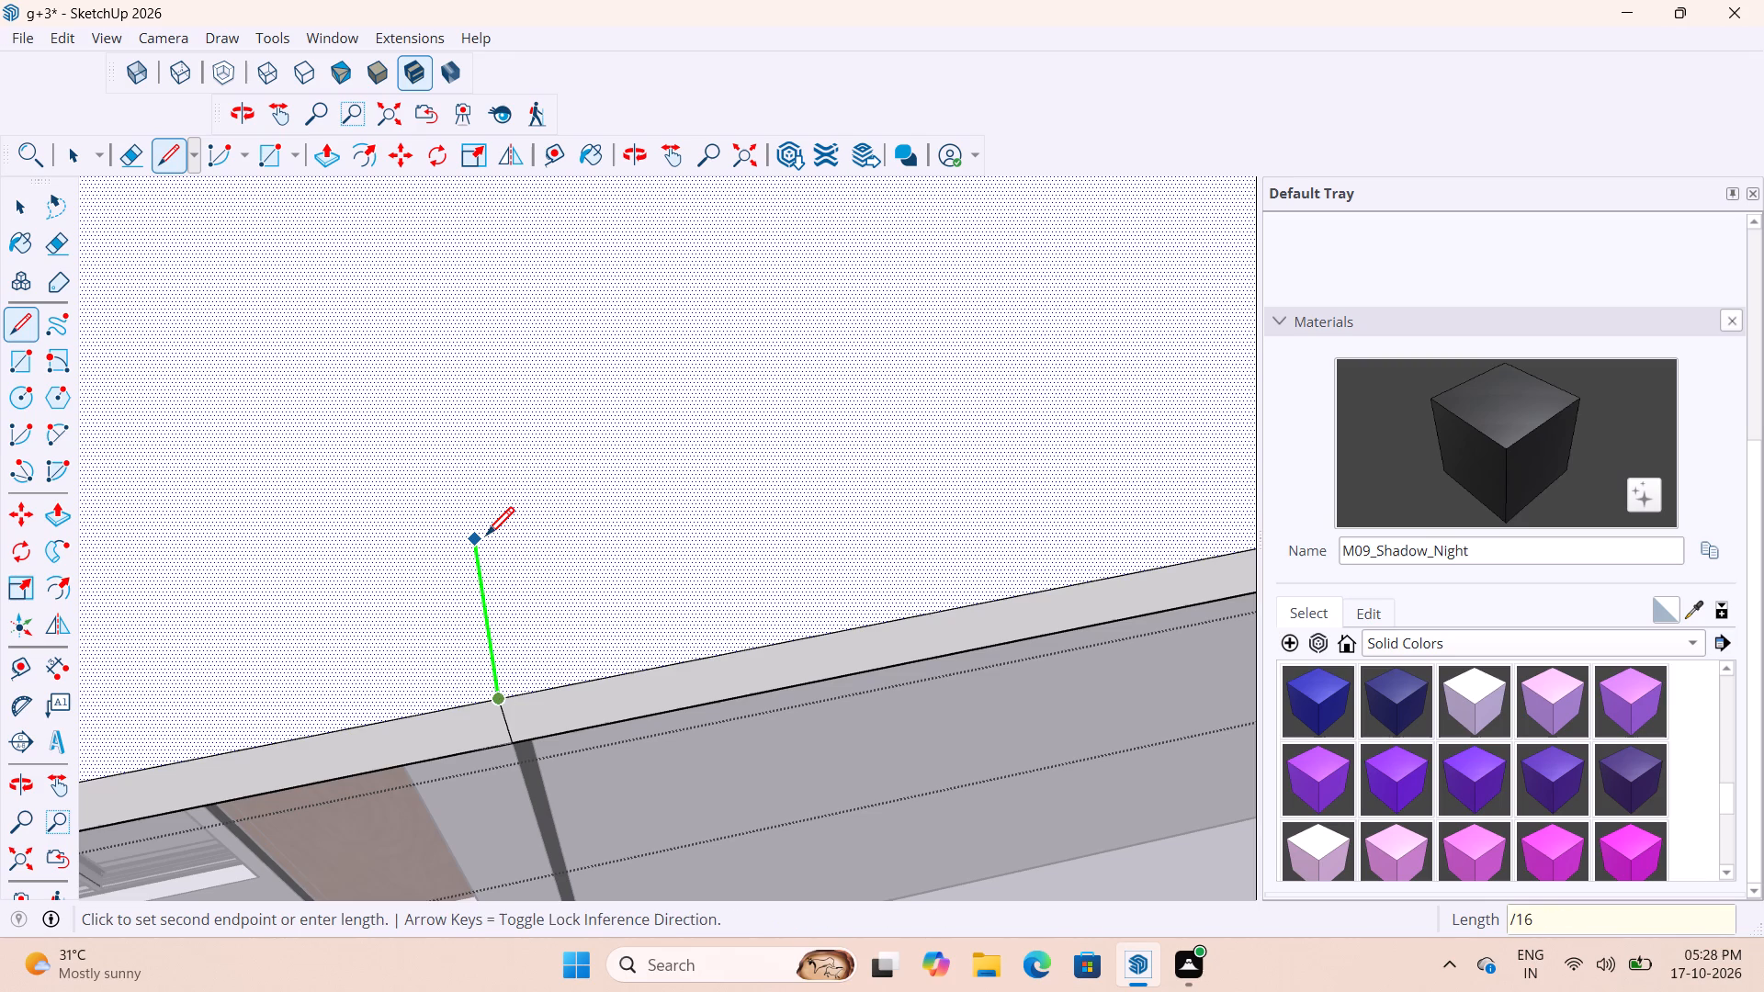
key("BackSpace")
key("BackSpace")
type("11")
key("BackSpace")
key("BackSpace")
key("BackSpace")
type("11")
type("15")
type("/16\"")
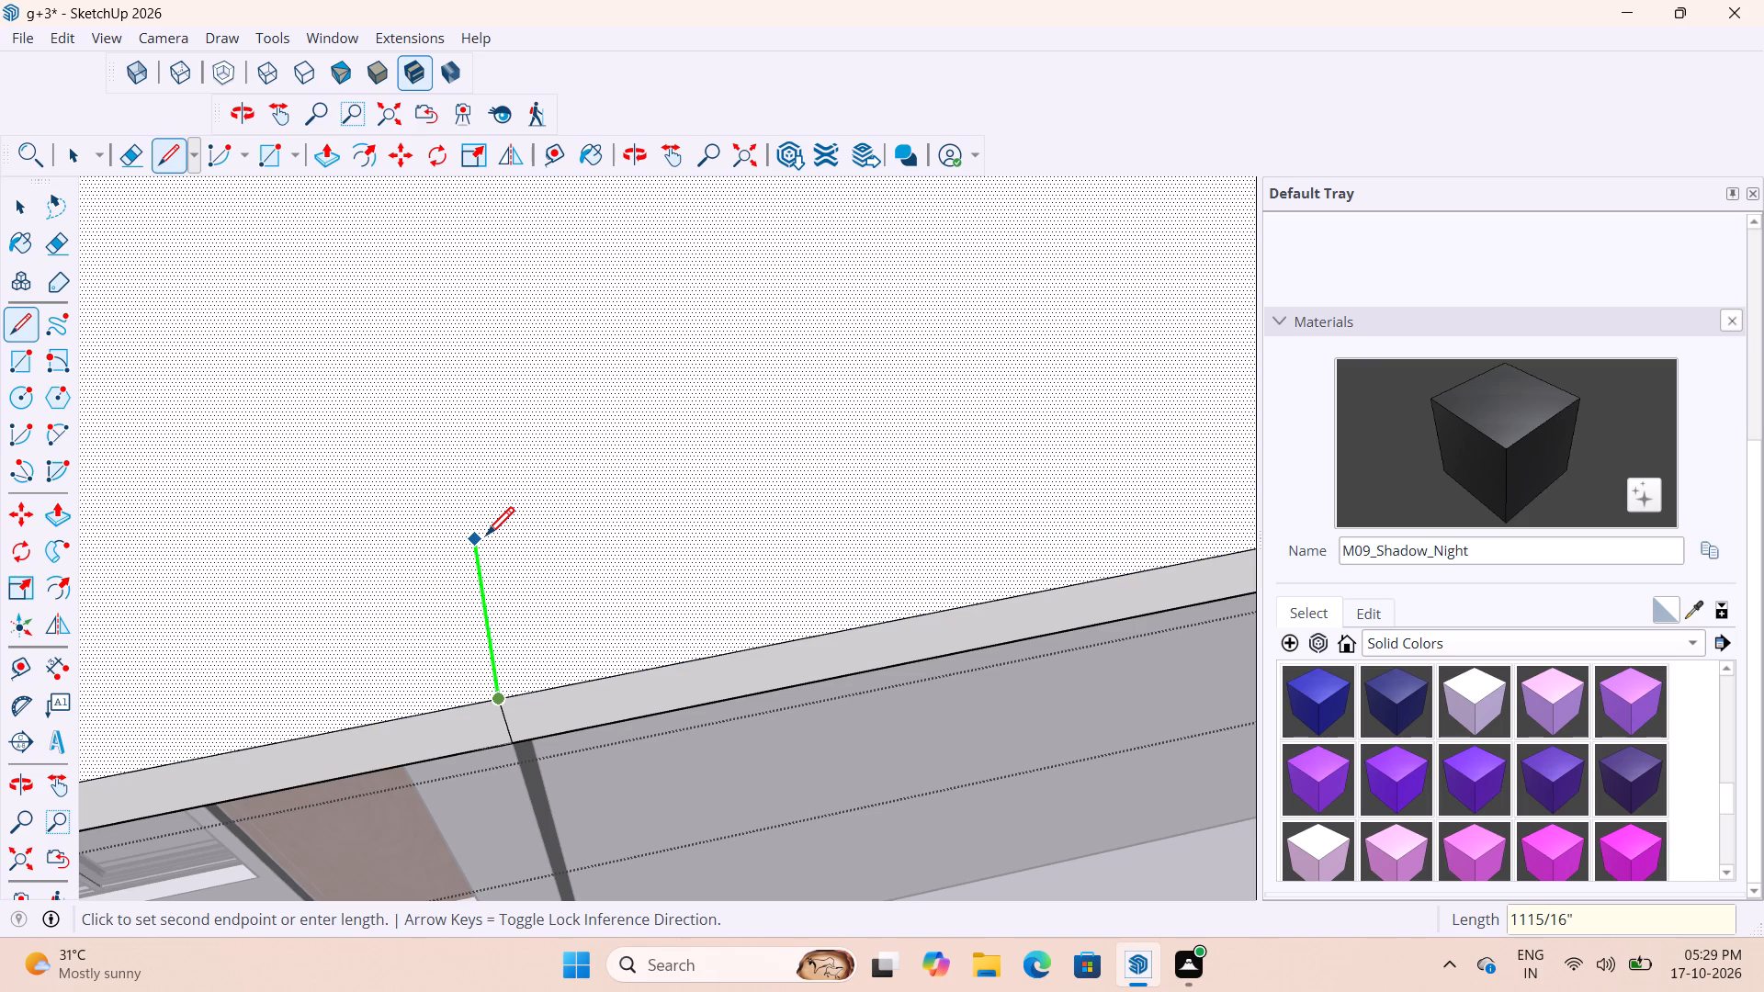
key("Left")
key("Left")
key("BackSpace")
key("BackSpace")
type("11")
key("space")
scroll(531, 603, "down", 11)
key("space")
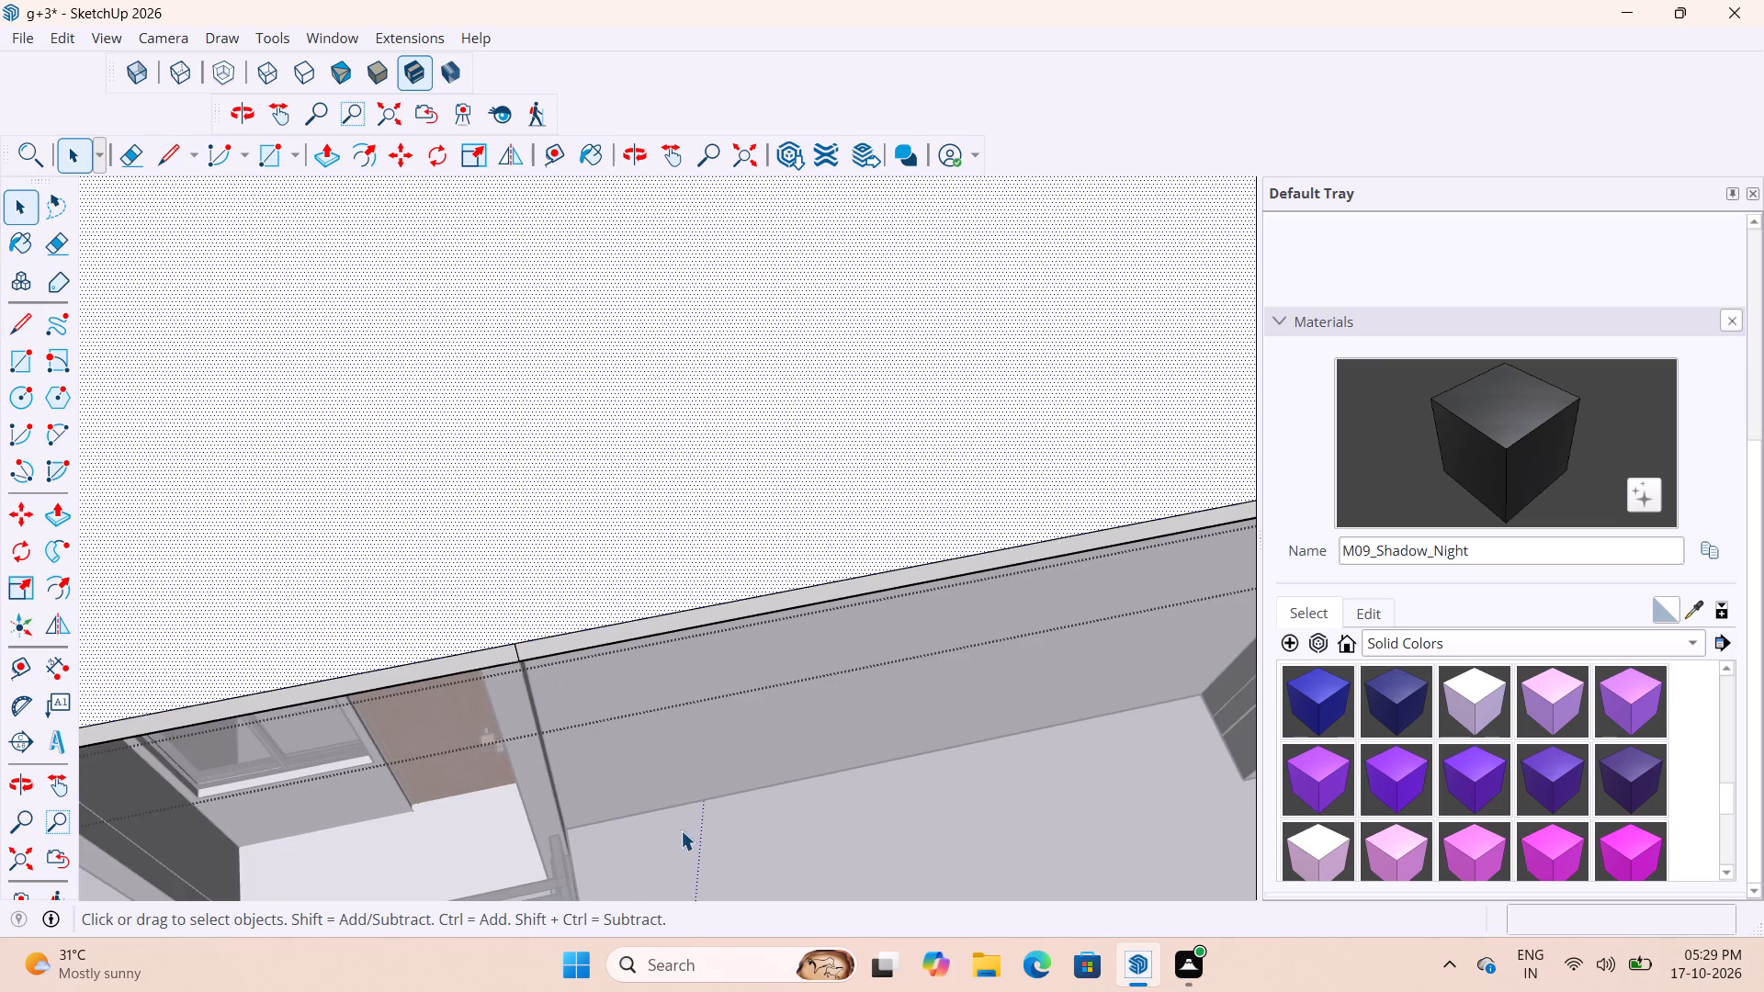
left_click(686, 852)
Measure again the slab overhang's depth from the recessed end wall to the slab's outer bottom edge.
middle_click_drag(697, 798, 521, 589)
scroll(487, 375, "up", 3)
scroll(559, 692, "down", 5)
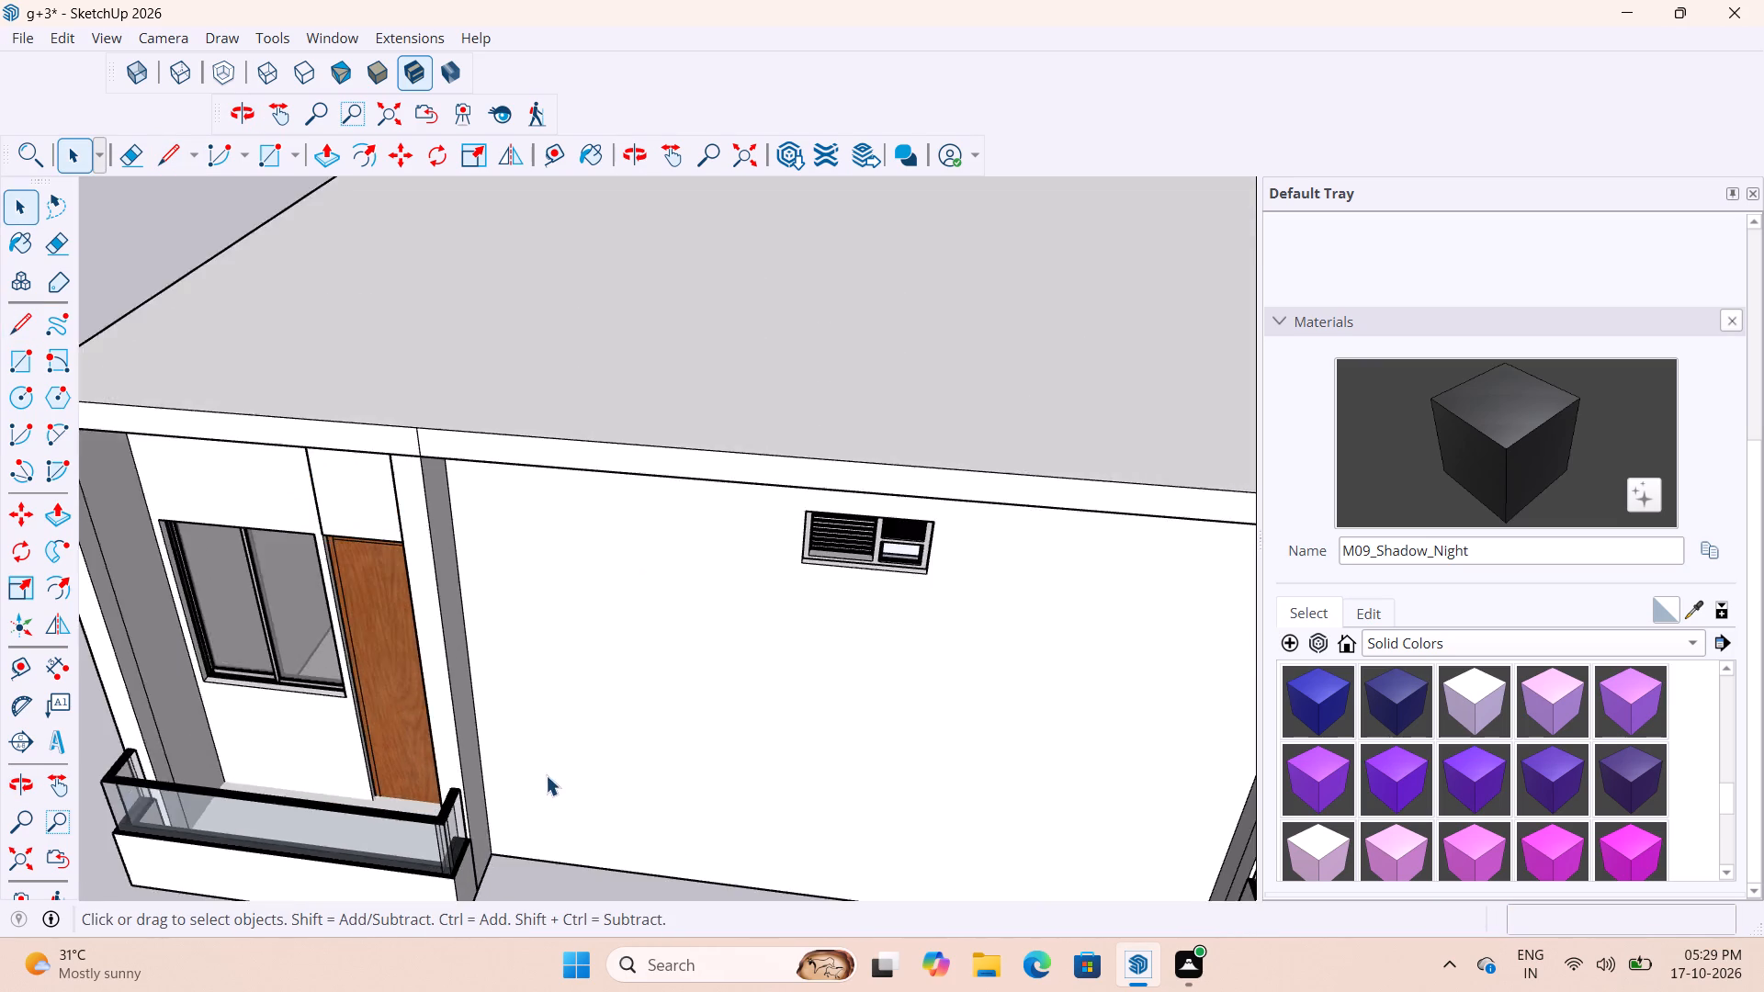
scroll(546, 775, "down", 3)
middle_click_drag(657, 598, 752, 335)
scroll(641, 270, "up", 7)
scroll(630, 243, "down", 5)
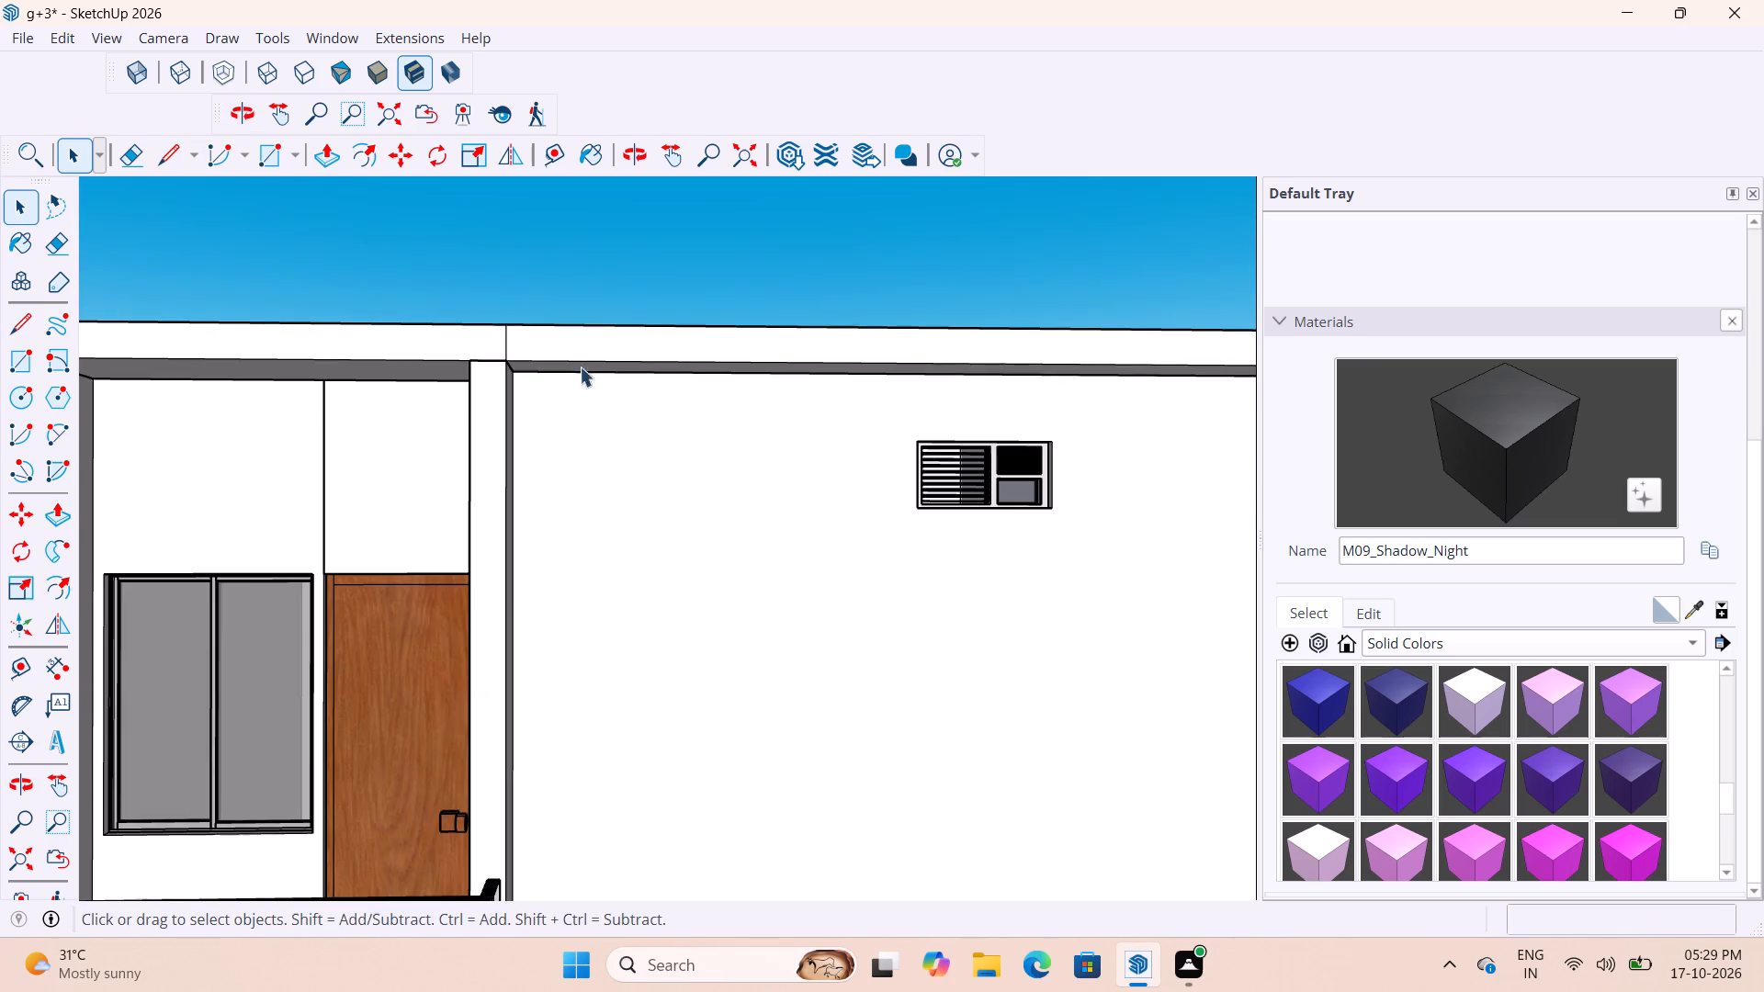
middle_click_drag(582, 349, 586, 321)
scroll(585, 321, "up", 10)
key("t")
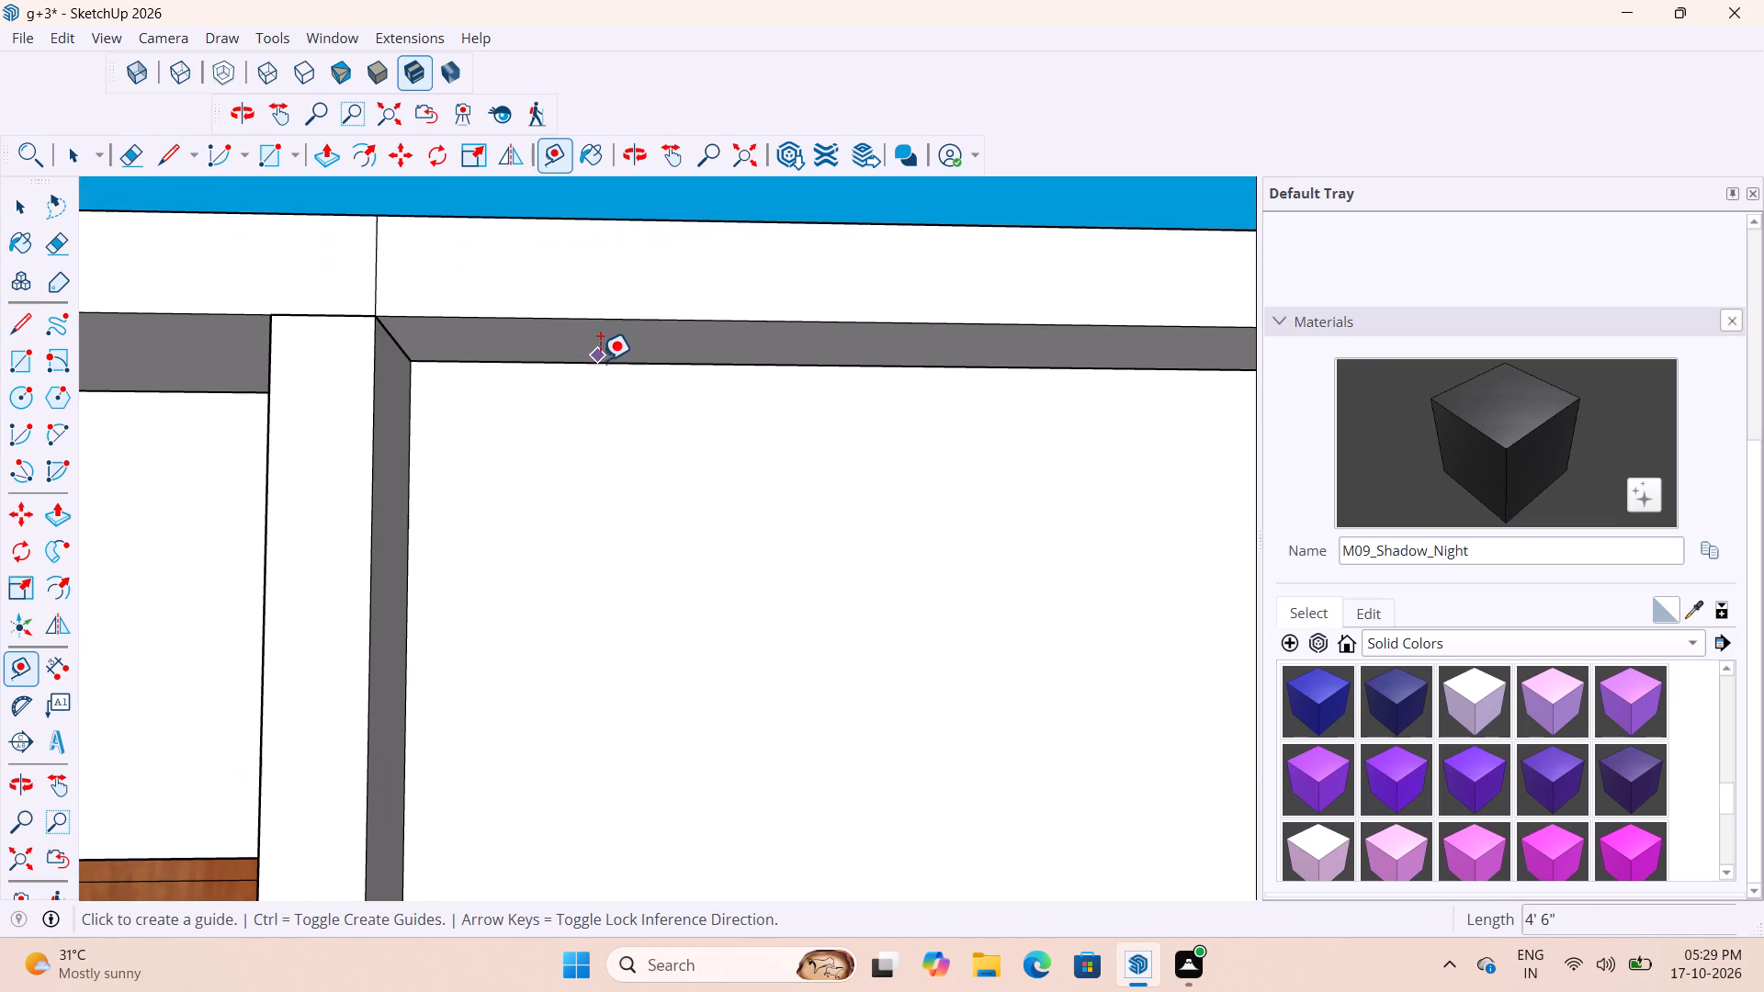
left_click(596, 363)
scroll(582, 321, "up", 4)
middle_click_drag(616, 356, 652, 259)
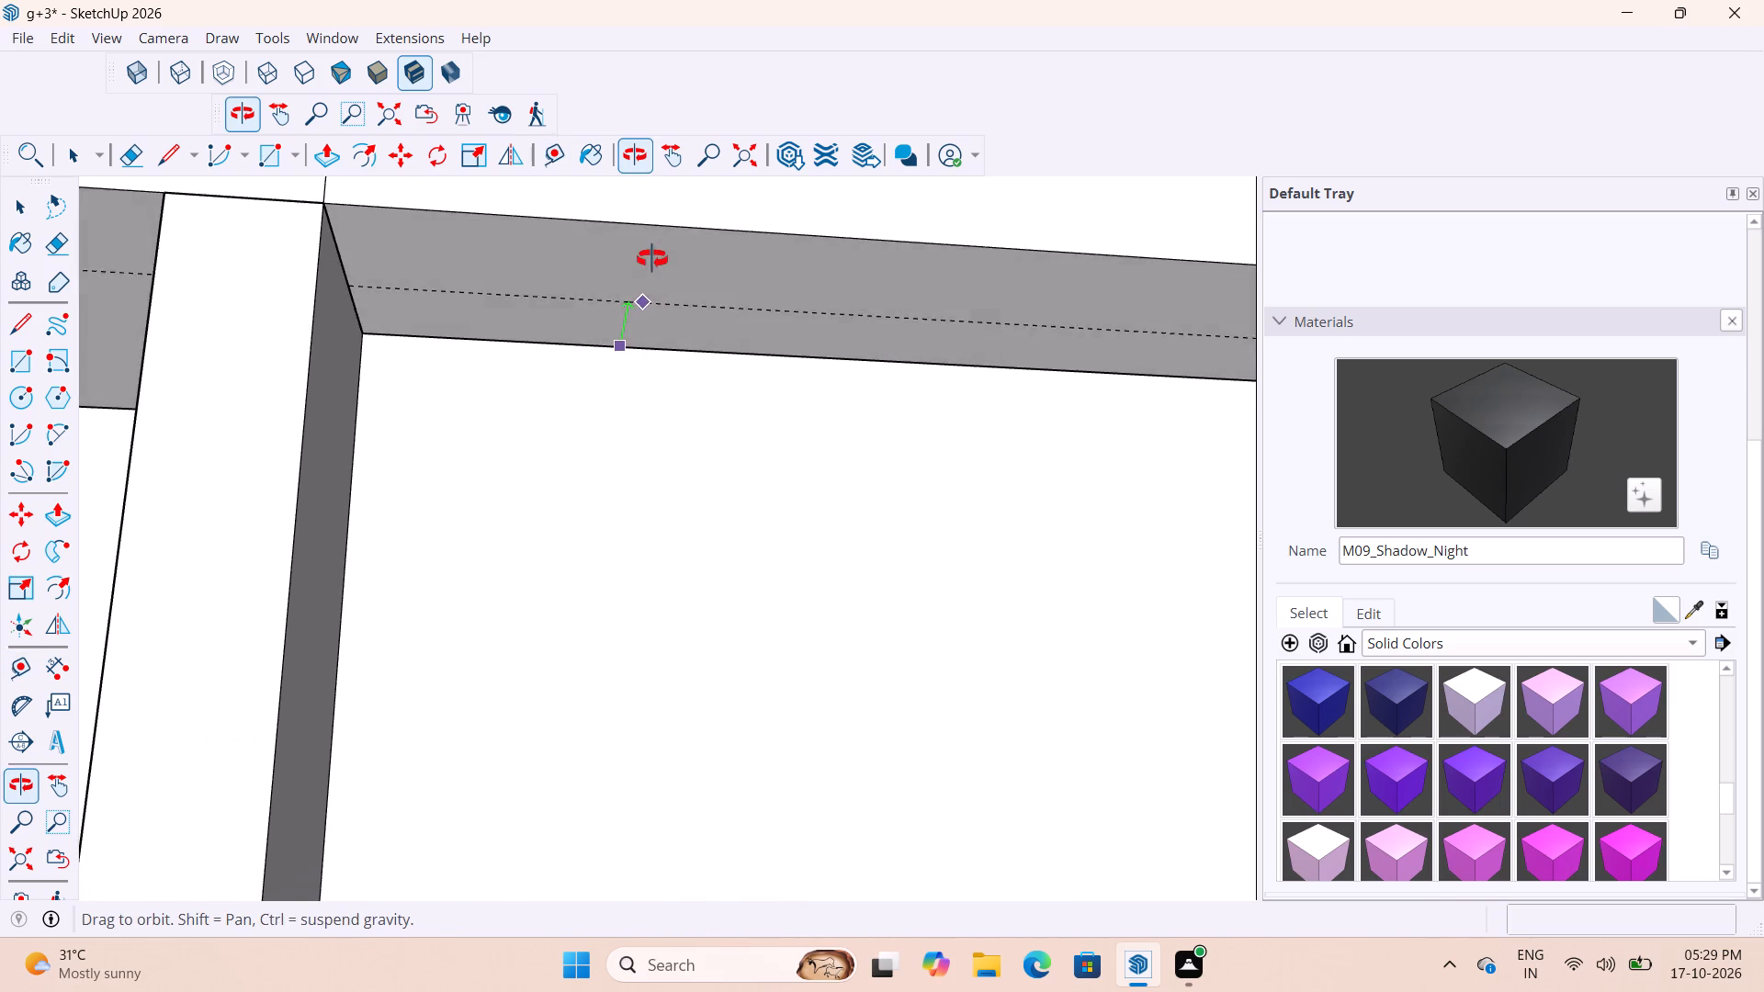
middle_click_drag(652, 259, 653, 254)
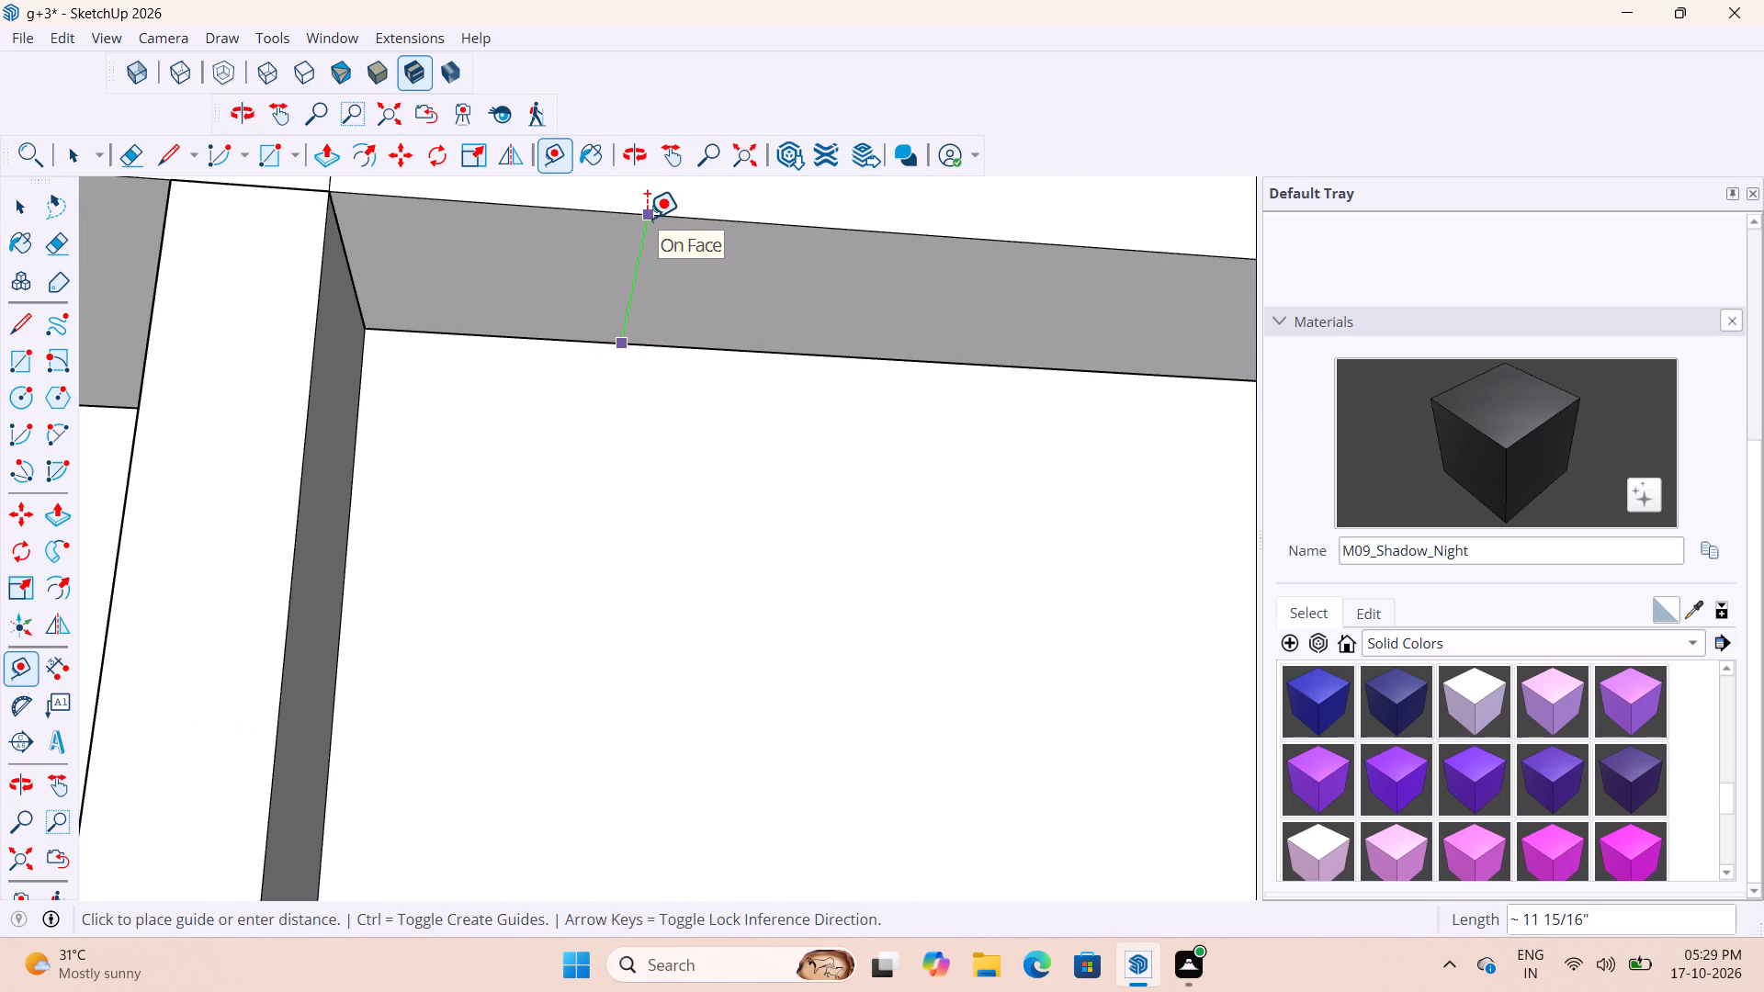
scroll(640, 220, "down", 9)
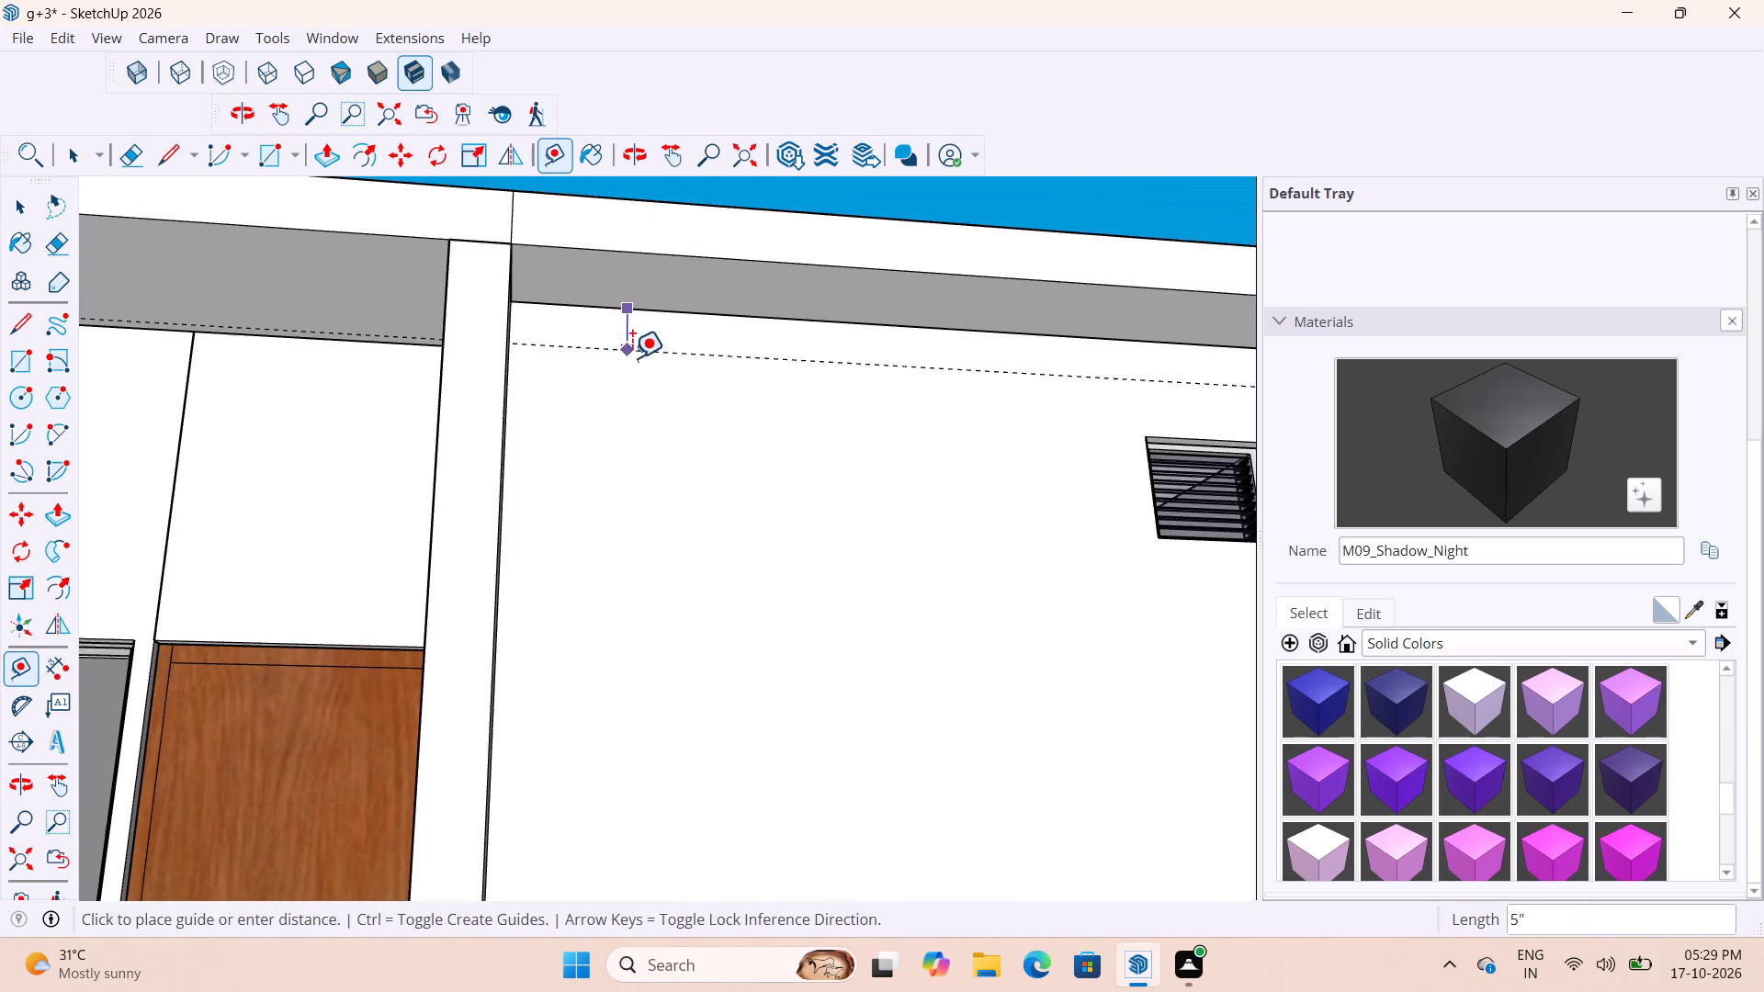
key("space")
Open the slab group for editing near the vertical line on its end face.
scroll(632, 358, "down", 7)
middle_click_drag(758, 414, 642, 691)
scroll(642, 691, "down", 1)
scroll(748, 535, "up", 1)
scroll(748, 535, "down", 5)
middle_click_drag(629, 652, 640, 682)
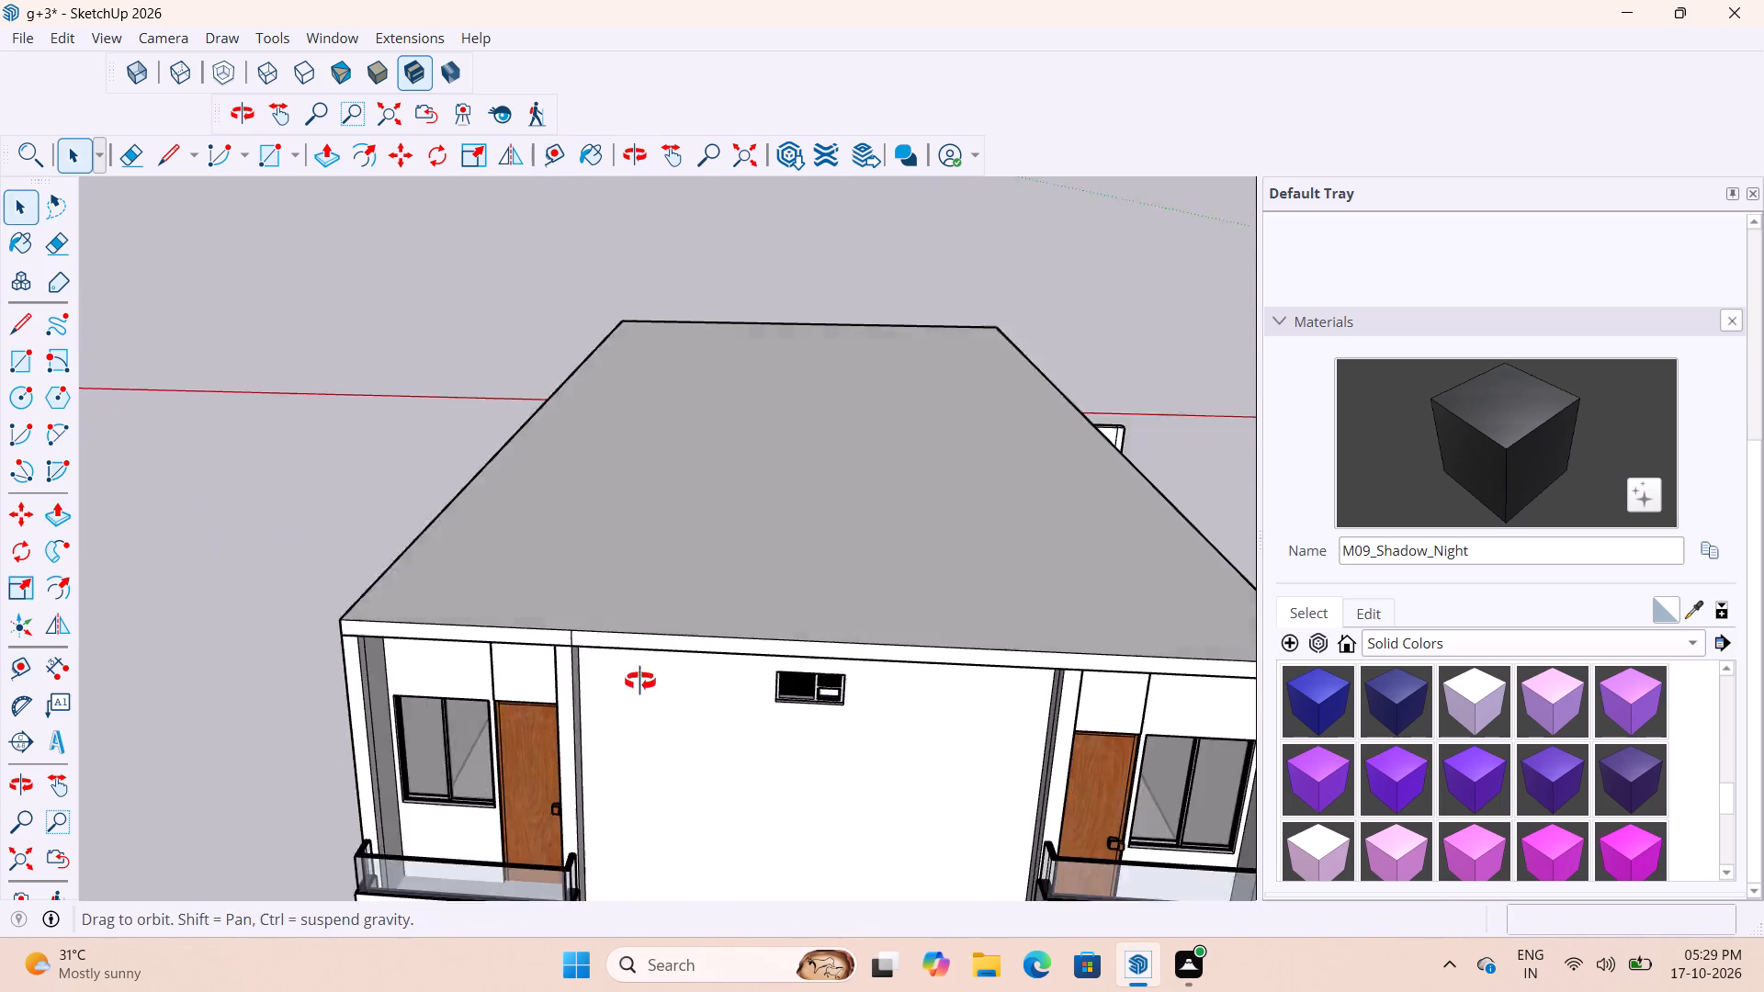
middle_click_drag(640, 682, 653, 713)
scroll(650, 705, "down", 1)
scroll(623, 696, "up", 12)
double_click(589, 687)
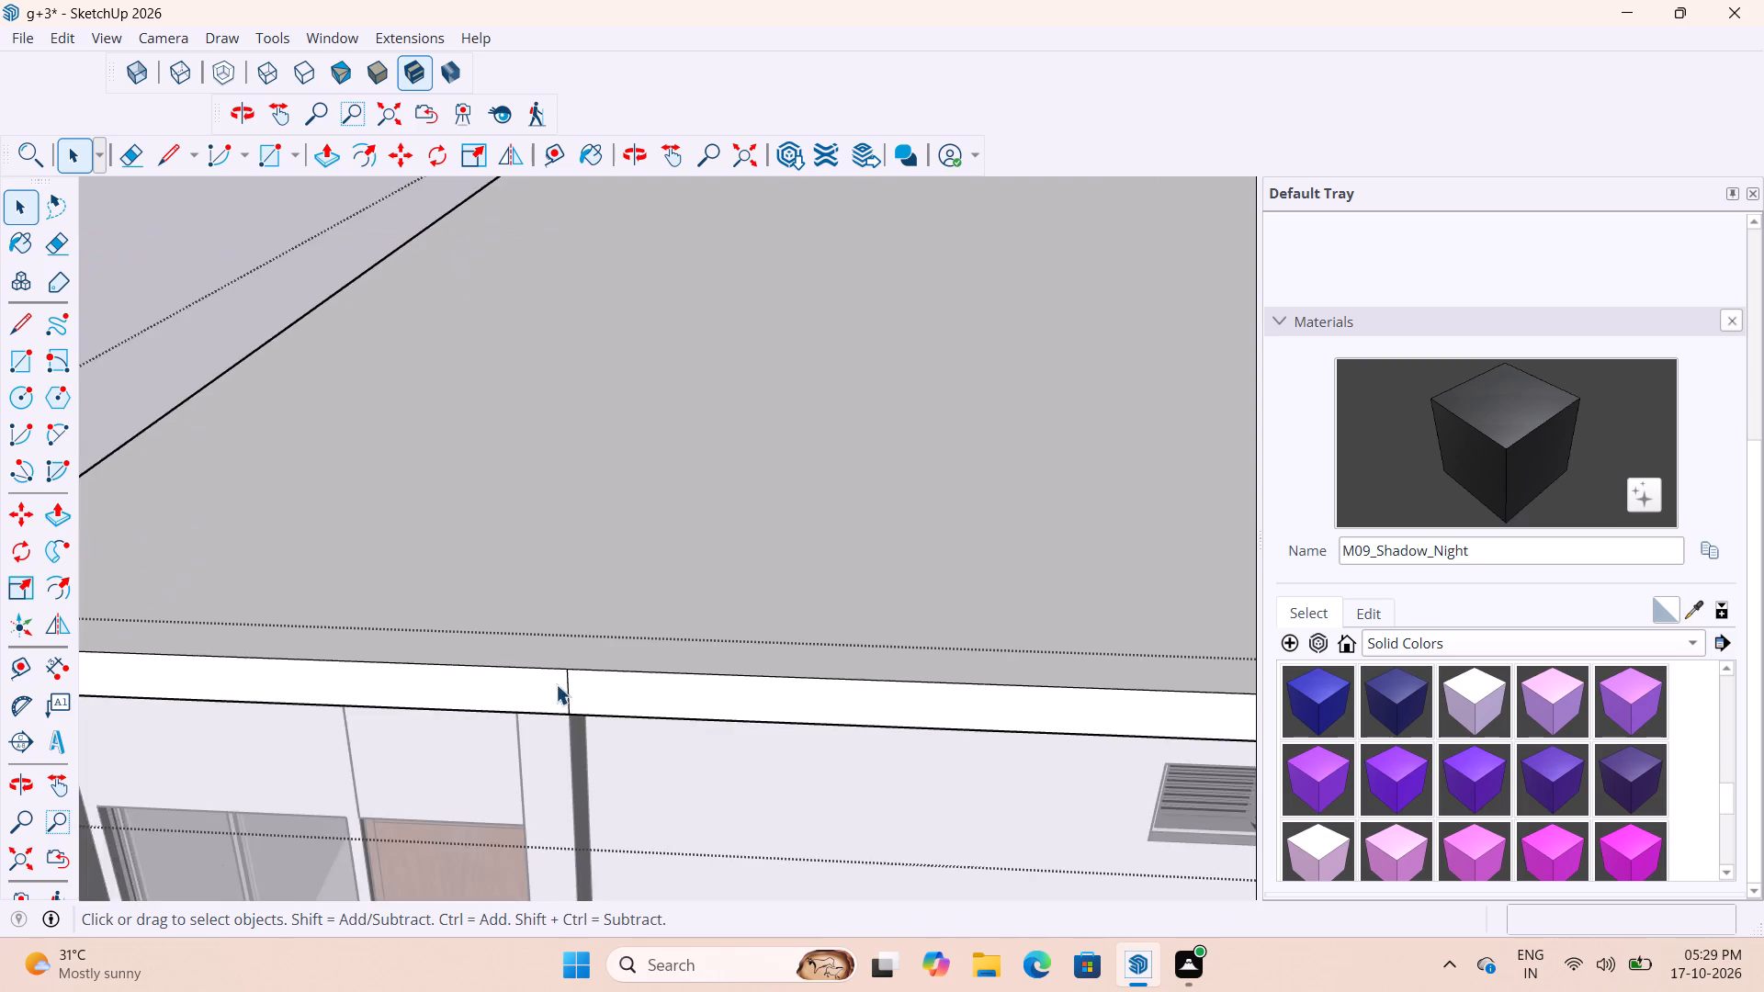
scroll(556, 684, "up", 5)
middle_click_drag(575, 689, 628, 747)
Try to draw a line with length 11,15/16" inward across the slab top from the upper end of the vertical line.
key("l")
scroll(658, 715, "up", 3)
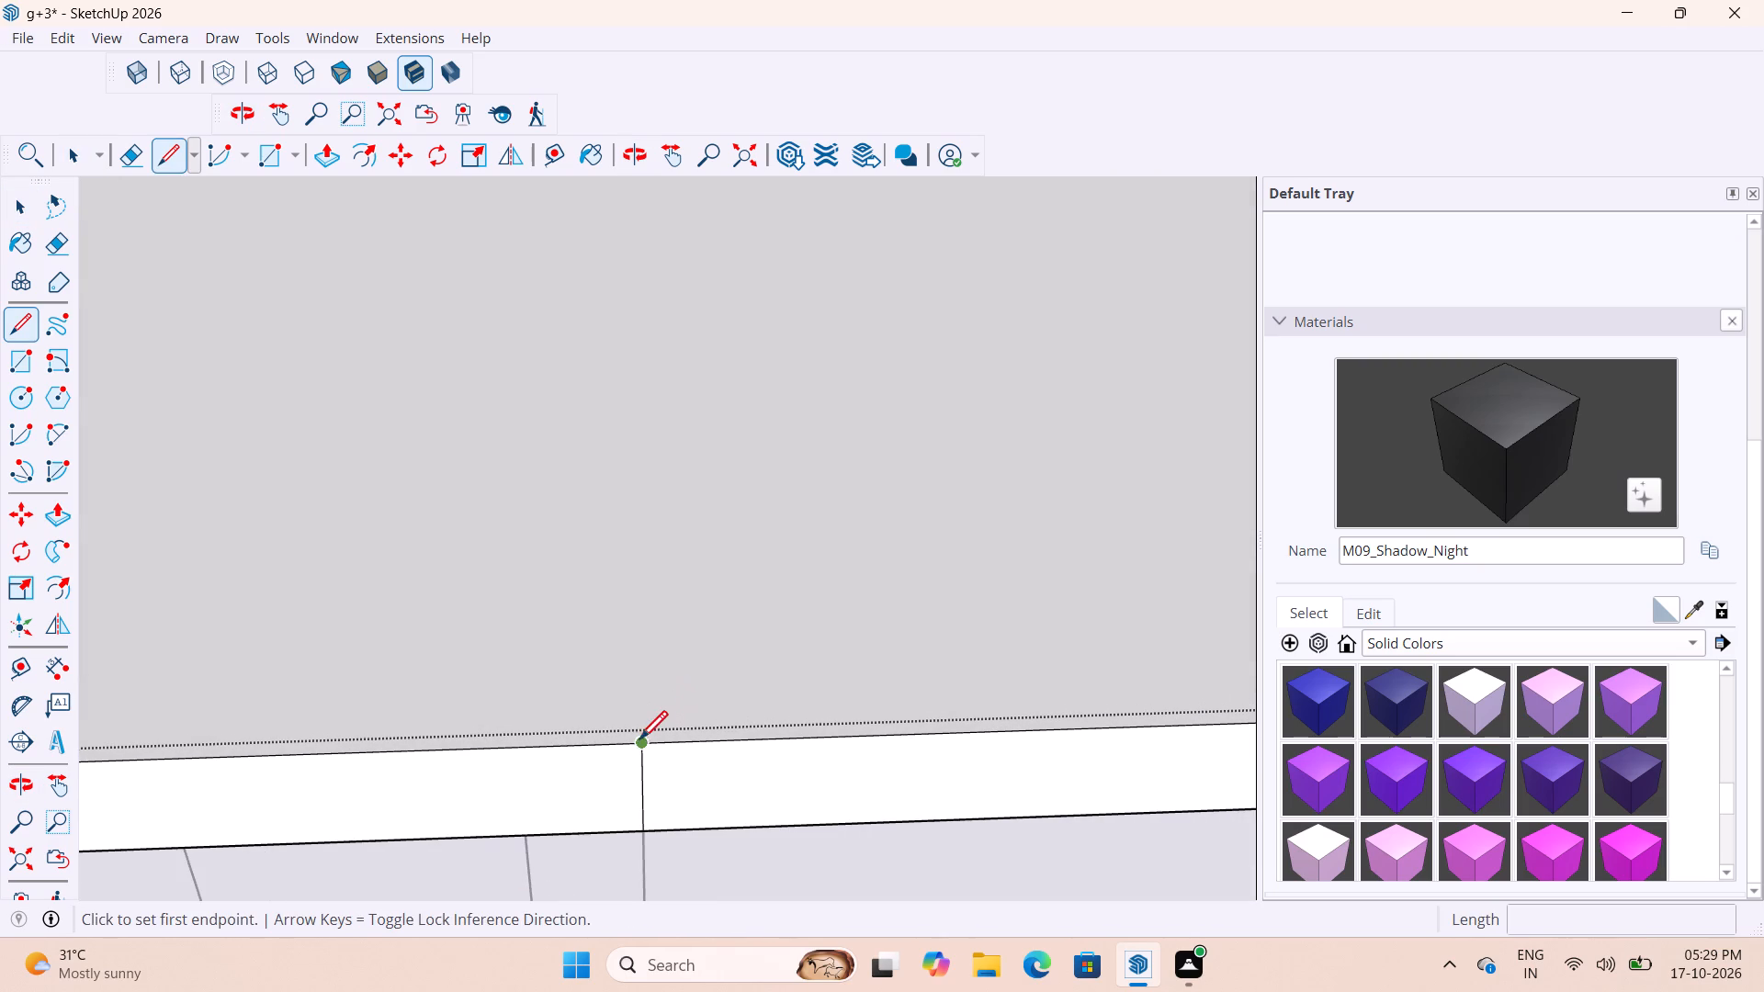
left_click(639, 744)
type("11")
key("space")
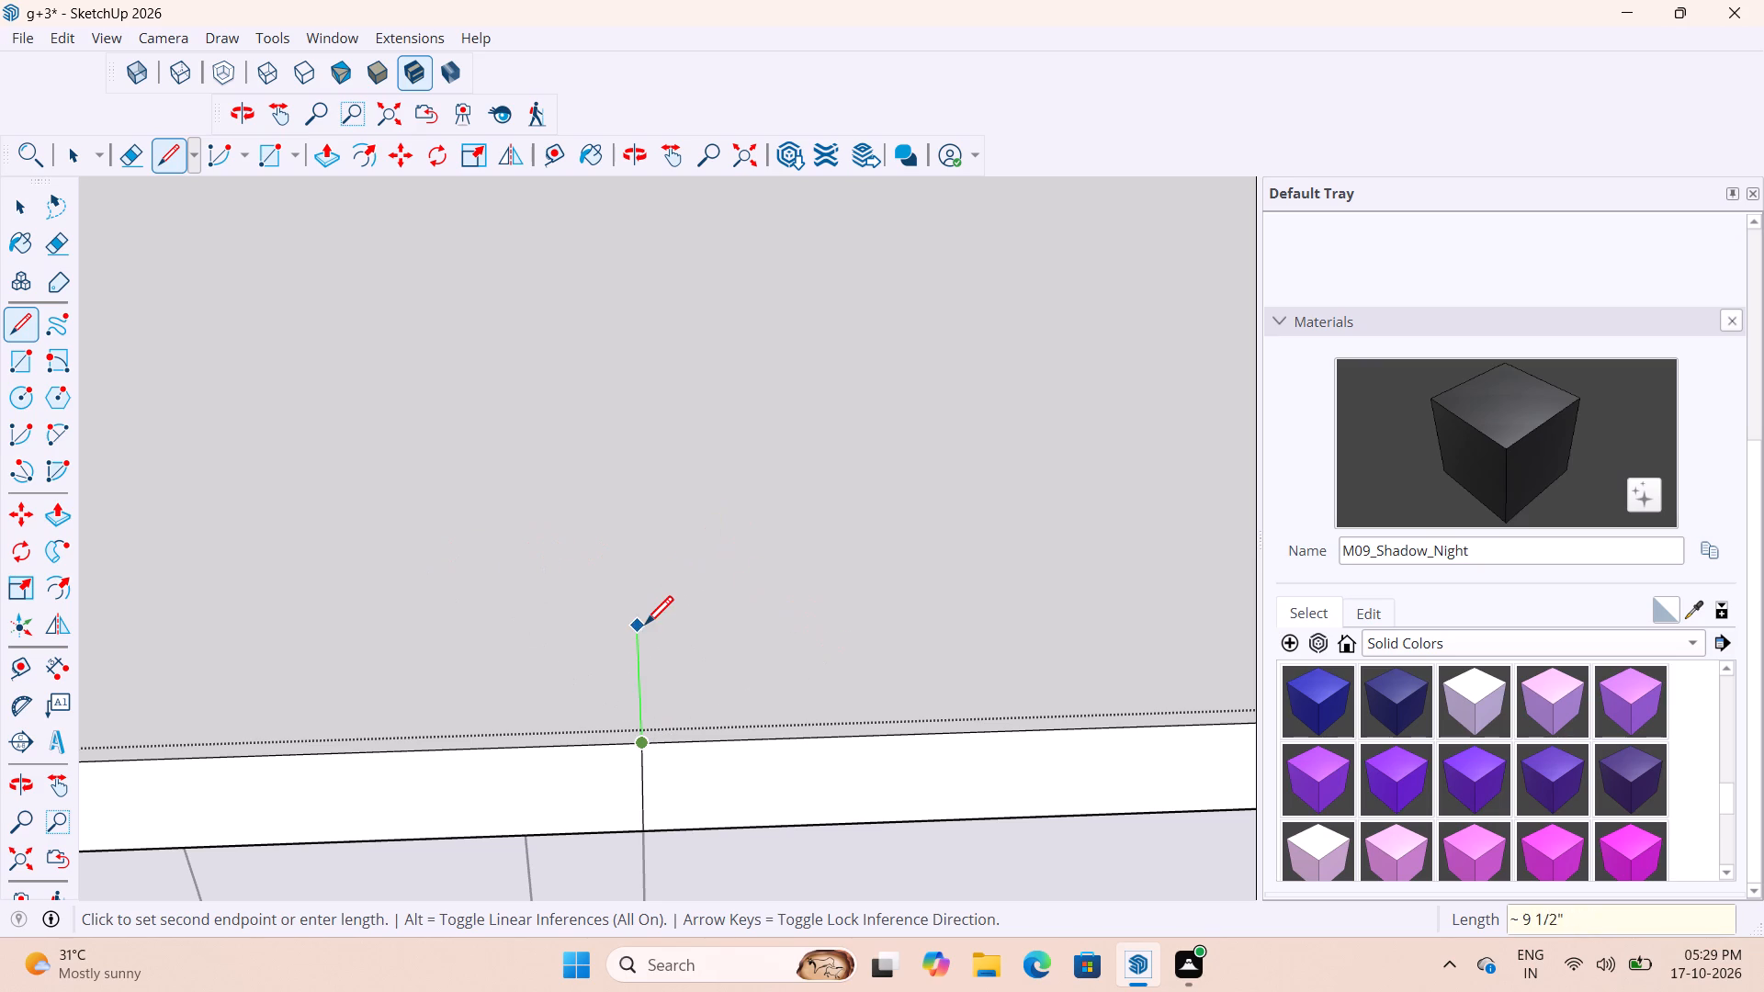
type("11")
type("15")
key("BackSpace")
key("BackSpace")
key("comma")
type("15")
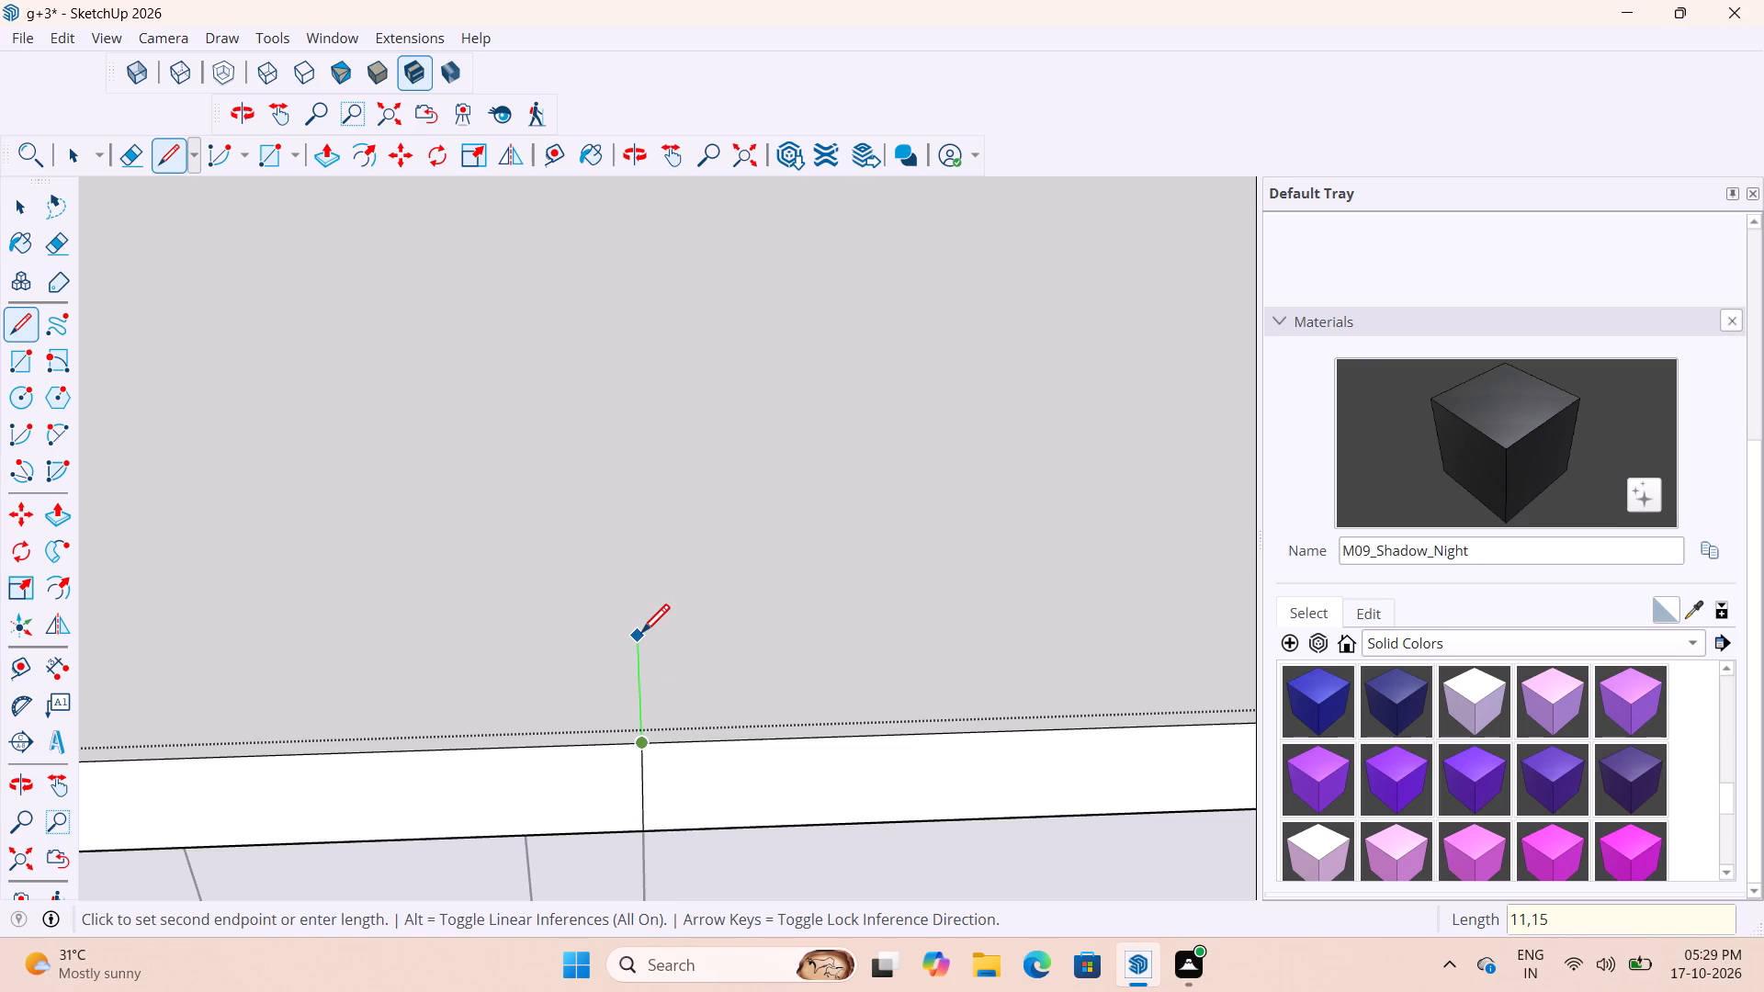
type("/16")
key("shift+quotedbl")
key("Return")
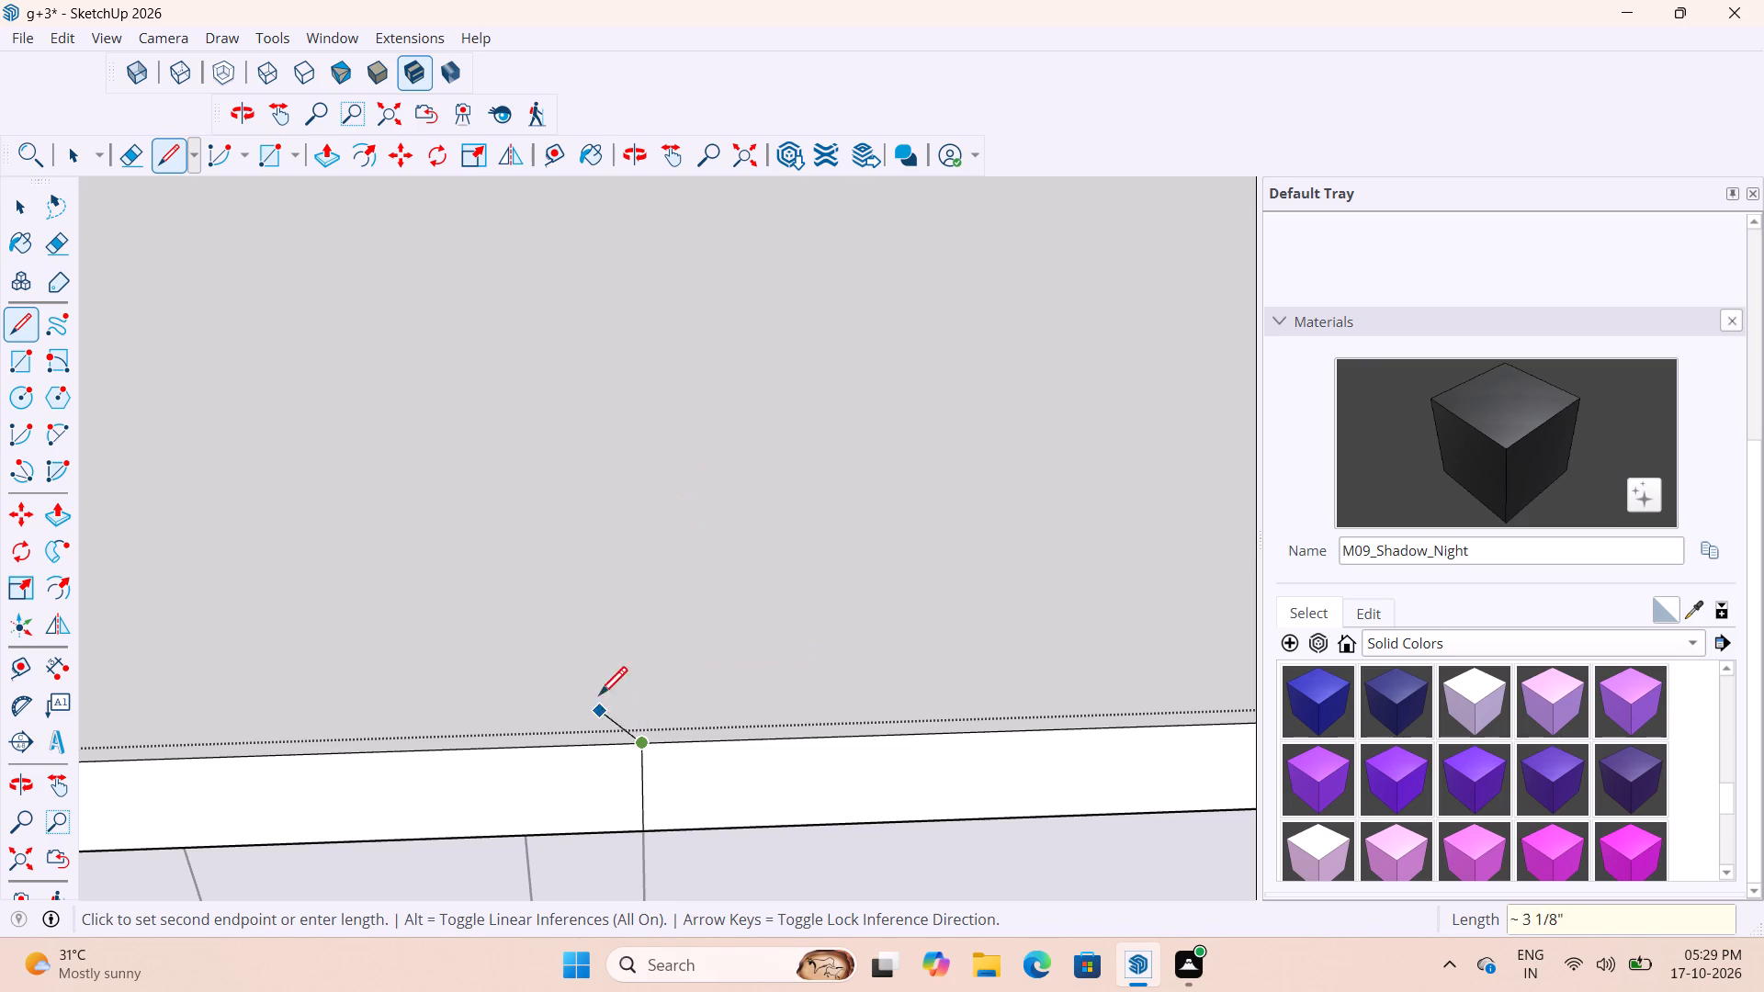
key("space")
Place a vertical guide where the balcony side wall meets the recessed end wall, about 11 15/16" from the side wall's outer edge.
scroll(637, 772, "up", 7)
middle_click_drag(683, 766, 554, 557)
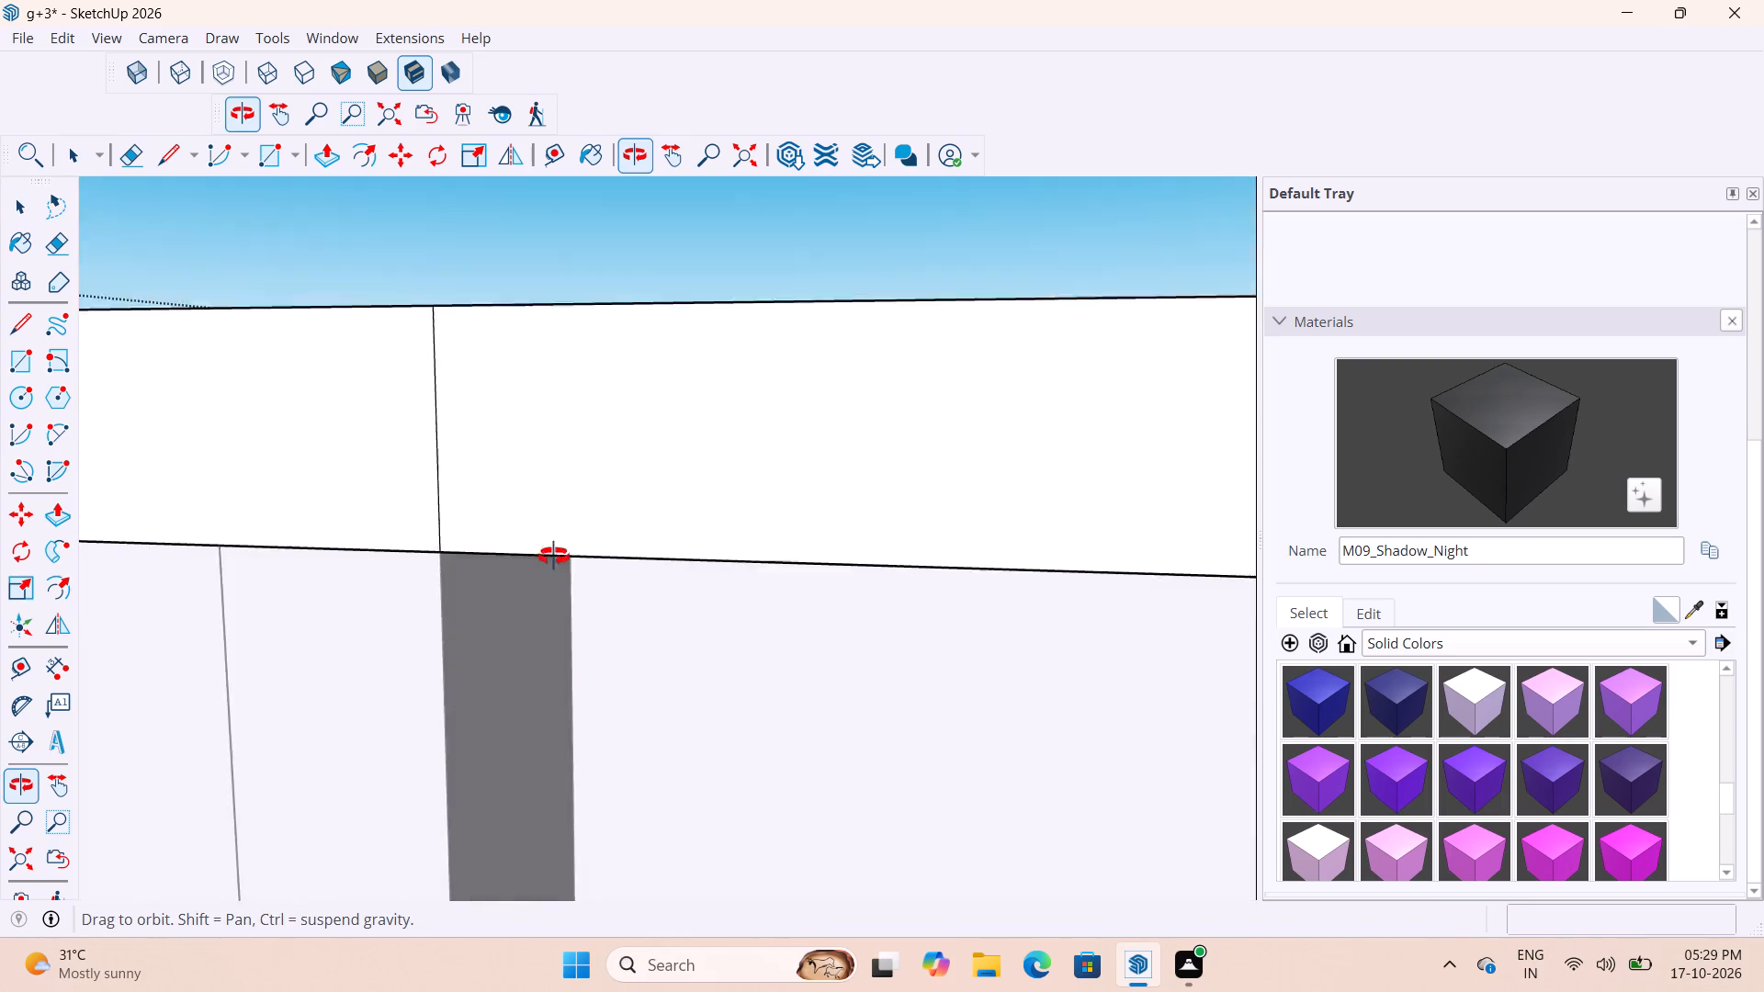
middle_click_drag(554, 557, 367, 510)
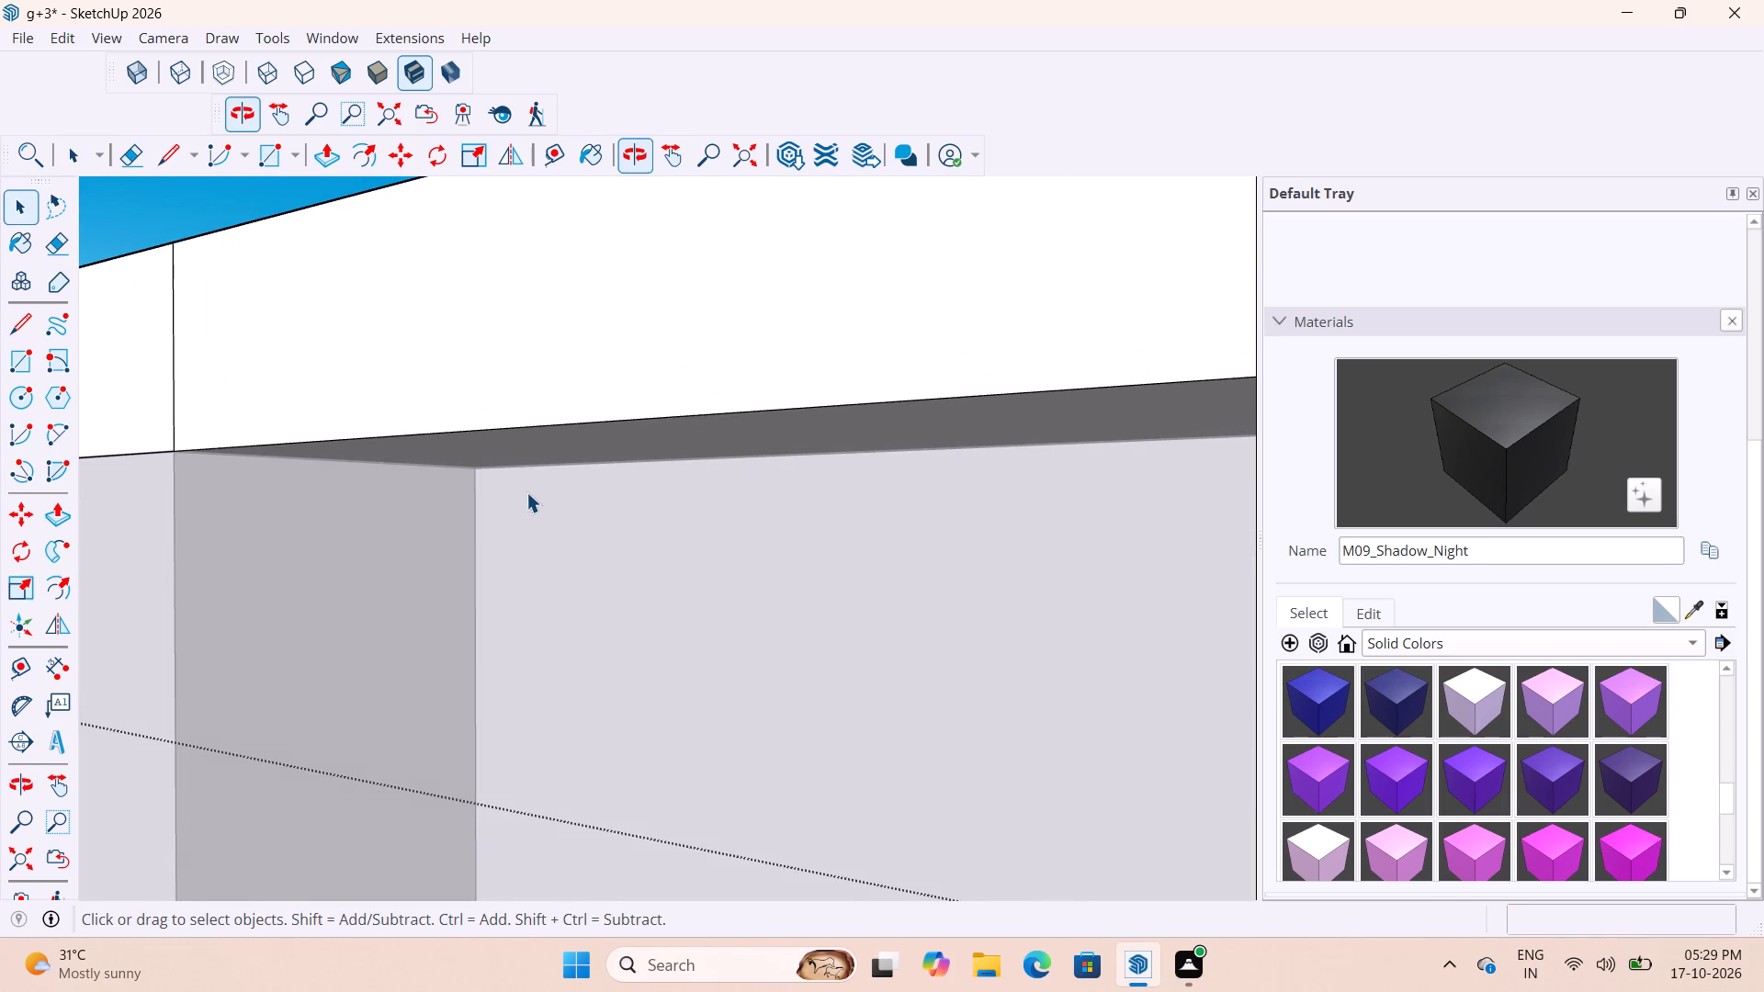
key("t")
scroll(200, 558, "up", 1)
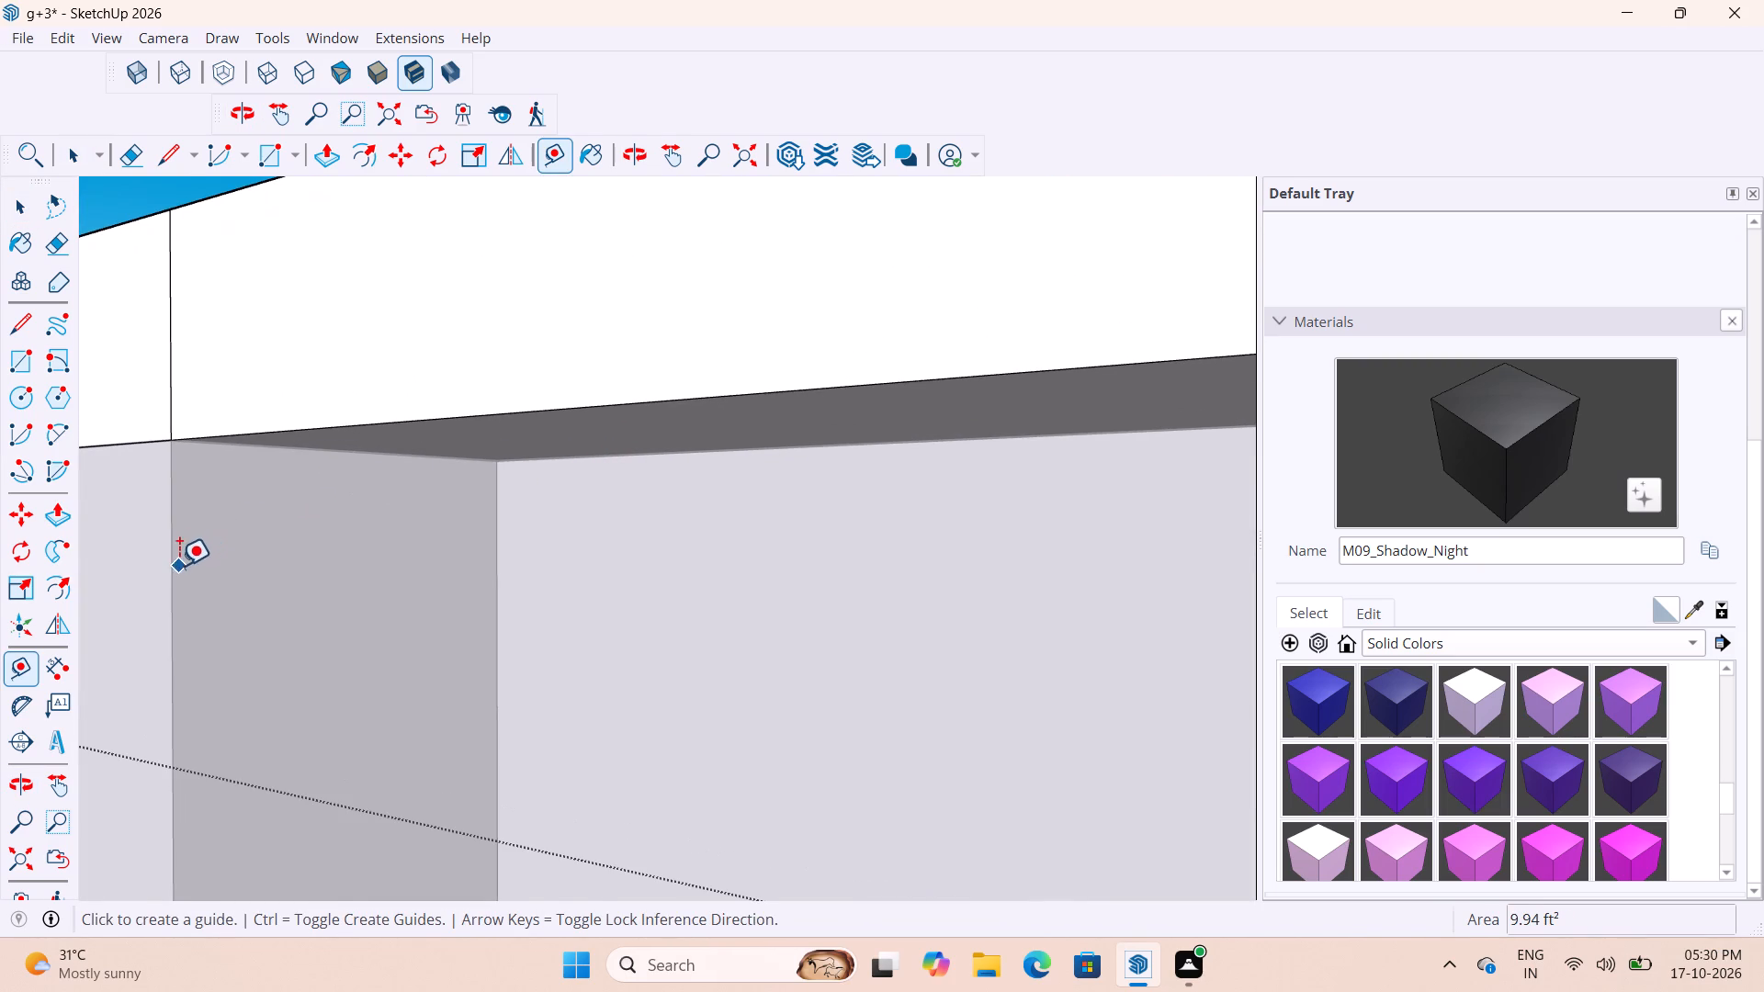
left_click(177, 567)
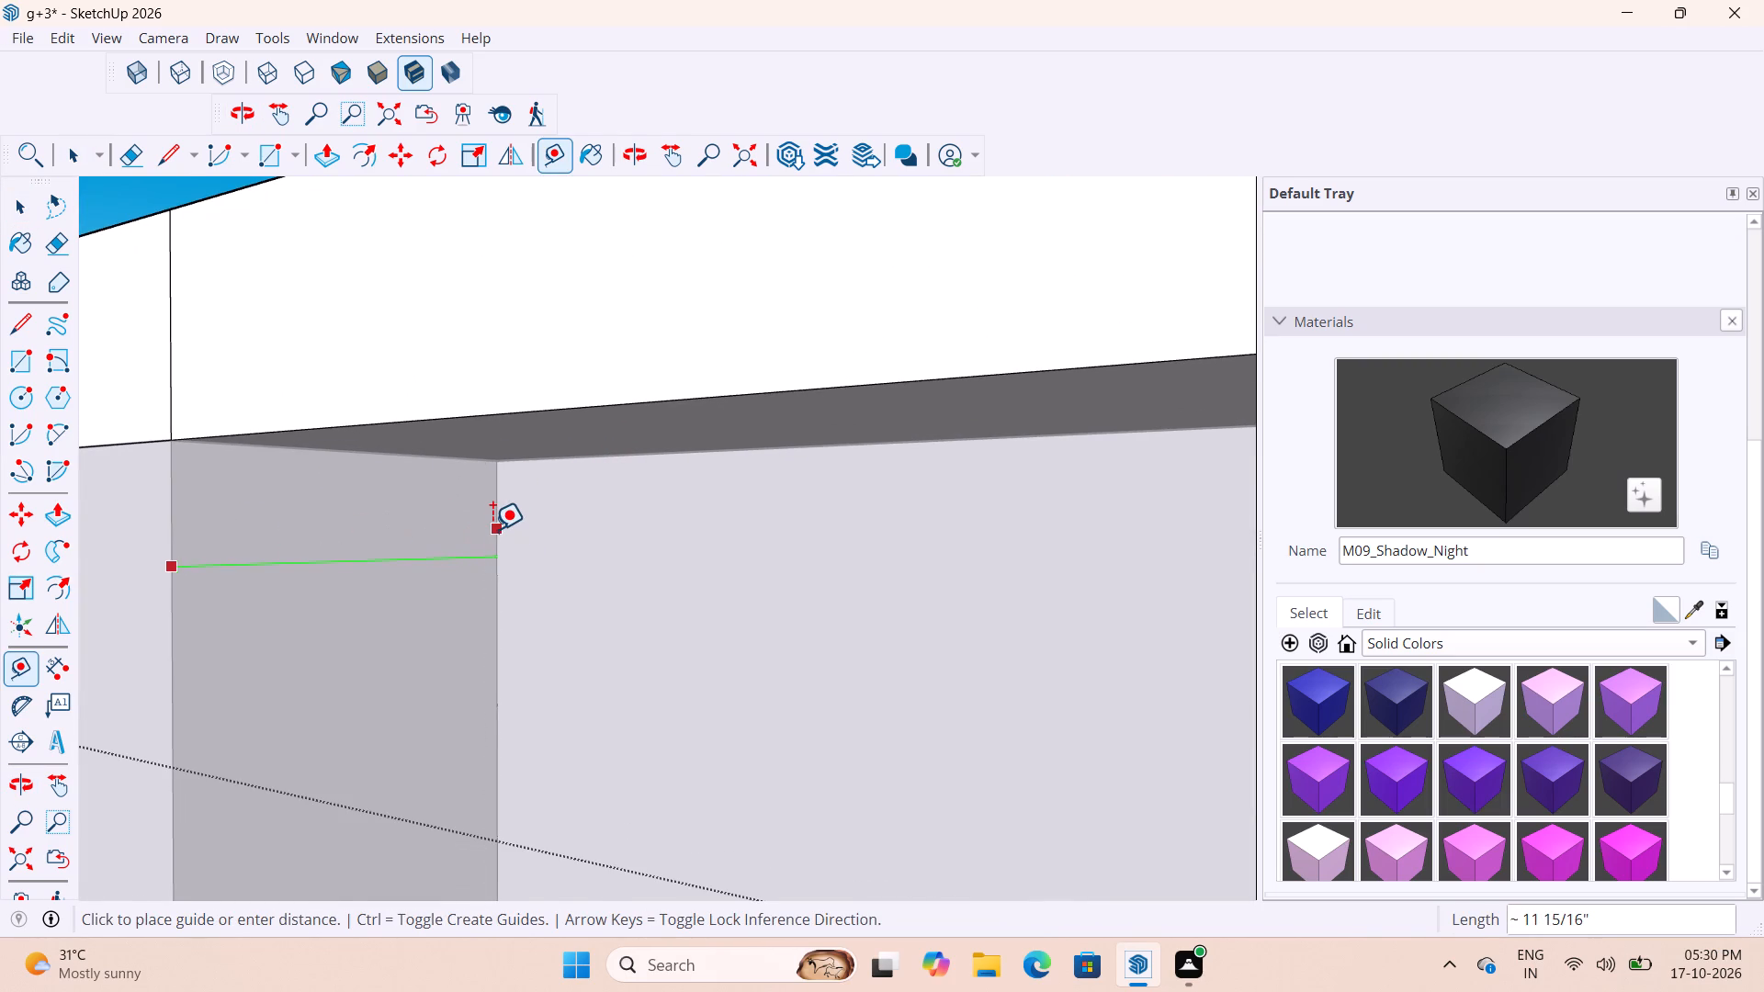
left_click(492, 530)
Draw a line about 11 15/16" long on the slab top from the vertical line's upper end to the guide, and close the slab group.
middle_click_drag(517, 571, 568, 798)
scroll(566, 645, "down", 5)
middle_click_drag(573, 745, 728, 766)
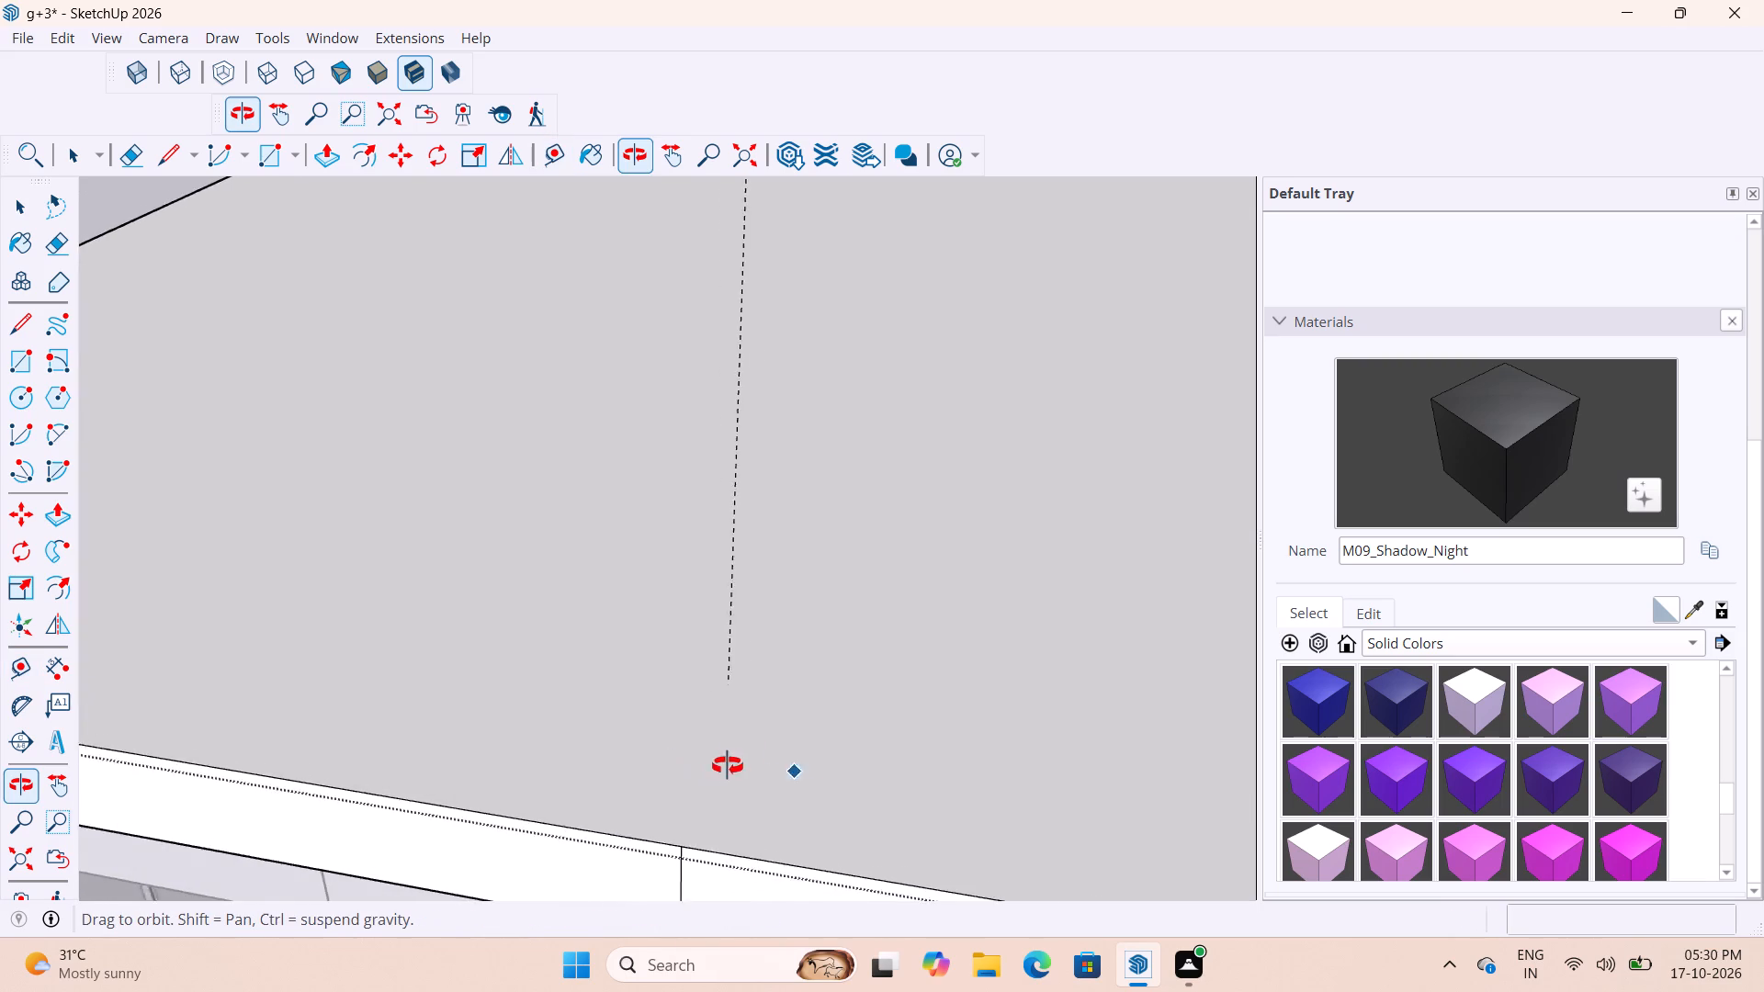
middle_click_drag(728, 766, 729, 766)
scroll(727, 675, "down", 4)
middle_click_drag(718, 825, 790, 851)
scroll(818, 824, "up", 2)
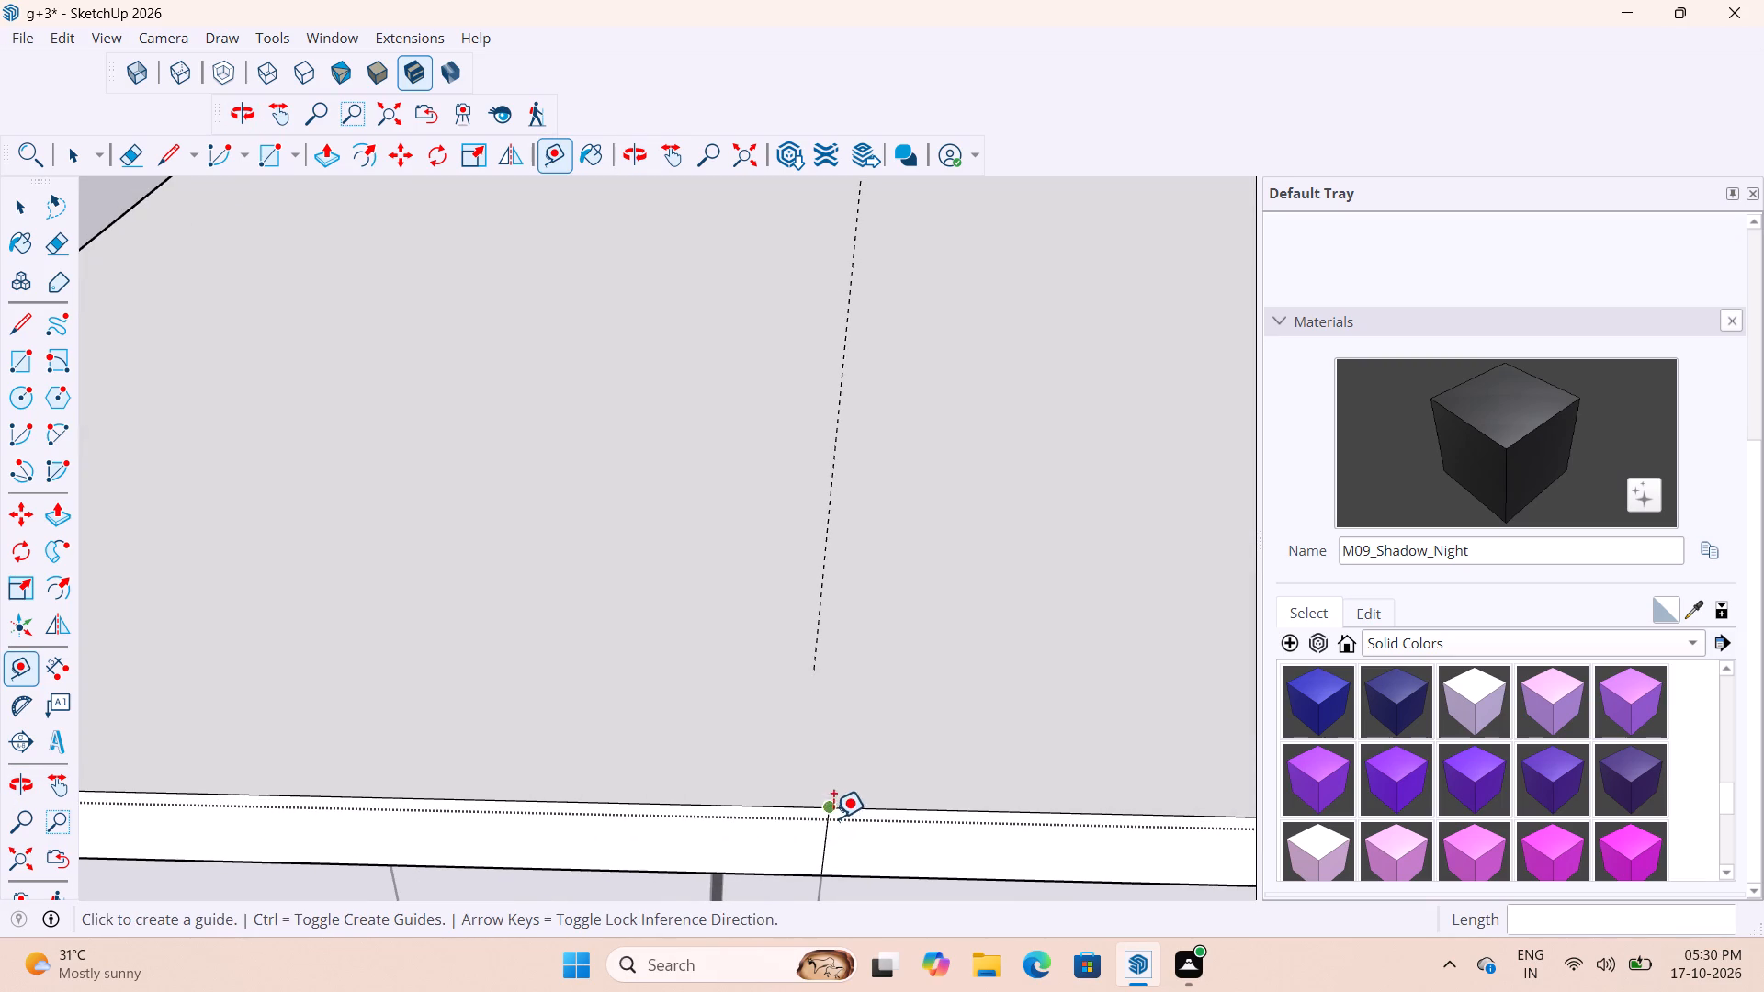
key("l")
scroll(839, 820, "up", 3)
left_click(823, 803)
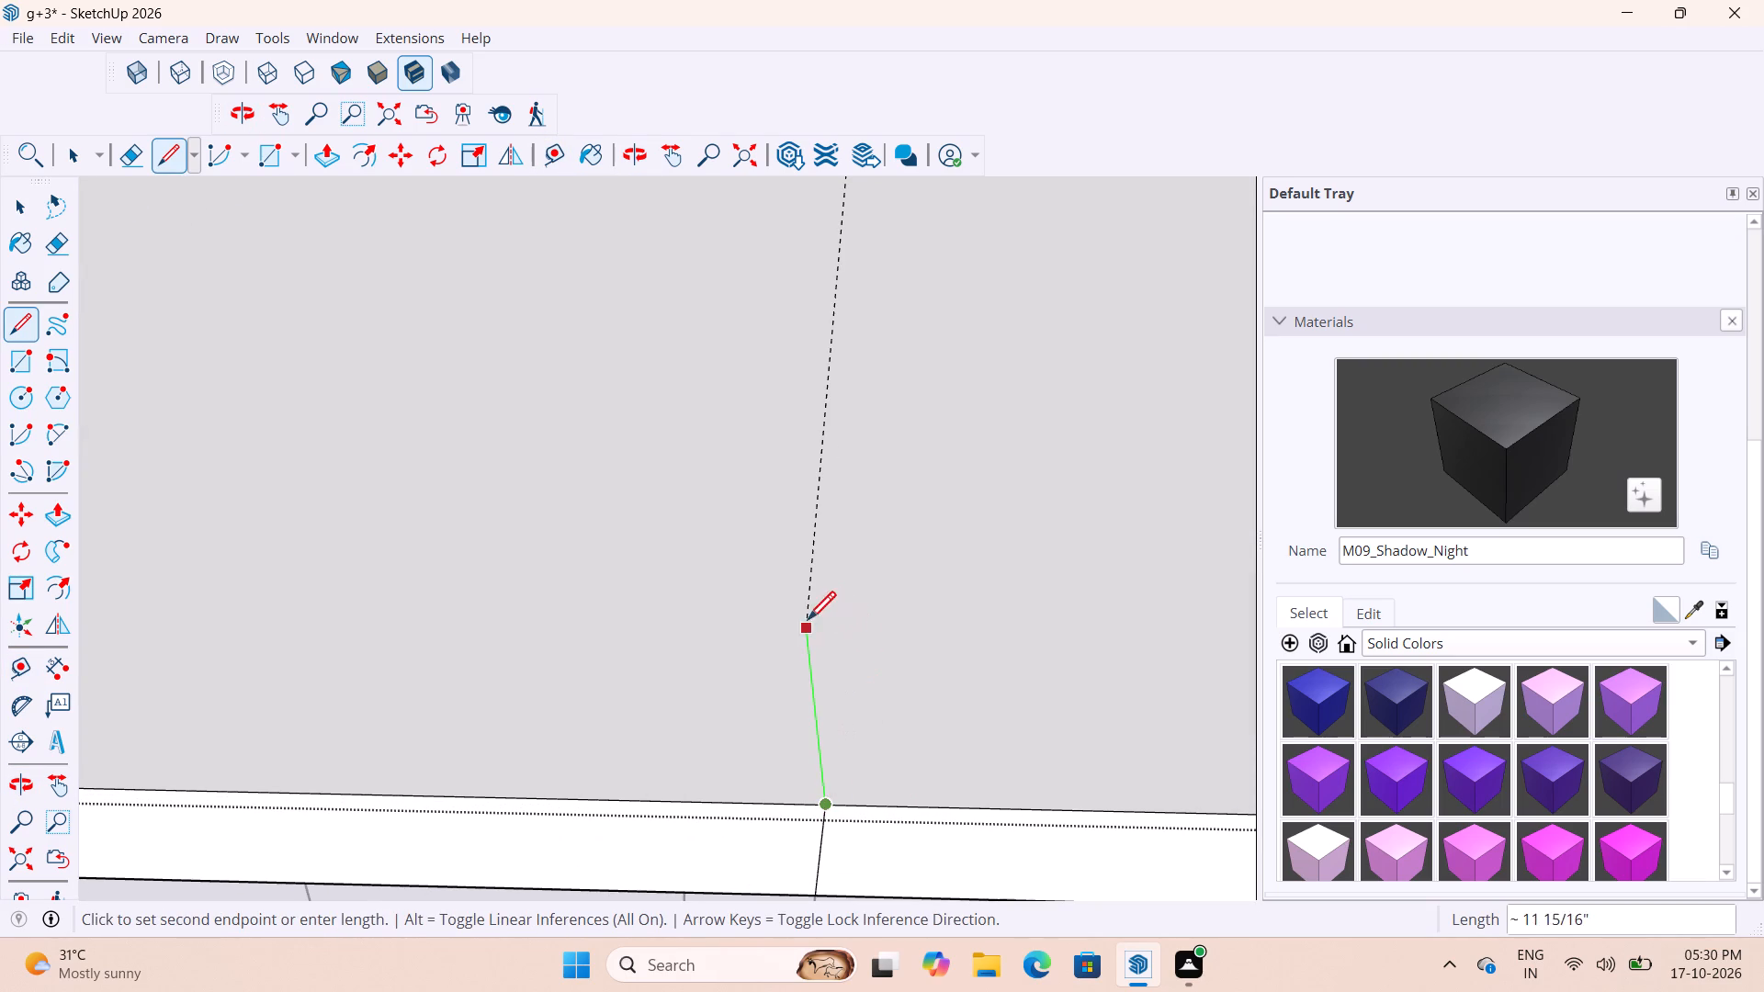
key("Up")
key("Left")
scroll(819, 644, "up", 4)
scroll(812, 597, "down", 5)
middle_click_drag(818, 723, 927, 649)
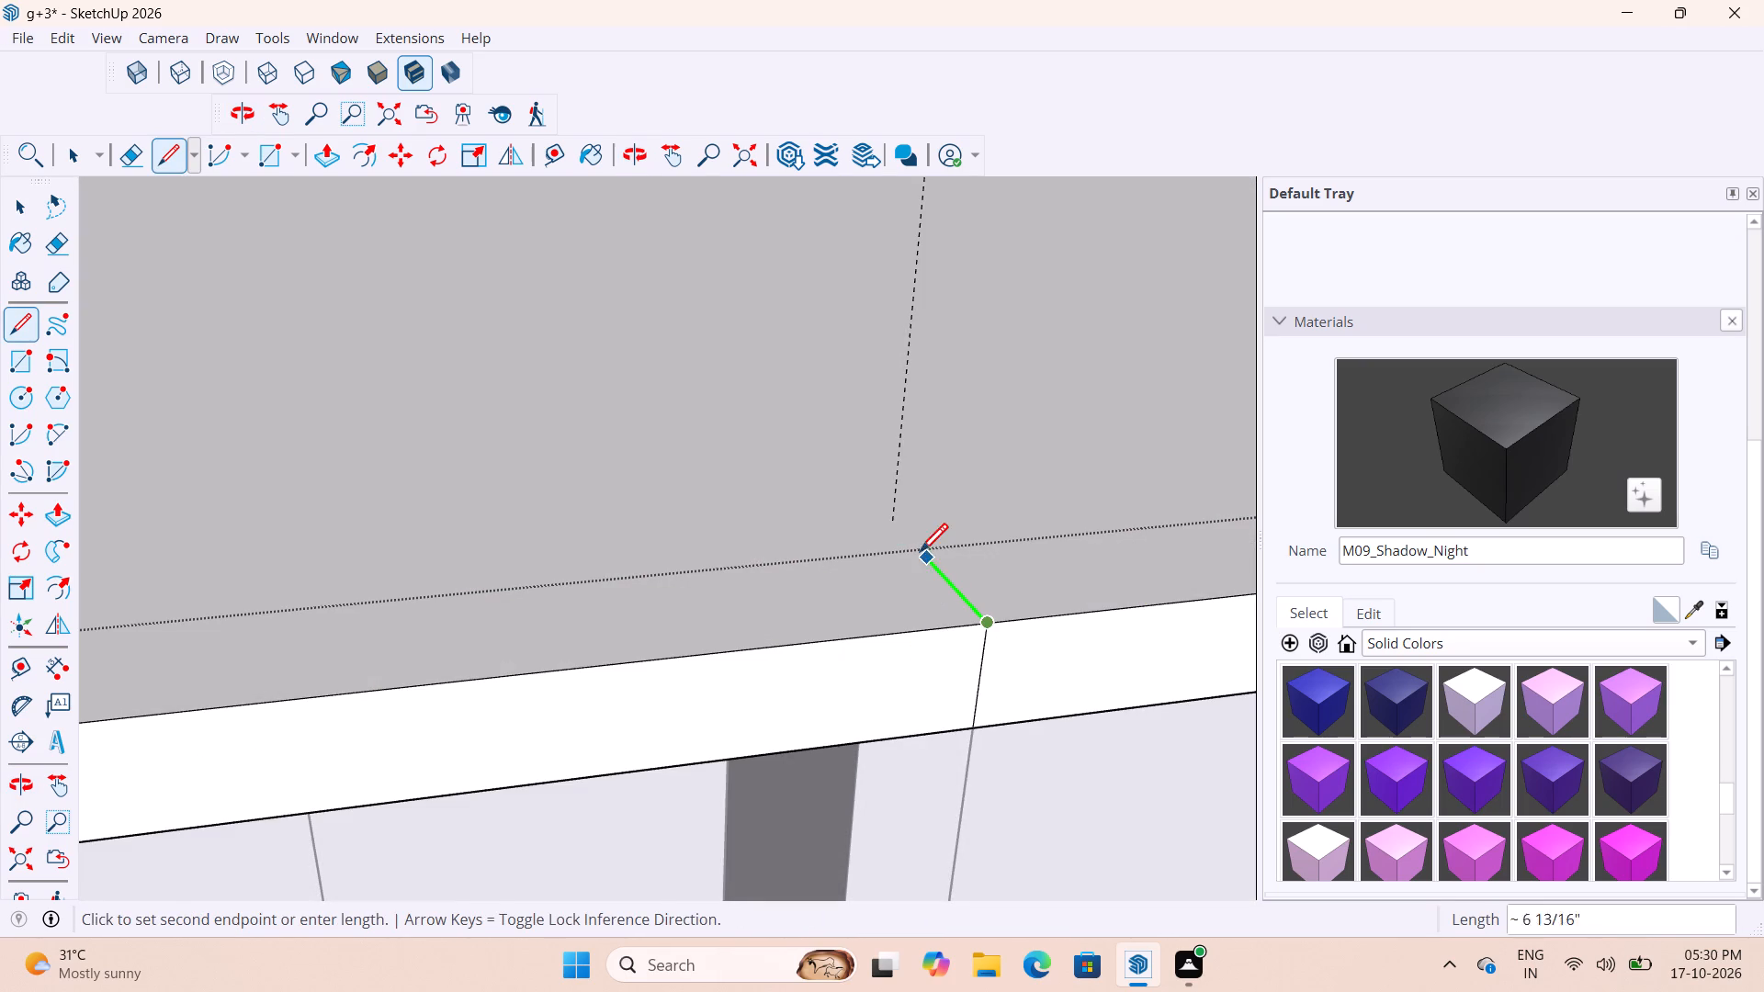
left_click(896, 518)
scroll(582, 569, "down", 4)
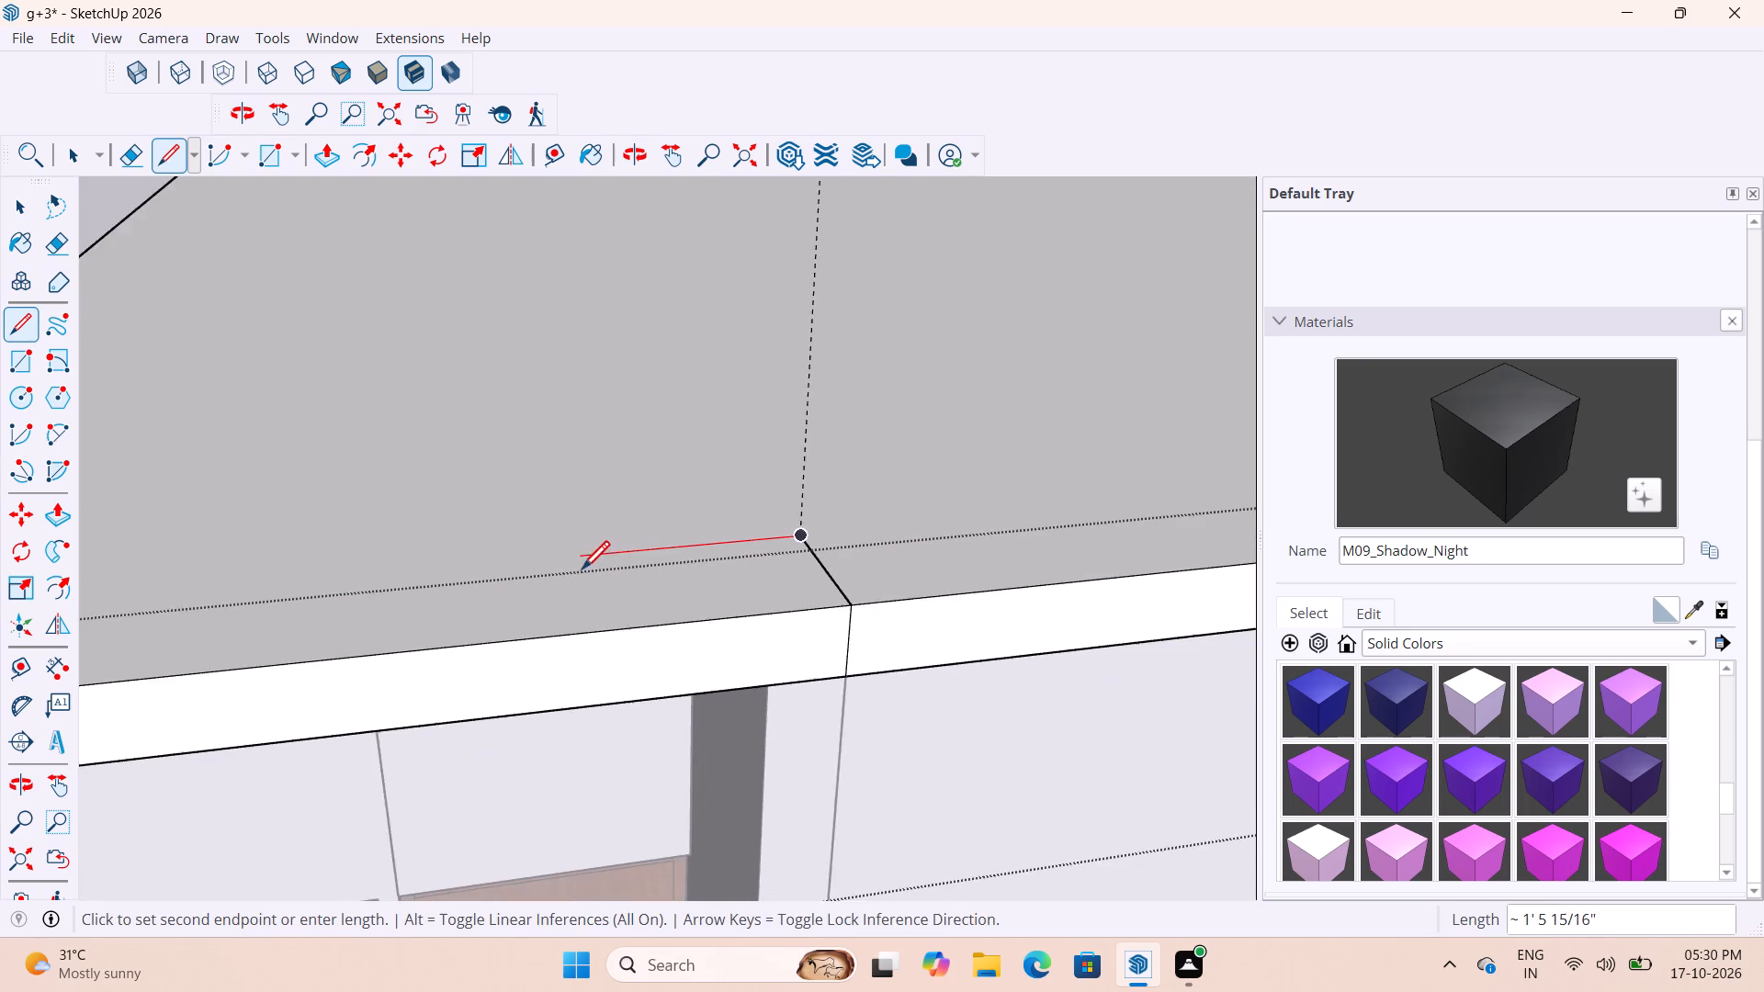
scroll(582, 572, "down", 5)
middle_click_drag(817, 552, 542, 551)
scroll(627, 573, "down", 4)
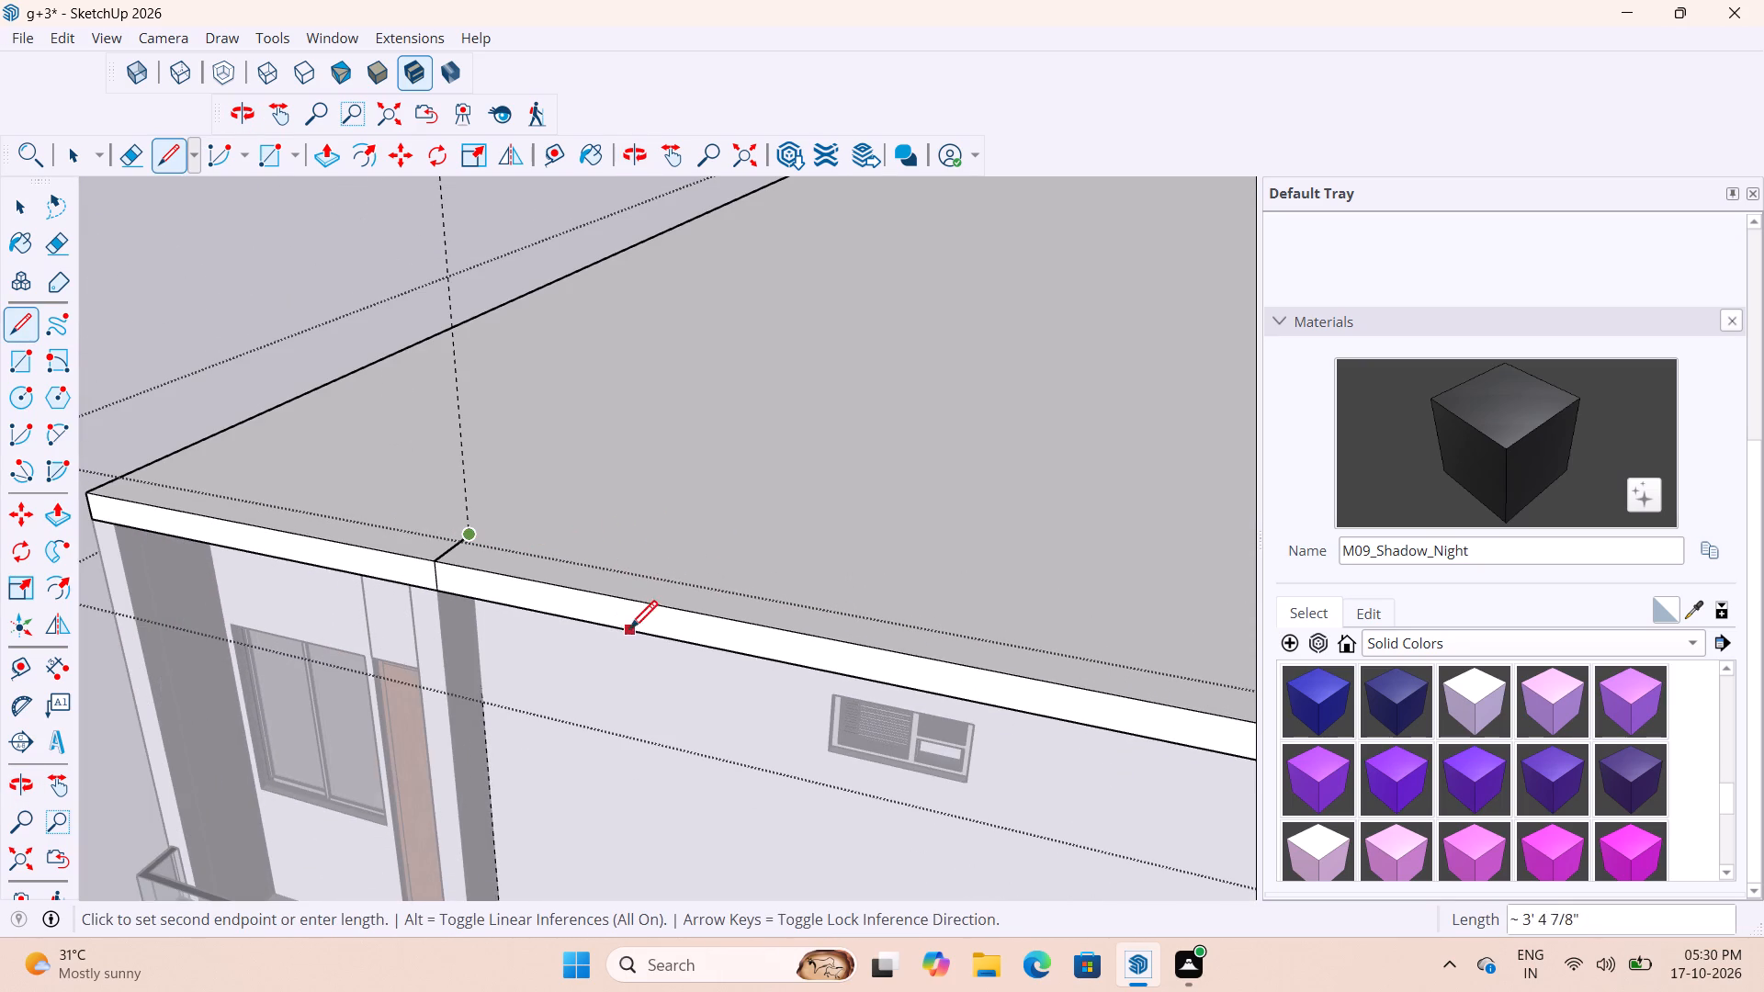
key("space")
left_click(535, 547)
scroll(560, 538, "down", 4)
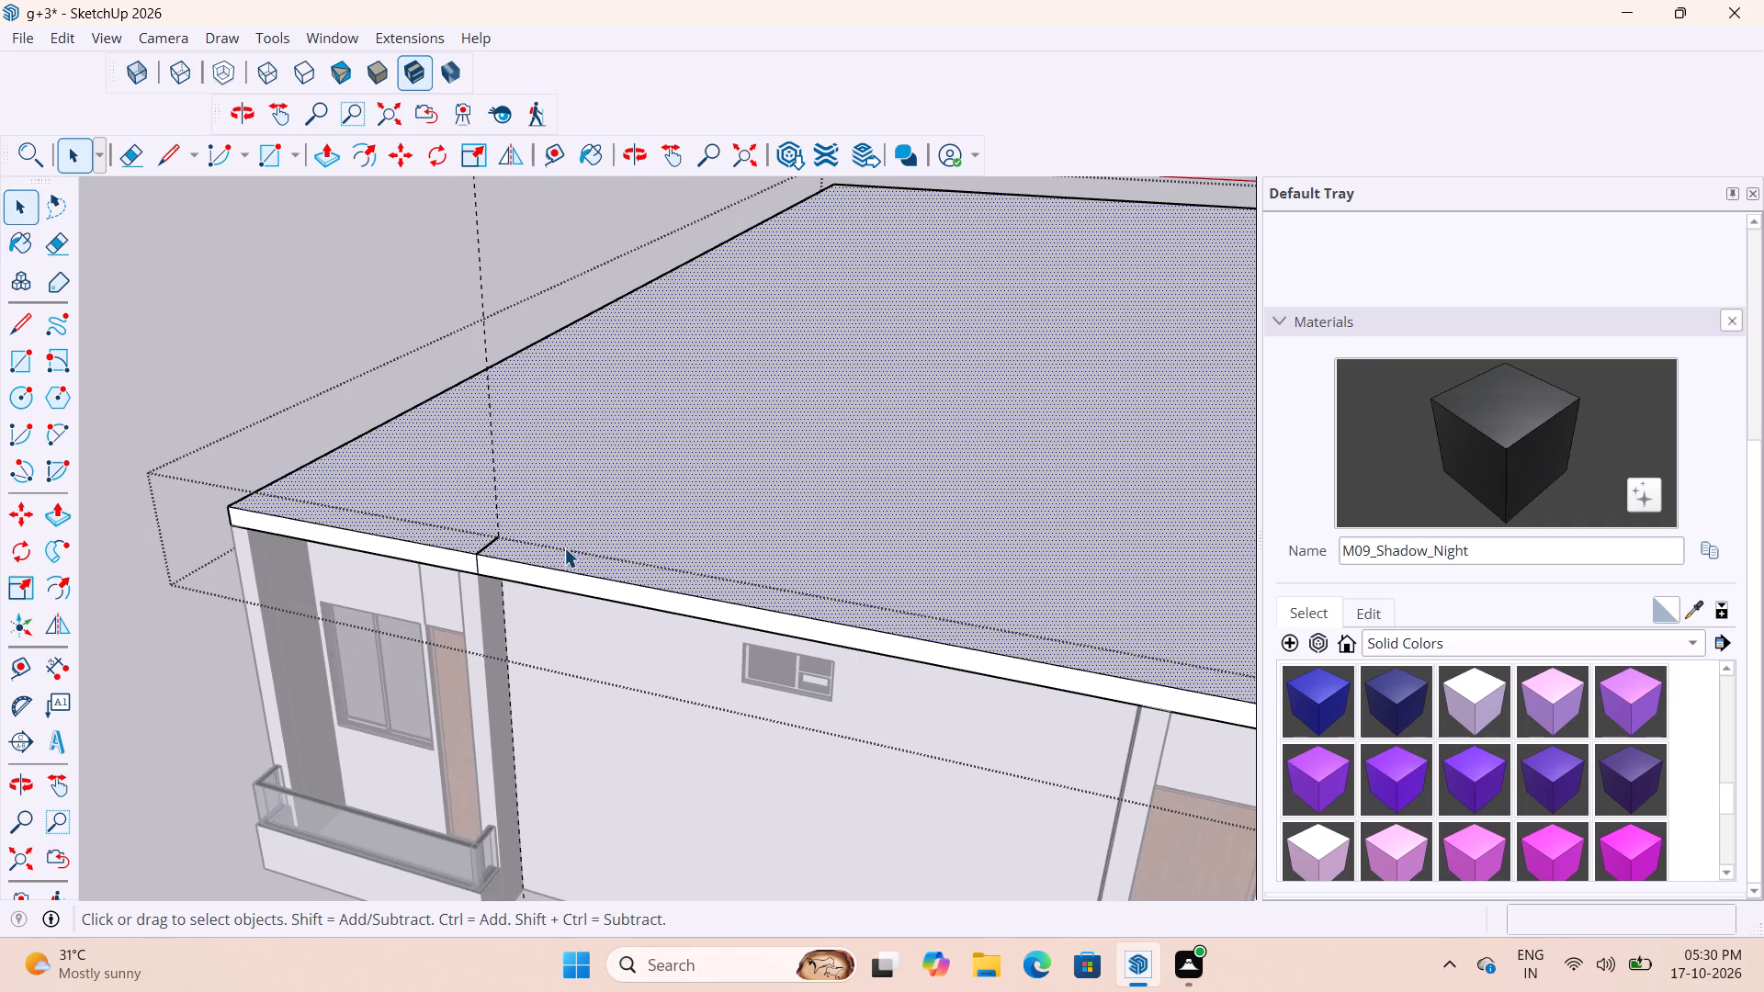
middle_click_drag(564, 548, 602, 563)
scroll(537, 520, "down", 4)
left_click(244, 742)
Place a vertical guide at the recess's opposite inner corner, about 11 15/16" from the other balcony side wall's outer edge.
scroll(1050, 649, "up", 3)
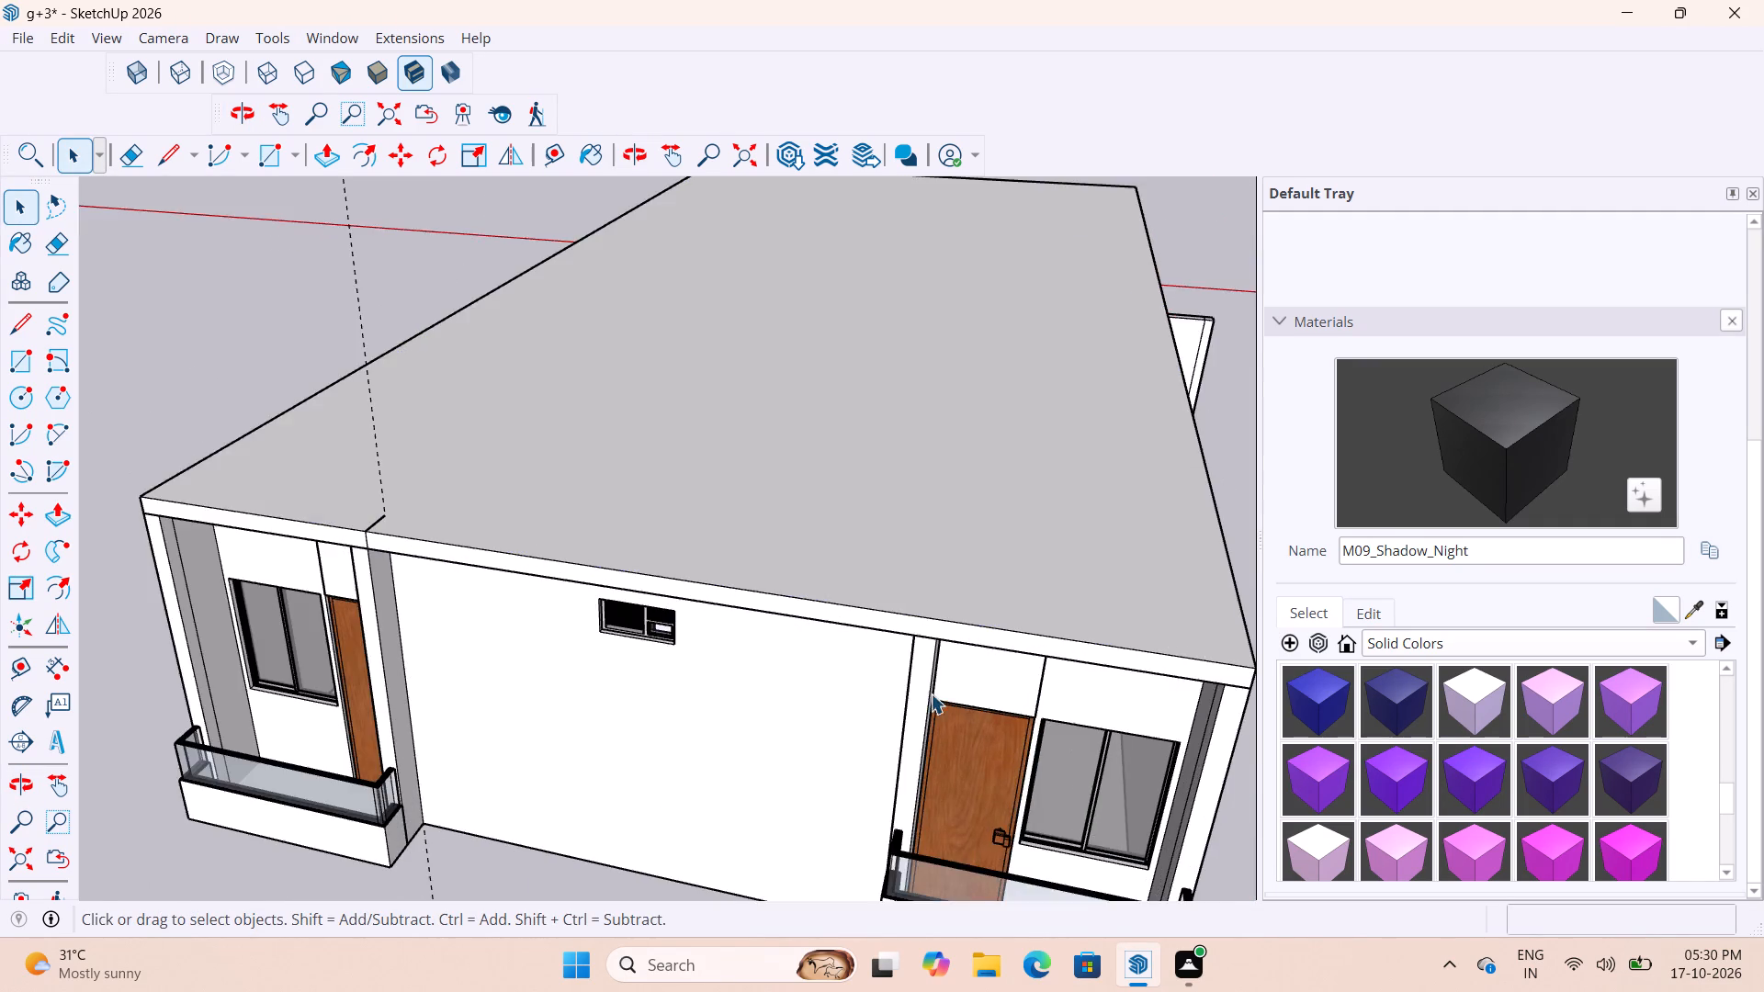
middle_click_drag(947, 668, 1147, 528)
scroll(1012, 437, "up", 6)
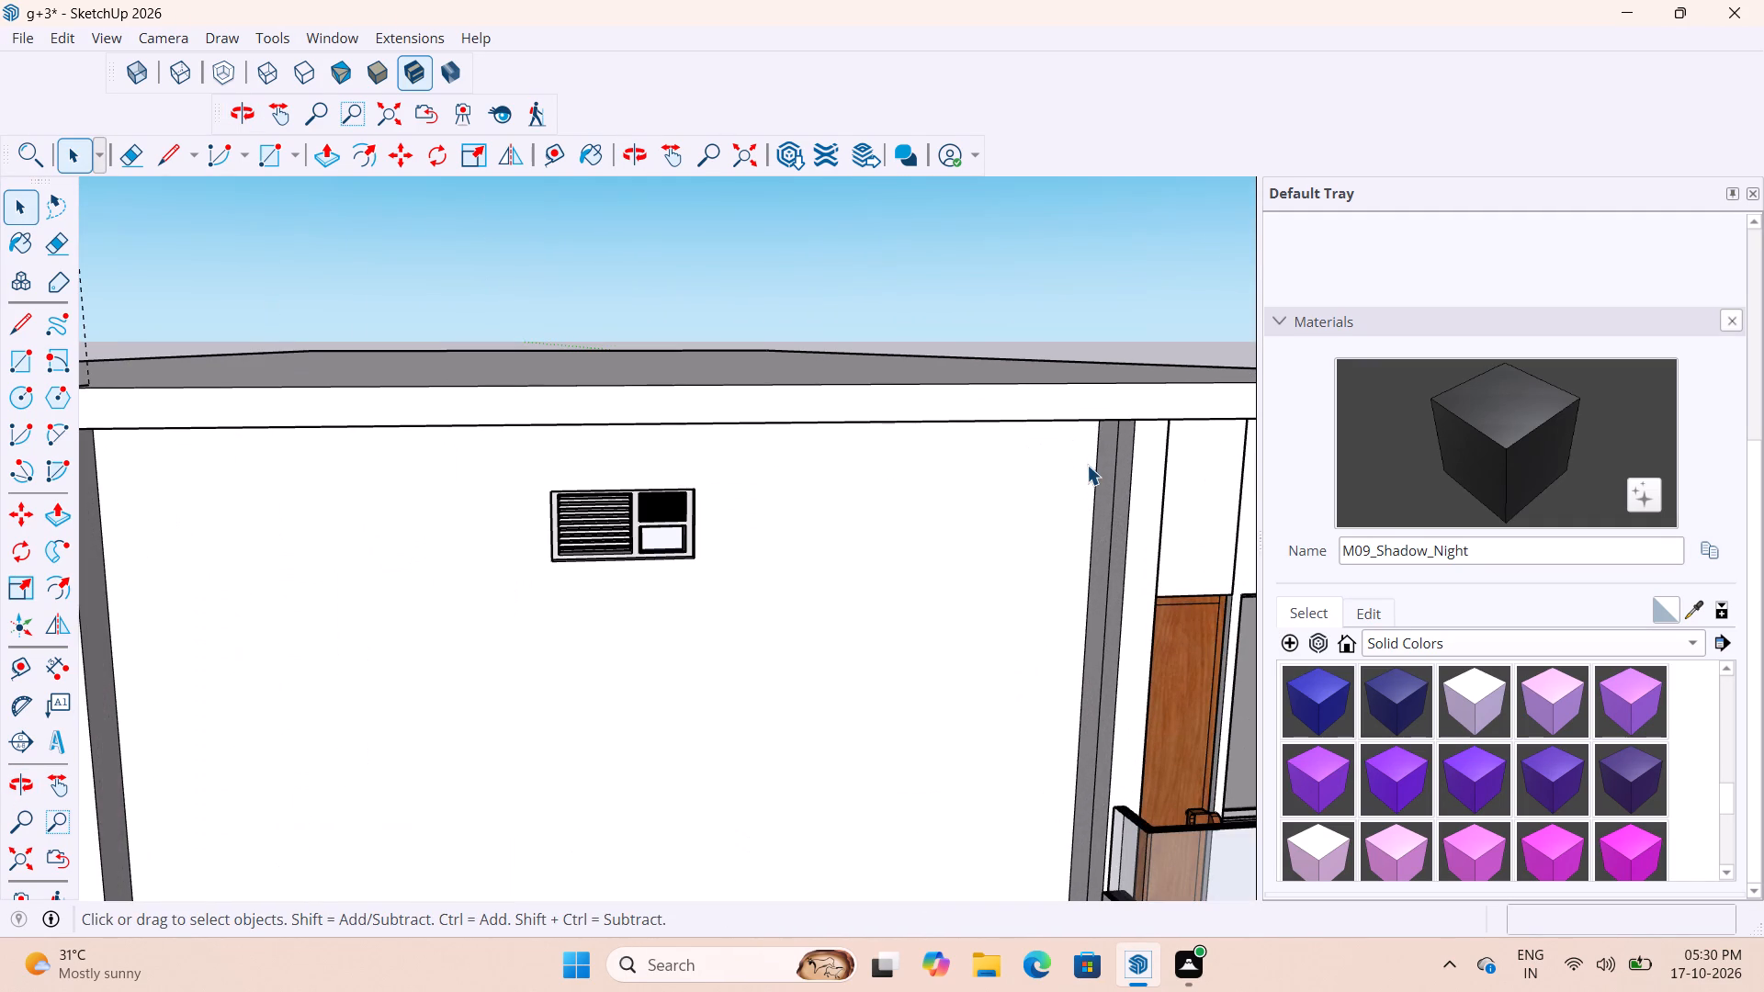
key("t")
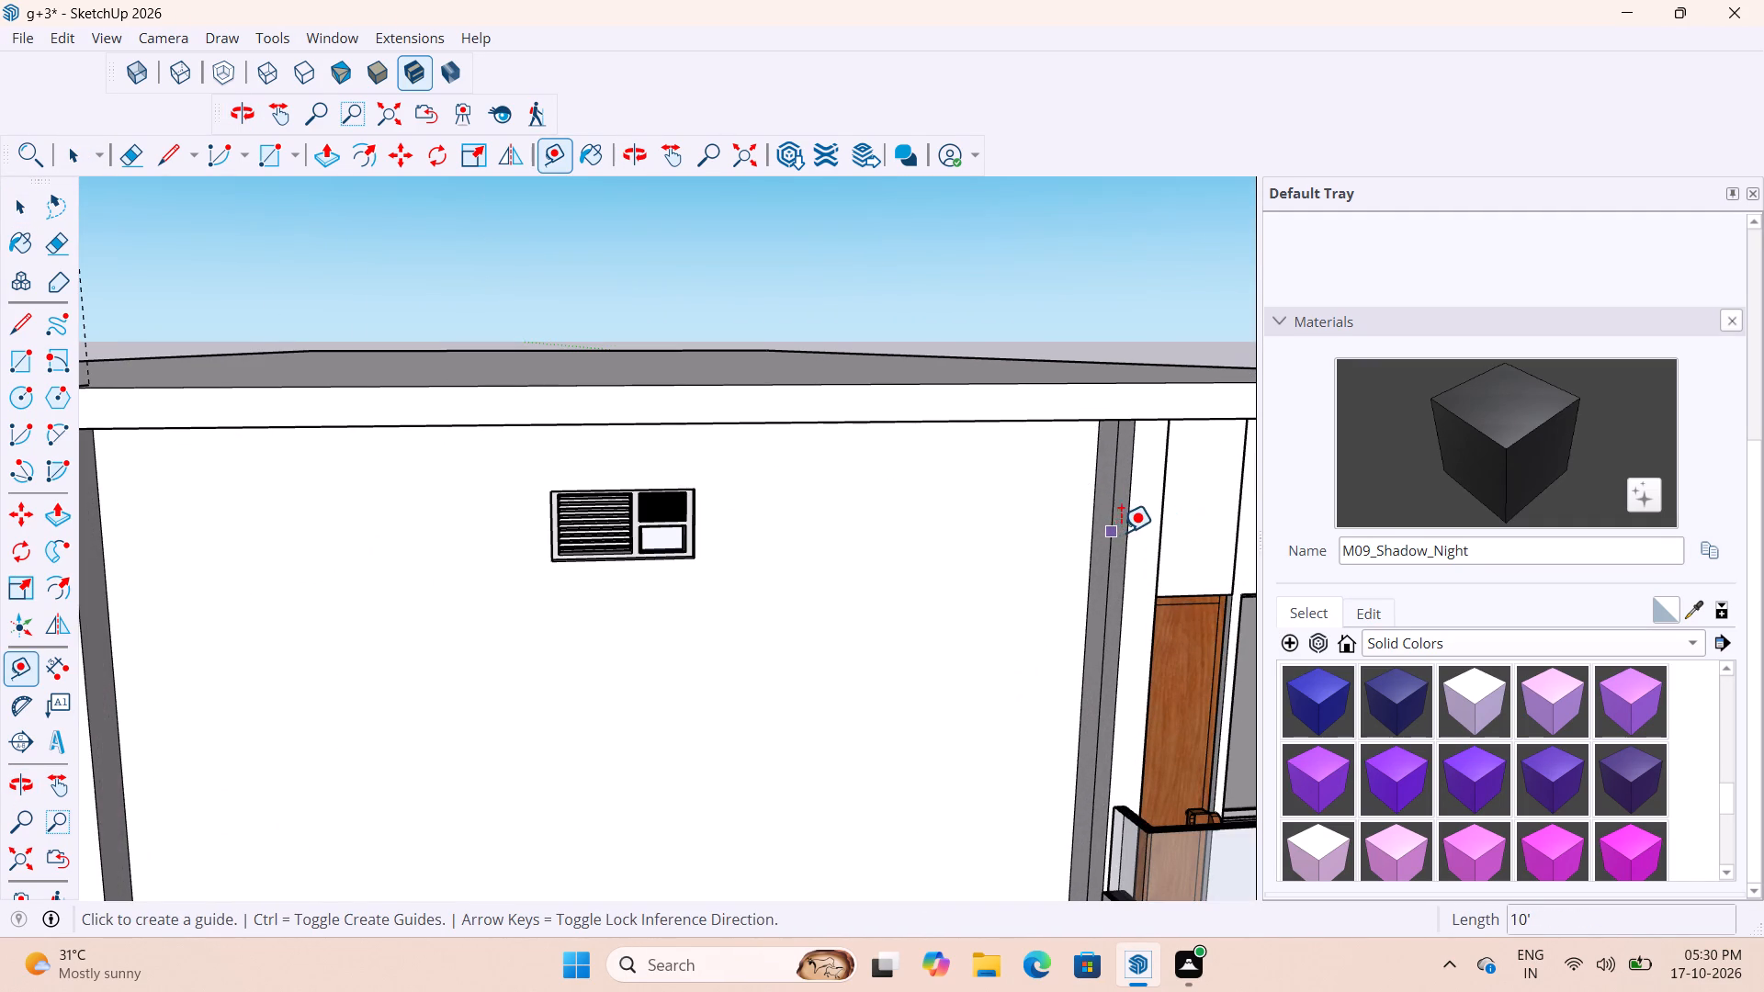
left_click(1127, 538)
left_click(1095, 480)
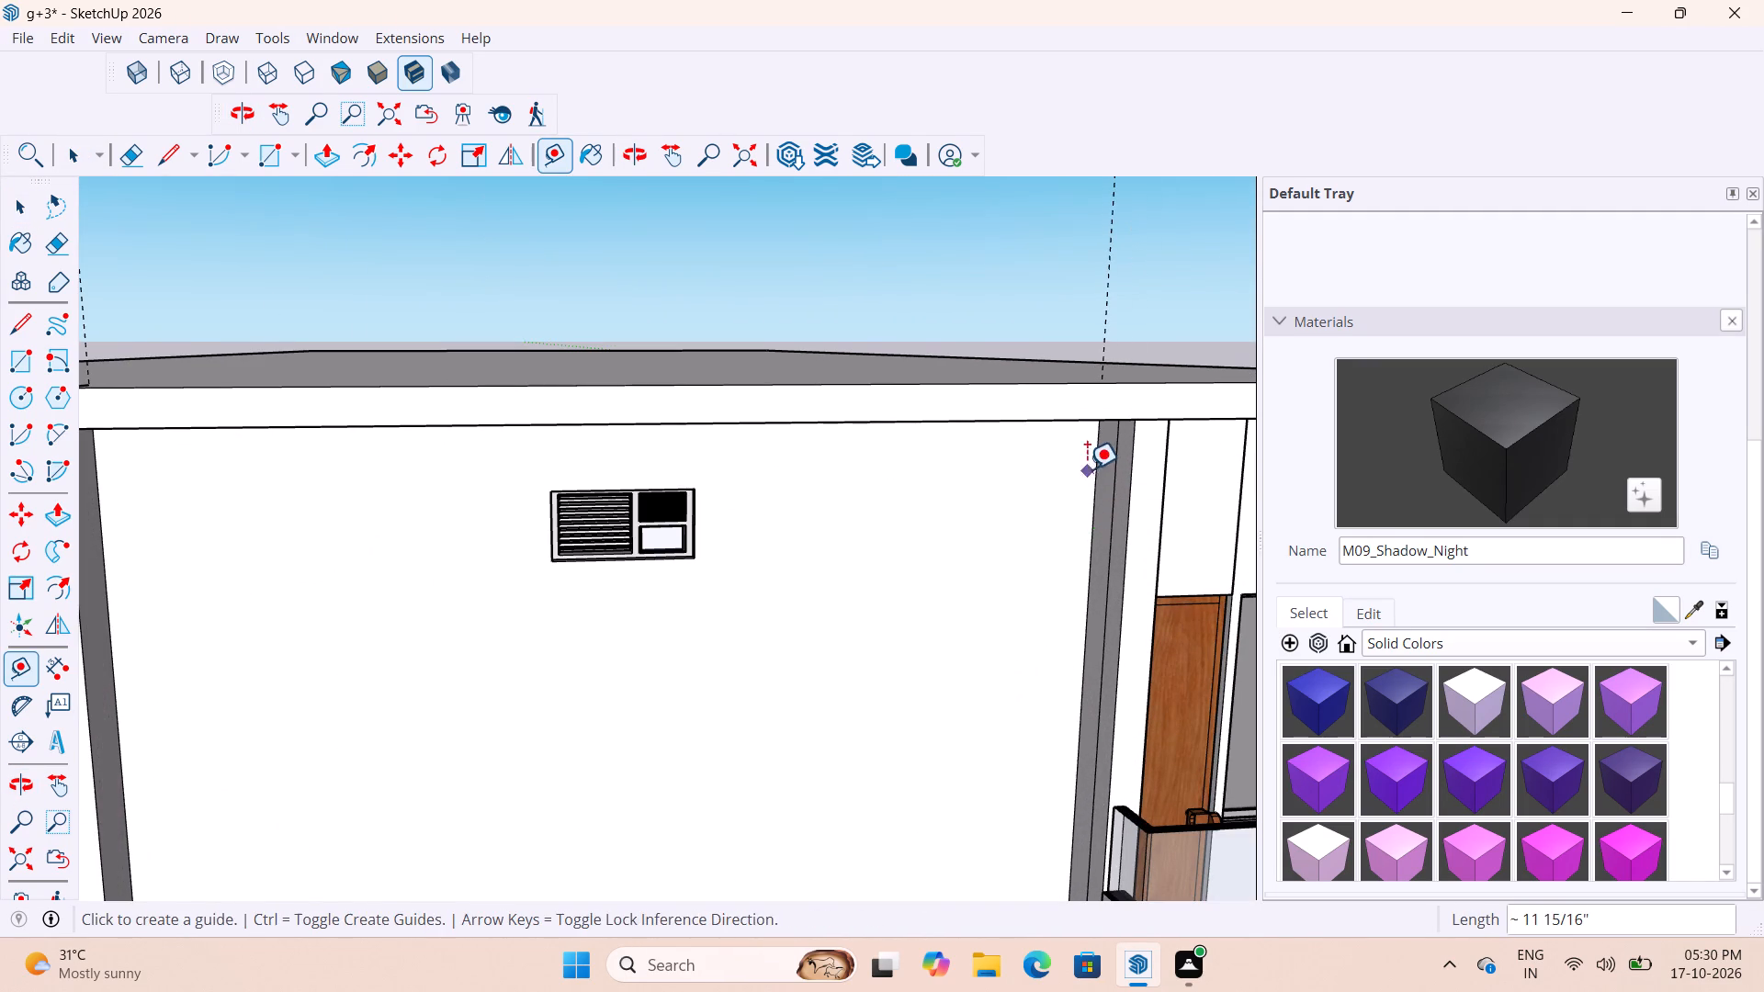
Place a vertical guide along the outer edge of that opposite balcony side wall, offset from its recessed inner corner.
scroll(1087, 469, "down", 2)
middle_click_drag(1074, 498, 1046, 690)
scroll(1021, 673, "down", 8)
middle_click_drag(1008, 699, 1021, 741)
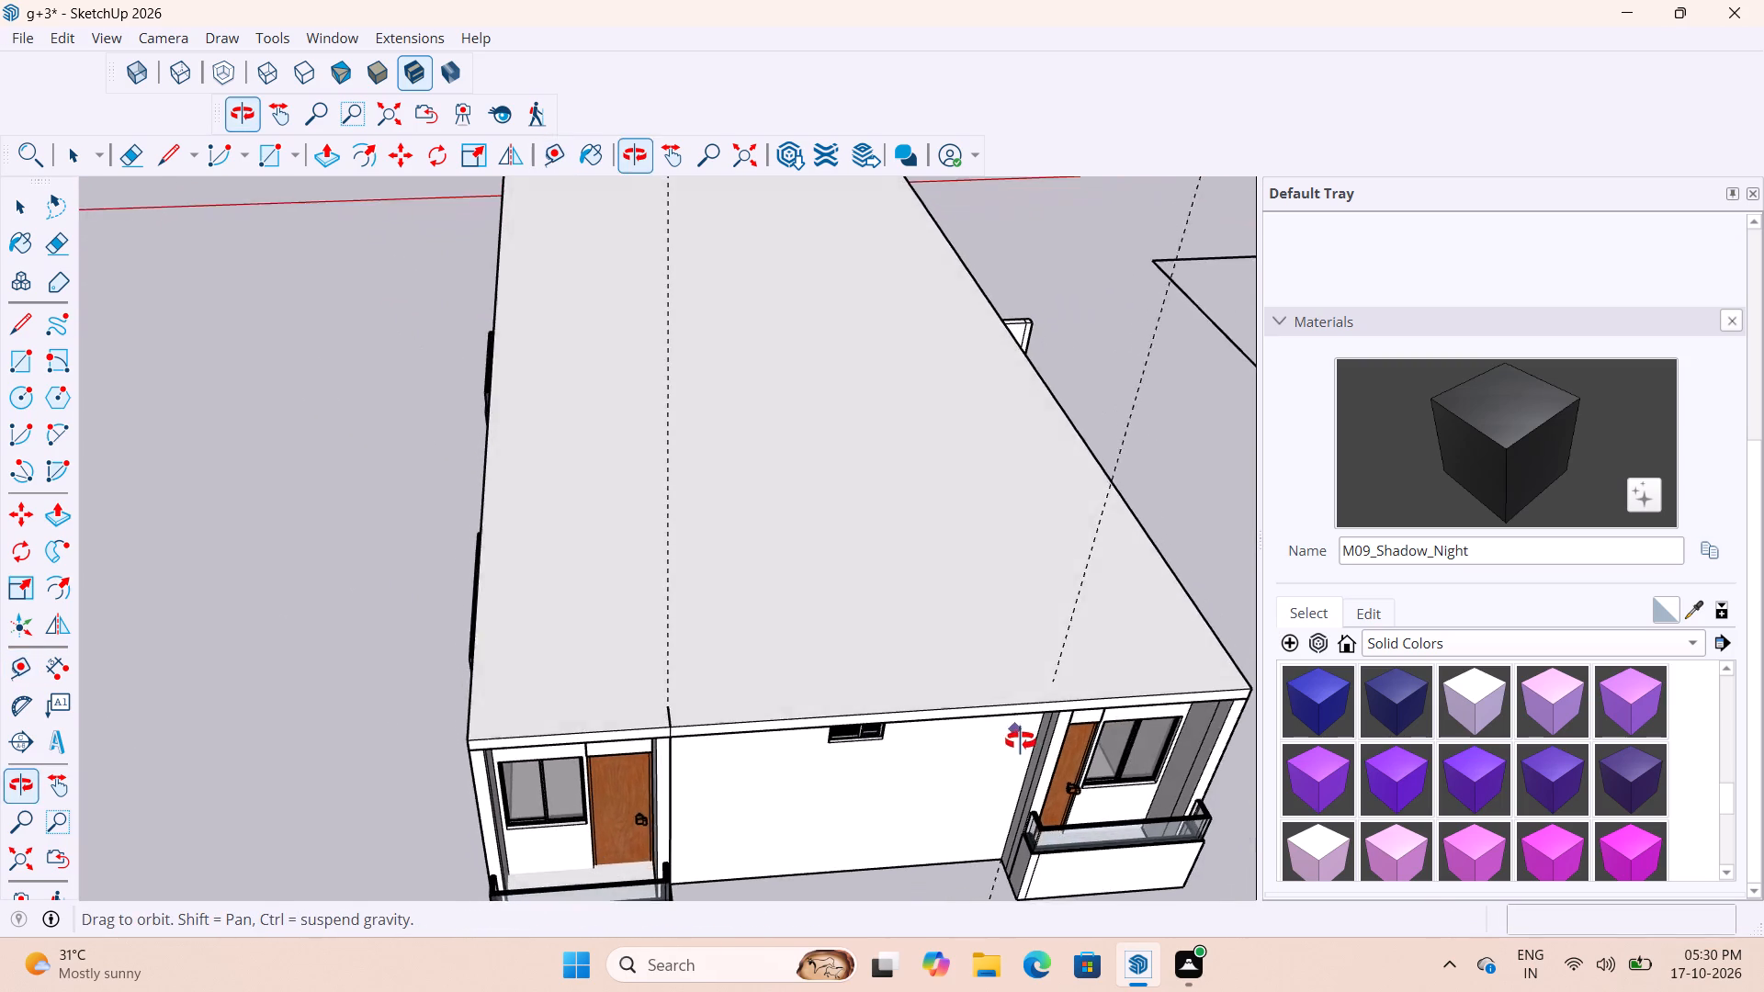
middle_click_drag(1021, 741, 1020, 755)
scroll(875, 783, "up", 2)
scroll(775, 767, "down", 5)
scroll(1136, 776, "up", 7)
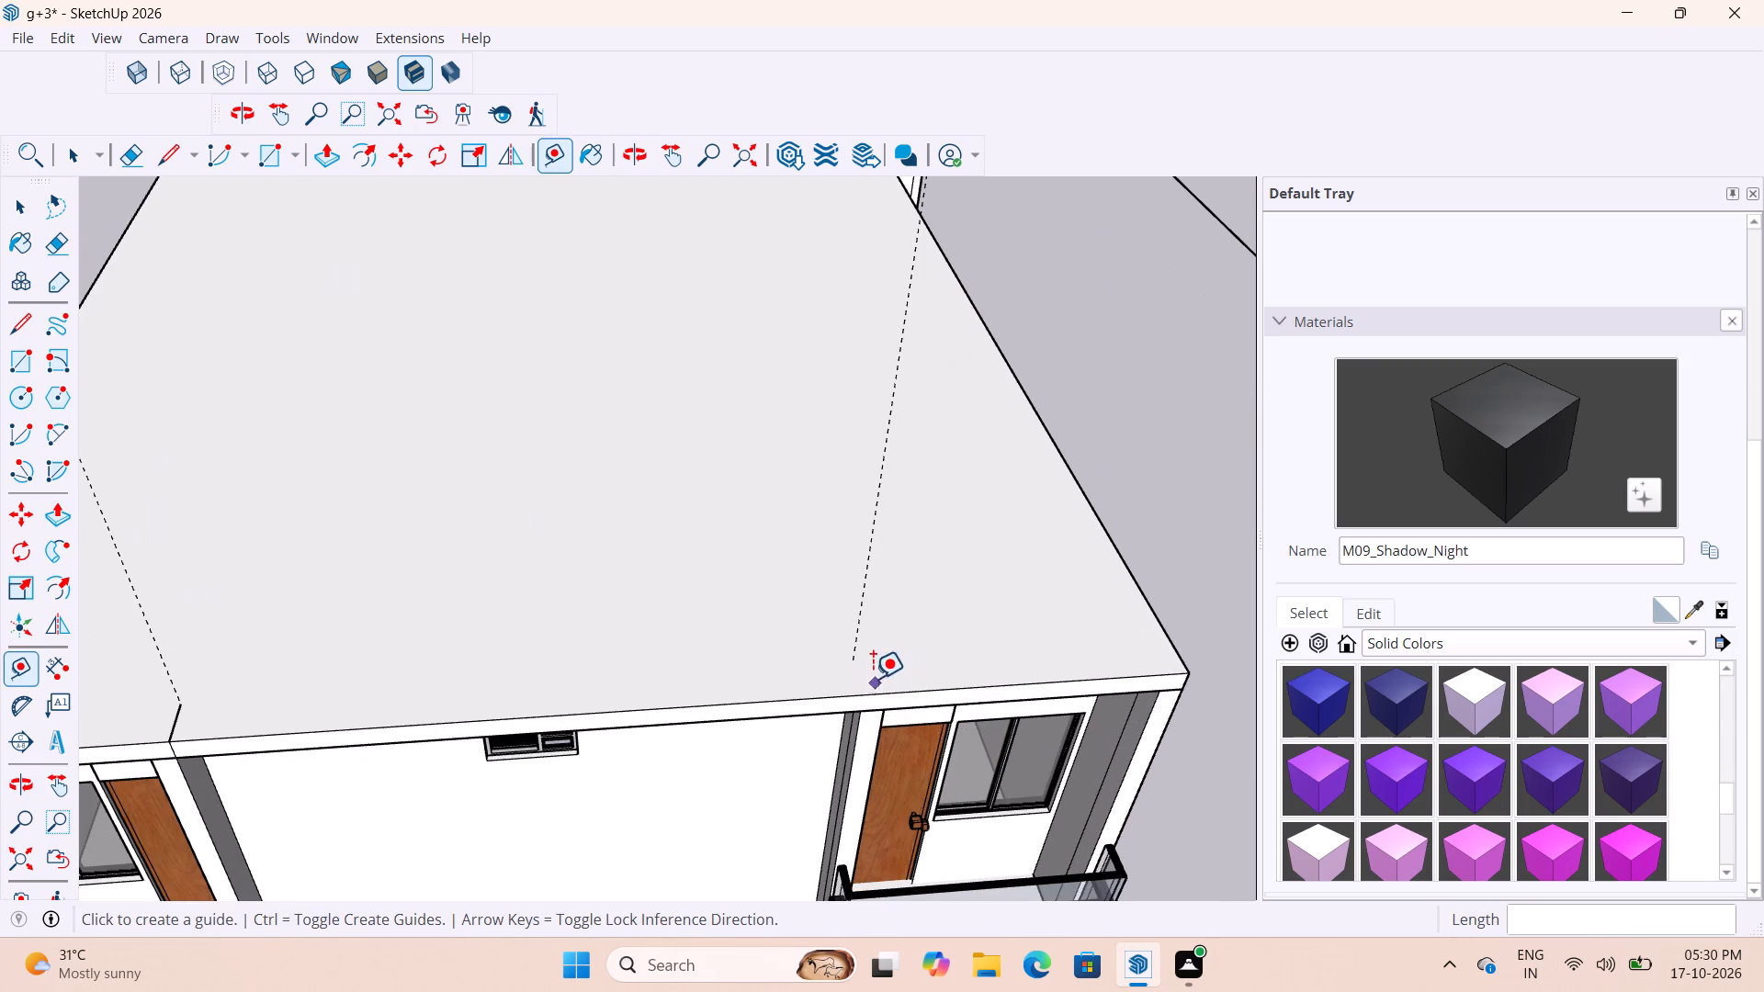
scroll(859, 788, "up", 4)
middle_click_drag(832, 750, 1036, 726)
left_click(977, 653)
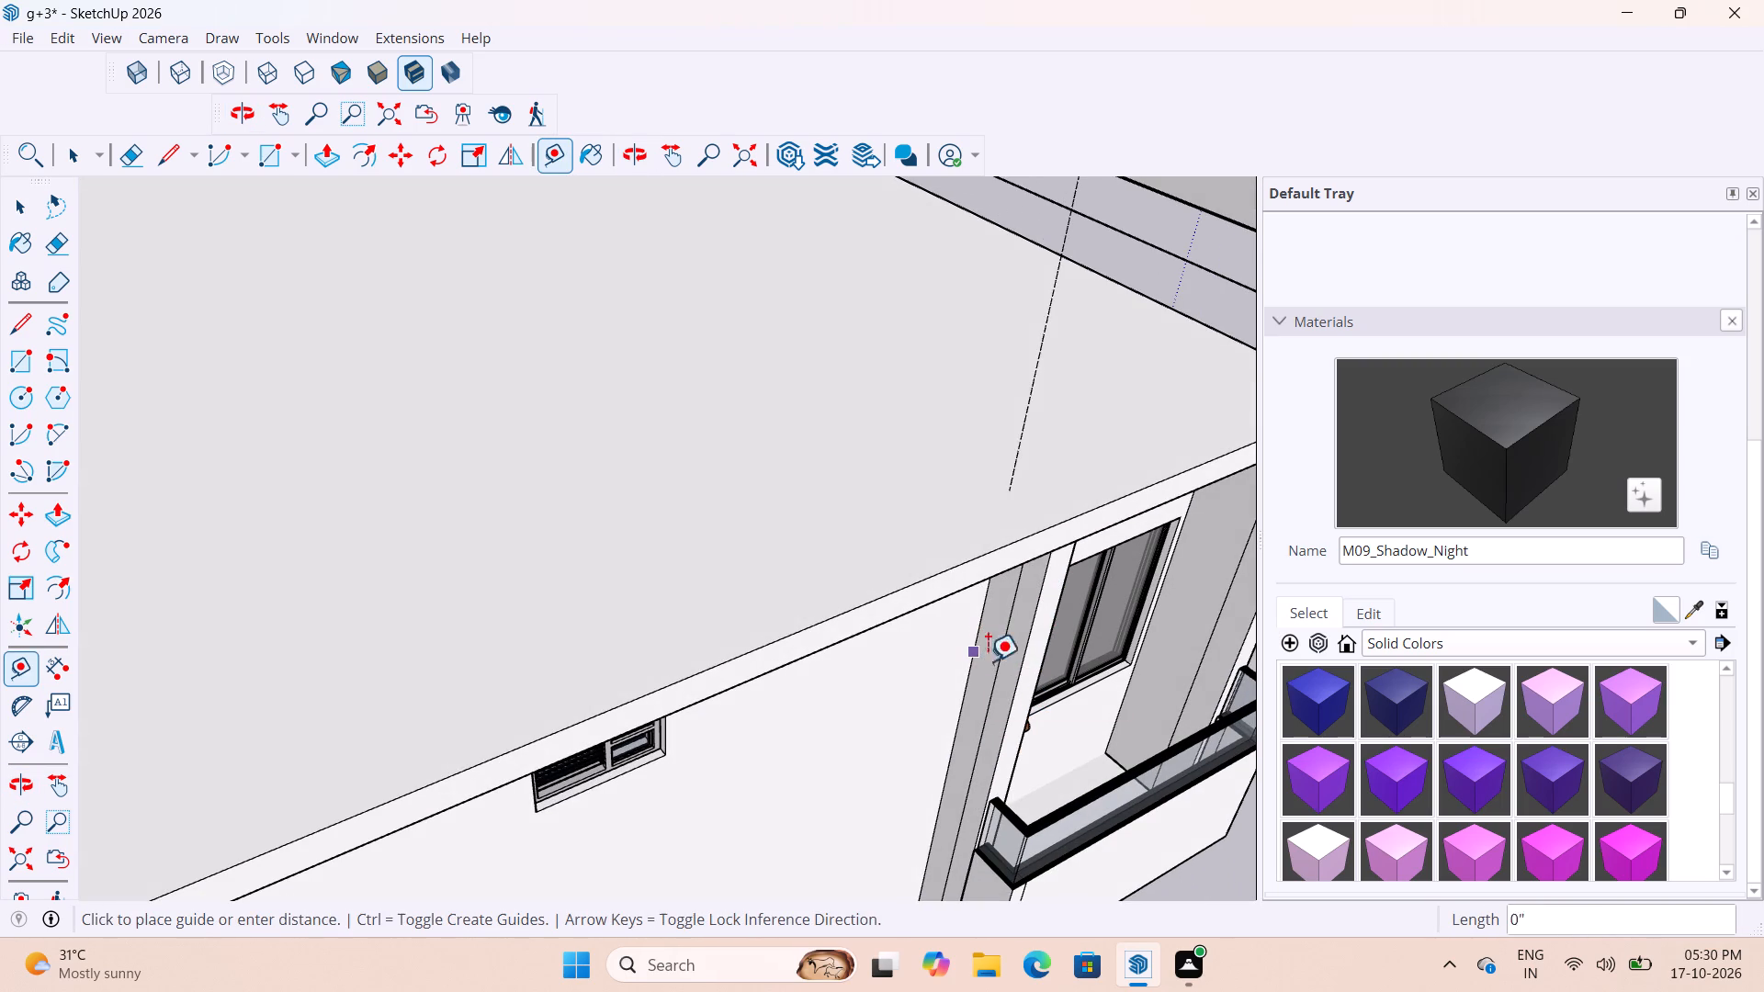
left_click(1018, 666)
Place a matching vertical guide along the first balcony side wall's outer edge, about 11 15/16" from the recessed wall corner.
scroll(957, 651, "down", 4)
middle_click_drag(1106, 621, 869, 606)
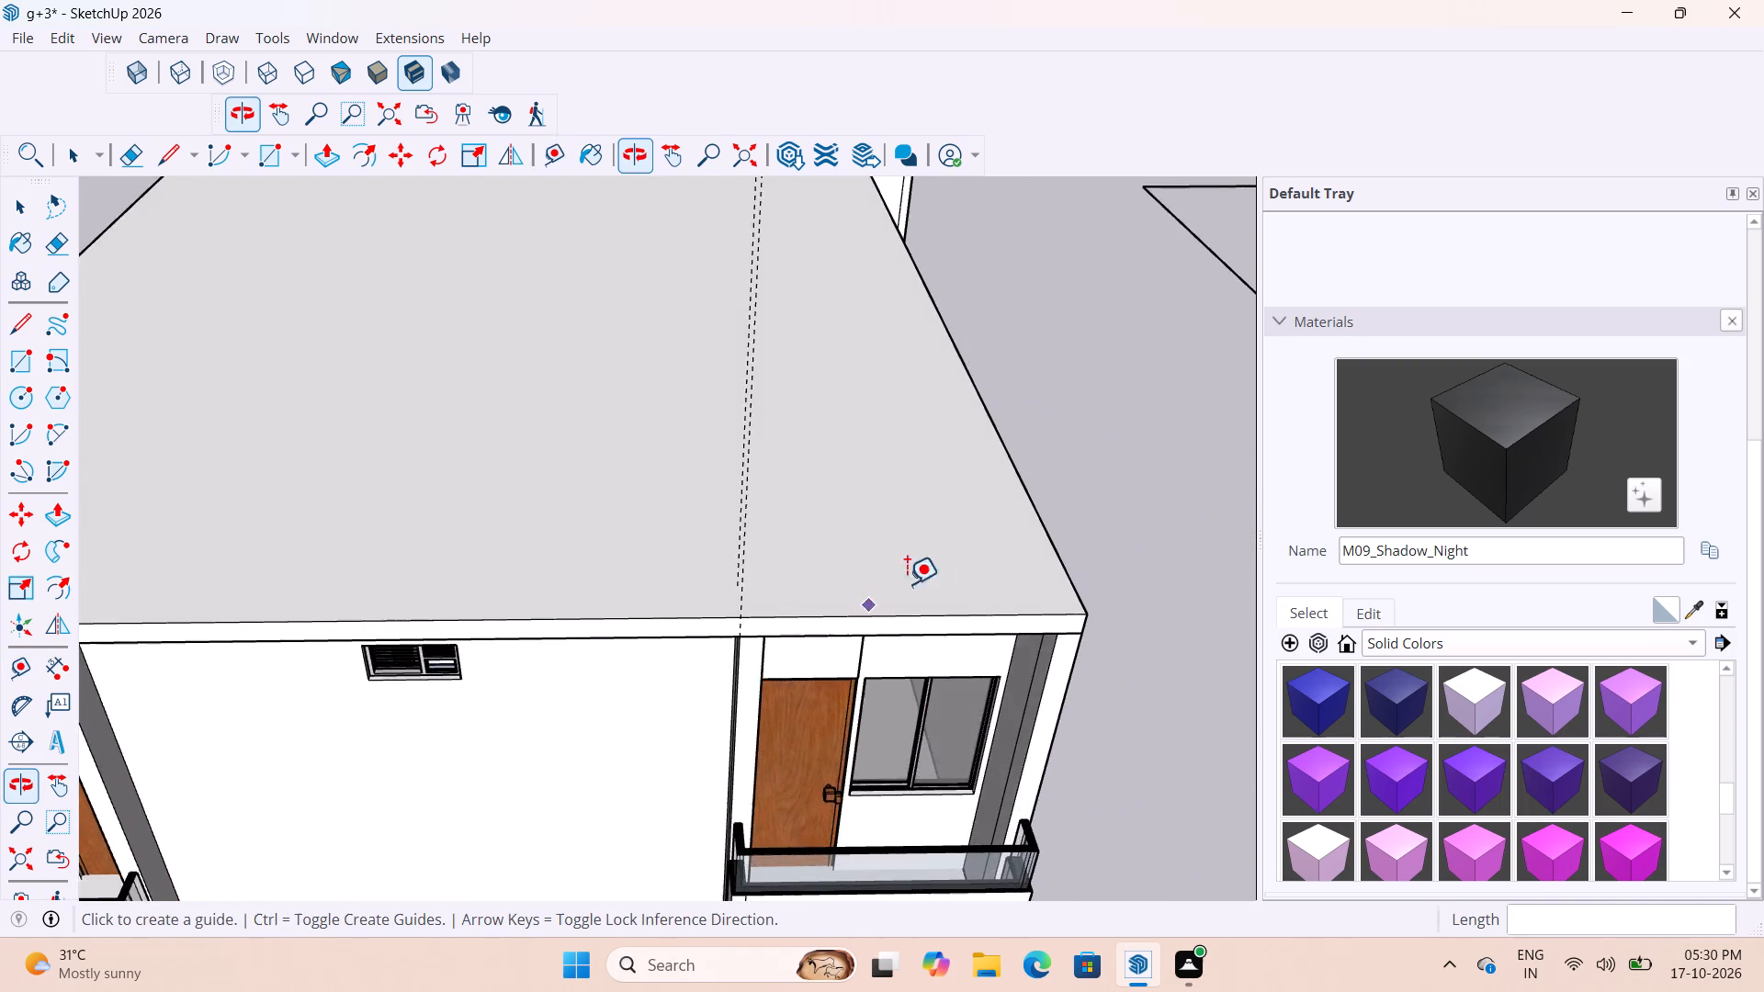
scroll(1103, 534, "down", 9)
middle_click_drag(1025, 605, 1014, 647)
scroll(743, 630, "up", 6)
middle_click_drag(798, 664, 683, 625)
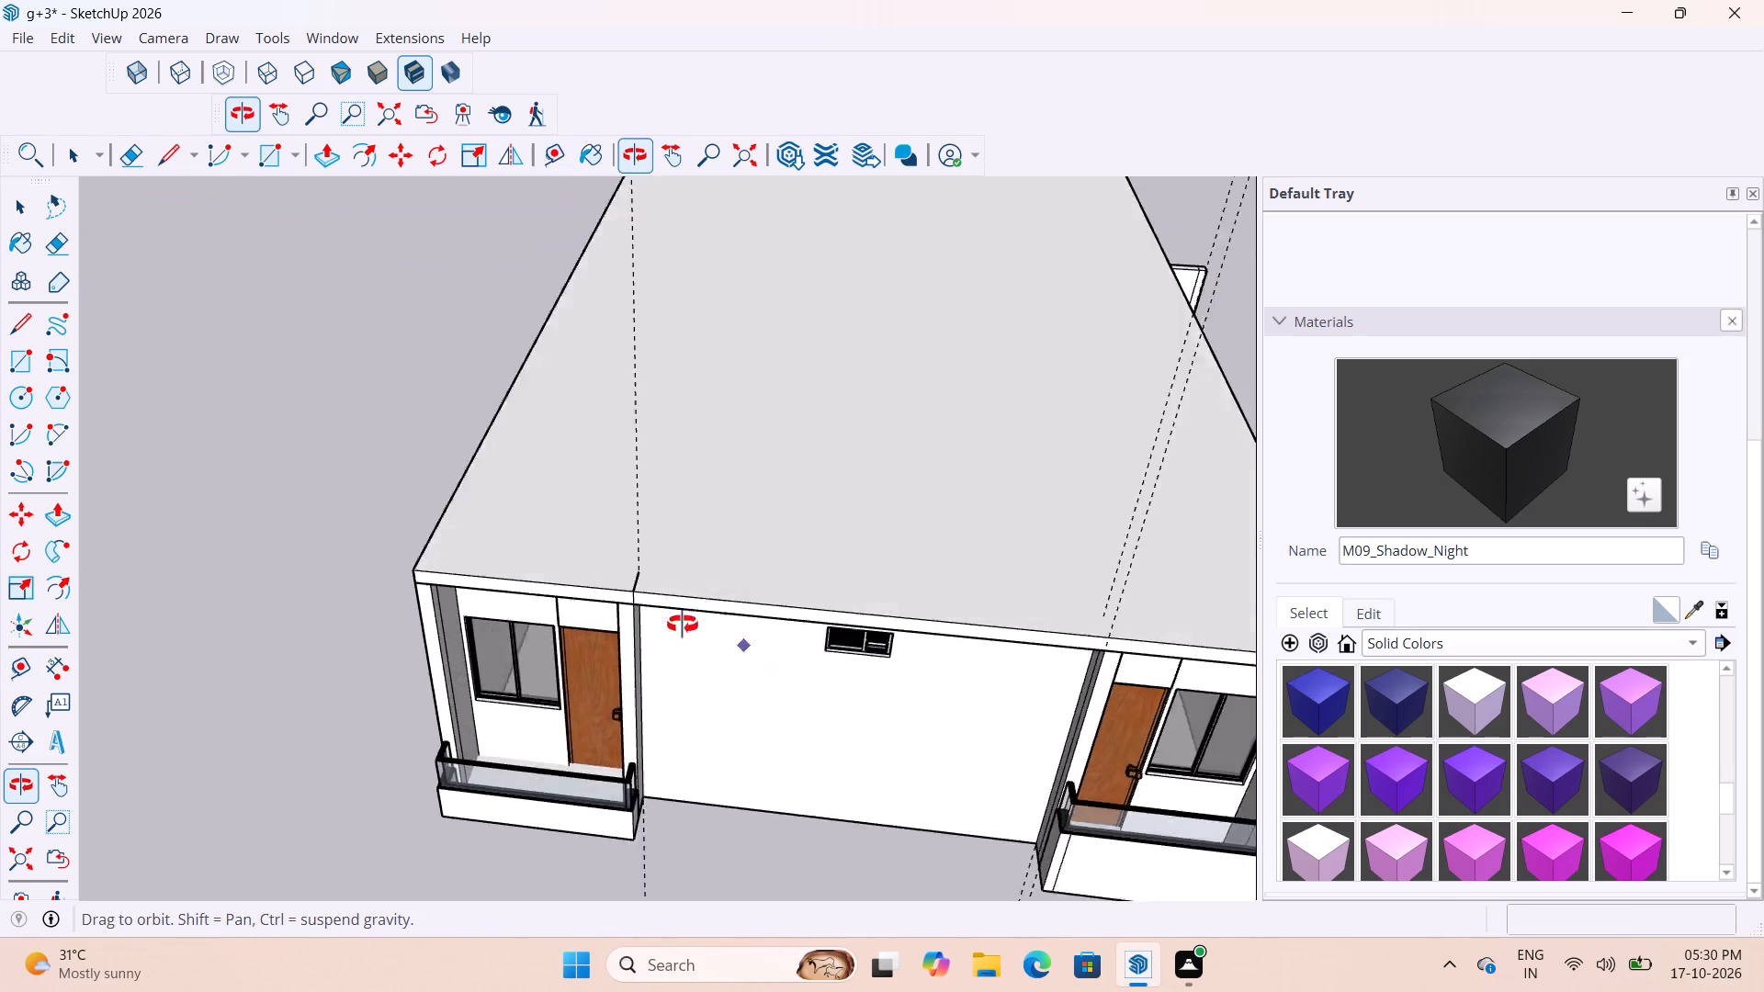
middle_click_drag(683, 625, 617, 626)
scroll(496, 595, "up", 7)
left_click(594, 633)
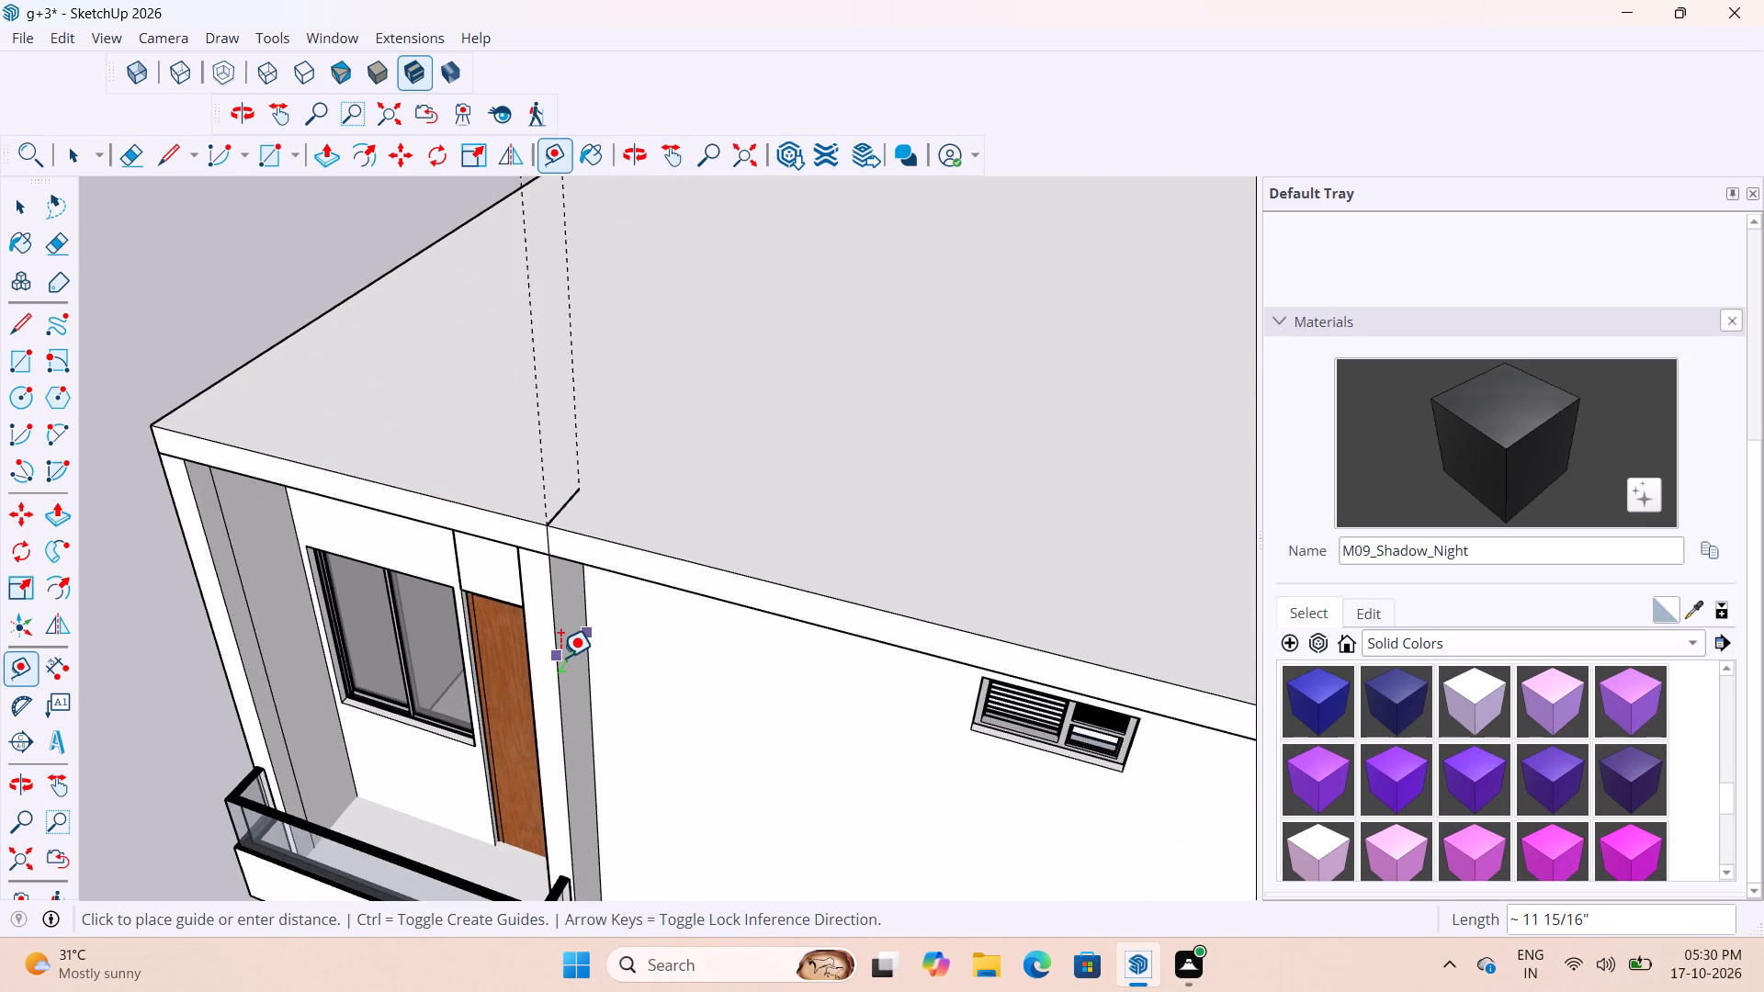
left_click(560, 658)
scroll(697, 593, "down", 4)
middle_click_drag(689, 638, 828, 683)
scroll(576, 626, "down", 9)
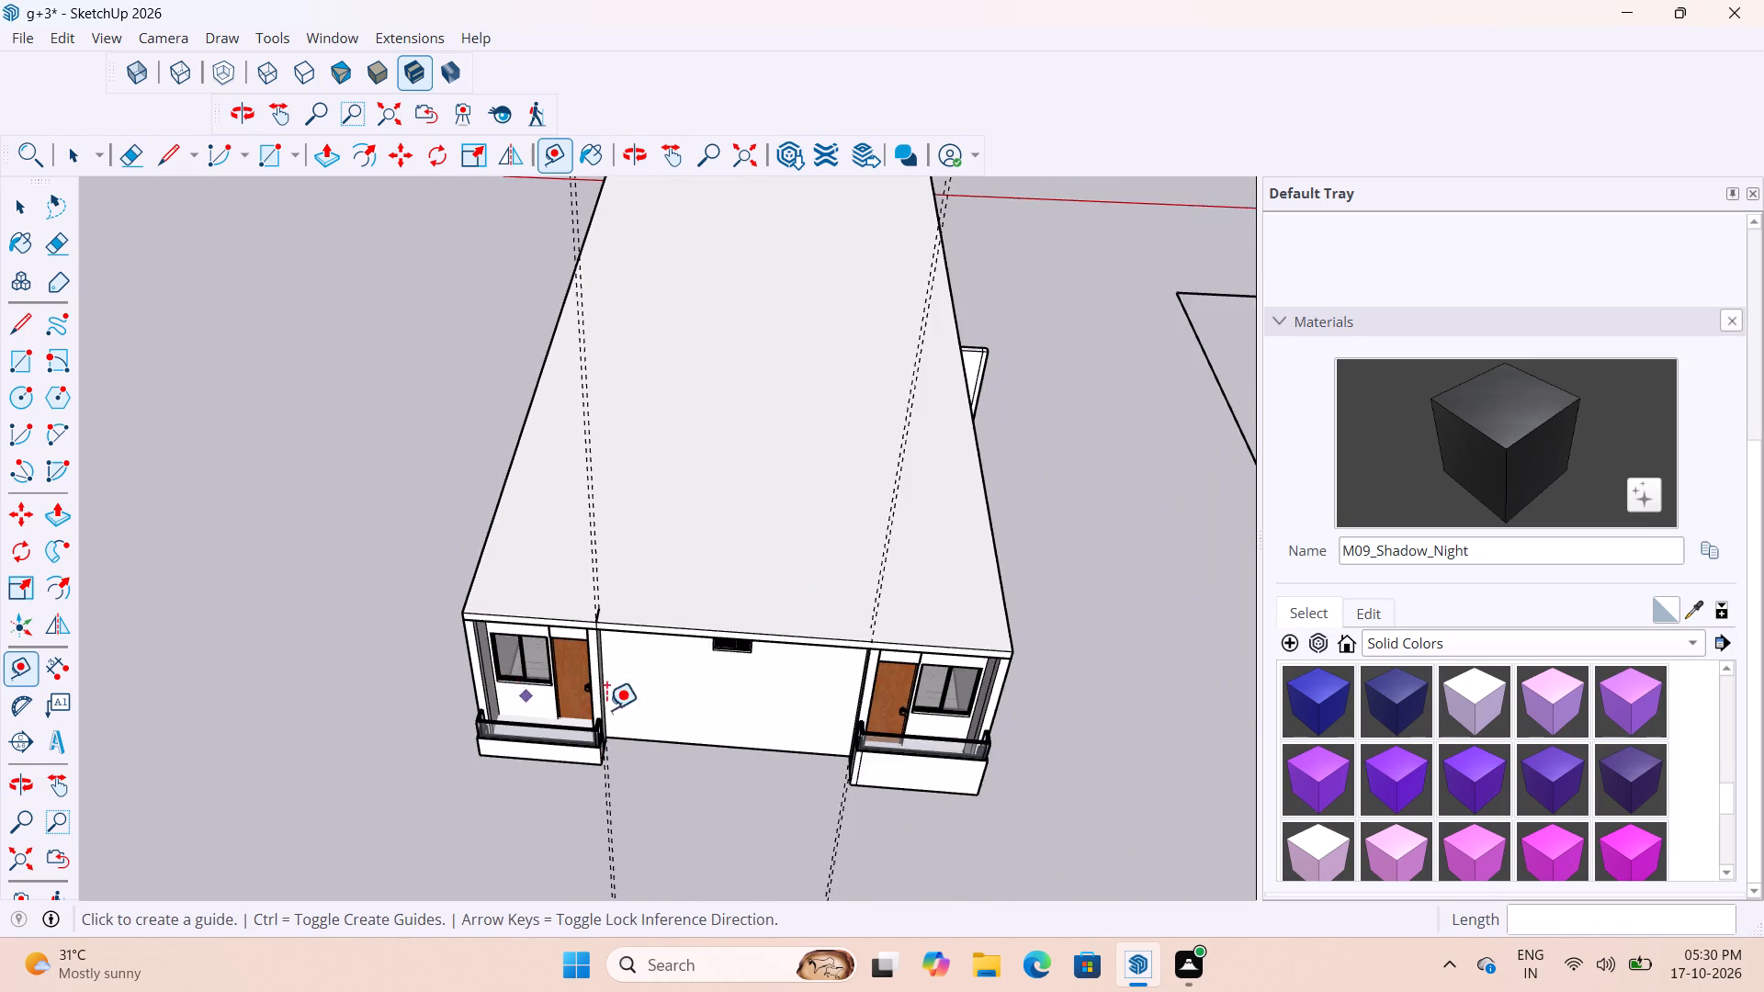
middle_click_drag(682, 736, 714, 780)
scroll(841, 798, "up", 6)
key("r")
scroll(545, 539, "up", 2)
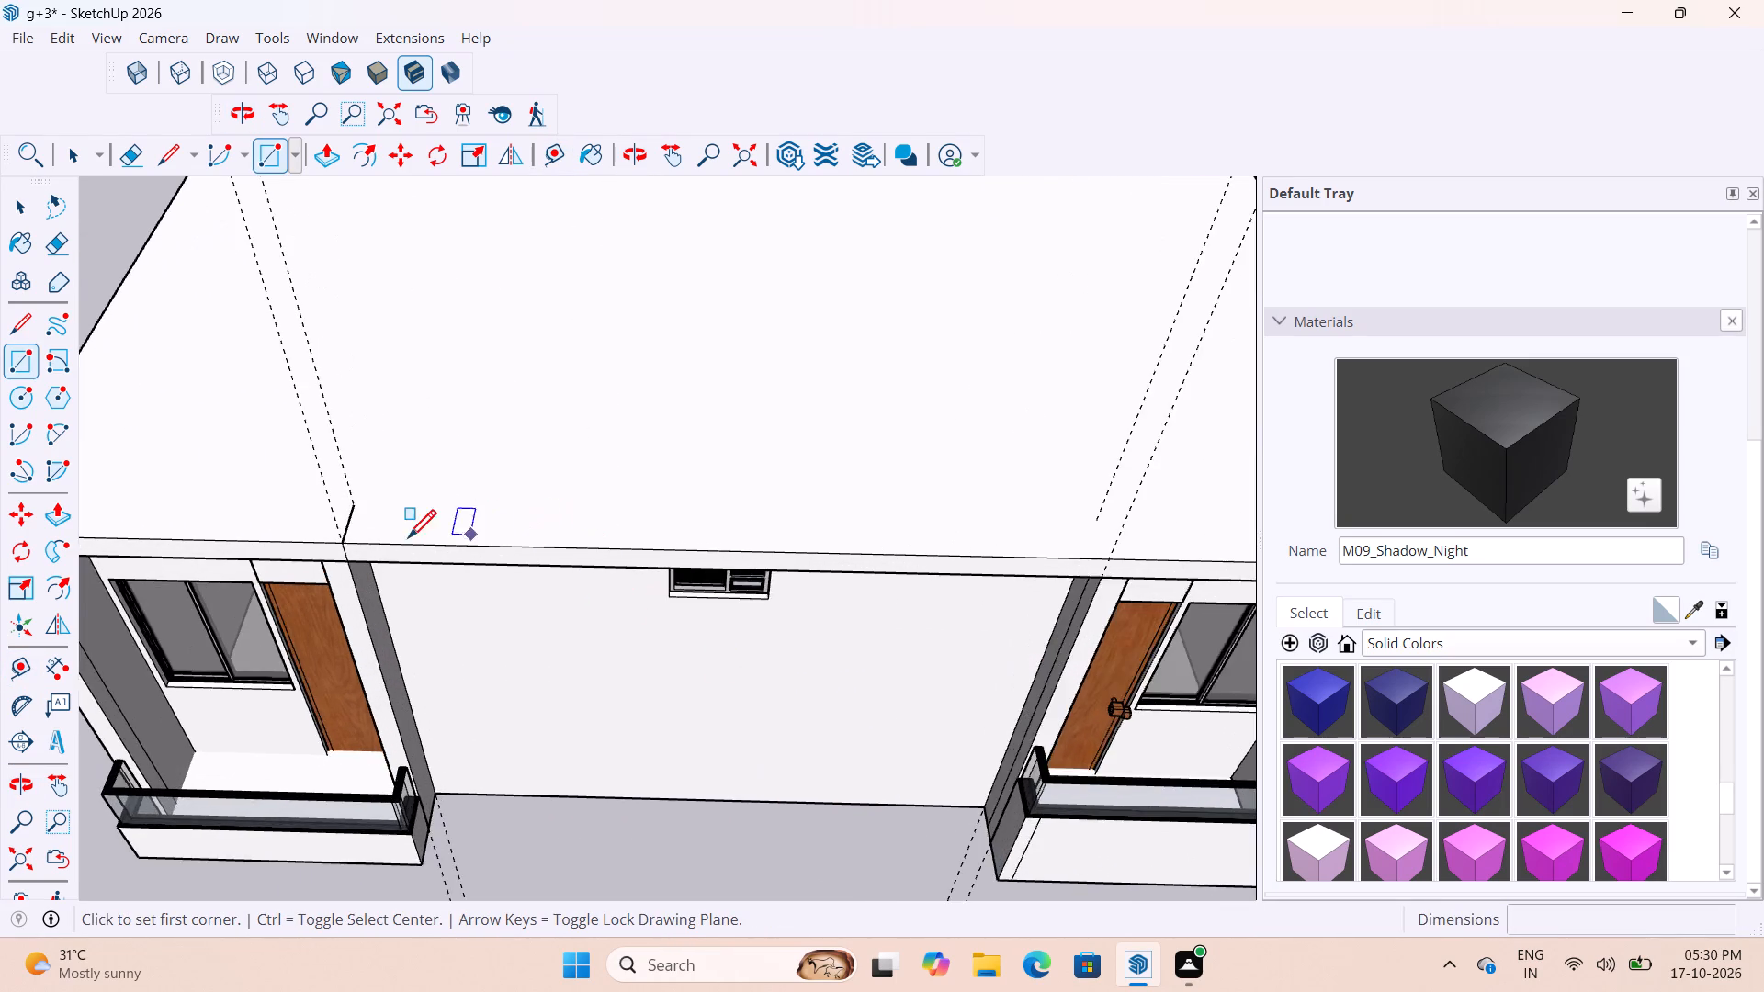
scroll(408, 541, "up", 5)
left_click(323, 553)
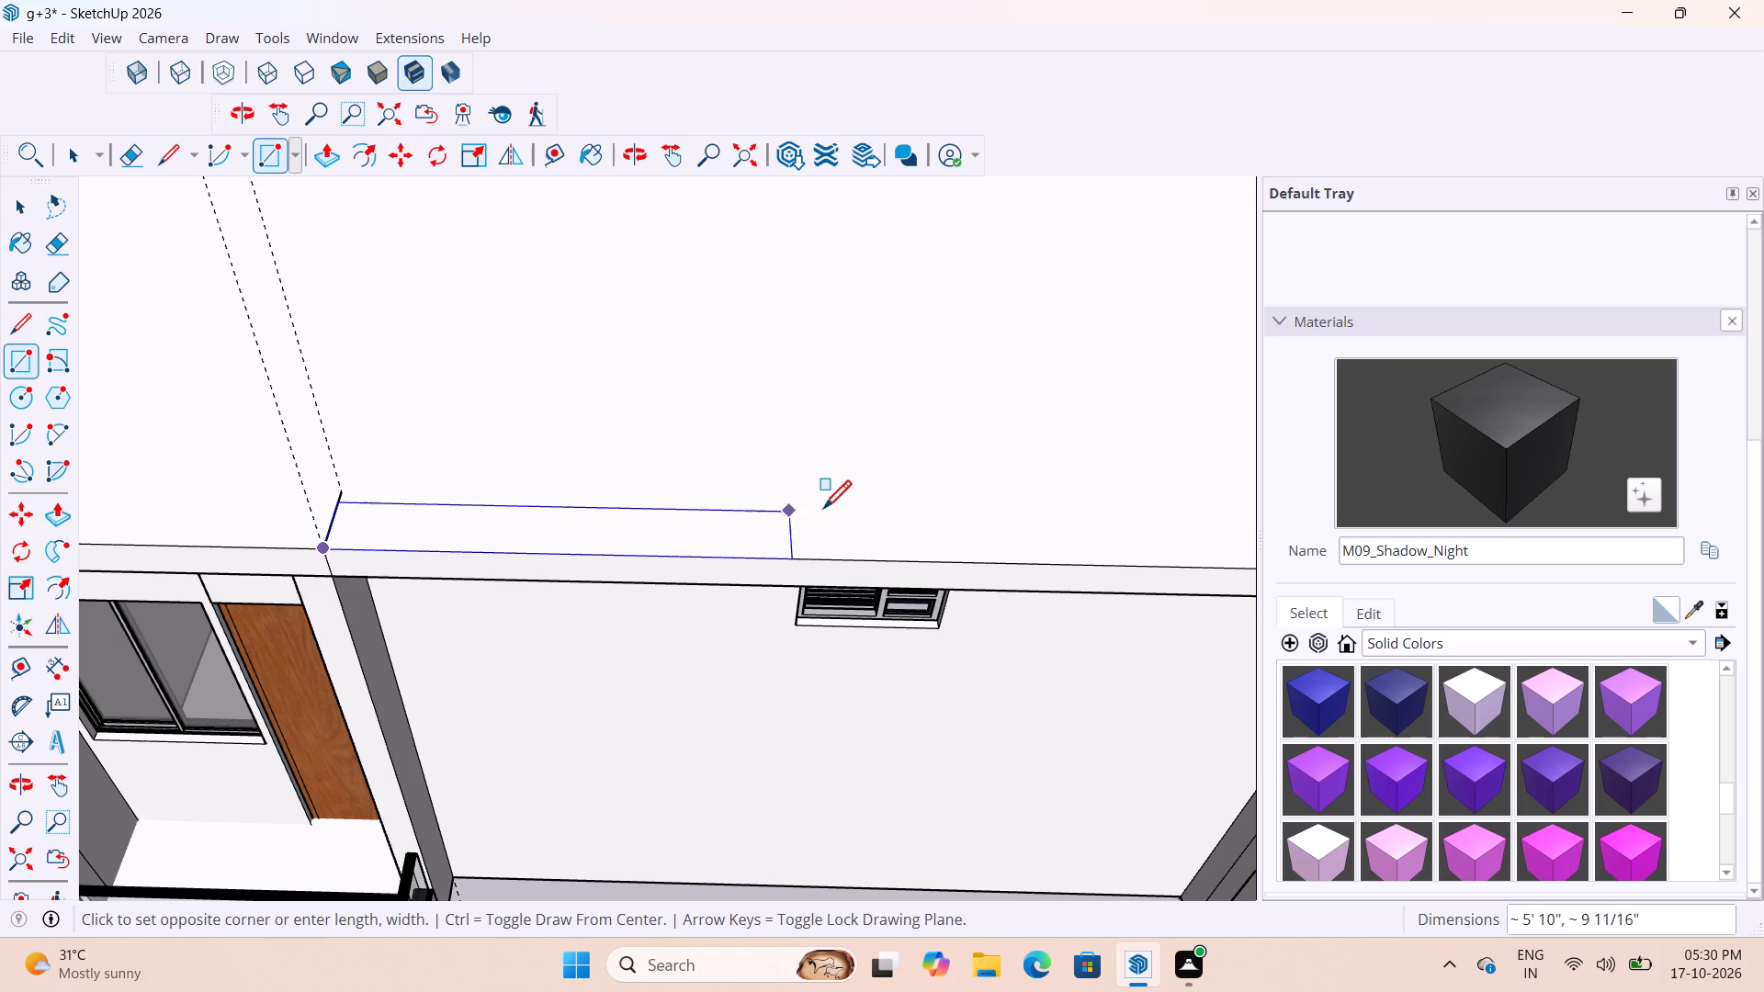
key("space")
Inside the slab group, delete the short line on the slab top at the recess corner, and close the group.
left_click(723, 487)
double_click(691, 496)
middle_click_drag(684, 503, 745, 535)
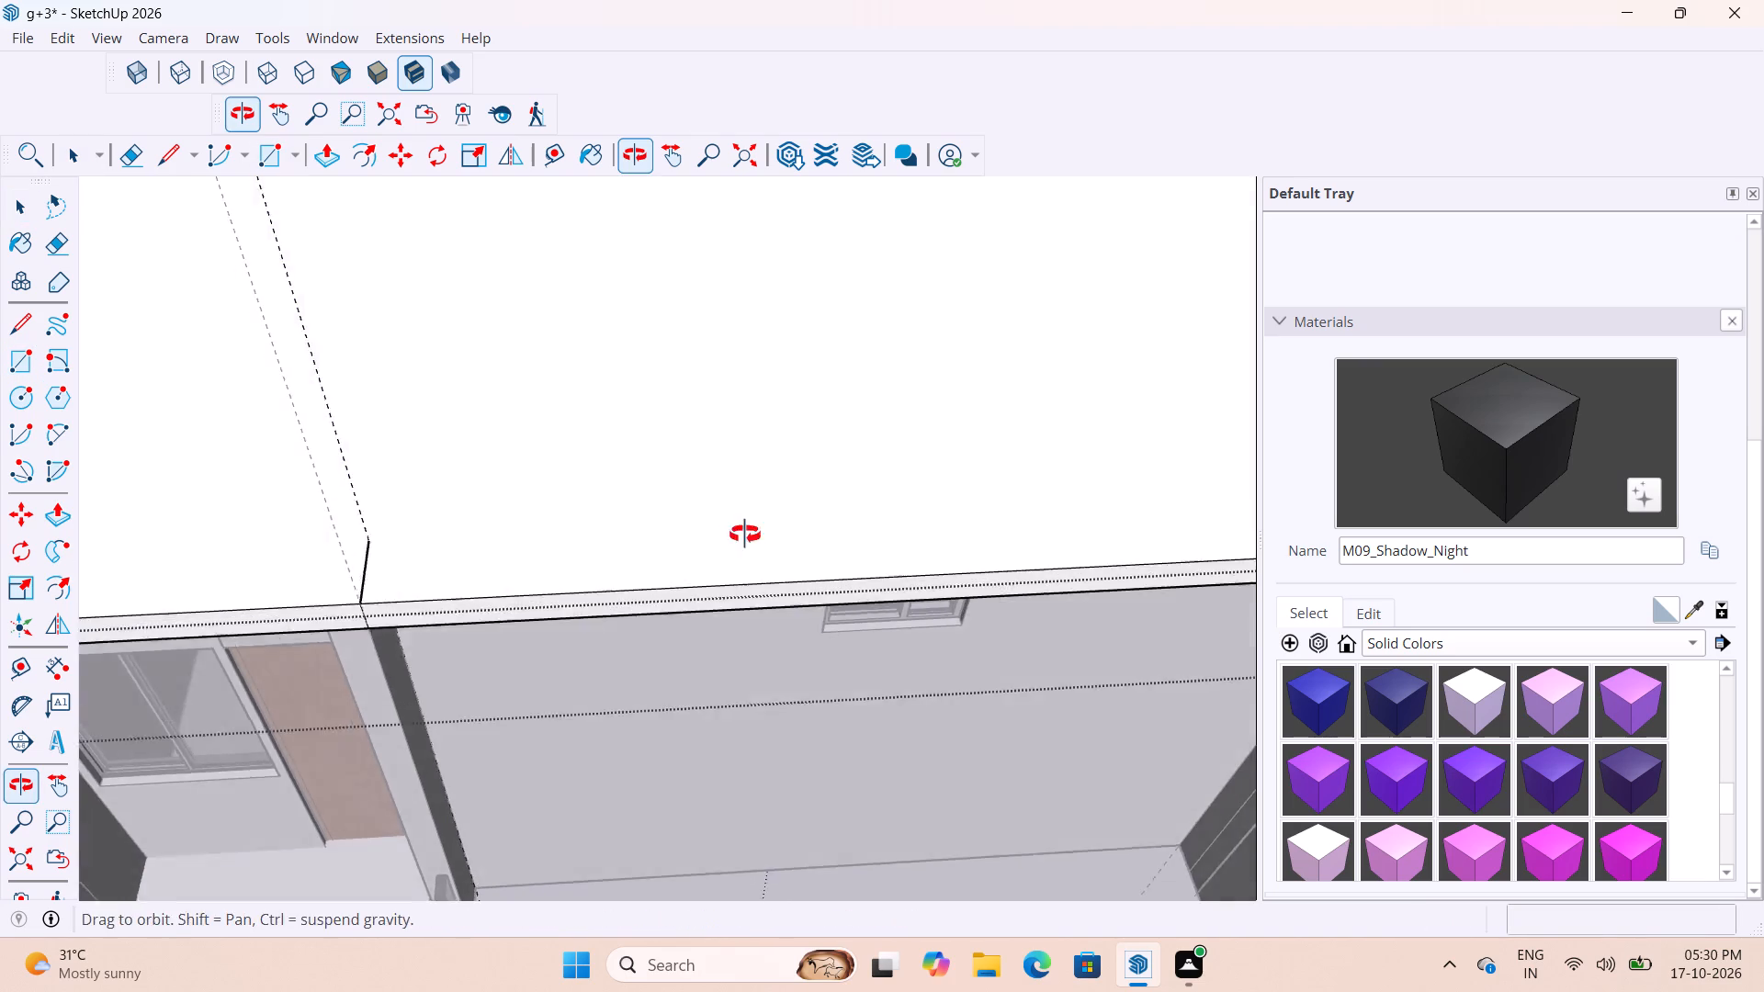
middle_click_drag(745, 535, 768, 539)
scroll(547, 524, "down", 4)
scroll(641, 535, "up", 4)
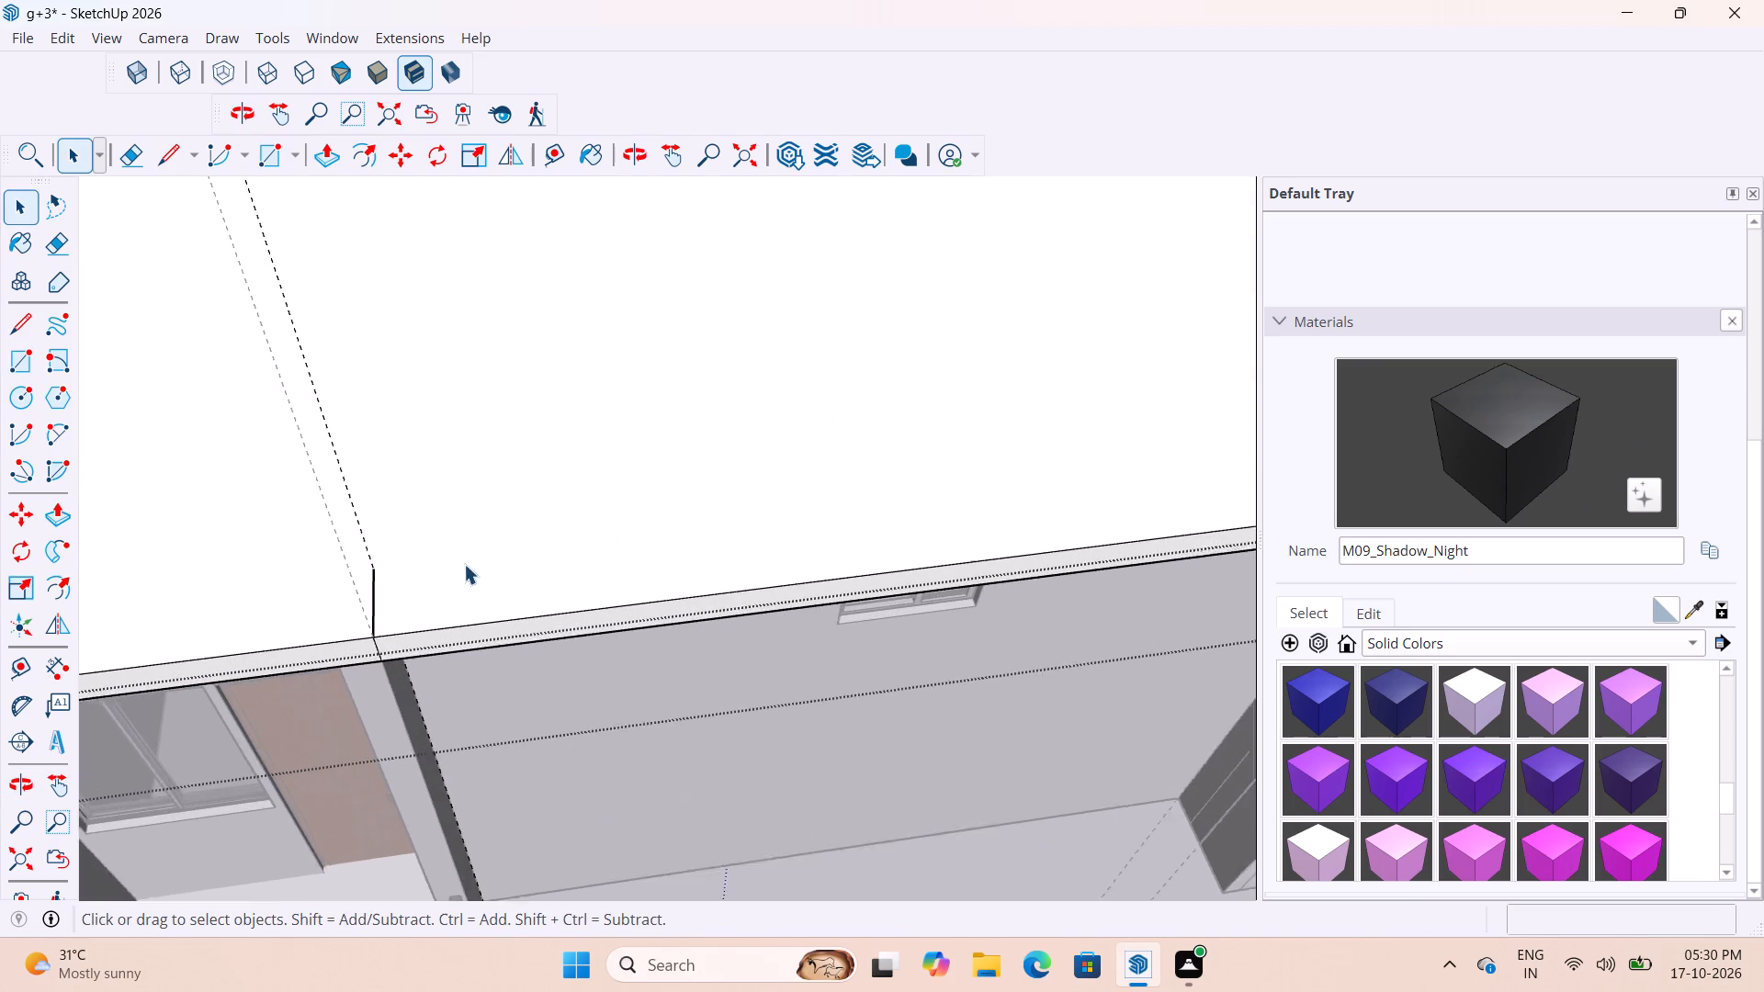
scroll(464, 564, "up", 2)
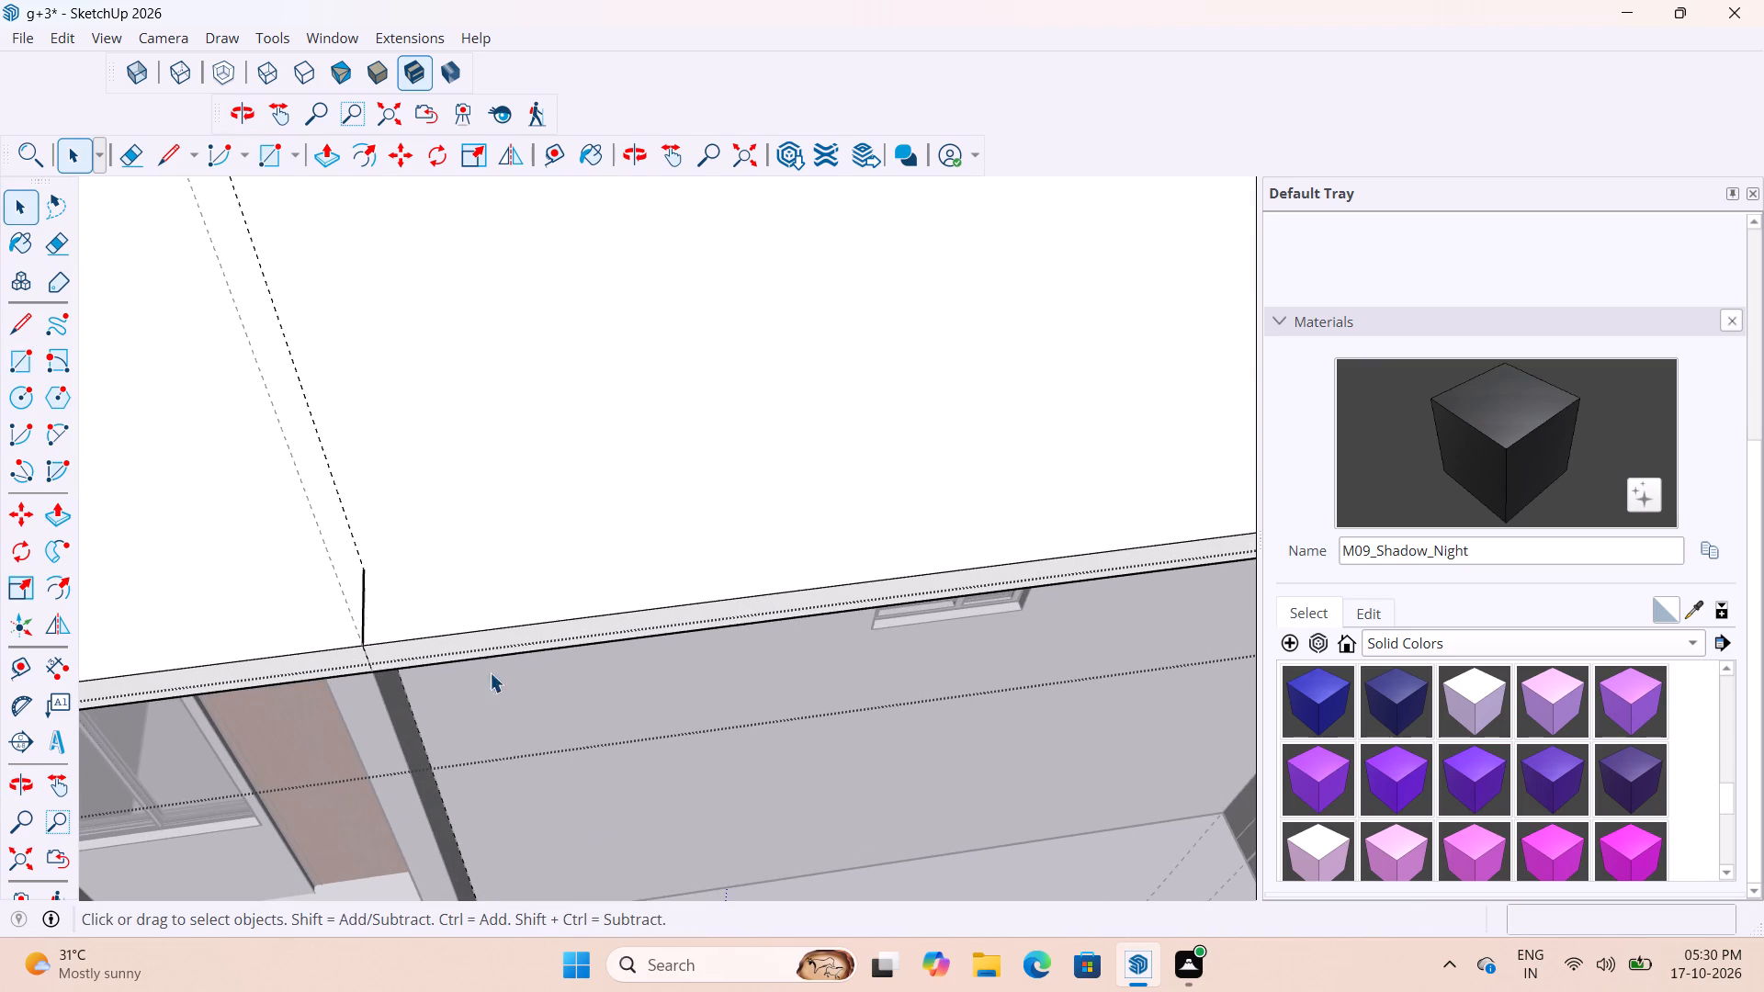
left_click(349, 594)
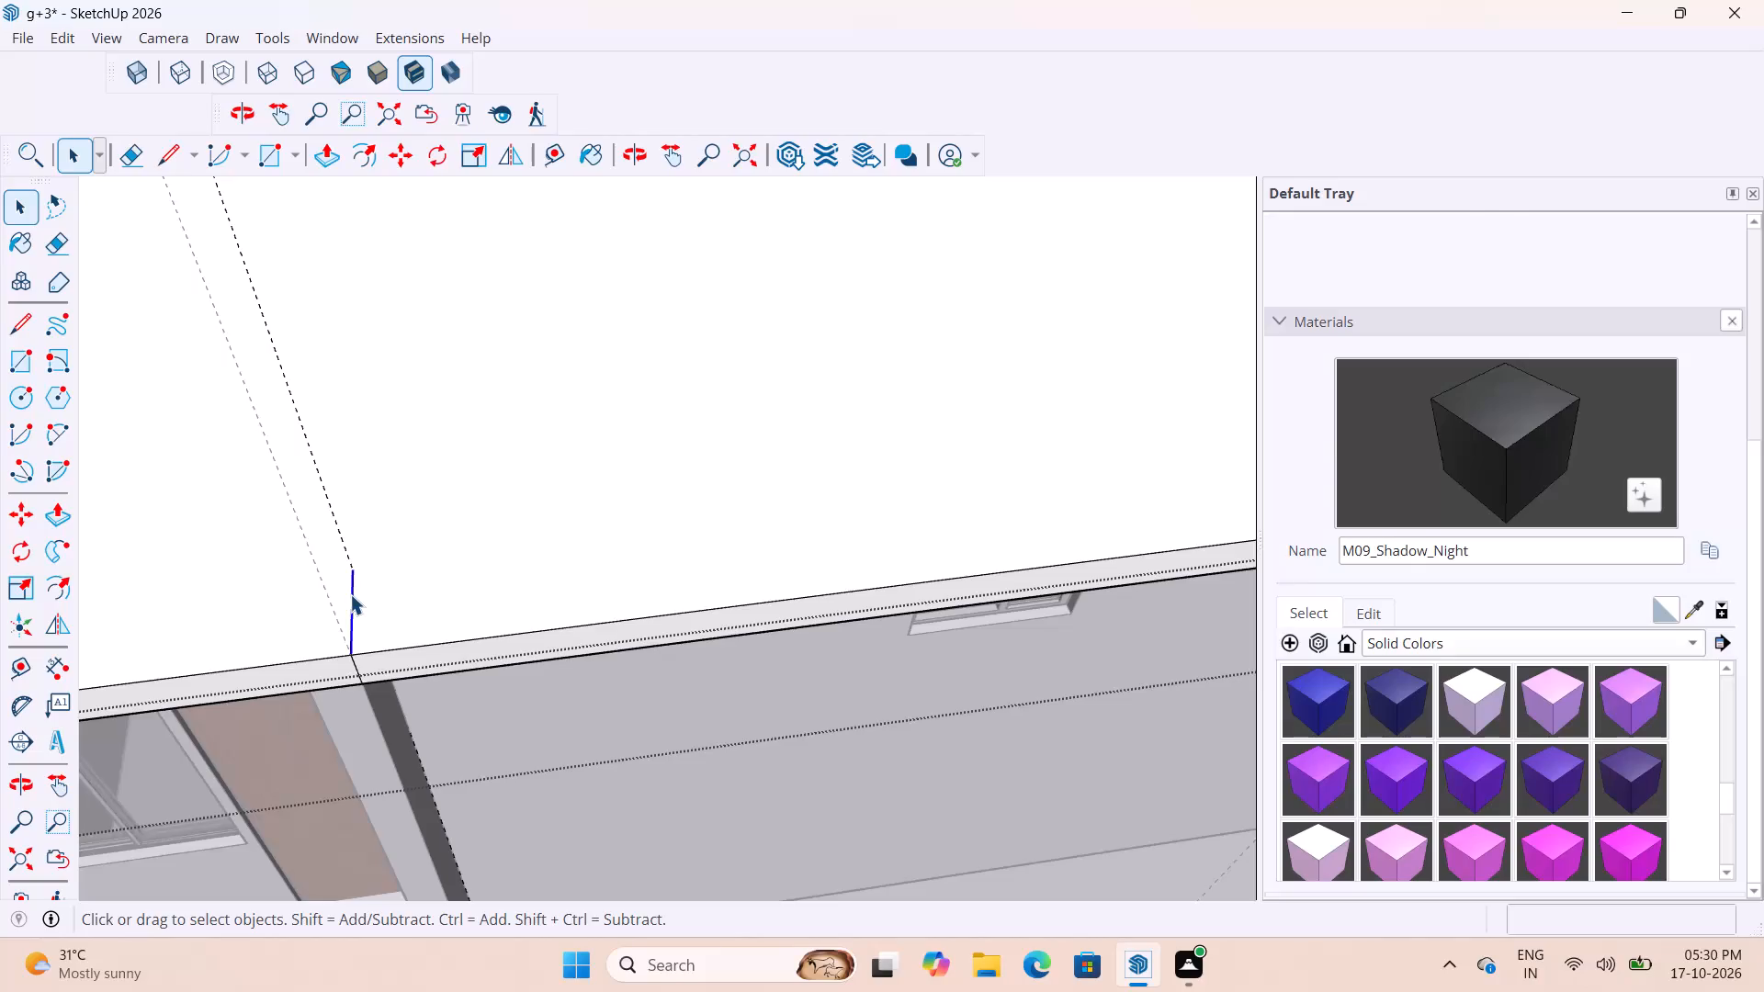
key("Delete")
scroll(343, 592, "down", 8)
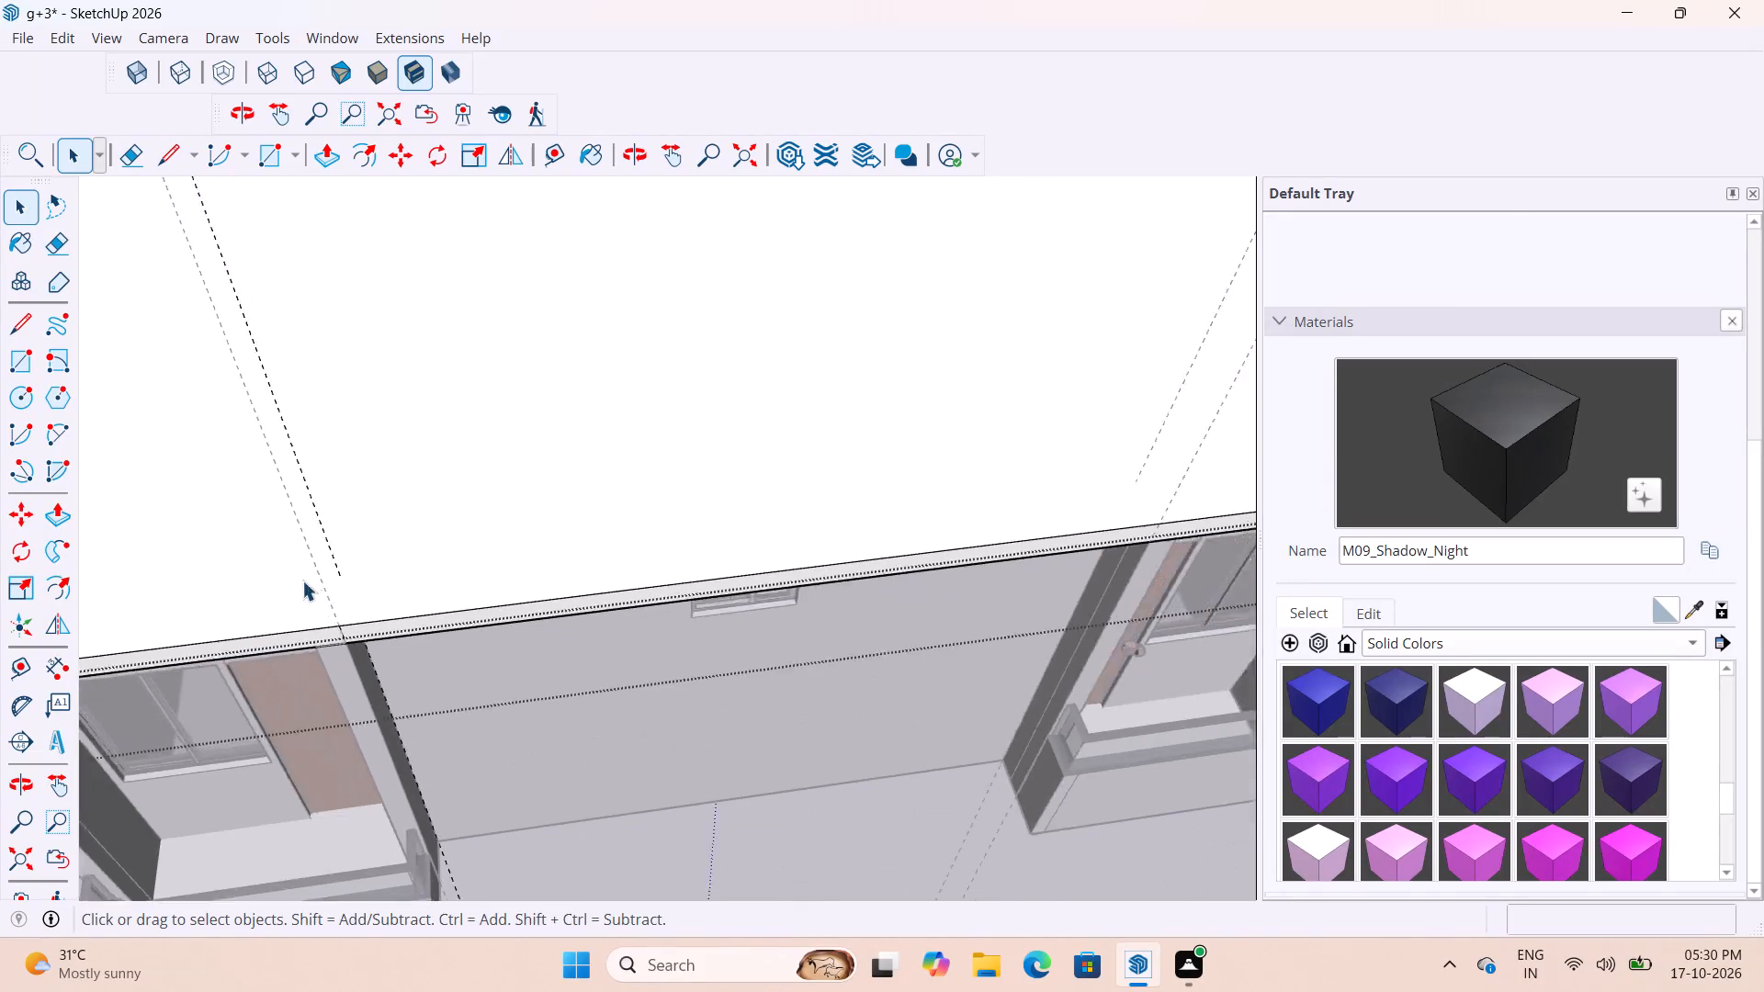
scroll(302, 581, "down", 2)
middle_click_drag(389, 648, 358, 716)
key("r")
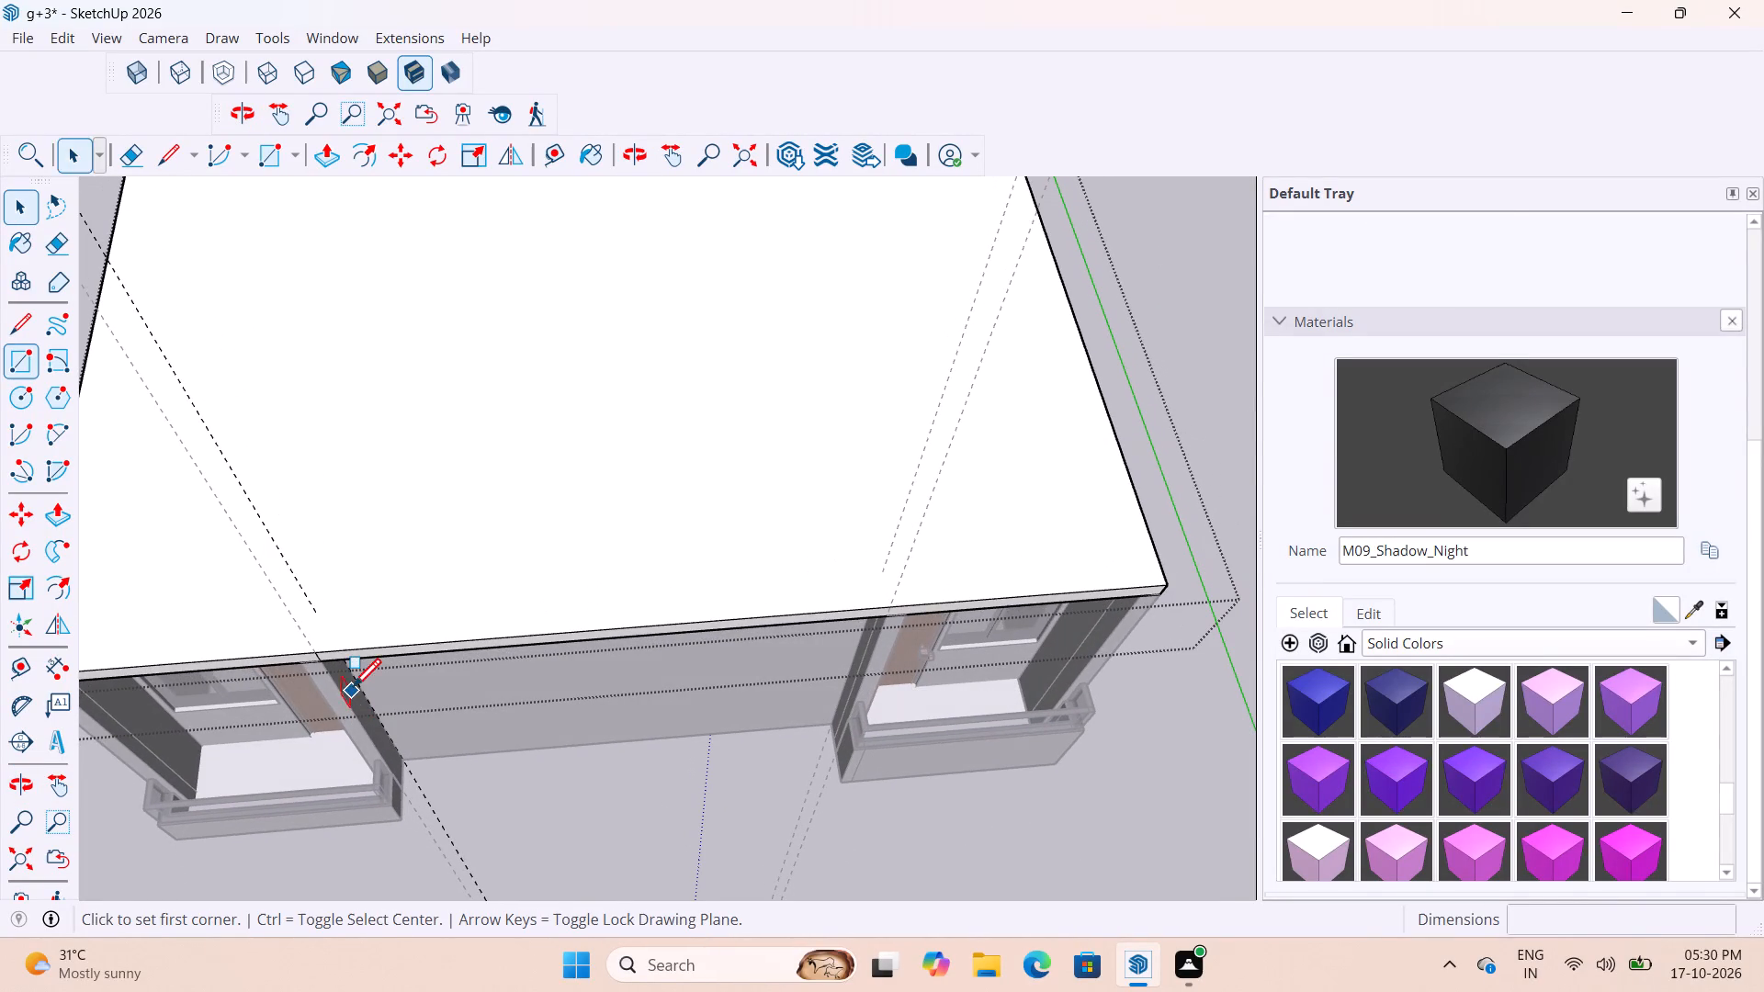
scroll(353, 690, "up", 5)
key("space")
scroll(362, 601, "down", 5)
middle_click_drag(484, 781, 433, 723)
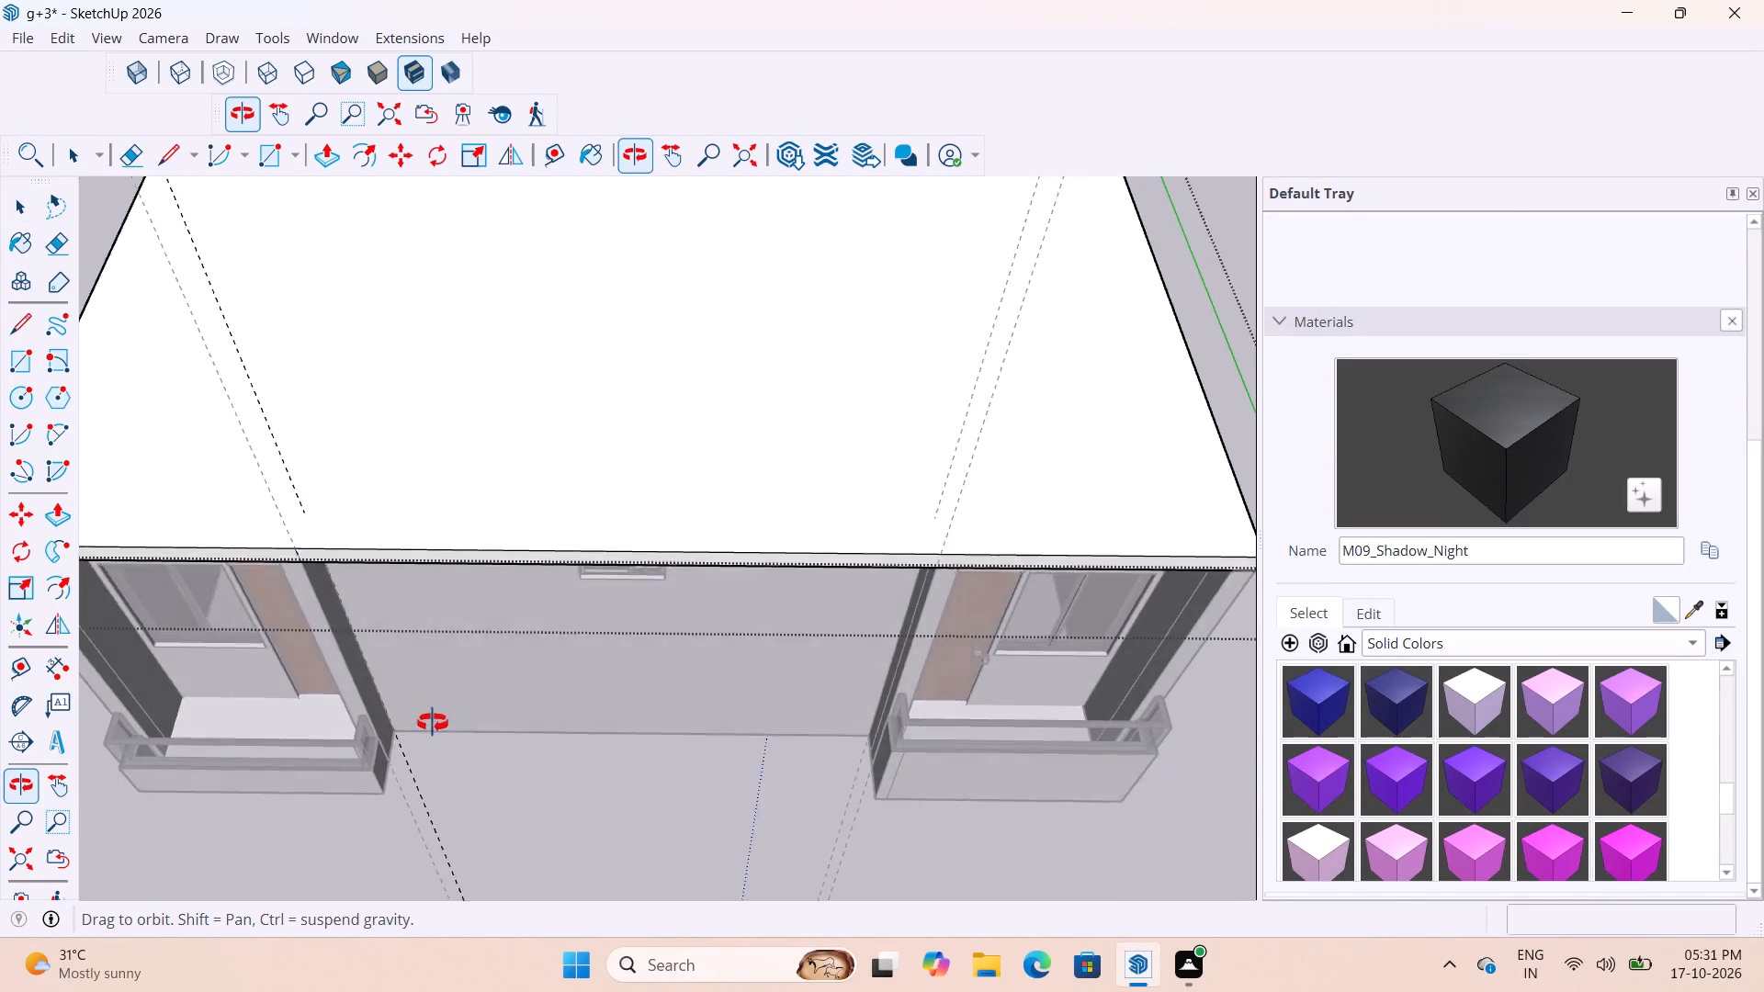
middle_click_drag(433, 723, 332, 652)
scroll(453, 644, "down", 4)
left_click(288, 840)
Place a guide along the recessed wall's top edge on the slab underside, about 11 15/16" in from the slab's outer bottom edge.
scroll(430, 587, "up", 7)
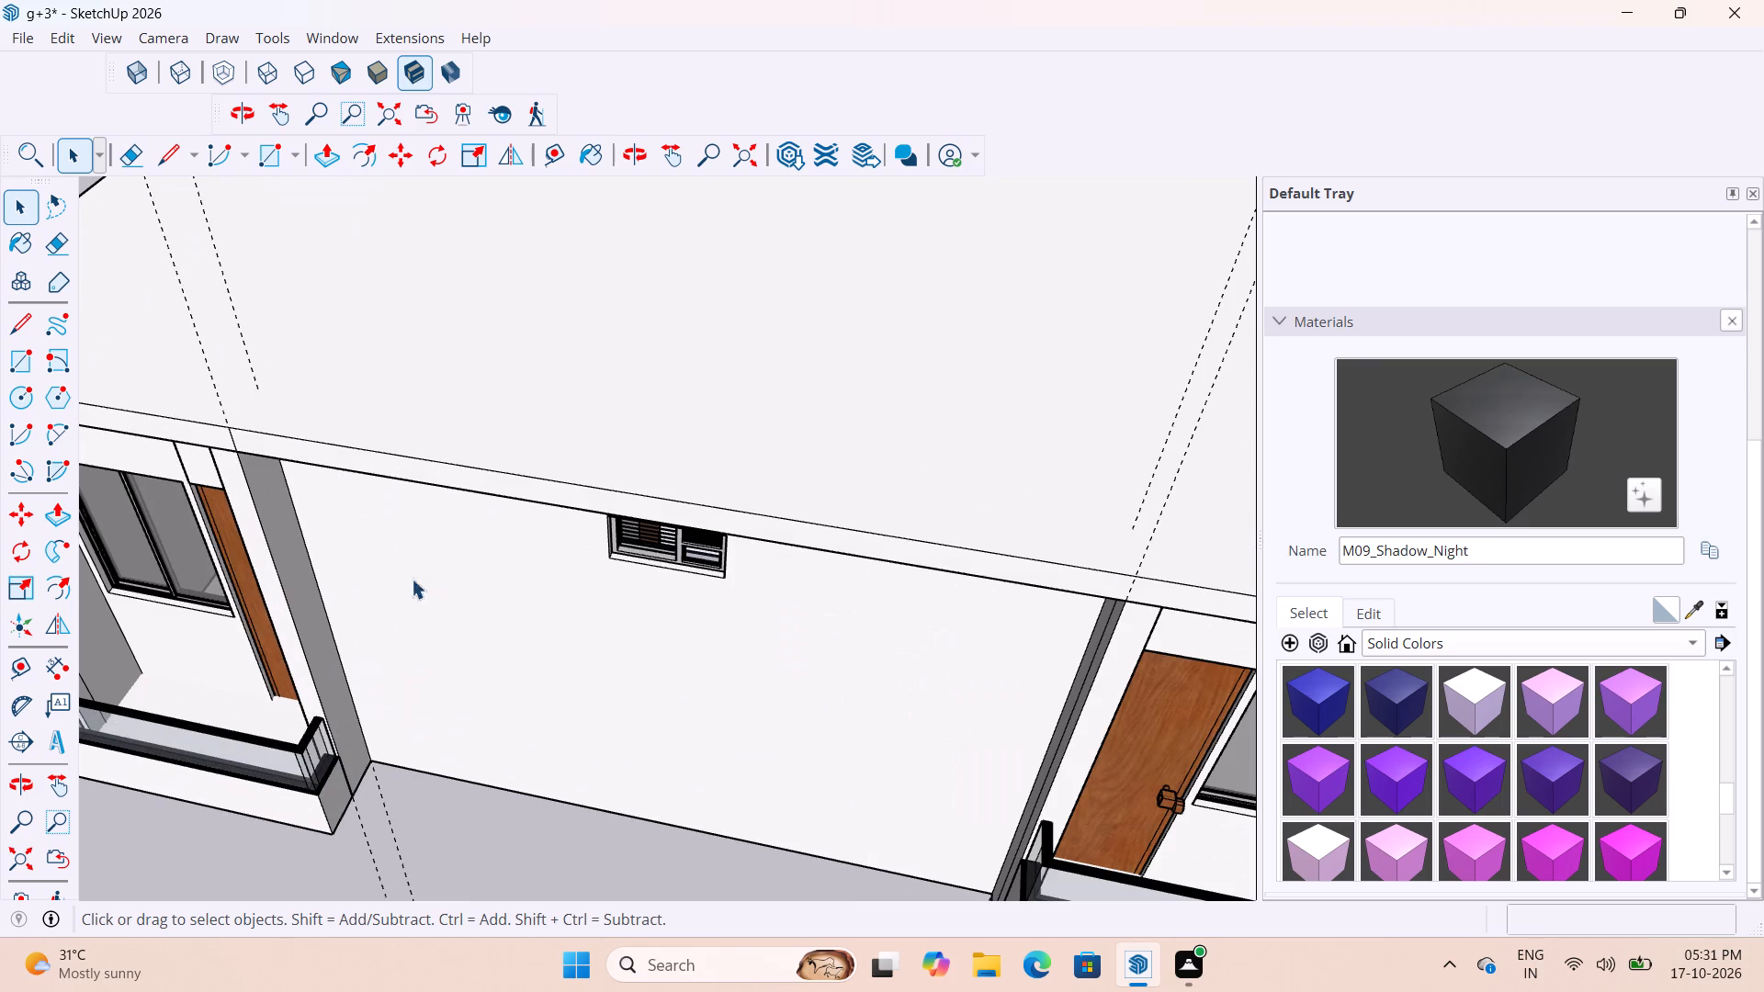
scroll(431, 605, "up", 3)
scroll(239, 502, "up", 2)
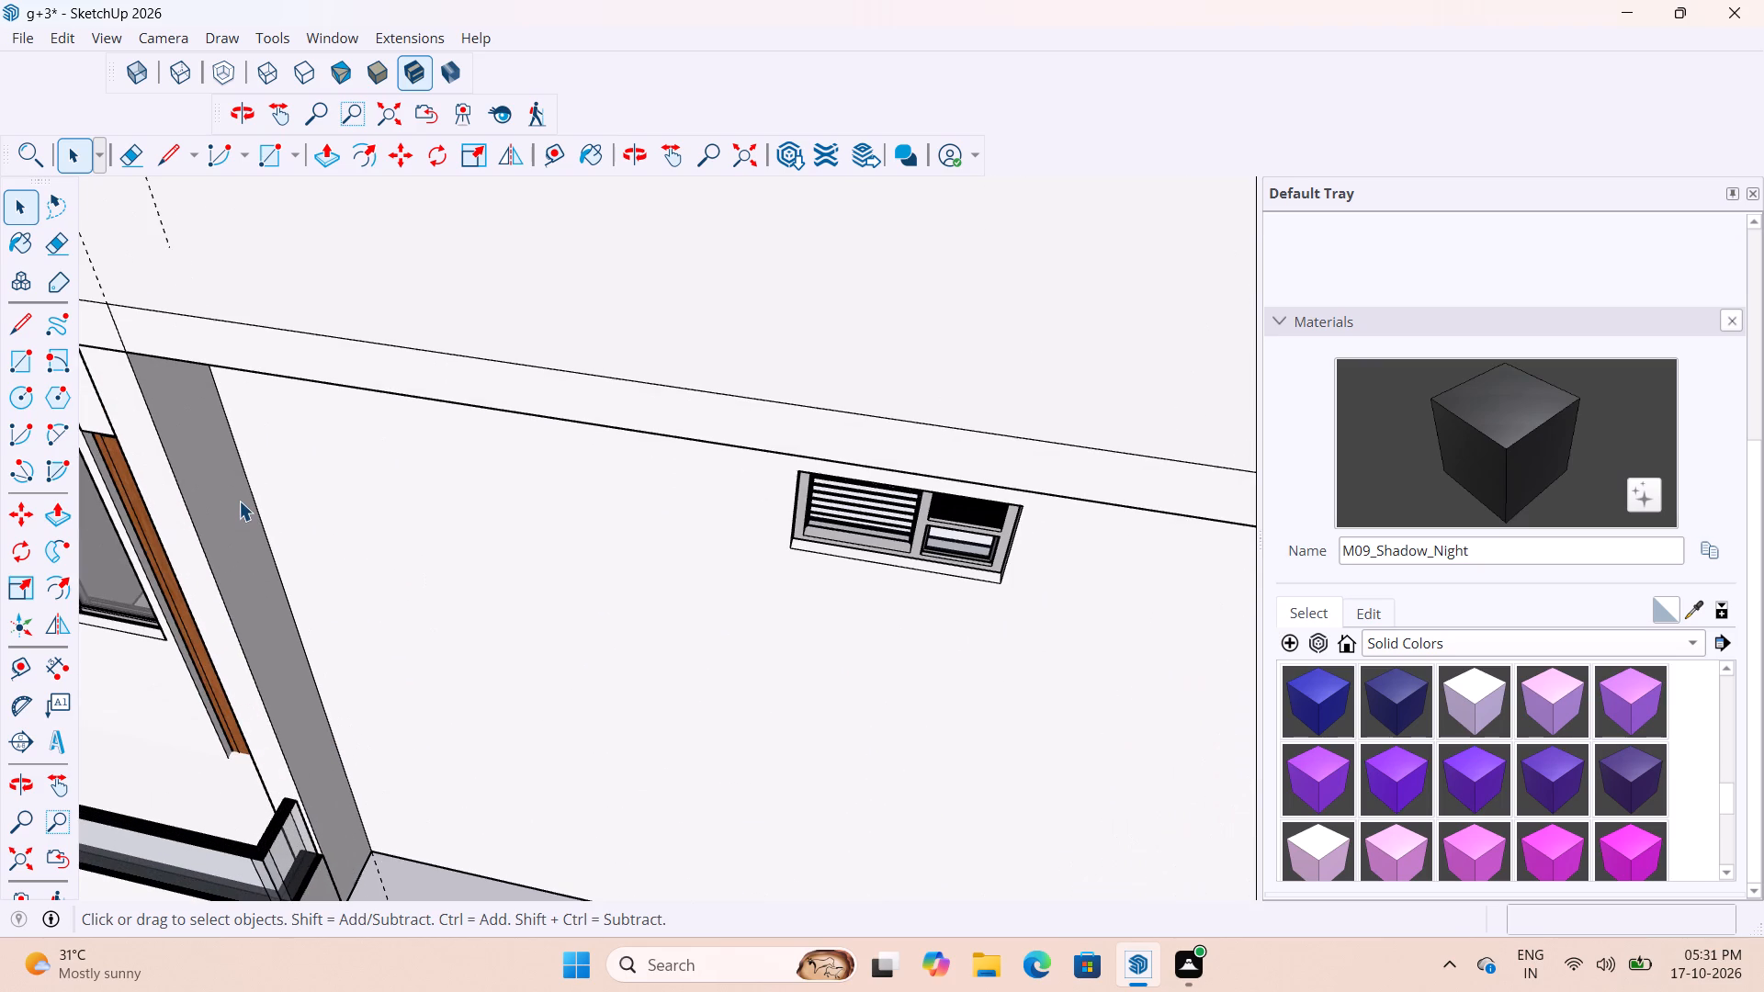
key("t")
middle_click_drag(296, 474, 260, 384)
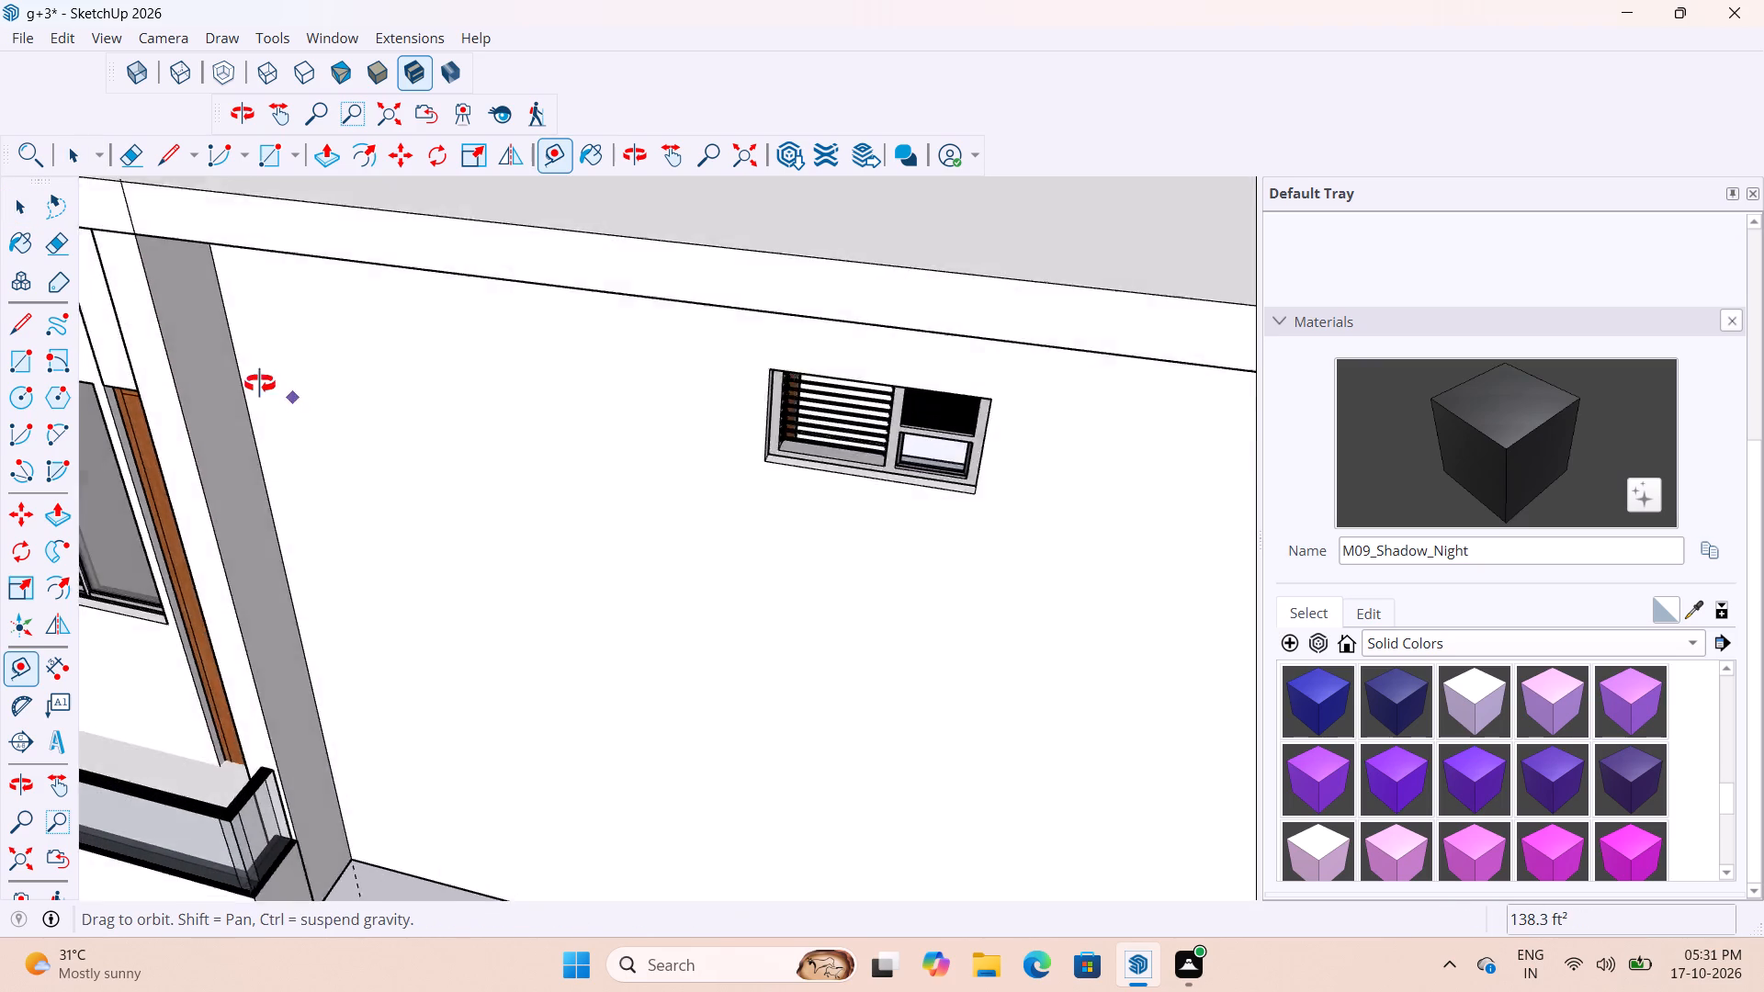
middle_click_drag(260, 384, 187, 355)
scroll(293, 616, "down", 8)
middle_click_drag(474, 561, 400, 323)
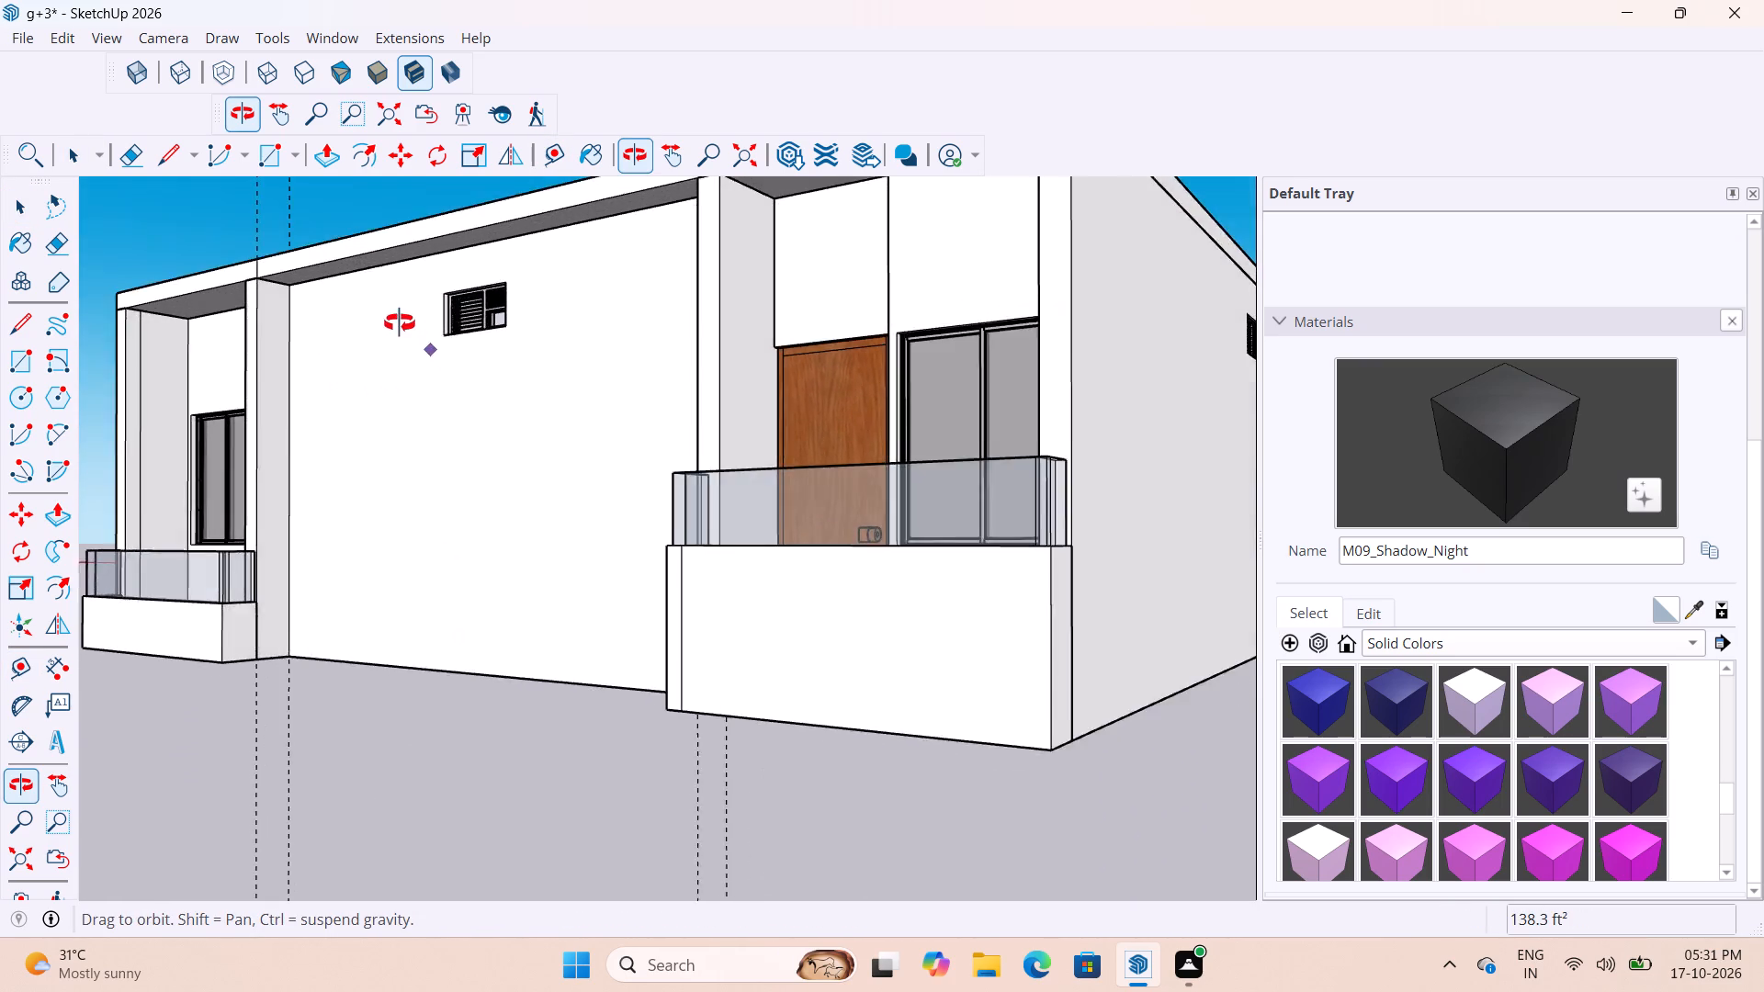
middle_click_drag(400, 323, 395, 321)
scroll(336, 272, "up", 7)
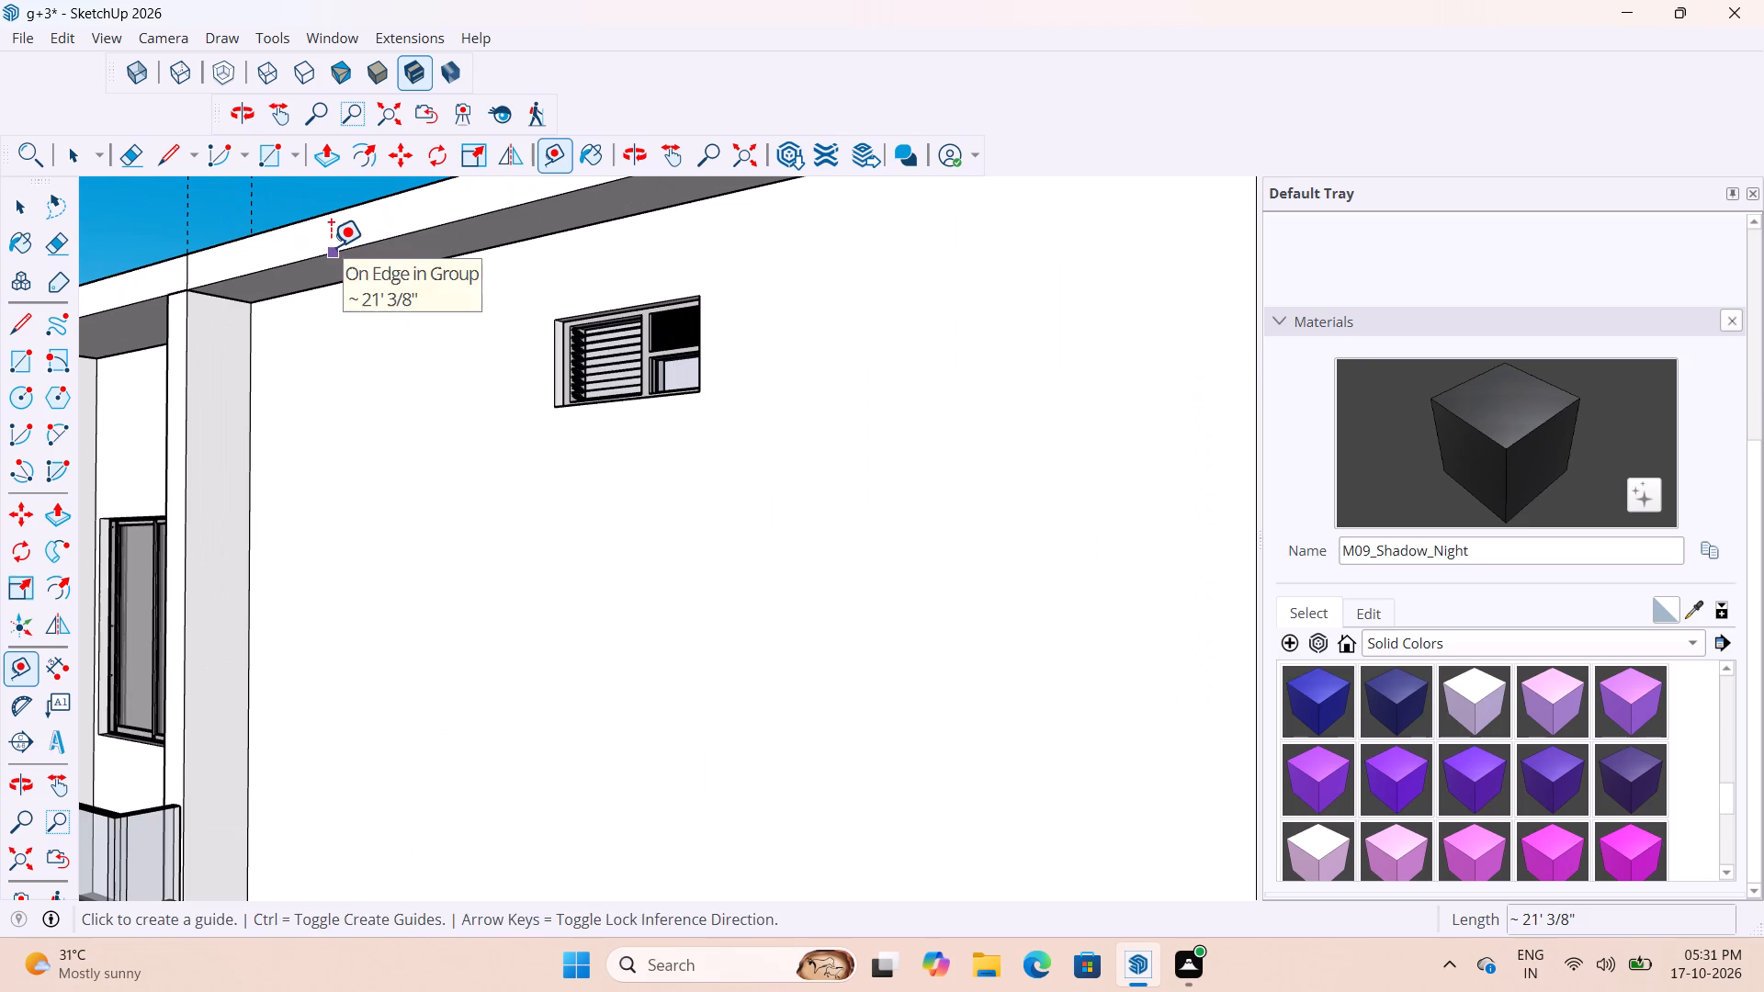
left_click(331, 247)
left_click(418, 259)
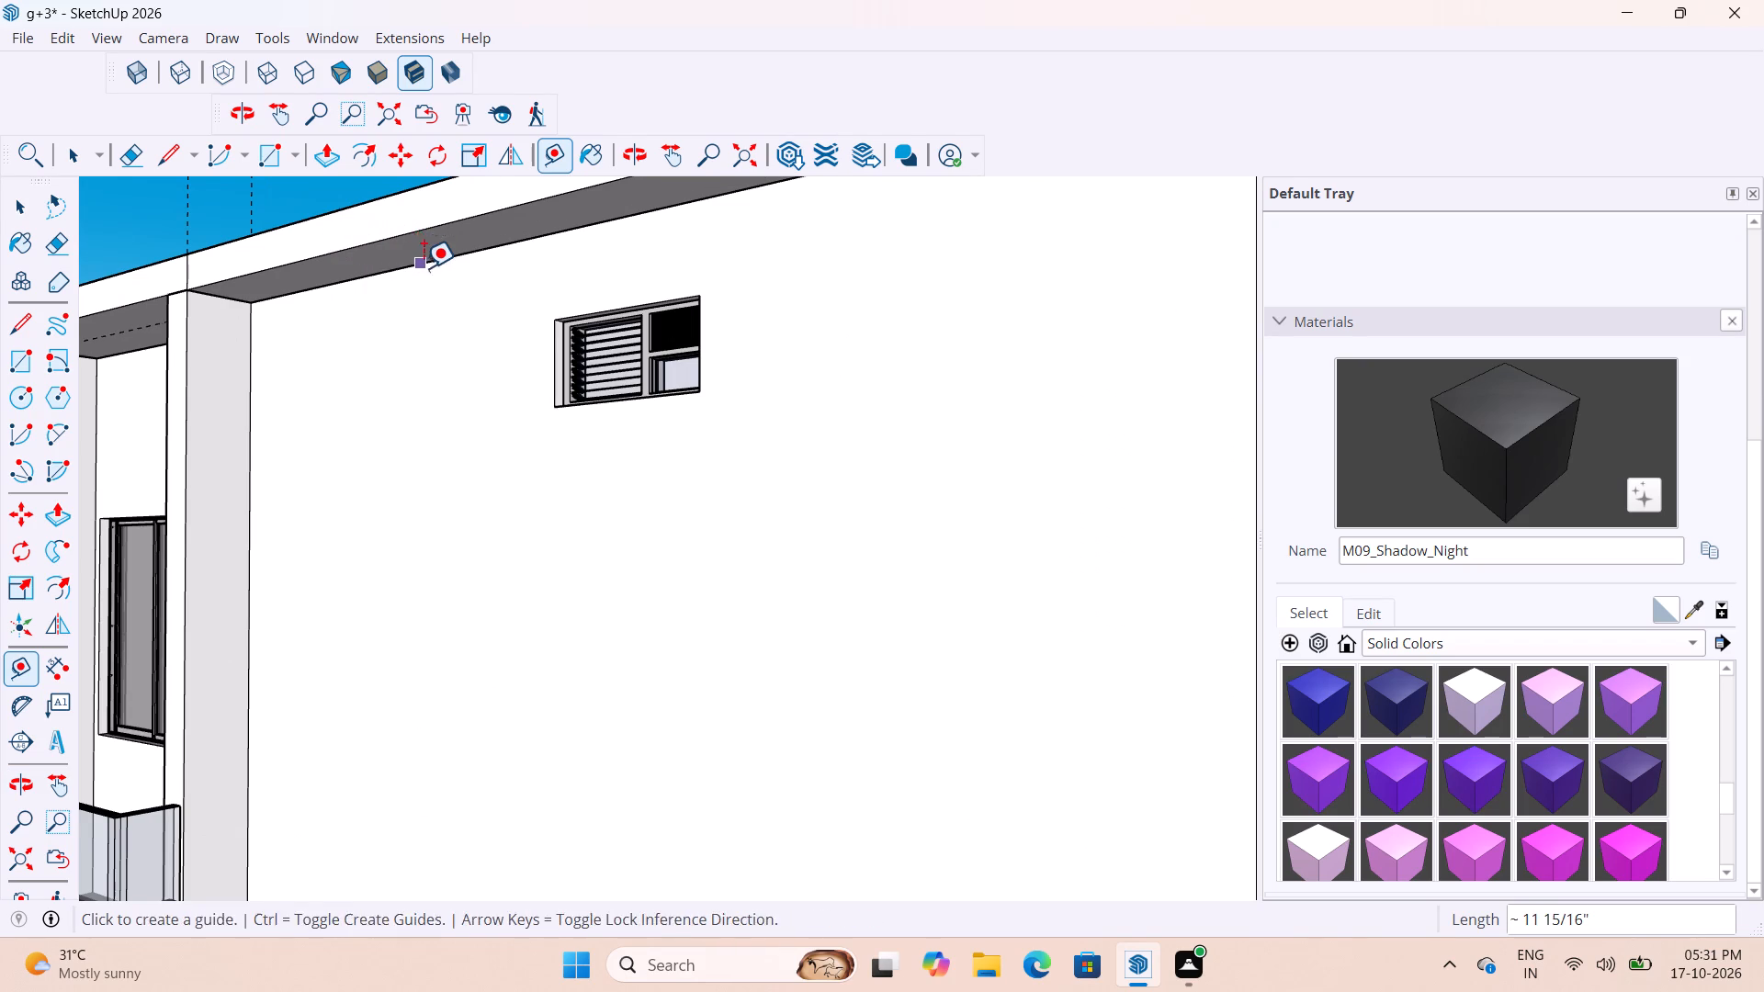
Place a guide on the slab top parallel to its outer edge, about 11 15/16" in, through the recess corner guide's end.
middle_click_drag(441, 302, 651, 622)
scroll(573, 583, "down", 4)
scroll(569, 640, "up", 7)
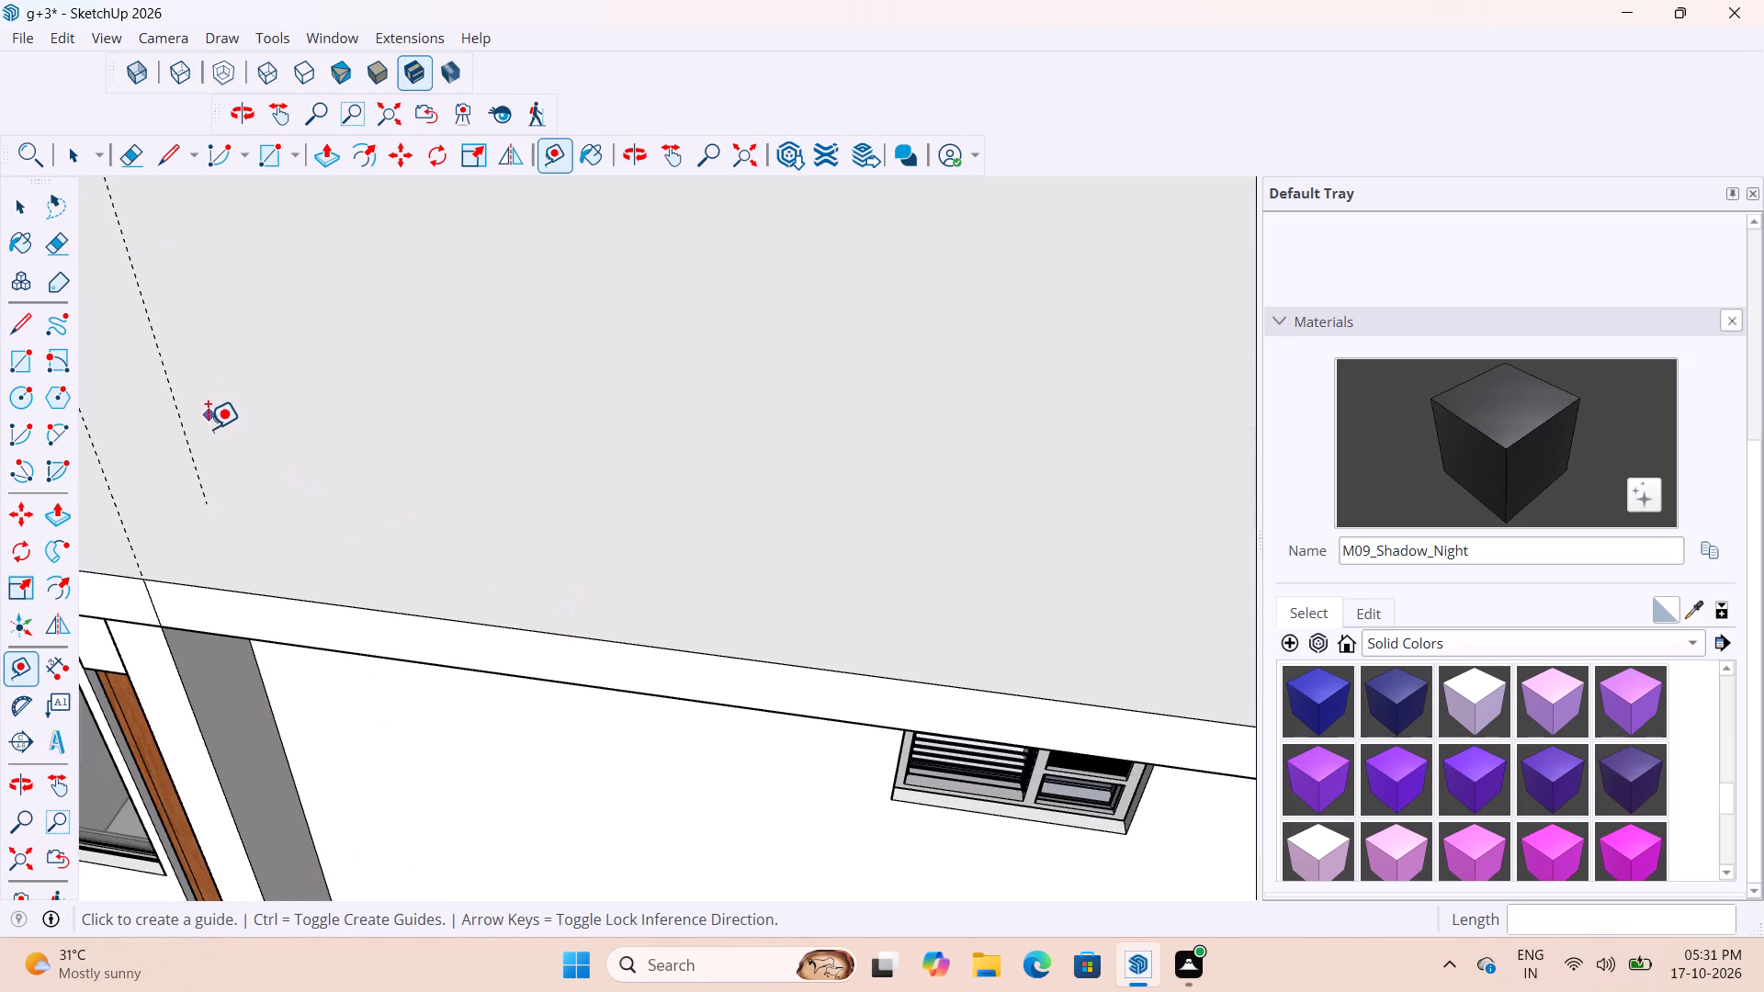
left_click(191, 589)
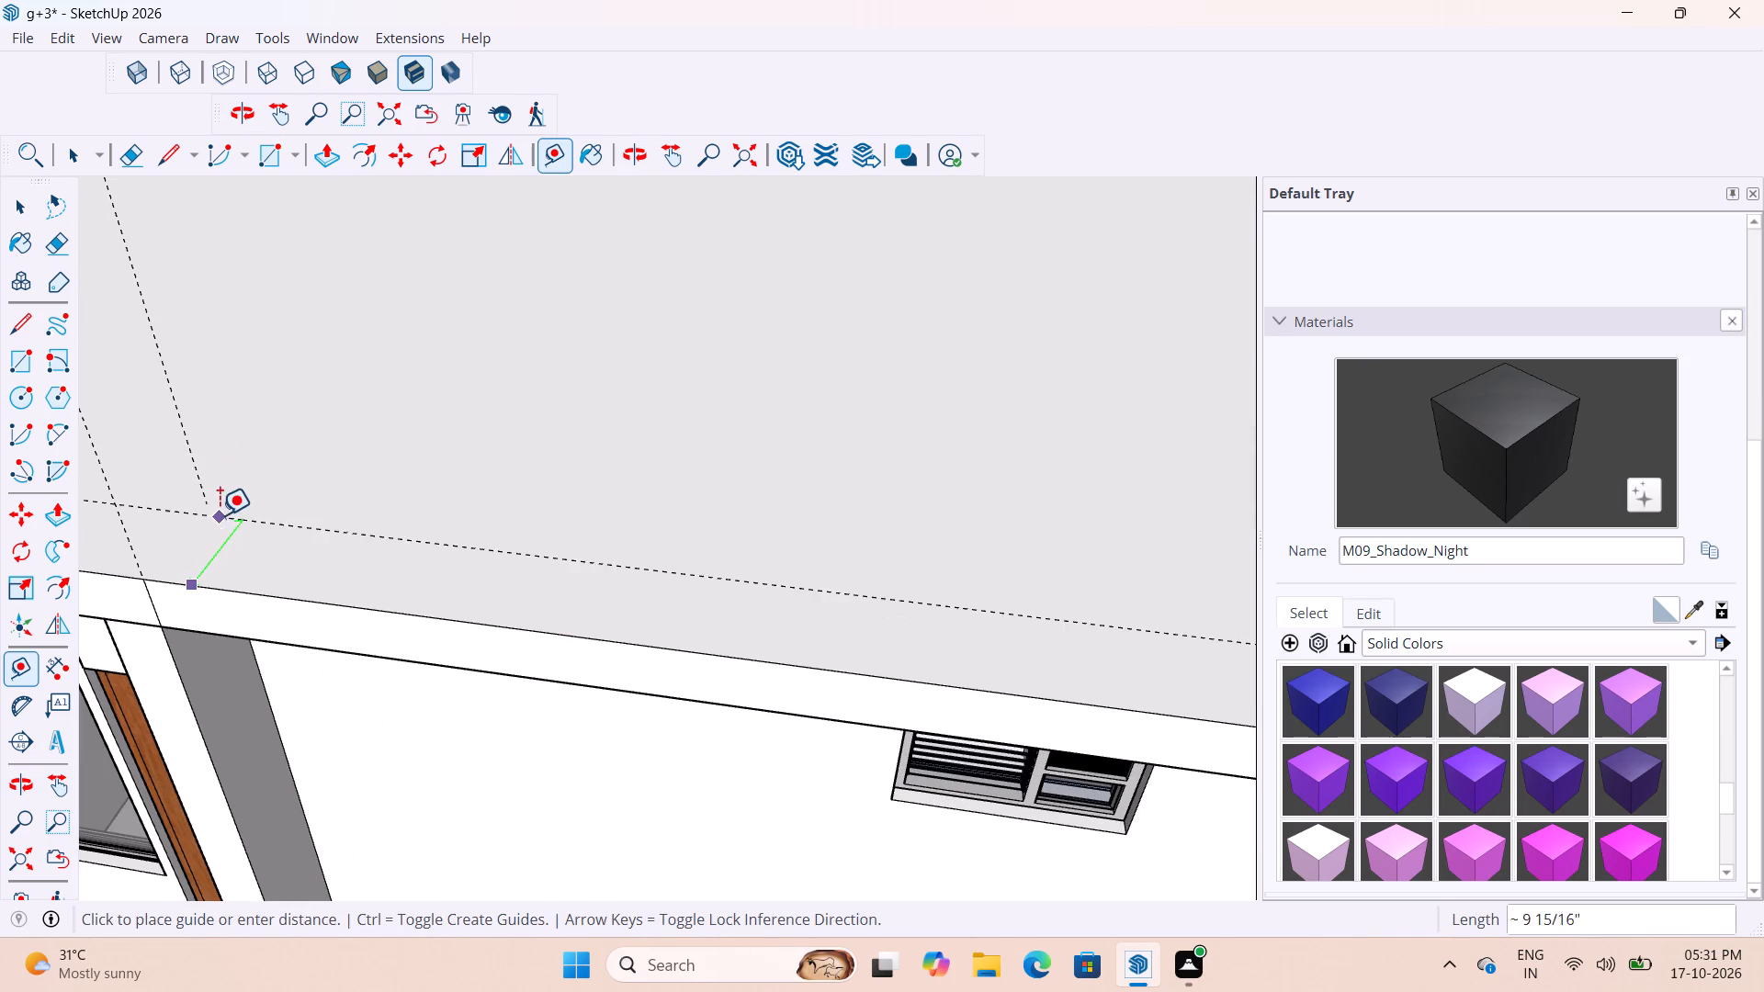
left_click(210, 499)
Place a guide along the slab's outer top edge, about 11 15/16" from the inset guide.
scroll(285, 516, "down", 4)
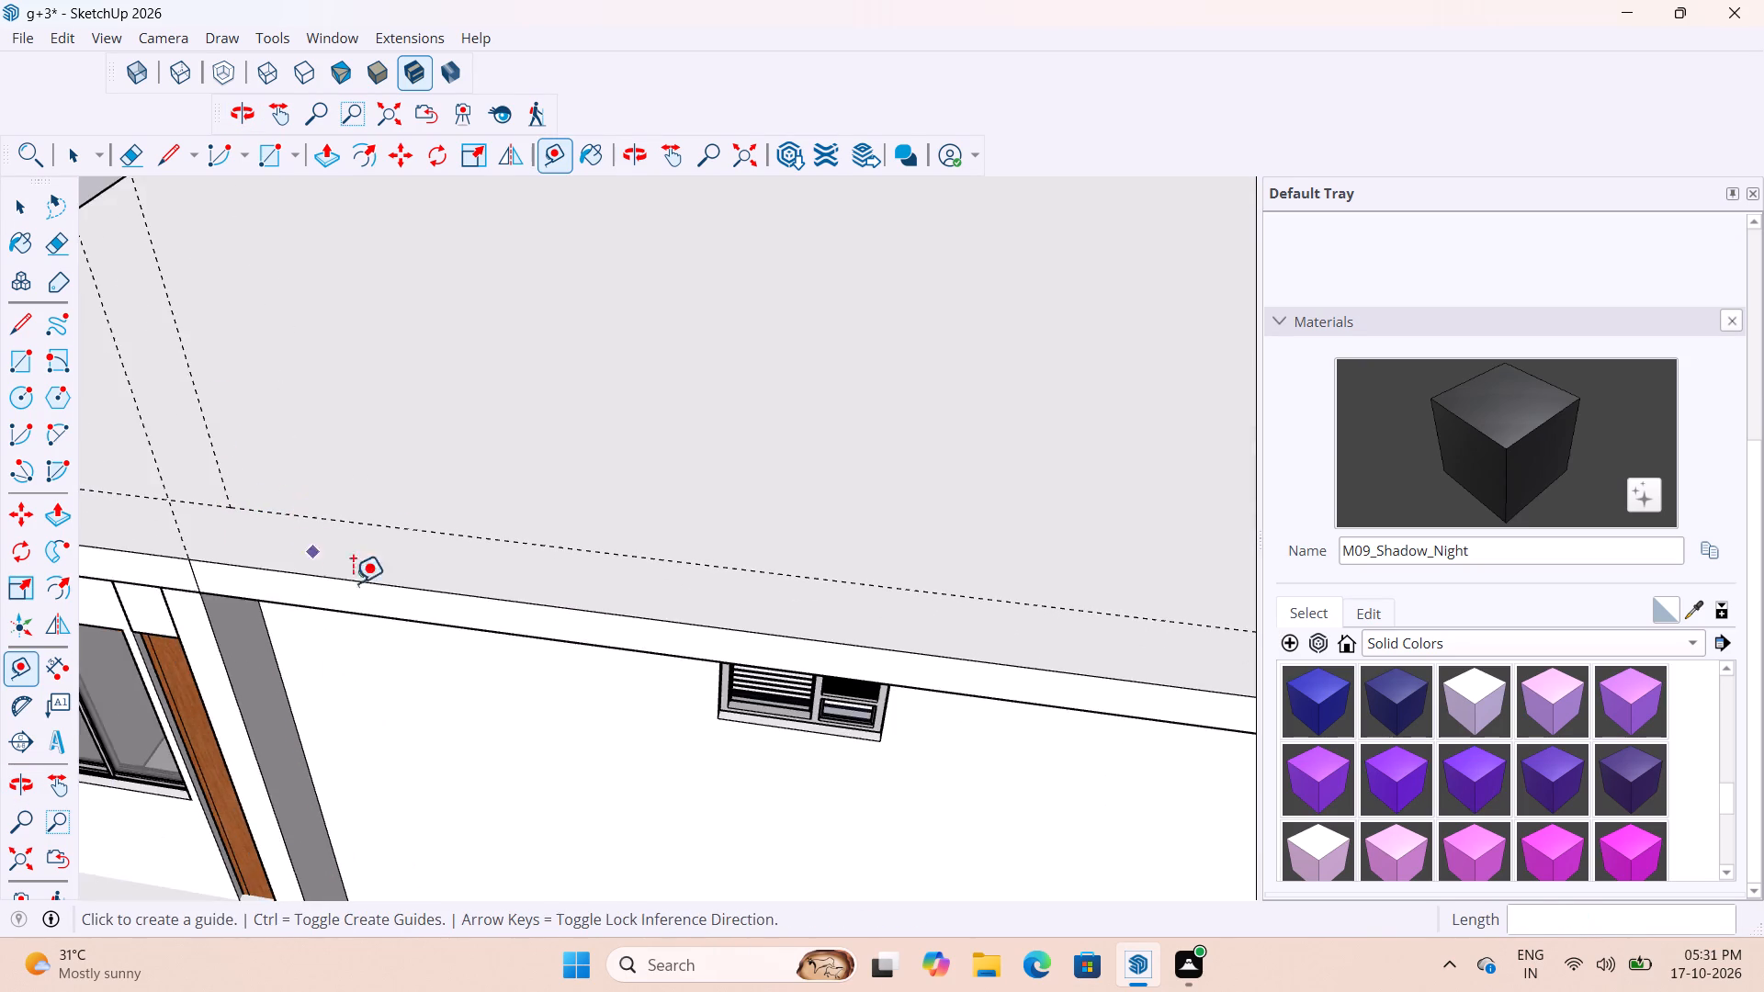
middle_click_drag(396, 610, 517, 653)
scroll(246, 584, "down", 10)
scroll(561, 660, "up", 3)
middle_click_drag(648, 581, 661, 607)
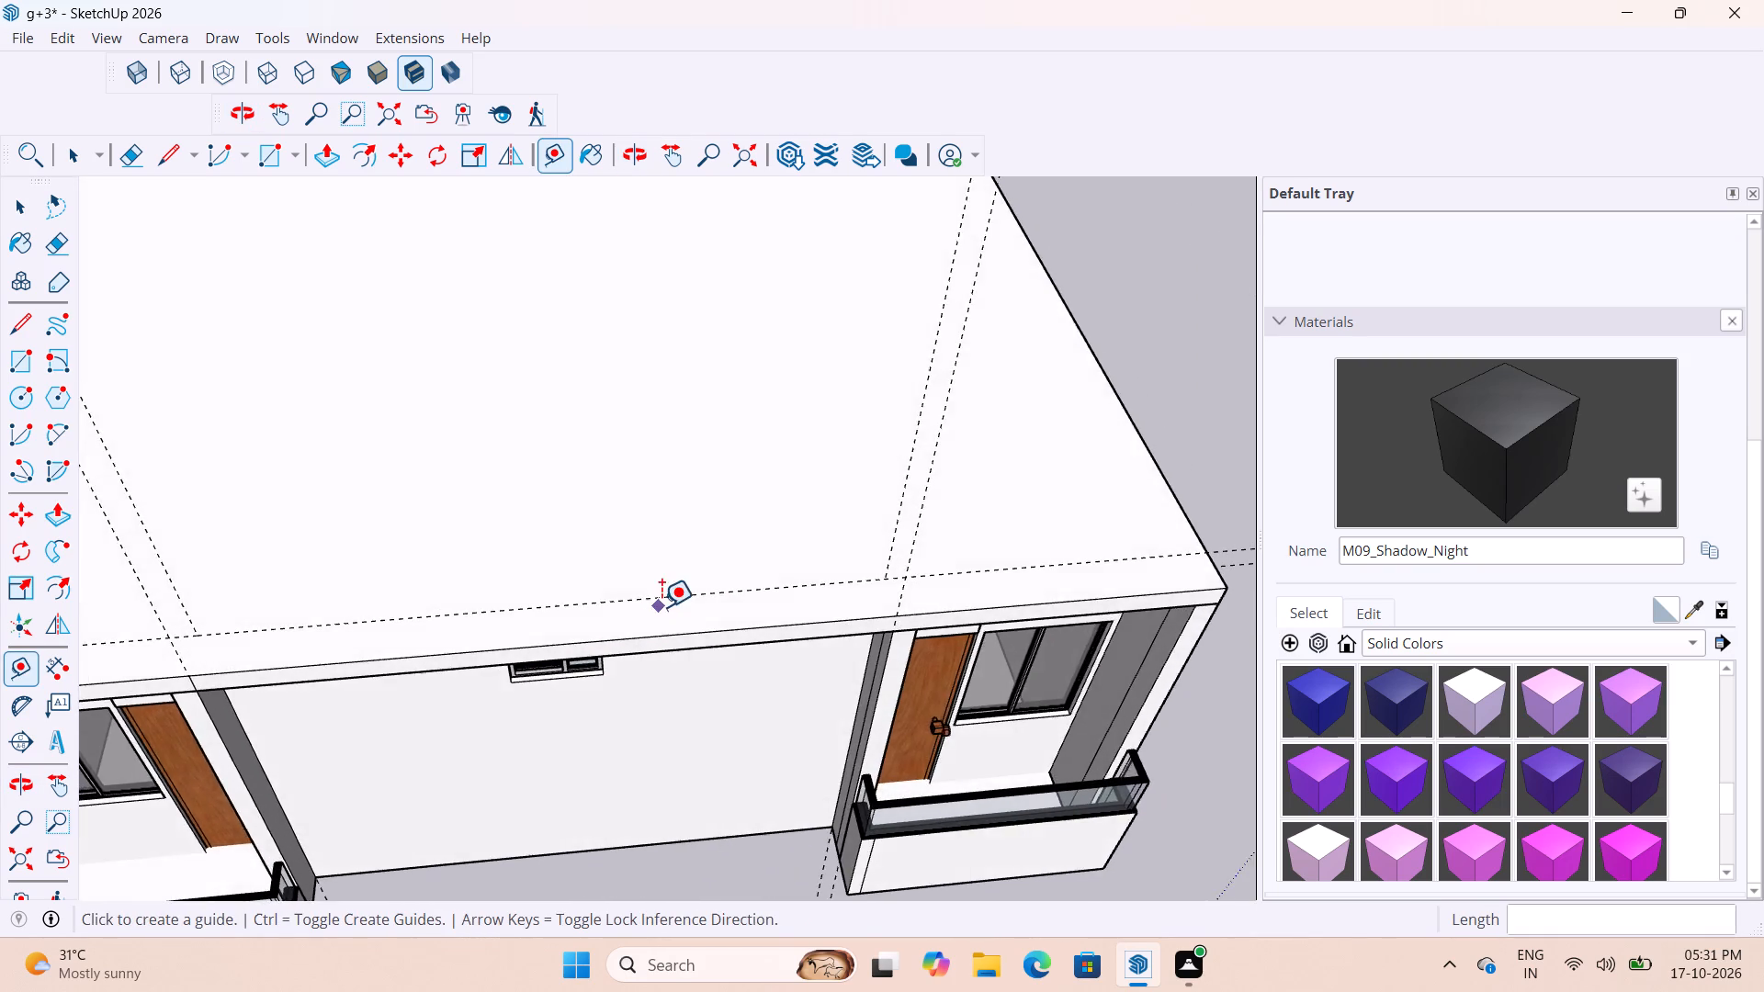
scroll(661, 608, "down", 4)
scroll(415, 663, "up", 8)
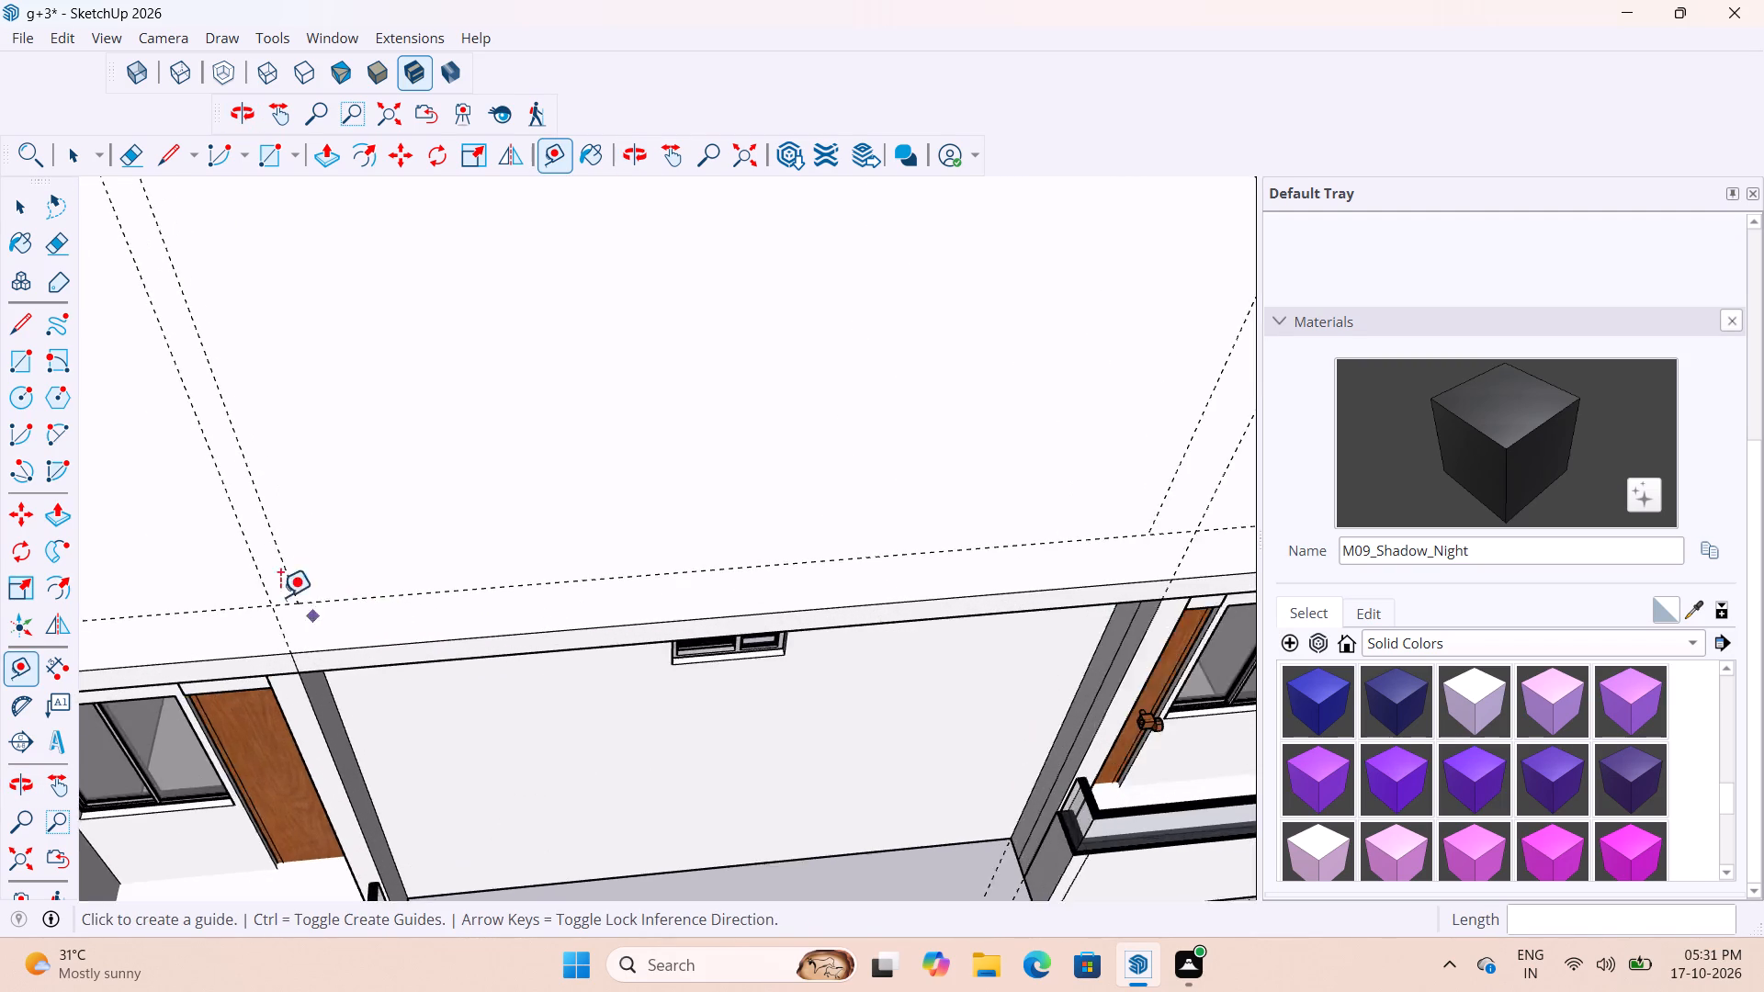
scroll(280, 597, "up", 5)
scroll(285, 579, "down", 1)
middle_click_drag(283, 578, 335, 659)
scroll(98, 626, "down", 8)
scroll(586, 617, "down", 4)
scroll(1273, 594, "up", 6)
scroll(999, 518, "down", 4)
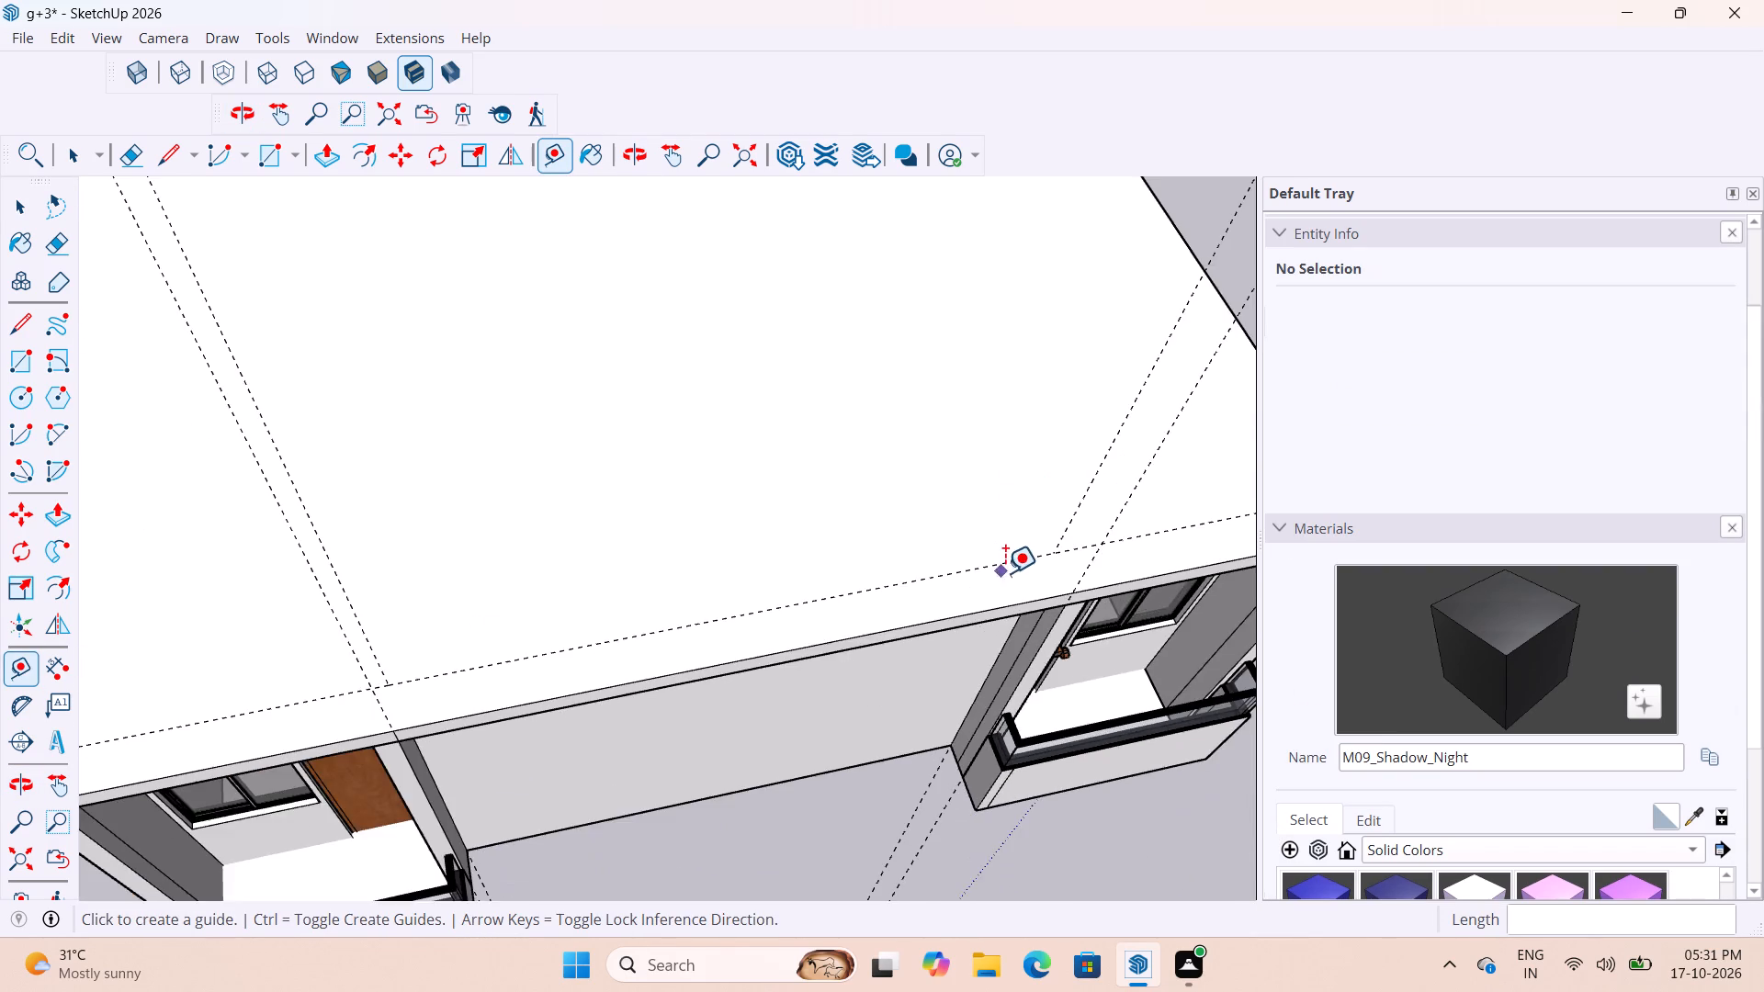
scroll(1006, 547, "down", 4)
scroll(752, 614, "up", 5)
scroll(564, 633, "up", 5)
middle_click_drag(476, 646, 394, 619)
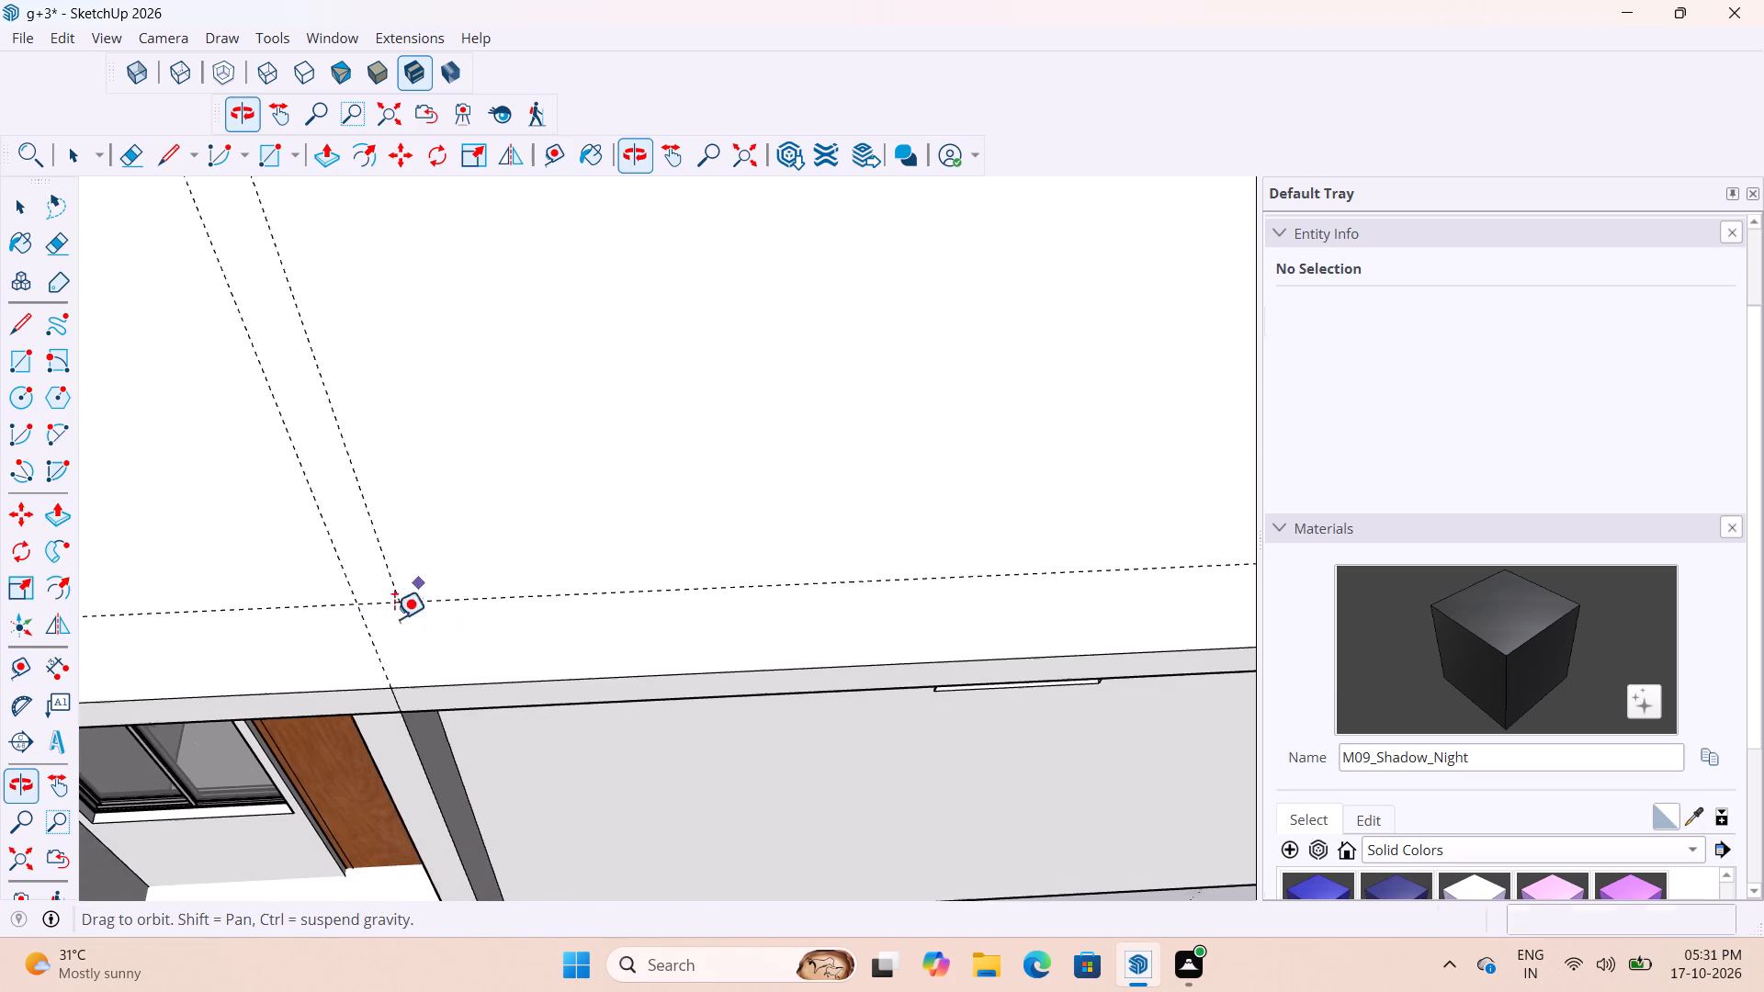
middle_click_drag(394, 619, 395, 619)
left_click(460, 594)
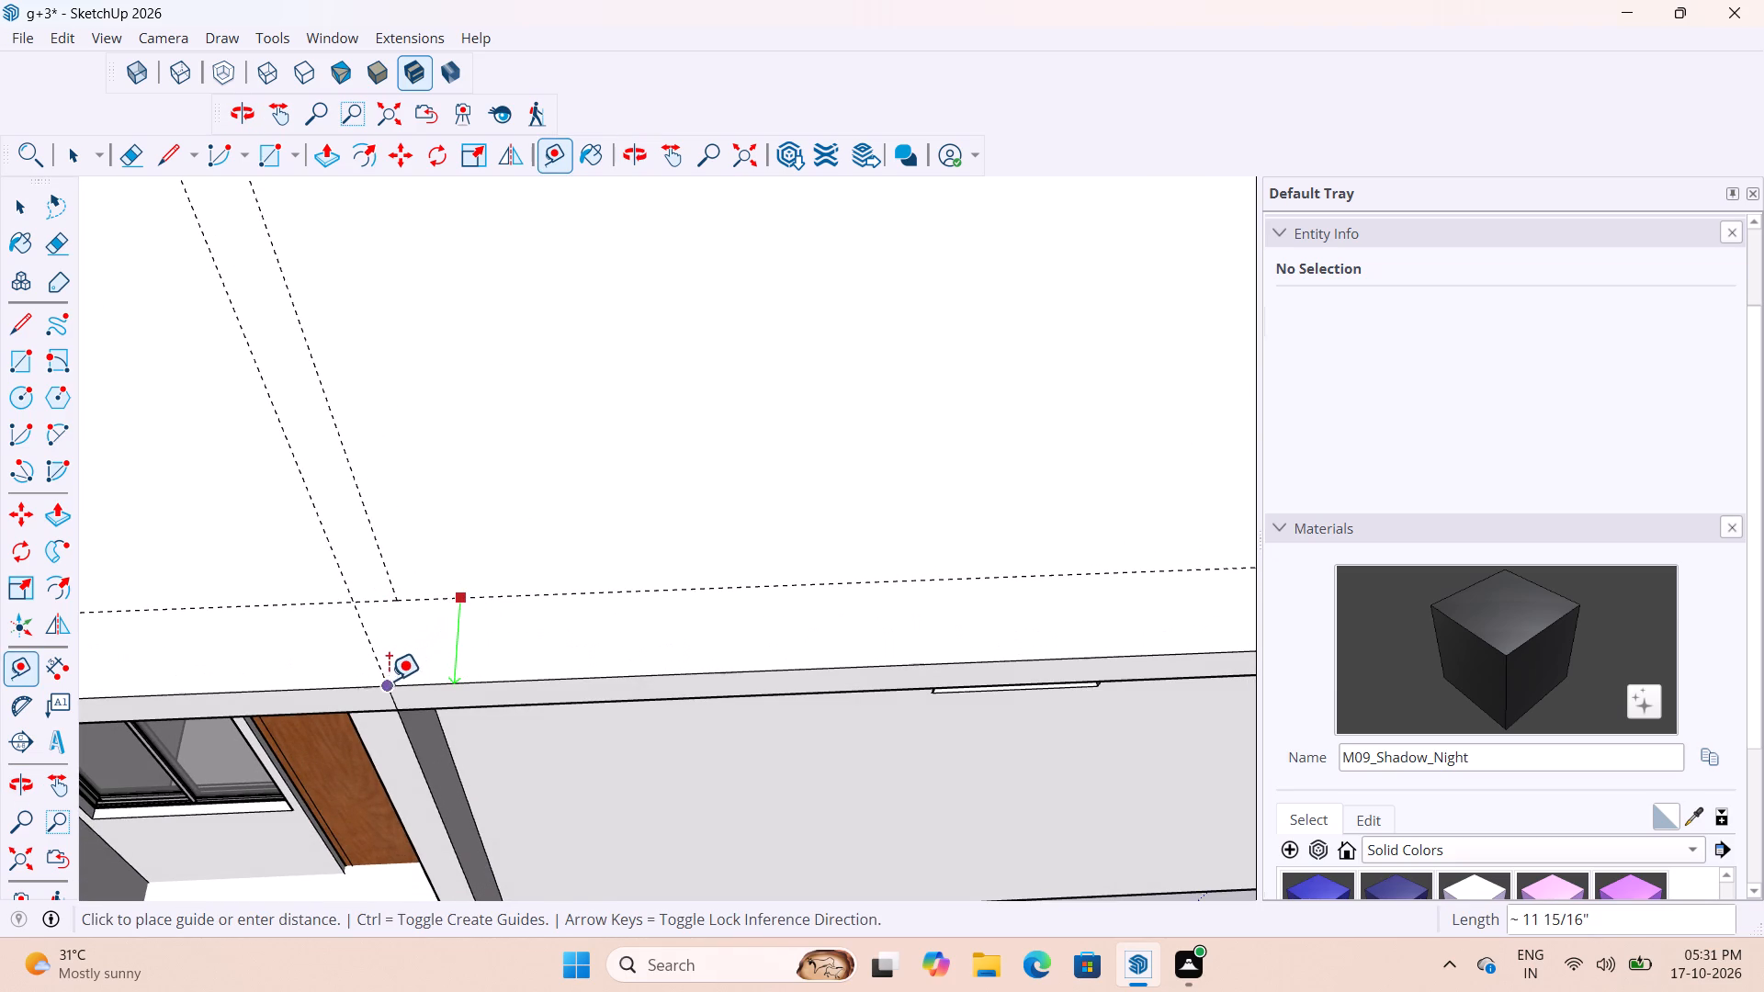
left_click(387, 683)
Draw a rectangle about 14' 5/16" by 11 15/16" on the slab top, from the inset guide intersection to the outer edge at the opposite guide.
scroll(493, 633, "down", 4)
scroll(448, 657, "up", 2)
scroll(429, 626, "down", 4)
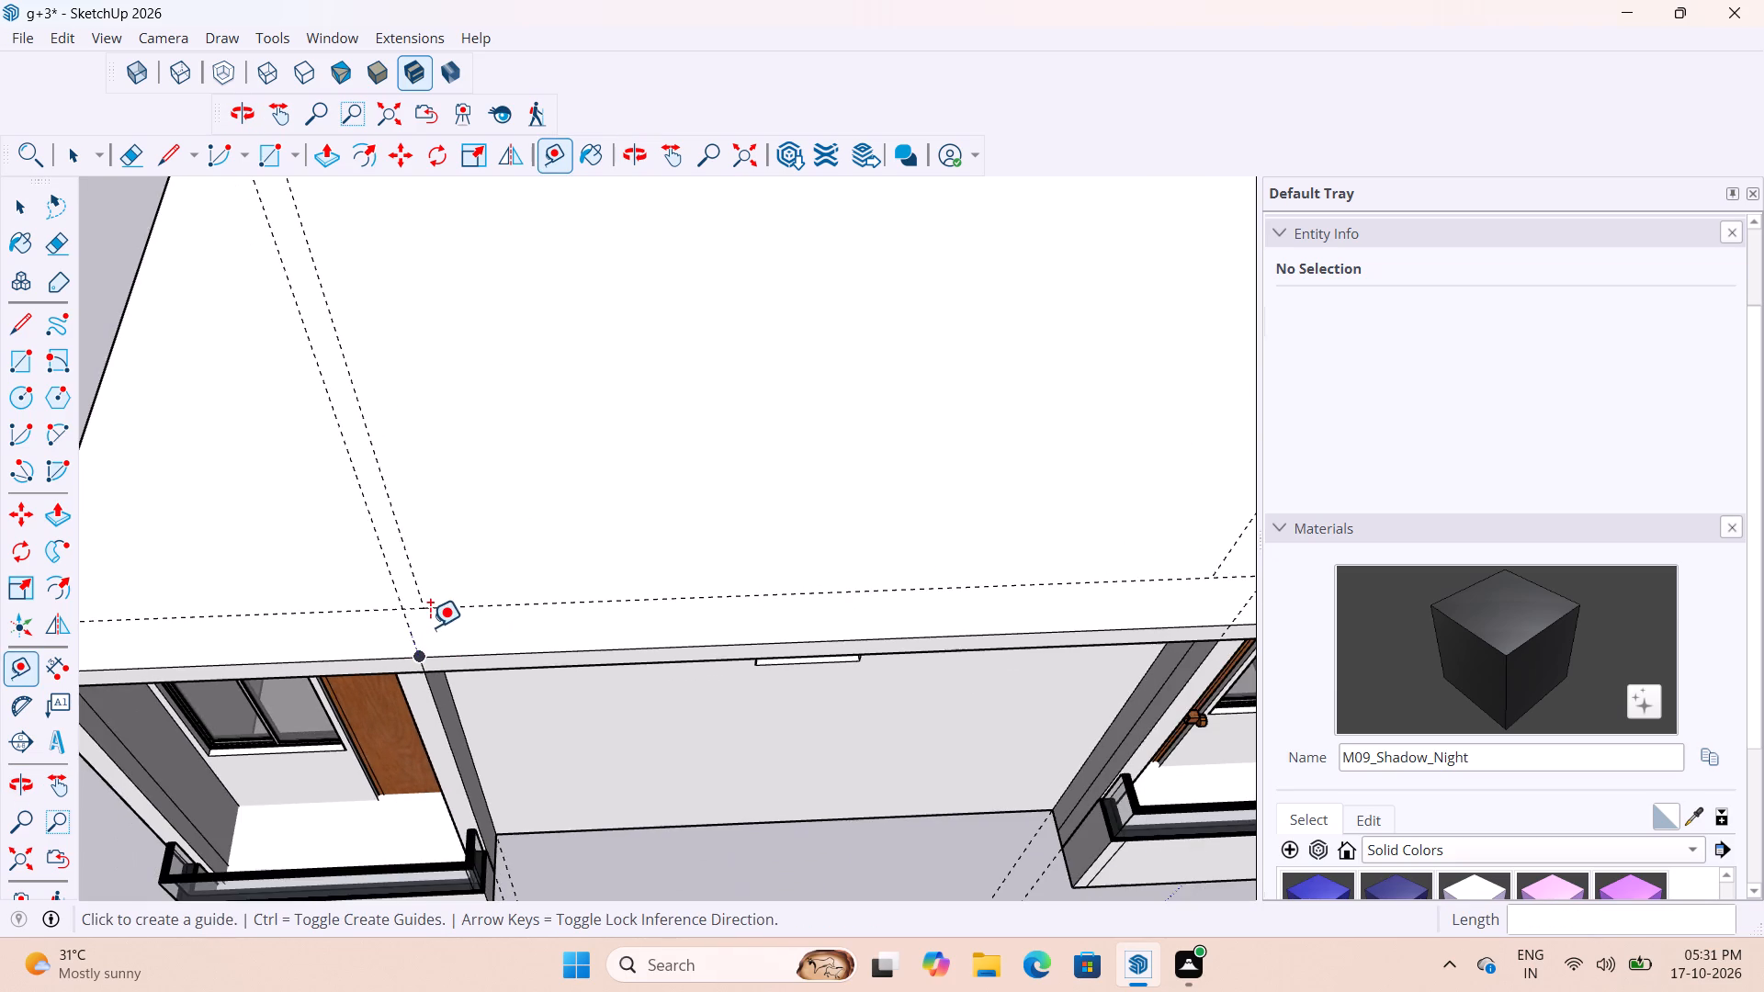
key("r")
scroll(421, 630, "up", 6)
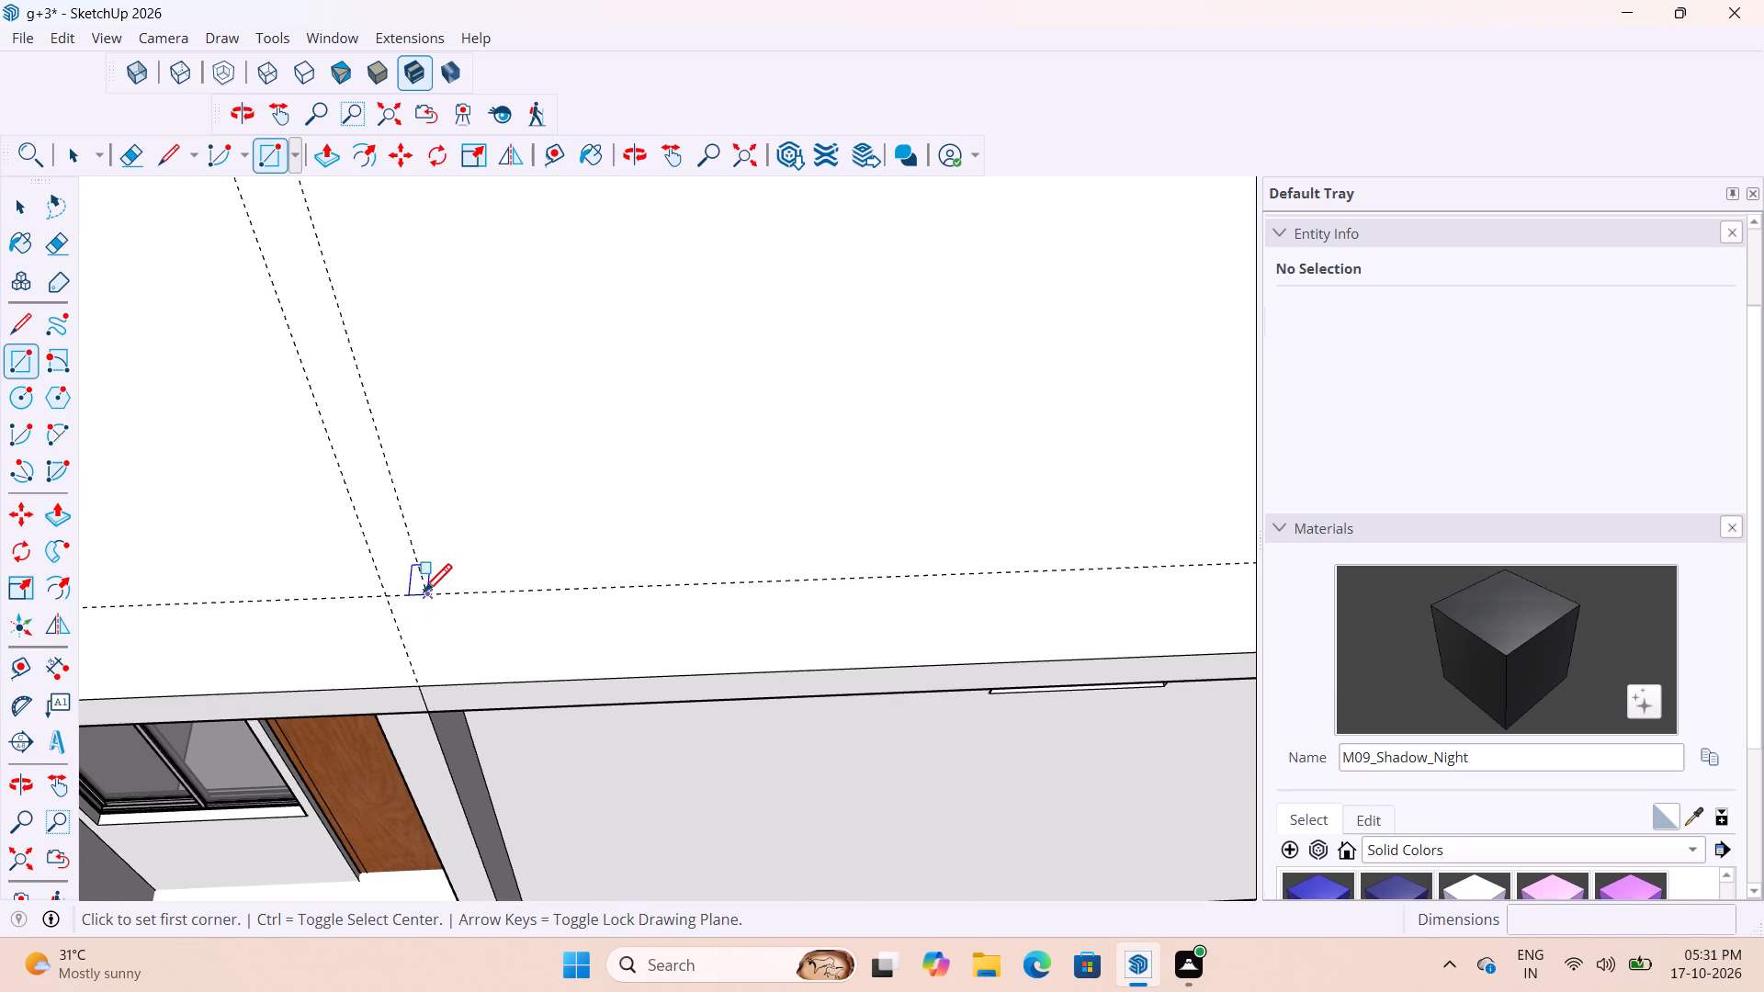
left_click(424, 595)
scroll(513, 597, "down", 13)
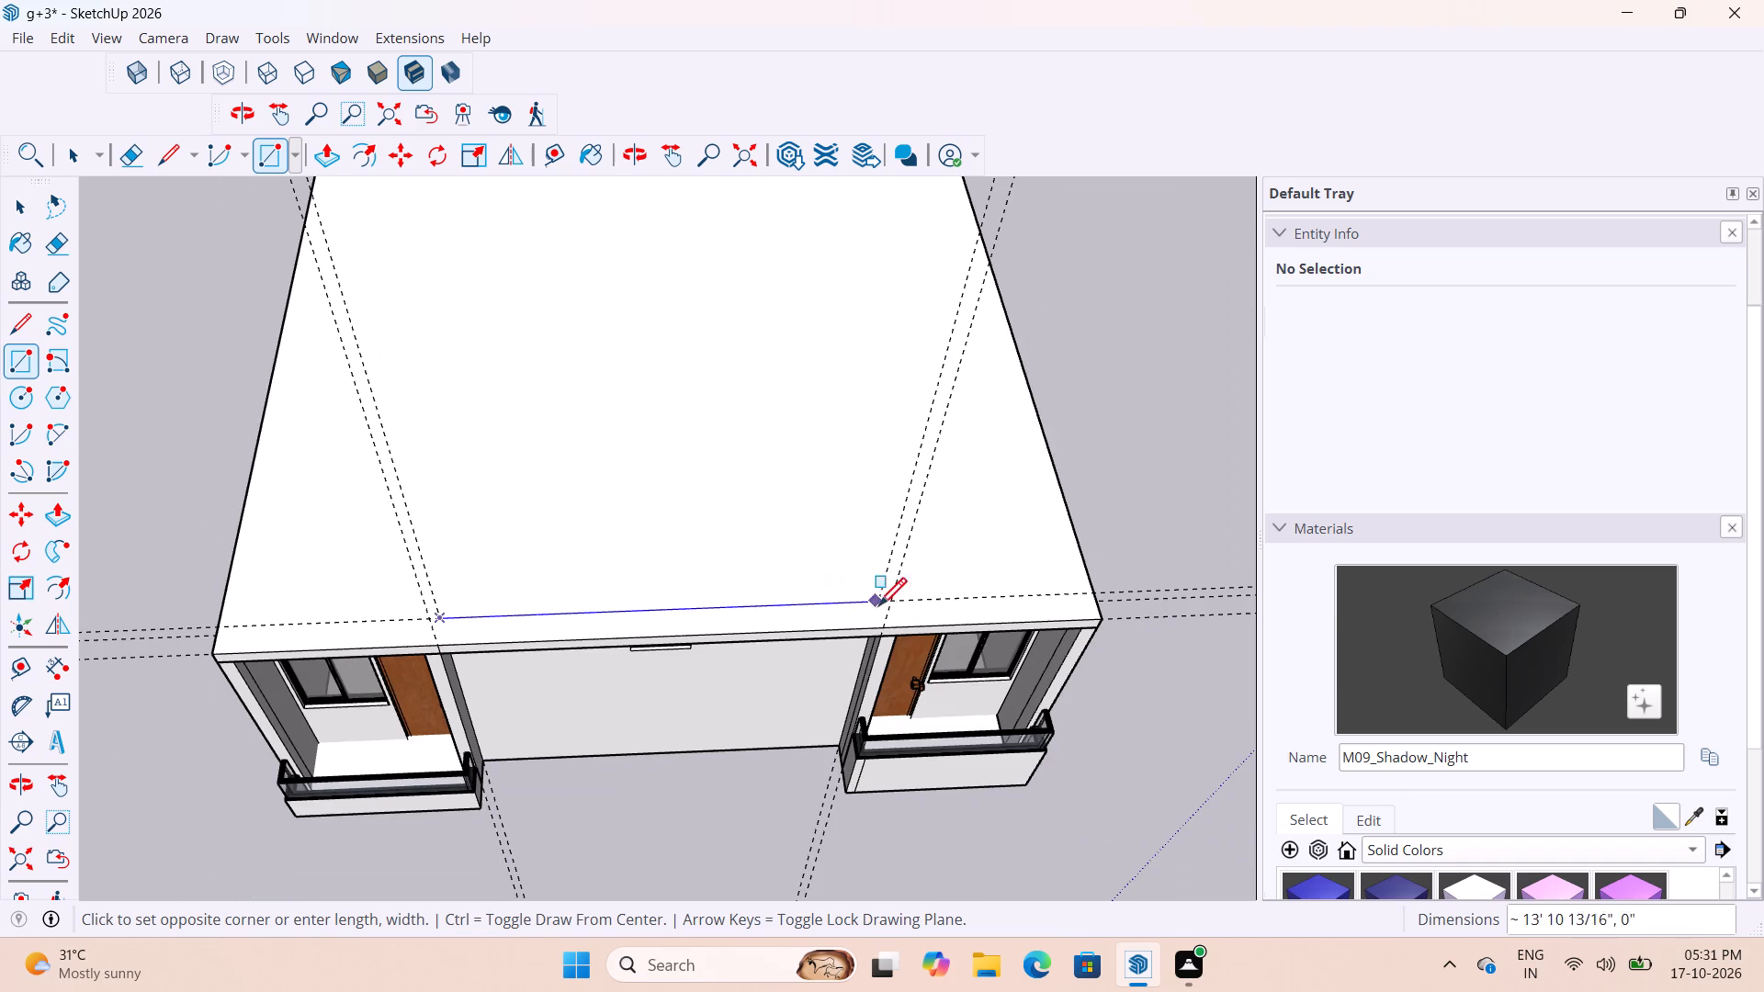
scroll(888, 614, "up", 11)
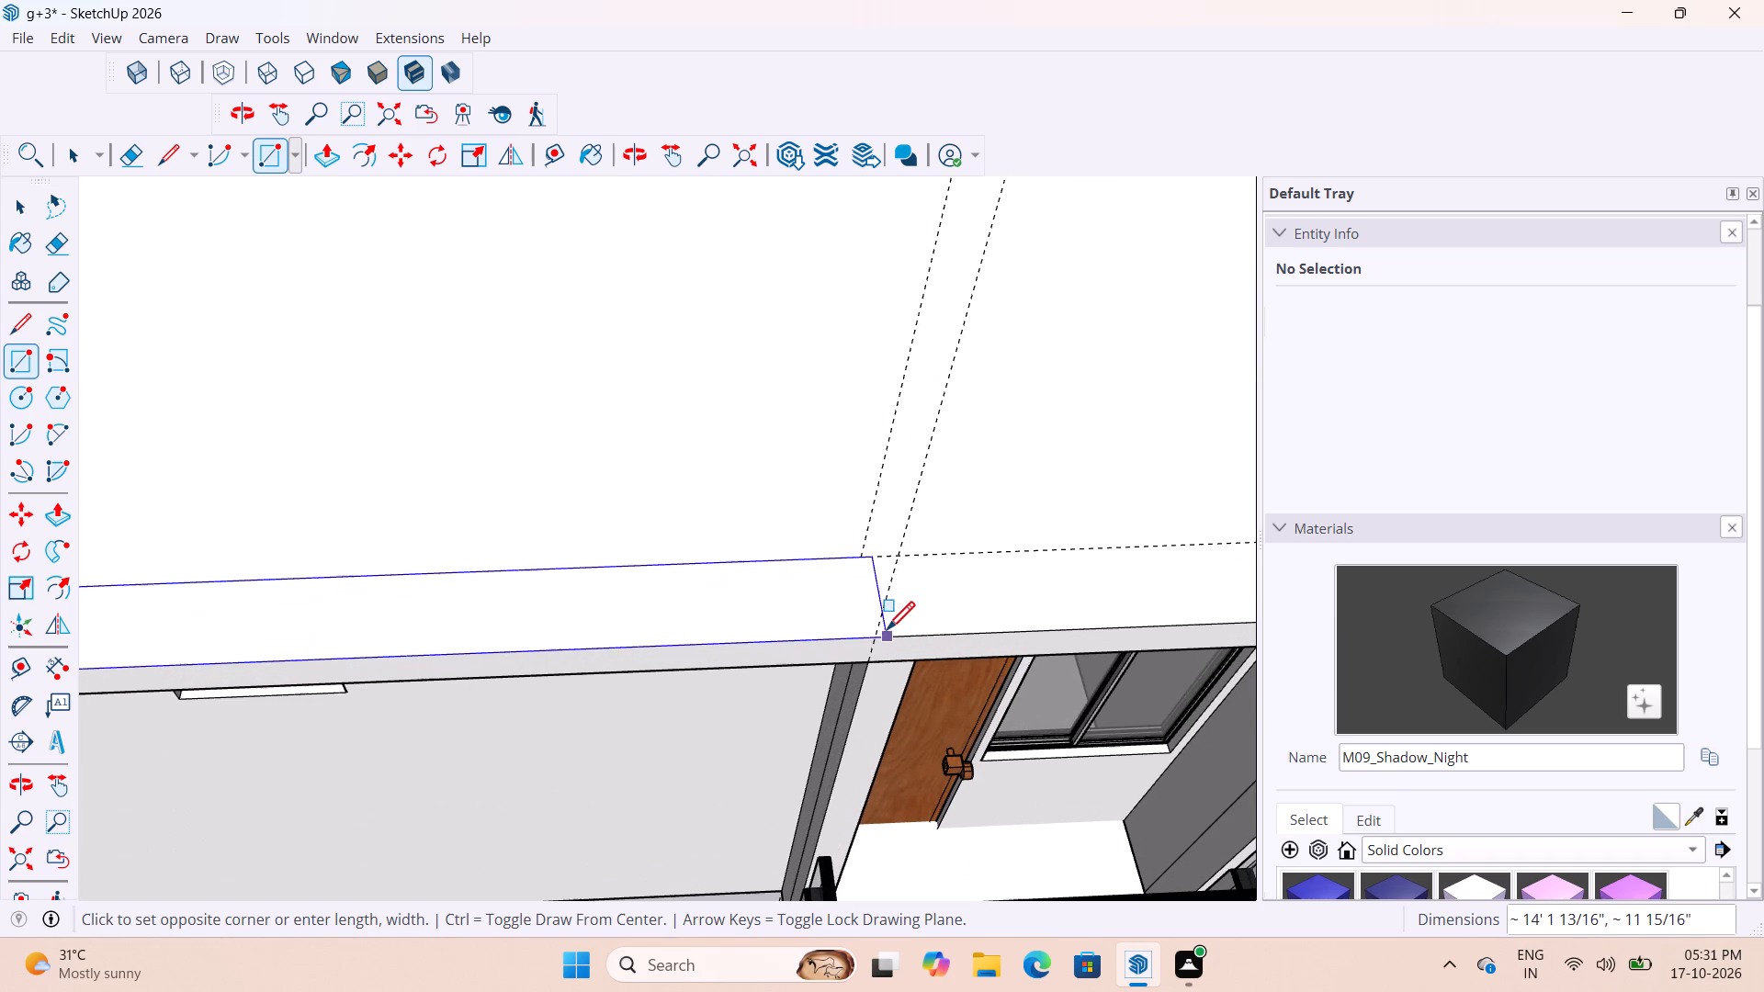
scroll(876, 634, "up", 7)
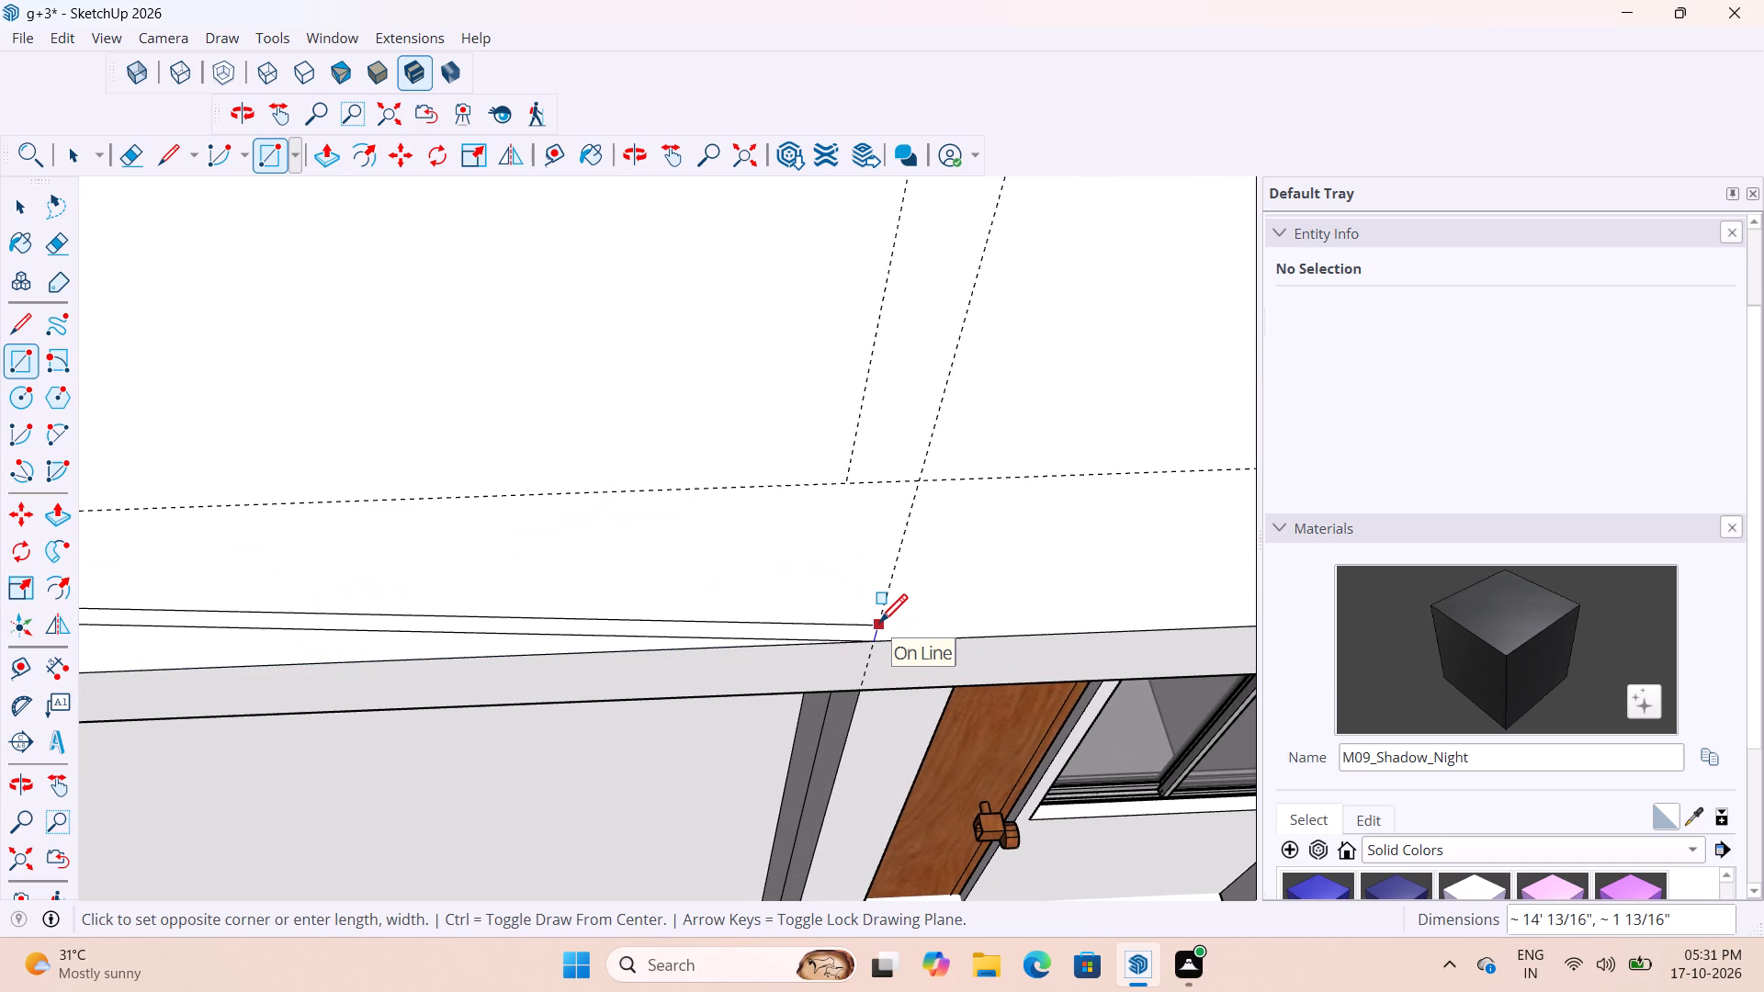
key("Right")
key("Up")
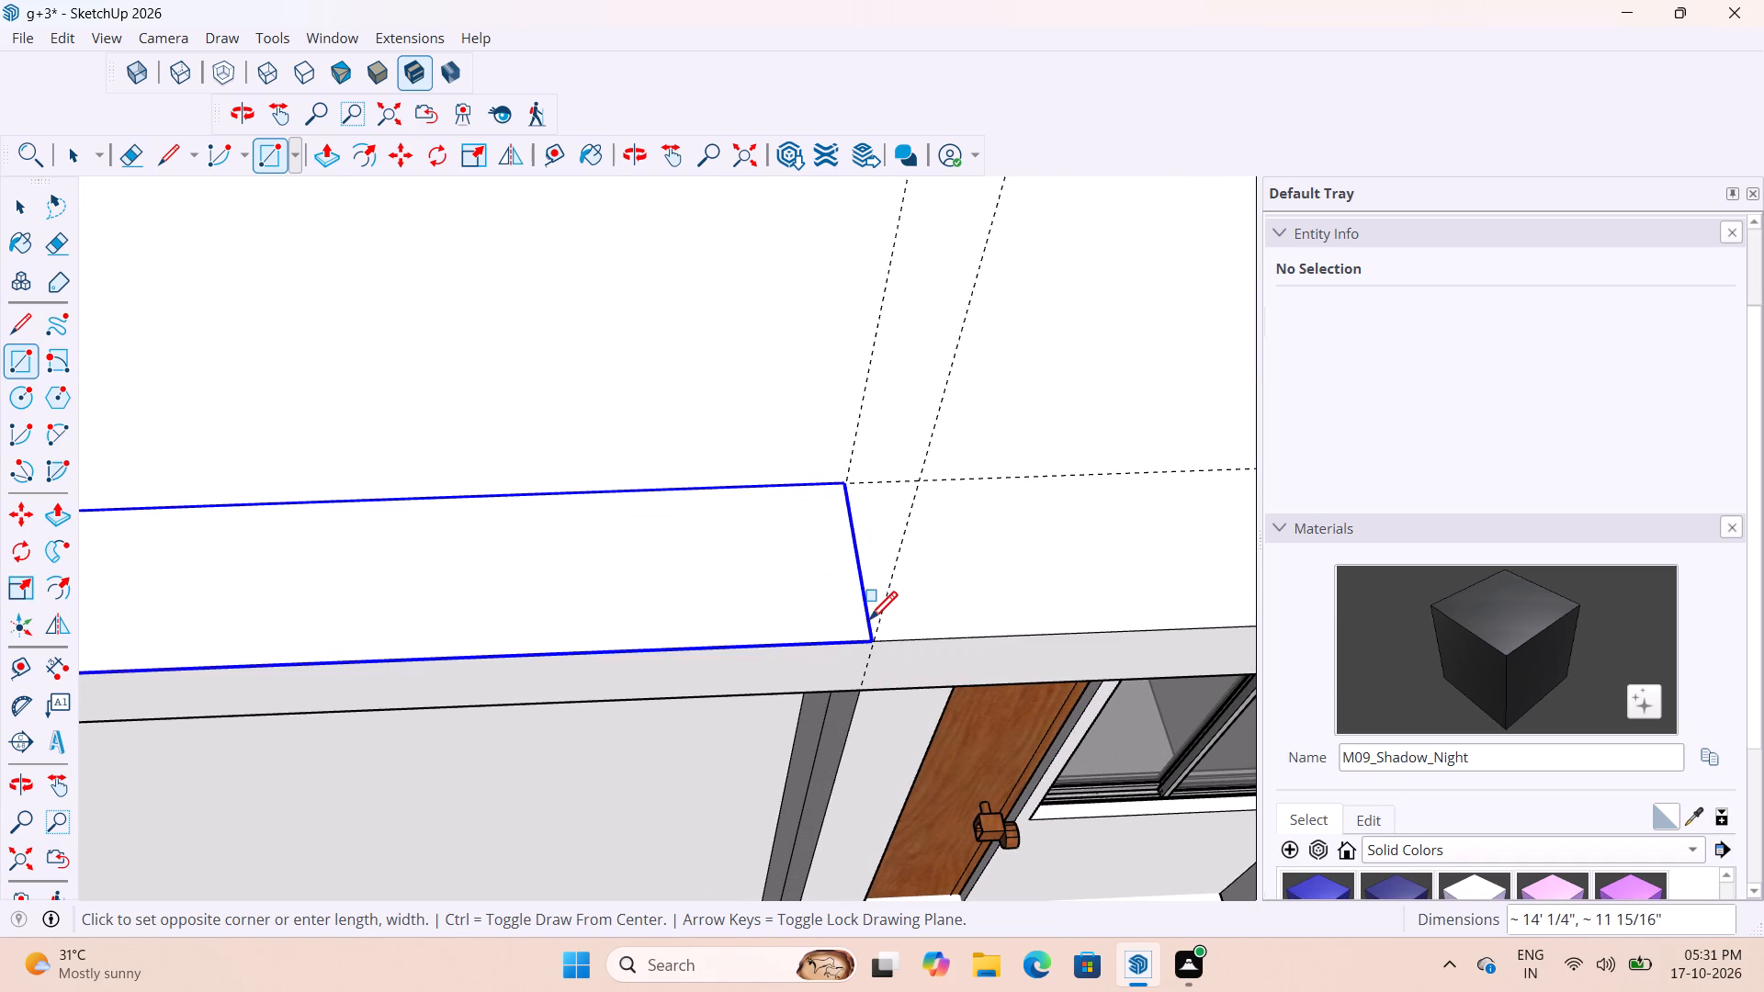
scroll(869, 633, "up", 6)
middle_click_drag(899, 632, 973, 613)
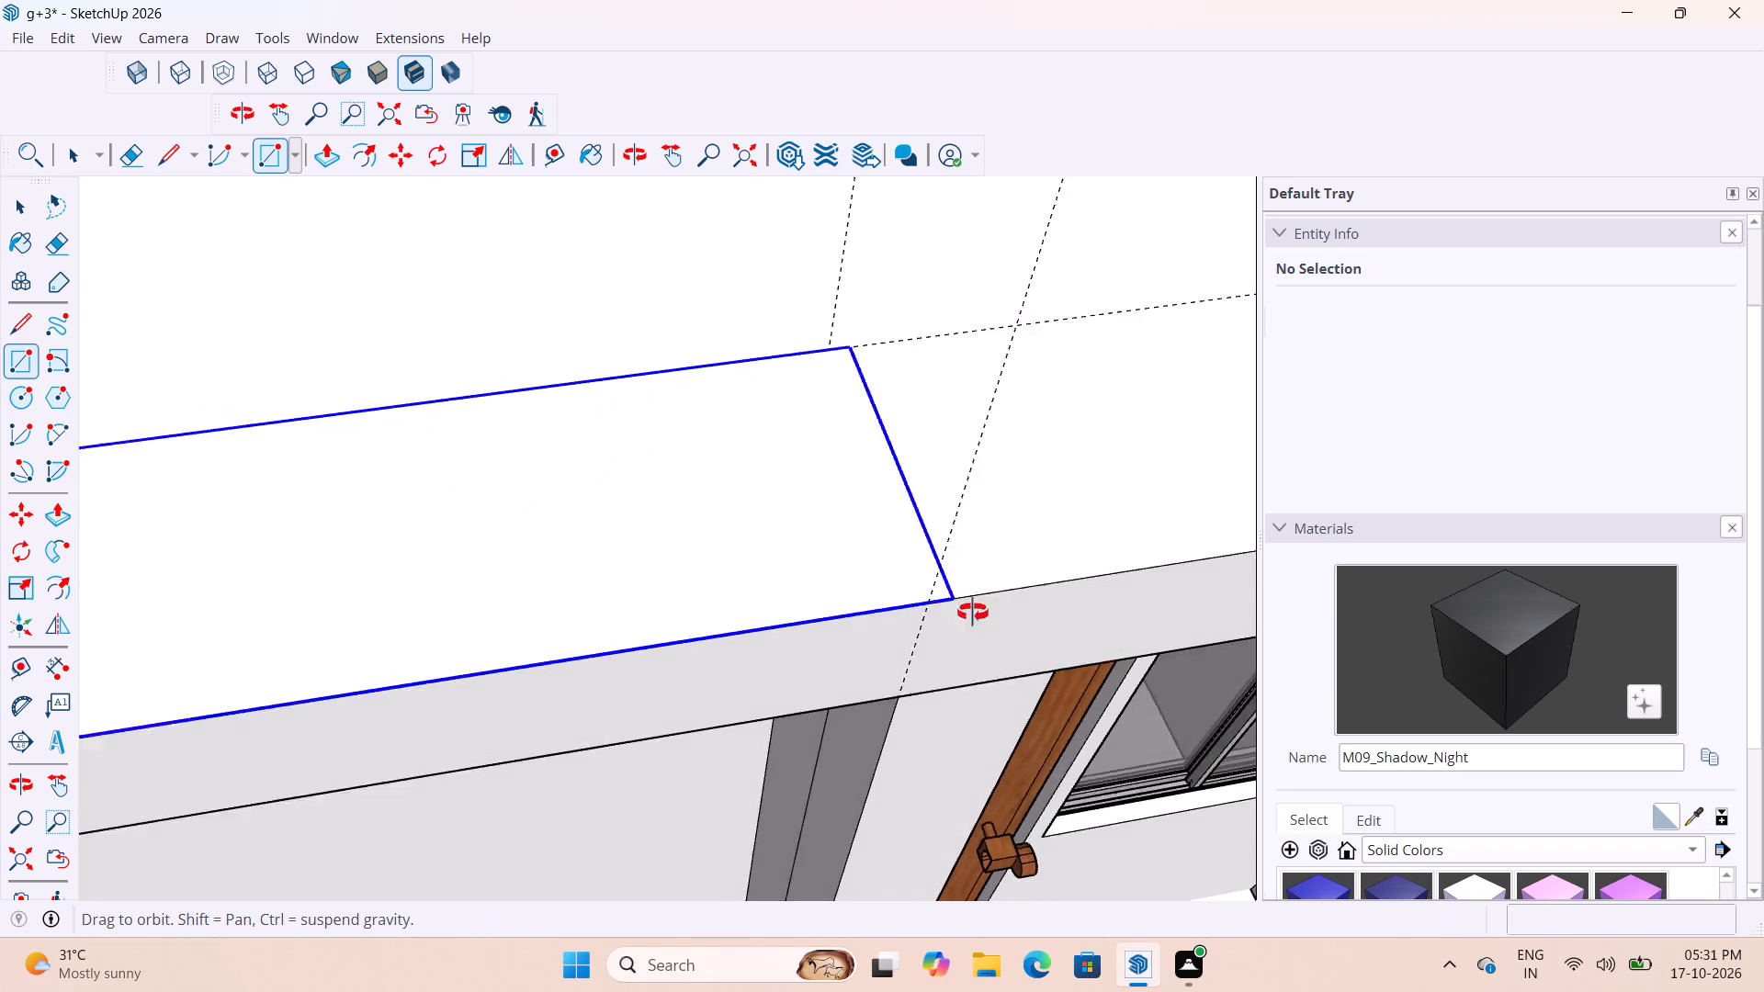
middle_click_drag(973, 613, 1105, 582)
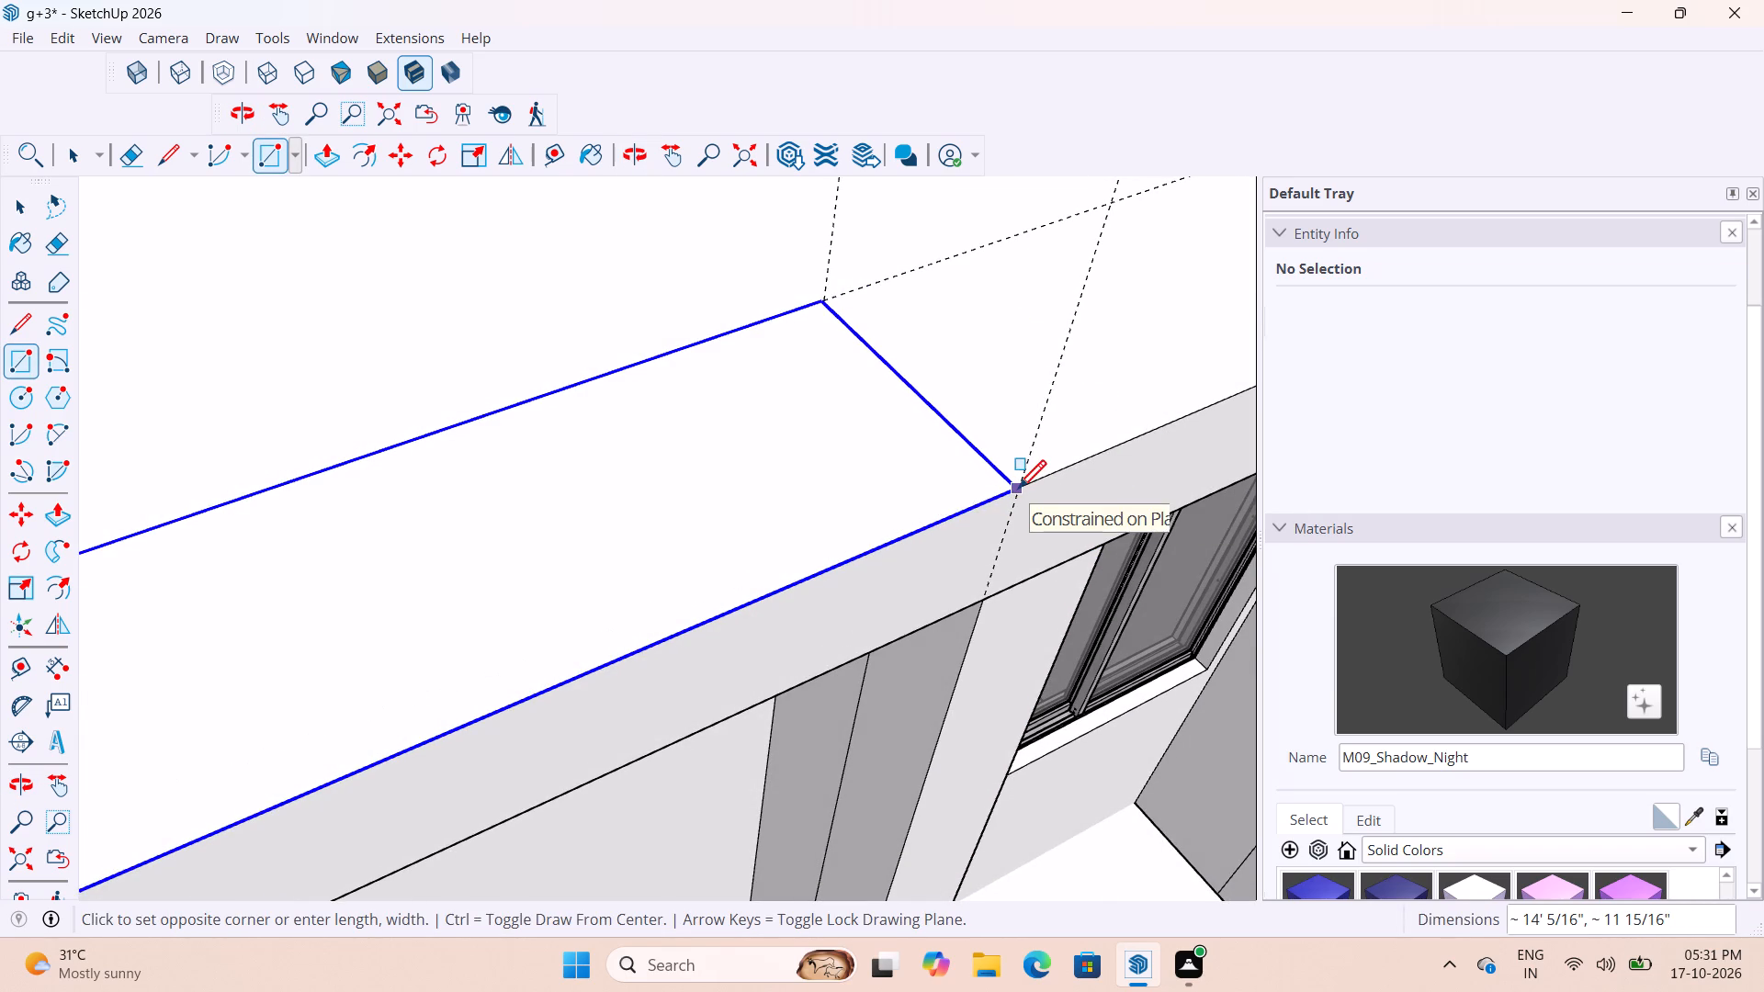
left_click(1018, 491)
scroll(893, 458, "down", 14)
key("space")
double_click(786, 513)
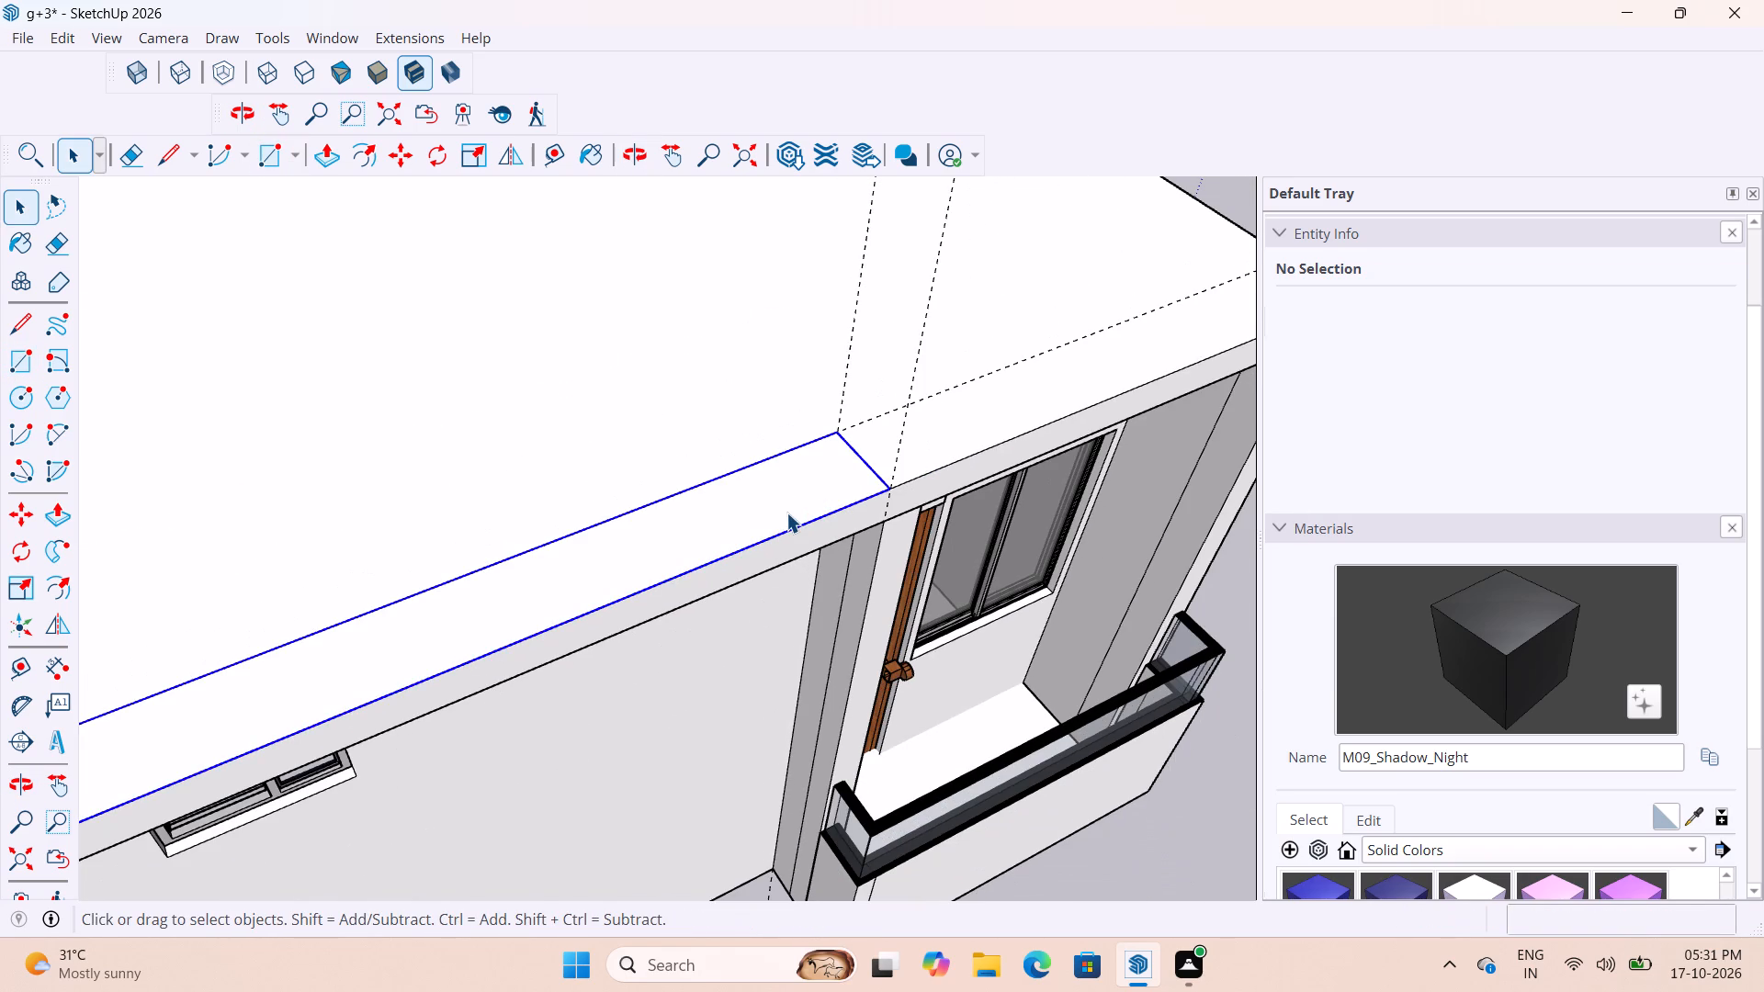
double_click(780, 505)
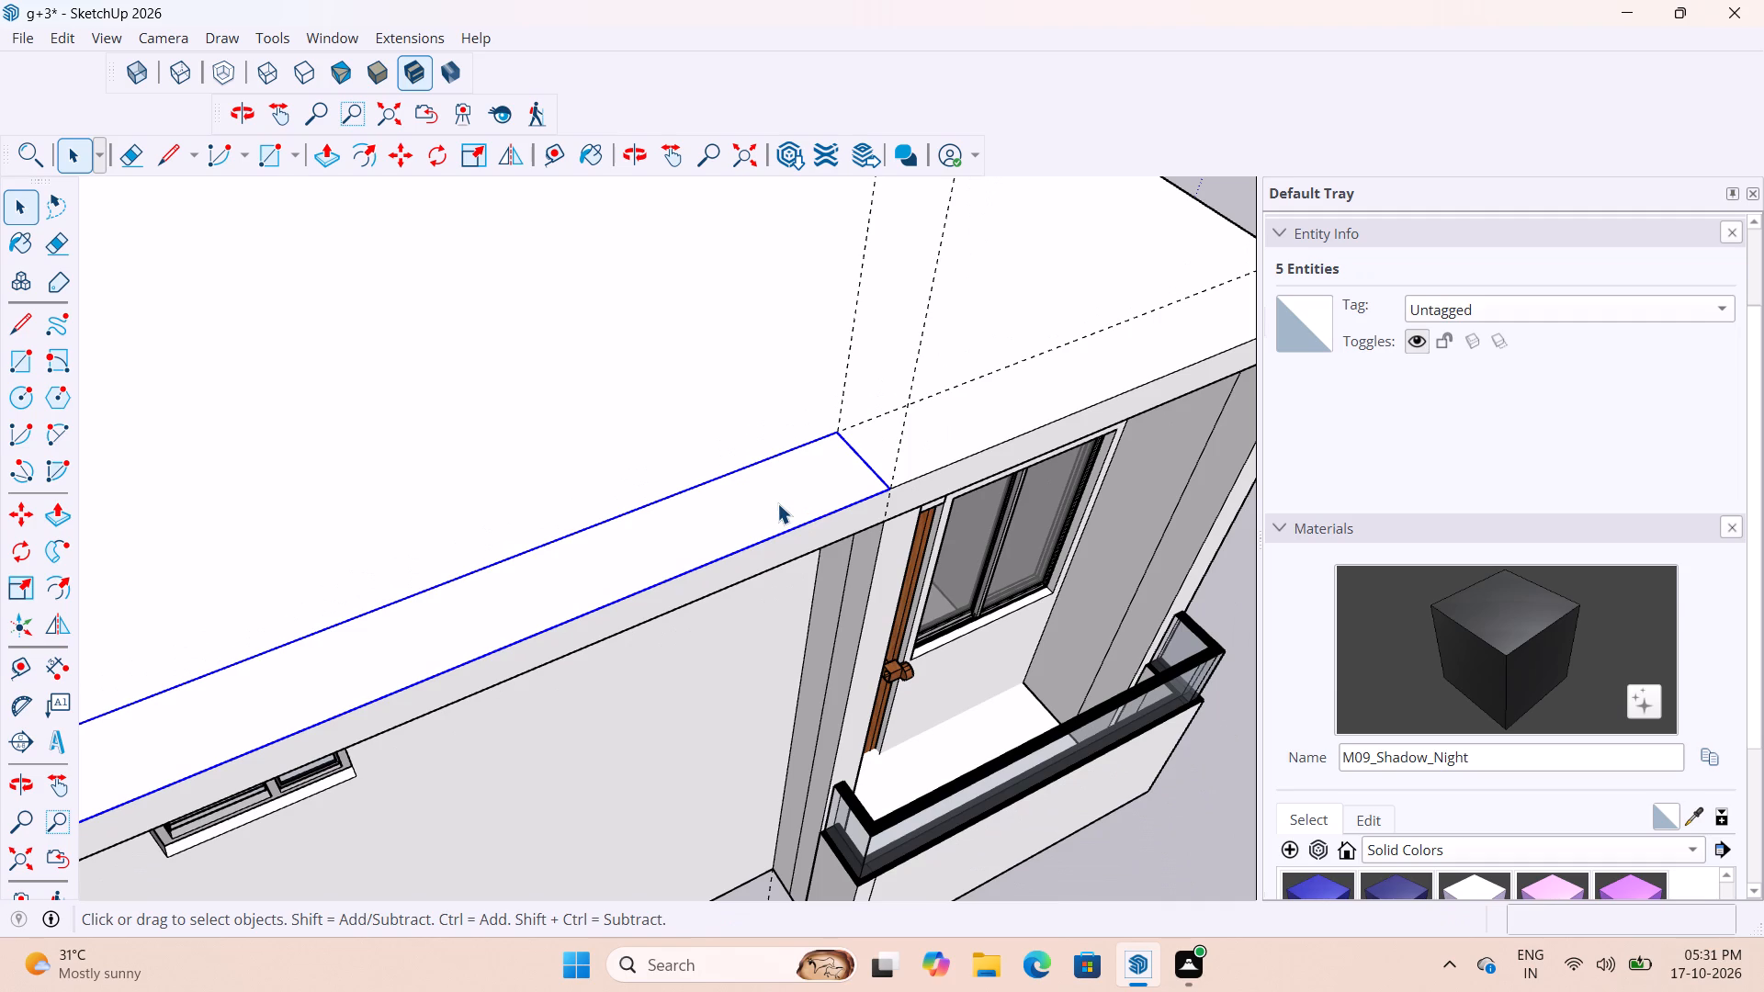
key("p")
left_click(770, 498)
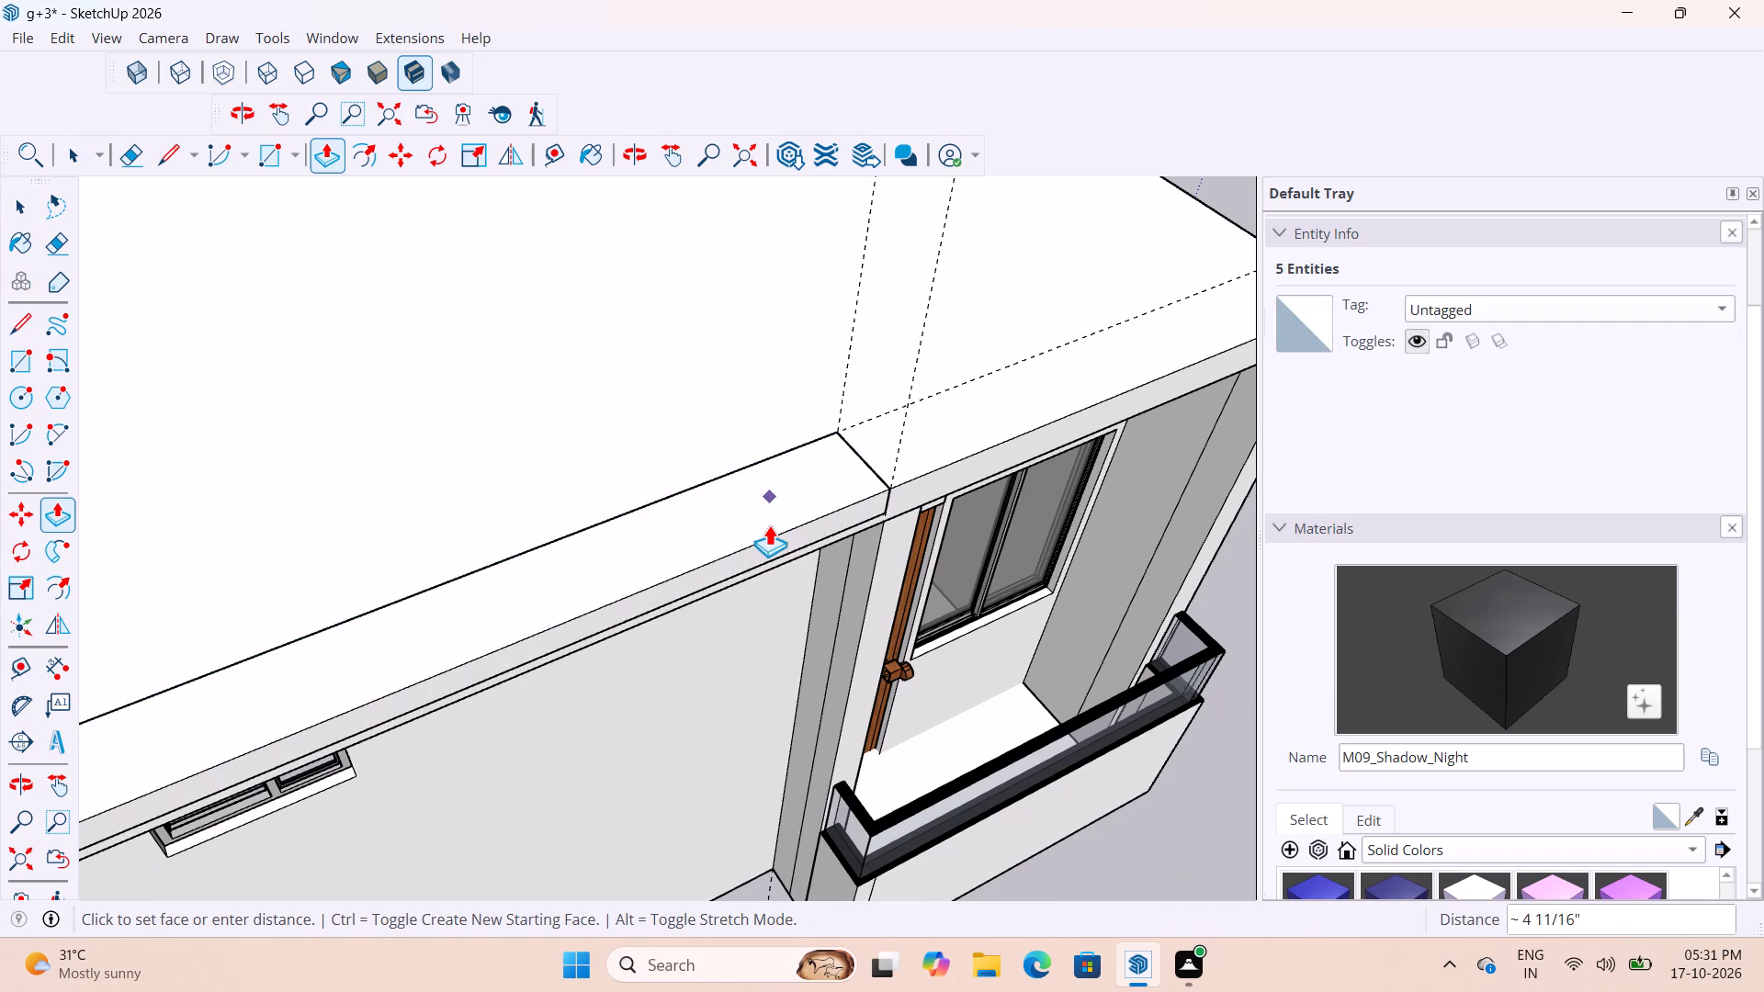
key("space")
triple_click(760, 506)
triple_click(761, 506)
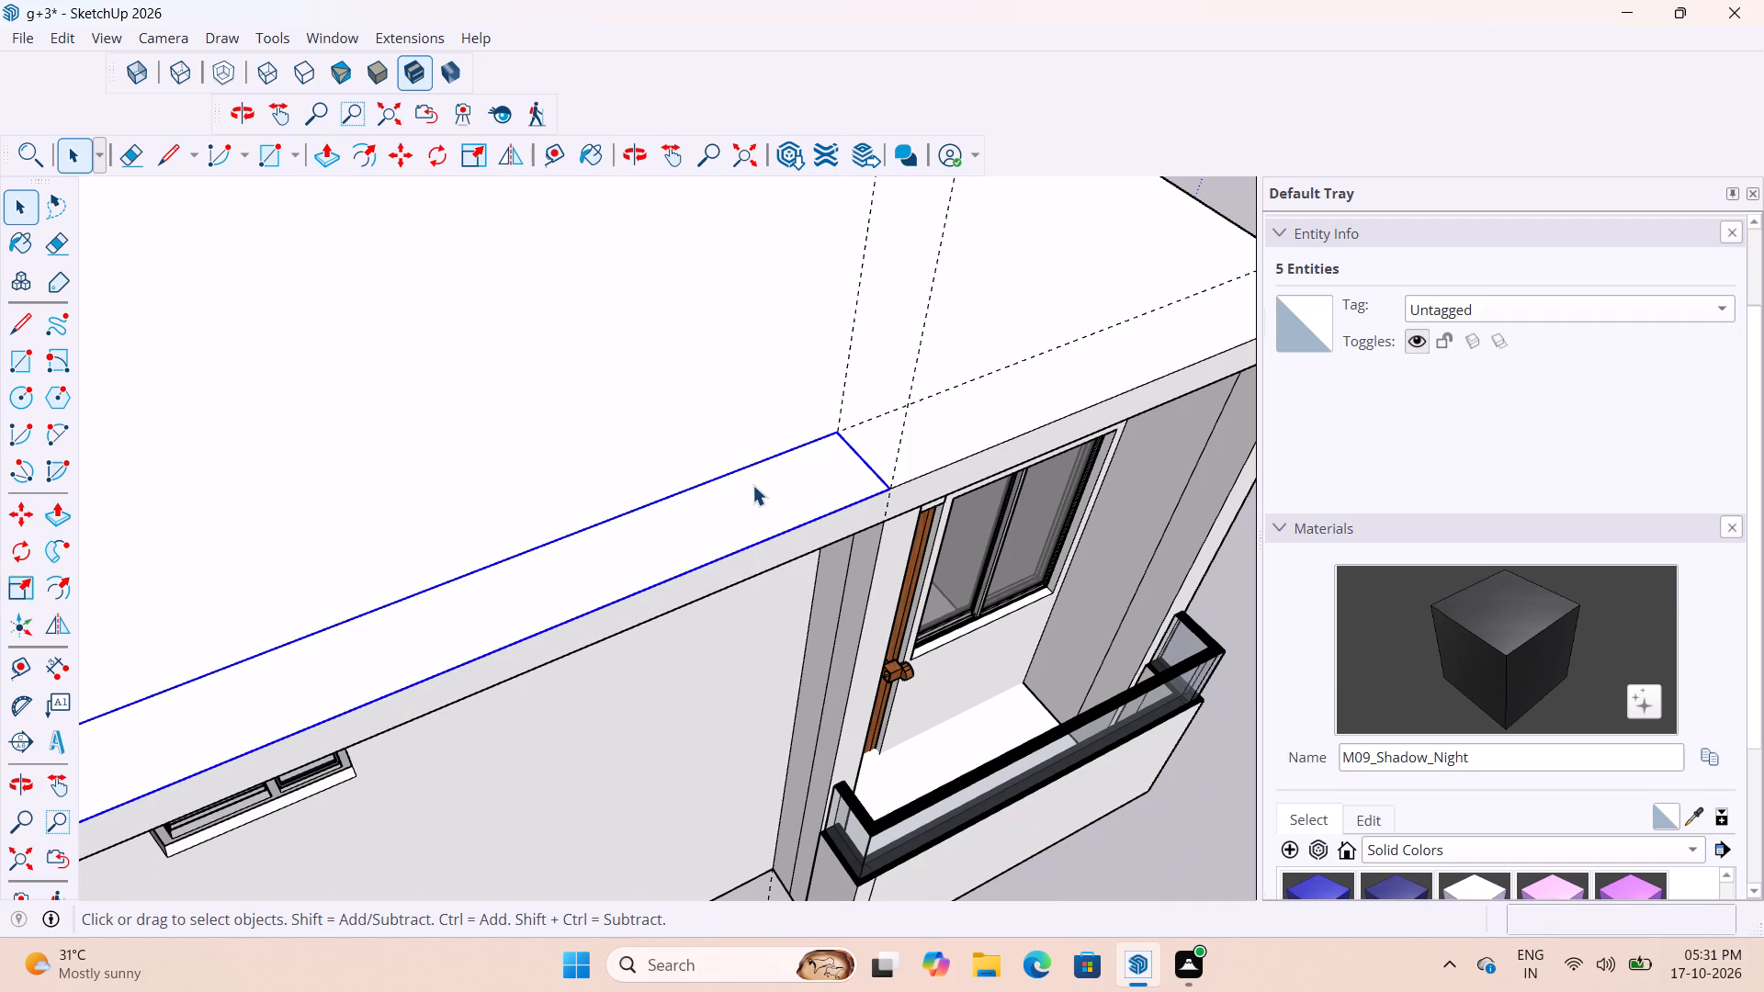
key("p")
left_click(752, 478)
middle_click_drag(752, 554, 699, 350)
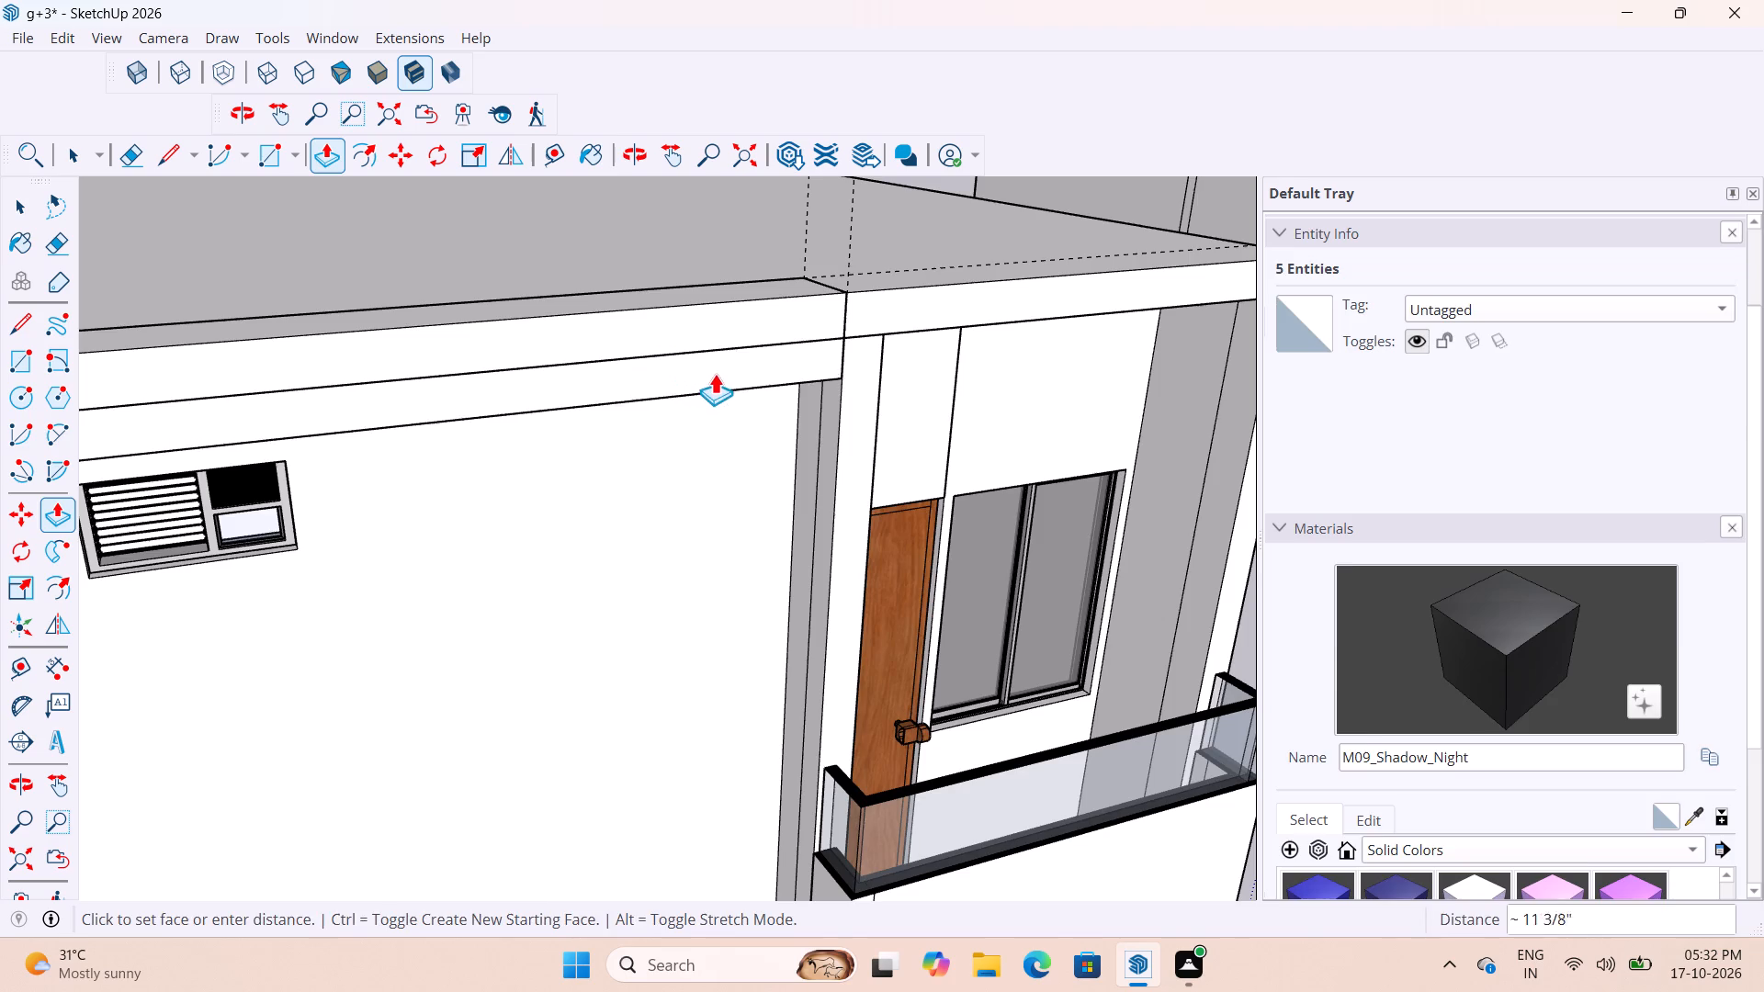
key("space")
Close the Default Tray.
key("b")
scroll(735, 383, "down", 3)
middle_click_drag(786, 412, 697, 578)
scroll(769, 453, "down", 1)
key("space")
key("space")
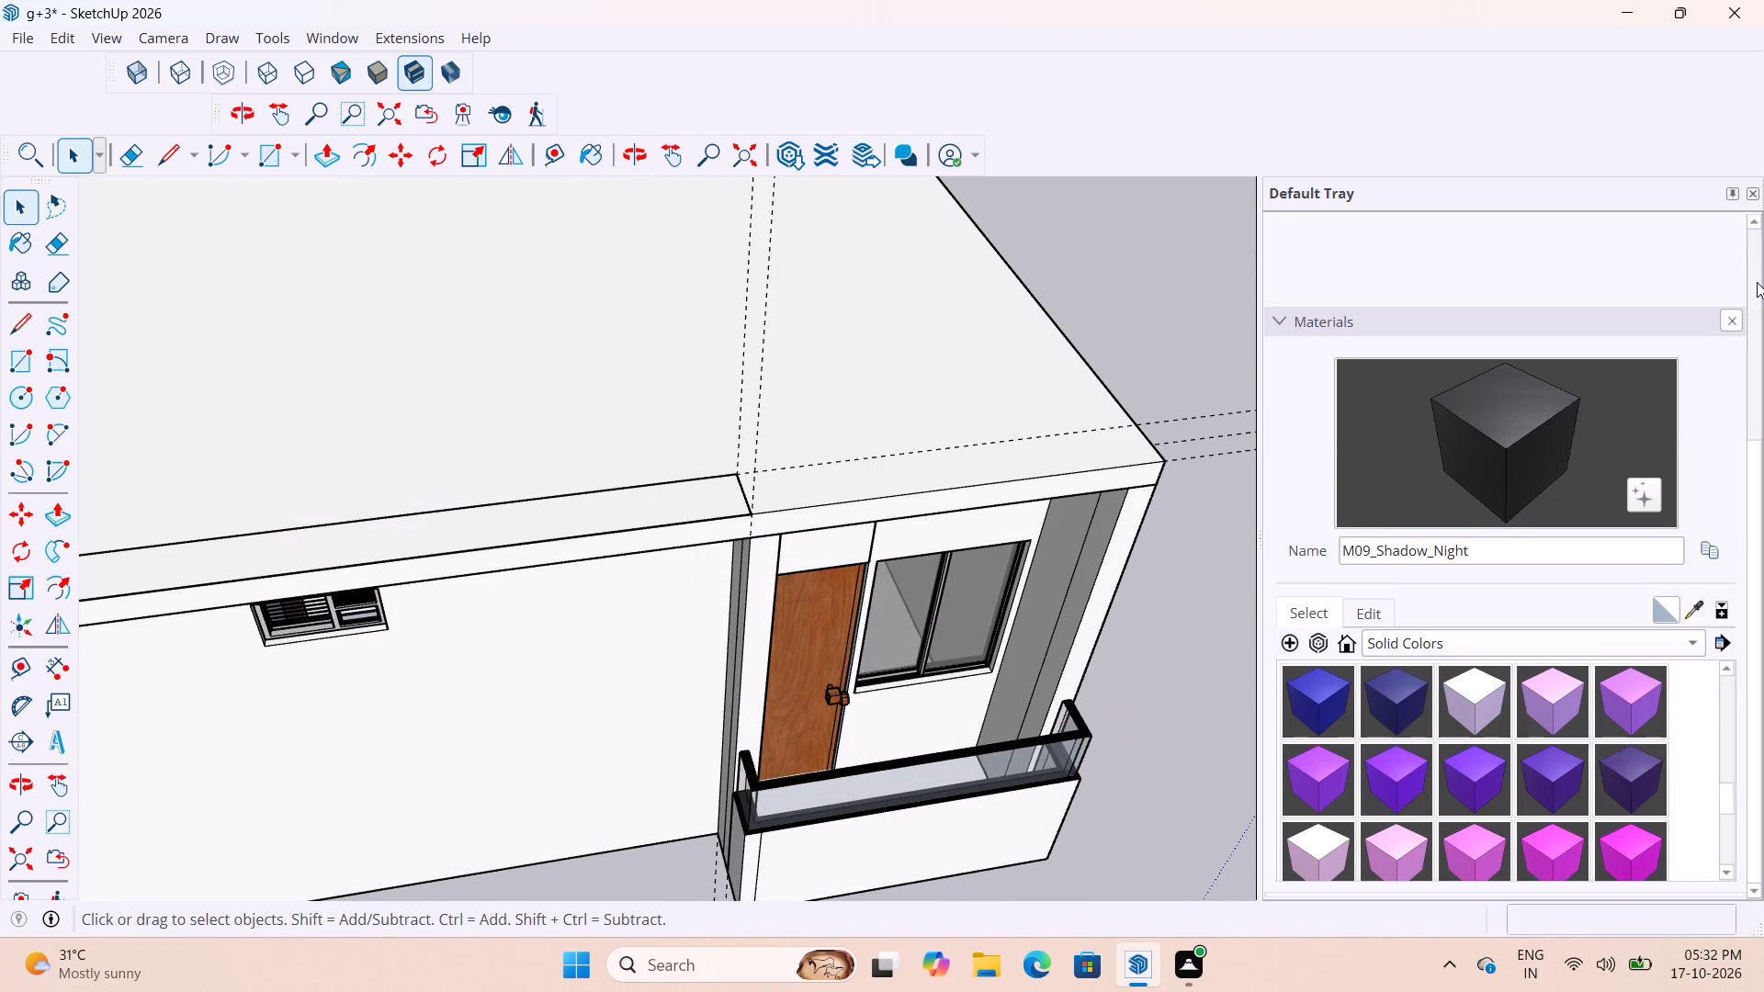
left_click(1758, 193)
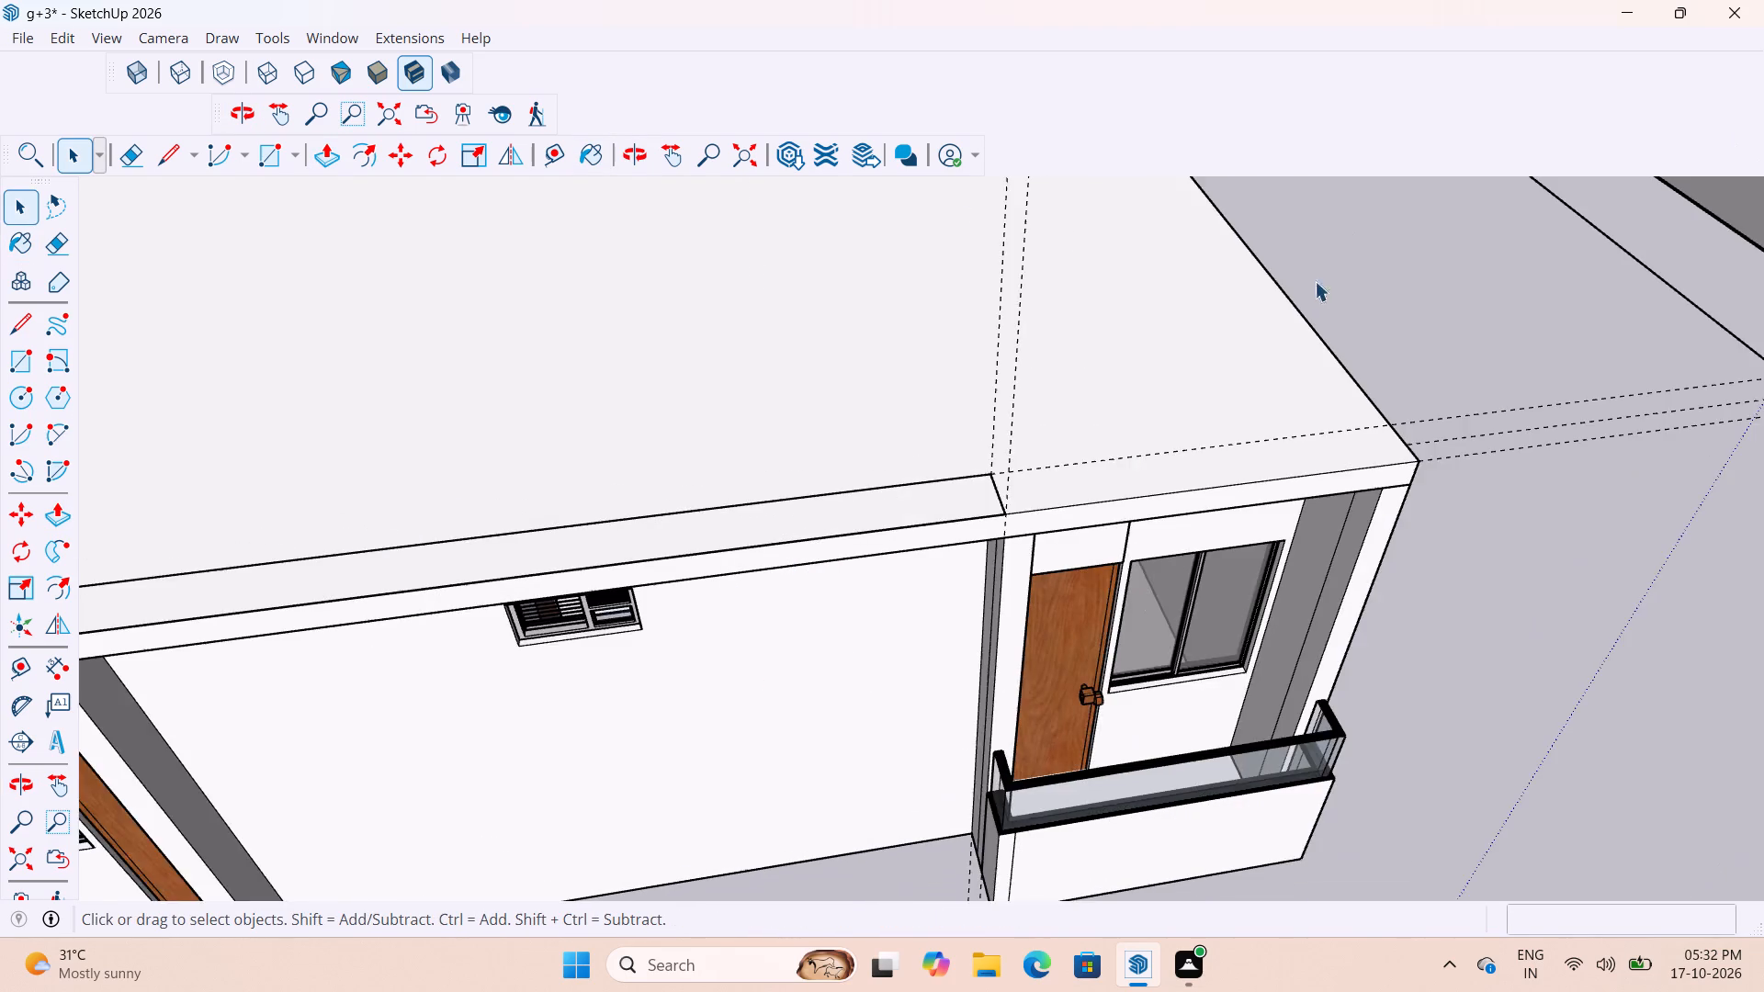
Delete the loose strip face between the two balconies on the slab top.
scroll(1385, 276, "down", 4)
middle_click_drag(1114, 548, 838, 662)
scroll(921, 594, "up", 6)
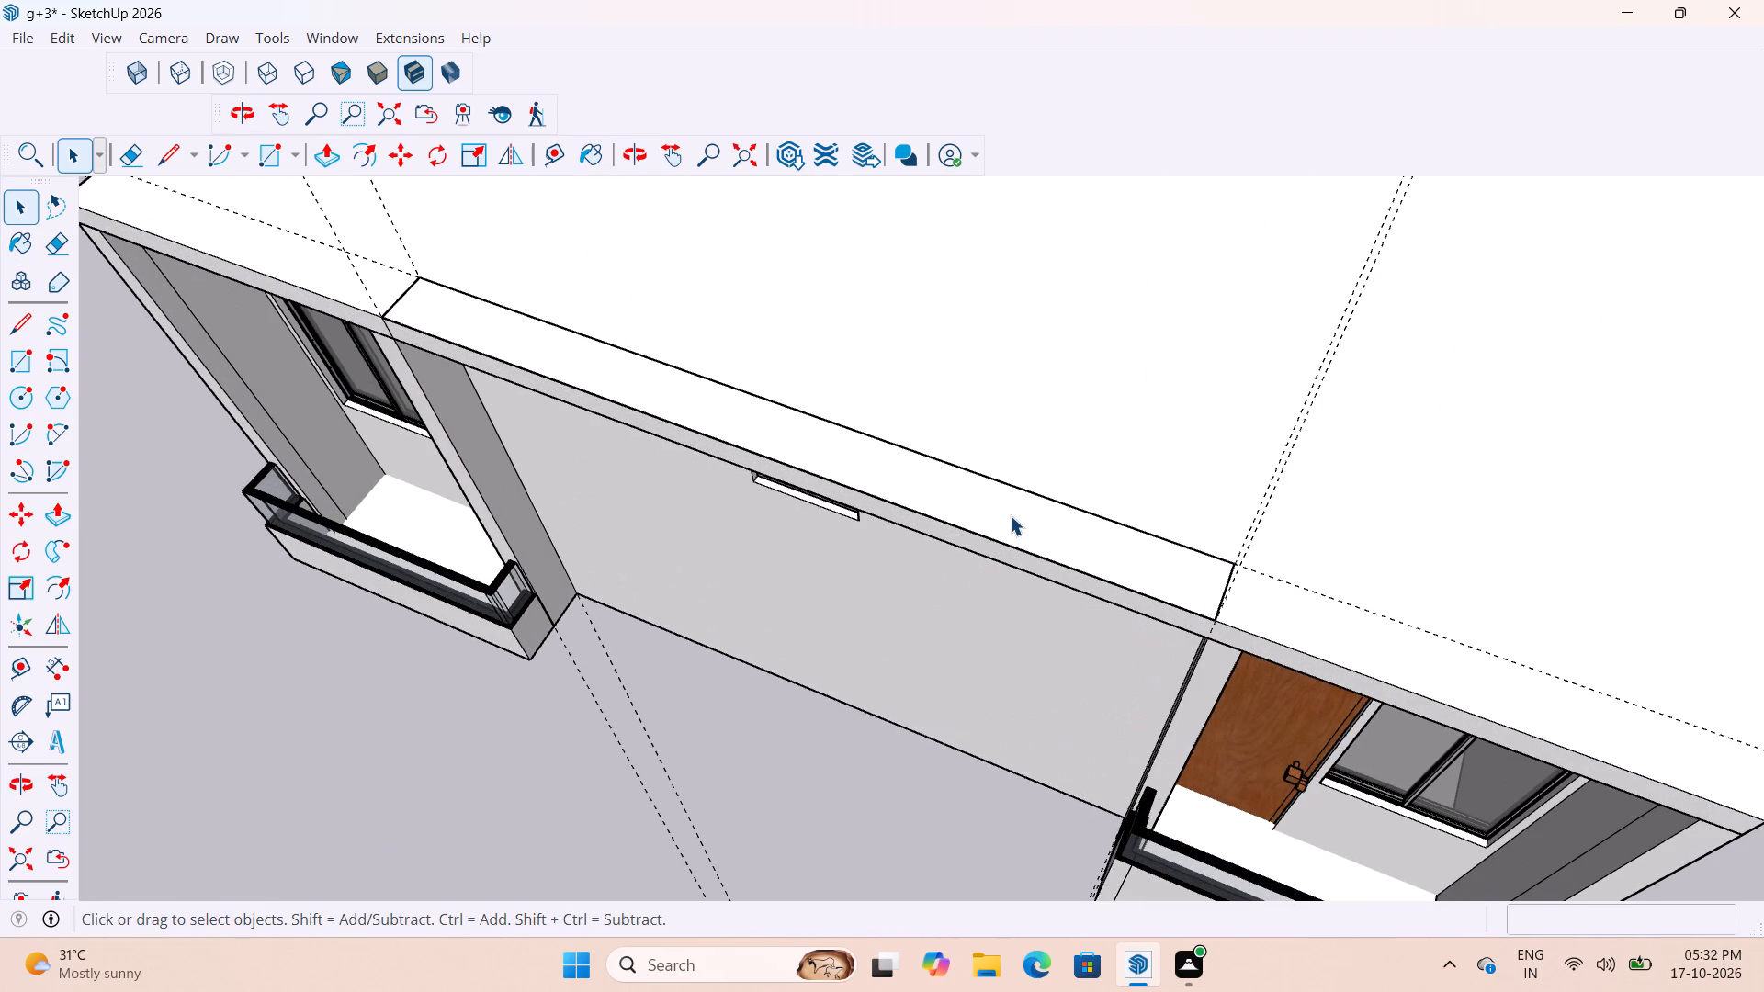
left_click(1010, 526)
key("Delete")
scroll(1009, 533, "down", 1)
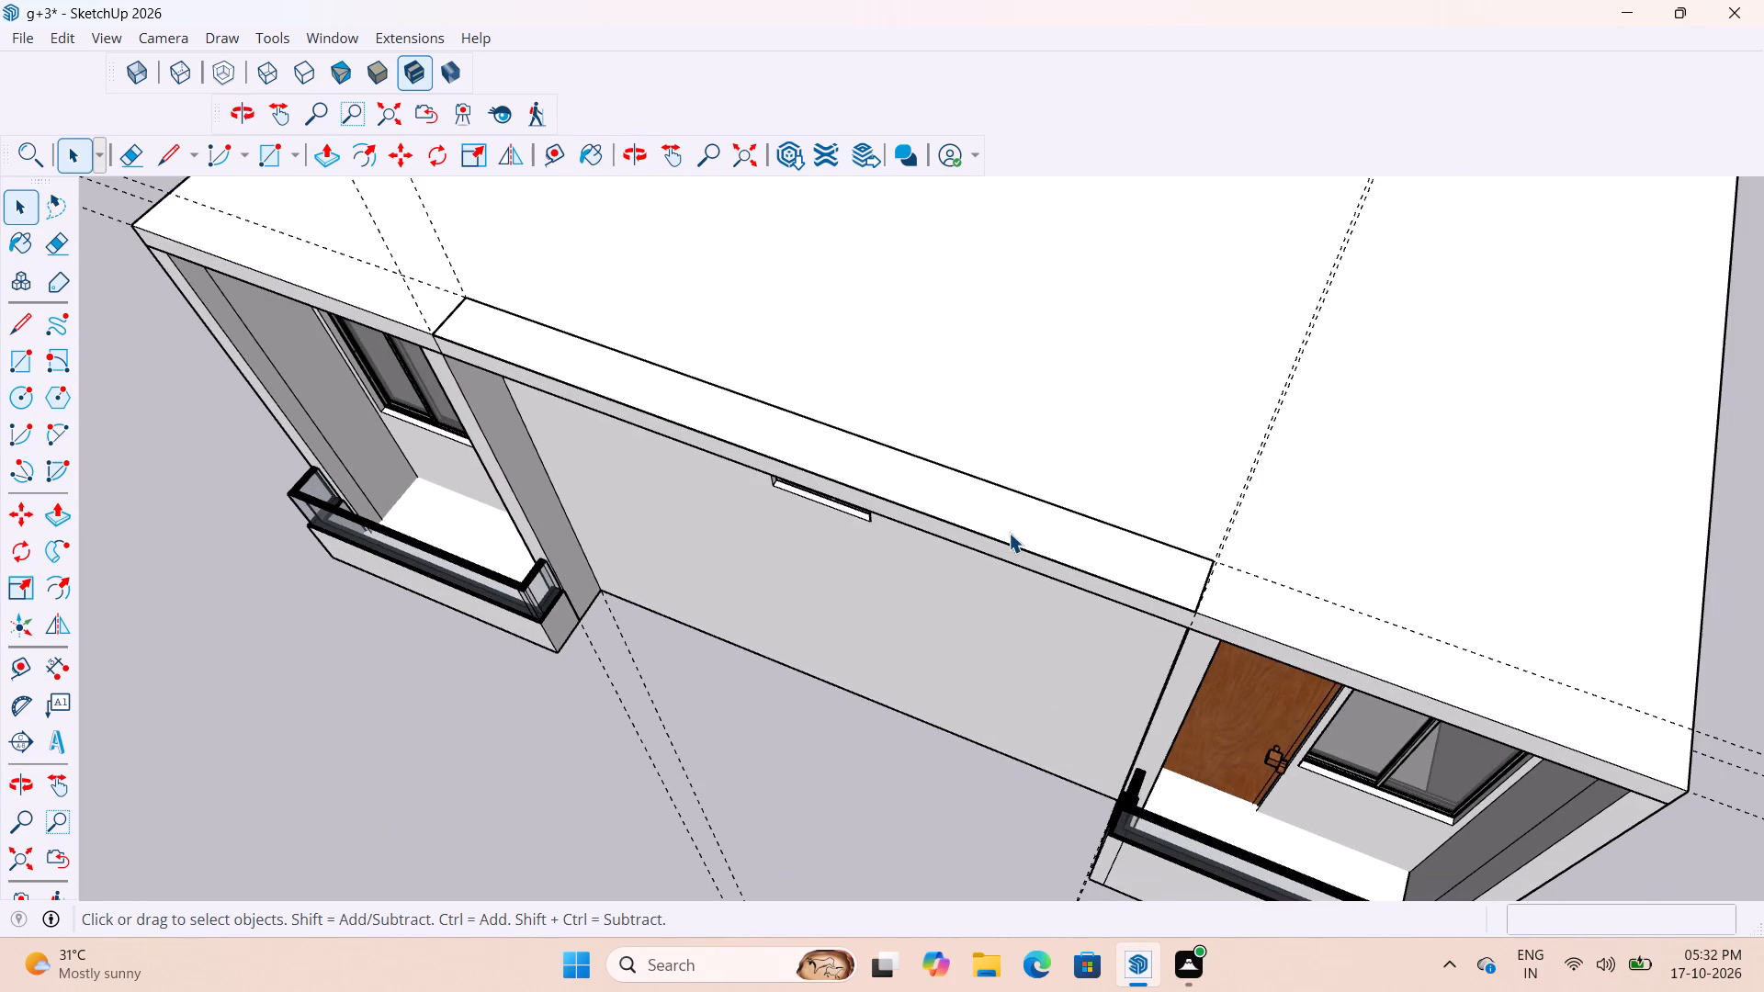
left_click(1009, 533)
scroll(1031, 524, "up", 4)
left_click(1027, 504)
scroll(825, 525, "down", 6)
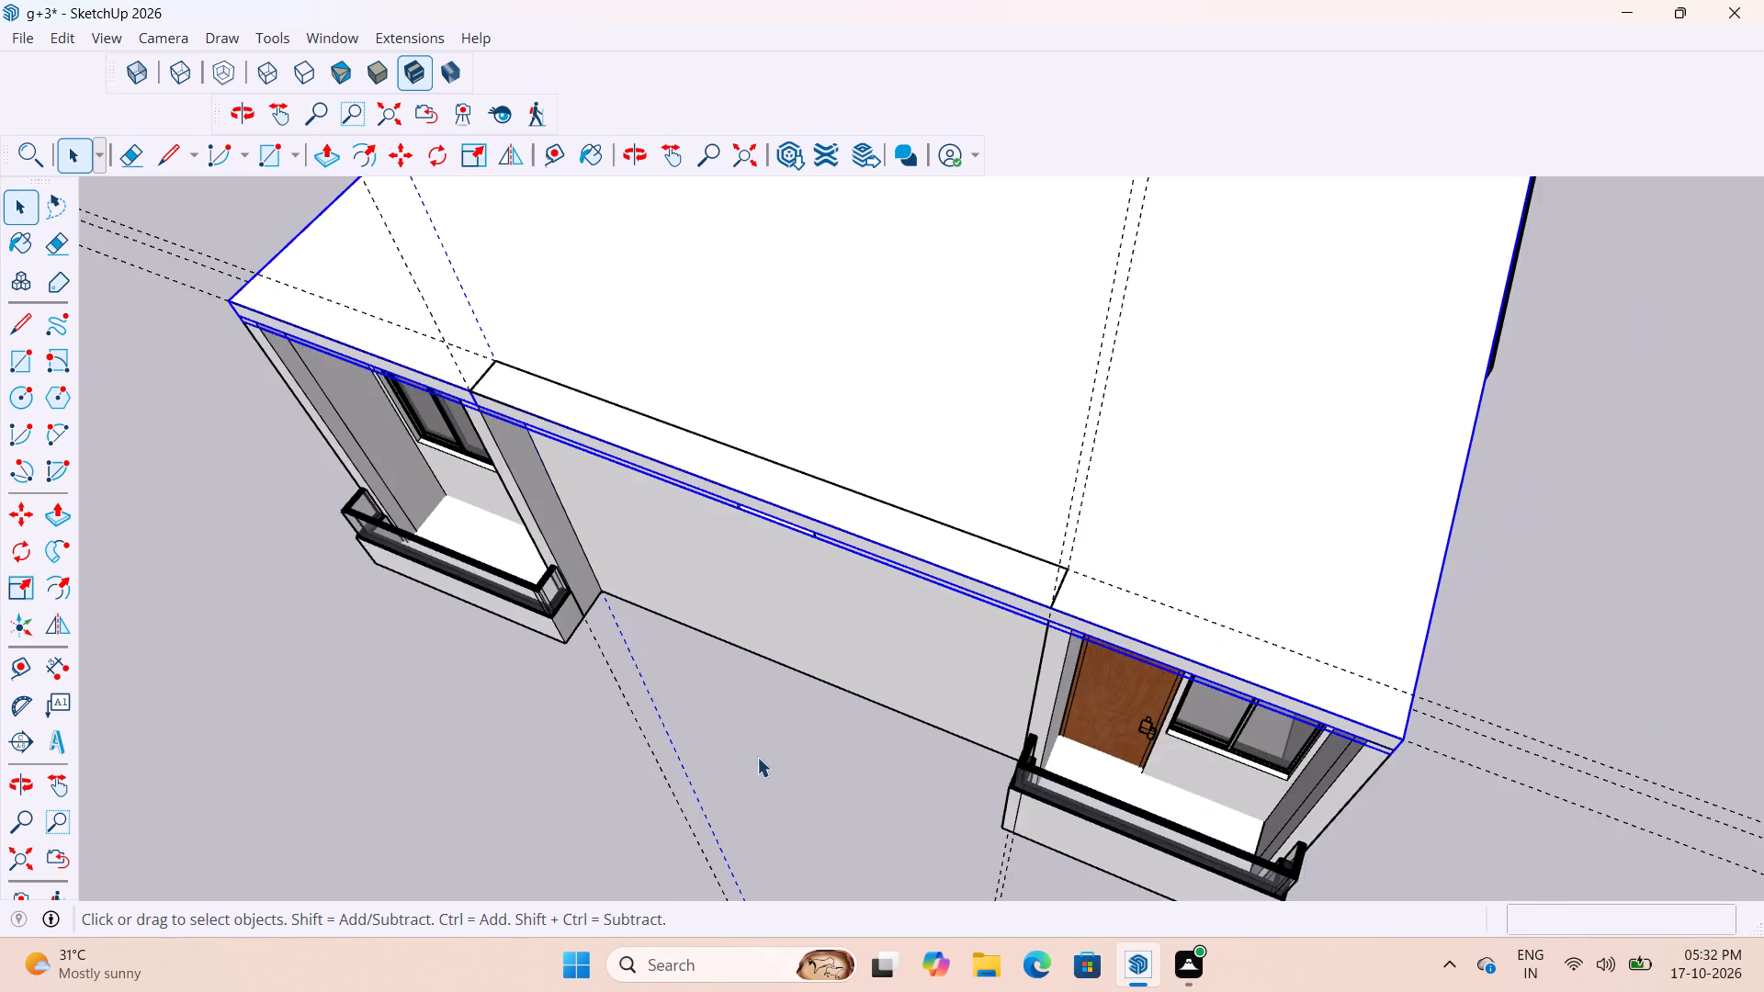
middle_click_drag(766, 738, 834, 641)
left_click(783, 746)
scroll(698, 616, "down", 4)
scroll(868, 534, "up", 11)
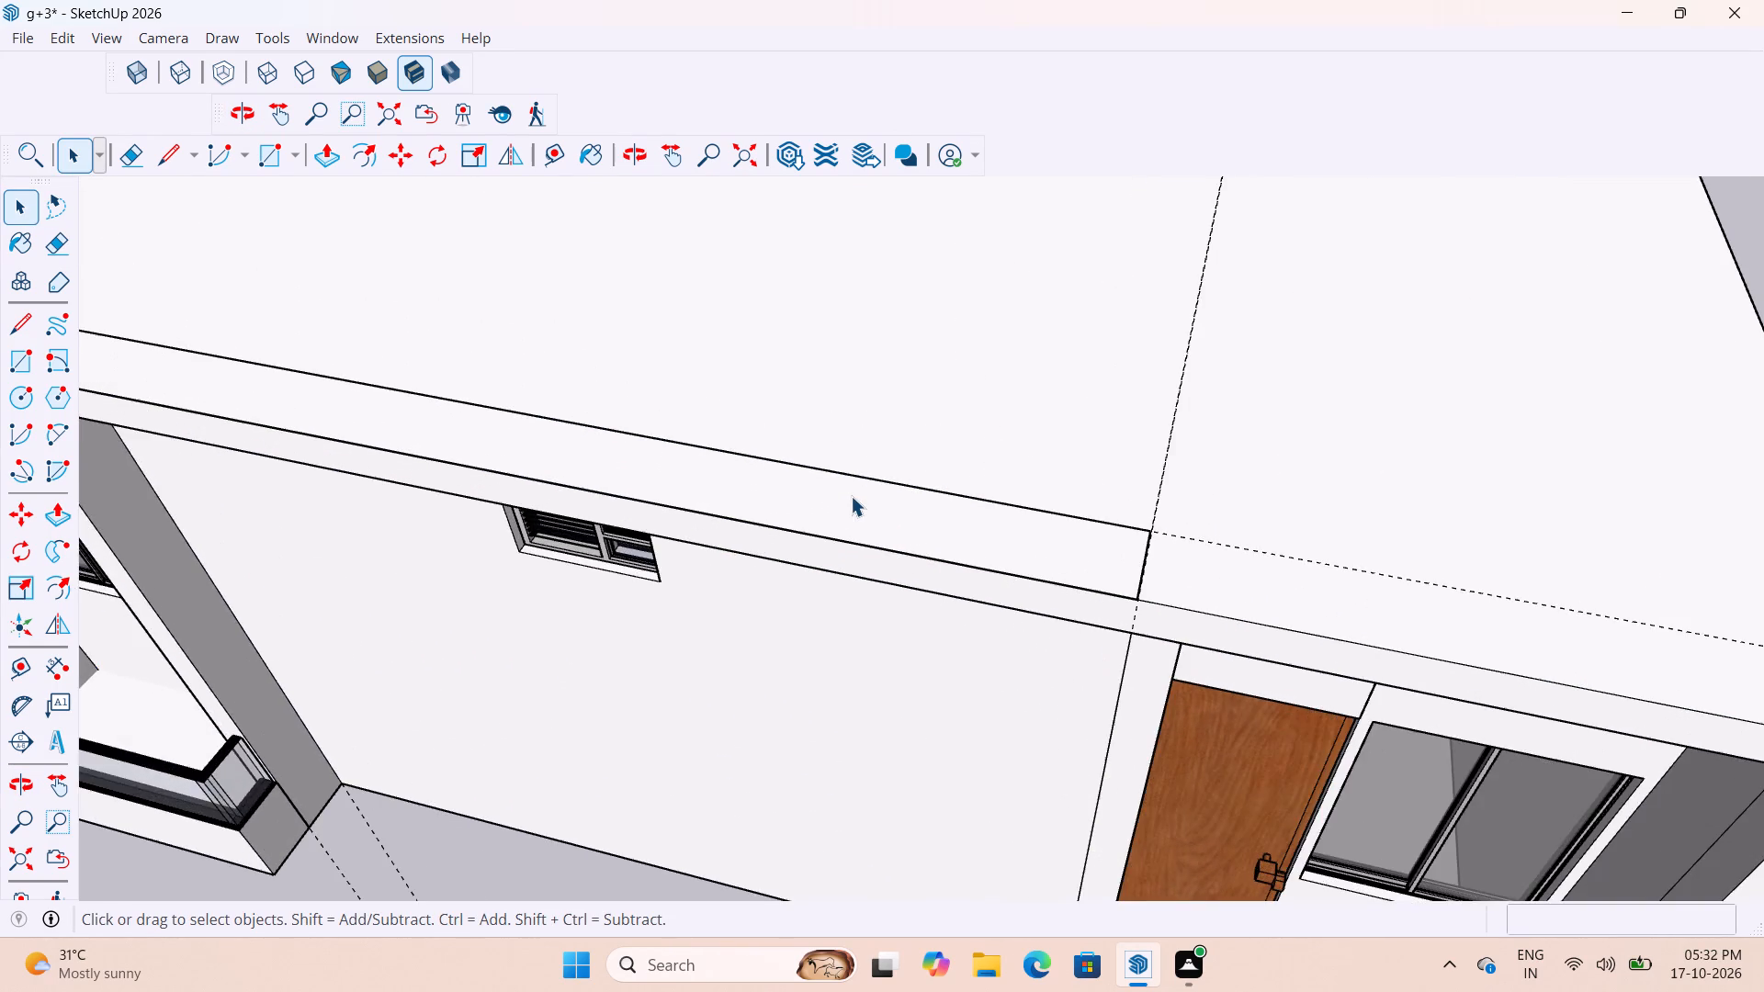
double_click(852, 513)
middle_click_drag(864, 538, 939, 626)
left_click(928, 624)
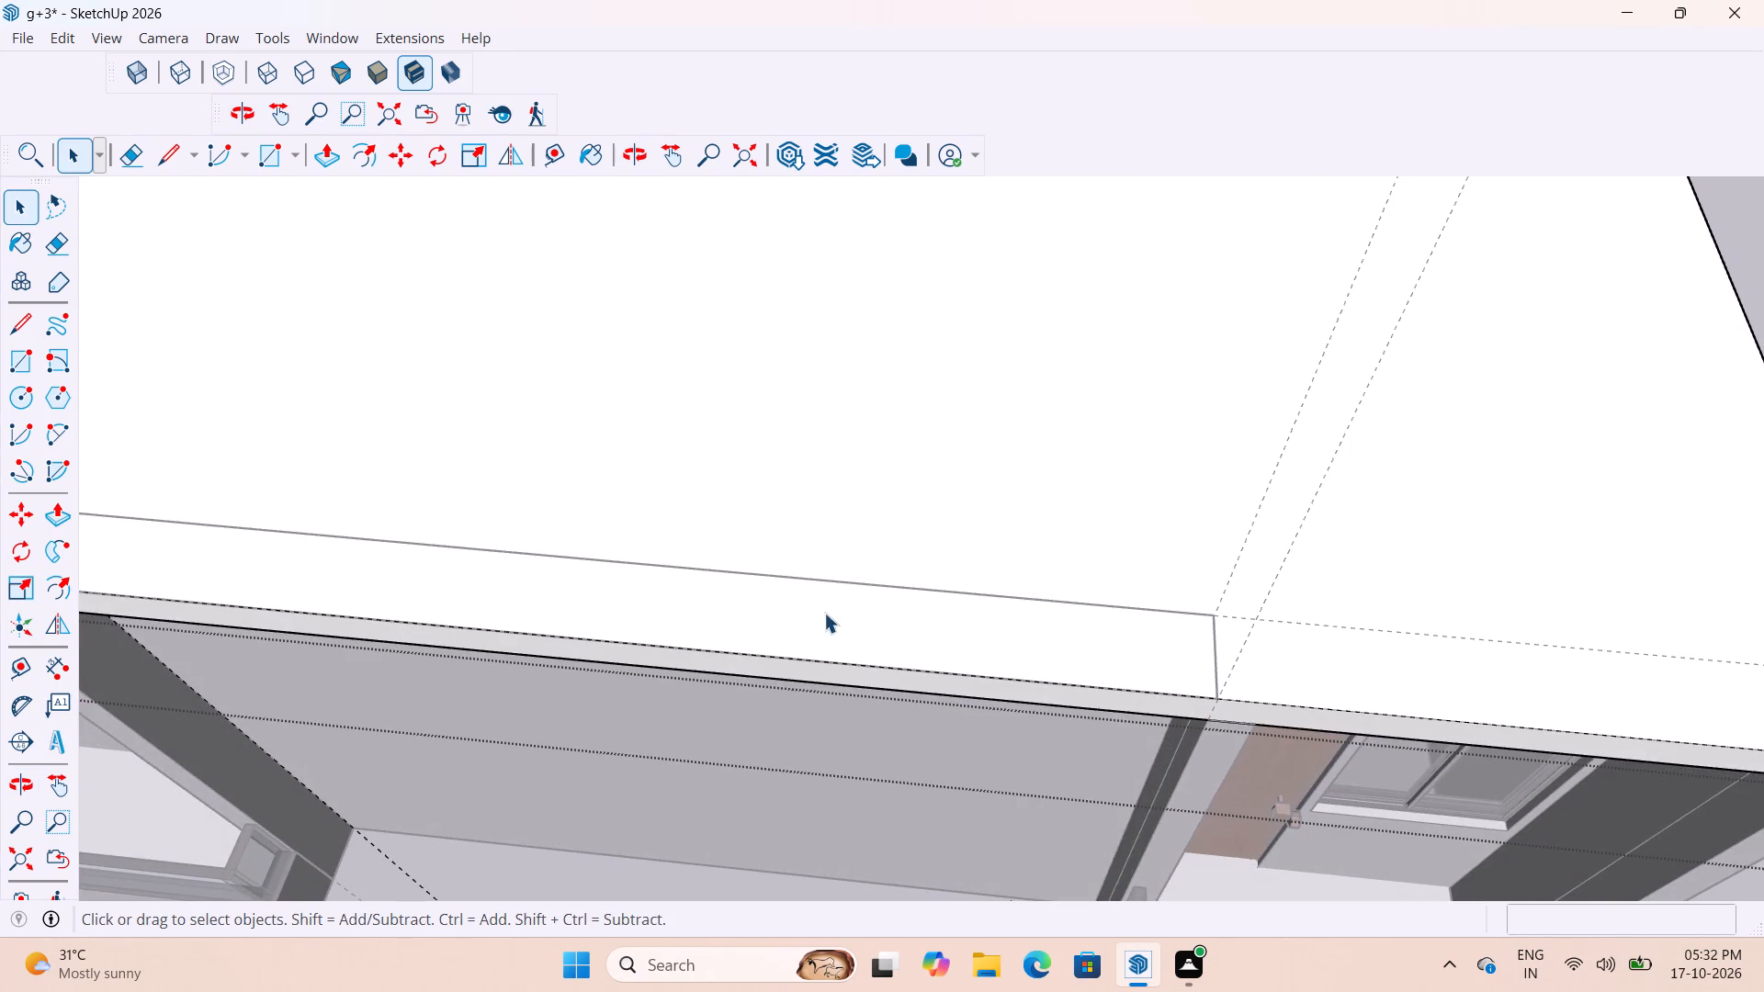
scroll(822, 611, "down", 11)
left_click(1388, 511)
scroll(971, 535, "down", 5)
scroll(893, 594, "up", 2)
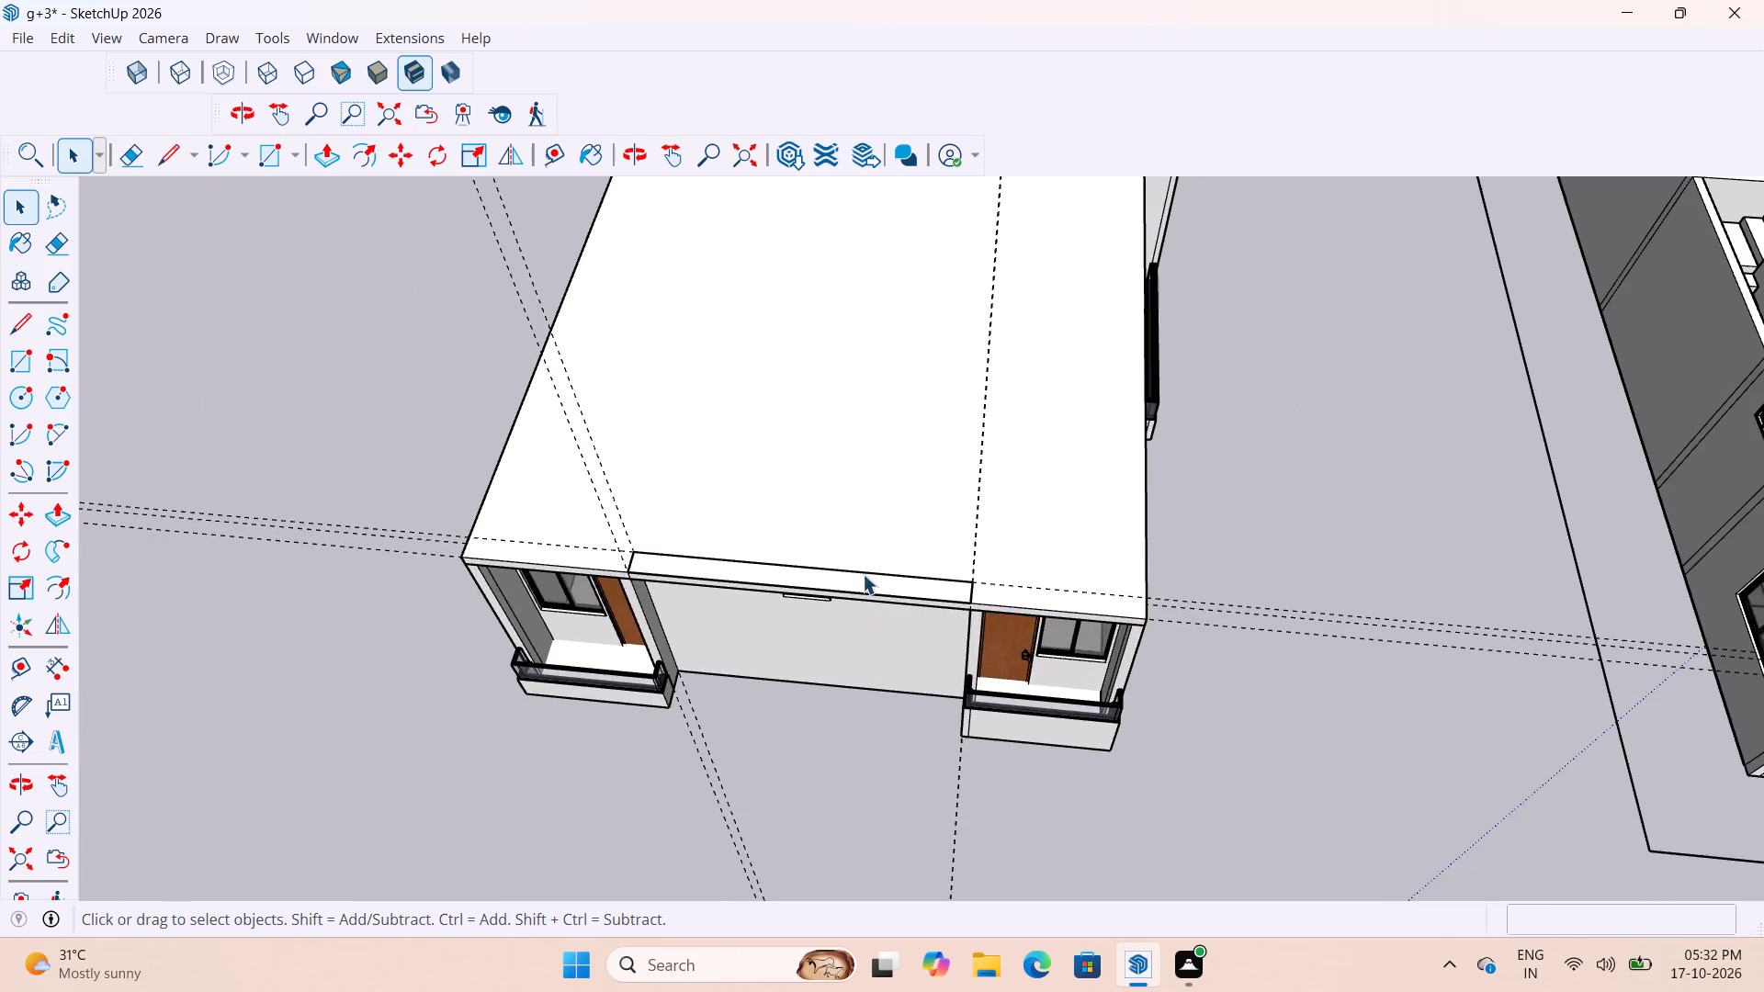
Open the roof slab group and draw a rectangle about 14' 5/16" by 11 15/16" on its top over the recess strip.
middle_click_drag(865, 588, 961, 714)
scroll(910, 710, "up", 8)
double_click(787, 581)
scroll(819, 556, "down", 5)
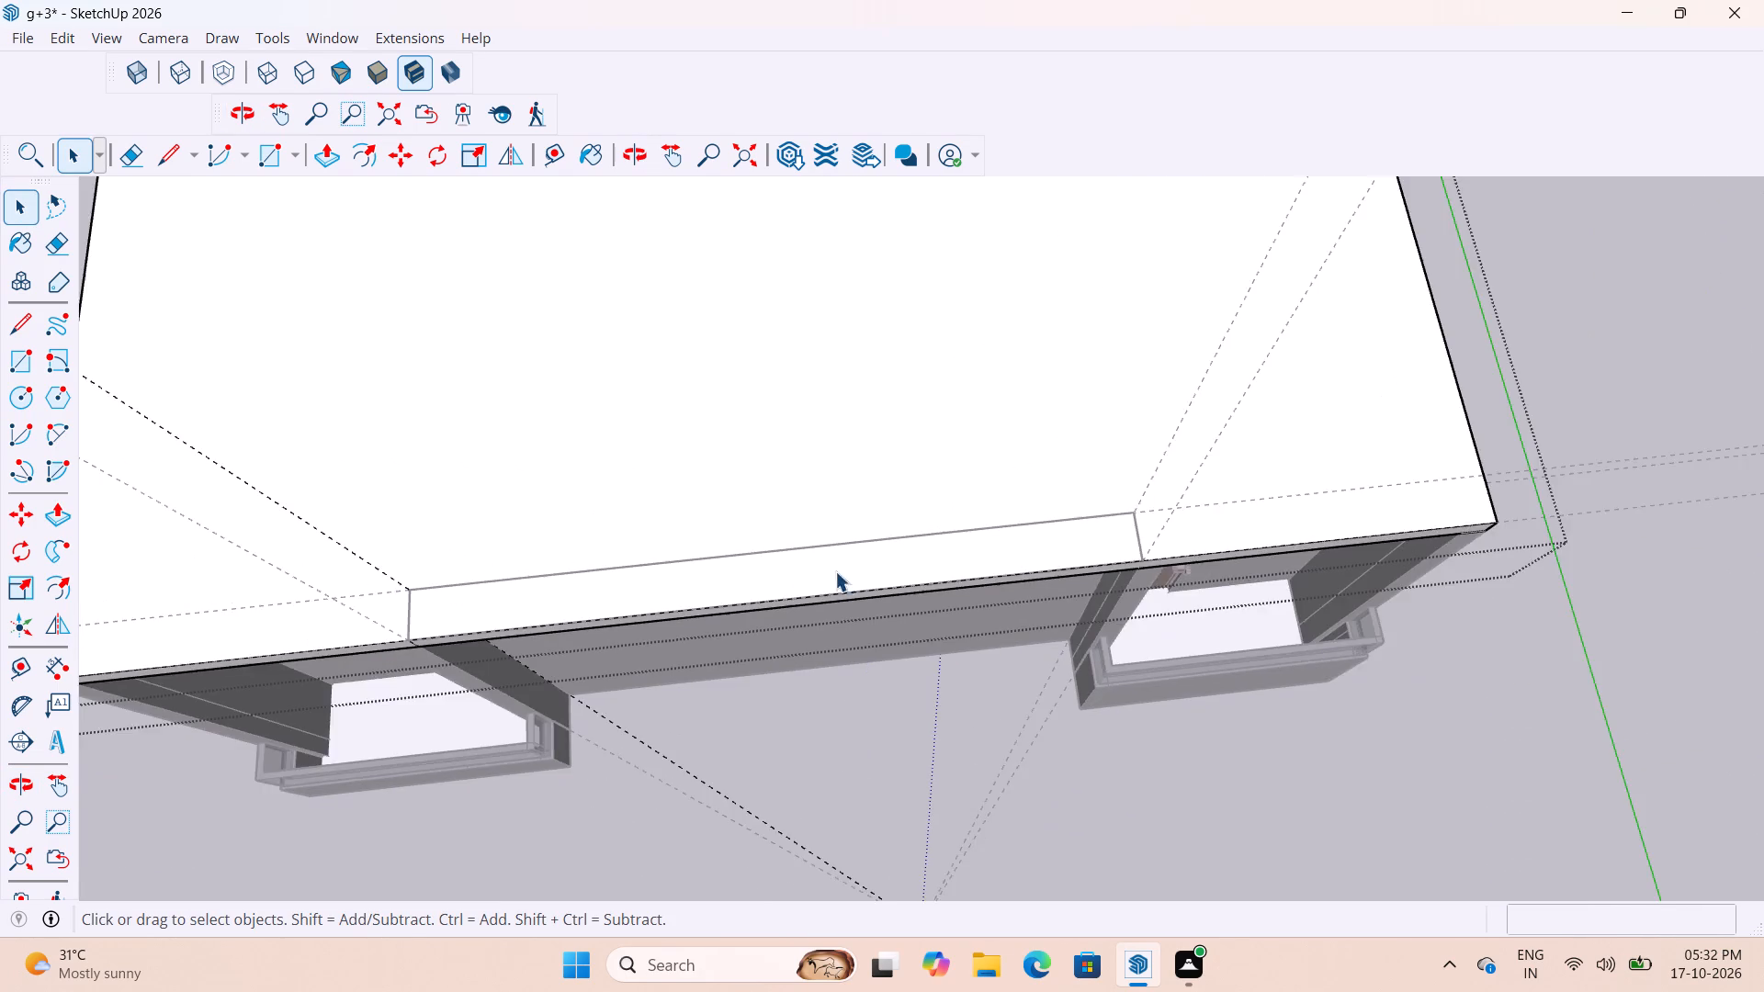
middle_click_drag(878, 592, 833, 645)
scroll(560, 637, "up", 2)
key("r")
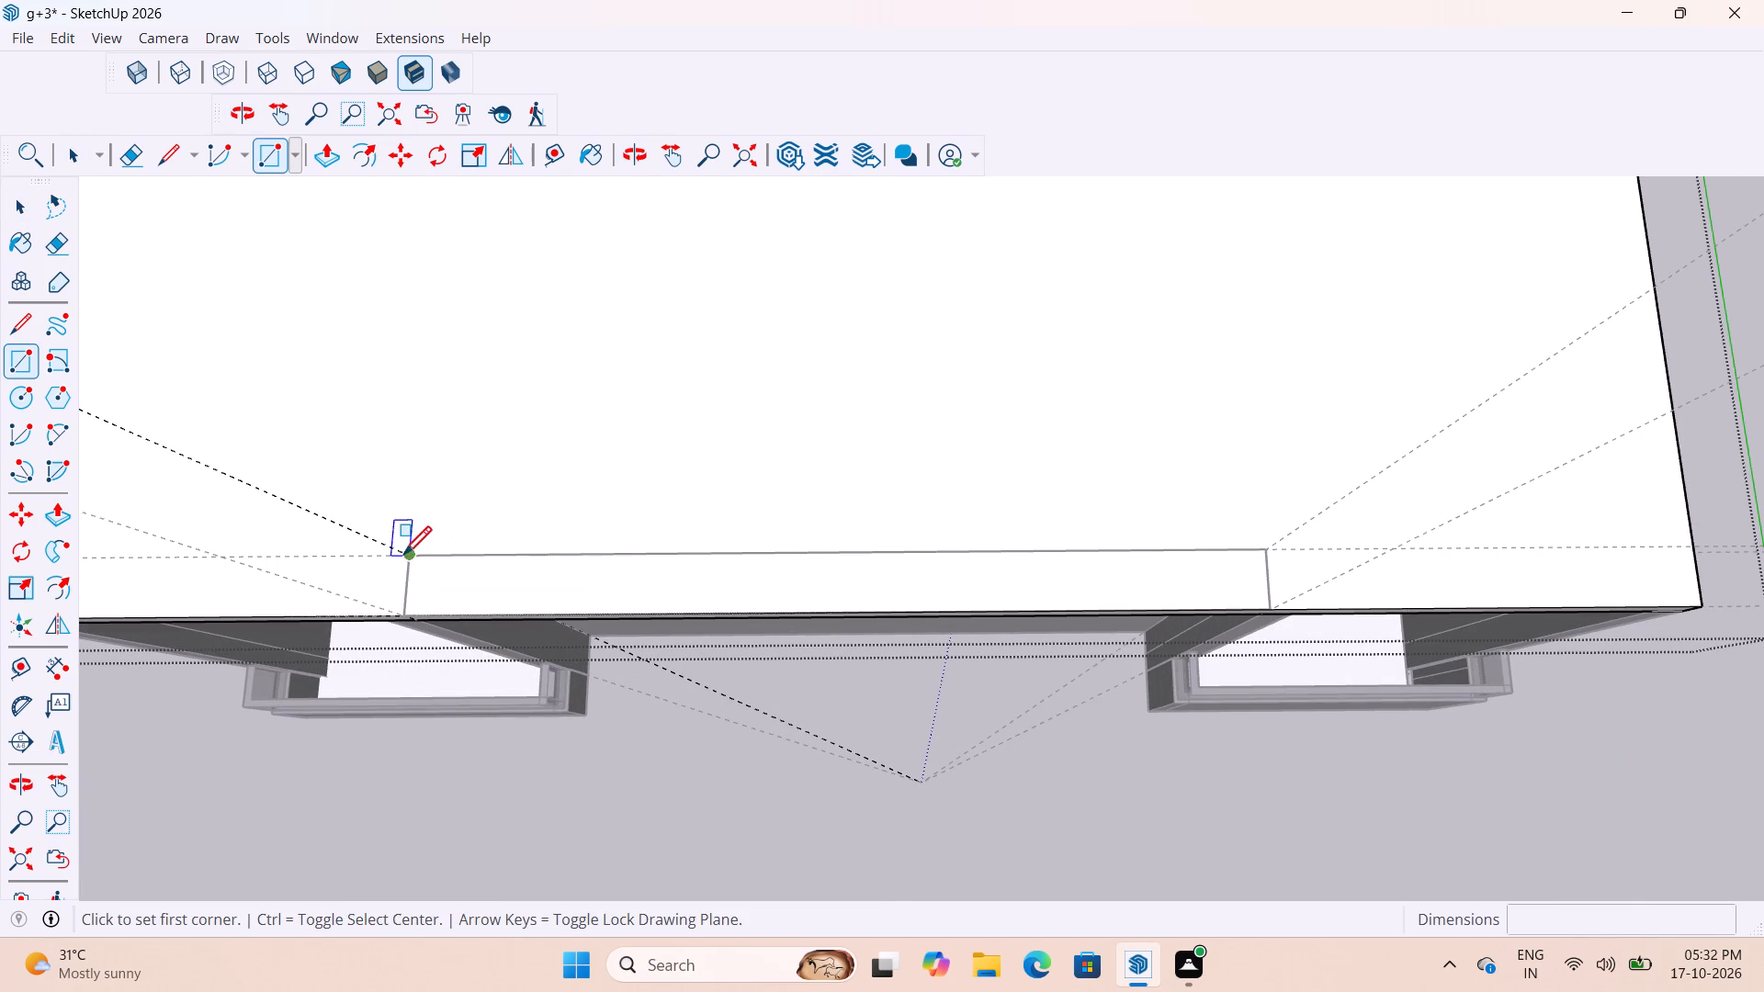
left_click(407, 564)
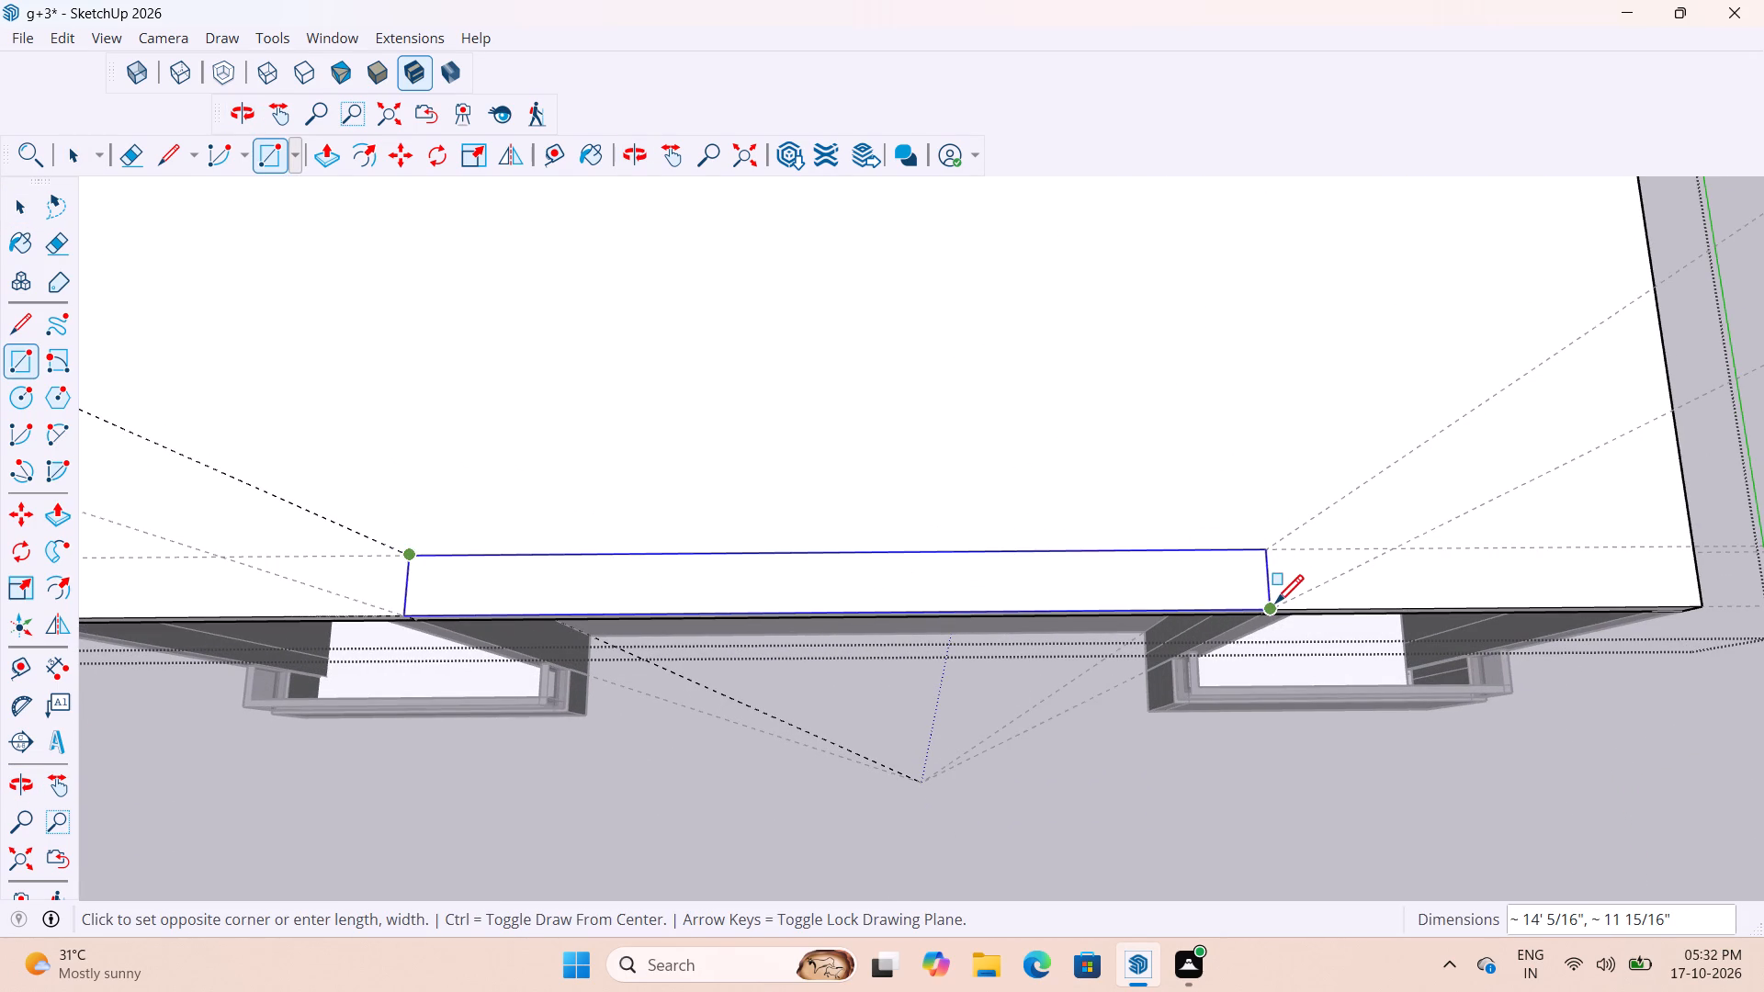
left_click(1275, 606)
Delete the recess strip face from the slab group's top.
key("space")
left_click(1120, 581)
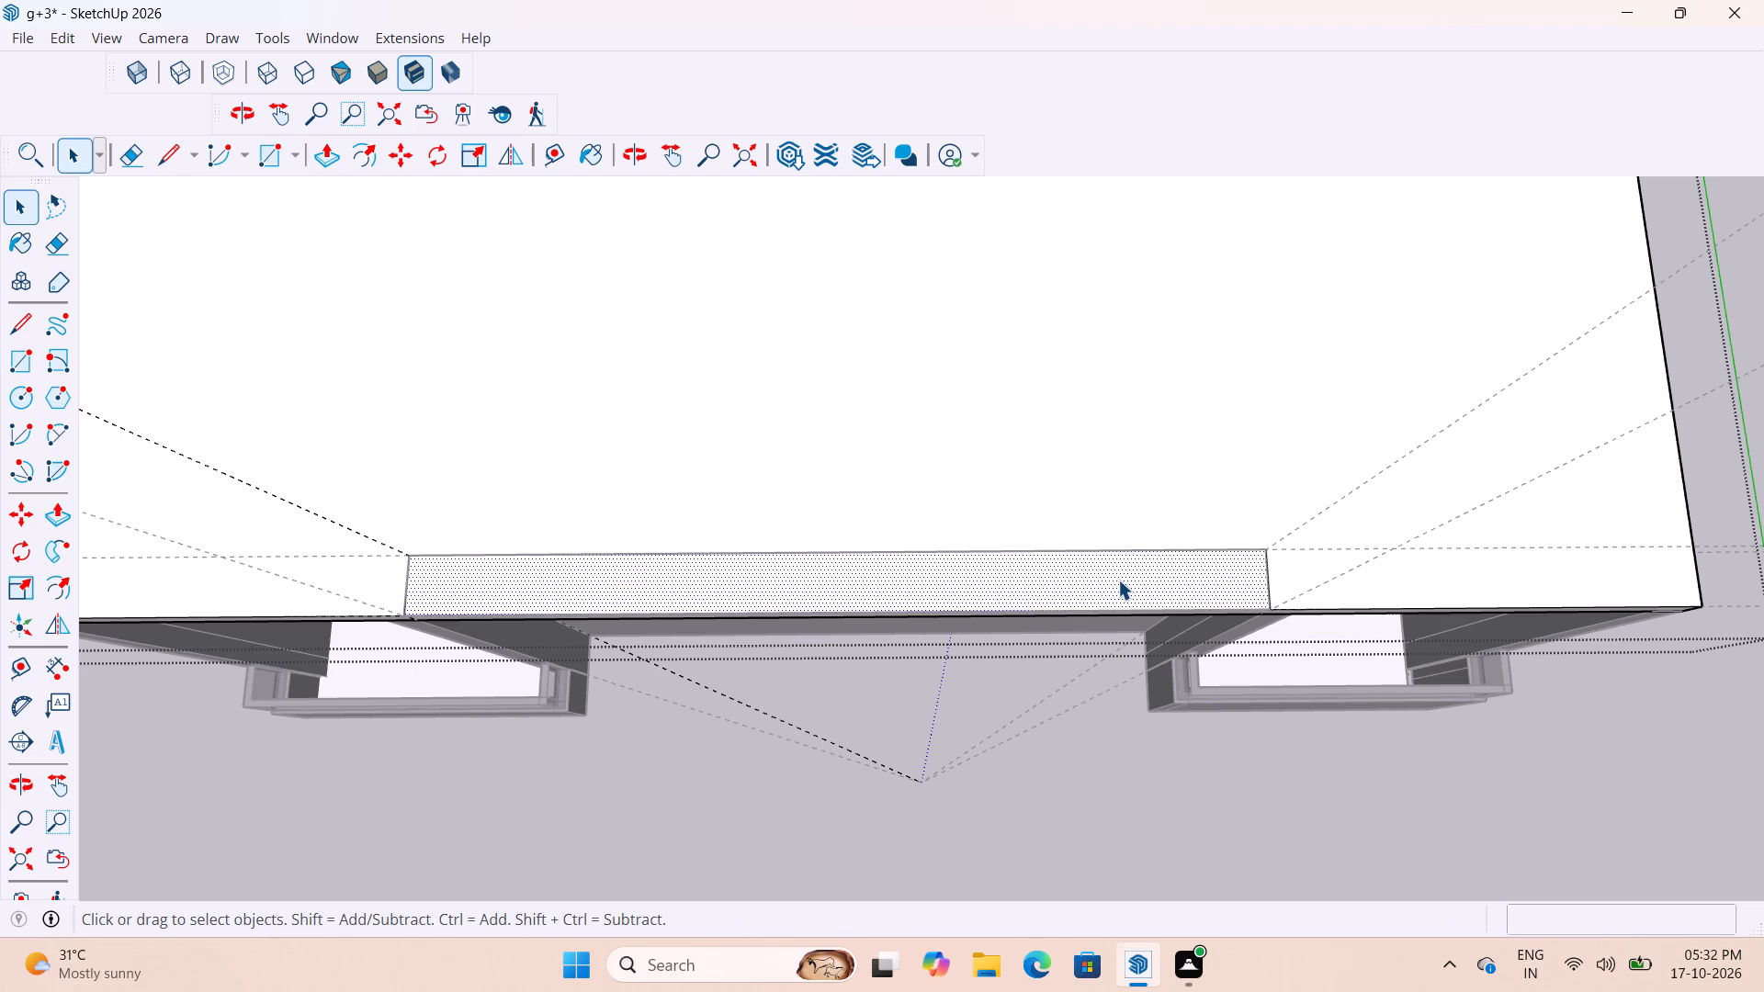
key("Delete")
Delete the slab's underside face behind the recess strip opening and close the slab group.
scroll(1109, 570, "down", 5)
middle_click_drag(1044, 766, 997, 657)
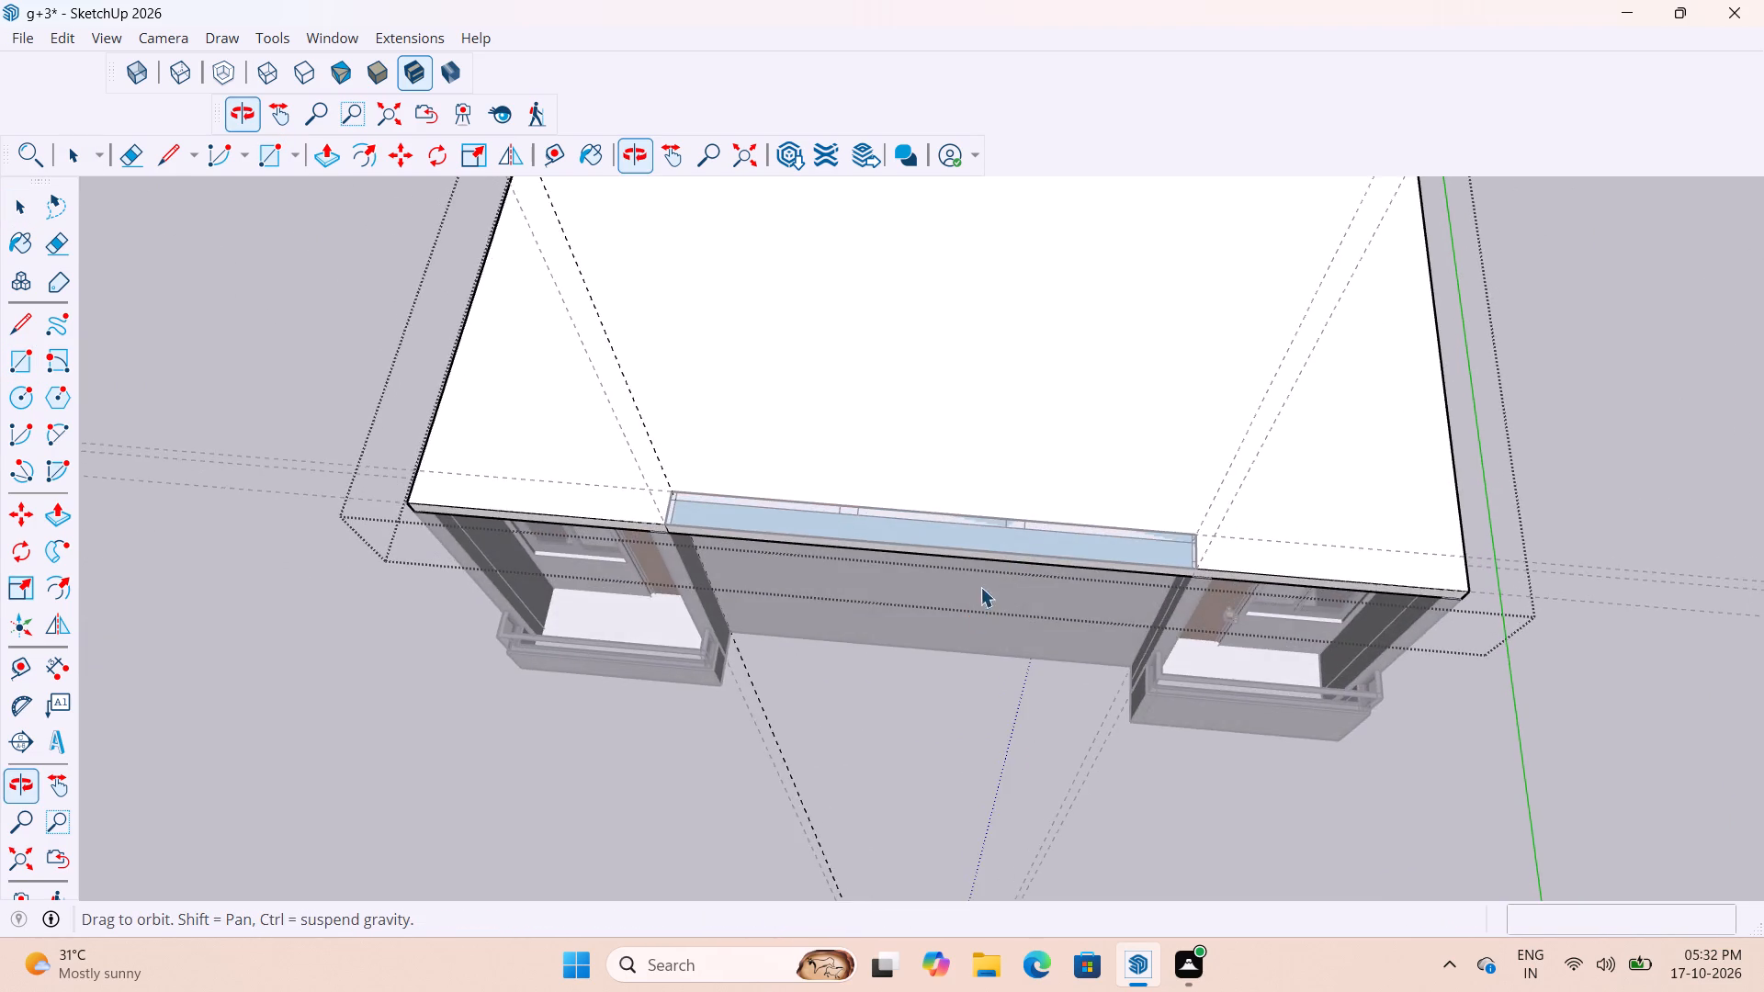
scroll(1027, 538, "up", 4)
middle_click_drag(1038, 550, 1069, 608)
scroll(1038, 550, "down", 1)
left_click(1053, 591)
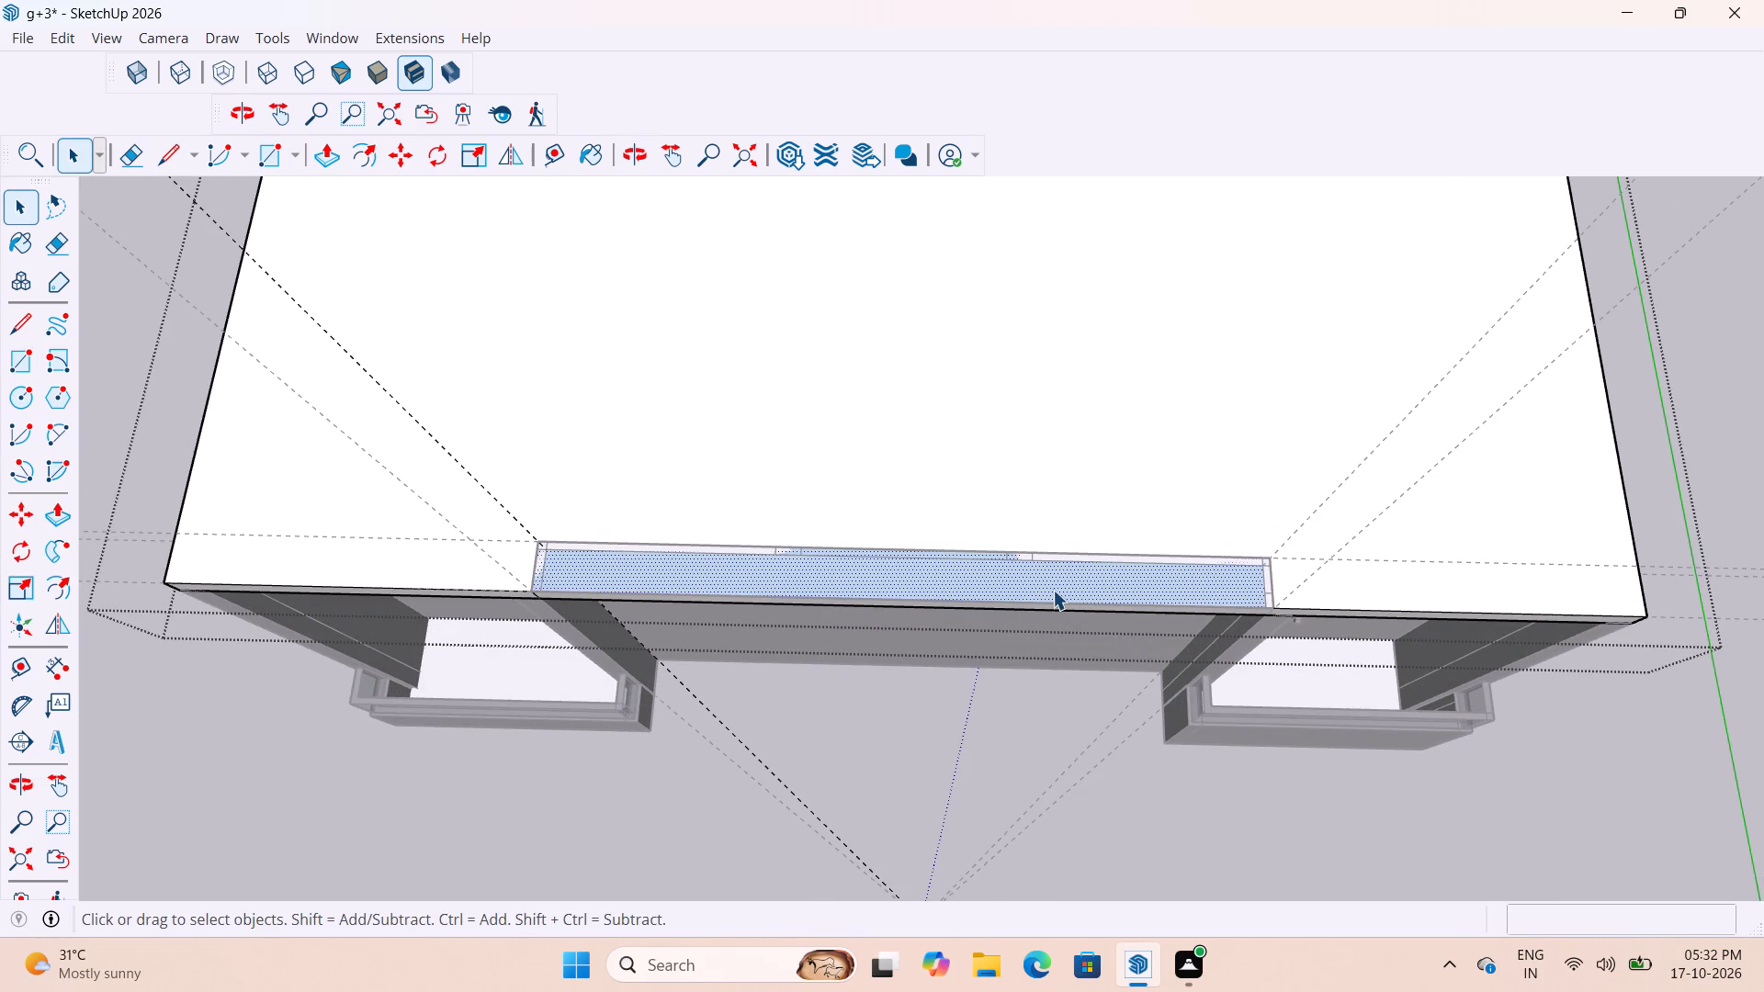
key("Delete")
scroll(1051, 590, "down", 5)
left_click(1128, 800)
Delete the loose rectangle edge along the slab's outer top edge between the balconies.
middle_click_drag(1115, 727, 1043, 498)
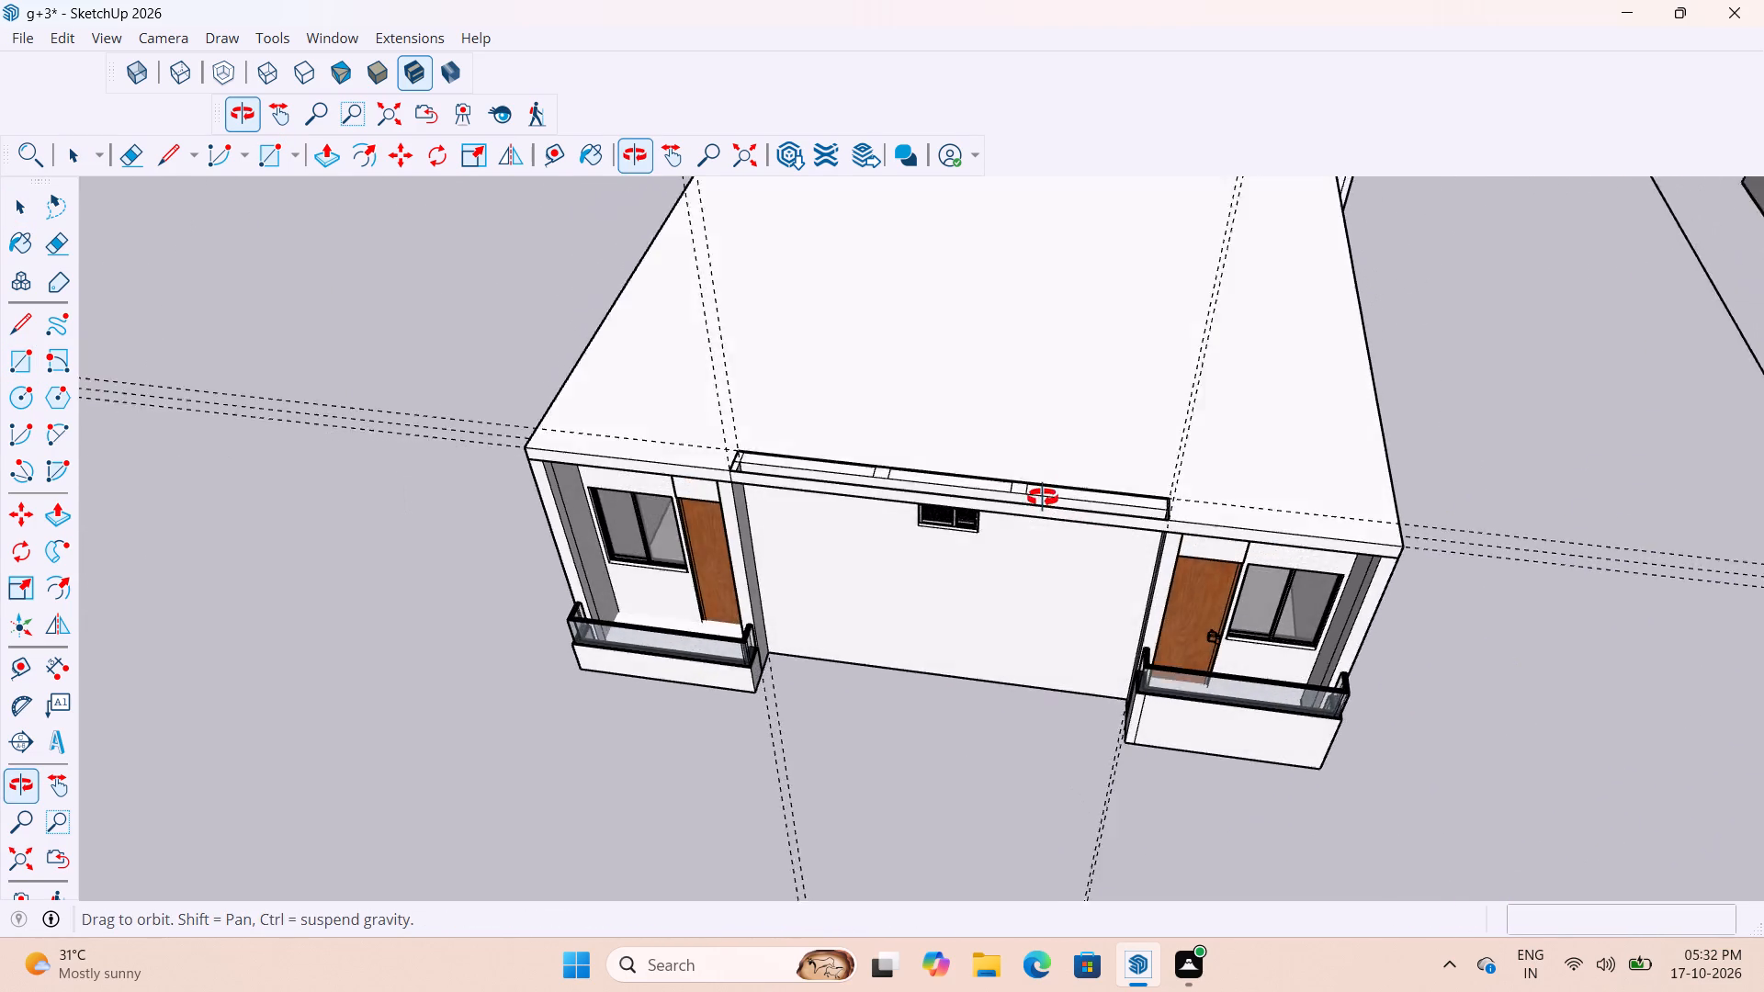
middle_click_drag(1043, 498, 1024, 440)
scroll(868, 418, "up", 6)
middle_click_drag(792, 505, 584, 734)
scroll(797, 462, "up", 3)
scroll(723, 532, "down", 3)
scroll(635, 561, "up", 7)
middle_click_drag(645, 467, 885, 318)
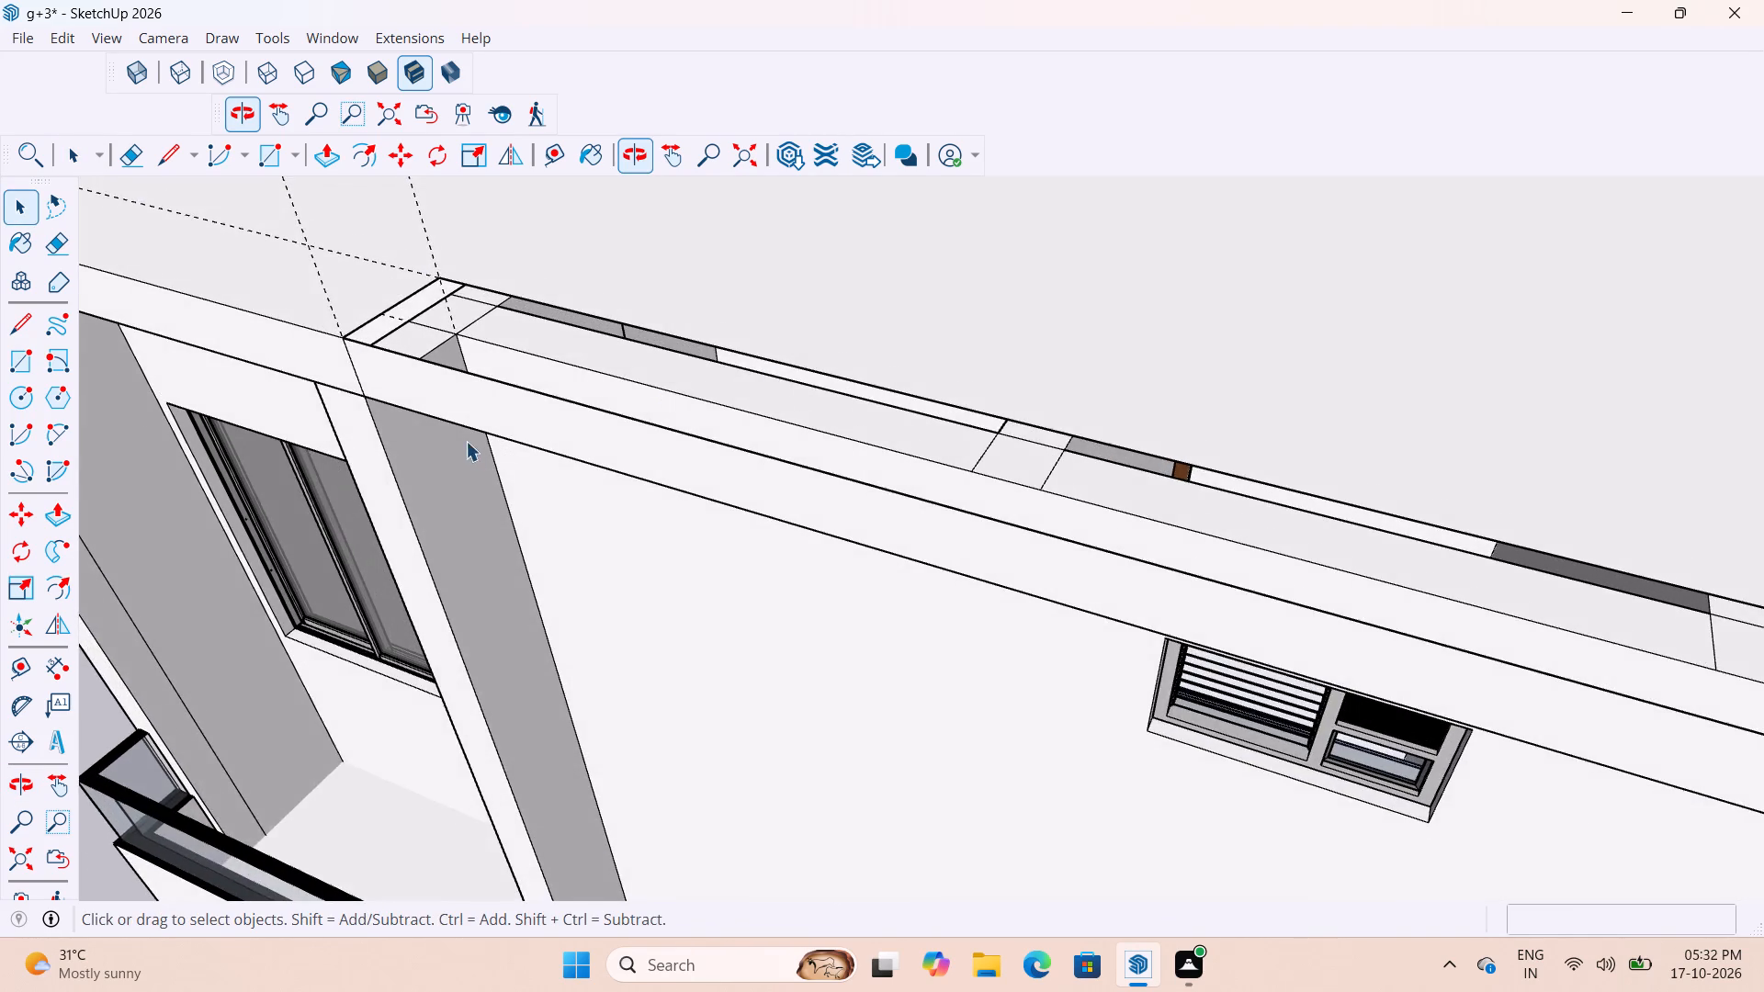
scroll(466, 435, "up", 3)
left_click(554, 373)
key("Delete")
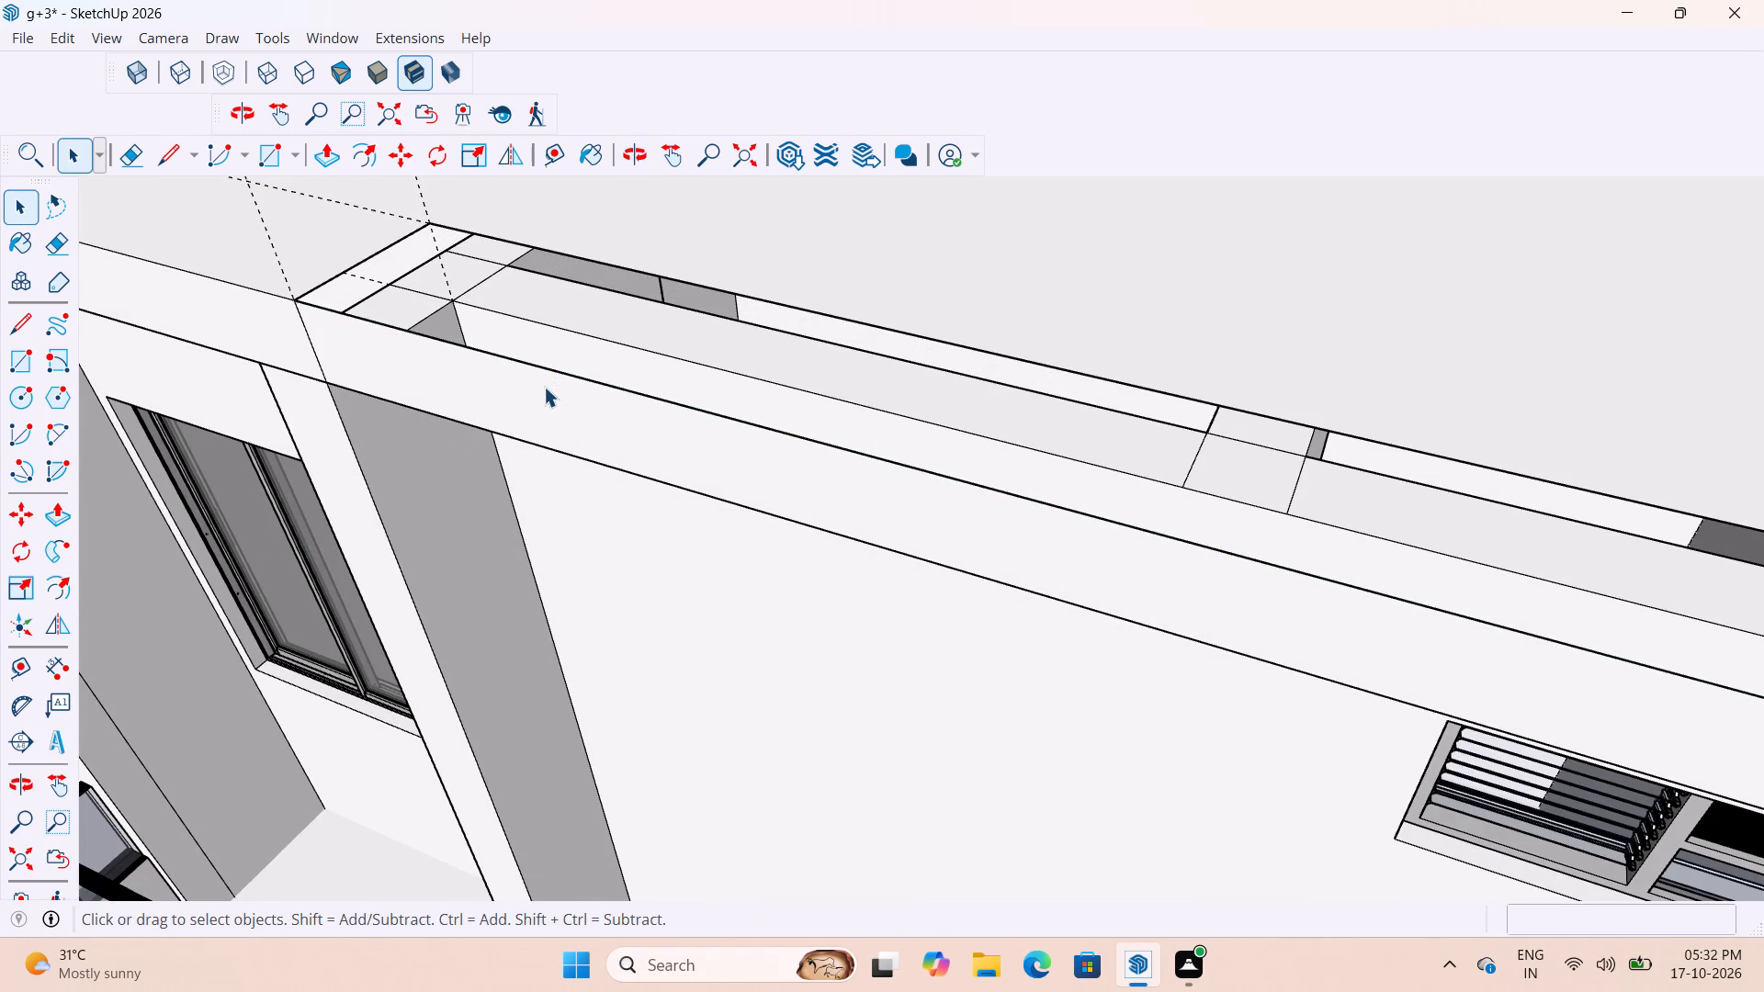
Inside the slab group, delete the outer top and bottom edges spanning the recess between the balconies.
left_click(623, 386)
double_click(623, 403)
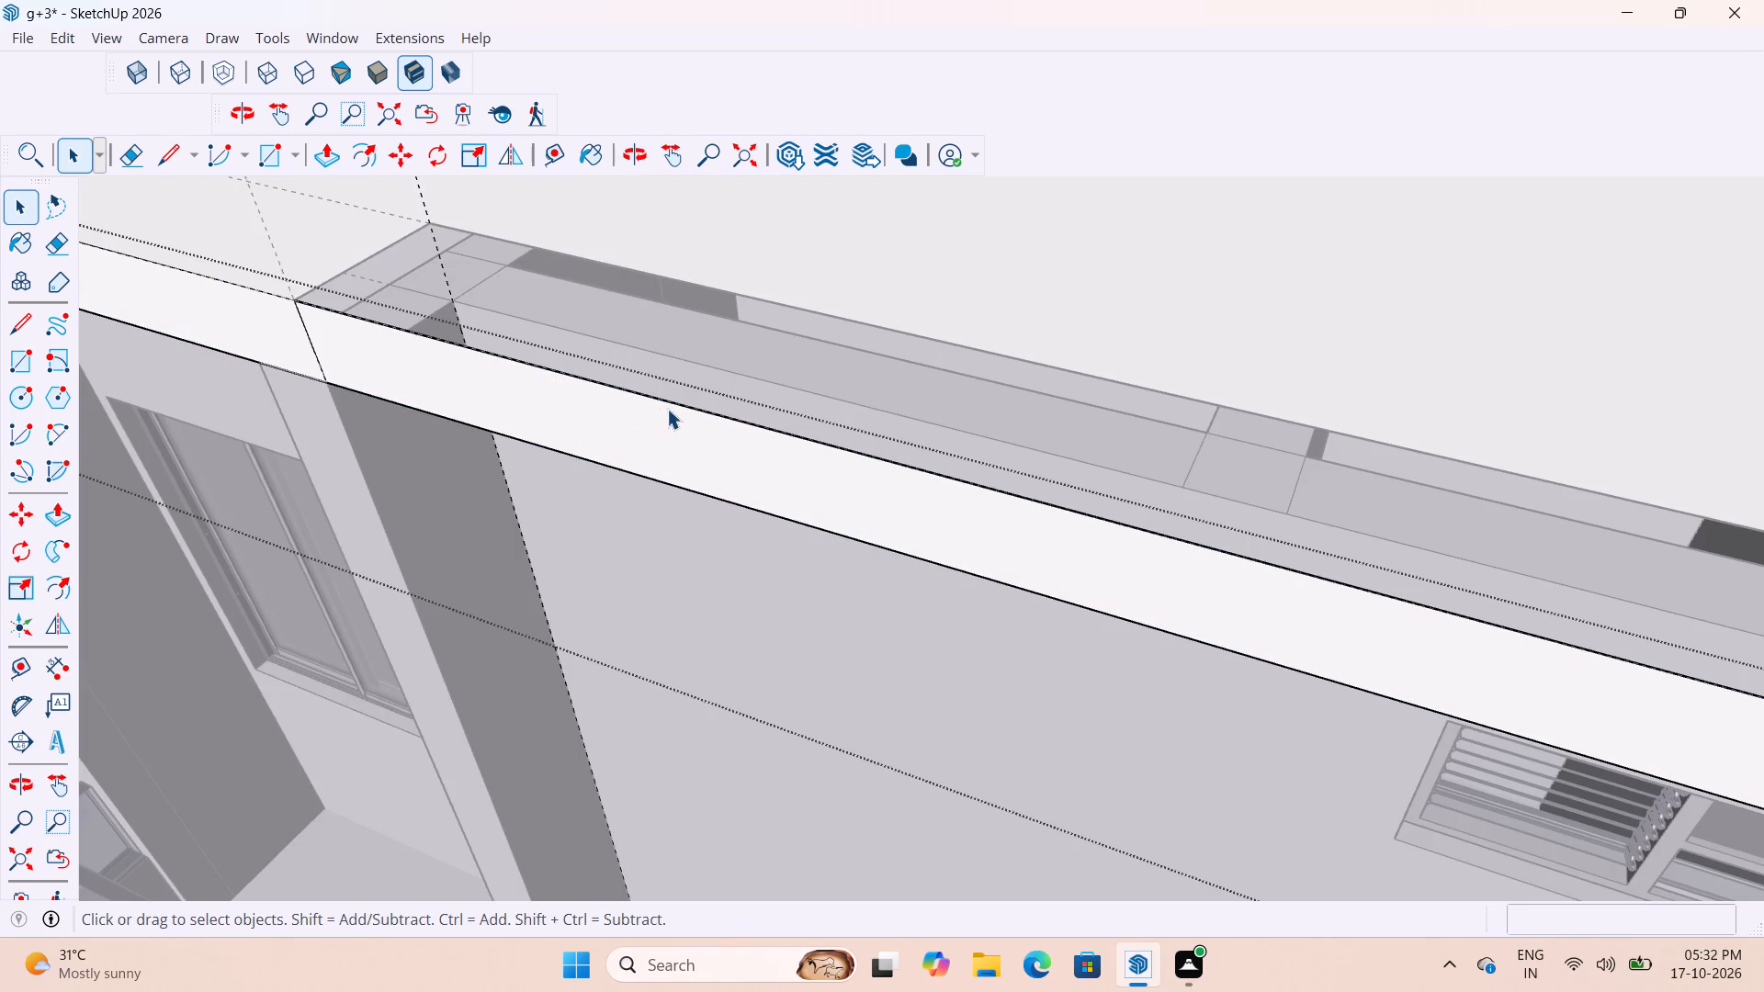
left_click(678, 403)
key("Delete")
left_click(638, 477)
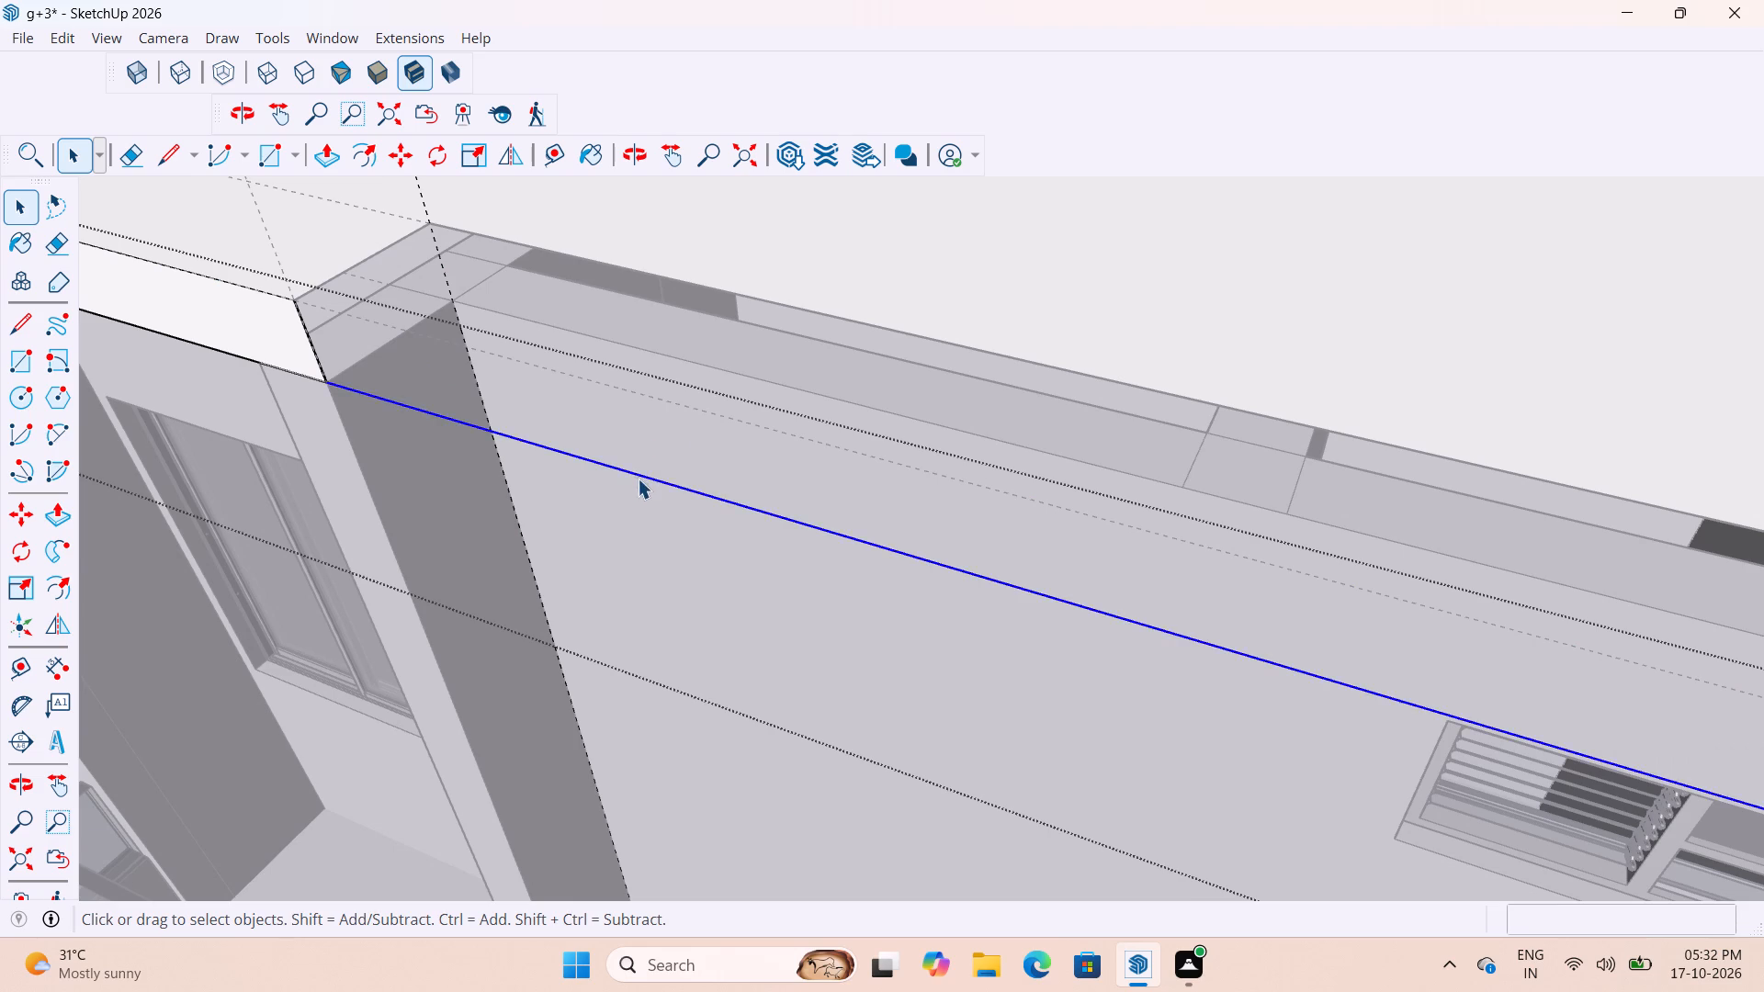
key("Delete")
Delete the guides inside the open slab group, and close the group.
scroll(599, 455, "down", 11)
left_click(73, 34)
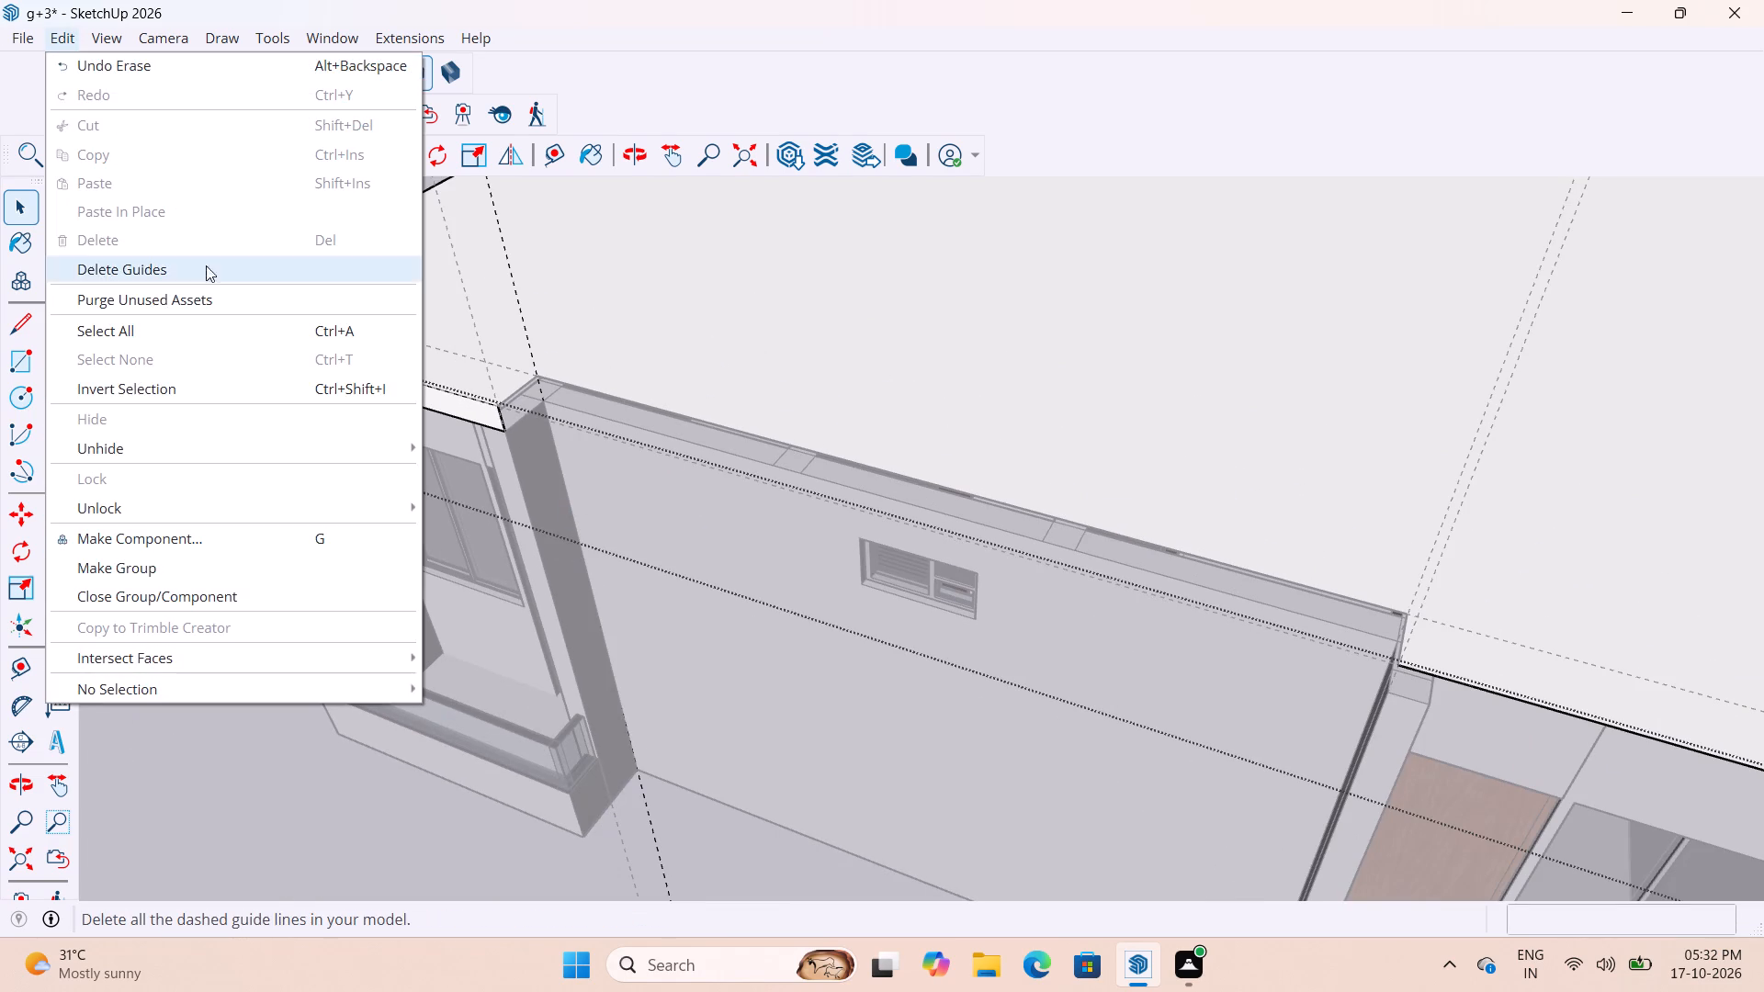
left_click(209, 273)
scroll(520, 267, "down", 5)
left_click(348, 714)
Push/Pull the notched roof face inside the slab group 6" down to the wall's top corner, and close the group.
scroll(1011, 520, "up", 5)
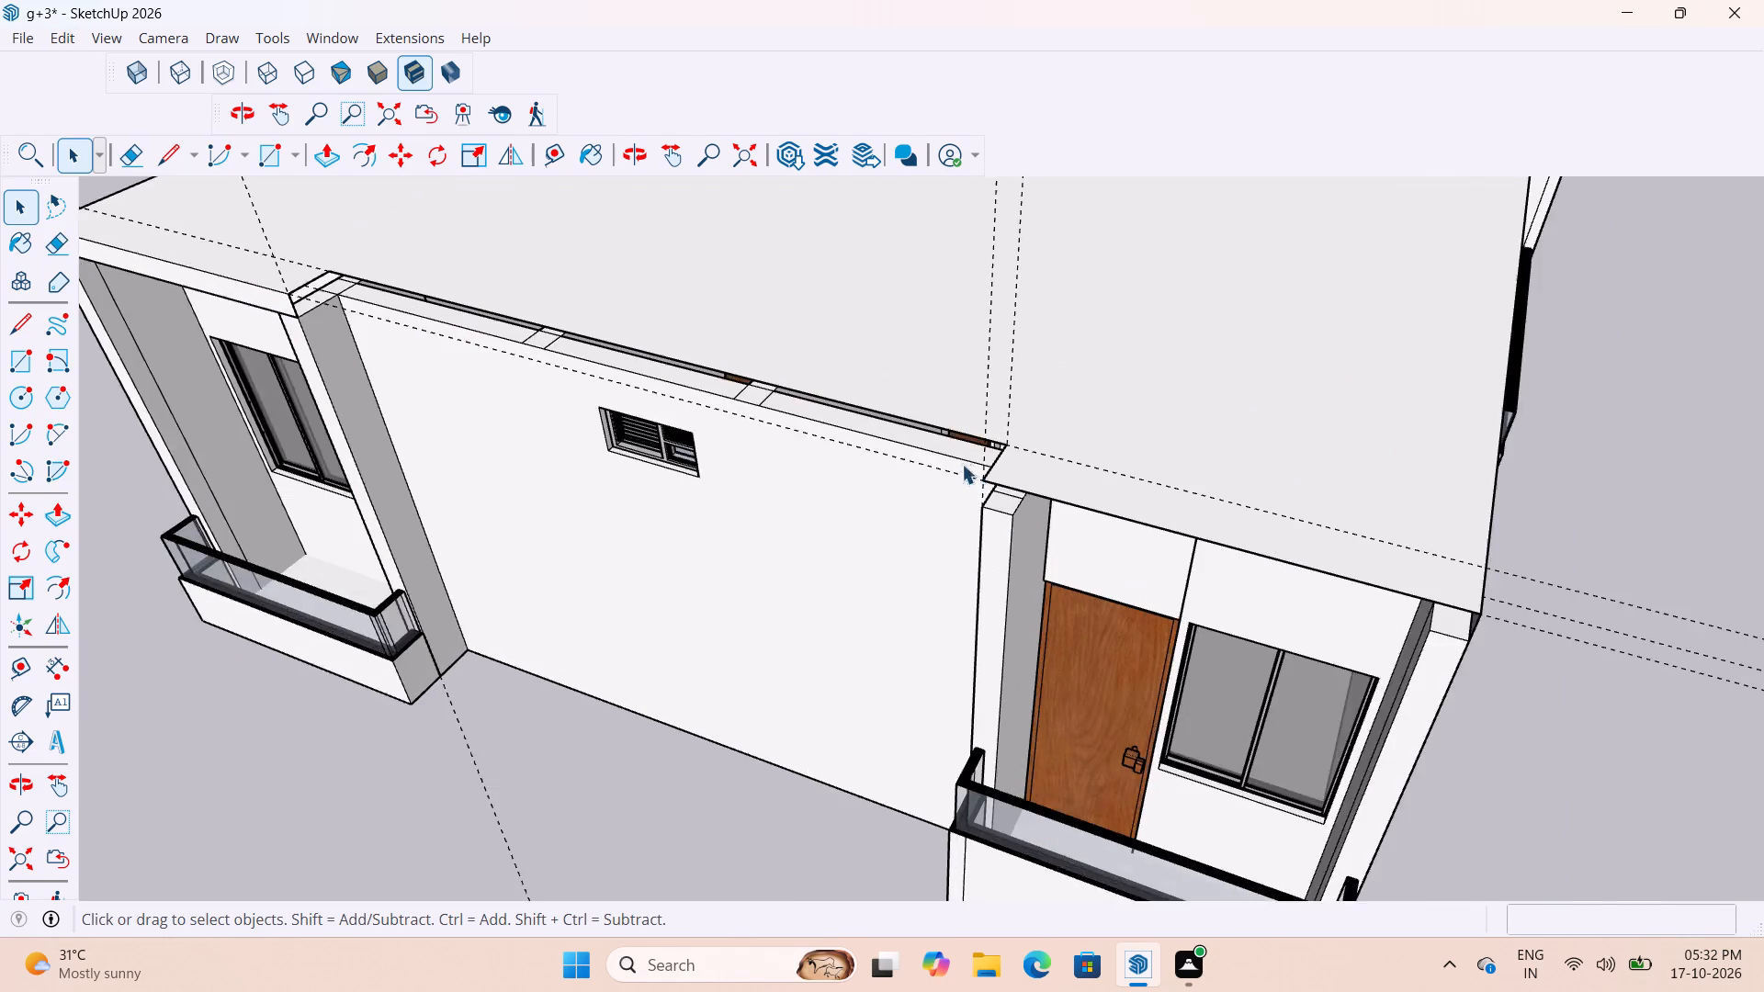
scroll(962, 464, "up", 3)
middle_click_drag(975, 368, 1132, 444)
scroll(1153, 488, "up", 8)
middle_click_drag(1217, 524, 1248, 437)
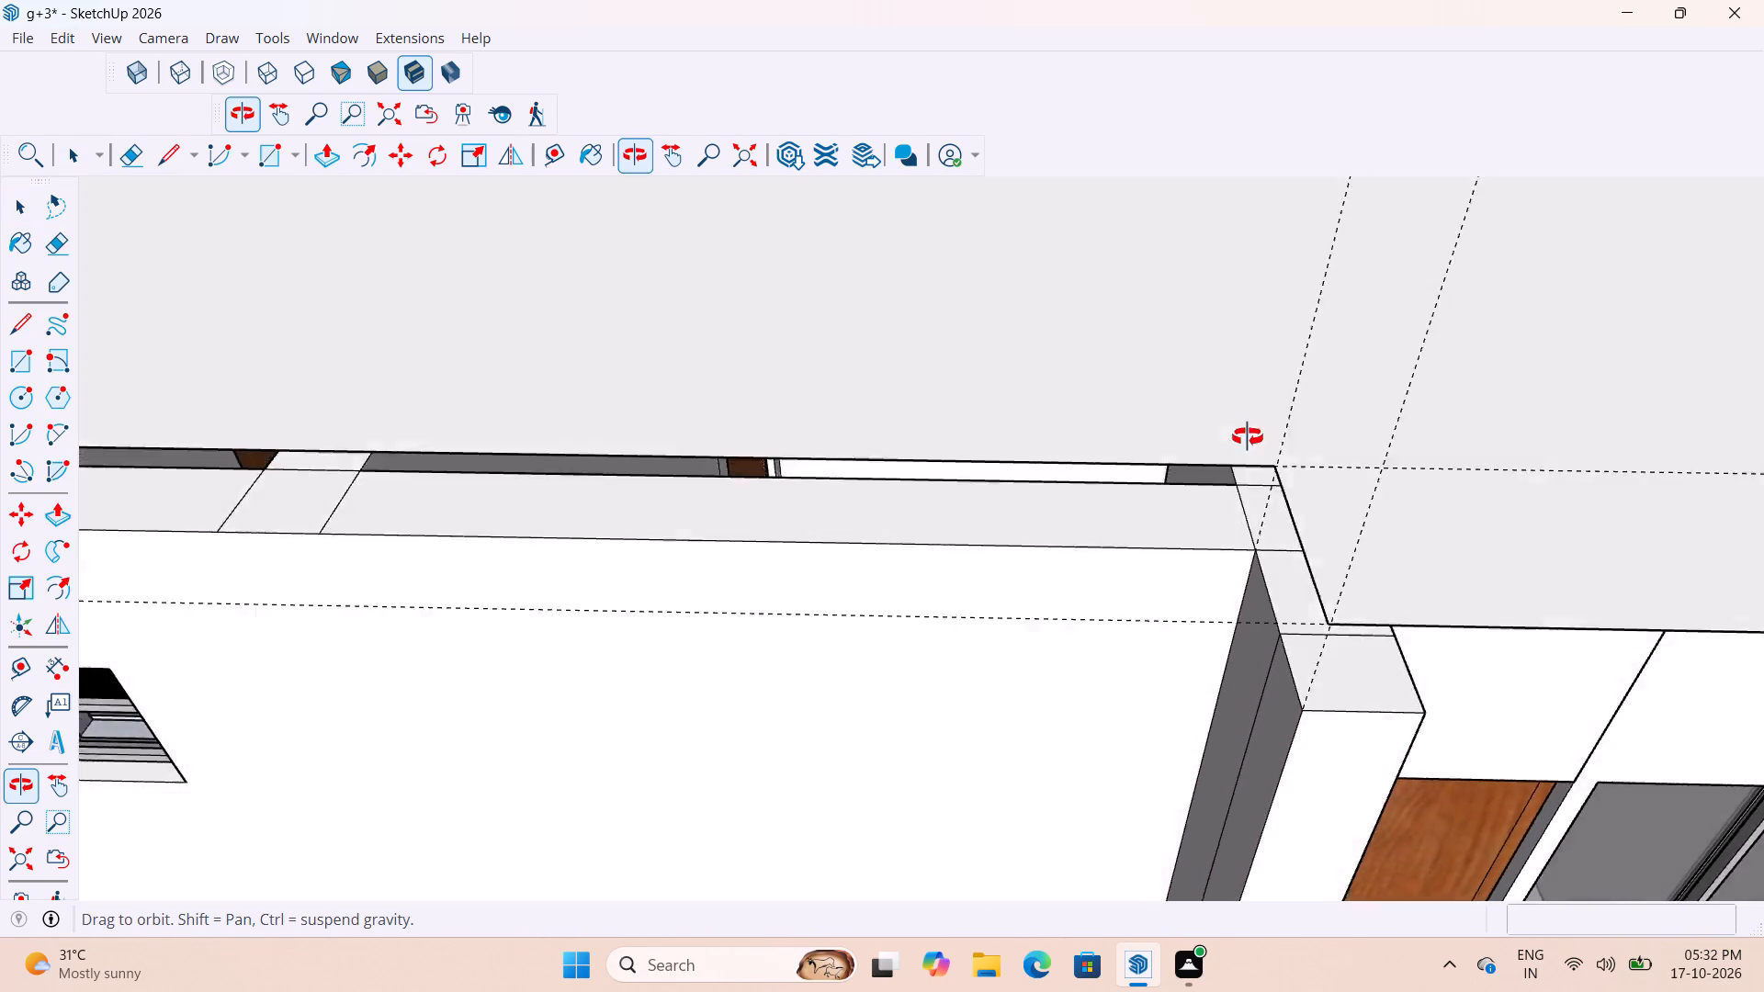
middle_click_drag(1248, 437, 1302, 212)
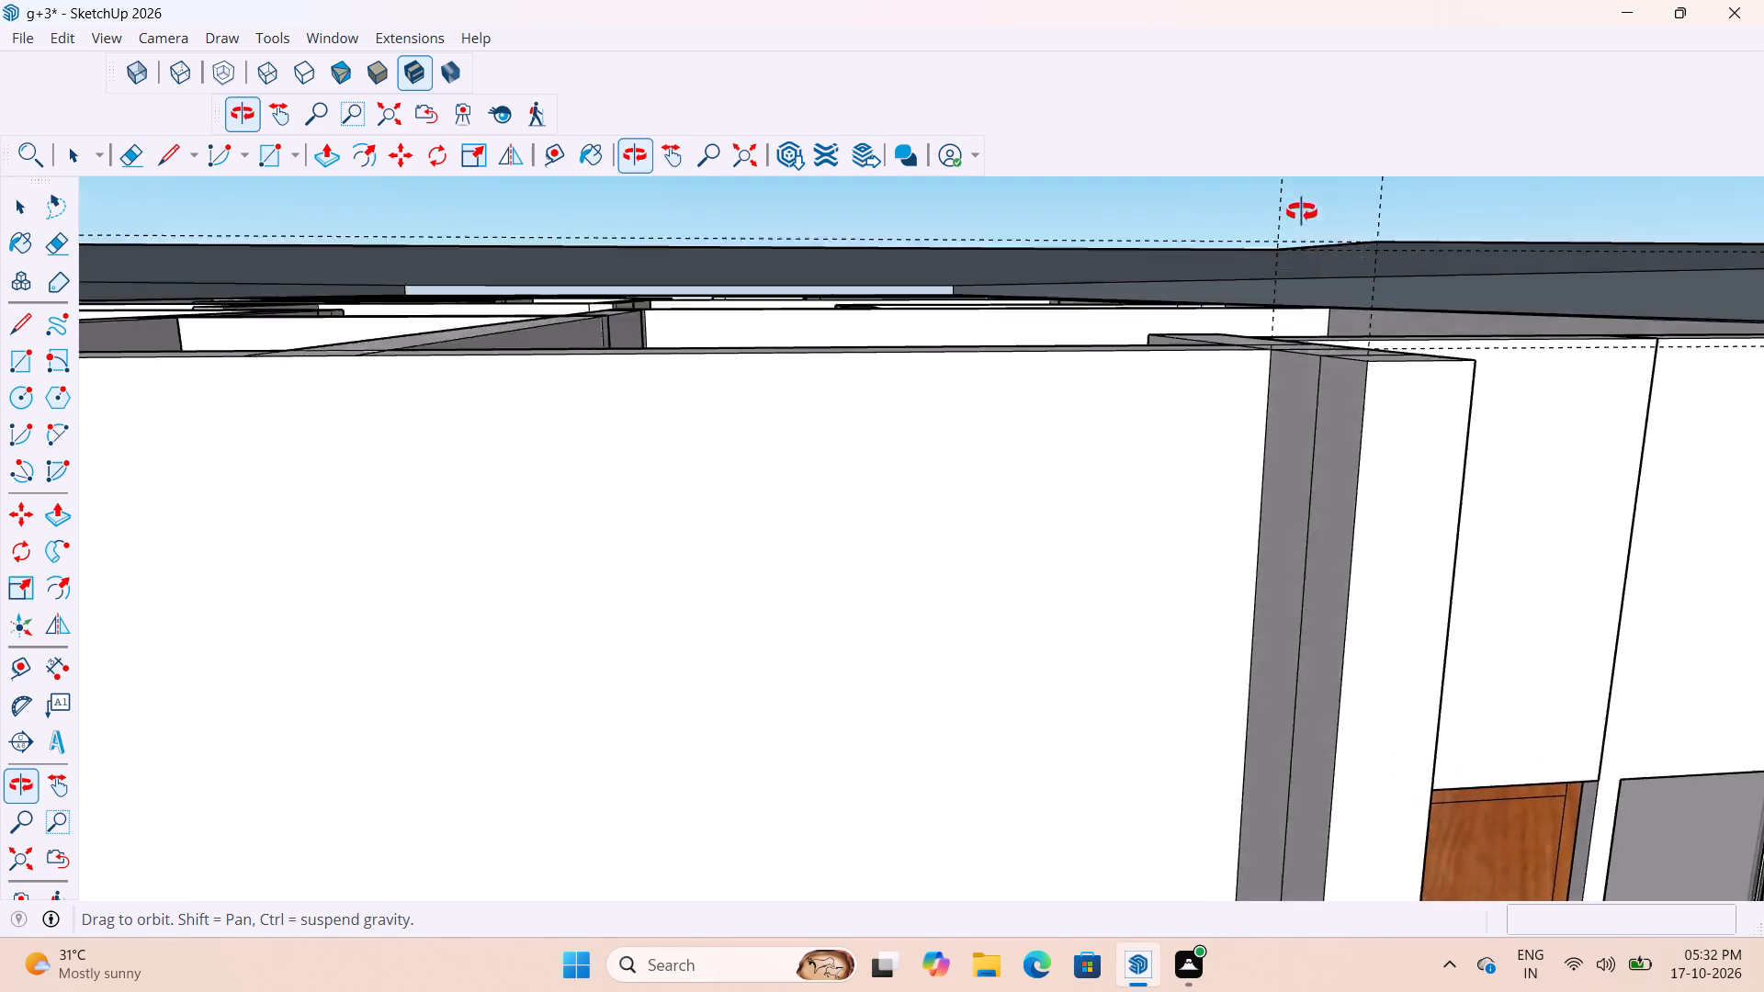
middle_click_drag(1302, 212, 1185, 210)
scroll(1137, 243, "up", 4)
scroll(1142, 250, "down", 1)
middle_click(1159, 293)
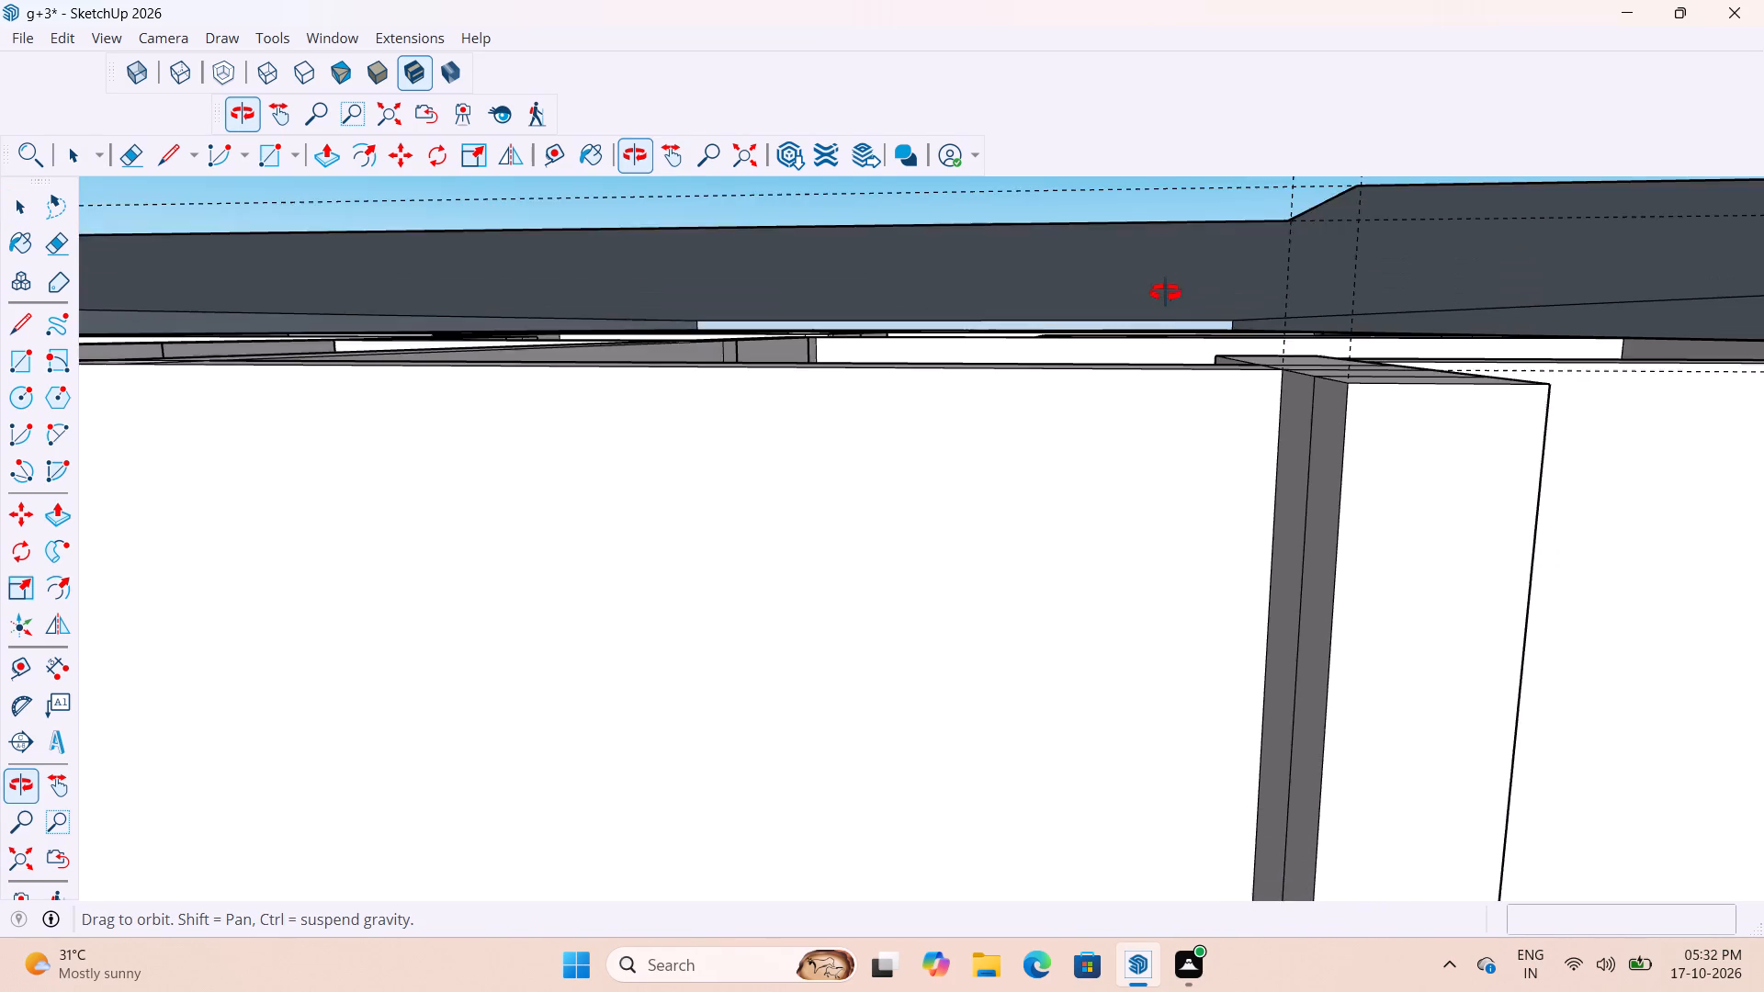
double_click(1165, 276)
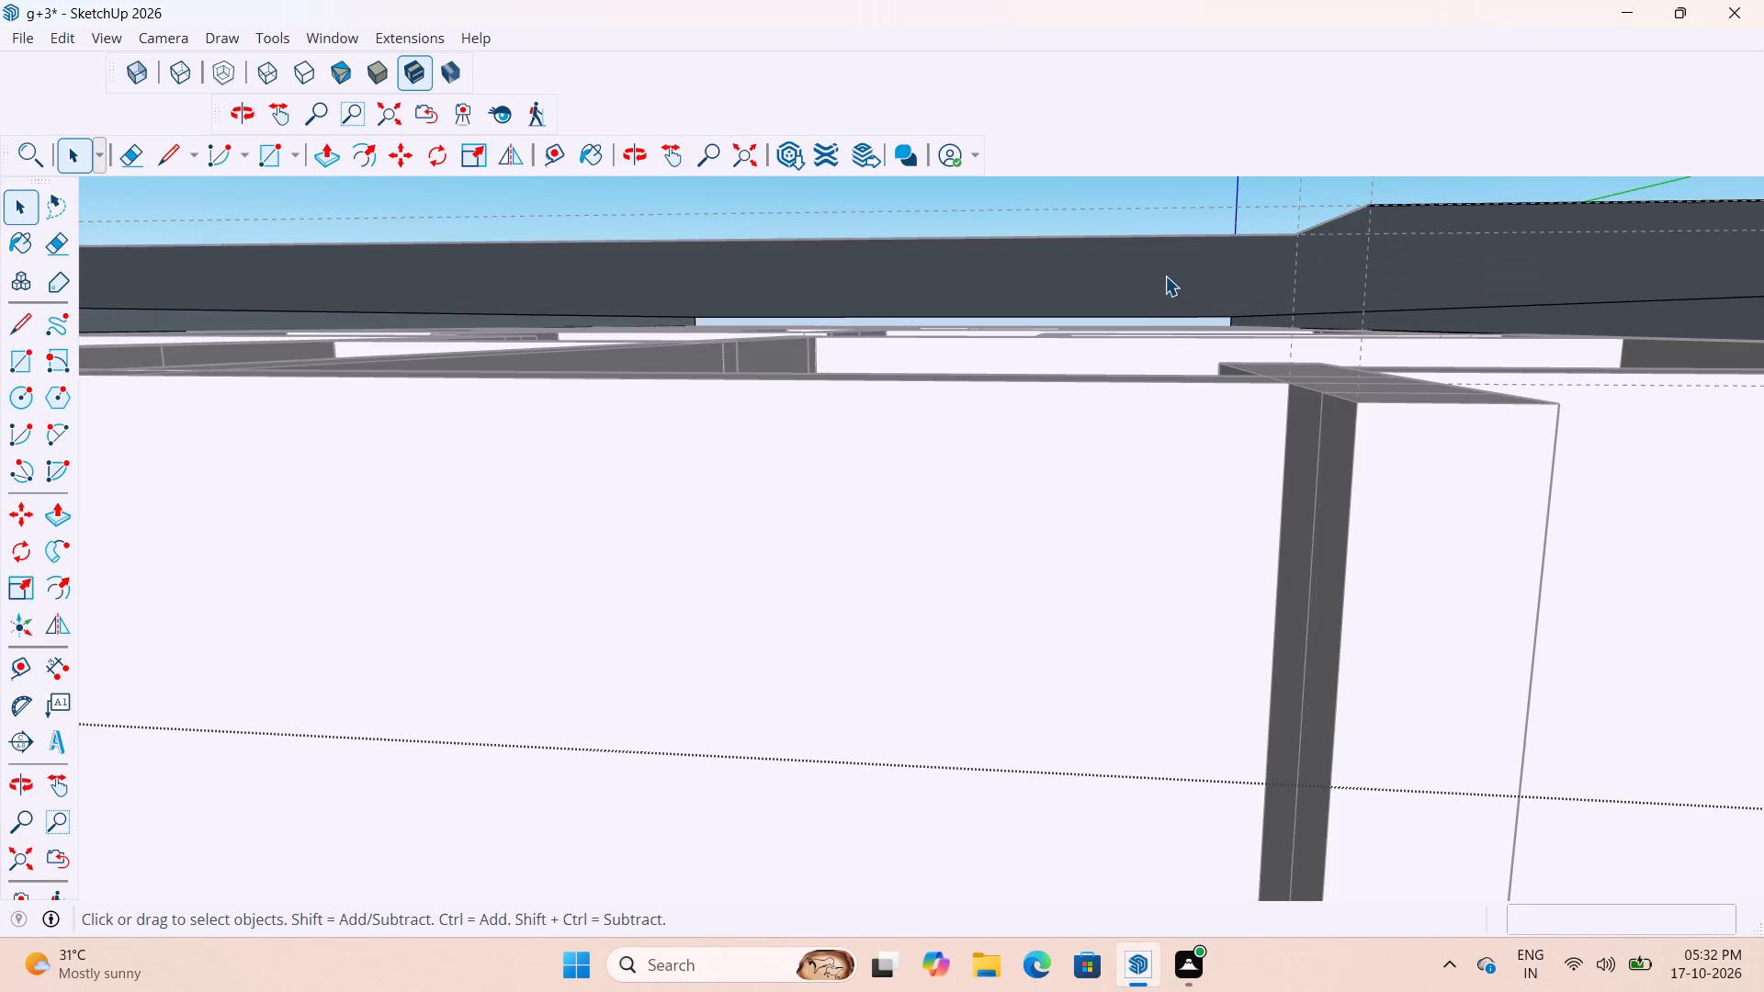
key("p")
left_click(1193, 274)
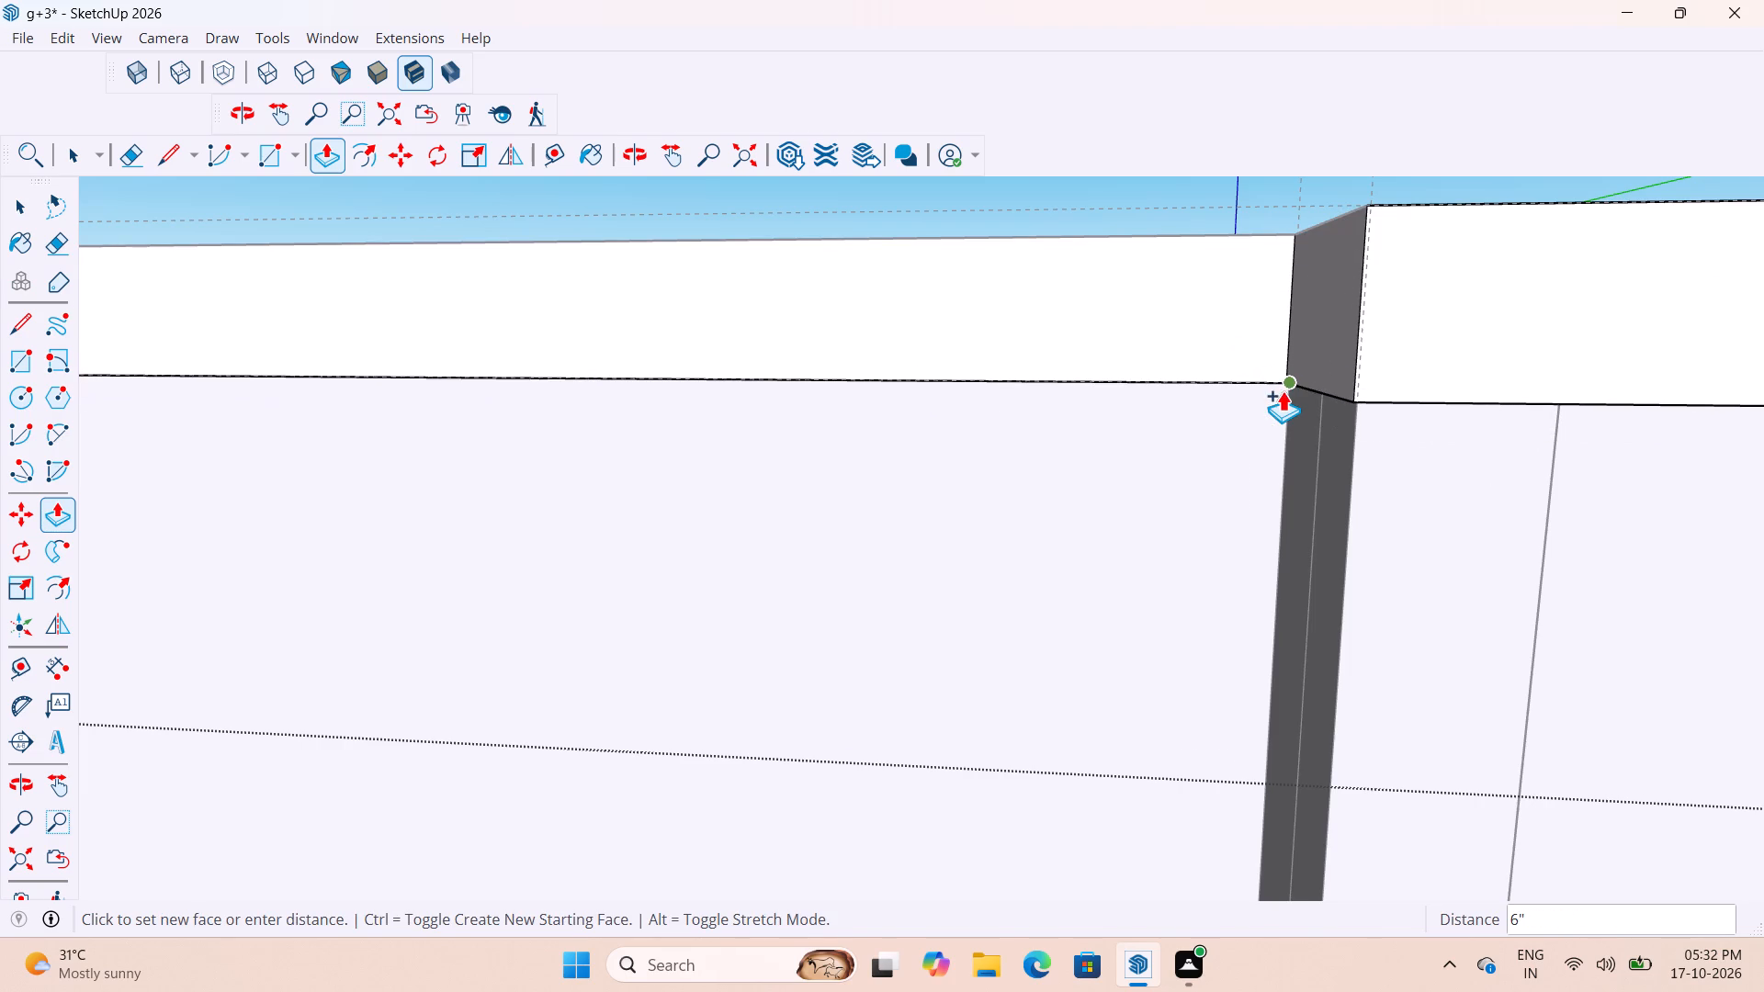
left_click(1283, 385)
scroll(1249, 365, "down", 14)
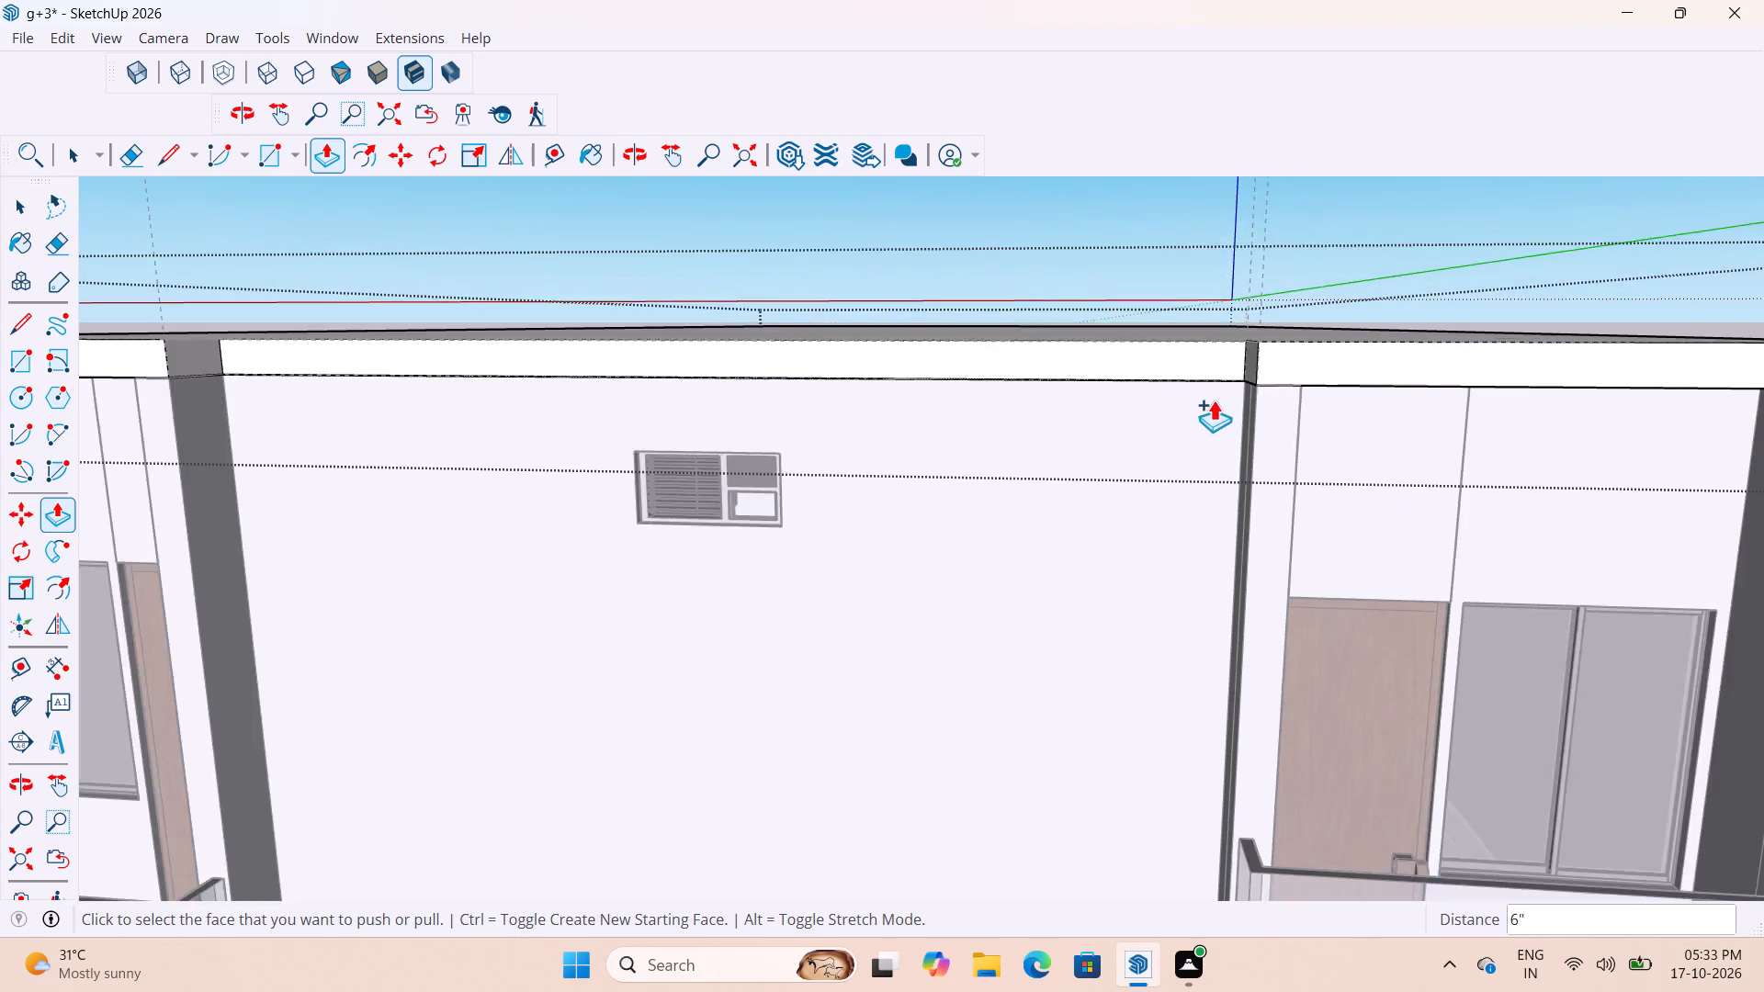
scroll(1214, 400, "down", 17)
key("space")
left_click(1046, 614)
Inside the slab group, Push/Pull the notch's side face about 1/8" to the adjoining balcony wall's corner, and close the group.
scroll(1235, 442, "up", 2)
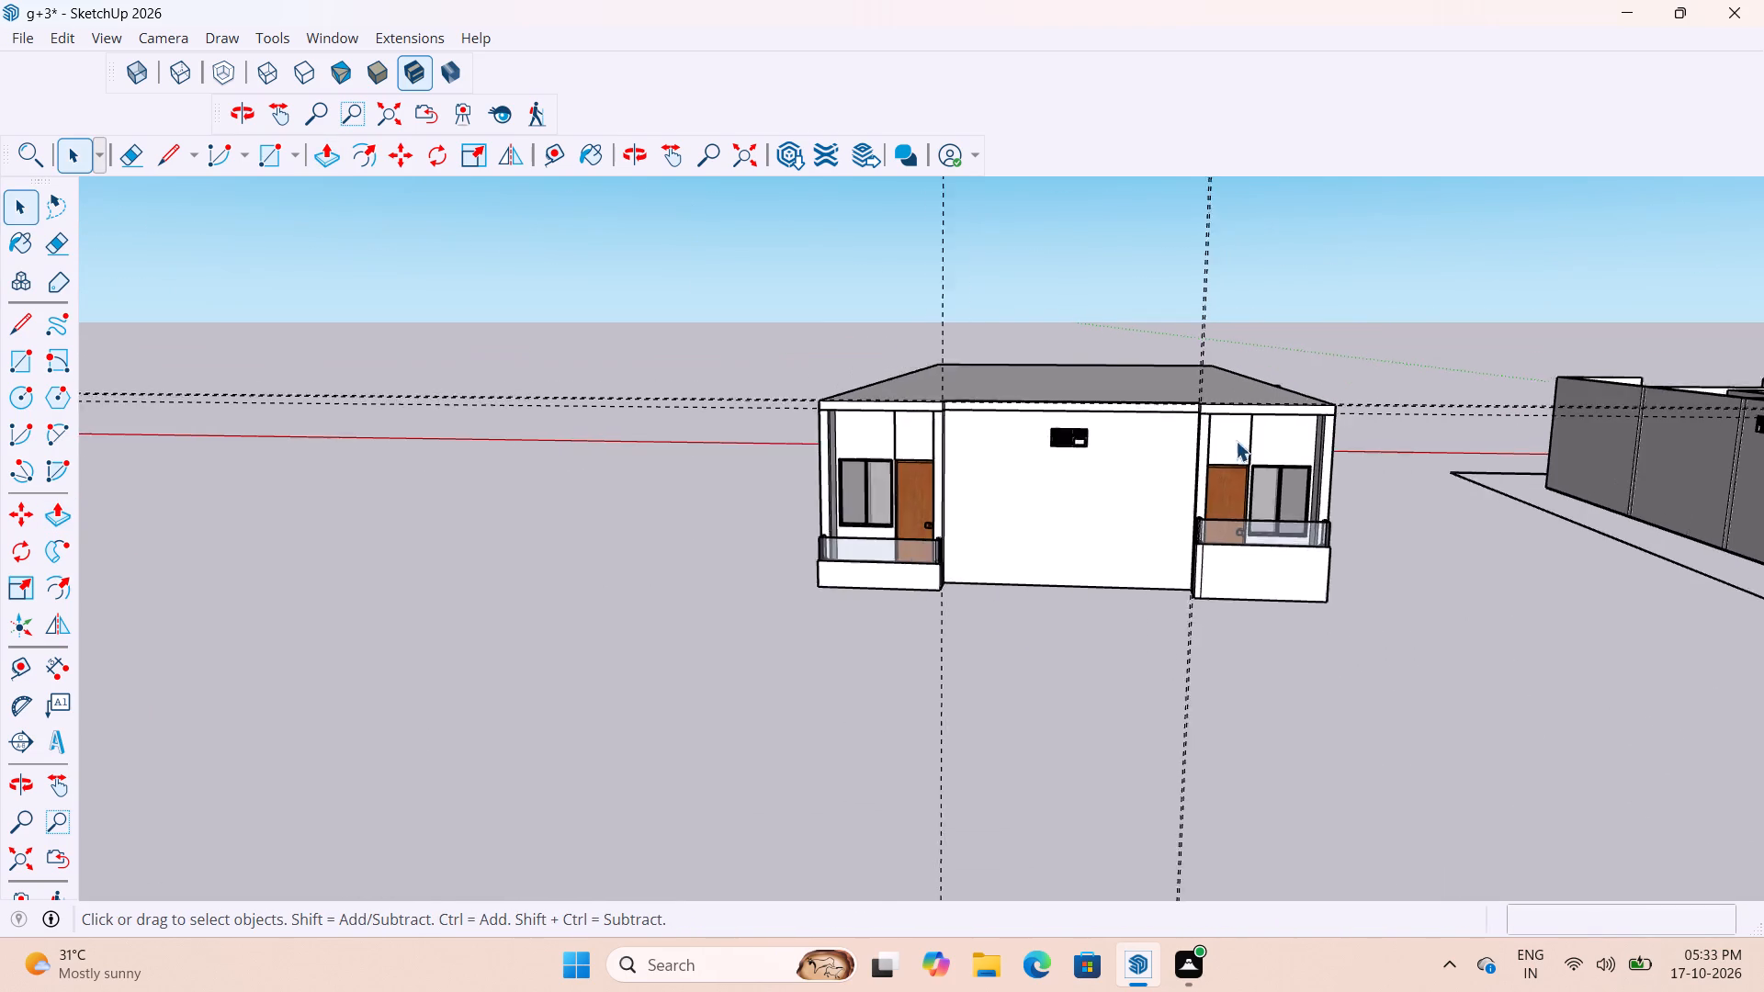
scroll(1236, 441, "up", 14)
middle_click_drag(1159, 391, 1300, 451)
scroll(1243, 448, "up", 4)
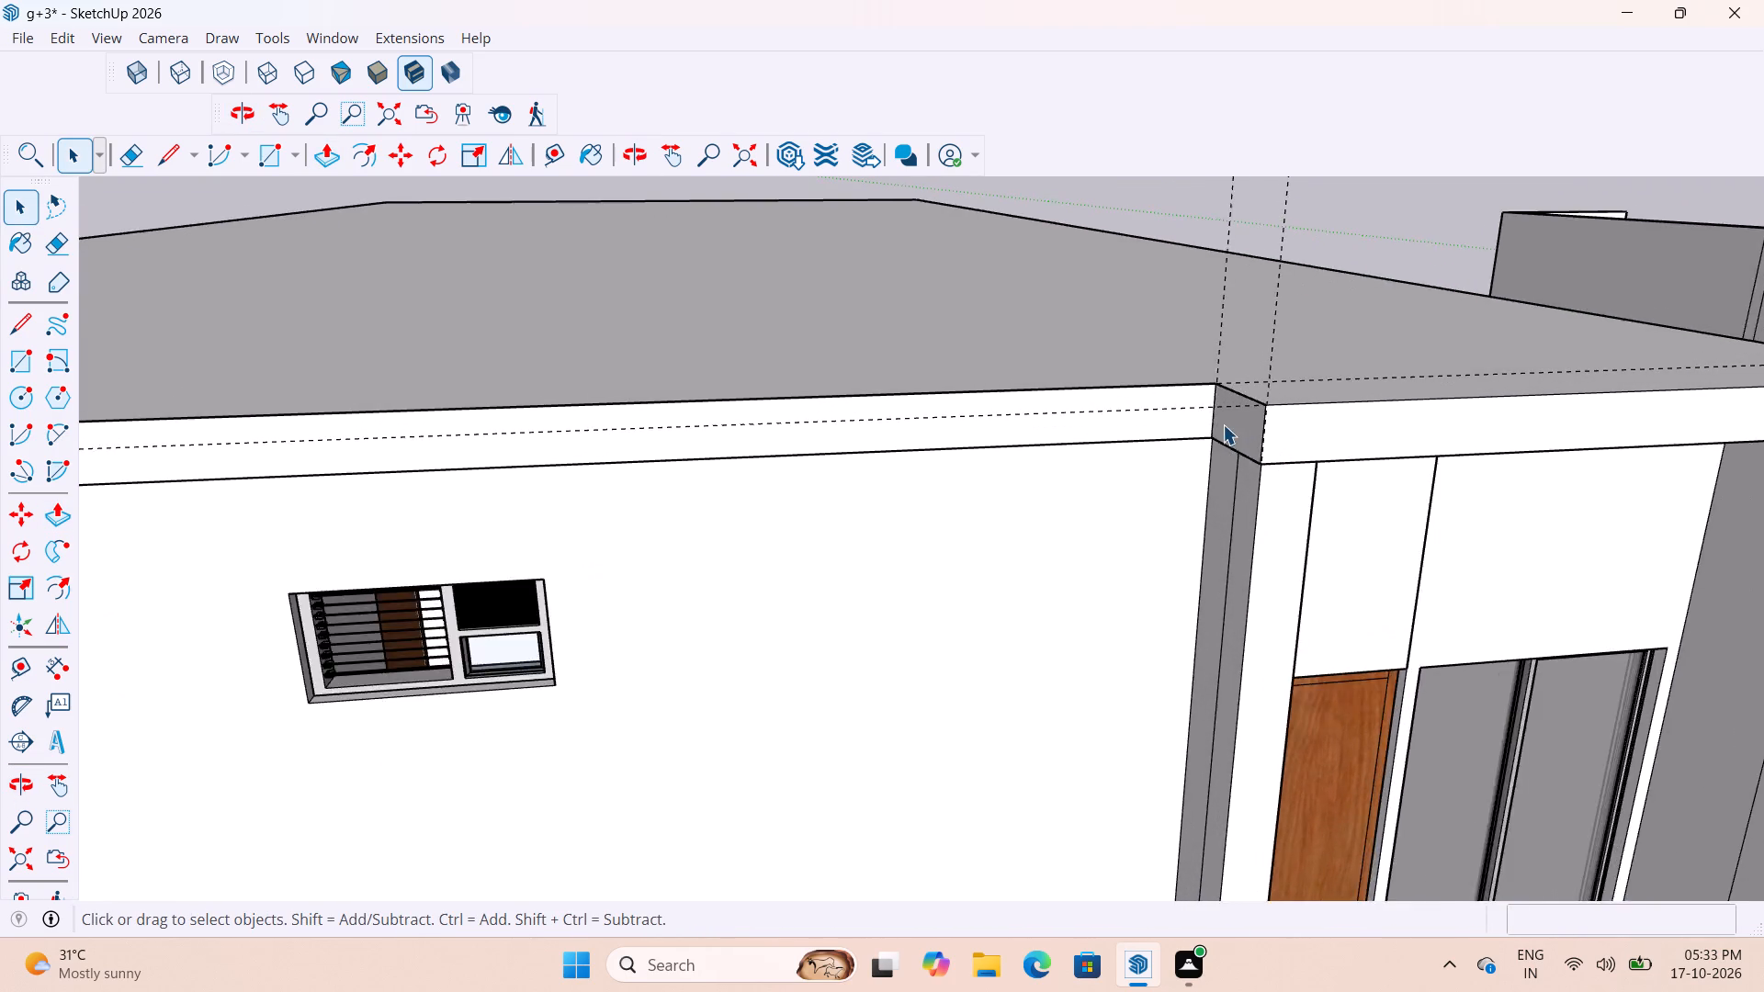
scroll(1223, 424, "up", 19)
middle_click_drag(1257, 515, 1237, 301)
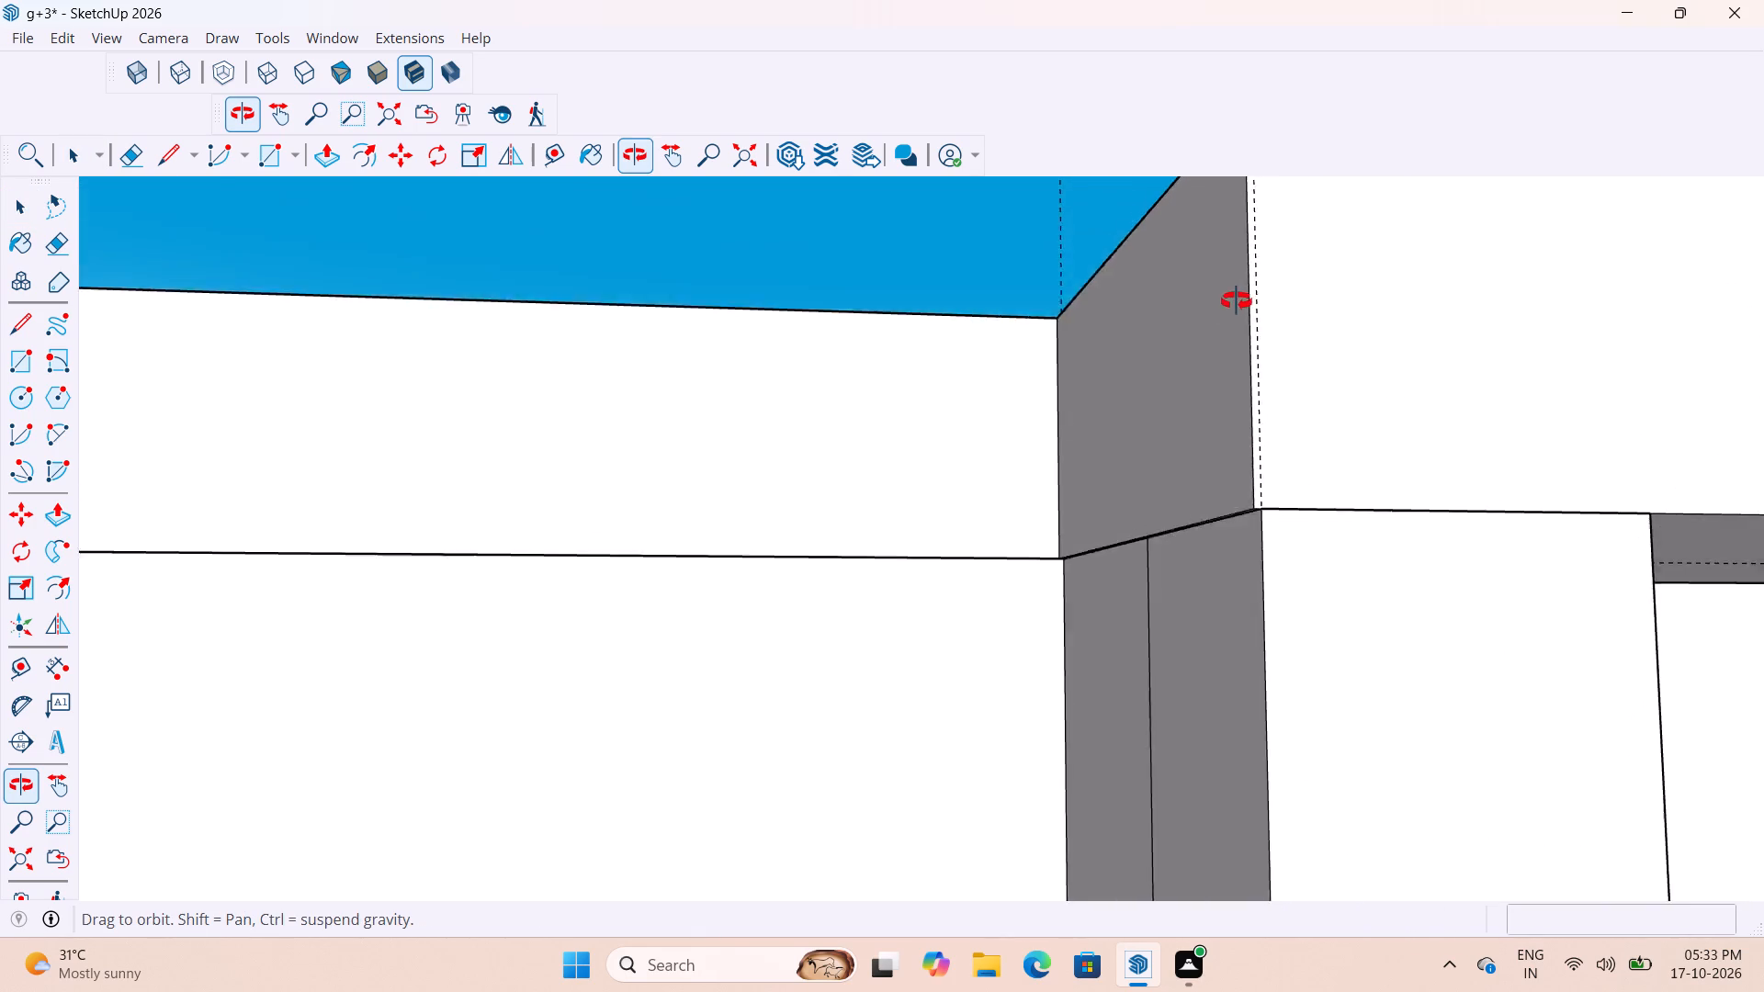
middle_click_drag(1237, 301, 1317, 198)
scroll(1236, 442, "up", 17)
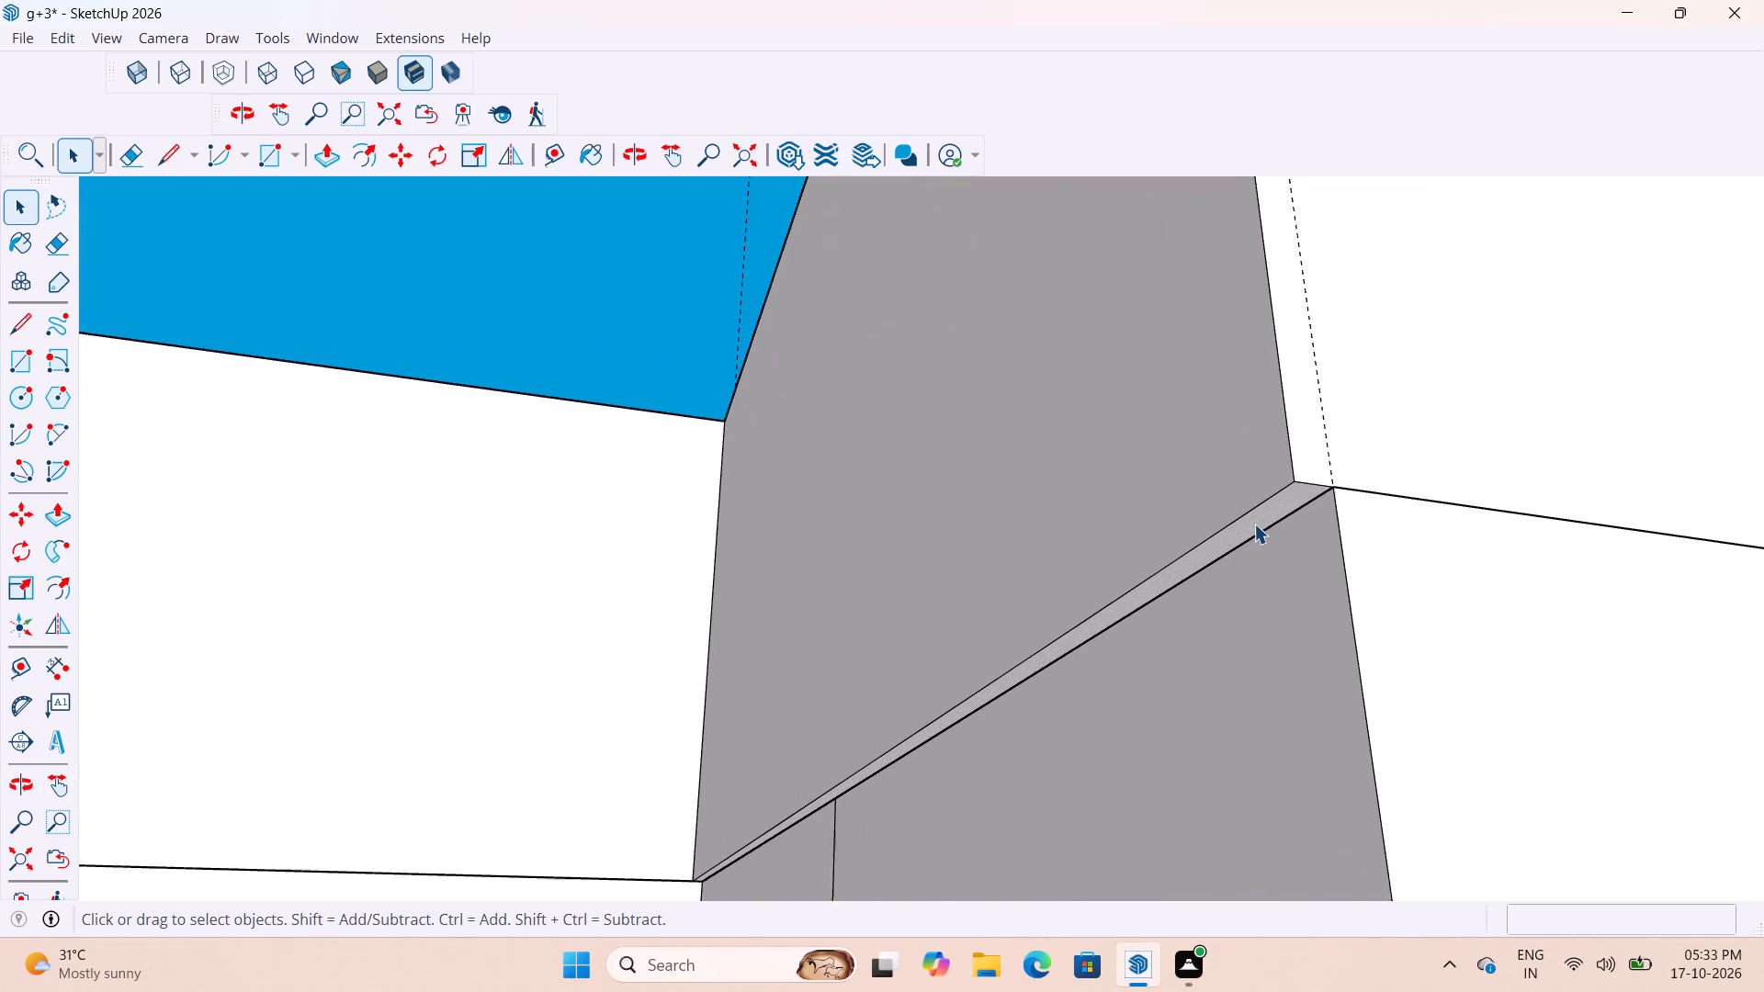
scroll(1254, 524, "up", 4)
double_click(1257, 516)
left_click(1227, 486)
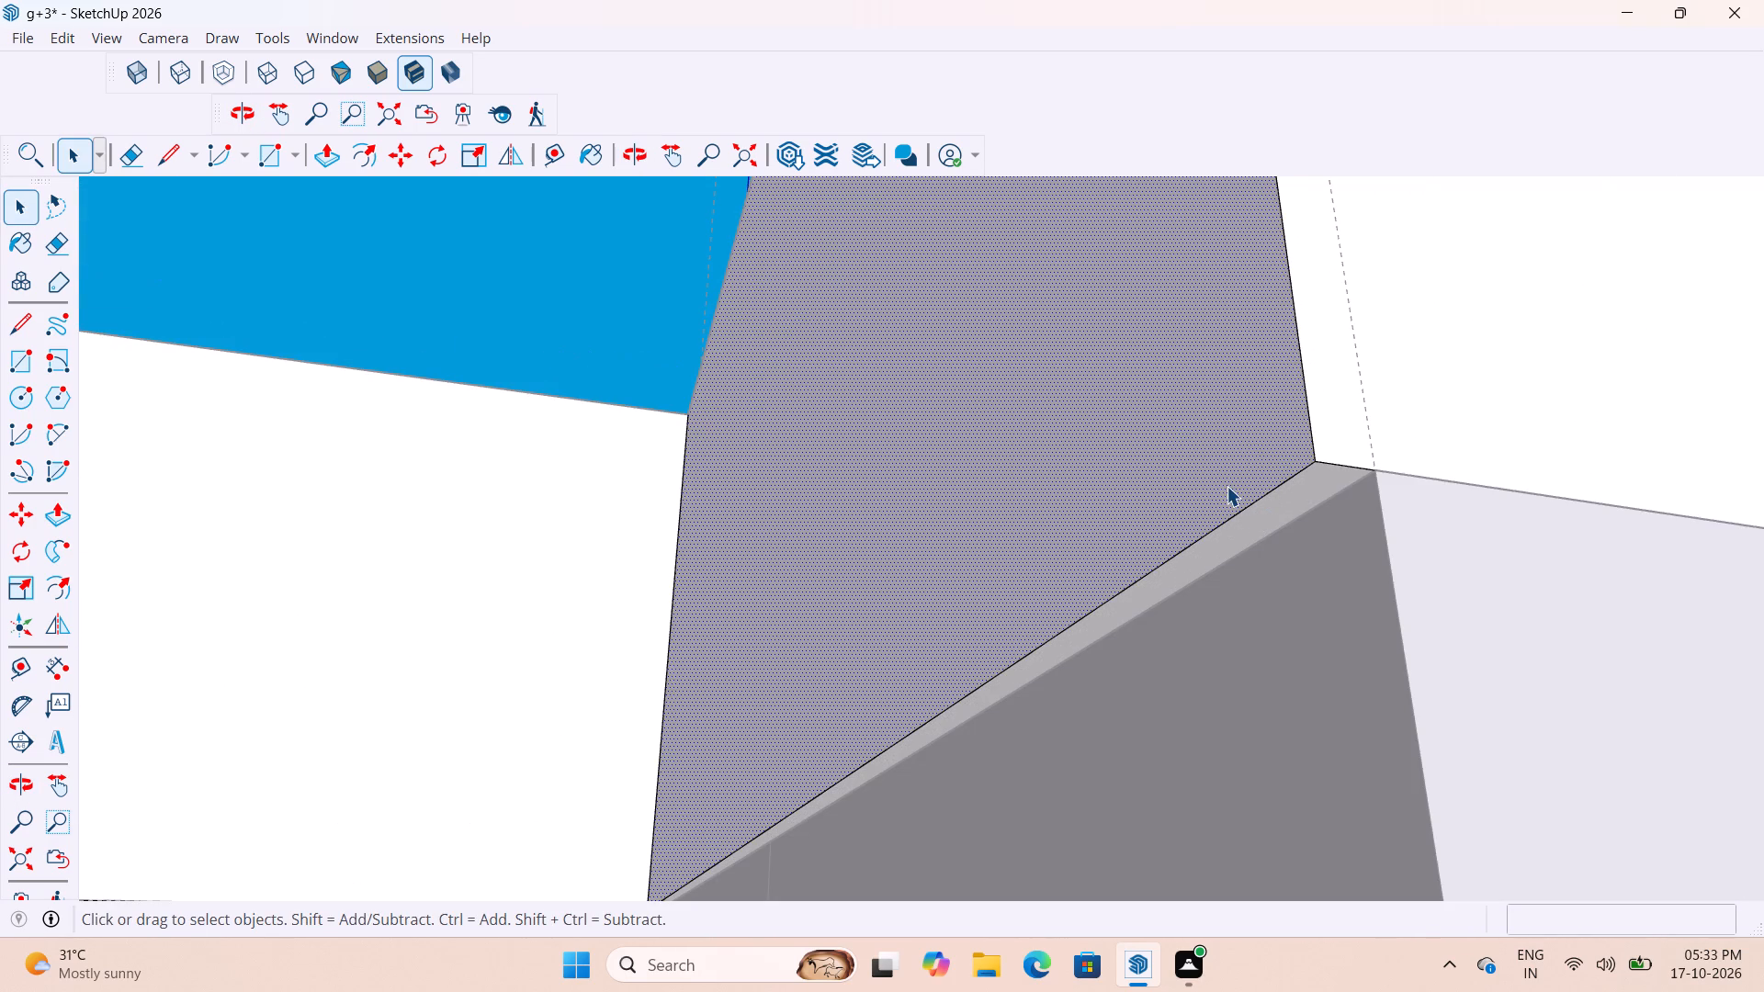
key("p")
left_click(1227, 457)
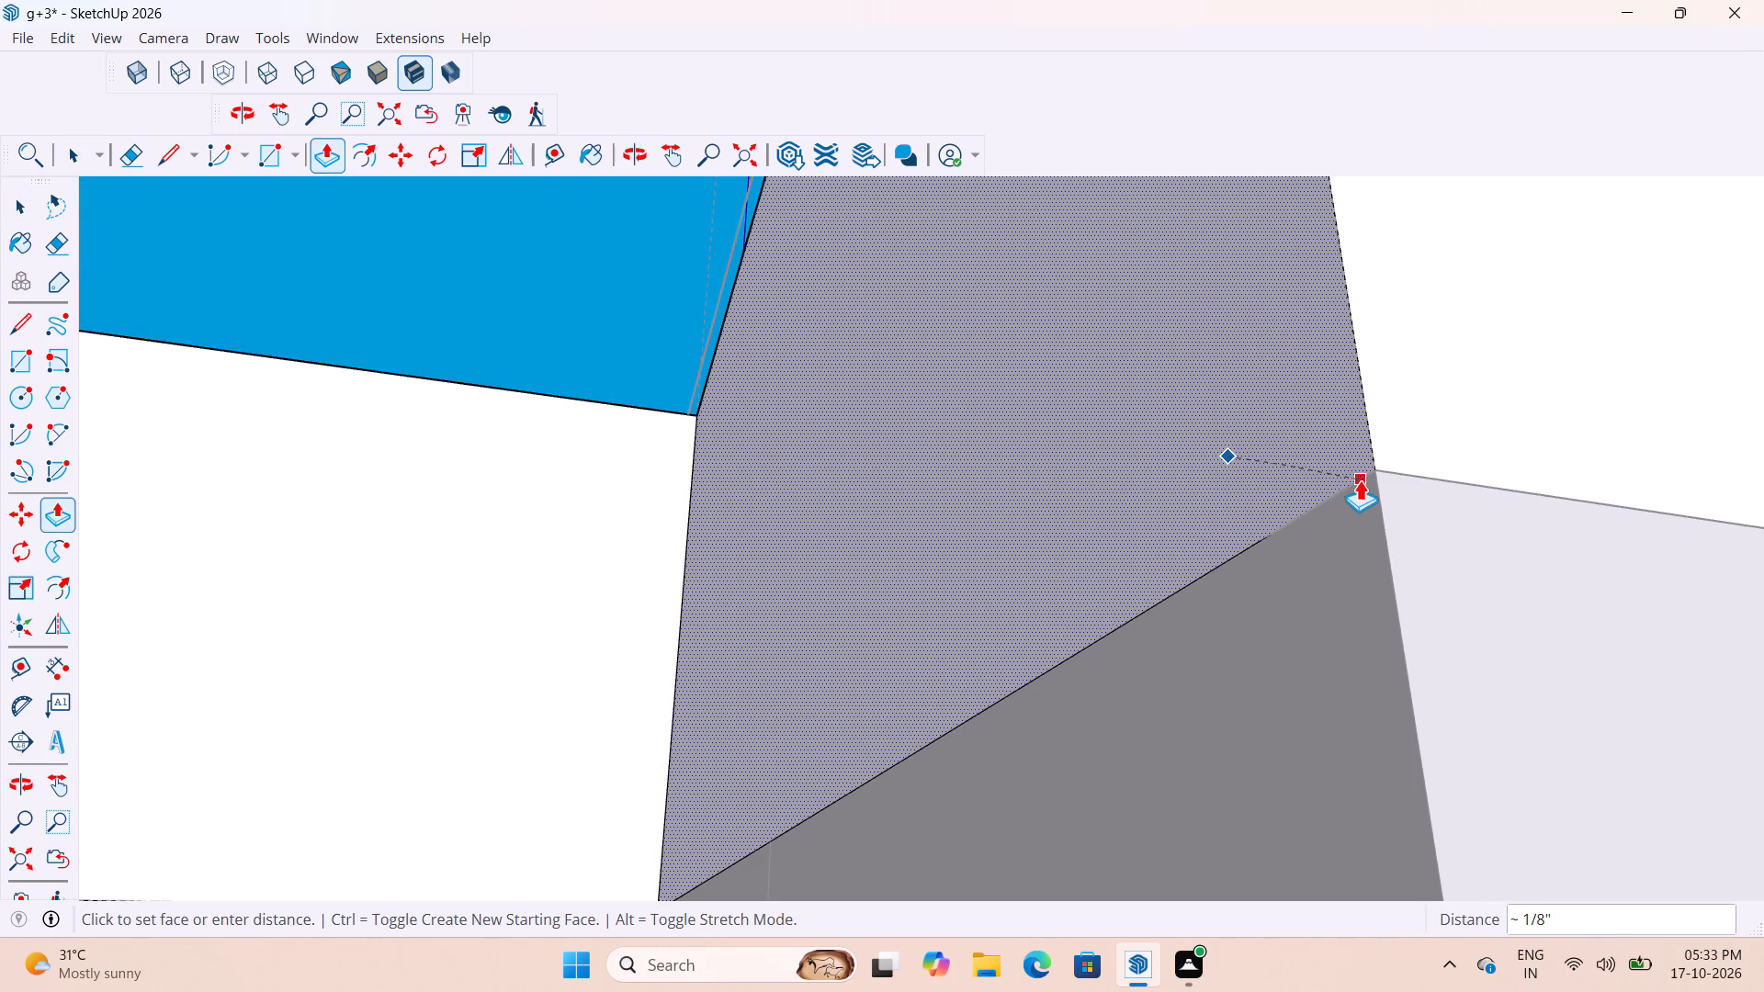
left_click(1372, 470)
scroll(1250, 440, "down", 19)
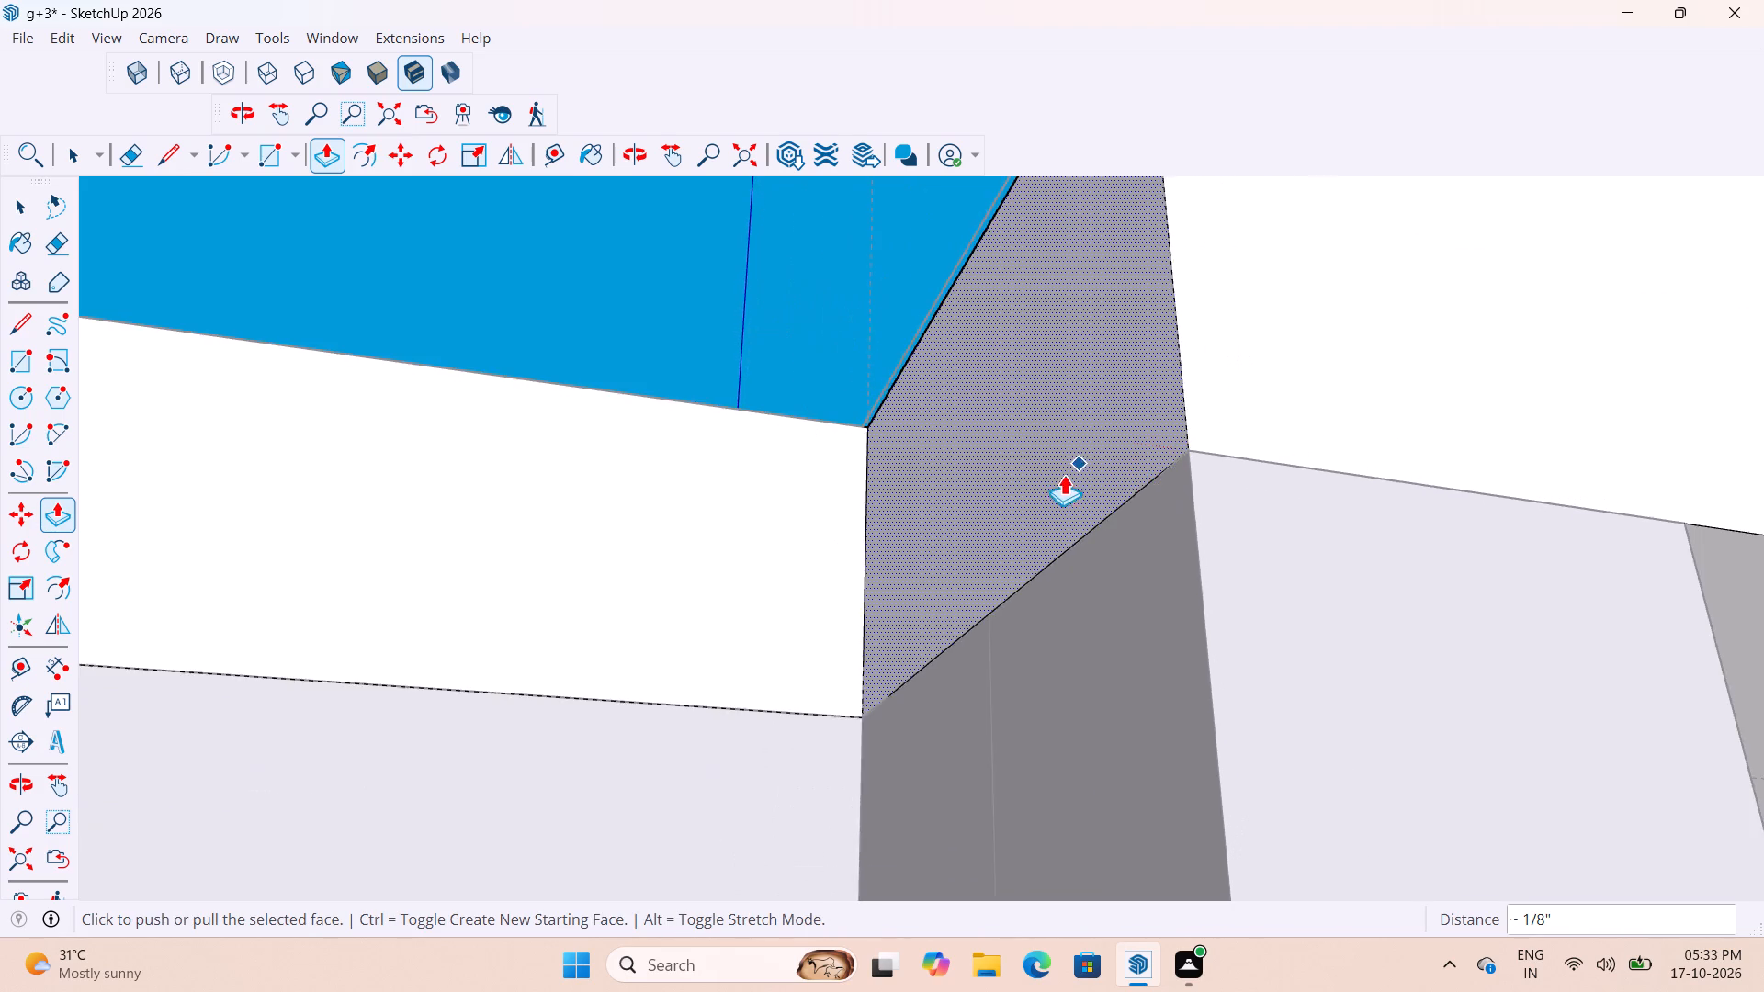
scroll(1064, 474, "down", 19)
middle_click_drag(1213, 480, 1102, 584)
scroll(1103, 554, "down", 7)
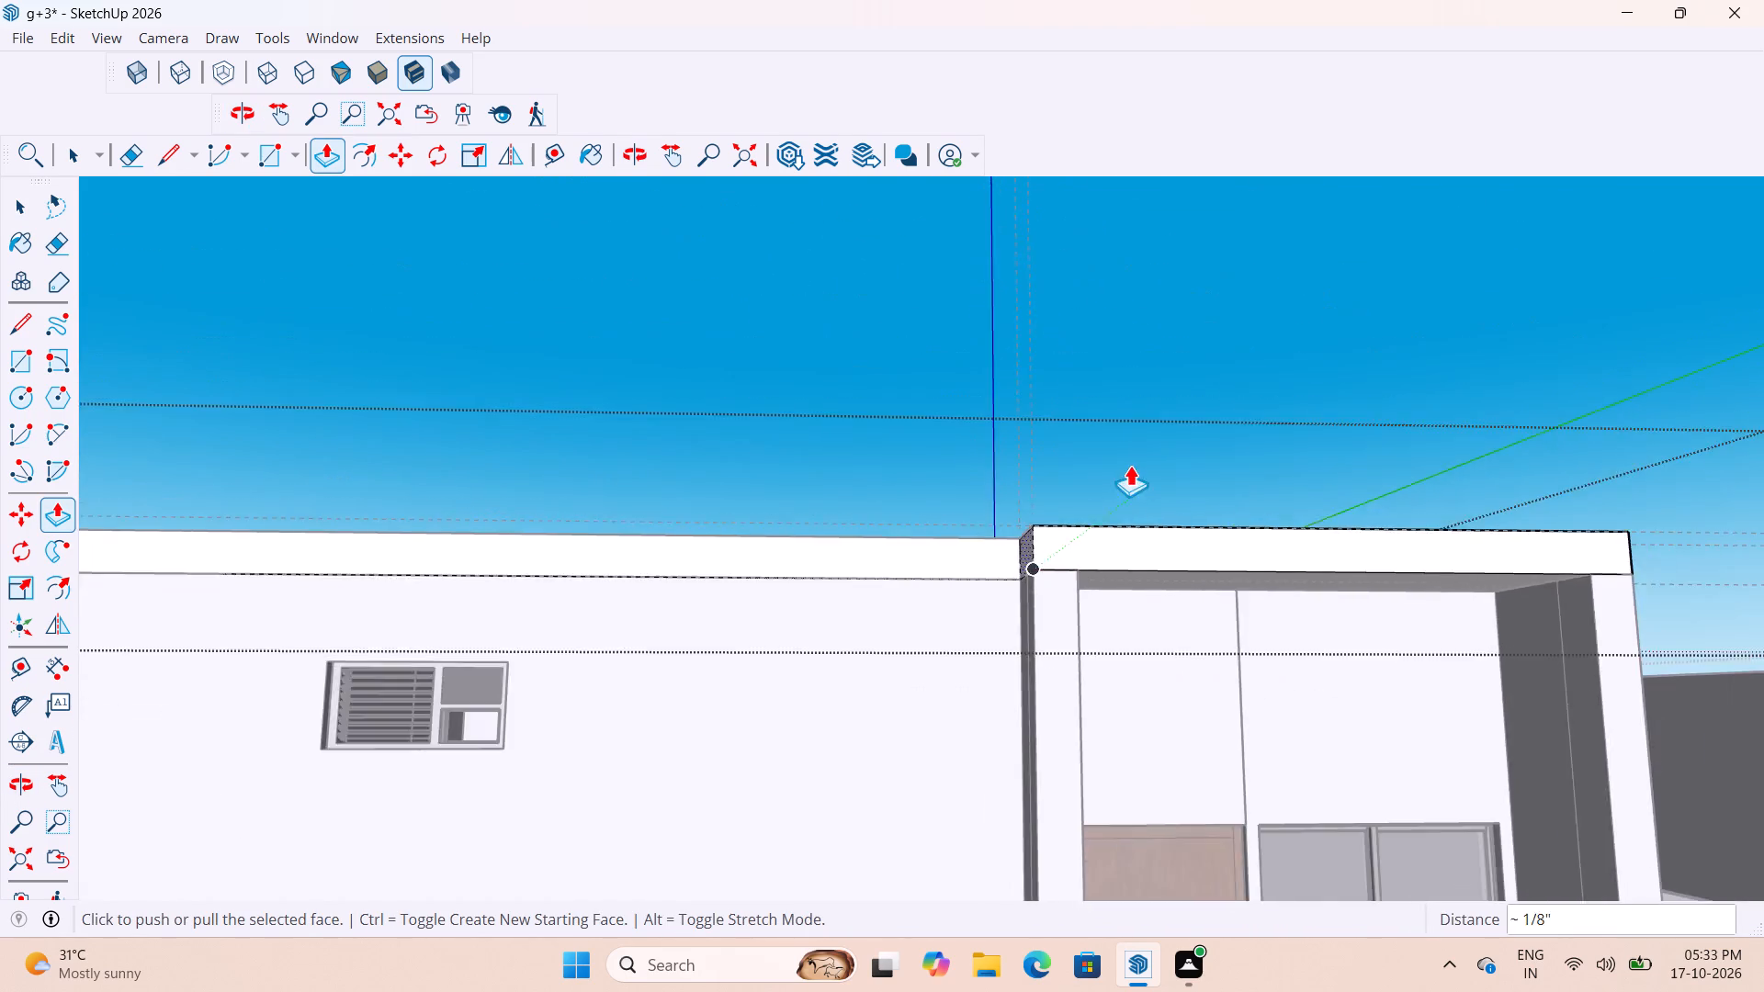
scroll(1130, 465, "down", 4)
middle_click_drag(1134, 471, 1095, 566)
scroll(1100, 561, "down", 1)
key("space")
left_click(334, 593)
Examine the opposite side of the notch where the slab meets the other balcony's wall corner.
scroll(826, 592, "up", 4)
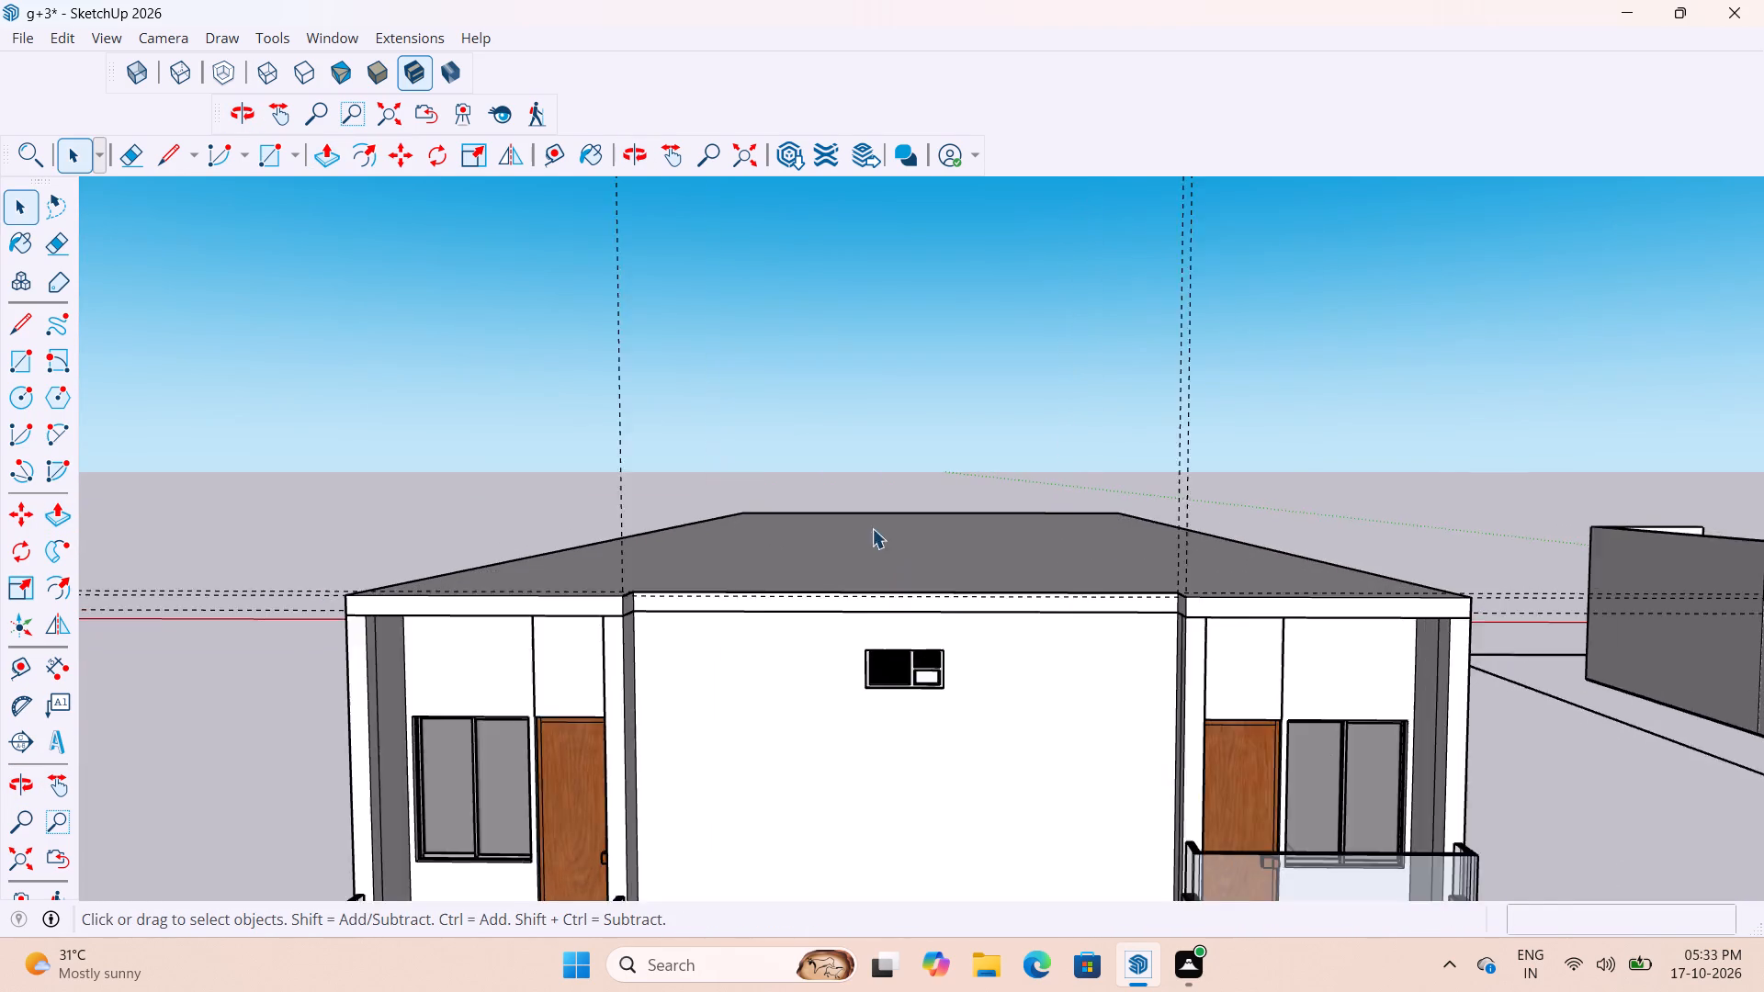
scroll(872, 528, "up", 11)
middle_click_drag(756, 564, 559, 629)
scroll(434, 633, "up", 4)
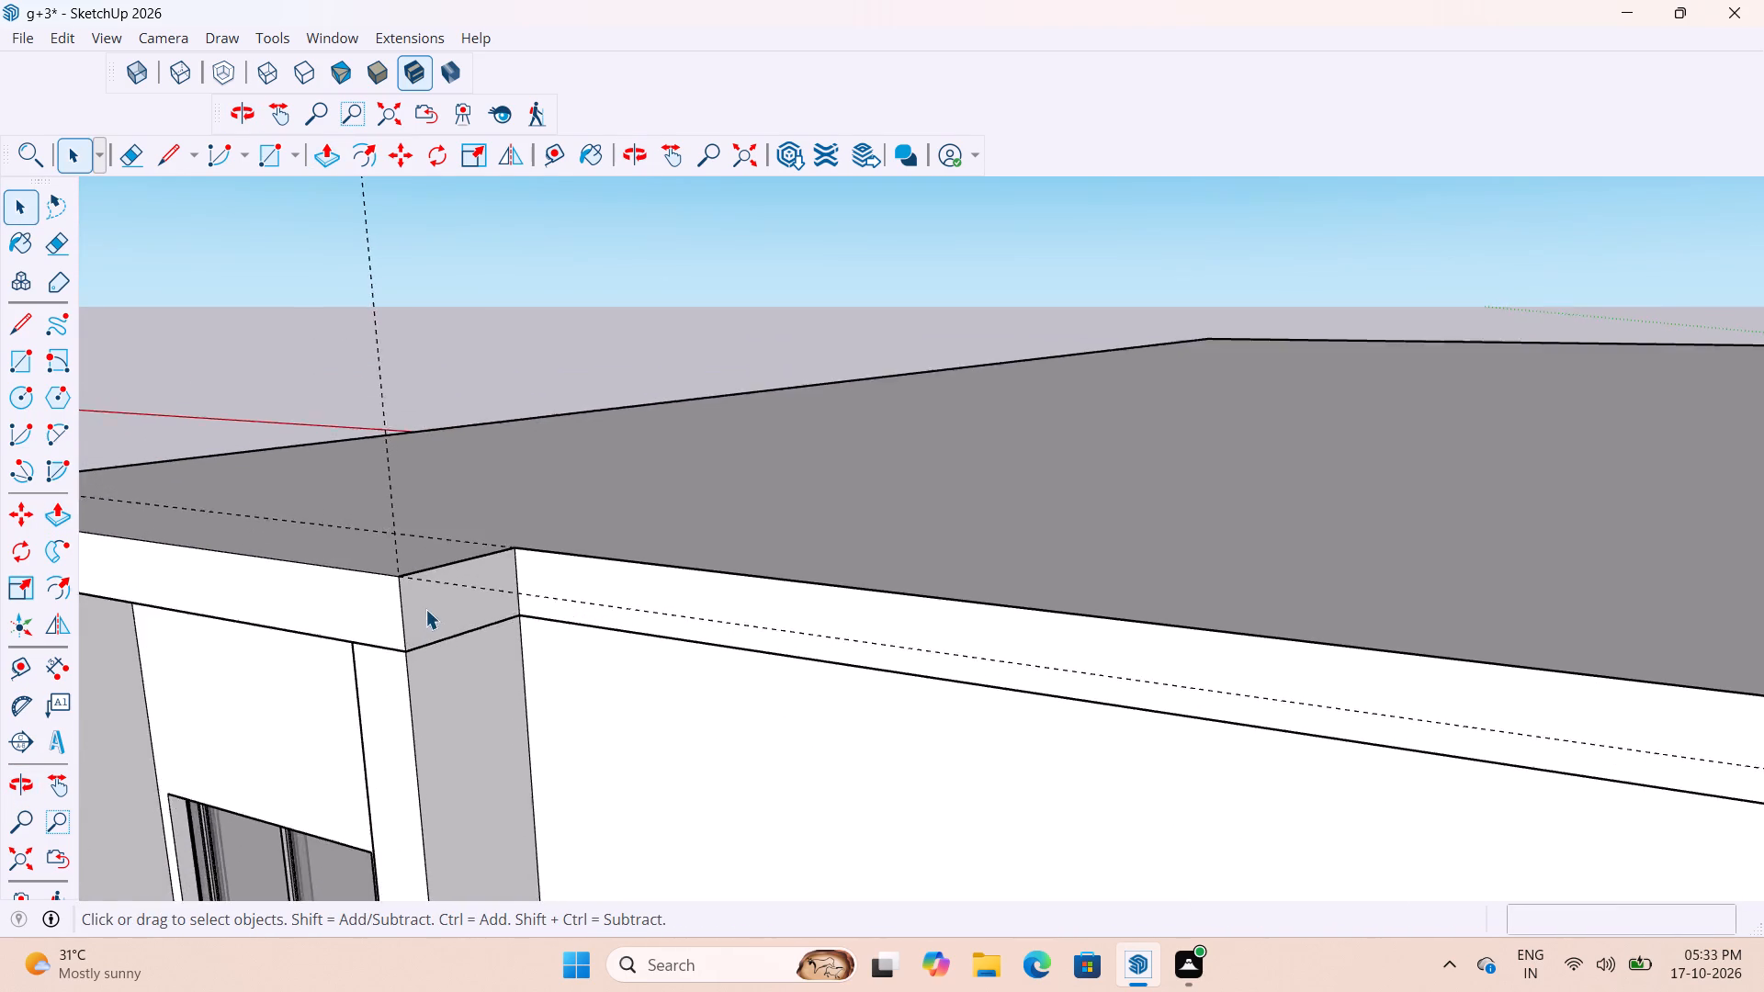
scroll(425, 609, "up", 9)
middle_click_drag(426, 643, 549, 468)
scroll(622, 373, "up", 10)
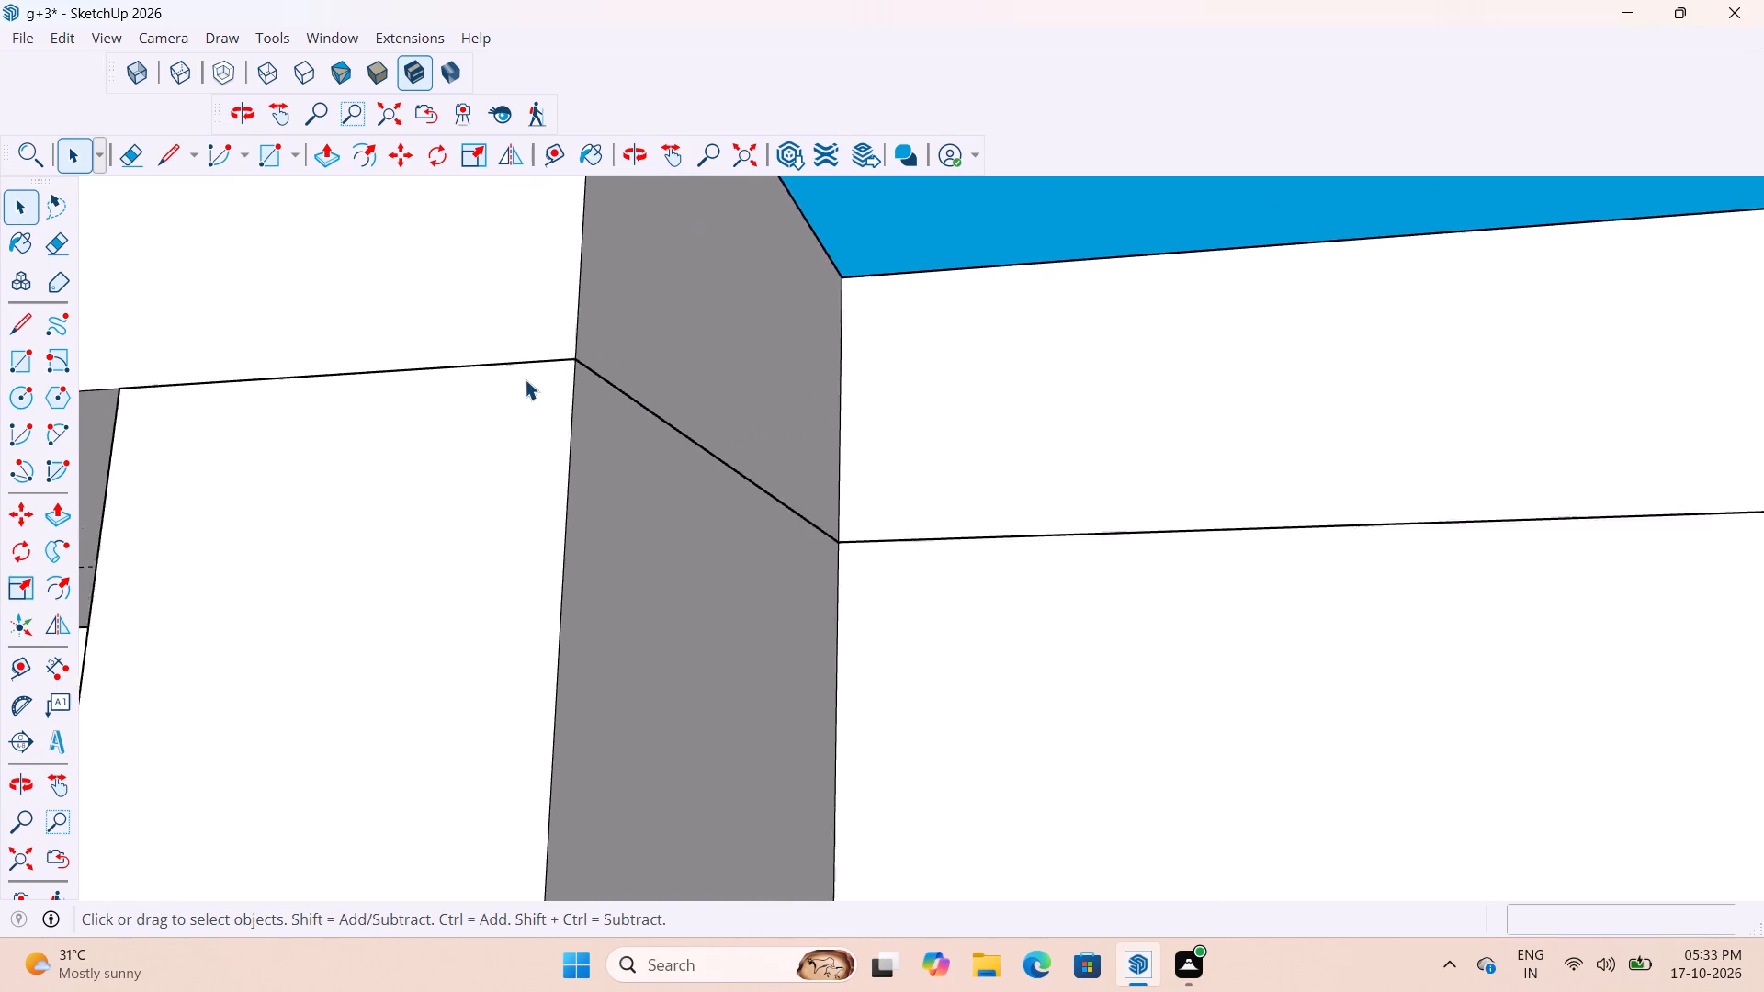
scroll(525, 379, "up", 2)
scroll(657, 359, "down", 17)
middle_click_drag(953, 489, 906, 705)
scroll(863, 446, "down", 6)
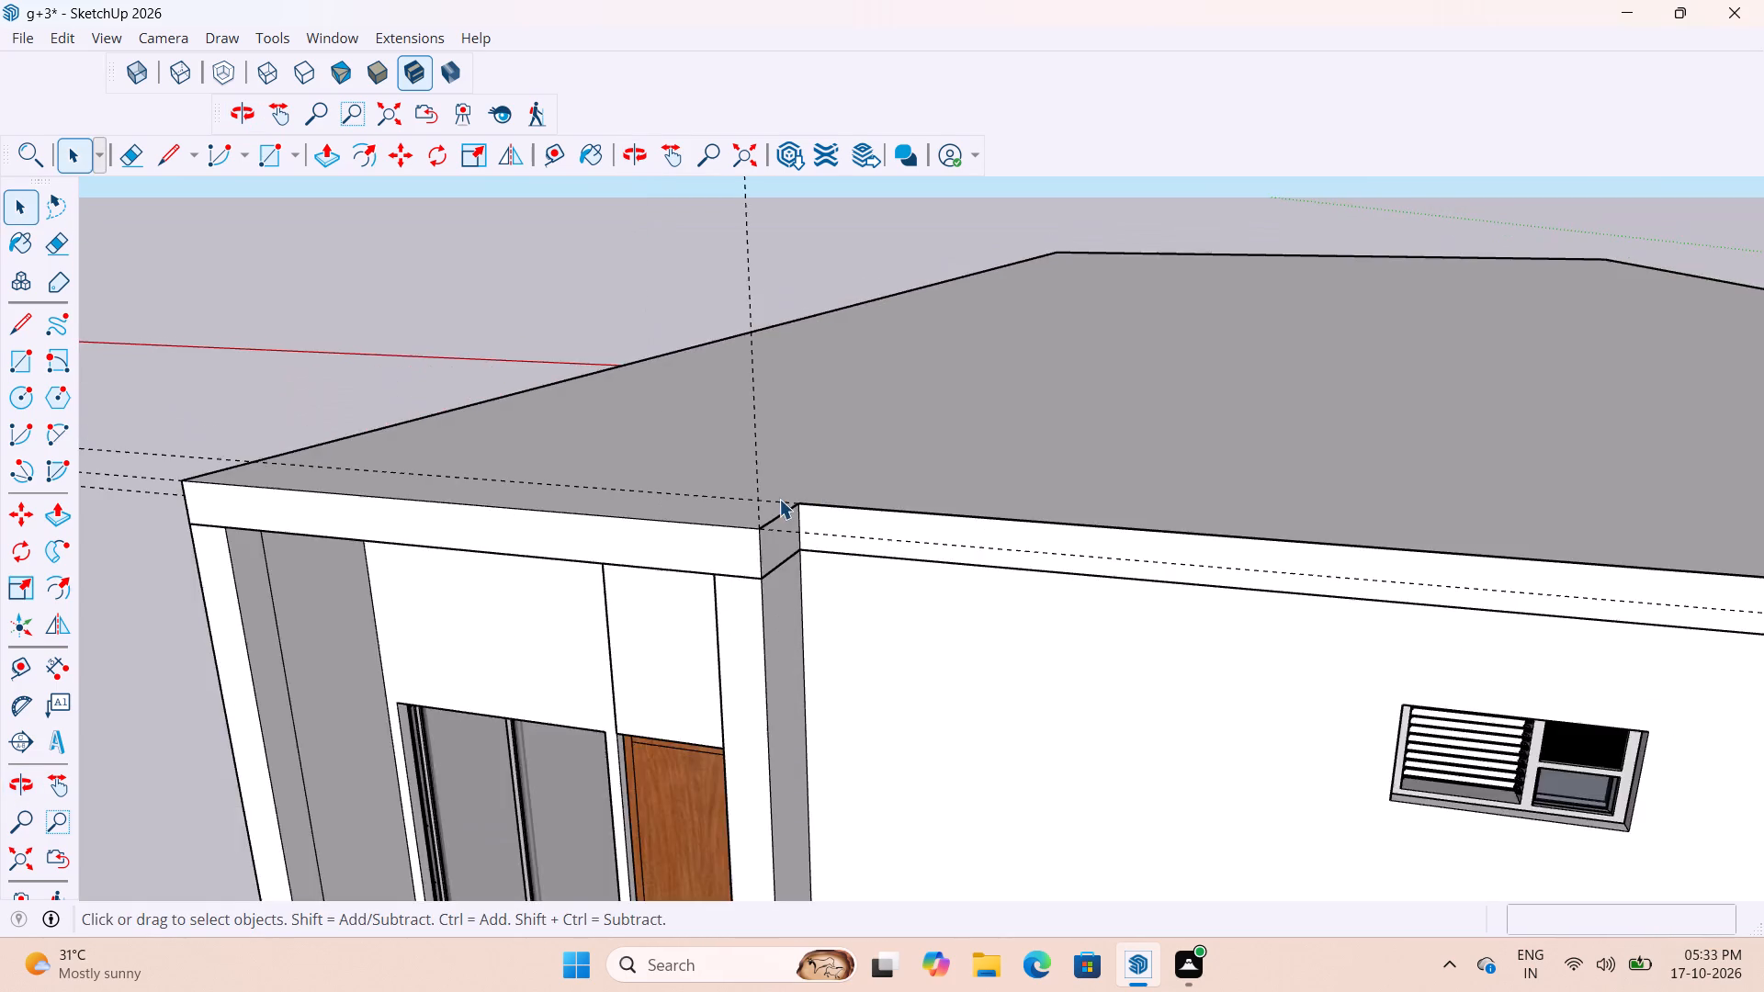
Delete all the guides around the roof slab.
scroll(779, 499, "down", 5)
middle_click_drag(845, 561, 953, 693)
left_click(74, 30)
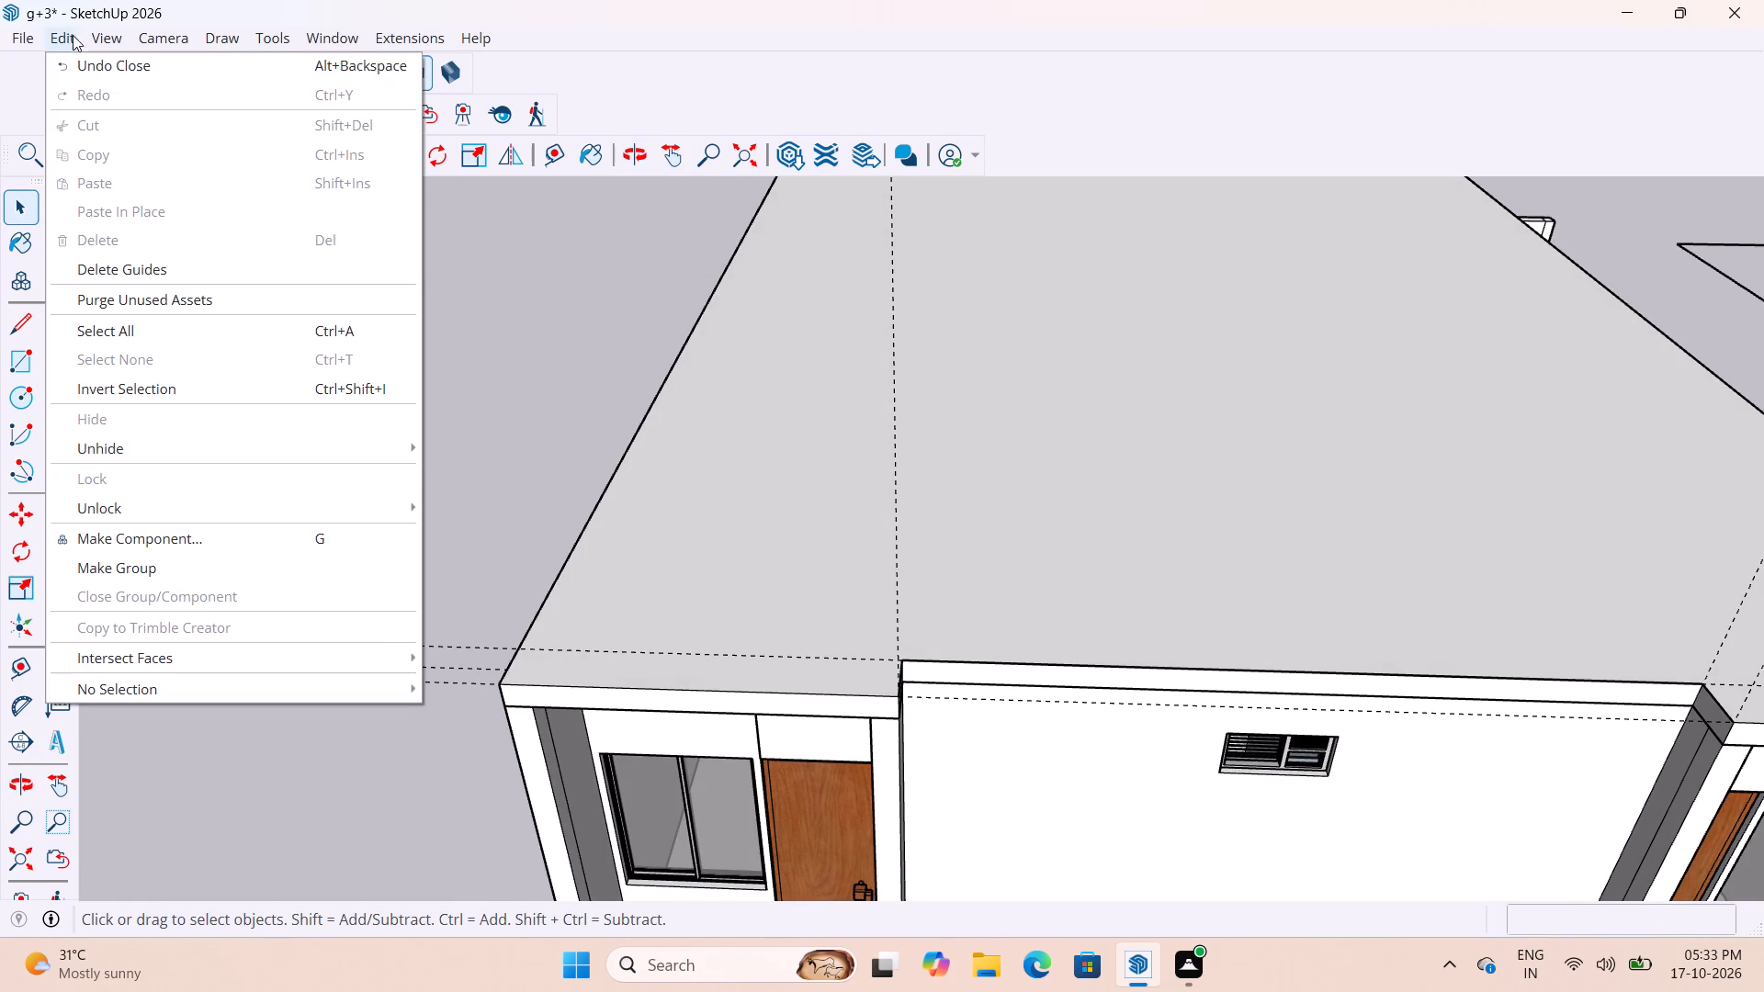
left_click(215, 268)
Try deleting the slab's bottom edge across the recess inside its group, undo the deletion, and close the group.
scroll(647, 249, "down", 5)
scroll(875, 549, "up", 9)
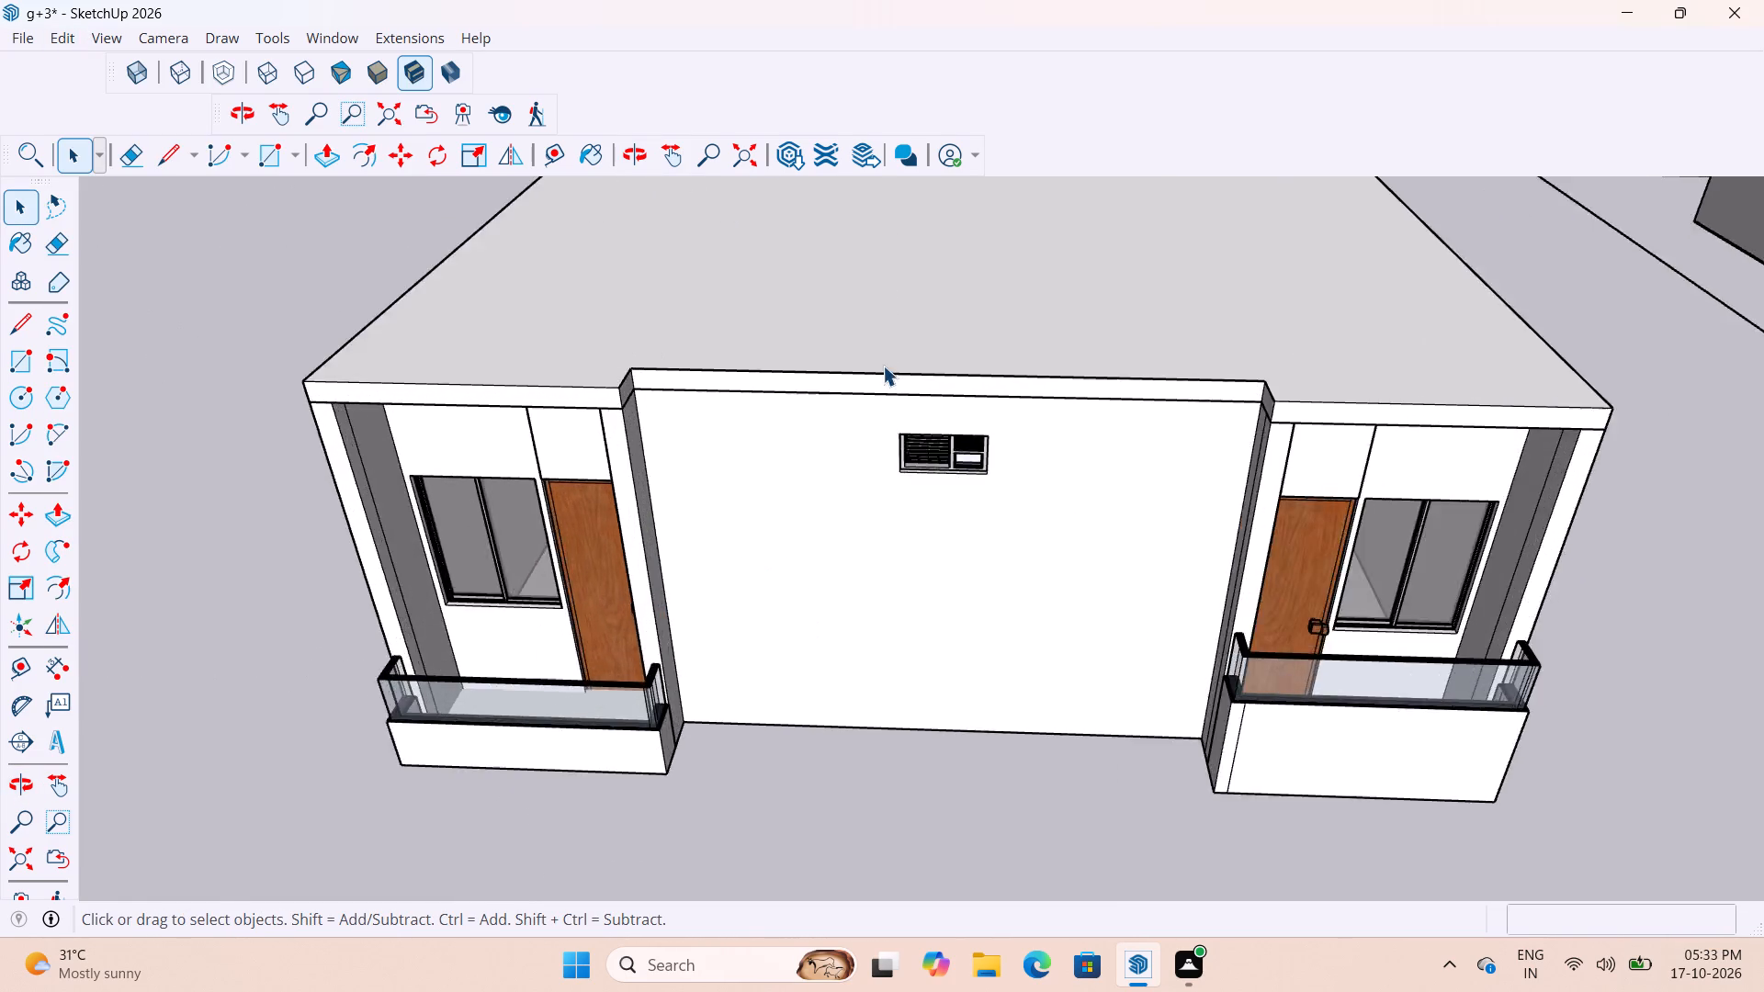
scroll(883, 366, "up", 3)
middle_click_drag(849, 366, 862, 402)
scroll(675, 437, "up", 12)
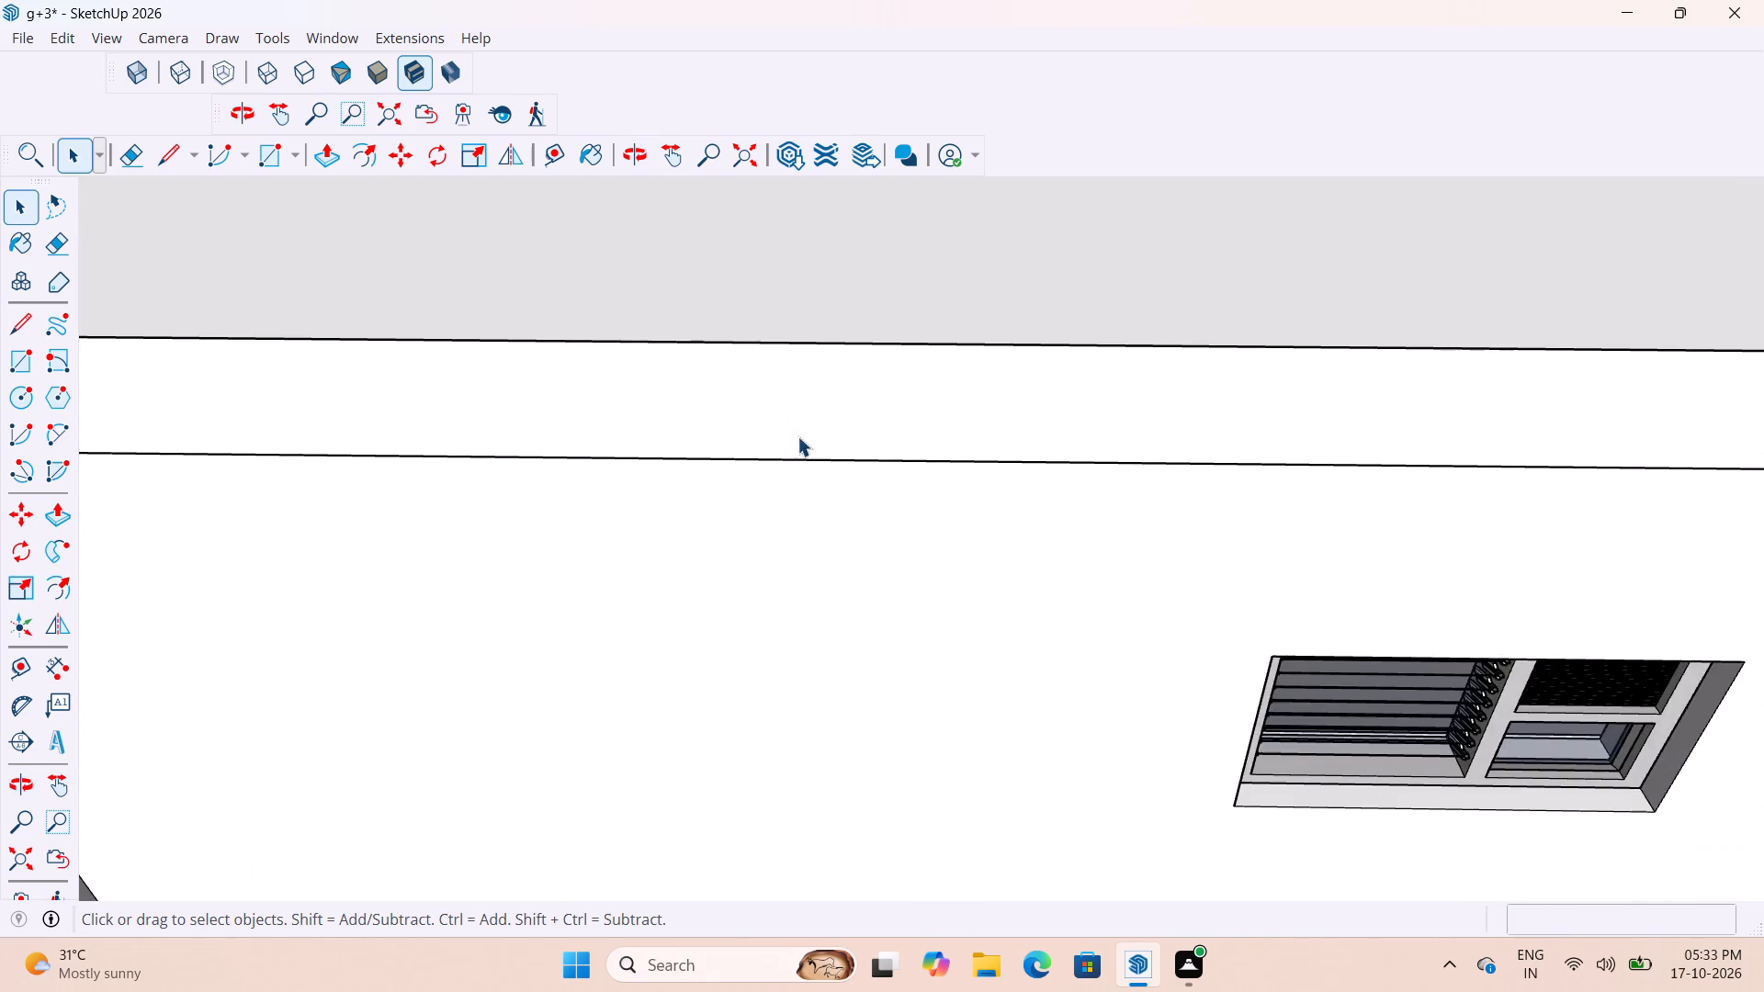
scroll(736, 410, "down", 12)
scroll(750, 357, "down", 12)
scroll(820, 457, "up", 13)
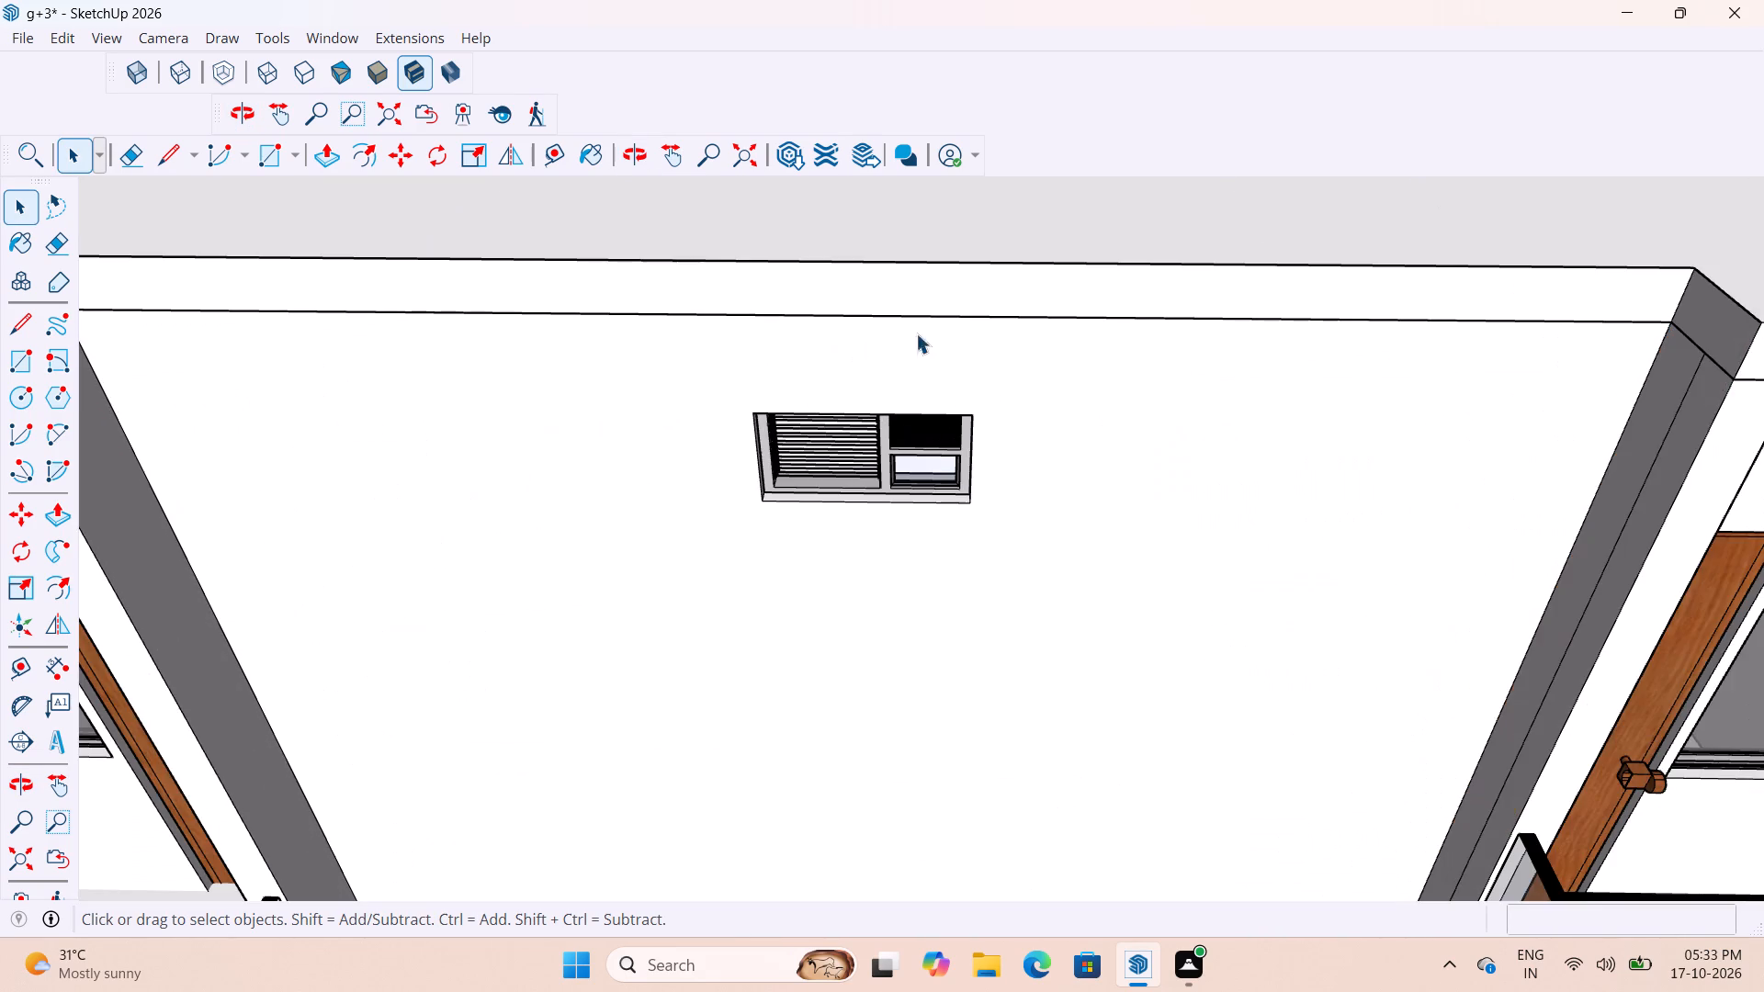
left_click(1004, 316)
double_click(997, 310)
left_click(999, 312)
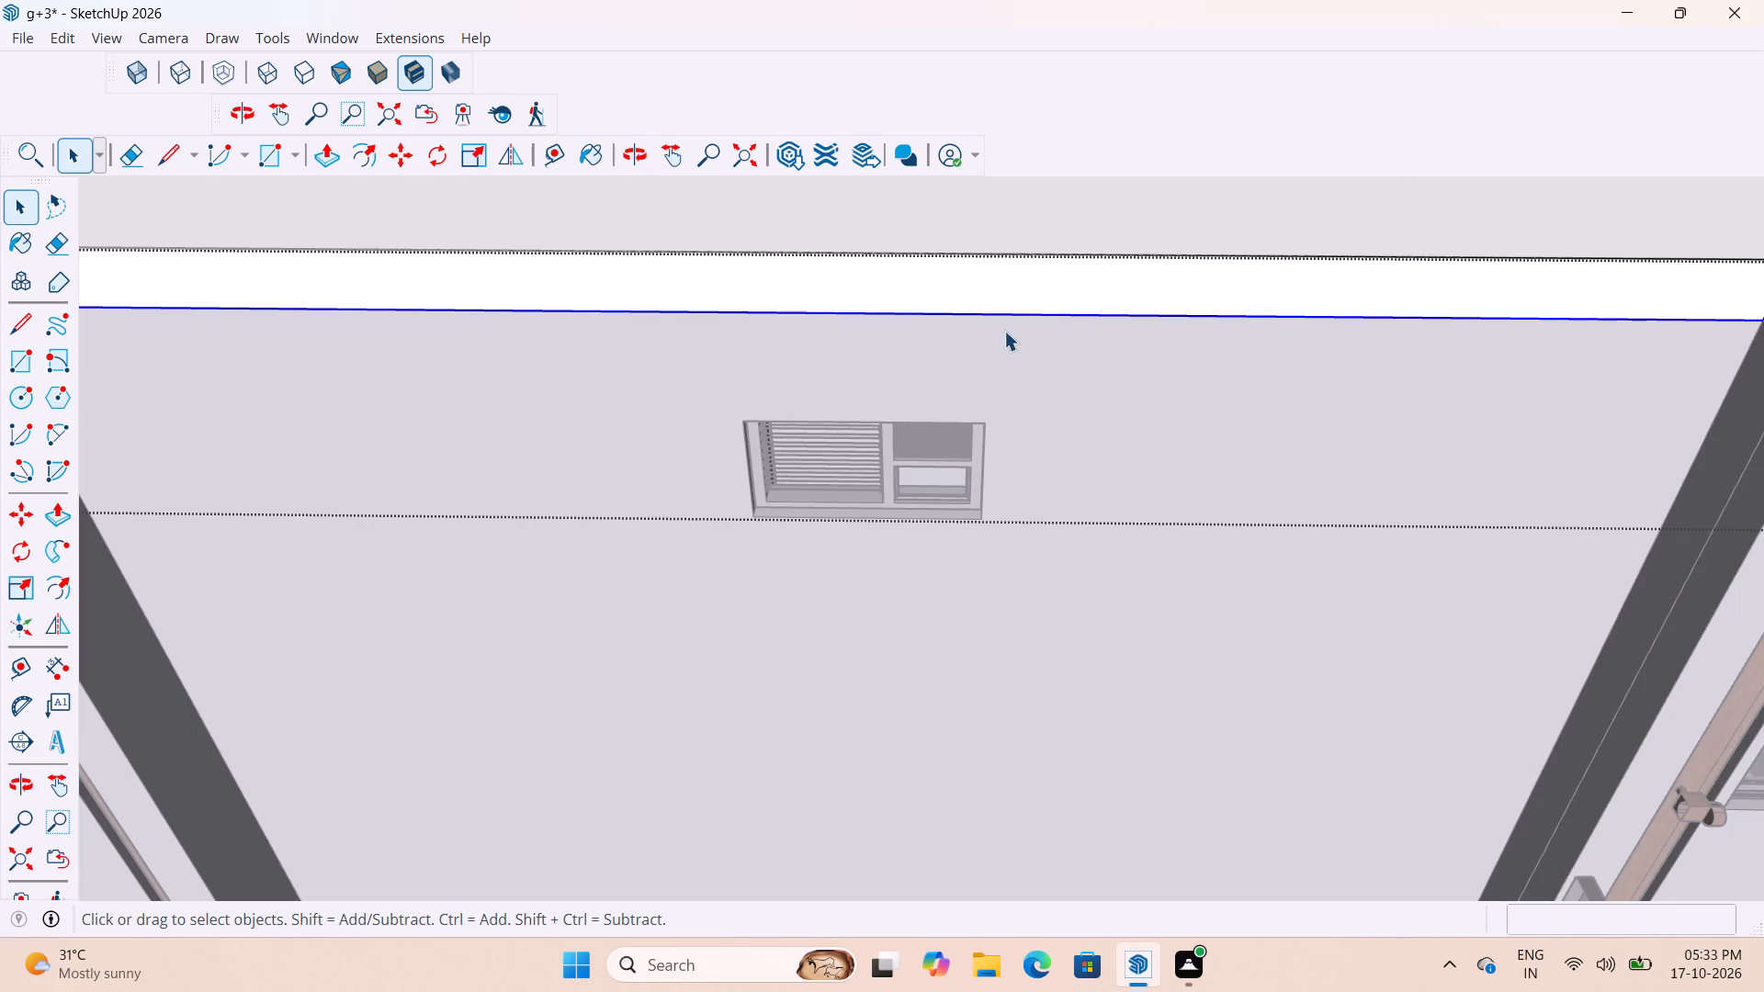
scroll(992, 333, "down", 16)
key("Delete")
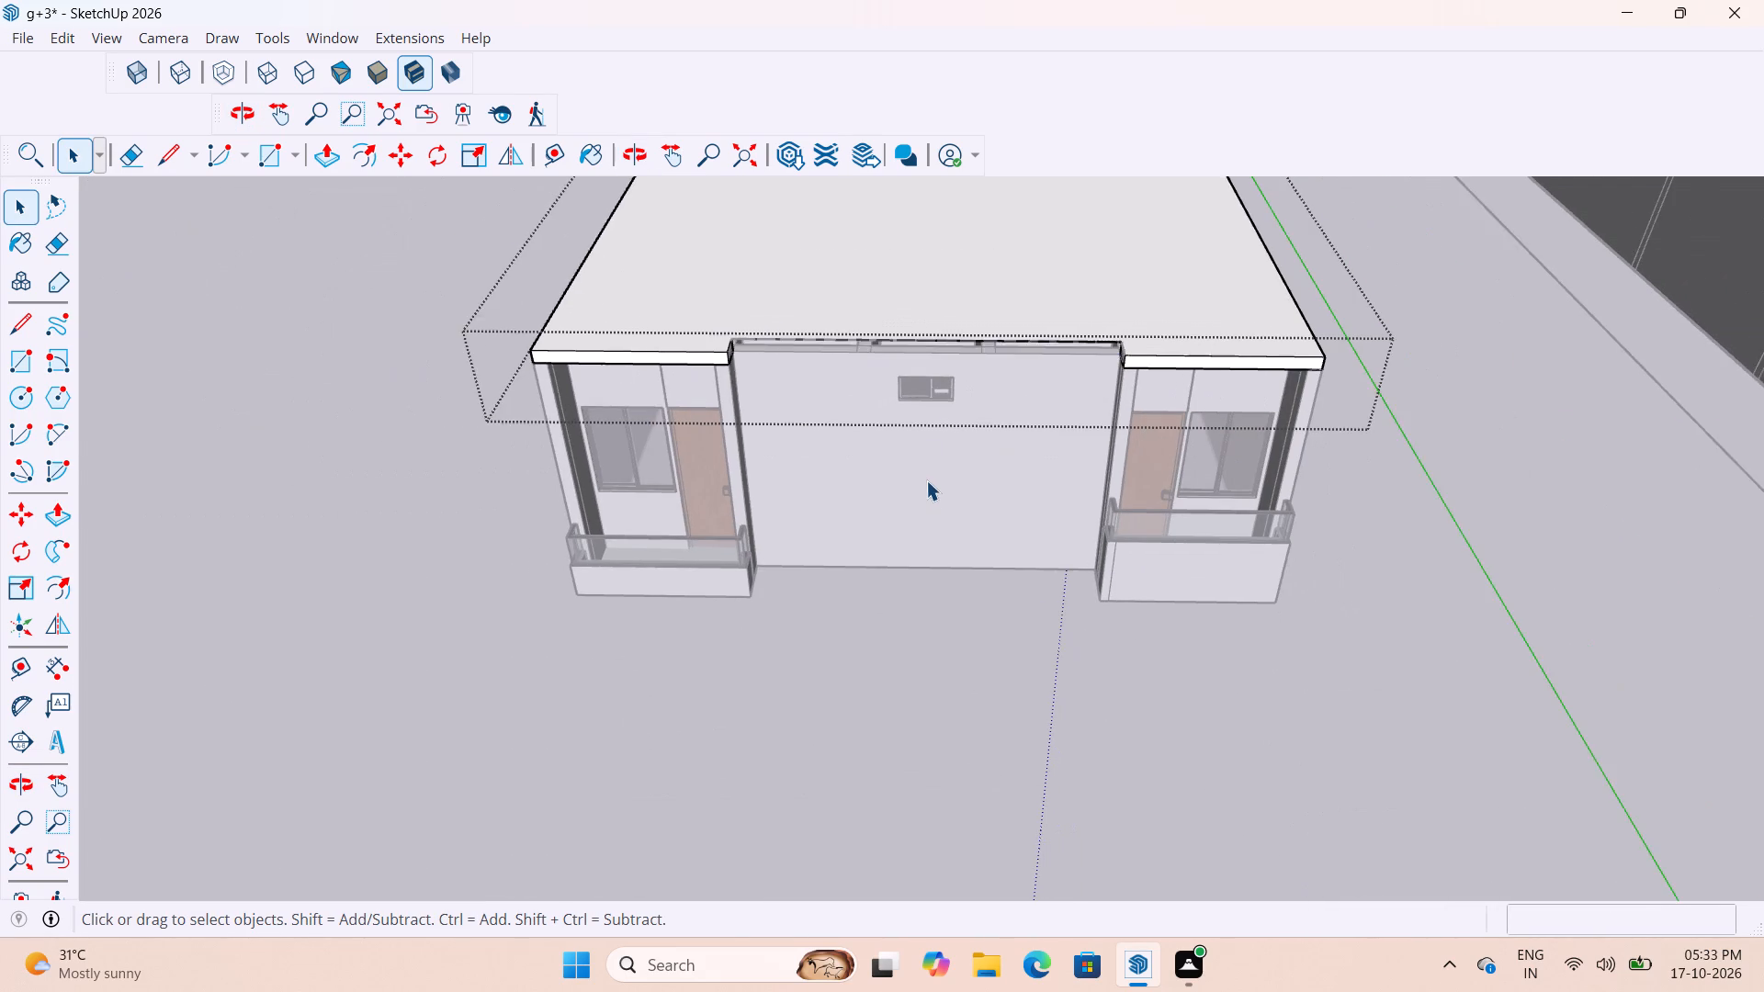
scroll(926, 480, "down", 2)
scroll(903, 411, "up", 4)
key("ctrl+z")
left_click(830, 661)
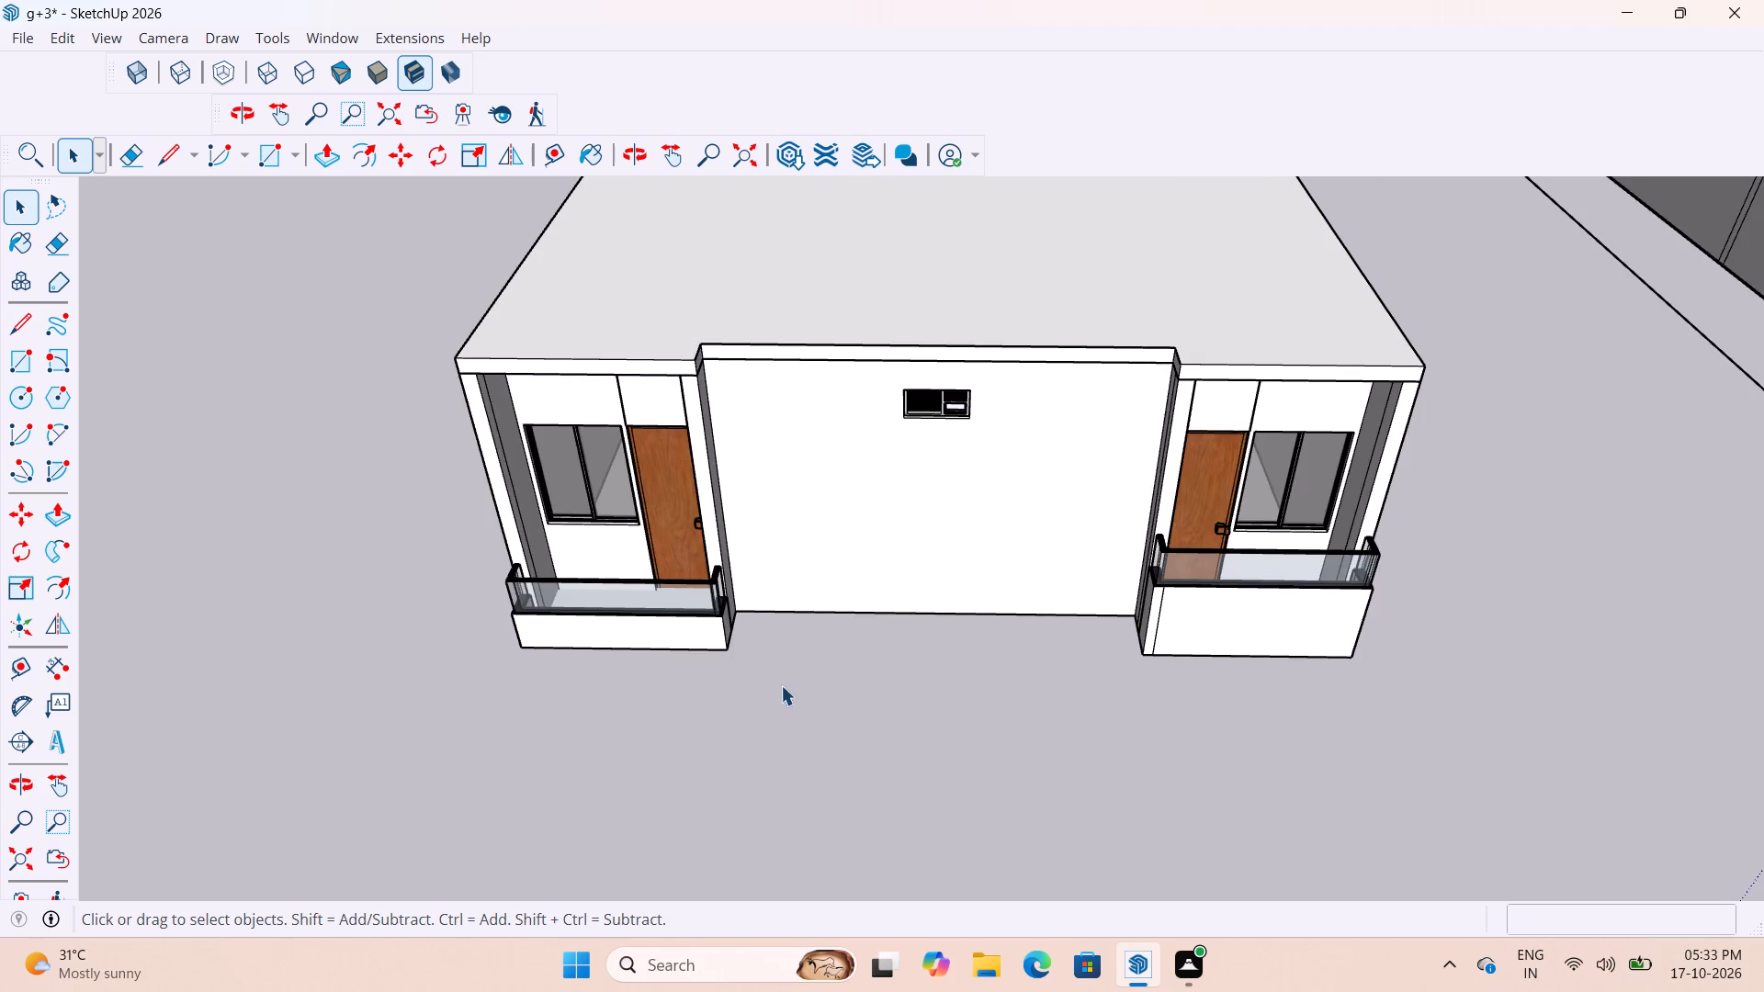
Examine the roof slab's fit at the notch corner and along the building's long side with the double balcony.
scroll(903, 382, "up", 12)
middle_click_drag(570, 354, 375, 297)
scroll(382, 304, "up", 2)
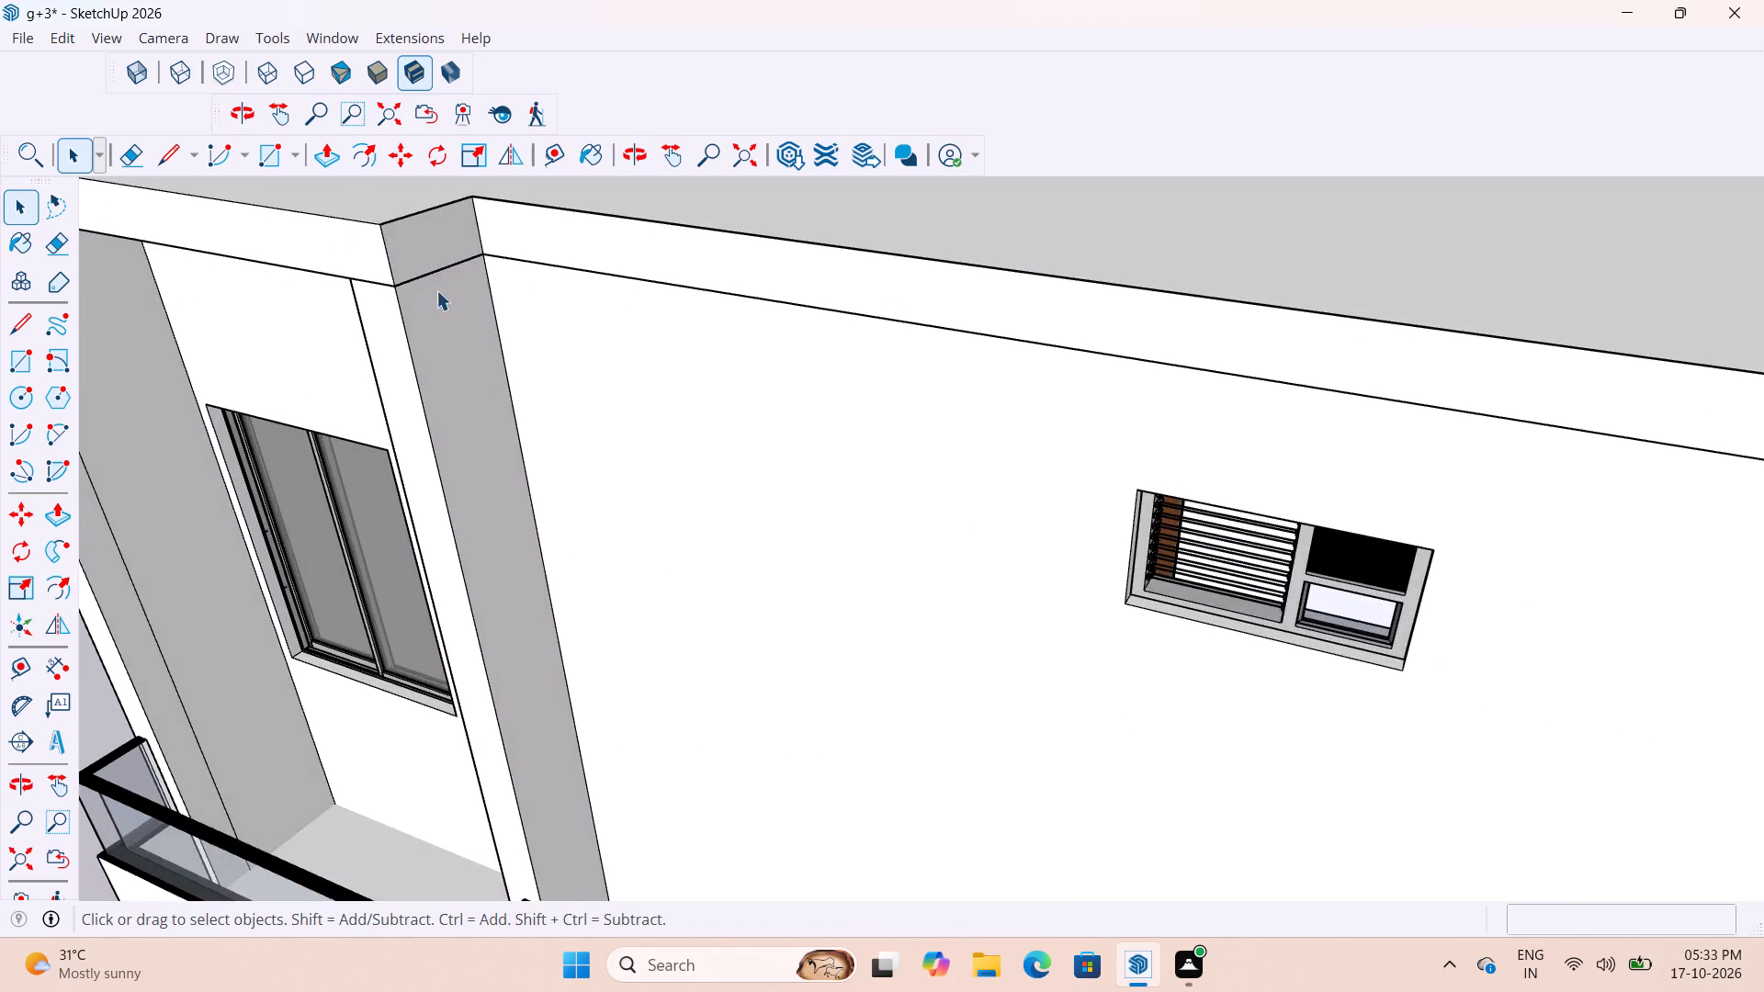
scroll(449, 298, "up", 1)
scroll(597, 452, "down", 14)
middle_click_drag(765, 655, 955, 661)
scroll(1079, 650, "down", 8)
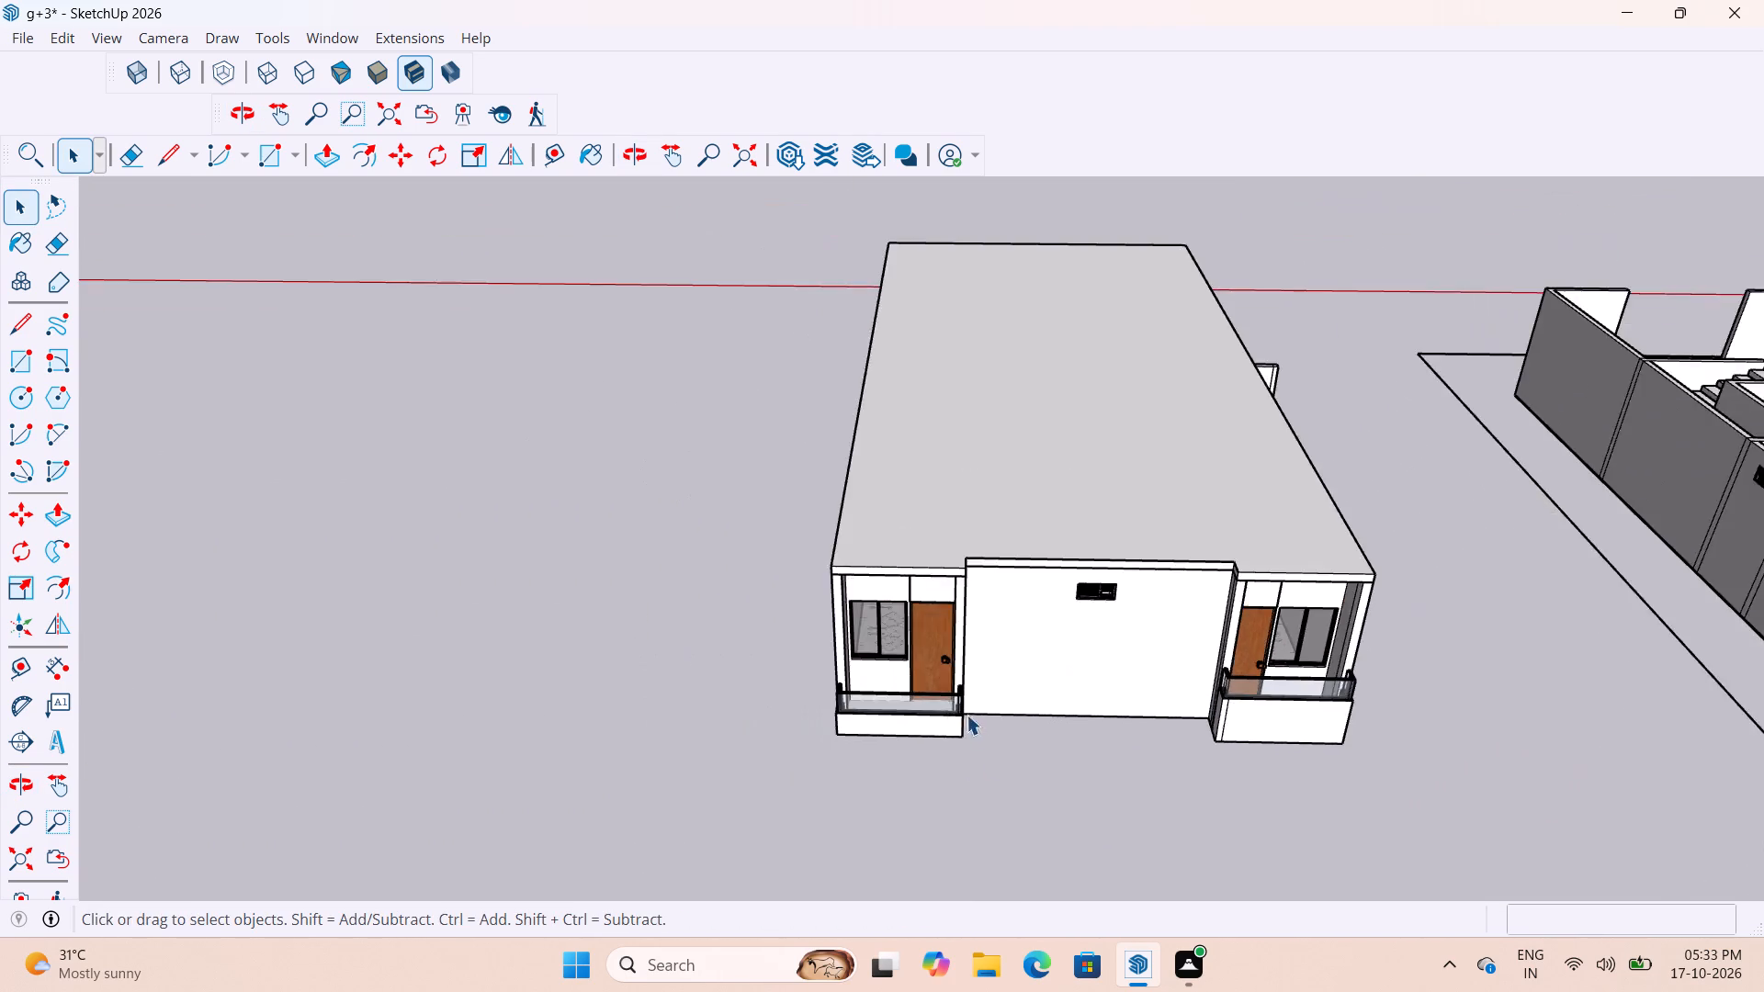
scroll(967, 715, "down", 3)
middle_click_drag(1434, 493, 876, 412)
scroll(950, 581, "up", 13)
middle_click_drag(1254, 556, 1162, 590)
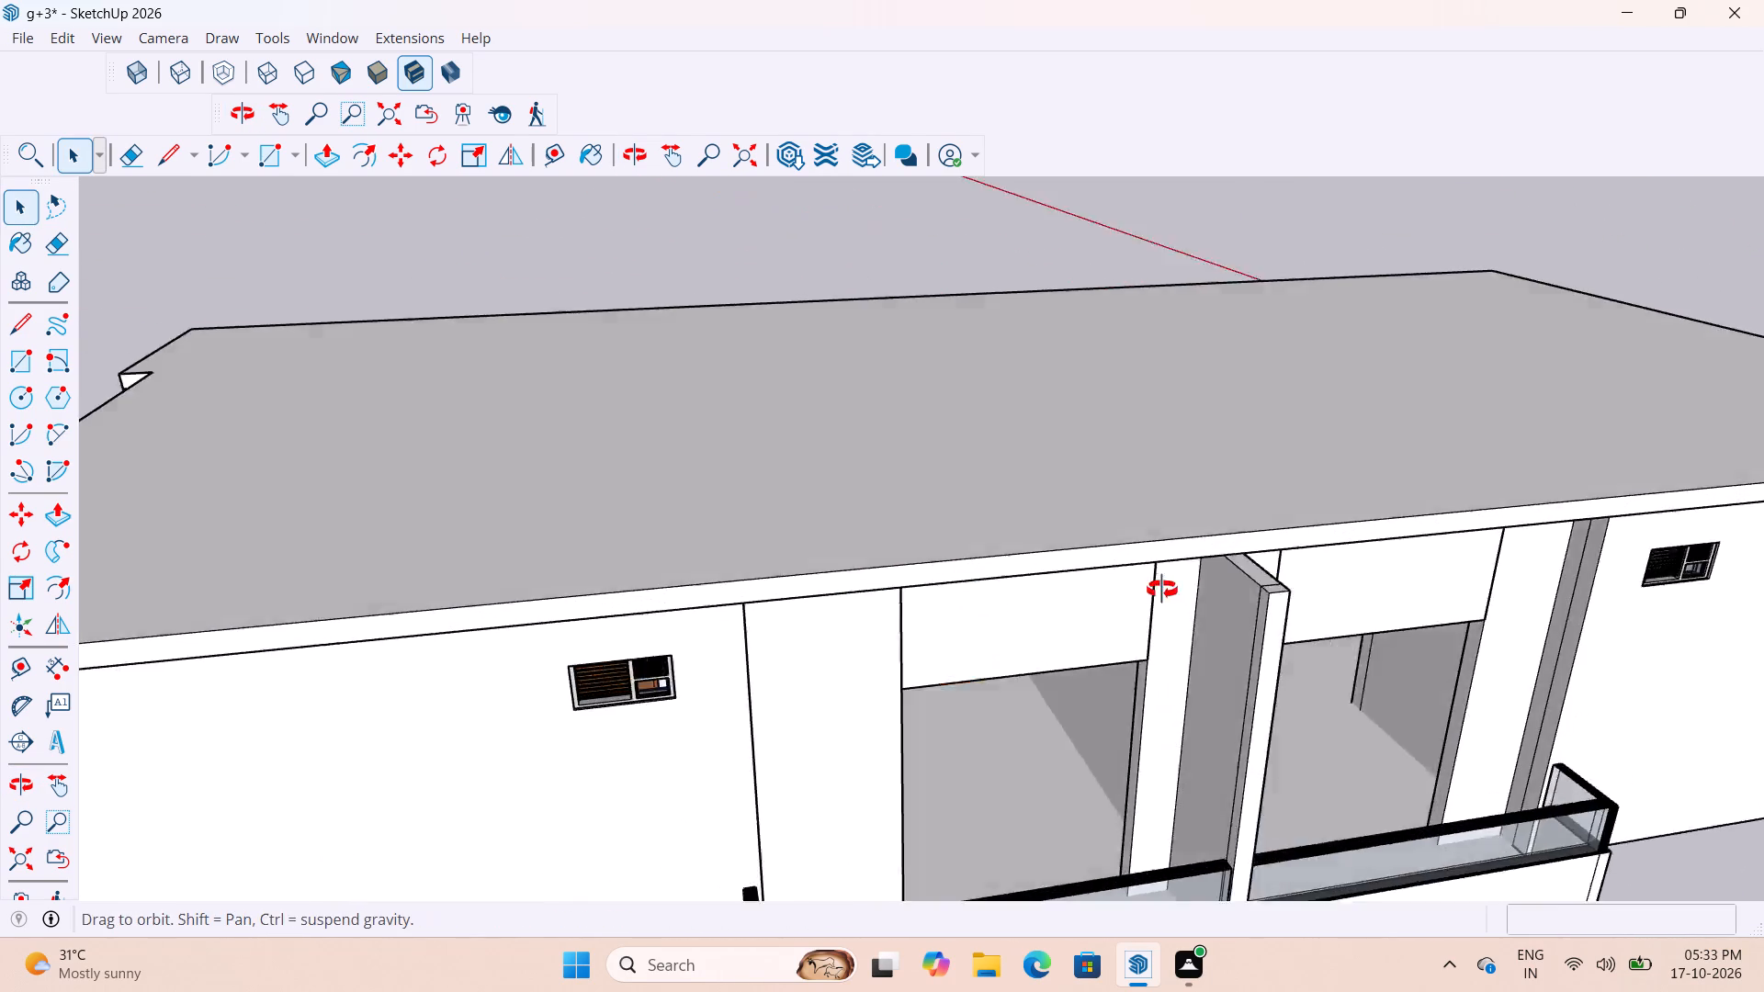
middle_click_drag(1162, 590, 1079, 622)
scroll(1051, 667, "up", 9)
scroll(1134, 506, "down", 8)
middle_click_drag(1136, 641, 1136, 655)
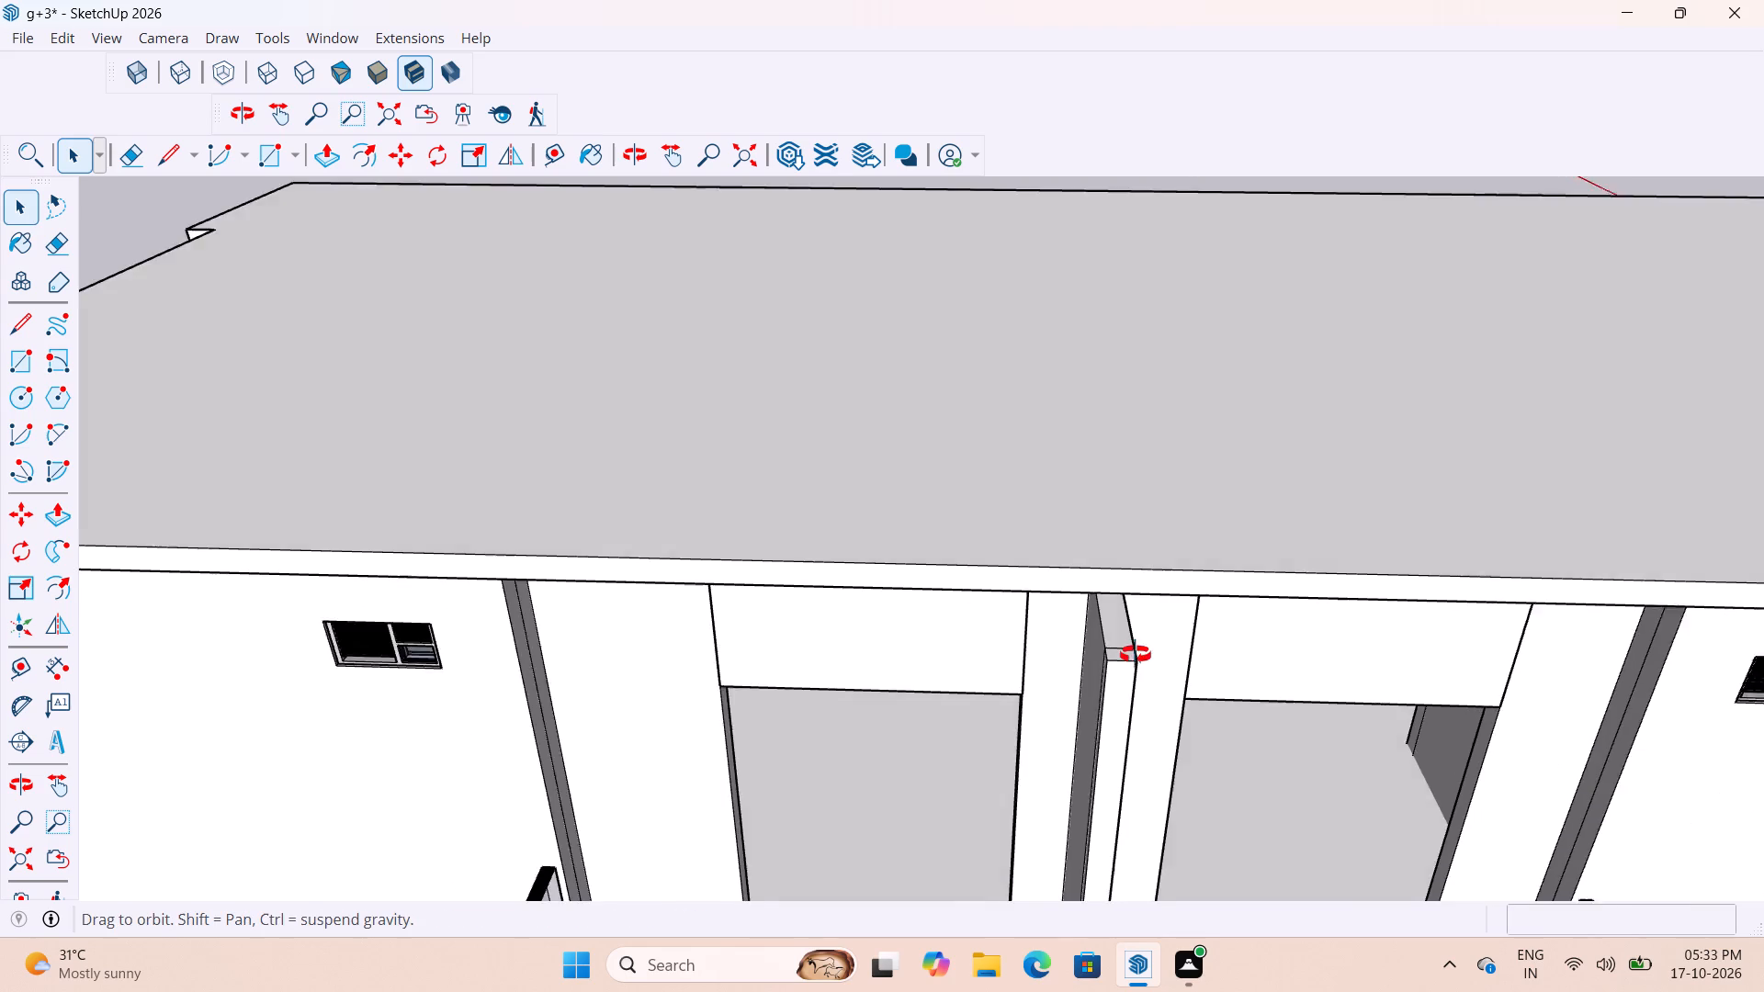
middle_click_drag(1136, 655, 989, 636)
scroll(1683, 363, "down", 9)
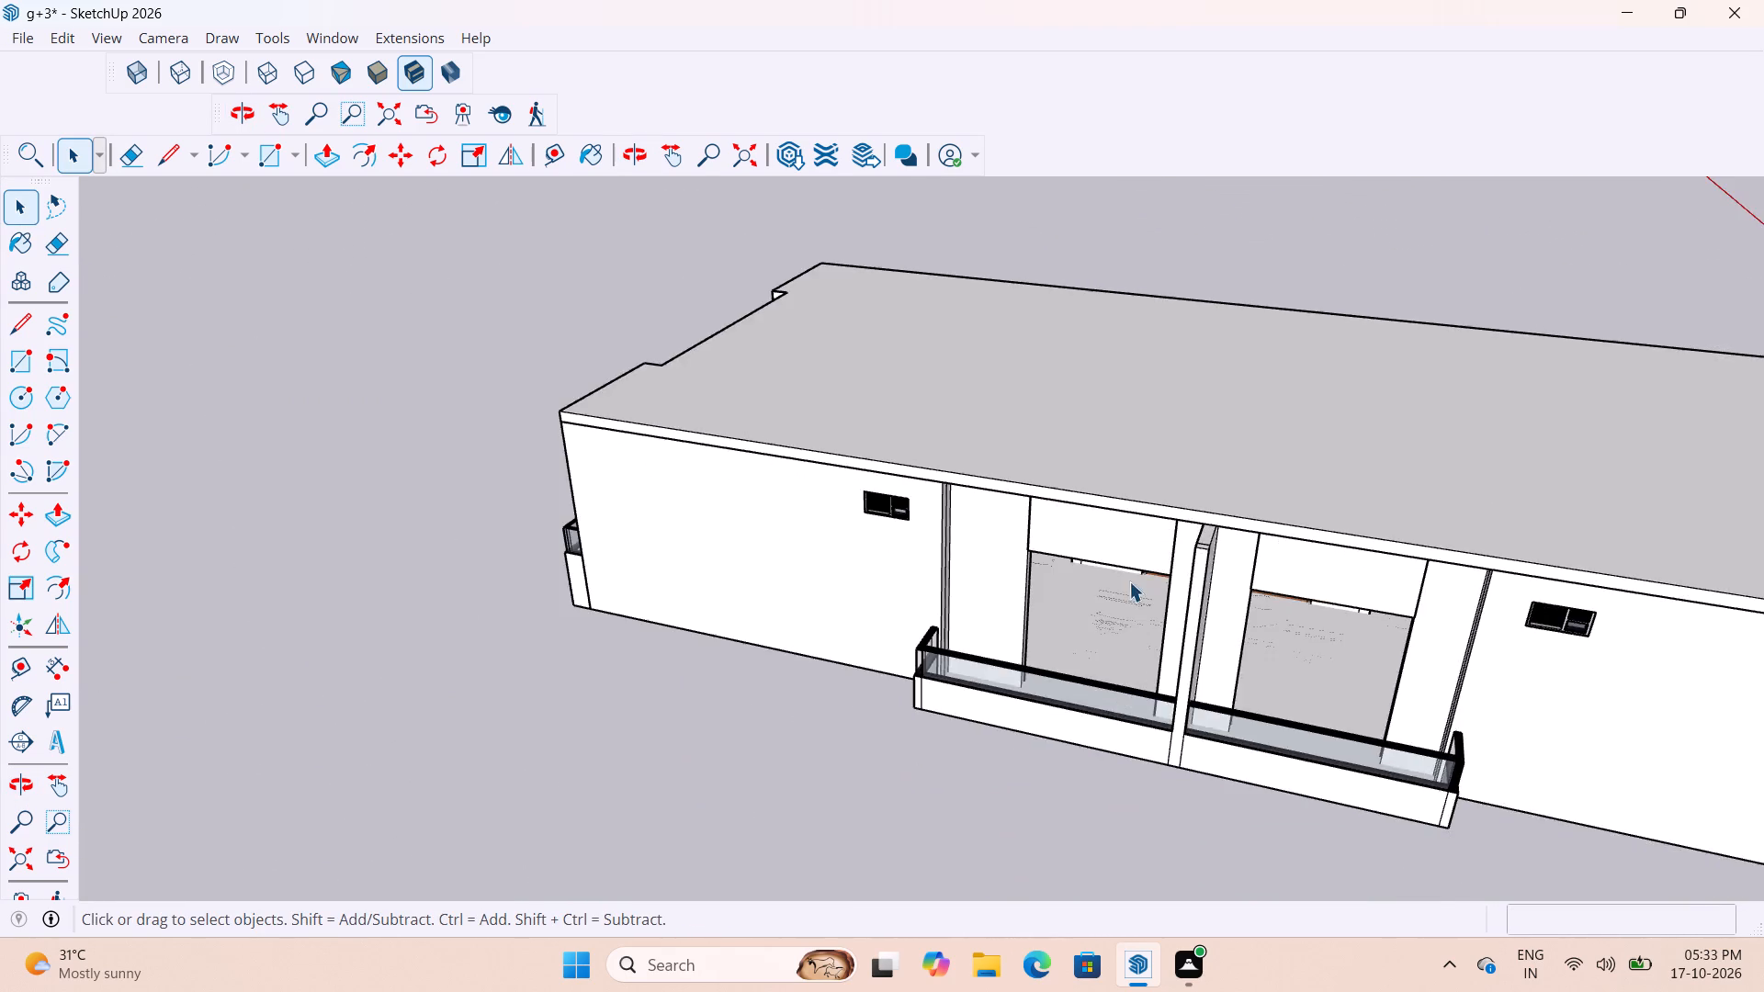
scroll(1136, 576, "up", 7)
scroll(1048, 427, "down", 16)
Examine the slab edge over the two balconies and the wall at the building's un-notched end.
middle_click_drag(1336, 470, 856, 437)
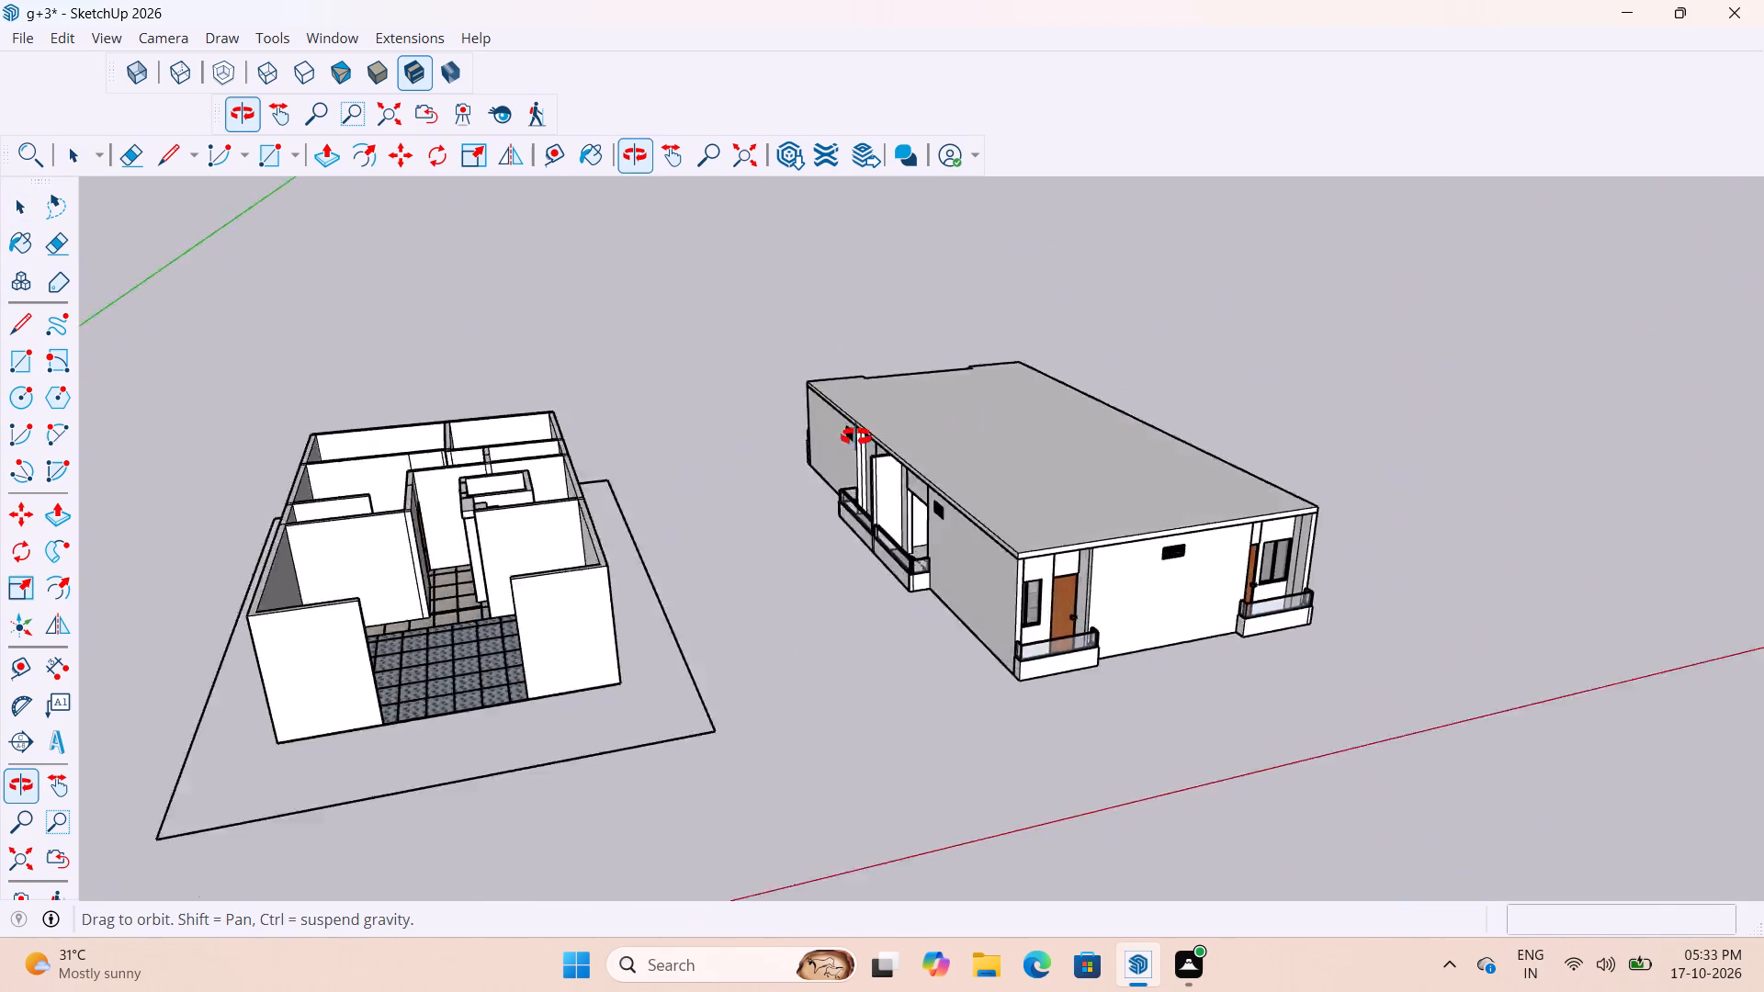
middle_click_drag(856, 437, 810, 440)
scroll(944, 614, "up", 16)
scroll(880, 455, "down", 11)
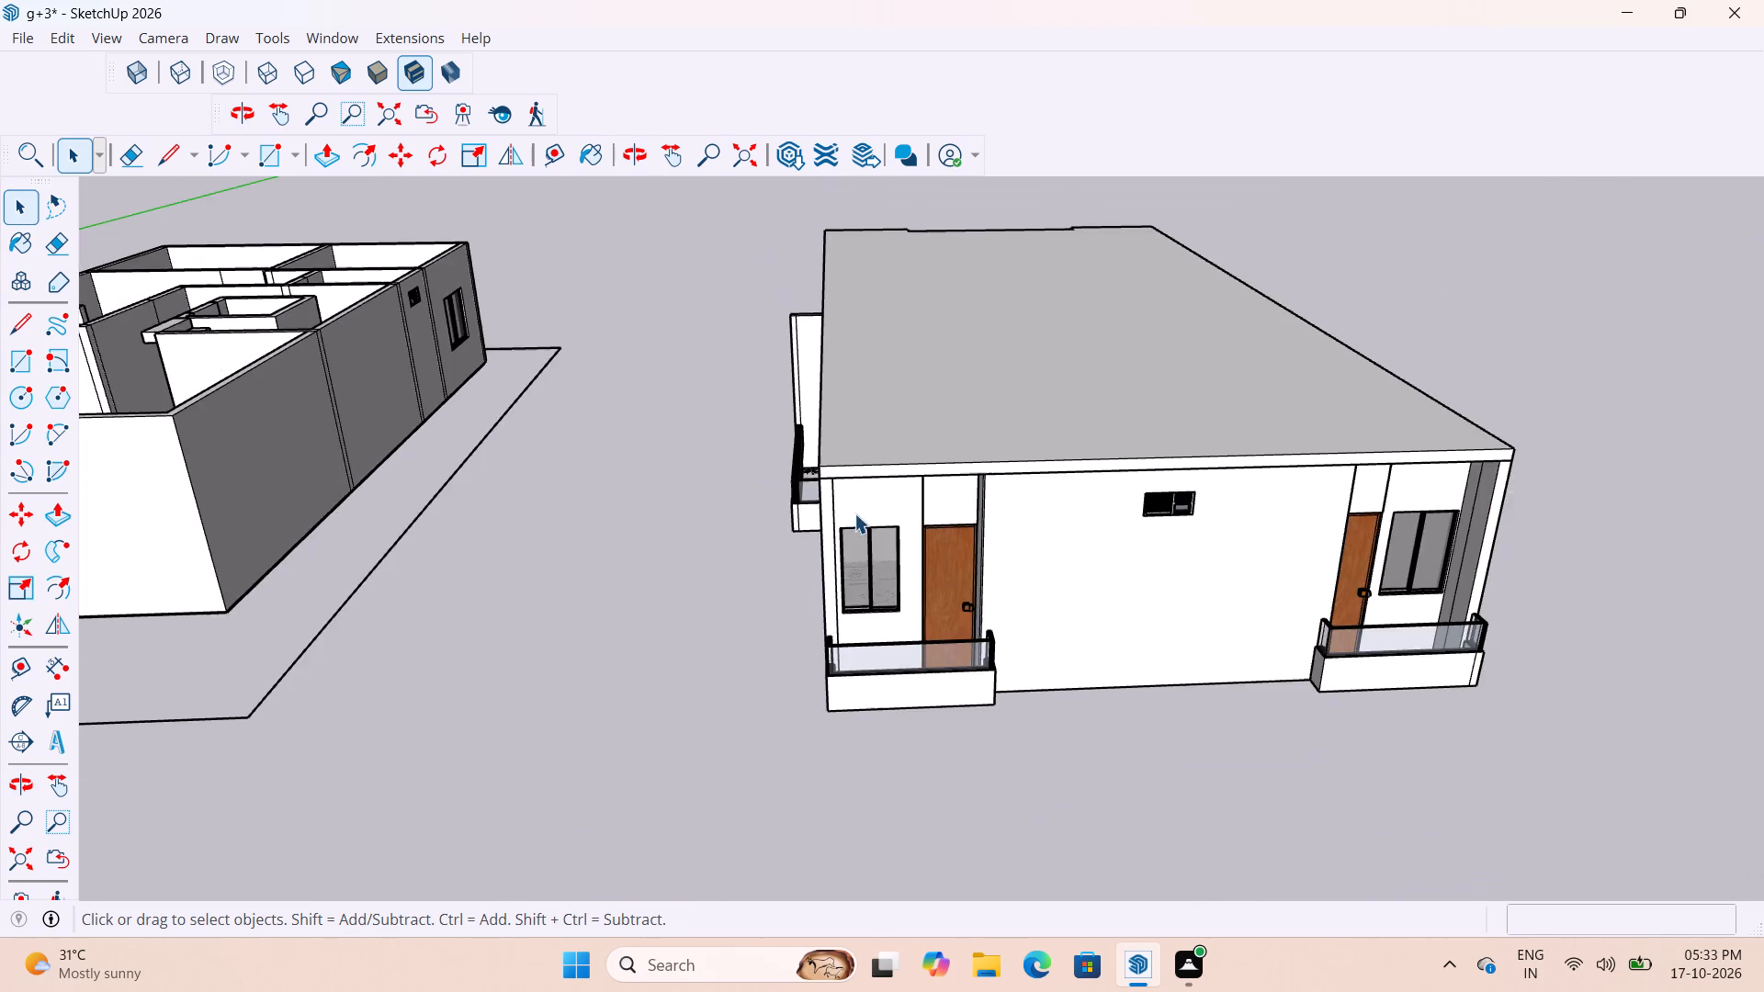
middle_click_drag(1029, 501, 967, 649)
scroll(924, 708, "up", 8)
scroll(1075, 358, "down", 6)
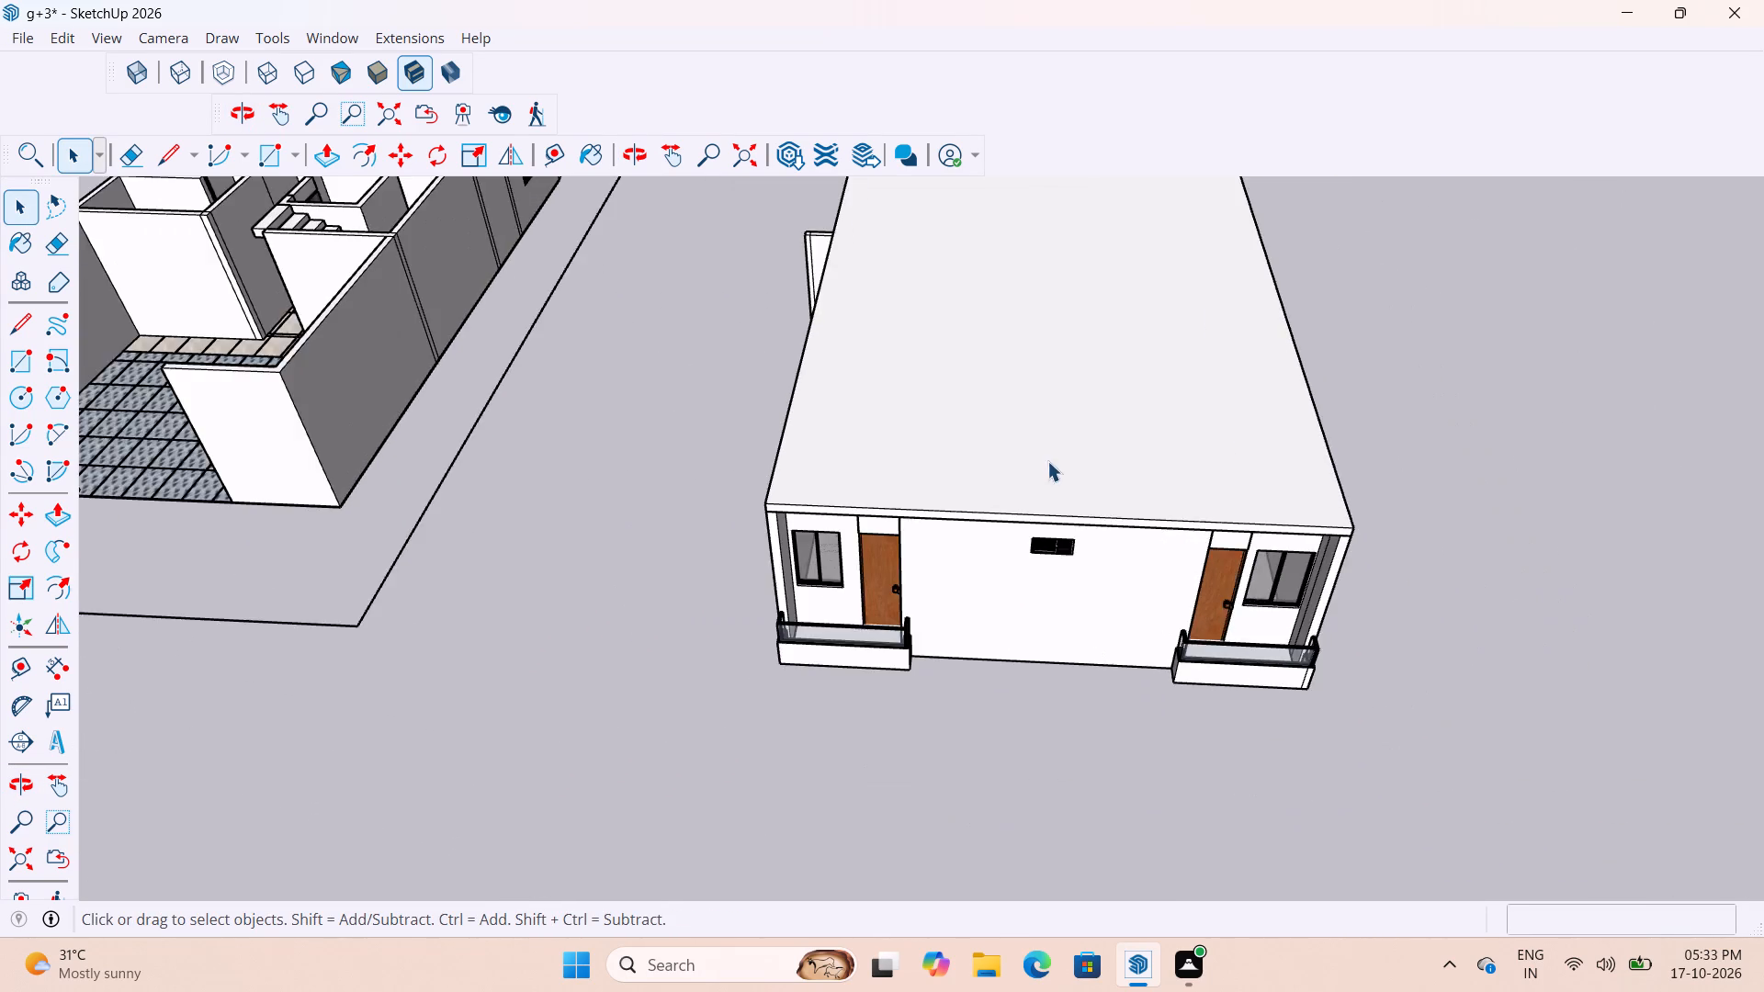
scroll(1047, 461, "up", 5)
scroll(738, 614, "down", 3)
middle_click_drag(802, 631, 881, 716)
scroll(748, 716, "up", 9)
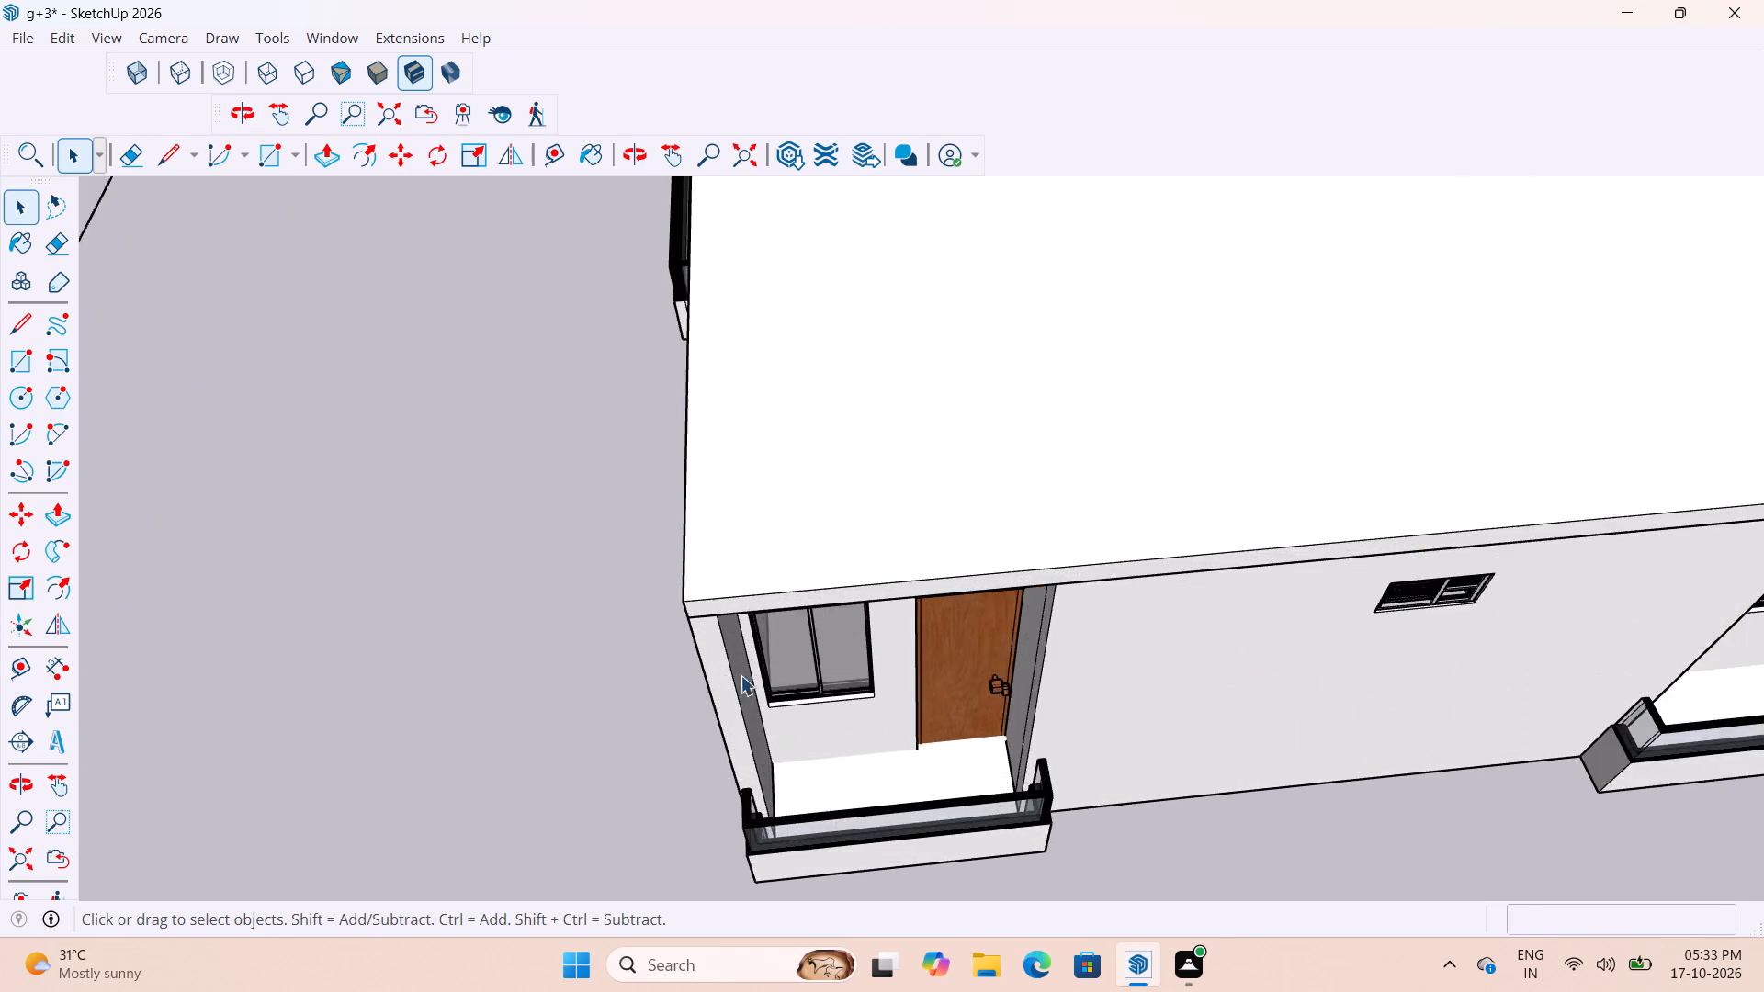
middle_click_drag(778, 634, 888, 440)
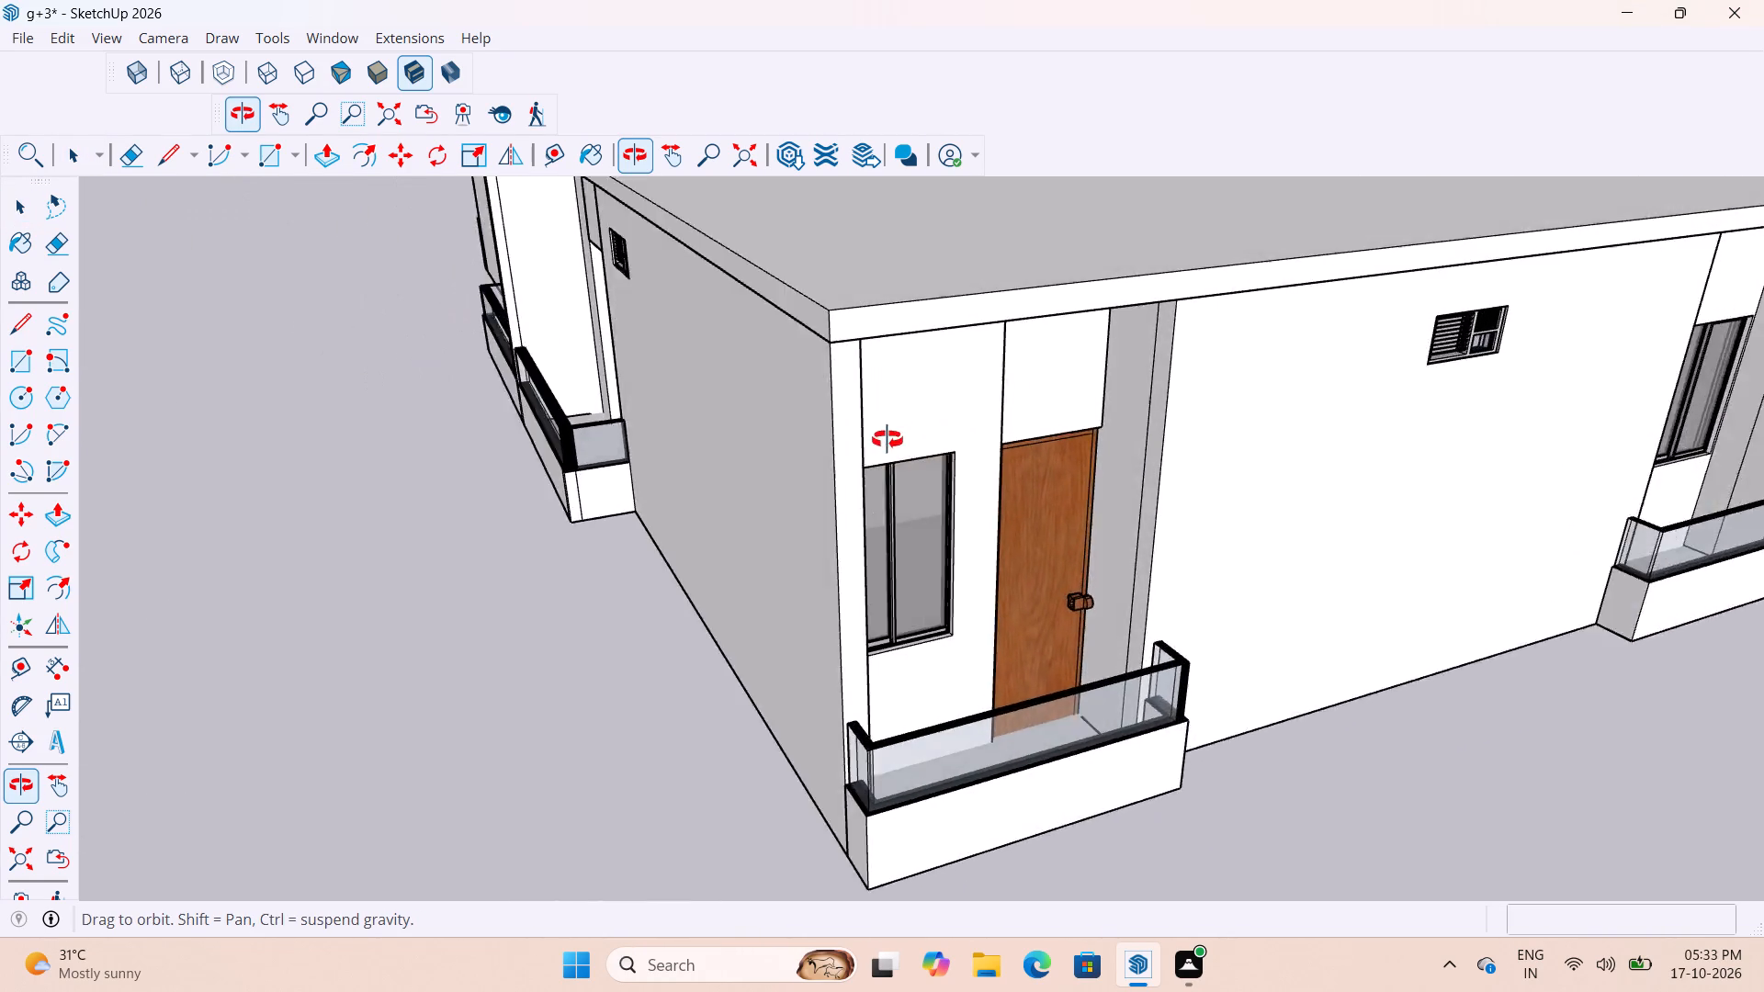
middle_click_drag(888, 440, 784, 480)
scroll(732, 375, "down", 5)
scroll(930, 448, "down", 2)
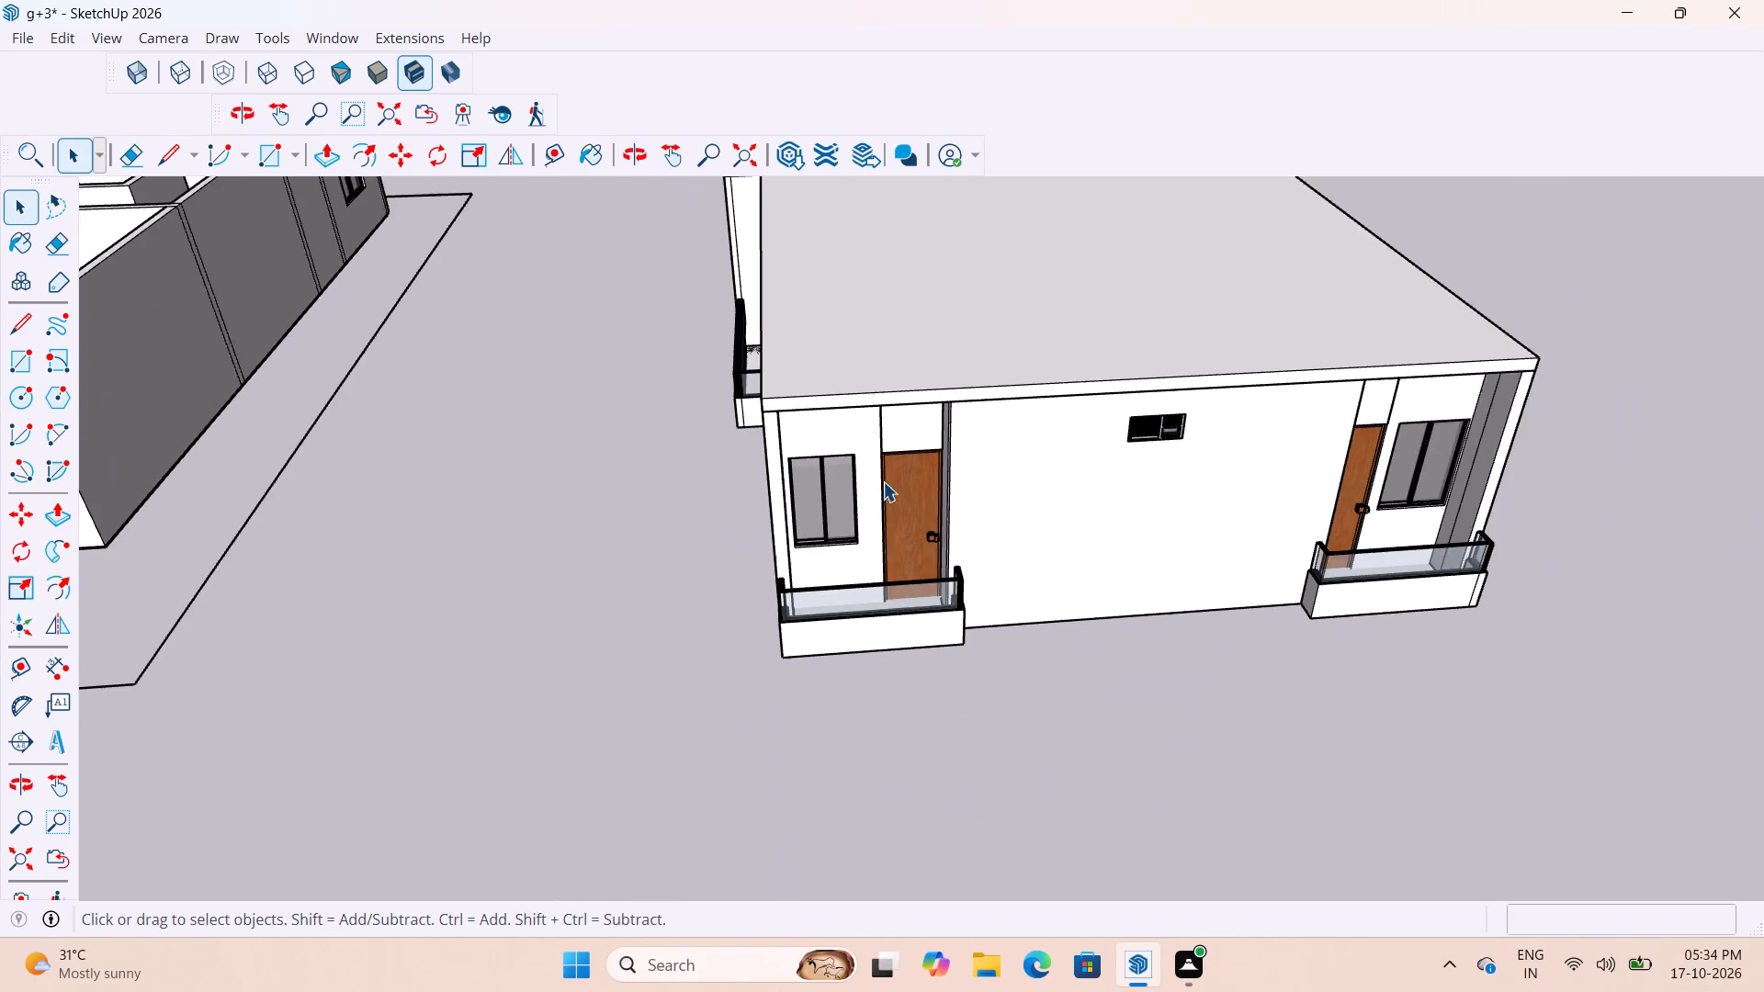
scroll(883, 481, "down", 8)
middle_click_drag(1148, 492, 1023, 538)
Inside the slab group, Push/Pull the un-notched end face outward about 11 1/16" to the balcony parapet's corner, and close the group.
scroll(839, 521, "up", 8)
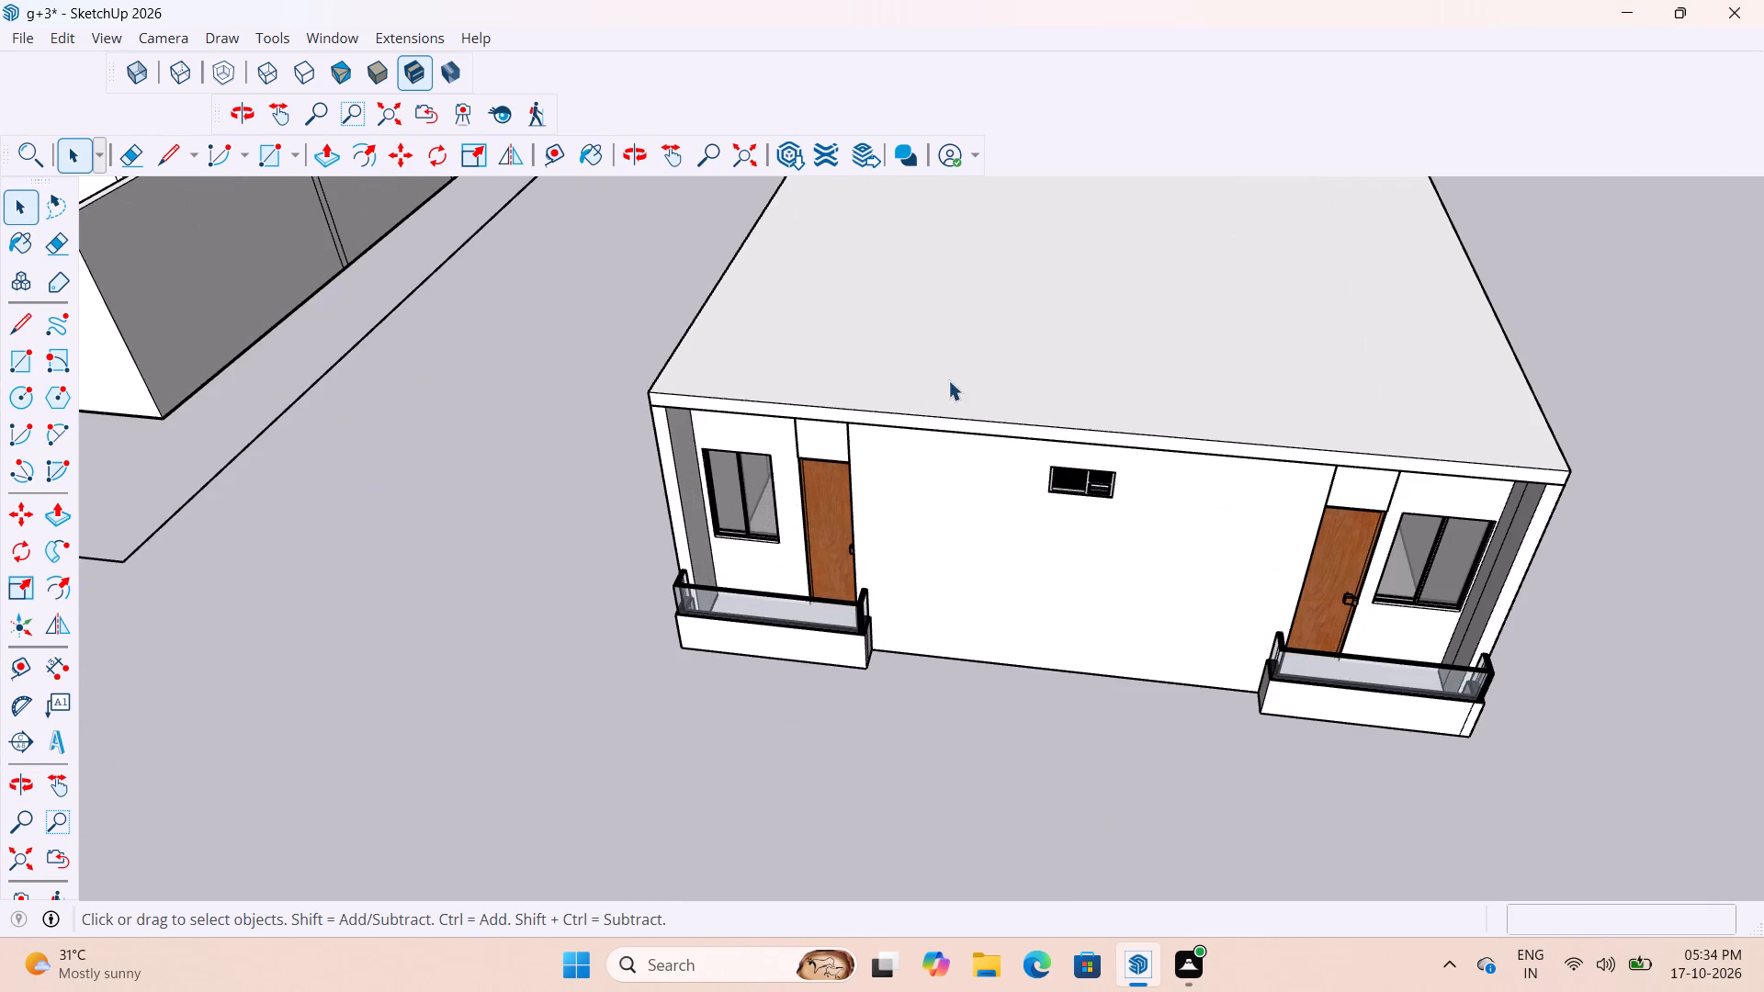
scroll(839, 437, "up", 8)
double_click(921, 375)
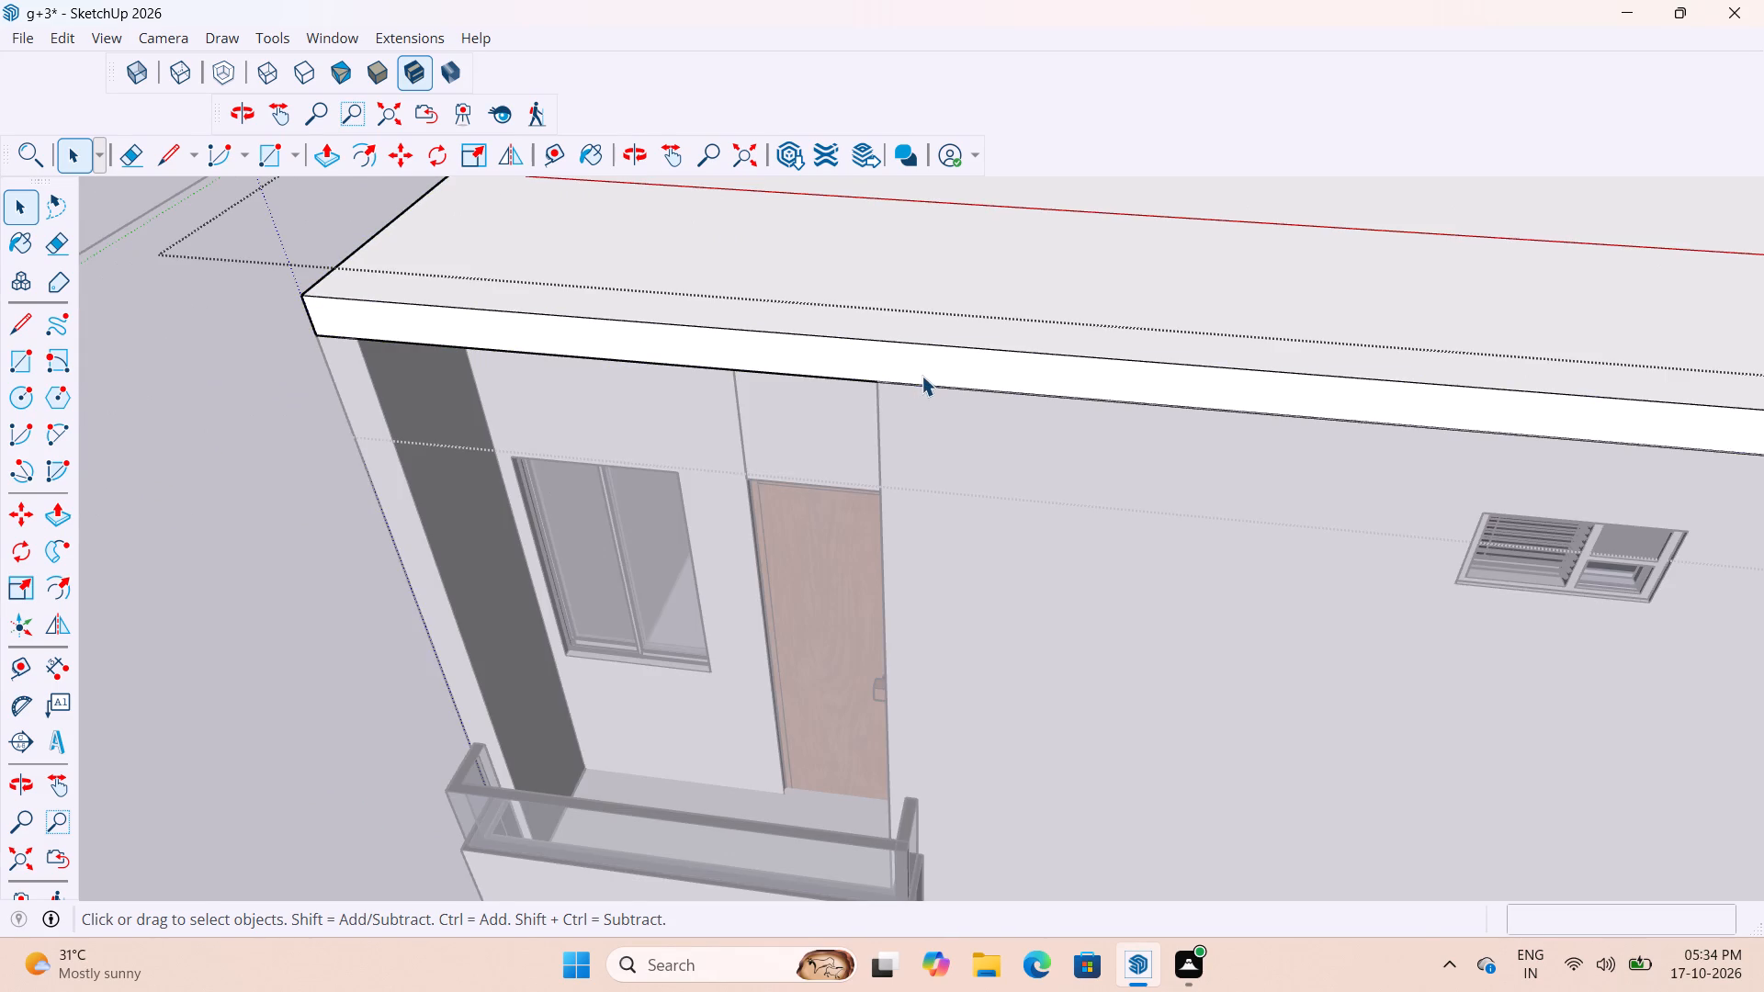
key("p")
left_click(979, 350)
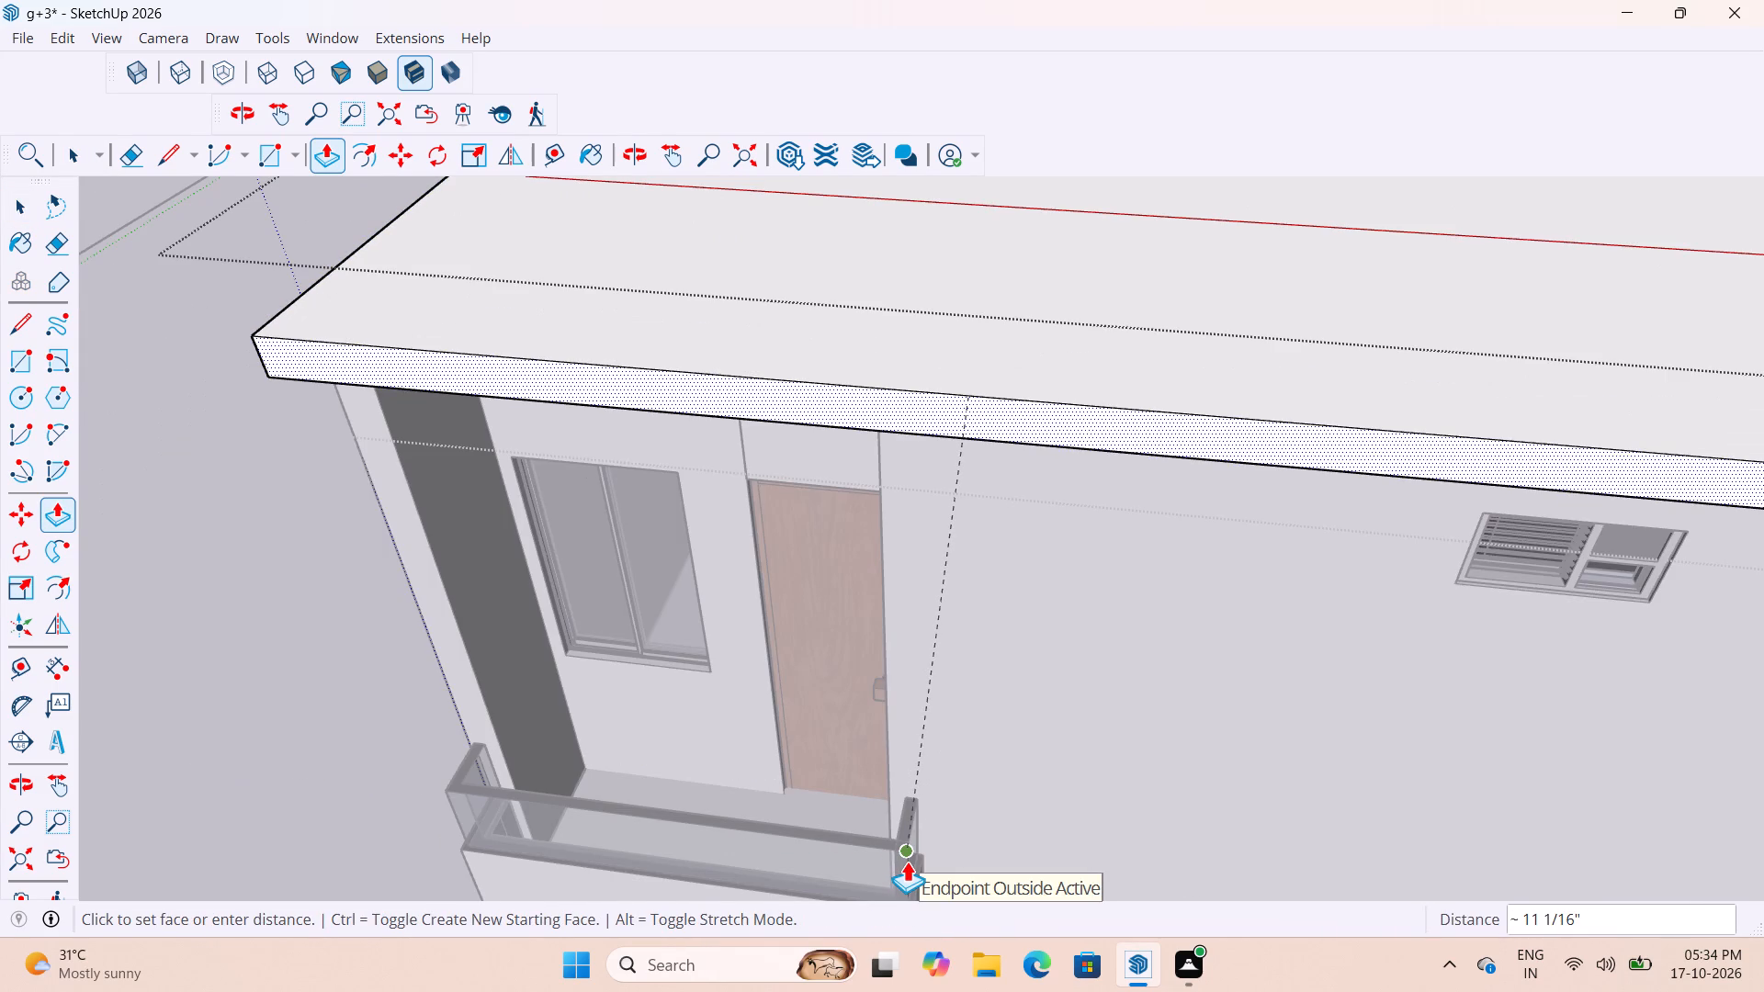
left_click(908, 861)
scroll(771, 639, "down", 10)
key("space")
key("space")
scroll(820, 513, "down", 6)
scroll(1168, 632, "up", 3)
left_click_drag(1191, 686, 1200, 686)
scroll(1207, 545, "up", 3)
middle_click_drag(1175, 553, 782, 468)
scroll(1236, 445, "up", 10)
scroll(1038, 339, "down", 10)
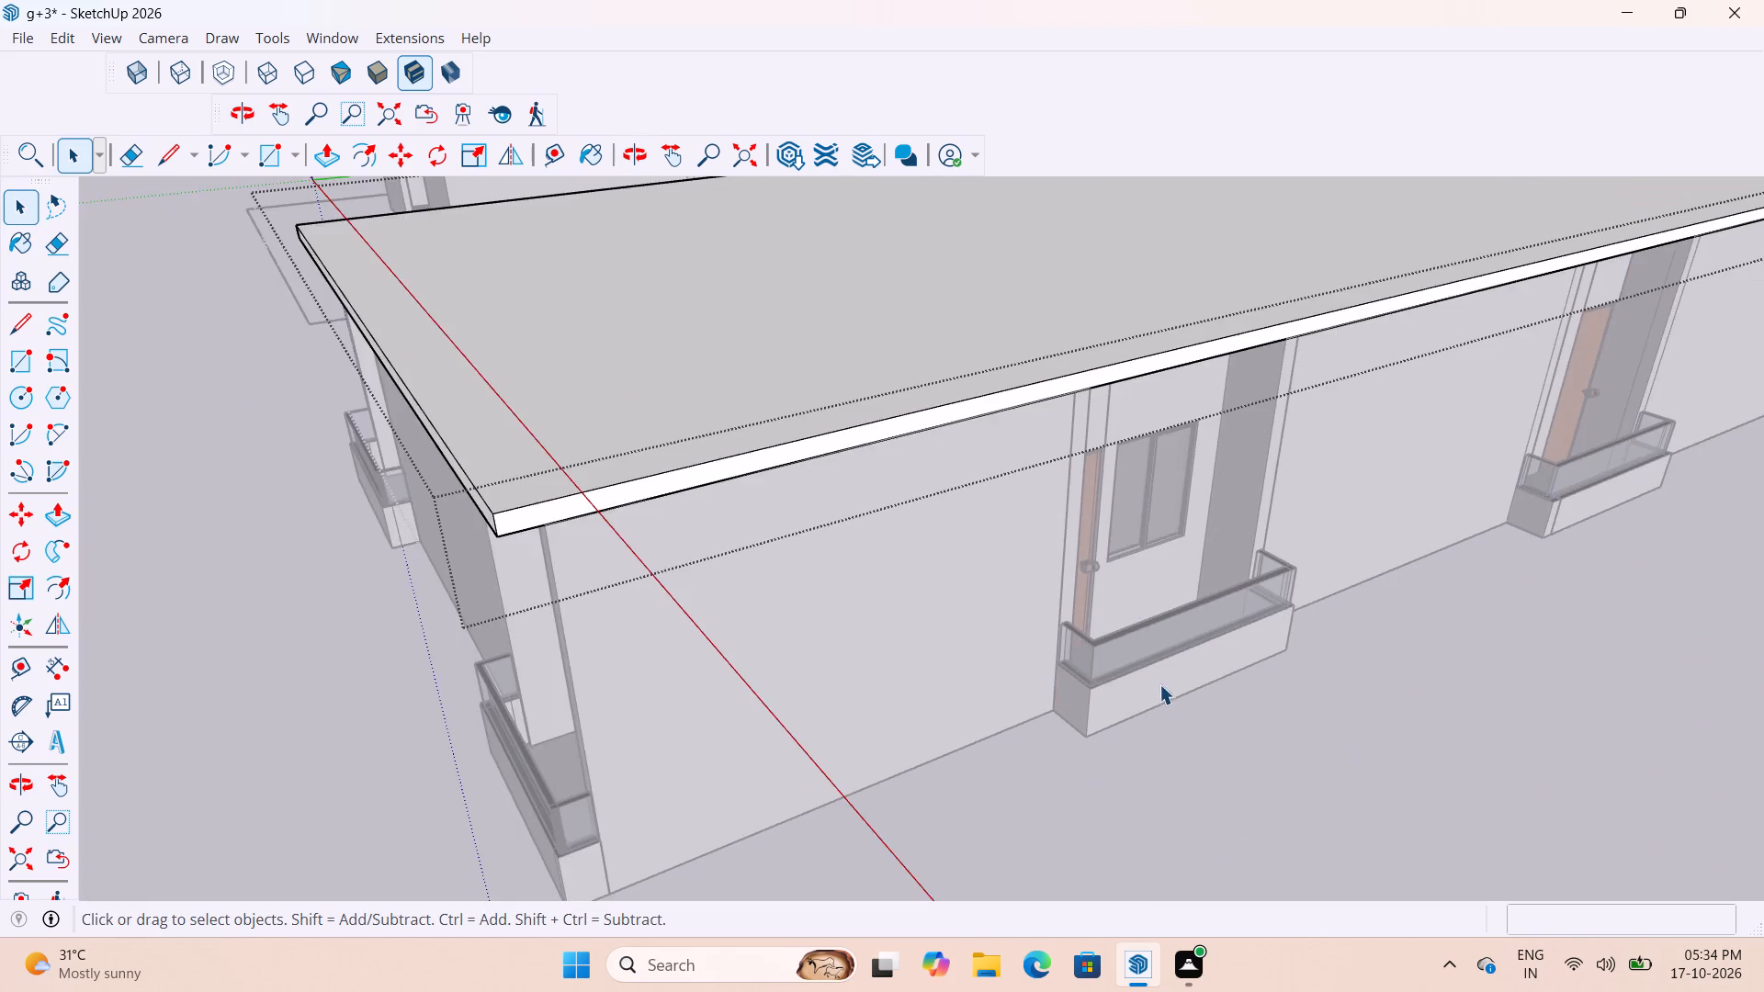
left_click(1183, 756)
middle_click_drag(621, 484, 417, 582)
scroll(1048, 398, "down", 5)
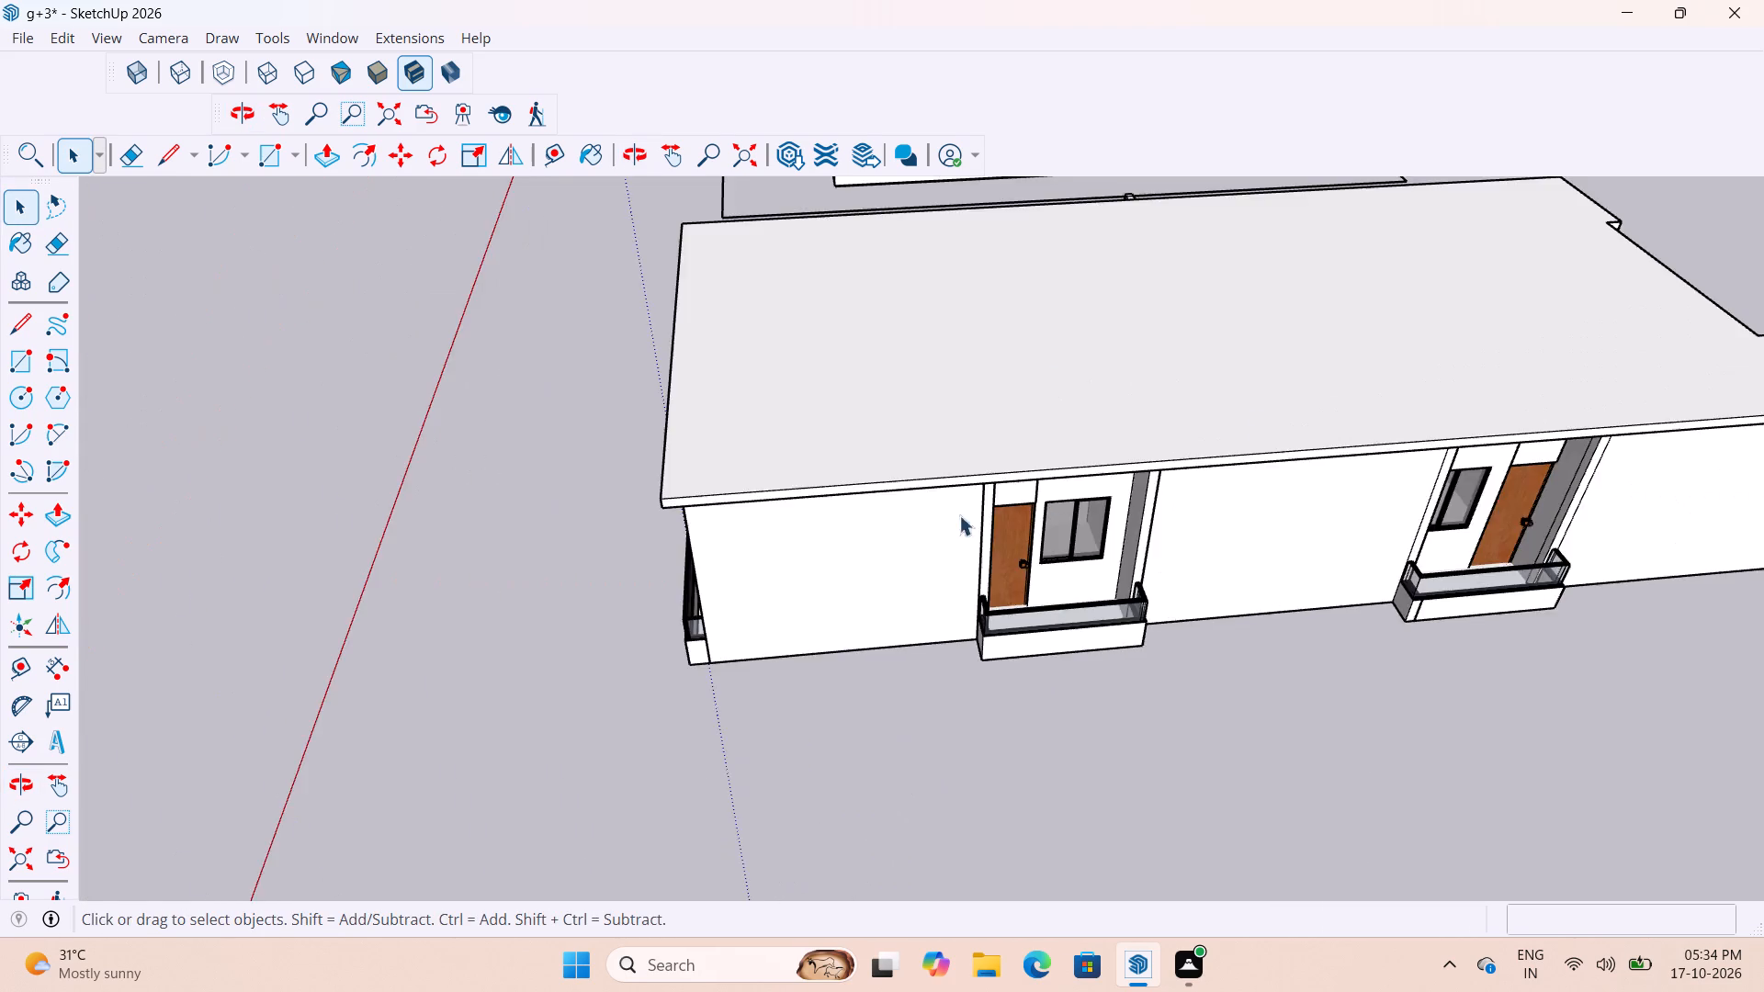
Place a vertical Tape Measure guide along the end wall's corner beside the door of the first end balcony.
middle_click_drag(911, 474, 1580, 381)
scroll(642, 495, "up", 10)
middle_click_drag(871, 457, 847, 392)
scroll(867, 451, "up", 1)
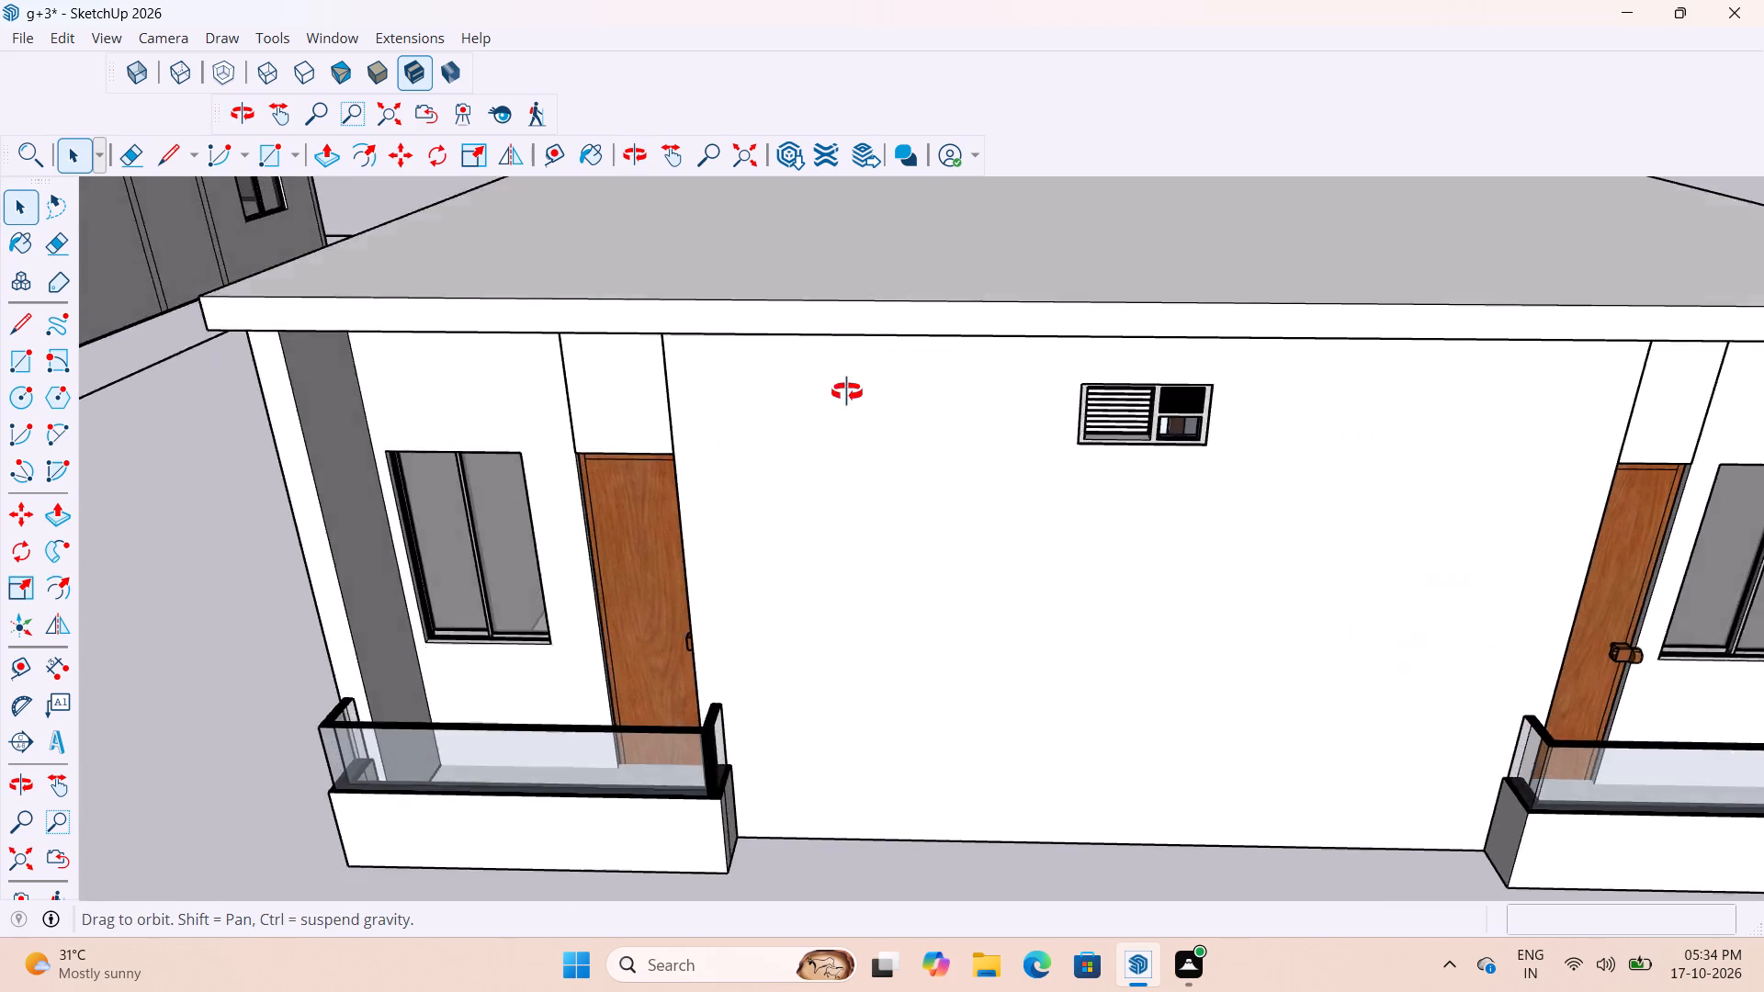
middle_click_drag(847, 392, 650, 331)
scroll(1103, 607, "down", 4)
scroll(714, 460, "up", 3)
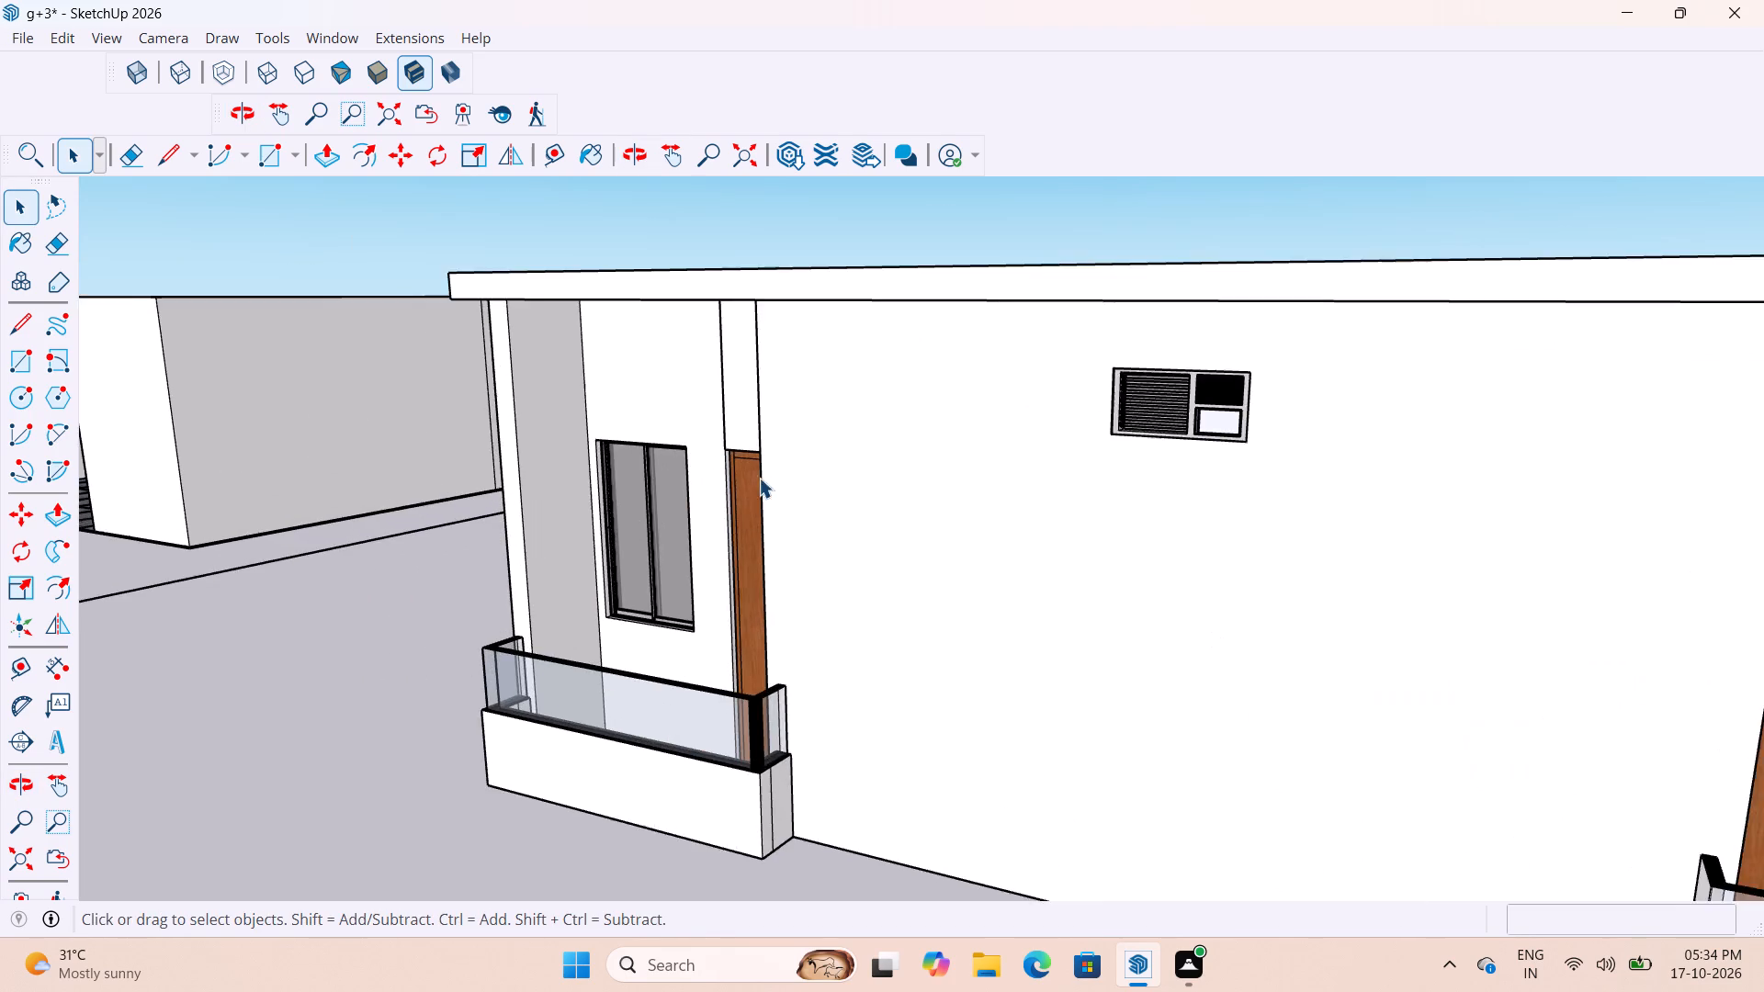
scroll(759, 478, "up", 1)
middle_click_drag(766, 477, 794, 476)
key("t")
scroll(797, 479, "up", 3)
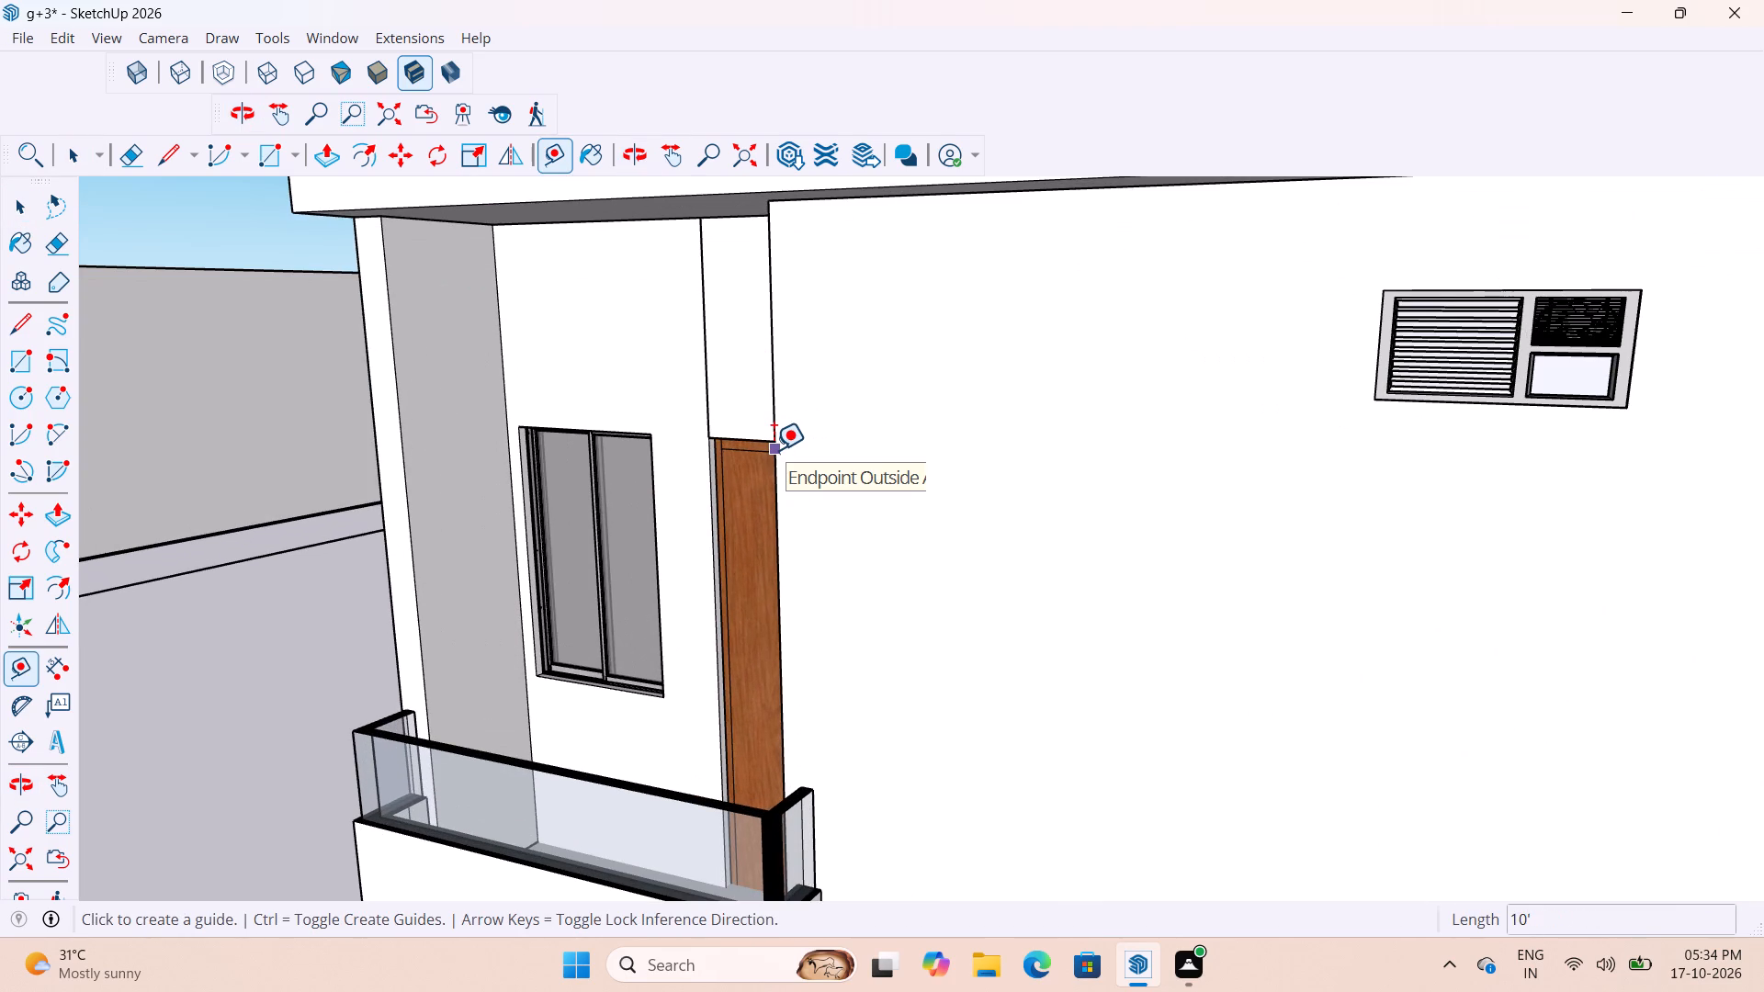
left_click(774, 450)
scroll(805, 468, "down", 9)
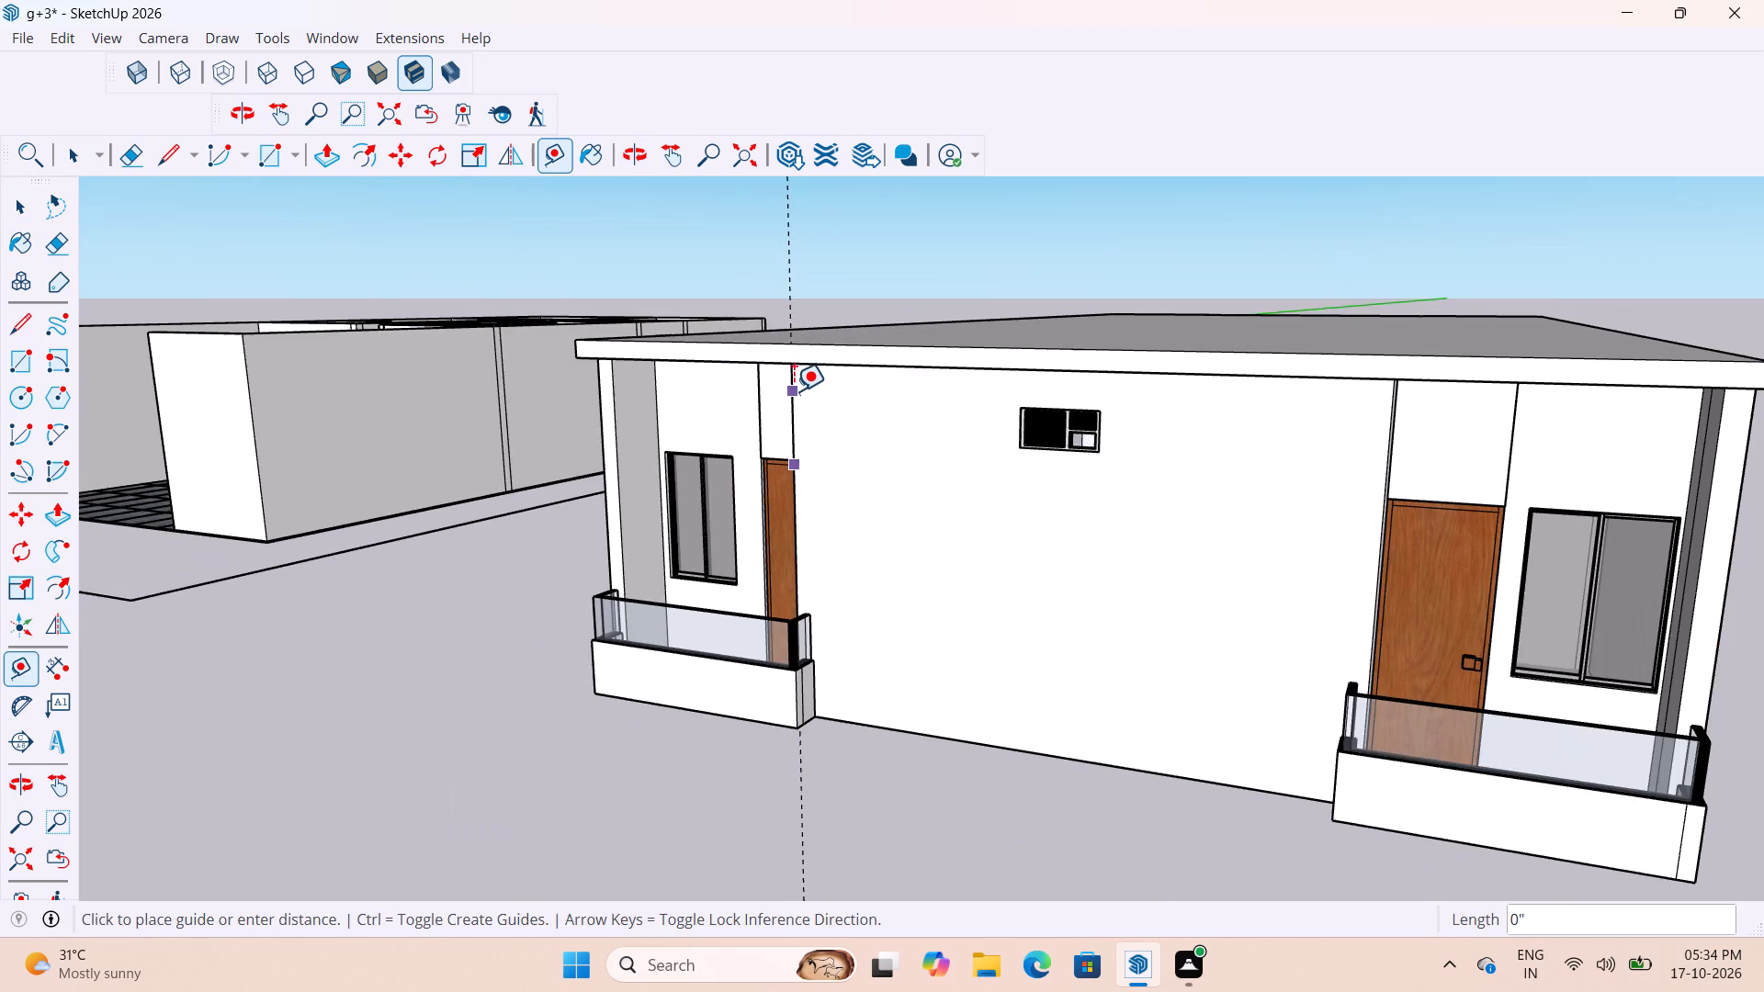
scroll(794, 391, "up", 3)
left_click(794, 391)
scroll(738, 417, "down", 8)
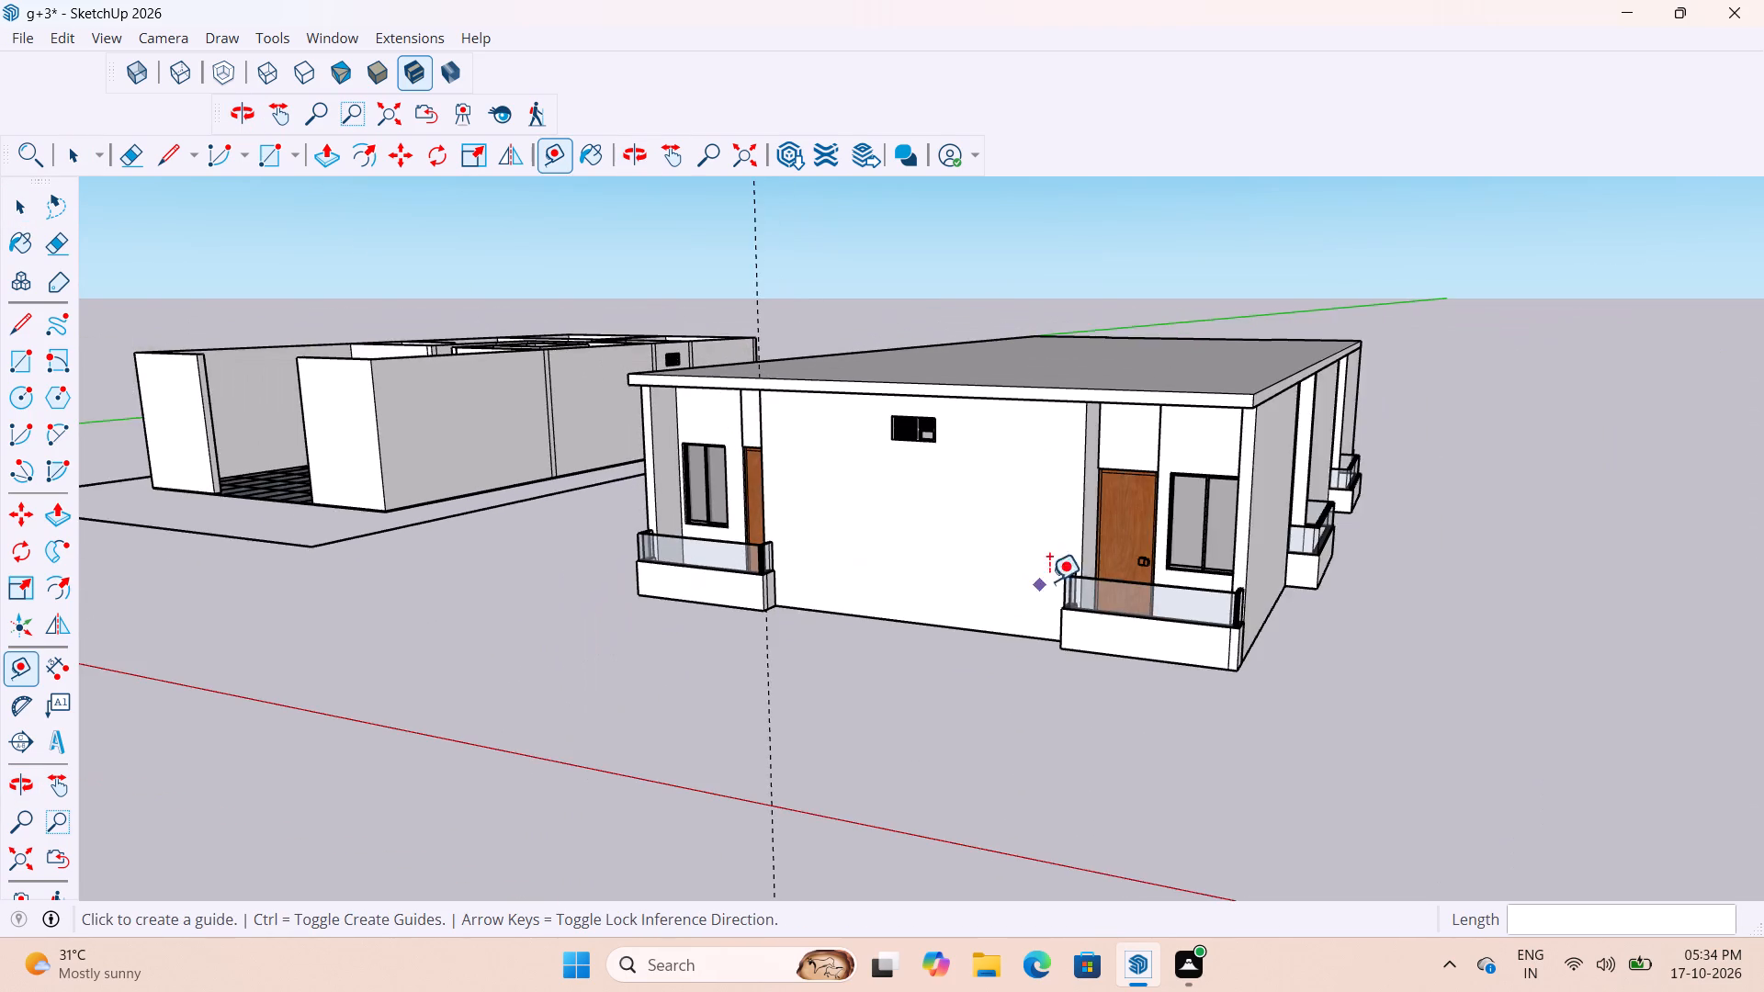
Place a second vertical guide on the end wall where the other end balcony's inner parapet side meets it.
scroll(1079, 574, "up", 7)
middle_click_drag(1082, 420, 1214, 492)
middle_click_drag(1178, 458, 1110, 457)
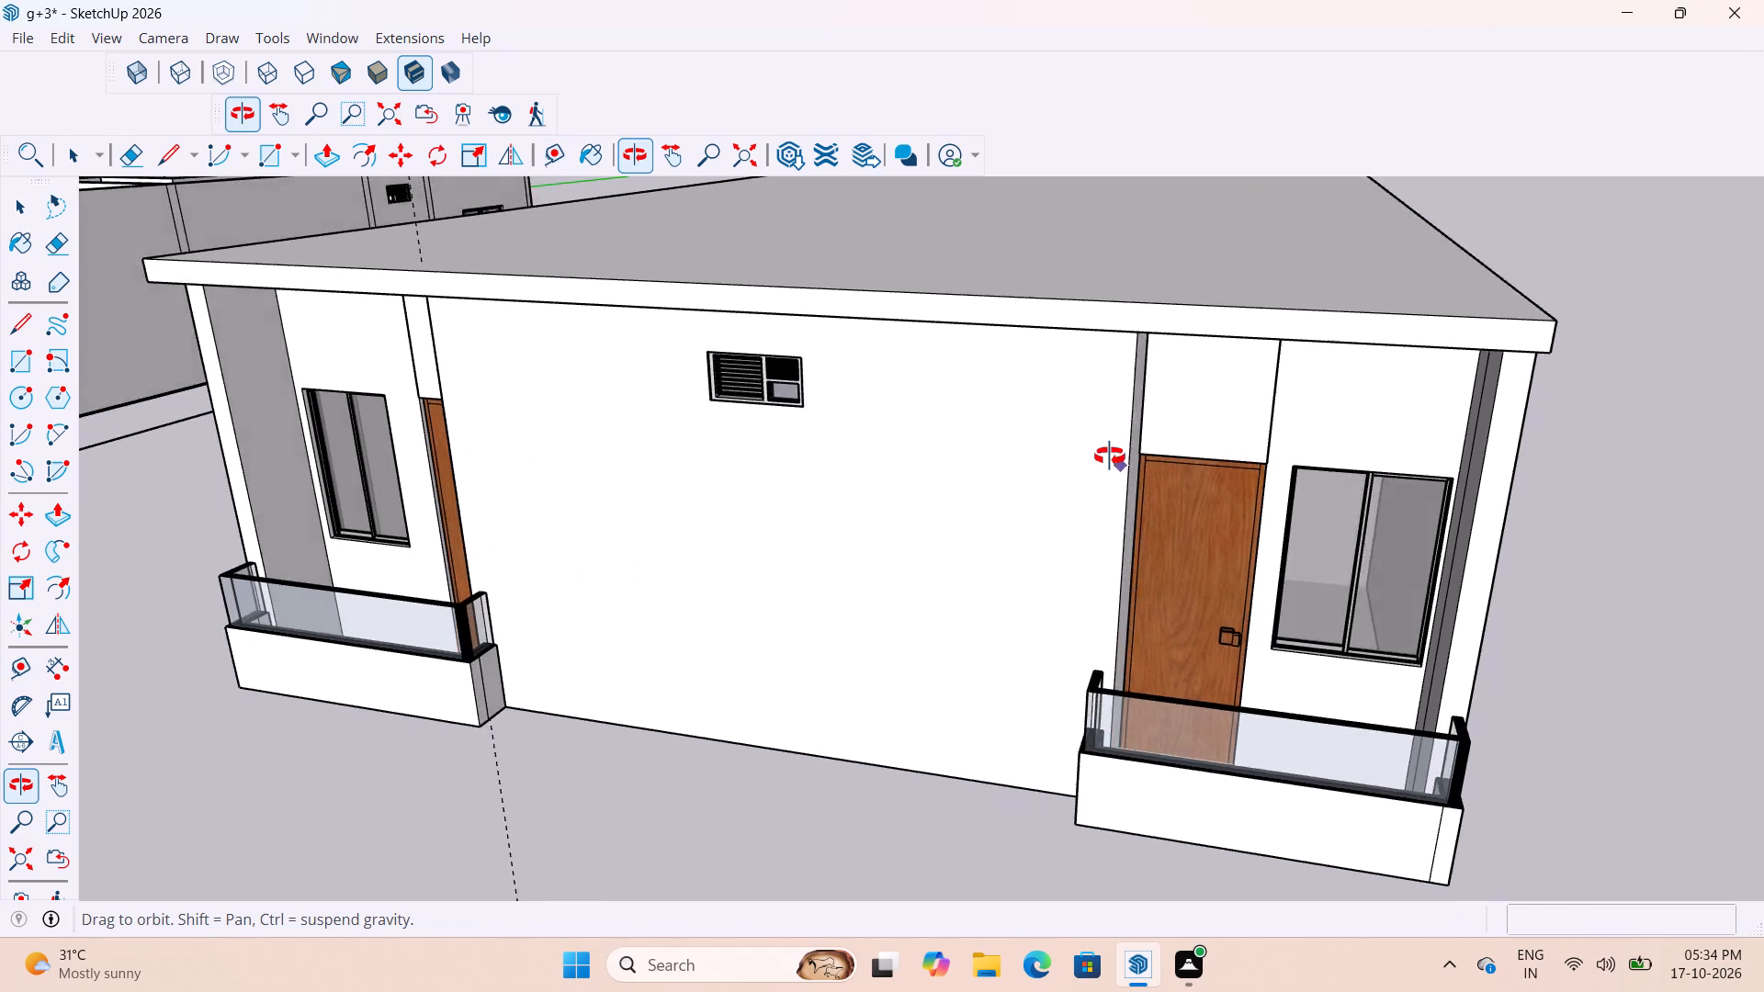
middle_click_drag(1110, 457, 1032, 349)
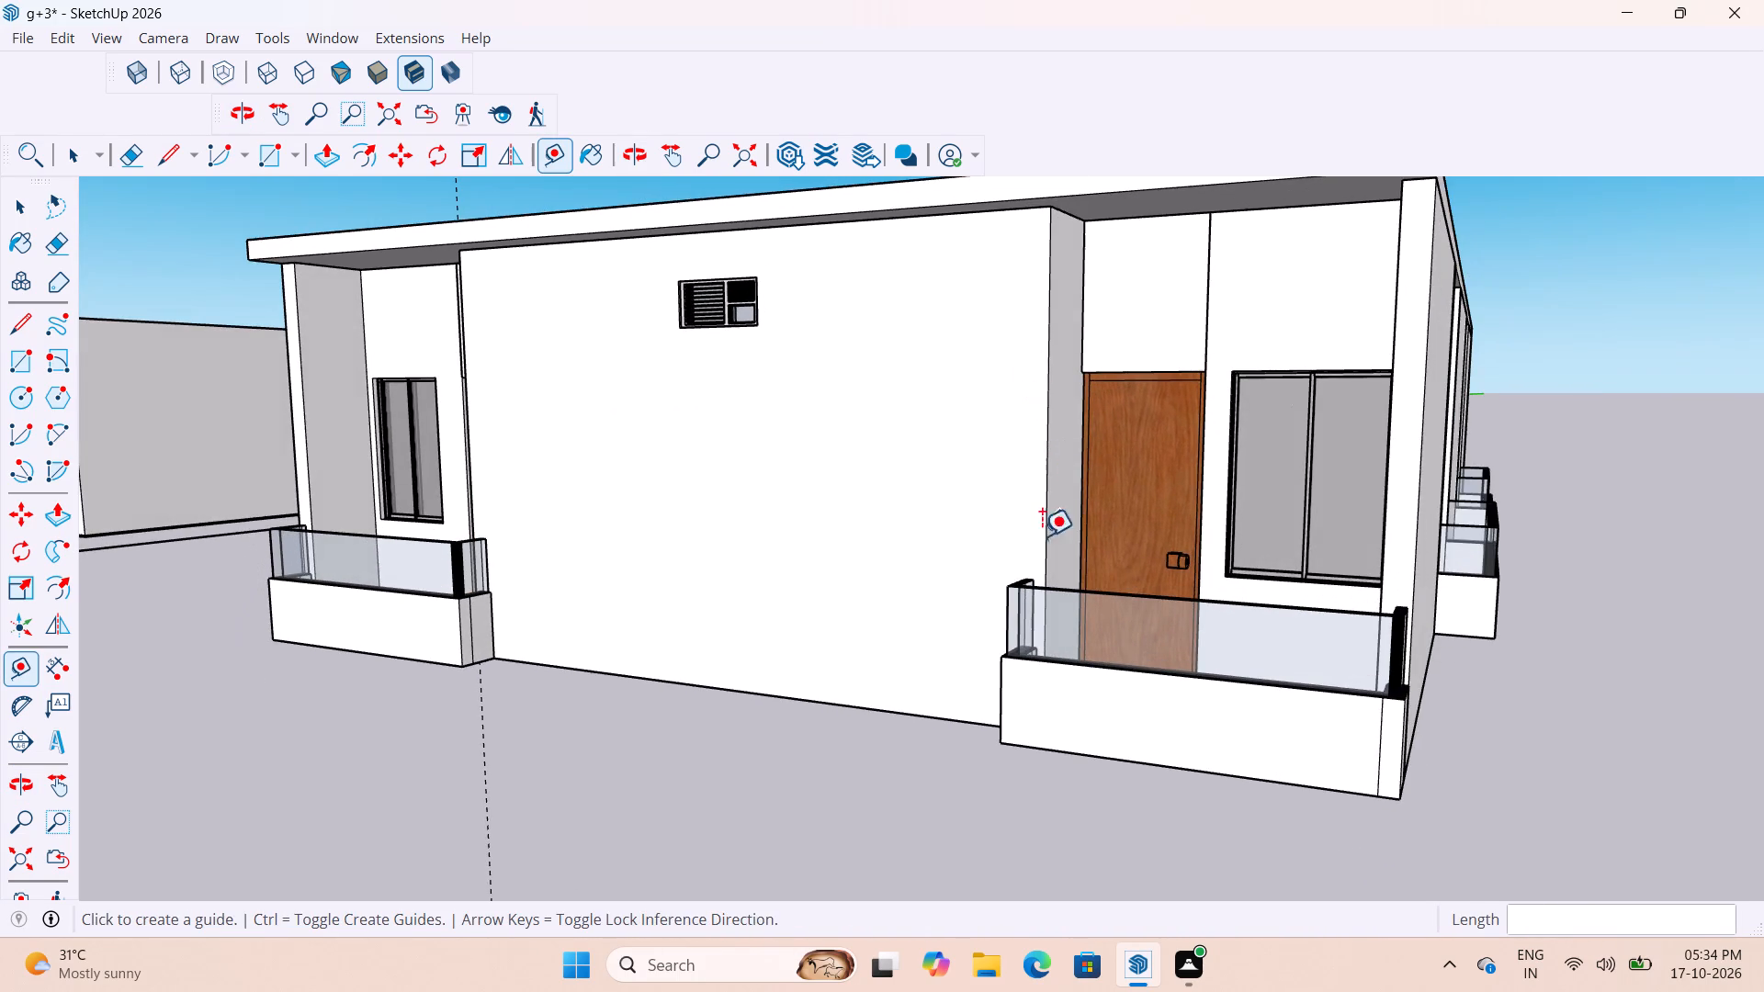
scroll(1050, 592, "up", 3)
middle_click_drag(1043, 594, 1356, 676)
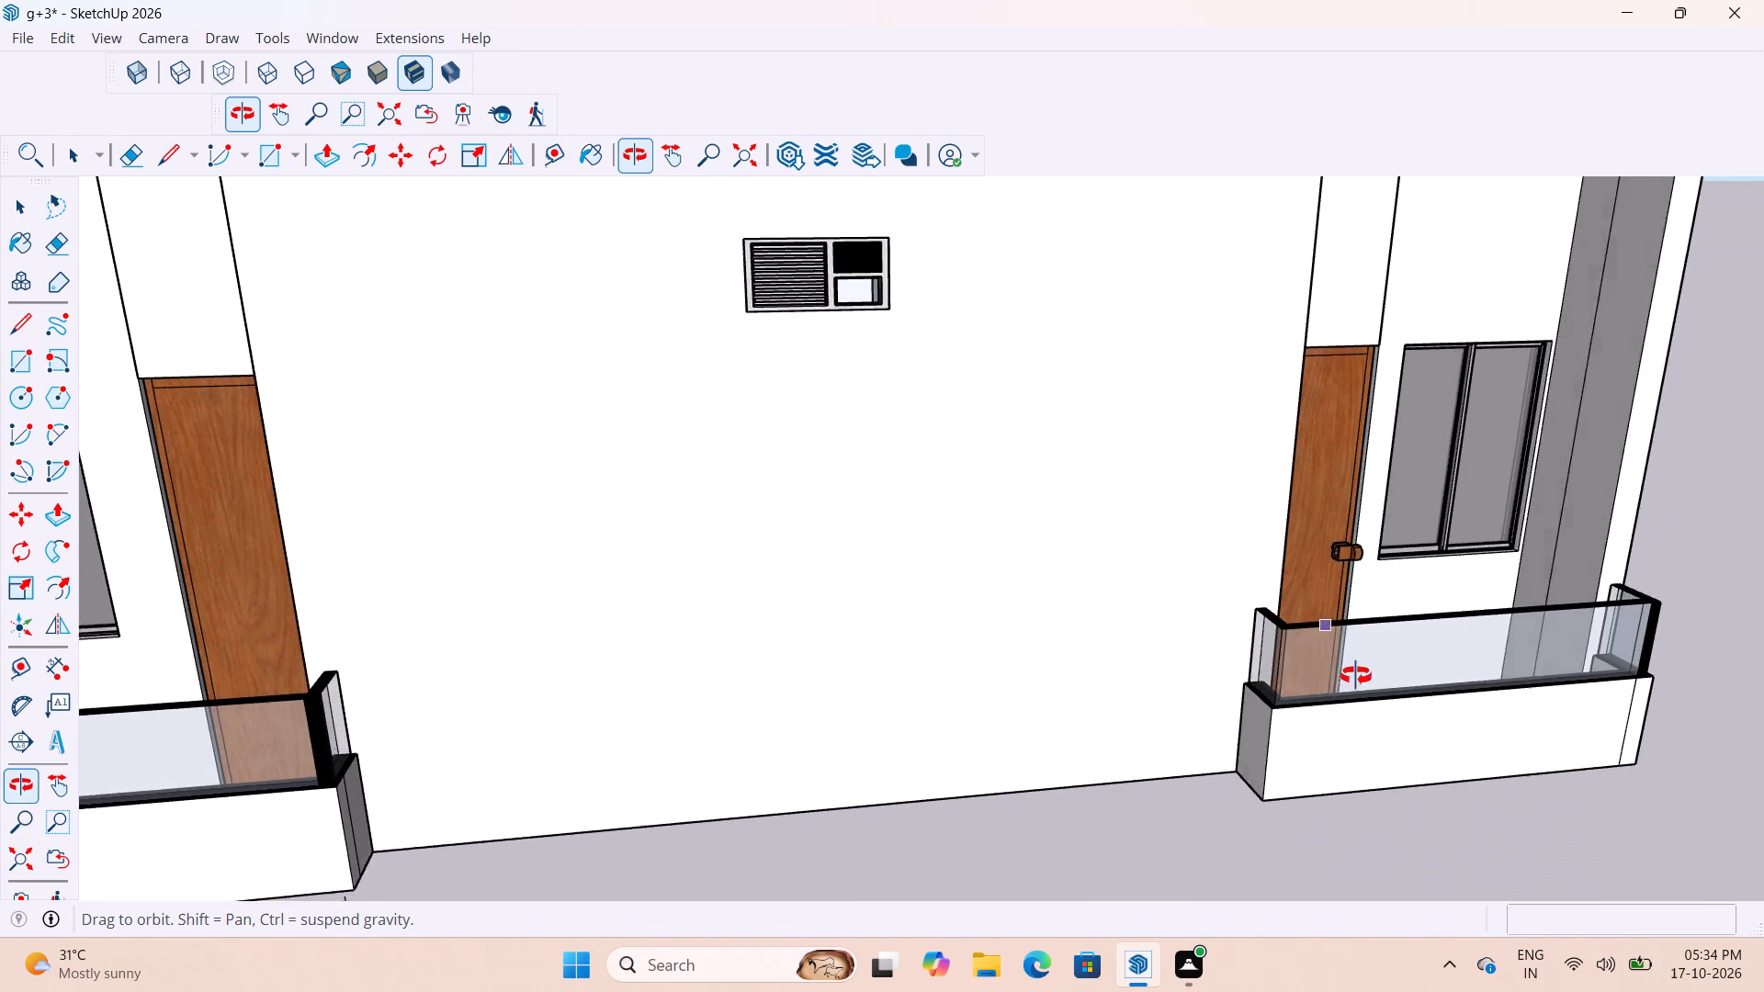
middle_click_drag(1356, 676, 1358, 676)
scroll(673, 616, "down", 9)
scroll(572, 441, "up", 3)
middle_click_drag(594, 415, 620, 549)
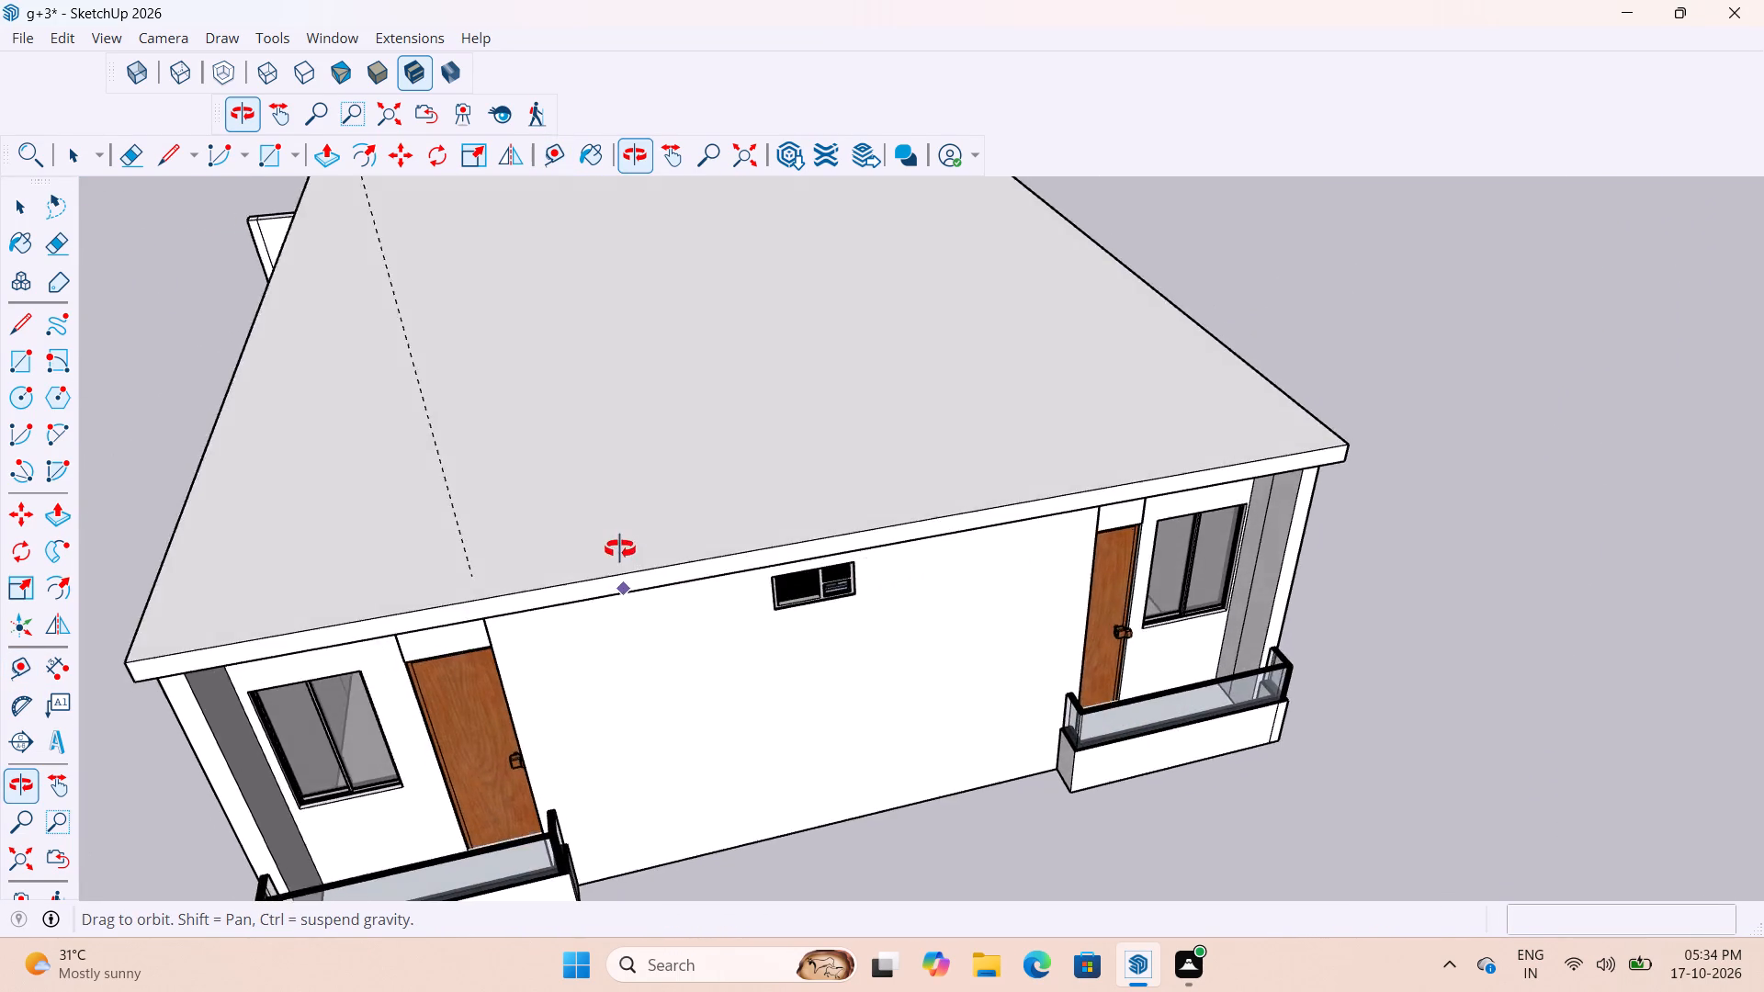
middle_click_drag(620, 549, 434, 433)
scroll(955, 715, "up", 10)
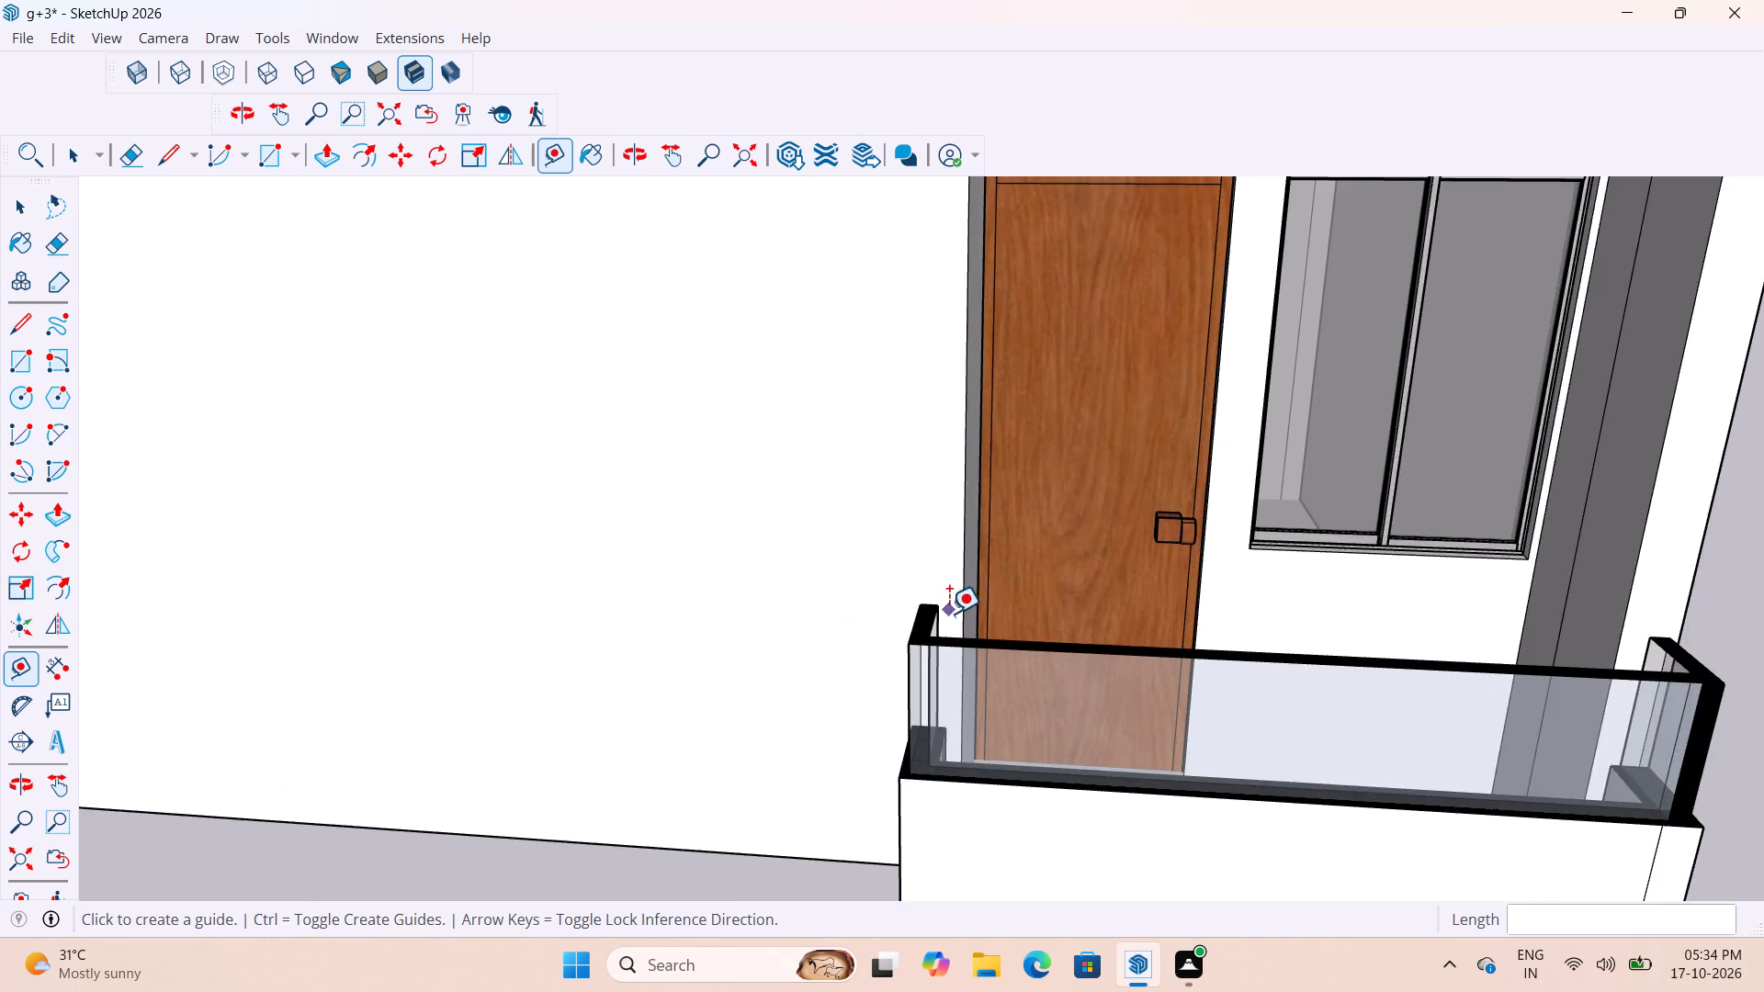
middle_click_drag(955, 618, 1057, 692)
scroll(960, 691, "down", 9)
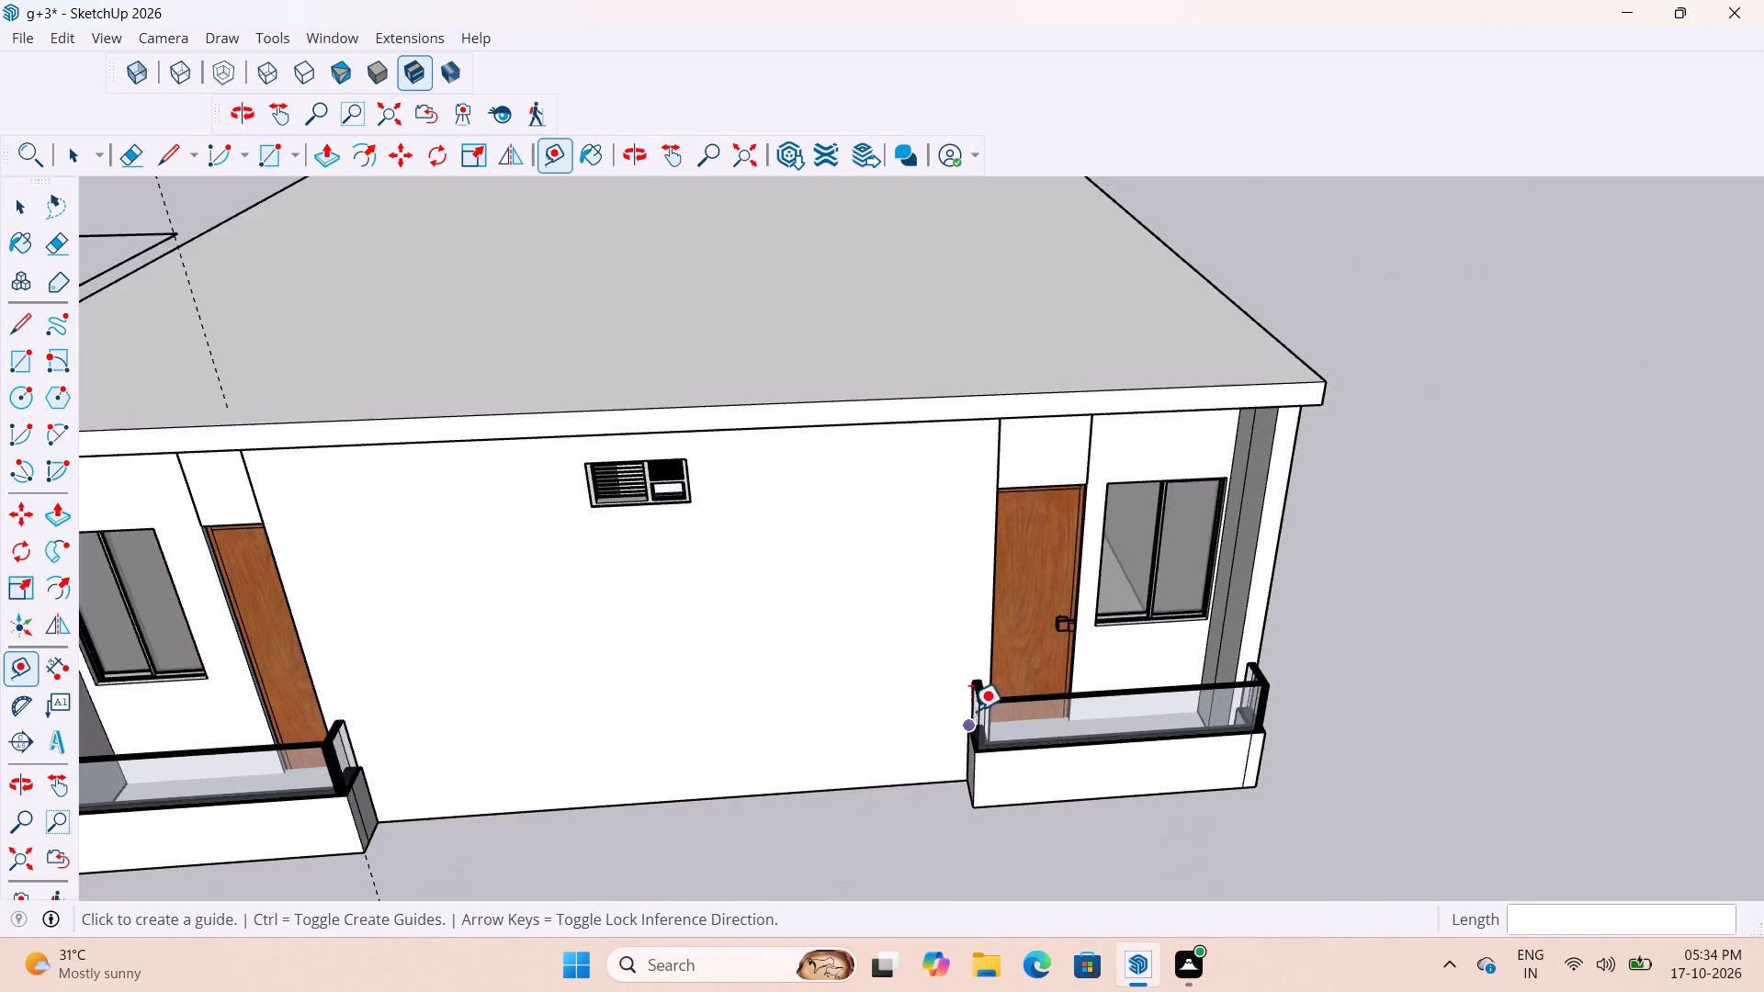
scroll(972, 705, "down", 4)
scroll(976, 756, "up", 12)
scroll(1020, 541, "down", 3)
middle_click_drag(1002, 586, 925, 600)
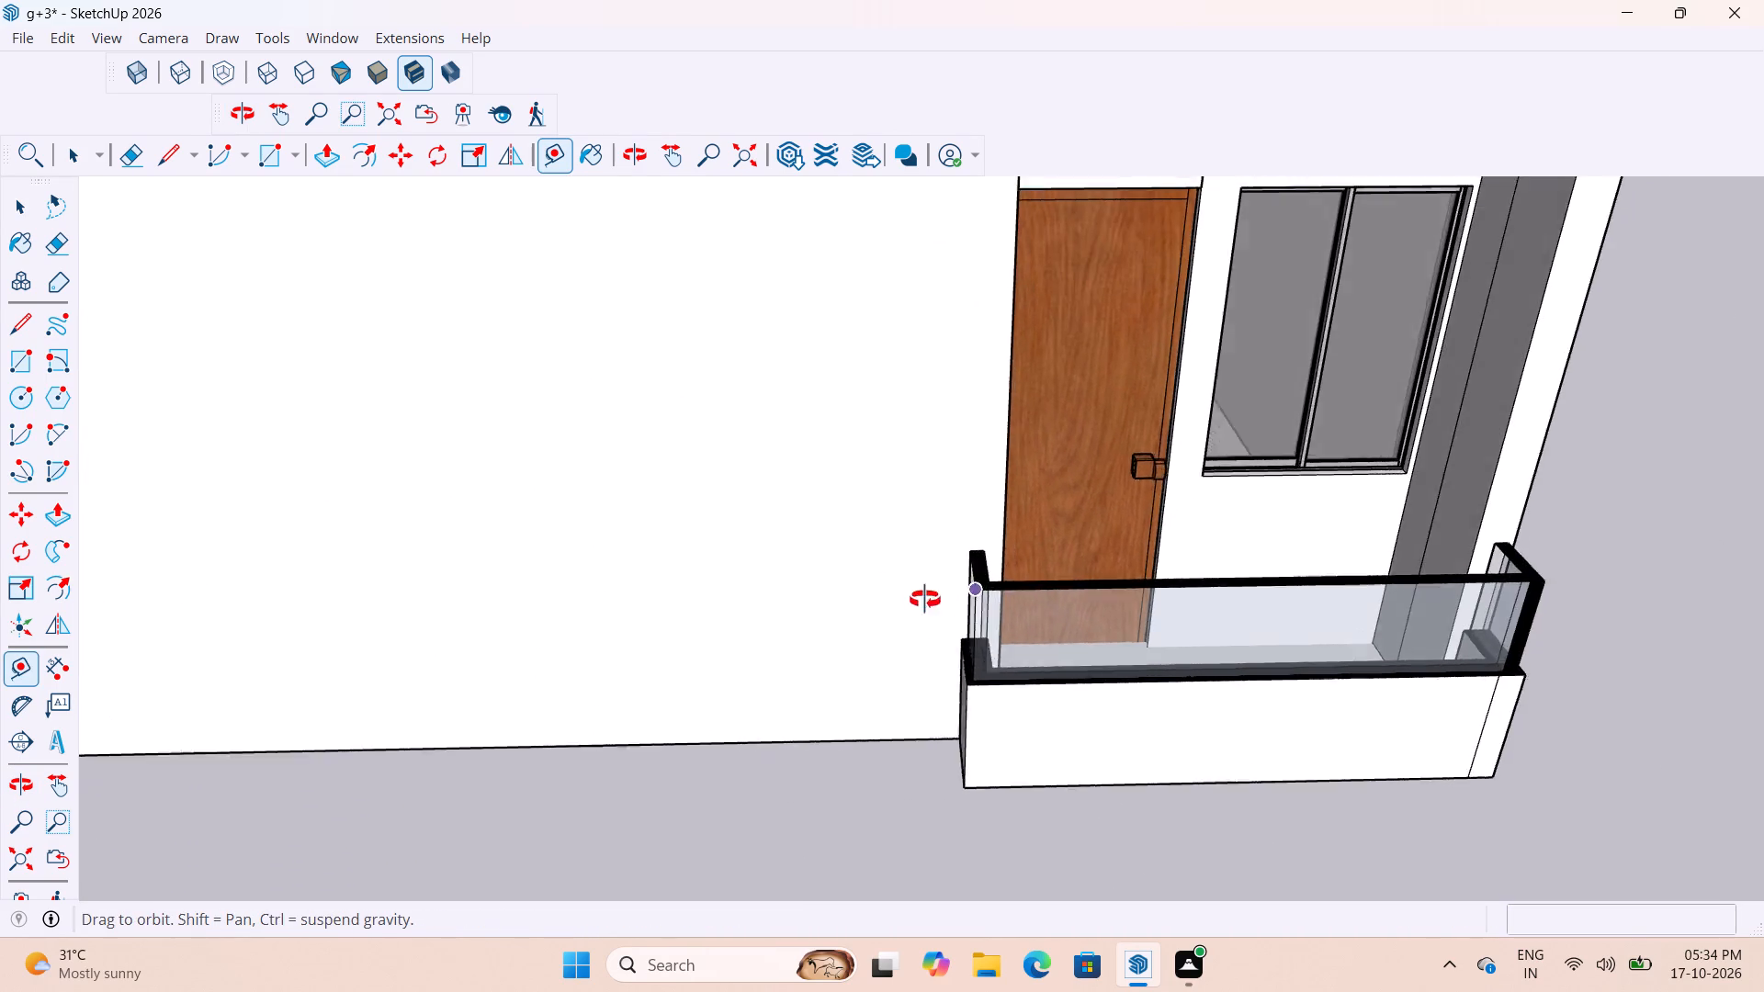
middle_click_drag(925, 600, 673, 606)
scroll(809, 540, "up", 3)
middle_click_drag(832, 569, 1310, 670)
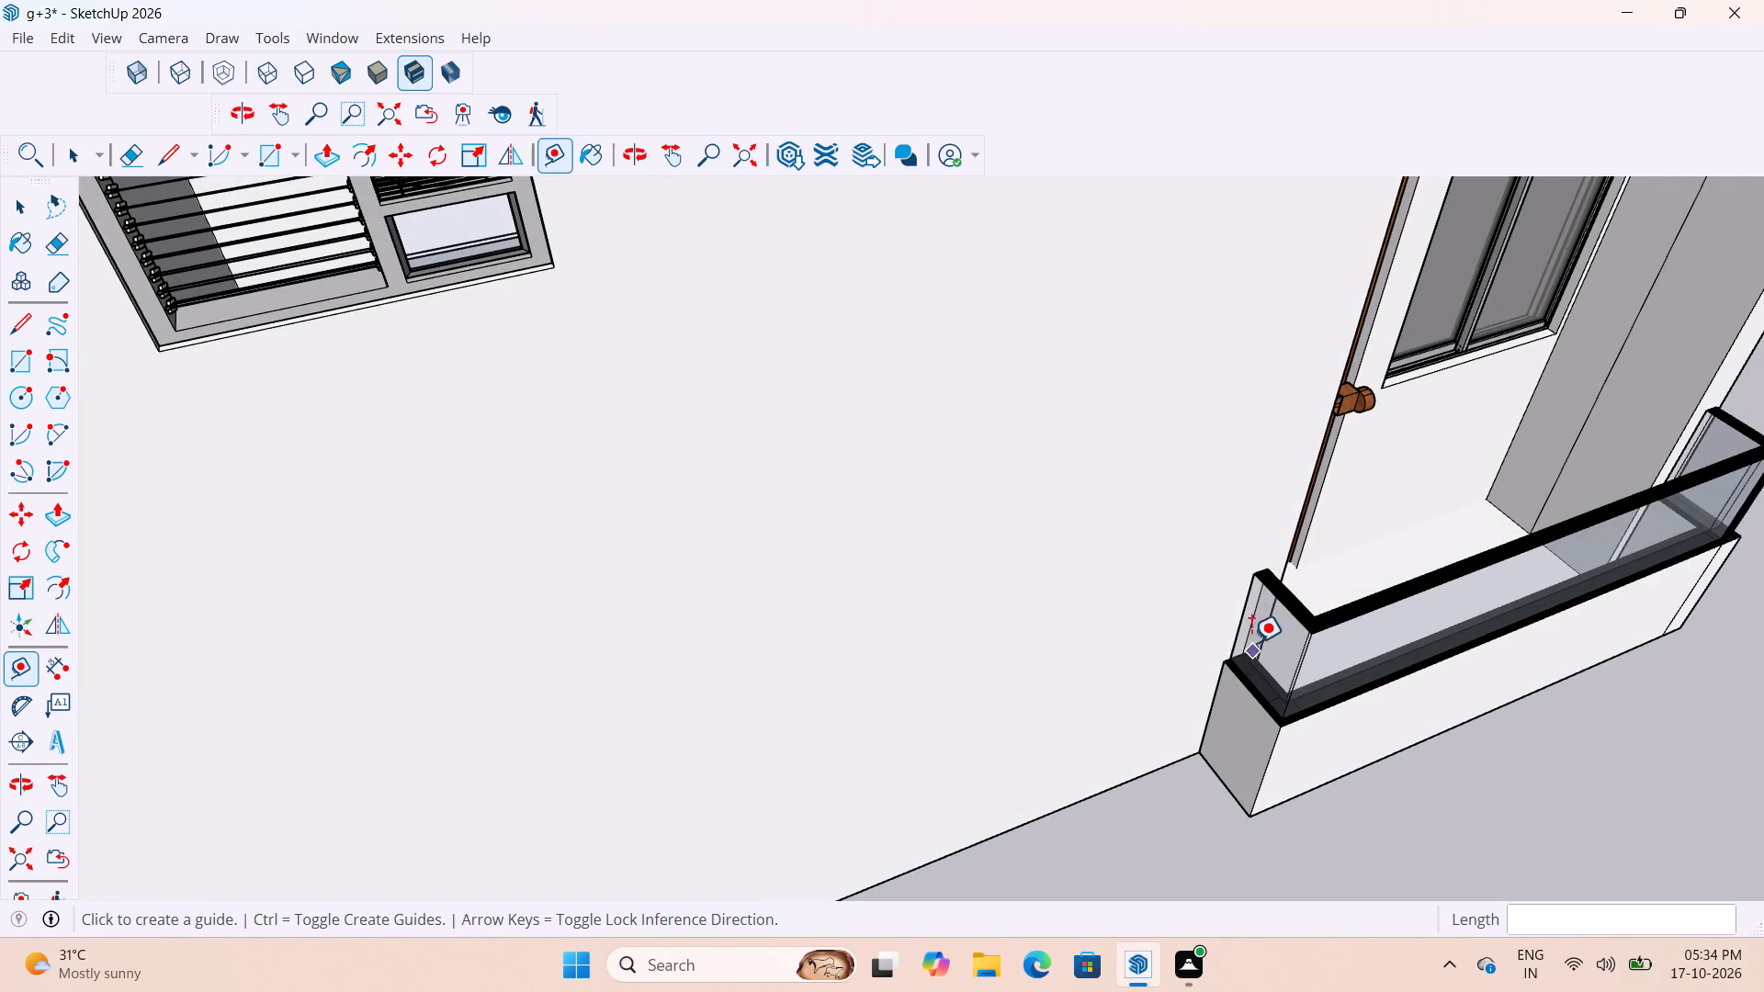
left_click(1215, 675)
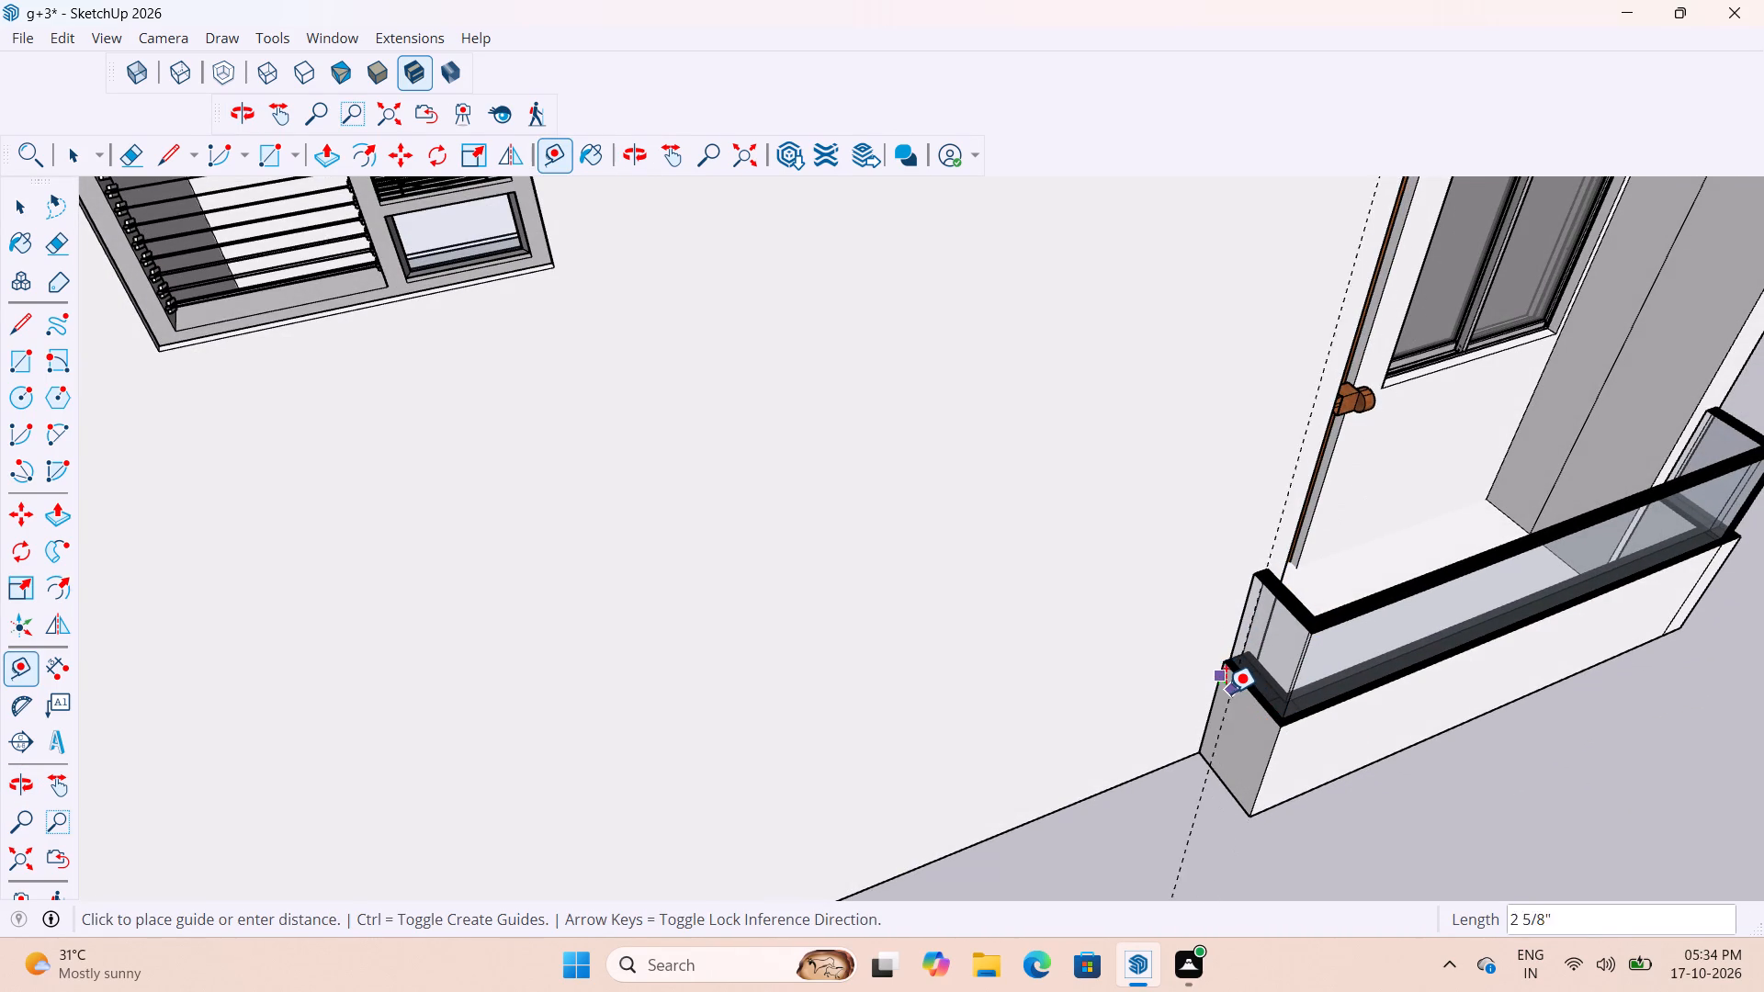
left_click(1217, 682)
Examine how the two vertical guides line up with the roof slab's edge and the balcony parapets at the end wall.
scroll(1119, 687, "down", 10)
middle_click_drag(1187, 746, 1023, 731)
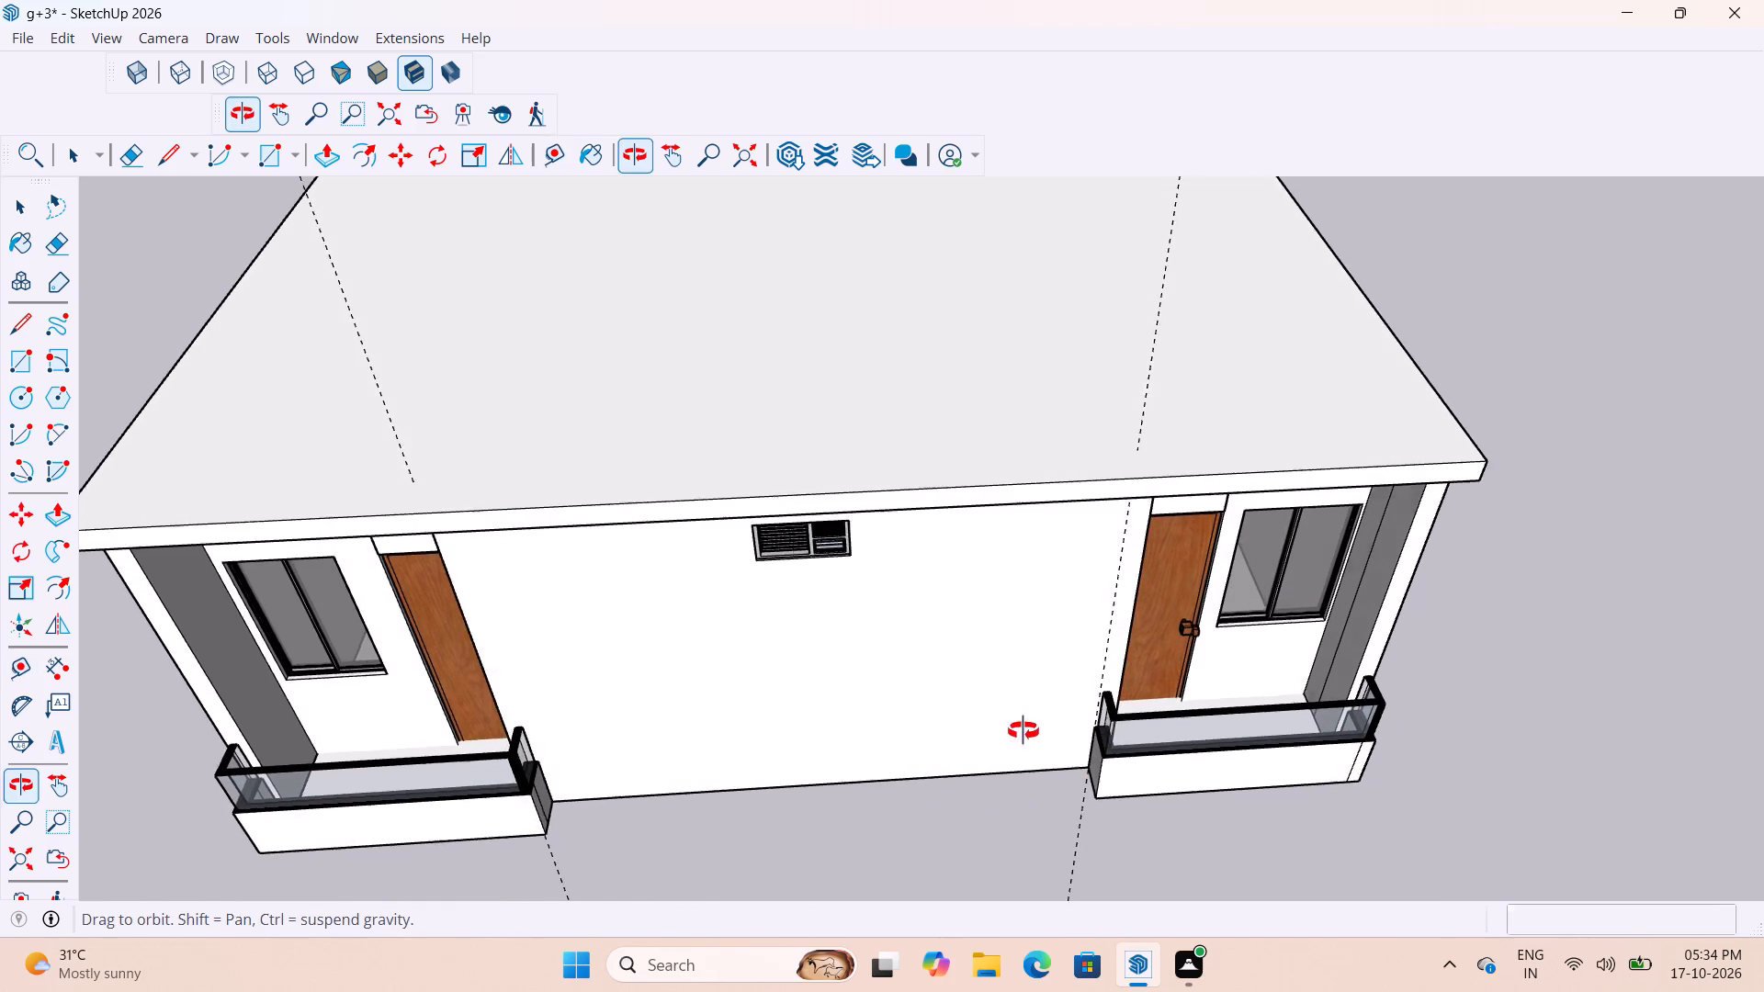
middle_click_drag(1023, 731, 1014, 729)
scroll(272, 989, "up", 6)
scroll(644, 838, "up", 6)
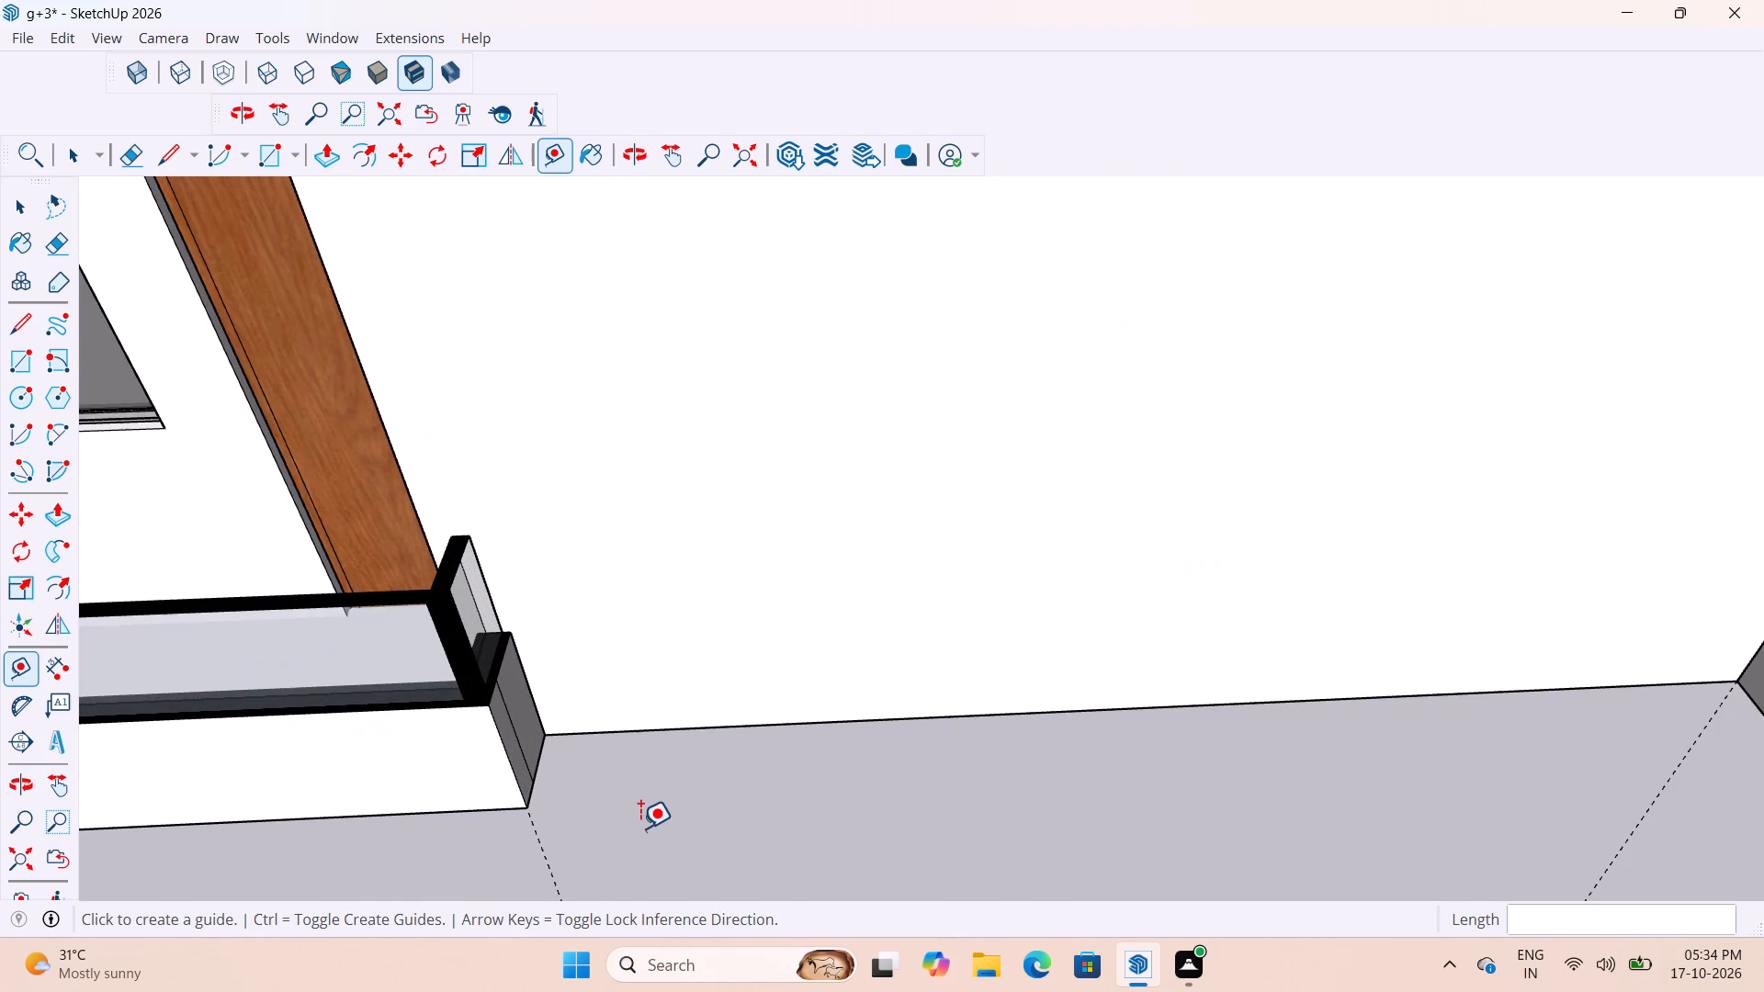
key("space")
scroll(661, 793, "down", 10)
middle_click_drag(646, 697, 548, 806)
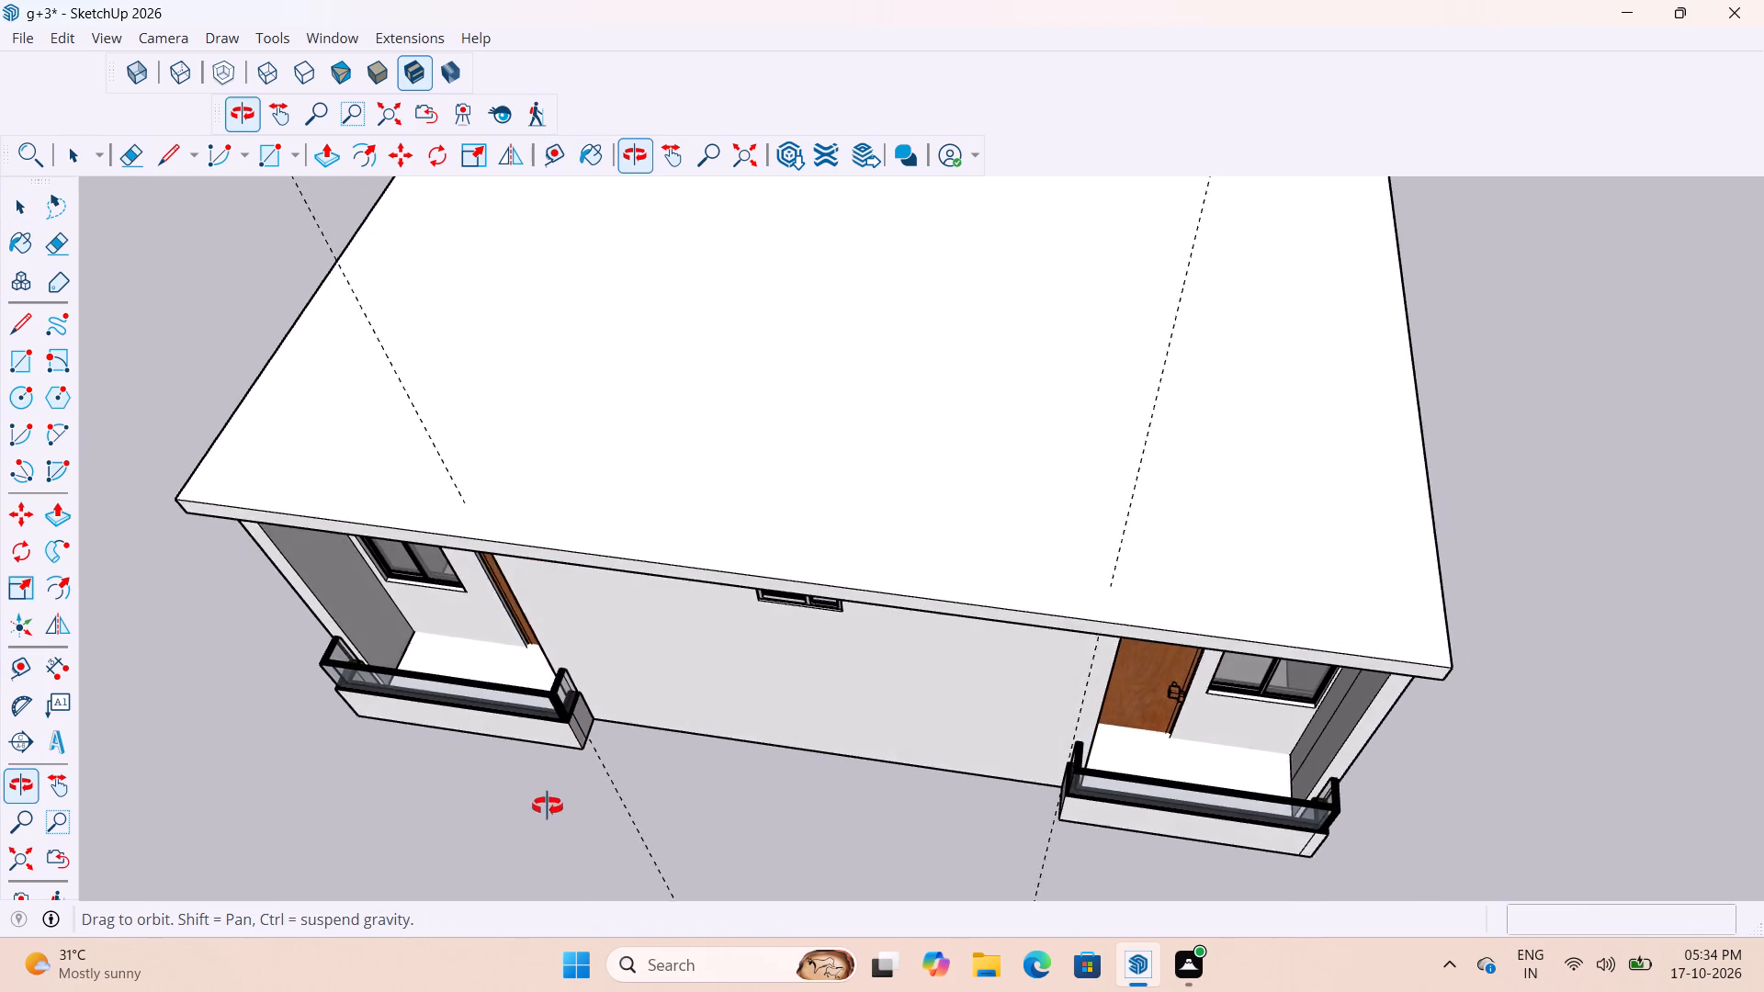
middle_click_drag(548, 806, 525, 822)
scroll(604, 631, "down", 5)
scroll(555, 609, "up", 4)
middle_click_drag(576, 577, 1131, 498)
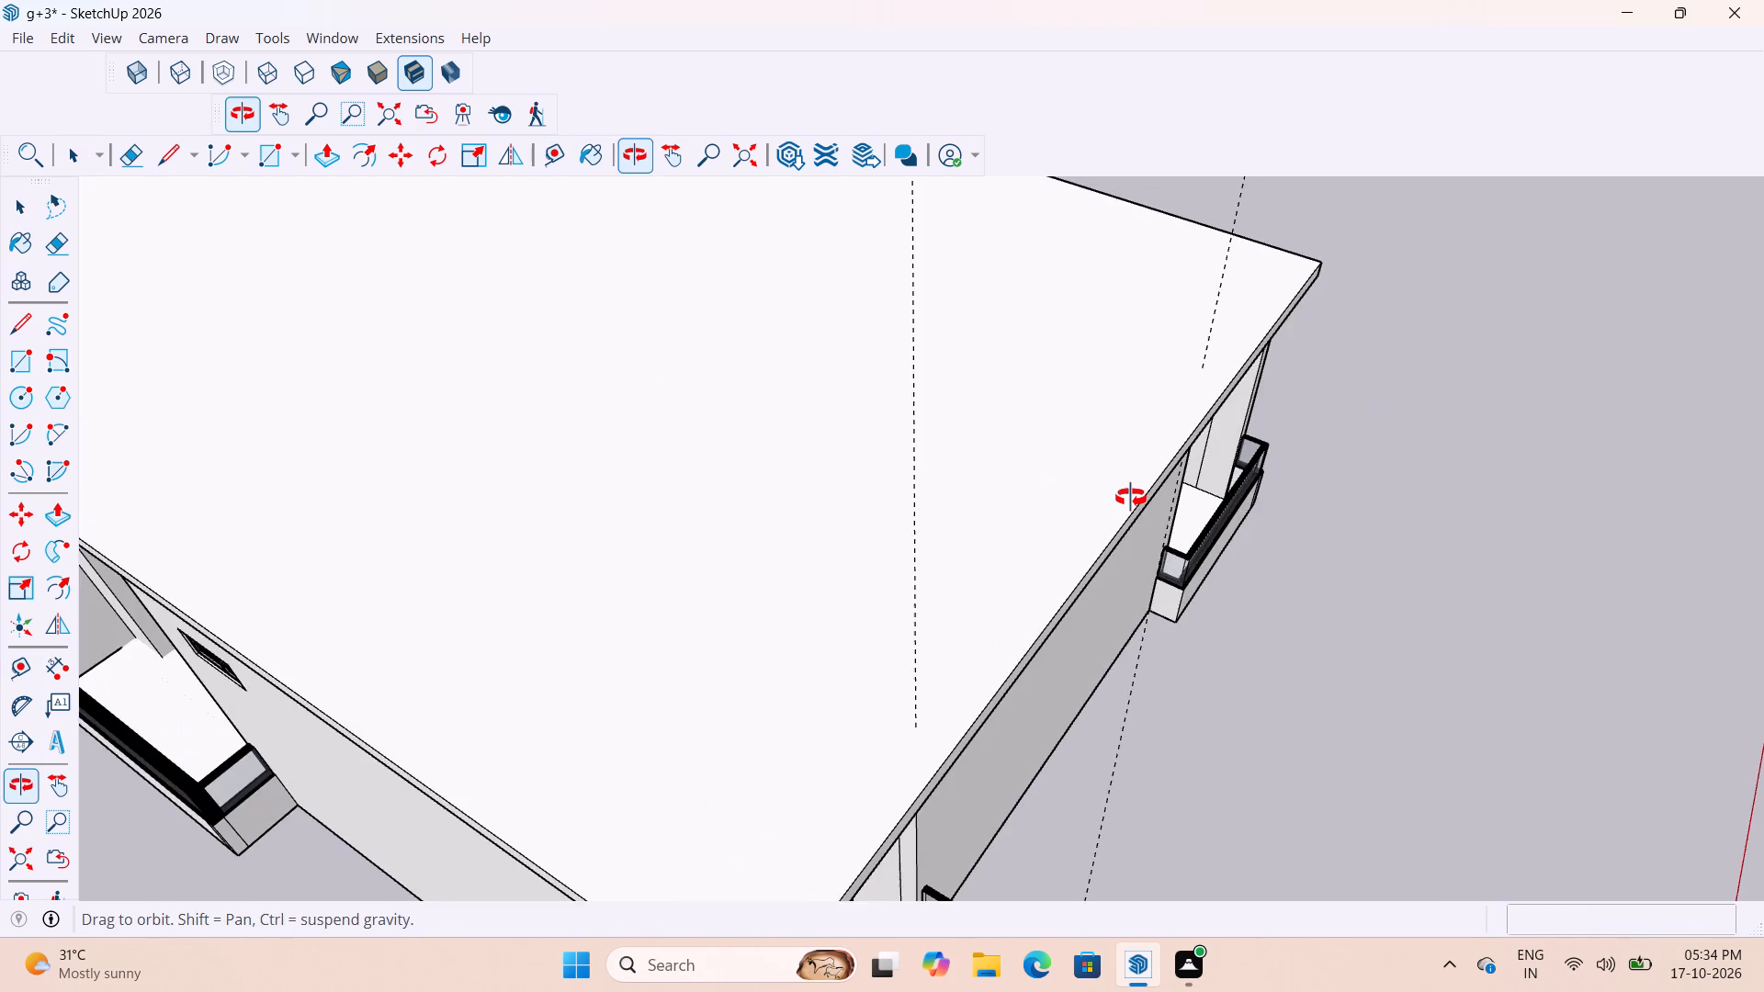
middle_click_drag(1131, 498, 773, 519)
scroll(718, 707, "down", 4)
scroll(700, 776, "up", 8)
middle_click_drag(743, 687, 682, 688)
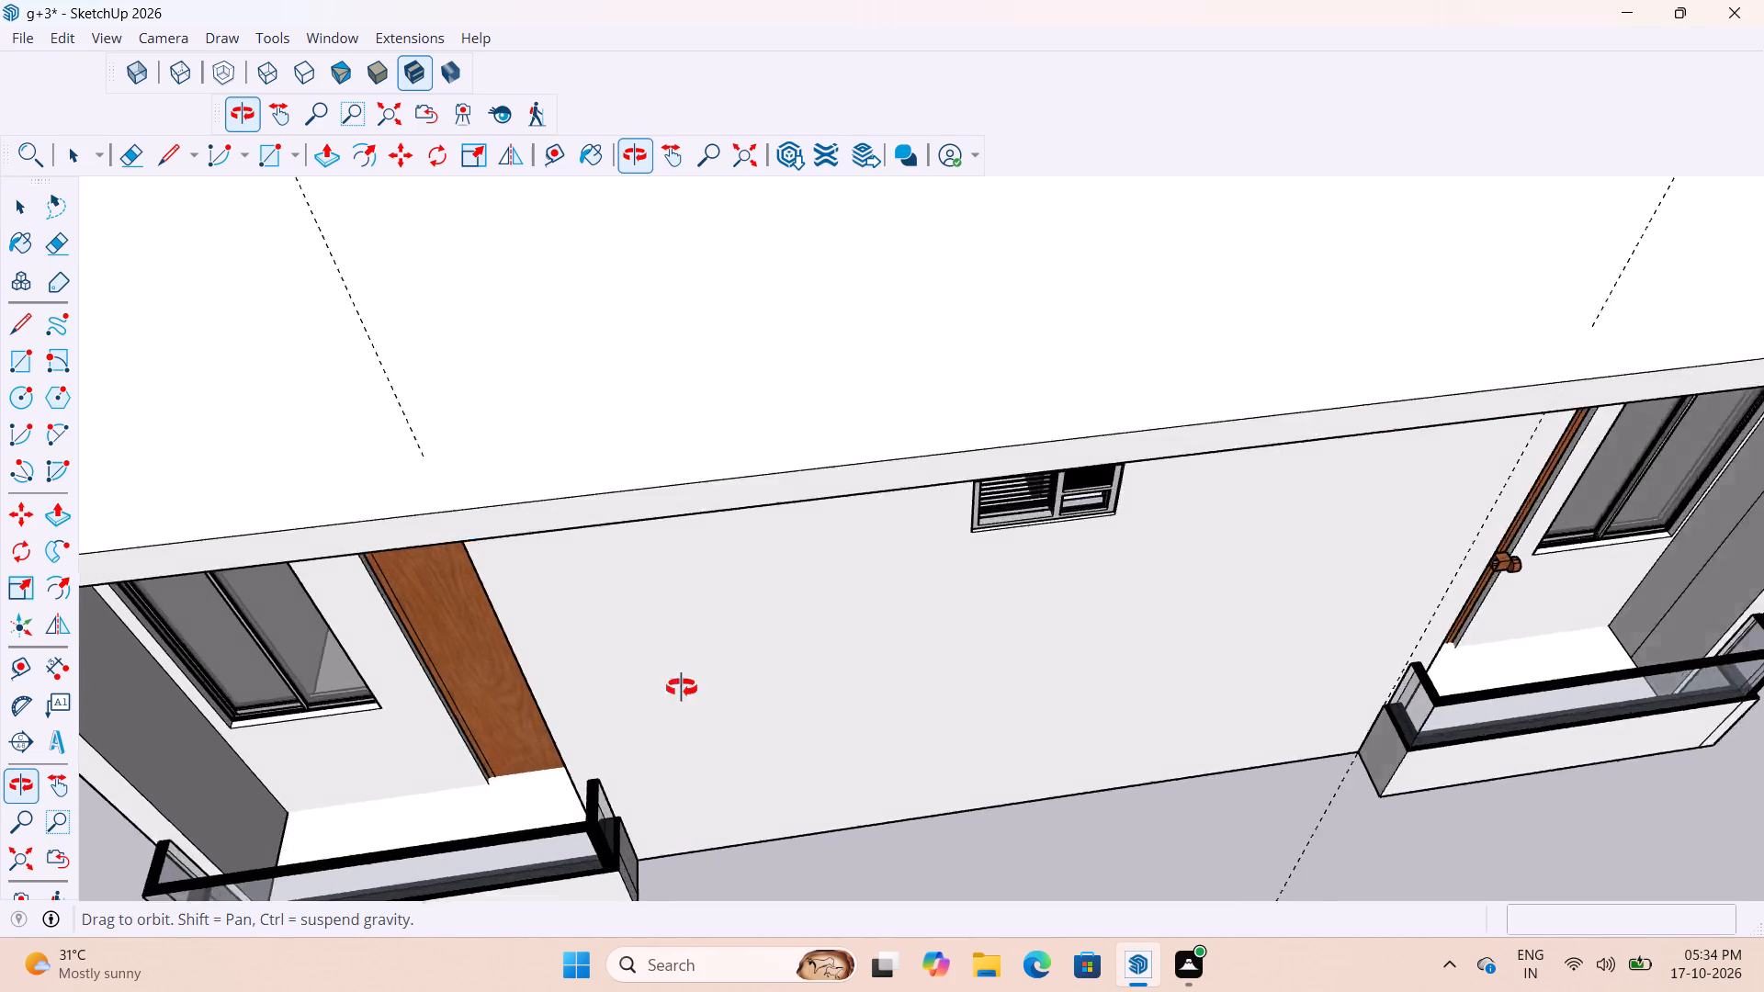
middle_click_drag(682, 688, 482, 651)
scroll(543, 664, "up", 4)
scroll(636, 757, "down", 9)
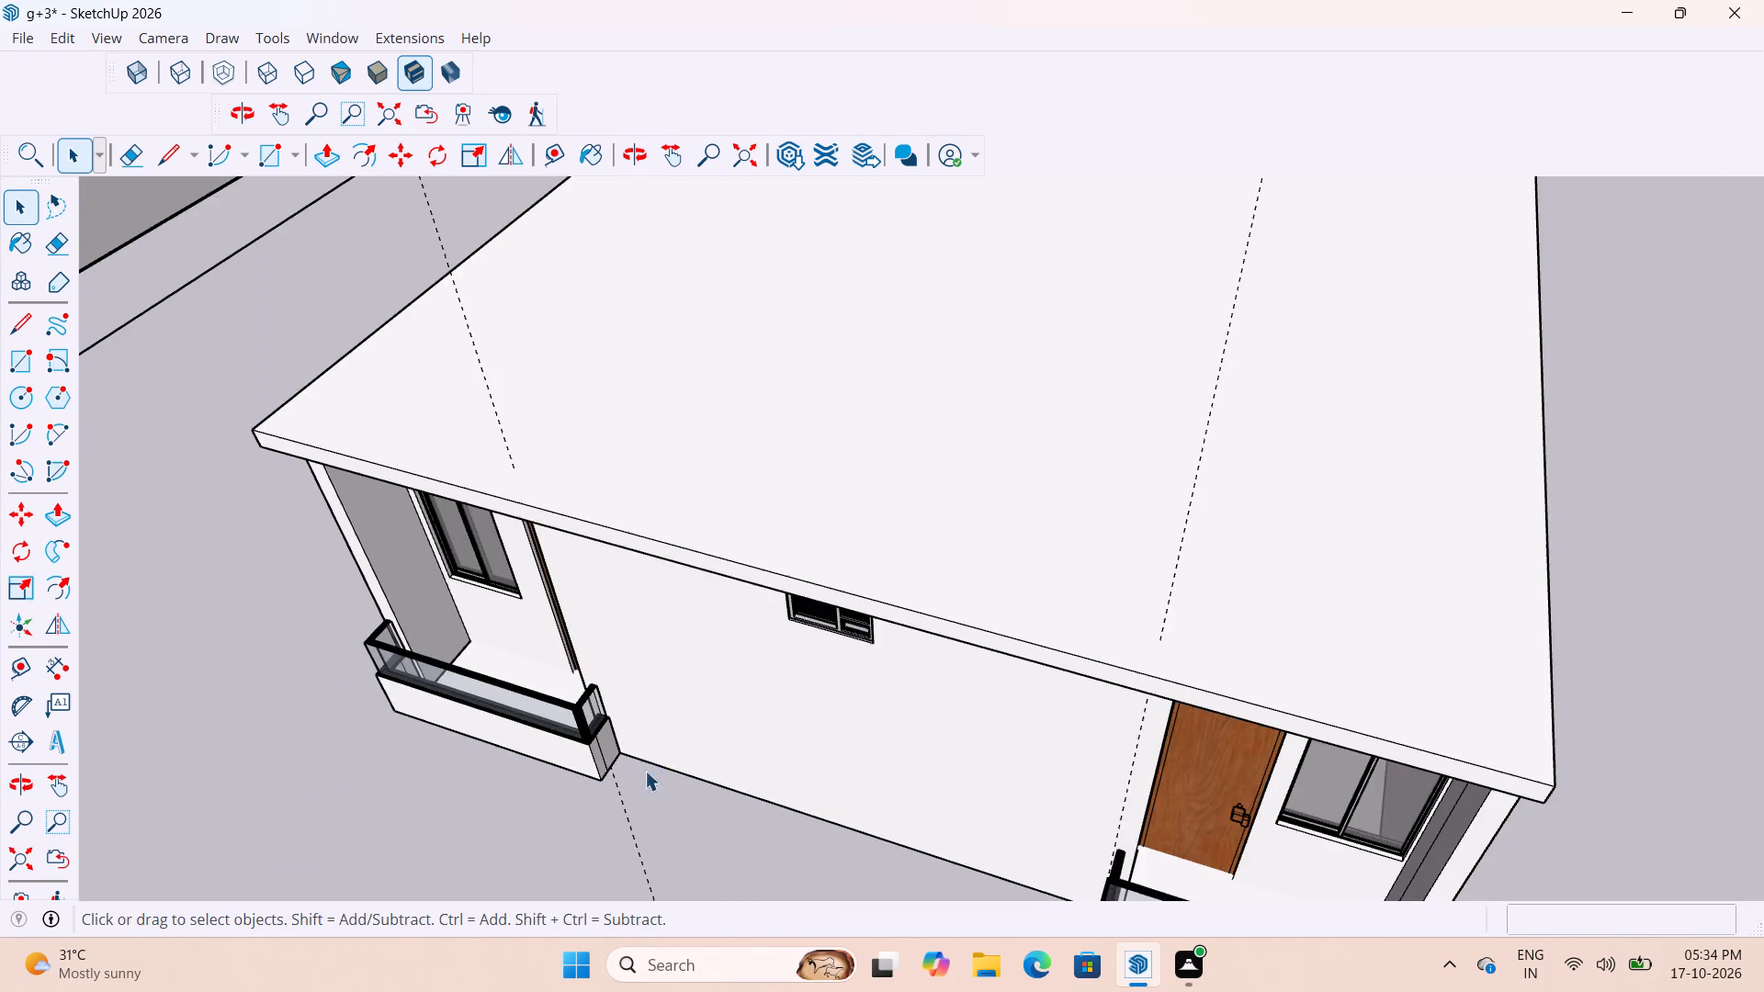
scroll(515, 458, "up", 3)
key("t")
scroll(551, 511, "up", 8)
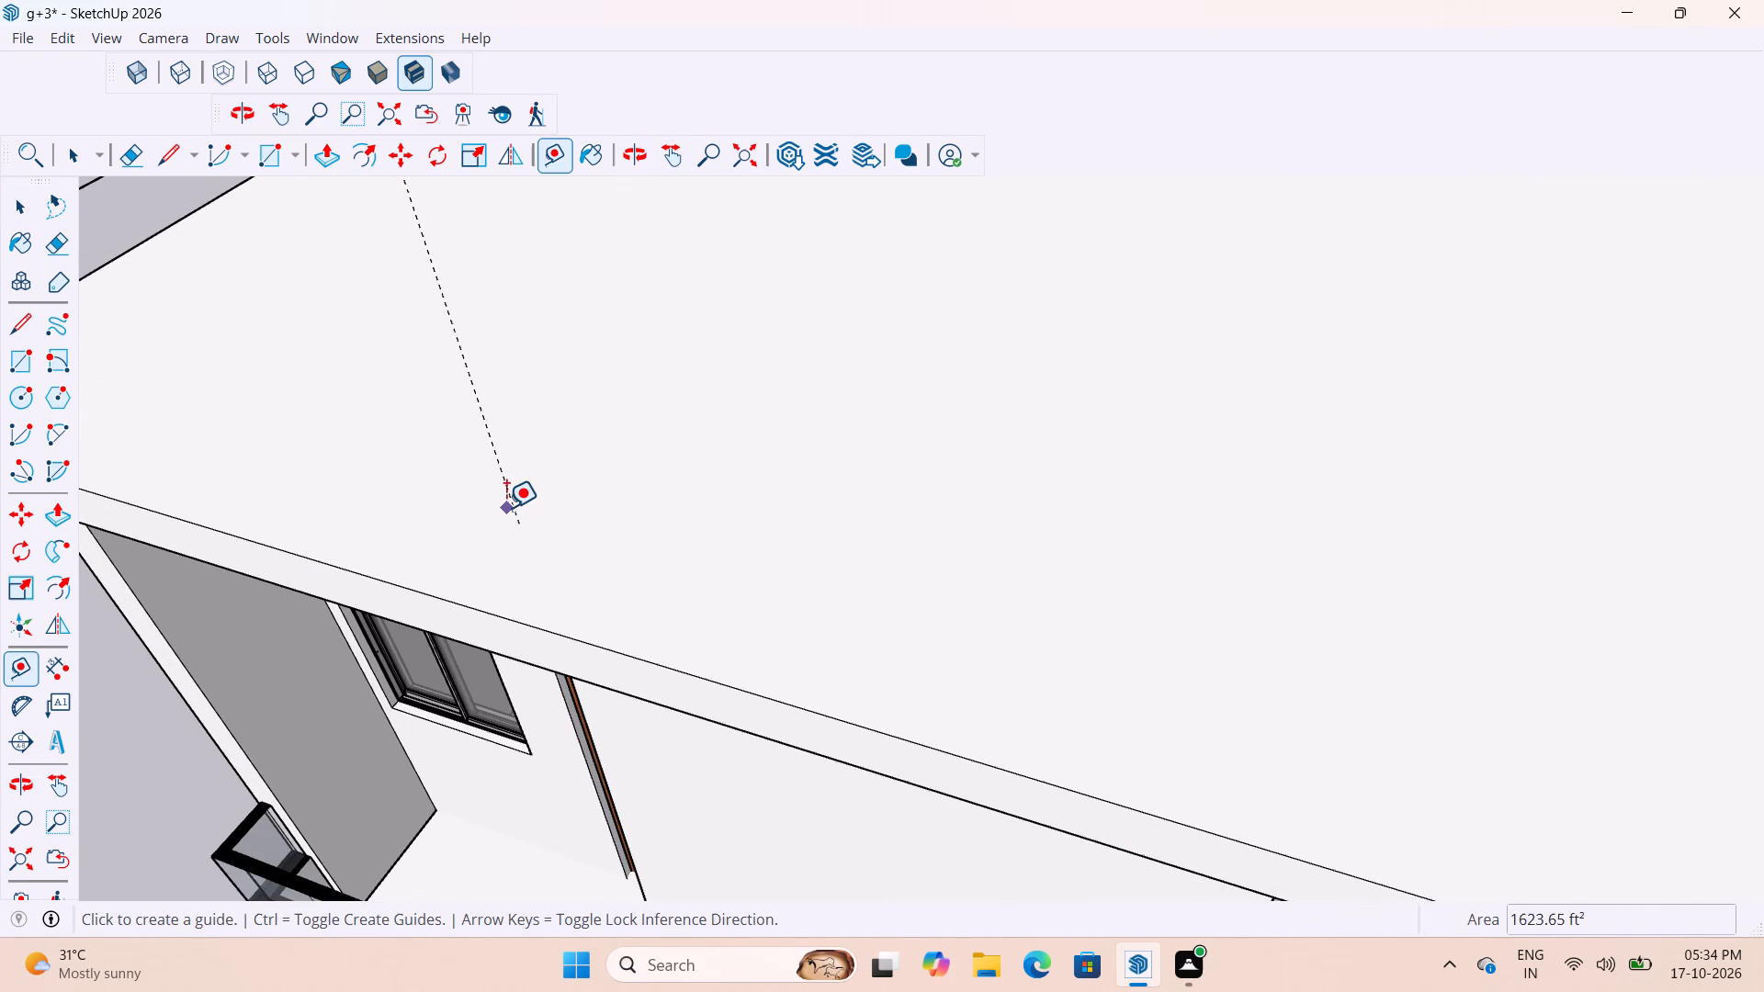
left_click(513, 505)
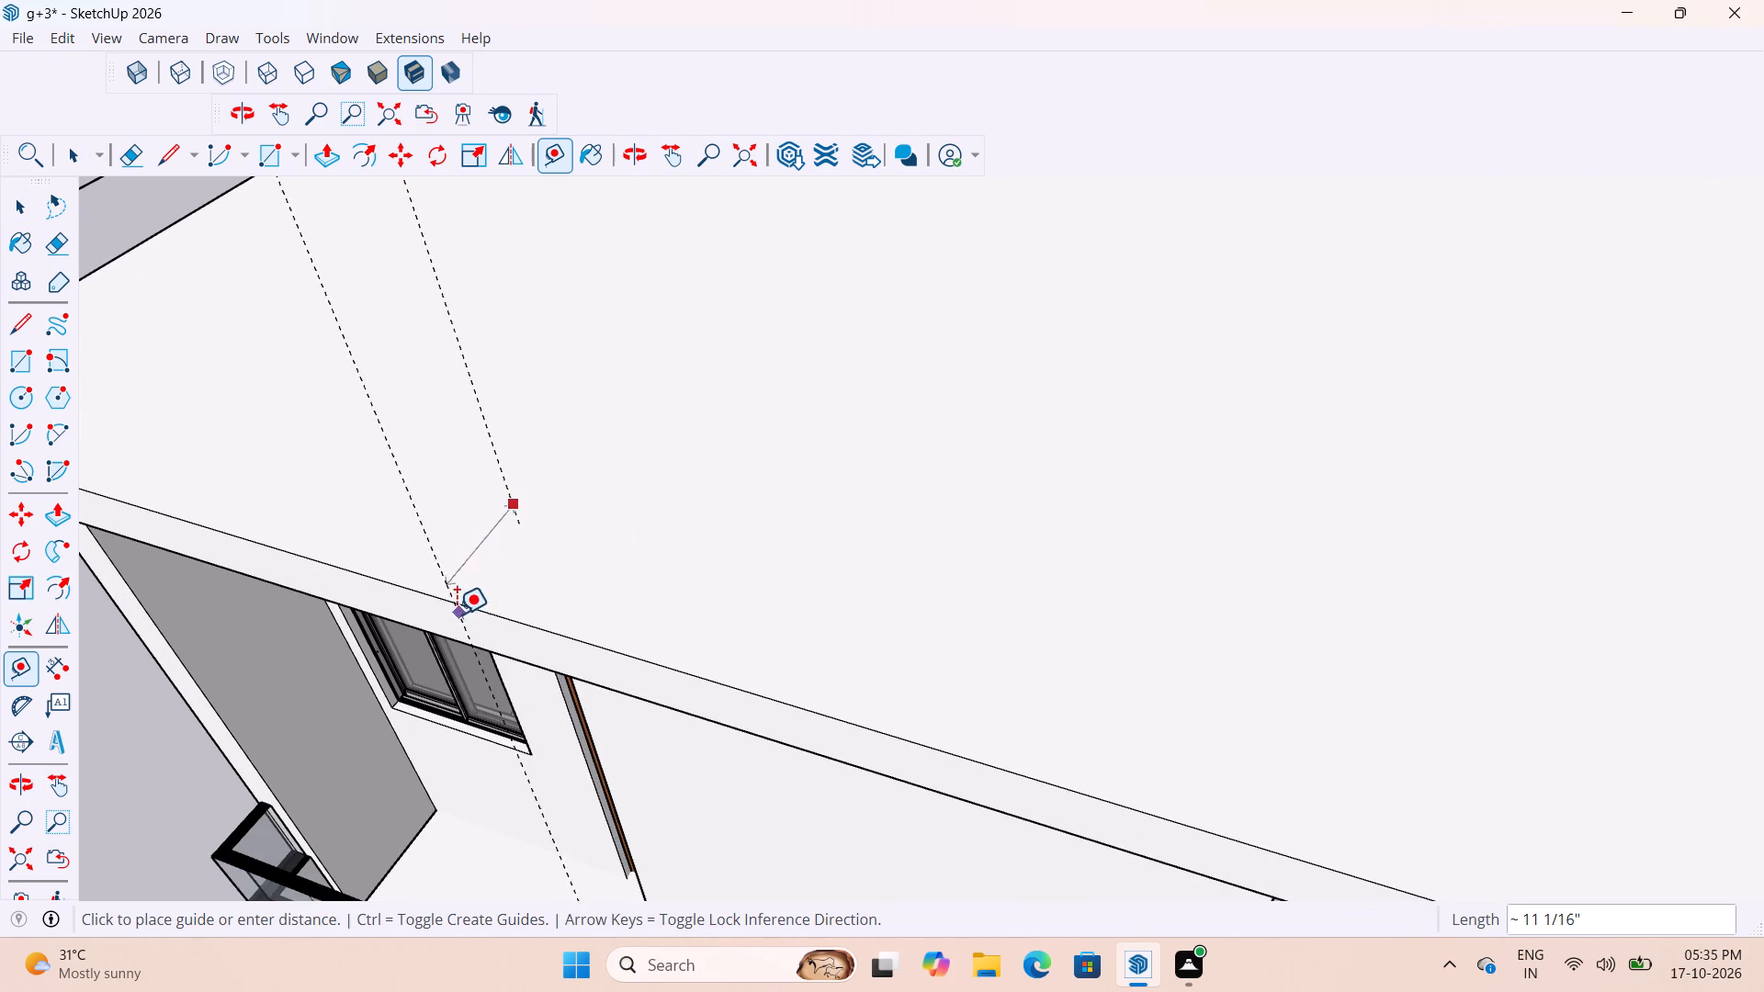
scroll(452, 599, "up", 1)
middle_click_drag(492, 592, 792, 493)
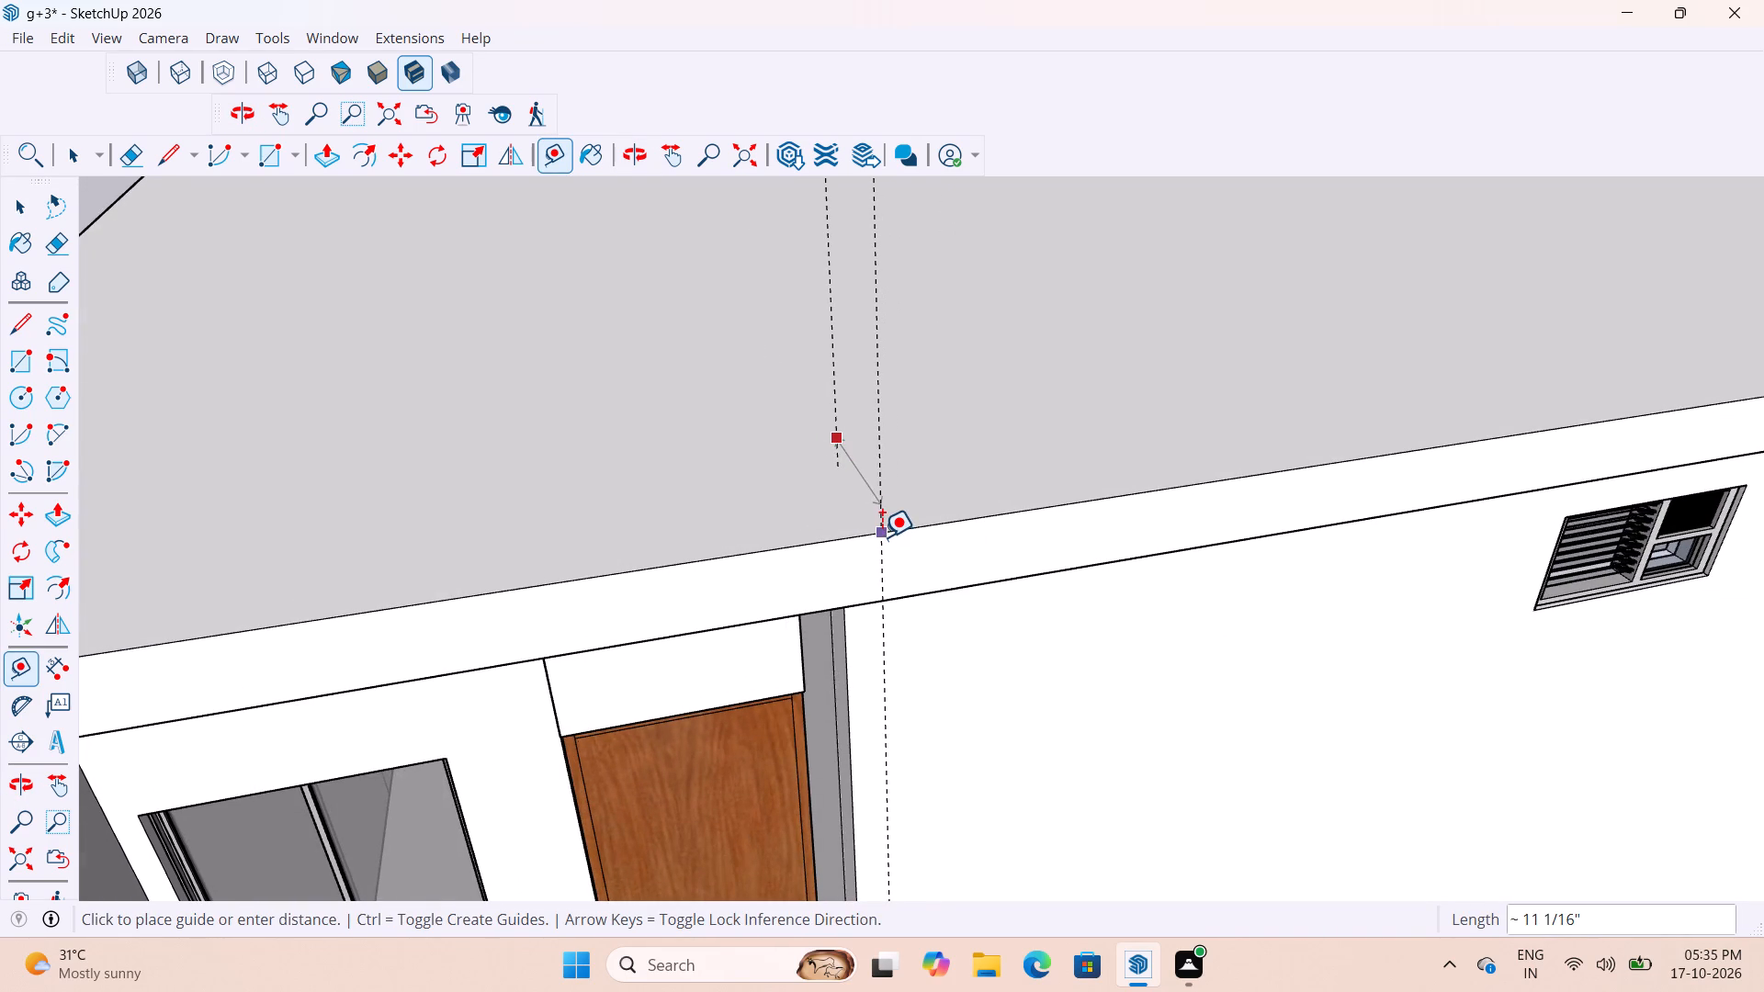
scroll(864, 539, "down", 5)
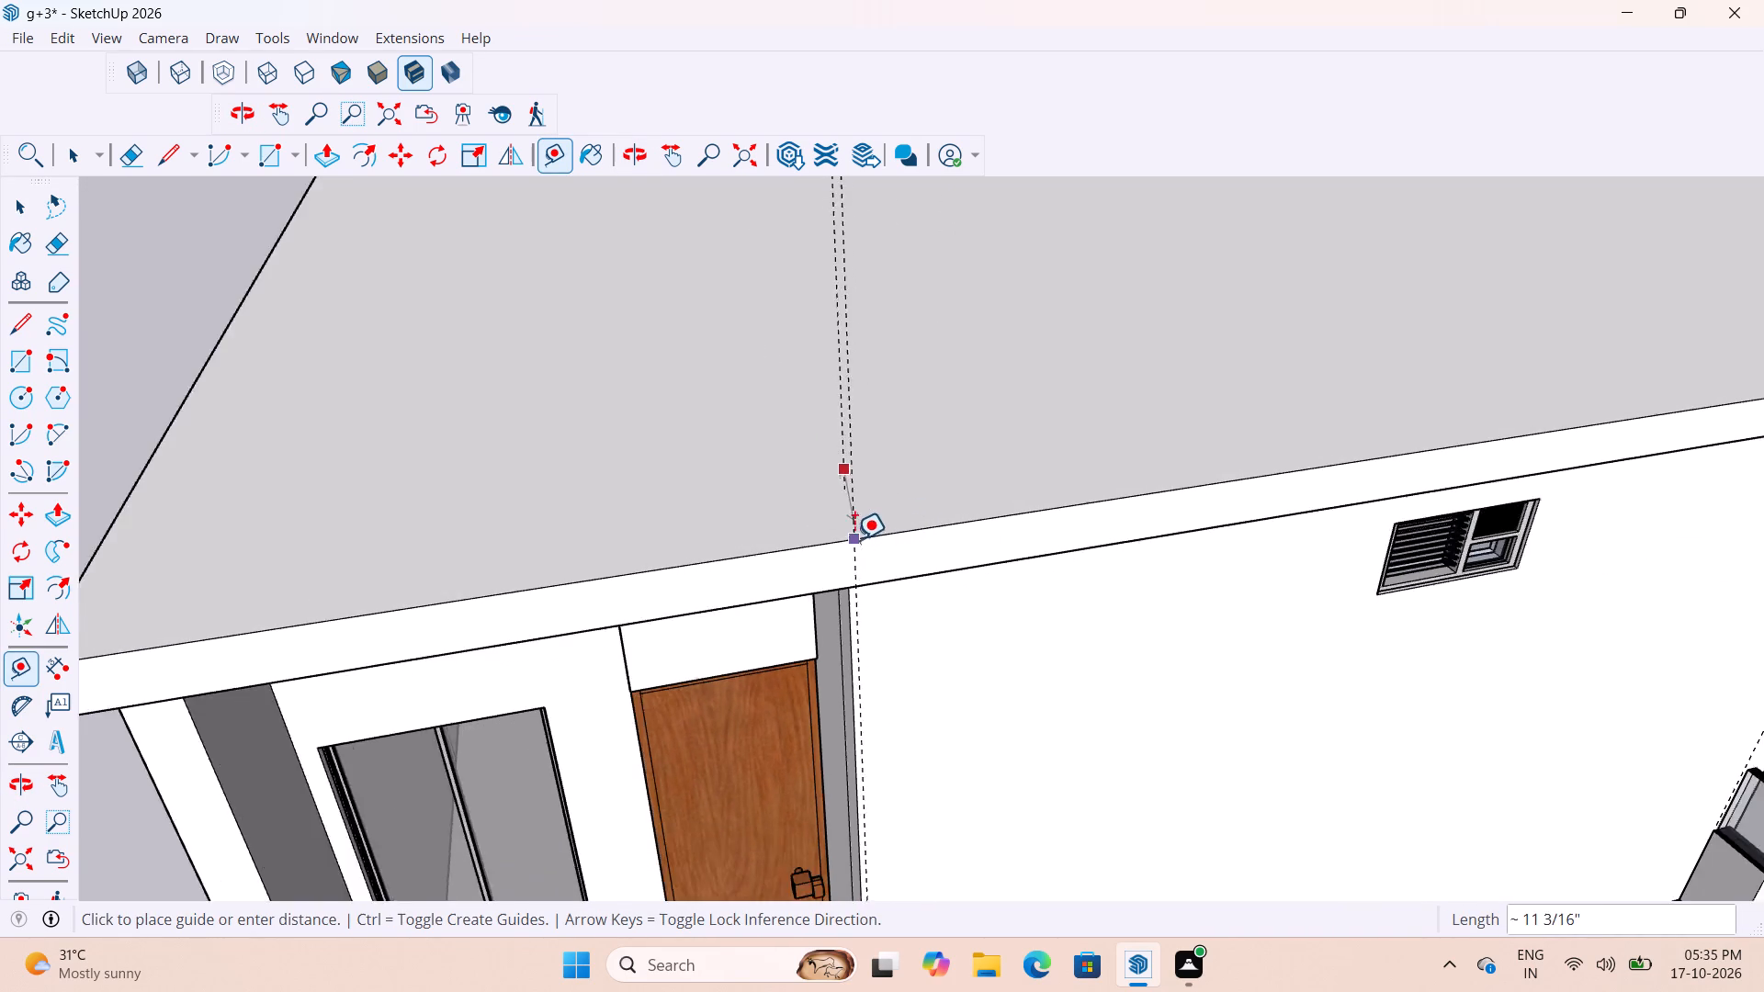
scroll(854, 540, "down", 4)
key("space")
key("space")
Examine the slab's overhang and the end wall between the two guided balconies from above and in front.
scroll(812, 470, "down", 10)
middle_click_drag(798, 596, 764, 556)
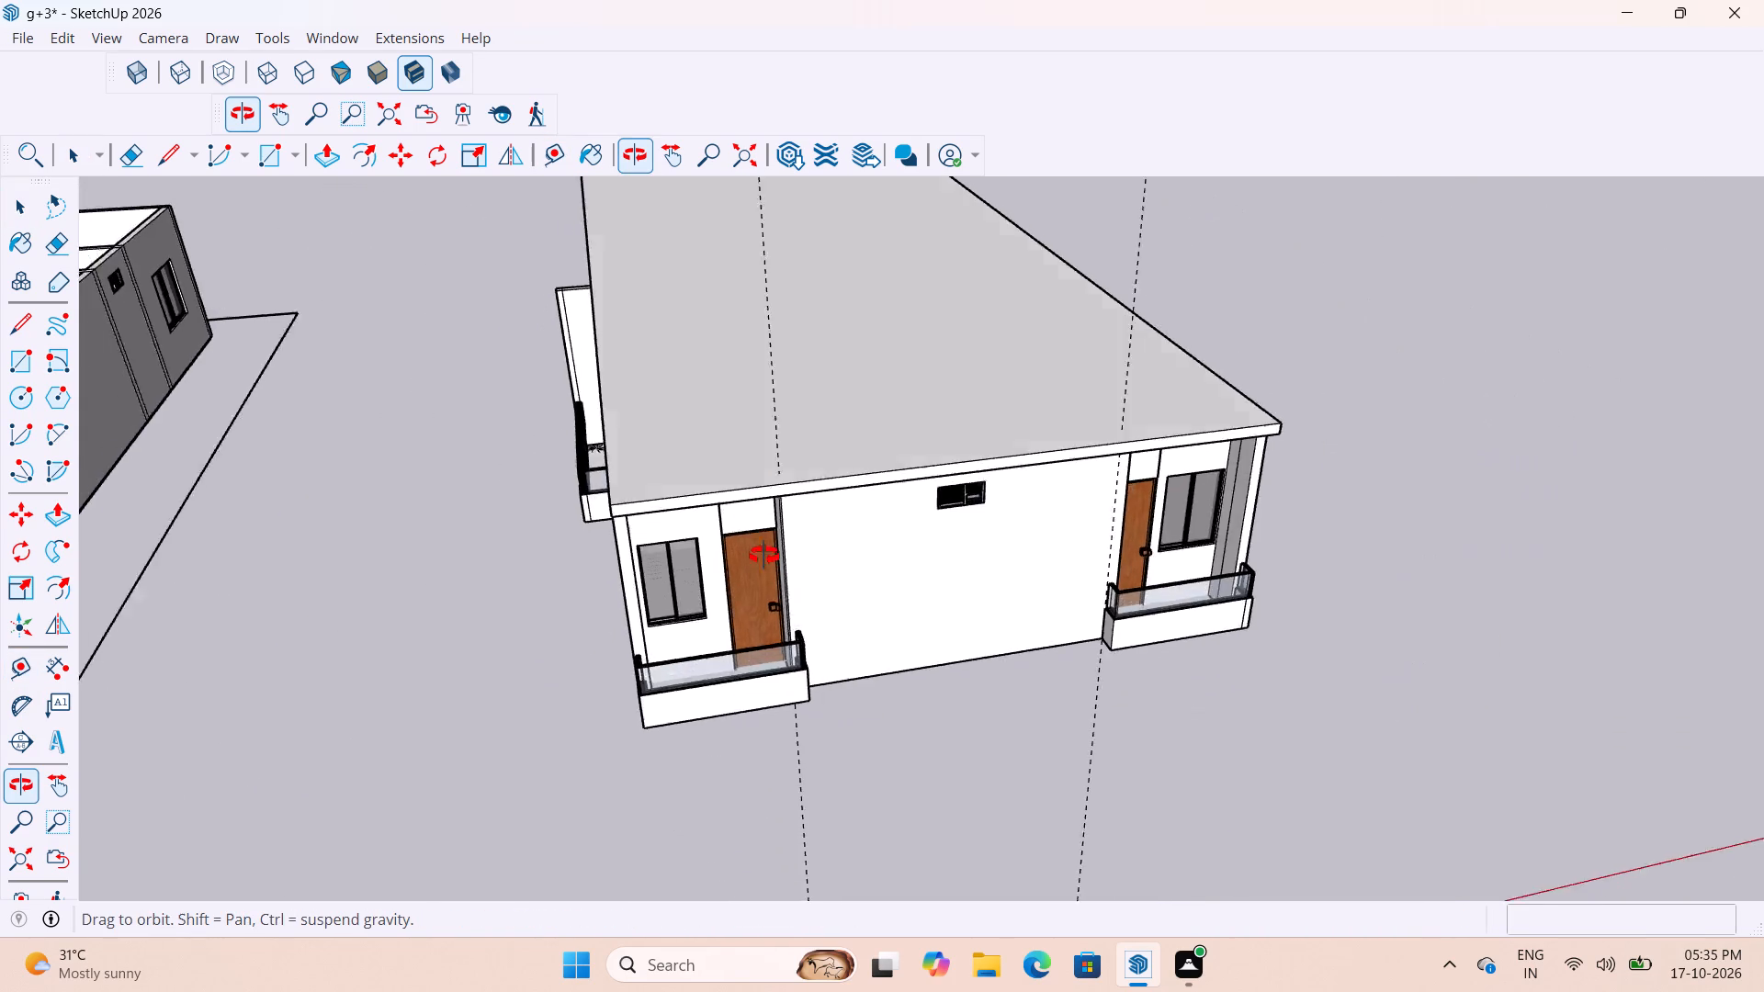
middle_click_drag(764, 556, 579, 548)
scroll(904, 479, "up", 4)
middle_click_drag(944, 477, 1029, 524)
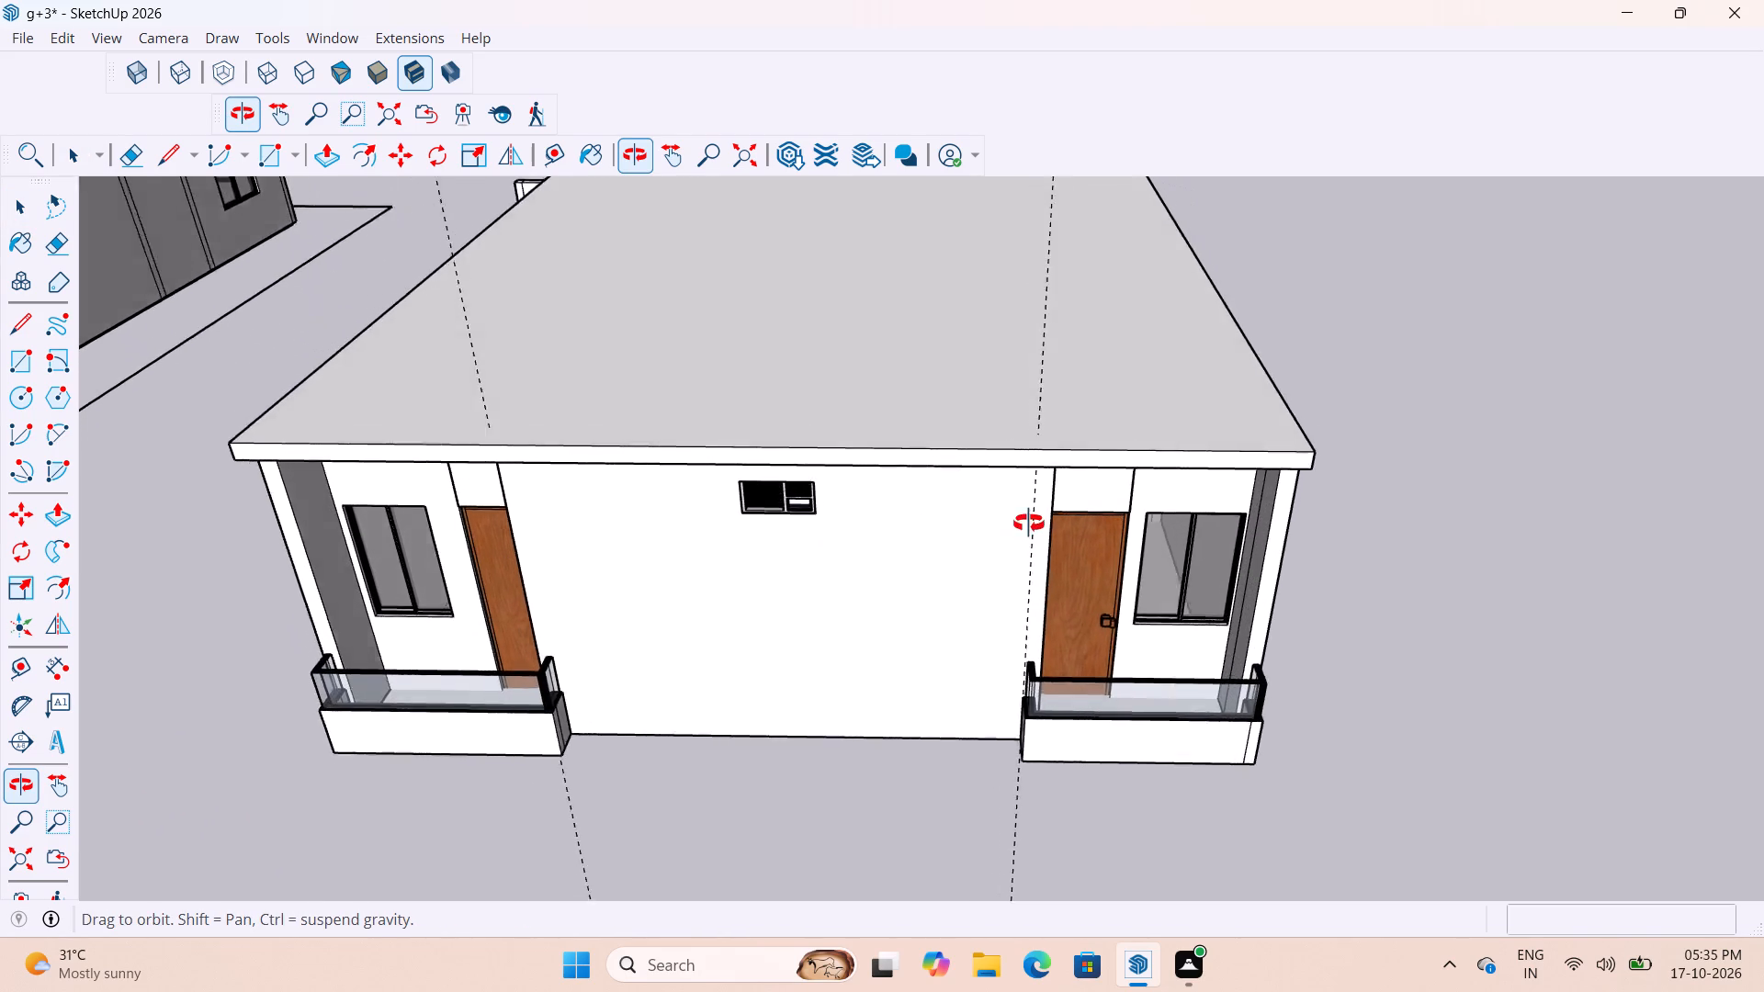
middle_click_drag(1029, 524, 1069, 550)
scroll(1087, 623, "up", 7)
scroll(990, 547, "down", 5)
middle_click_drag(977, 608, 991, 488)
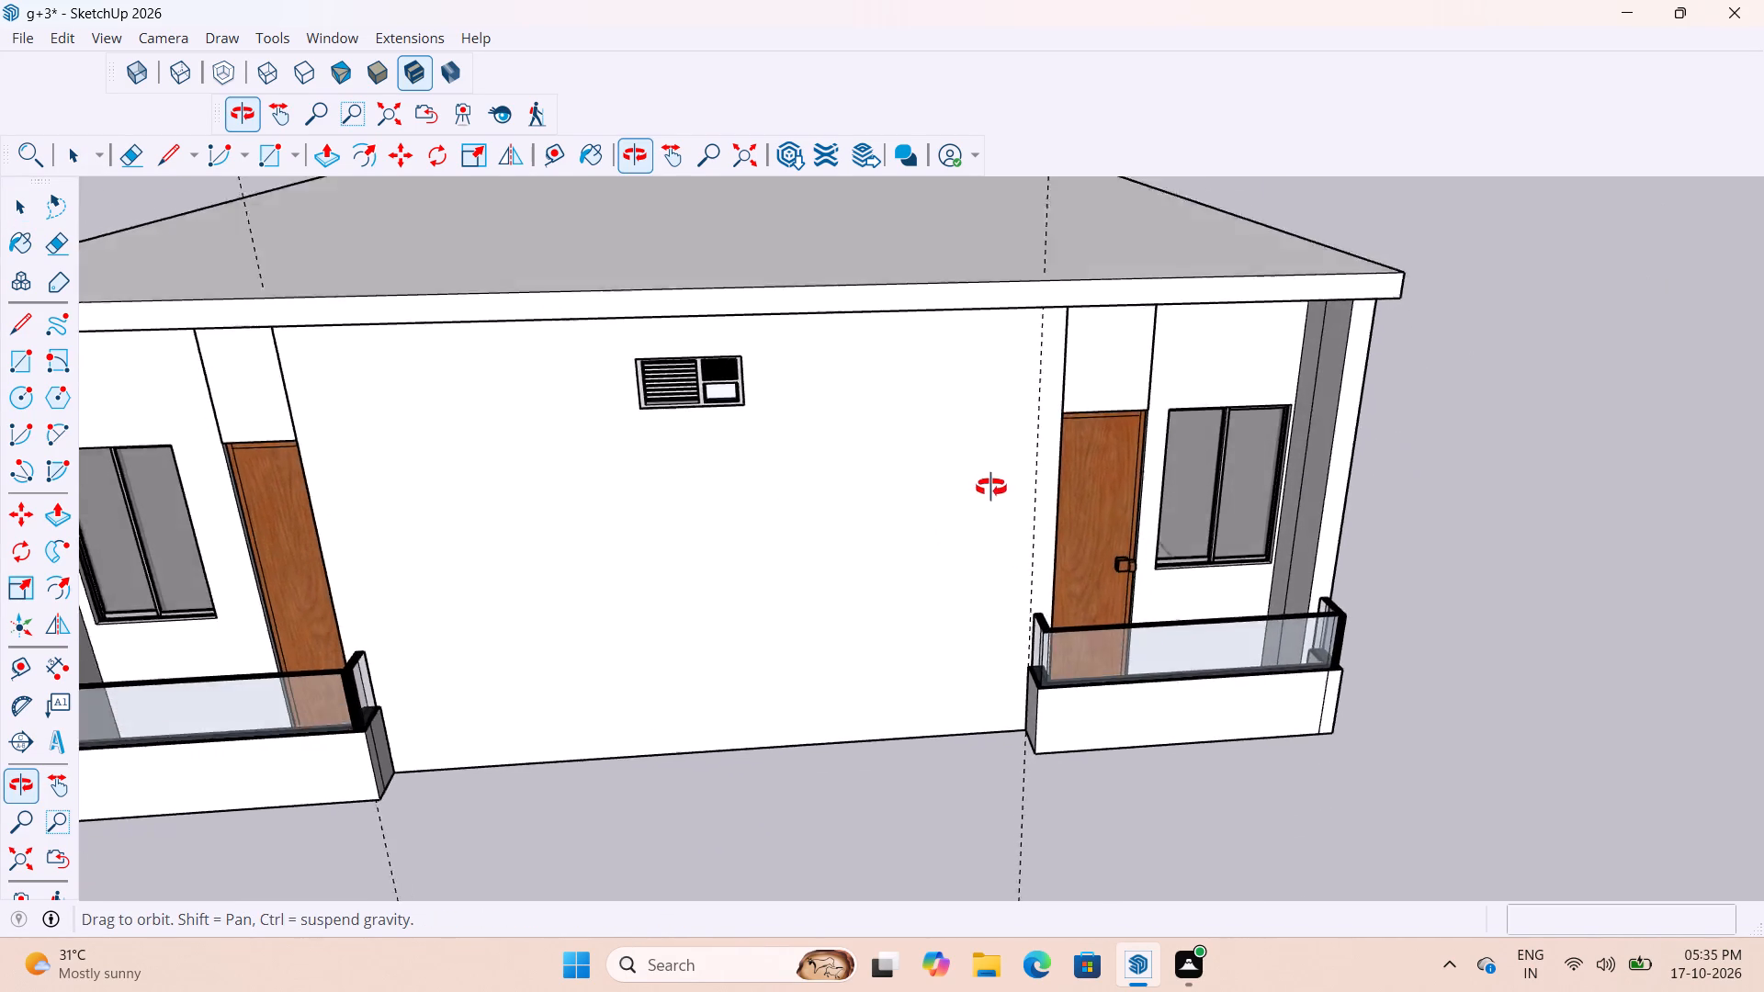
middle_click_drag(991, 488, 1120, 455)
scroll(1111, 569, "down", 5)
scroll(1101, 400, "up", 5)
middle_click_drag(1055, 390, 1035, 433)
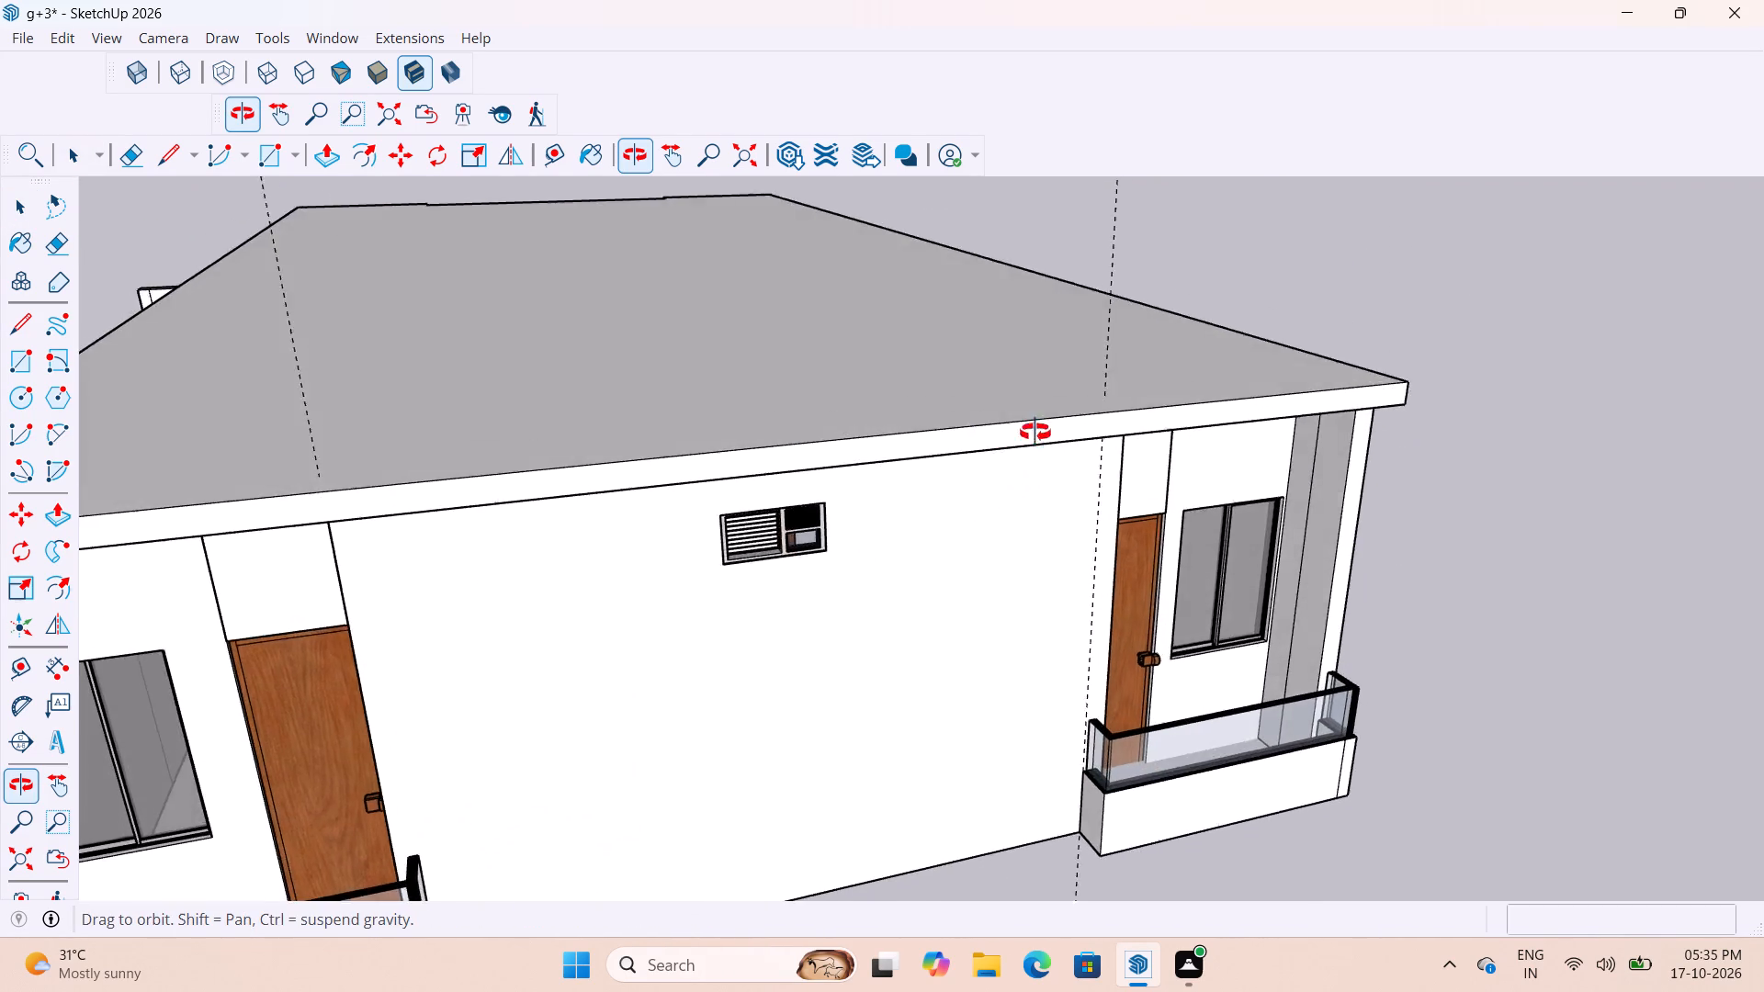
middle_click_drag(1035, 433, 916, 269)
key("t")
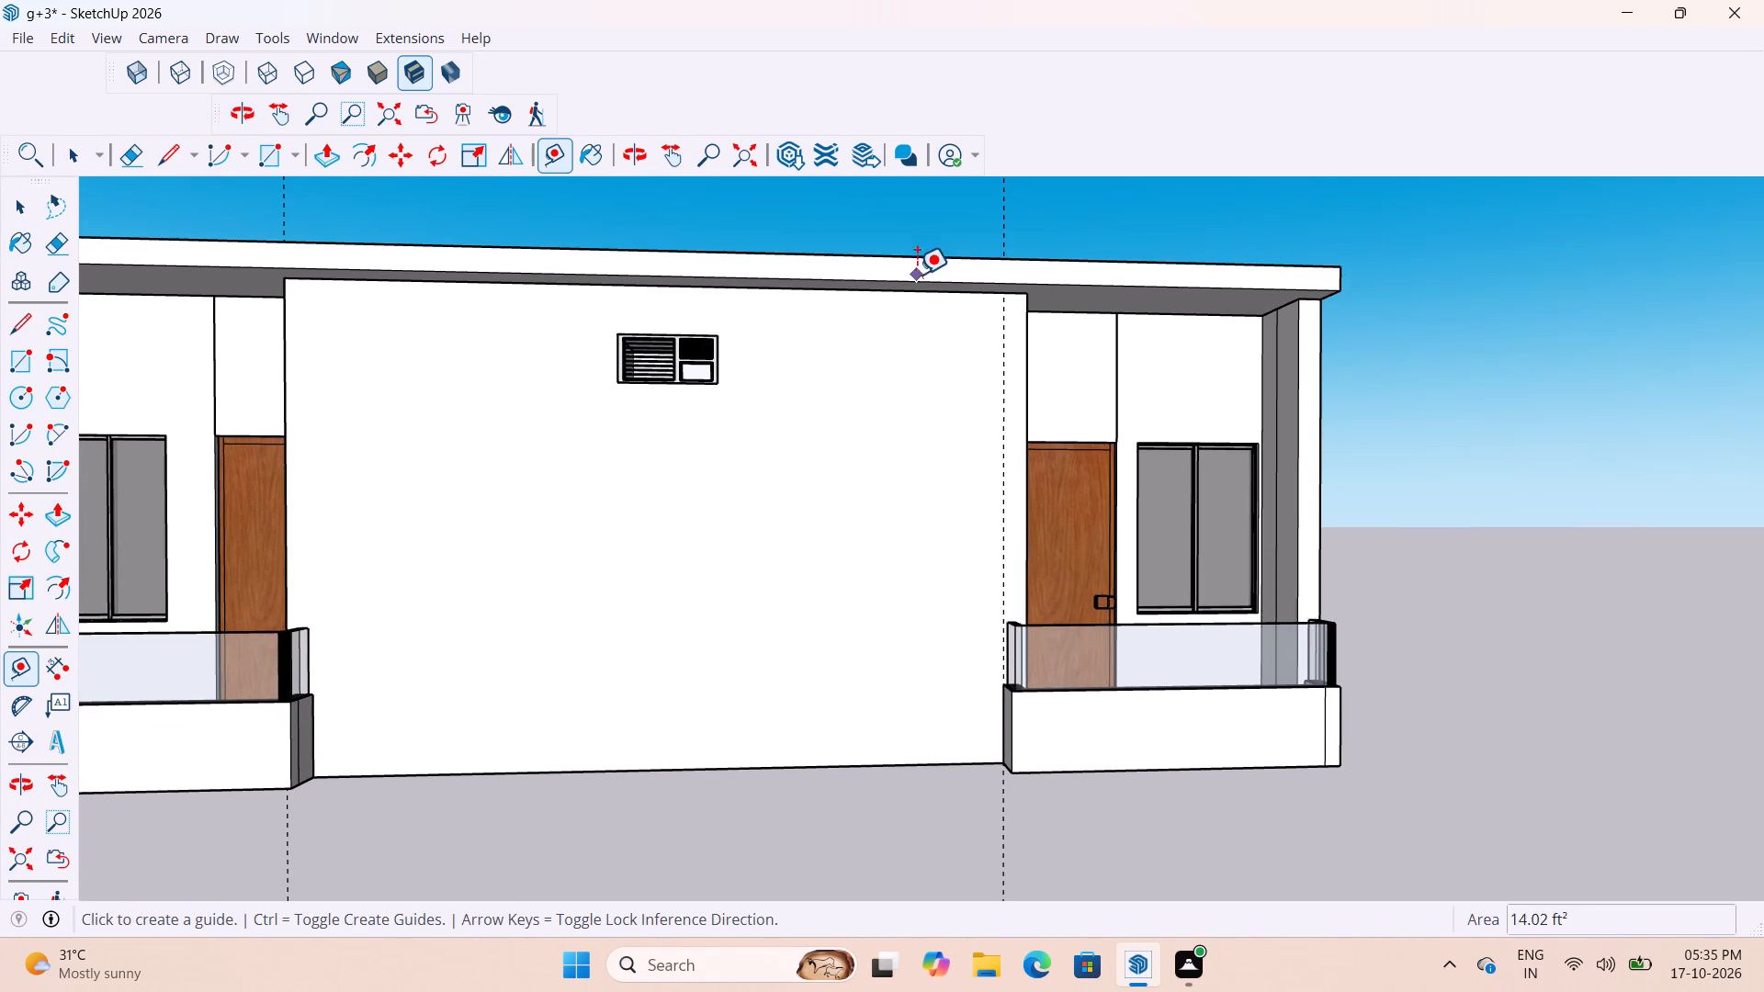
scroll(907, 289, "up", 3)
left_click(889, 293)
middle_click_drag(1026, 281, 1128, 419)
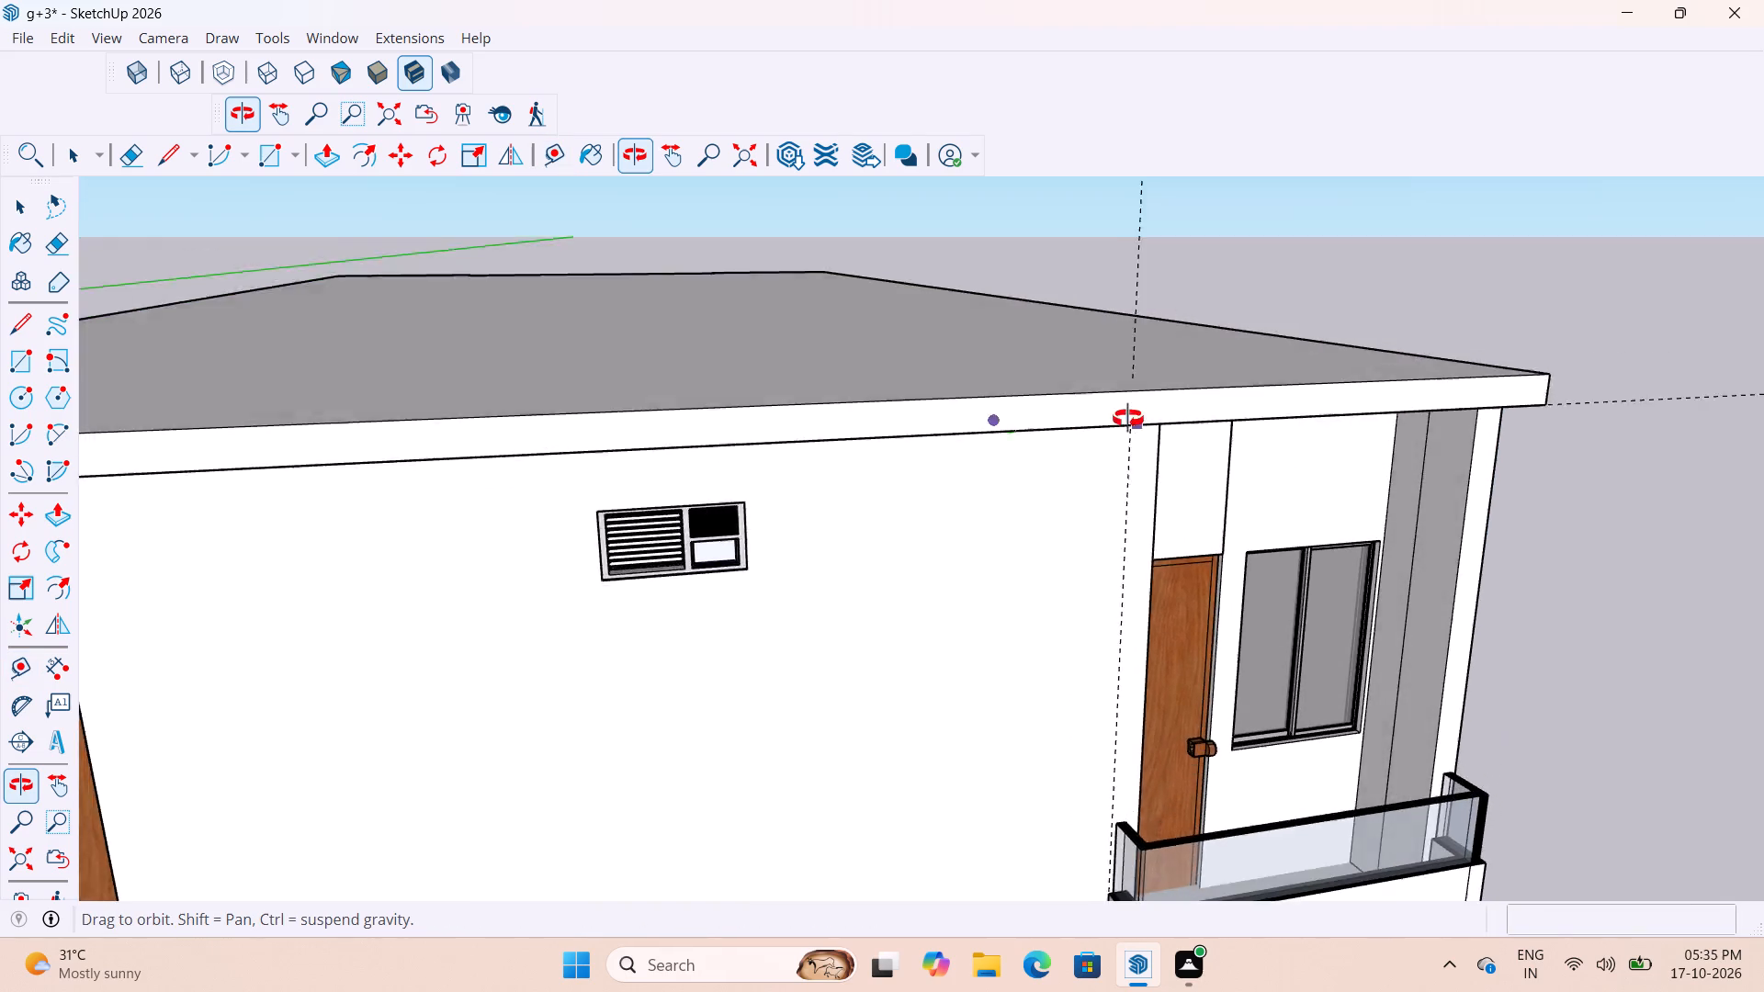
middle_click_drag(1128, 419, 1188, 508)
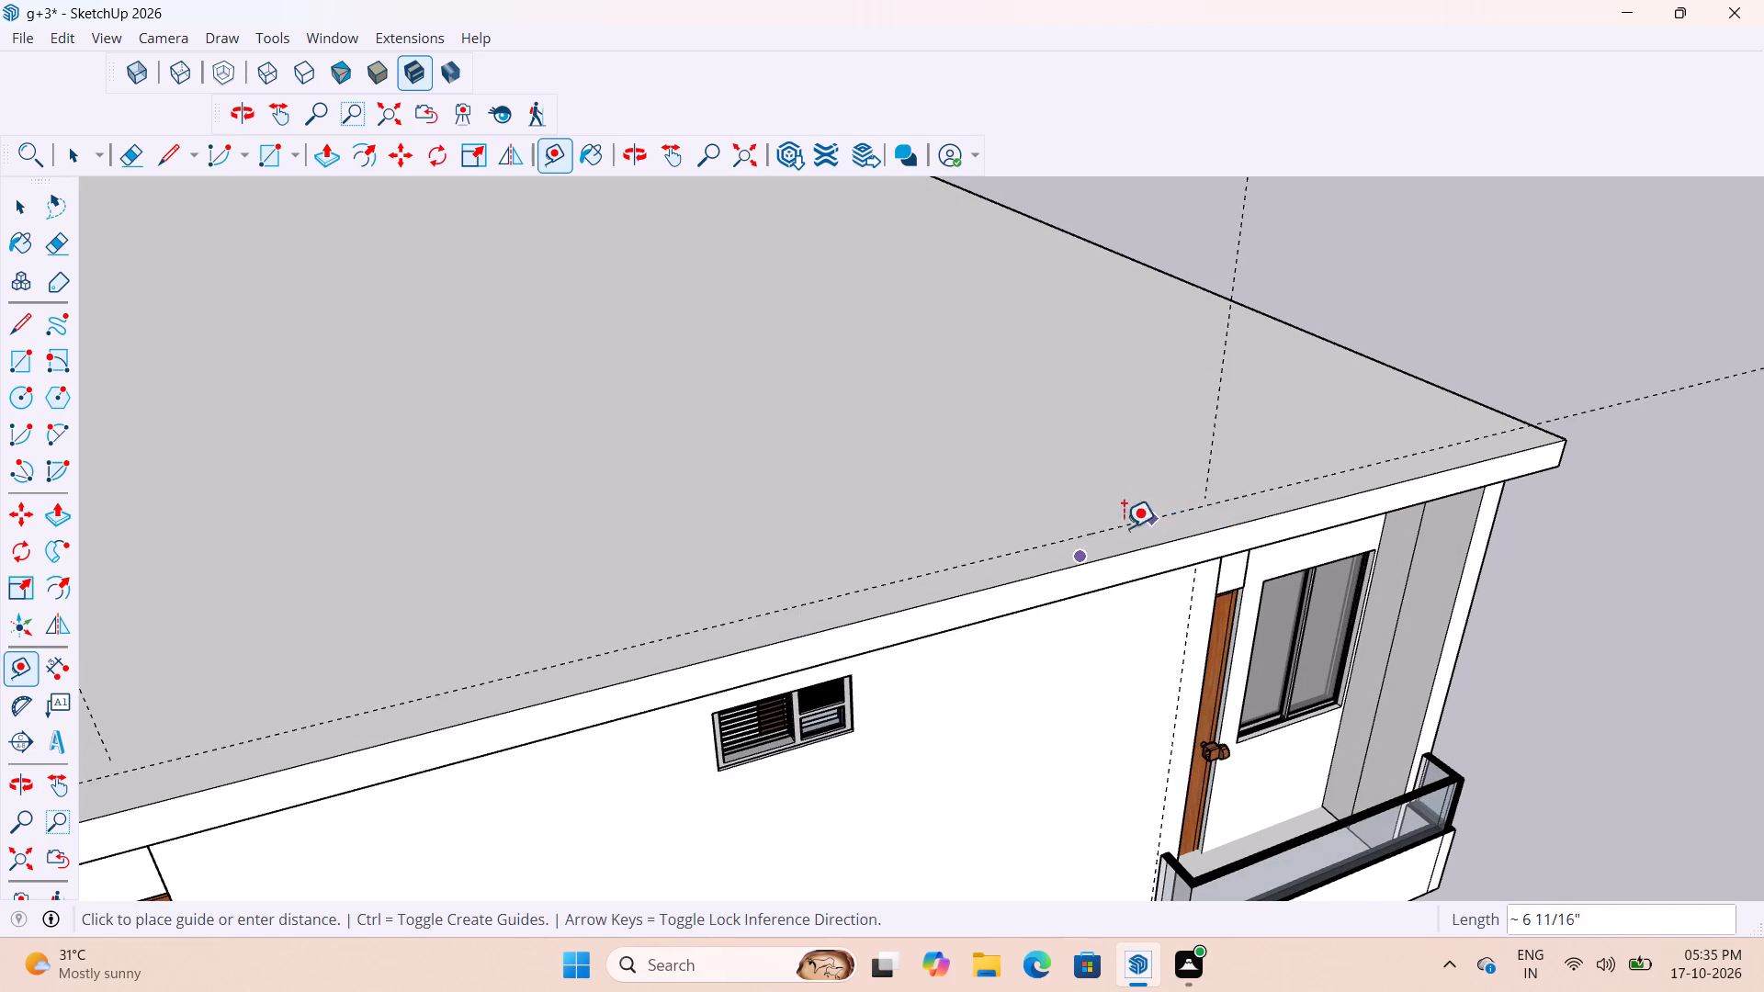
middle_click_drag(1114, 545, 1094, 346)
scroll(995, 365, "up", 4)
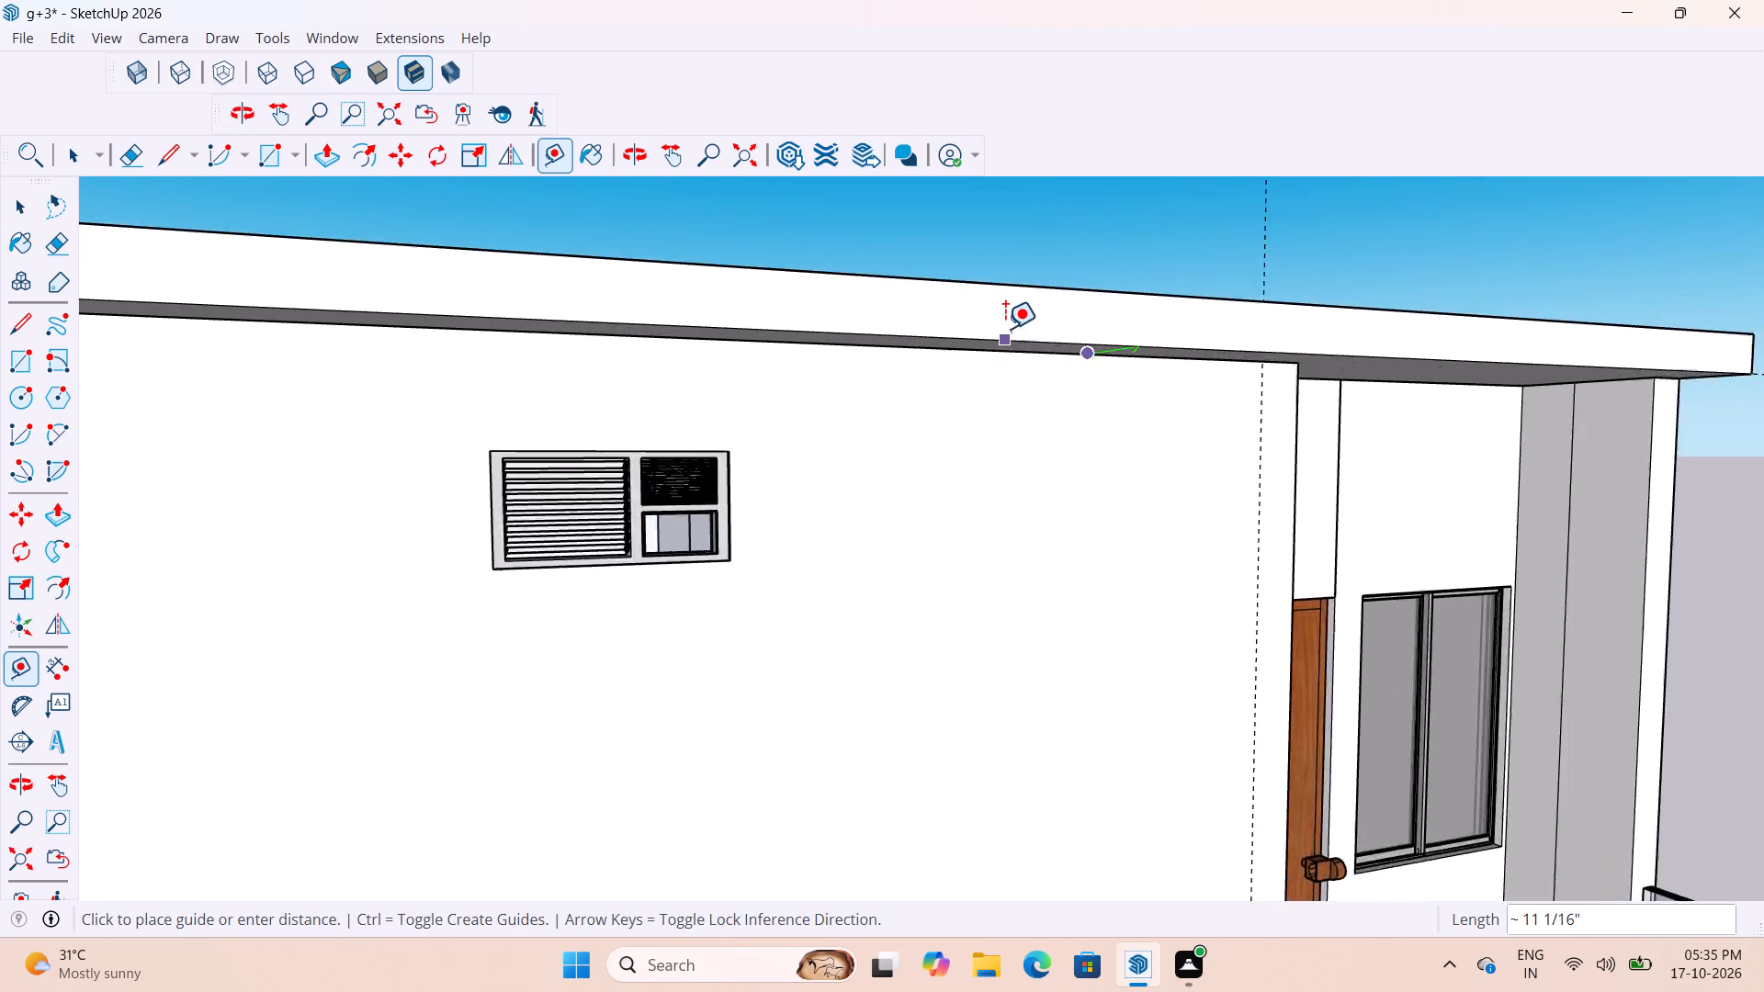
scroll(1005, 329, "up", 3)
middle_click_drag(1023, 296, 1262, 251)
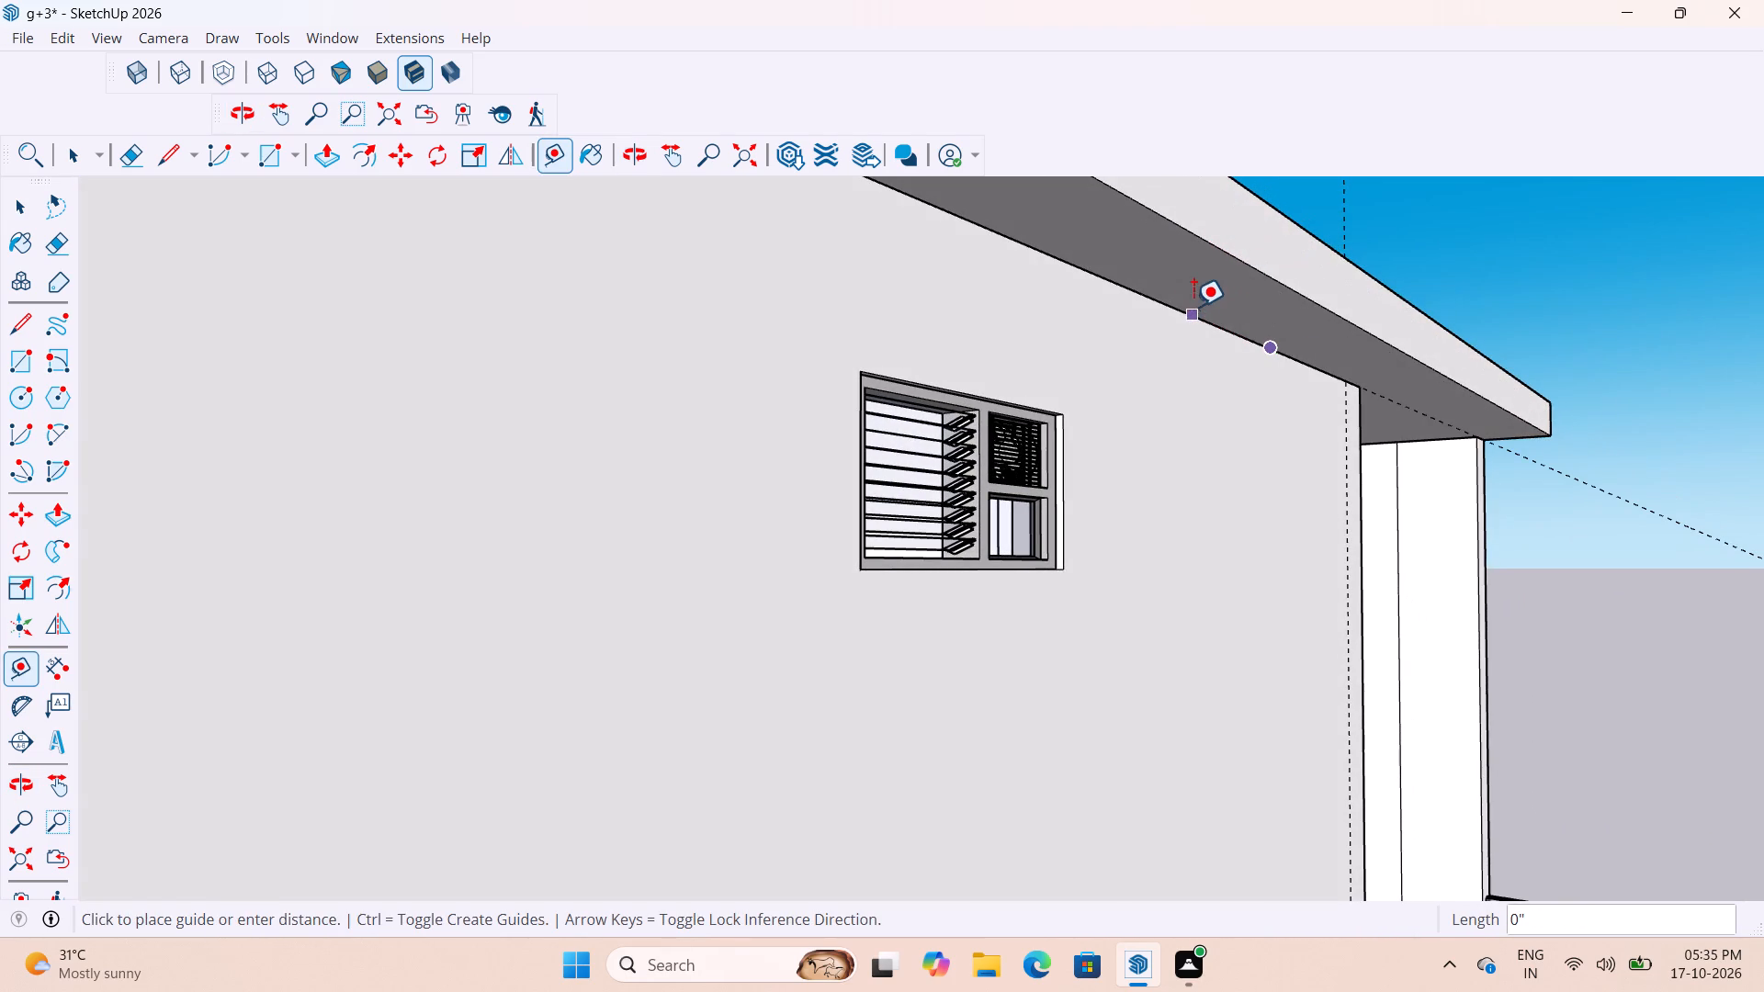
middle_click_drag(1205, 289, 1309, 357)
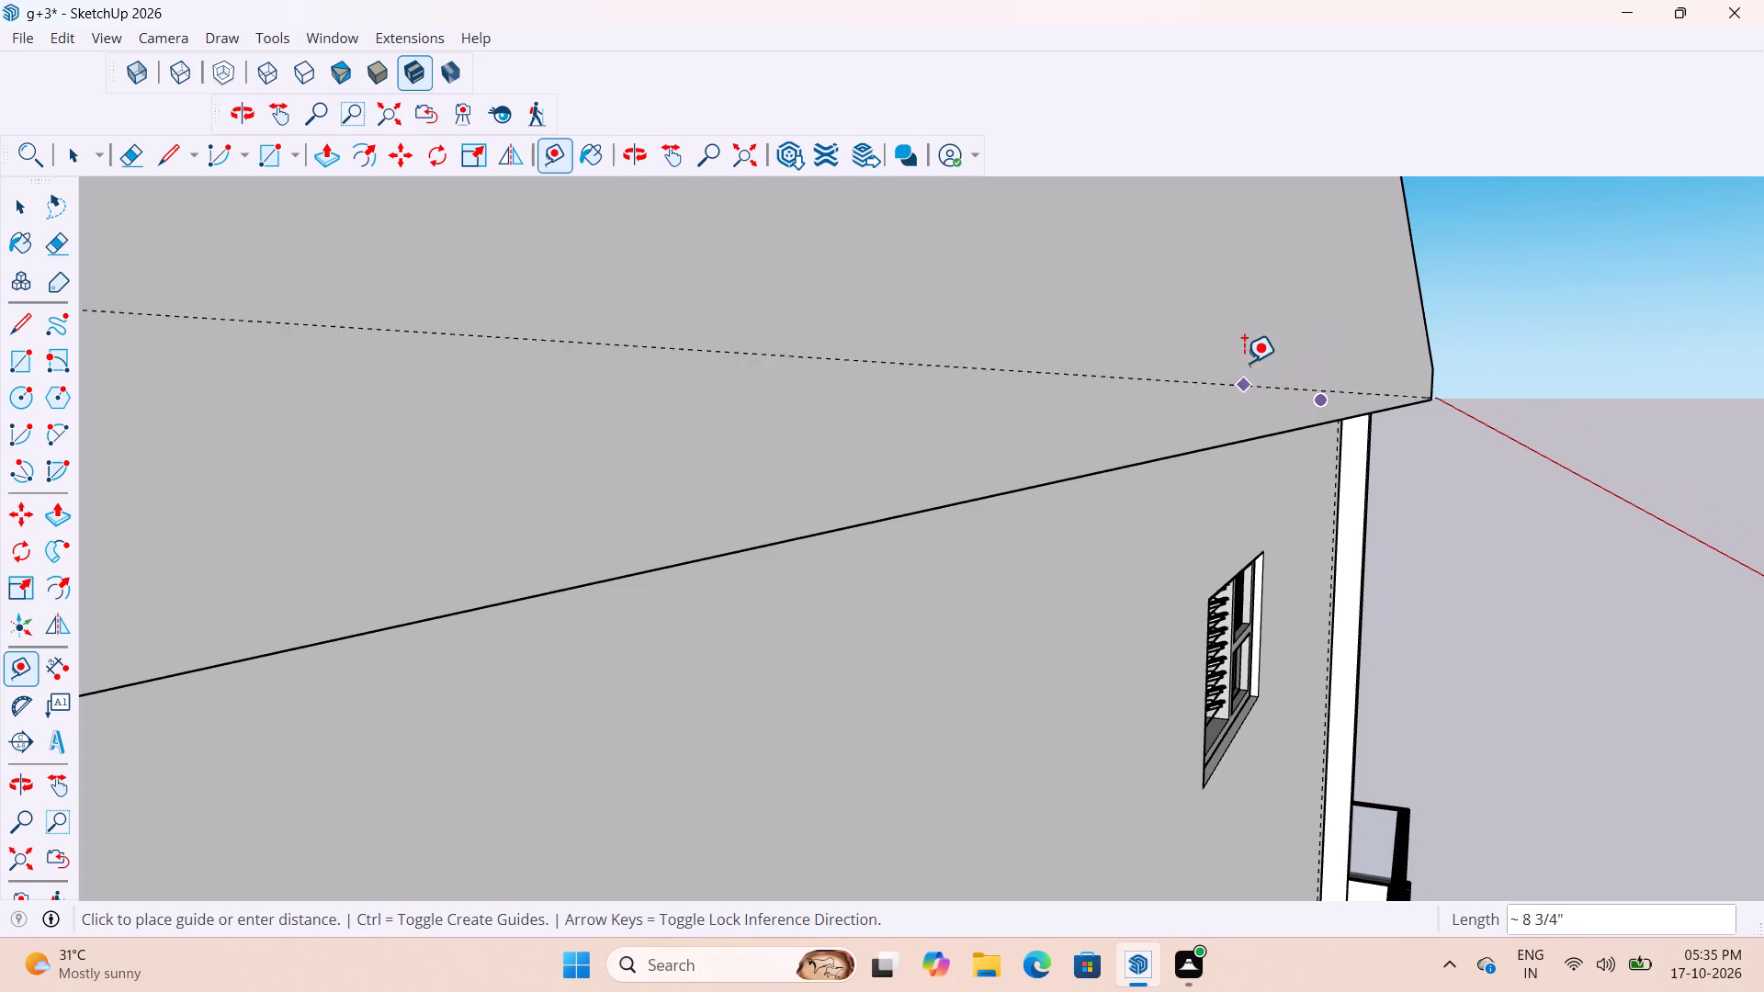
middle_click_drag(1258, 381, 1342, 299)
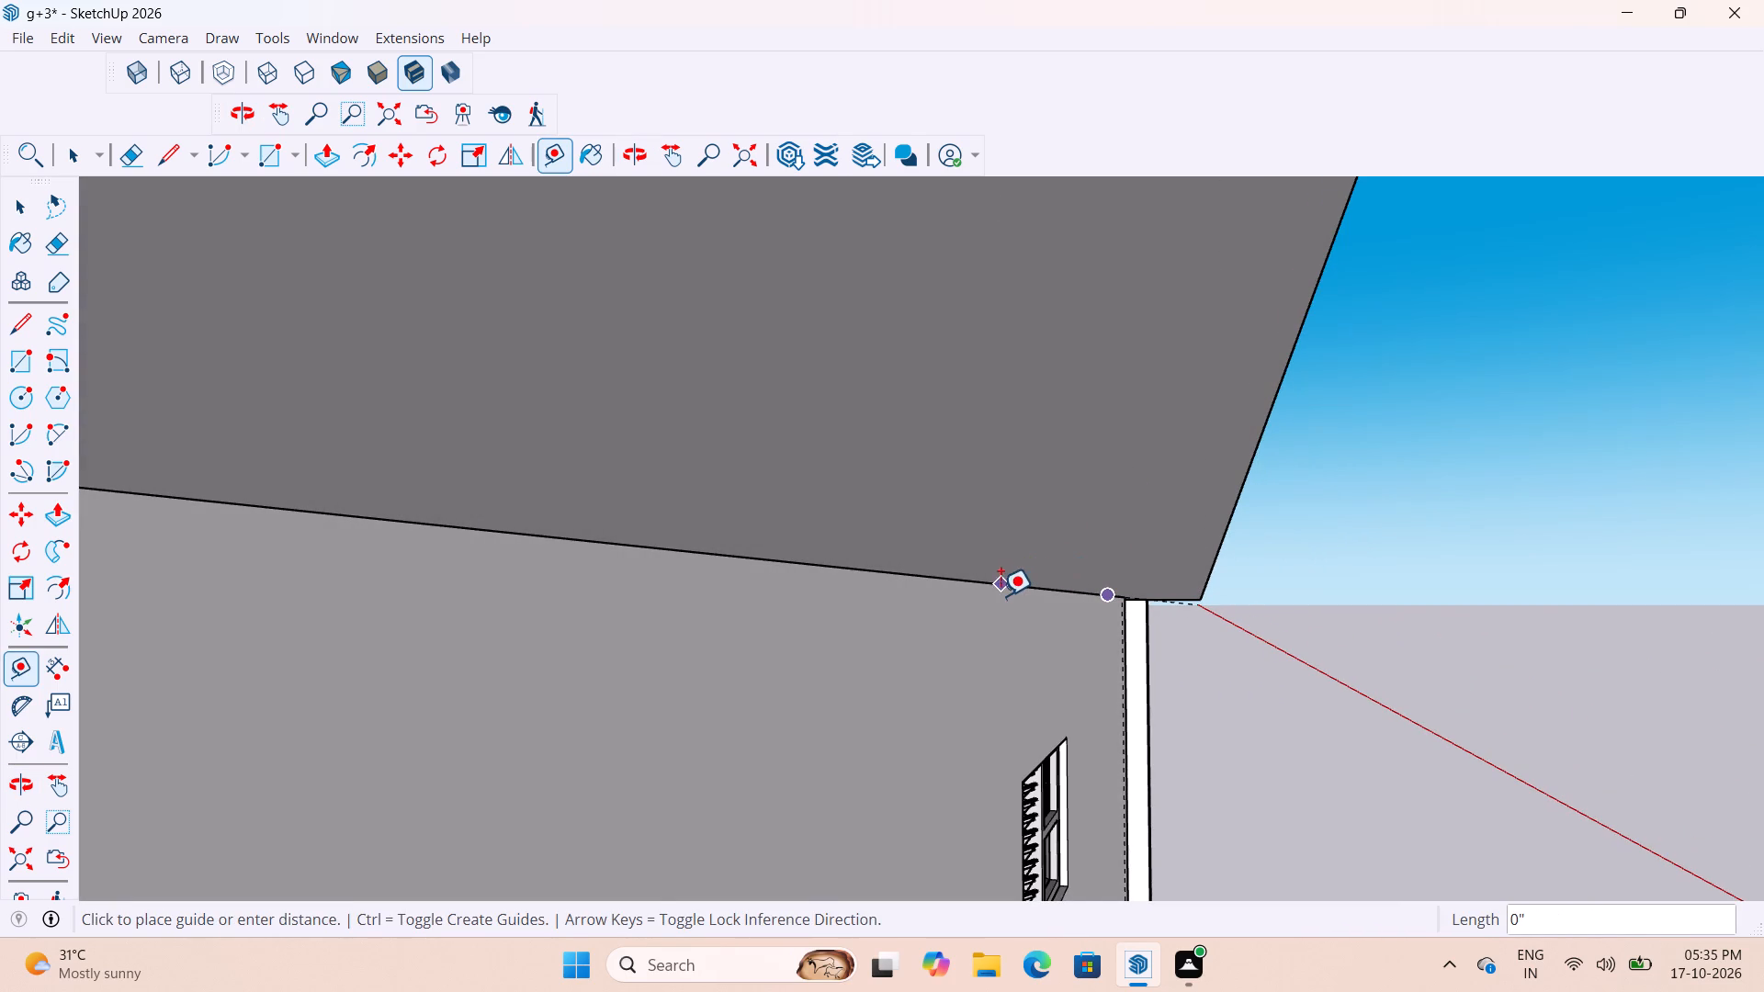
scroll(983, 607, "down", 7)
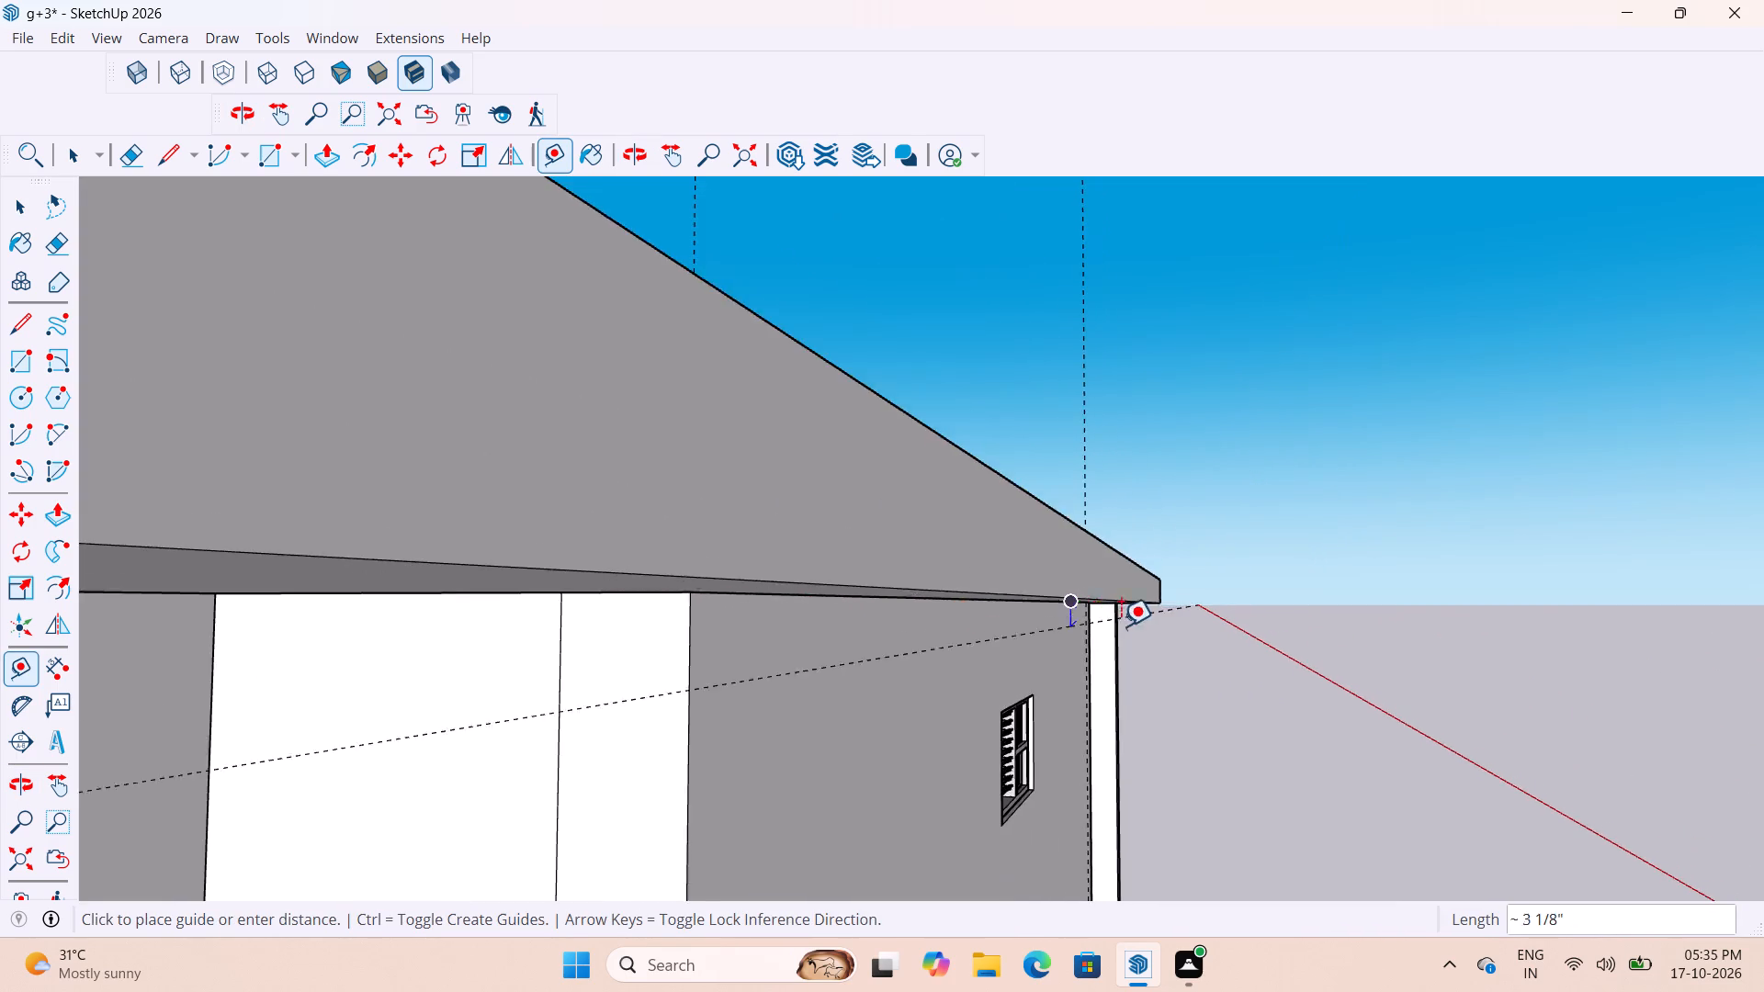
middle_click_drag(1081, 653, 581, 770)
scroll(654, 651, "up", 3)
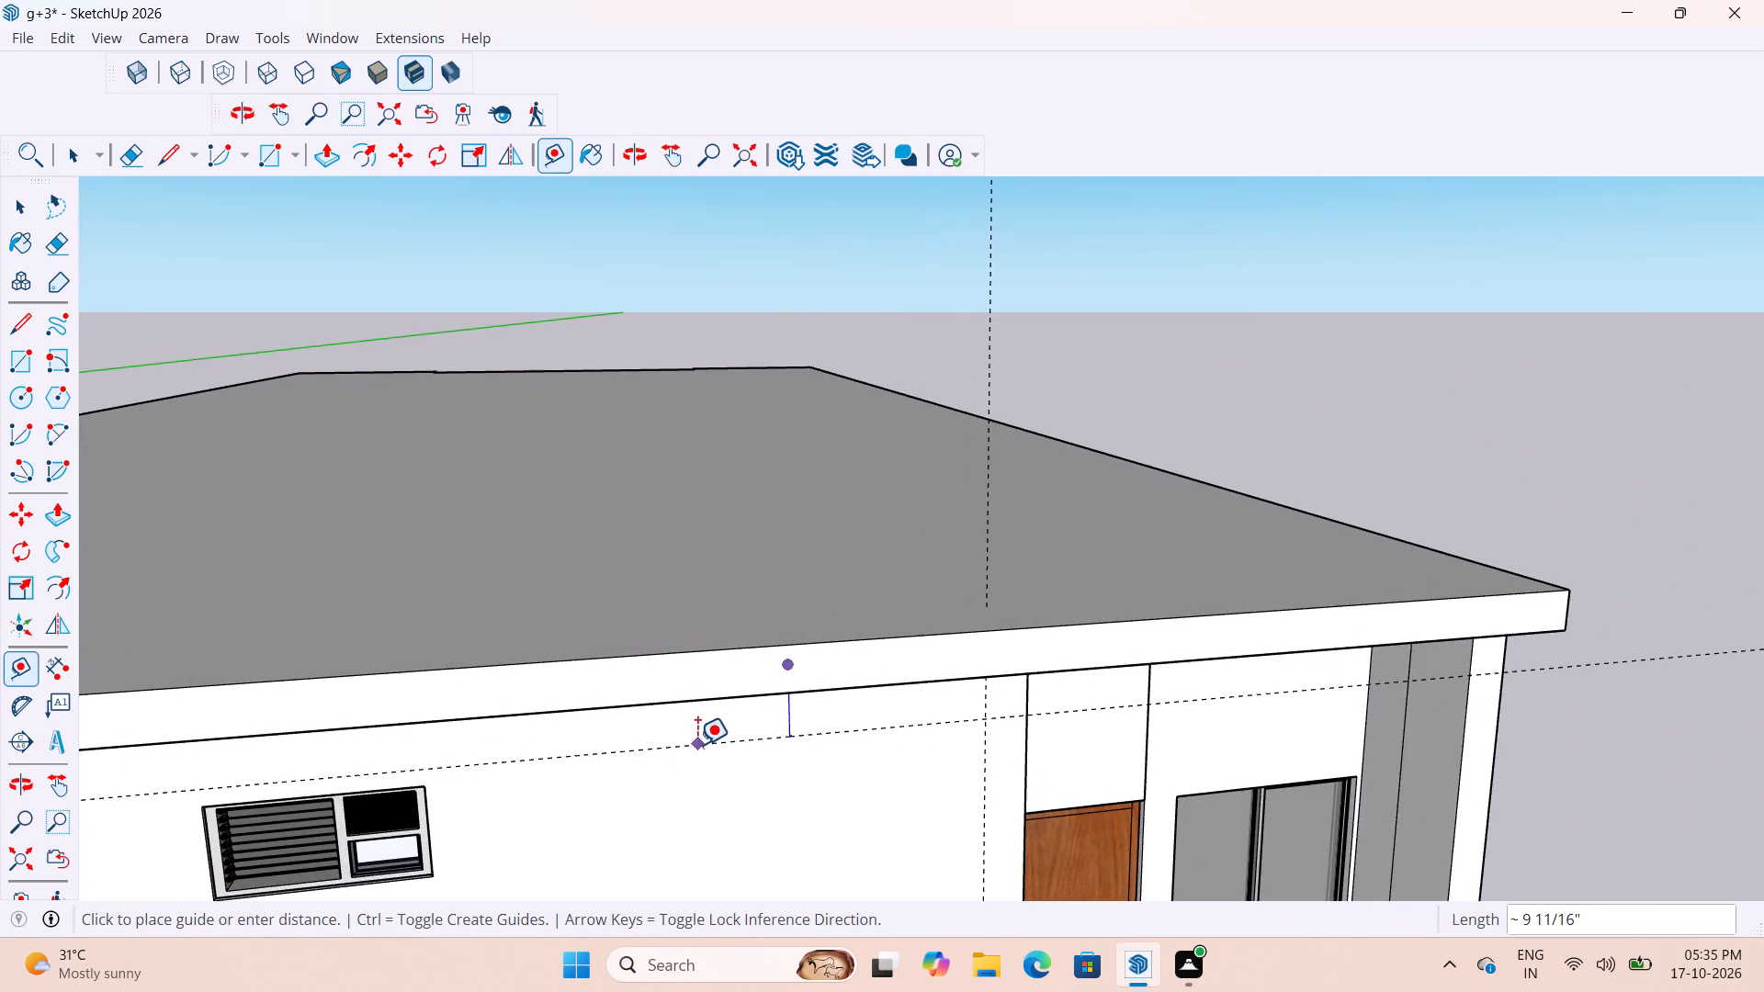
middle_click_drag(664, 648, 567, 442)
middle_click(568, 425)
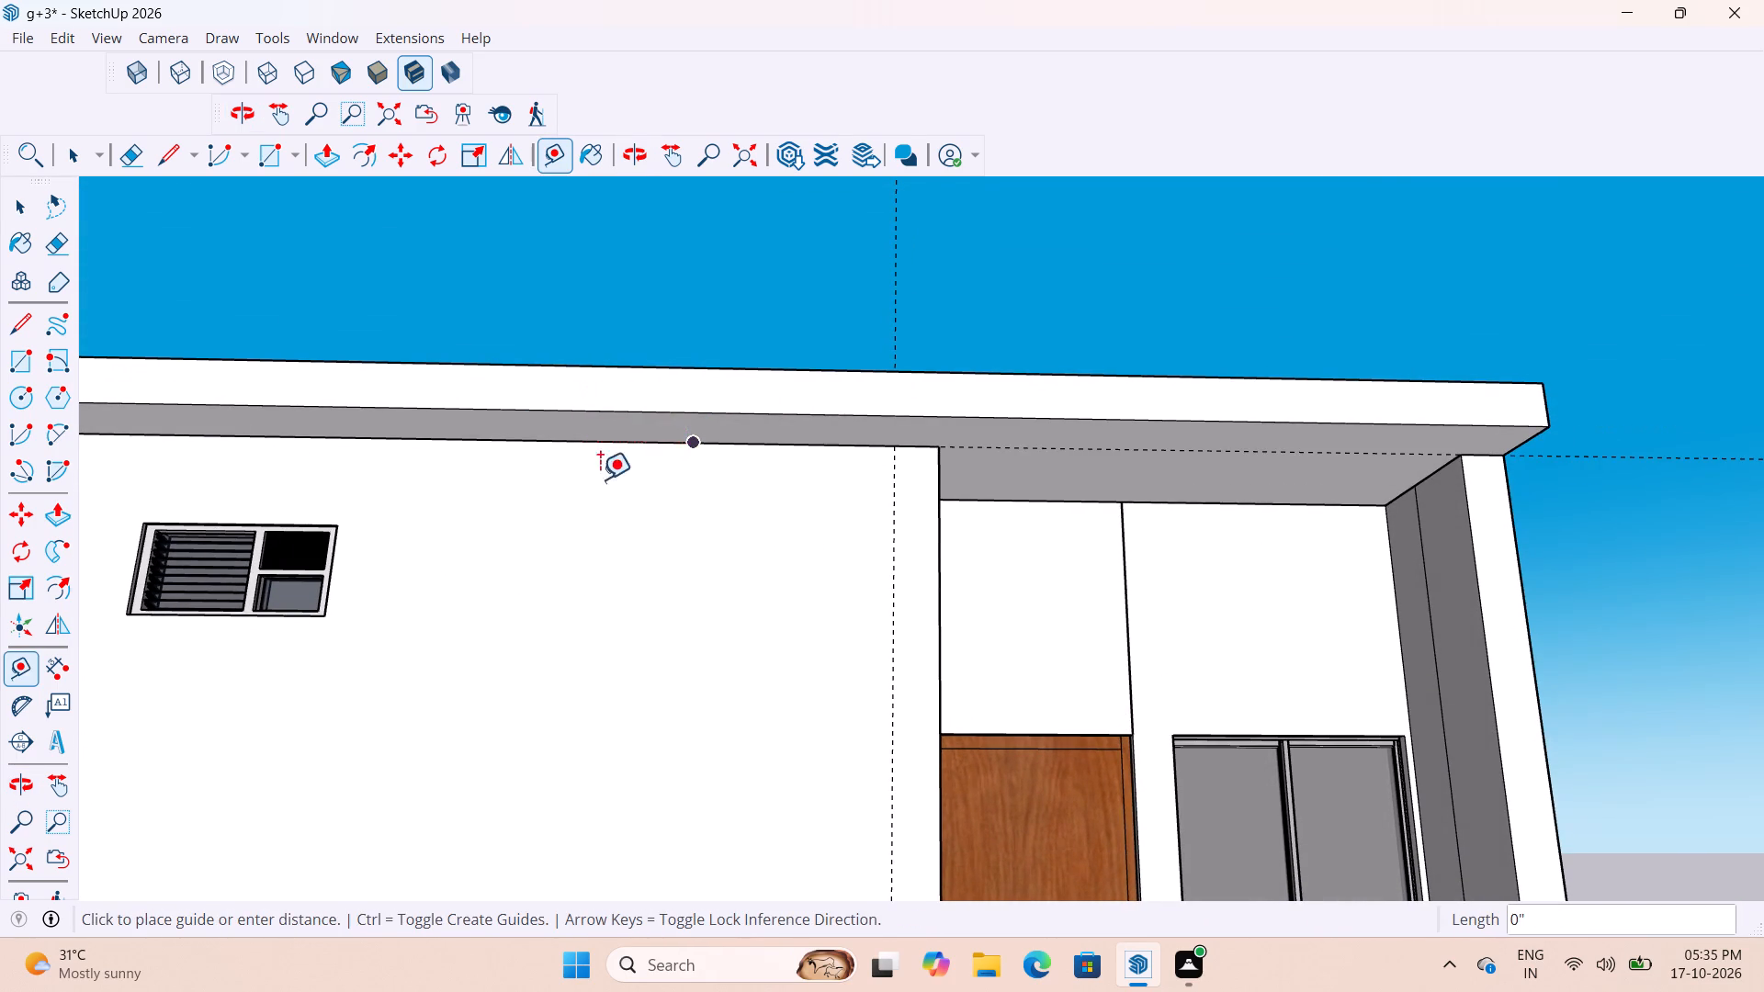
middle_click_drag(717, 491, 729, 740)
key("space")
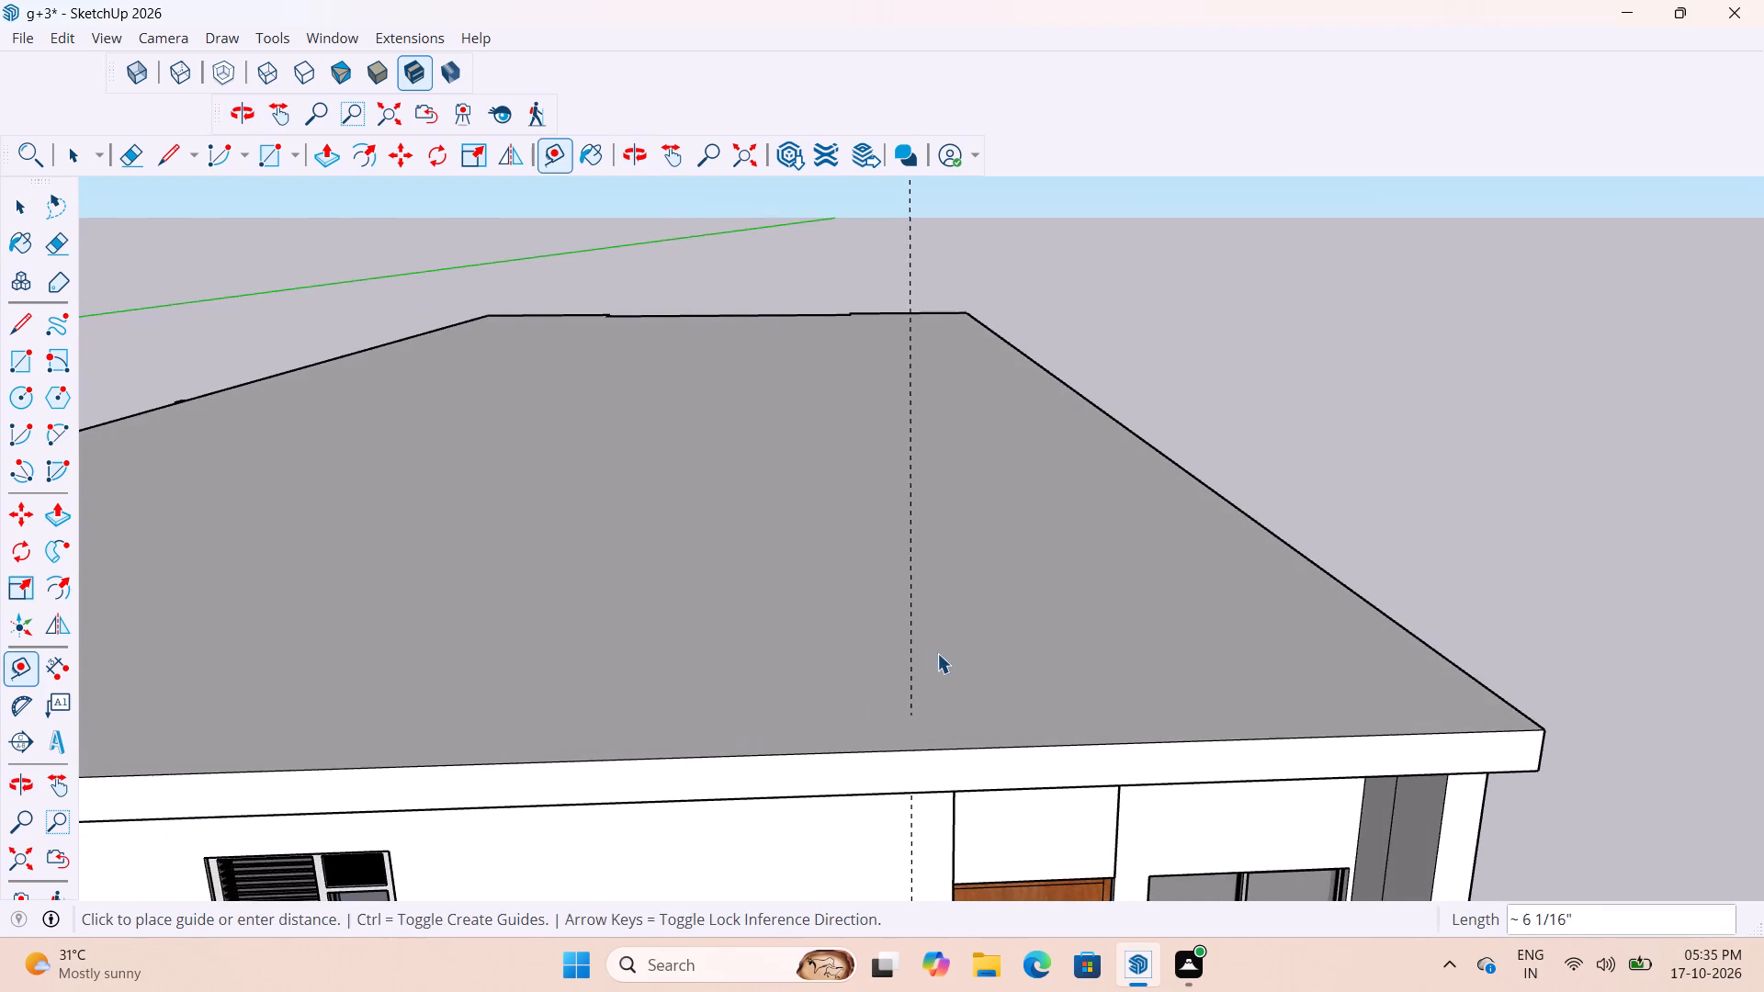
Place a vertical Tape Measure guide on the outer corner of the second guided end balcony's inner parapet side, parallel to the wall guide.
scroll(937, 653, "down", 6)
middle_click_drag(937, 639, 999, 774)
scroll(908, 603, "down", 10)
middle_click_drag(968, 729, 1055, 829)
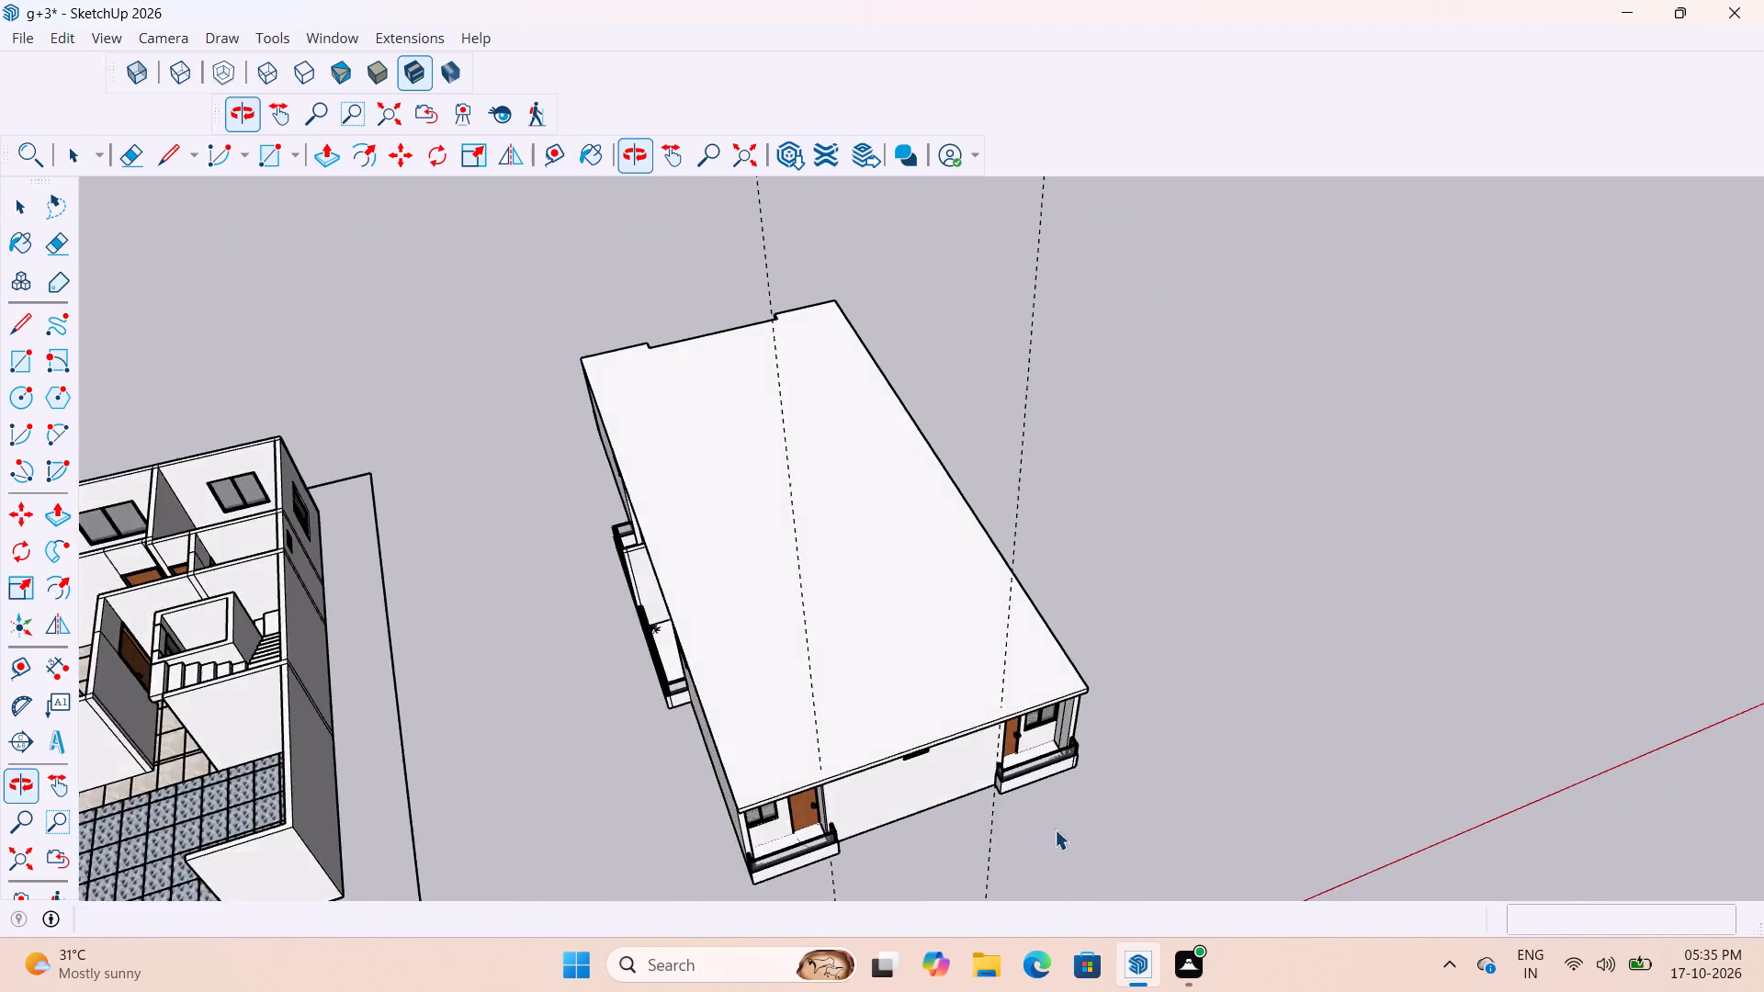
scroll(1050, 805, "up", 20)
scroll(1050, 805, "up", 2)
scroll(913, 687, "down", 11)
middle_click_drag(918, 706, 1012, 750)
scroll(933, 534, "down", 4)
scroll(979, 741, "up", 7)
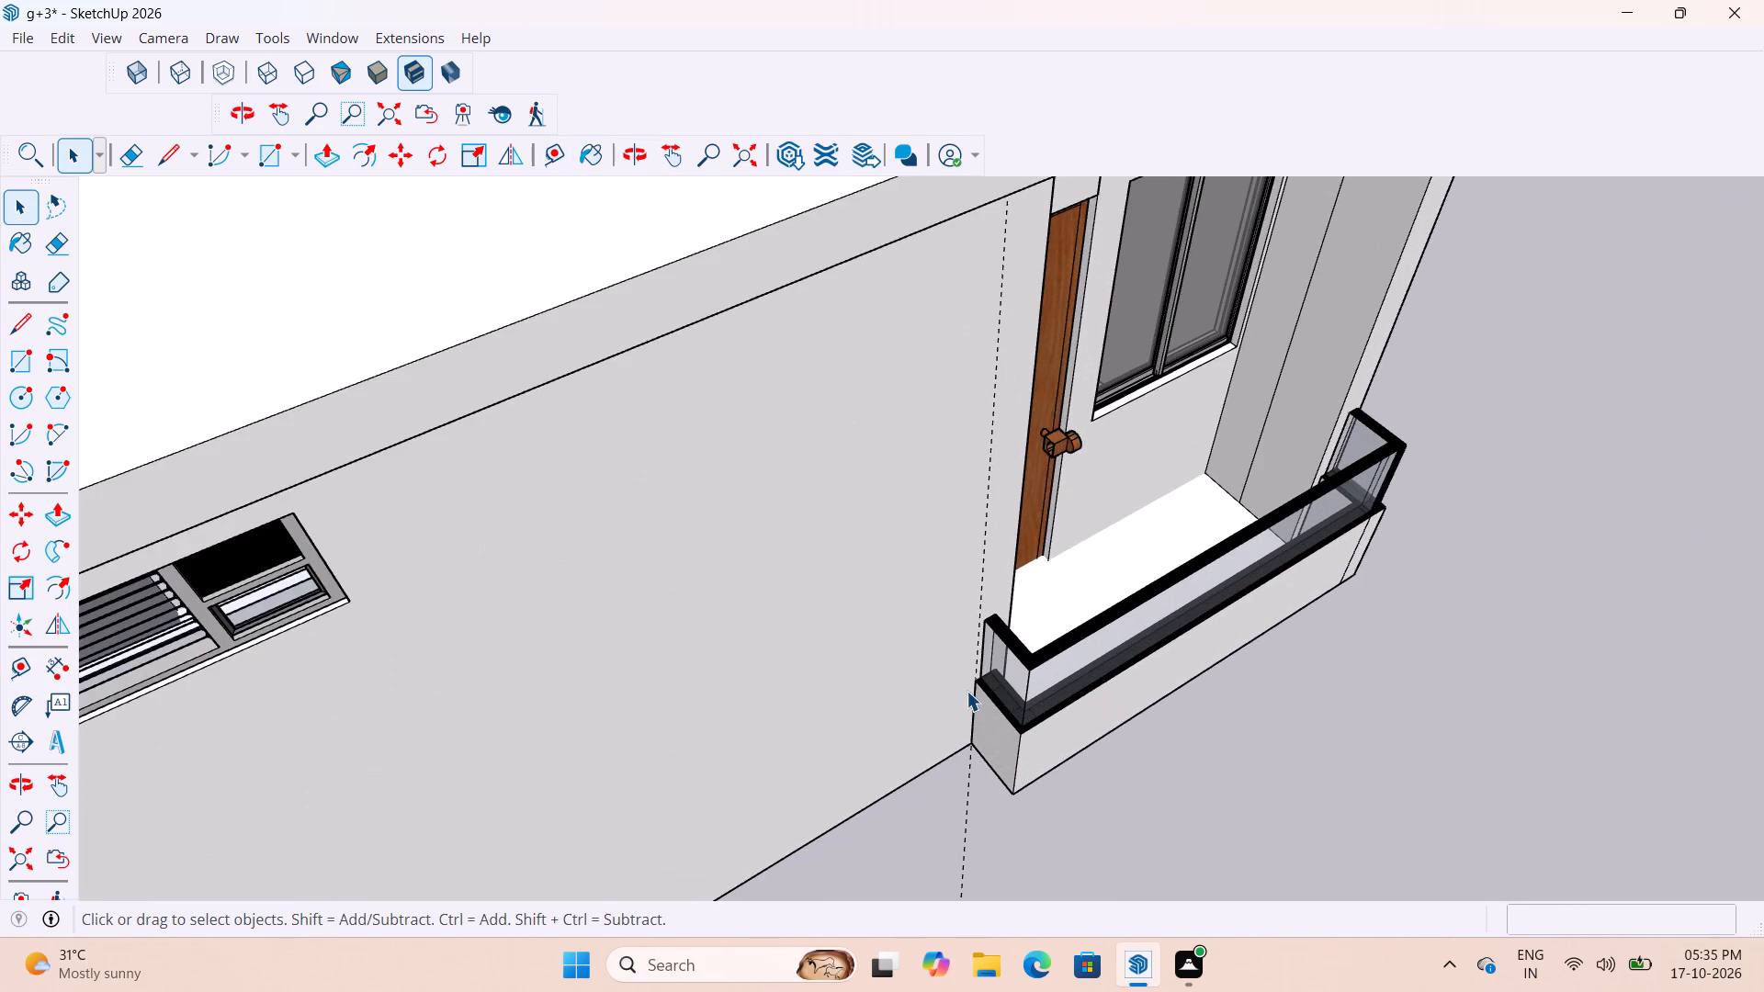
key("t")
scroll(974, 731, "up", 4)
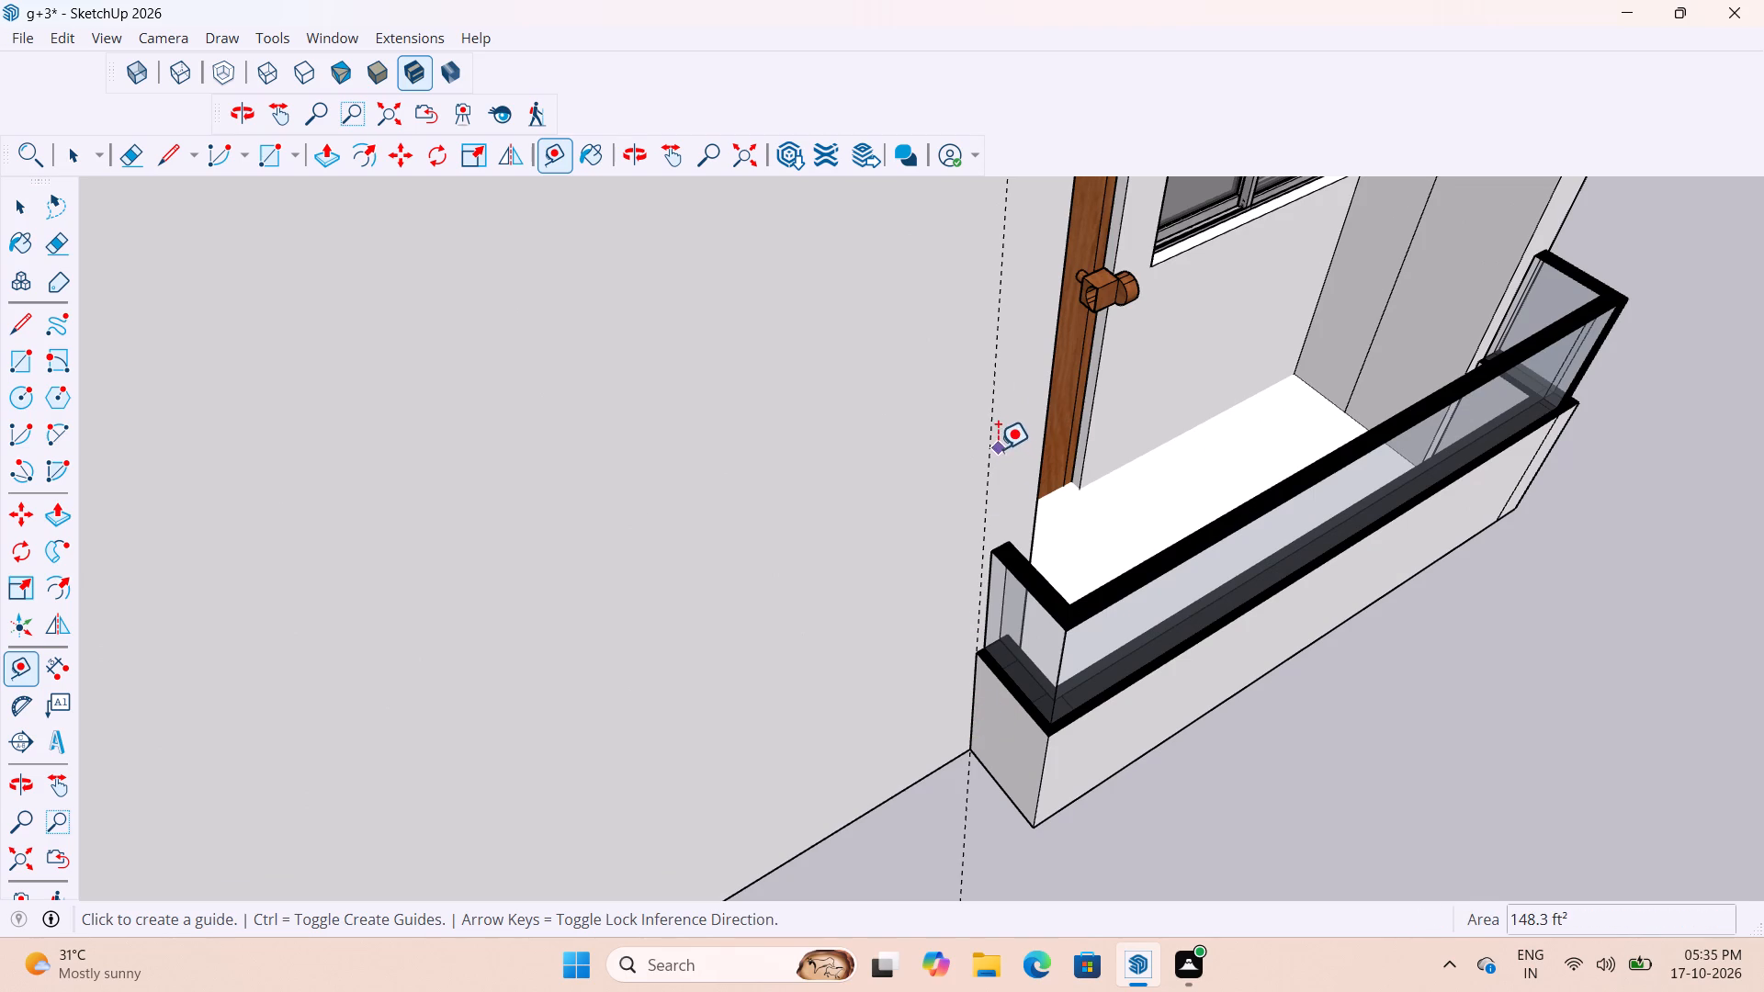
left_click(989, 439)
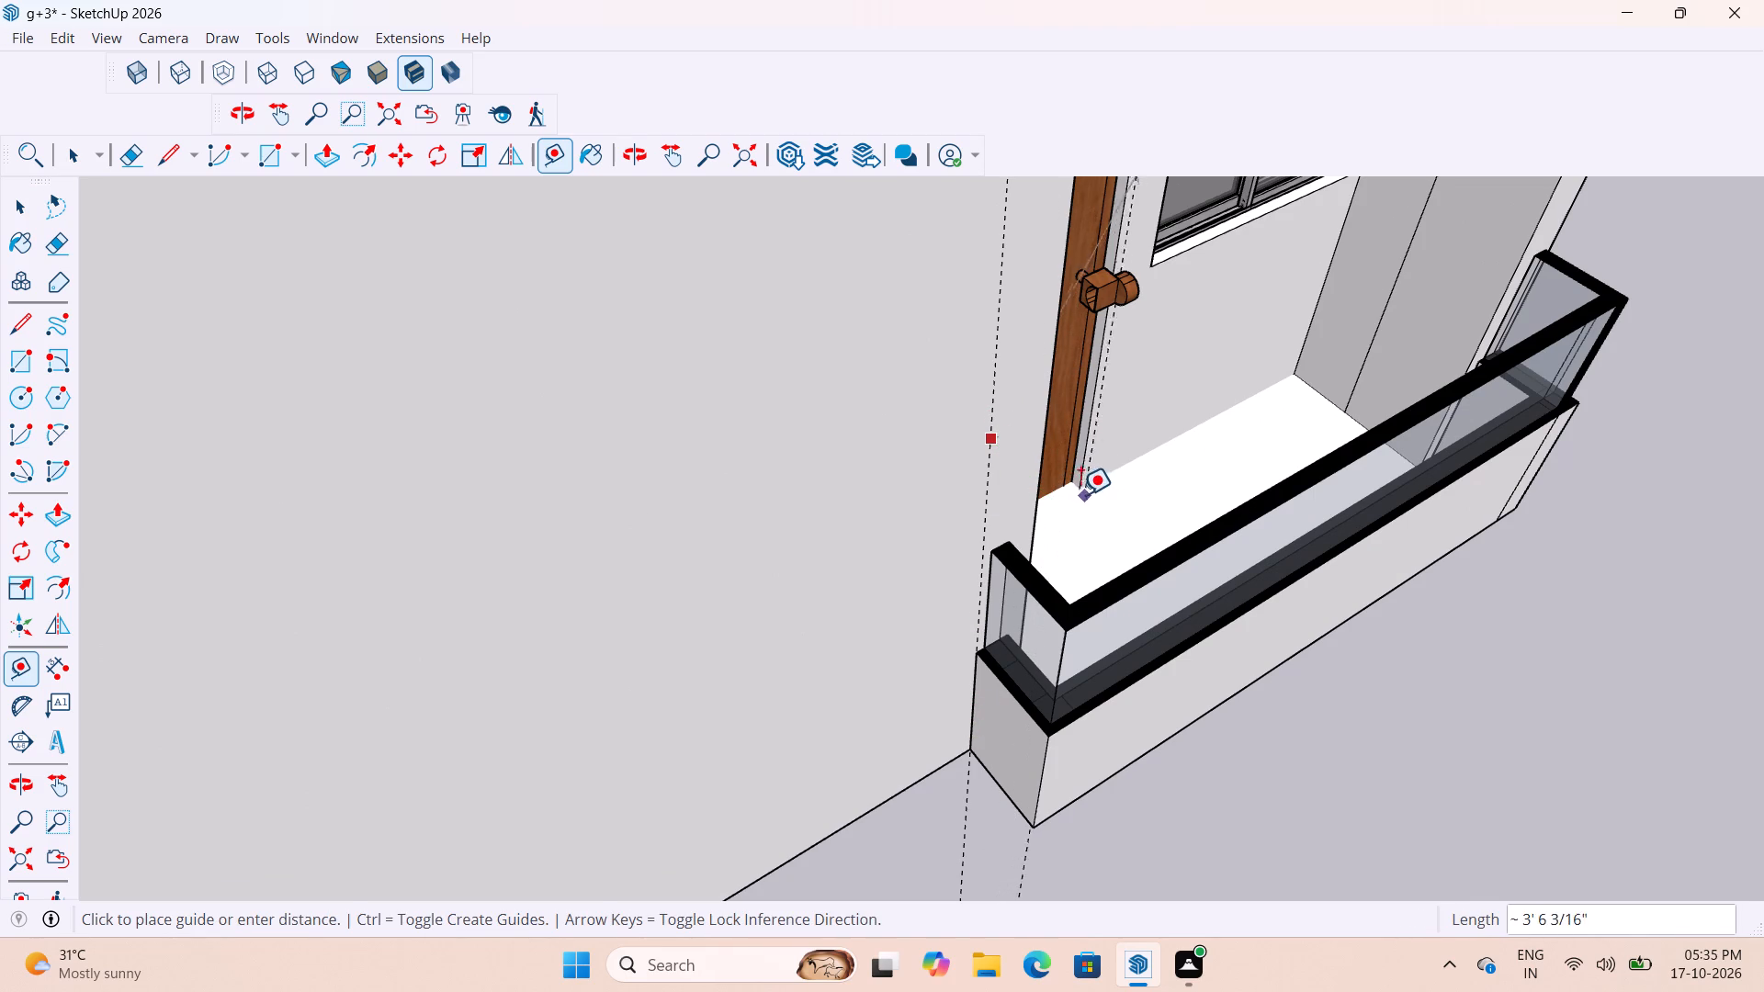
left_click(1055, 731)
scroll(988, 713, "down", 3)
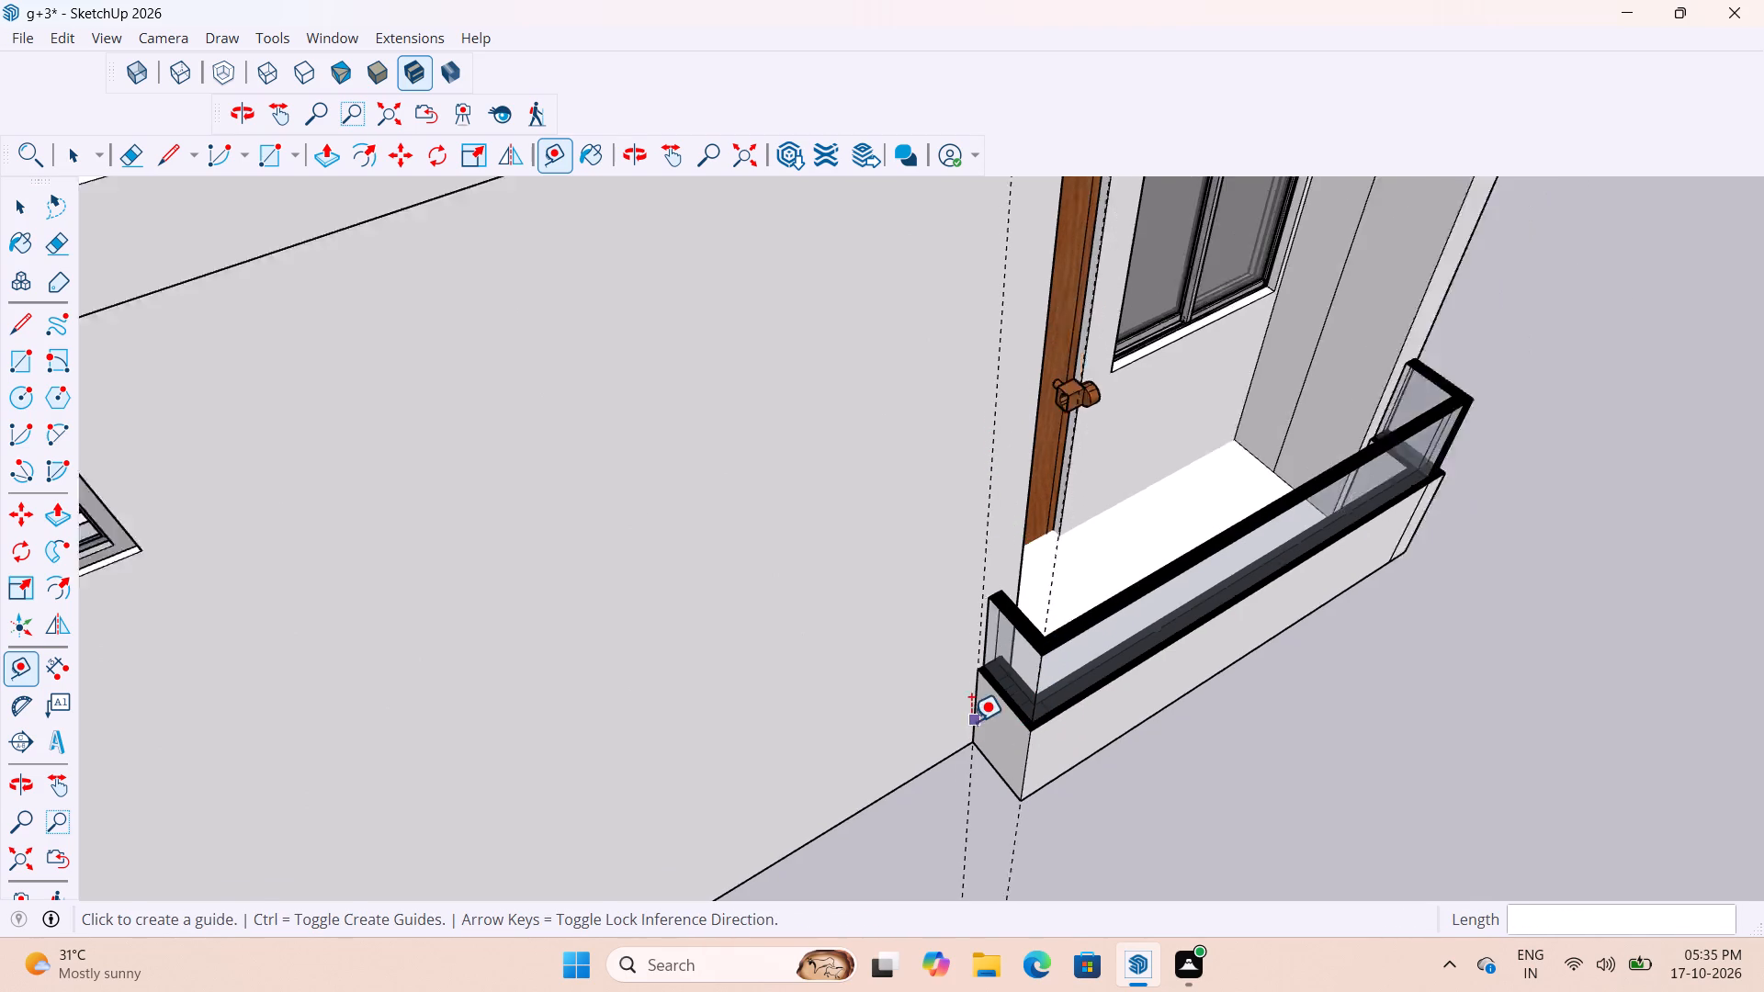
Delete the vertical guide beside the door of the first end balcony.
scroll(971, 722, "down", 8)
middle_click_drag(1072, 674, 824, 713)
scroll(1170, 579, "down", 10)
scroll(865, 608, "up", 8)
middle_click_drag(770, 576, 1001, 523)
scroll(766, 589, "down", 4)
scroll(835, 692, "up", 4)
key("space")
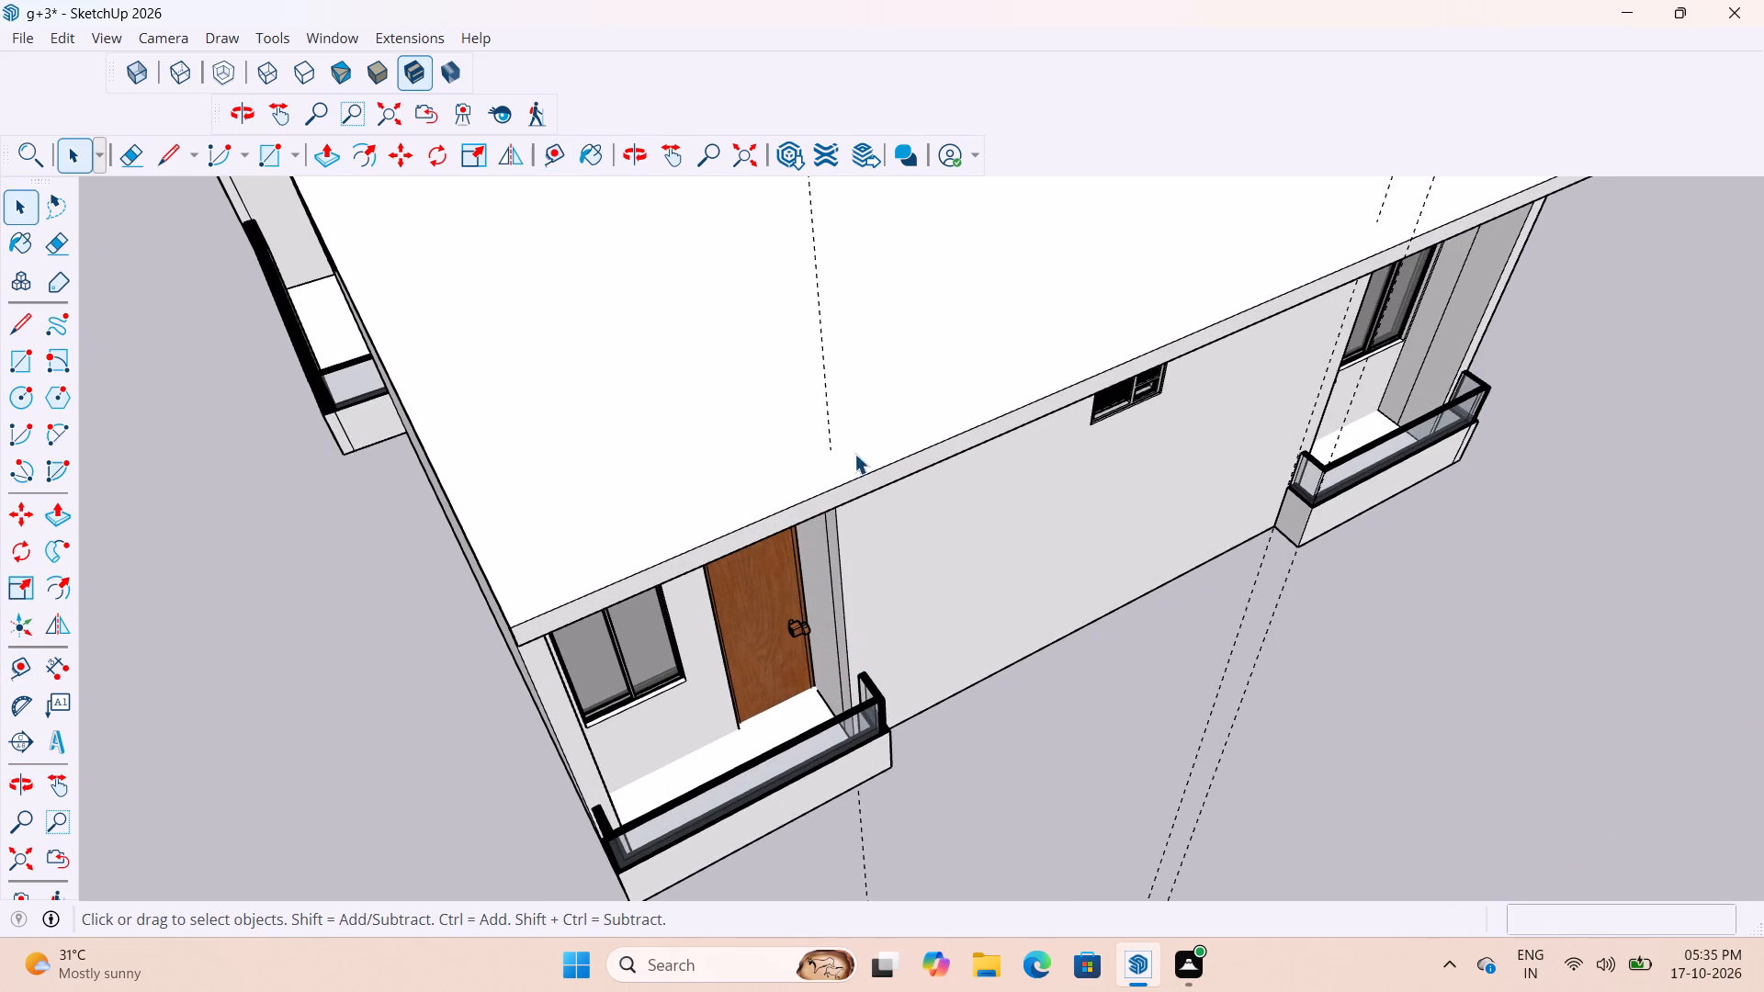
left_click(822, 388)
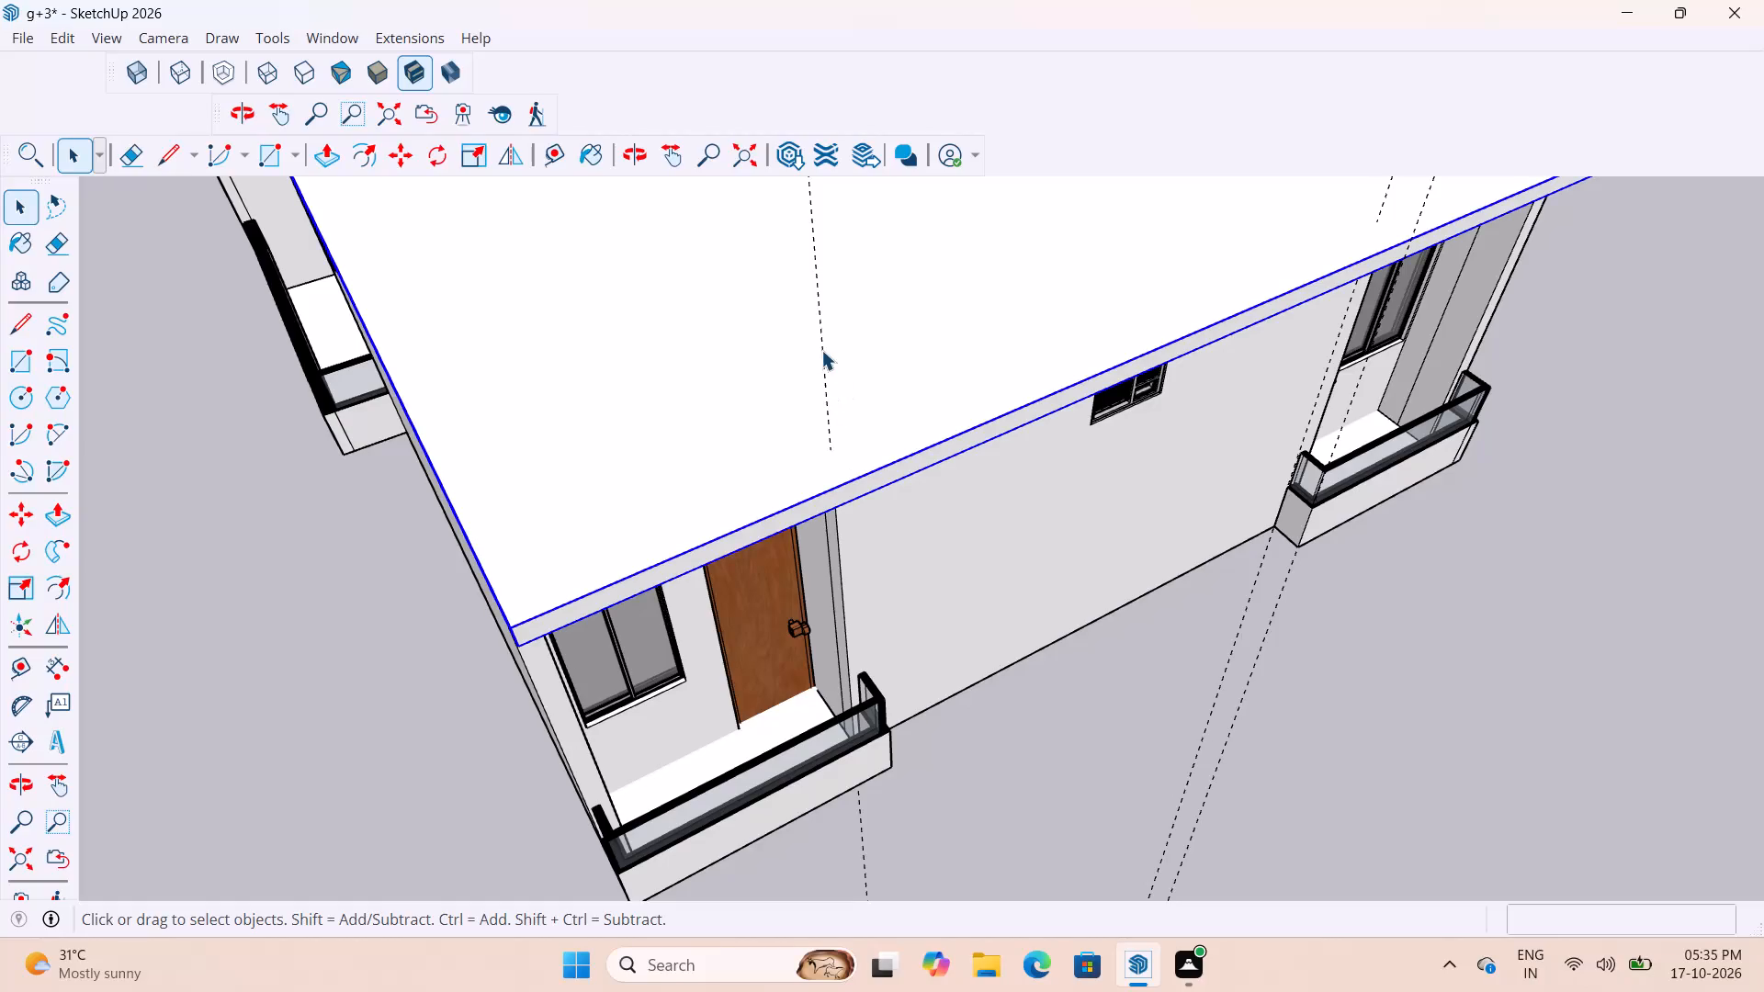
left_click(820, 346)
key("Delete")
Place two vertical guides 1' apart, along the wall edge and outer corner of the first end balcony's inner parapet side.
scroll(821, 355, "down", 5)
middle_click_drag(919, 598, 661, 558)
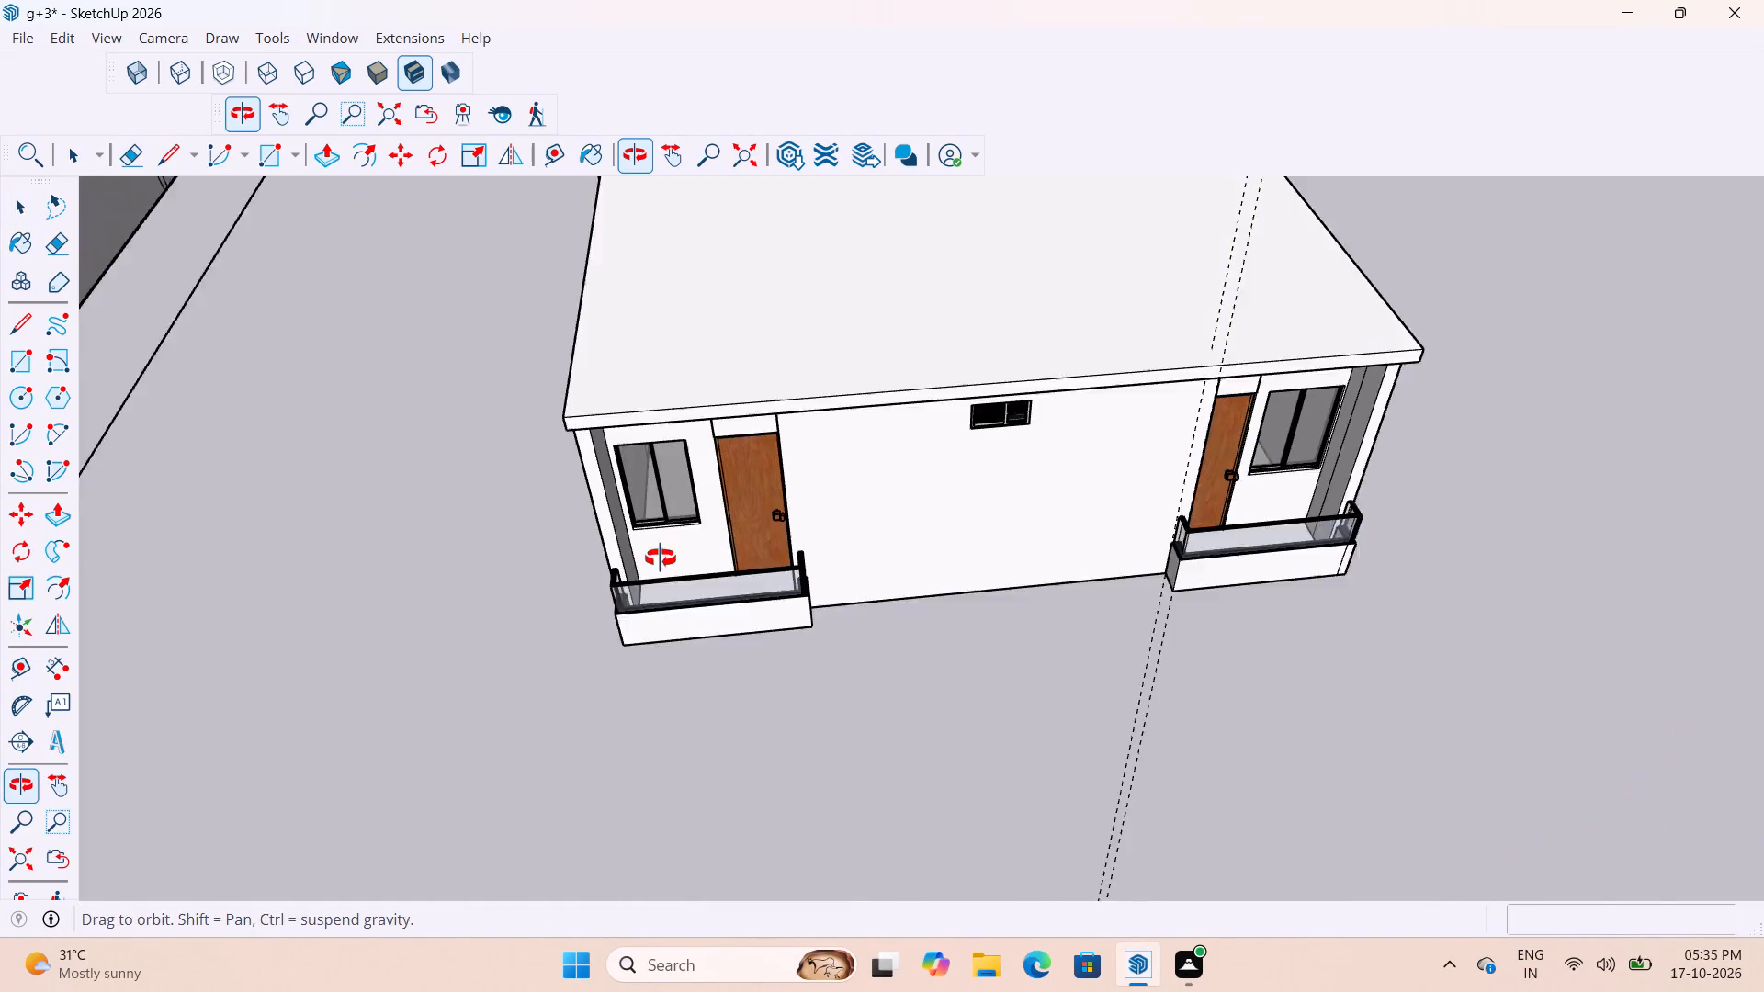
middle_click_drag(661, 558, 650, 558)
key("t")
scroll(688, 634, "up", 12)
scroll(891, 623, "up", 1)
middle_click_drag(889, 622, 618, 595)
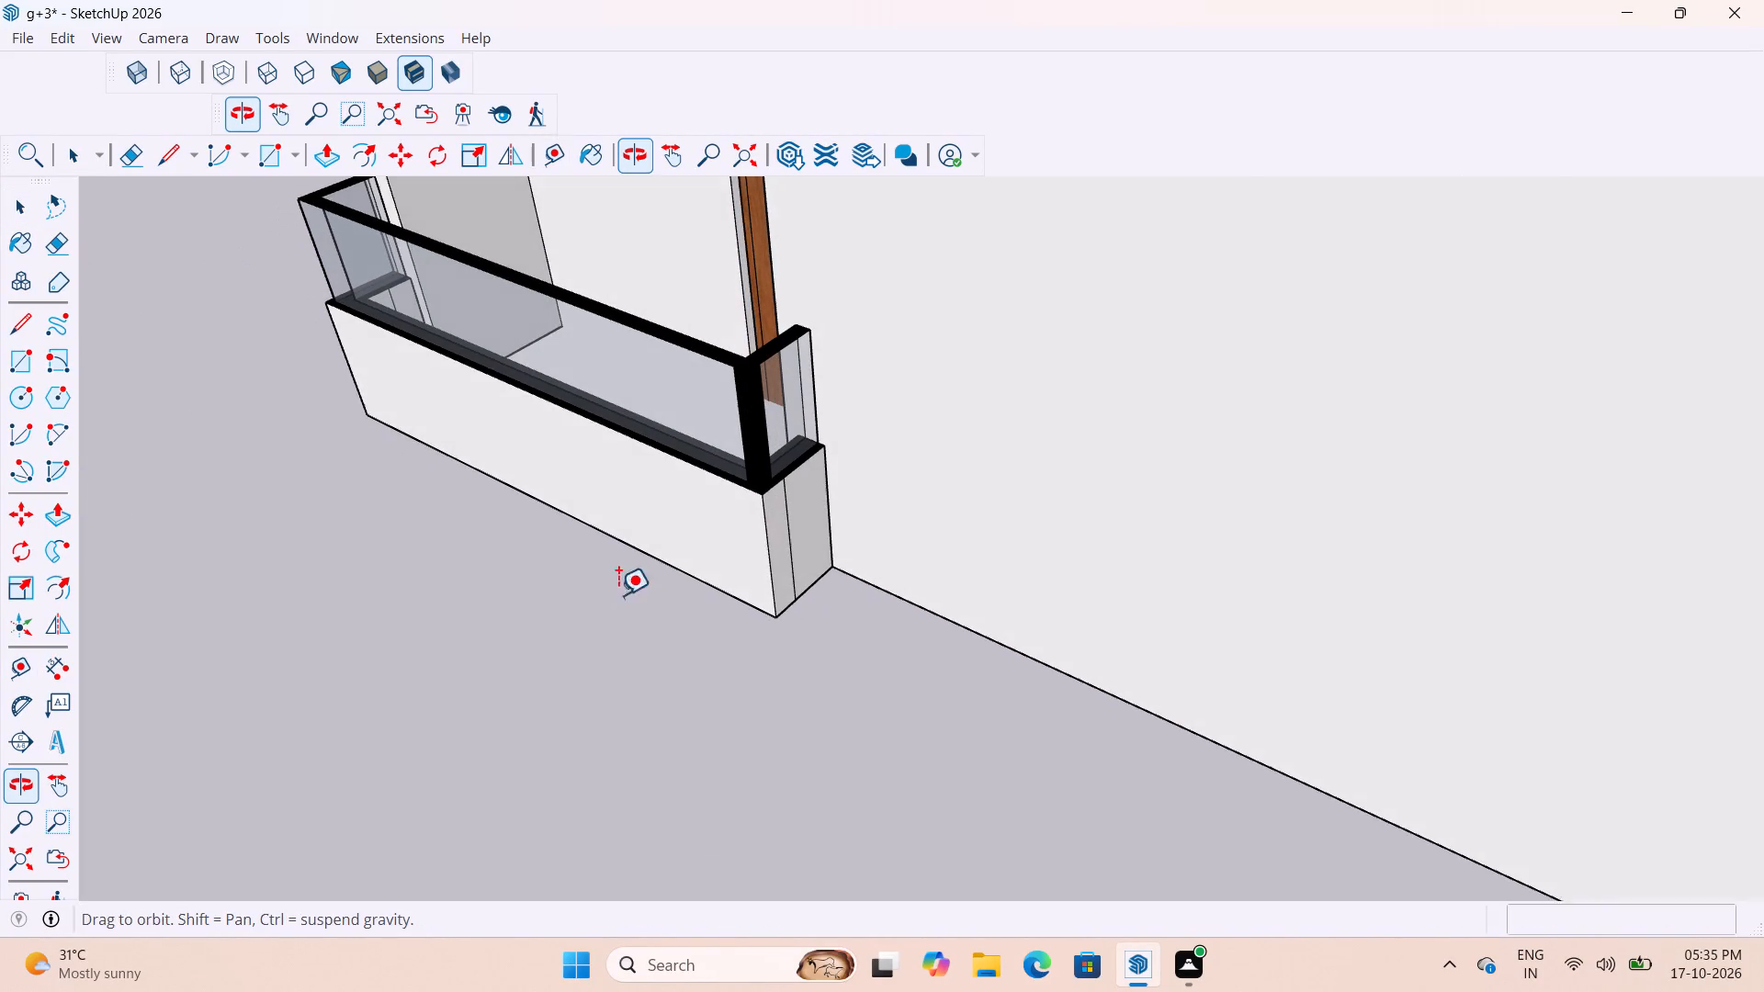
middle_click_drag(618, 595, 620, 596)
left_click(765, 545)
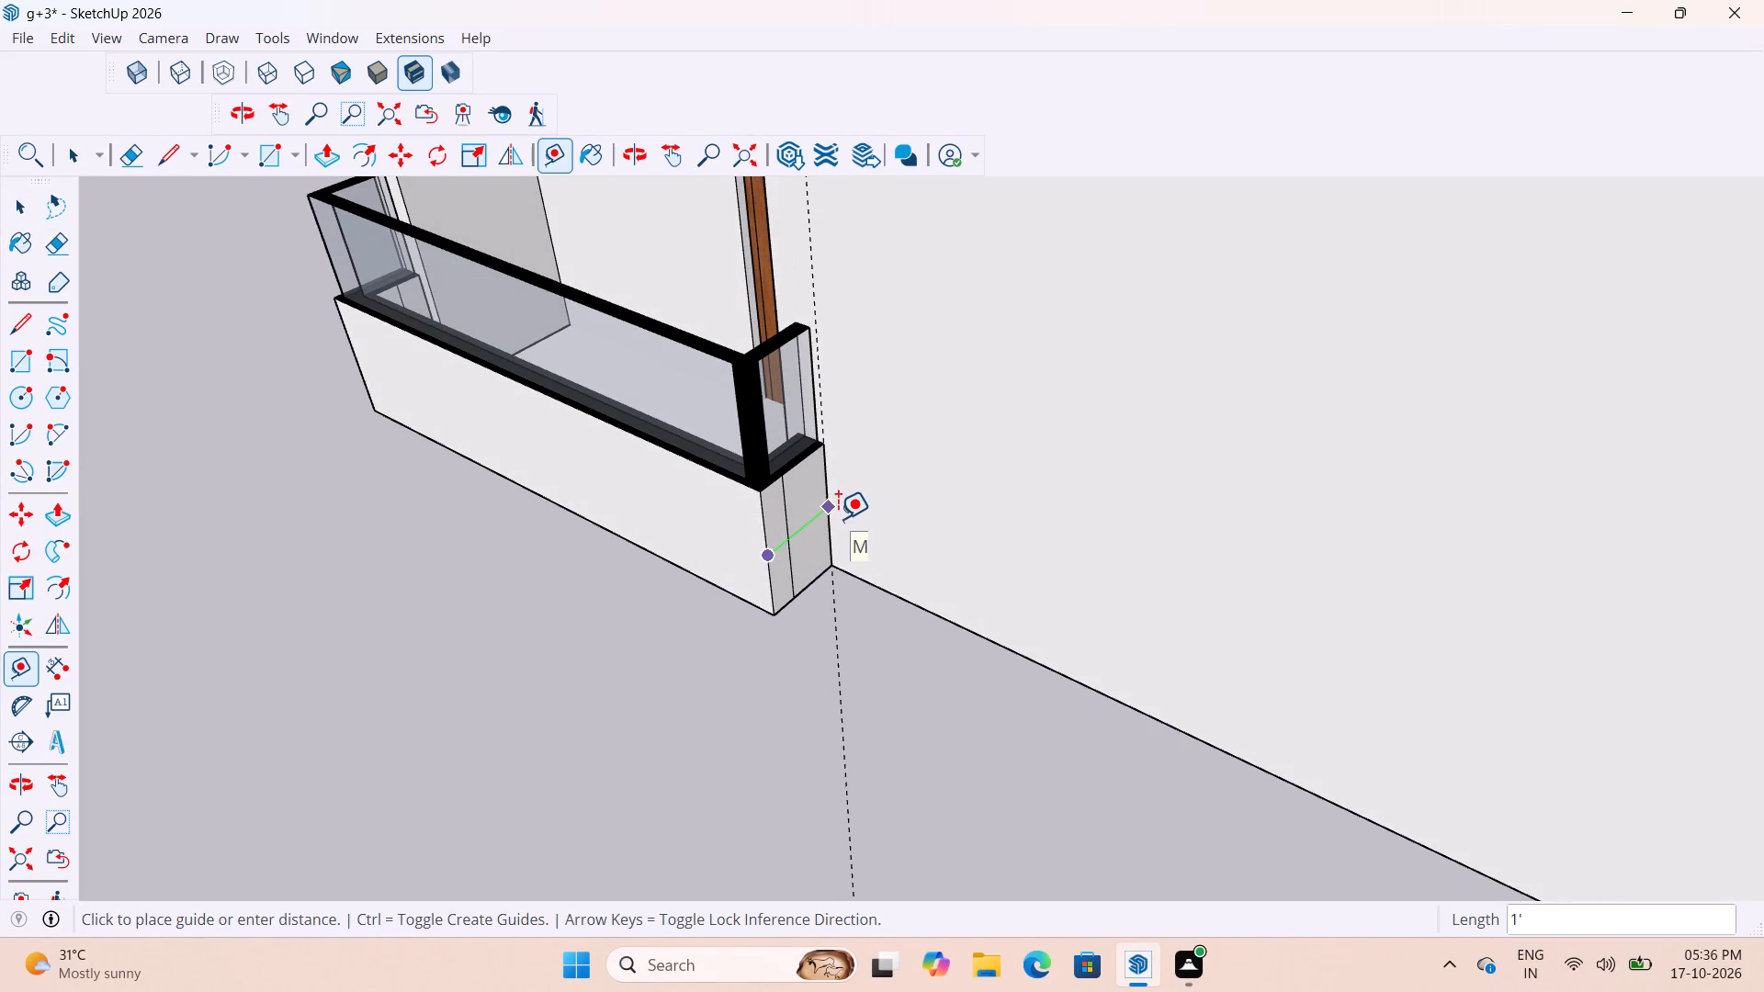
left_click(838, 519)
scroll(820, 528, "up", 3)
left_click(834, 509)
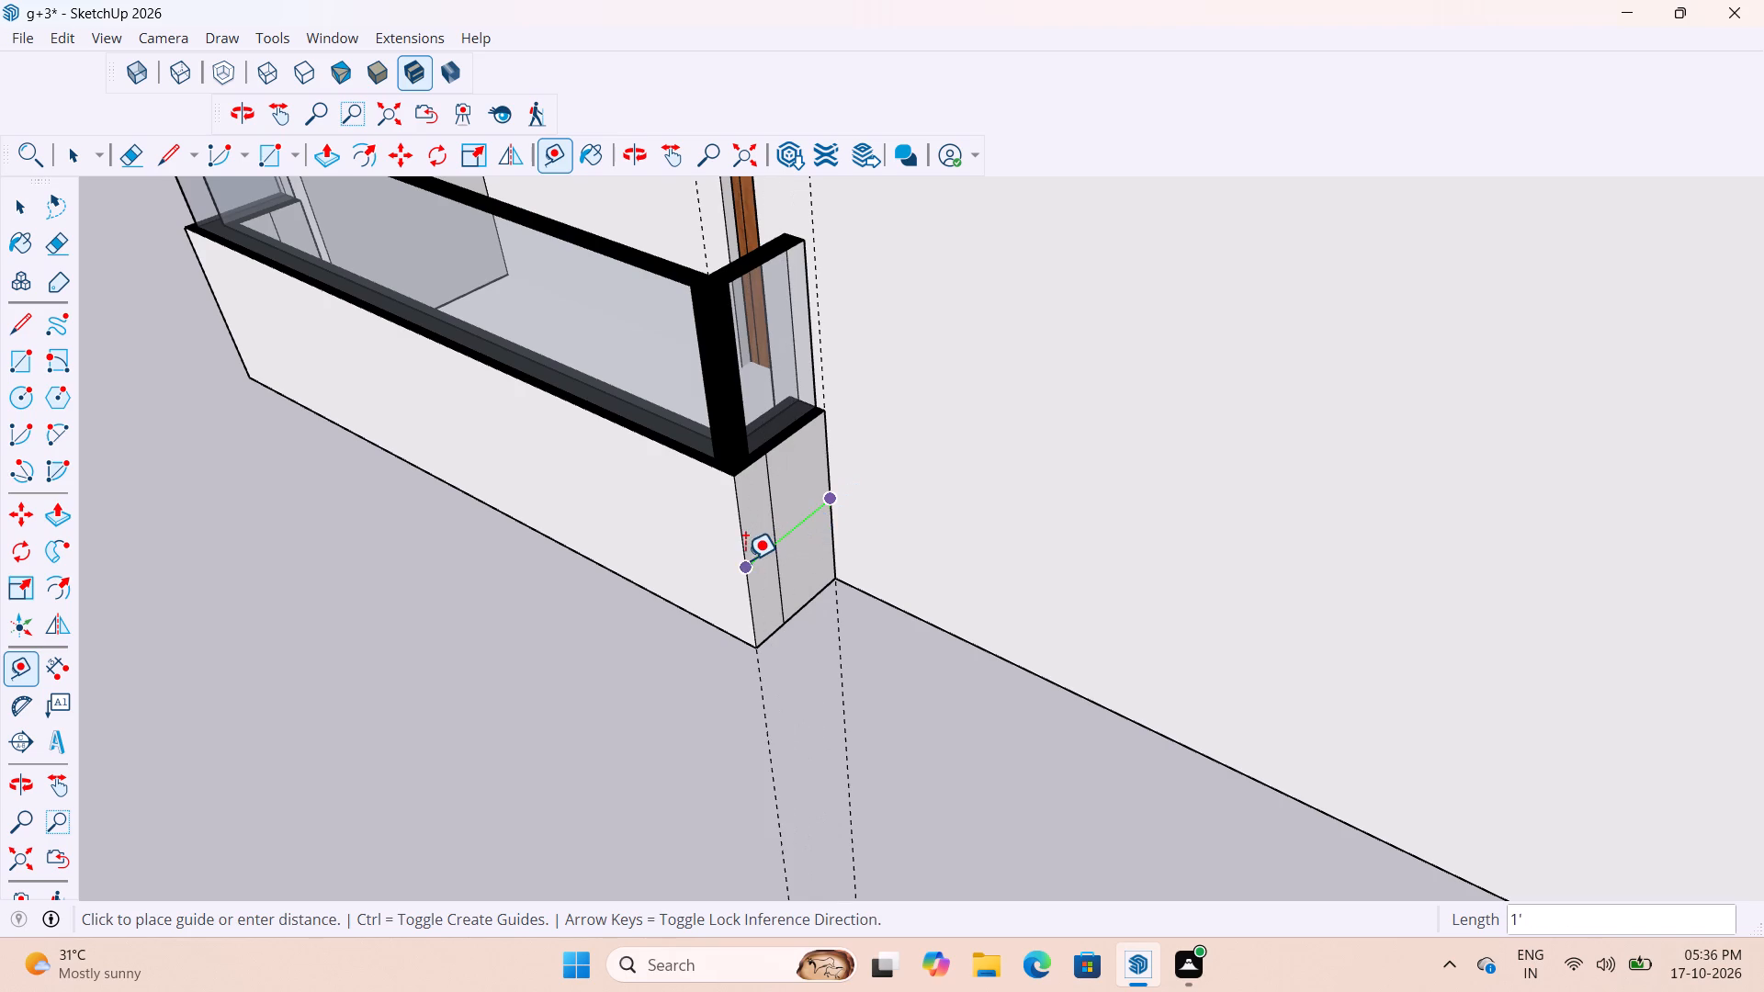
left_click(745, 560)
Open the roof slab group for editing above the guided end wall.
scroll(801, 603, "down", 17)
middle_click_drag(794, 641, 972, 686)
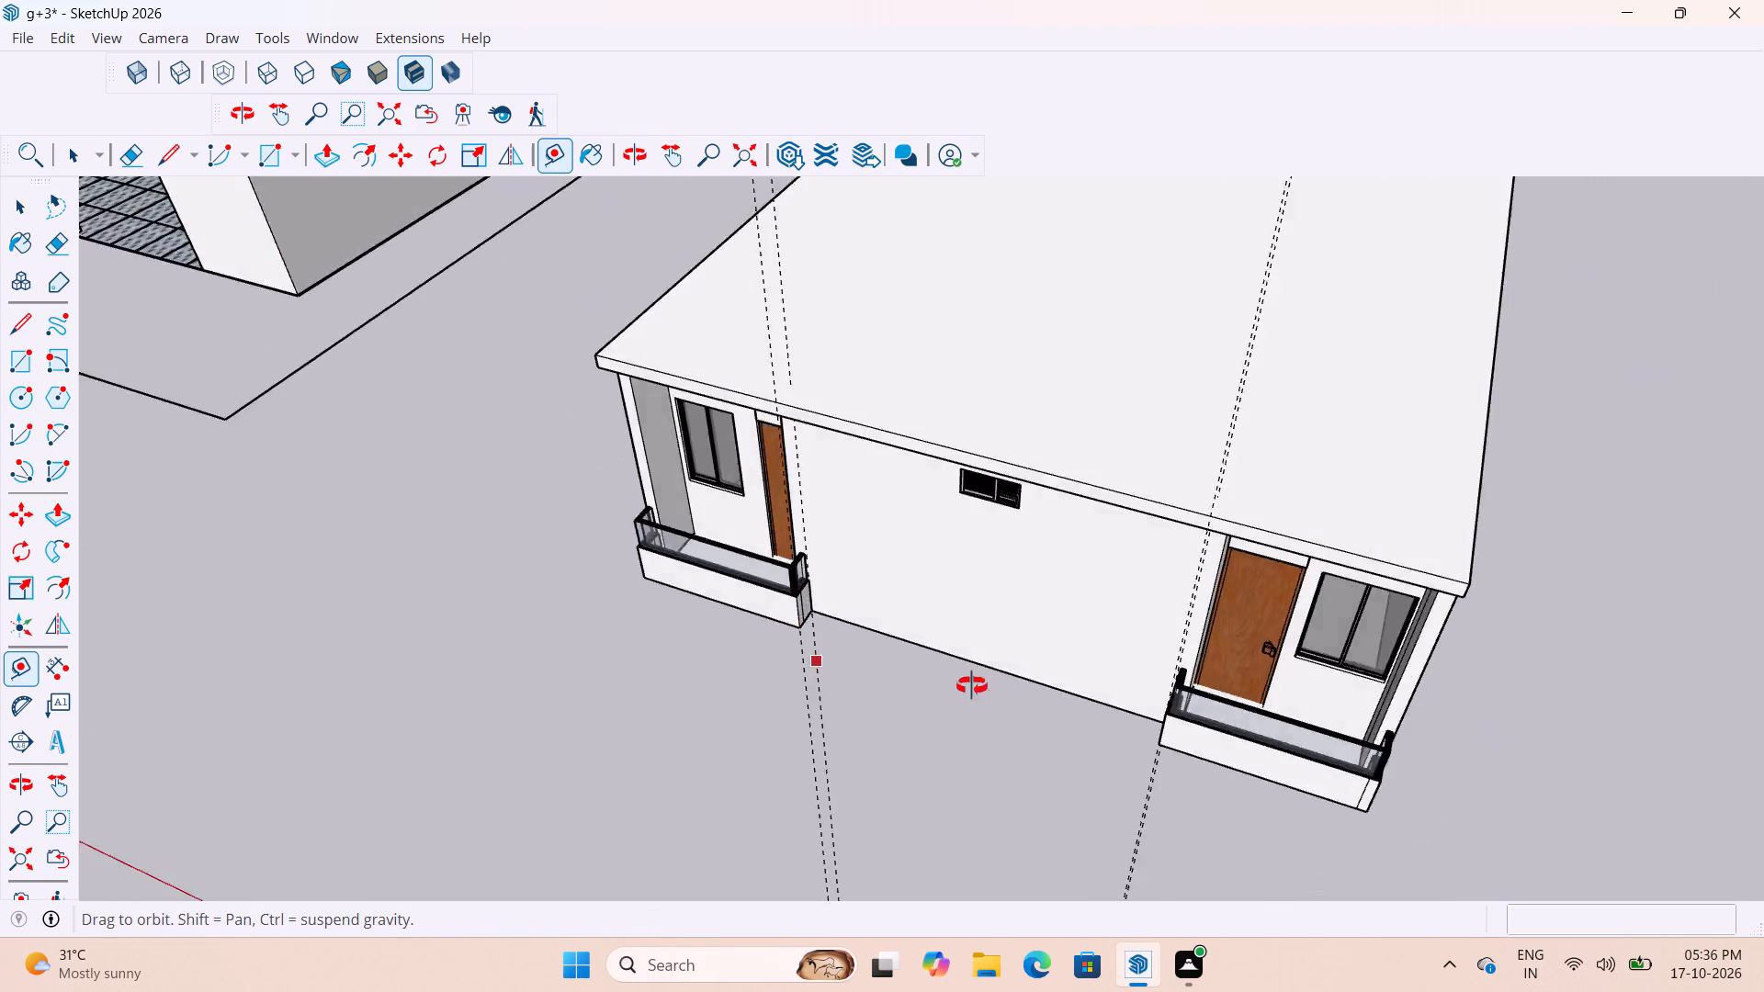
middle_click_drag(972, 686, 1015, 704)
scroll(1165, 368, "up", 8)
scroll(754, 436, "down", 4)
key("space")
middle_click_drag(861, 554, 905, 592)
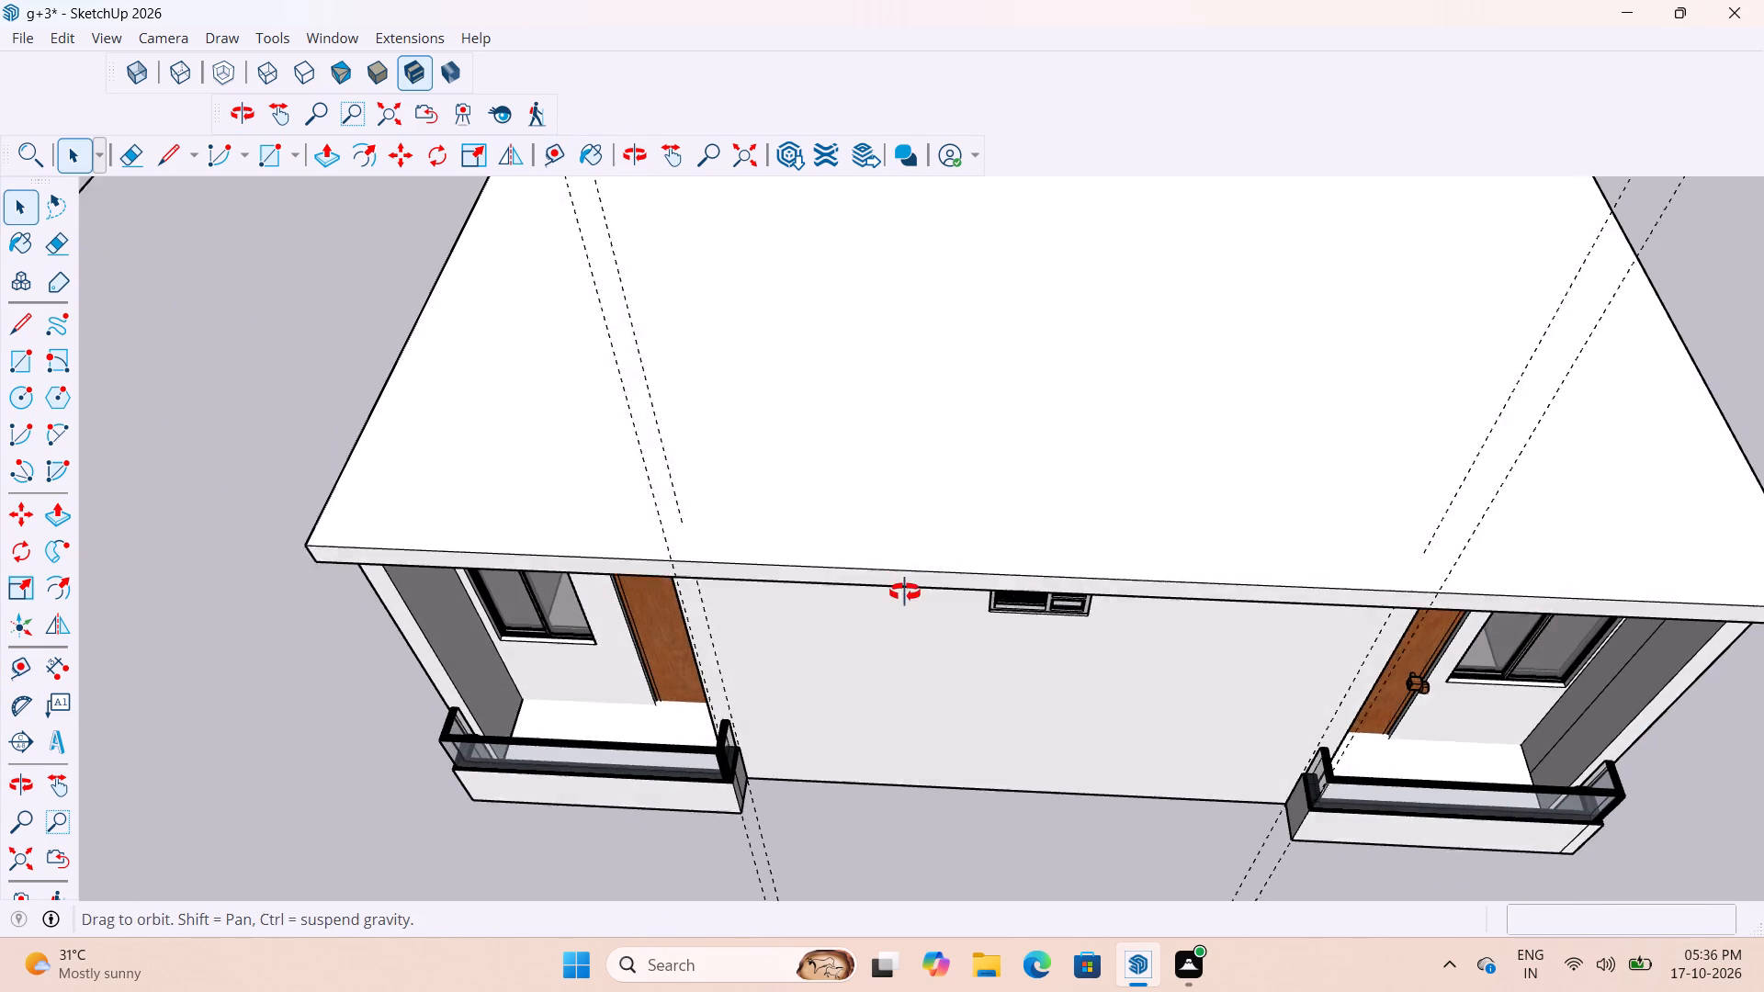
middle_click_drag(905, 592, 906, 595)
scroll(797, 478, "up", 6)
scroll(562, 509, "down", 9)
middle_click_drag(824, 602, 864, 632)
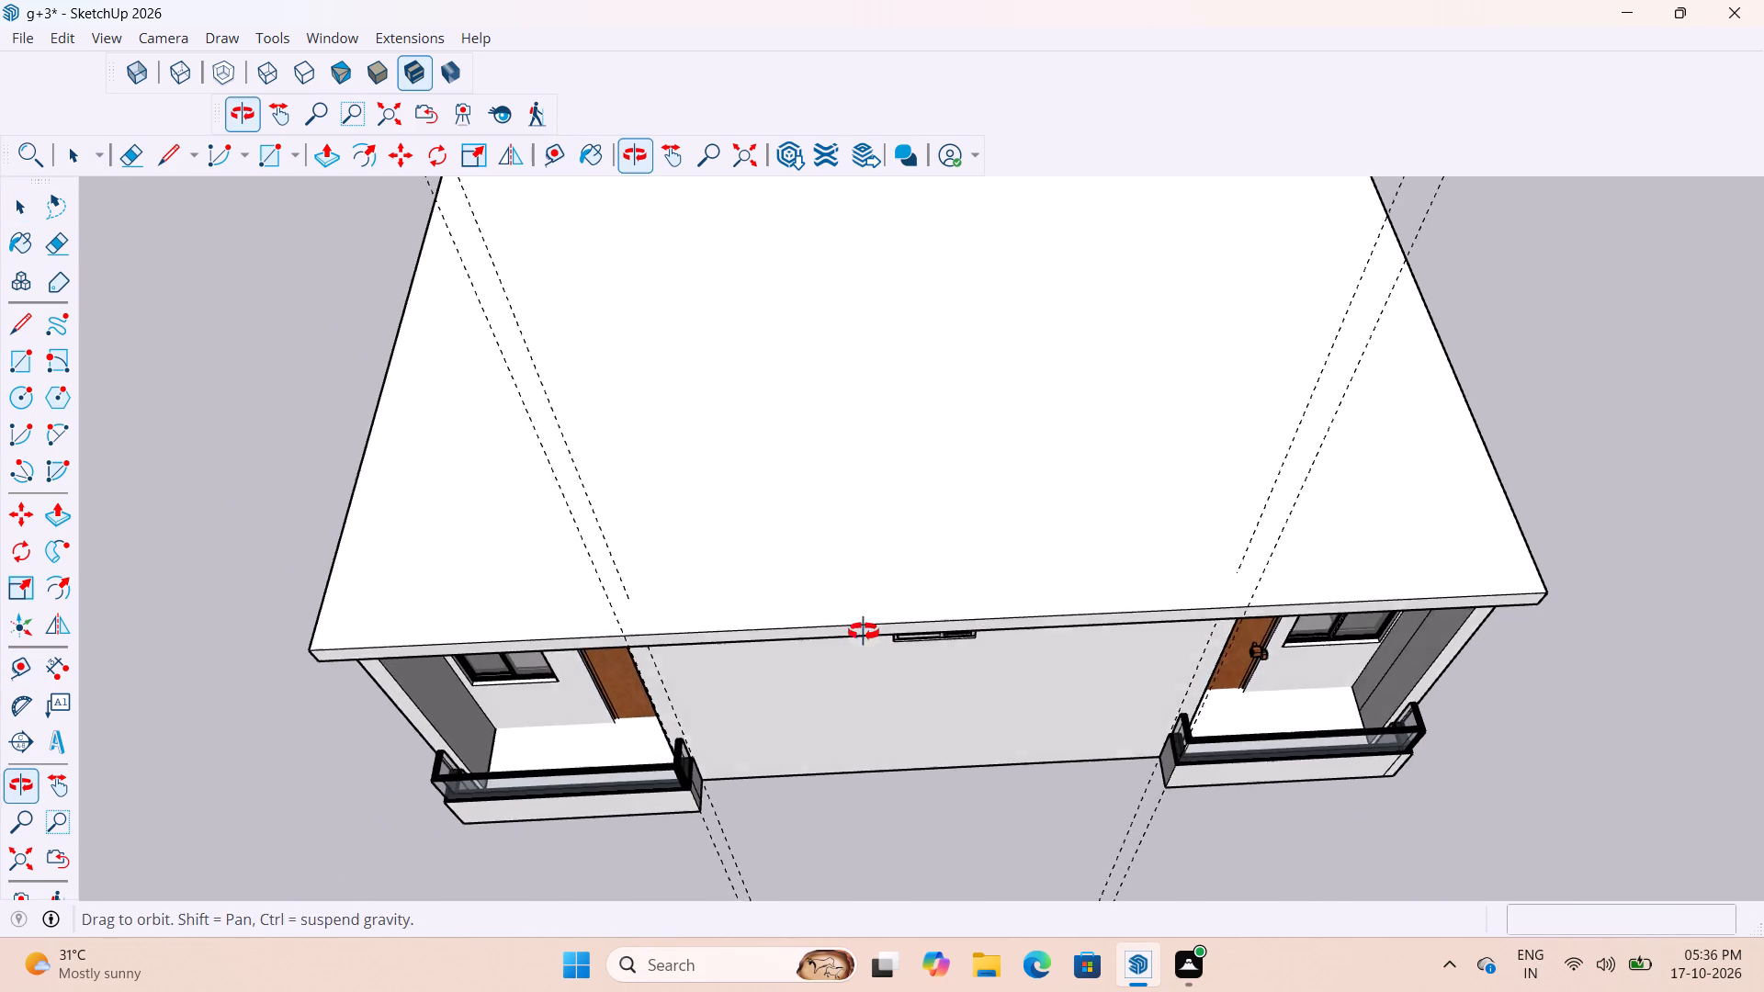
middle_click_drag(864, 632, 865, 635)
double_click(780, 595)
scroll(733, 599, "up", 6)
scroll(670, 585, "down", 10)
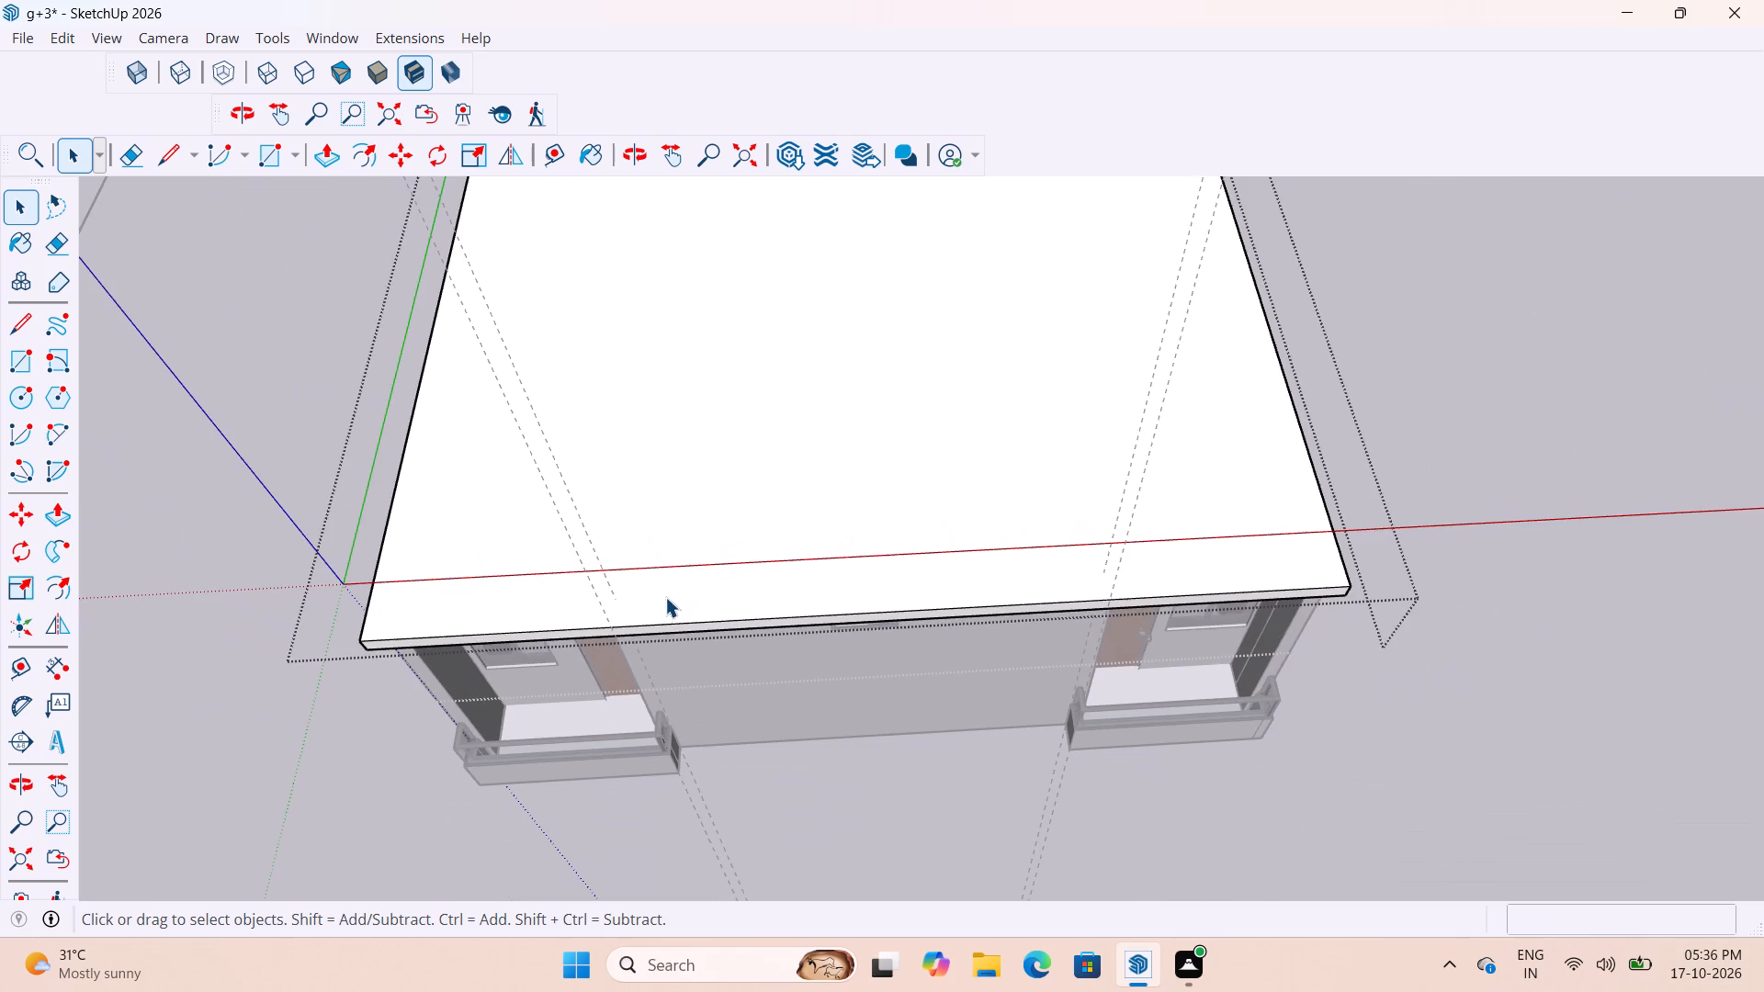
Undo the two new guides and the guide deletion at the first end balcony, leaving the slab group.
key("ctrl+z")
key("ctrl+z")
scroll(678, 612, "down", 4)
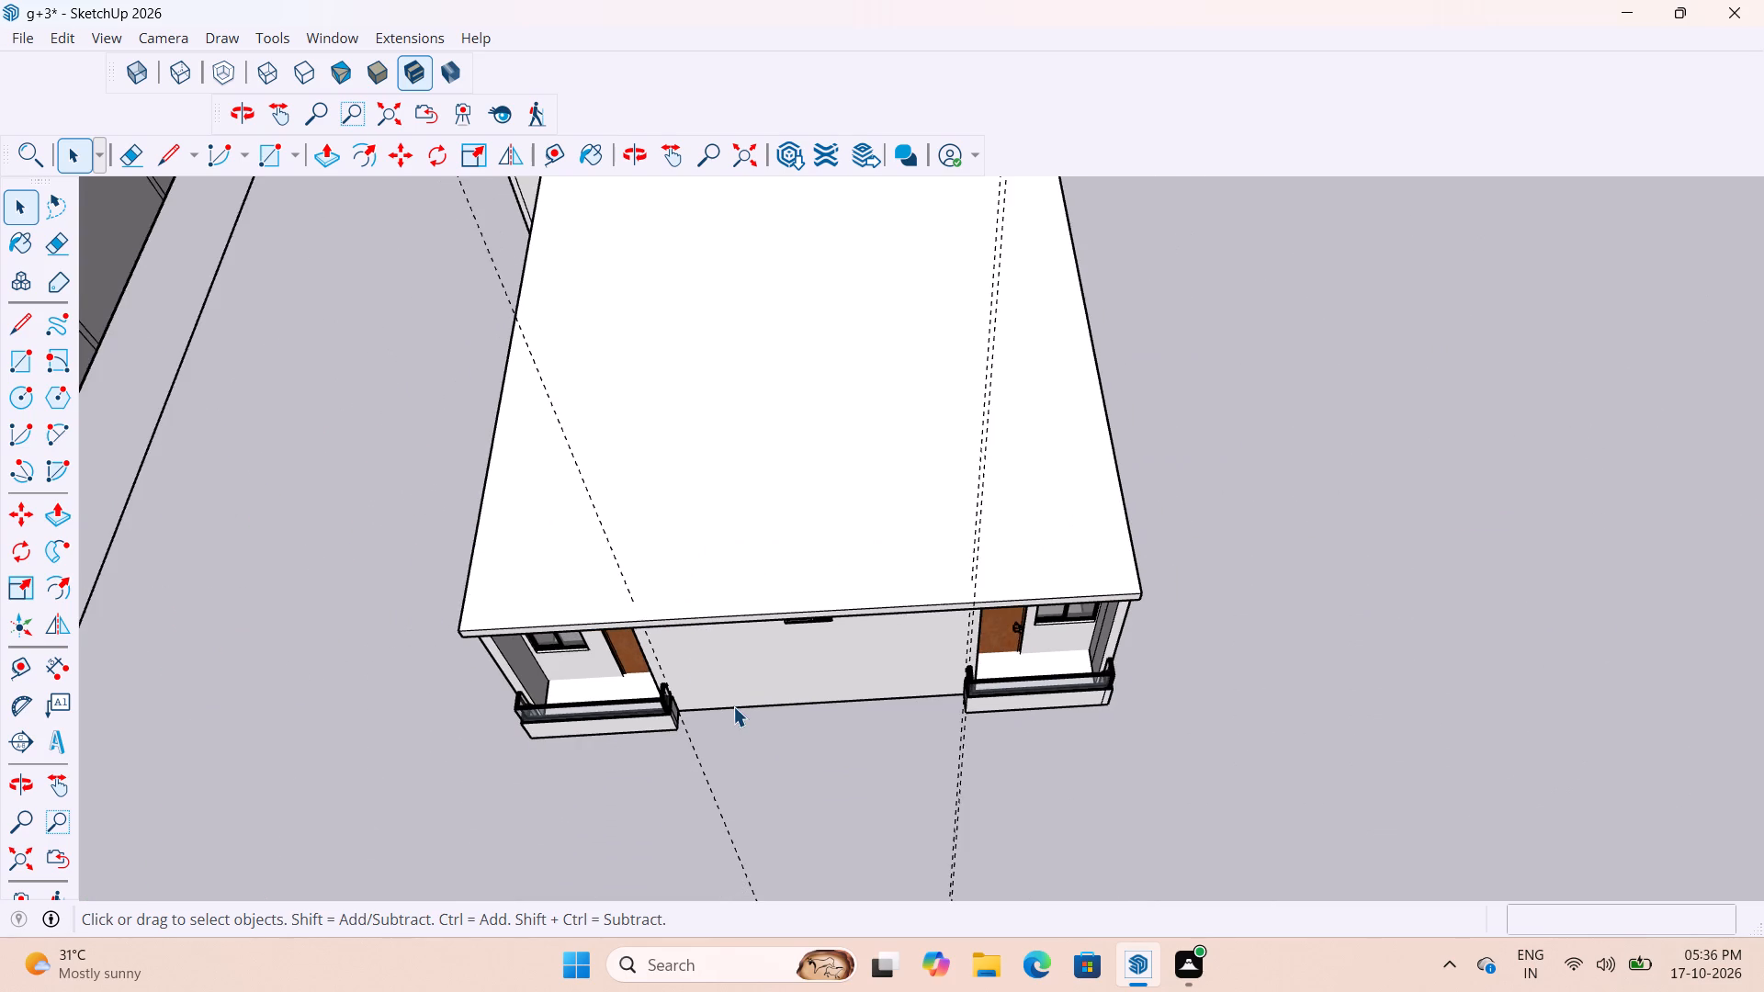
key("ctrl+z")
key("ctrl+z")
Delete all guides from the model.
scroll(922, 705, "up", 3)
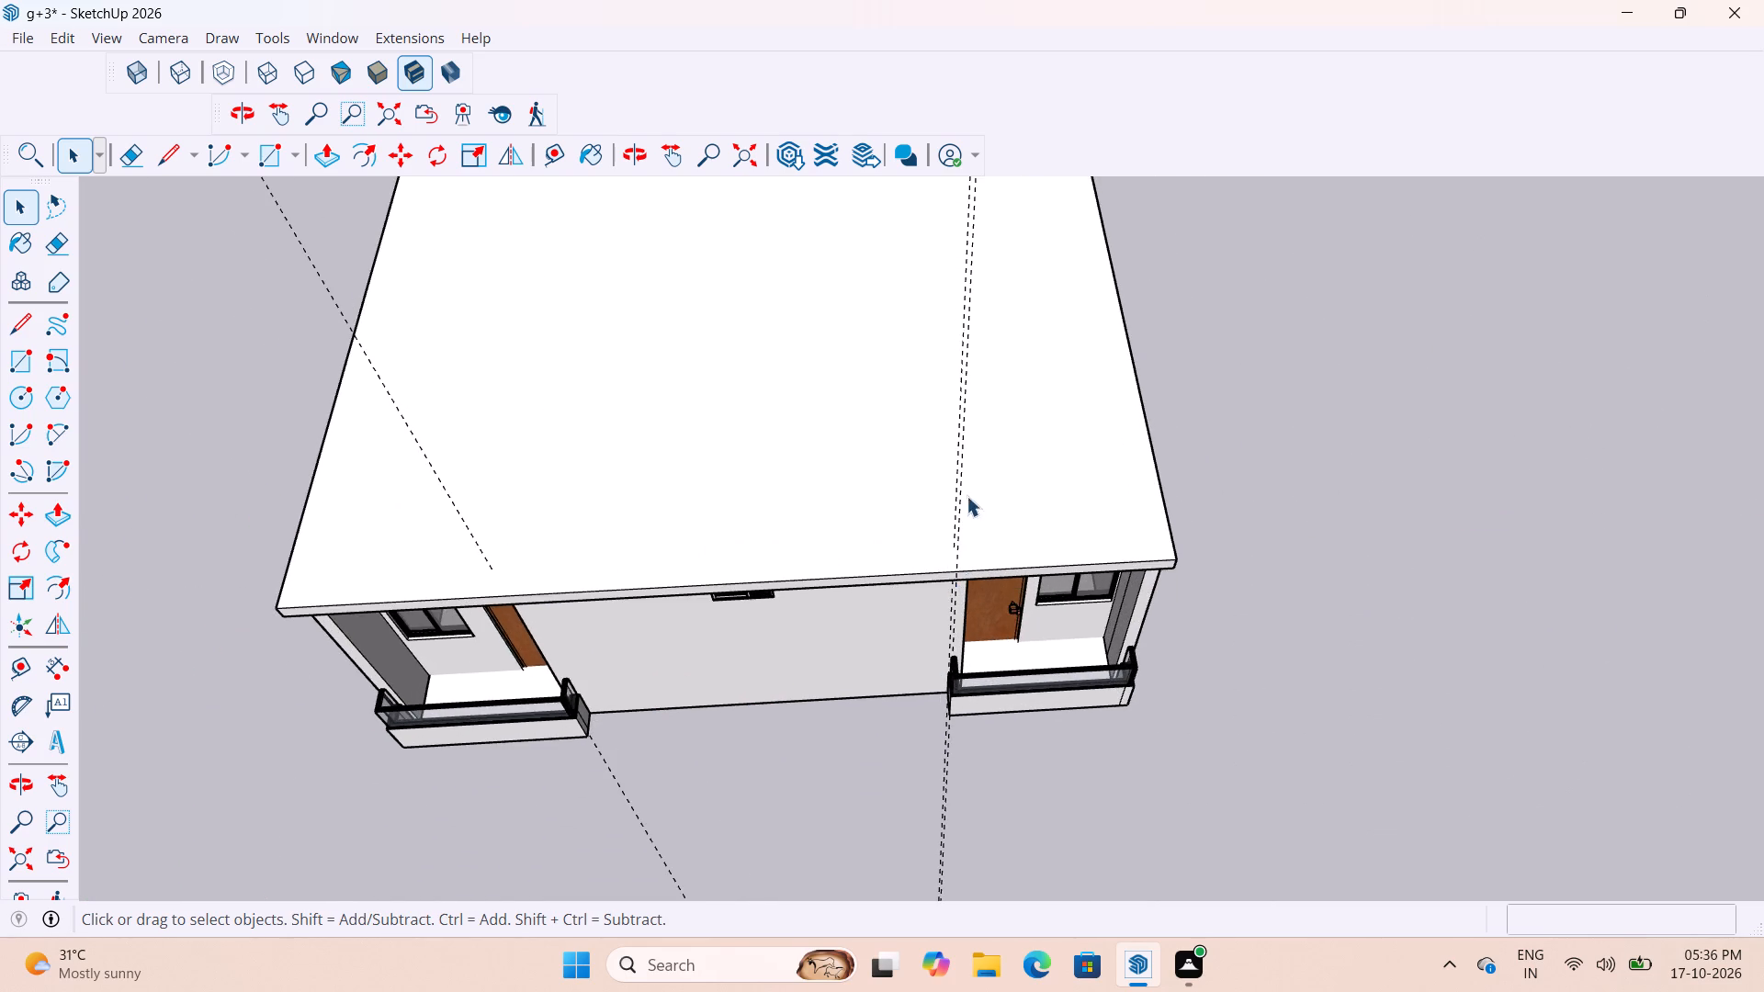
scroll(965, 476, "up", 6)
left_click(98, 30)
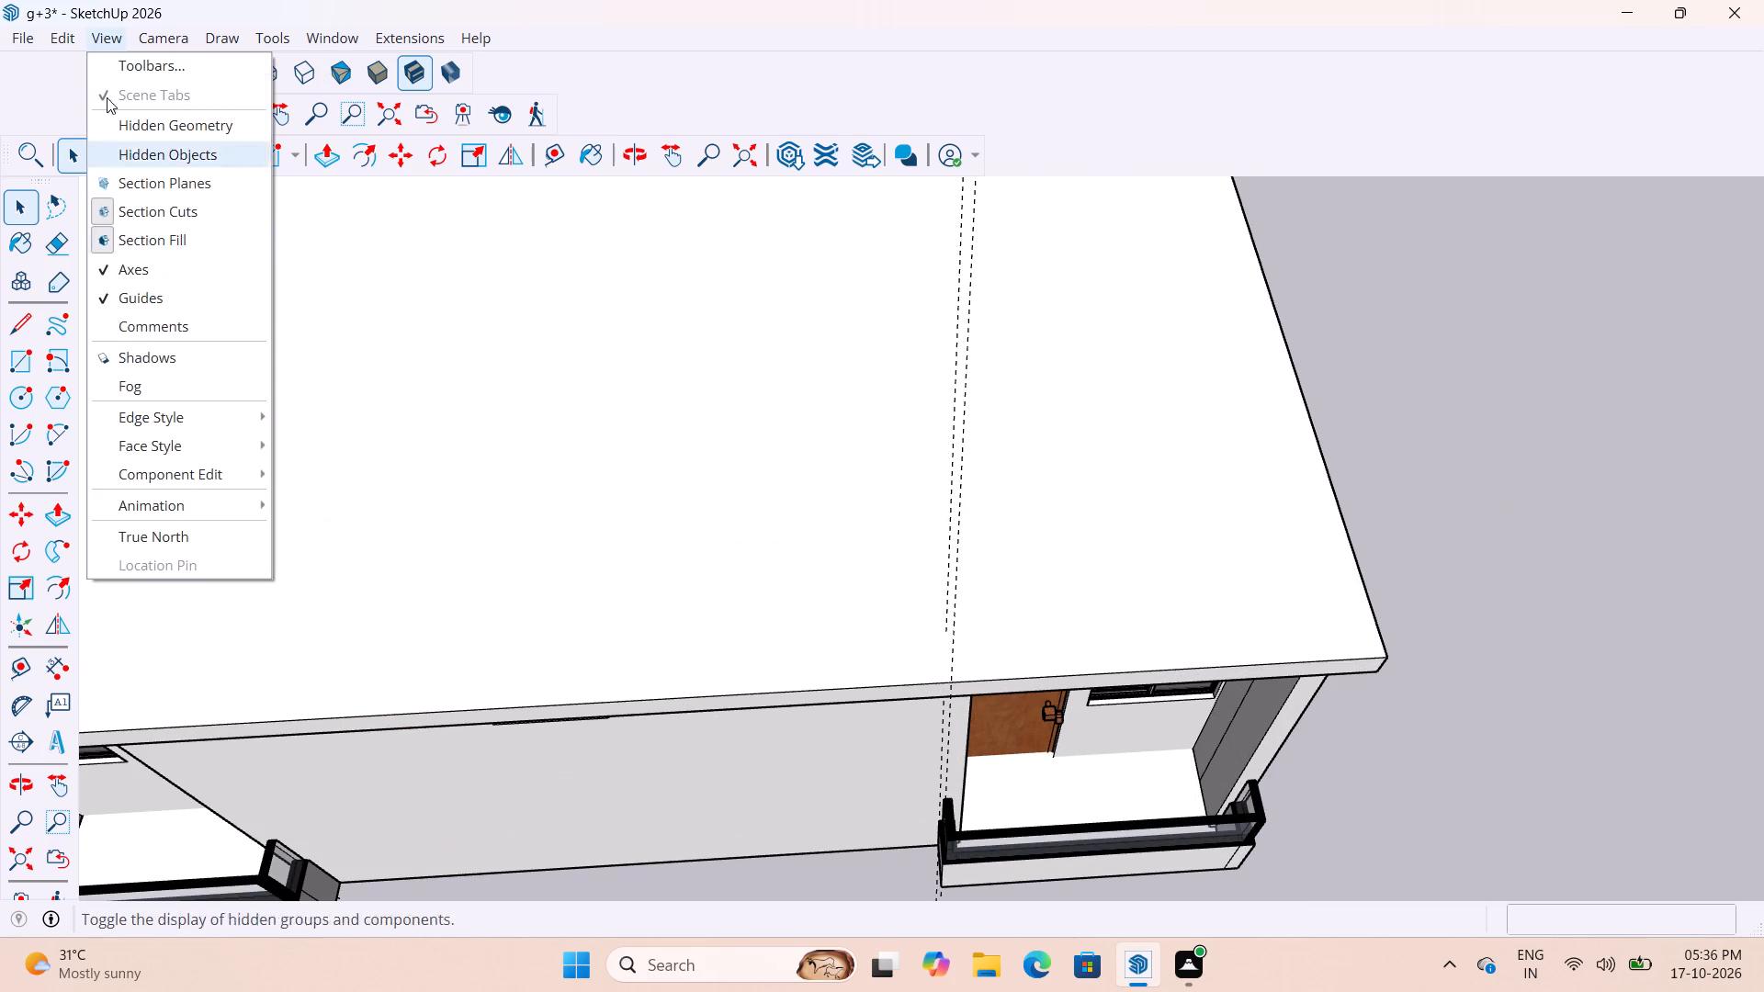
left_click(153, 265)
Inside the roof slab group, place vertical guides along the wall edge and outer corner of the first end balcony's inner parapet side.
scroll(1140, 546, "down", 4)
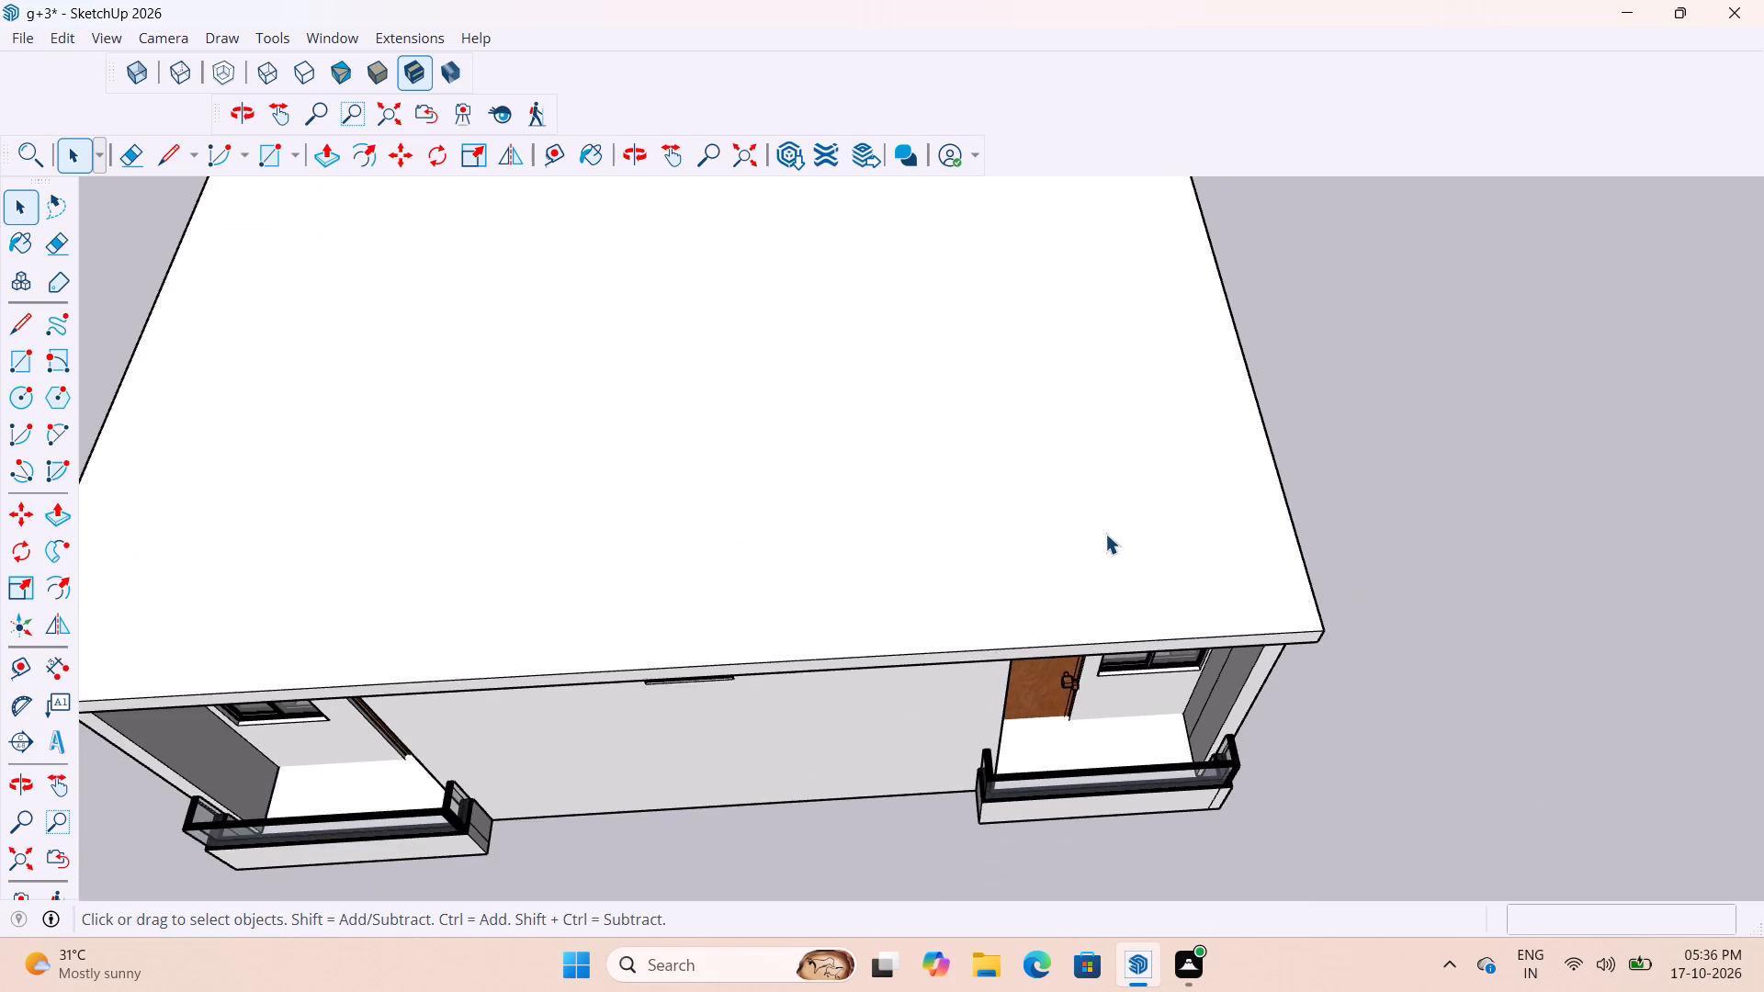
double_click(1099, 537)
scroll(653, 656, "up", 3)
middle_click_drag(633, 617, 487, 456)
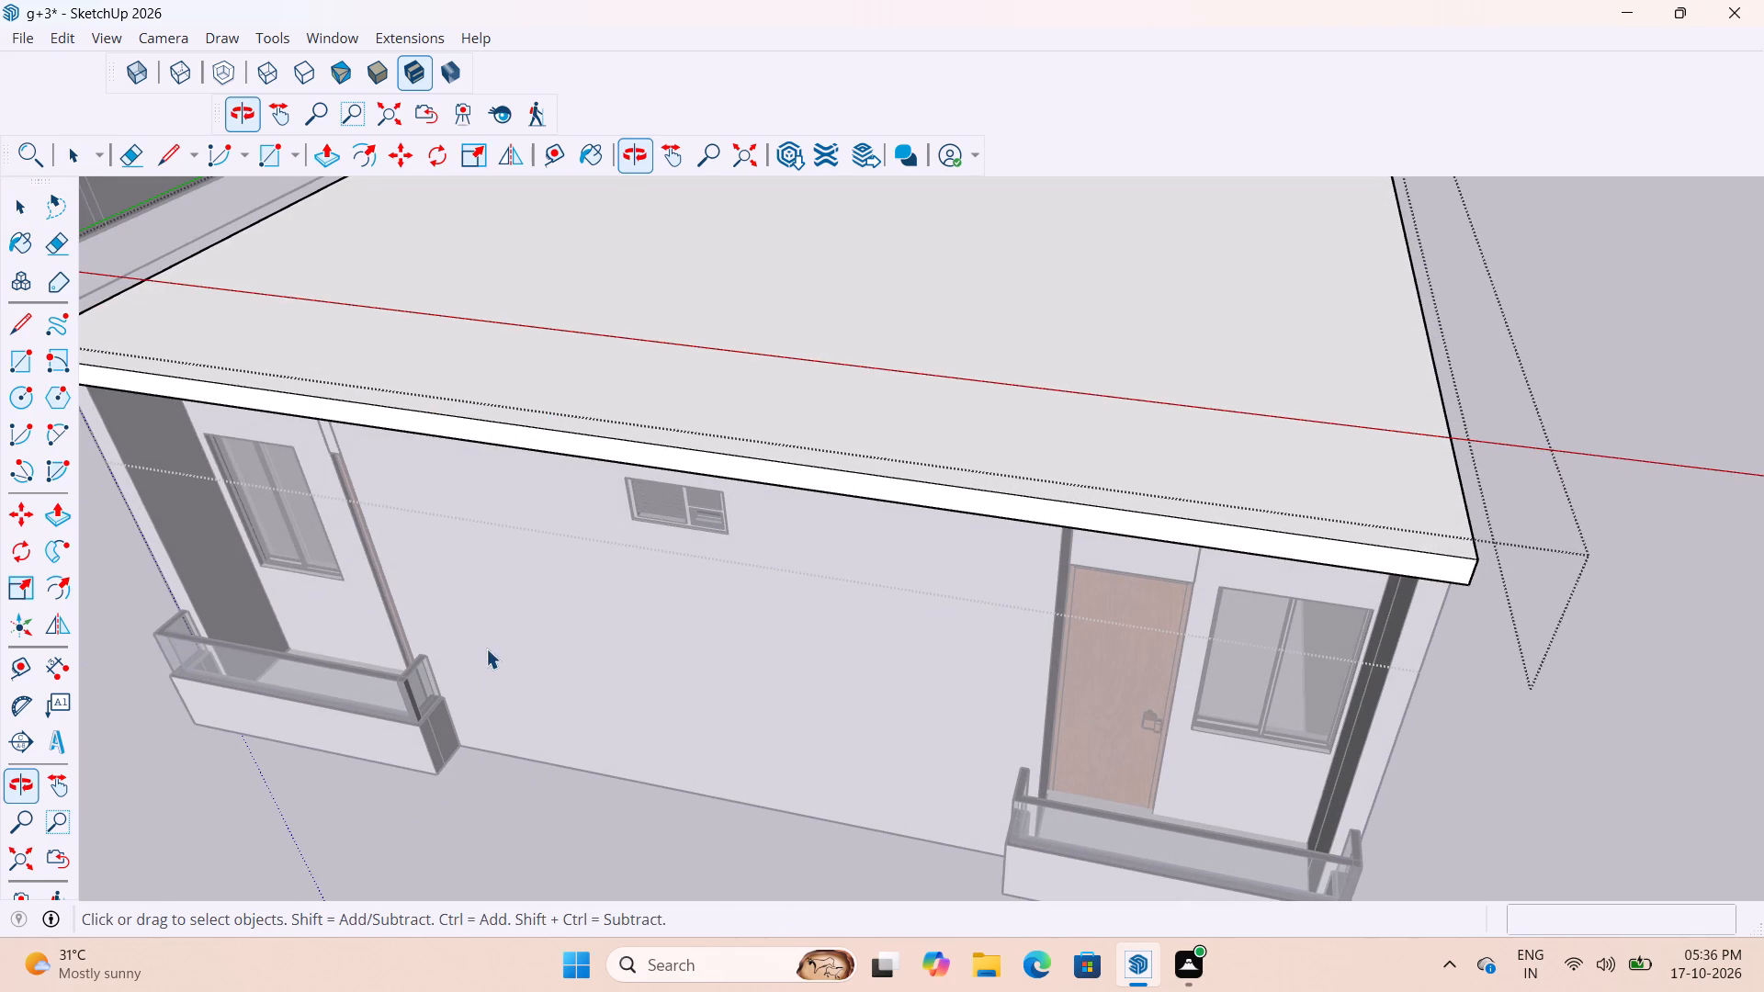
key("t")
scroll(464, 715, "up", 6)
left_click(411, 759)
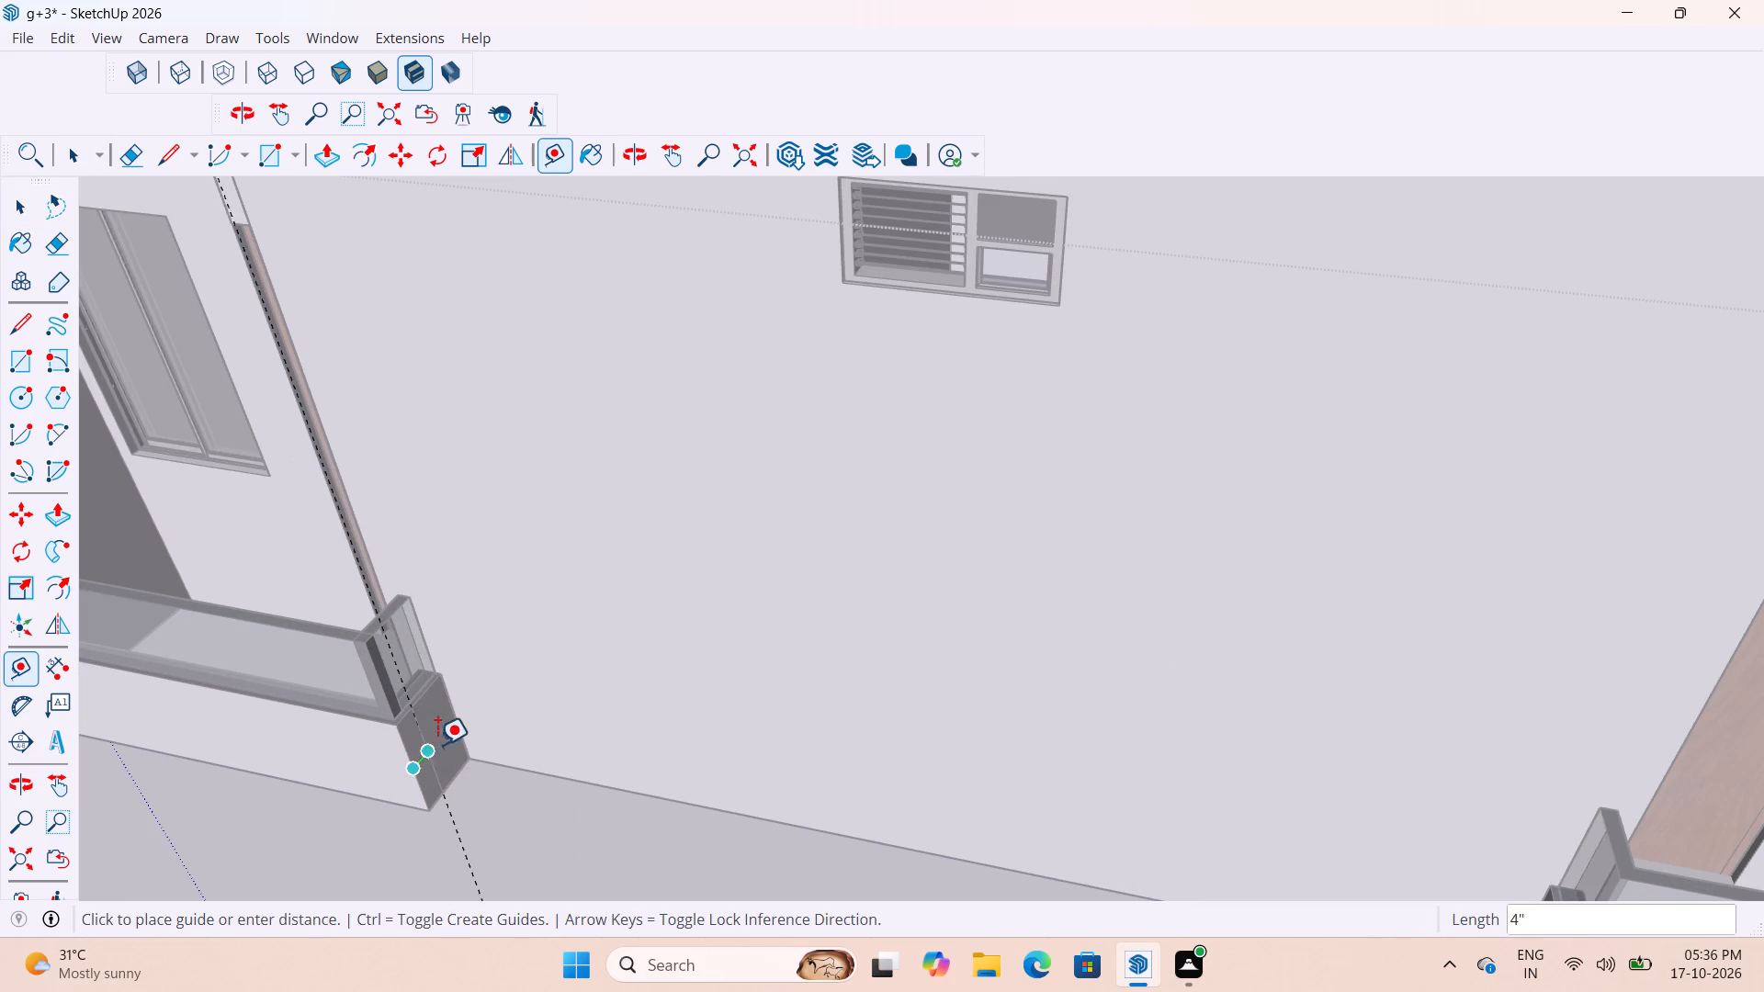
left_click(467, 728)
scroll(471, 765, "up", 6)
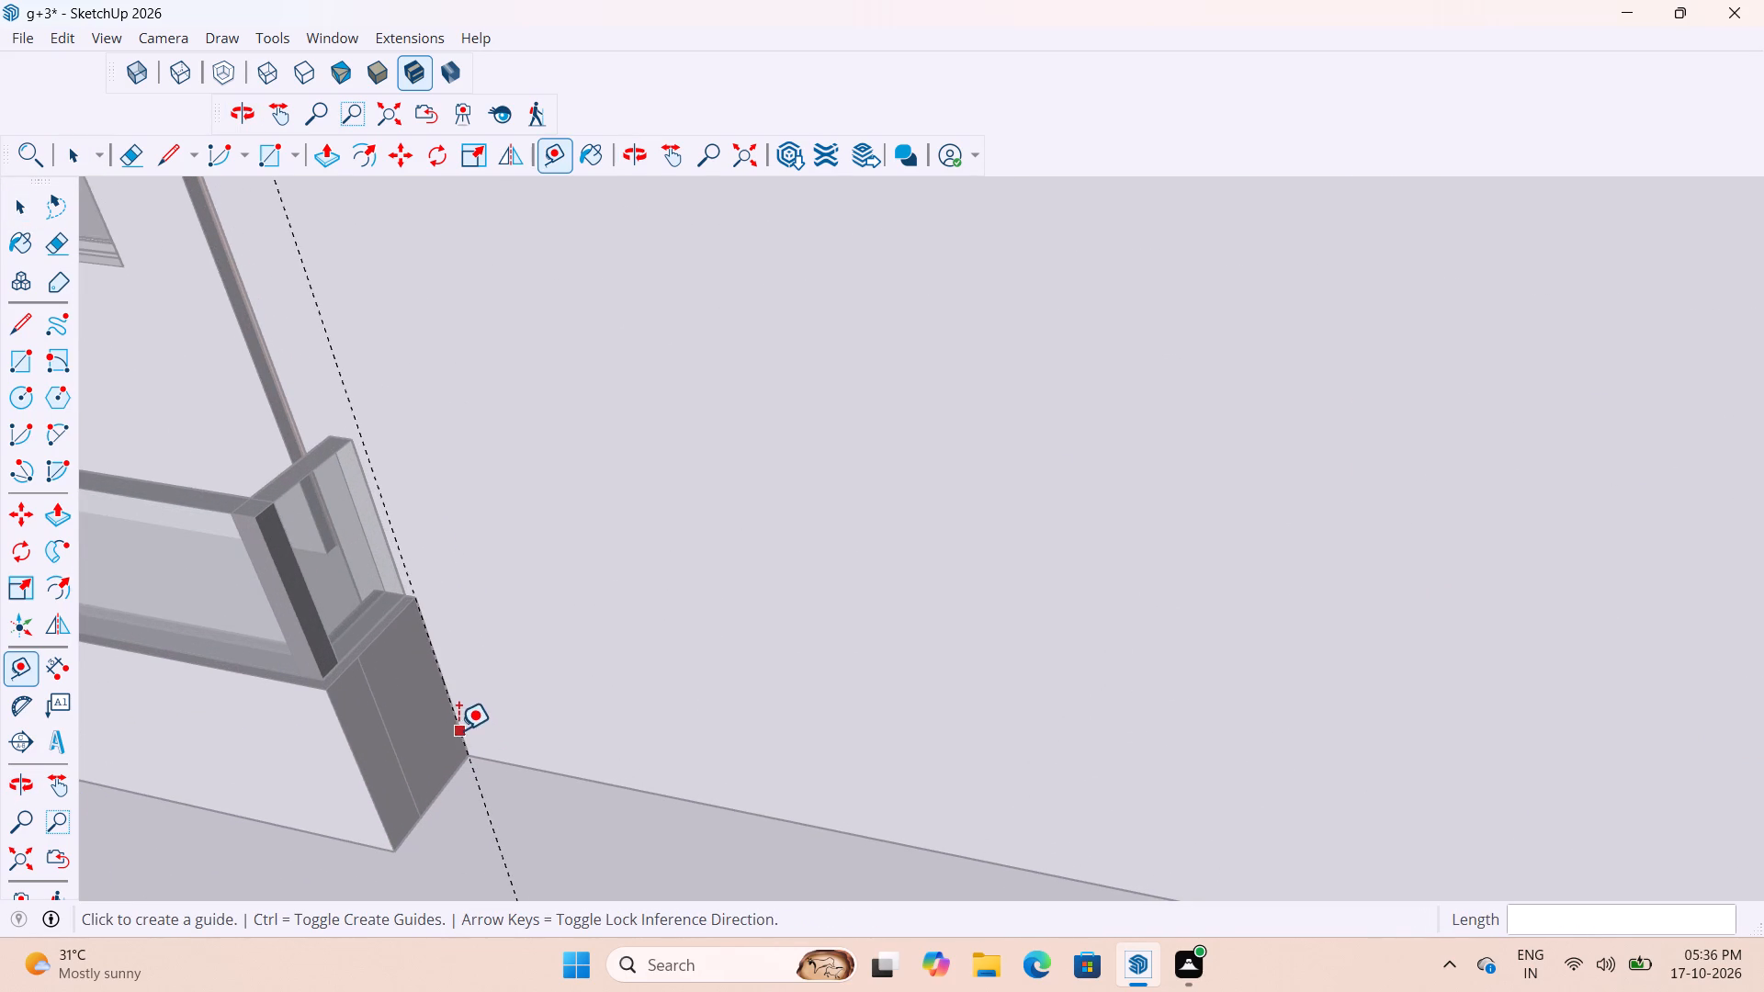
left_click(458, 725)
left_click(368, 796)
Place vertical guides along the wall edge and outer corner of the second end balcony's inner parapet side.
scroll(532, 711, "down", 1)
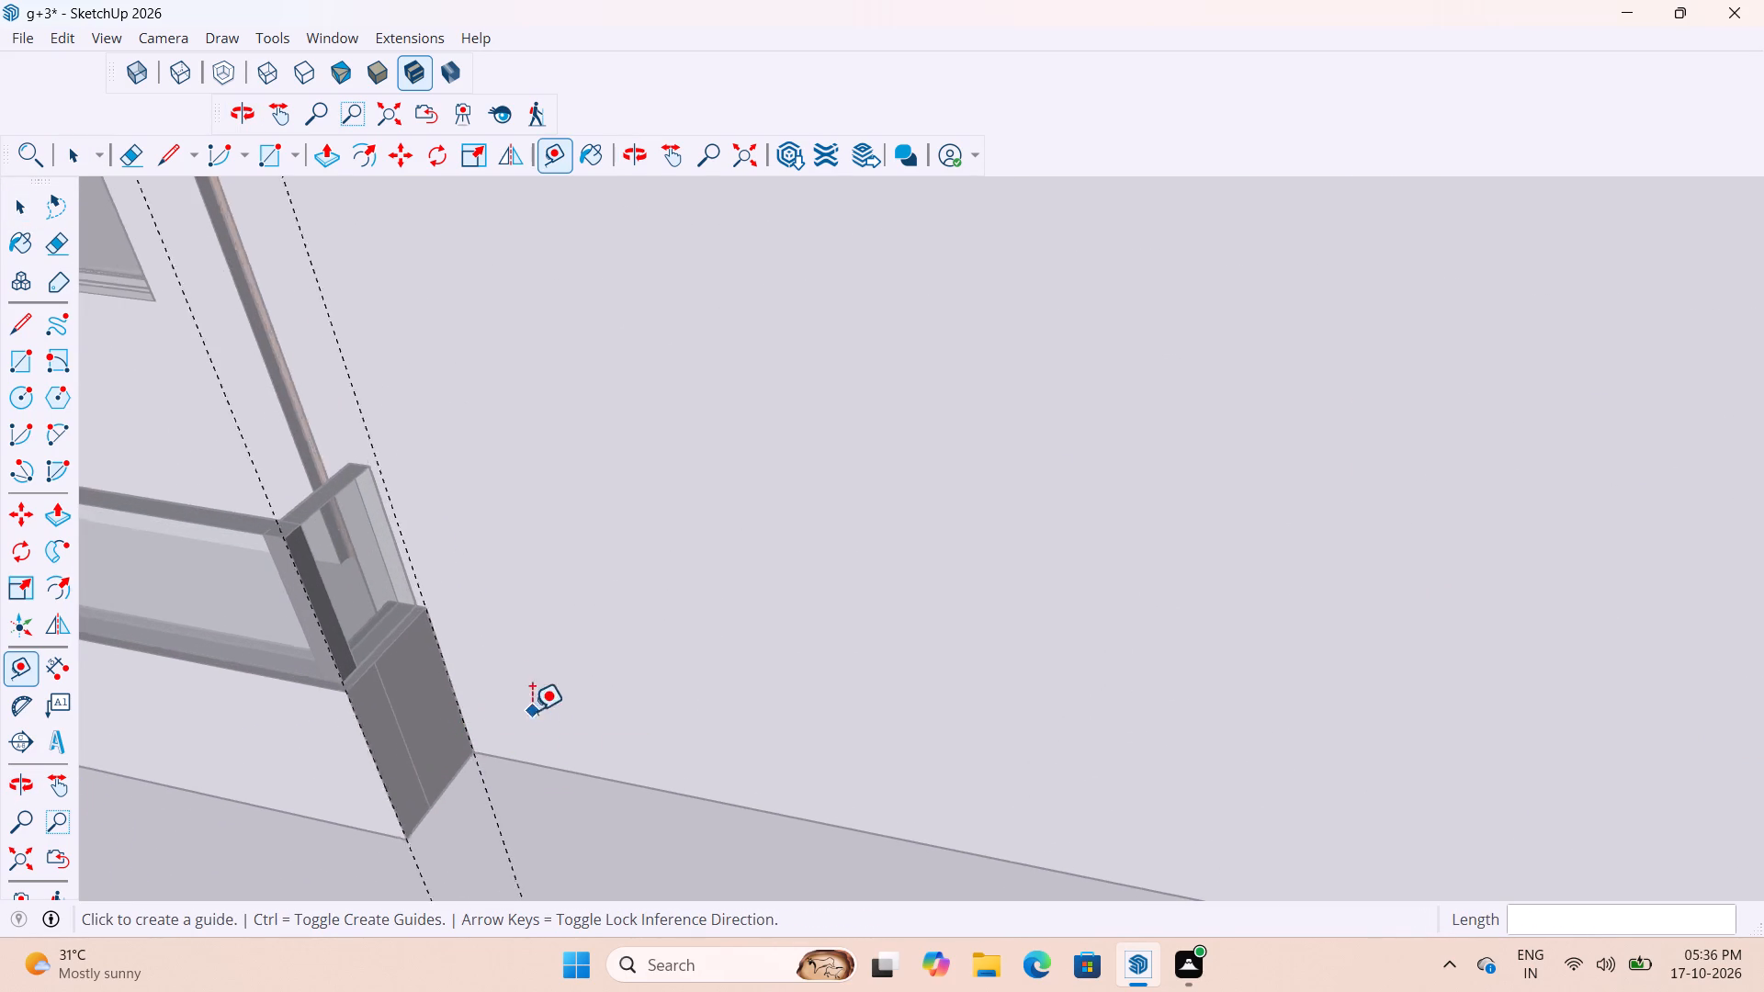
scroll(532, 711, "down", 18)
scroll(808, 769, "up", 8)
middle_click_drag(768, 751, 981, 746)
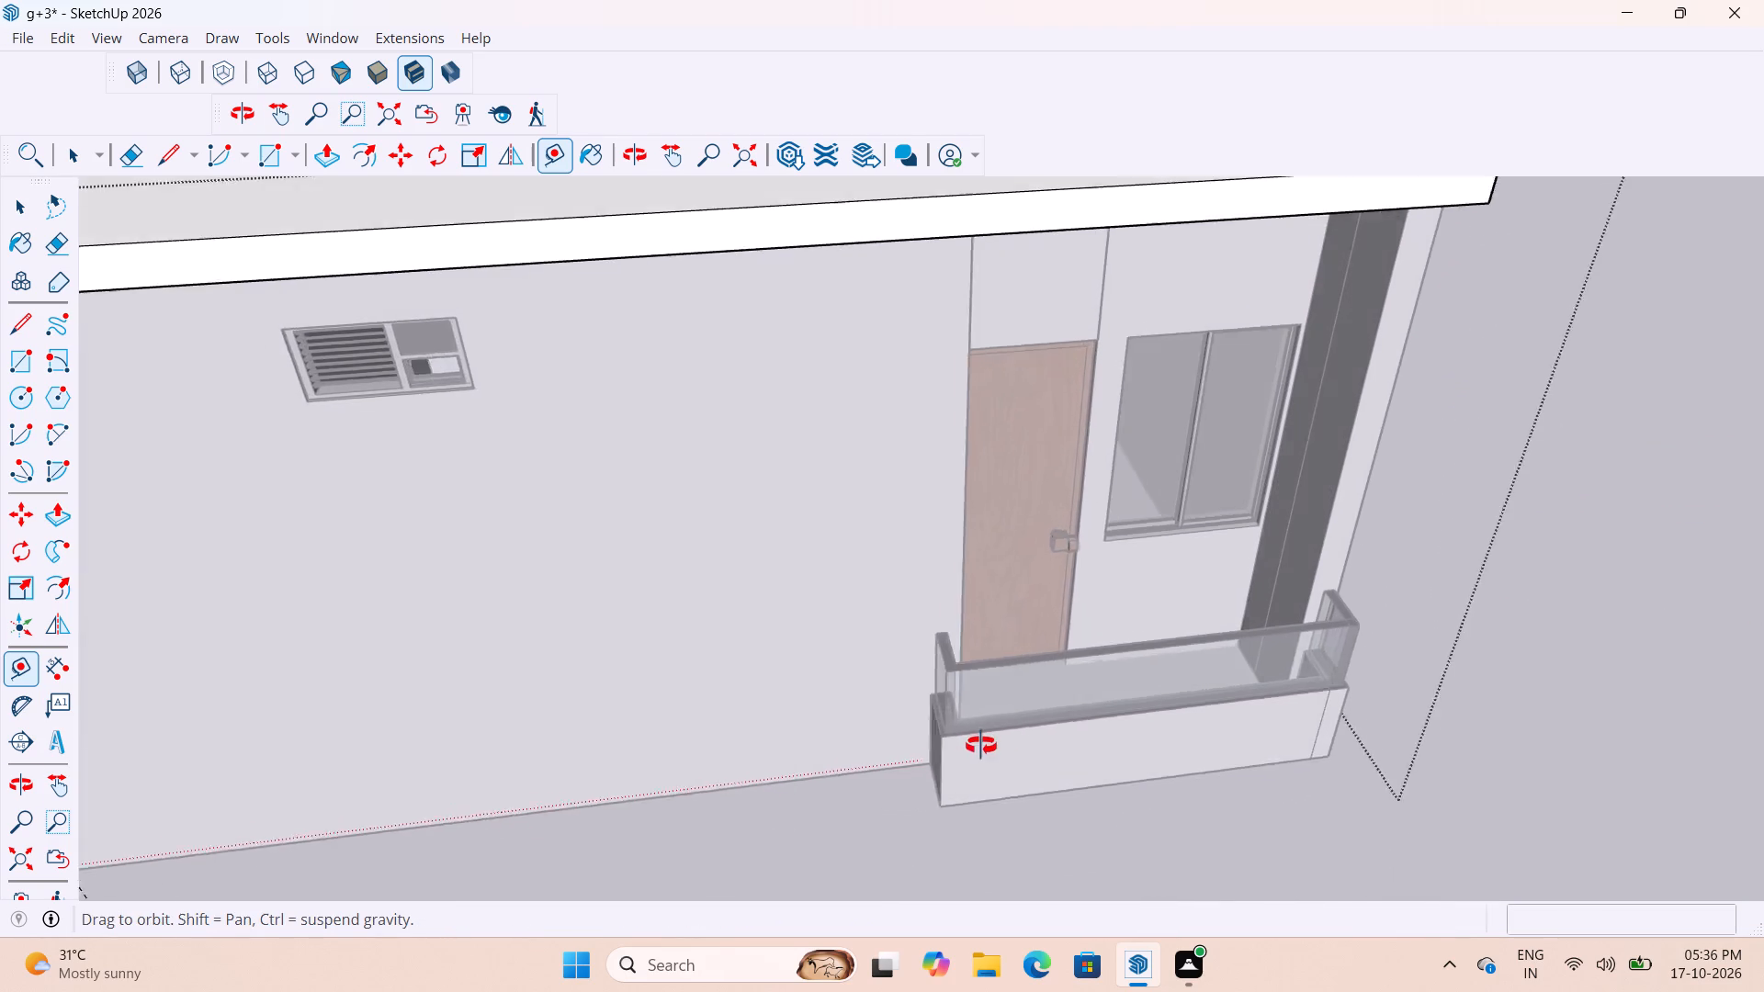
middle_click_drag(981, 746, 1080, 748)
scroll(1035, 763, "up", 3)
left_click(1039, 755)
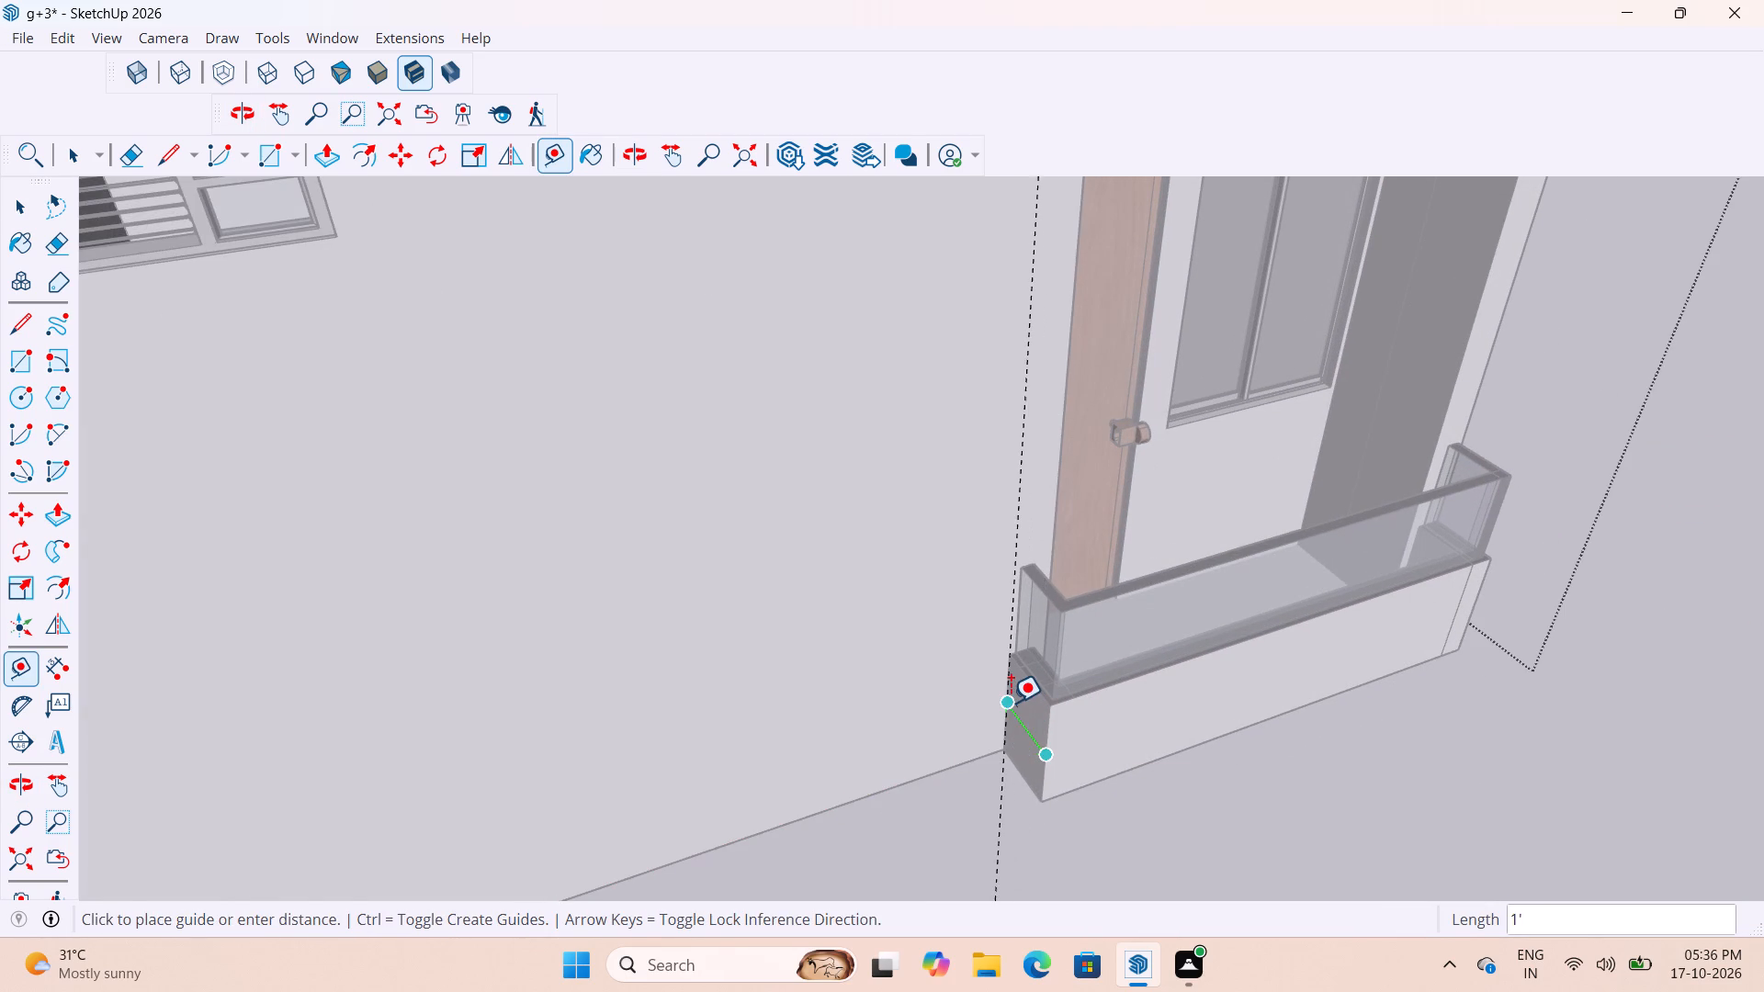
left_click(1011, 703)
scroll(1017, 748, "up", 6)
left_click(998, 689)
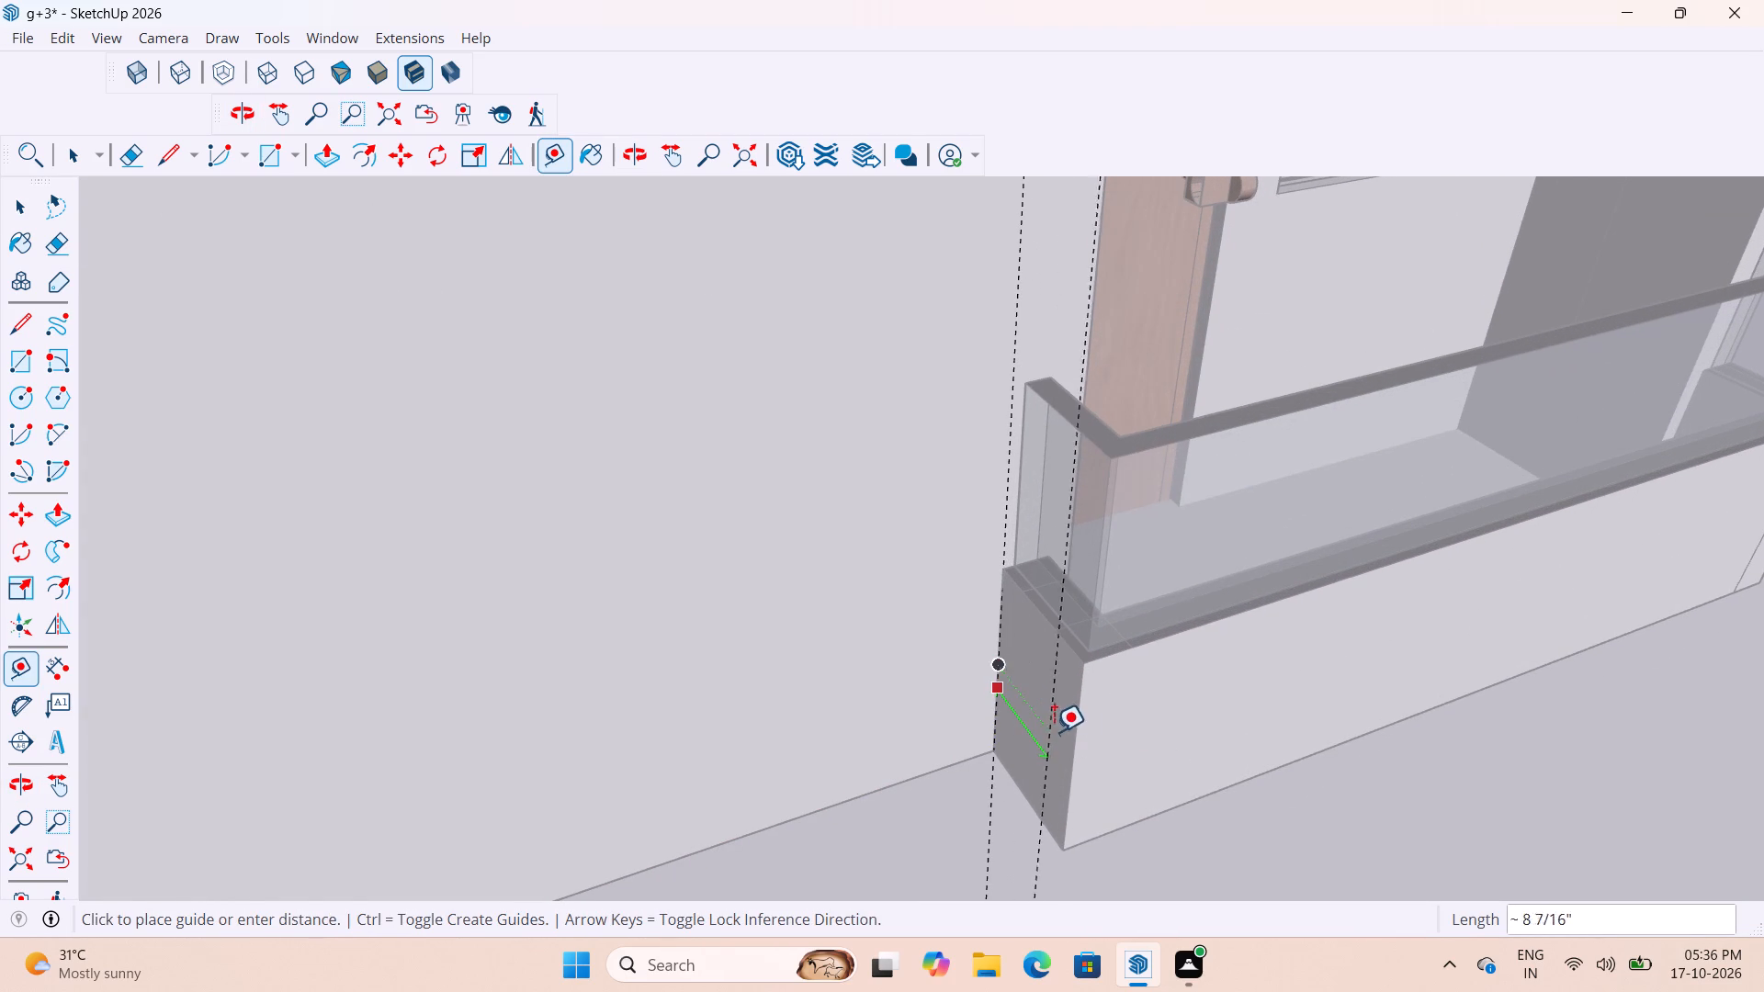
left_click(1076, 739)
Place a guide on the slab top parallel to its end edge, about 11 1/16" inward, through the second balcony's wall-edge guide.
scroll(1016, 726, "down", 13)
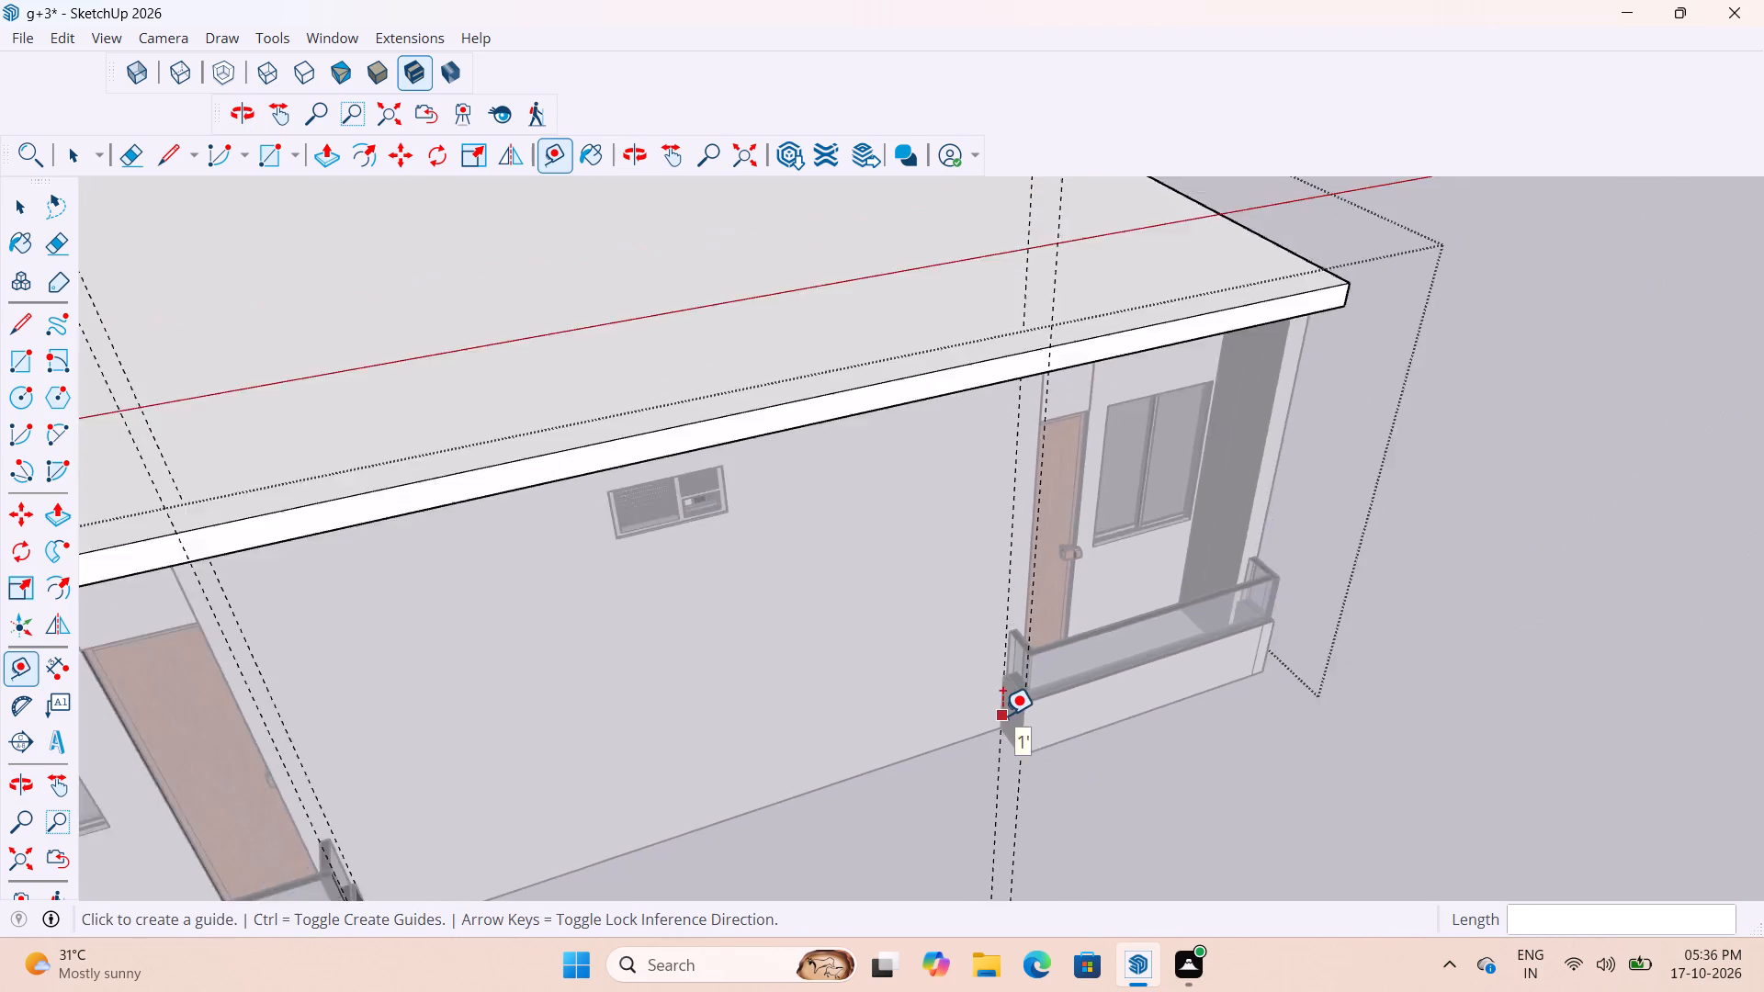
scroll(1002, 716, "down", 5)
middle_click_drag(1017, 747, 843, 795)
scroll(699, 566, "up", 3)
scroll(1121, 559, "down", 4)
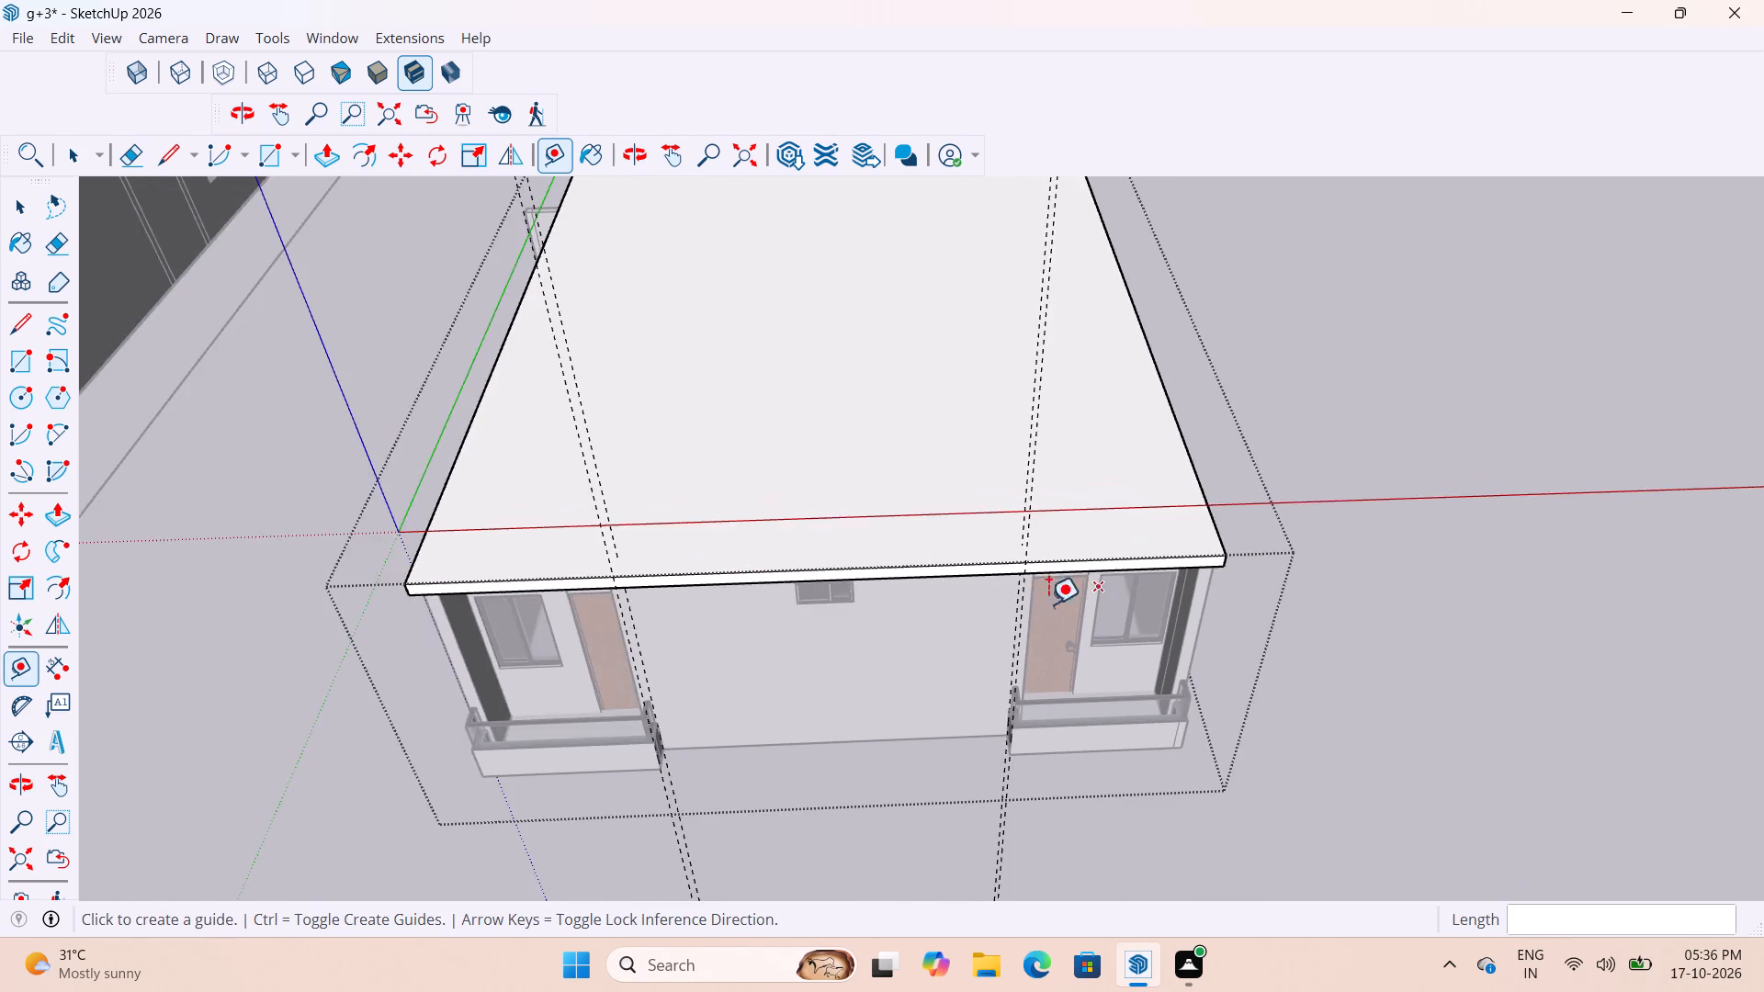
scroll(914, 610, "up", 3)
middle_click_drag(1225, 530, 1107, 563)
scroll(958, 542, "up", 5)
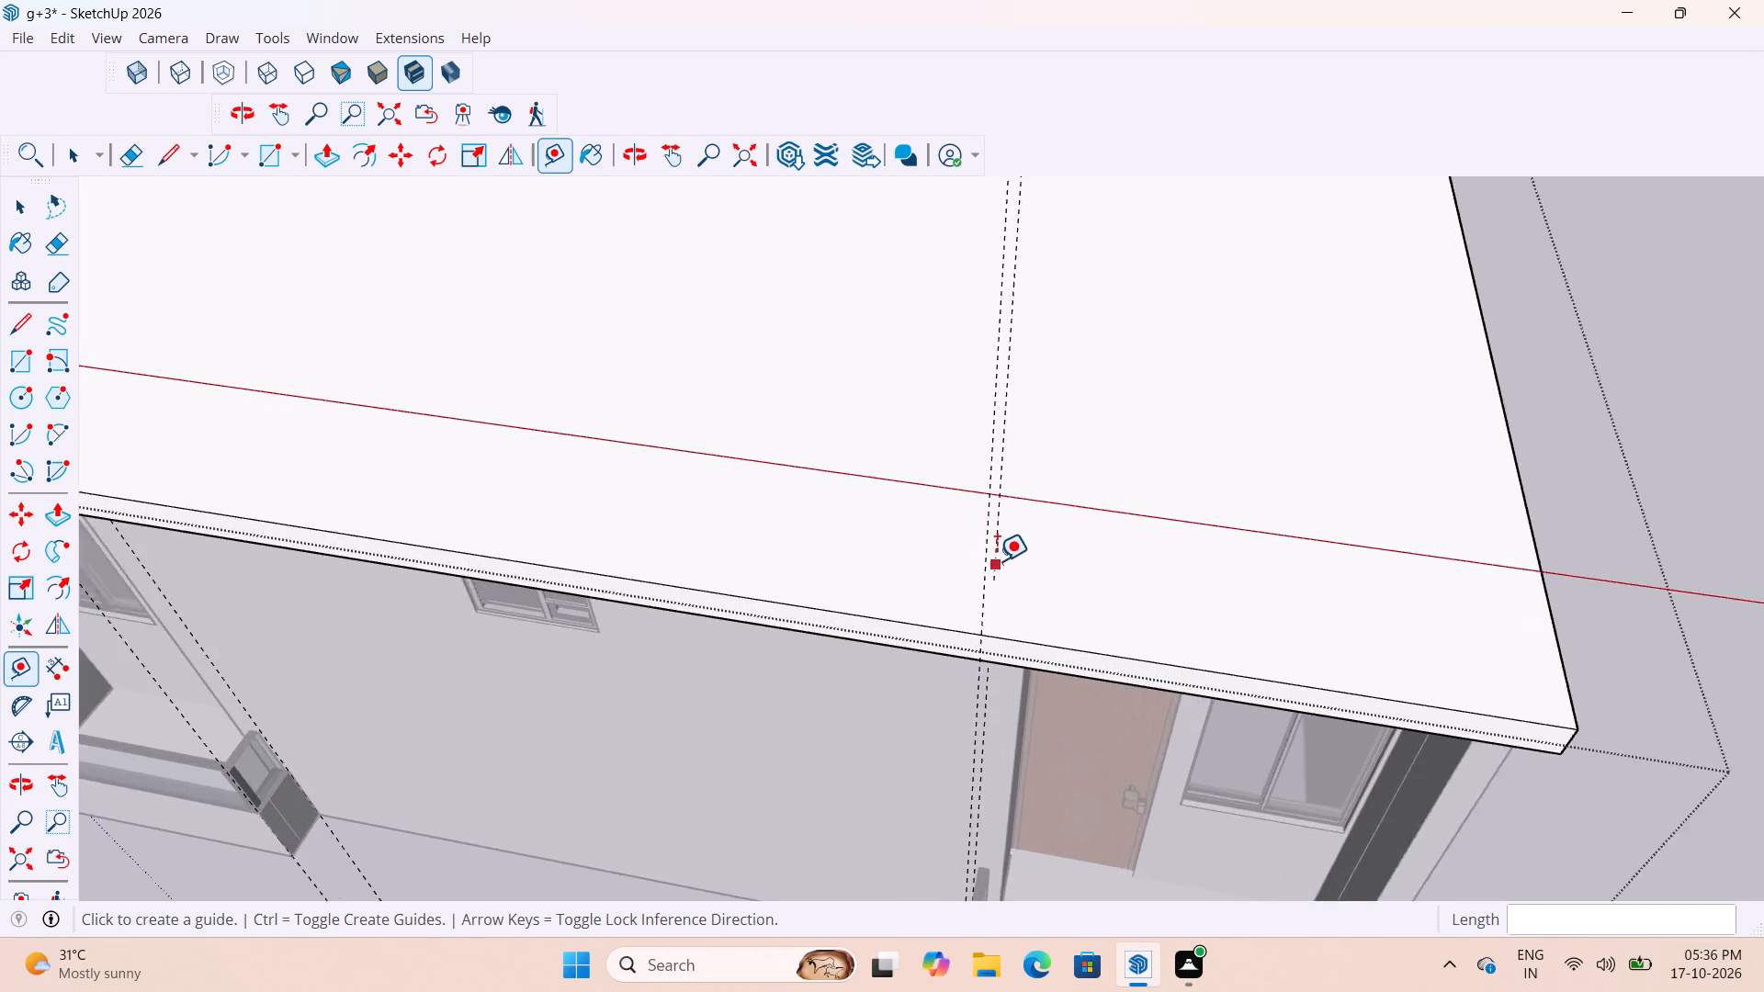
scroll(997, 561, "up", 2)
middle_click_drag(1000, 560, 1143, 601)
scroll(1146, 578, "up", 2)
scroll(1086, 600, "down", 4)
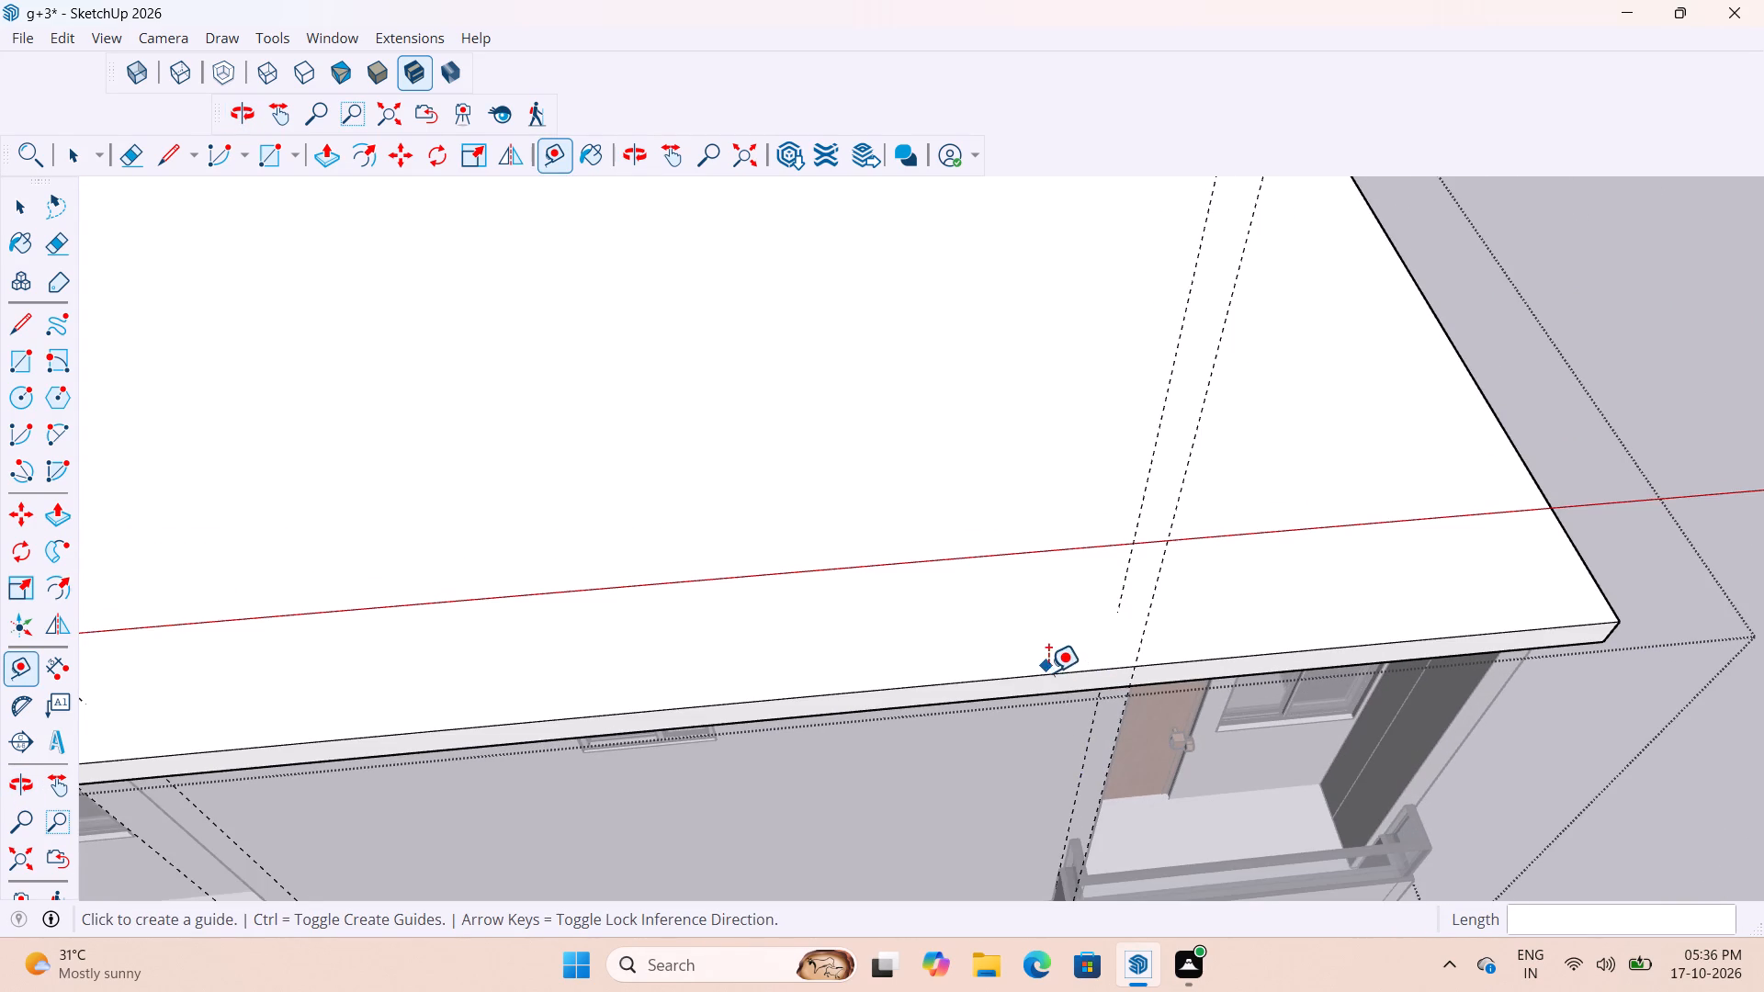
left_click(1049, 674)
left_click(1117, 603)
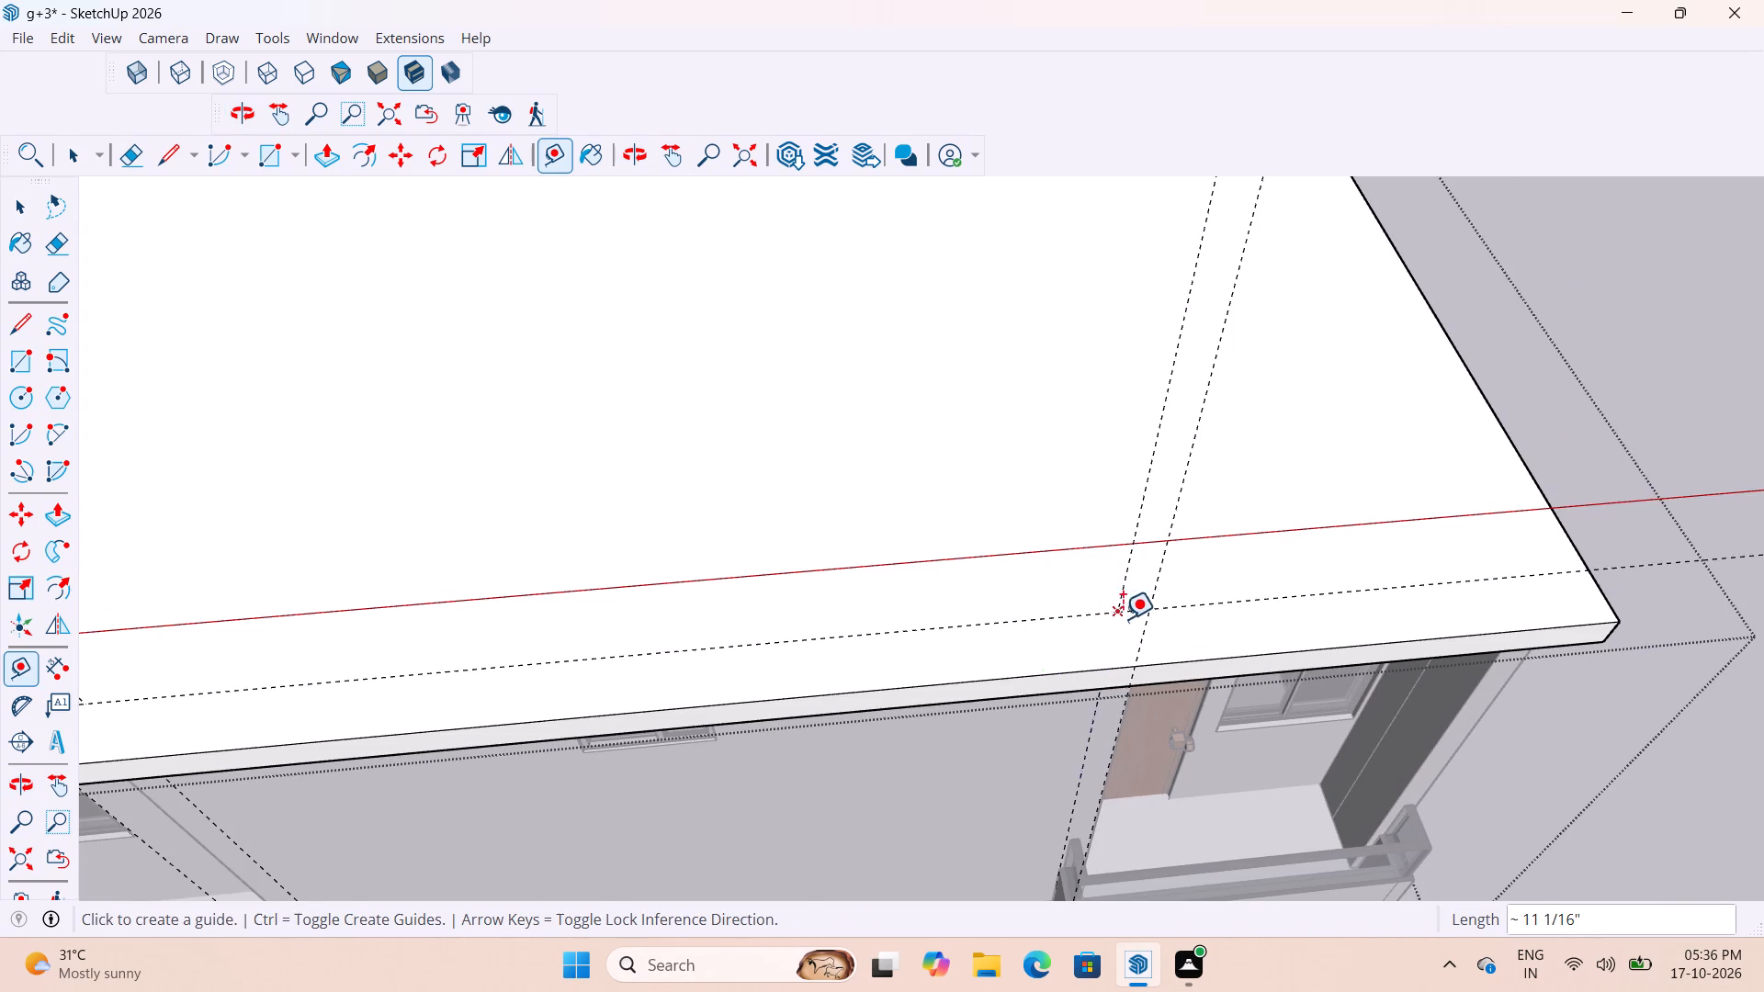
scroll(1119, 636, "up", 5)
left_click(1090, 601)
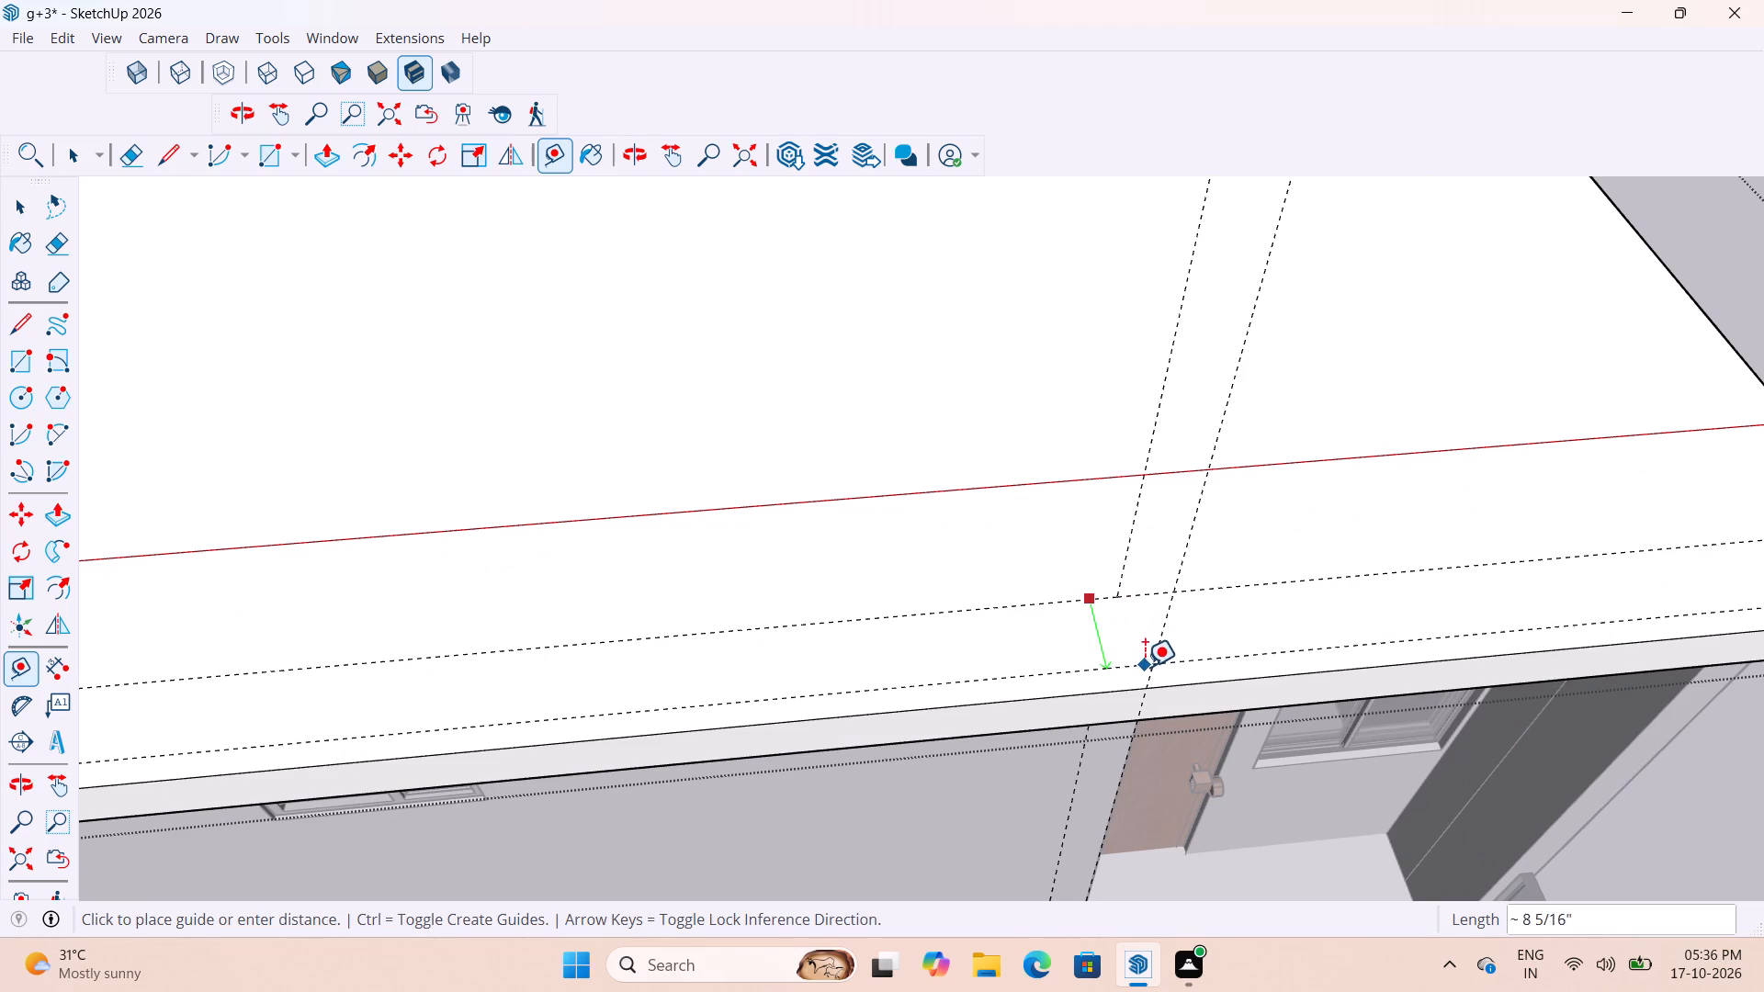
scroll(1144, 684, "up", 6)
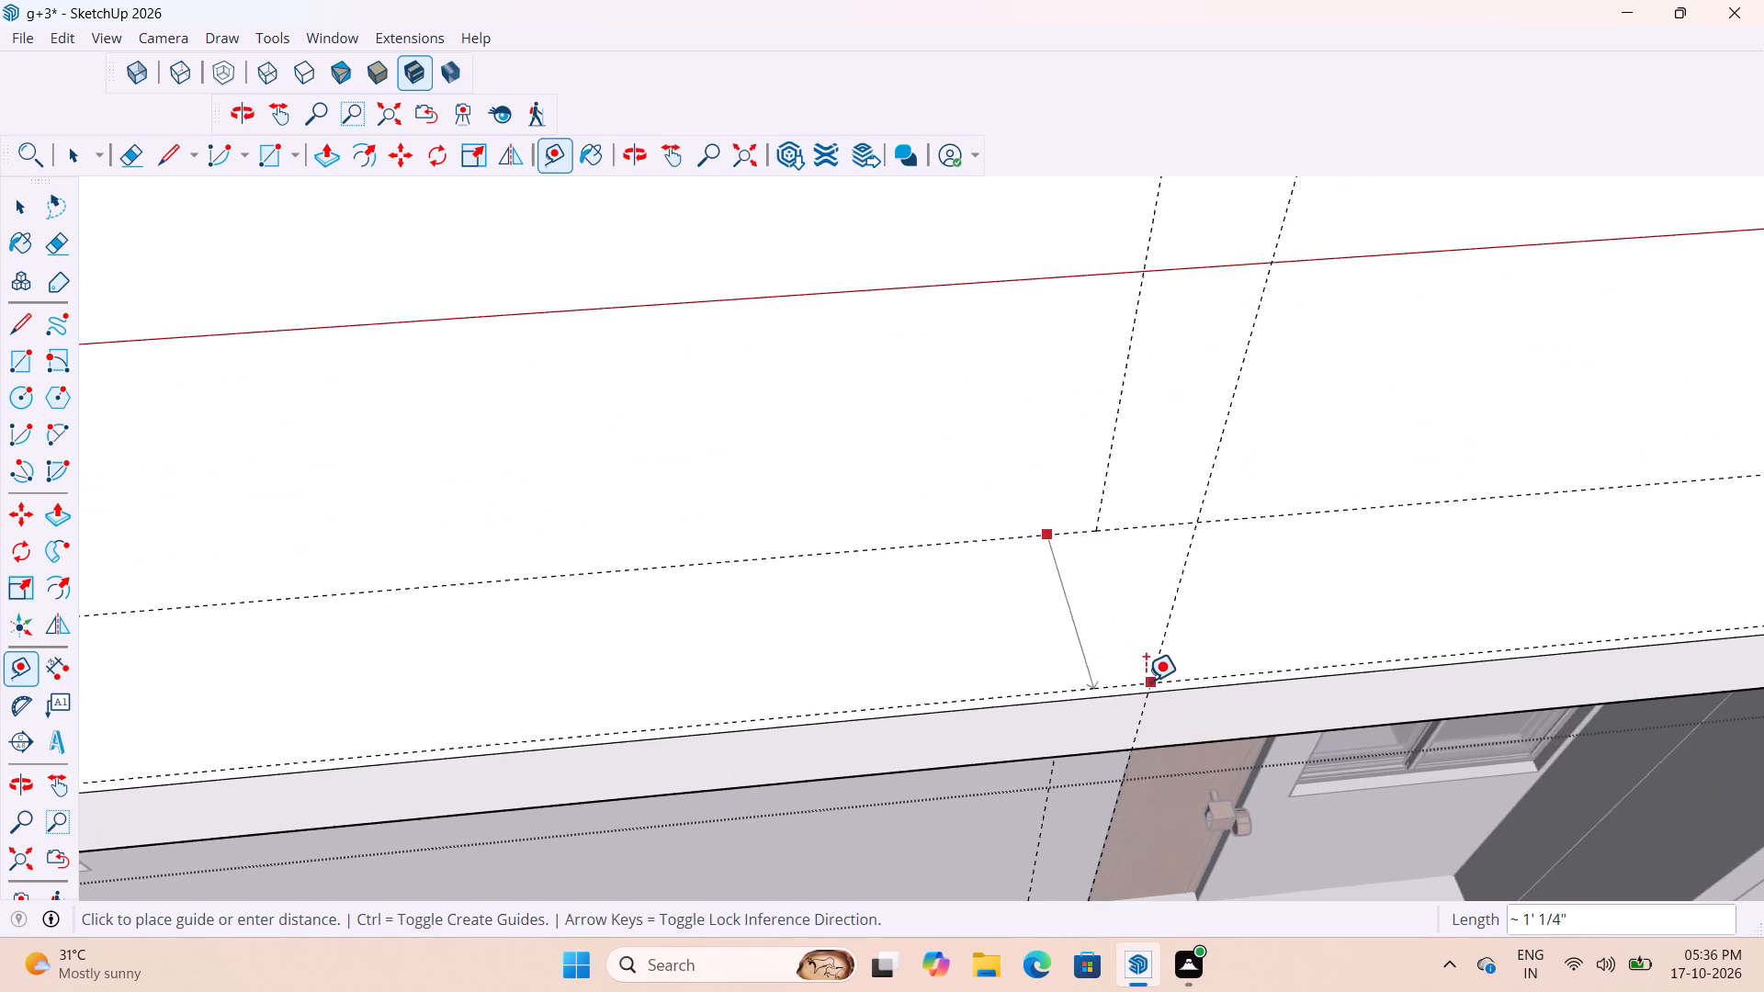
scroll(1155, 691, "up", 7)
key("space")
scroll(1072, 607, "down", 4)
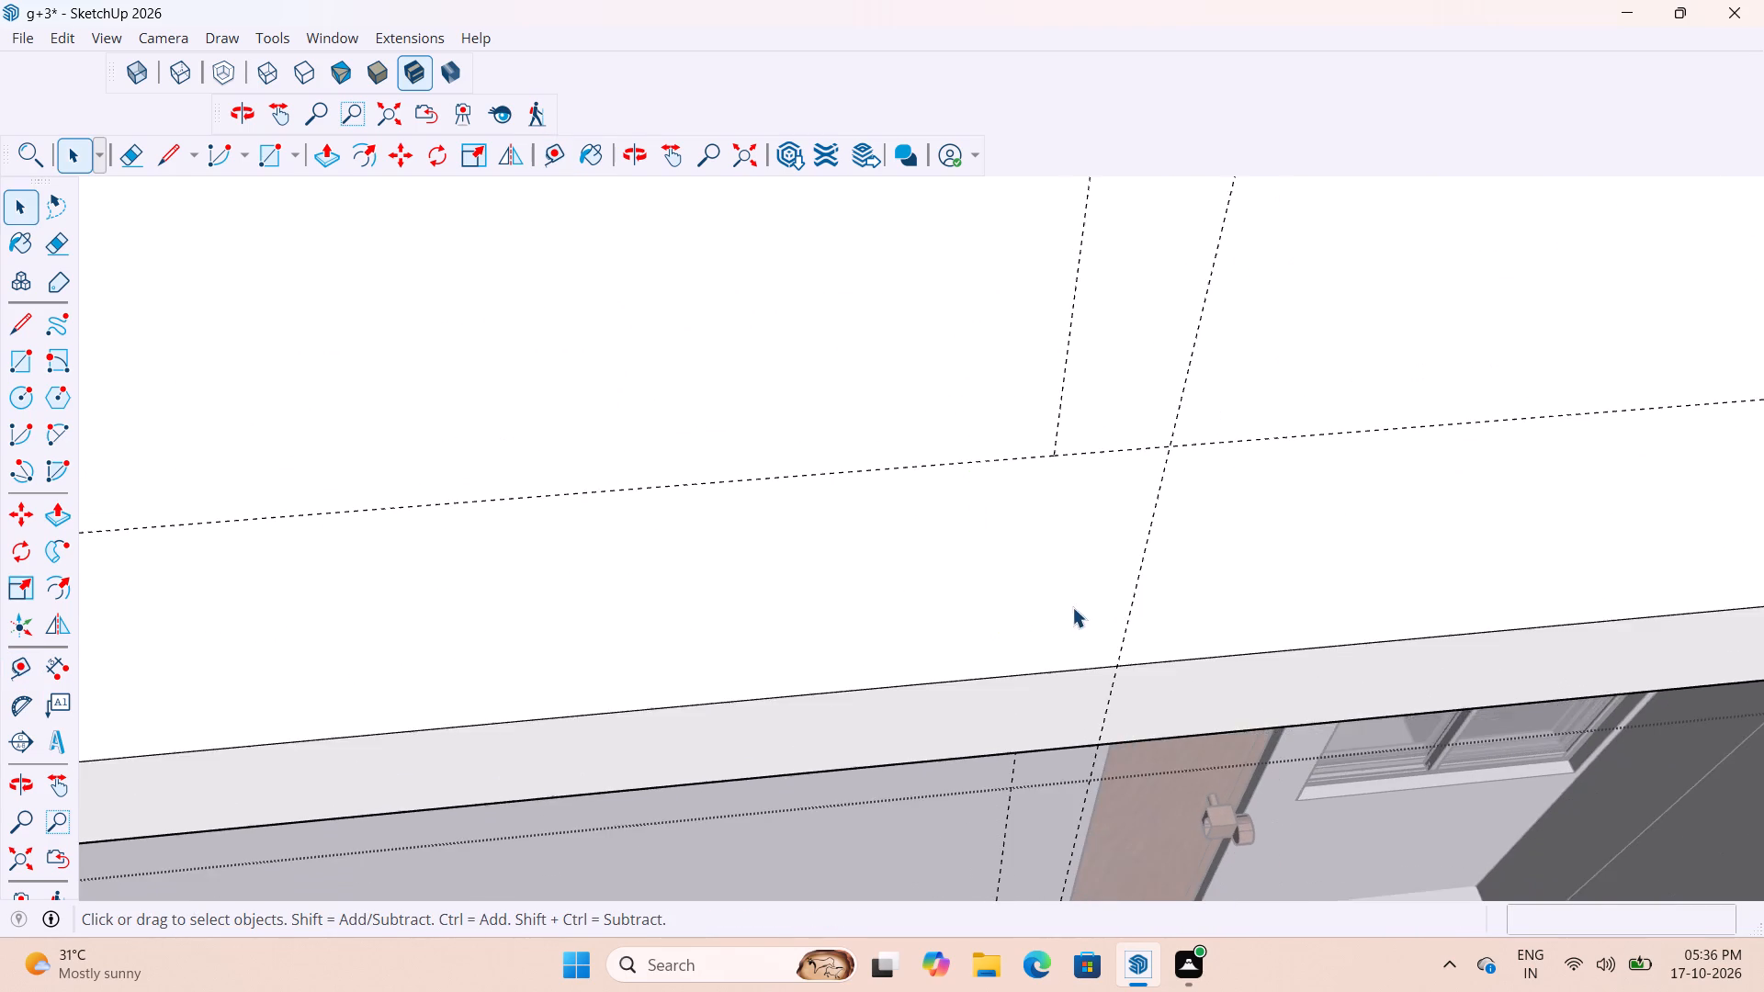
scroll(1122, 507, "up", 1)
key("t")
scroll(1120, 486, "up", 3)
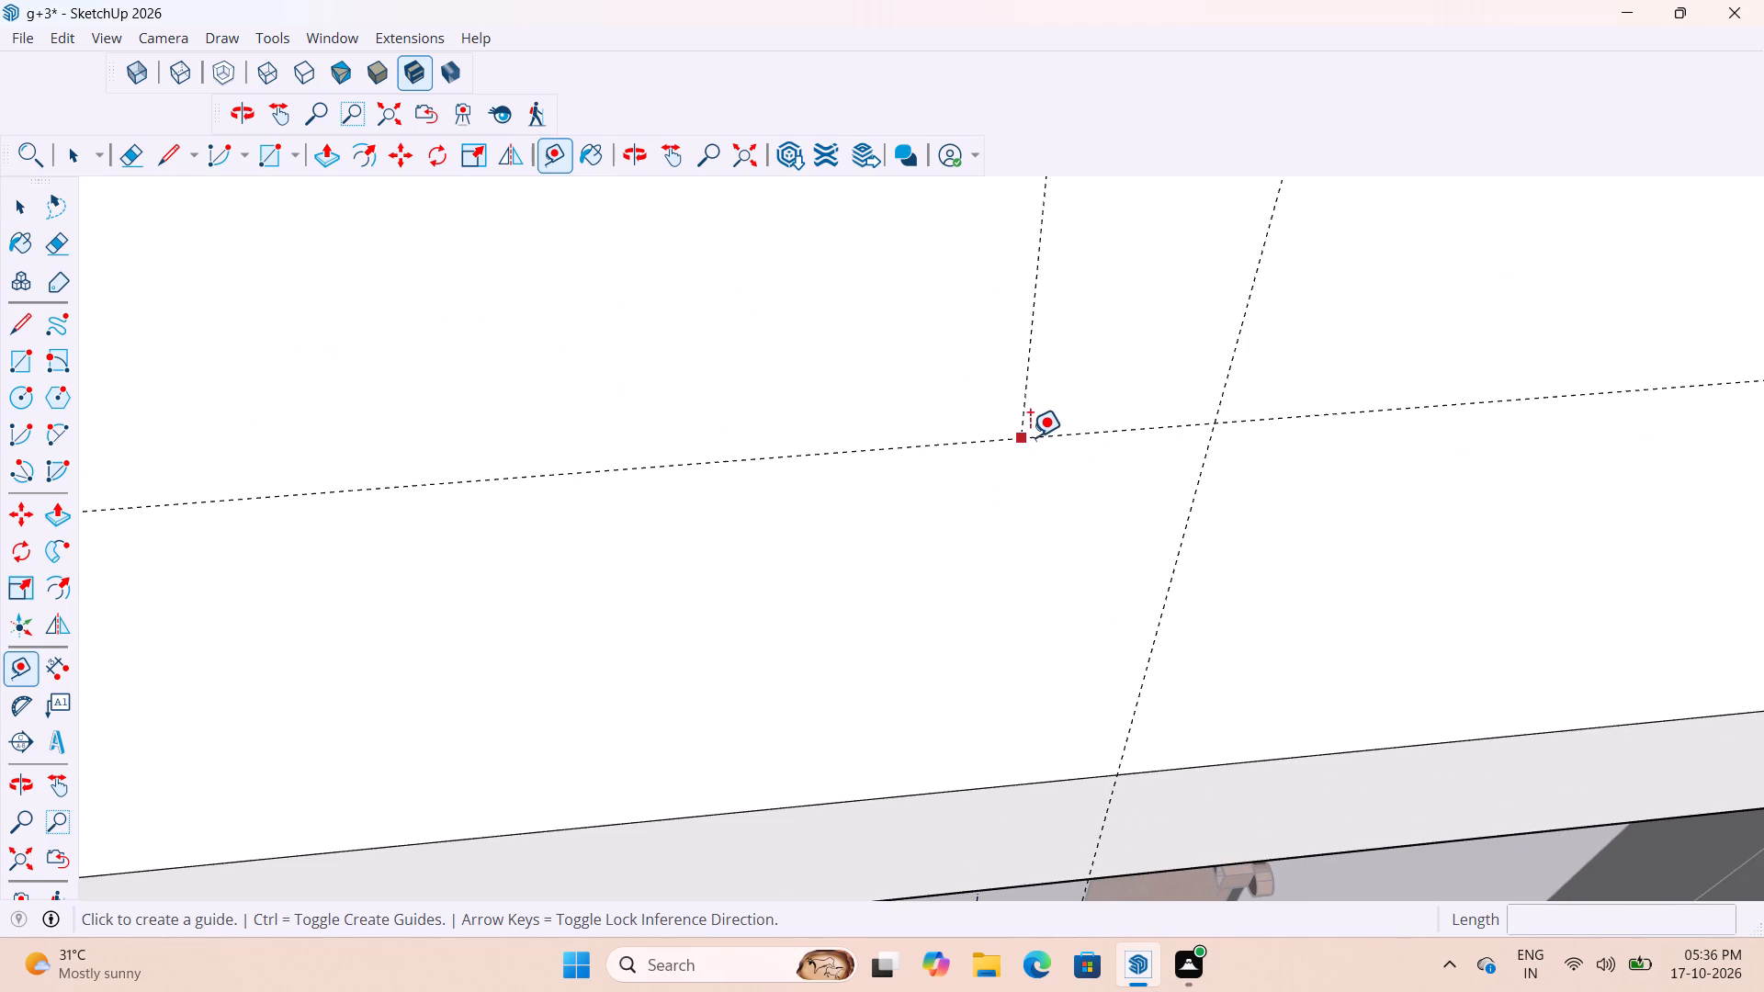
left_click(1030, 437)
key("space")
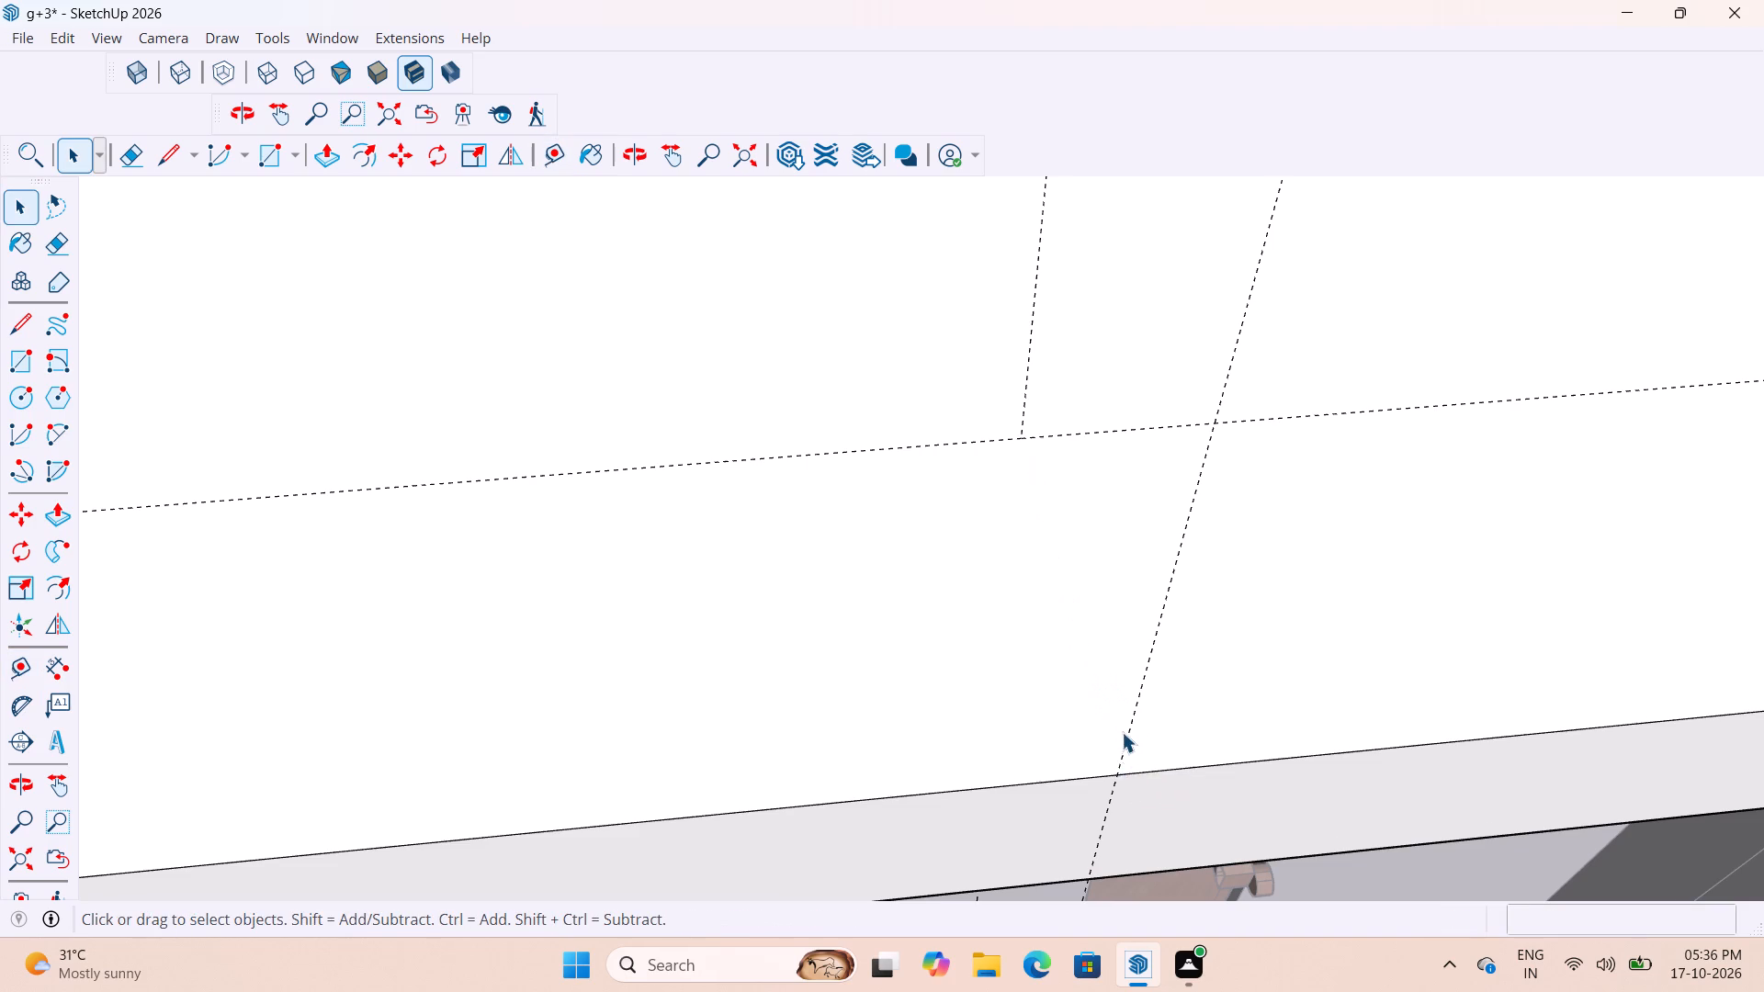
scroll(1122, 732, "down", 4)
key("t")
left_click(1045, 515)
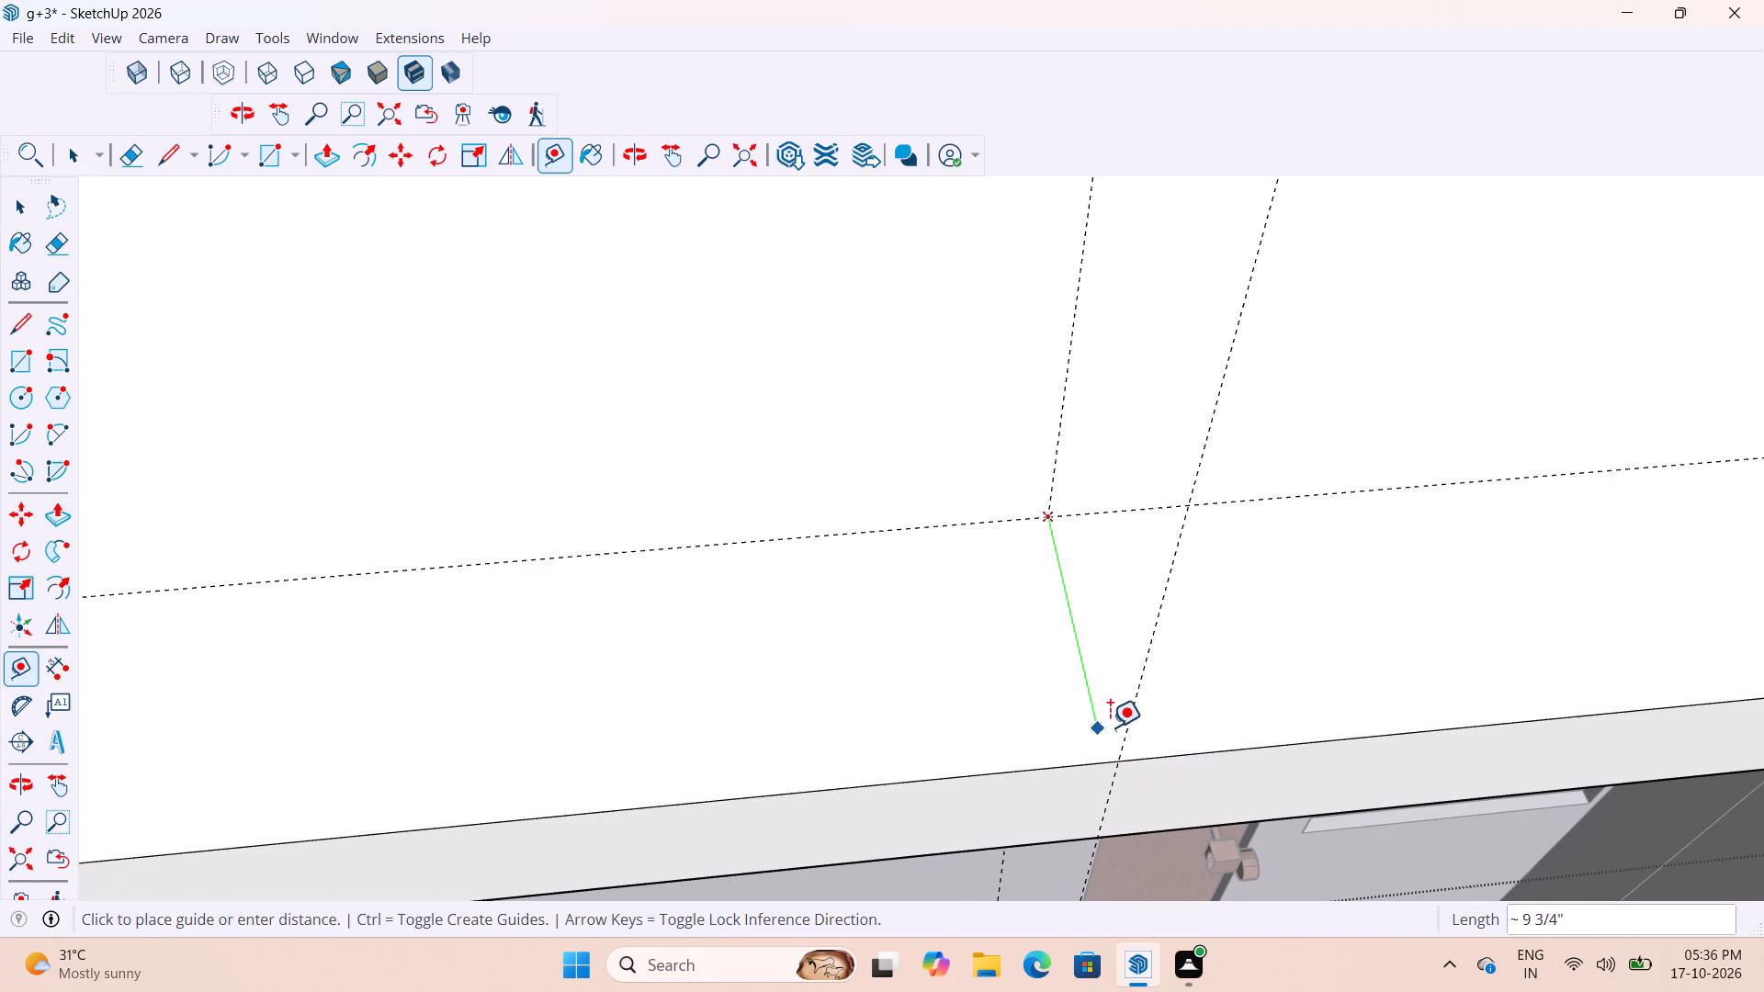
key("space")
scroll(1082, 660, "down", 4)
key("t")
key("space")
Place another guide about 11 1/16" outward from the parallel one, along the slab's end edge, and leave the slab group.
left_click(993, 598)
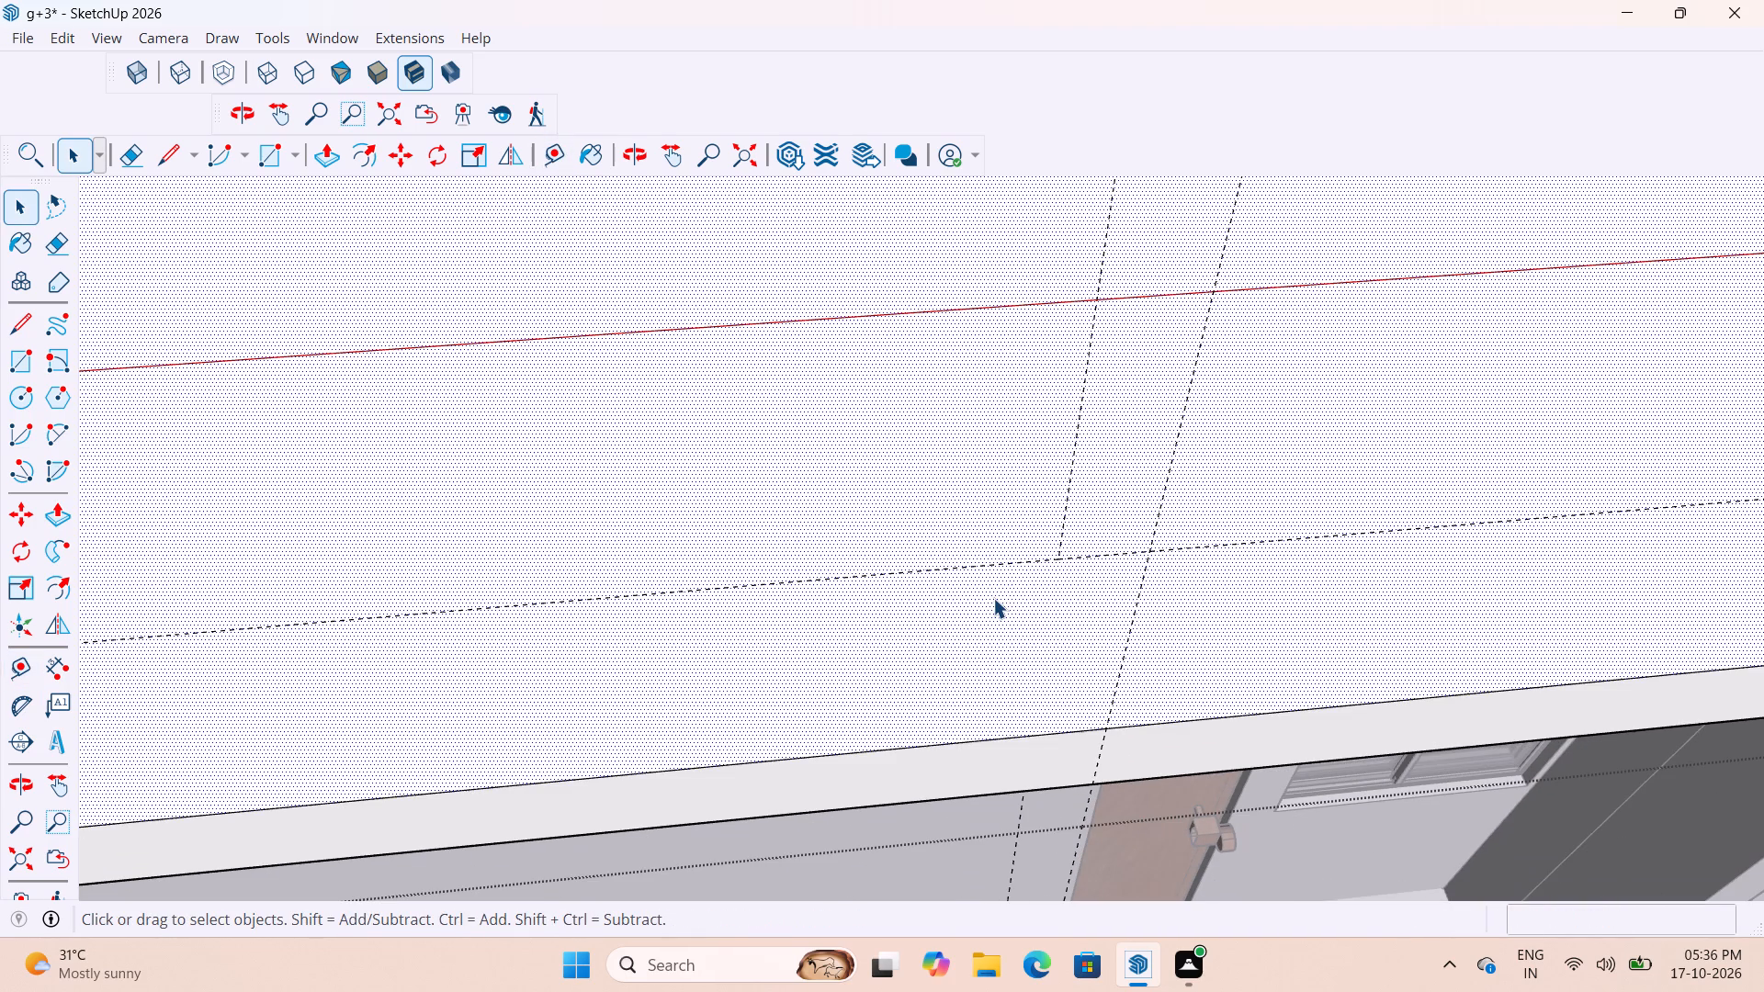
key("t")
scroll(1080, 574, "up", 2)
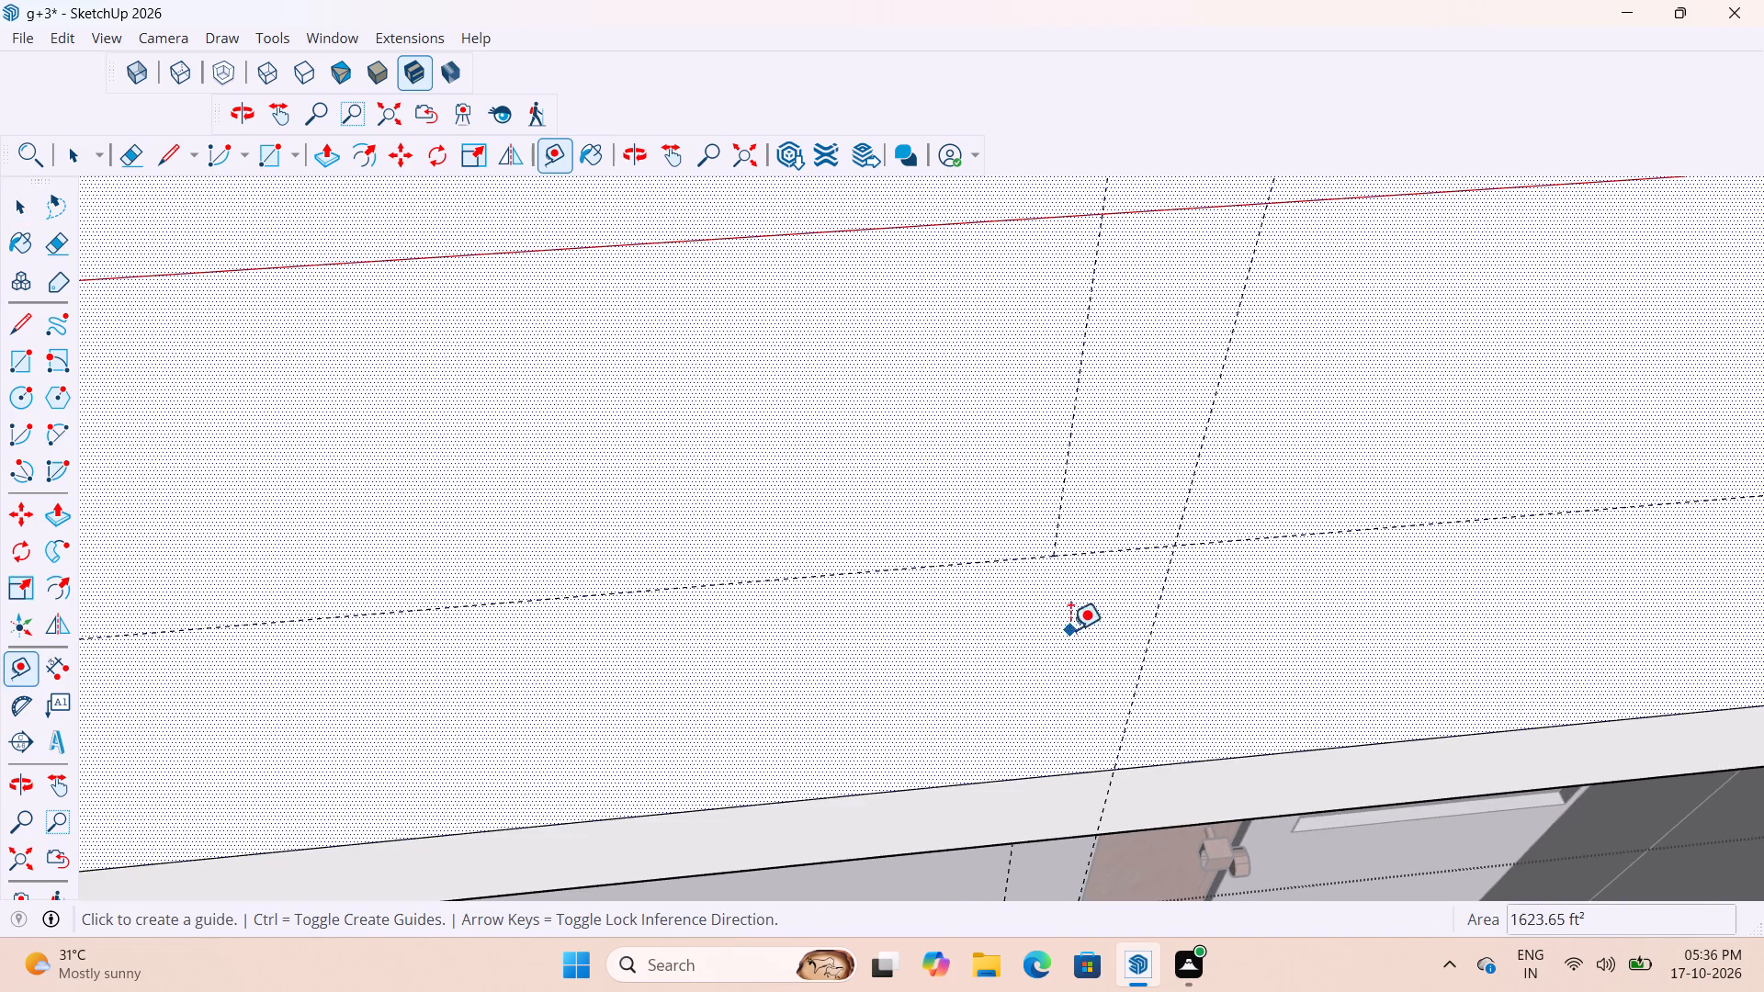
left_click(1040, 562)
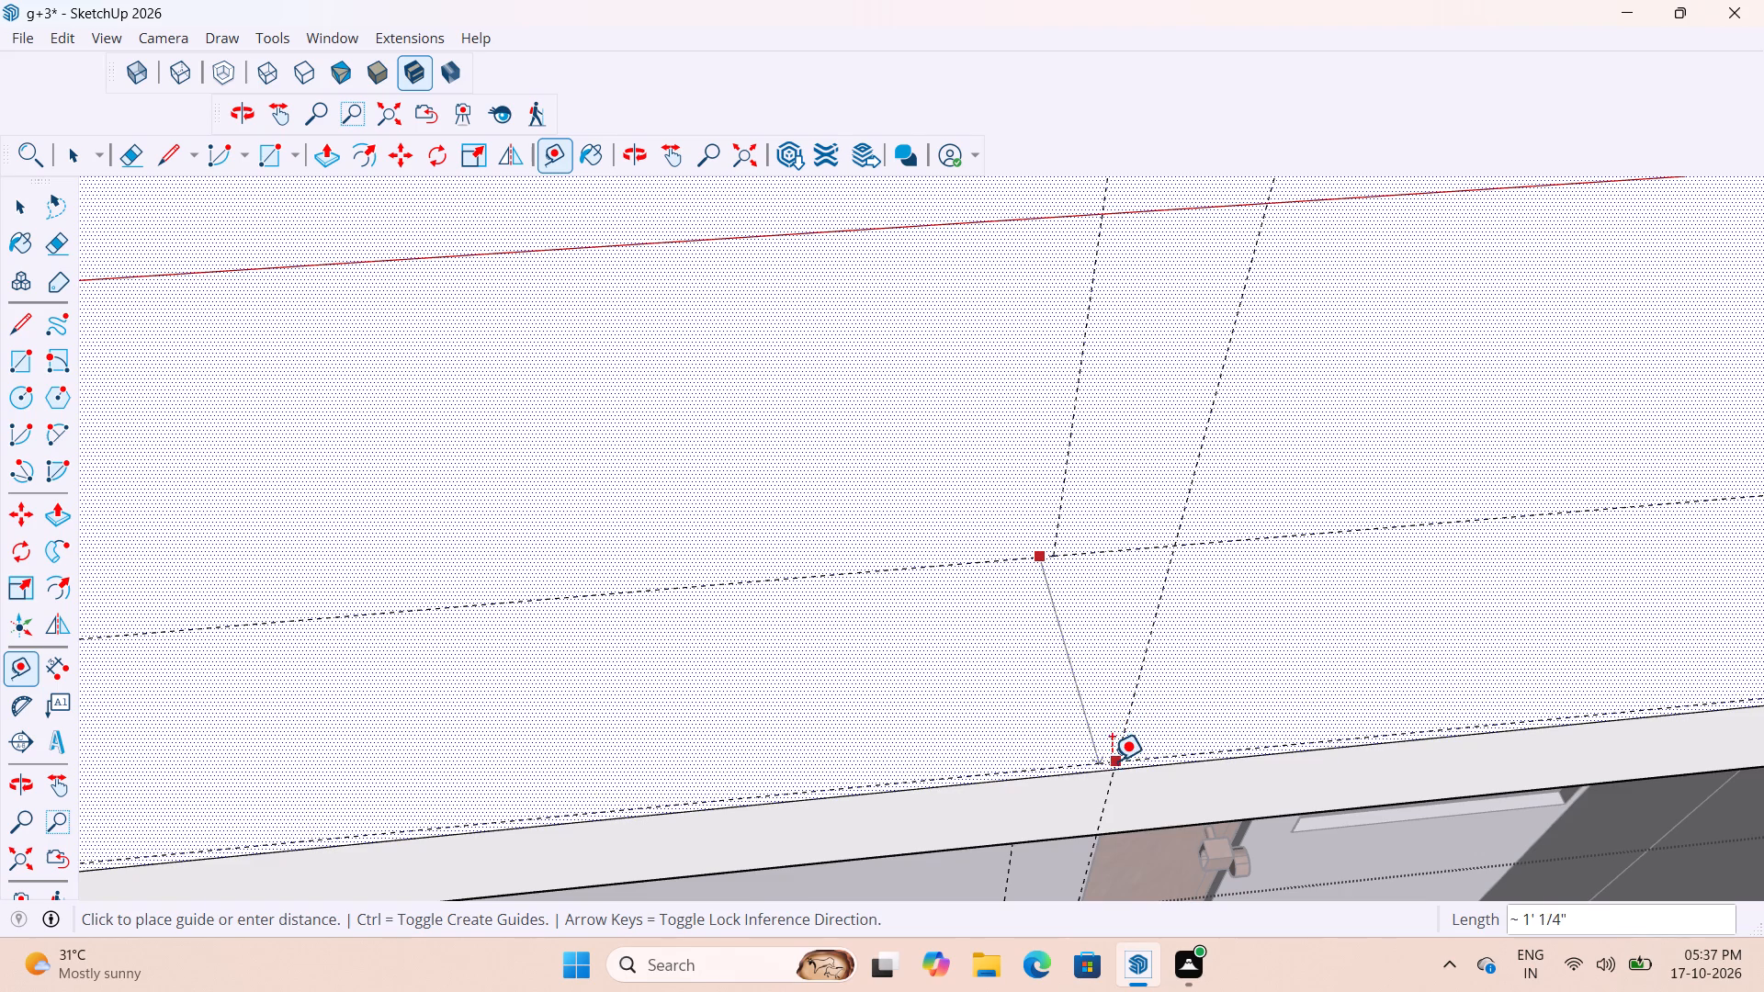
left_click(1124, 762)
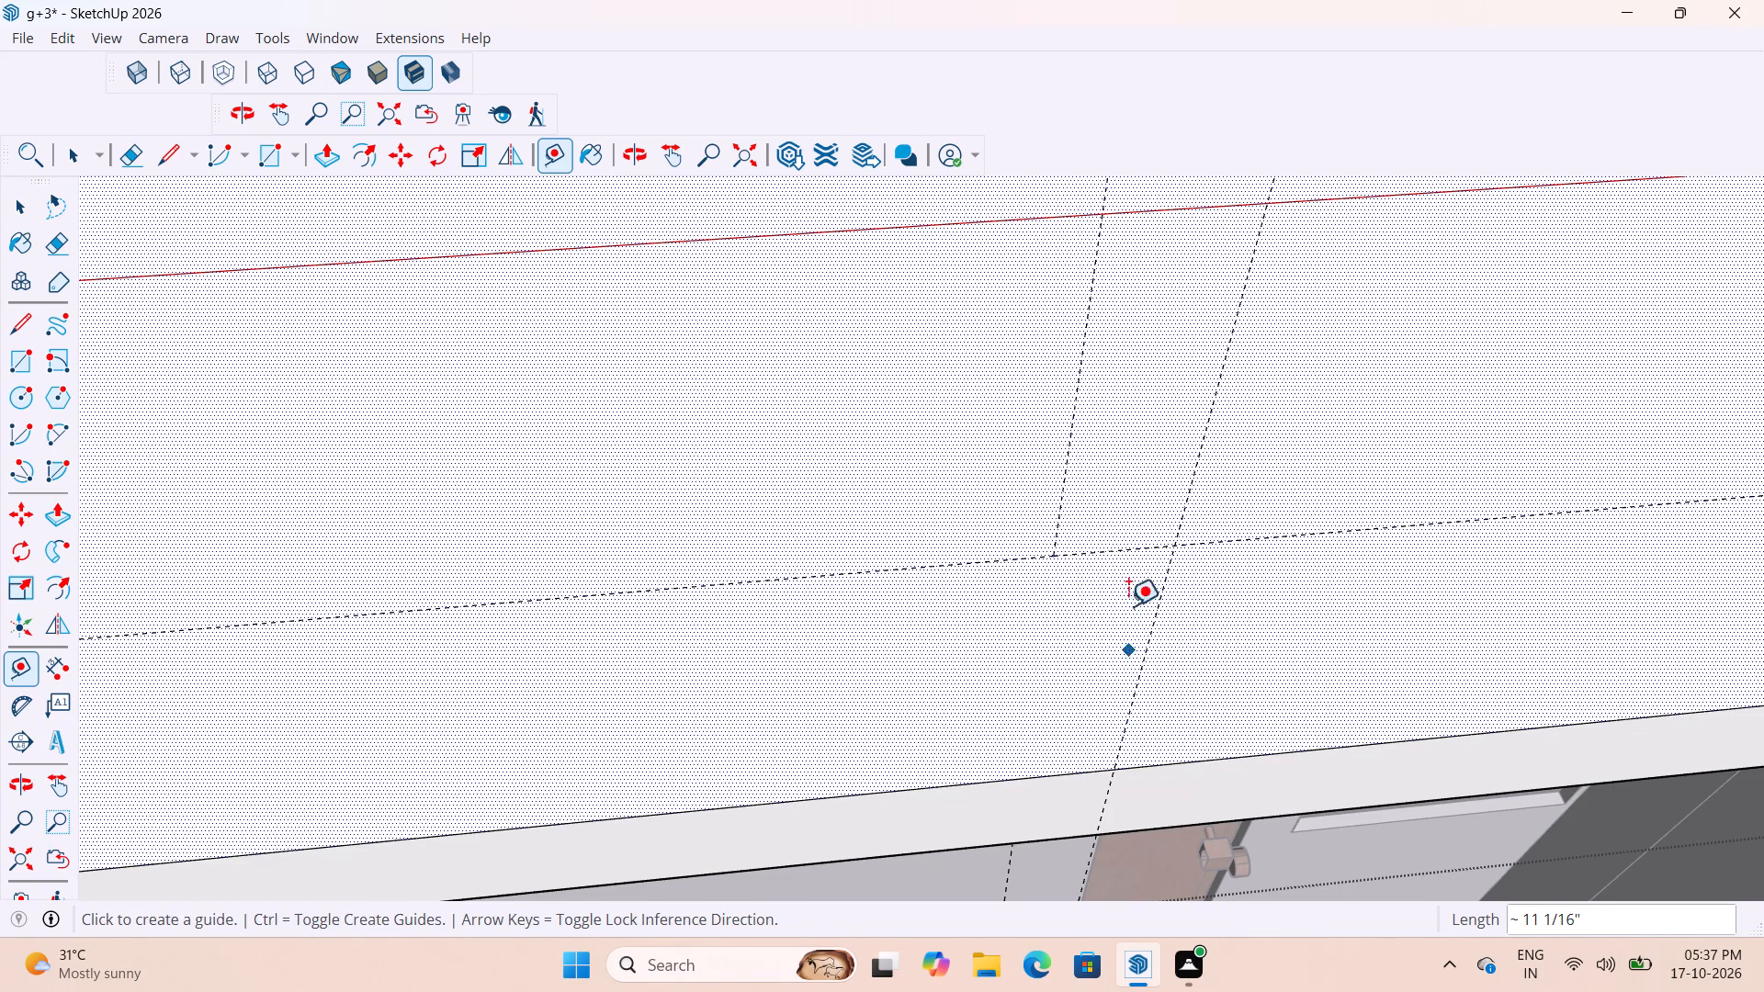
scroll(1114, 582, "down", 20)
scroll(1114, 582, "down", 2)
key("space")
key("space")
key("space")
left_click(752, 835)
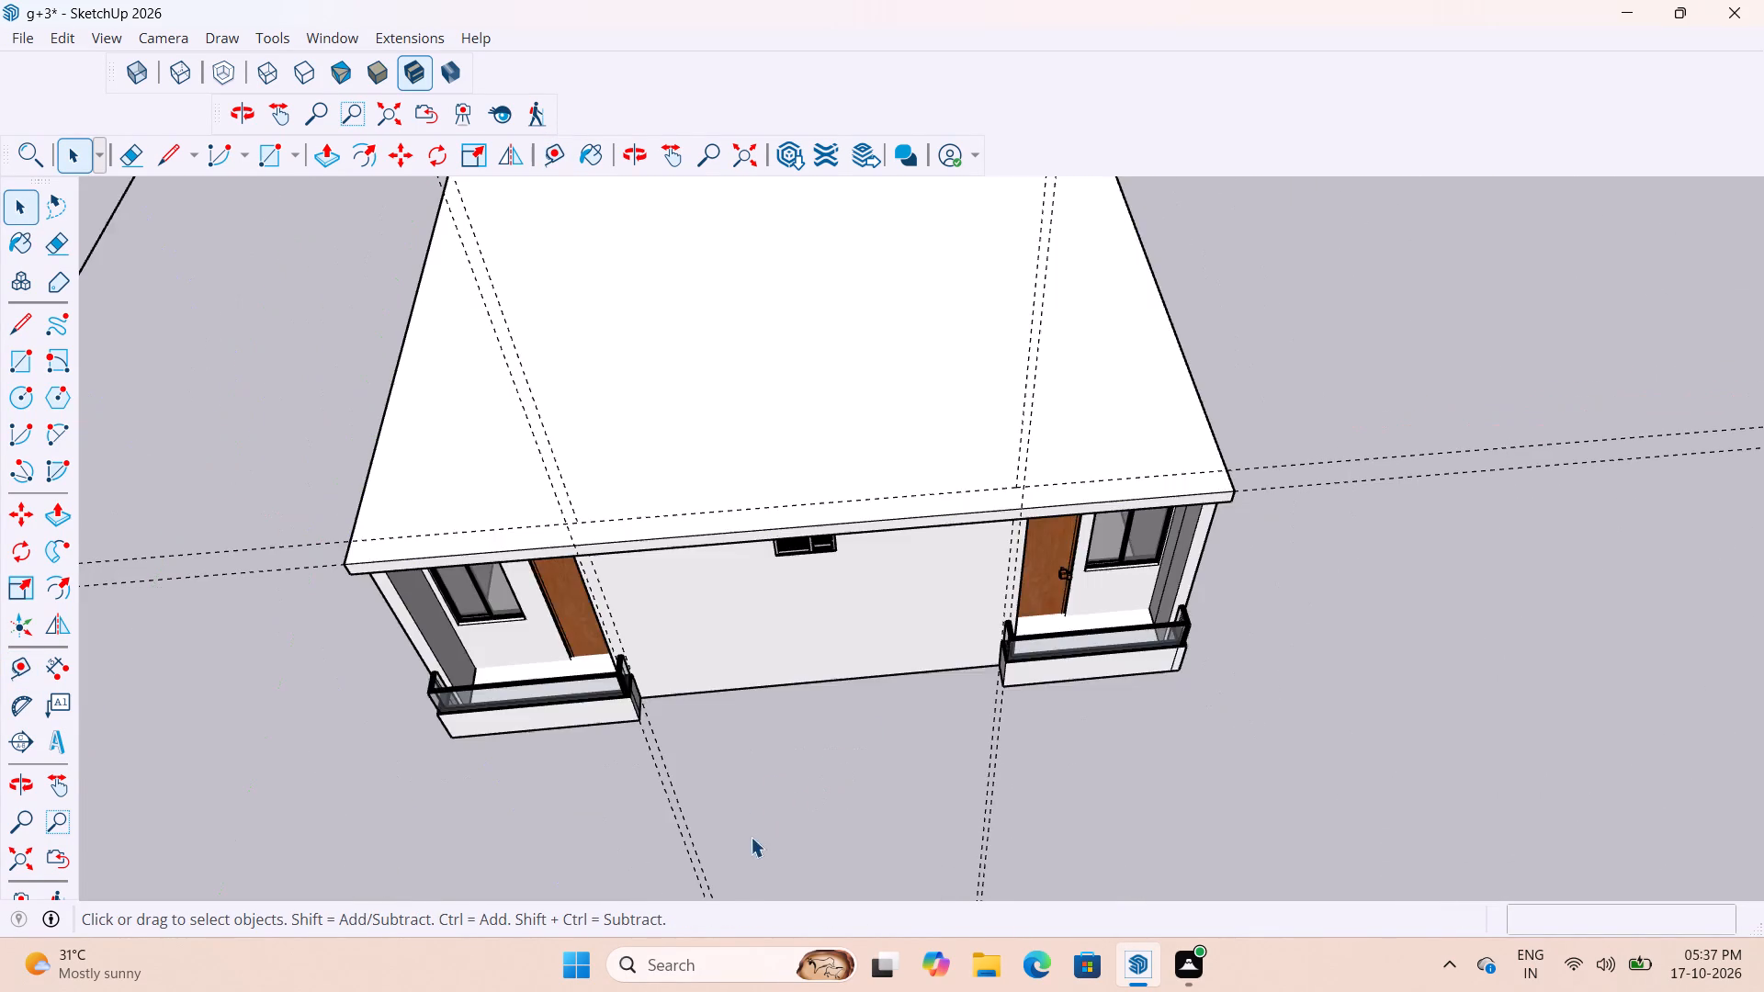
Inside the roof slab group, draw a rectangle about 14' 2 3/8" by 11 1/16" between the guides along the end edge.
scroll(550, 579, "up", 4)
double_click(749, 492)
scroll(695, 483, "up", 6)
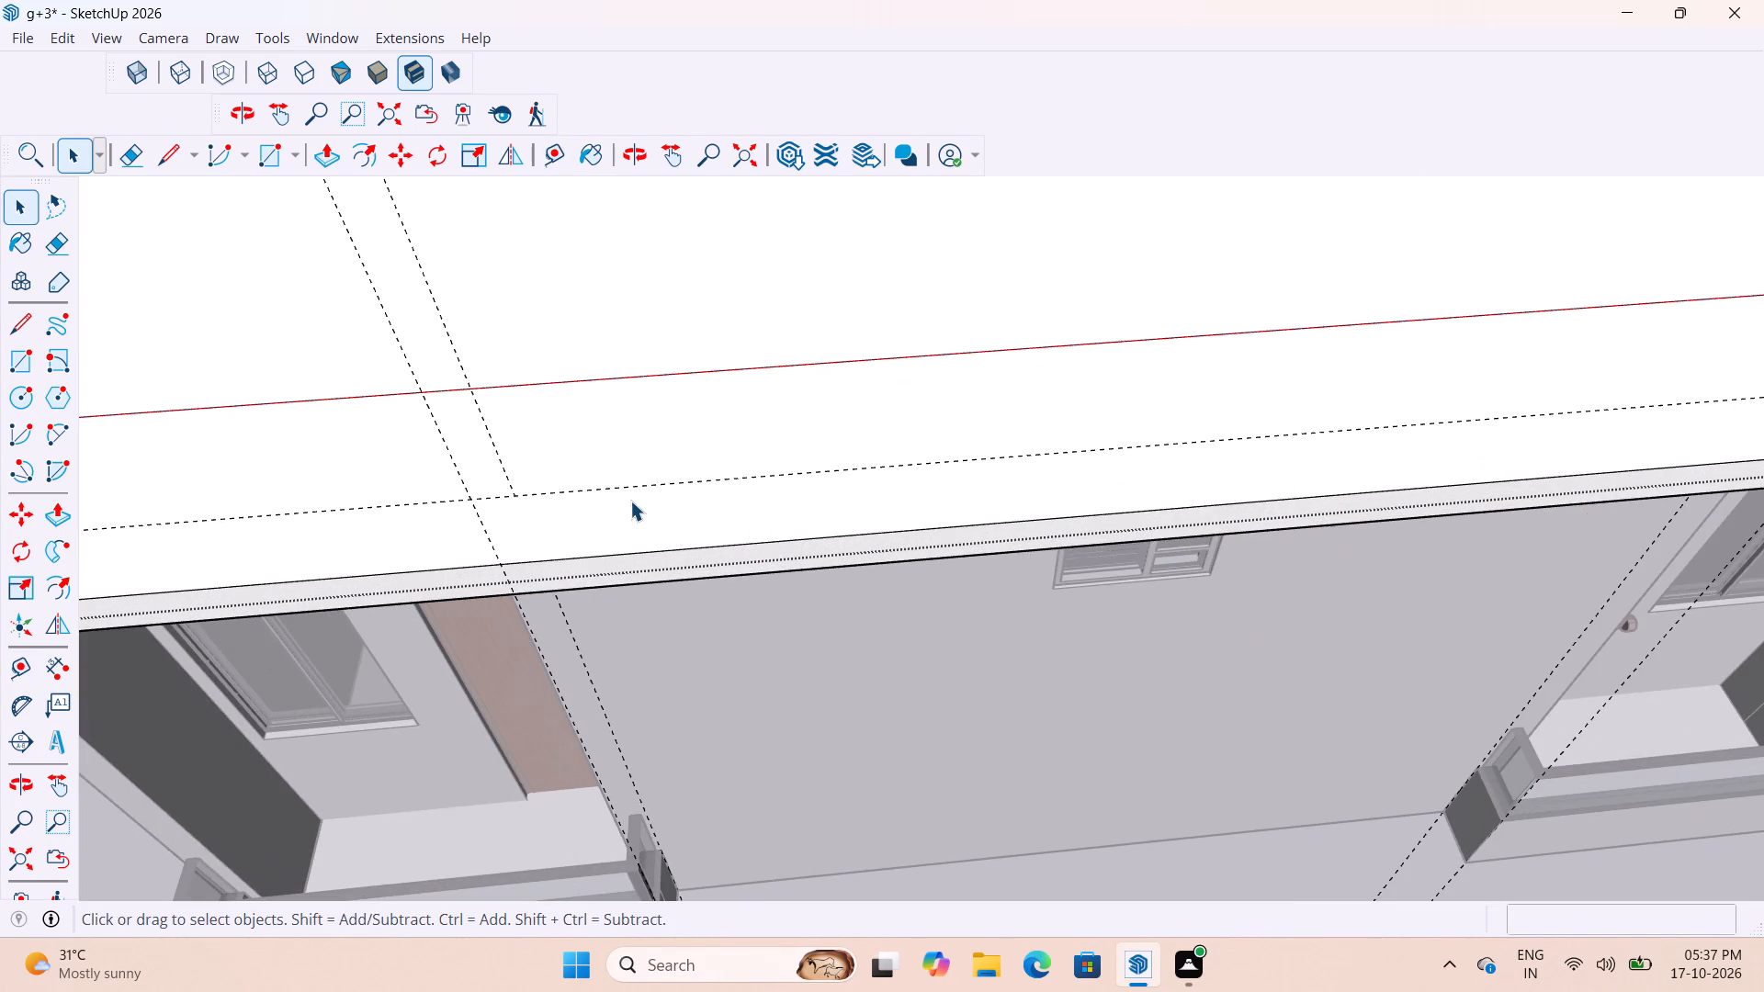
left_click(630, 501)
scroll(642, 518, "up", 3)
key("r")
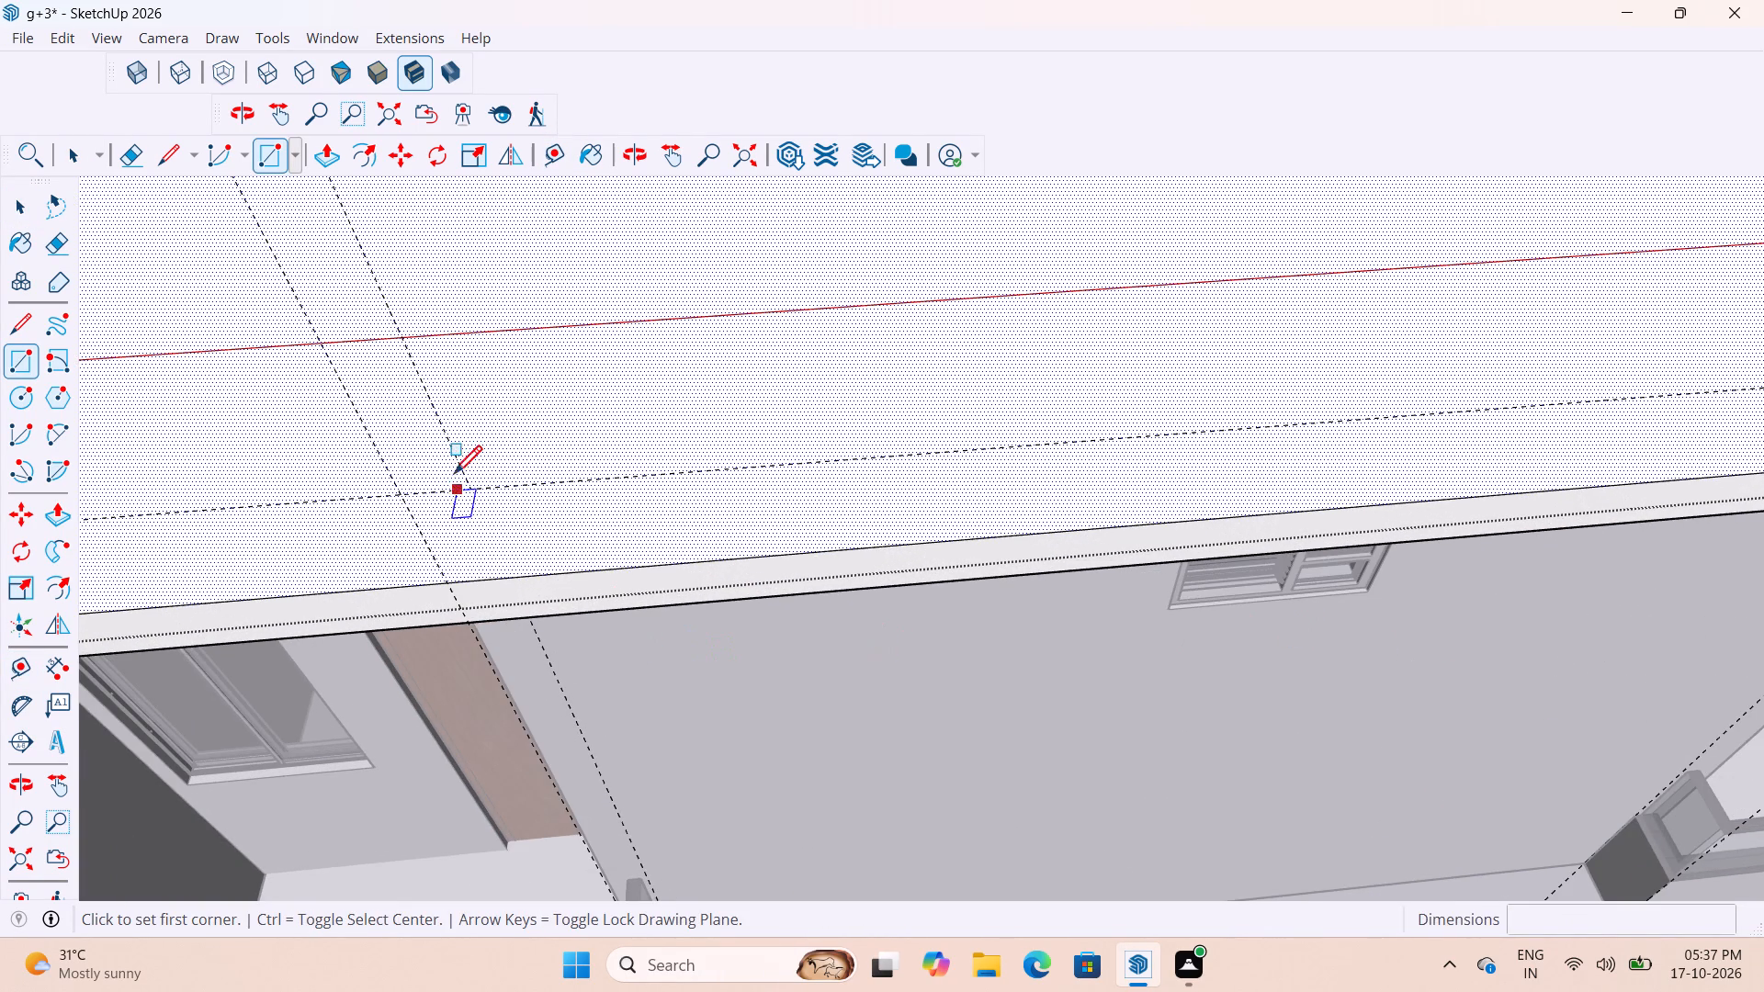
left_click(475, 486)
scroll(777, 565, "down", 11)
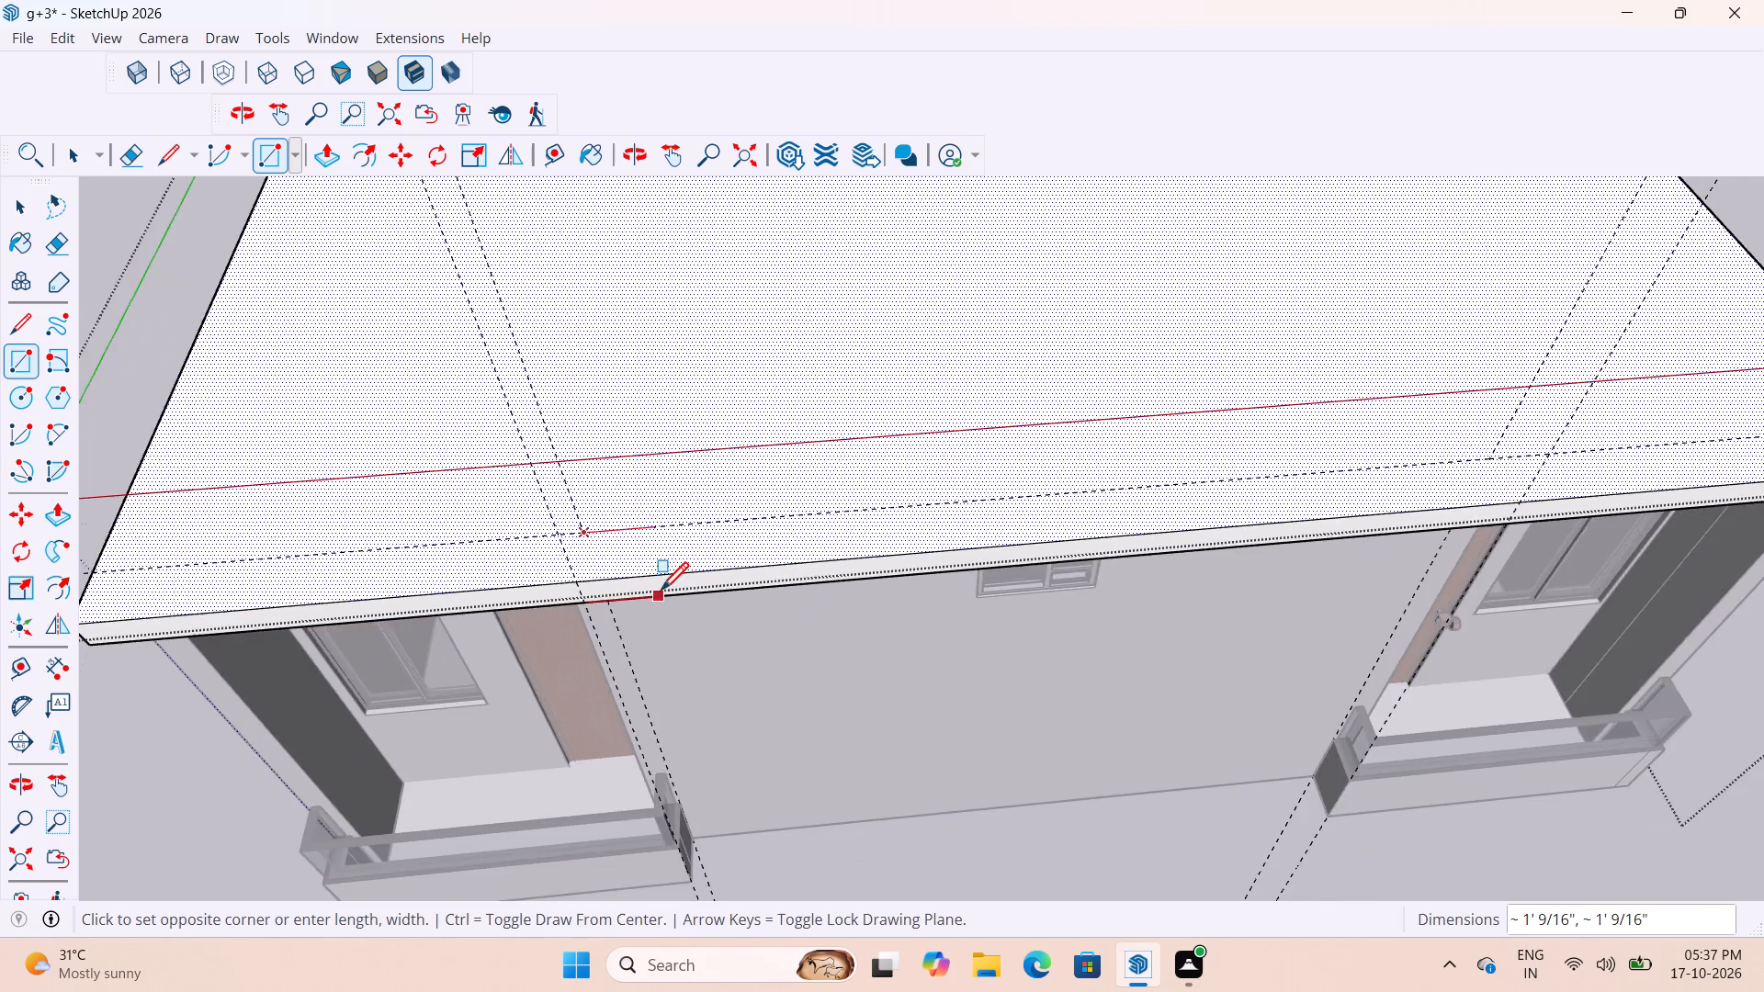
scroll(661, 593, "down", 3)
scroll(1095, 558, "up", 10)
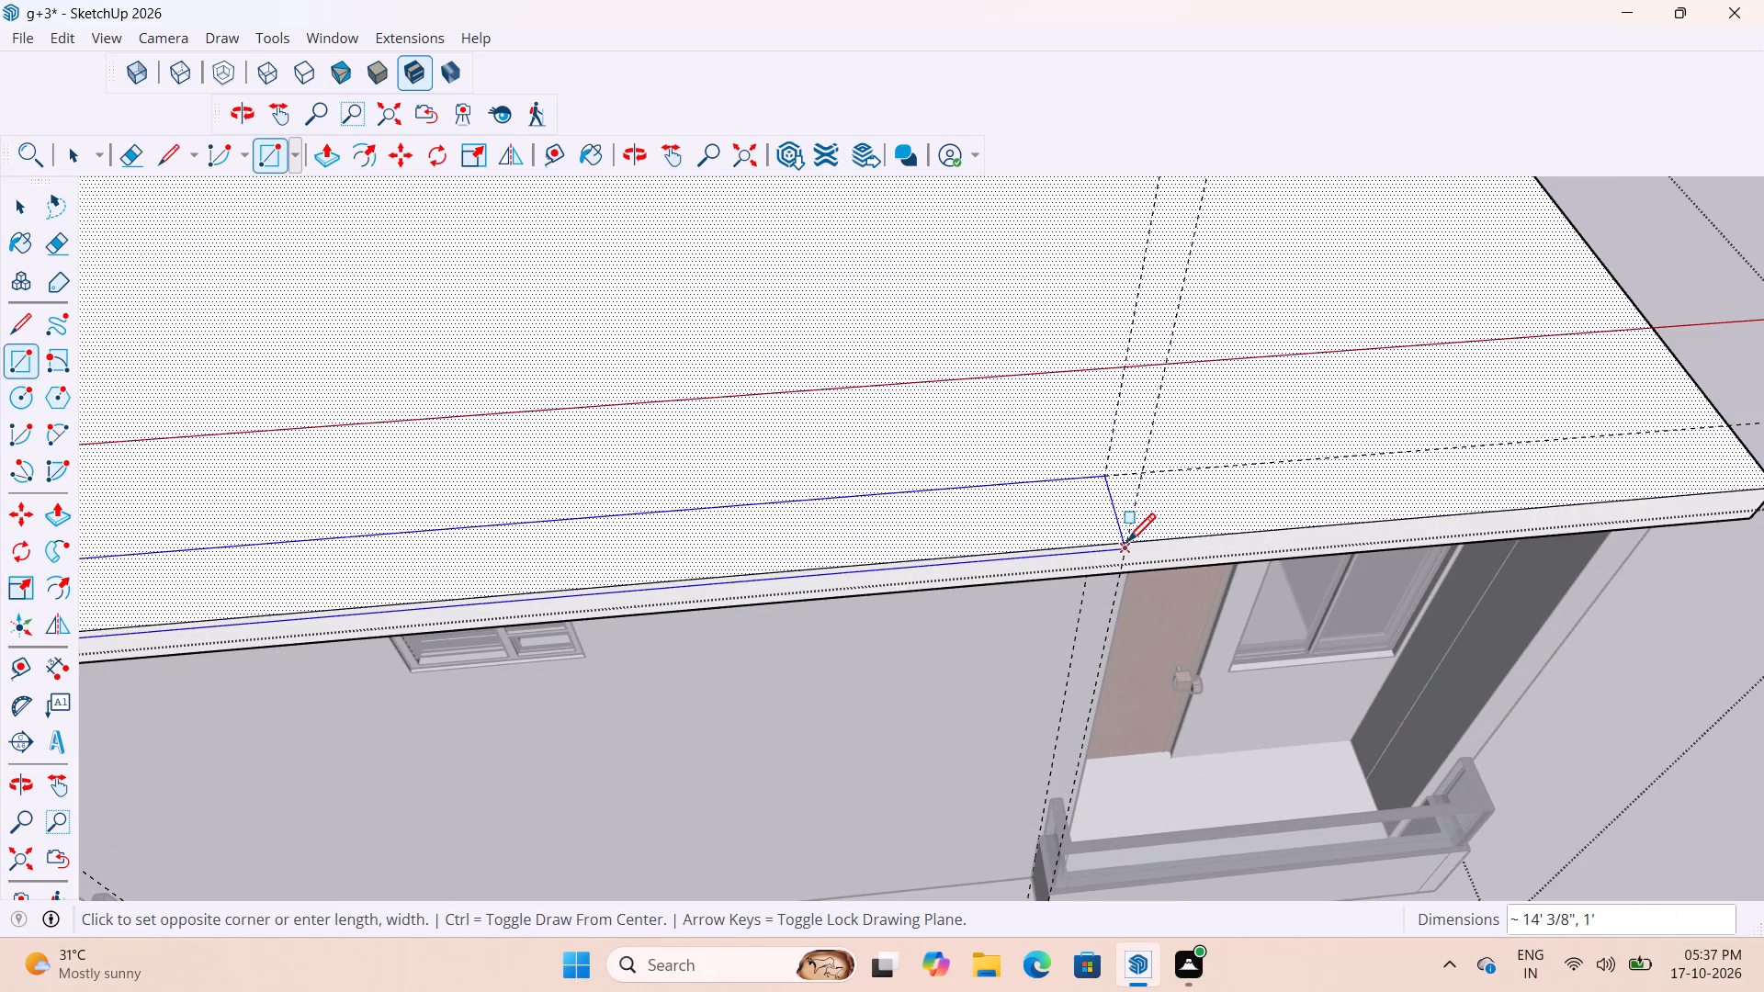
scroll(1129, 540, "up", 2)
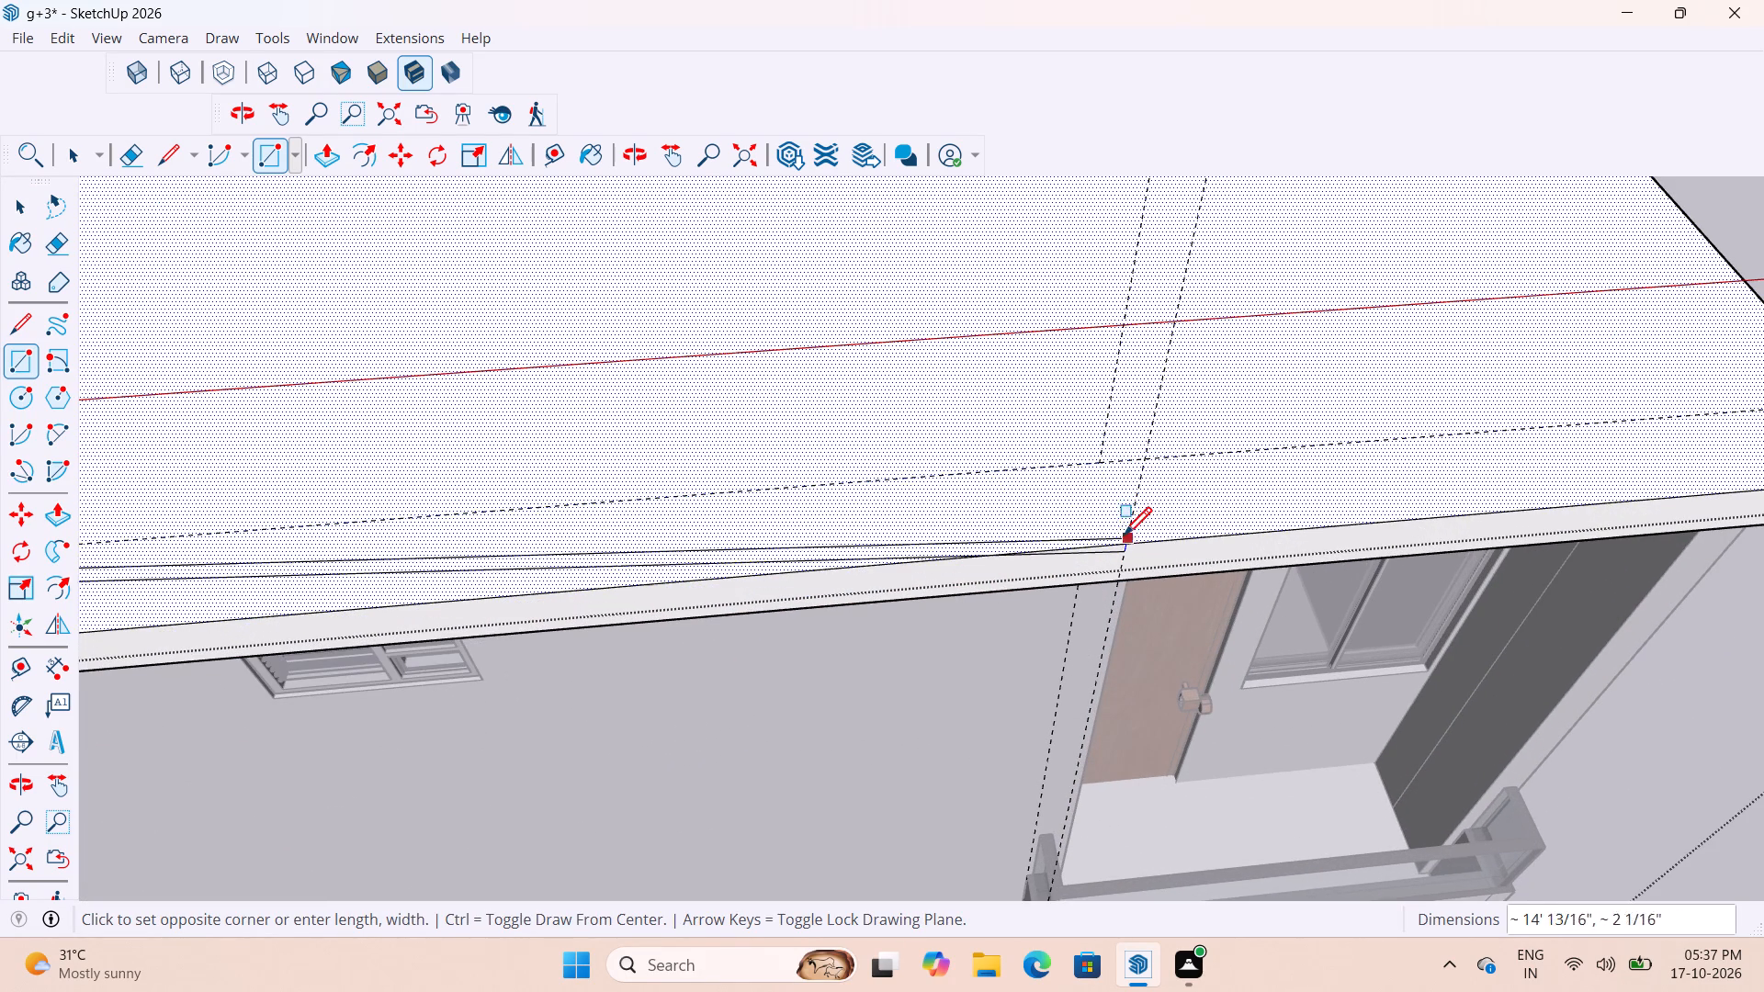
scroll(1131, 535, "up", 3)
middle_click_drag(1125, 515, 1368, 519)
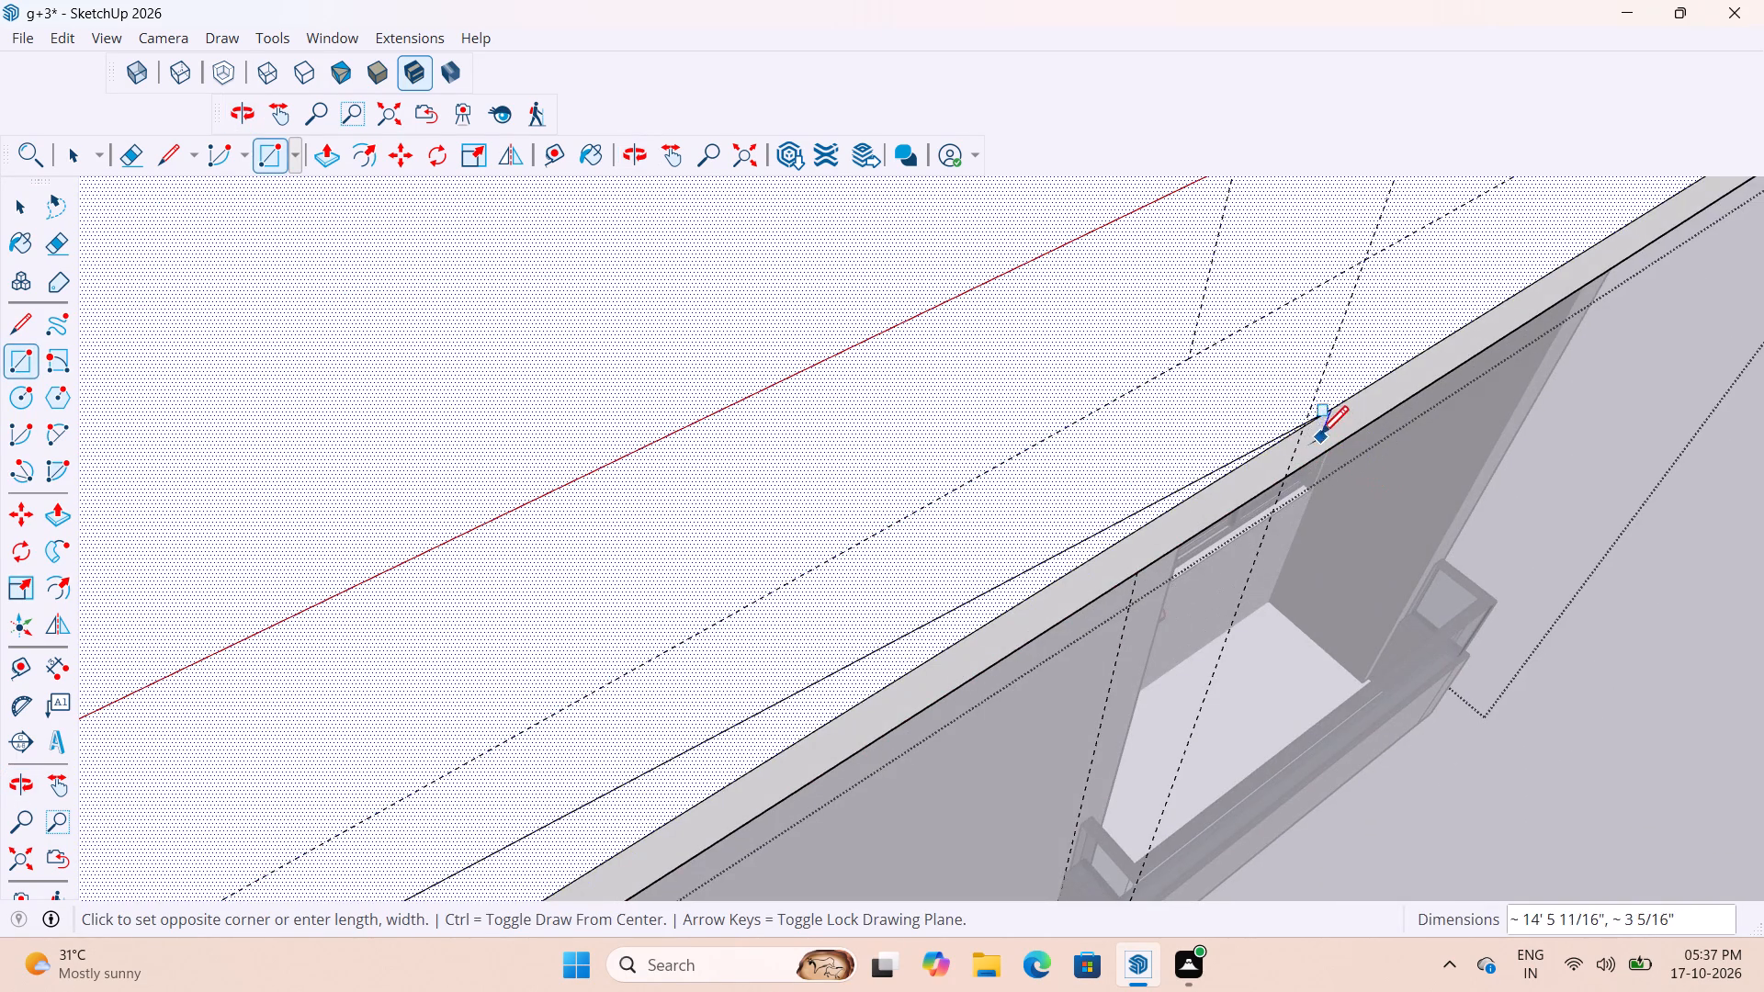
scroll(1314, 425, "up", 6)
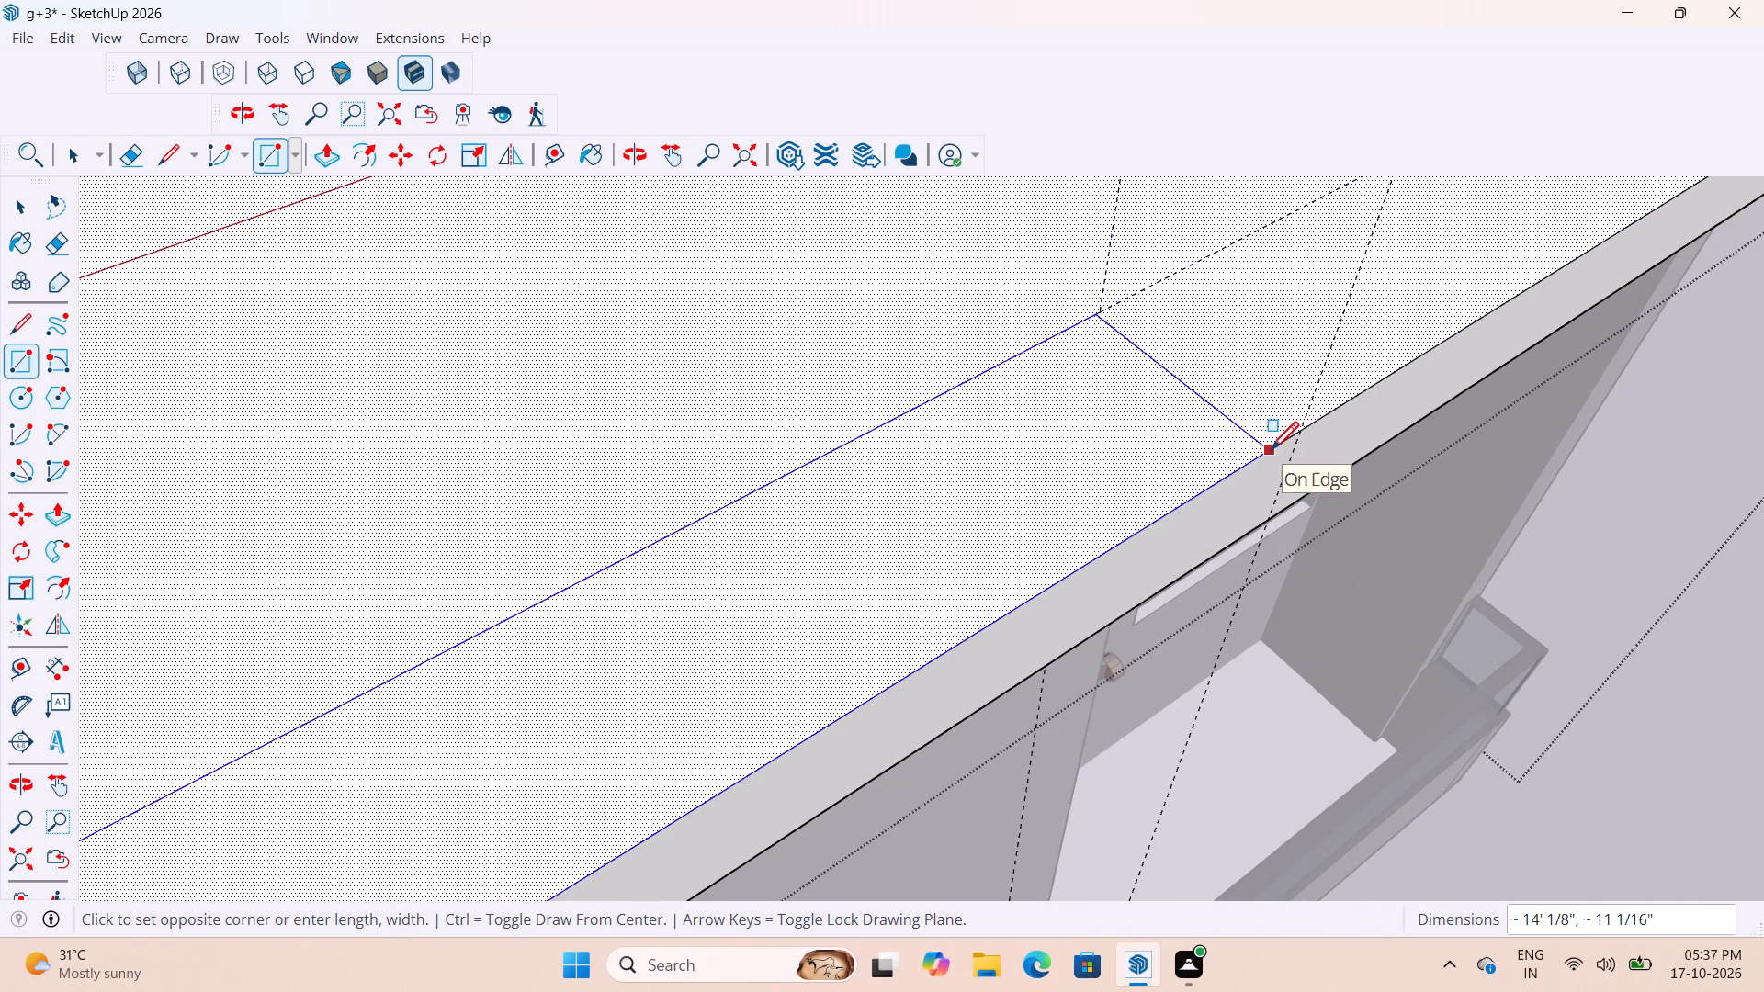
scroll(1269, 453, "up", 3)
scroll(1266, 453, "down", 3)
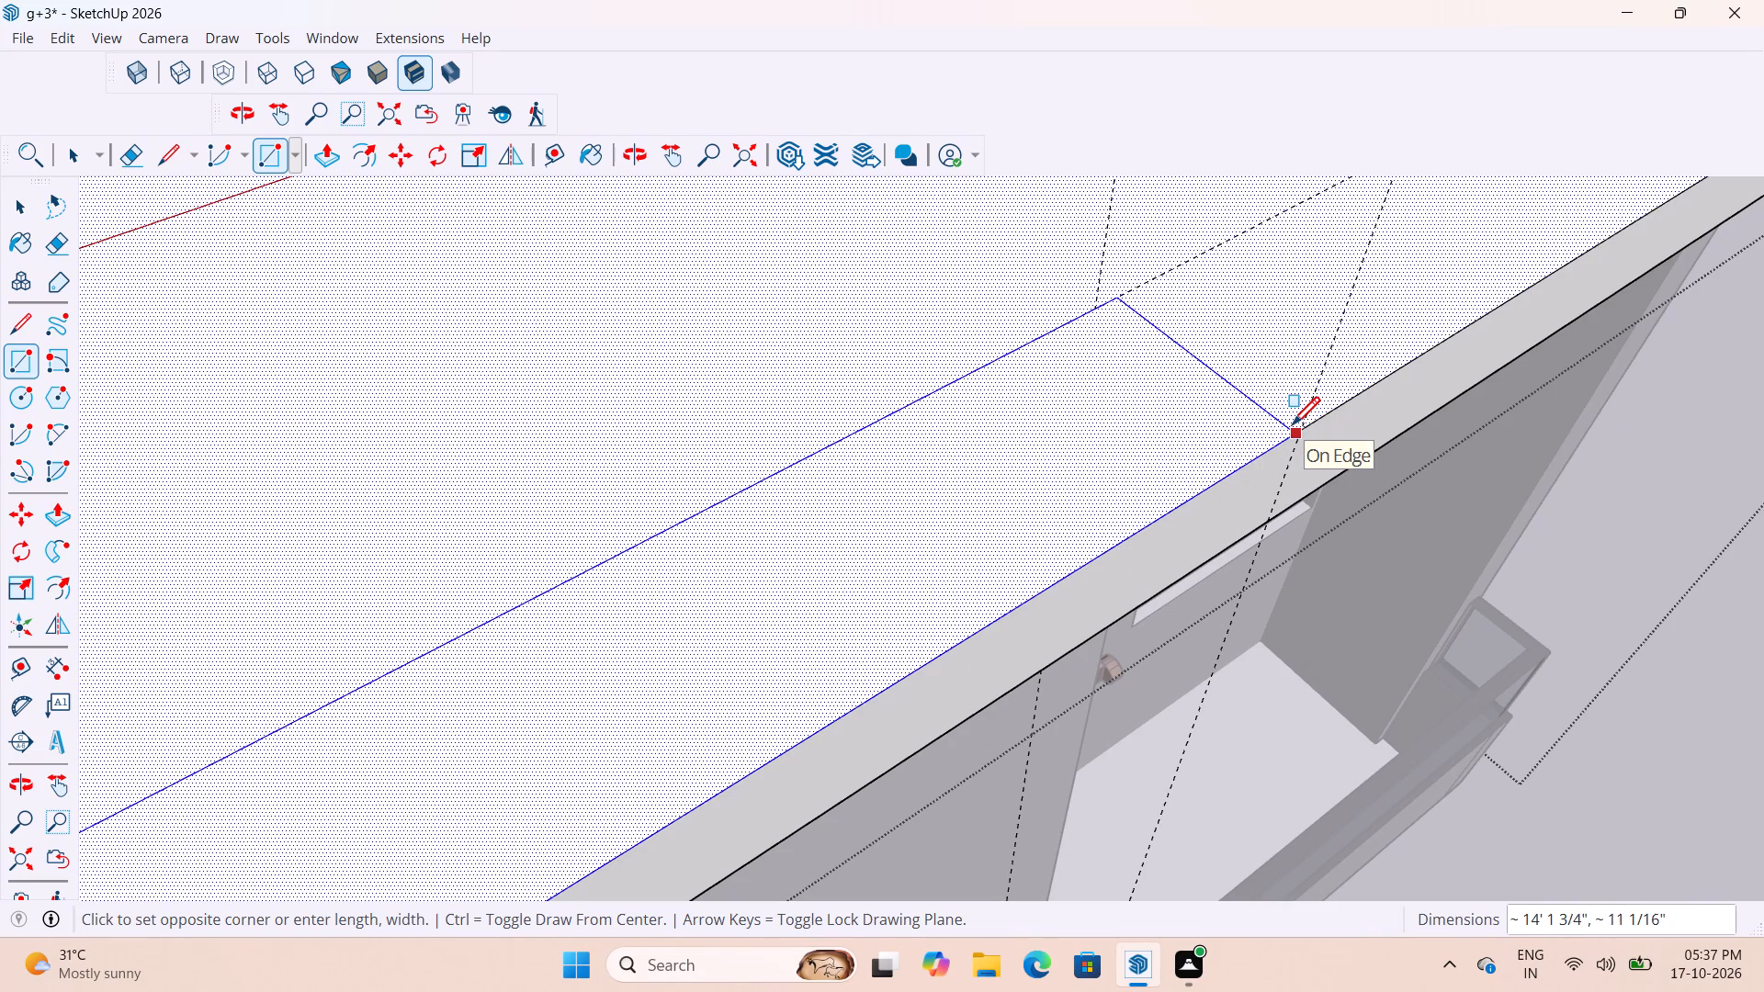
key("Right")
key("Up")
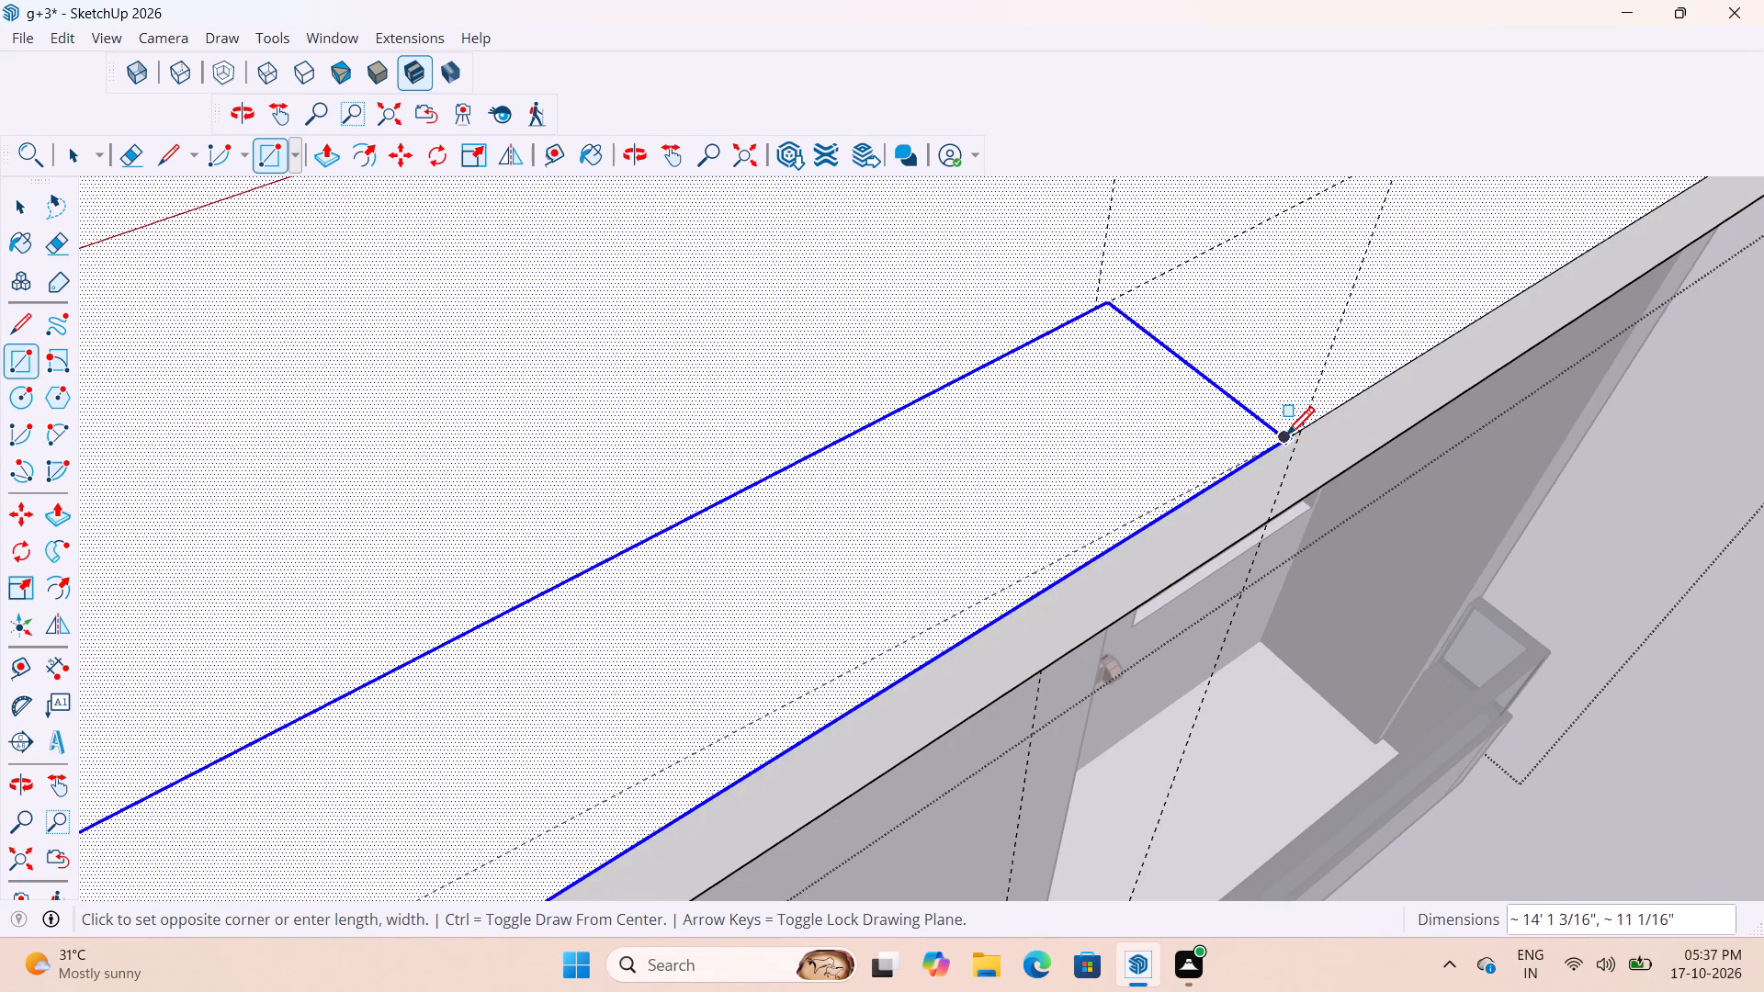
middle_click_drag(1337, 414, 1532, 431)
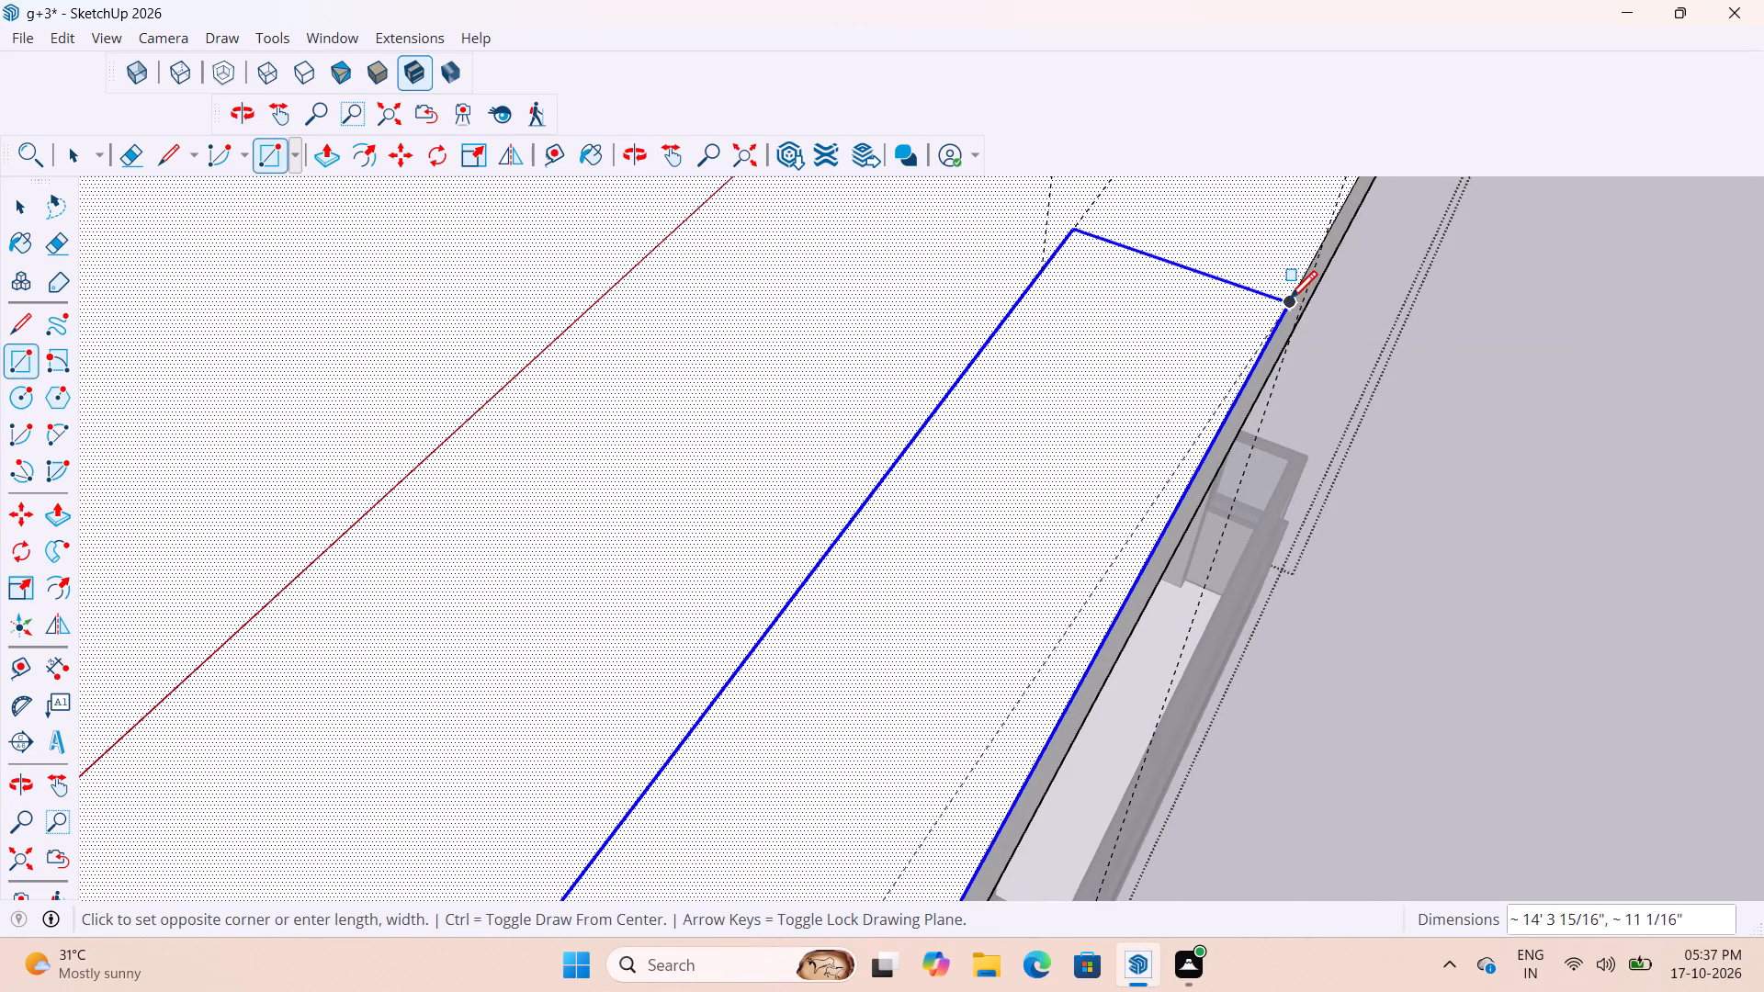
scroll(1214, 302, "down", 8)
middle_click_drag(1238, 372, 978, 395)
scroll(1028, 348, "up", 2)
scroll(1071, 490, "up", 6)
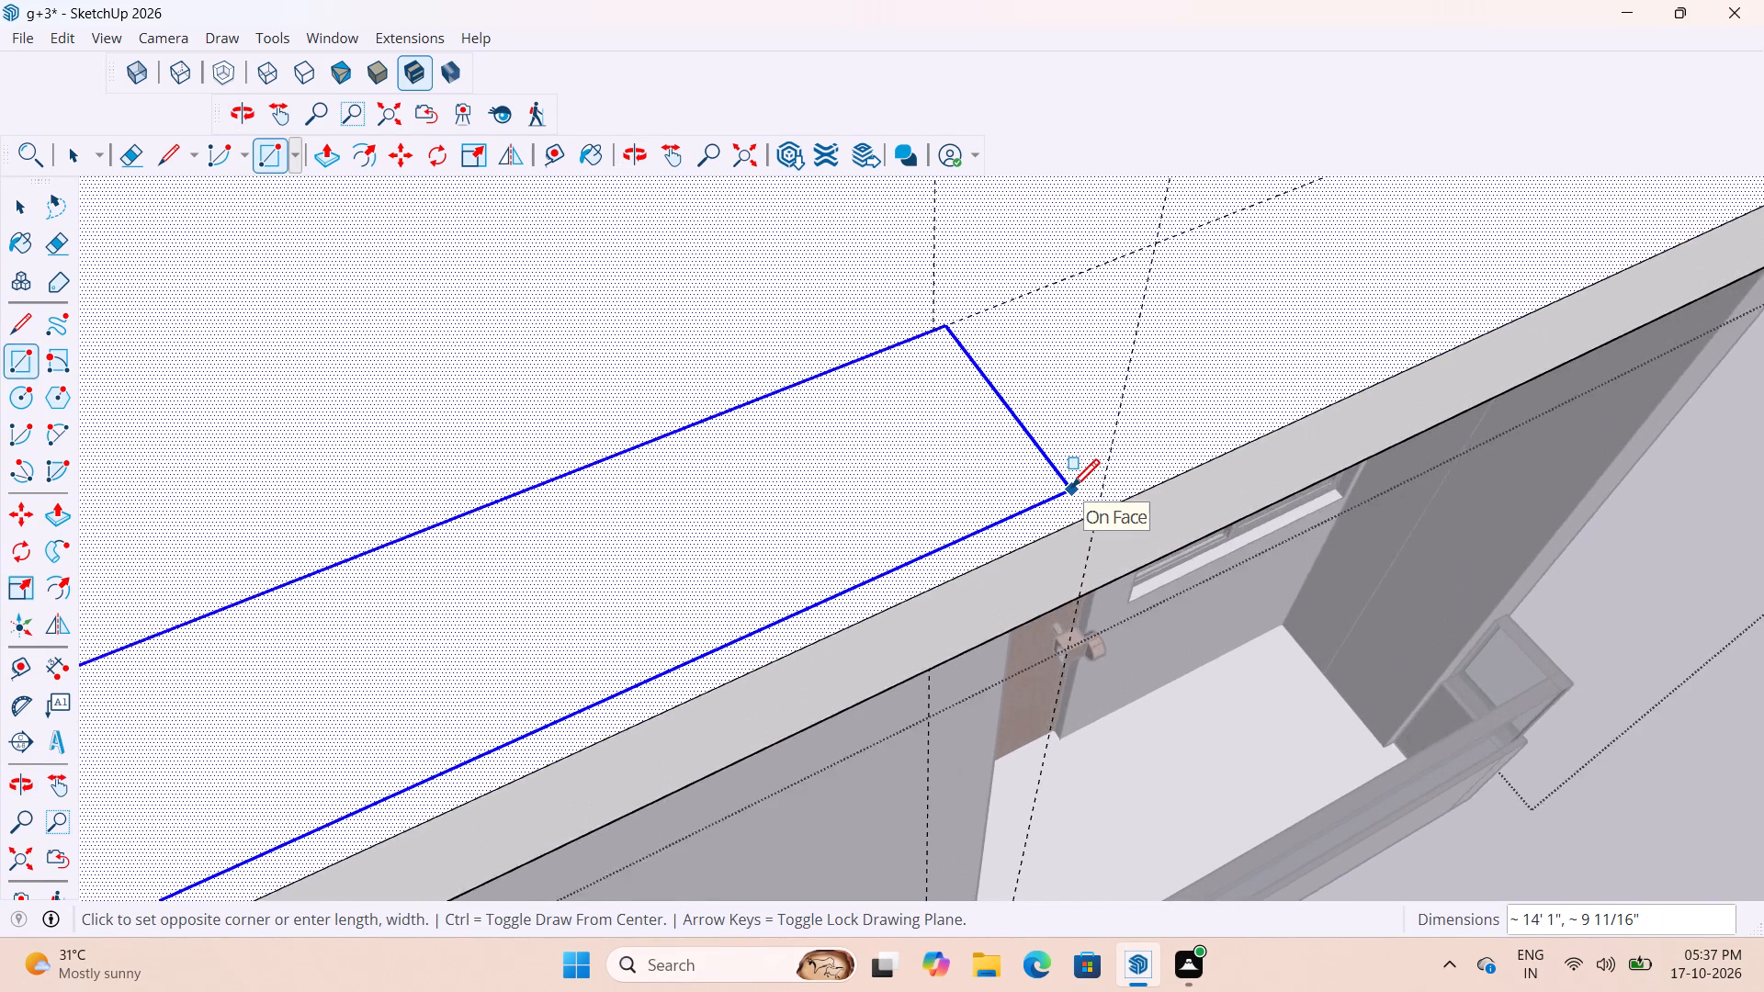
scroll(1071, 490, "up", 5)
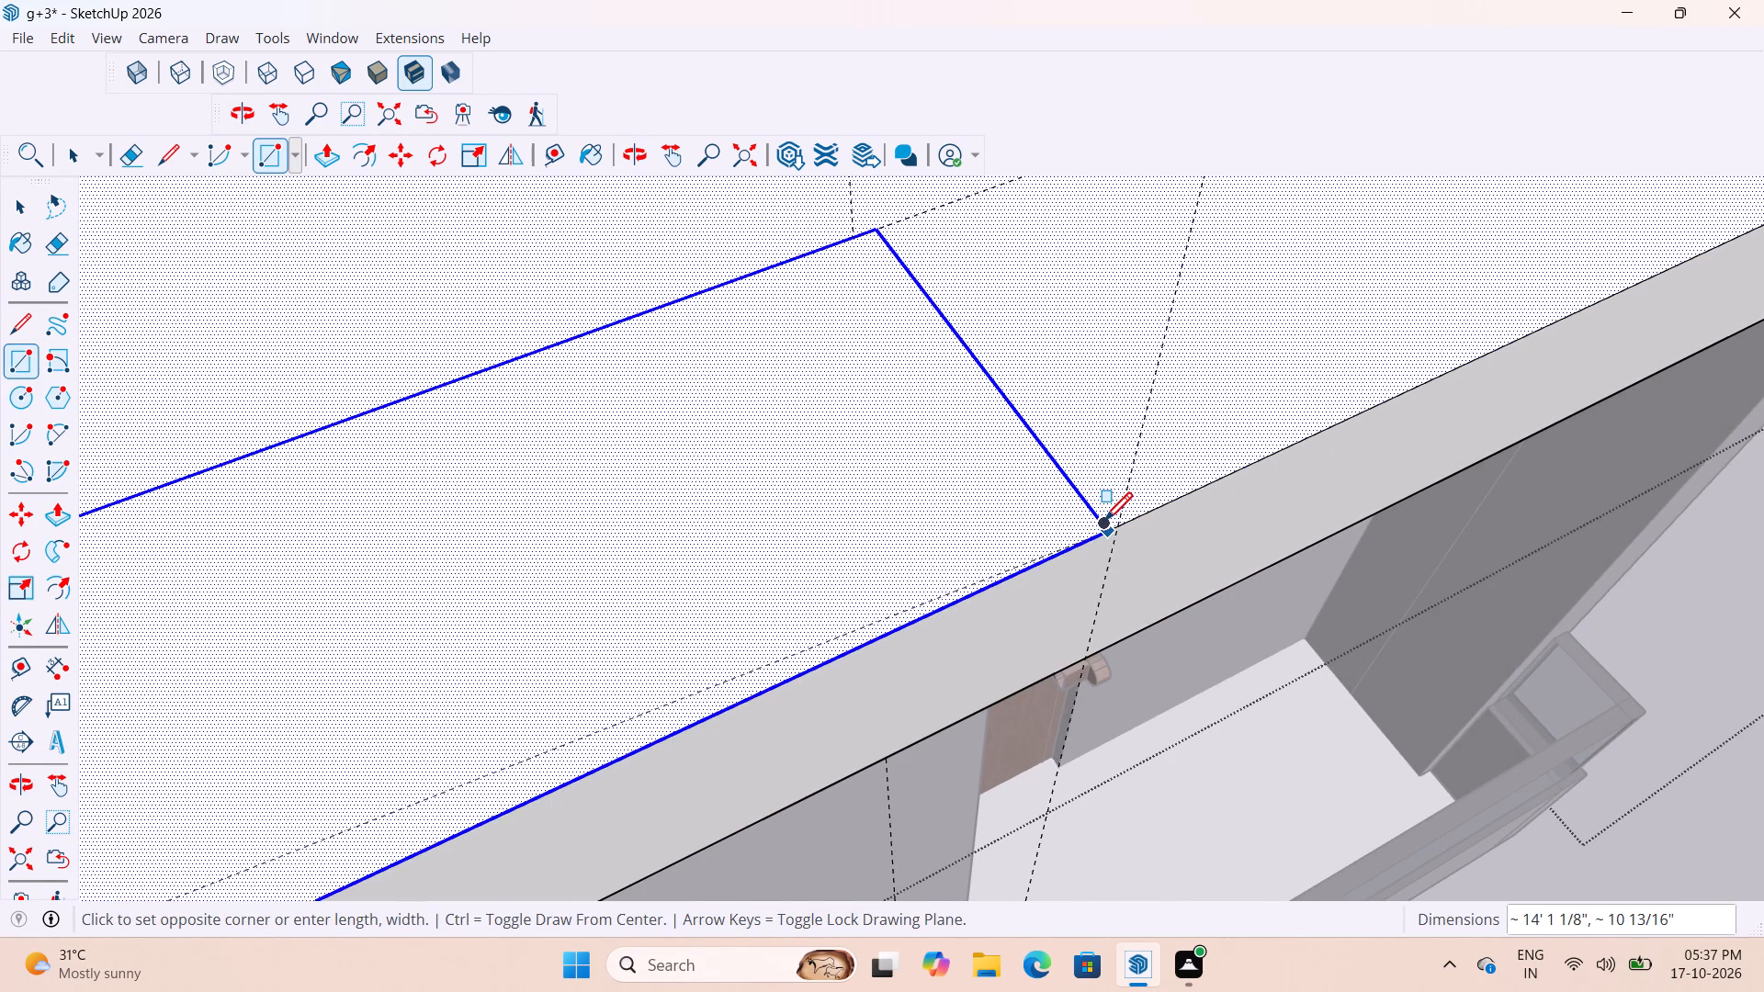
scroll(1104, 524, "up", 2)
scroll(1113, 459, "down", 17)
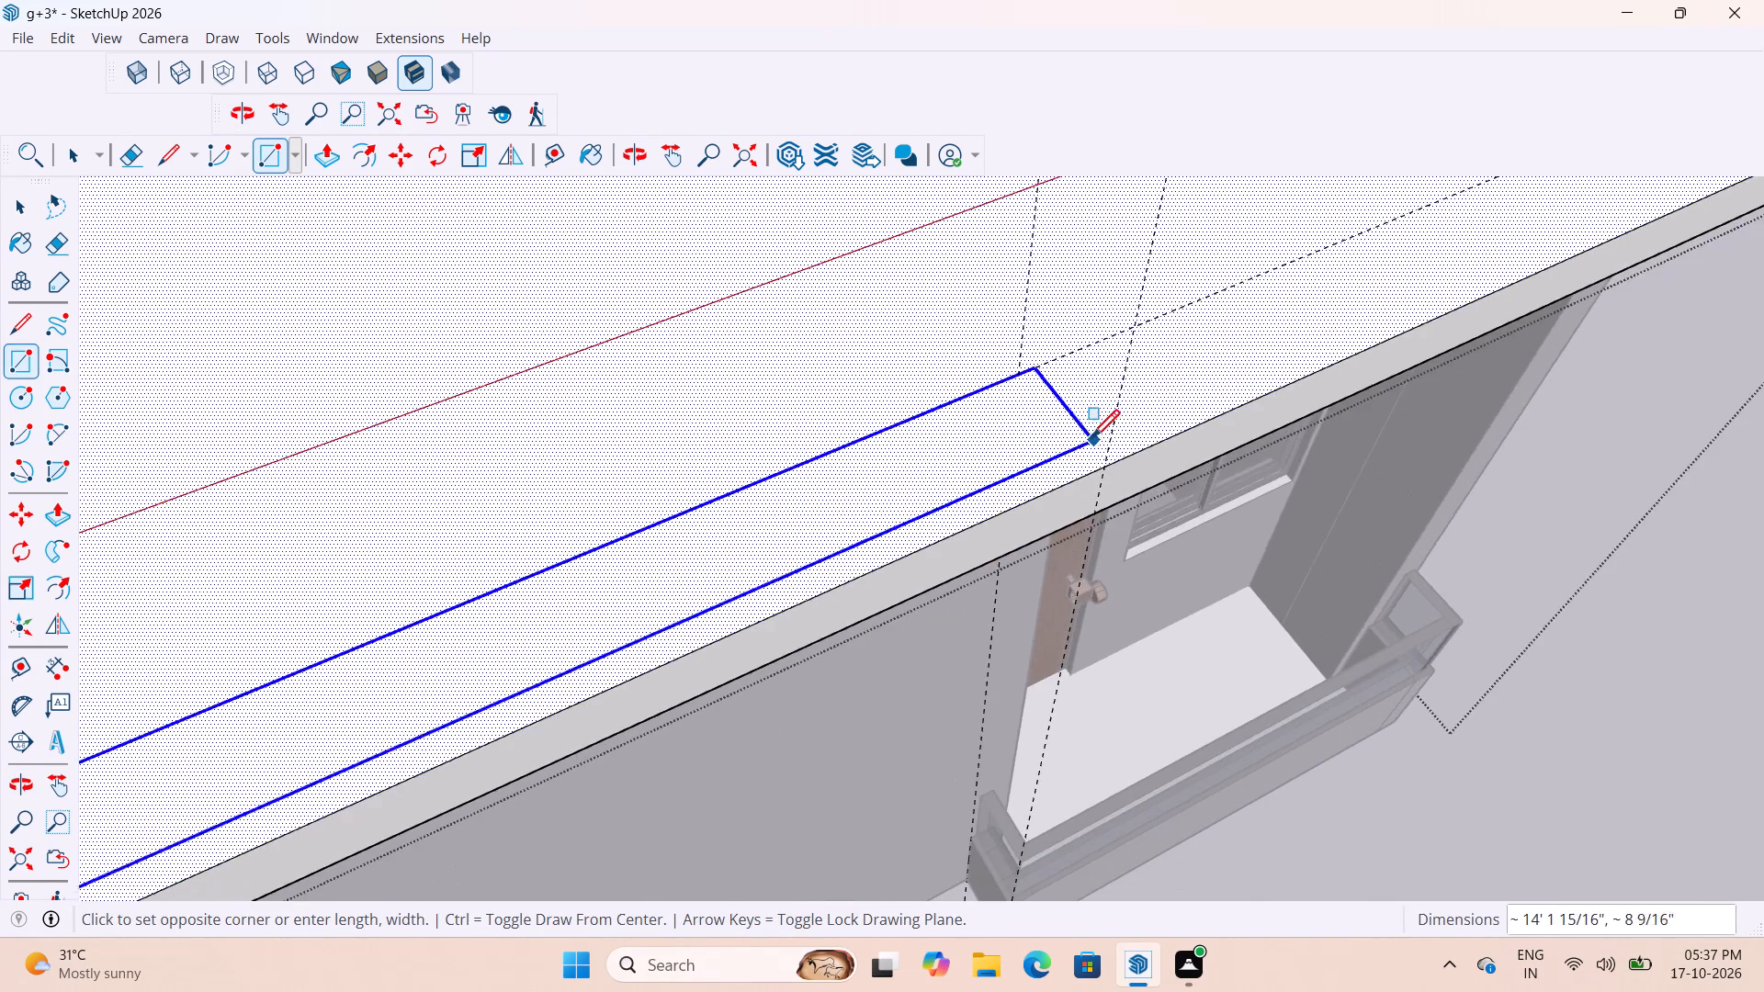
scroll(1091, 441, "down", 4)
middle_click_drag(1170, 497, 994, 591)
scroll(922, 588, "down", 10)
scroll(944, 600, "up", 4)
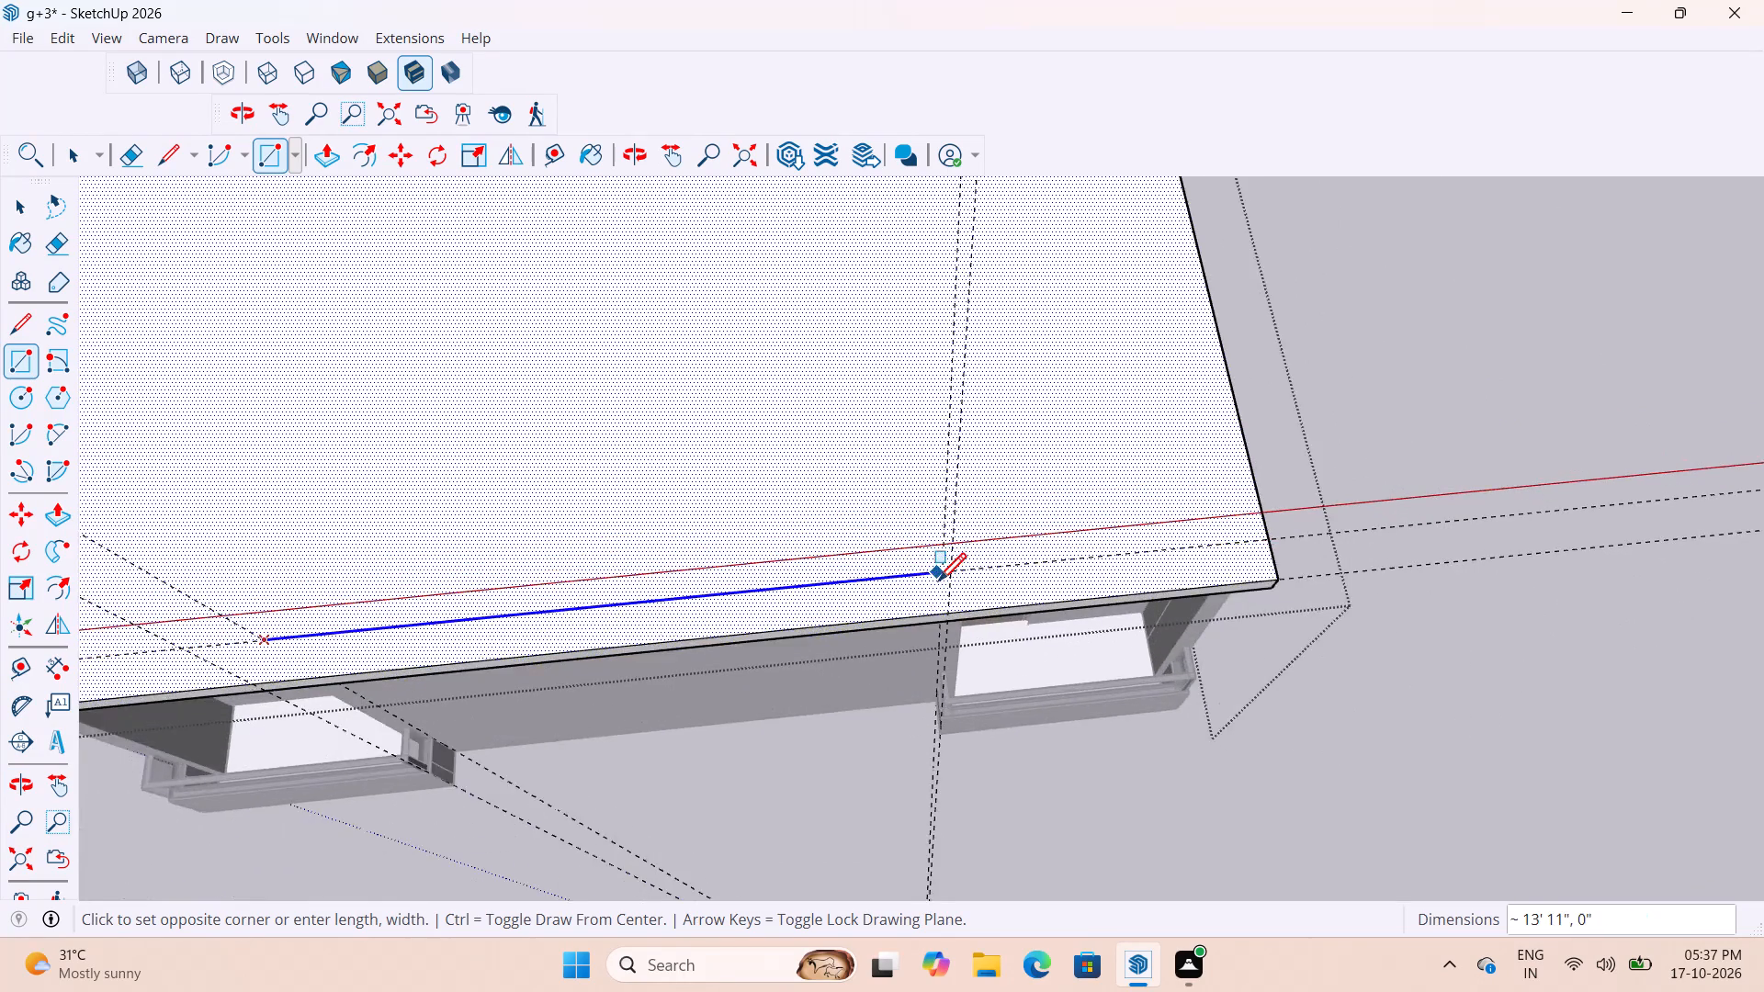
scroll(938, 584, "up", 2)
scroll(985, 556, "down", 9)
scroll(956, 590, "up", 7)
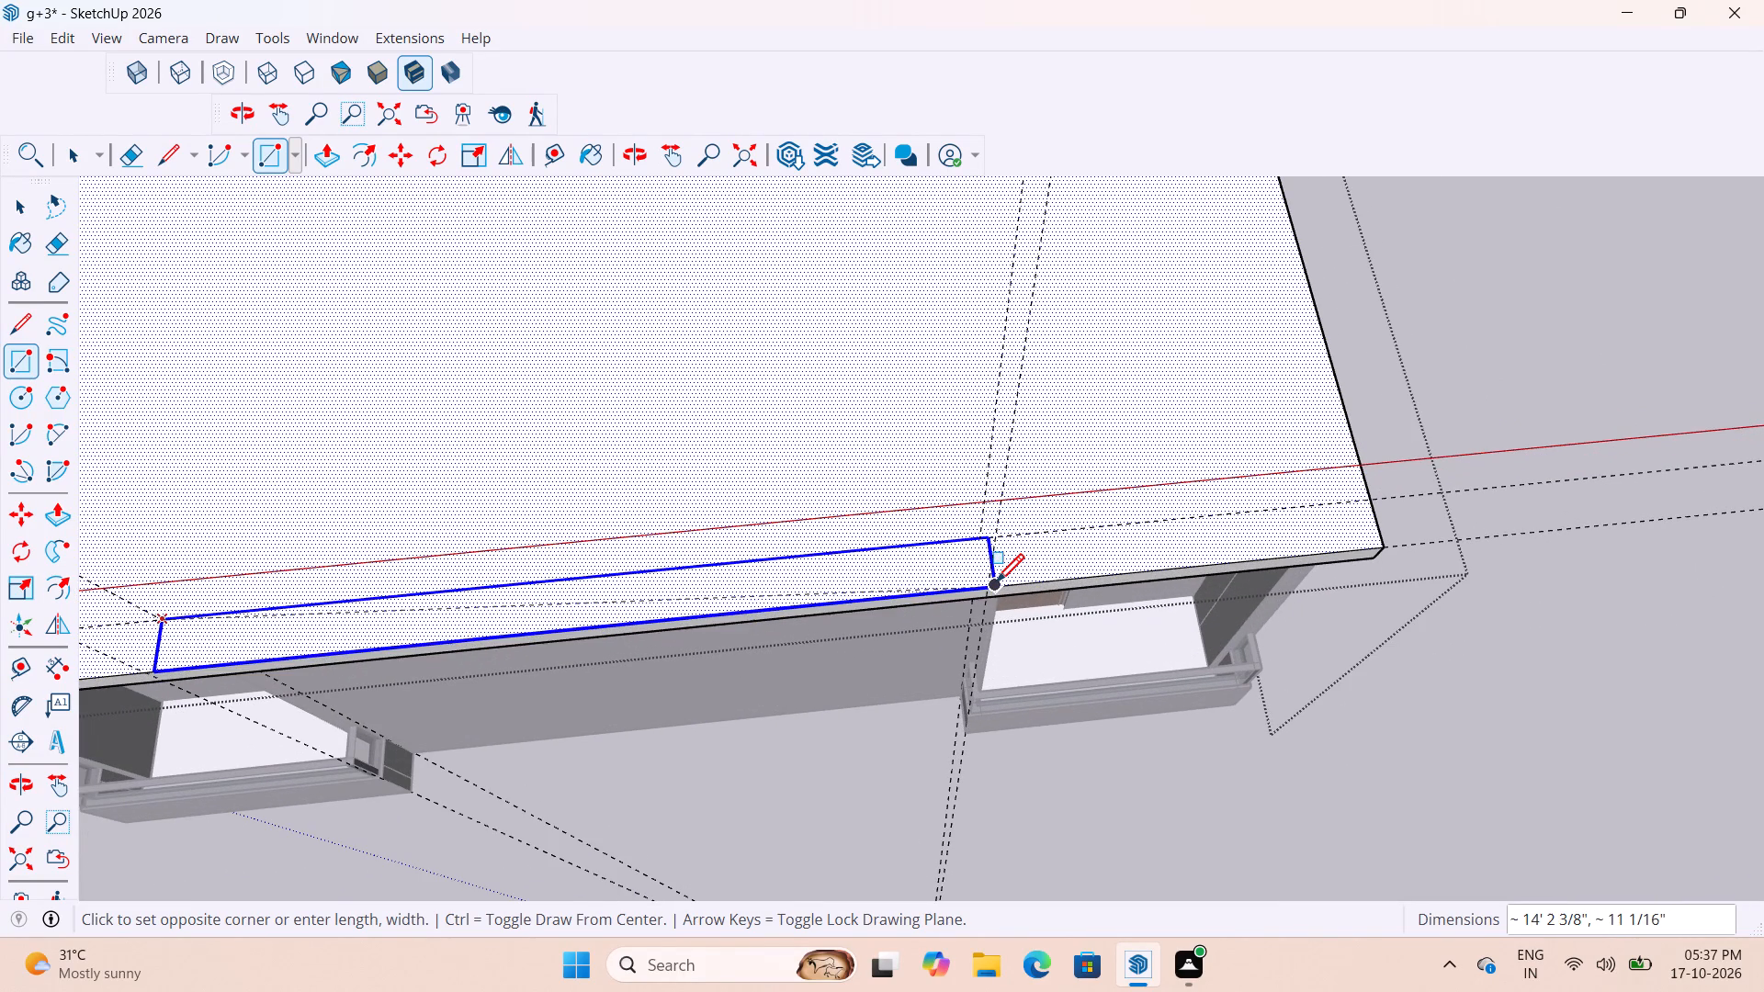
left_click(992, 585)
scroll(1026, 529, "down", 5)
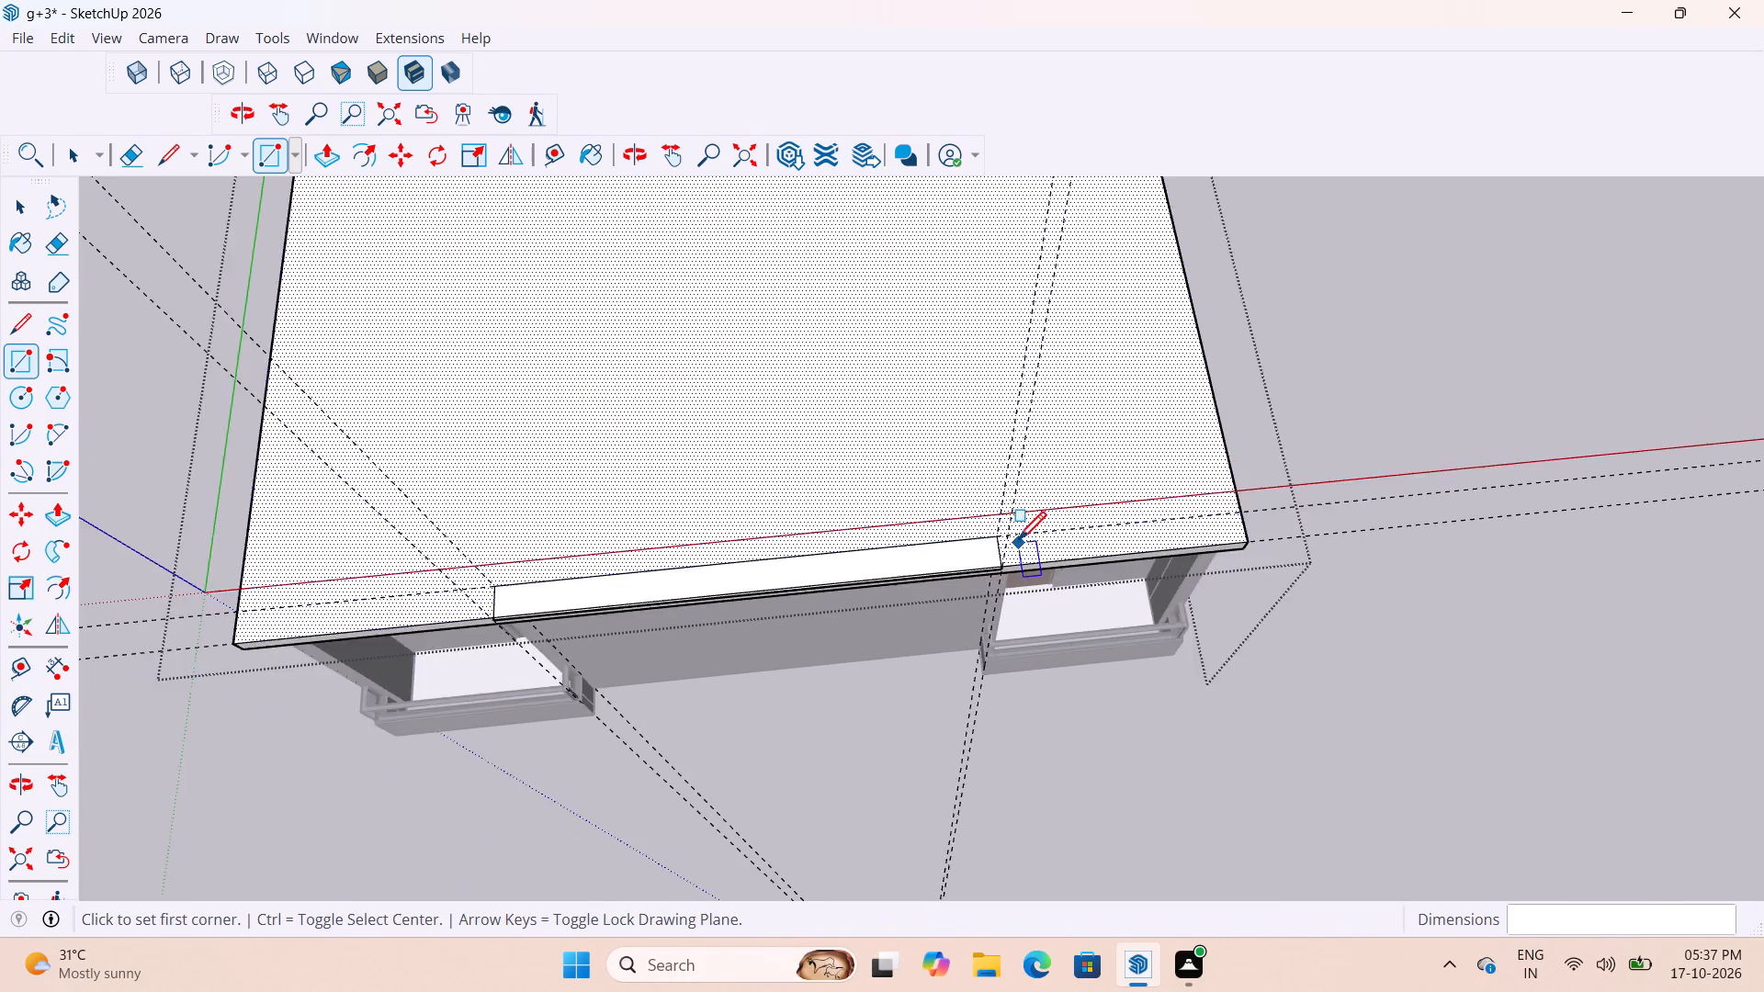
scroll(1018, 543, "down", 4)
key("space")
key("space")
Delete the rectangular strip's face on the slab top and the slab's underside face exposed beneath it.
scroll(909, 550, "up", 11)
left_click(930, 569)
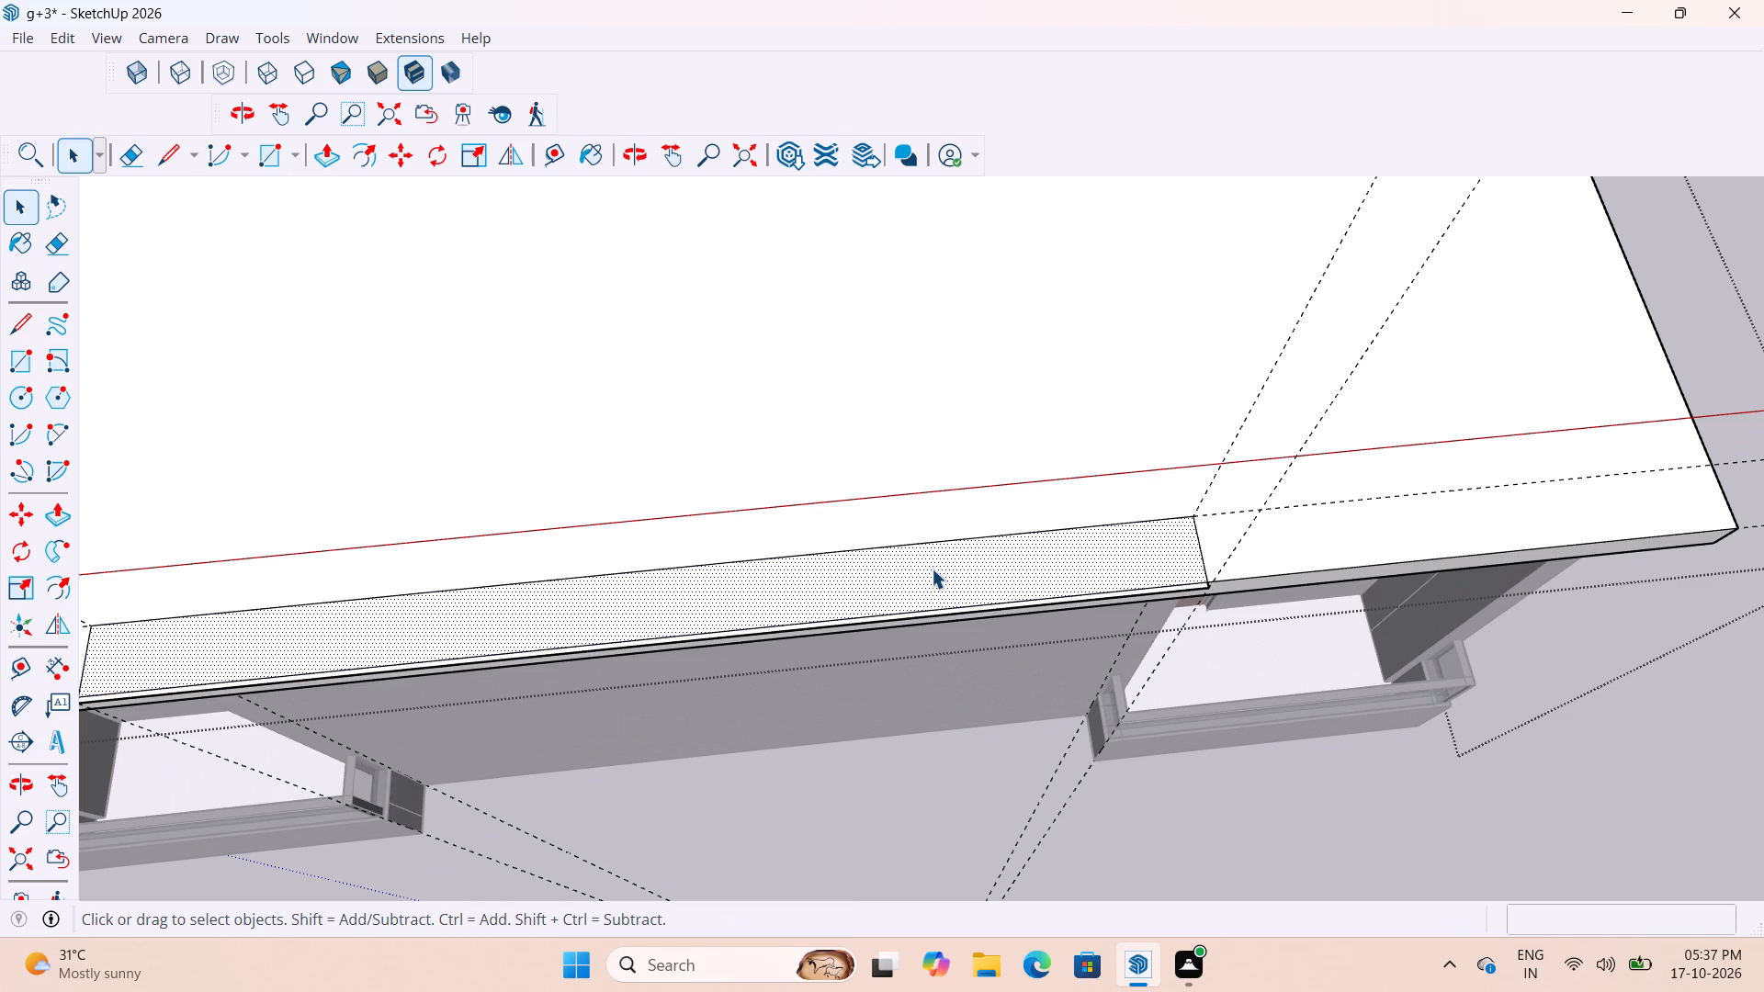
key("Delete")
scroll(1000, 570, "up", 3)
left_click(1001, 585)
key("Delete")
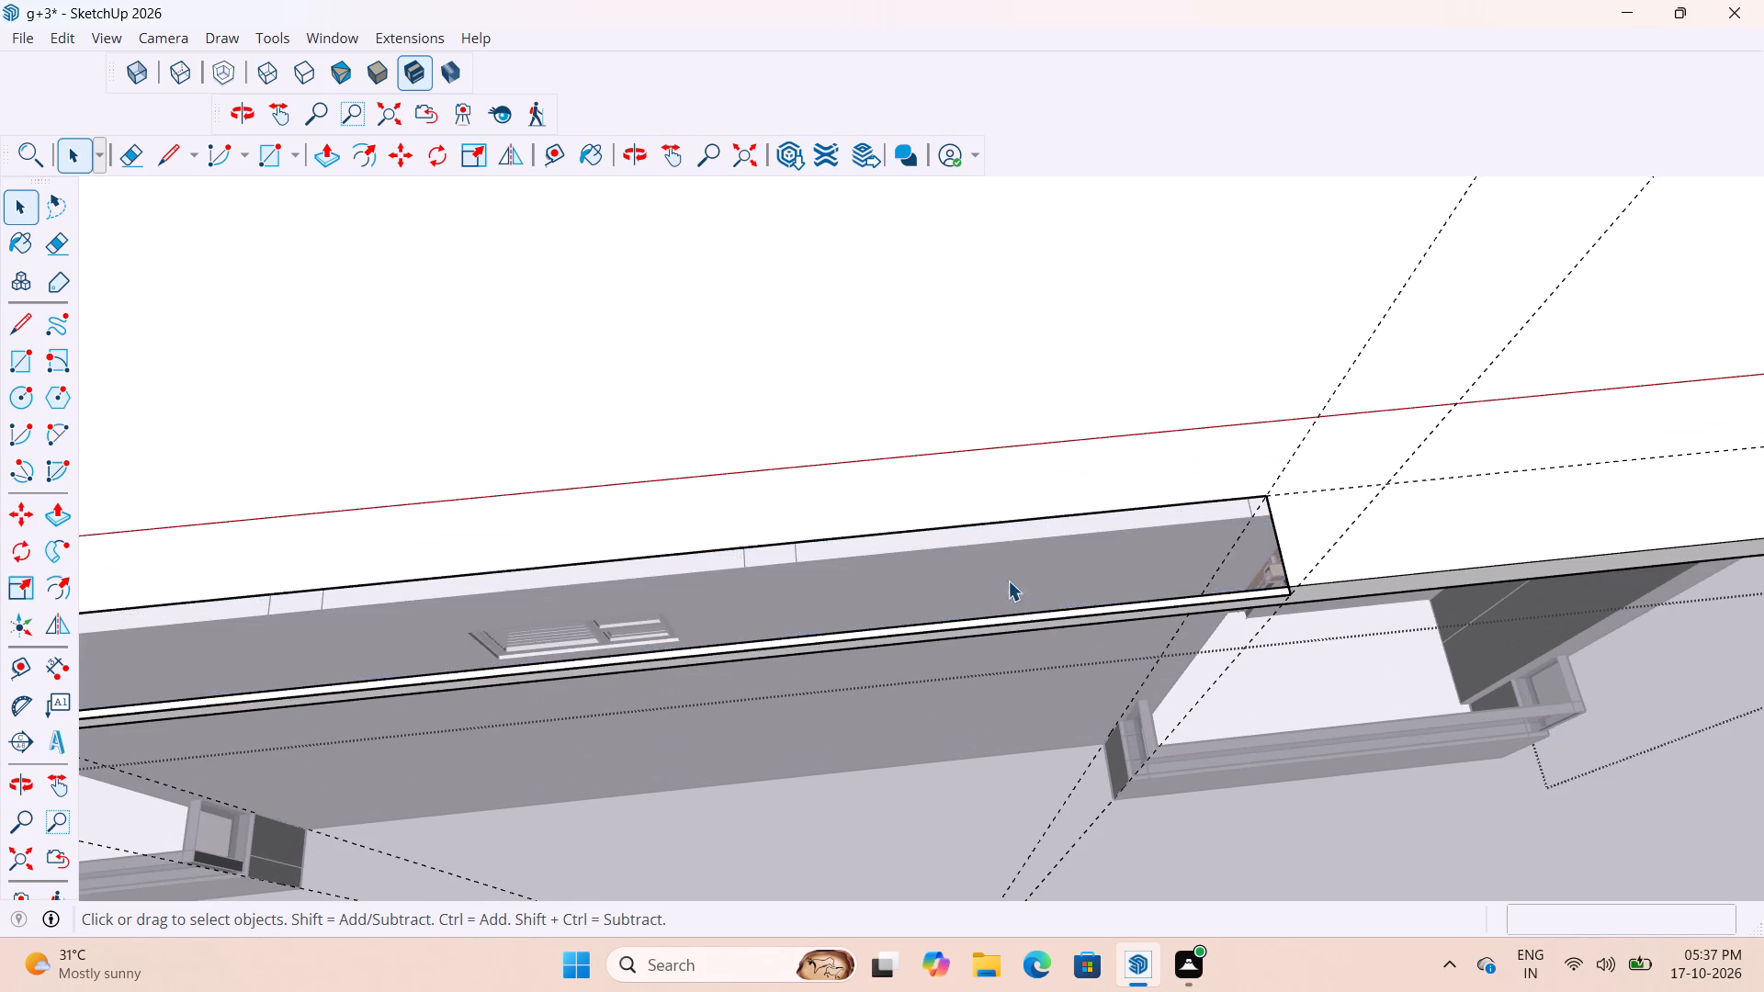
Delete the three leftover long edges along the slab's end between the two balconies to clear the notch.
scroll(1097, 541, "down", 4)
middle_click_drag(1100, 457, 1105, 146)
scroll(1133, 218, "up", 8)
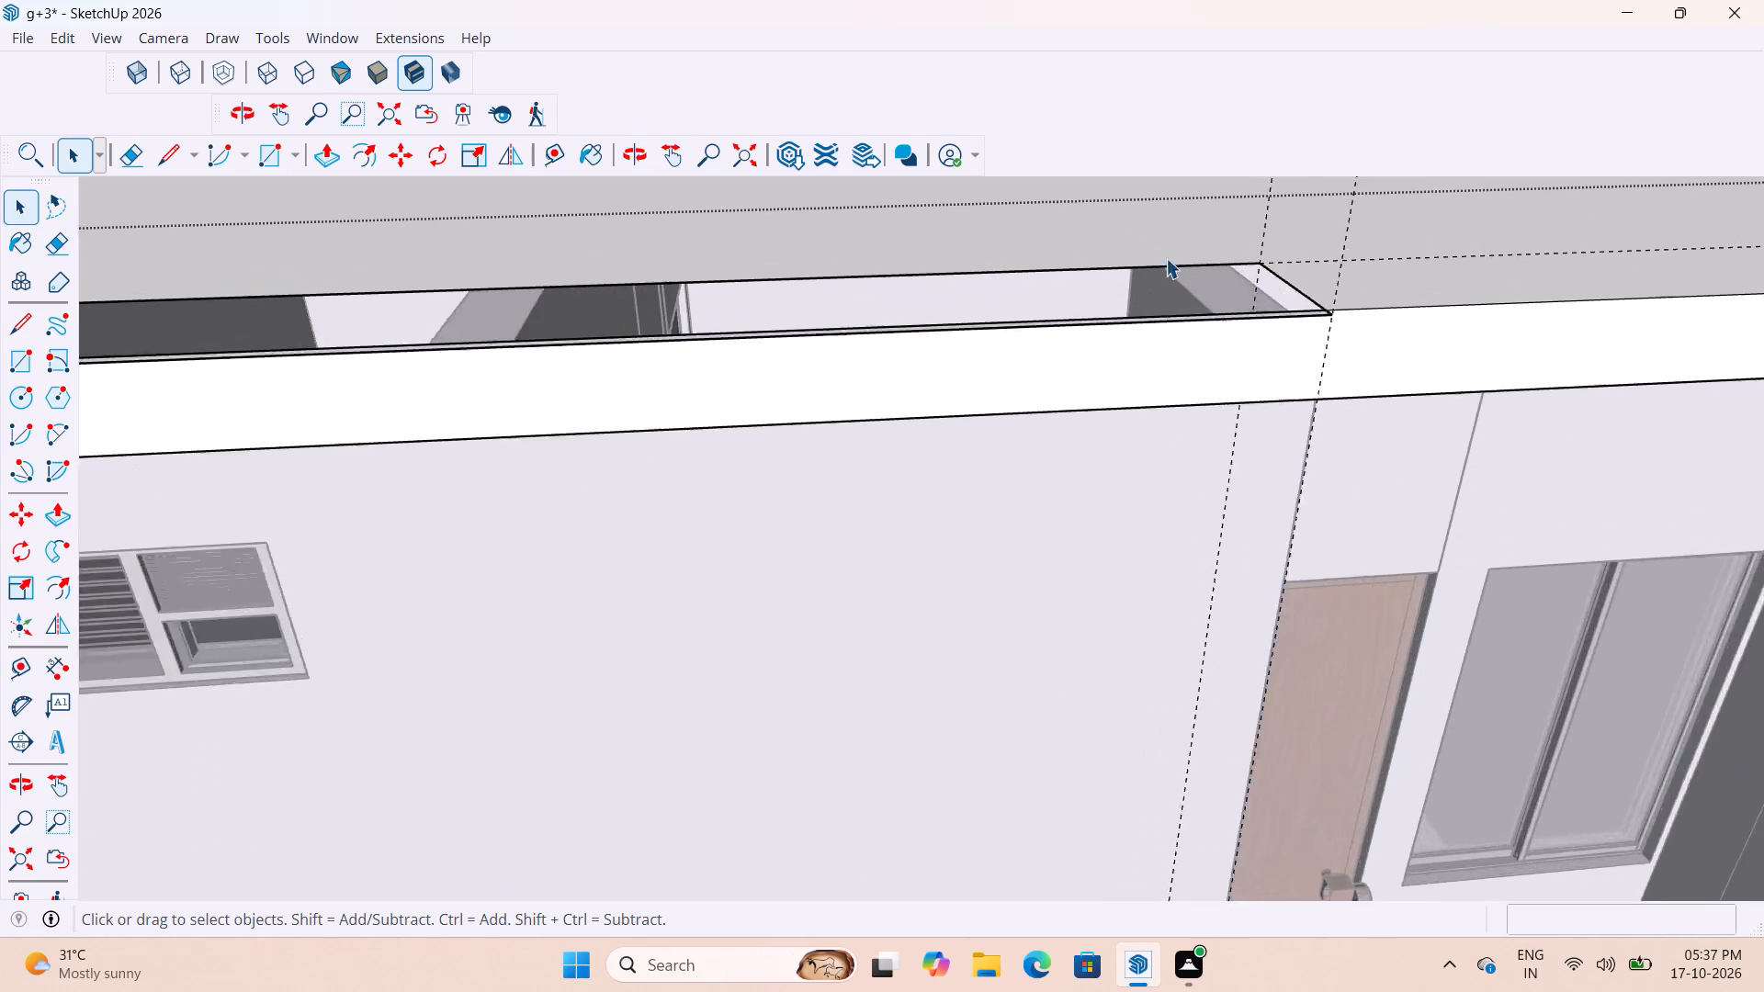
scroll(1166, 258, "up", 9)
middle_click_drag(1326, 307, 1196, 405)
scroll(1378, 280, "down", 14)
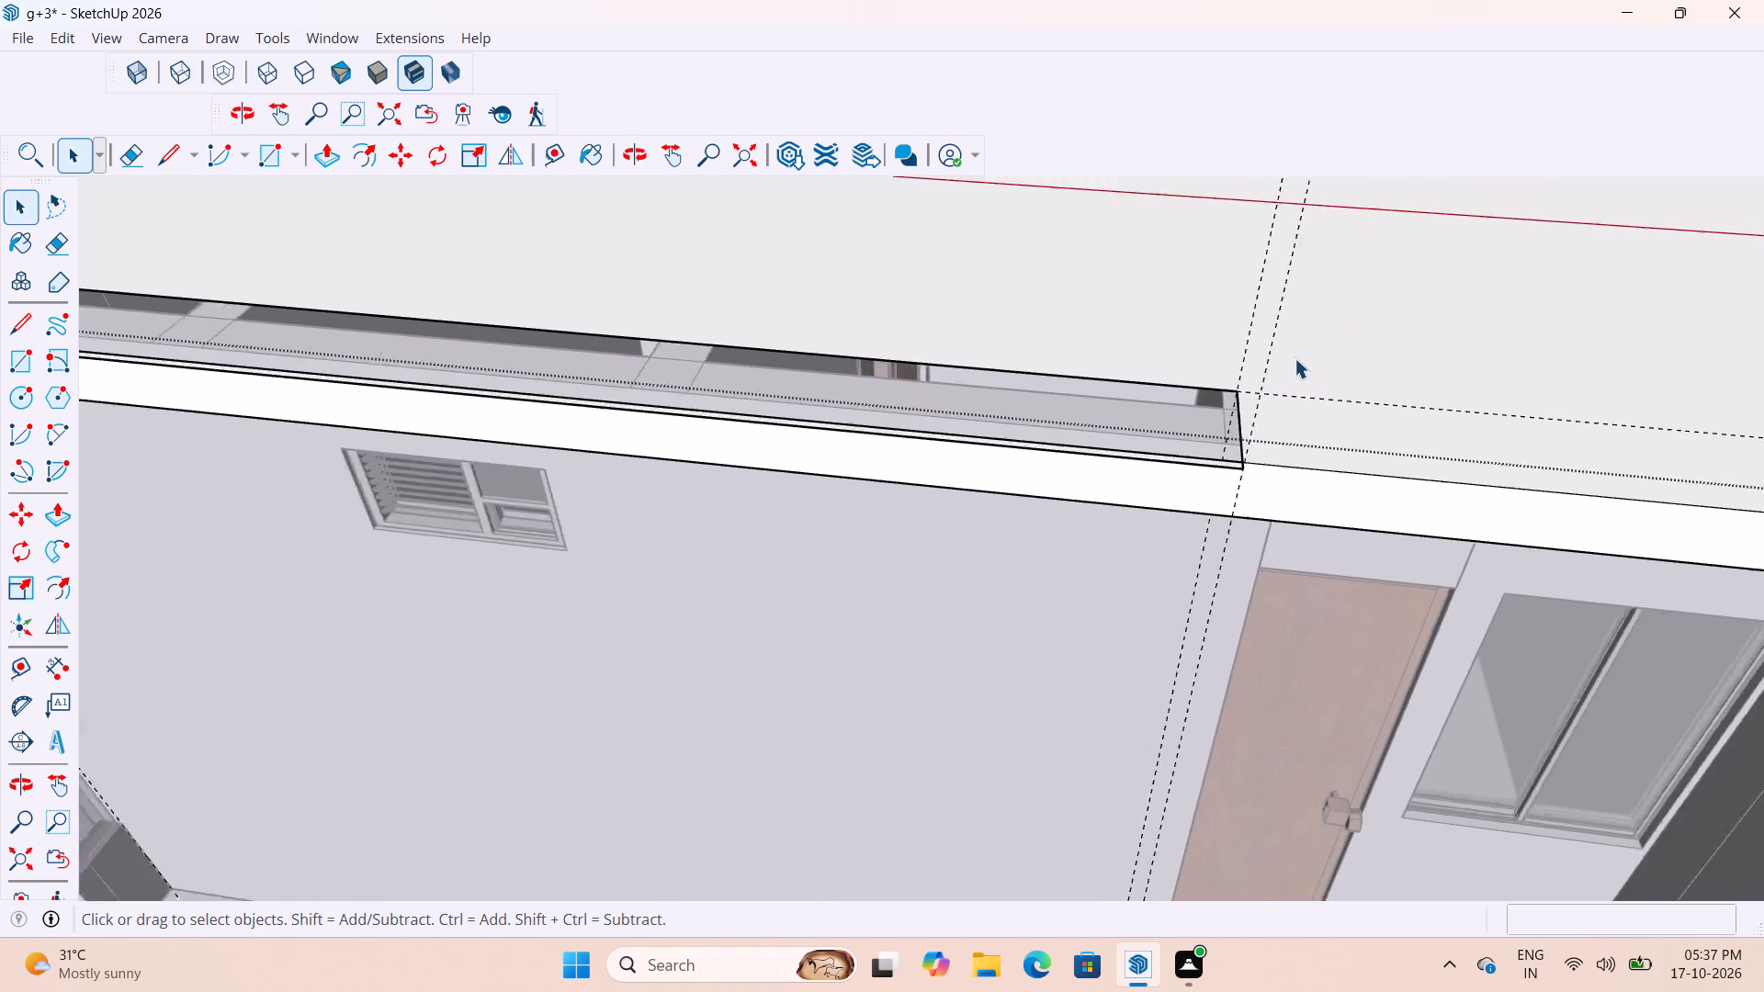
scroll(1295, 358, "down", 2)
scroll(1146, 426, "up", 7)
middle_click_drag(1242, 442, 1262, 529)
scroll(1328, 581, "up", 8)
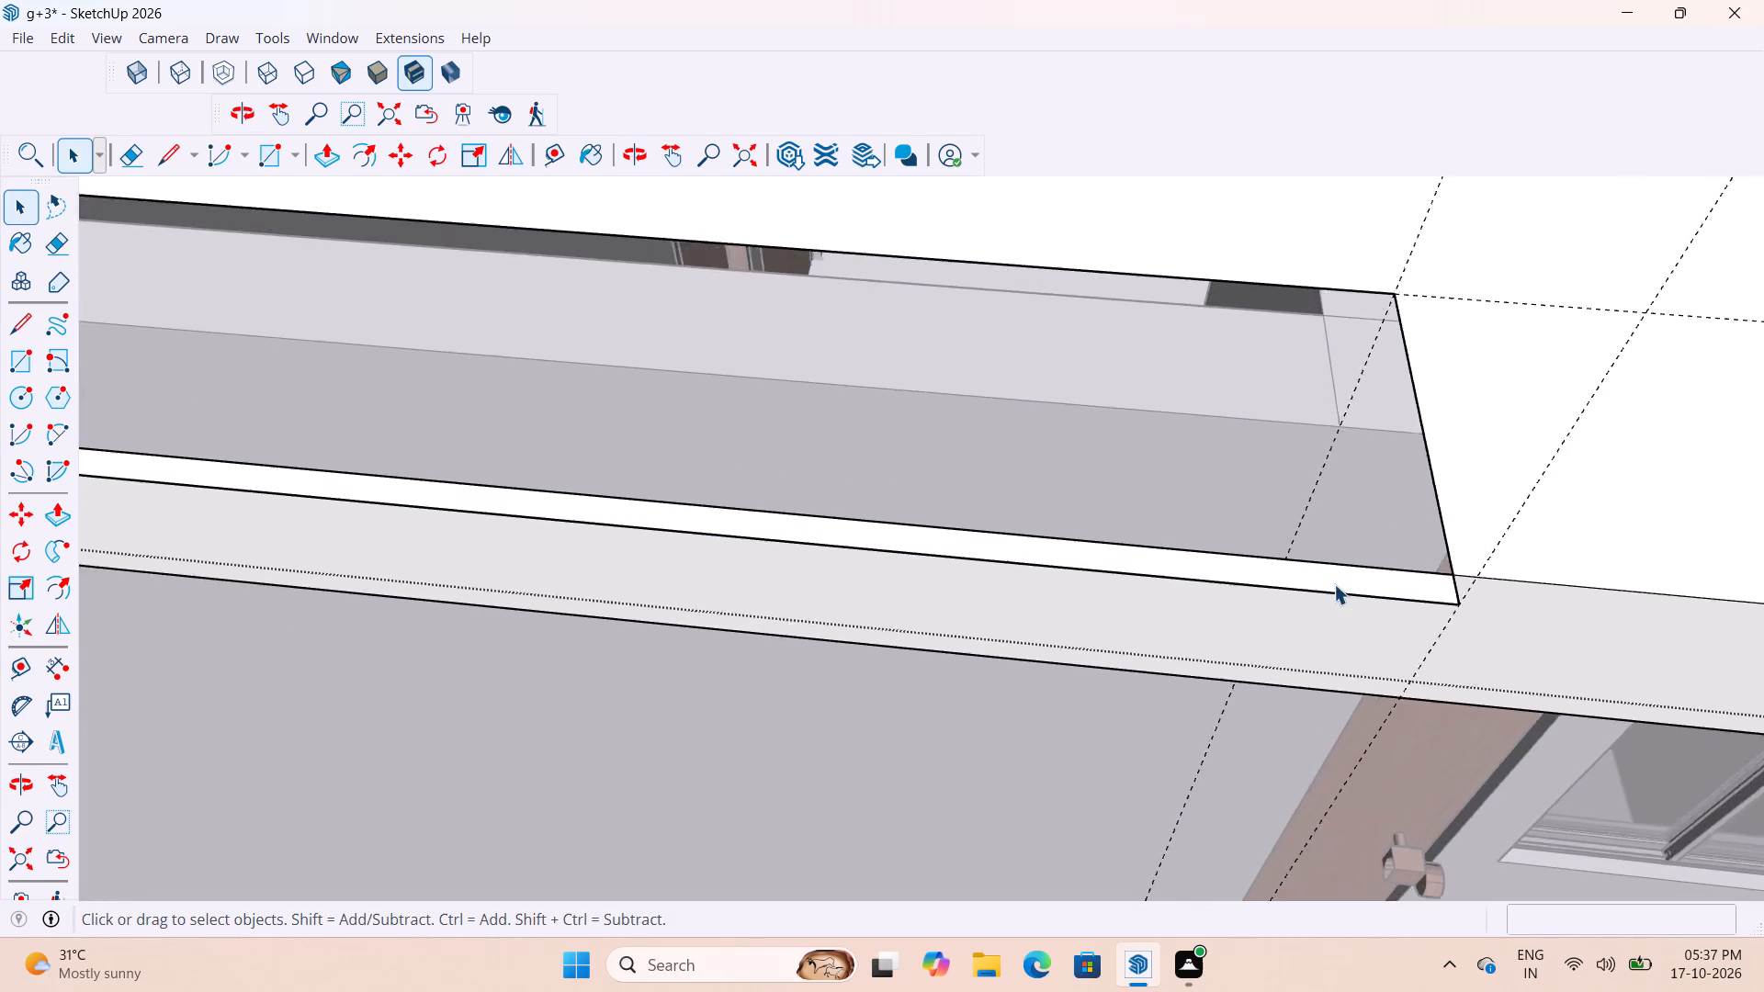
scroll(1334, 584, "up", 3)
left_click(1271, 551)
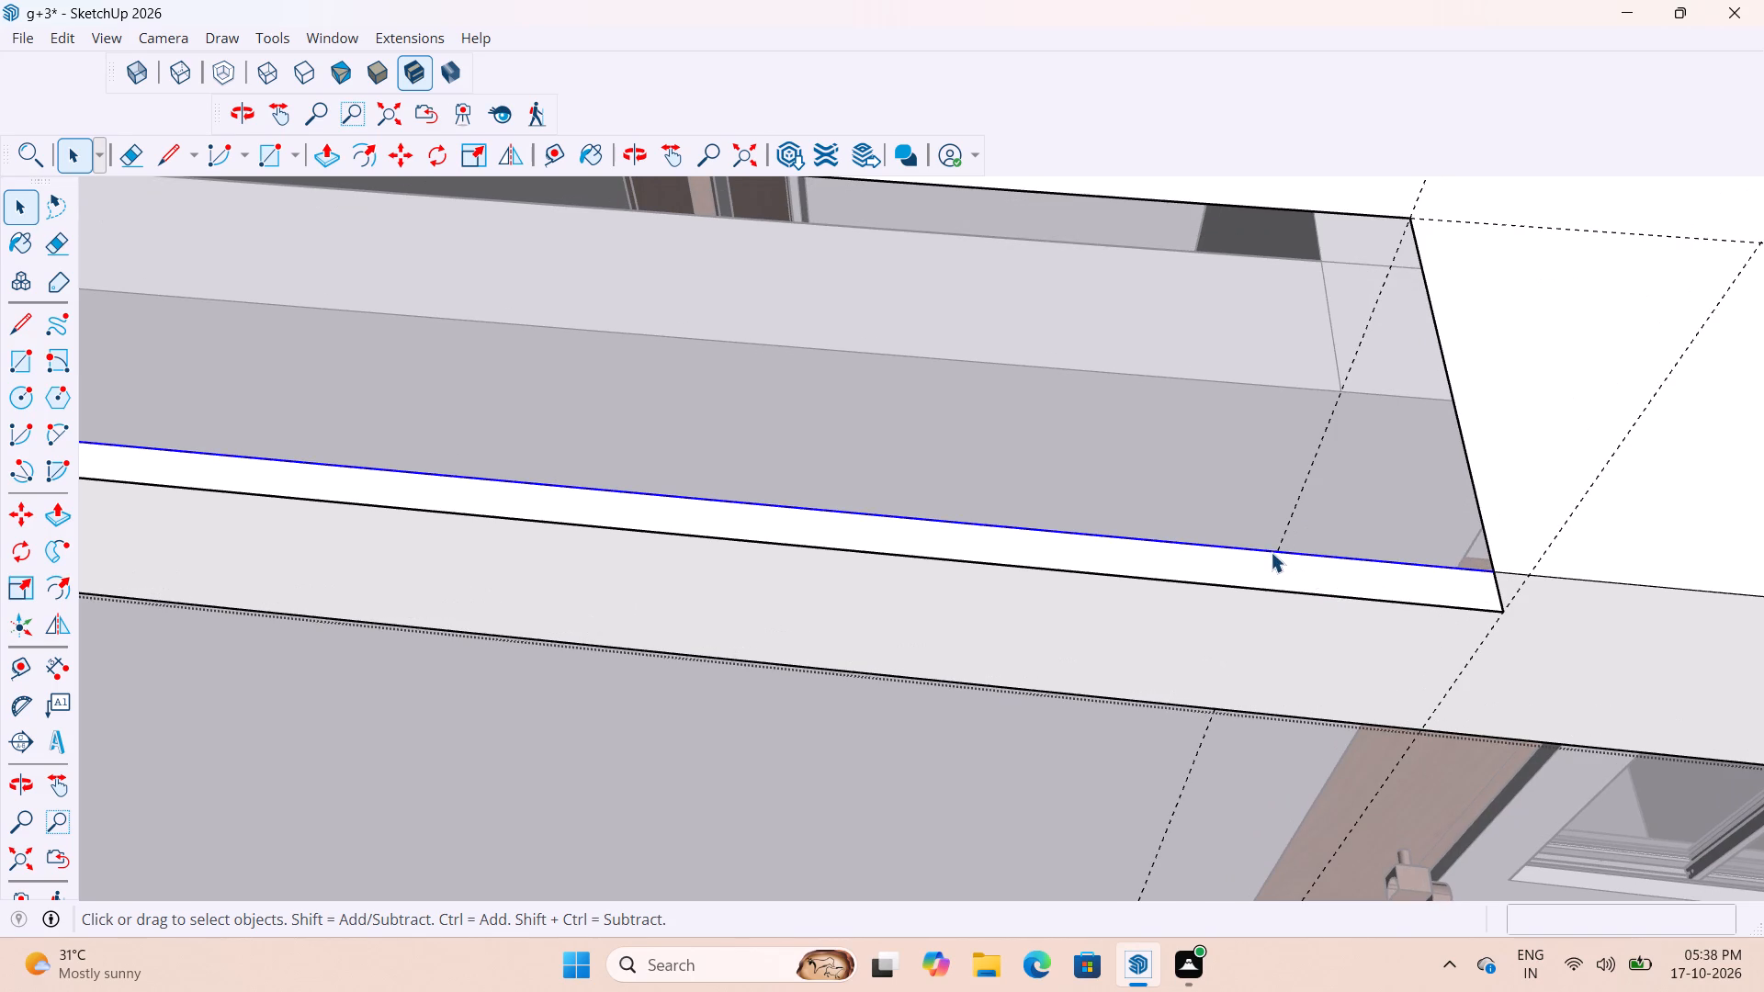
key("Delete")
scroll(1253, 556, "down", 5)
scroll(1242, 586, "up", 2)
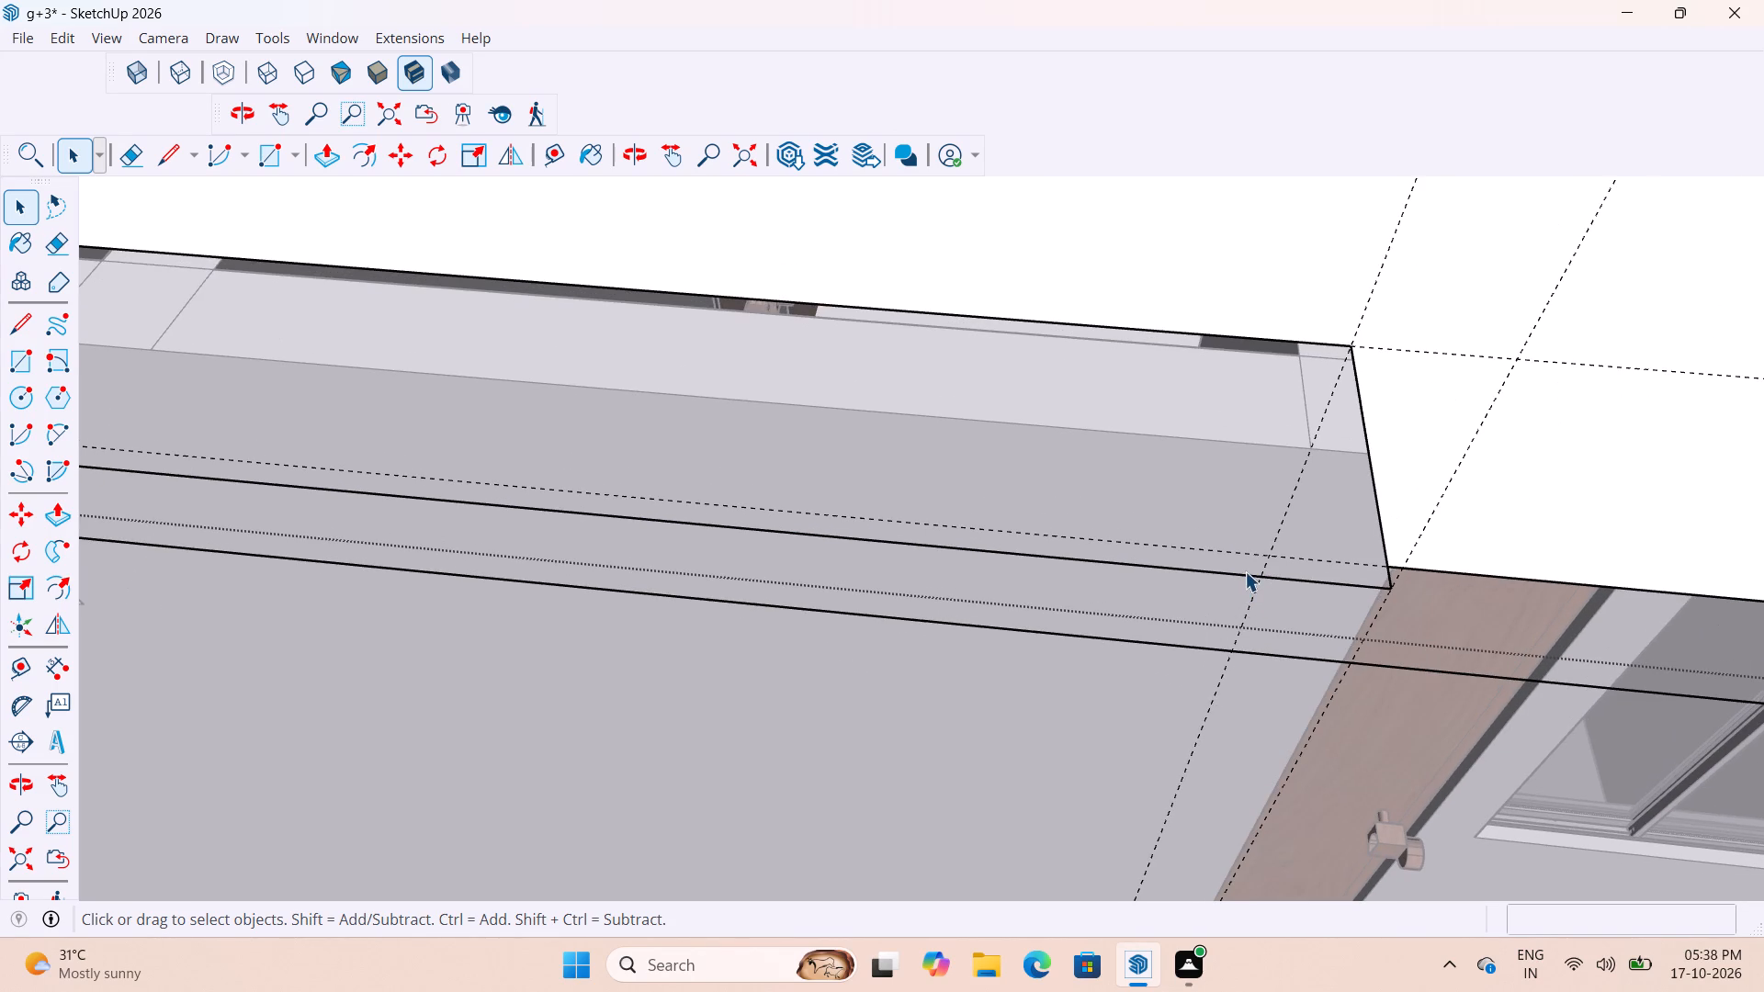
left_click(1245, 571)
key("Delete")
left_click(1192, 658)
key("Delete")
Examine the notch from below, at both balcony sides and from above, and leave the slab group.
scroll(1200, 628, "down", 6)
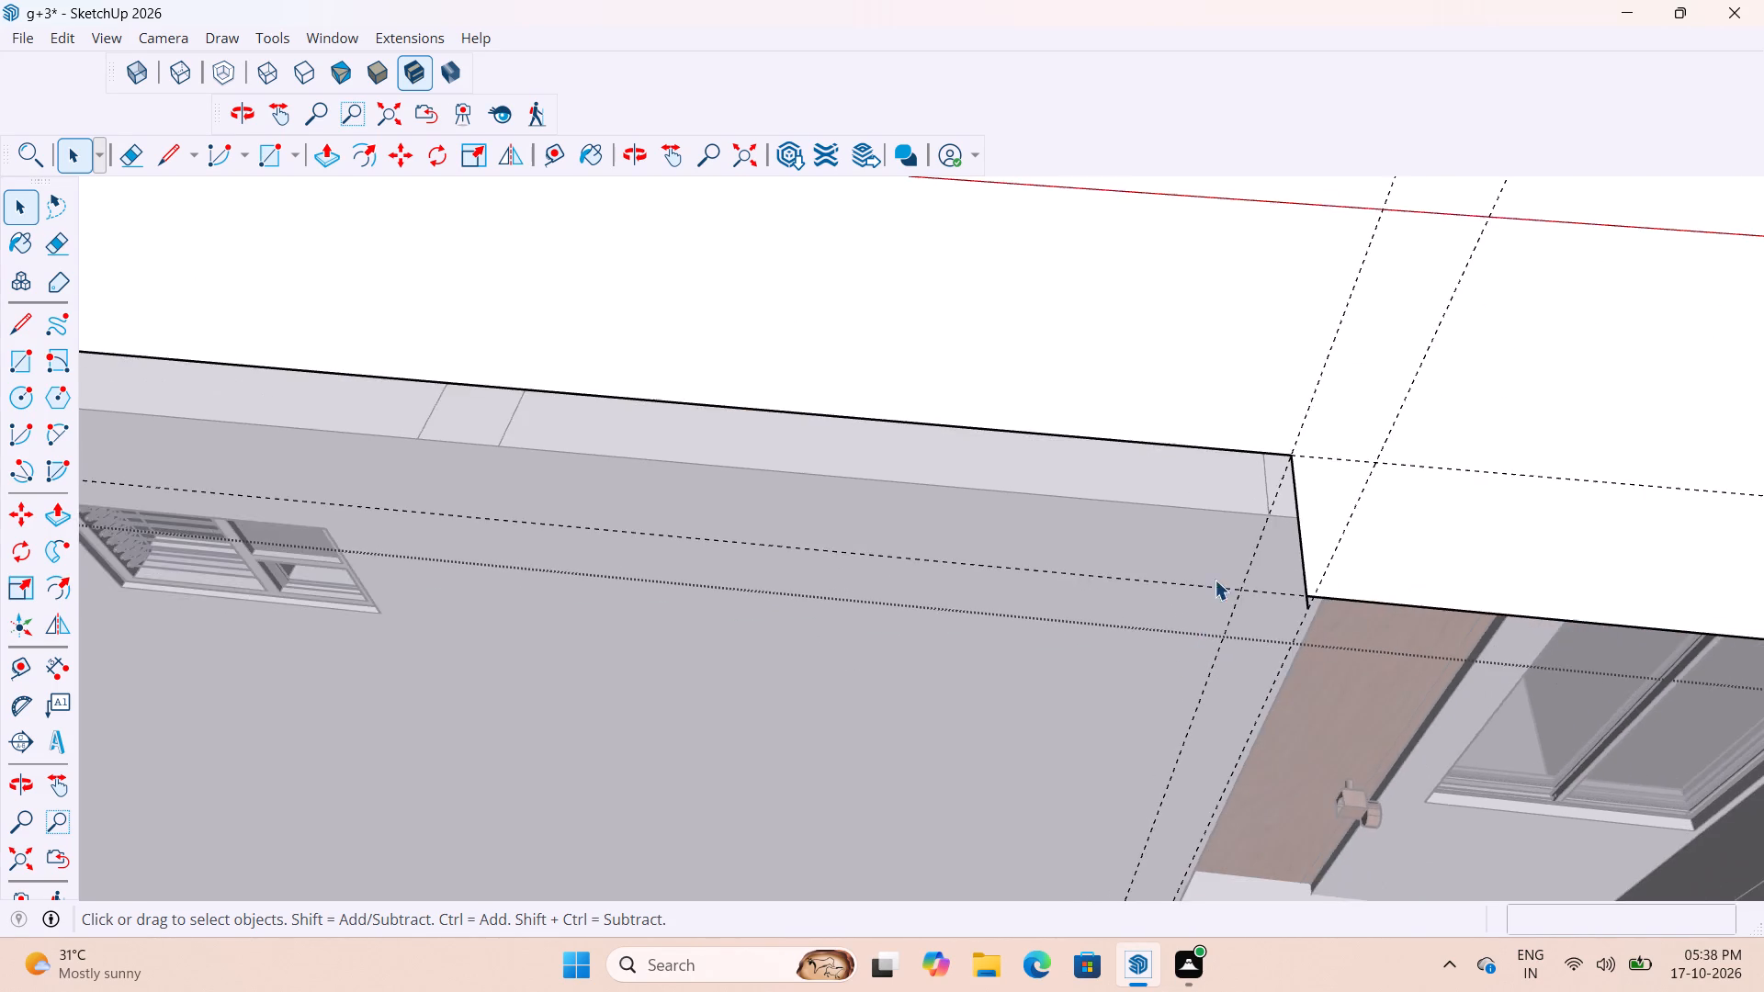
scroll(1215, 580, "down", 10)
scroll(1240, 558, "up", 1)
middle_click_drag(1250, 533, 1336, 270)
scroll(1083, 314, "up", 2)
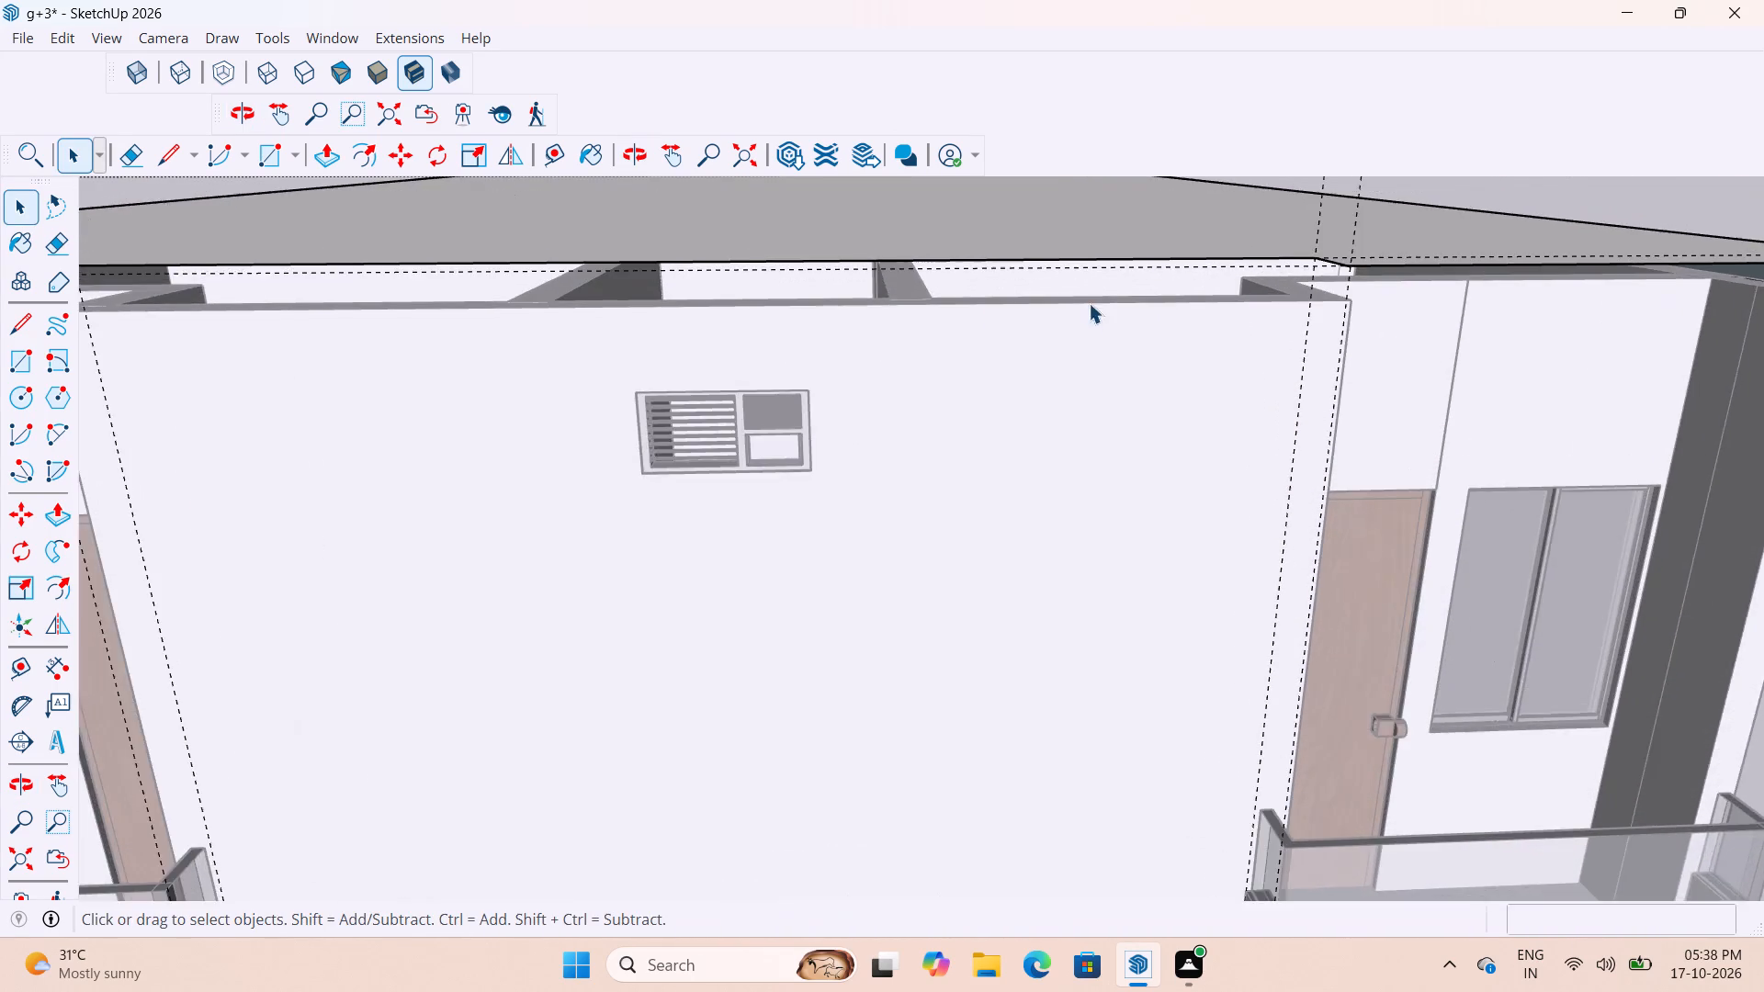
scroll(1089, 303, "up", 5)
middle_click_drag(1287, 220, 1262, 180)
scroll(1253, 227, "down", 10)
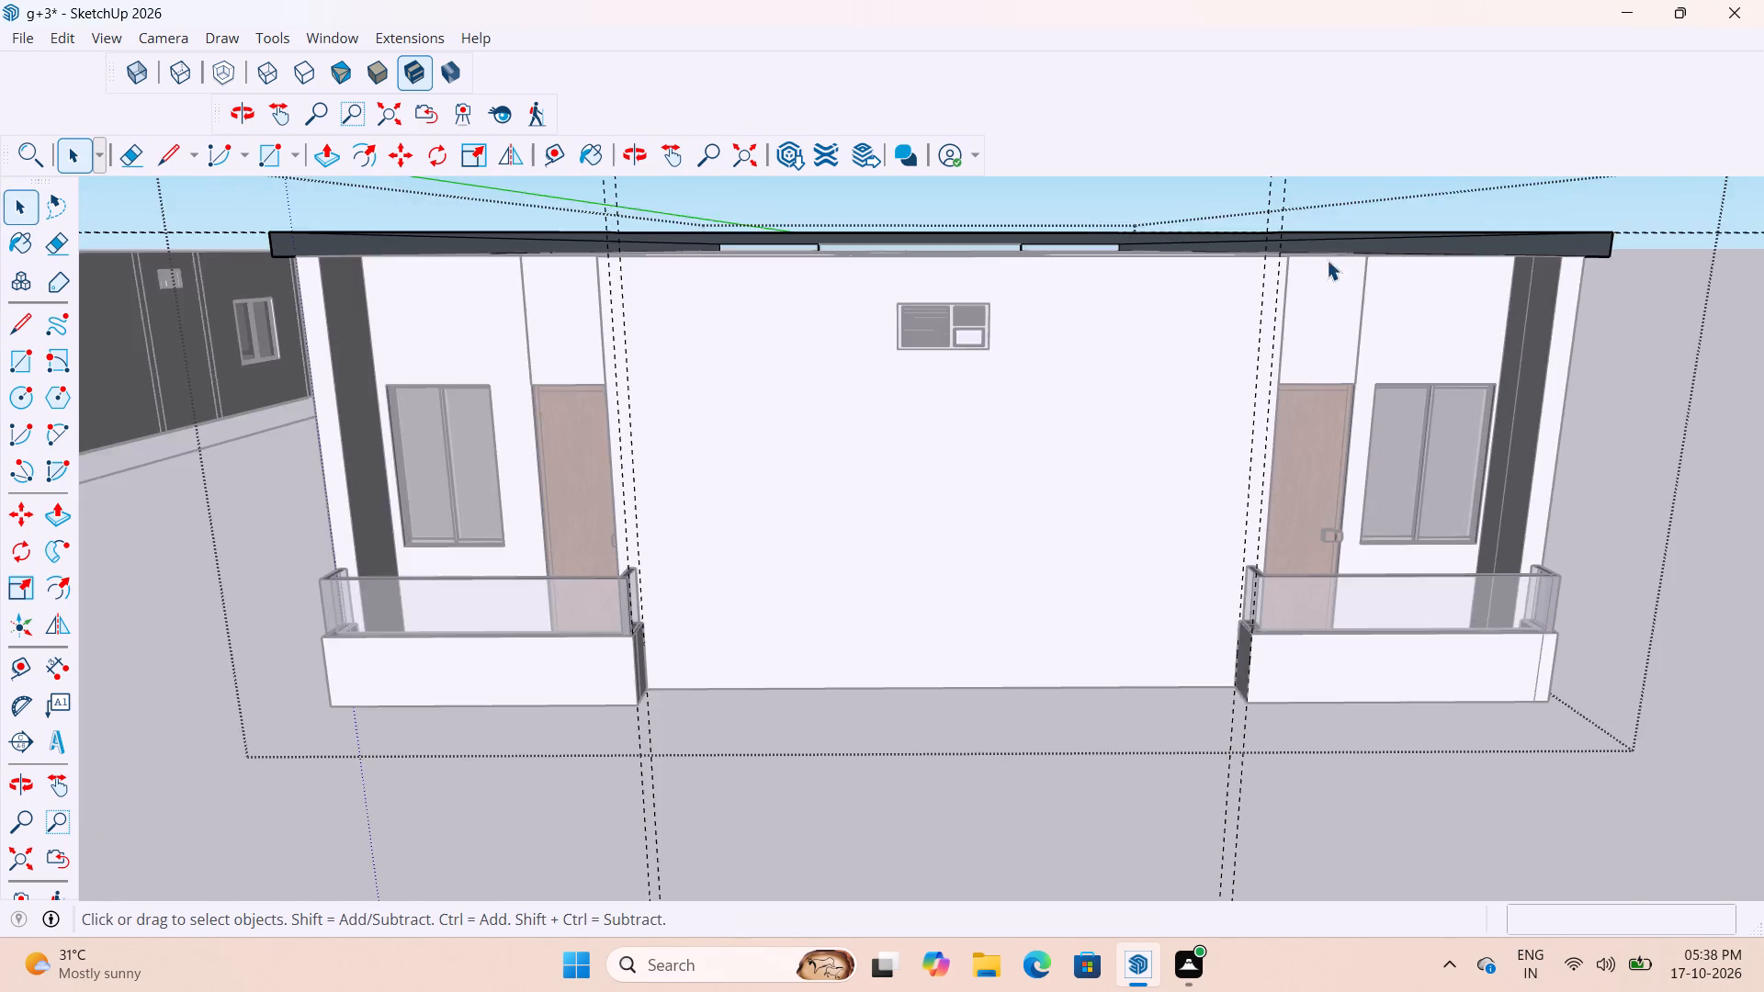
middle_click_drag(1327, 263, 1326, 400)
scroll(784, 352, "up", 9)
scroll(1476, 193, "down", 2)
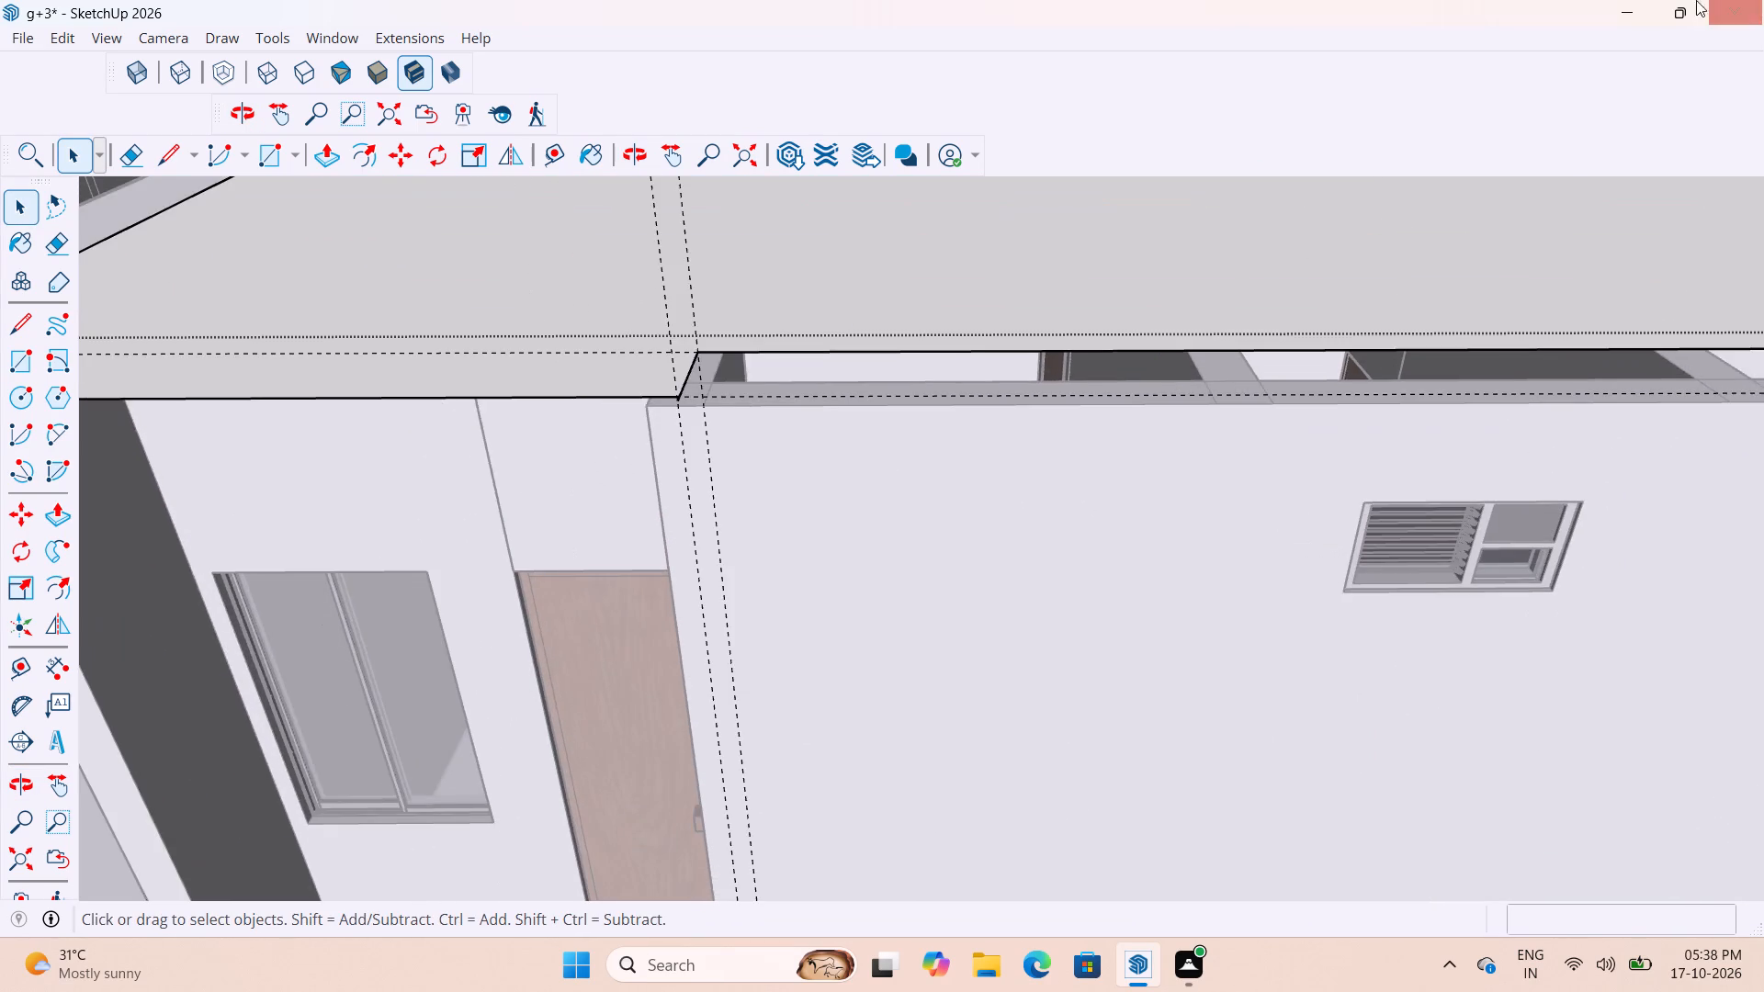
scroll(953, 116, "down", 4)
scroll(763, 365, "up", 3)
scroll(763, 365, "down", 10)
left_click(253, 710)
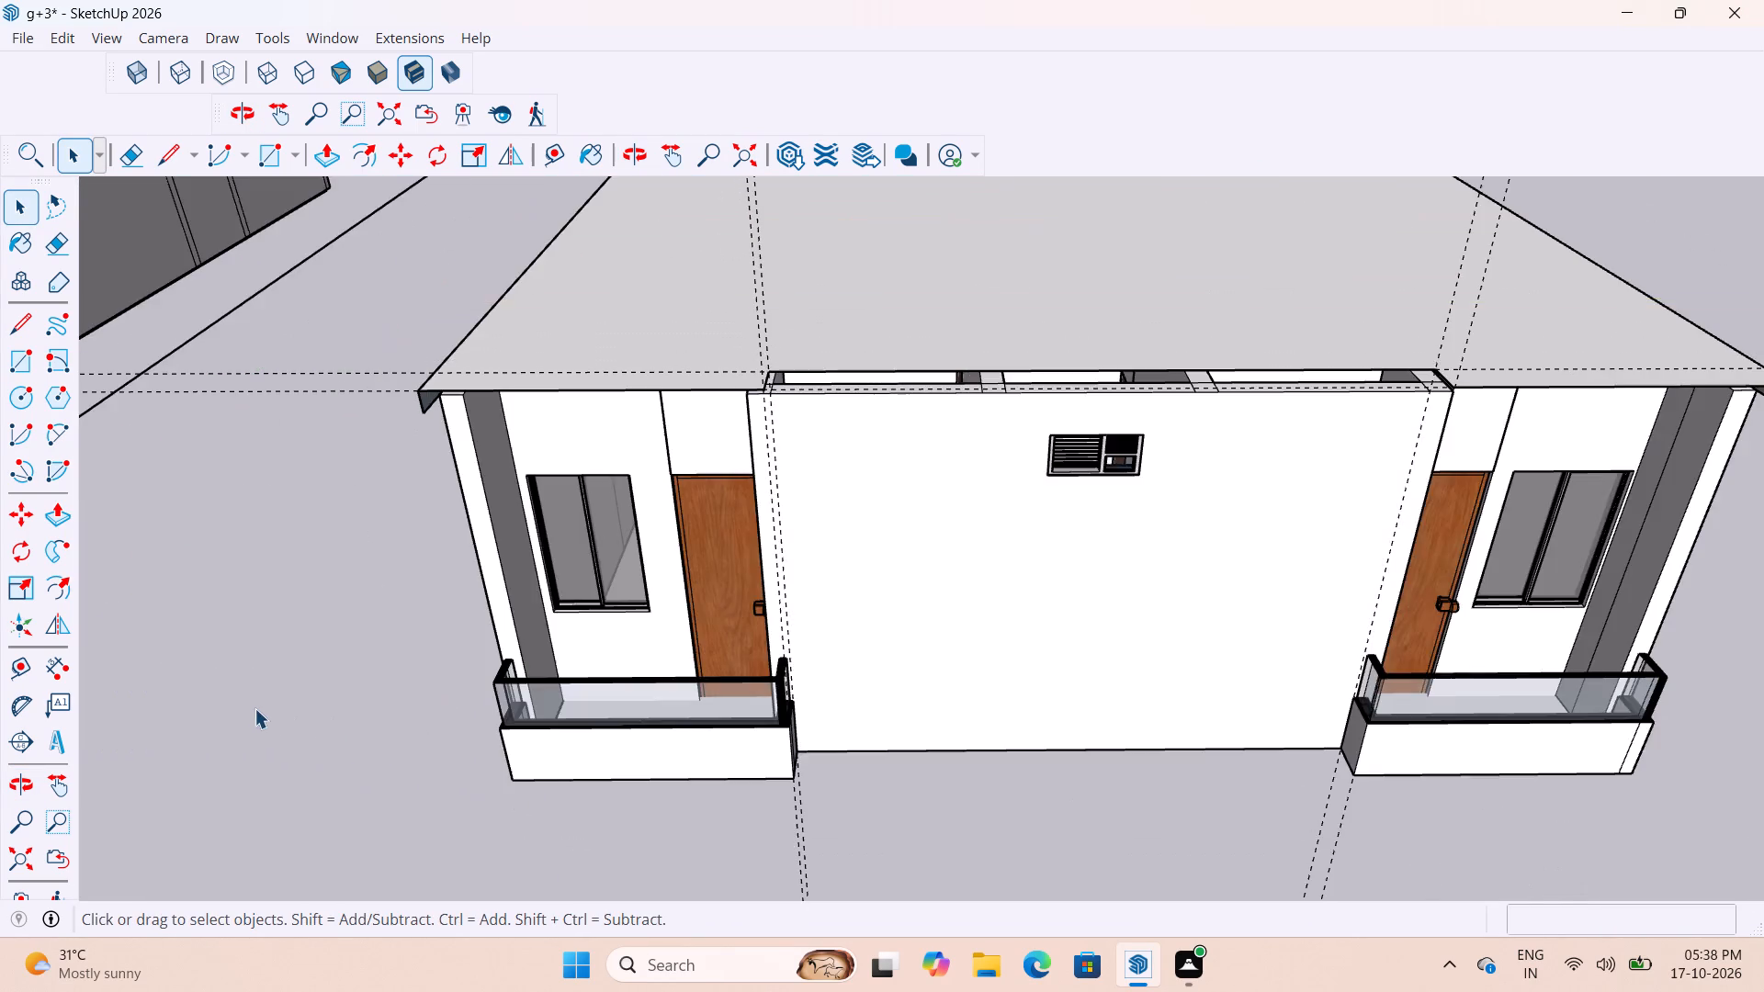
Reopen the slab group, push/pull the notched roof face down 6" to restore the slab's thickness, and leave the group.
scroll(757, 366, "up", 7)
middle_click_drag(922, 407, 876, 222)
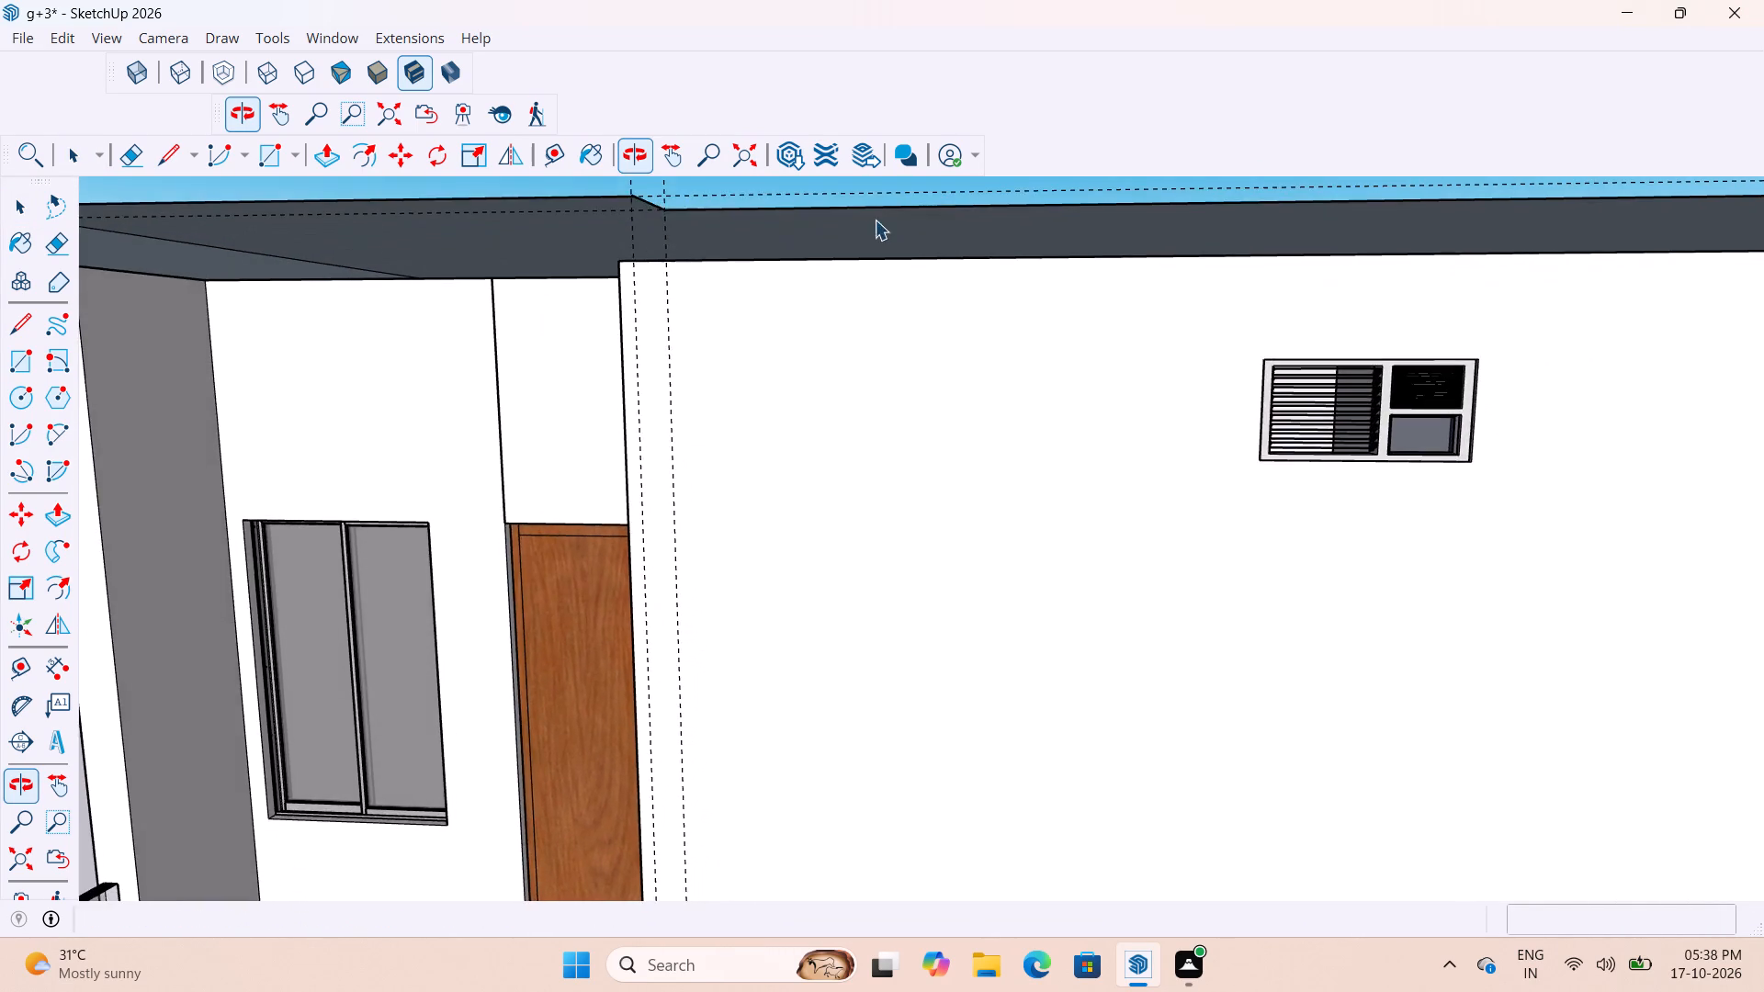
scroll(882, 222, "up", 3)
left_click(887, 233)
double_click(887, 234)
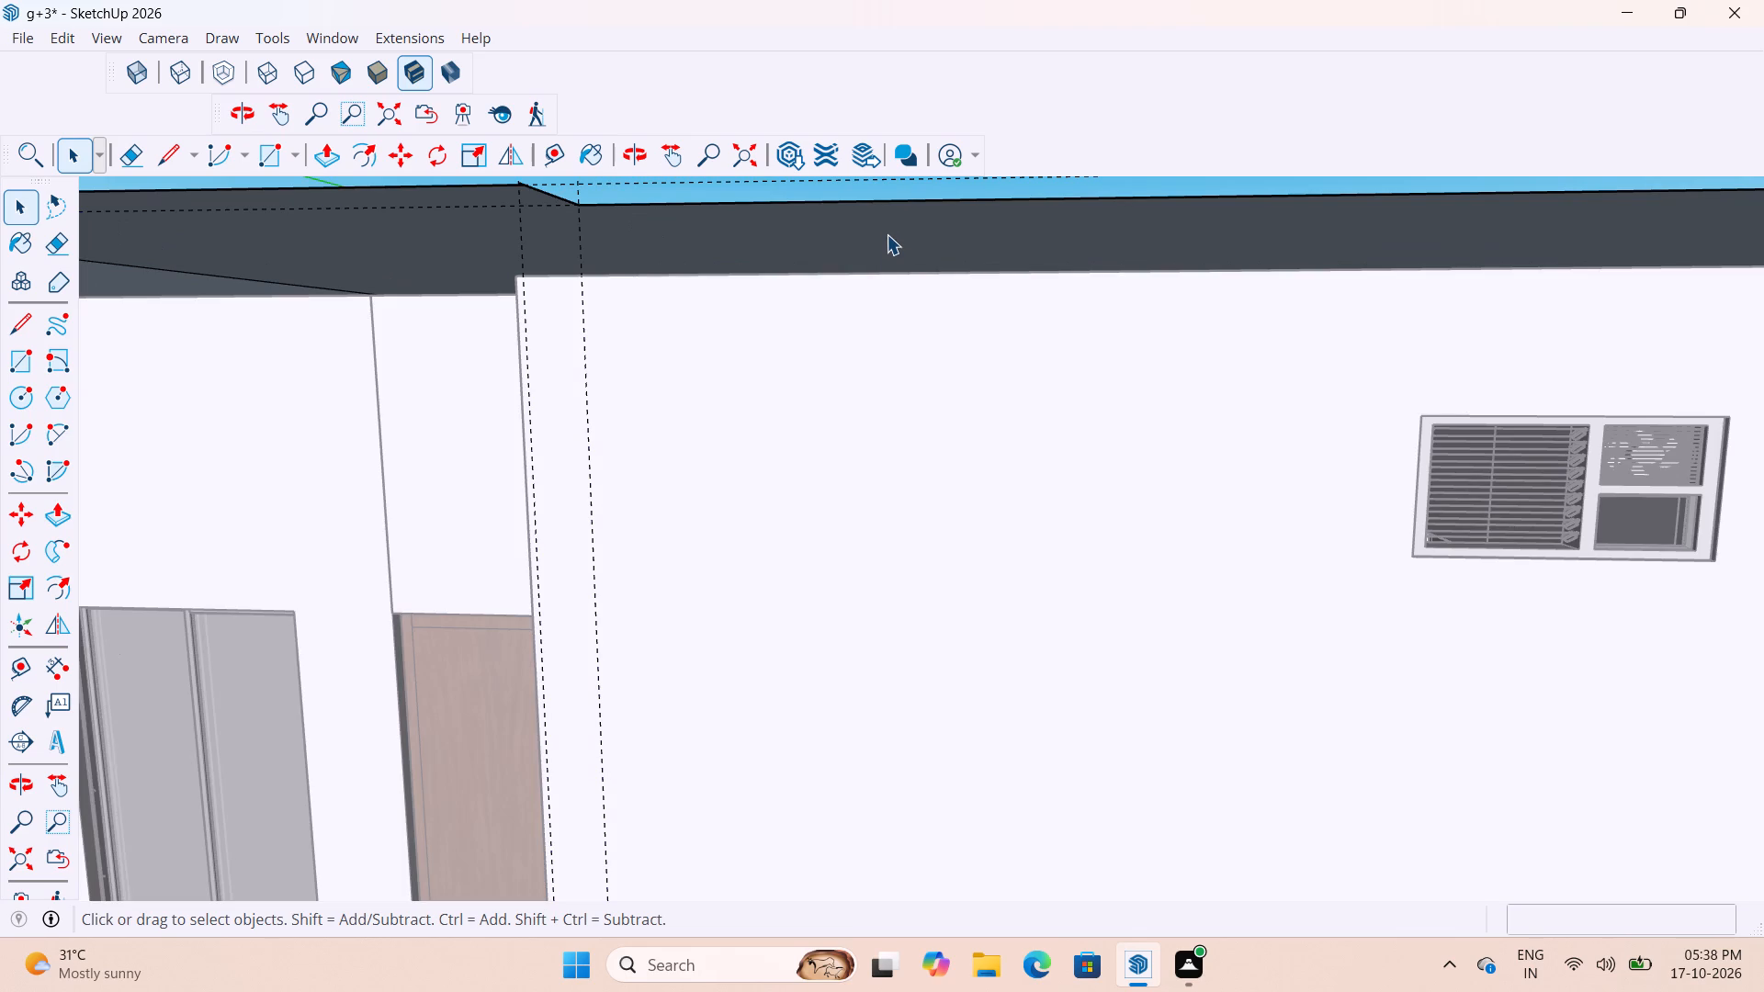
key("p")
left_click(933, 211)
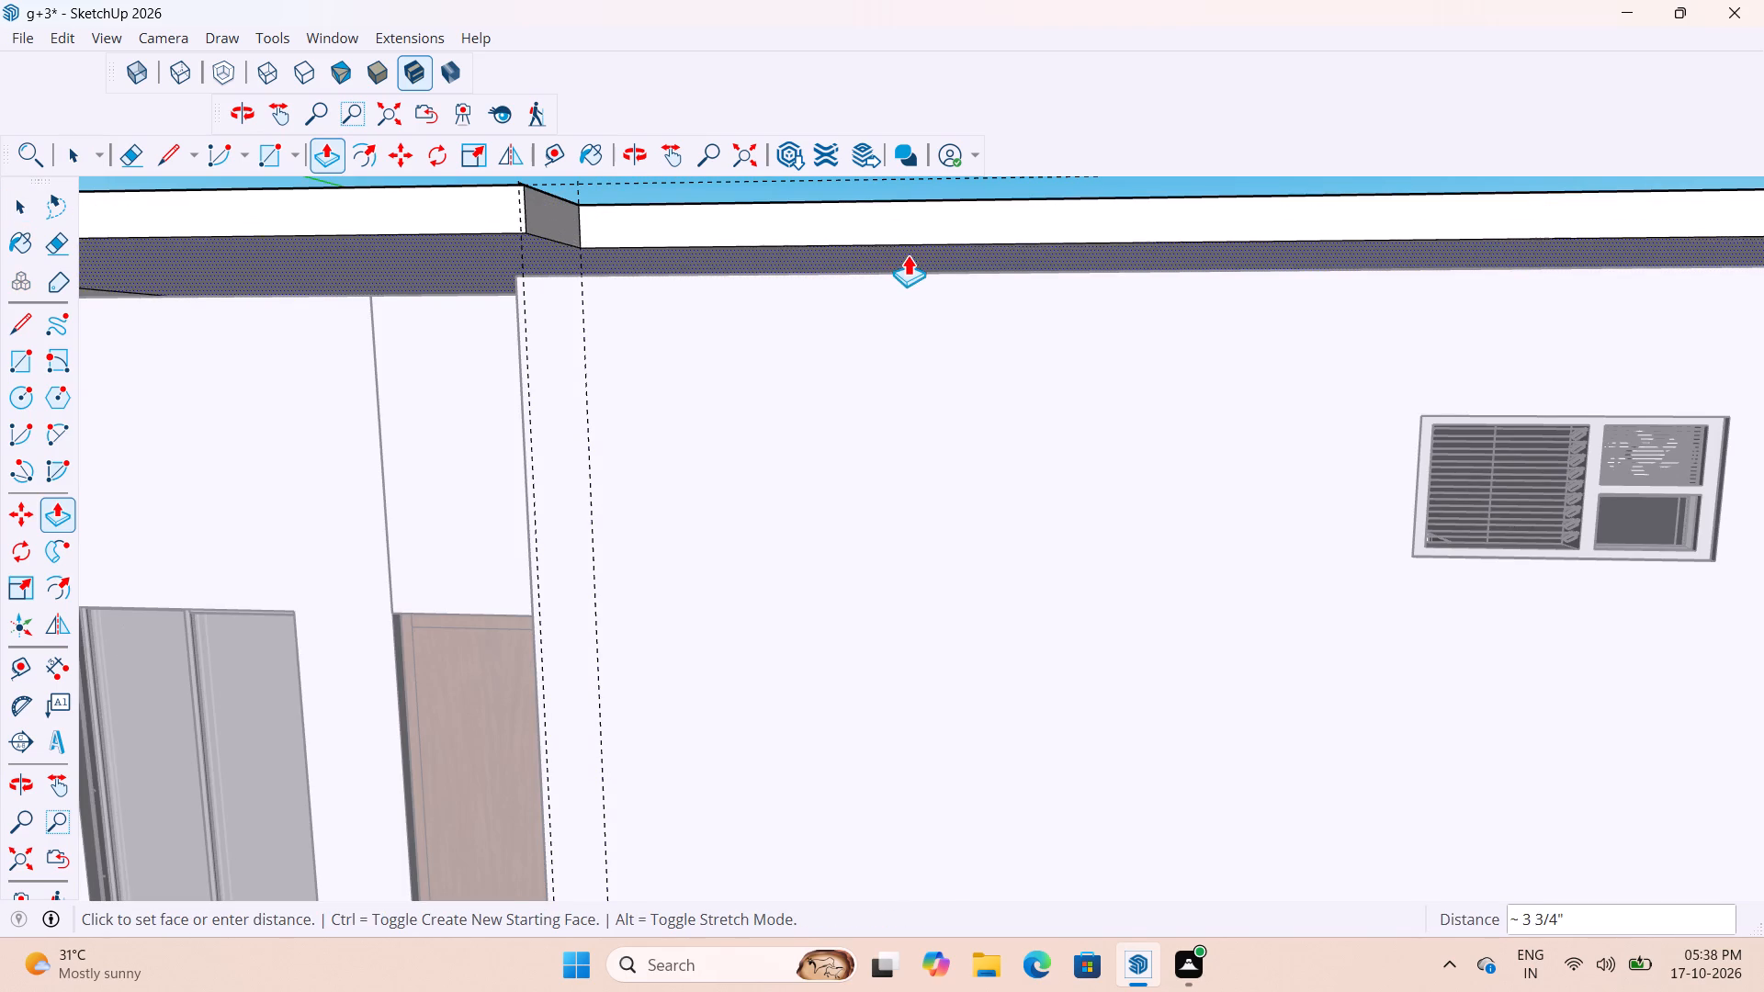
middle_click_drag(922, 278, 997, 418)
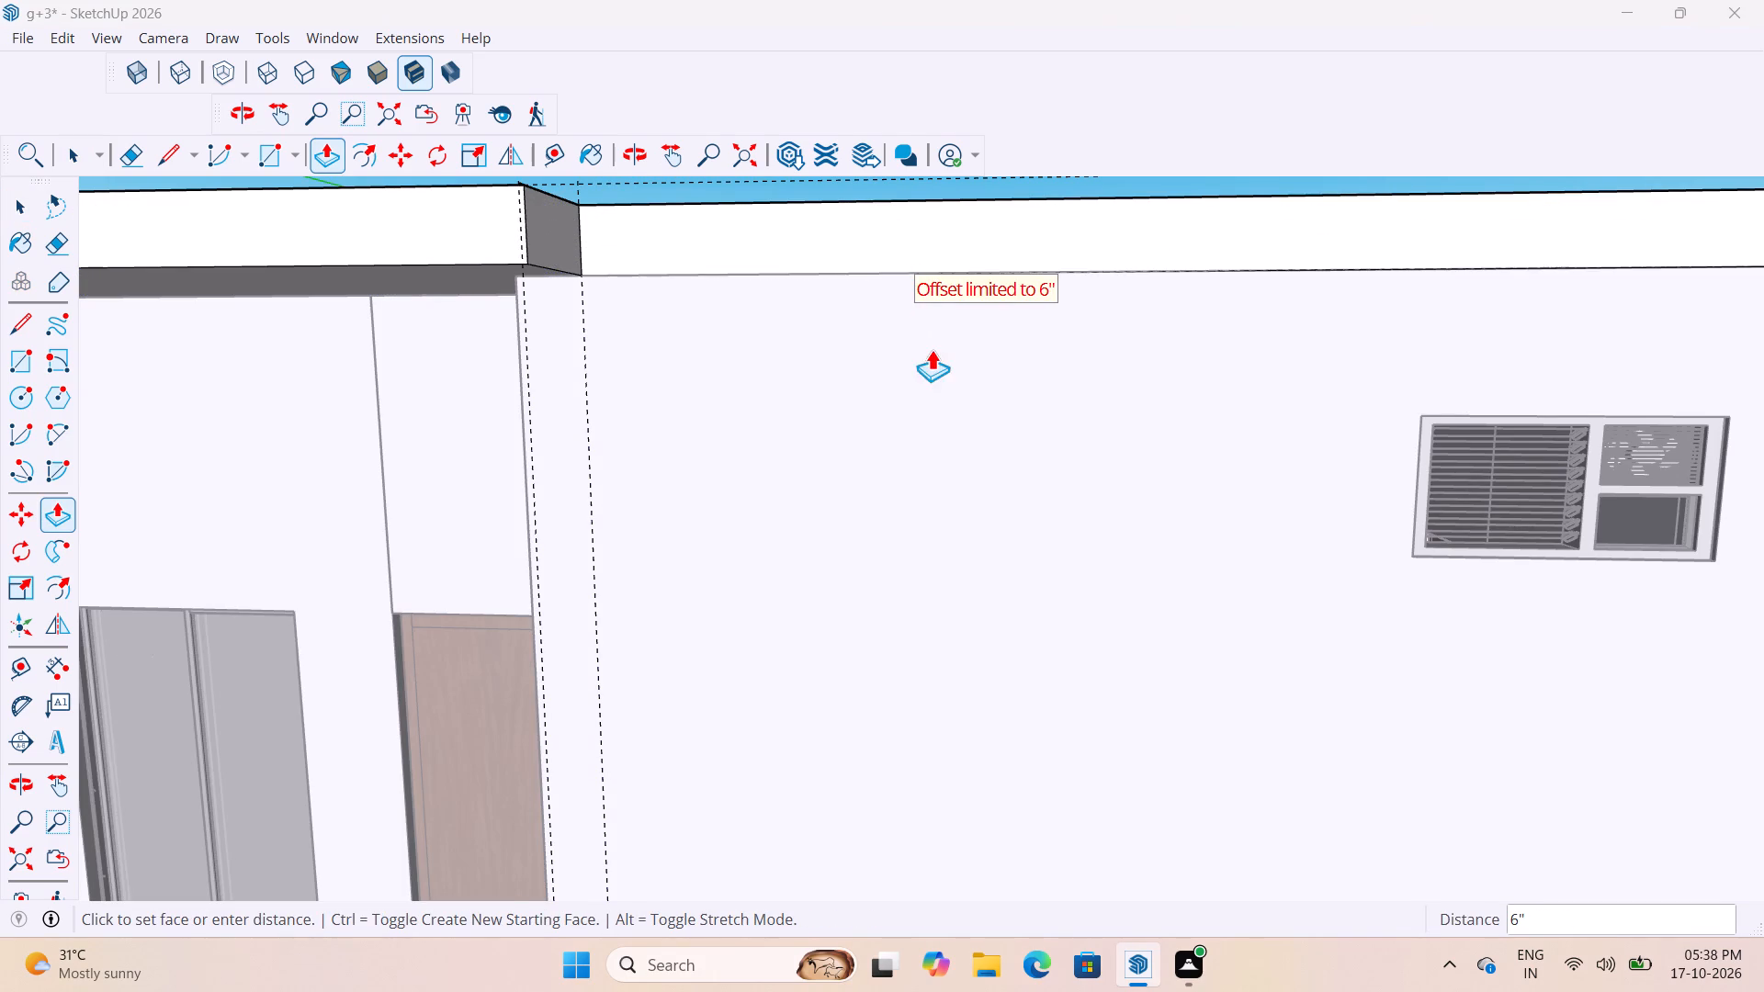
scroll(922, 340, "down", 4)
middle_click_drag(917, 316, 982, 438)
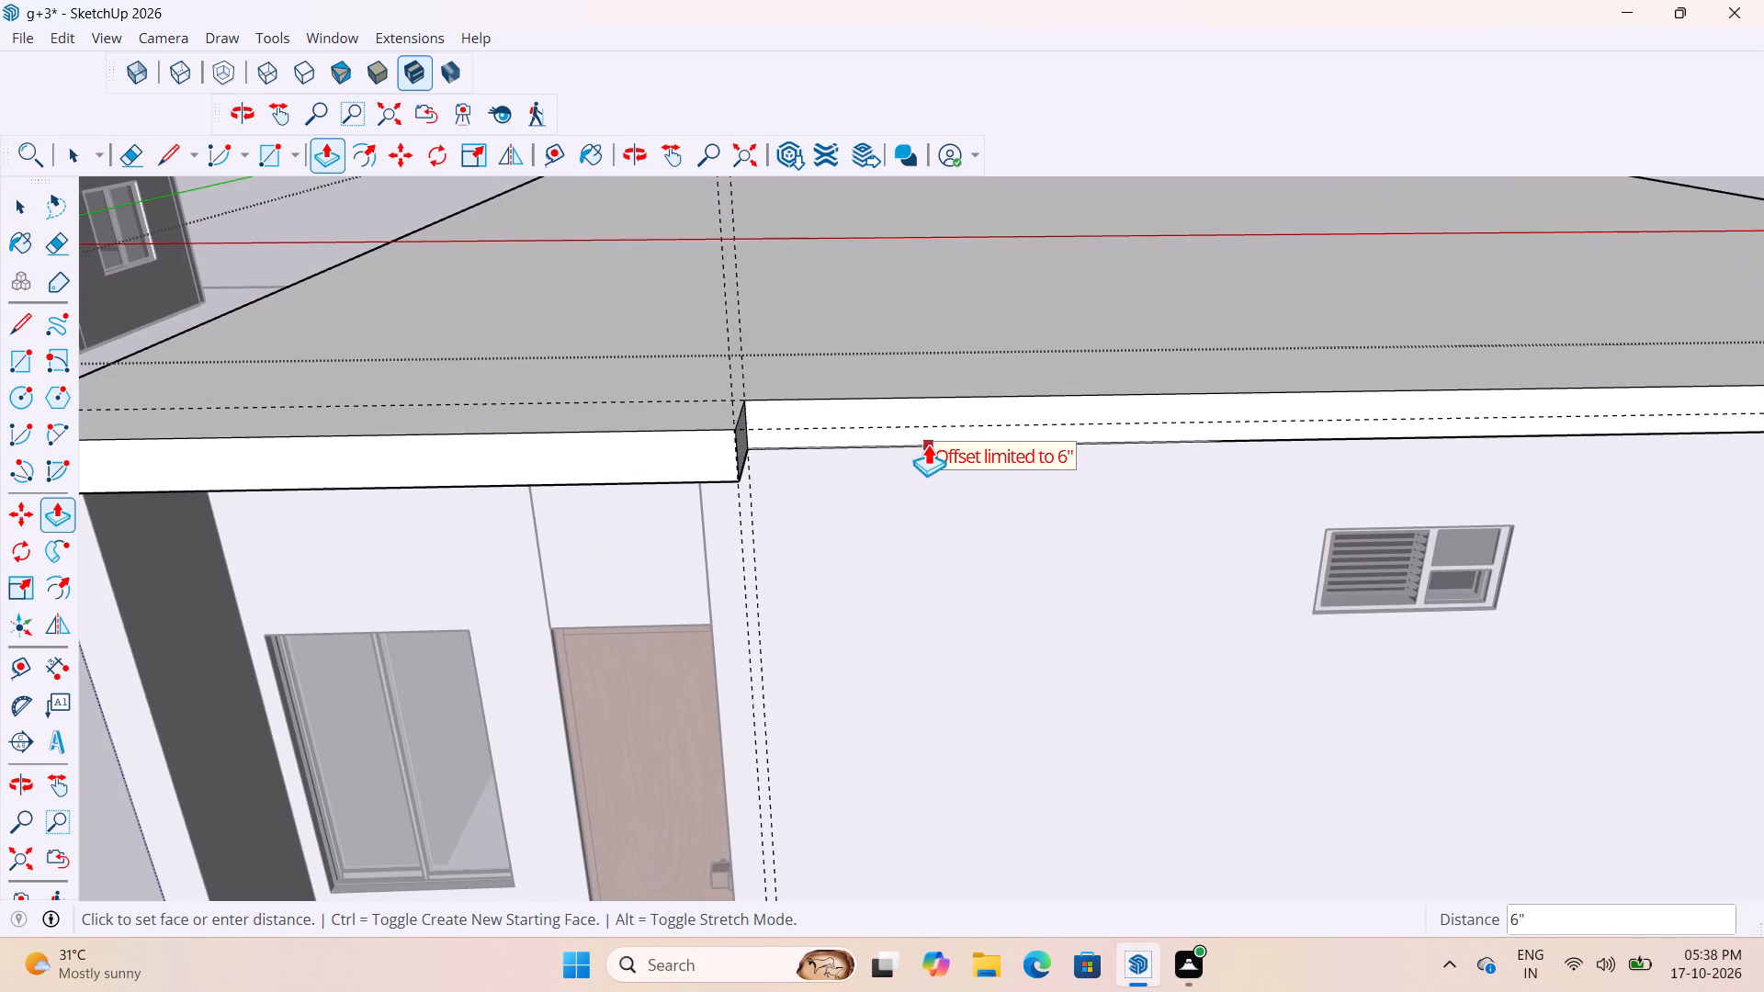
left_click(927, 447)
key("space")
key("space")
scroll(707, 399, "down", 5)
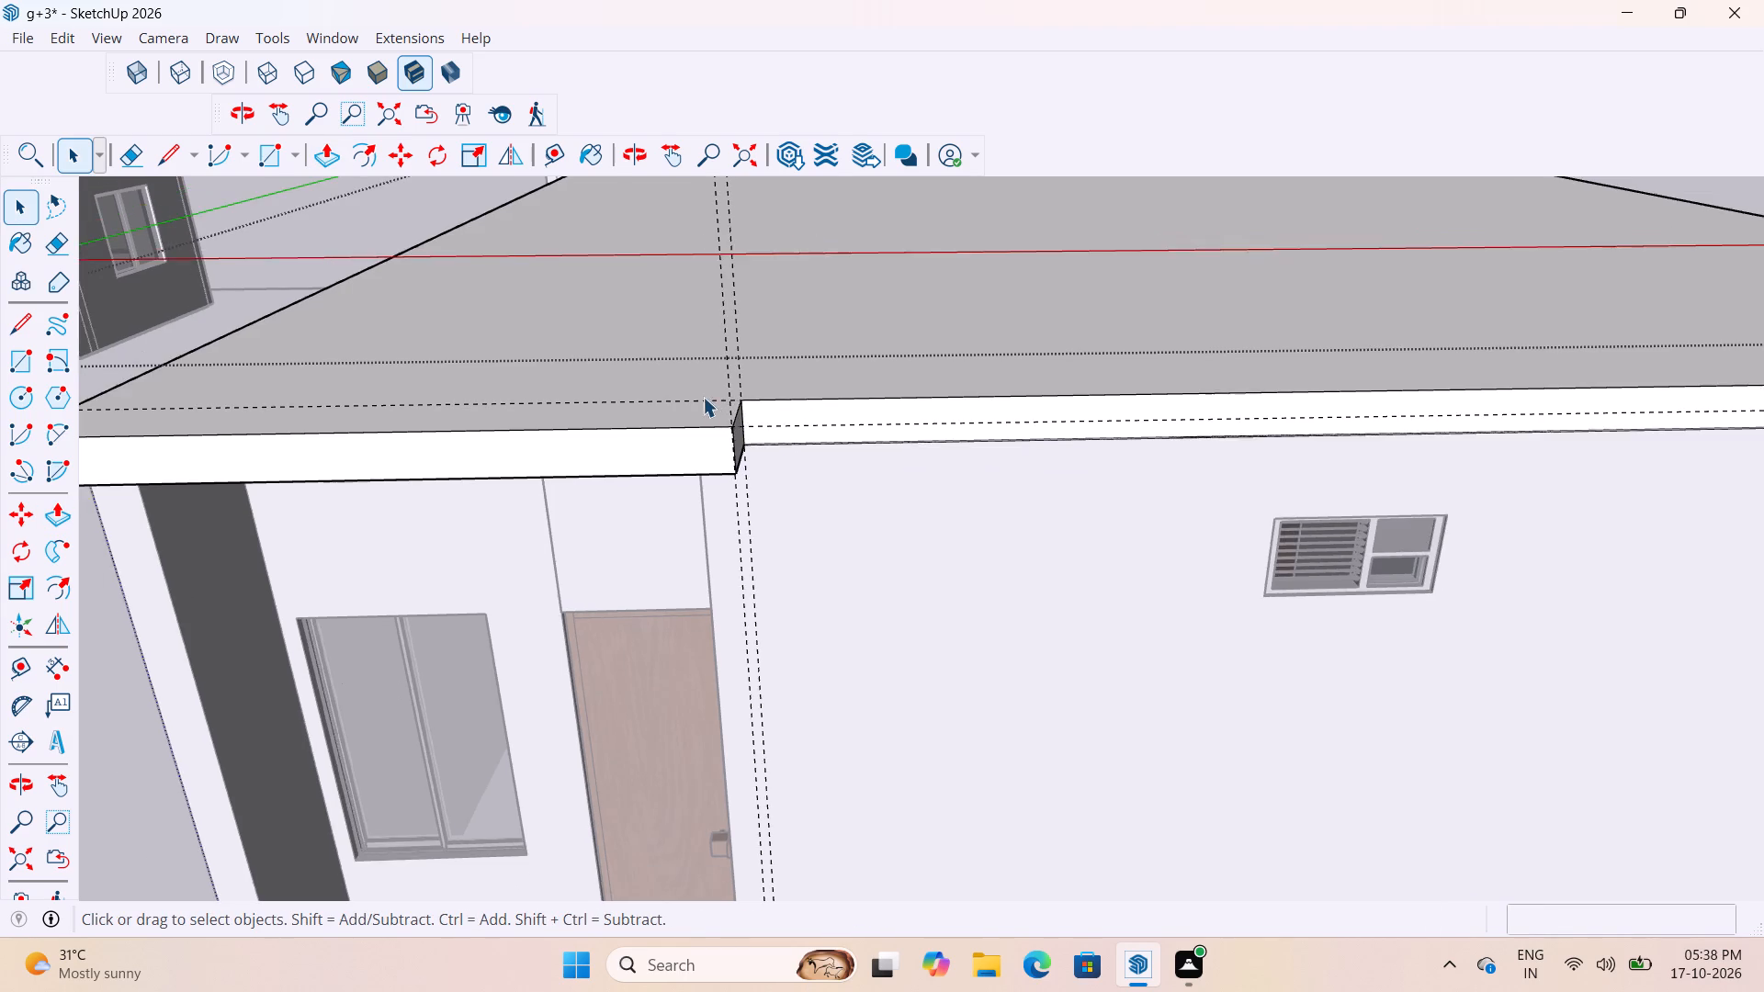
scroll(703, 397, "down", 9)
left_click(292, 596)
scroll(827, 357, "up", 1)
scroll(798, 456, "down", 10)
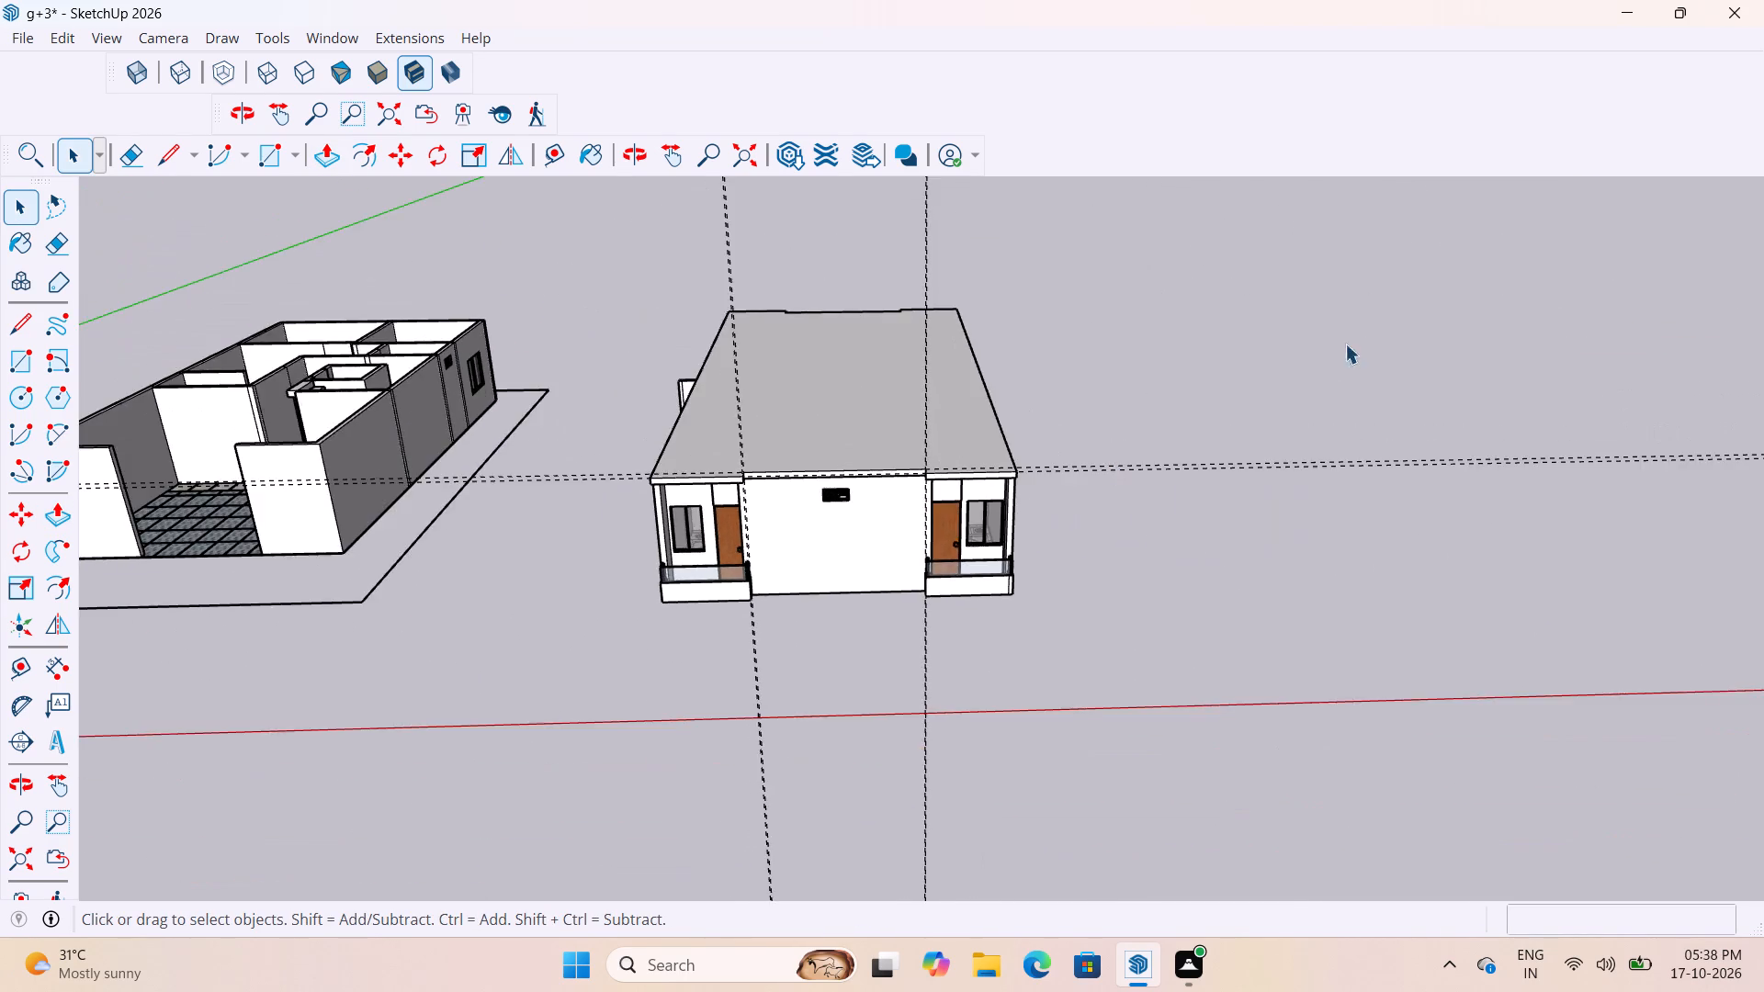
Examine the roof slab's notched end and its edges over both end balconies from close up and from a distance.
middle_click_drag(1295, 333, 290, 446)
scroll(1520, 426, "up", 20)
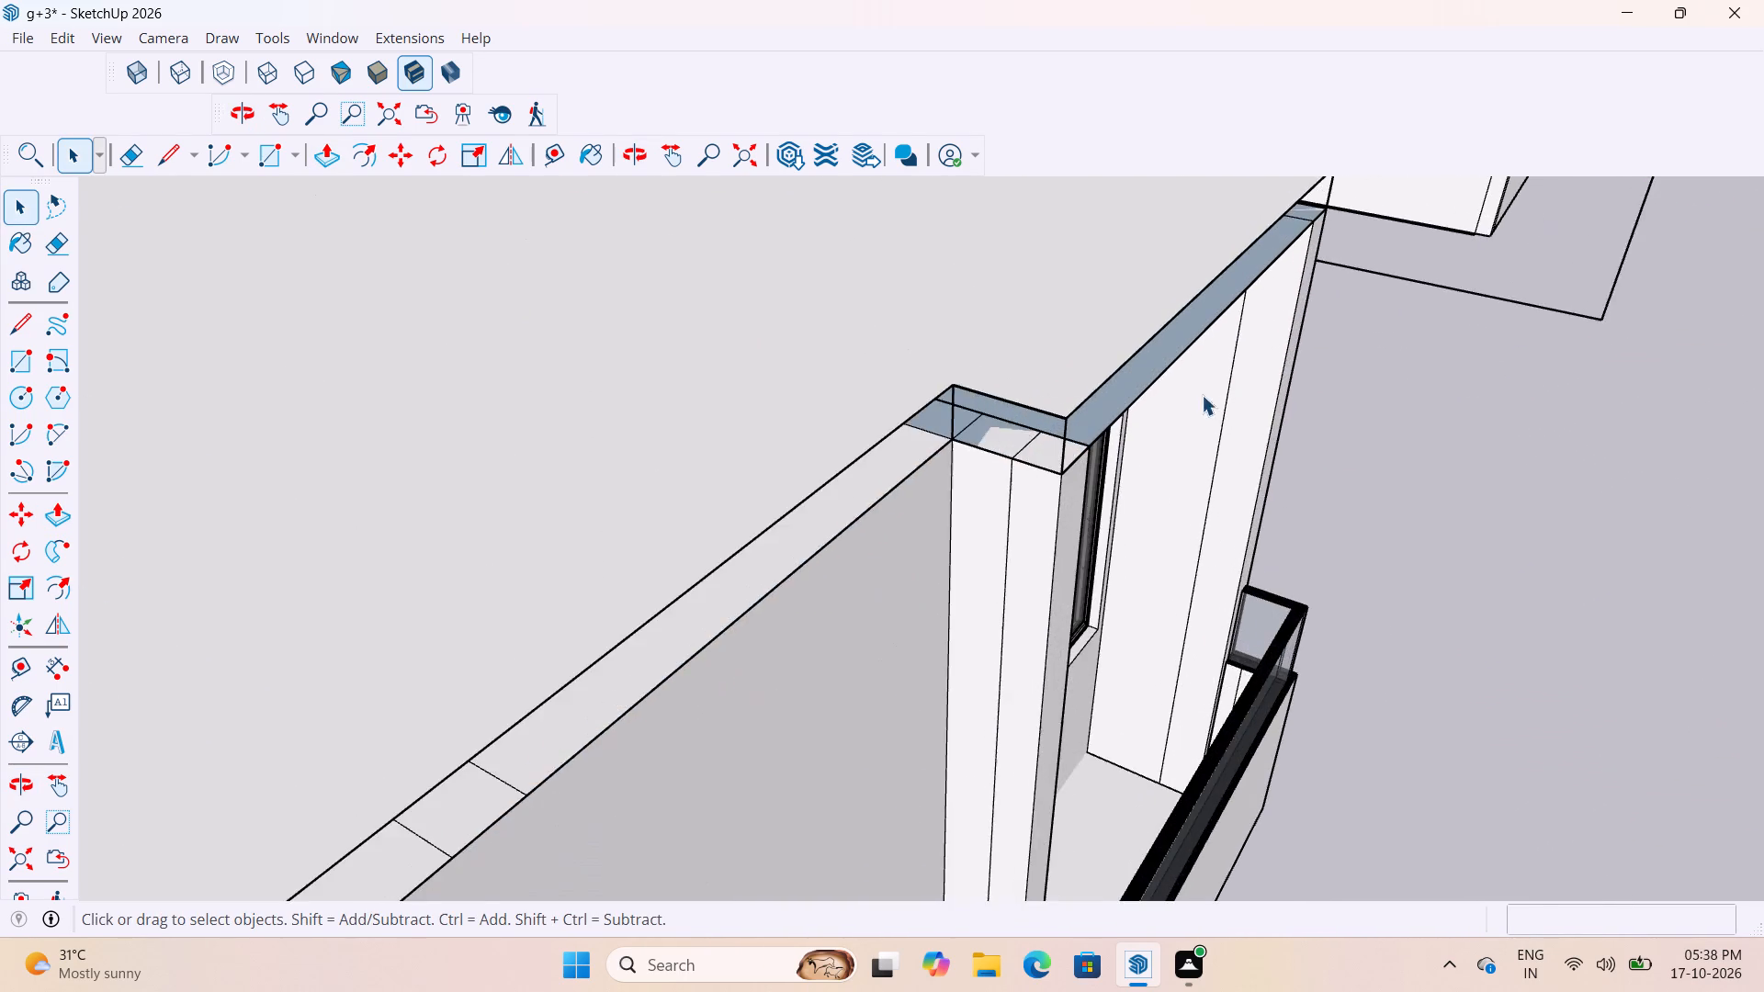
middle_click_drag(1203, 395, 1046, 363)
scroll(1058, 370, "down", 10)
scroll(941, 434, "up", 6)
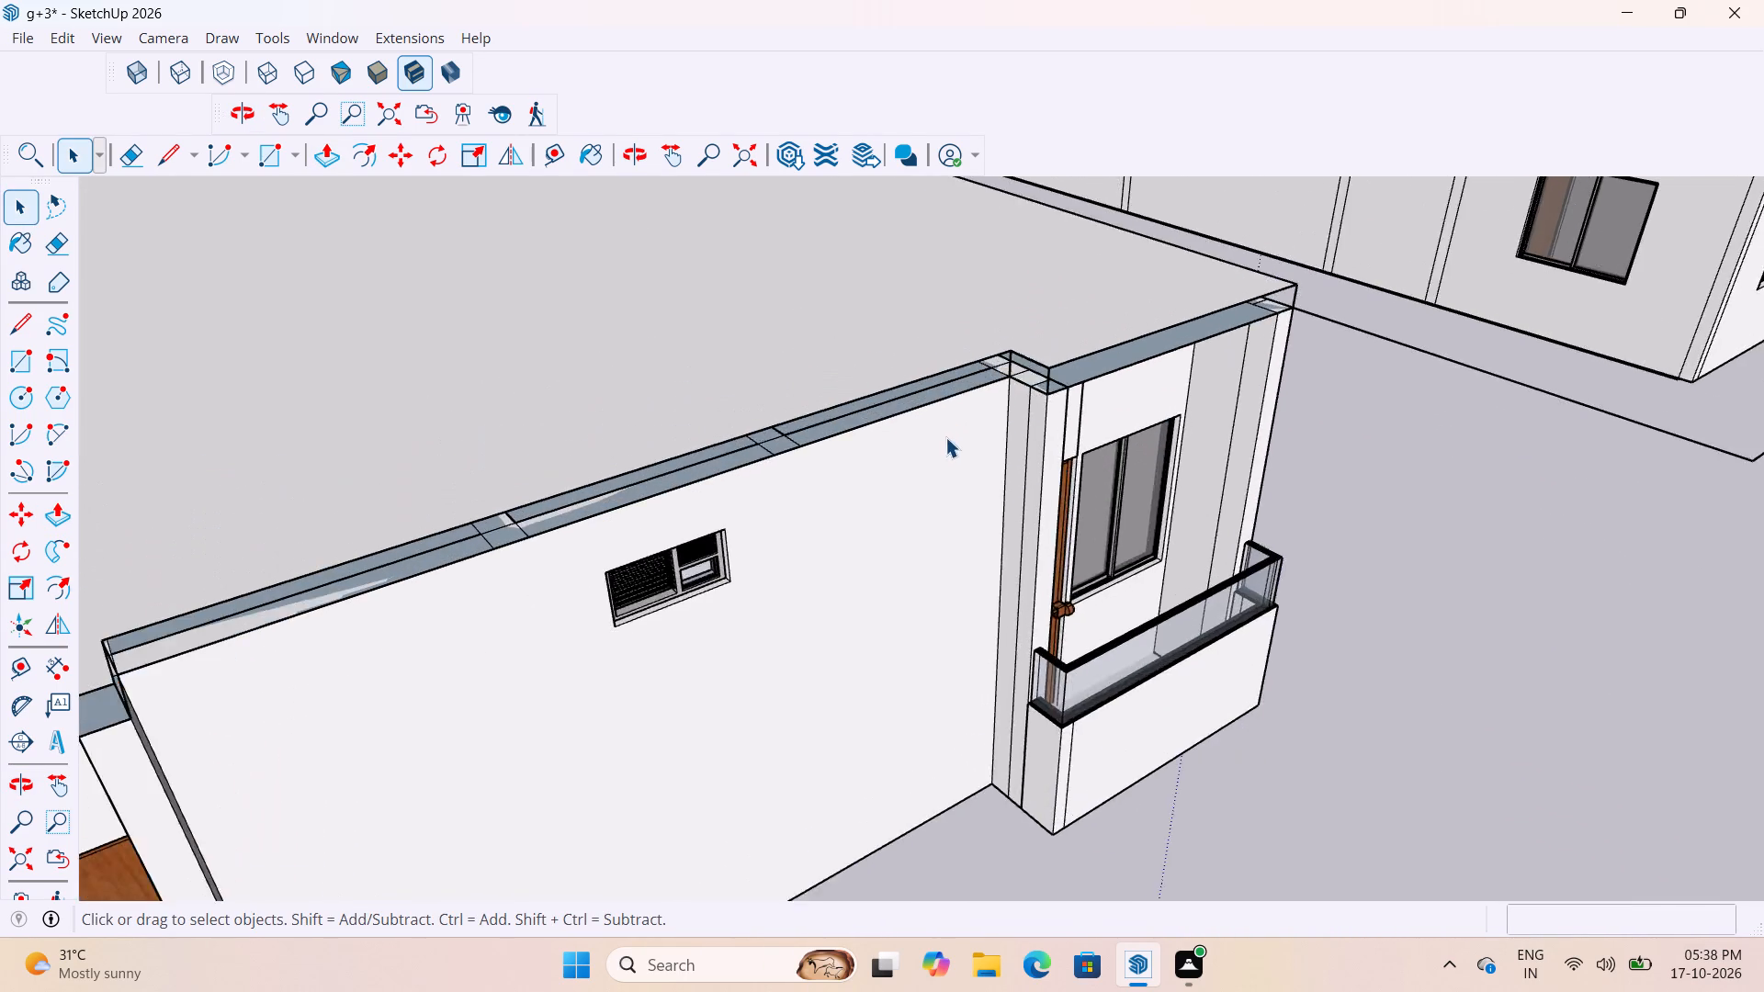
scroll(945, 437, "up", 2)
scroll(1026, 445, "down", 11)
middle_click_drag(1070, 539, 1272, 516)
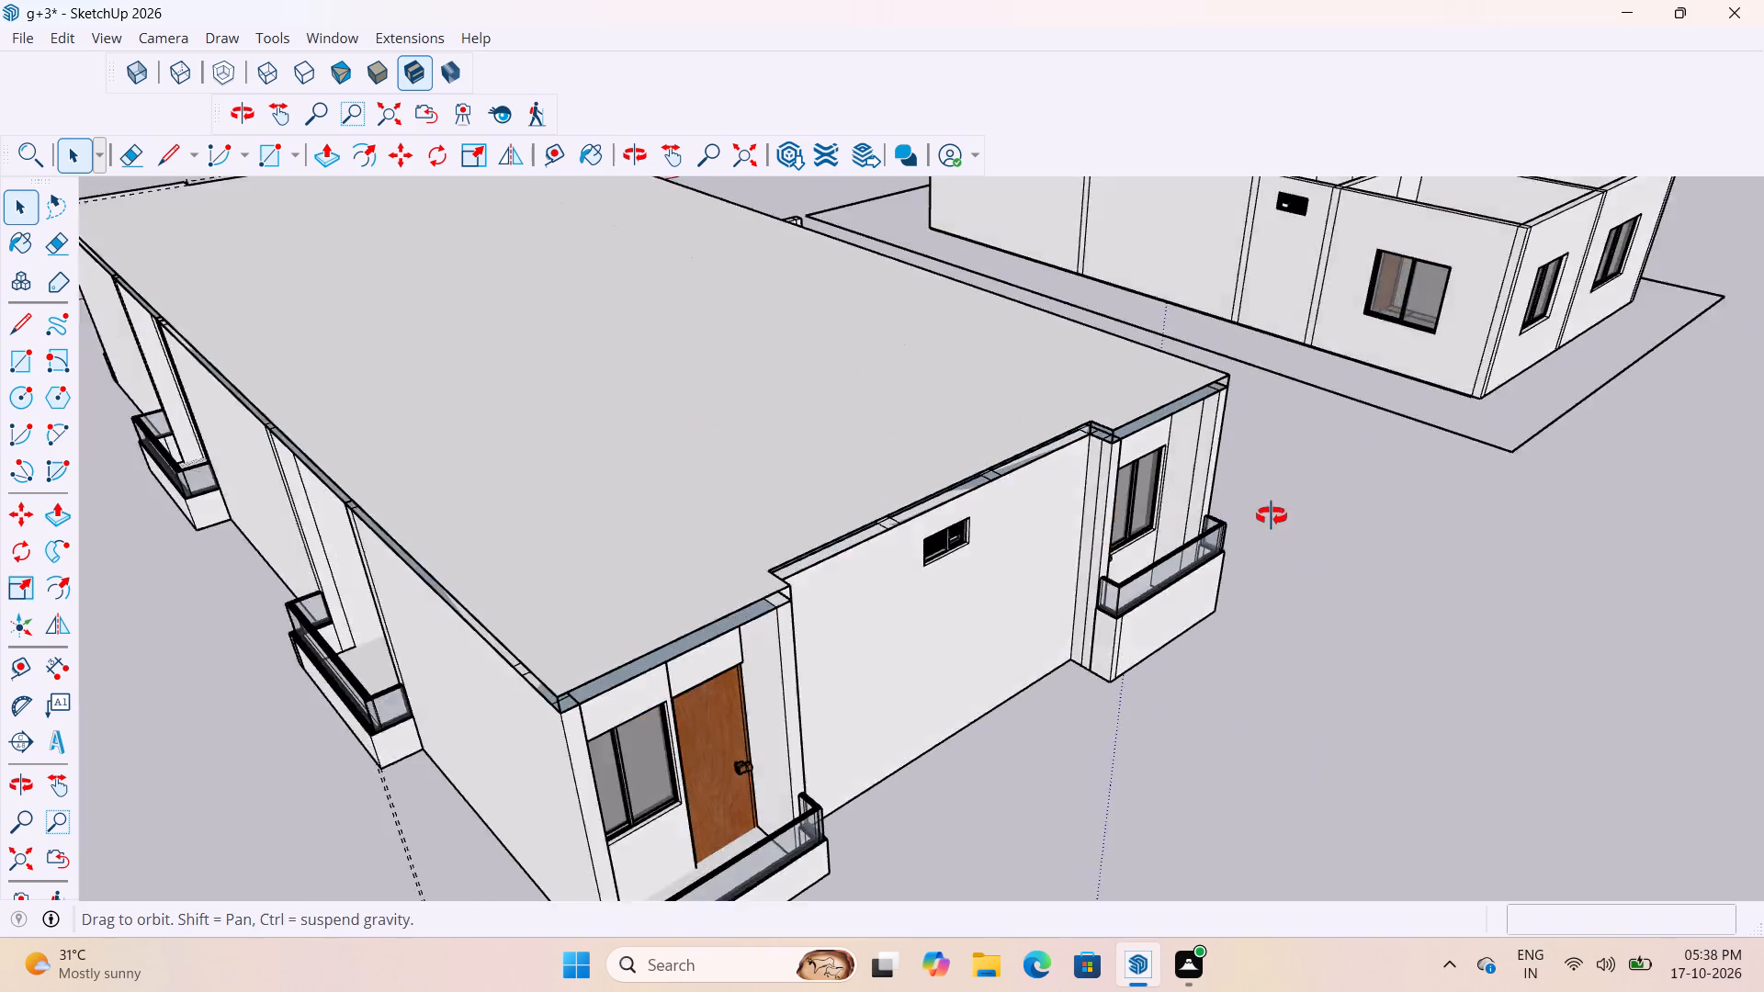
middle_click_drag(1272, 516, 1763, 492)
scroll(1208, 414, "down", 10)
middle_click_drag(1071, 502, 1339, 446)
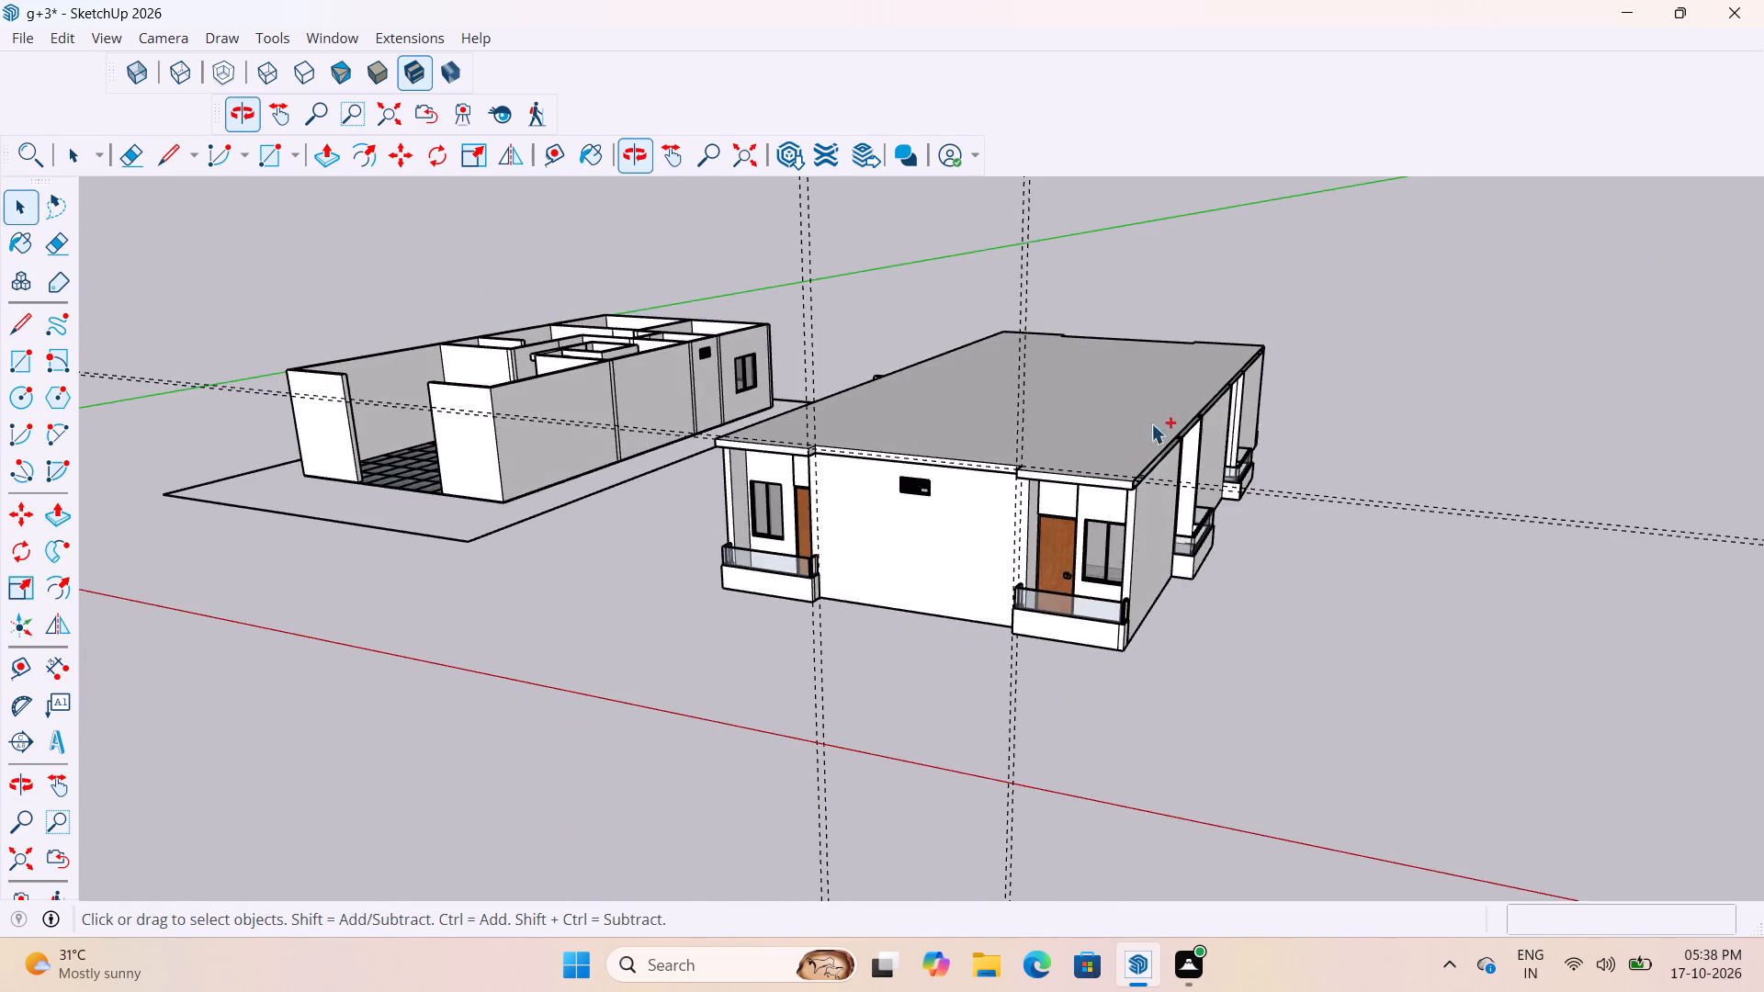
Undo the last exit from the slab group and the push/pull of the notched roof face.
key("ctrl+z")
scroll(989, 389, "up", 9)
scroll(966, 612, "up", 4)
key("ctrl+z")
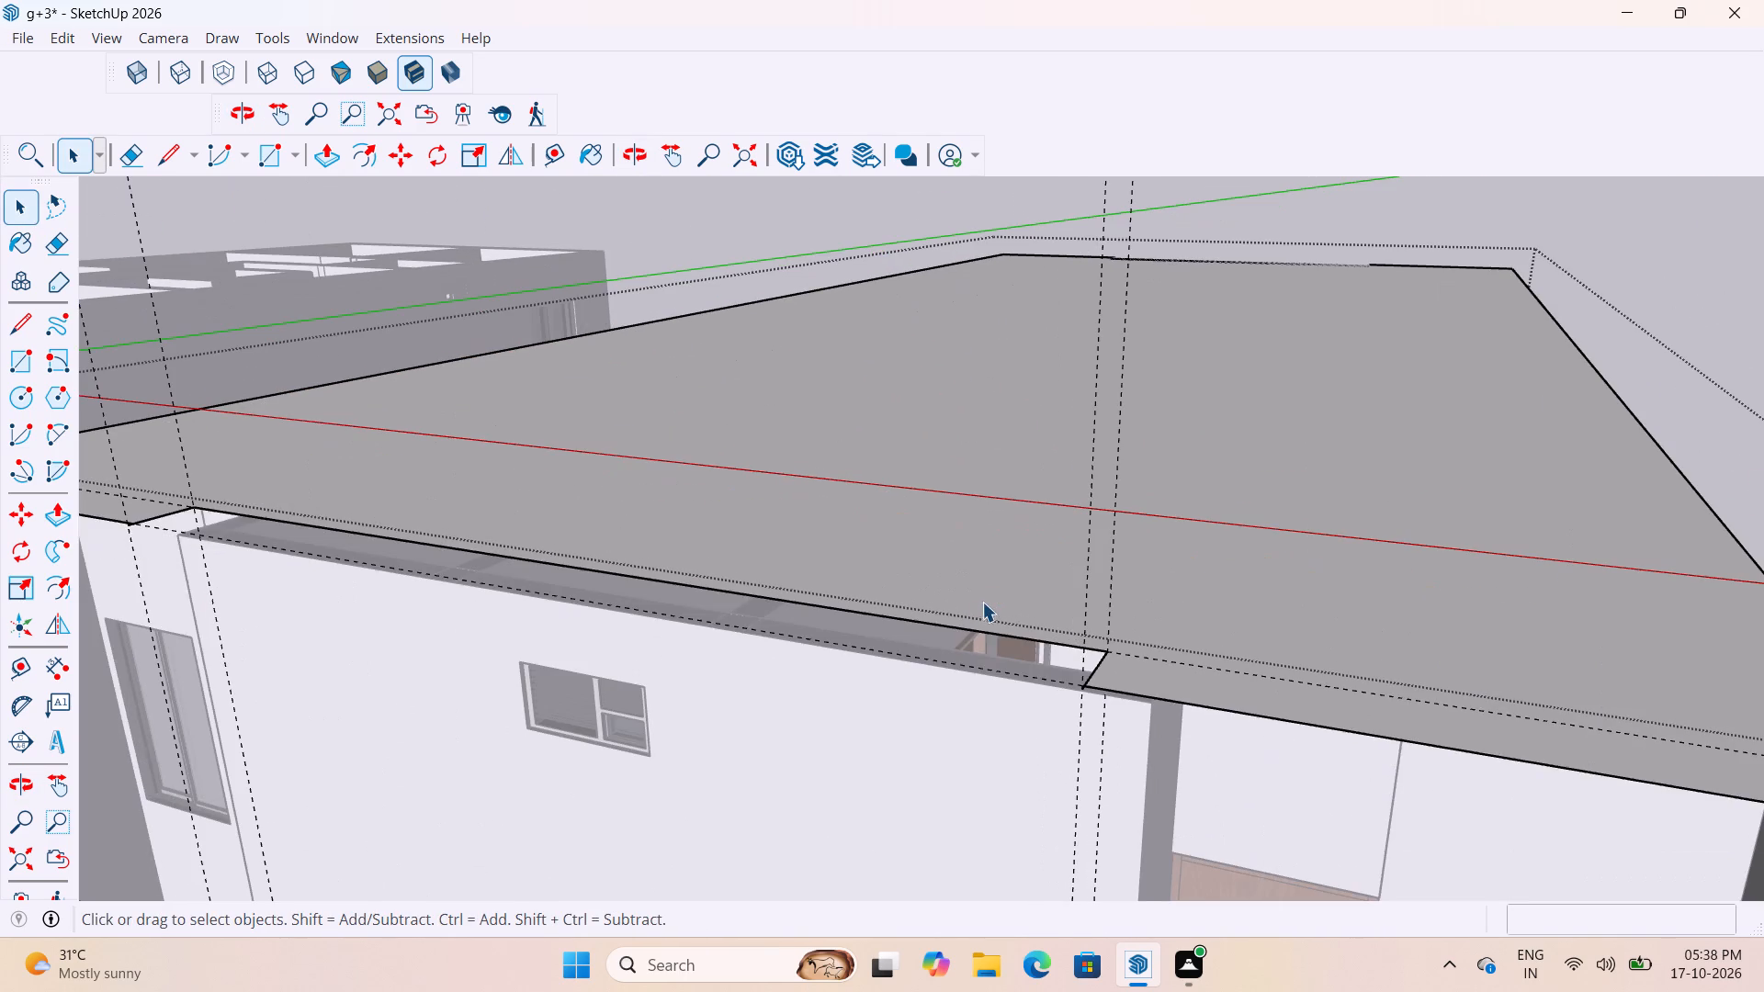
Push/pull the notched roof face down 6" from its underside to the top of the end wall, and leave the slab group.
scroll(985, 604, "up", 5)
middle_click_drag(1083, 614, 1192, 413)
left_click(1064, 404)
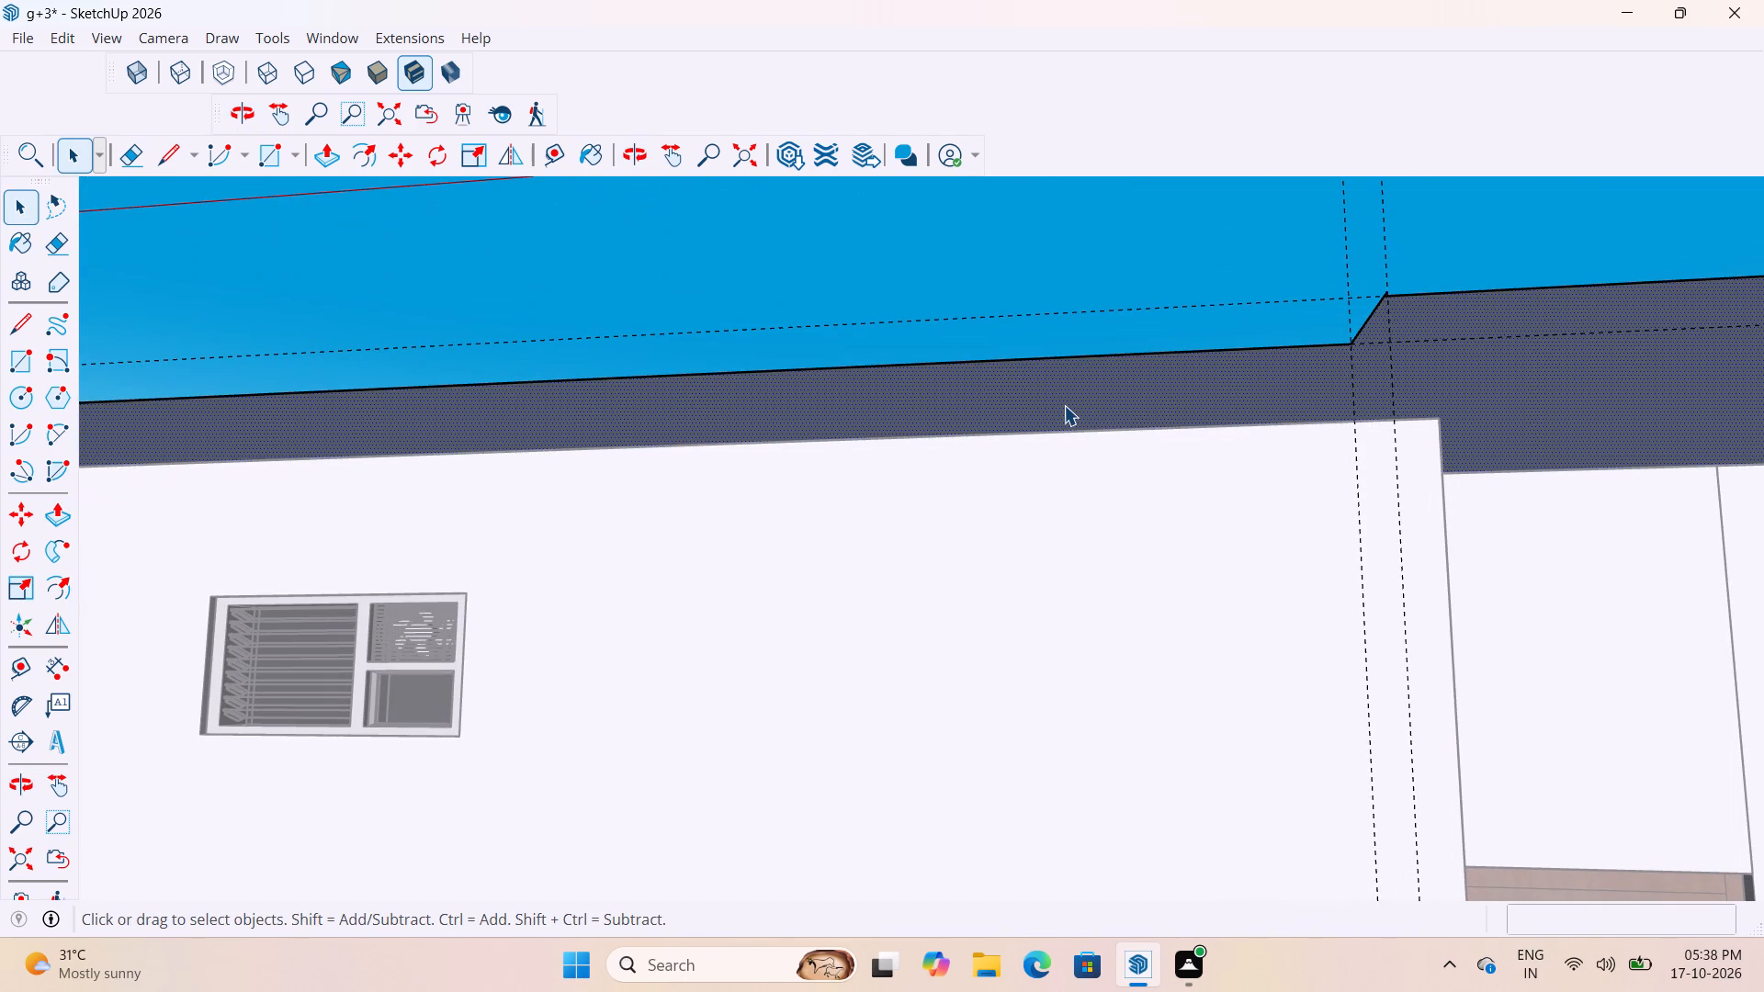
key("p")
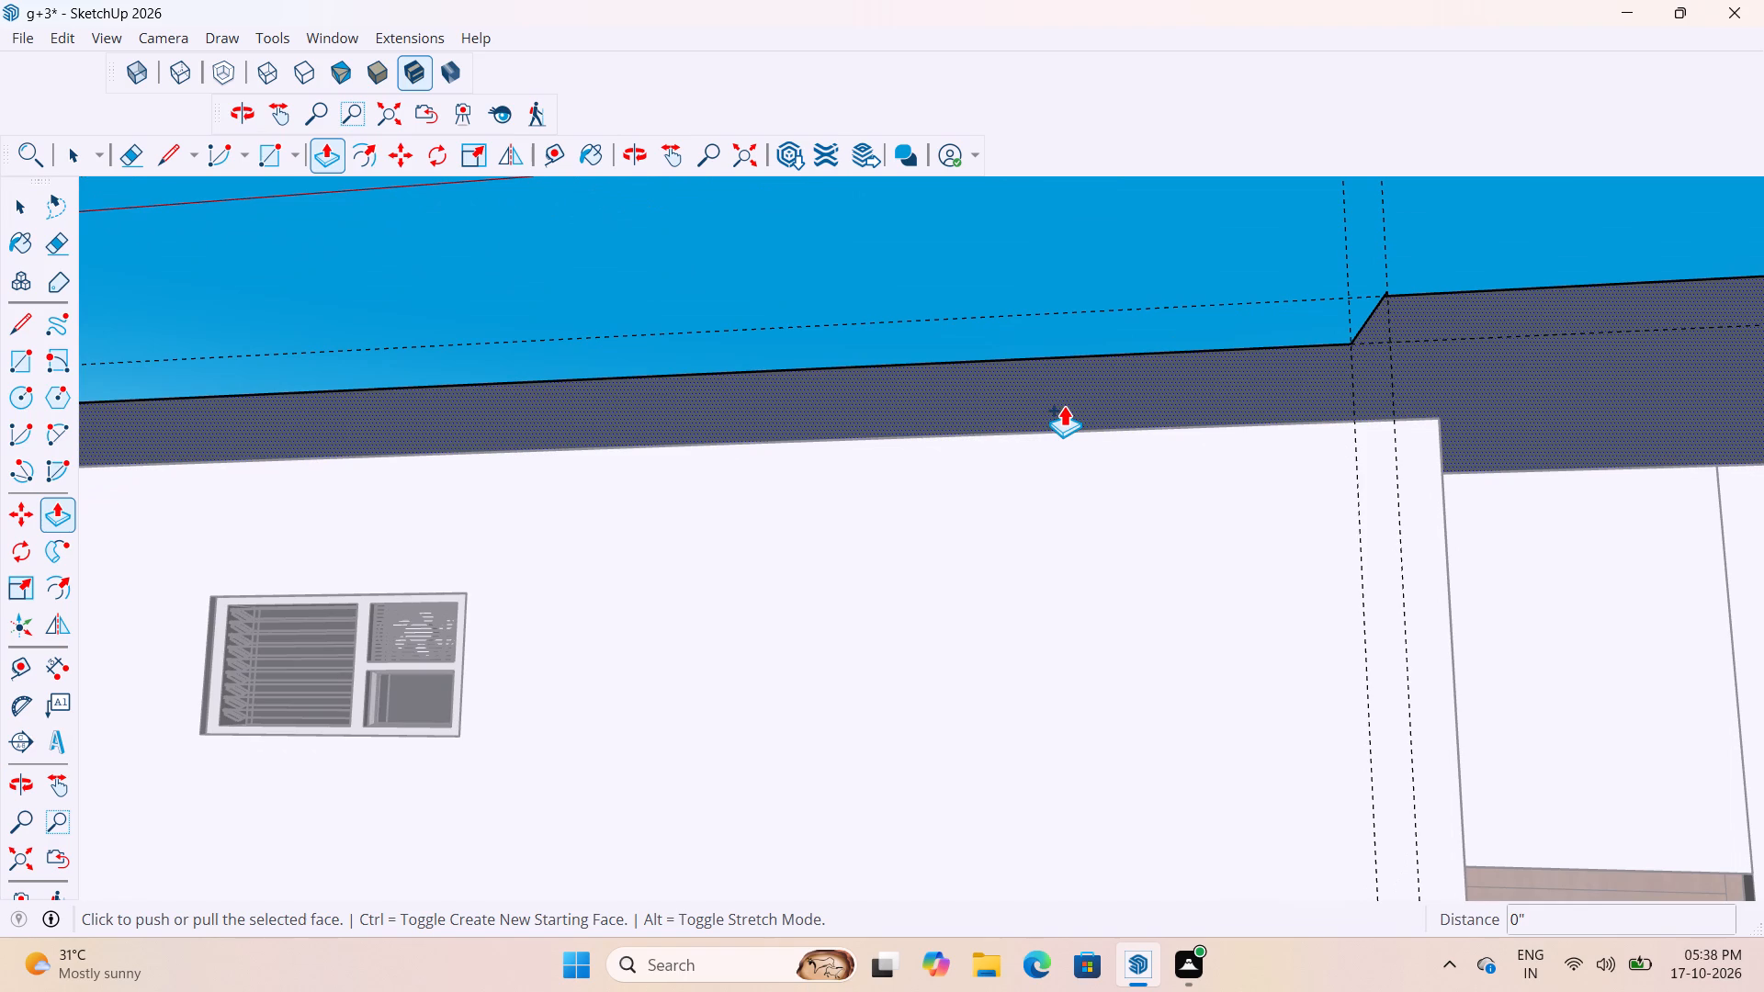
left_click(1071, 401)
left_click(1096, 427)
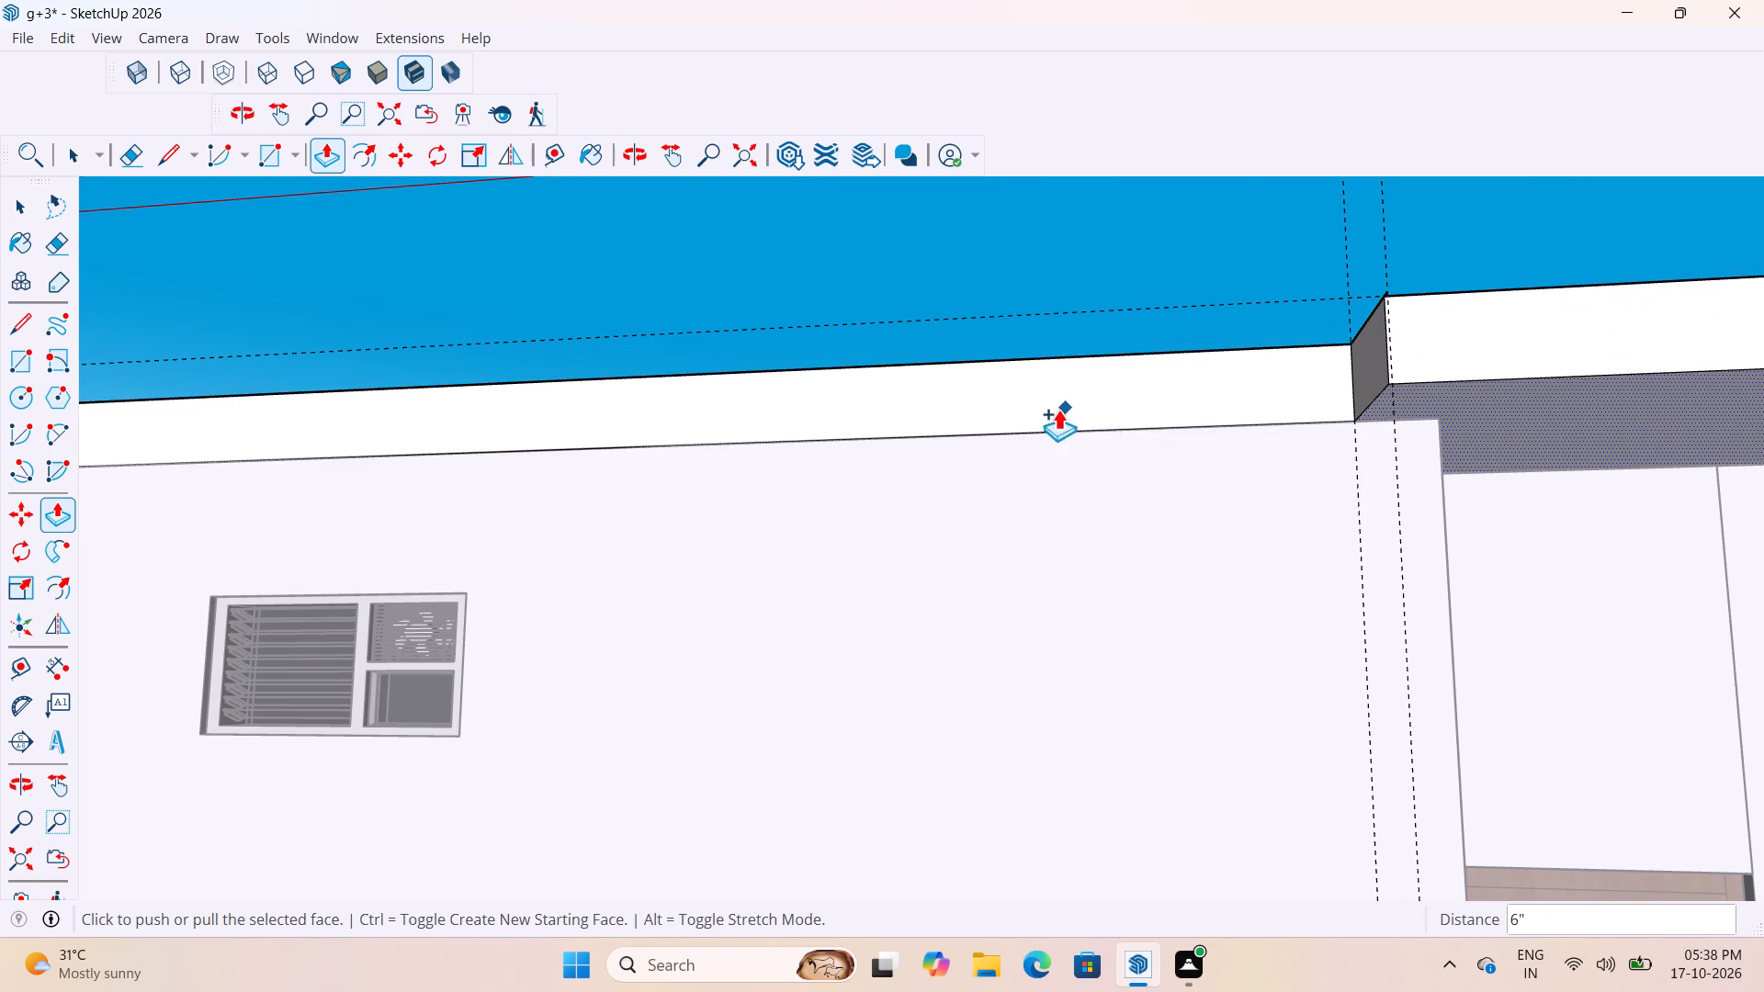
scroll(1042, 432, "down", 20)
scroll(1042, 432, "down", 1)
middle_click_drag(1296, 518, 573, 586)
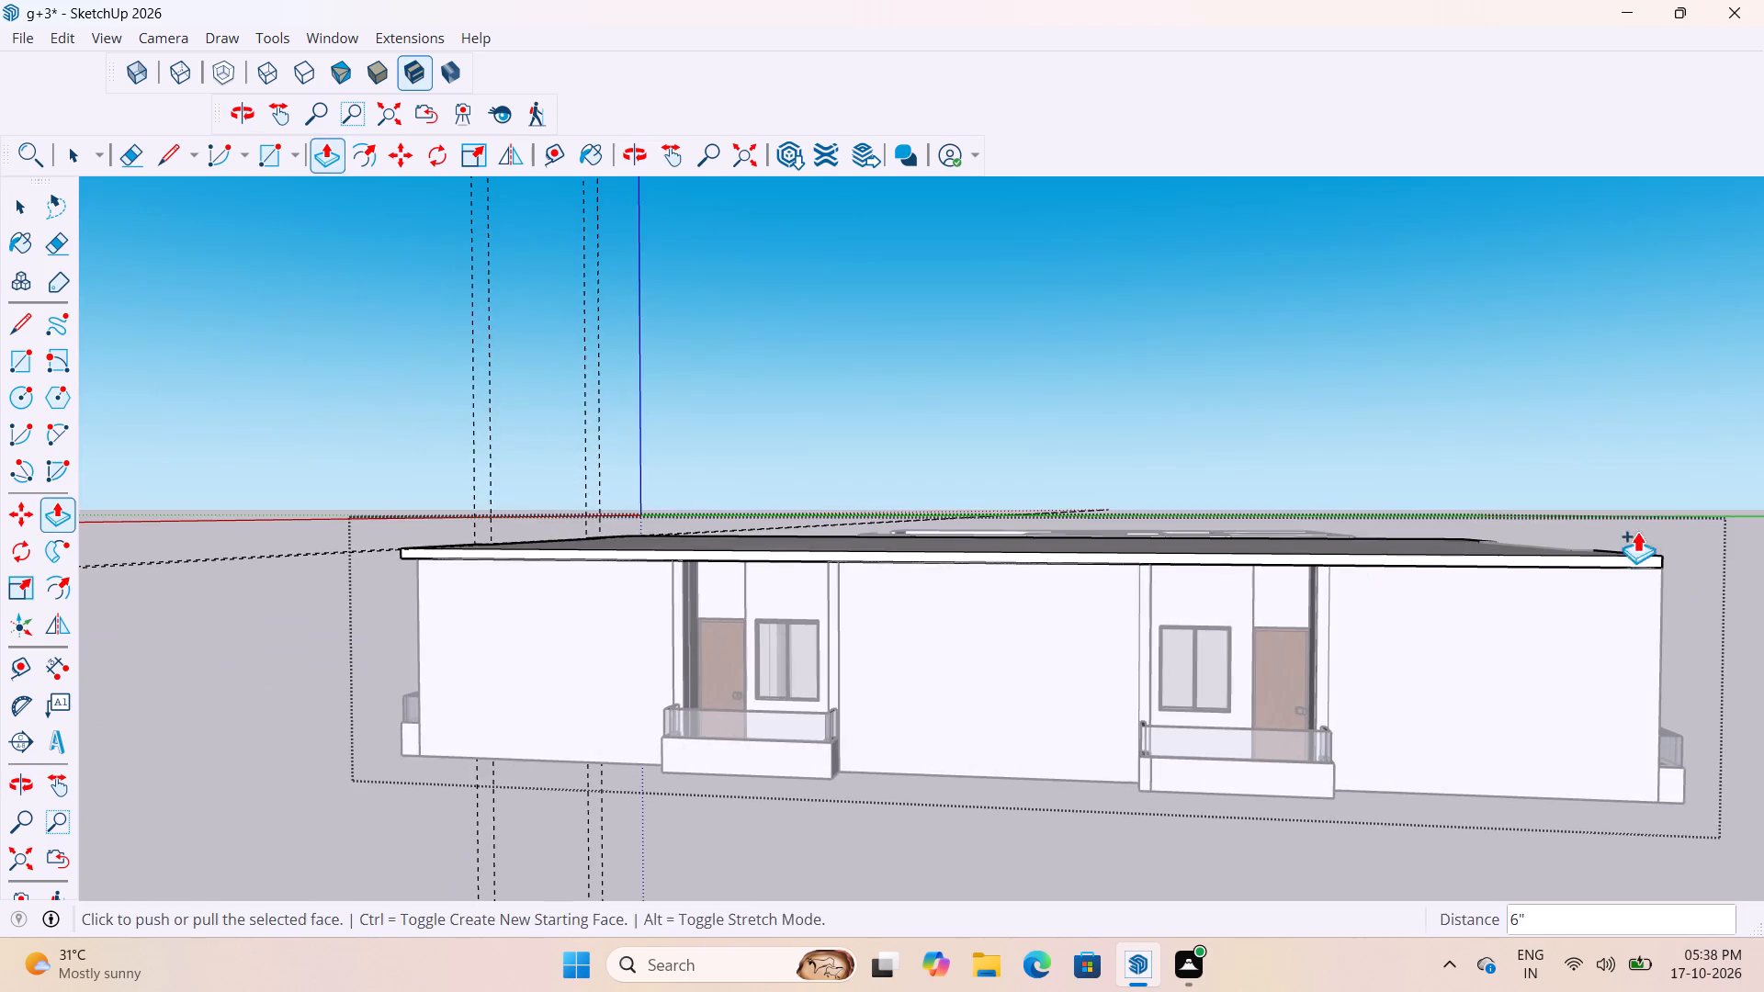
middle_click_drag(1616, 520, 1119, 470)
key("space")
left_click(1035, 832)
Examine the rebuilt slab along the end wall, including the notch corners over both balconies.
middle_click_drag(1051, 604, 1654, 751)
scroll(784, 569, "down", 4)
middle_click_drag(886, 512, 1458, 480)
scroll(1248, 336, "down", 5)
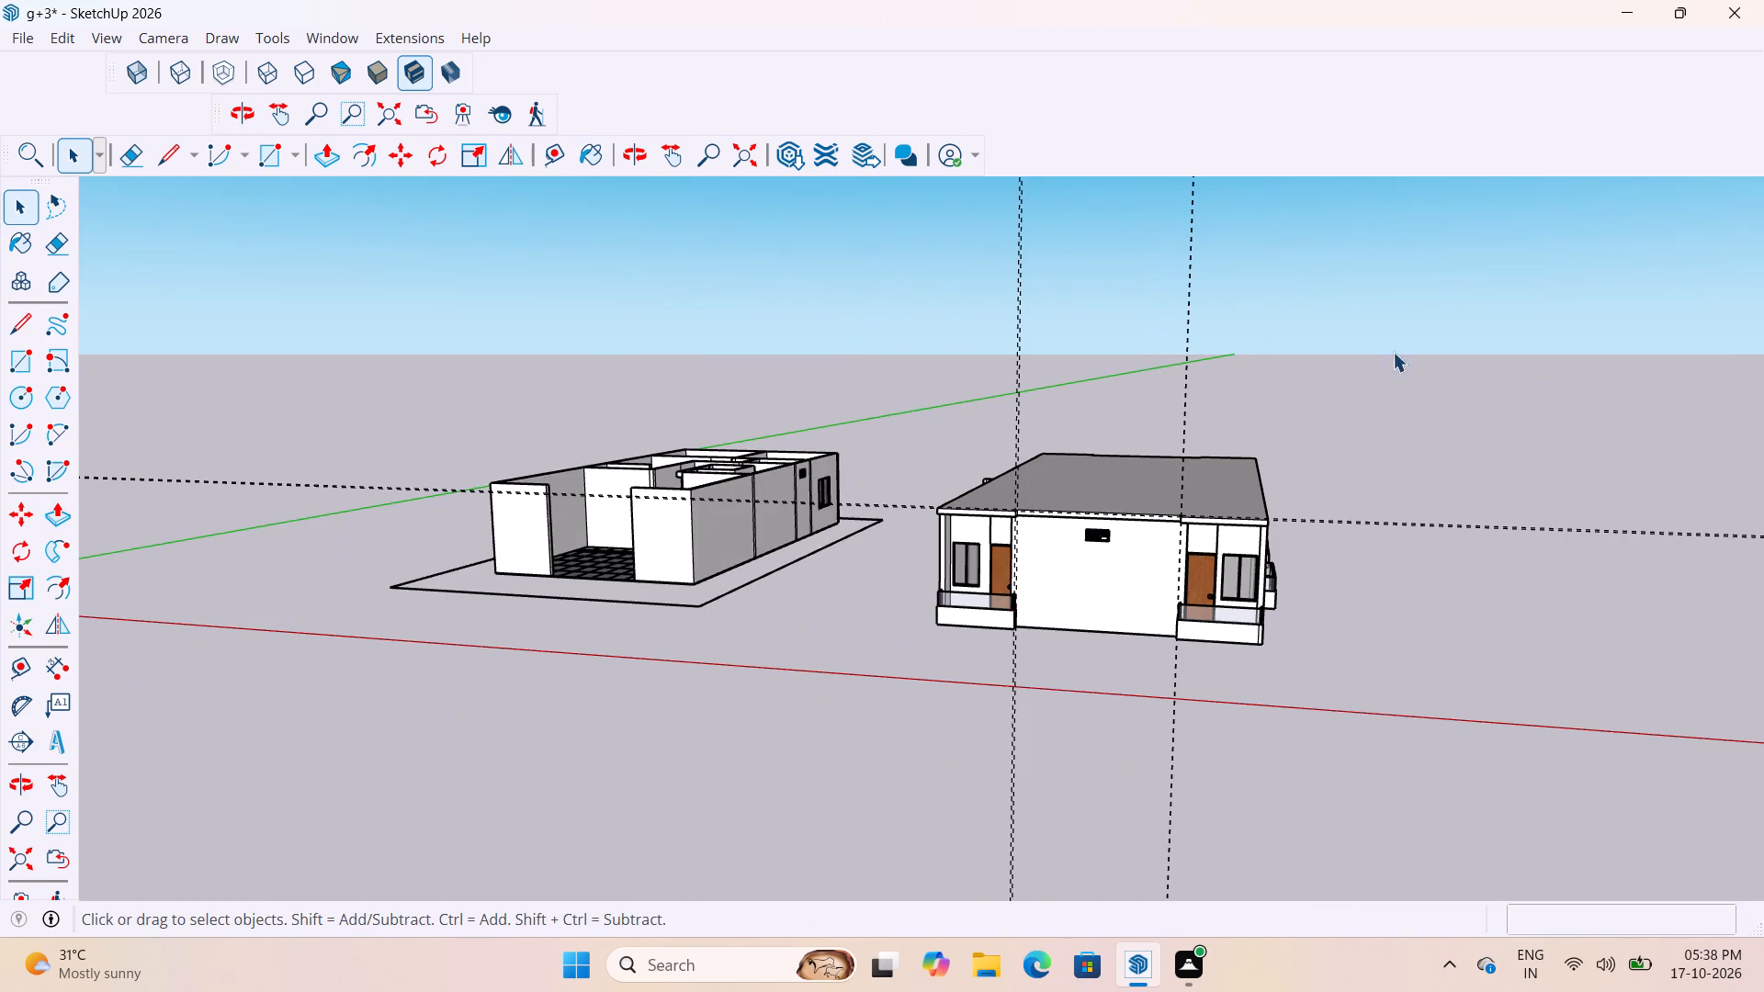
left_click(1394, 342)
scroll(1180, 583, "up", 16)
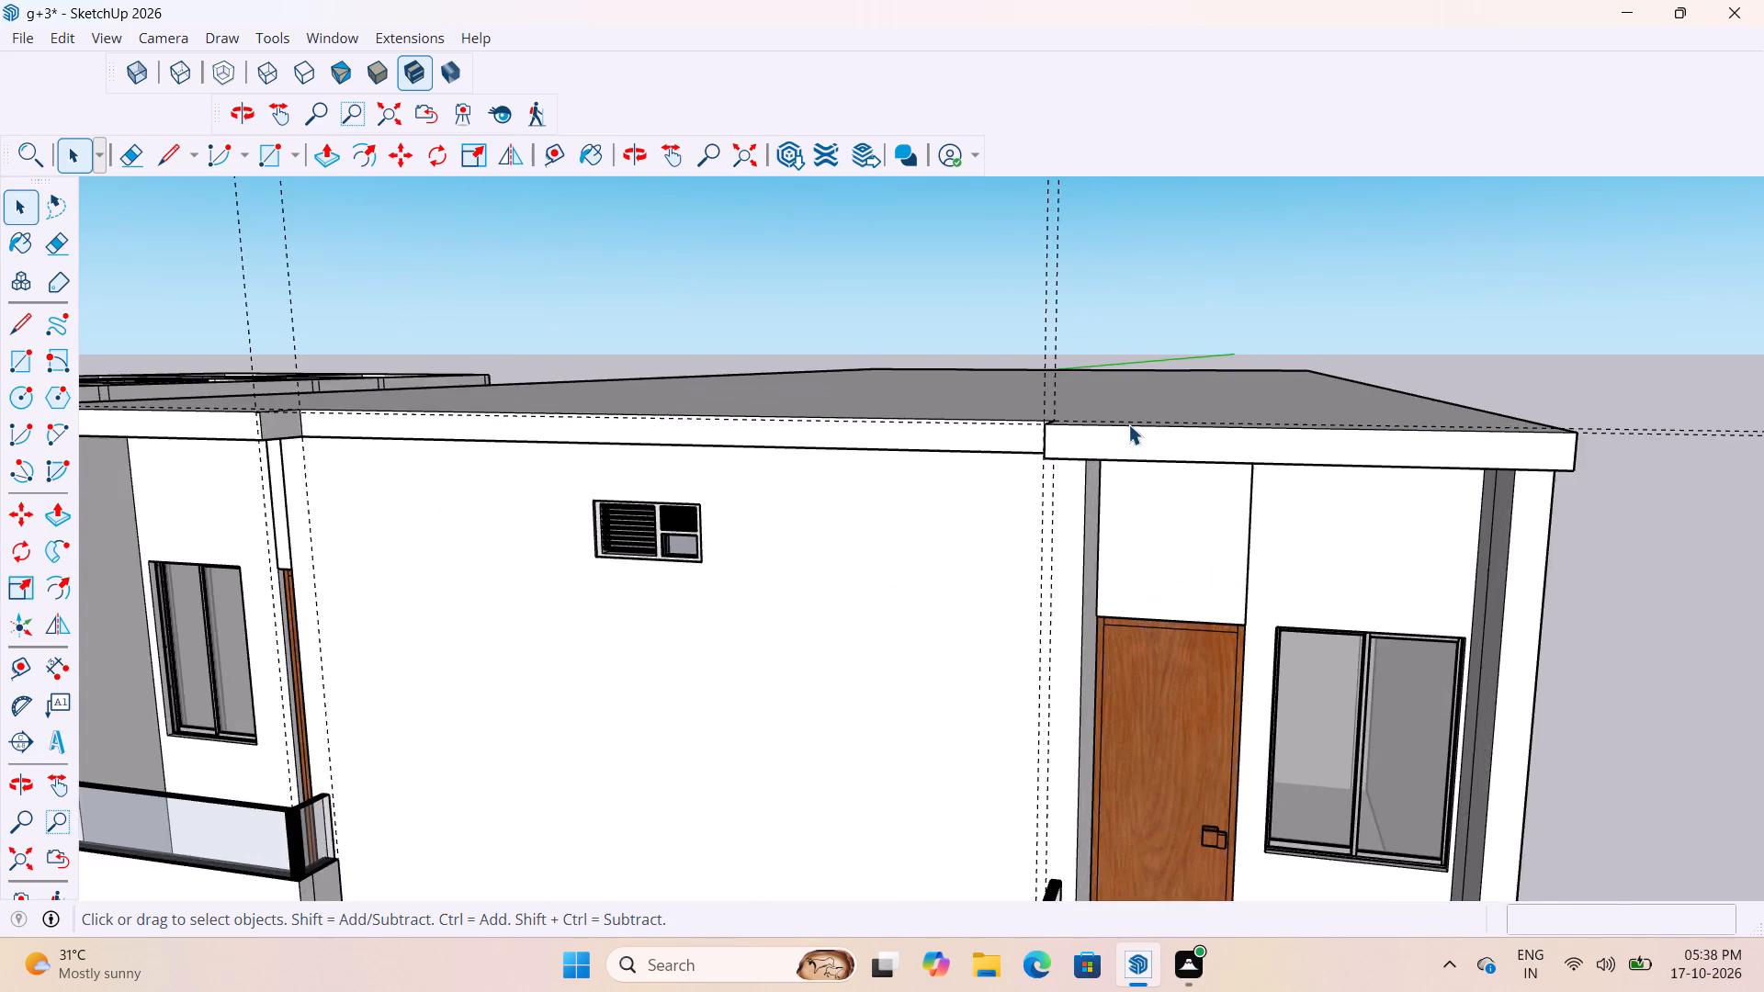
middle_click_drag(1193, 416, 1344, 424)
scroll(1113, 494, "down", 10)
scroll(1122, 682, "up", 6)
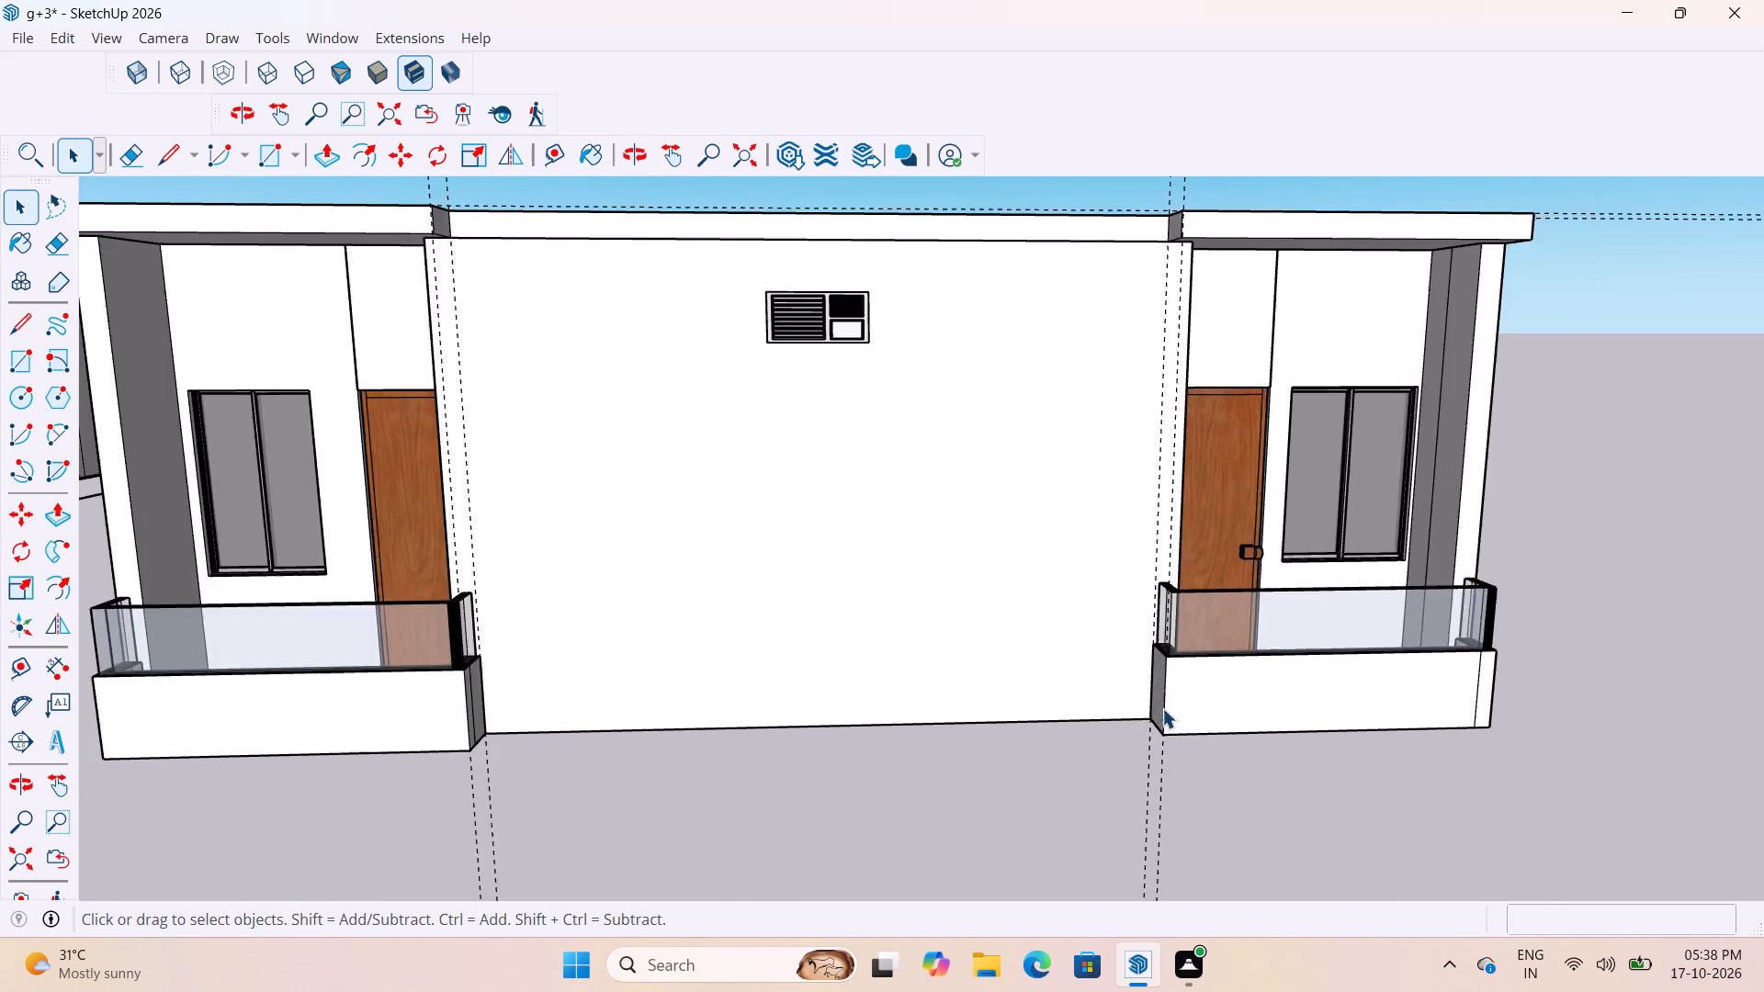
scroll(1162, 708, "up", 6)
middle_click_drag(1210, 662, 1226, 941)
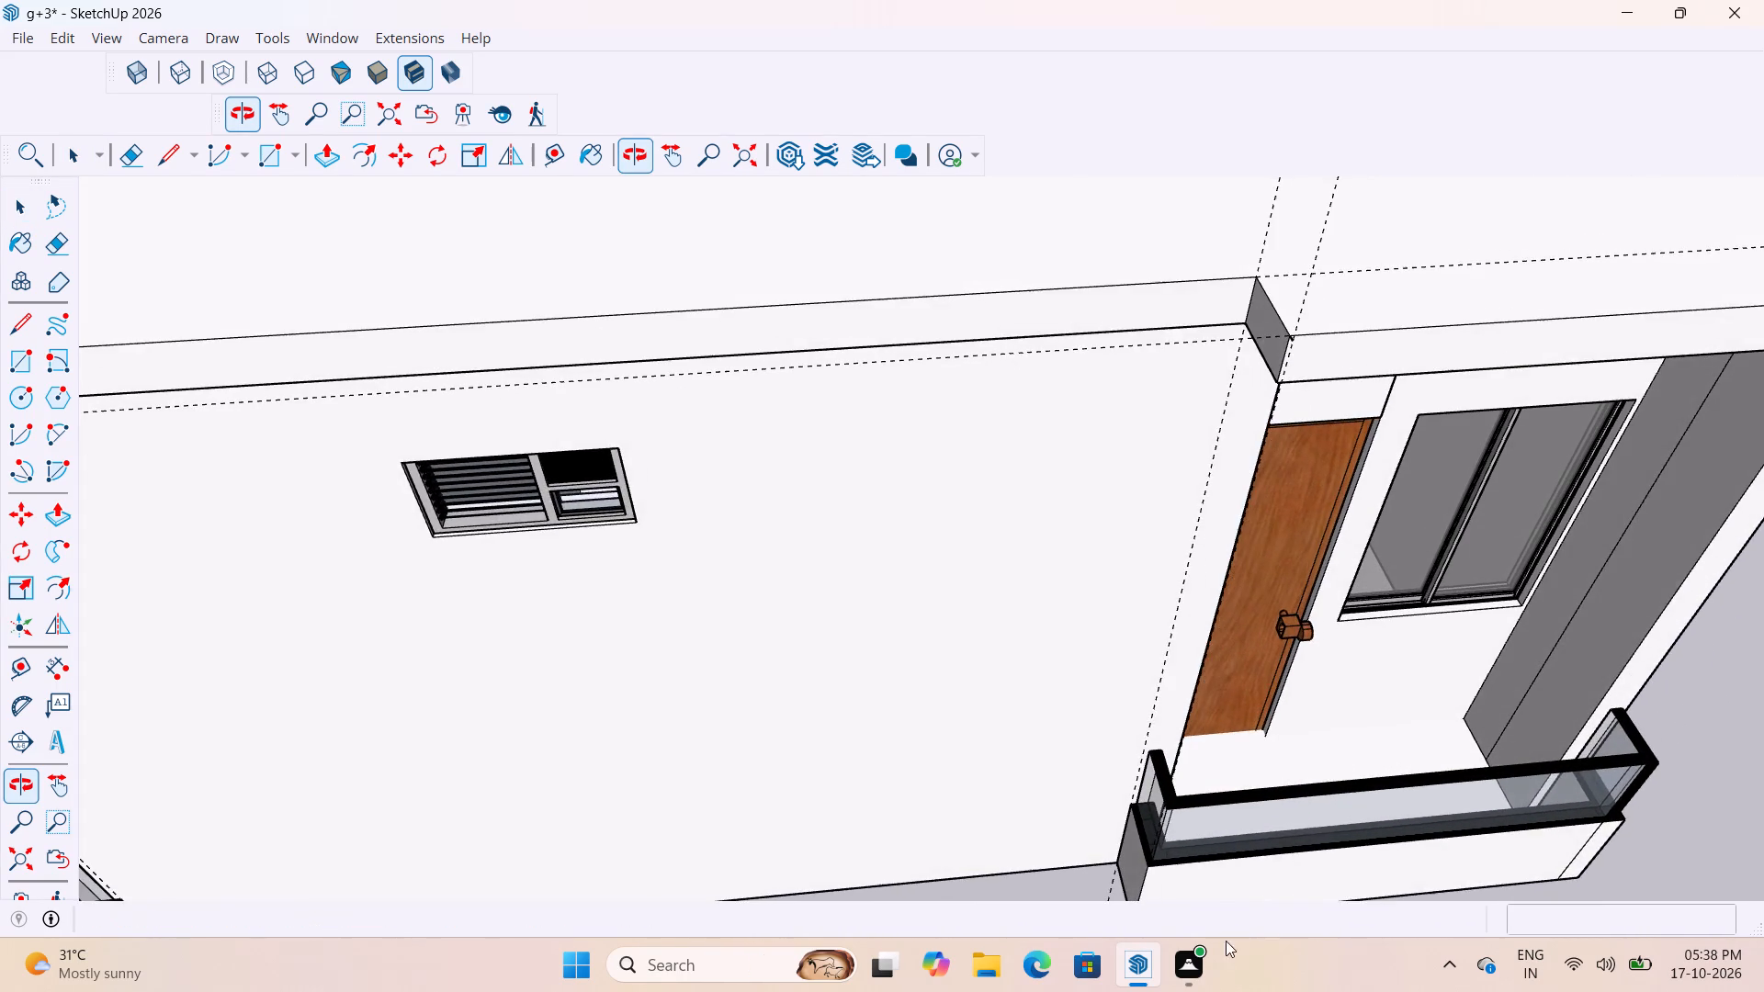
middle_click_drag(1226, 941, 1228, 943)
scroll(1358, 478, "up", 6)
scroll(1201, 280, "down", 6)
scroll(1145, 746, "up", 3)
scroll(1109, 592, "down", 5)
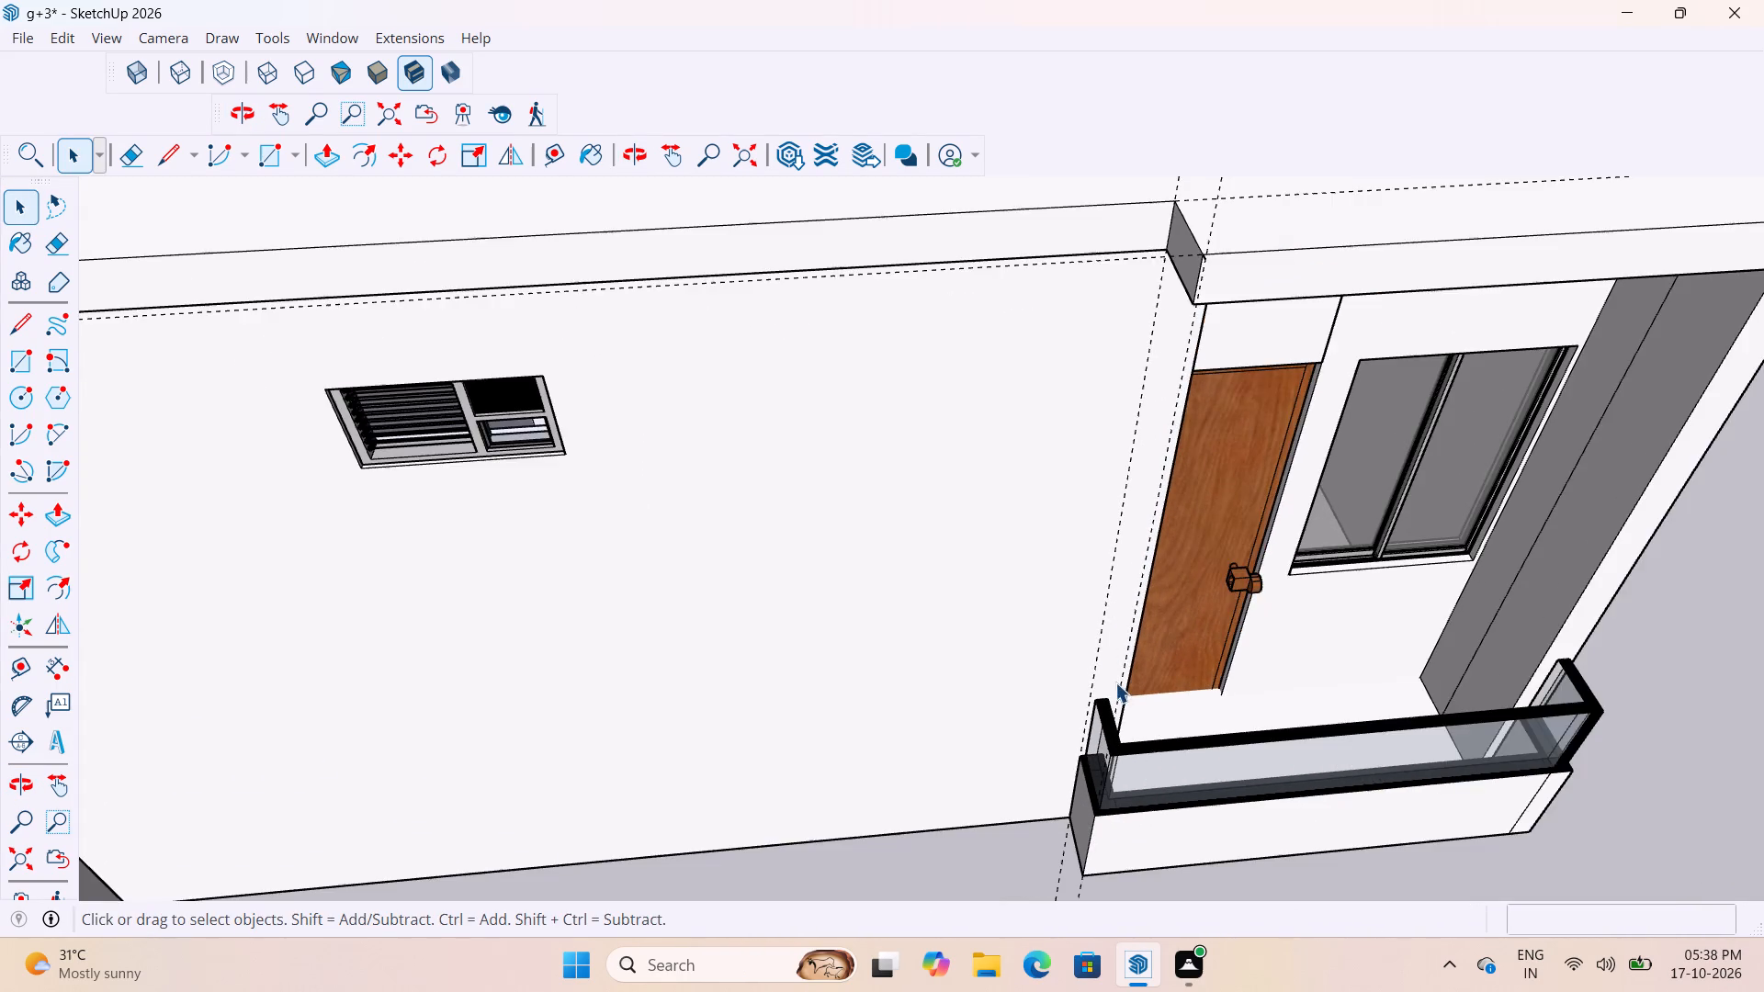
scroll(1029, 576, "down", 11)
Delete all guides from the model.
left_click(881, 715)
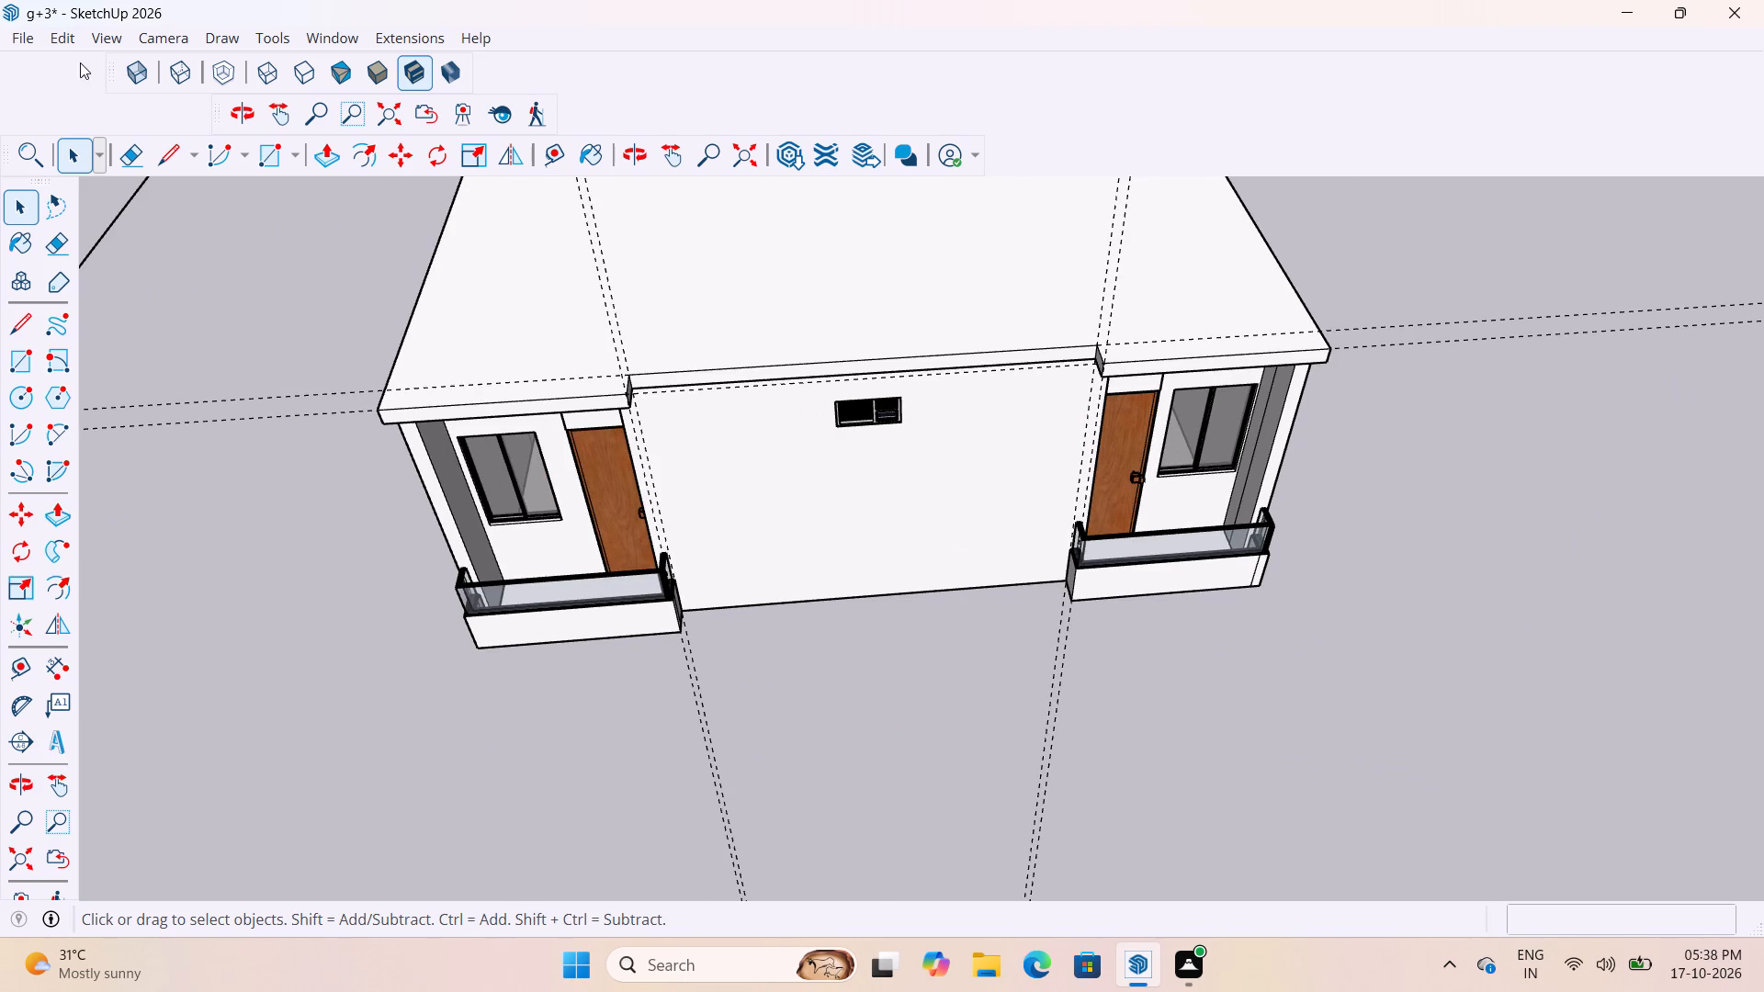
left_click(111, 34)
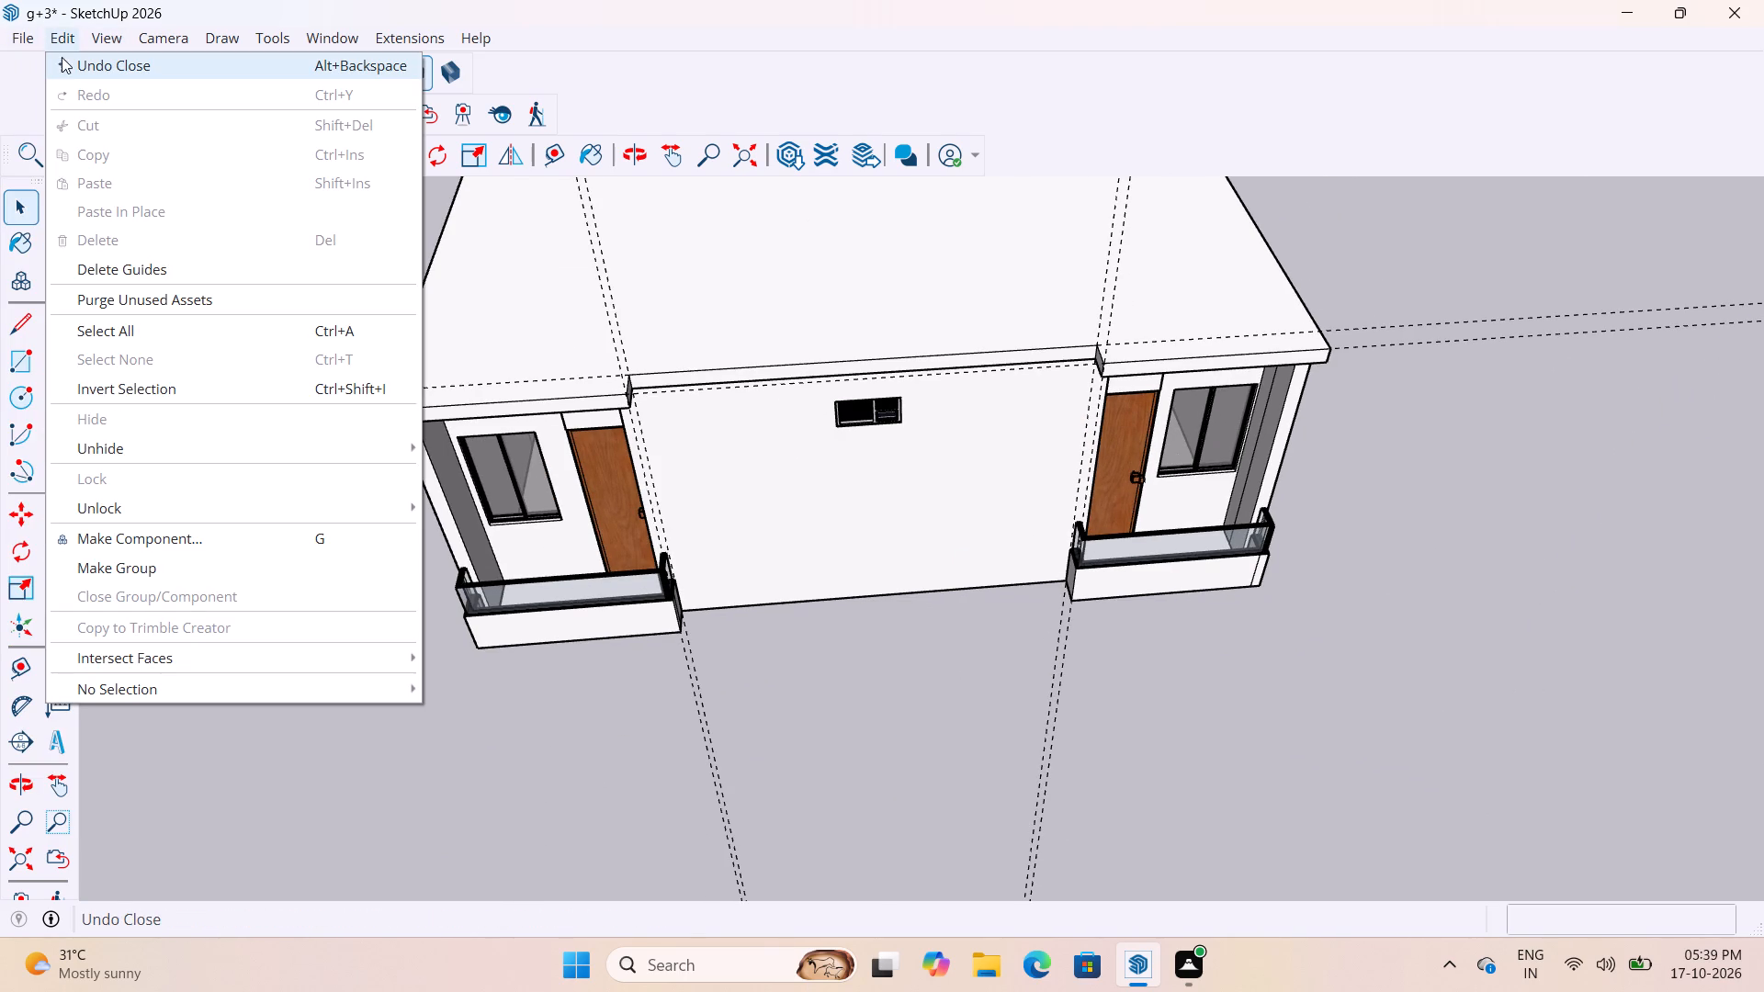
left_click(117, 282)
Place a vertical guide 1' back from the front edge of one end balcony's side, where it meets the end wall.
scroll(513, 629, "up", 3)
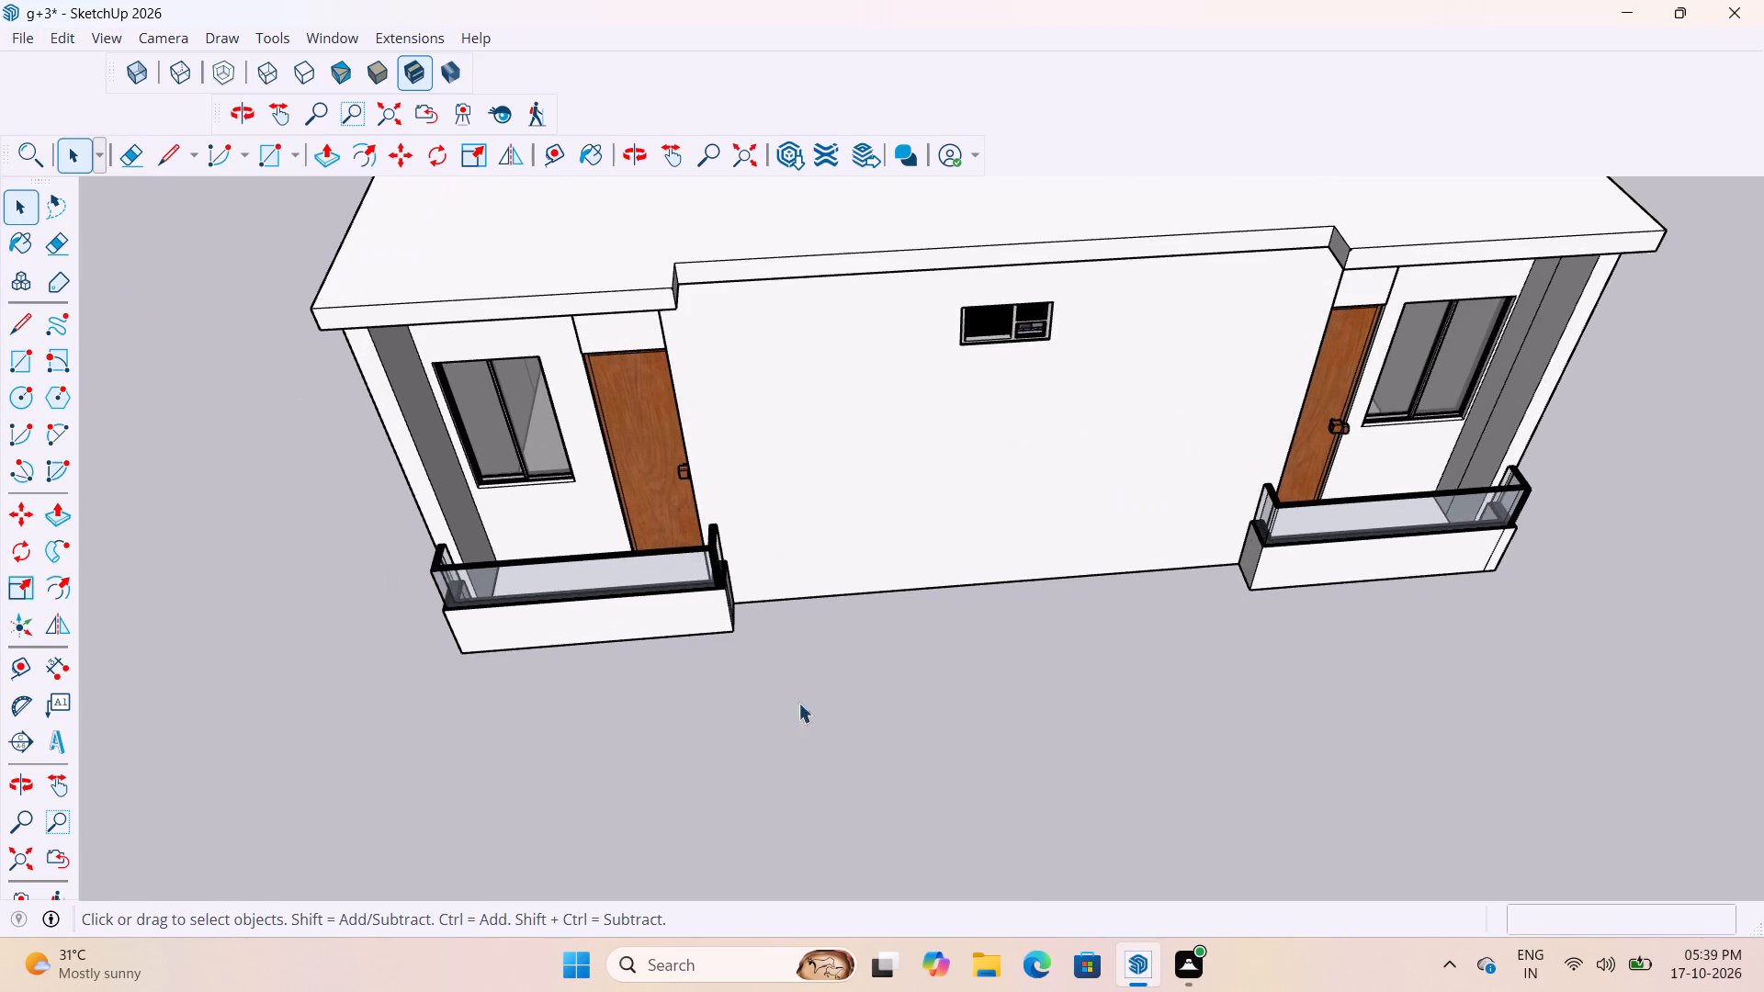
left_click(785, 727)
scroll(714, 276, "up", 3)
middle_click_drag(749, 369, 497, 305)
scroll(530, 372, "down", 5)
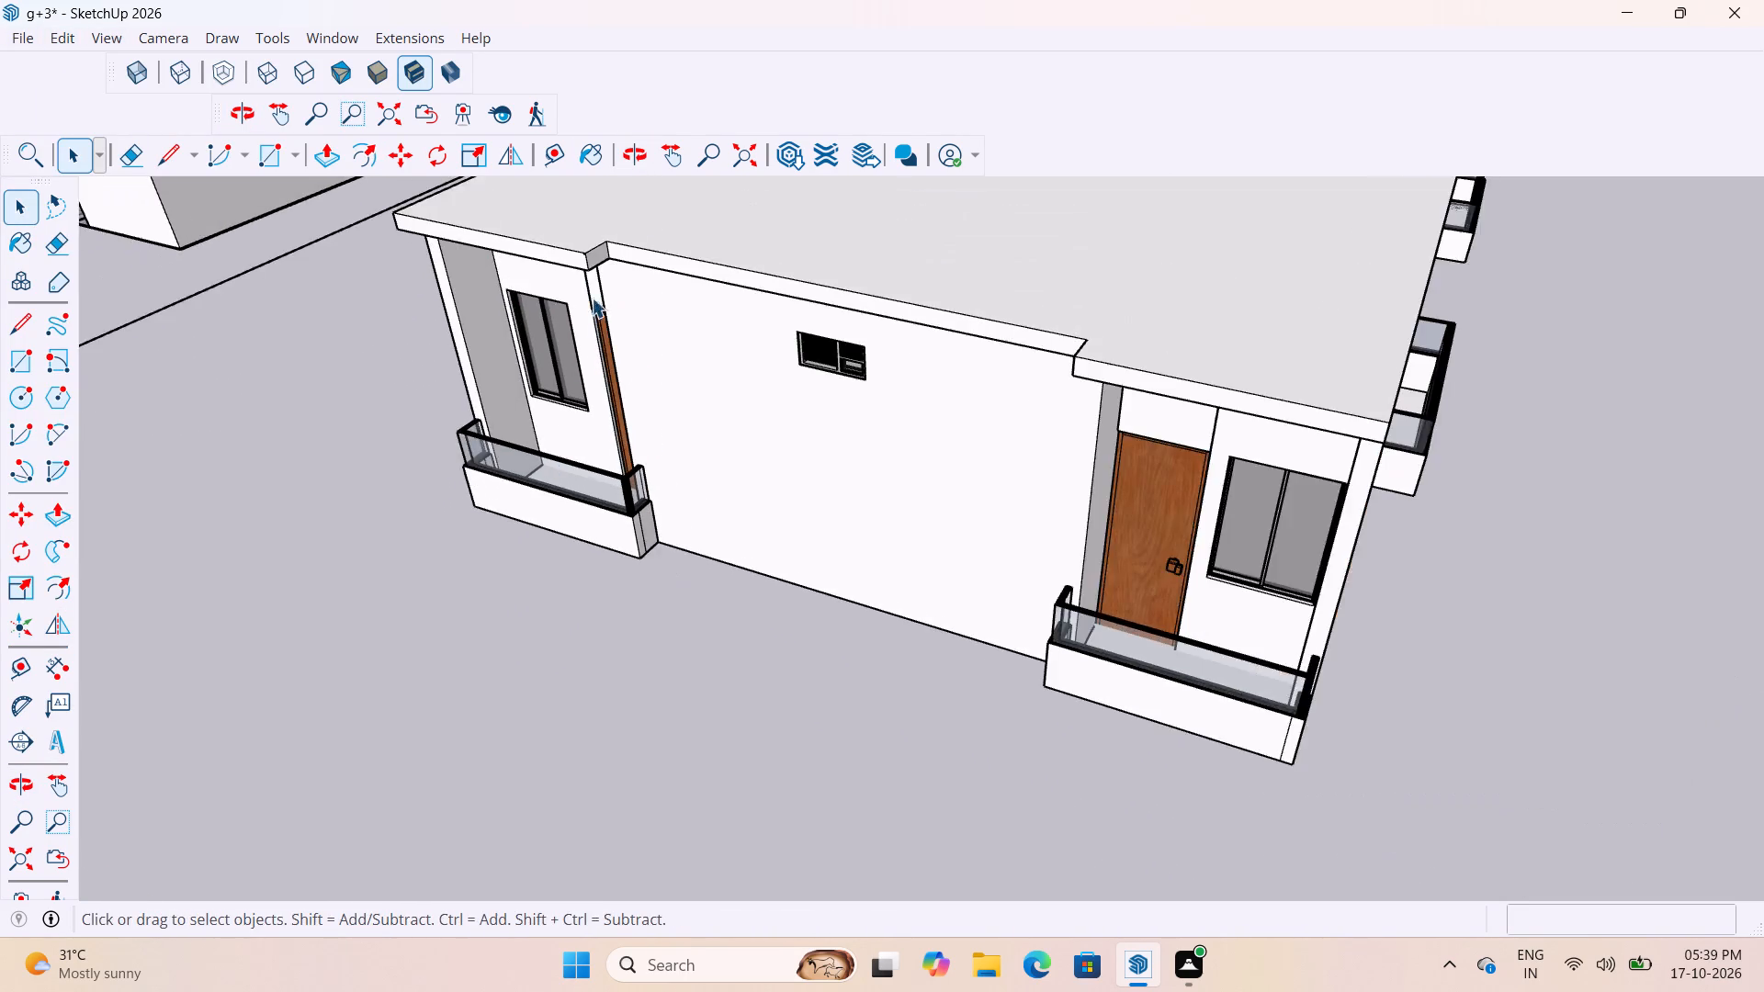
scroll(580, 107, "up", 10)
middle_click_drag(628, 480, 777, 527)
scroll(767, 574, "down", 4)
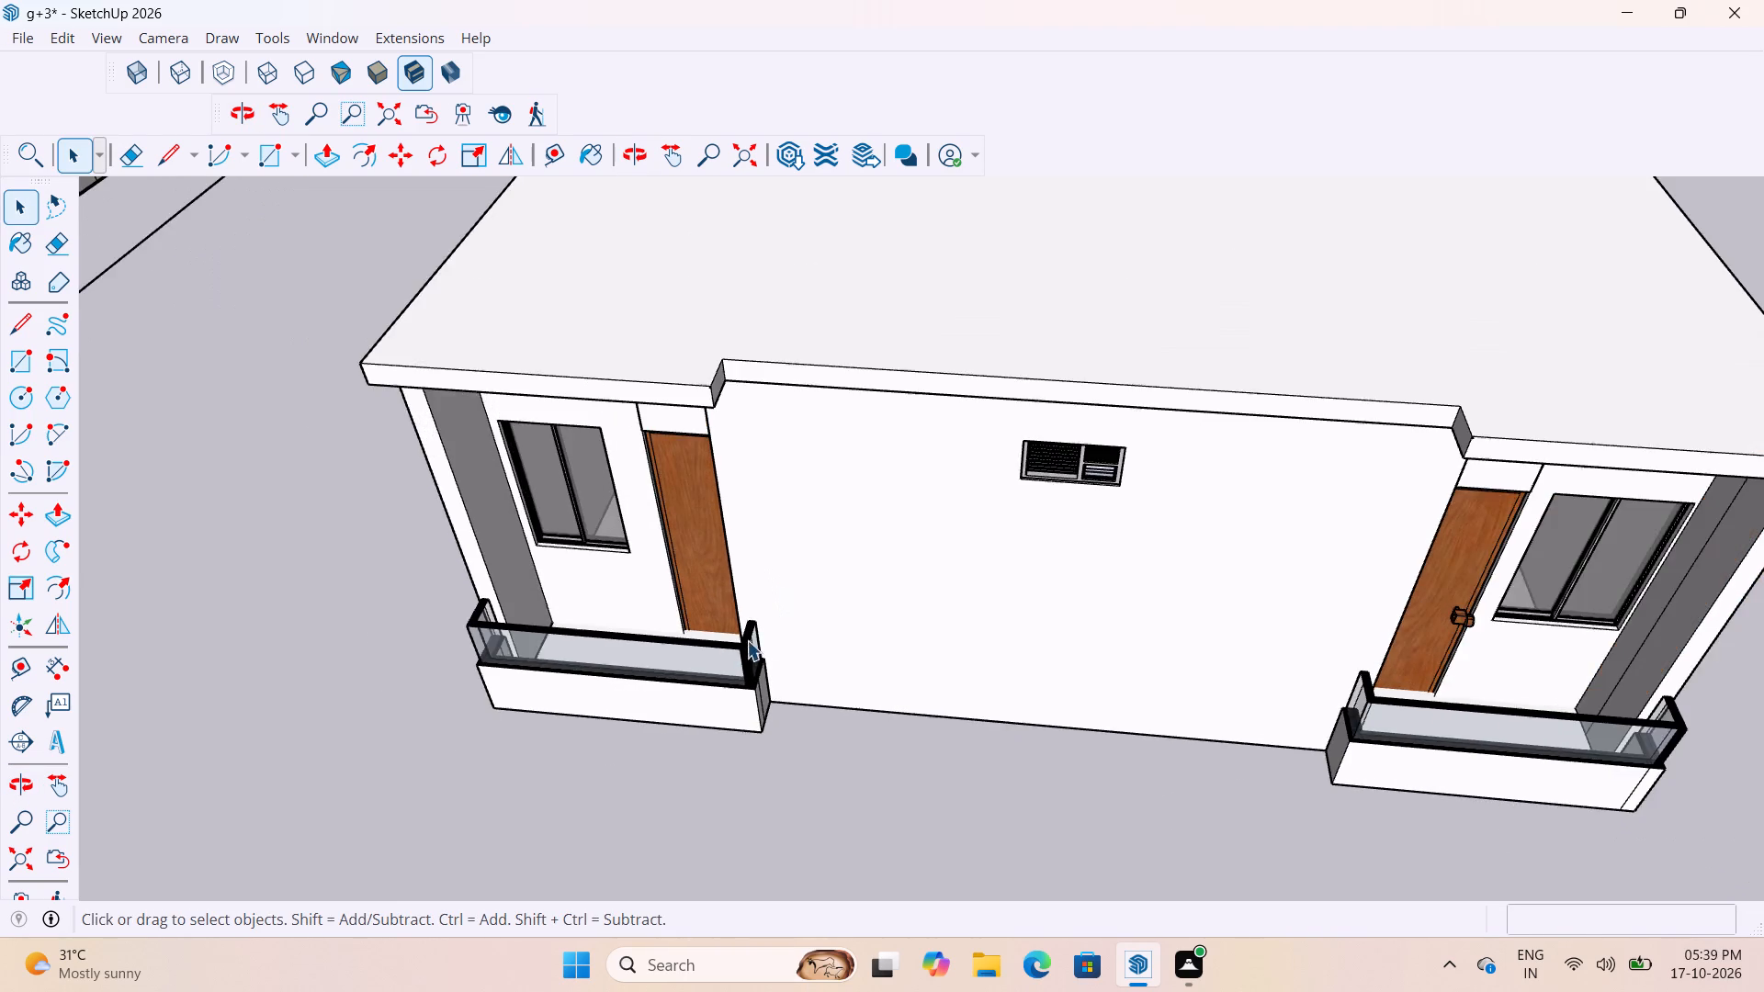
middle_click_drag(745, 650, 797, 660)
key("t")
scroll(782, 686, "up", 8)
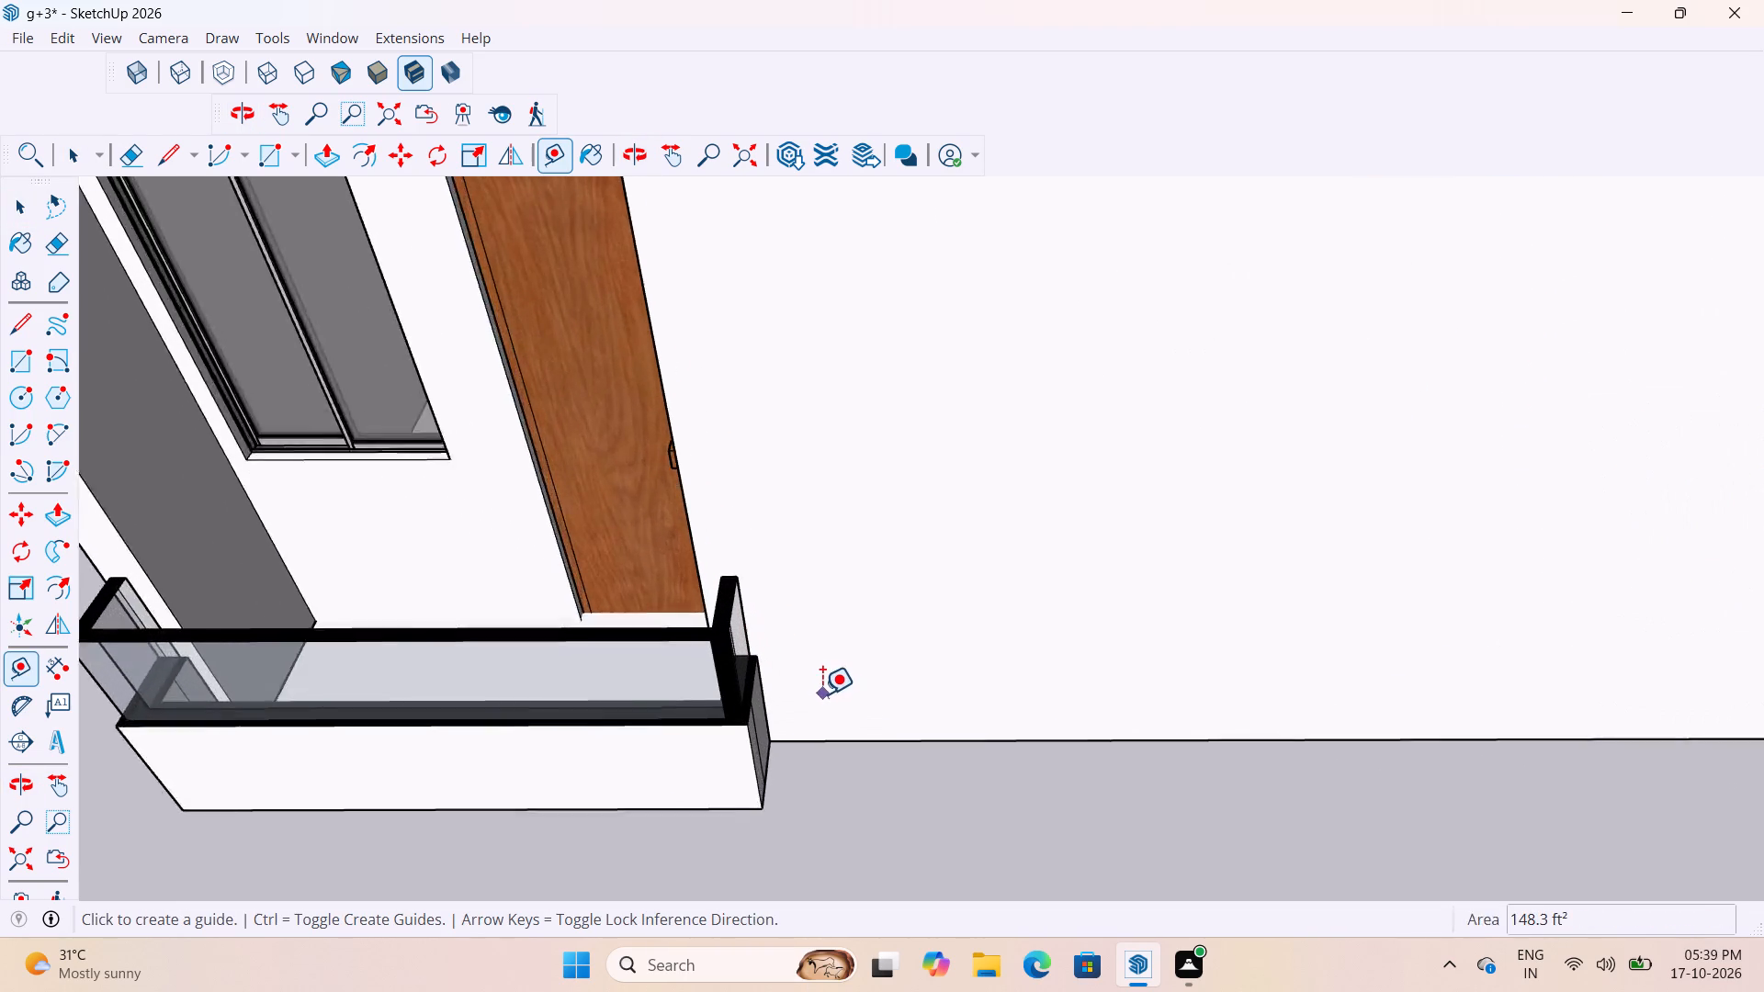
scroll(822, 694, "up", 3)
left_click(717, 801)
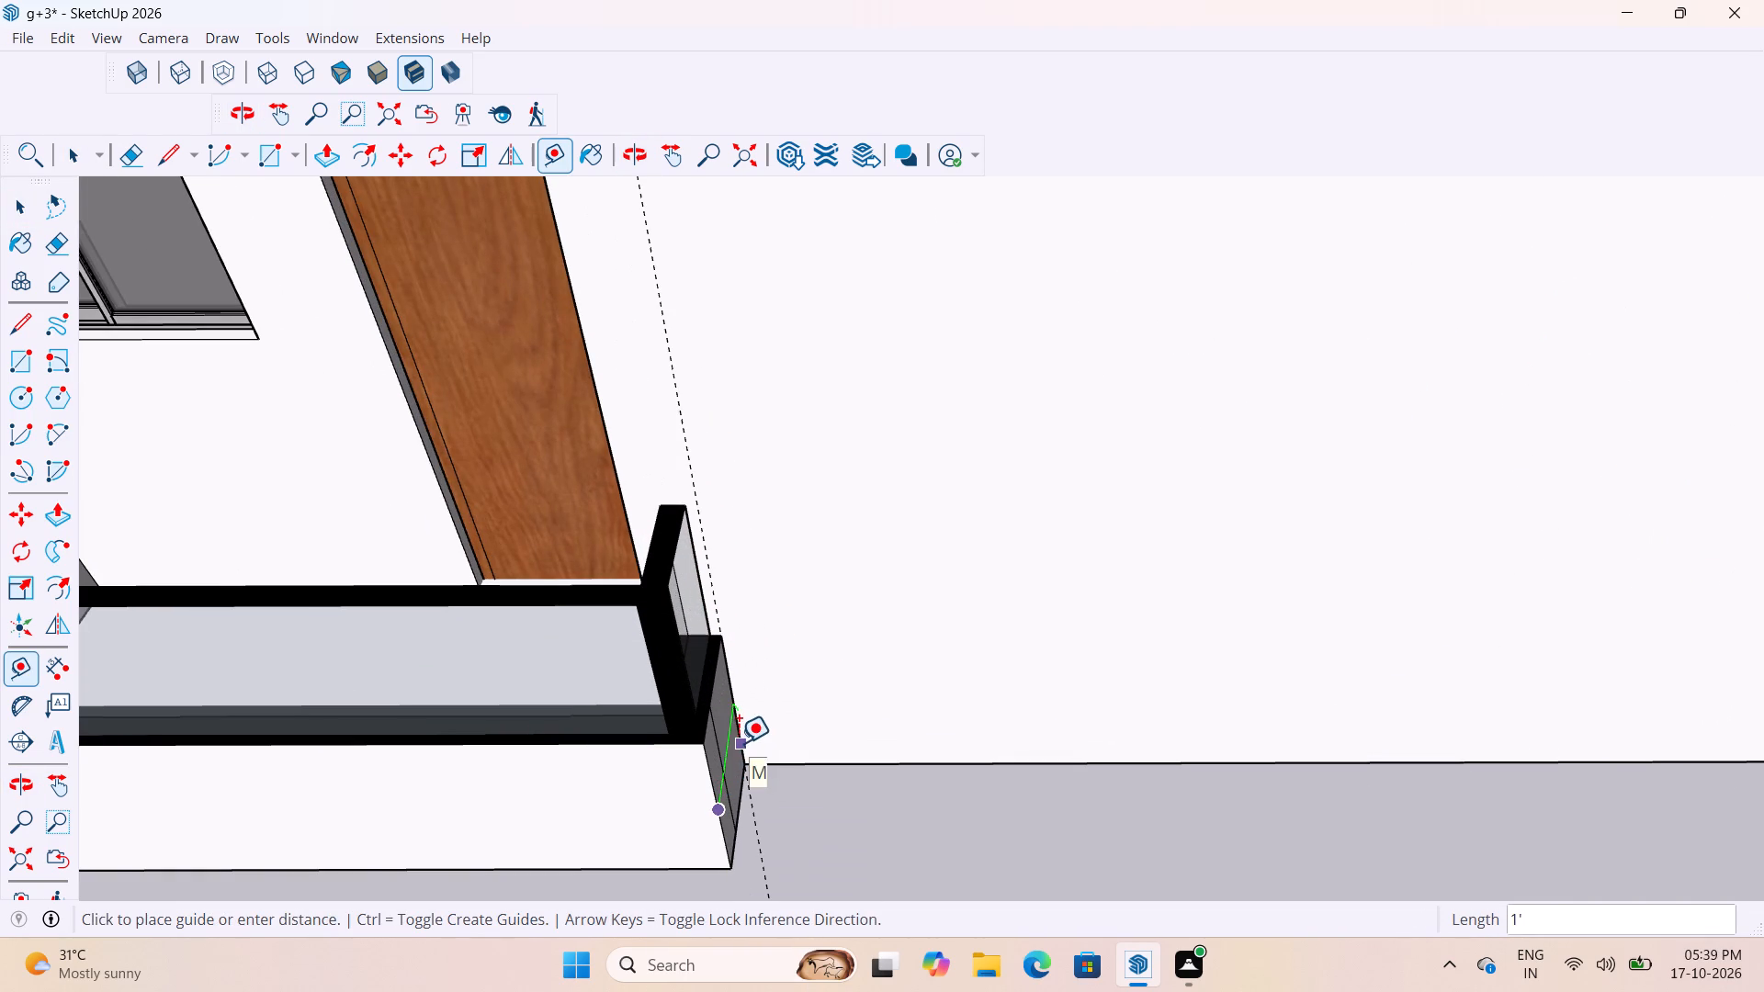
left_click(739, 742)
Open the slab group, delete the short stray edge at the notch corner above that balcony, and leave the group.
scroll(809, 816, "down", 9)
scroll(727, 424, "up", 8)
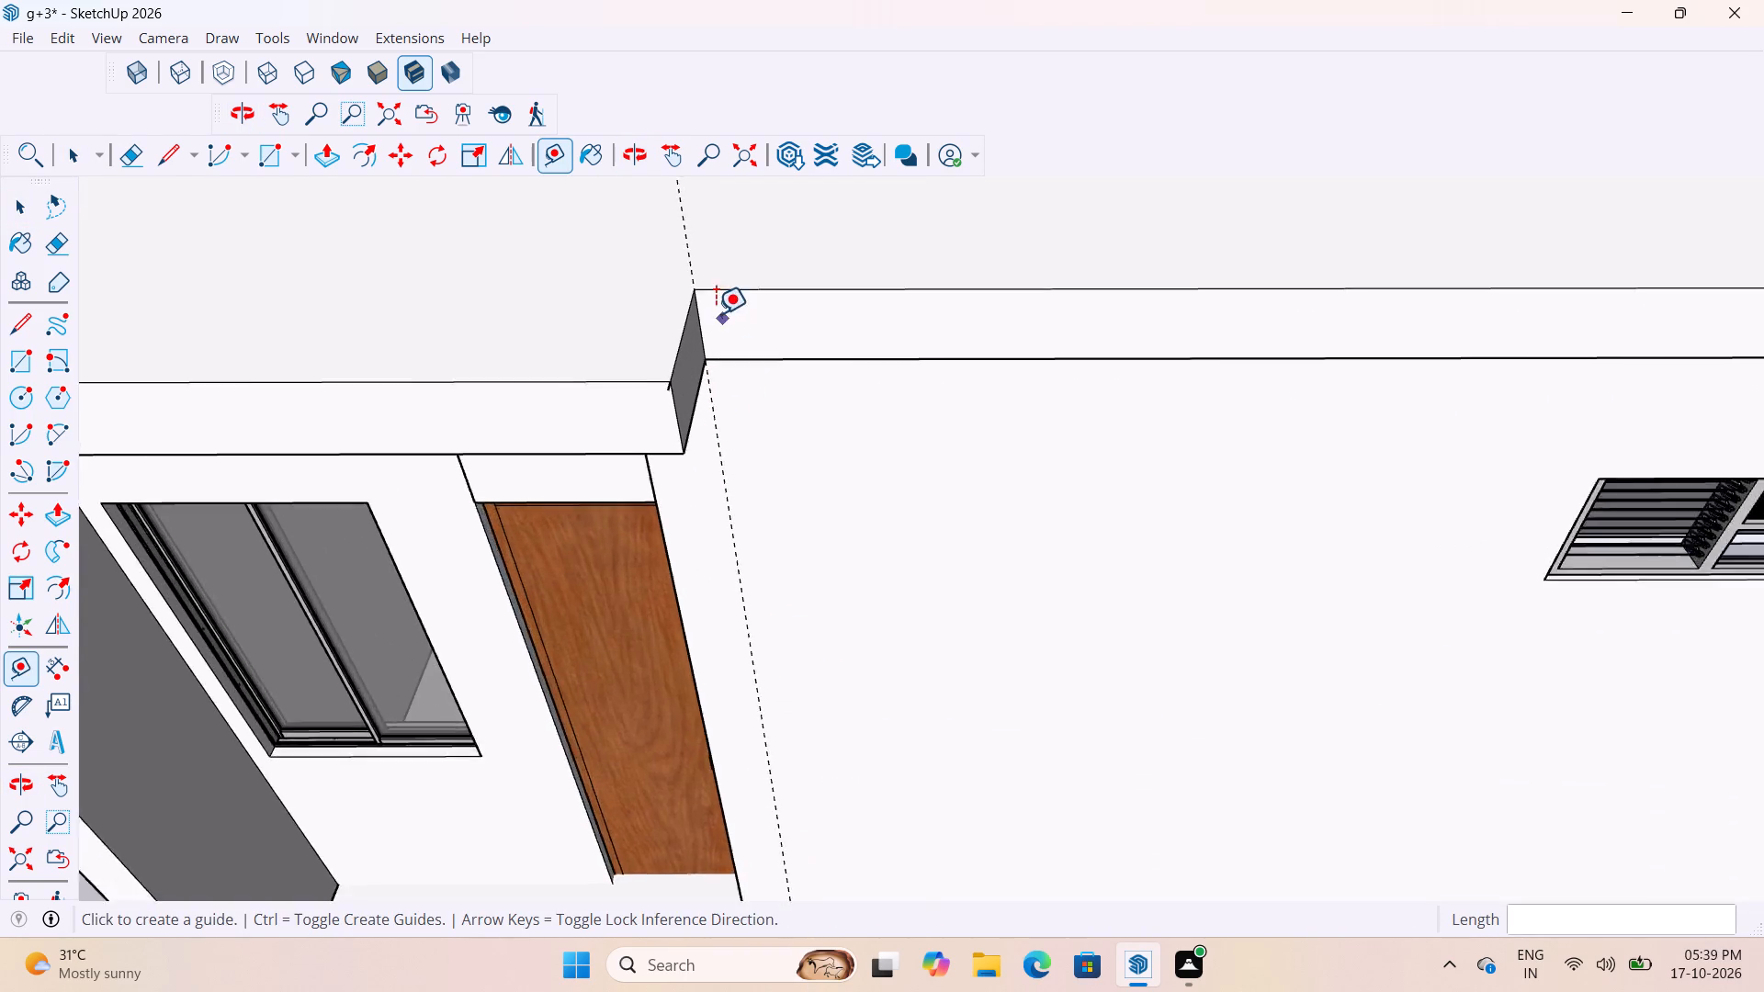
scroll(716, 314, "up", 2)
middle_click_drag(679, 281, 684, 254)
scroll(692, 302, "up", 5)
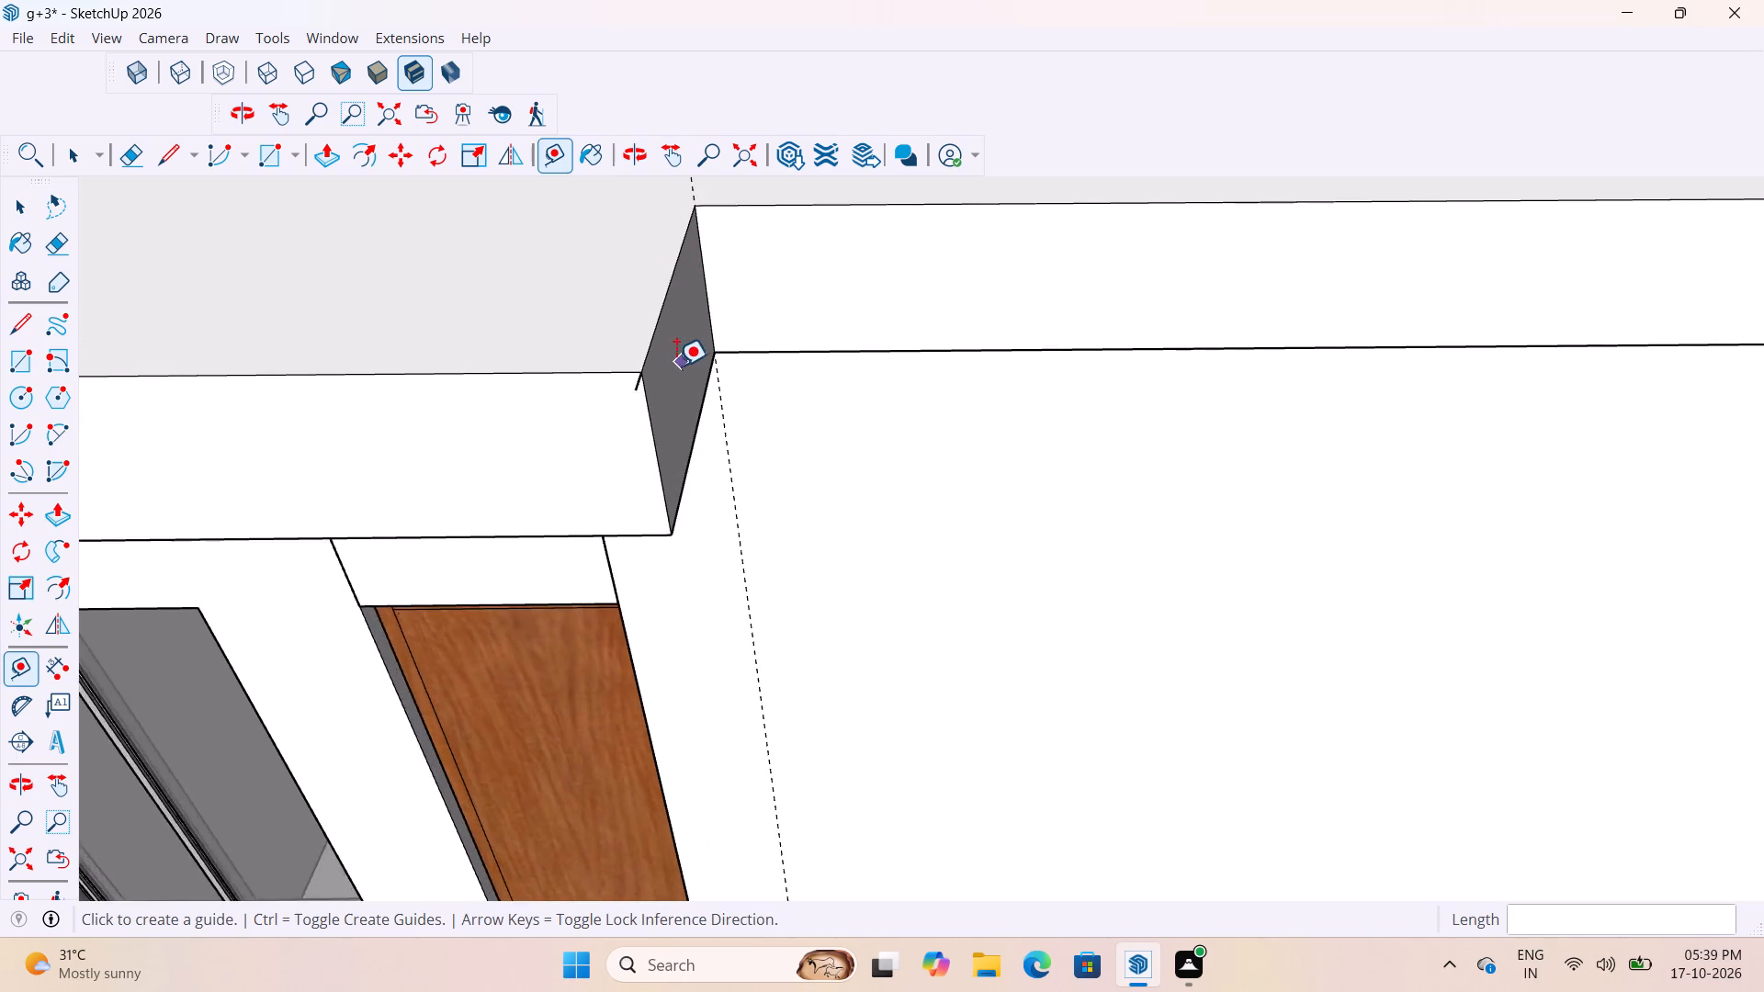
scroll(676, 366, "up", 2)
key("space")
key("space")
scroll(632, 385, "up", 3)
left_click(616, 399)
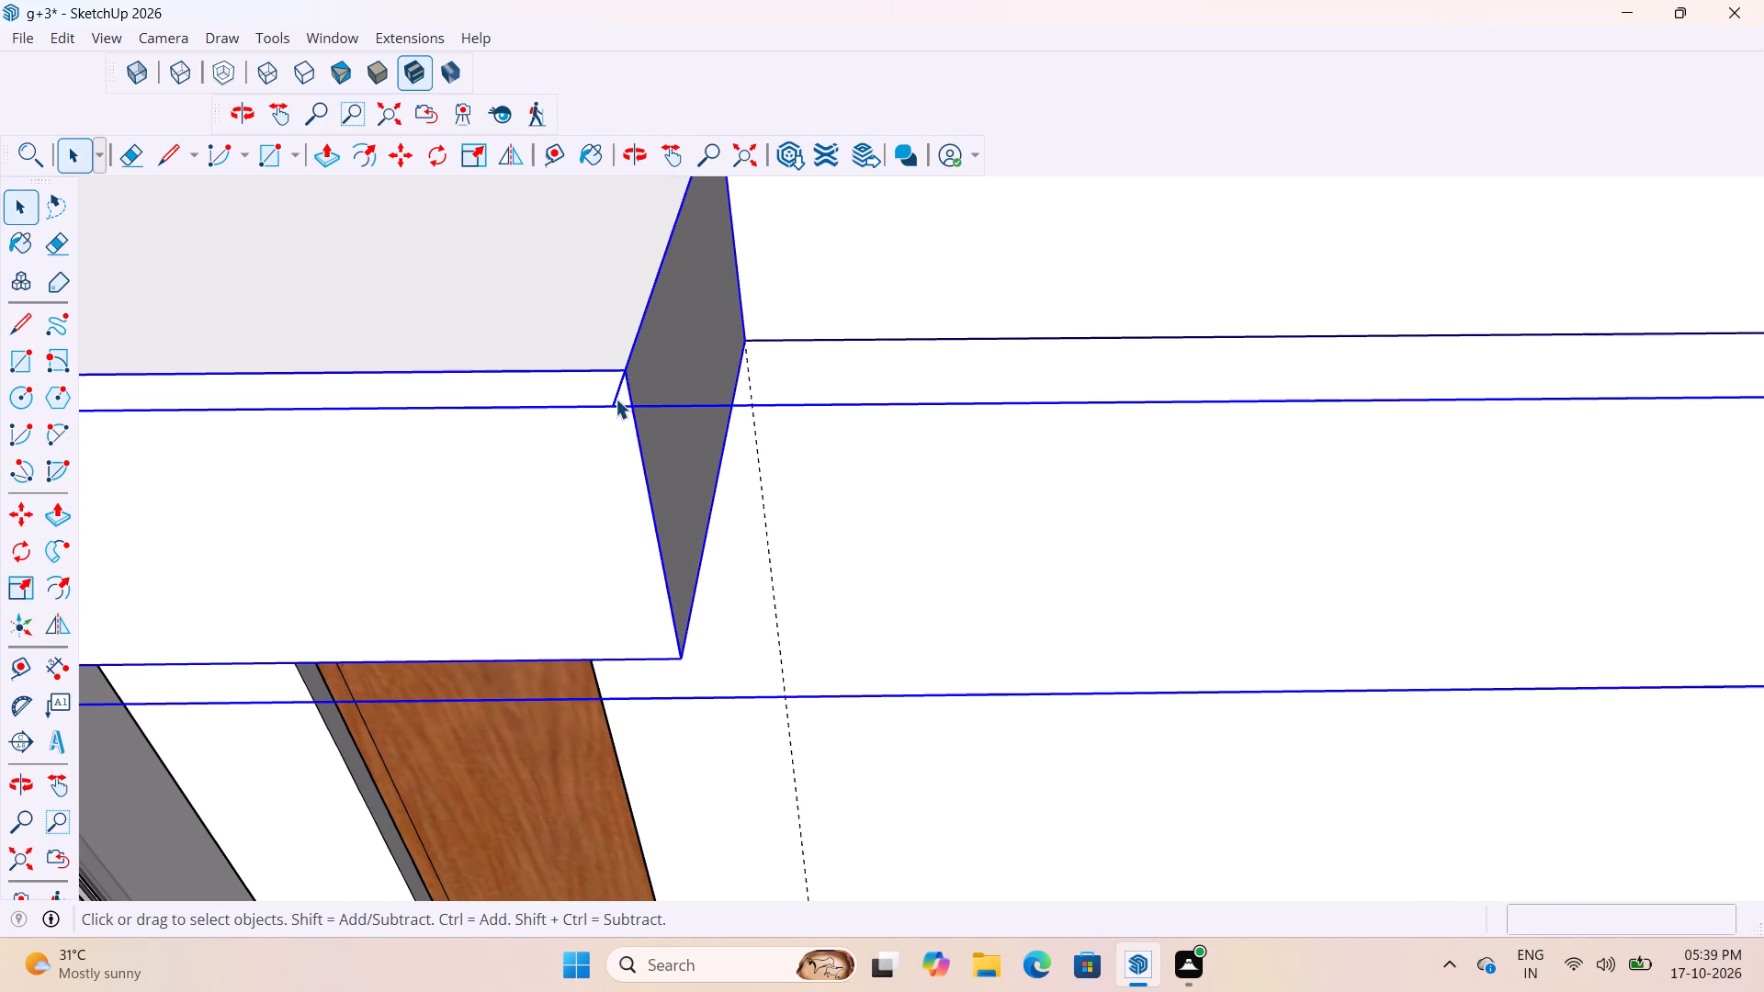
double_click(616, 397)
left_click(615, 400)
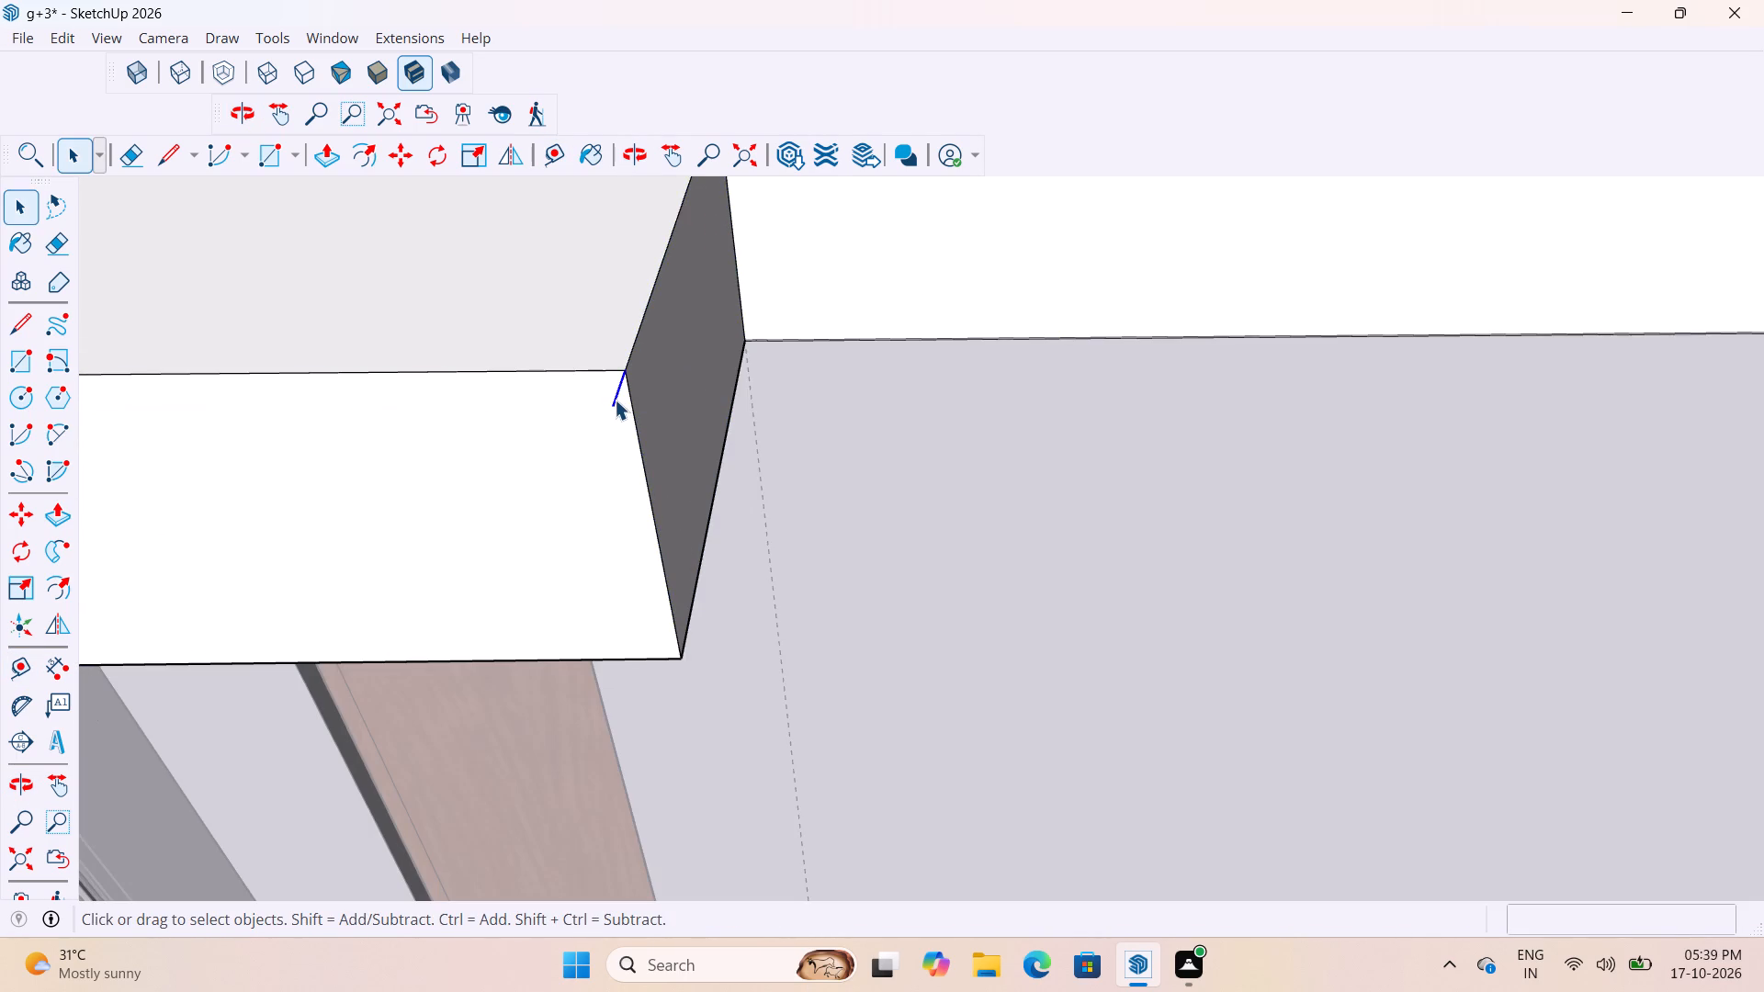
key("Delete")
scroll(615, 400, "down", 20)
scroll(615, 400, "down", 10)
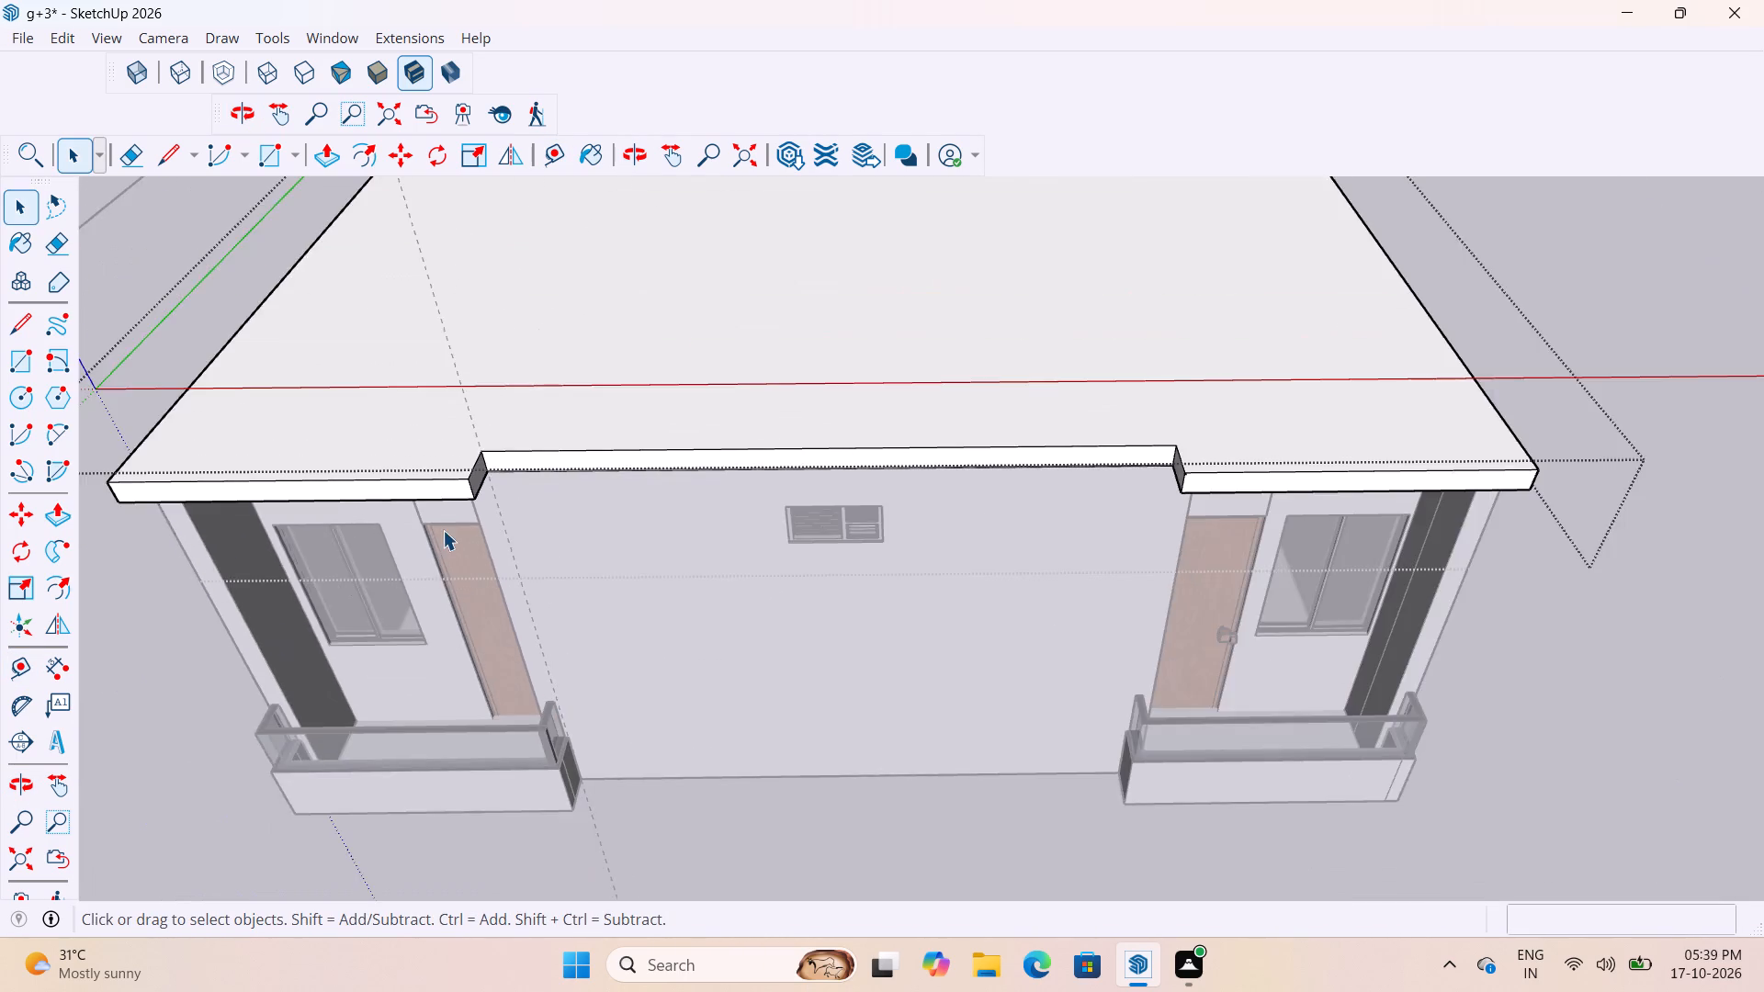
scroll(443, 530, "down", 5)
left_click(775, 820)
Place a vertical guide where the side of the opposite end balcony meets the end wall.
scroll(908, 453, "up", 8)
middle_click_drag(850, 485, 1012, 461)
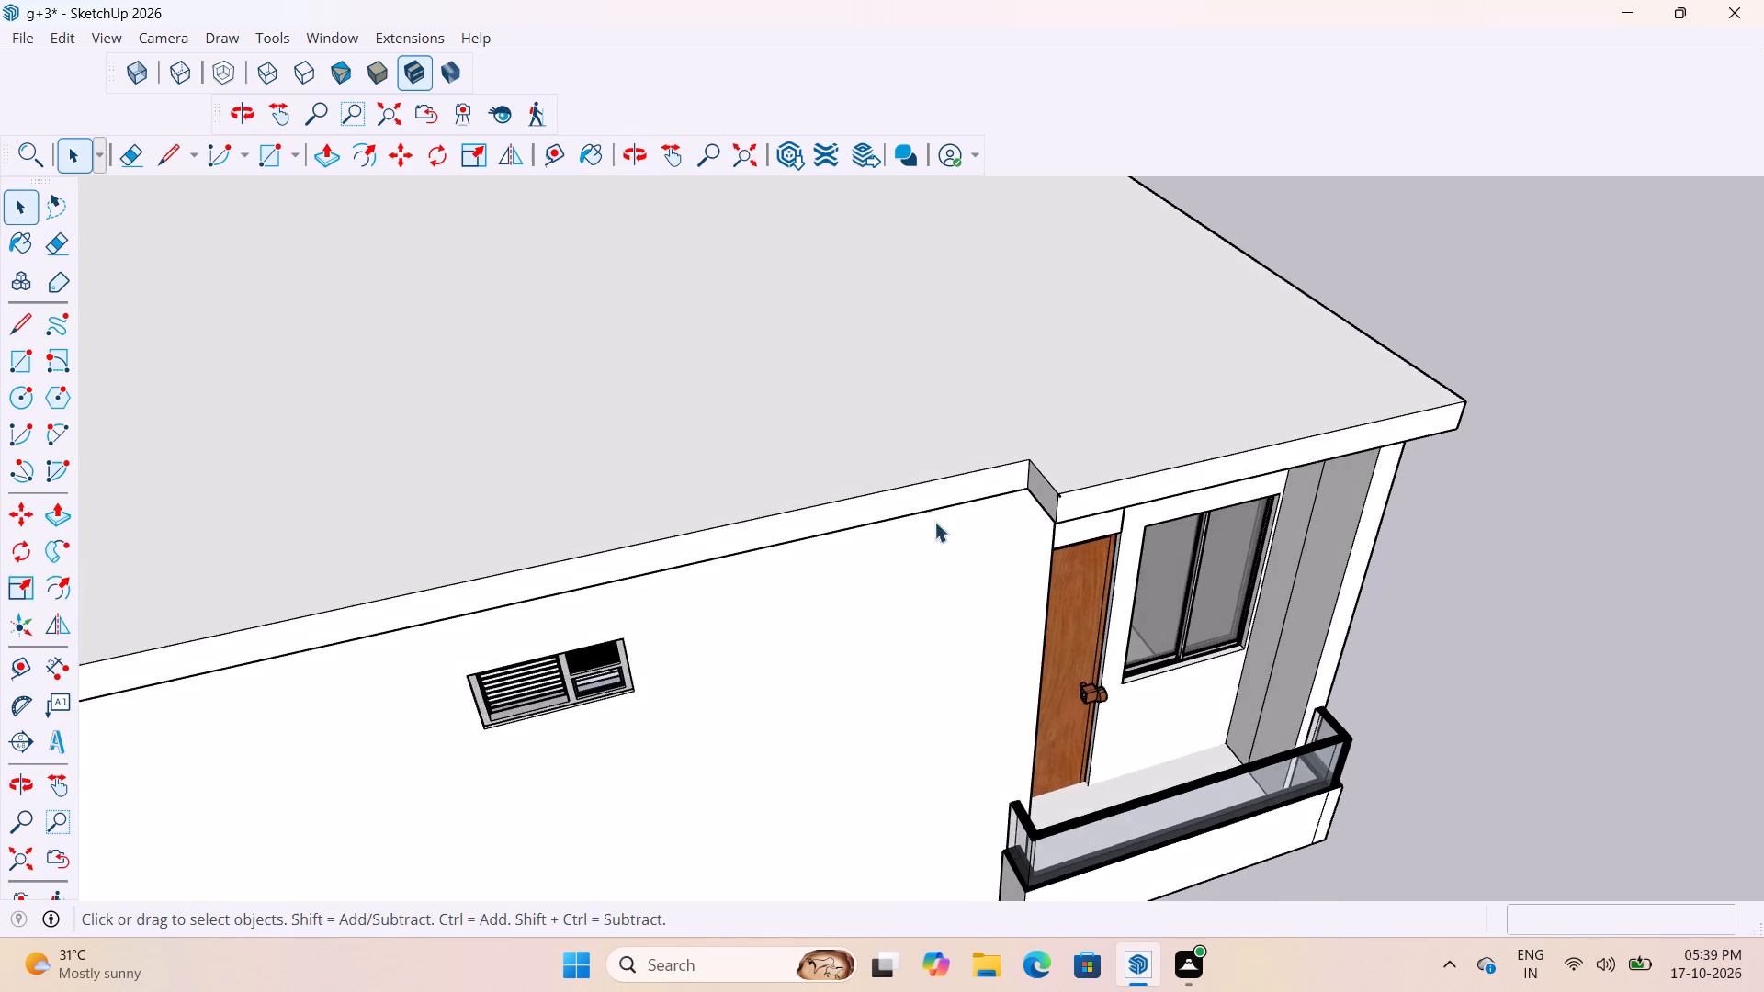
scroll(894, 500, "down", 5)
middle_click_drag(927, 728, 1051, 687)
scroll(1020, 703, "up", 4)
key("t")
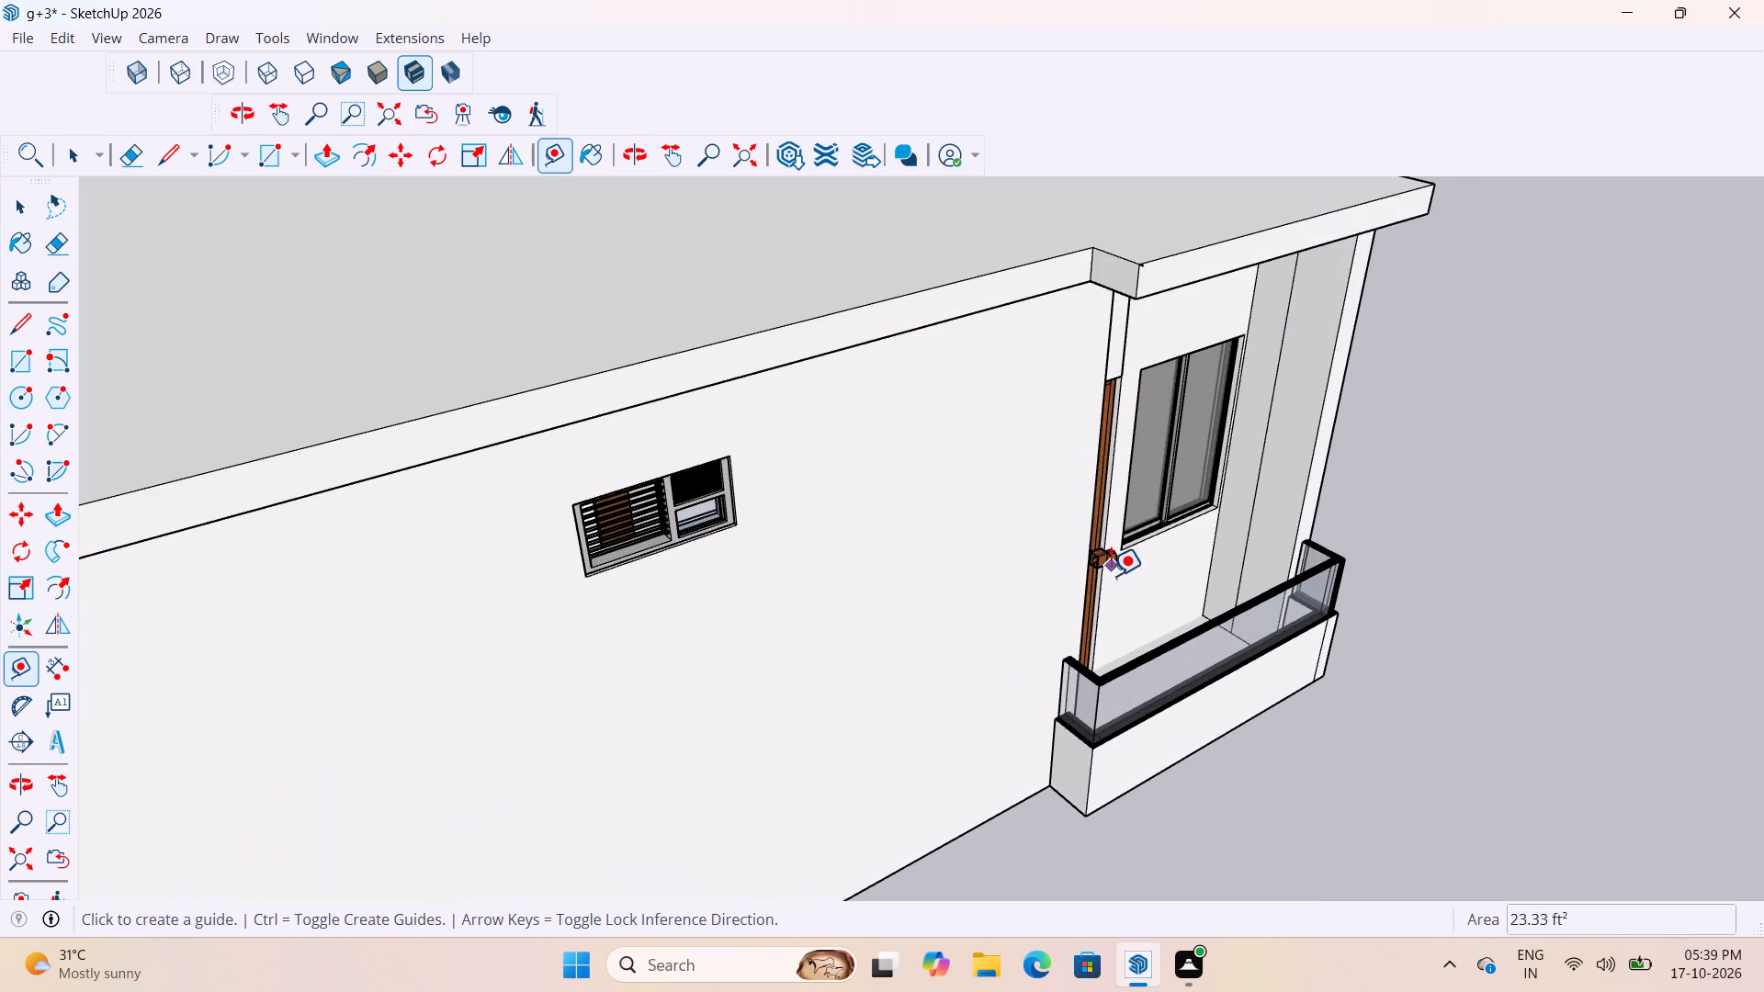
scroll(1110, 580, "up", 8)
scroll(996, 621, "down", 5)
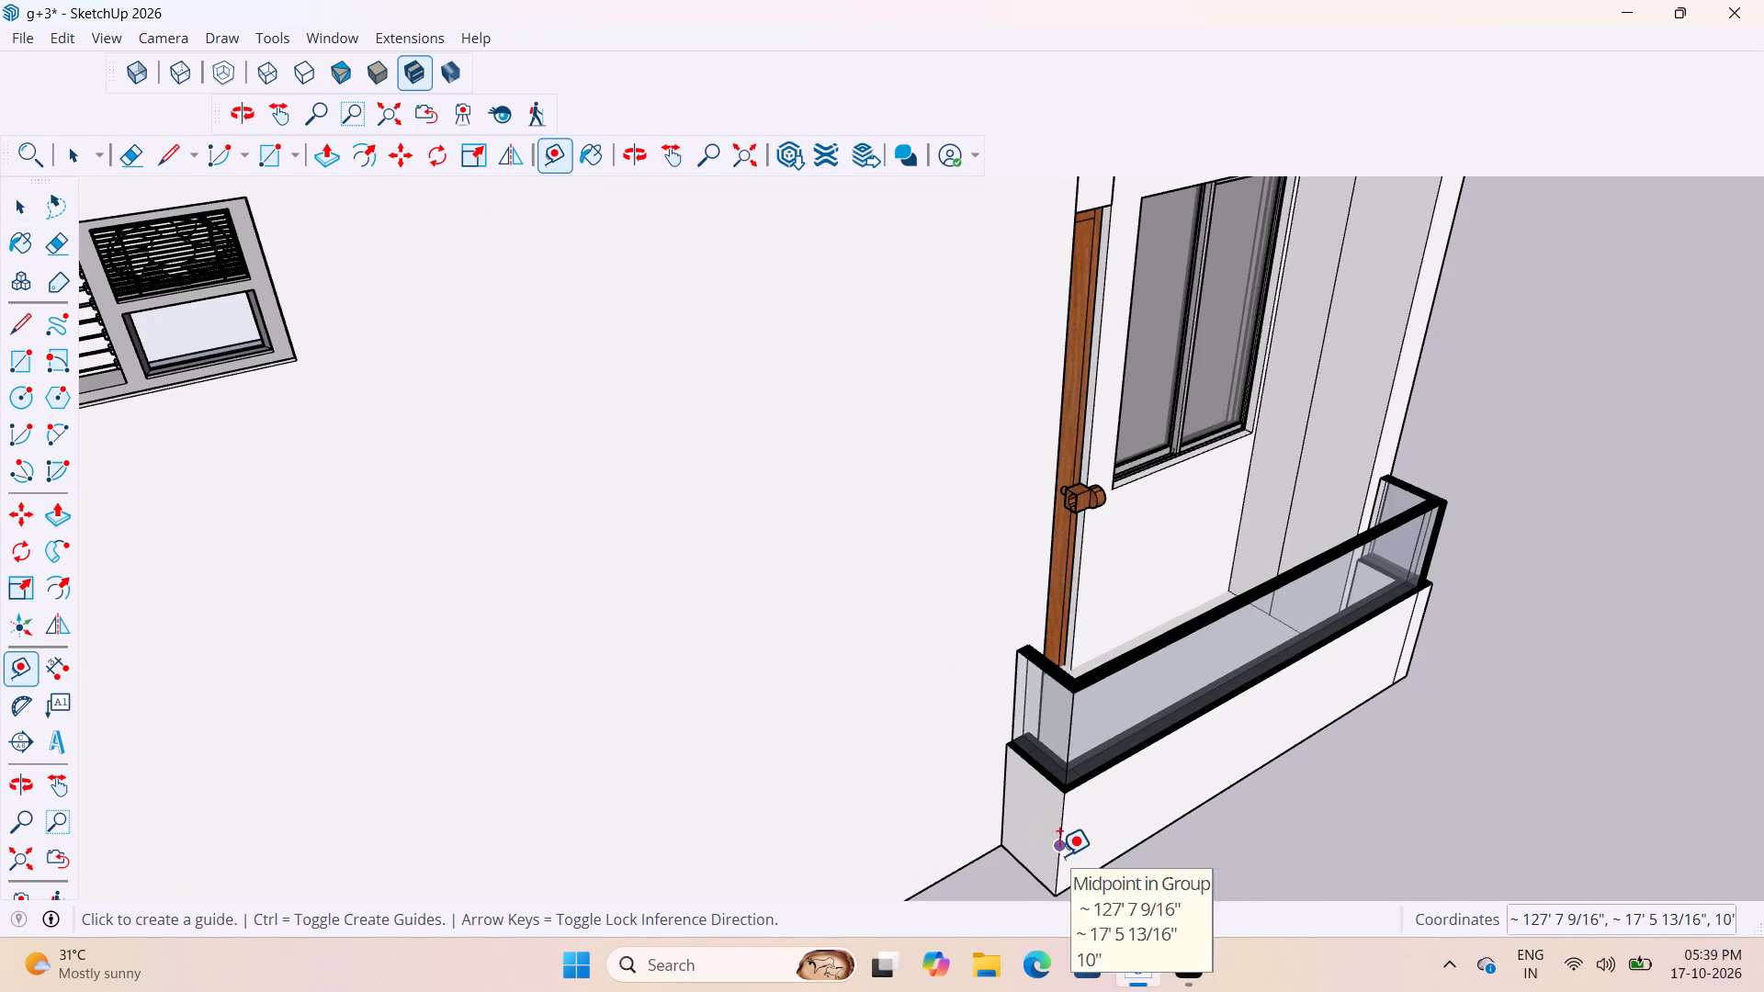
left_click(1059, 856)
left_click(1006, 807)
Open the slab group, delete the short stray edge at the notch corner above the opposite balcony, and check the corner from below.
scroll(1008, 815, "down", 10)
scroll(1053, 559, "up", 2)
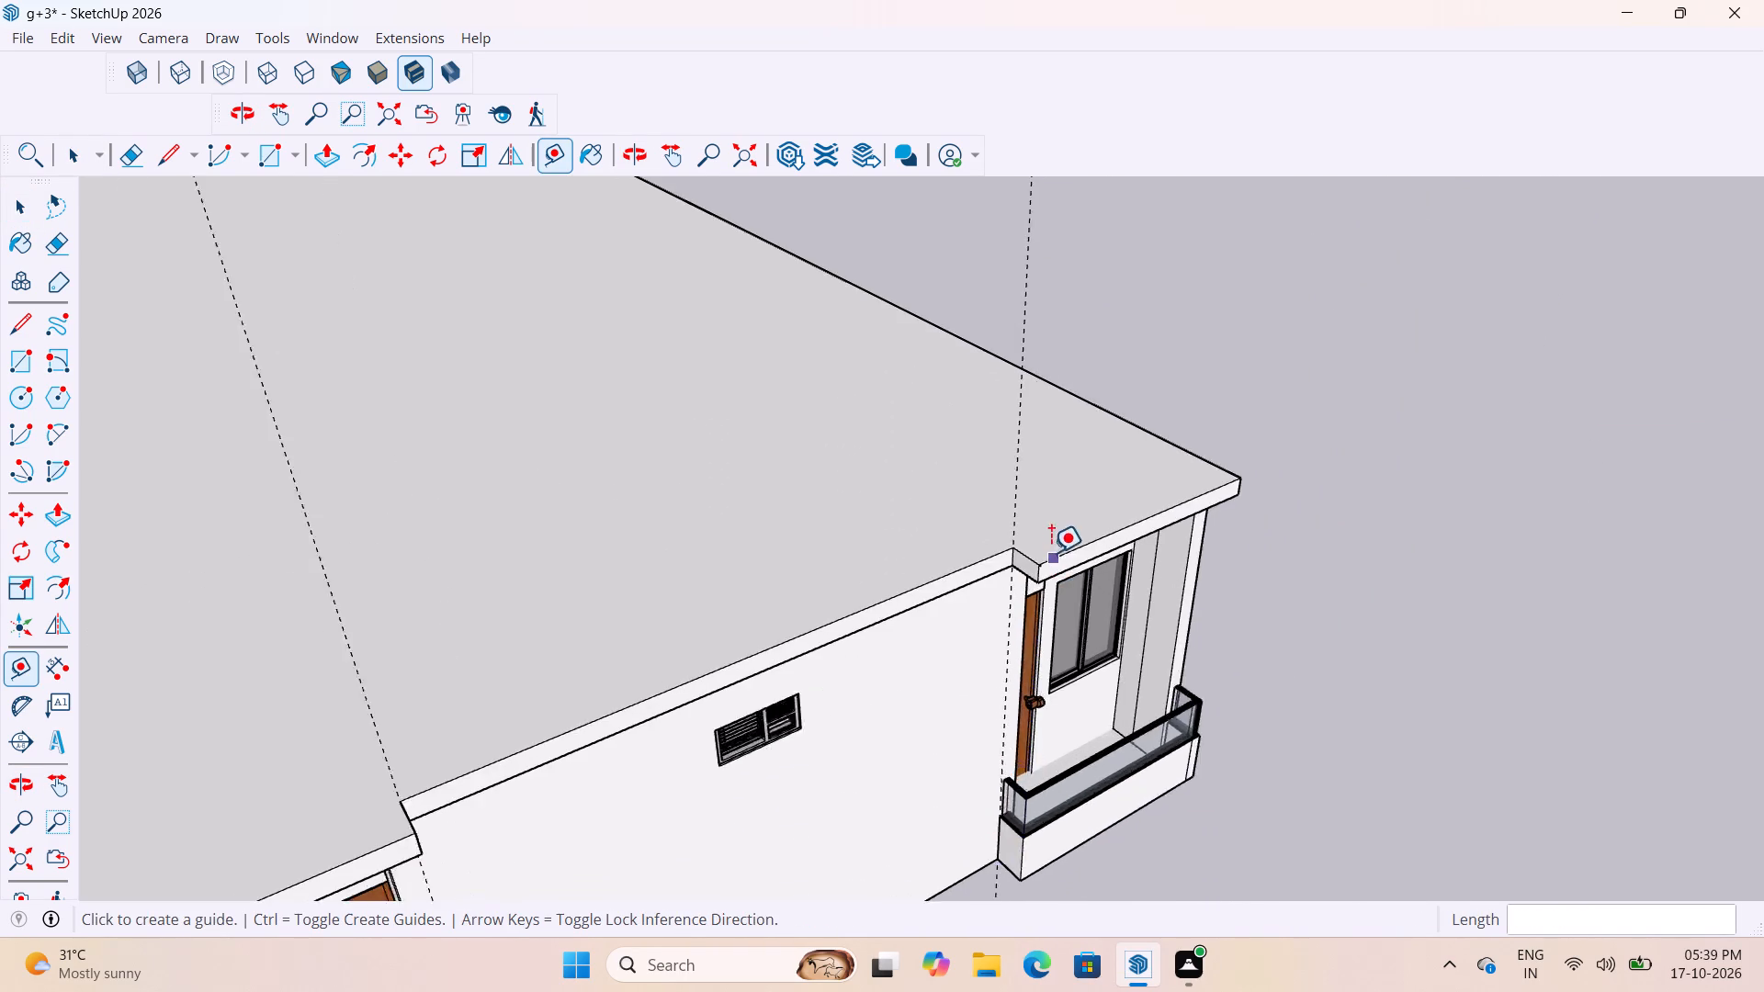
scroll(1051, 553, "up", 20)
scroll(1051, 553, "up", 1)
middle_click_drag(908, 431, 735, 392)
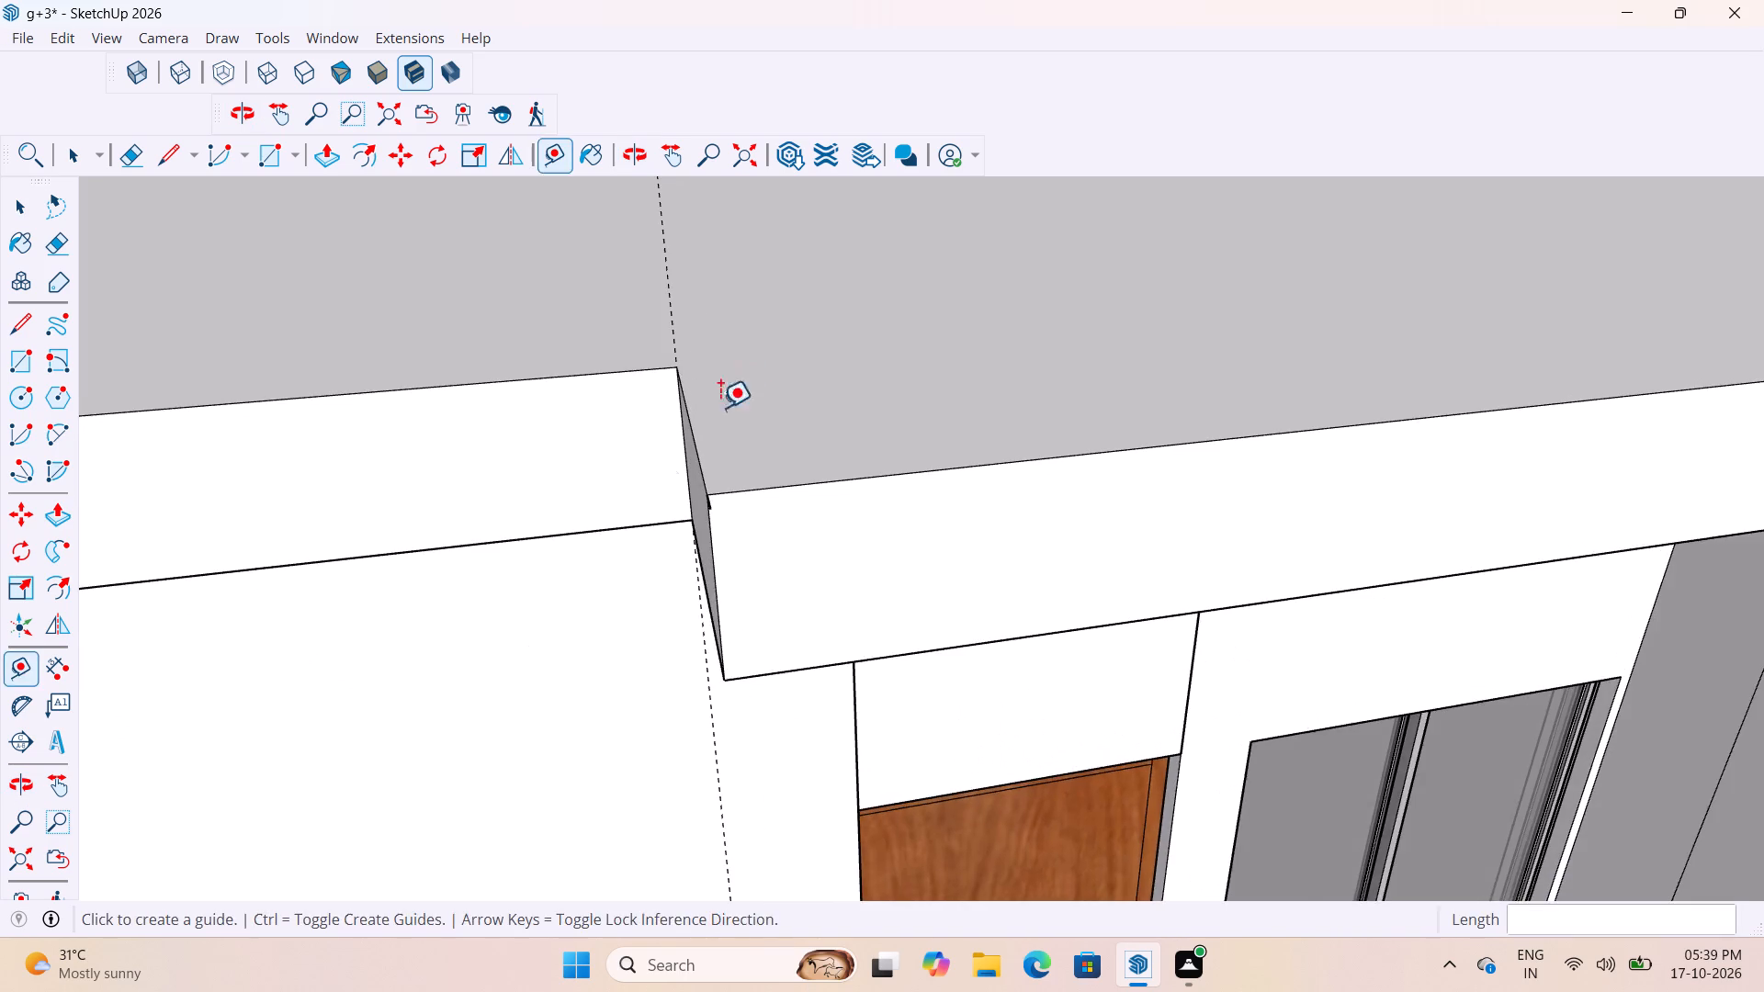
key("space")
scroll(687, 487, "up", 6)
middle_click_drag(766, 509, 976, 469)
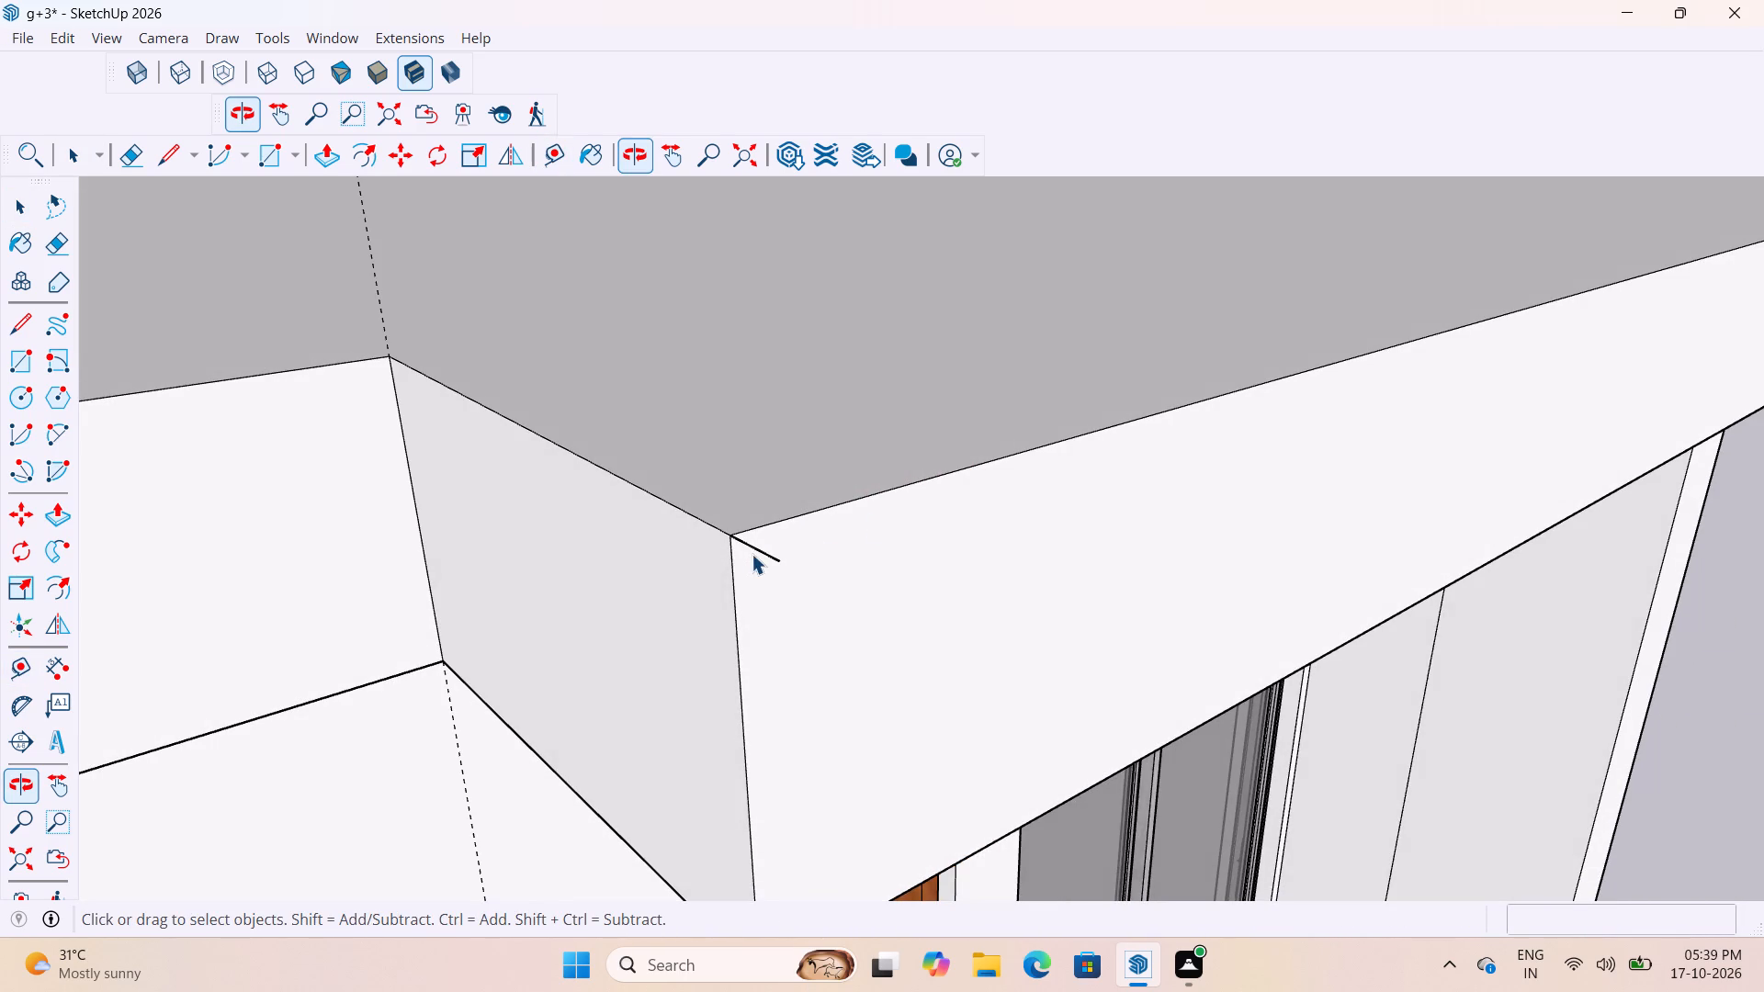
left_click(758, 554)
double_click(770, 550)
left_click(768, 550)
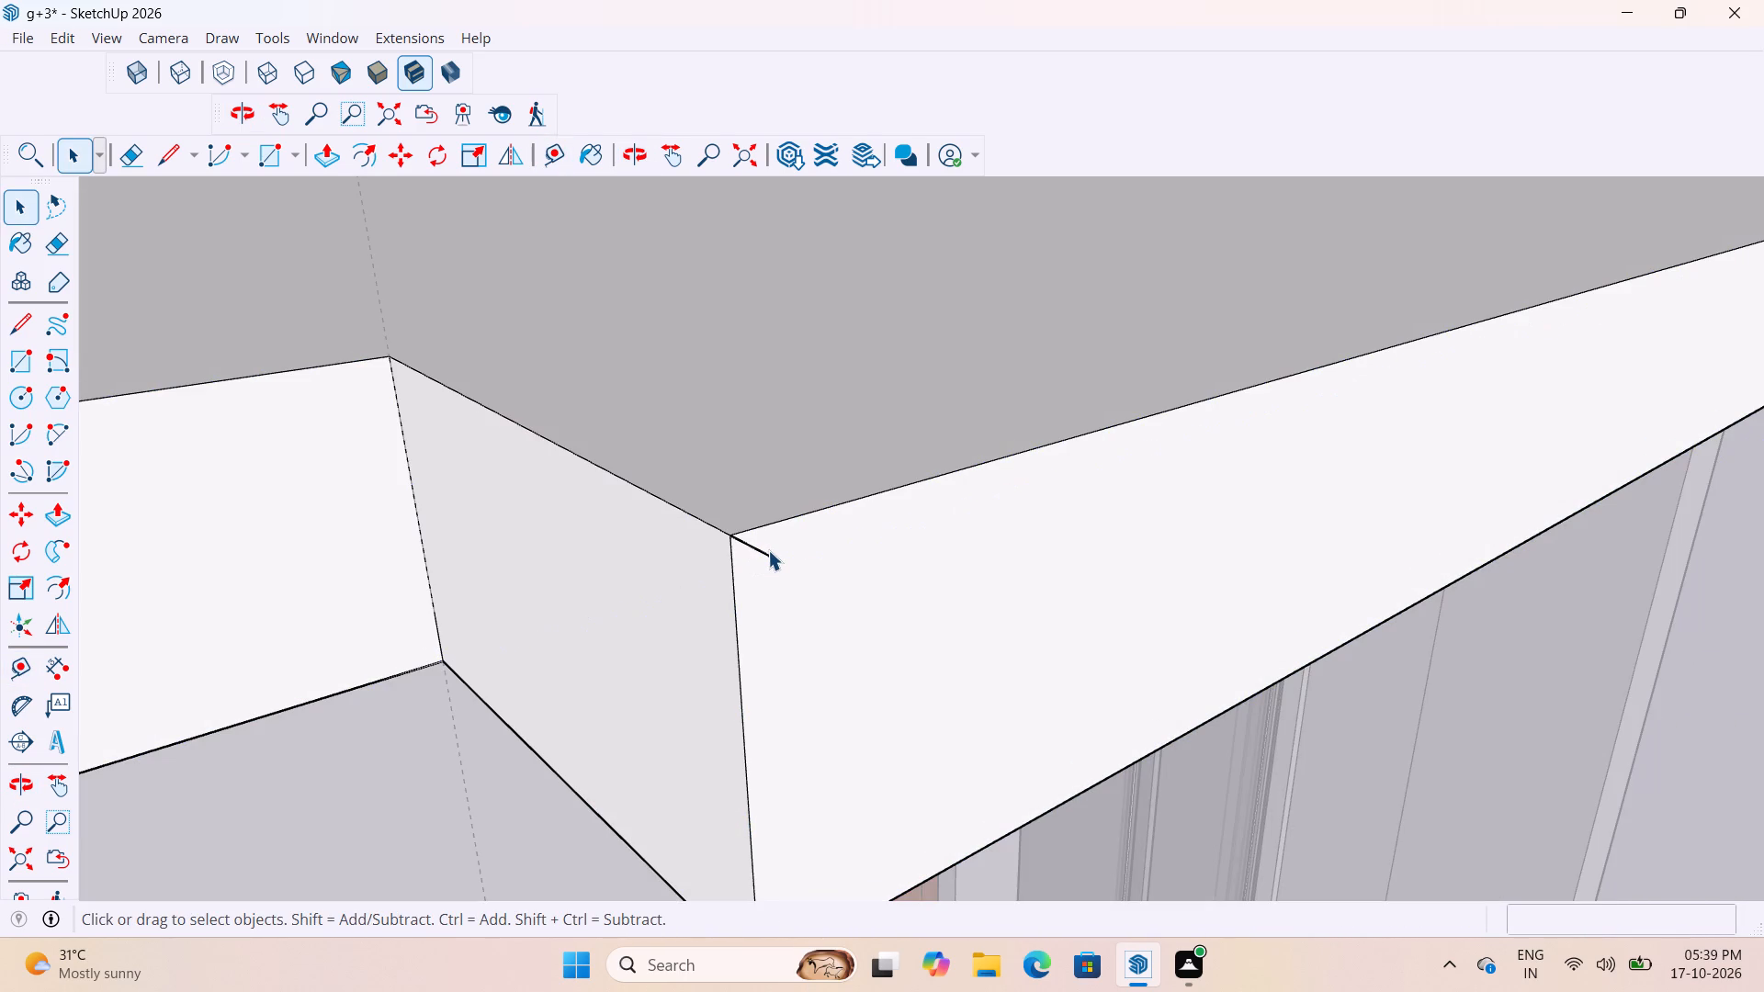
left_click(768, 556)
key("Delete")
scroll(770, 558, "down", 5)
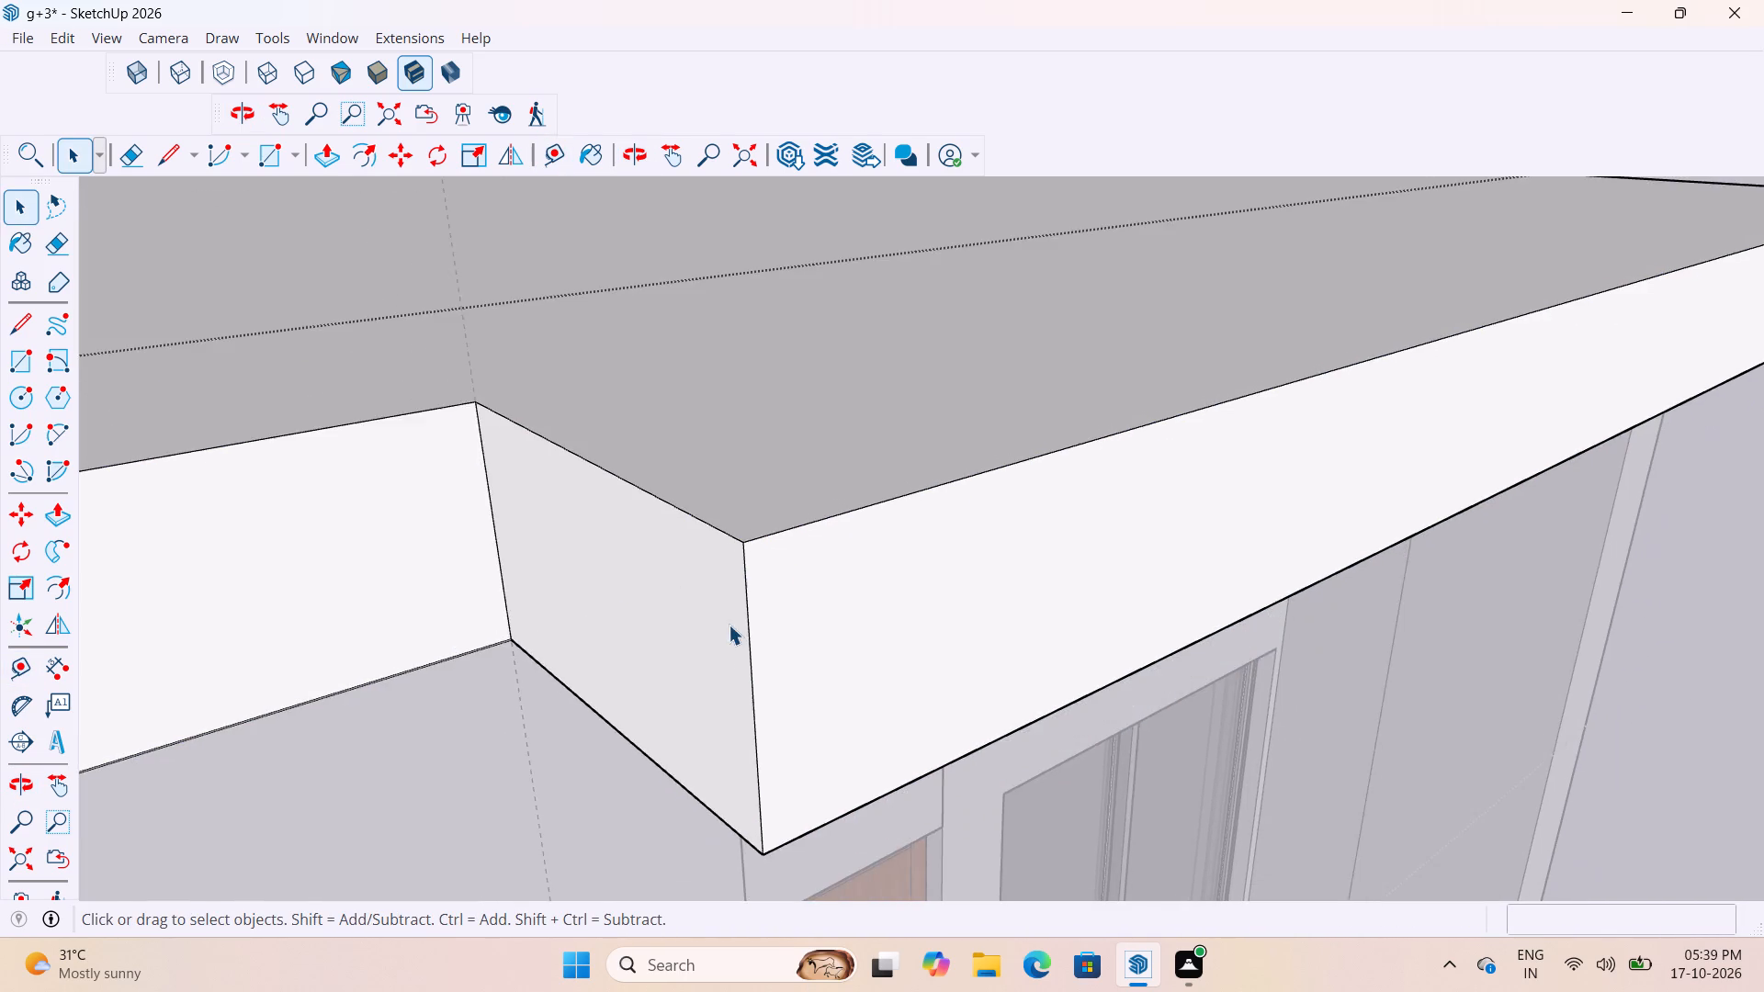
middle_click_drag(728, 625, 726, 242)
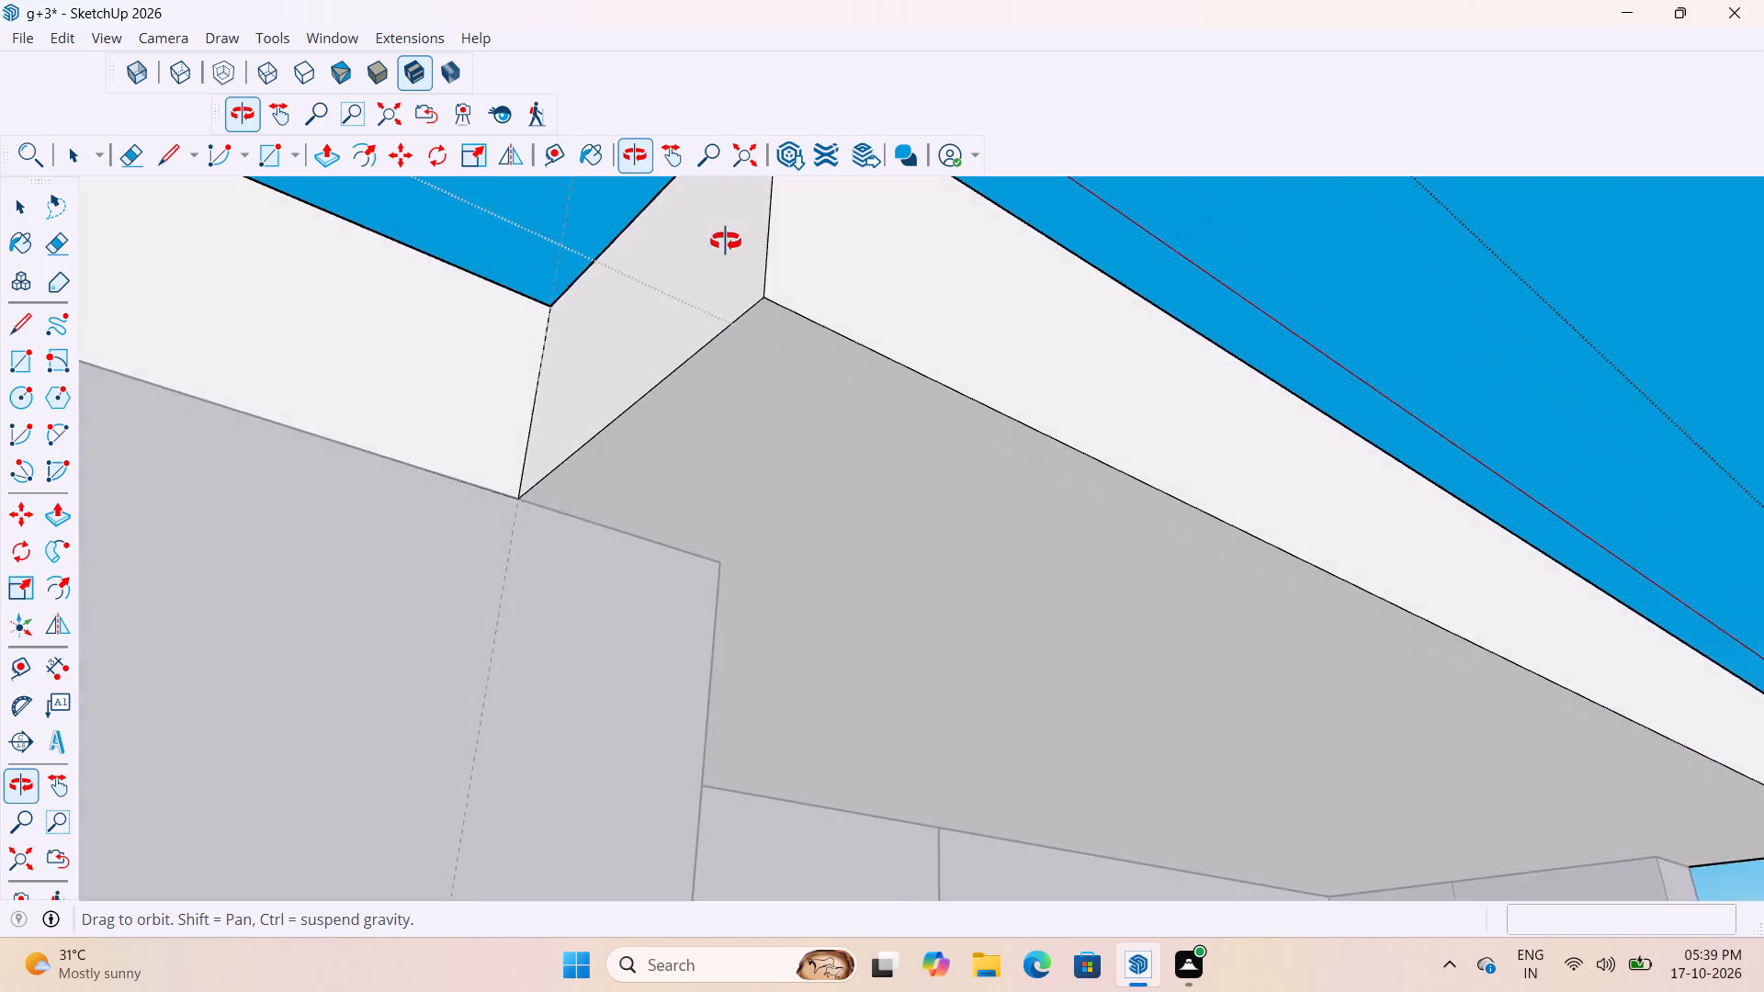
Leave the slab group and examine the notched slab edge above both end balconies from below and above.
middle_click_drag(726, 242, 603, 476)
scroll(648, 406, "down", 20)
scroll(648, 406, "down", 3)
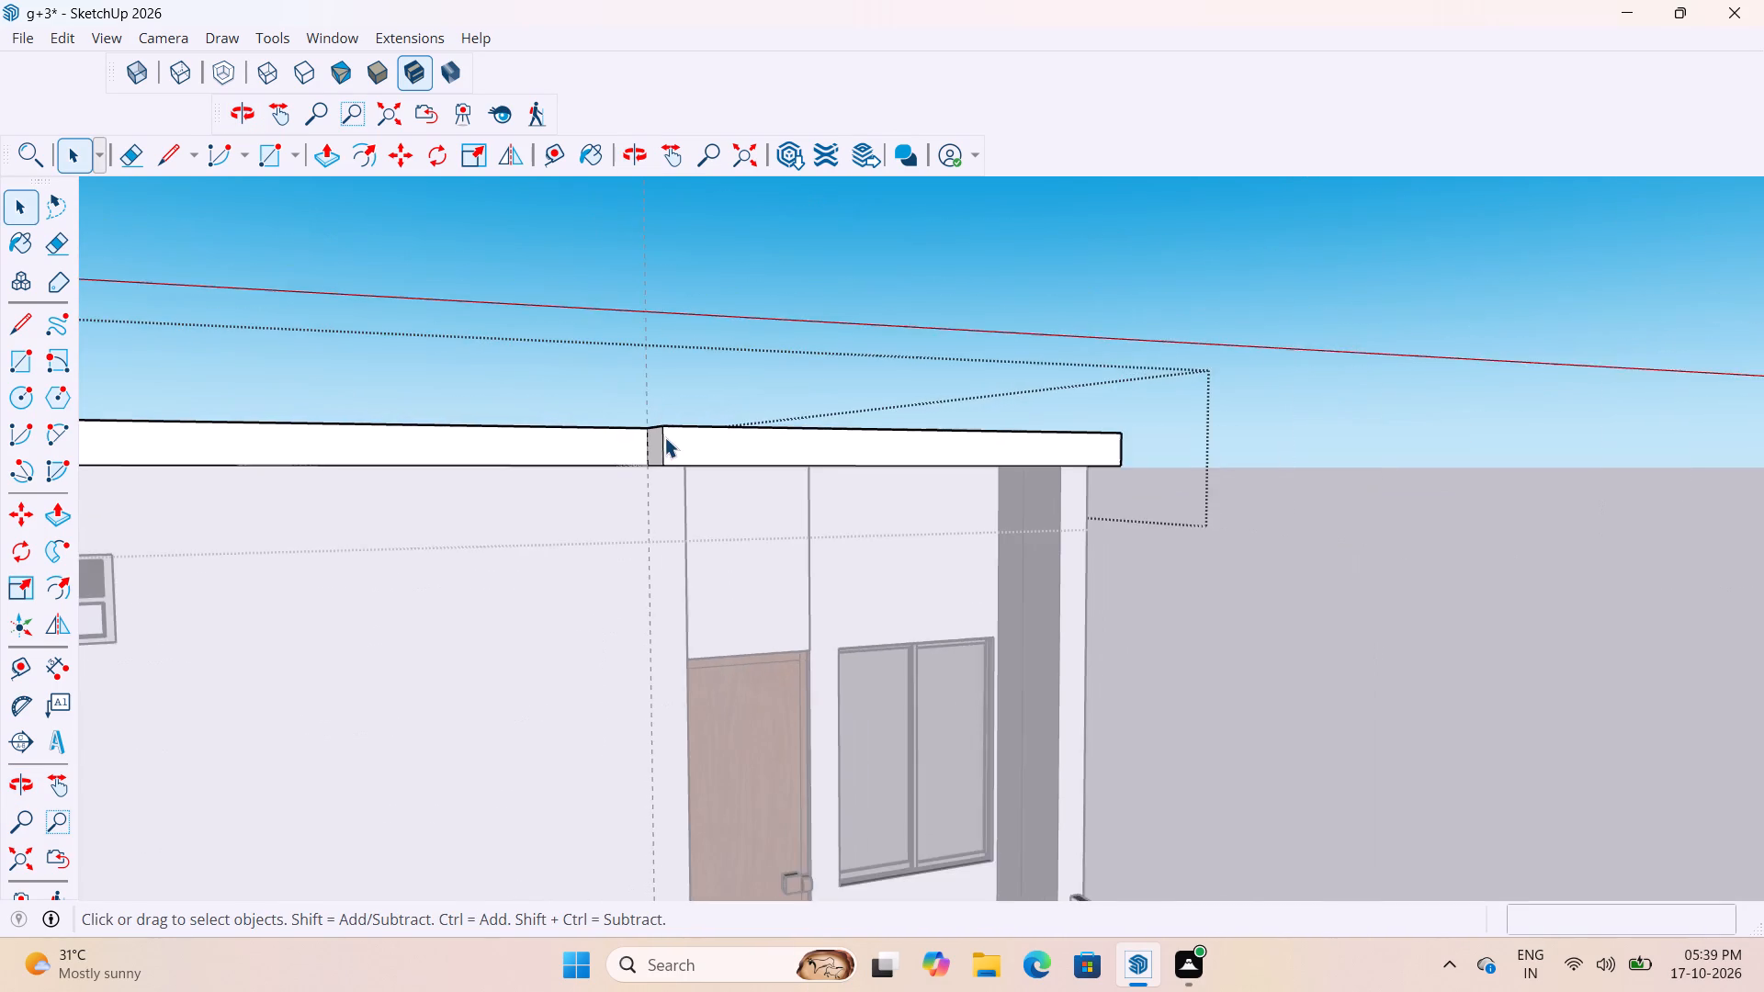
scroll(664, 437, "down", 8)
middle_click_drag(788, 606, 711, 680)
scroll(741, 647, "down", 1)
left_click(1123, 678)
scroll(560, 664, "up", 8)
middle_click_drag(763, 511, 981, 513)
scroll(1168, 454, "up", 6)
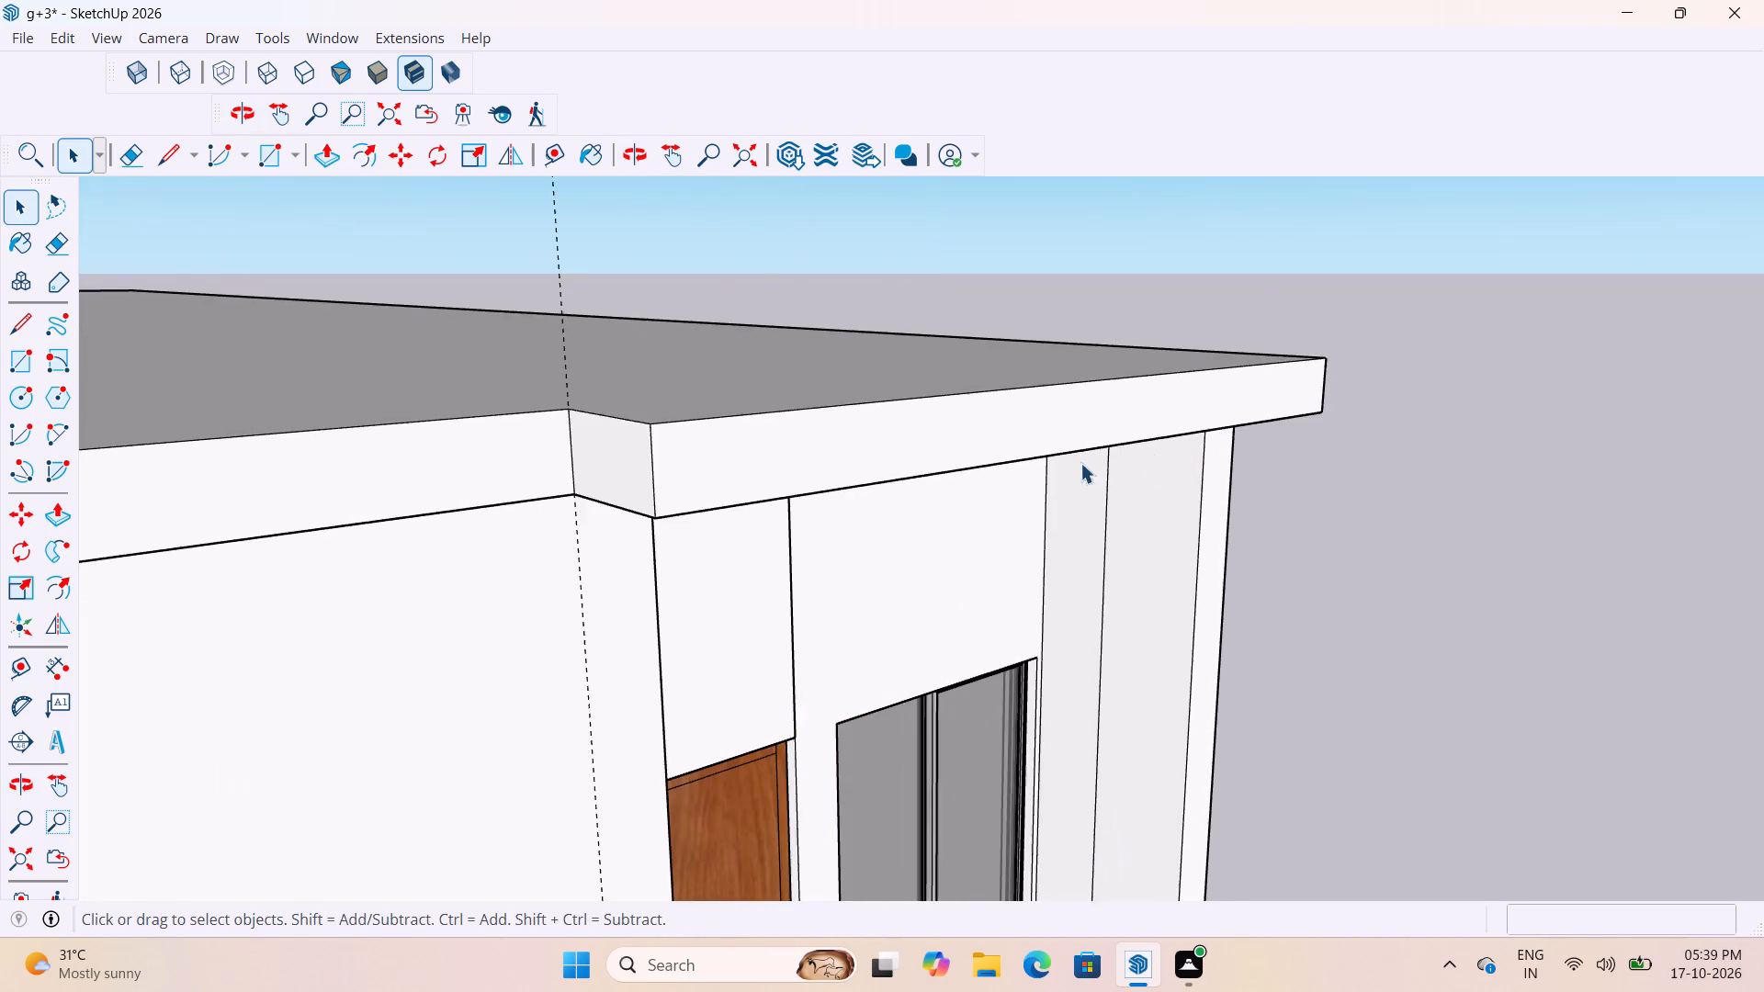
middle_click_drag(1064, 427, 1048, 265)
scroll(1077, 282, "down", 10)
middle_click_drag(1102, 453, 1112, 433)
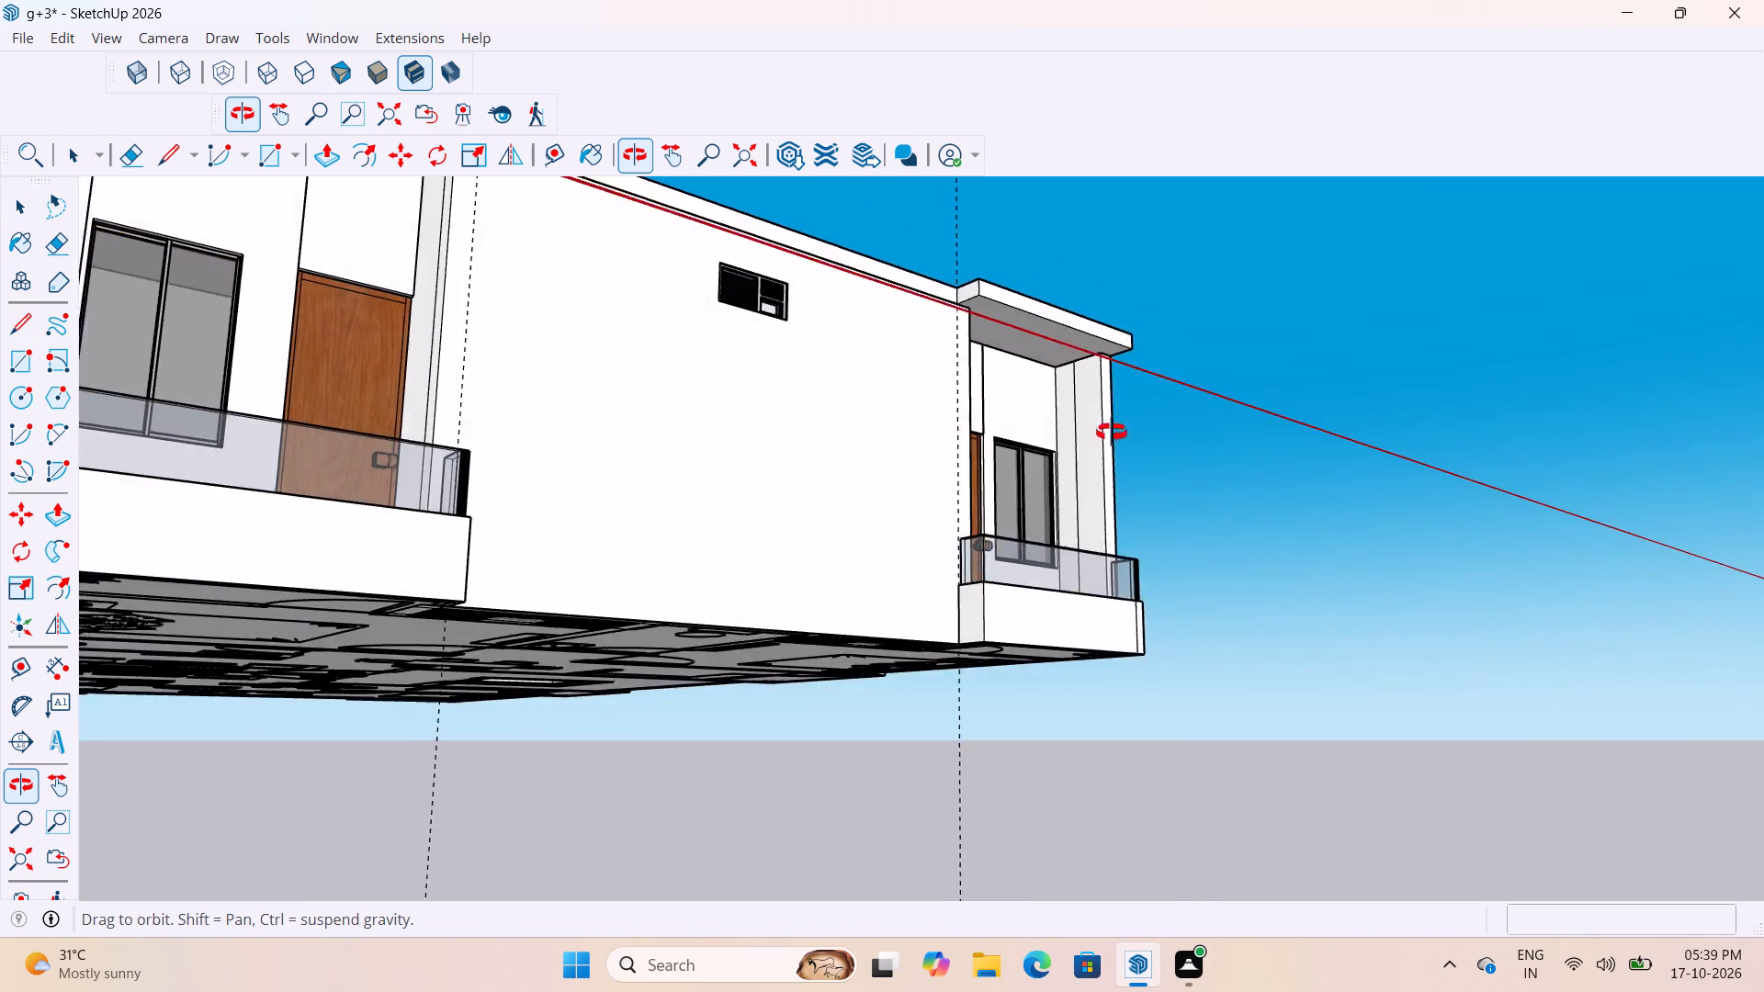
middle_click_drag(1112, 433, 1129, 546)
scroll(1081, 730, "up", 7)
scroll(1122, 626, "down", 1)
middle_click_drag(1123, 626, 1142, 727)
scroll(1014, 613, "down", 12)
middle_click_drag(1170, 613, 895, 662)
left_click(686, 777)
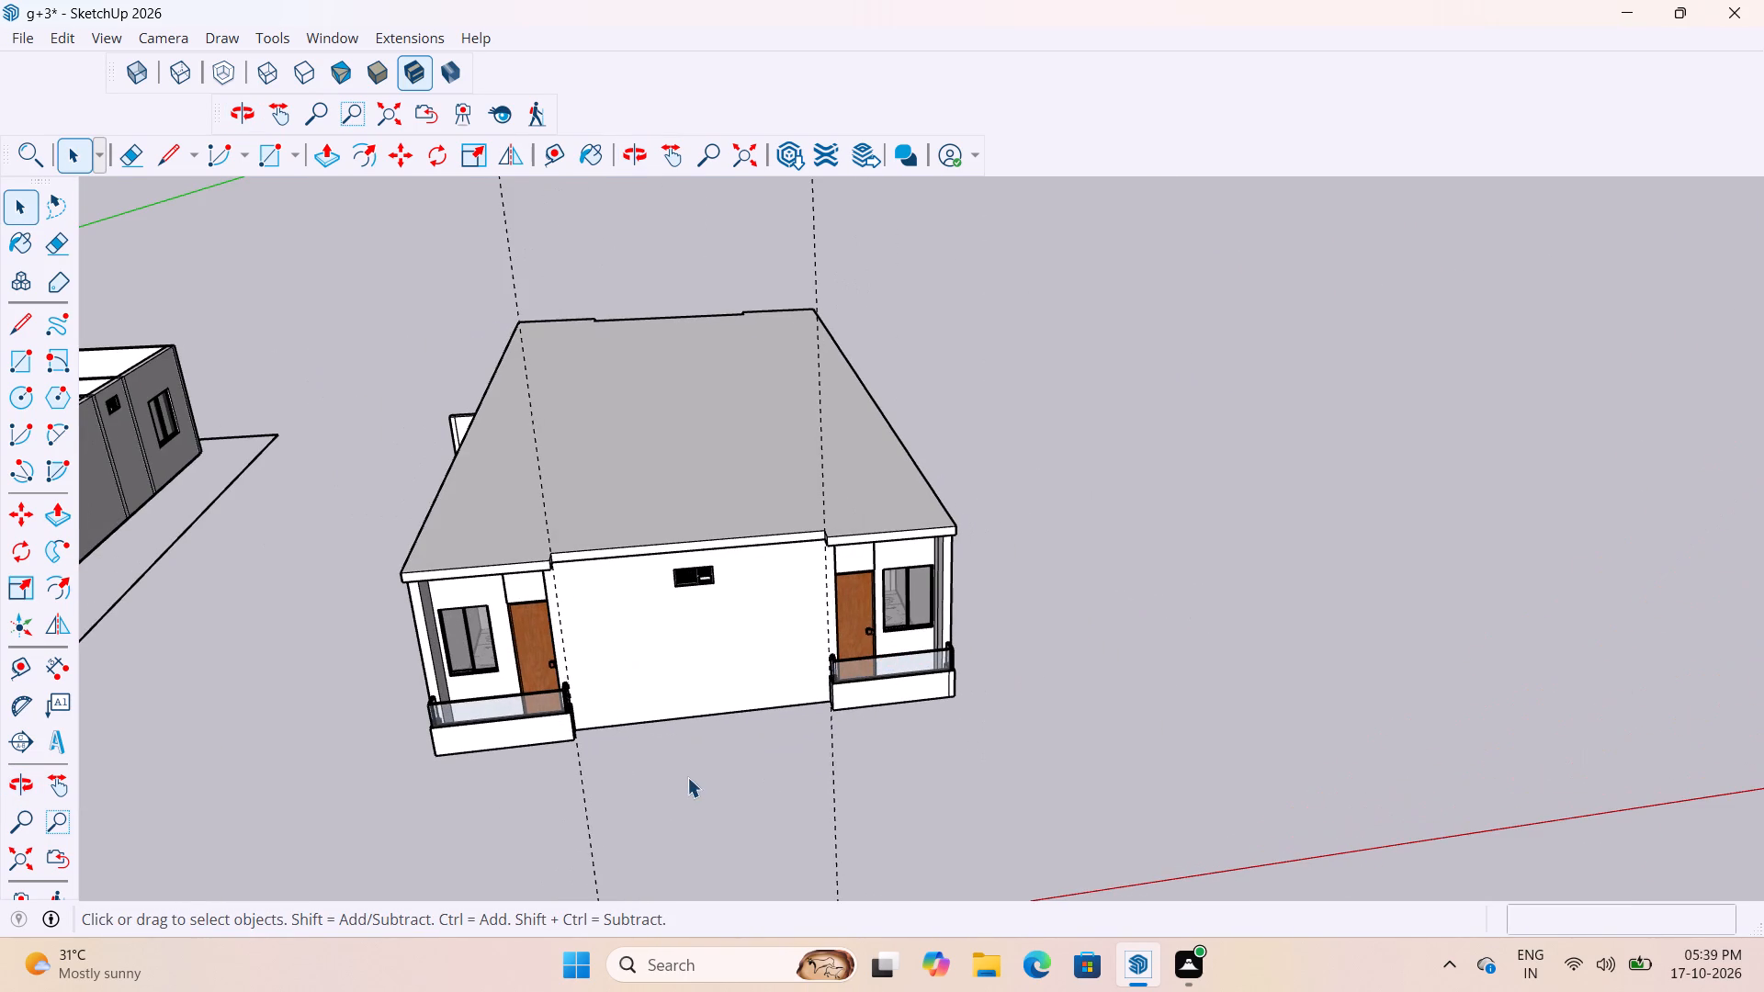
scroll(1190, 607, "down", 5)
scroll(811, 659, "up", 12)
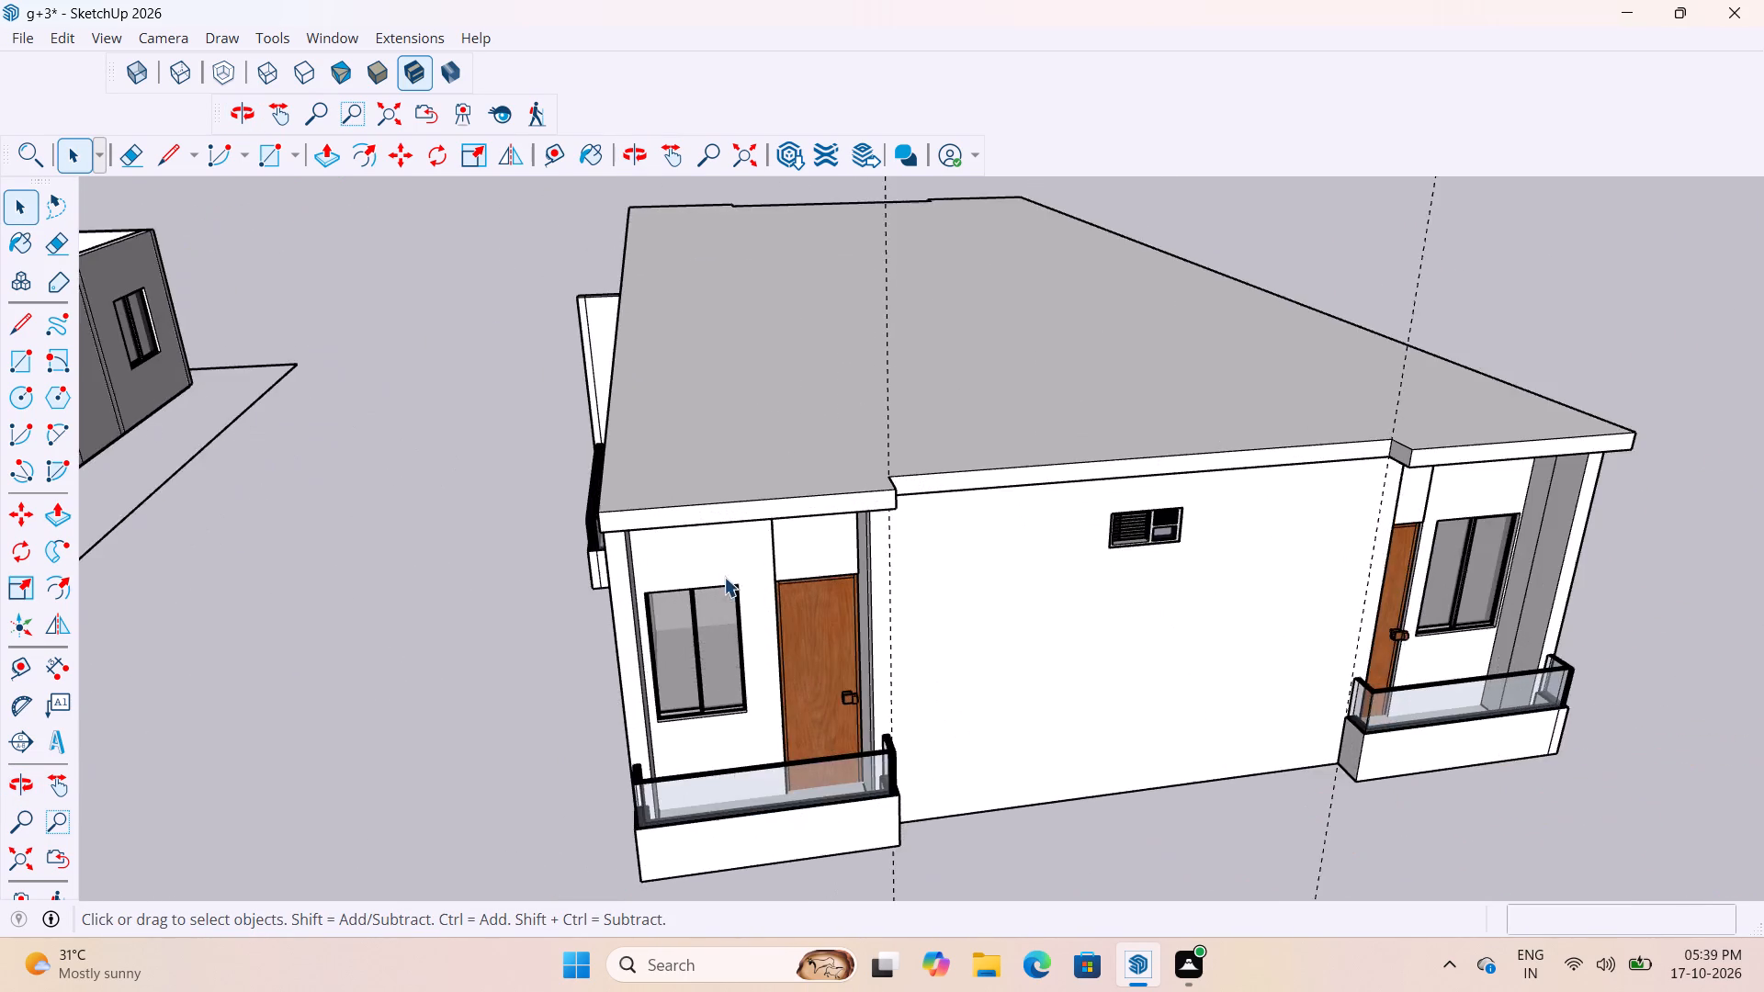
middle_click_drag(731, 548, 822, 428)
scroll(798, 321, "up", 8)
scroll(804, 318, "down", 6)
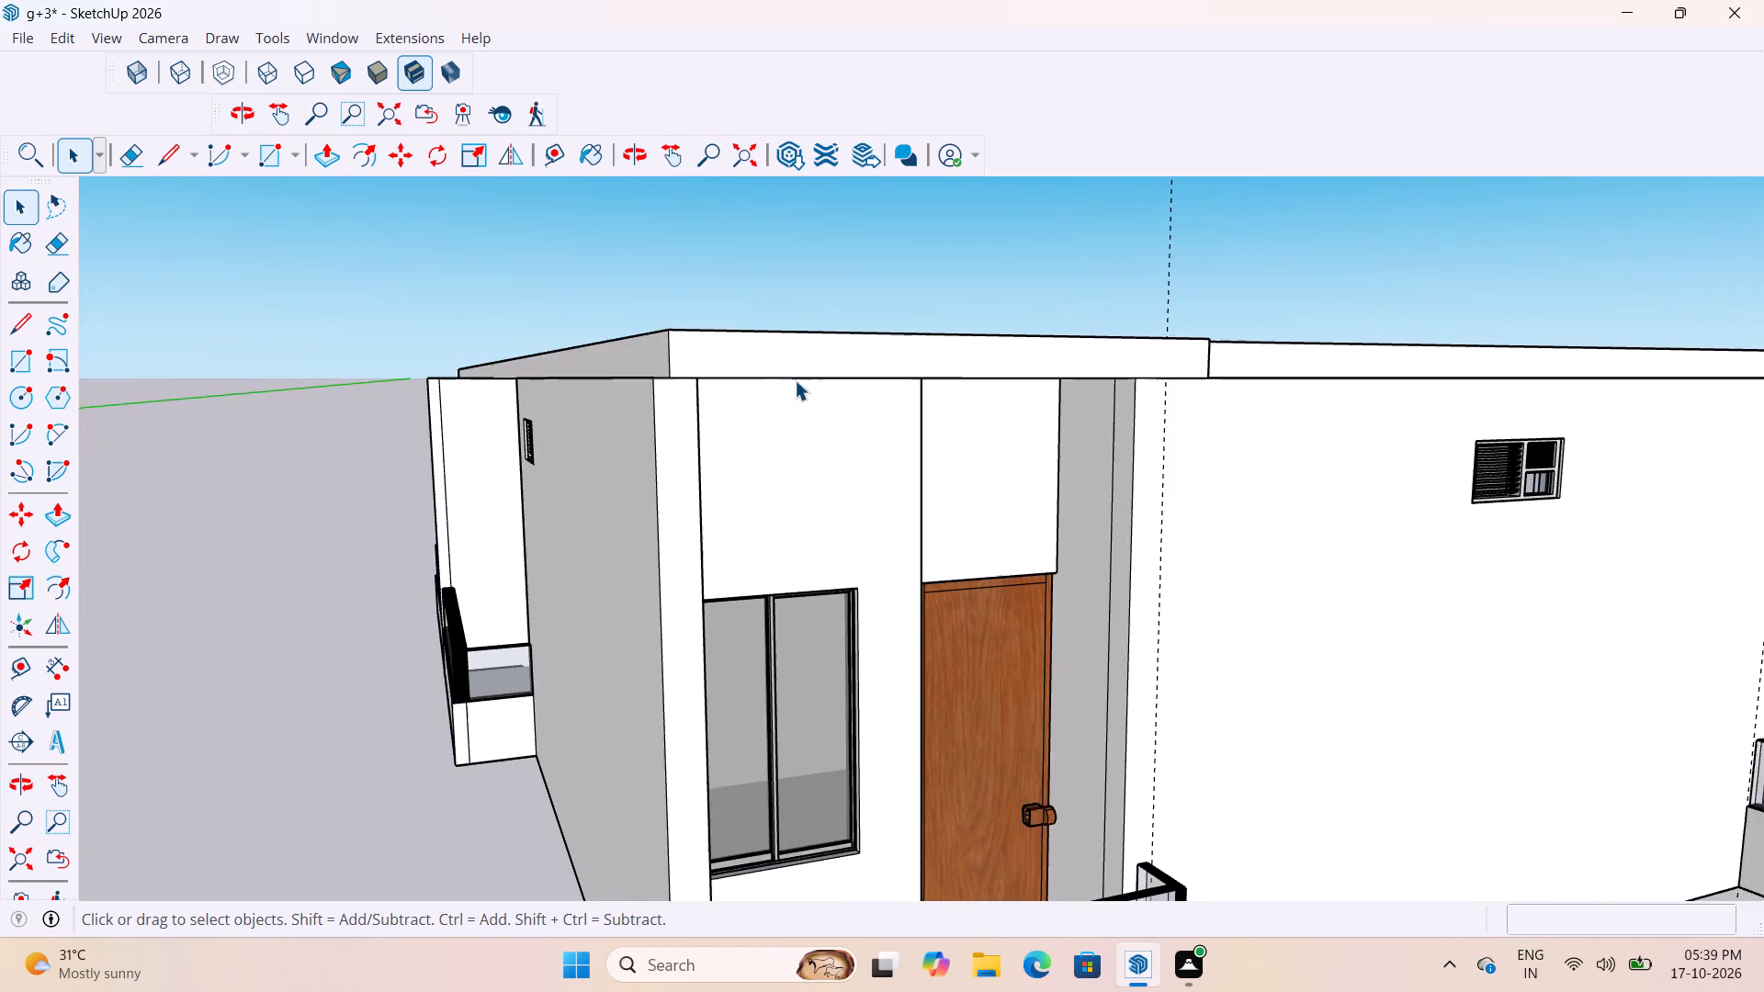
middle_click_drag(778, 343, 925, 240)
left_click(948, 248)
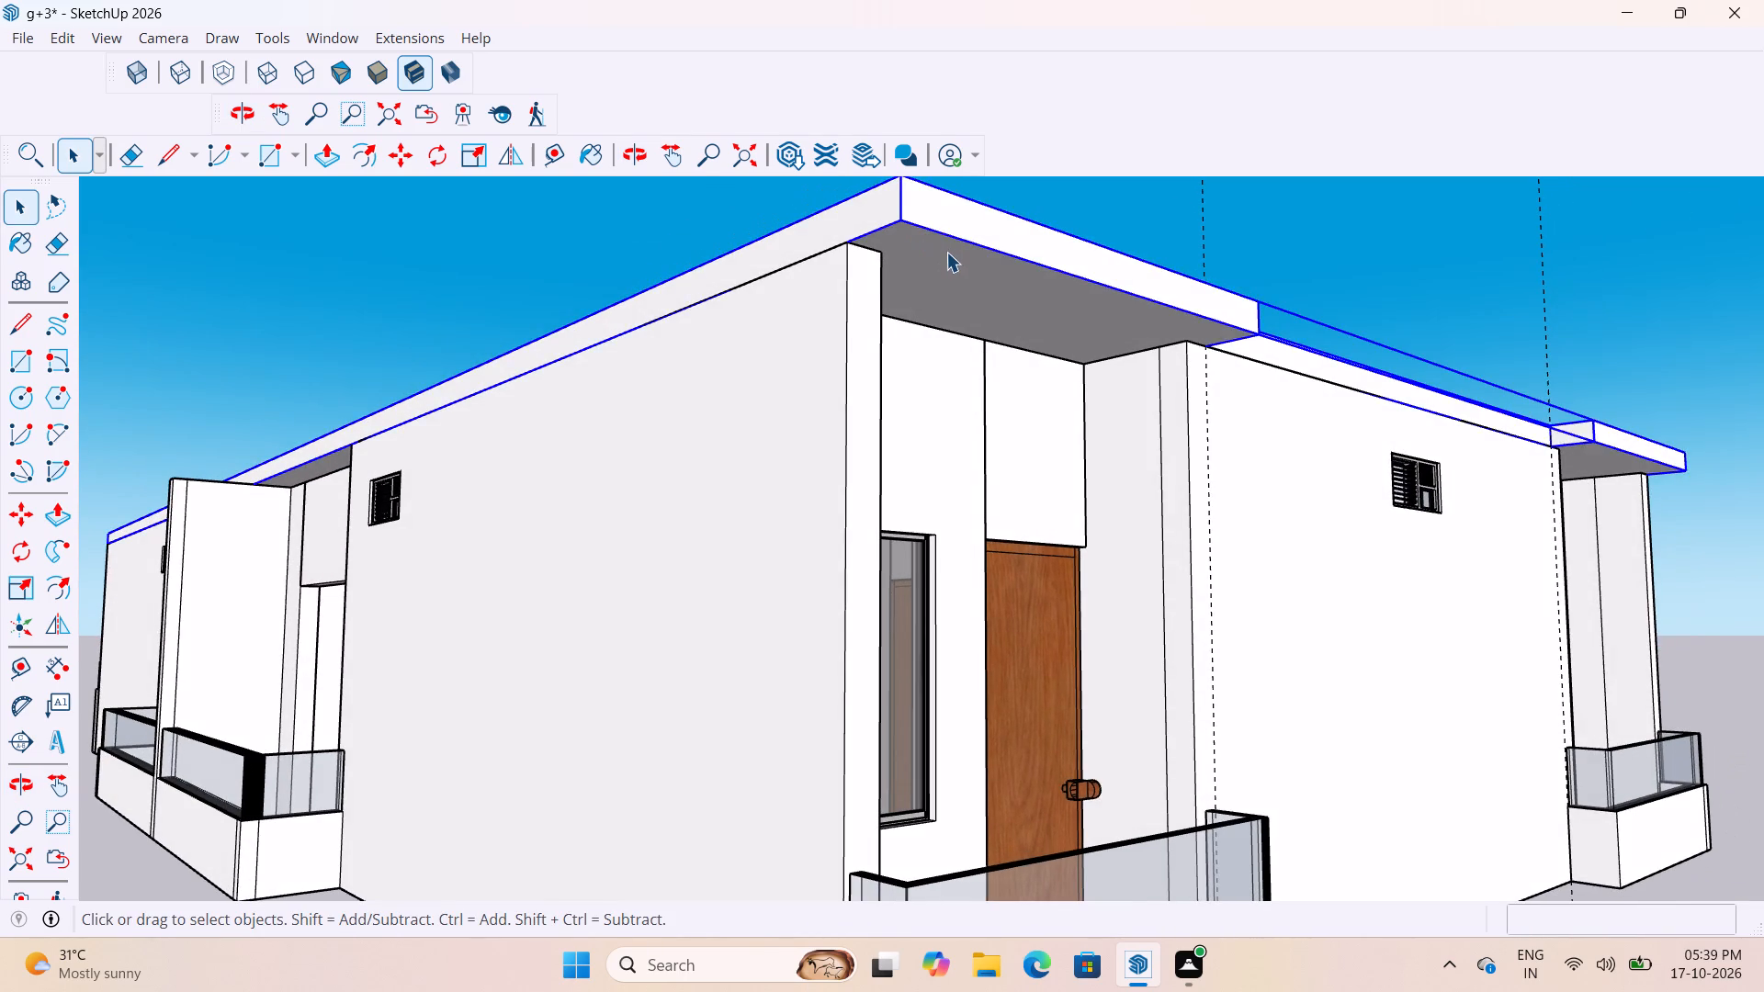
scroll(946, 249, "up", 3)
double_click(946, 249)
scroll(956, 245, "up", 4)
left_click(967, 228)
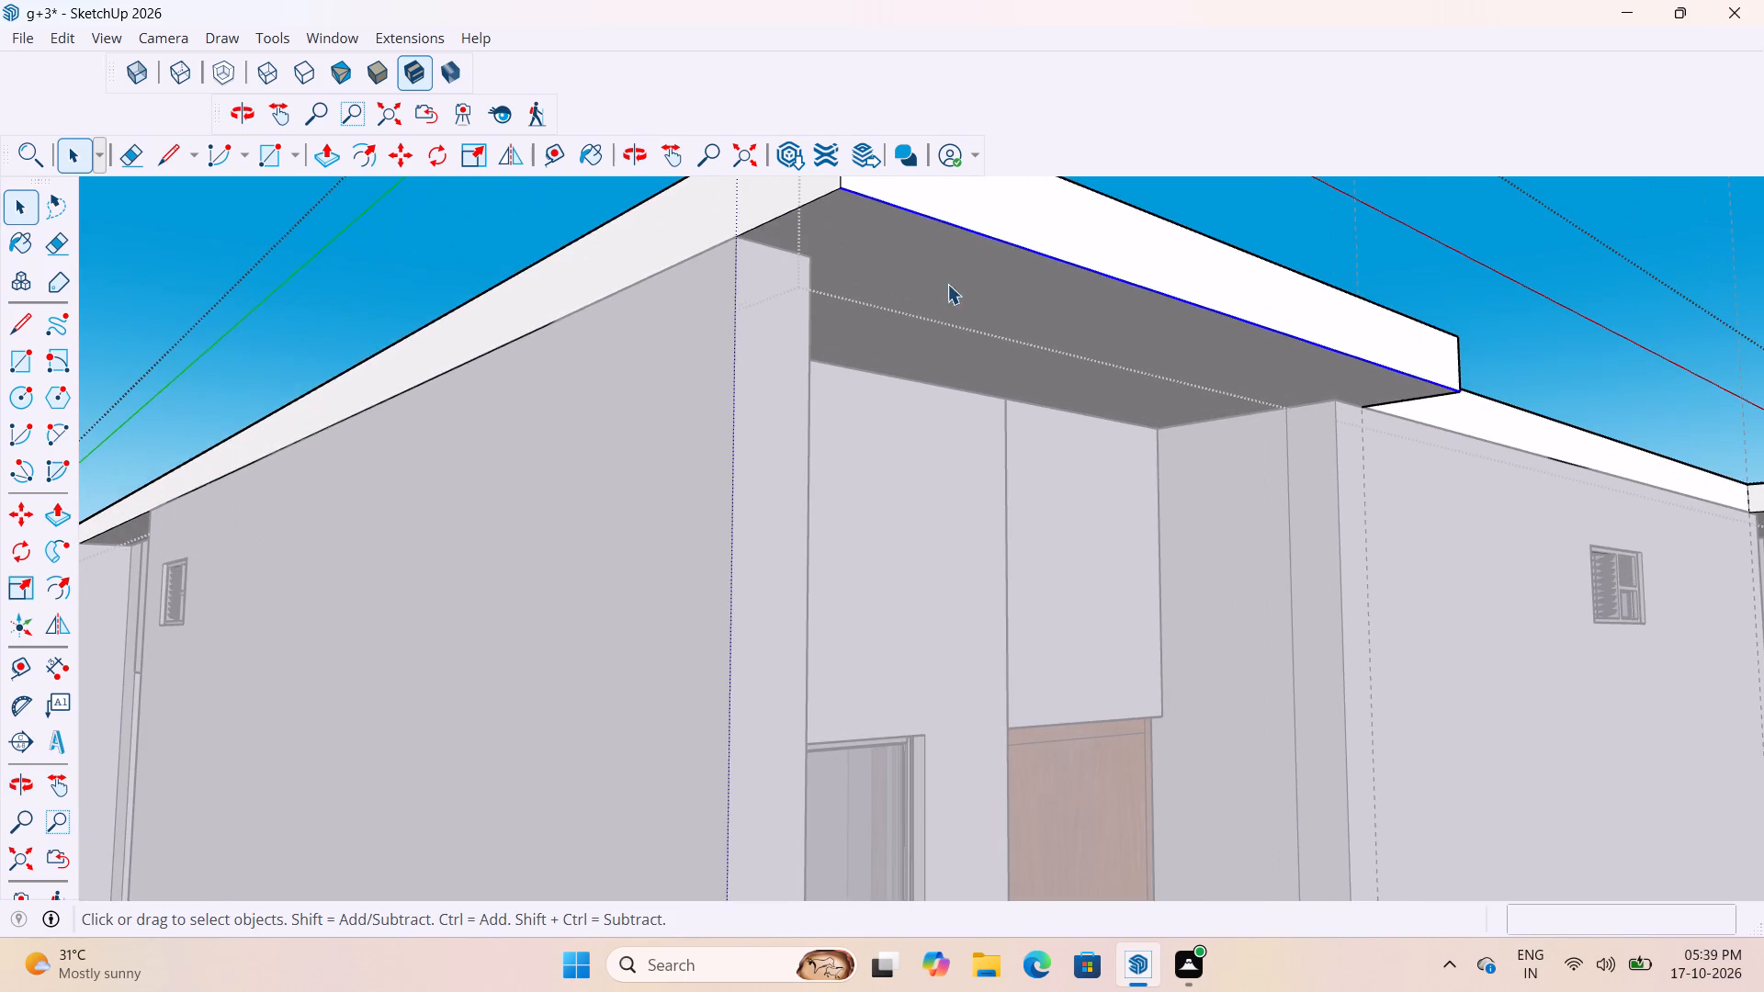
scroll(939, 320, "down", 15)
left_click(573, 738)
Examine how the roof slab's edges line up with the walls and balconies along the long side and both ends of the building.
scroll(876, 378, "up", 2)
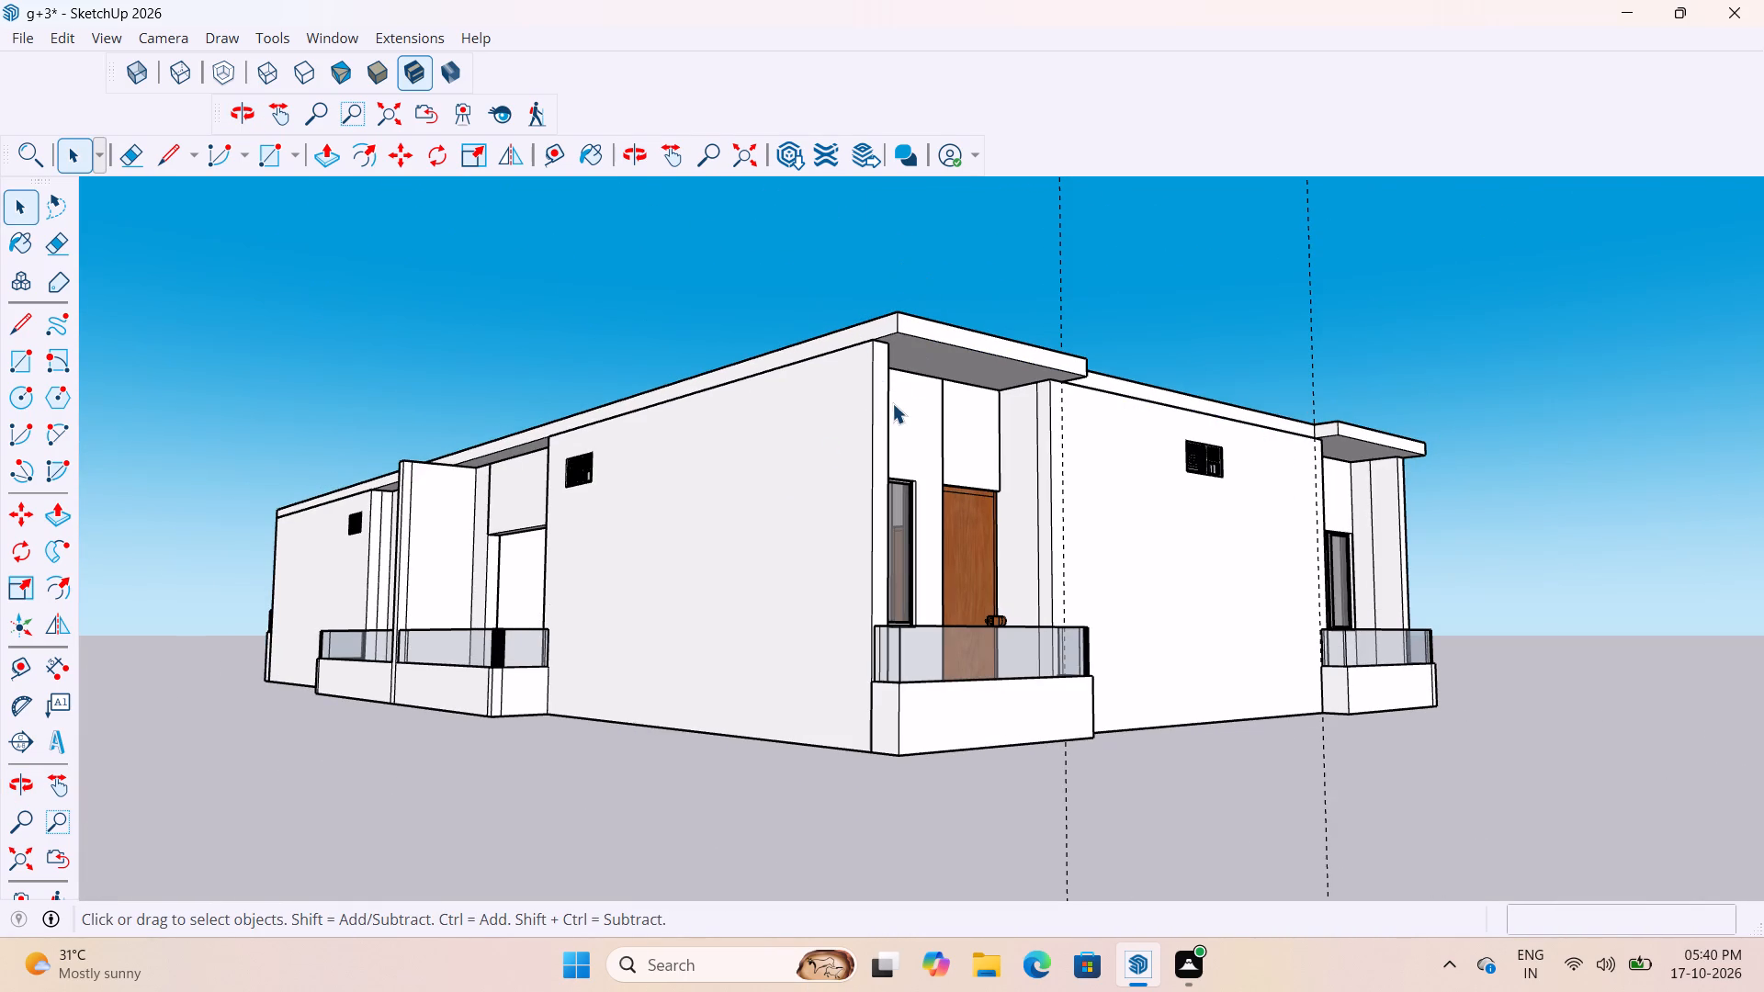
scroll(944, 479, "down", 10)
middle_click_drag(948, 527, 1174, 715)
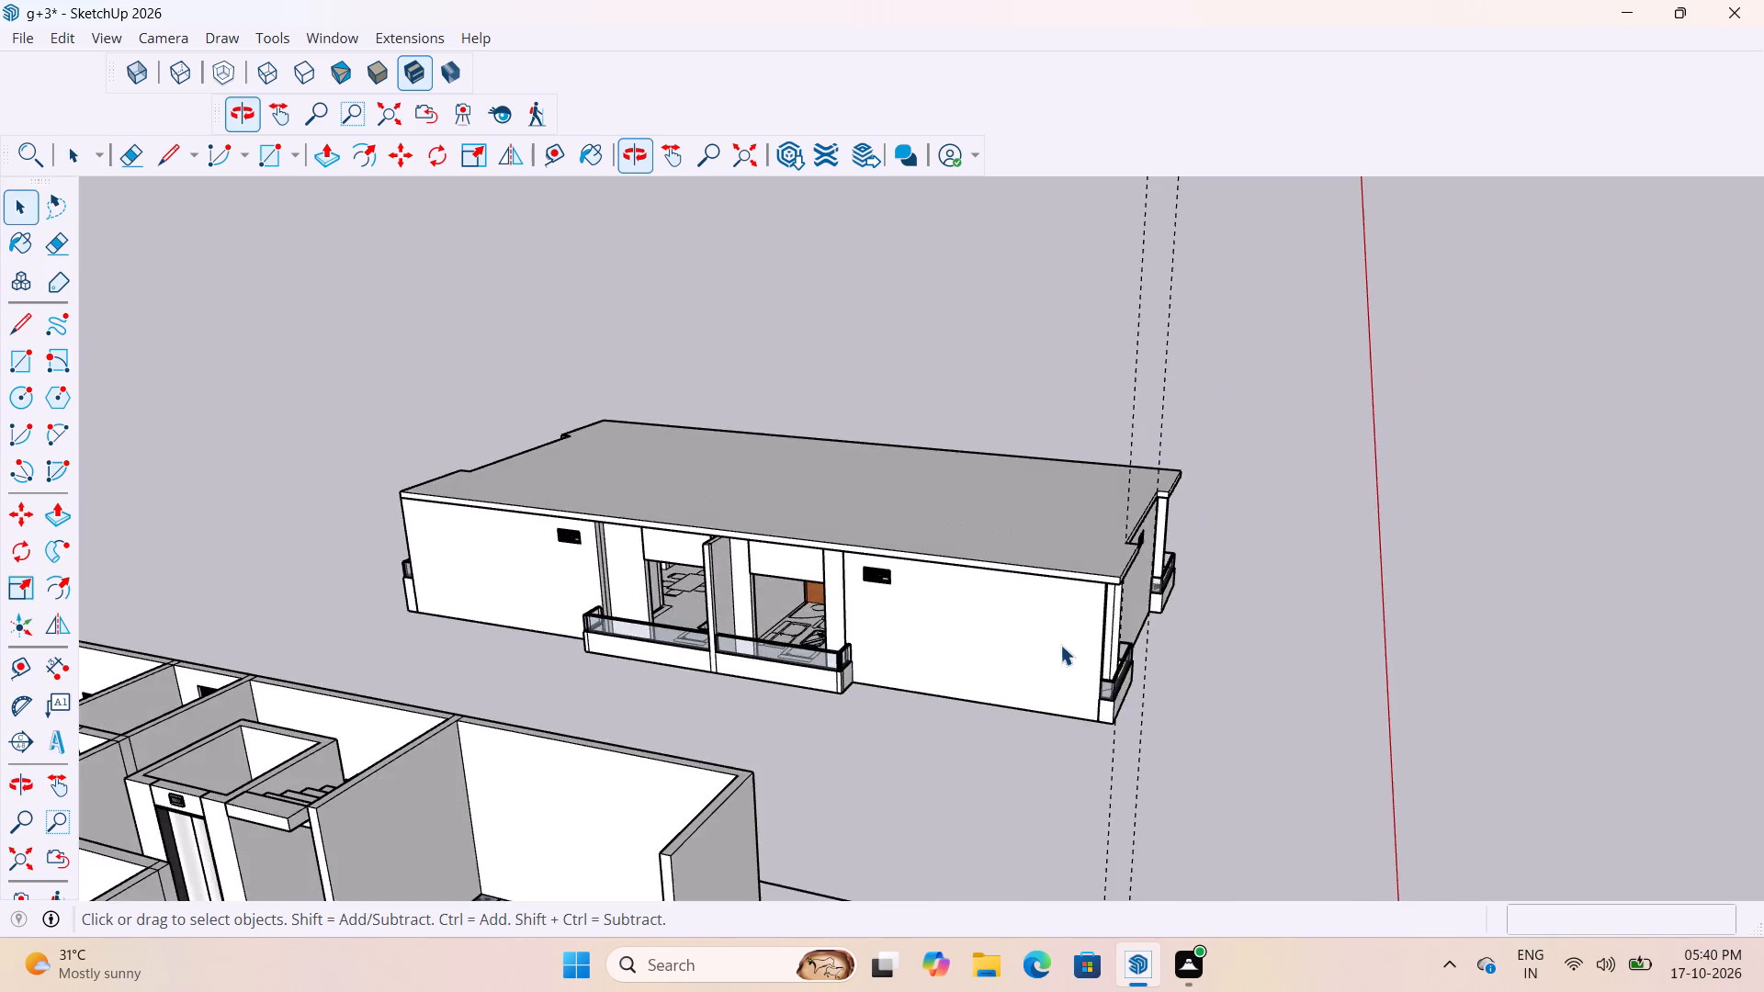
scroll(757, 563, "up", 11)
scroll(821, 516, "down", 12)
middle_click_drag(1196, 562, 479, 652)
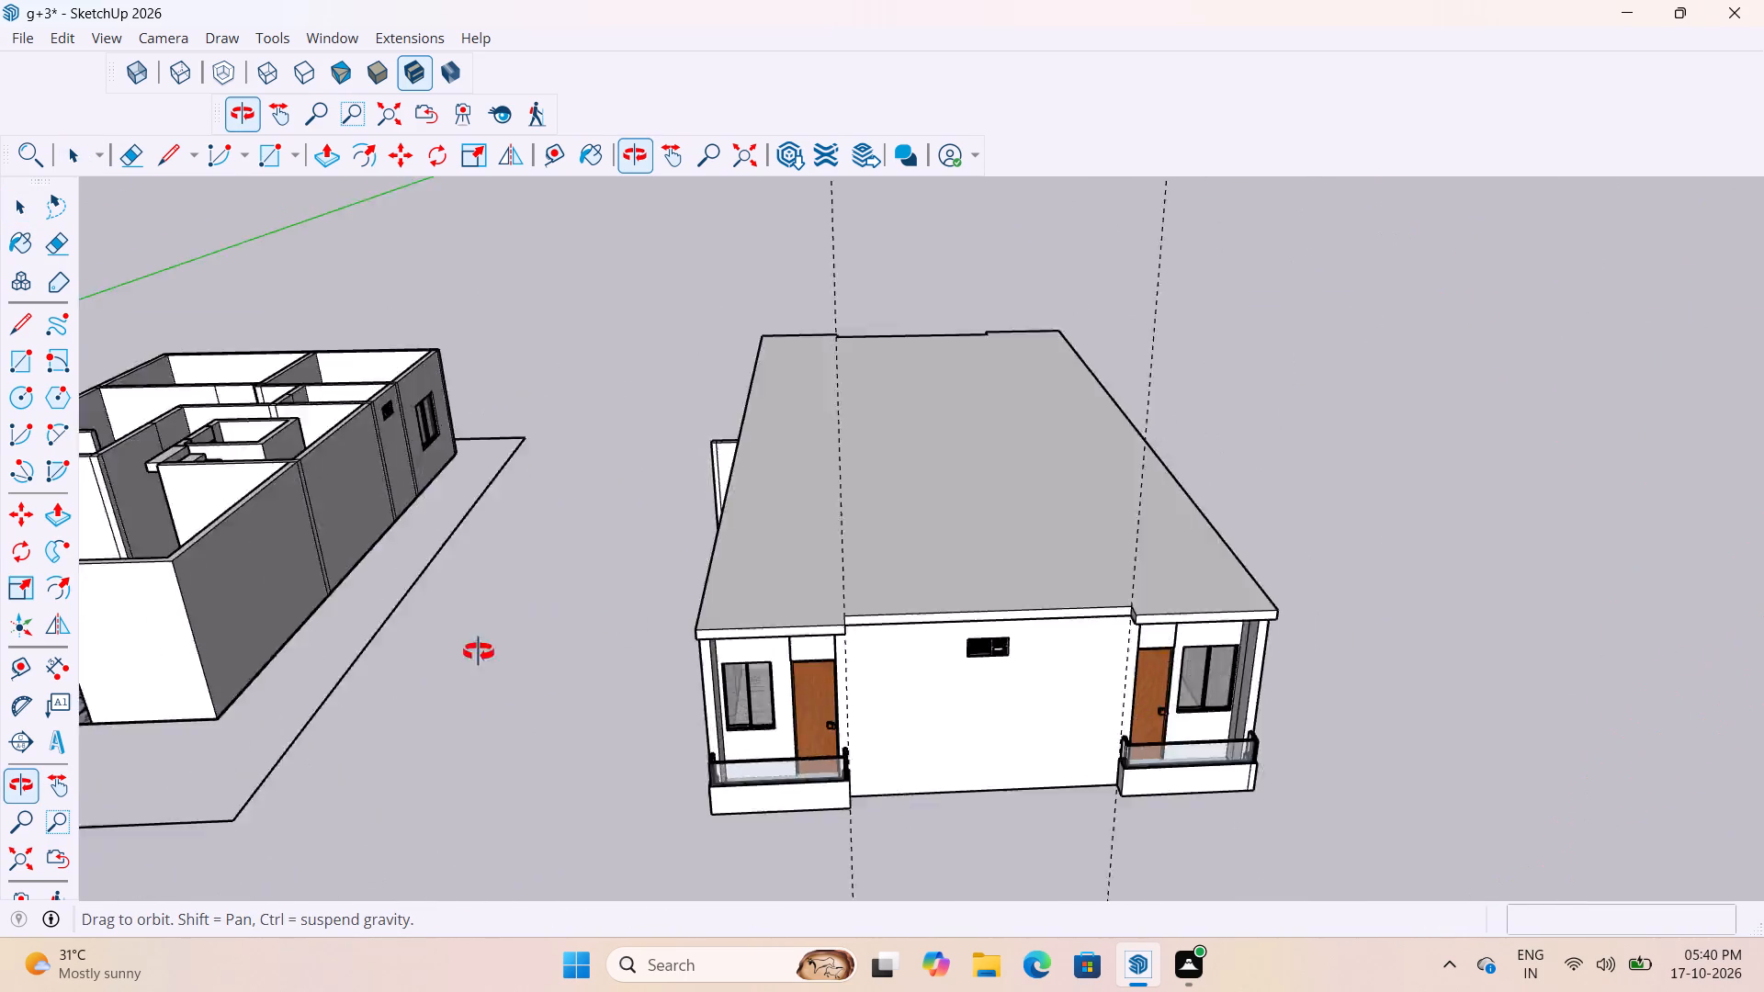
middle_click_drag(479, 652, 337, 685)
middle_click_drag(1160, 527, 451, 502)
middle_click_drag(1447, 511, 1020, 466)
scroll(1011, 468, "up", 1)
scroll(571, 581, "up", 4)
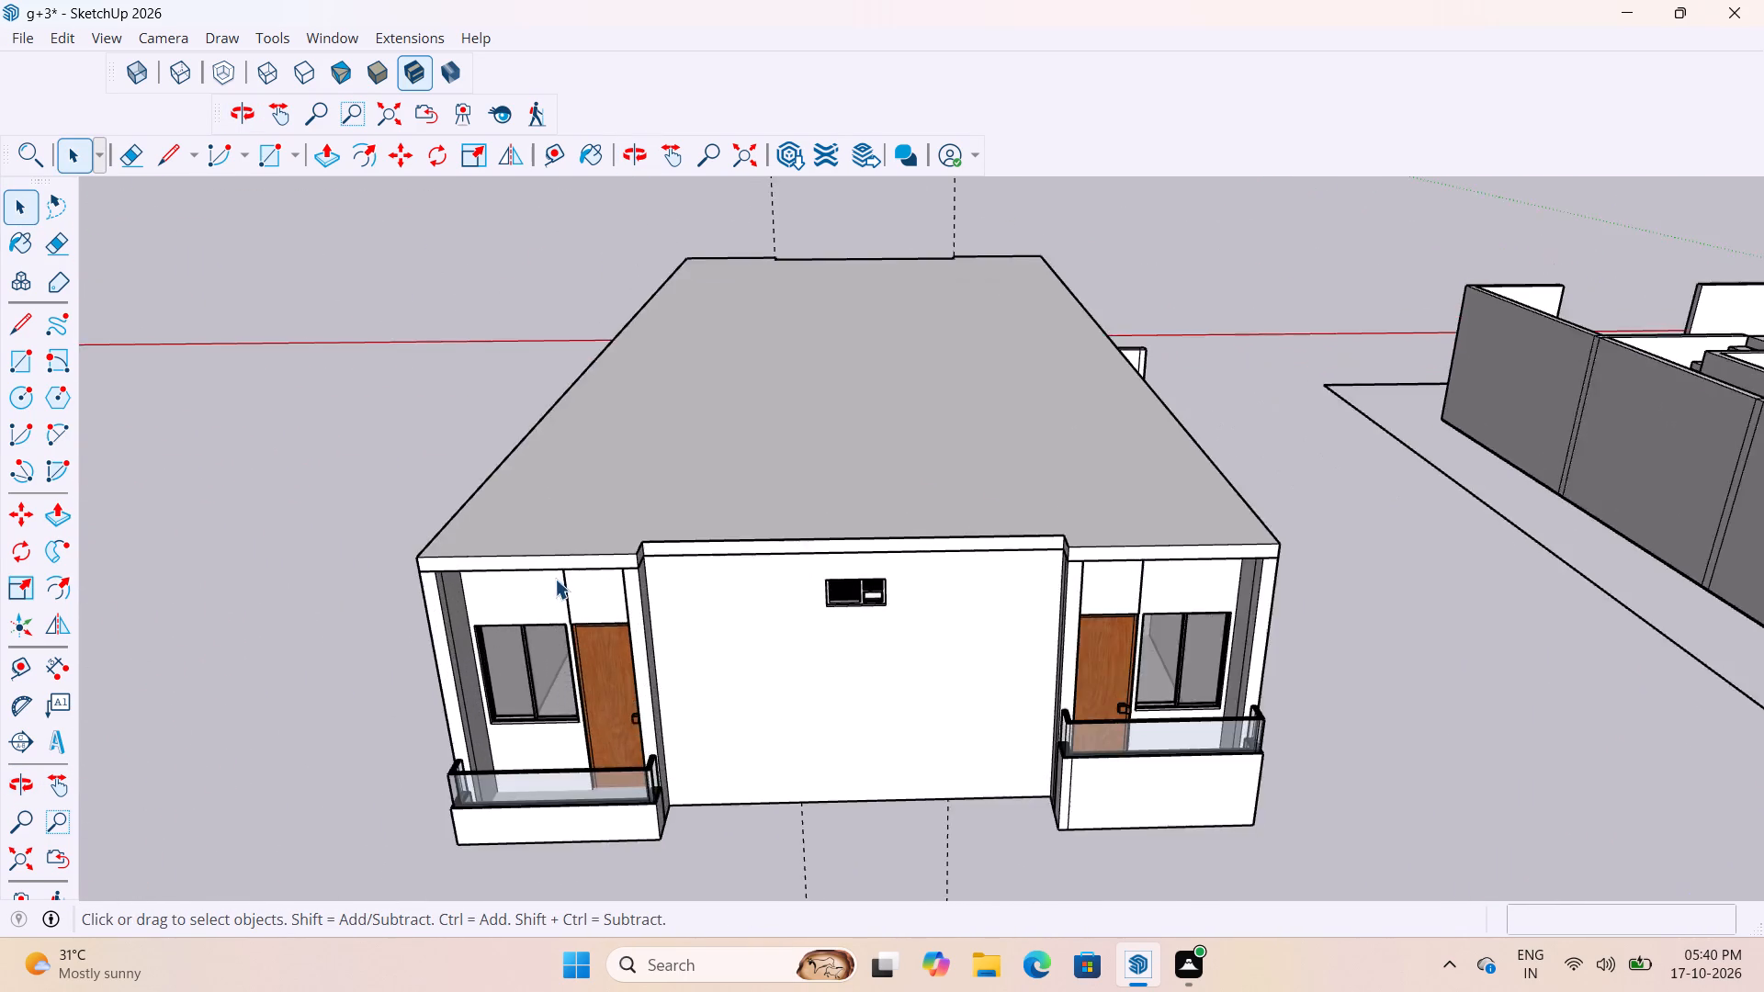
scroll(555, 579, "down", 10)
middle_click_drag(862, 597, 688, 593)
scroll(690, 570, "up", 15)
middle_click_drag(760, 538, 640, 517)
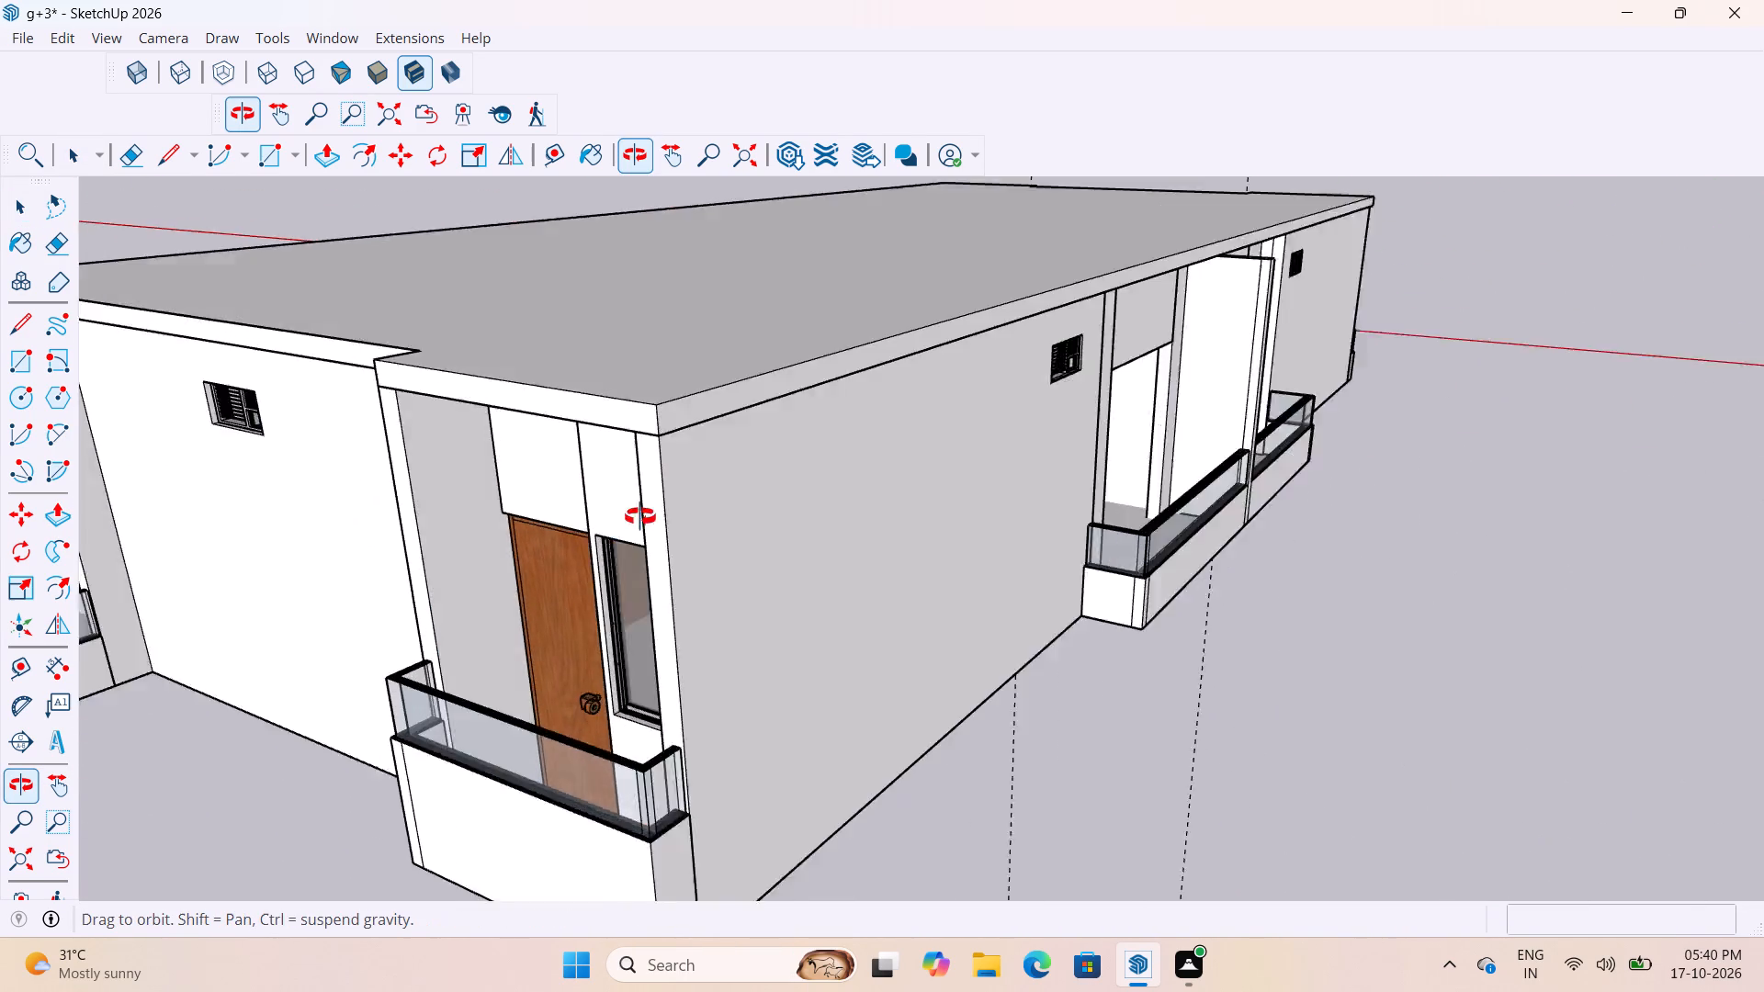
middle_click_drag(640, 517, 1213, 505)
scroll(1101, 556, "up", 1)
scroll(1052, 502, "down", 5)
scroll(1290, 405, "down", 10)
scroll(1065, 487, "up", 3)
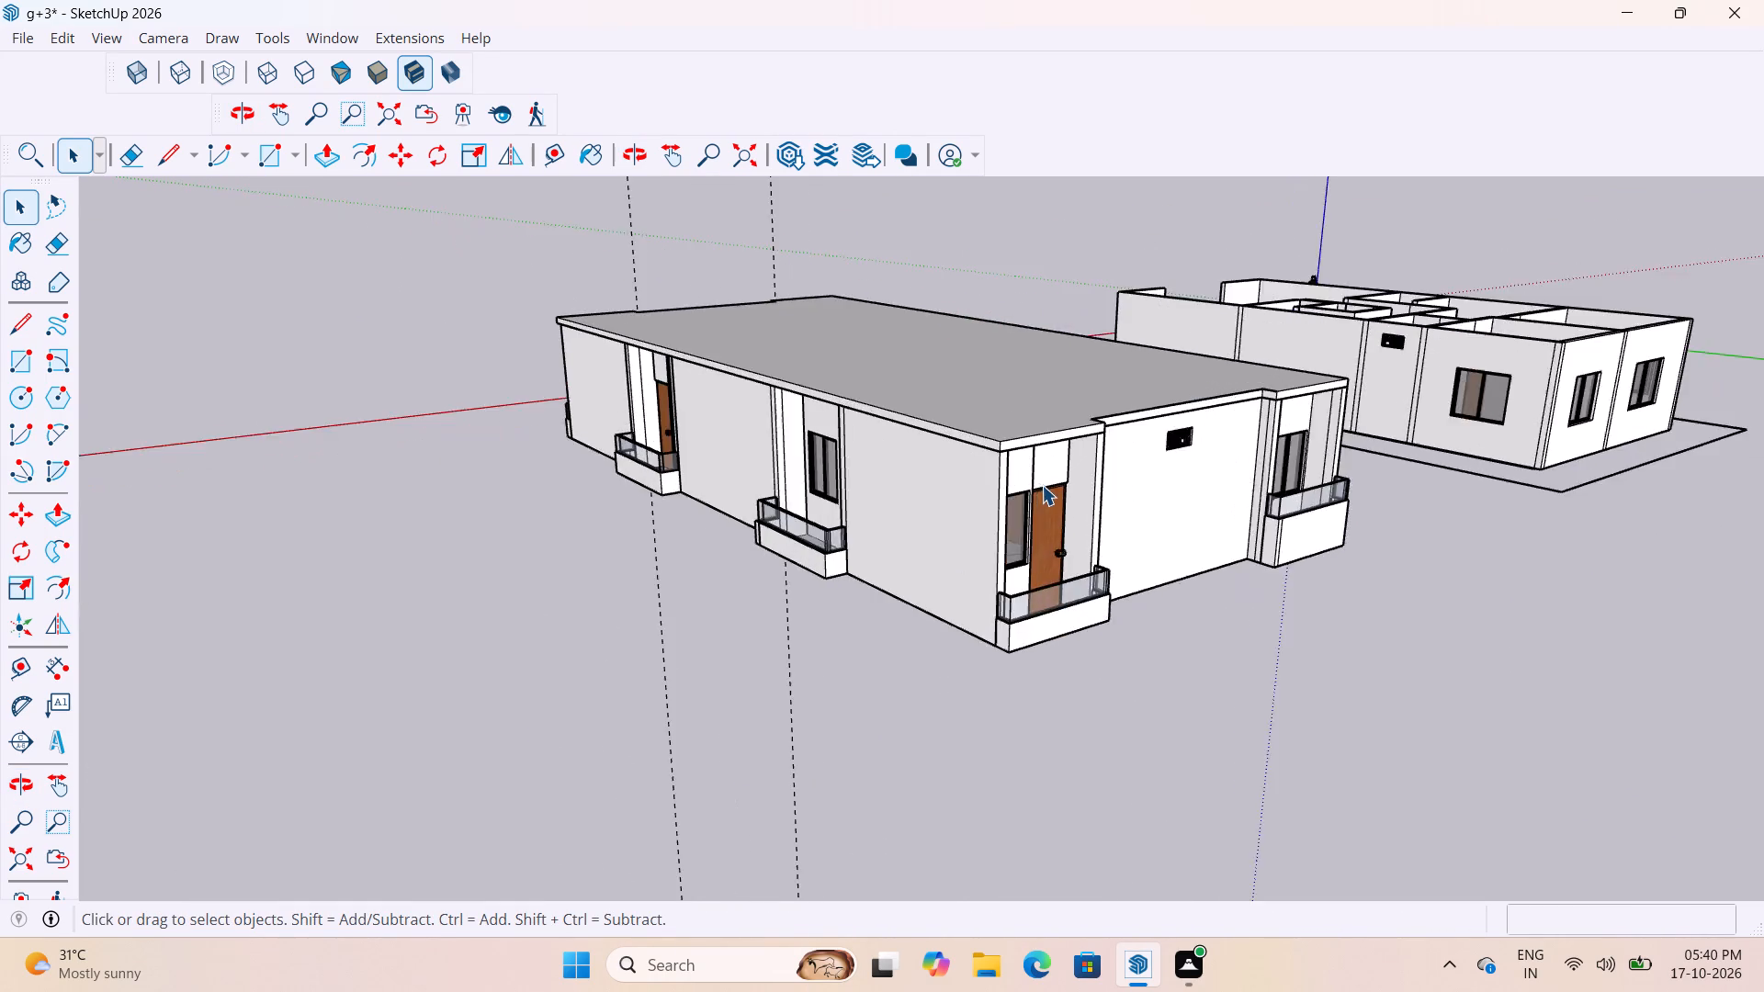
scroll(1042, 485, "up", 9)
scroll(1024, 477, "down", 1)
middle_click_drag(1024, 477, 1634, 479)
scroll(467, 515, "up", 3)
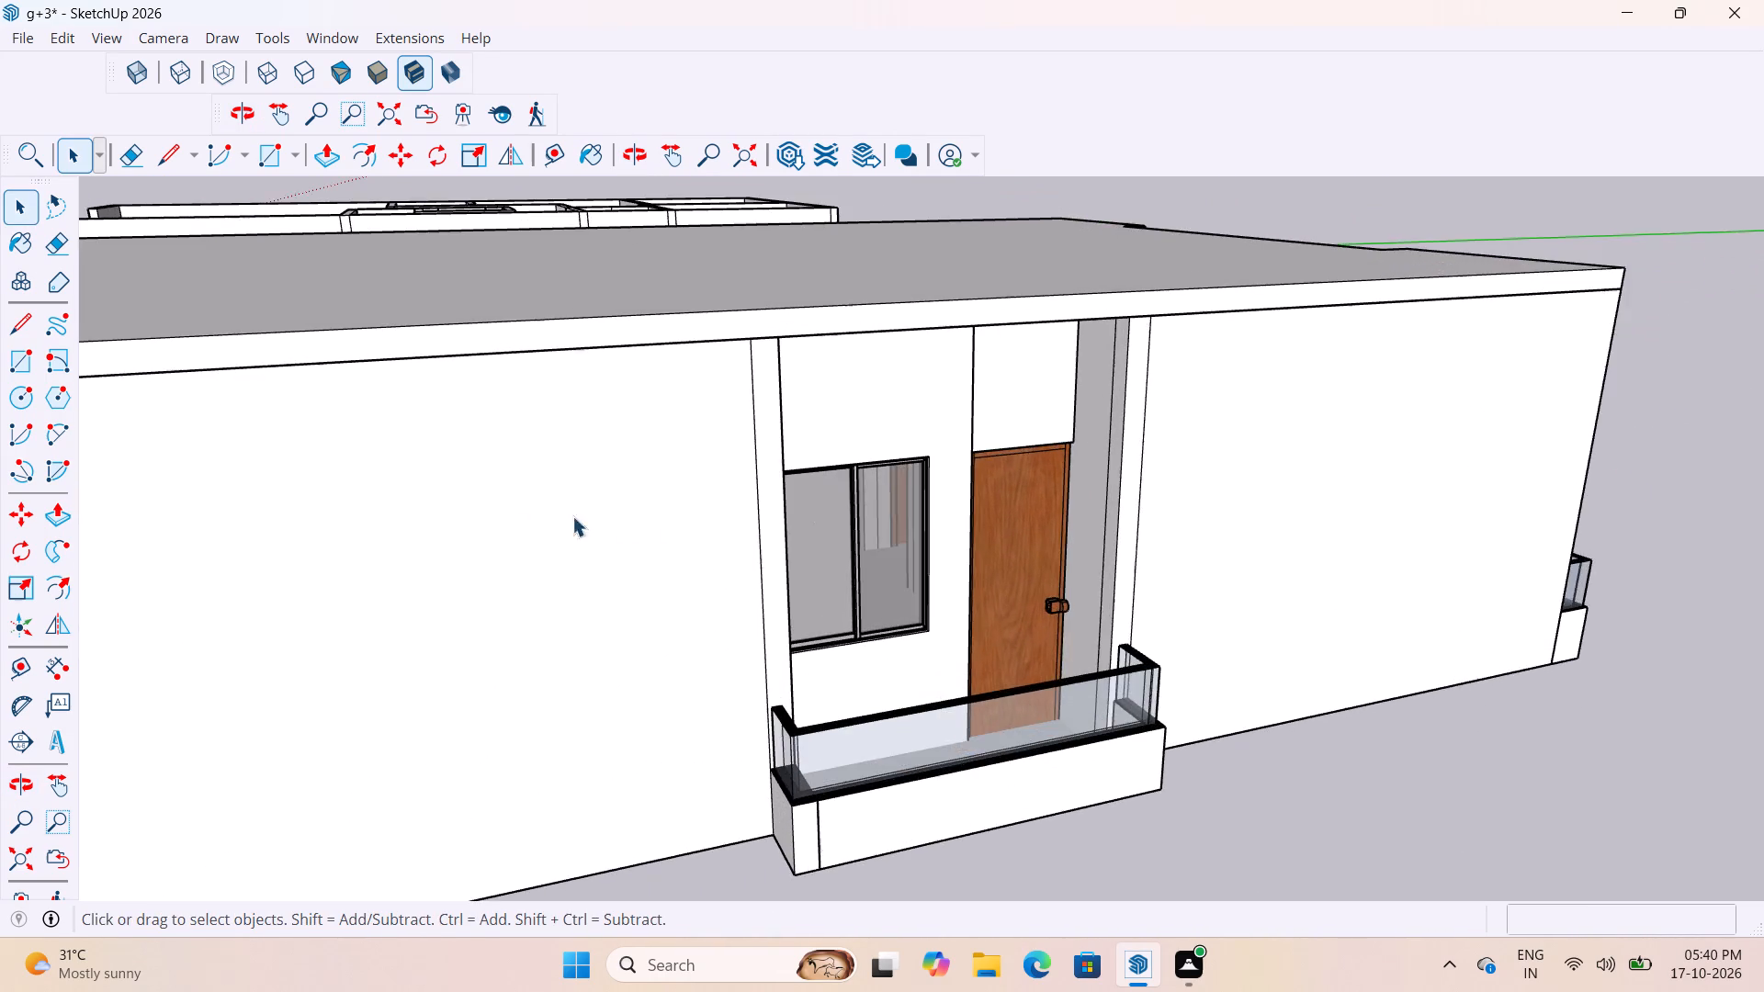
scroll(760, 520, "up", 3)
middle_click_drag(769, 509, 590, 583)
scroll(688, 434, "down", 5)
scroll(805, 383, "up", 3)
scroll(923, 329, "down", 5)
middle_click_drag(854, 434, 284, 507)
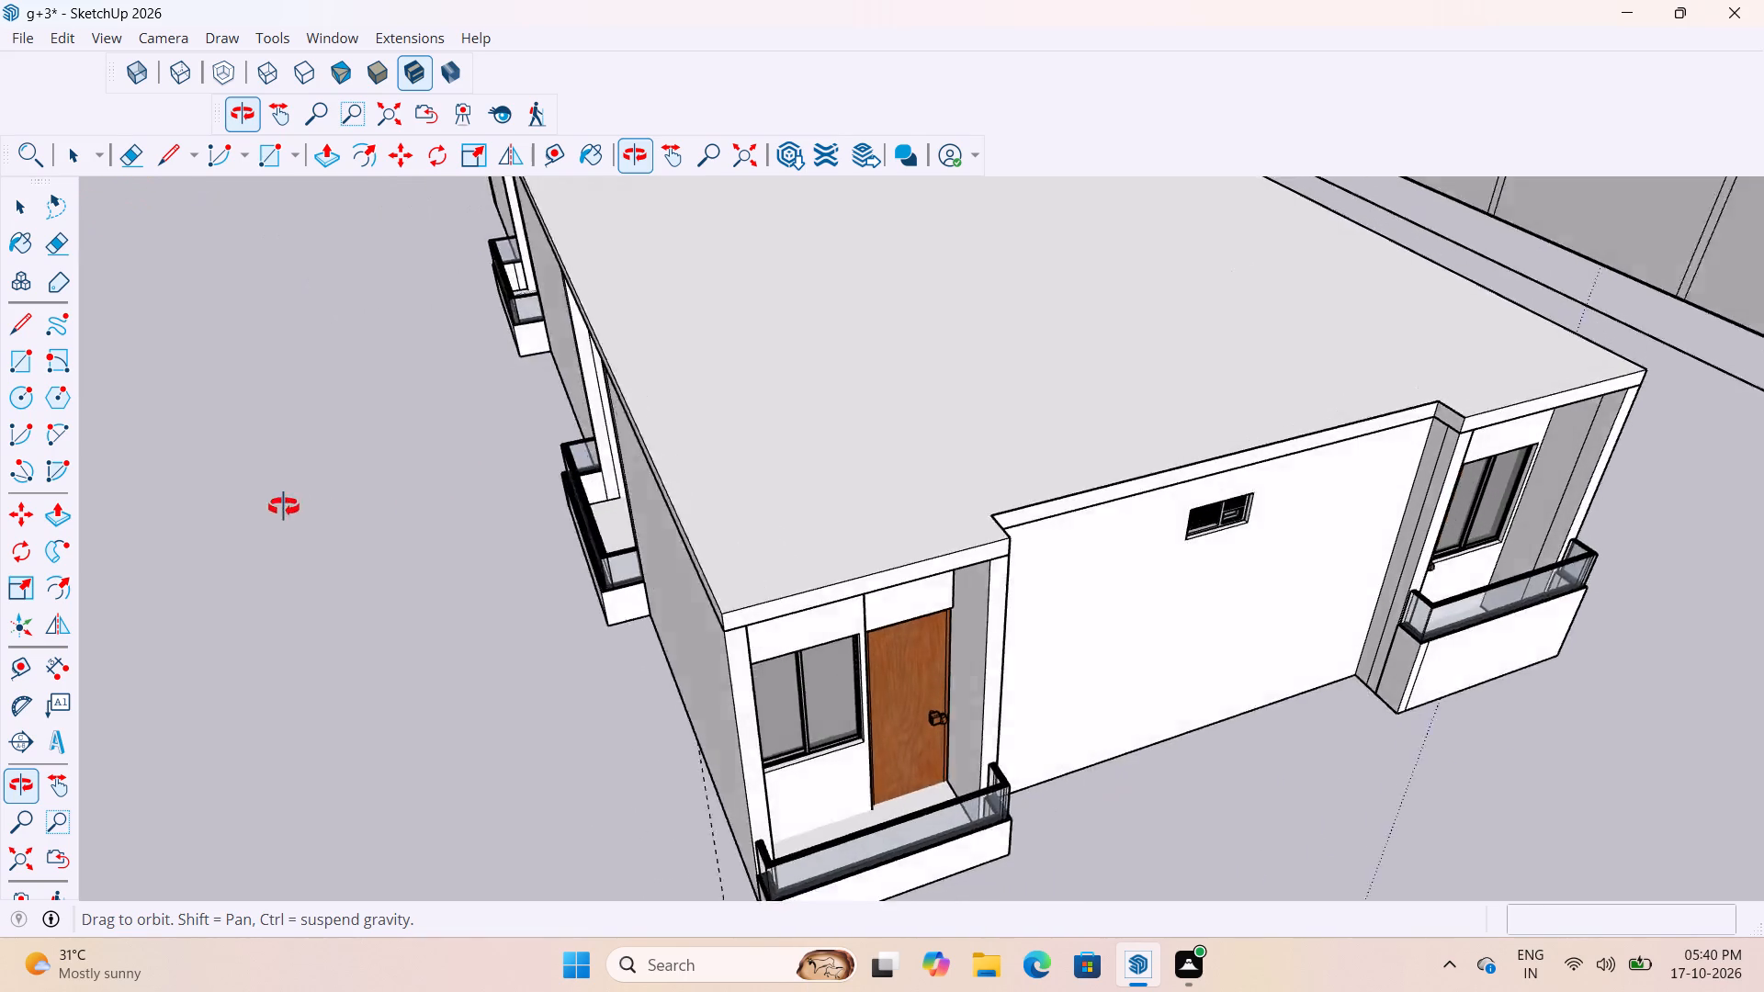
middle_click_drag(284, 507, 271, 503)
scroll(820, 524, "down", 5)
middle_click_drag(1196, 471, 940, 513)
scroll(900, 491, "down", 12)
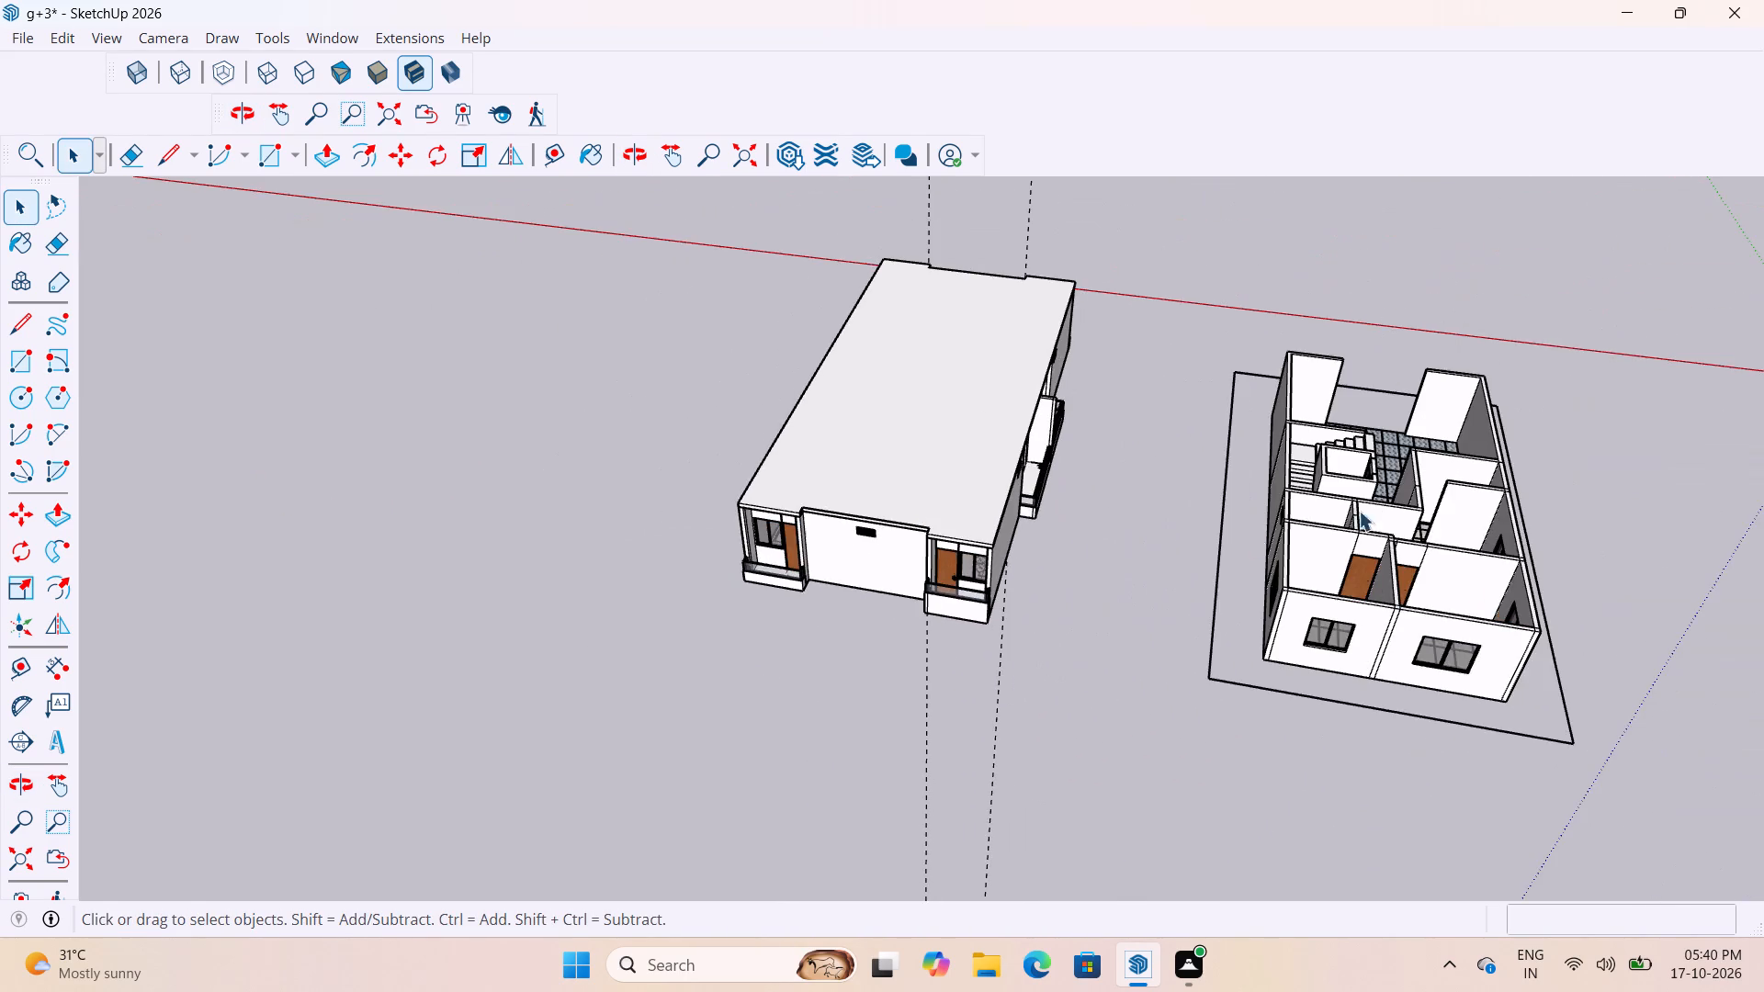
Place a vertical guide 1' out from the end wall, at the front edge of one end balcony's side.
middle_click_drag(1262, 498, 447, 512)
middle_click_drag(1060, 529, 570, 403)
scroll(1135, 699, "up", 13)
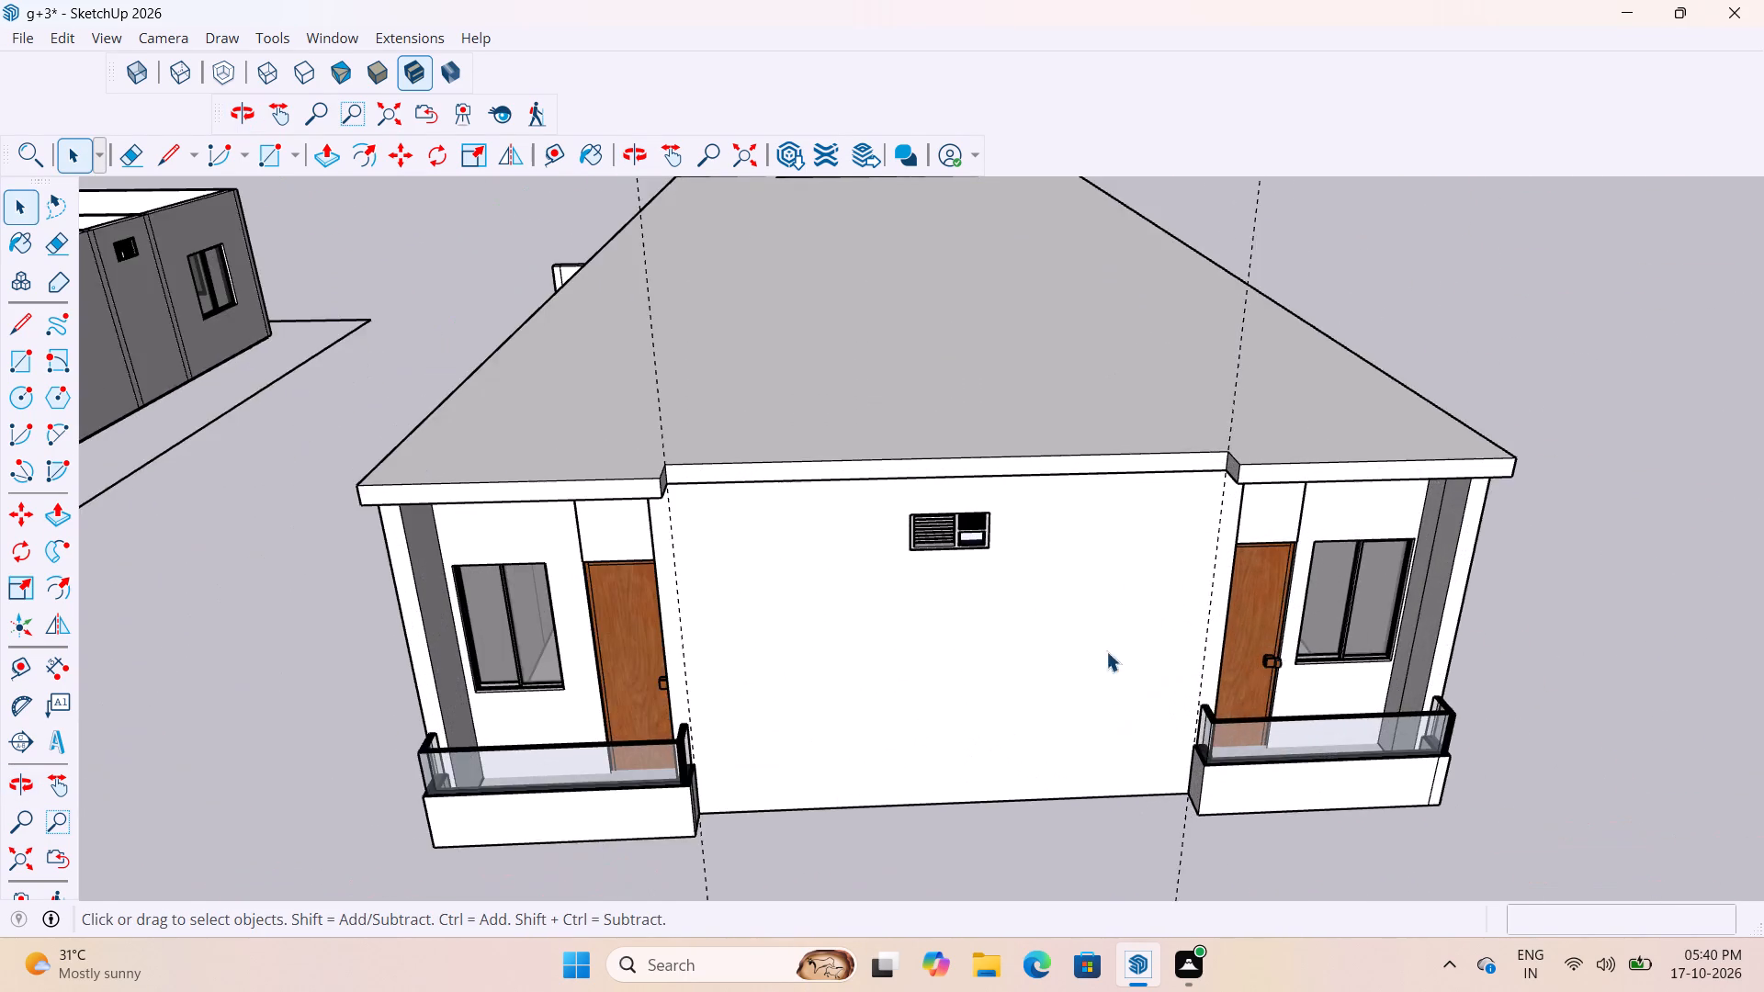
scroll(866, 563, "up", 3)
scroll(561, 438, "down", 5)
middle_click_drag(1024, 613, 1092, 617)
scroll(1174, 745, "up", 3)
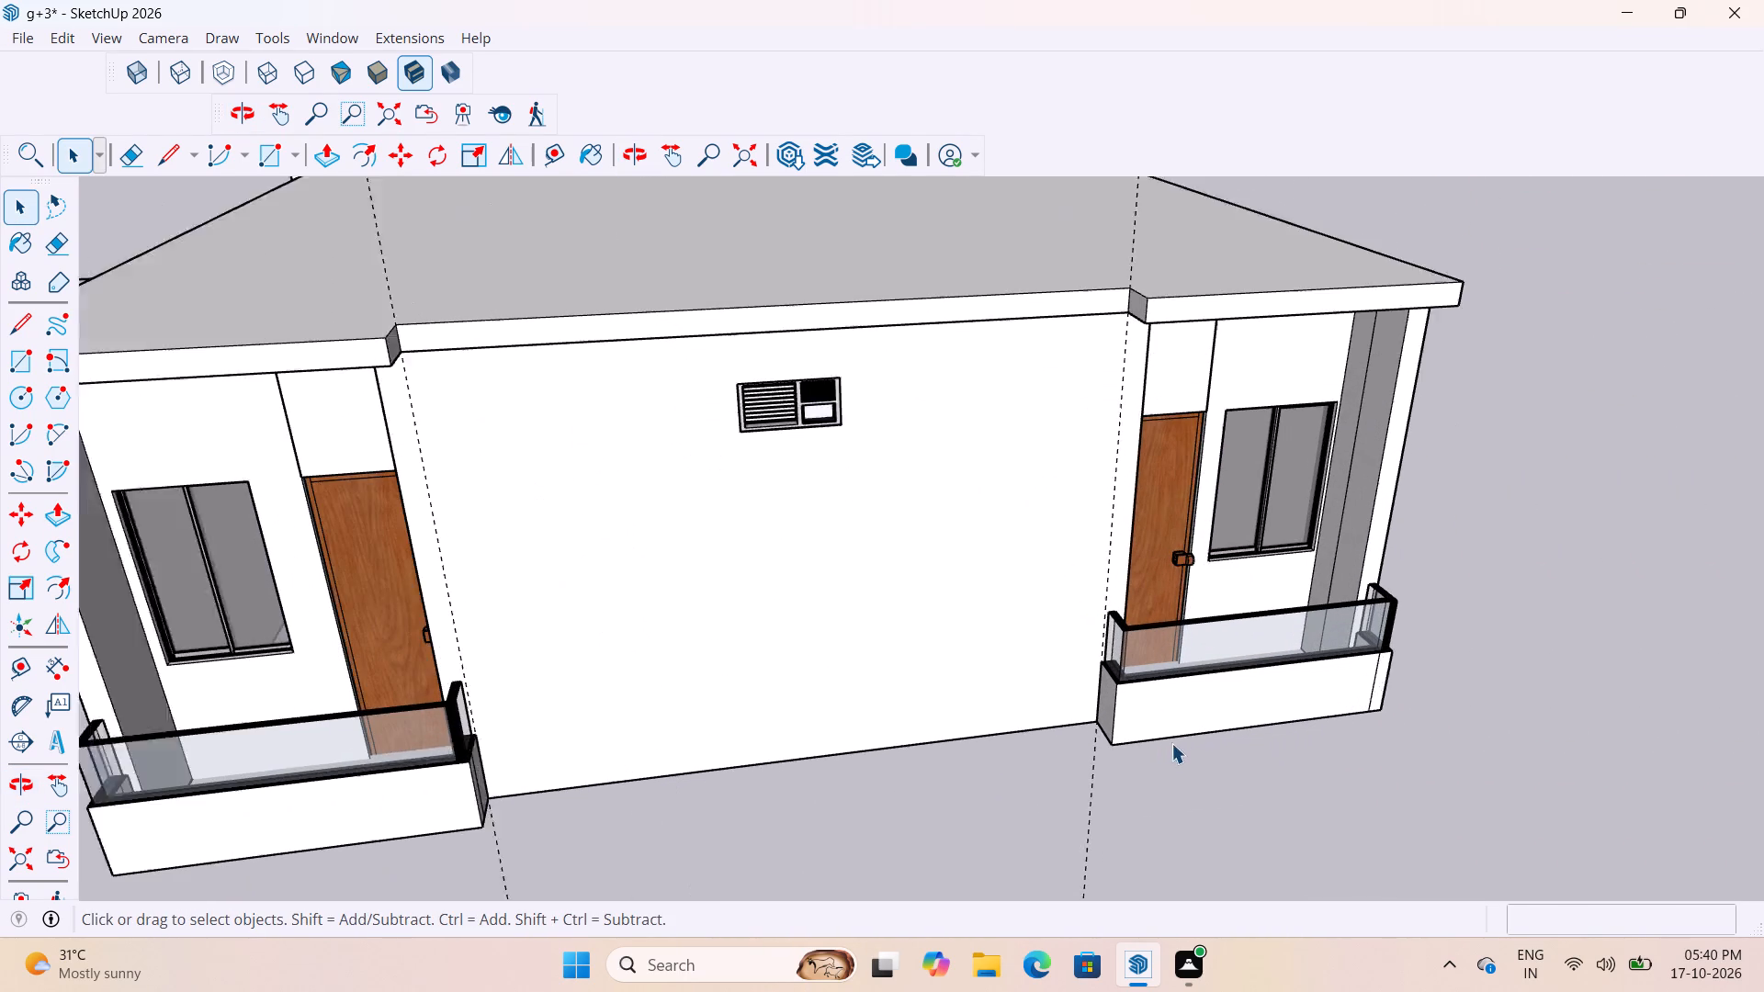
scroll(1171, 743, "up", 1)
scroll(251, 309, "down", 3)
middle_click_drag(331, 394, 252, 502)
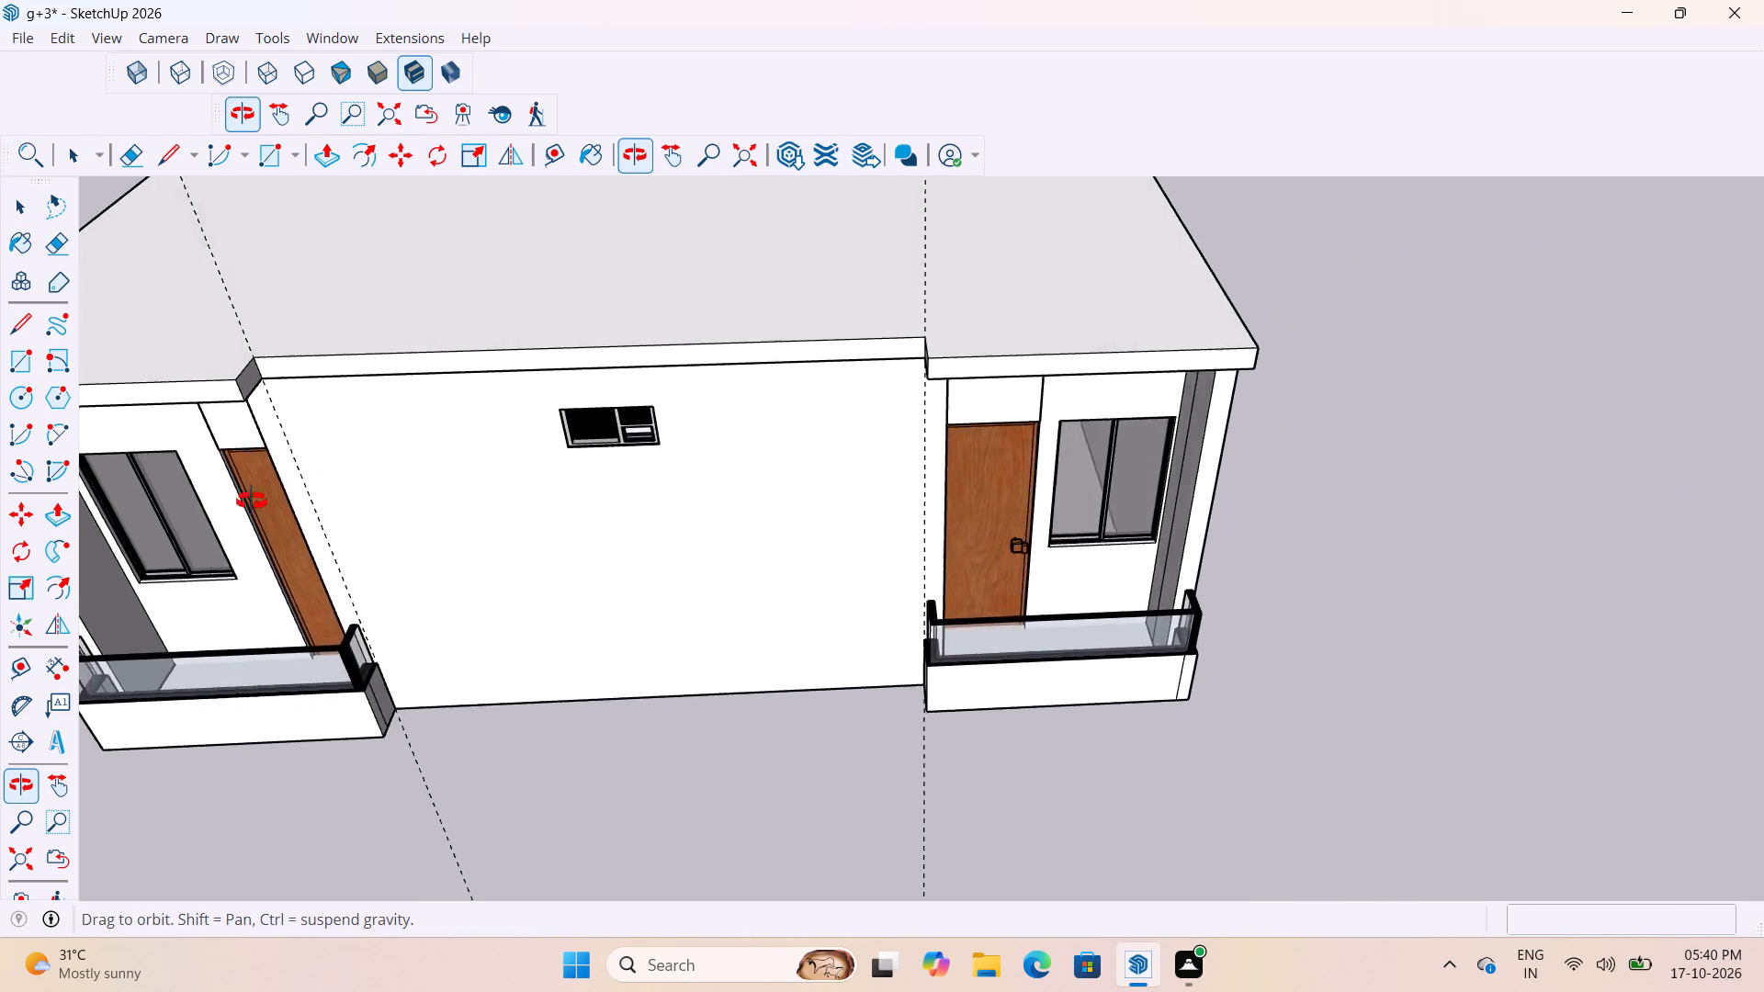
middle_click_drag(252, 502, 171, 493)
scroll(243, 538, "up", 5)
scroll(698, 561, "down", 9)
scroll(581, 543, "up", 5)
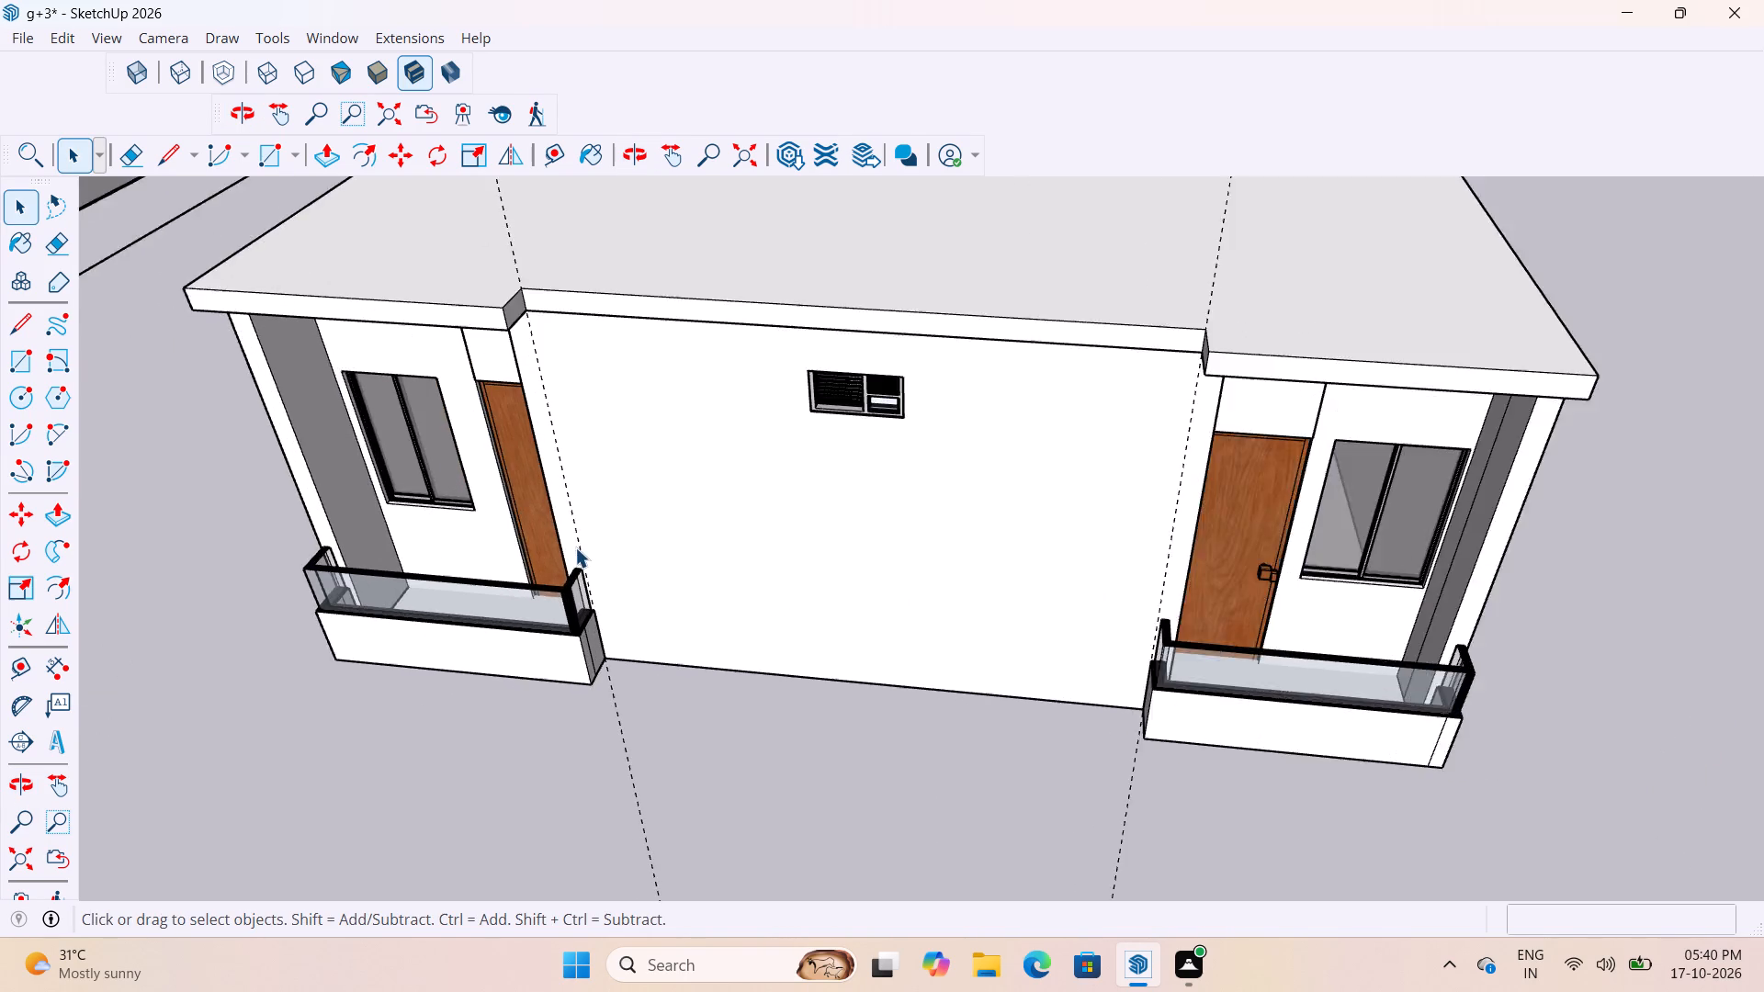
scroll(575, 547, "up", 3)
key("t")
scroll(555, 682, "up", 8)
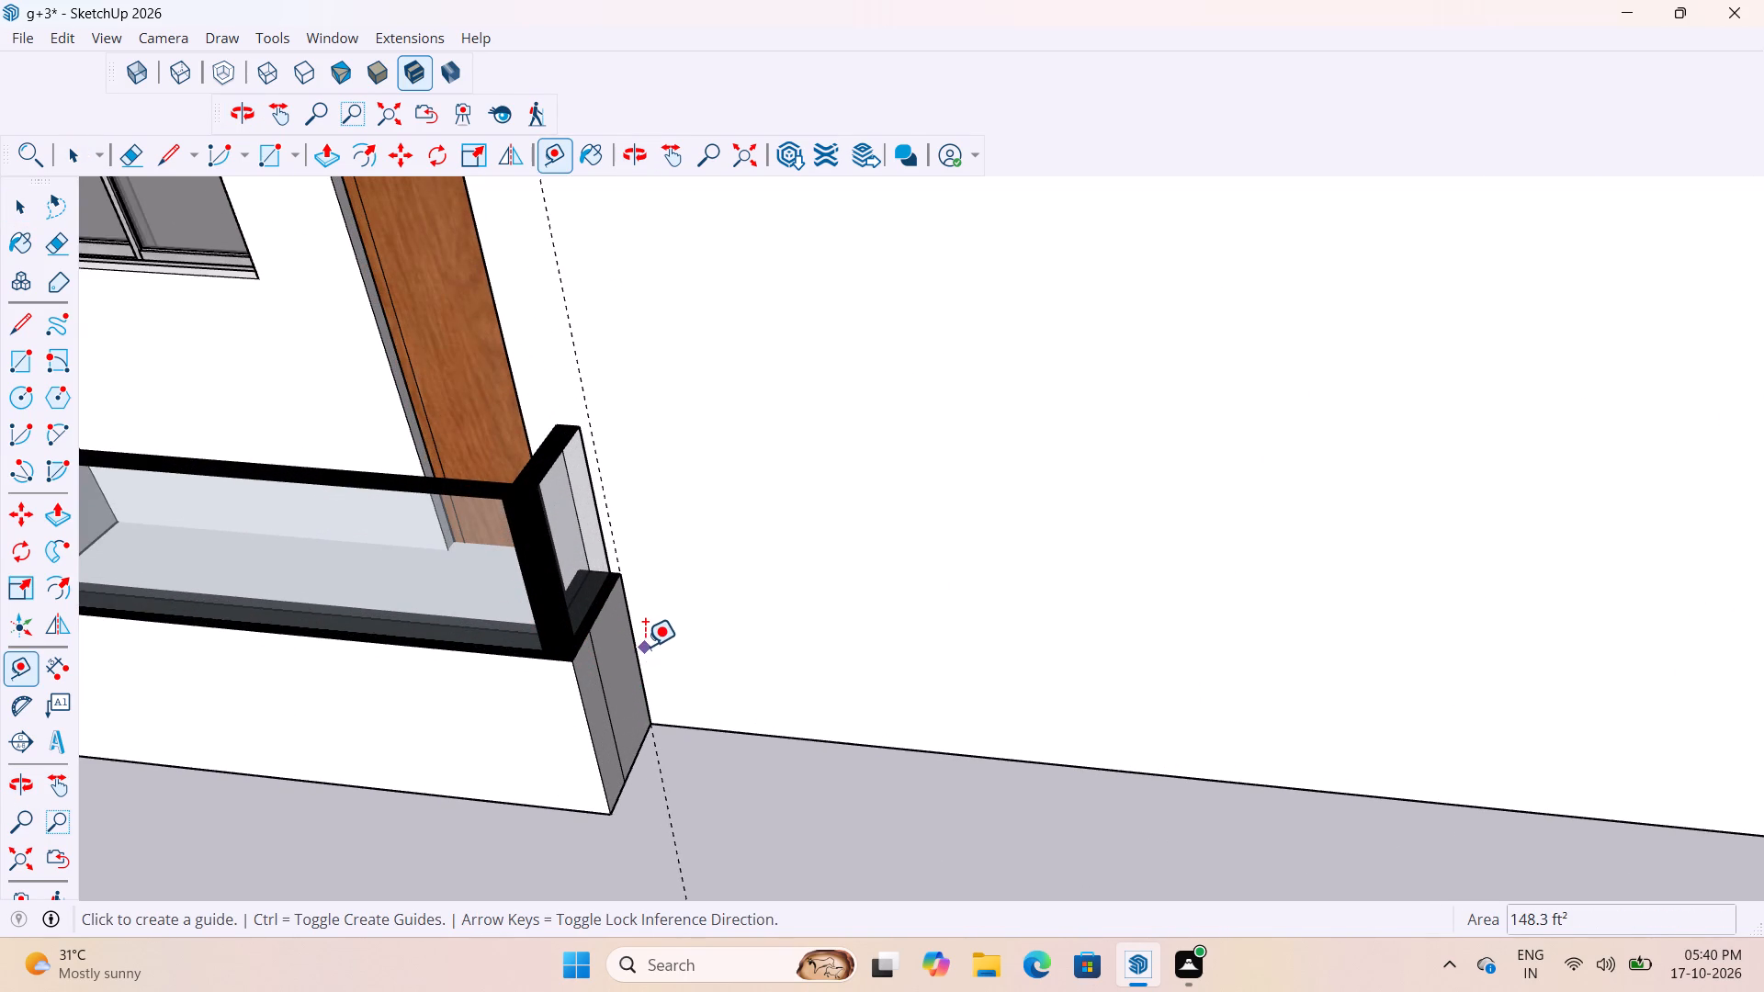
left_click(642, 664)
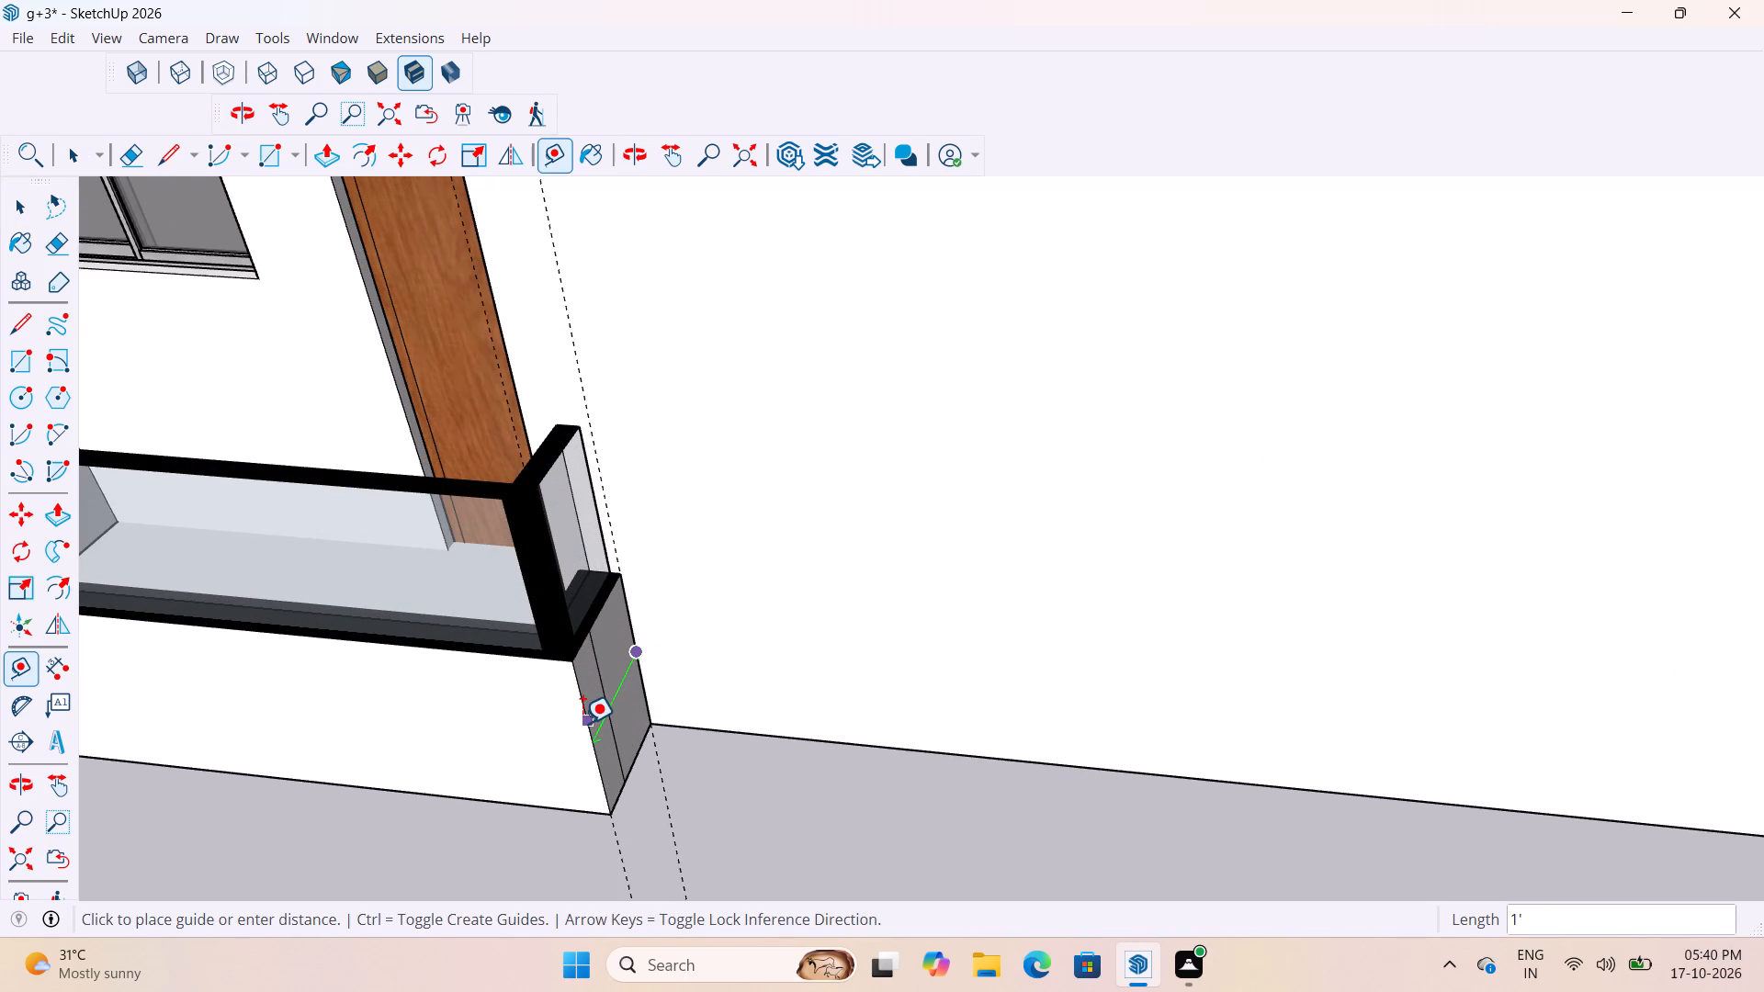
left_click(582, 724)
Open the slab group, extend the slab's front face above that balcony outward about 15/16" to the new guide, and leave the group.
scroll(642, 777, "down", 14)
scroll(545, 384, "up", 5)
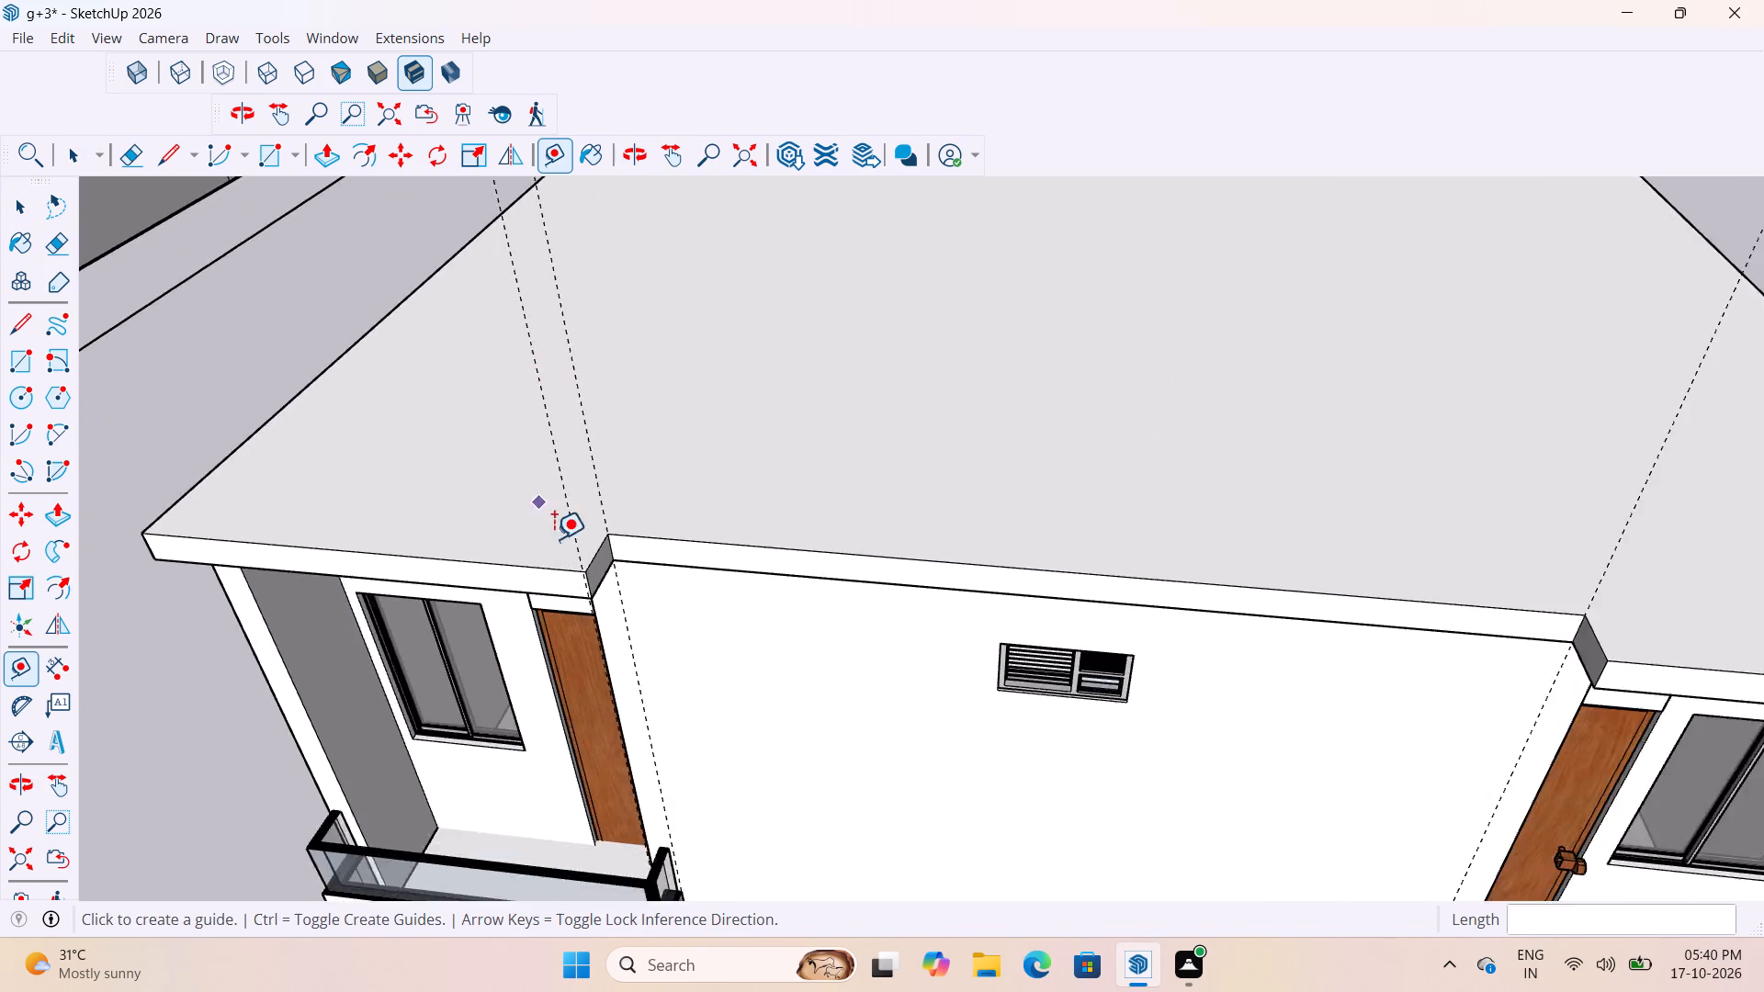
scroll(554, 539, "up", 16)
middle_click_drag(650, 589, 451, 569)
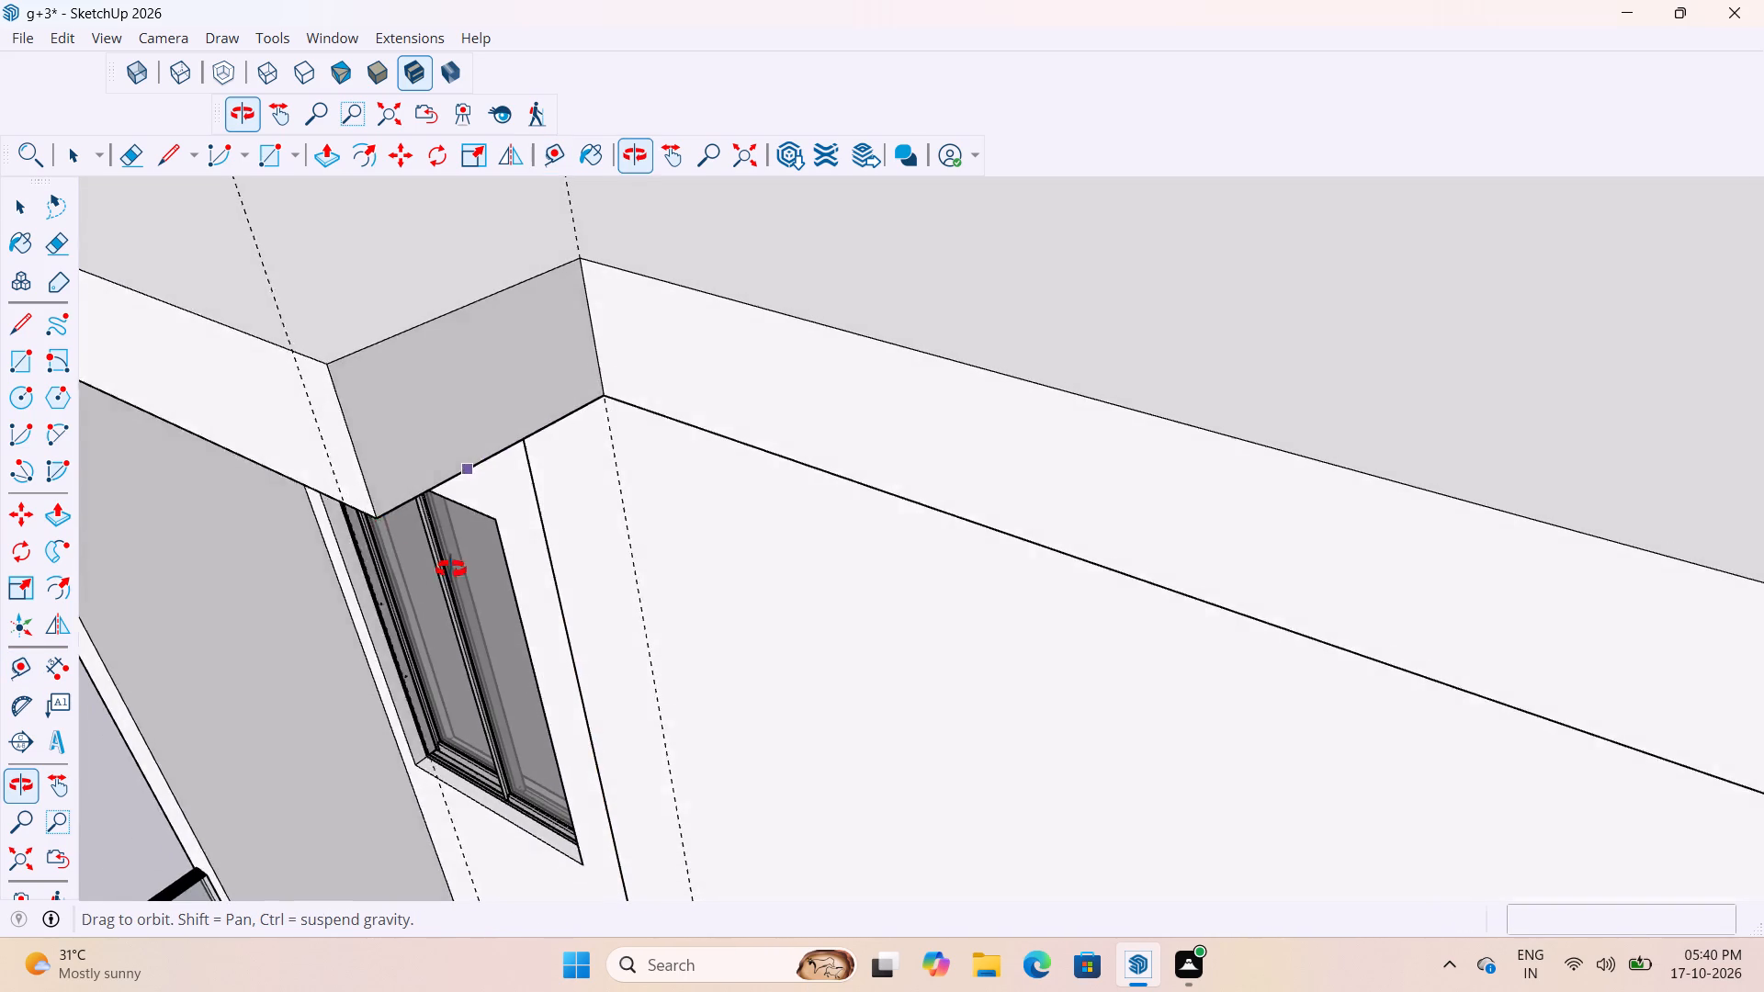
middle_click_drag(451, 569, 450, 570)
scroll(320, 410, "up", 6)
scroll(652, 443, "down", 5)
key("space")
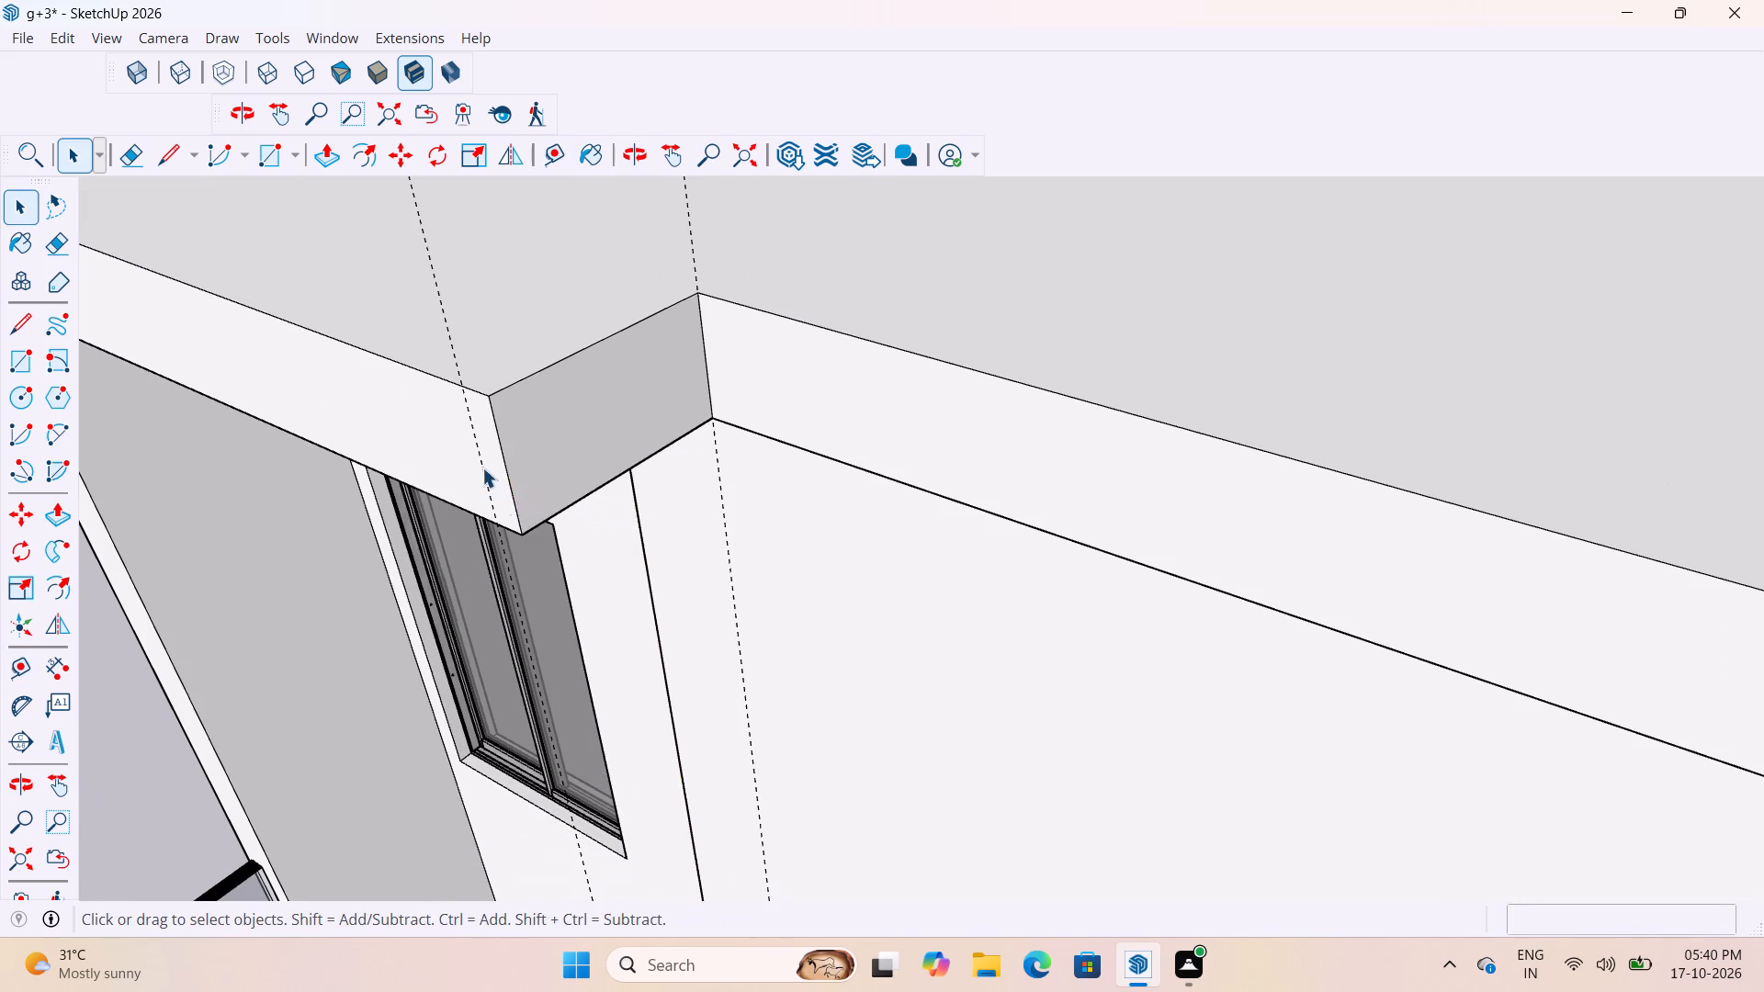
scroll(482, 459, "up", 4)
middle_click_drag(559, 388, 639, 318)
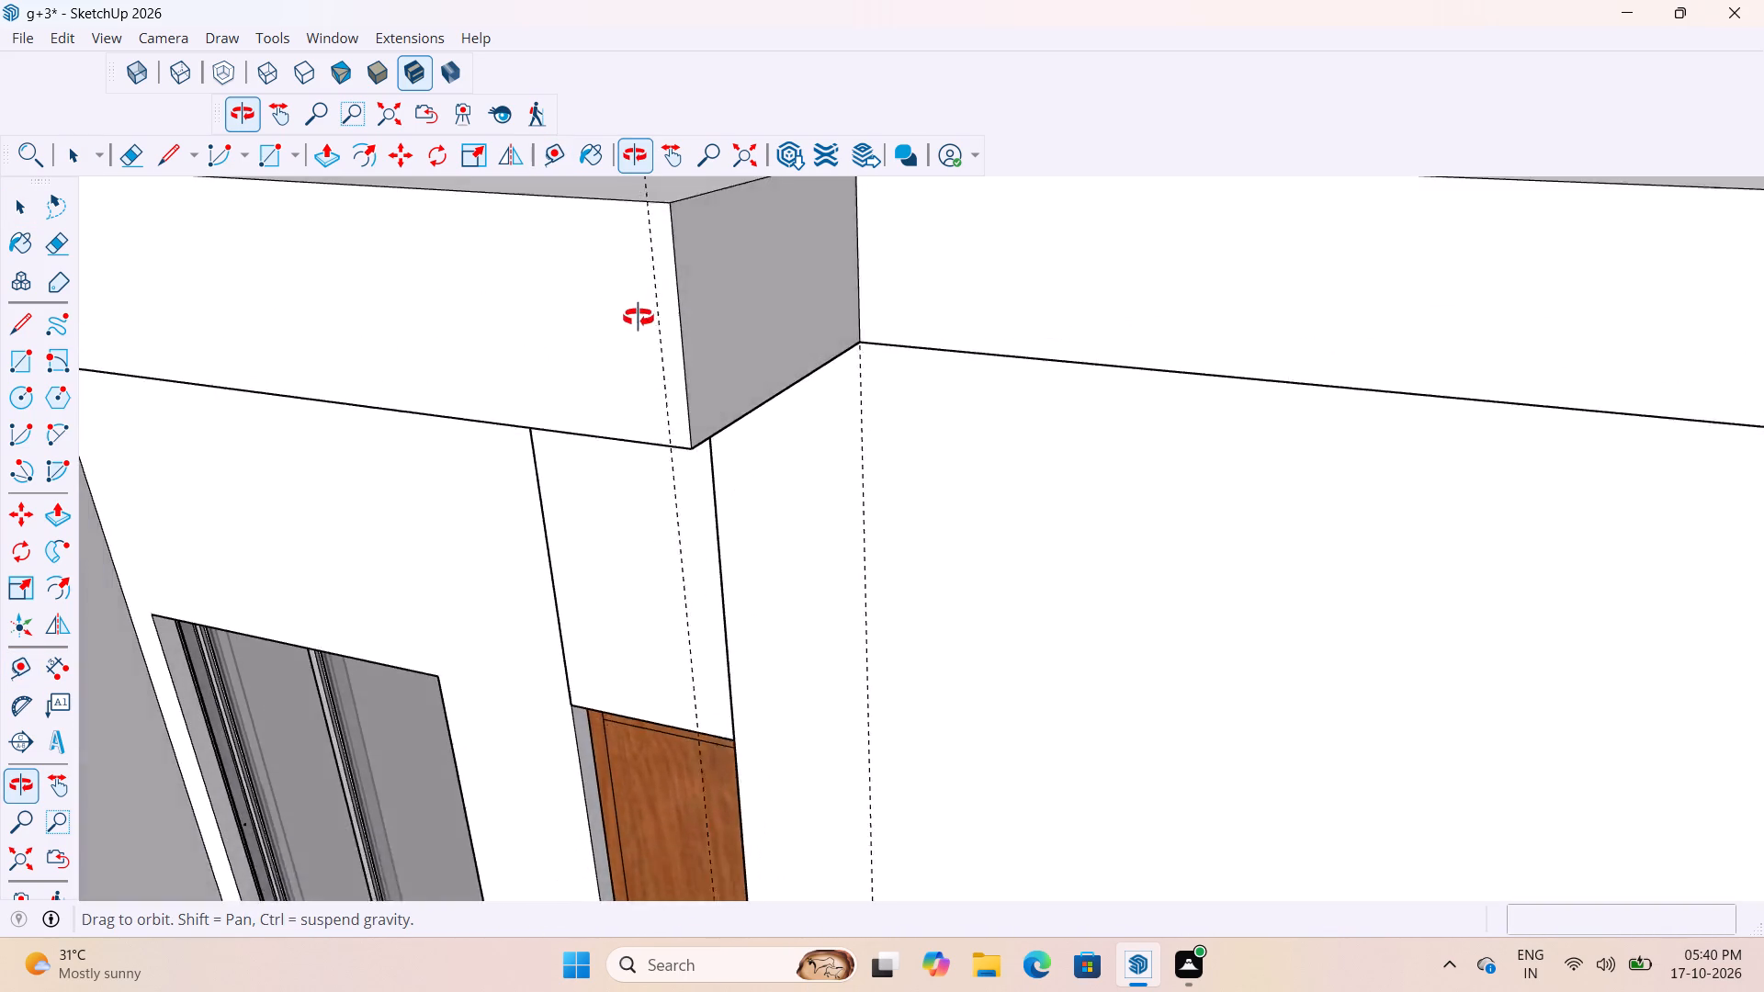
middle_click_drag(639, 318, 547, 338)
scroll(484, 367, "up", 2)
key("p")
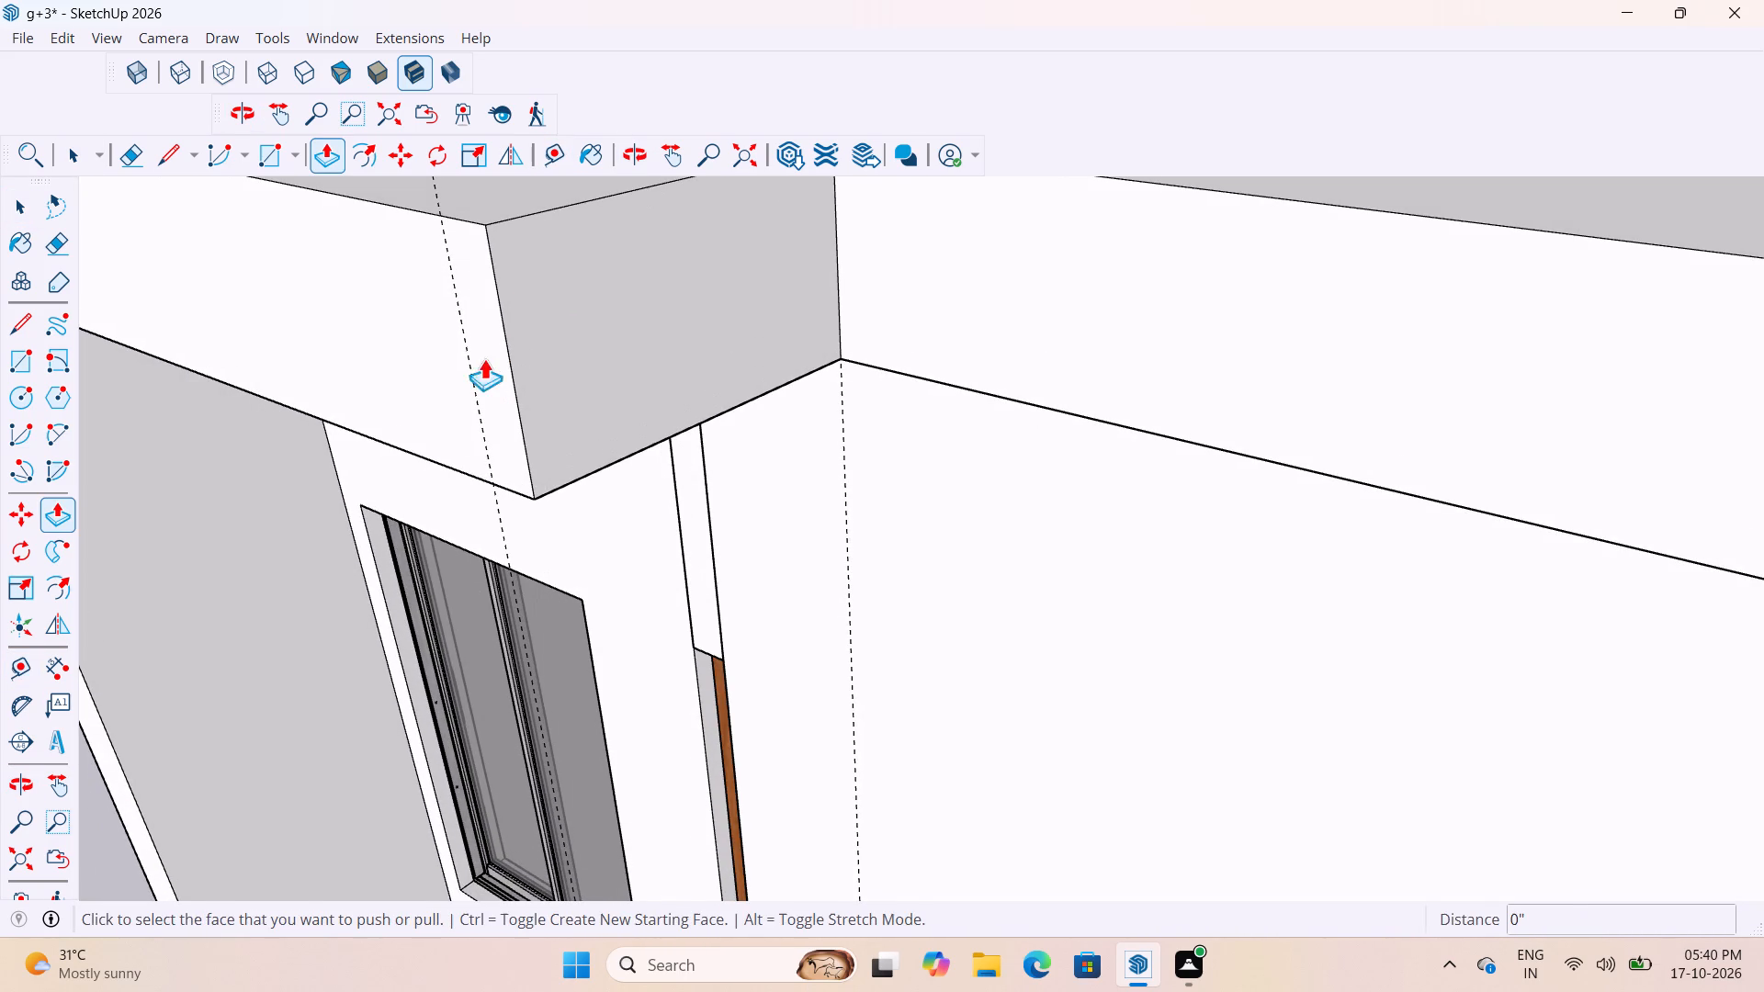
key("space")
double_click(491, 343)
key("p")
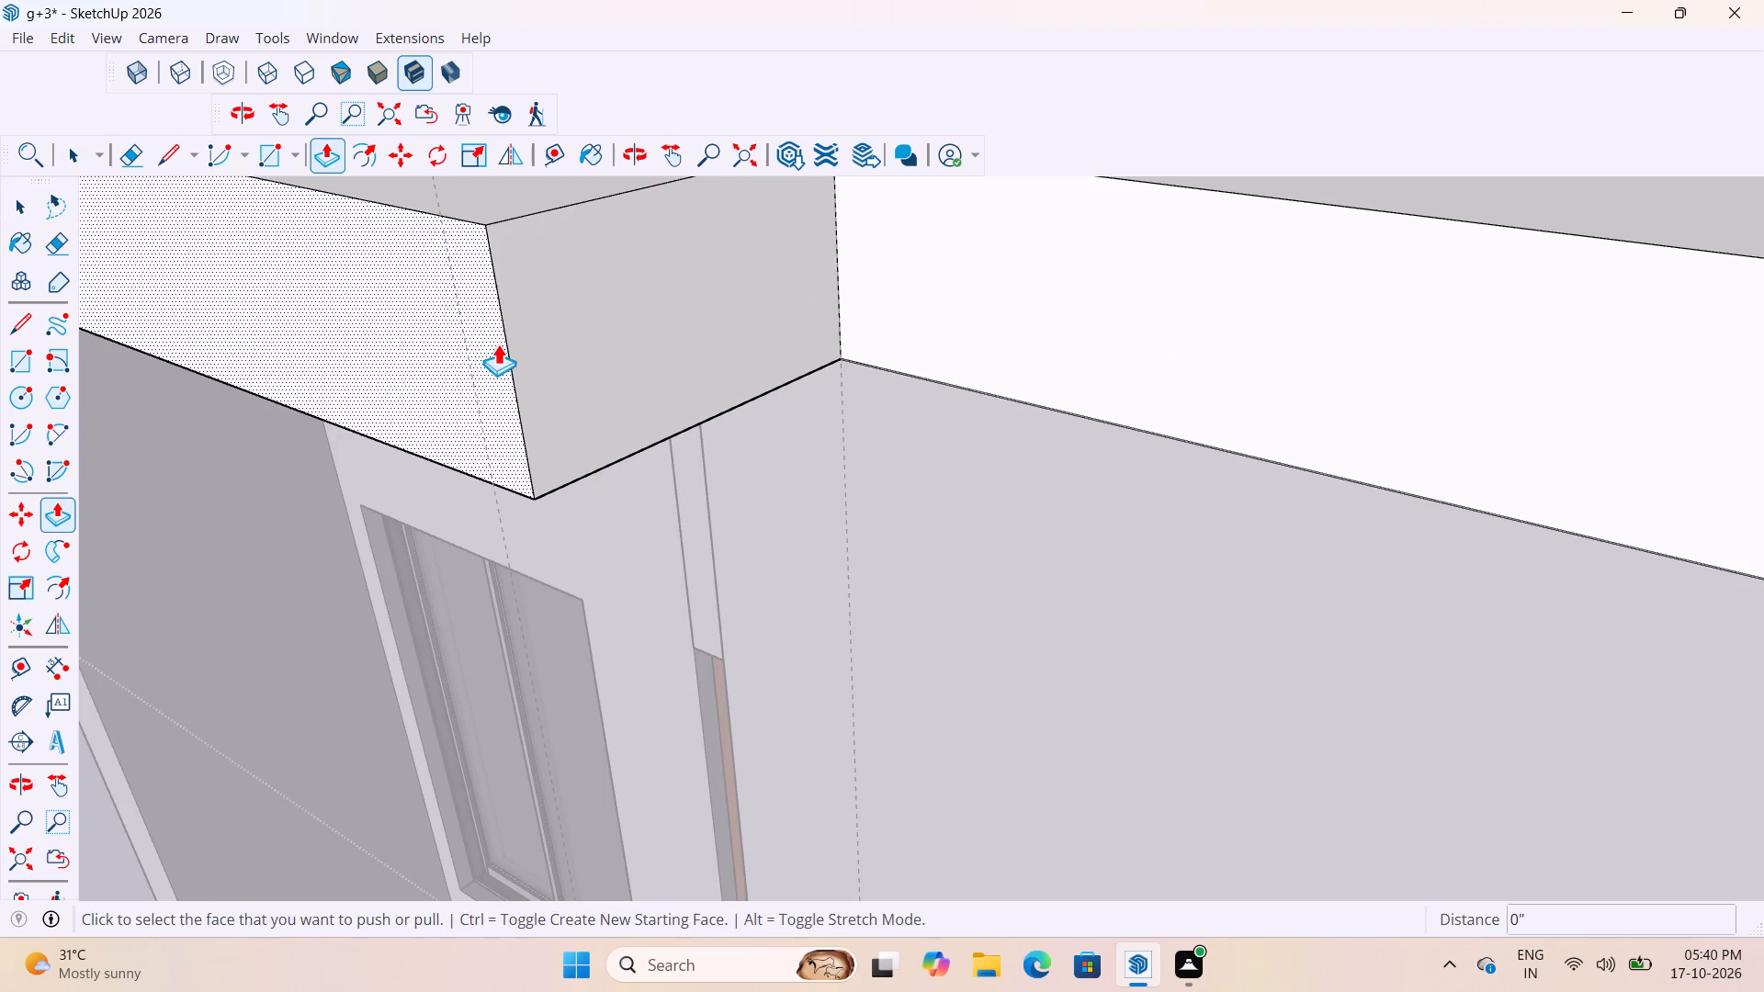
left_click(498, 343)
left_click(464, 336)
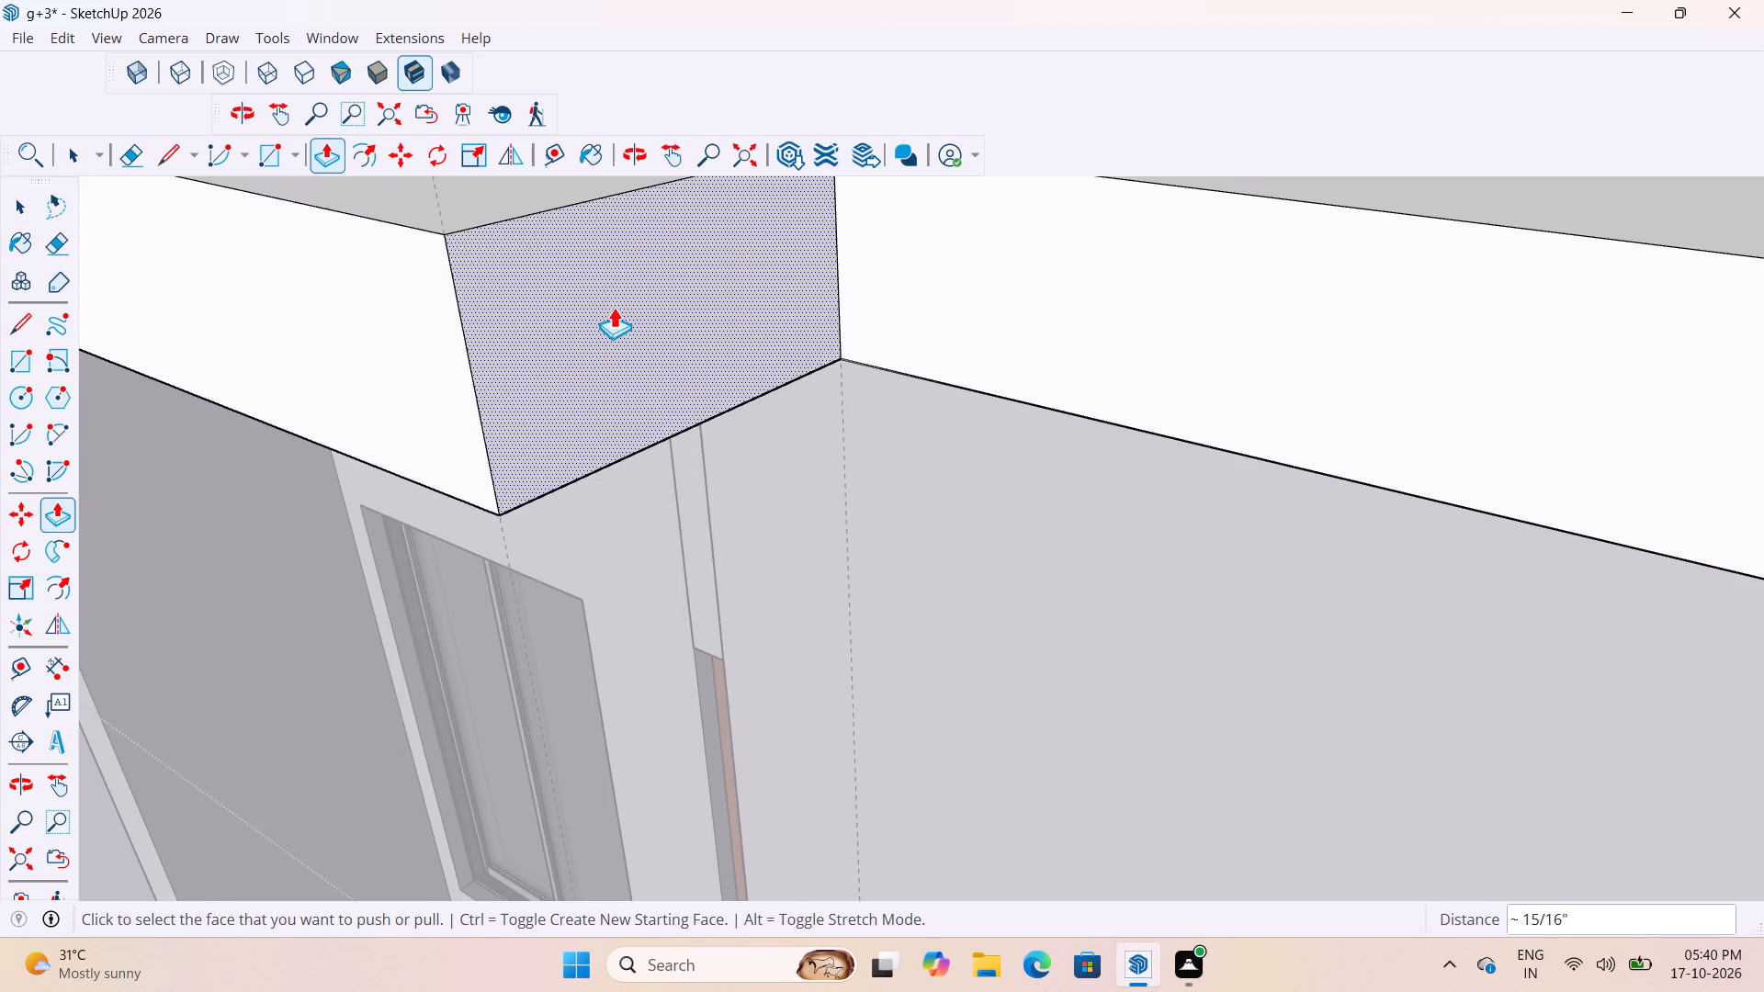
scroll(616, 301, "down", 20)
scroll(616, 301, "down", 1)
middle_click_drag(609, 460, 786, 421)
scroll(701, 414, "down", 4)
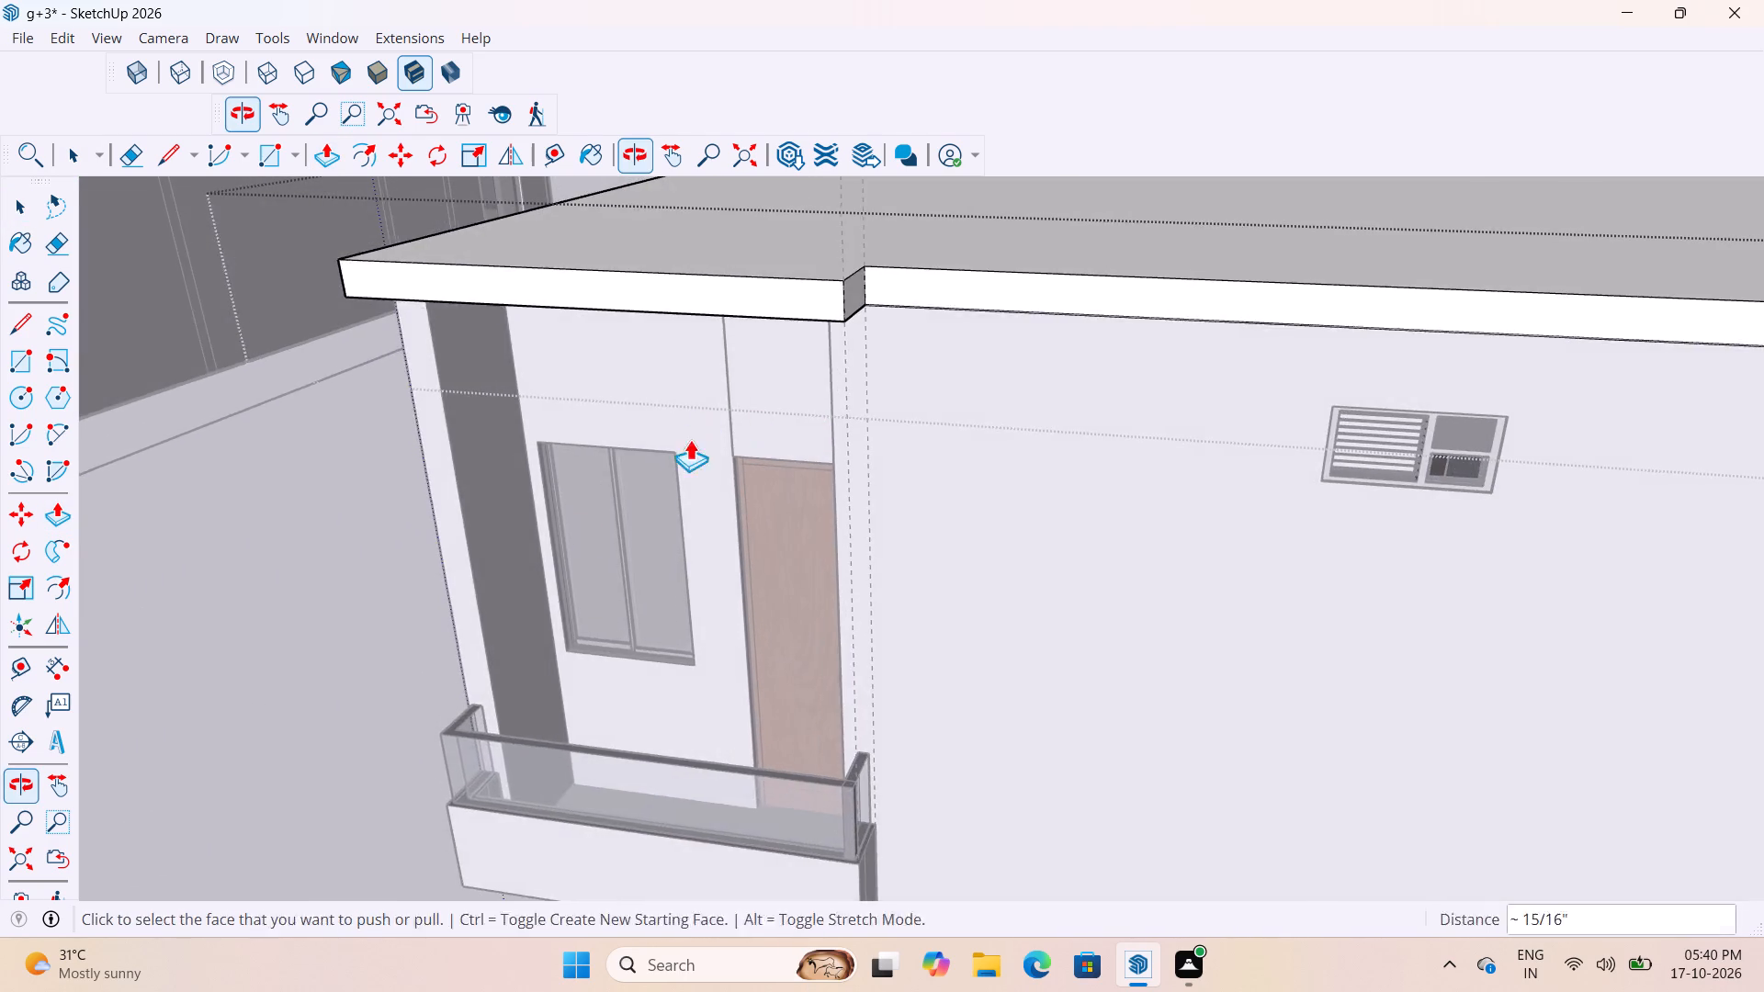
scroll(690, 439, "down", 1)
key("space")
left_click(431, 611)
Place a vertical guide at the front edge of the other end balcony's side, offset from its wall edge.
scroll(371, 618, "down", 5)
scroll(1001, 521, "up", 4)
middle_click_drag(975, 507, 1346, 518)
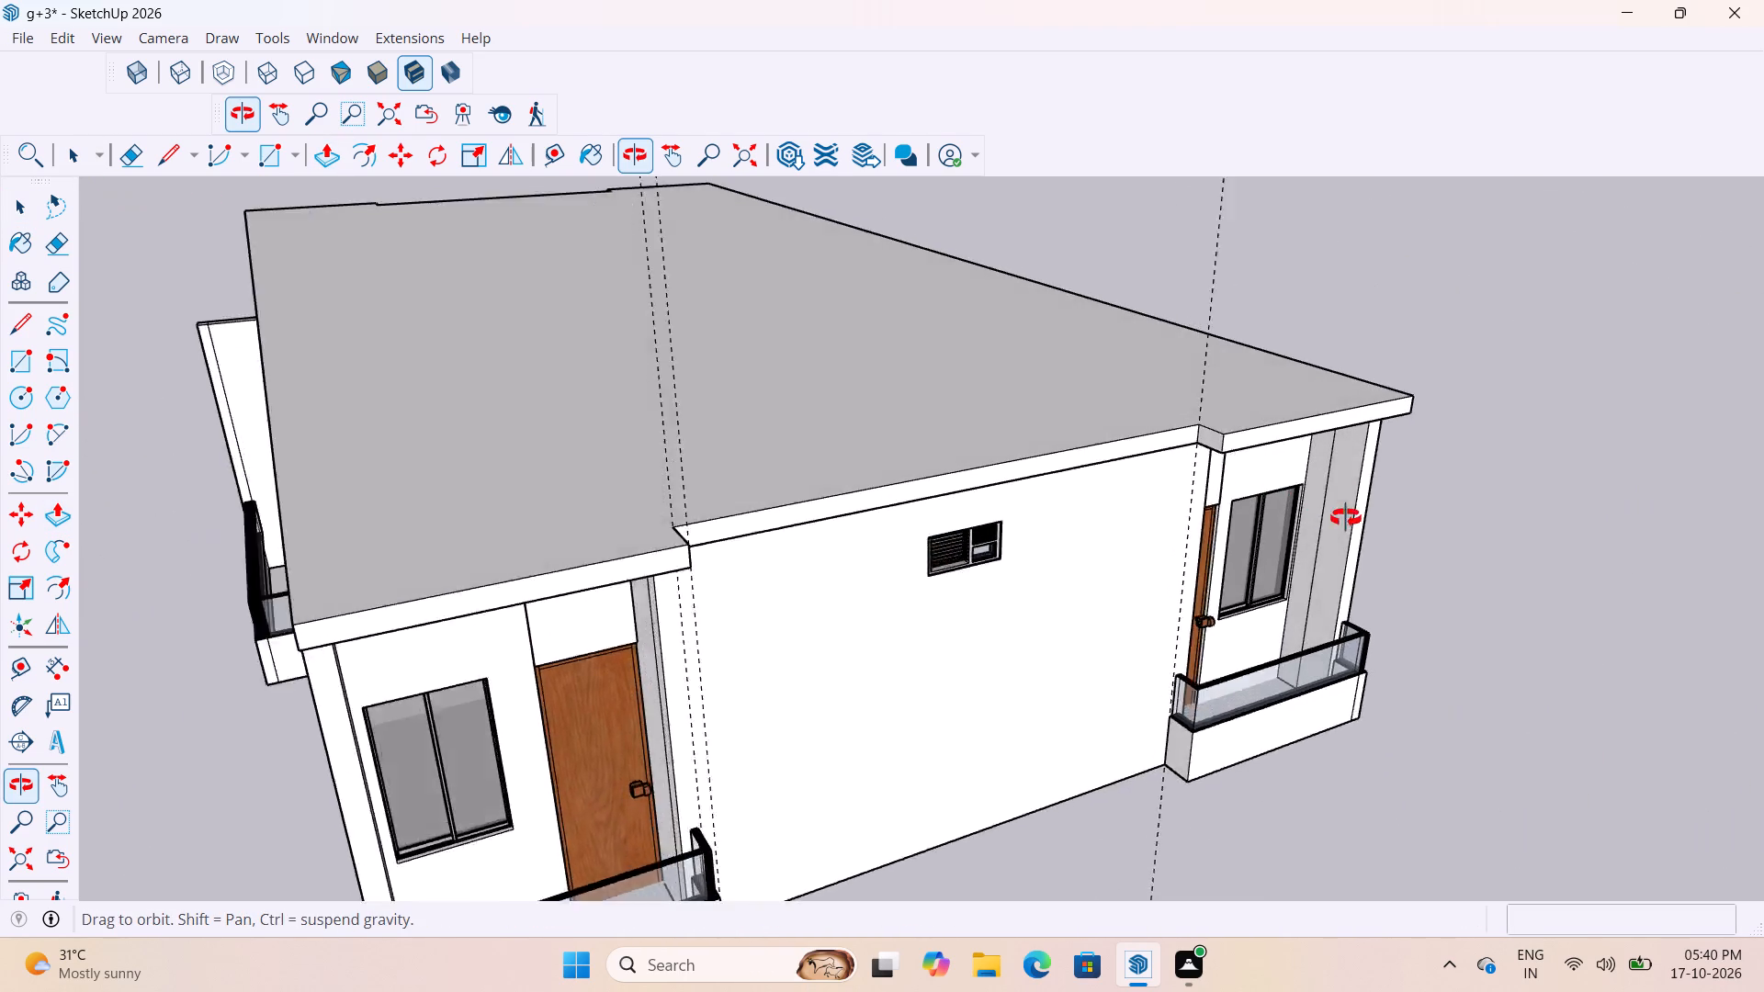
middle_click_drag(1346, 518, 1357, 521)
scroll(1246, 496, "up", 7)
key("y")
key("t")
scroll(1196, 552, "up", 4)
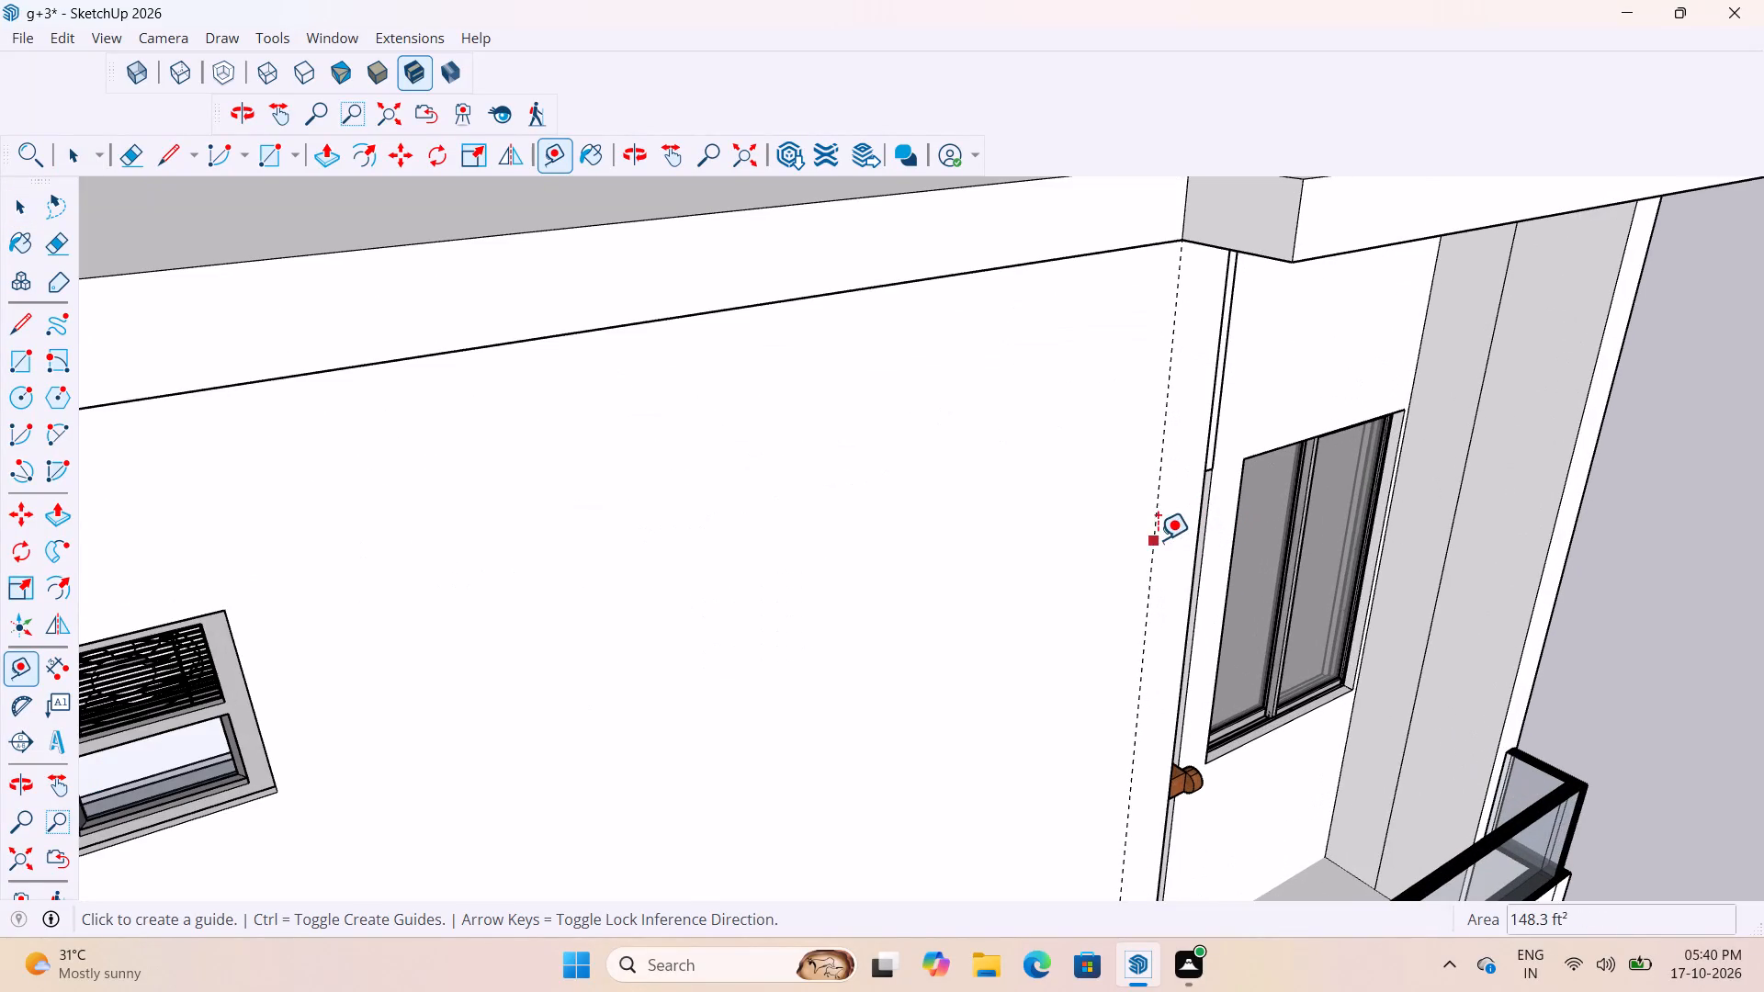
scroll(1151, 510, "down", 4)
key("space")
scroll(1133, 509, "down", 3)
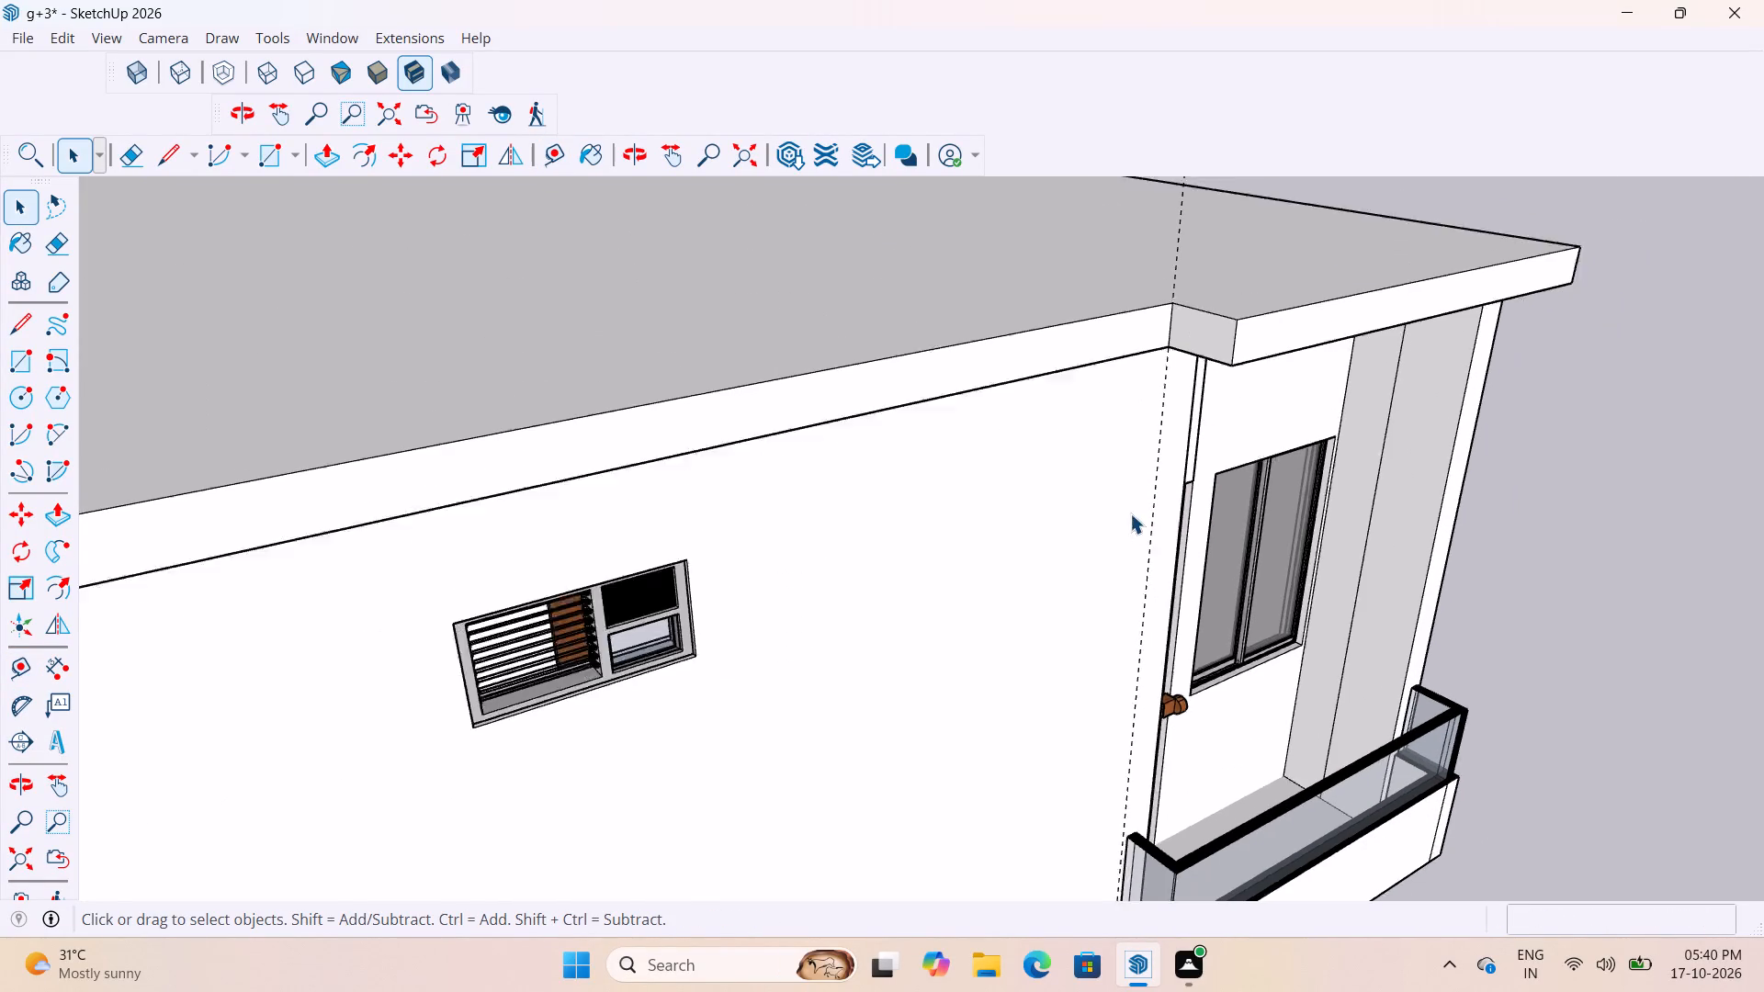
scroll(1130, 513, "down", 2)
middle_click_drag(1125, 595, 1214, 592)
scroll(1155, 597, "down", 1)
key("t")
scroll(1235, 671, "up", 5)
scroll(1148, 695, "down", 2)
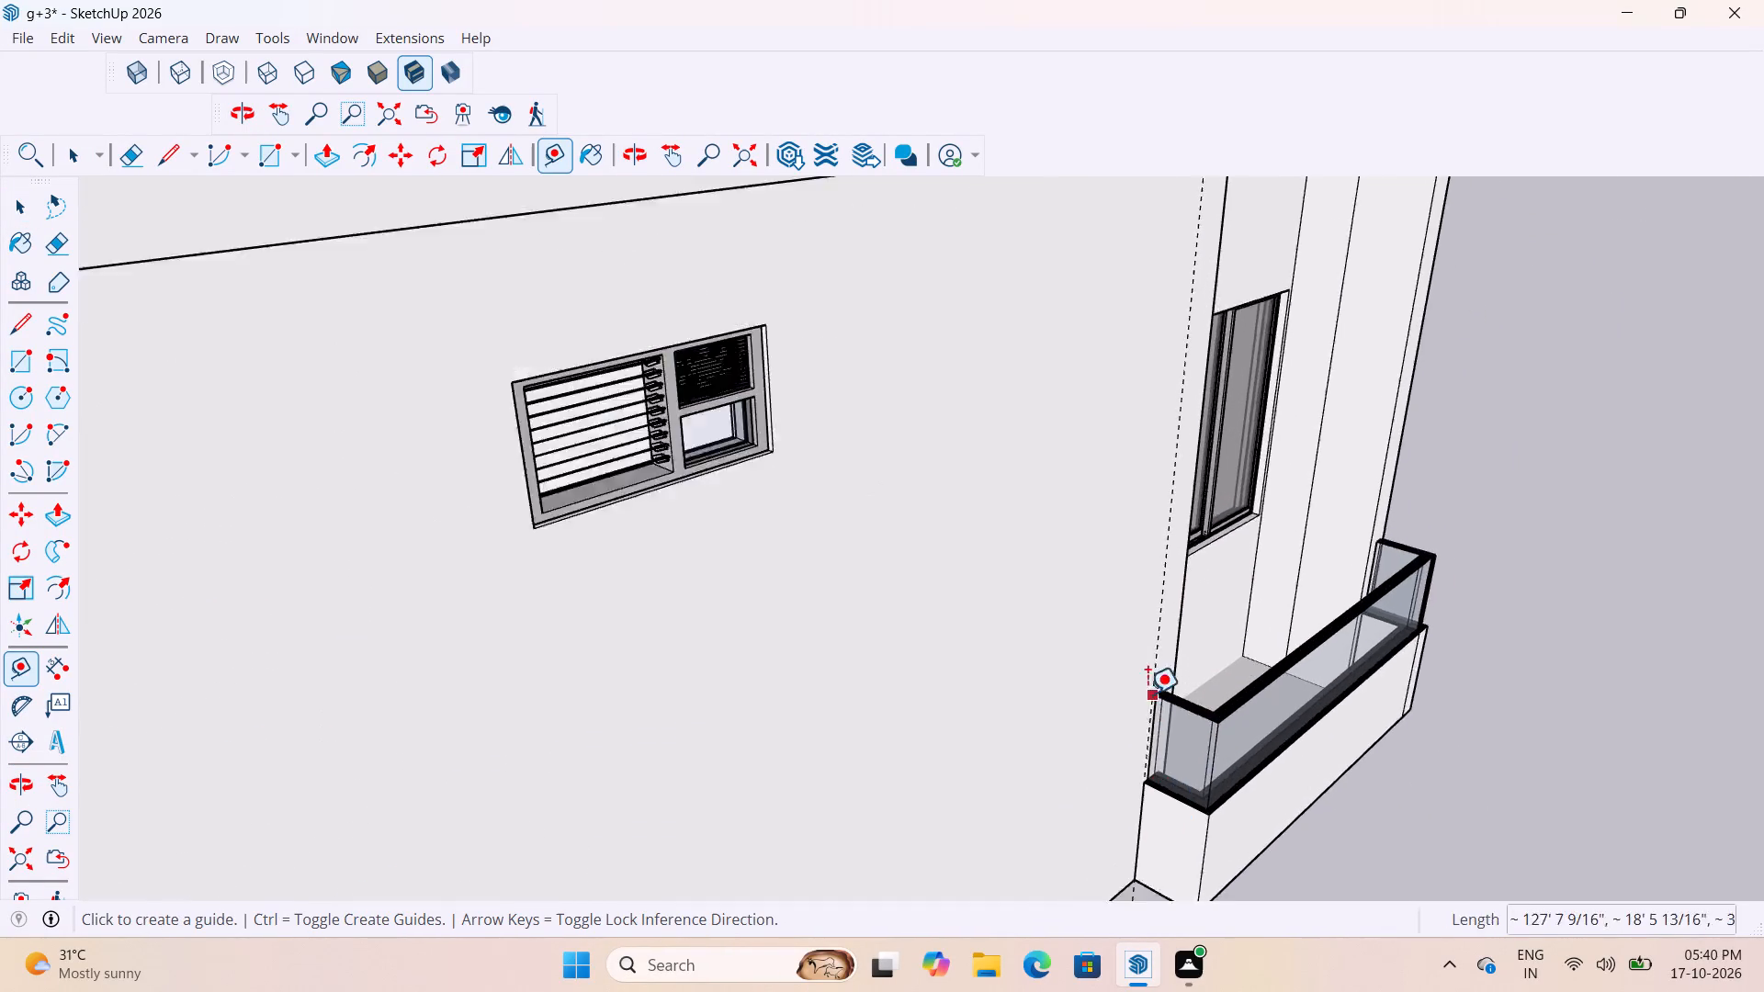
scroll(1148, 694, "down", 3)
scroll(1168, 865, "up", 10)
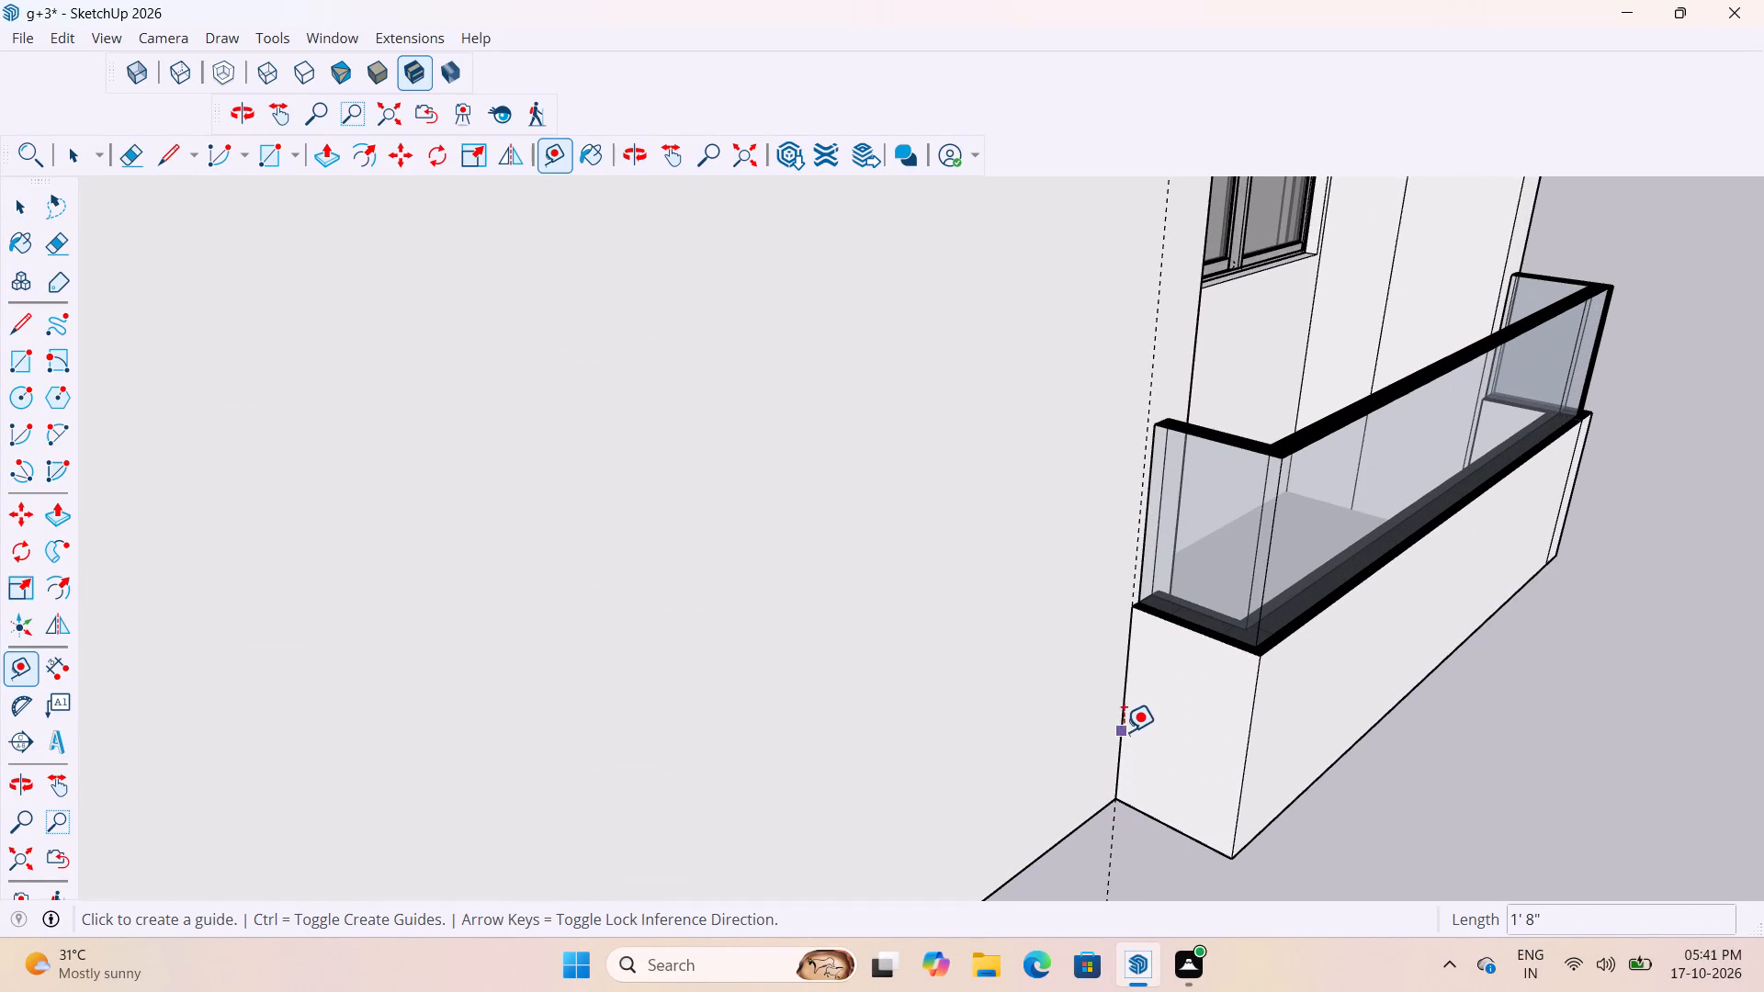
left_click(1123, 723)
left_click(1246, 764)
scroll(1057, 833, "down", 4)
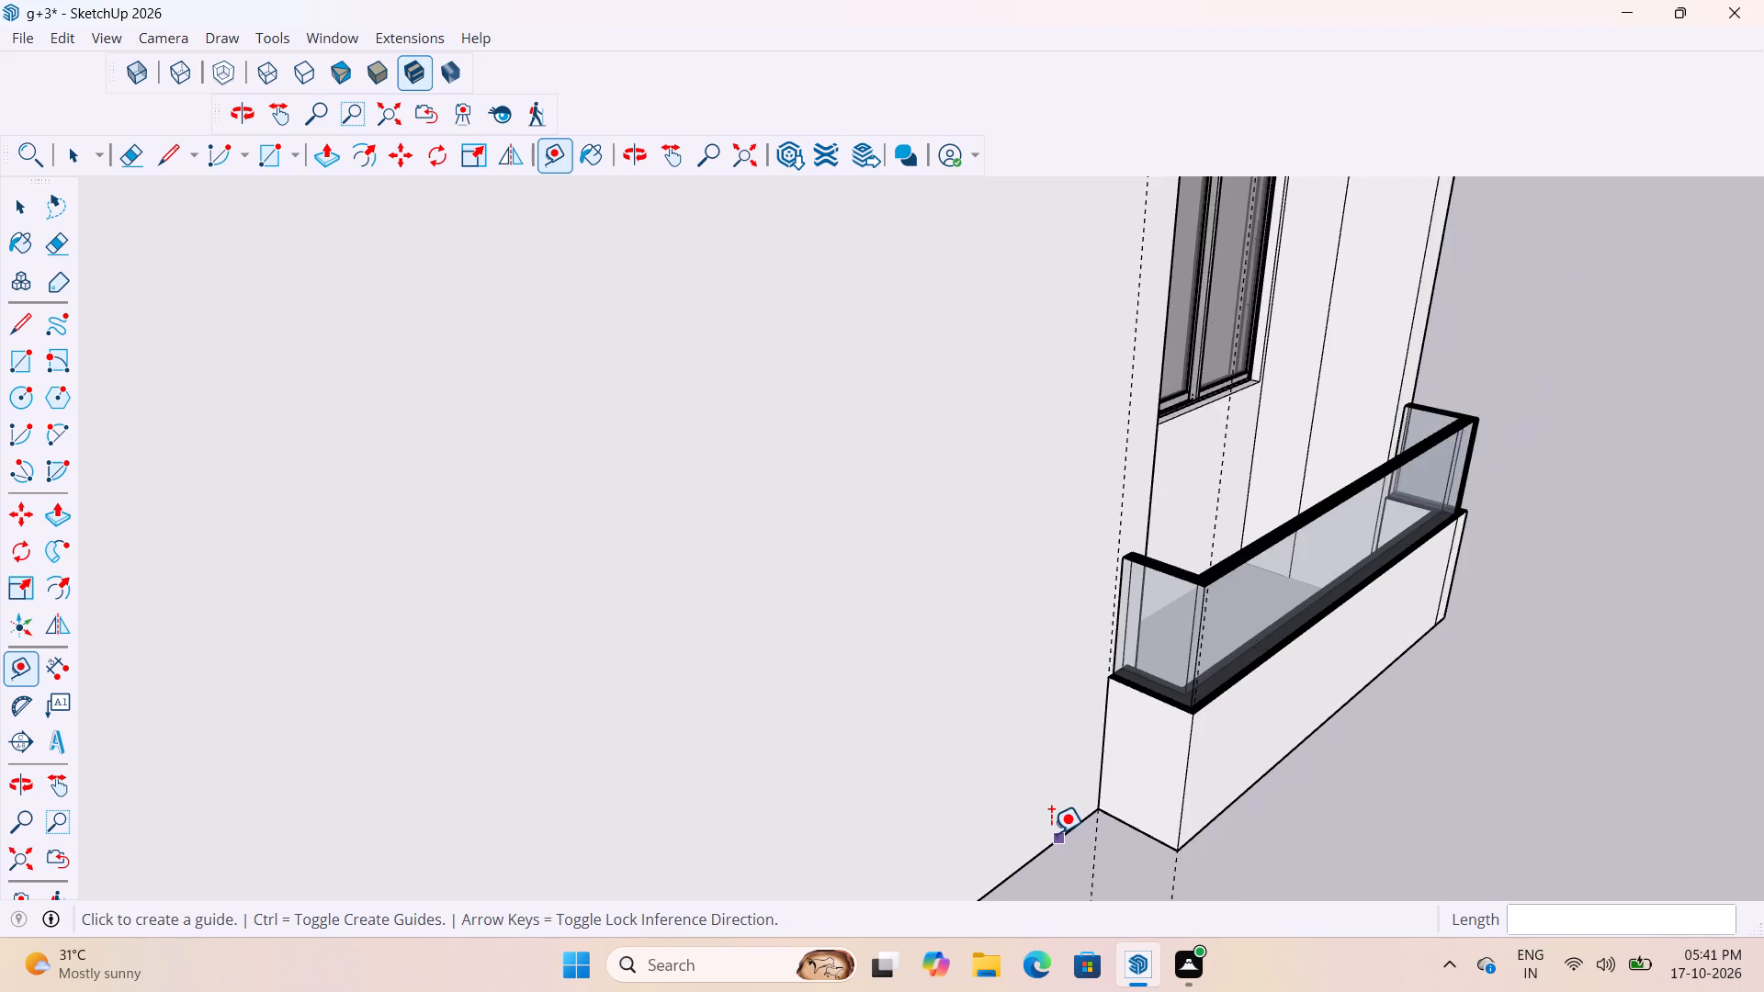
Open the slab group, extend the slab's front face above that balcony outward to the new guide, and leave the group.
scroll(1051, 834, "down", 10)
key("space")
scroll(1168, 470, "up", 16)
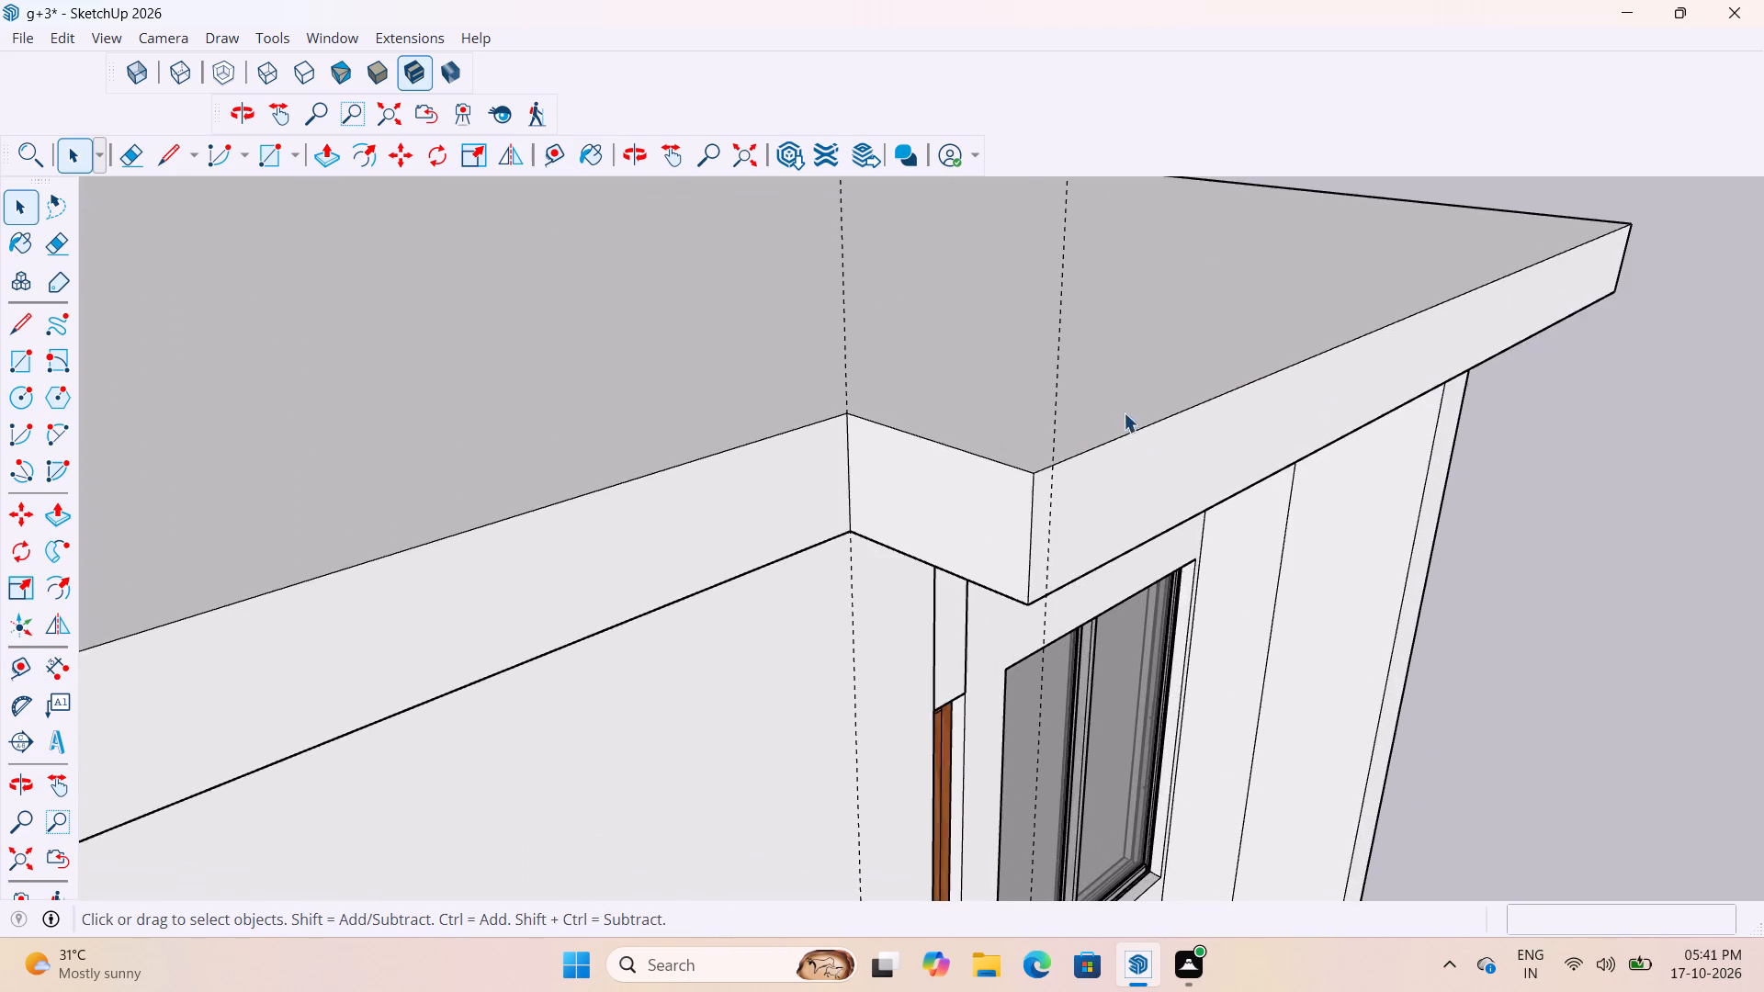
middle_click_drag(1161, 407, 1267, 425)
scroll(1239, 505, "up", 3)
double_click(1227, 522)
scroll(1269, 533, "up", 2)
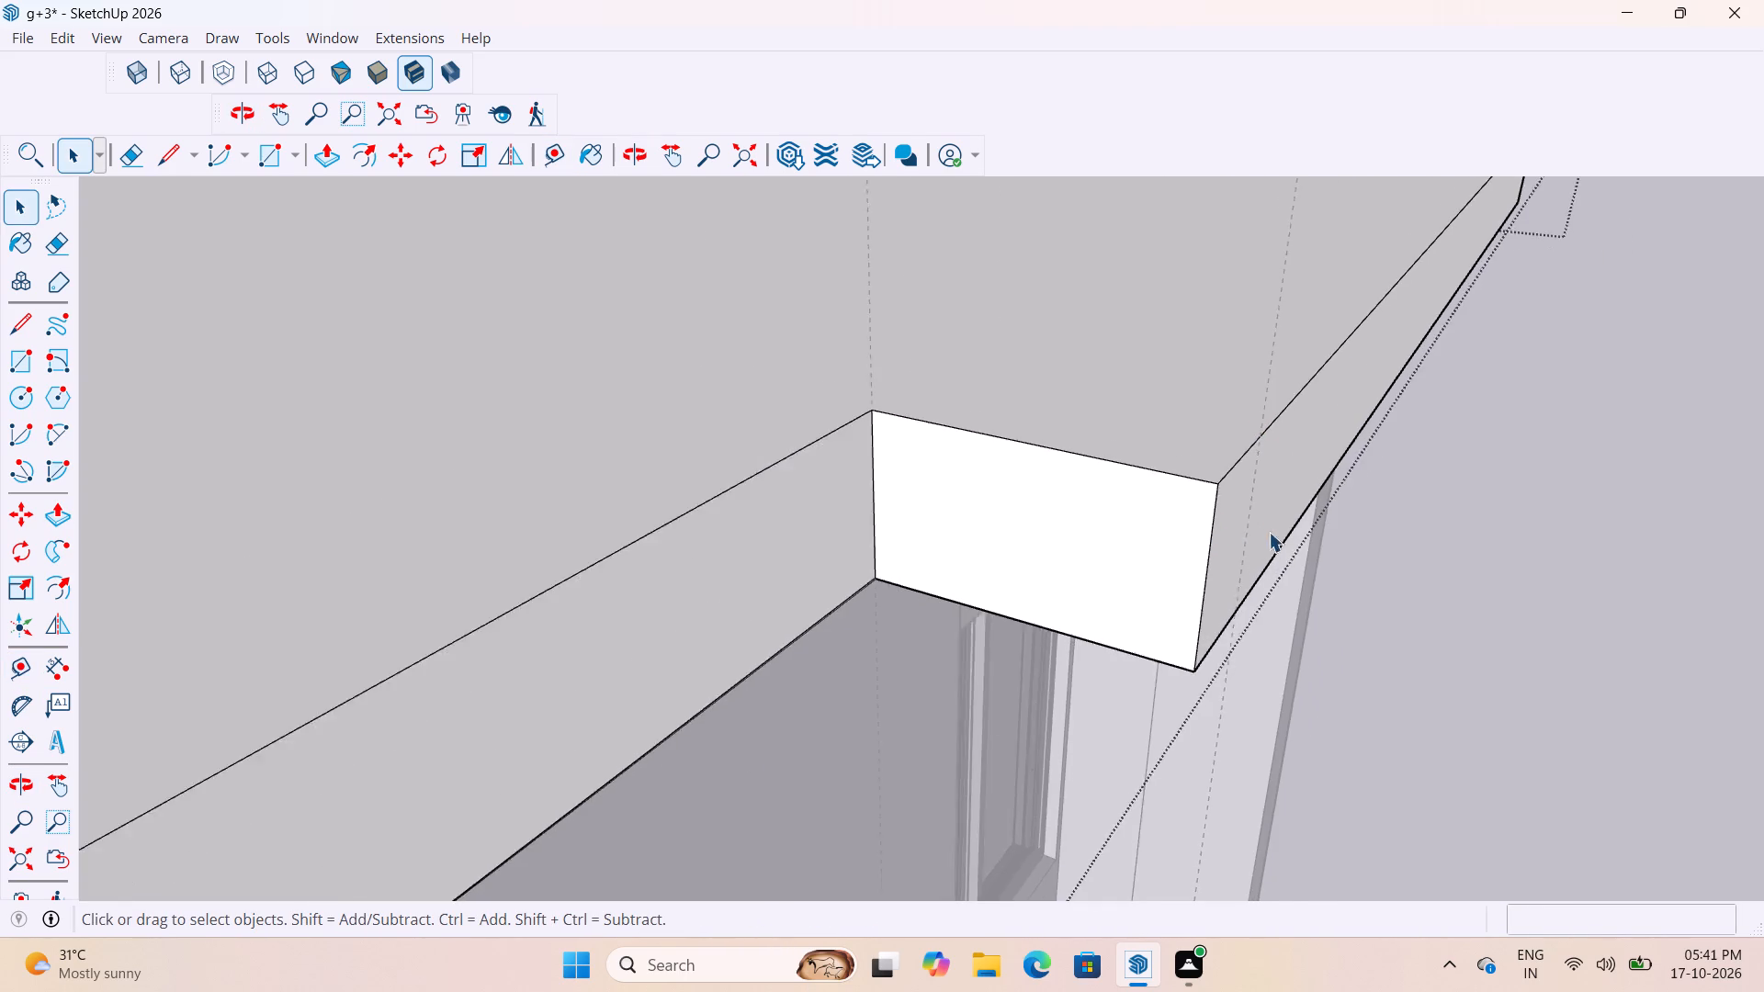
scroll(1269, 532, "up", 4)
key("p")
scroll(1214, 530, "up", 4)
left_click(1199, 498)
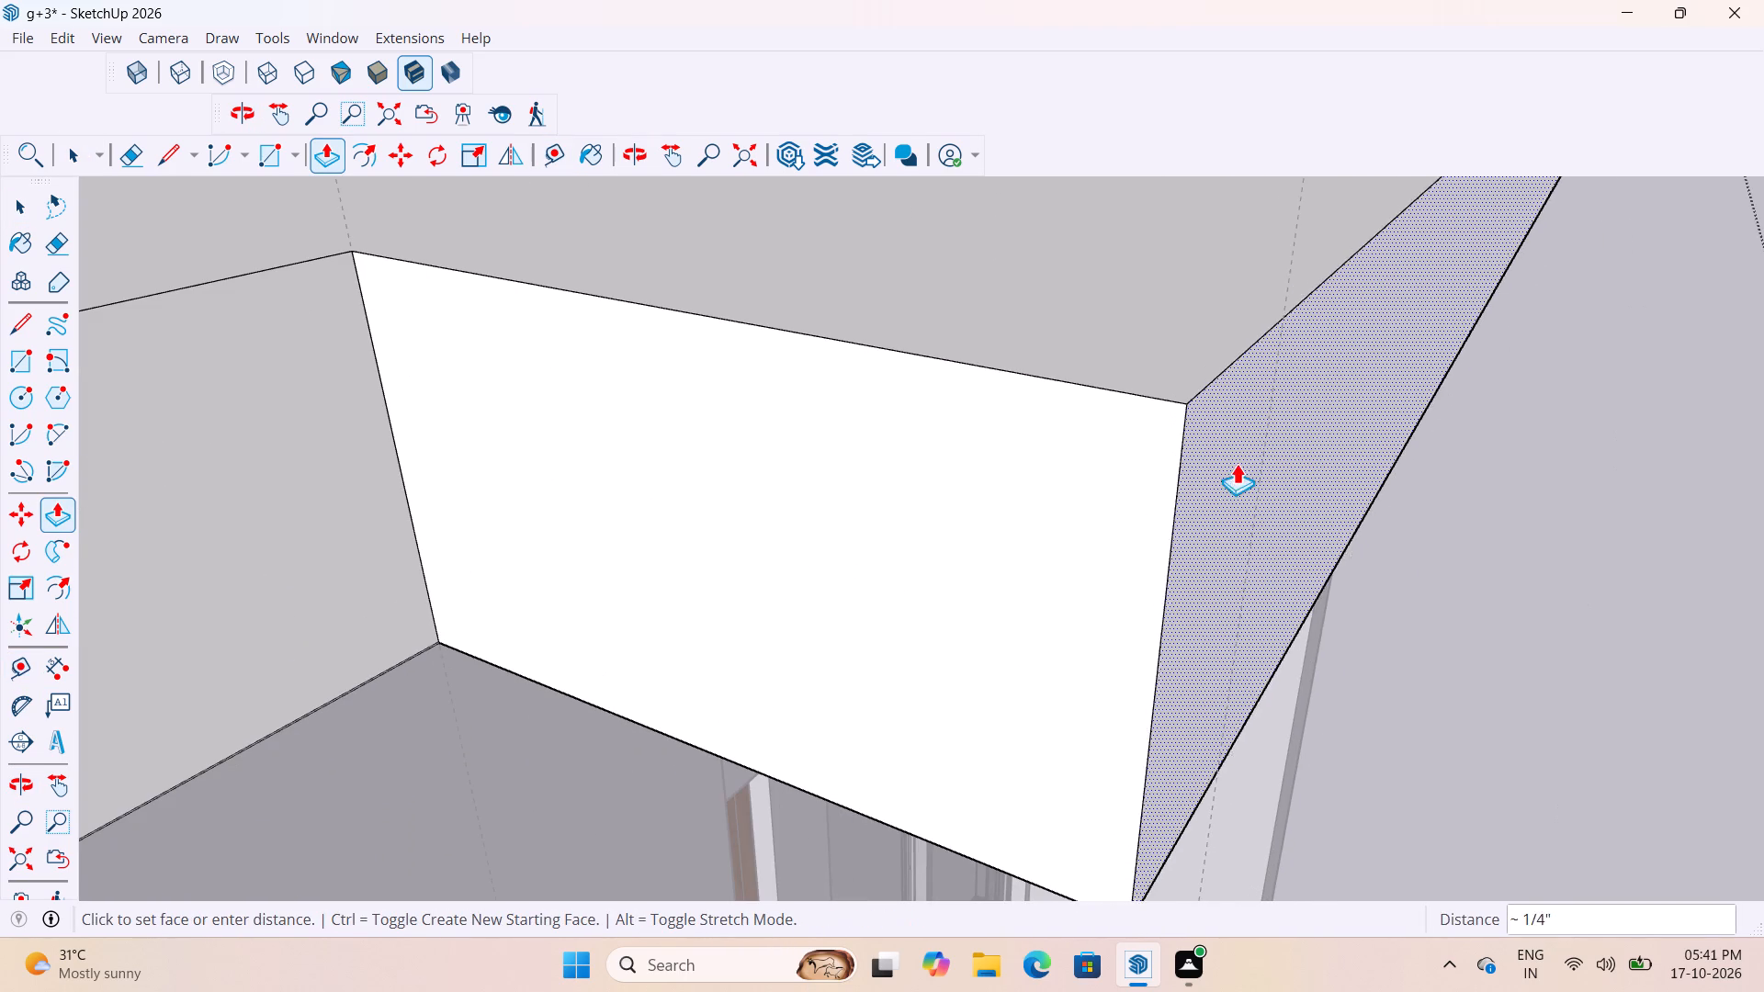
left_click(1268, 398)
scroll(1146, 402, "down", 3)
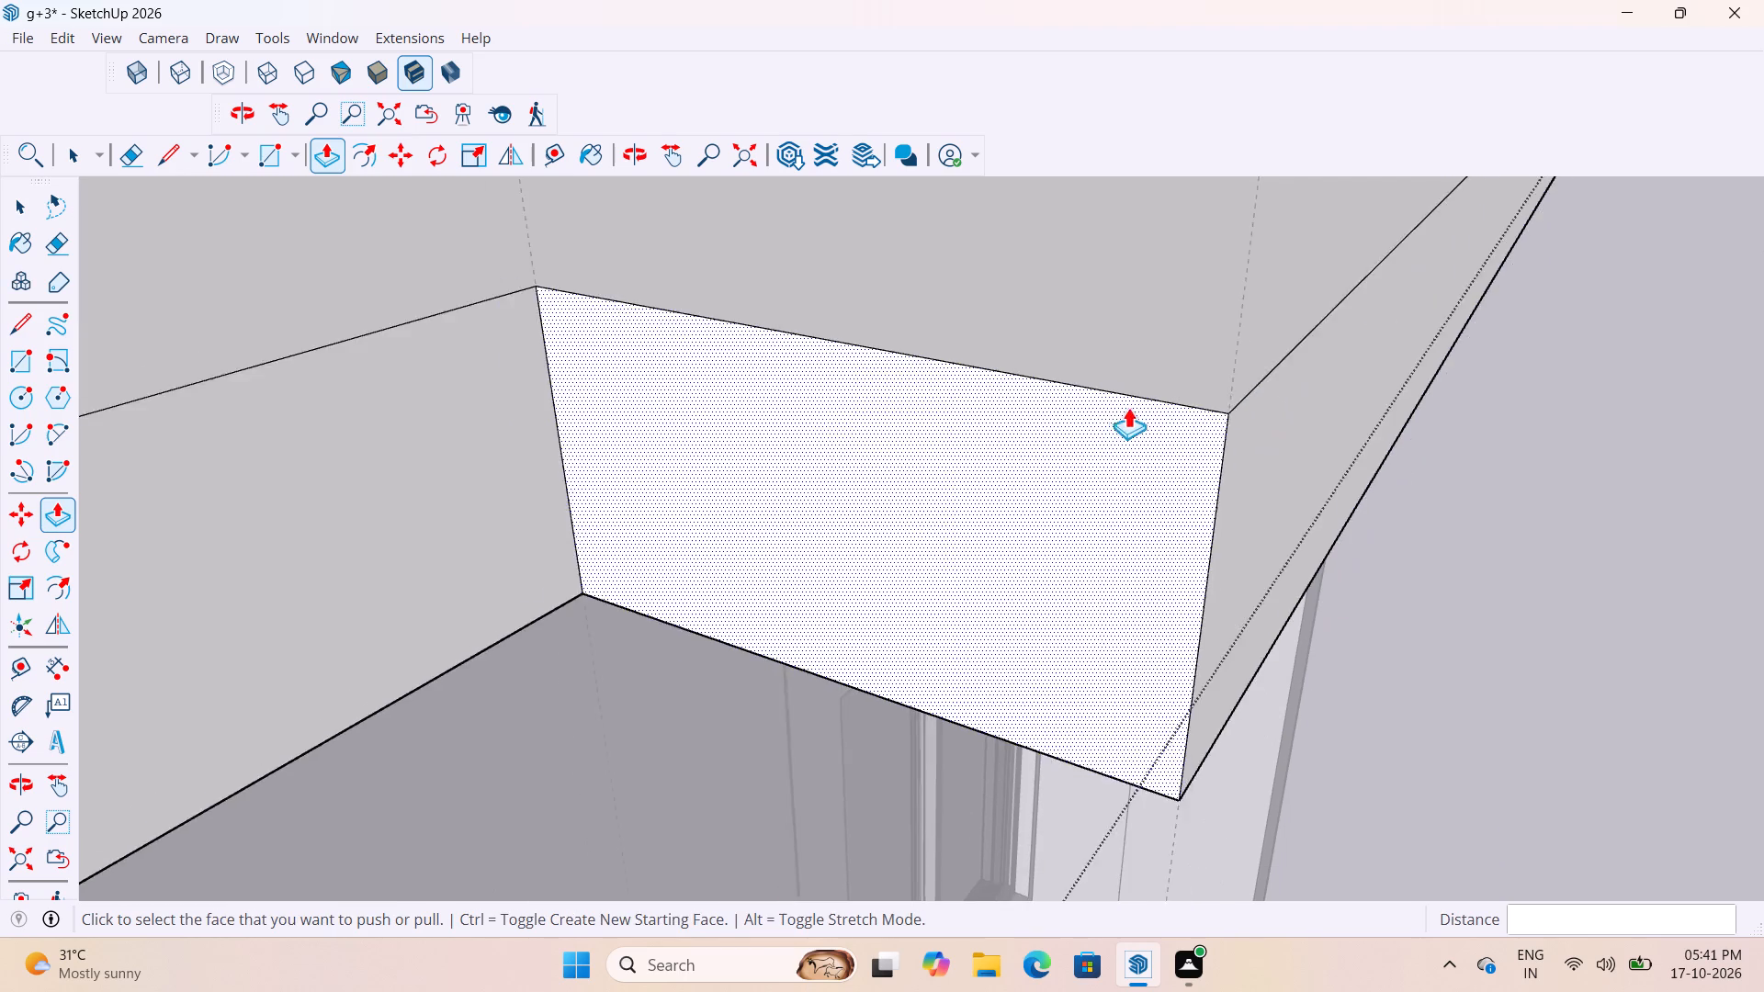
scroll(1128, 407, "down", 12)
key("space")
left_click(1419, 496)
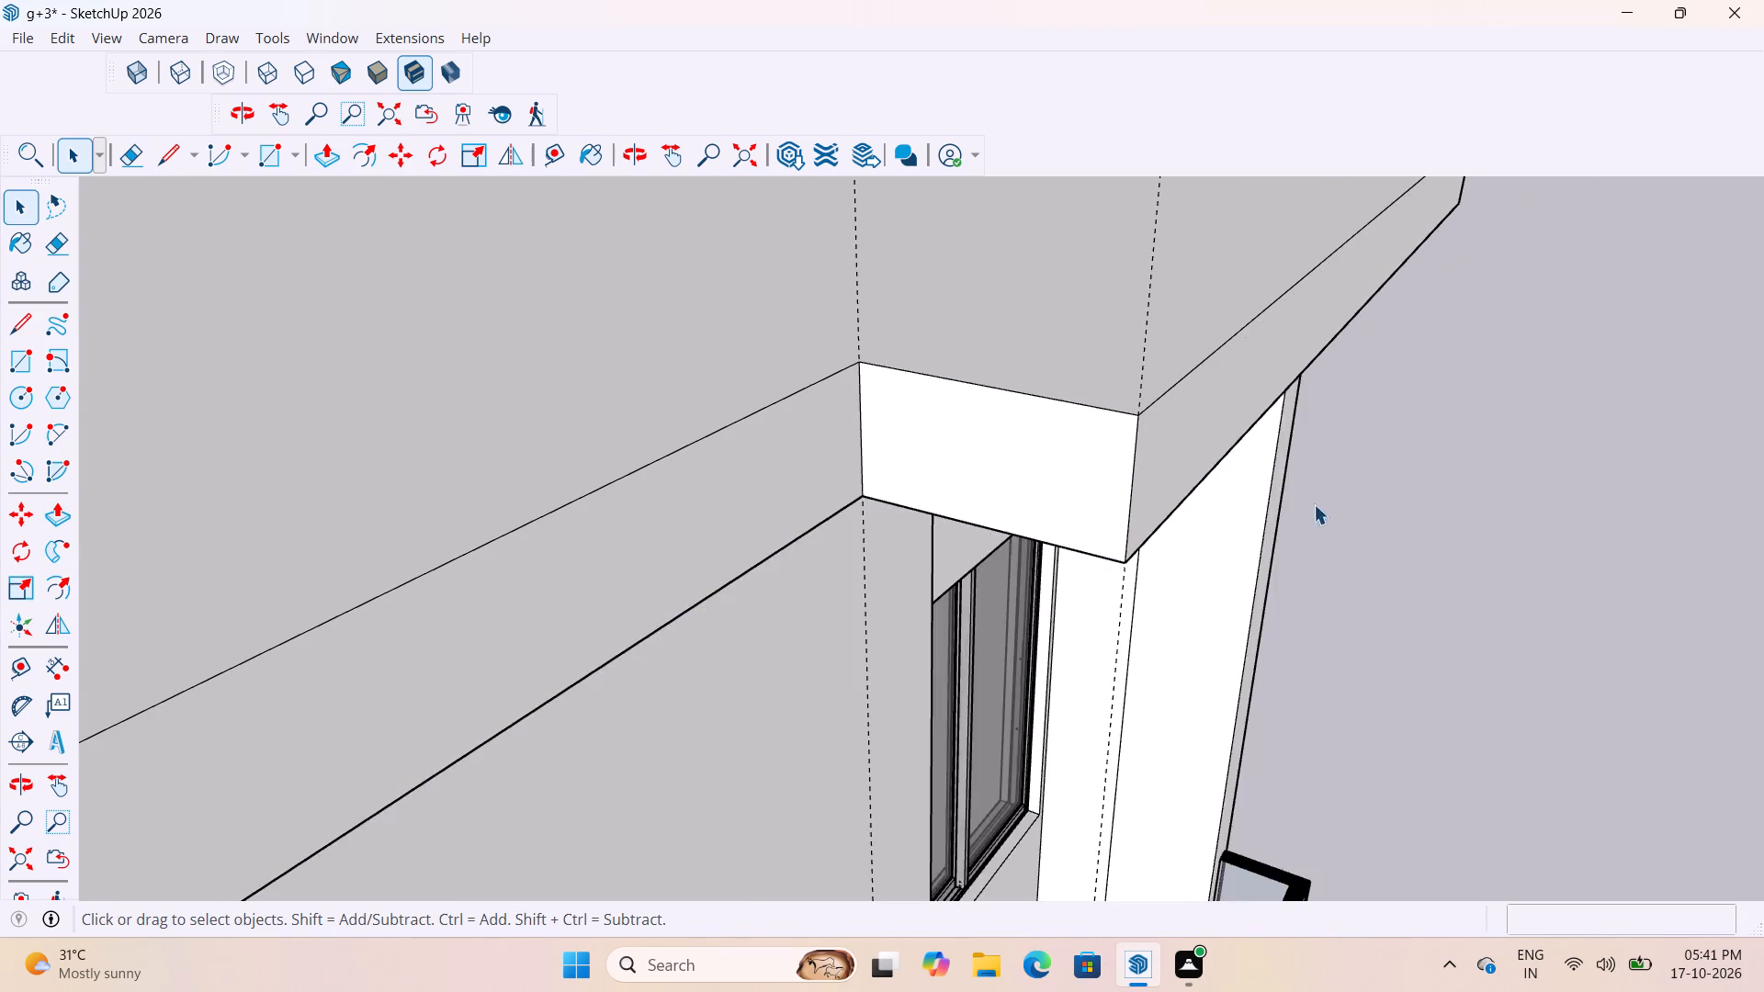
Examine the slab's end edge above both end balconies from above and below.
scroll(1289, 505, "down", 15)
middle_click_drag(1417, 570, 865, 484)
scroll(1166, 411, "down", 4)
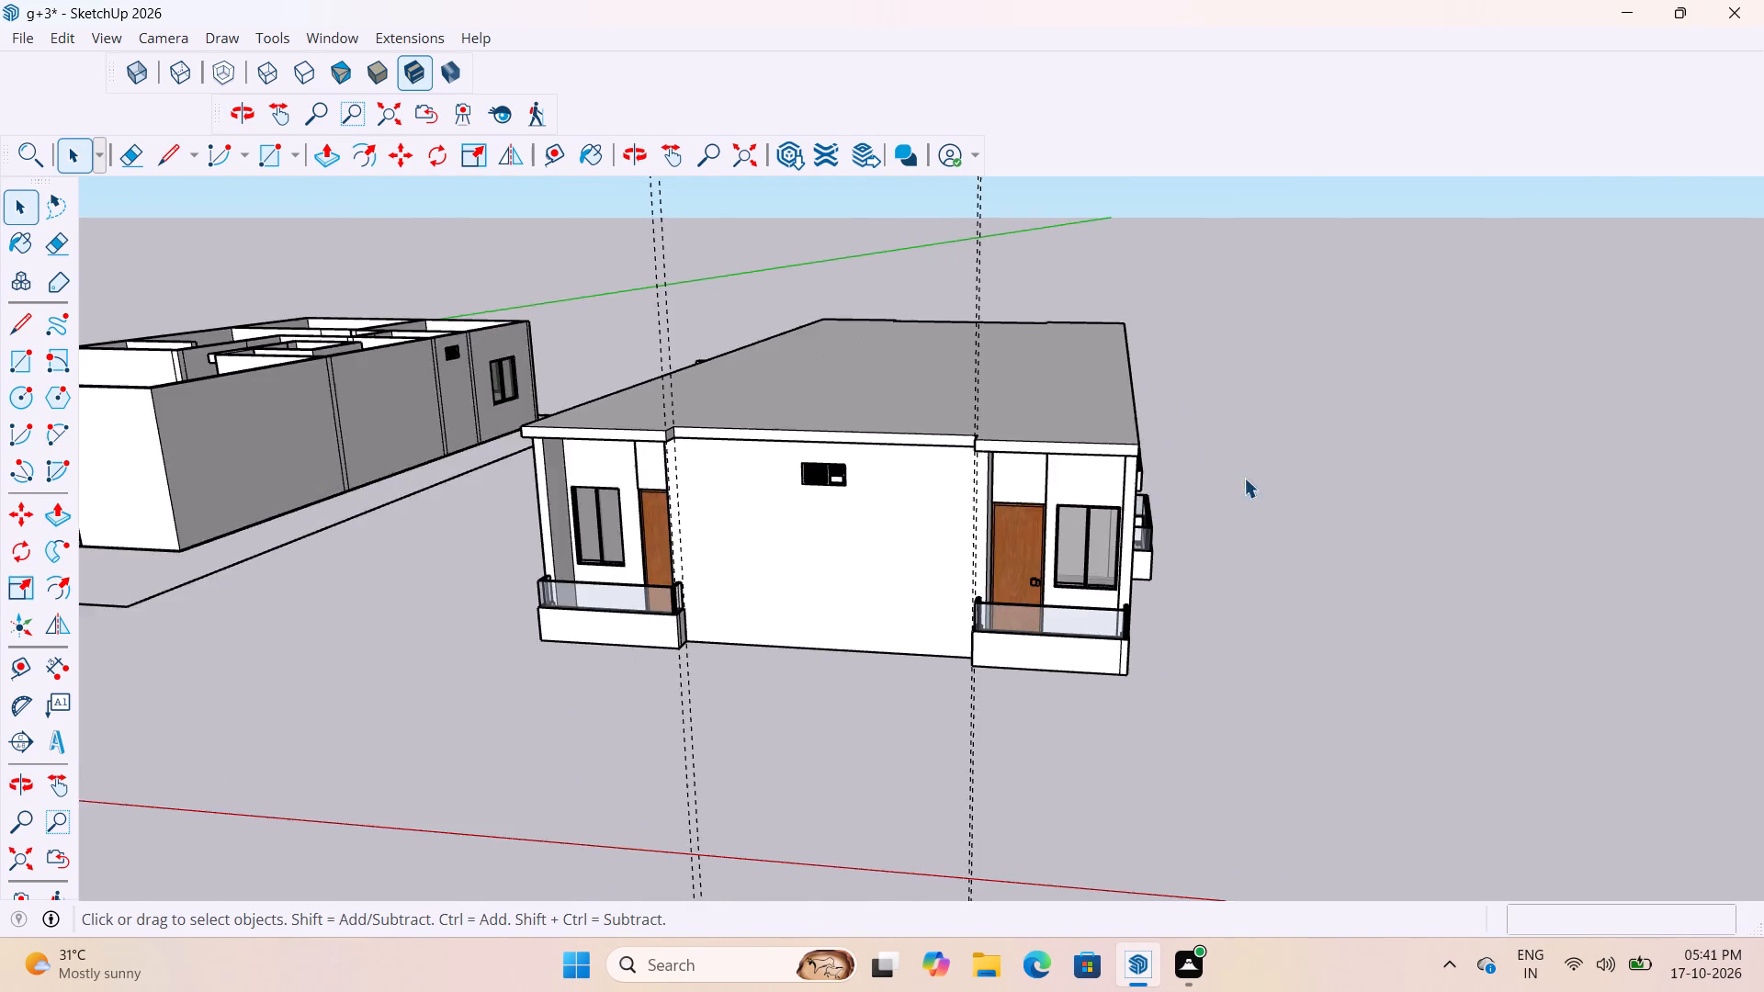
scroll(1205, 481, "down", 6)
scroll(780, 405, "up", 13)
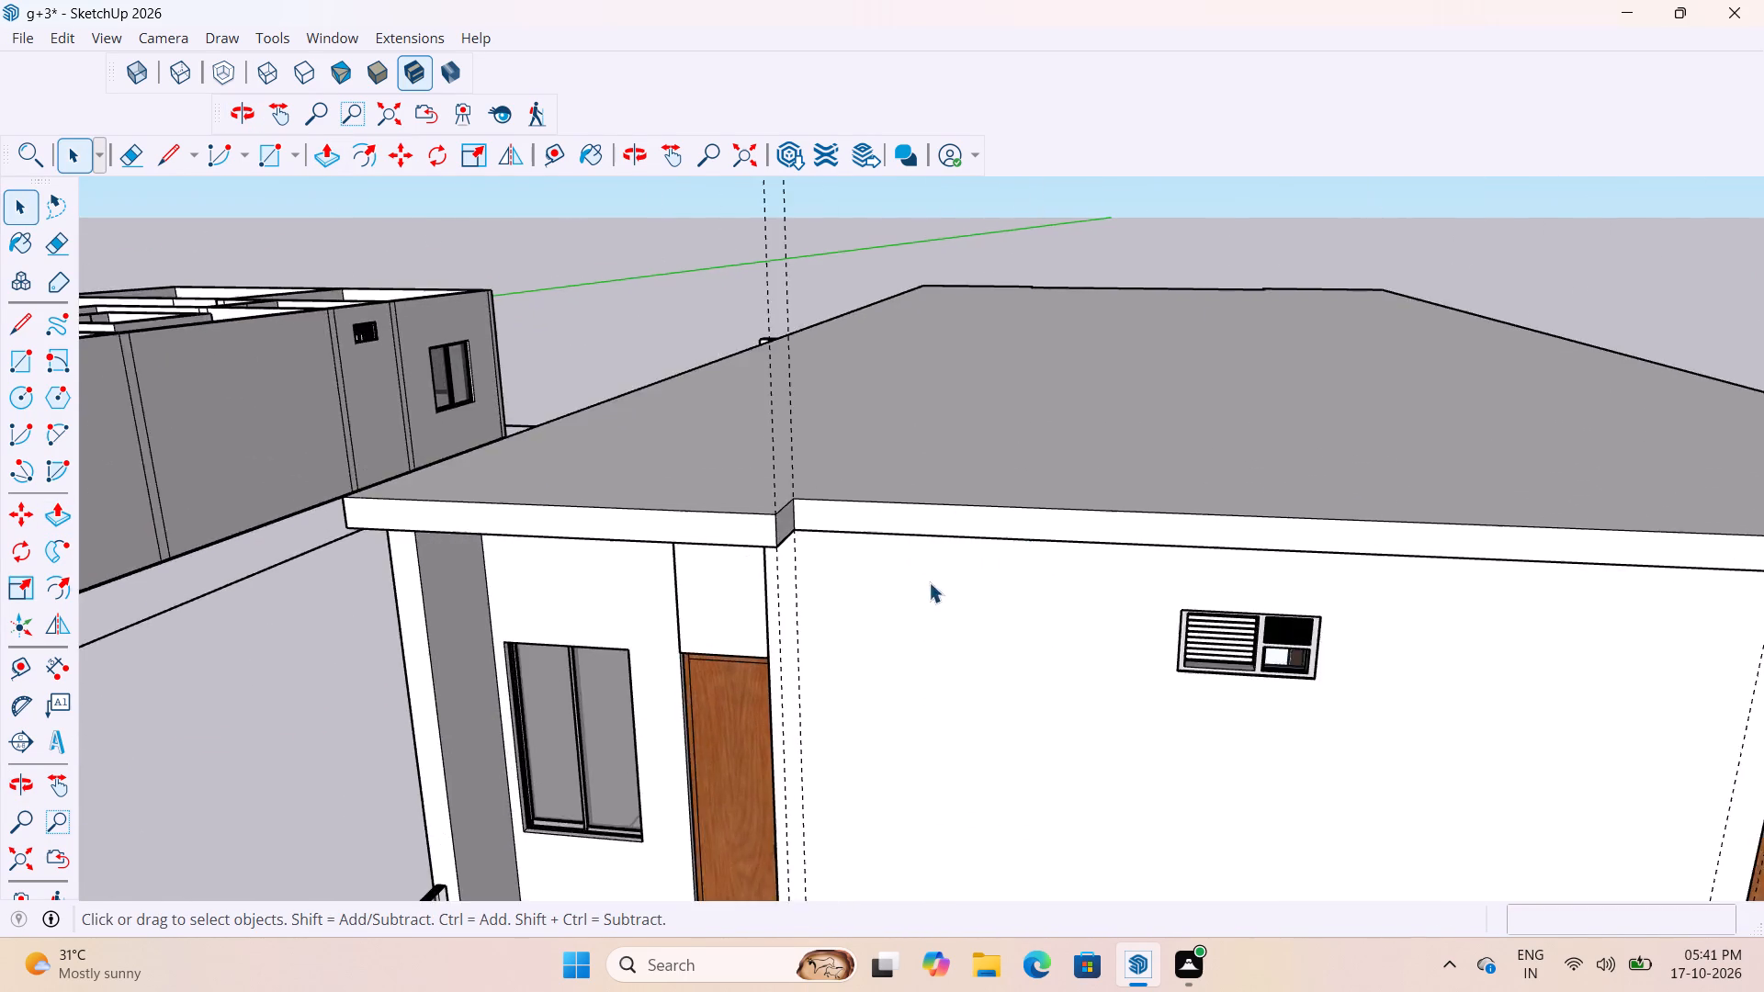
scroll(929, 582, "up", 3)
middle_click_drag(875, 586, 970, 347)
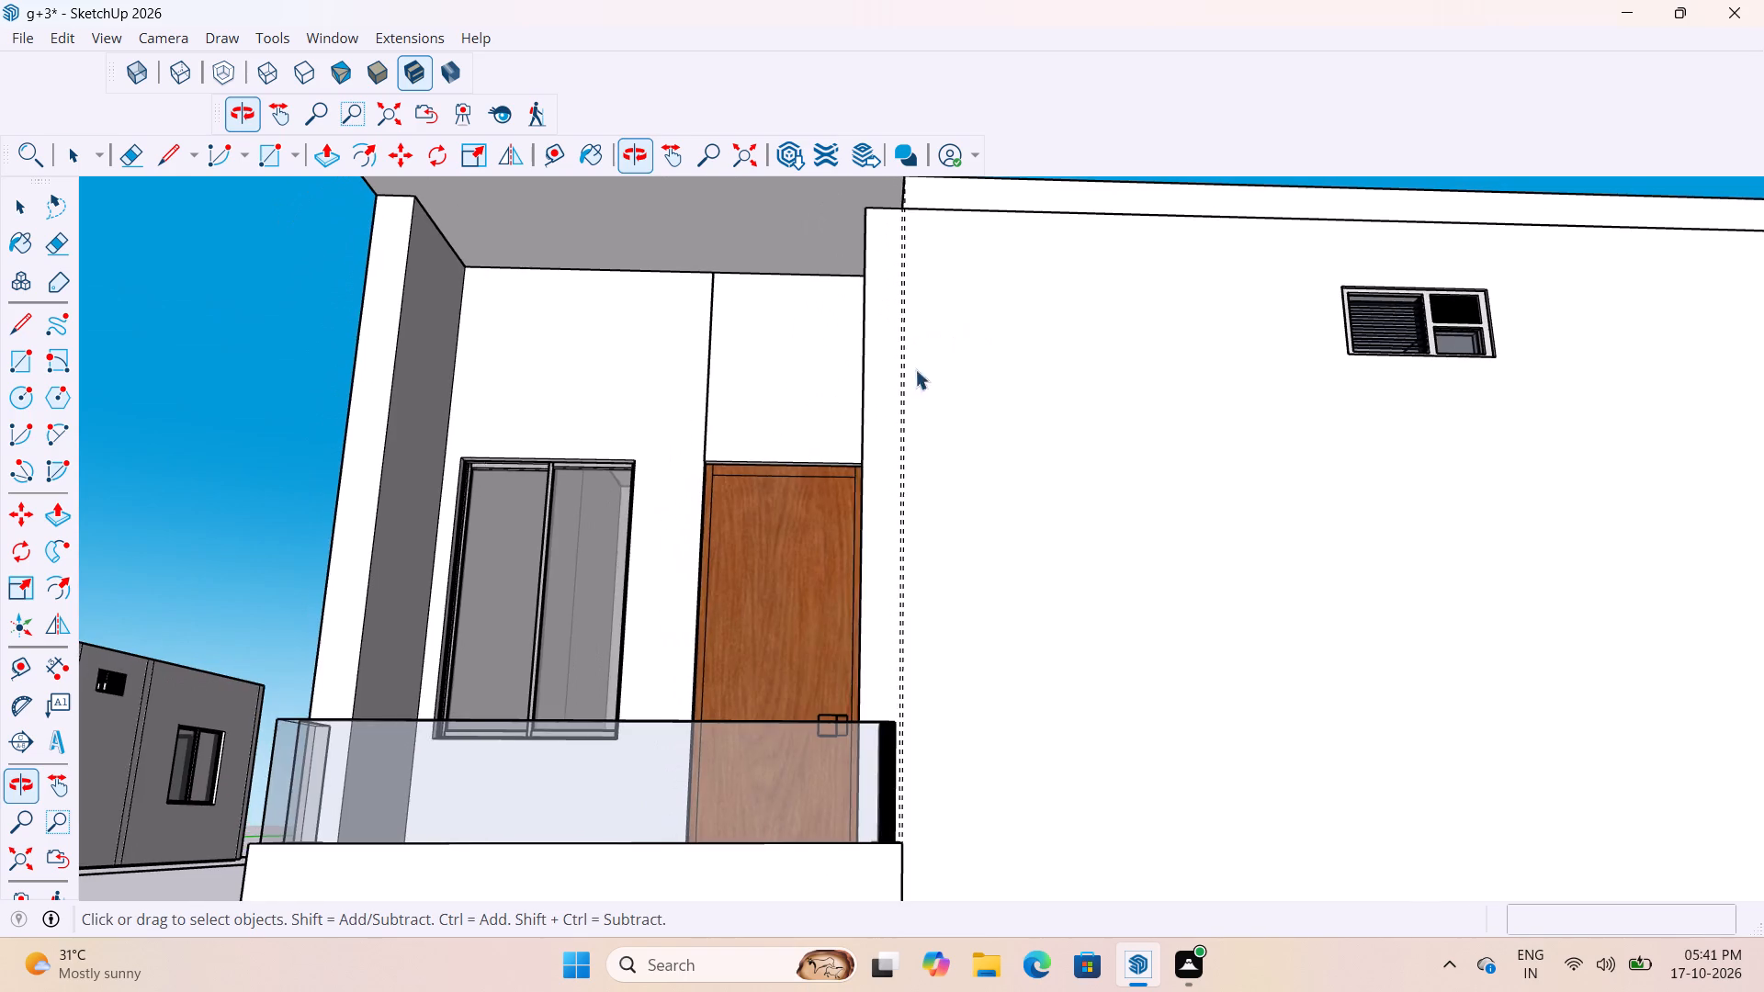
scroll(908, 373, "down", 12)
middle_click_drag(968, 359, 922, 549)
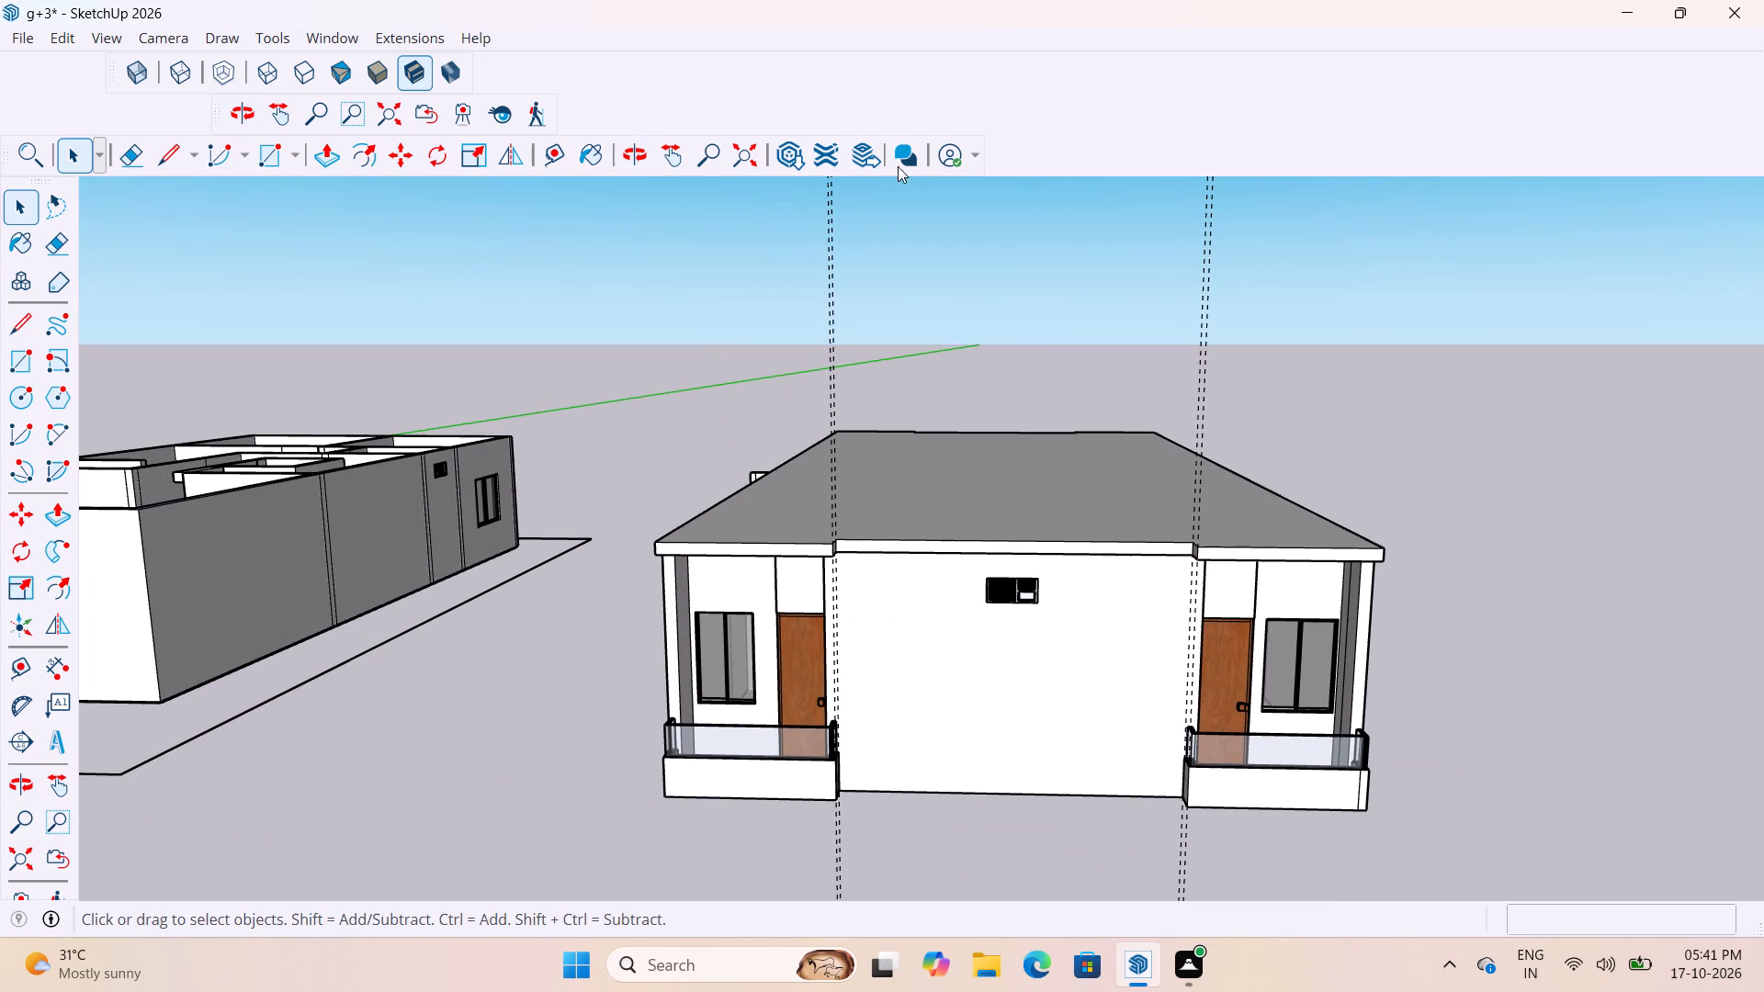
Hide the guides in the model.
left_click(102, 43)
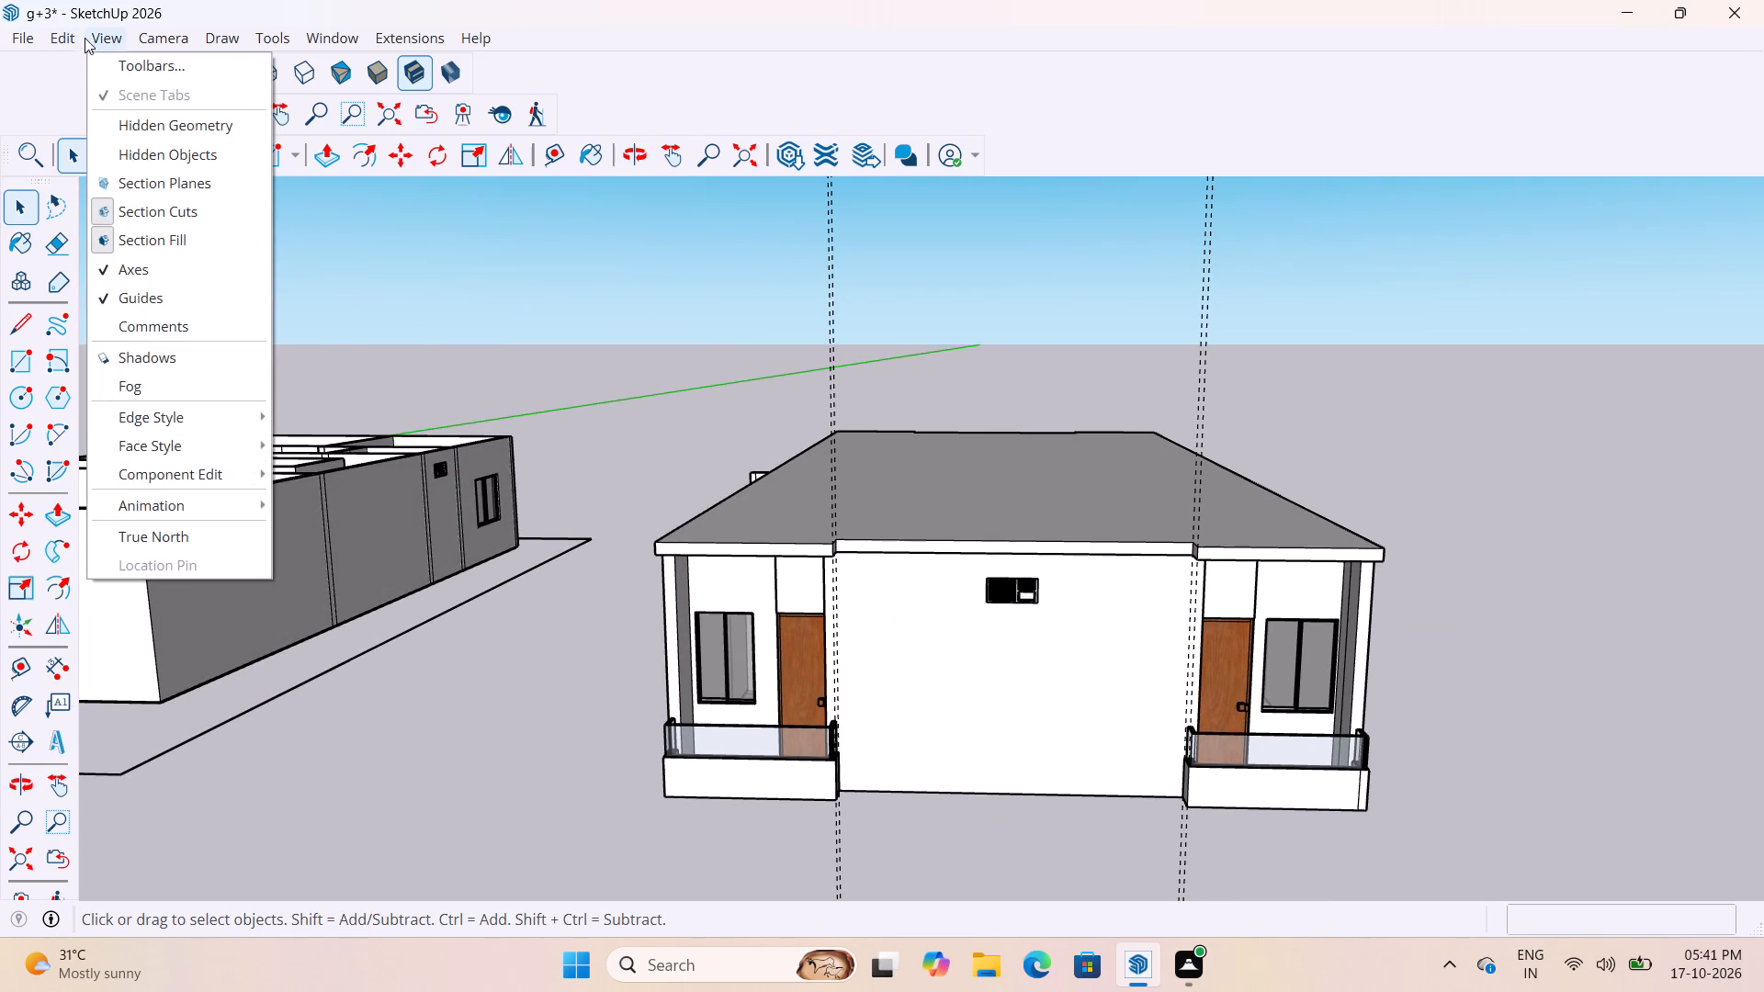
left_click(147, 276)
Examine how the roof slab's long edge sits above the paired middle balconies and their dividing wall.
scroll(1170, 781, "up", 3)
scroll(1015, 498, "down", 6)
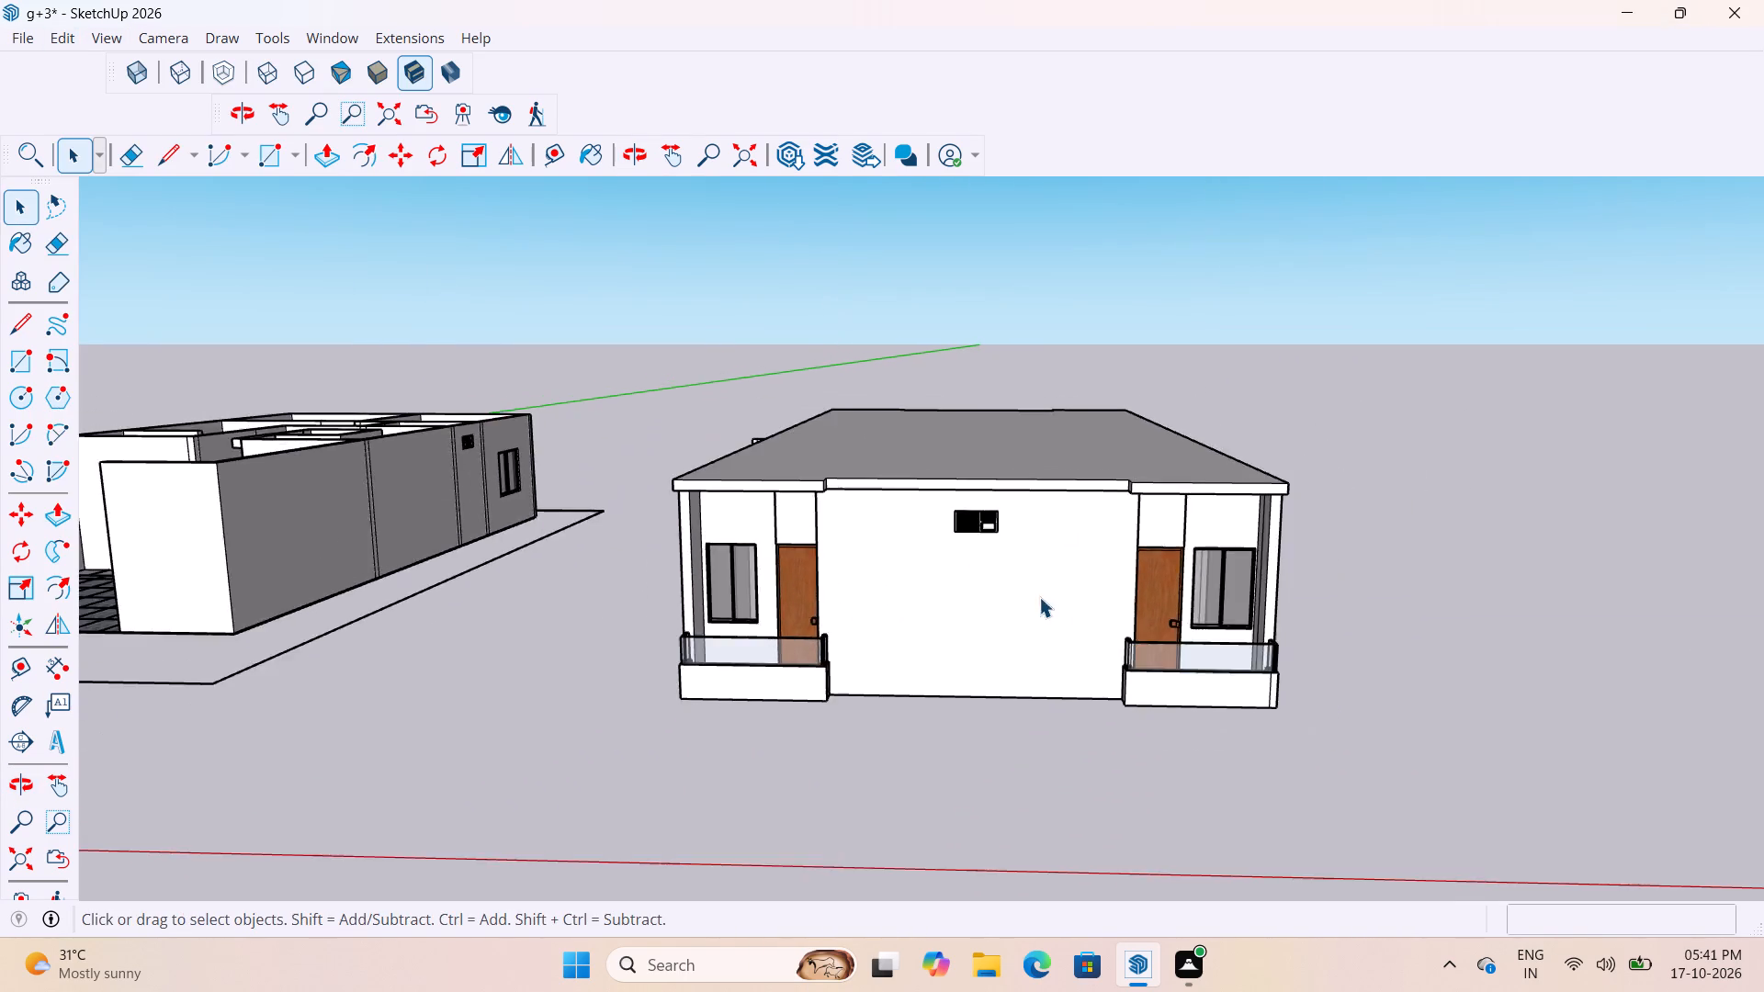
middle_click_drag(1068, 604, 1035, 764)
scroll(845, 631, "down", 5)
middle_click_drag(808, 638, 1319, 640)
scroll(967, 596, "up", 4)
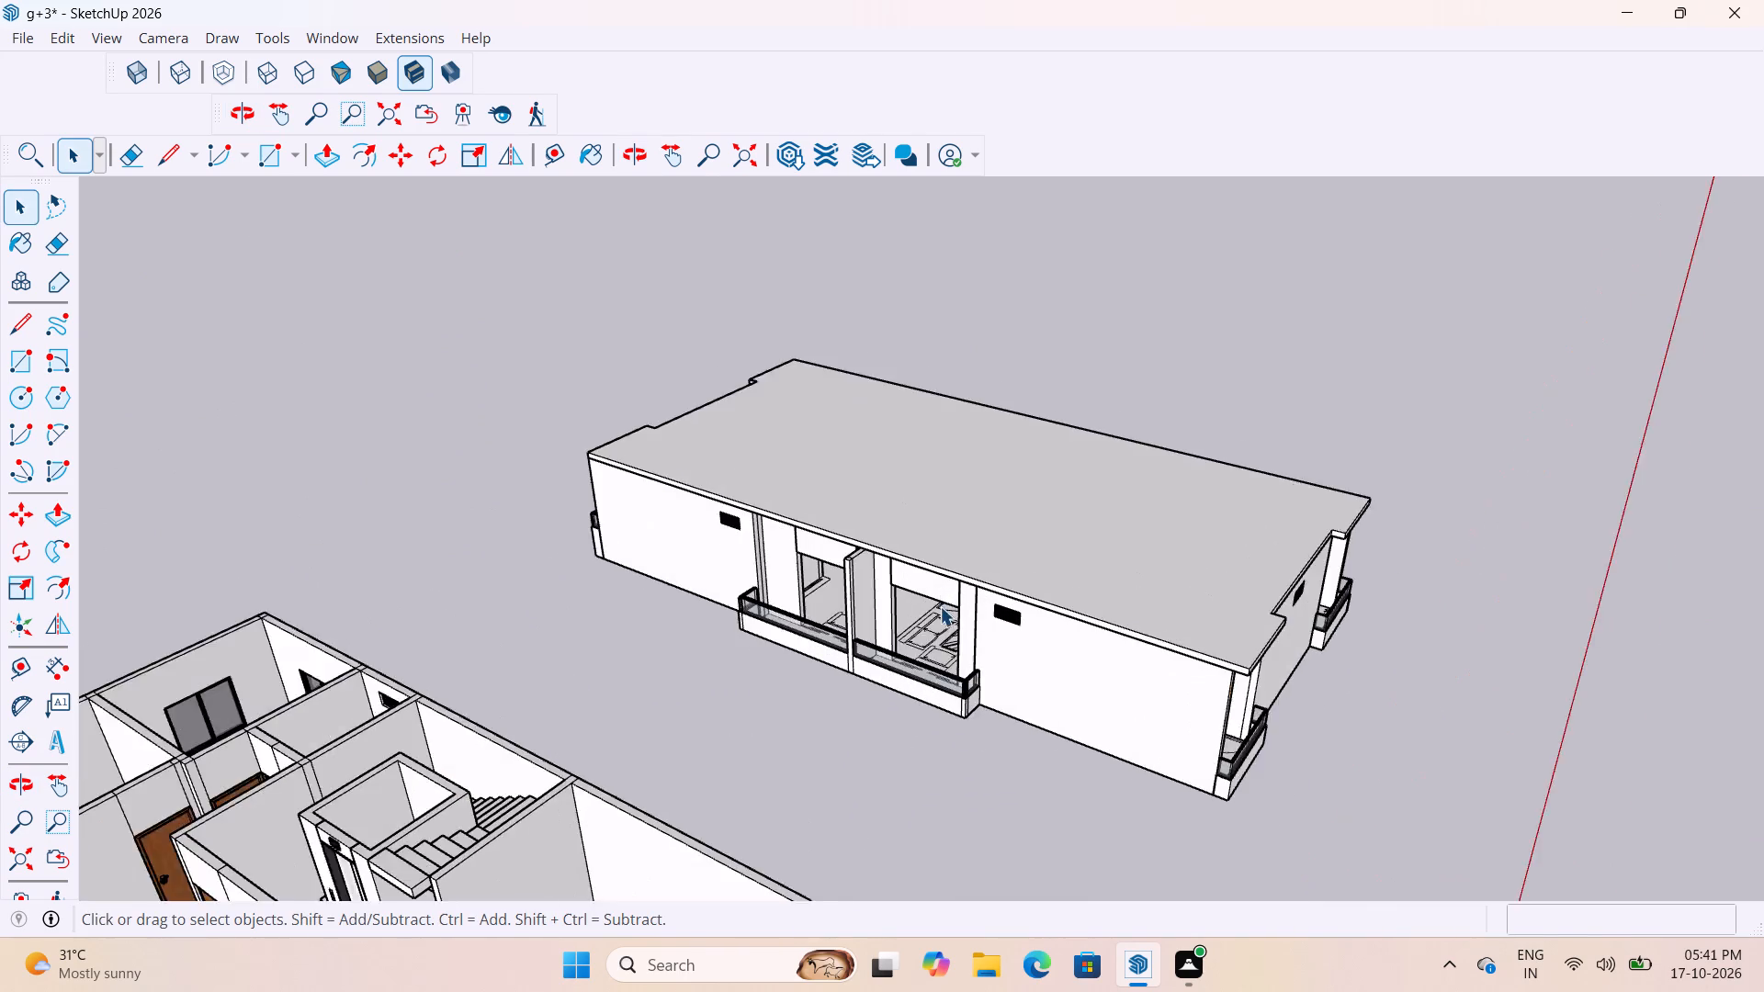
scroll(940, 606, "up", 11)
middle_click_drag(951, 506, 1071, 474)
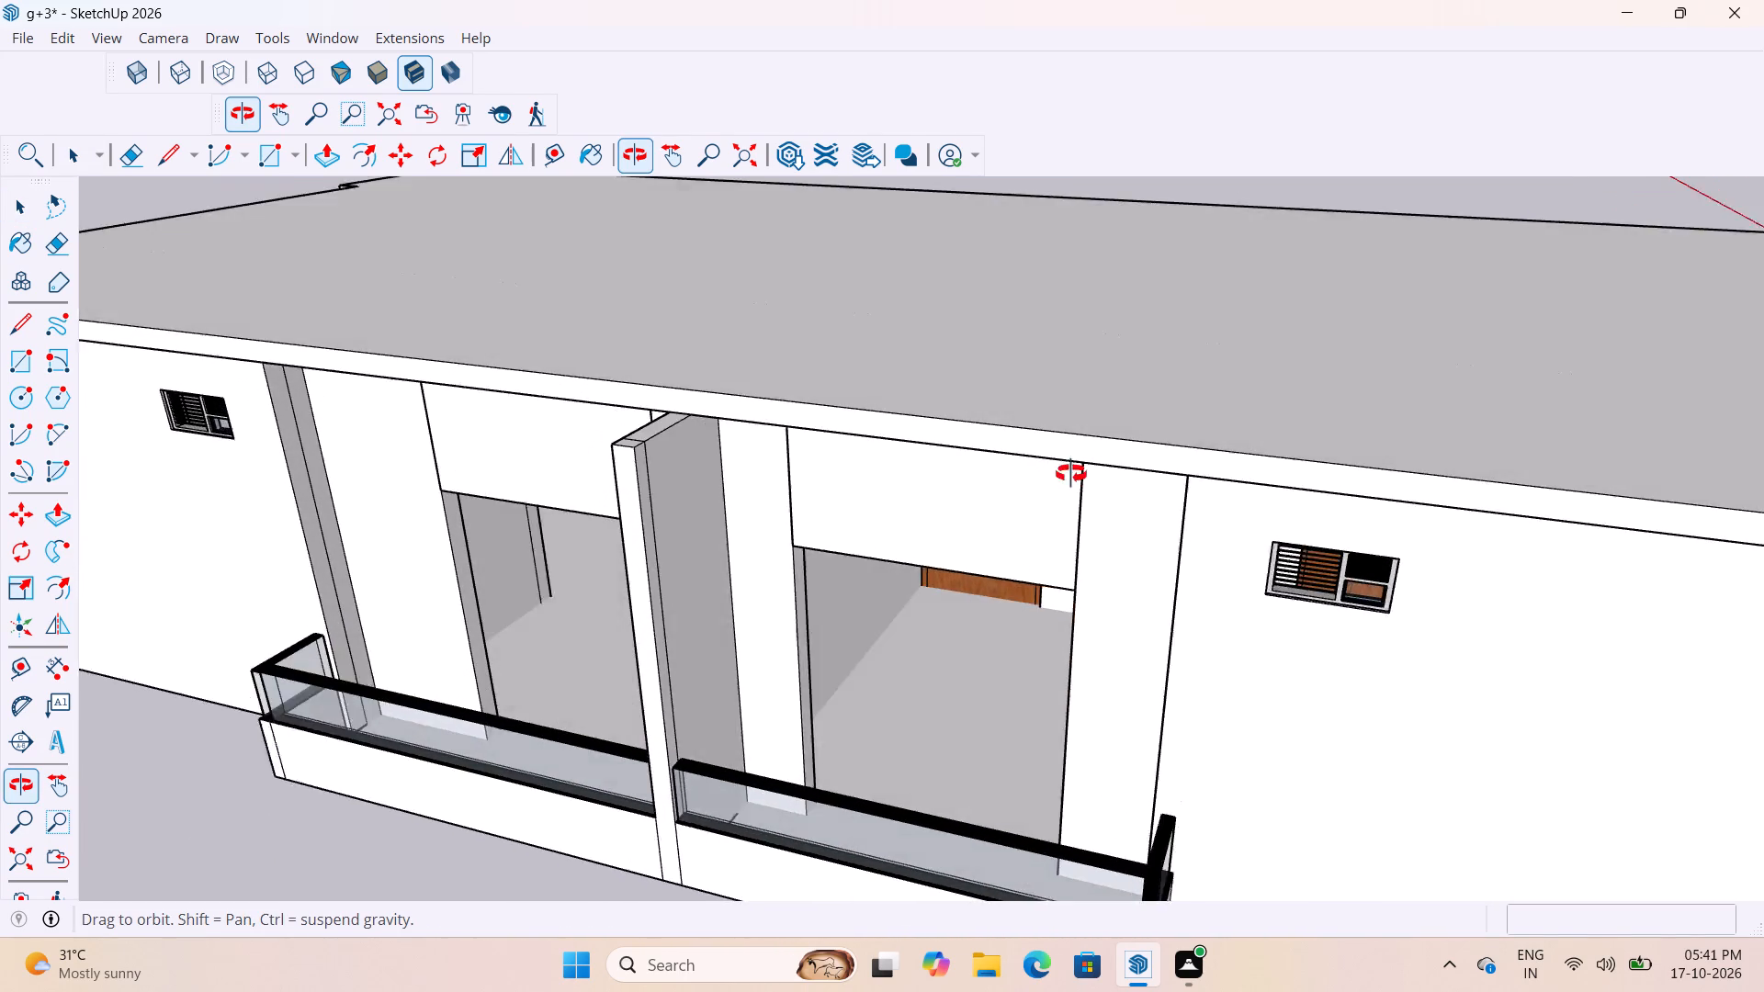
middle_click_drag(1071, 474, 1082, 478)
scroll(775, 468, "up", 6)
scroll(791, 328, "down", 10)
scroll(931, 423, "up", 4)
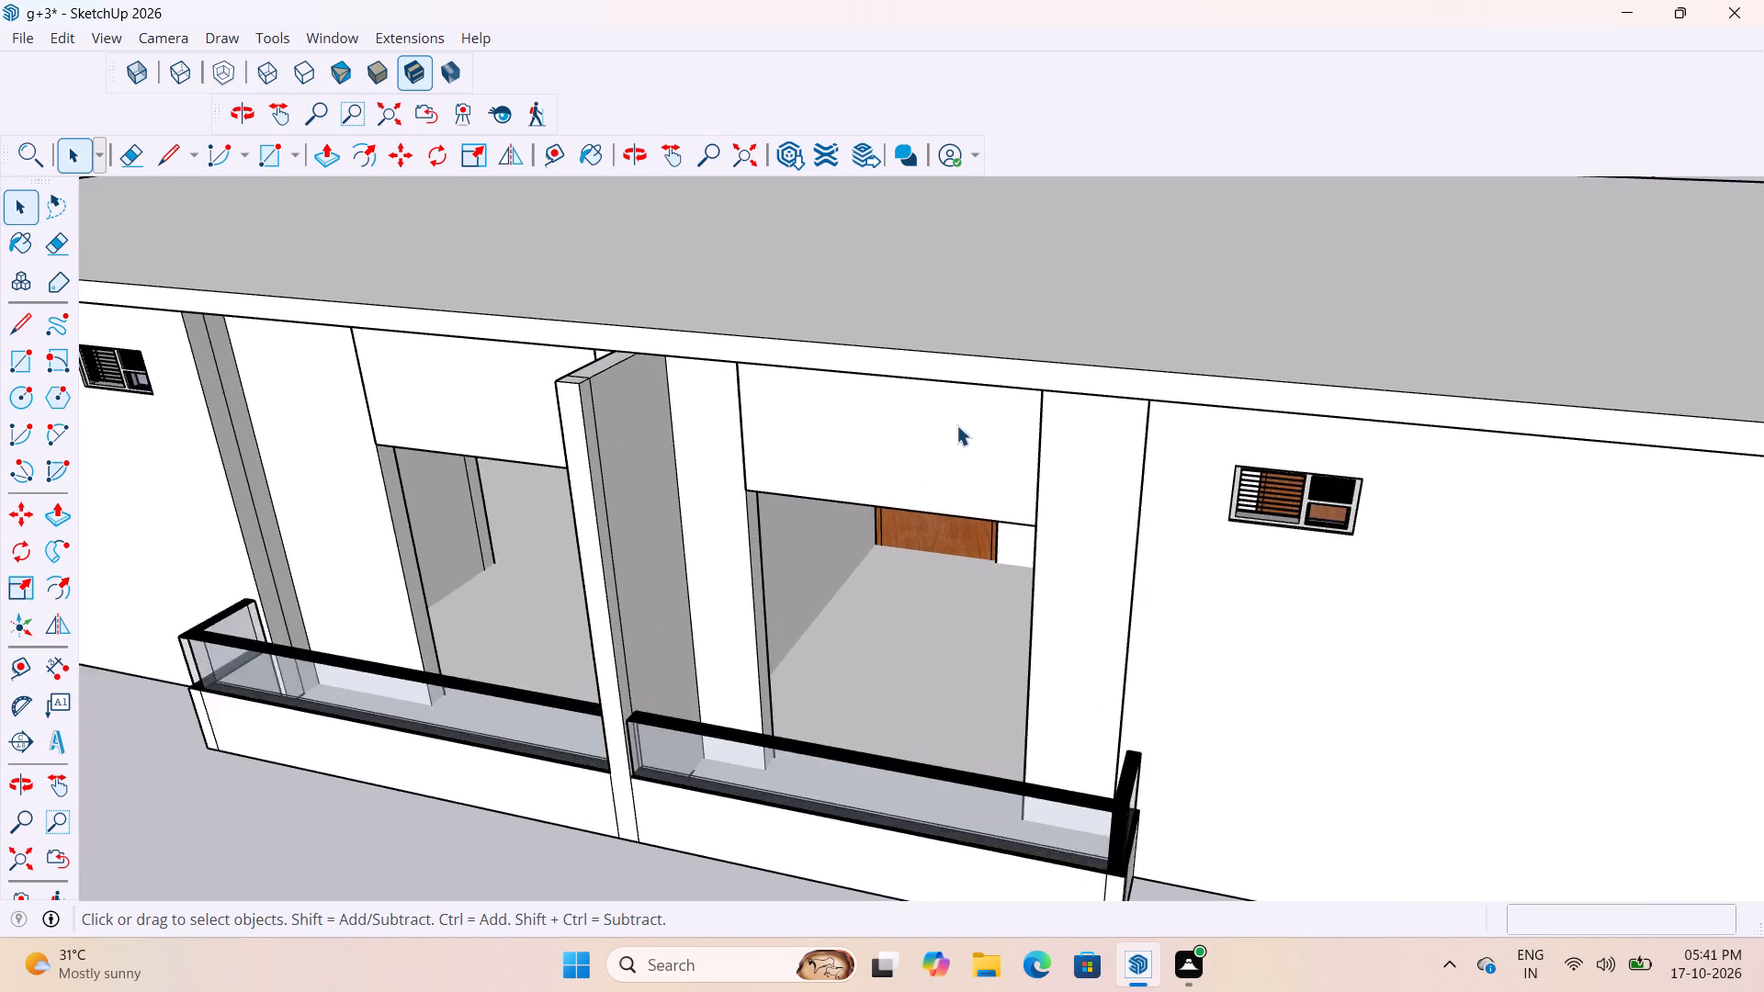
scroll(956, 425, "up", 2)
scroll(847, 328, "down", 5)
middle_click_drag(725, 373, 893, 464)
scroll(656, 403, "down", 9)
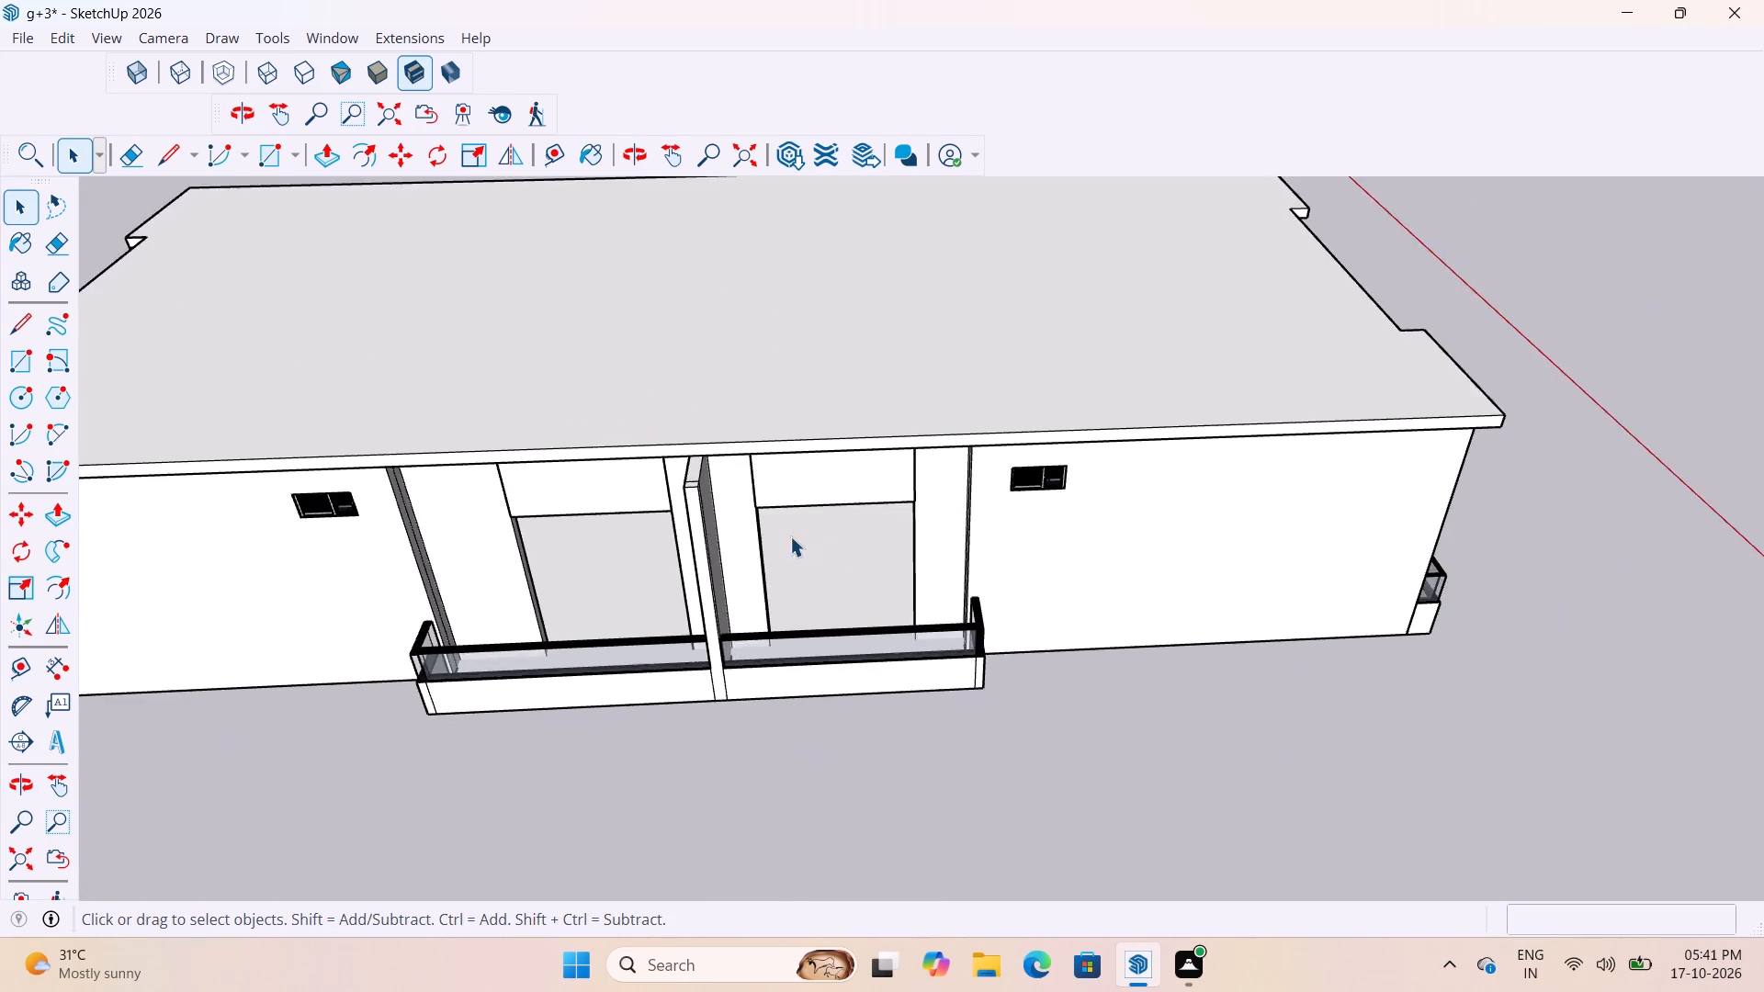
scroll(822, 546, "up", 7)
scroll(710, 400, "down", 14)
middle_click_drag(534, 456, 578, 535)
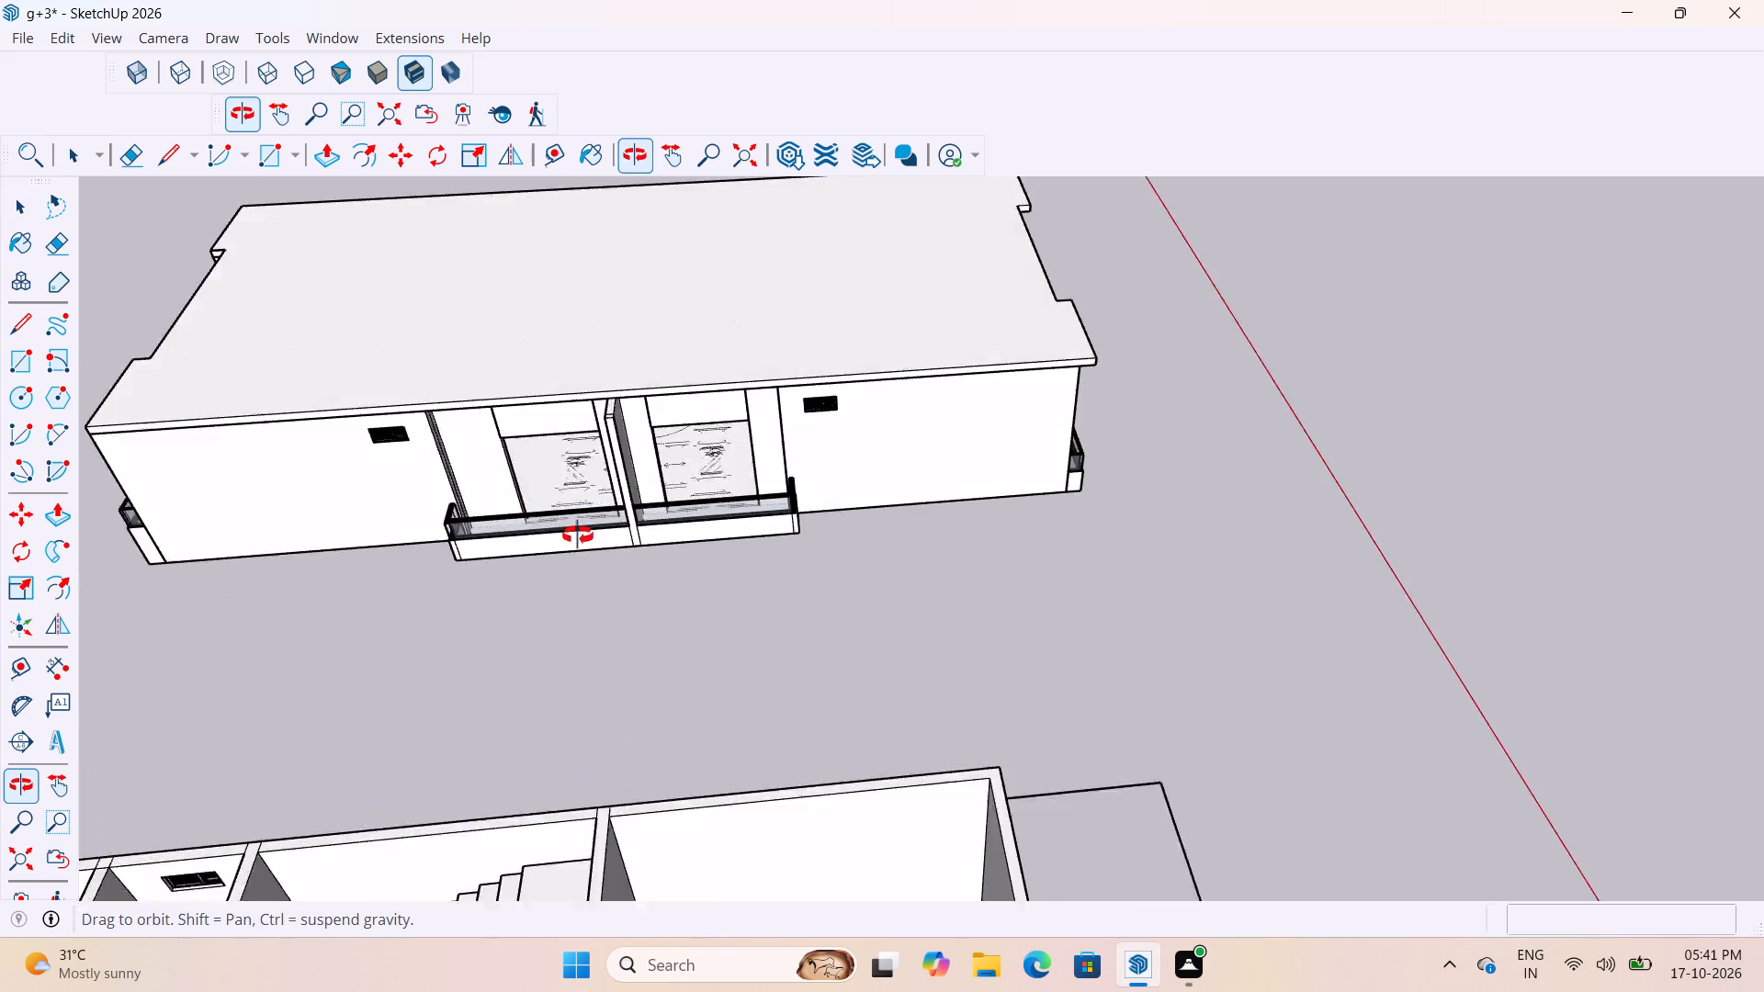
middle_click_drag(578, 535, 419, 585)
scroll(414, 581, "down", 1)
scroll(721, 386, "up", 8)
scroll(687, 353, "down", 6)
scroll(487, 473, "up", 1)
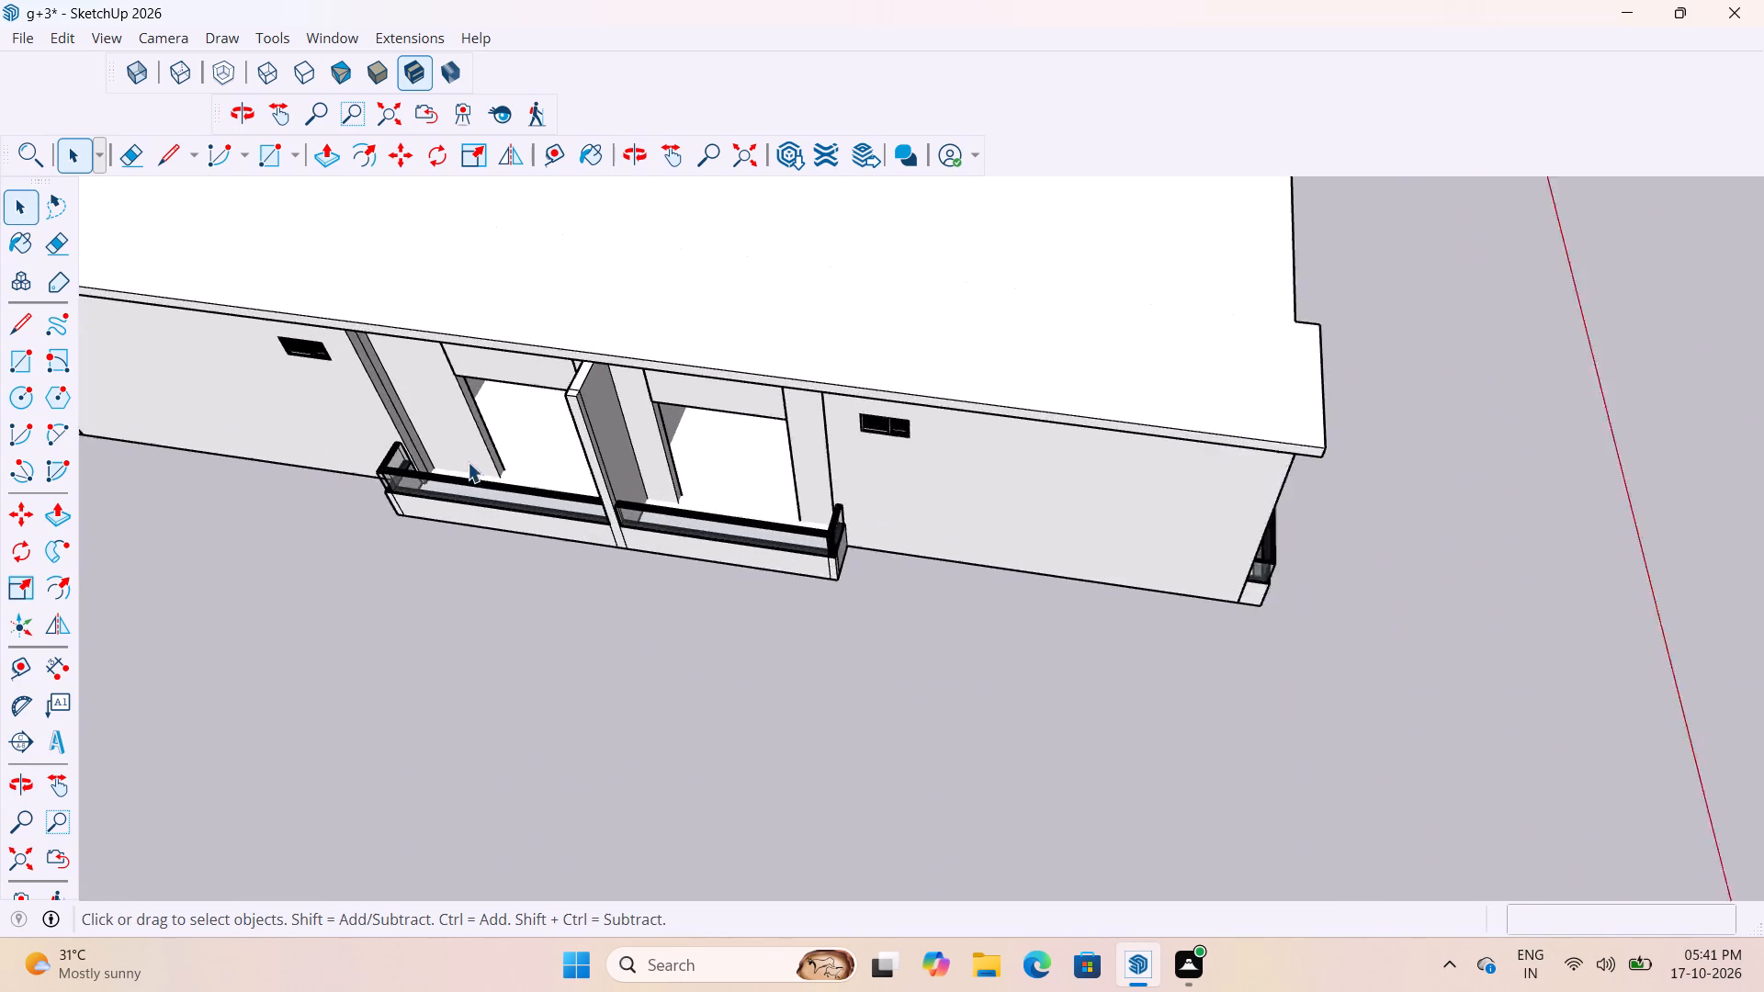
scroll(468, 462, "up", 3)
middle_click_drag(428, 435, 629, 251)
scroll(594, 327, "up", 4)
scroll(694, 306, "down", 17)
middle_click_drag(605, 323, 491, 445)
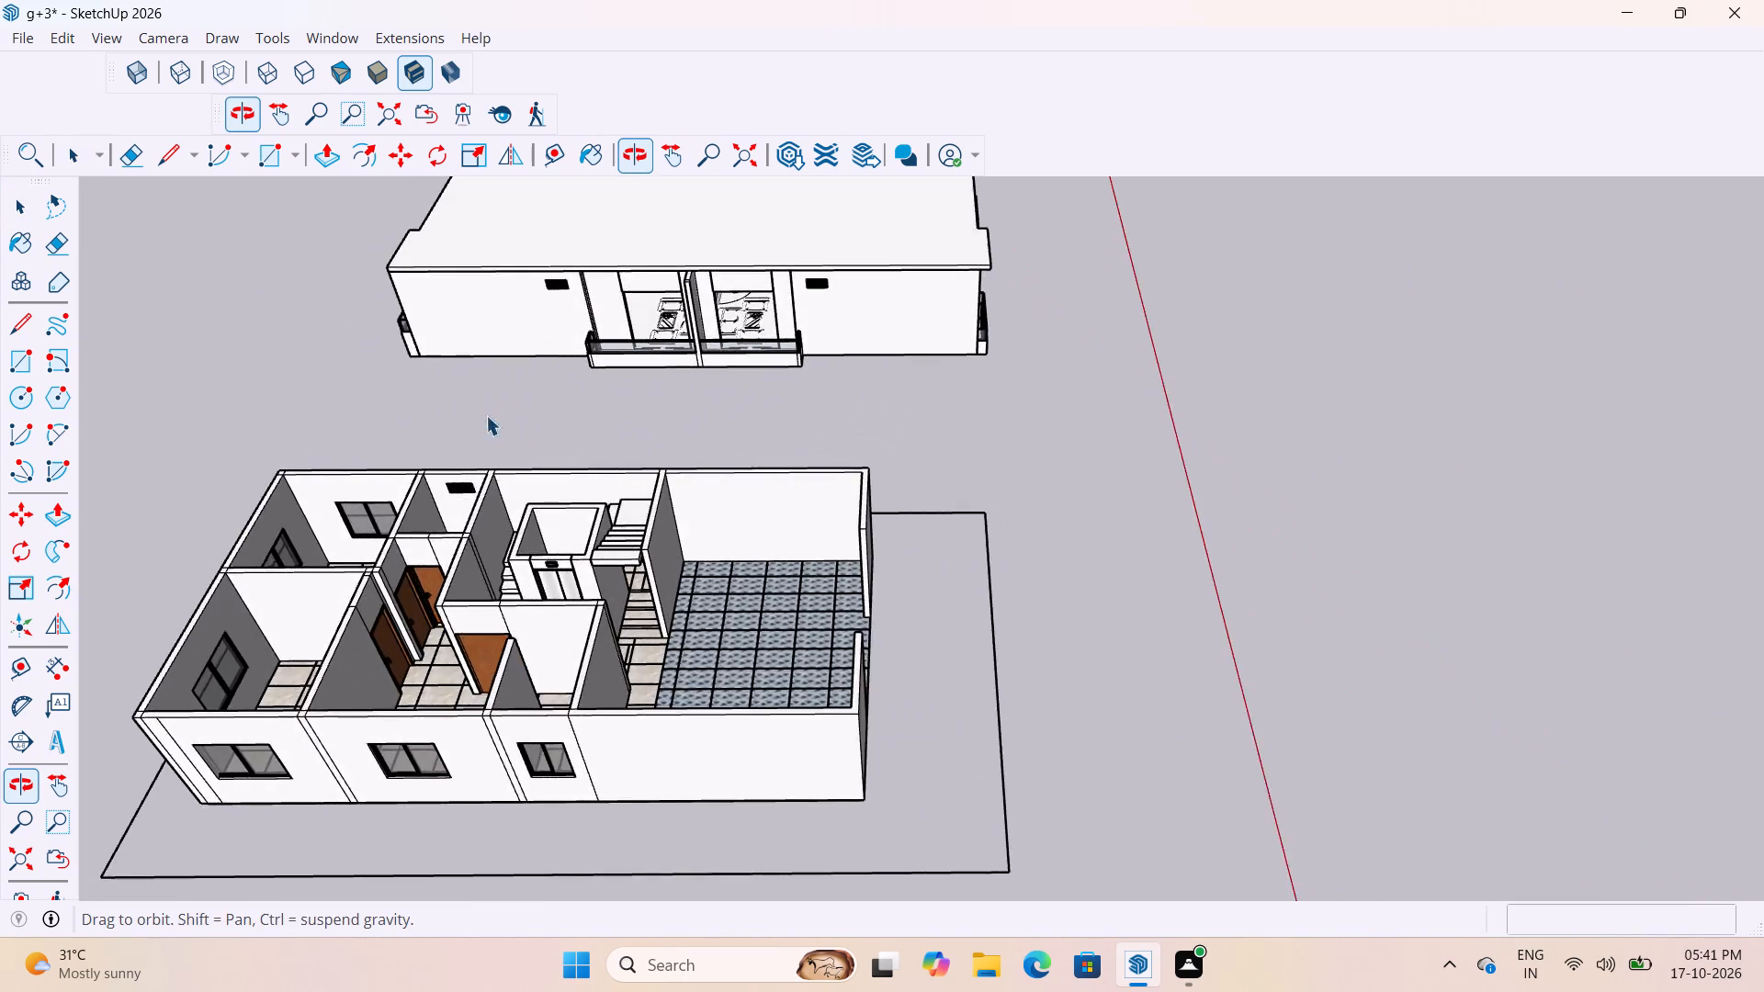
Open the slab group and draw a vertical 6" line across the slab's edge face, at one side of the balconies' dividing wall.
scroll(661, 222, "up", 15)
double_click(597, 346)
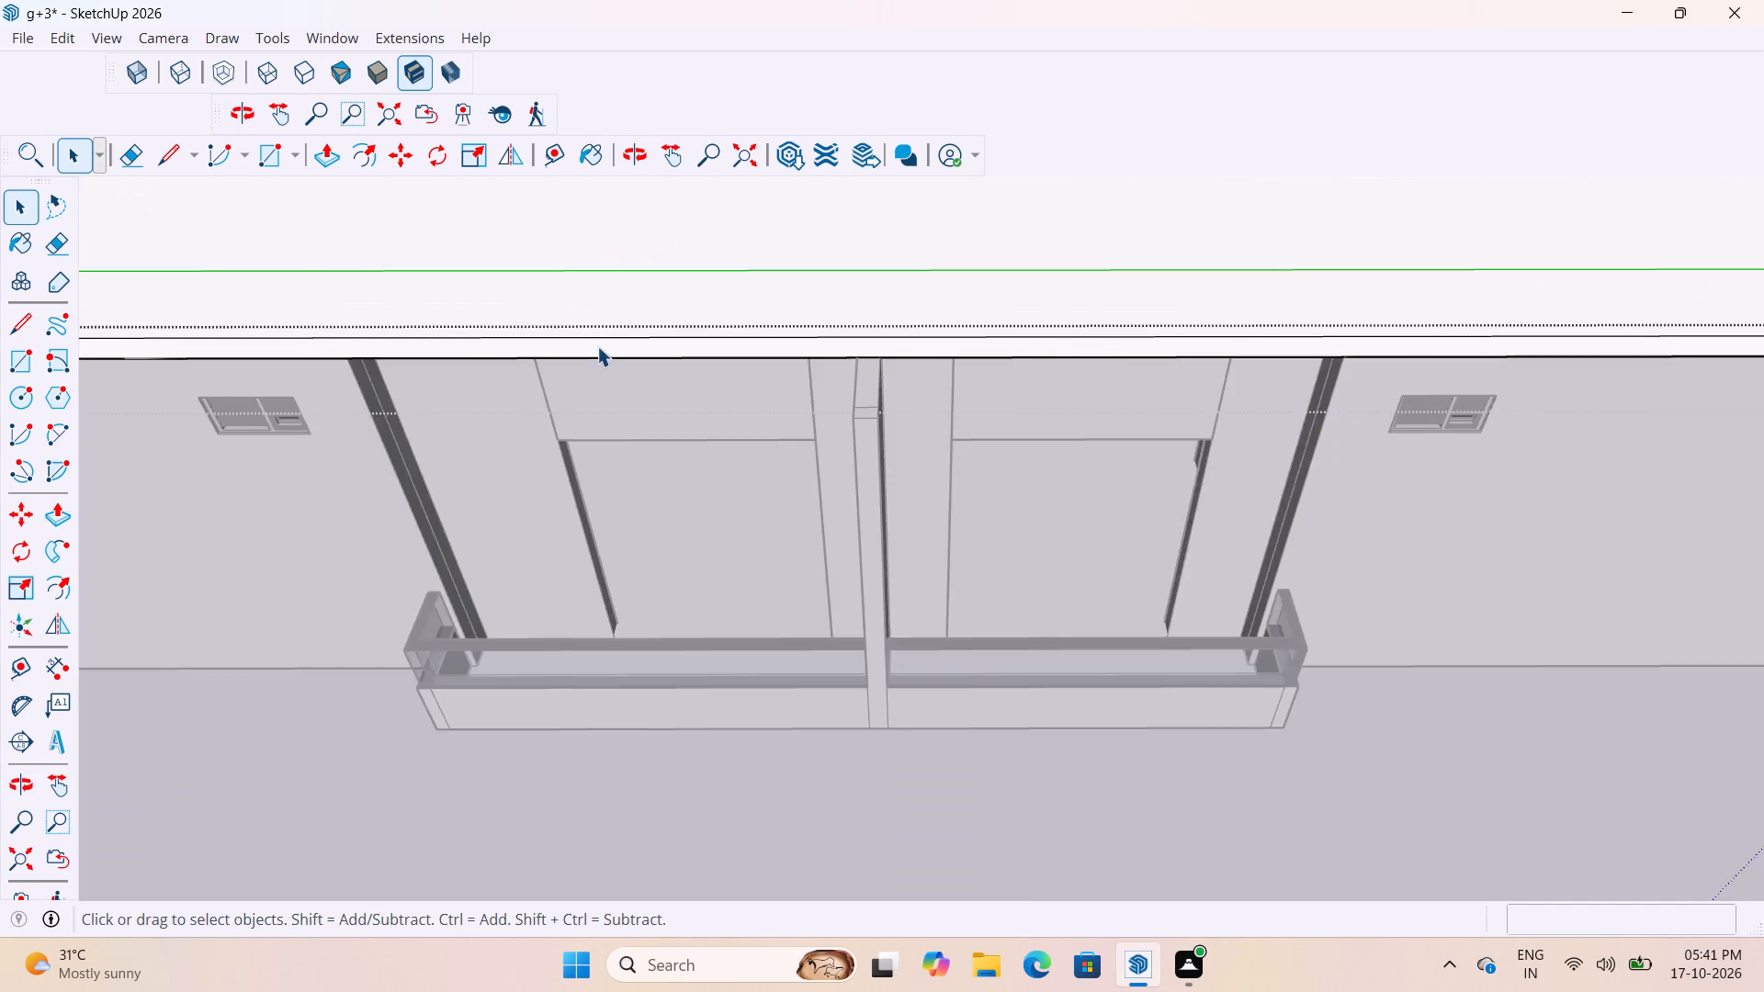
scroll(602, 360, "up", 8)
scroll(843, 347, "down", 10)
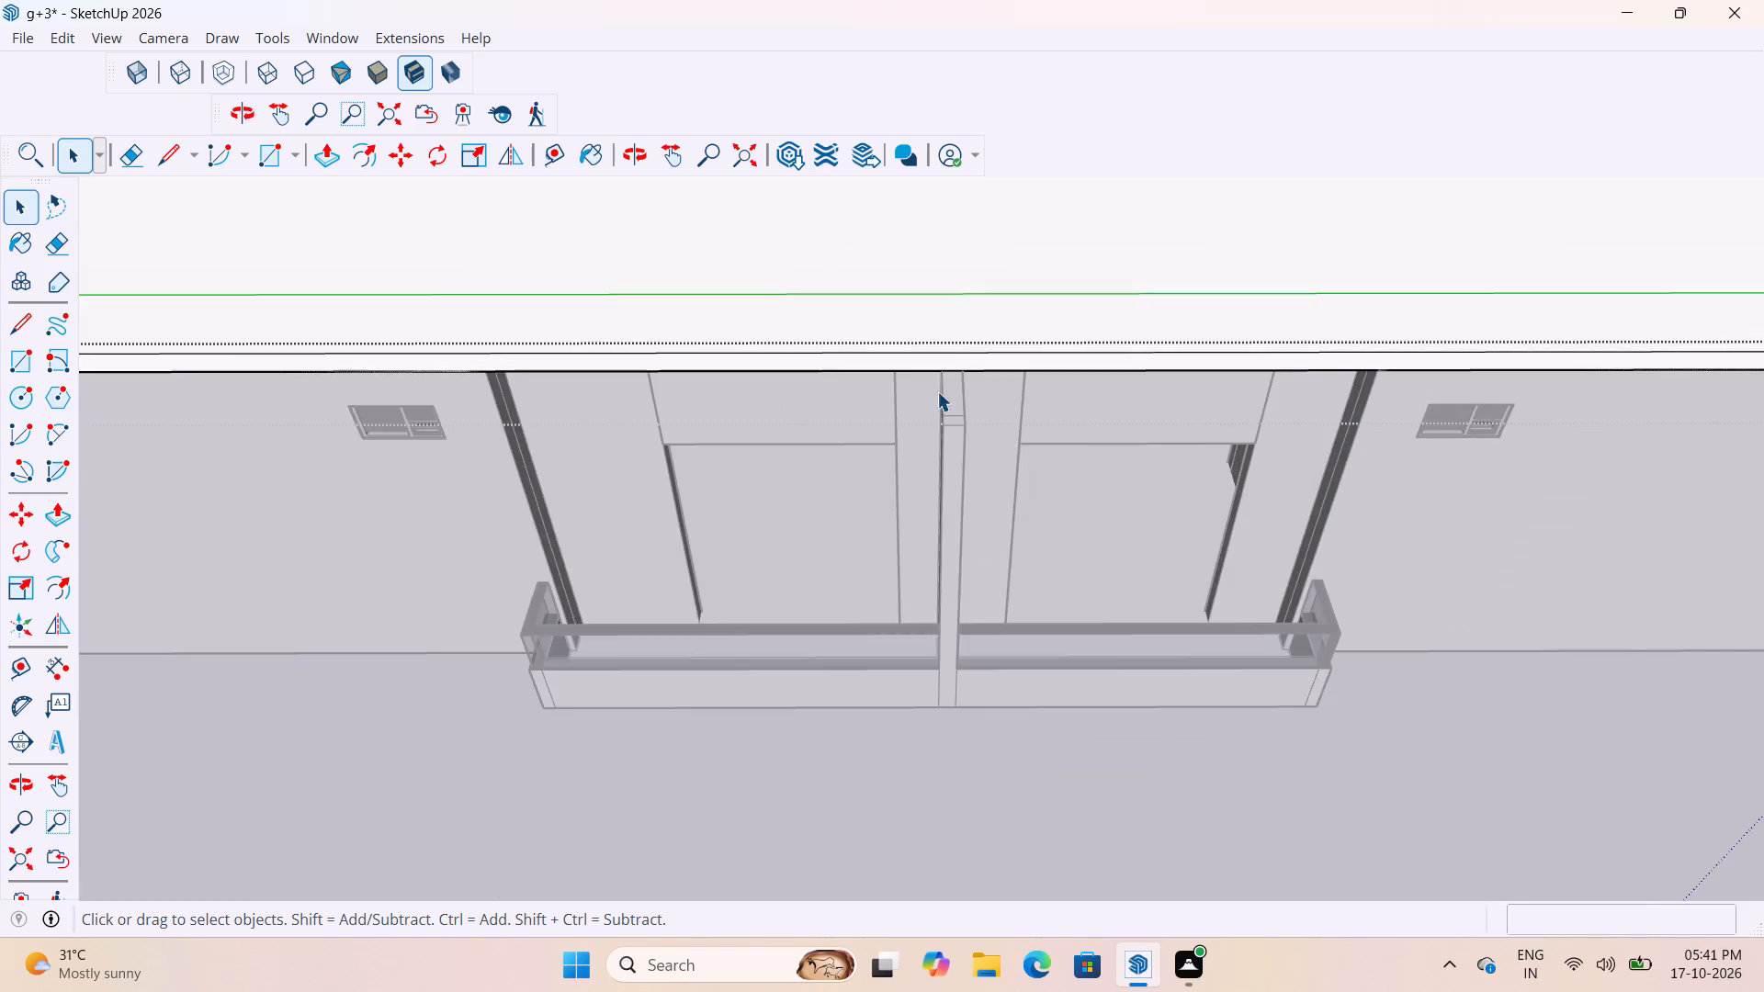
scroll(942, 384, "up", 17)
scroll(904, 349, "down", 11)
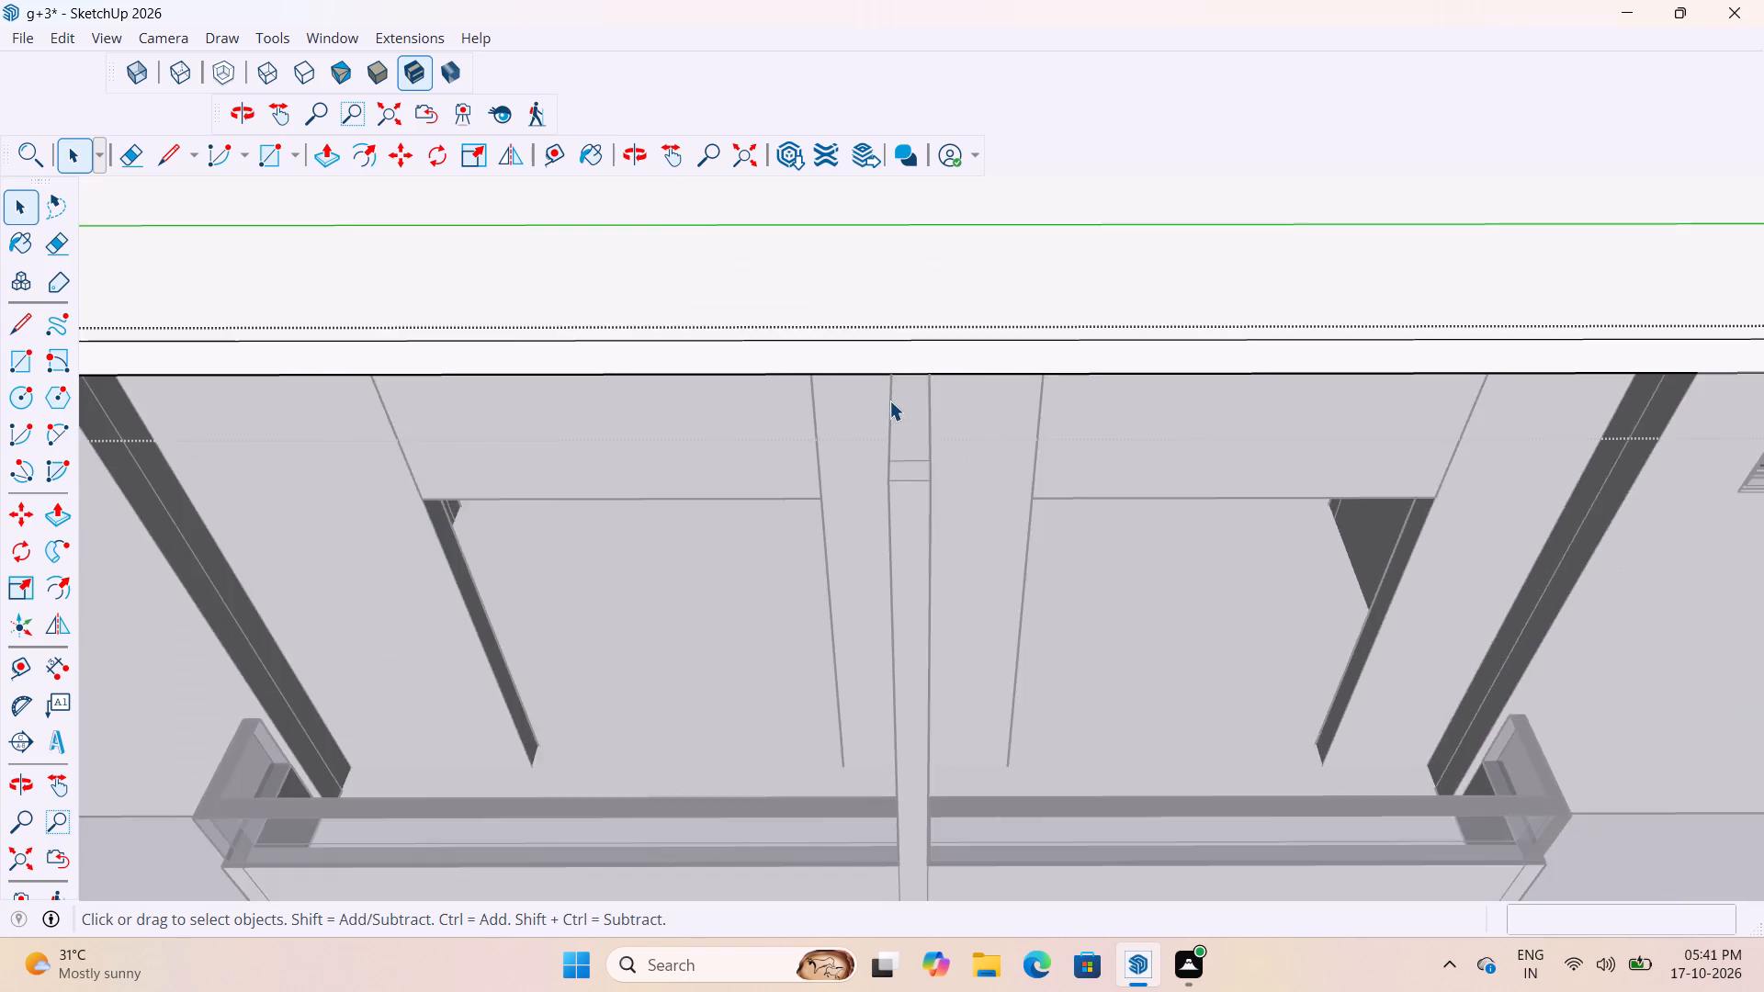
scroll(889, 400, "up", 3)
key("l")
scroll(906, 379, "up", 6)
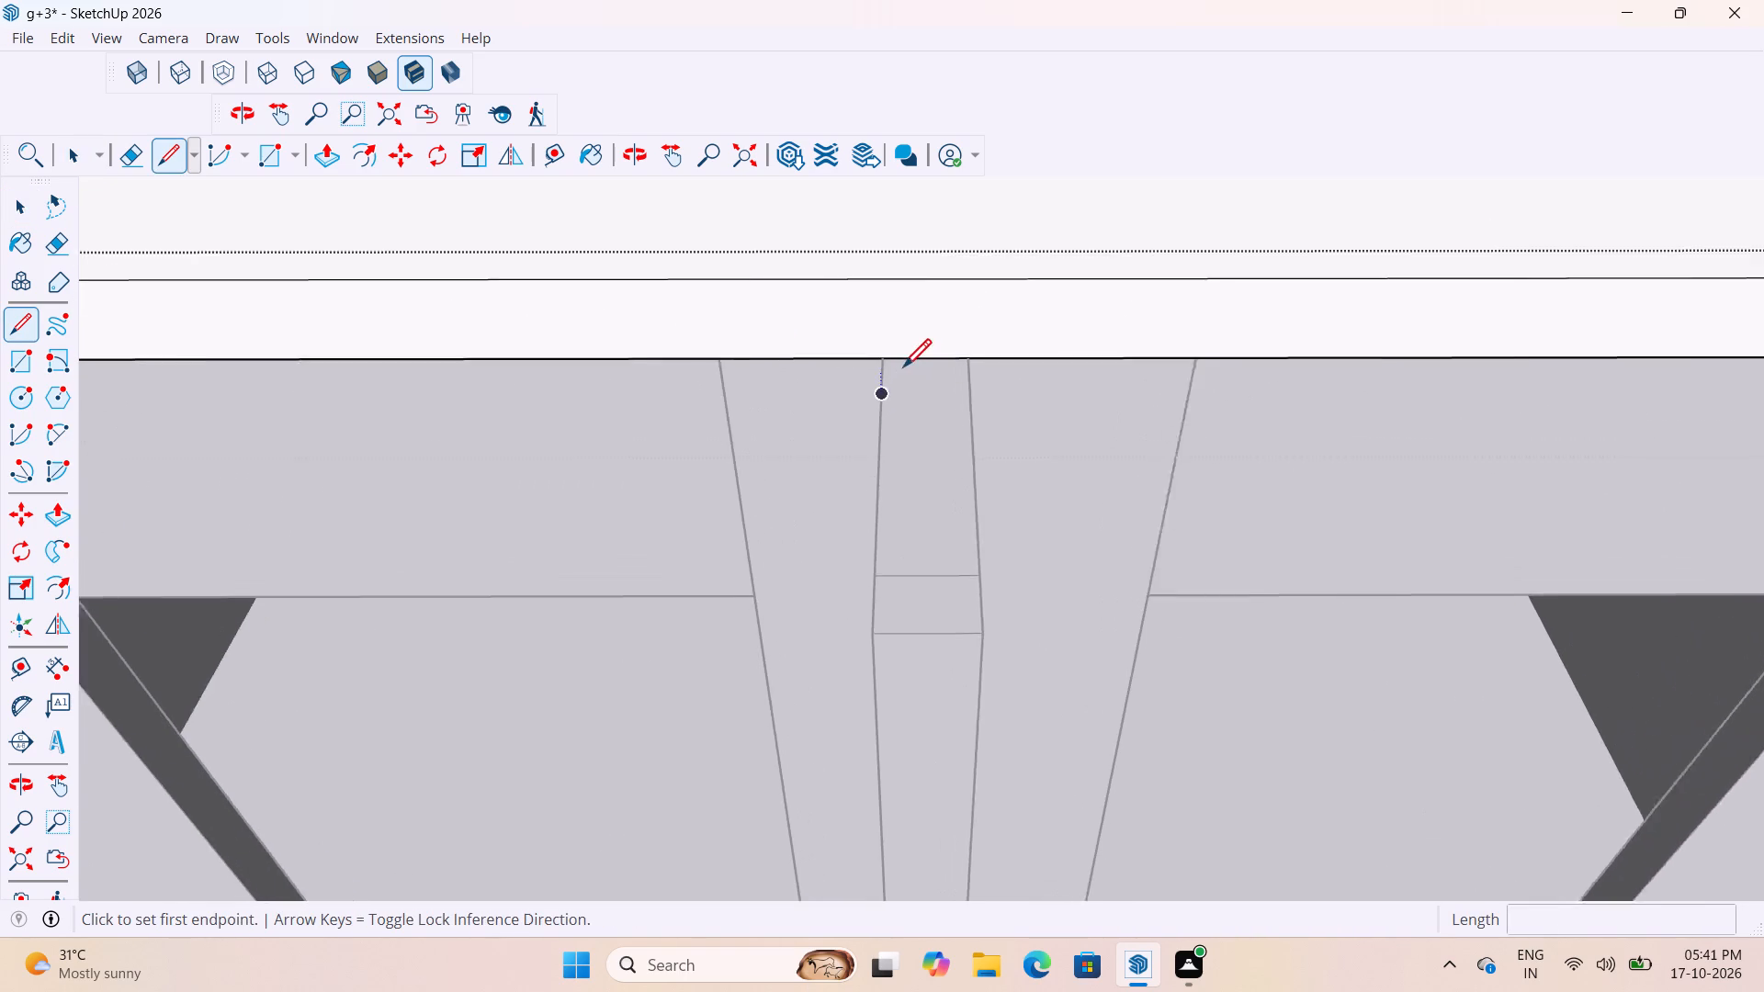
left_click(877, 359)
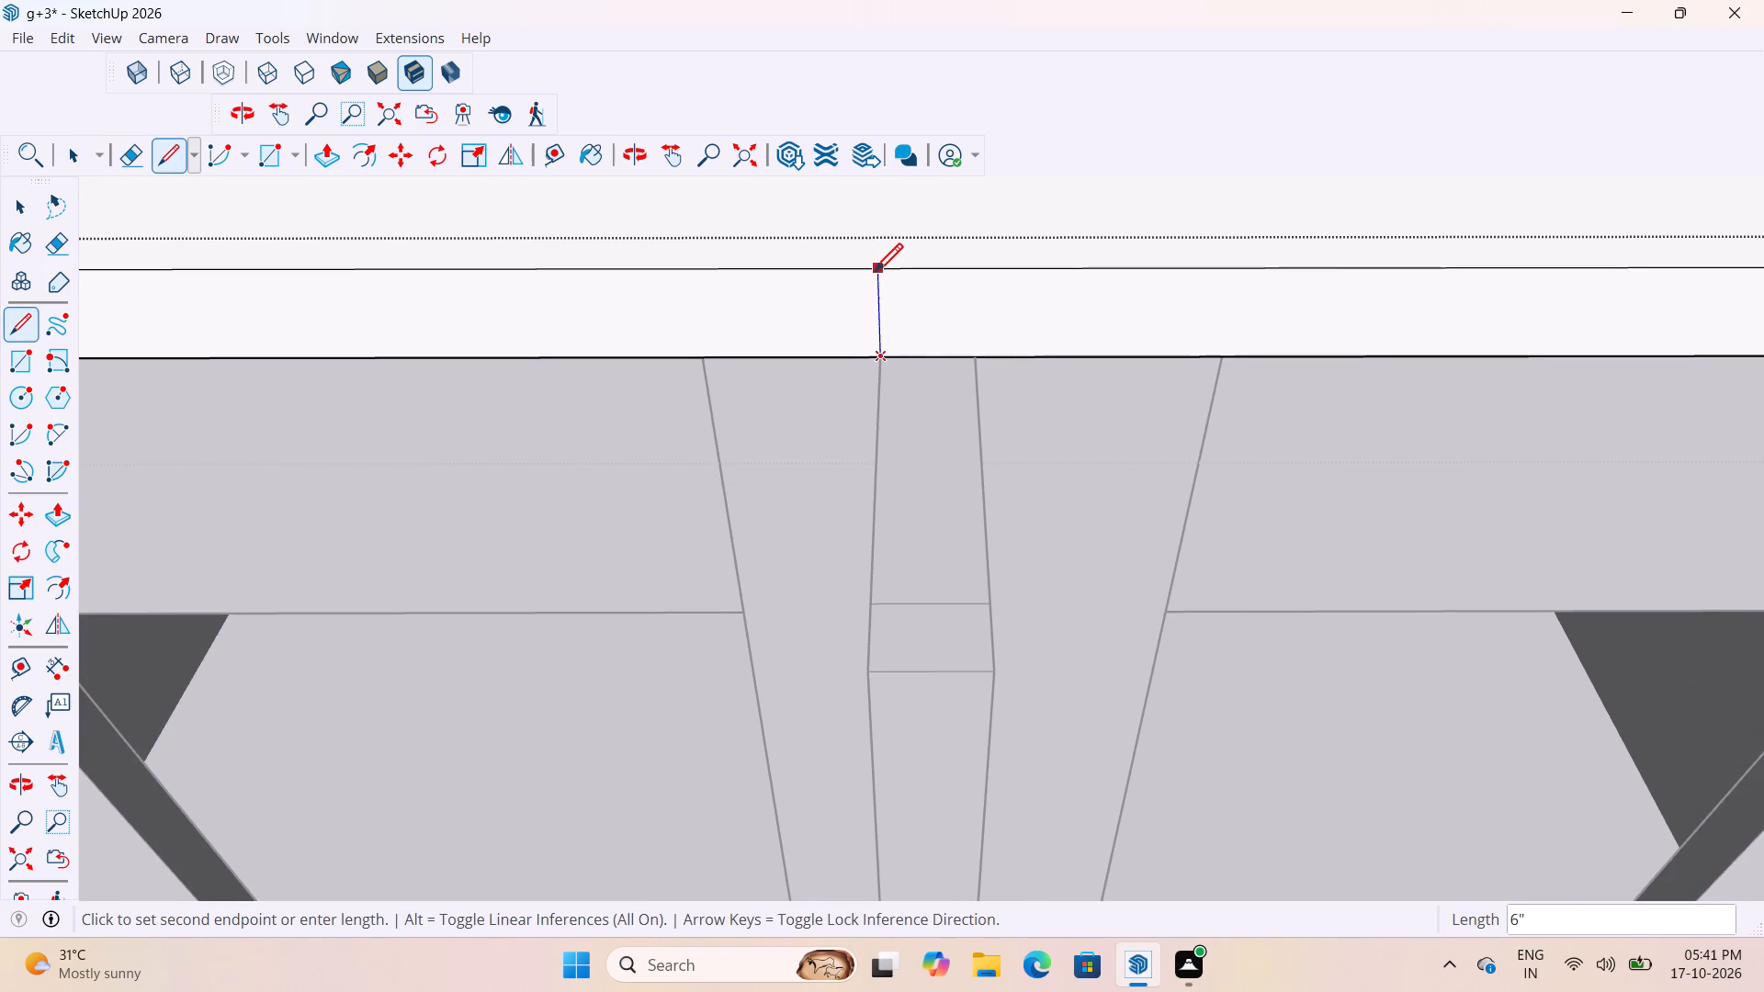
key("Up")
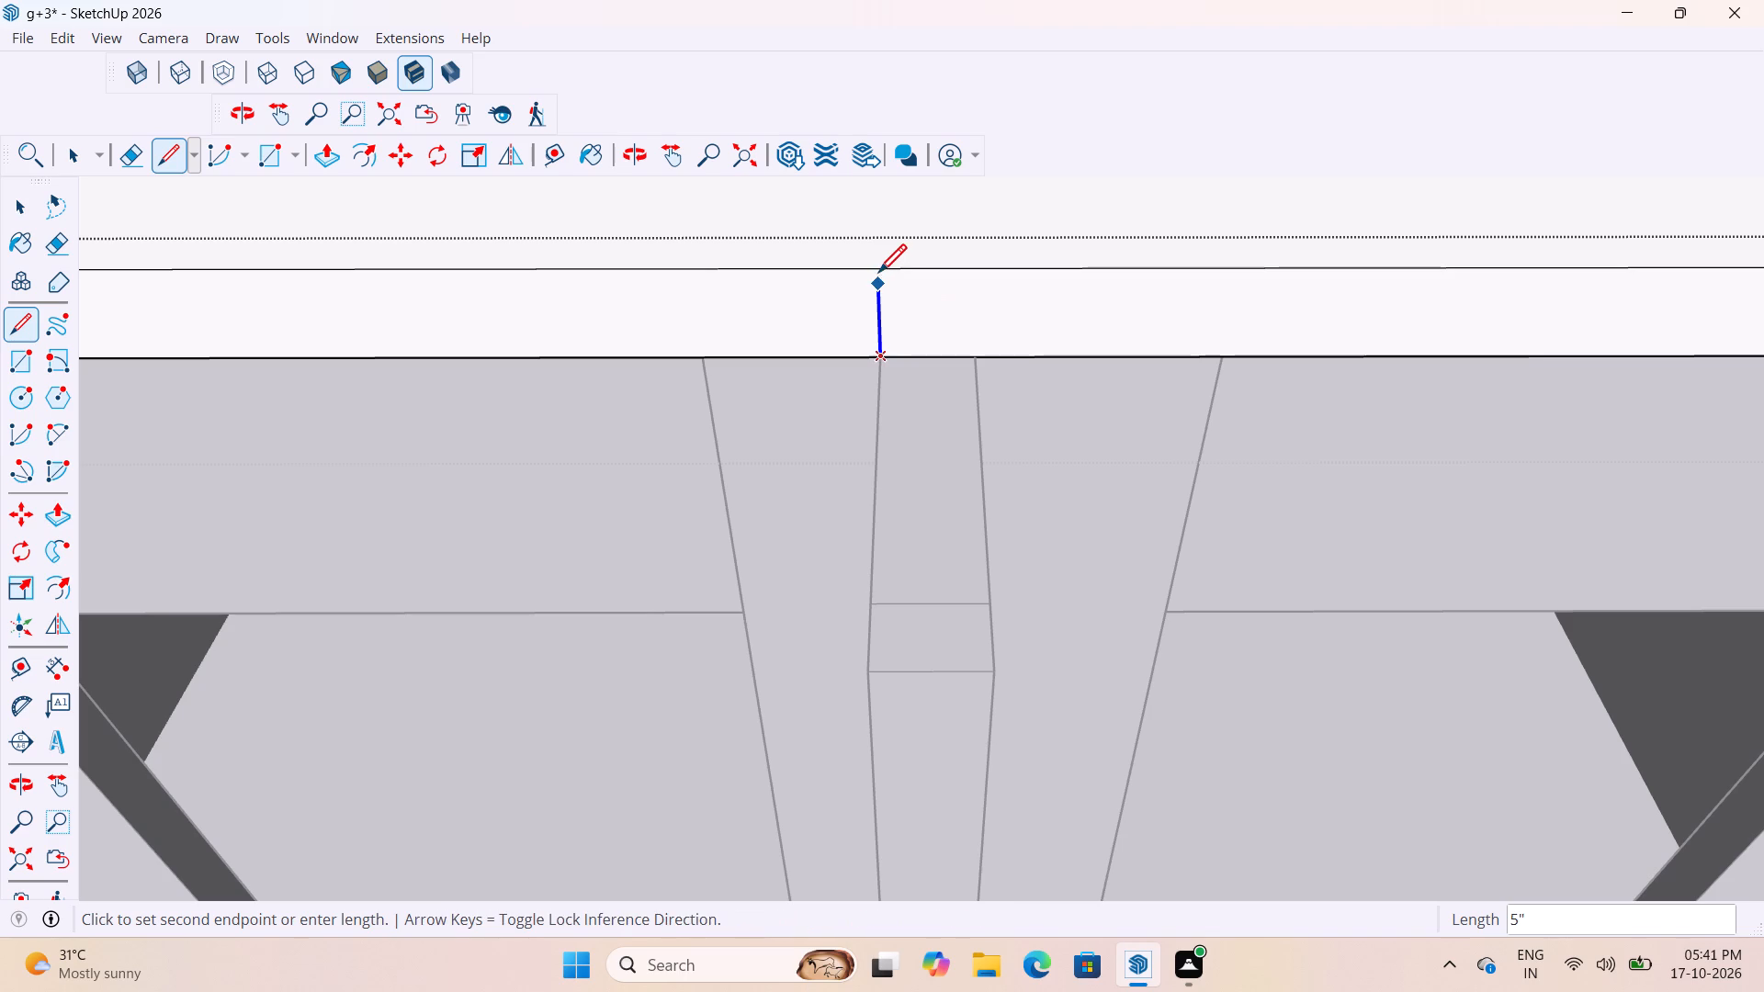
left_click(876, 274)
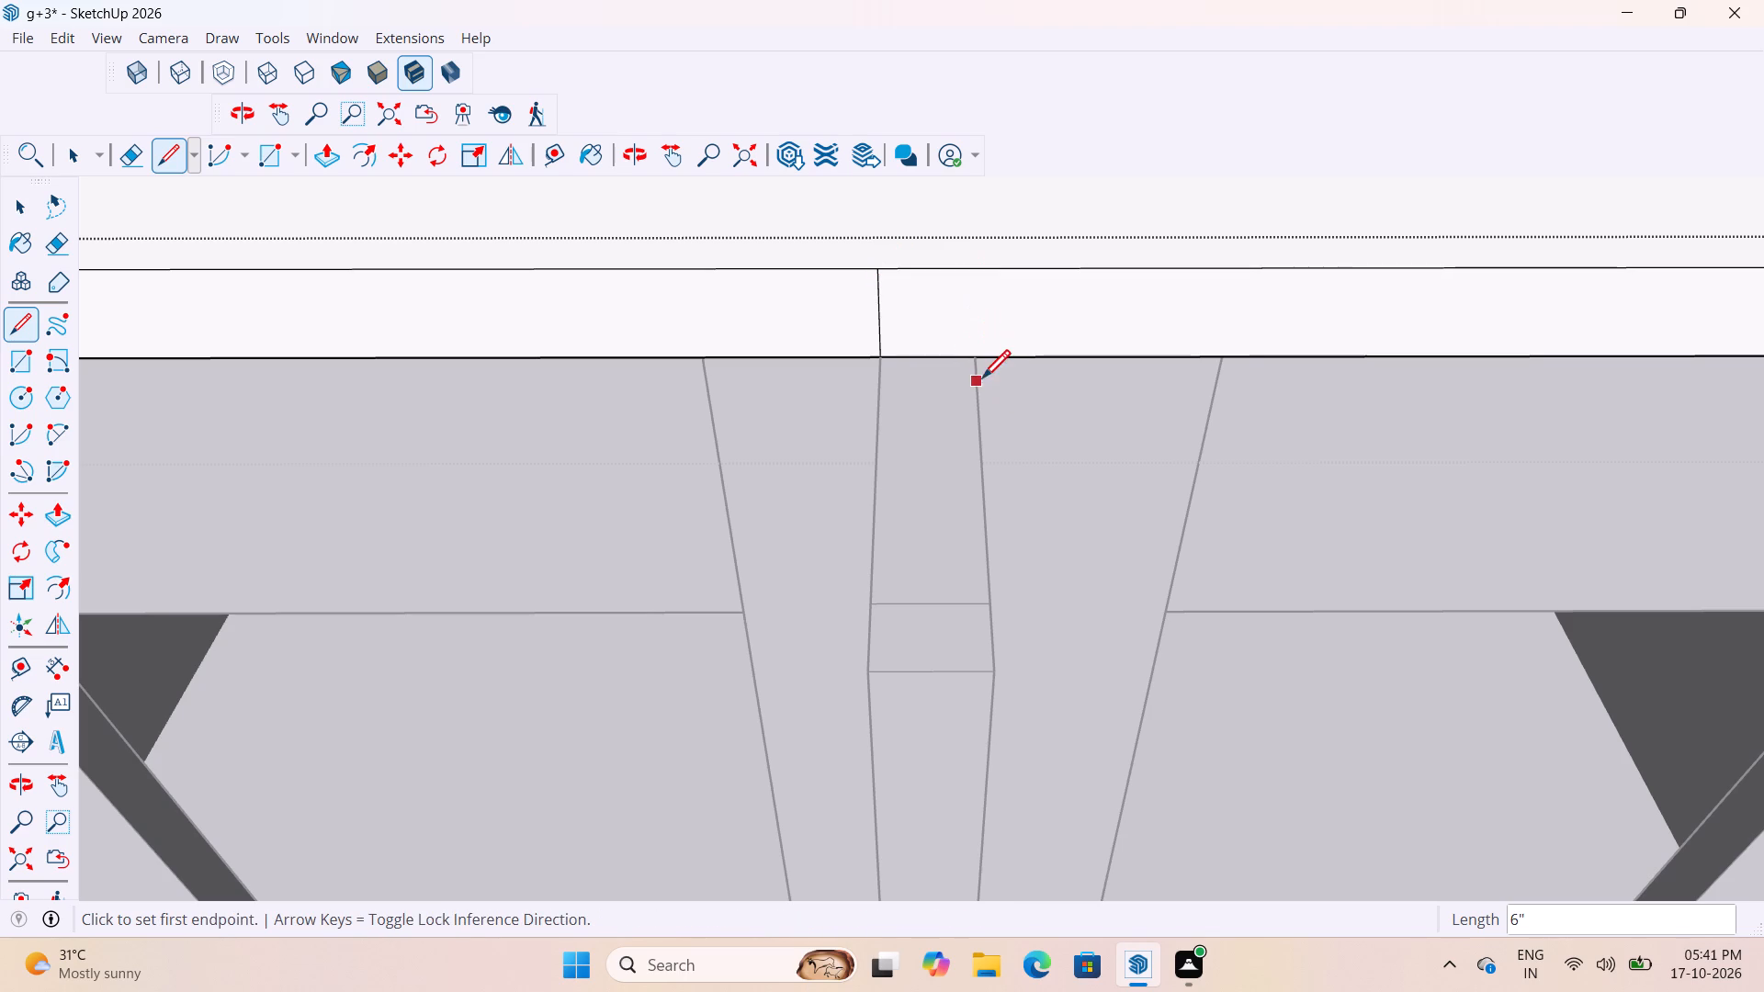
left_click(978, 359)
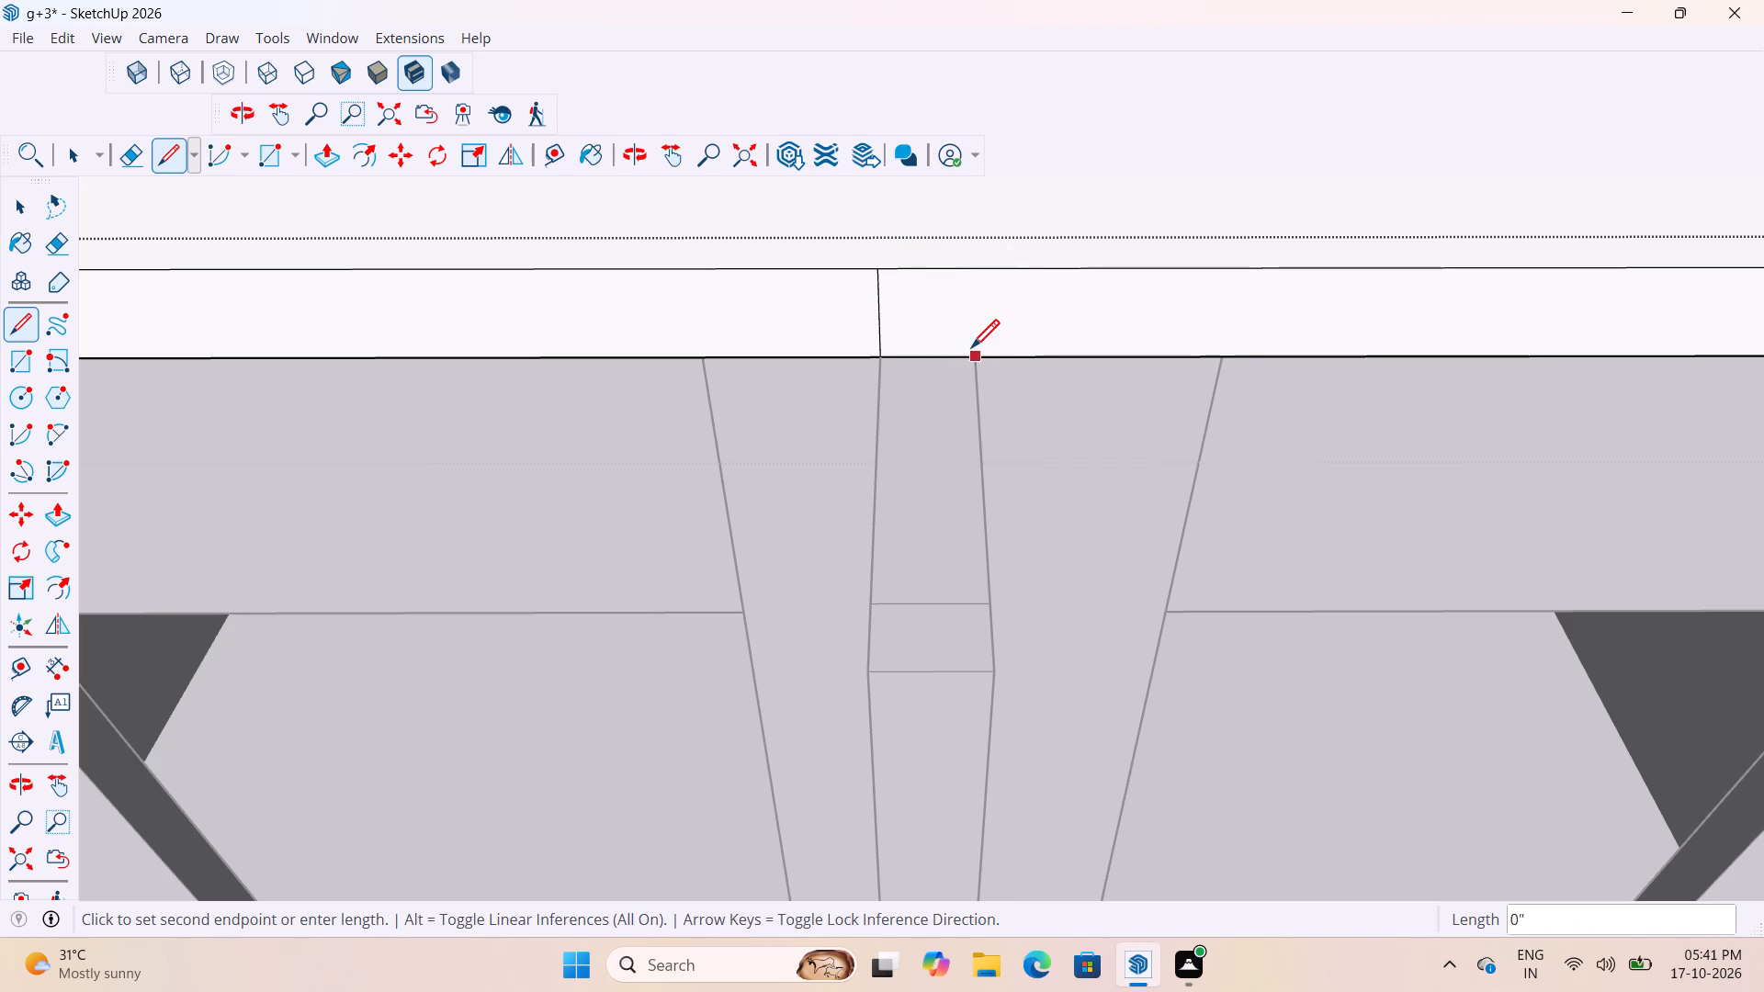
key("space")
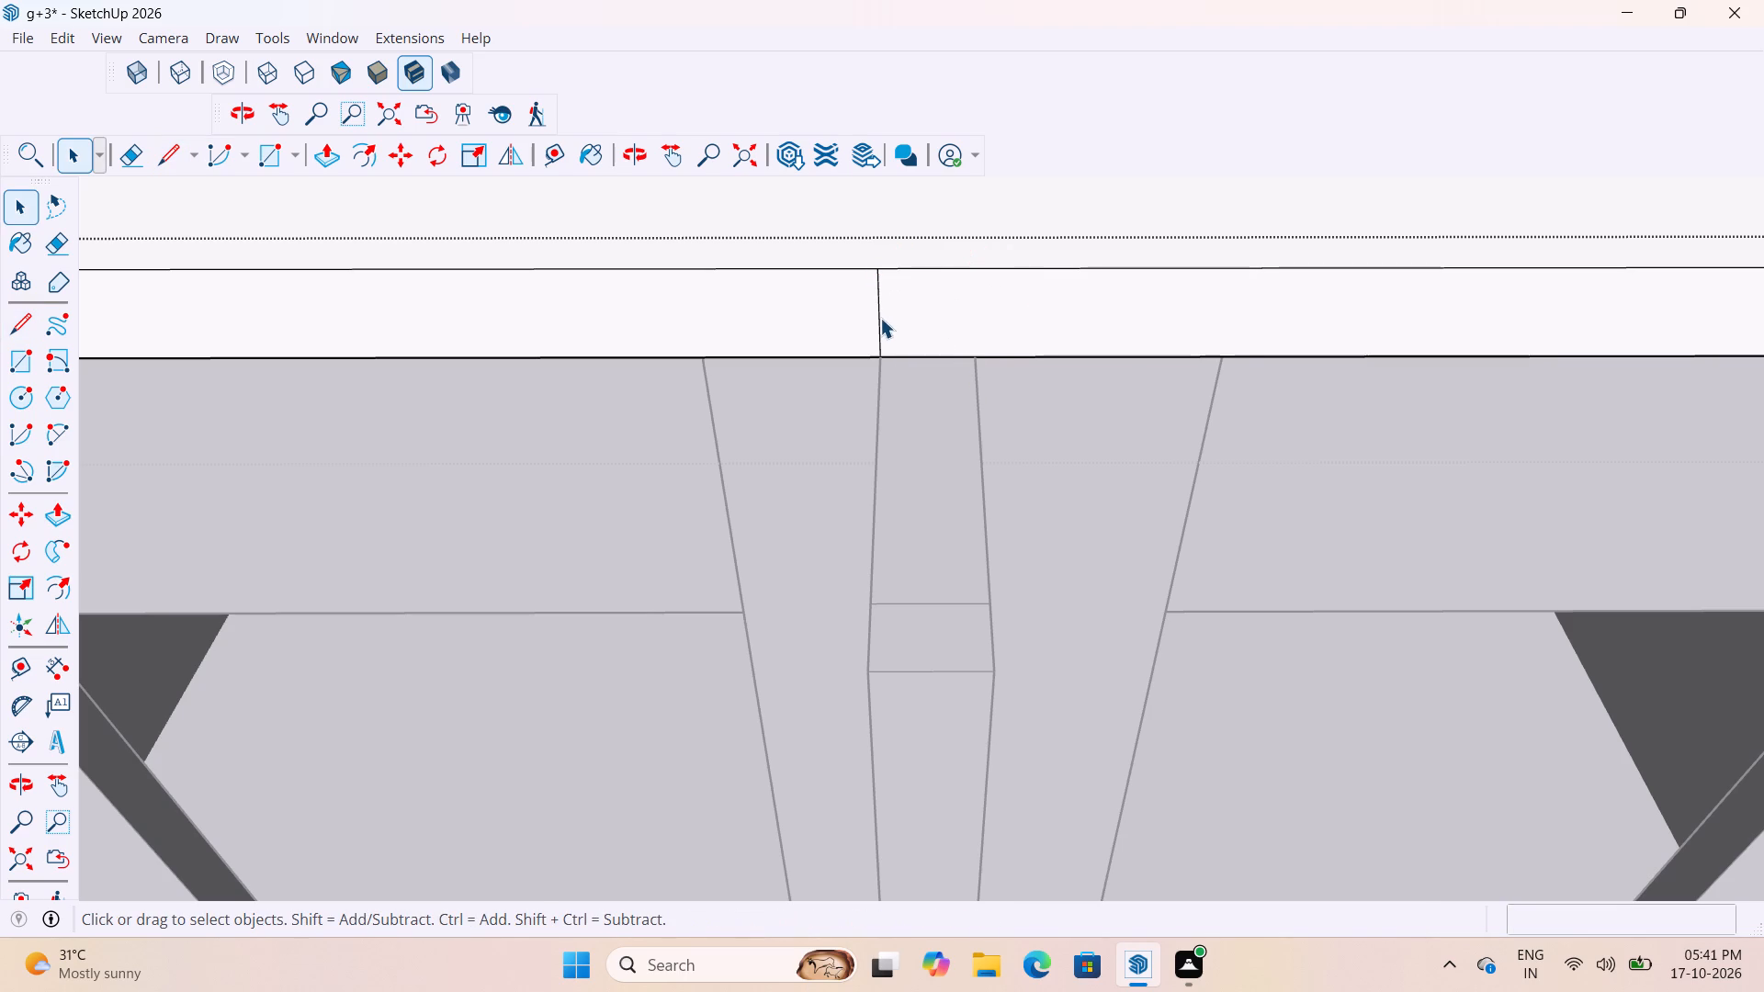
Copy the vertical line on the slab's edge face across to the other side of the balconies' dividing wall.
left_click(876, 312)
key("m")
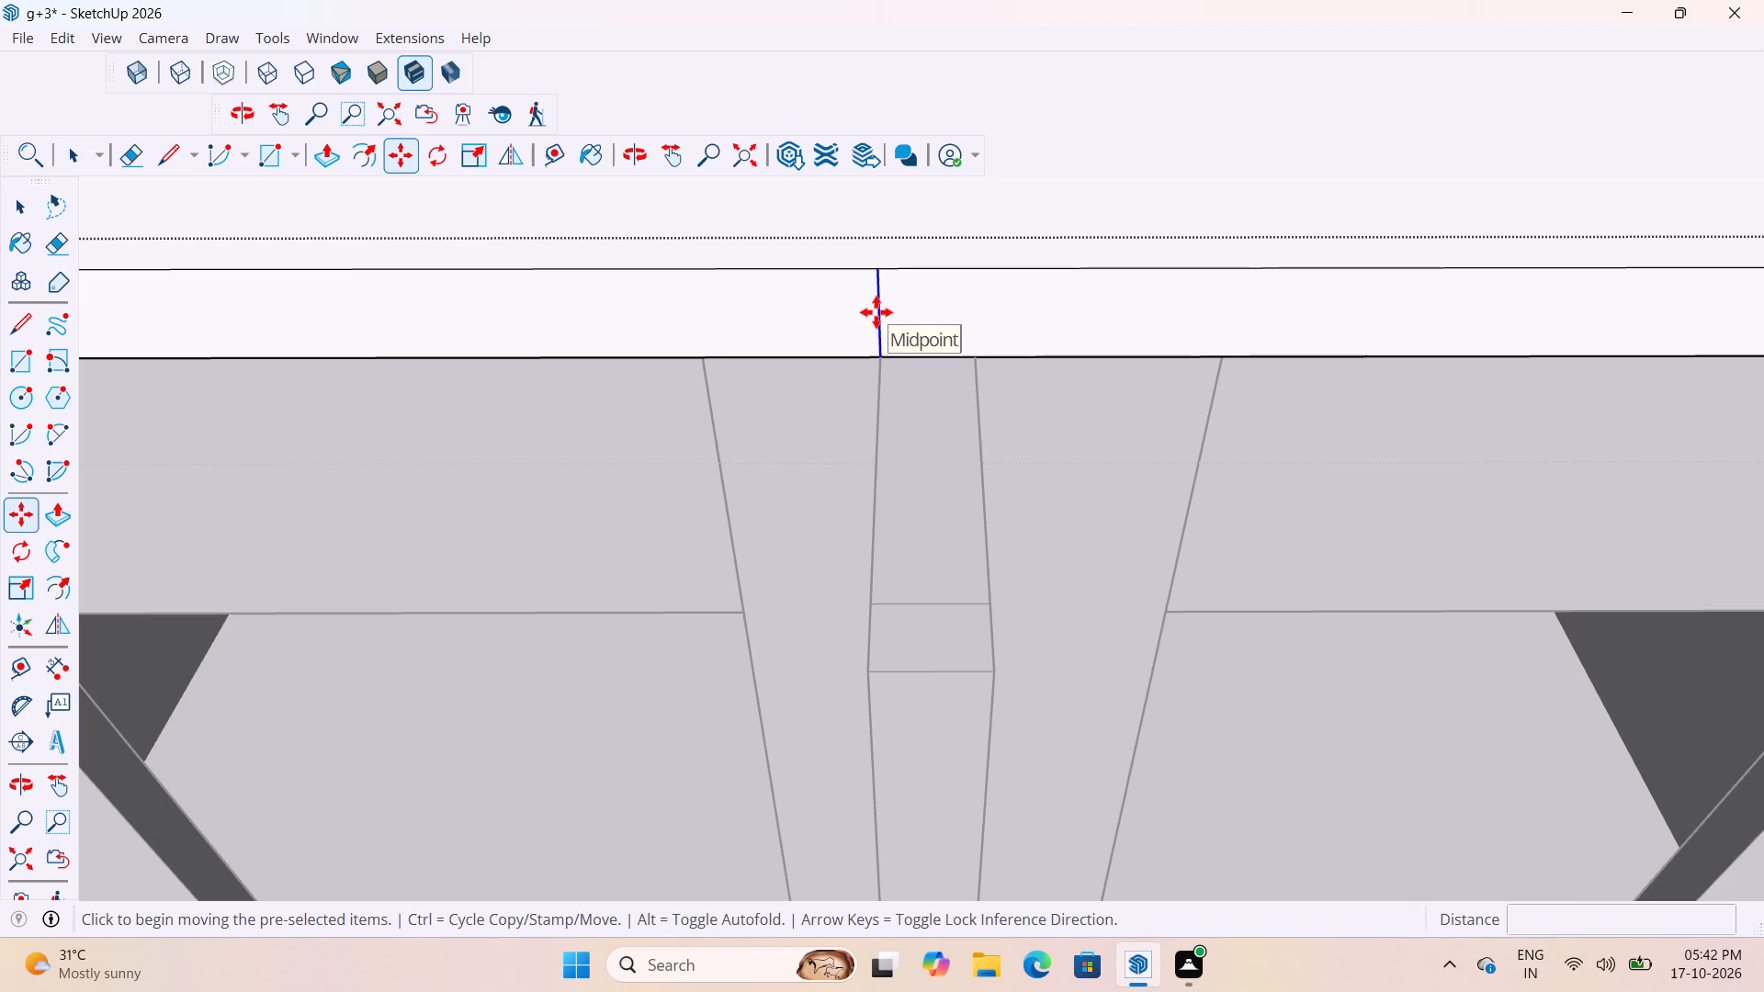
left_click(888, 356)
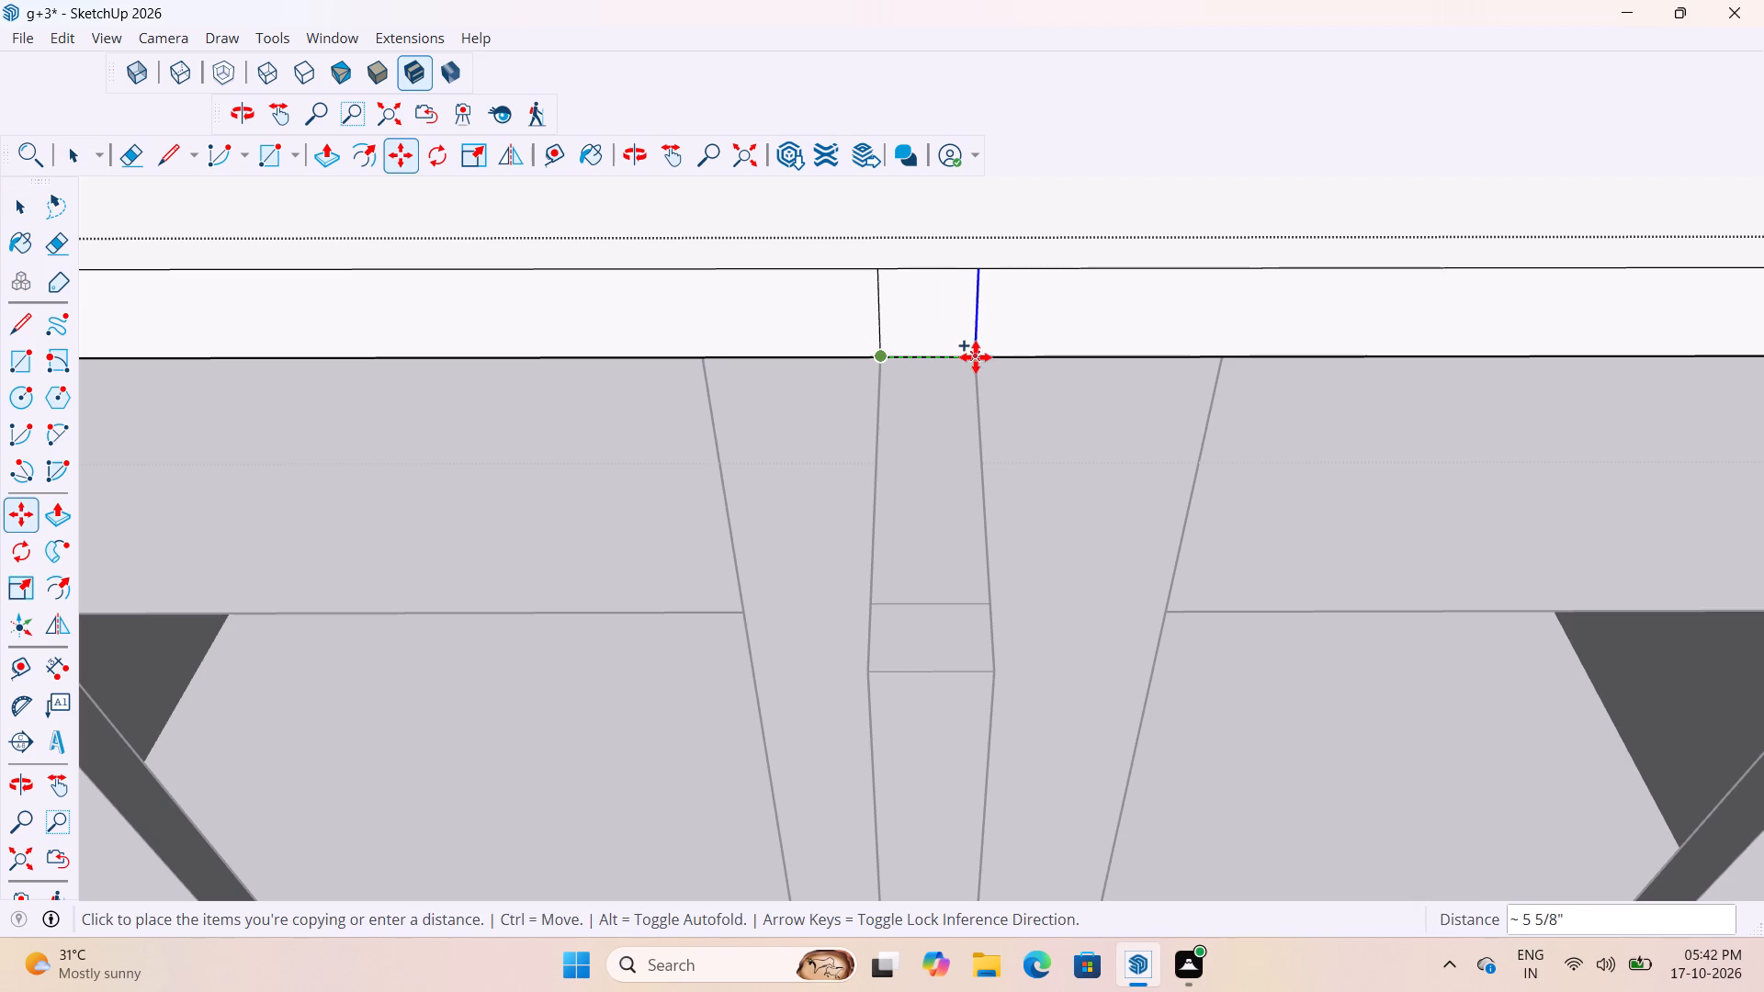
left_click(975, 359)
Push/Pull the narrow strip between the two lines outward to the dividing wall's outer end.
key("p")
left_click(931, 317)
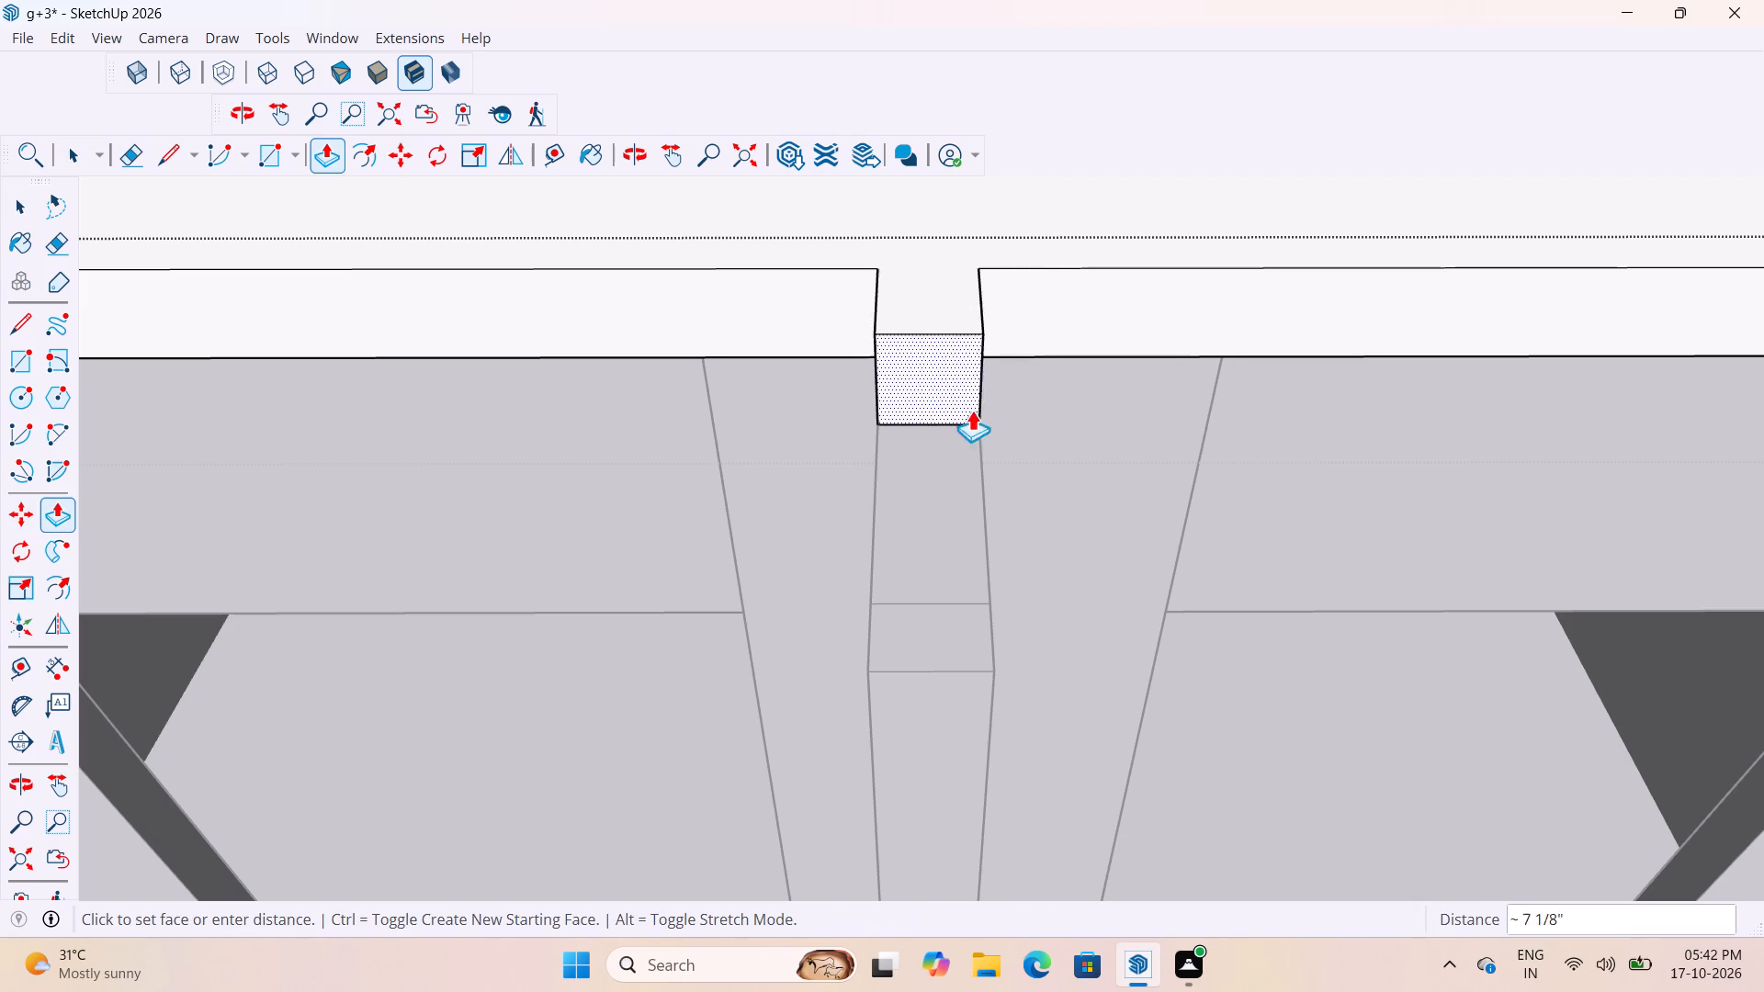
scroll(967, 435, "down", 12)
scroll(978, 513, "up", 7)
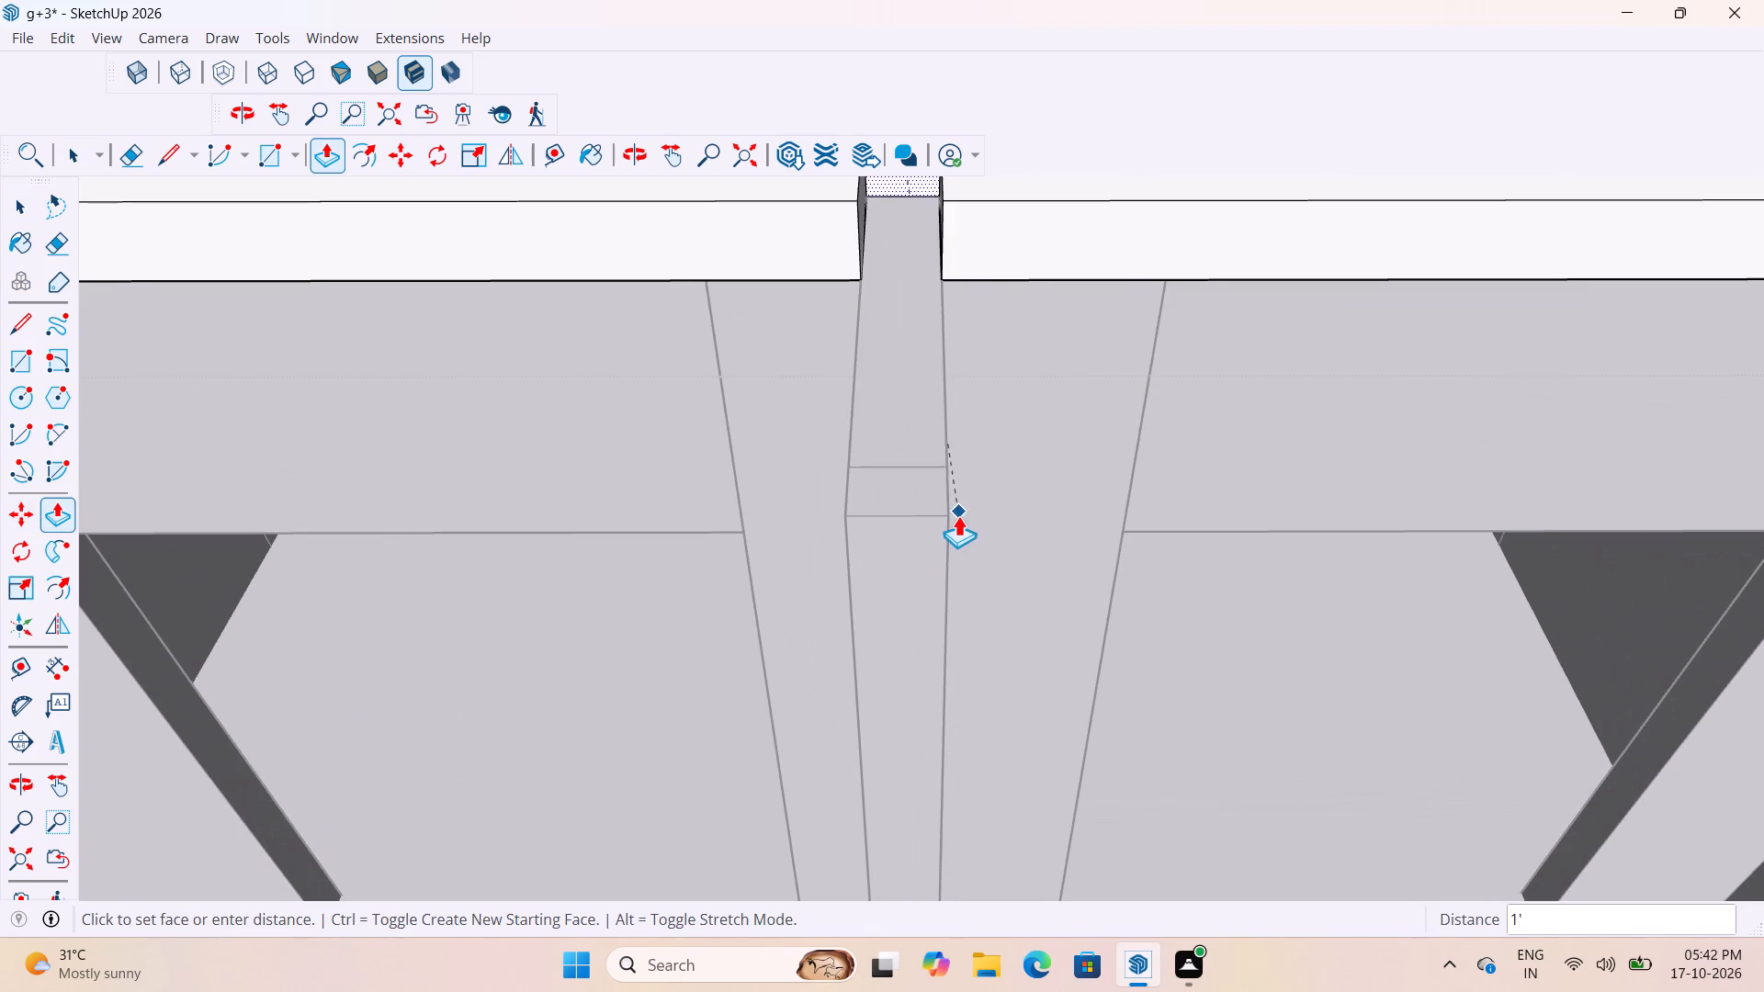
left_click(942, 524)
Push/Pull the strip's side face about 9' 11 1/2" along the slab to the end of one middle balcony, and close the group.
scroll(867, 505, "down", 10)
middle_click_drag(975, 513, 830, 496)
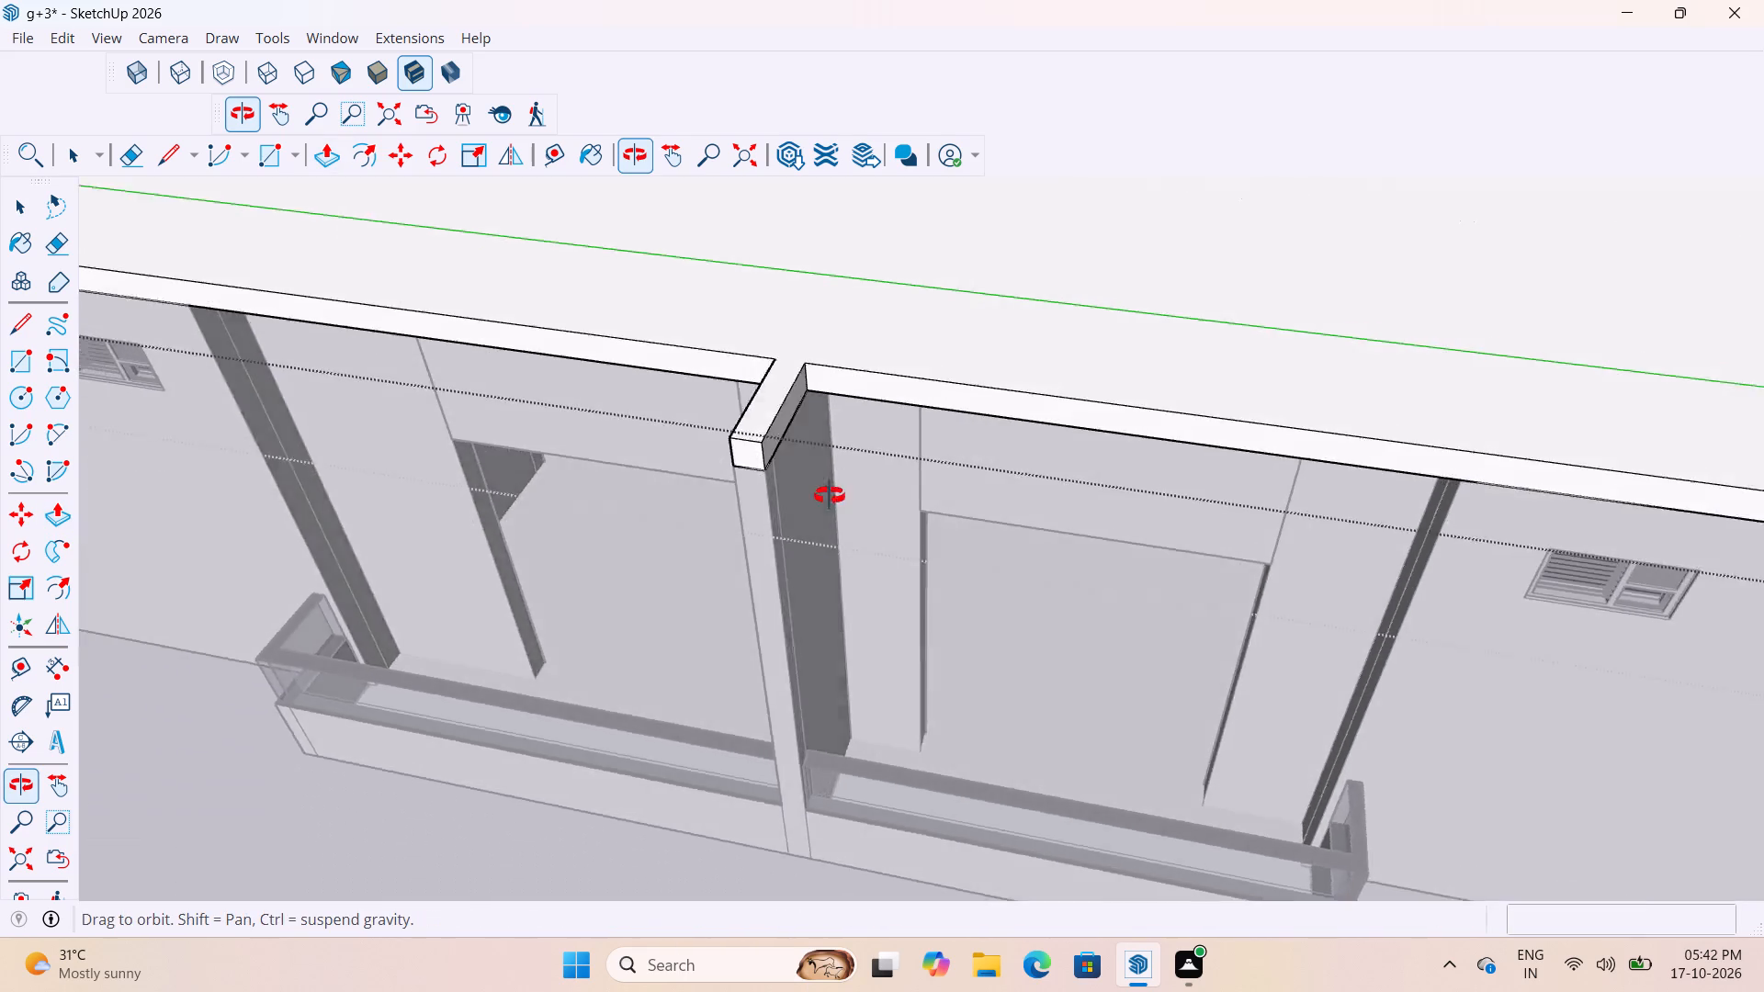
middle_click_drag(830, 496, 748, 479)
left_click(694, 356)
scroll(996, 455, "down", 9)
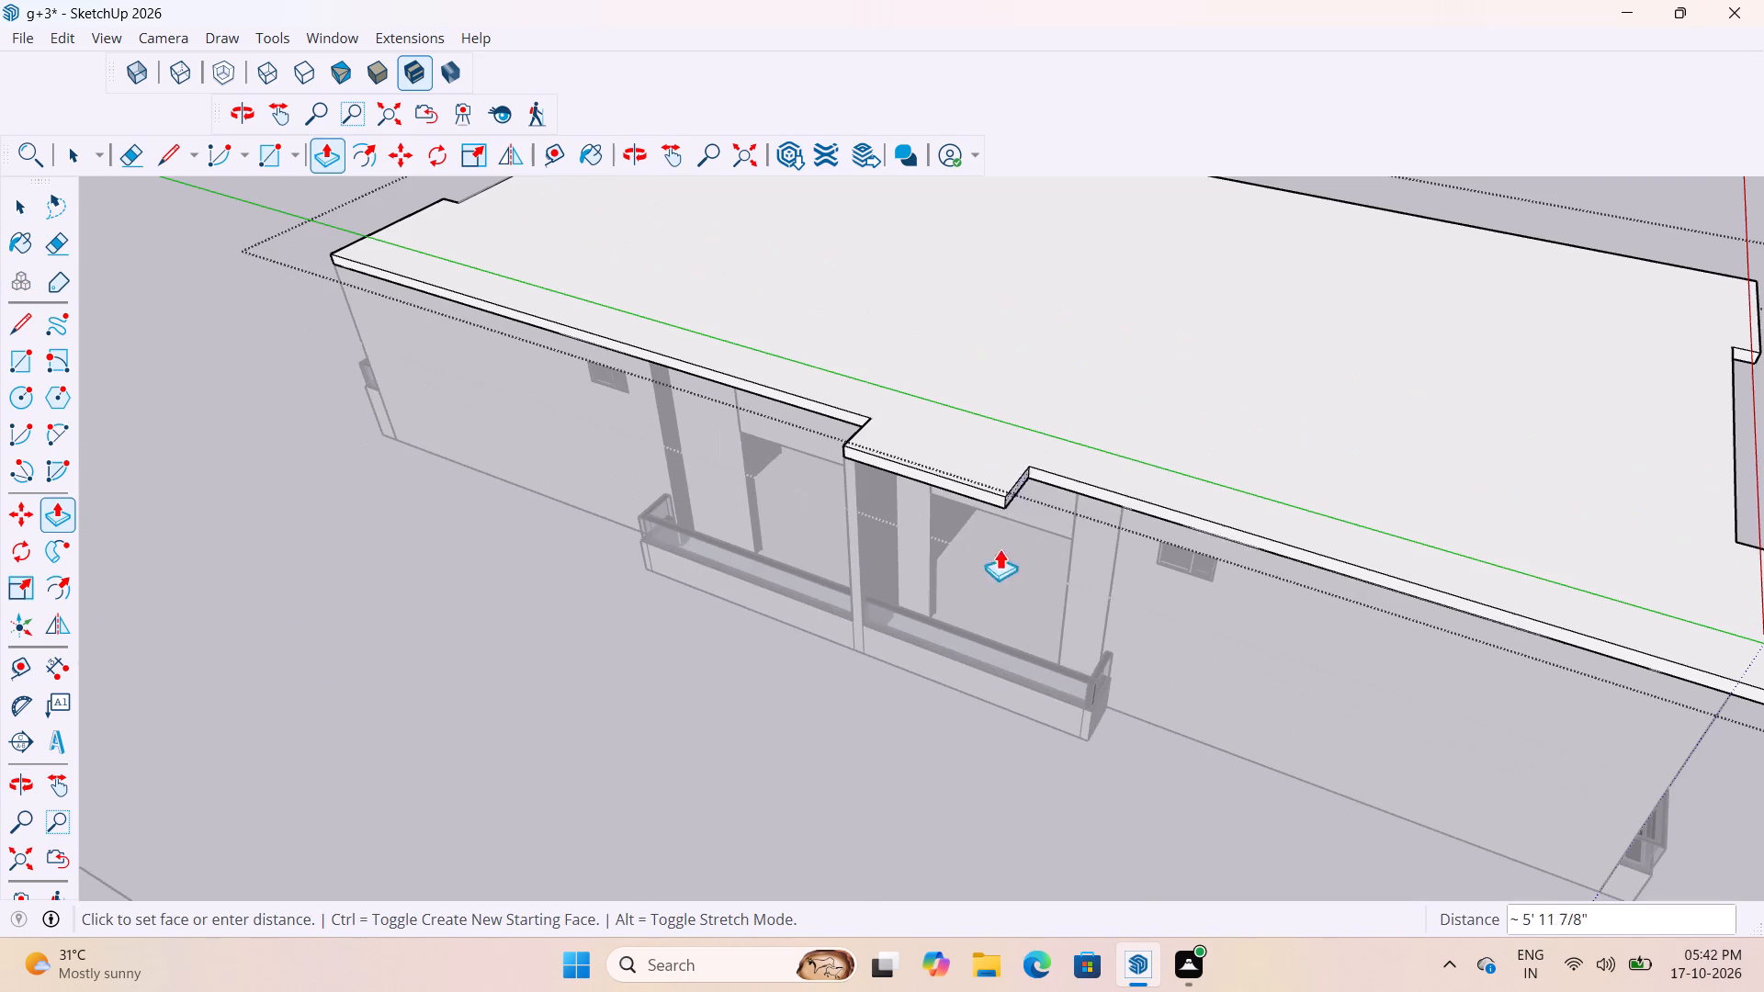
scroll(1094, 691, "up", 7)
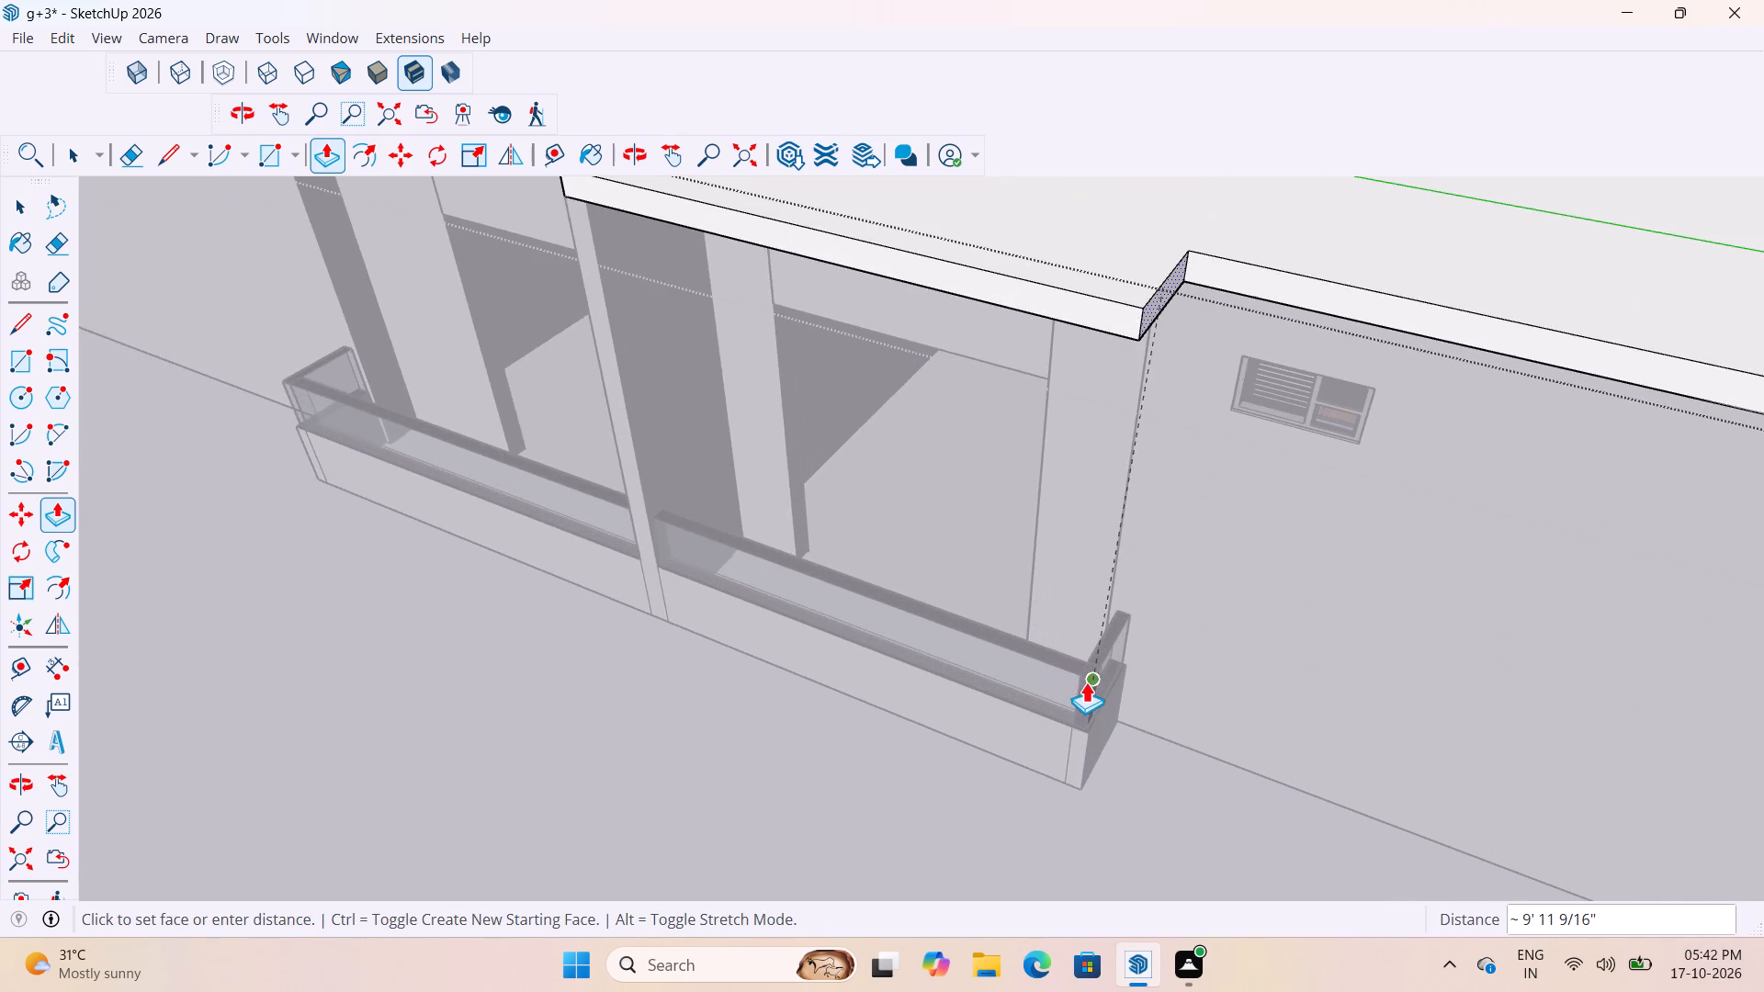
scroll(1091, 684, "up", 7)
left_click(1090, 677)
scroll(1031, 669, "down", 6)
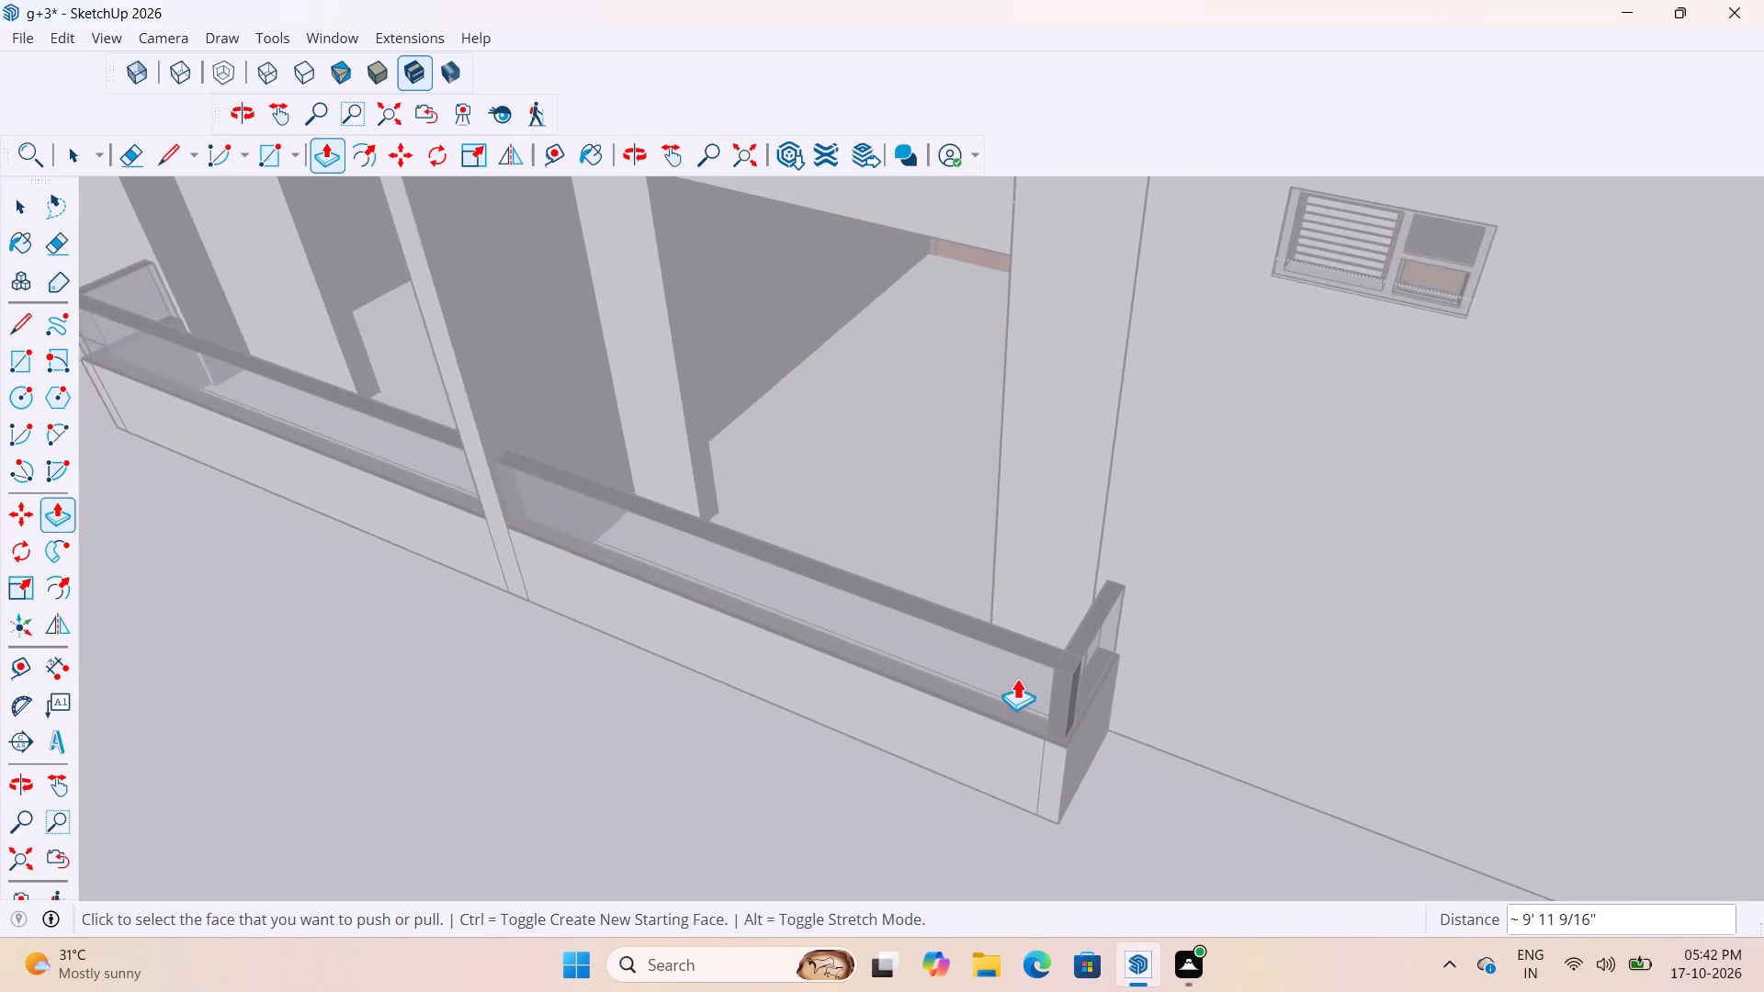
scroll(1017, 678, "down", 4)
scroll(1186, 379, "down", 5)
middle_click_drag(863, 310, 1130, 255)
scroll(1019, 300, "down", 5)
scroll(797, 357, "up", 2)
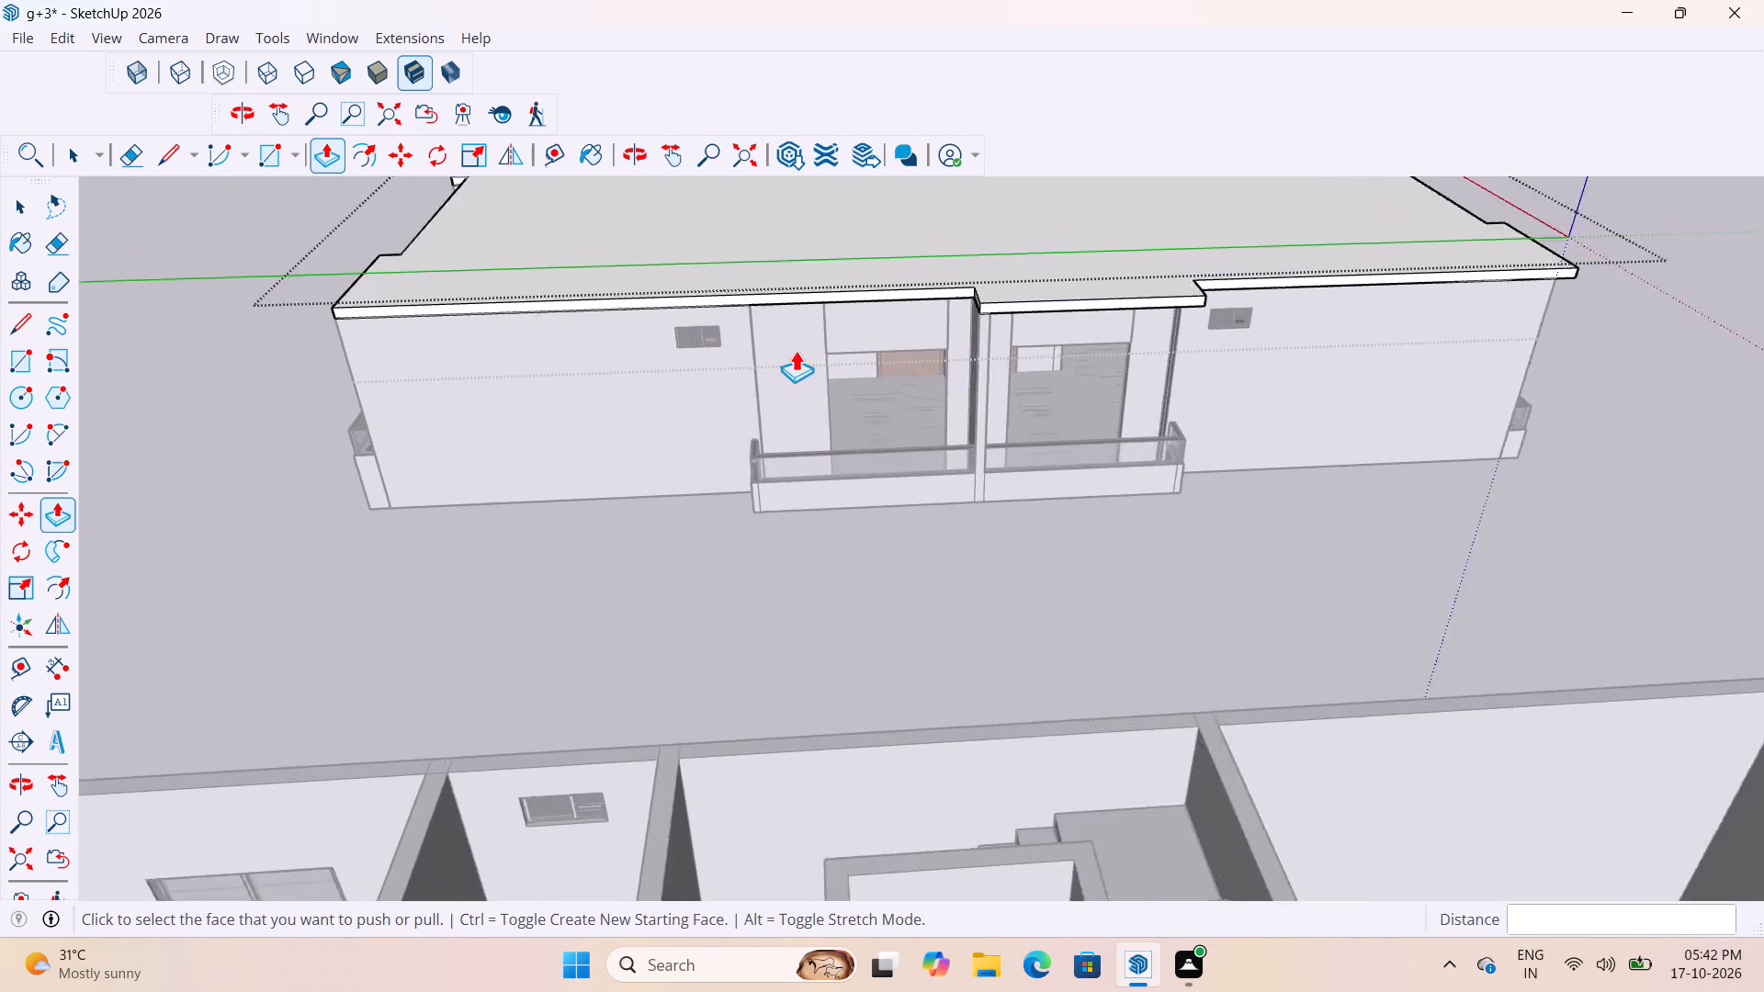
scroll(796, 350, "up", 5)
key("space")
key("space")
left_click(702, 682)
Examine the slab extension and the uncovered balcony on the other side of the dividing wall.
scroll(743, 162, "up", 8)
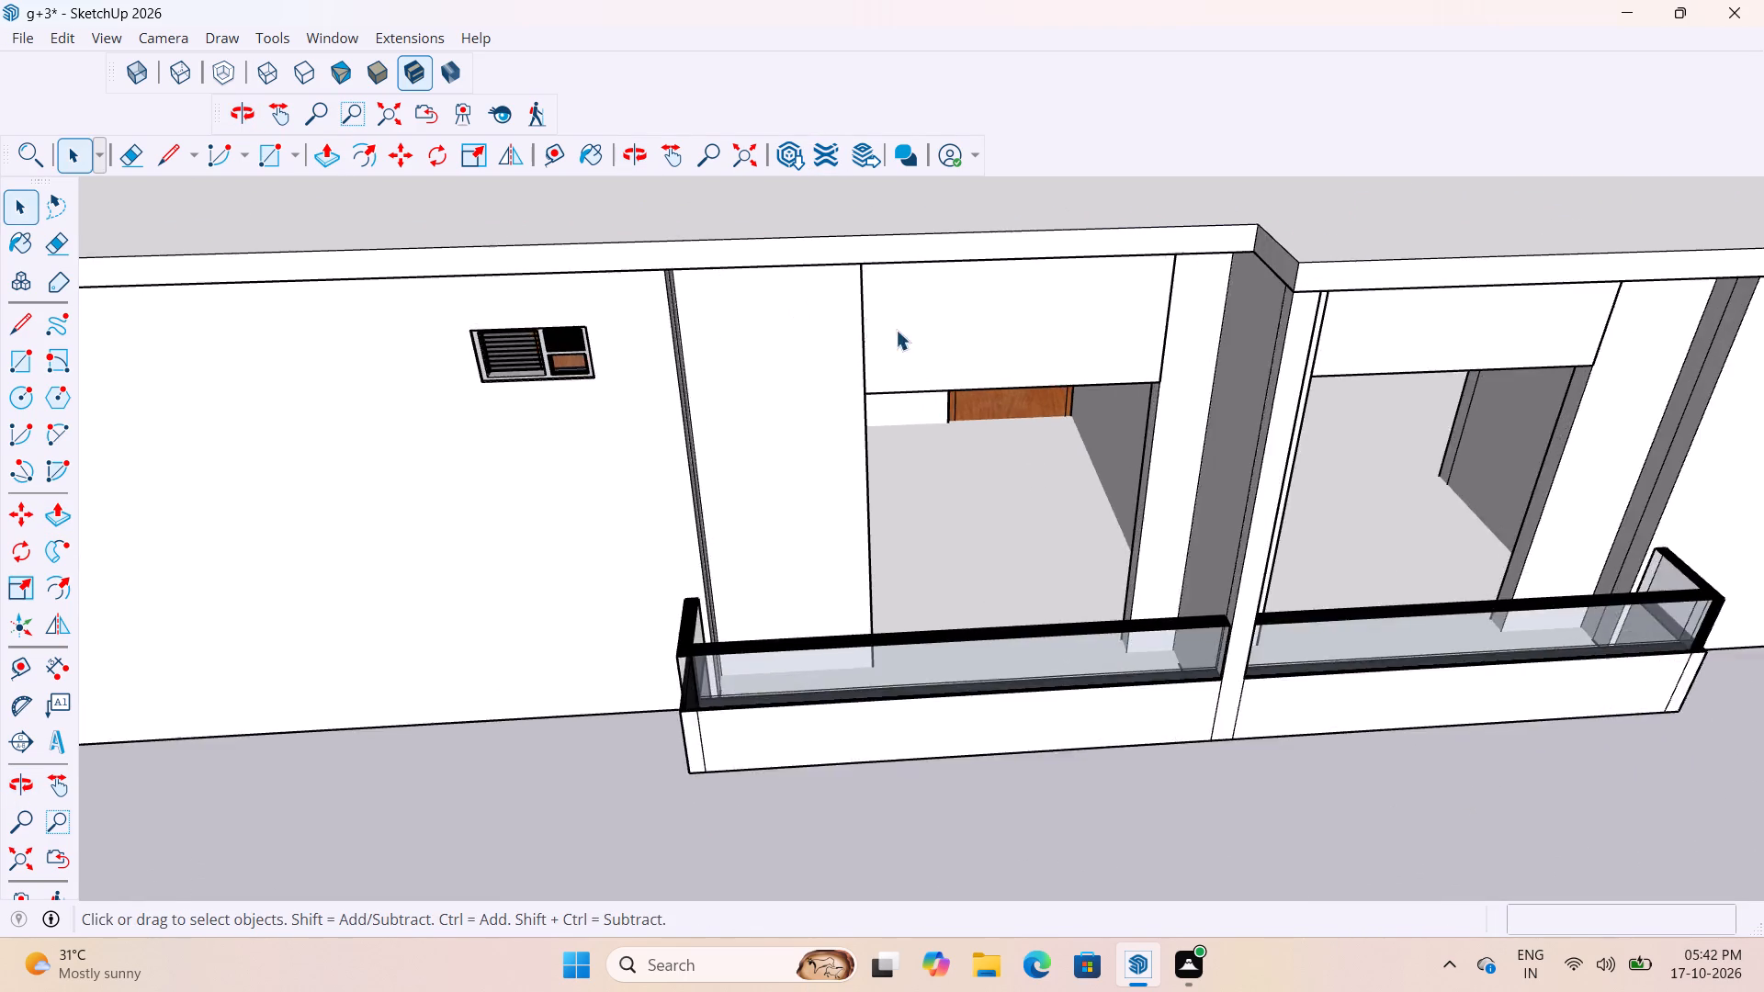
scroll(896, 330, "up", 2)
scroll(881, 321, "down", 4)
scroll(719, 308, "up", 1)
middle_click_drag(724, 284, 496, 336)
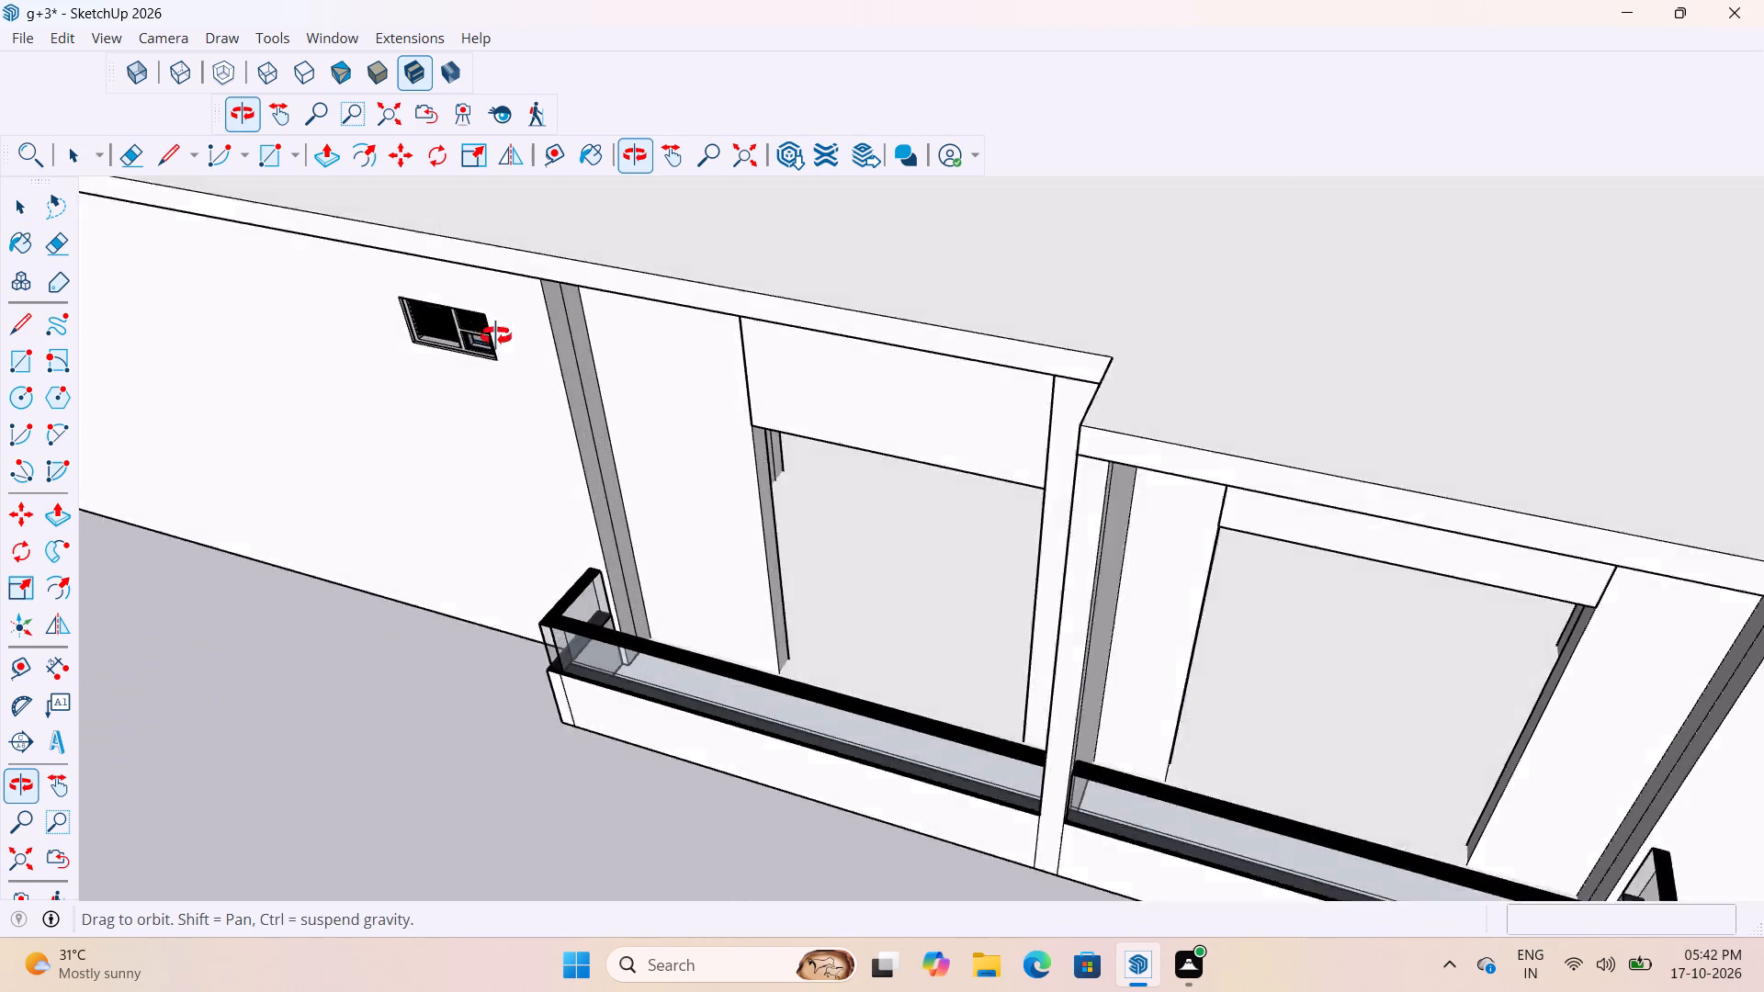
middle_click_drag(496, 336, 420, 344)
scroll(636, 308, "up", 4)
scroll(712, 394, "down", 8)
scroll(610, 324, "up", 1)
middle_click_drag(655, 305, 724, 263)
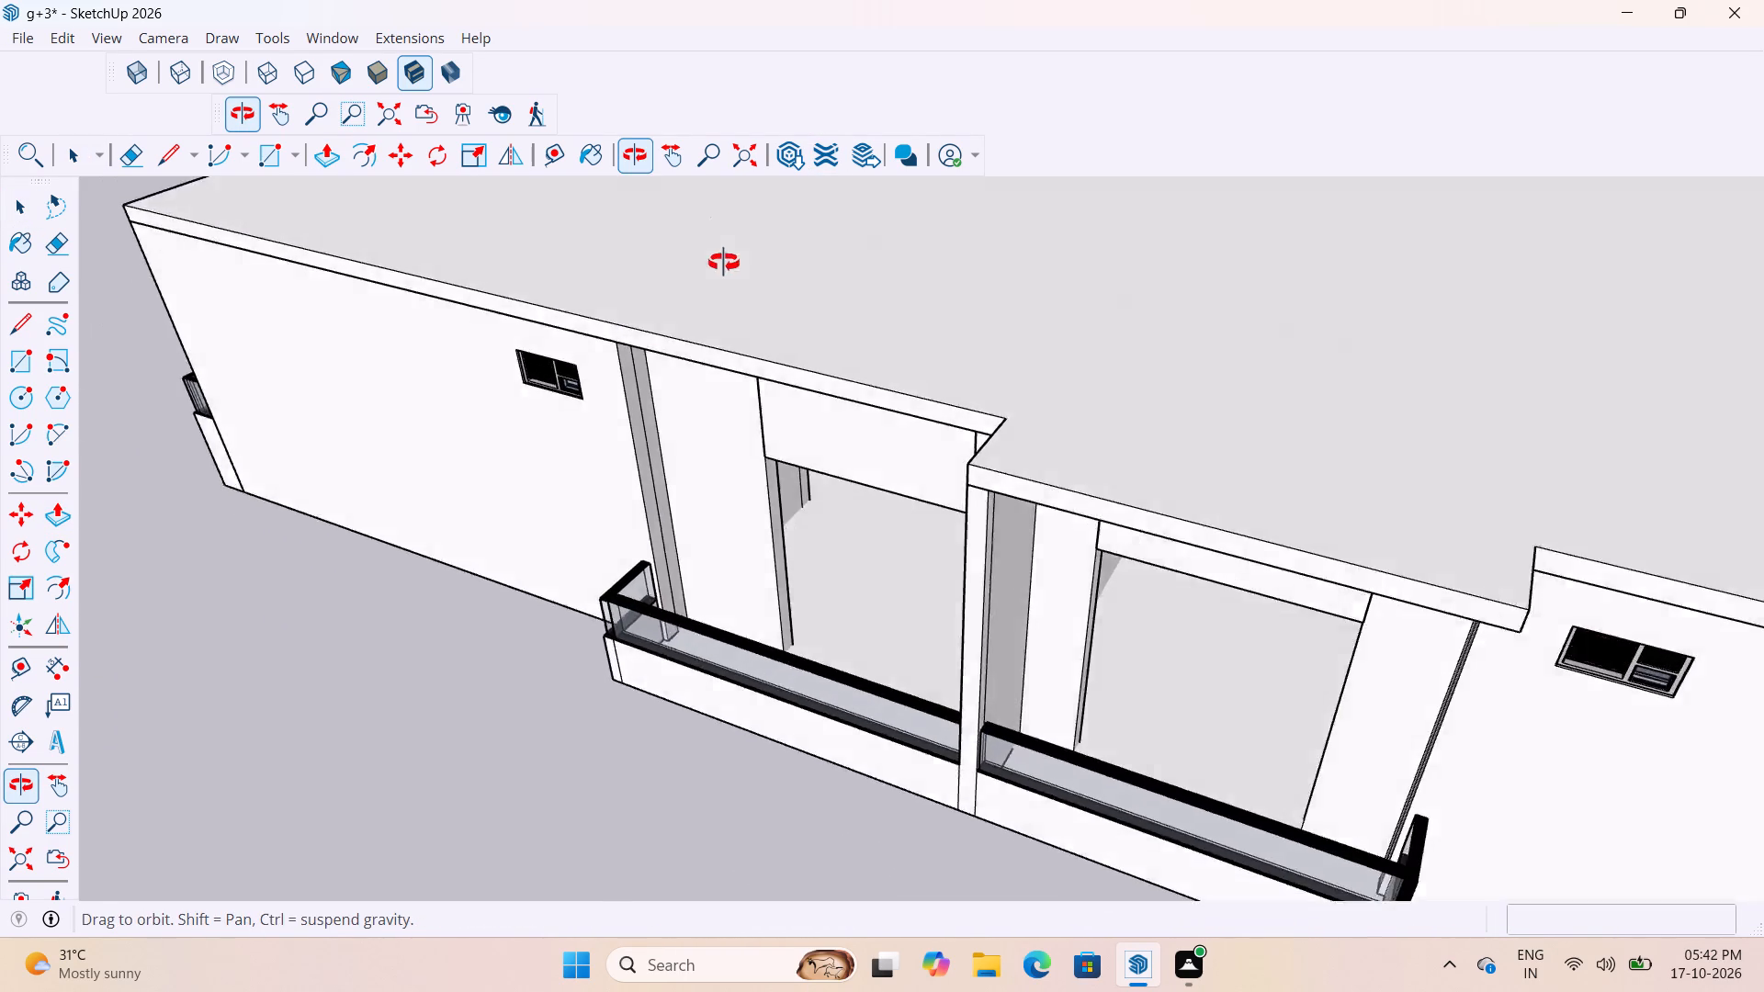
middle_click_drag(724, 263, 822, 206)
scroll(820, 206, "down", 1)
scroll(684, 298, "up", 7)
scroll(923, 407, "down", 5)
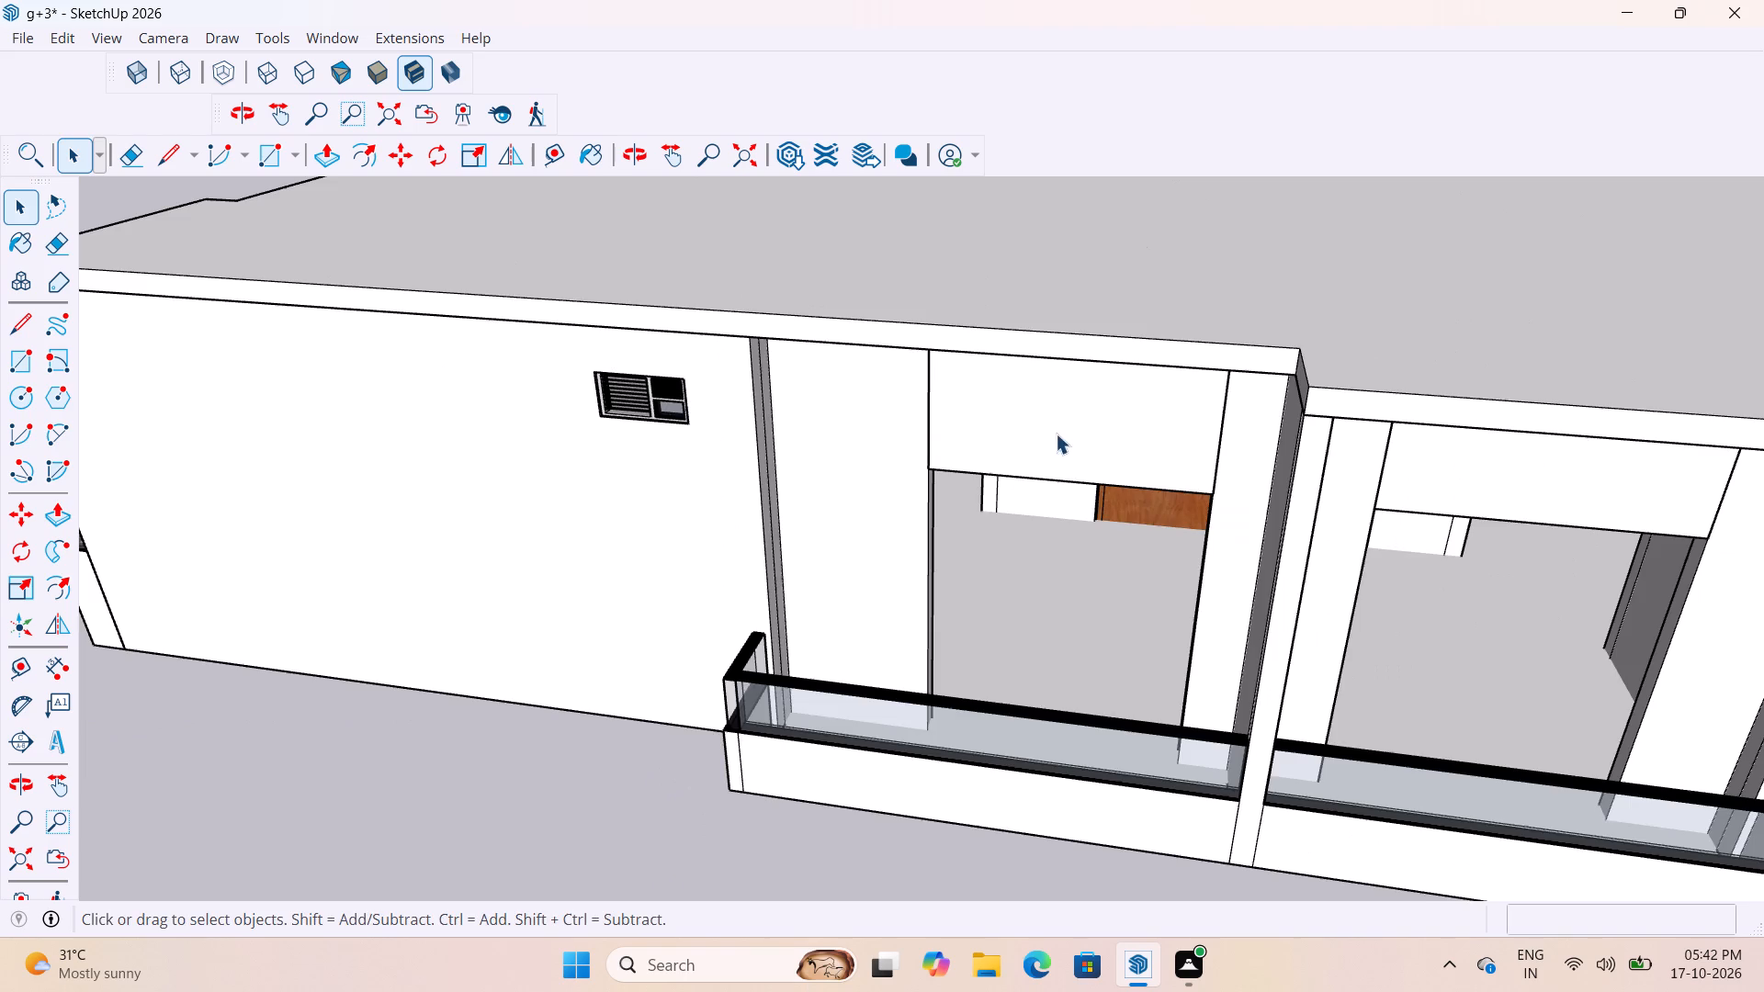
Reopen the slab group, extend the strip's opposite side face about 10' 11" over the other middle balcony, and close the group.
middle_click_drag(1063, 433, 1231, 422)
scroll(1374, 348, "up", 3)
double_click(1436, 324)
scroll(1438, 338, "up", 4)
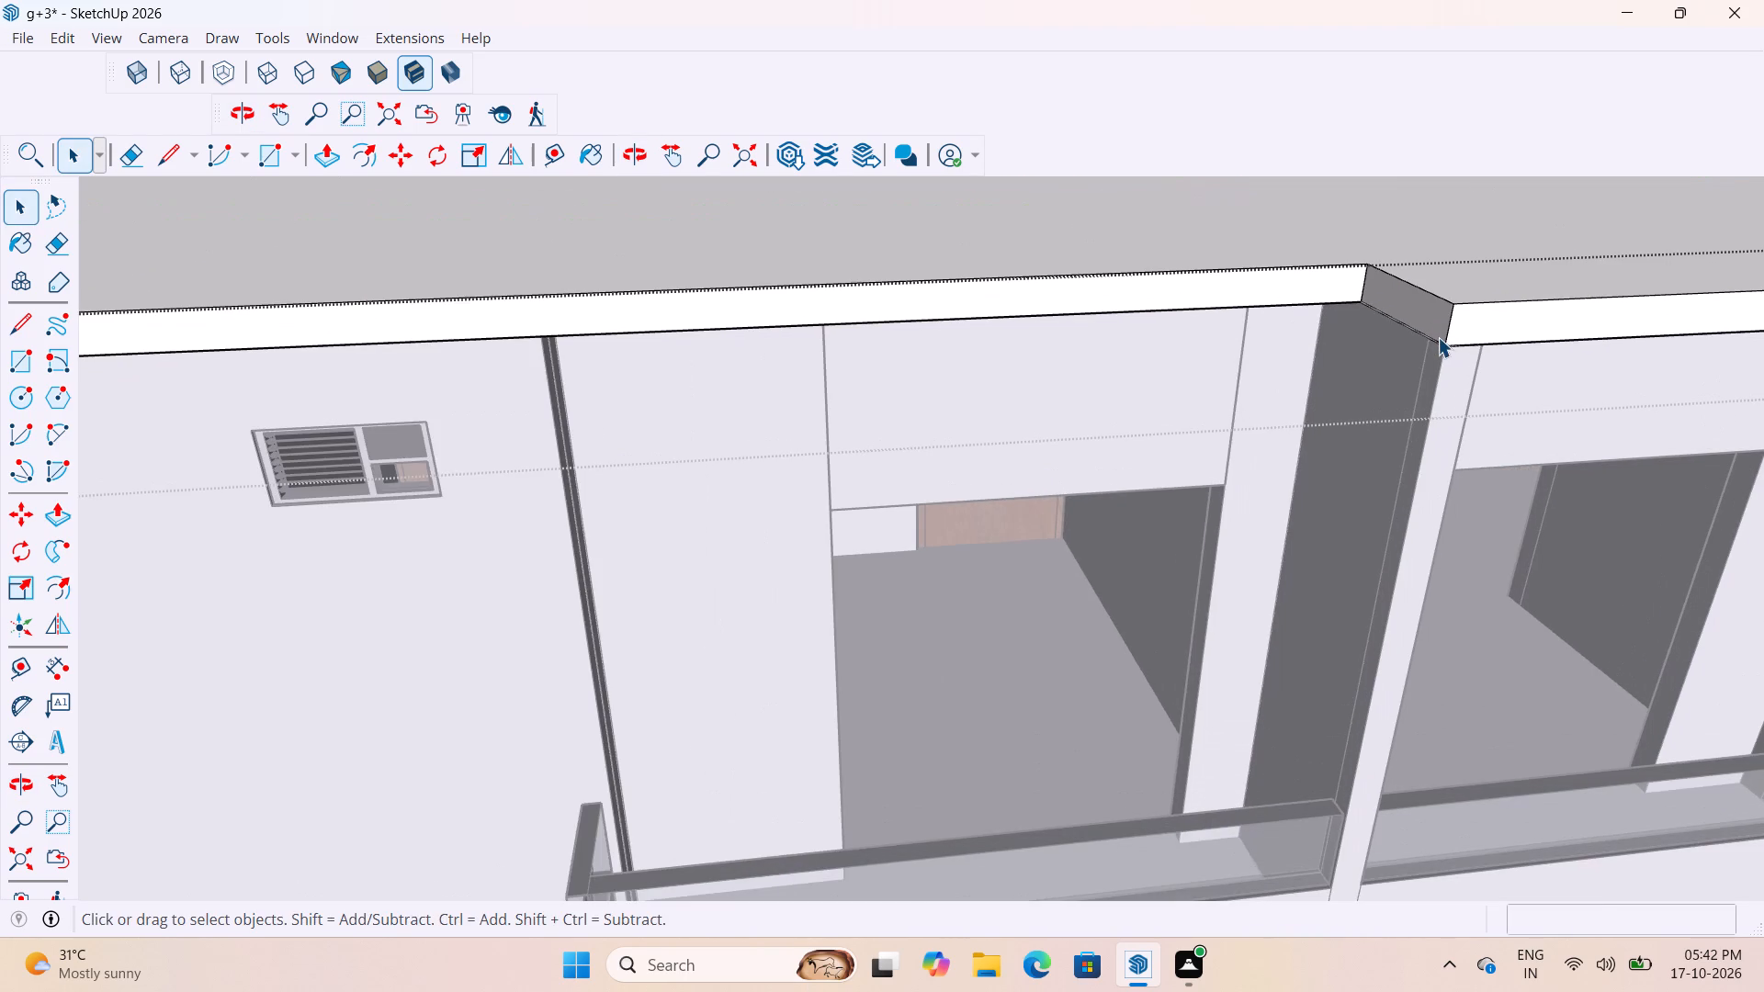
key("p")
left_click(1437, 305)
scroll(616, 342, "down", 4)
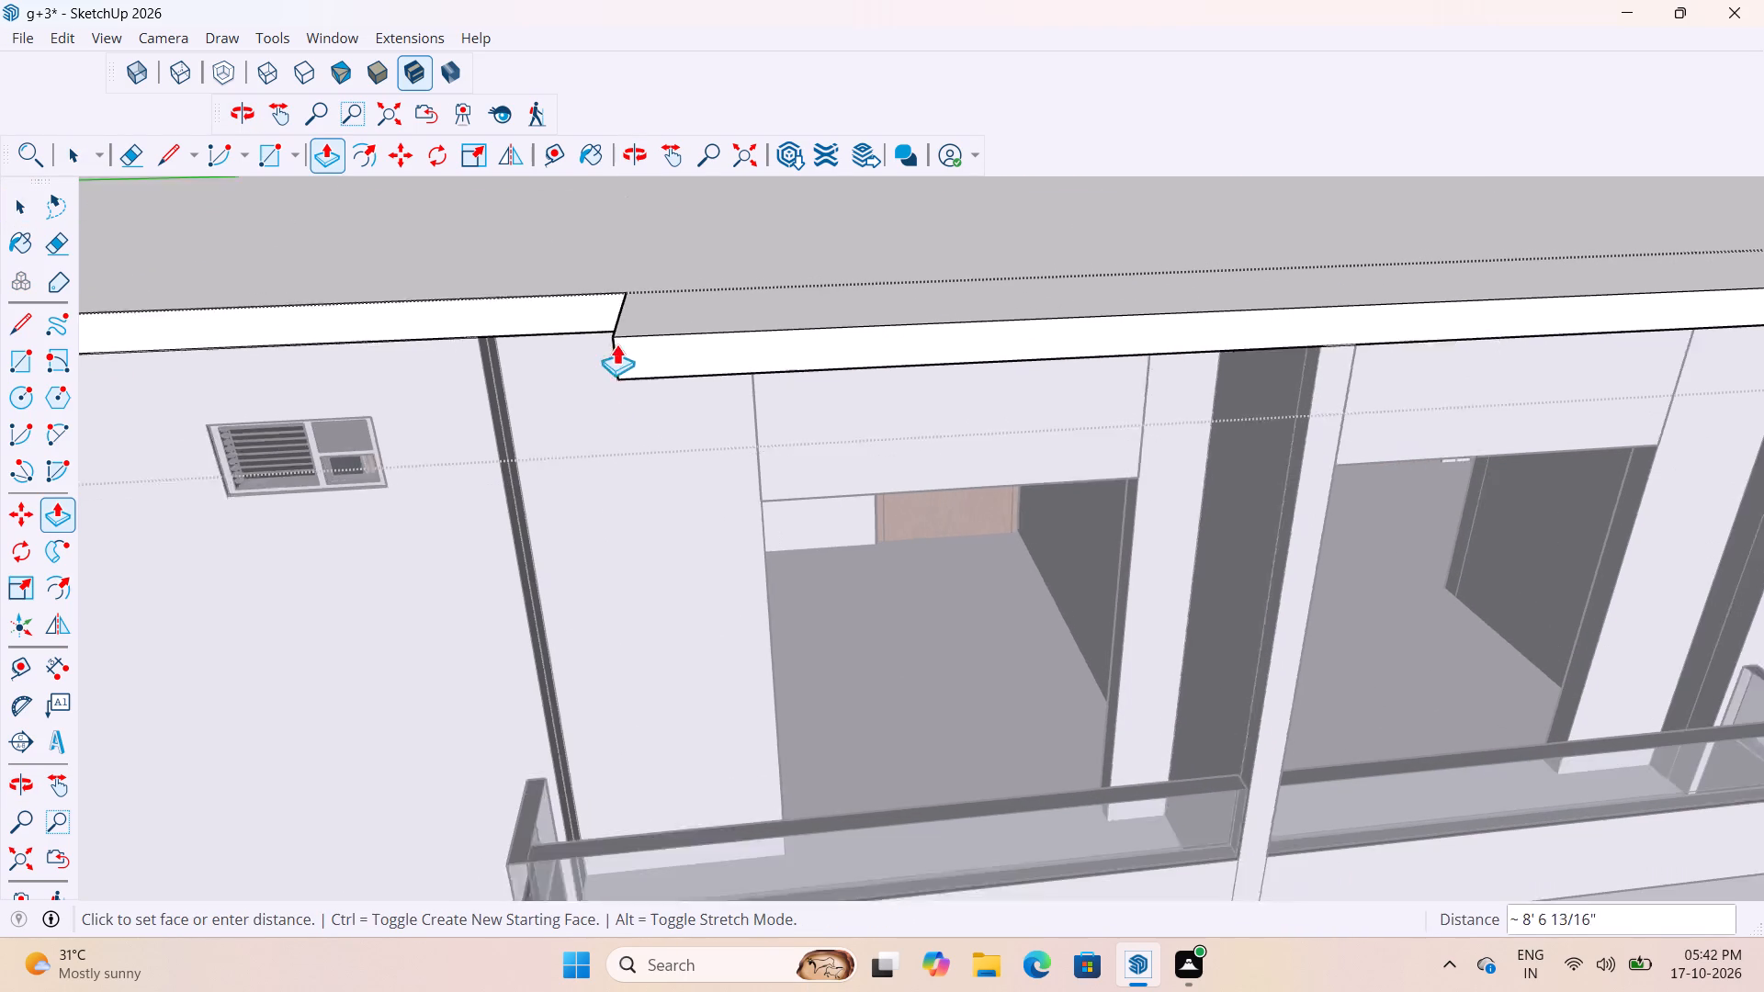
scroll(616, 344, "down", 1)
left_click(526, 763)
scroll(605, 692, "down", 2)
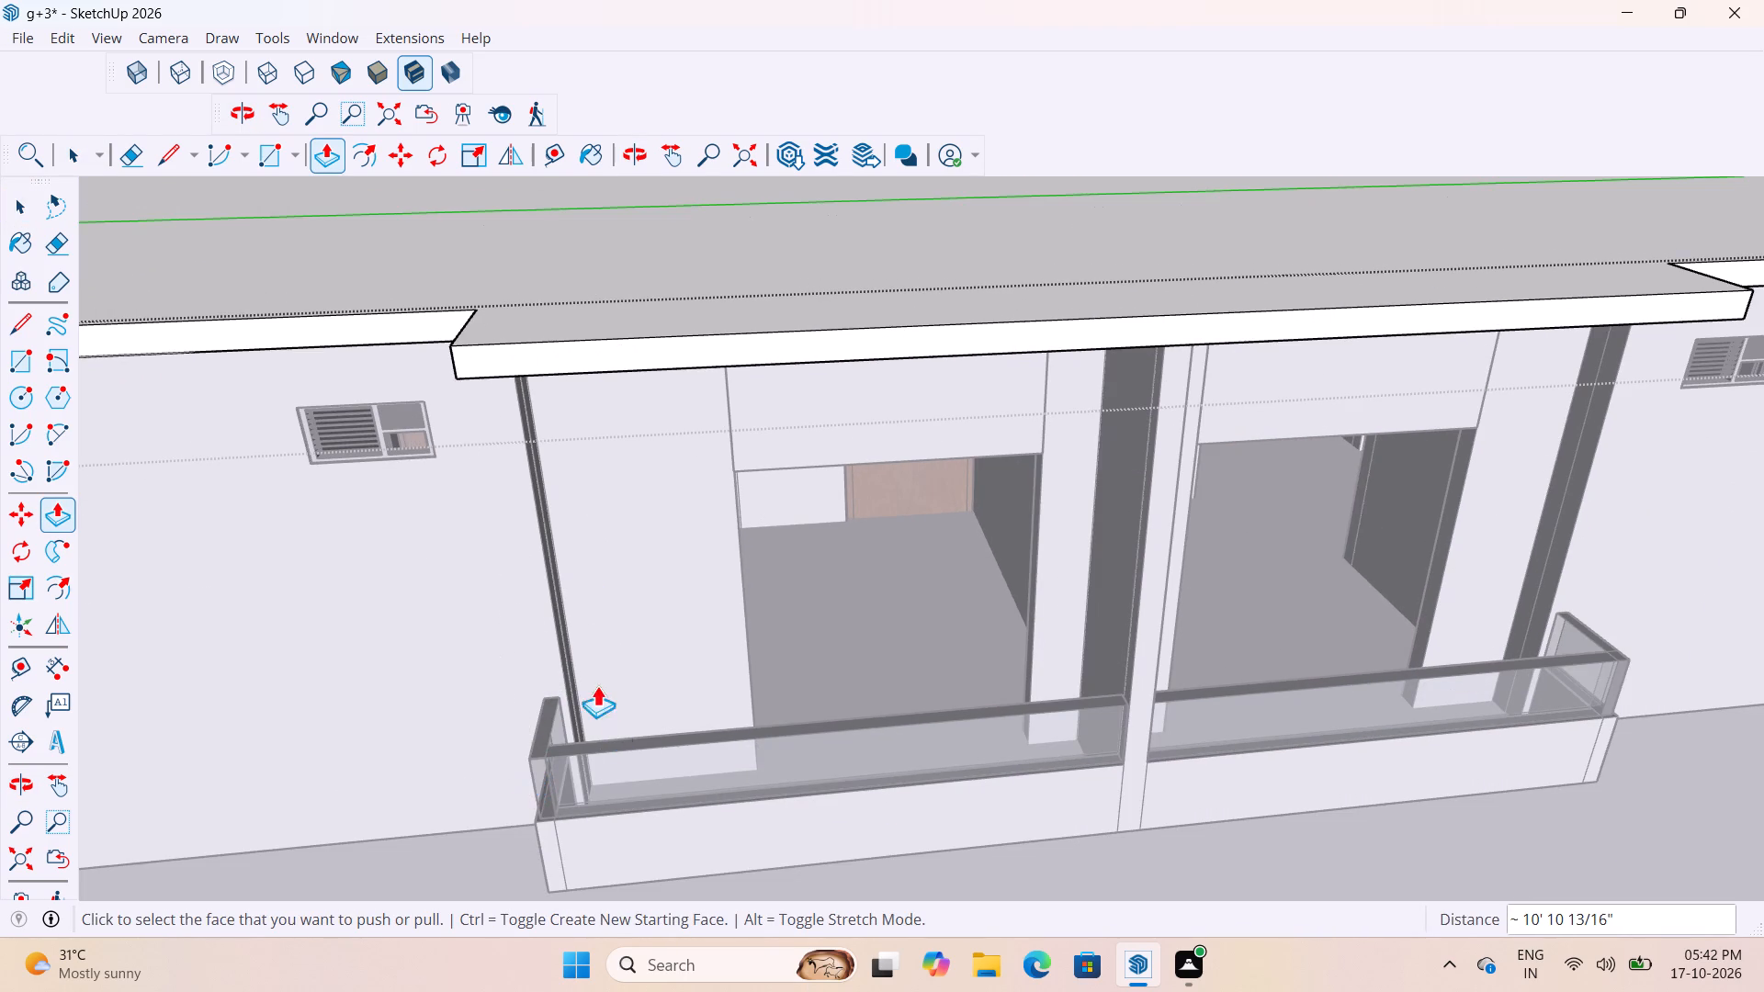
scroll(597, 685, "down", 13)
key("space")
left_click(672, 835)
Examine how the roof slab covers the two balconies at the building's short end.
scroll(601, 572, "up", 3)
scroll(744, 500, "down", 5)
middle_click_drag(813, 522, 686, 566)
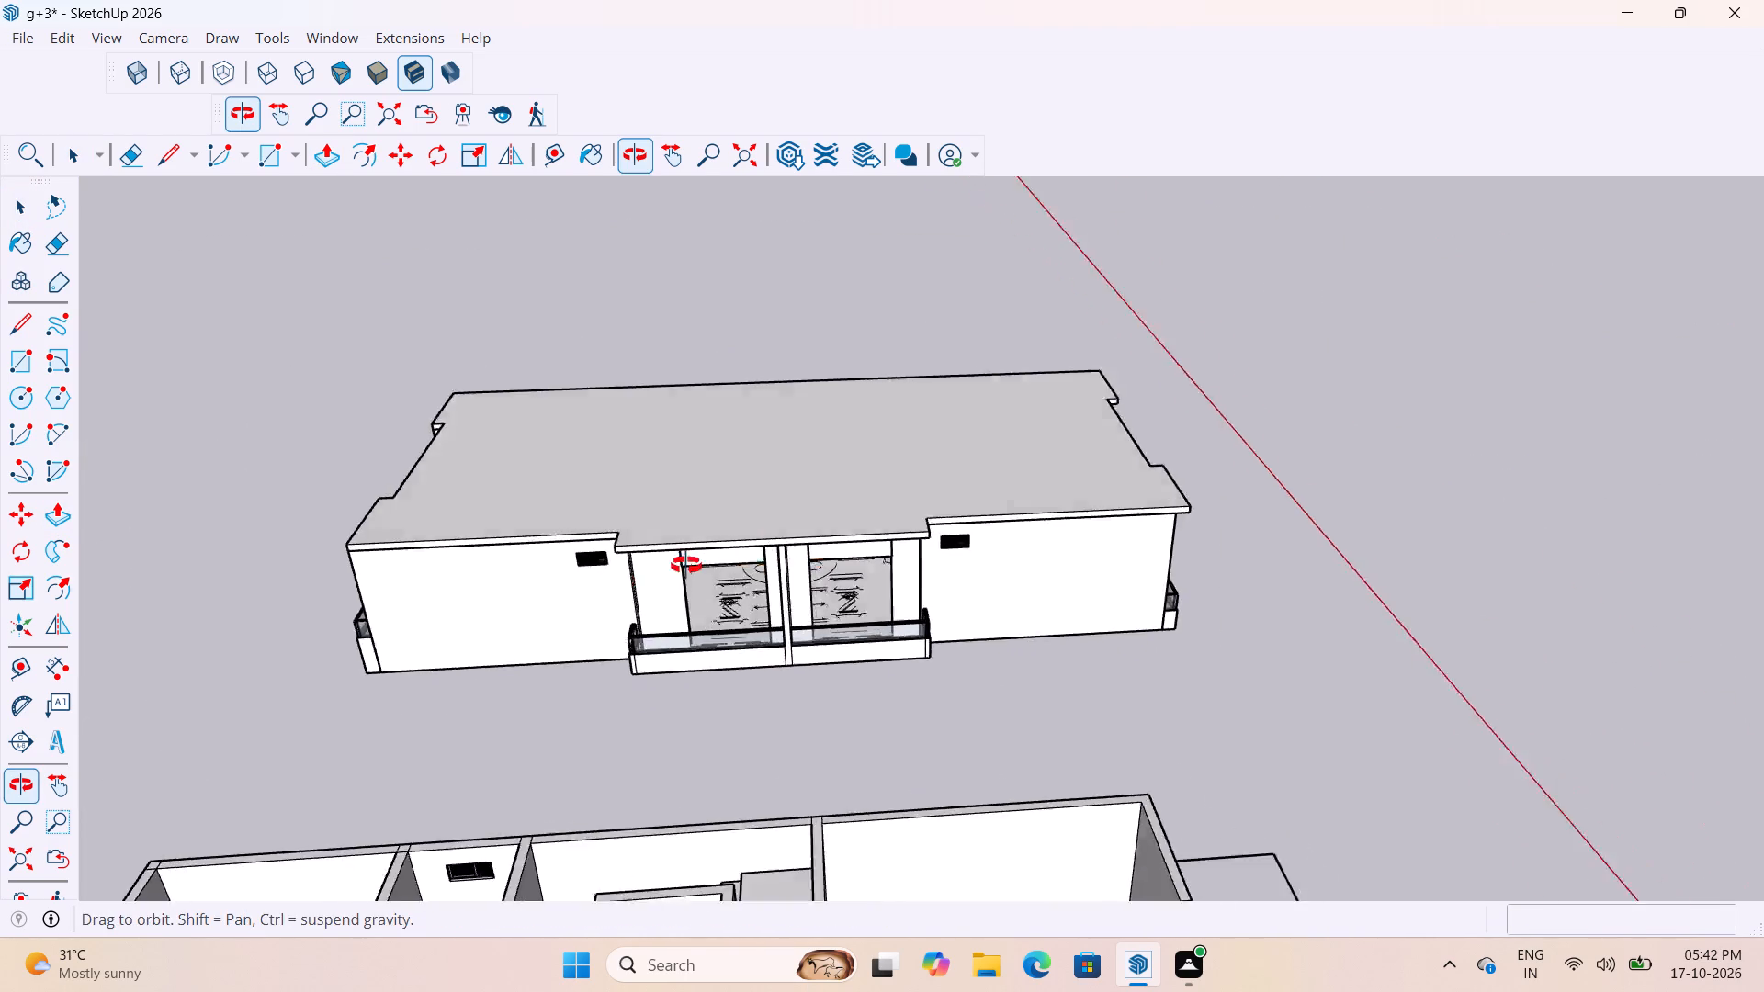
middle_click_drag(686, 566, 507, 592)
scroll(723, 581, "up", 10)
middle_click_drag(833, 570, 487, 496)
scroll(490, 445, "down", 5)
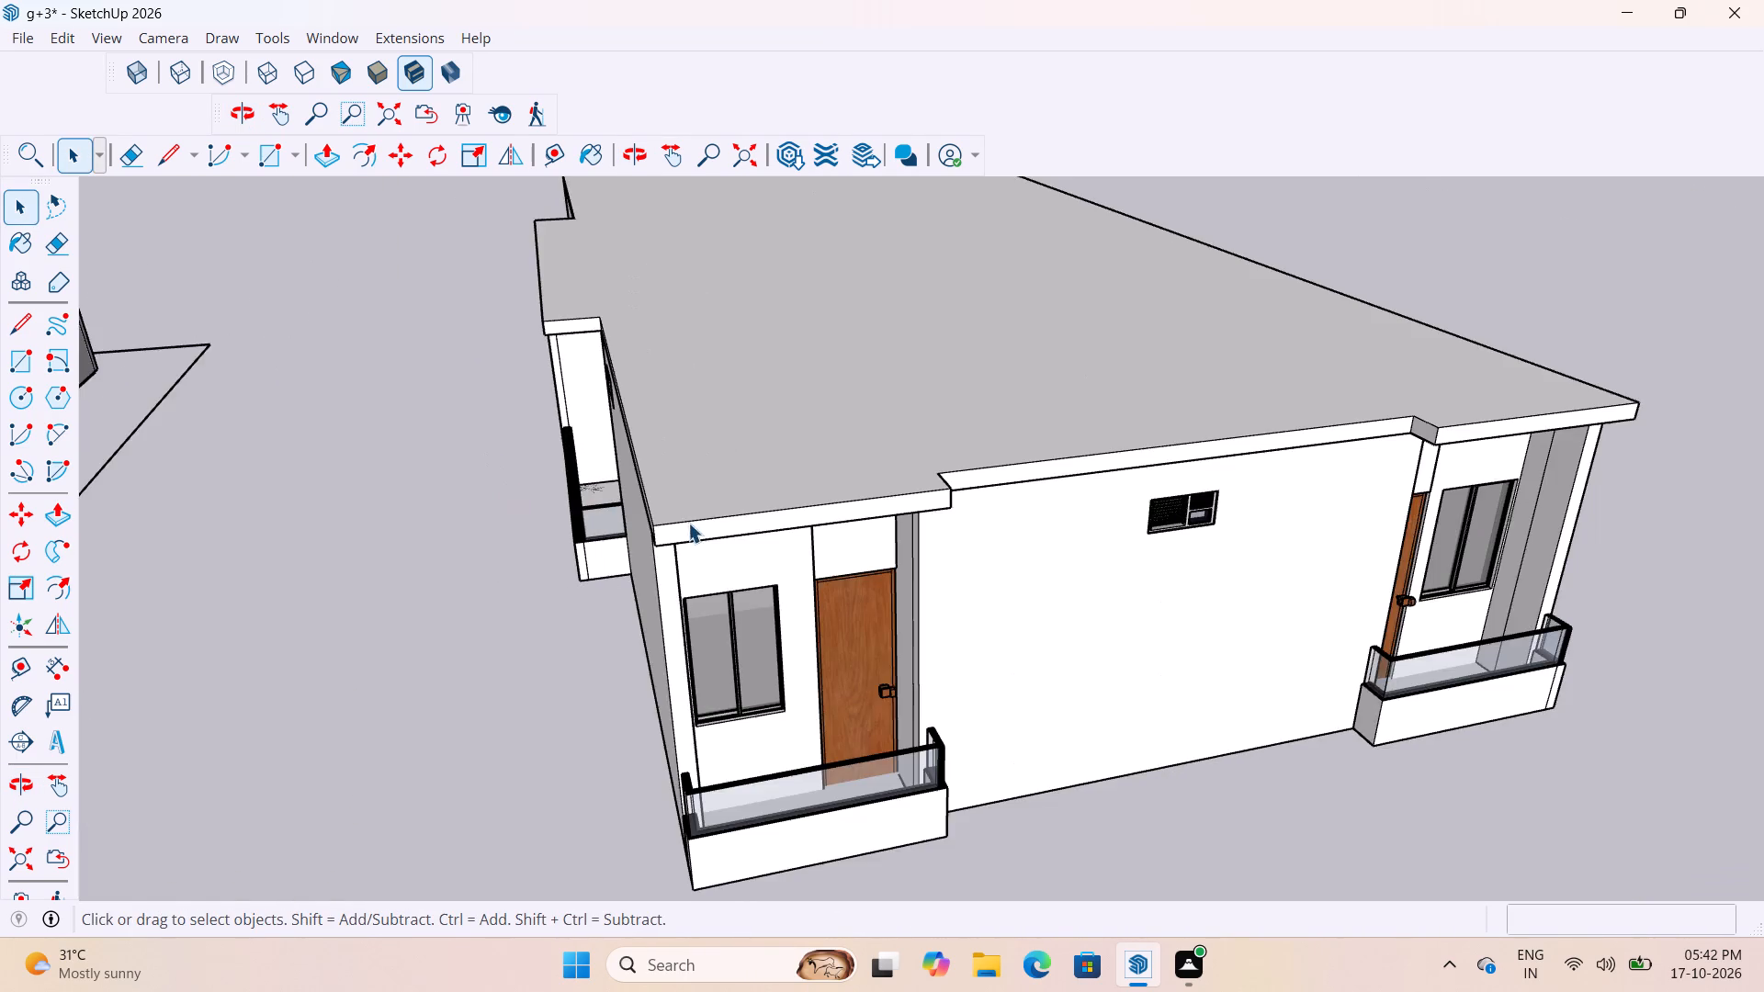
scroll(693, 530, "up", 4)
middle_click_drag(624, 517, 566, 473)
scroll(567, 475, "up", 1)
scroll(567, 478, "down", 2)
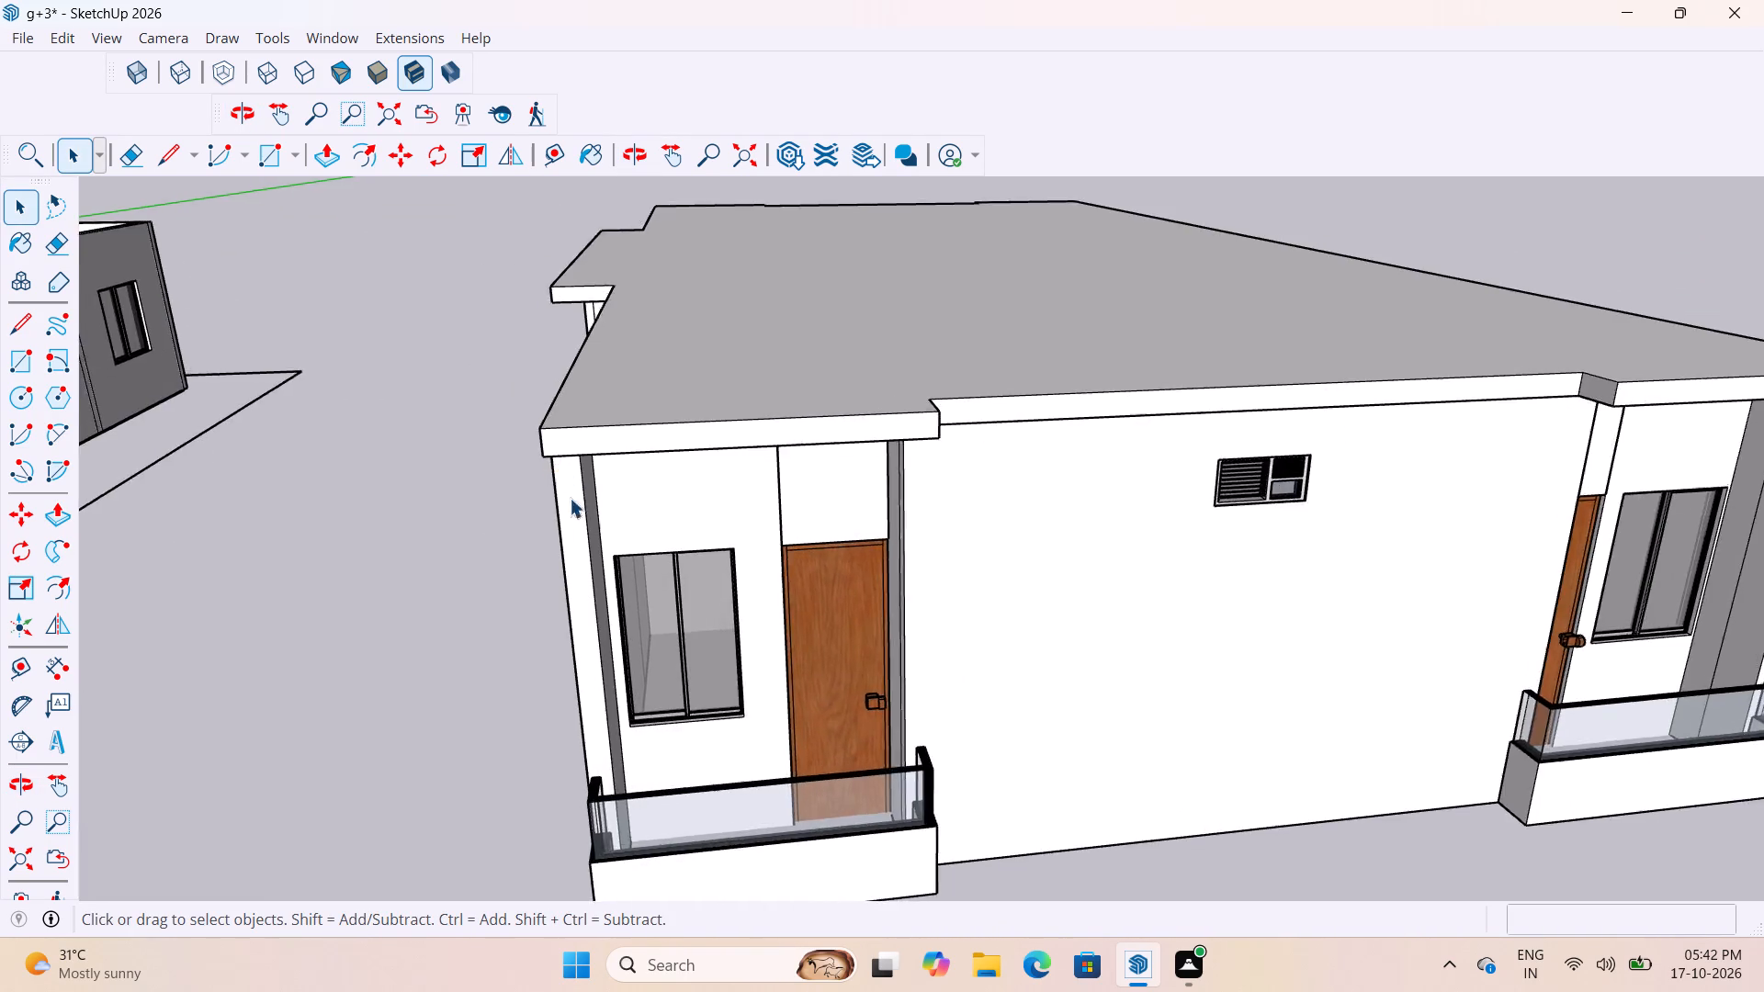
Examine the slab's edge along the opposite long side, above the two separate balconies.
scroll(570, 498, "down", 13)
middle_click_drag(931, 488, 363, 615)
scroll(1083, 386, "up", 3)
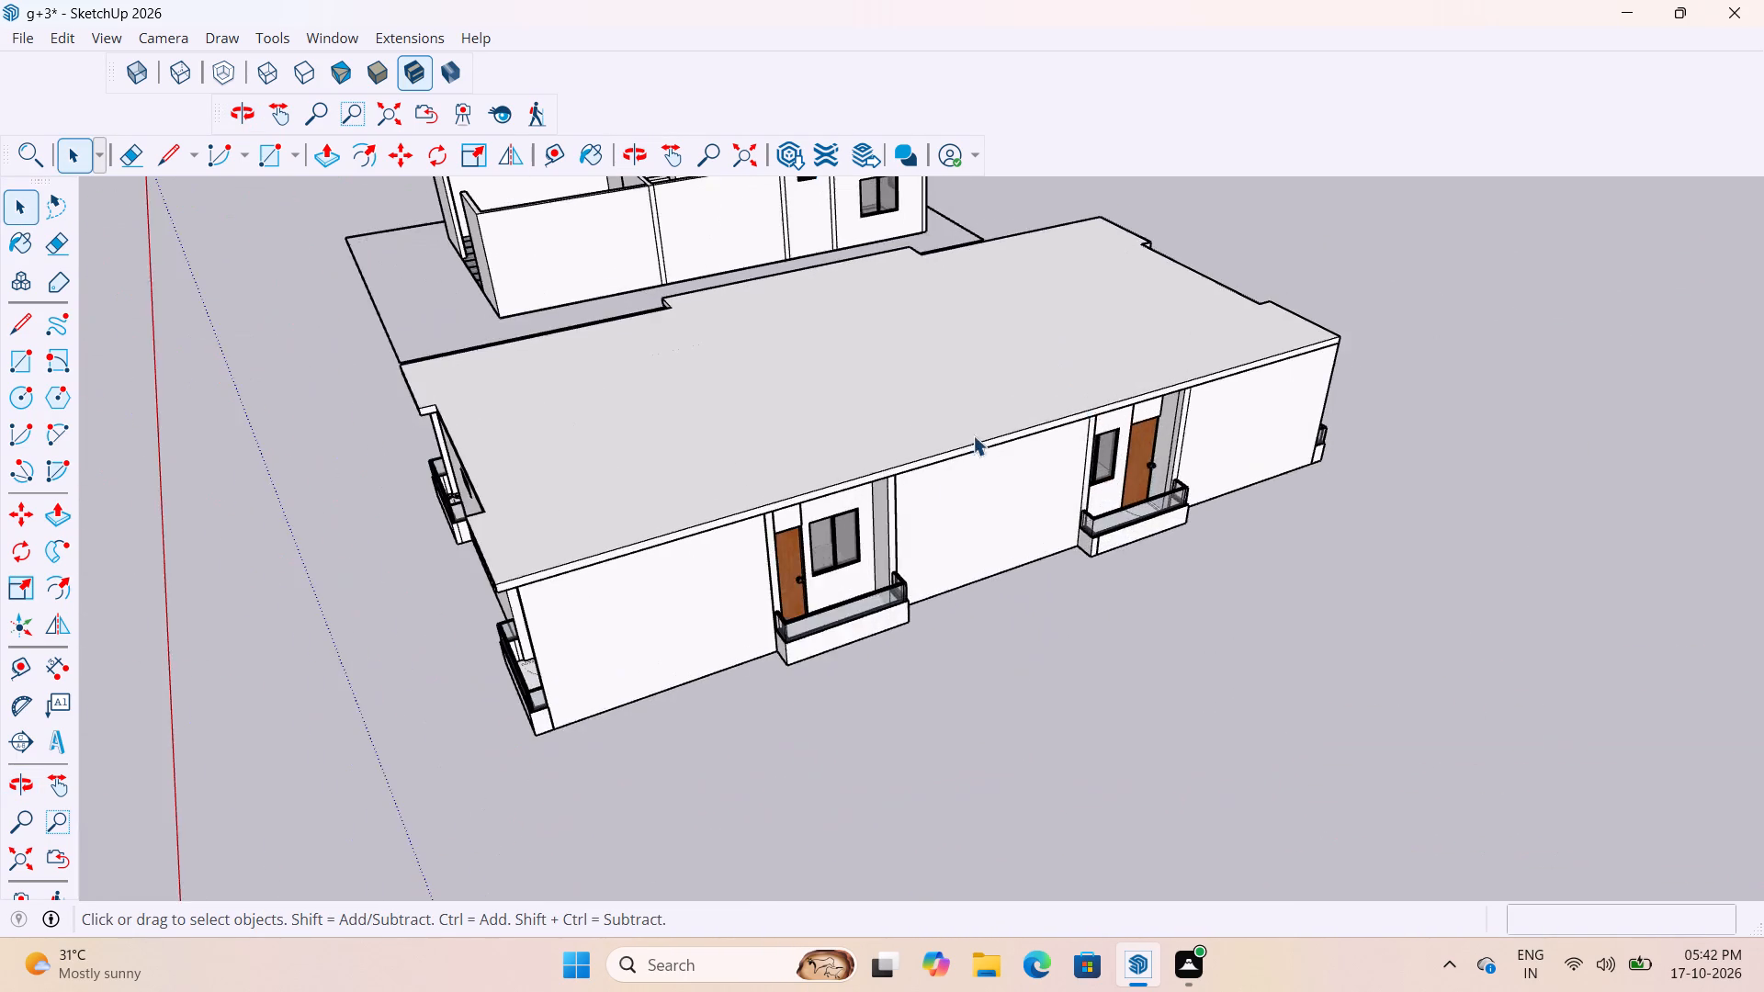
scroll(973, 435, "up", 5)
middle_click_drag(744, 458, 600, 286)
scroll(603, 302, "up", 7)
middle_click_drag(600, 294, 626, 225)
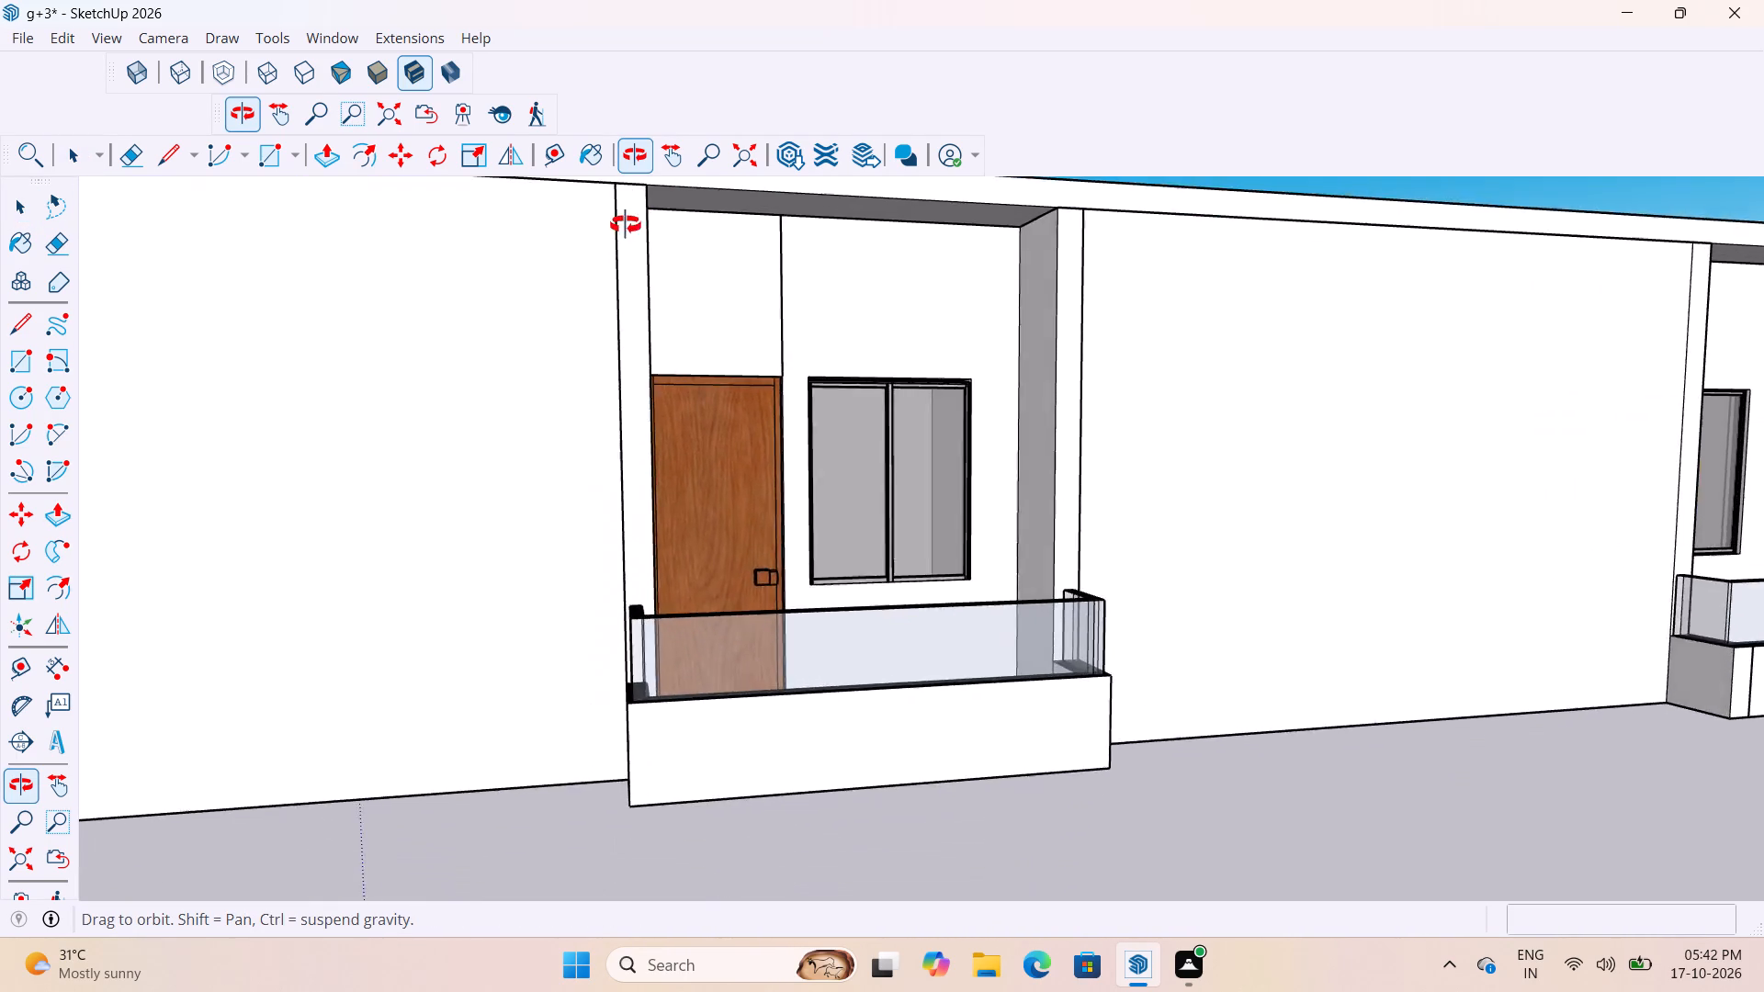
middle_click_drag(626, 225, 419, 258)
scroll(634, 229, "up", 3)
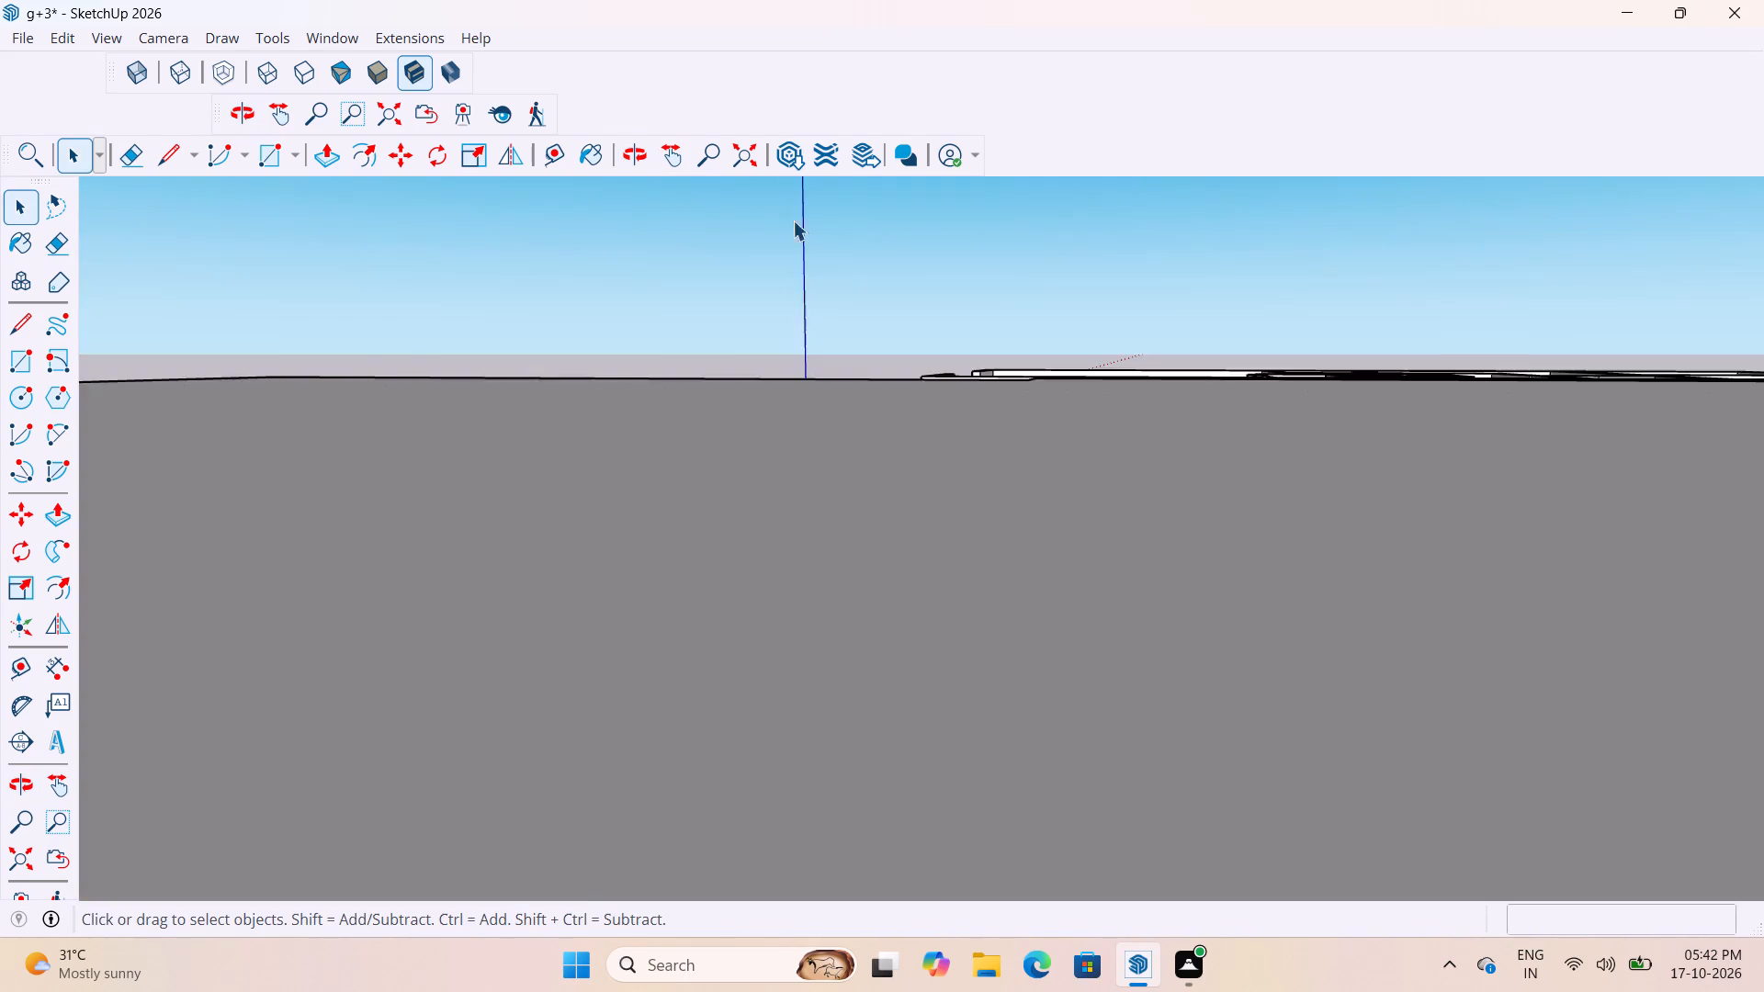
scroll(1132, 278, "down", 8)
middle_click_drag(1037, 406, 1085, 493)
scroll(1193, 462, "up", 6)
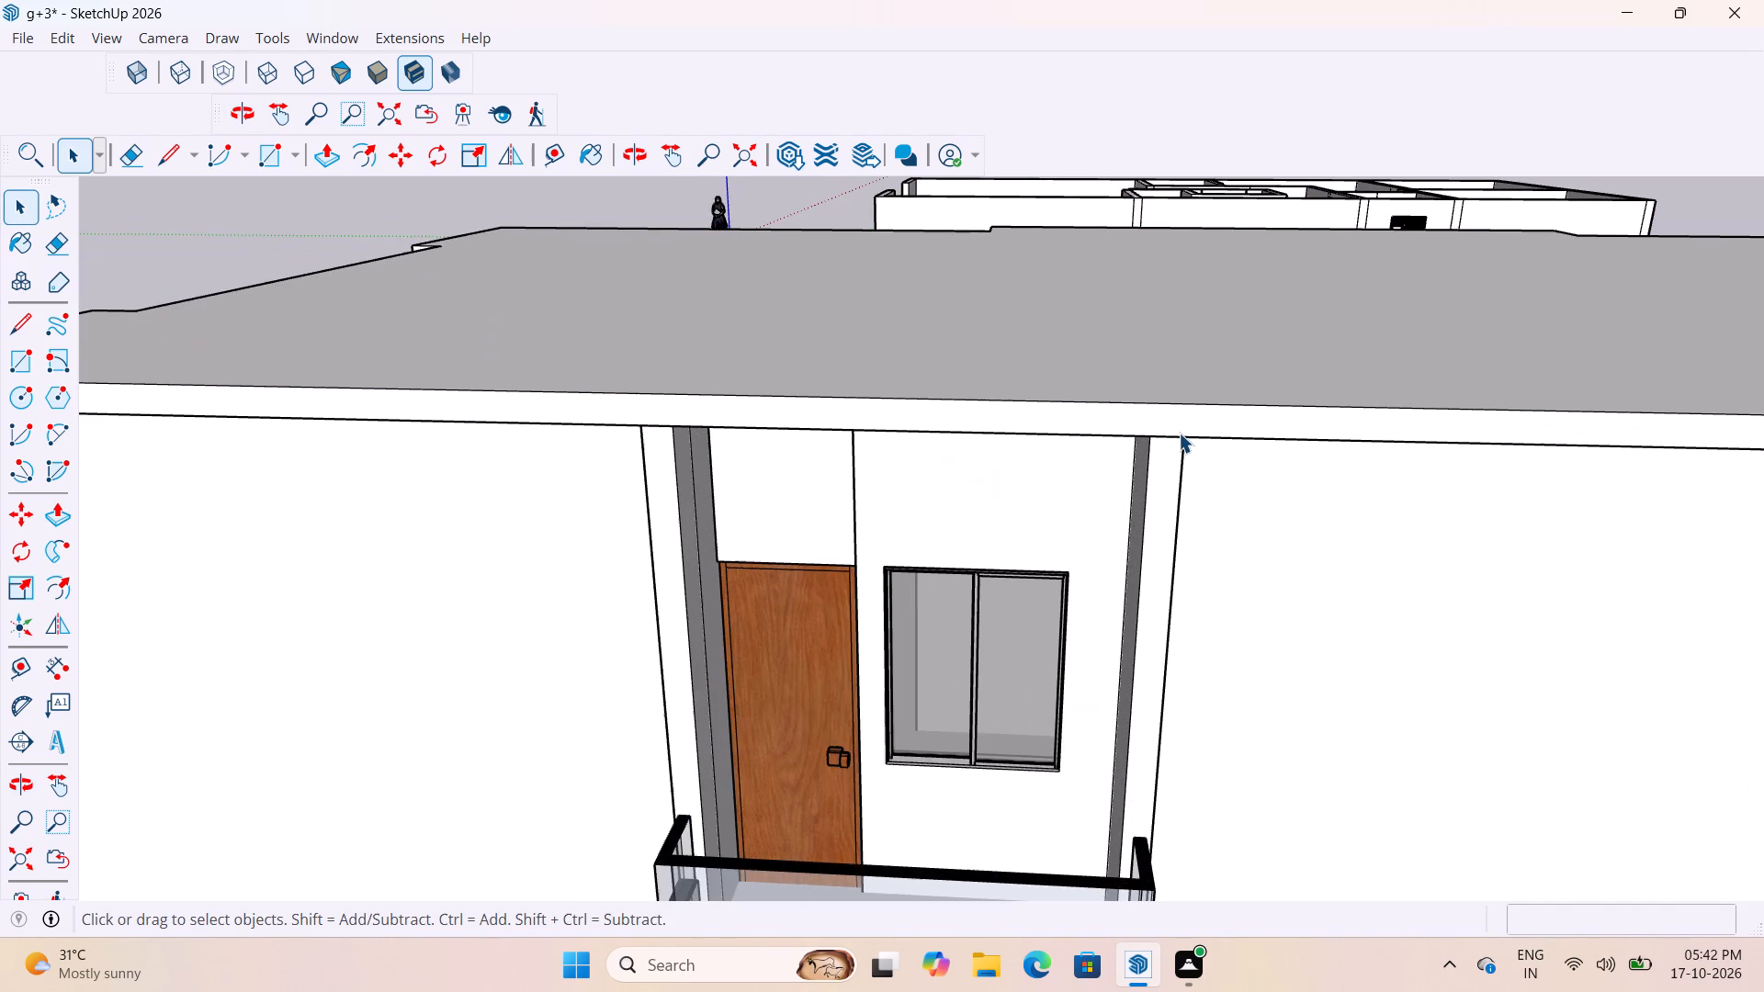
Open the slab group for editing.
double_click(1177, 429)
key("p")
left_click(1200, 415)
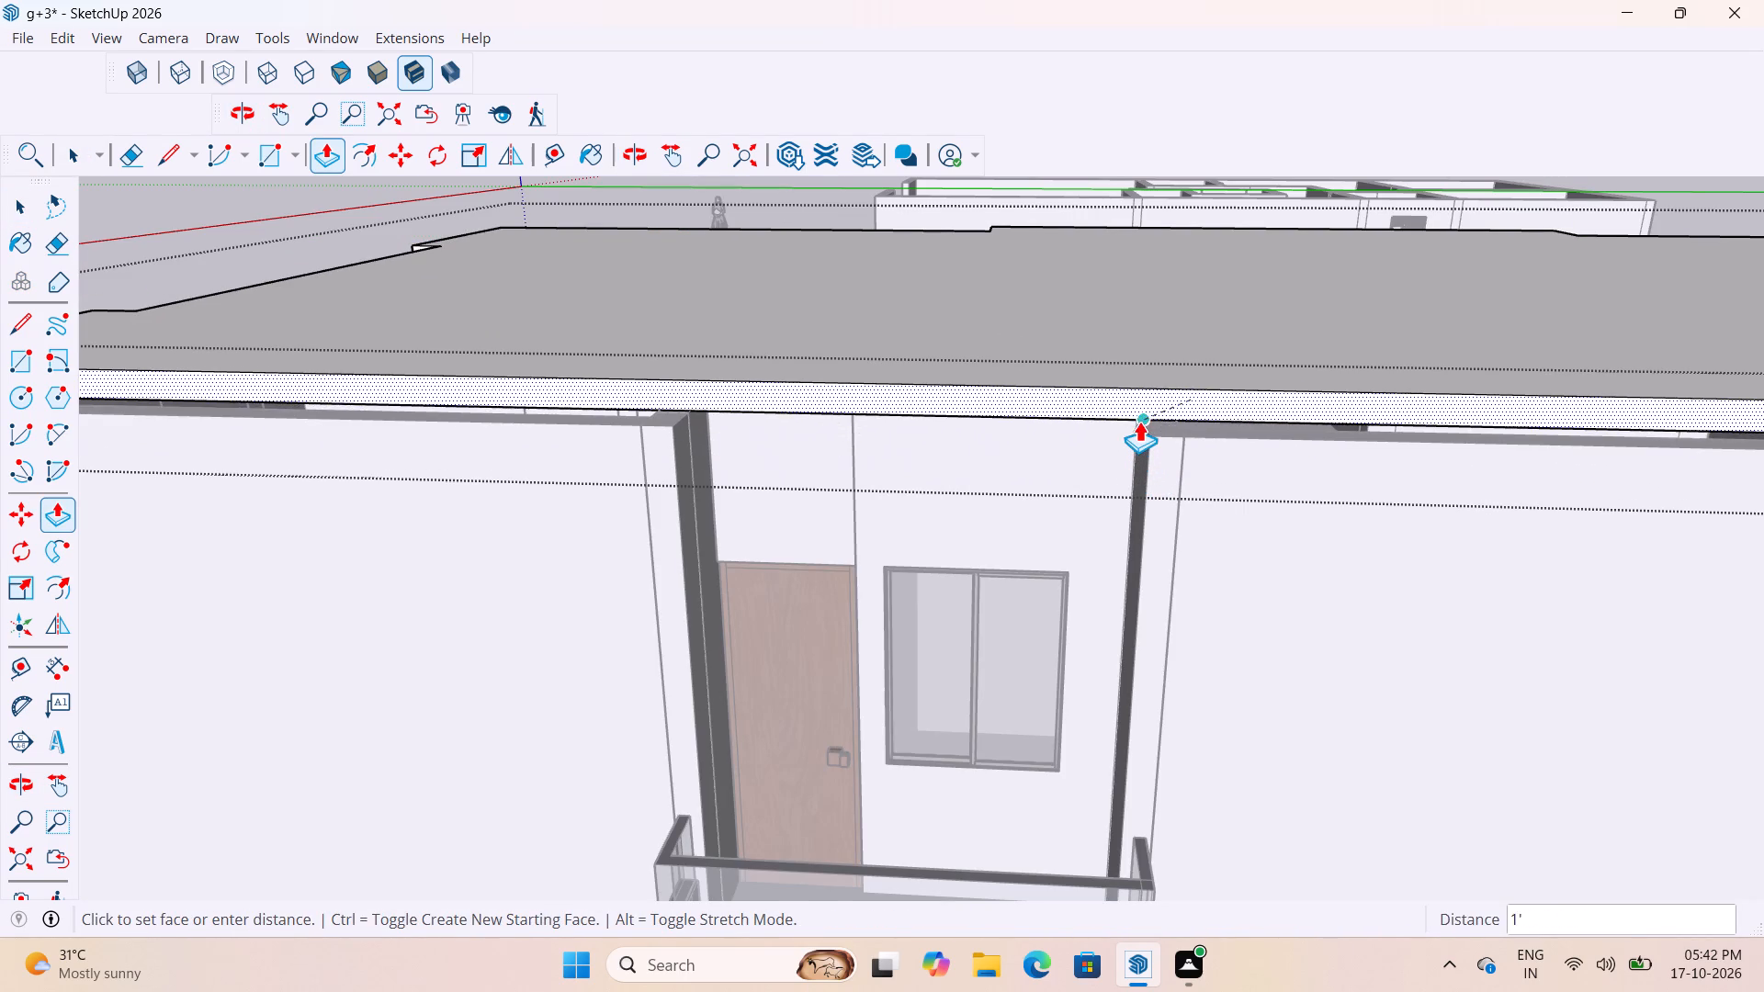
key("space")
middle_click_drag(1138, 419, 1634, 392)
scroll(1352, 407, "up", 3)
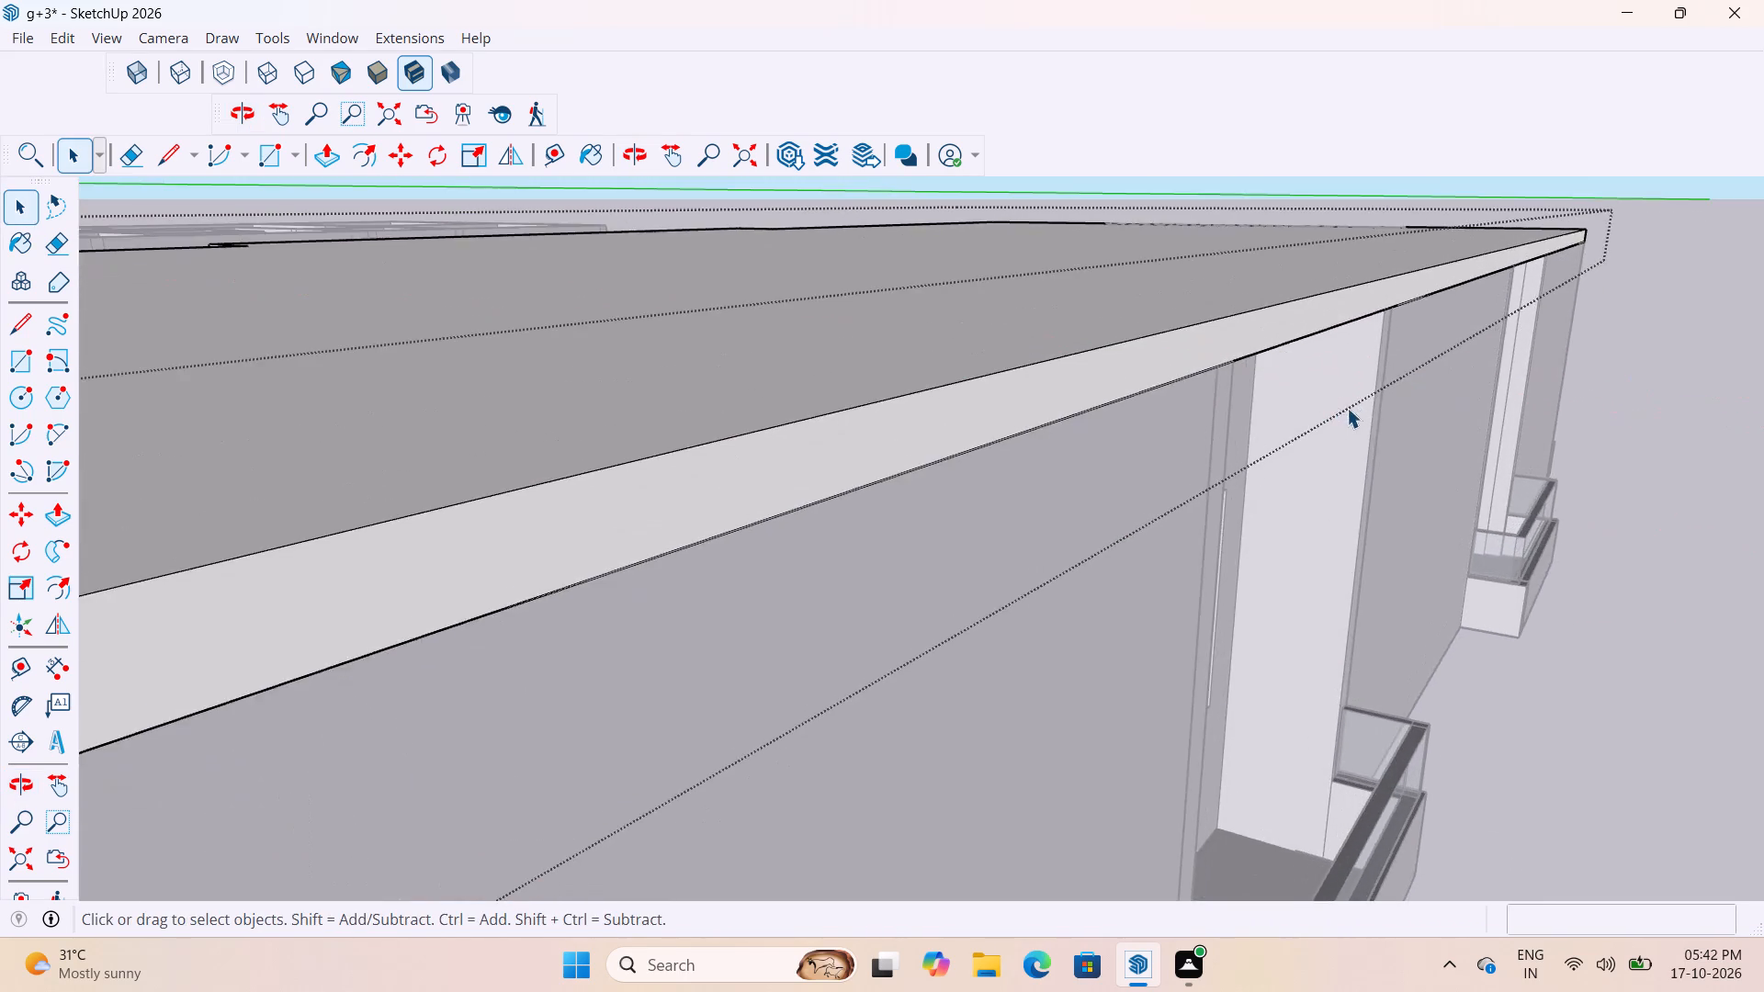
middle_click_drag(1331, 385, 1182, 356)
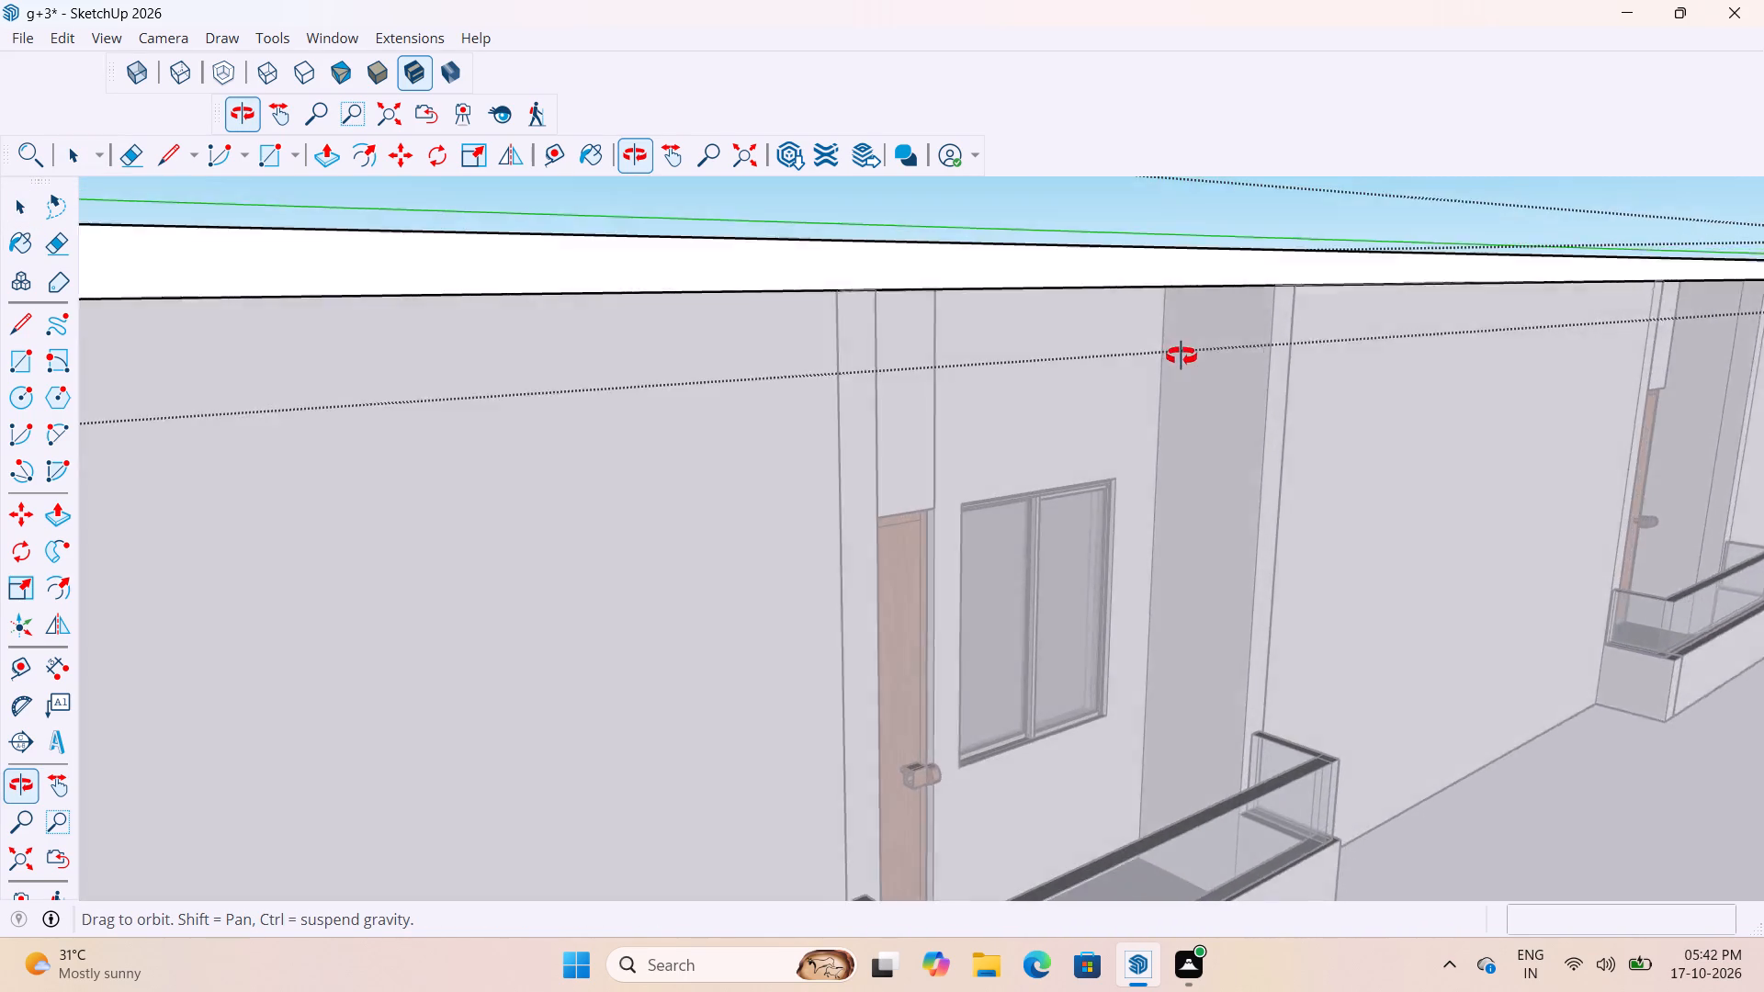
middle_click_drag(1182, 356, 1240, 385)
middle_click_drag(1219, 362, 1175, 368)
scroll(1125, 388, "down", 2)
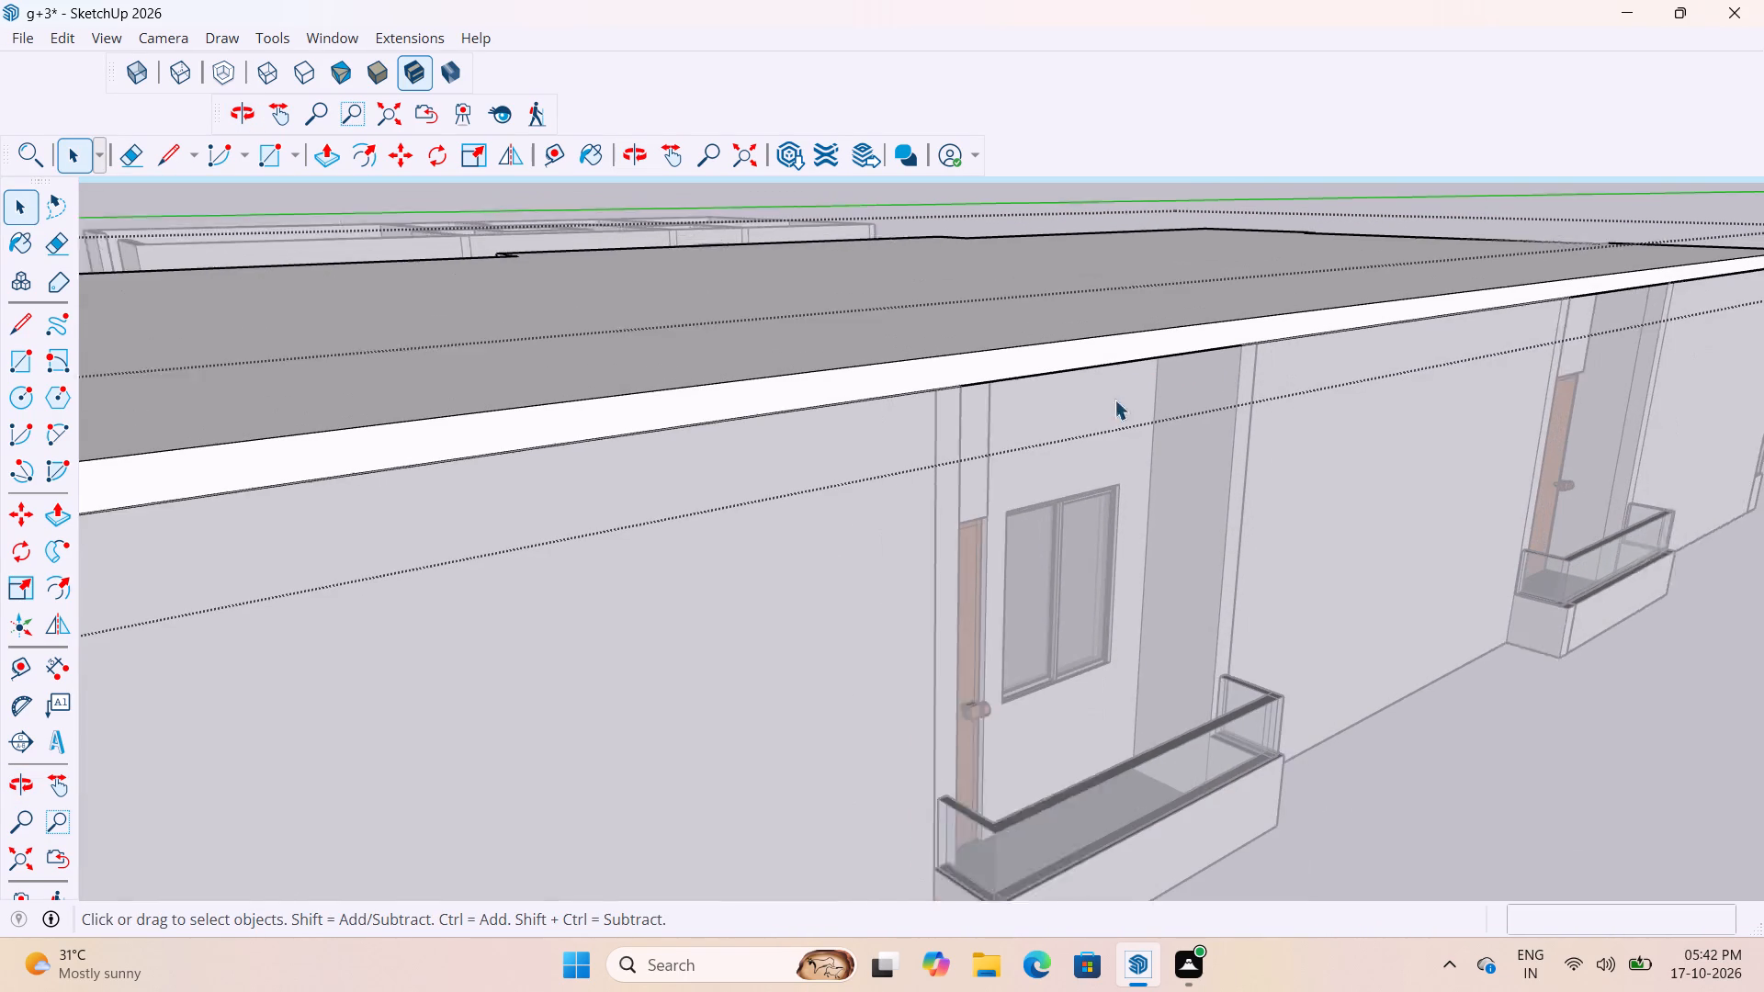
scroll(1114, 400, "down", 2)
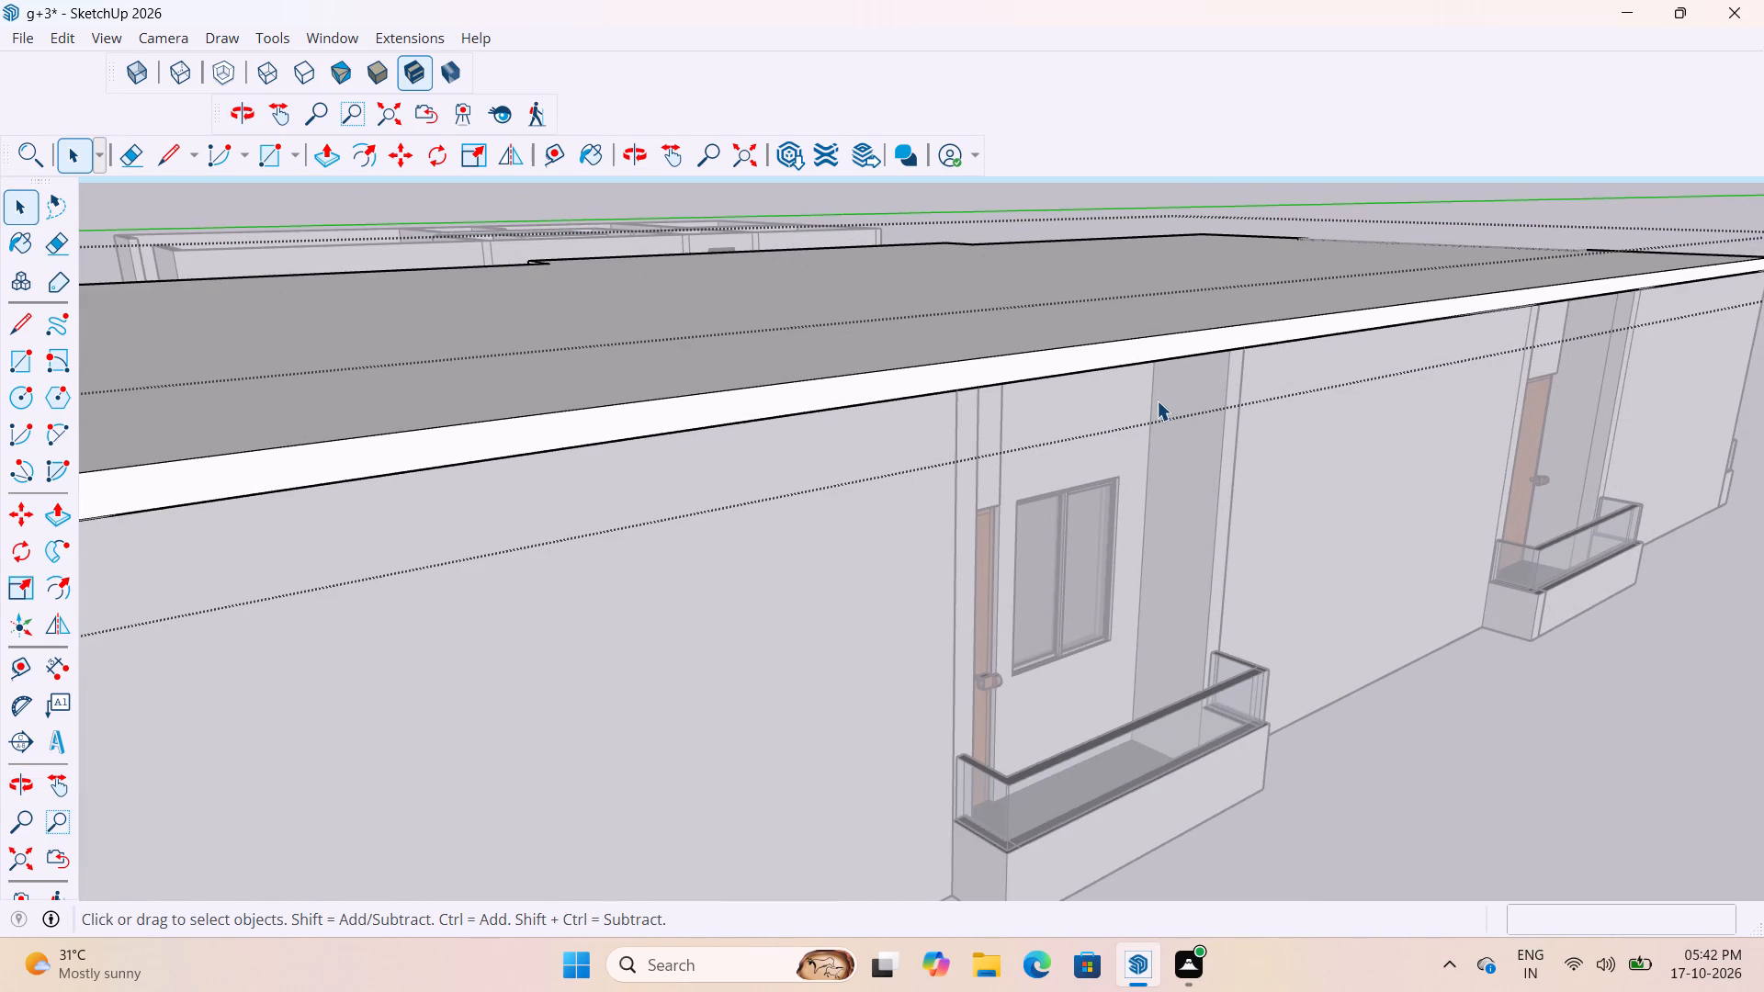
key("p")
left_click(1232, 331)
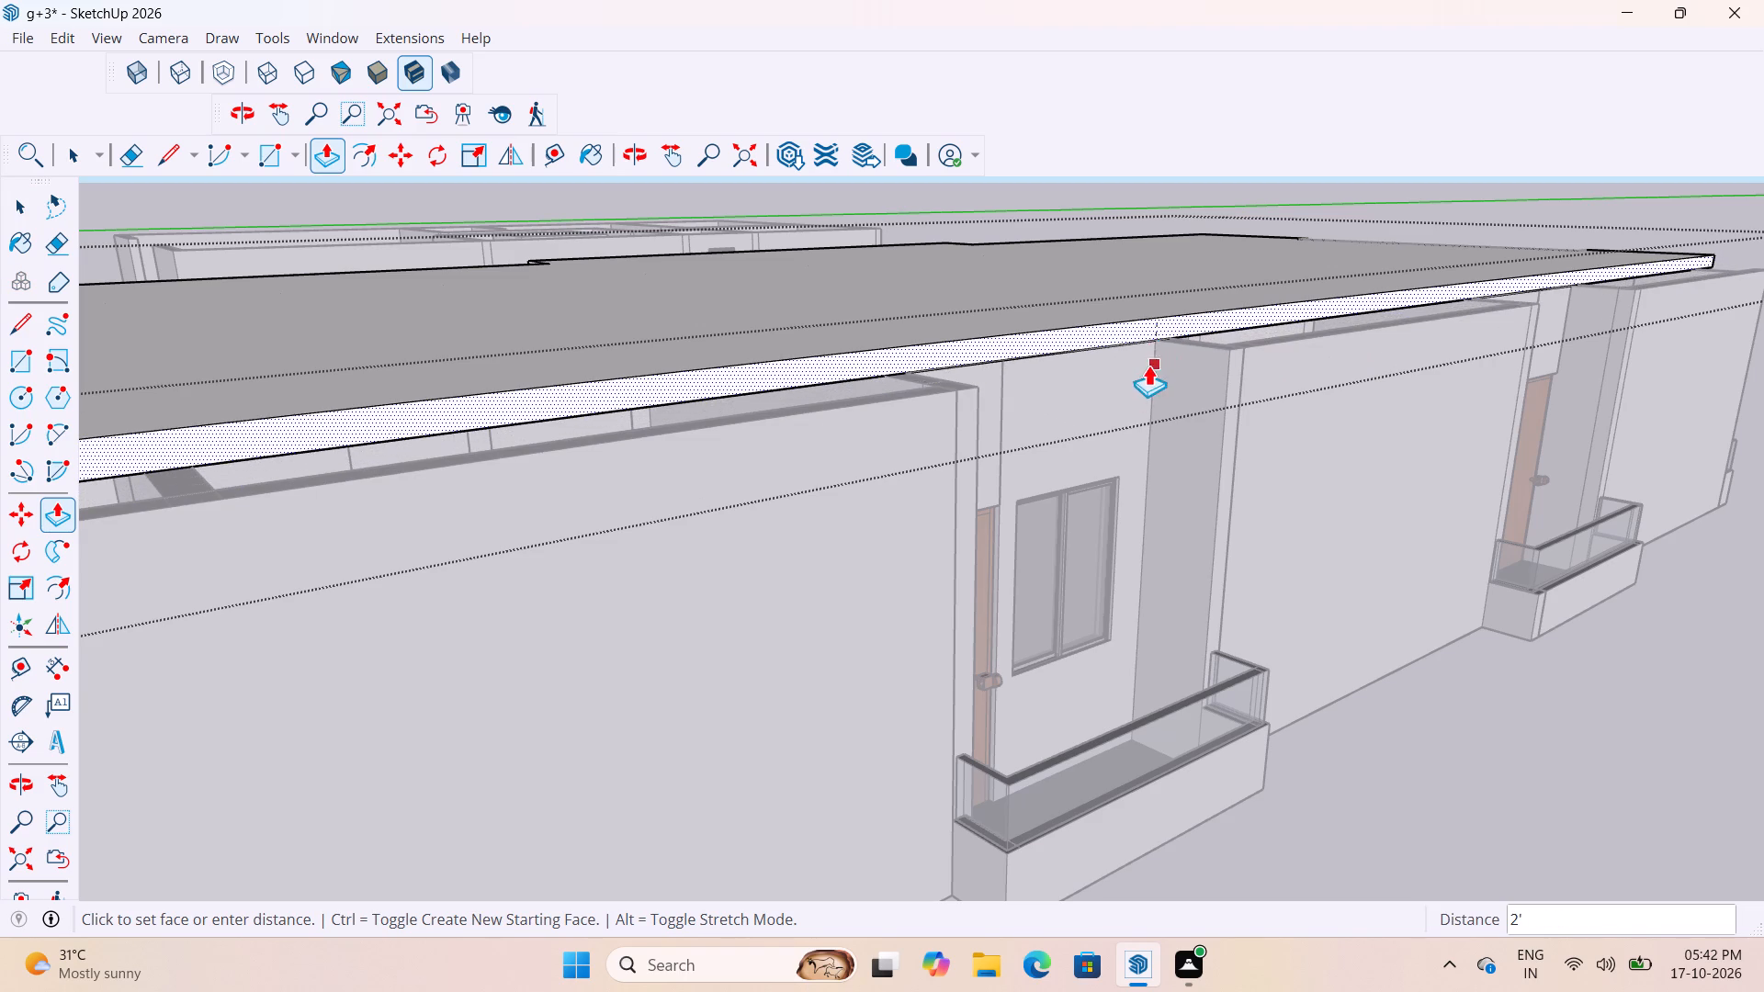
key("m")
Push/Pull the slab's long edge face inward 2' on the side with two separate balconies, and close the group.
scroll(1135, 372, "up", 4)
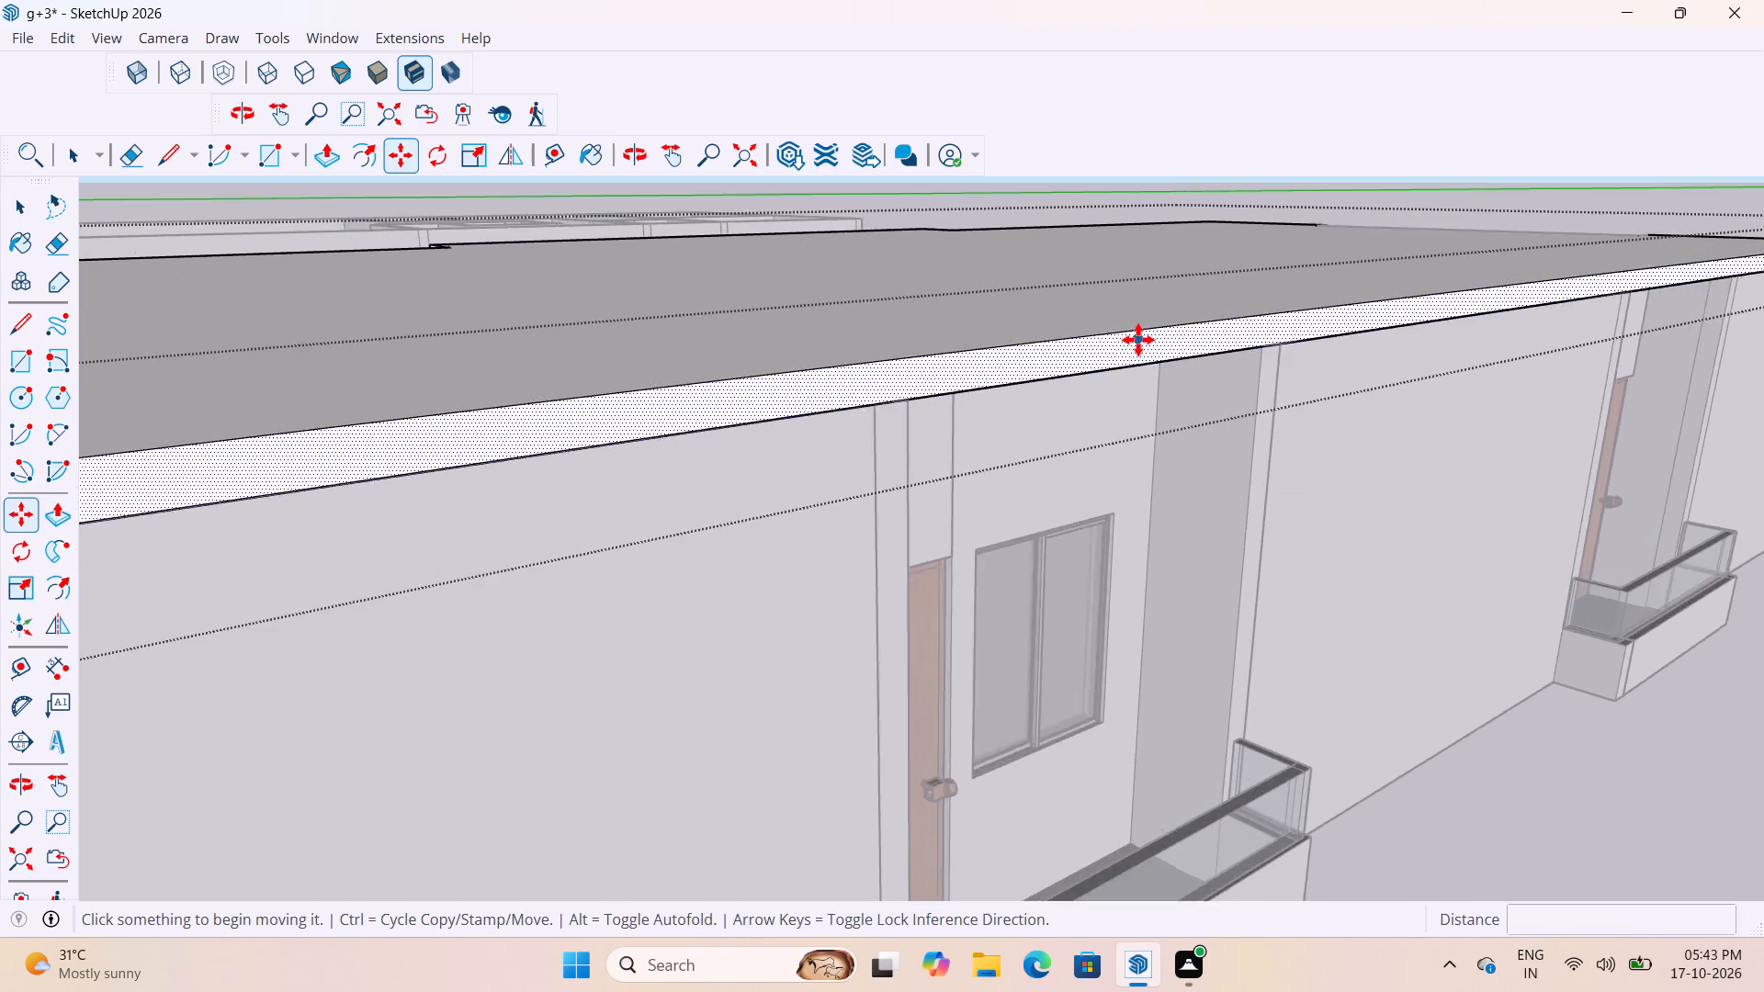
scroll(1138, 340, "up", 3)
key("p")
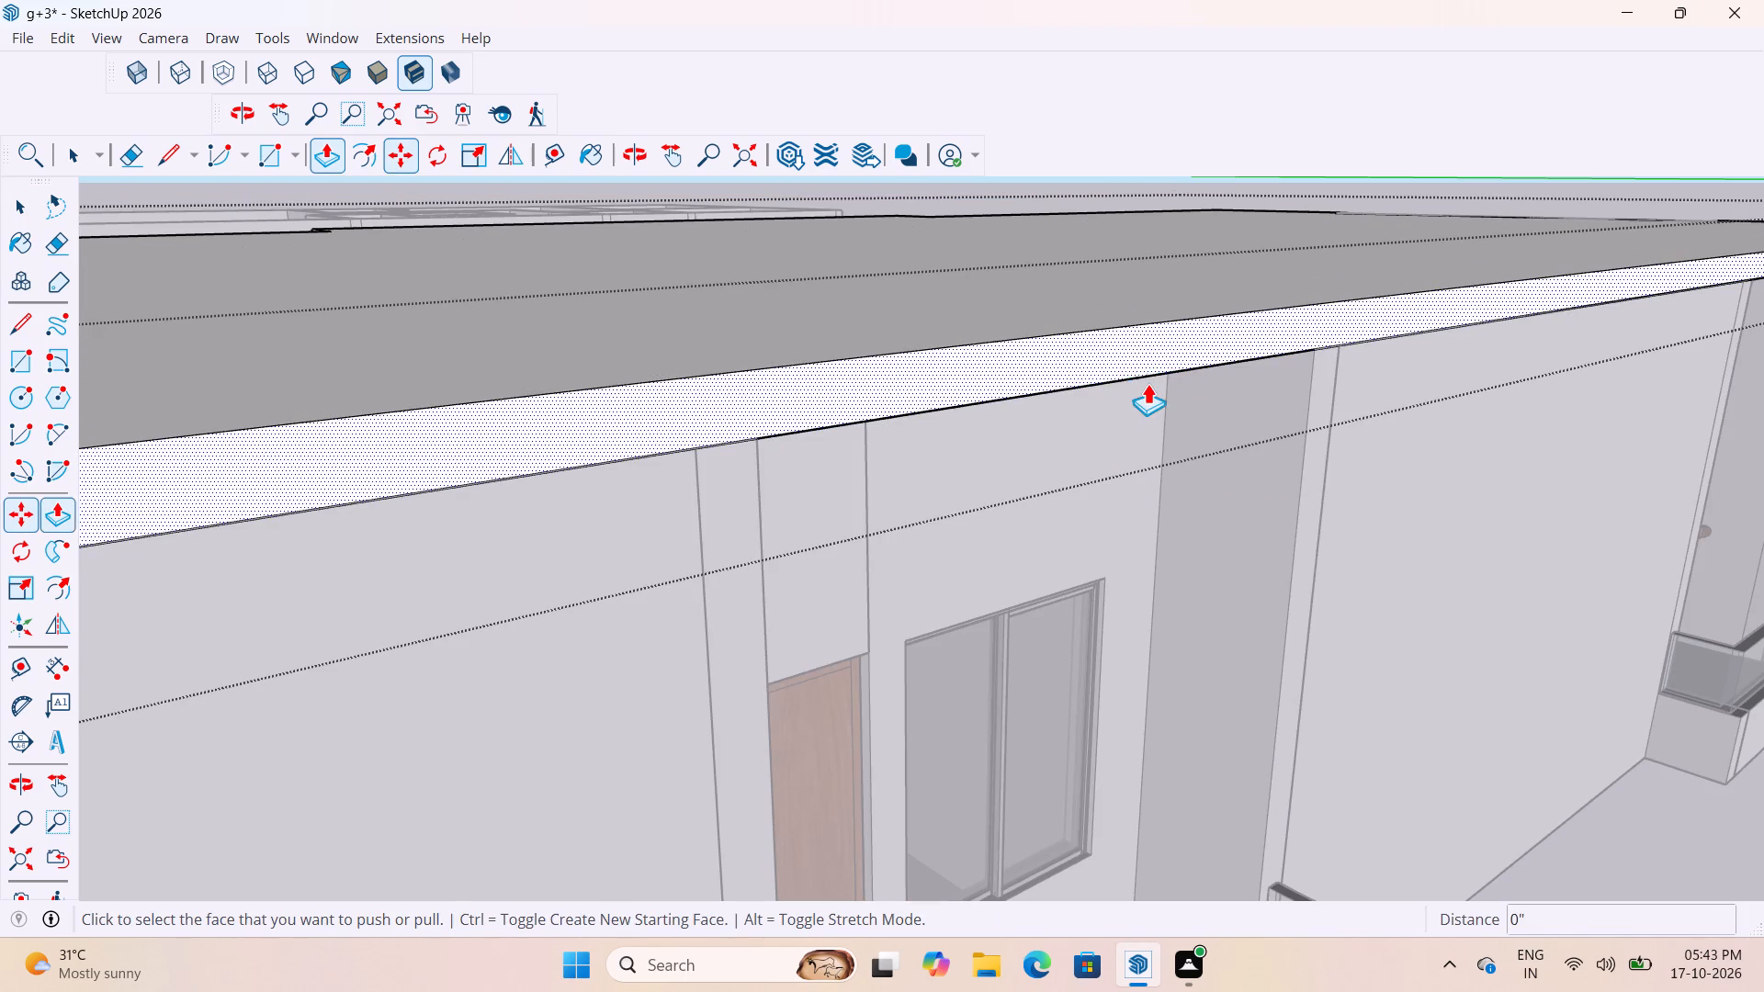
left_click(1140, 351)
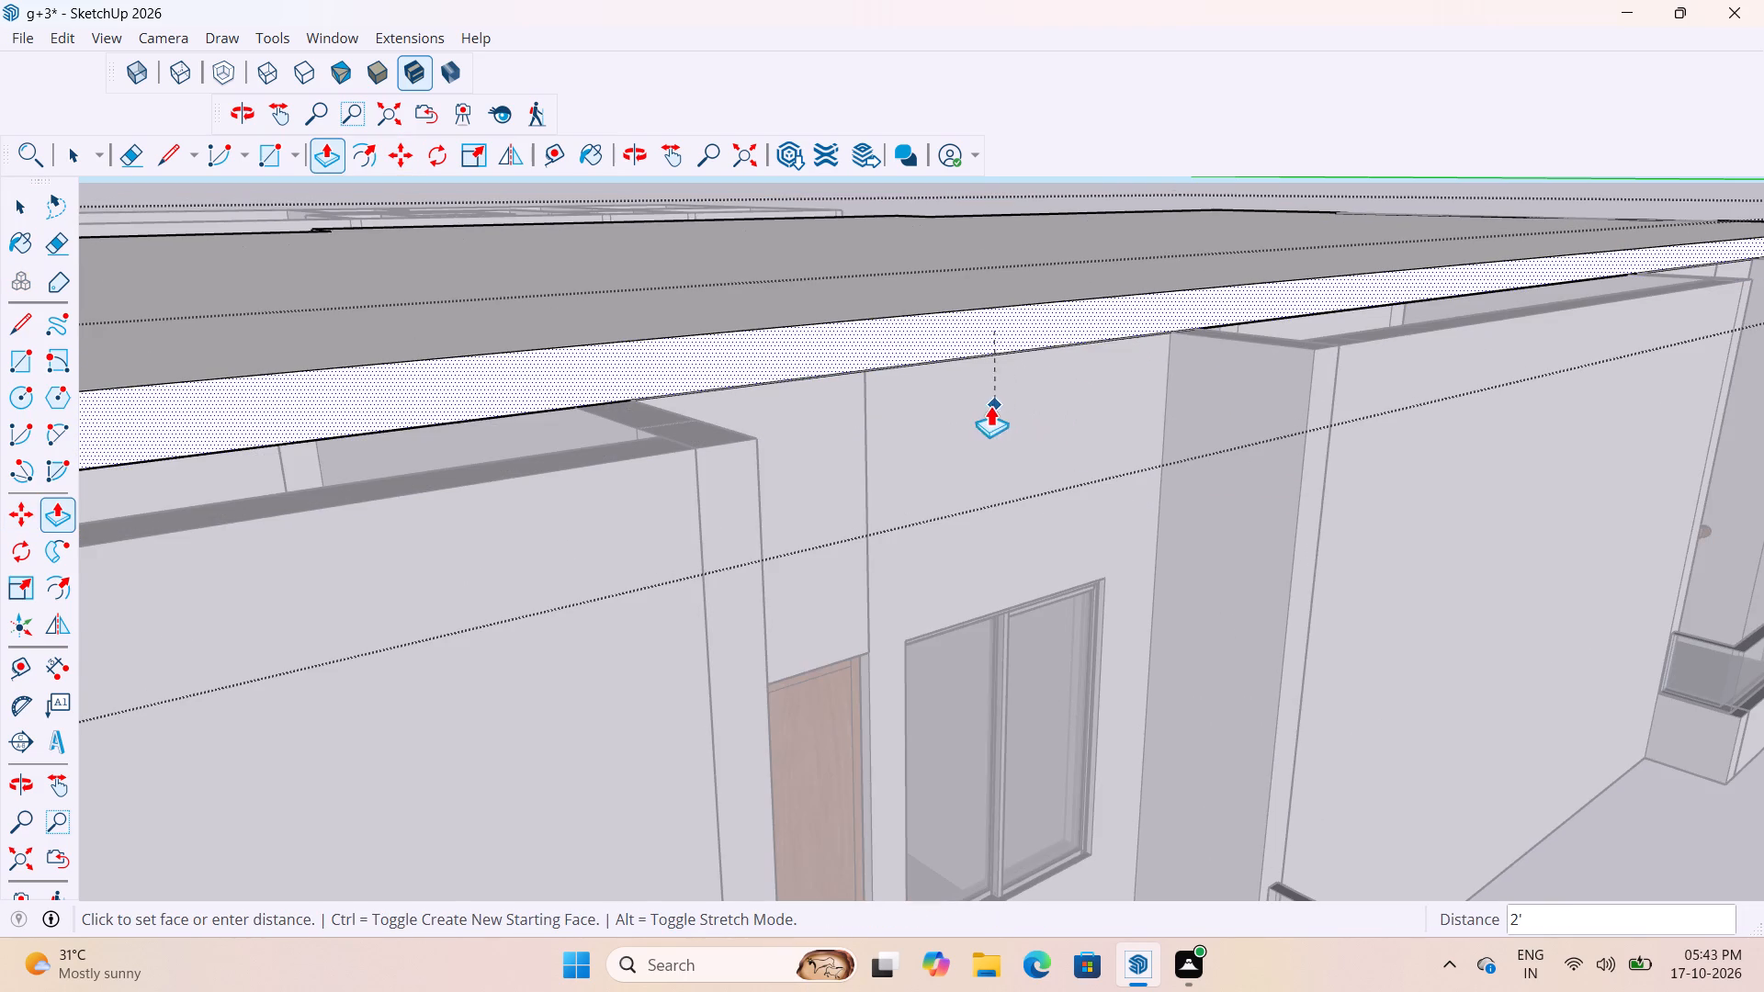
left_click(949, 412)
key("space")
scroll(923, 421, "down", 15)
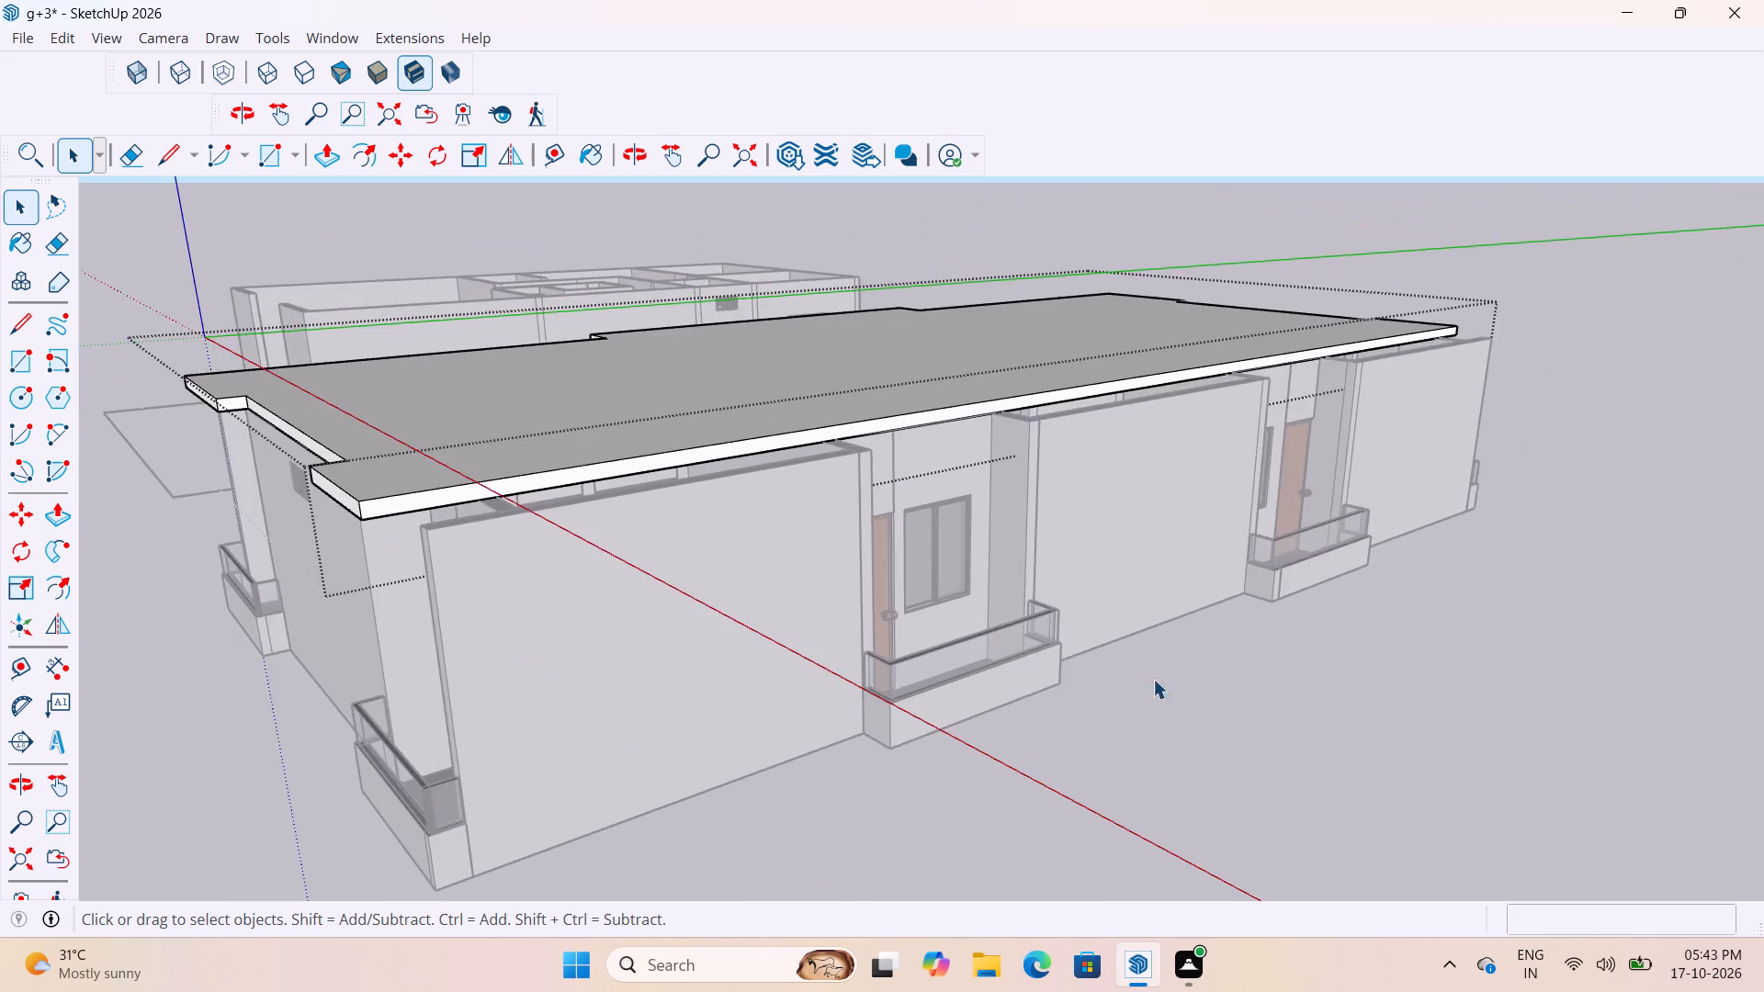
left_click(1151, 679)
Inside the slab group, Push/Pull the long edge face 2' outward above the two separate balconies, and close the group.
middle_click_drag(1256, 643, 911, 771)
scroll(791, 581, "up", 9)
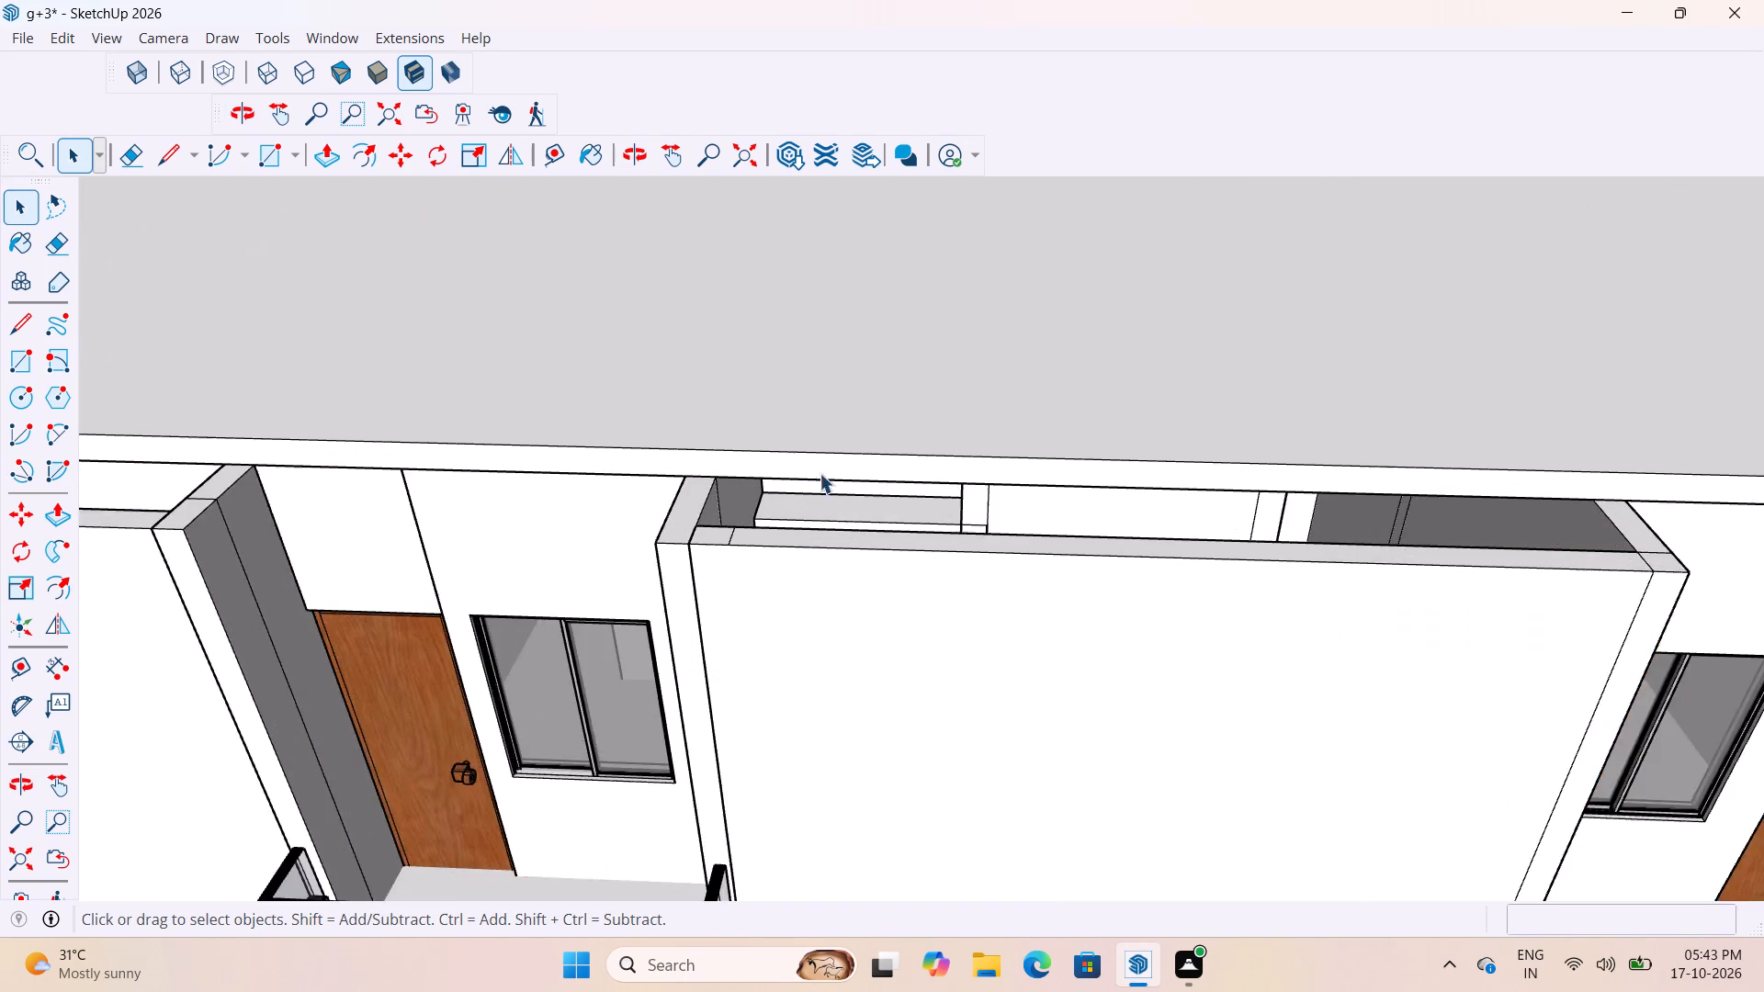
scroll(820, 473, "up", 4)
scroll(854, 465, "down", 5)
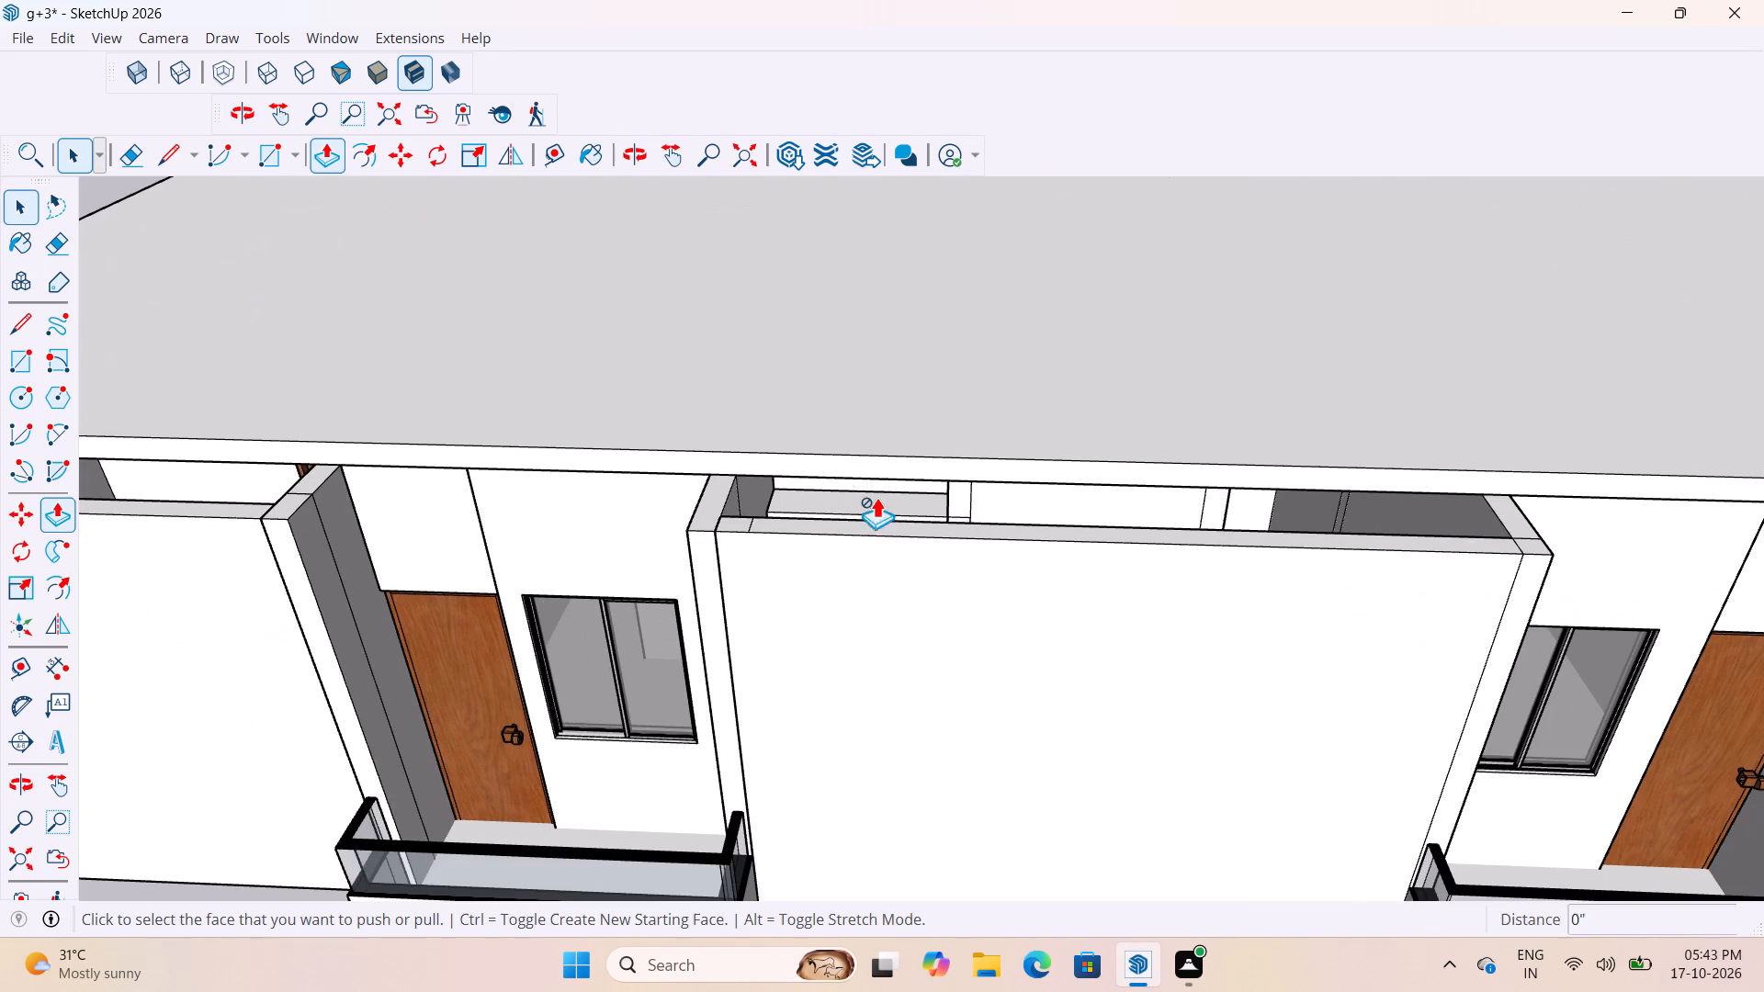
key("p")
scroll(913, 469, "up", 3)
key("space")
double_click(910, 463)
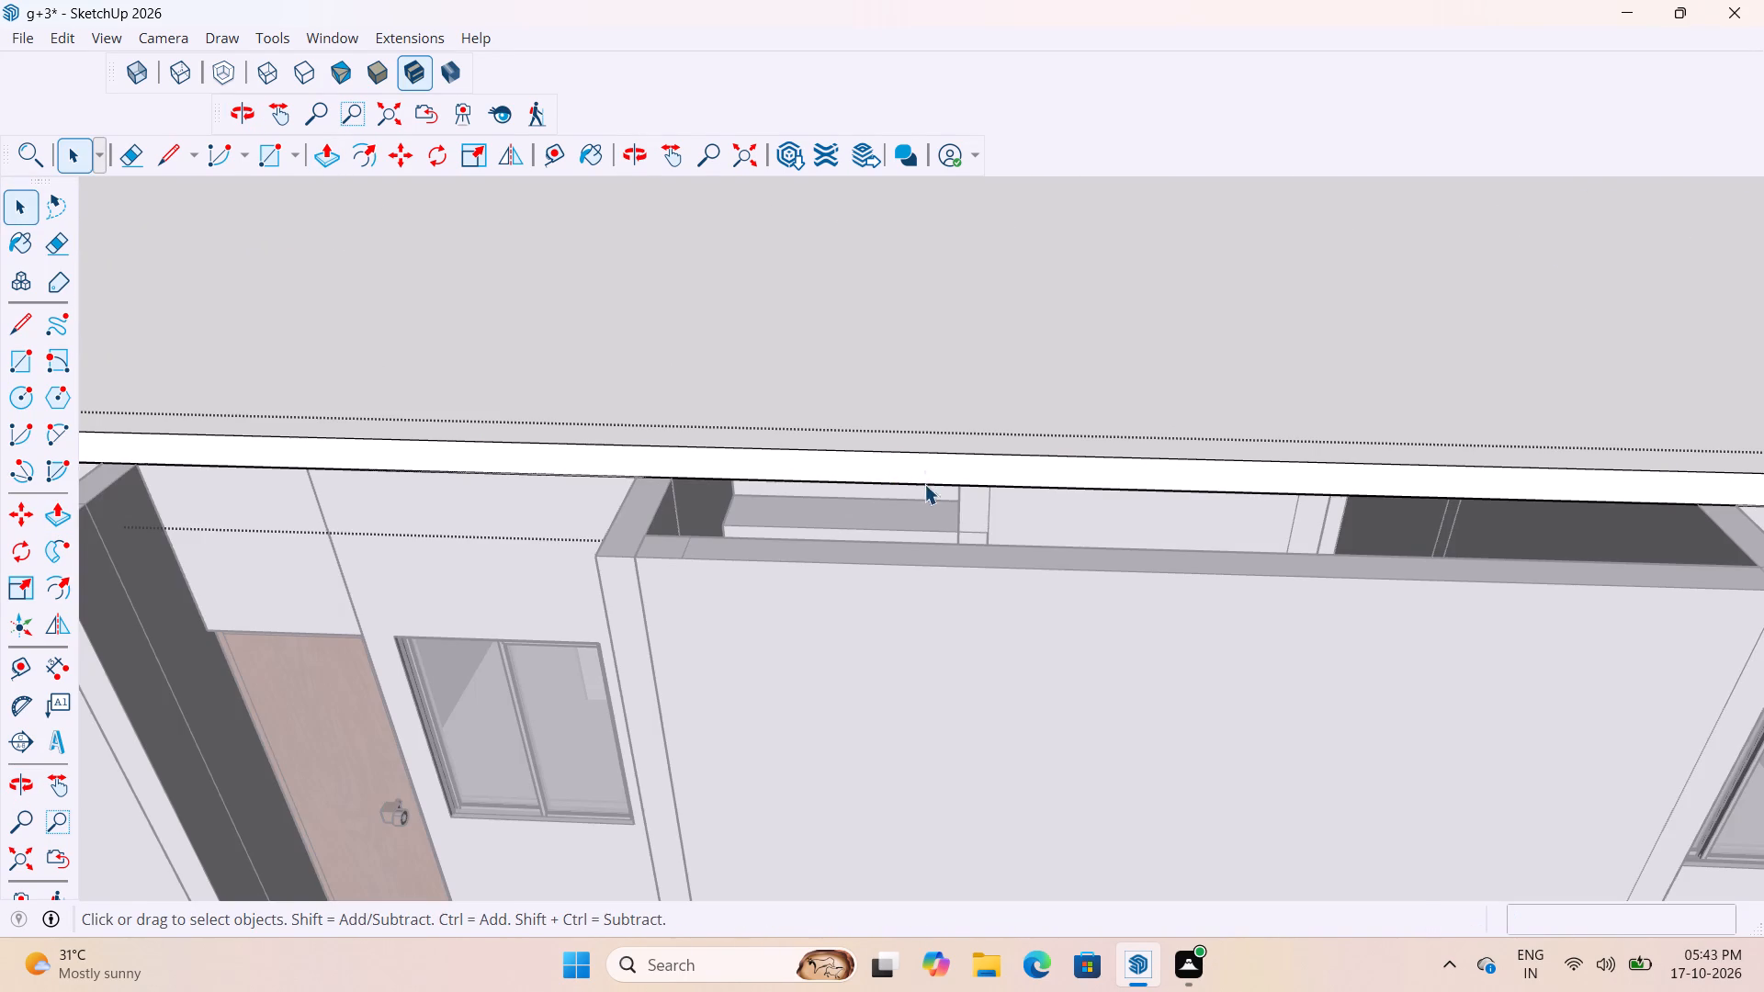
key("p")
left_click(935, 470)
left_click(977, 566)
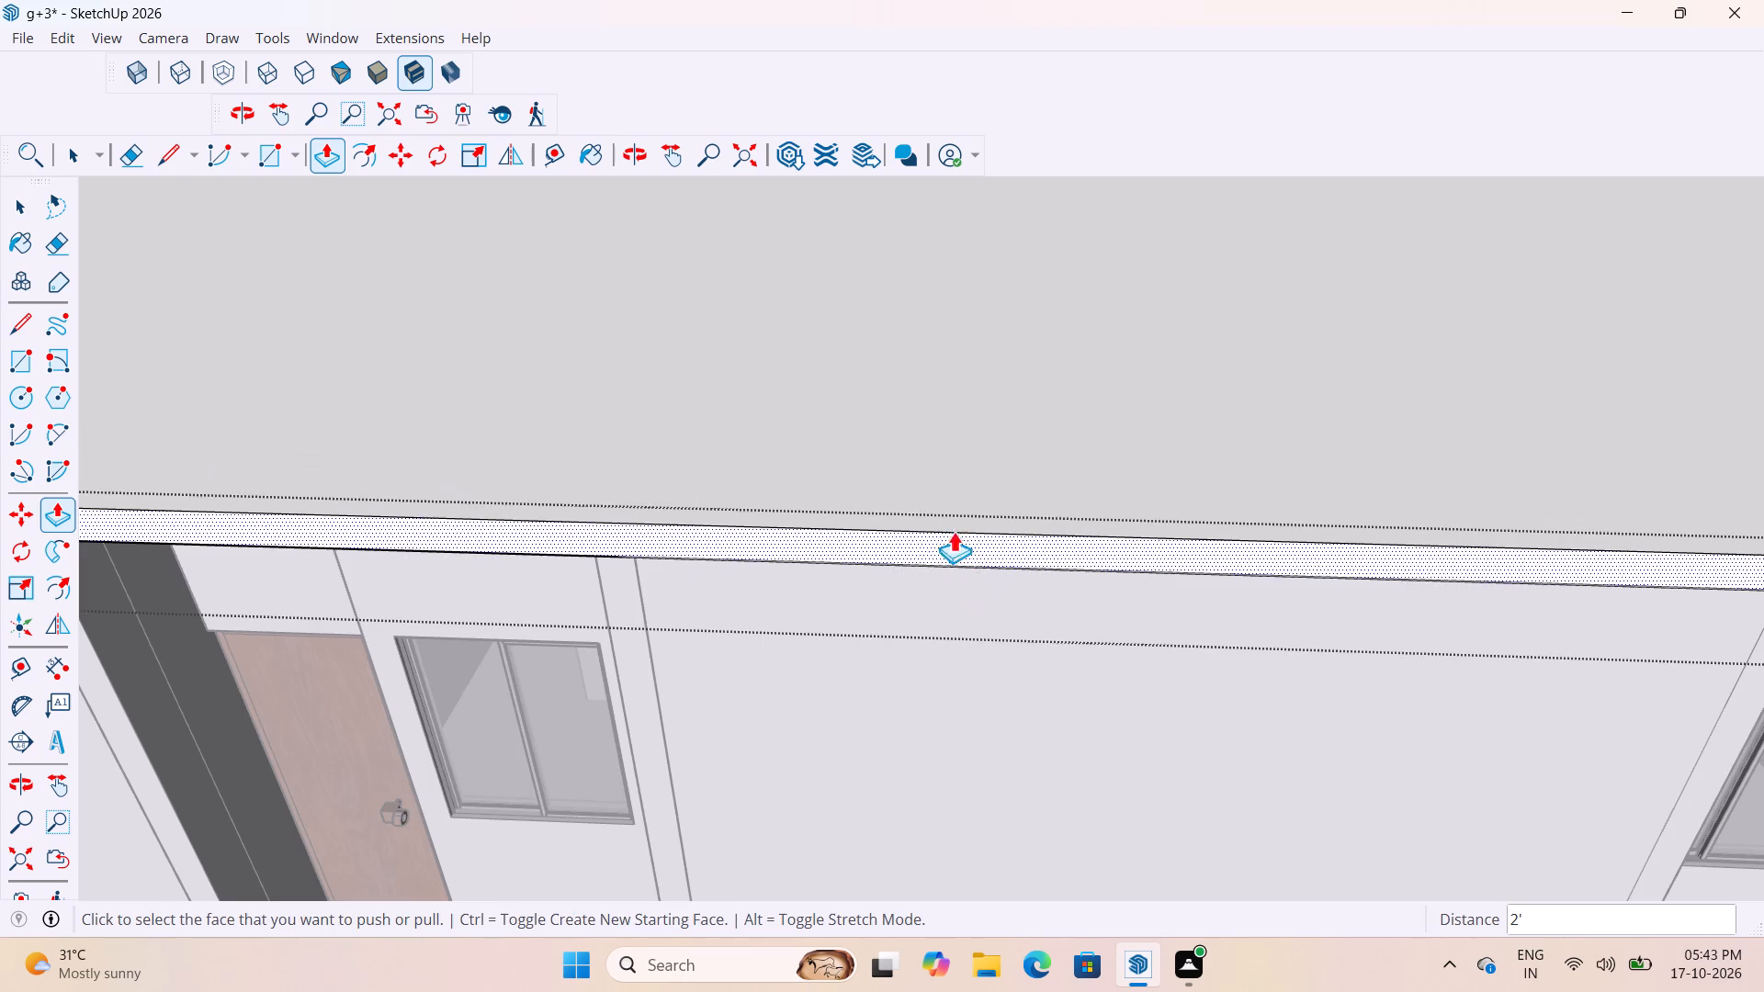
scroll(909, 480, "down", 14)
key("space")
left_click(929, 666)
Examine how the slab's long edge meets the outer wall above the two separate balconies.
scroll(798, 512, "up", 8)
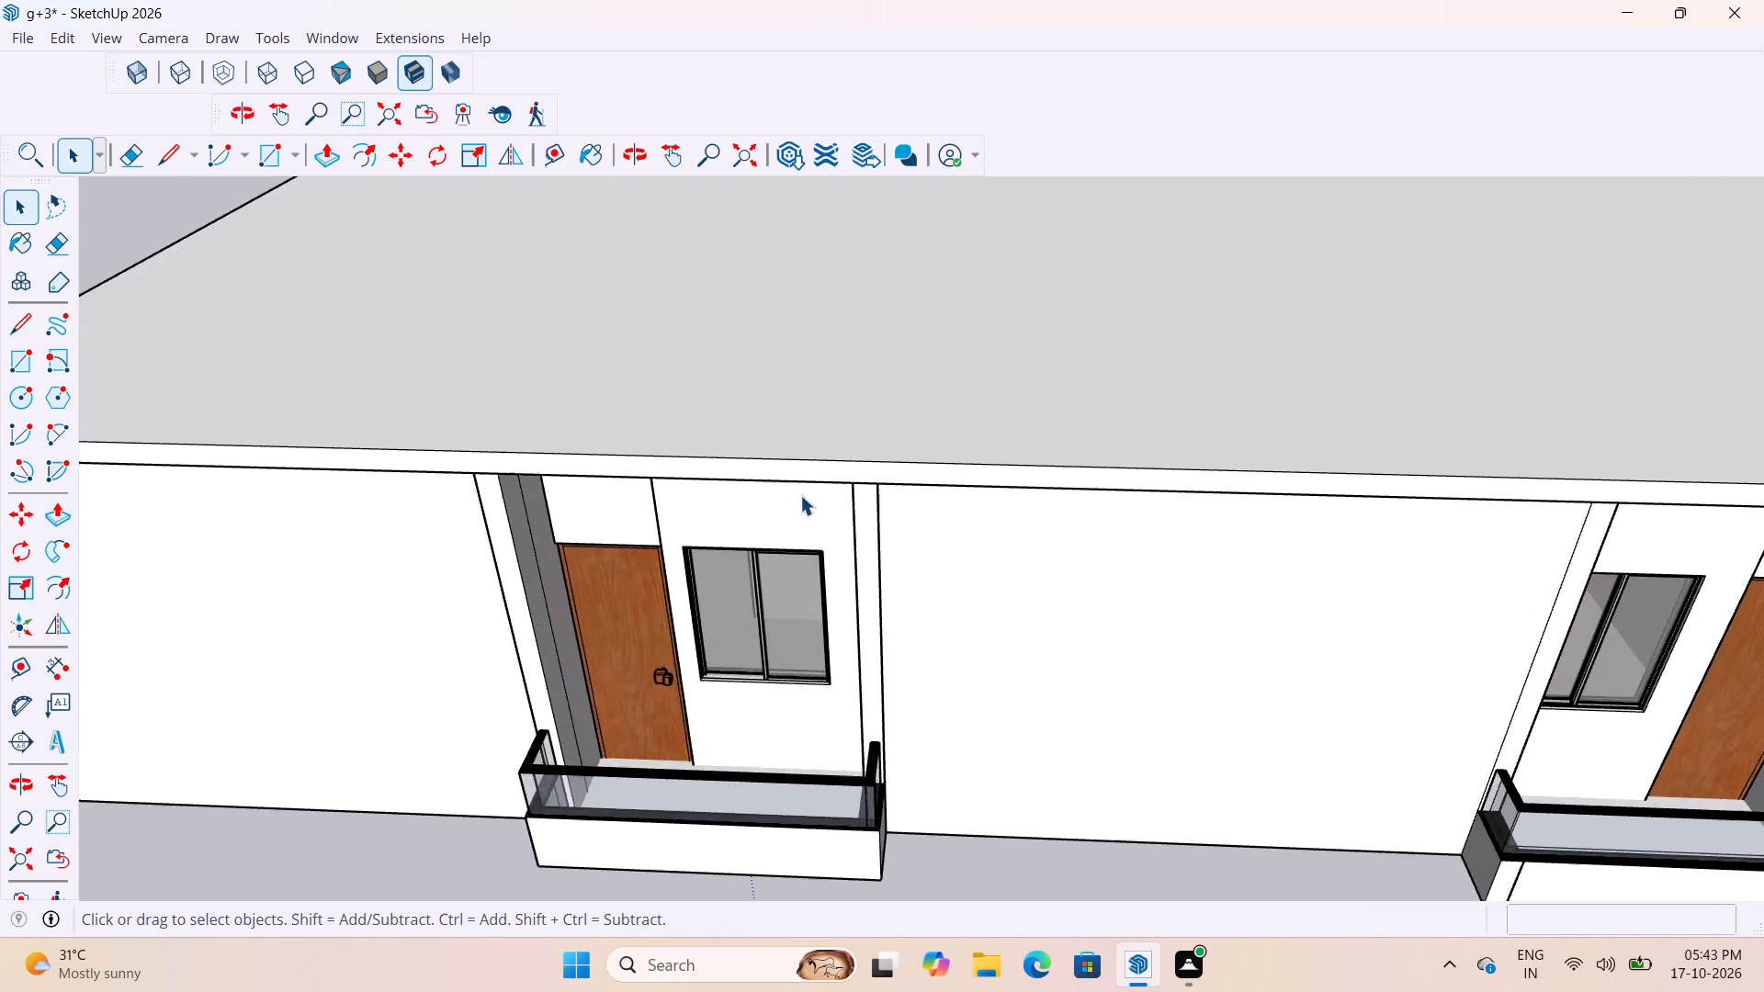
middle_click_drag(829, 457, 466, 221)
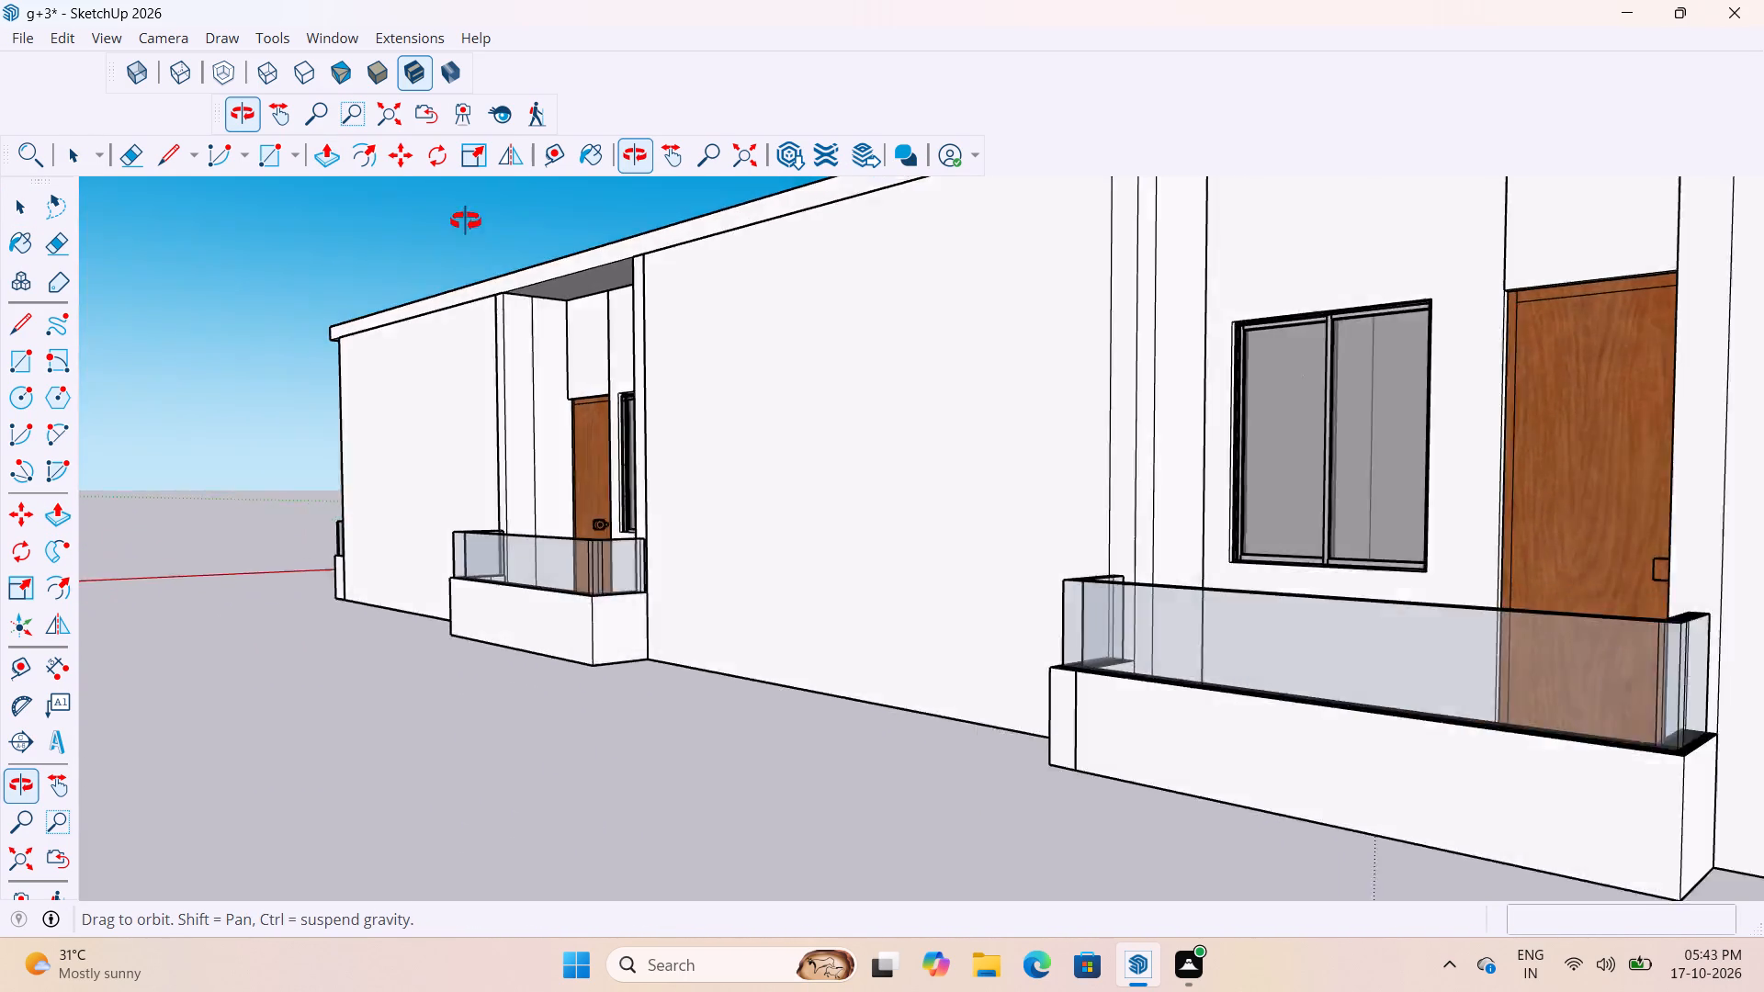
middle_click_drag(466, 221, 549, 343)
scroll(446, 345, "down", 7)
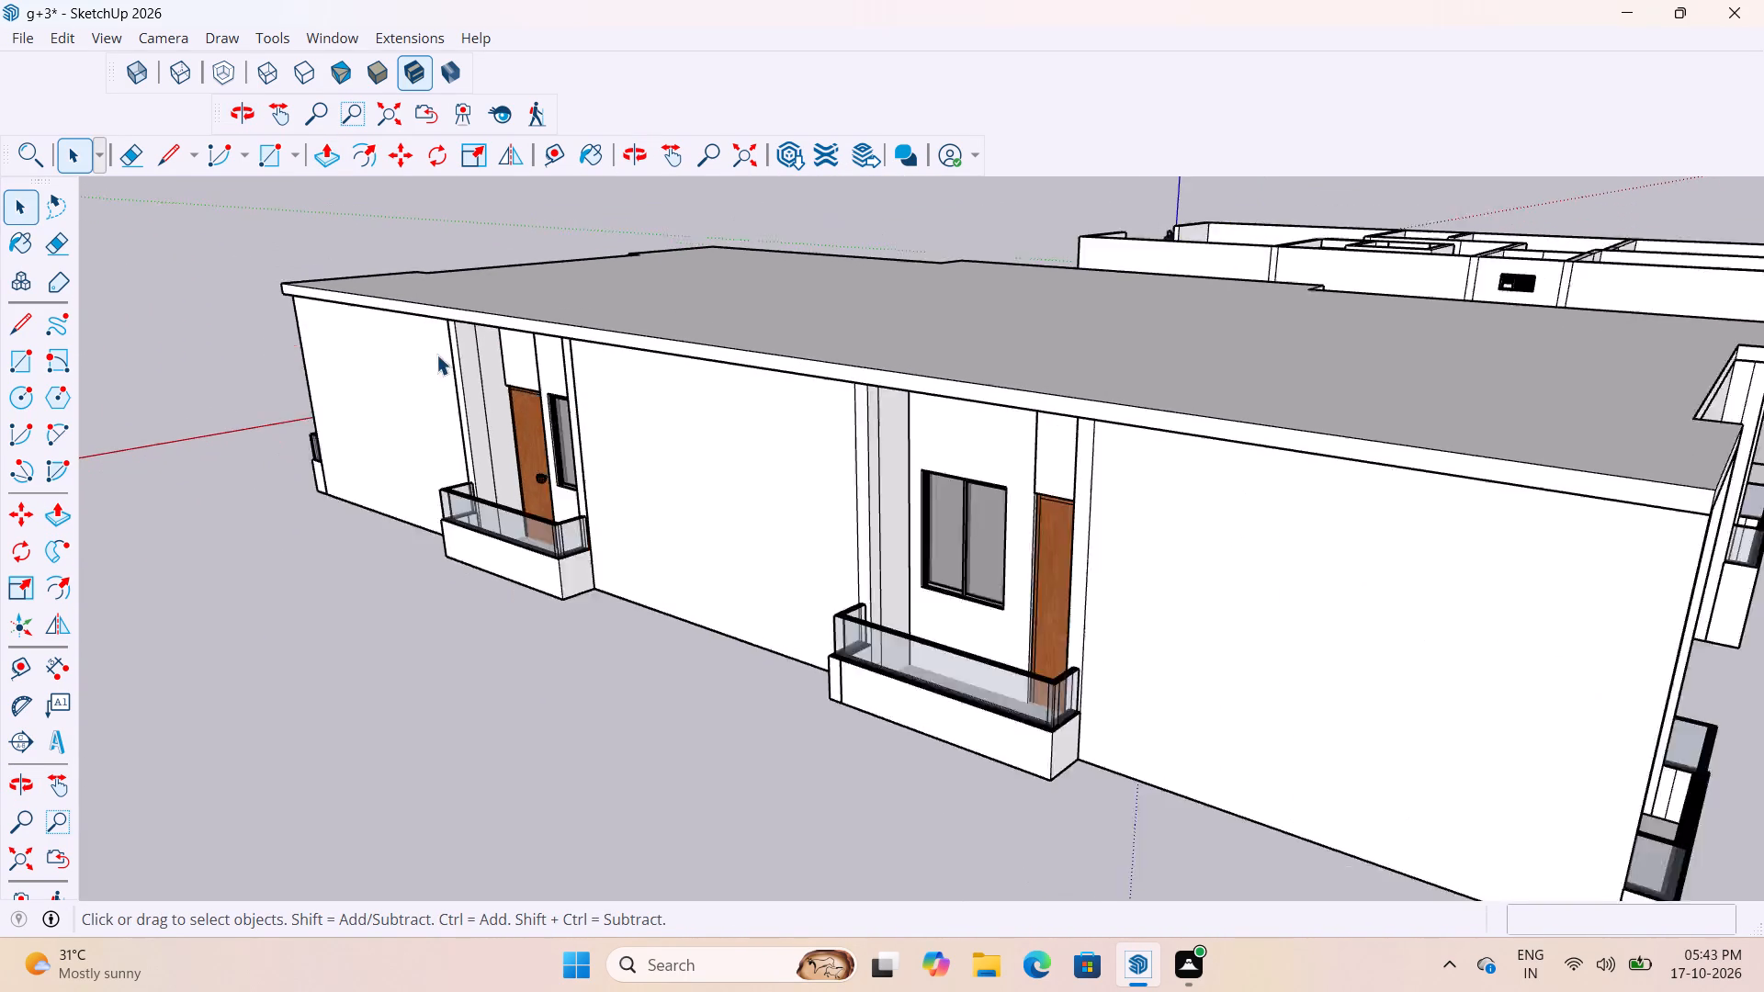
scroll(436, 355, "down", 3)
scroll(646, 507, "up", 7)
scroll(804, 309, "up", 3)
scroll(834, 296, "down", 8)
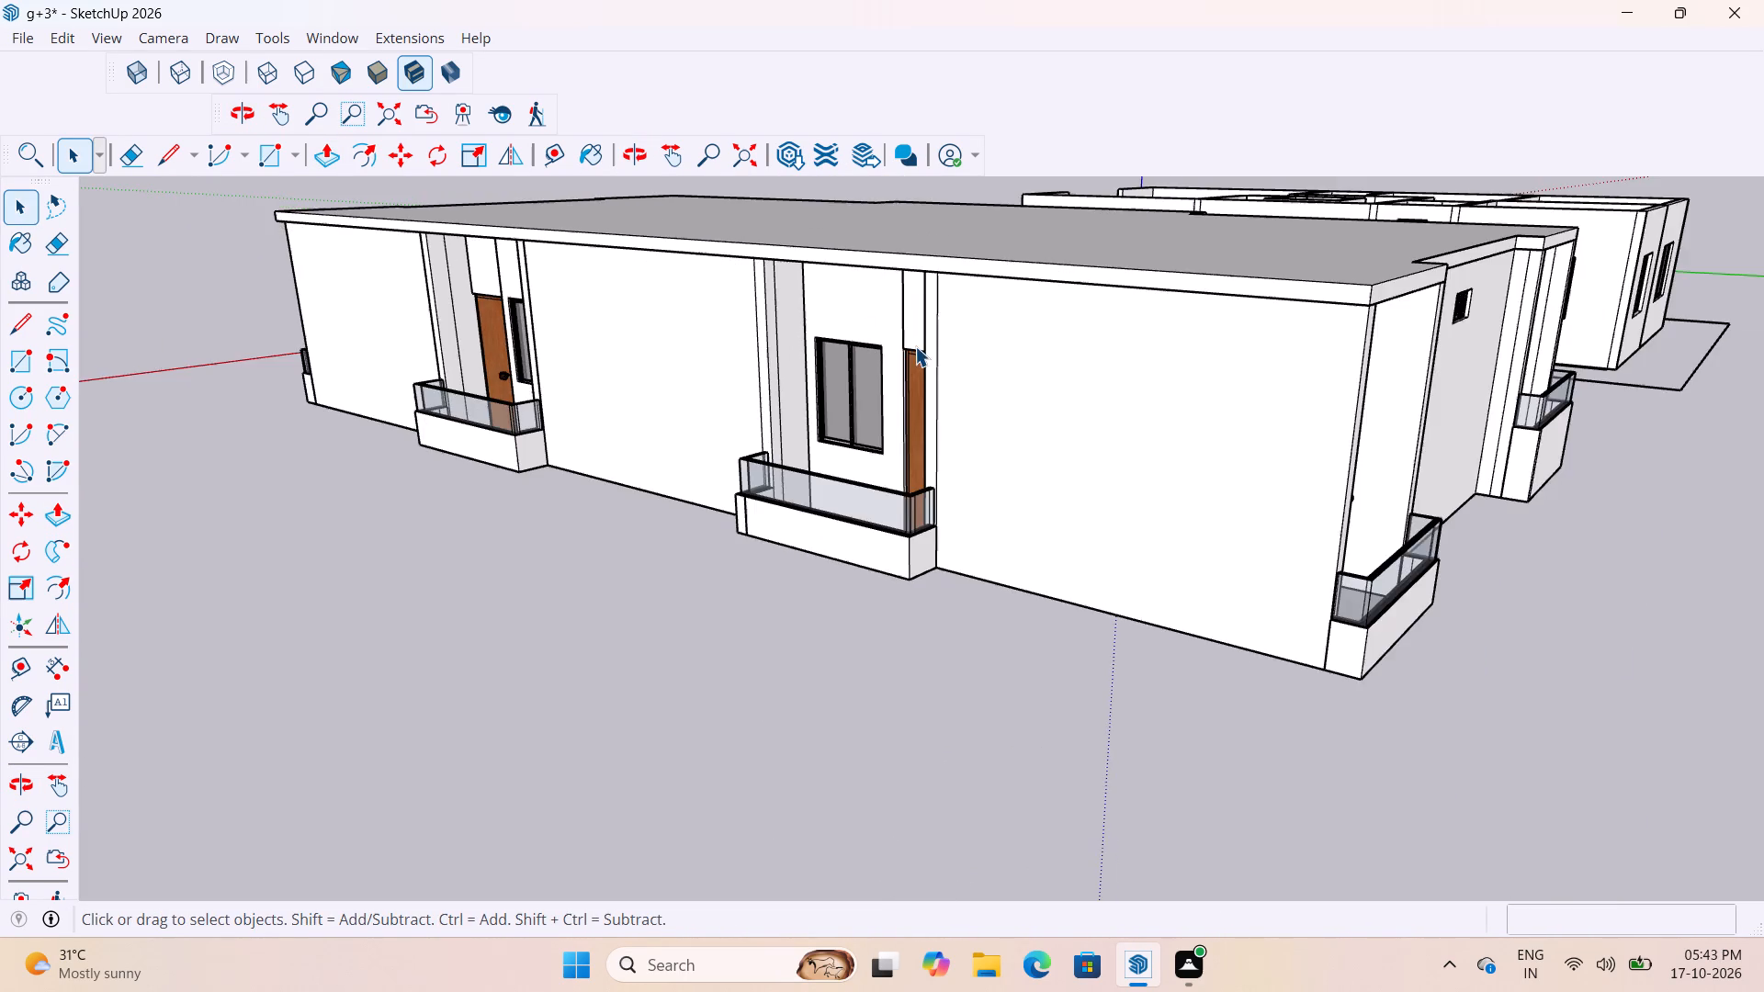
middle_click_drag(915, 351, 936, 524)
scroll(907, 389, "down", 1)
scroll(938, 581, "up", 10)
scroll(983, 589, "down", 5)
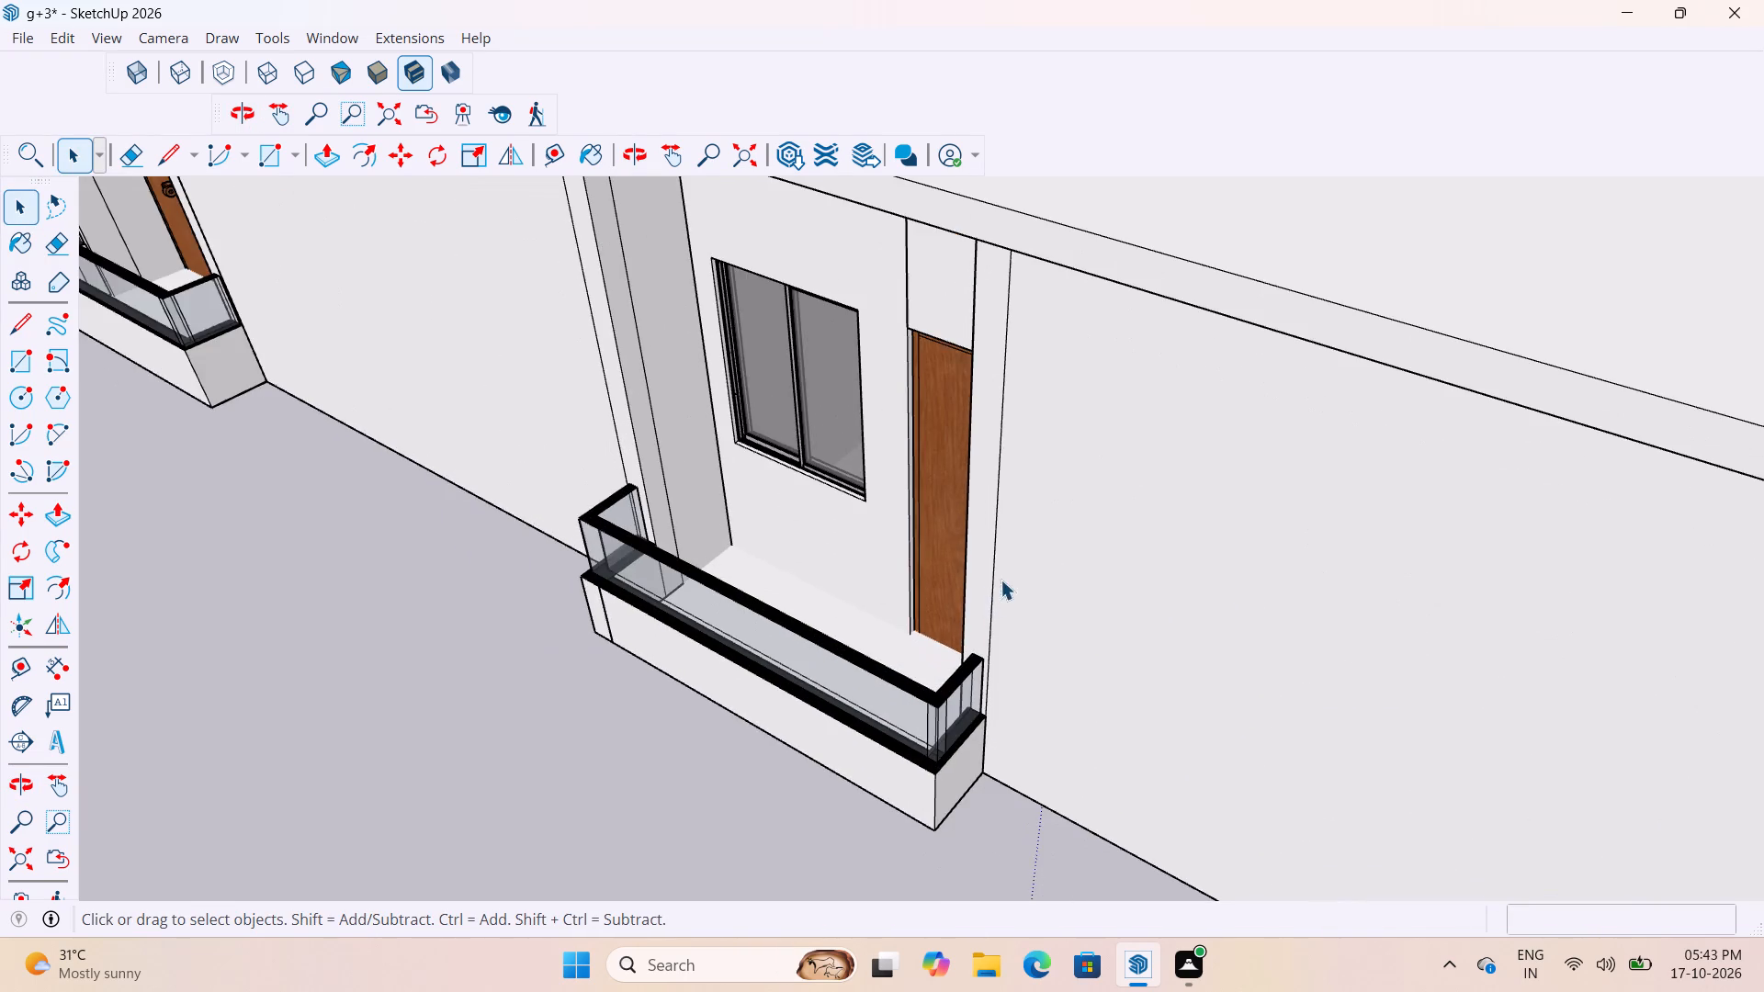
Inside the slab group, draw a 6" vertical line on the edge face above the wall beside one balcony's door, and copy it 6" toward the door.
middle_click_drag(1057, 576, 1187, 580)
scroll(1143, 348, "down", 4)
scroll(1129, 282, "up", 7)
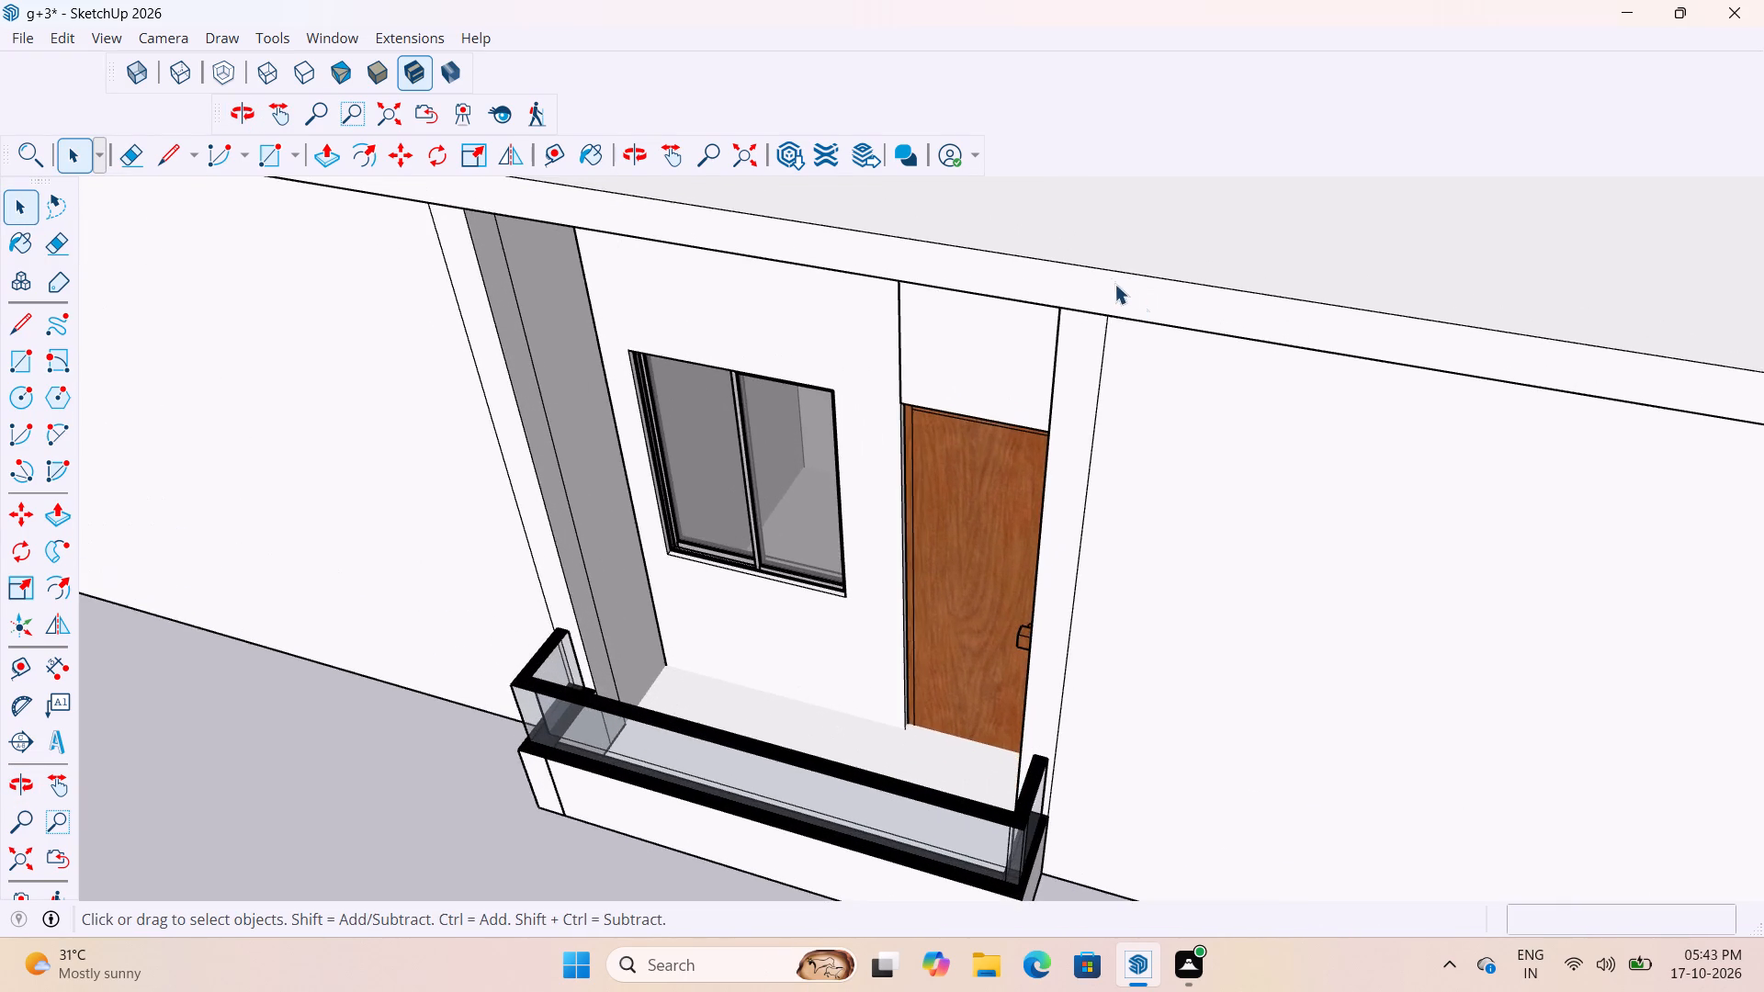
scroll(1150, 310, "down", 1)
middle_click_drag(1161, 316, 1246, 341)
scroll(1151, 315, "up", 7)
left_click(1152, 300)
scroll(1150, 319, "up", 1)
double_click(1151, 318)
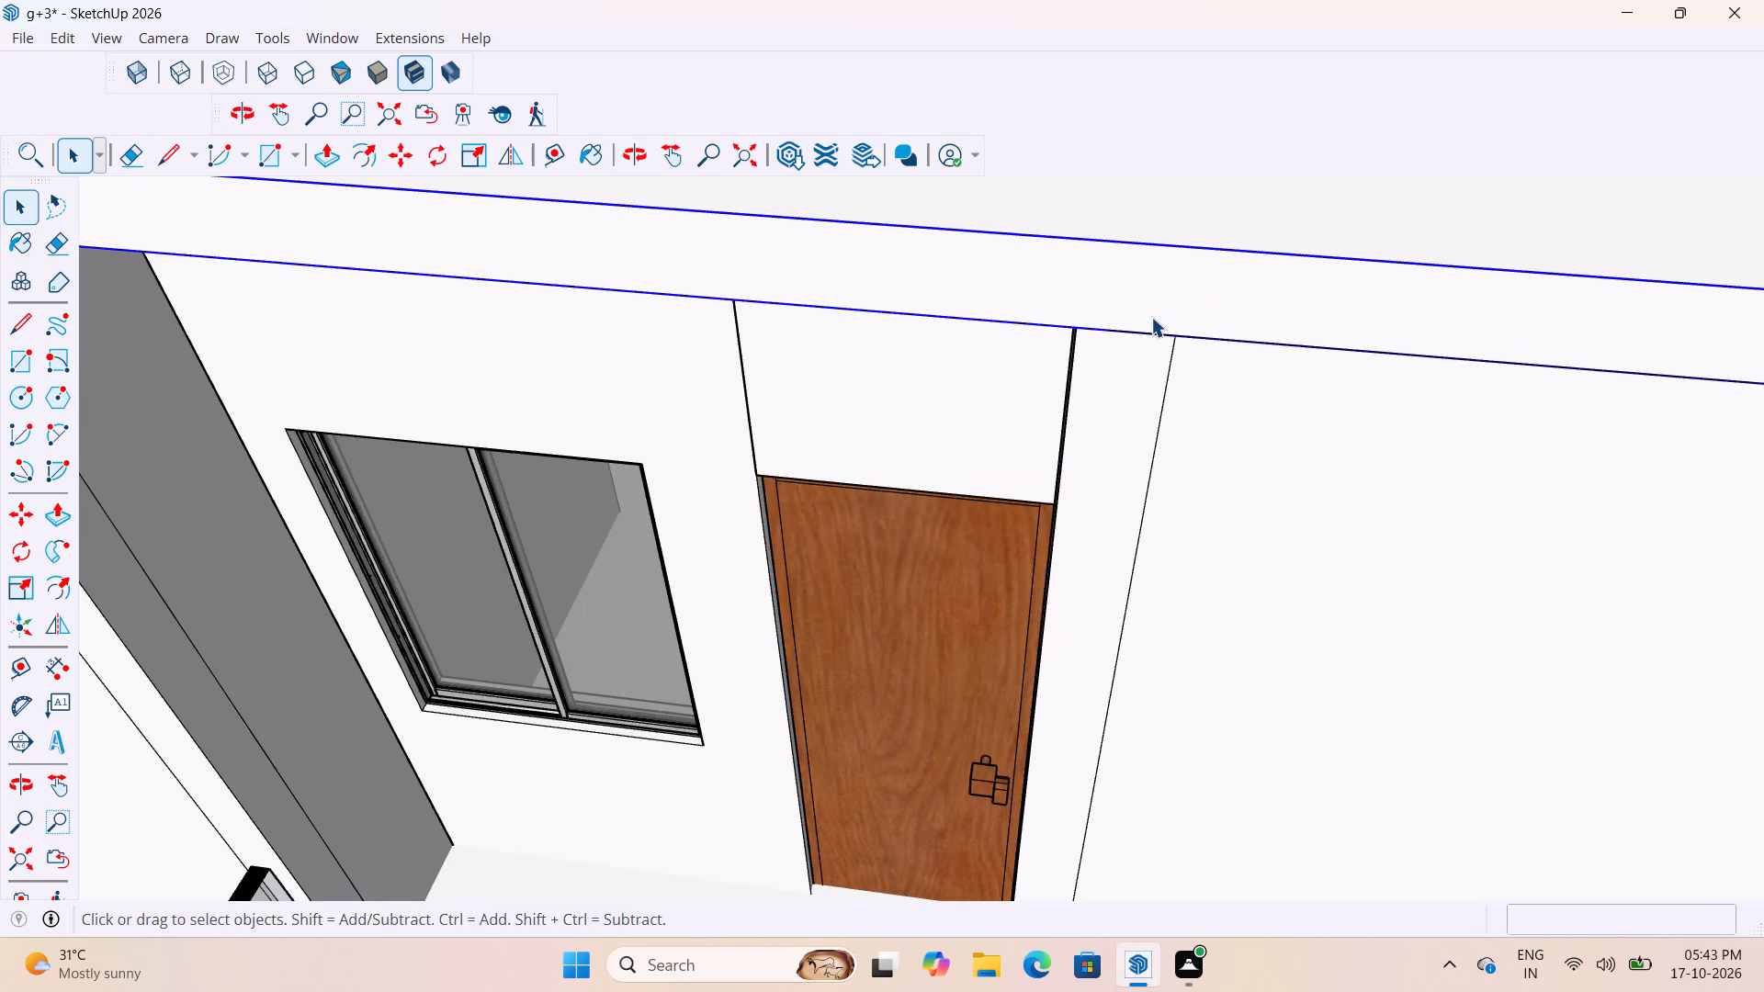
key("l")
scroll(1184, 328, "up", 3)
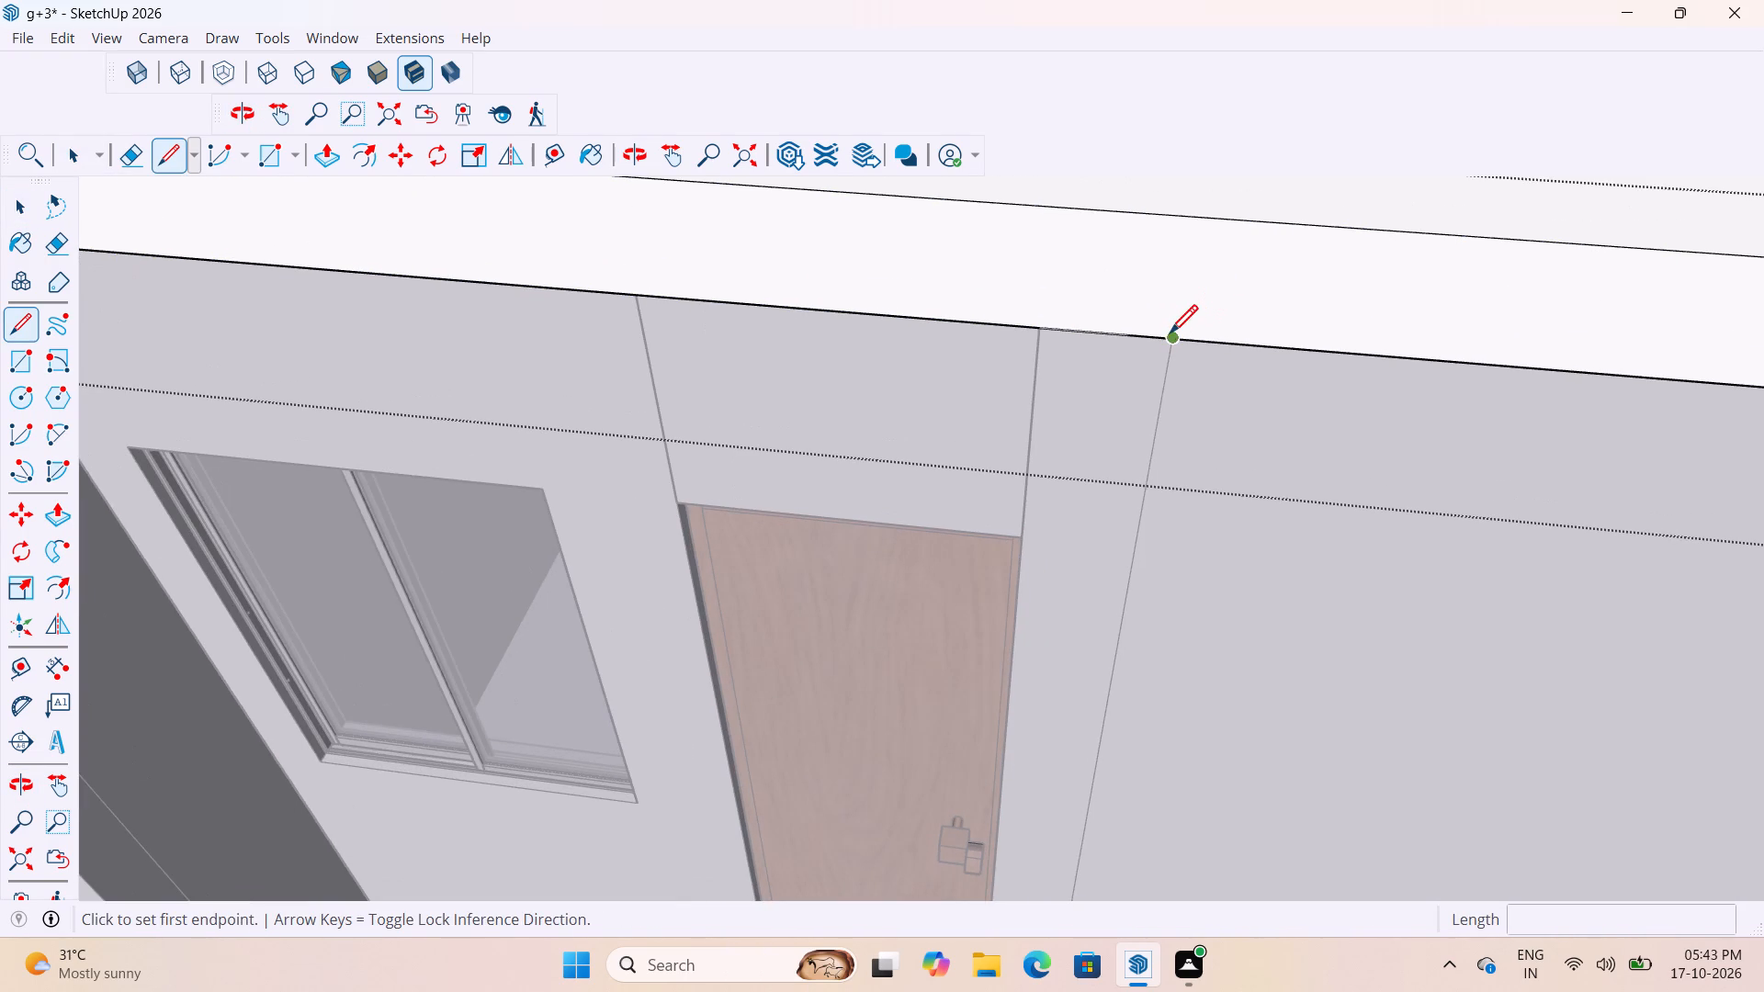
left_click(1174, 338)
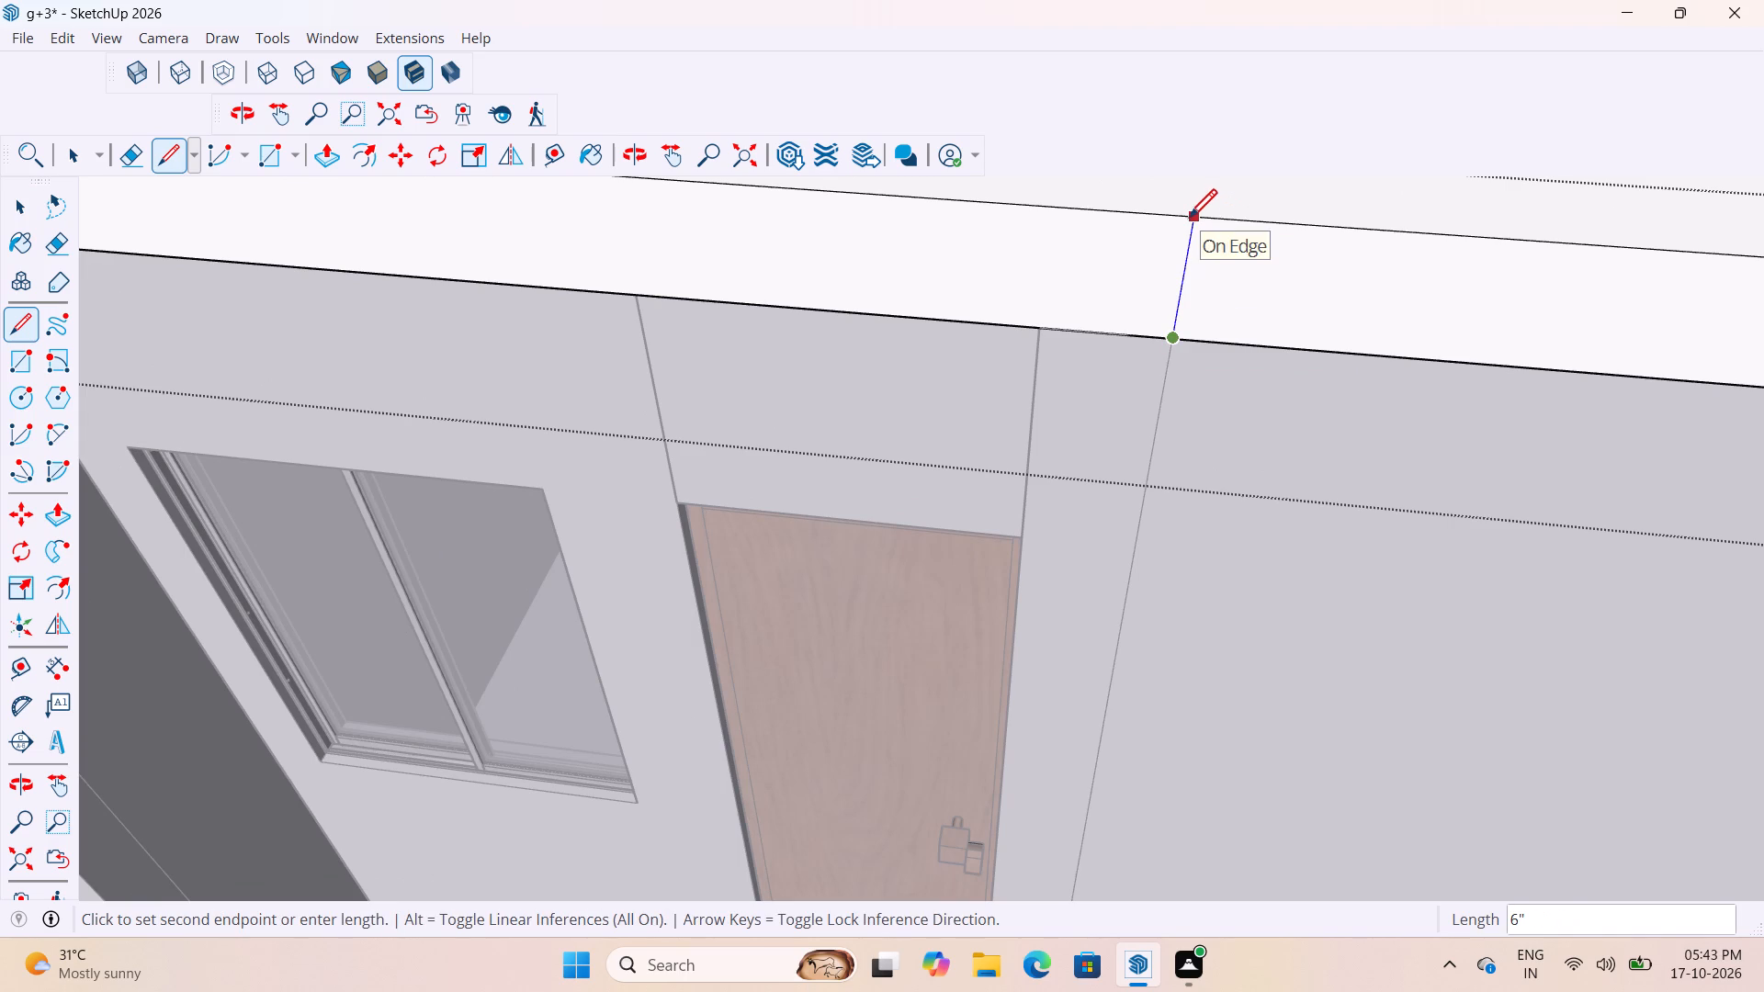
left_click(1193, 222)
key("space")
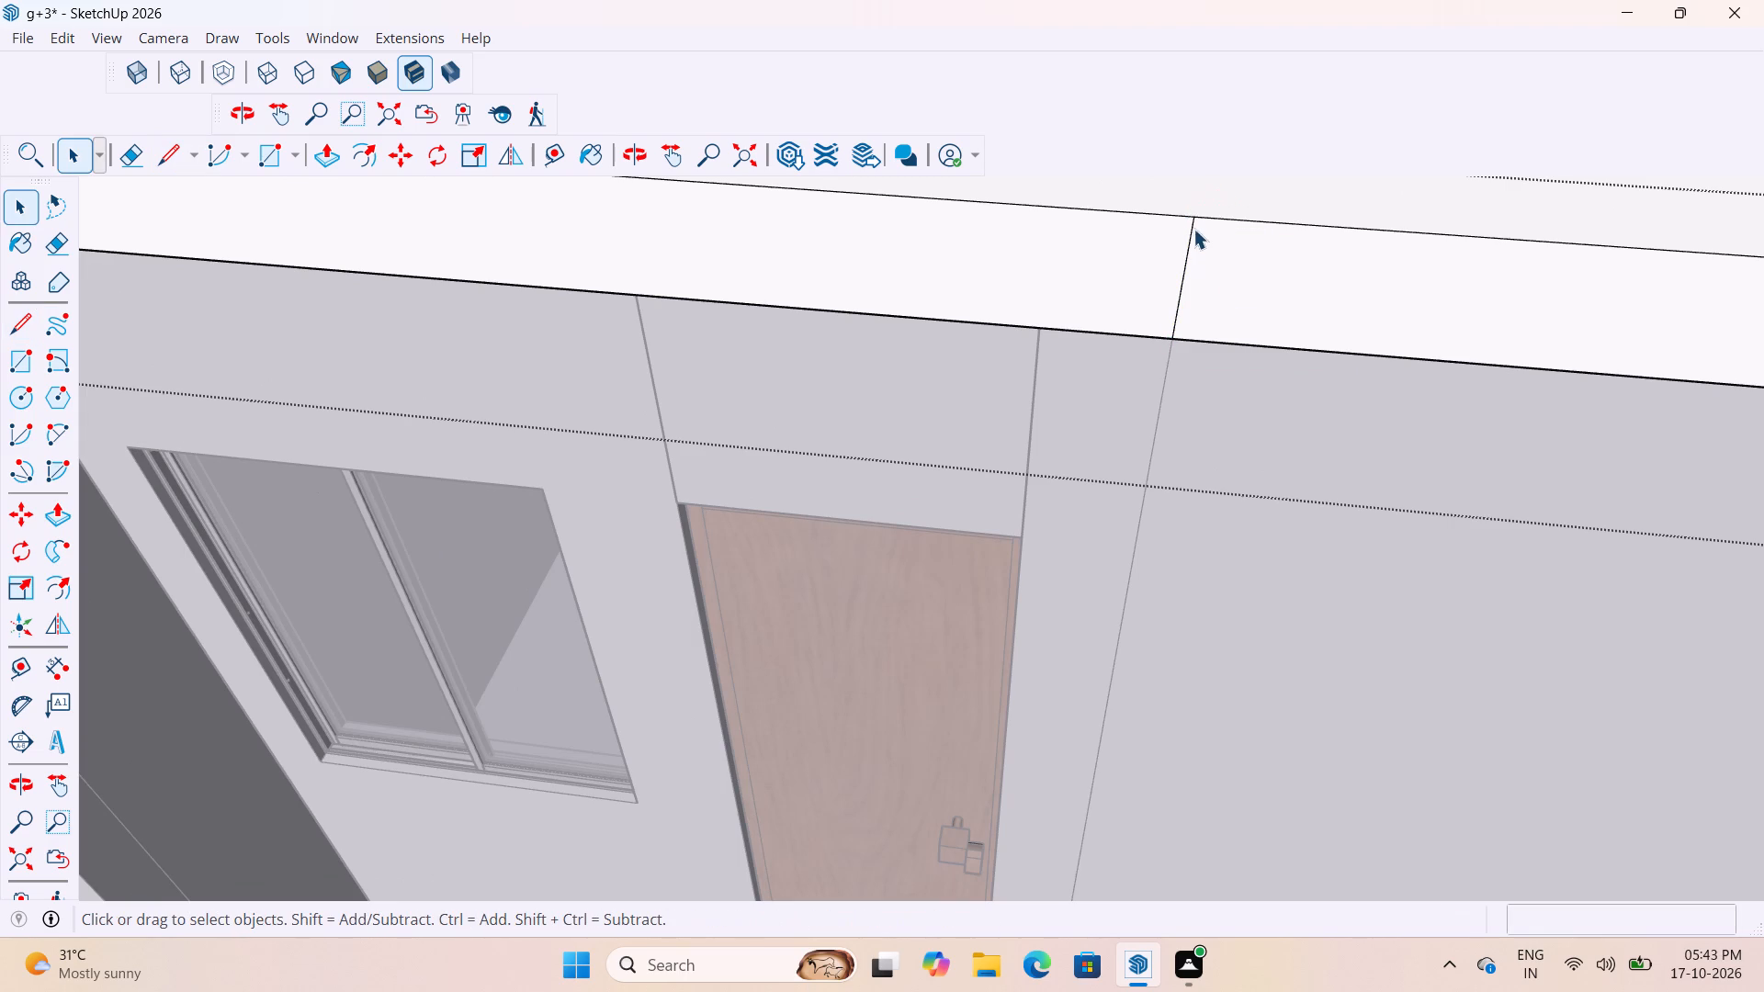
left_click(1186, 251)
key("m")
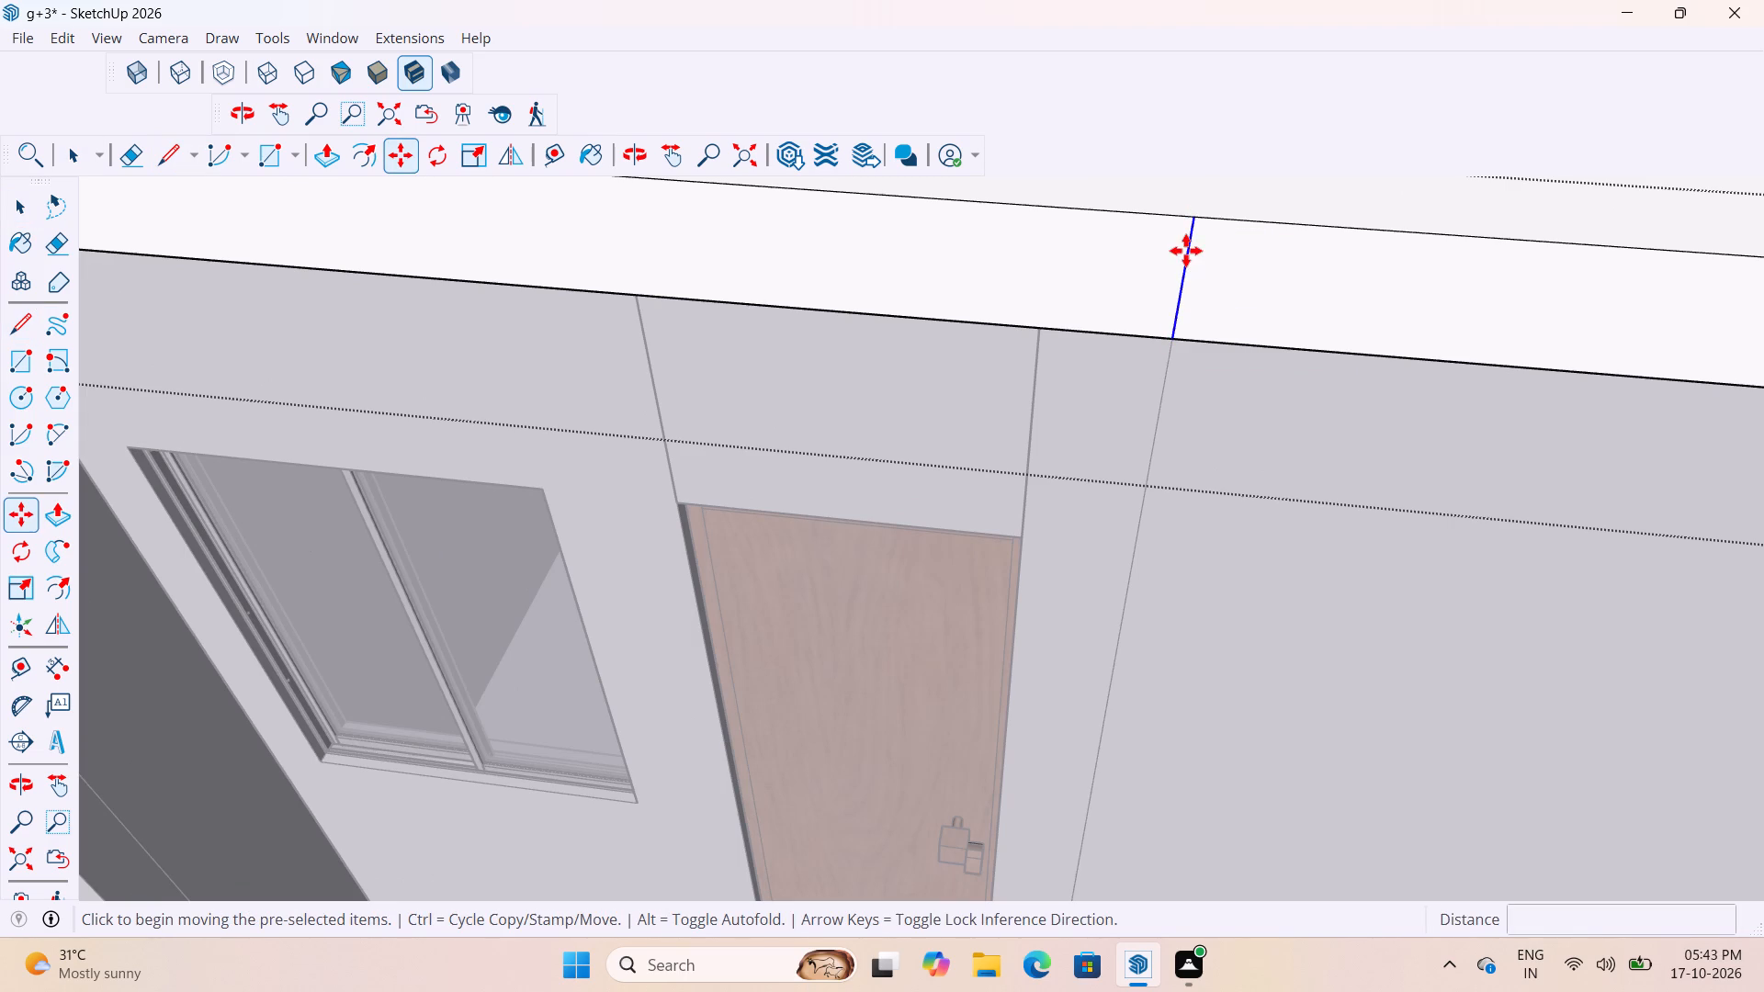
left_click(1170, 338)
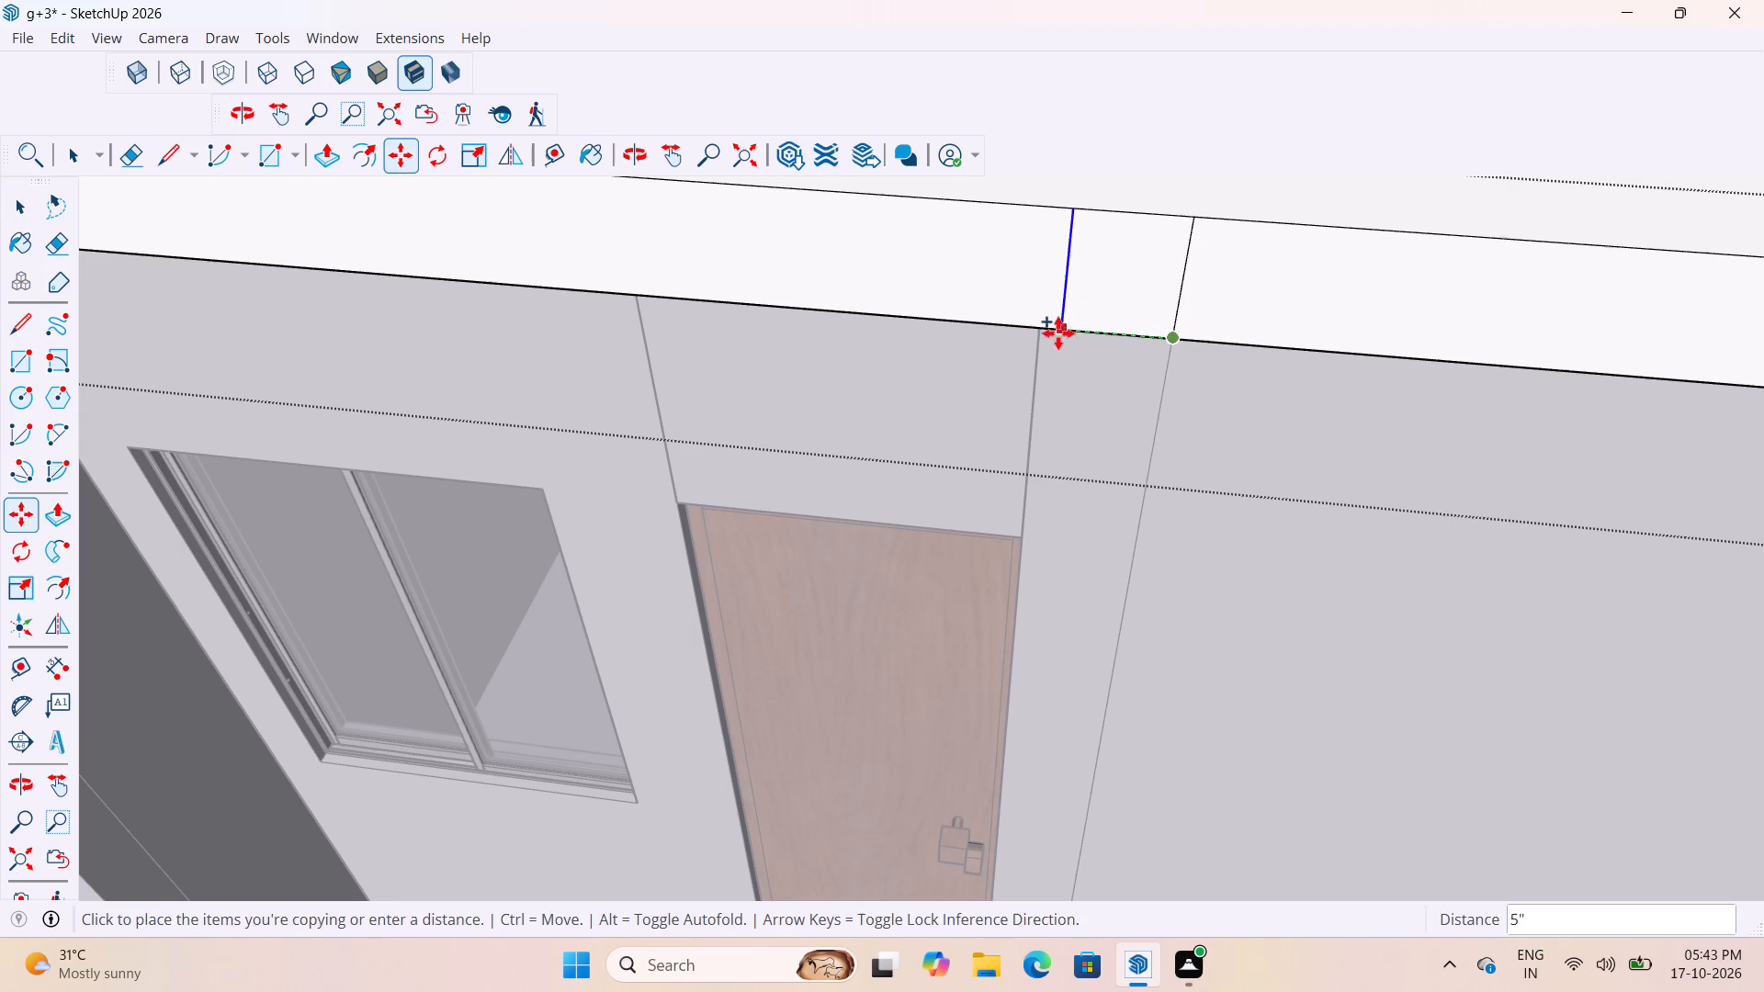
left_click(1039, 336)
key("space")
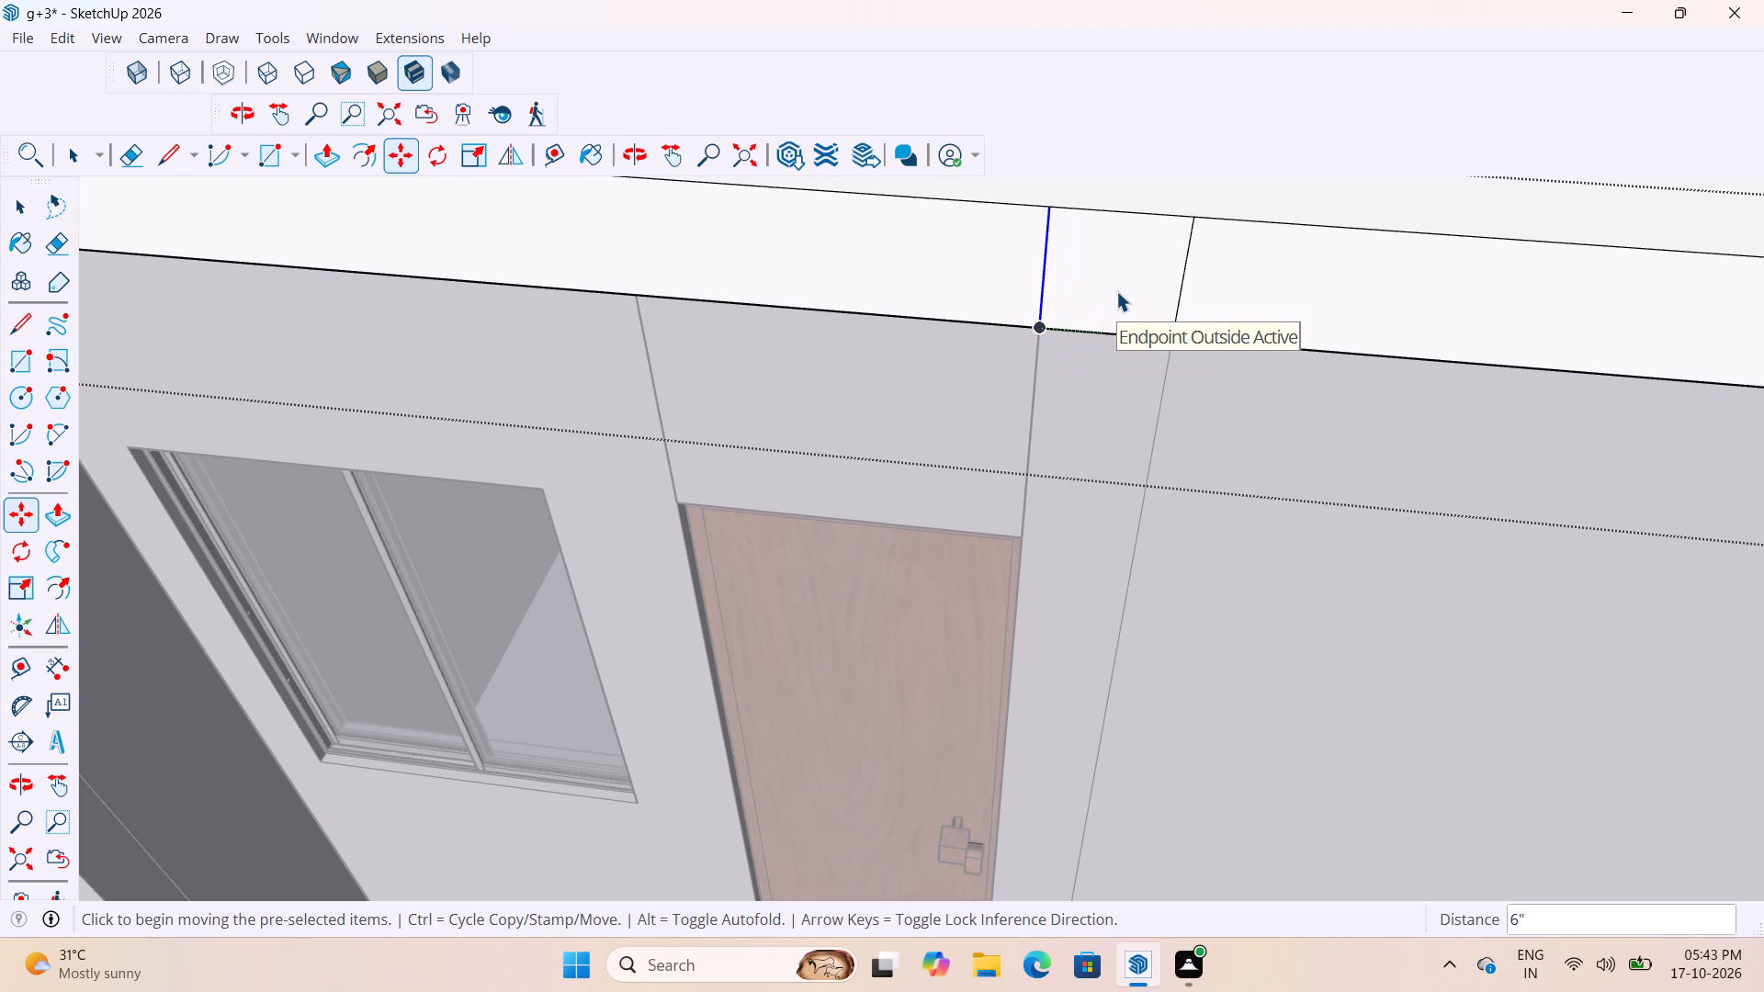
Push/Pull the narrow strip between the two lines outward about 1' 3 1/2" to align with the balcony railing's outer edge.
key("p")
left_click(1116, 288)
scroll(1114, 343, "down", 13)
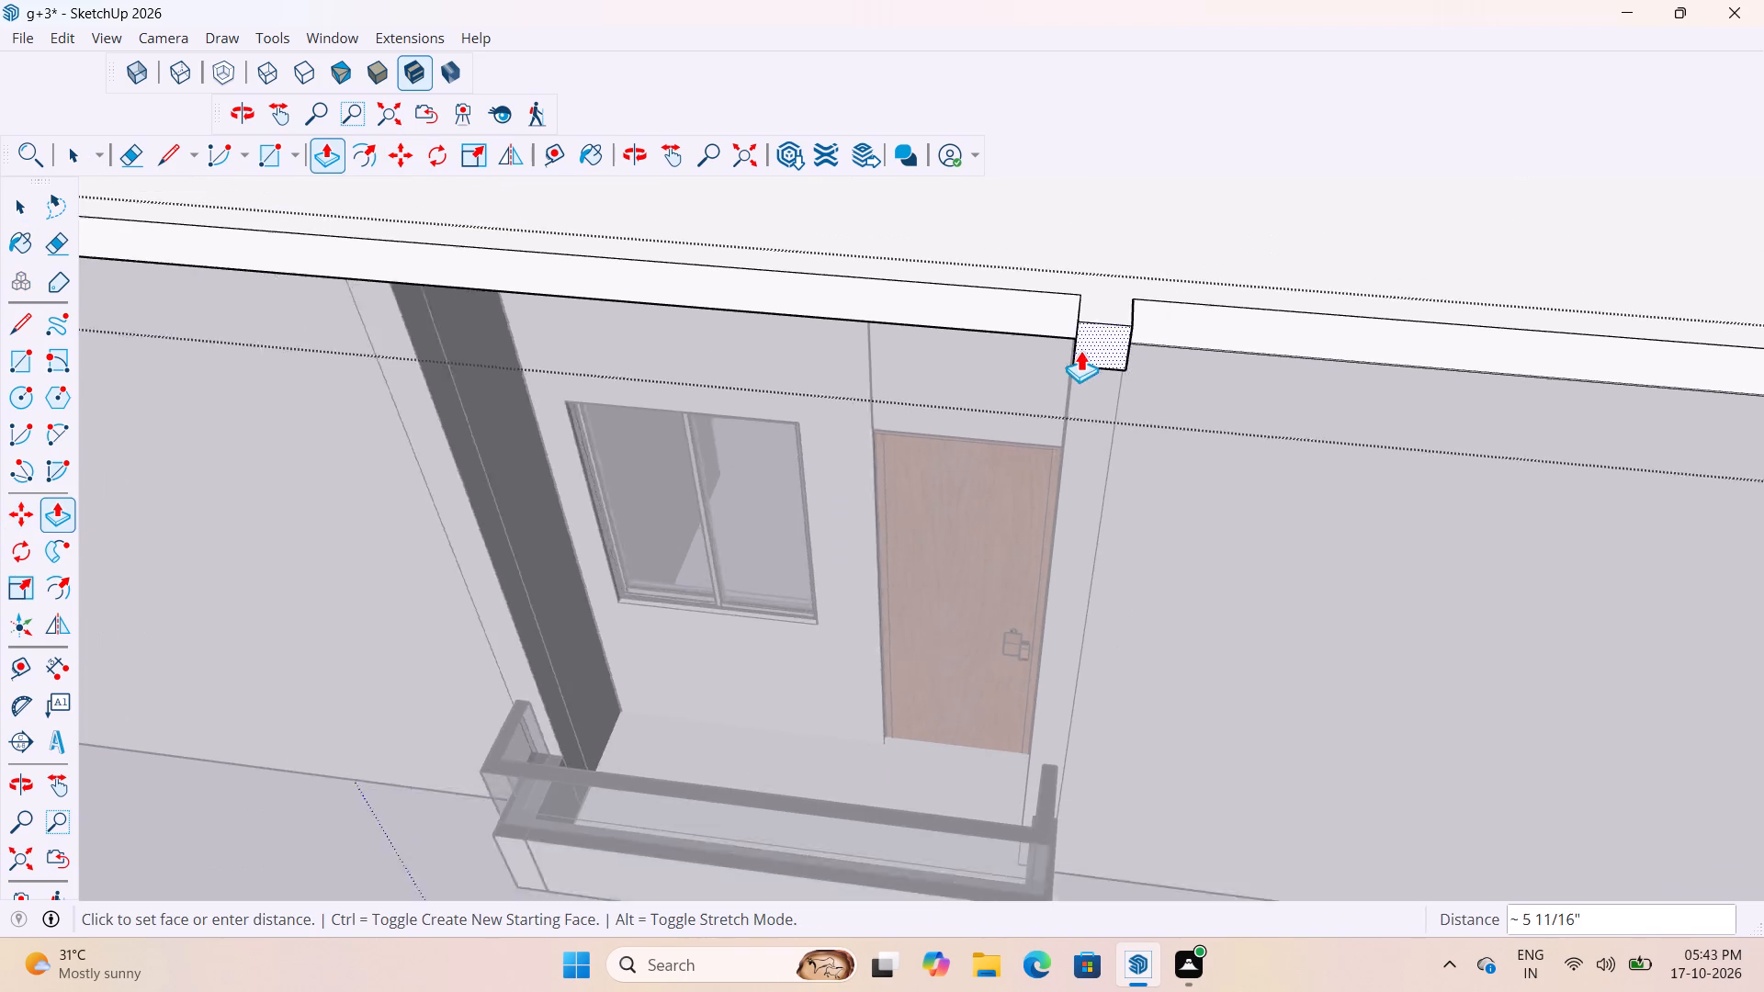
scroll(1080, 350, "down", 2)
scroll(1057, 727, "up", 9)
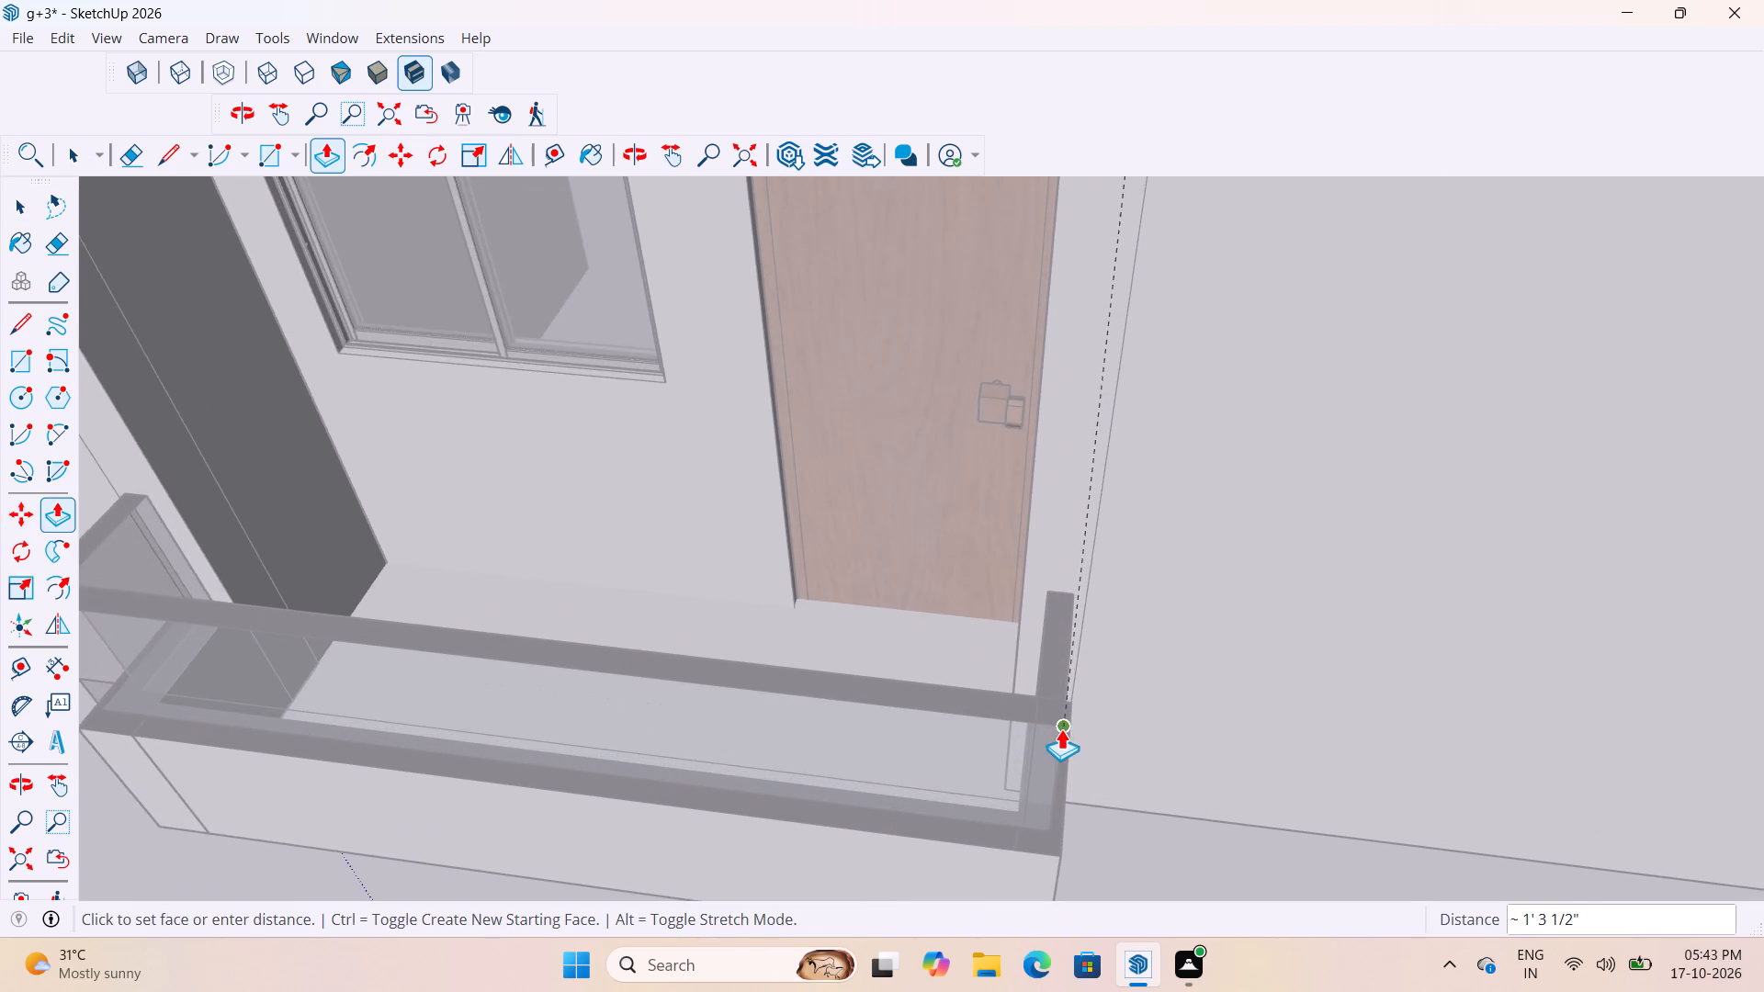
scroll(1063, 733, "up", 7)
middle_click_drag(1053, 698, 872, 618)
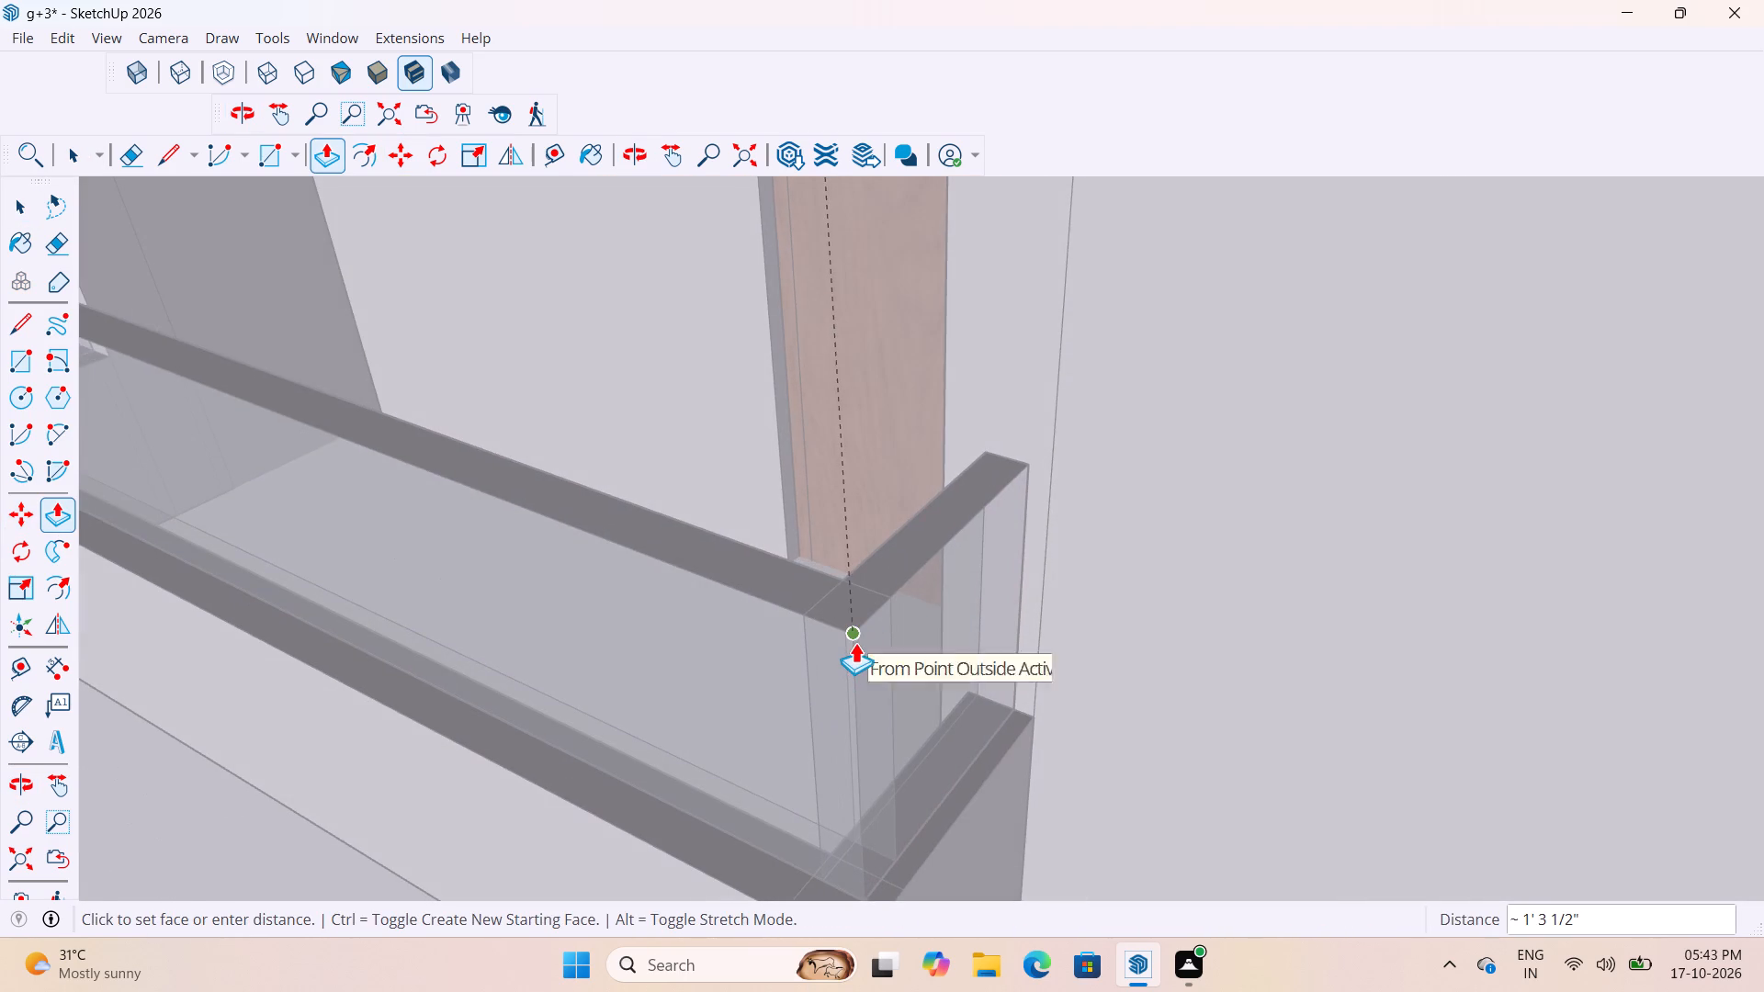
left_click(854, 640)
Push/Pull the projection's side face about 7' 8 9/16" along the balcony to the railing's far end, and close the group.
scroll(1022, 671, "down", 20)
scroll(1022, 671, "down", 1)
middle_click_drag(1041, 465, 1155, 459)
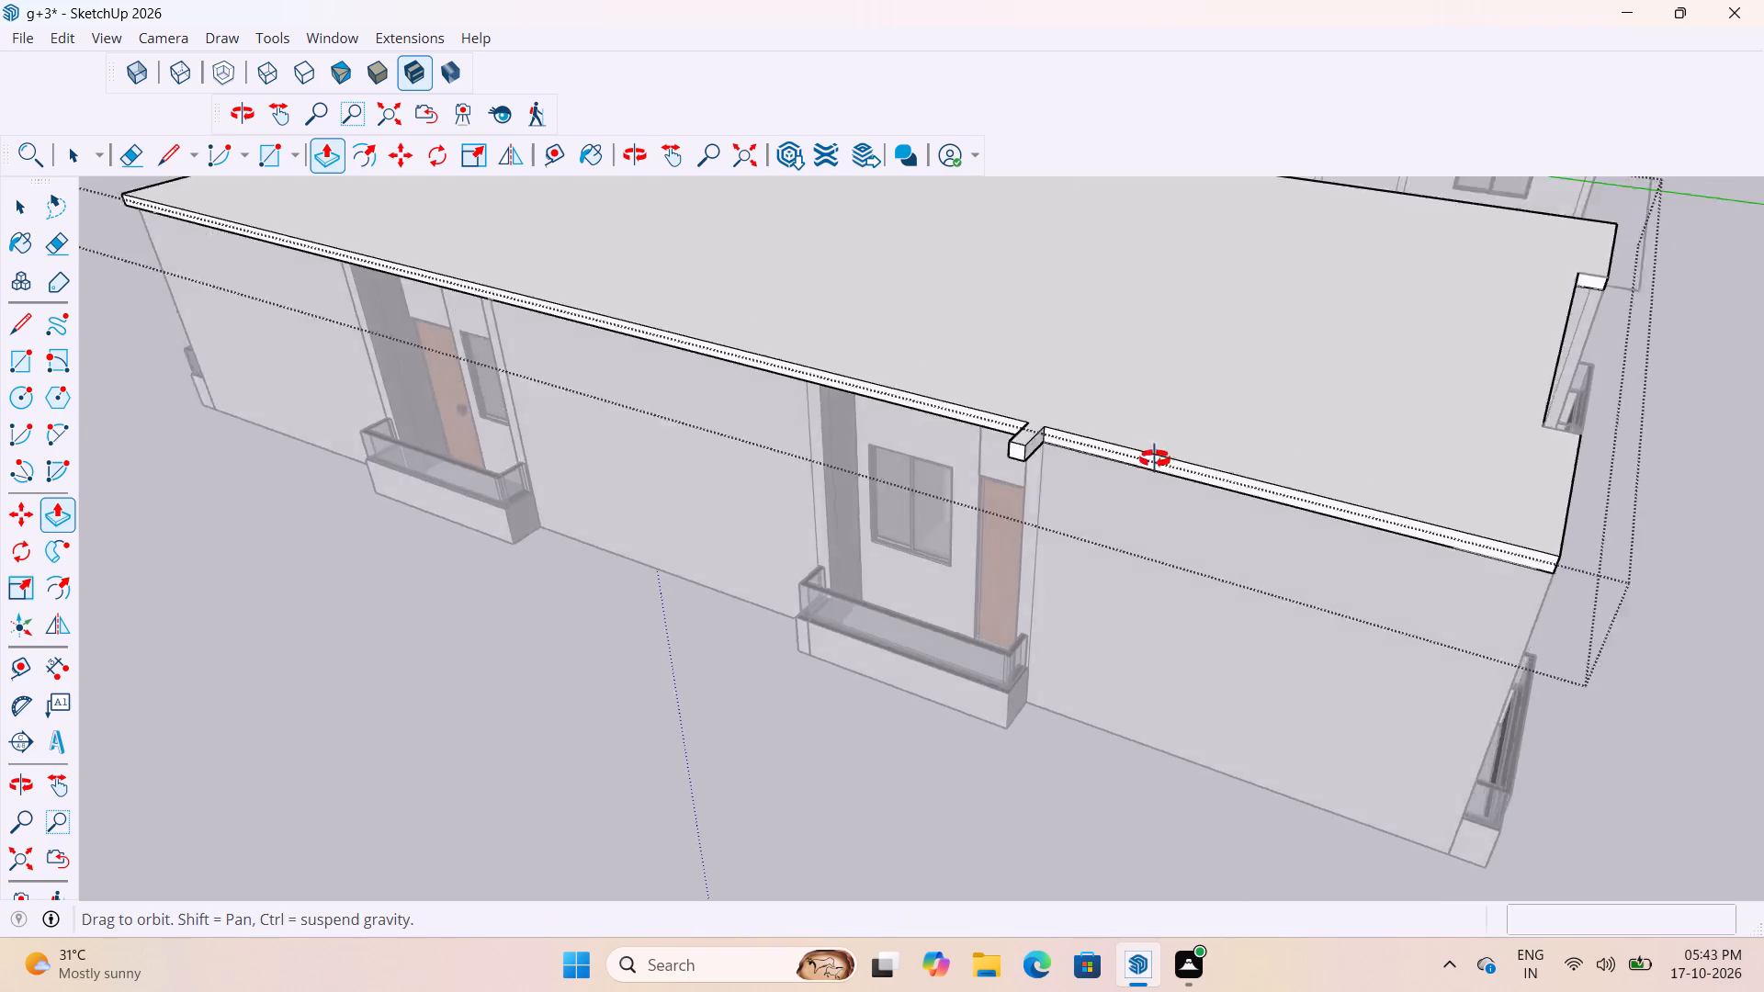
middle_click_drag(1155, 459, 1355, 453)
scroll(1182, 456, "down", 1)
scroll(1148, 371, "up", 12)
left_click(1213, 402)
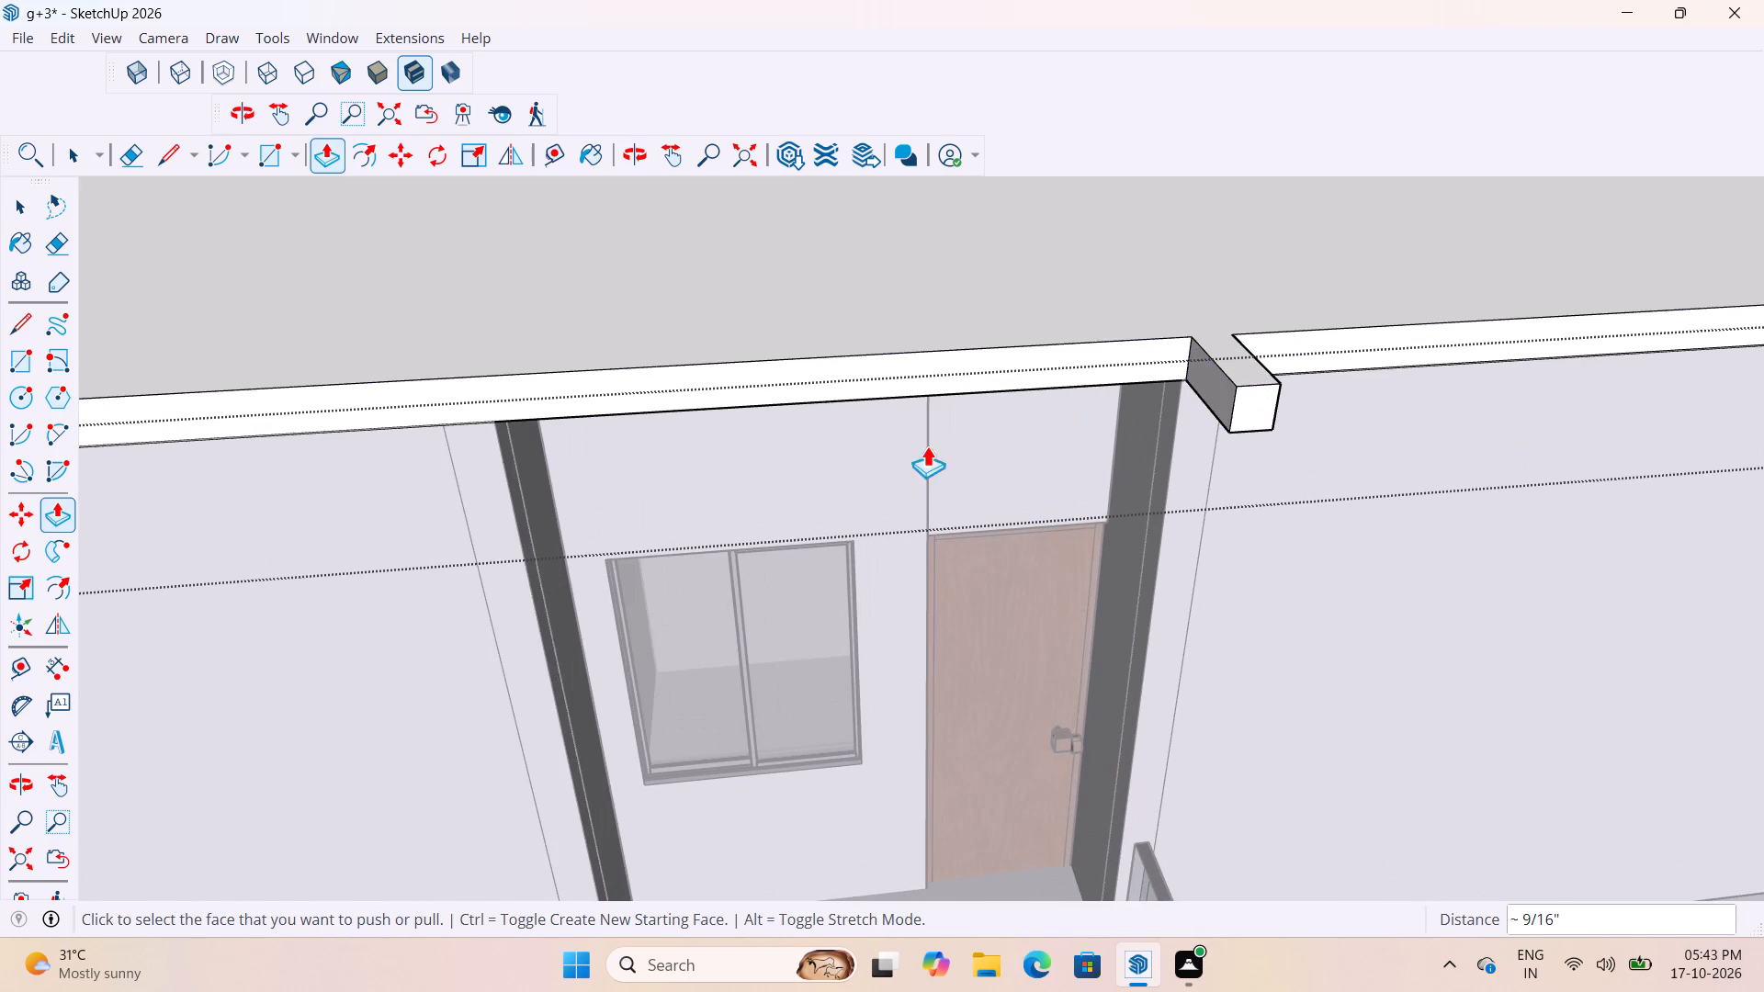
left_click(1208, 393)
scroll(955, 417, "down", 5)
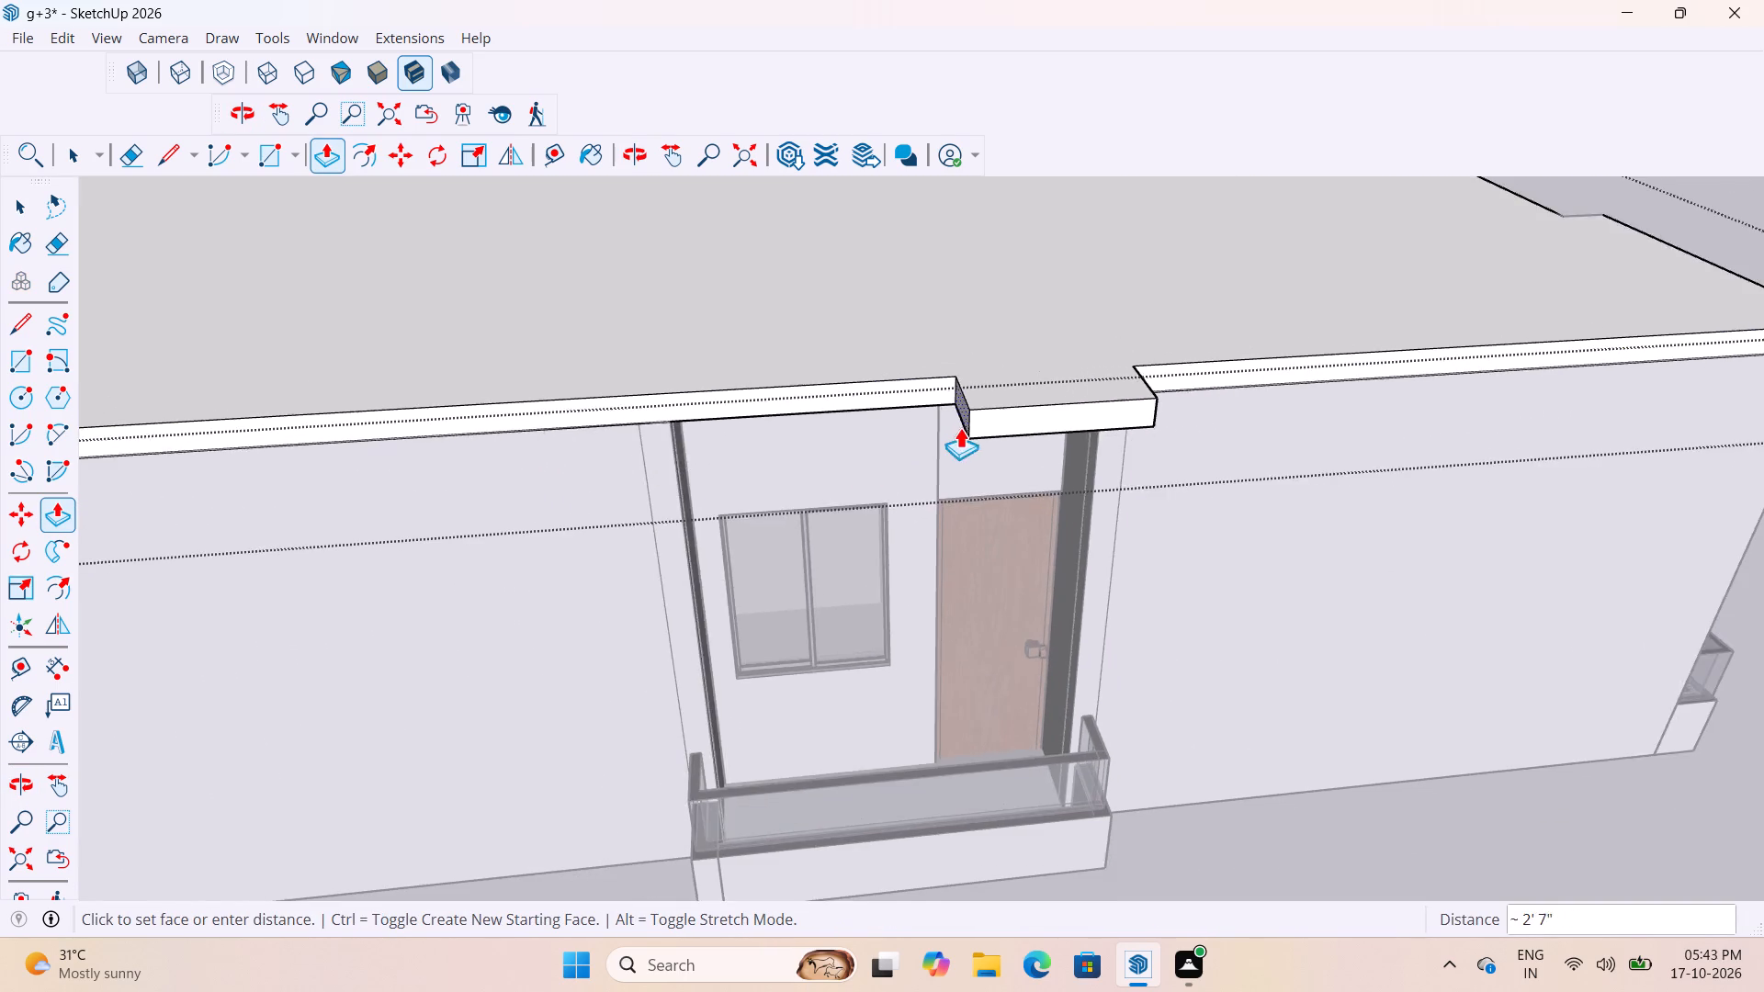
scroll(947, 426, "down", 5)
scroll(752, 721, "up", 10)
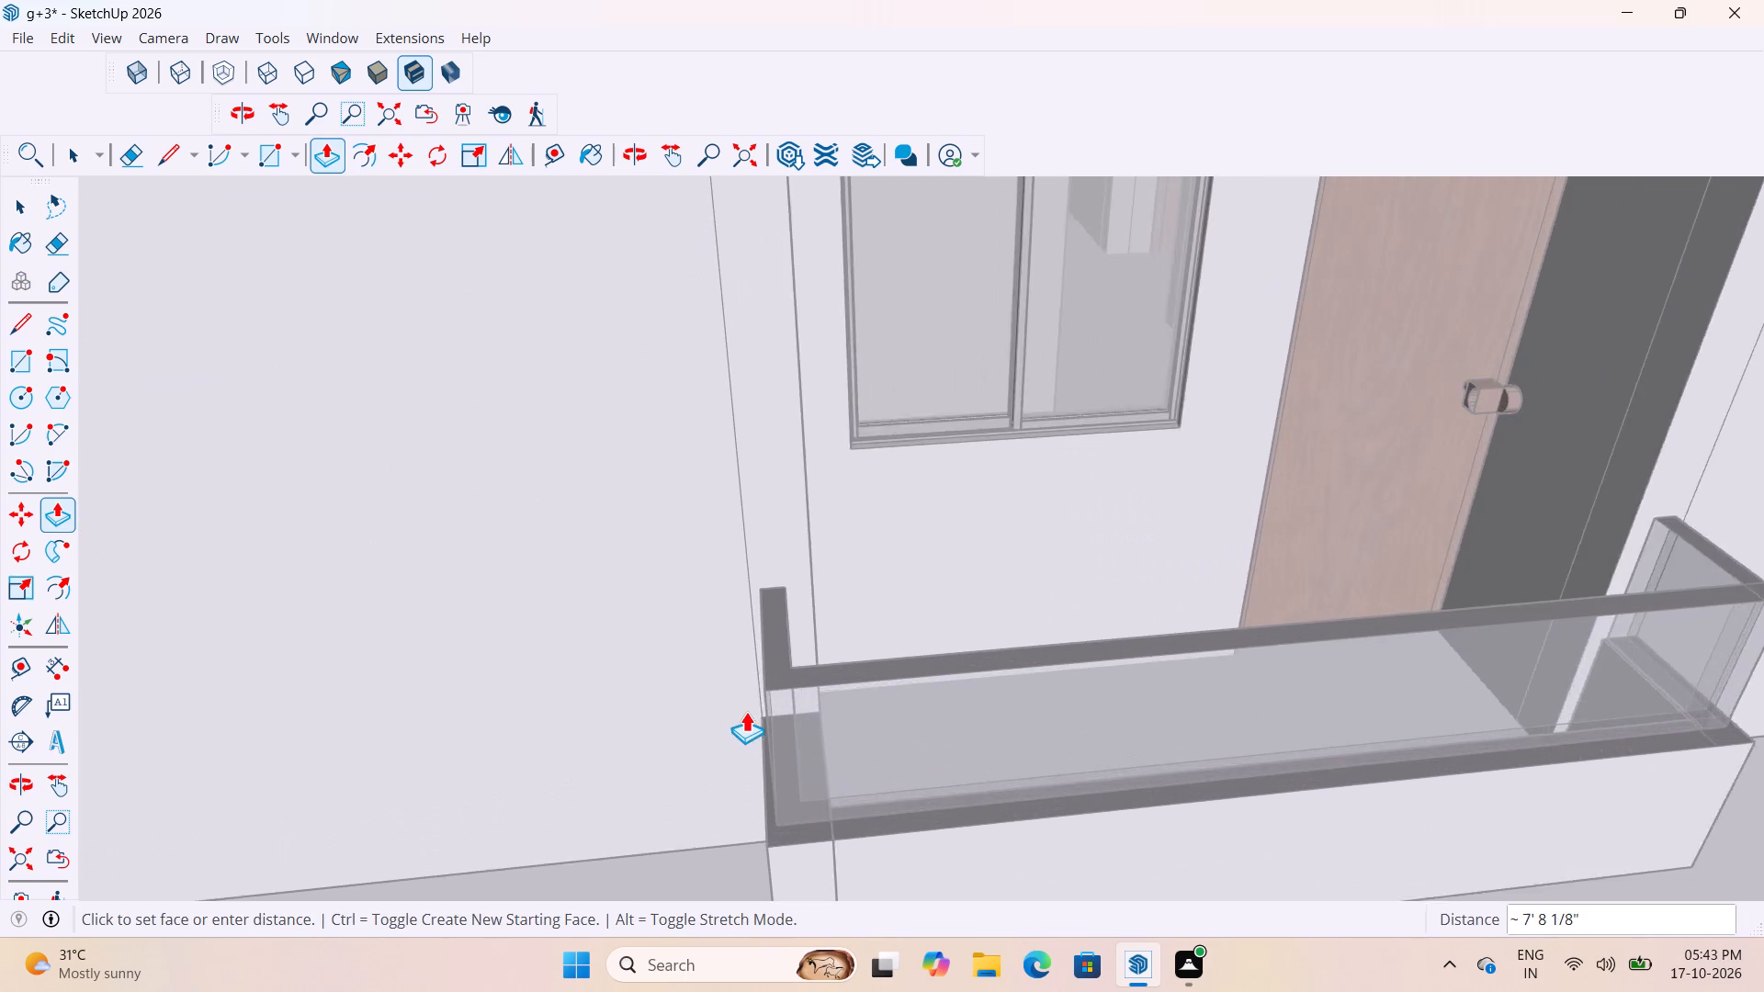
scroll(746, 711, "up", 4)
left_click(777, 680)
scroll(925, 711, "down", 4)
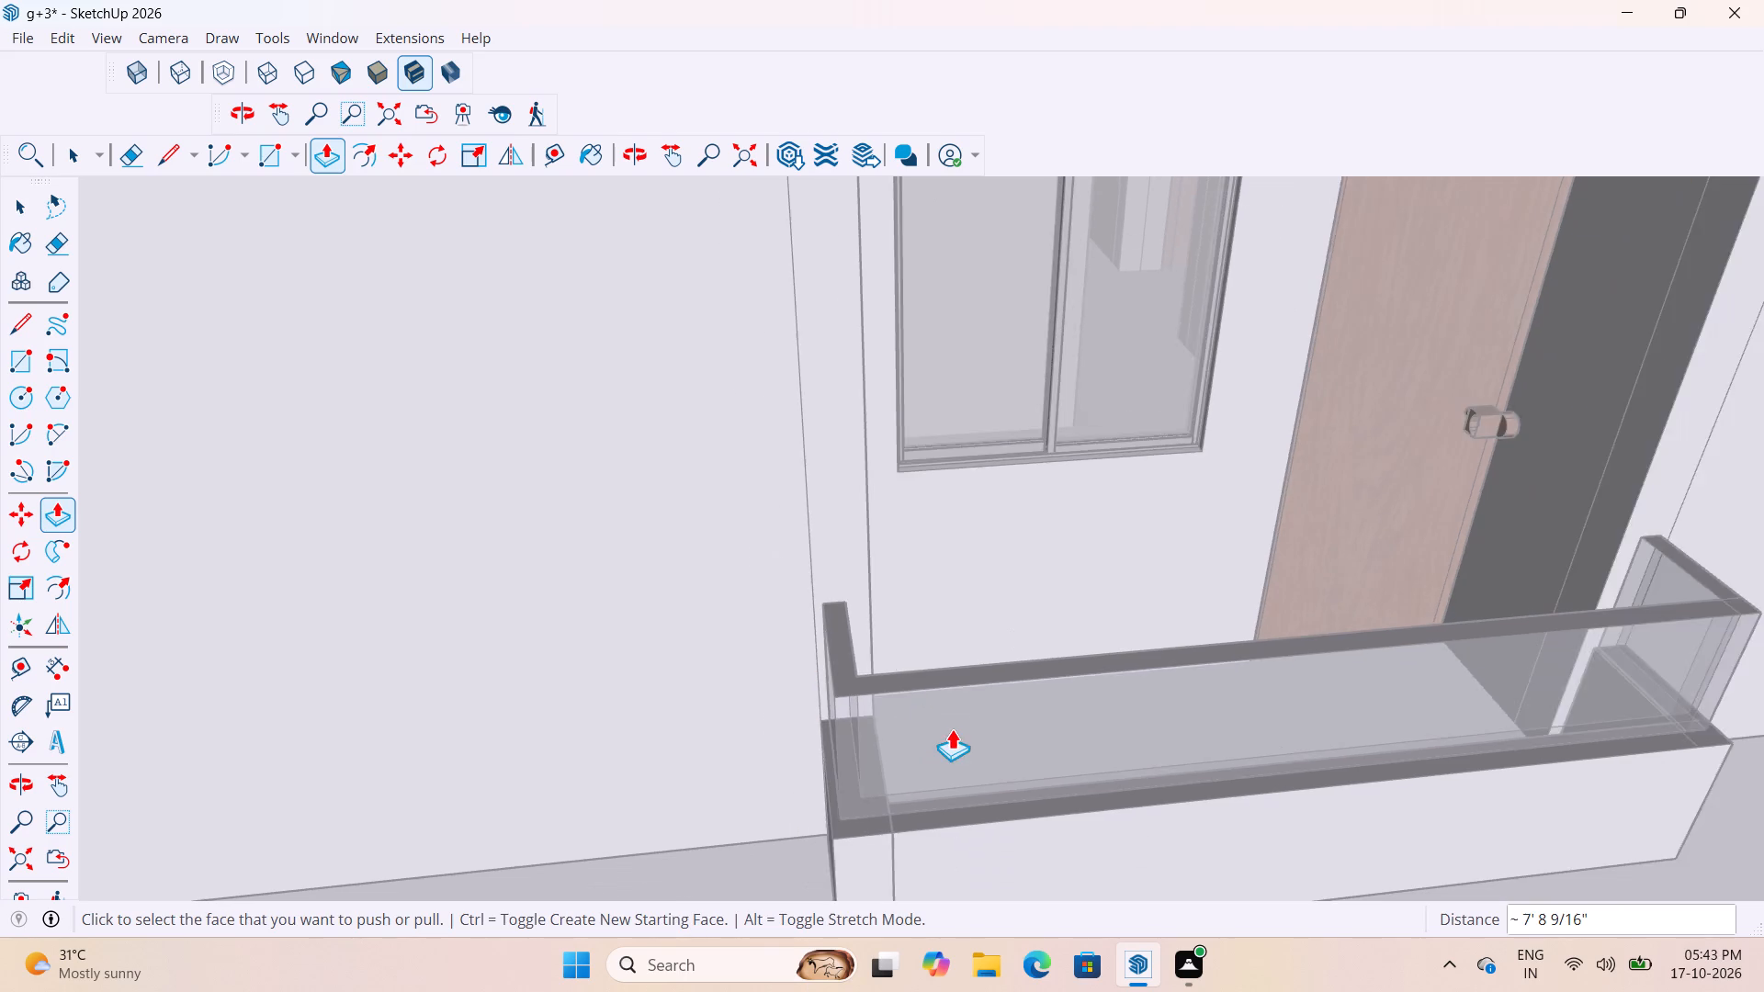
scroll(952, 728, "down", 13)
scroll(905, 482, "up", 3)
scroll(1114, 458, "down", 9)
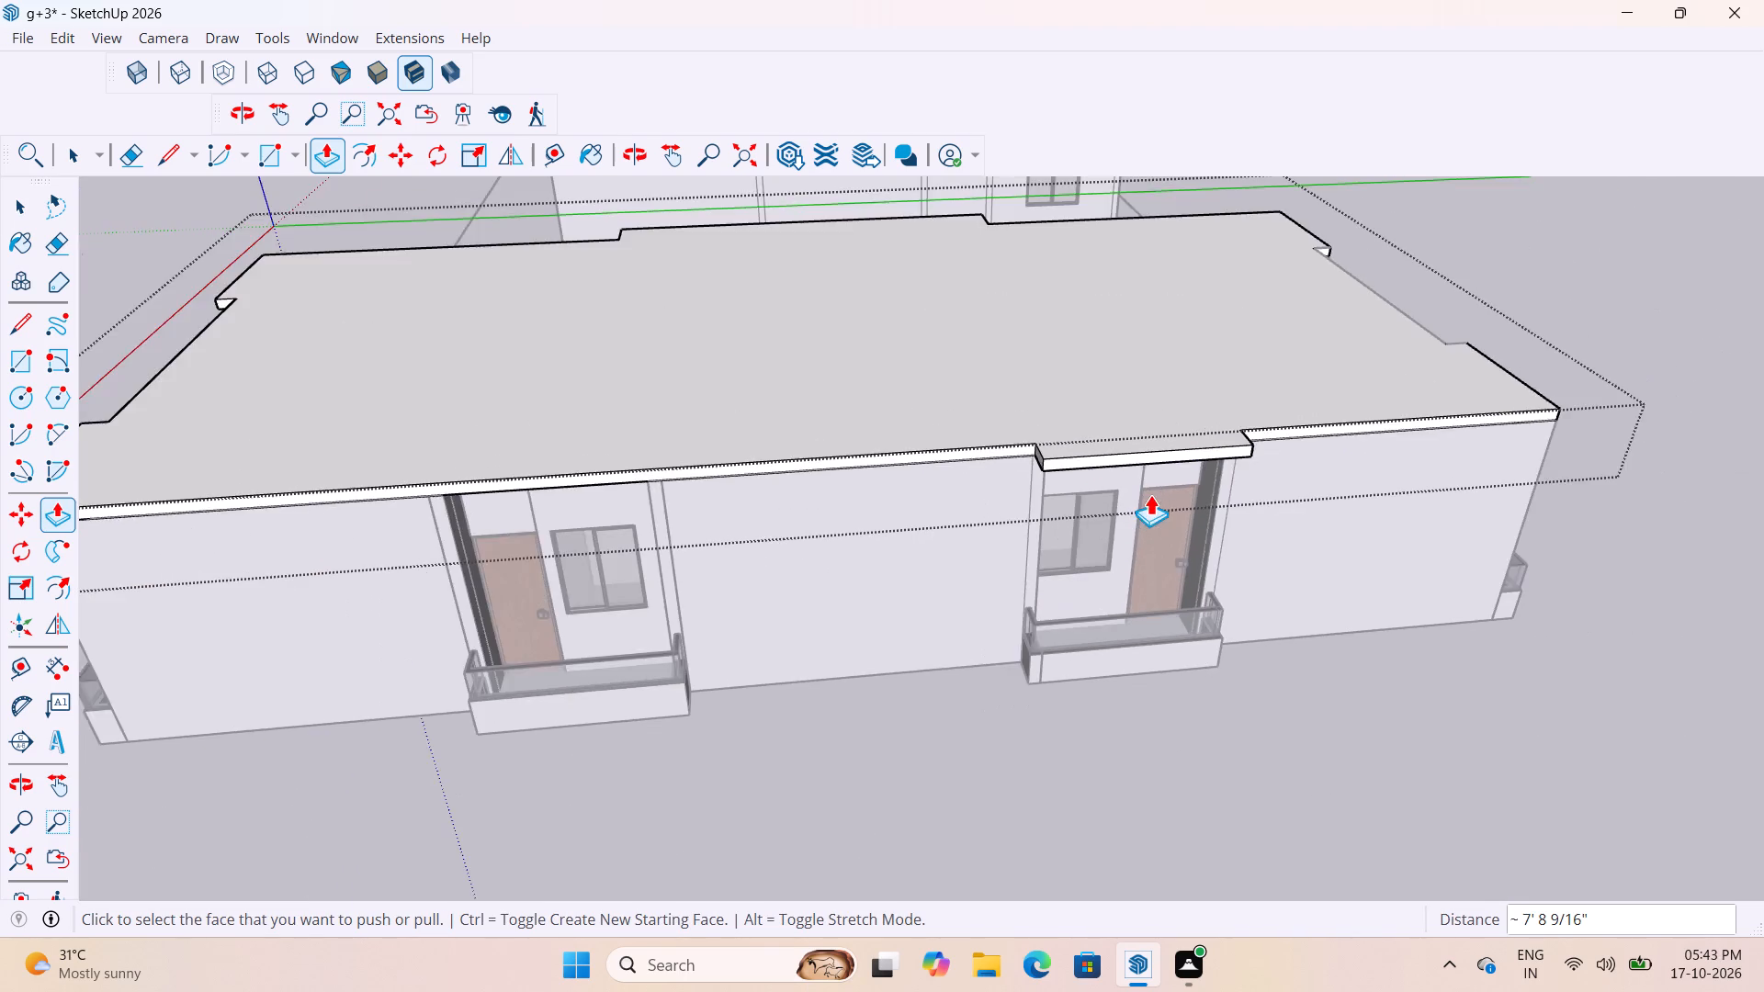
scroll(1150, 494, "down", 6)
scroll(873, 552, "up", 7)
key("space")
left_click(1031, 765)
Examine how the new slab projection covers the balcony, checking its underside and its ends against the railing and walls.
scroll(953, 528, "down", 5)
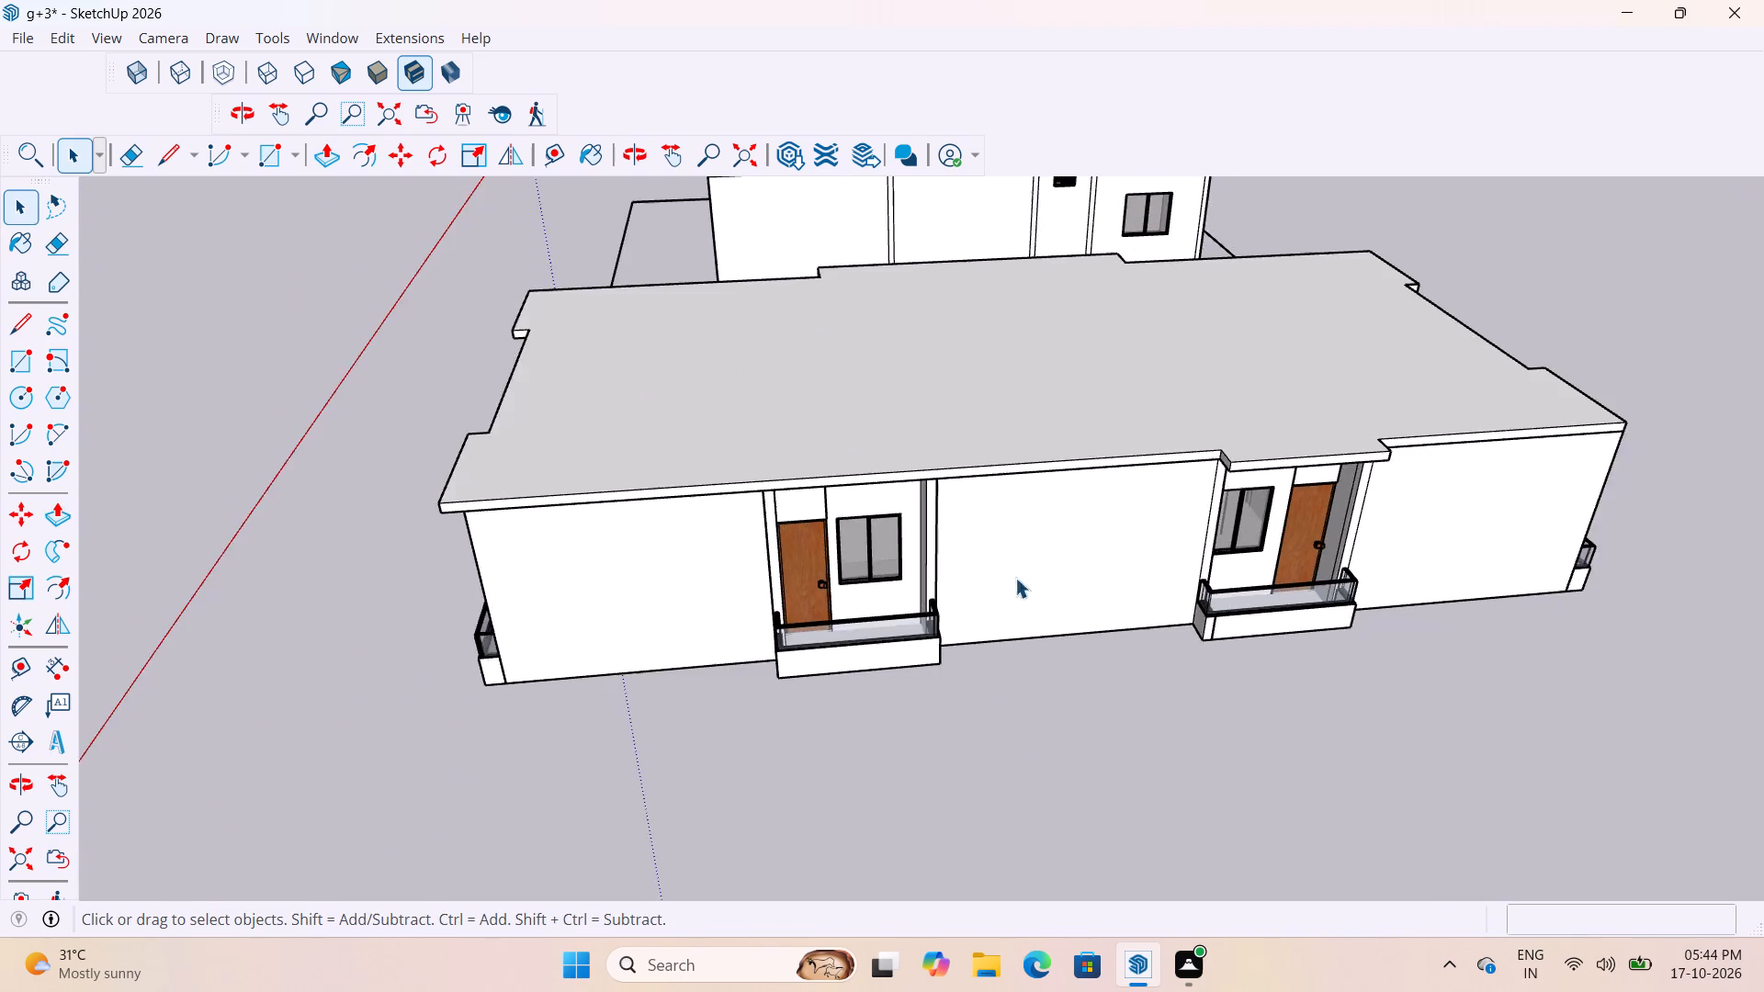
middle_click_drag(1177, 607, 847, 519)
scroll(1046, 400, "up", 16)
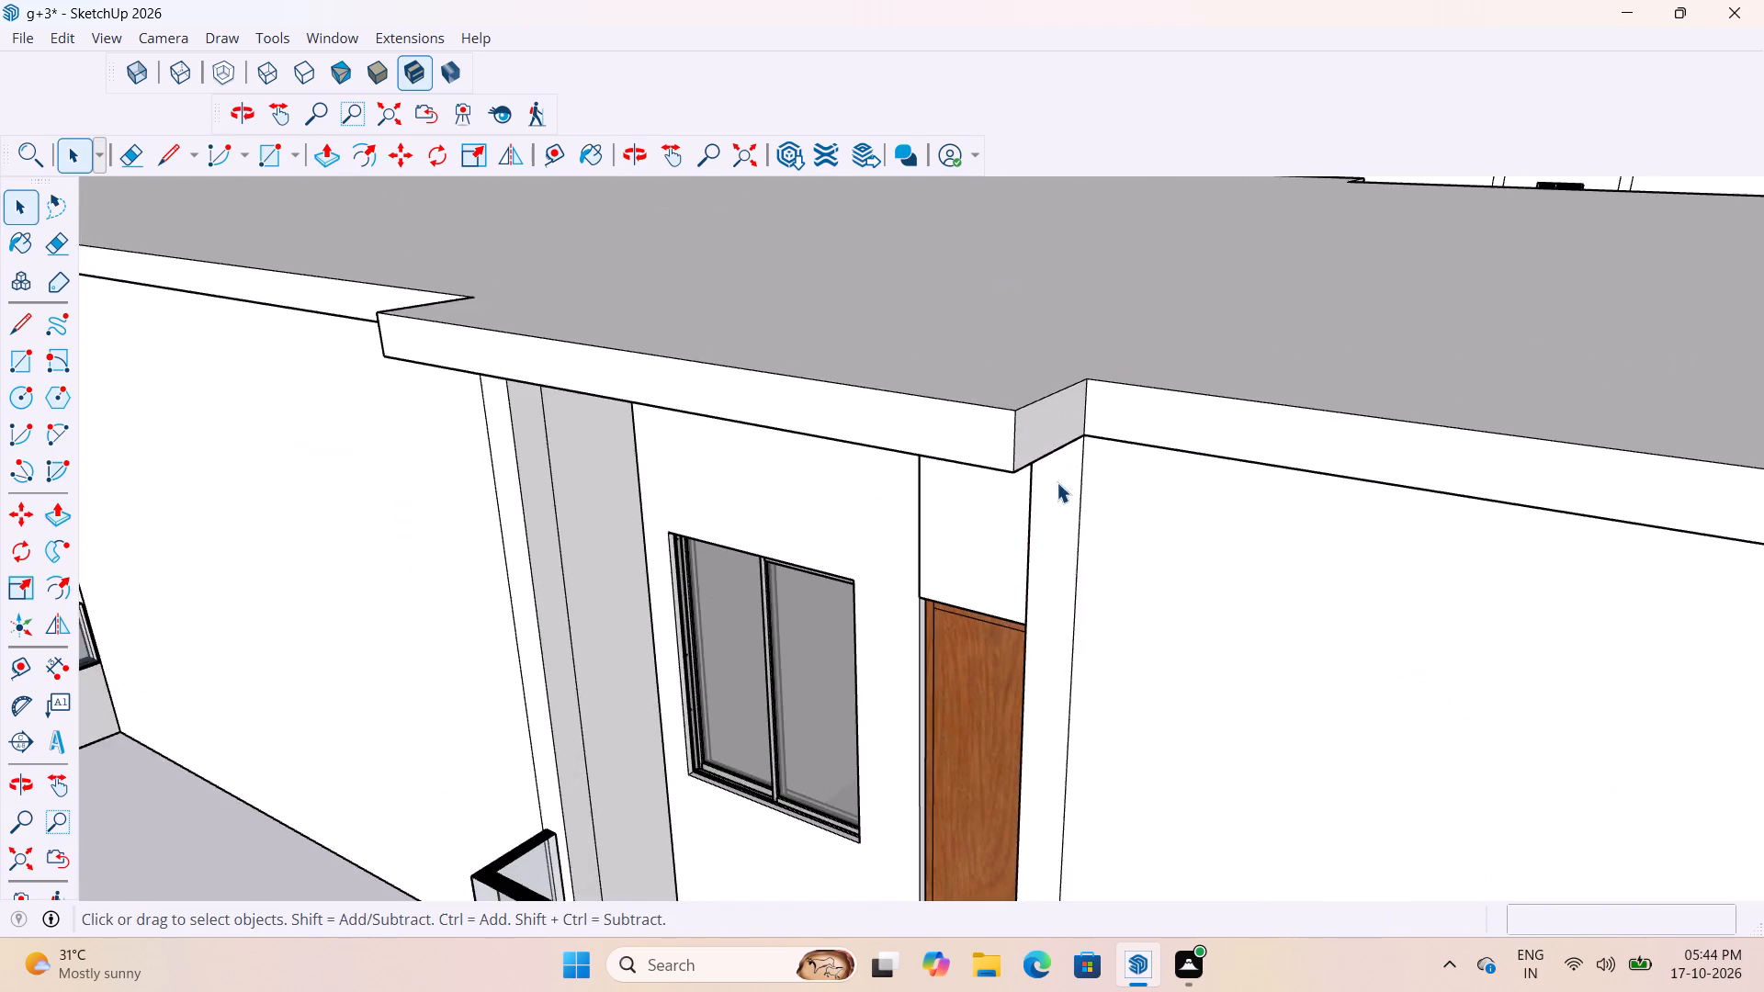
middle_click_drag(1083, 419, 1188, 243)
scroll(1192, 246, "up", 4)
scroll(1211, 212, "down", 11)
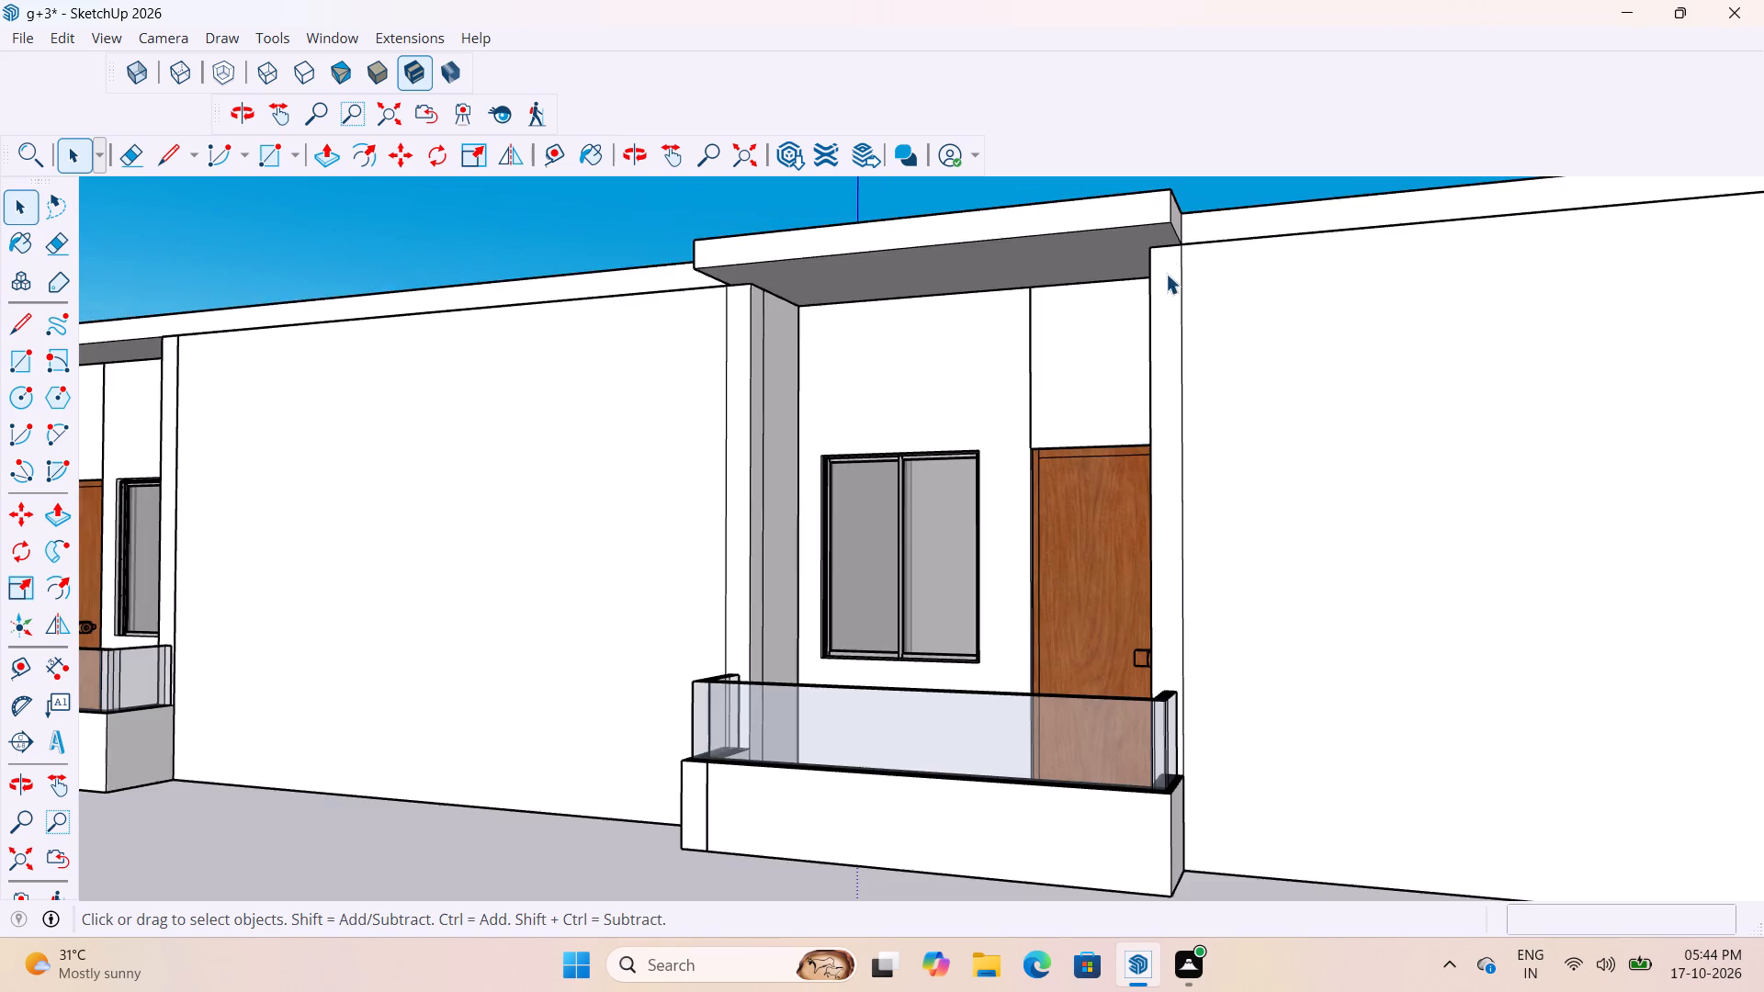
middle_click_drag(1167, 269, 1219, 312)
scroll(1272, 305, "up", 7)
scroll(1241, 256, "down", 6)
middle_click_drag(1202, 341, 1297, 333)
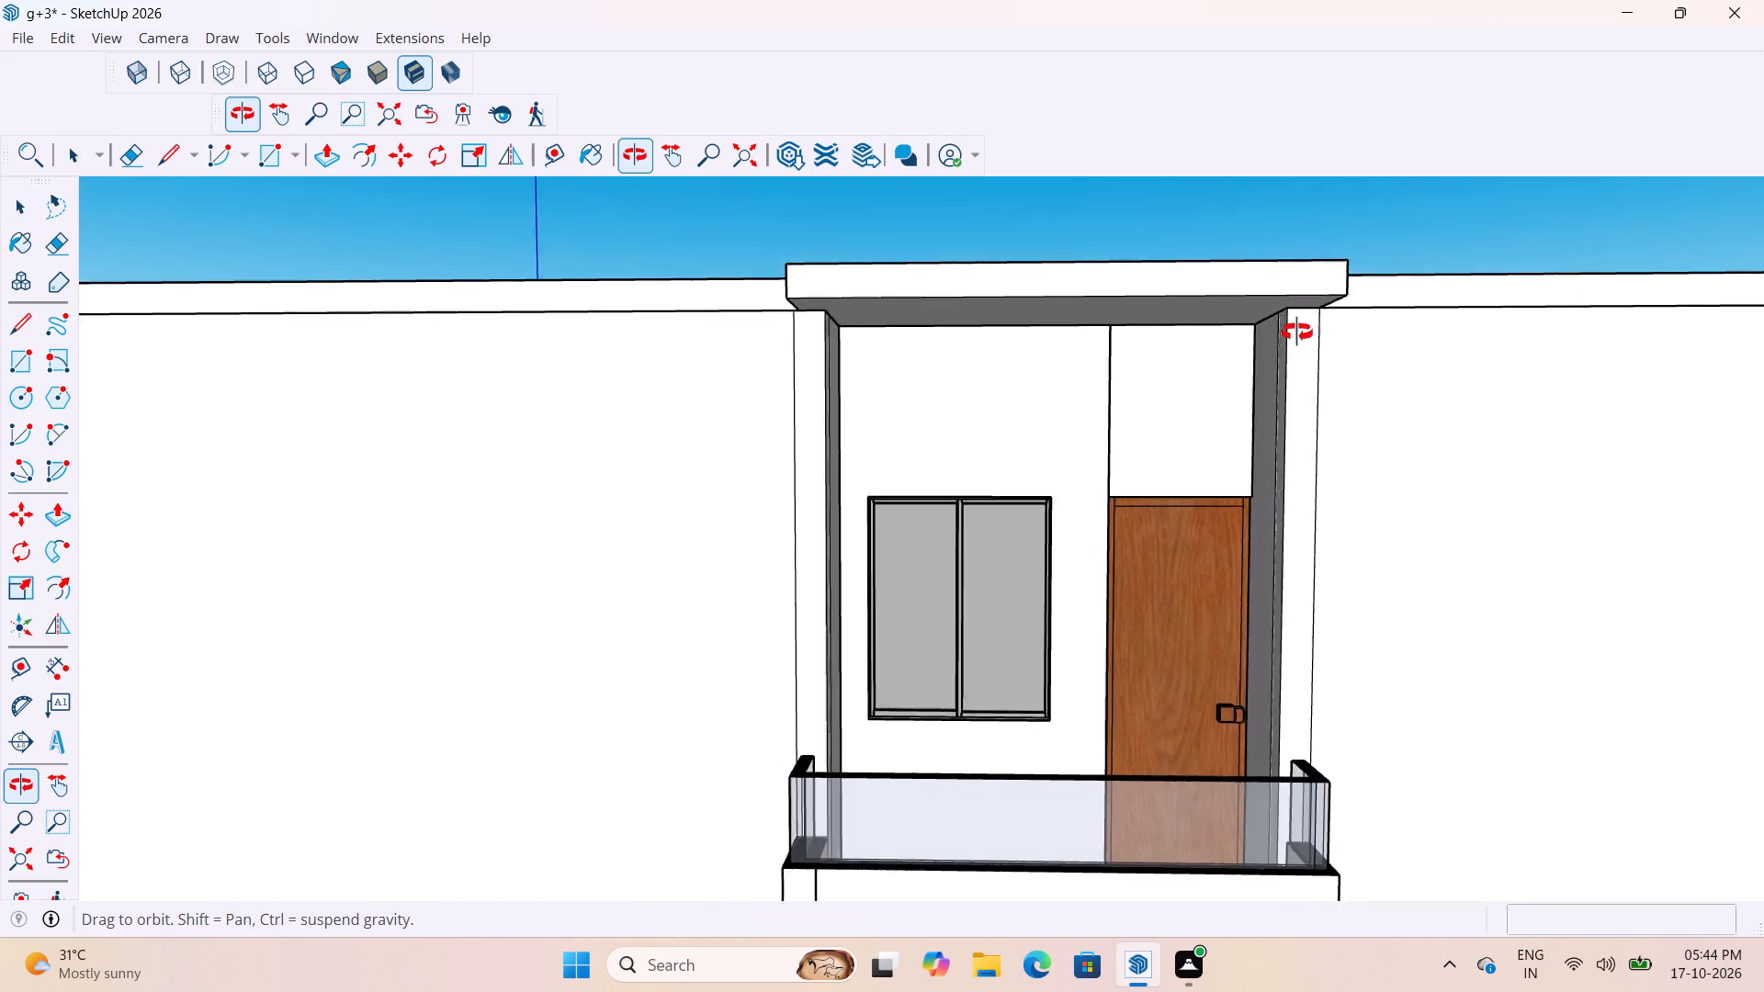
middle_click_drag(1297, 333, 1331, 335)
scroll(1418, 336, "down", 5)
middle_click_drag(1408, 397, 1099, 525)
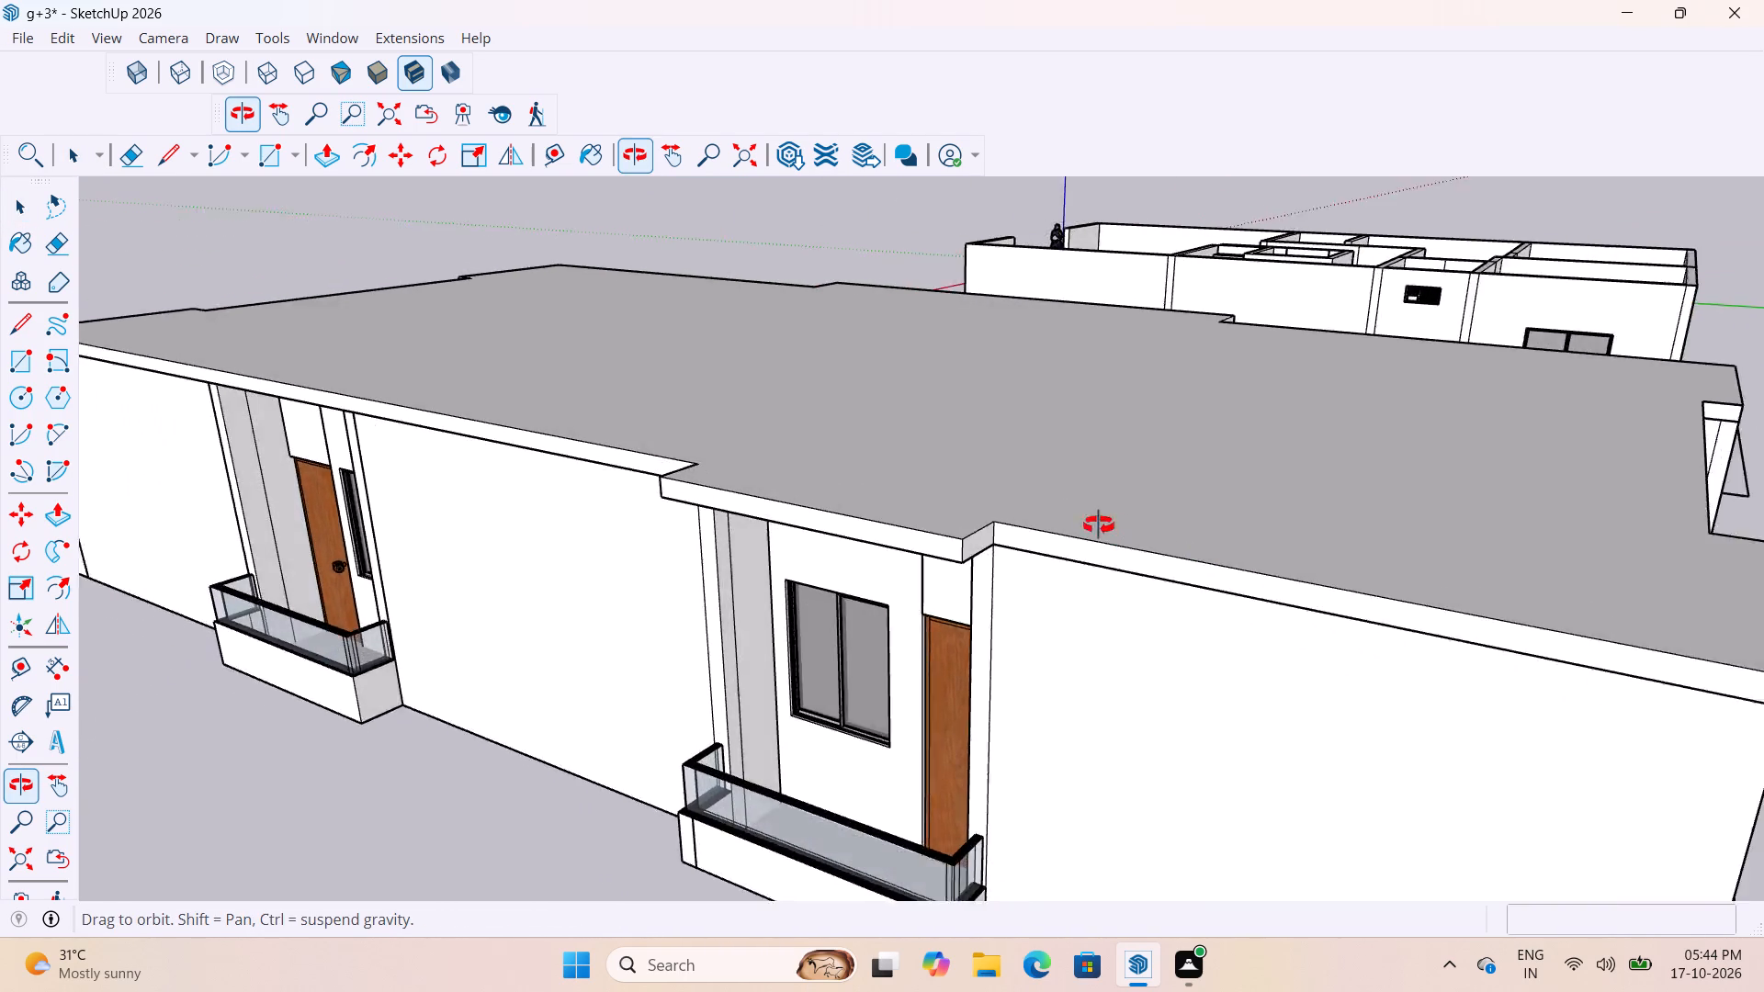
middle_click_drag(1099, 525, 1057, 526)
scroll(1091, 502, "down", 5)
scroll(810, 658, "down", 6)
scroll(1754, 396, "down", 6)
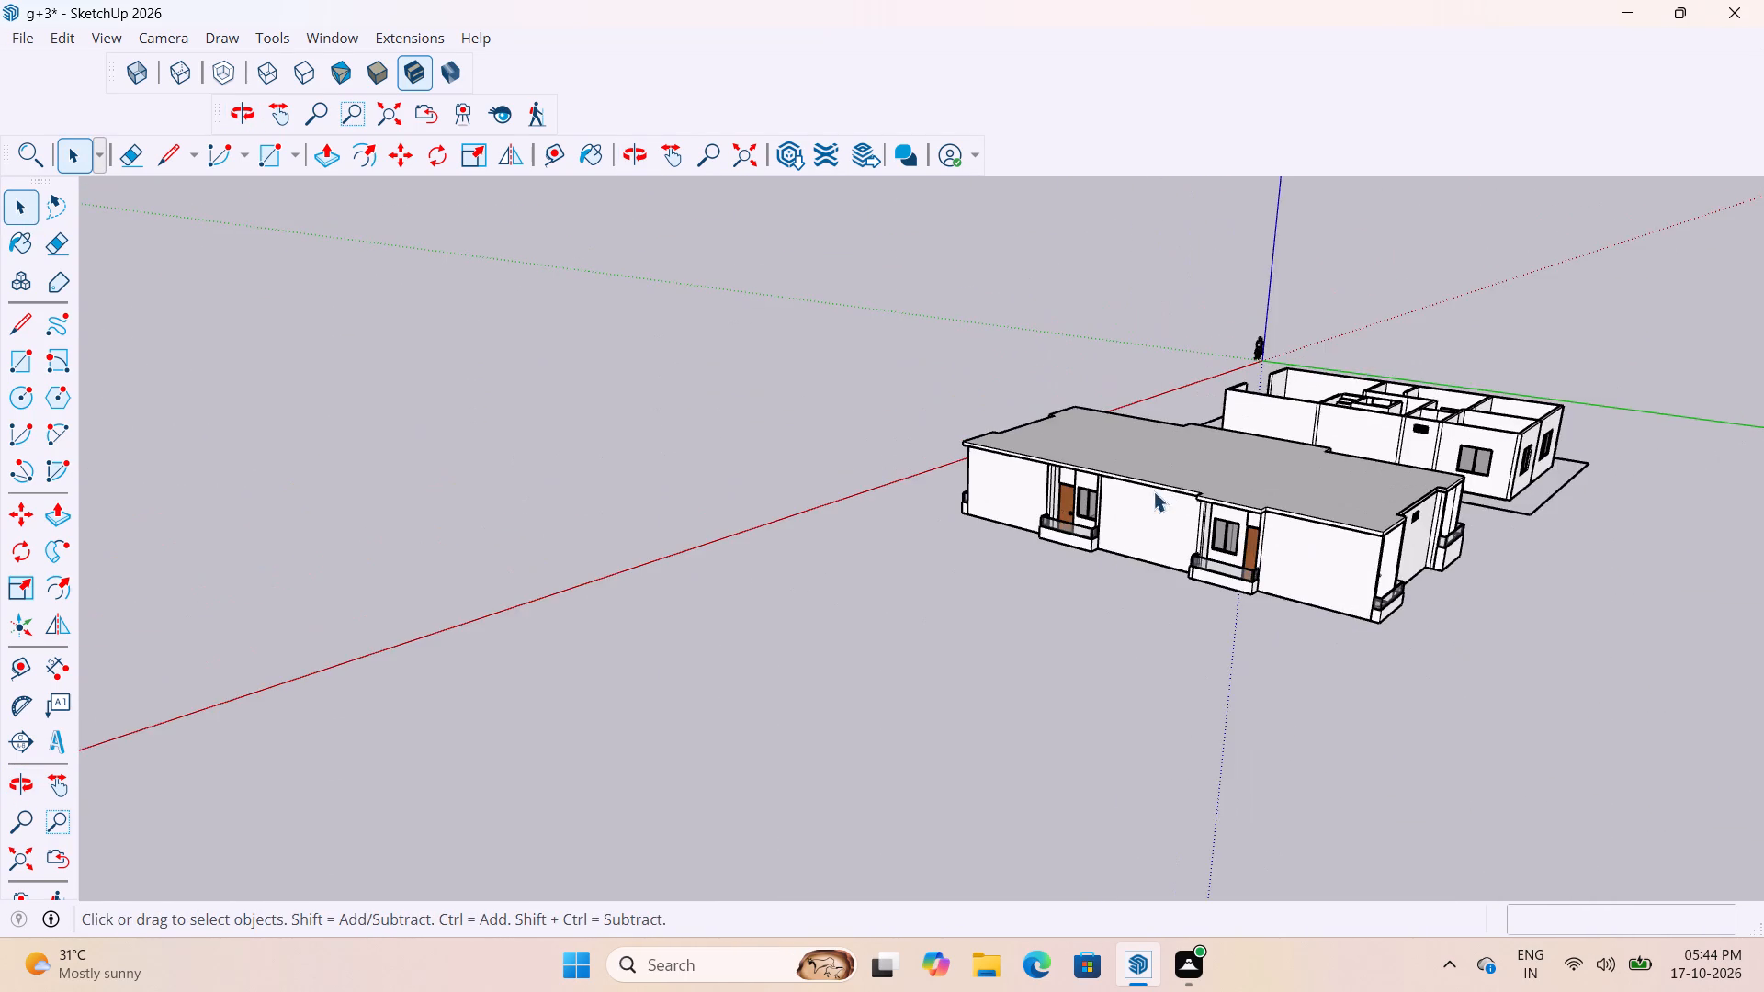
Inside the slab group, draw a 6" vertical line on the edge face above the wall beside the second balcony's window, and copy it to that wall's inner edge.
middle_click_drag(1157, 495, 919, 623)
scroll(1258, 756, "up", 8)
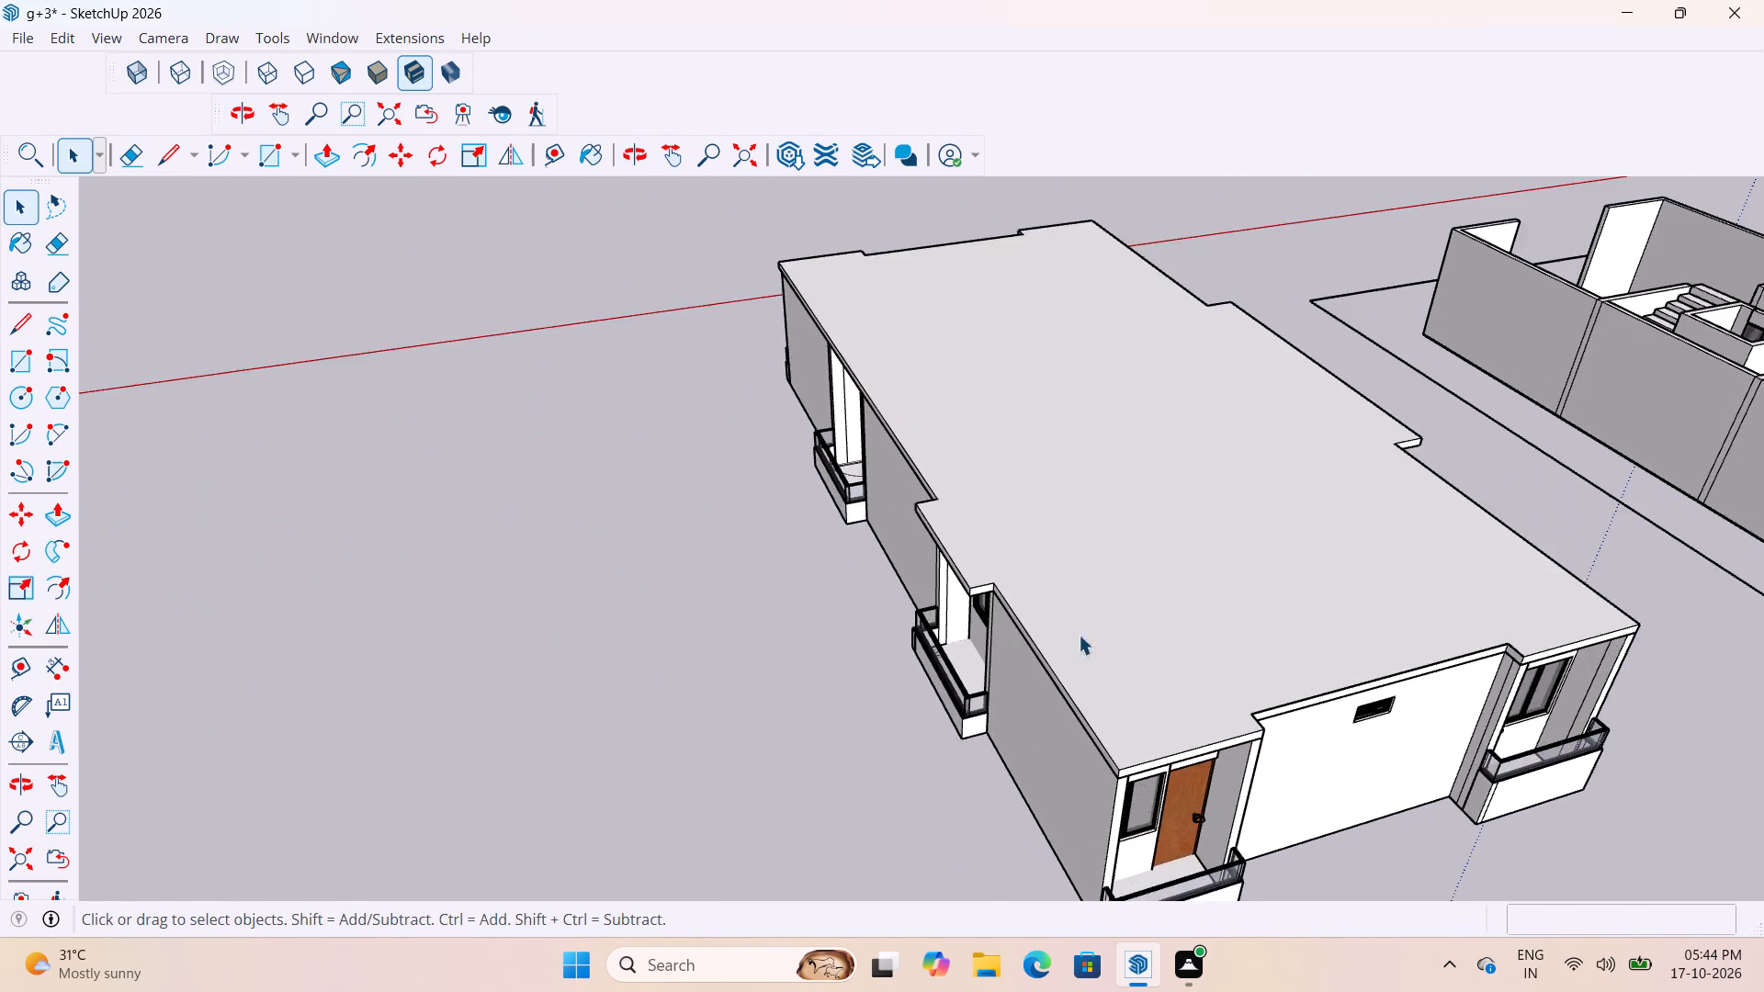
scroll(966, 587, "down", 6)
scroll(926, 566, "up", 5)
middle_click_drag(914, 389, 1494, 360)
scroll(772, 413, "up", 6)
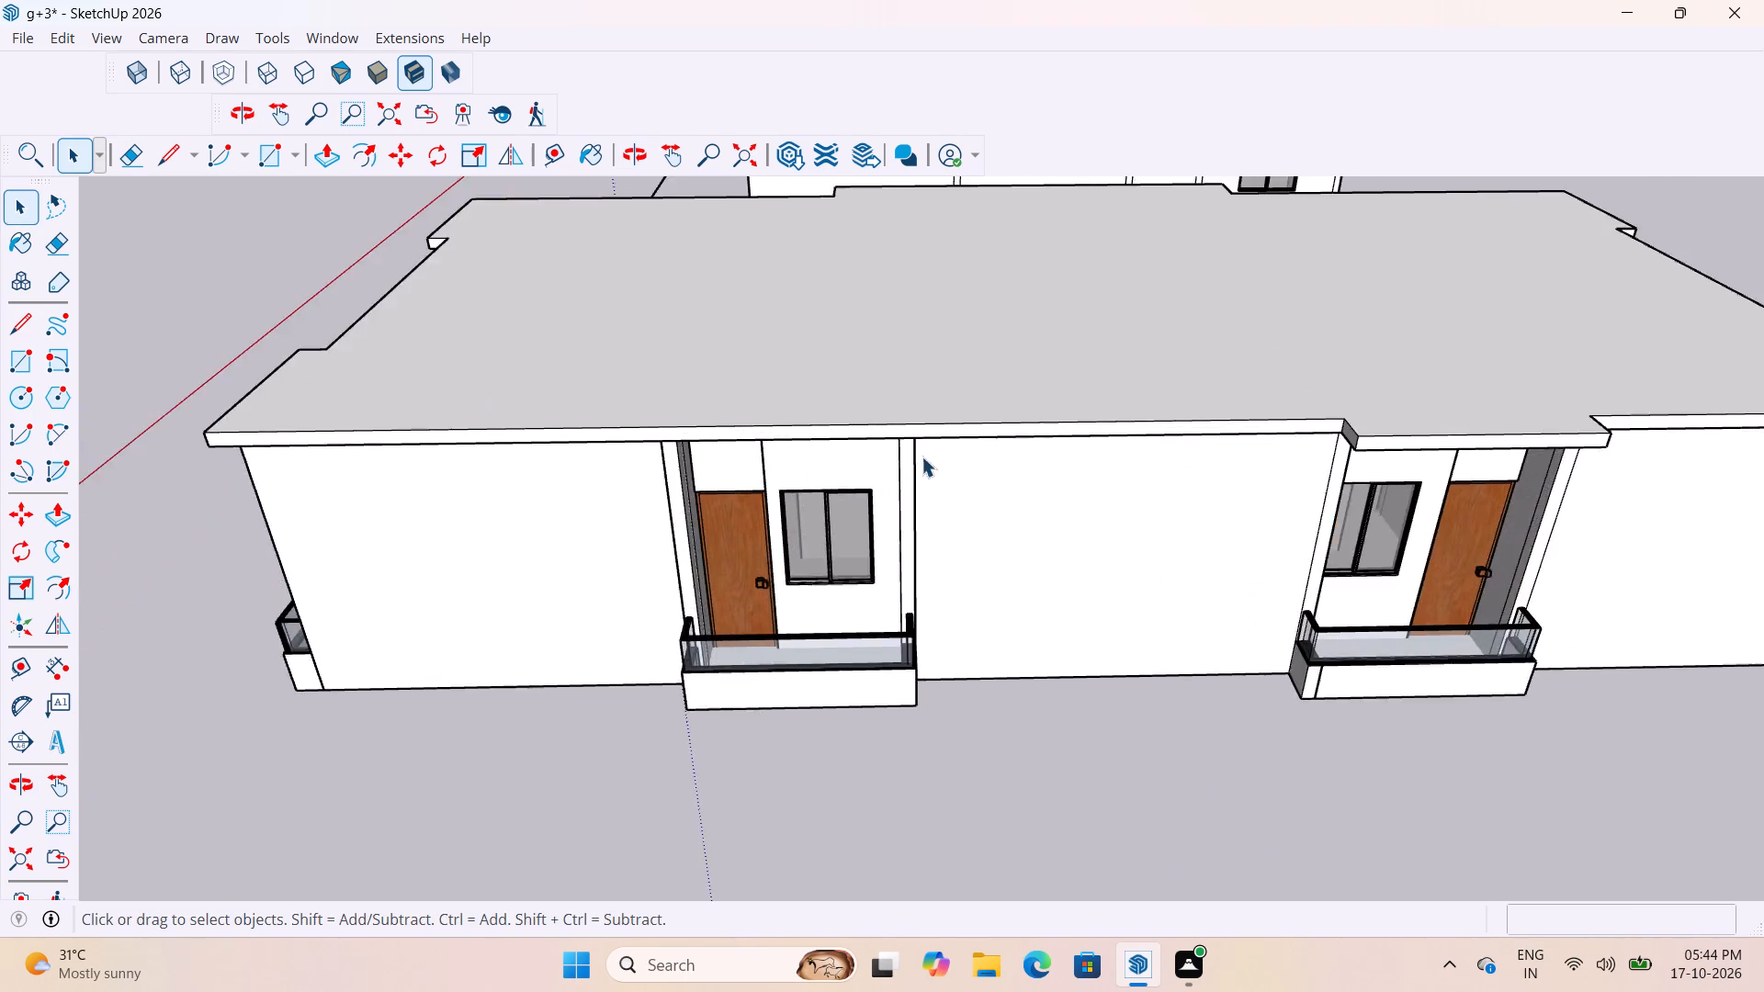
scroll(922, 457, "up", 8)
middle_click_drag(909, 347, 936, 426)
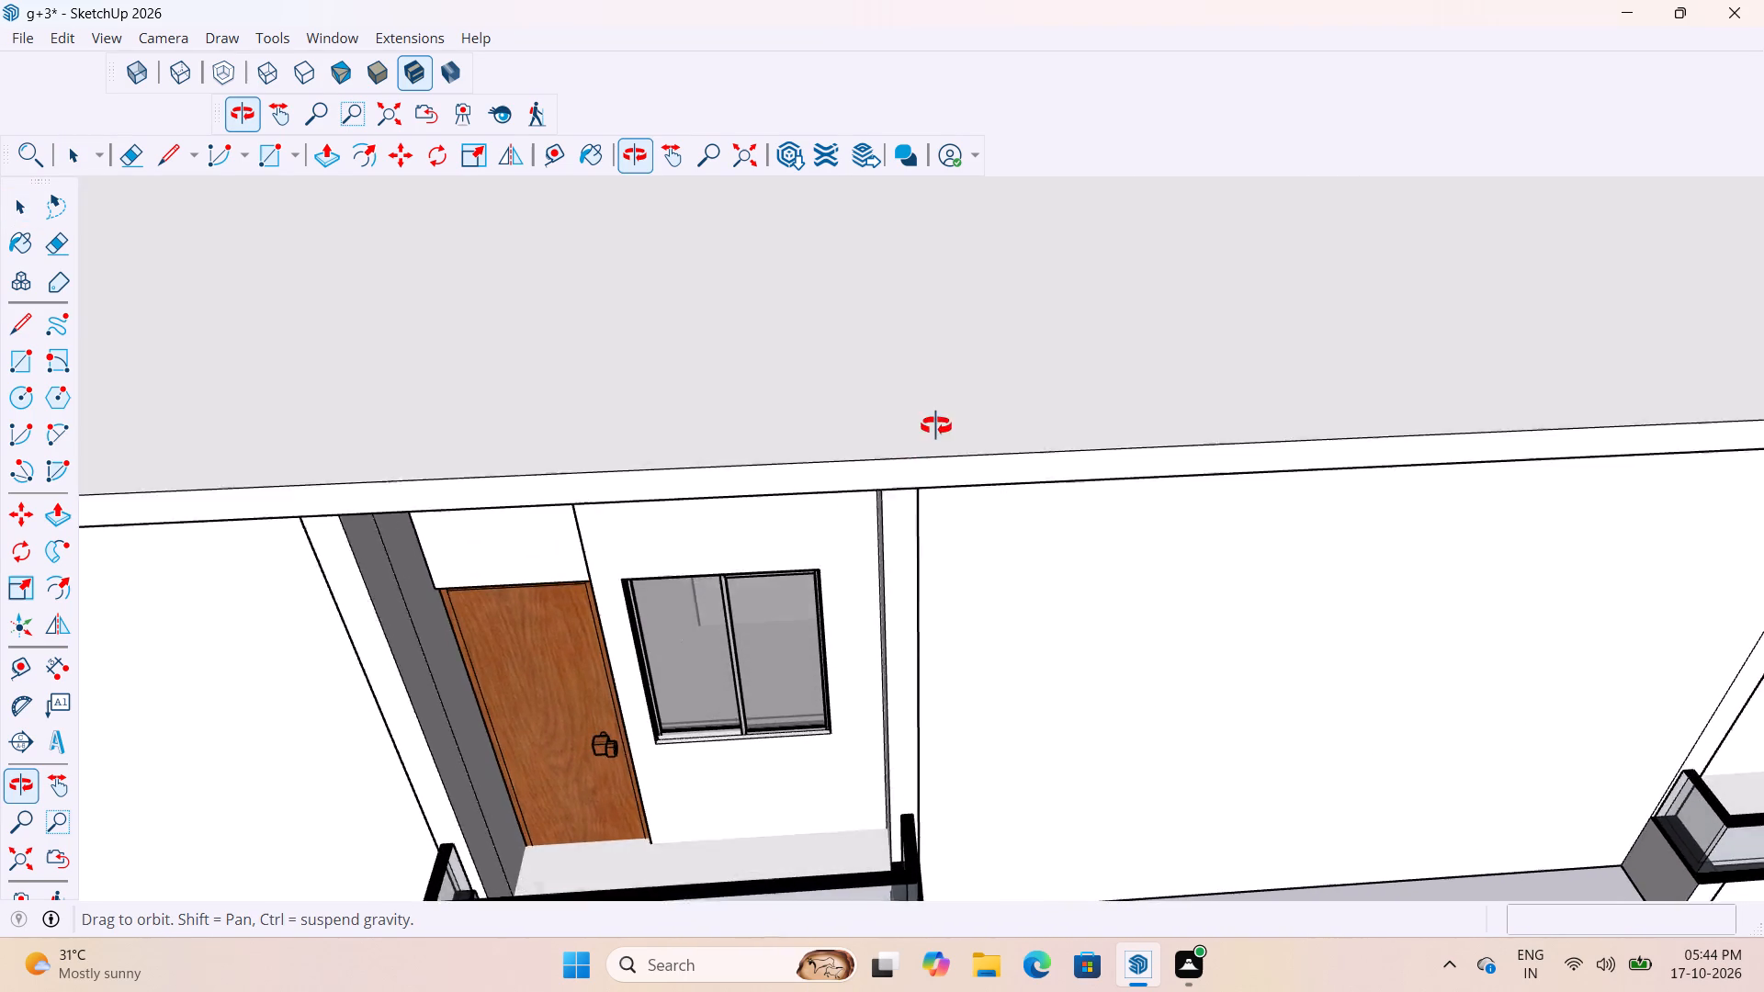
middle_click_drag(936, 426, 935, 430)
scroll(857, 419, "down", 10)
scroll(888, 524, "up", 9)
double_click(873, 408)
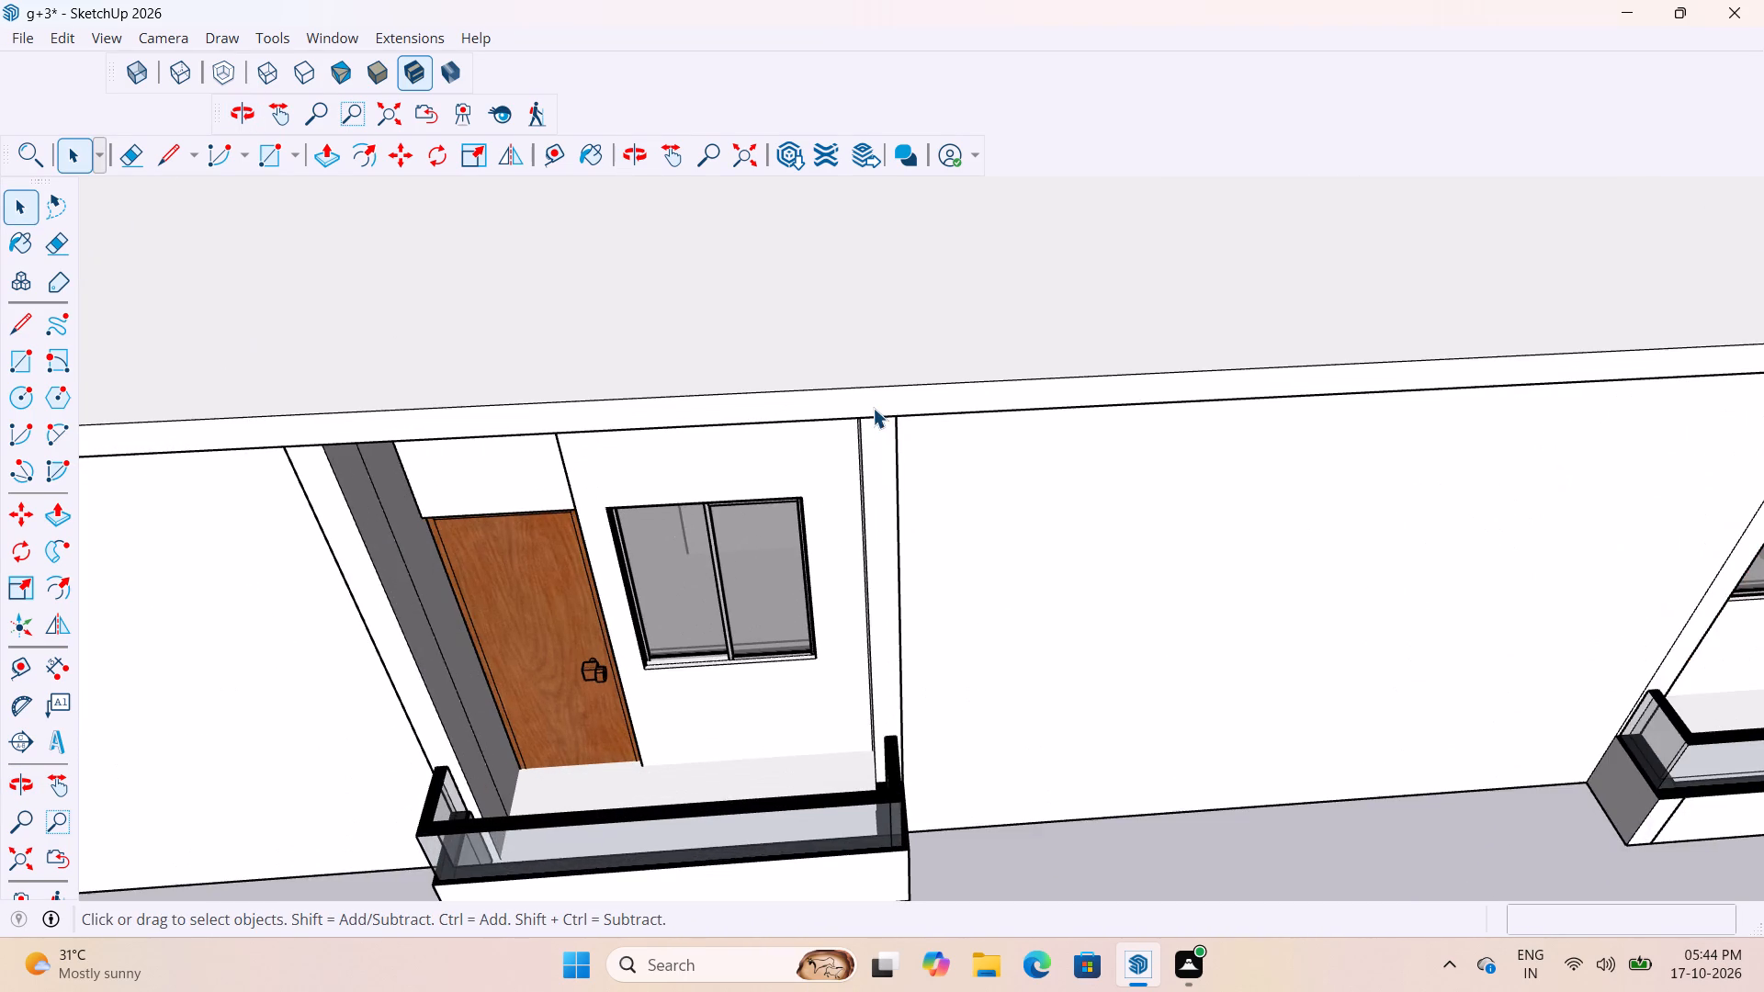
scroll(873, 408, "up", 7)
key("l")
scroll(955, 445, "up", 3)
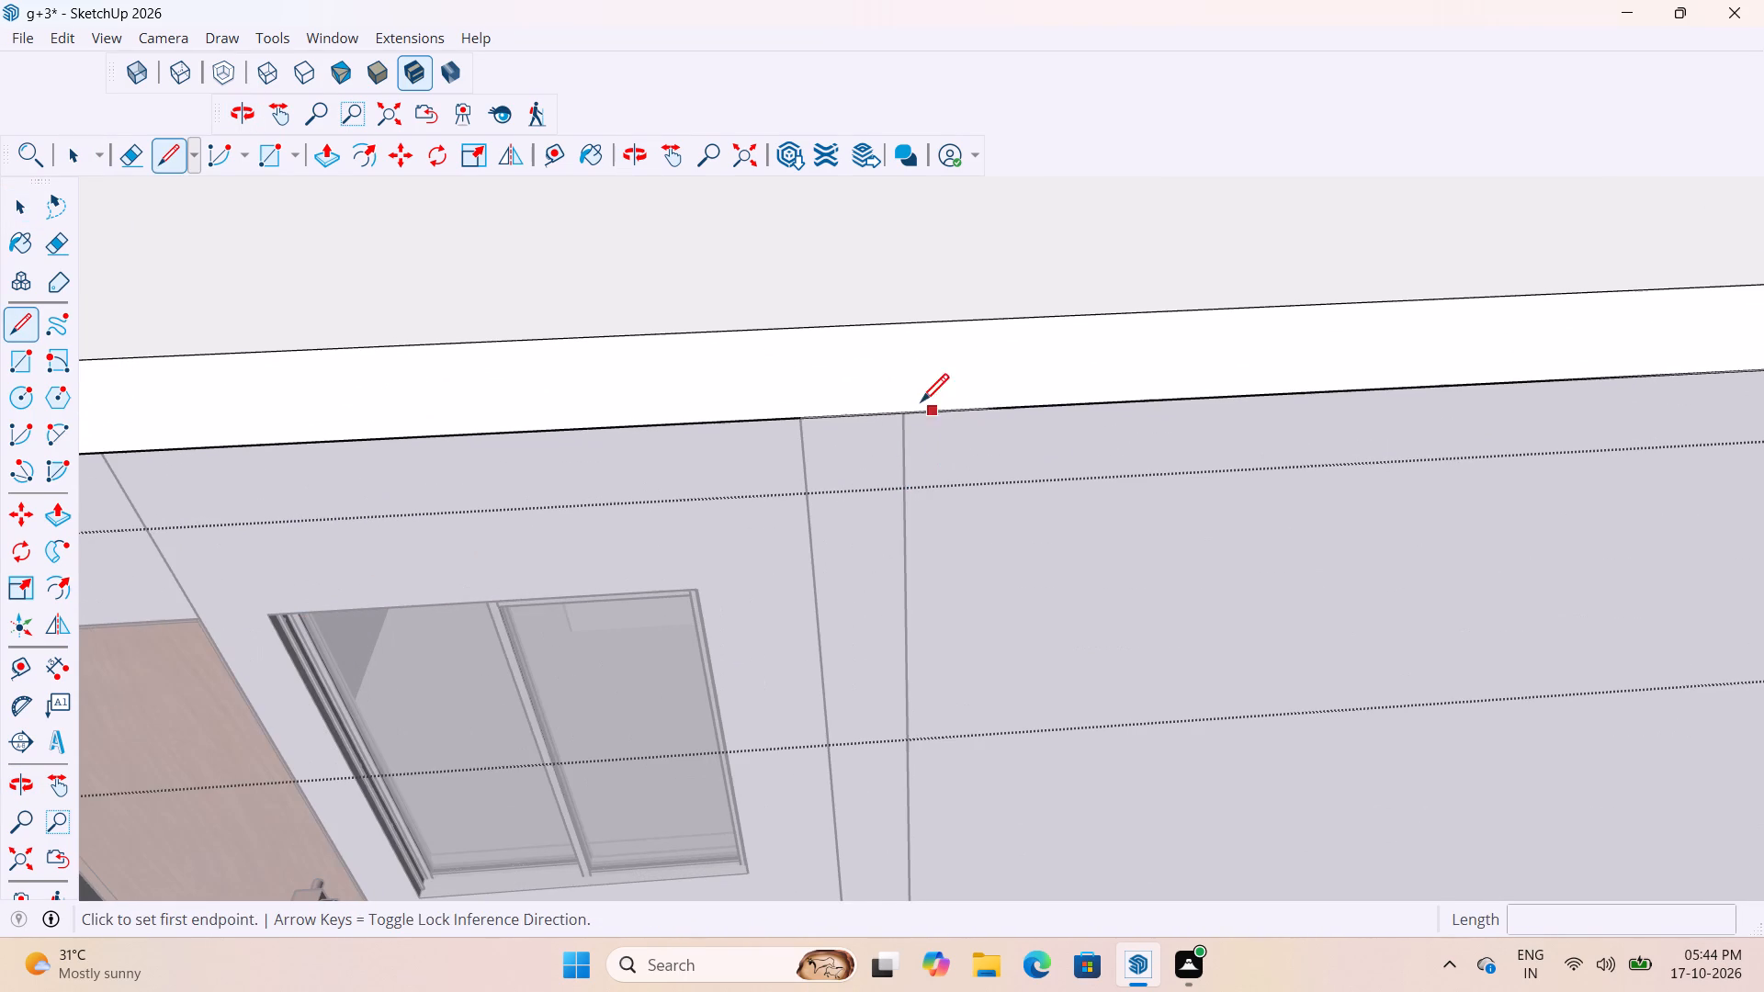
left_click(906, 409)
left_click(899, 323)
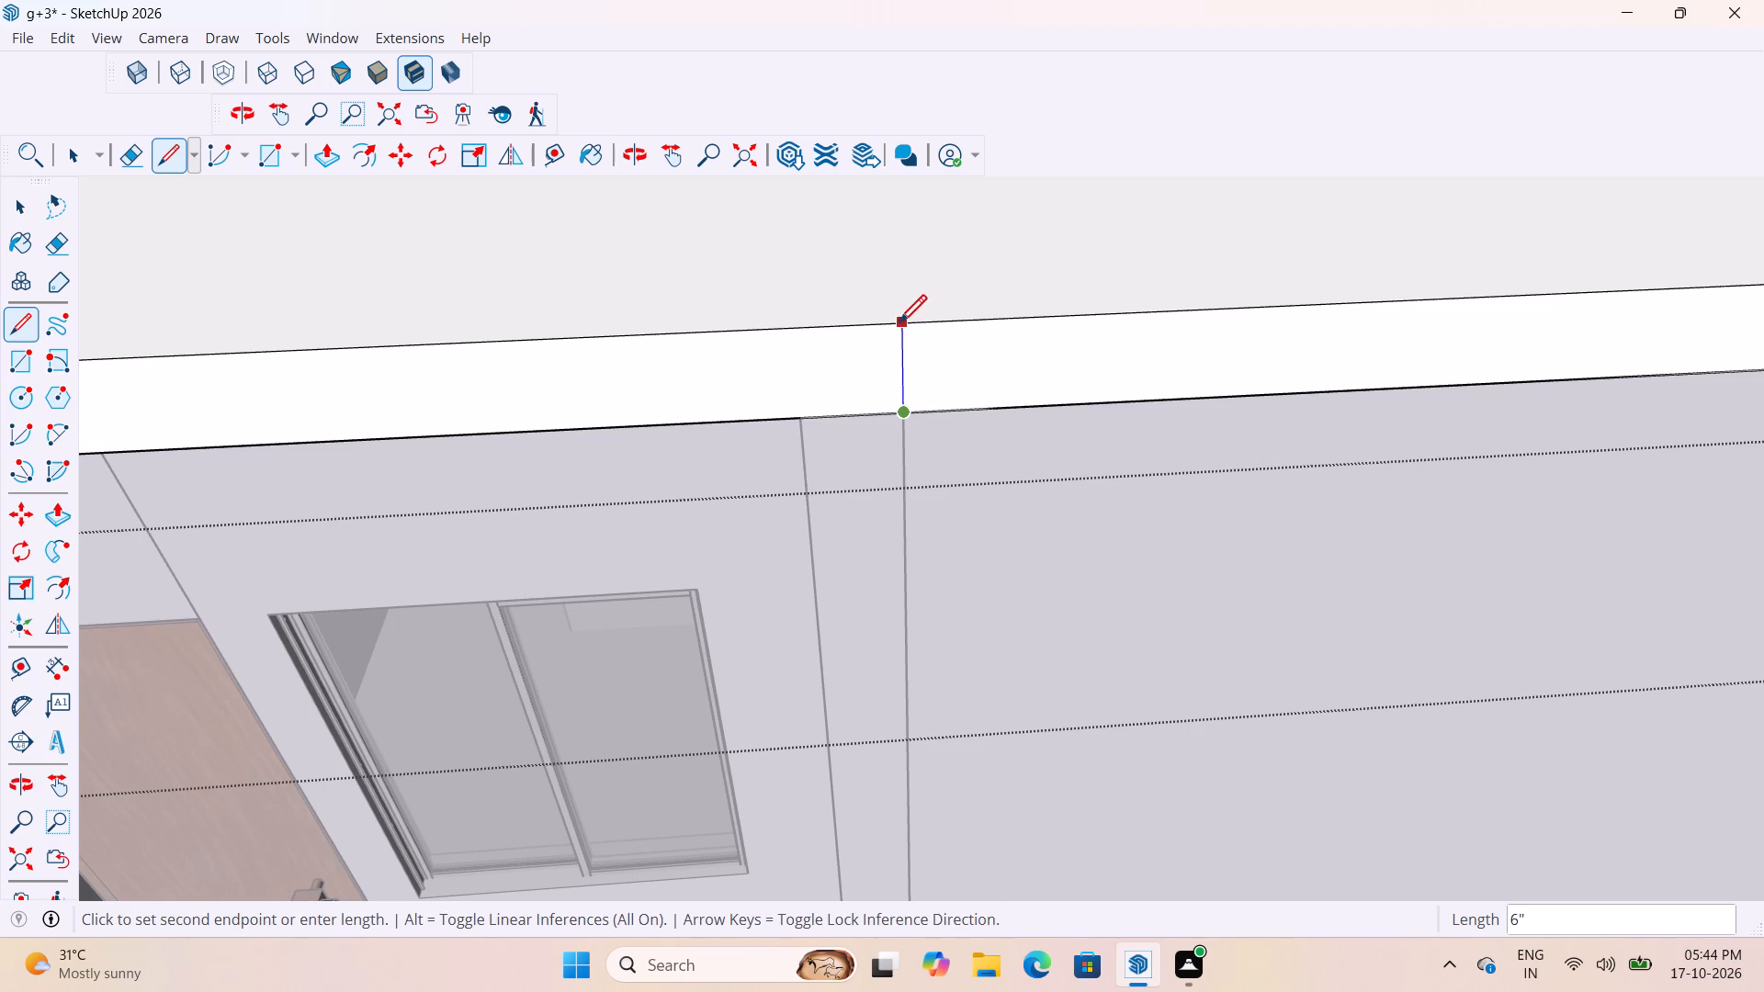
key("m")
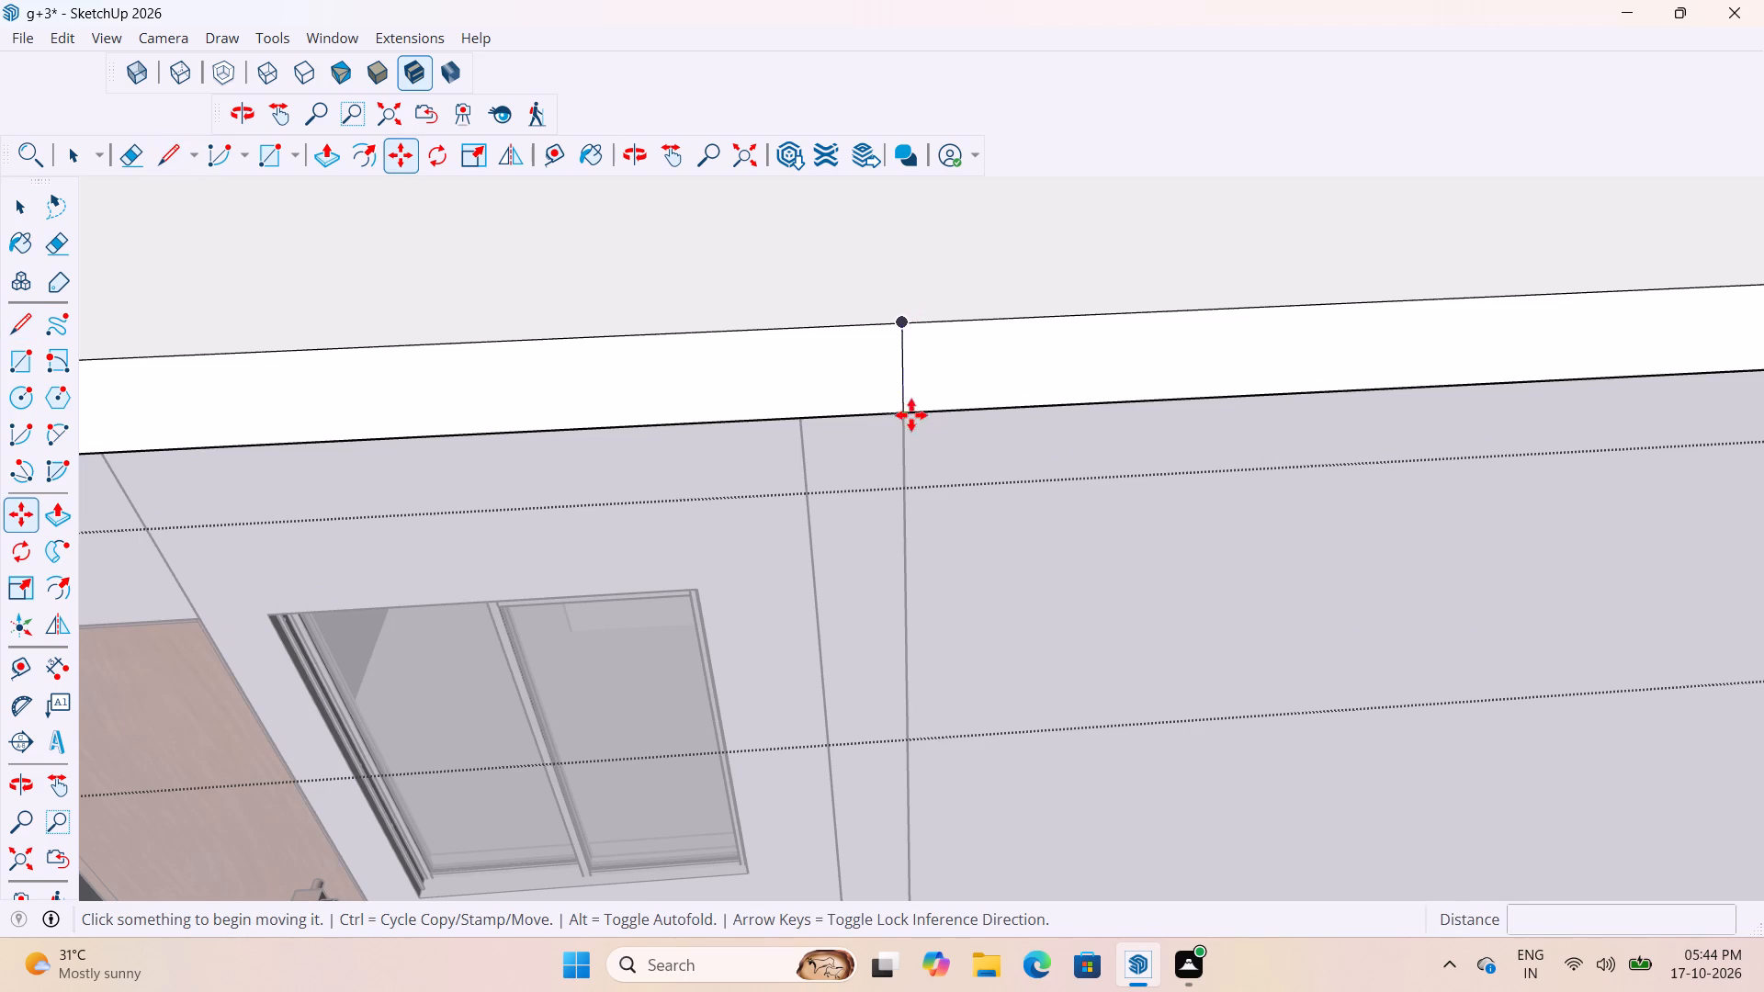
key("space")
left_click(900, 357)
key("m")
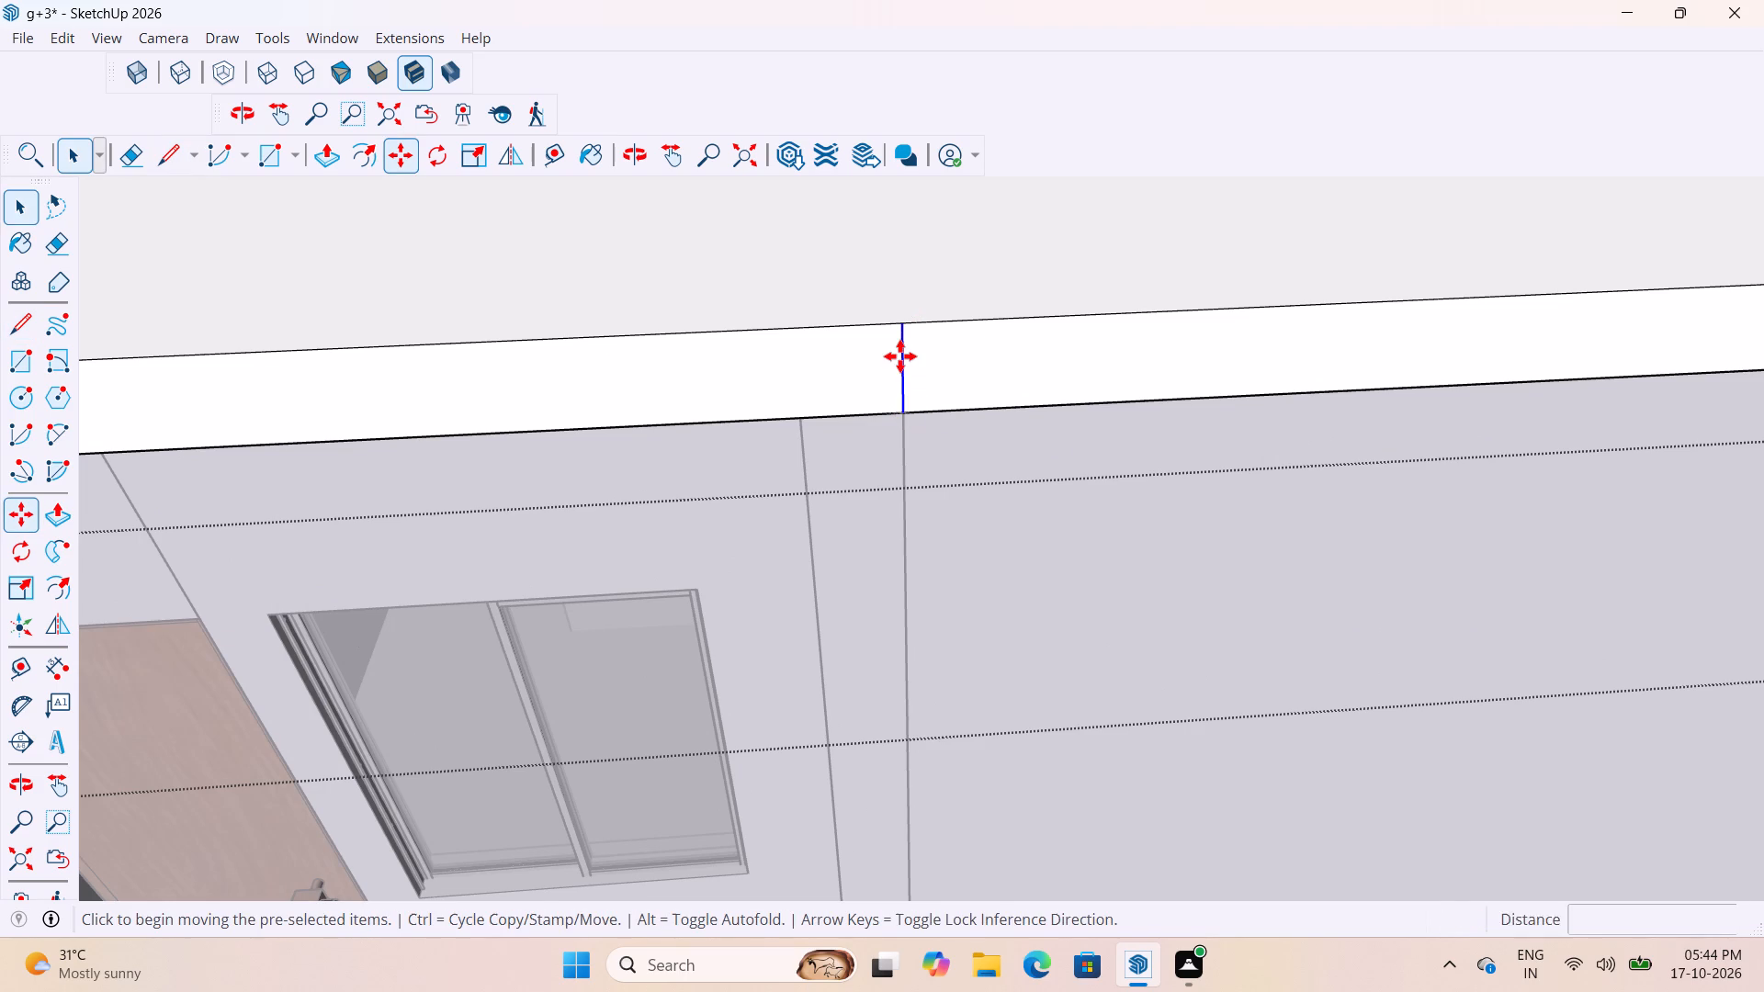
left_click(904, 414)
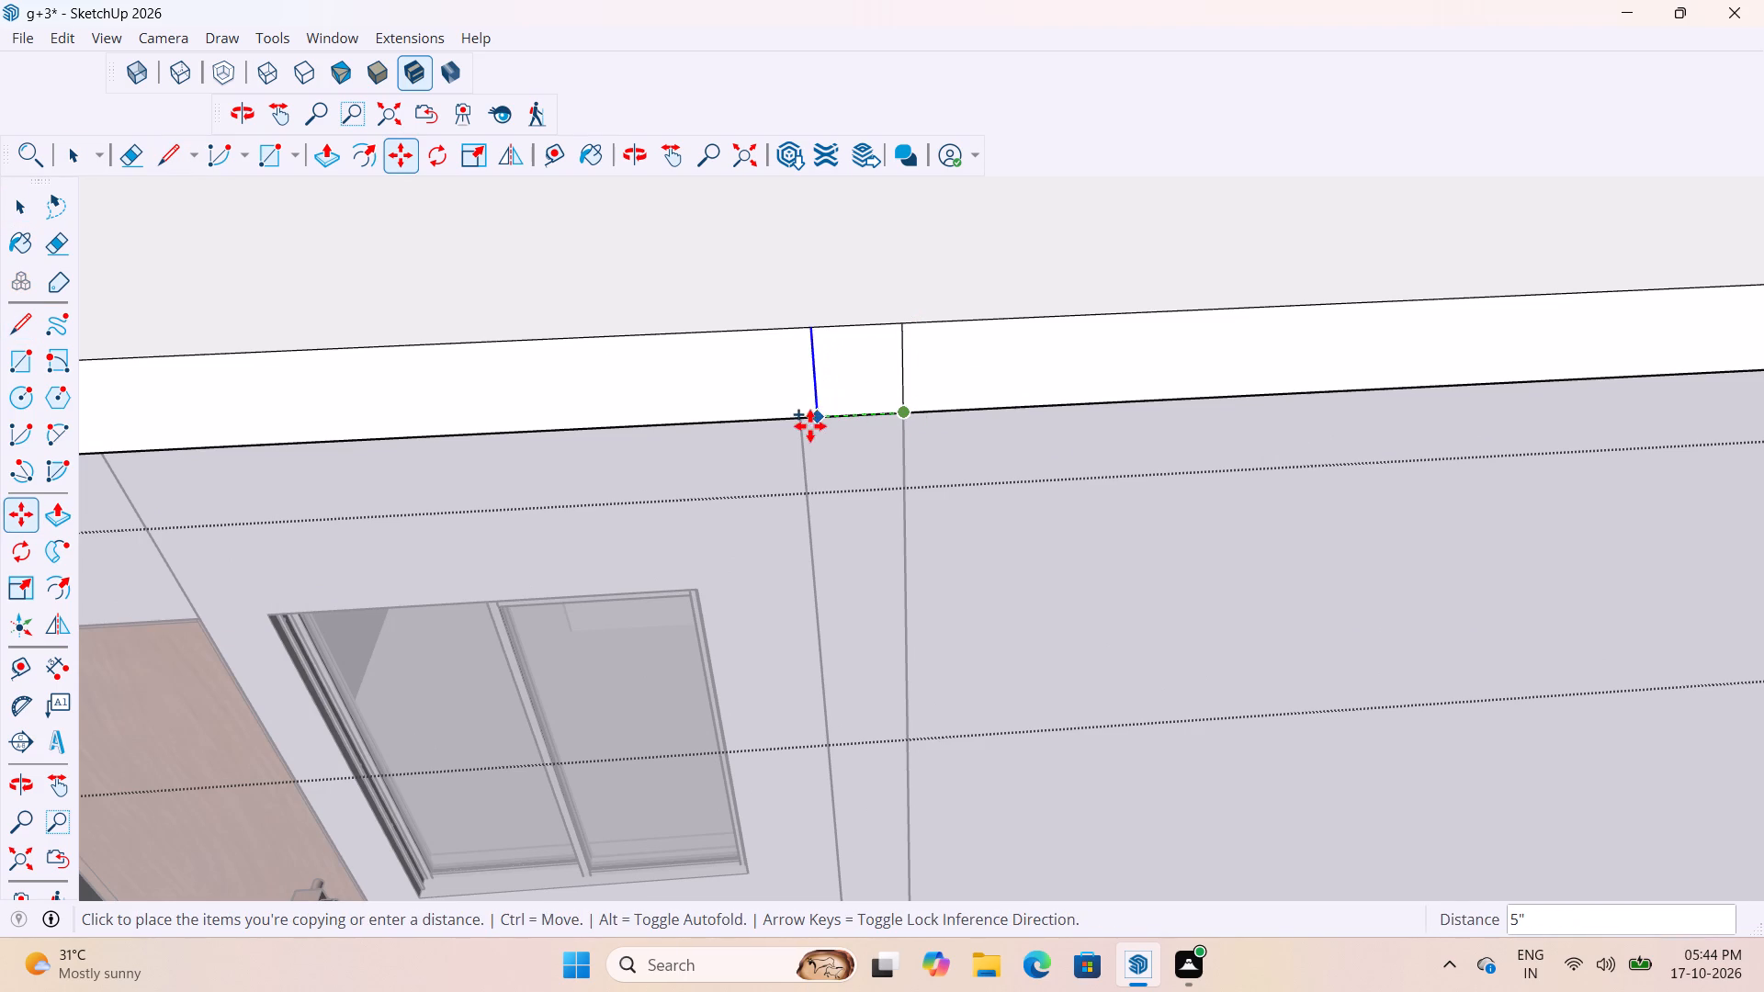
left_click(803, 426)
Push/Pull the narrow strip between the two lines outward about 1' 5" to align with the balcony railing's outer corner.
scroll(912, 395, "down", 9)
key("p")
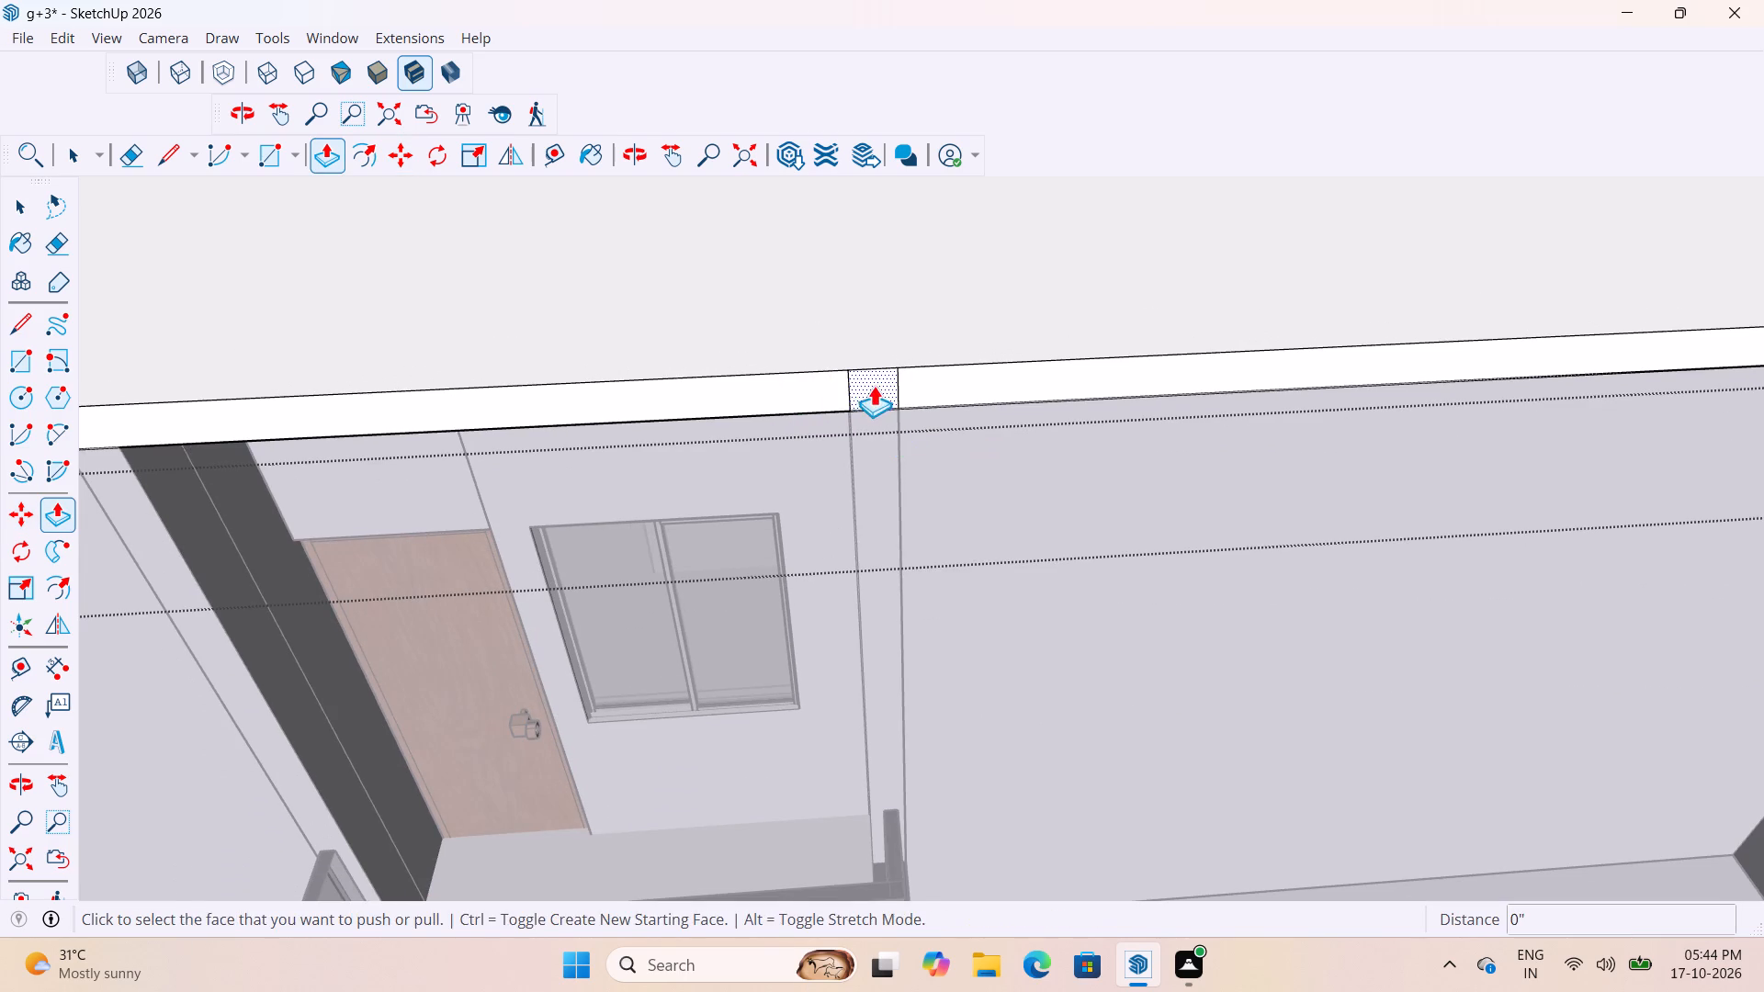
left_click(871, 381)
scroll(859, 459, "down", 10)
scroll(890, 667, "up", 11)
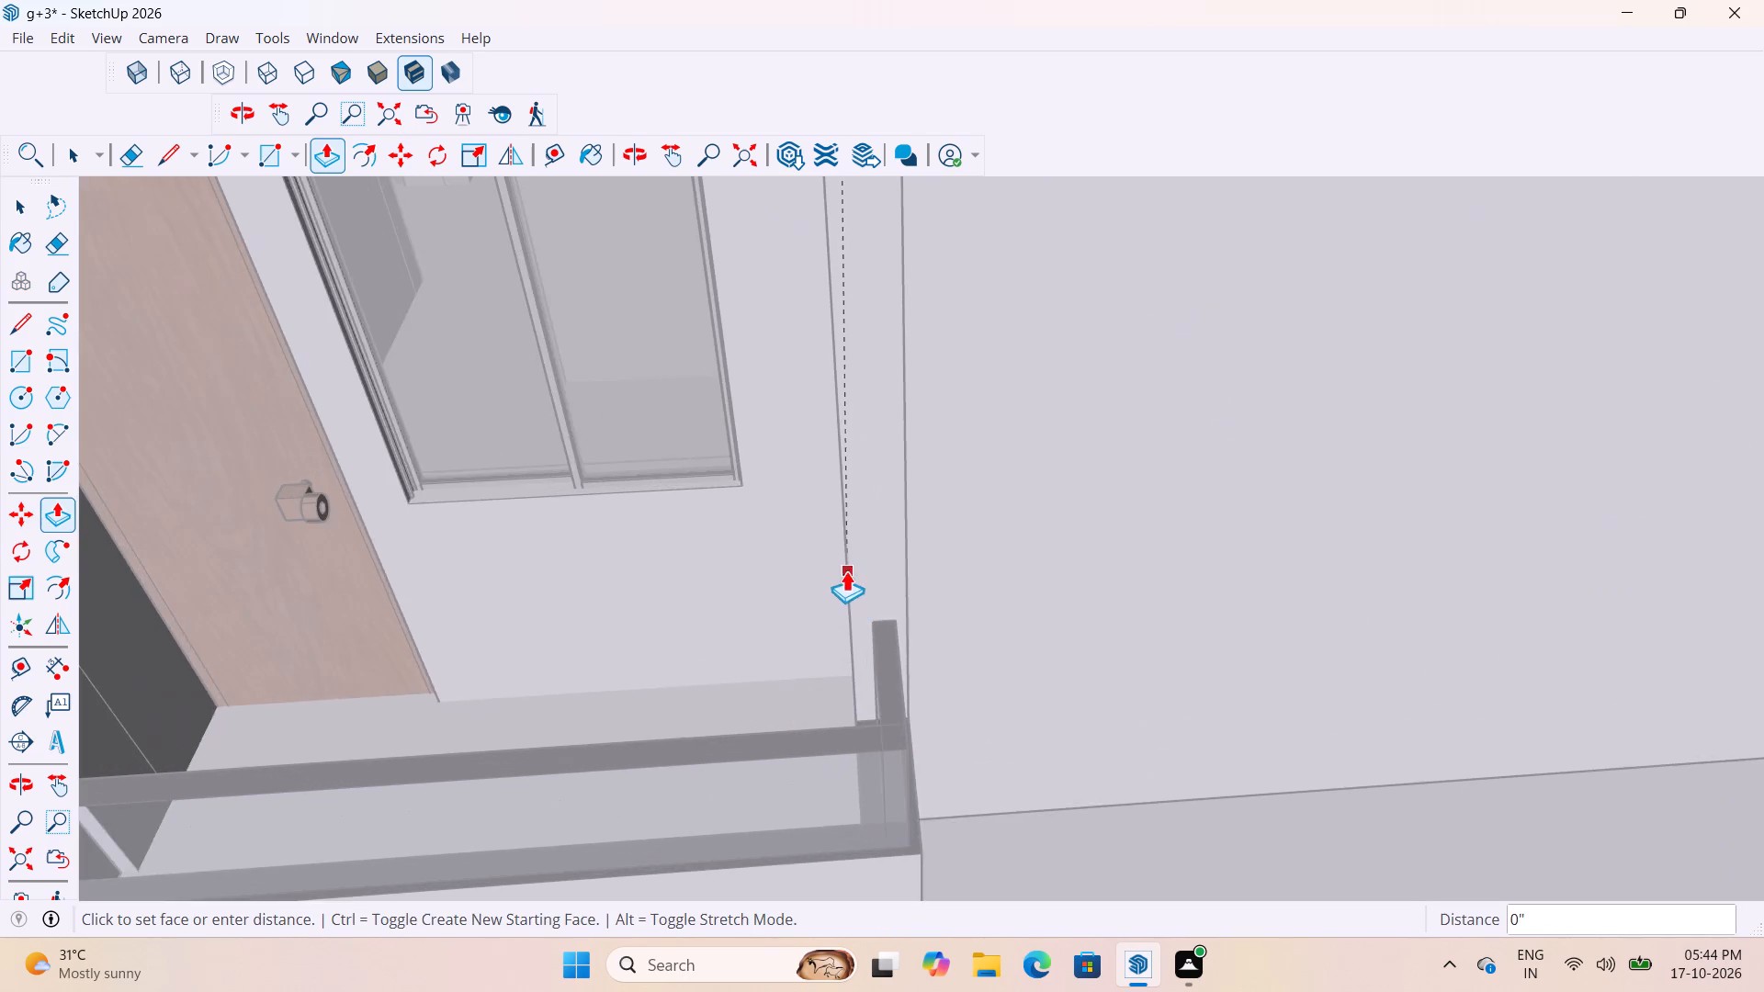
scroll(854, 583, "down", 3)
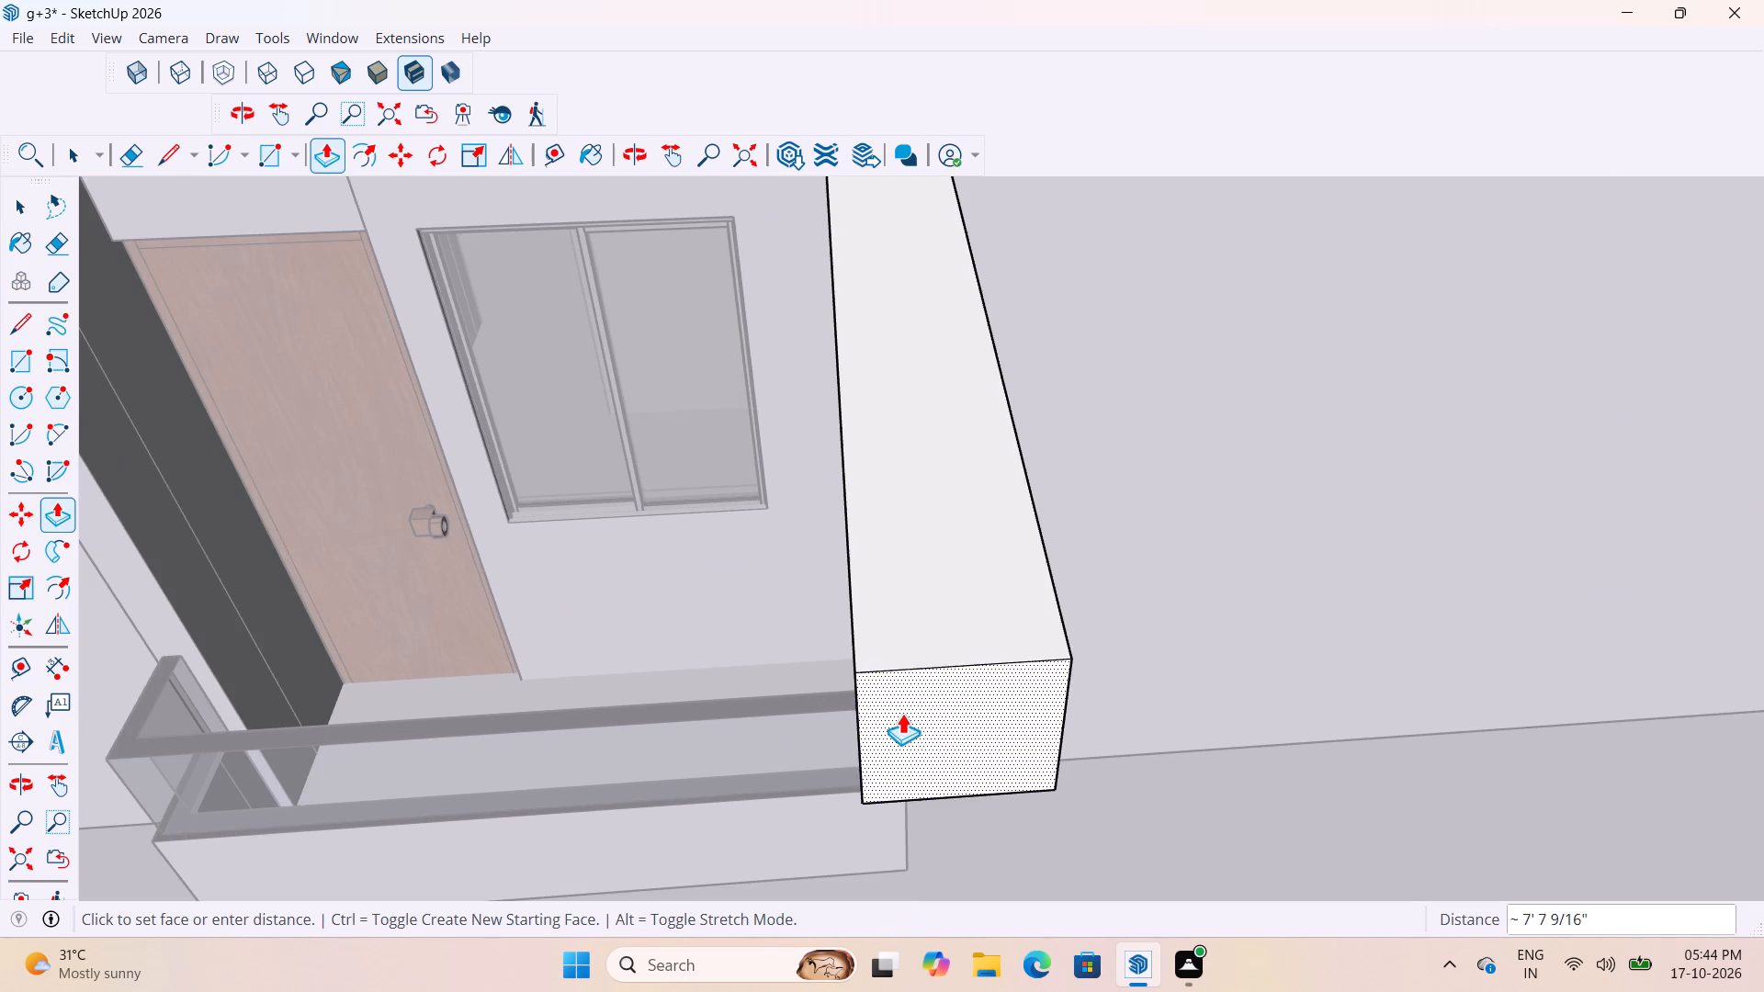
scroll(872, 684, "up", 3)
scroll(882, 682, "down", 4)
middle_click_drag(910, 695, 1141, 636)
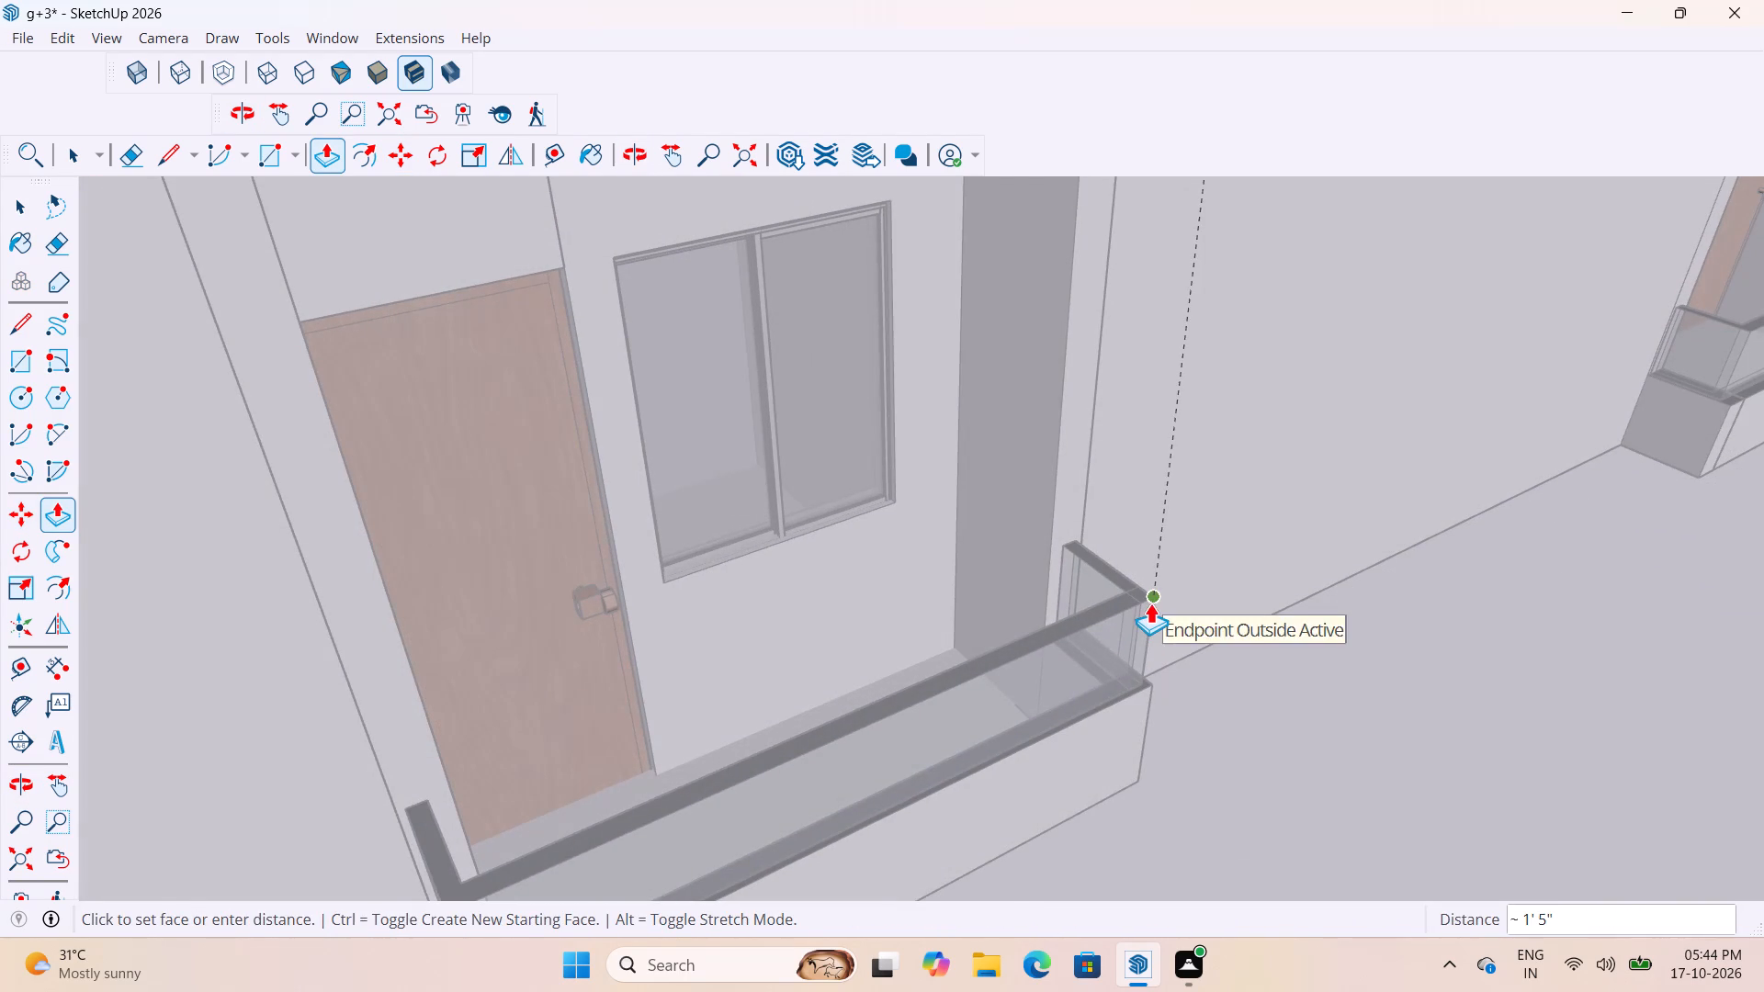
left_click(1150, 603)
Push/Pull the new projection's side face about 7' 9" along the balcony to the railing's far end, and close the slab group.
scroll(1010, 600, "down", 9)
scroll(1031, 388, "up", 6)
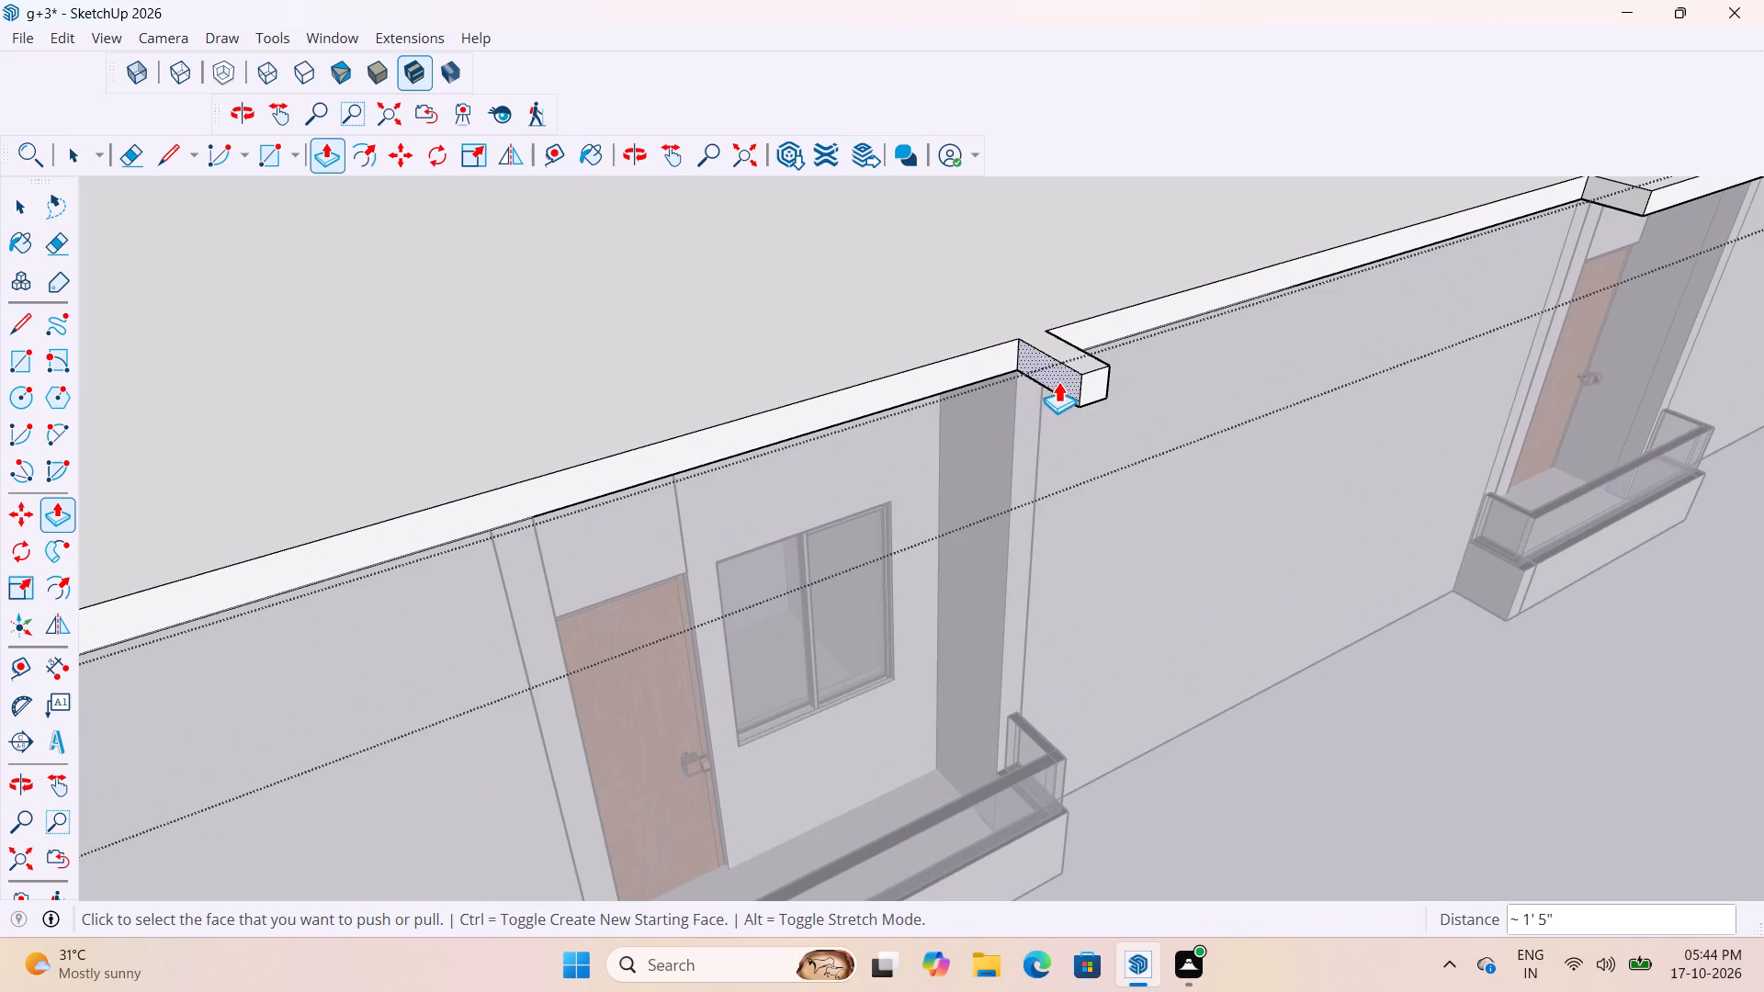
left_click(1058, 381)
left_click(1068, 370)
scroll(844, 459, "down", 9)
scroll(765, 701, "up", 10)
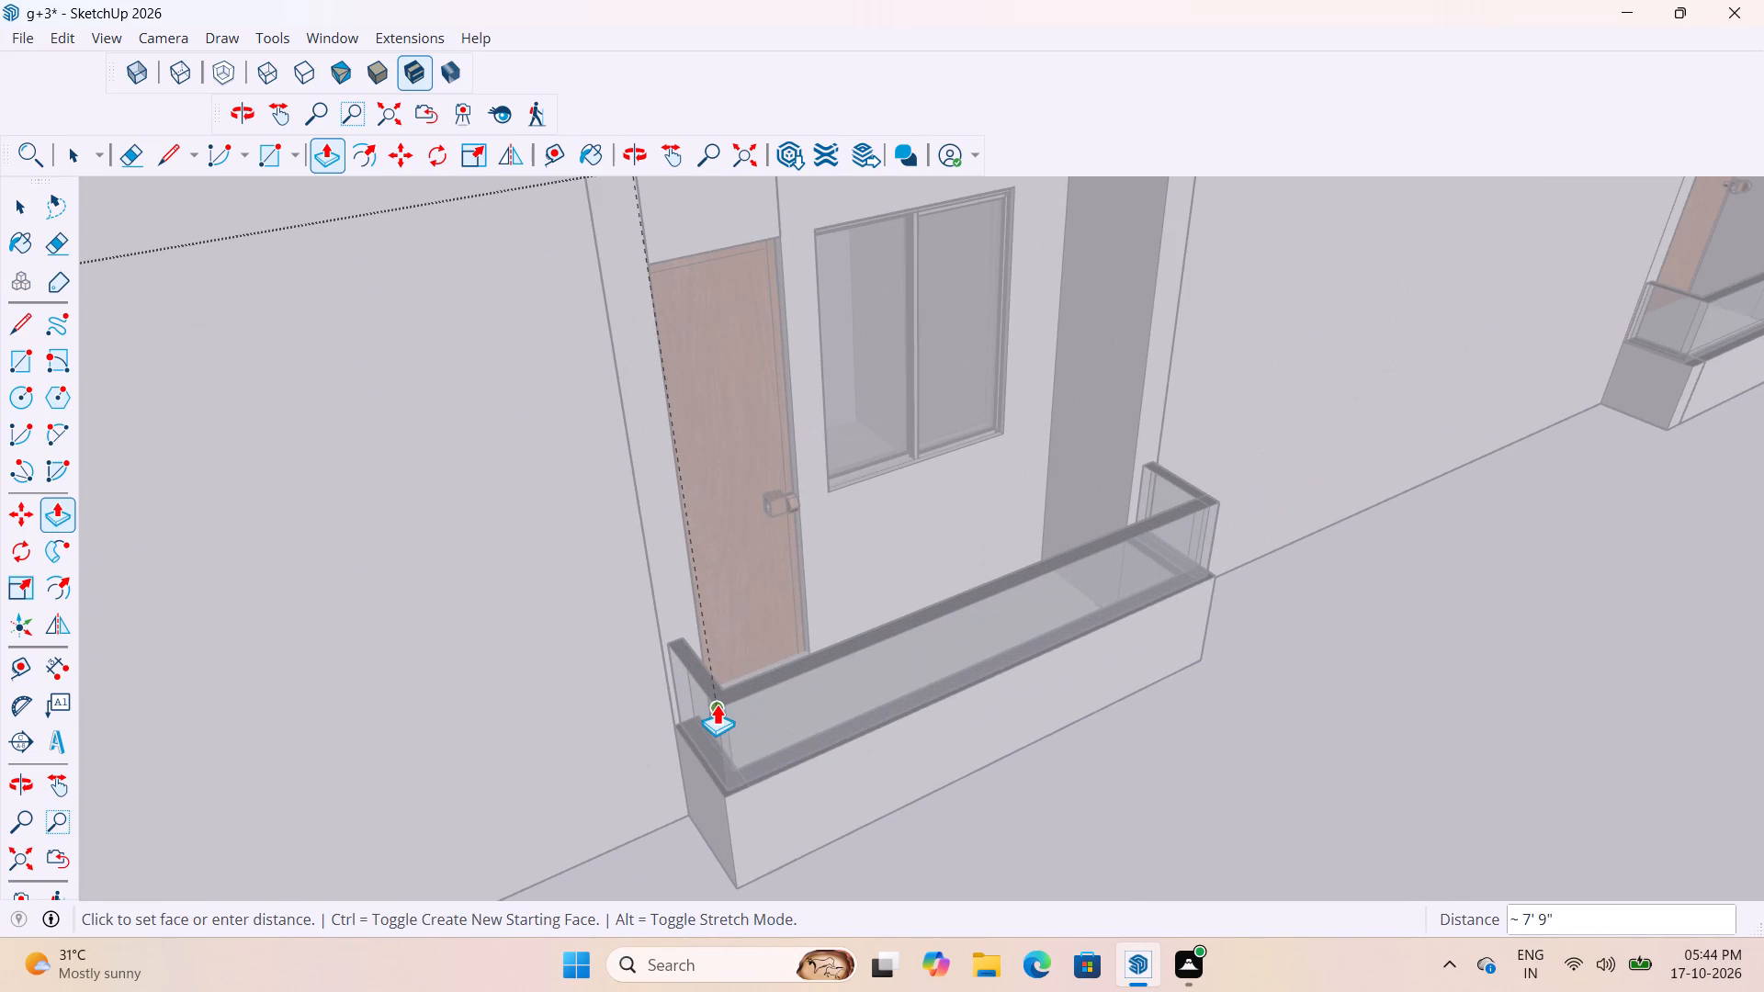
left_click(717, 704)
scroll(772, 727, "down", 9)
key("space")
key("space")
left_click(963, 761)
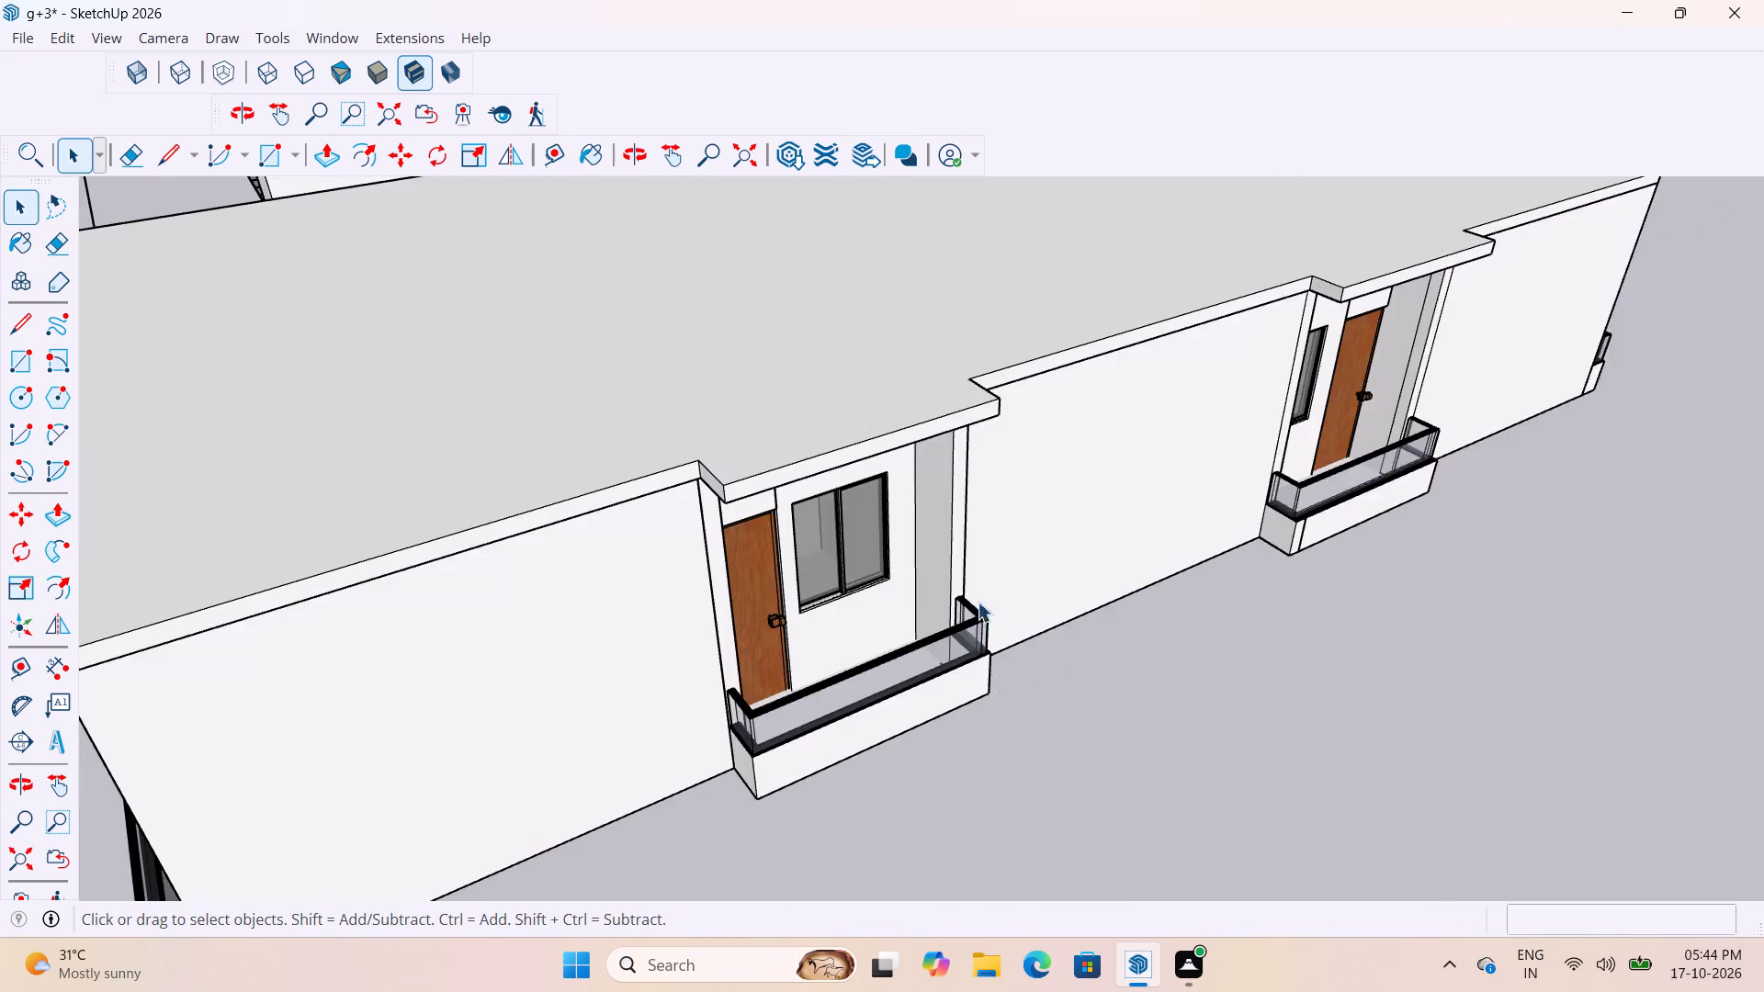
Examine the slab edge along the building's short side, comparing its projections with the two balconies and the wall between them.
scroll(901, 582, "down", 5)
middle_click_drag(1101, 610, 455, 558)
scroll(467, 426, "down", 11)
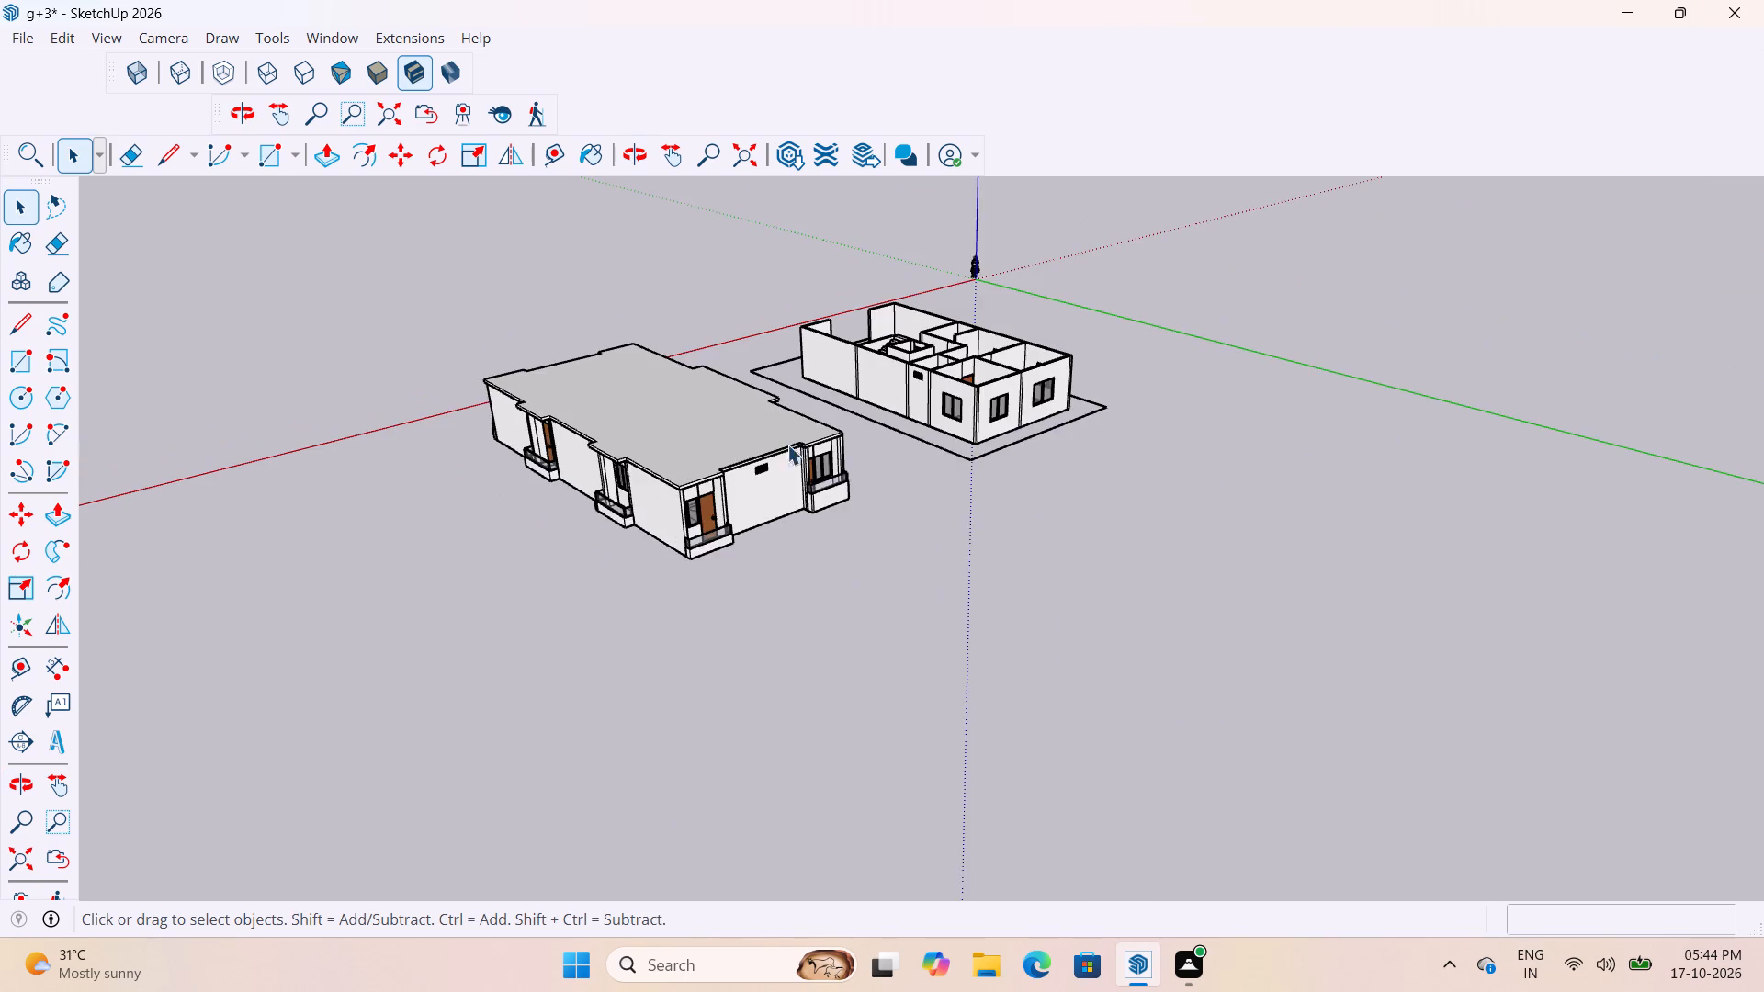
scroll(803, 416, "up", 2)
middle_click_drag(733, 450, 1552, 401)
middle_click_drag(889, 522, 1144, 514)
scroll(1040, 659, "up", 5)
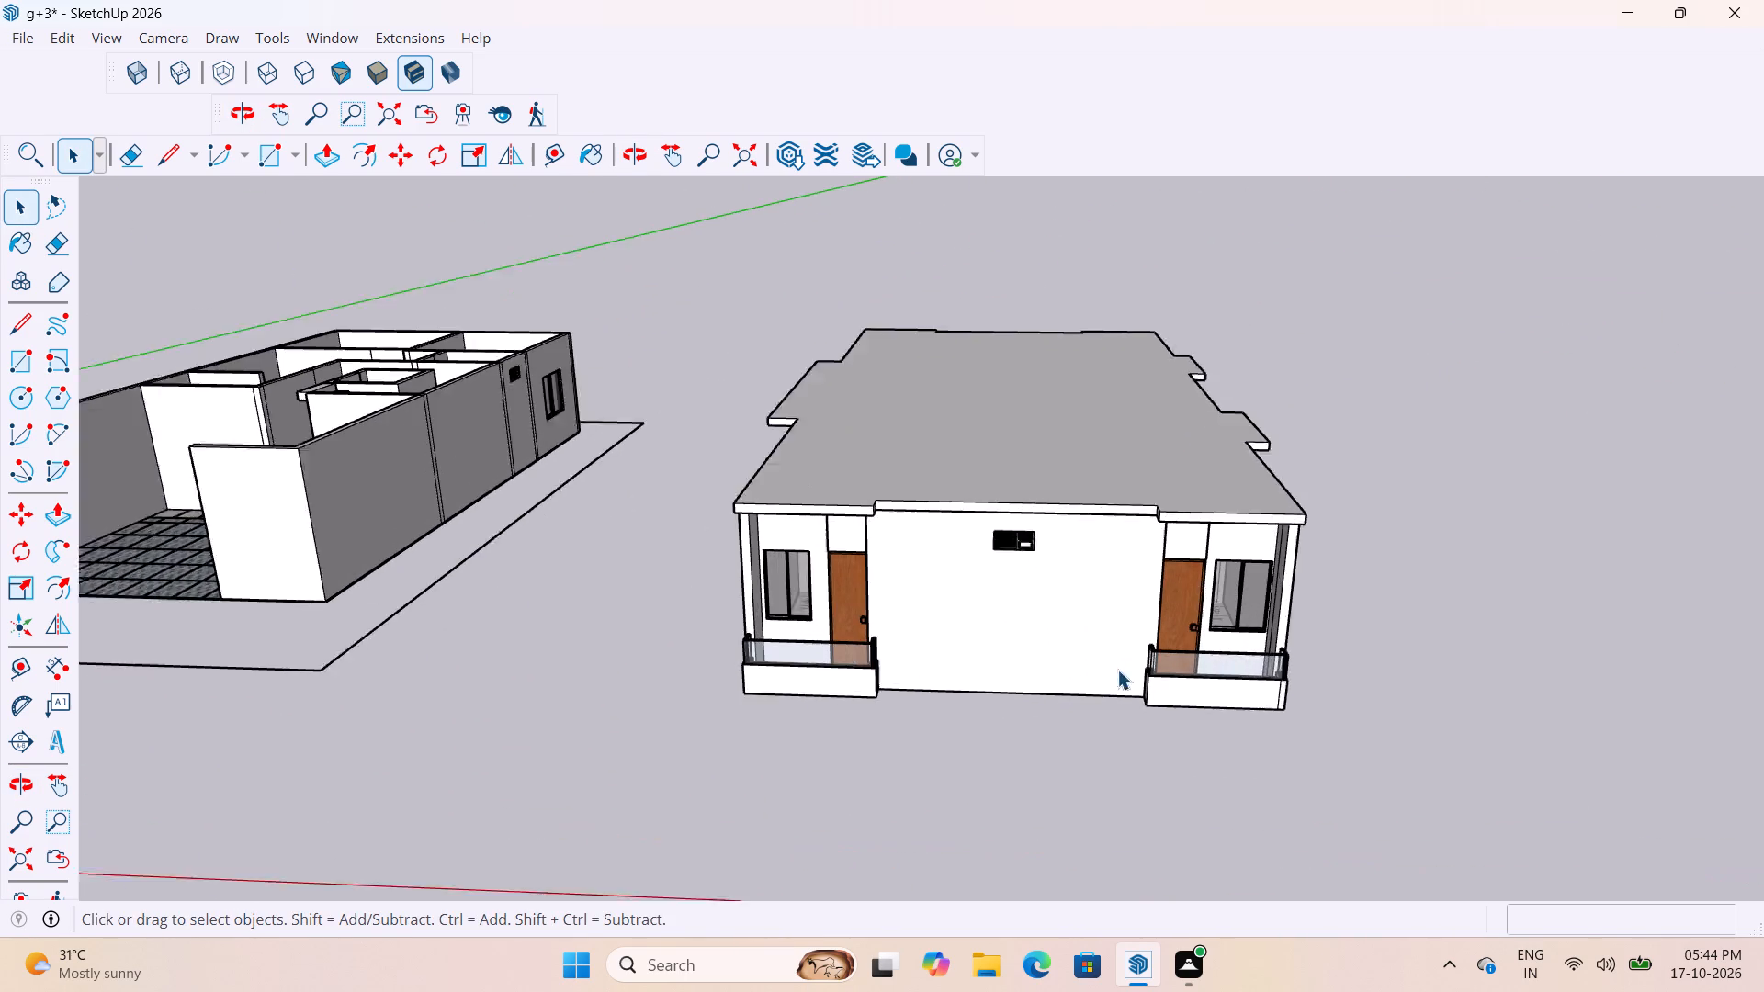
scroll(1117, 670, "up", 2)
scroll(664, 618, "up", 4)
scroll(889, 323, "down", 4)
middle_click_drag(858, 415, 944, 354)
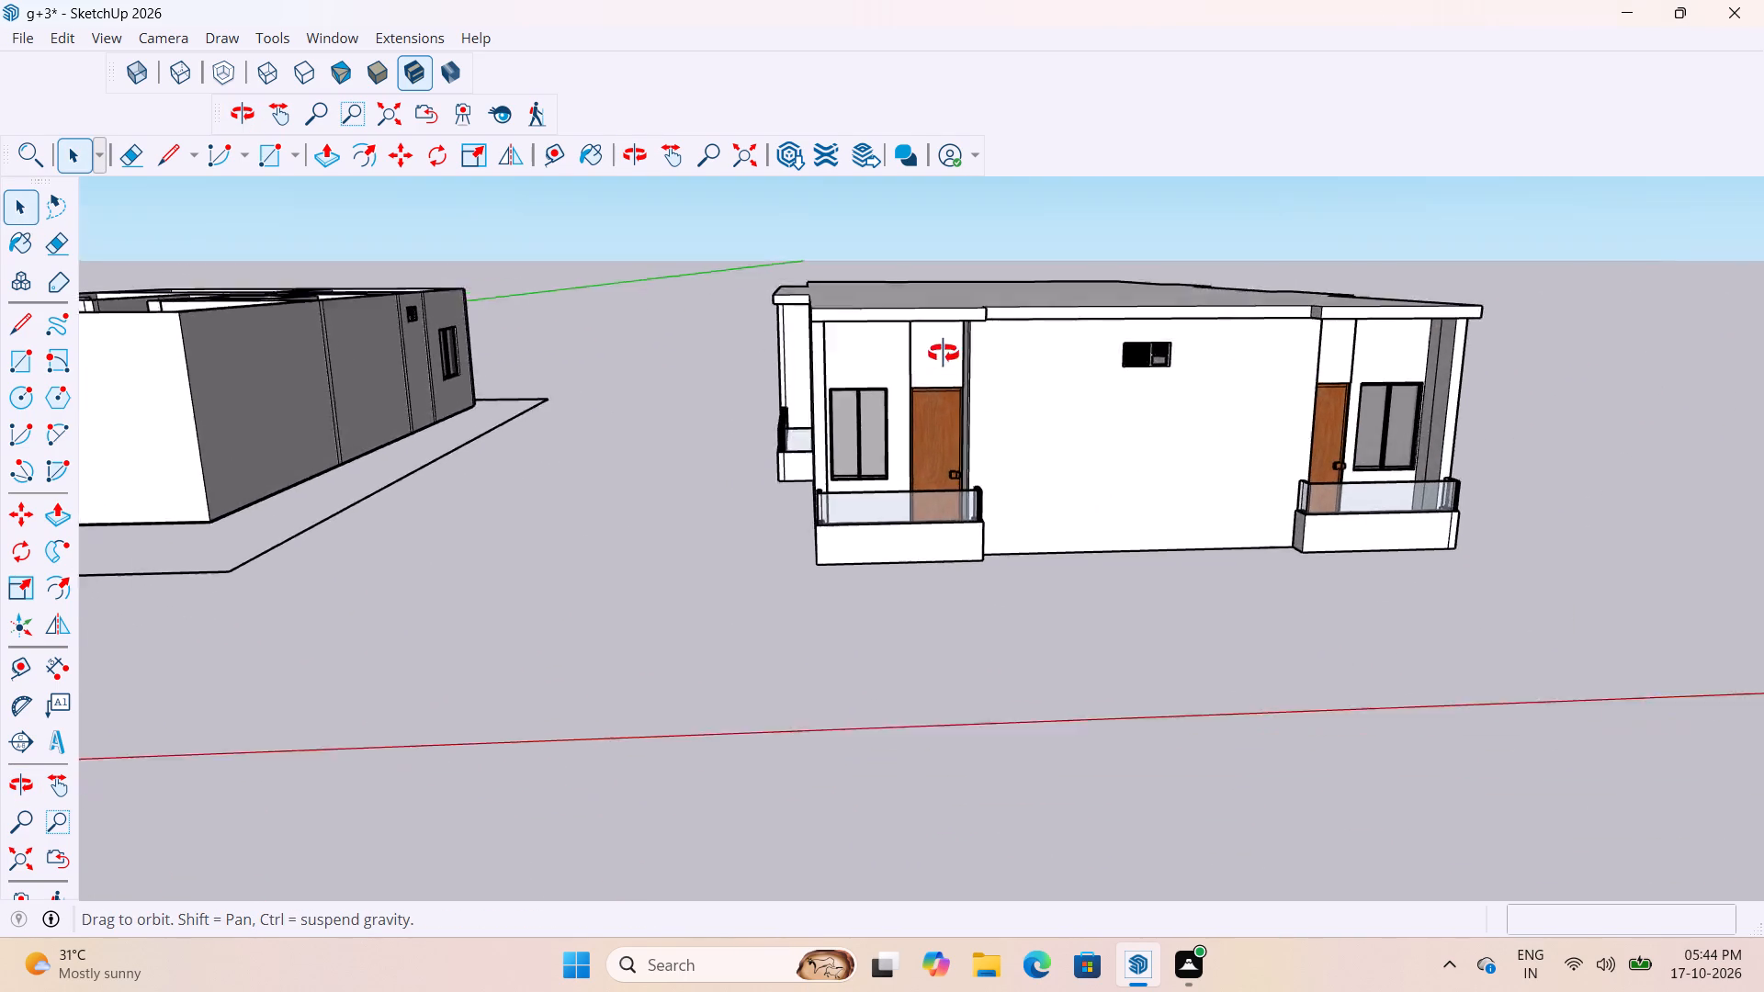
middle_click_drag(944, 354, 869, 397)
scroll(1057, 358, "up", 7)
middle_click_drag(1094, 337, 1087, 237)
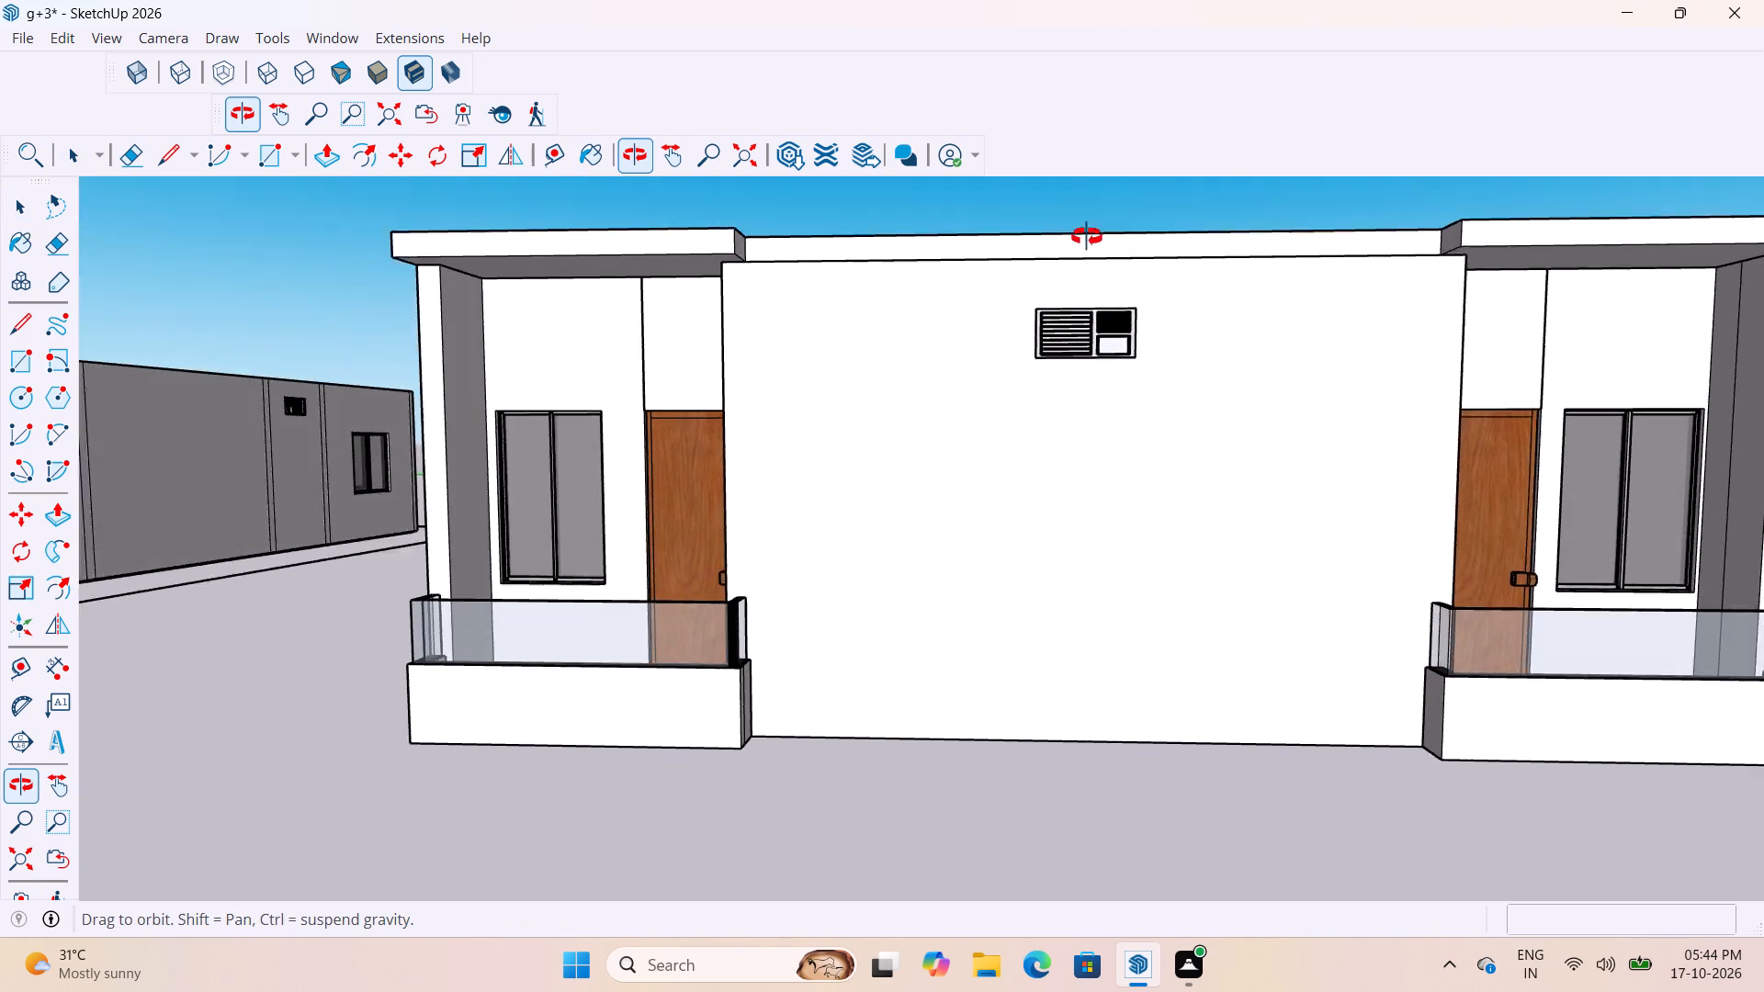
middle_click_drag(1087, 237, 1173, 310)
scroll(1001, 345, "down", 10)
scroll(926, 297, "down", 2)
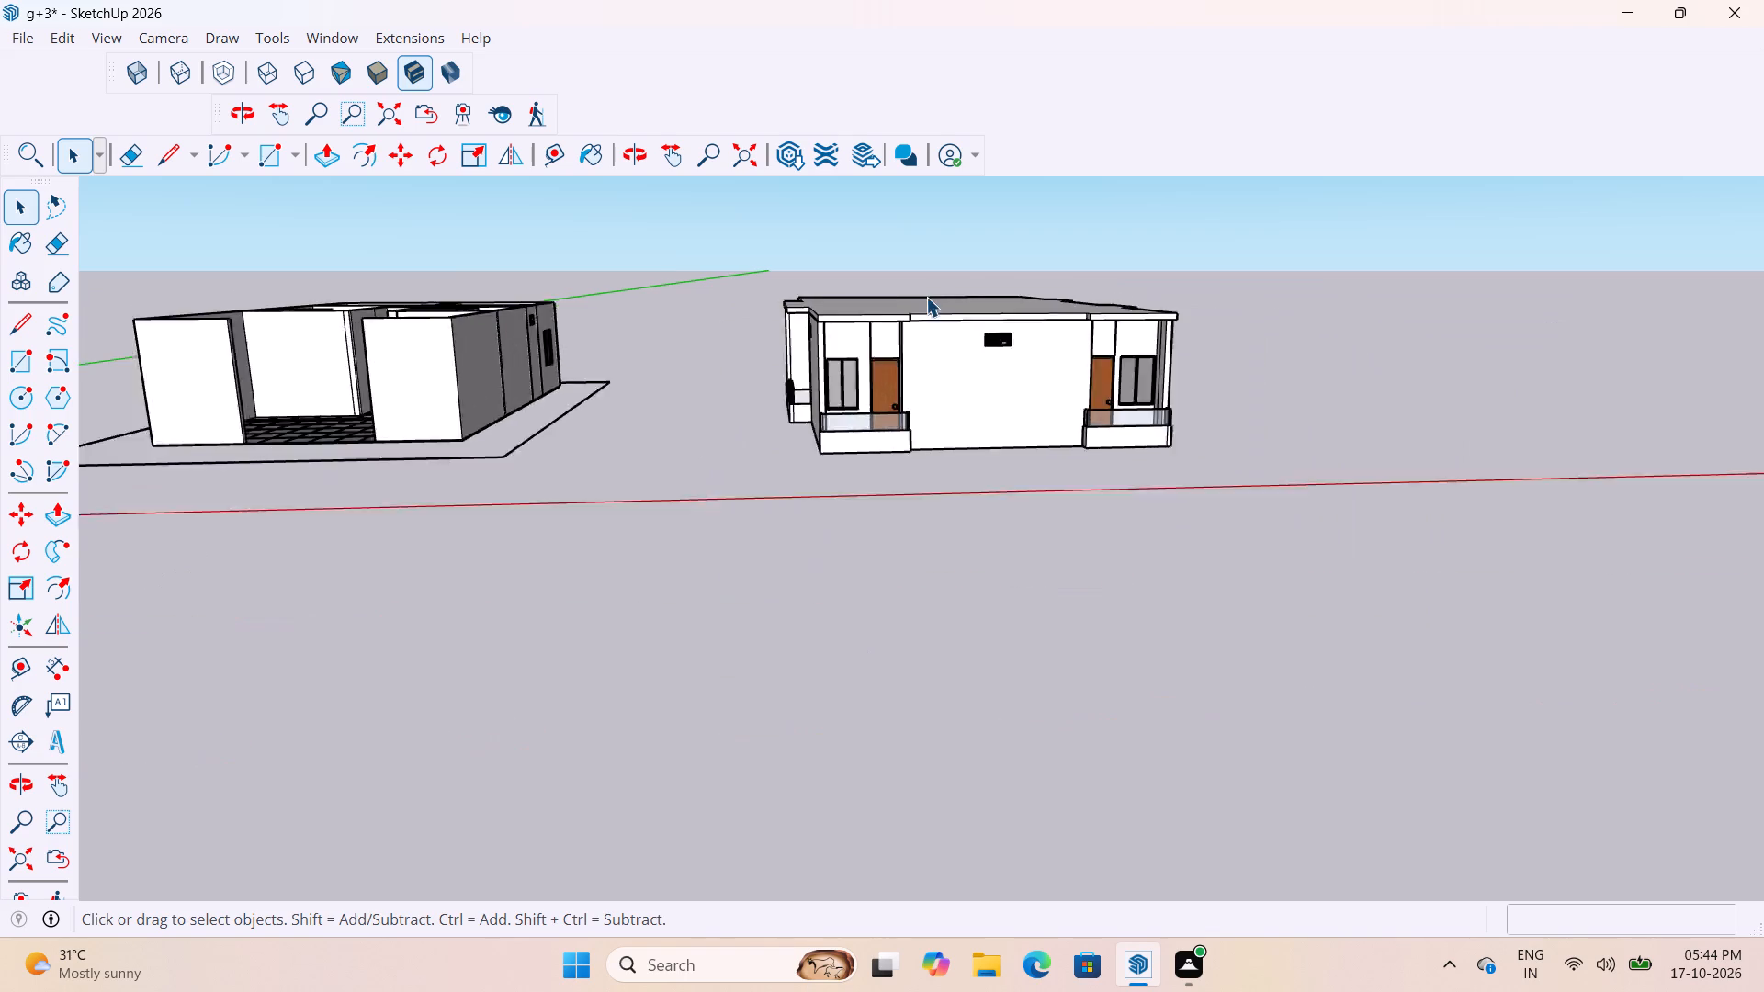
scroll(926, 297, "down", 8)
Examine the slab's underside and ends over the short side's corner balcony, checking them against the walls and railing.
middle_click_drag(932, 316, 934, 433)
scroll(938, 319, "up", 11)
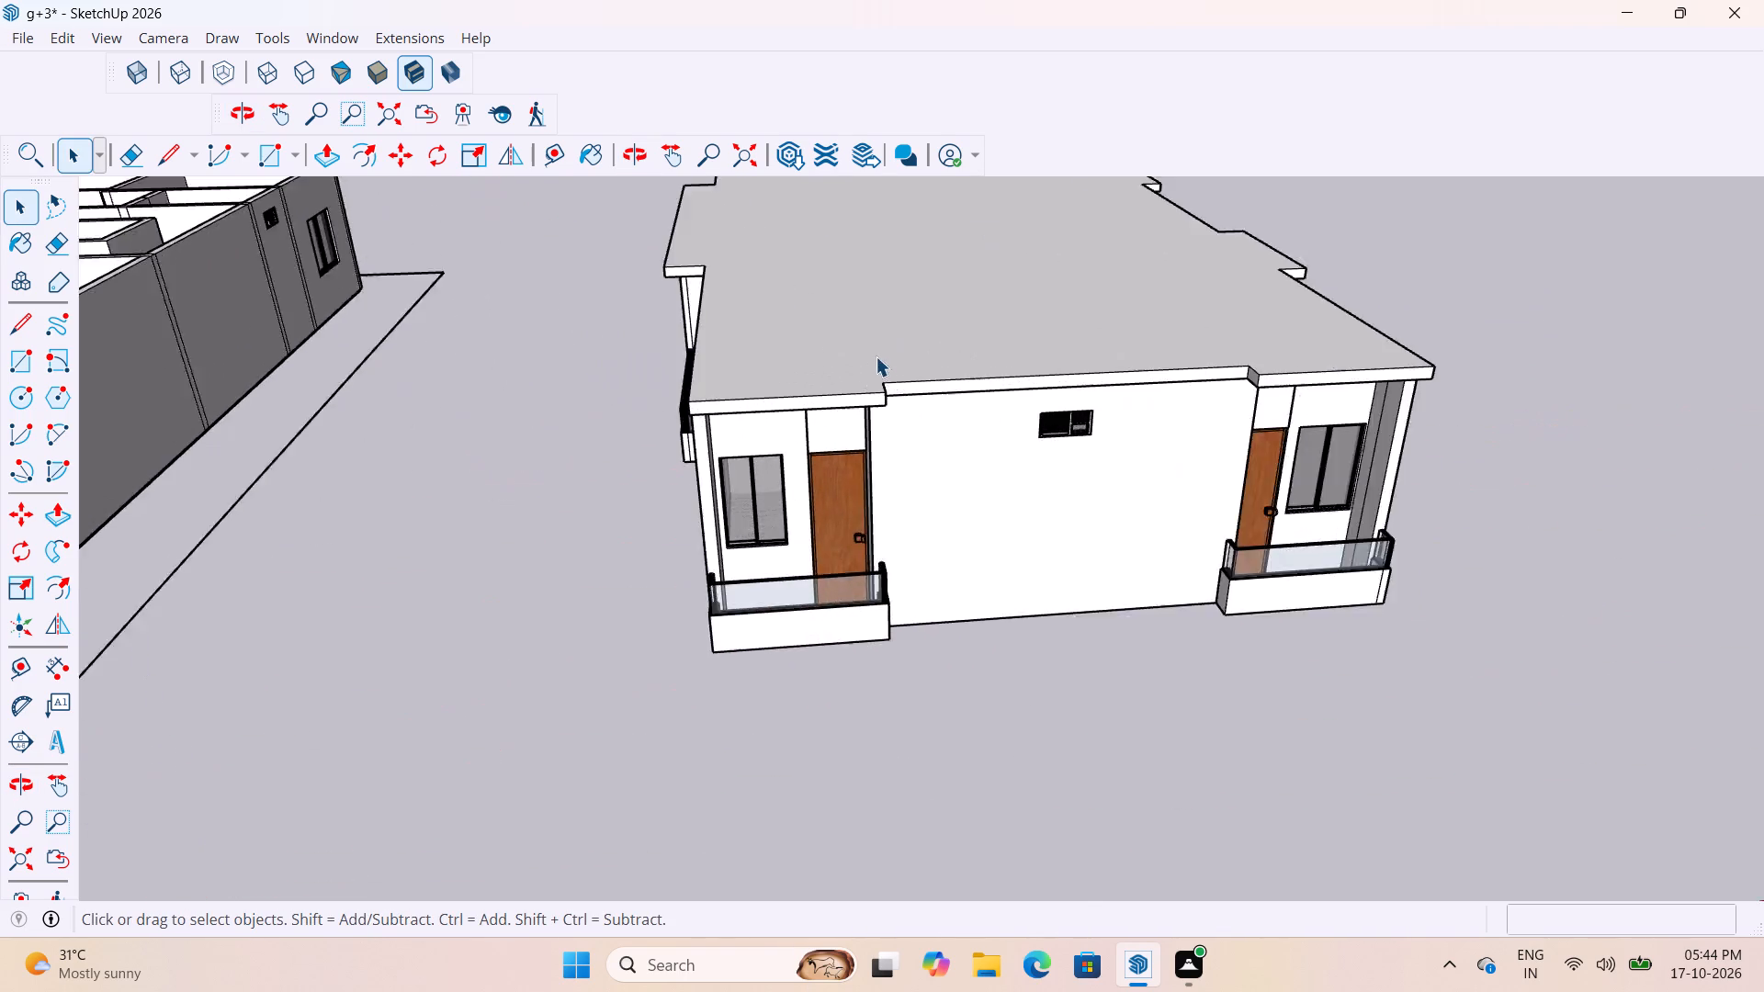
scroll(876, 356, "up", 11)
middle_click_drag(841, 378, 1031, 299)
scroll(800, 306, "down", 4)
scroll(729, 367, "up", 3)
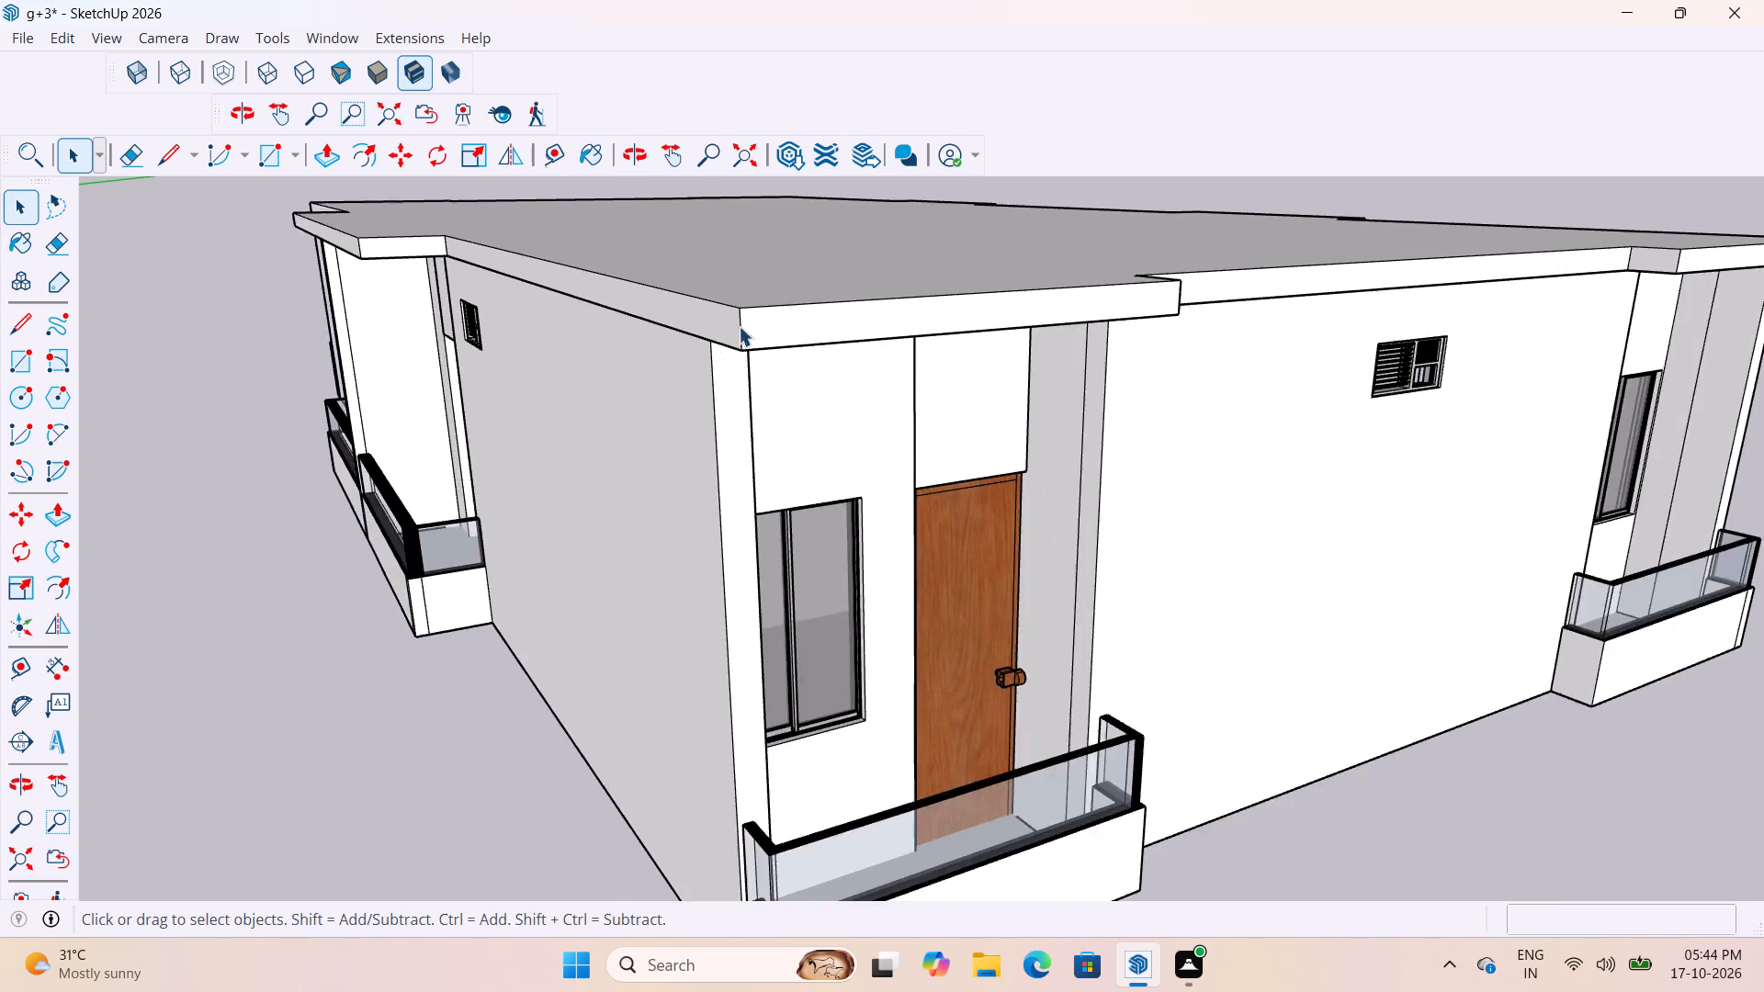
scroll(739, 326, "up", 6)
middle_click_drag(769, 335, 616, 247)
scroll(604, 249, "up", 7)
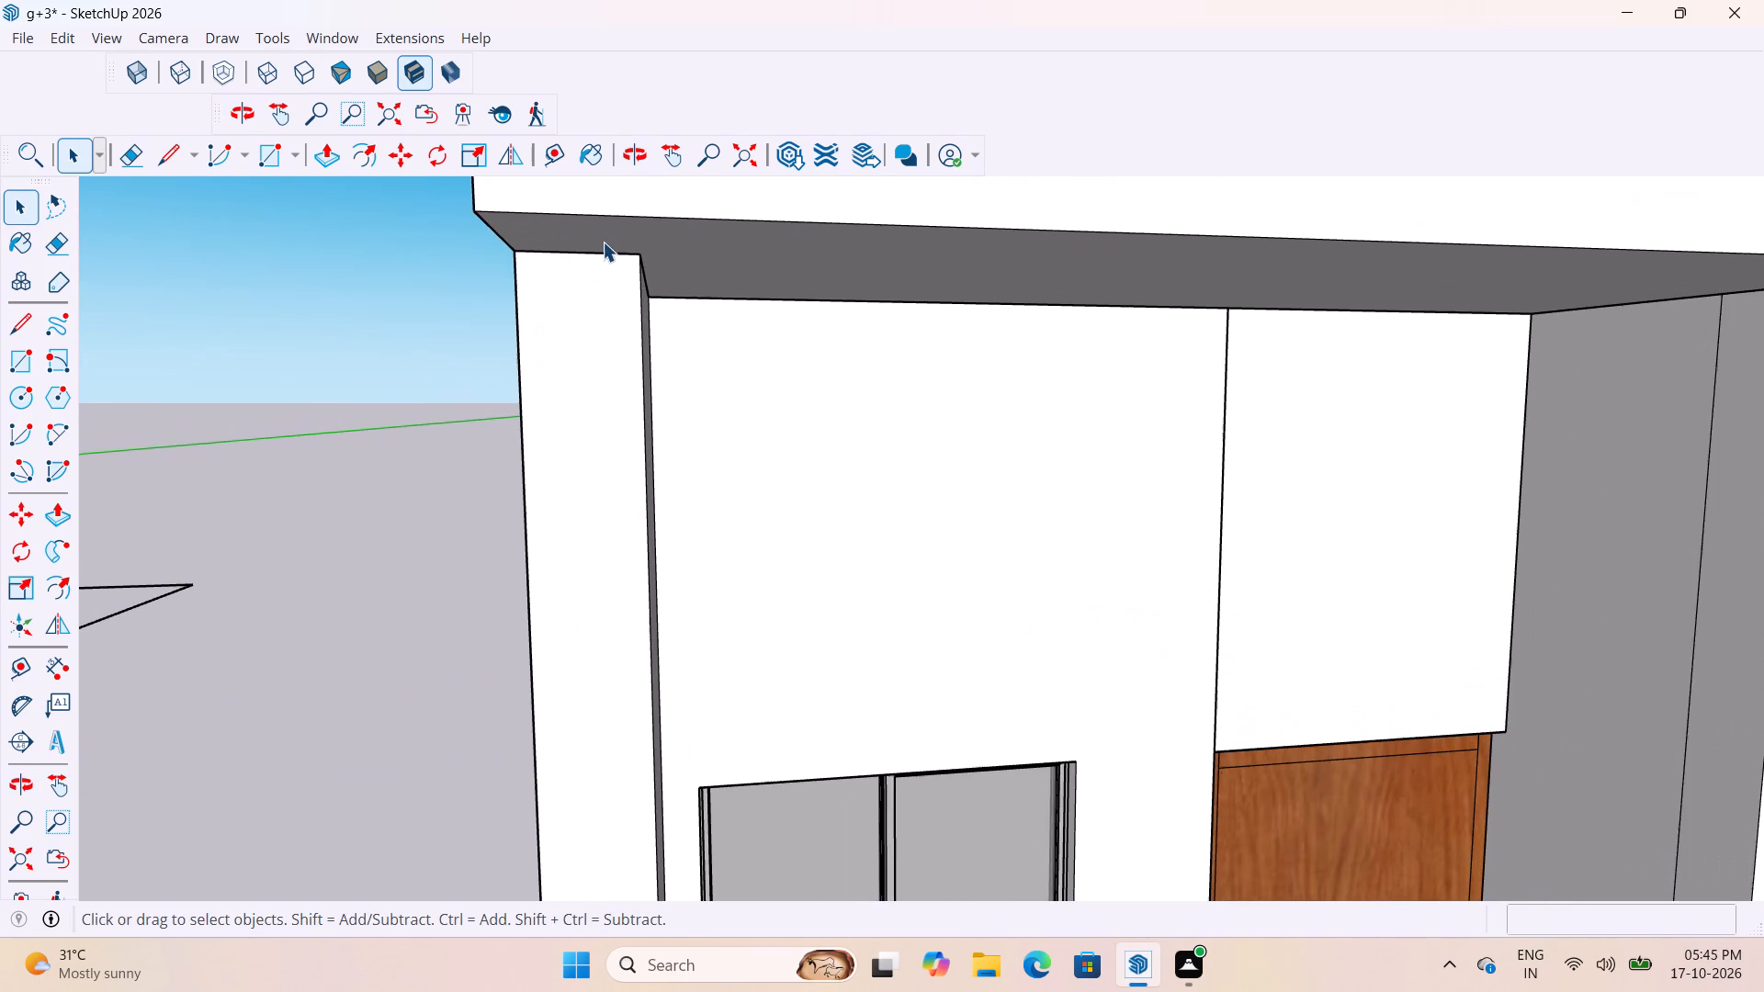
scroll(597, 236, "up", 1)
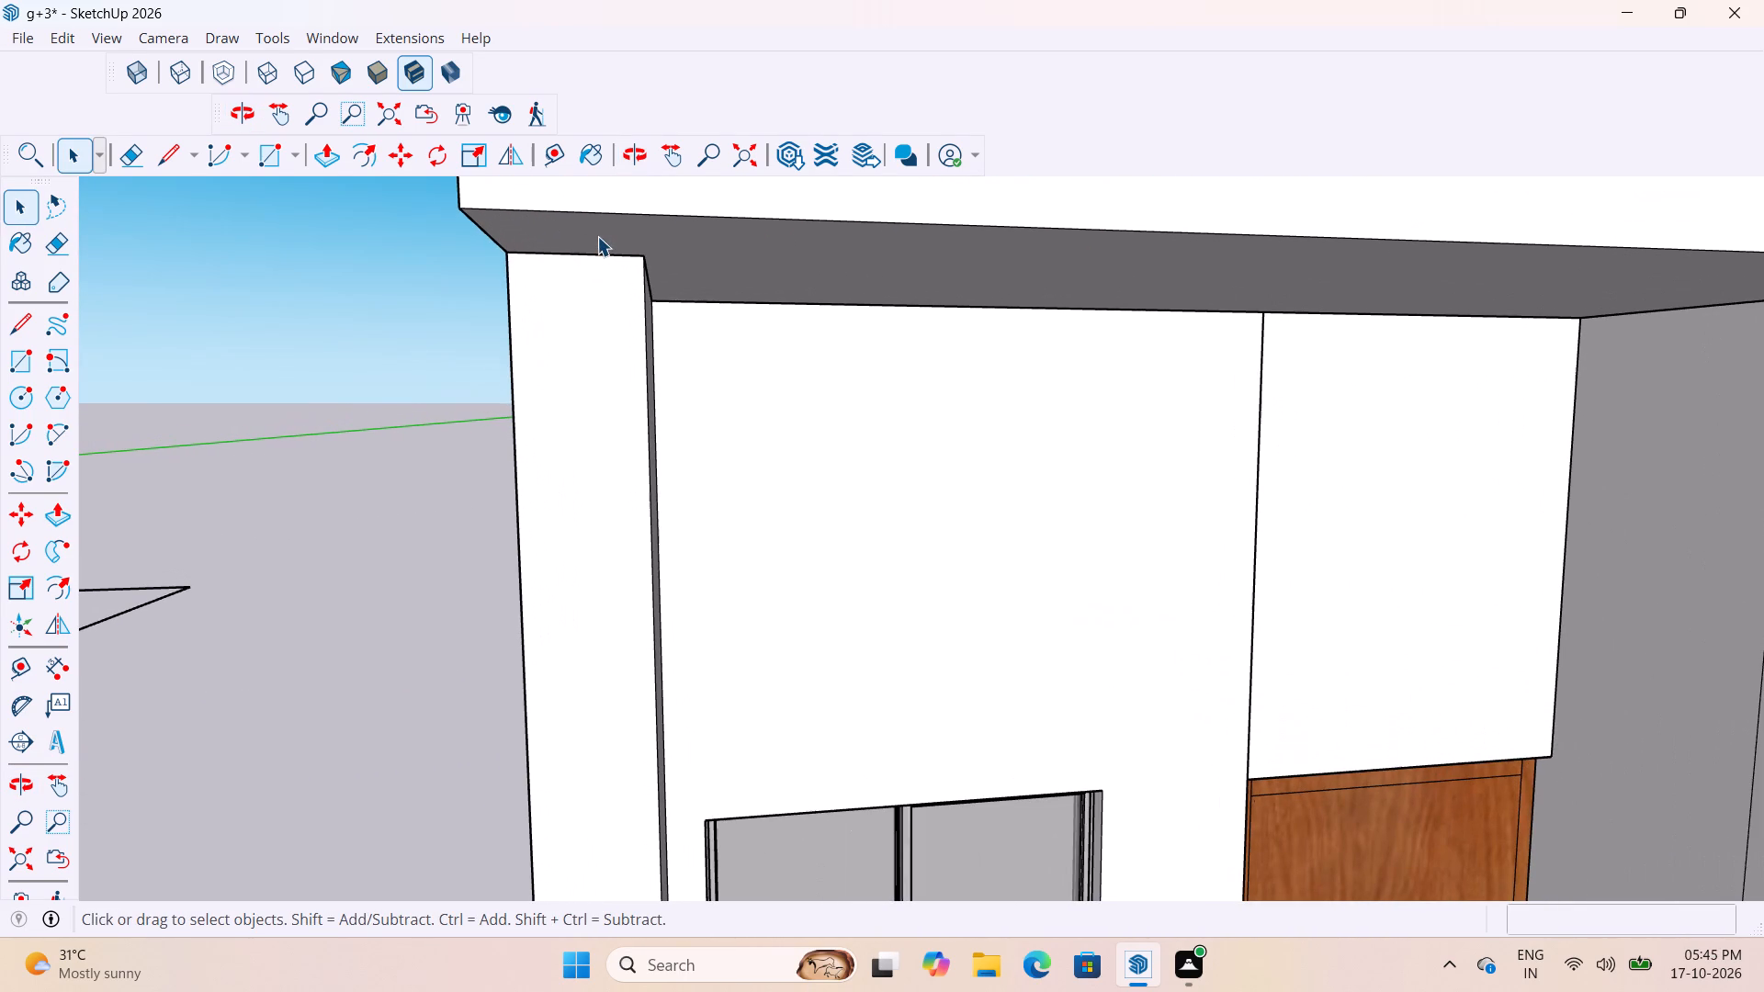
scroll(597, 236, "down", 9)
scroll(992, 291, "up", 3)
middle_click_drag(1026, 298, 829, 316)
scroll(1094, 285, "down", 9)
scroll(1114, 297, "up", 6)
middle_click_drag(1143, 270, 1062, 255)
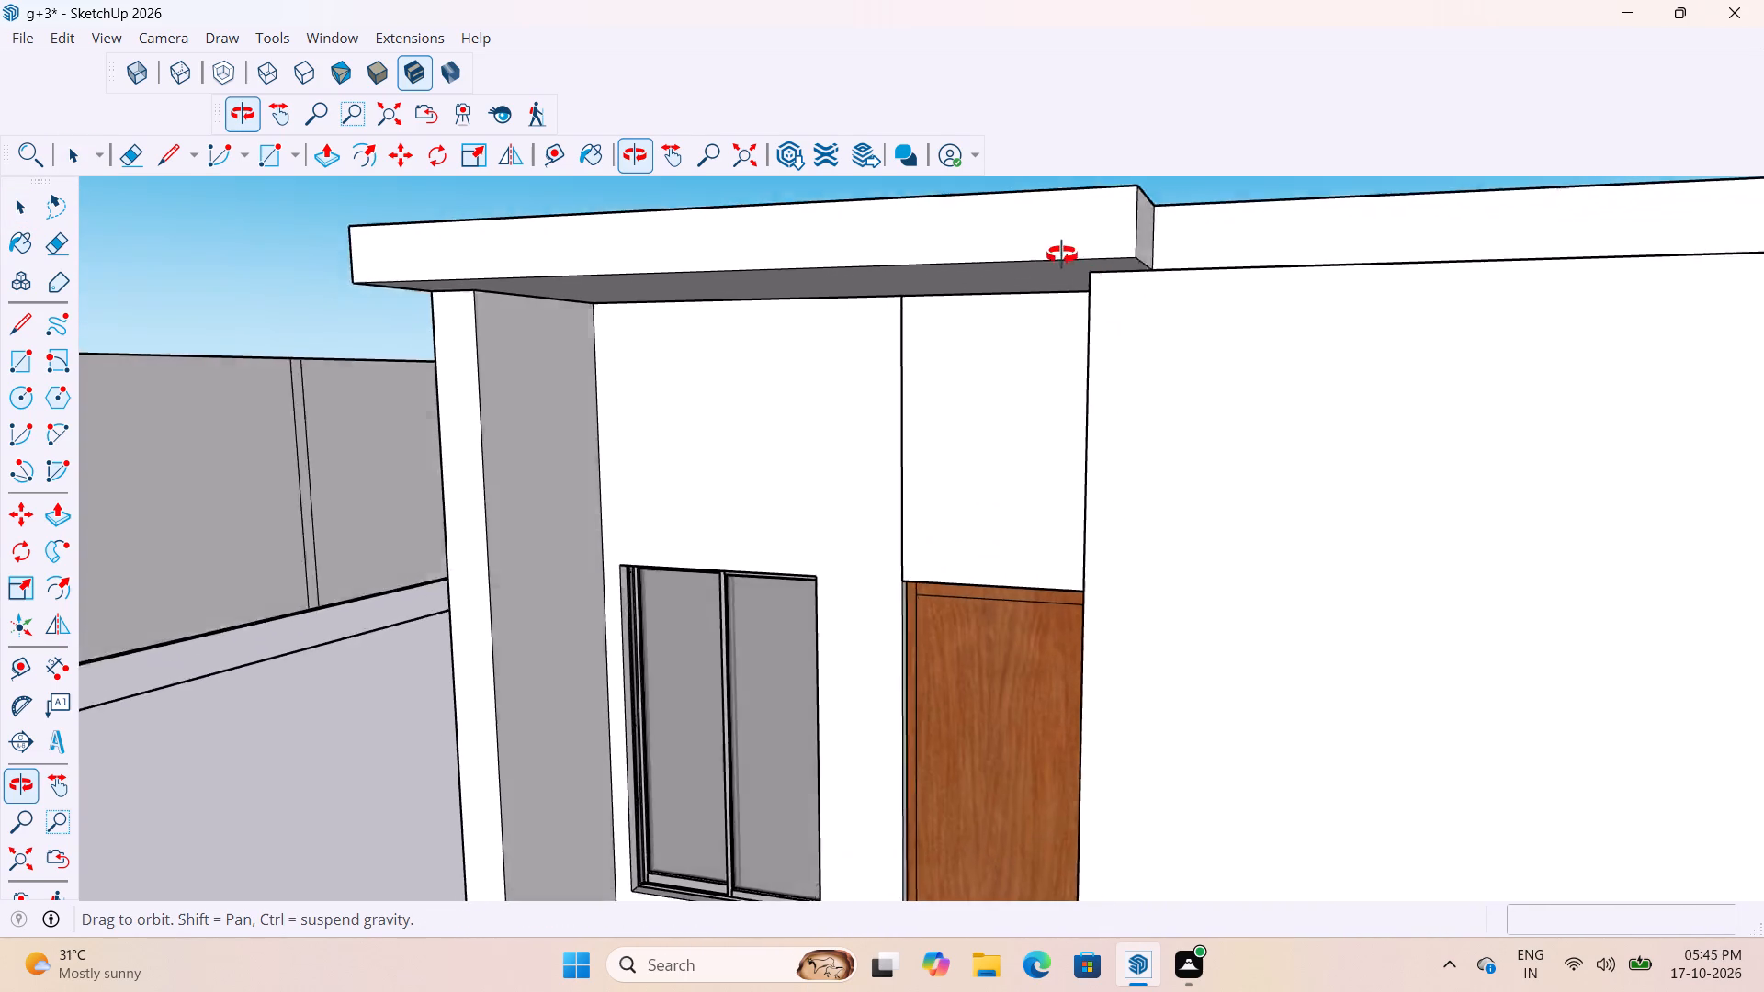
middle_click_drag(1062, 255, 1151, 270)
scroll(1237, 318, "up", 1)
scroll(1237, 327, "down", 10)
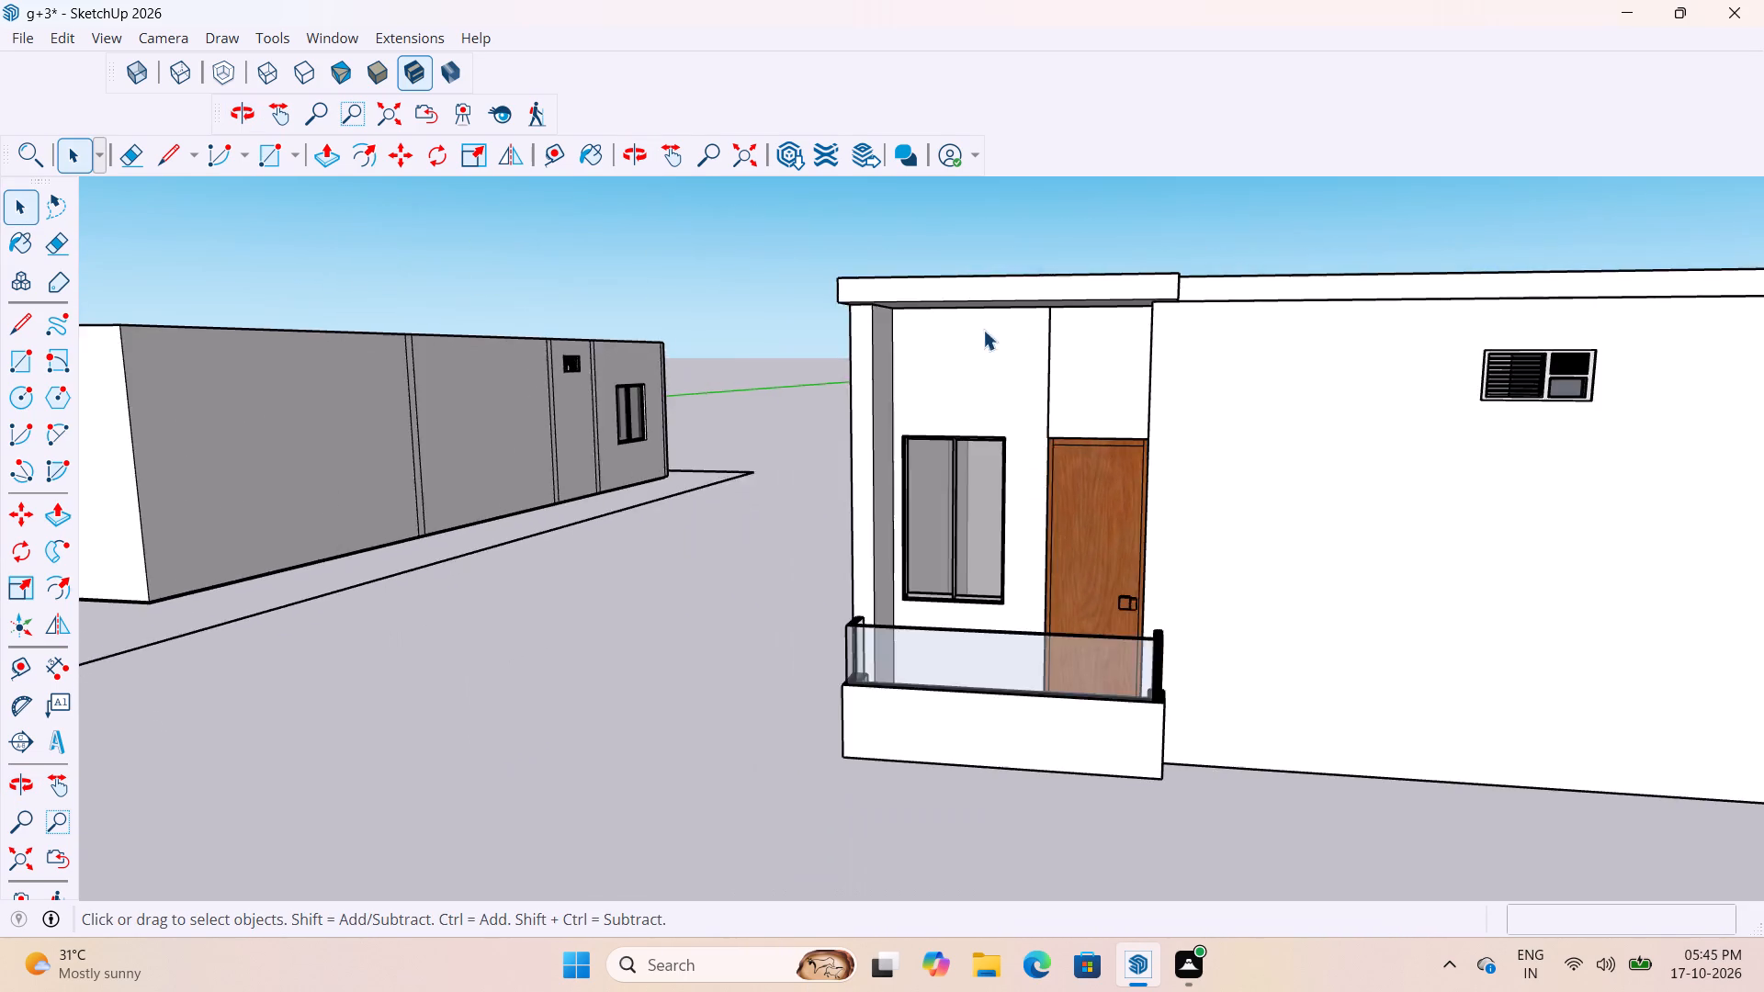
Examine the slab projection over the divided double balcony on the opposite long side, checking its ends against the railing and walls.
scroll(983, 330, "down", 17)
middle_click_drag(978, 304, 1044, 556)
scroll(1017, 356, "up", 3)
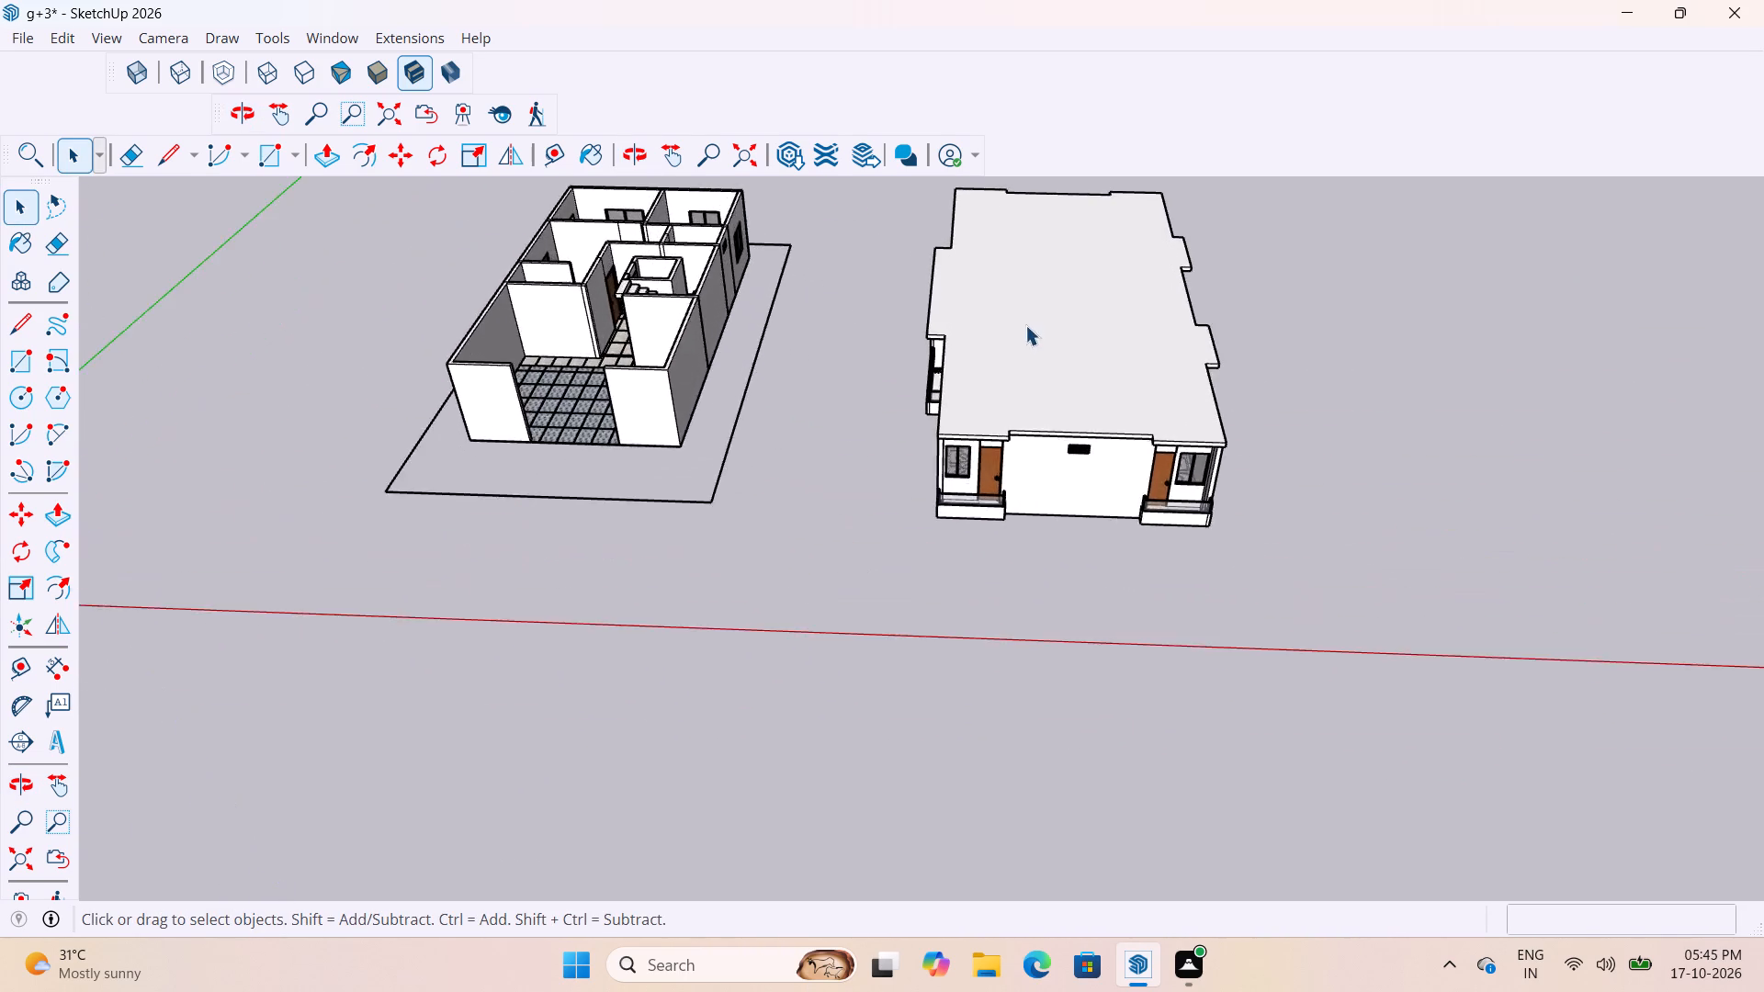
scroll(1025, 325, "up", 3)
middle_click_drag(1011, 298, 1476, 164)
scroll(1126, 242, "up", 8)
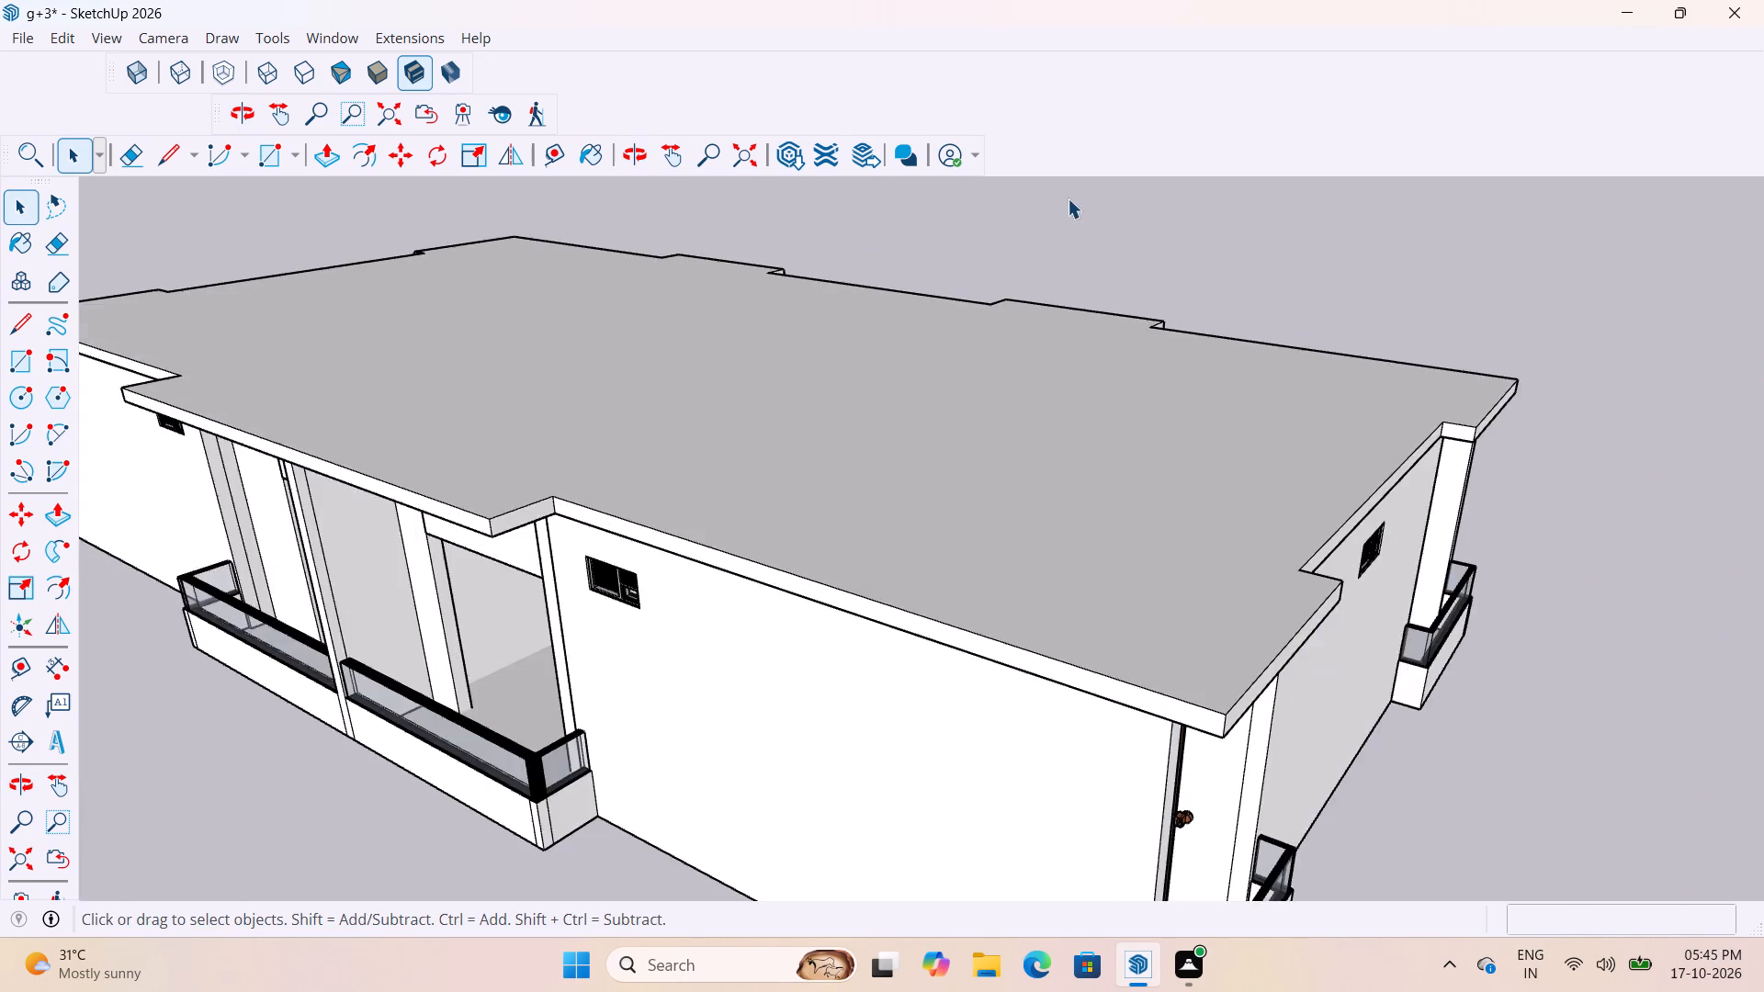
scroll(1029, 249, "down", 8)
scroll(711, 479, "up", 9)
middle_click_drag(746, 430, 877, 370)
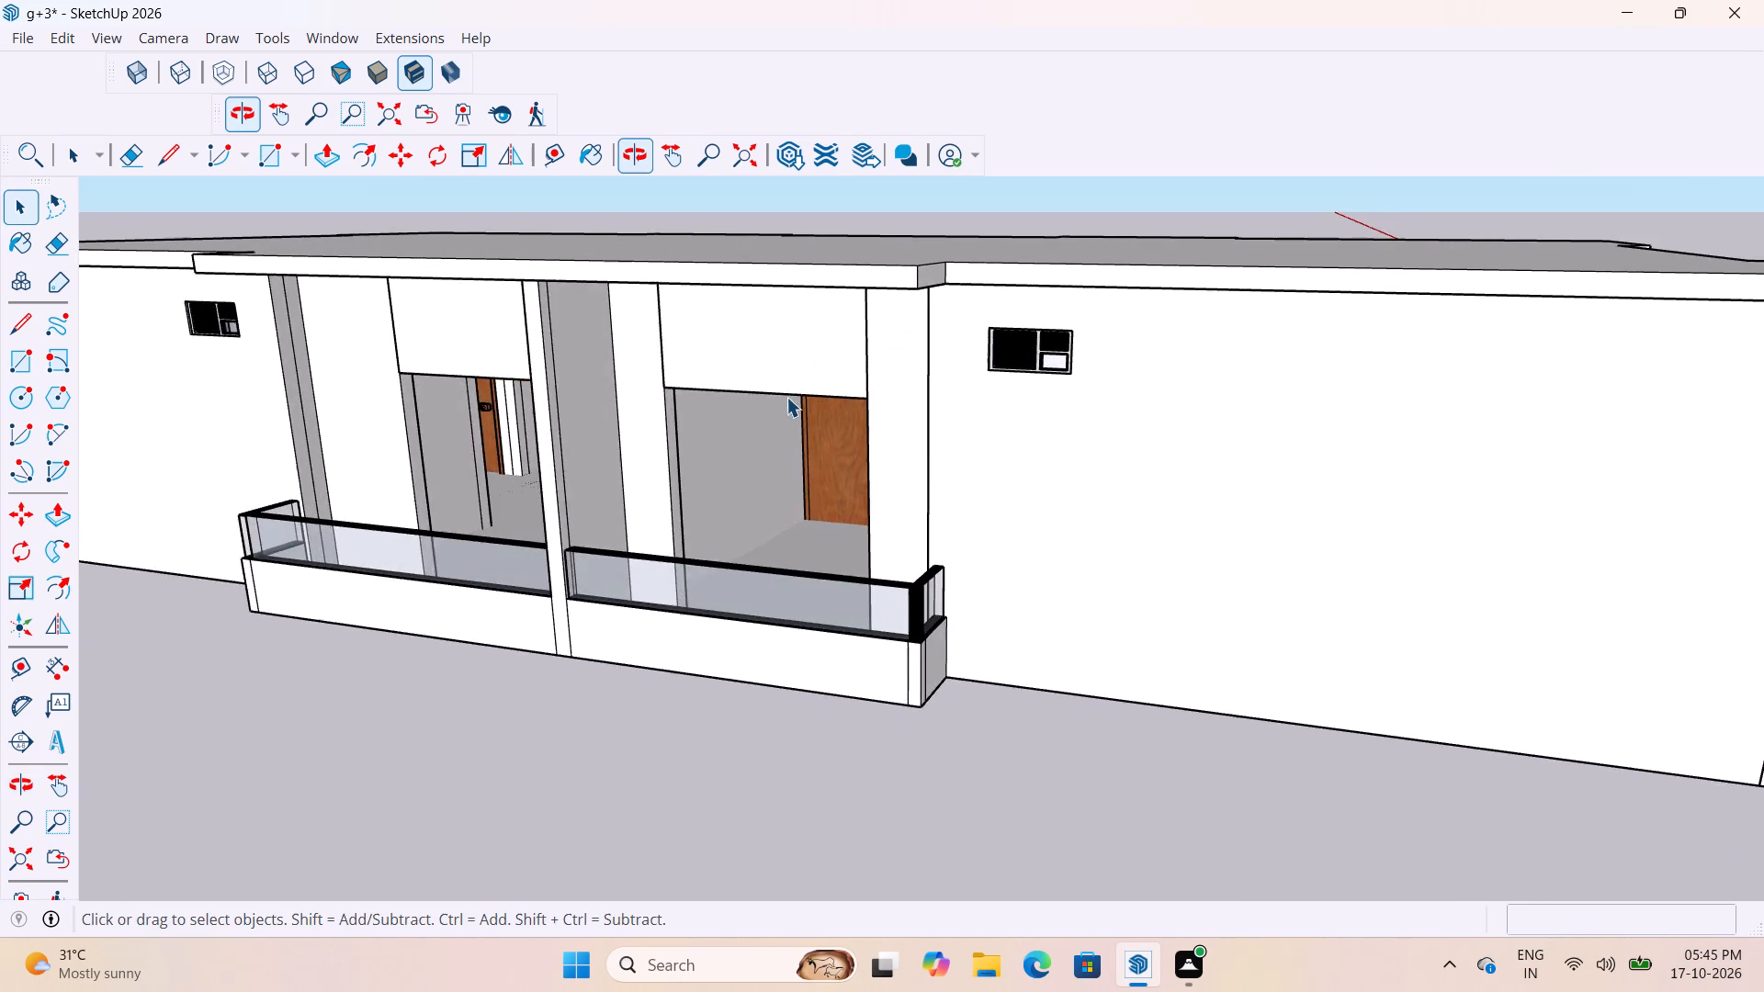
scroll(770, 398, "down", 9)
middle_click_drag(803, 430, 891, 472)
scroll(713, 403, "up", 12)
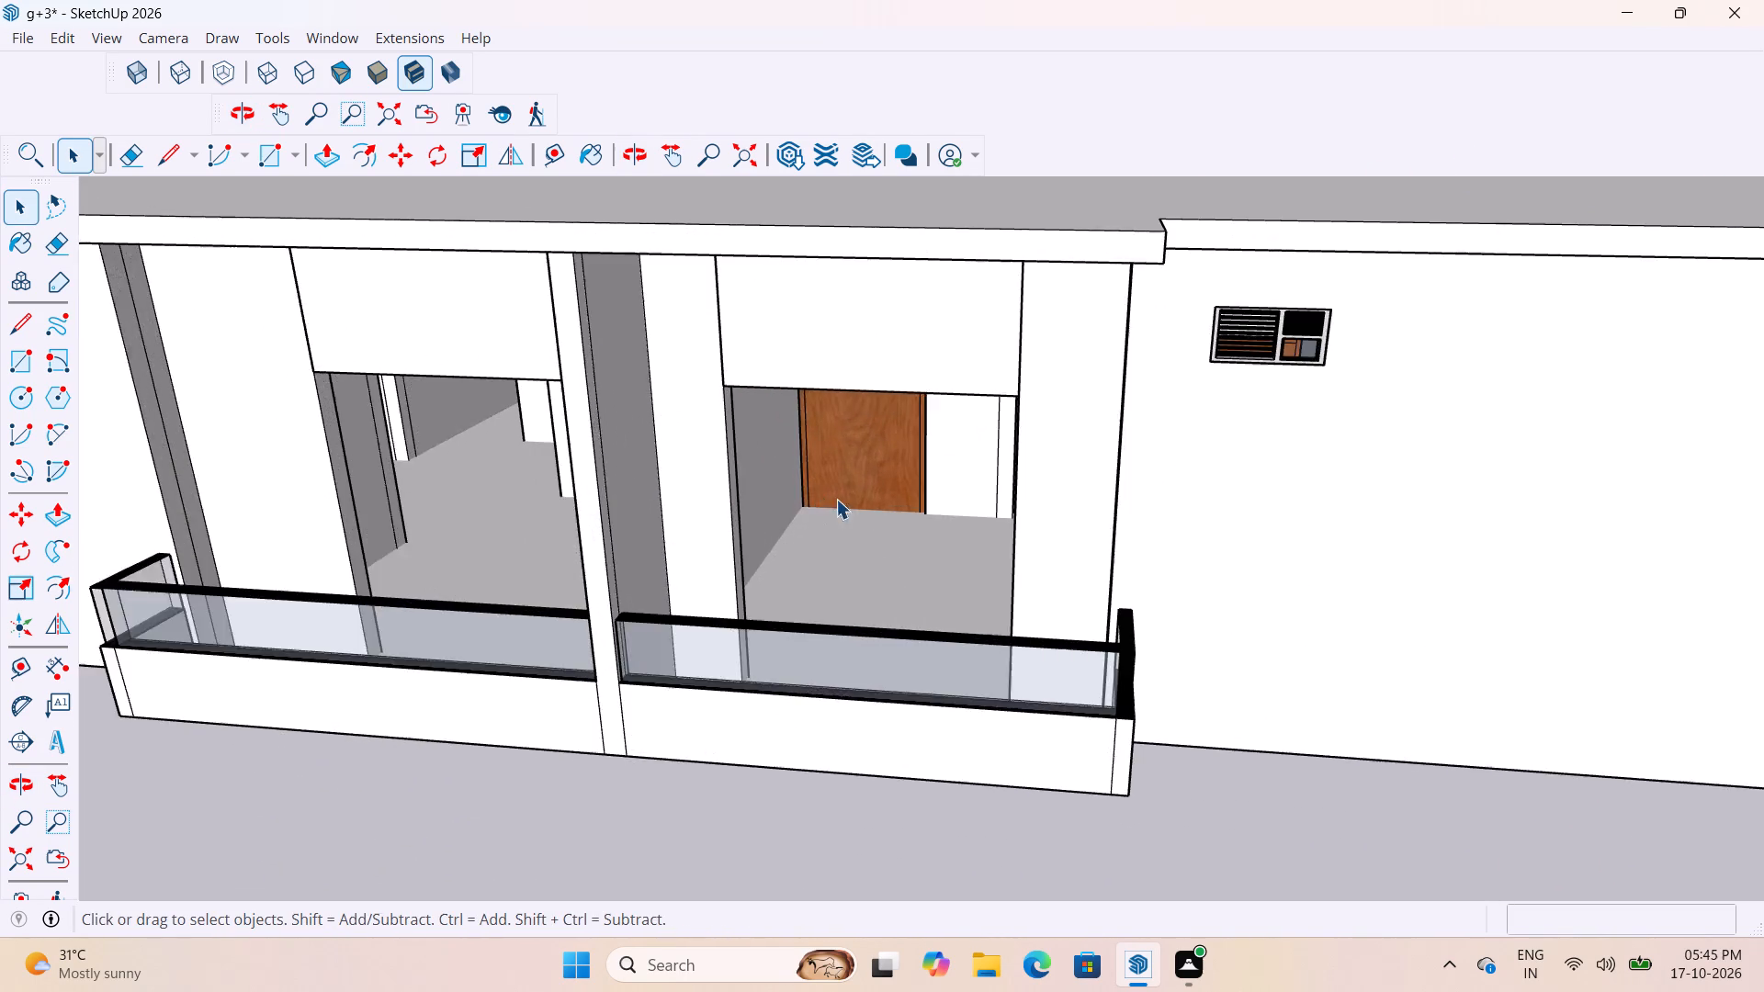
middle_click_drag(848, 509, 930, 621)
scroll(1055, 680, "up", 3)
scroll(999, 550, "down", 5)
scroll(1003, 713, "up", 3)
scroll(906, 618, "down", 2)
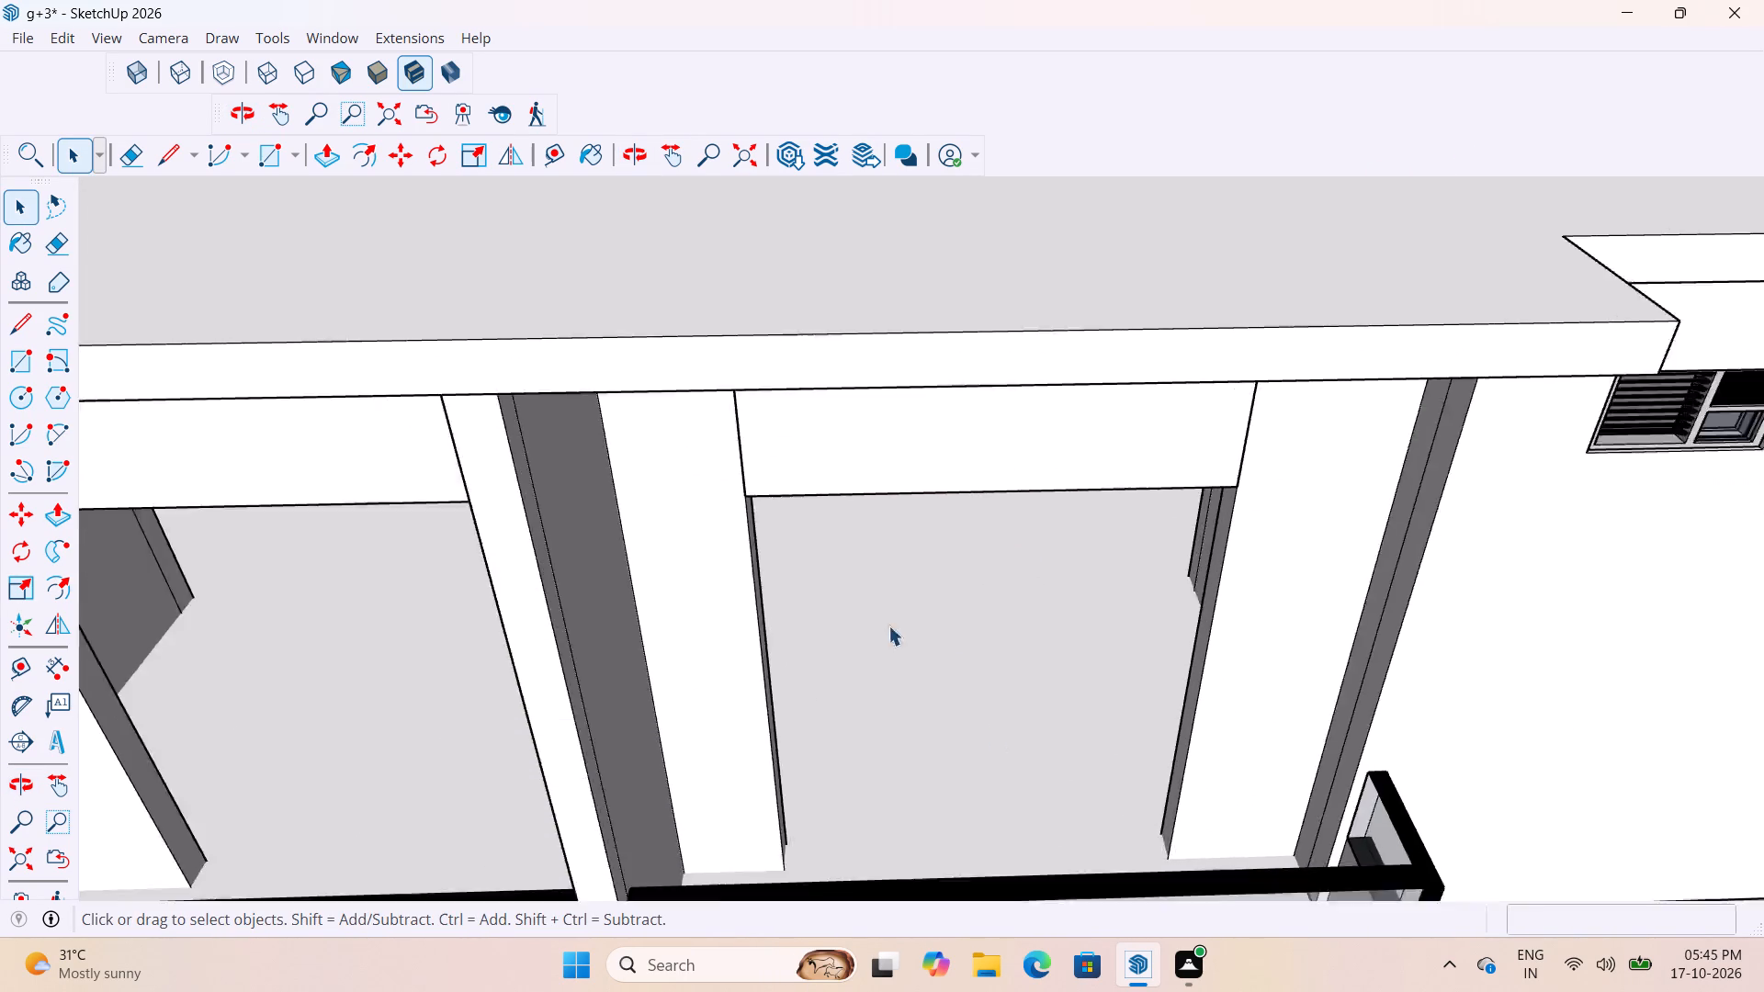
scroll(888, 626, "down", 3)
middle_click_drag(923, 598, 825, 486)
scroll(752, 607, "up", 3)
scroll(923, 549, "down", 10)
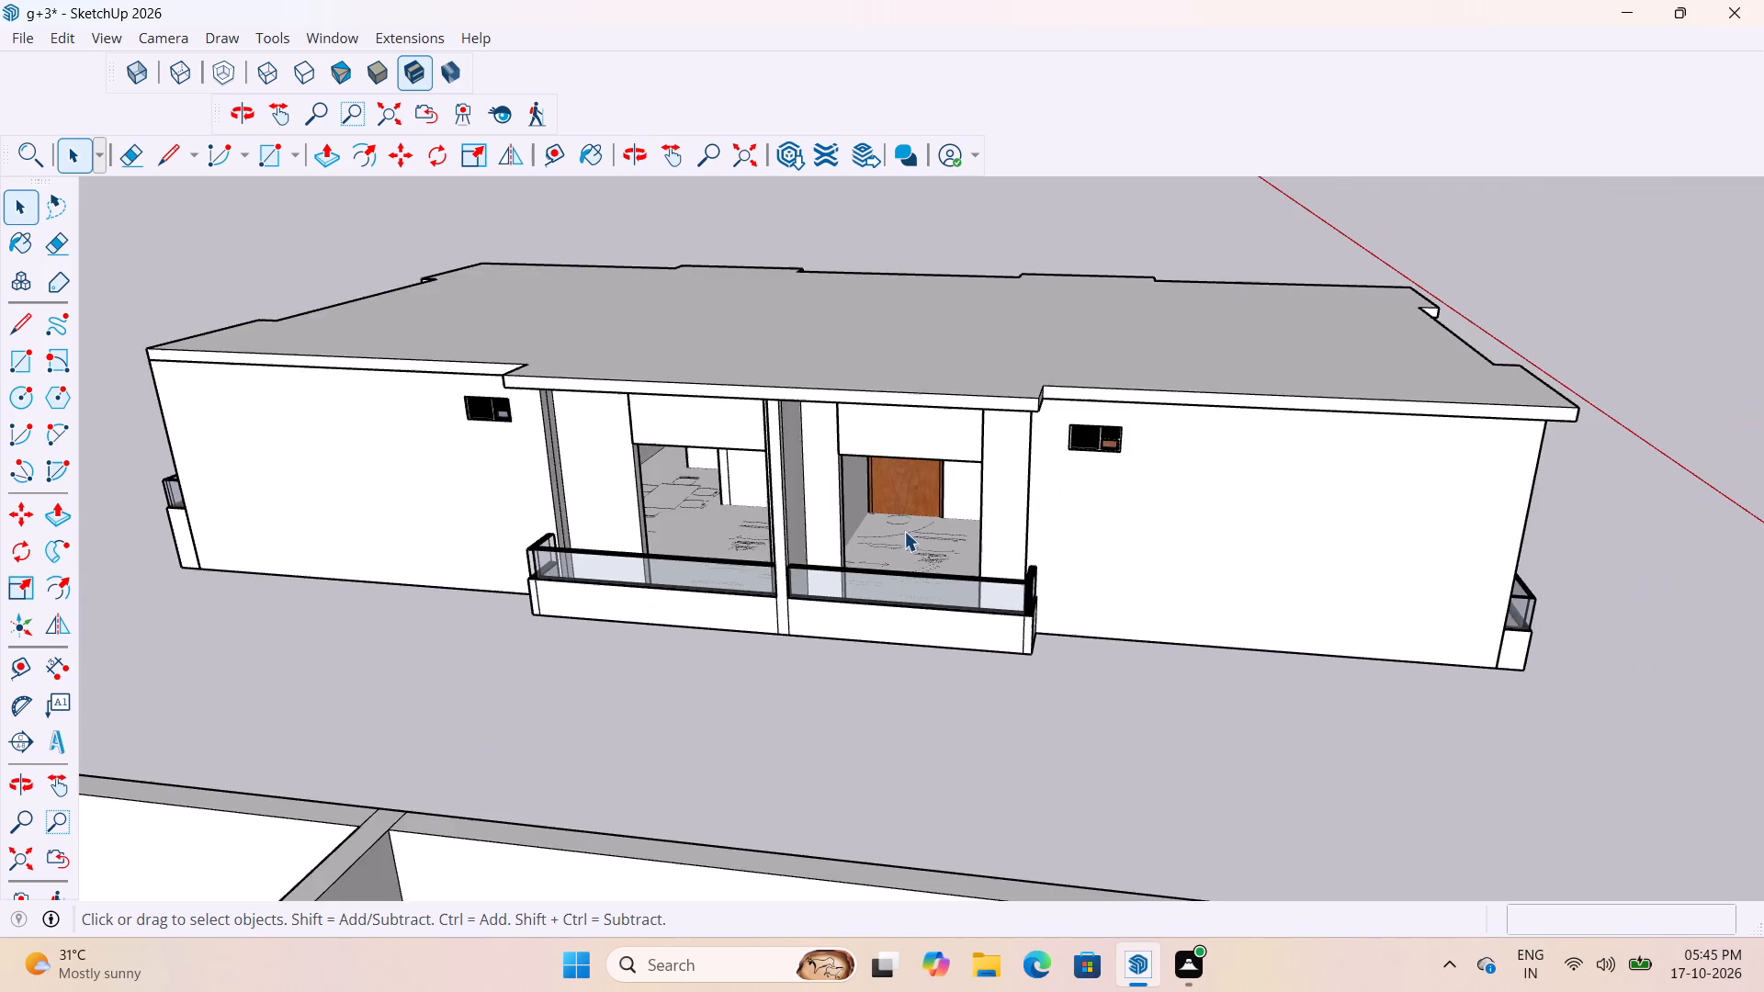
scroll(906, 522, "down", 6)
scroll(987, 539, "up", 3)
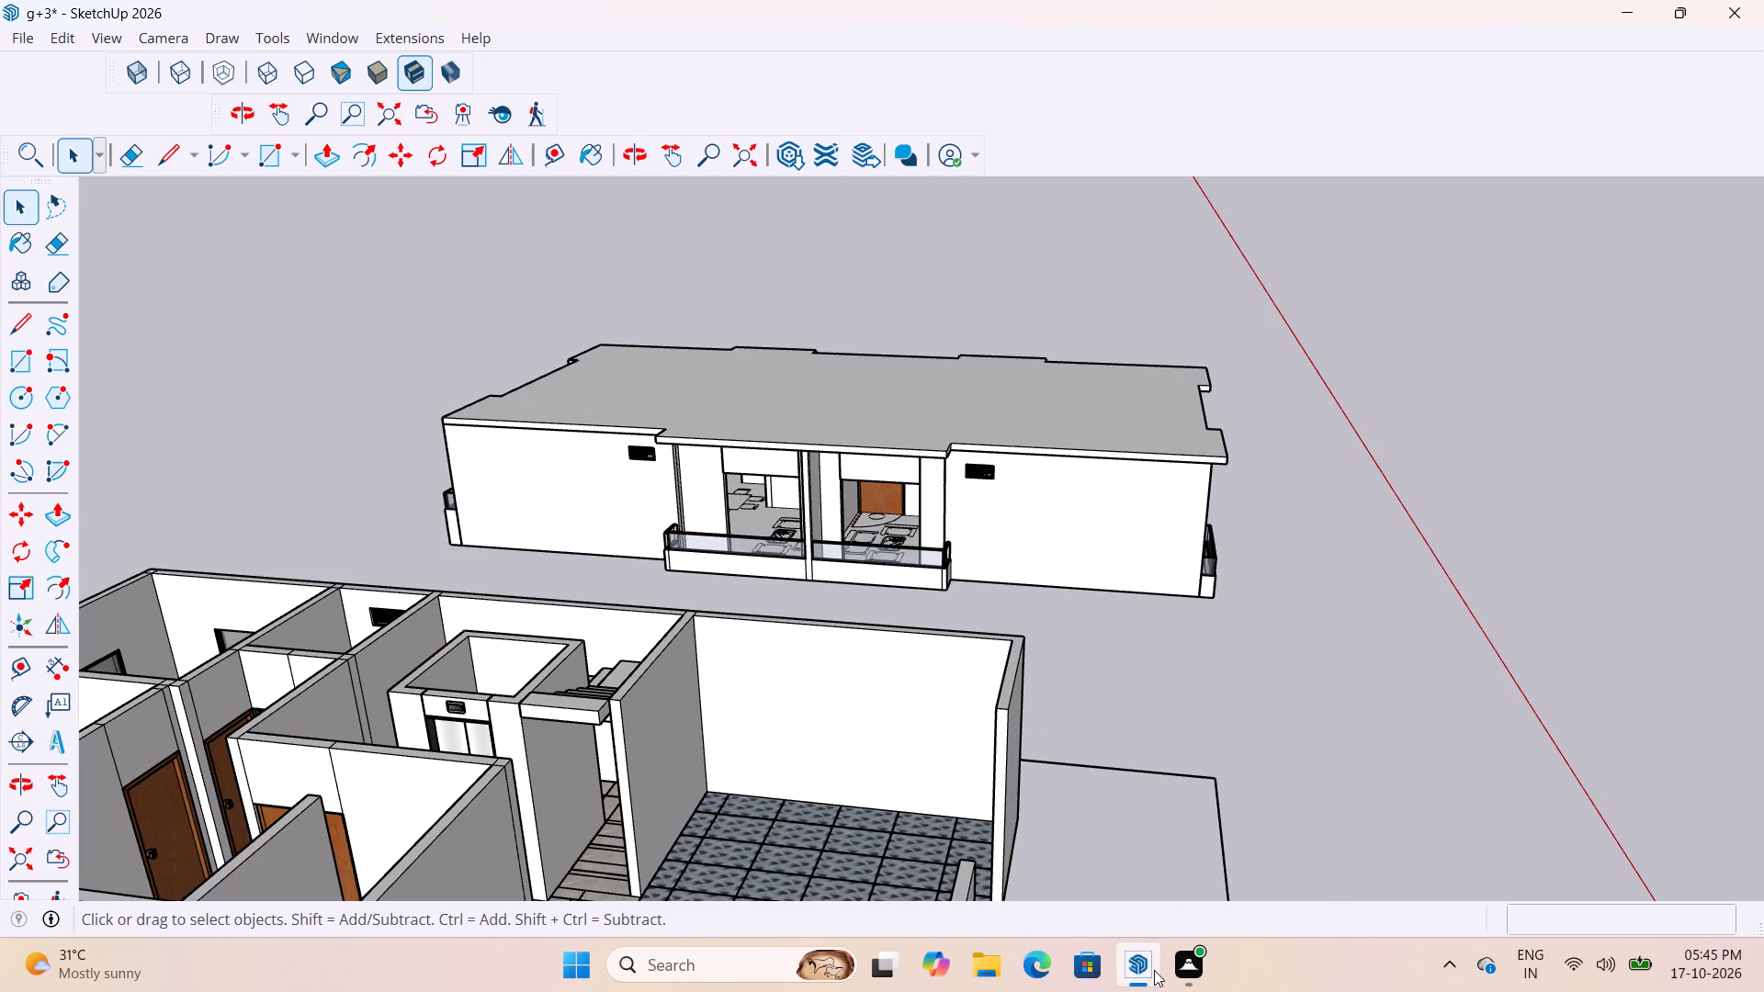
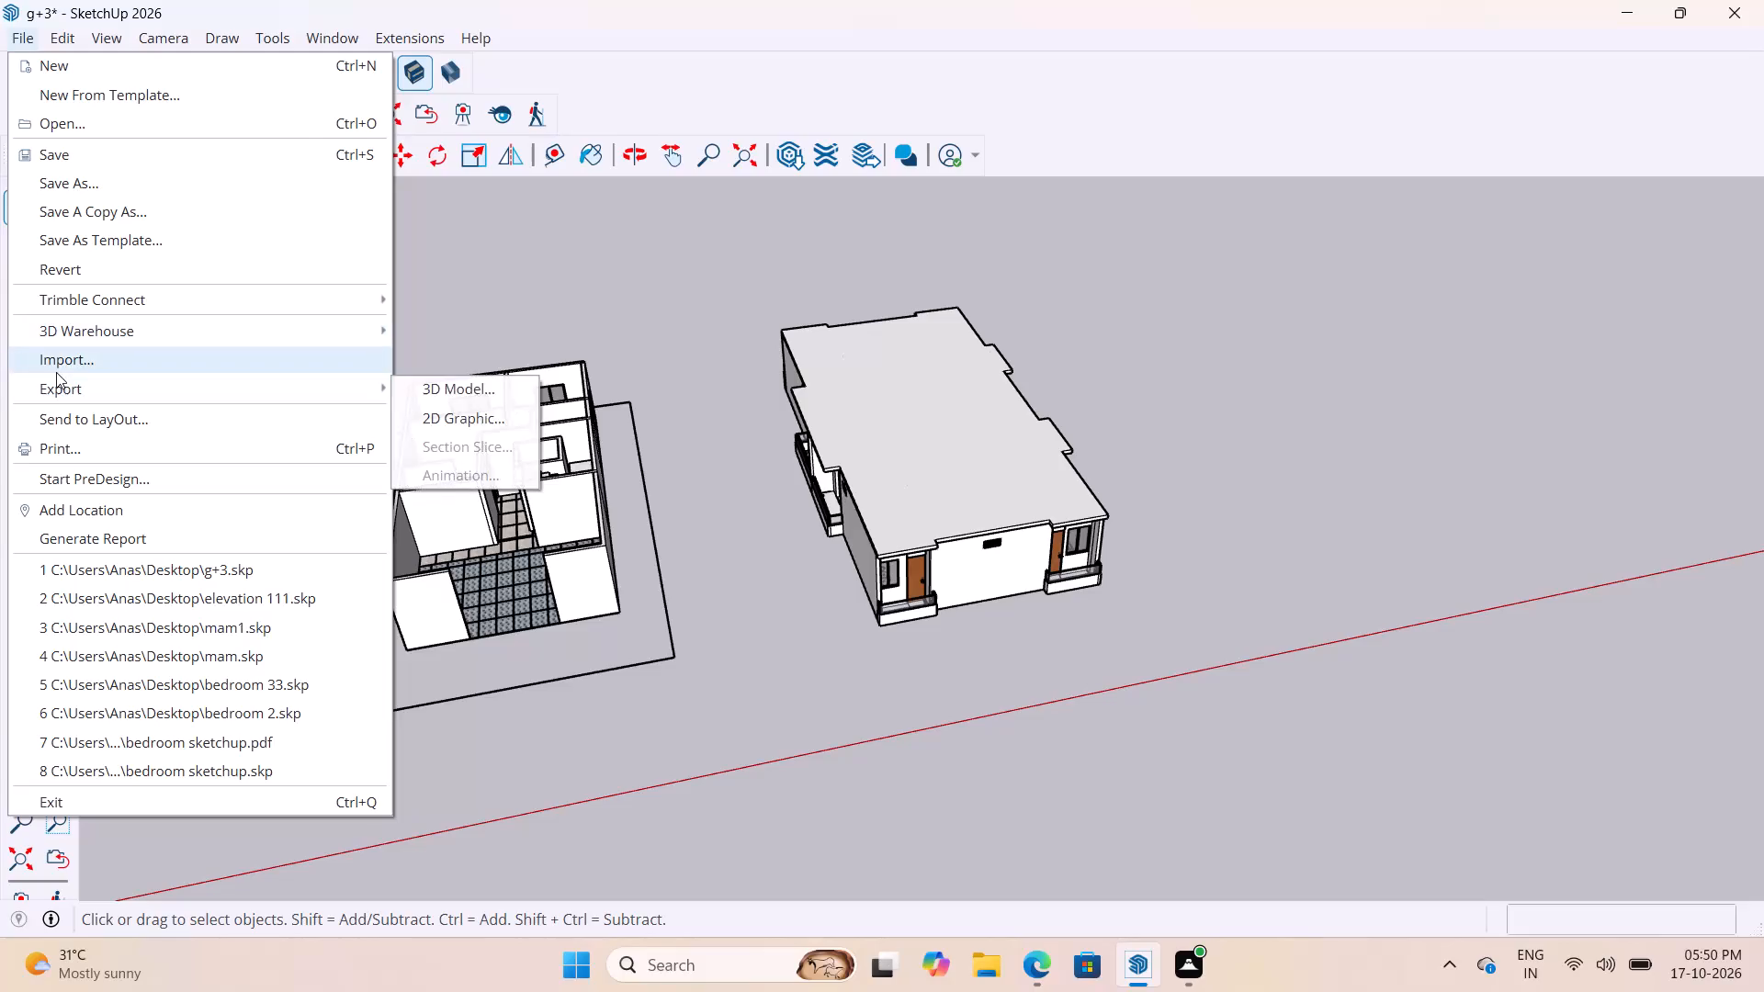
Import the aluminum+and+glass+sliding+door model and place it on the ground beside the building.
left_click(56, 372)
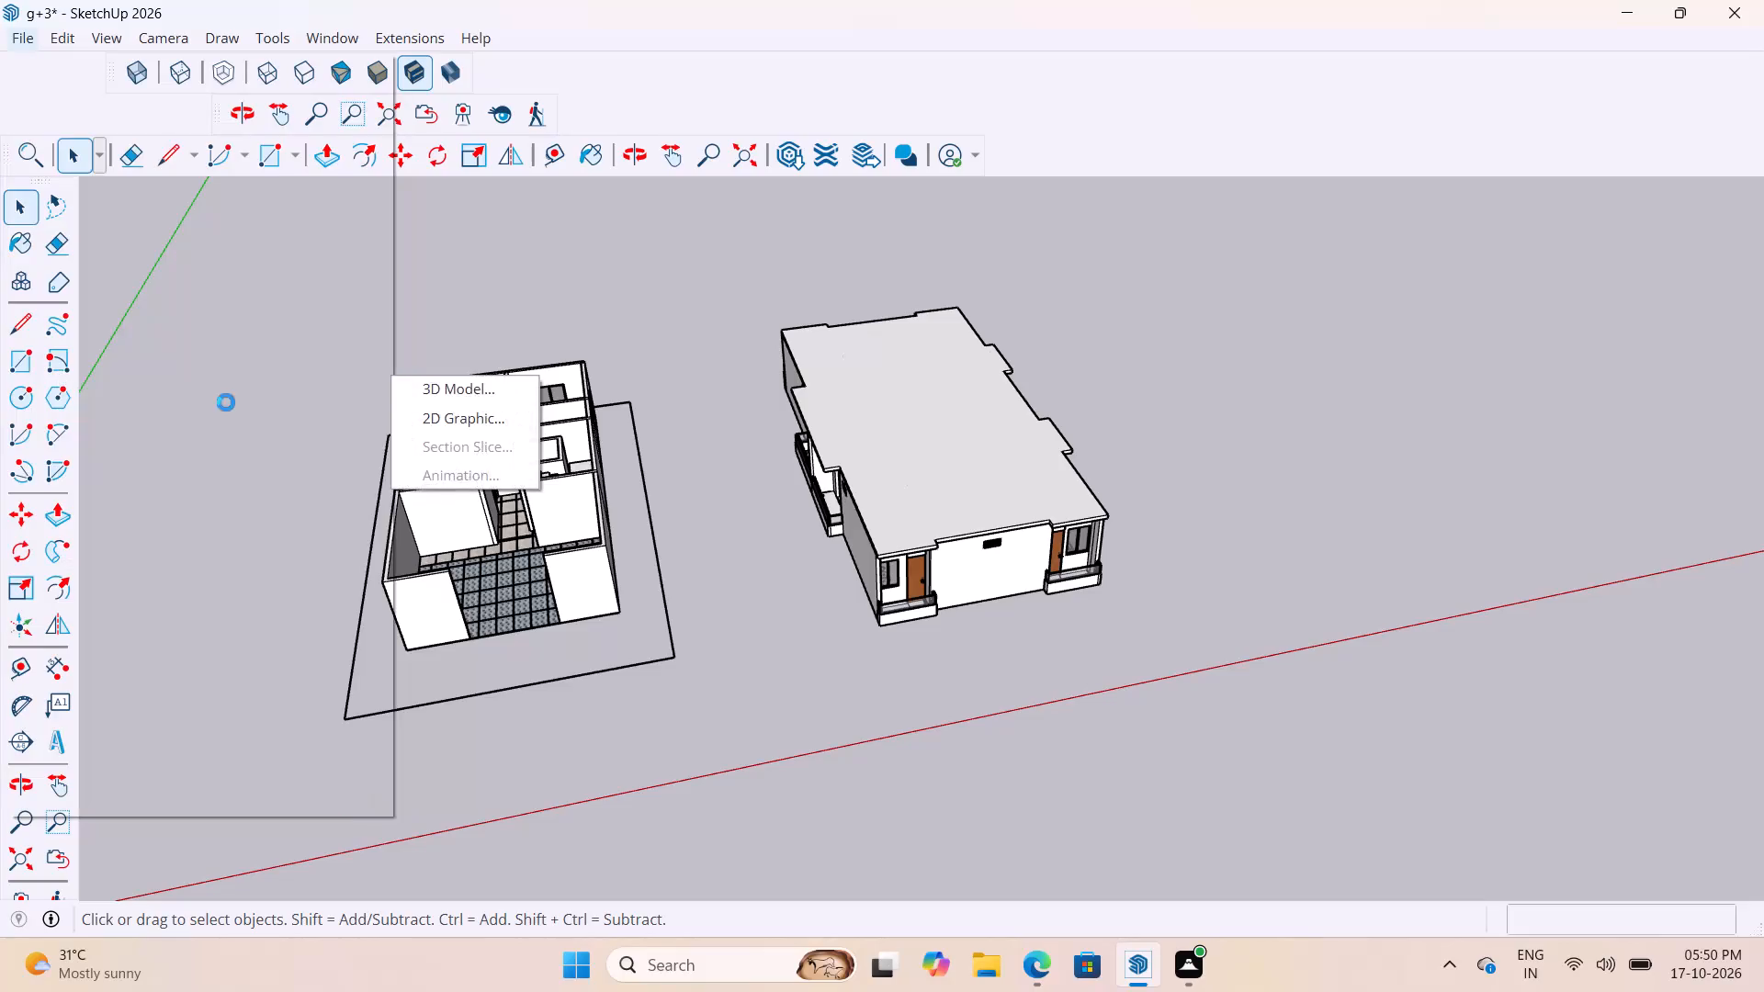
left_click(312, 233)
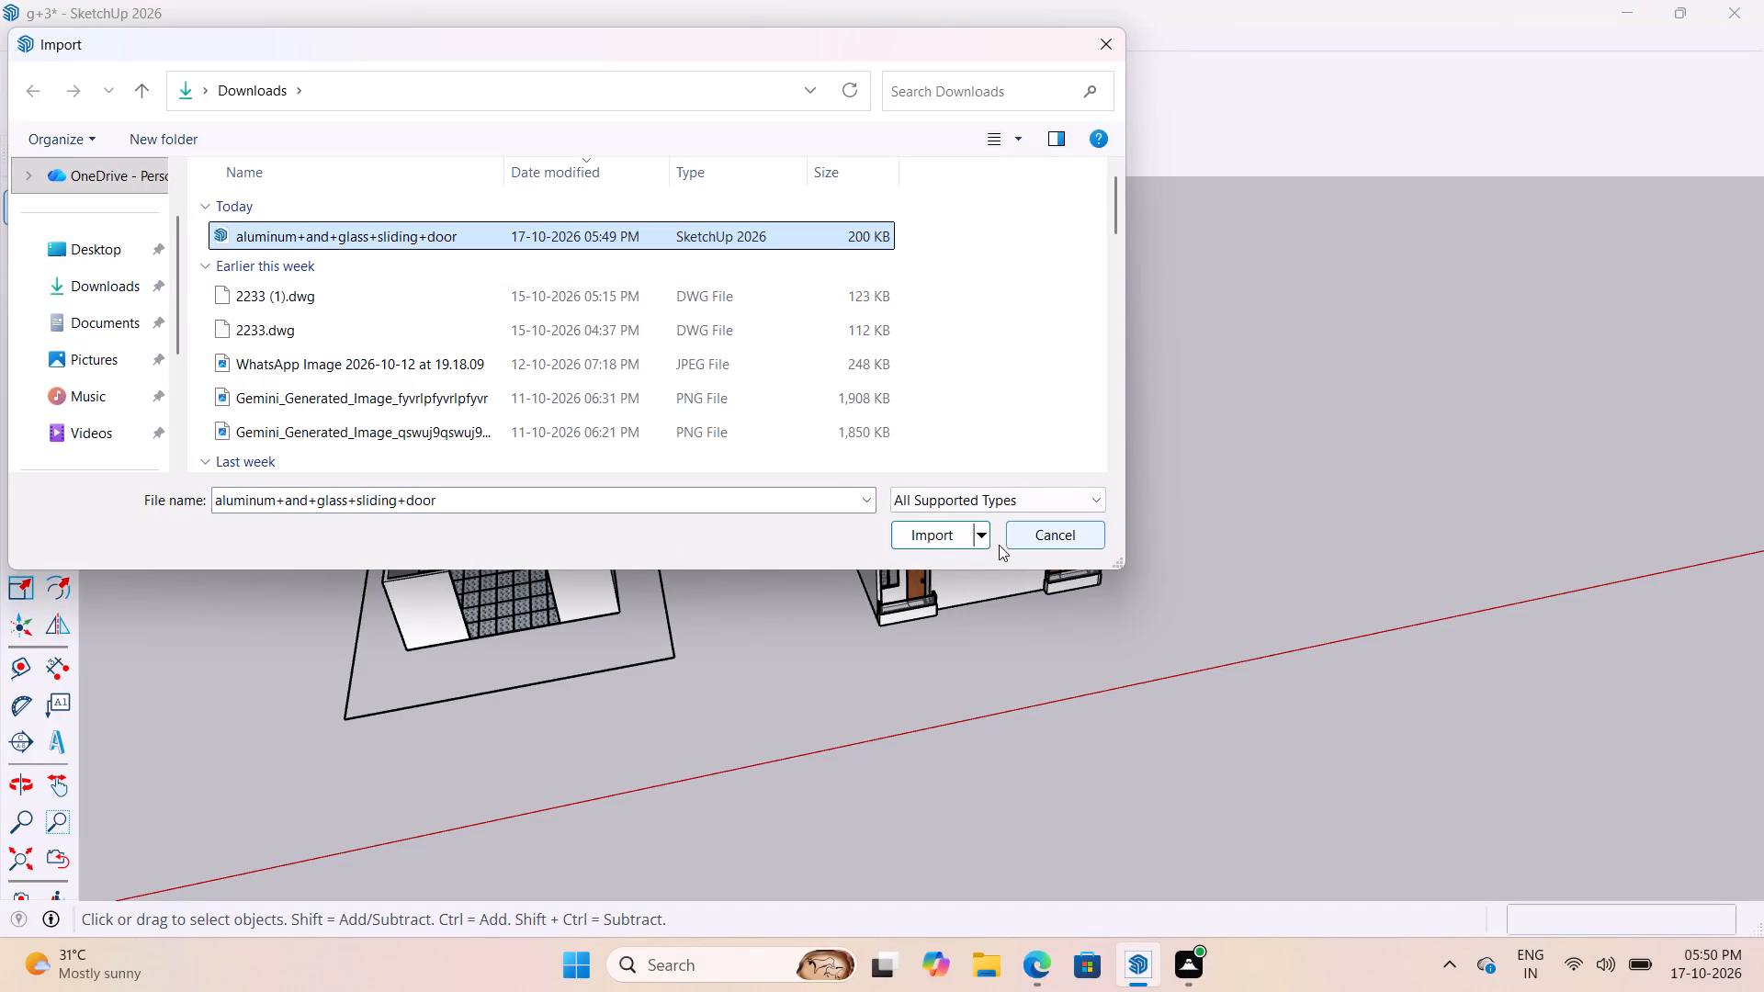
left_click(933, 544)
scroll(772, 699, "up", 7)
middle_click_drag(812, 664, 1002, 655)
scroll(1004, 686, "up", 3)
left_click(937, 691)
scroll(971, 738, "down", 3)
middle_click_drag(943, 700, 1143, 733)
left_click(1127, 729)
key("space")
left_click(1114, 742)
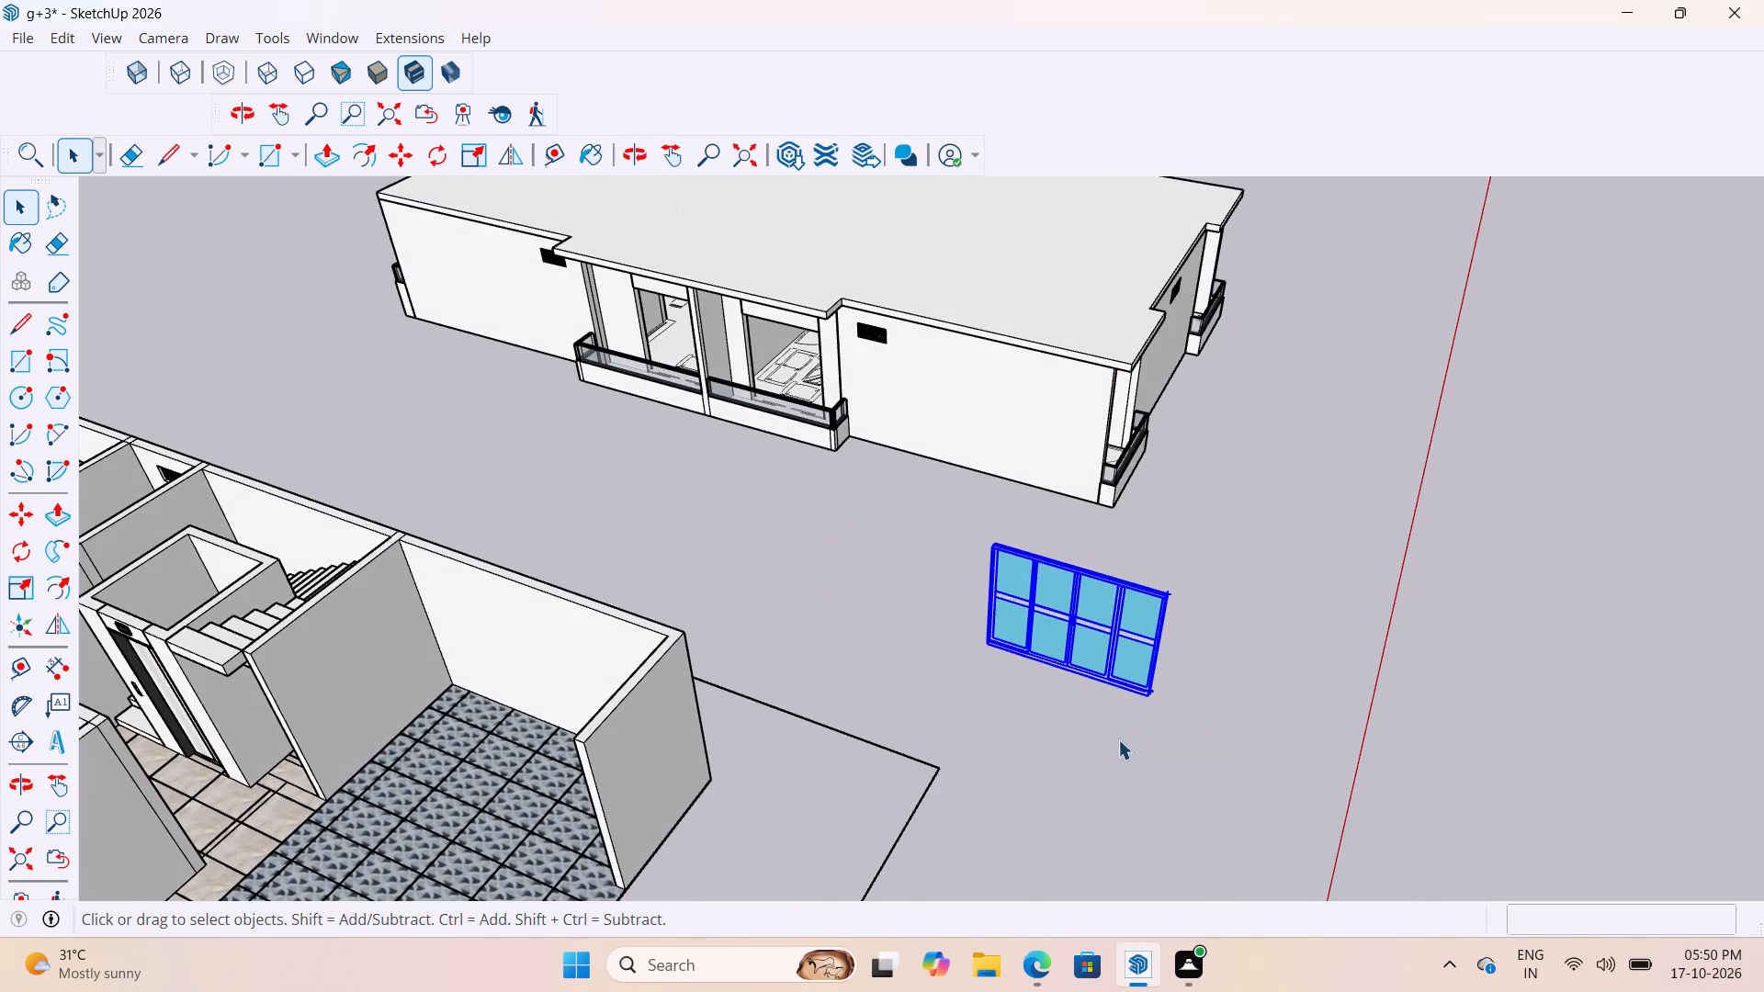
Delete the stray edge extending from the sliding door frame's bottom corner at the origin end of the component.
scroll(1166, 637, "up", 8)
middle_click(1201, 622)
scroll(1137, 790, "up", 13)
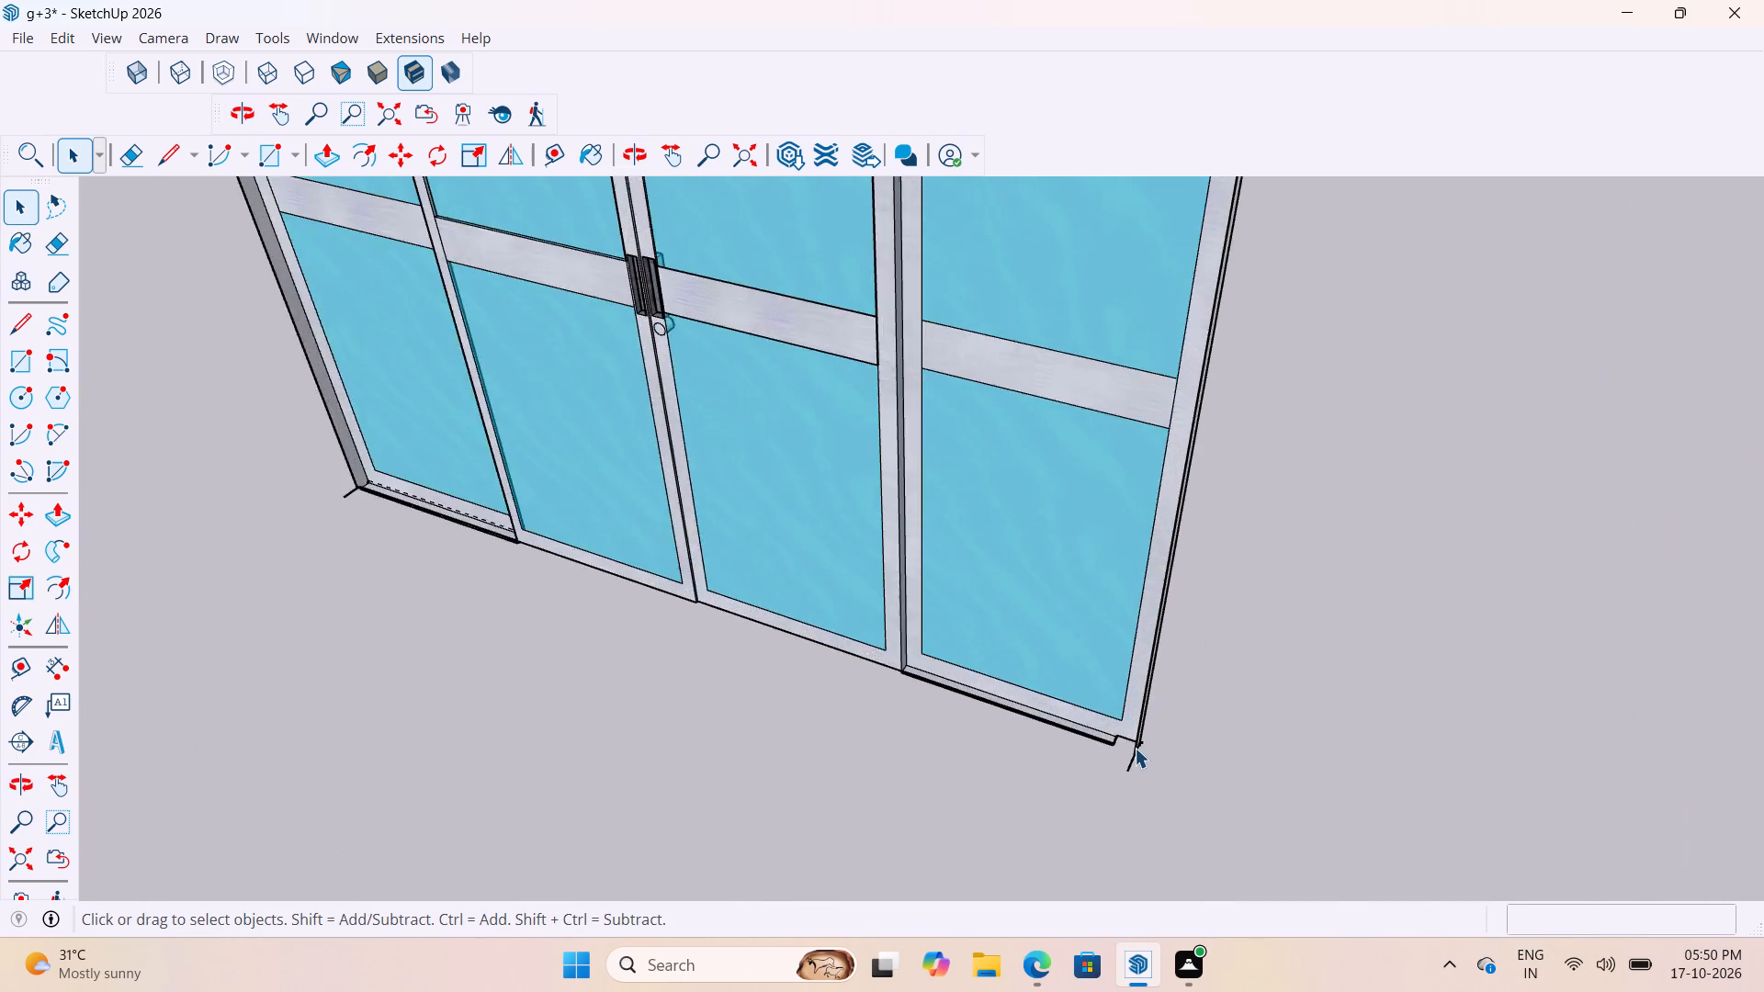
scroll(1135, 748, "up", 16)
middle_click_drag(1145, 742, 1249, 596)
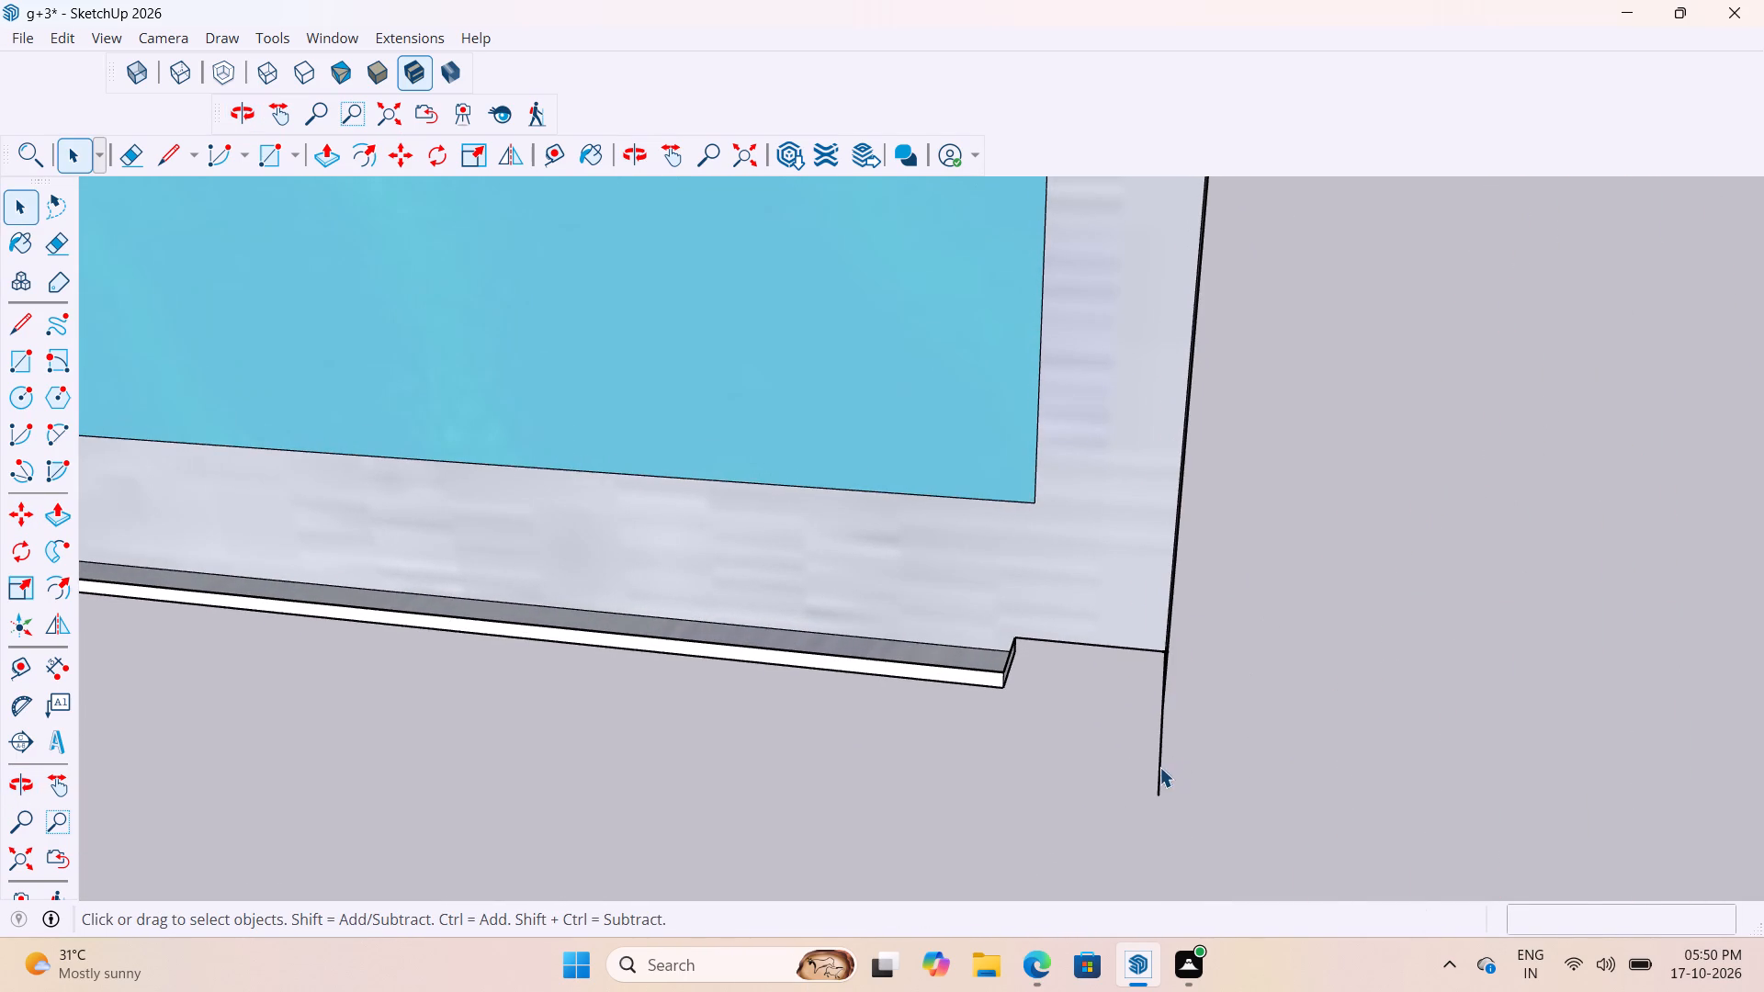
double_click(1158, 767)
scroll(1157, 767, "up", 4)
middle_click_drag(1174, 761, 890, 744)
scroll(962, 845, "up", 3)
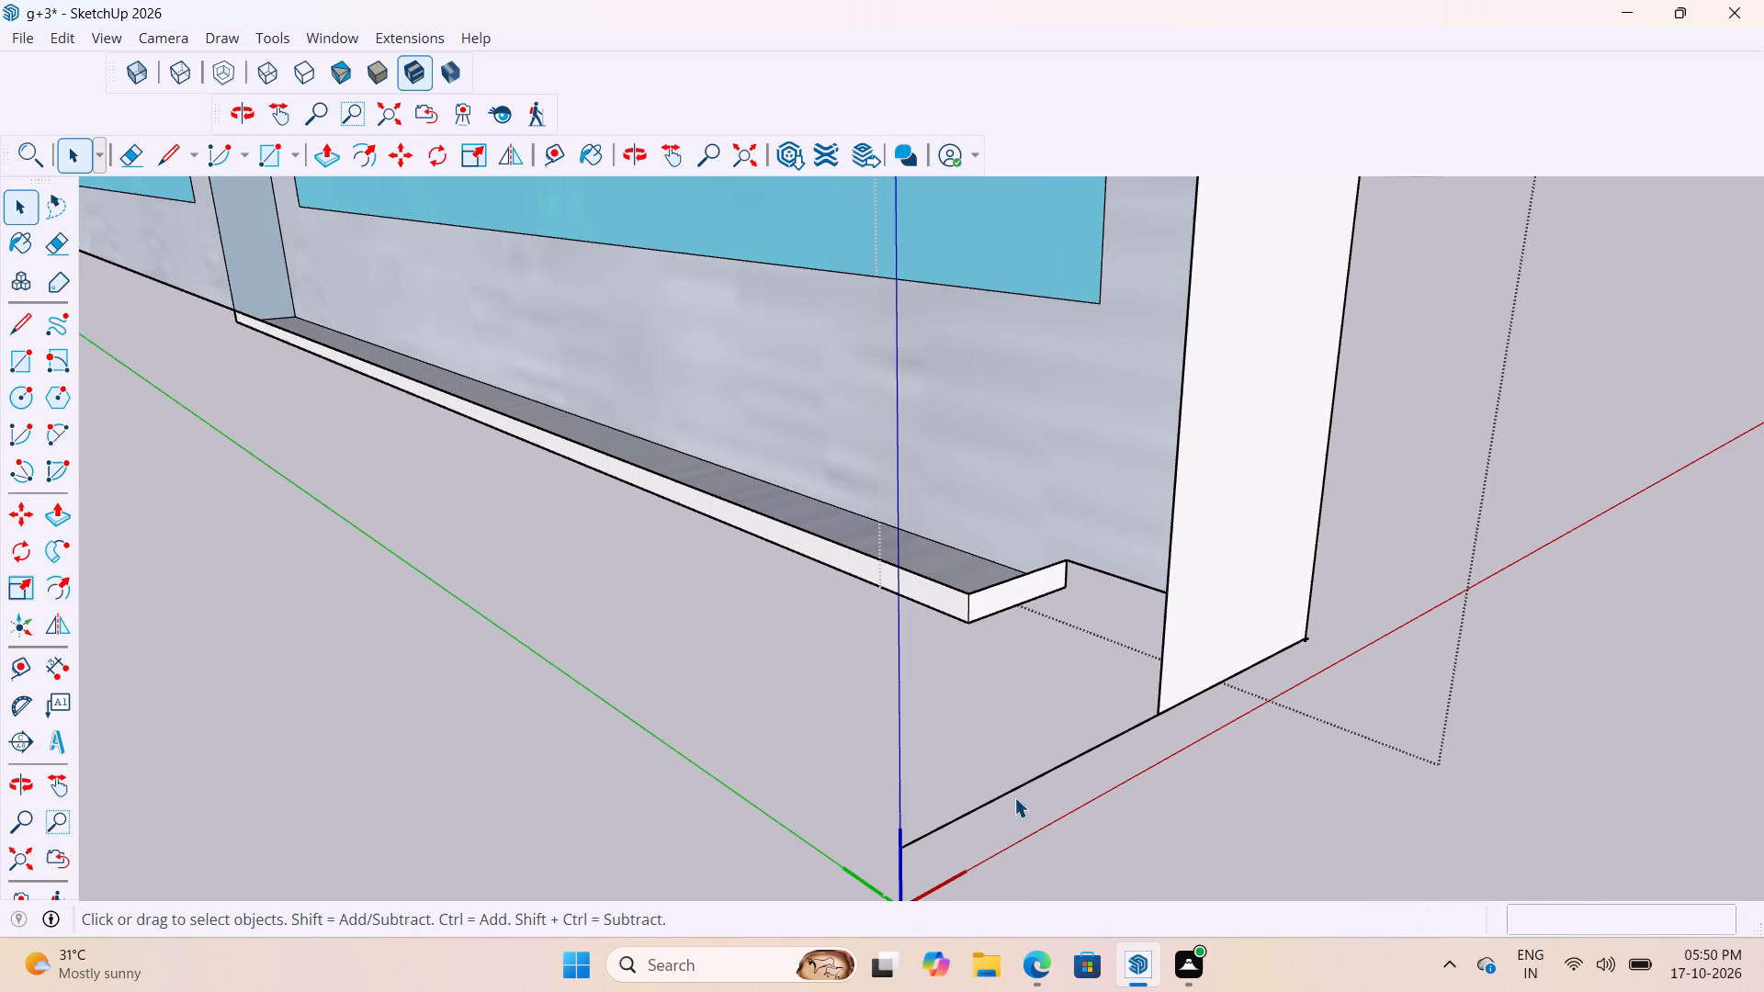
left_click(1011, 791)
key("Delete")
scroll(1046, 845, "down", 12)
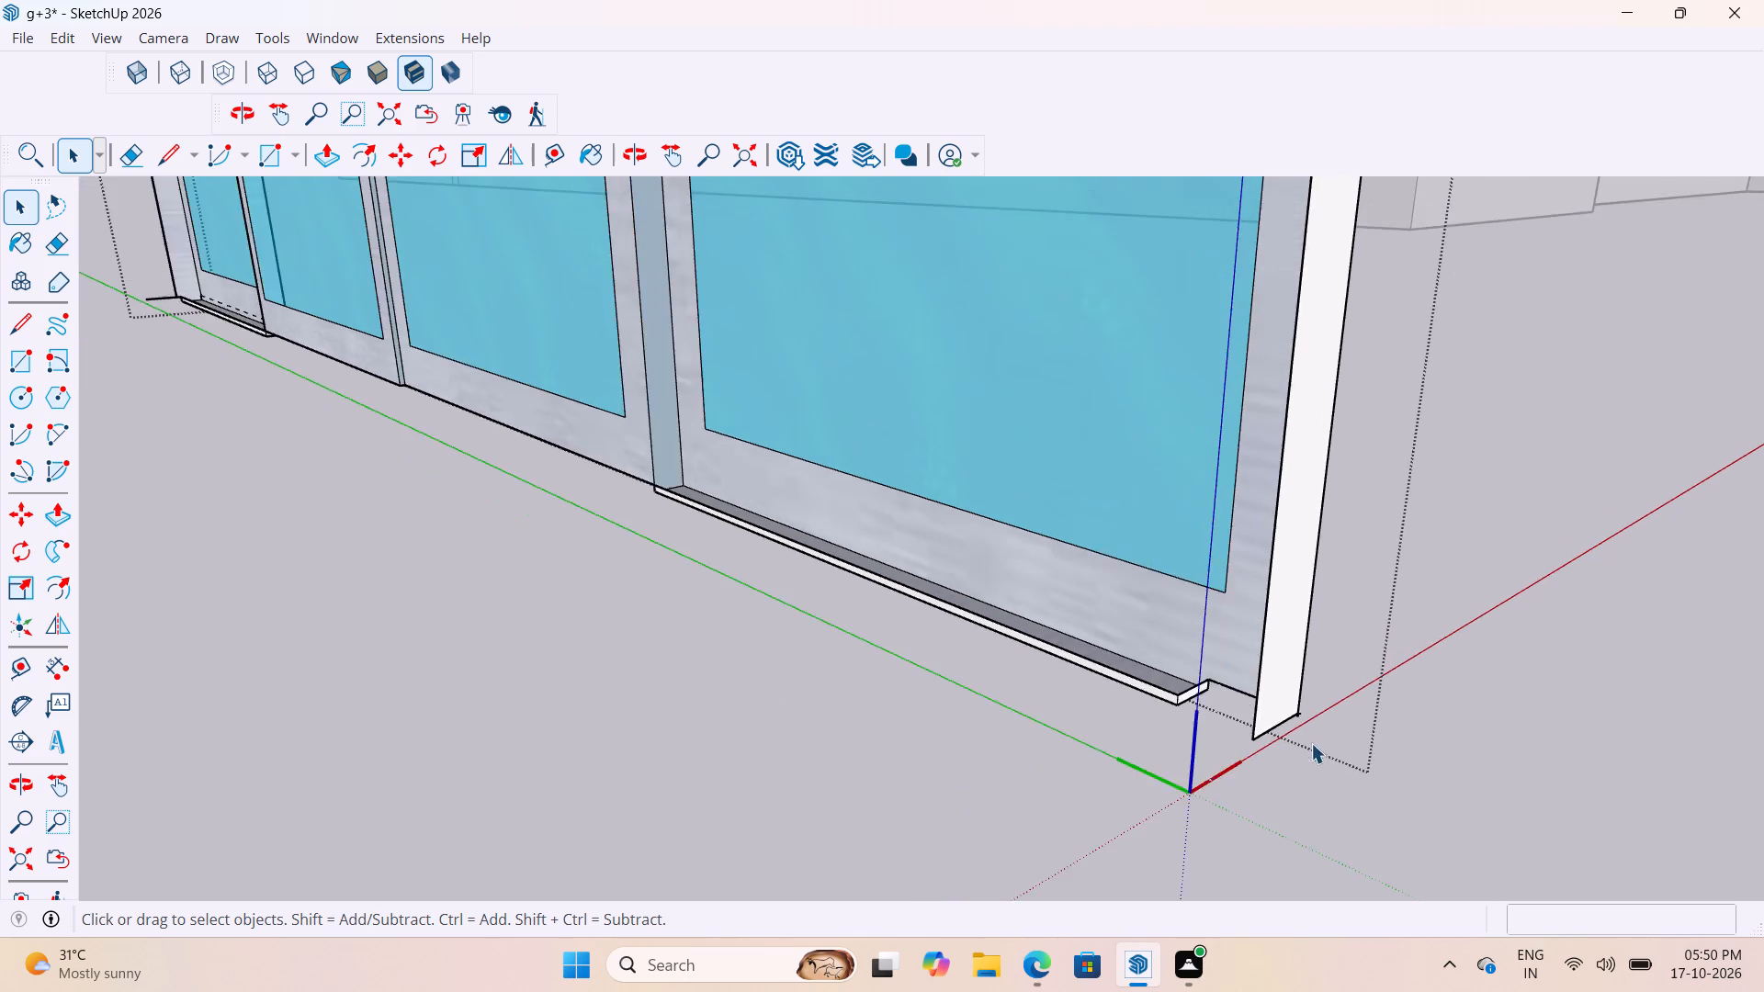
scroll(1311, 743, "down", 20)
scroll(1311, 743, "down", 7)
middle_click_drag(1057, 706, 1206, 772)
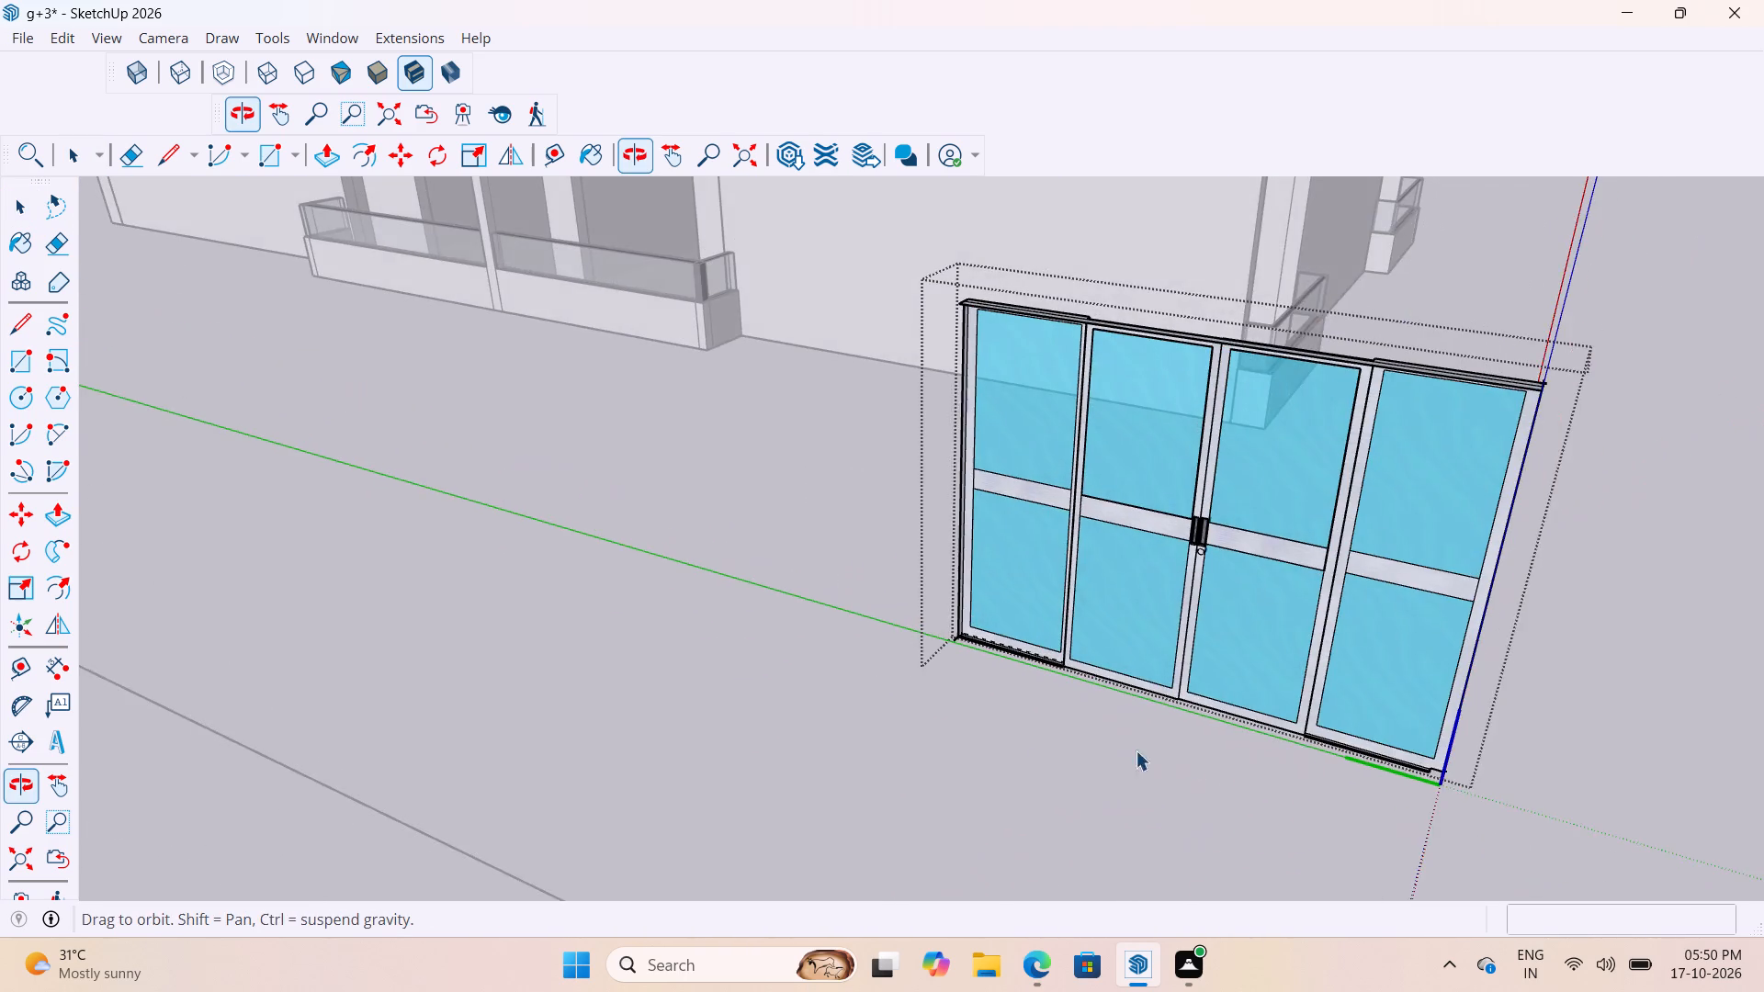
left_click(921, 790)
Delete the matching stray edge at the sliding door frame's opposite bottom corner.
scroll(962, 379, "up", 9)
middle_click_drag(1038, 266, 1065, 0)
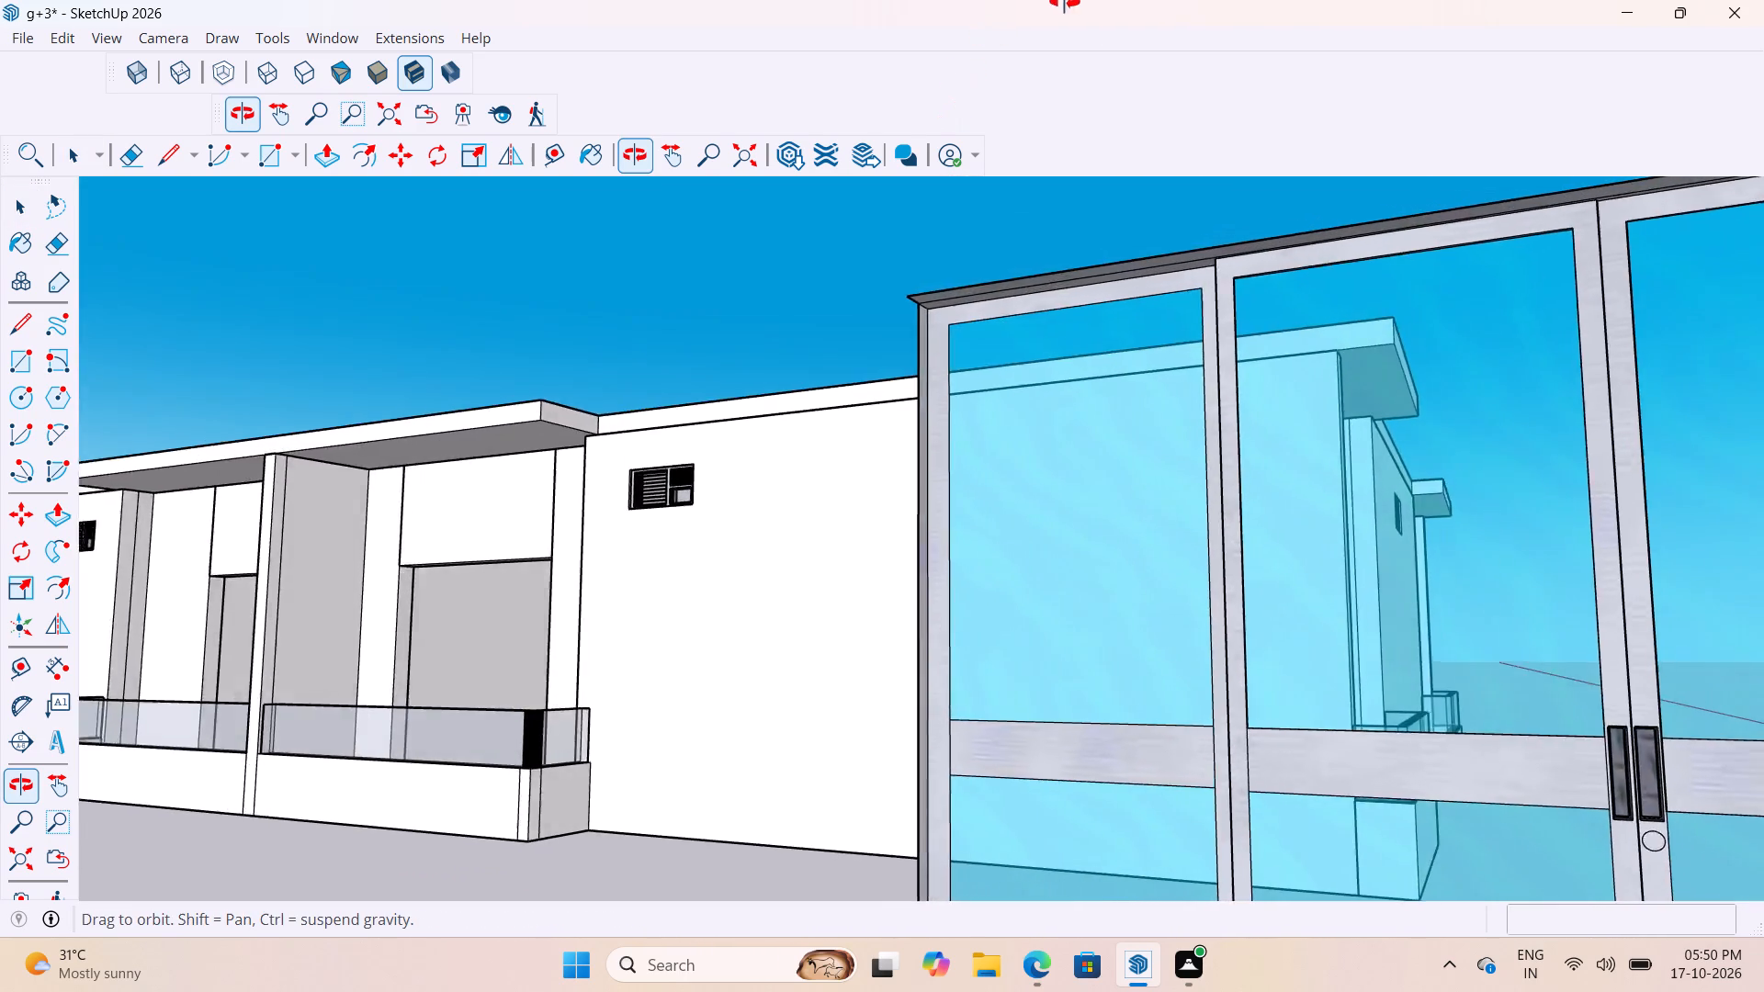
middle_click_drag(1065, 0, 1568, 453)
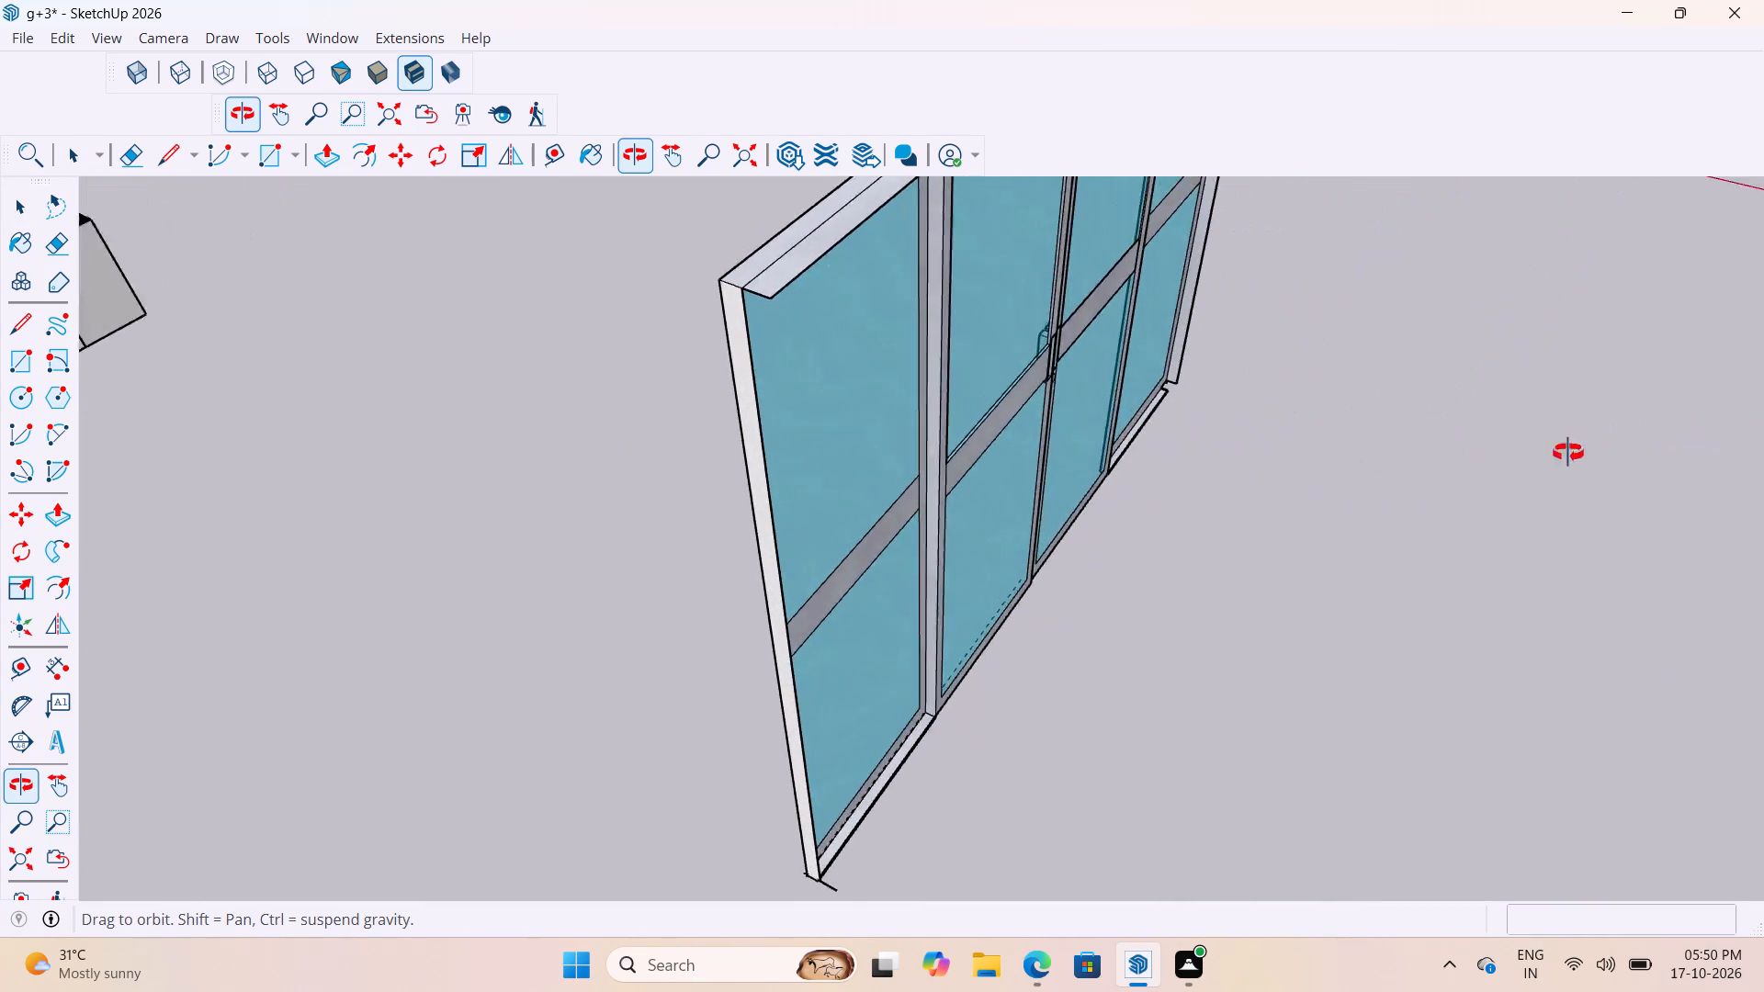
middle_click_drag(1568, 453, 1432, 502)
middle_click_drag(1393, 506, 1046, 535)
scroll(885, 678, "up", 13)
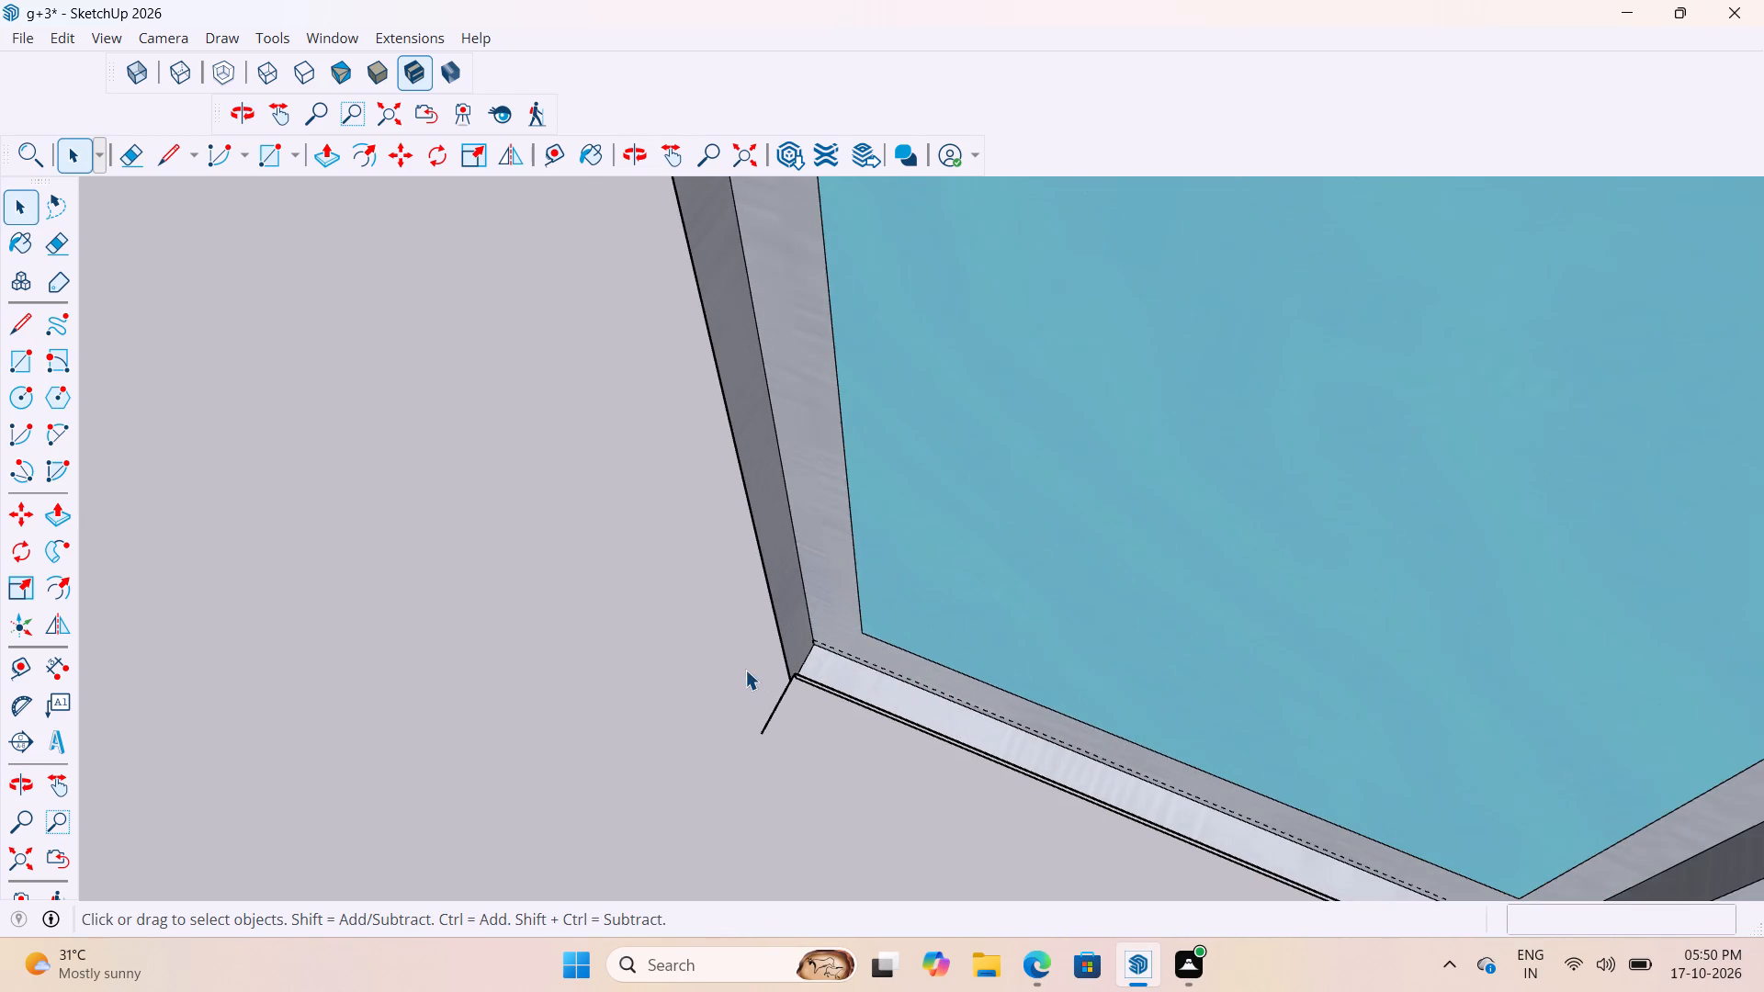
double_click(778, 706)
left_click(776, 705)
left_click(778, 709)
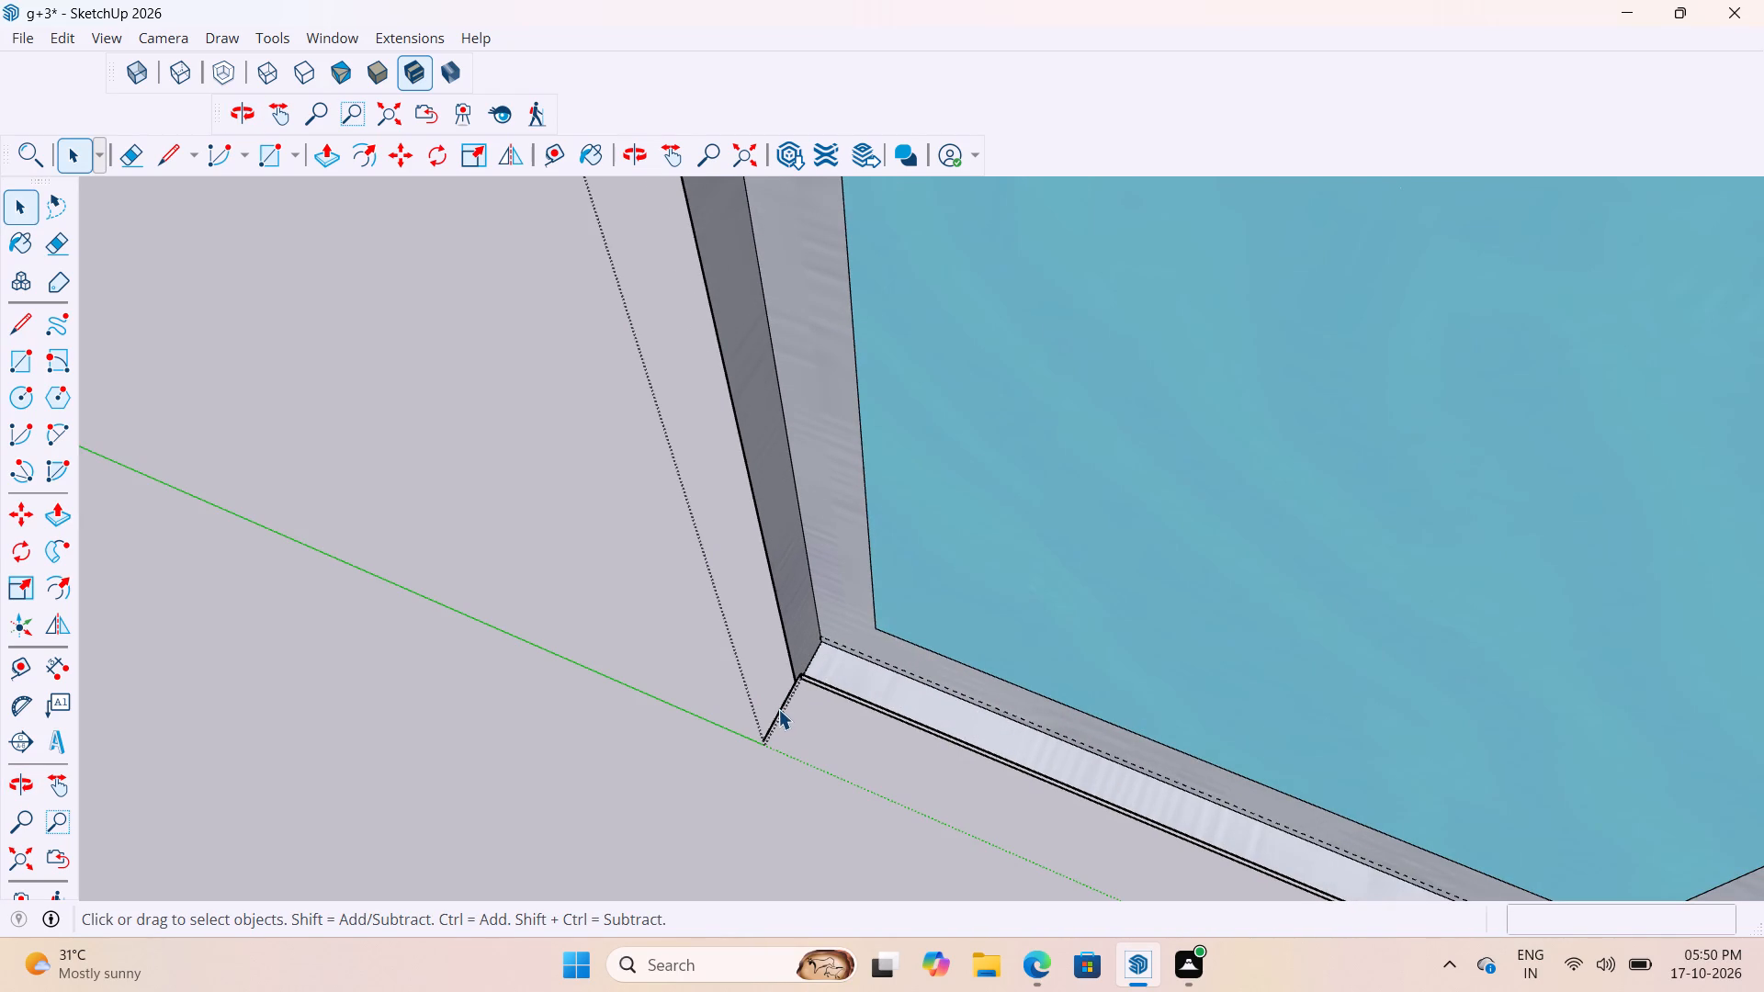
key("Delete")
scroll(763, 729, "down", 12)
left_click(695, 802)
Examine the cleaned sliding door from both sides and along its bottom corners.
scroll(604, 705, "down", 5)
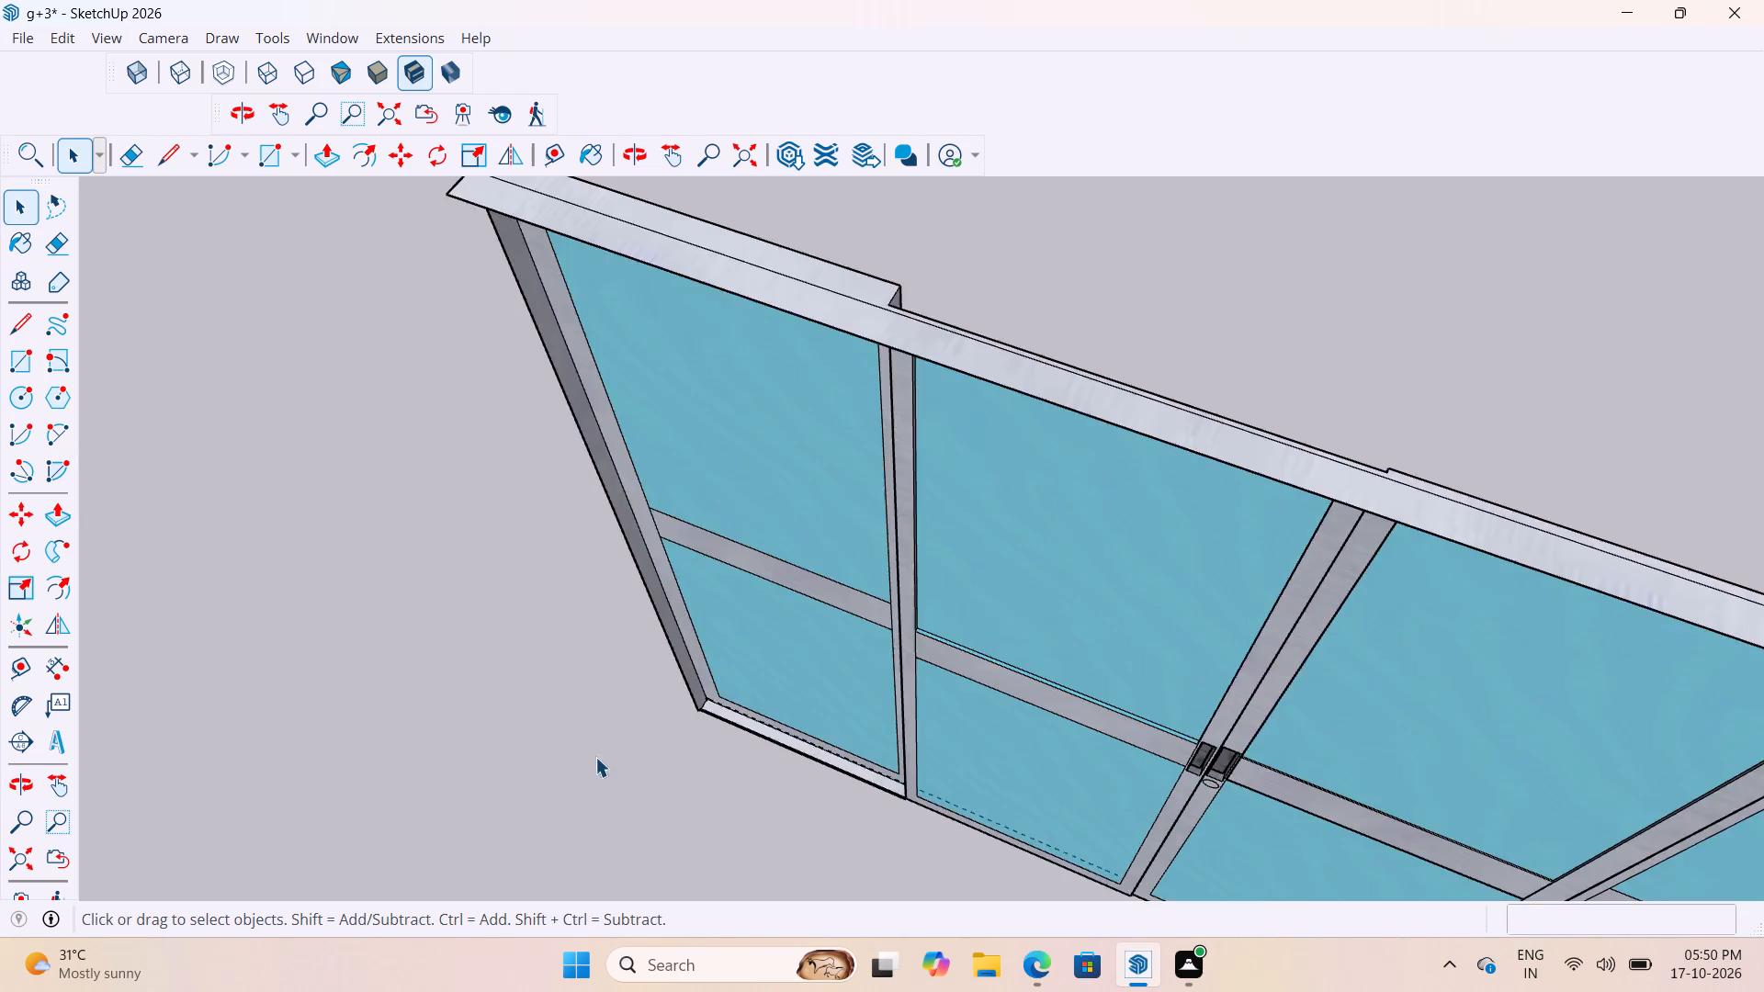
scroll(595, 757, "down", 7)
middle_click_drag(722, 737, 729, 607)
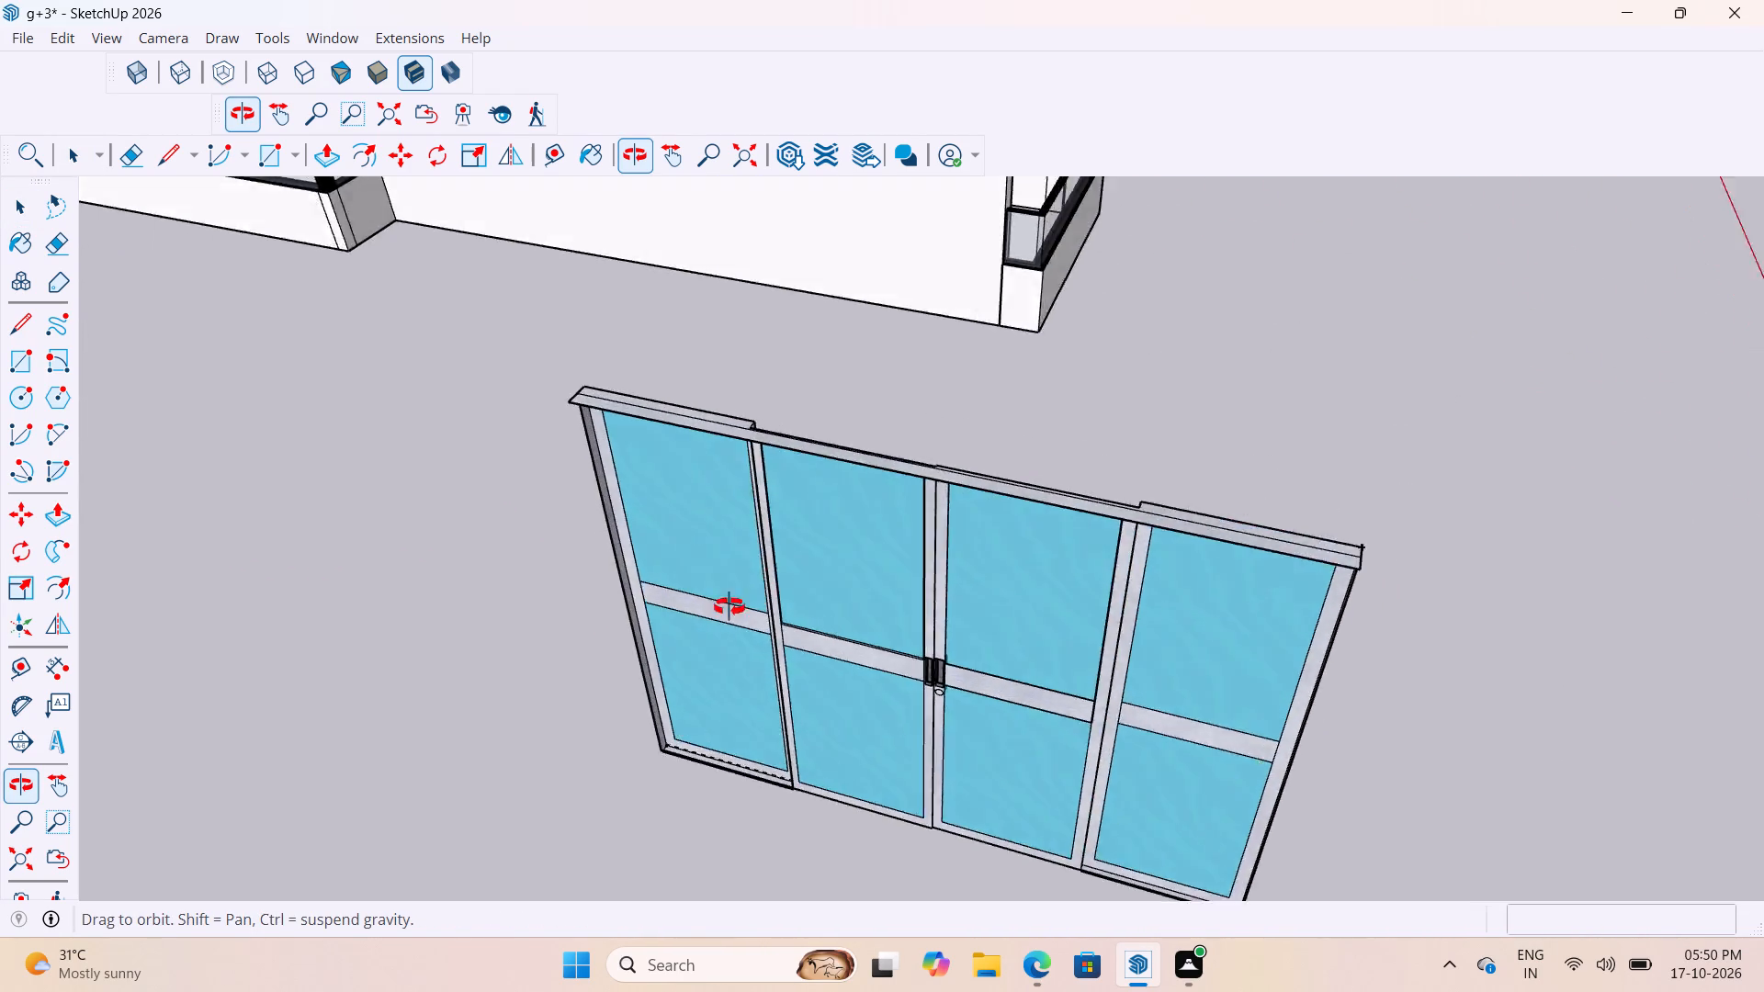
middle_click_drag(729, 607, 474, 664)
scroll(828, 750, "up", 5)
middle_click_drag(922, 679, 981, 633)
scroll(897, 754, "down", 2)
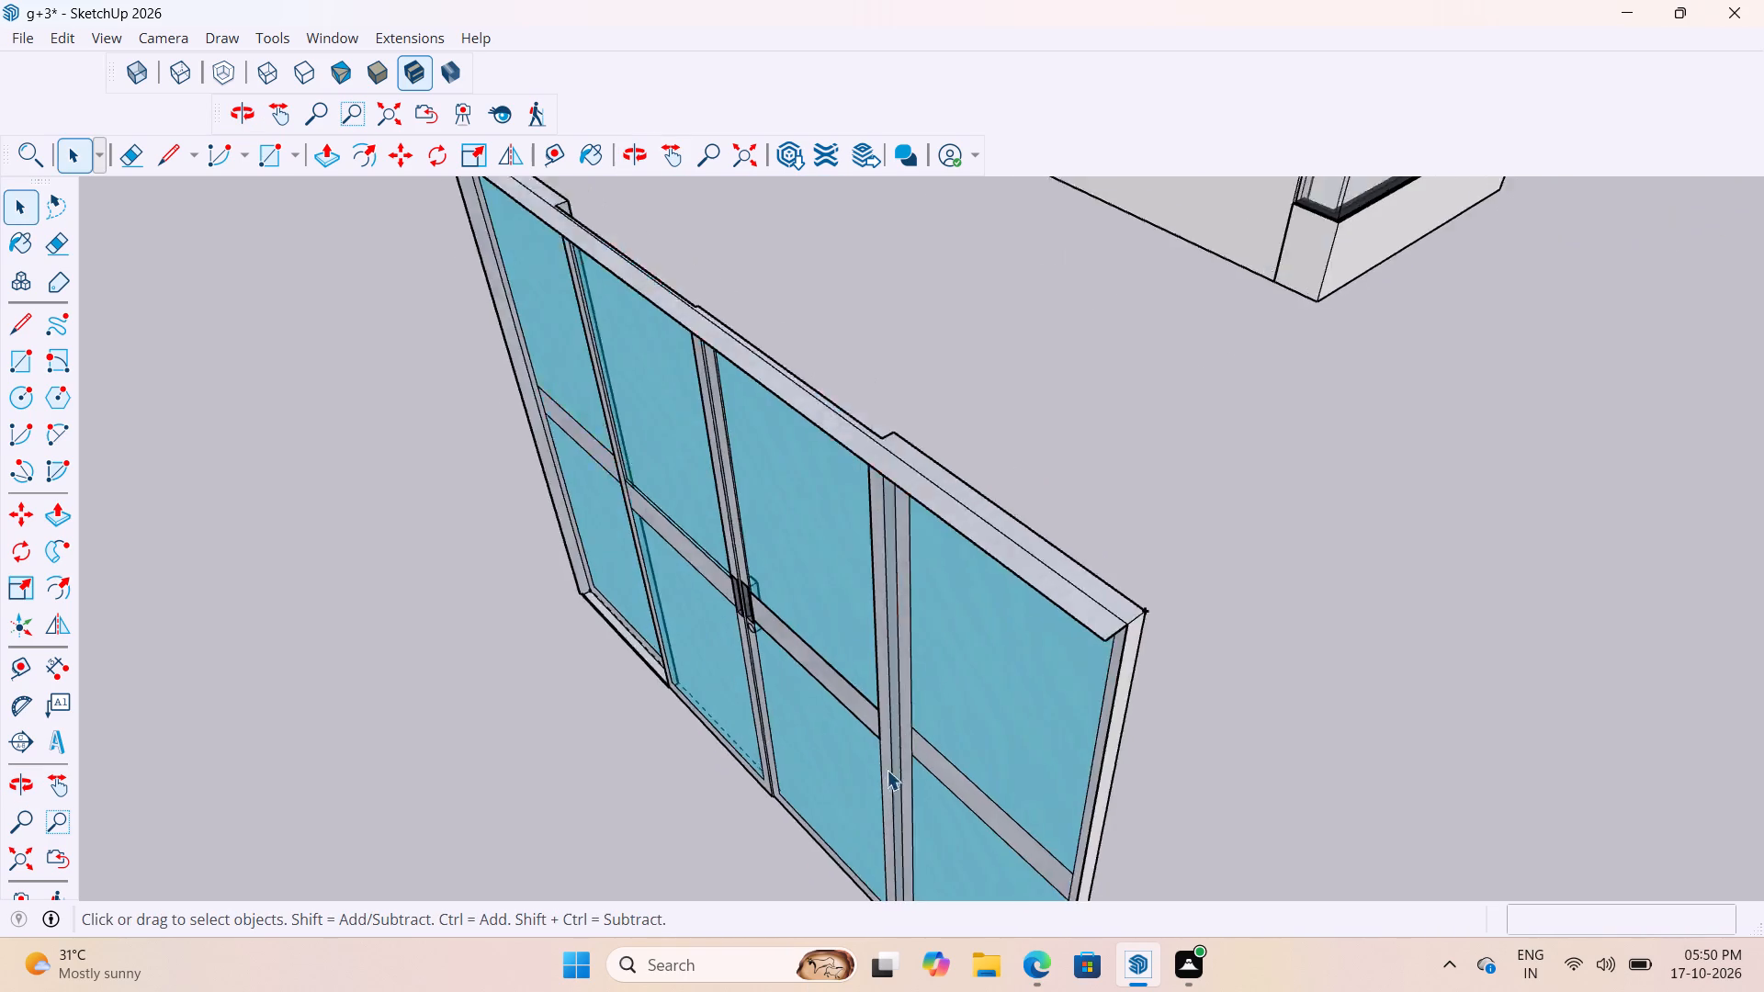
scroll(887, 770, "down", 8)
middle_click_drag(821, 796, 913, 660)
scroll(833, 714, "down", 12)
scroll(872, 743, "up", 8)
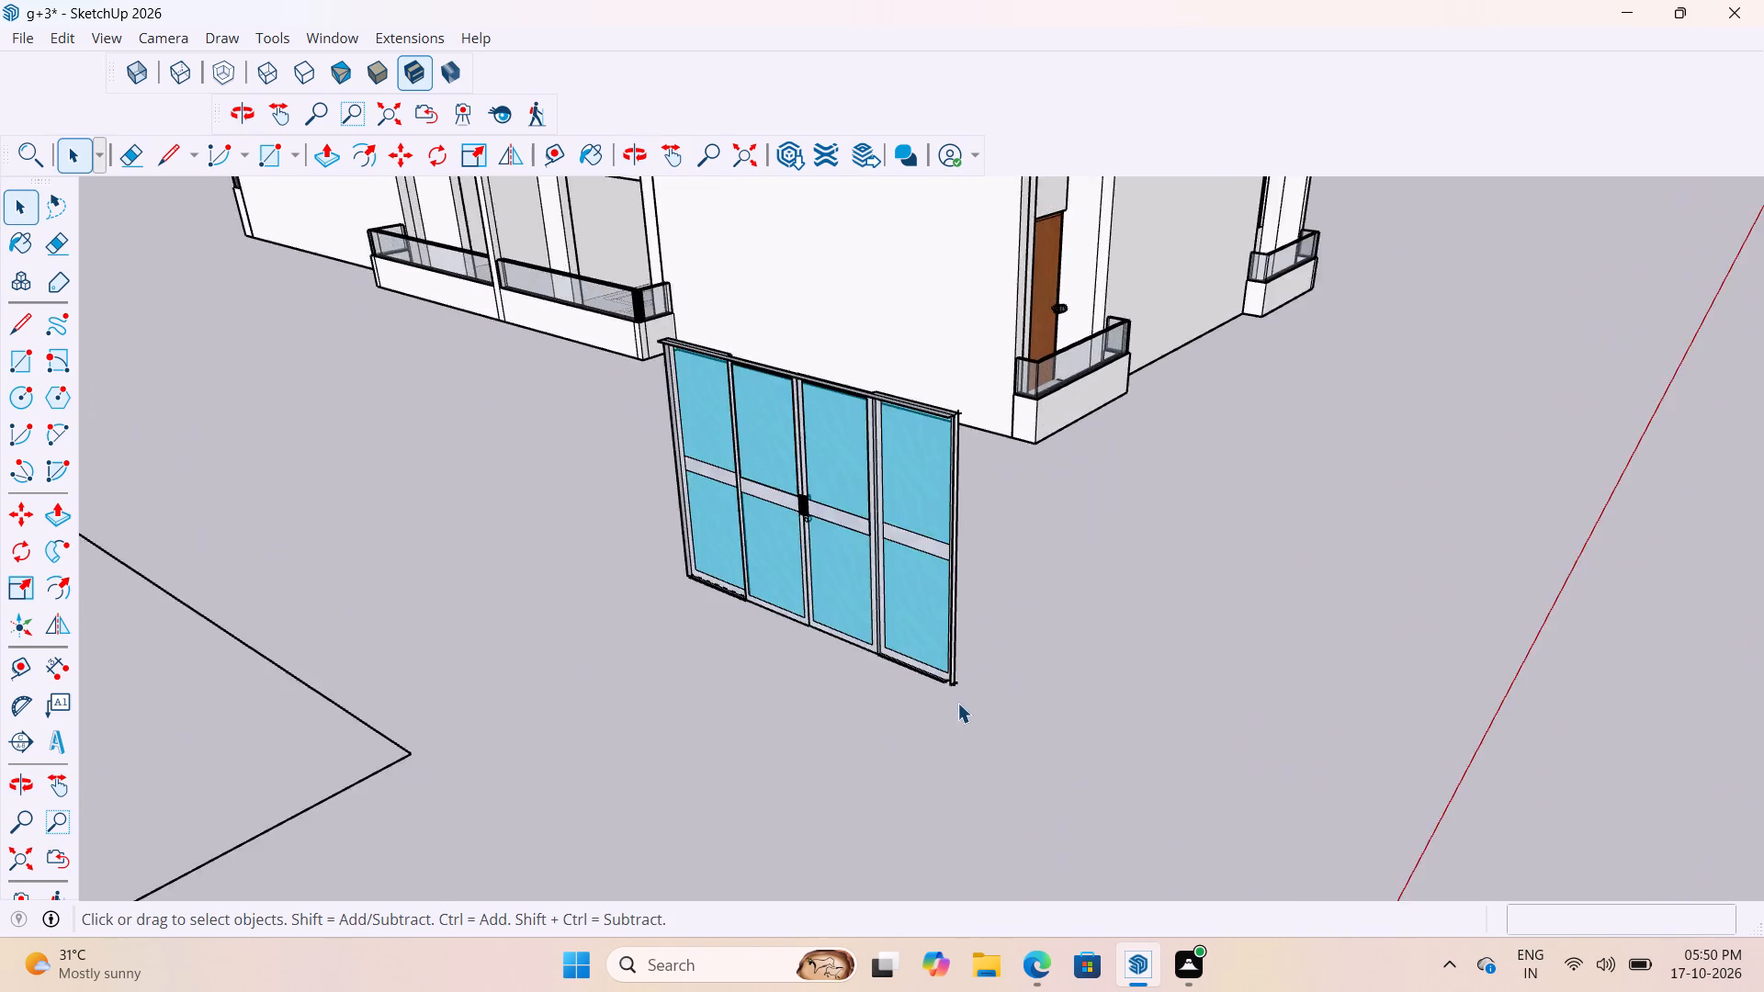
scroll(957, 703, "up", 20)
scroll(957, 703, "up", 8)
middle_click_drag(919, 625, 1211, 382)
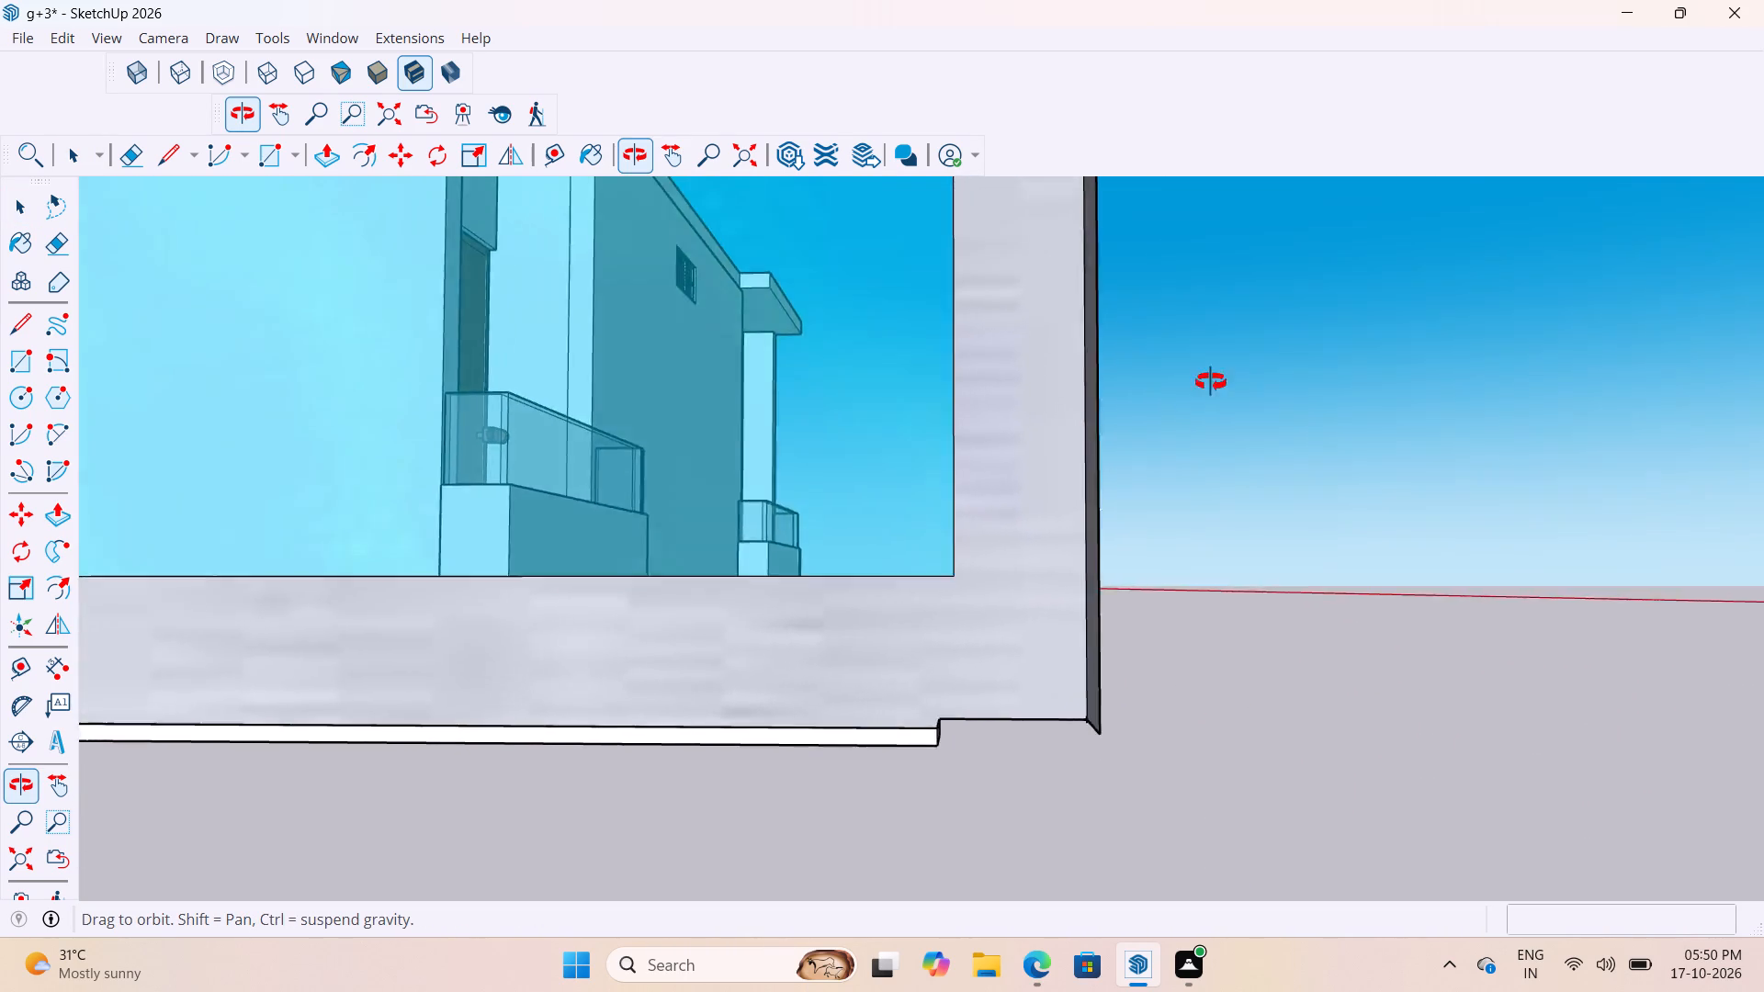
middle_click_drag(1211, 382, 1334, 450)
scroll(1121, 654, "down", 20)
scroll(1121, 654, "down", 5)
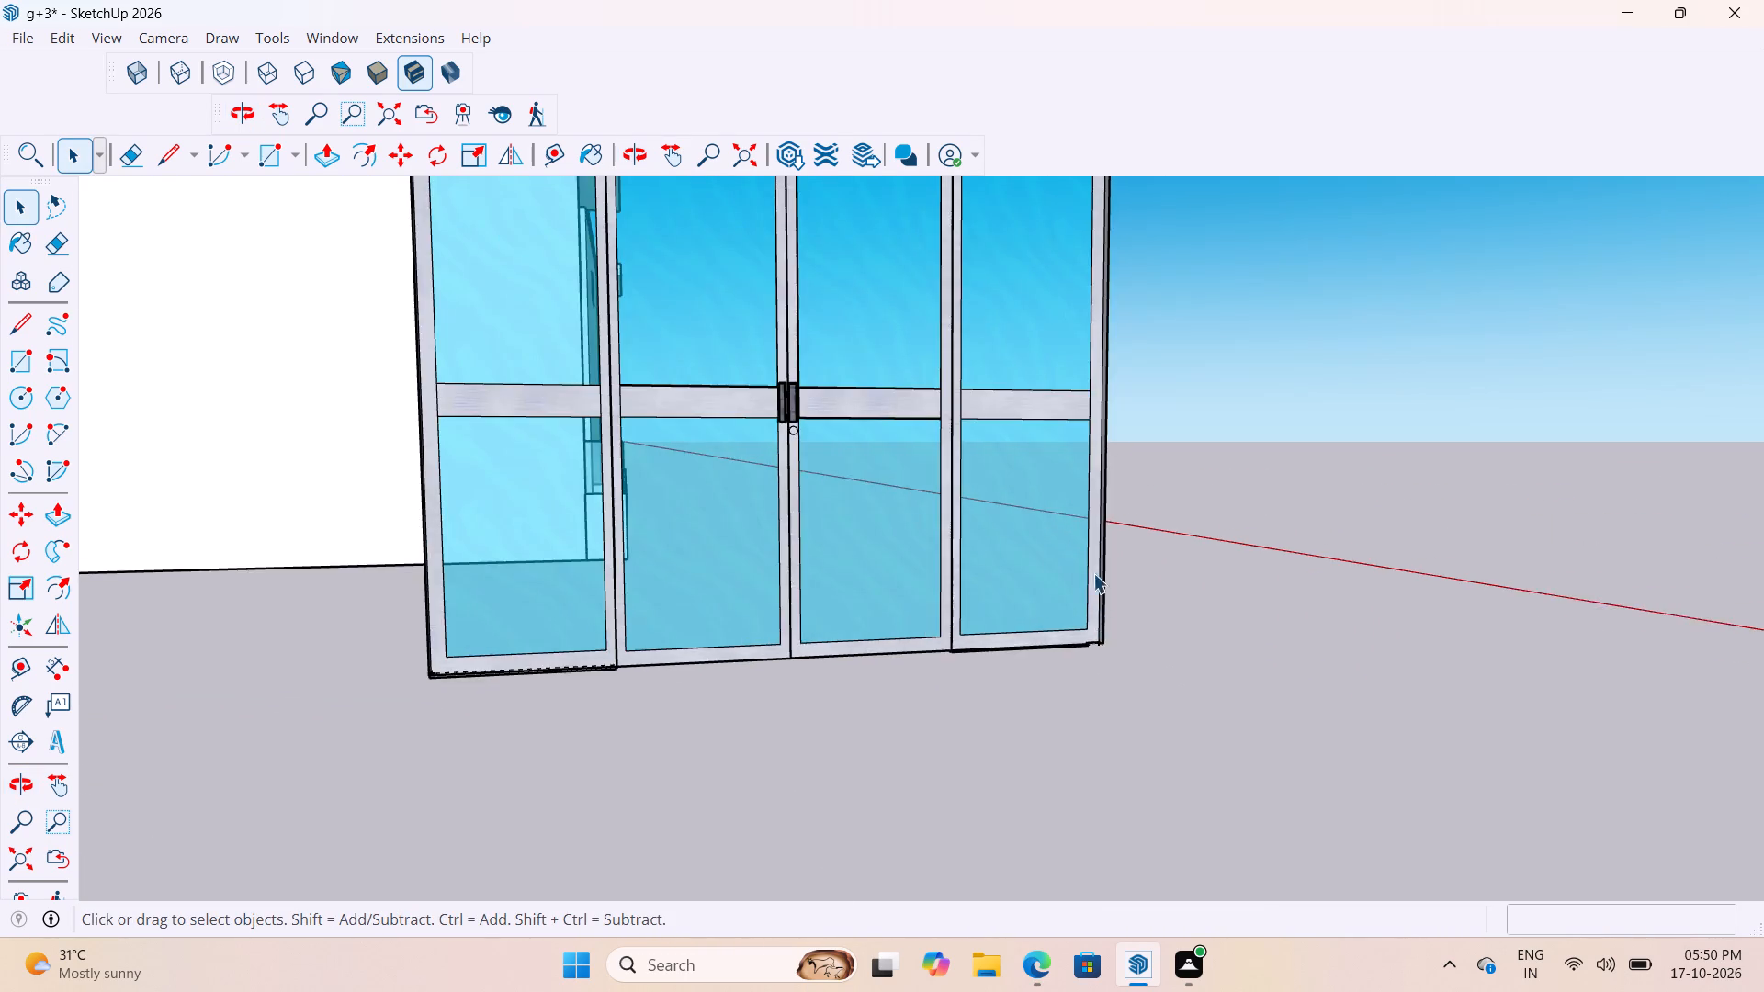
scroll(1093, 573, "down", 7)
middle_click_drag(1022, 502, 997, 644)
scroll(1044, 733, "up", 4)
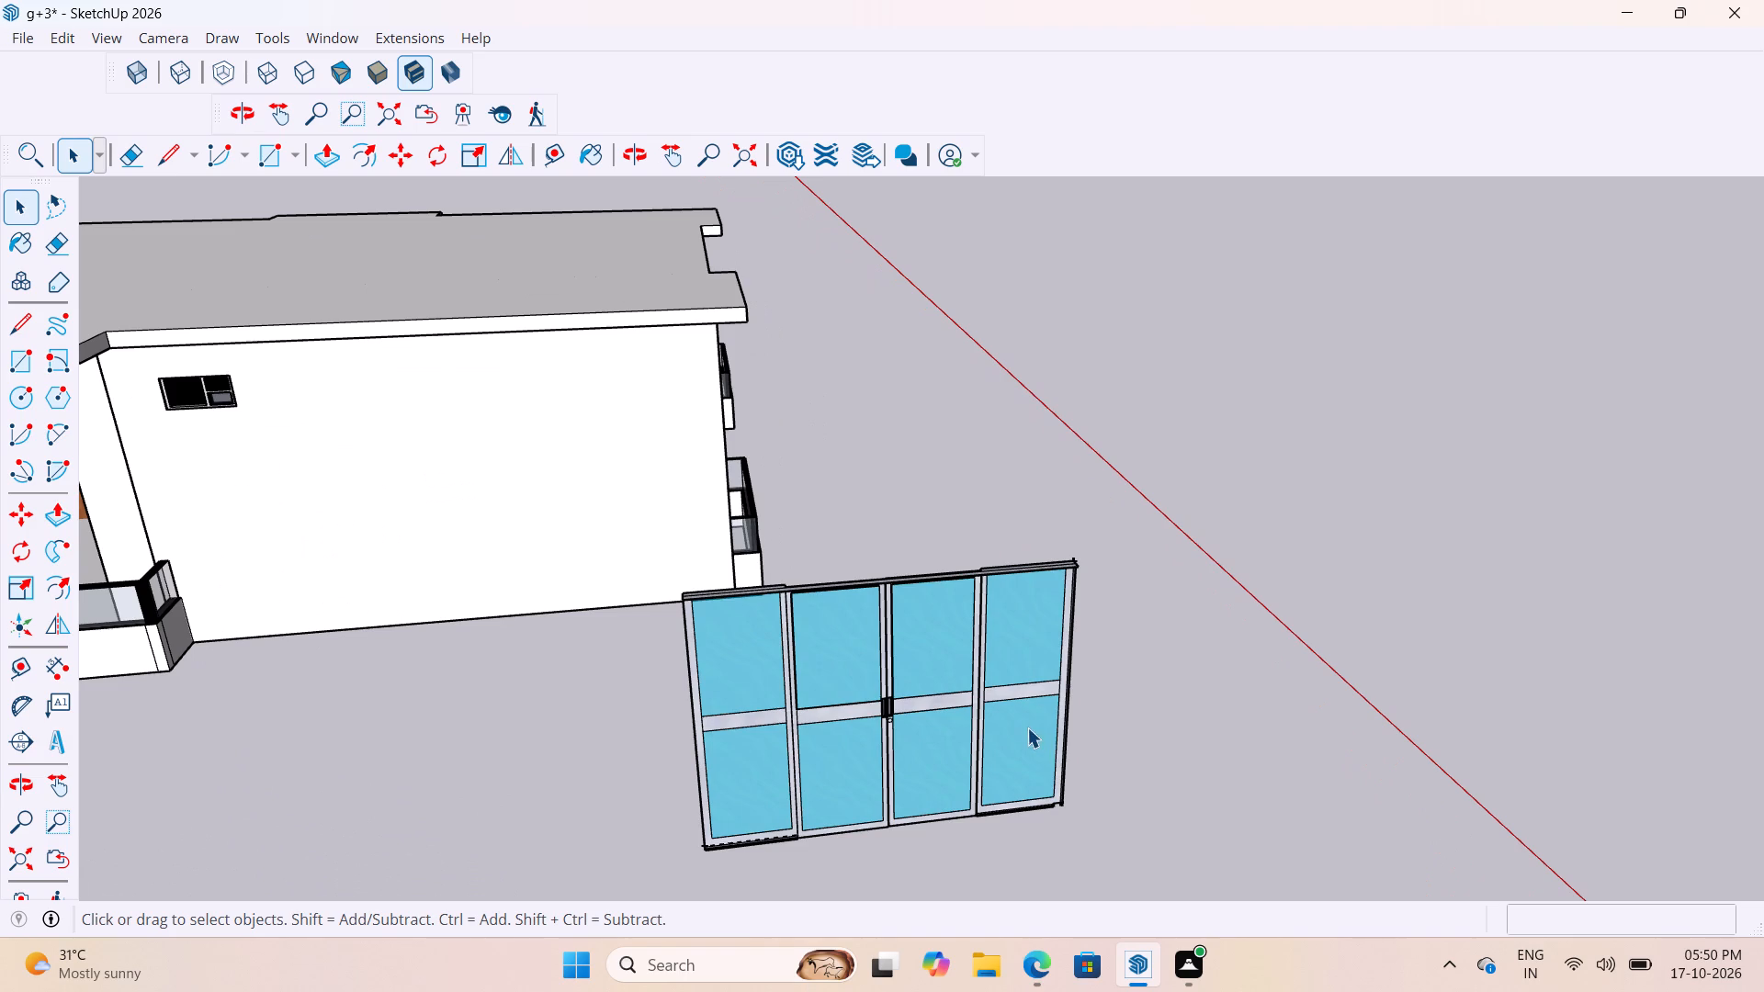
Copy the sliding door by its bottom corner into the balcony opening's bottom corner, about 29' 5 1/2" away.
left_click(1027, 727)
key("m")
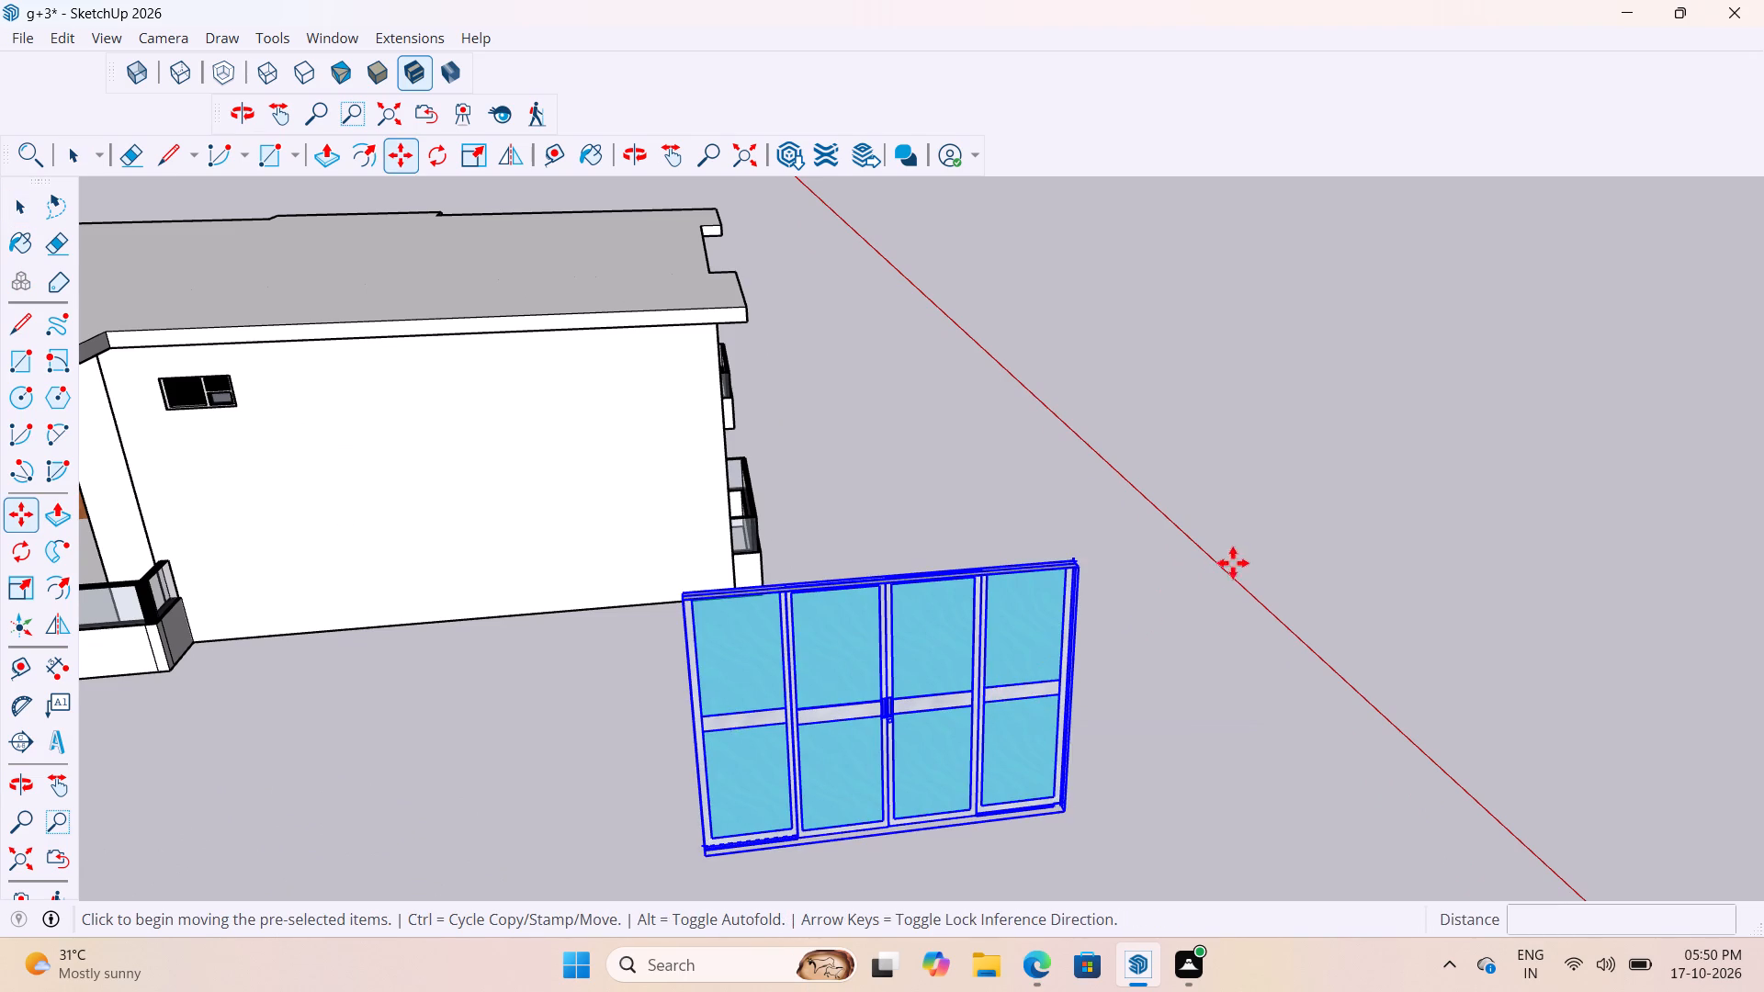
scroll(1234, 569, "down", 4)
scroll(992, 744, "up", 12)
middle_click_drag(918, 725, 1045, 782)
scroll(1070, 812, "up", 6)
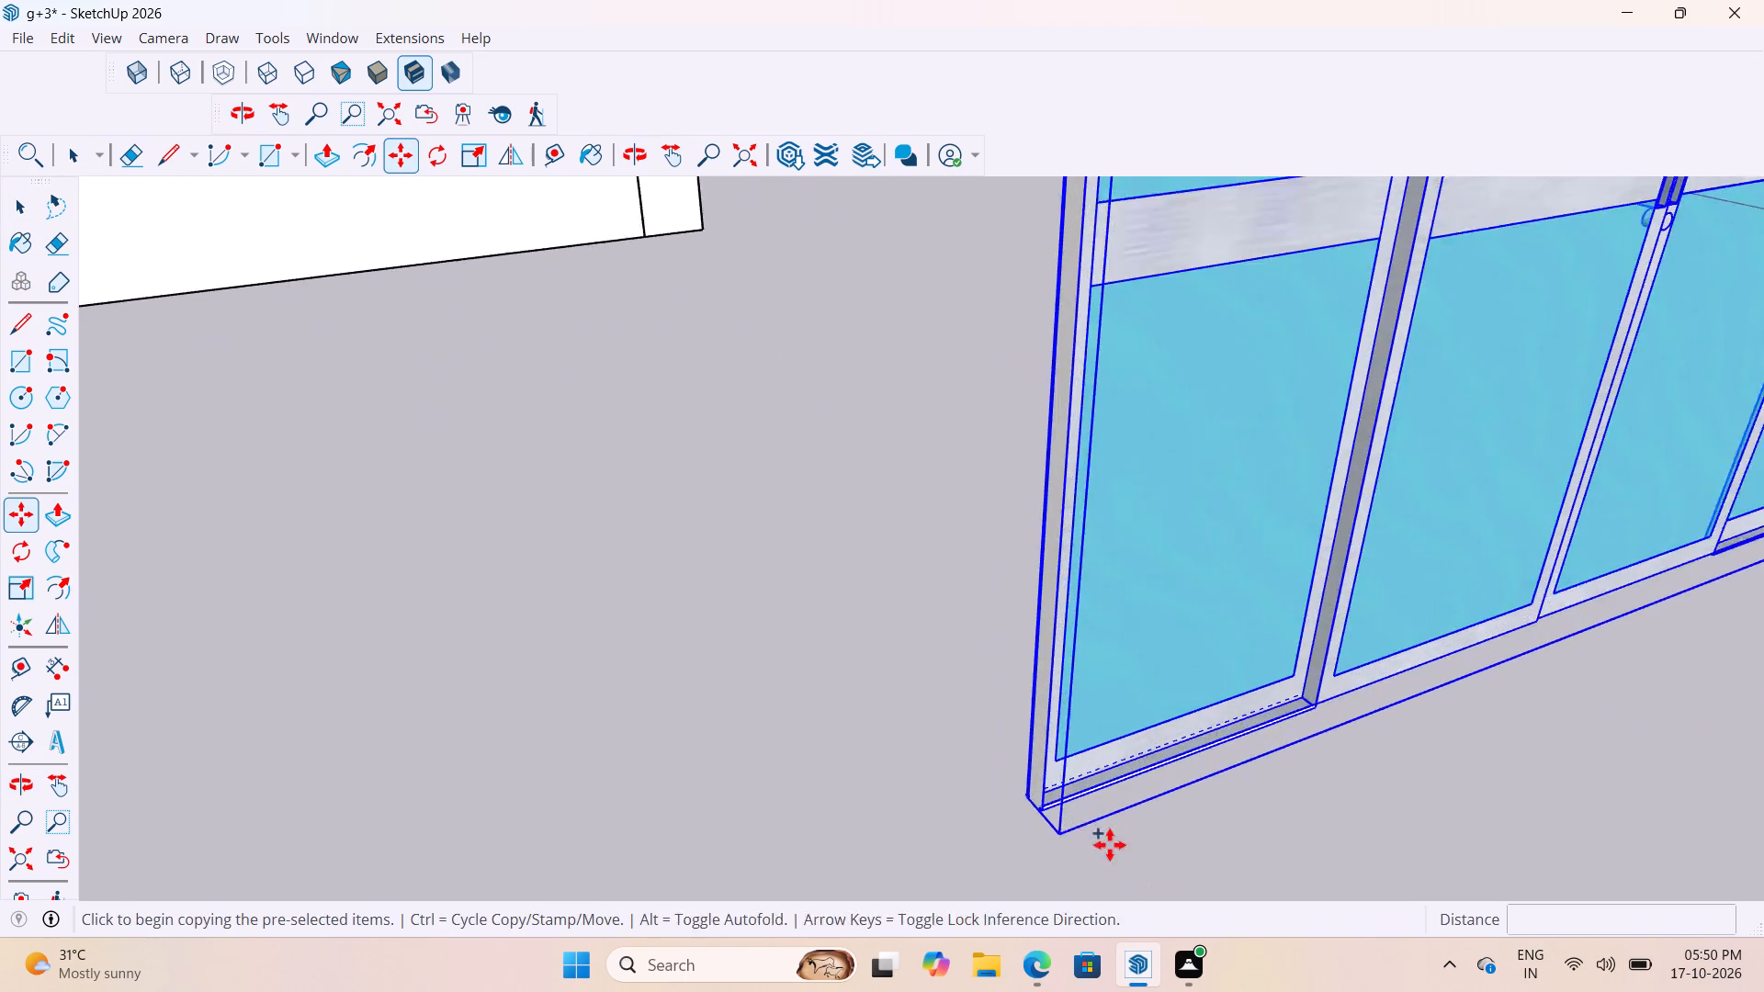
scroll(1110, 845, "up", 20)
scroll(1110, 845, "up", 16)
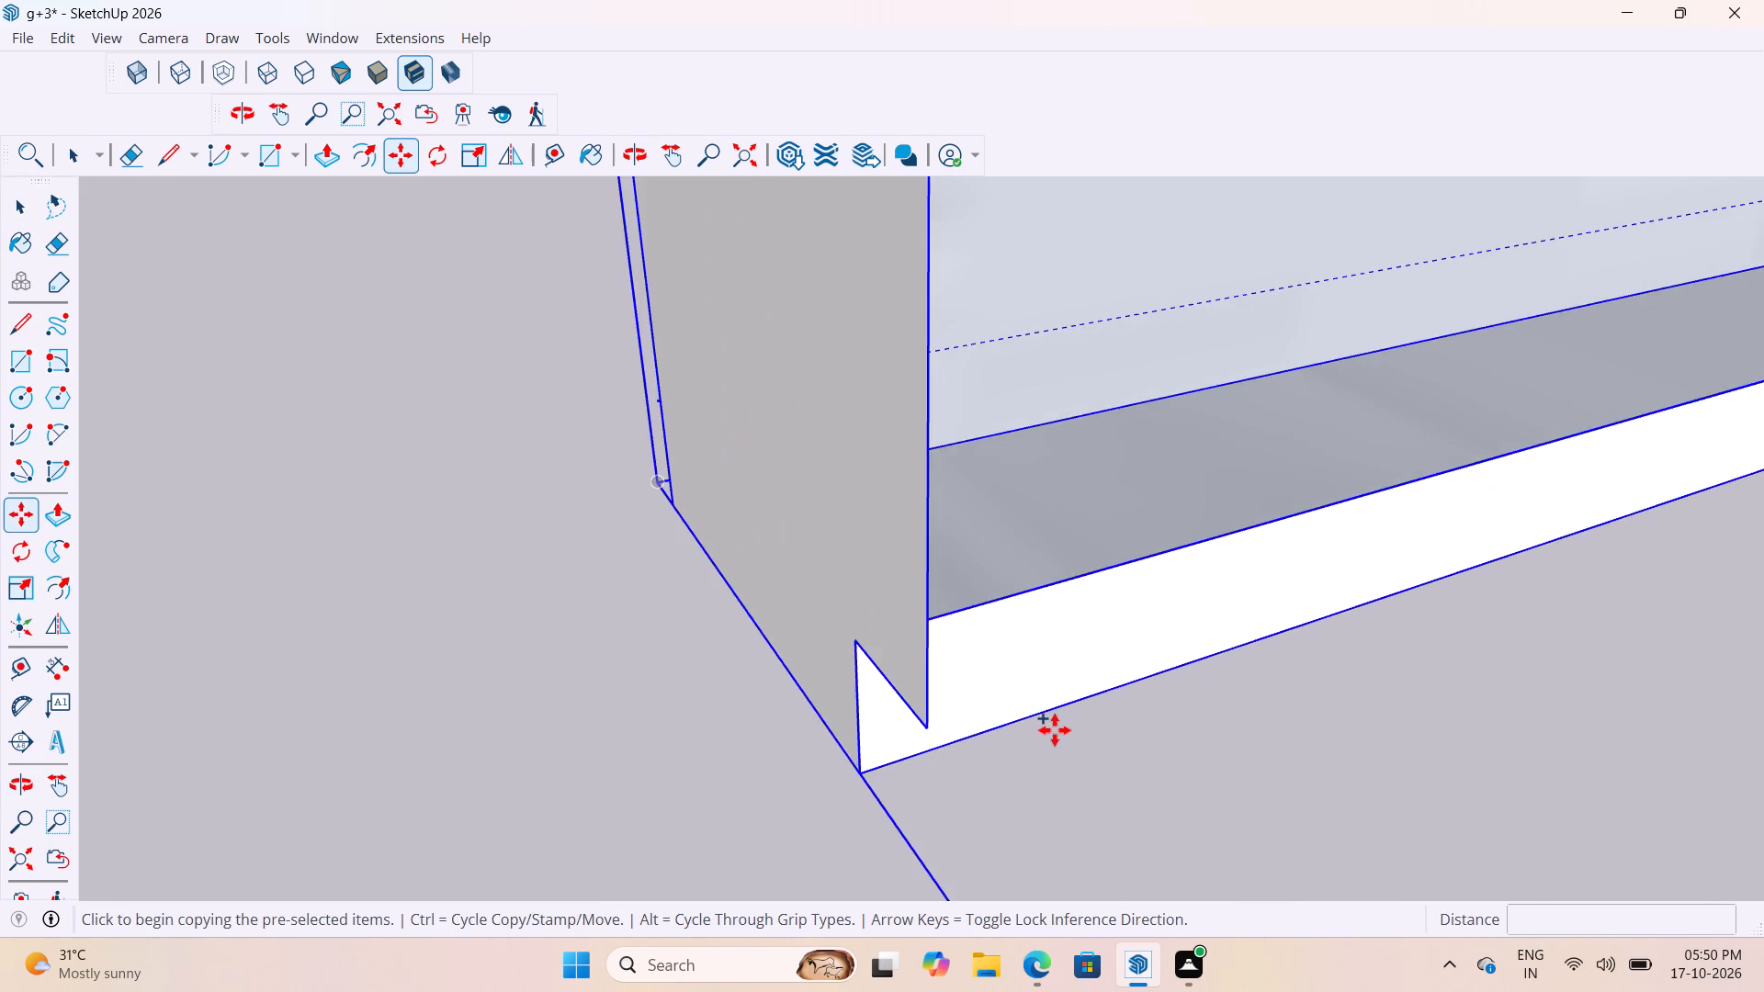
scroll(1055, 730, "down", 6)
scroll(1020, 738, "up", 7)
left_click(903, 760)
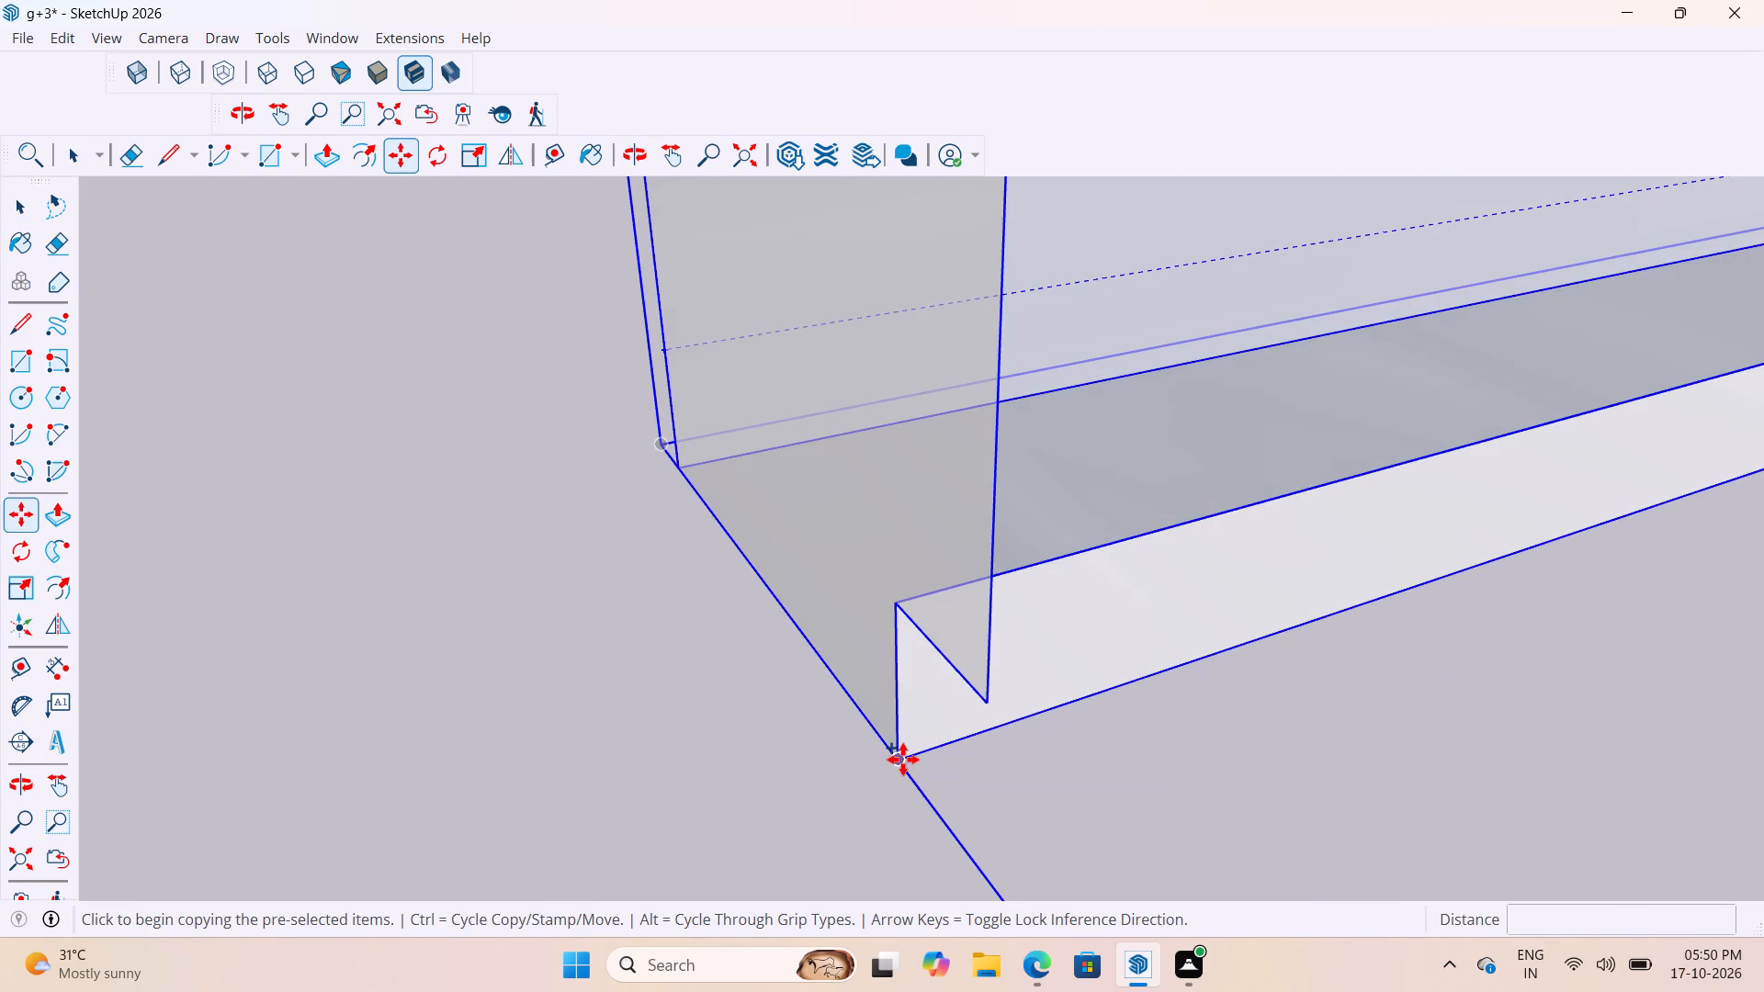
scroll(1080, 674, "down", 17)
scroll(837, 662, "down", 13)
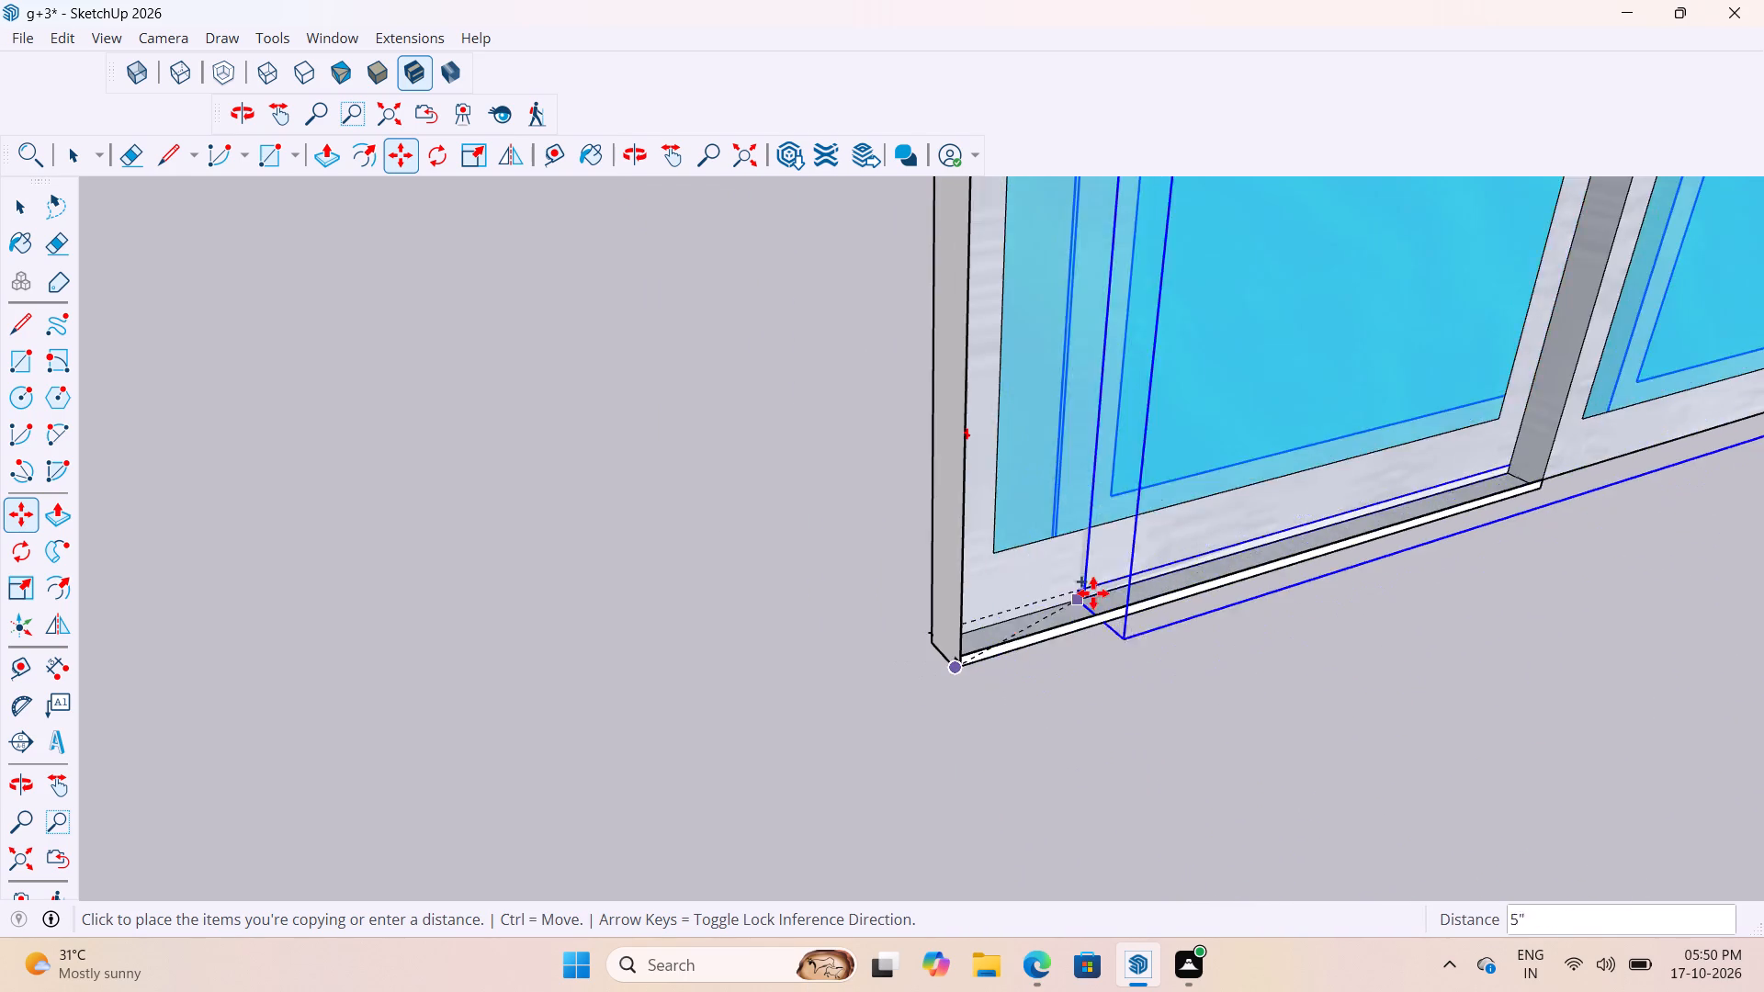
scroll(1093, 593, "down", 20)
scroll(1093, 593, "down", 11)
scroll(731, 543, "up", 3)
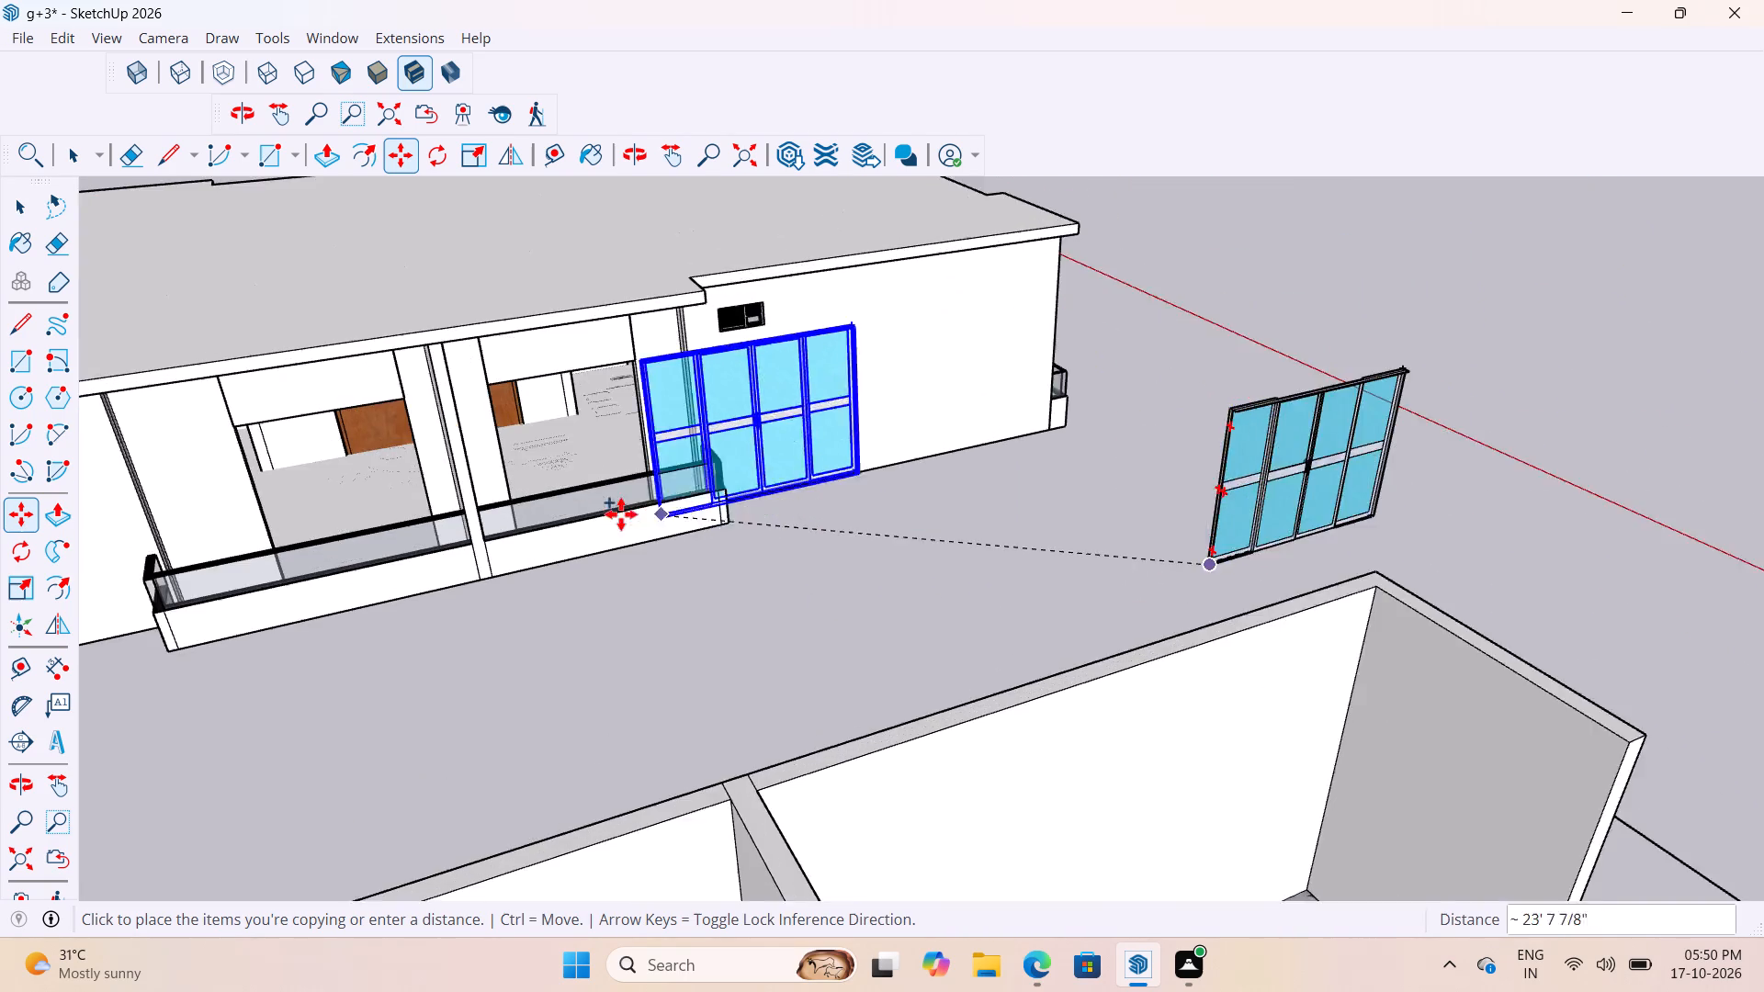
middle_click_drag(561, 505, 592, 678)
scroll(481, 679, "up", 17)
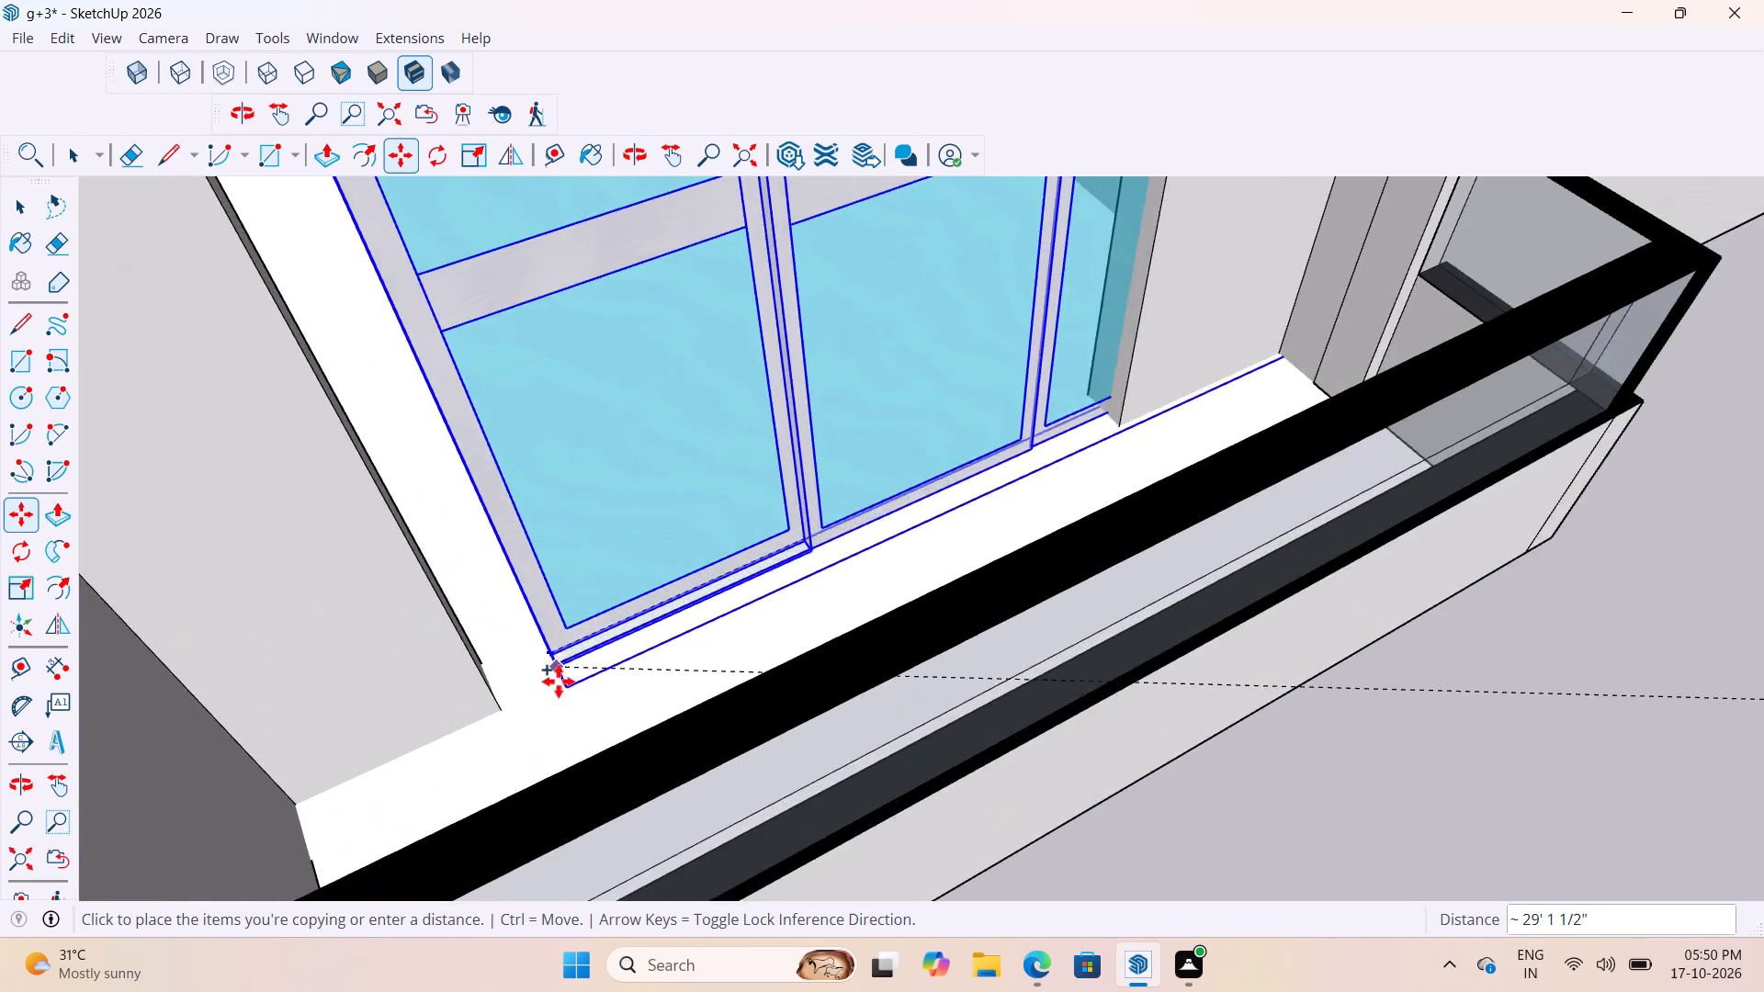
scroll(559, 688, "up", 5)
middle_click_drag(530, 704, 442, 667)
scroll(434, 604, "up", 4)
middle_click_drag(494, 604, 528, 609)
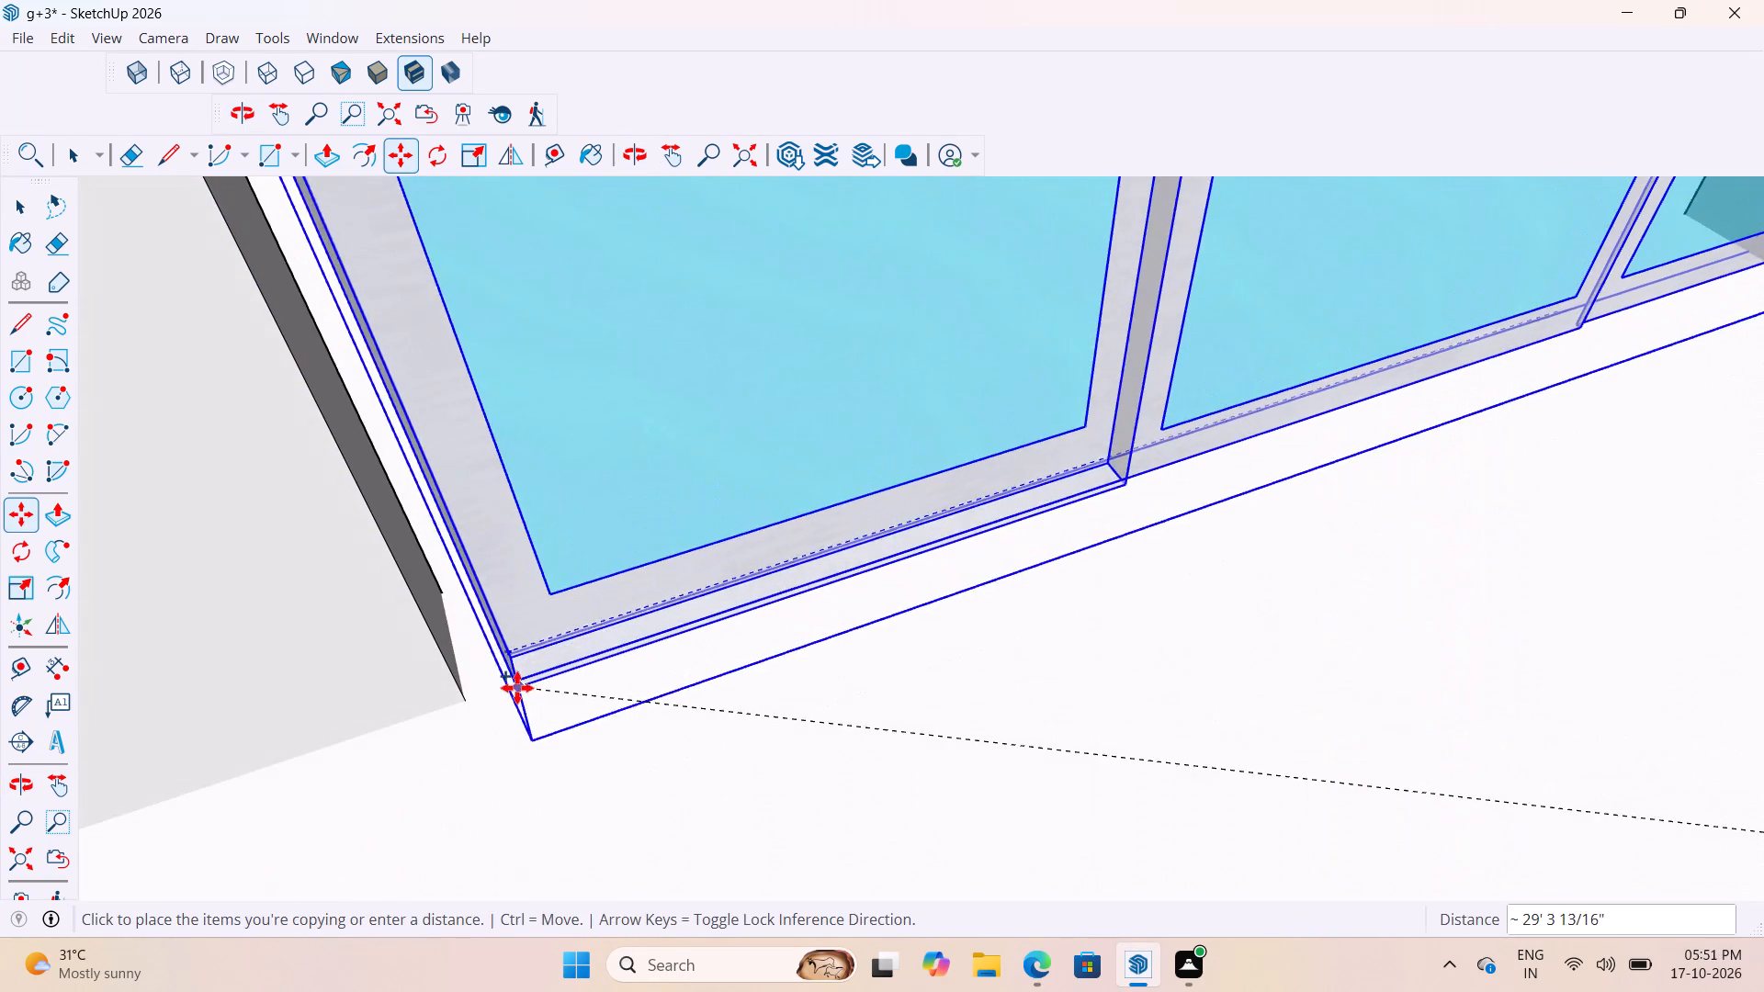
scroll(472, 707, "up", 11)
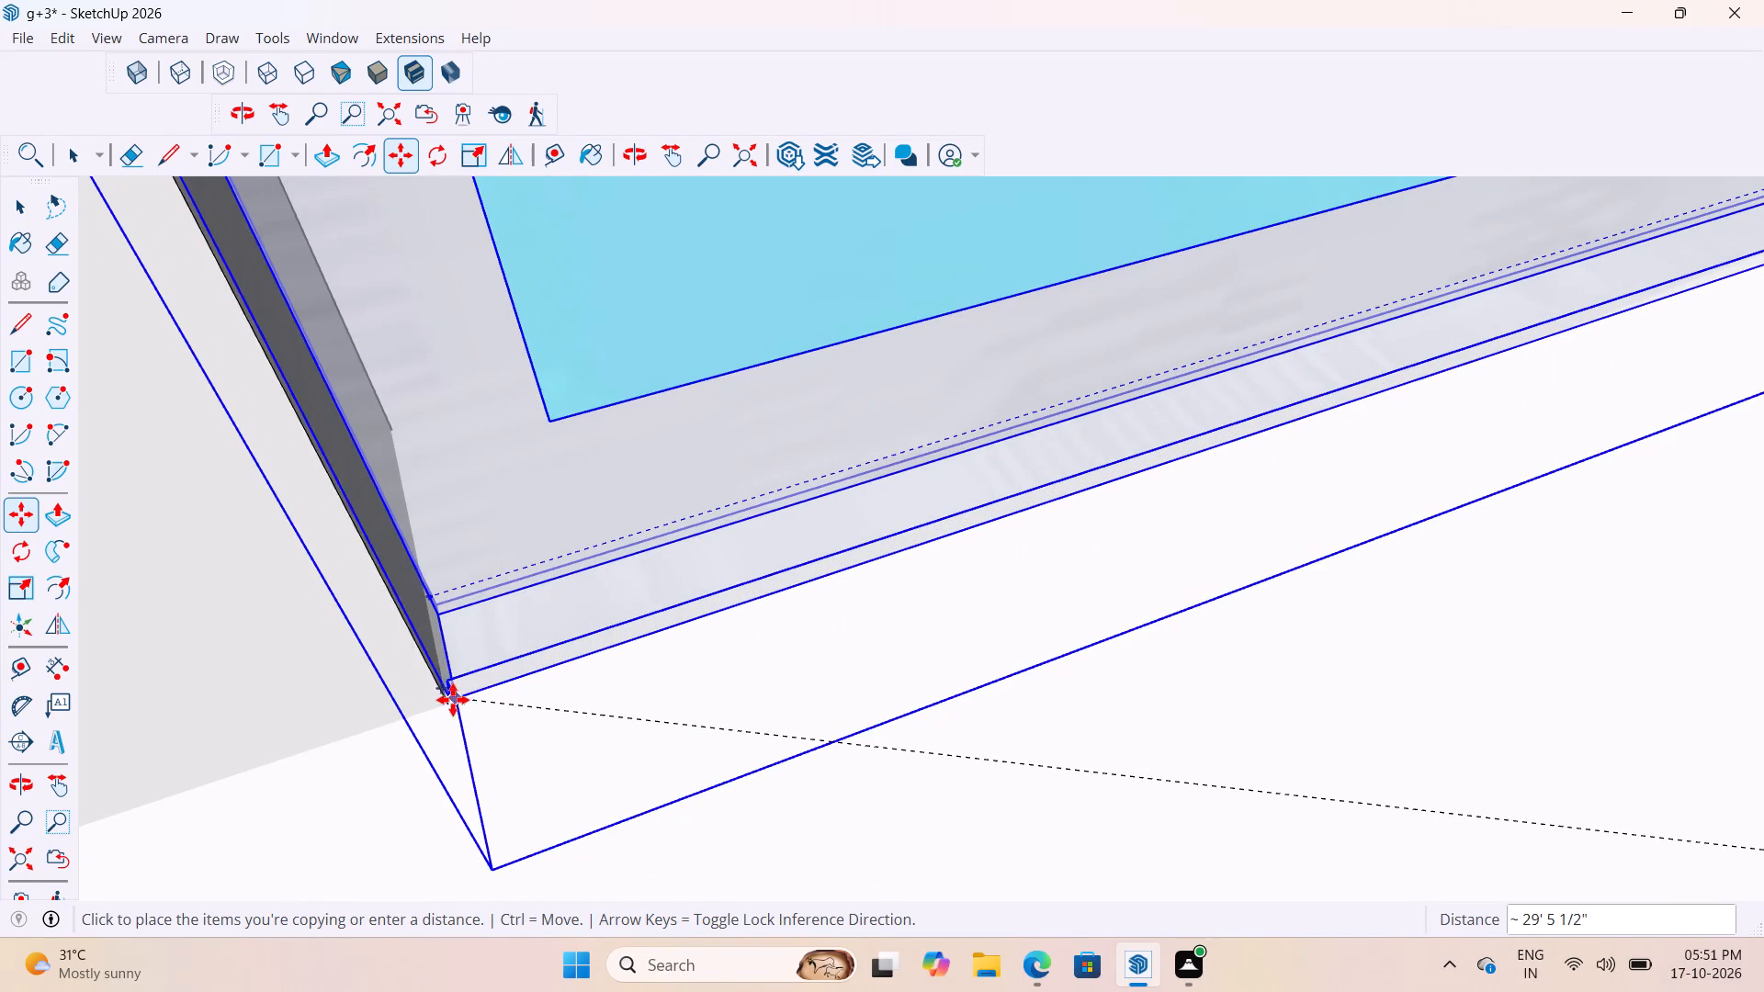
left_click(445, 700)
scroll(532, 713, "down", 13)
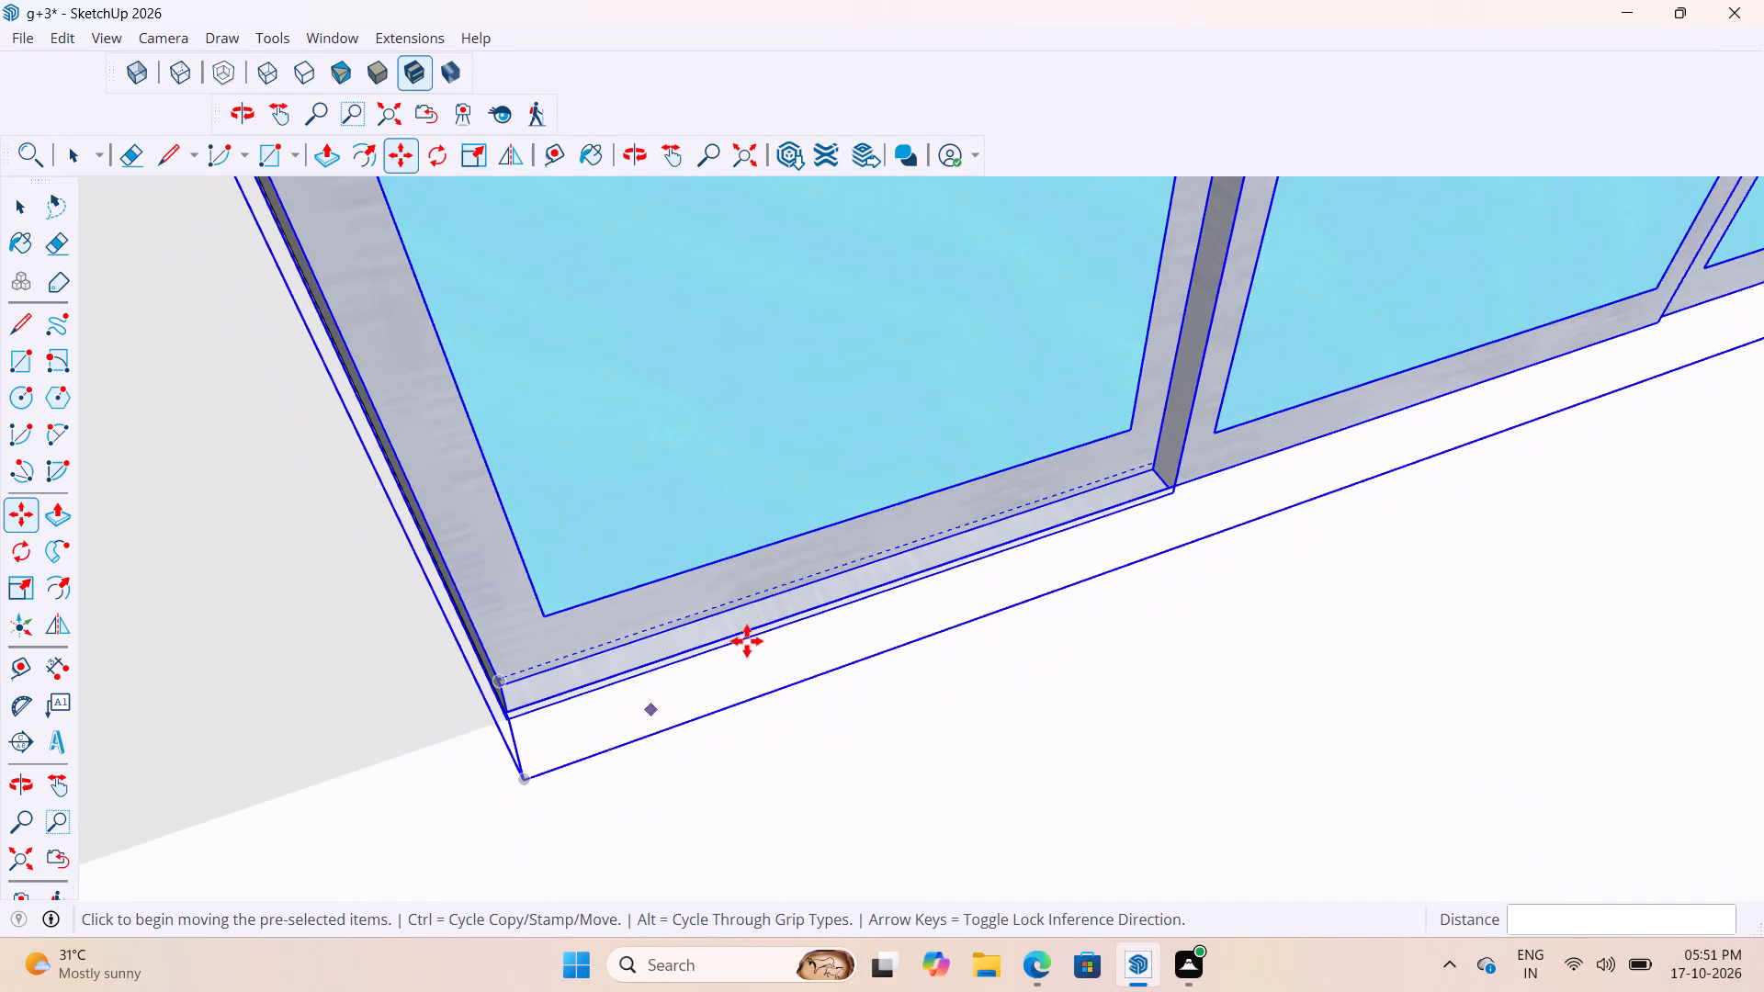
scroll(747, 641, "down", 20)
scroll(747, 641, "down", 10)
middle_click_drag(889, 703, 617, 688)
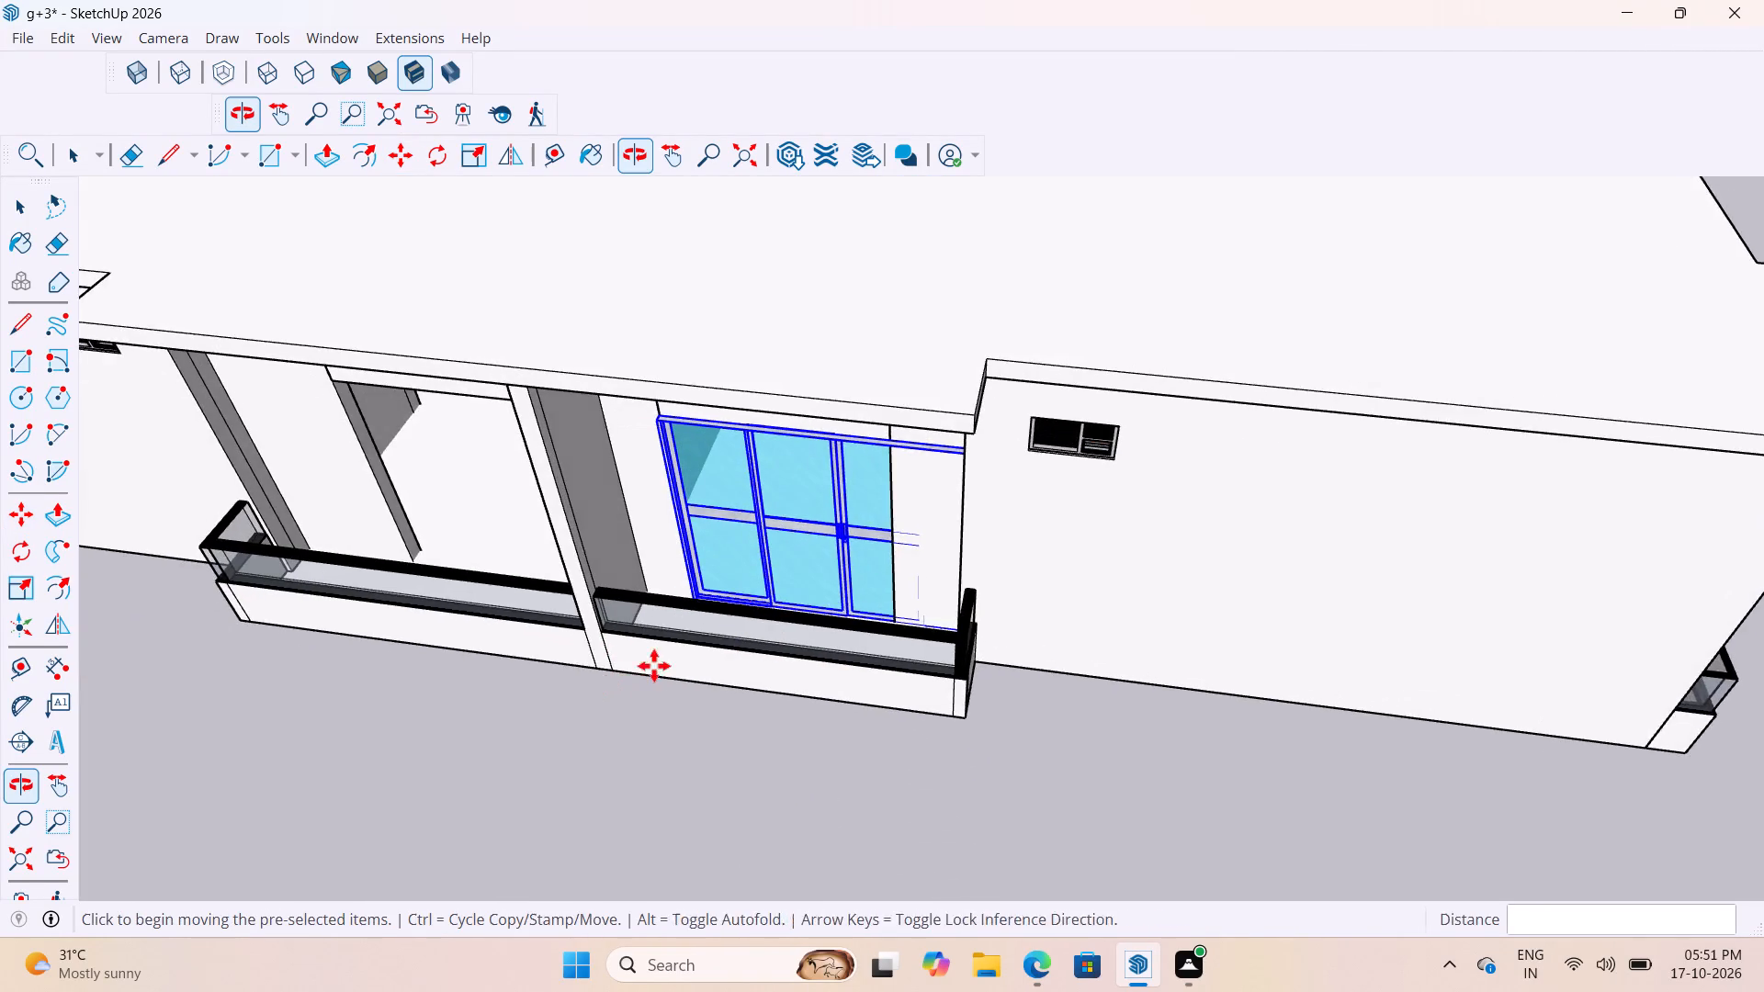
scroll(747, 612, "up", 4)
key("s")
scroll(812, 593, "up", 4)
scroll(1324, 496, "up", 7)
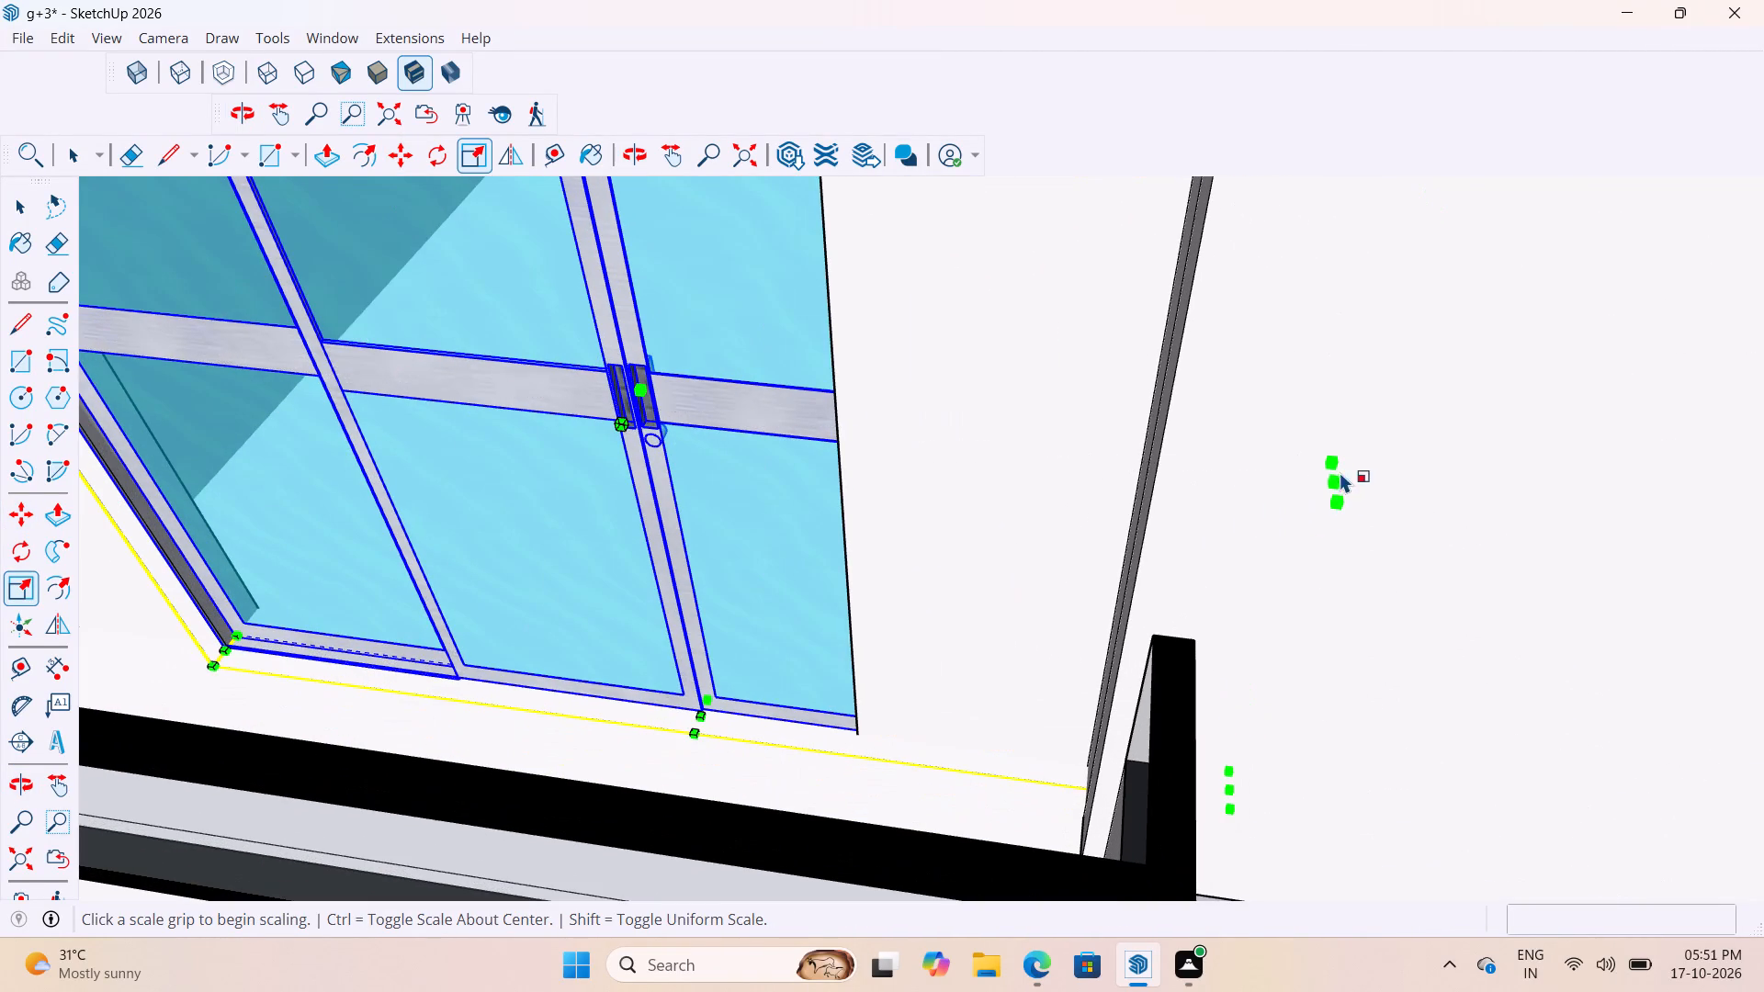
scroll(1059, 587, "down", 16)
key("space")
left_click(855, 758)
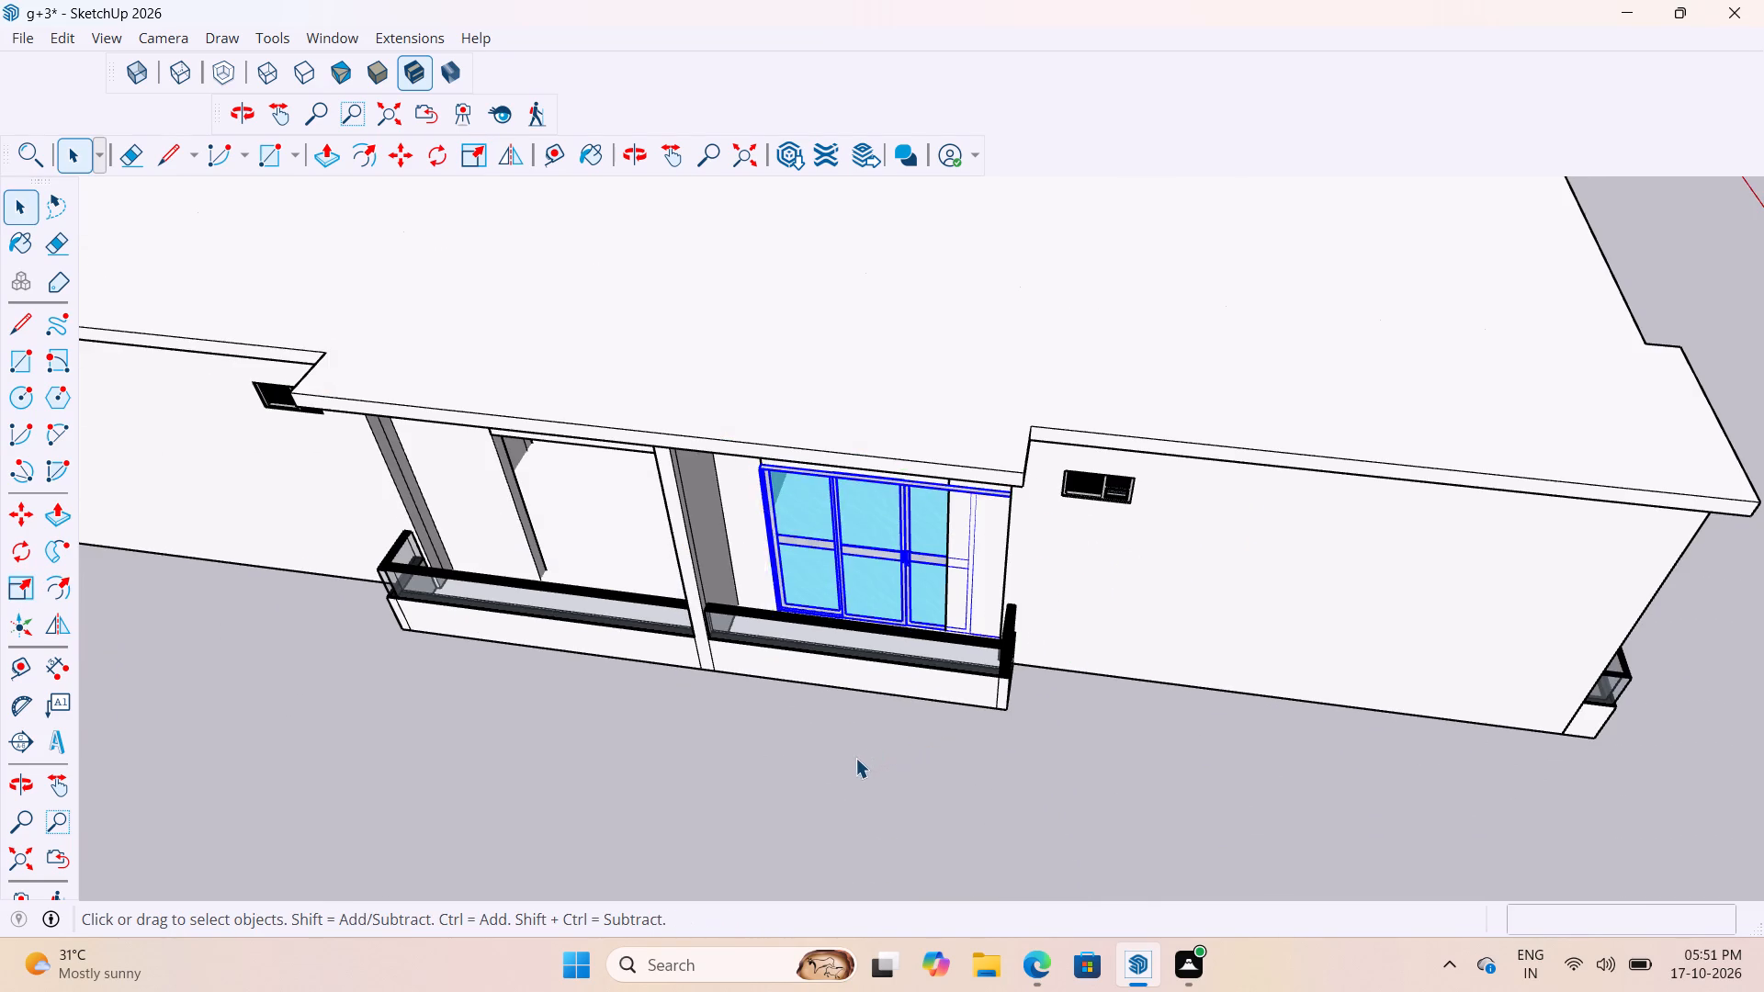
Scale the copied sliding door's width along the green axis by about 0.64 to meet the balcony opening's far side.
scroll(1042, 538, "up", 3)
left_click(892, 563)
key("s")
scroll(986, 593, "up", 10)
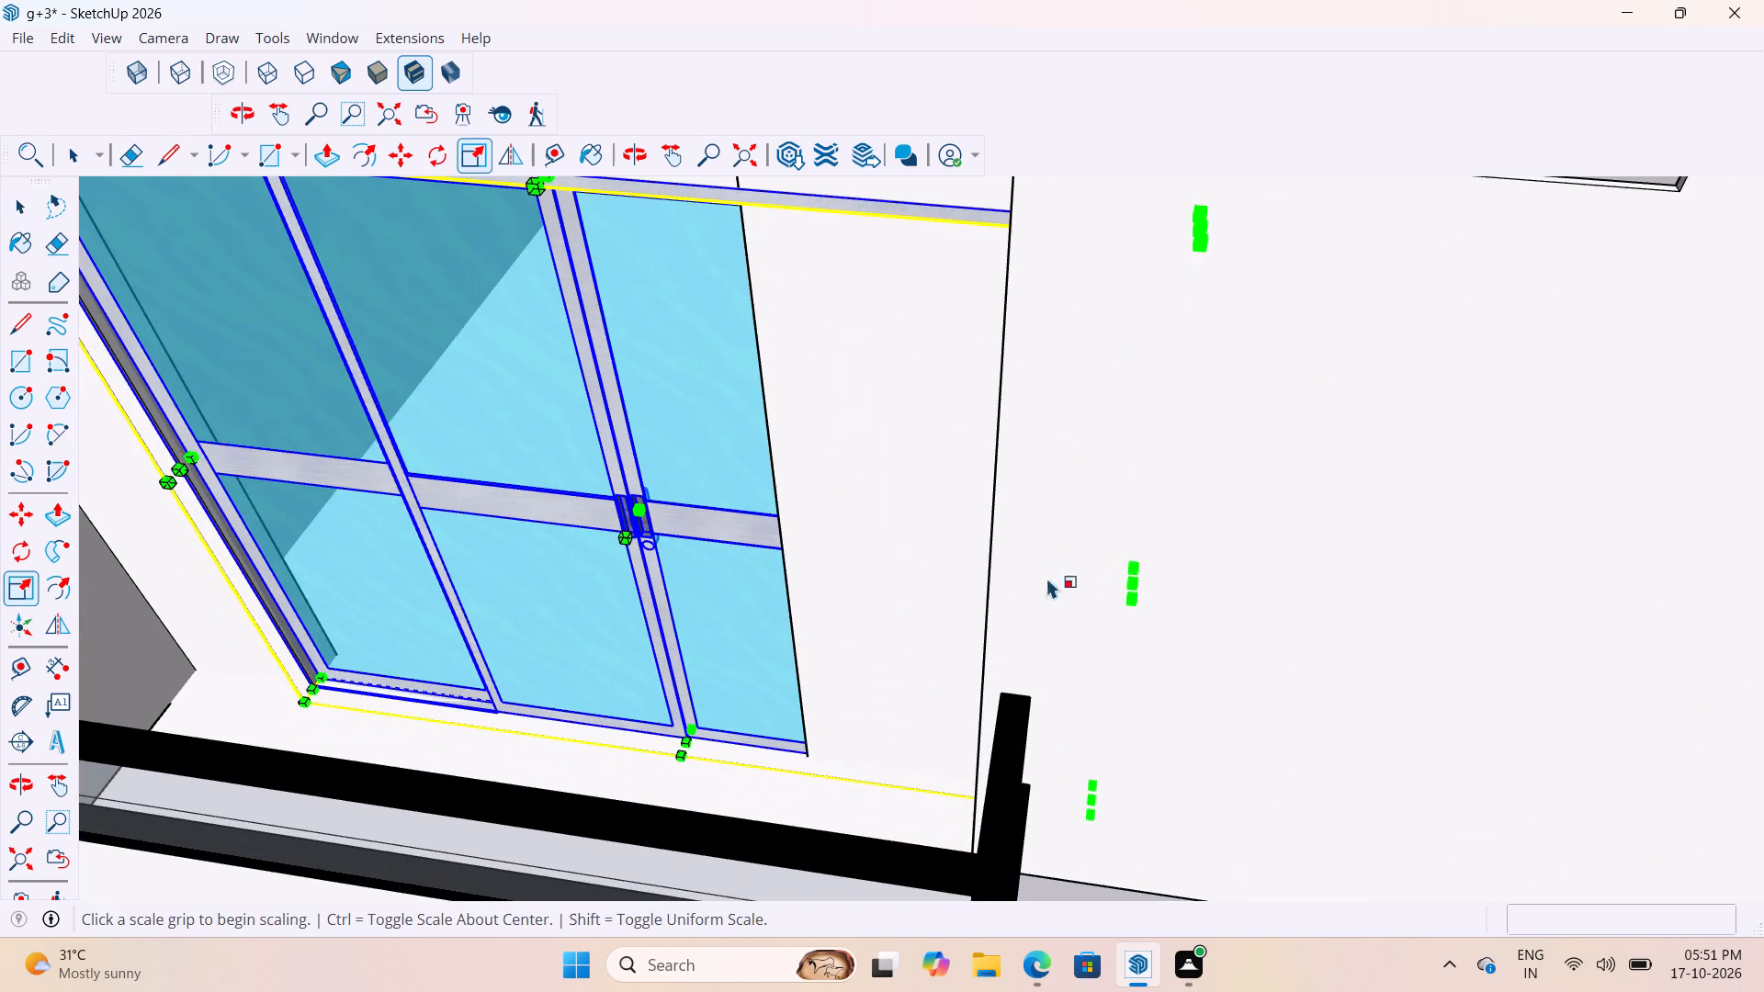
left_click(1134, 586)
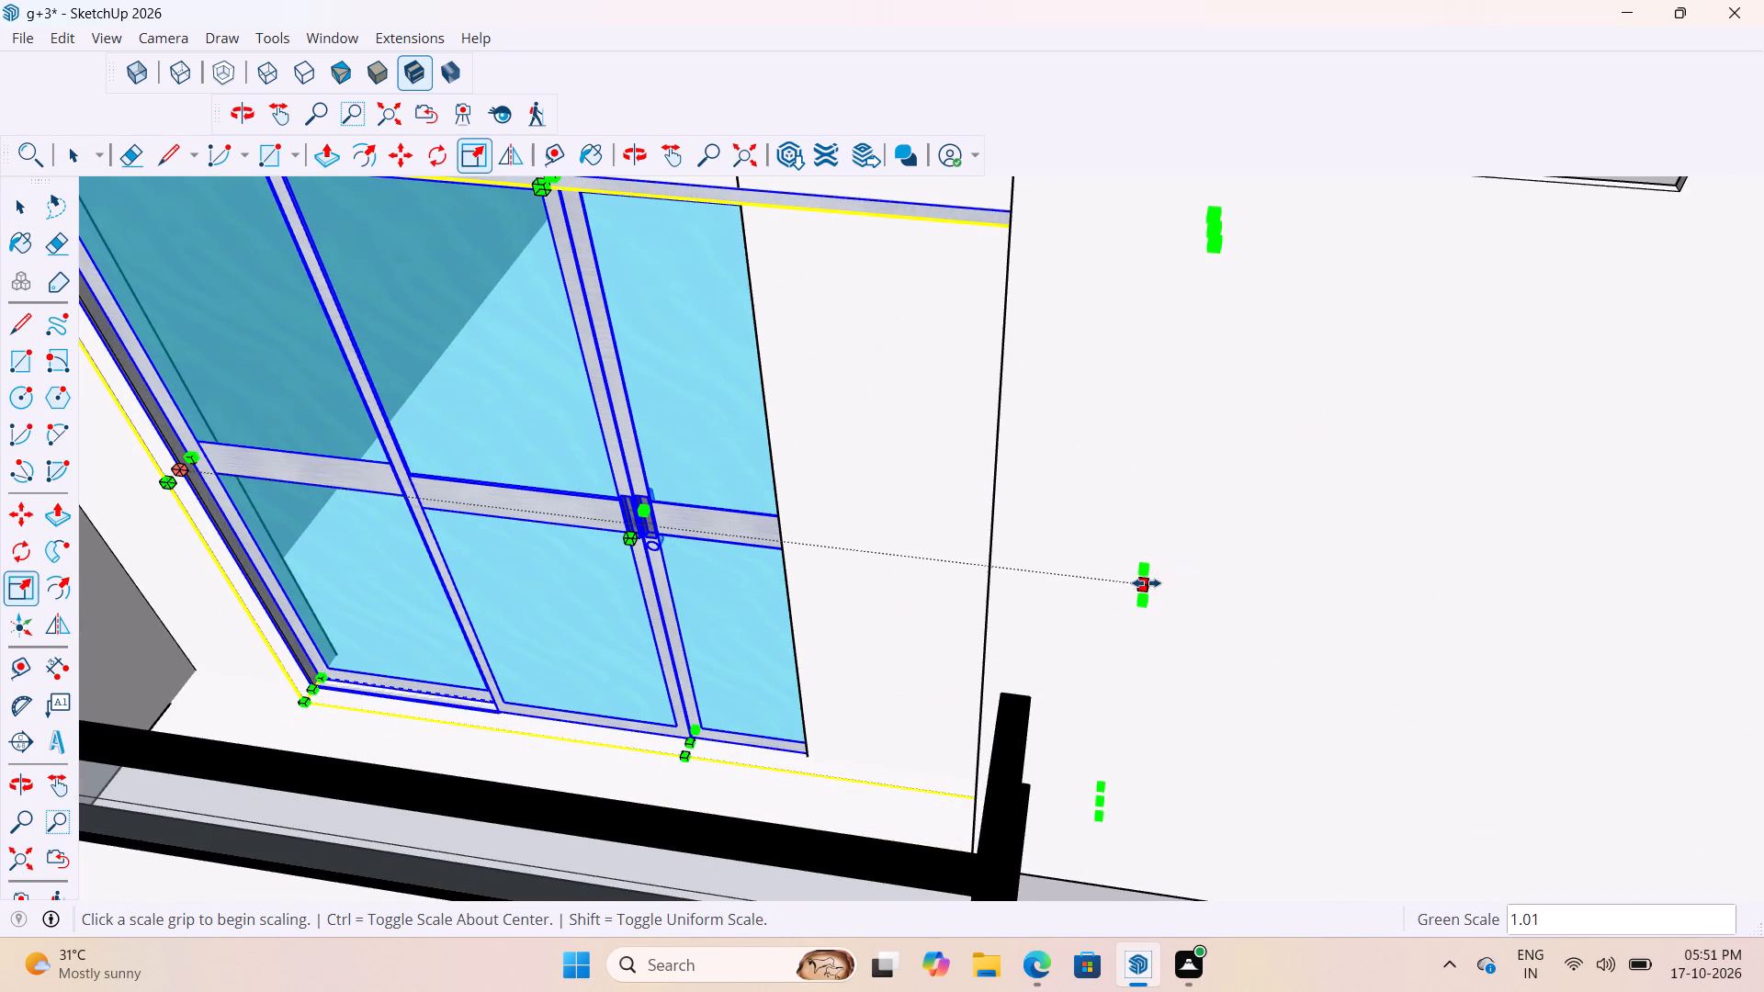
left_click(1143, 584)
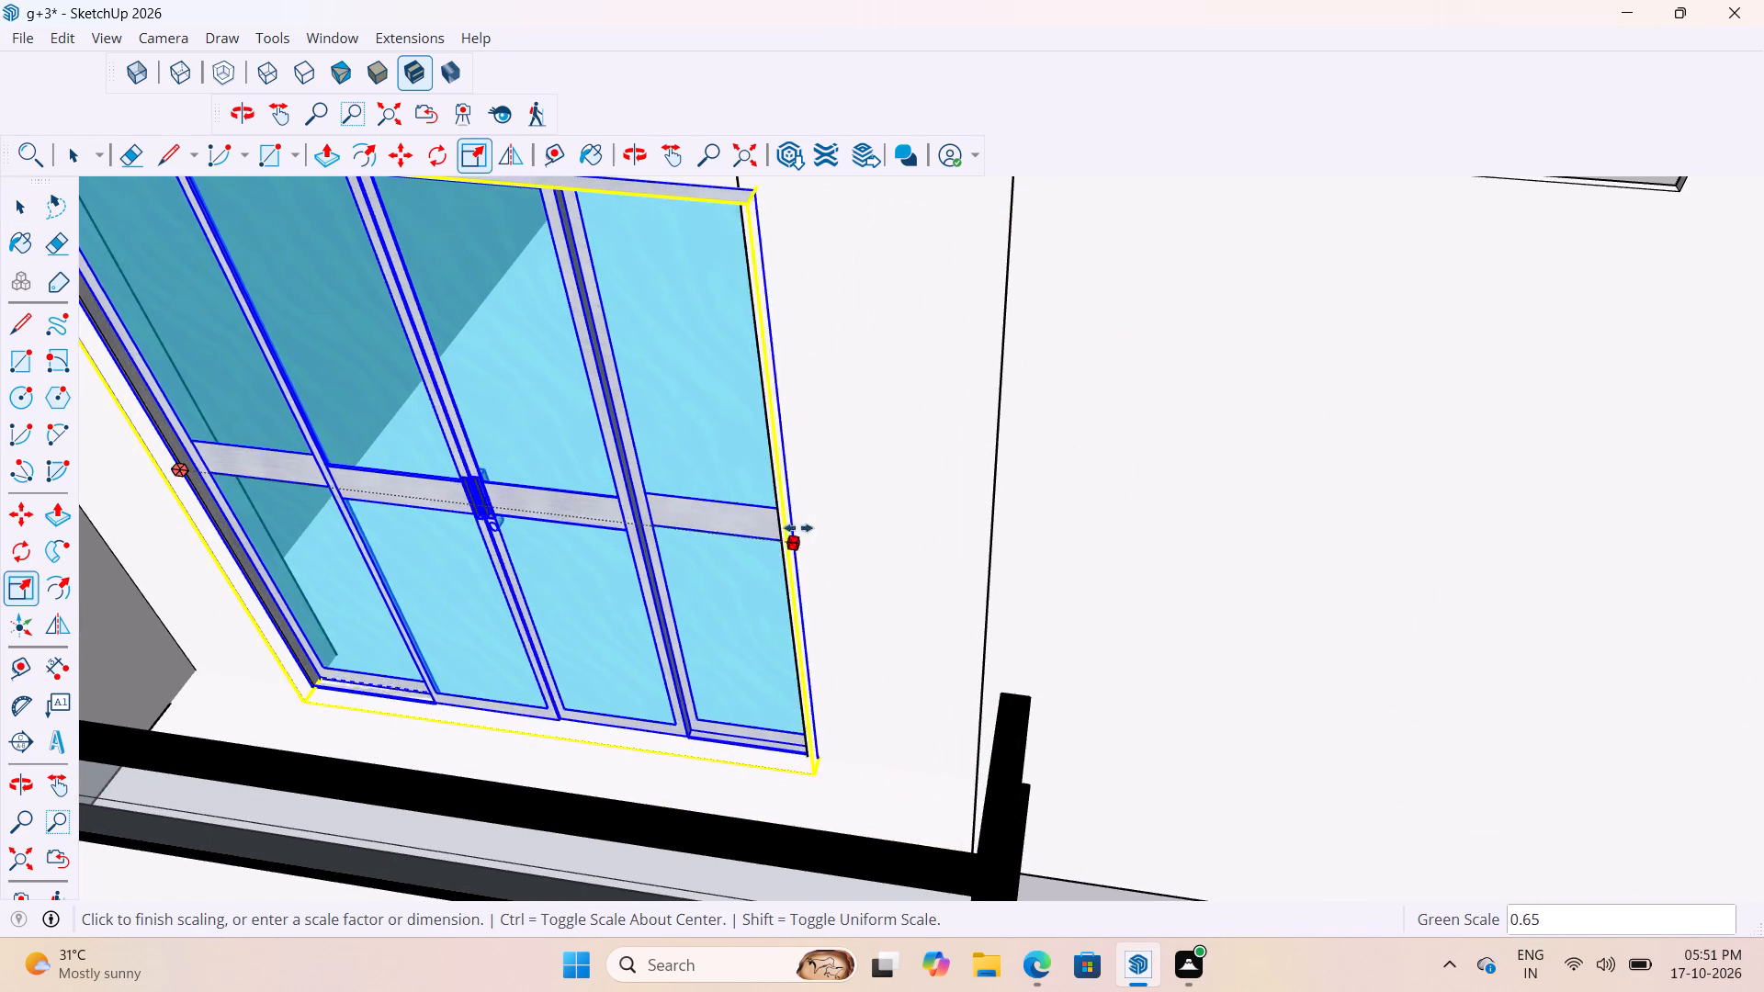
middle_click_drag(808, 524, 973, 394)
scroll(780, 549, "up", 7)
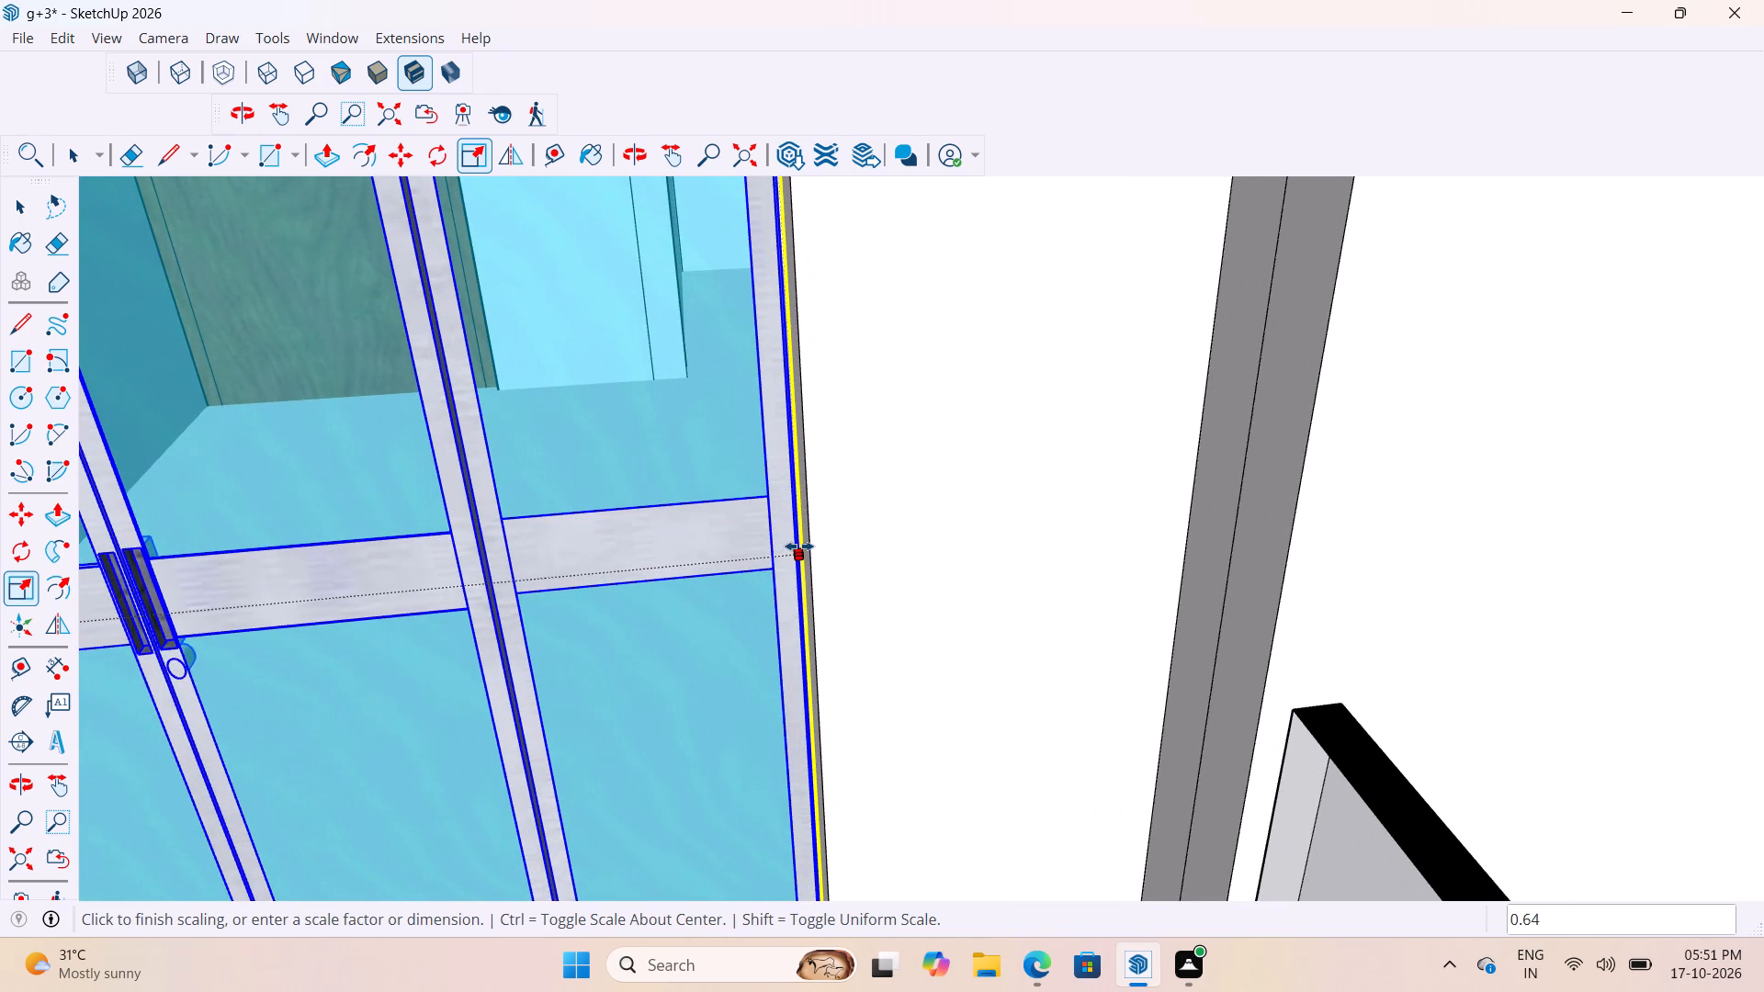
scroll(811, 550, "up", 7)
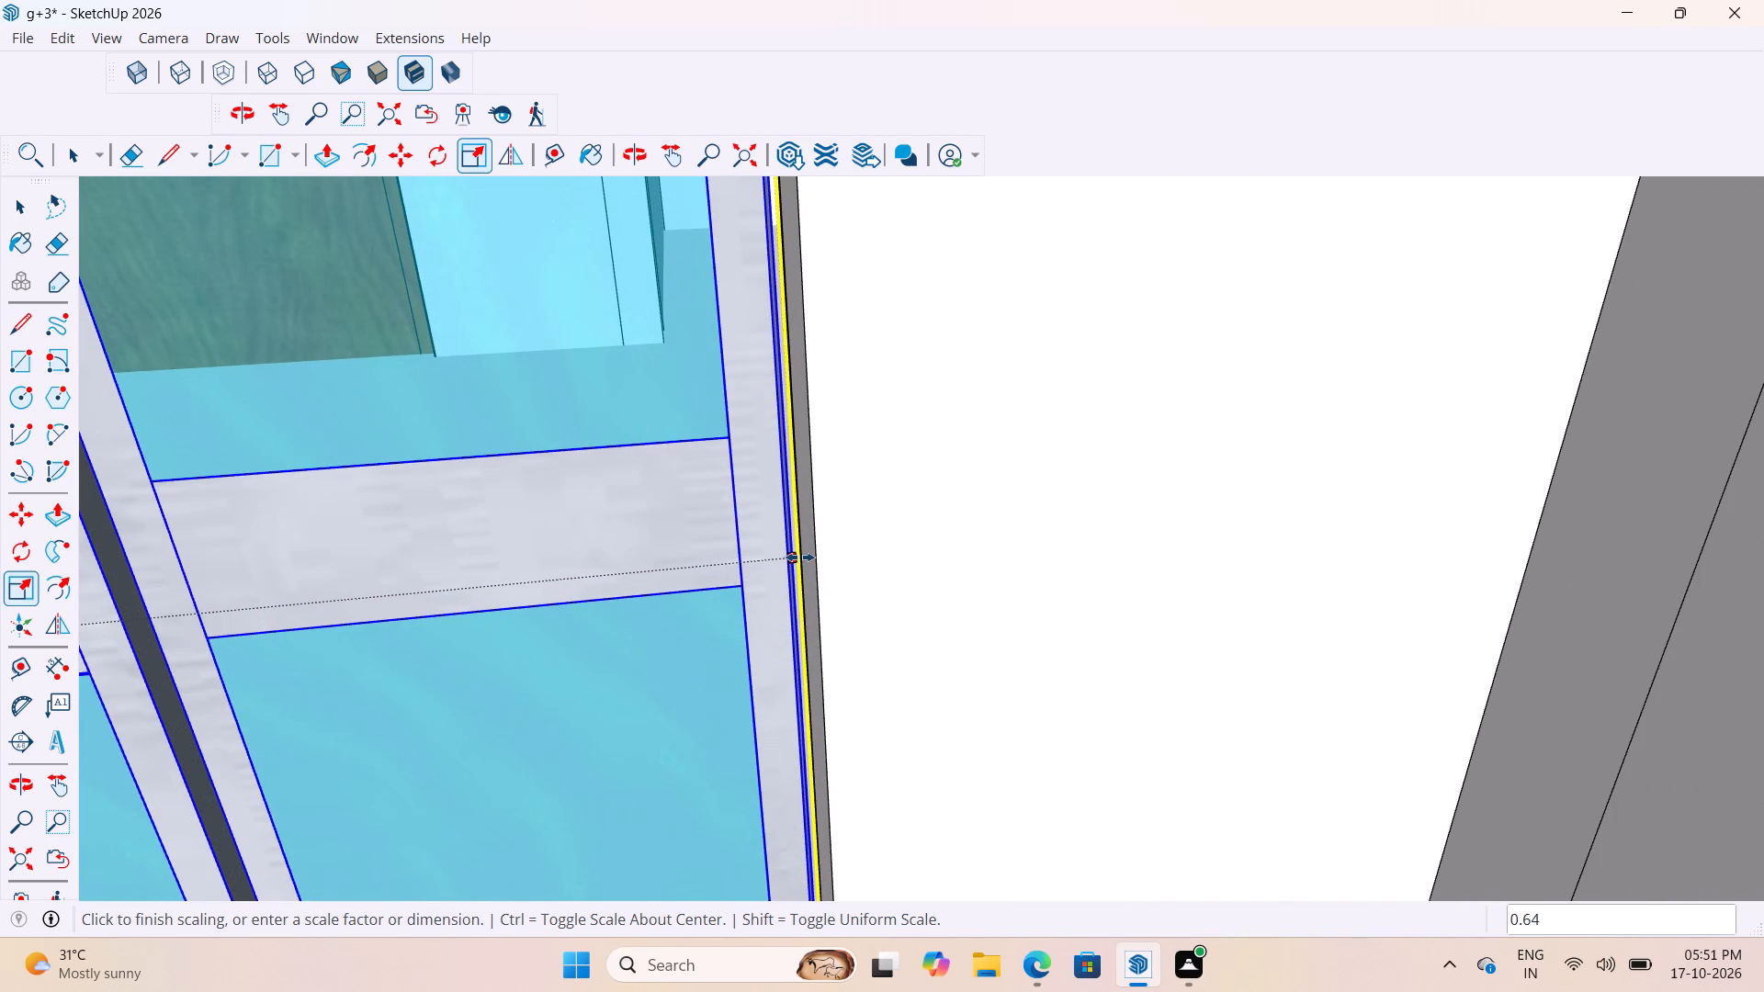
scroll(799, 558, "up", 8)
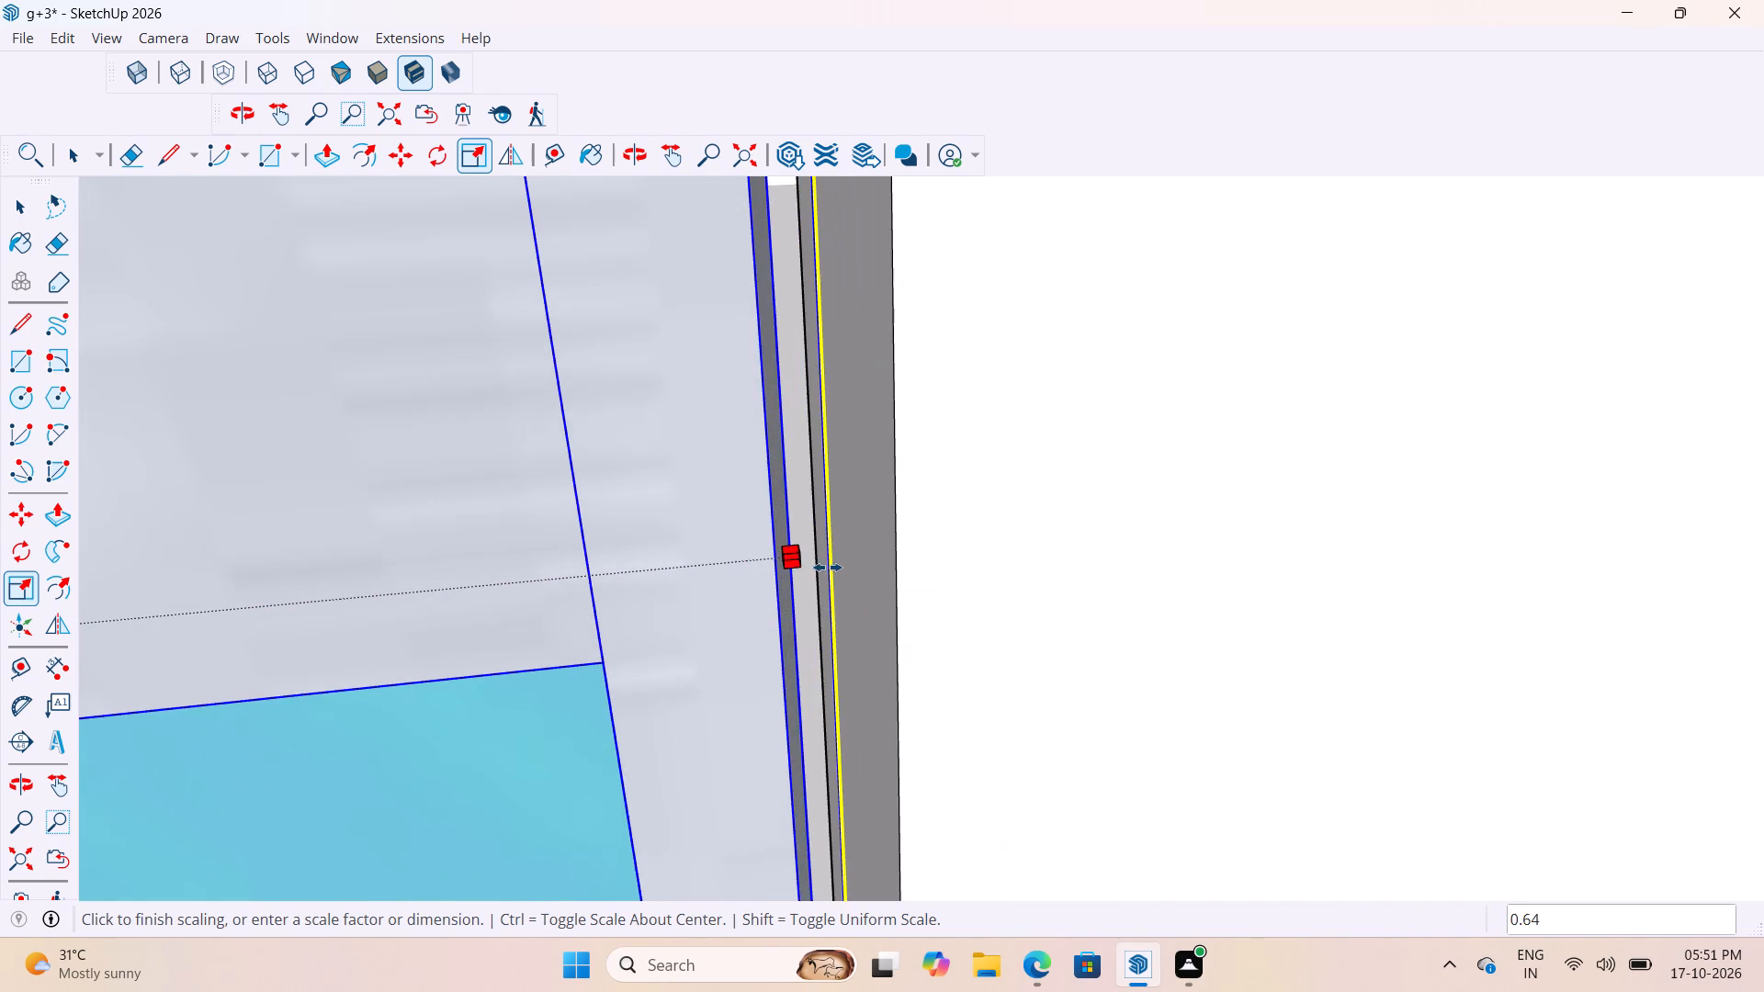
scroll(848, 560, "down", 20)
scroll(848, 560, "down", 4)
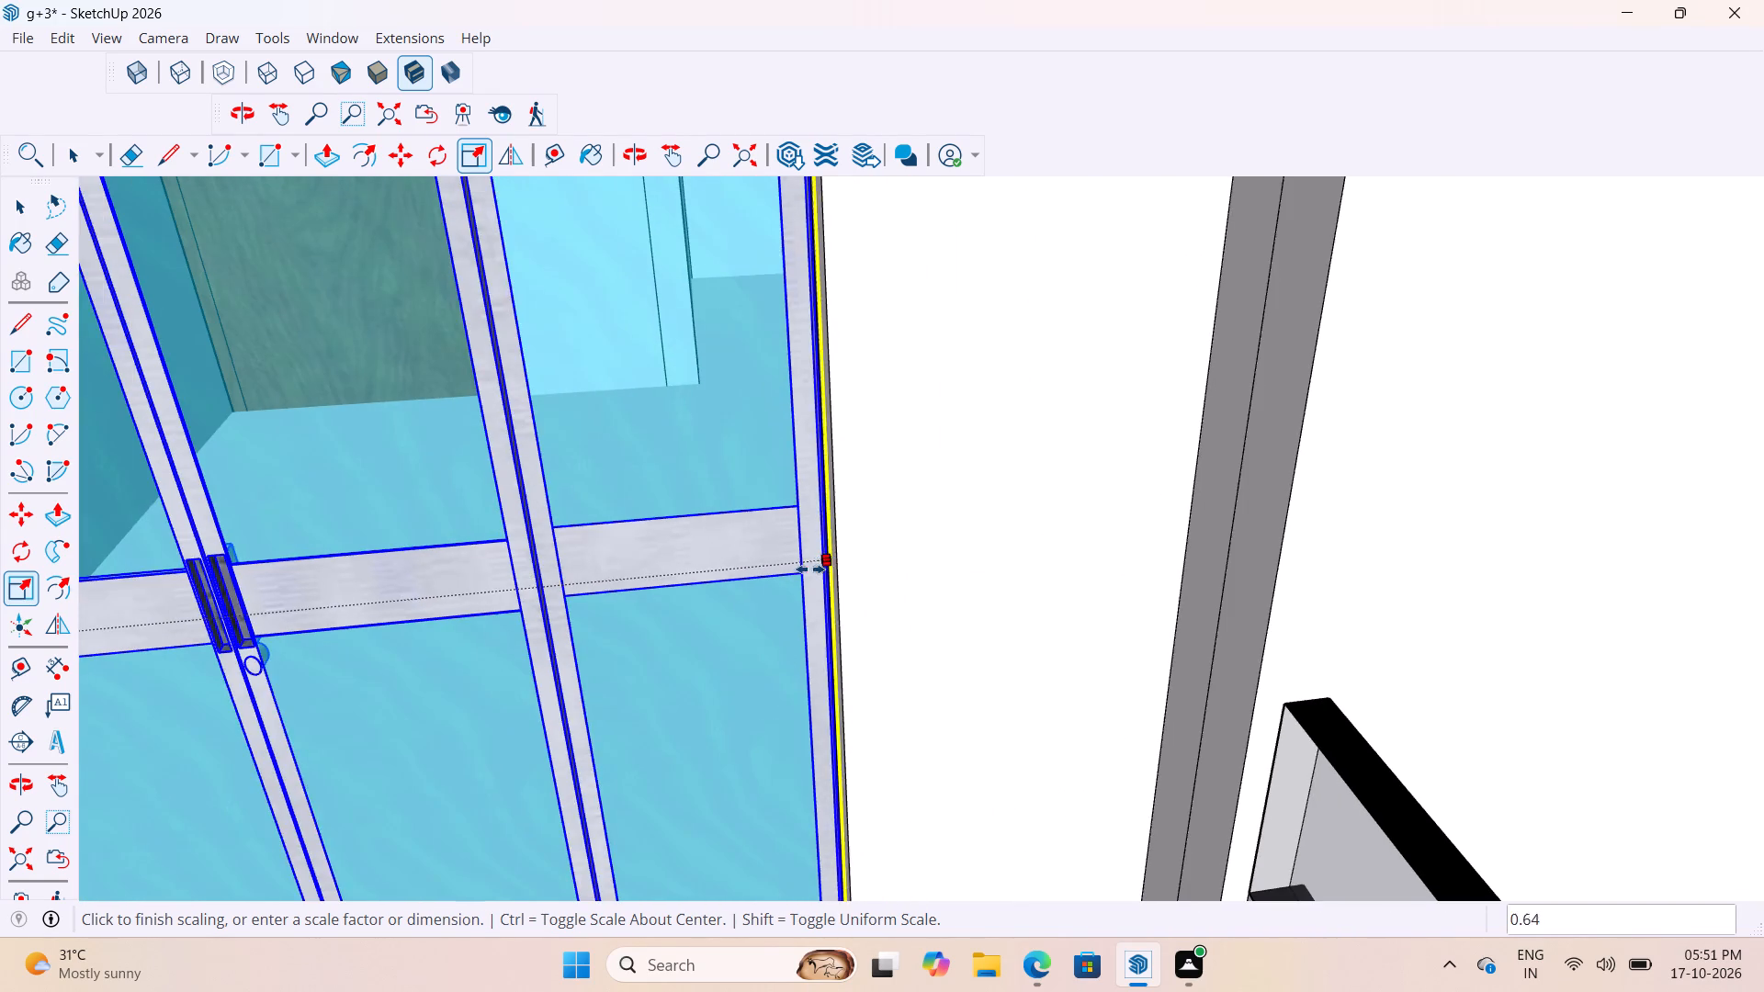
left_click(838, 570)
scroll(895, 562, "down", 19)
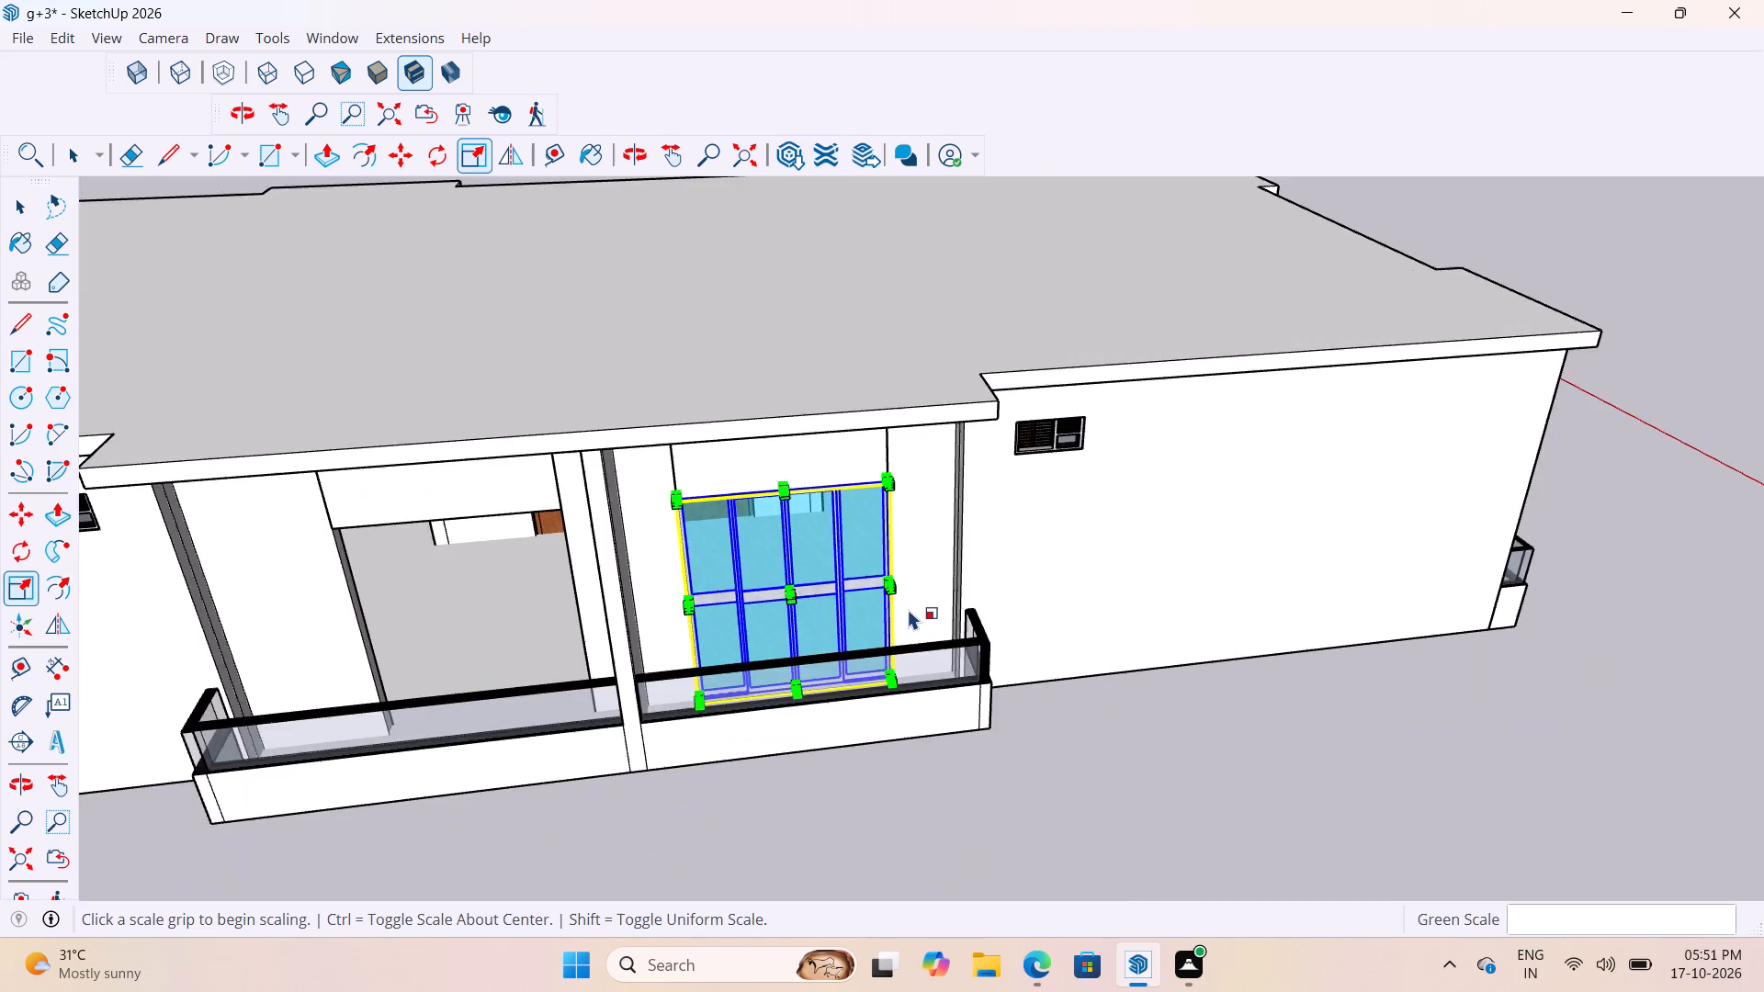
Scale the sliding door's height along the blue axis to meet the top edge of the balcony opening.
middle_click_drag(919, 603, 750, 693)
scroll(632, 579, "up", 16)
scroll(844, 503, "up", 9)
left_click(792, 490)
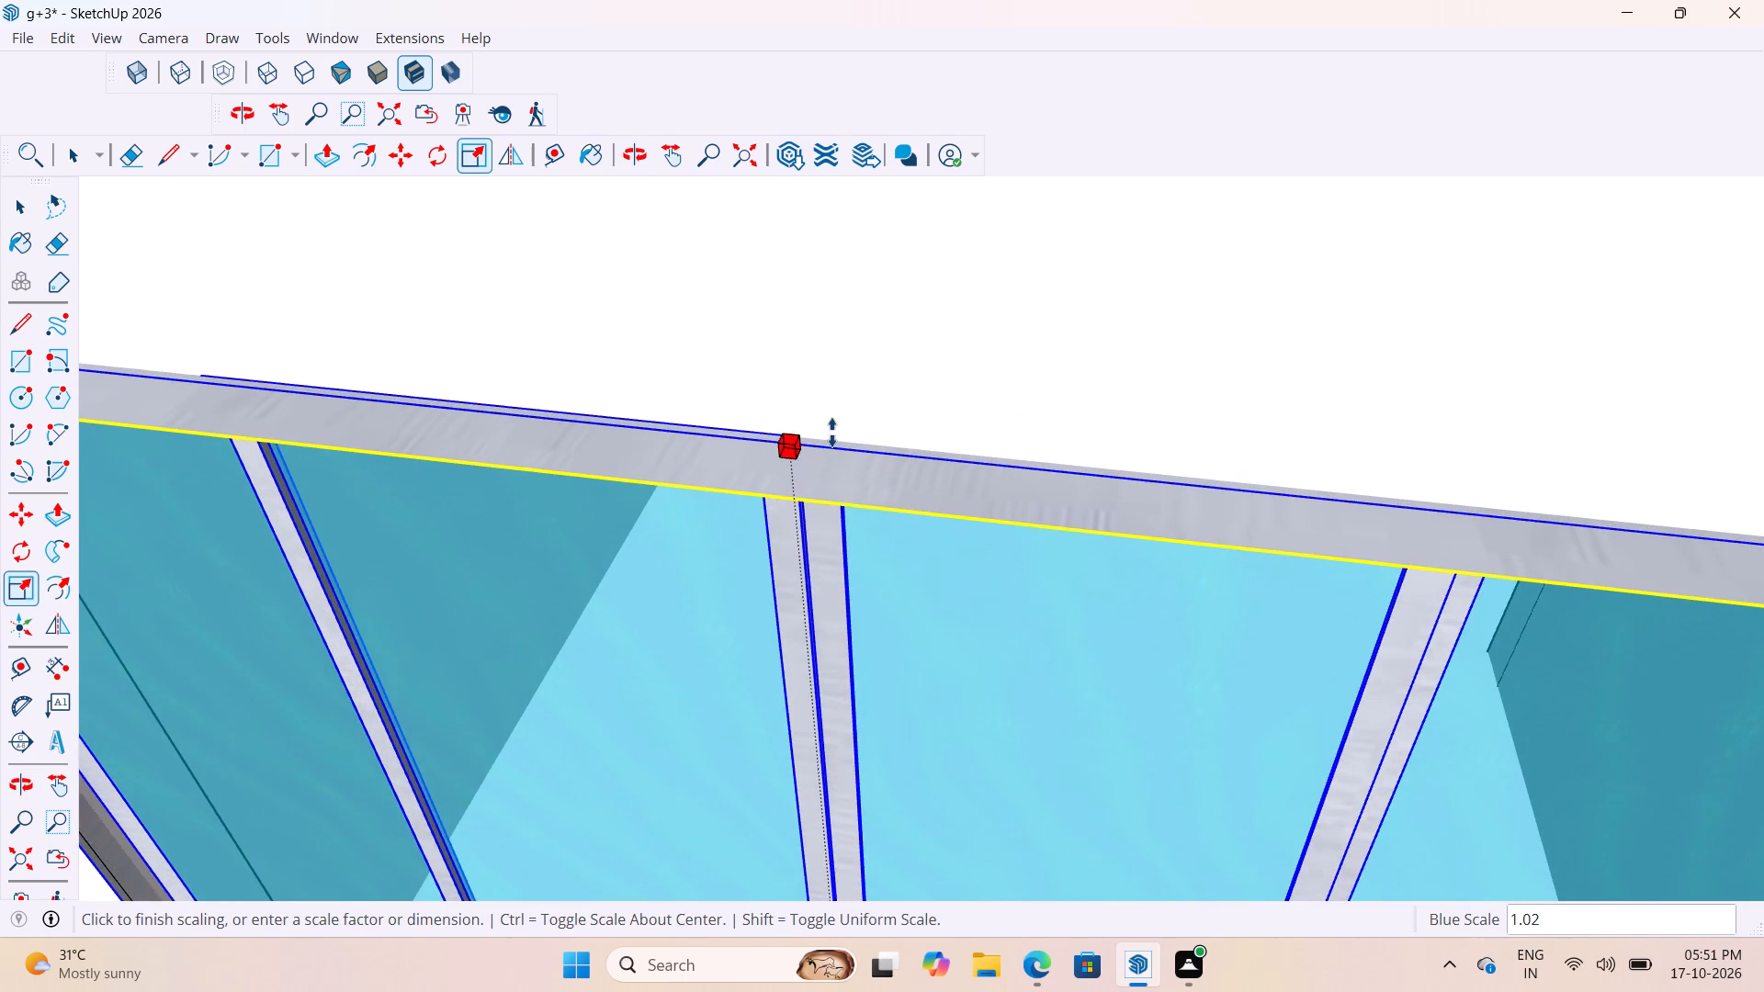
scroll(839, 443, "down", 17)
middle_click_drag(896, 563, 977, 501)
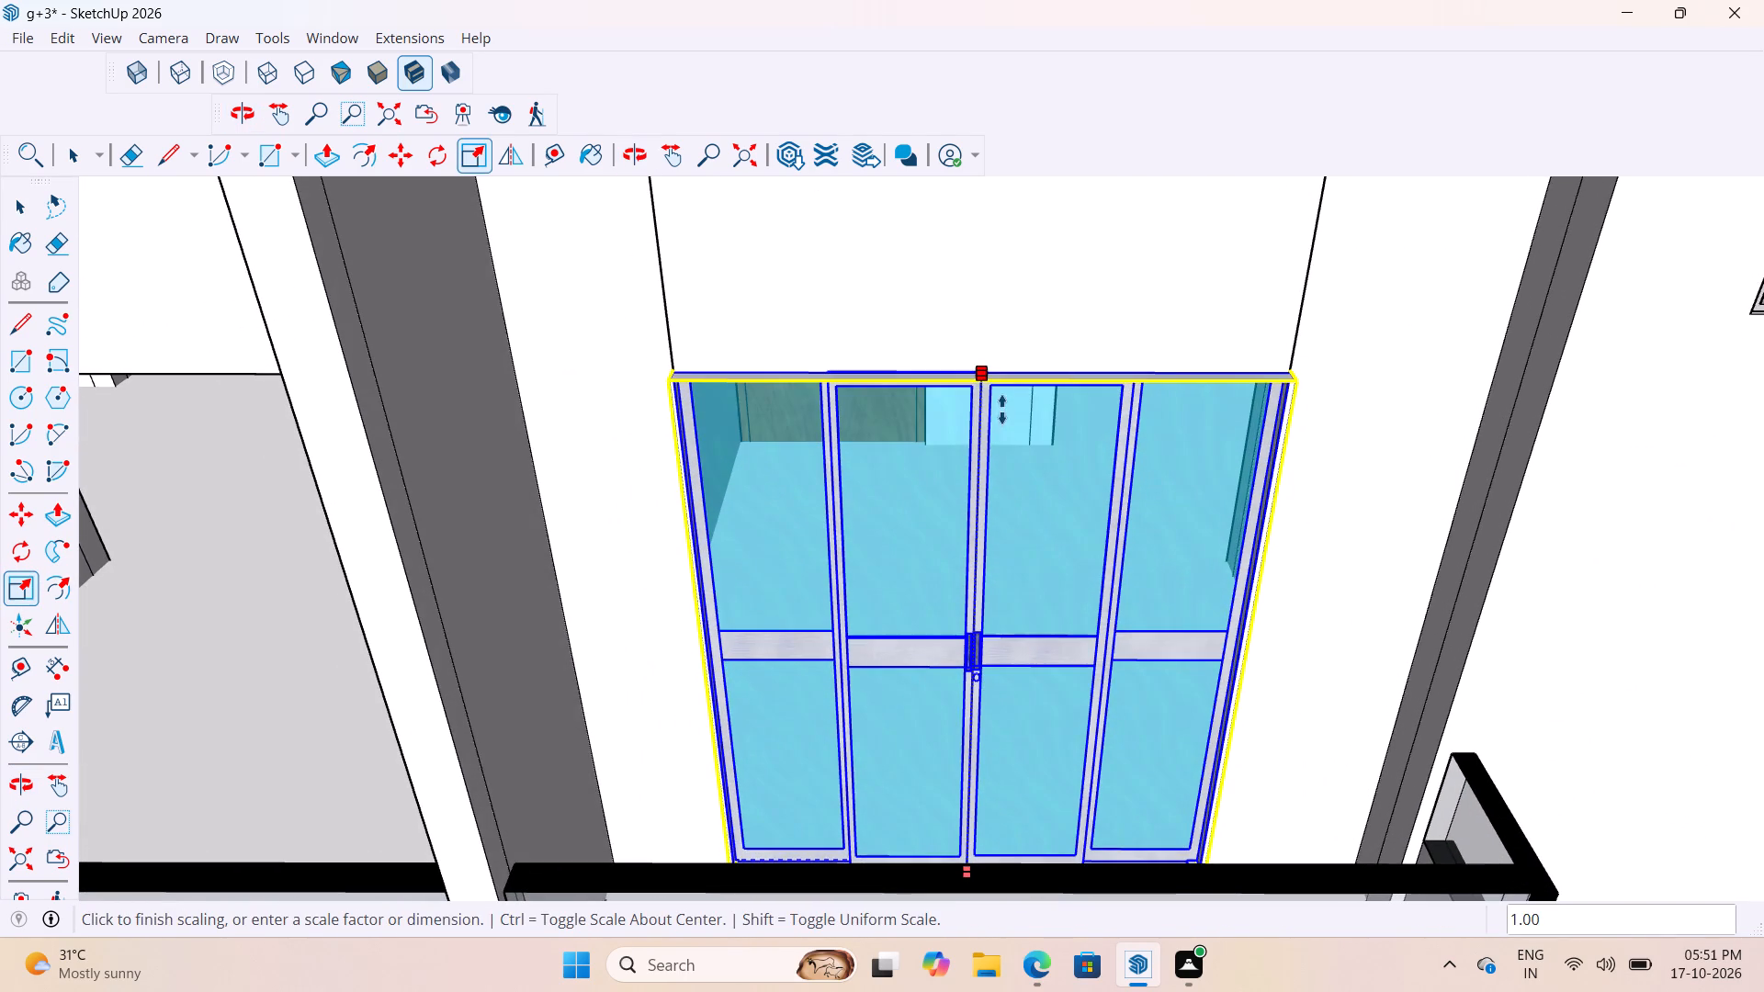
left_click(981, 375)
scroll(842, 493, "down", 10)
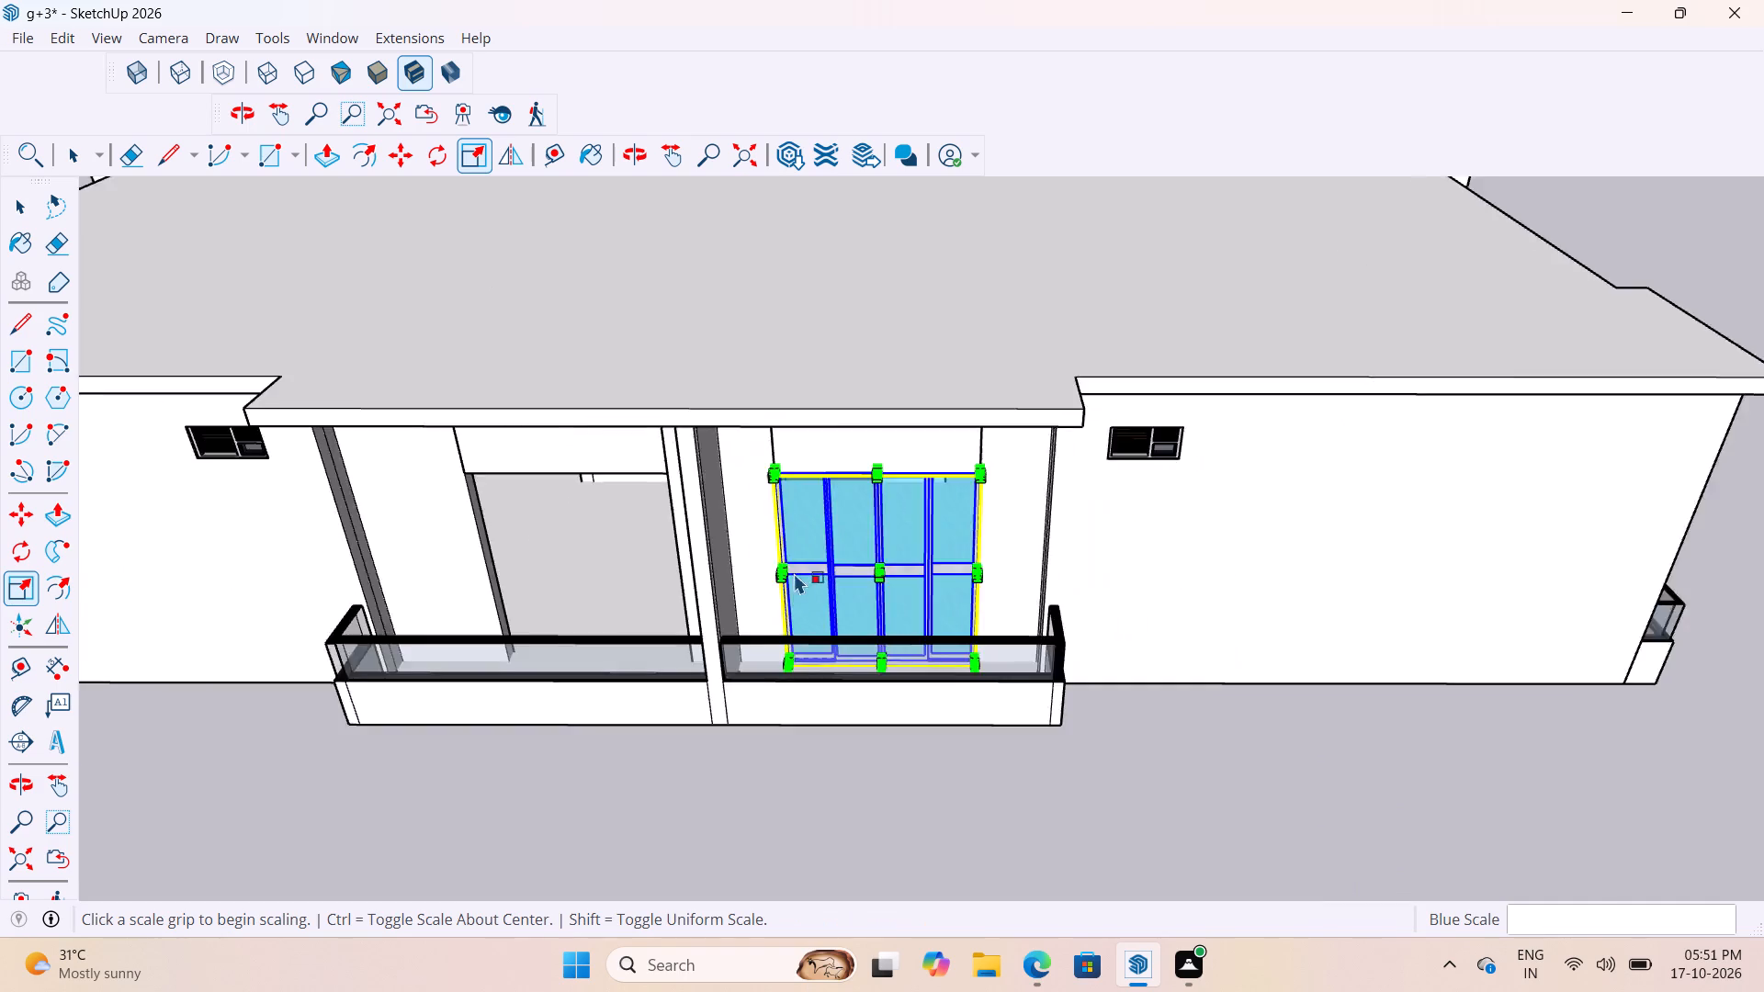
scroll(794, 573, "down", 5)
key("space")
left_click(820, 736)
Examine how the resized sliding door fits the opening along its top edge, sides and bottom.
scroll(884, 522, "up", 14)
middle_click_drag(1153, 441, 1071, 422)
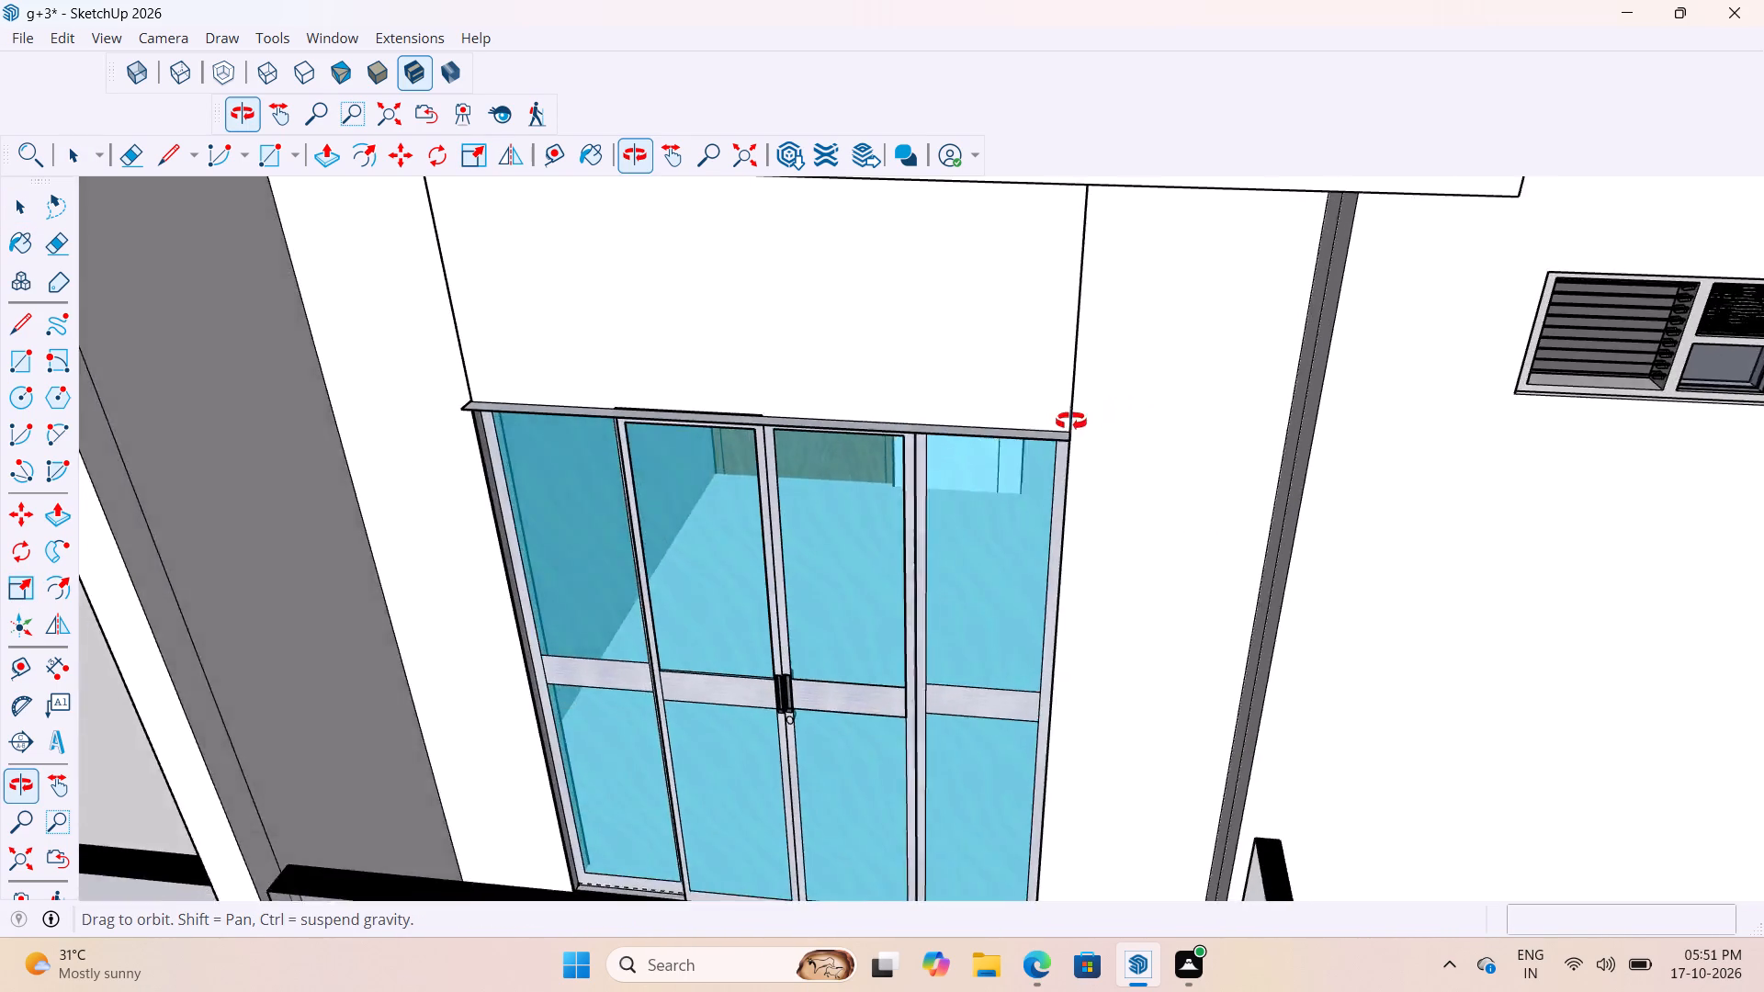
middle_click_drag(1071, 422, 961, 429)
scroll(808, 514, "up", 8)
middle_click_drag(929, 520, 1042, 497)
scroll(1057, 507, "down", 4)
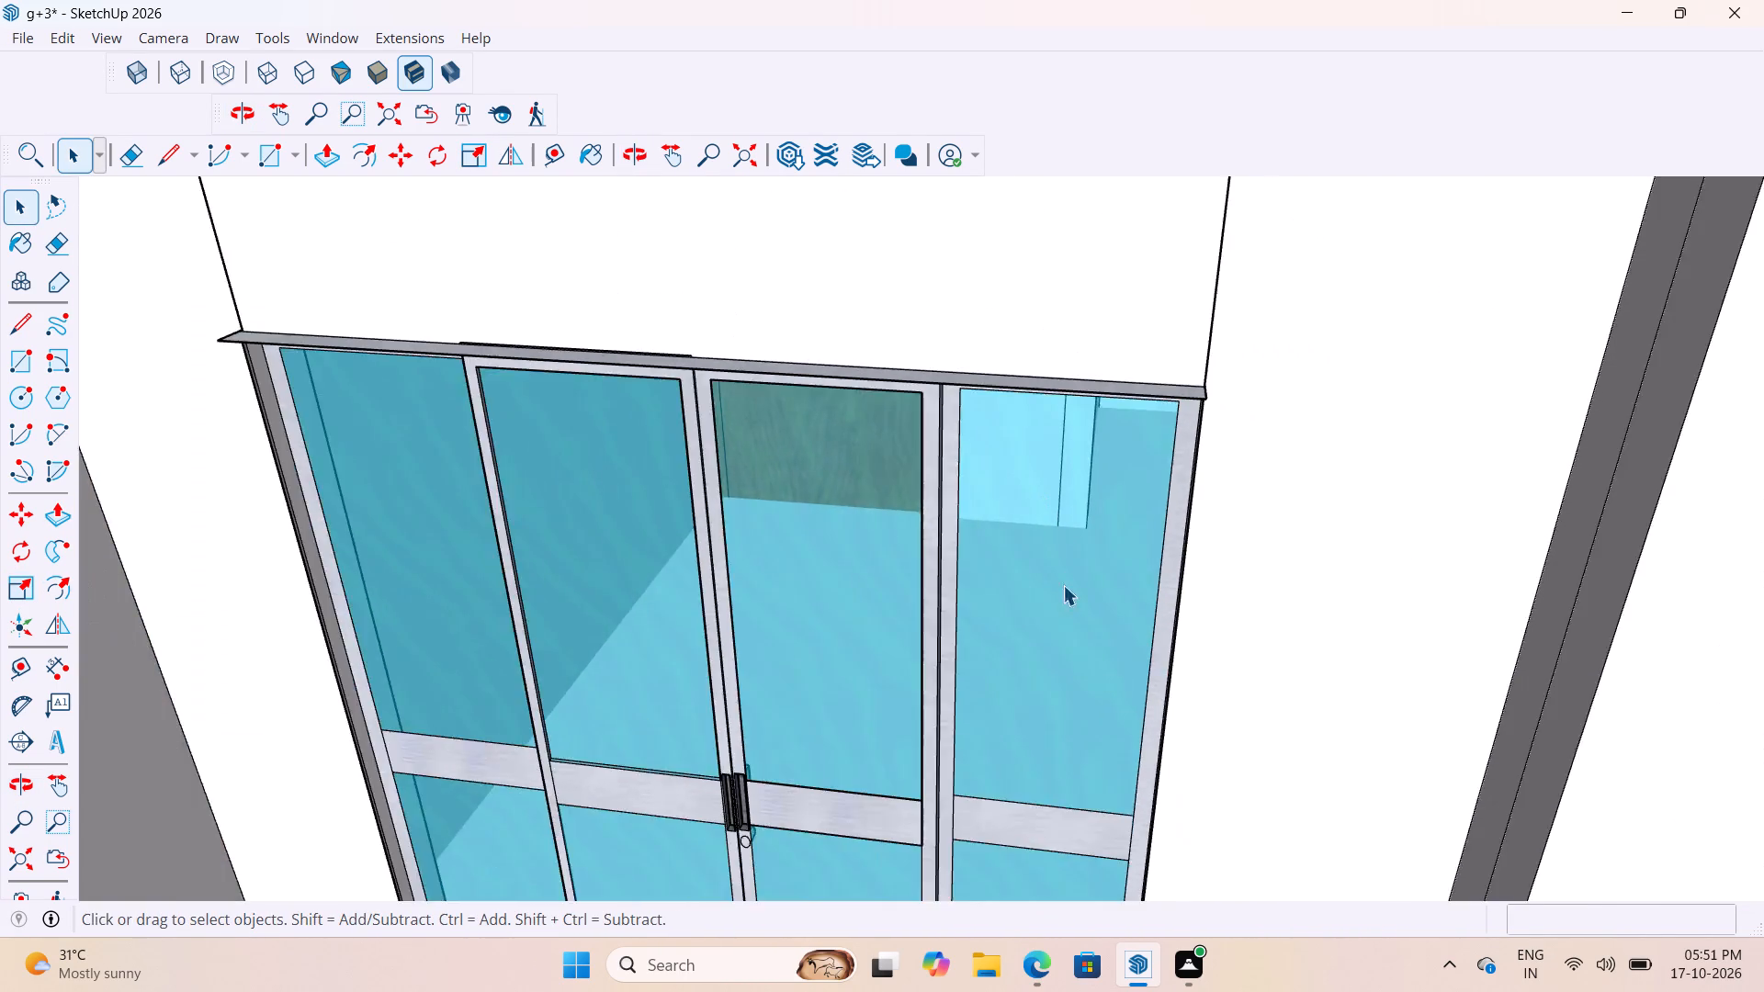
scroll(1063, 585, "down", 7)
middle_click_drag(1069, 581, 937, 643)
scroll(752, 758, "up", 8)
scroll(970, 681, "down", 4)
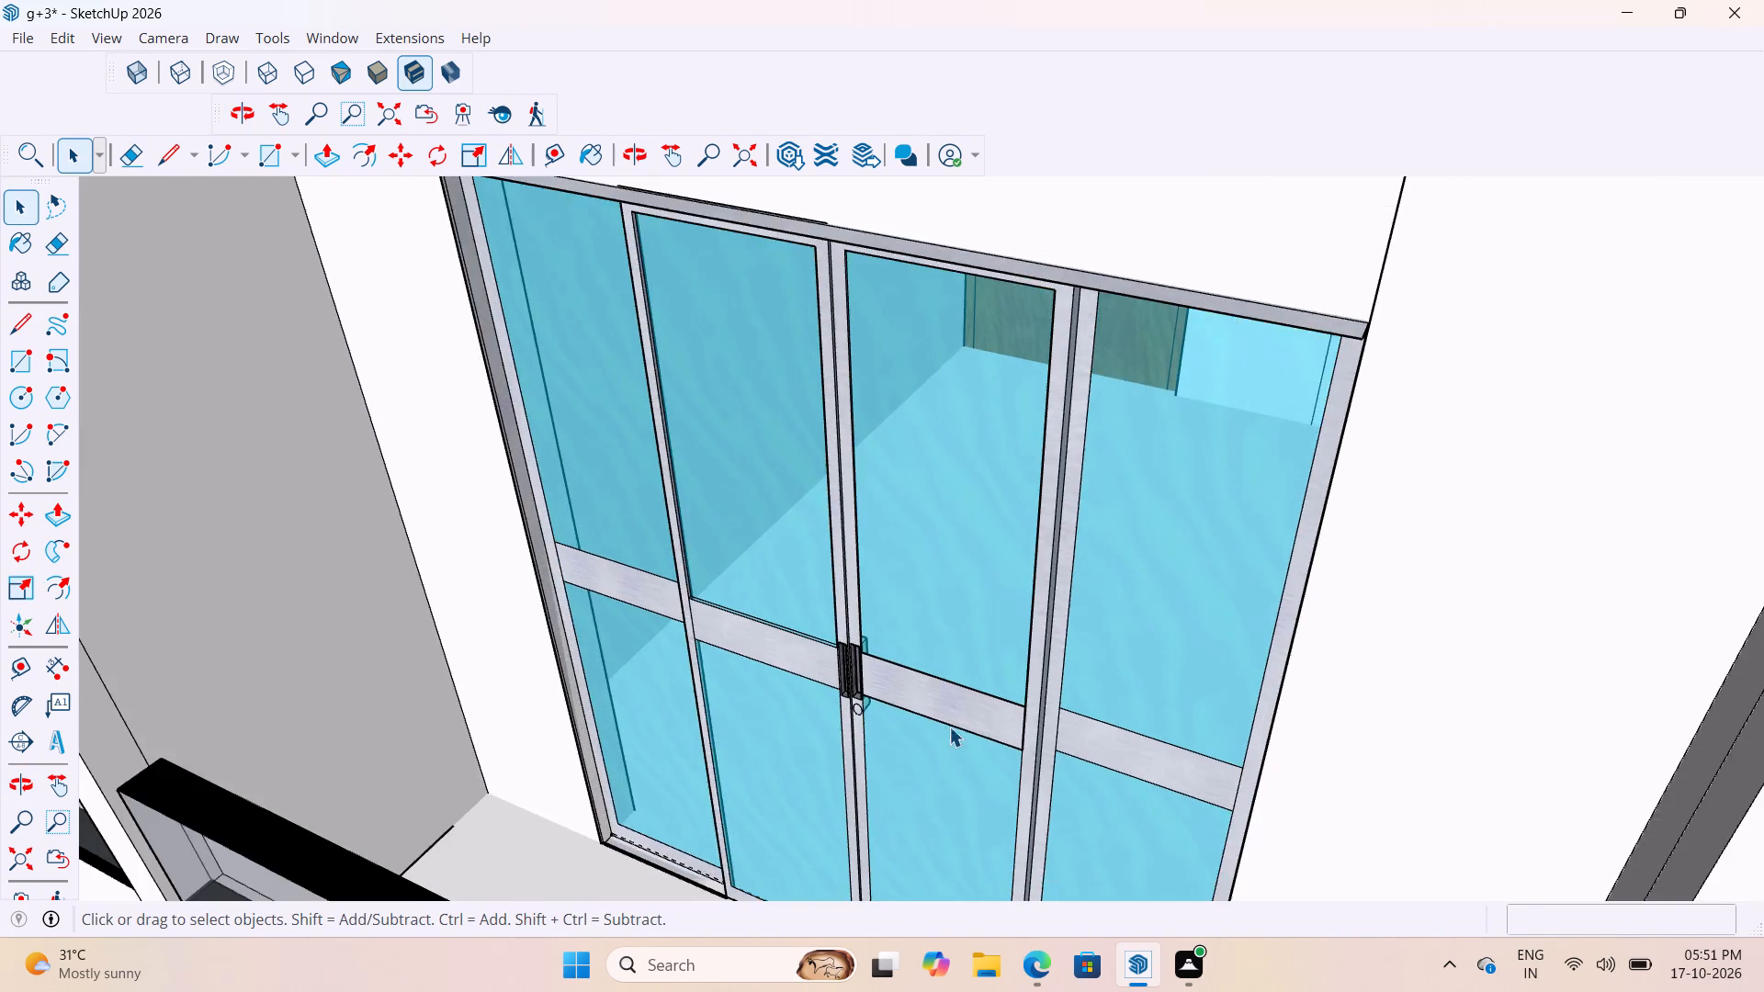
scroll(949, 727, "down", 12)
scroll(955, 717, "up", 14)
scroll(977, 604, "down", 7)
scroll(911, 659, "up", 1)
scroll(911, 659, "down", 5)
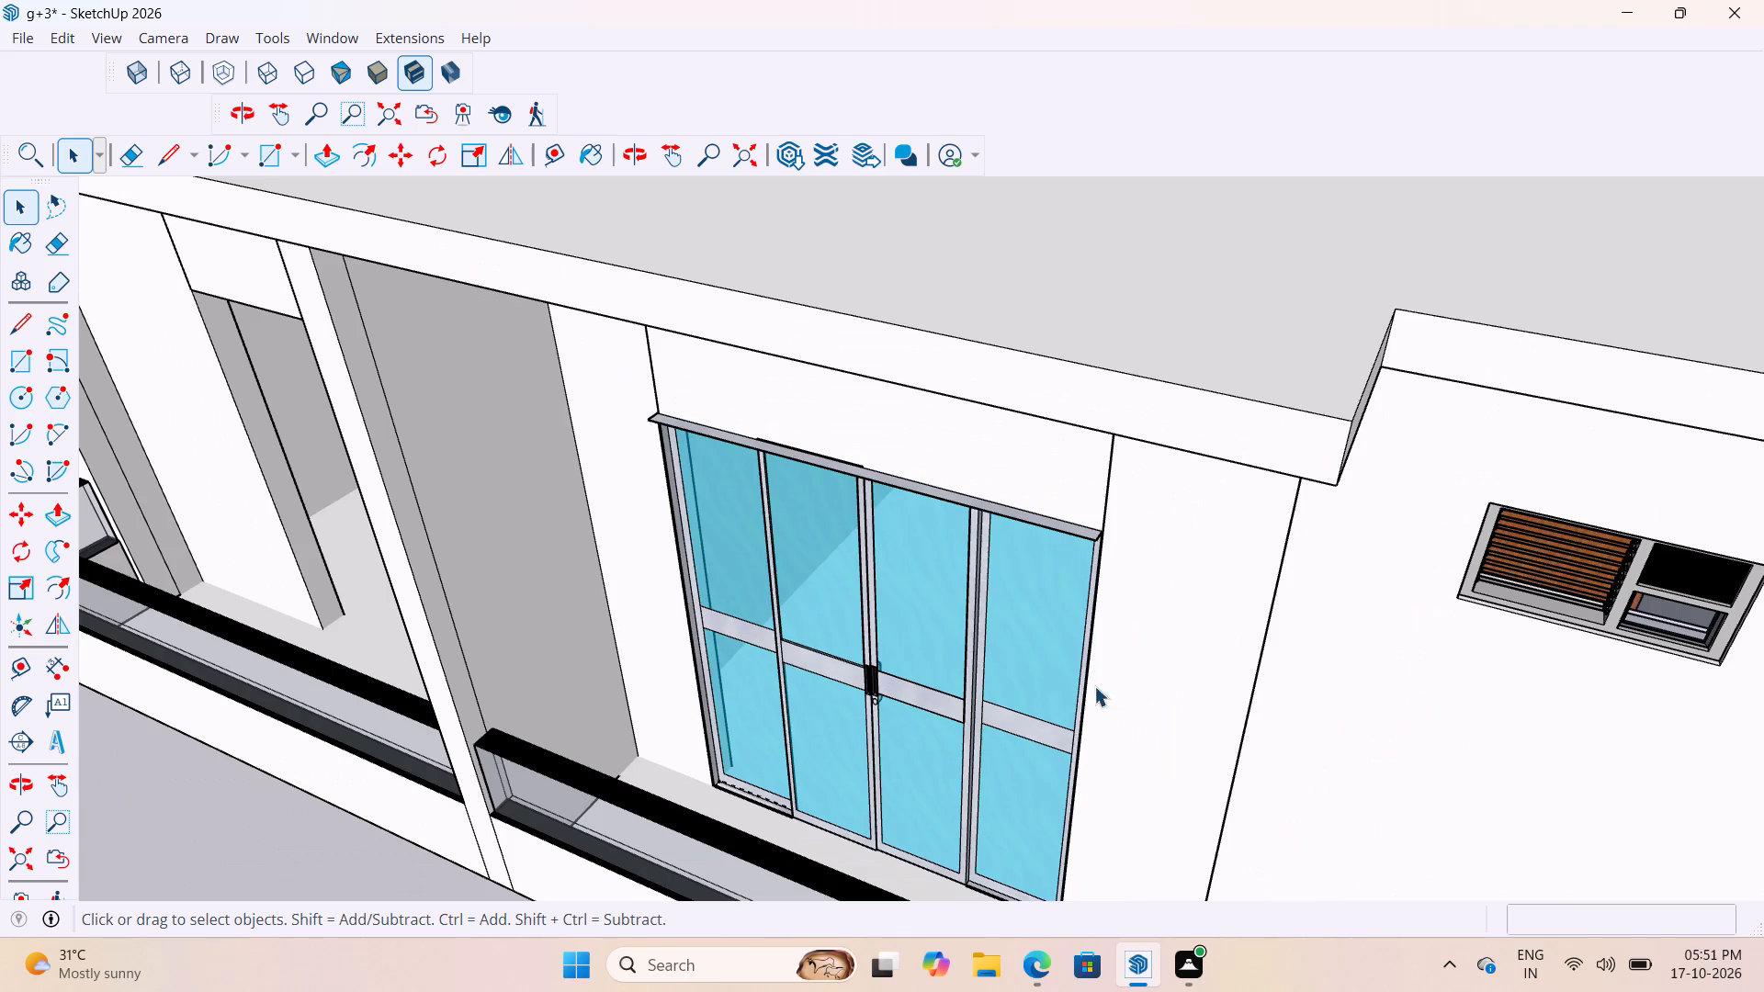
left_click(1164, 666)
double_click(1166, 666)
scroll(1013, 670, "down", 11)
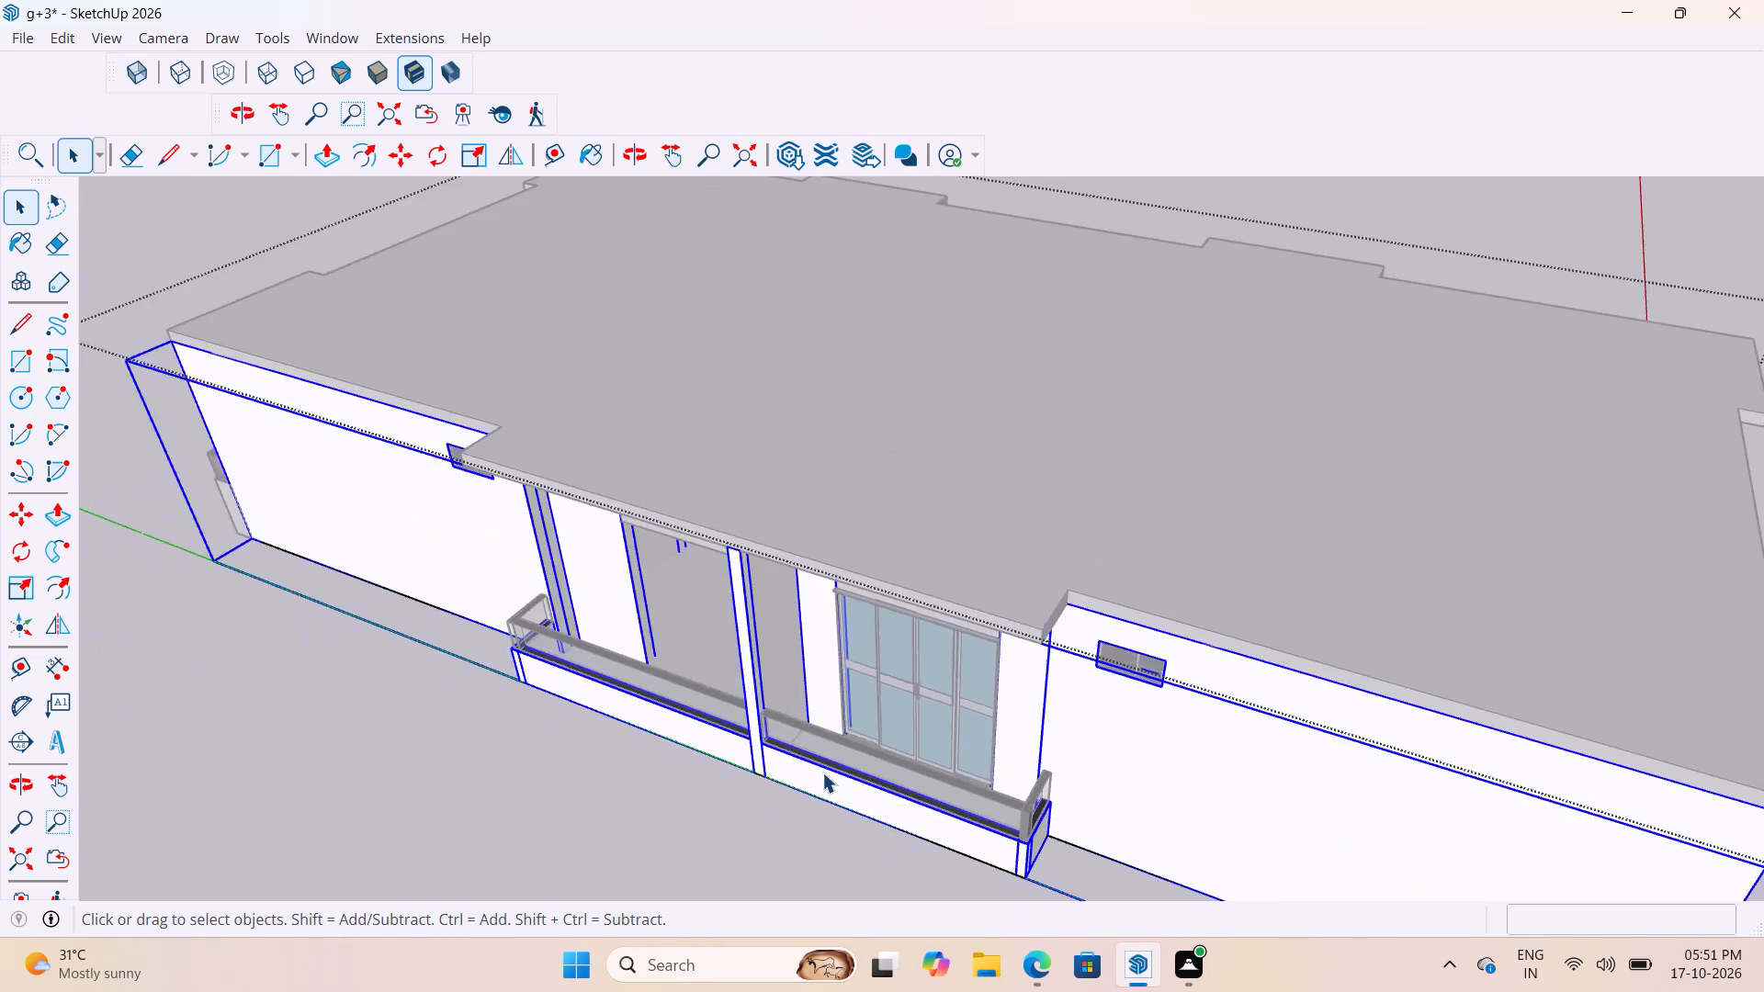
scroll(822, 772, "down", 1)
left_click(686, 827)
Scale the sliding door's depth along the red axis using the grip on its inner face.
scroll(953, 750, "up", 17)
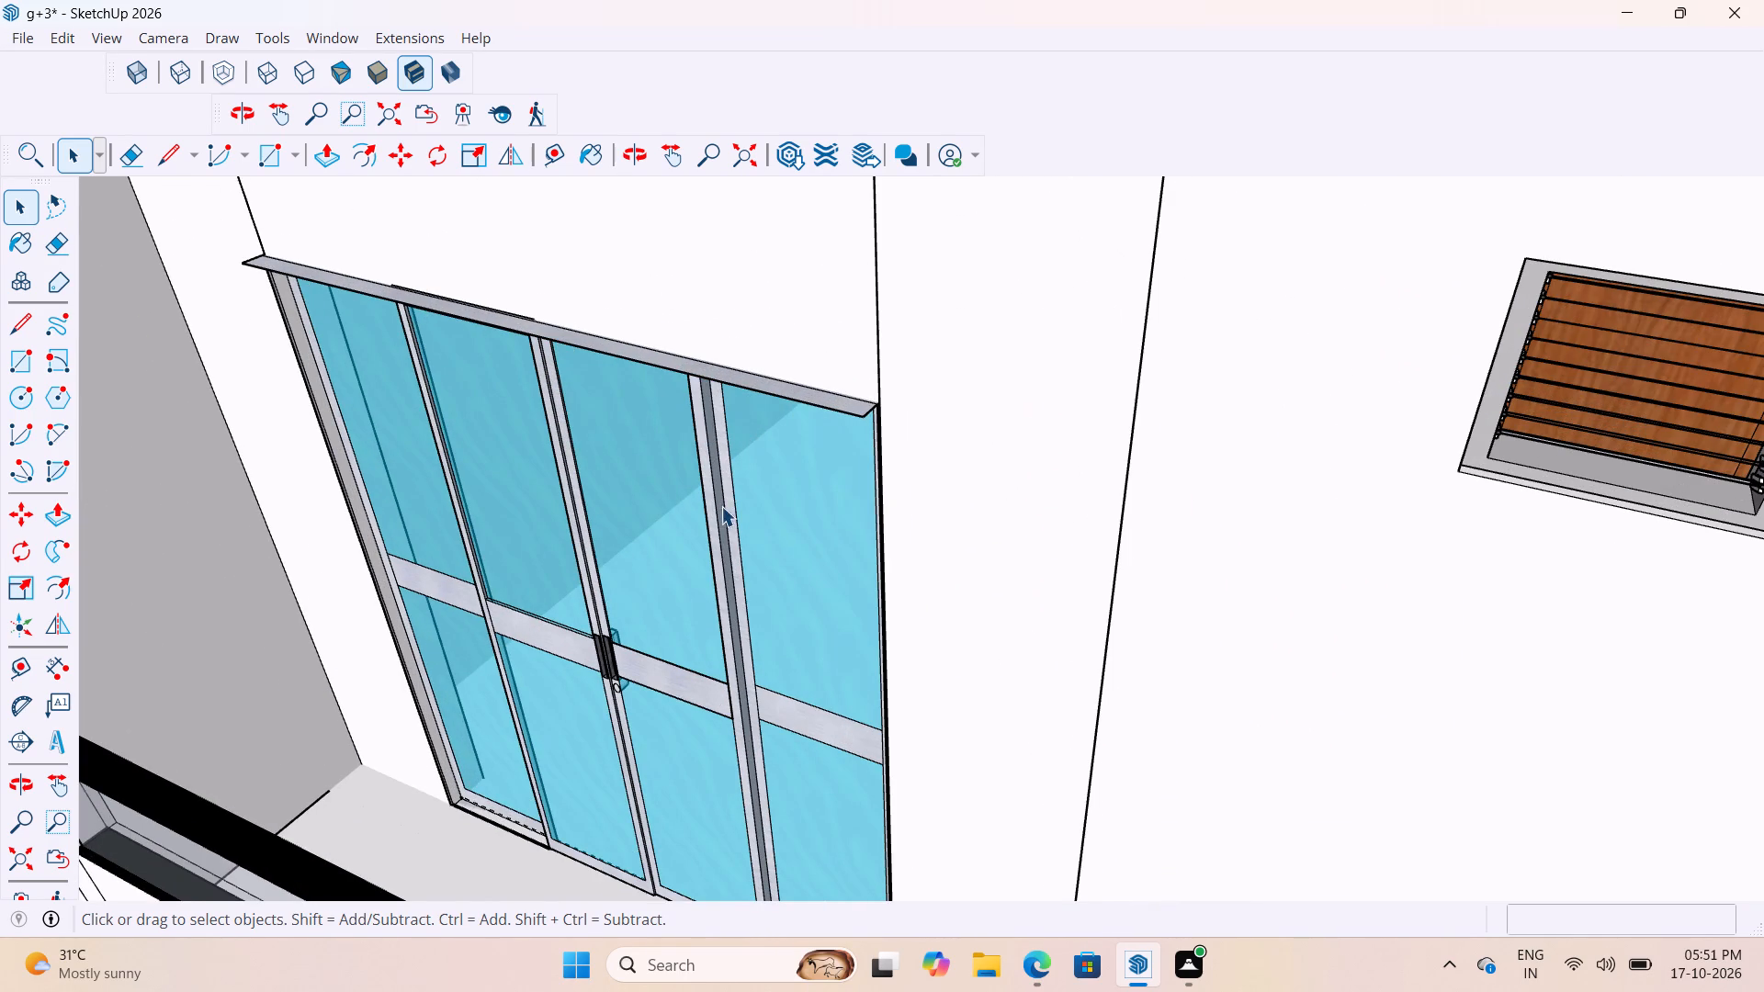
left_click(720, 539)
key("s")
scroll(720, 540, "down", 5)
scroll(658, 671, "up", 8)
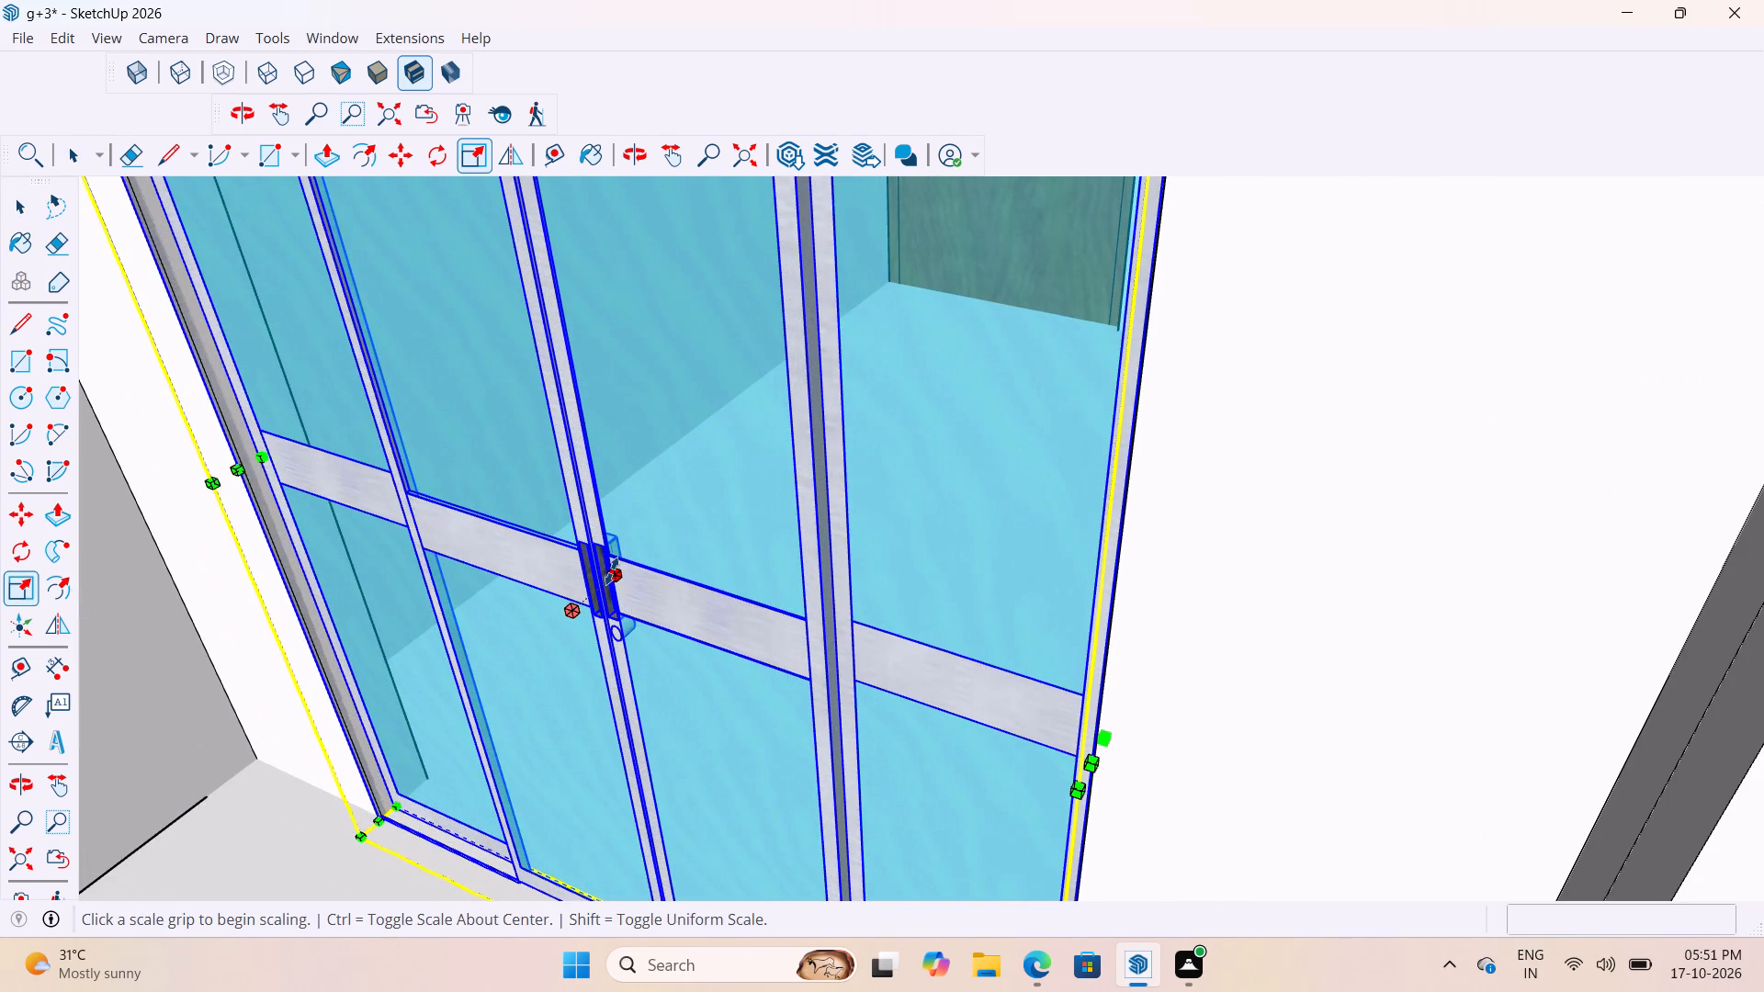
left_click(614, 580)
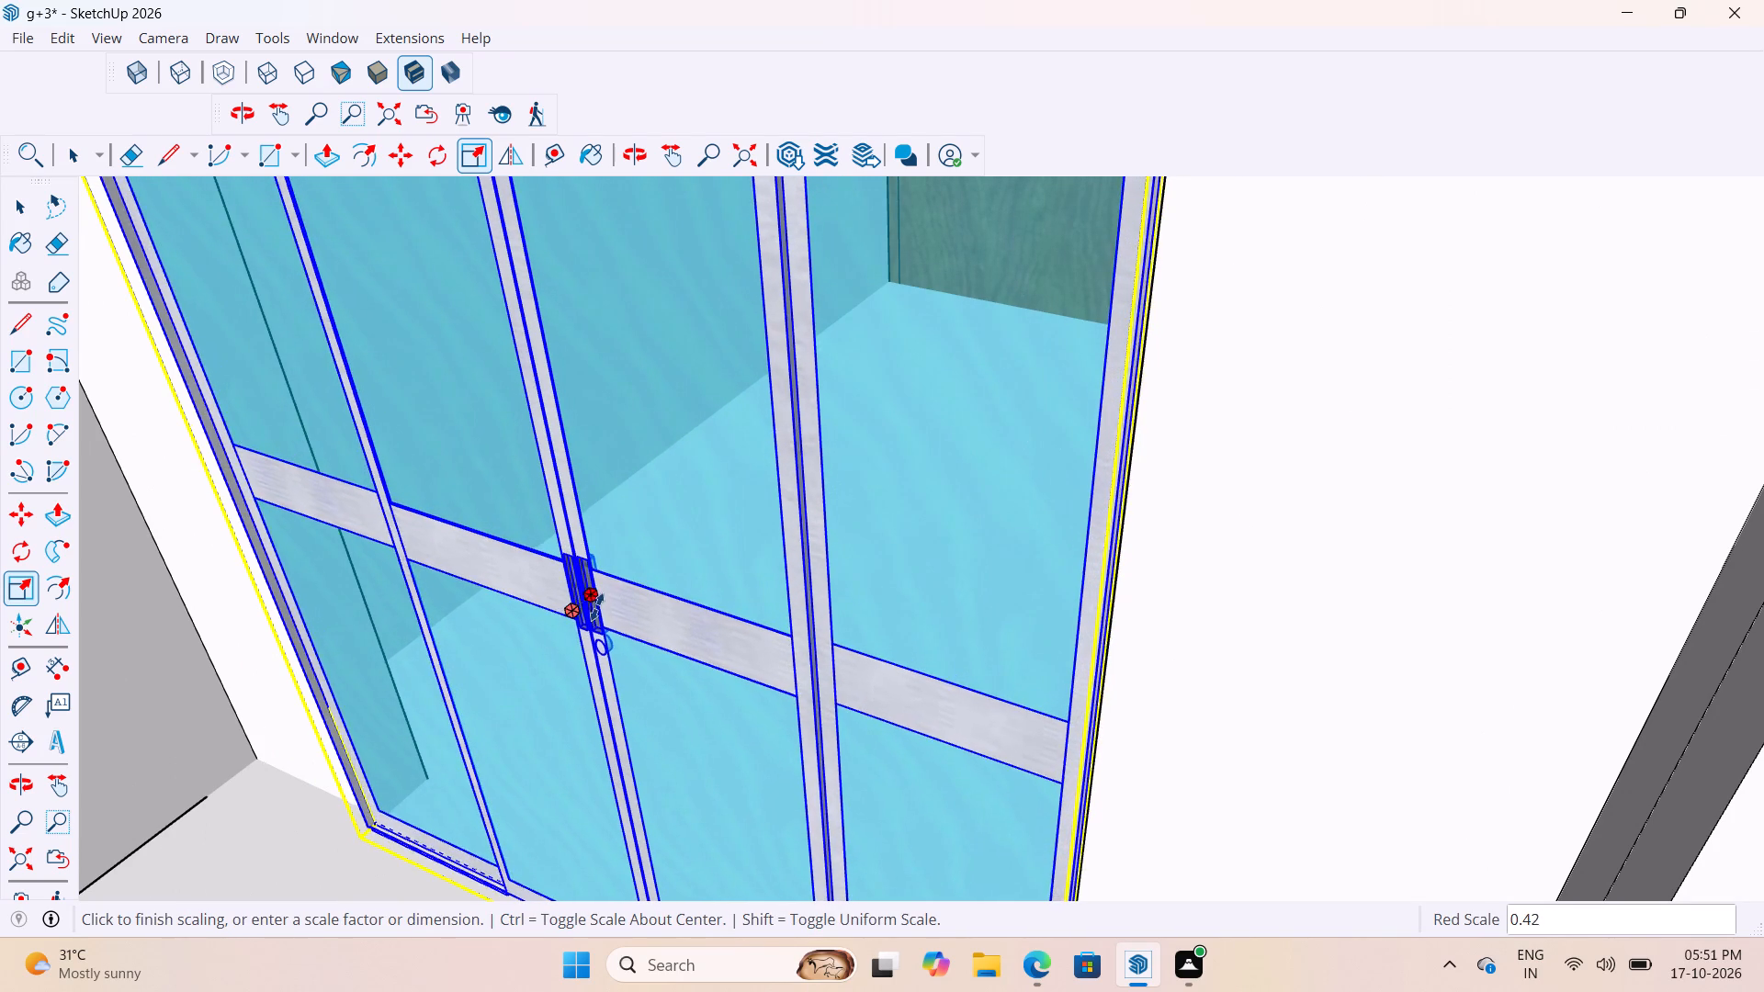
scroll(598, 611, "down", 8)
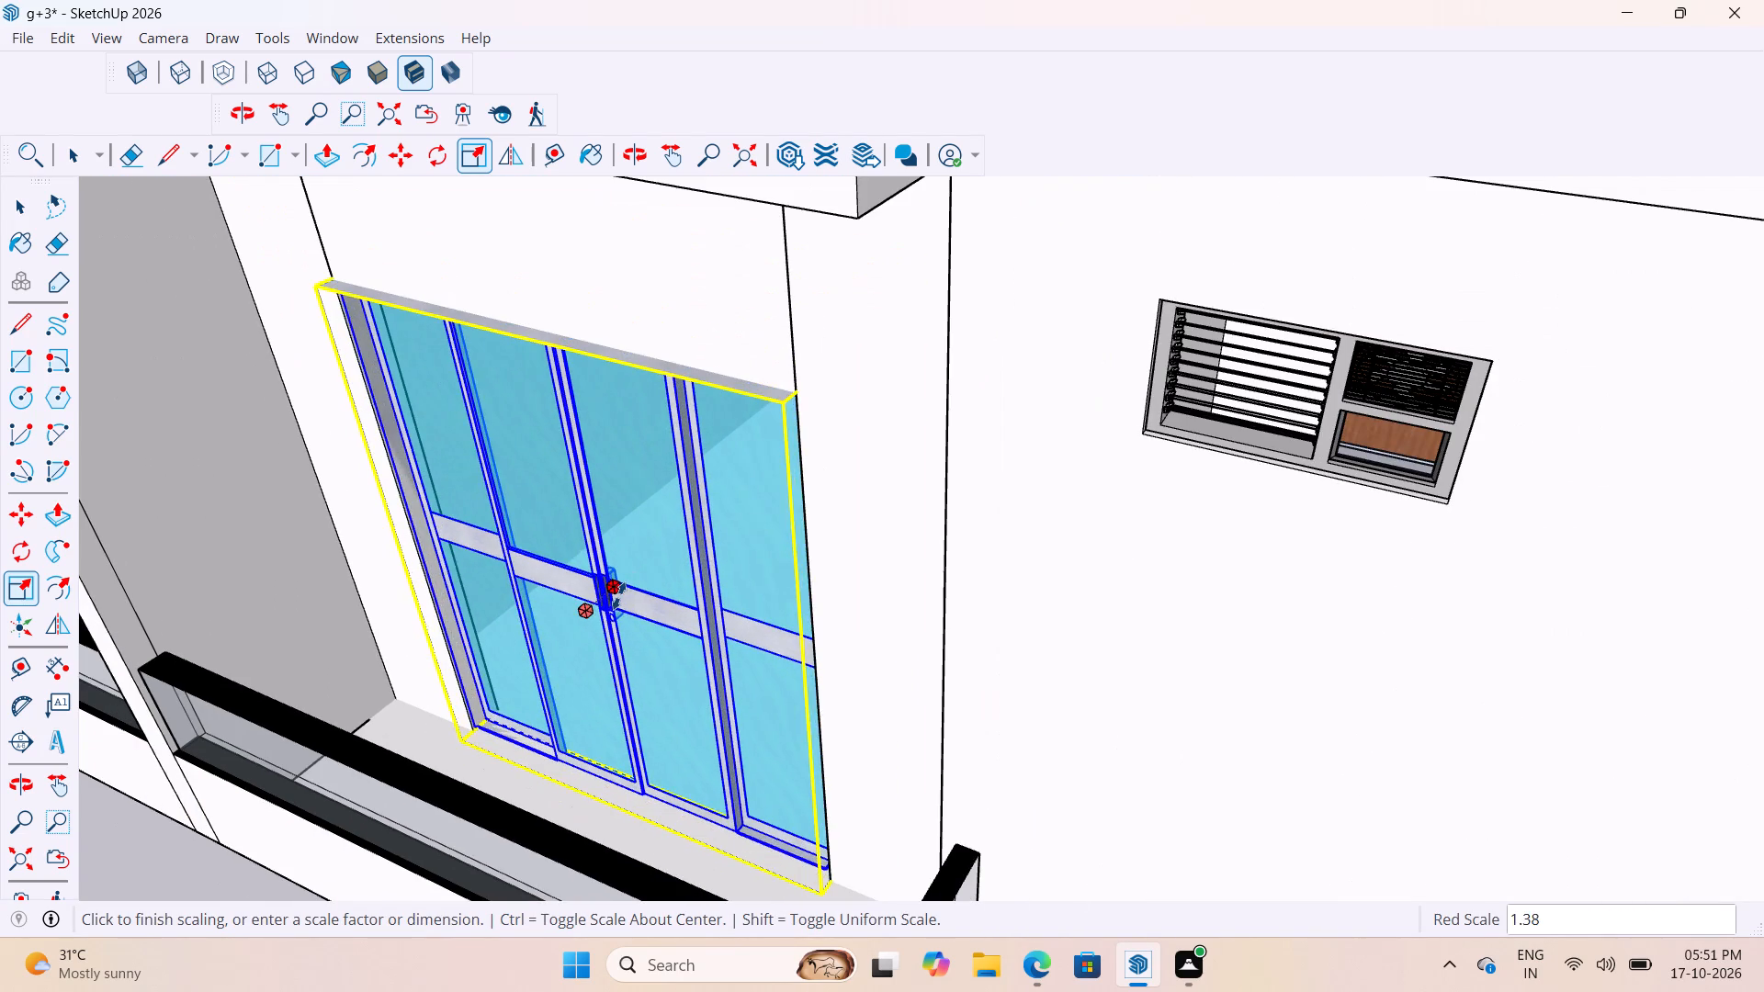
scroll(655, 652, "up", 1)
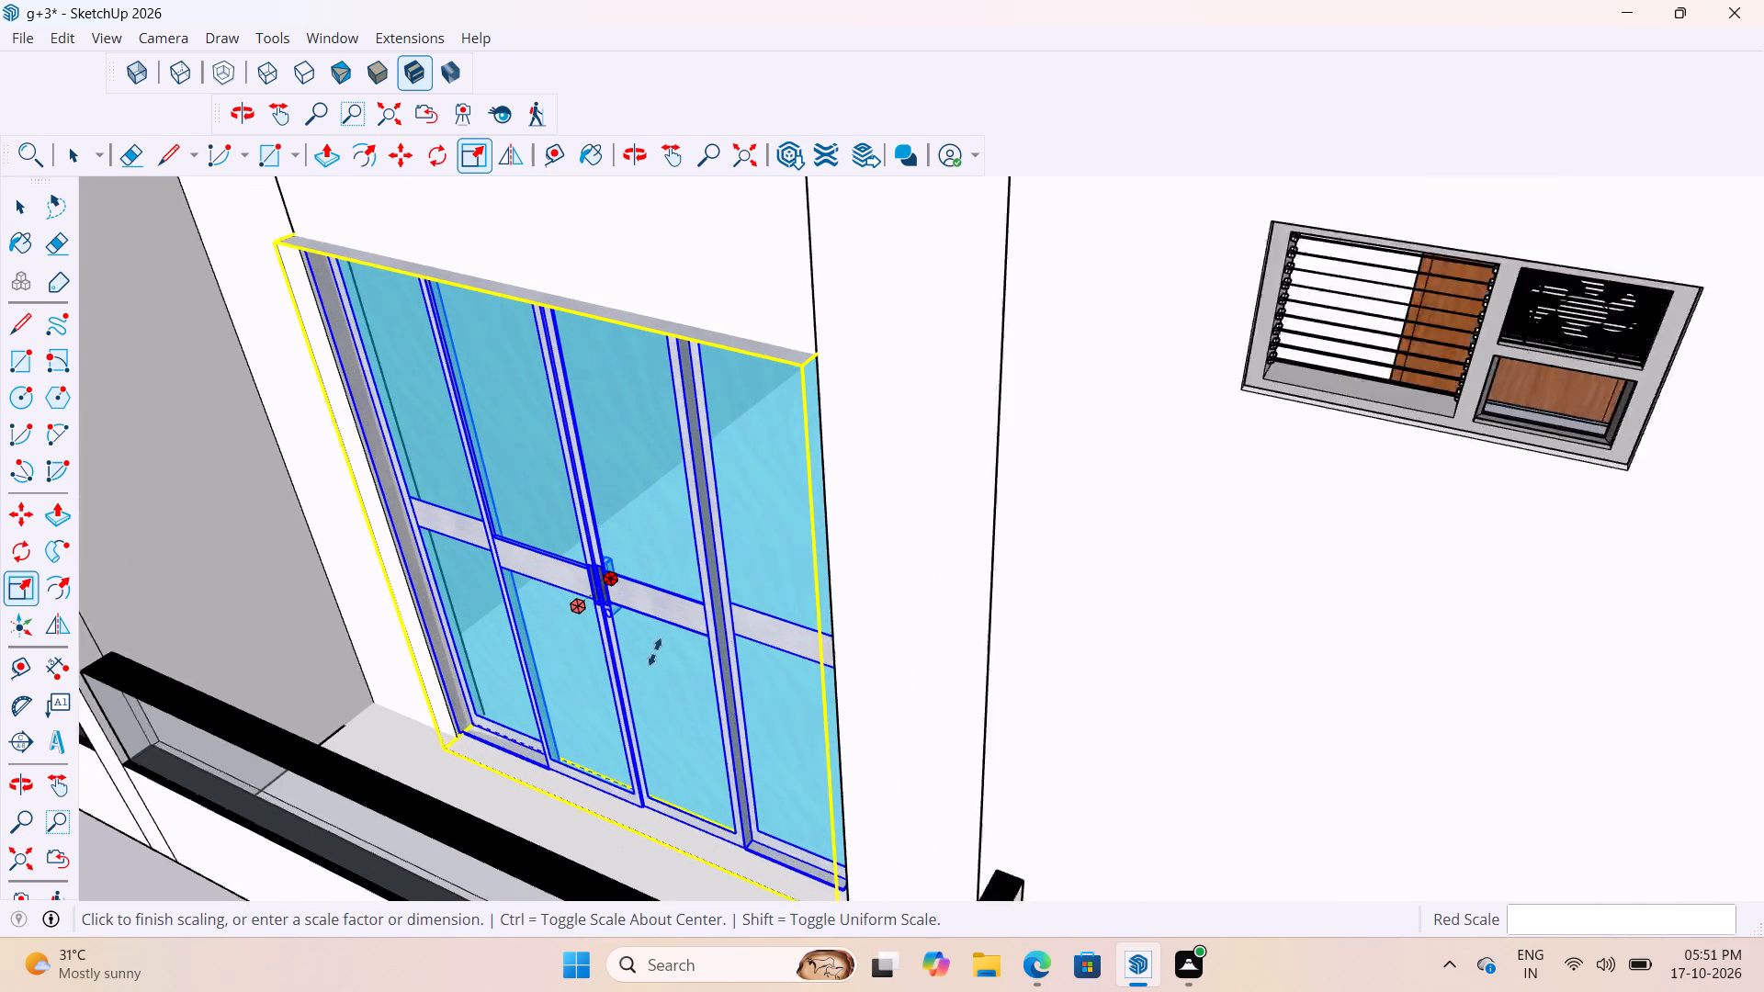
scroll(655, 652, "up", 2)
left_click(655, 652)
scroll(660, 647, "down", 5)
key("space")
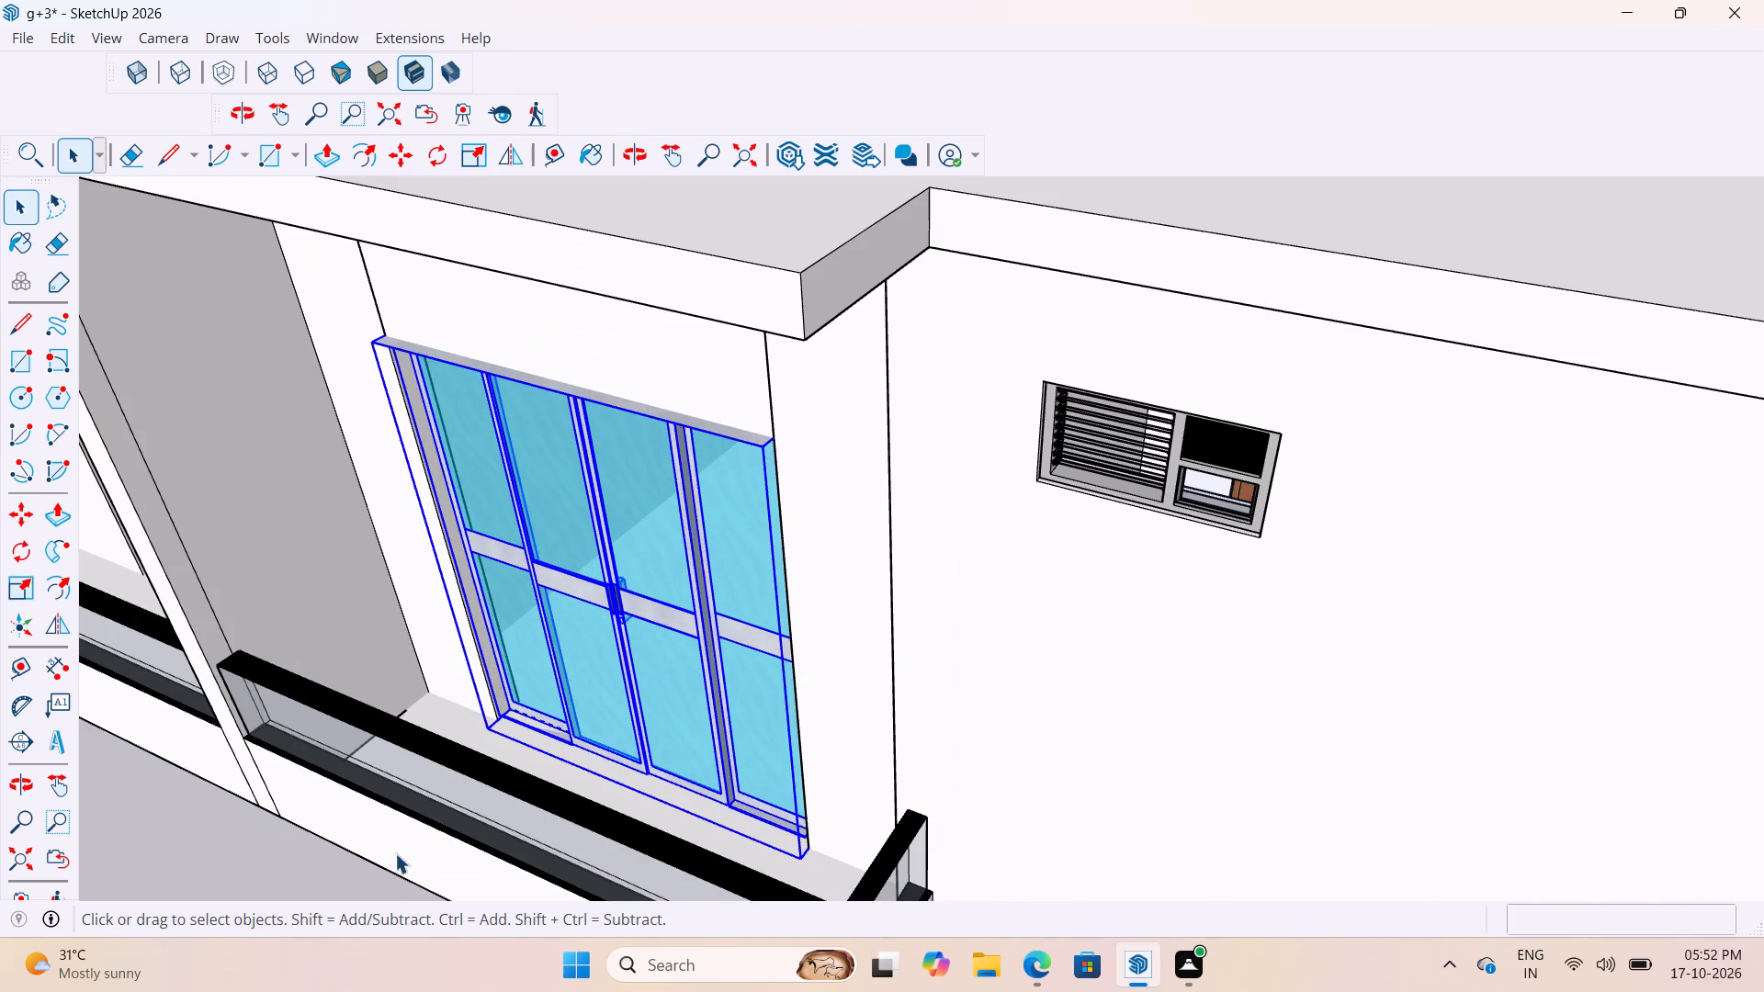
left_click(295, 904)
scroll(457, 764, "up", 3)
scroll(611, 577, "down", 6)
left_click(329, 852)
Scale the sliding door's depth outward toward the balcony by about 1.11 along the red axis.
scroll(491, 662, "up", 3)
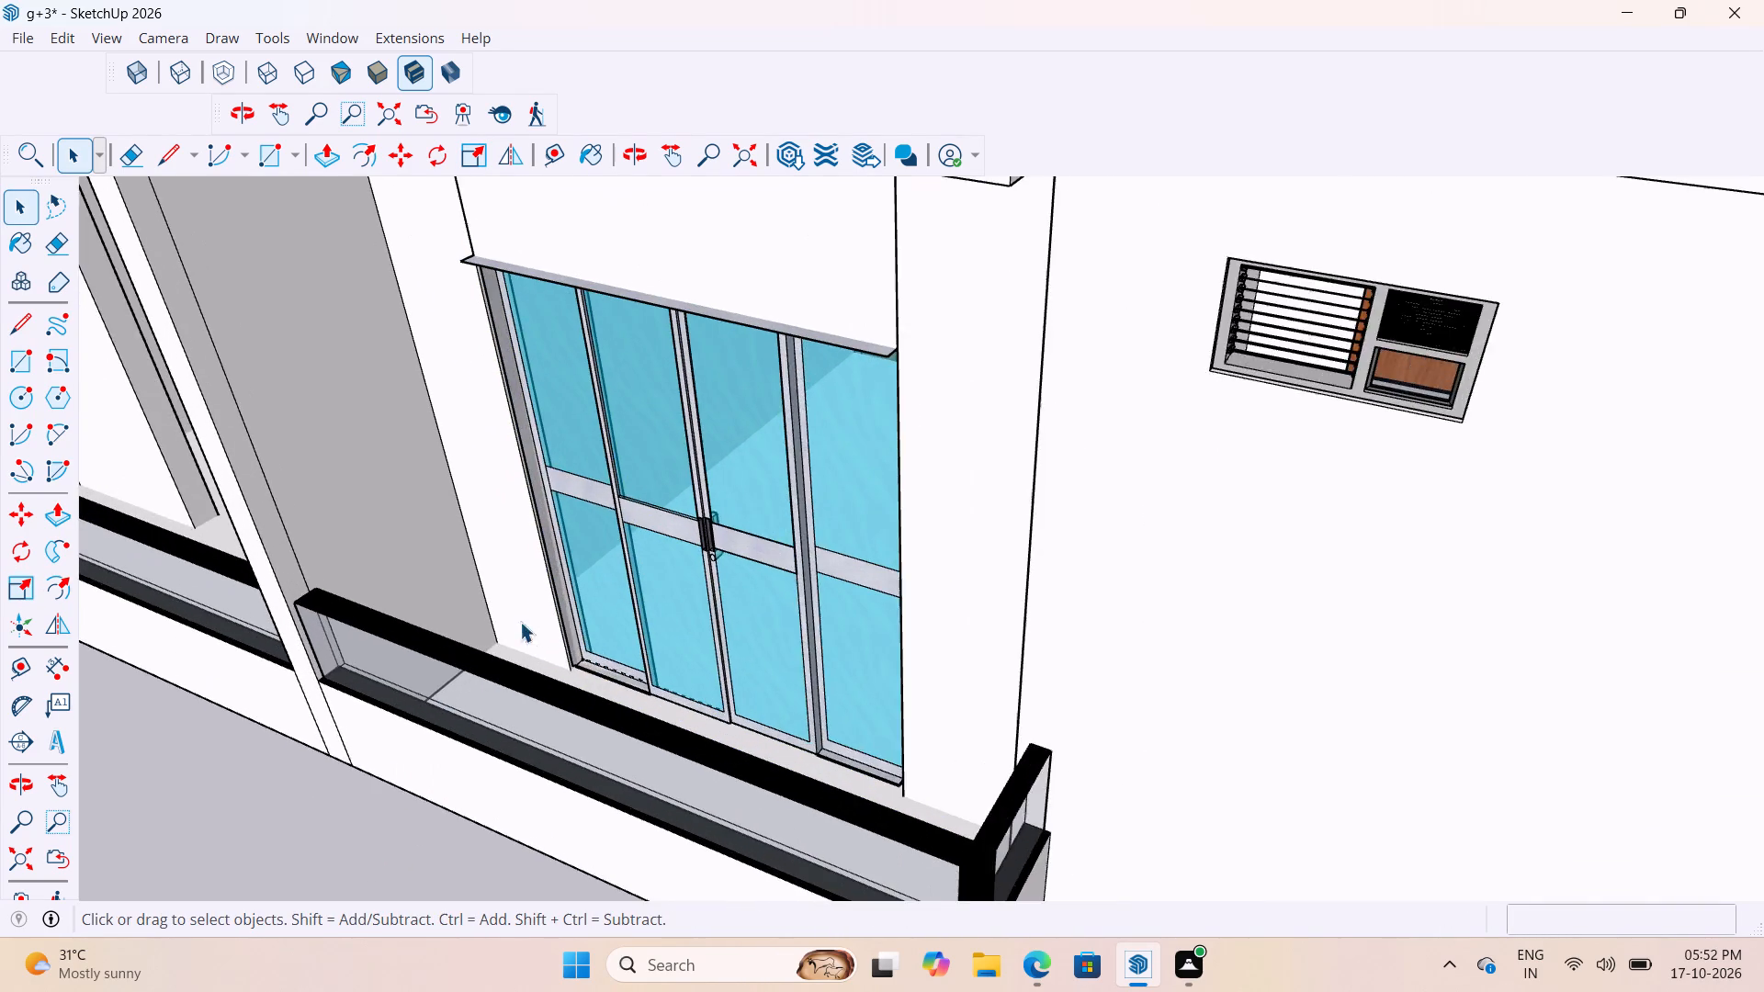
scroll(520, 622, "up", 4)
middle_click_drag(650, 676, 676, 716)
scroll(650, 751, "up", 9)
scroll(694, 657, "down", 5)
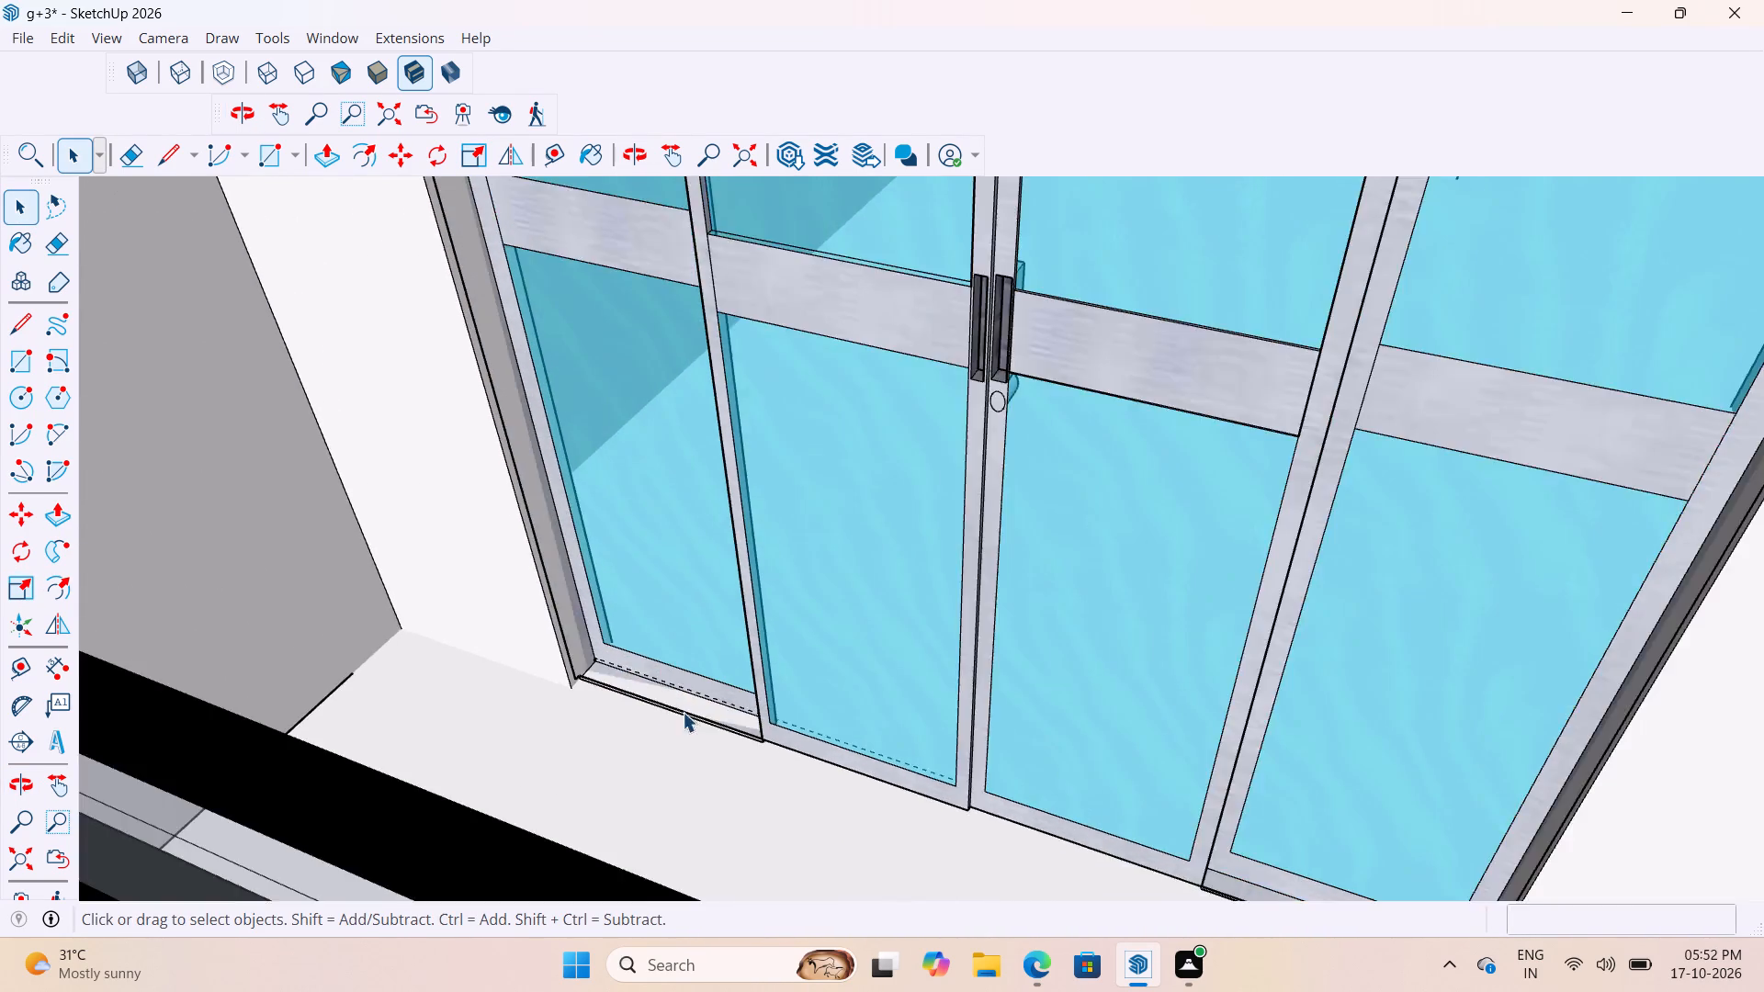
scroll(683, 712, "down", 5)
left_click(732, 620)
key("s")
scroll(676, 630, "up", 3)
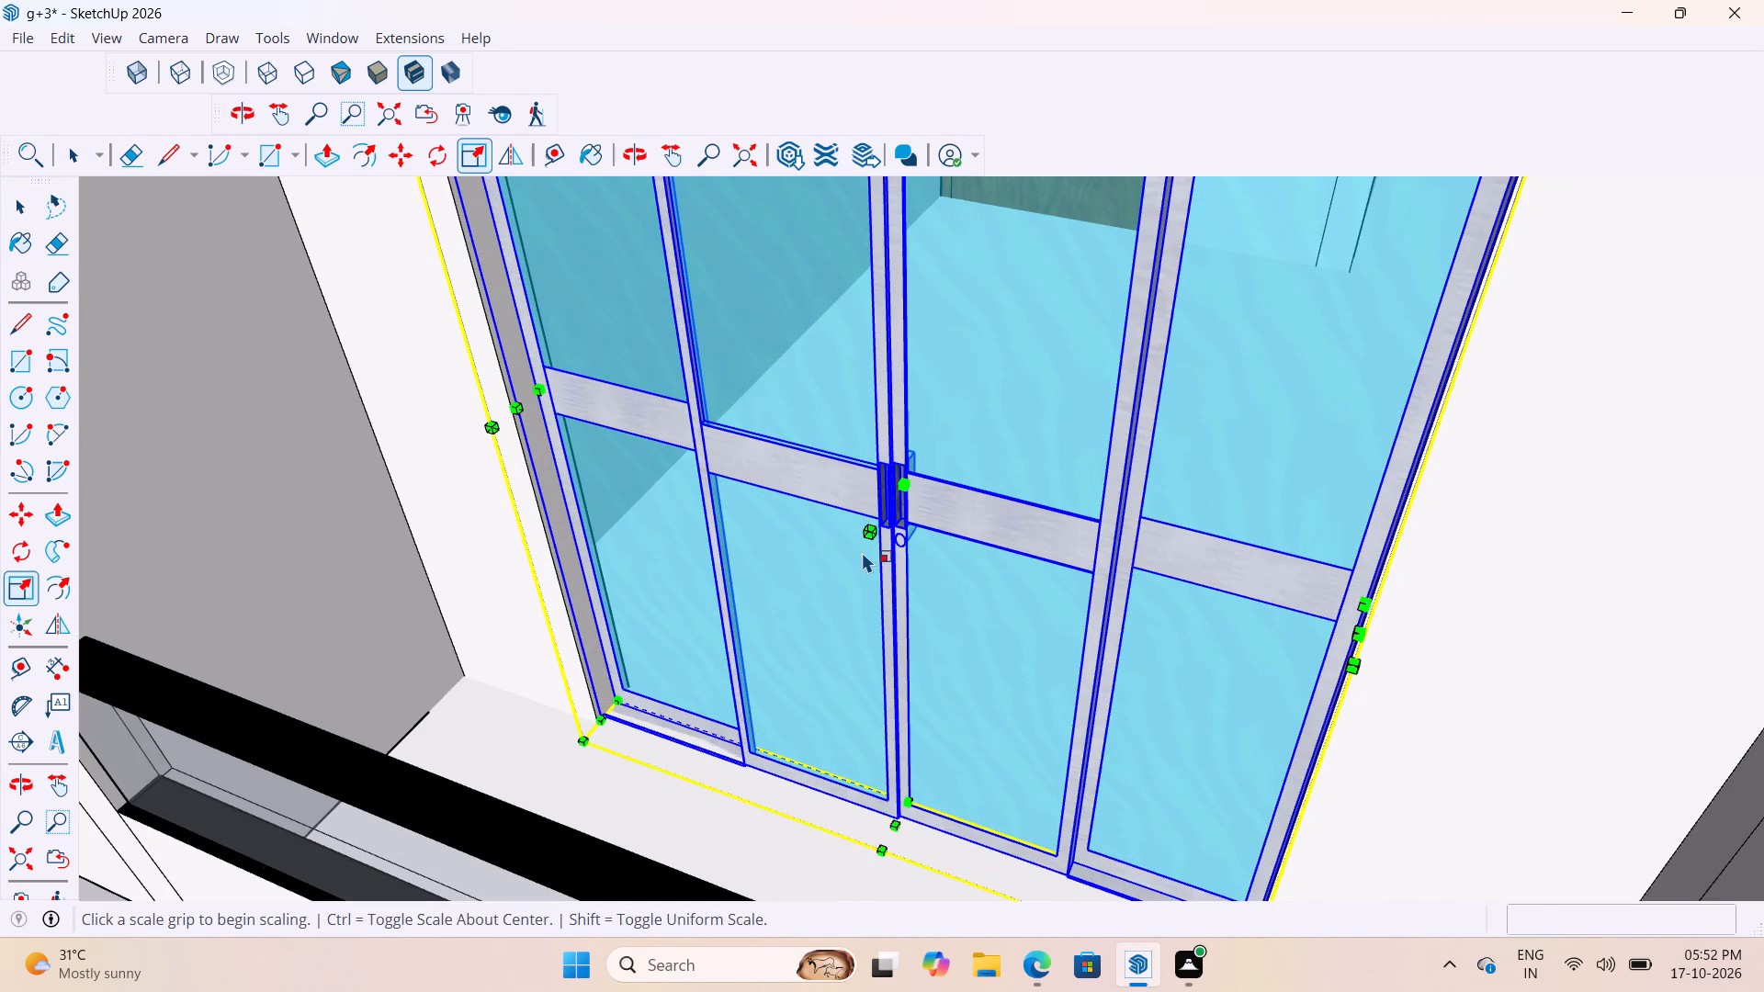
left_click(870, 527)
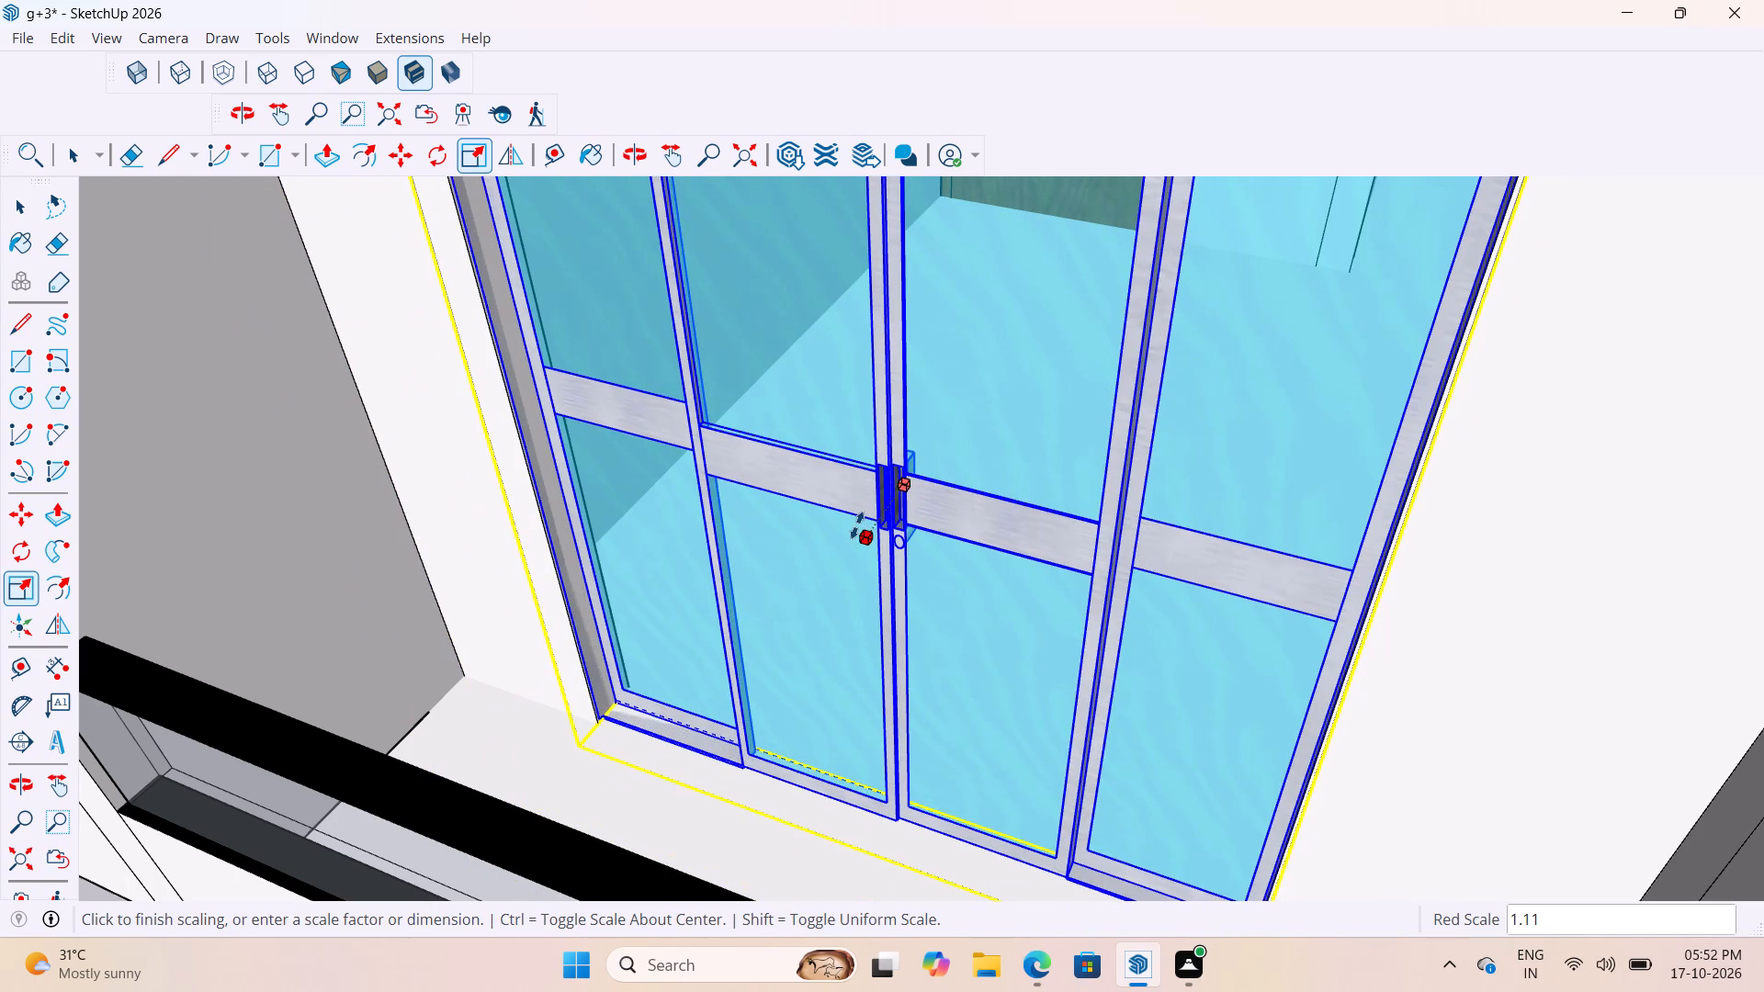
left_click(857, 525)
scroll(799, 524, "down", 11)
key("space")
key("space")
left_click(529, 772)
Move the sliding door by its projecting outer top corner onto the matching top corner of the balcony opening.
scroll(806, 538, "up", 5)
scroll(695, 550, "down", 5)
scroll(870, 416, "up", 8)
left_click(909, 471)
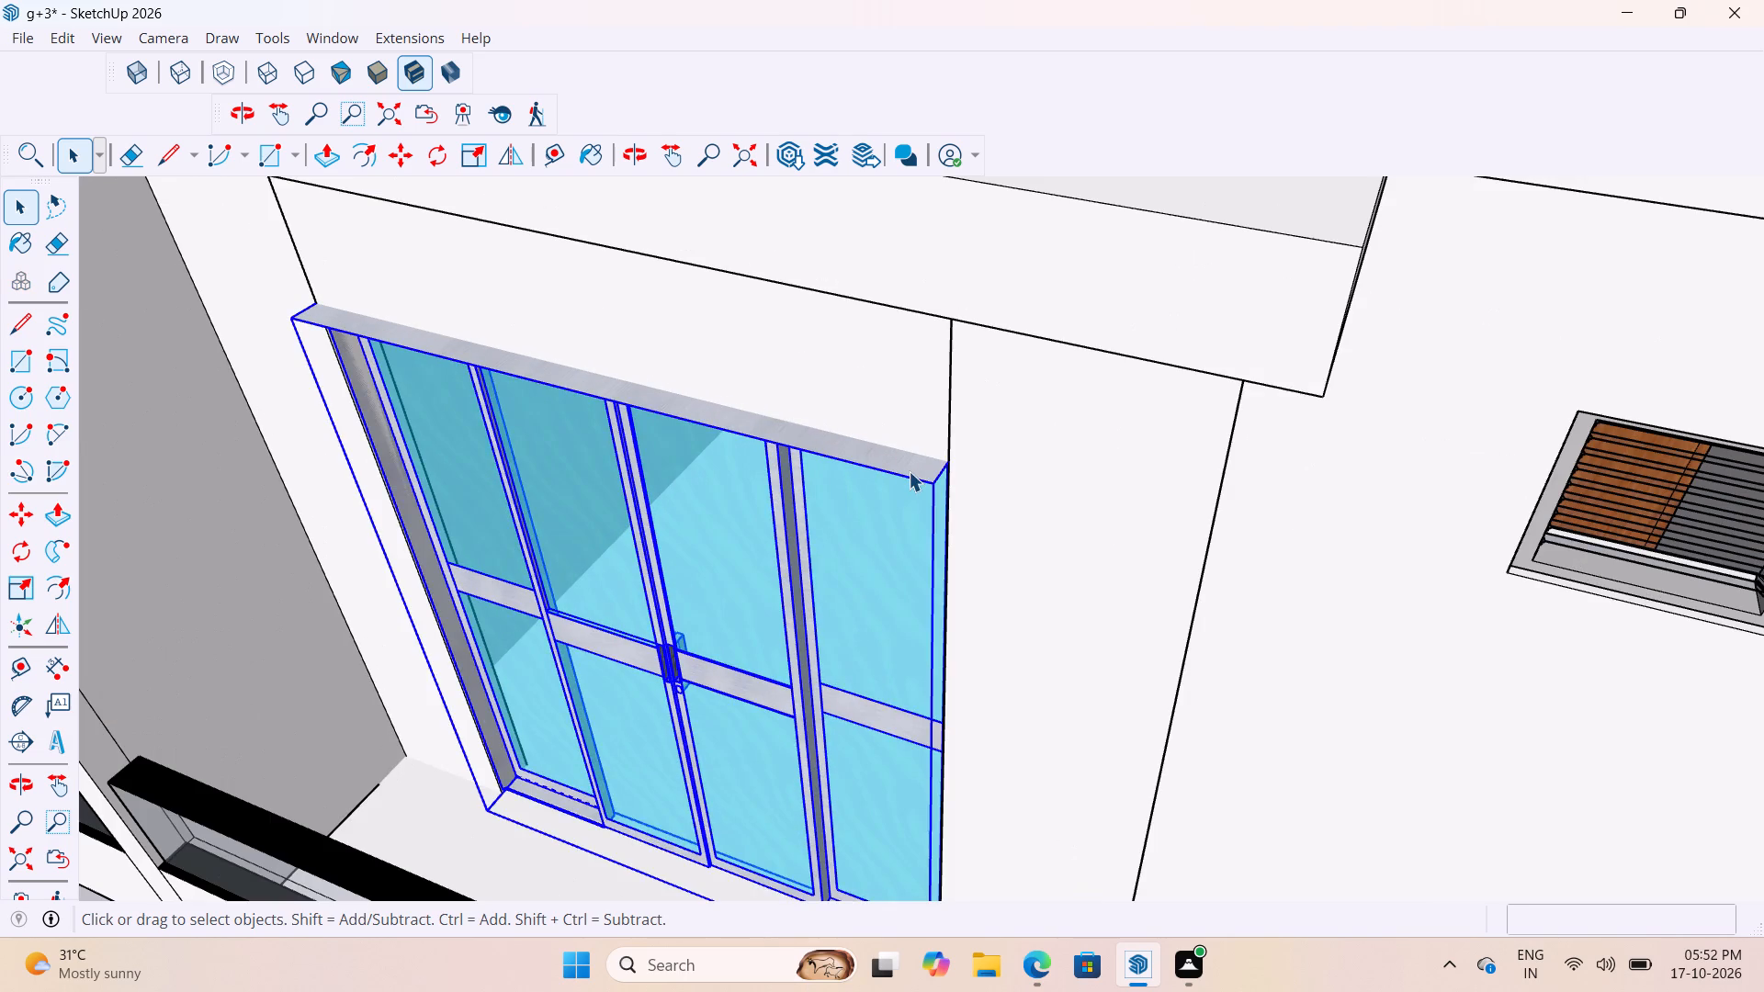
scroll(914, 471, "up", 6)
key("m")
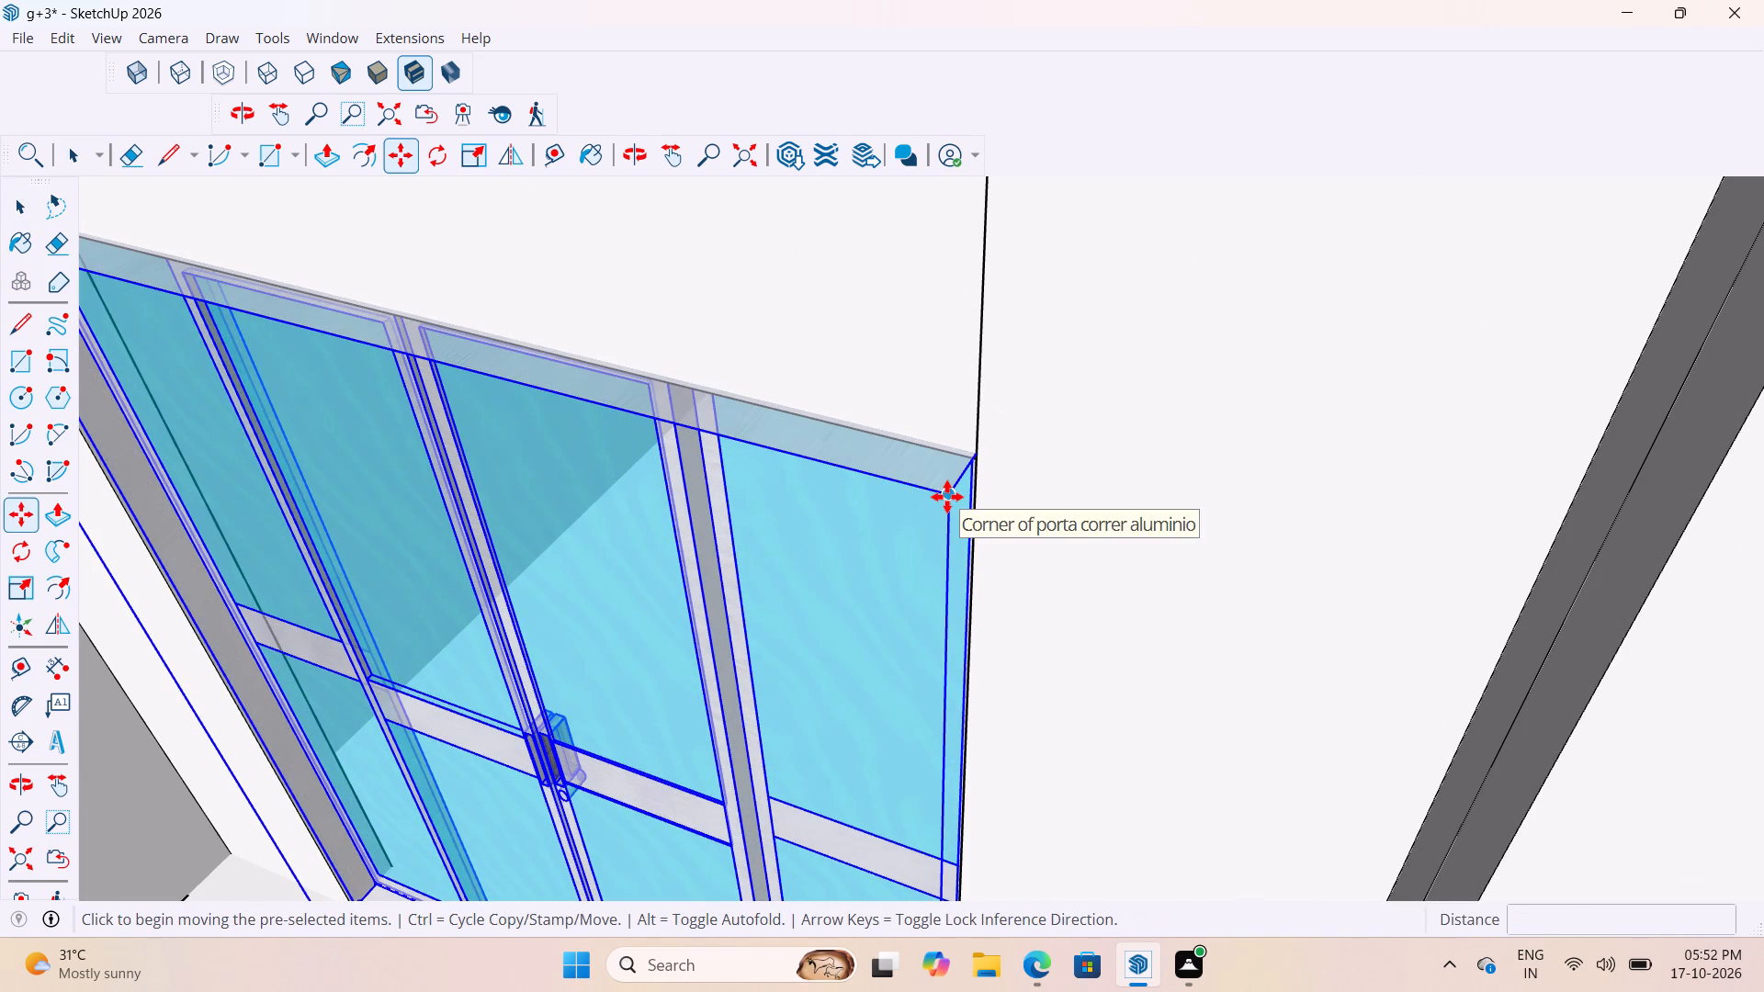
left_click(947, 497)
left_click(975, 464)
scroll(944, 474, "down", 6)
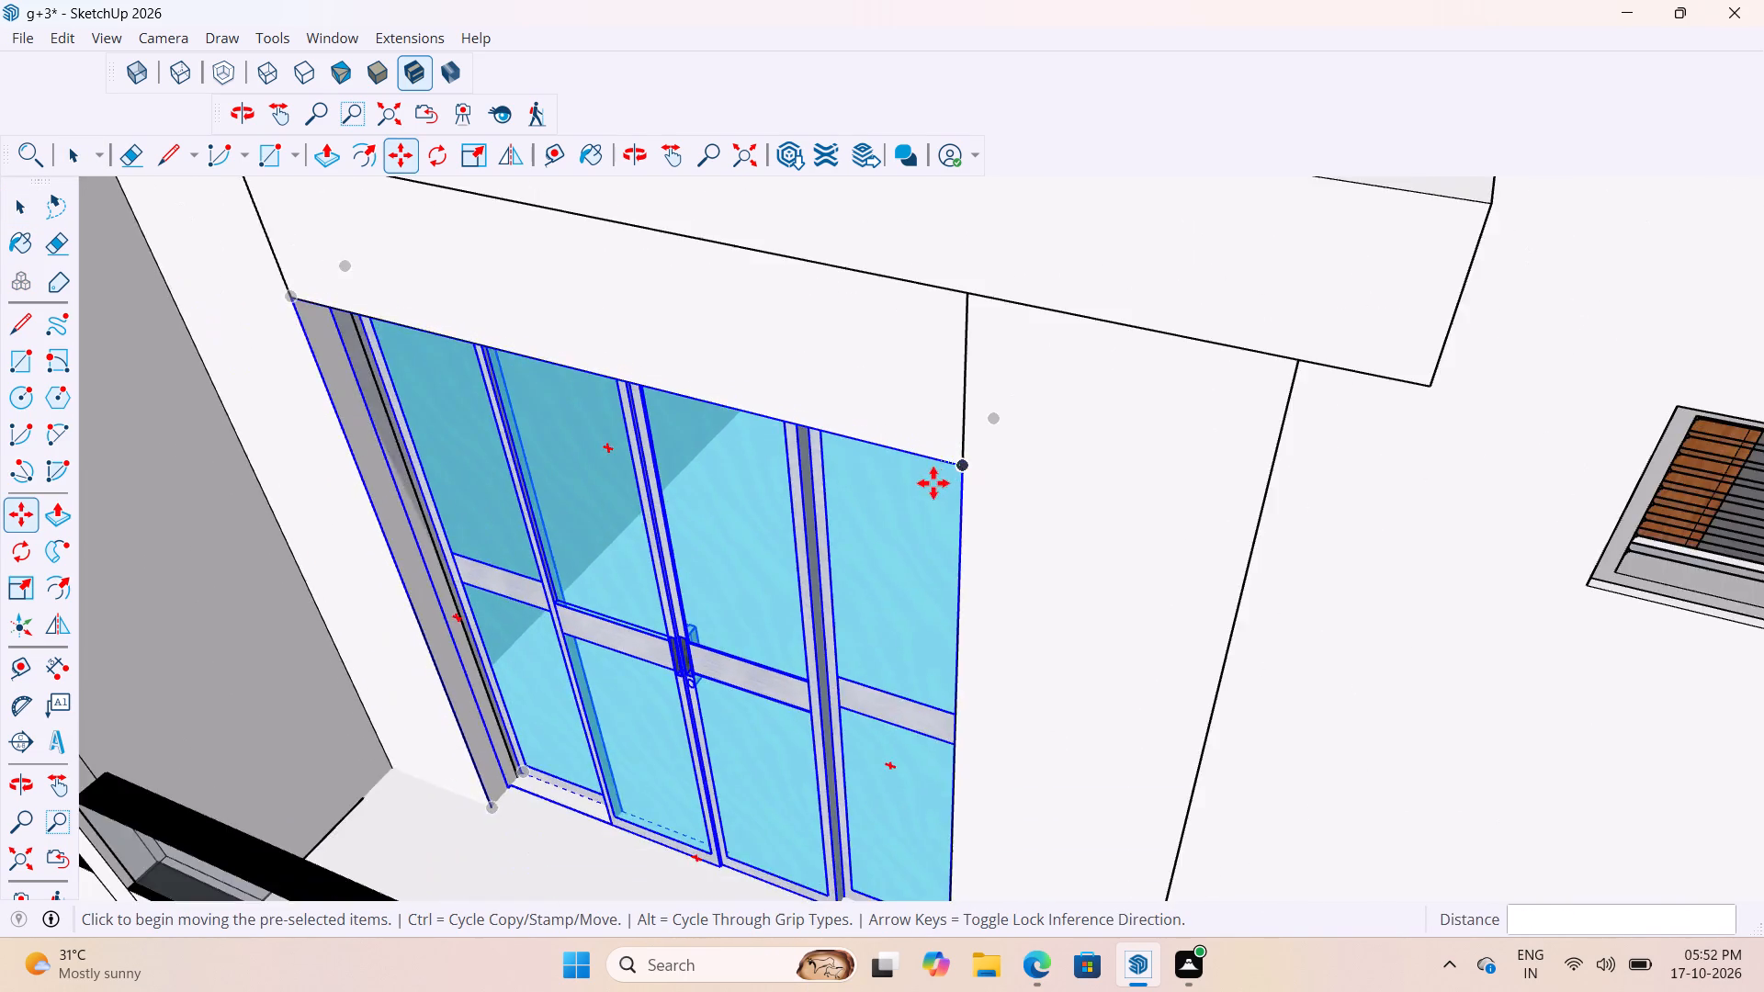
scroll(933, 483, "down", 9)
key("space")
left_click(556, 783)
Scale the sliding door's depth outward again along the red axis from the centre of its outer face.
scroll(779, 646, "up", 11)
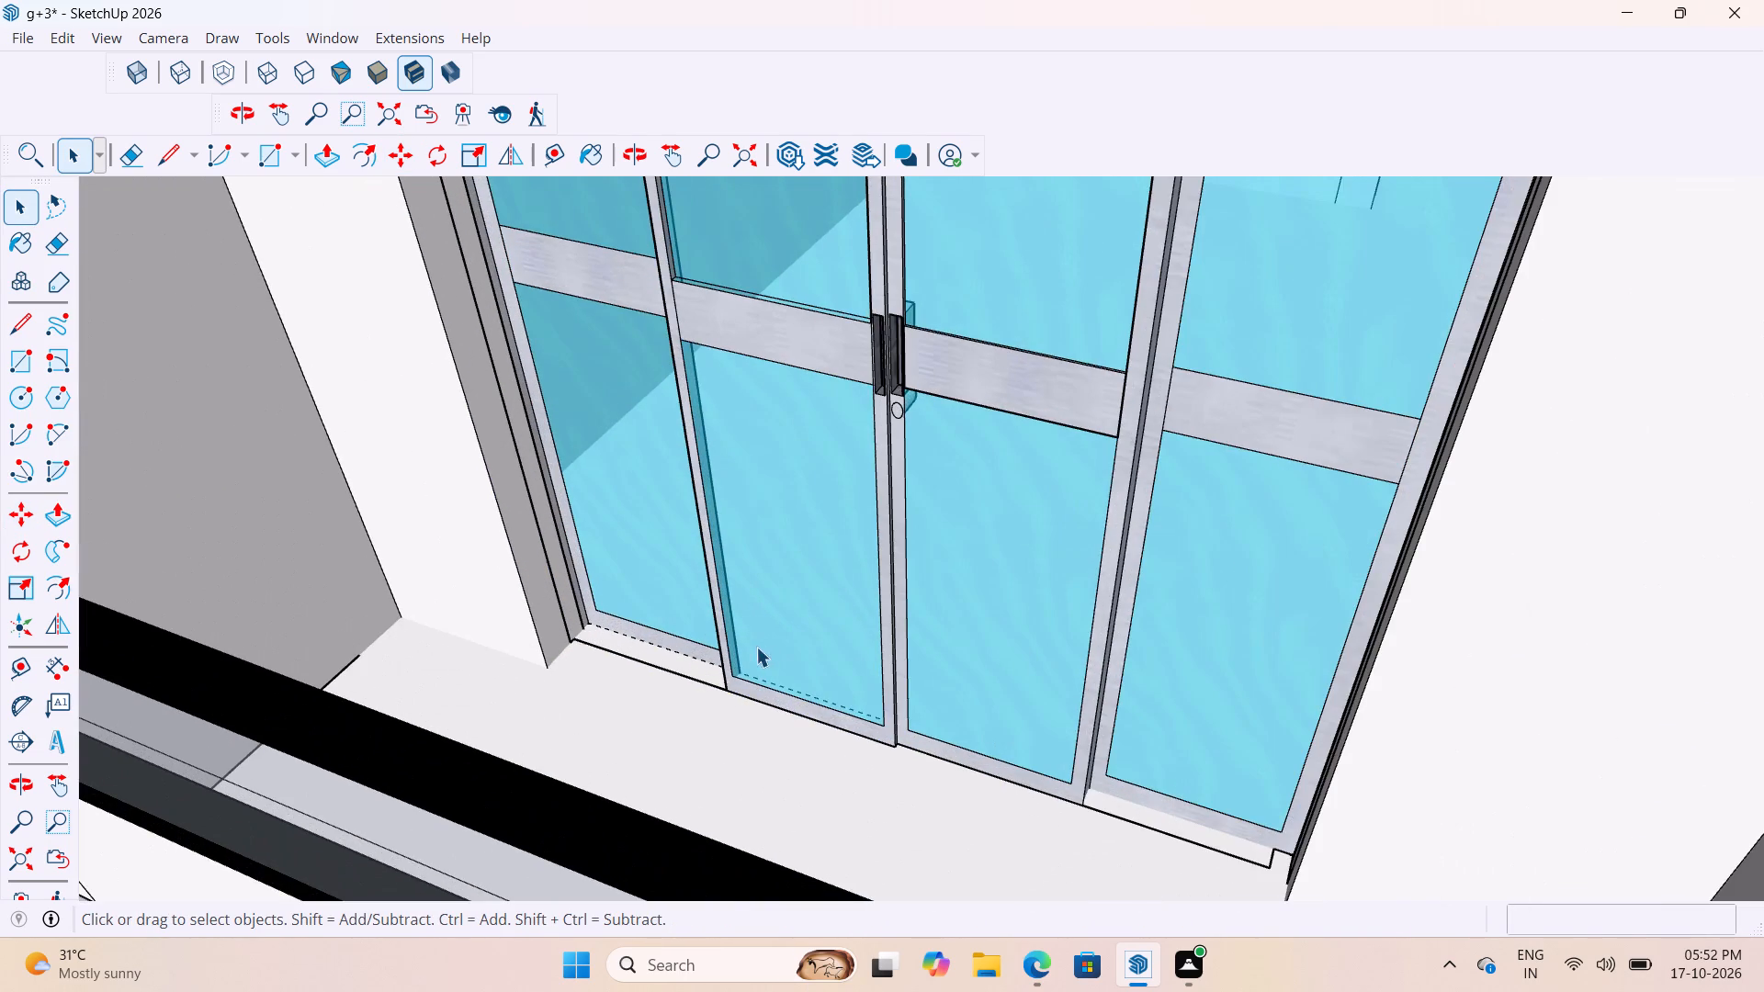
scroll(676, 699, "down", 5)
scroll(748, 690, "up", 4)
middle_click_drag(718, 704, 616, 723)
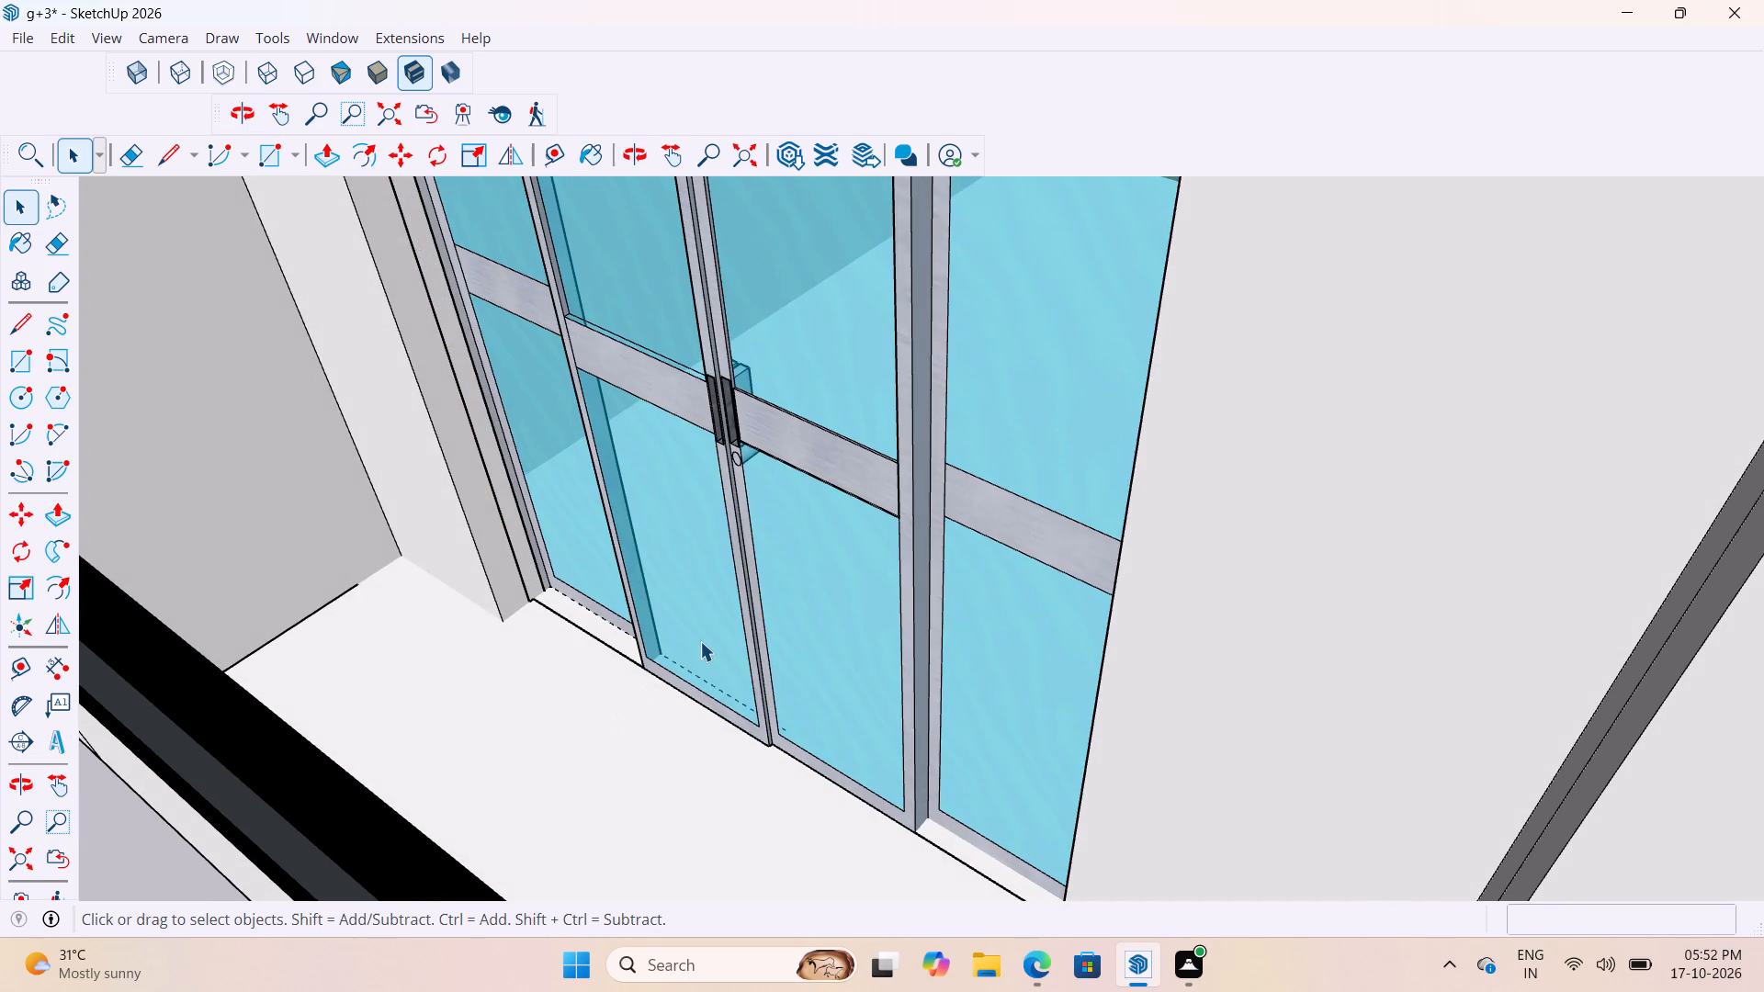
left_click(690, 639)
key("s")
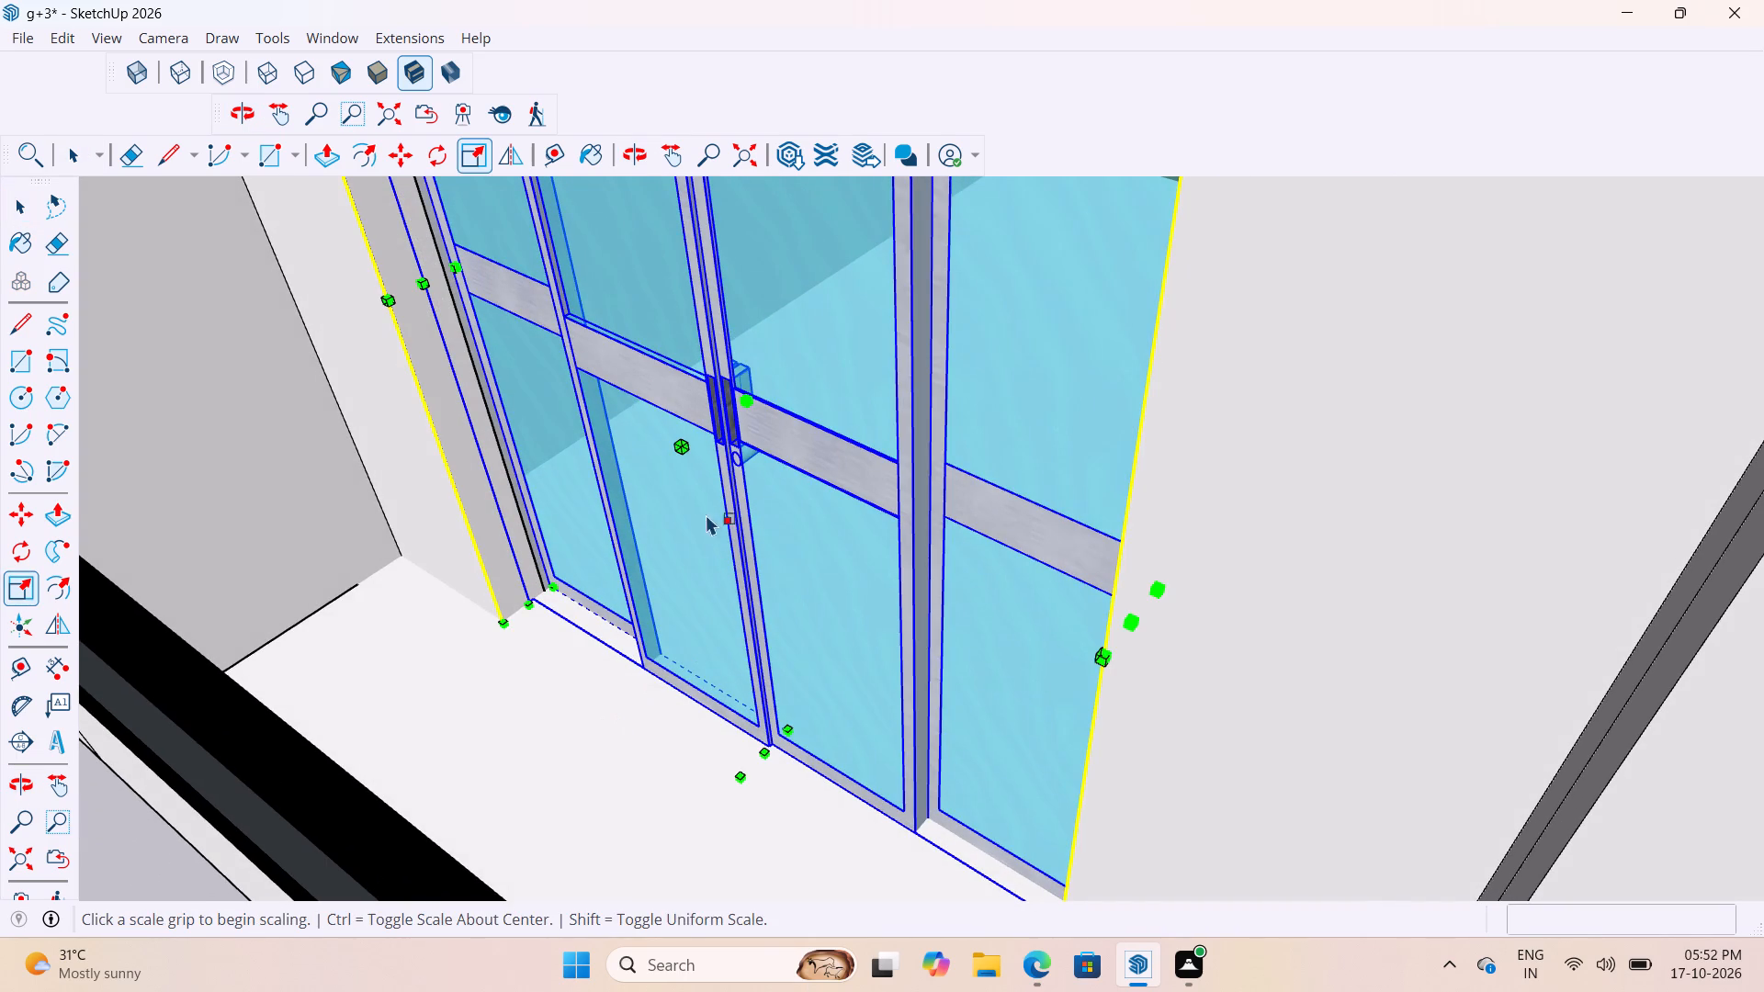
left_click(678, 445)
left_click(641, 474)
scroll(636, 514, "down", 2)
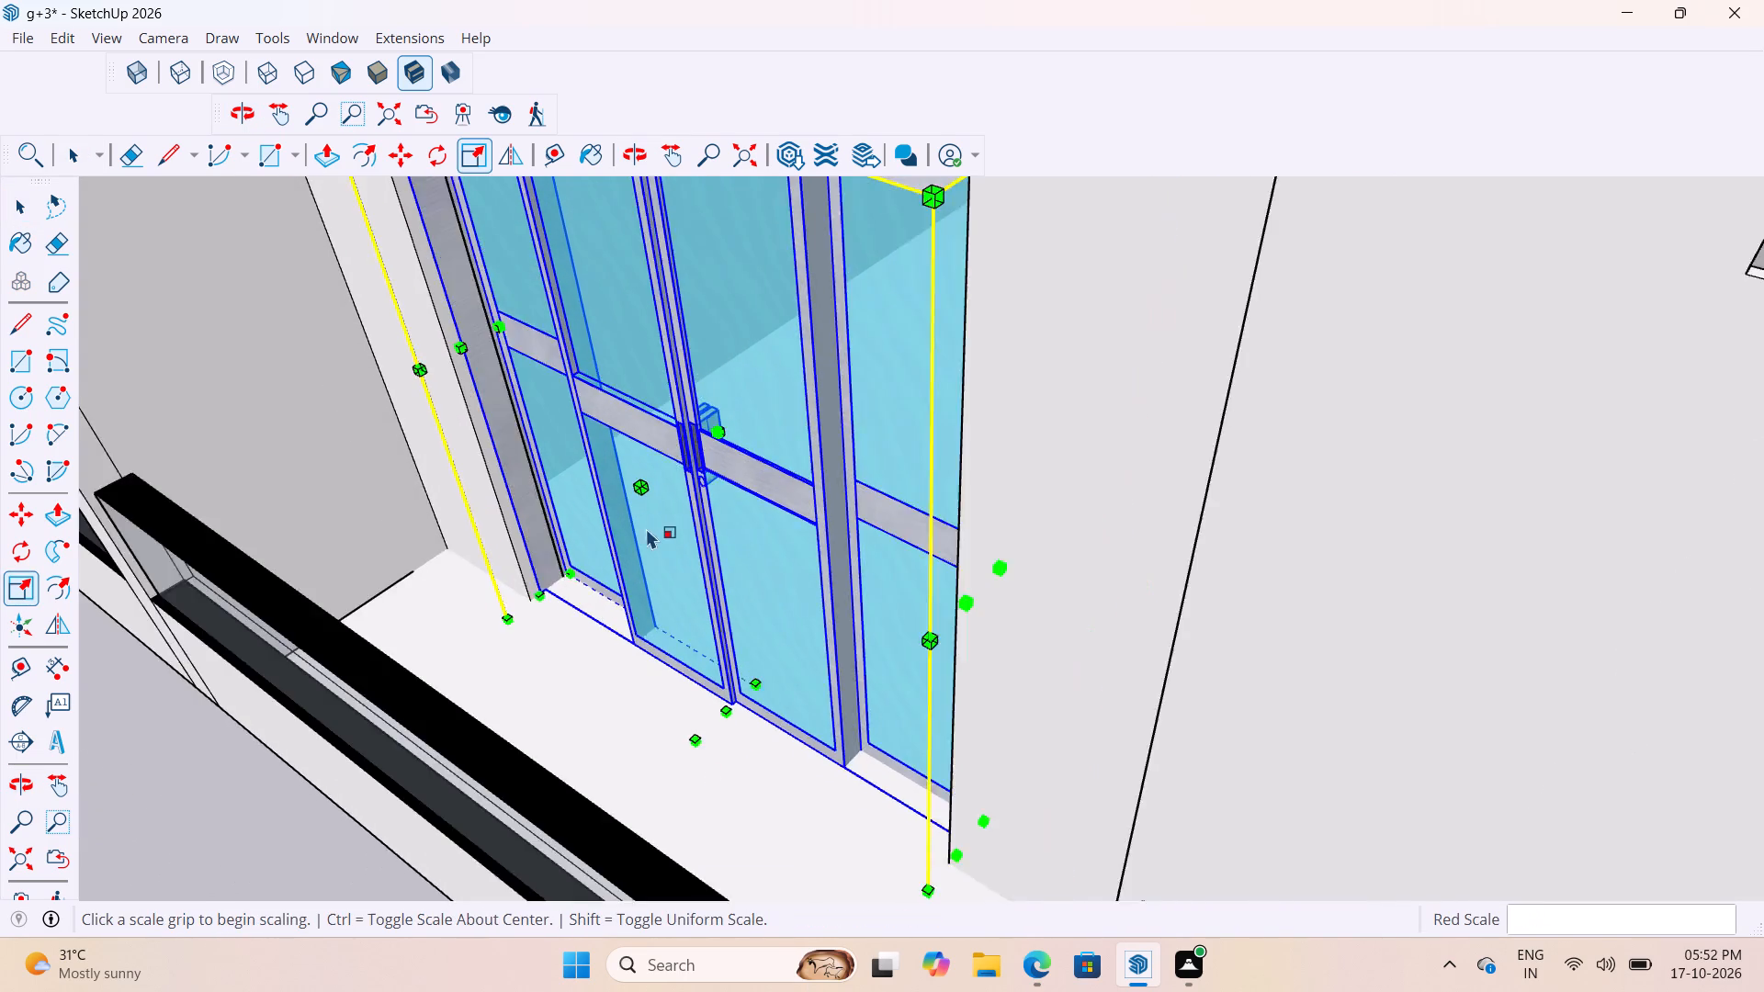
scroll(646, 528, "down", 7)
key("space")
left_click(462, 748)
Examine how the sliding door's top corner and frame sit within the balcony opening.
scroll(834, 356, "up", 6)
middle_click_drag(791, 351, 922, 252)
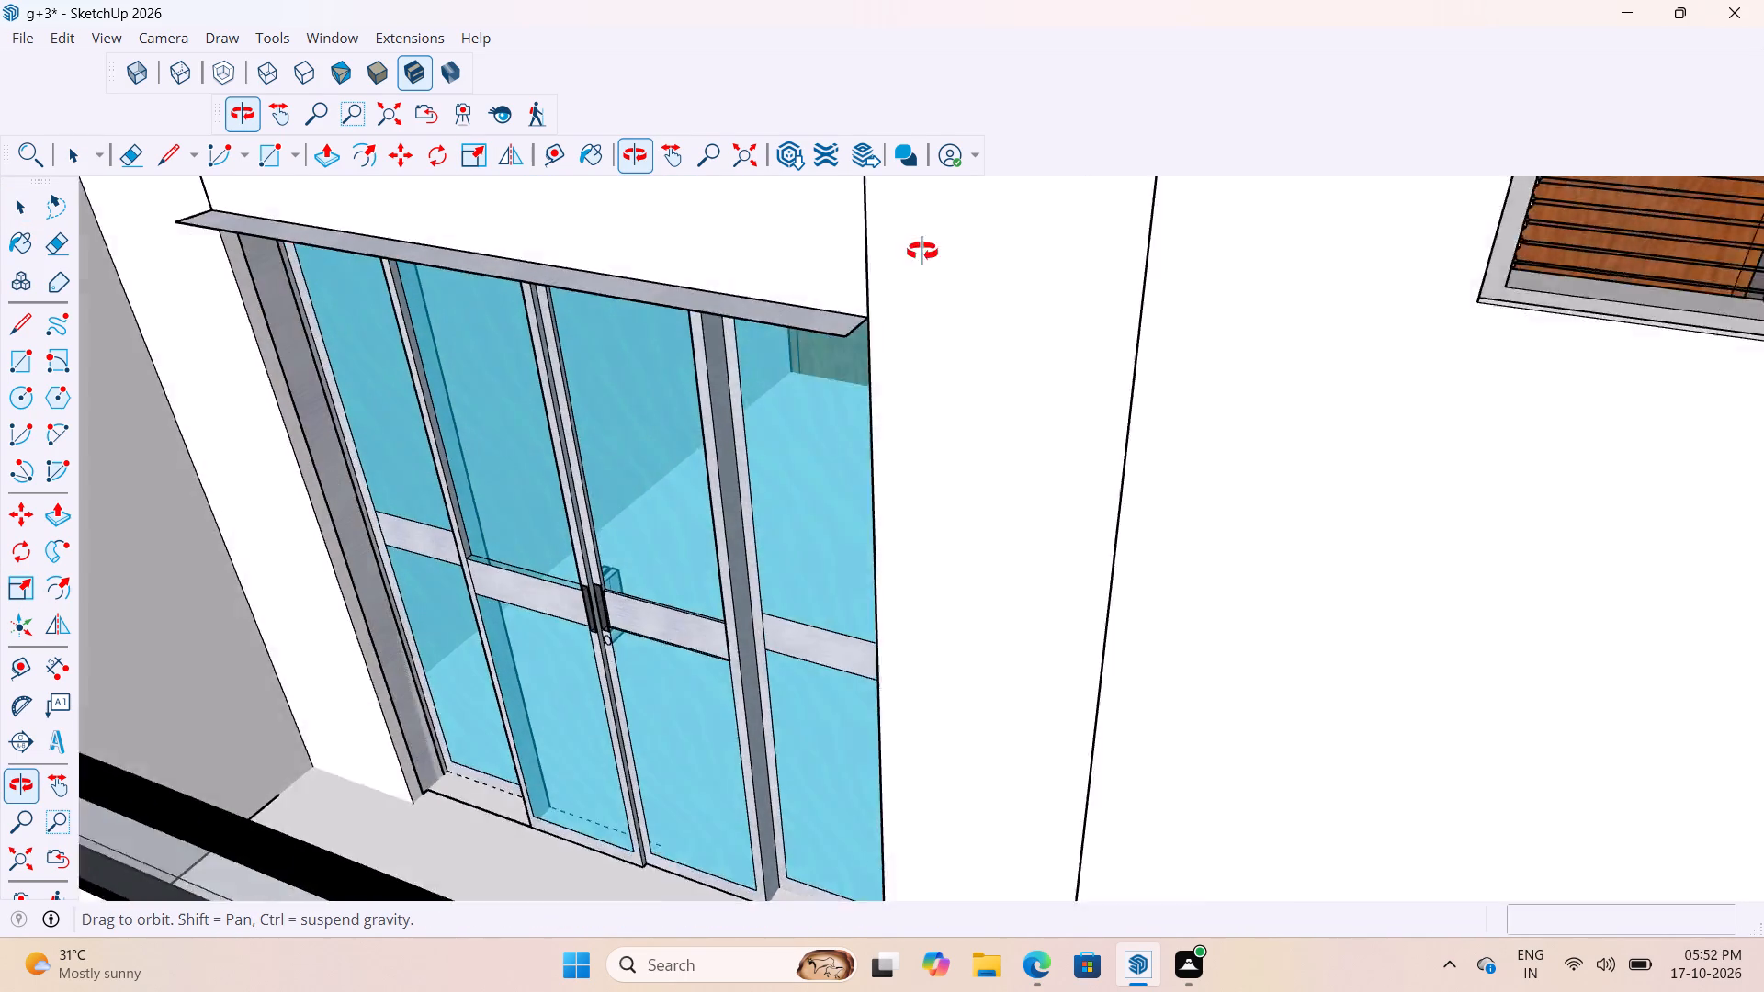
middle_click_drag(922, 252, 842, 346)
scroll(794, 384, "up", 6)
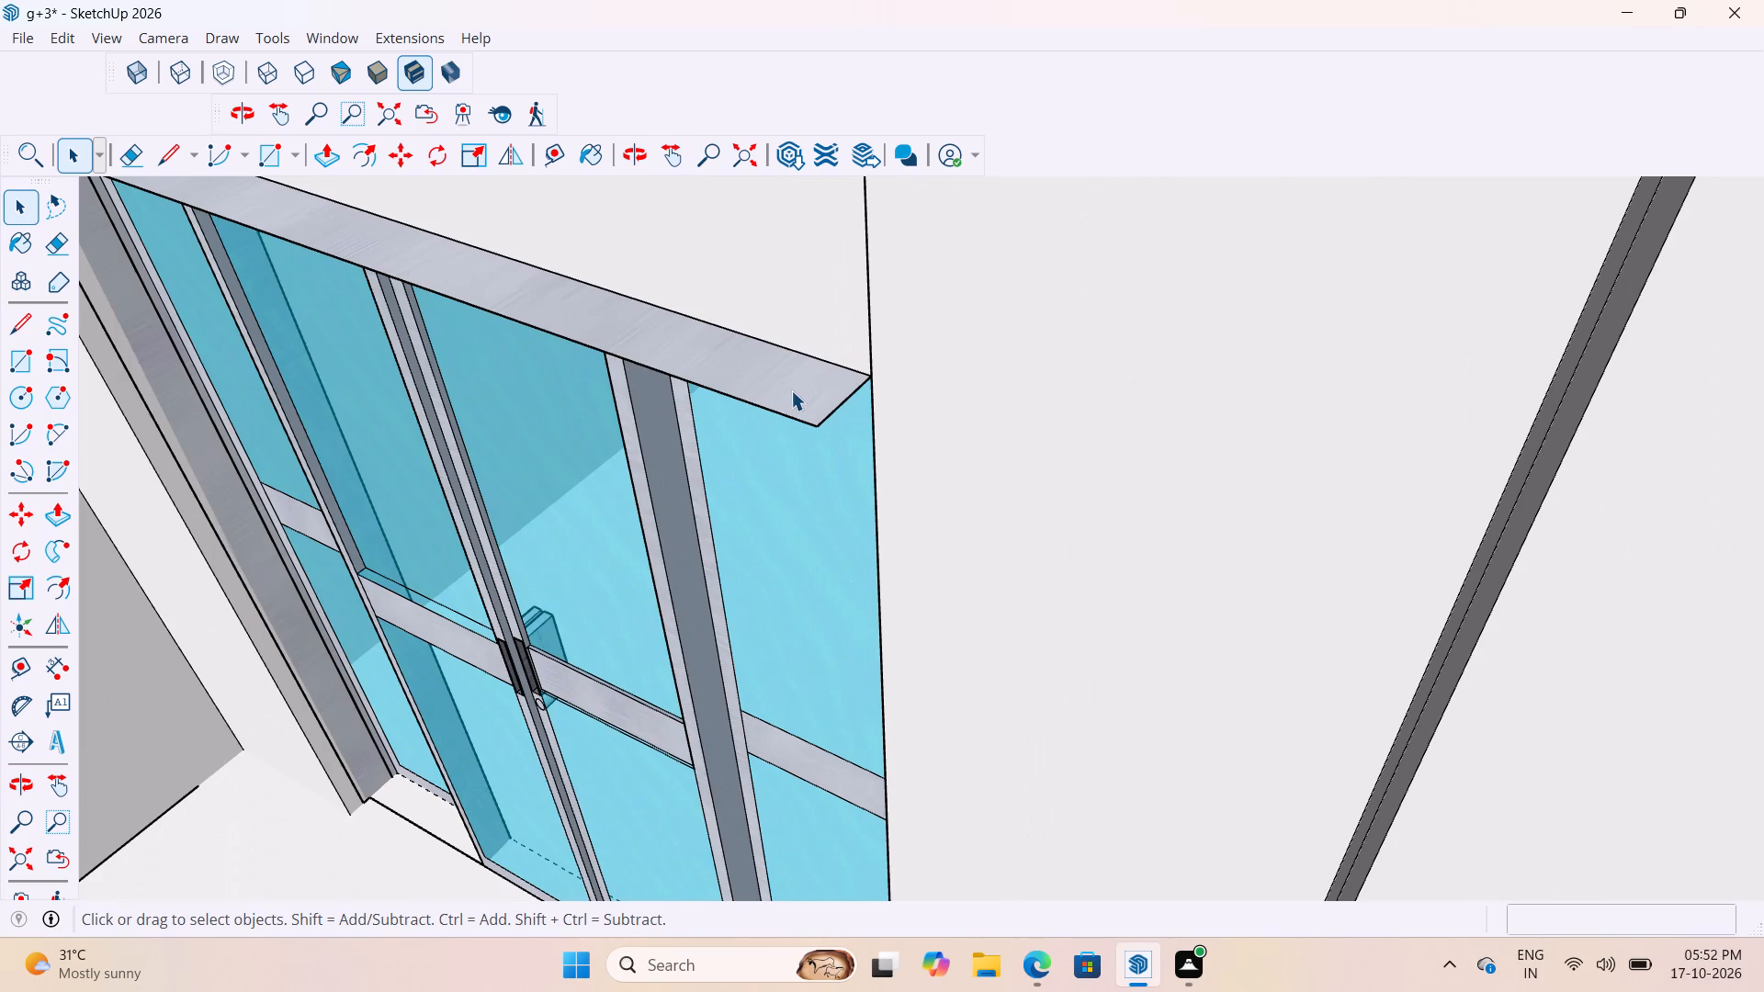
scroll(929, 372, "down", 5)
left_click(815, 388)
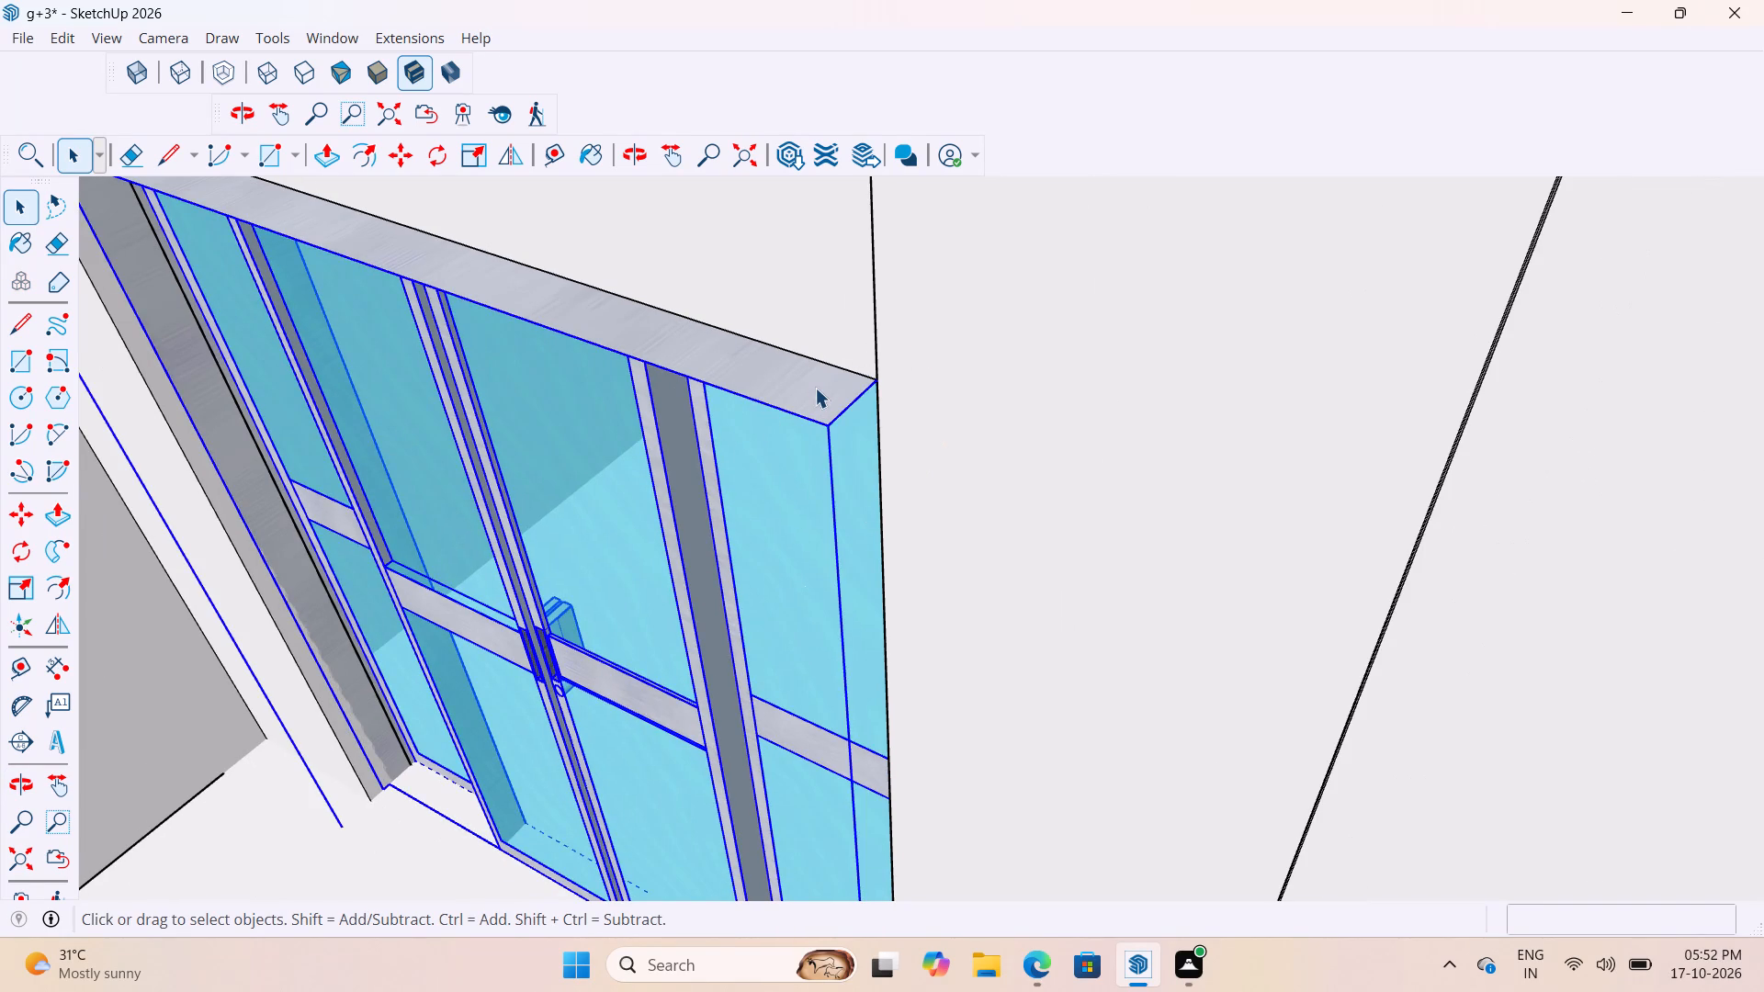
scroll(825, 394, "down", 5)
scroll(863, 419, "up", 8)
scroll(822, 410, "down", 5)
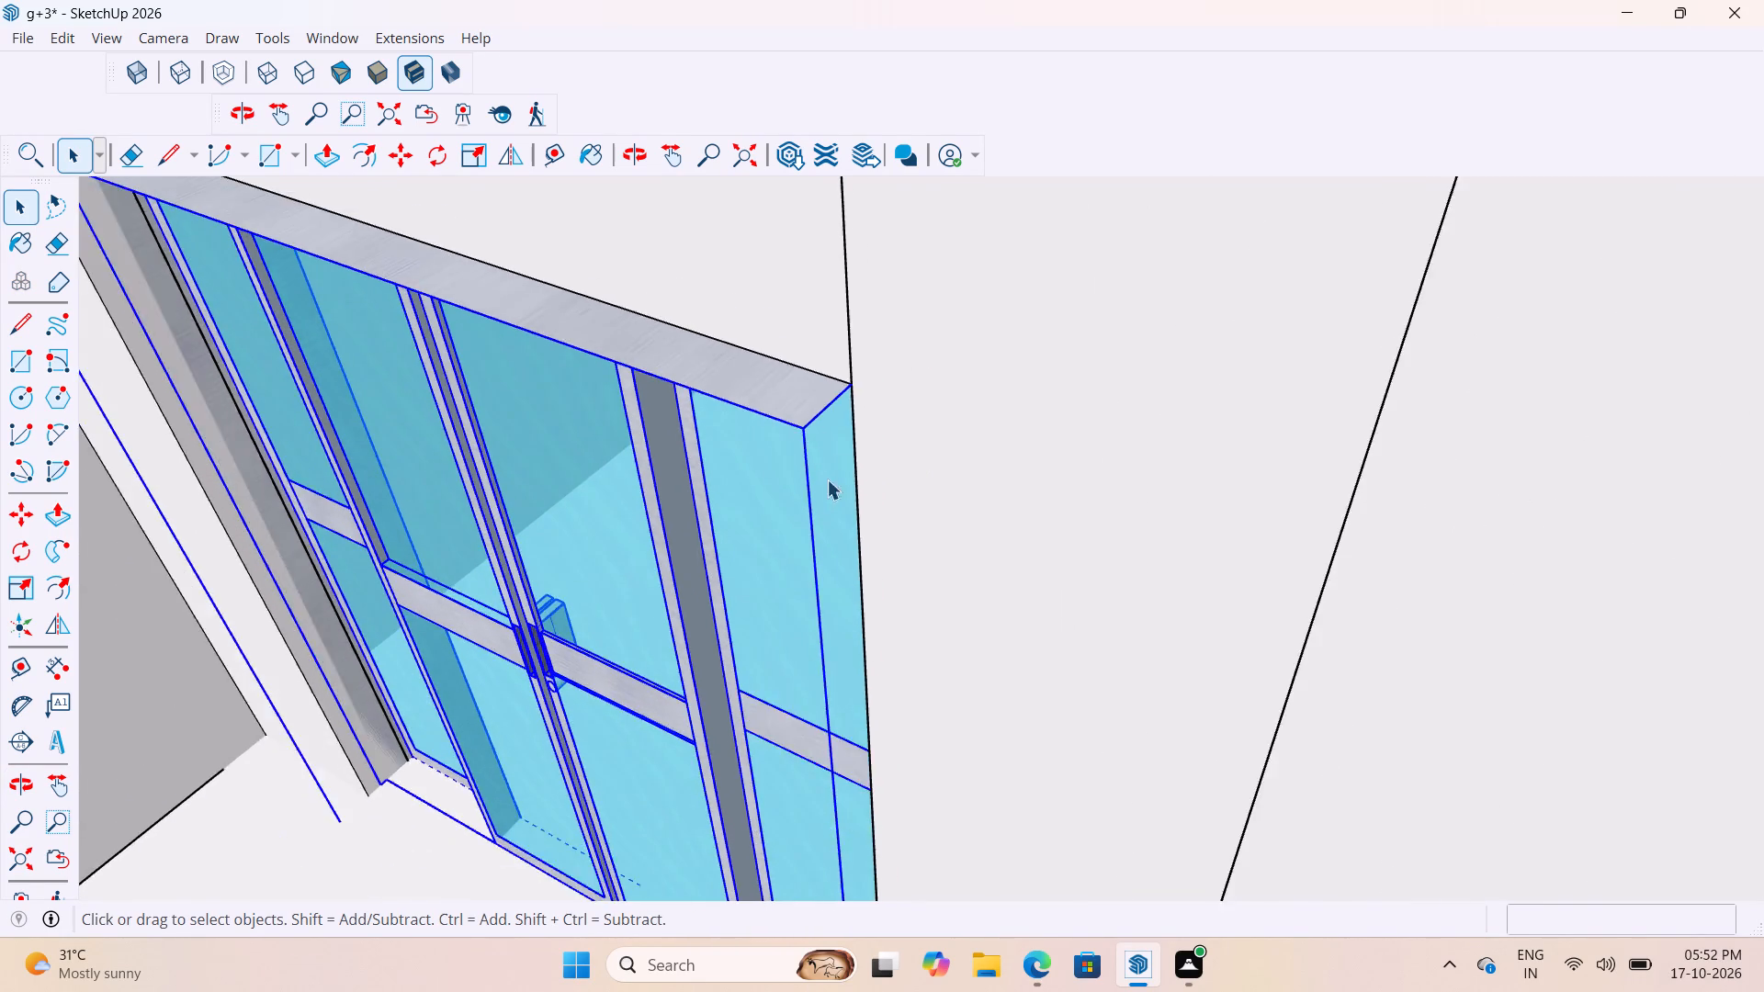
middle_click_drag(846, 453, 1027, 327)
scroll(1031, 343, "down", 17)
middle_click_drag(944, 500, 895, 544)
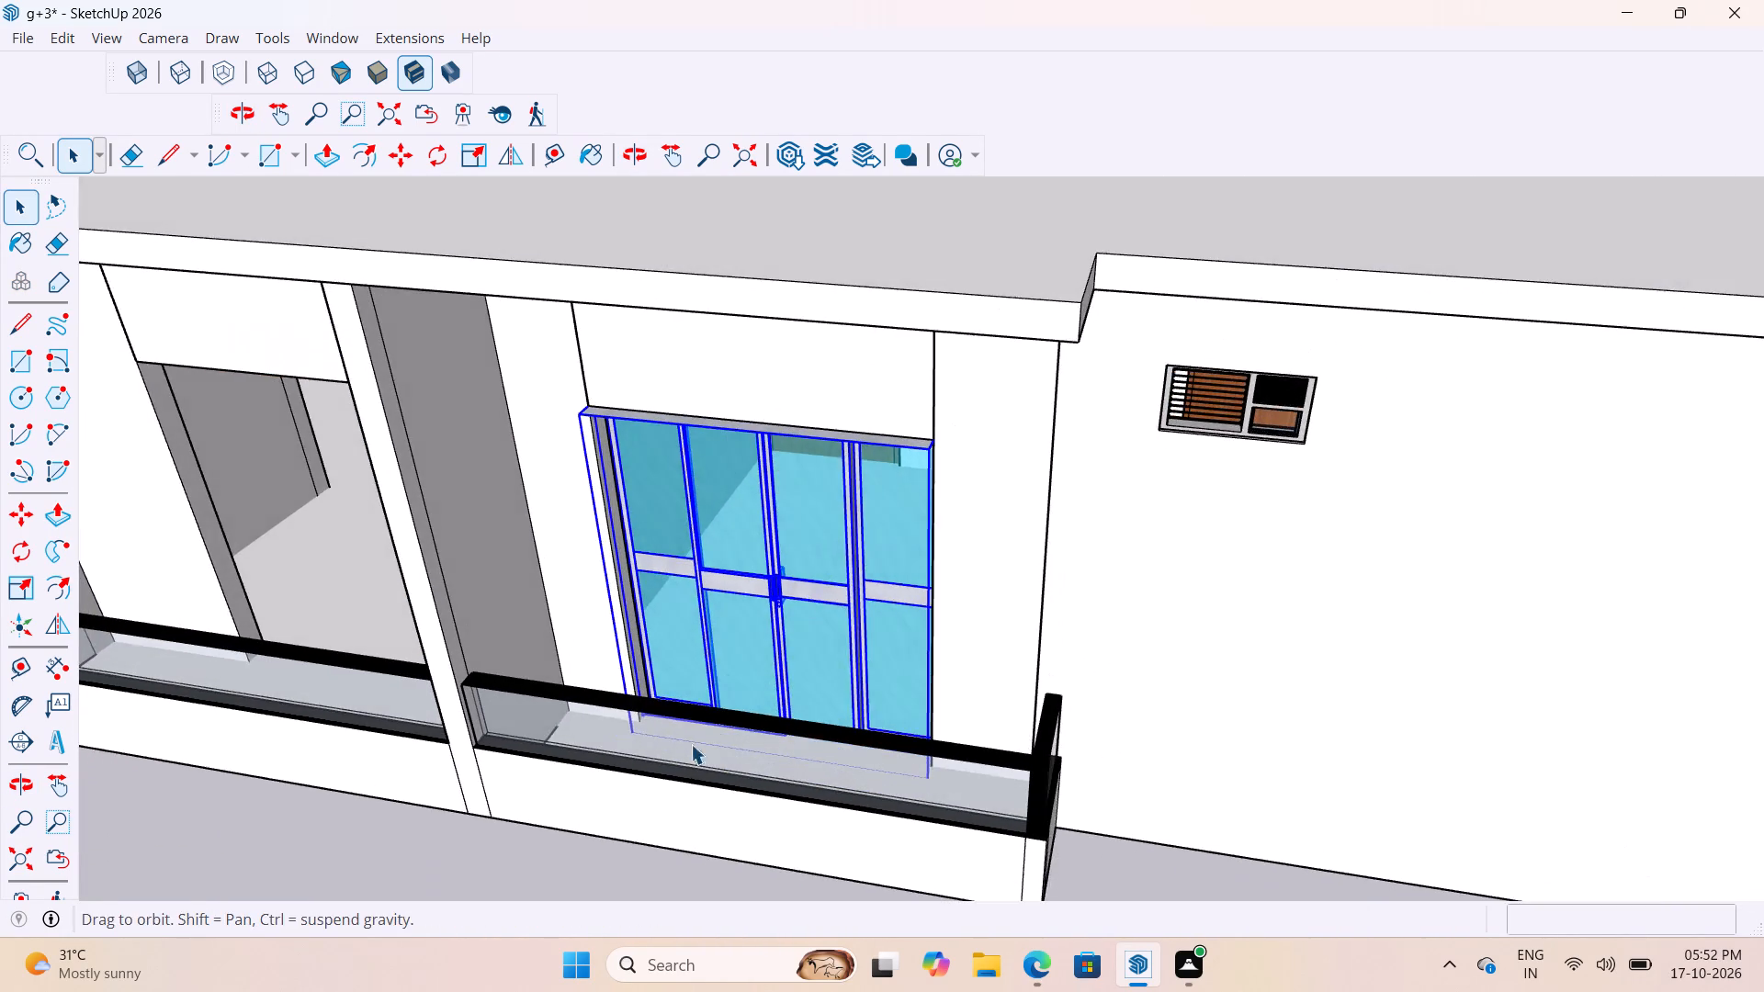
left_click(559, 882)
Scale the sliding door's depth through itself along the red axis to about -0.75, flipping it towards the balcony.
scroll(776, 626, "up", 4)
middle_click_drag(872, 693, 908, 742)
scroll(940, 851, "up", 9)
middle_click_drag(1078, 793, 961, 798)
left_click(826, 642)
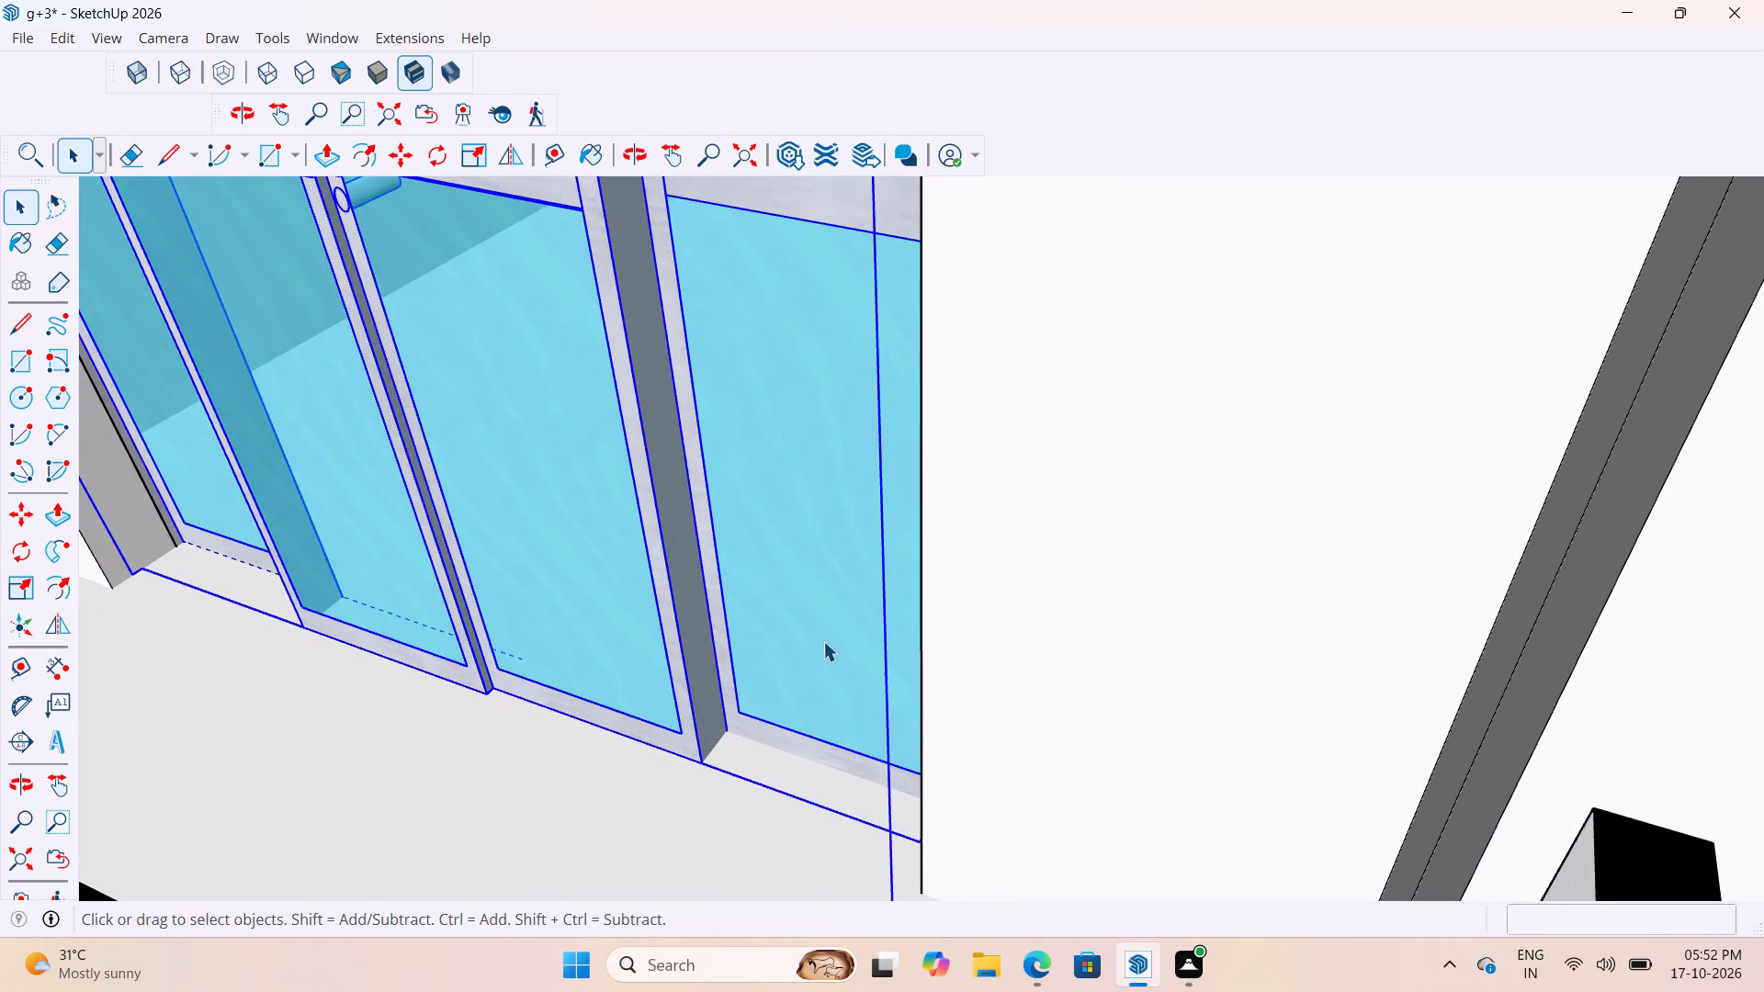
key("s")
scroll(853, 668, "down", 16)
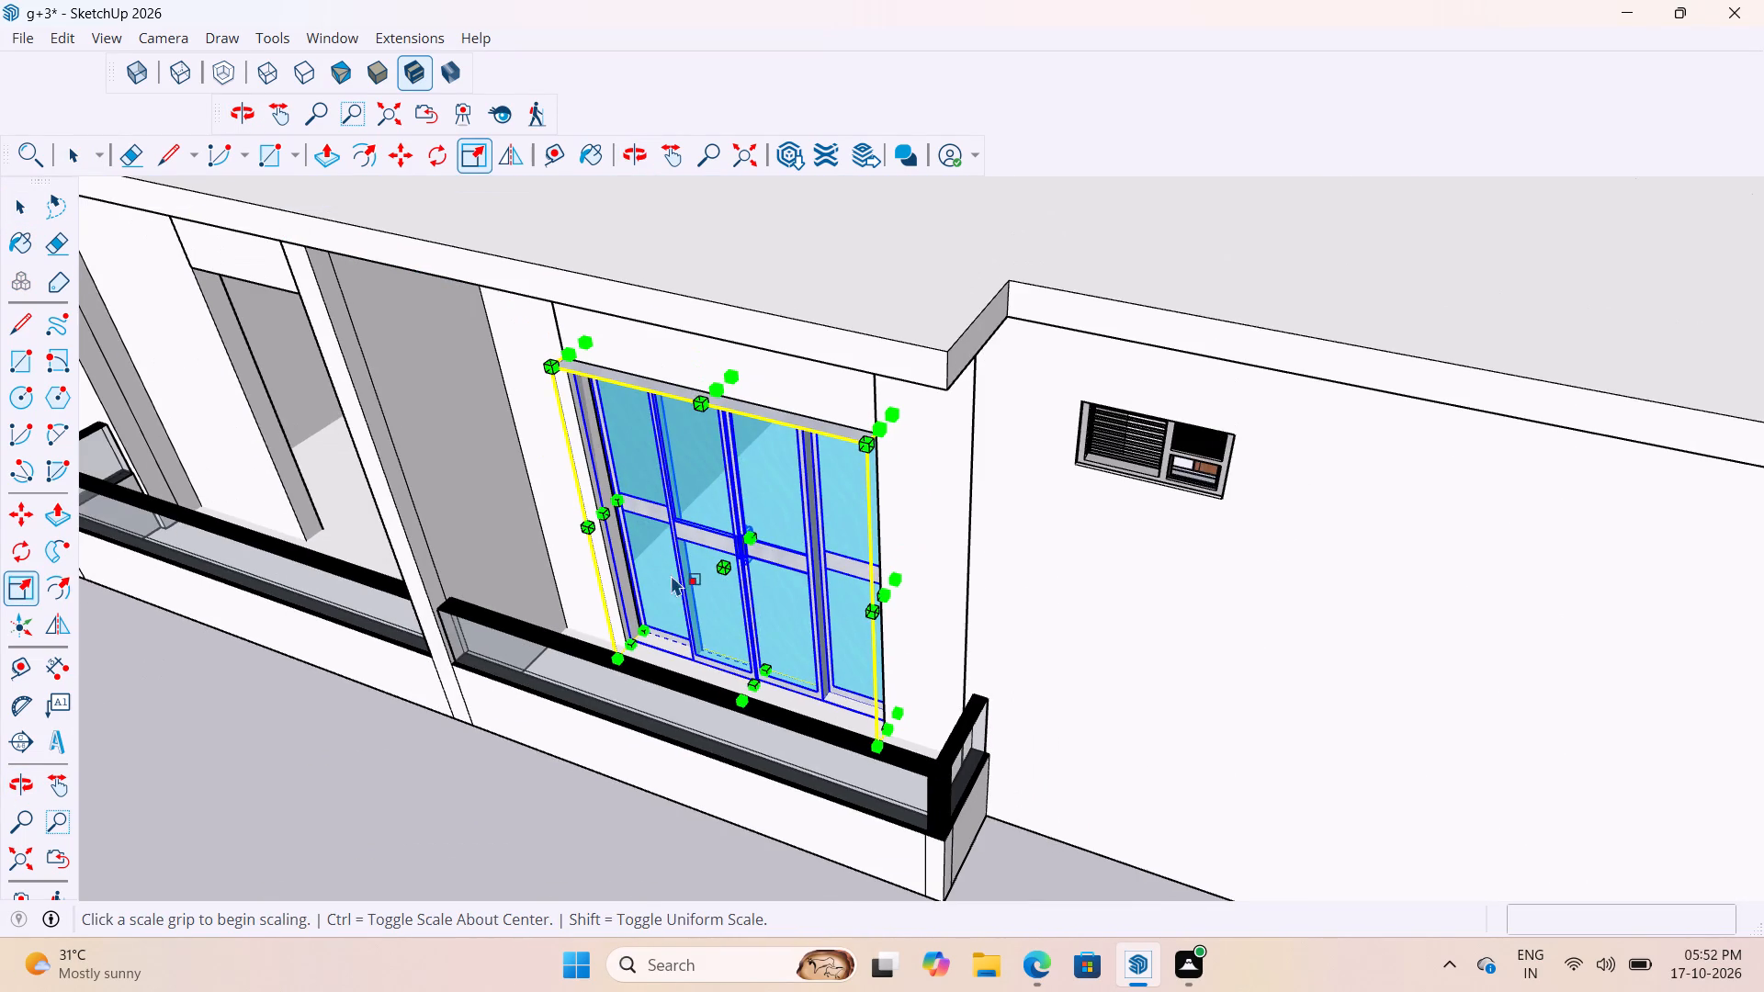
scroll(752, 537, "up", 6)
left_click(753, 537)
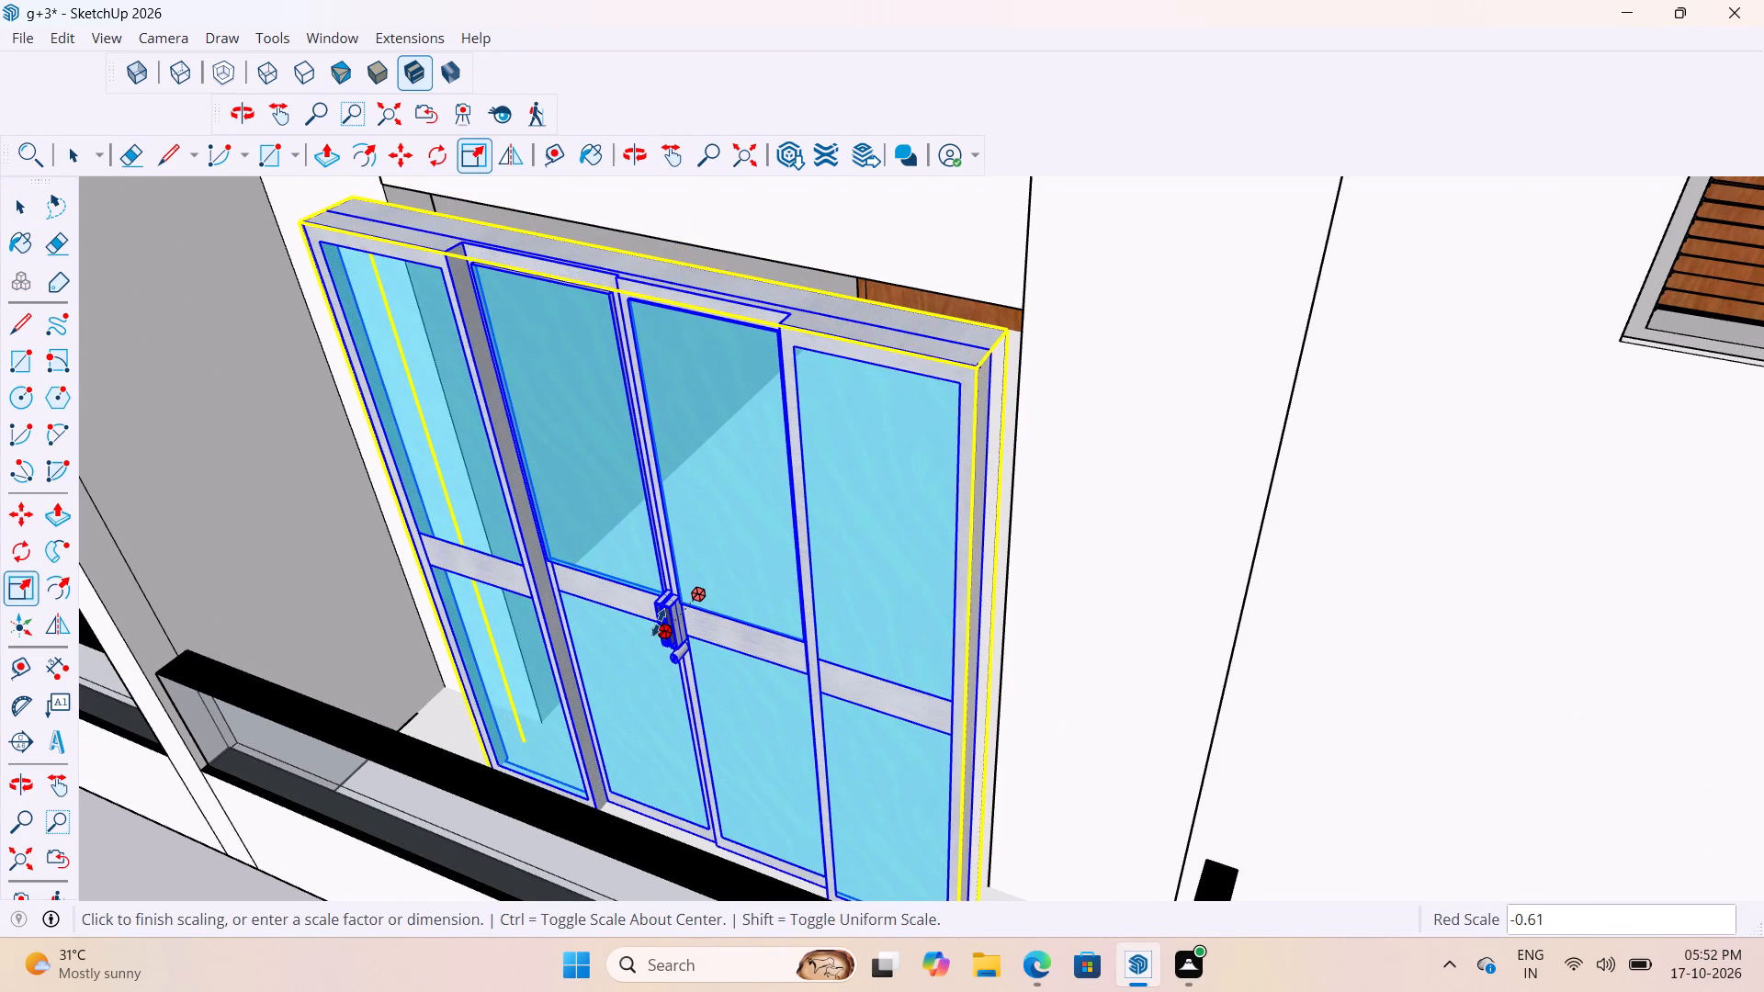
scroll(658, 614, "down", 4)
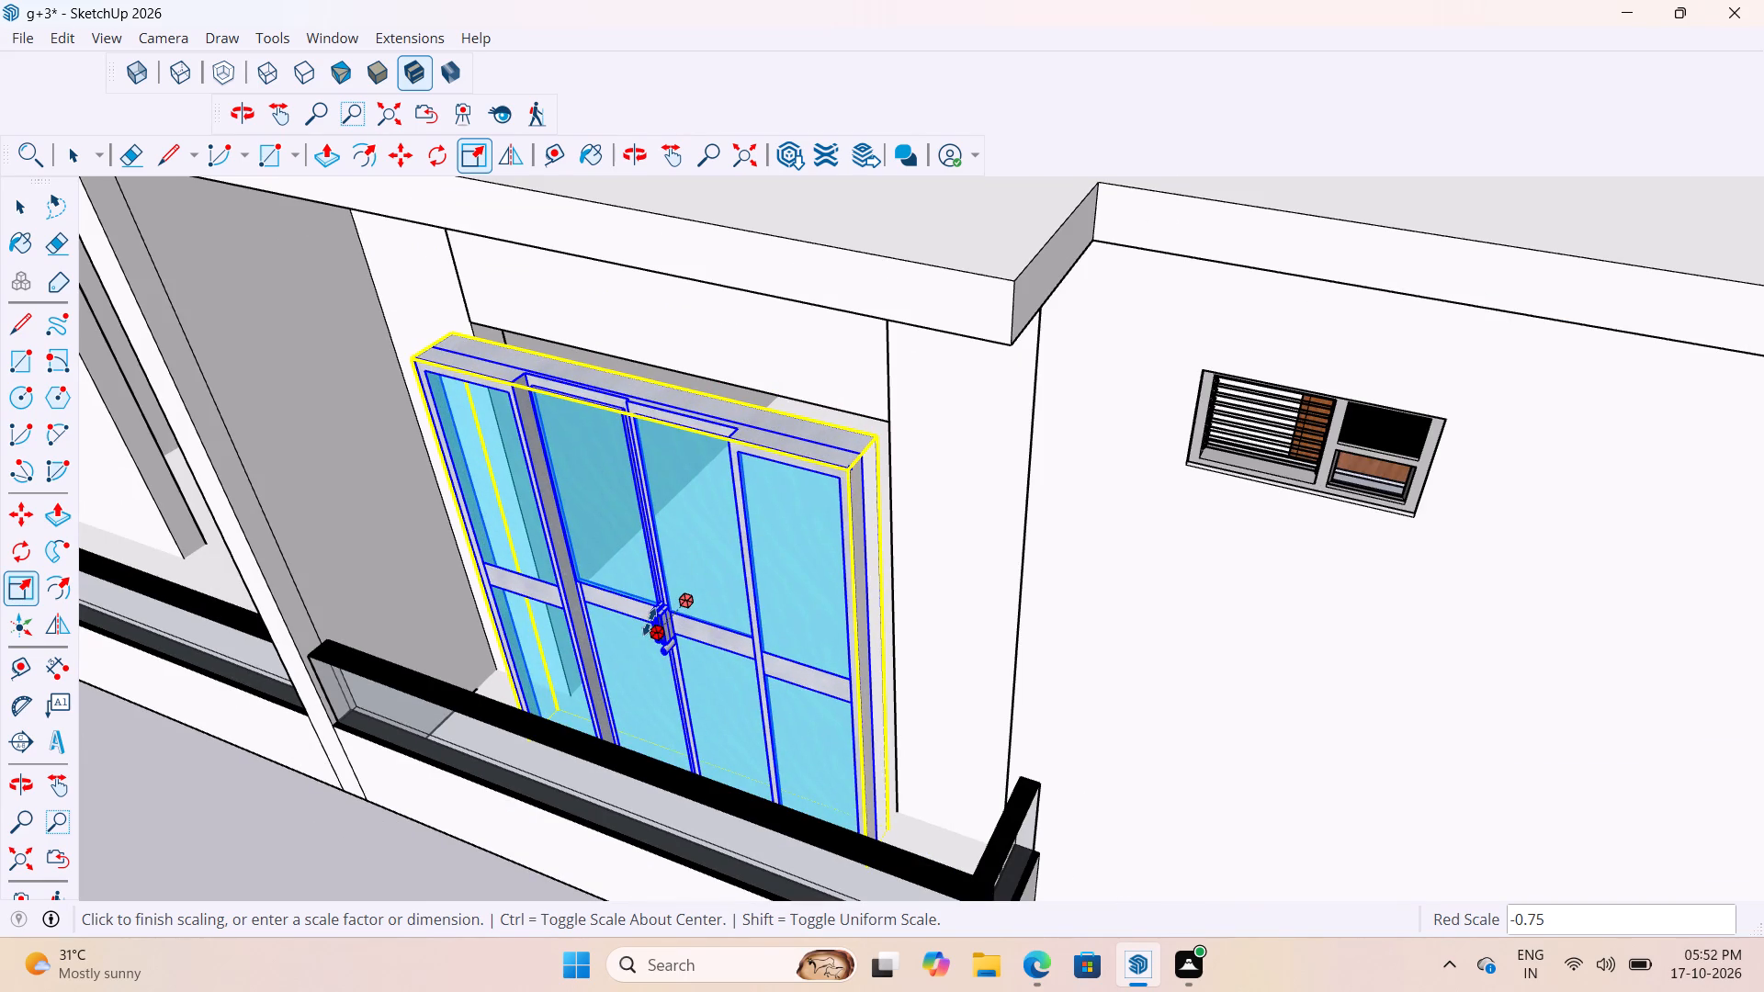
left_click(650, 622)
key("space")
scroll(661, 553, "down", 6)
scroll(772, 548, "up", 3)
scroll(555, 603, "down", 4)
left_click_drag(463, 843, 467, 852)
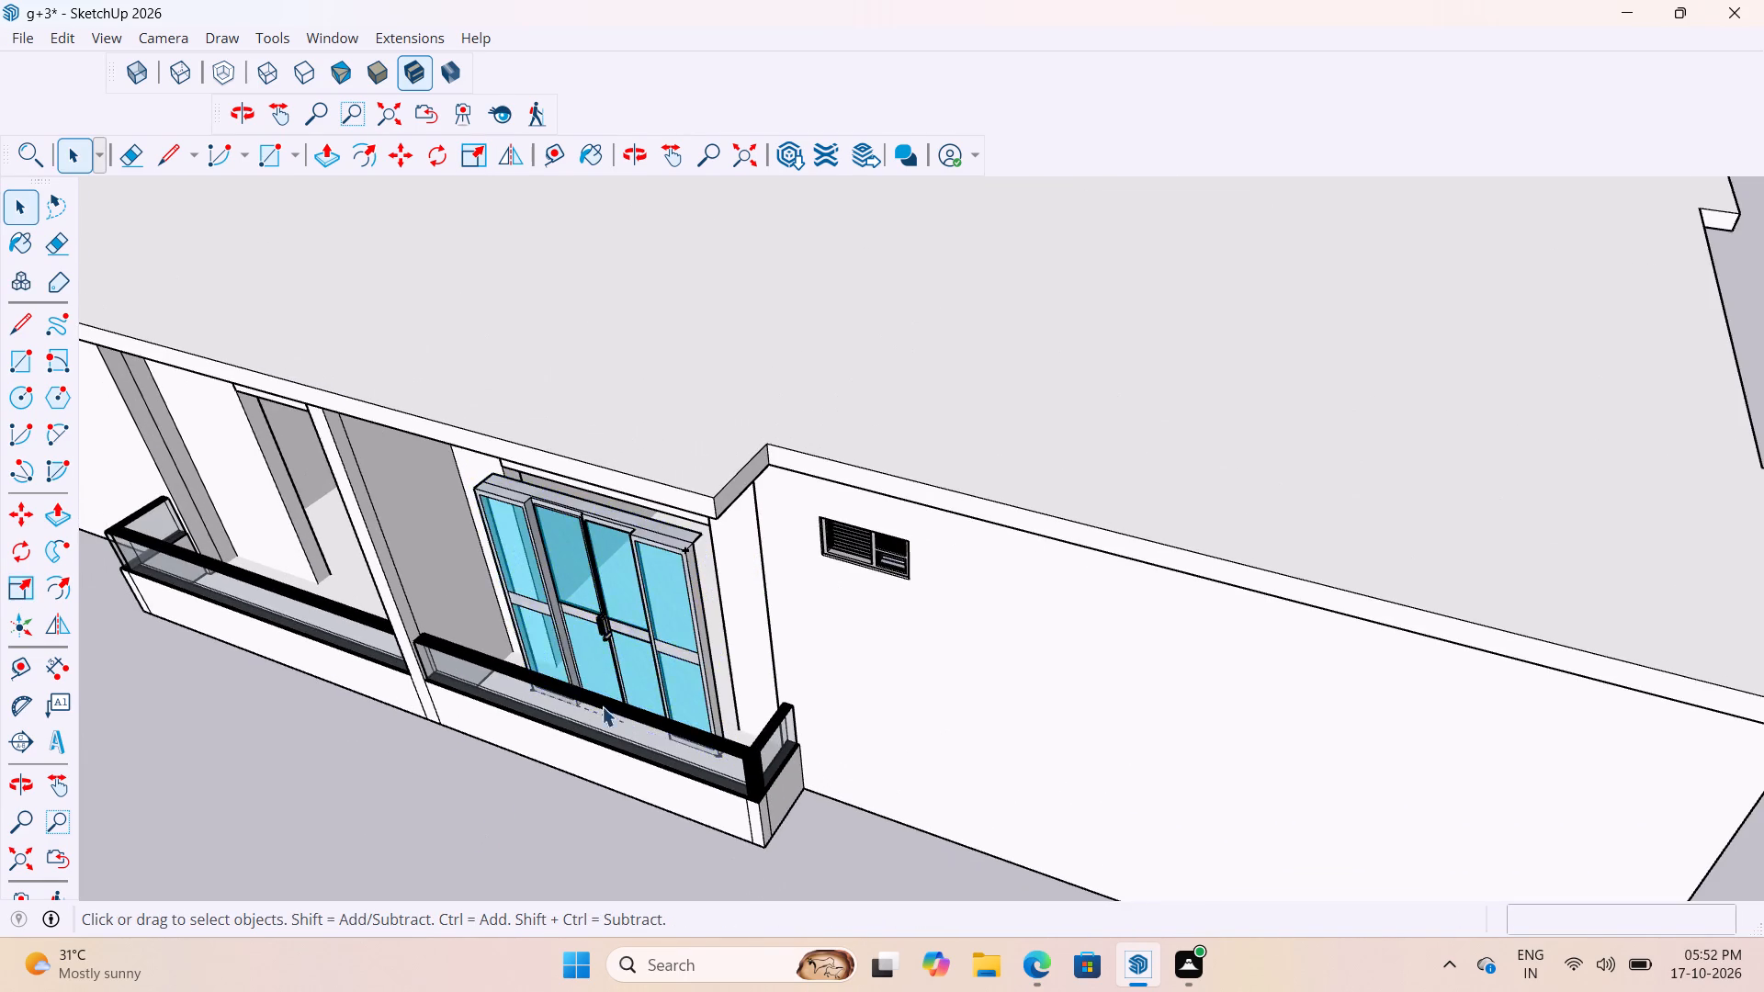
Move the flipped sliding door by its outer top corner onto the matching top corner of the balcony opening.
scroll(693, 609, "up", 4)
left_click(687, 520)
key("m")
scroll(682, 549, "up", 1)
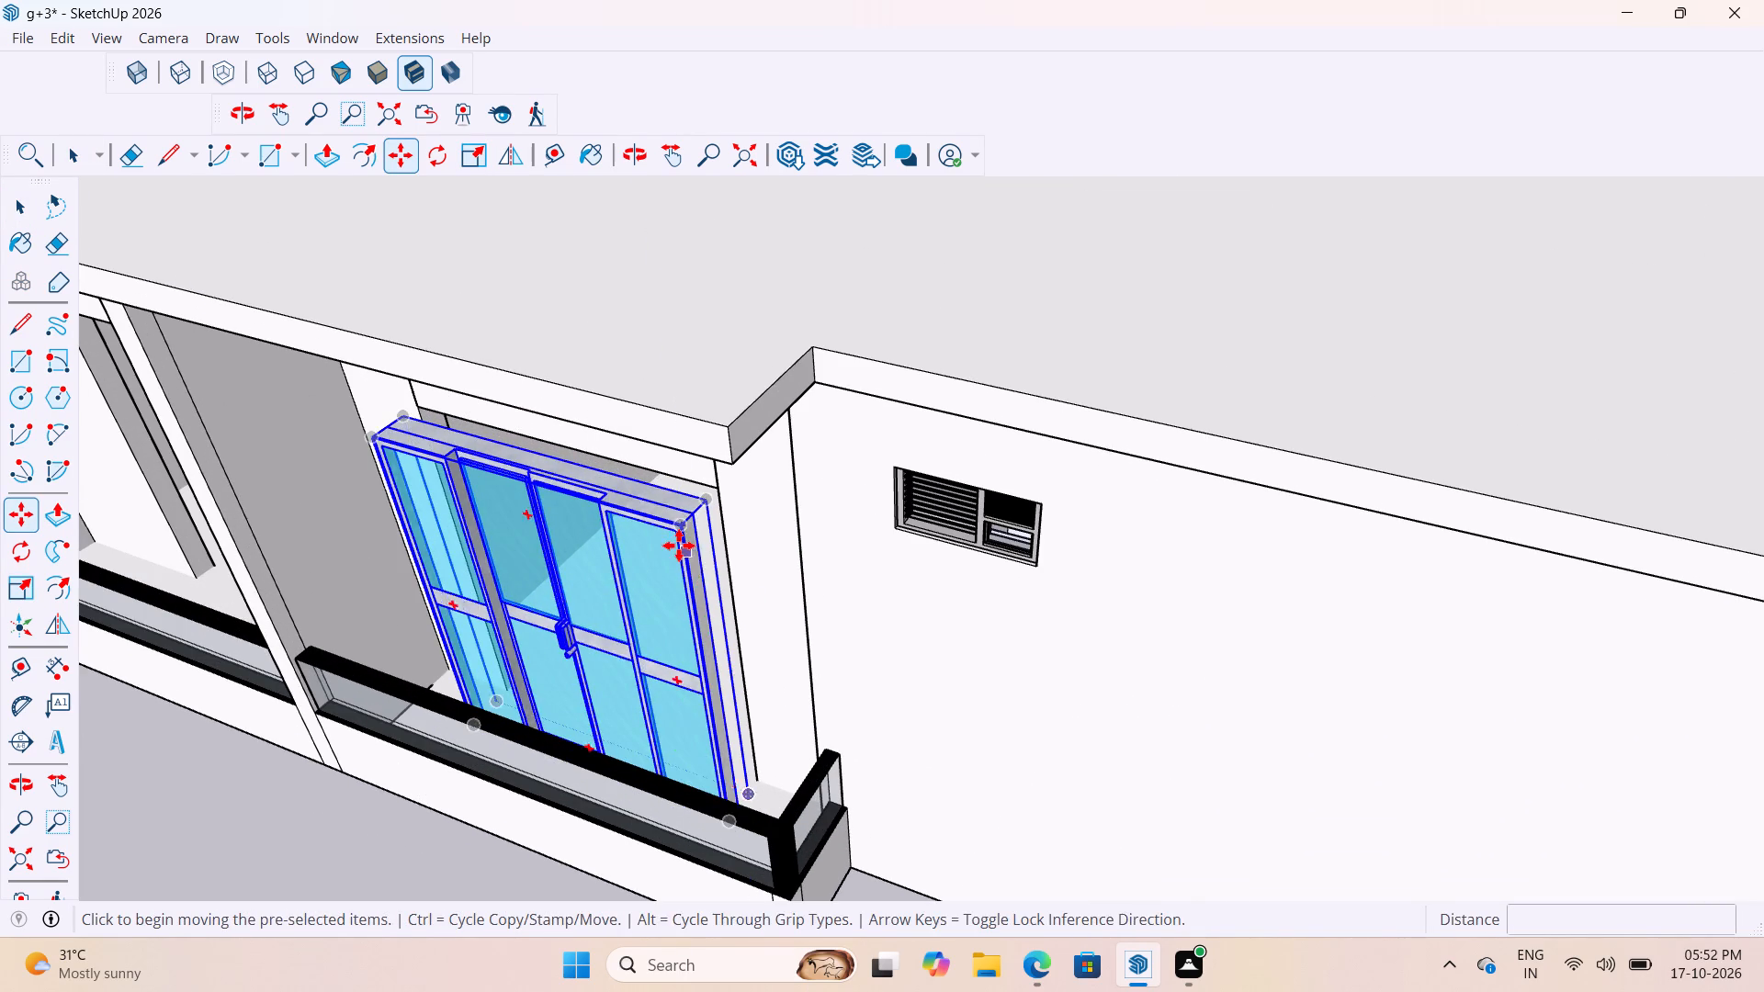
scroll(679, 546, "up", 5)
left_click(684, 526)
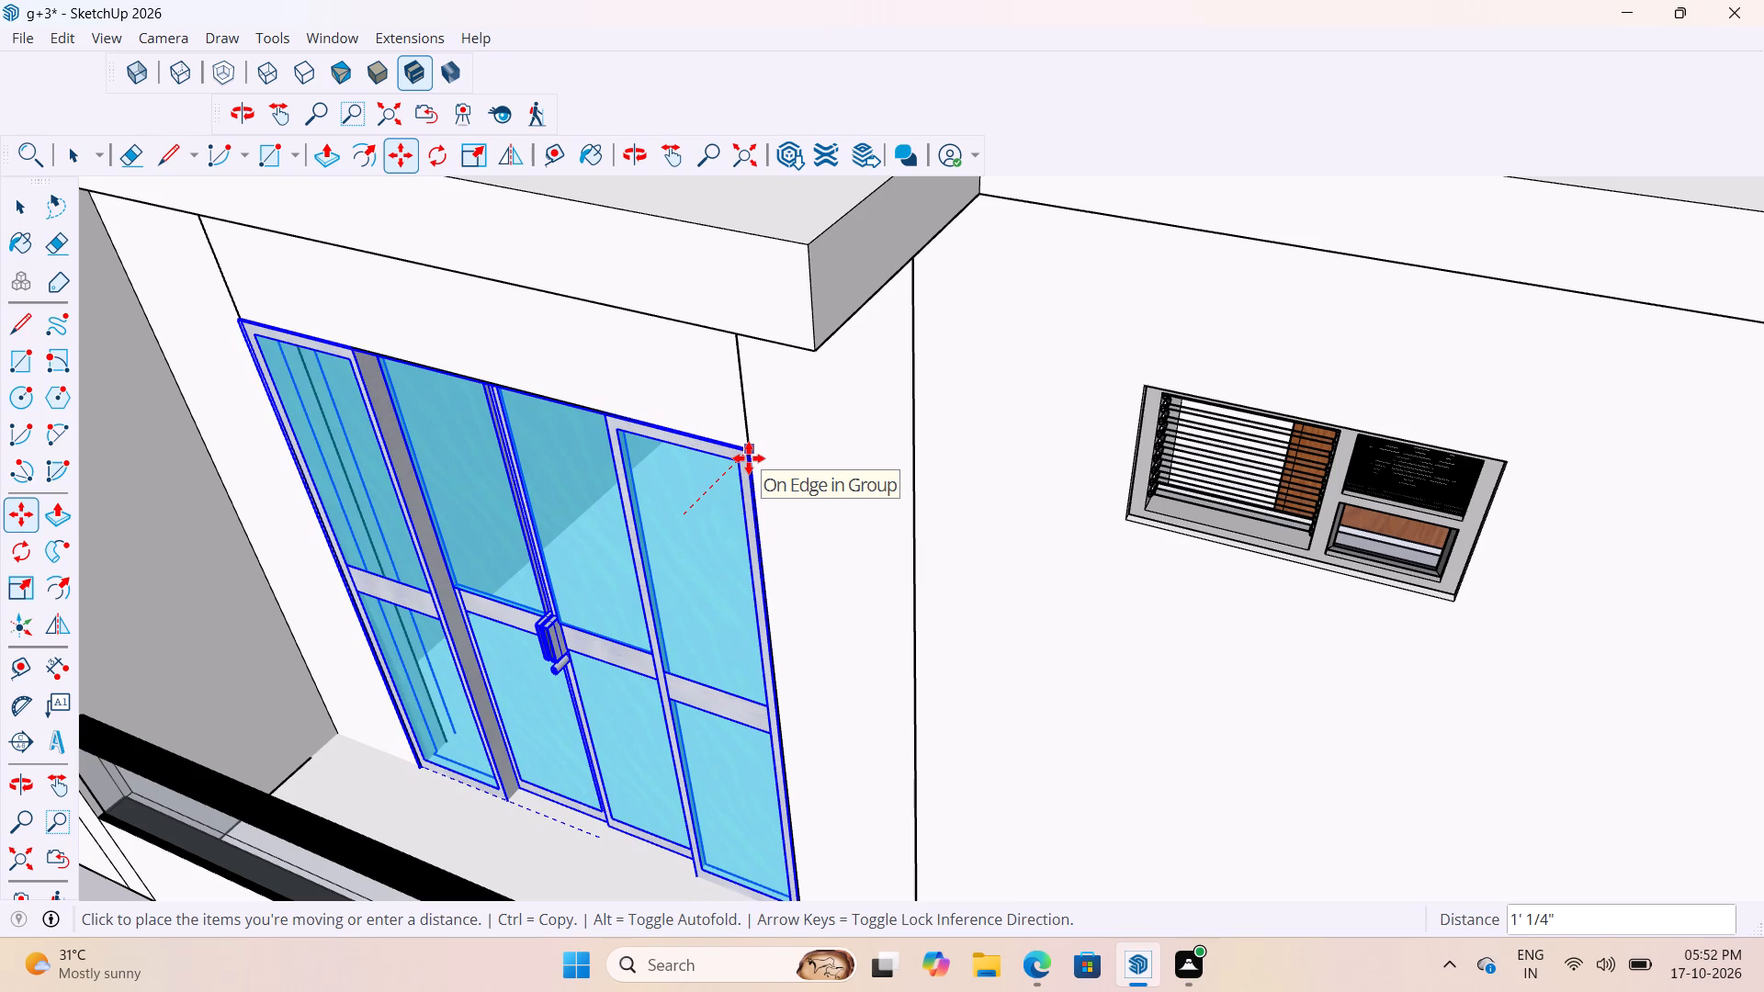
scroll(749, 458, "up", 10)
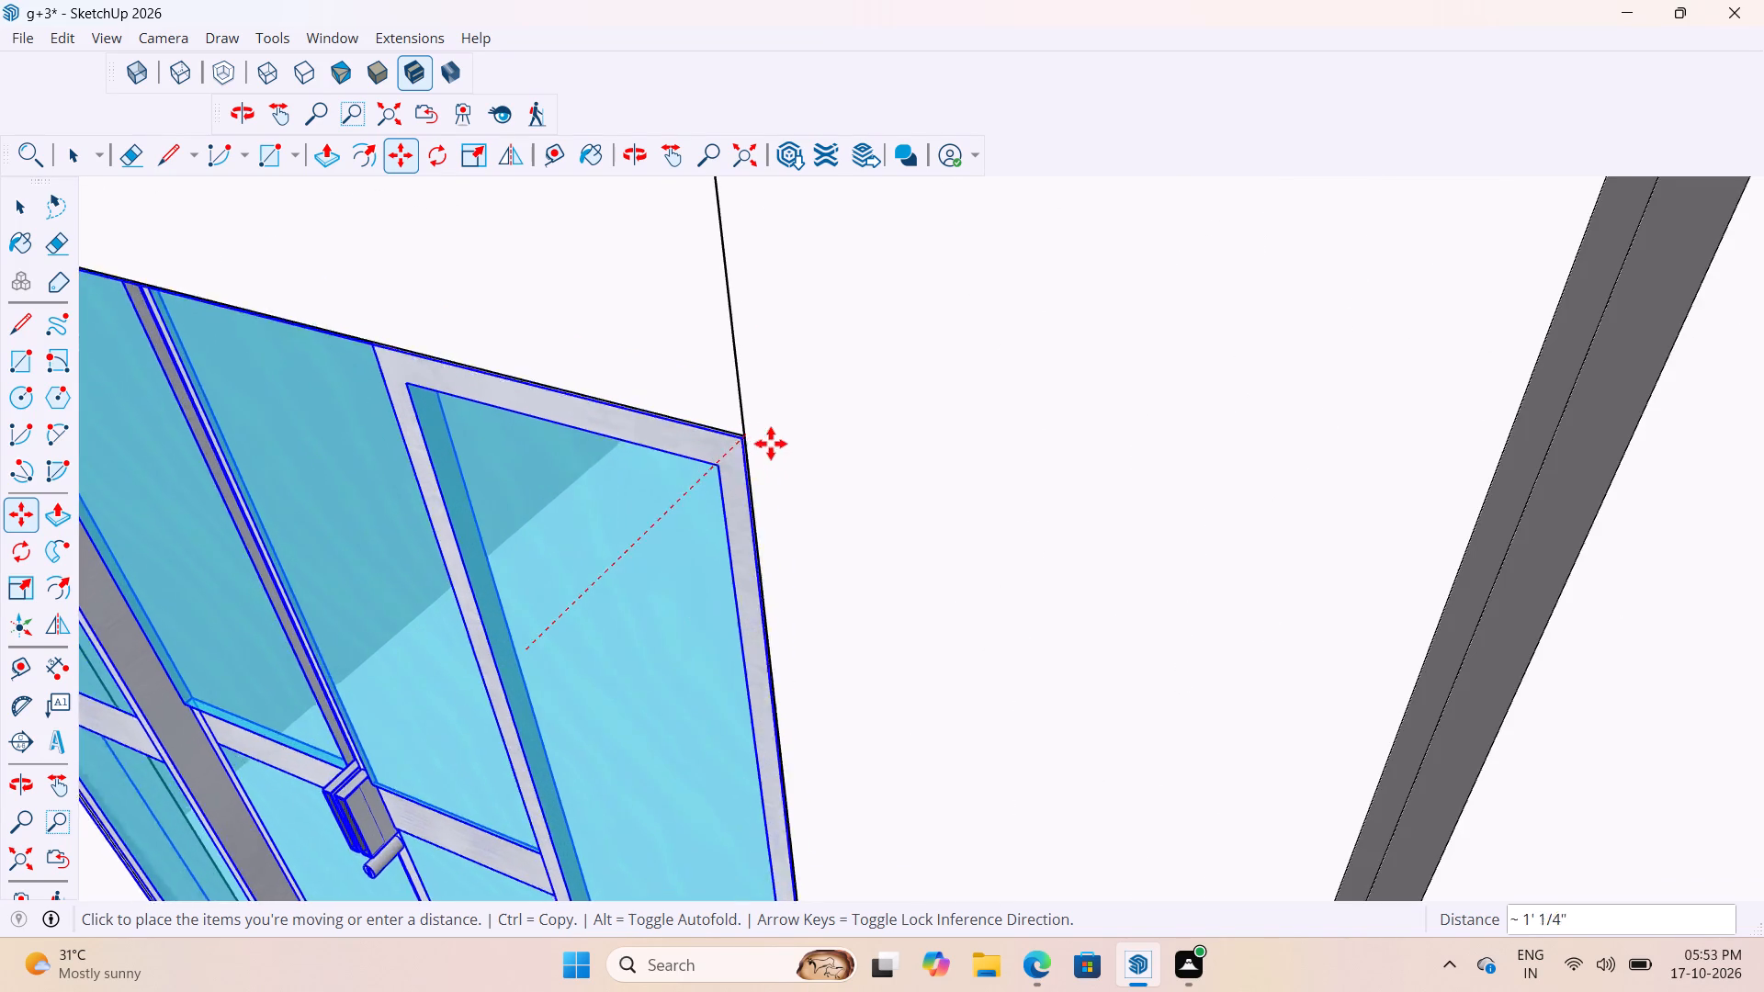
scroll(731, 460, "up", 9)
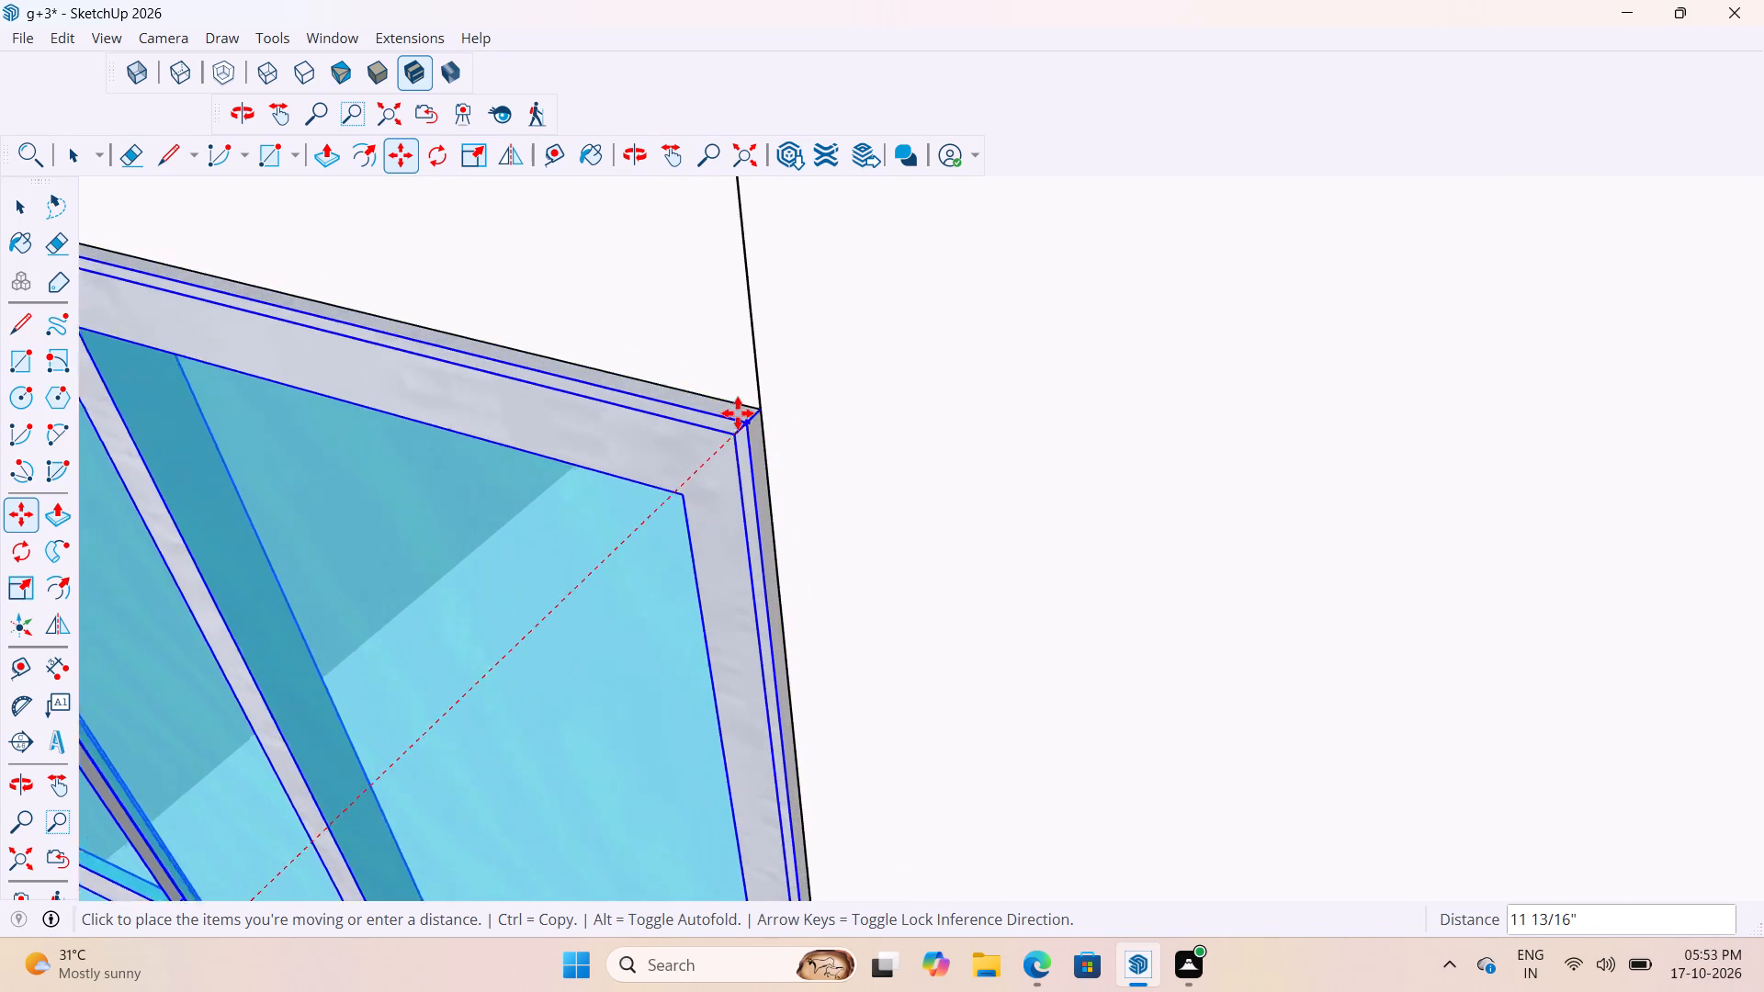
scroll(738, 413, "up", 2)
middle_click_drag(754, 413, 1000, 355)
scroll(773, 452, "up", 4)
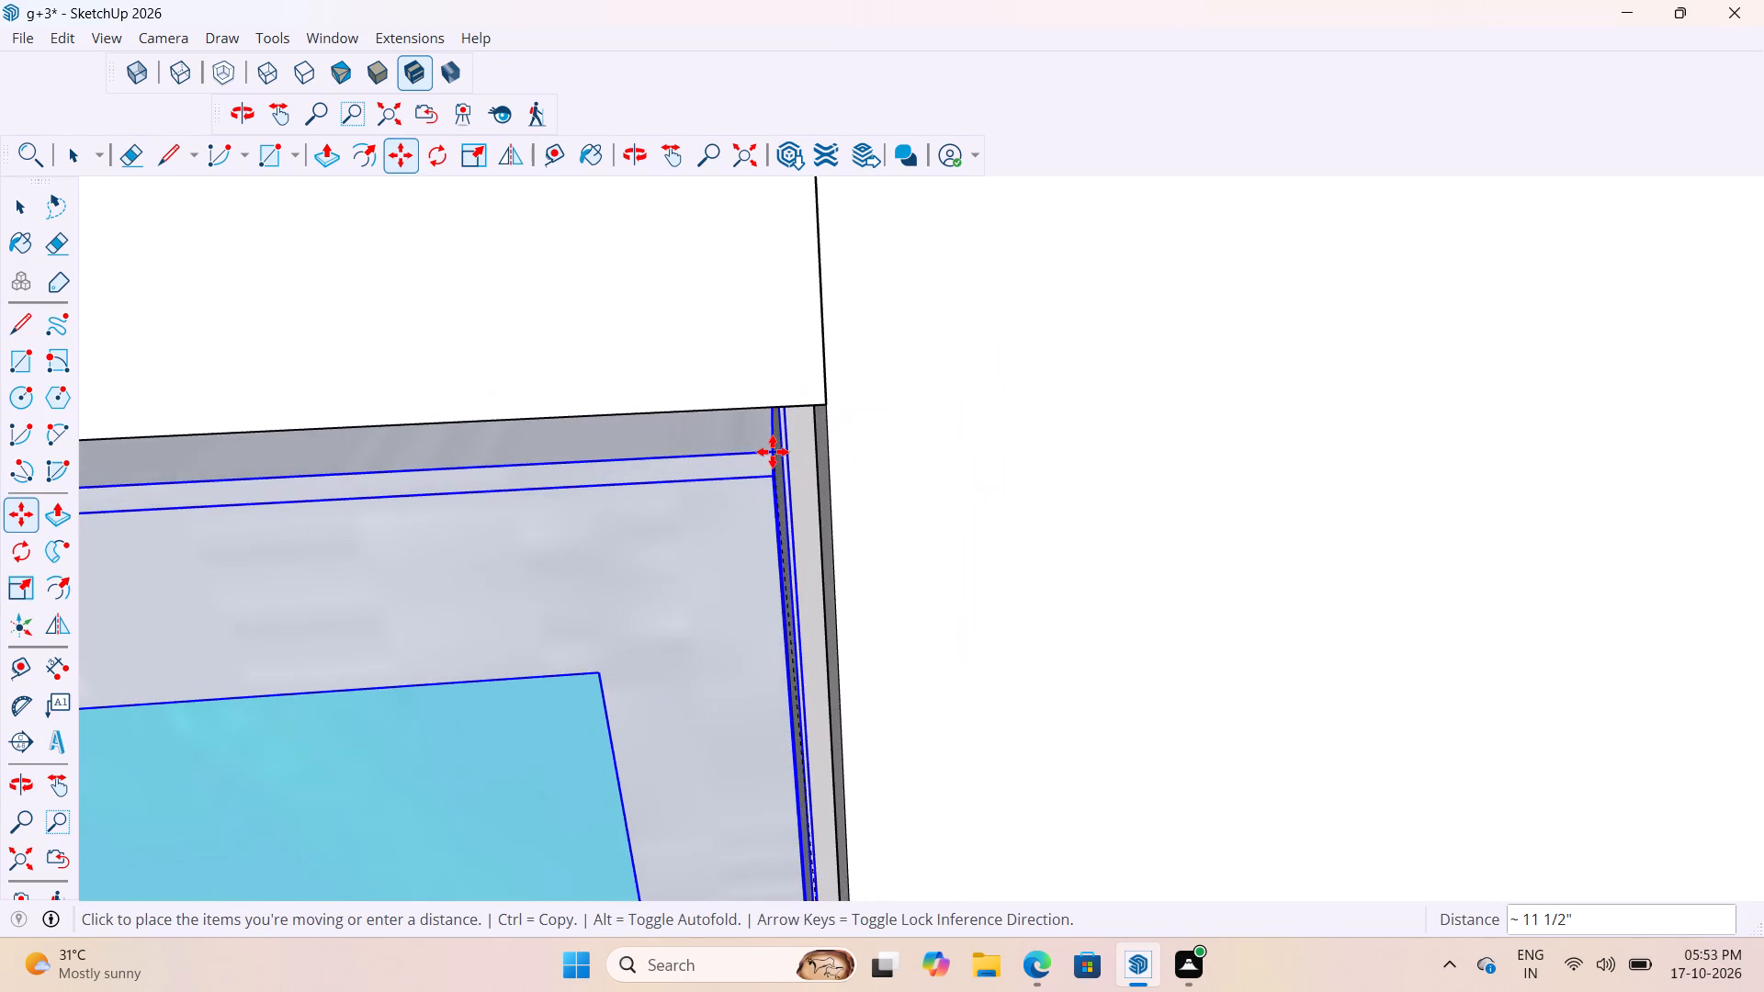
left_click(825, 407)
scroll(820, 405, "down", 8)
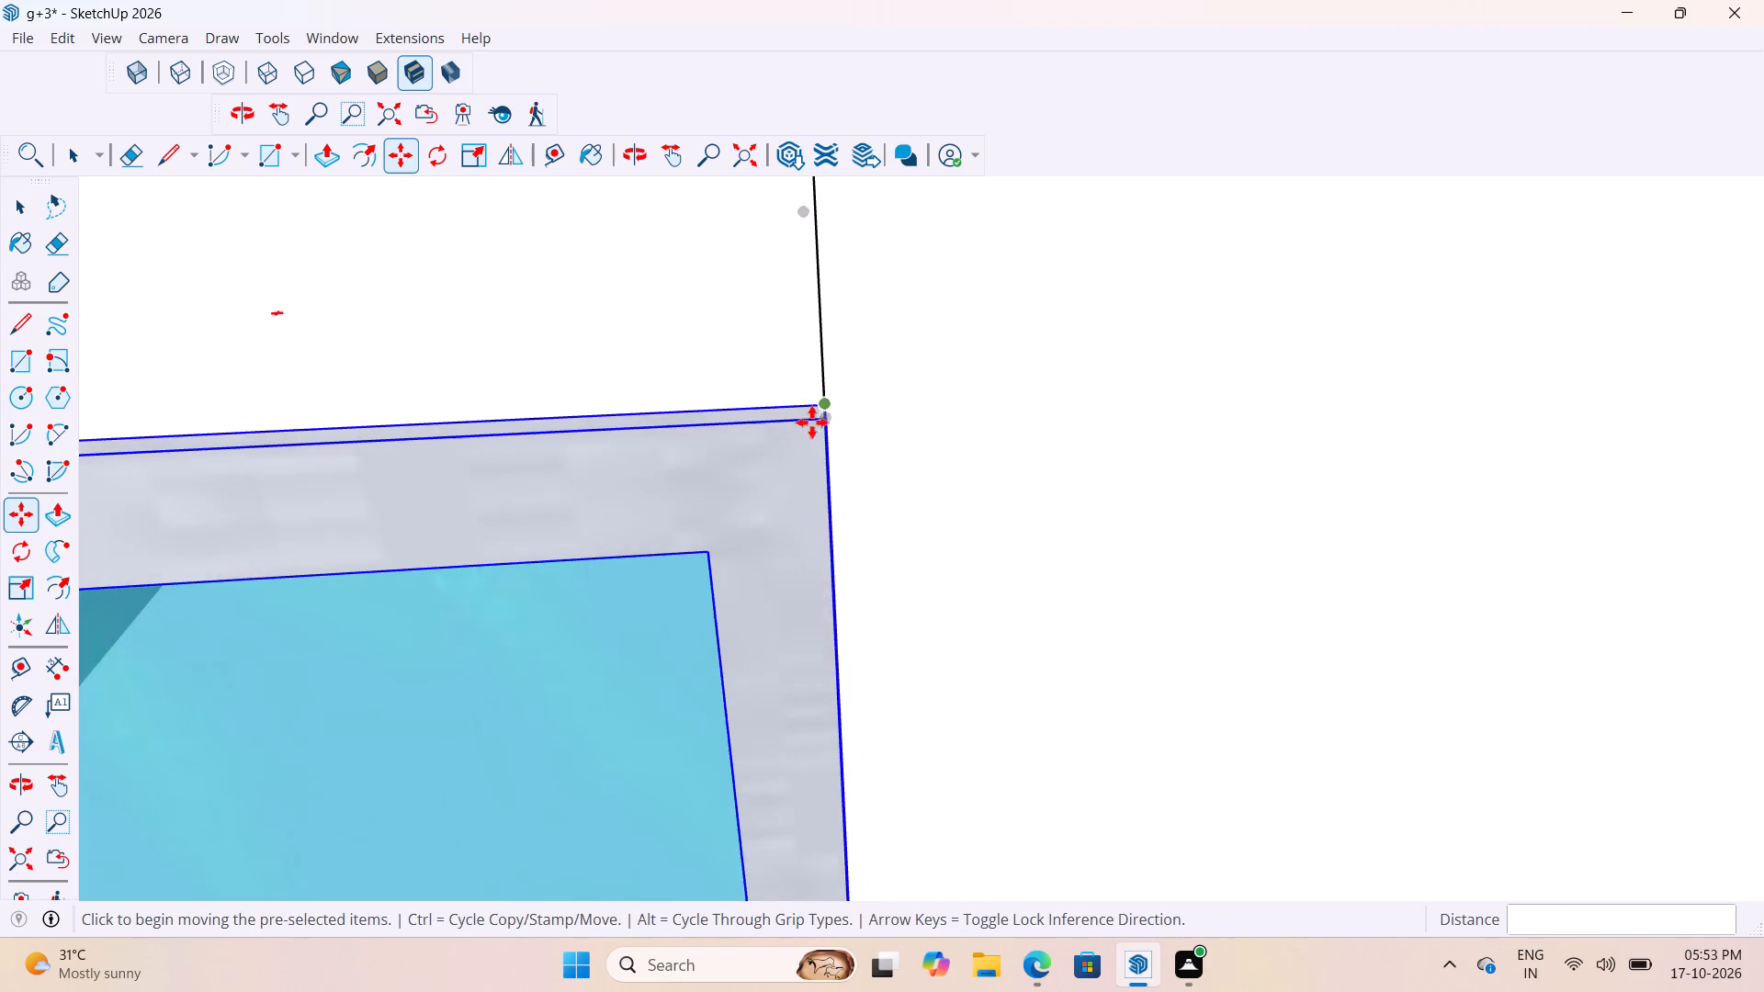
scroll(812, 423, "down", 20)
scroll(812, 423, "down", 19)
key("space")
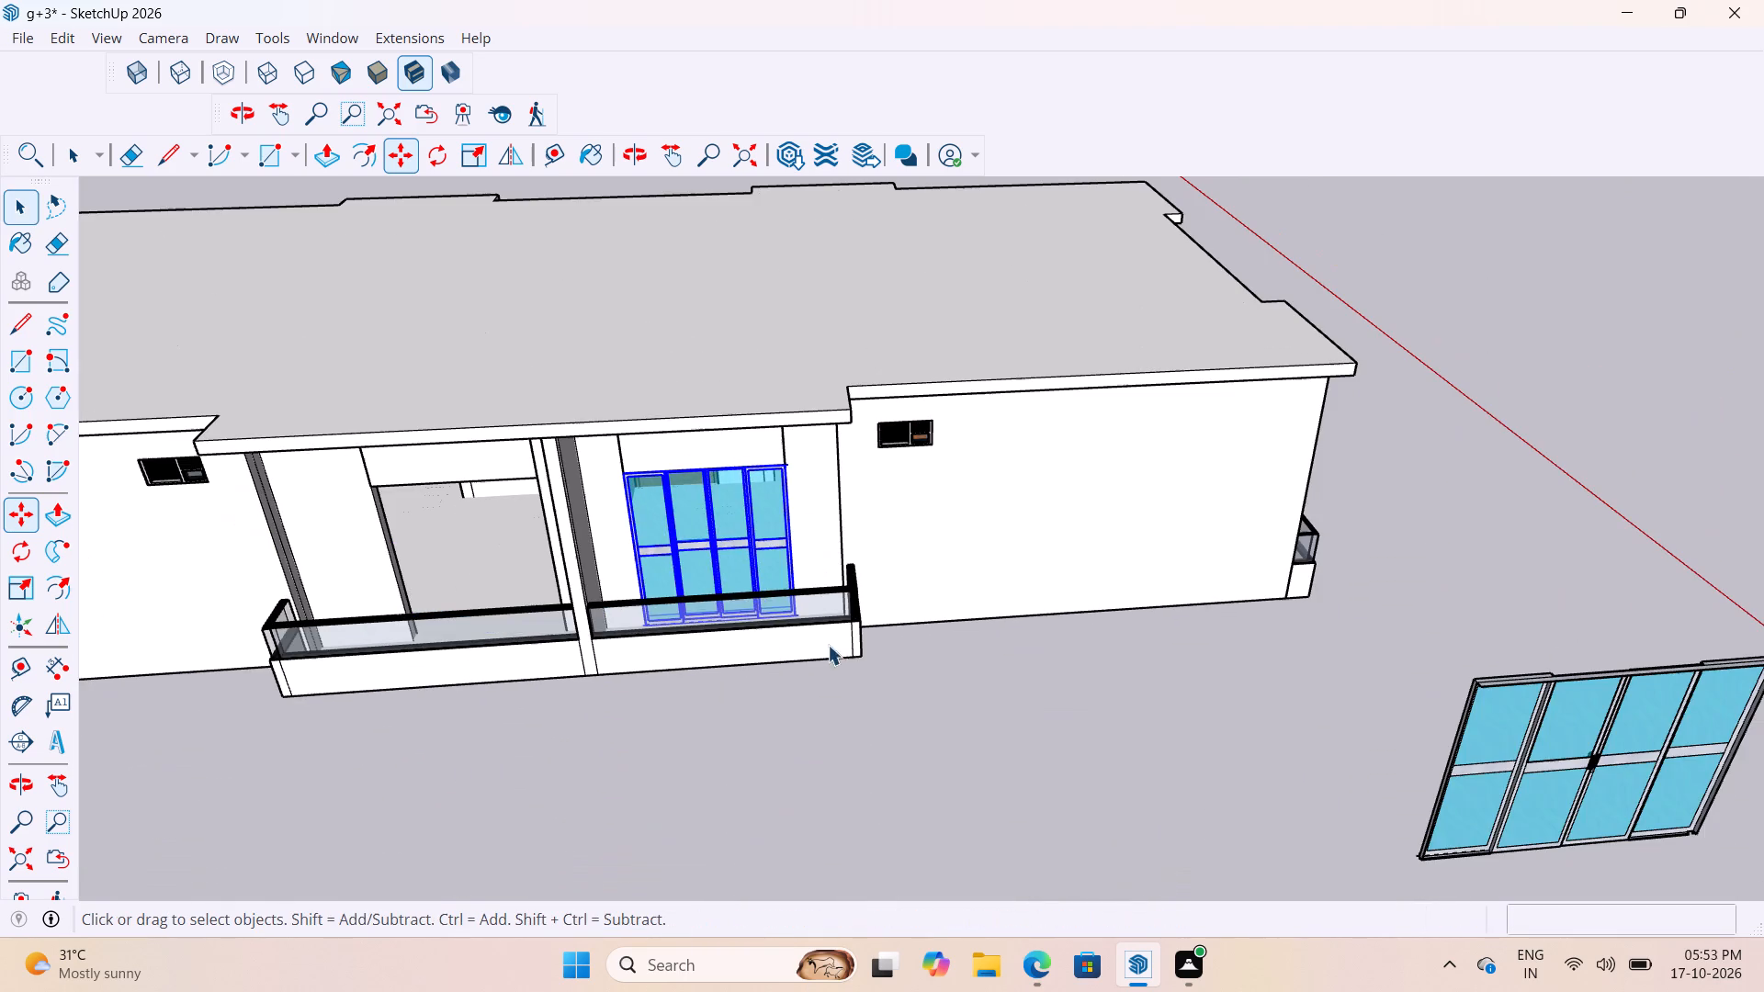
left_click(775, 739)
Copy the fitted sliding door by its bottom corner onto the matching bottom corner of the adjacent balcony opening.
scroll(718, 569, "up", 4)
middle_click_drag(767, 604, 685, 693)
scroll(637, 674, "up", 6)
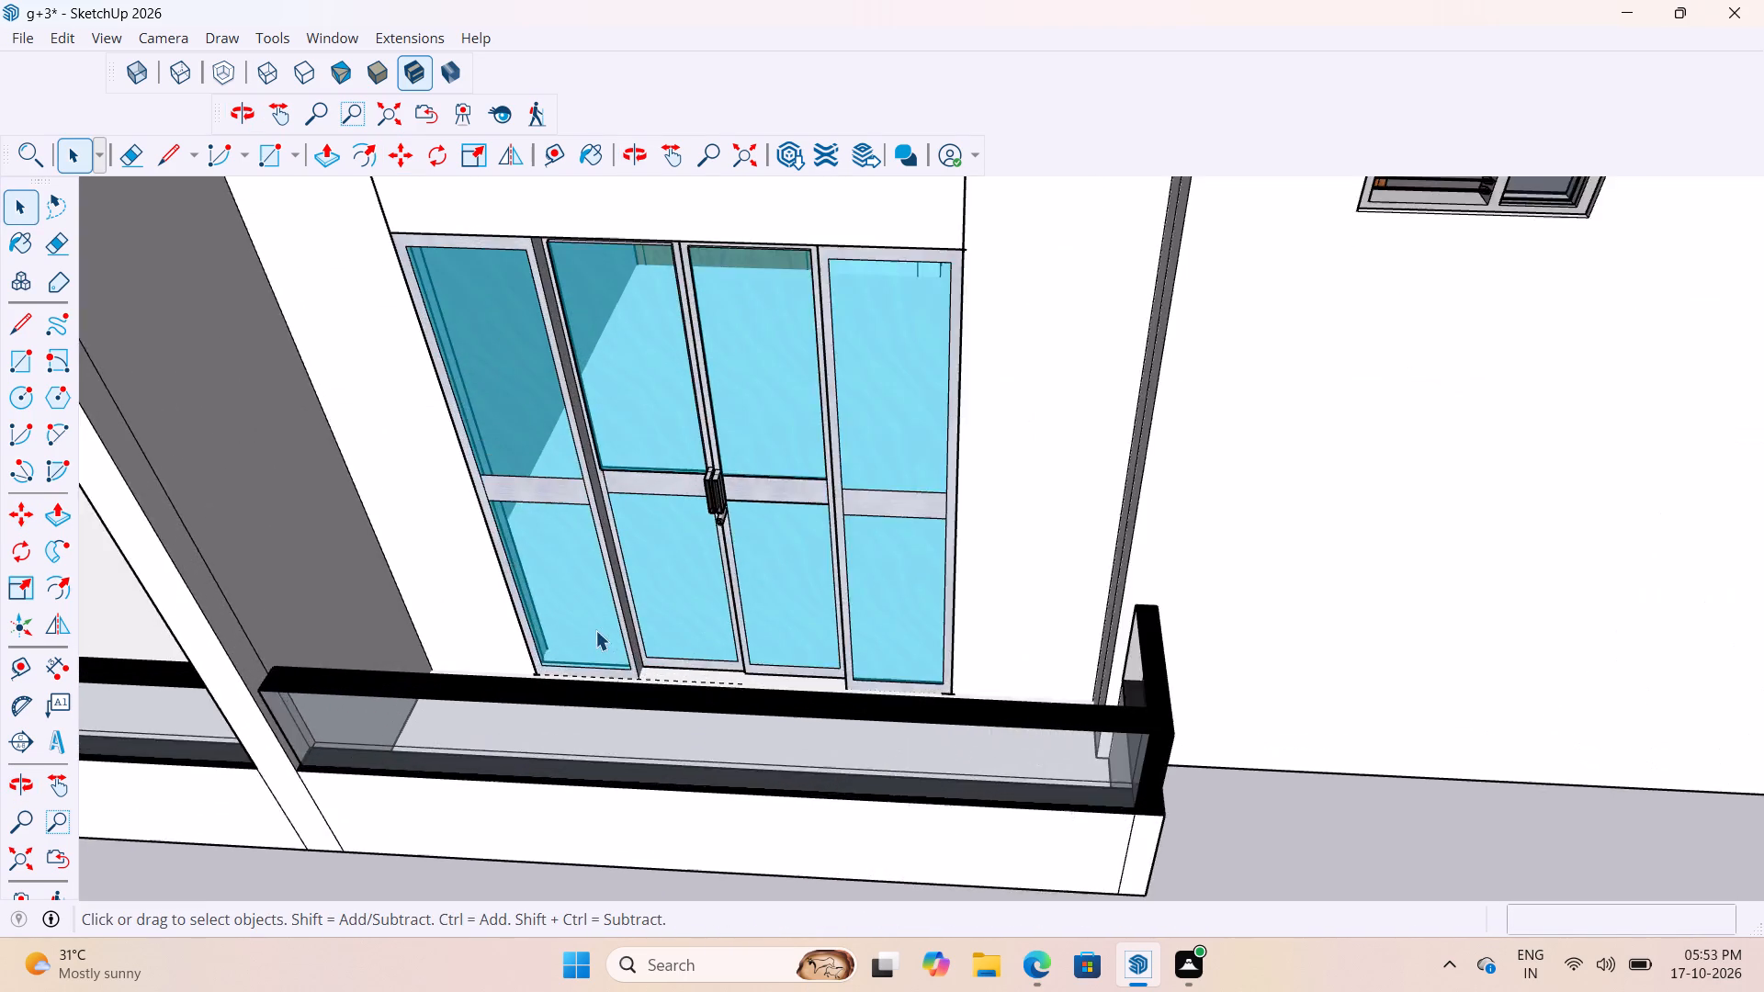
scroll(595, 630, "up", 5)
left_click(593, 627)
scroll(910, 564, "down", 11)
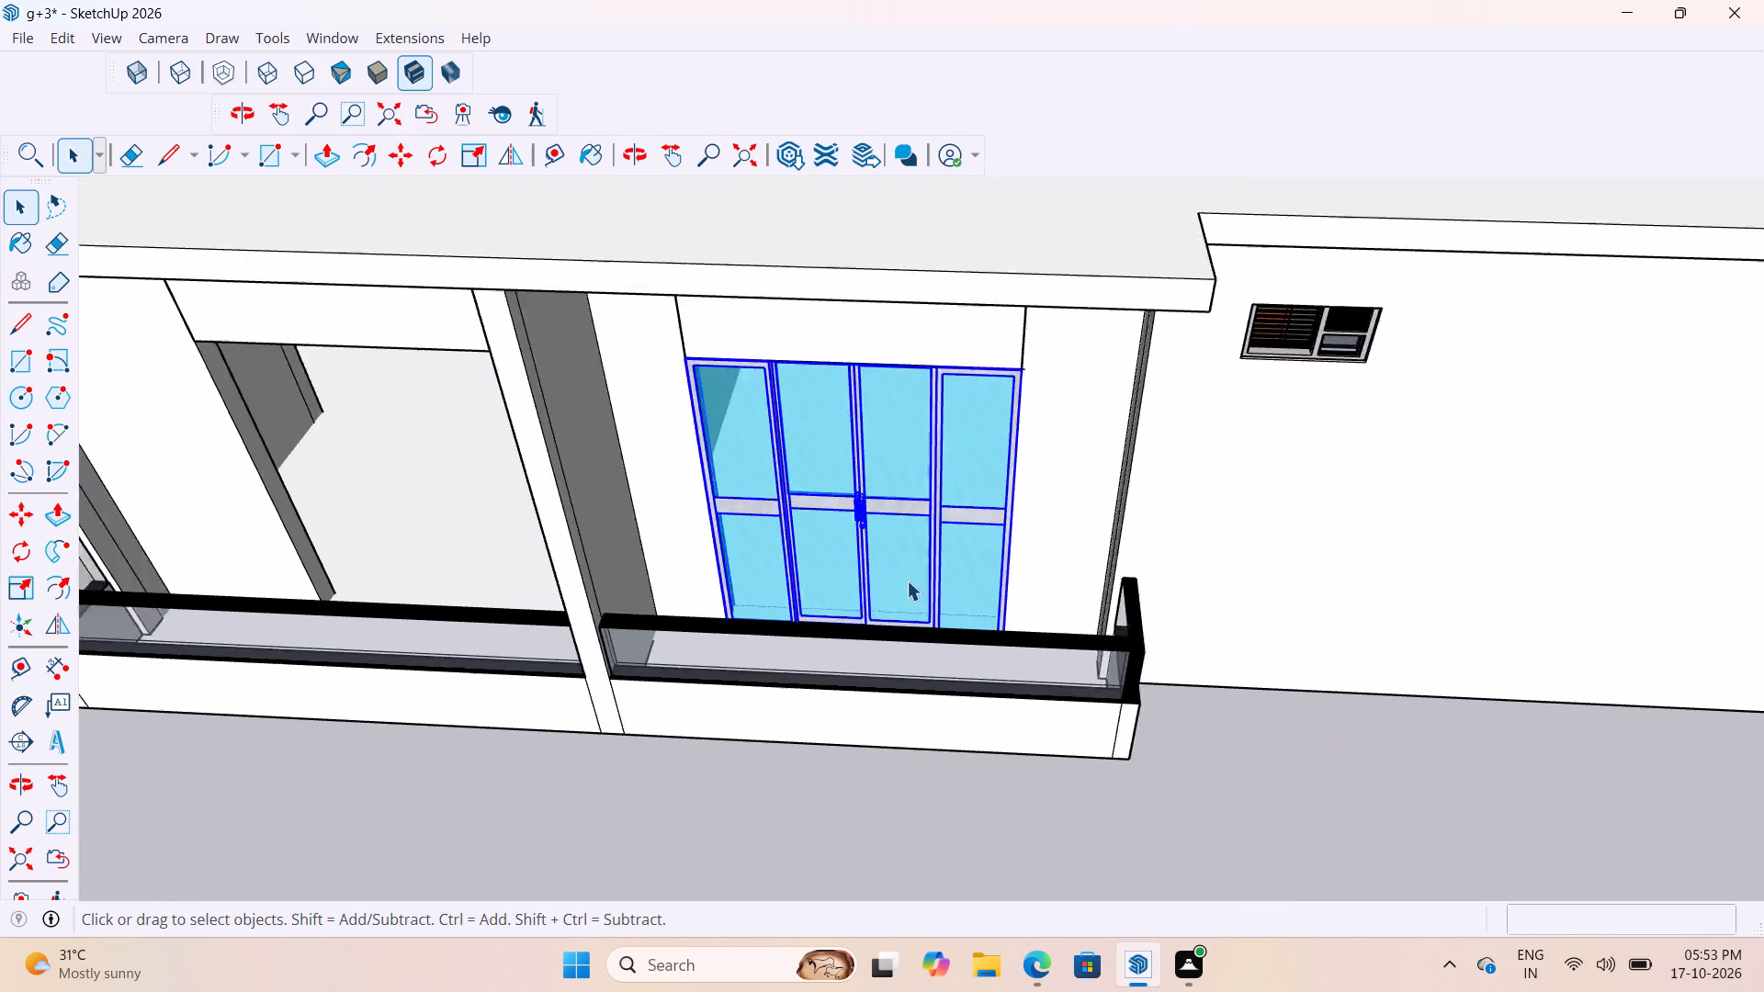
scroll(907, 581, "down", 3)
key("m")
scroll(857, 616, "up", 17)
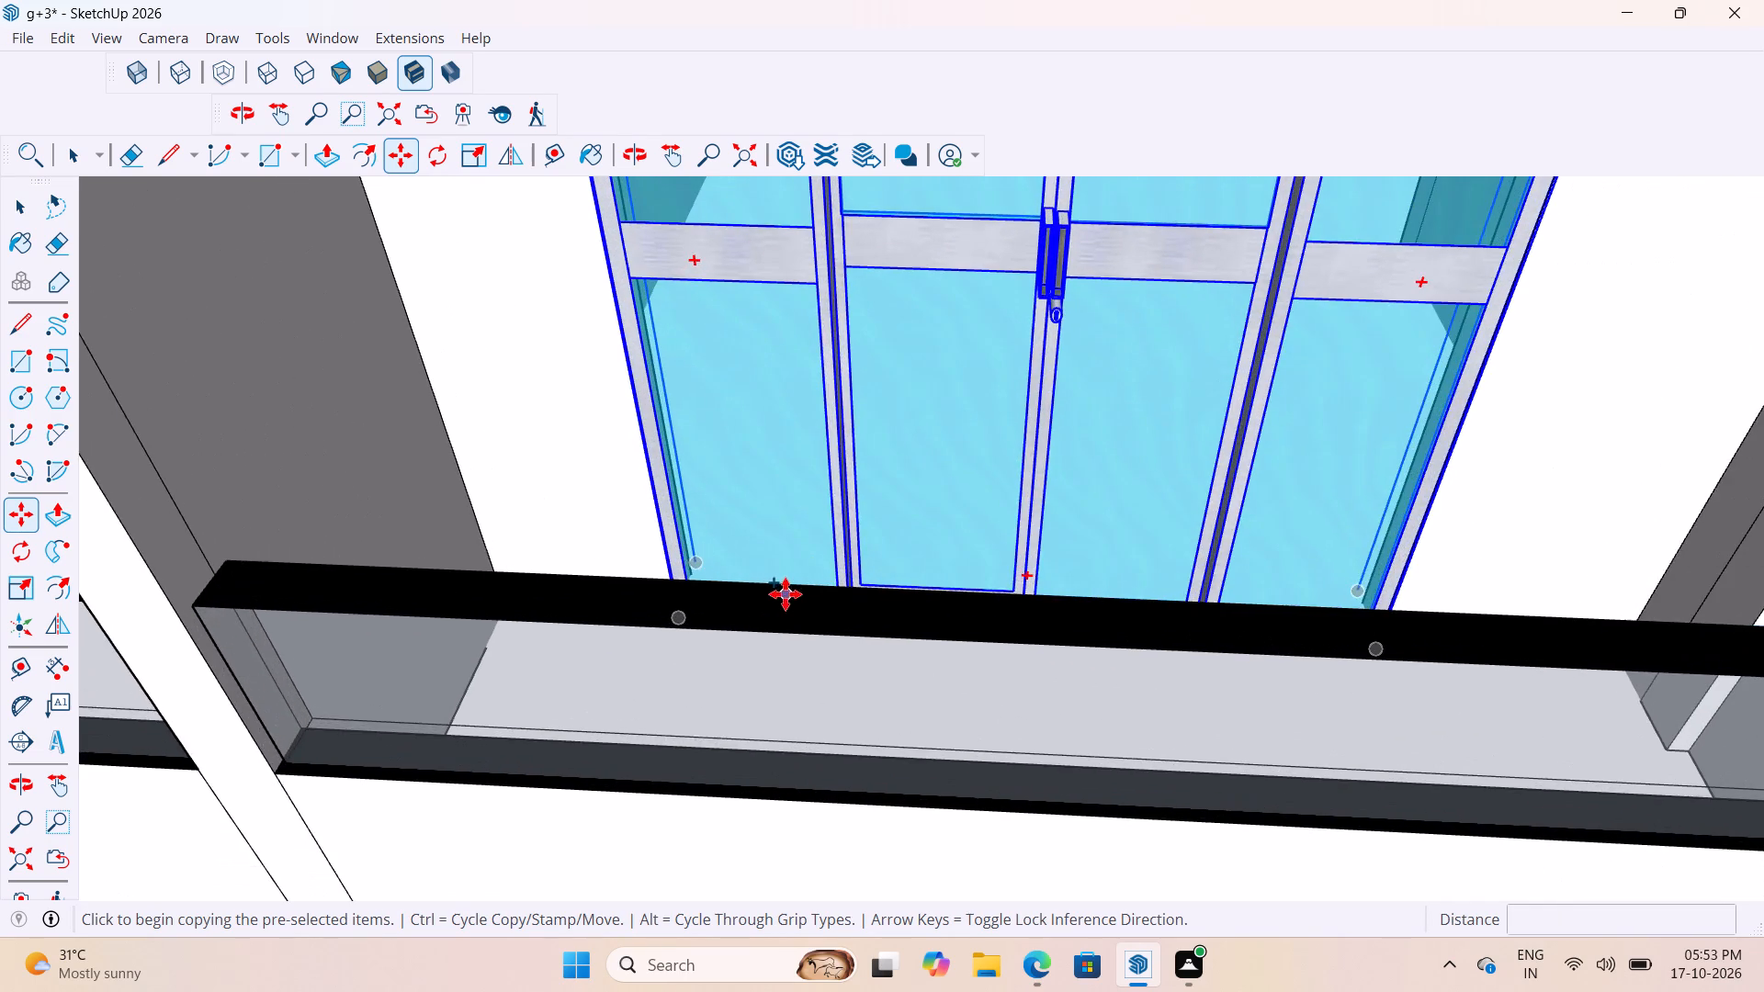
scroll(743, 607, "down", 5)
middle_click_drag(968, 613, 807, 696)
scroll(1172, 732, "up", 12)
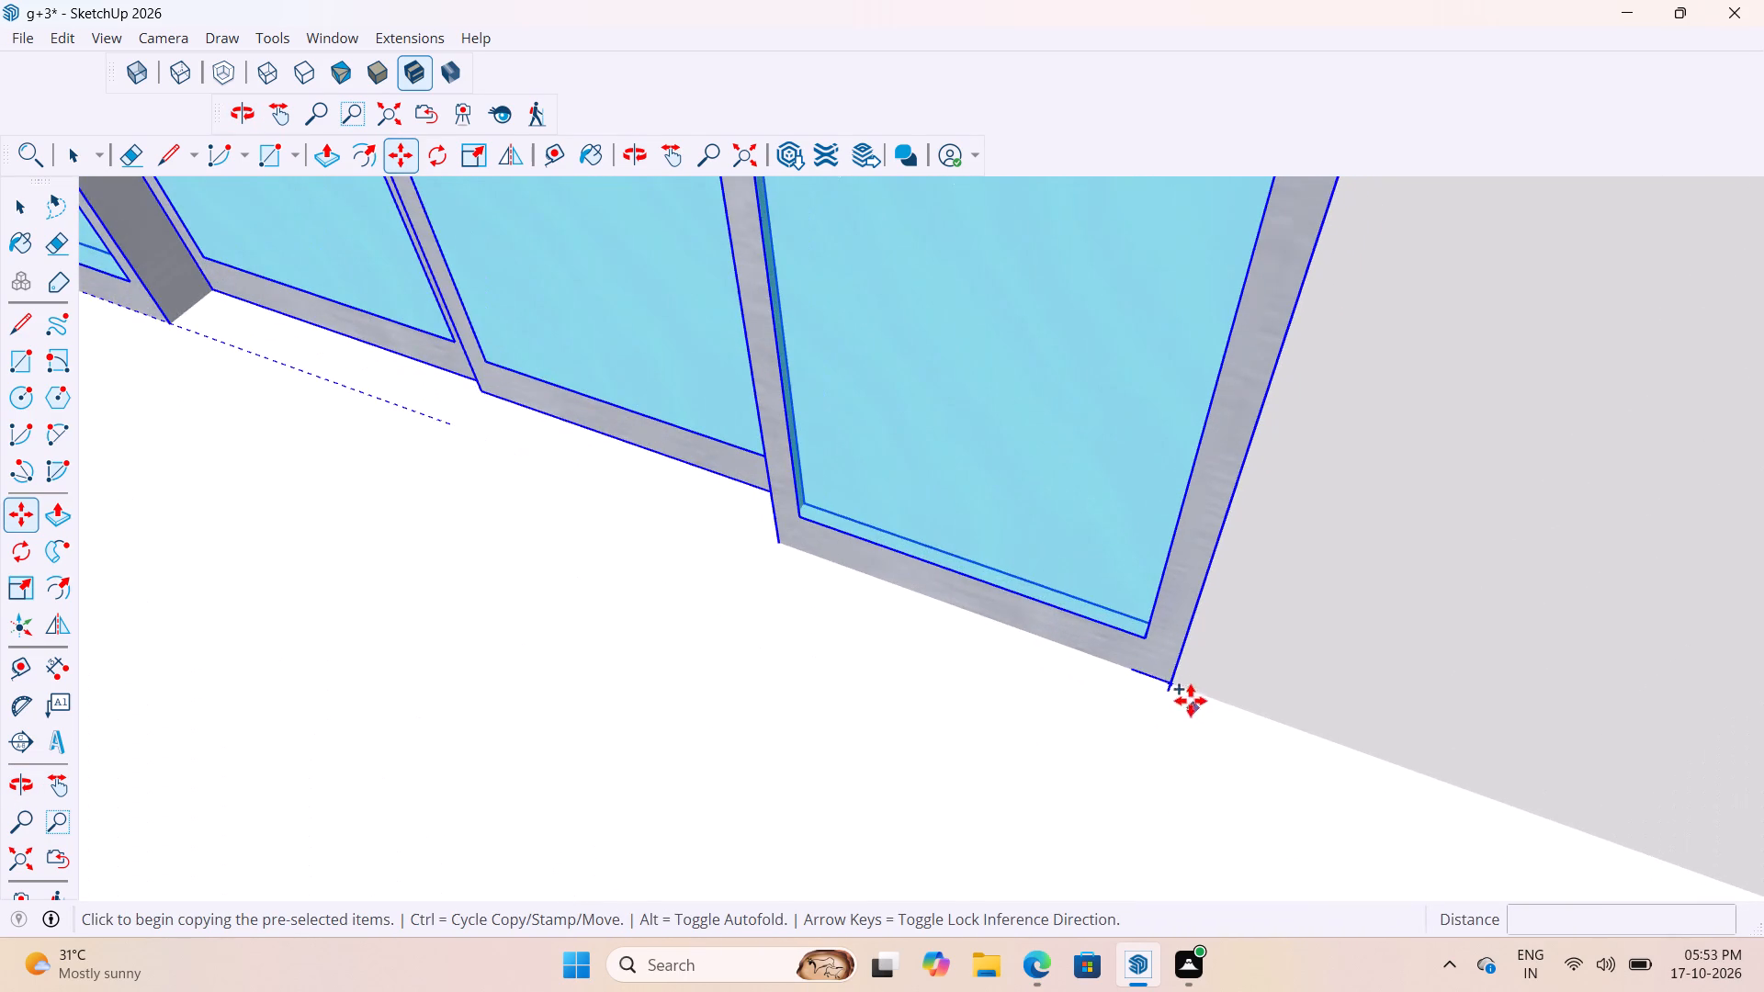
left_click(1169, 682)
scroll(1278, 659, "down", 20)
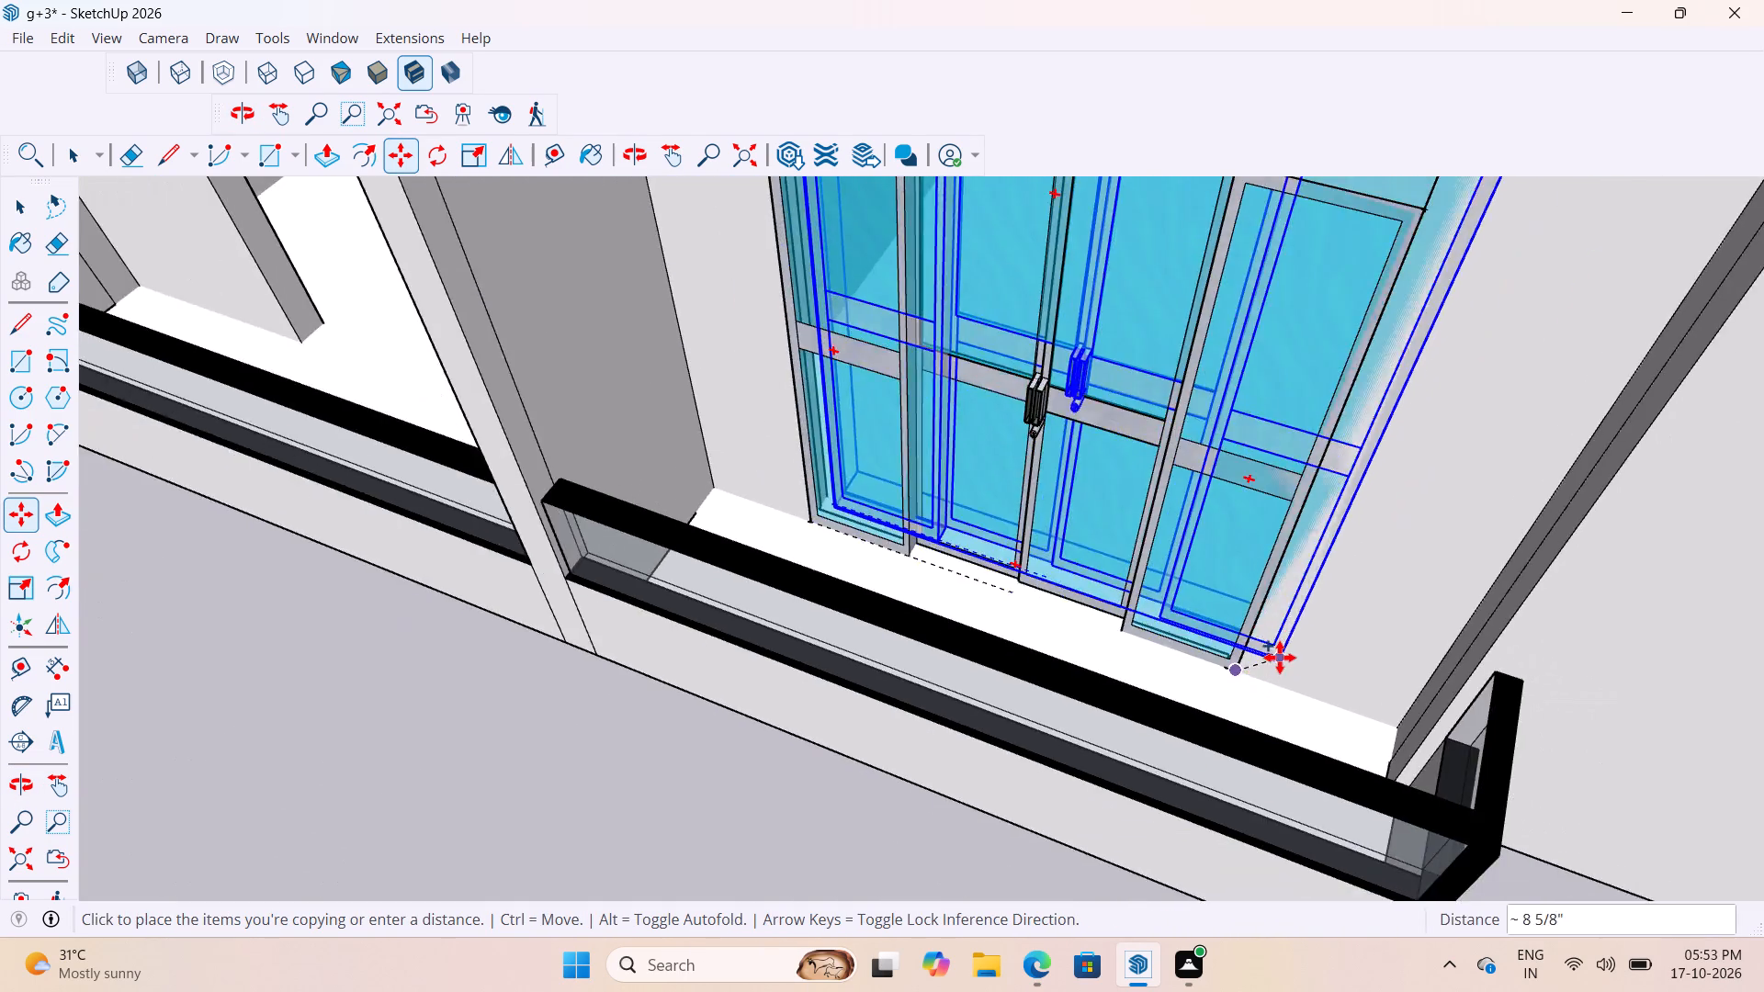
scroll(1280, 658, "down", 9)
scroll(1015, 585, "up", 4)
middle_click_drag(982, 569, 1204, 474)
scroll(886, 520, "up", 9)
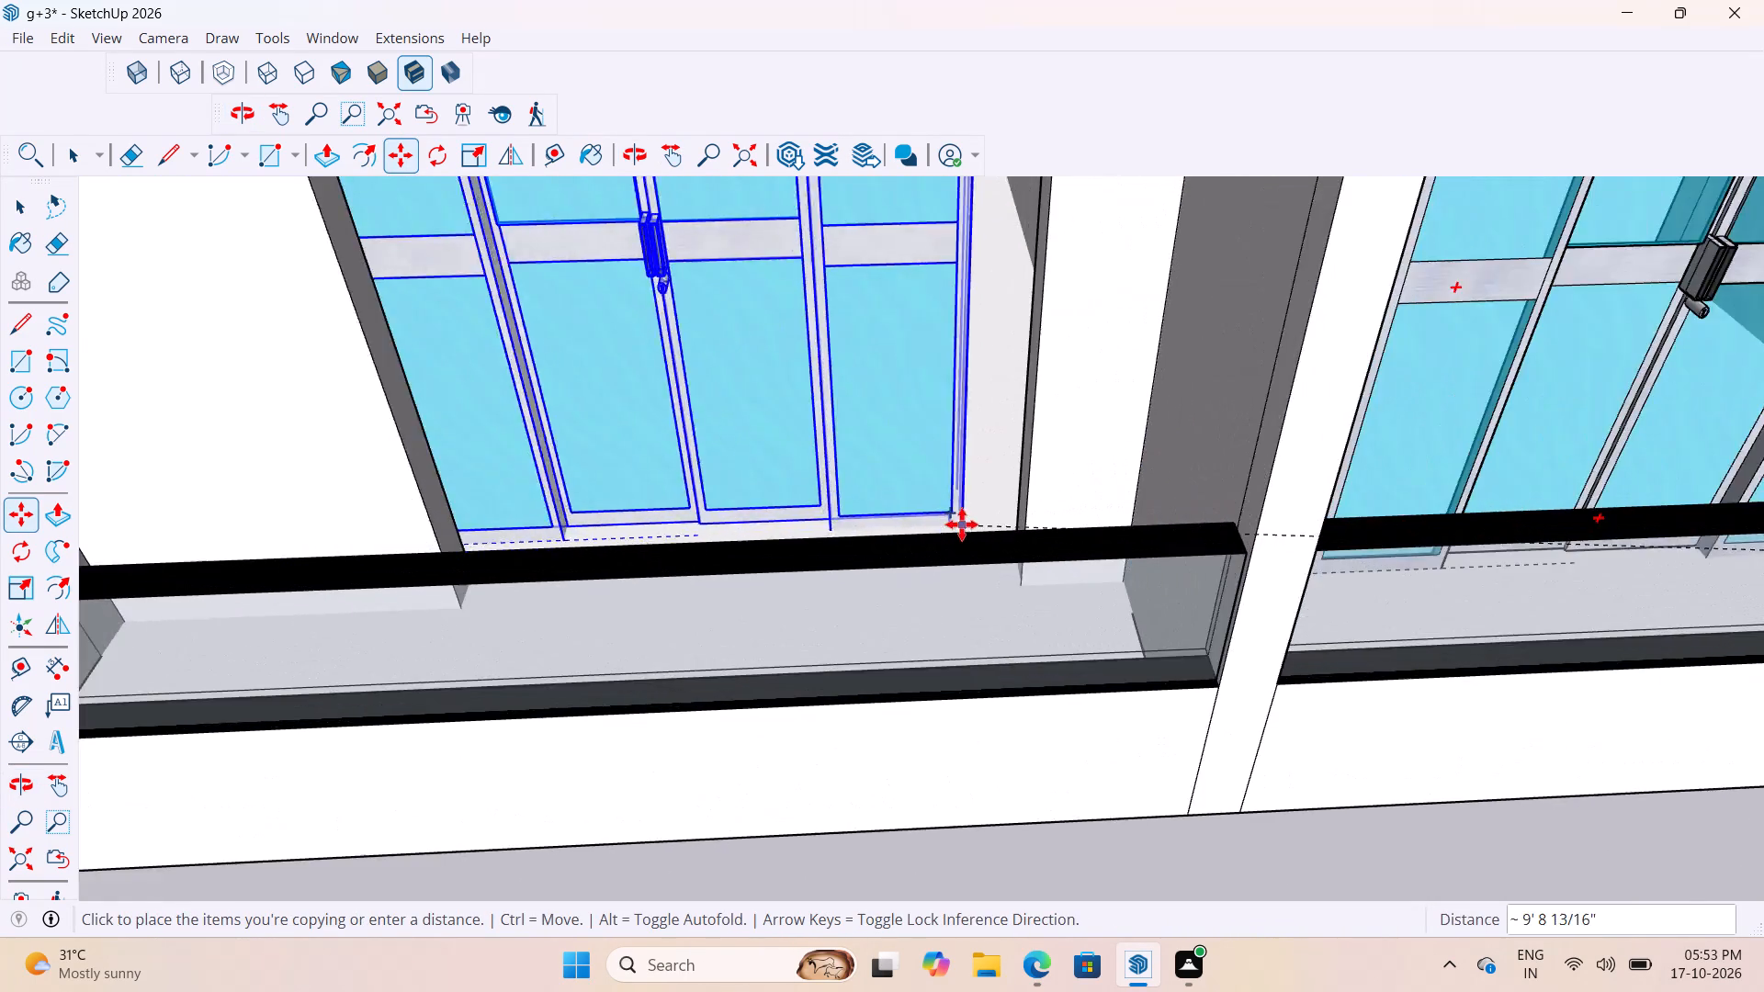
scroll(962, 524, "up", 2)
middle_click_drag(999, 534, 1102, 632)
scroll(955, 534, "up", 10)
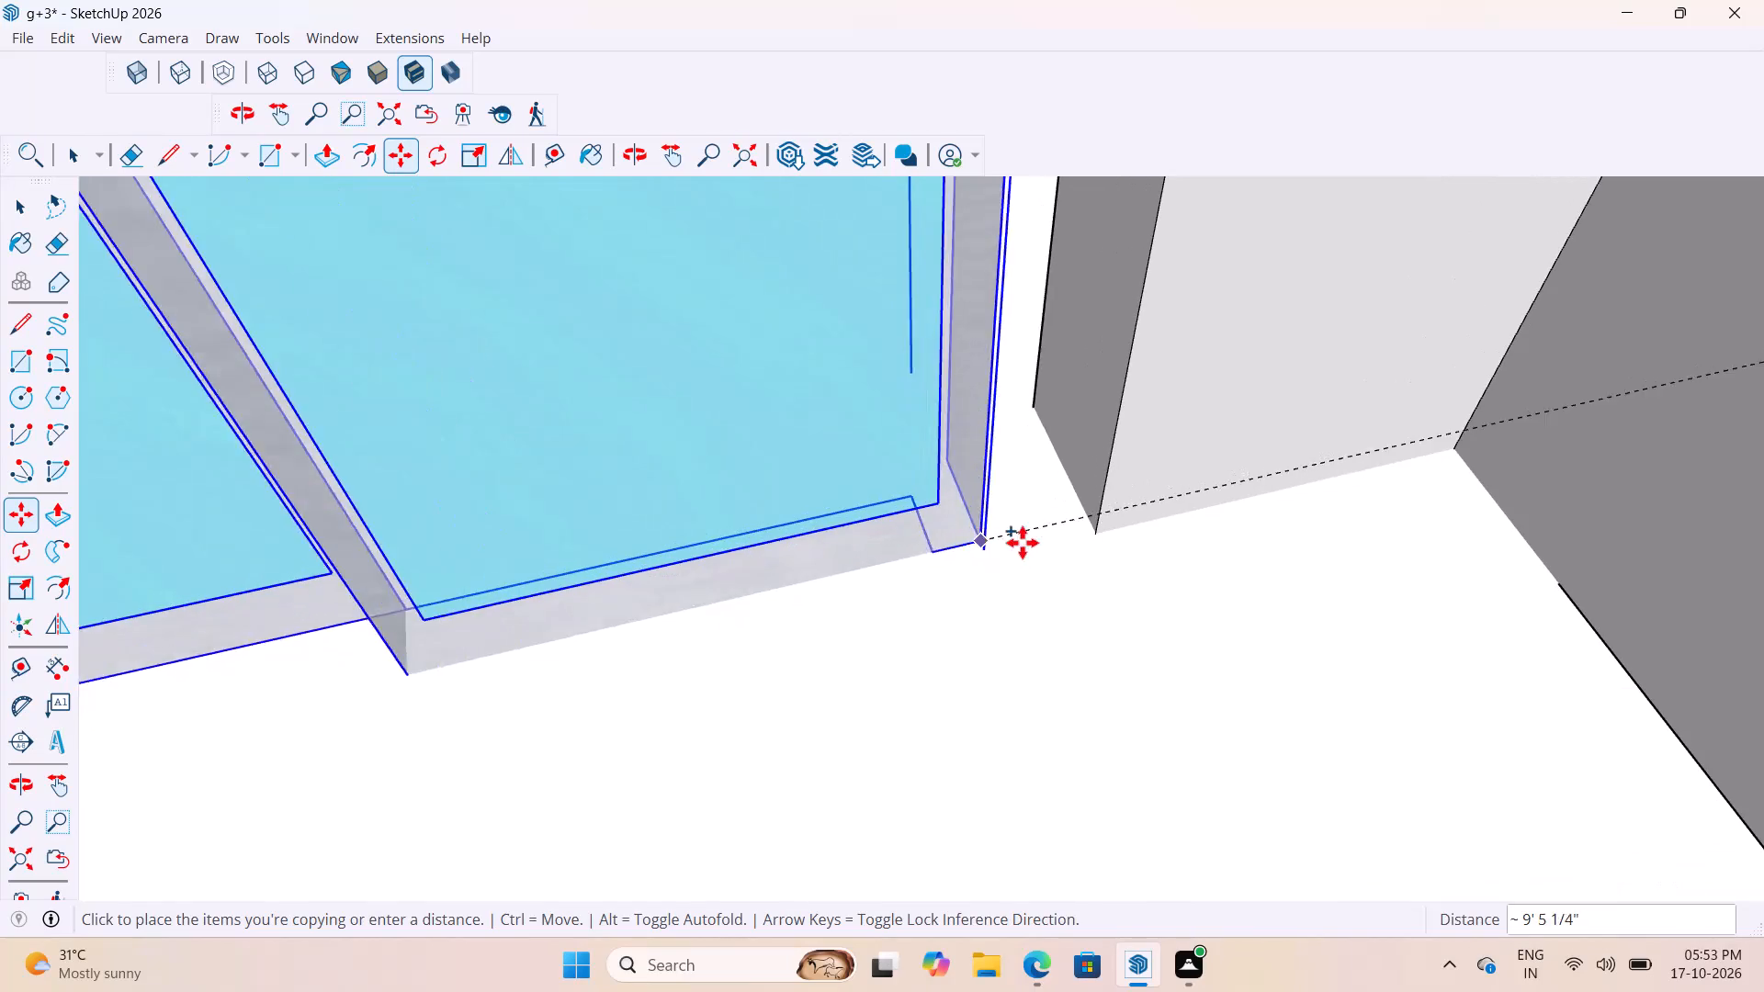
scroll(1092, 537, "up", 12)
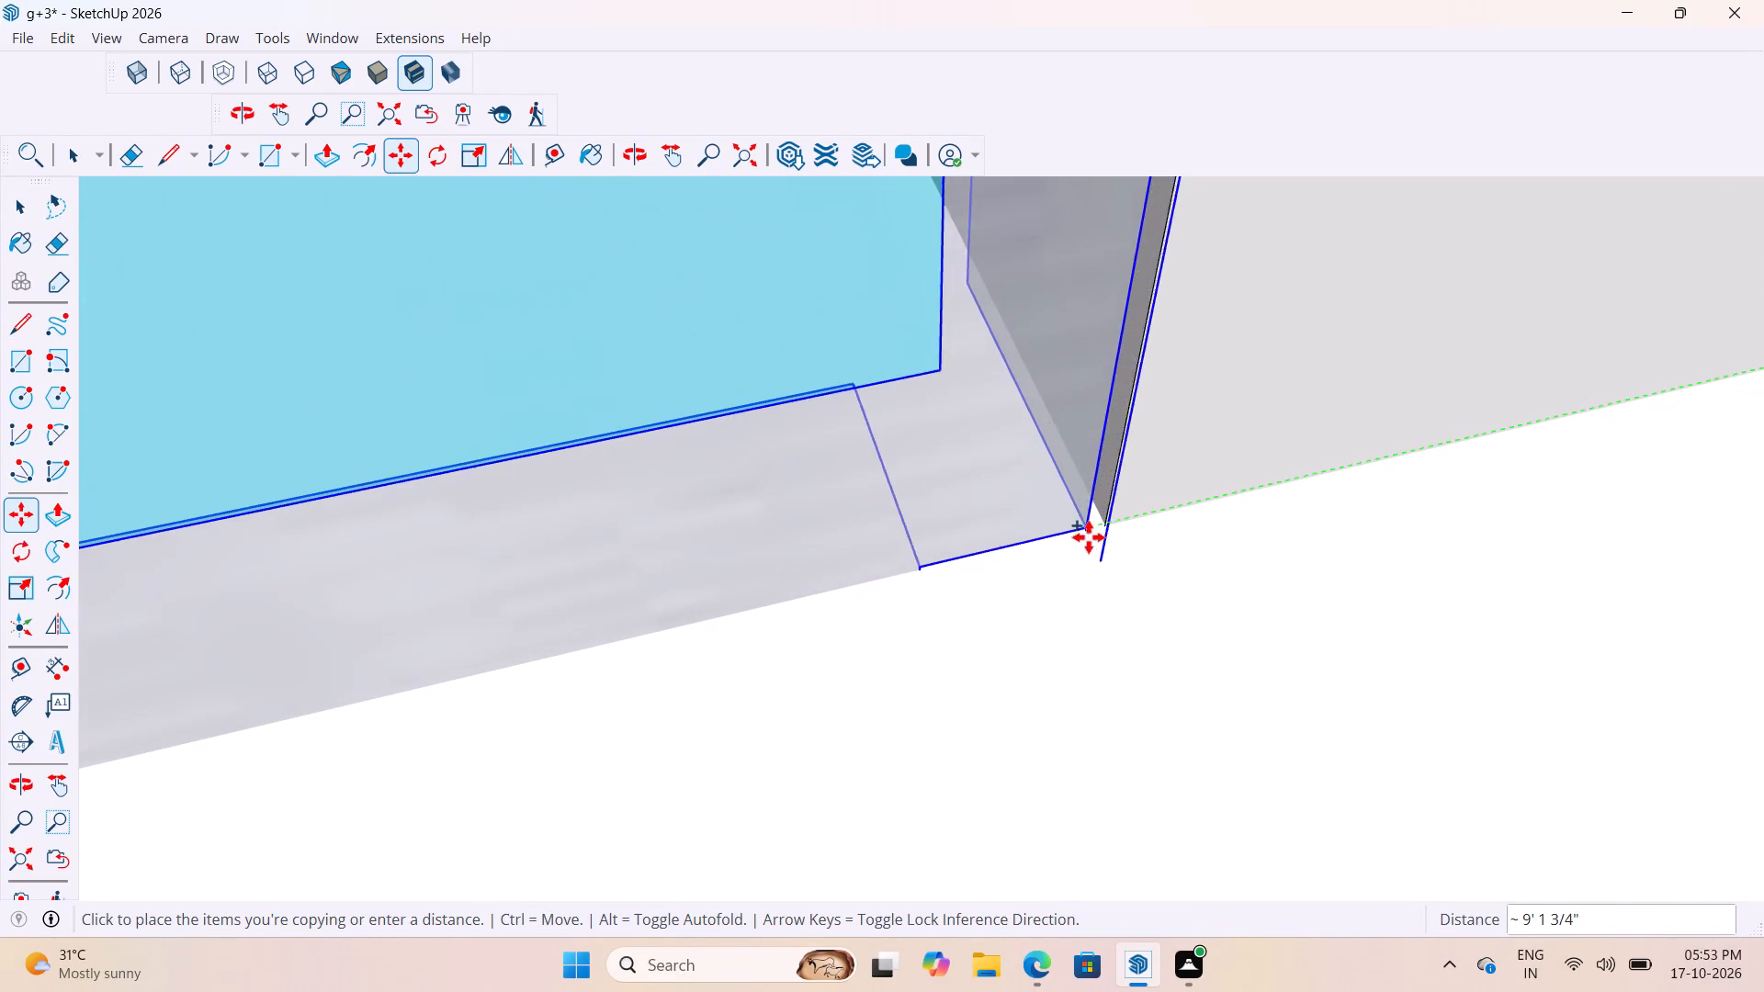
left_click(1102, 535)
scroll(989, 549, "down", 5)
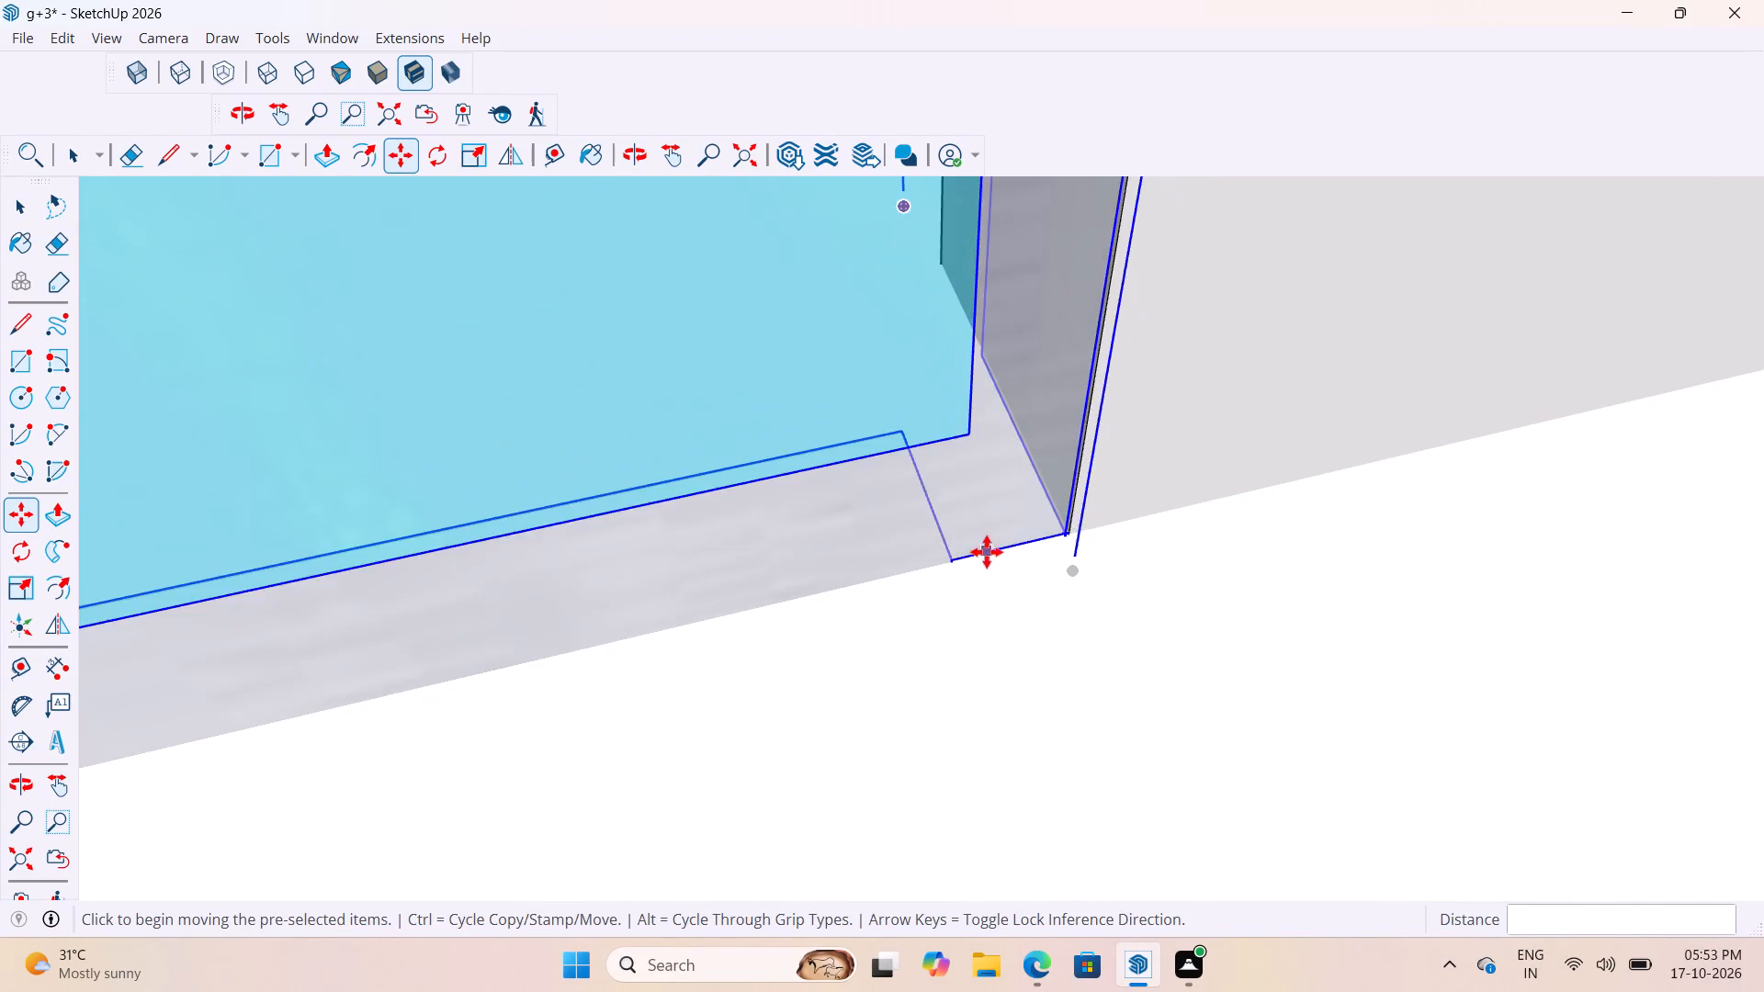
scroll(987, 552, "down", 20)
scroll(987, 552, "down", 18)
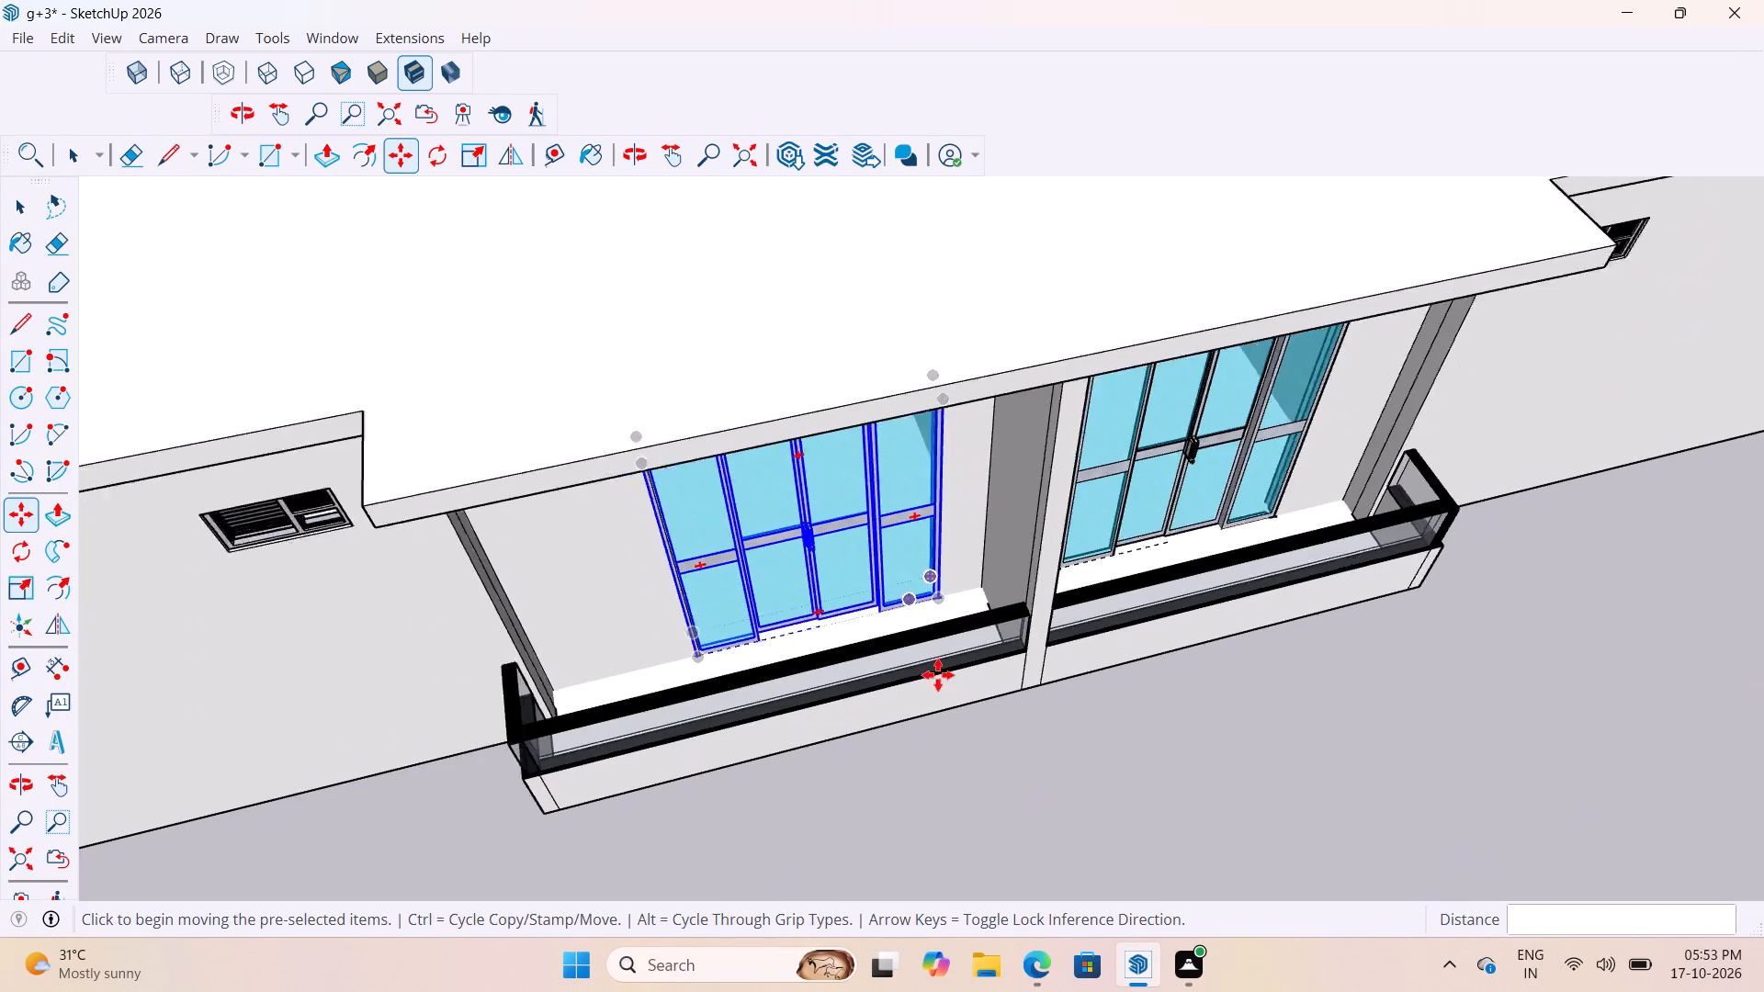
scroll(938, 675, "down", 2)
key("space")
left_click(969, 757)
Examine both fitted balcony doors and the surrounding building from several outside angles.
scroll(1164, 708, "up", 4)
middle_click_drag(1200, 748, 685, 632)
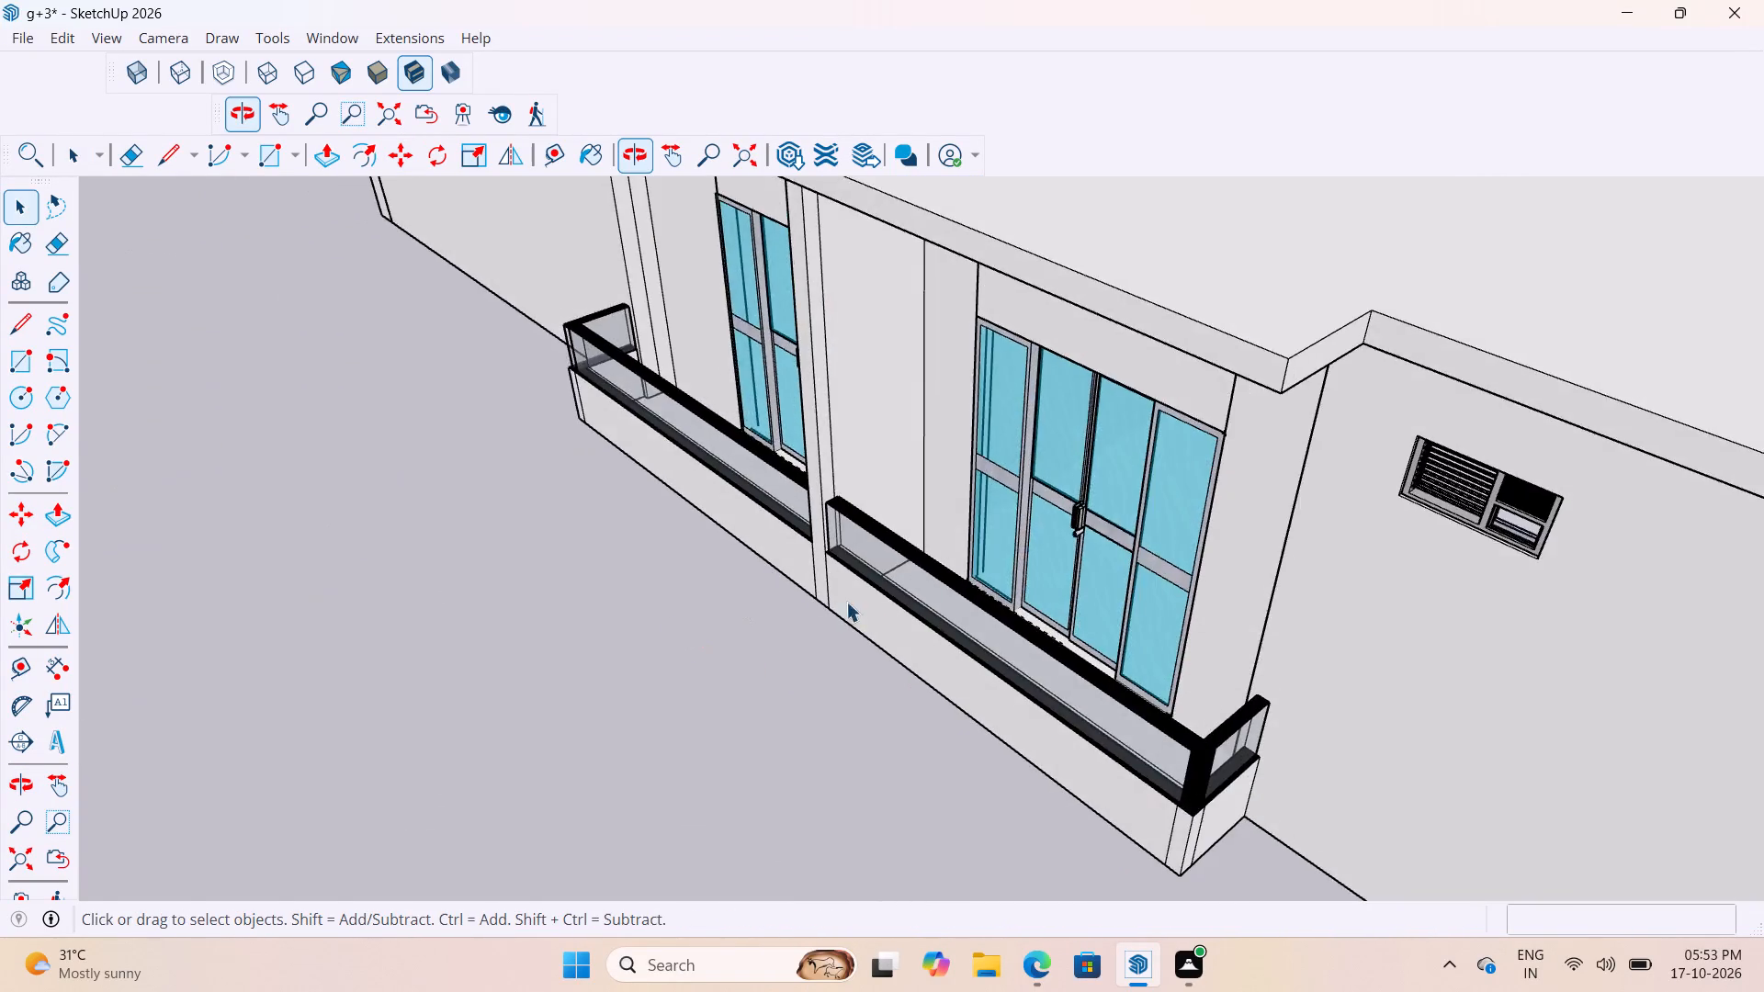
scroll(846, 615, "down", 5)
middle_click_drag(915, 618, 1023, 524)
scroll(1025, 671, "up", 3)
scroll(551, 790, "down", 5)
scroll(636, 730, "down", 6)
scroll(683, 792, "up", 1)
middle_click_drag(683, 792, 519, 716)
scroll(829, 749, "down", 5)
middle_click_drag(1039, 764, 798, 773)
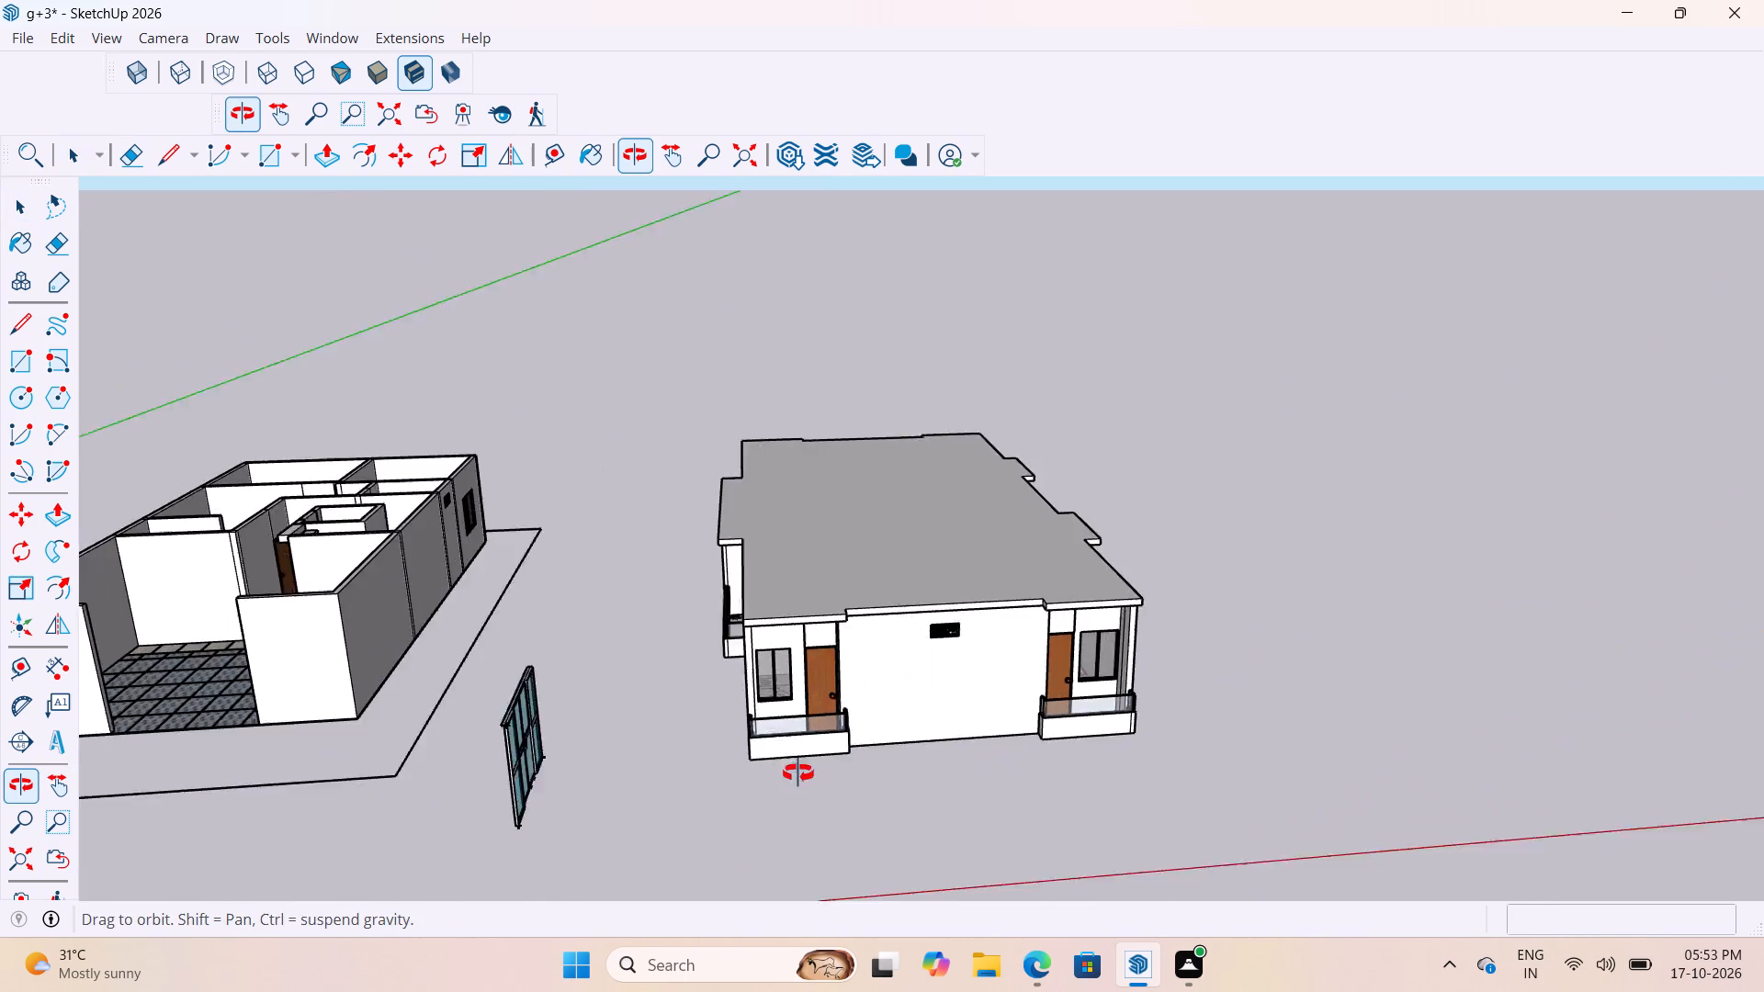
middle_click_drag(798, 773, 747, 771)
scroll(665, 747, "up", 3)
scroll(725, 748, "down", 5)
middle_click_drag(774, 735, 975, 719)
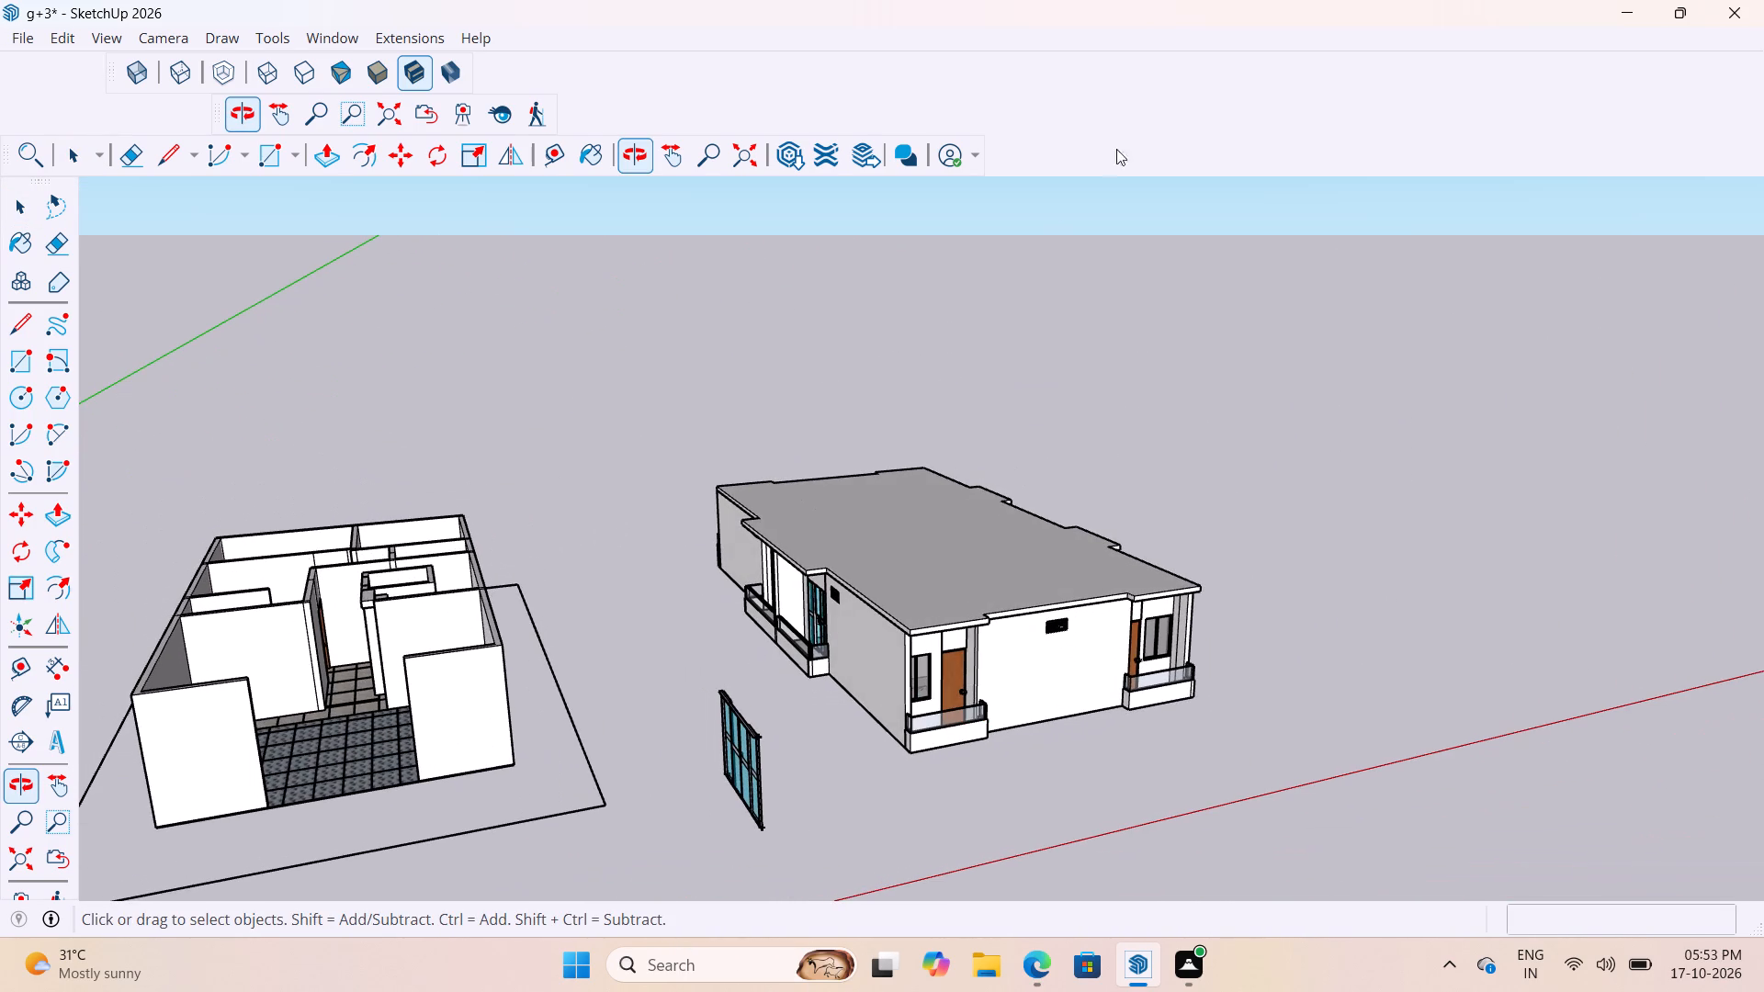
Delete the spare sliding door standing on the ground beside the building.
scroll(663, 447, "up", 3)
scroll(703, 607, "up", 1)
scroll(703, 606, "down", 5)
left_click(752, 825)
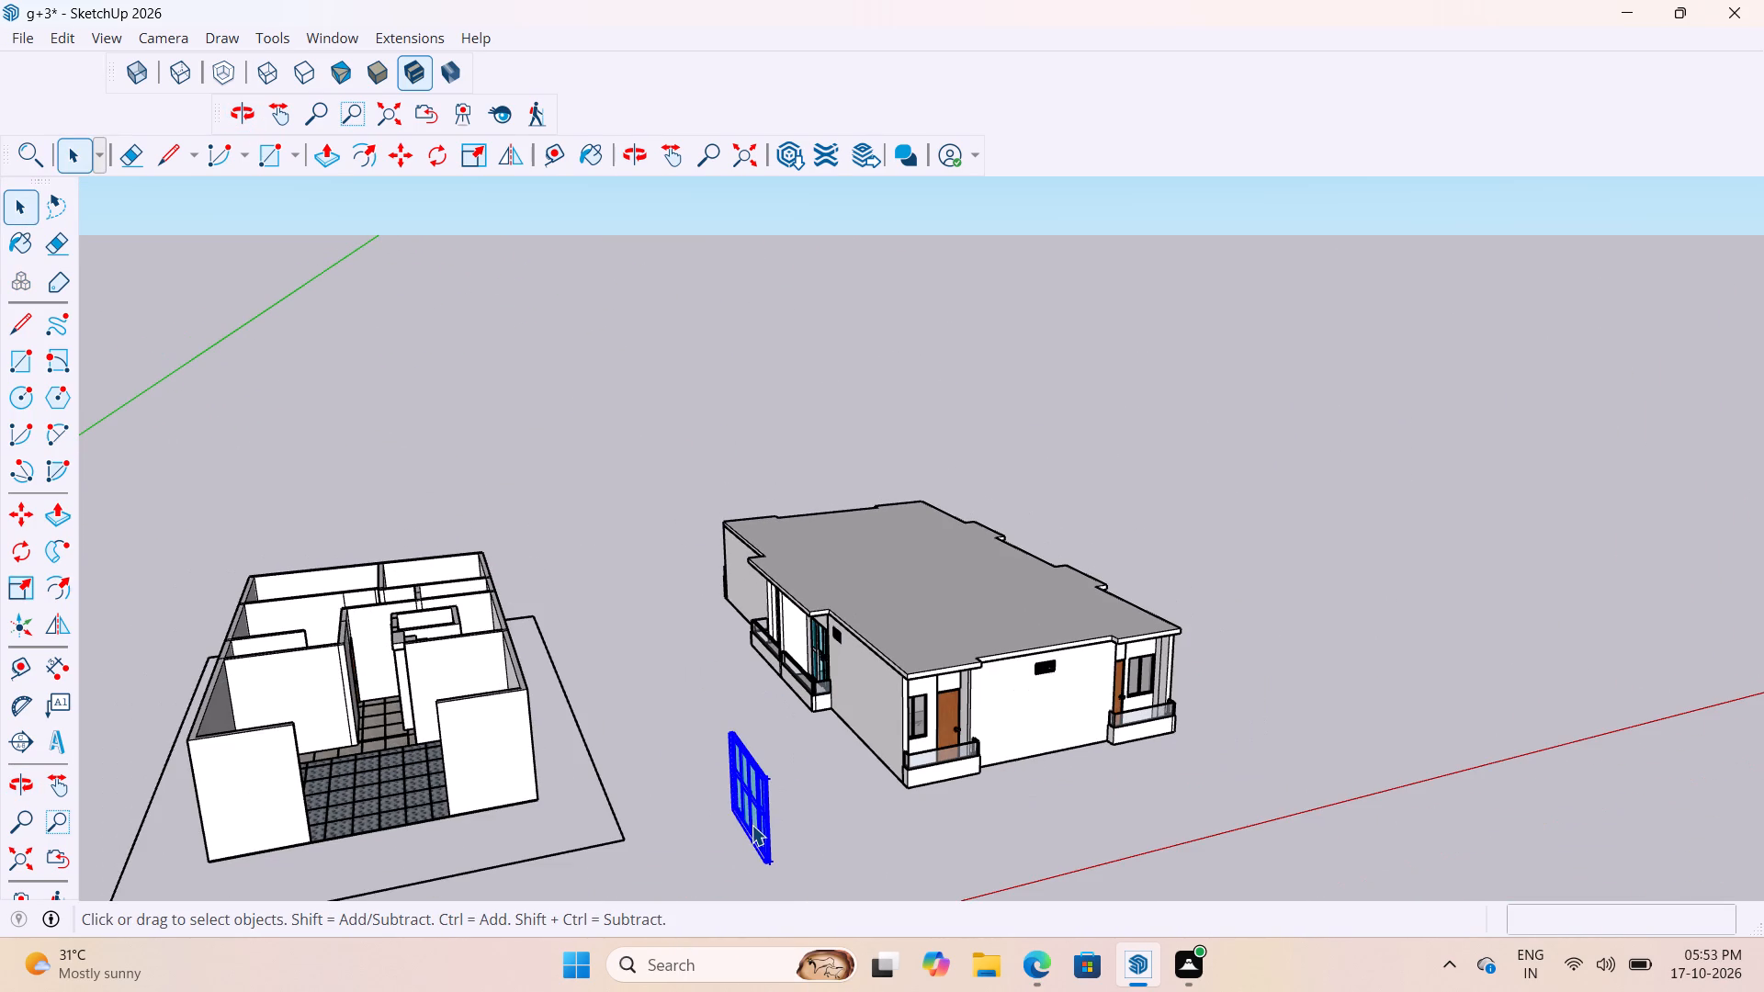
key("Delete")
Examine the end facade's balconies, doors, windows, ventilator and roof slab edge from front and low angles.
scroll(744, 723, "down", 5)
scroll(851, 692, "up", 8)
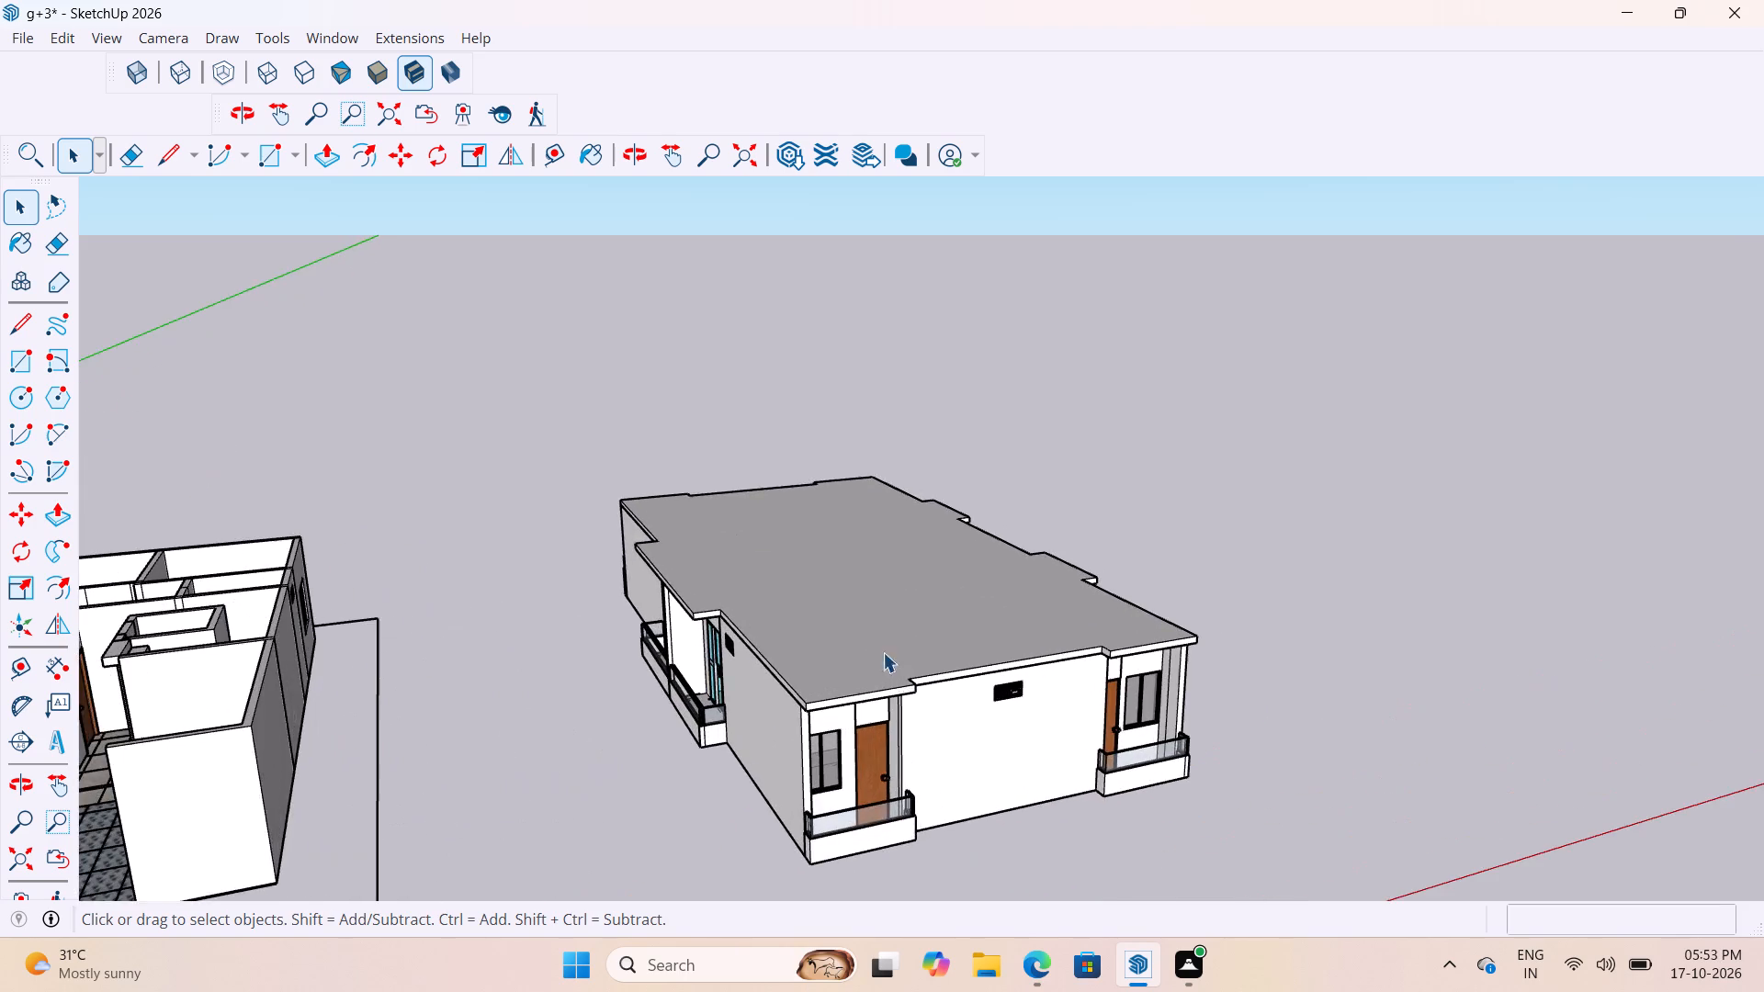
middle_click_drag(904, 680, 659, 619)
scroll(753, 637, "up", 9)
middle_click_drag(783, 573, 808, 477)
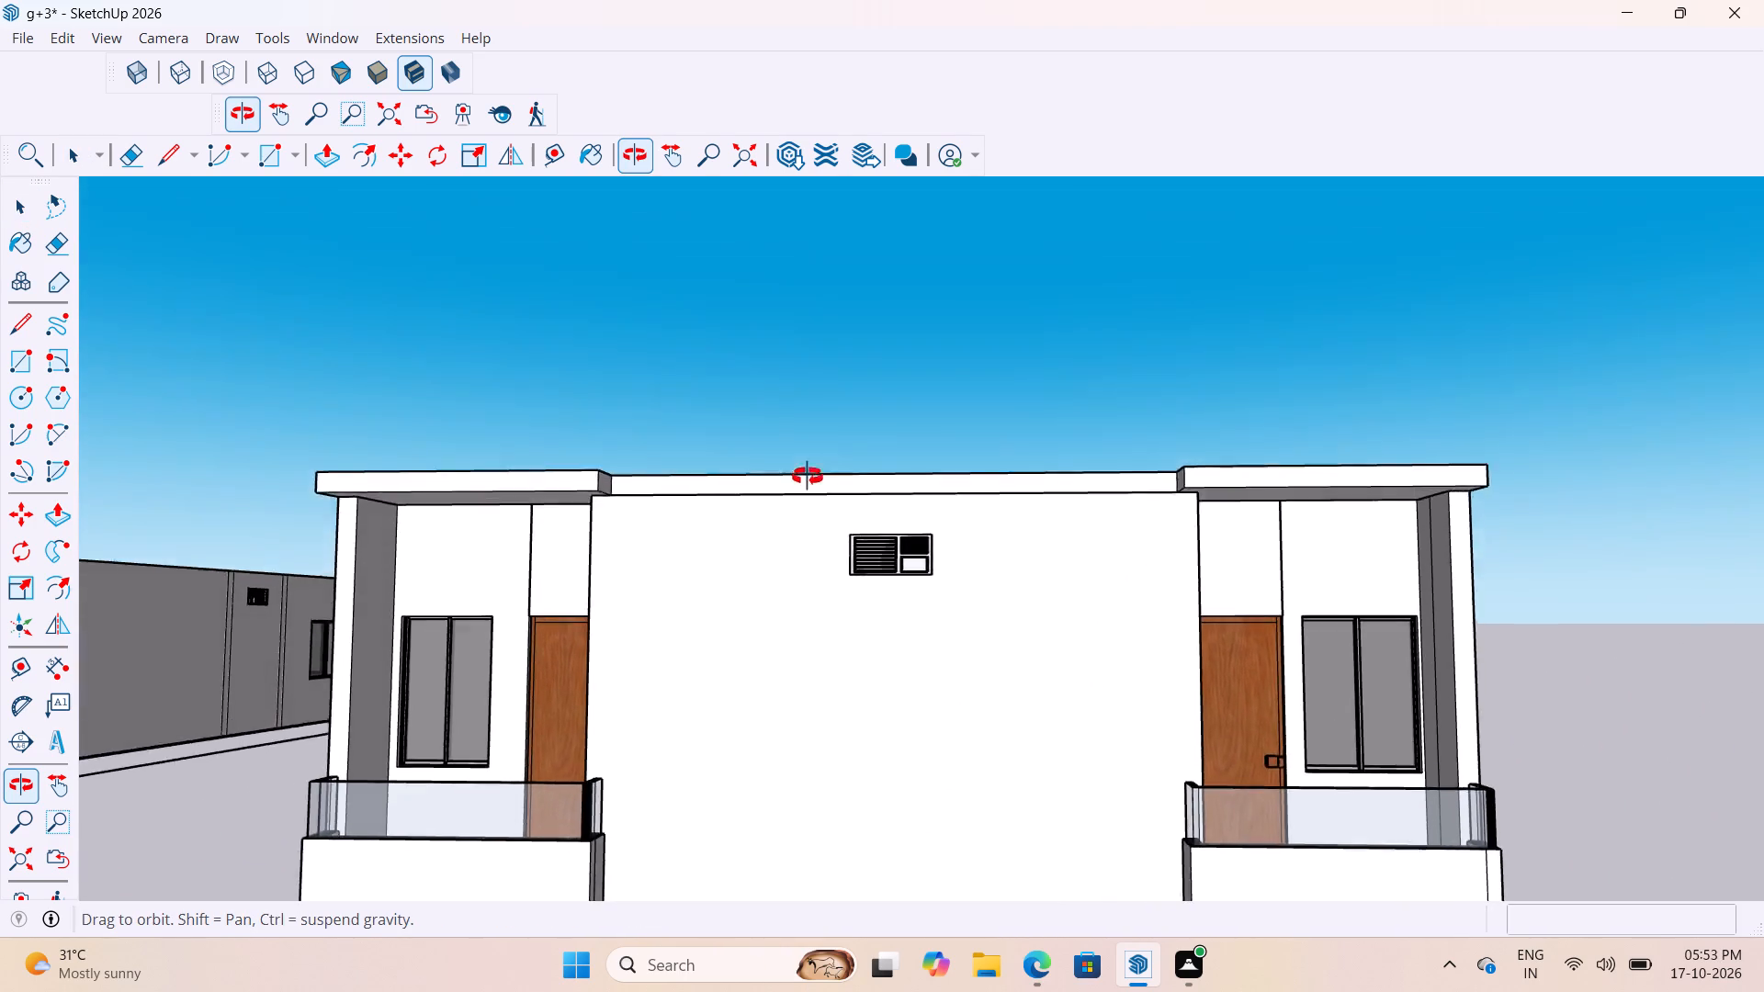
middle_click_drag(808, 477, 822, 423)
scroll(1076, 423, "up", 10)
middle_click_drag(1285, 460, 1238, 434)
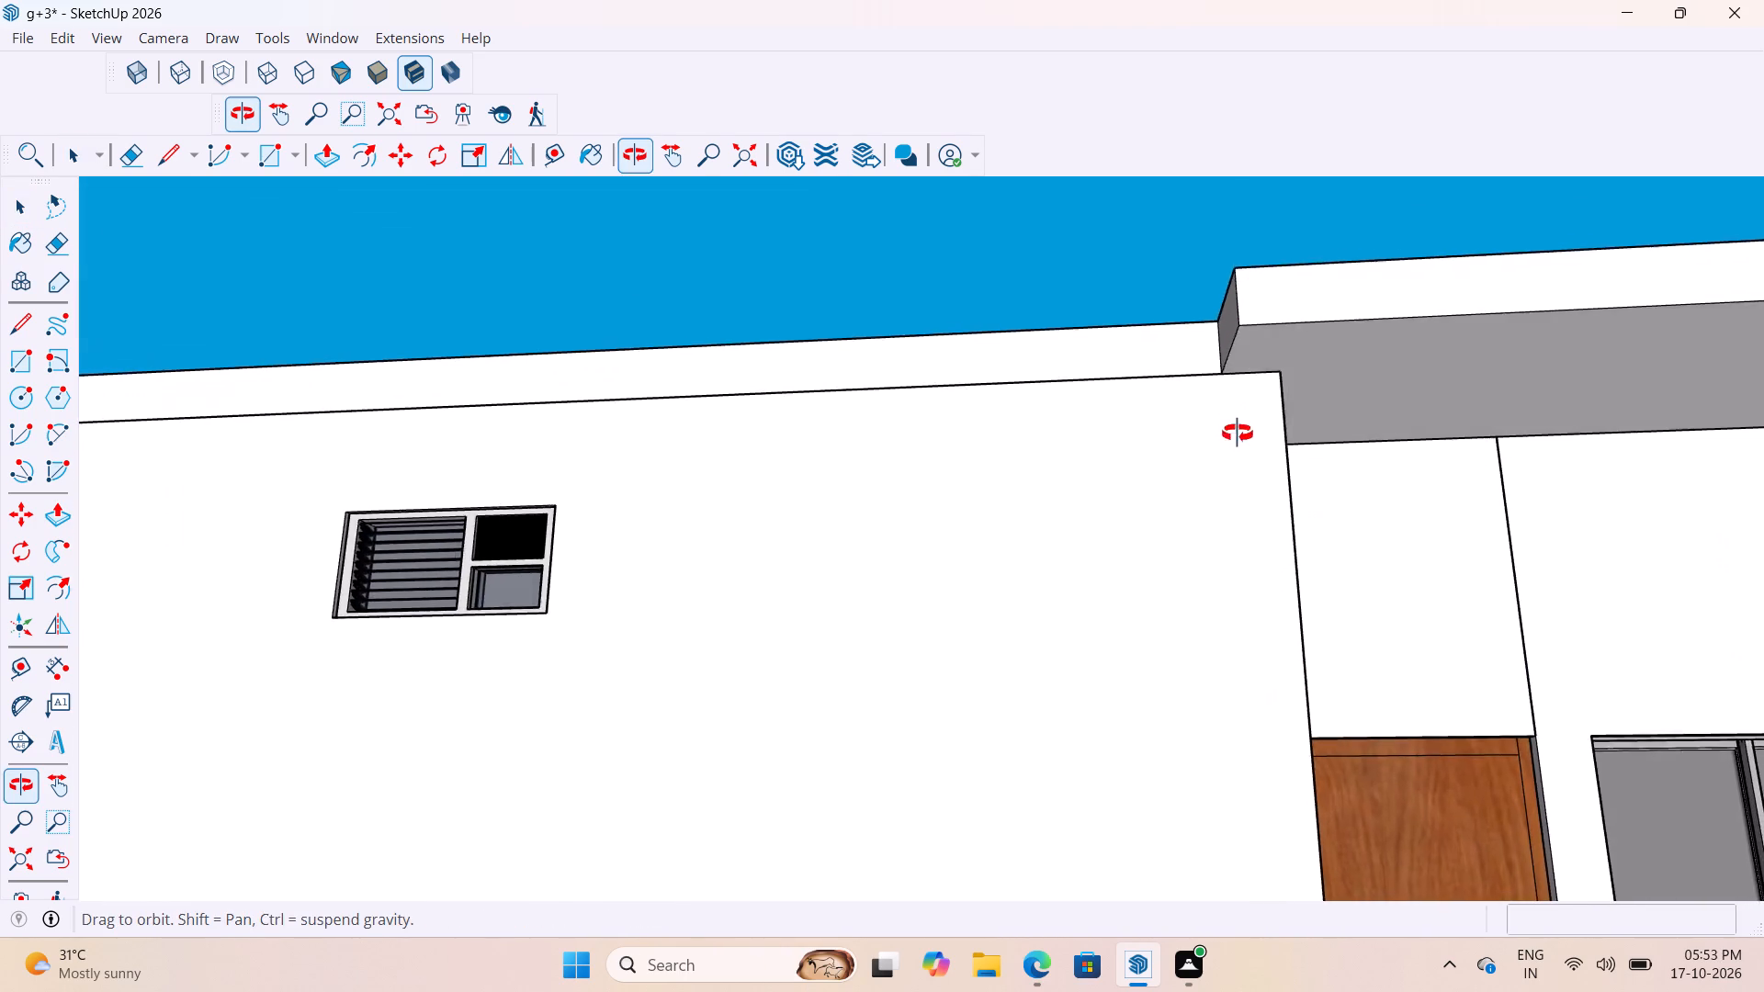
middle_click_drag(1238, 434, 1144, 366)
scroll(1129, 373, "down", 5)
scroll(1123, 582, "down", 6)
middle_click_drag(1133, 673, 1216, 752)
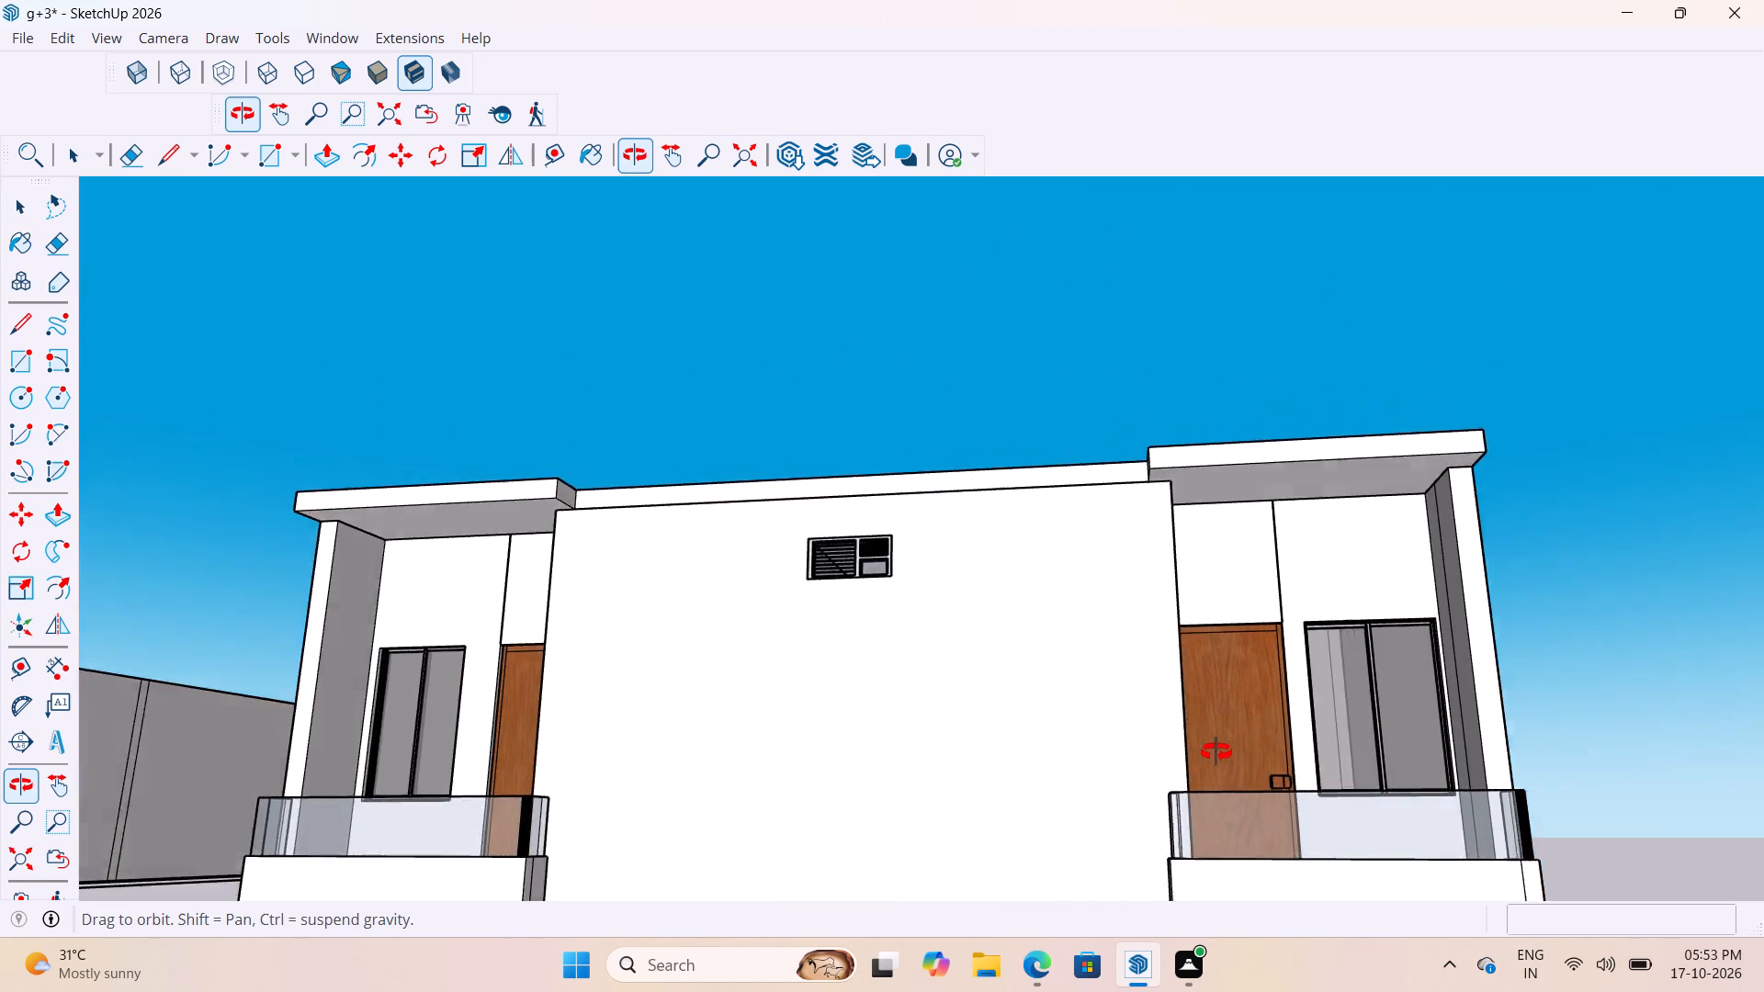
Examine the end facade and the building's roof slab from low, corner and overhead angles.
middle_click_drag(1216, 752, 1237, 777)
scroll(1148, 547, "down", 4)
scroll(1176, 570, "up", 9)
middle_click_drag(1119, 499, 912, 478)
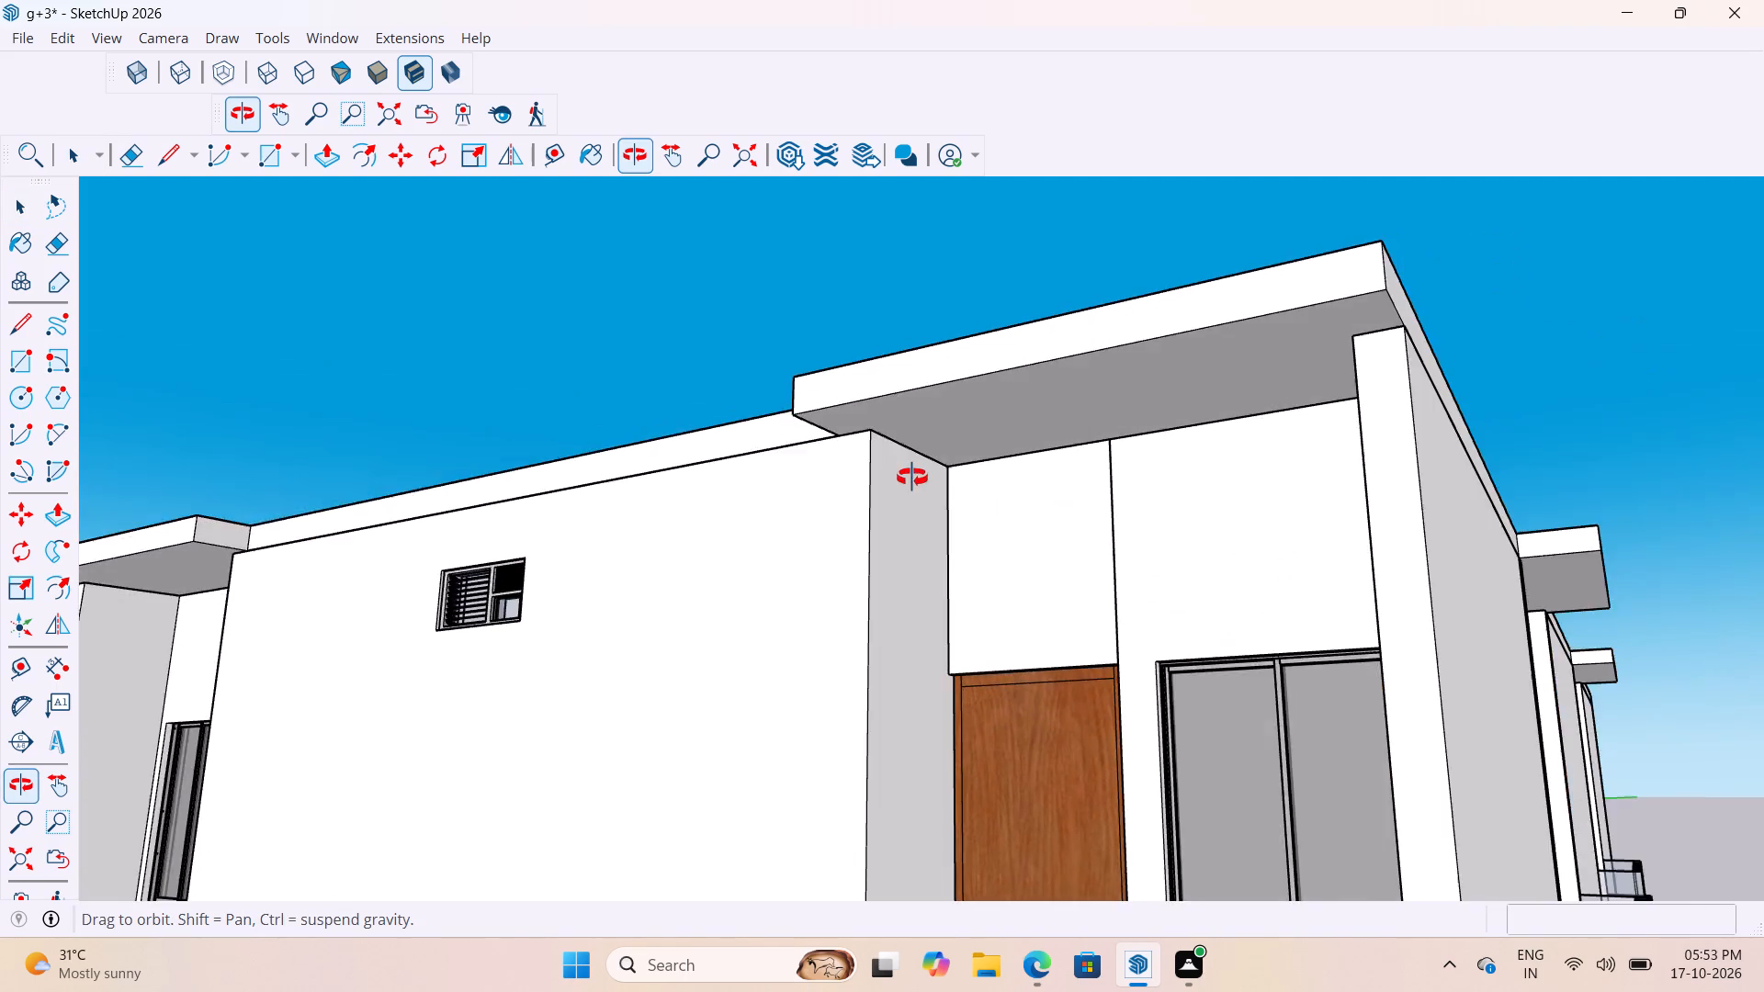
middle_click_drag(912, 478, 1099, 566)
scroll(985, 487, "down", 11)
middle_click_drag(832, 548, 1136, 736)
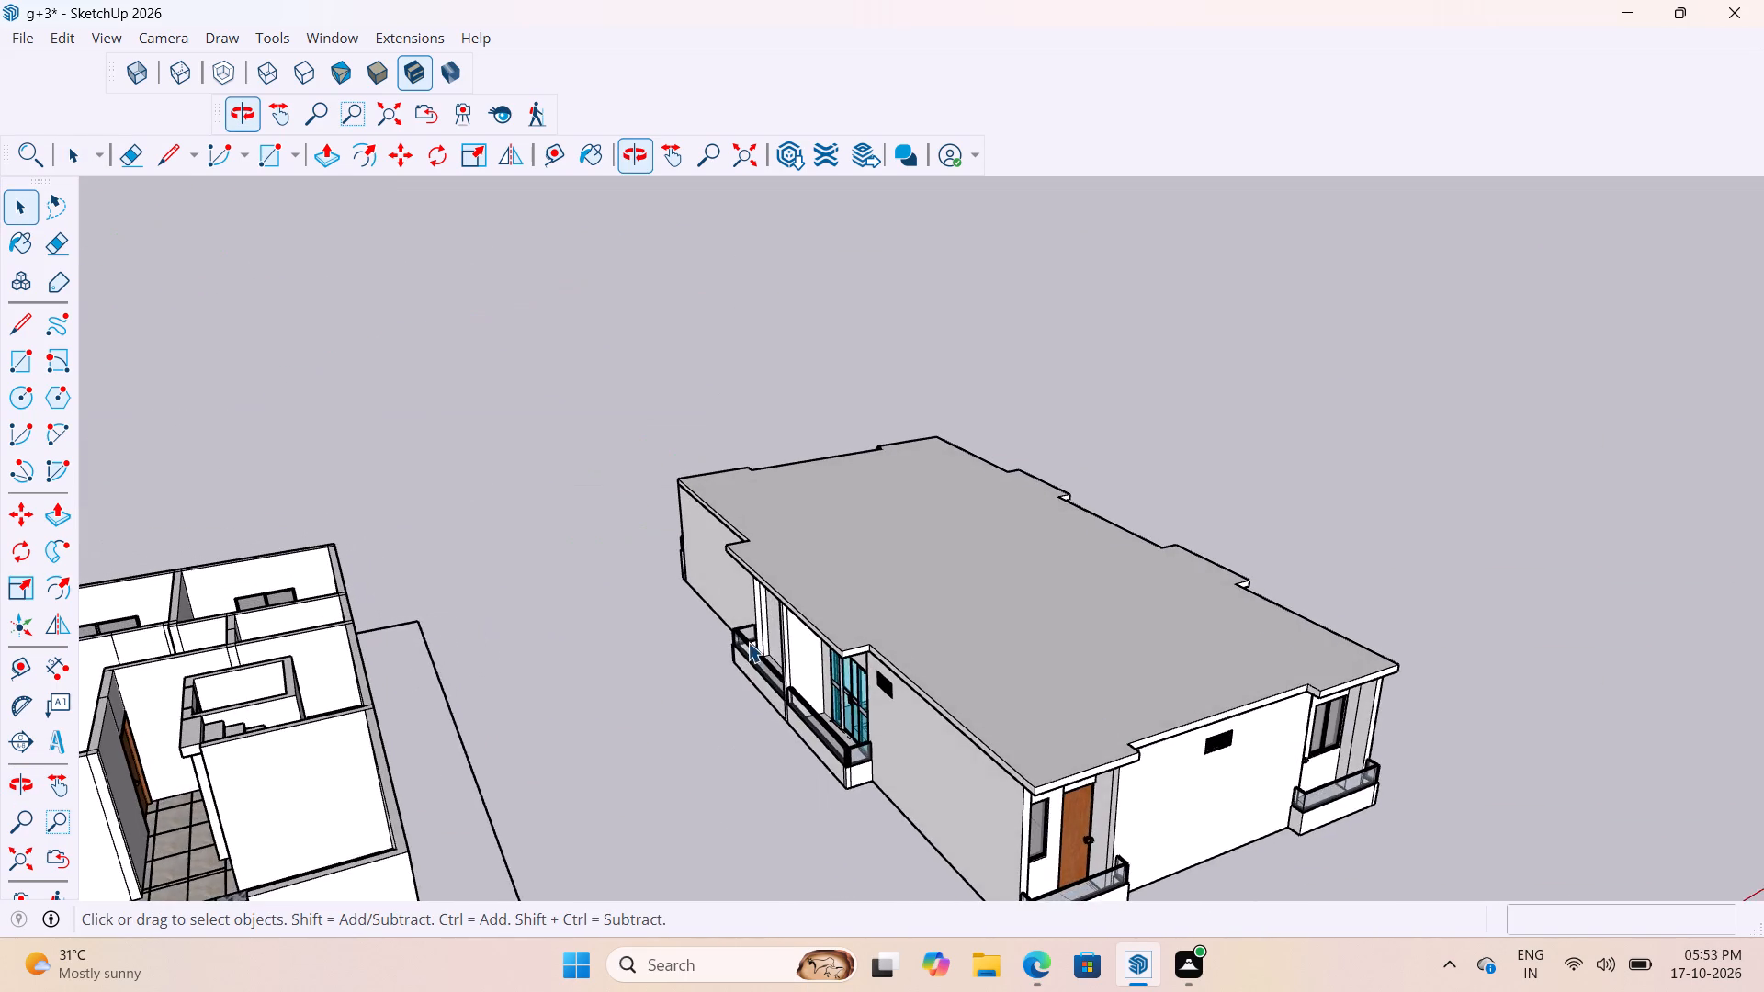
scroll(748, 641, "down", 5)
scroll(821, 682, "up", 9)
scroll(531, 352, "down", 10)
scroll(790, 622, "up", 7)
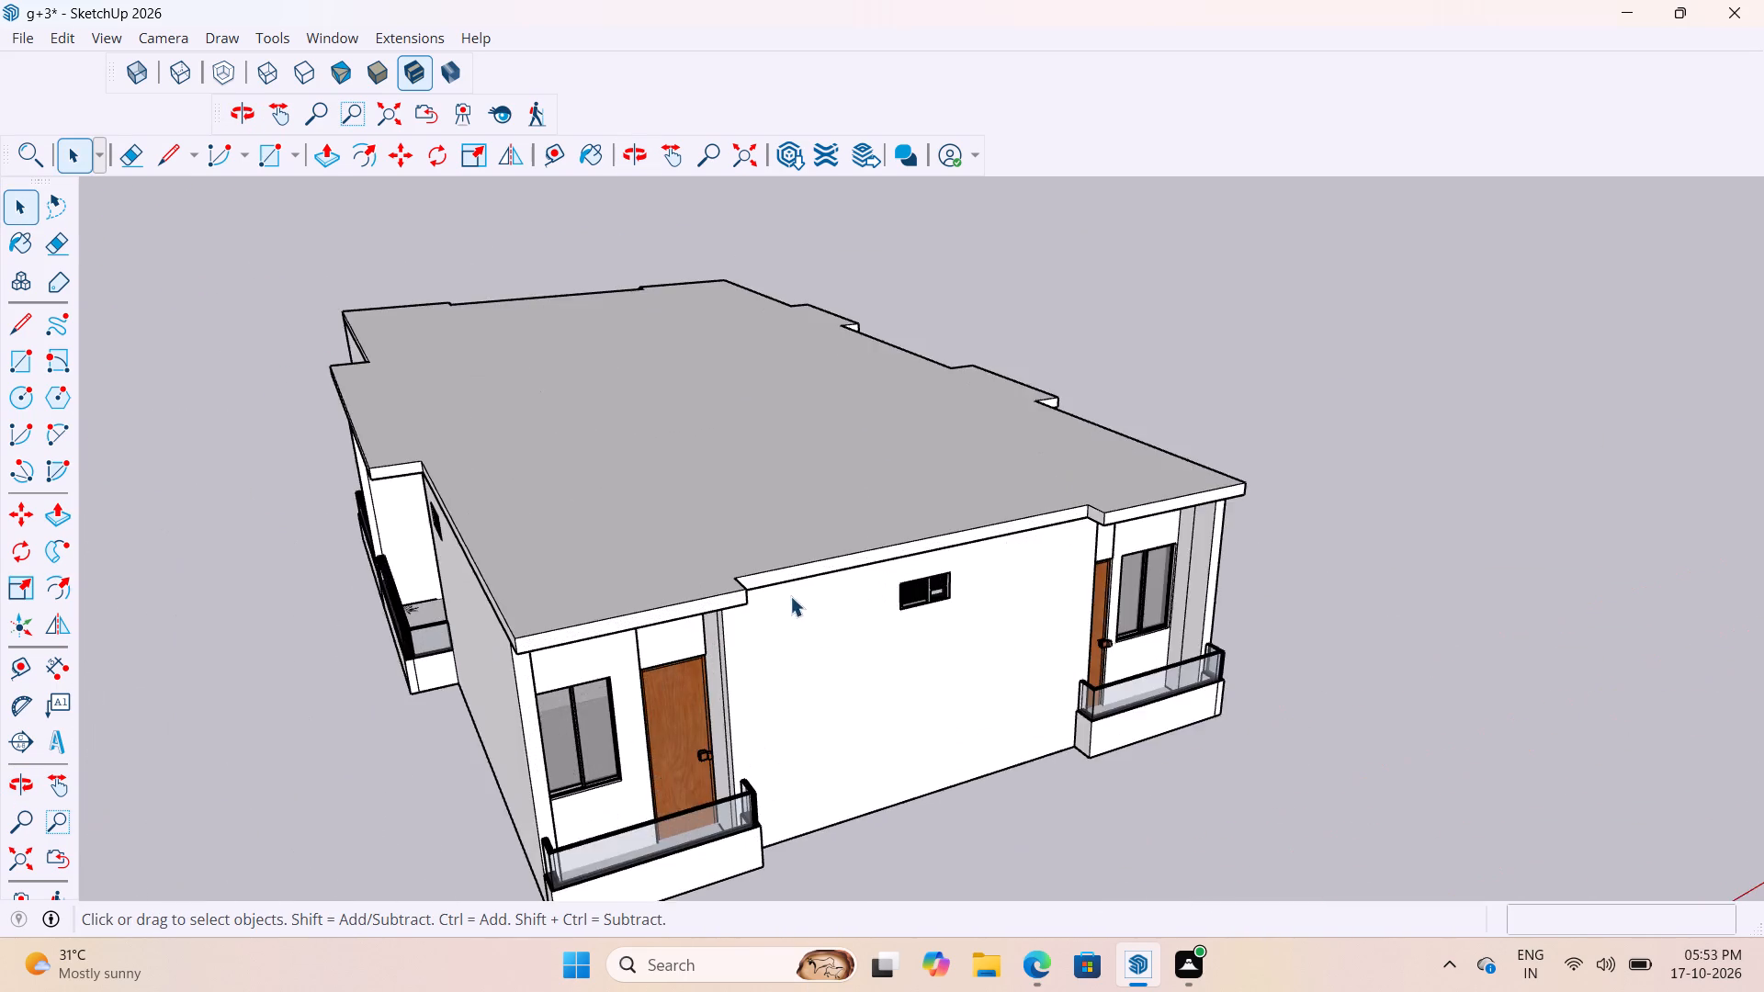
scroll(790, 596, "up", 3)
middle_click_drag(775, 621, 570, 484)
scroll(537, 429, "up", 13)
scroll(555, 399, "down", 6)
middle_click_drag(576, 577, 462, 372)
scroll(789, 469, "down", 16)
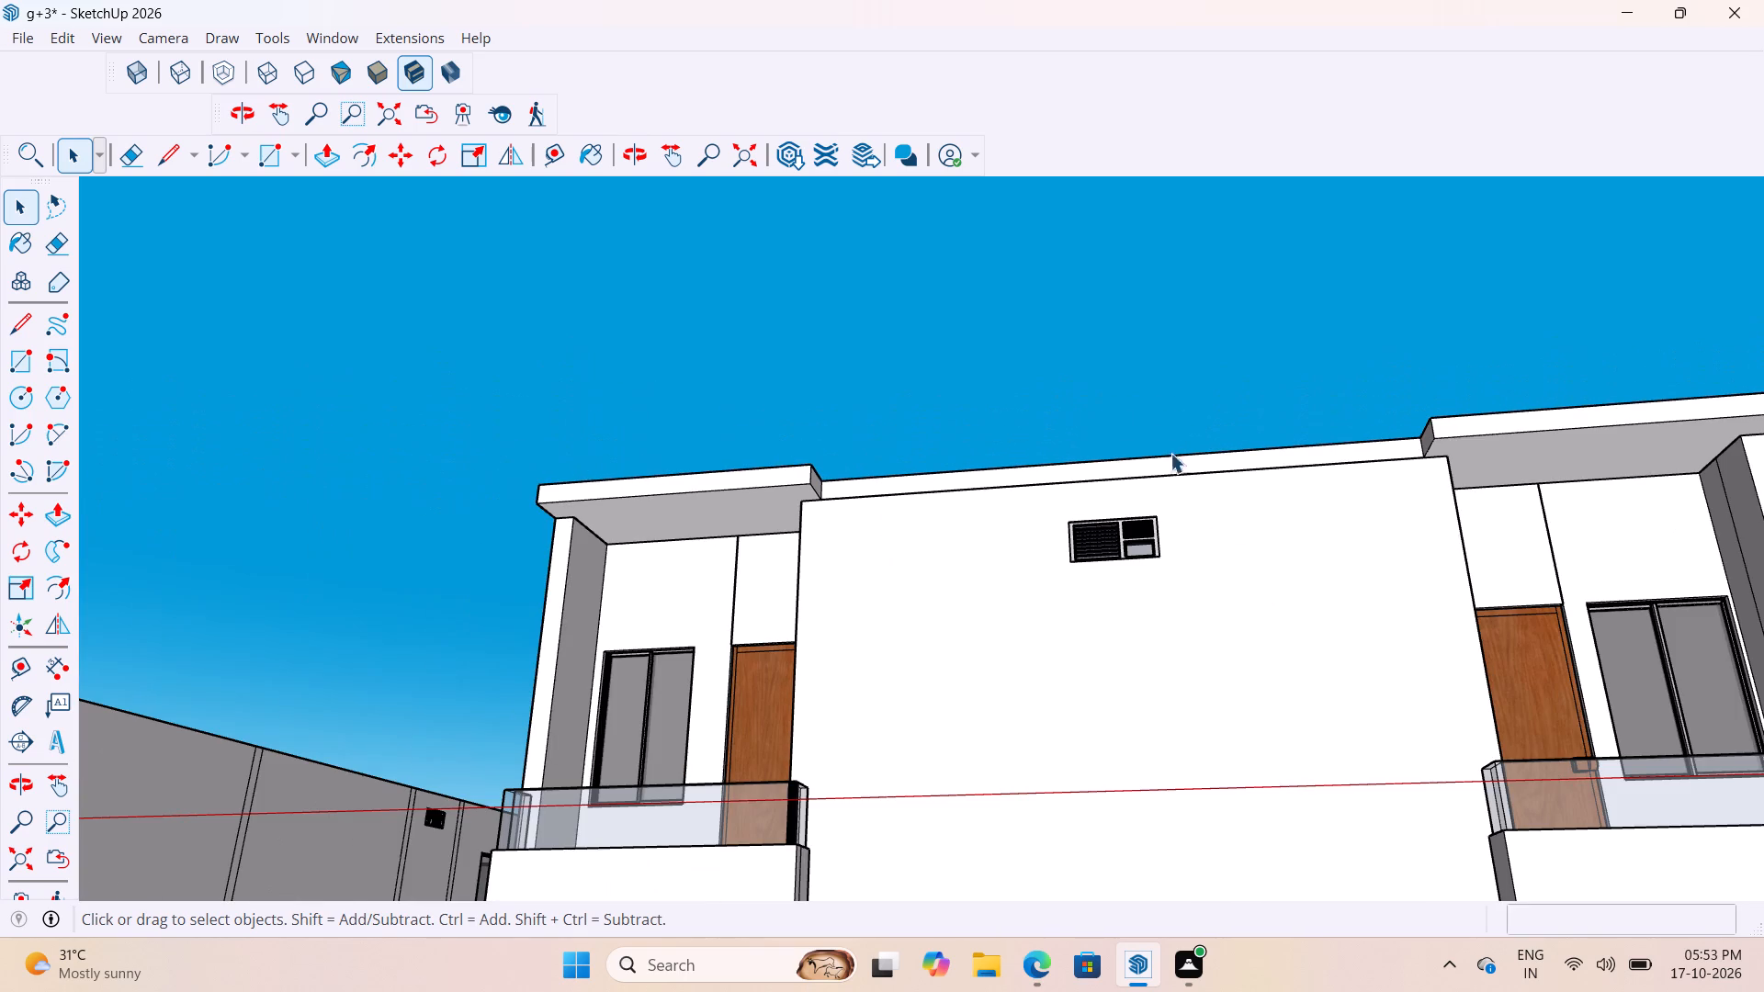
Examine the end facade's balcony roof overhang and its underside from close and distant angles.
scroll(420, 587, "up", 4)
middle_click_drag(1071, 476, 886, 436)
scroll(705, 486, "up", 4)
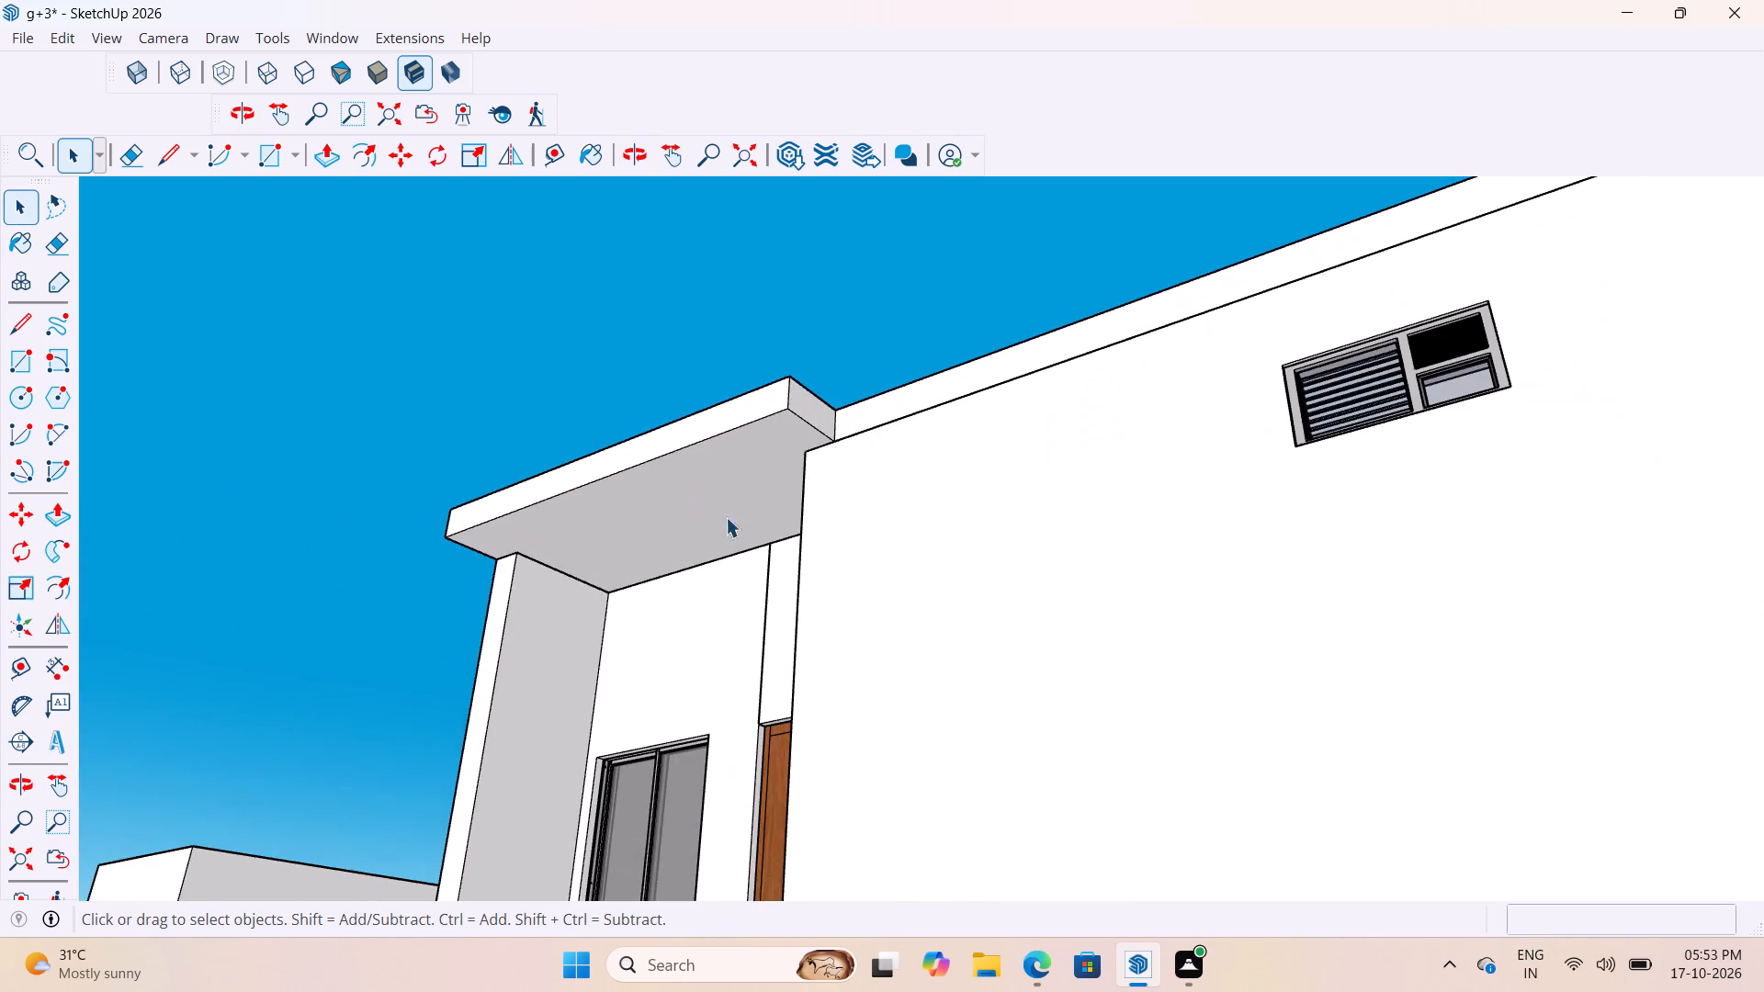
scroll(1234, 444, "down", 11)
scroll(1173, 397, "down", 5)
middle_click_drag(1252, 499, 1156, 629)
scroll(1028, 553, "up", 19)
middle_click_drag(1012, 521, 1318, 509)
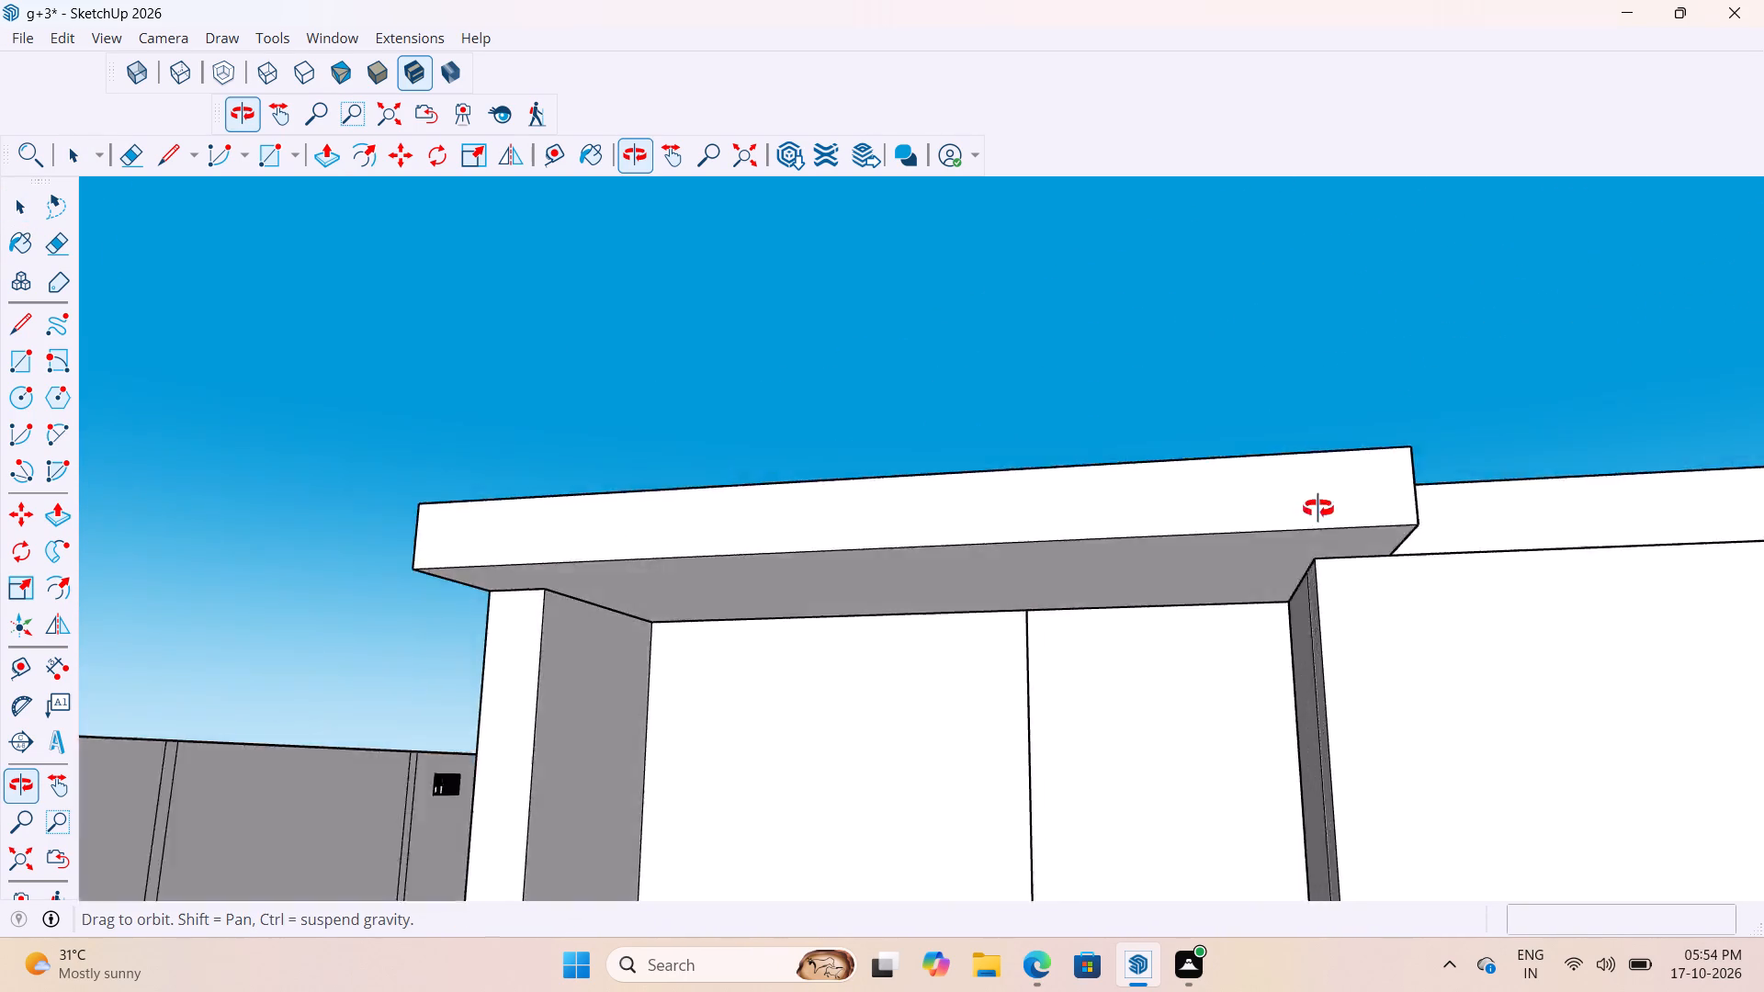
middle_click_drag(1318, 509, 1449, 515)
middle_click_drag(1338, 516, 1002, 560)
scroll(1363, 494, "down", 8)
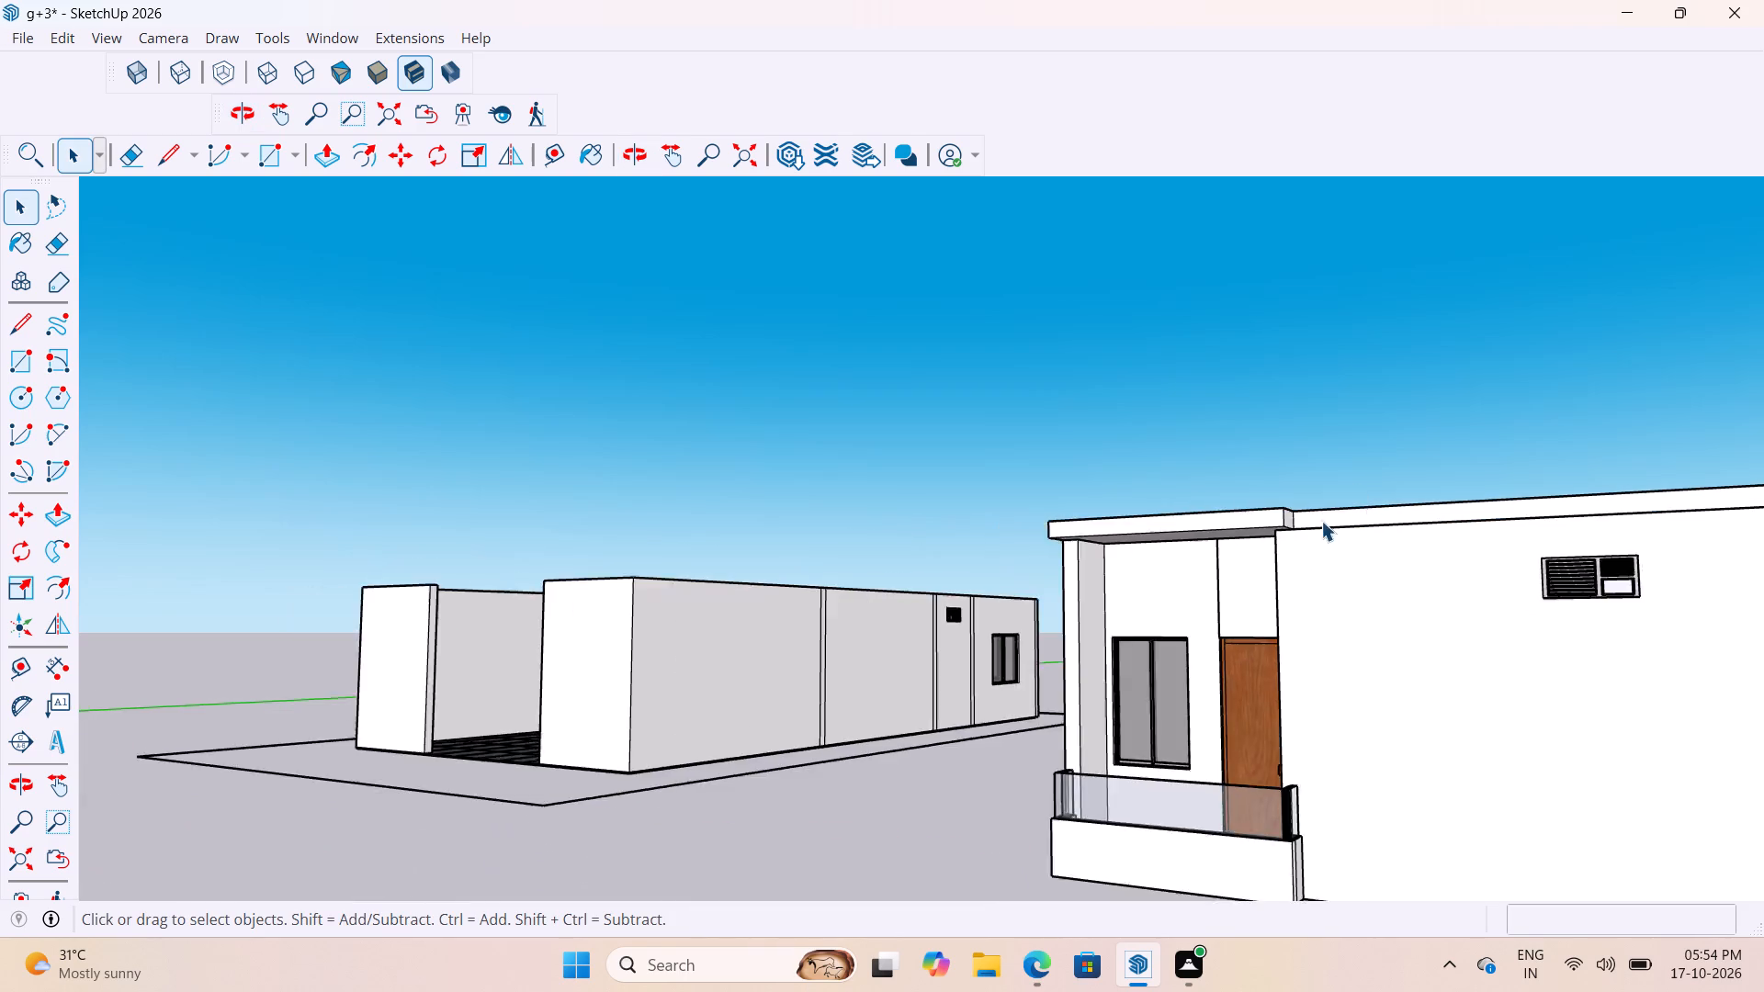
scroll(1321, 521, "down", 2)
scroll(1255, 569, "up", 8)
scroll(1461, 502, "down", 4)
middle_click_drag(1404, 533, 1615, 555)
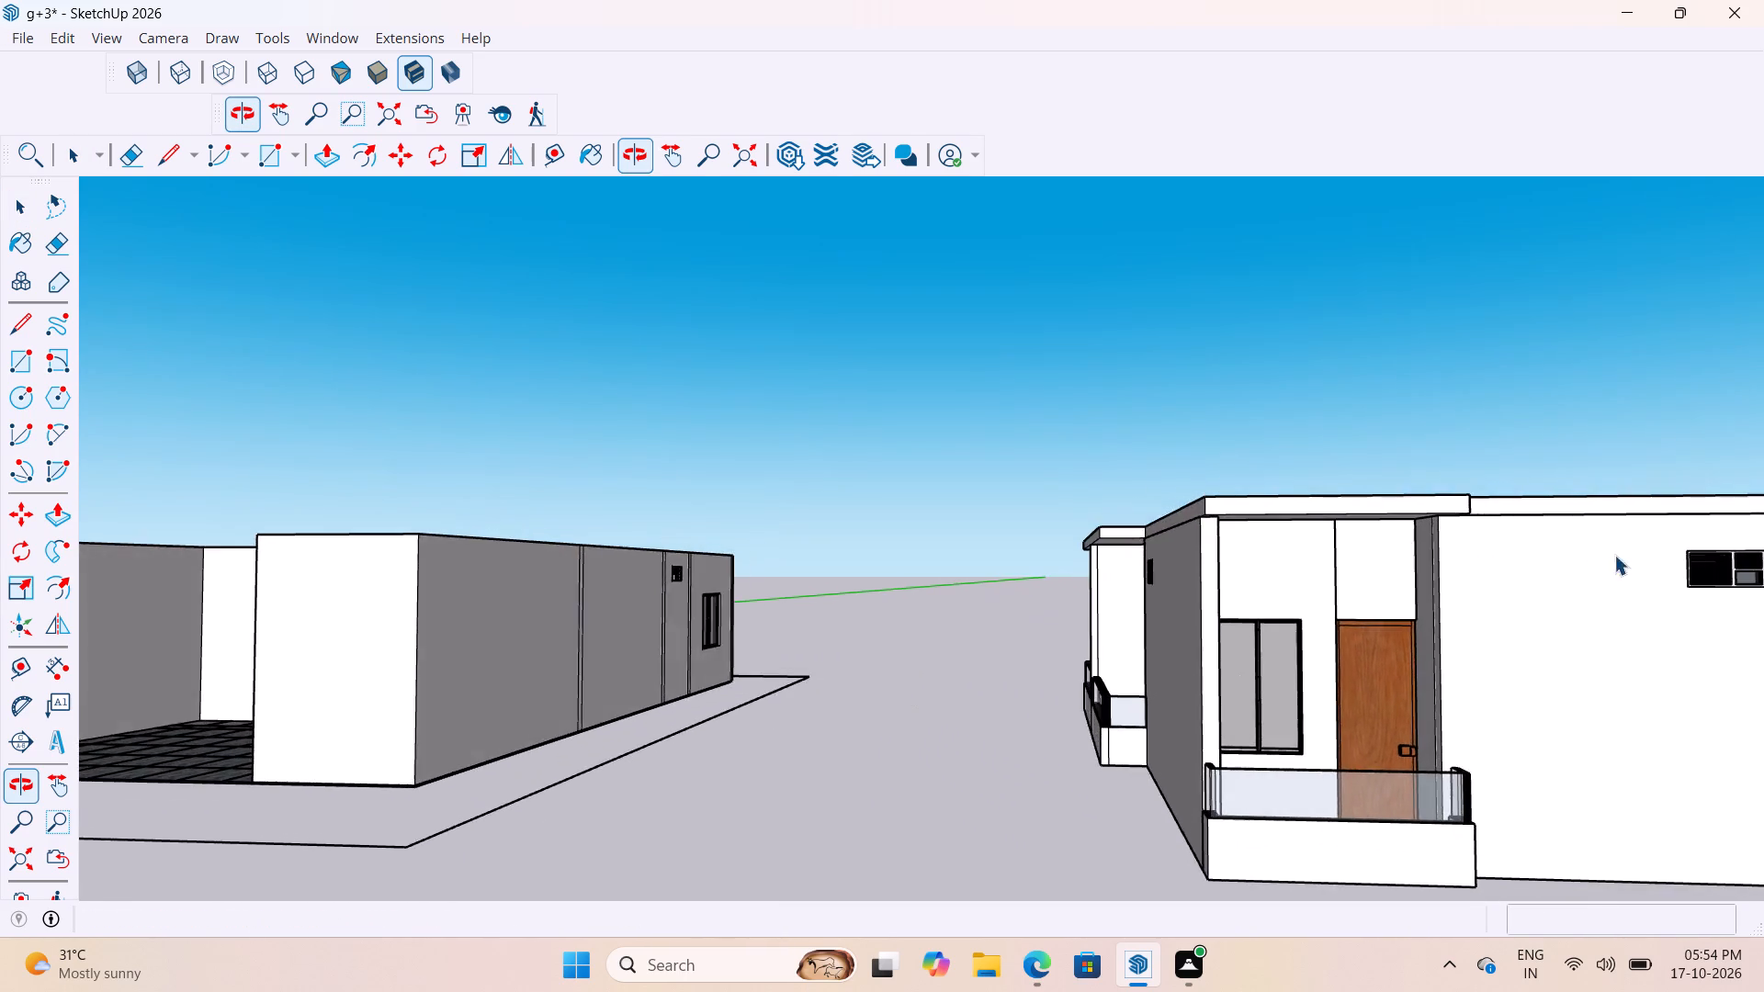
scroll(1498, 529, "up", 16)
middle_click_drag(1404, 449, 1344, 398)
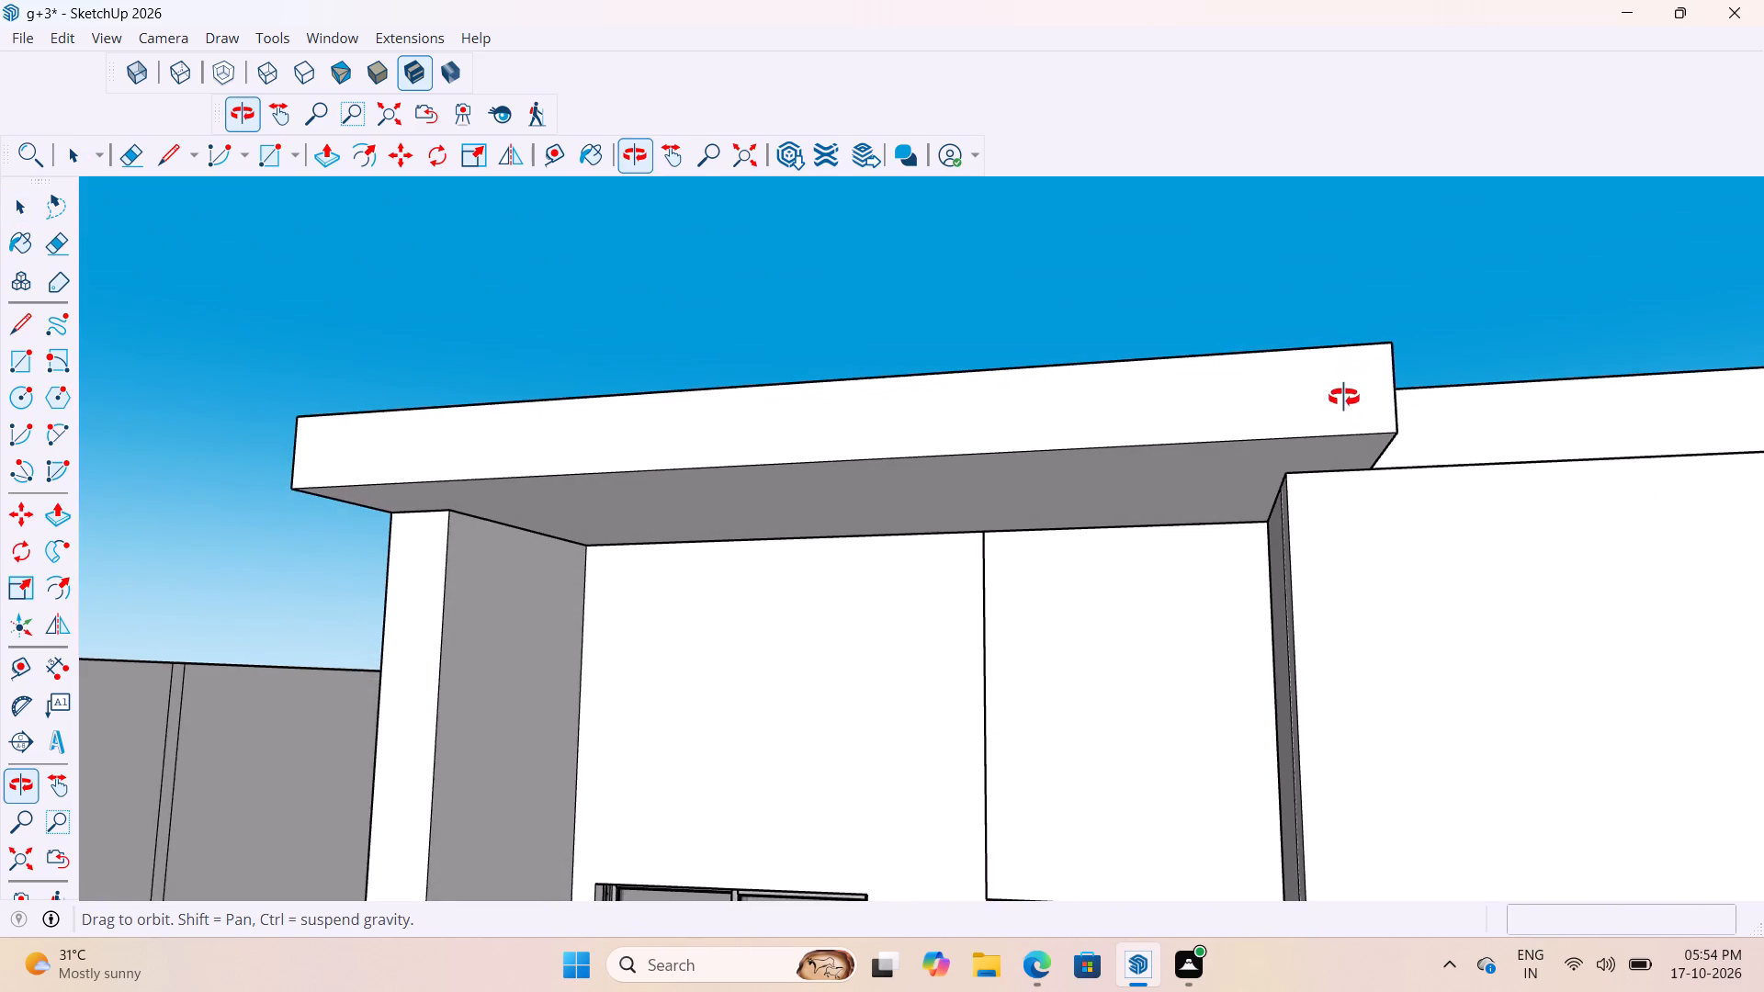
middle_click_drag(1344, 398, 1473, 447)
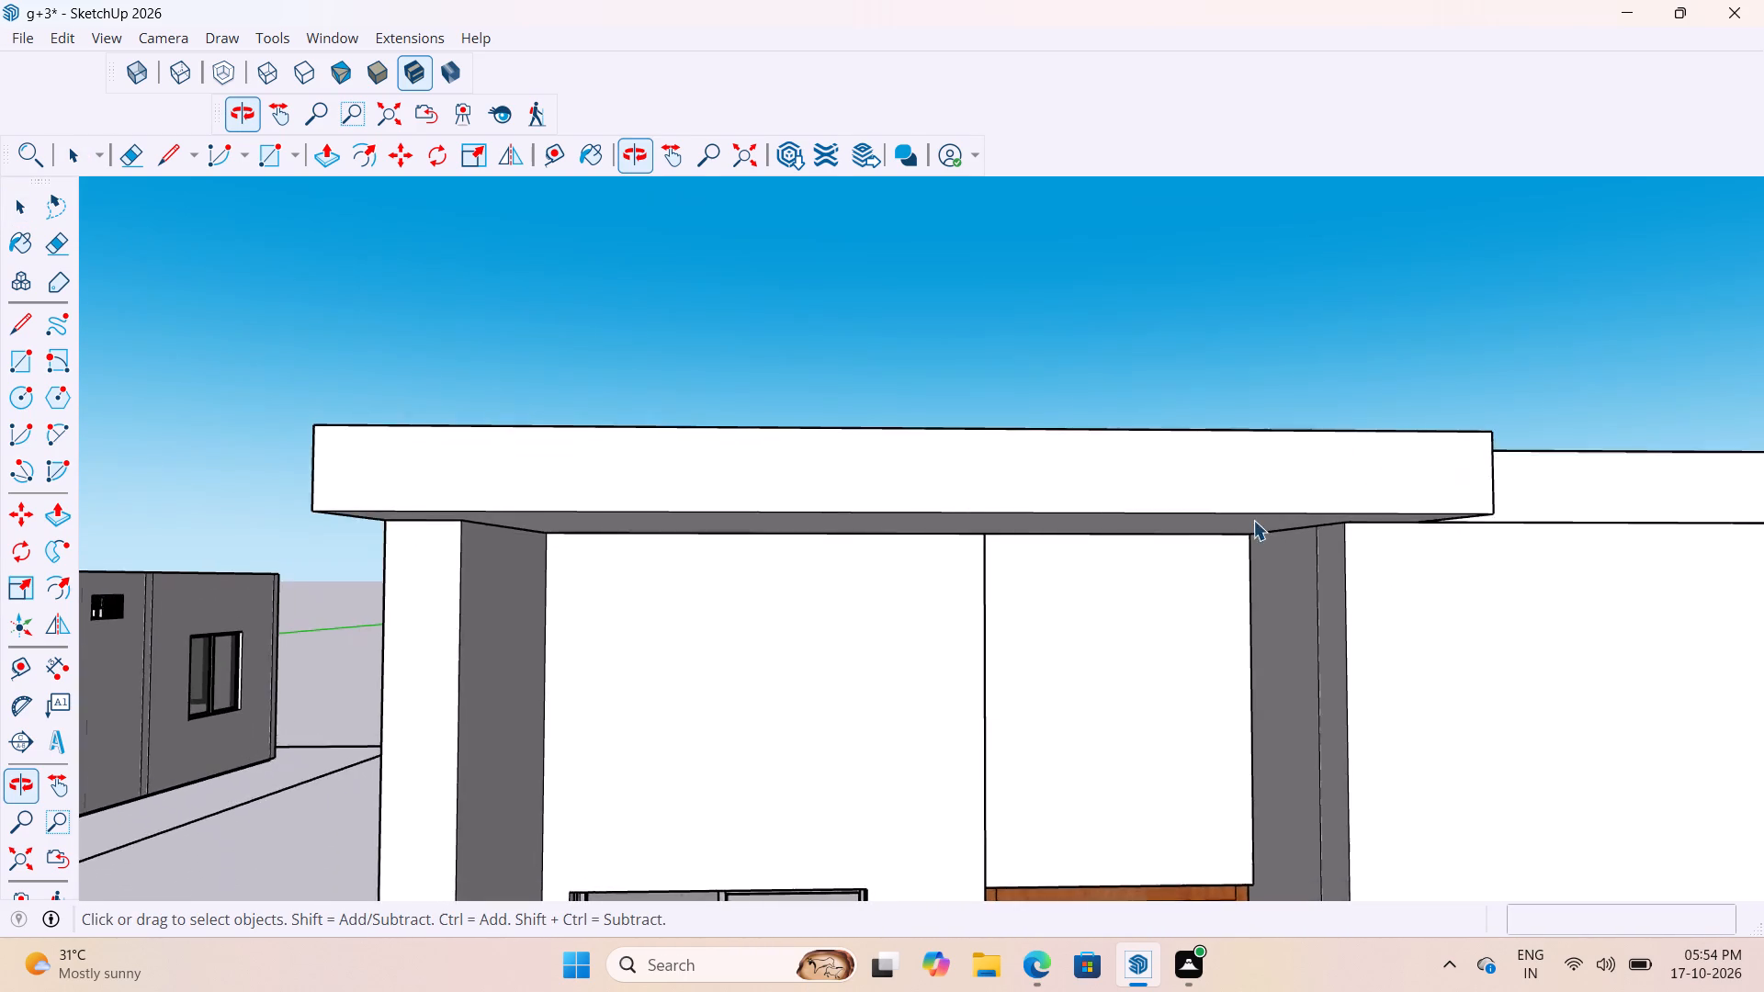
scroll(1207, 566, "down", 15)
middle_click_drag(1356, 650, 1097, 659)
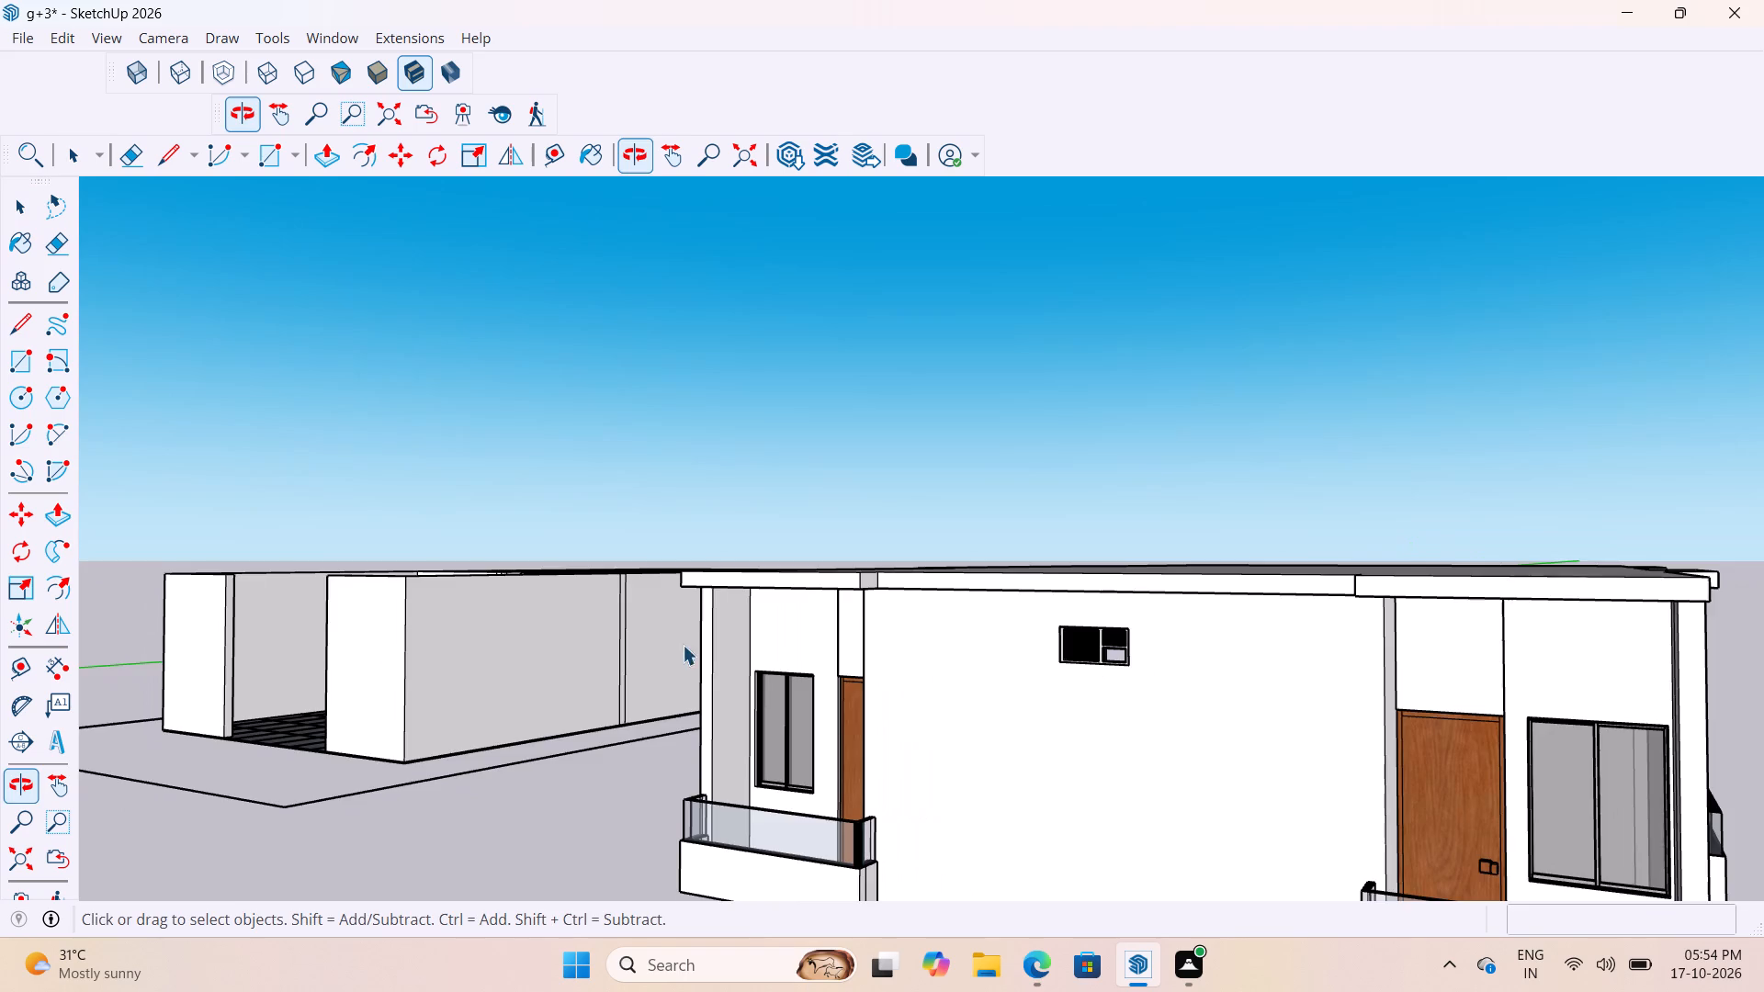
scroll(681, 643, "up", 9)
scroll(698, 598, "down", 6)
middle_click_drag(906, 616, 719, 531)
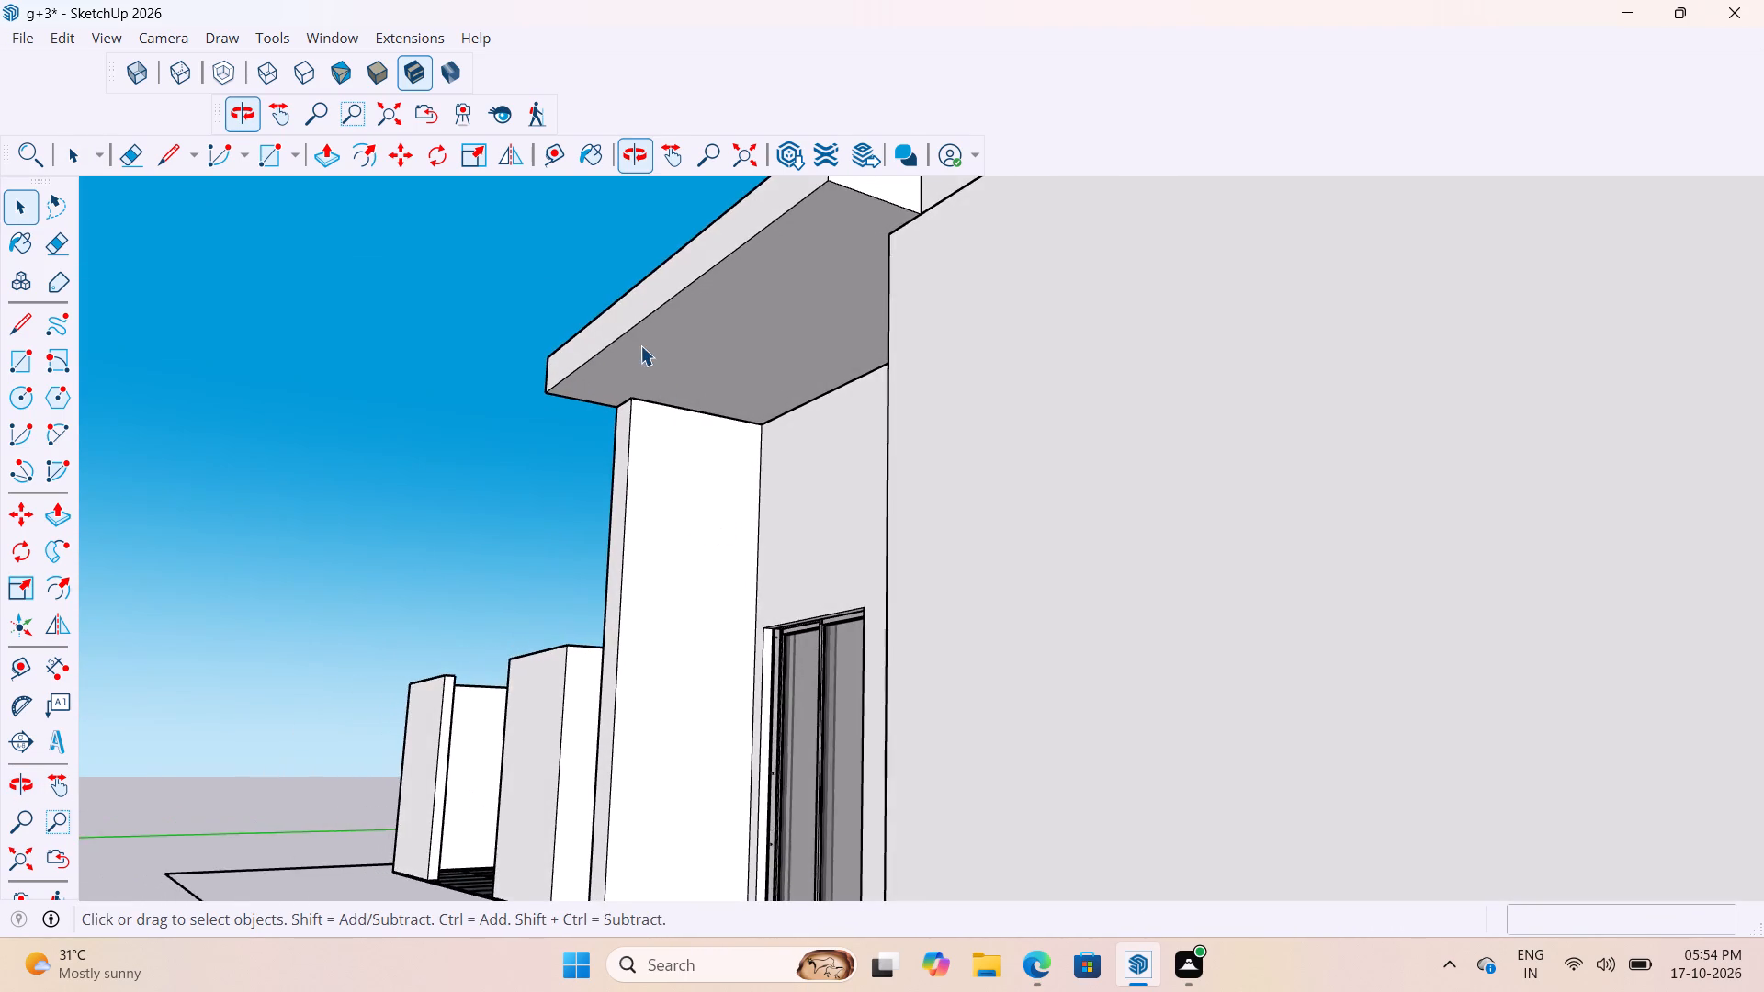
Inside the roof slab group, copy the balcony overhang's lower front edge 4" inward across its underside.
scroll(640, 345, "up", 3)
double_click(659, 307)
left_click(659, 303)
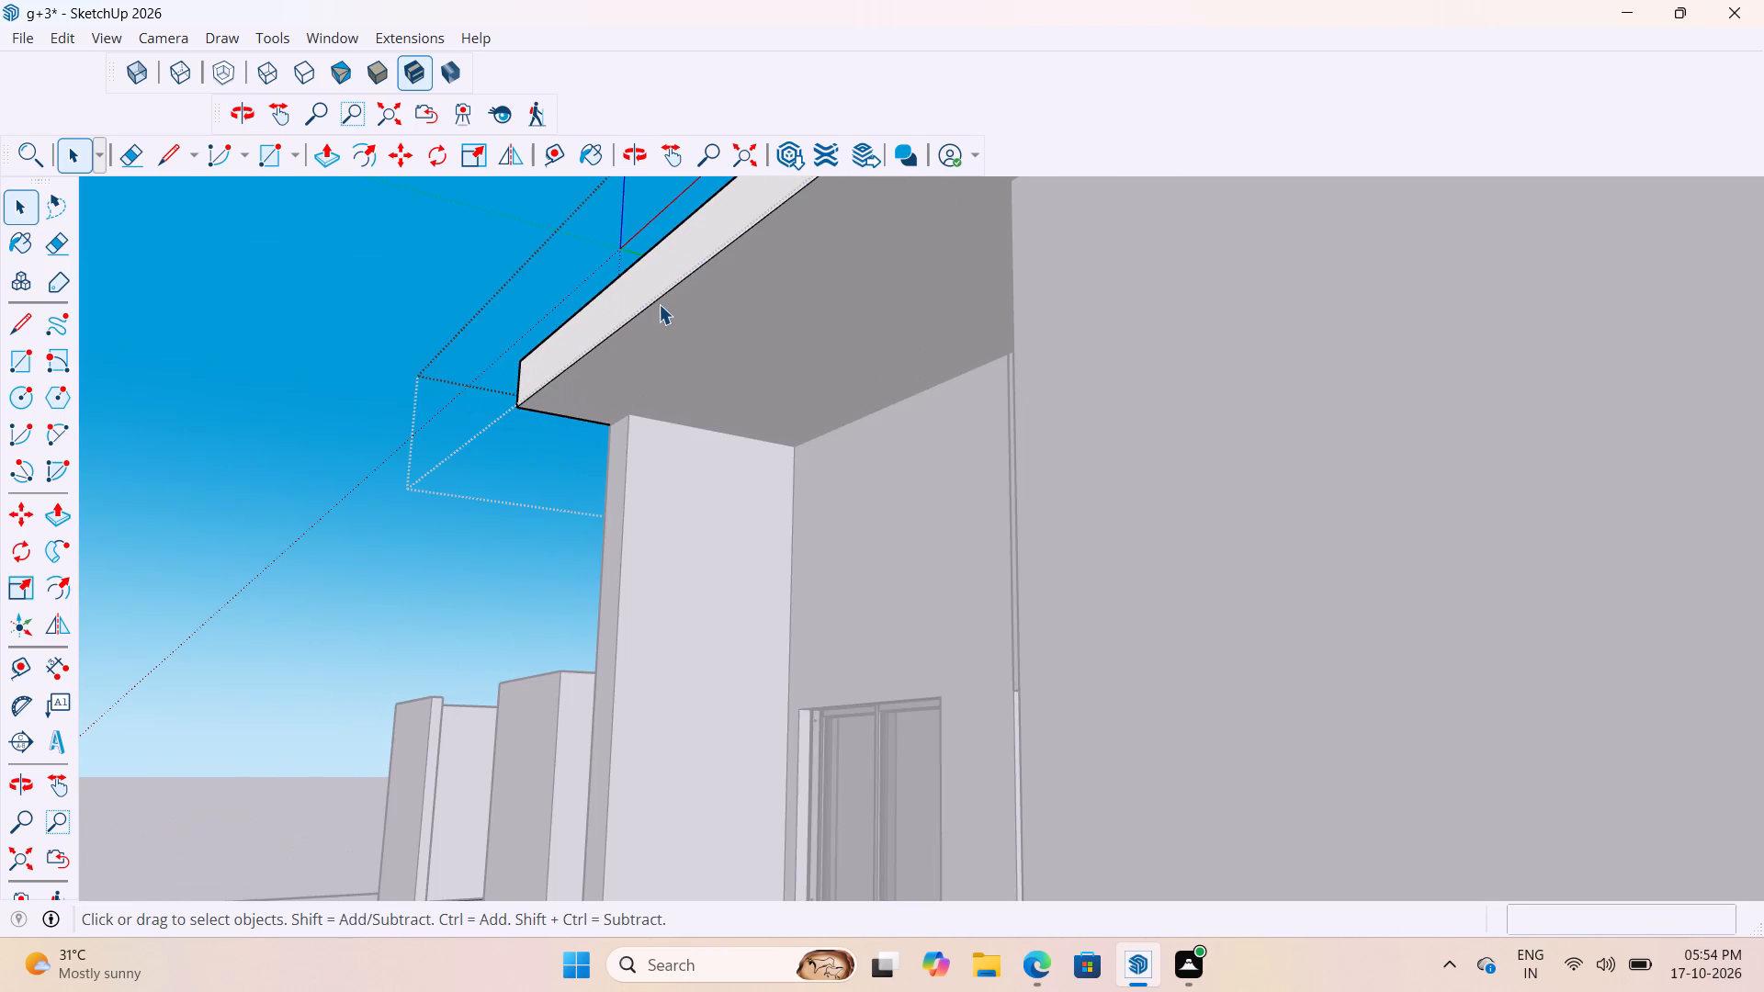
scroll(659, 304, "up", 4)
left_click(684, 295)
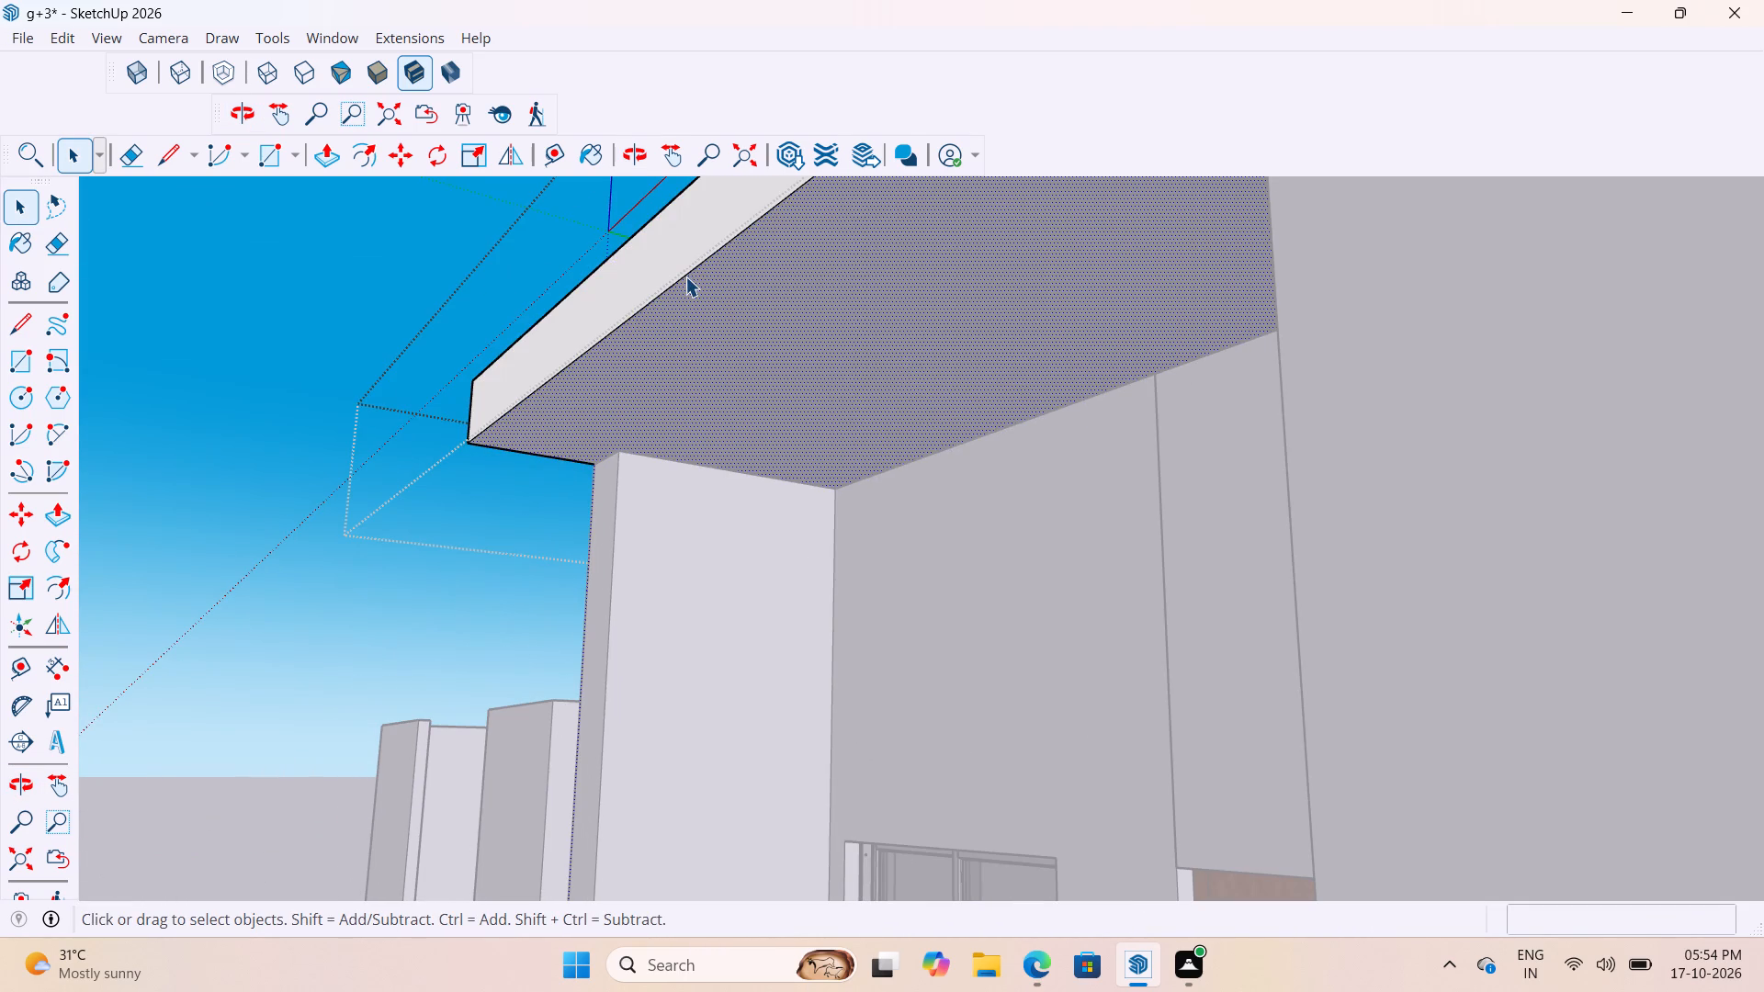
left_click(685, 276)
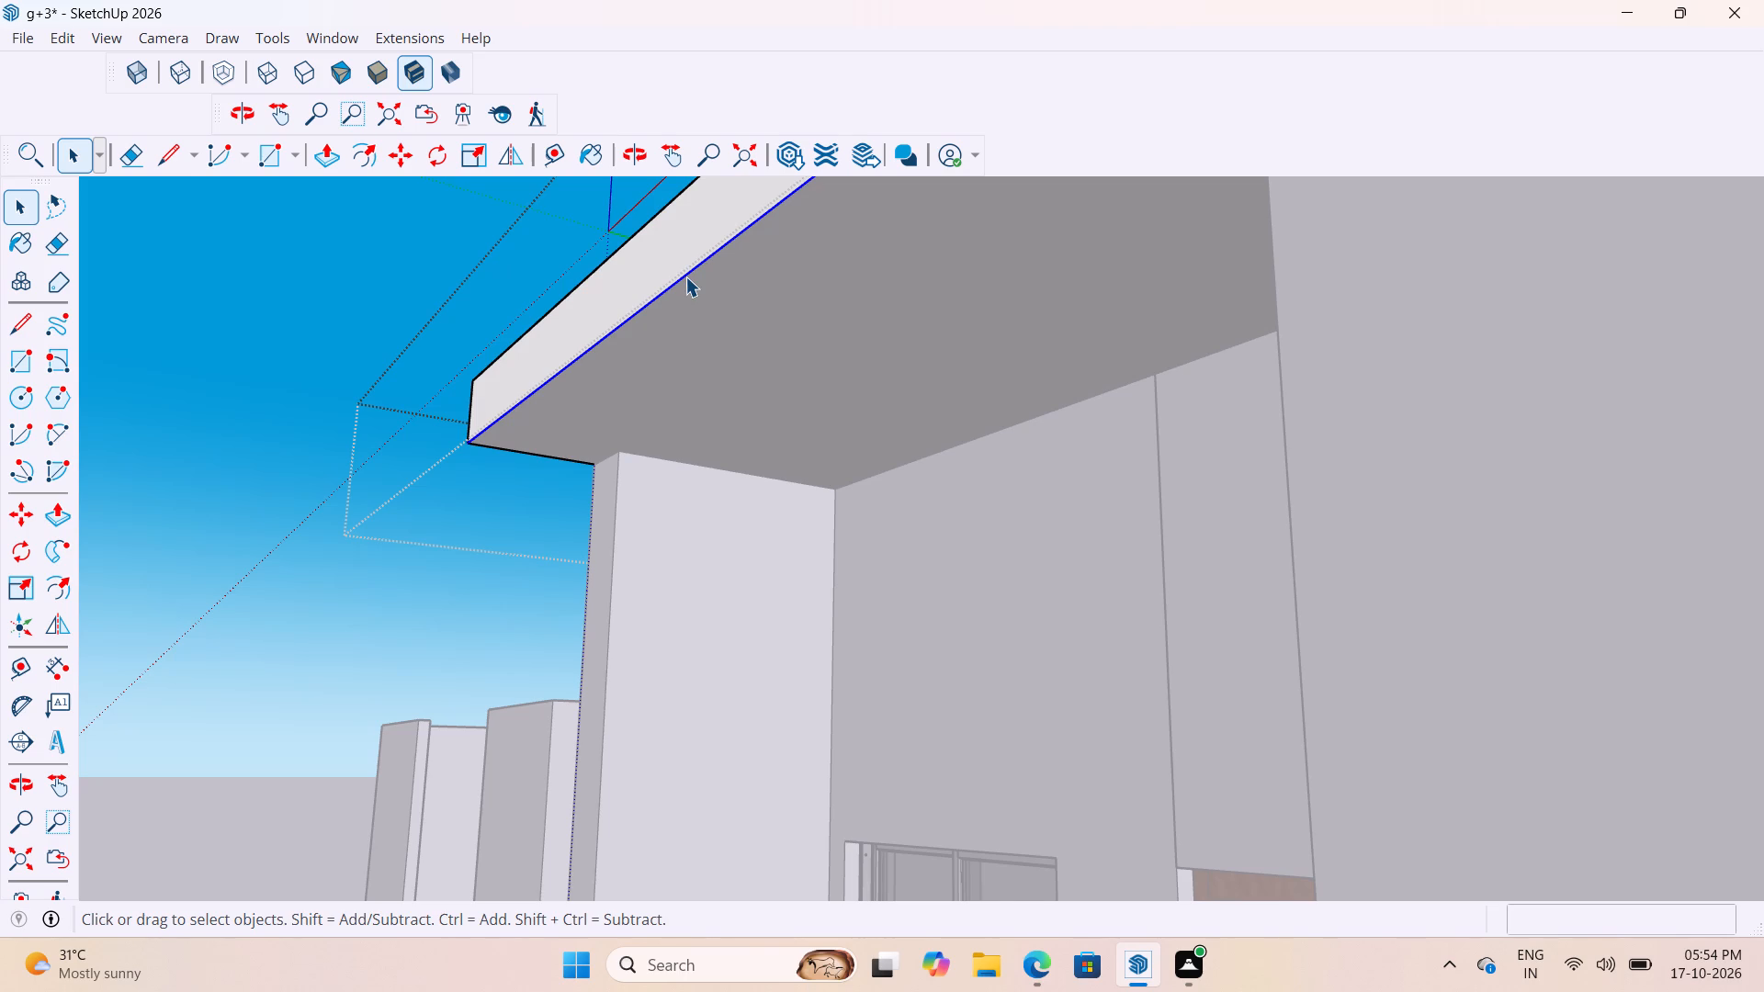
key("m")
left_click(696, 278)
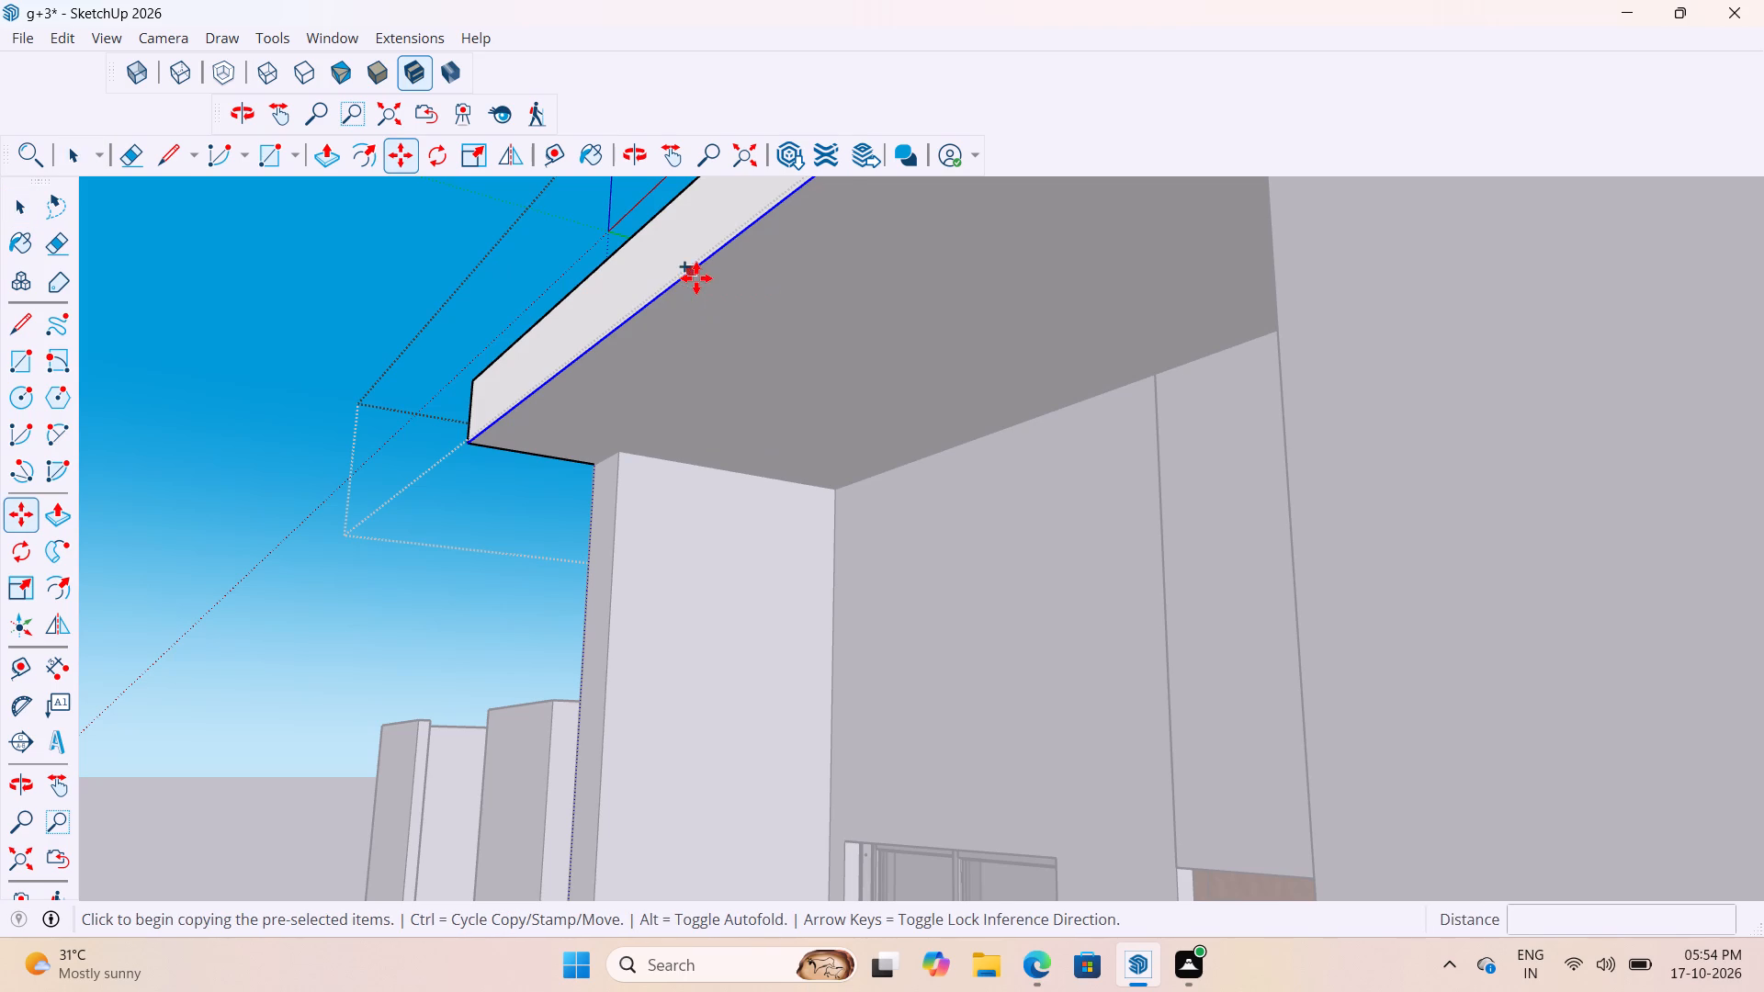
scroll(739, 281, "up", 3)
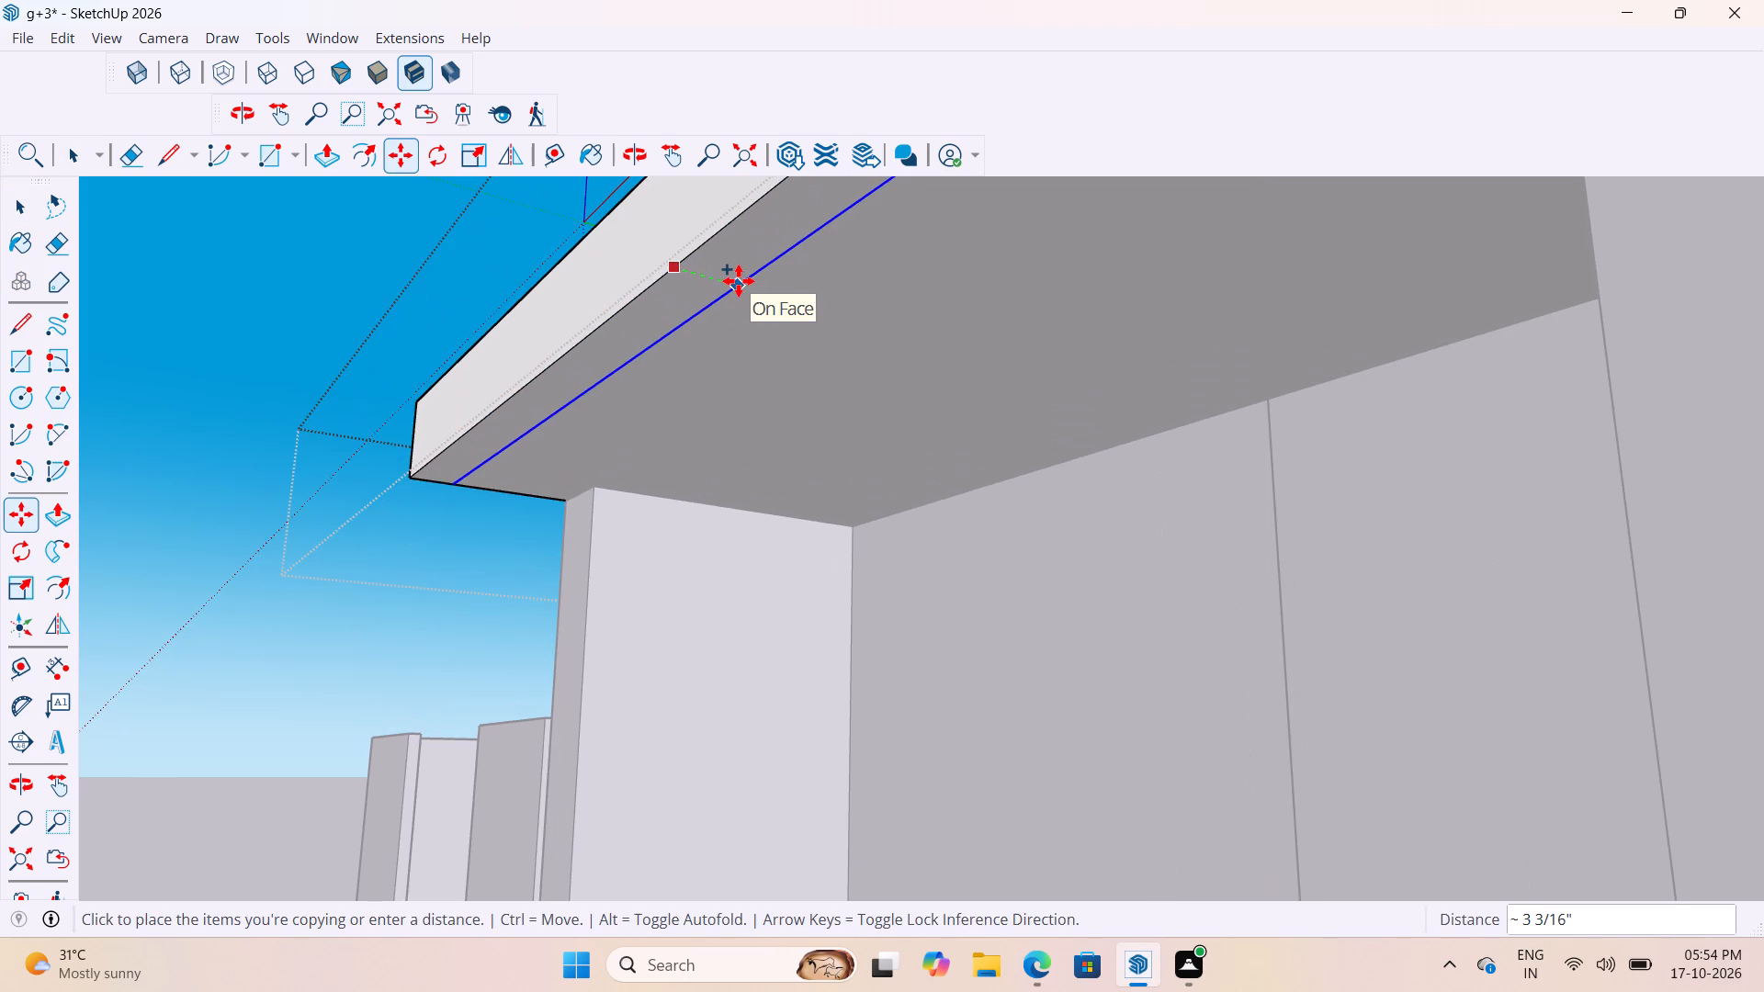
type("4\"")
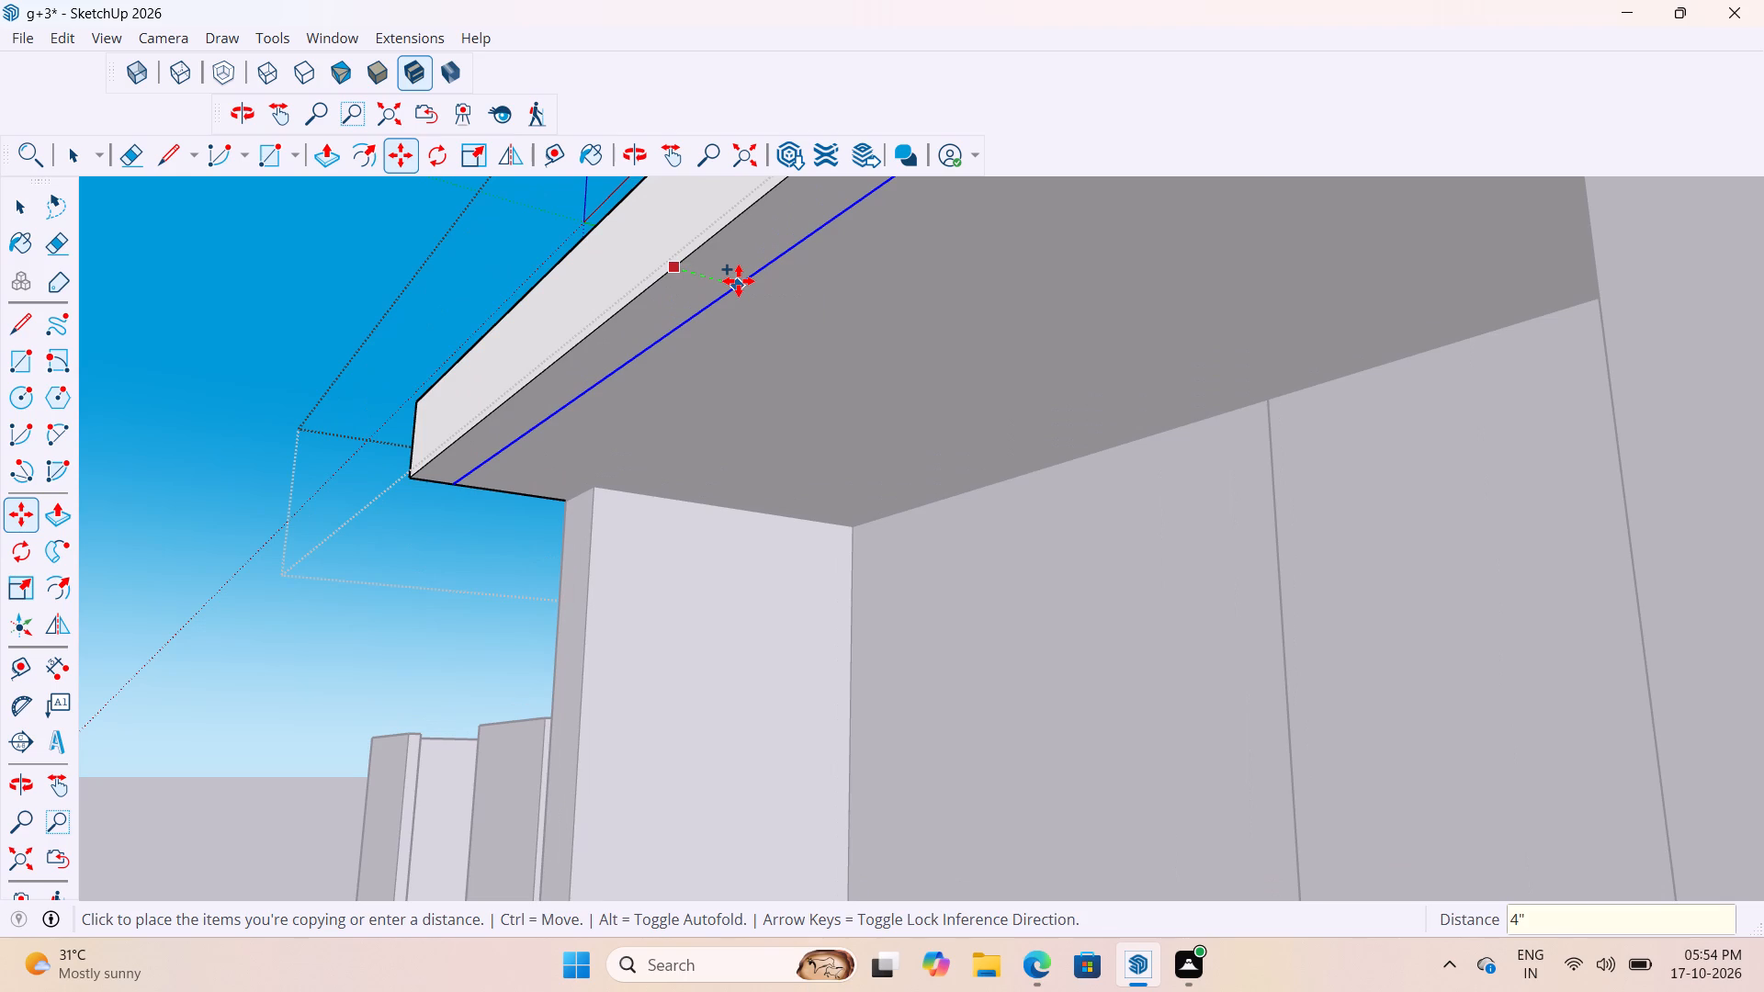
key("Return")
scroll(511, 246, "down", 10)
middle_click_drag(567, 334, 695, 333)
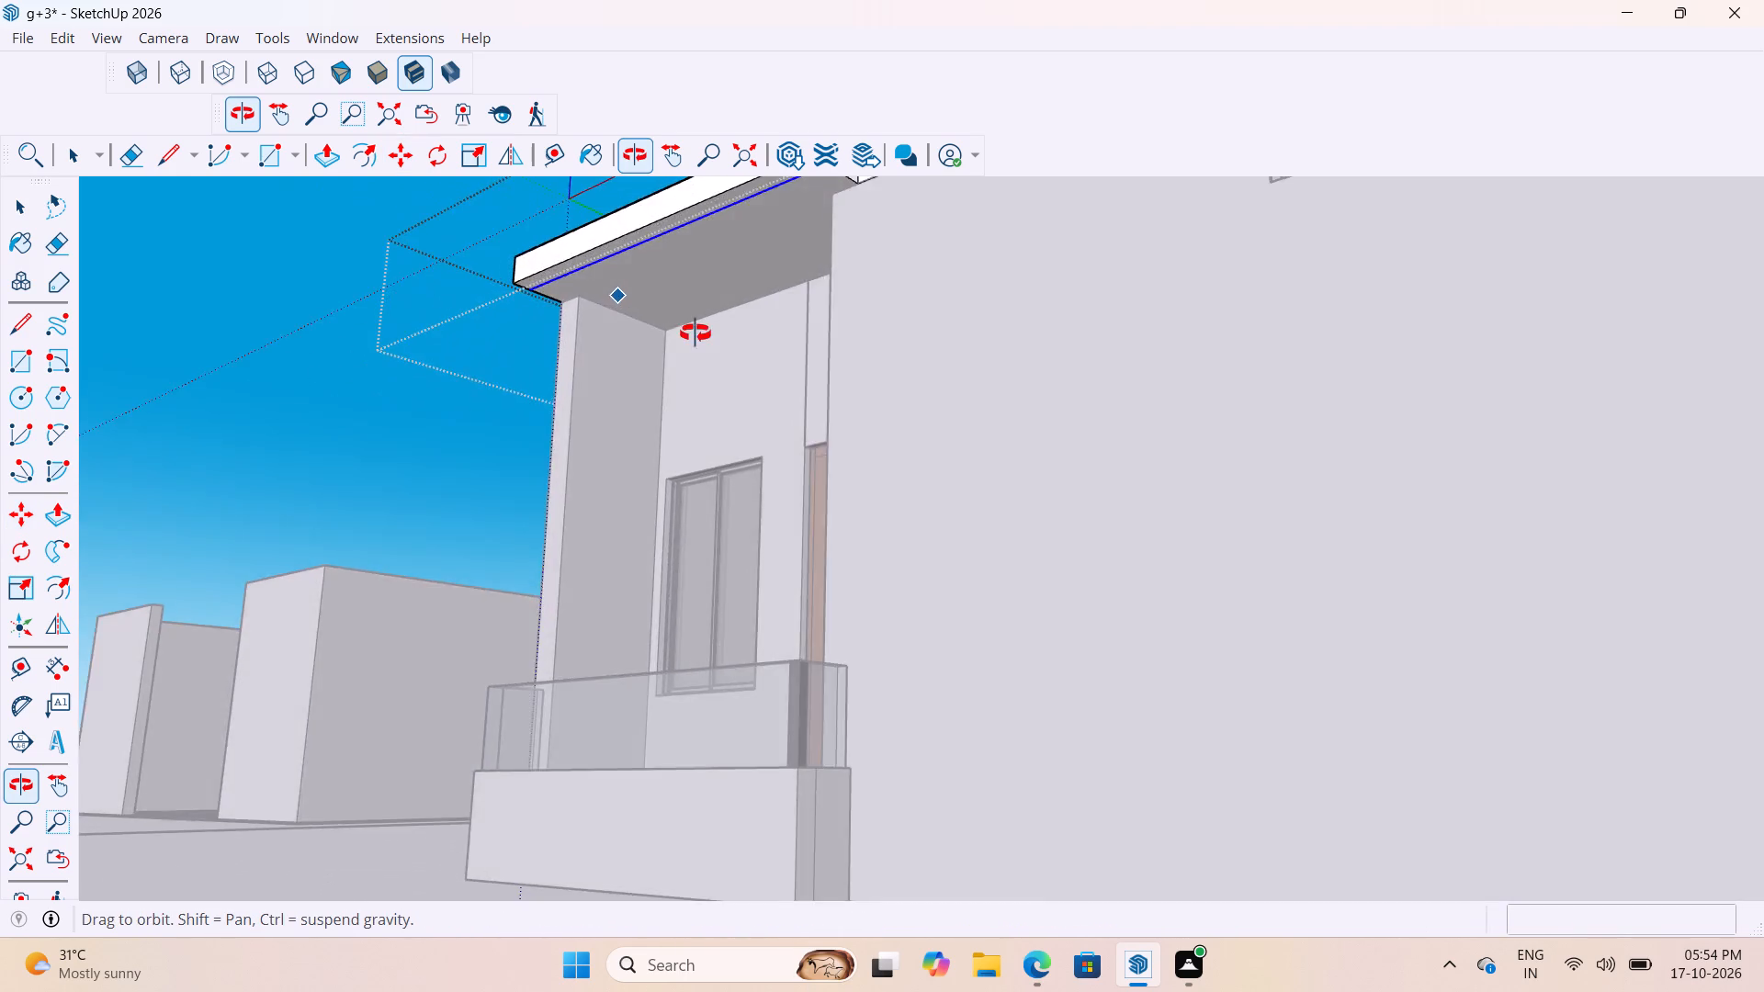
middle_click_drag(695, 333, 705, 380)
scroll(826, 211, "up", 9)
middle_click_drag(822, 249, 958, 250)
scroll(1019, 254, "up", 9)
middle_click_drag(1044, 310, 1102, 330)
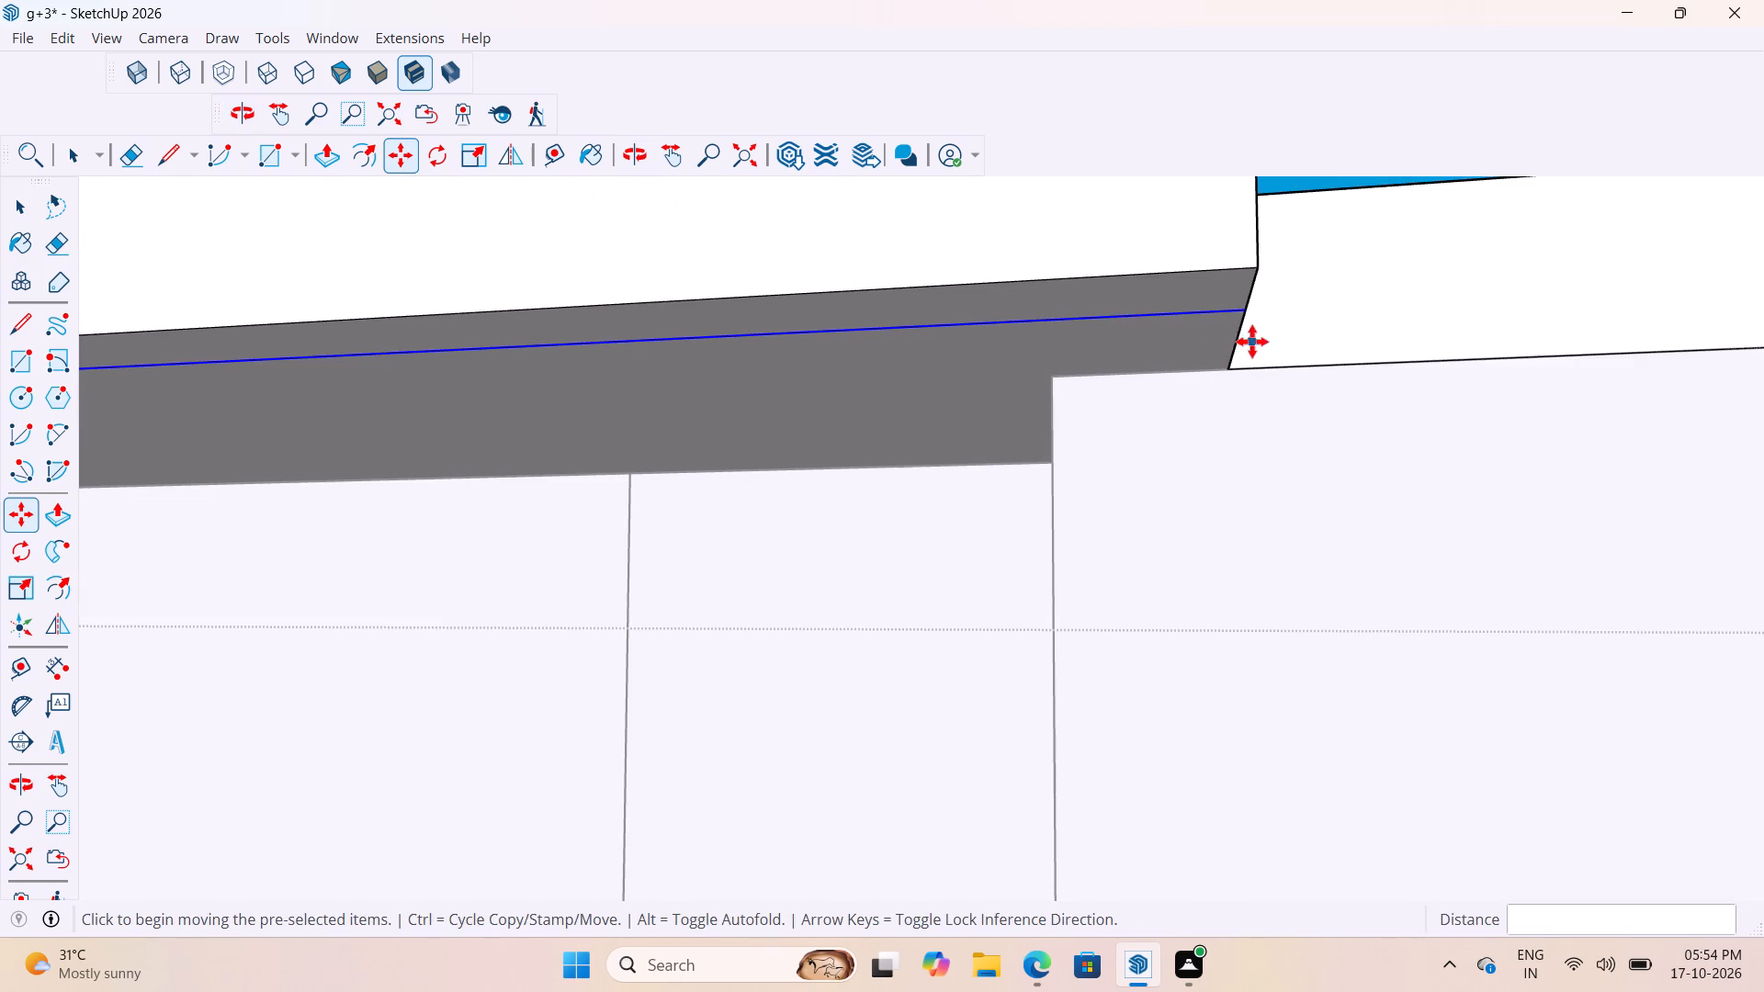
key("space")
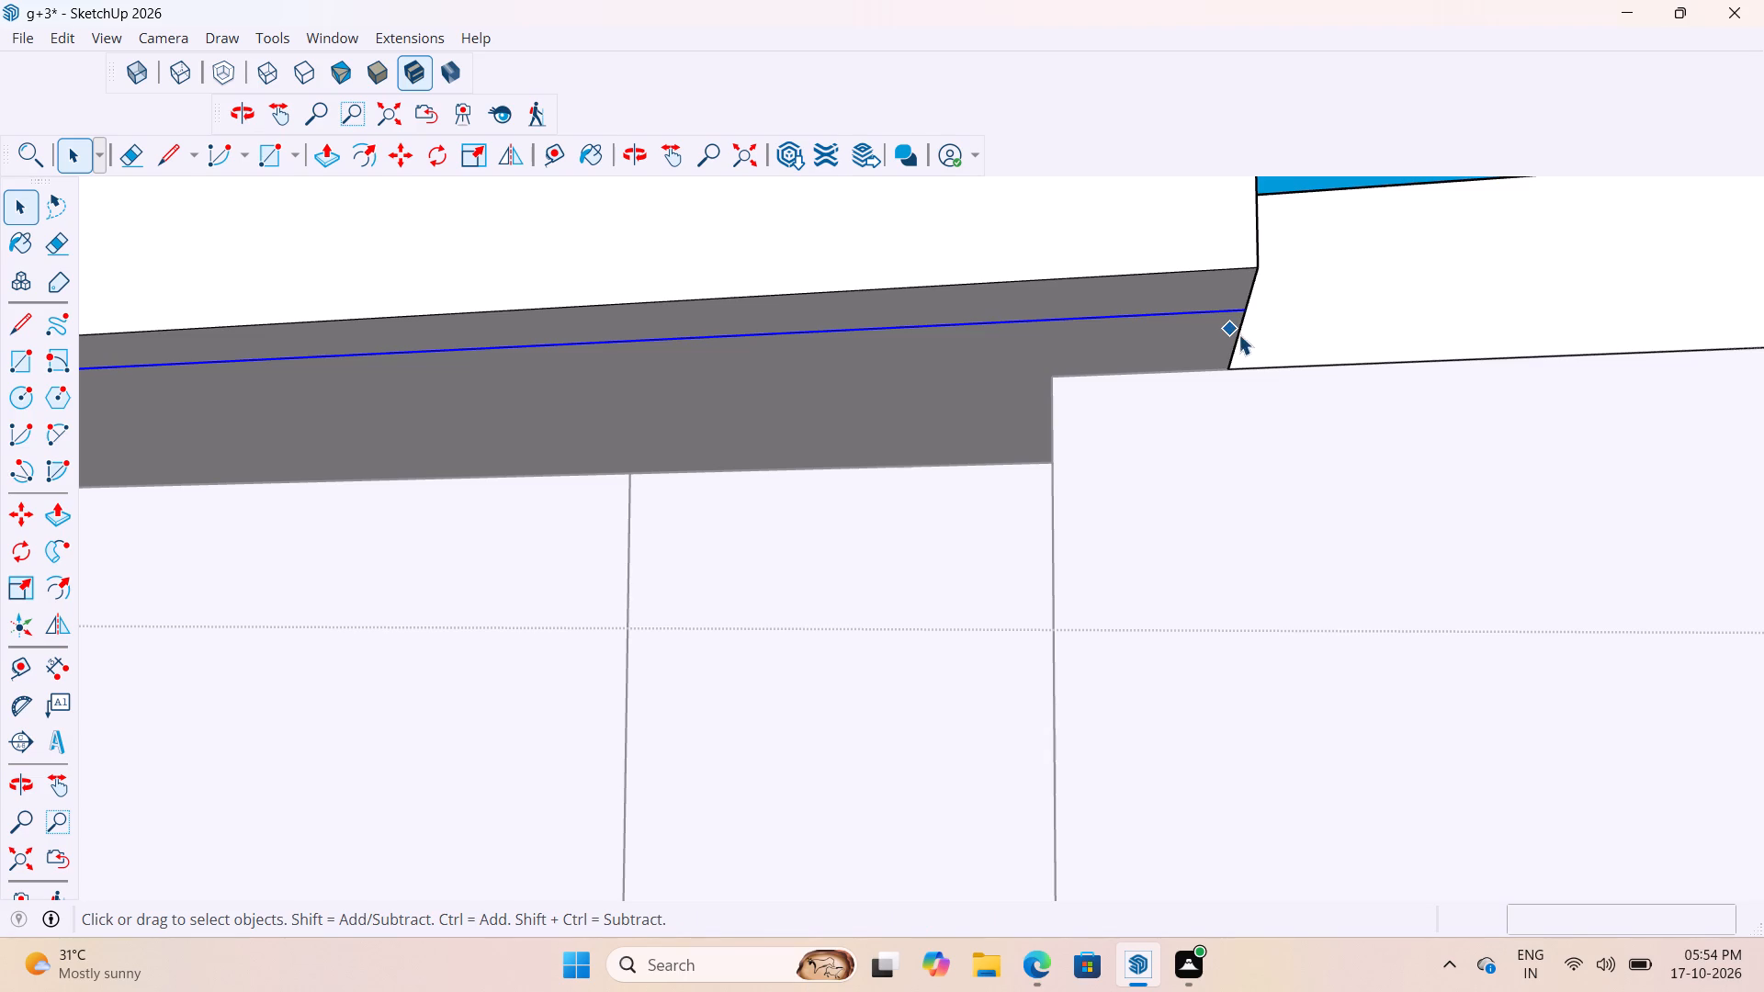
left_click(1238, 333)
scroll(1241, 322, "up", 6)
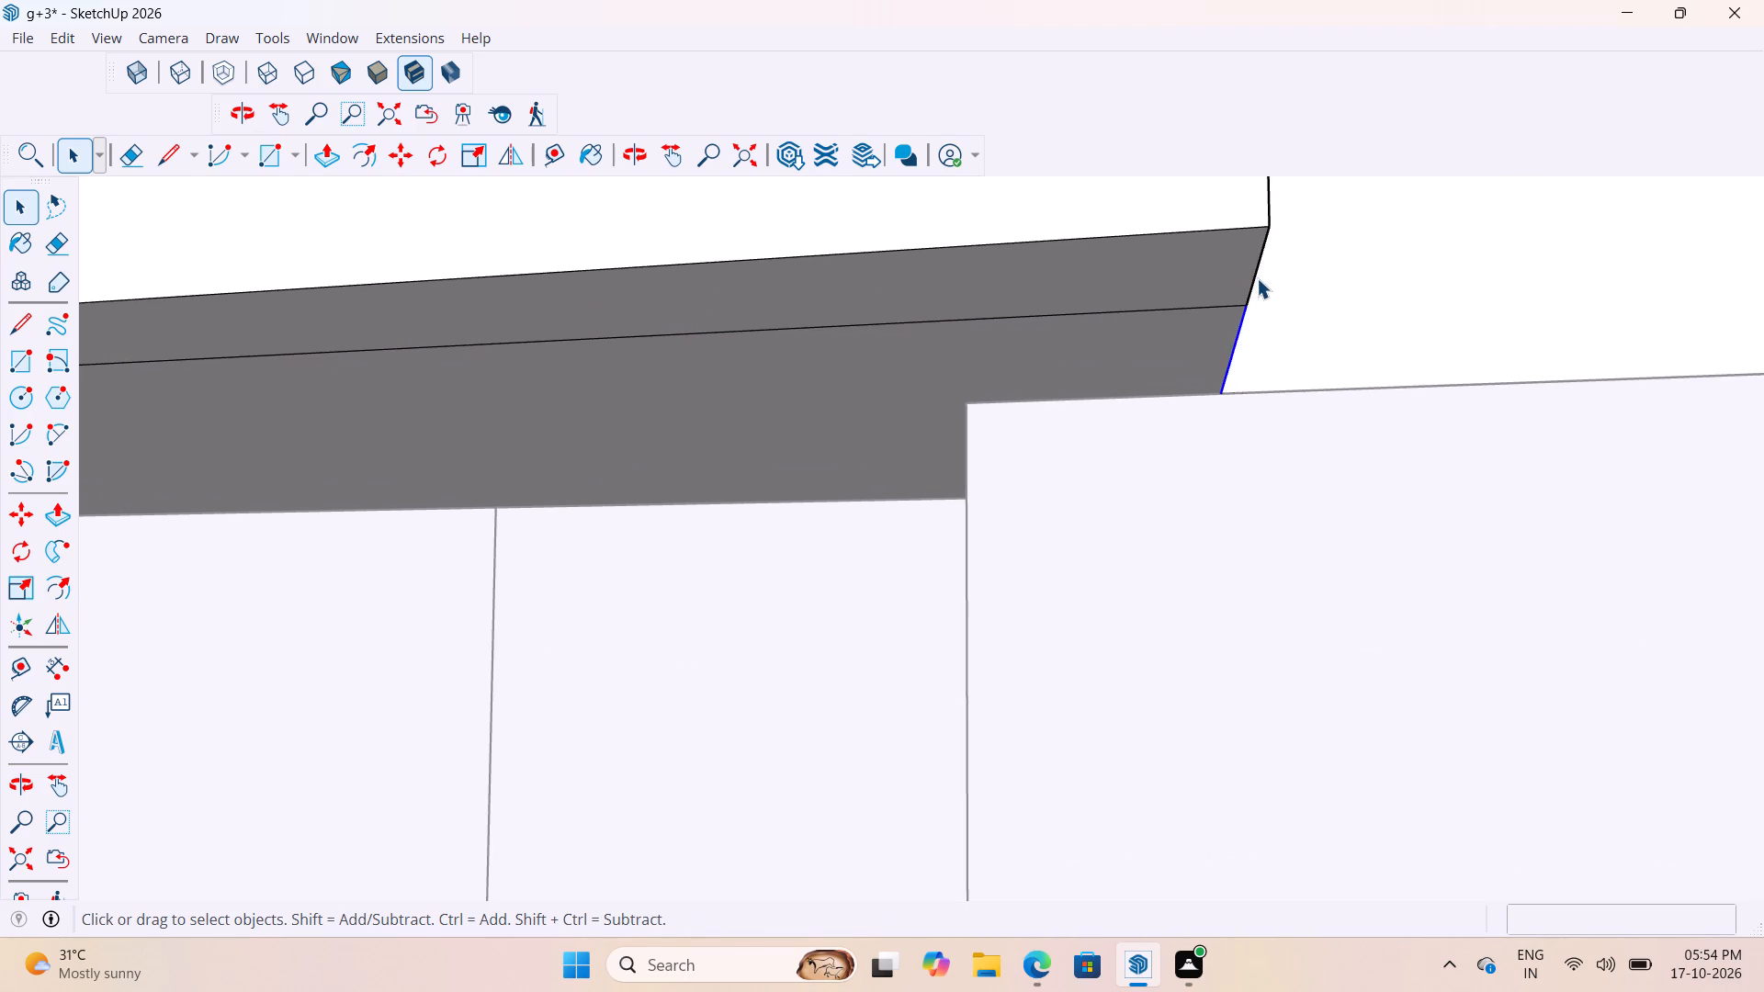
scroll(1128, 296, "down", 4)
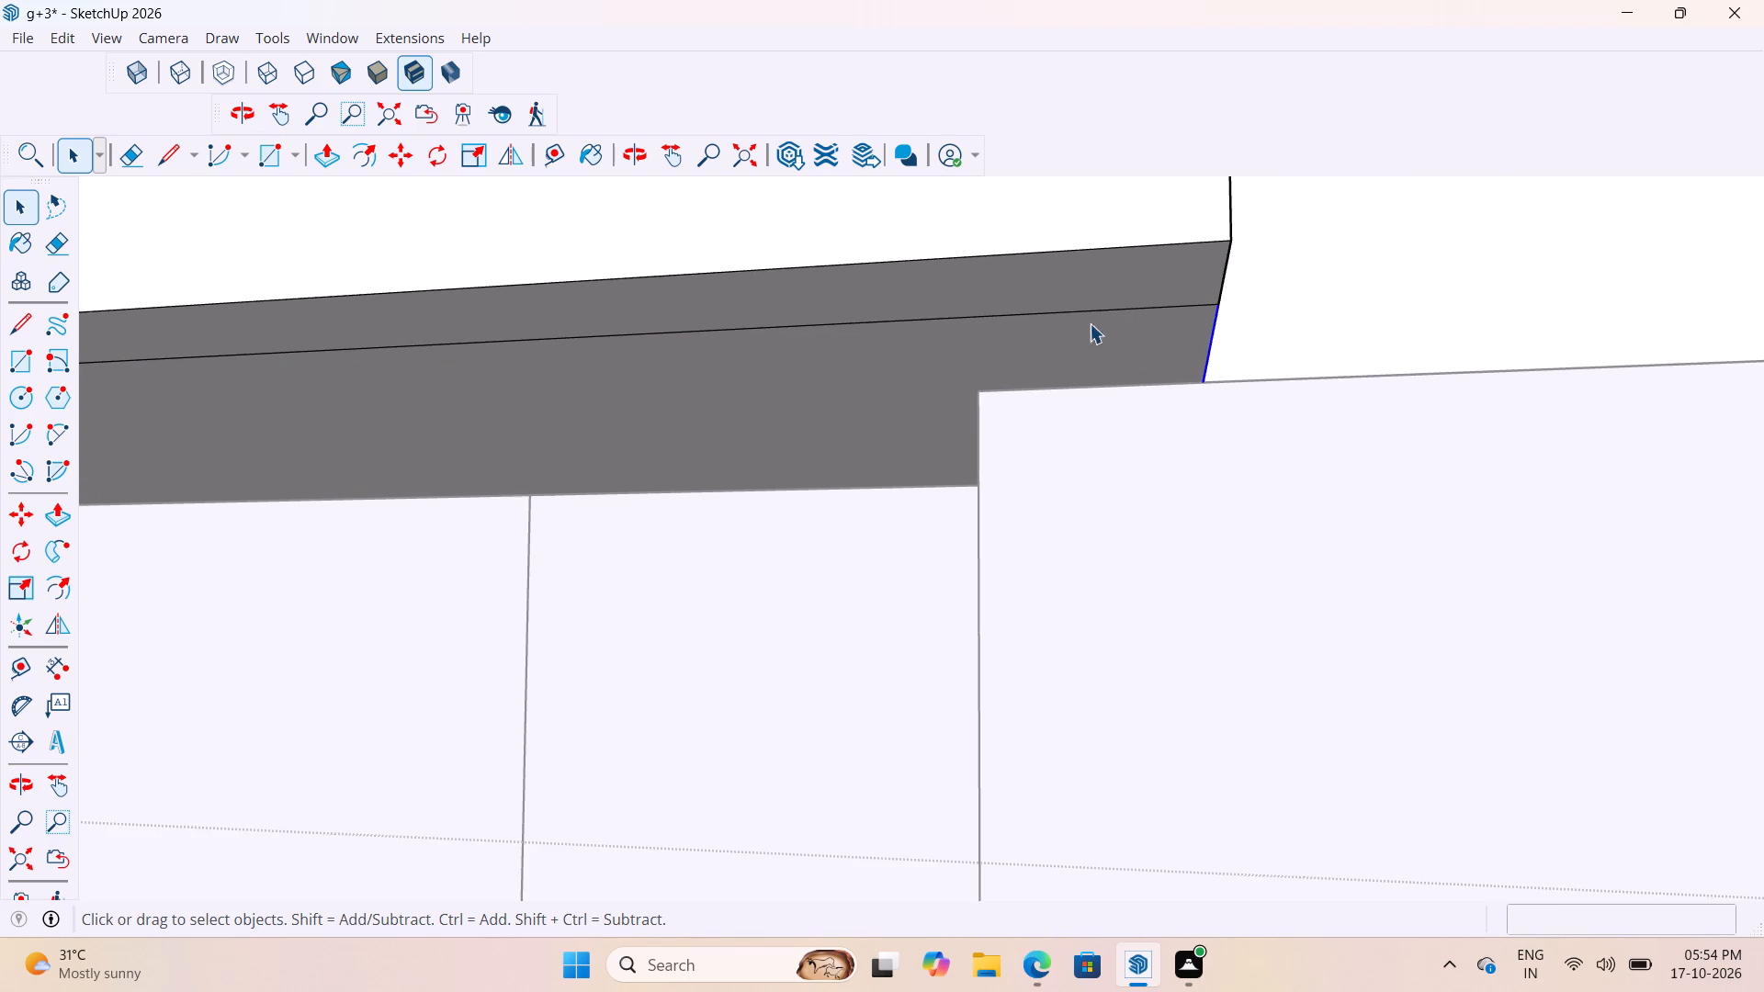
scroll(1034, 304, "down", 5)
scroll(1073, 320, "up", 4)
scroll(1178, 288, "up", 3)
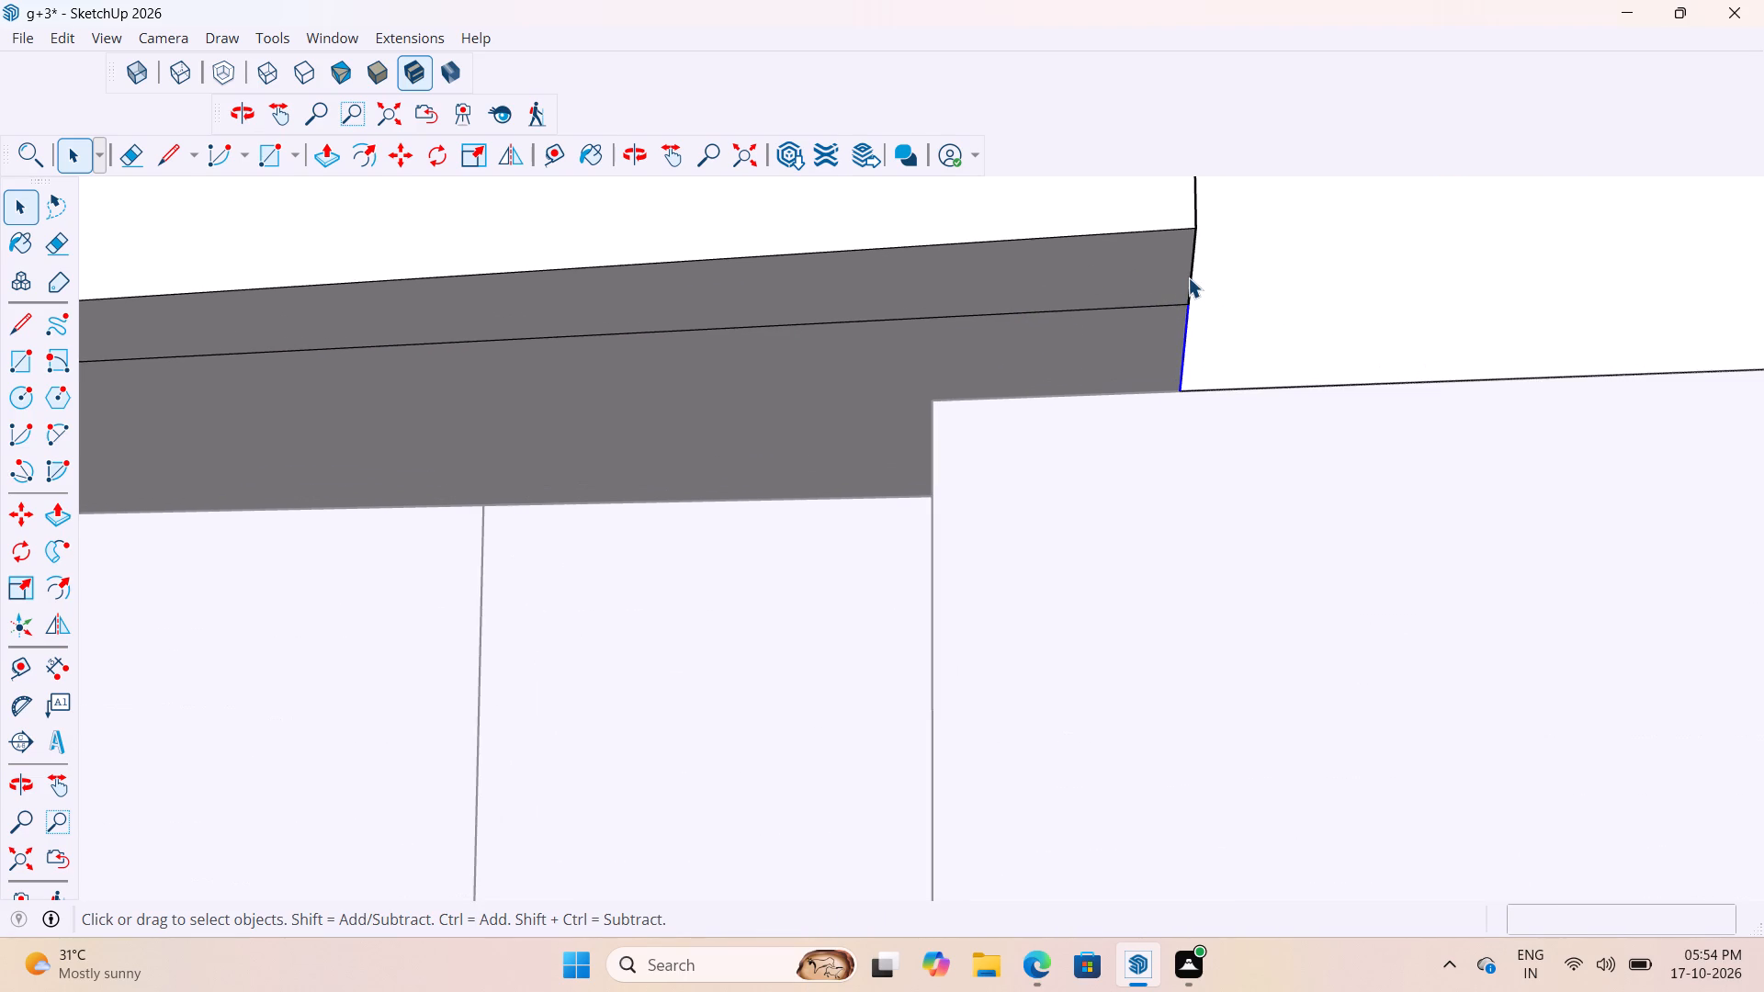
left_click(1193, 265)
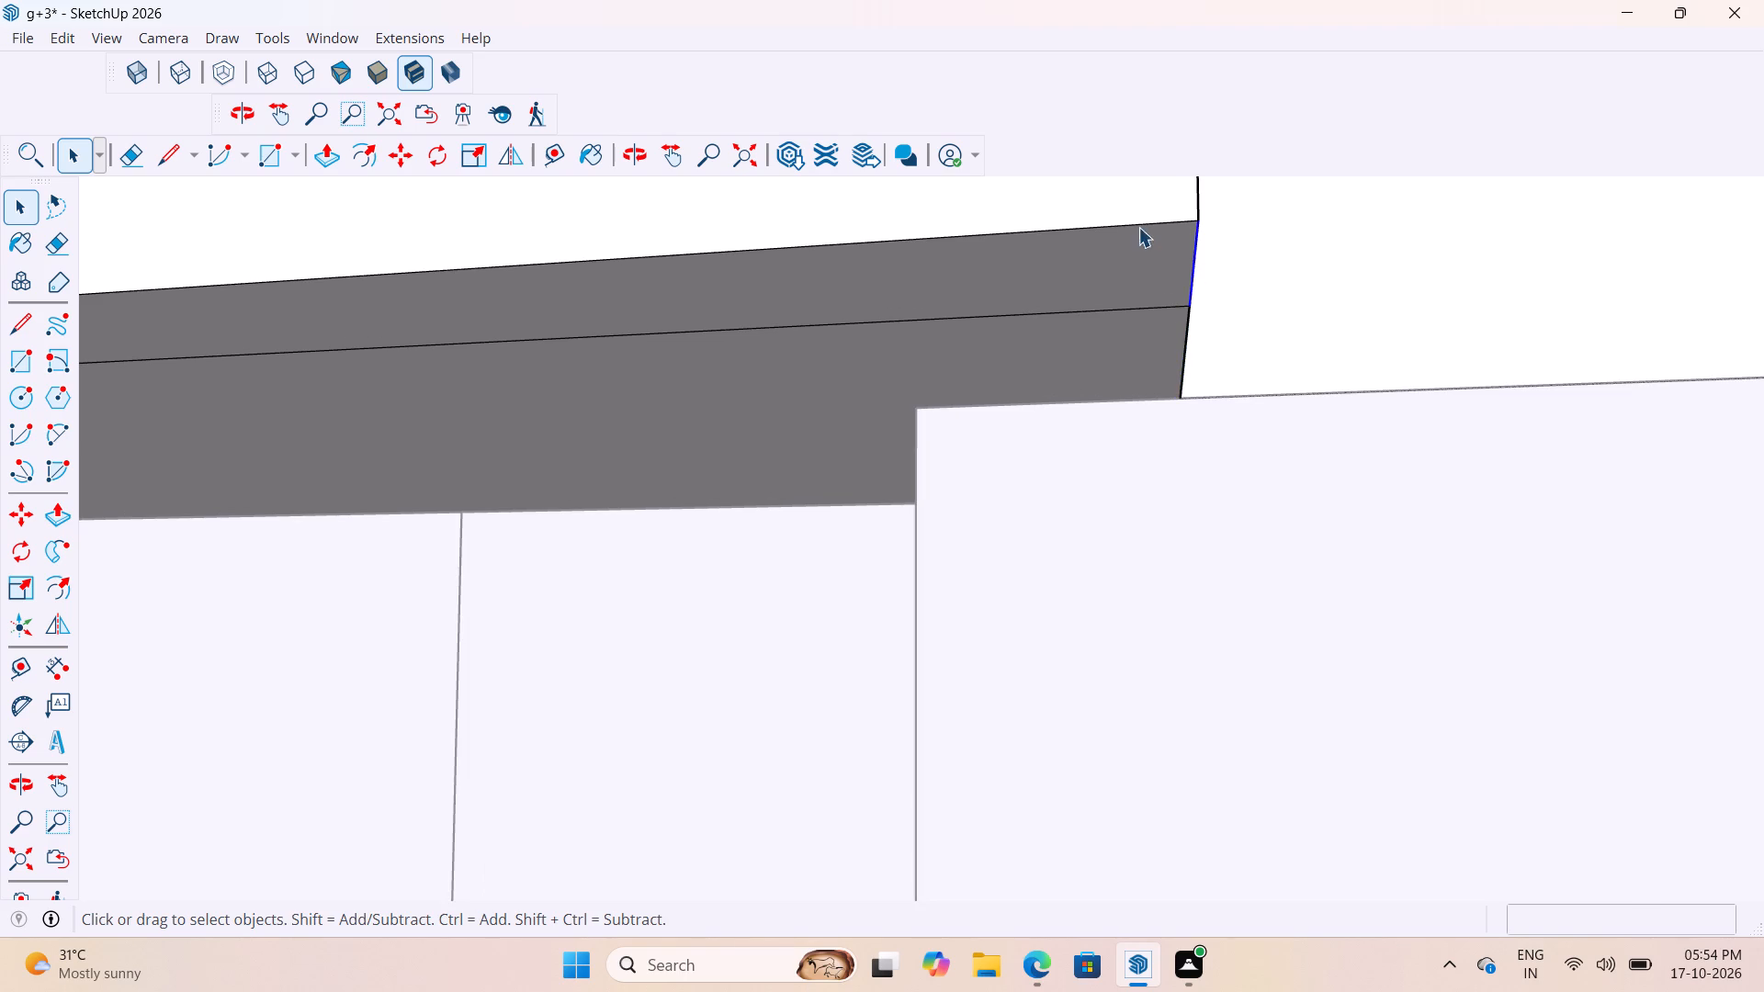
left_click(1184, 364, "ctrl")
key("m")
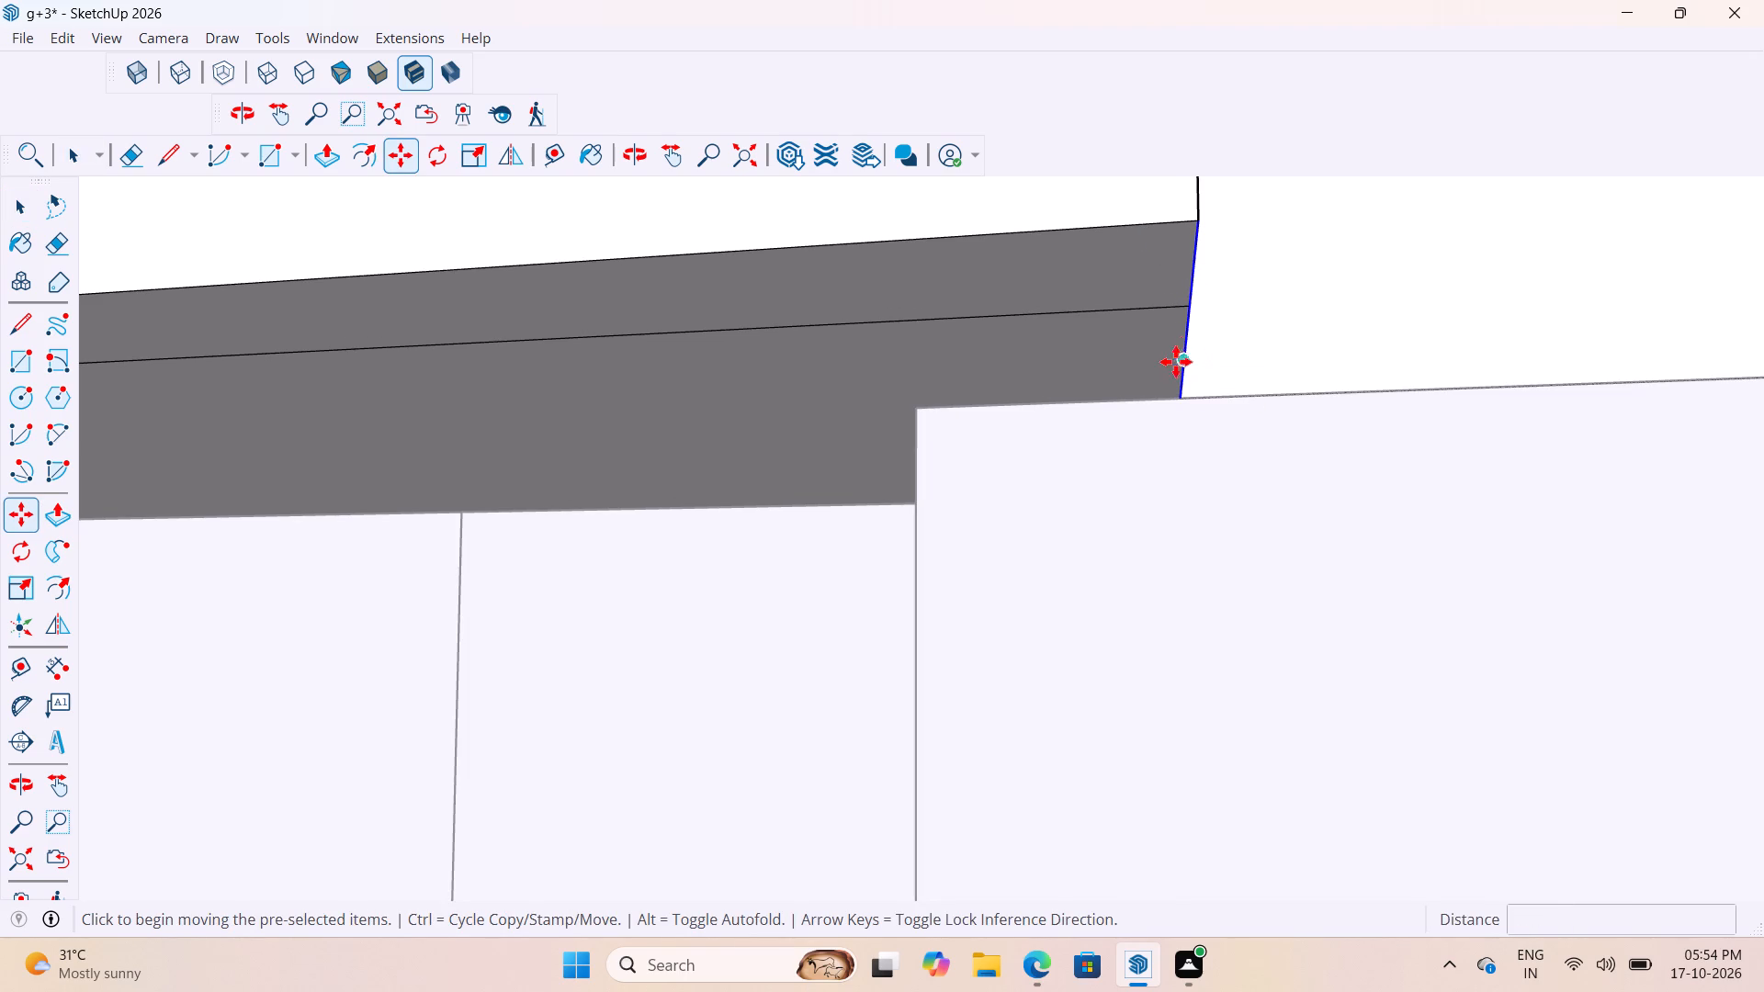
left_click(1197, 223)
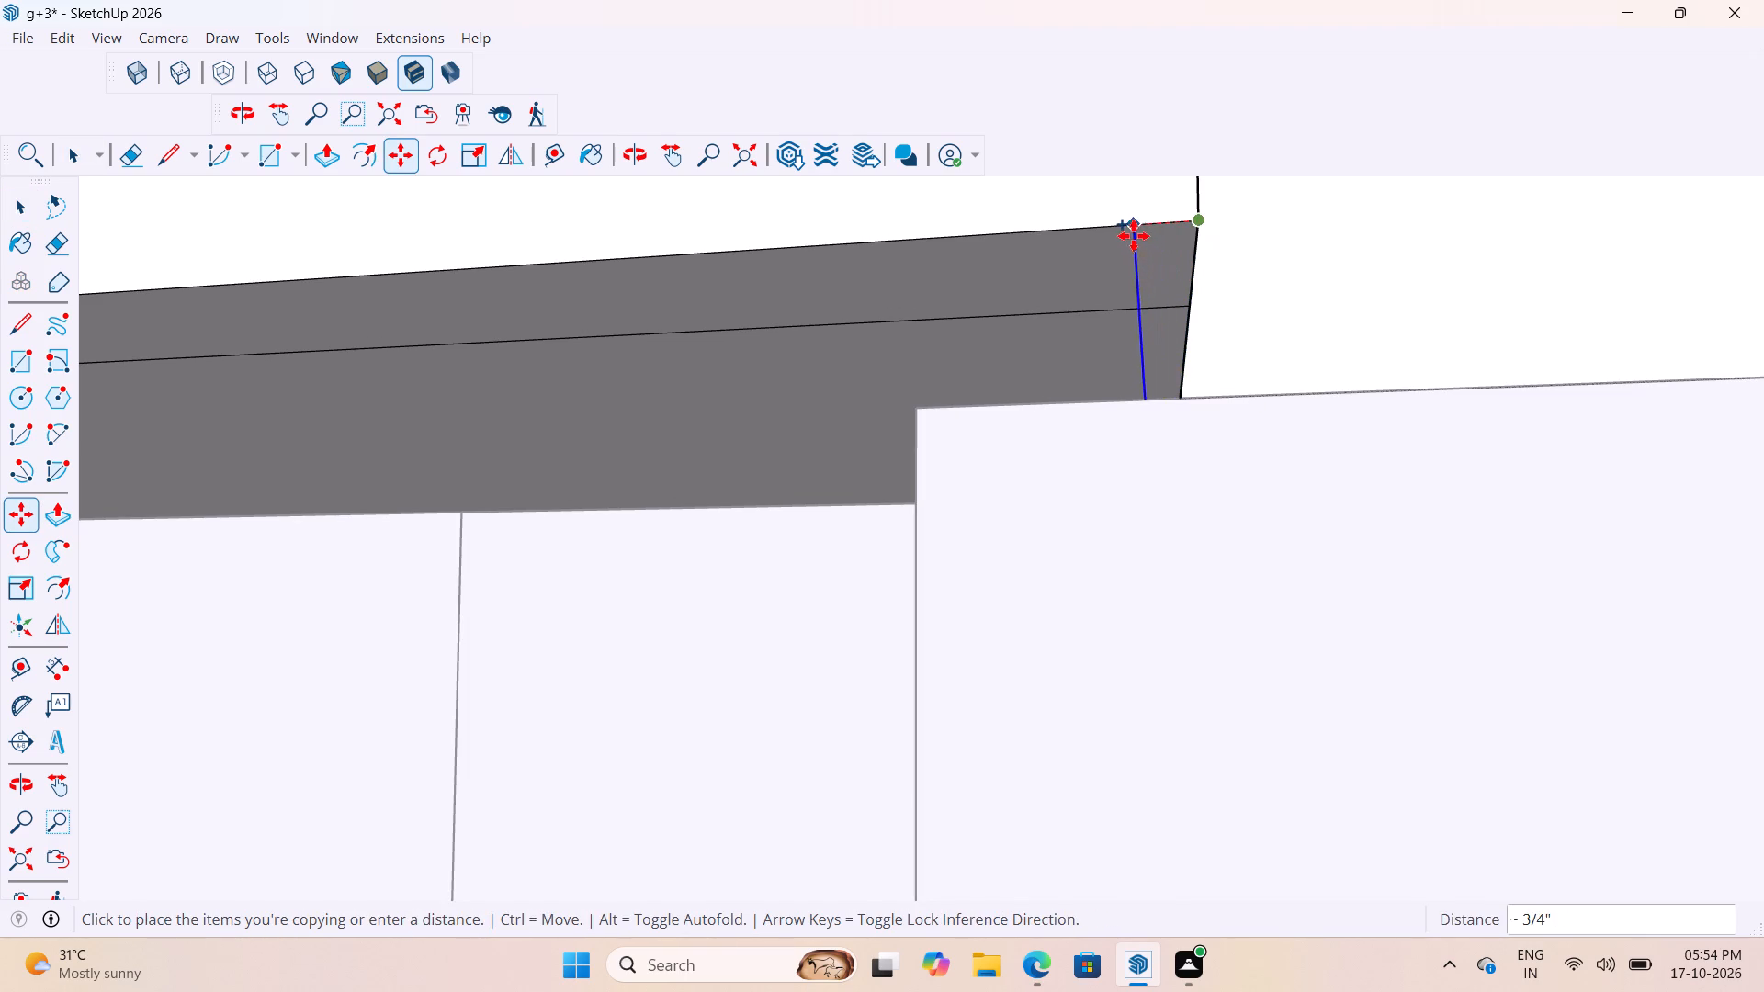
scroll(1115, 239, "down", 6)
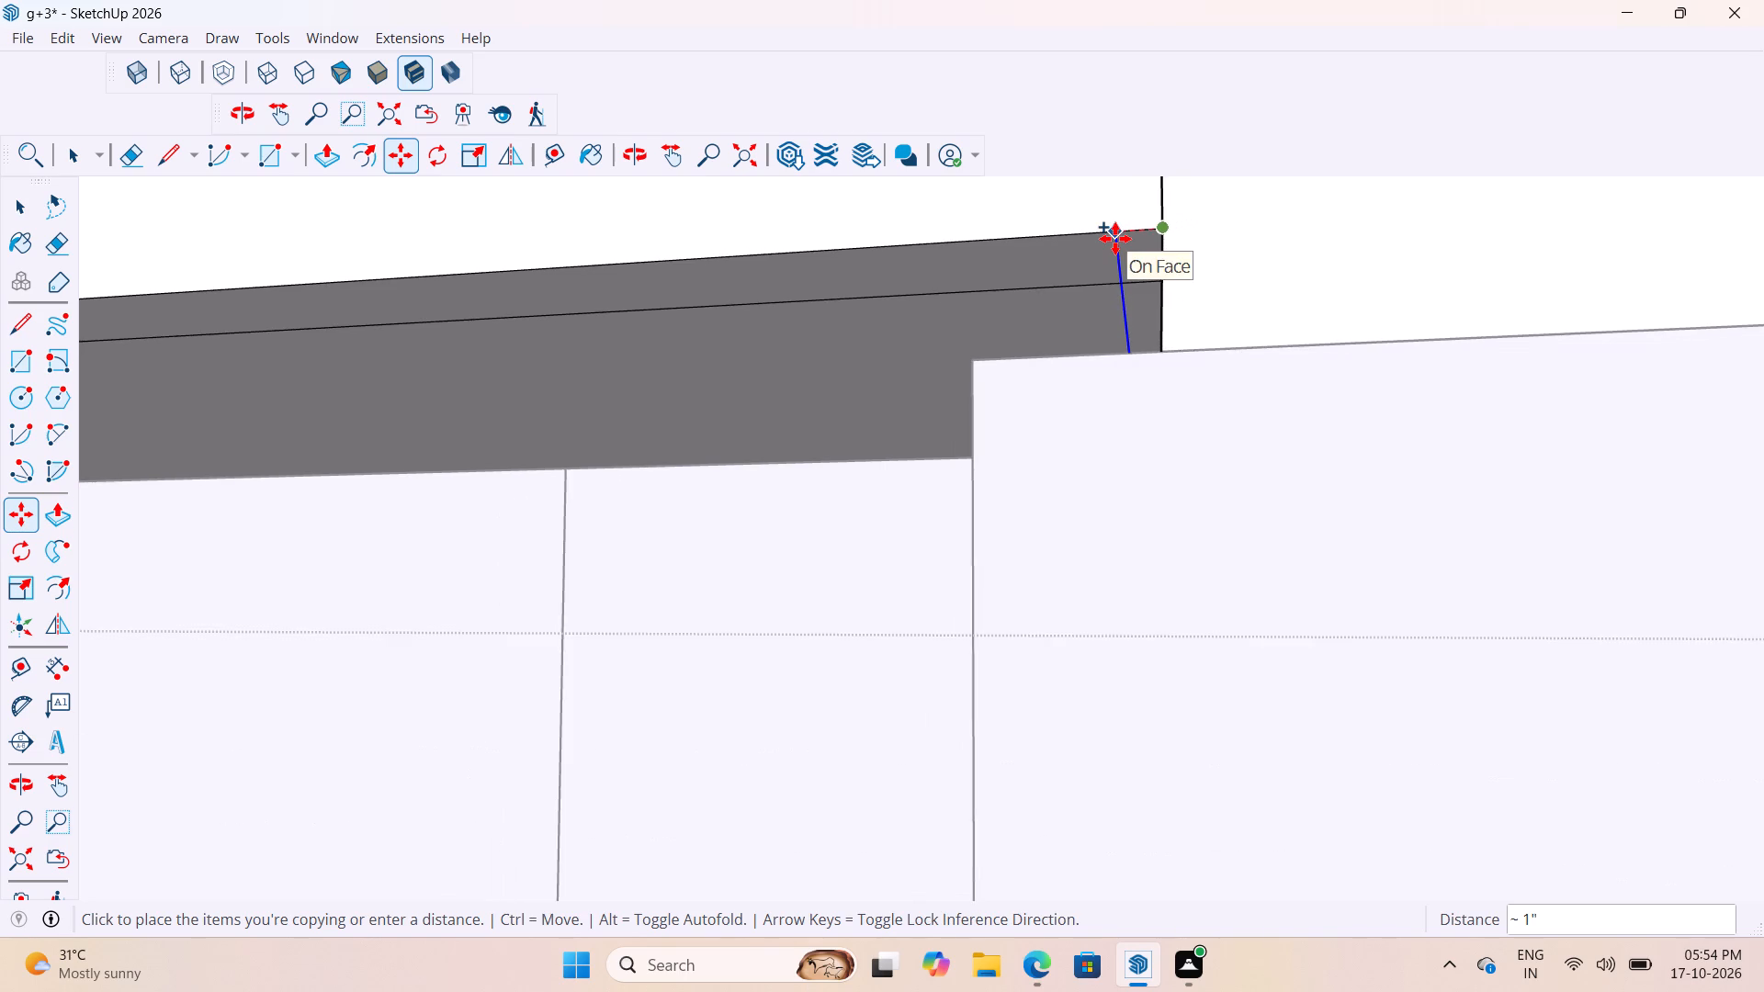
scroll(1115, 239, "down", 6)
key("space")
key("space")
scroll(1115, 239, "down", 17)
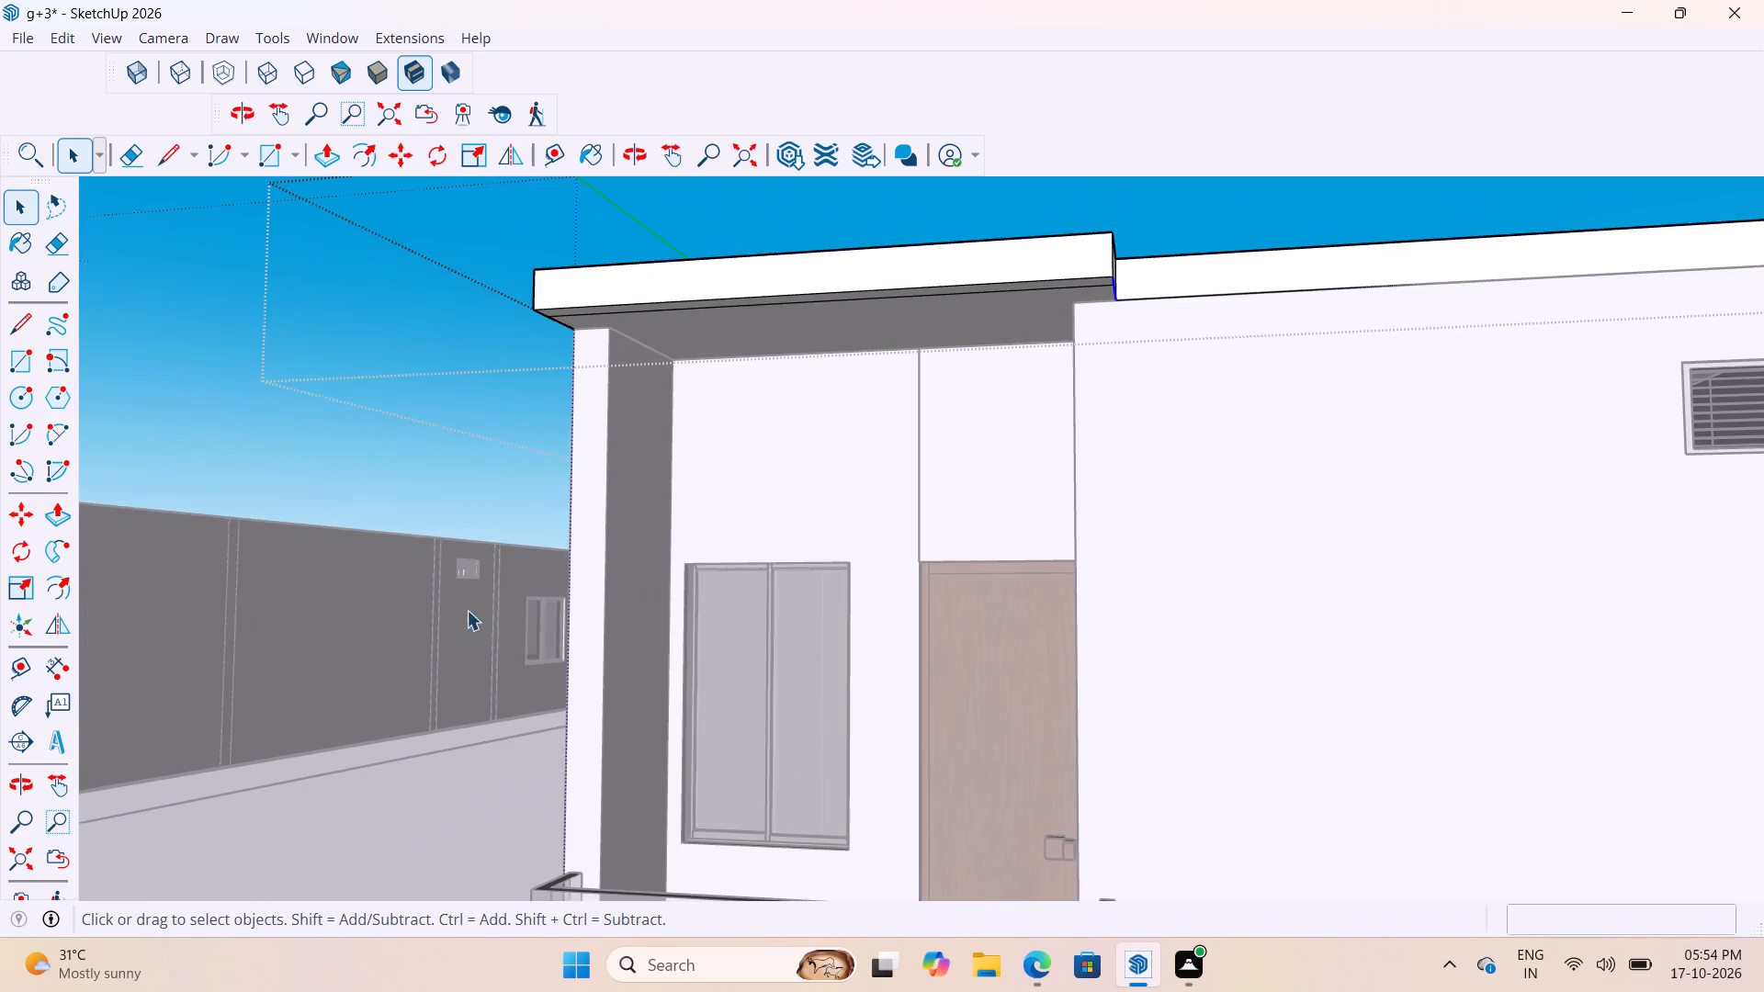
Leave the roof slab group and examine the balcony overhang's underside and inset line around the corner column.
left_click(467, 610)
scroll(662, 396, "up", 8)
middle_click_drag(876, 323, 542, 296)
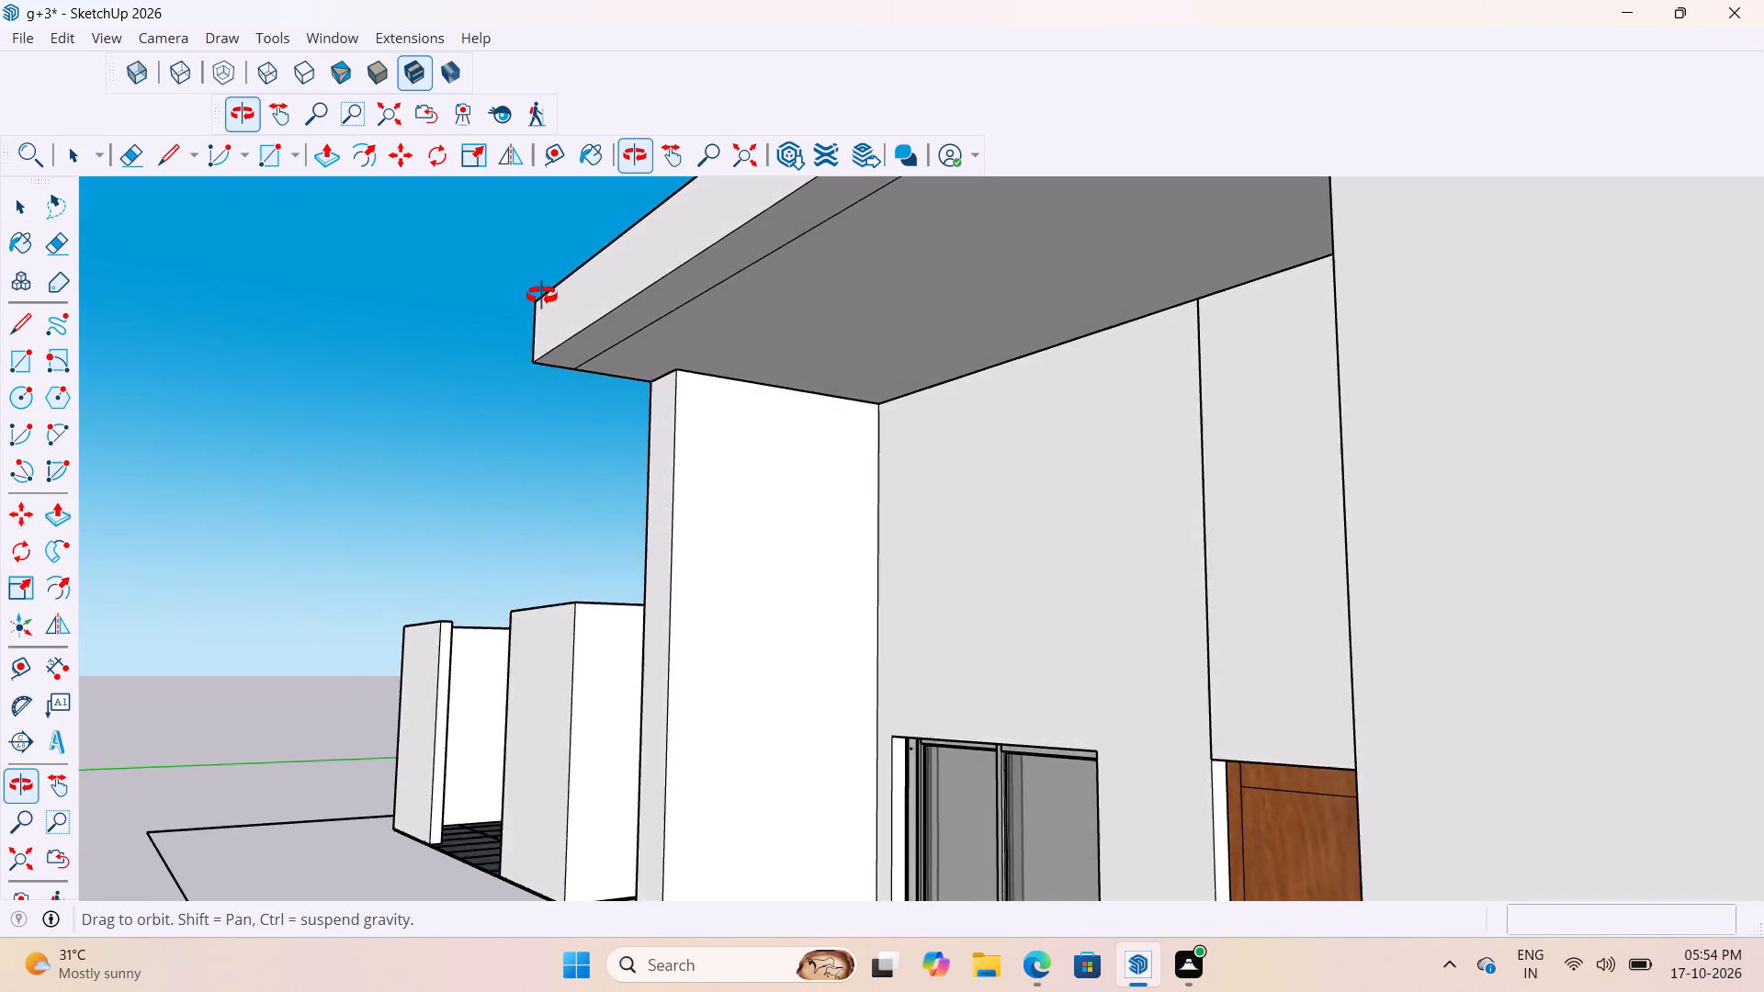
middle_click_drag(542, 296, 639, 252)
scroll(668, 296, "up", 3)
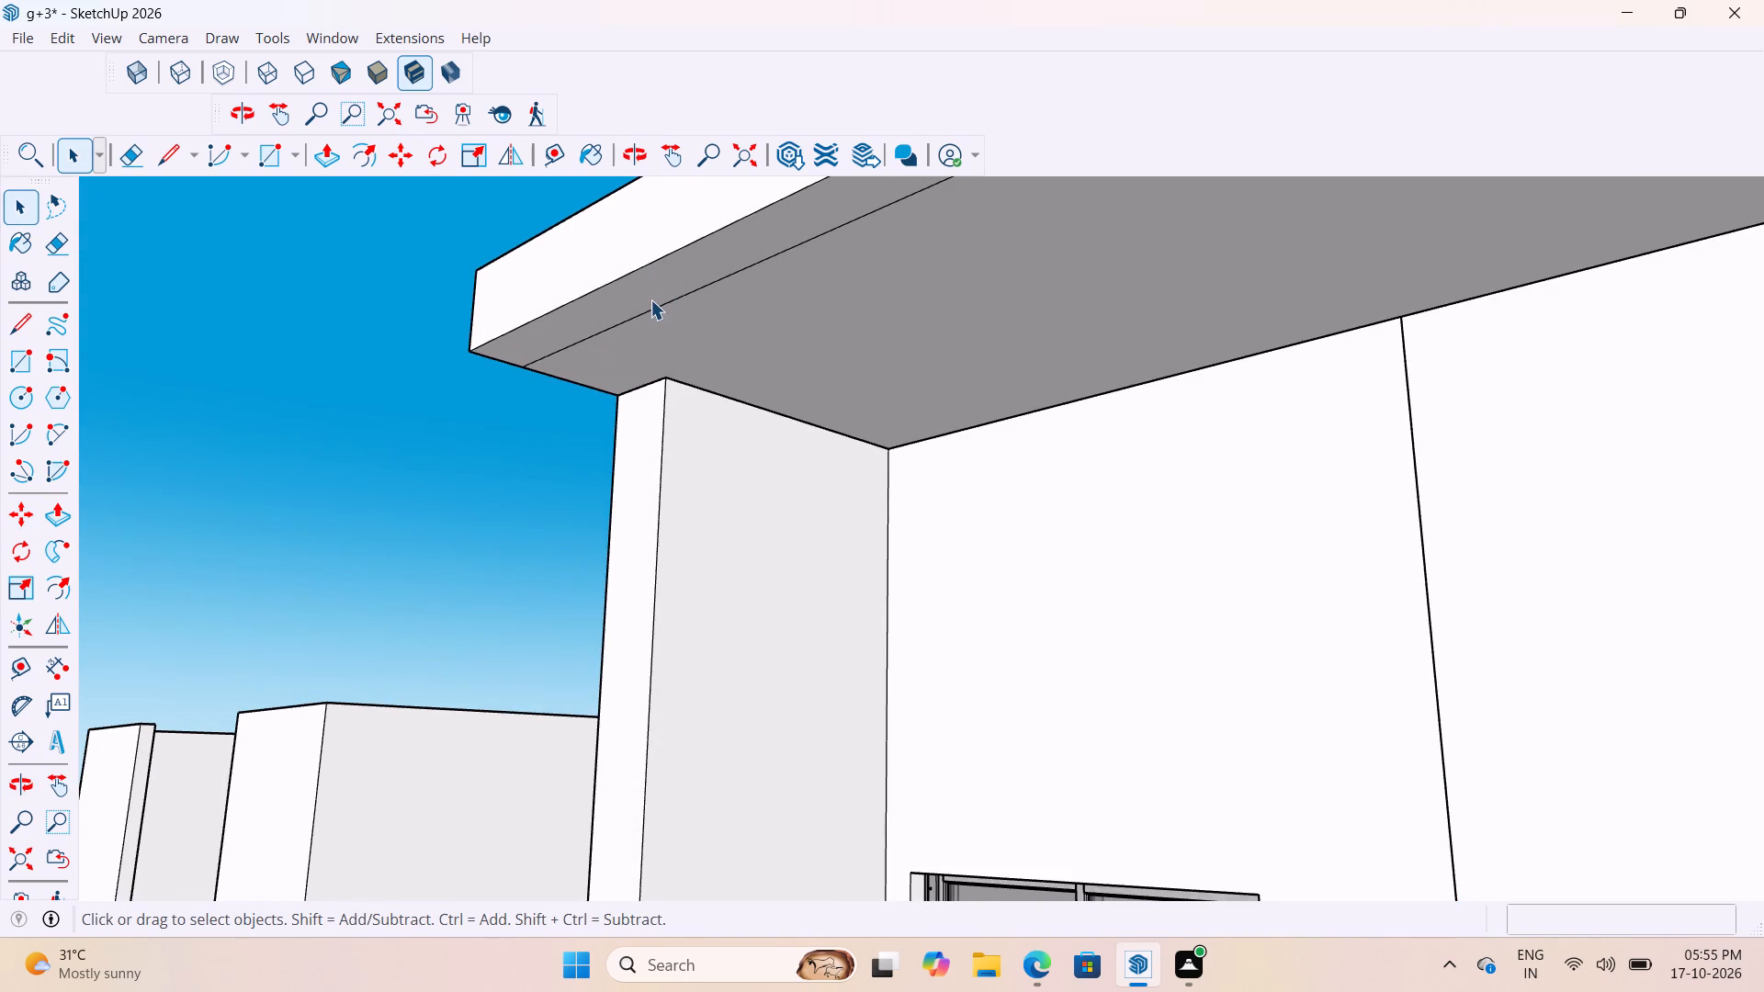
middle_click_drag(658, 344, 871, 370)
scroll(655, 365, "up", 3)
middle_click_drag(734, 335, 761, 341)
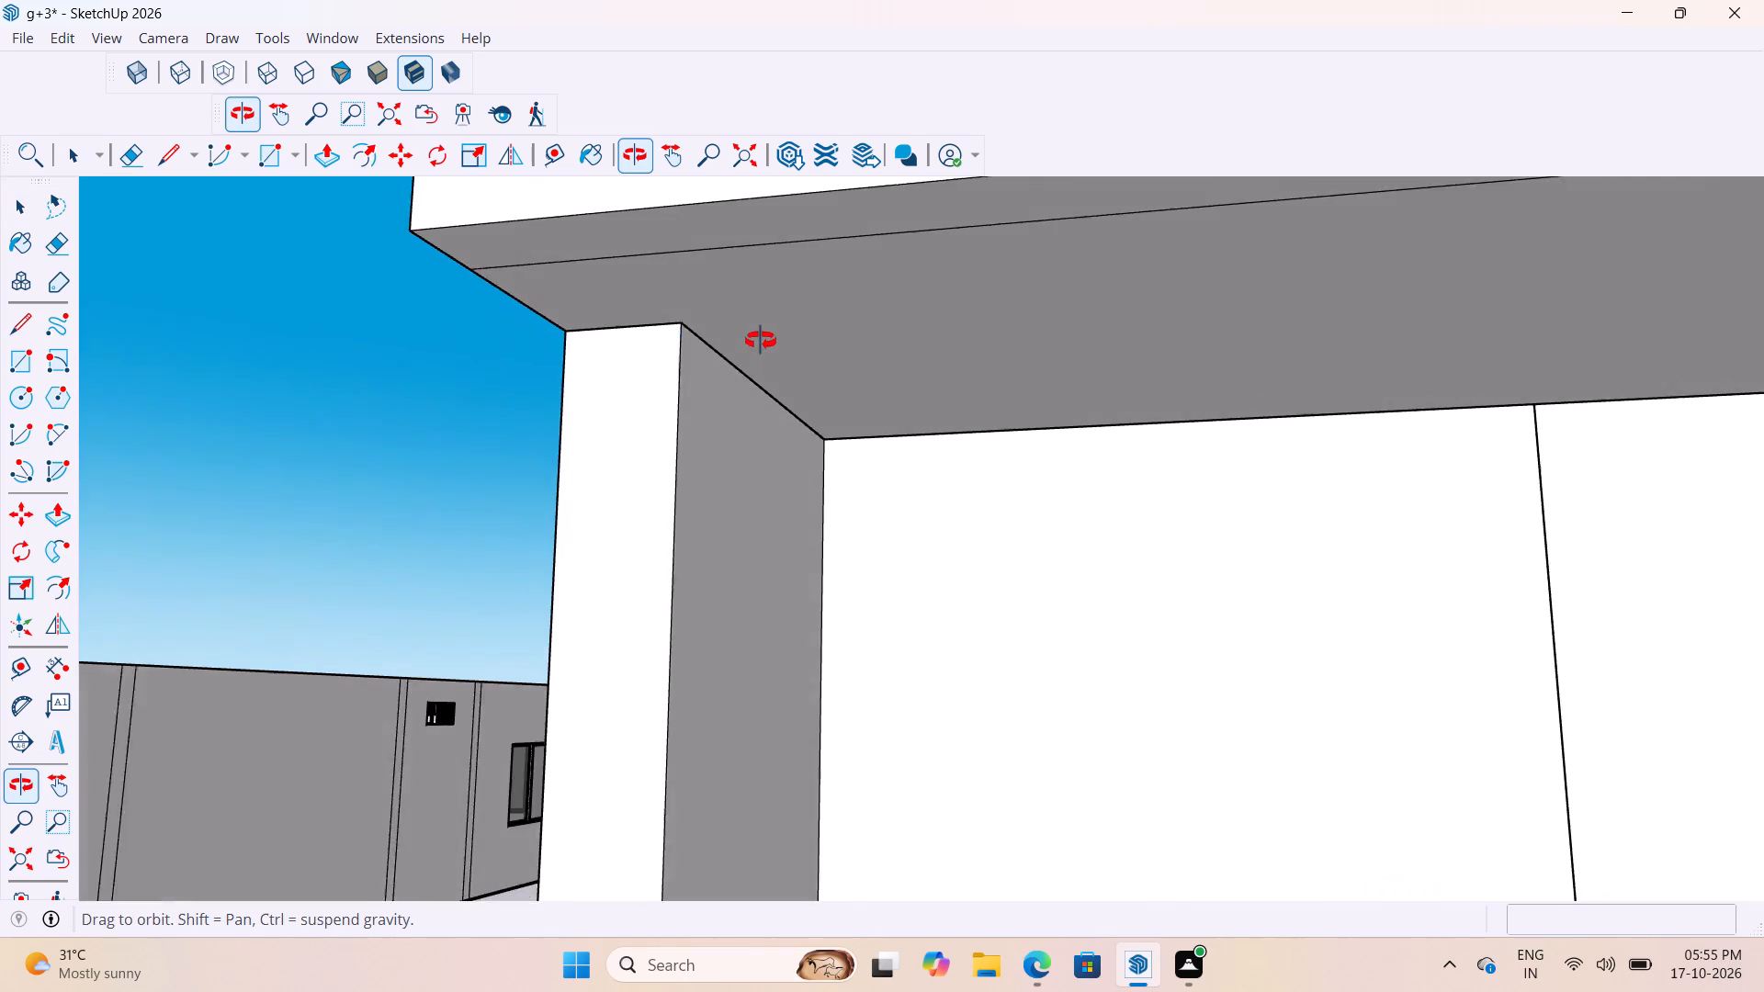
middle_click_drag(761, 341, 728, 344)
scroll(656, 446, "down", 3)
middle_click_drag(647, 381, 743, 392)
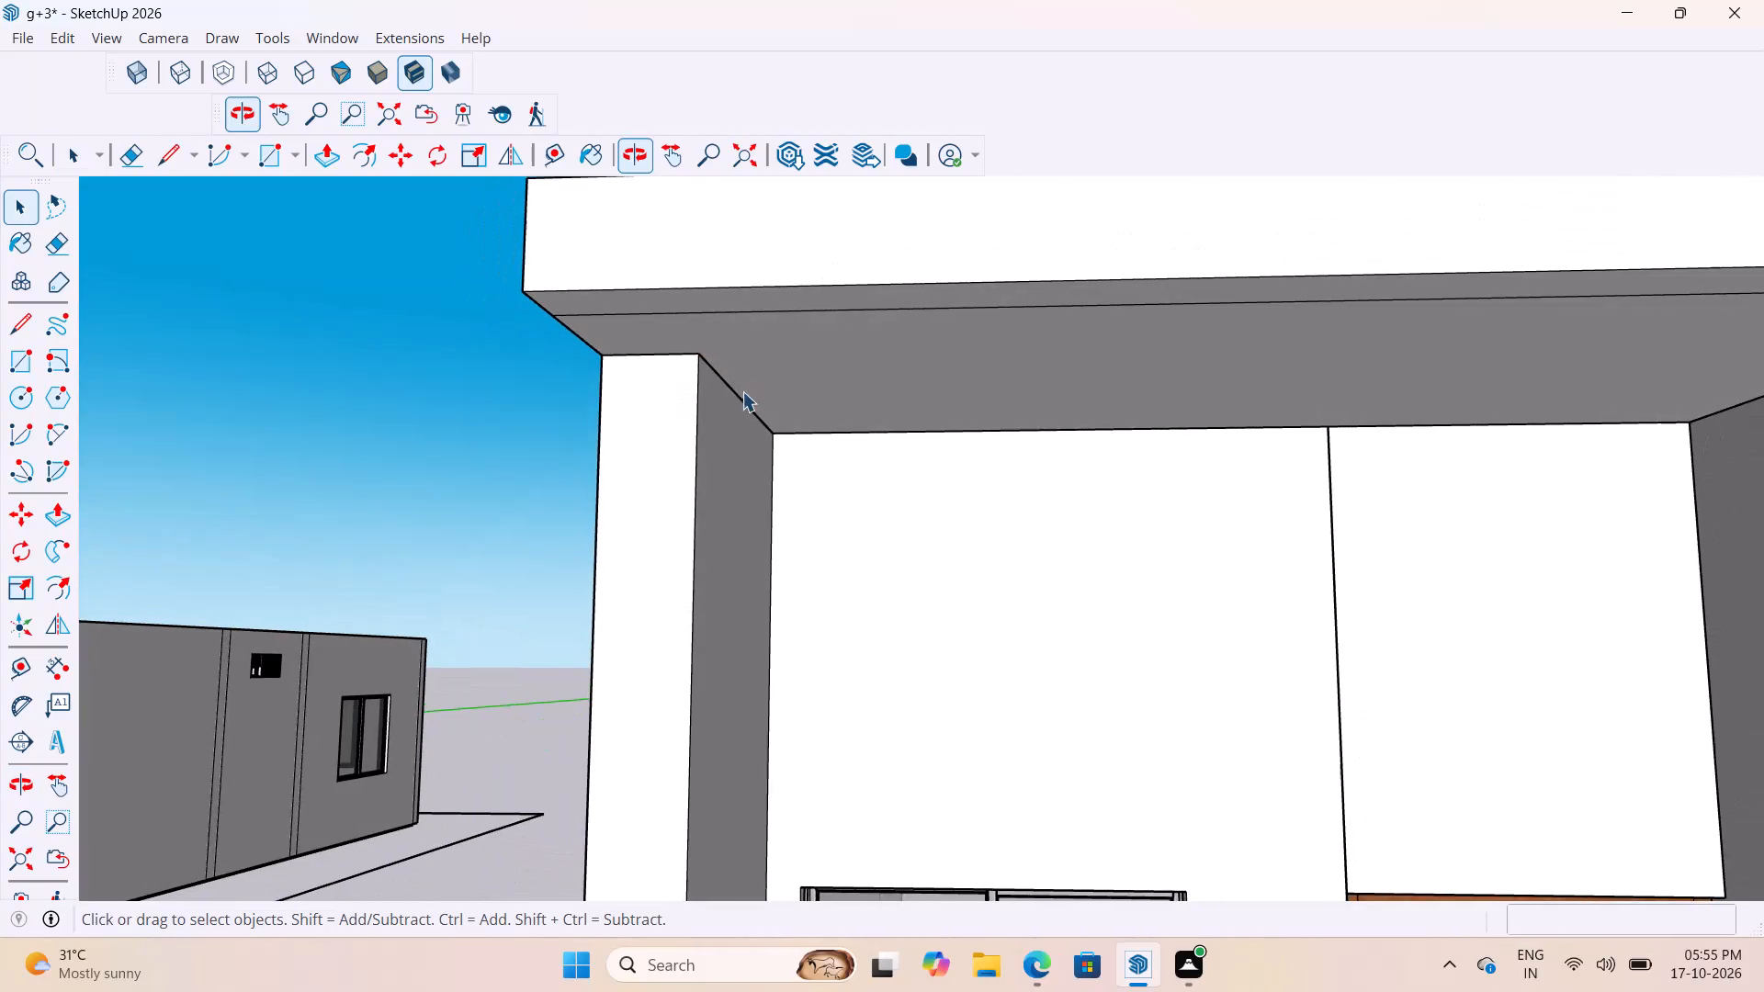
scroll(658, 327, "up", 1)
scroll(651, 357, "down", 4)
scroll(586, 354, "up", 3)
scroll(586, 358, "down", 4)
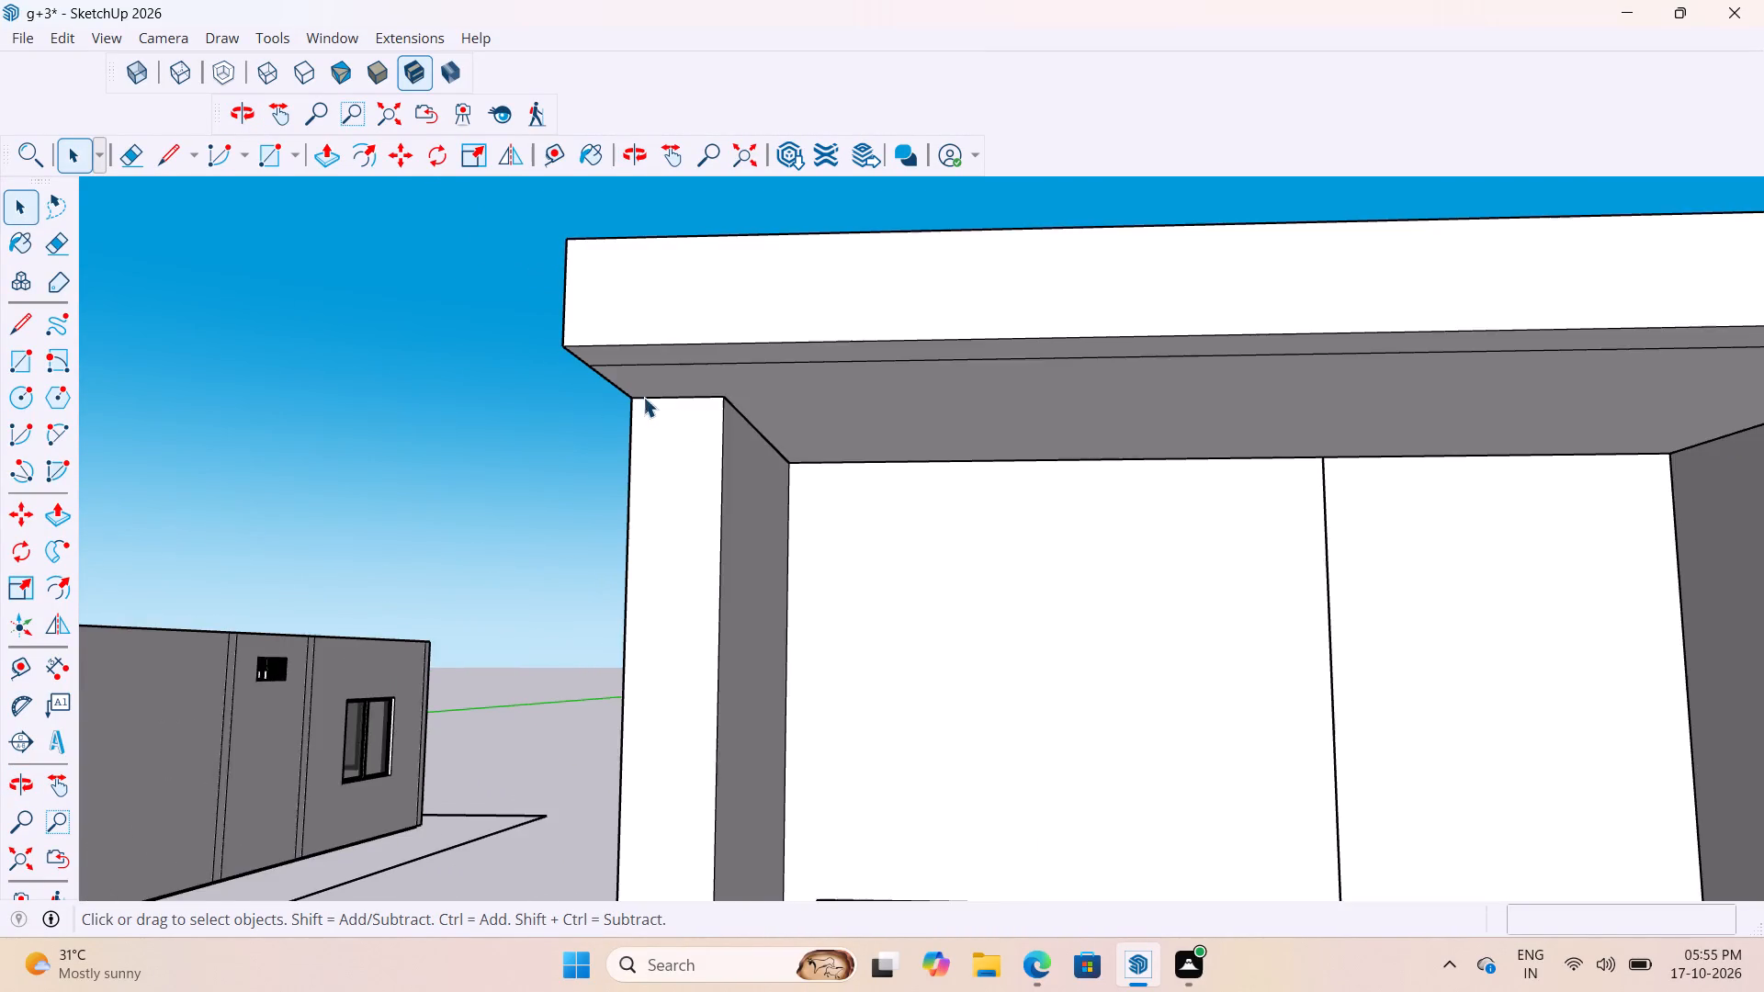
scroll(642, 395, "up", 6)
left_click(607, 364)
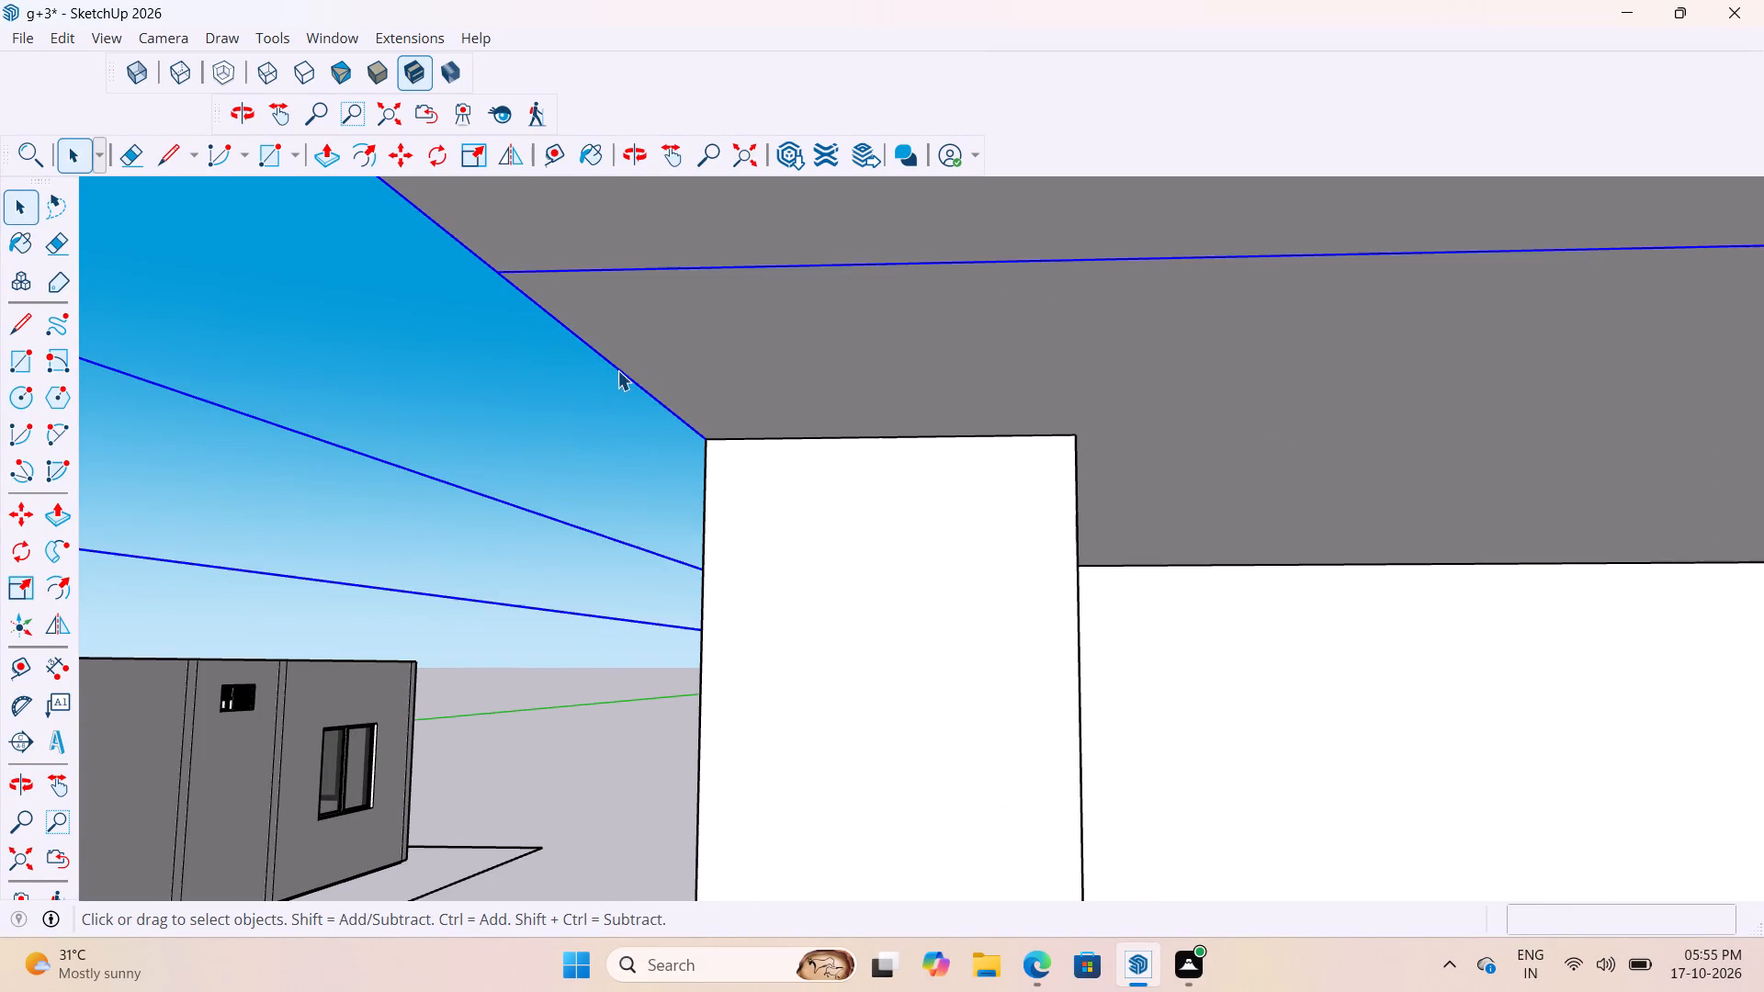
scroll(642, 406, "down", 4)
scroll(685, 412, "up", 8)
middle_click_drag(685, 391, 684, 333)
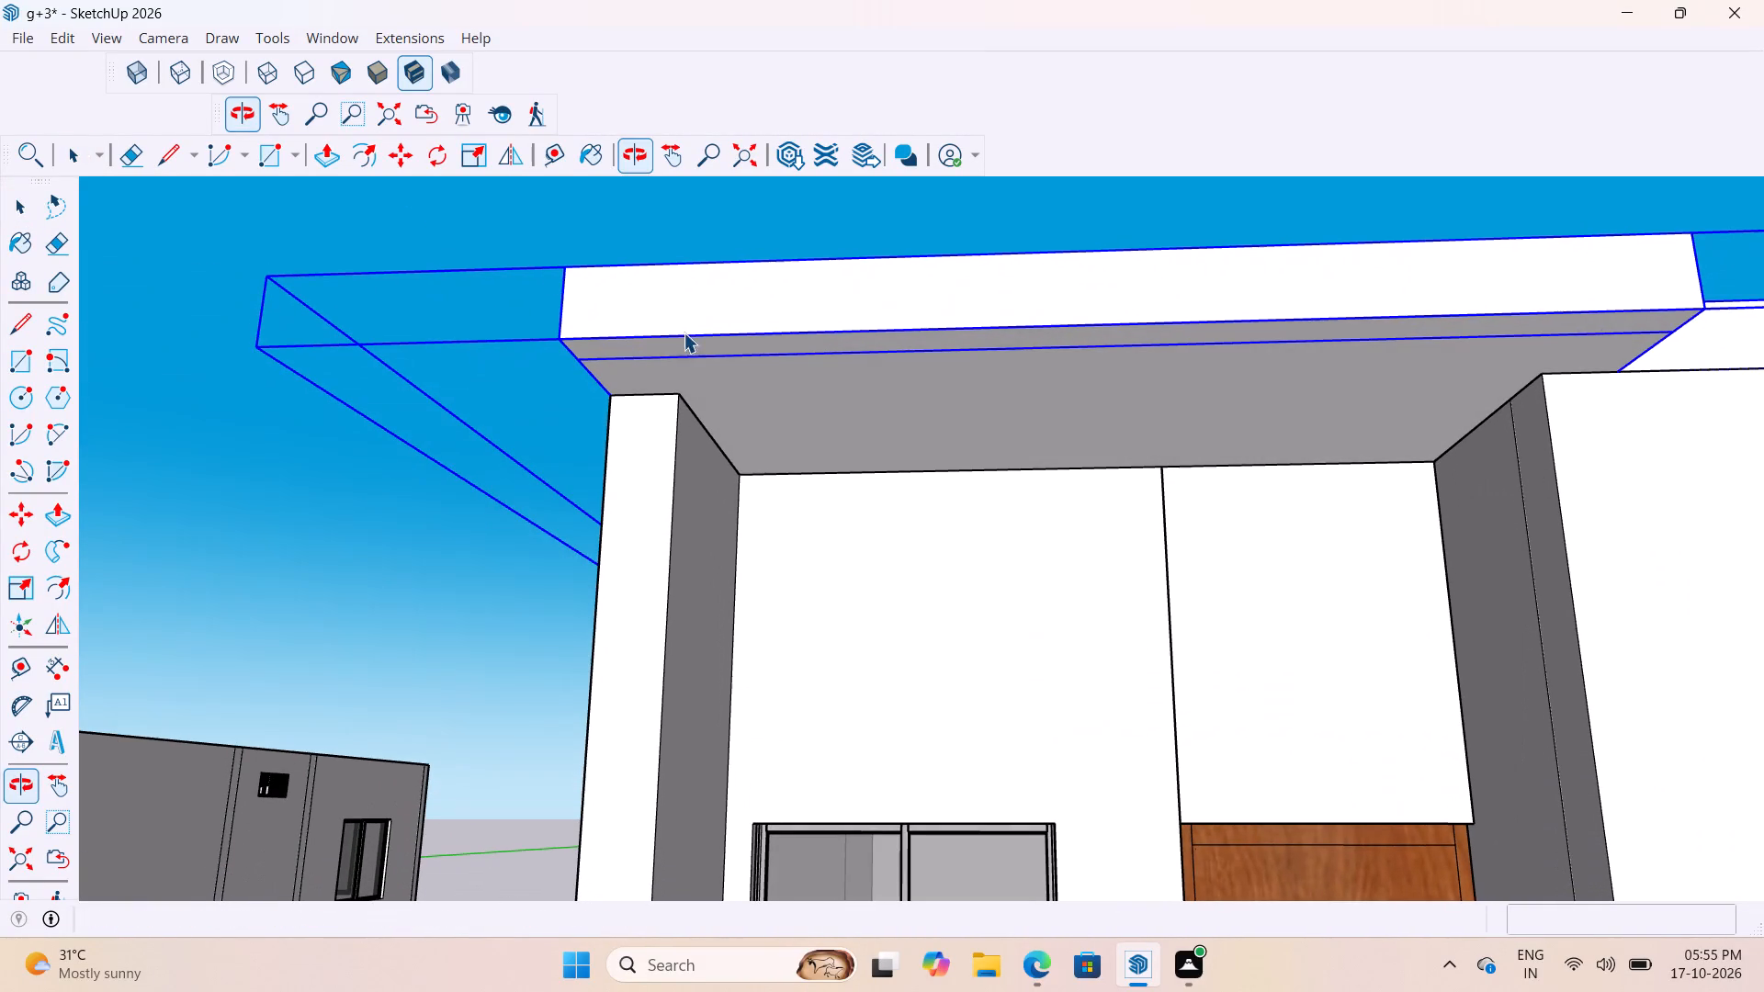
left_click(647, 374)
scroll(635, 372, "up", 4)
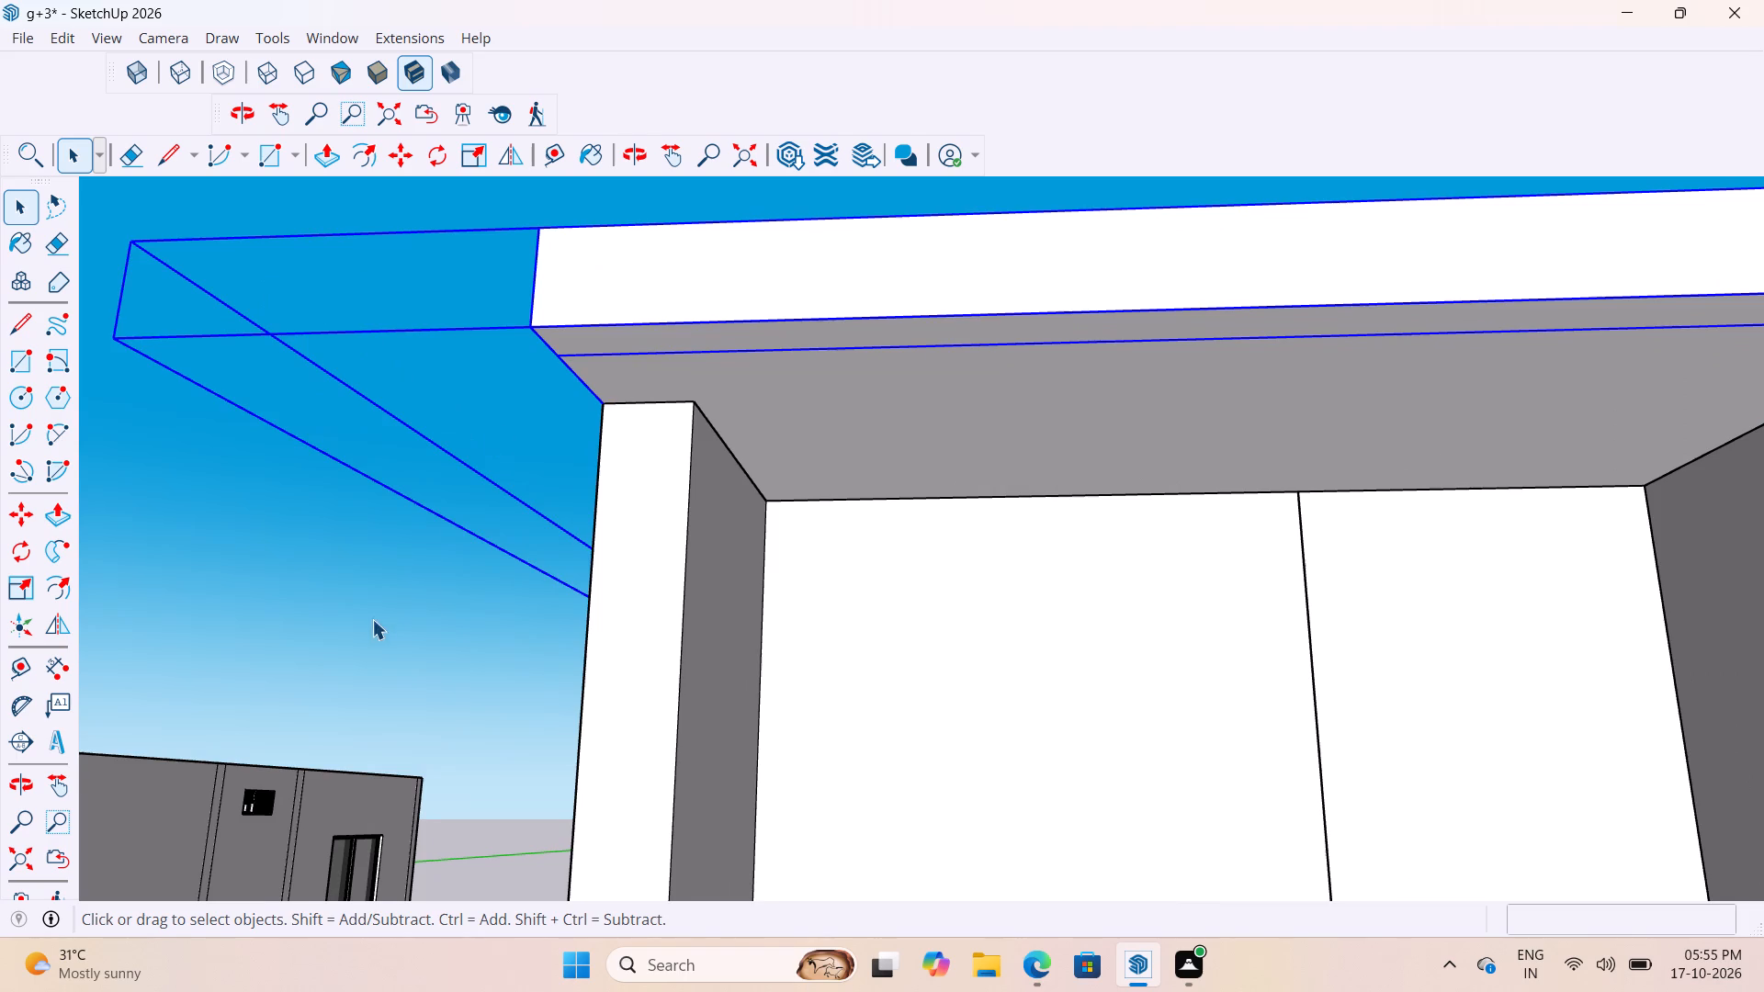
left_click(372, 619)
Inside the roof slab group, pull the 4" strip under the balcony overhang's front edge down 1', then leave the group.
scroll(650, 354, "up", 4)
double_click(639, 386)
scroll(539, 381, "up", 3)
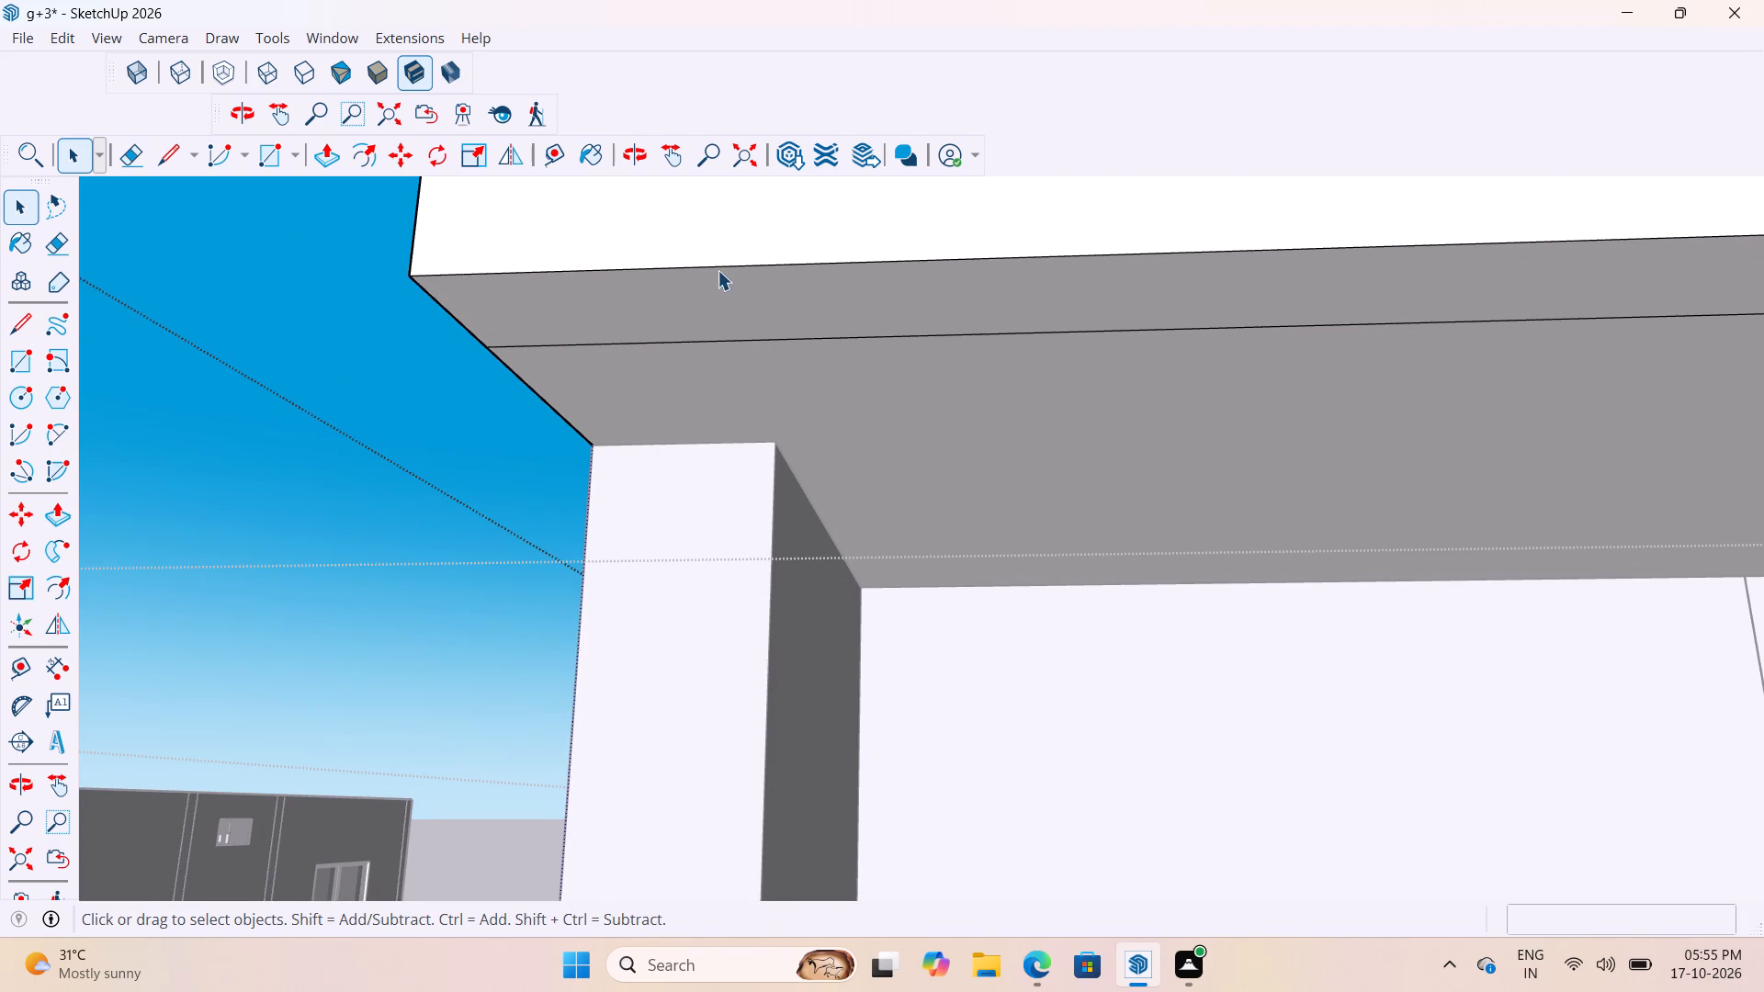
key("p")
left_click(682, 303)
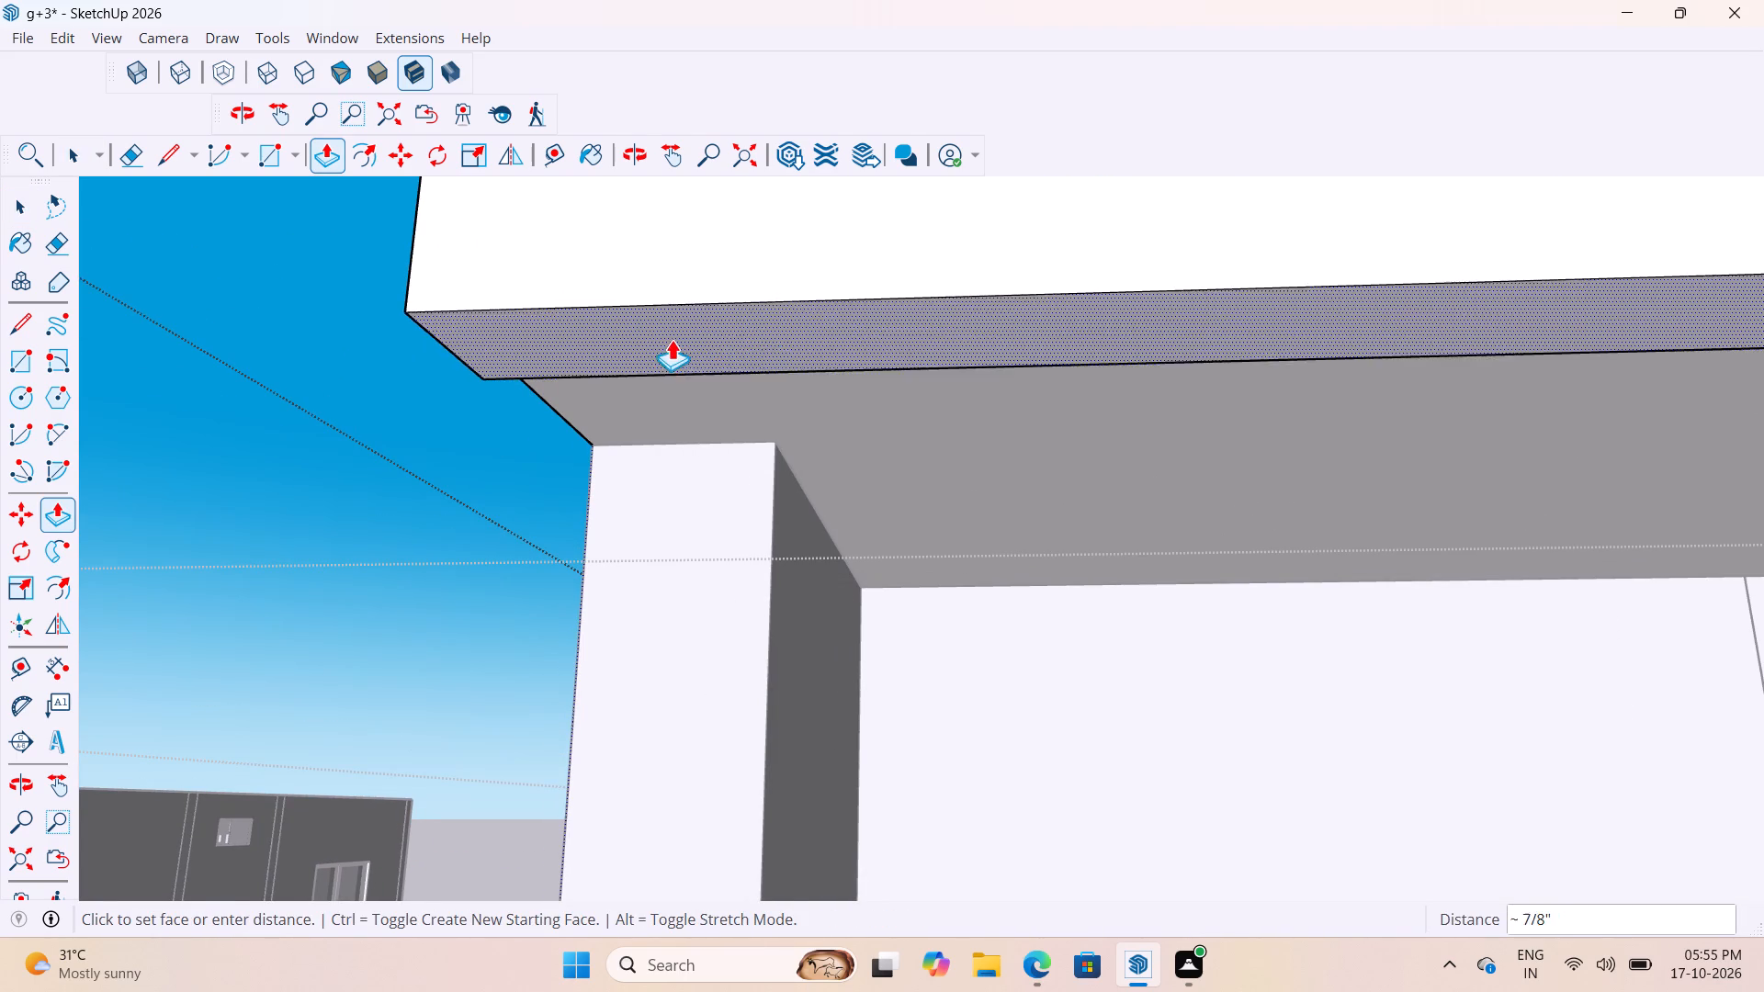
scroll(684, 399, "down", 9)
middle_click_drag(710, 430, 1066, 483)
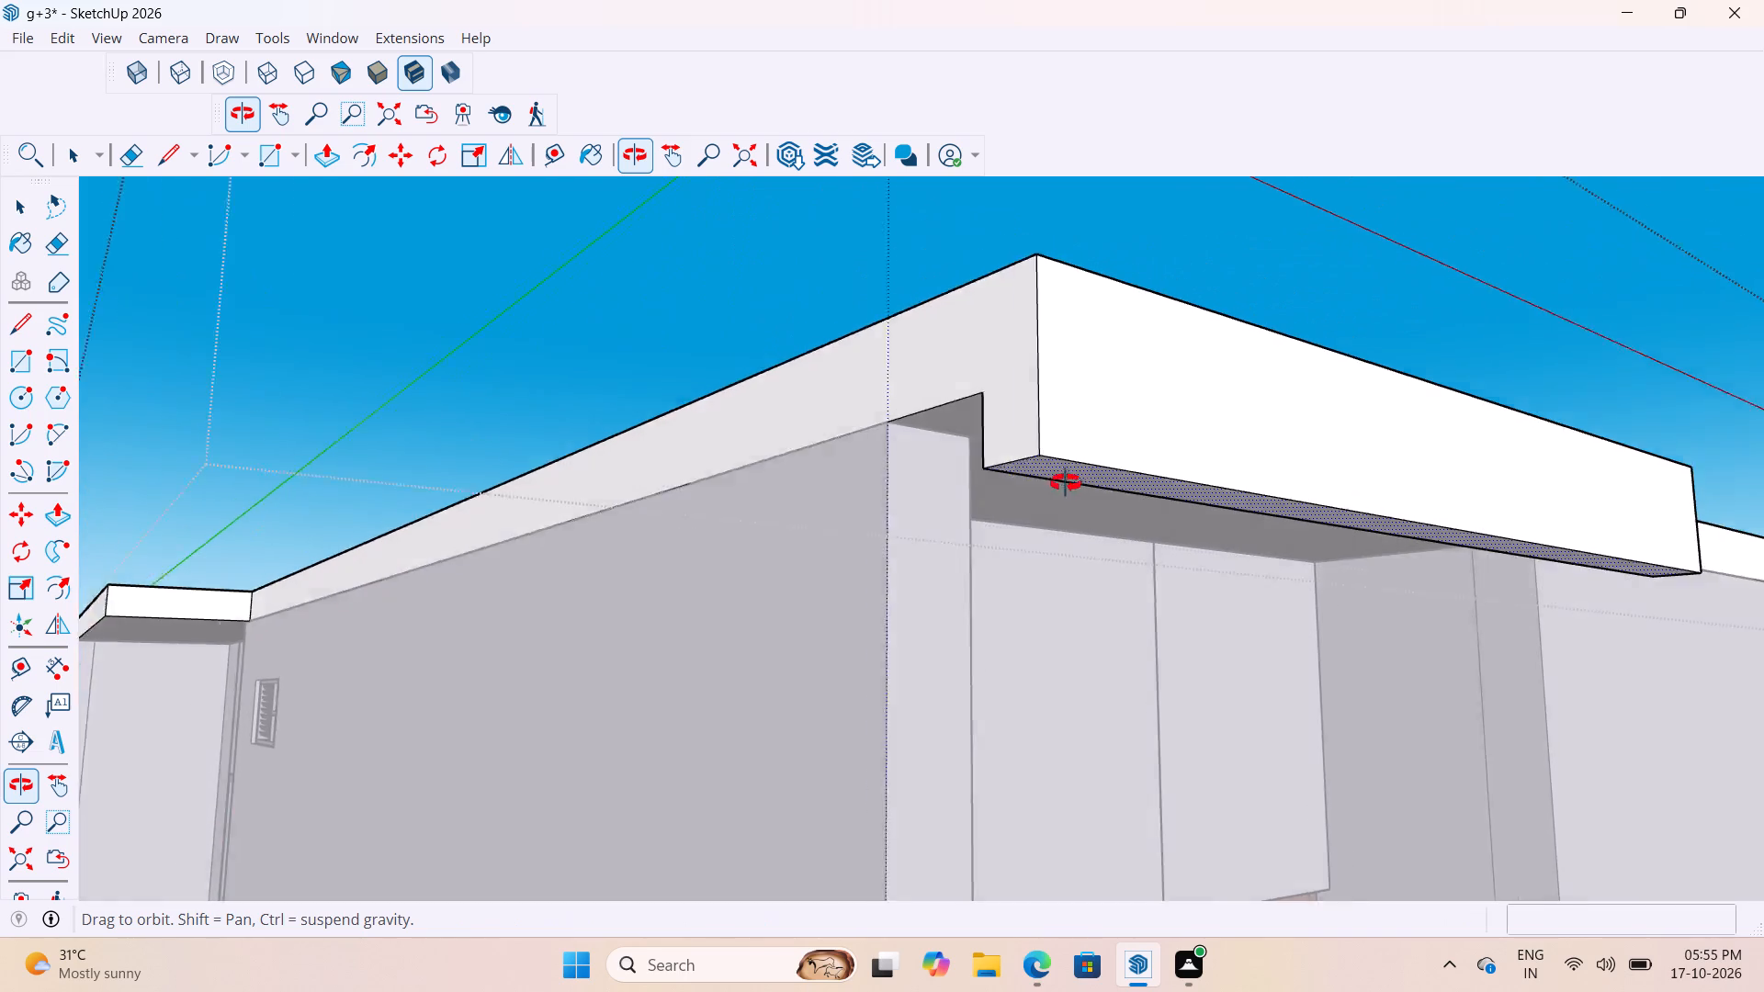
middle_click_drag(1066, 483, 1182, 473)
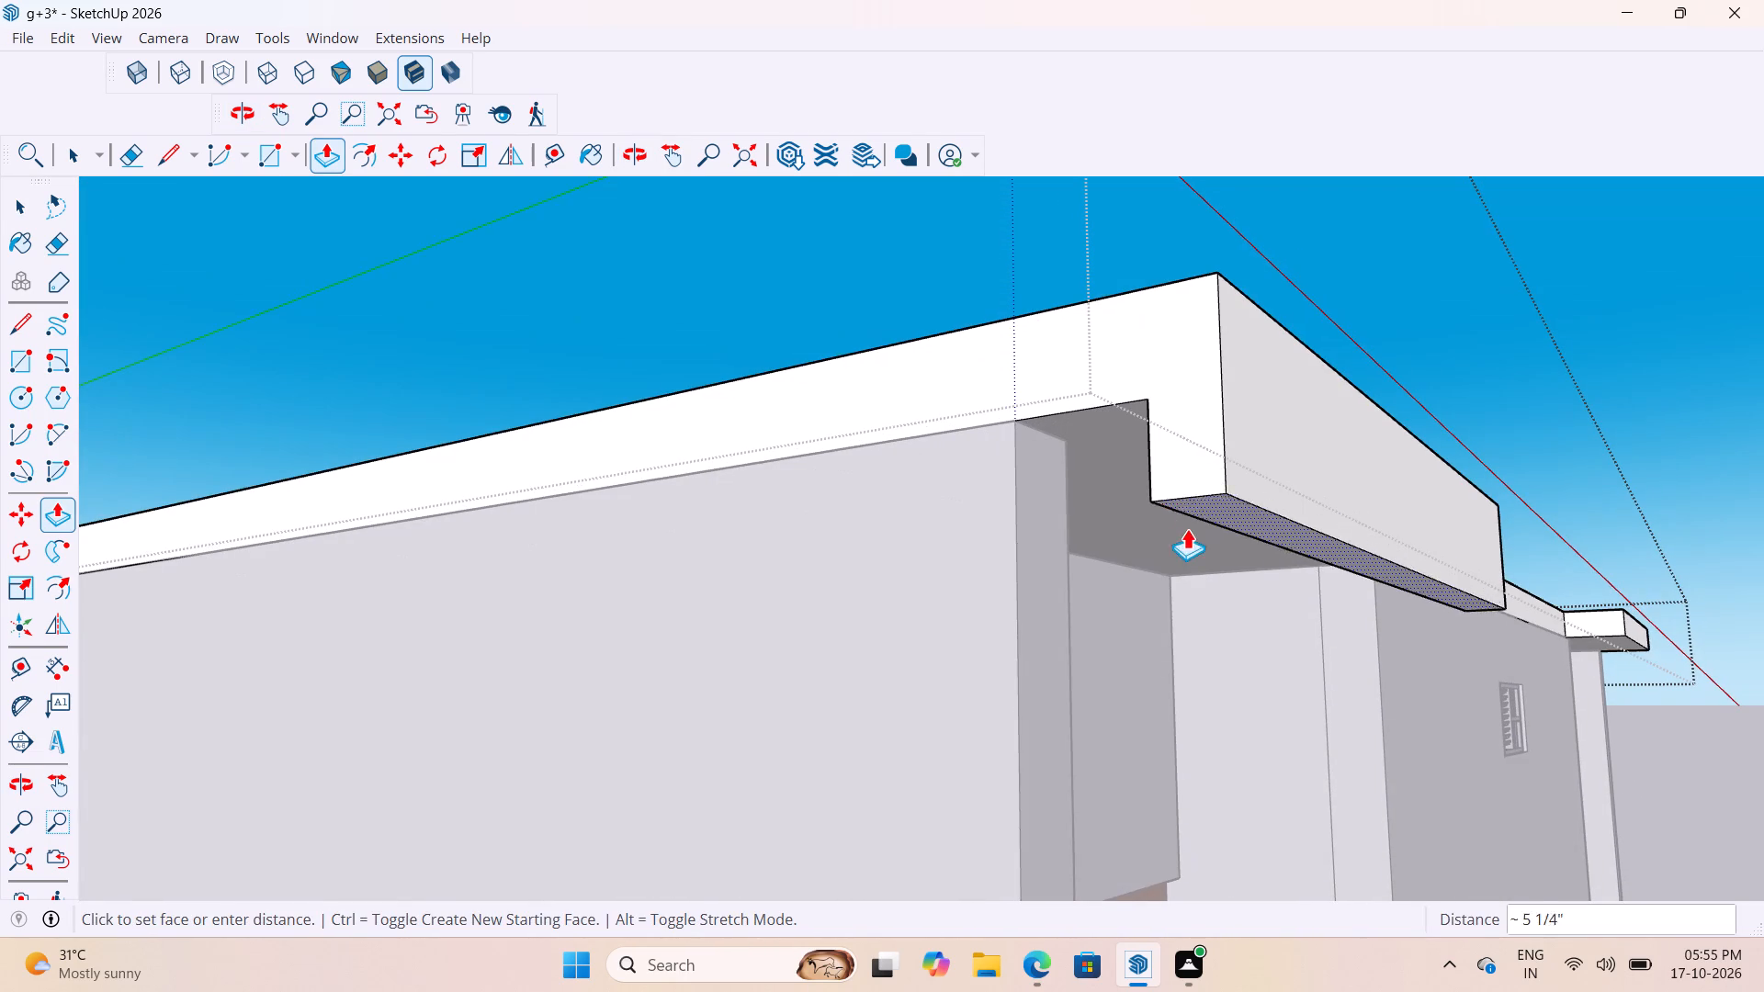
scroll(1133, 523, "down", 8)
scroll(1136, 532, "up", 2)
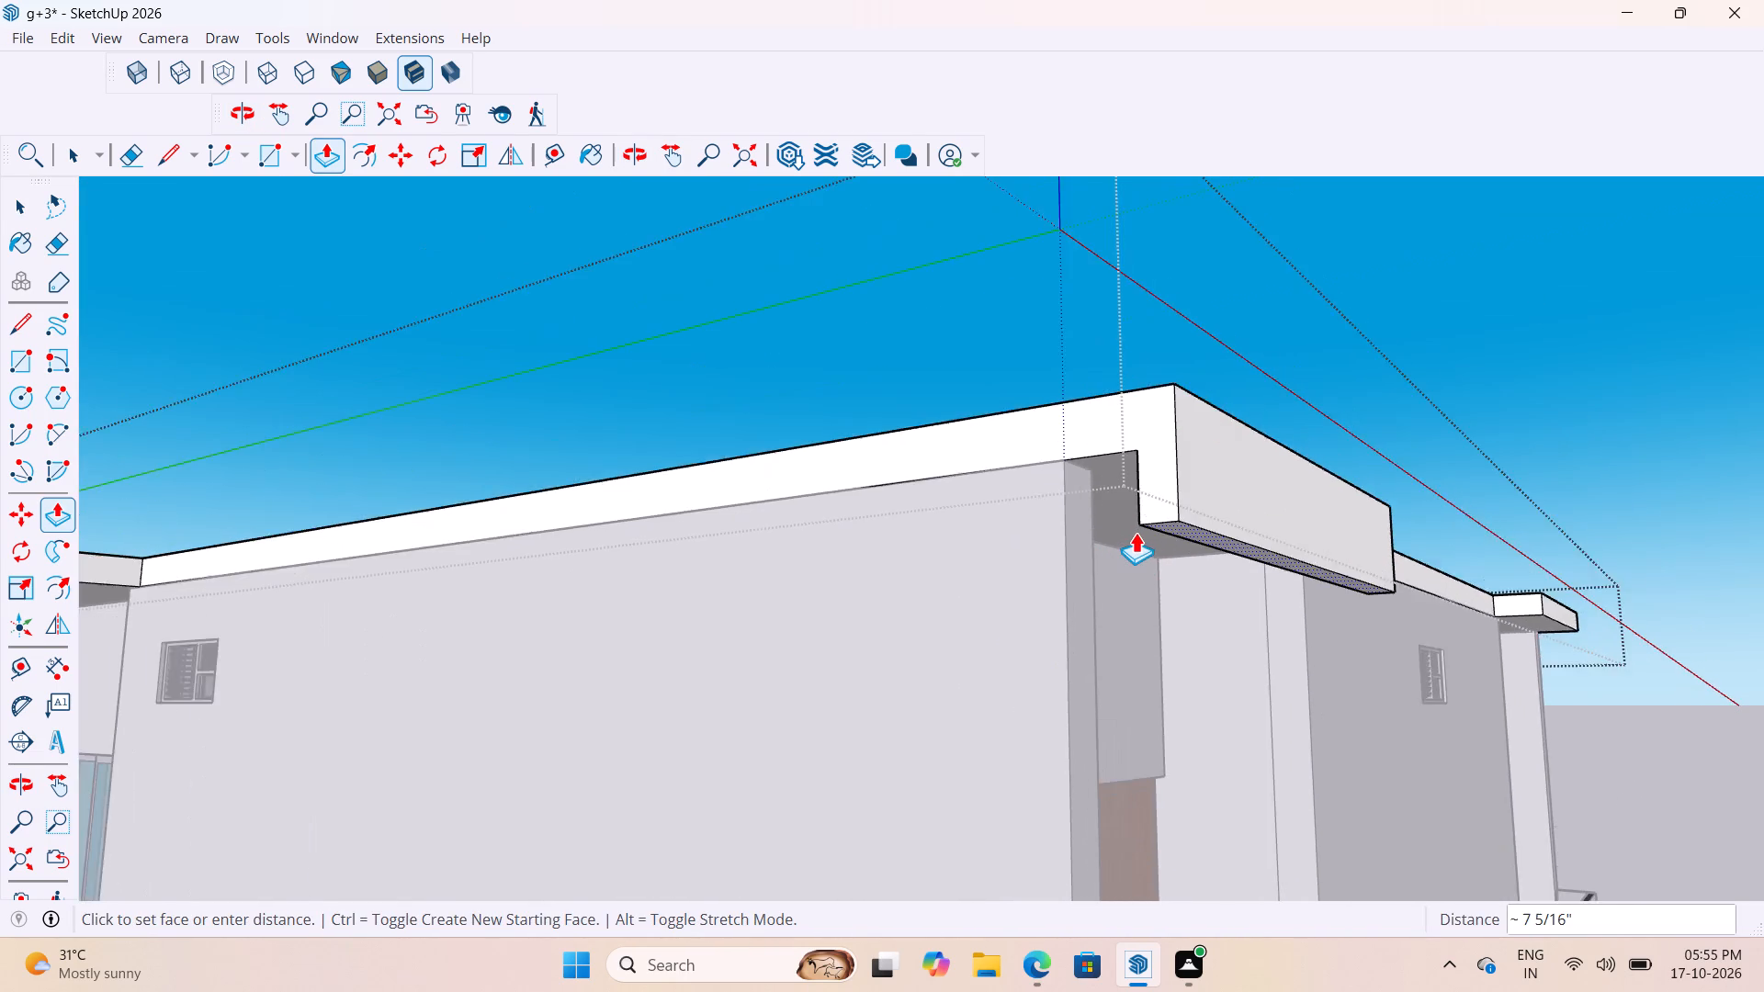
scroll(1136, 532, "up", 6)
middle_click_drag(1140, 526, 1192, 524)
scroll(1136, 494, "down", 9)
type("1'")
key("Return")
scroll(1154, 520, "down", 13)
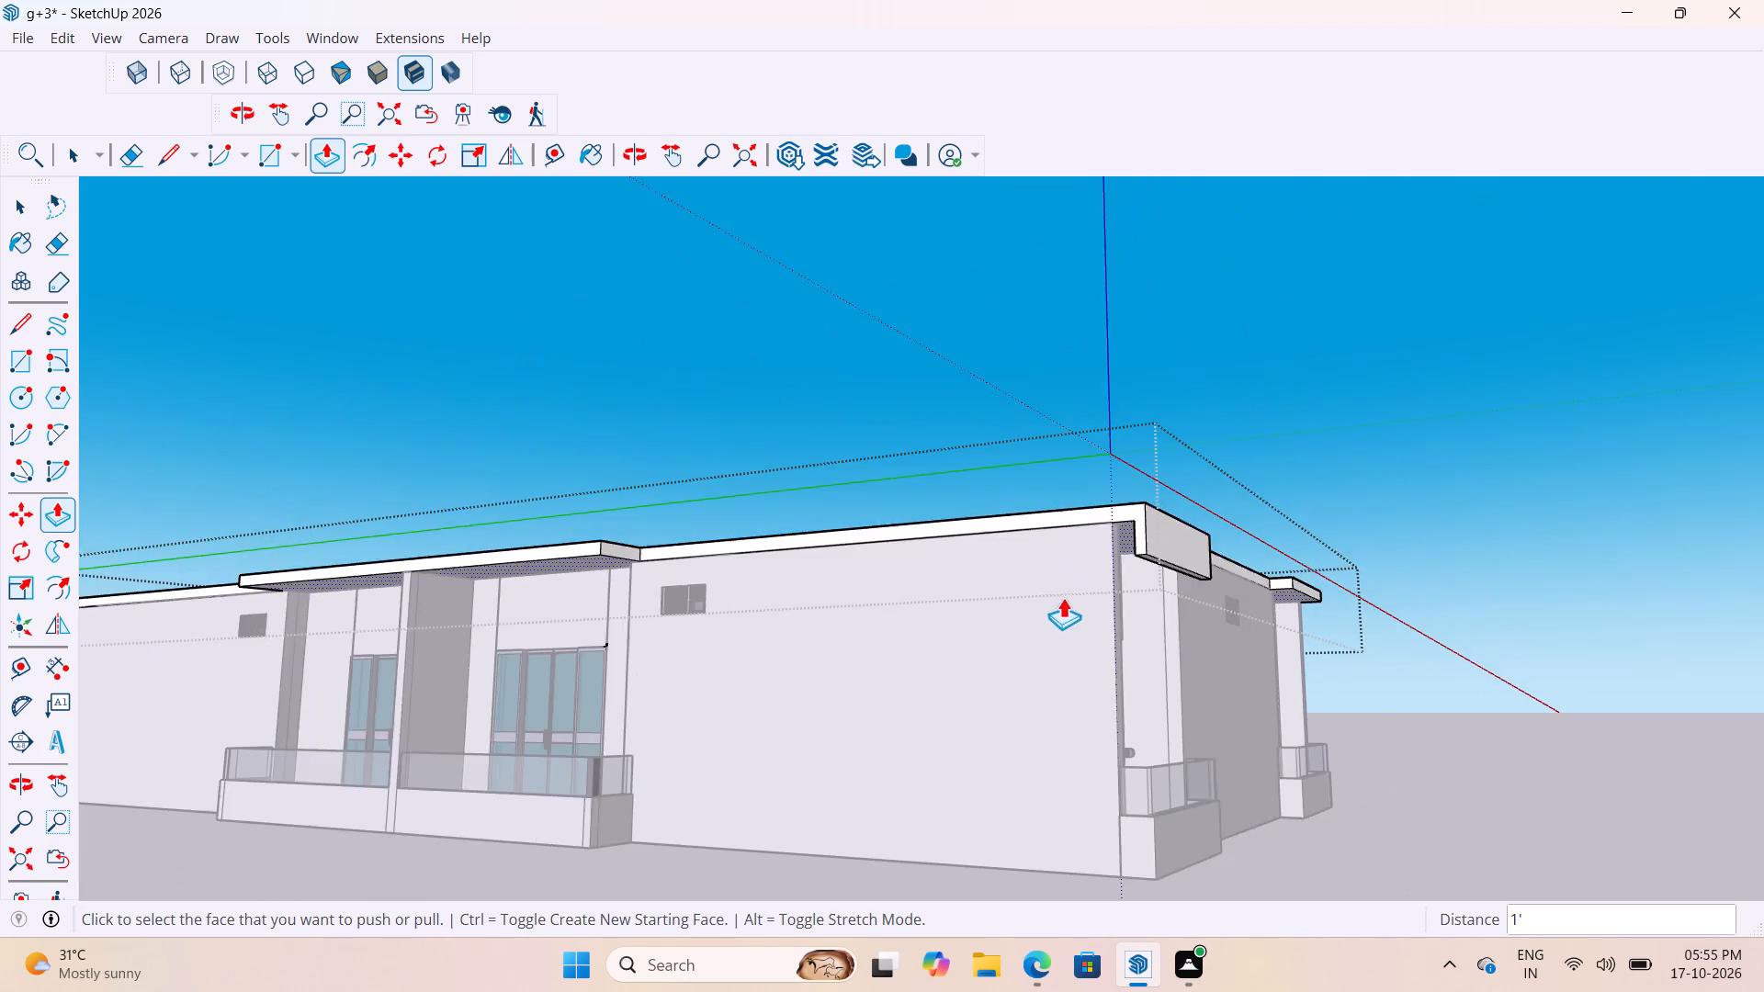
scroll(1063, 597, "down", 6)
key("space")
left_click(1223, 828)
Examine the dropped front edge of the corner balcony's roof overhang and its underside from side, low and close angles.
scroll(1163, 505, "up", 8)
scroll(1088, 509, "down", 4)
middle_click_drag(1085, 618, 1086, 618)
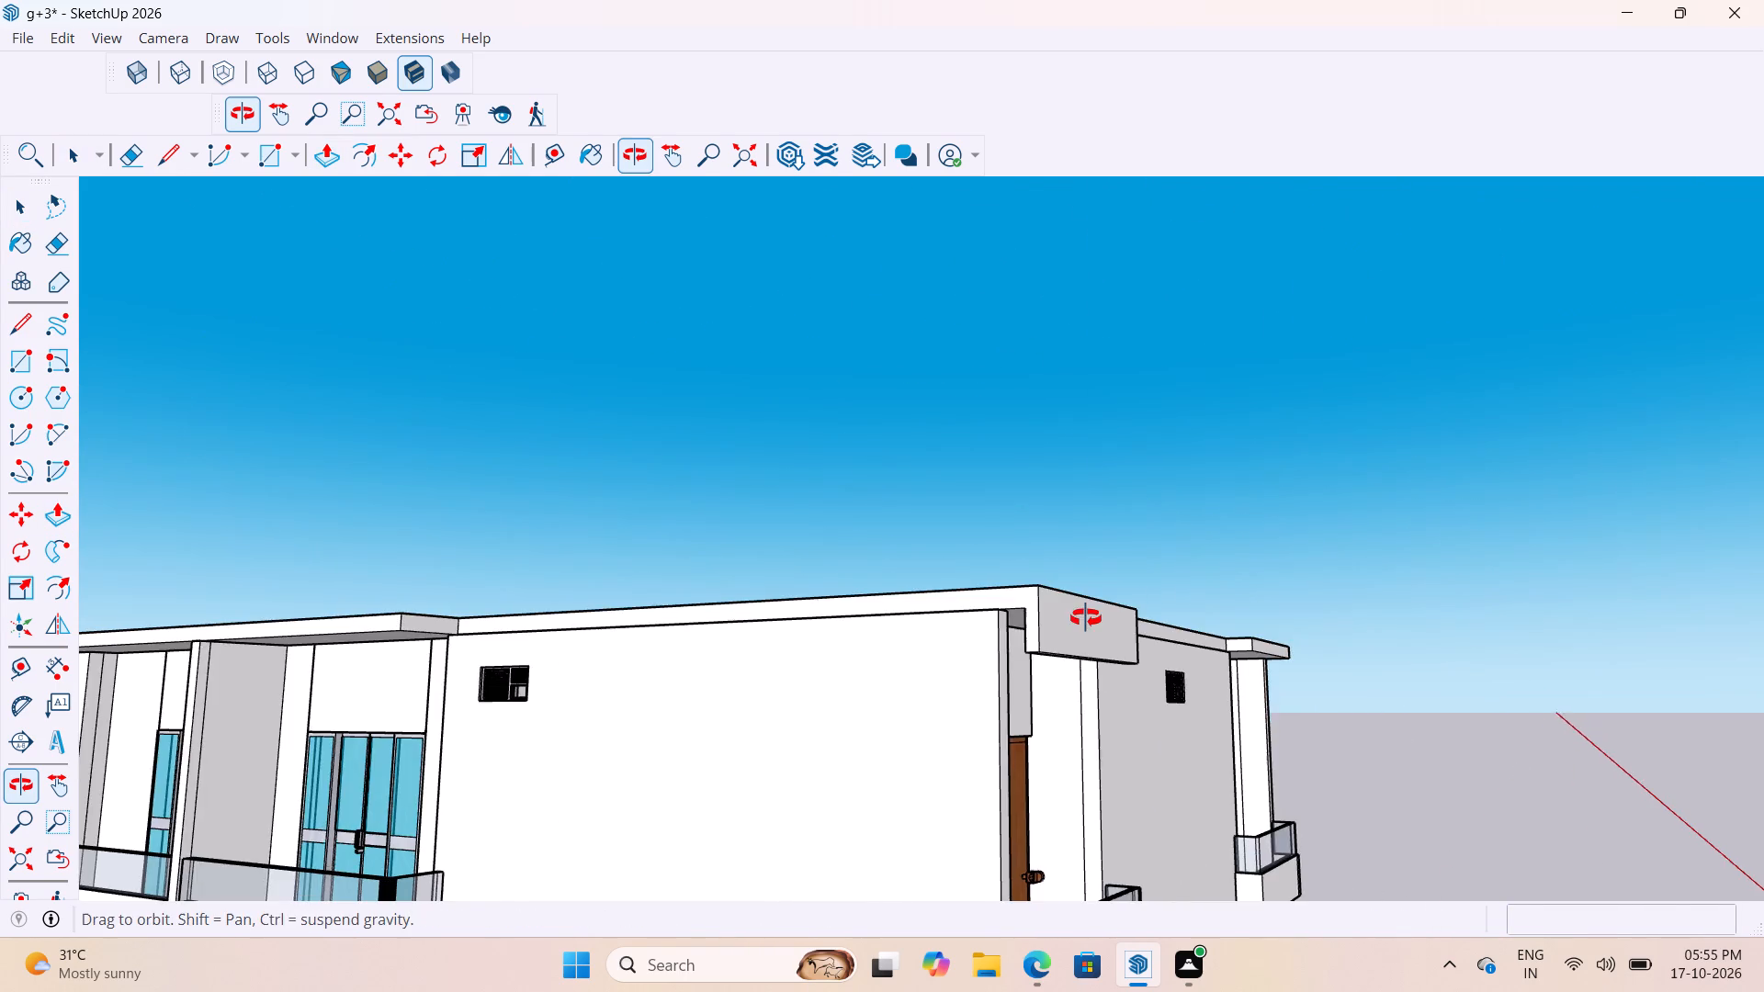
middle_click_drag(1086, 618, 1260, 563)
scroll(1315, 554, "up", 12)
scroll(1237, 514, "up", 5)
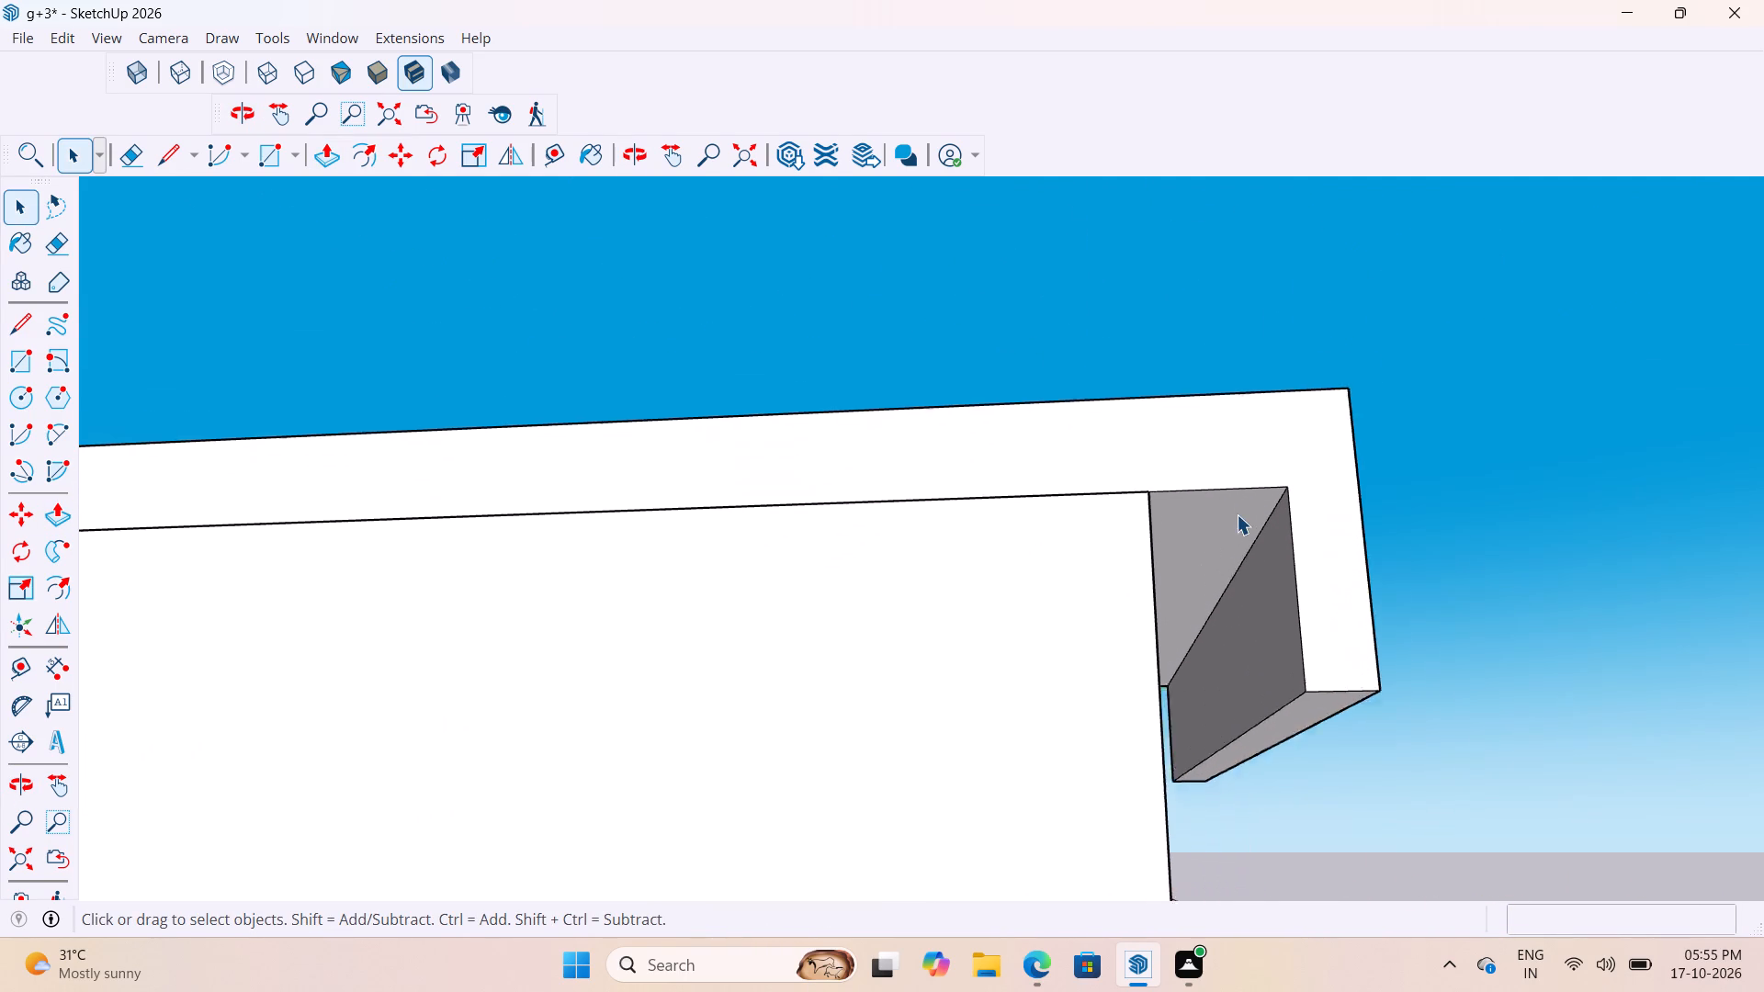
scroll(1237, 514, "up", 2)
middle_click_drag(1275, 494, 1256, 441)
scroll(1233, 426, "up", 2)
middle_click_drag(1234, 435, 1225, 484)
scroll(1237, 496, "up", 3)
scroll(1223, 478, "down", 5)
middle_click_drag(1198, 548, 1146, 570)
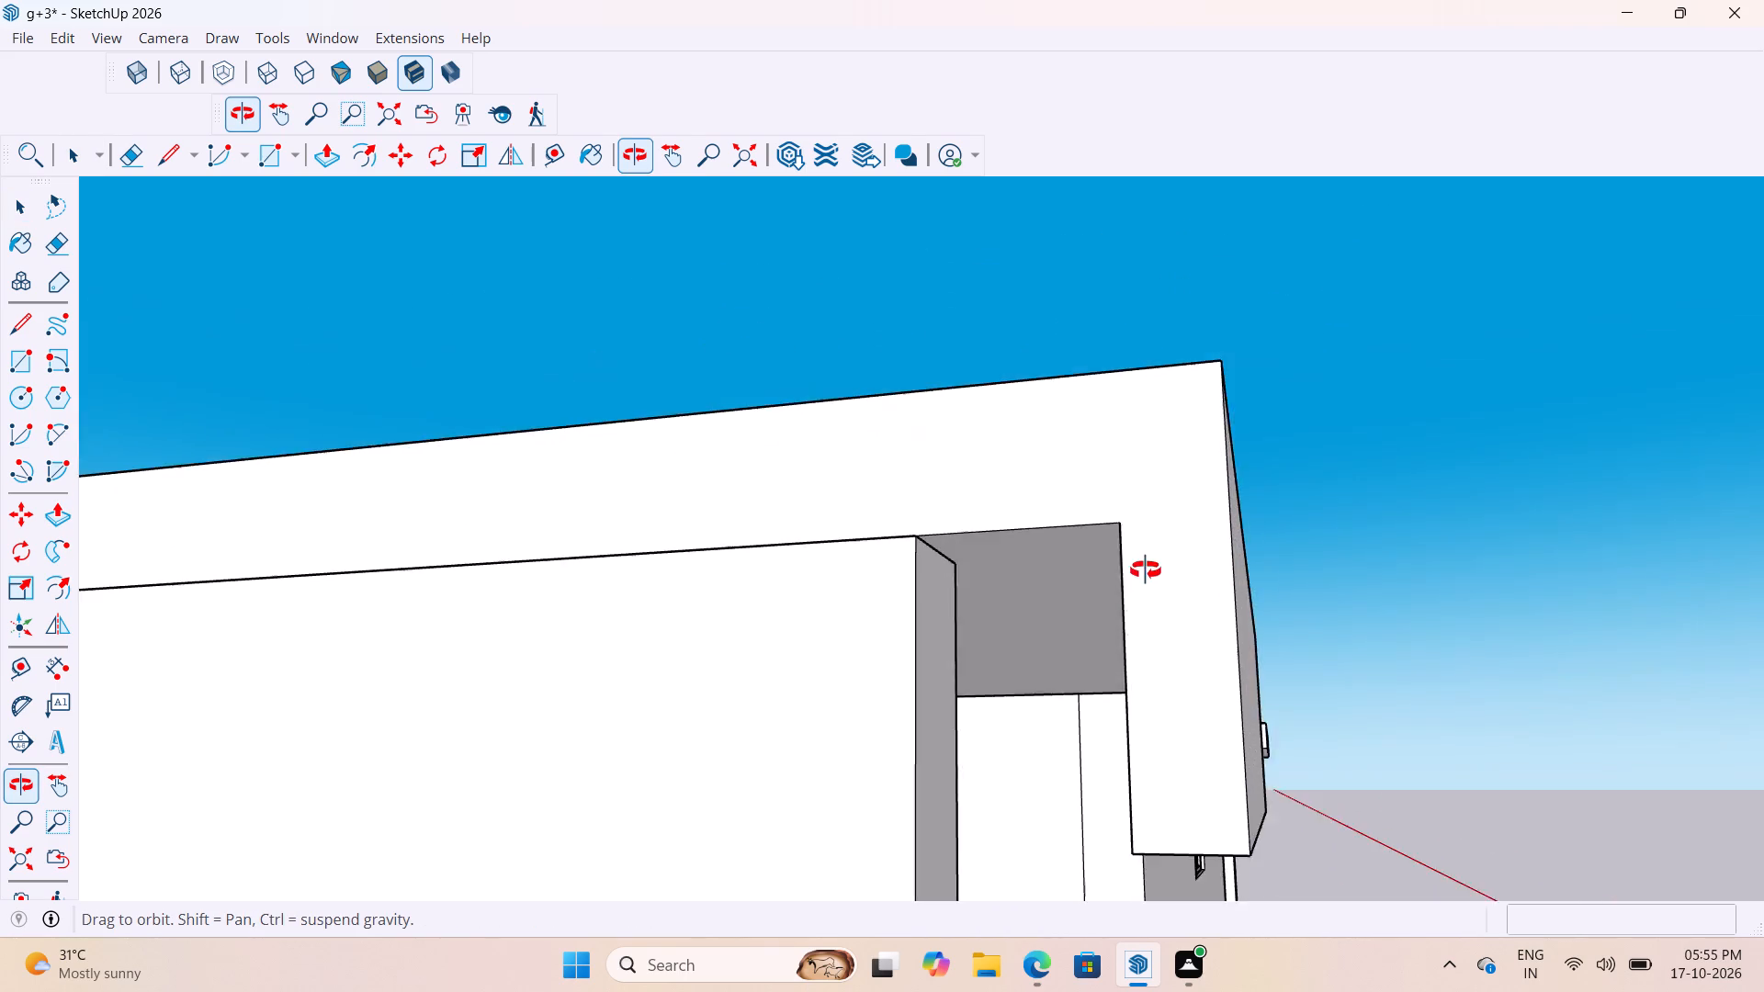
middle_click_drag(1146, 570, 1134, 551)
scroll(971, 461, "up", 6)
middle_click_drag(1006, 462, 786, 404)
scroll(1012, 548, "up", 3)
middle_click_drag(1007, 548, 967, 556)
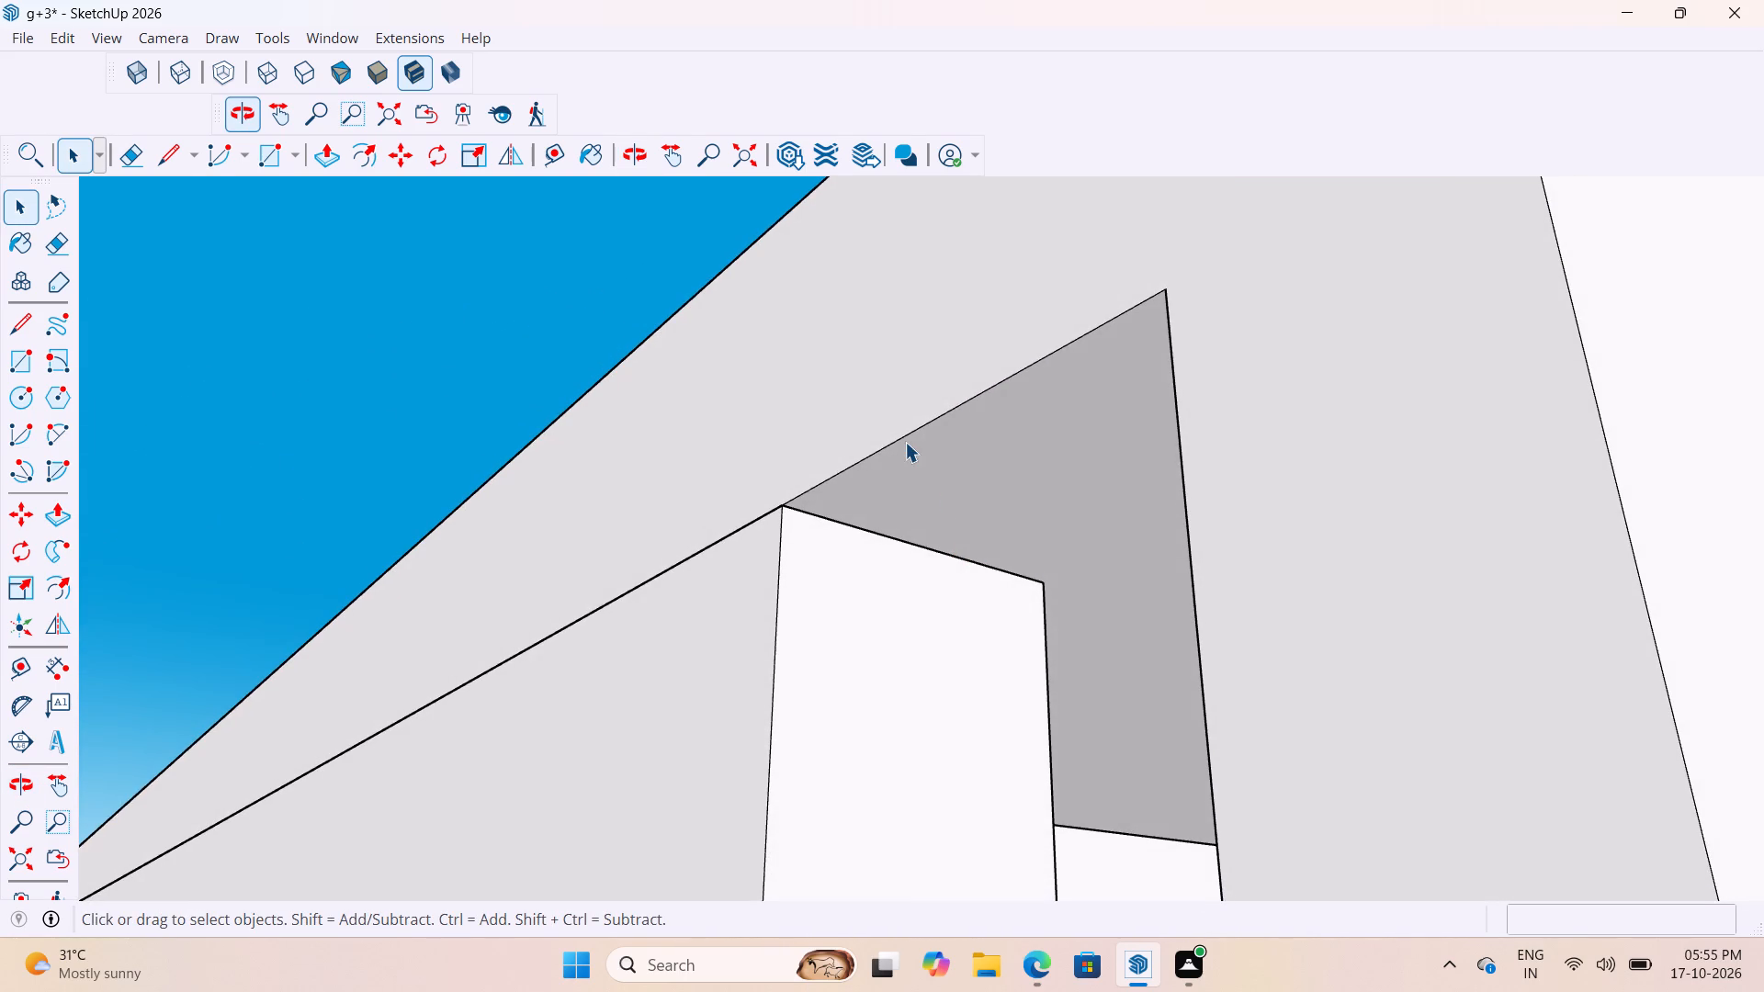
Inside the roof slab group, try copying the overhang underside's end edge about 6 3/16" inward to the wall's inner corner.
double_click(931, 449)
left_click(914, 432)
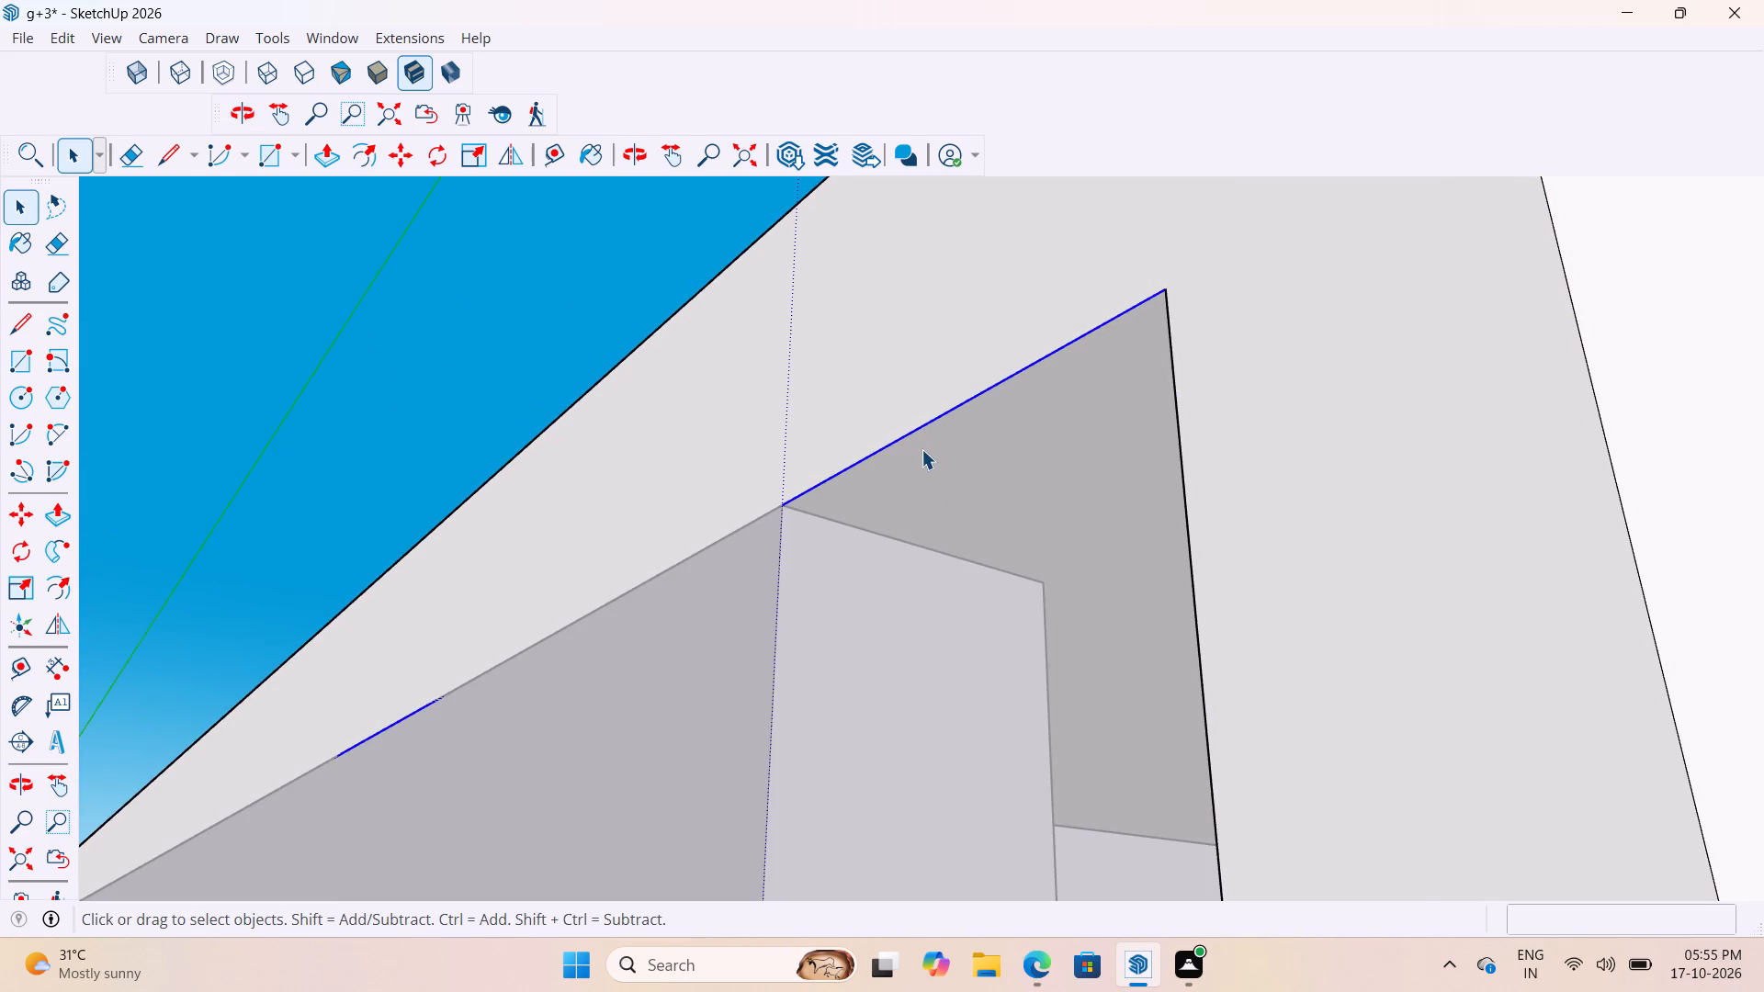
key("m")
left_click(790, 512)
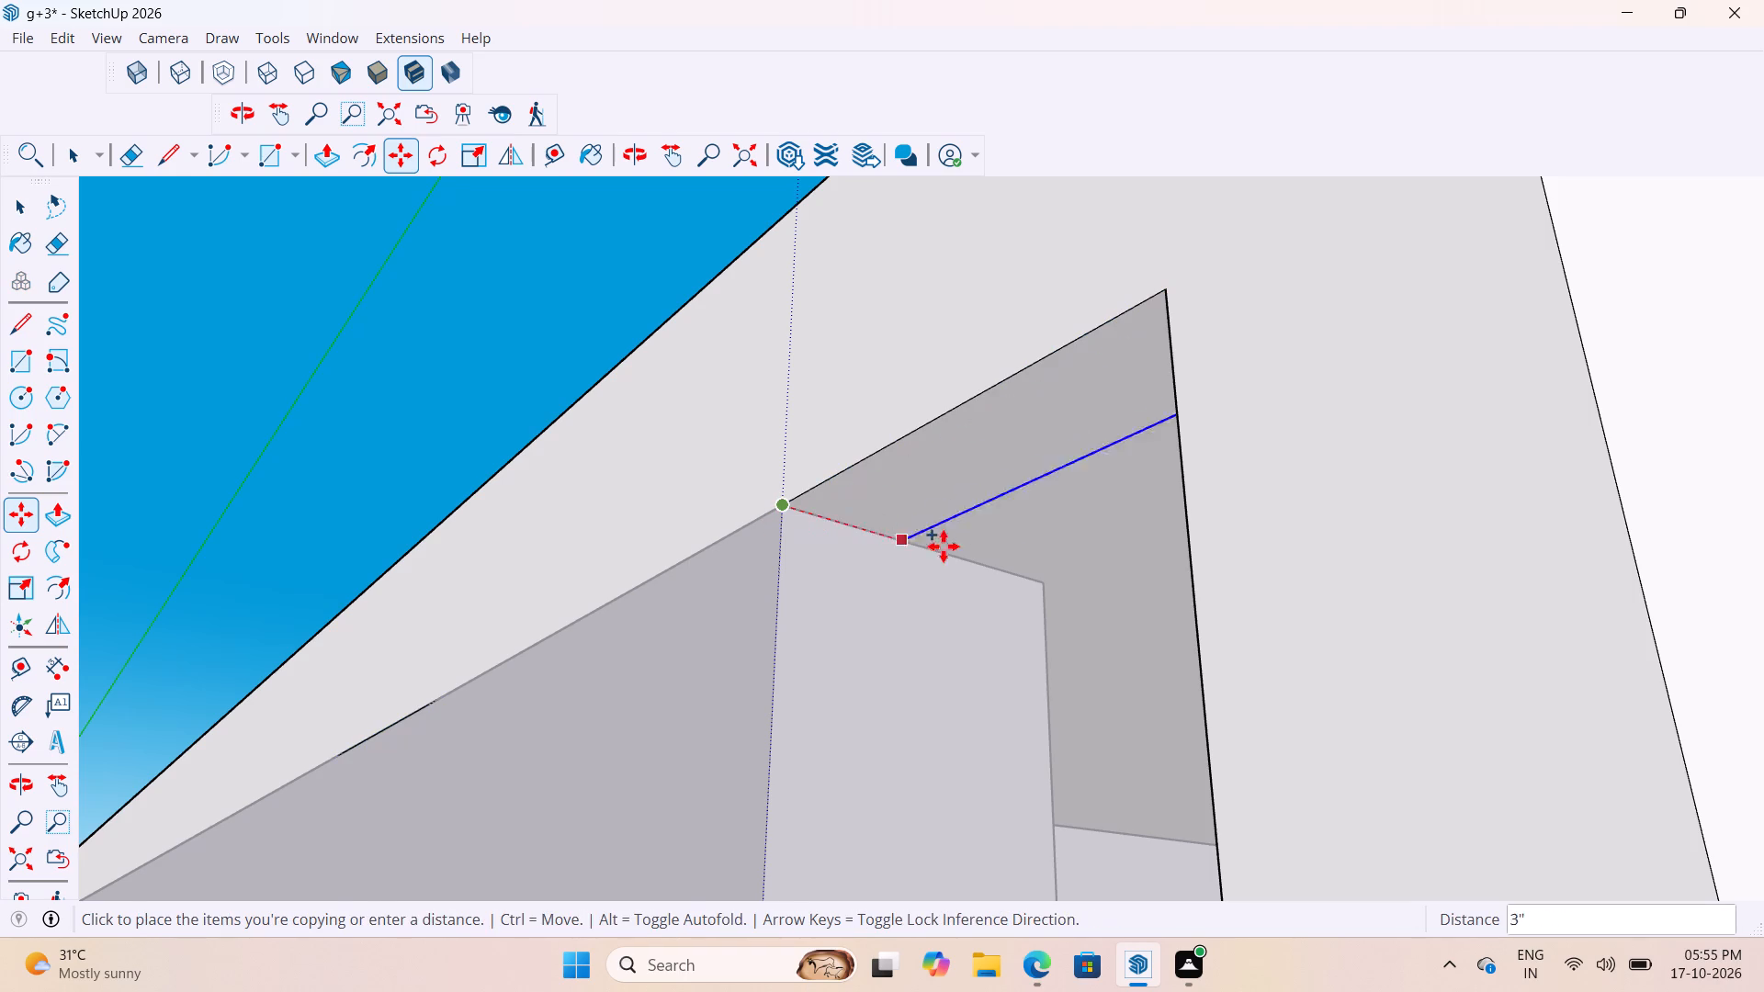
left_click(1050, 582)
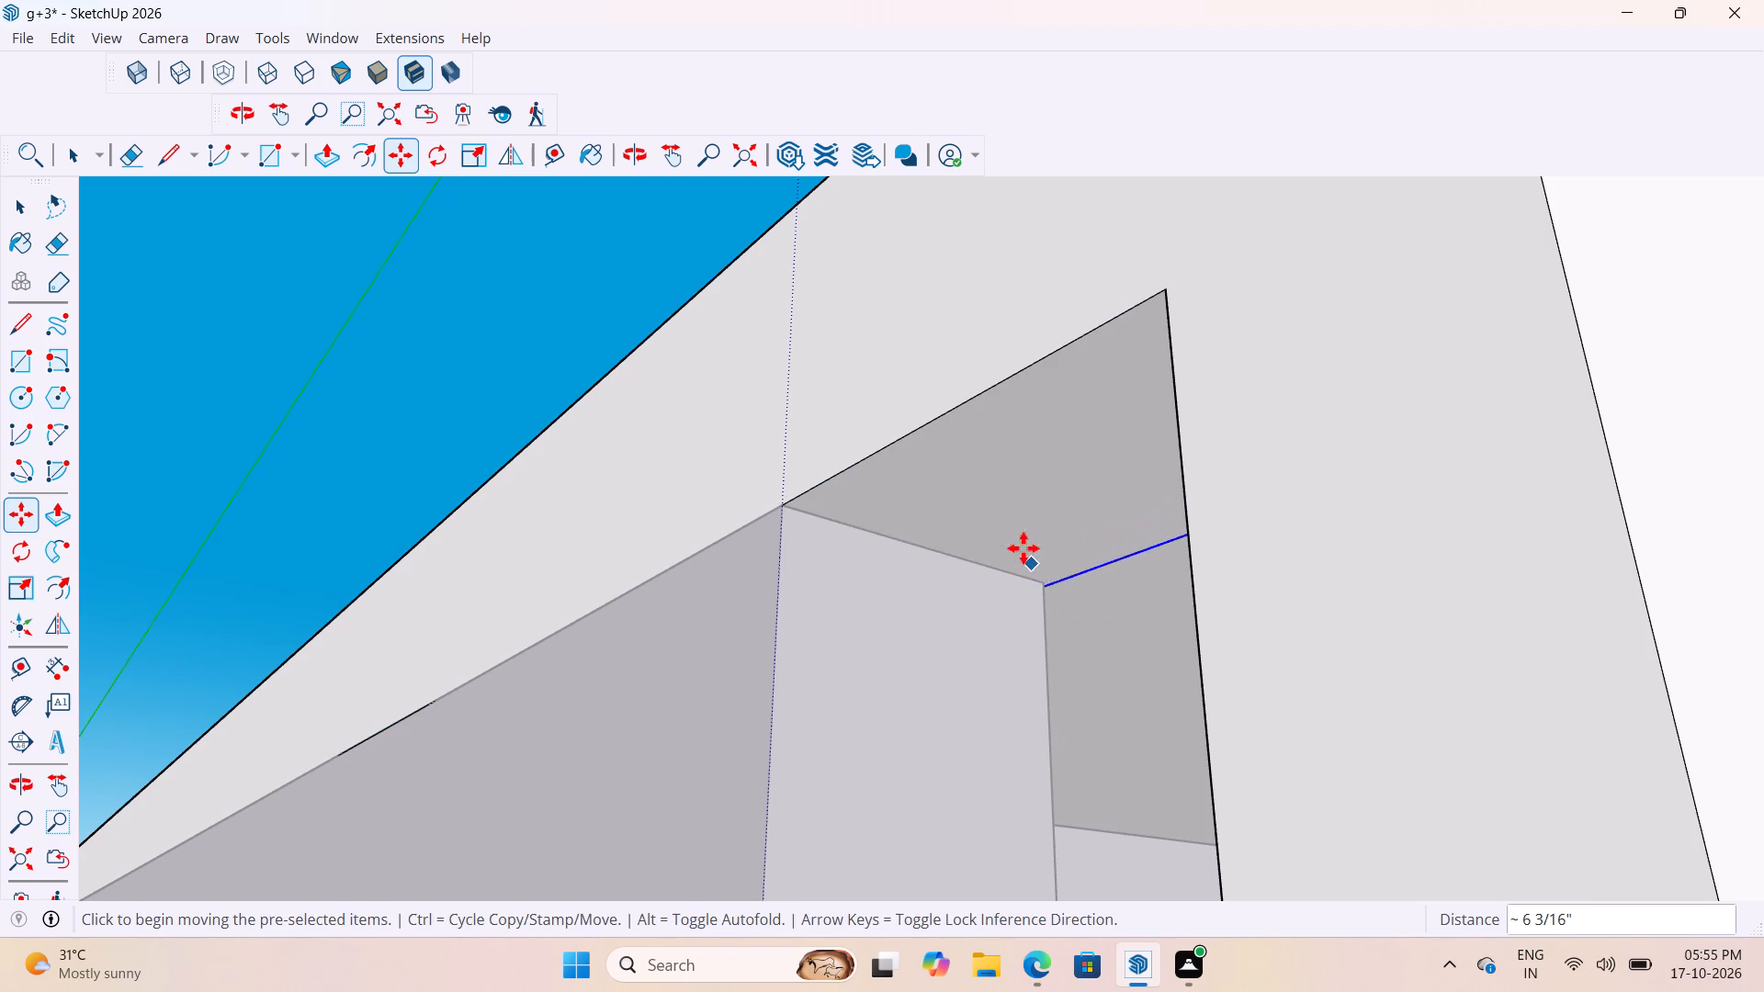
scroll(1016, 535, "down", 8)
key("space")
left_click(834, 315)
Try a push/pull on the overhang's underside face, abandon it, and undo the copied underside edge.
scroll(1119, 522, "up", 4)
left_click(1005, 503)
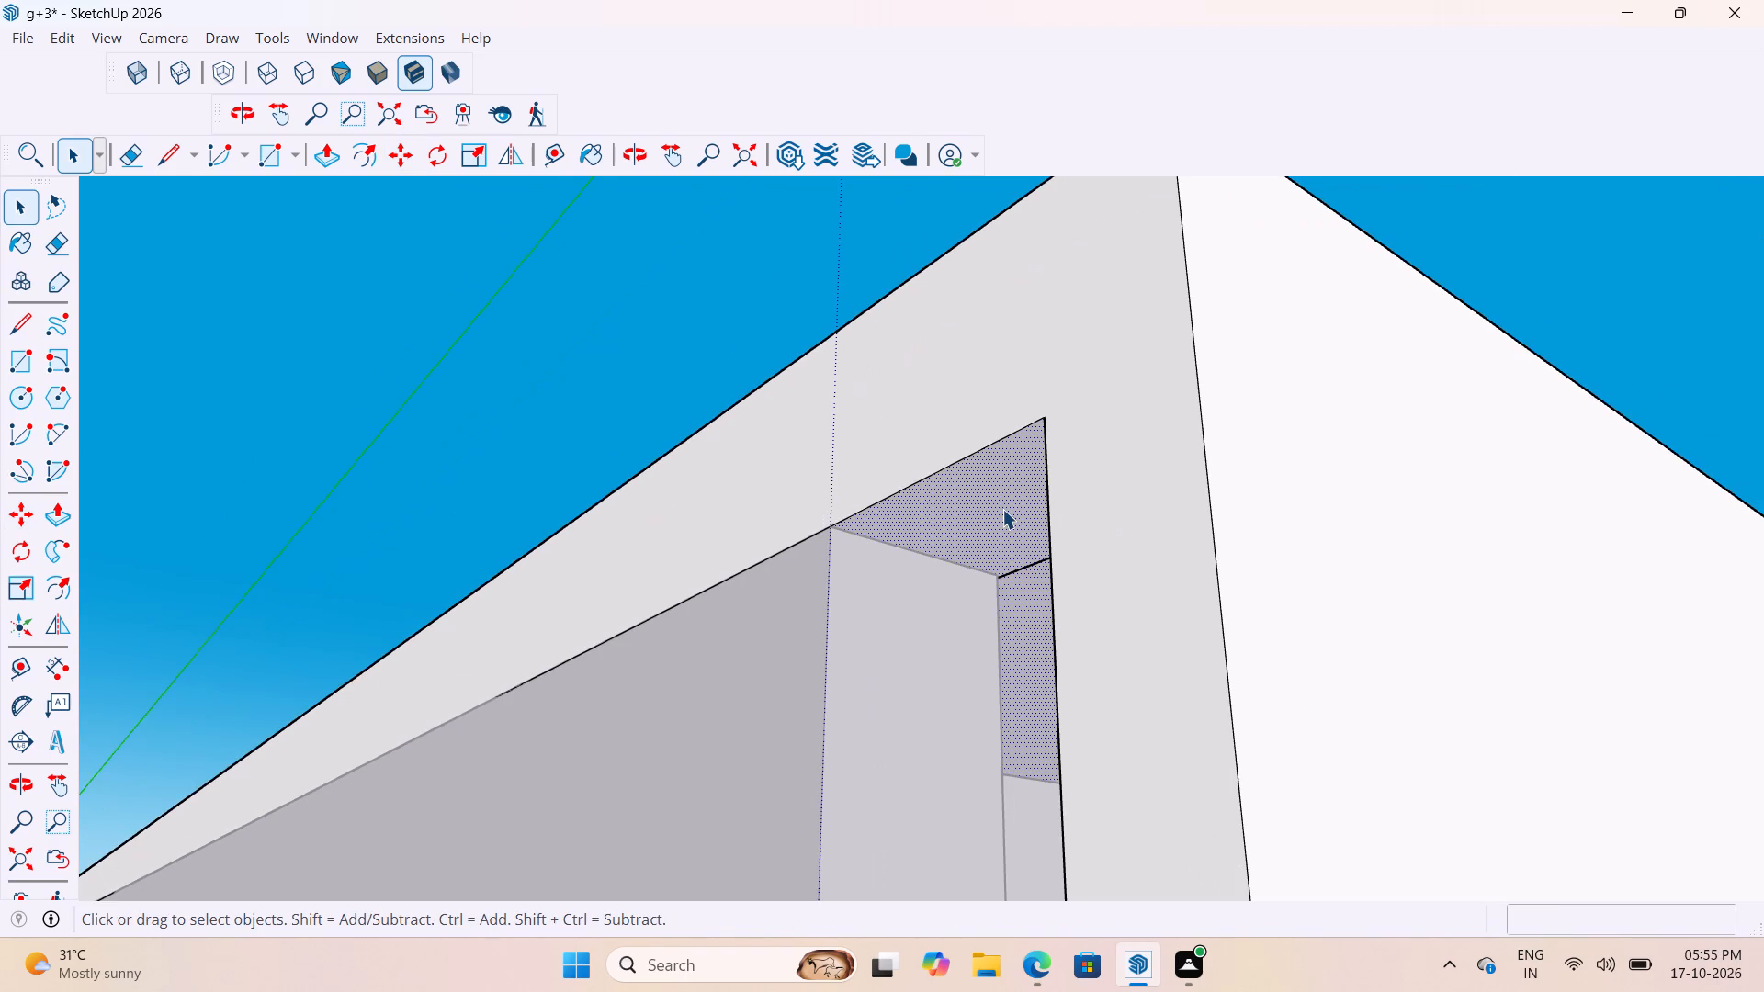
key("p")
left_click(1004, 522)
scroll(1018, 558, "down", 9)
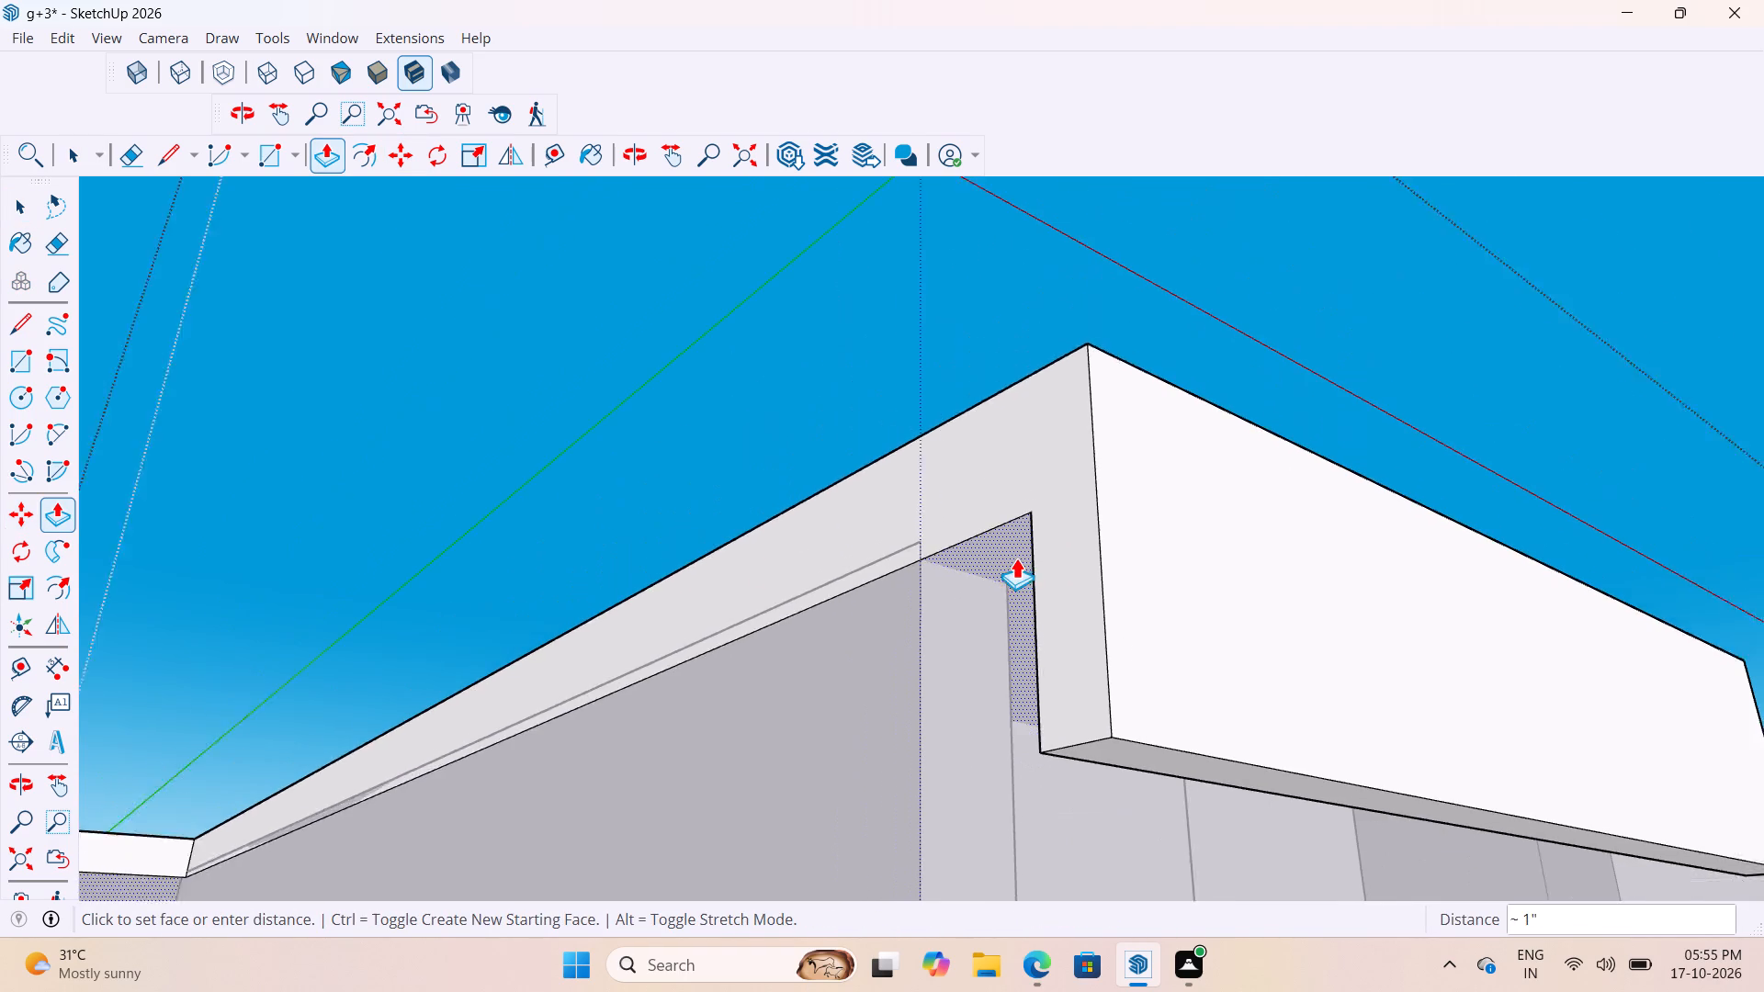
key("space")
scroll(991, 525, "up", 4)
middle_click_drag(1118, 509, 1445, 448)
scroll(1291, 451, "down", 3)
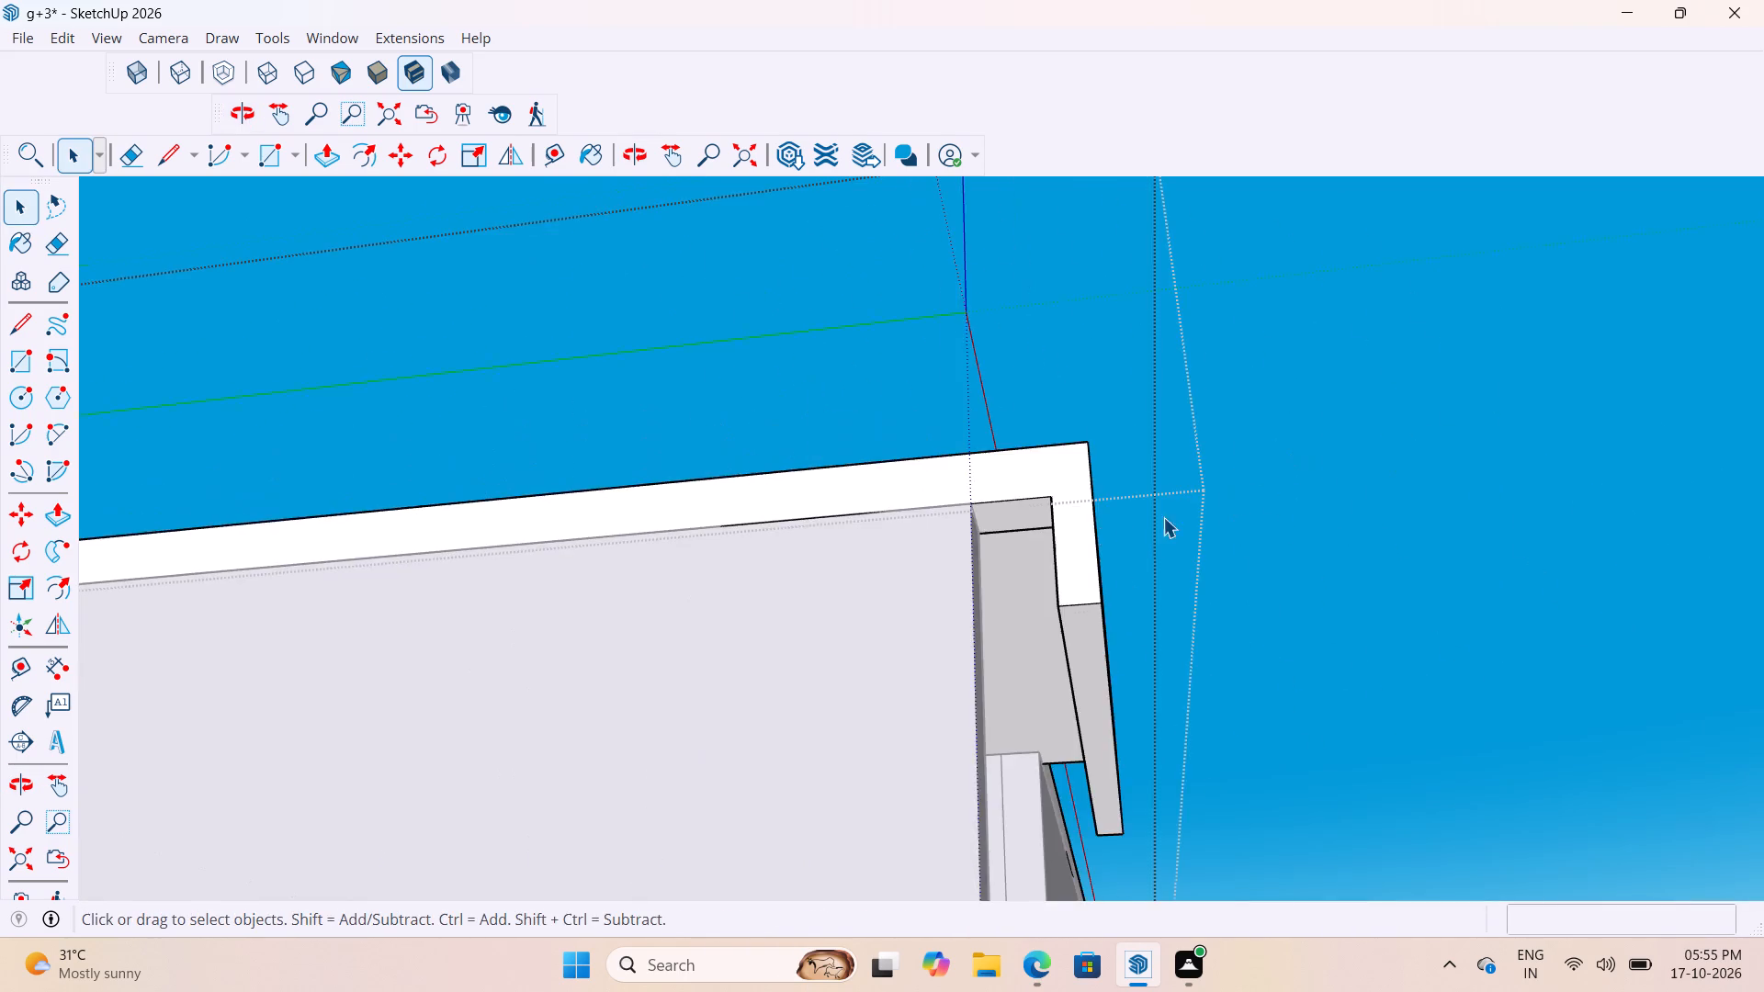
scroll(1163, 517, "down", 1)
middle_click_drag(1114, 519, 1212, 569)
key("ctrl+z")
Examine the end profile and inner face of the overhang's dropped front edge against the wall corner.
scroll(1148, 593, "up", 2)
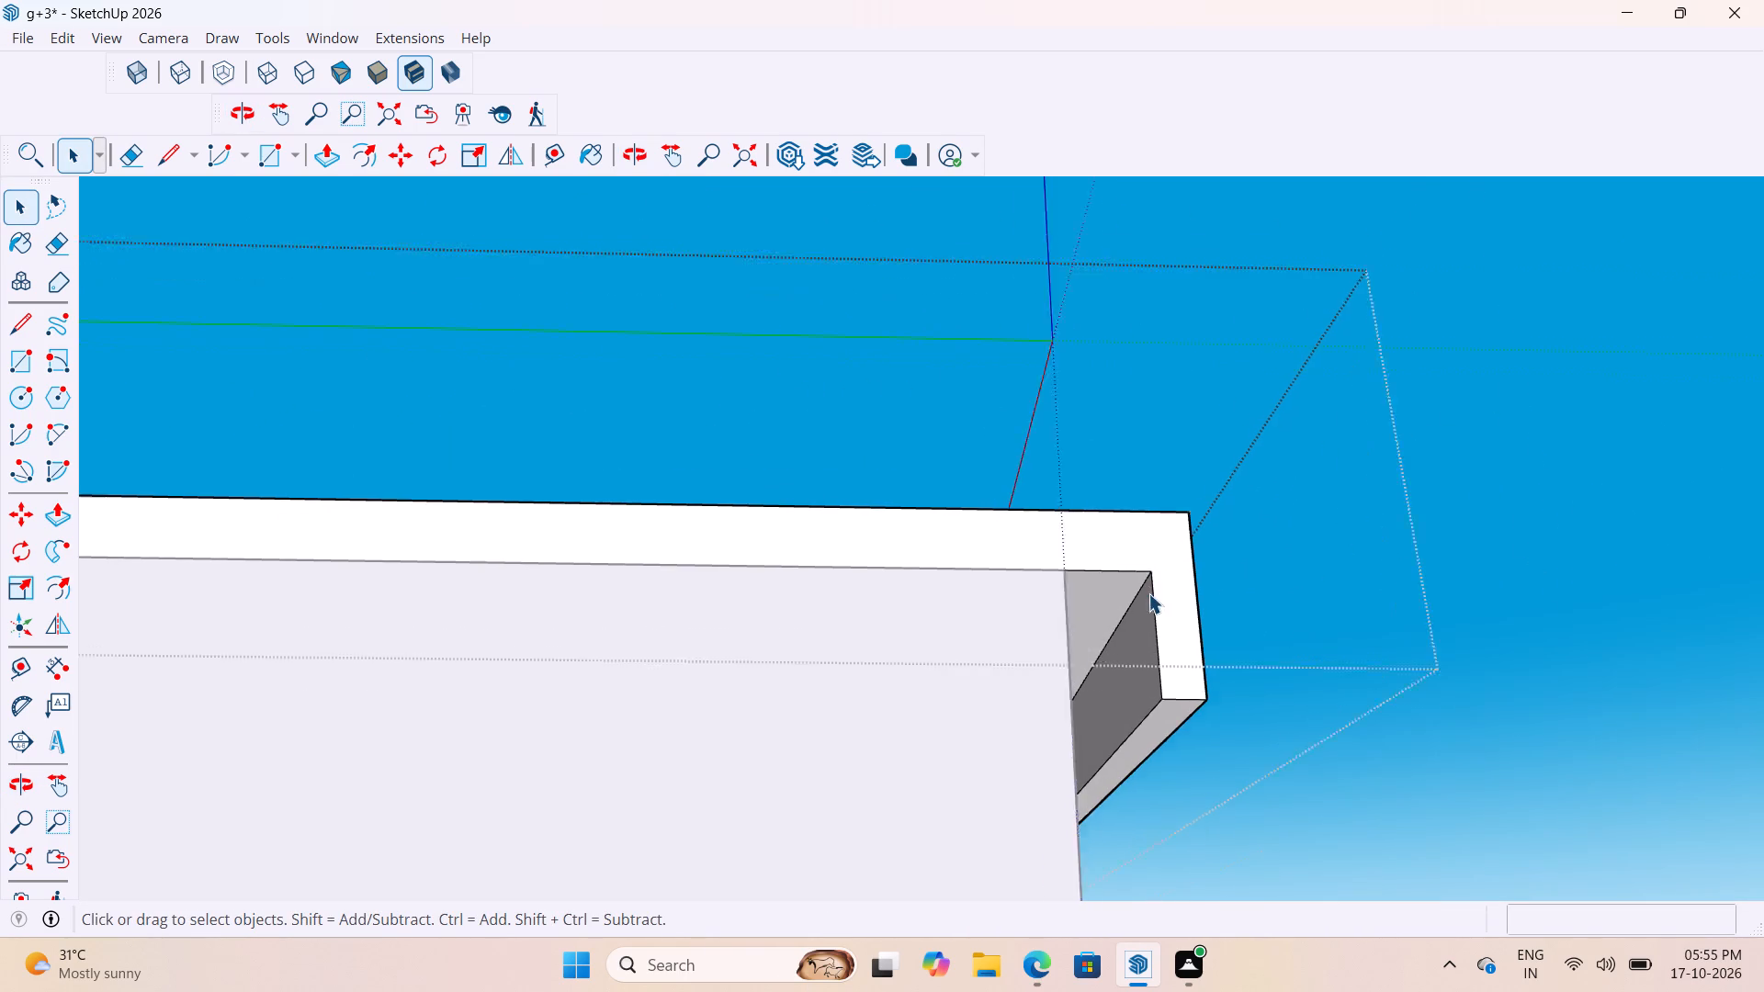
scroll(1148, 593, "up", 5)
middle_click_drag(1162, 598, 1253, 661)
scroll(1227, 672, "down", 5)
middle_click_drag(1227, 759, 1150, 859)
scroll(1150, 888, "up", 4)
scroll(1180, 699, "down", 10)
scroll(1178, 825, "up", 8)
scroll(1142, 738, "down", 5)
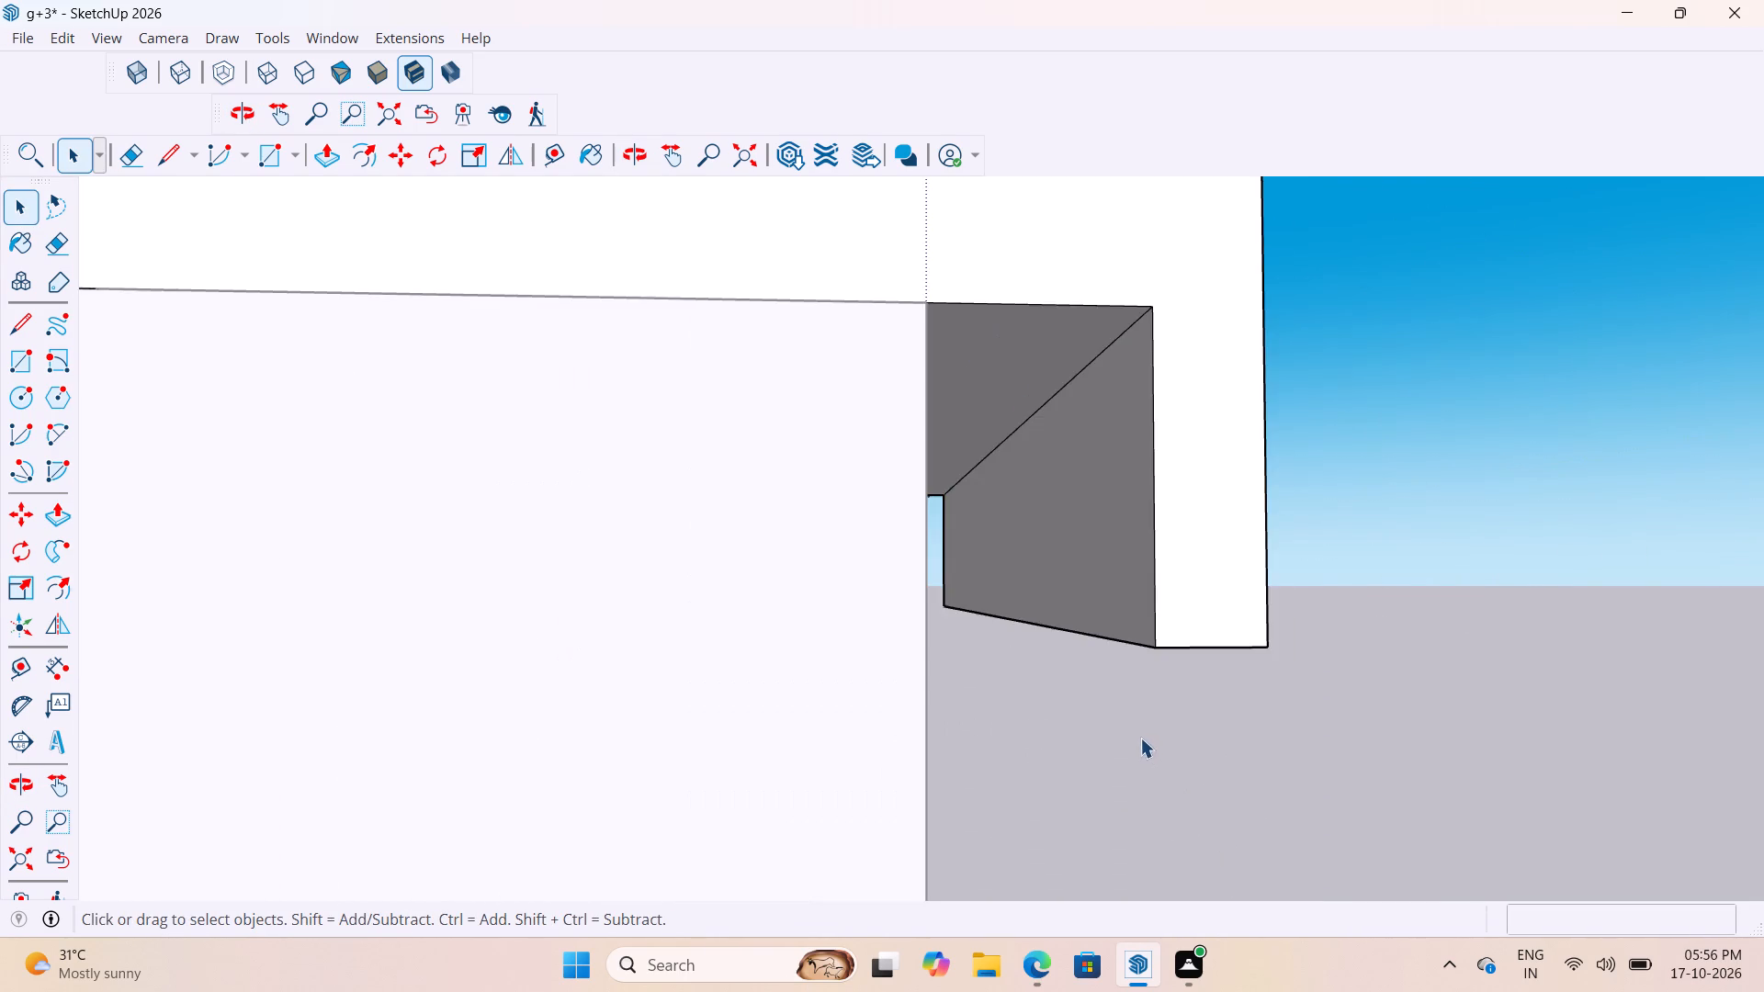
scroll(1164, 697, "up", 2)
middle_click_drag(1036, 613, 995, 626)
scroll(993, 619, "up", 2)
middle_click_drag(1046, 642, 1227, 723)
scroll(1225, 723, "up", 1)
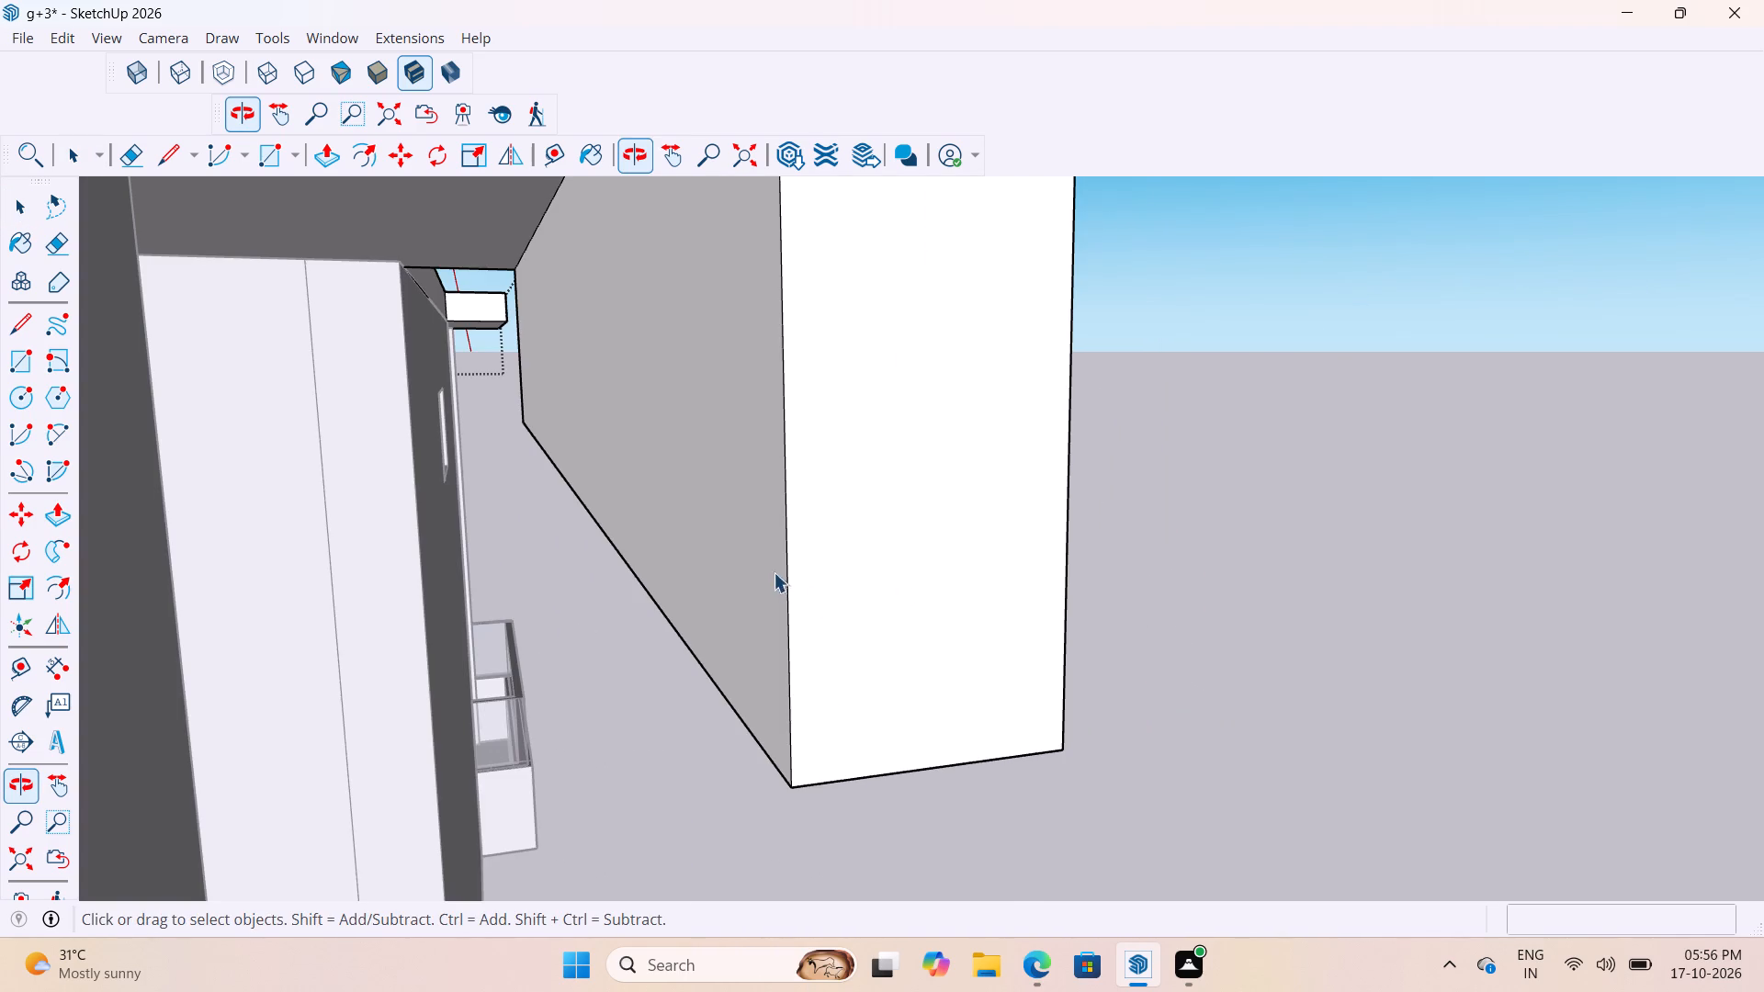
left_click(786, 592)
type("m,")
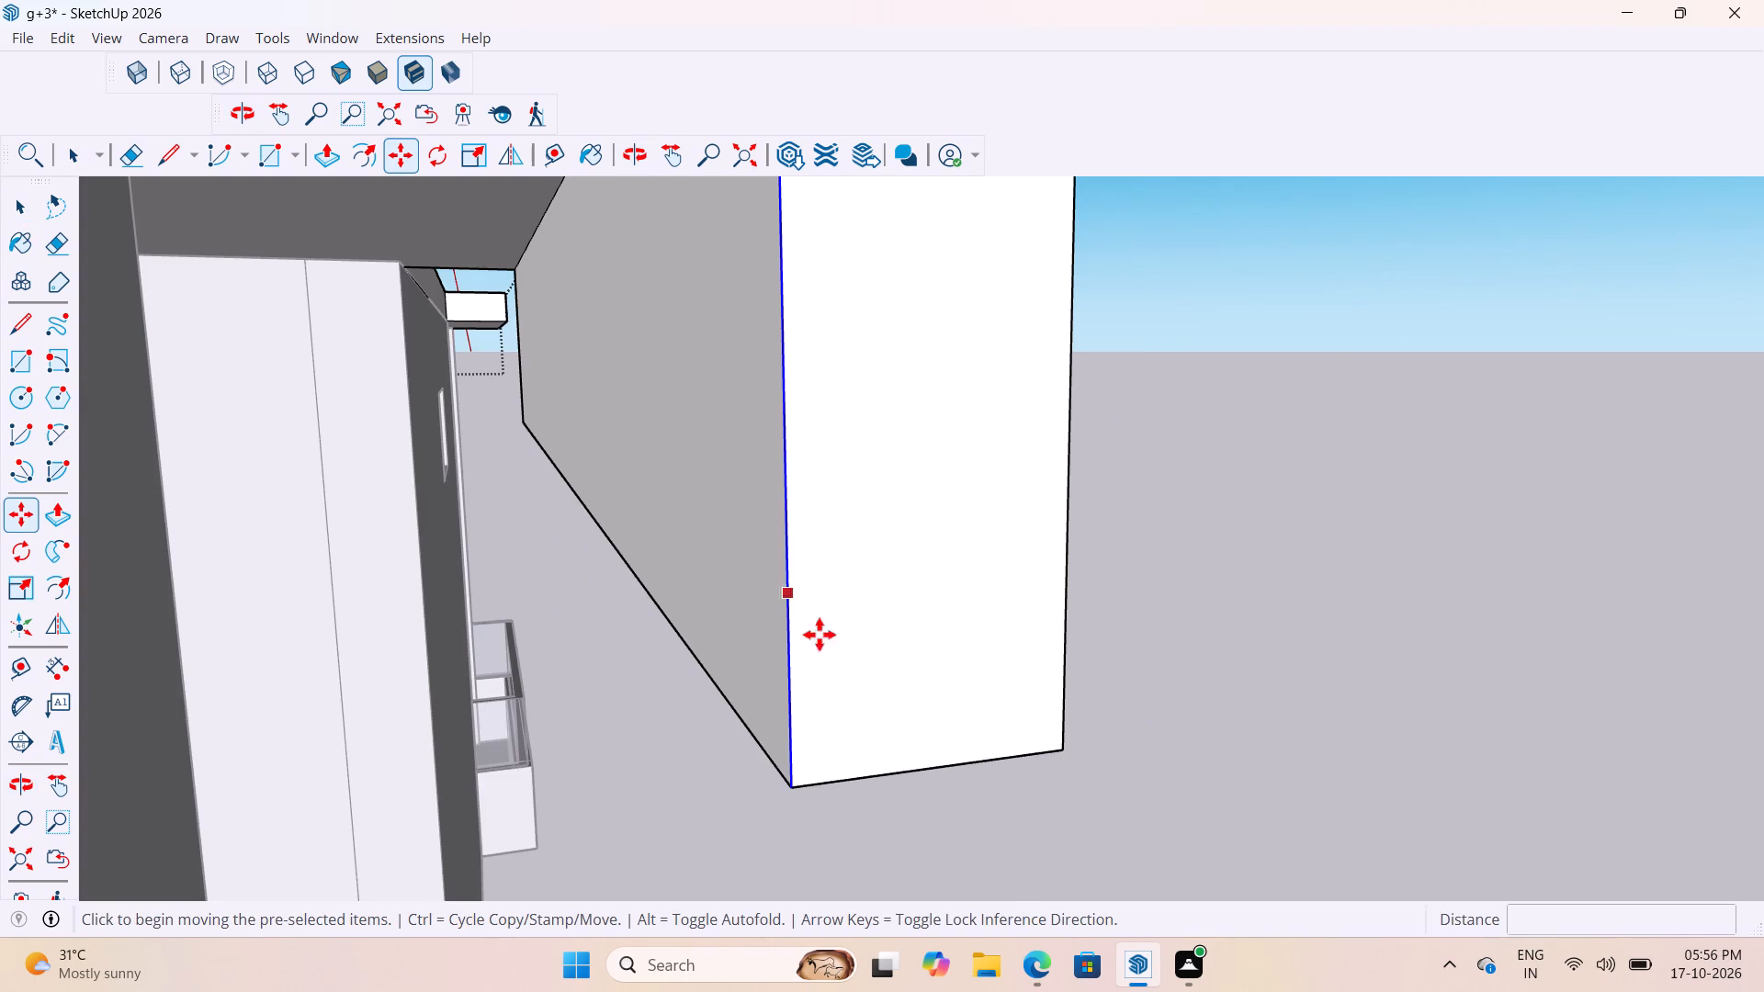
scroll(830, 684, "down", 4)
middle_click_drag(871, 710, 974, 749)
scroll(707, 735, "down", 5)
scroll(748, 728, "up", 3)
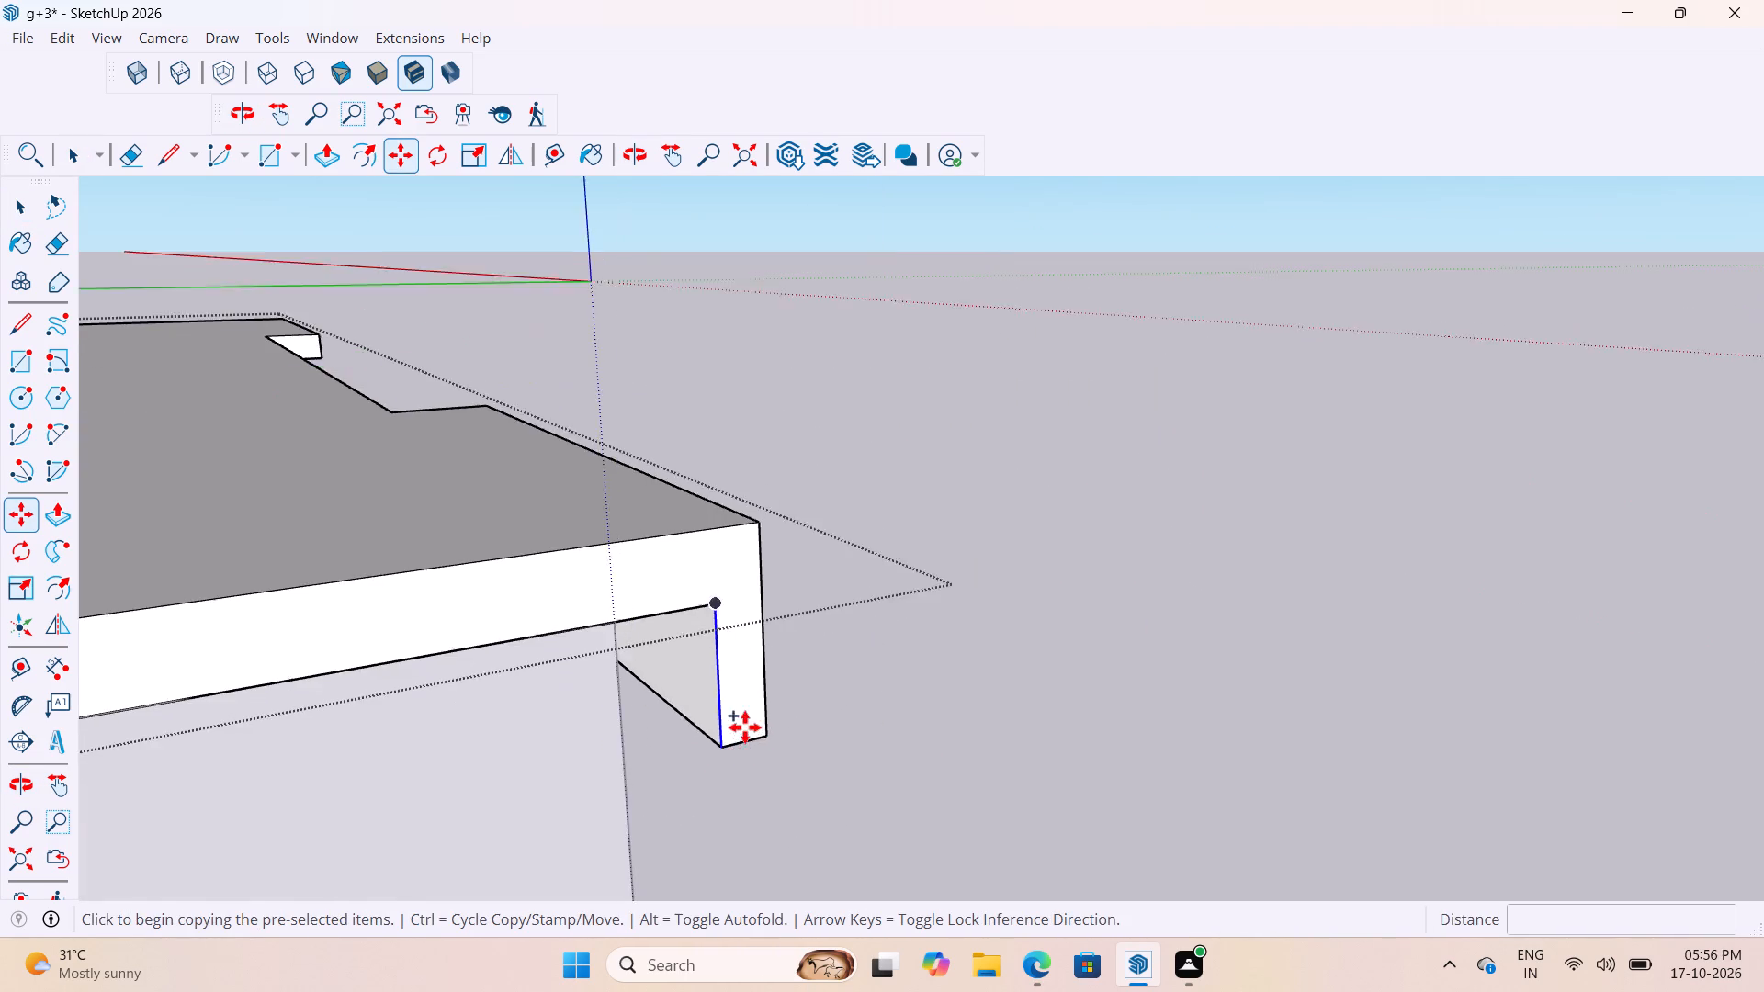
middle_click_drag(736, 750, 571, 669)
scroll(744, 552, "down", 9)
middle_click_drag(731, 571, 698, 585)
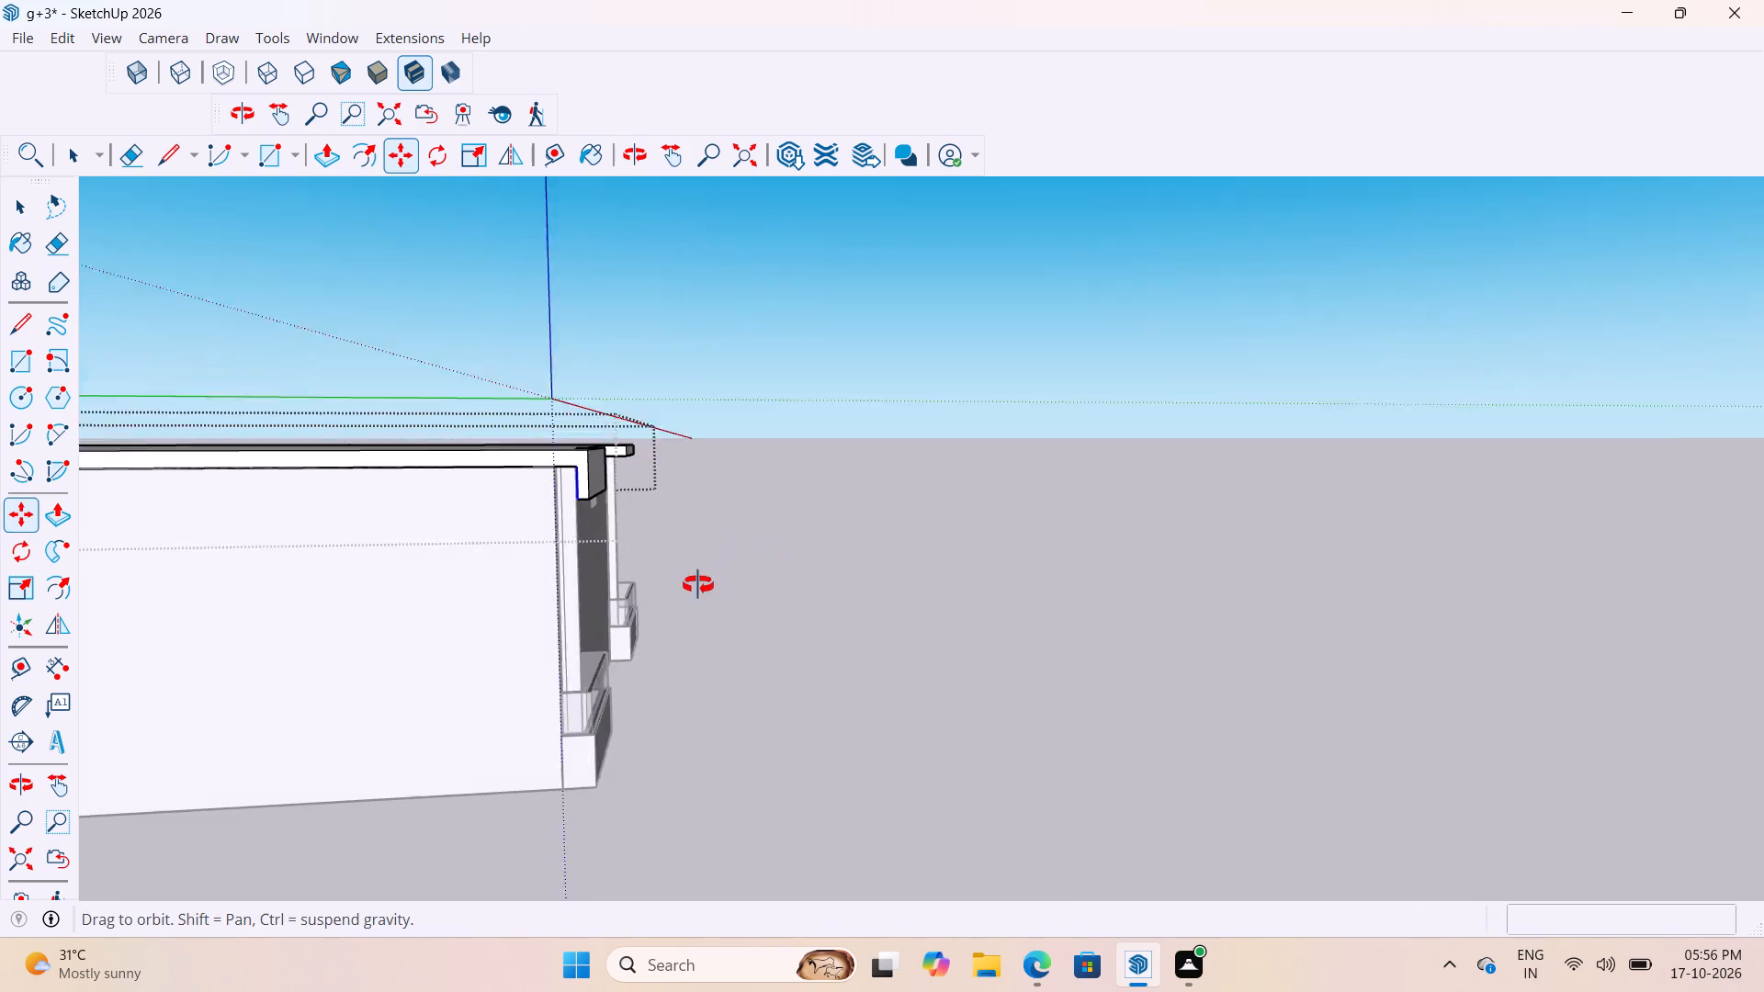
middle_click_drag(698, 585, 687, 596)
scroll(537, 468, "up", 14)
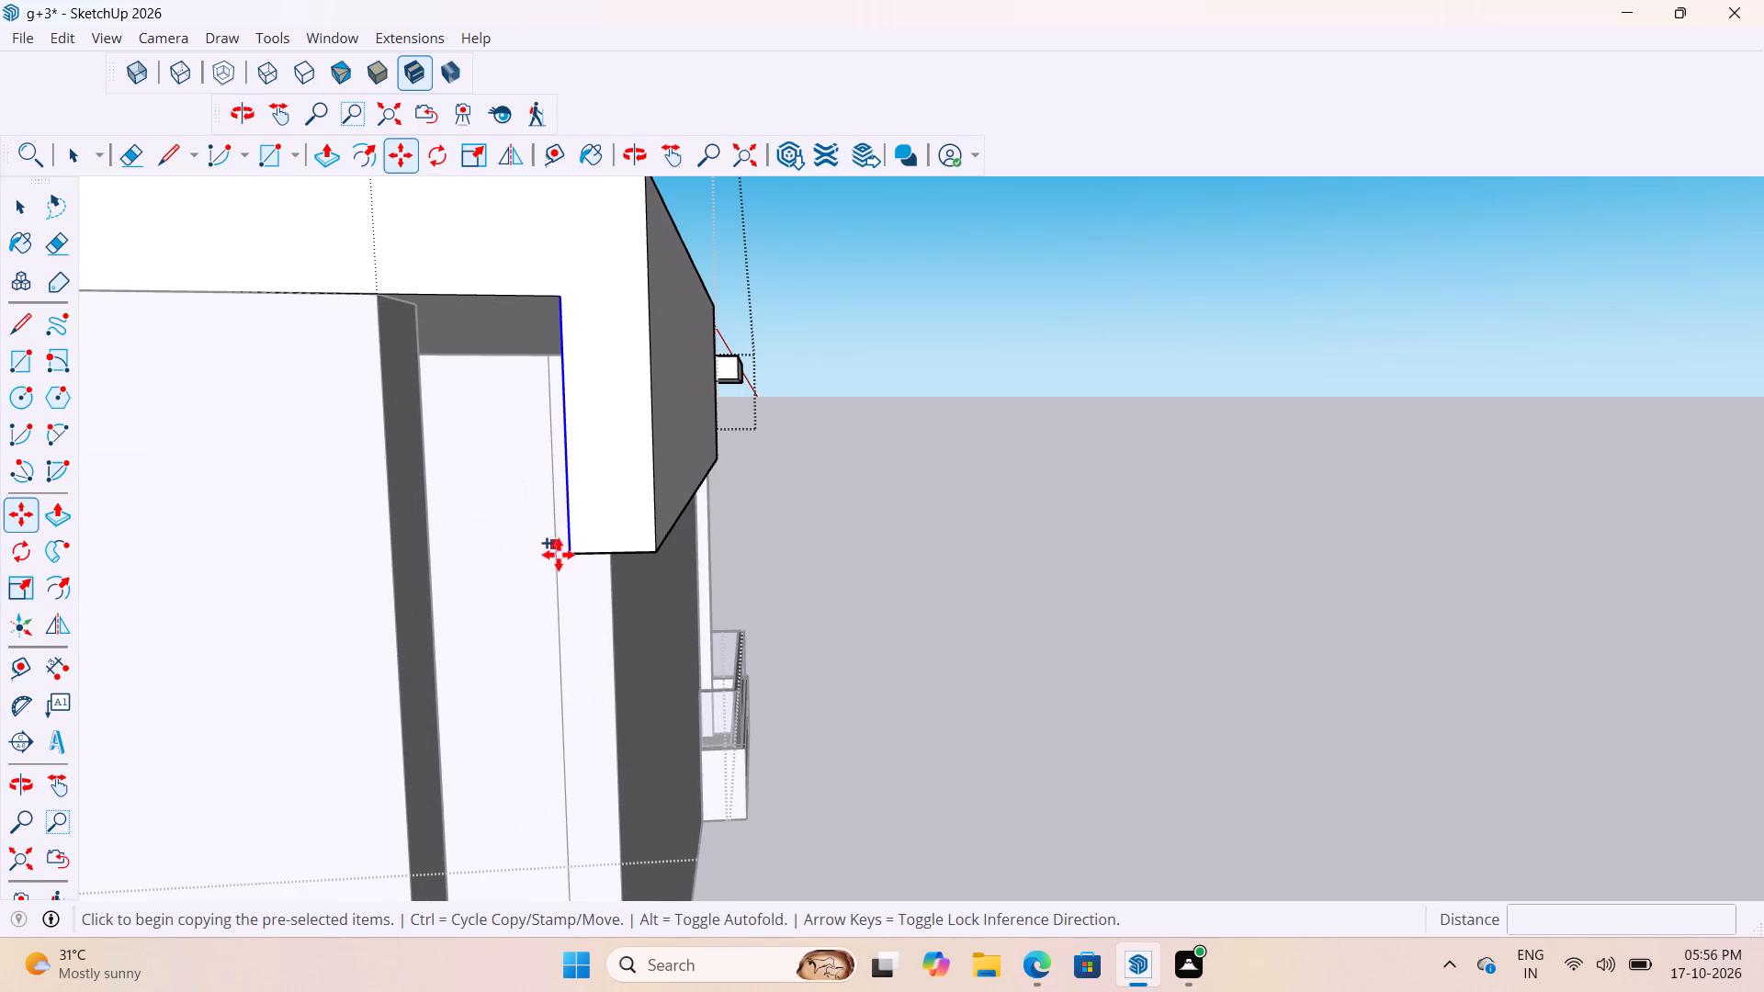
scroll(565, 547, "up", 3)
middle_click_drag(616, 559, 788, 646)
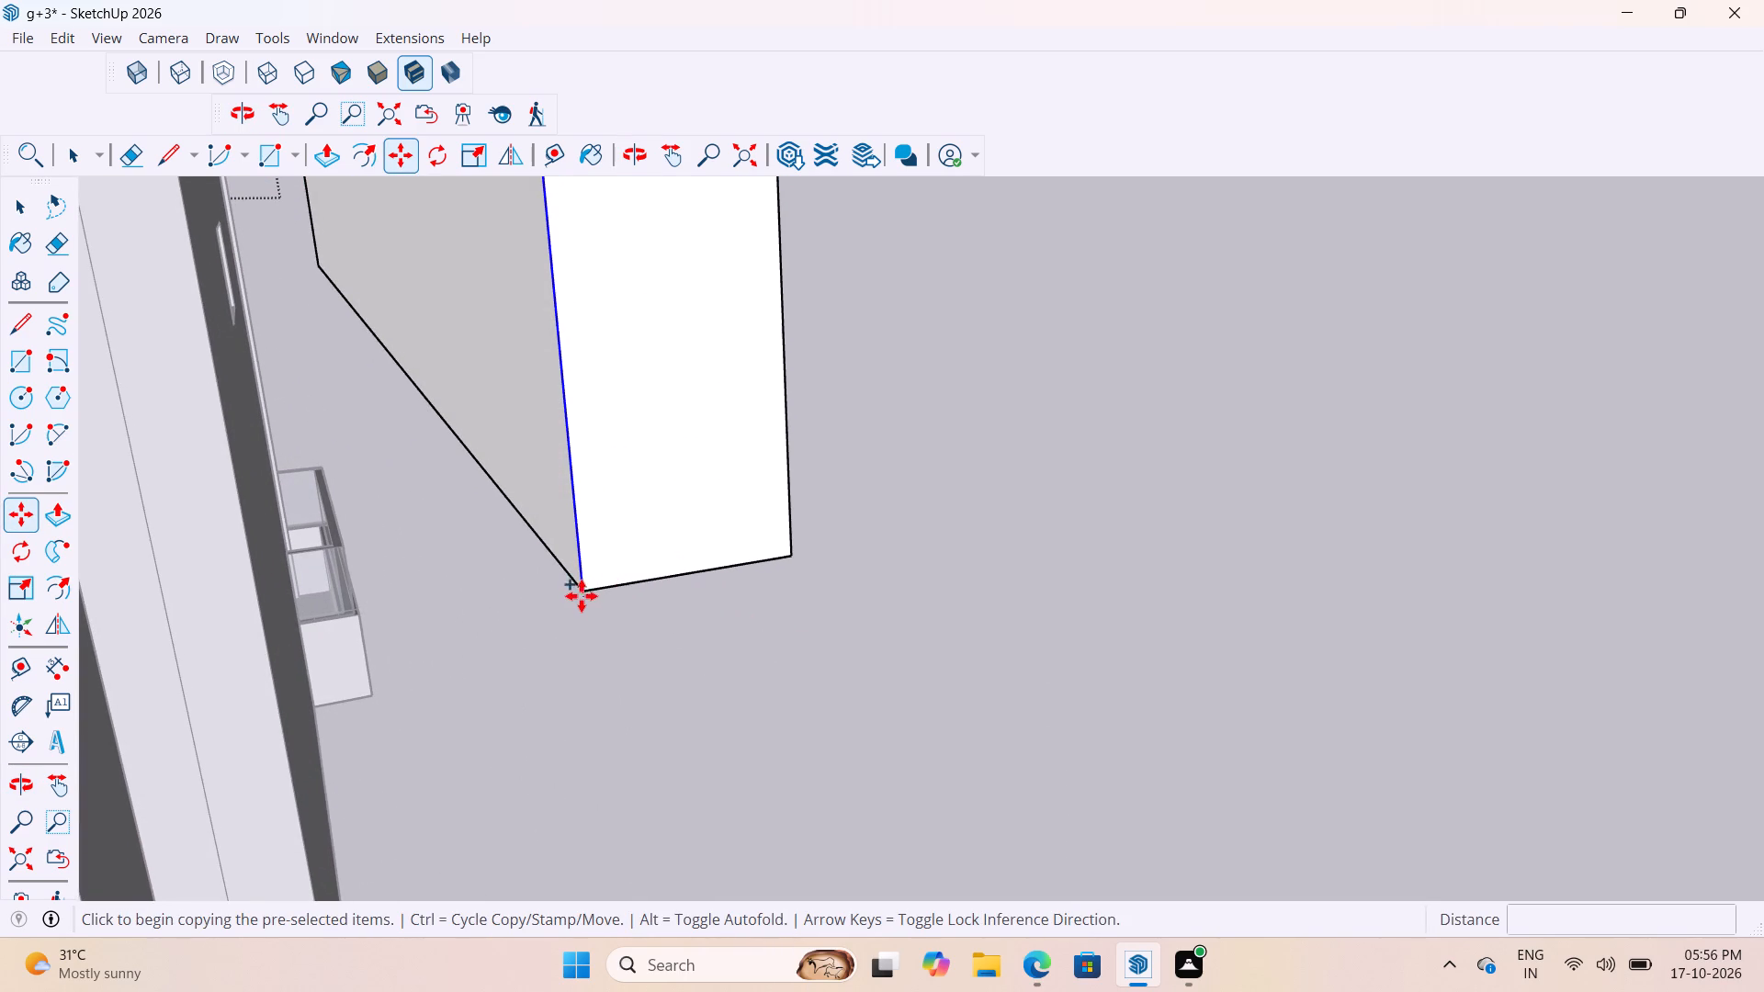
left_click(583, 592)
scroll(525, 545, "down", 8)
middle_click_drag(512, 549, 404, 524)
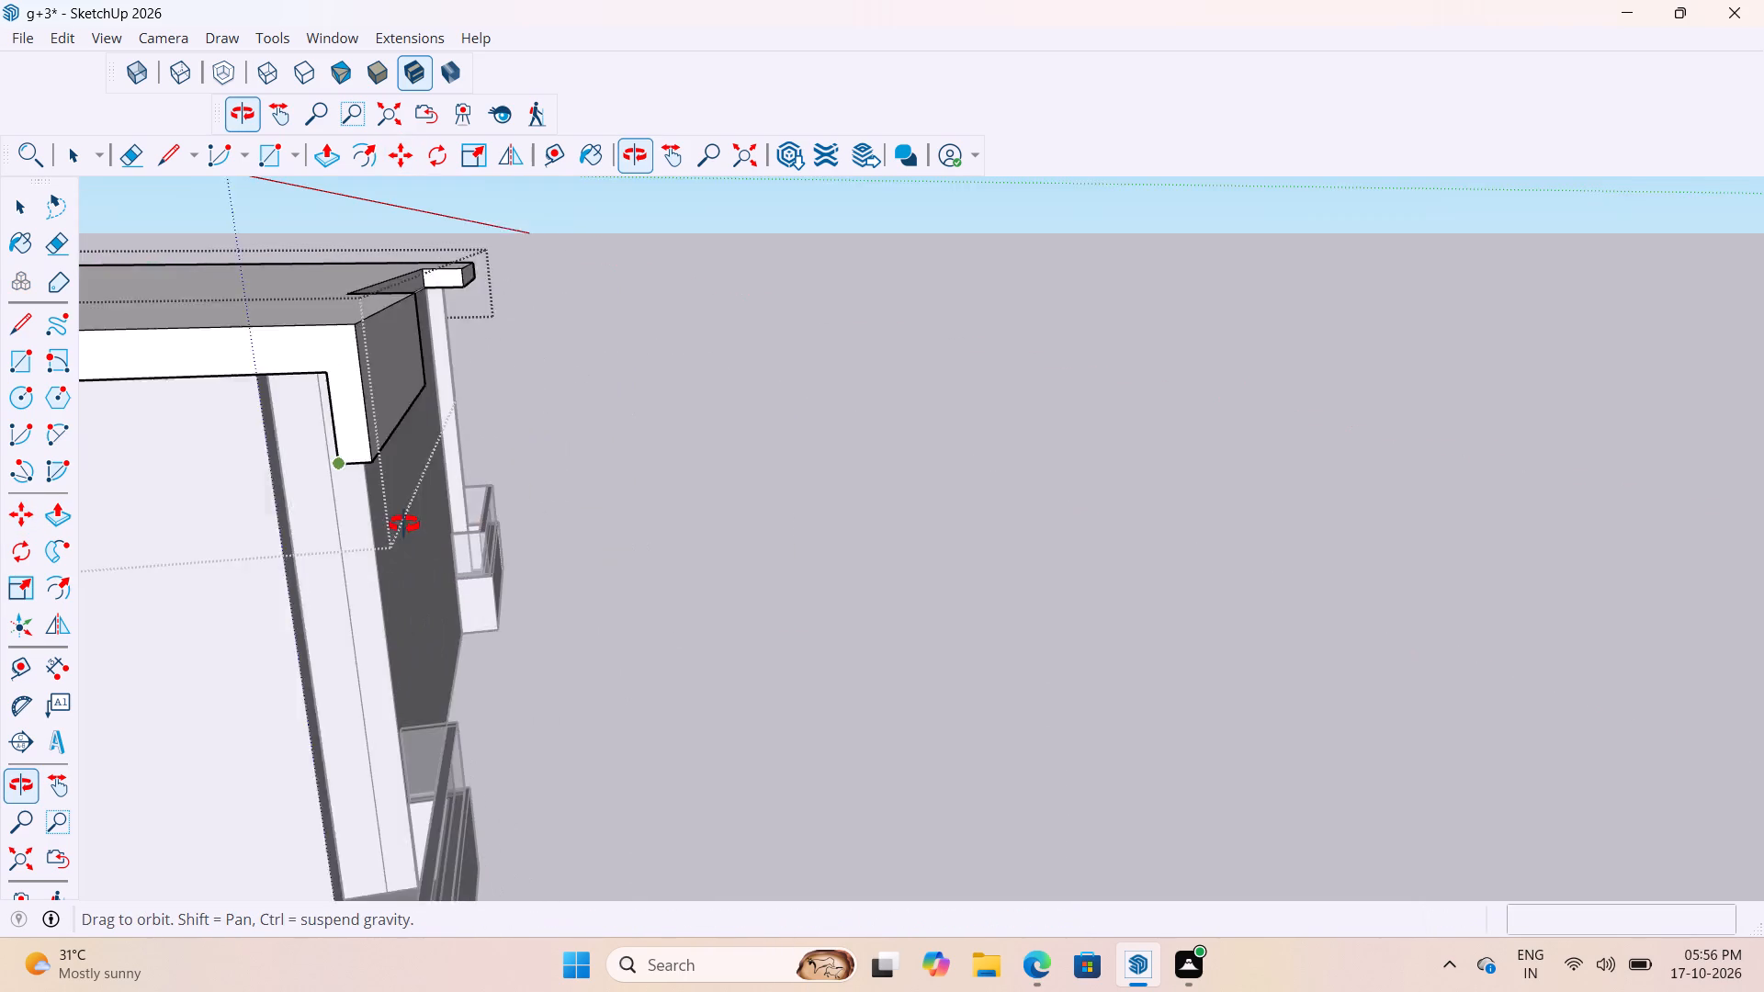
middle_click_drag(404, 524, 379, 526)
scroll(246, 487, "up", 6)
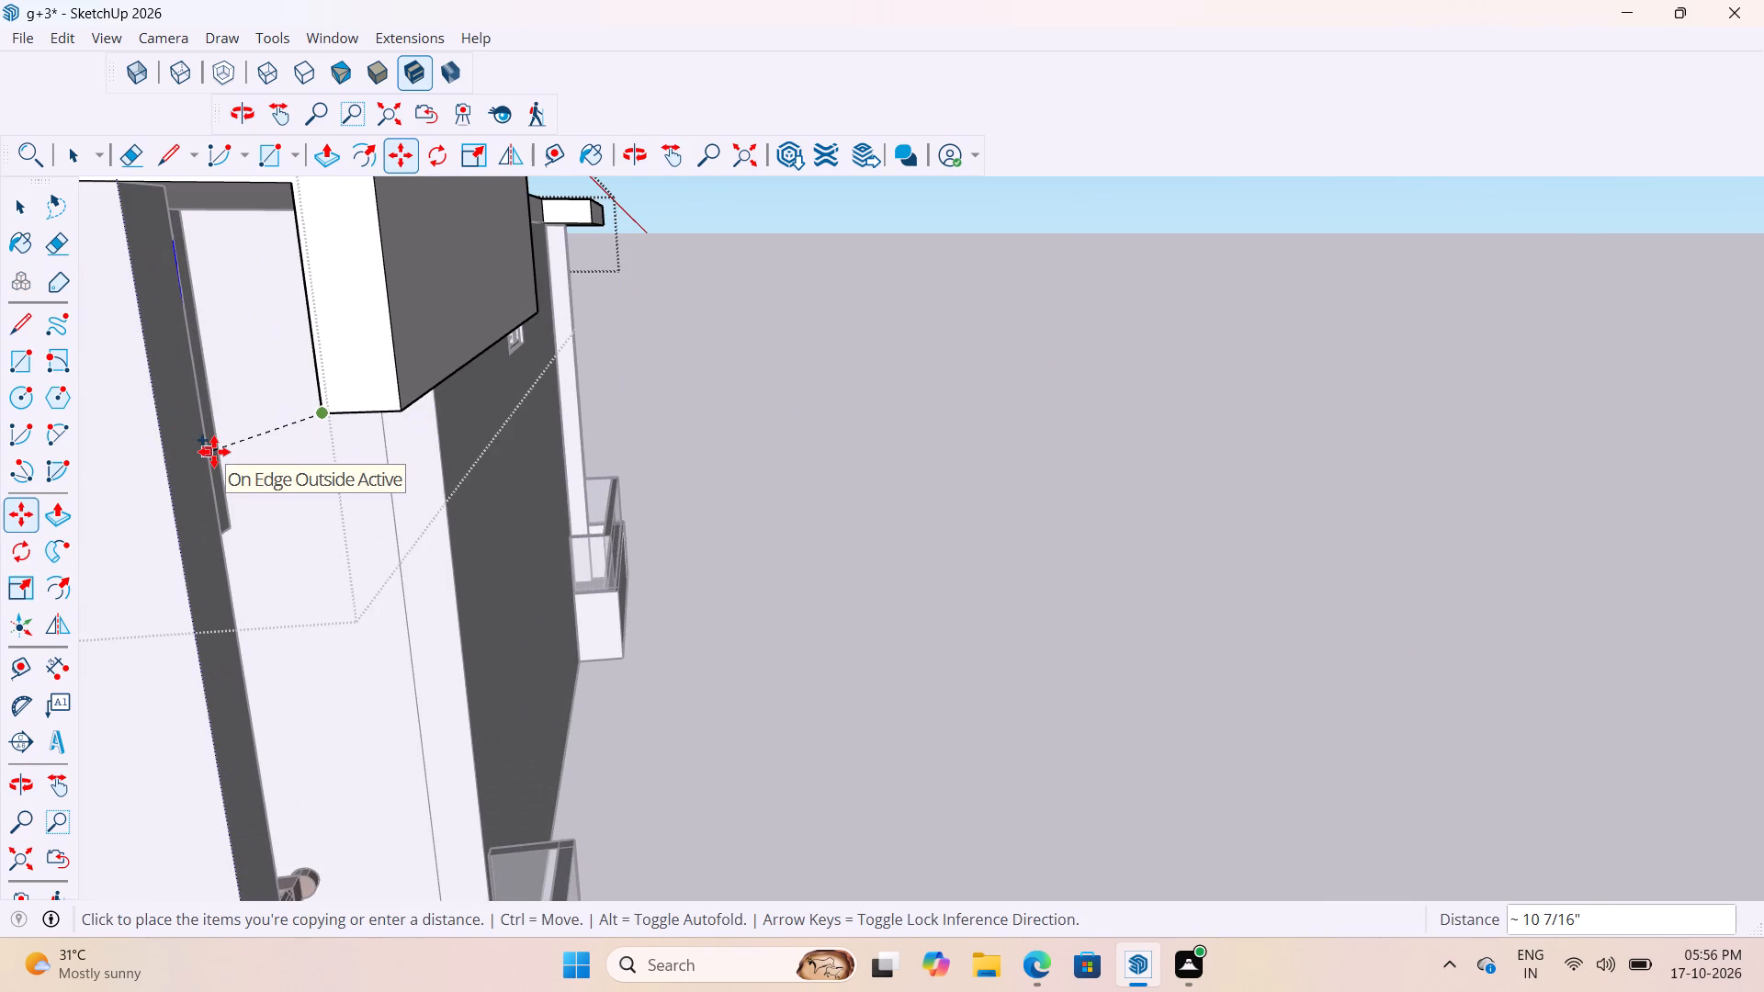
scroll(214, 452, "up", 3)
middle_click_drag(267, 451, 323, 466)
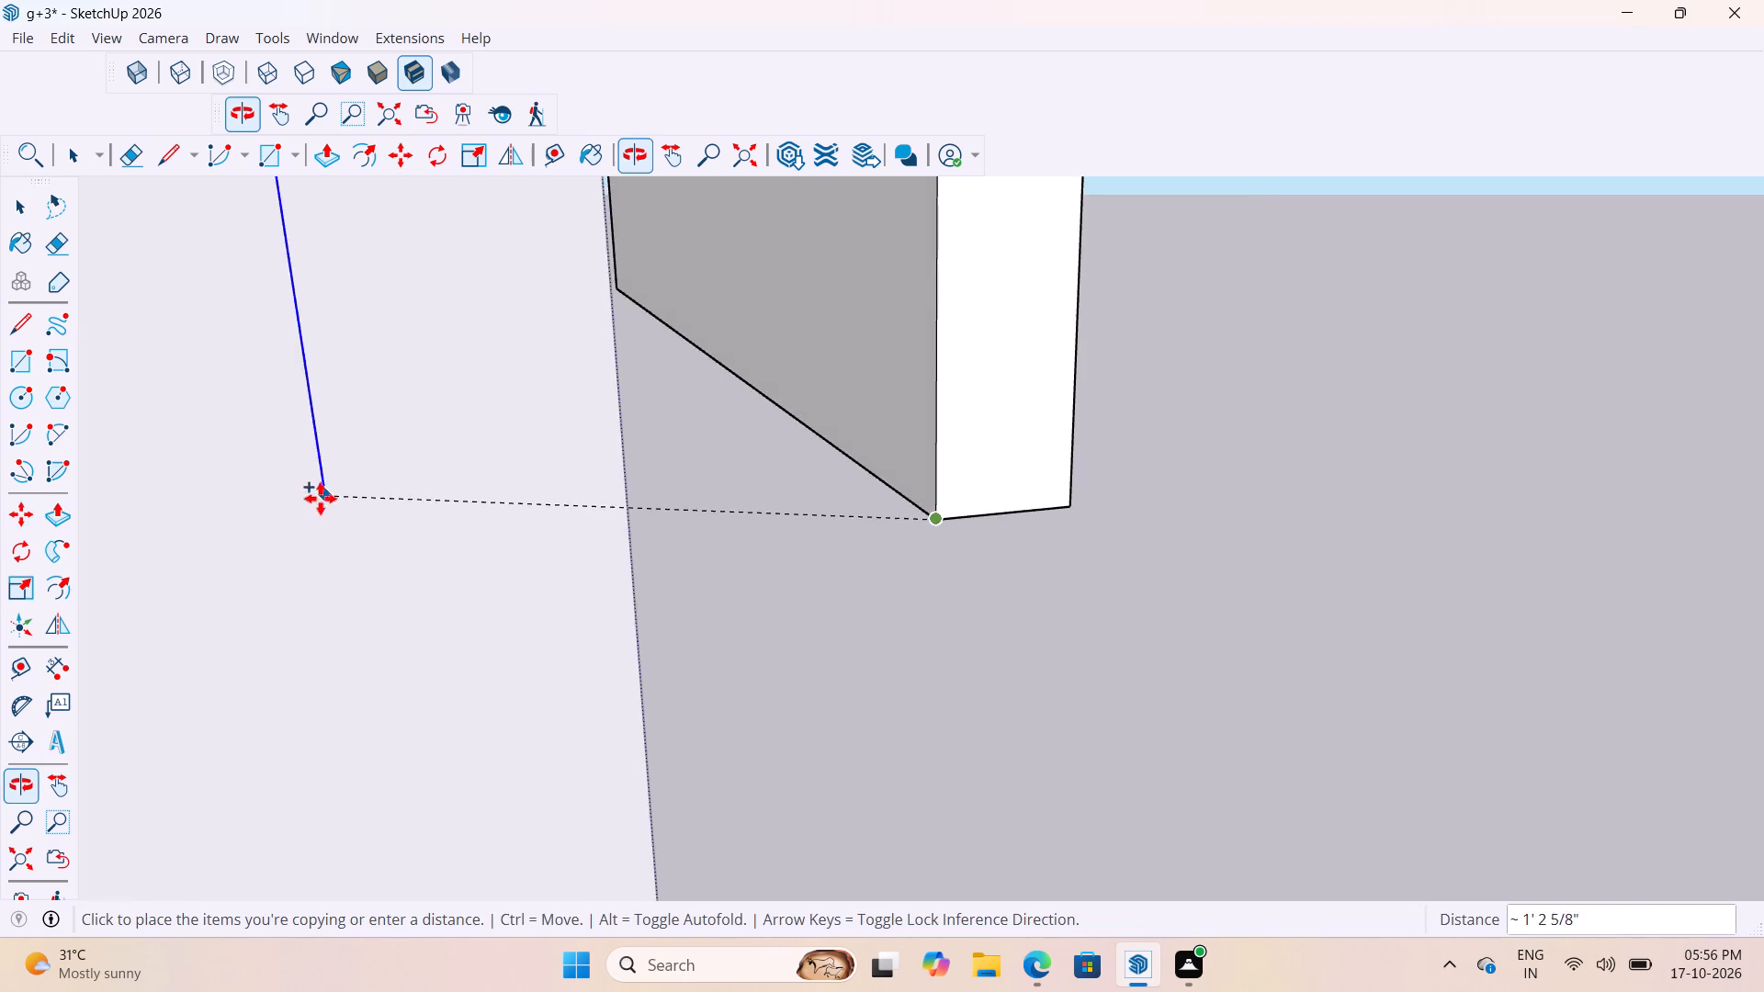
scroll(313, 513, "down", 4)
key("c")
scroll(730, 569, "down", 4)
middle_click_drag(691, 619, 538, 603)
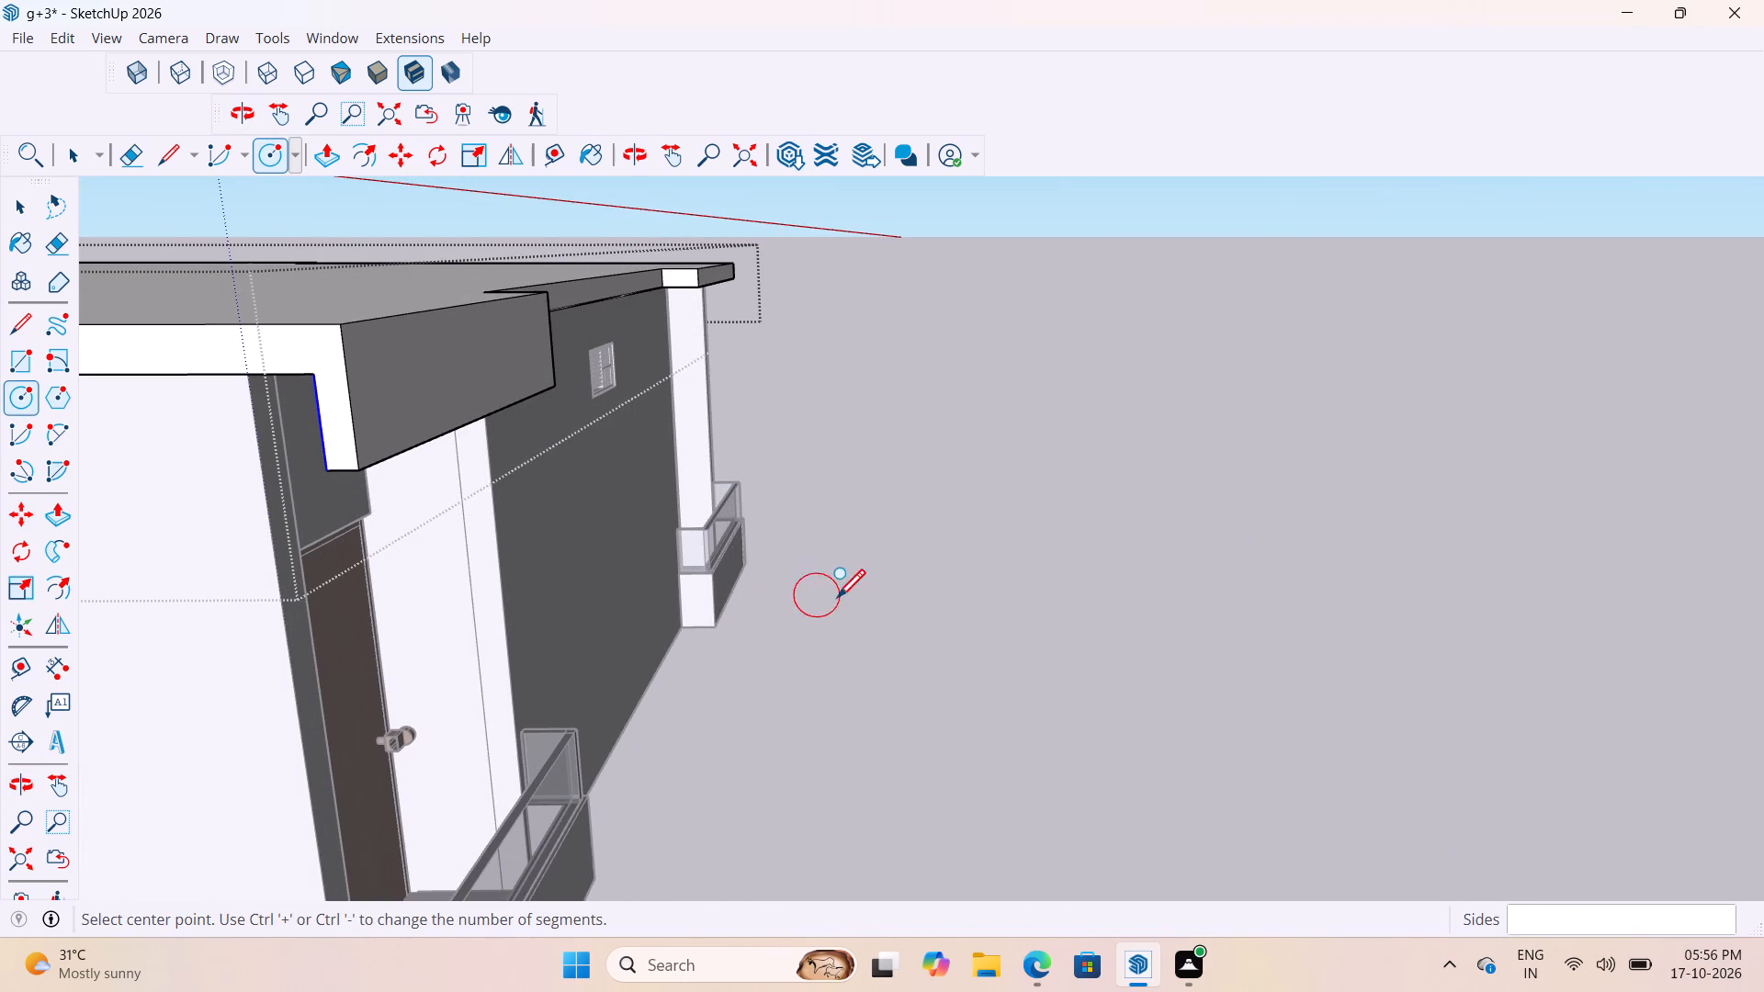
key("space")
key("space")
Leave the roof slab group and measure the side wall's return from its outer corner to the panel above the wooden door.
left_click(993, 620)
scroll(267, 536, "up", 5)
middle_click_drag(348, 440, 352, 443)
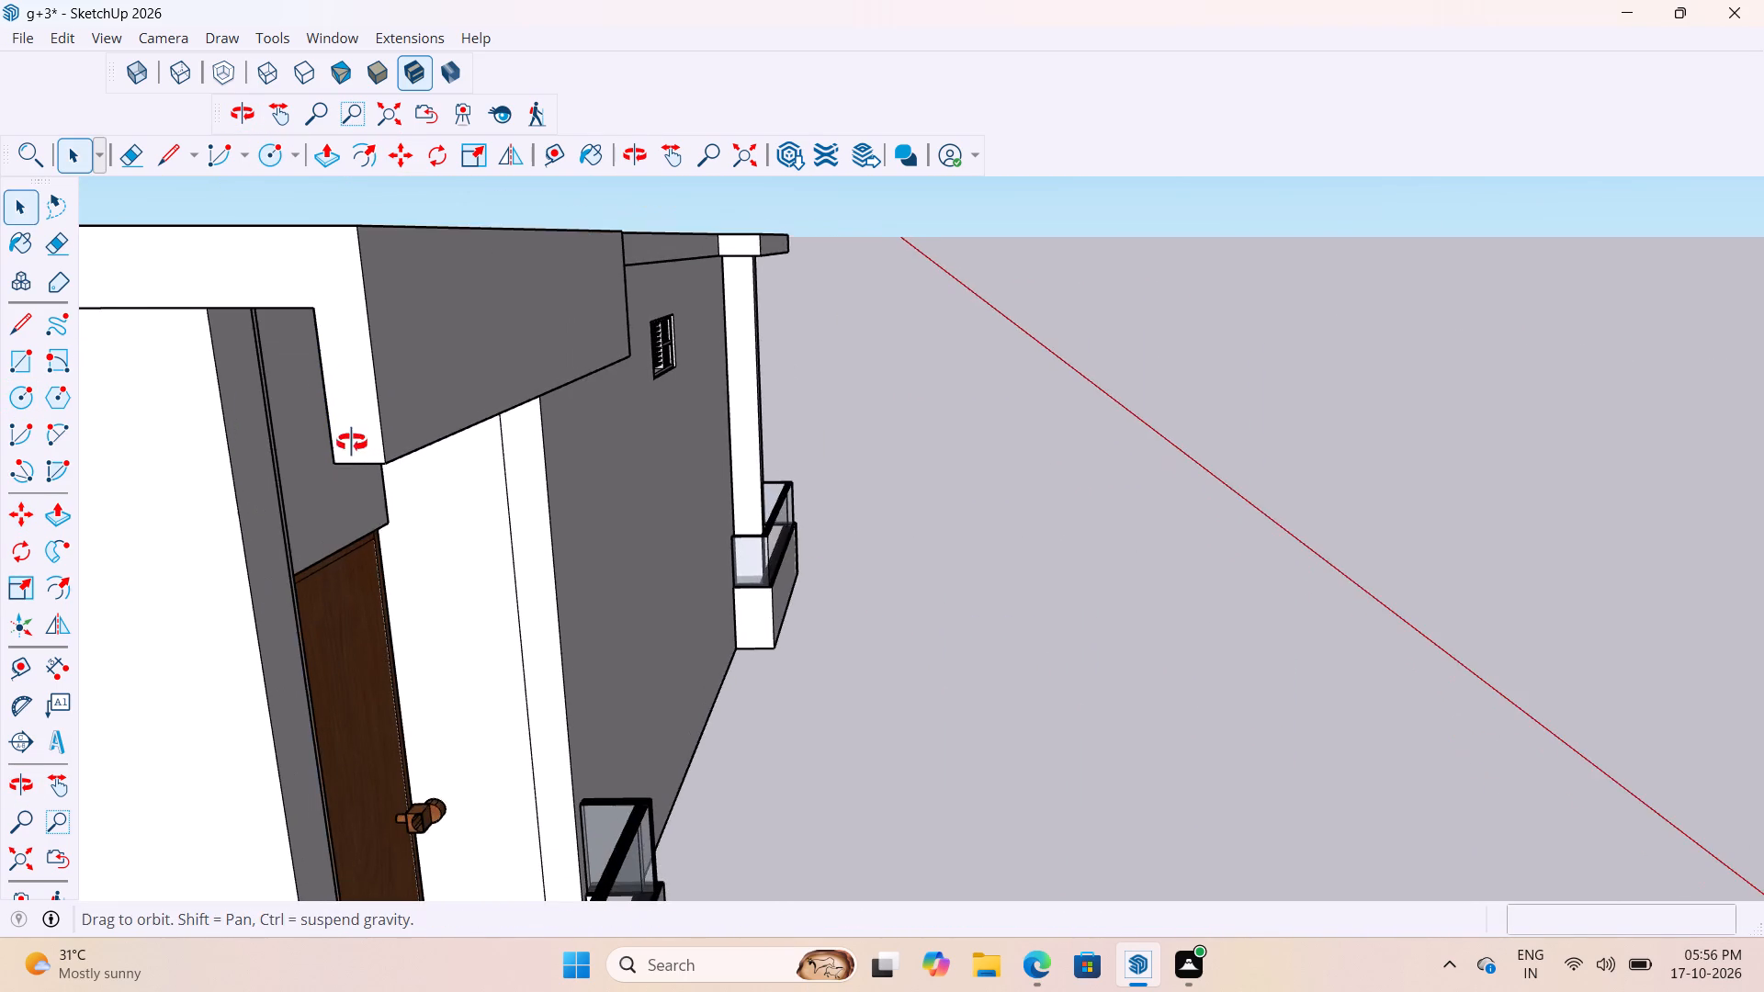
middle_click_drag(352, 443, 400, 437)
scroll(276, 419, "up", 7)
middle_click_drag(344, 475, 322, 502)
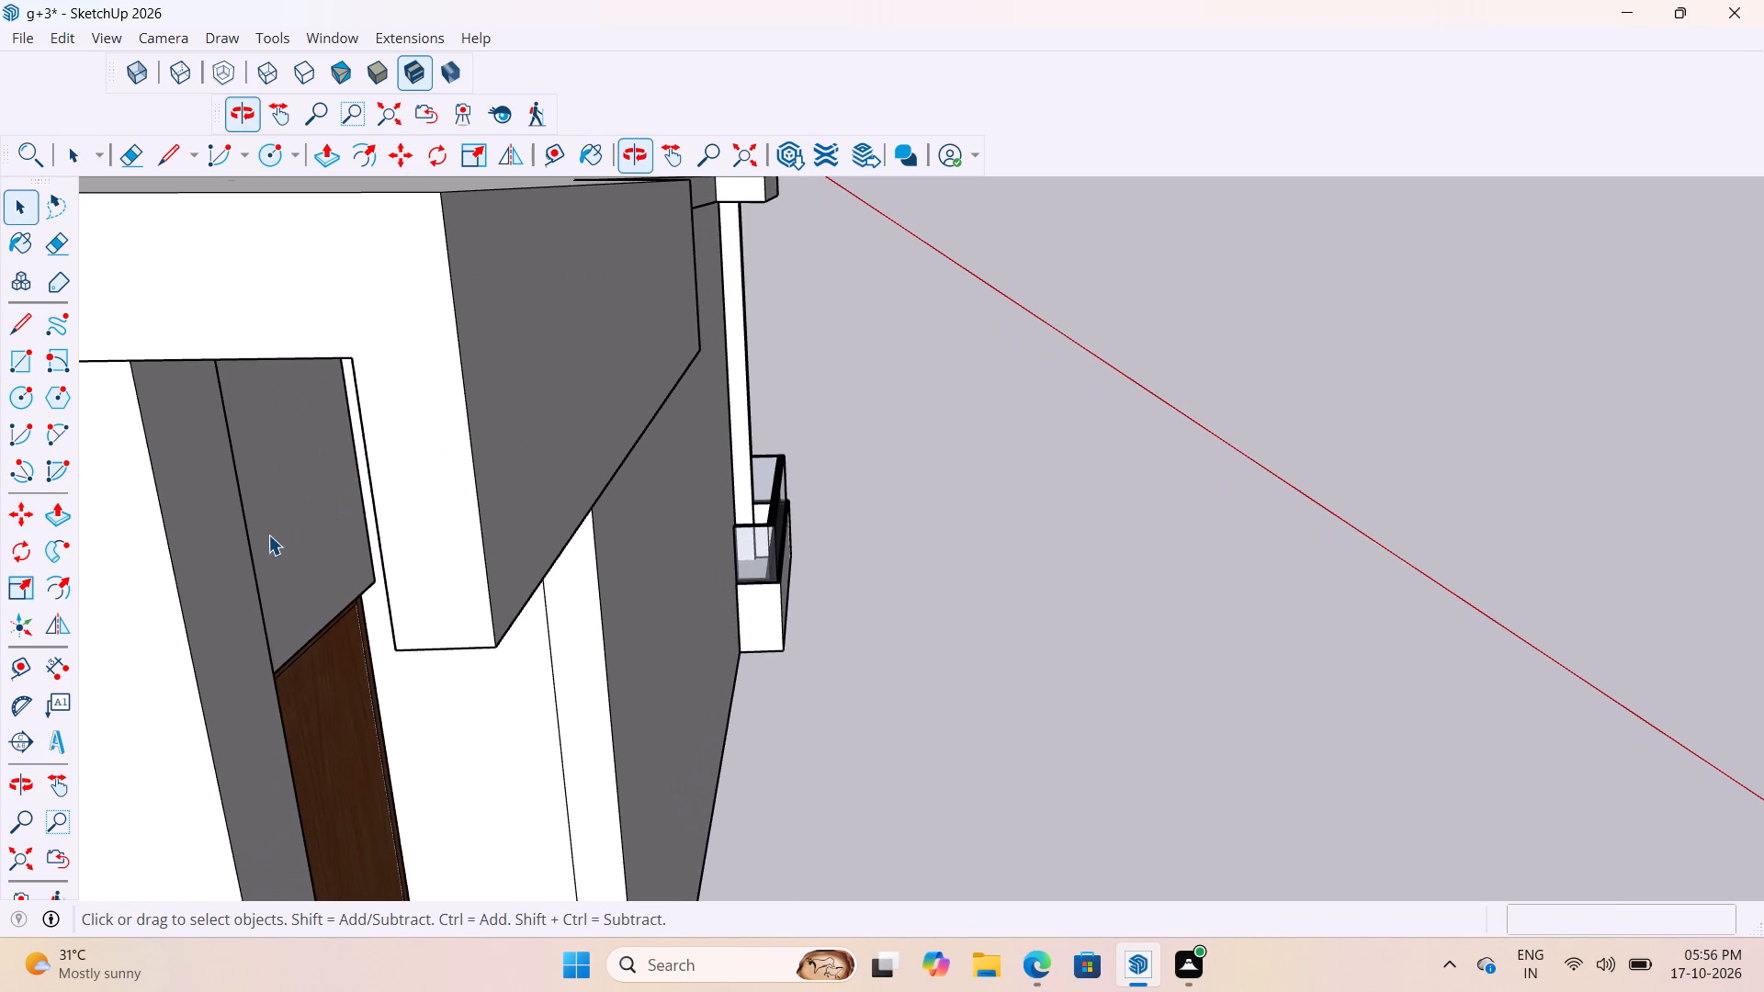
key("t")
left_click(176, 605)
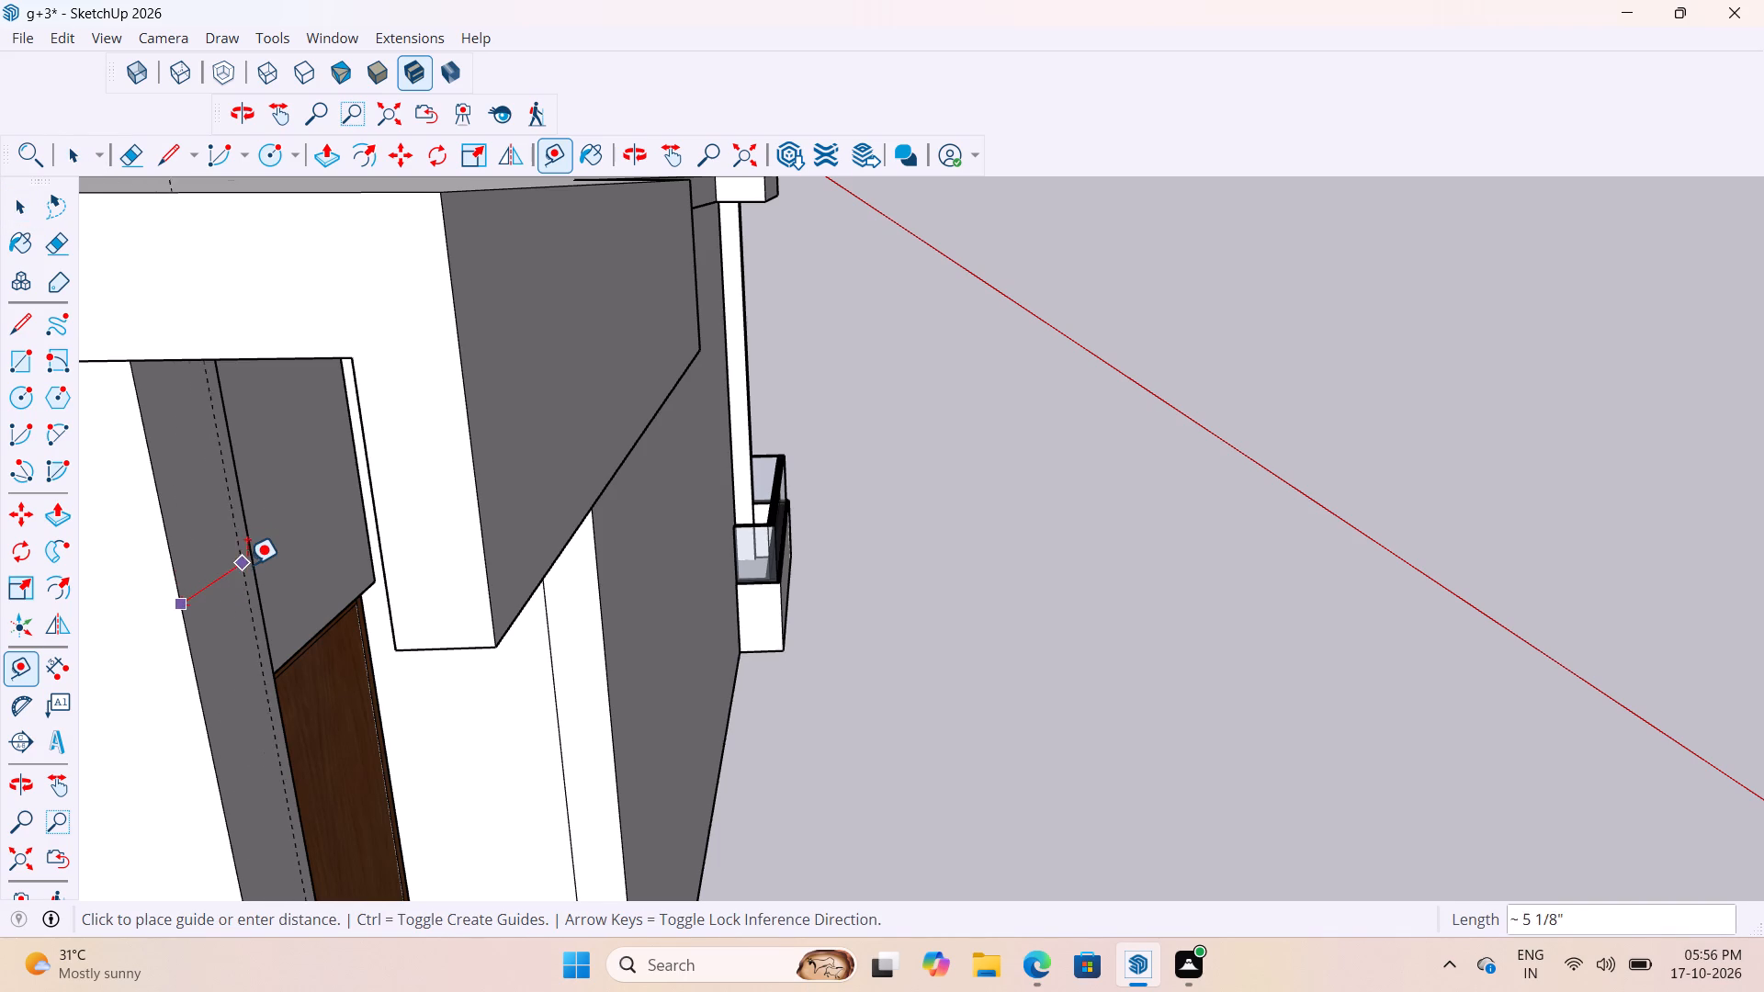
left_click(250, 563)
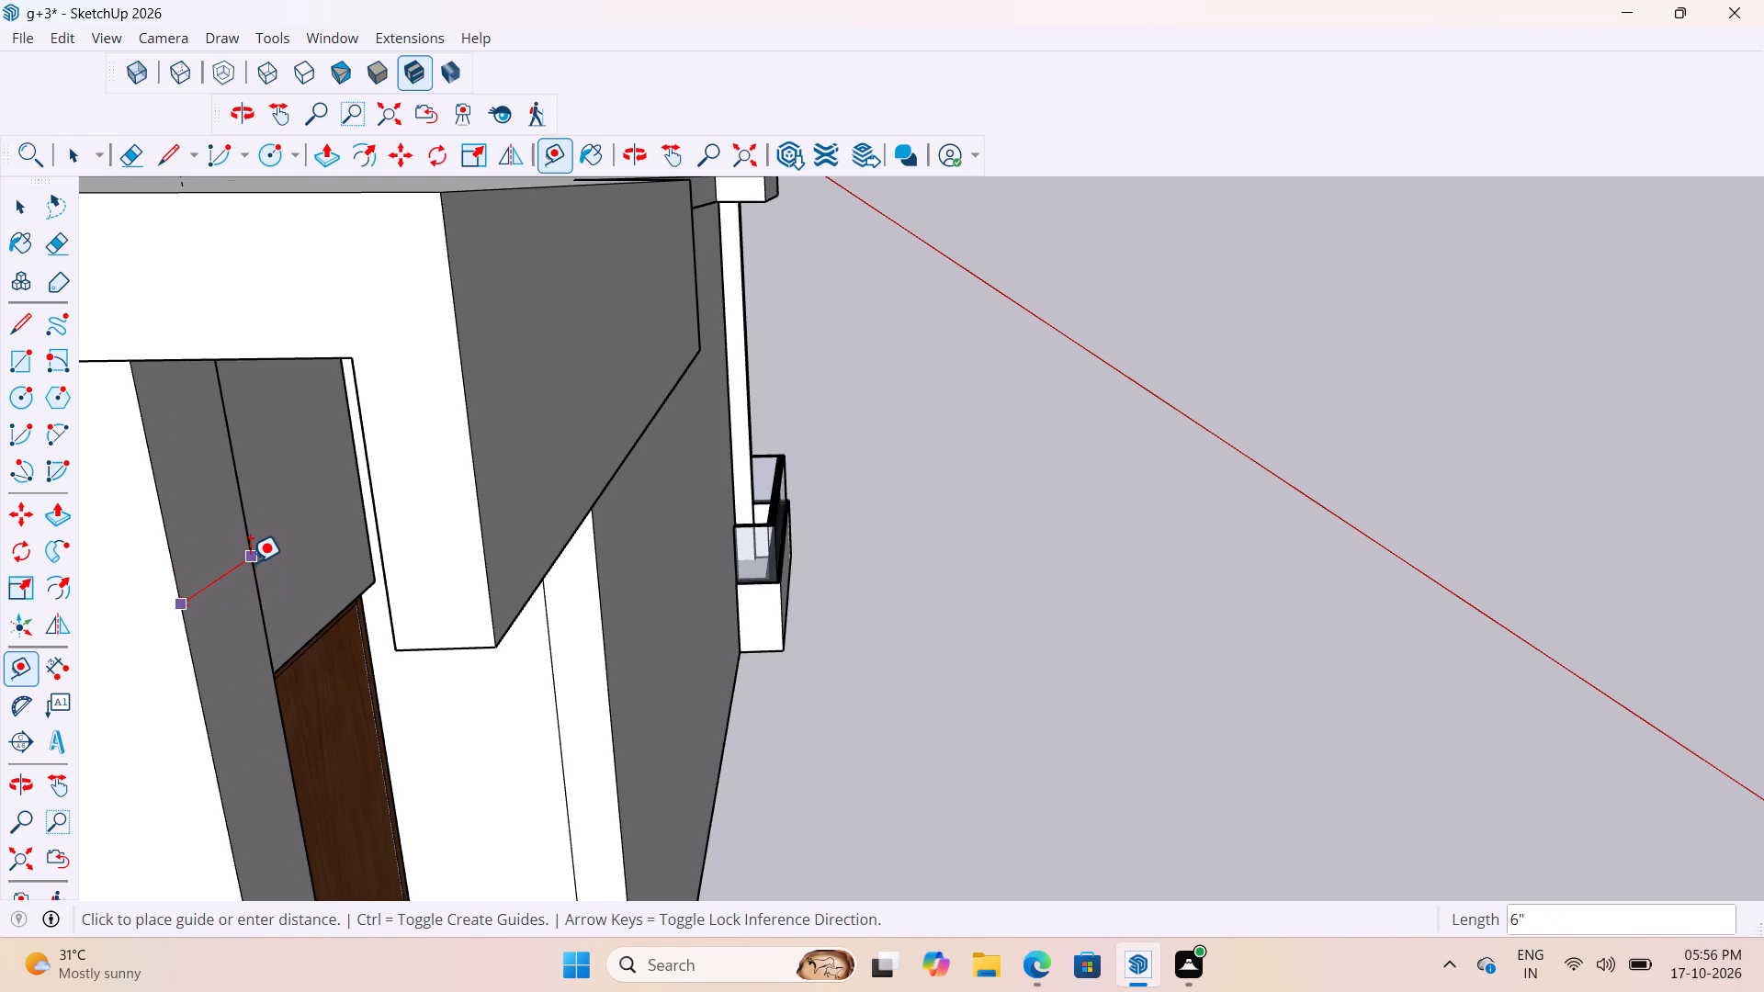
Place a vertical guide 6" inward from the end edge of the dropped front edge's inner face.
scroll(256, 569, "down", 4)
middle_click_drag(332, 581, 458, 579)
scroll(787, 567, "up", 5)
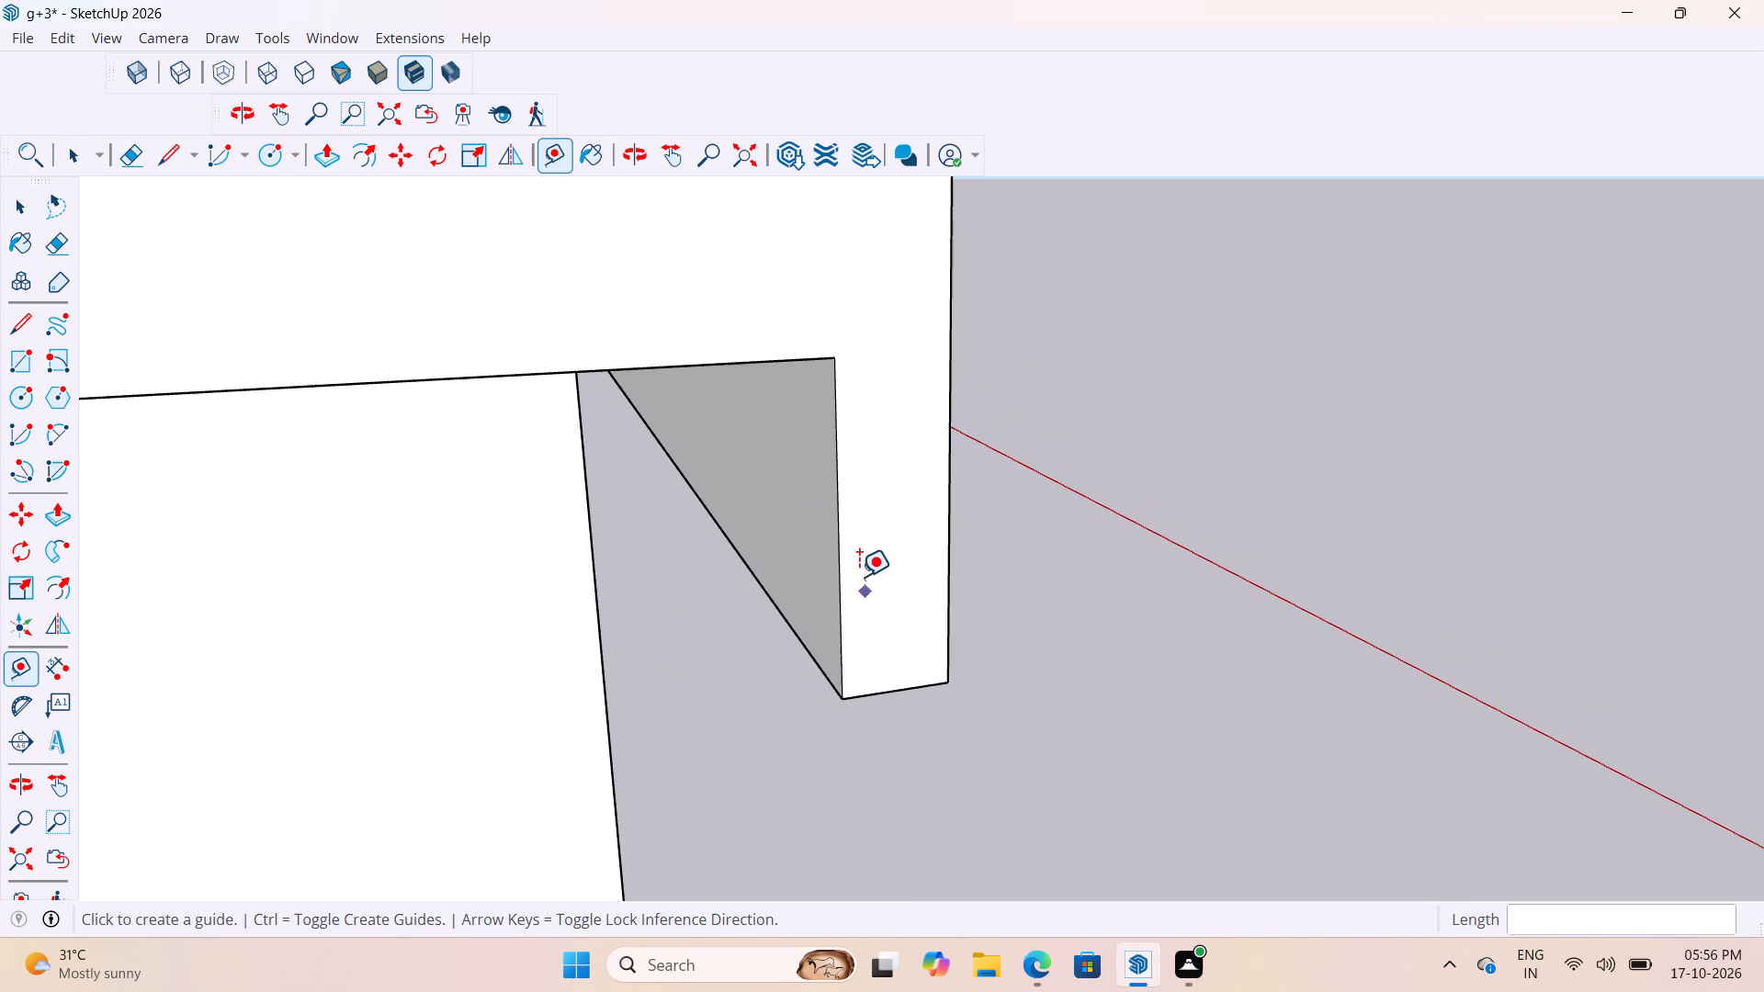
left_click(841, 557)
type("6\"")
key("Return")
Inside the roof slab group, copy the dropped edge's inner vertical end edge 6" along its inner face to the guide.
scroll(826, 528, "down", 1)
middle_click_drag(833, 533, 945, 565)
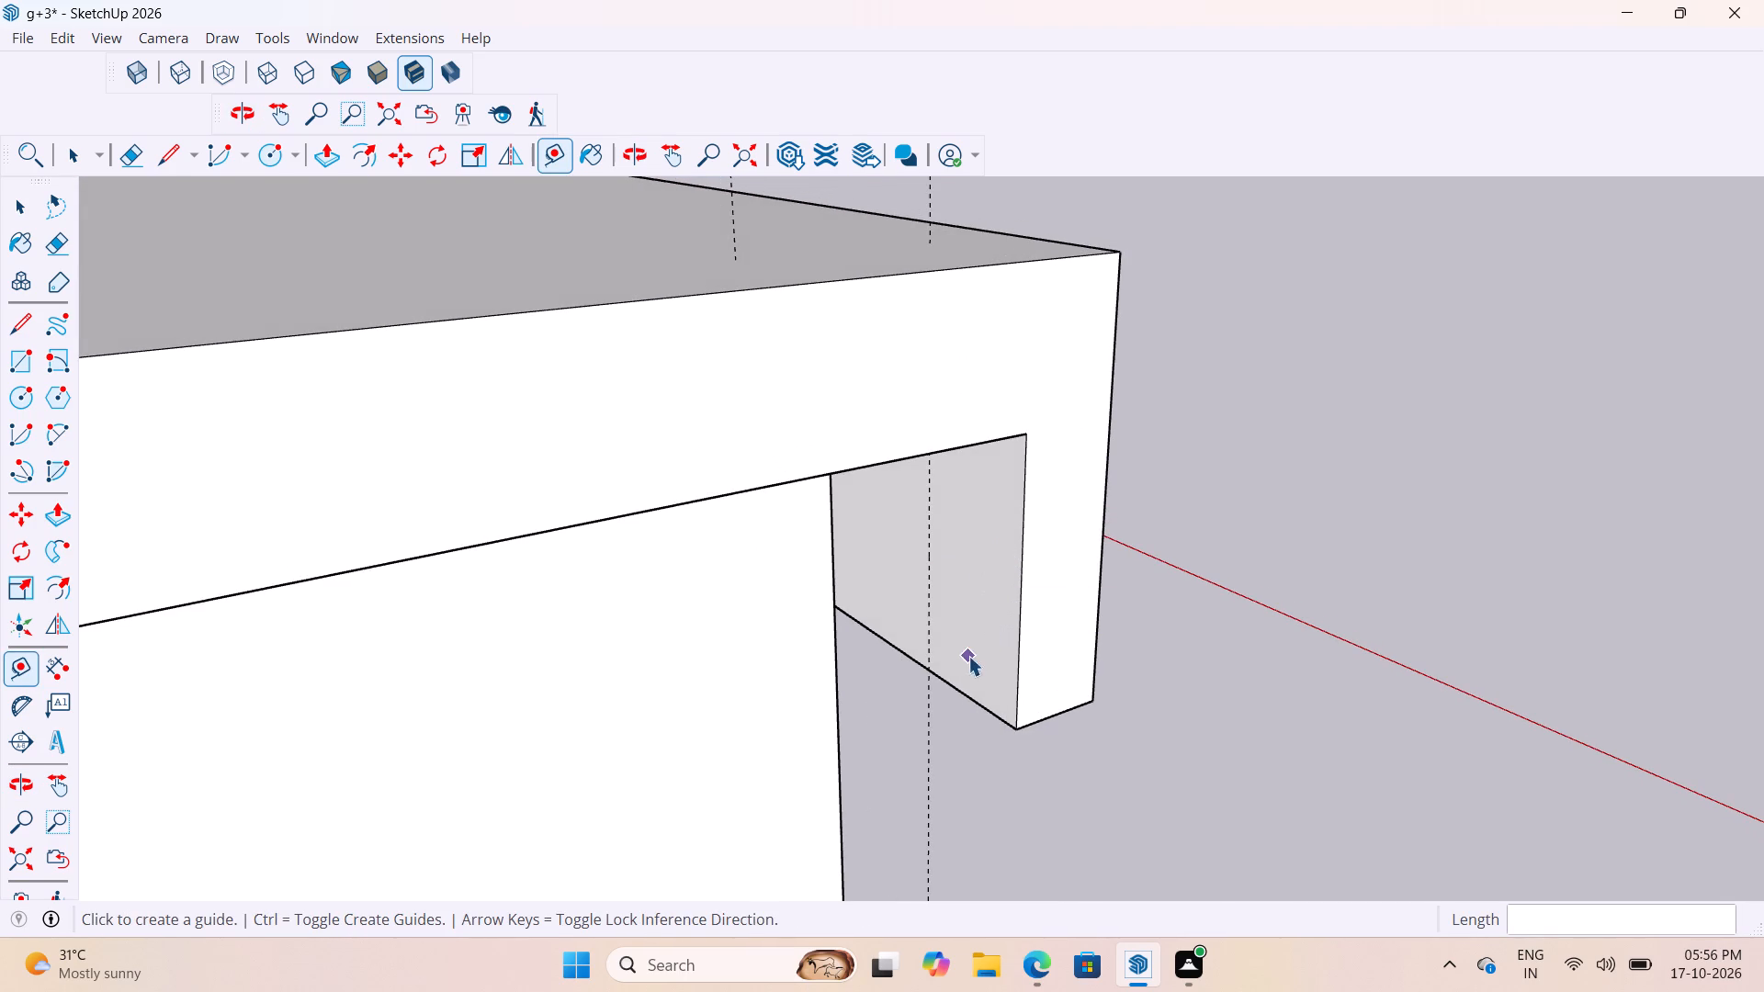
key("space")
left_click(1023, 583)
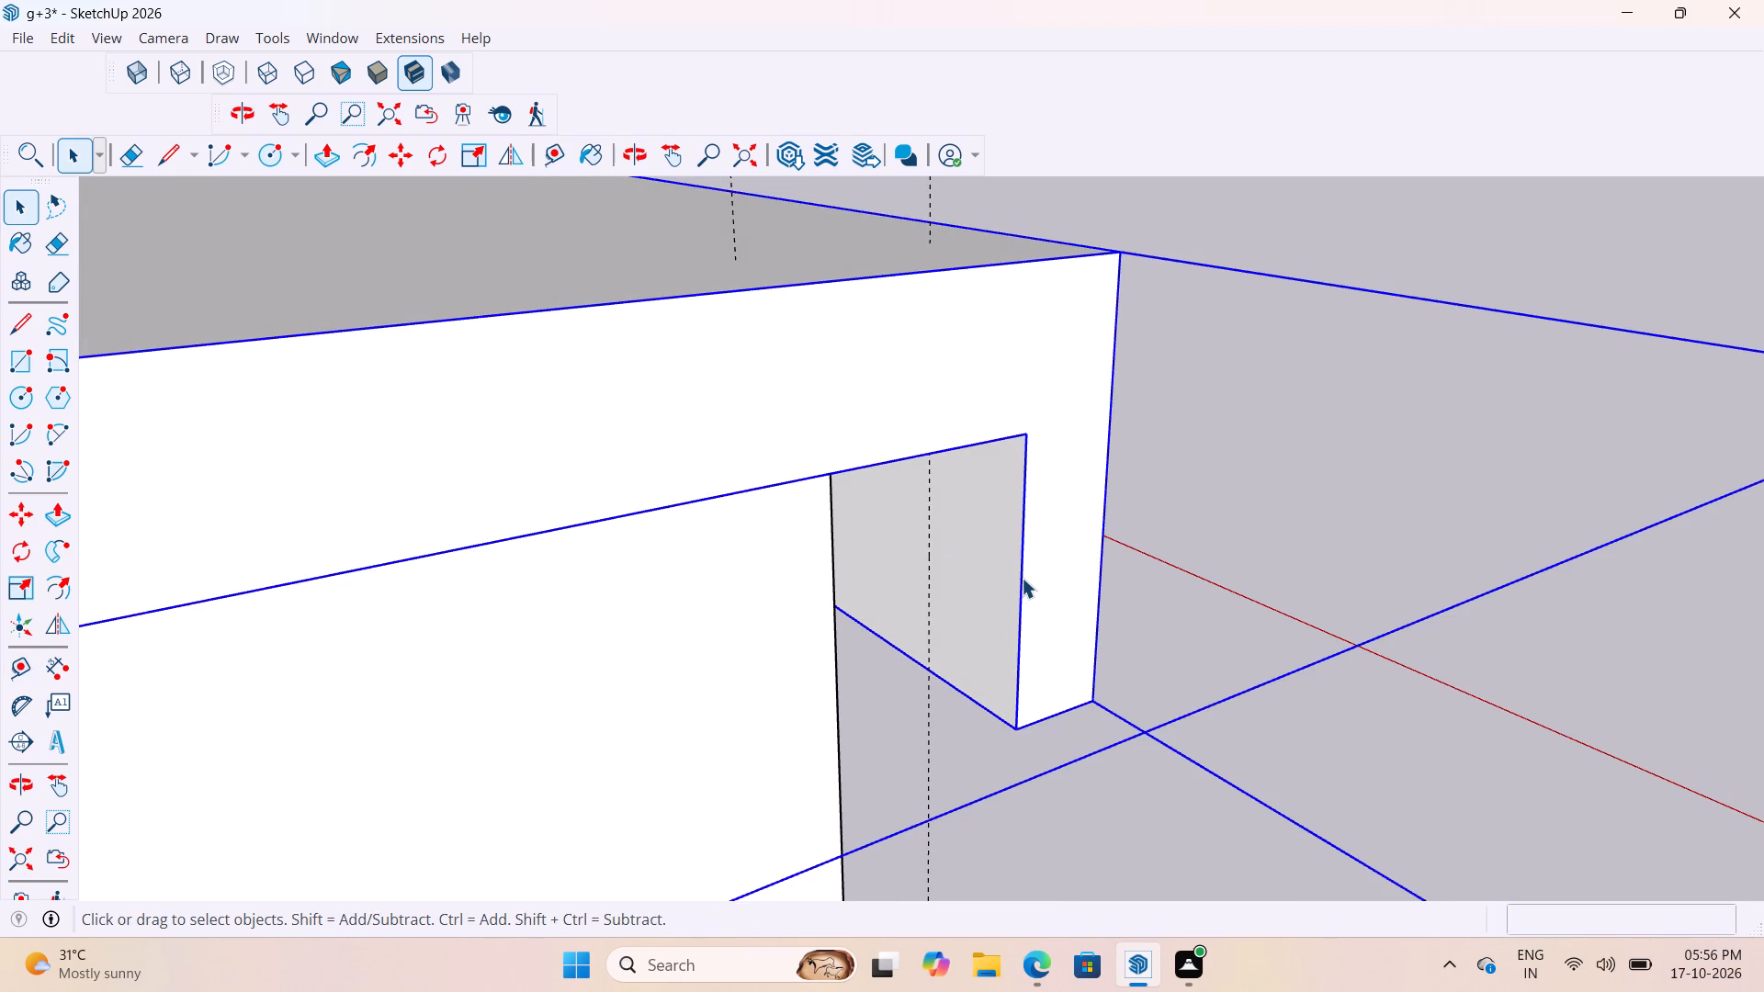
double_click(1022, 578)
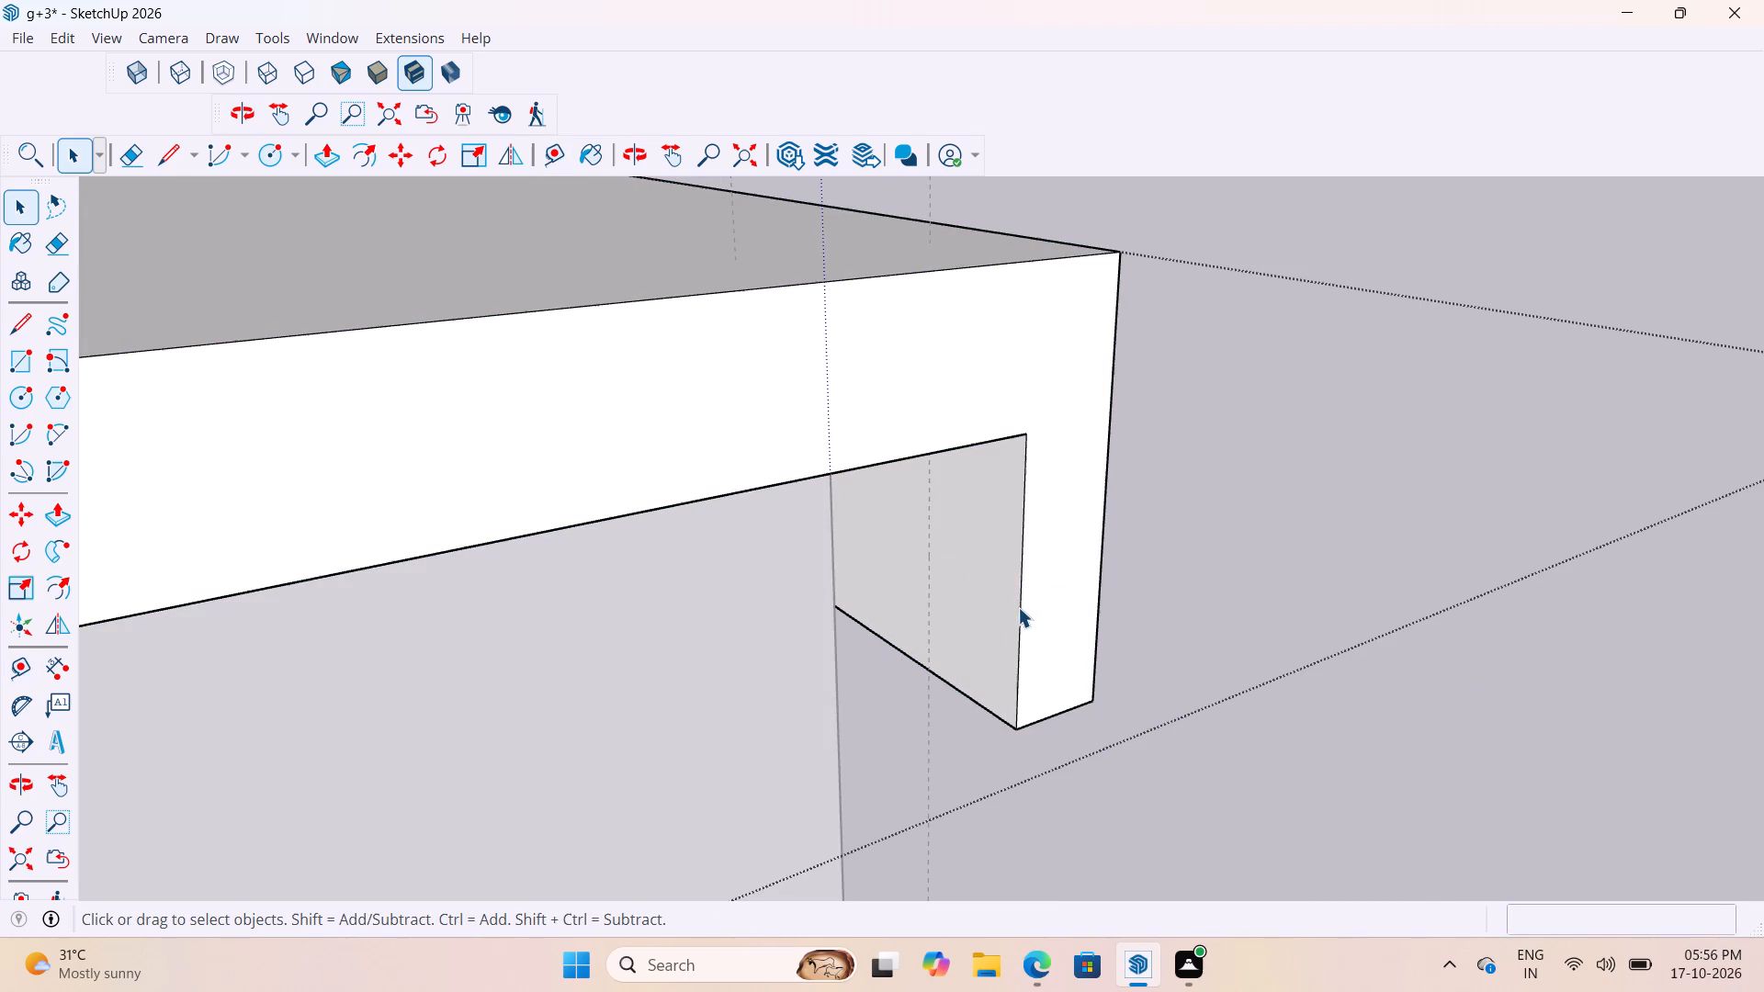
left_click(1019, 607)
key("m")
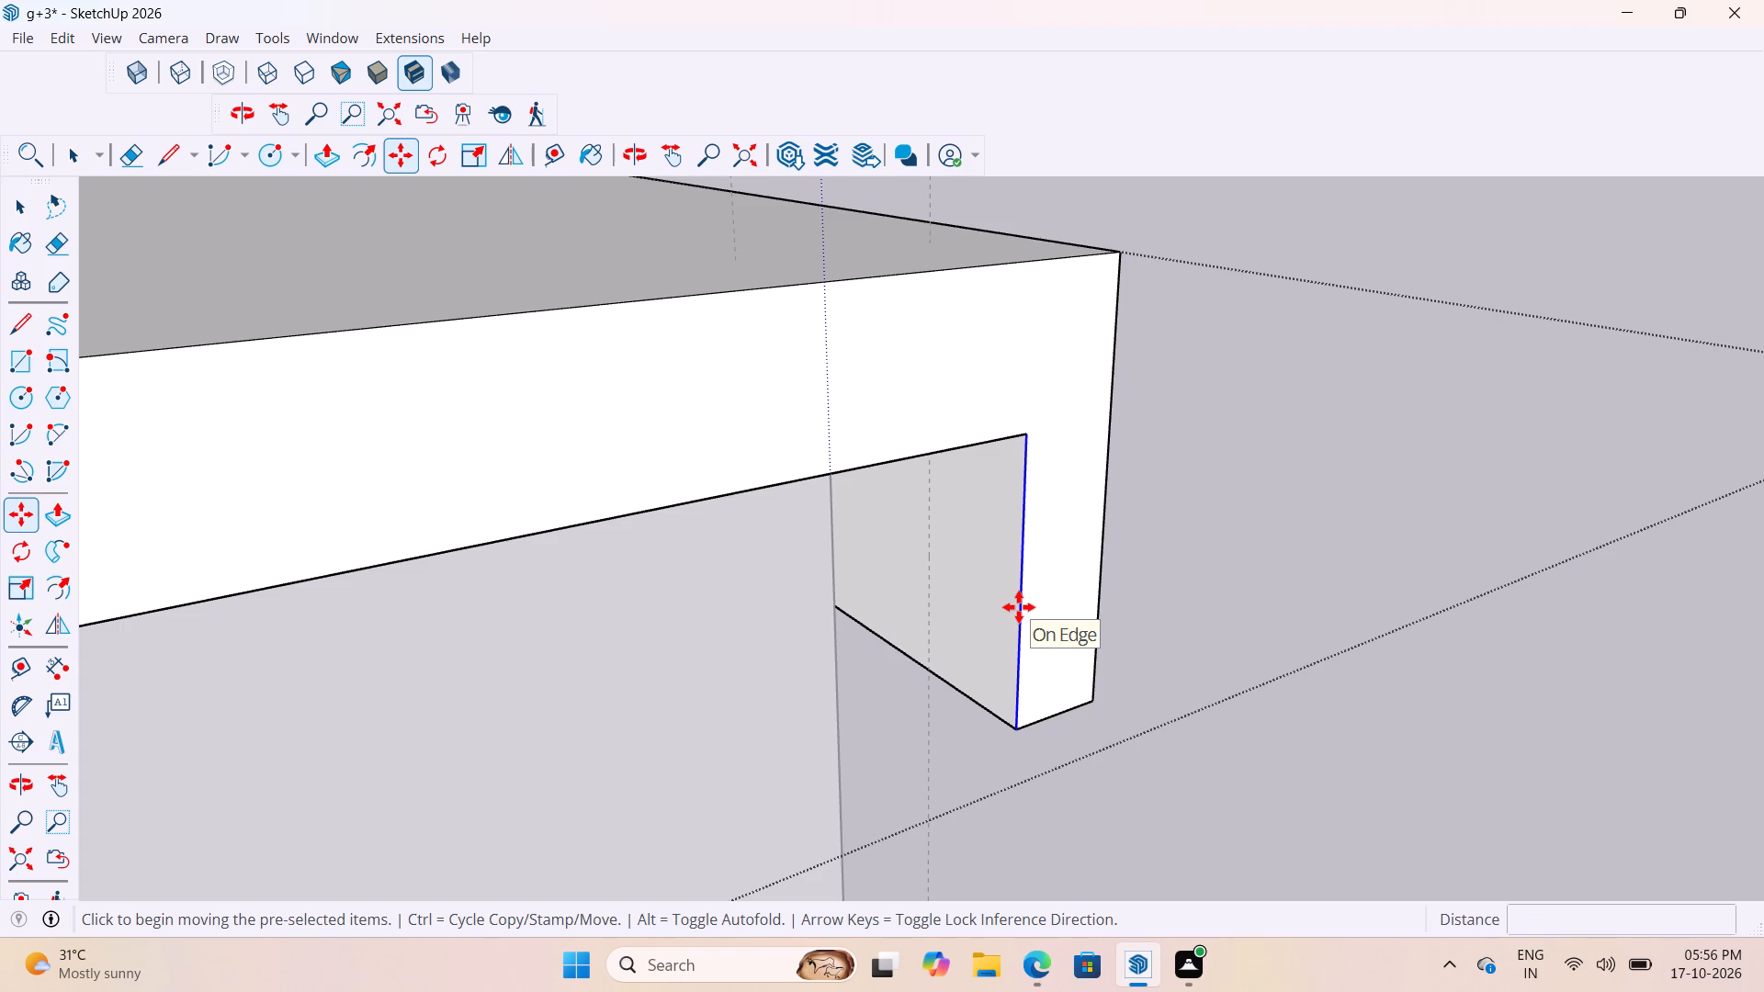
left_click(1023, 727)
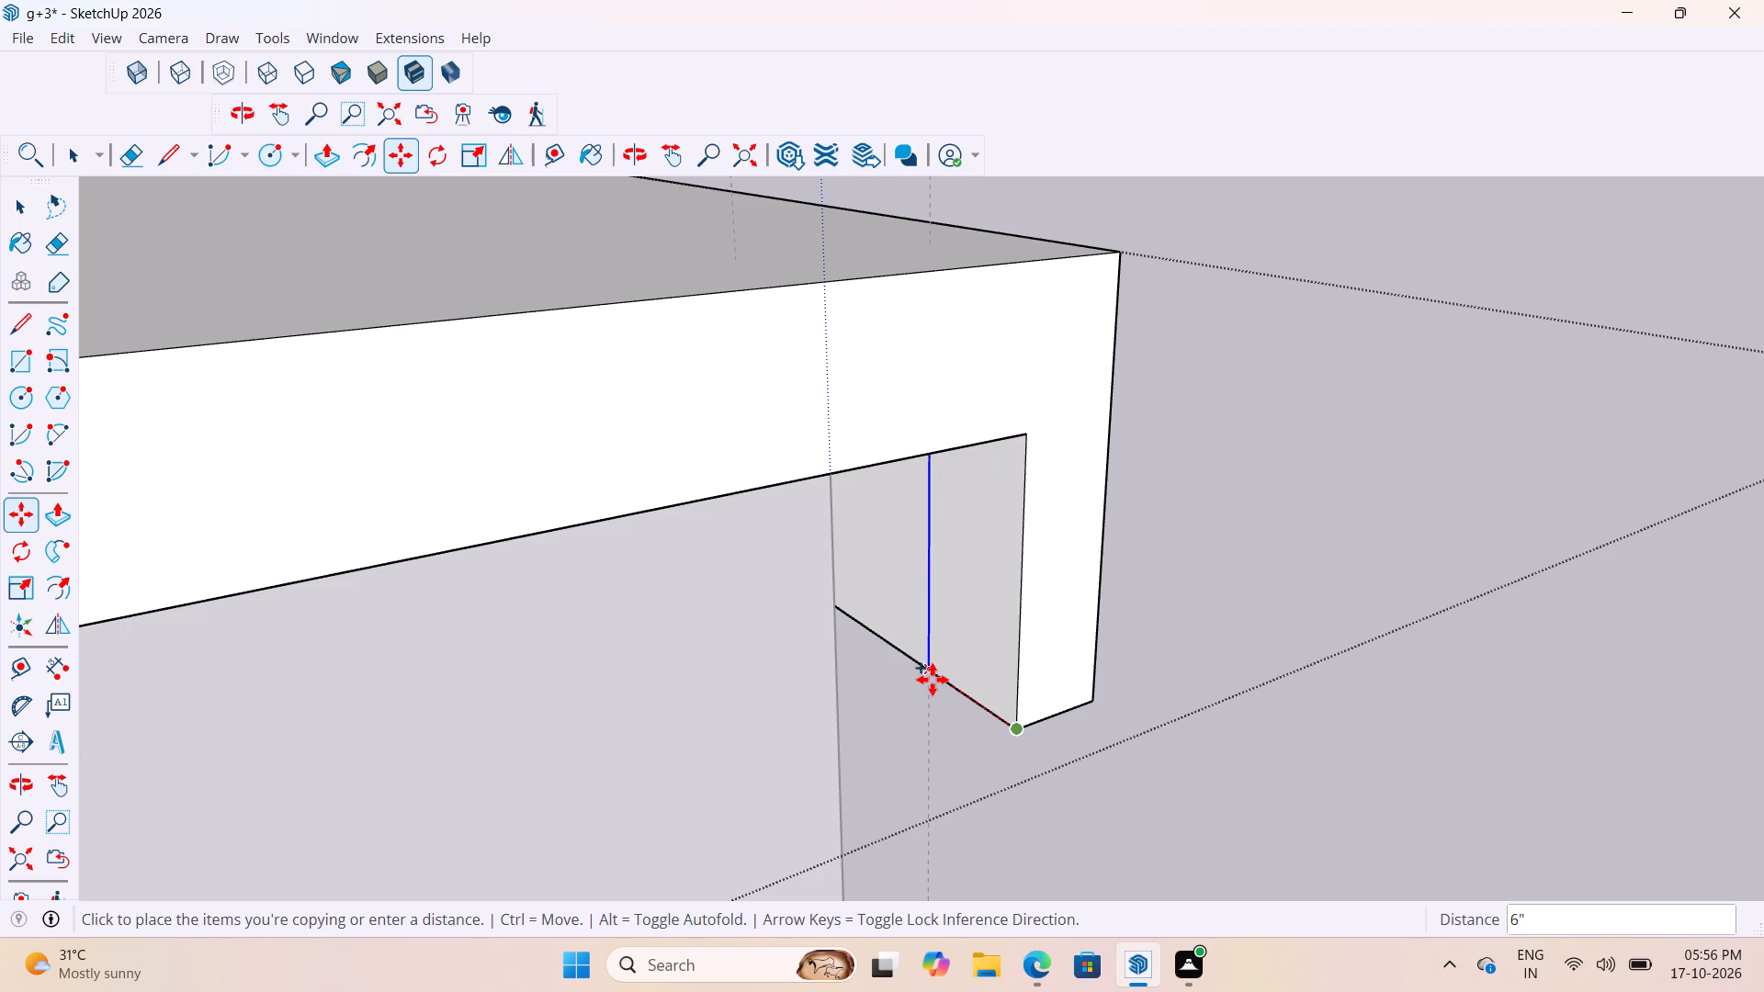
left_click(933, 680)
Push/pull the 6" strip on the dropped edge's inner face about 7 15/16" to the wall corner, forming an end return.
scroll(935, 681, "down", 4)
key("p")
left_click(947, 661)
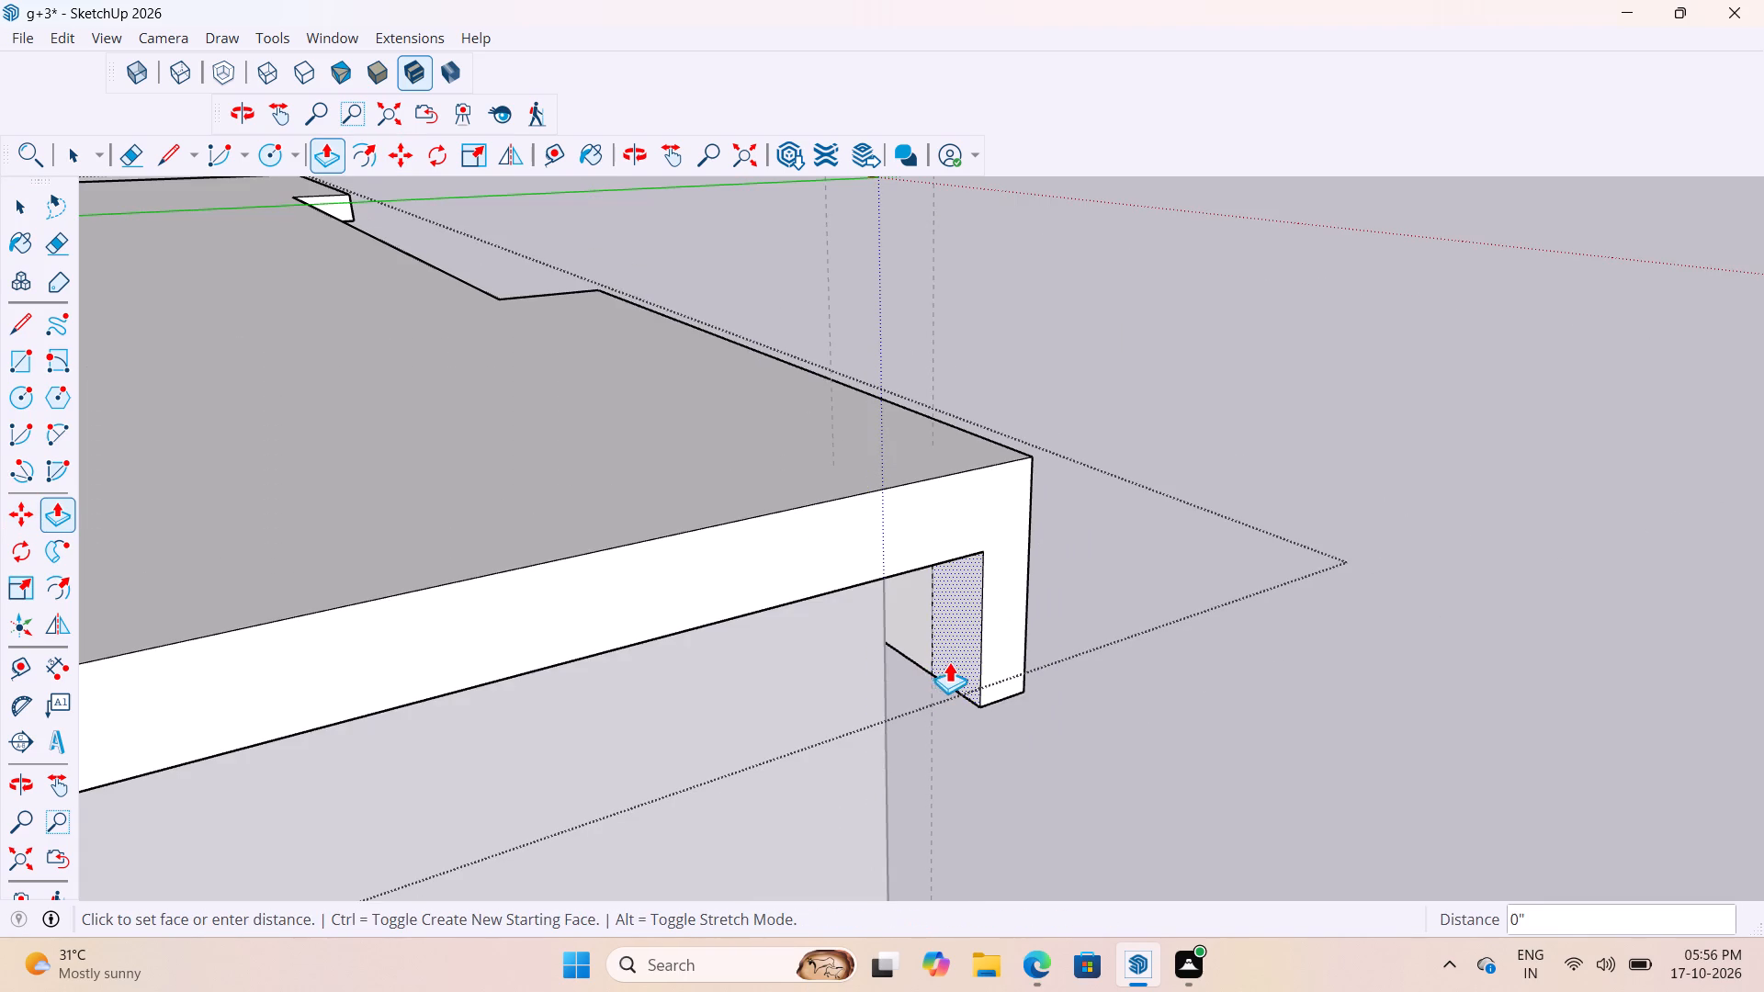
scroll(917, 704, "down", 1)
middle_click_drag(891, 693, 752, 655)
scroll(752, 656, "up", 1)
left_click(737, 616)
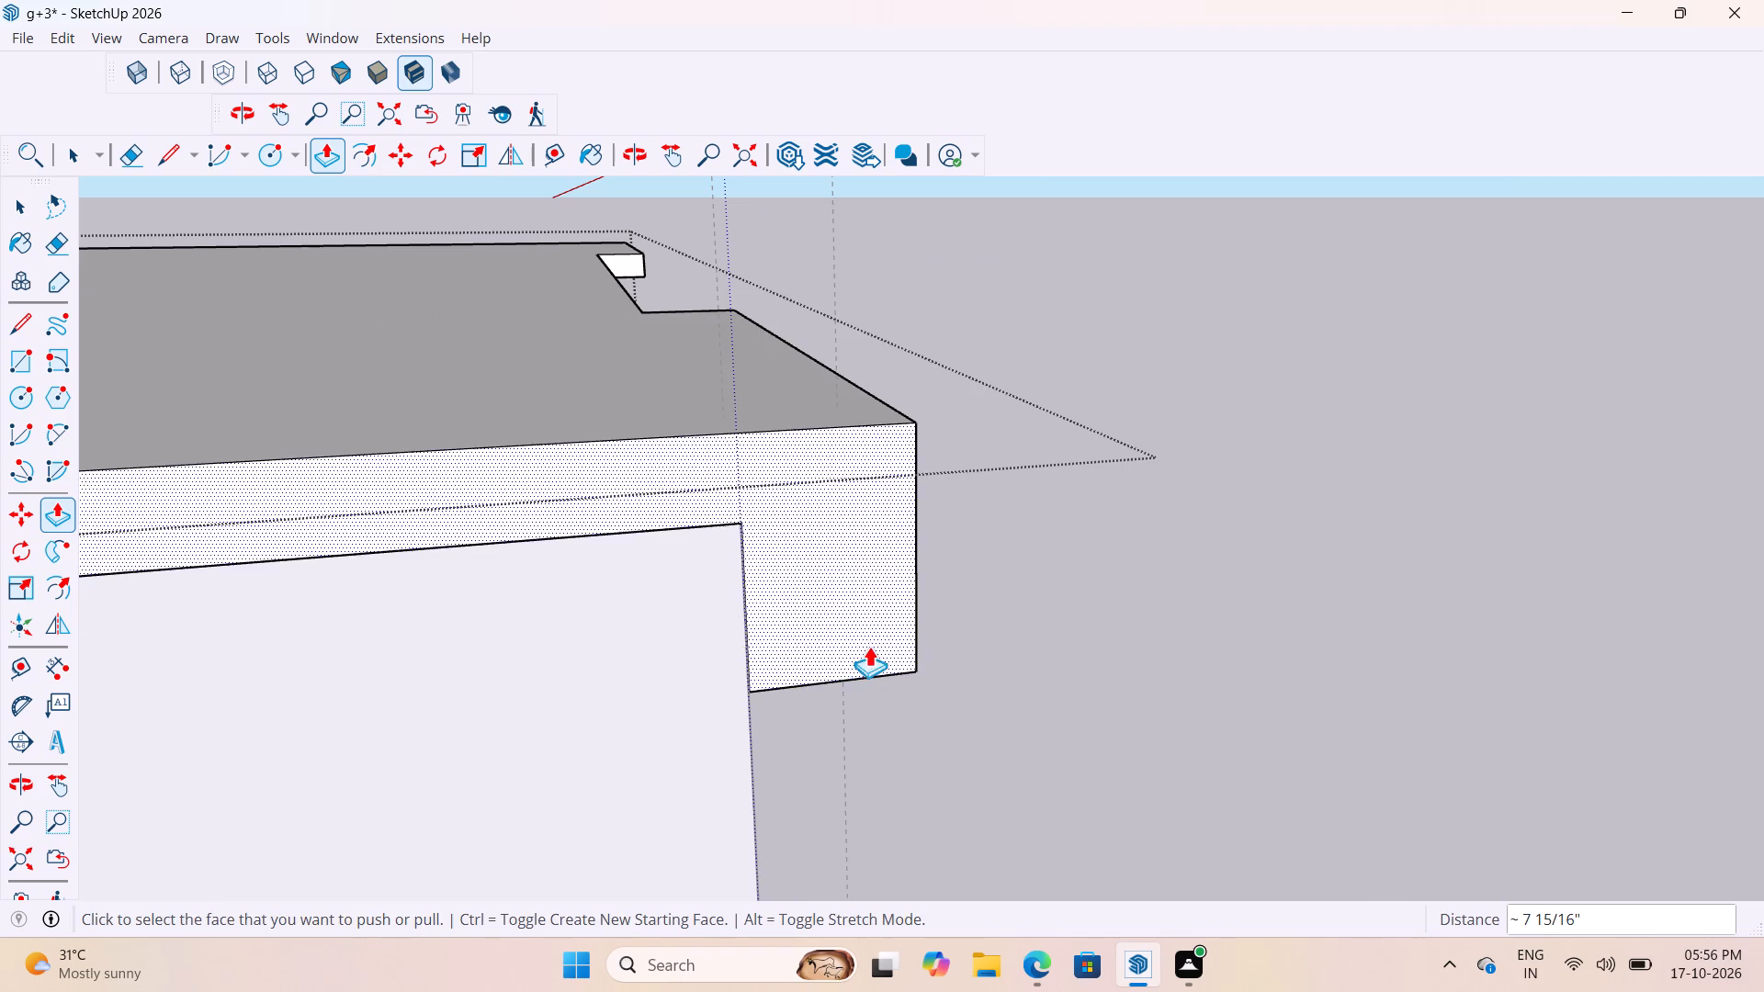
Examine the overhang's opposite end near the wooden door and how its dropped edge sits against the wall.
scroll(868, 650, "down", 7)
key("space")
left_click(893, 697)
middle_click_drag(939, 627, 572, 648)
scroll(465, 524, "down", 5)
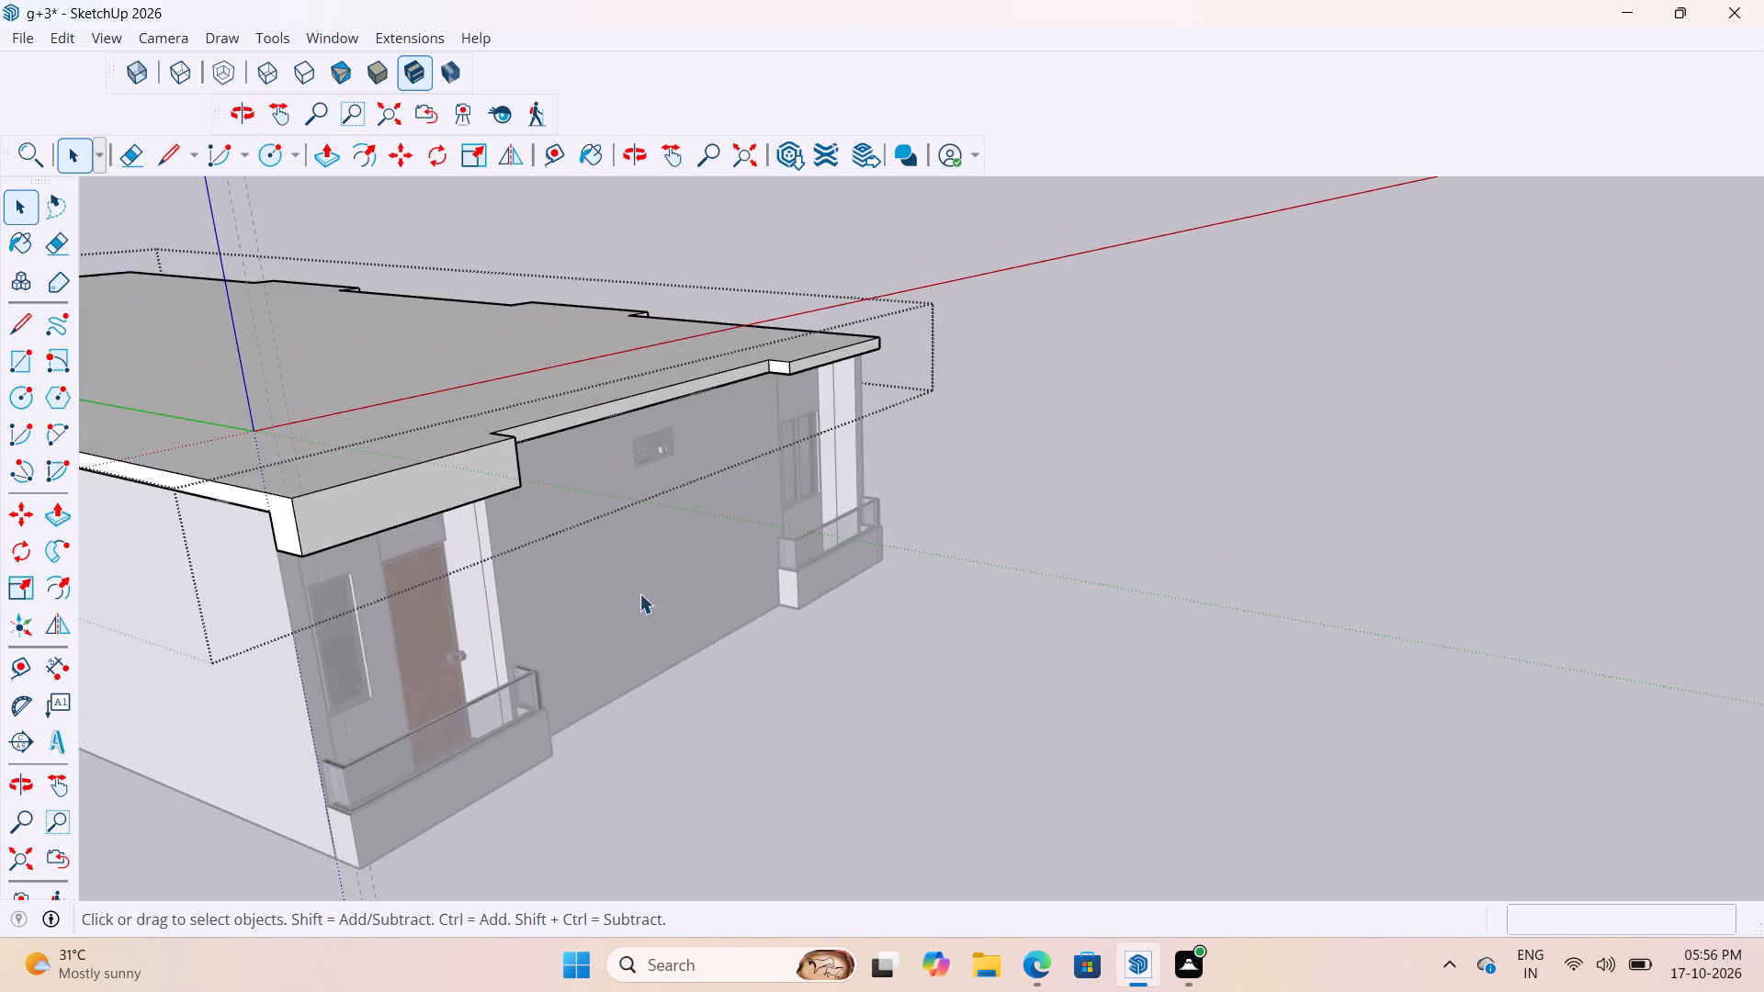
middle_click_drag(626, 609, 214, 750)
scroll(375, 368, "up", 12)
middle_click_drag(550, 402, 382, 400)
scroll(548, 401, "up", 1)
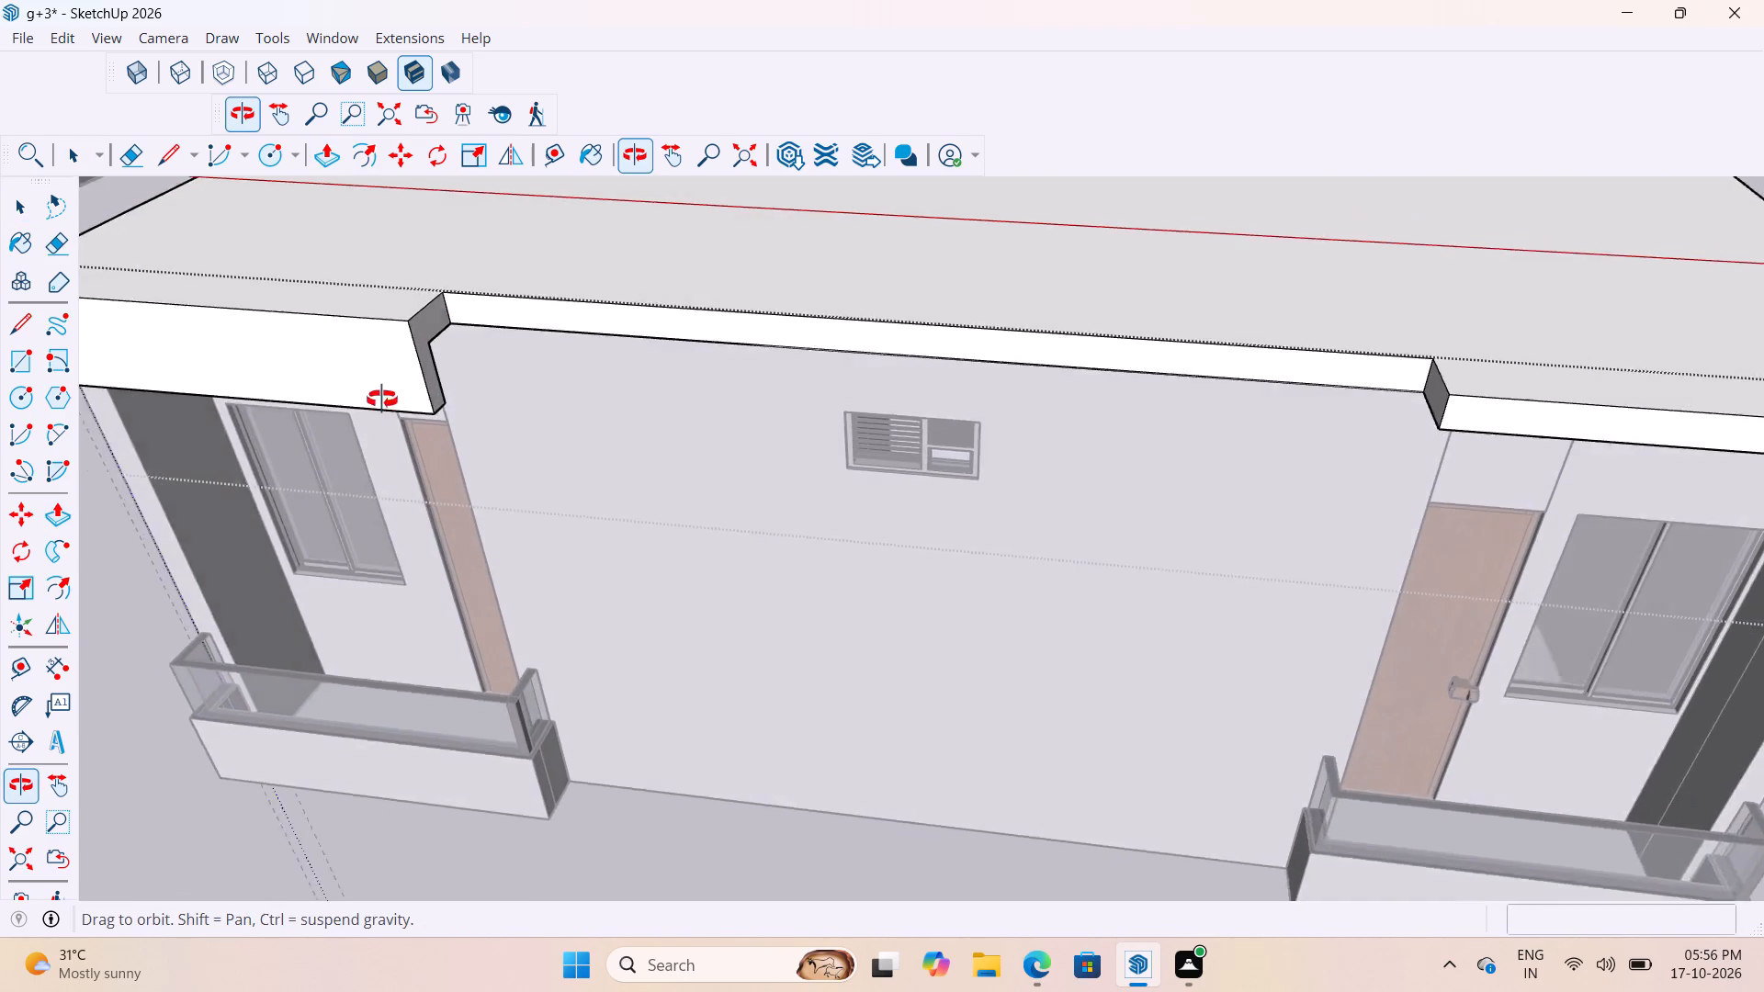
middle_click_drag(382, 400, 357, 400)
scroll(418, 312, "up", 17)
scroll(484, 466, "up", 1)
middle_click_drag(455, 443, 270, 457)
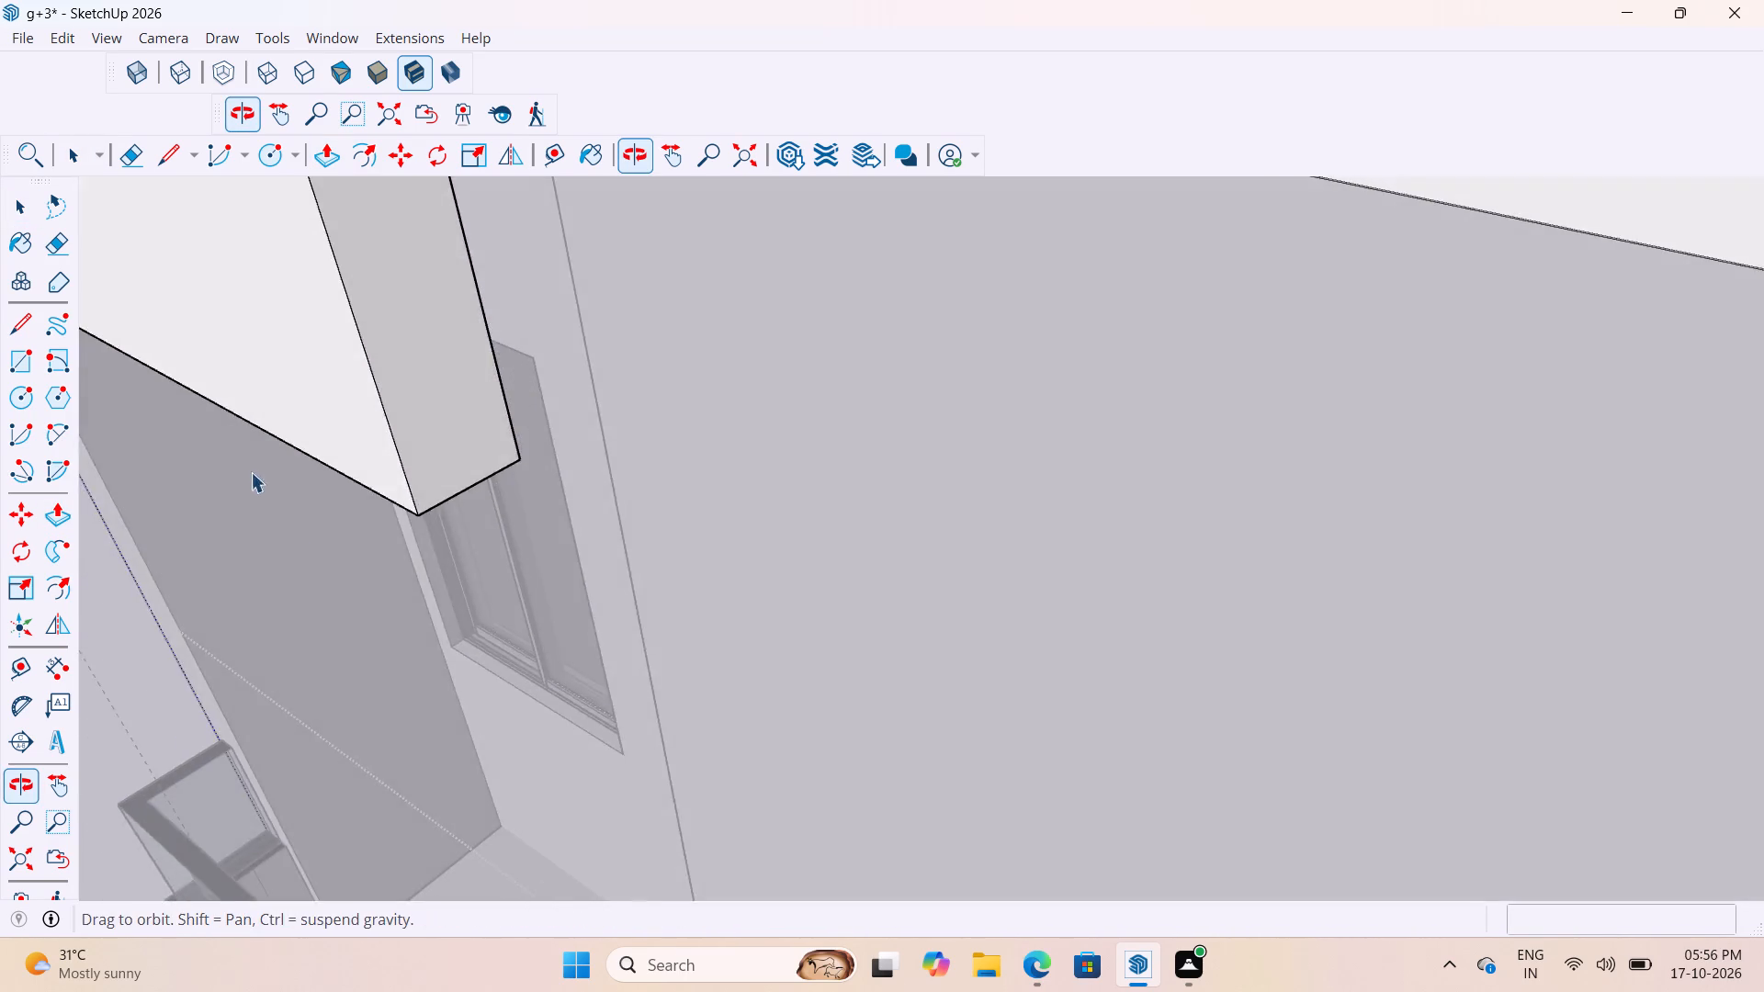
scroll(327, 608, "down", 9)
scroll(400, 551, "up", 10)
middle_click_drag(428, 570, 260, 509)
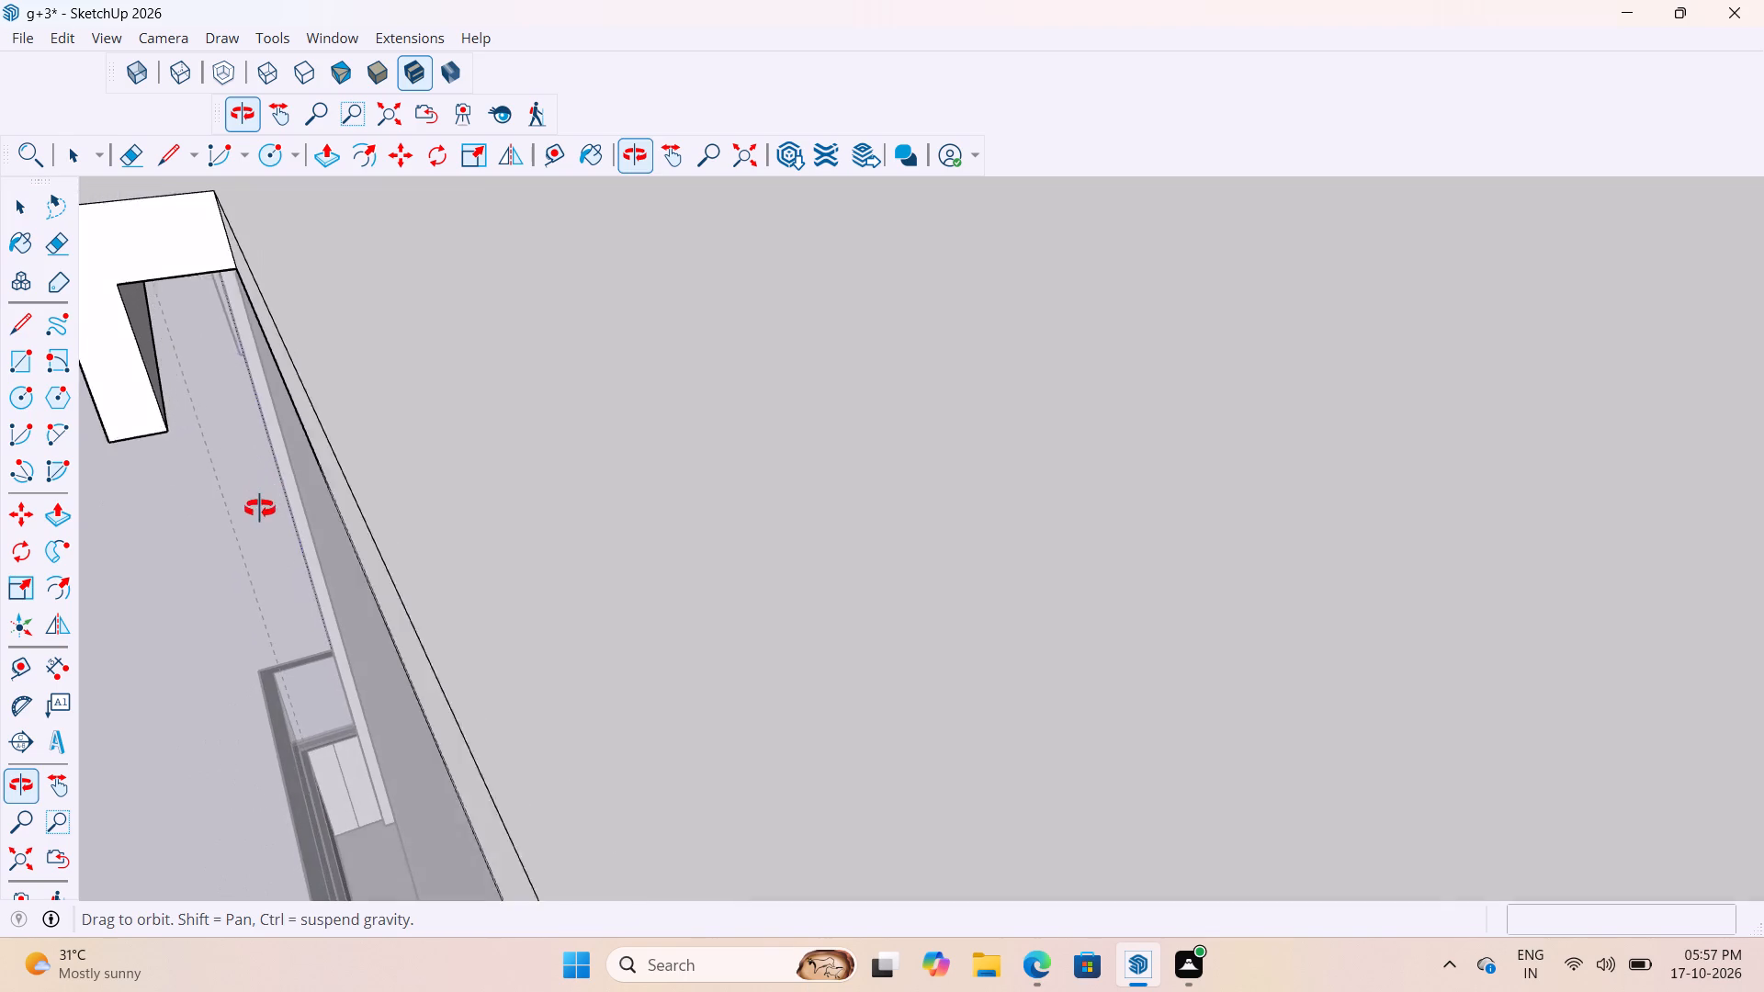
middle_click_drag(260, 509, 261, 511)
scroll(172, 351, "up", 2)
scroll(545, 651, "down", 9)
scroll(300, 457, "up", 7)
scroll(419, 547, "down", 3)
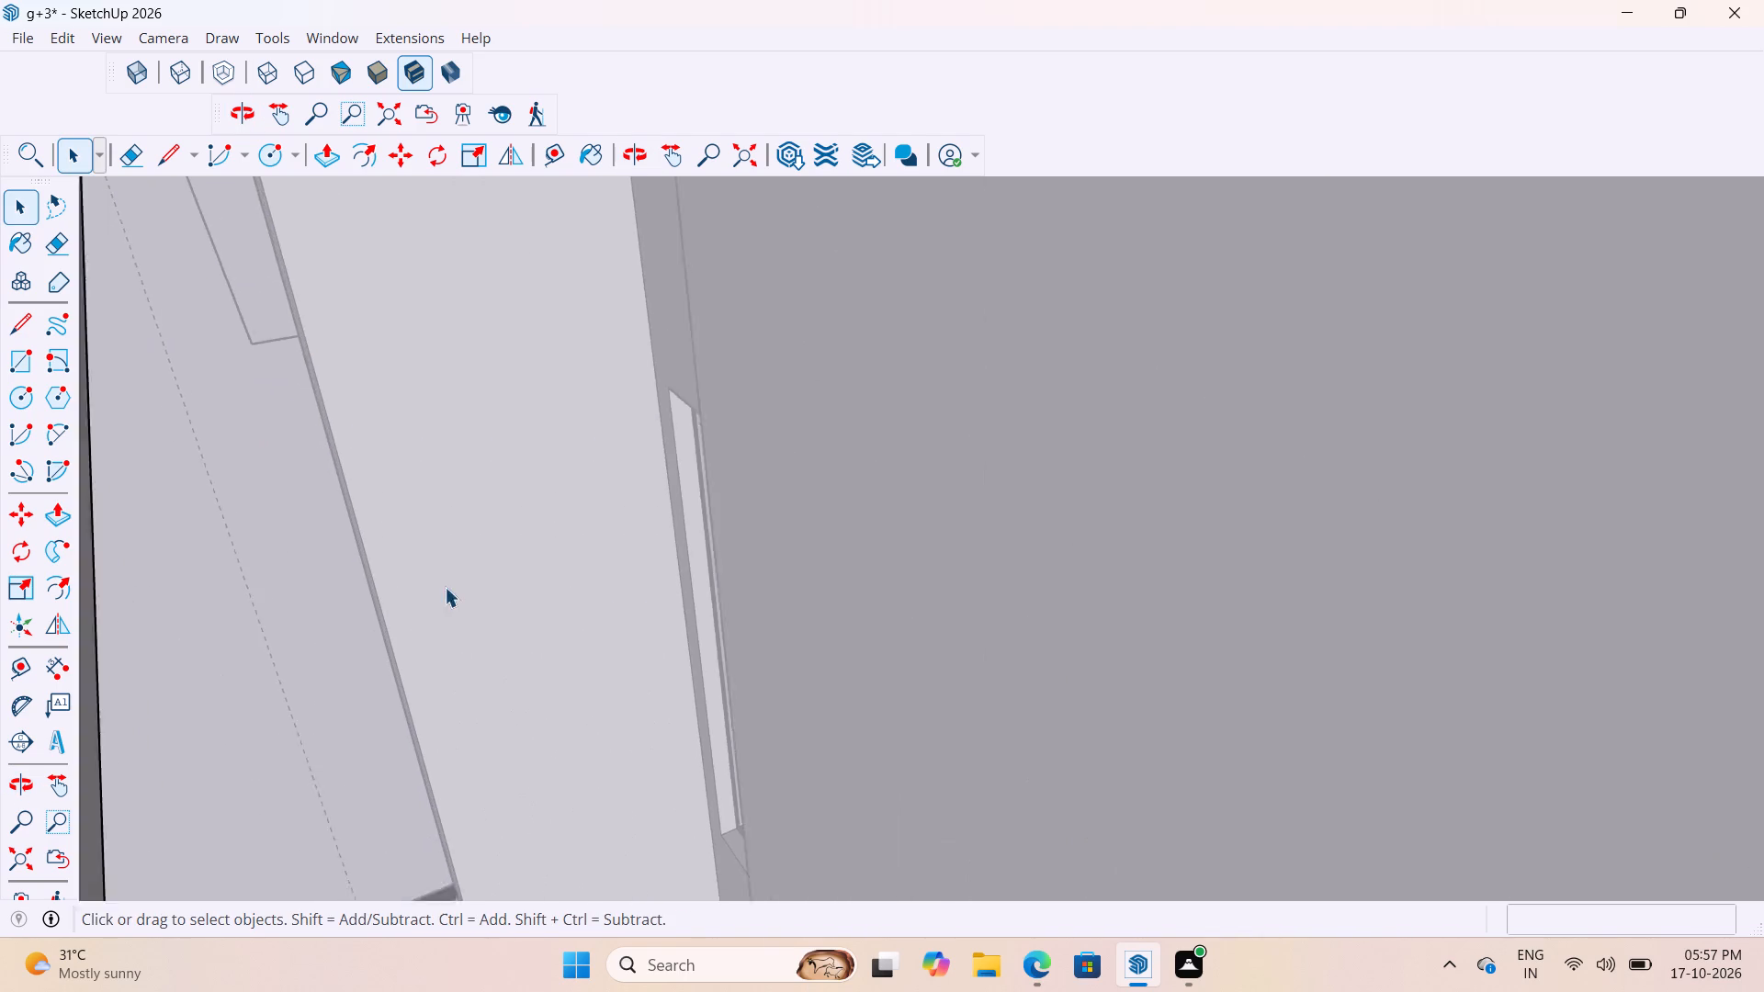
scroll(445, 587, "down", 2)
scroll(612, 467, "down", 10)
middle_click_drag(630, 613, 842, 605)
scroll(956, 482, "down", 9)
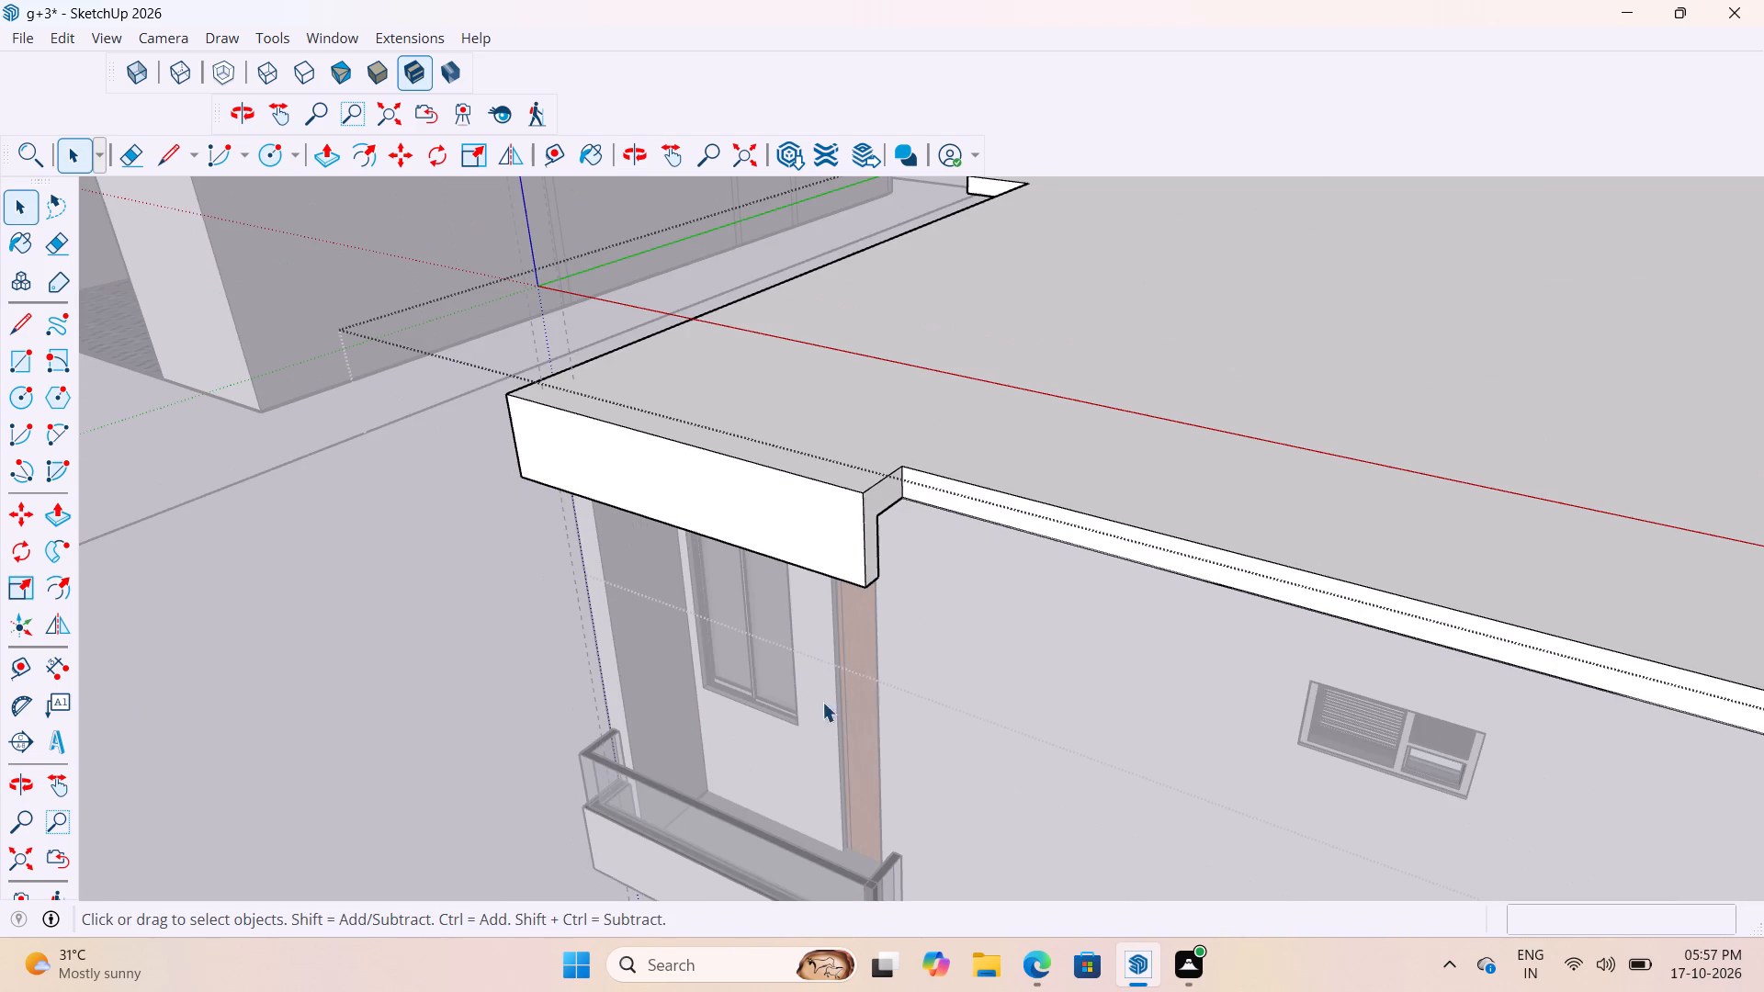
Leave the roof slab group and delete all the guides in the model.
left_click(73, 42)
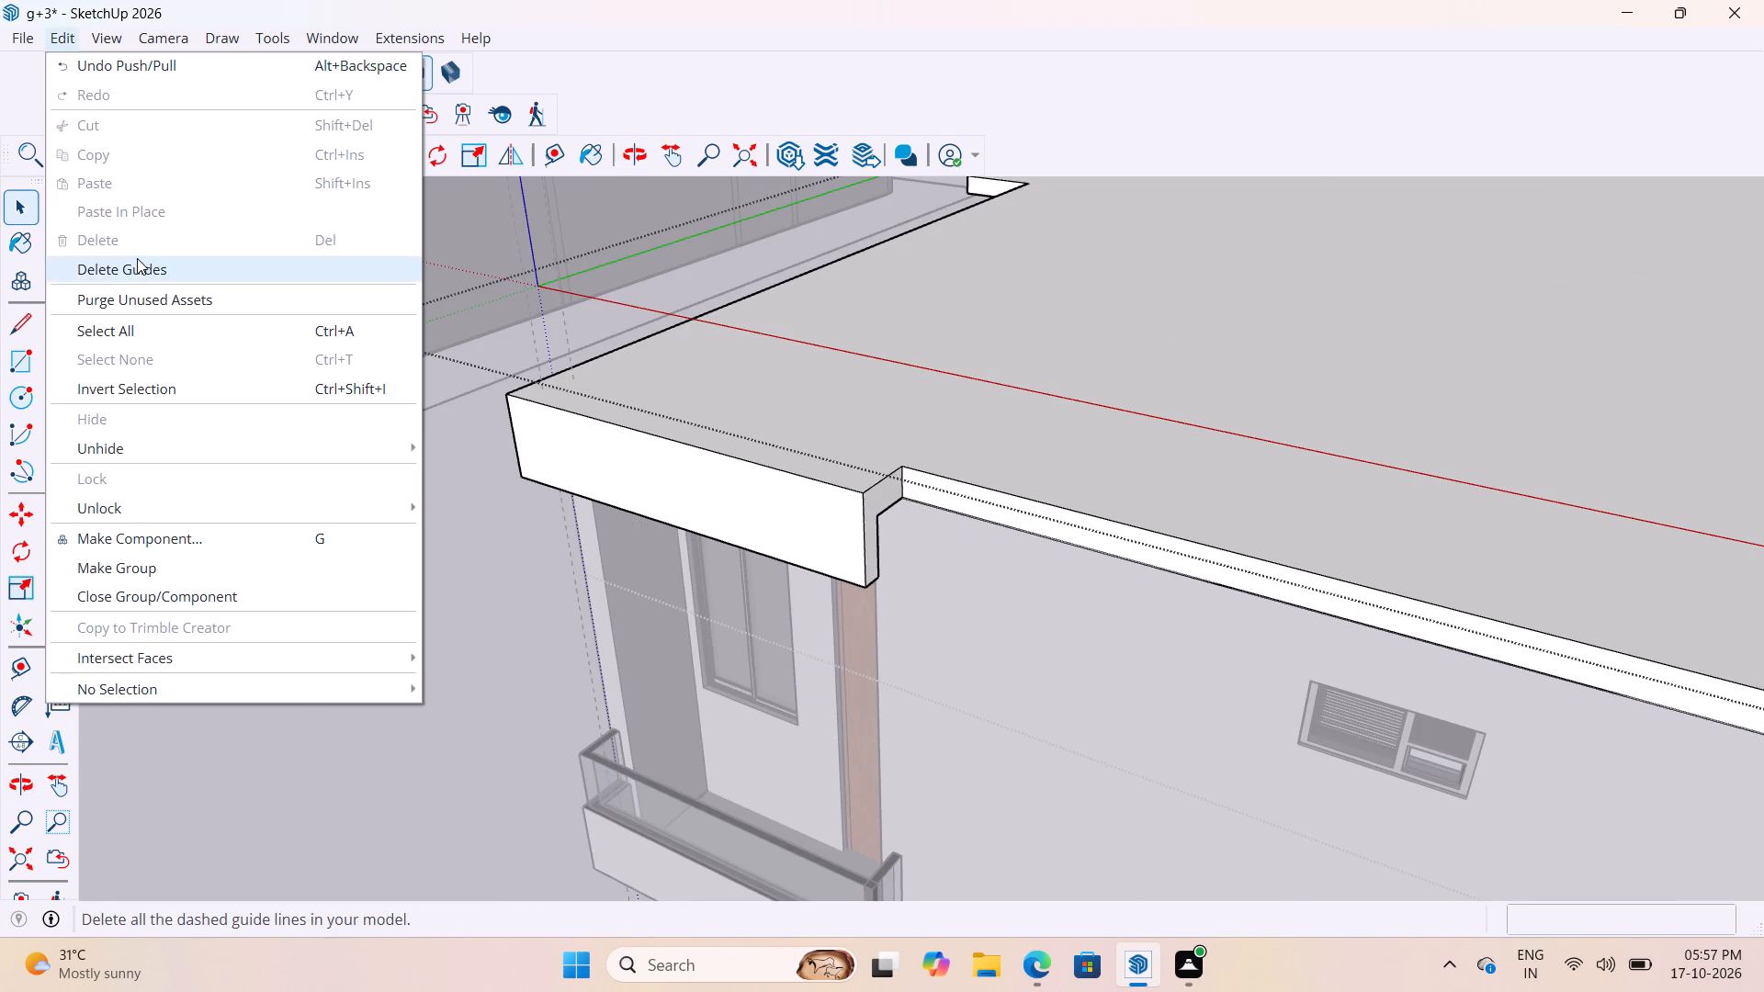
left_click(137, 258)
left_click(389, 720)
left_click(372, 597)
scroll(744, 522, "up", 3)
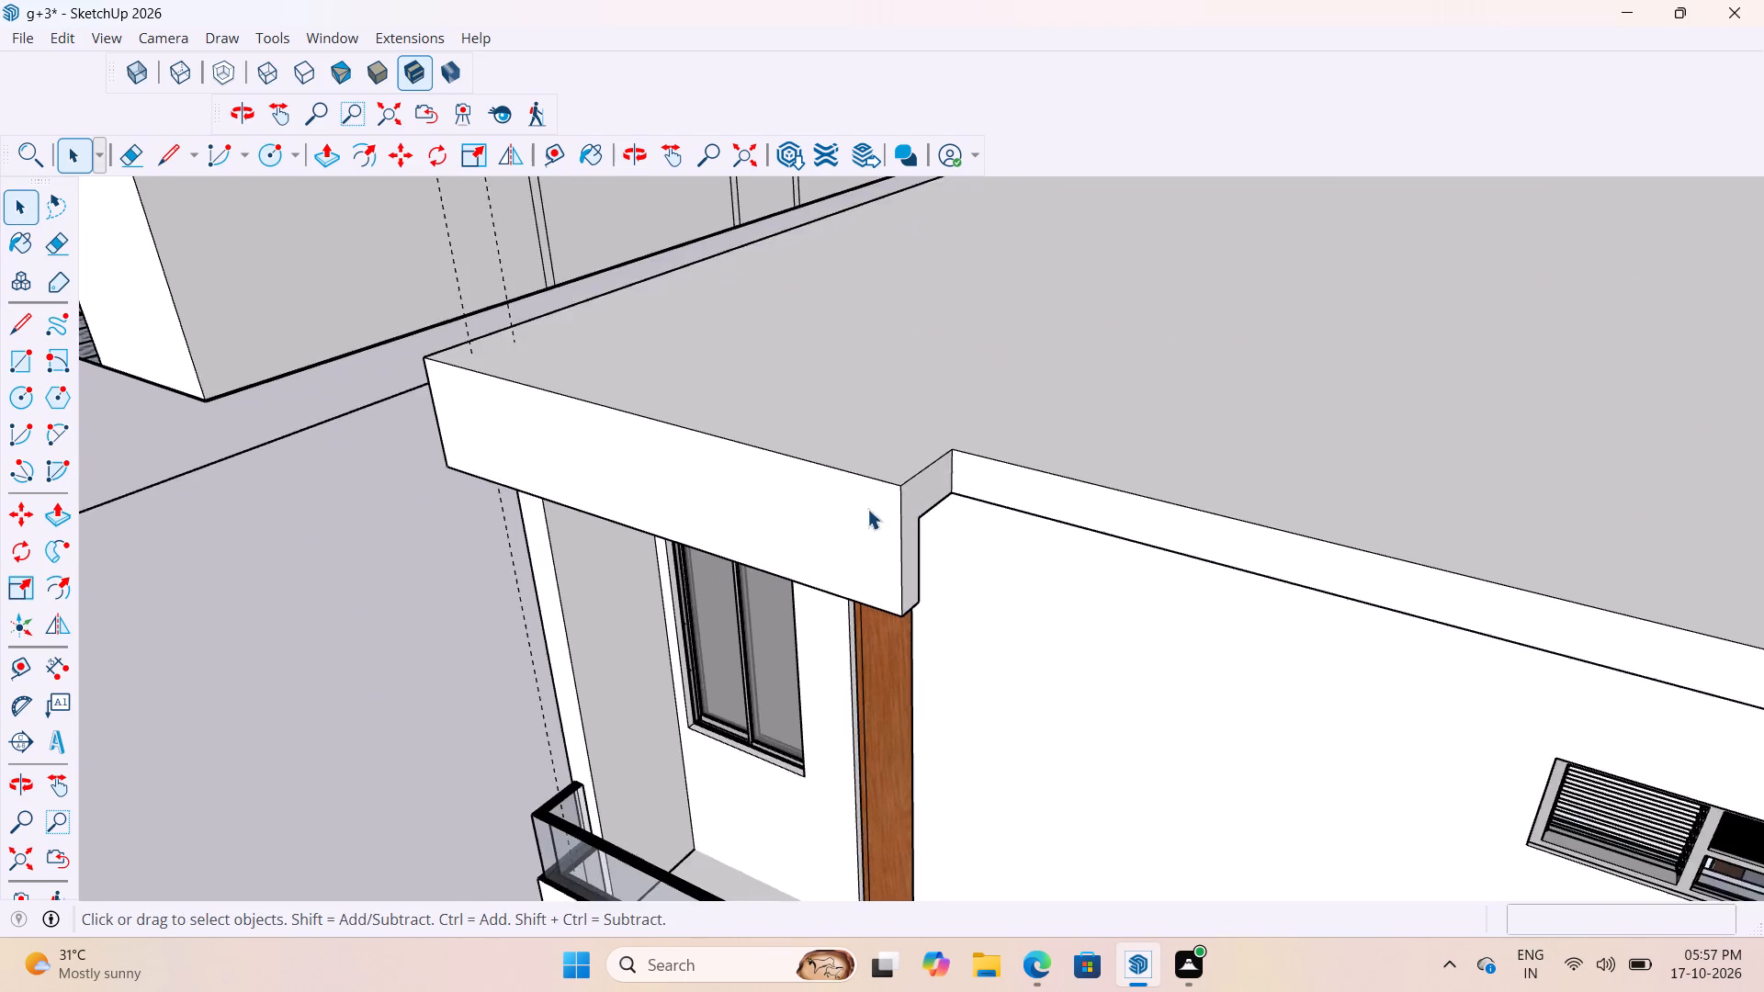
scroll(867, 509, "up", 3)
left_click(51, 39)
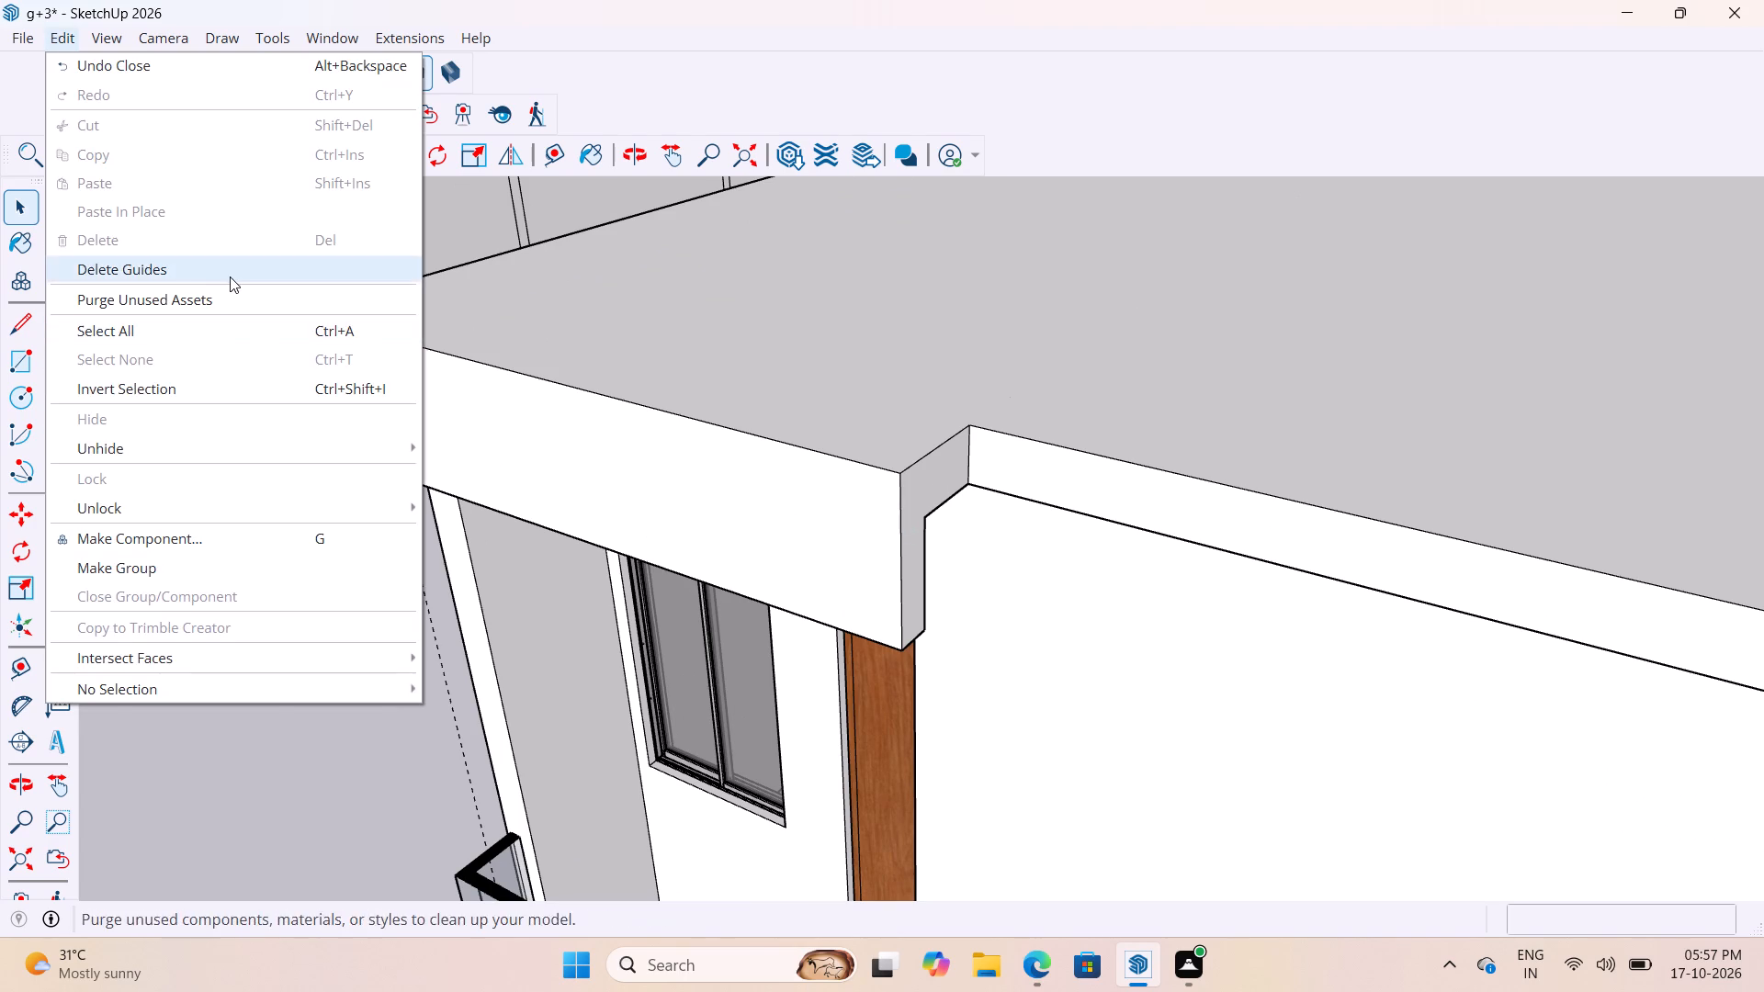
left_click(232, 276)
Examine the end profile and underside of the overhang's opposite end where it meets the wall corner above the wooden door.
scroll(494, 395, "up", 1)
scroll(494, 395, "down", 5)
scroll(699, 610, "up", 7)
middle_click_drag(843, 420, 1041, 245)
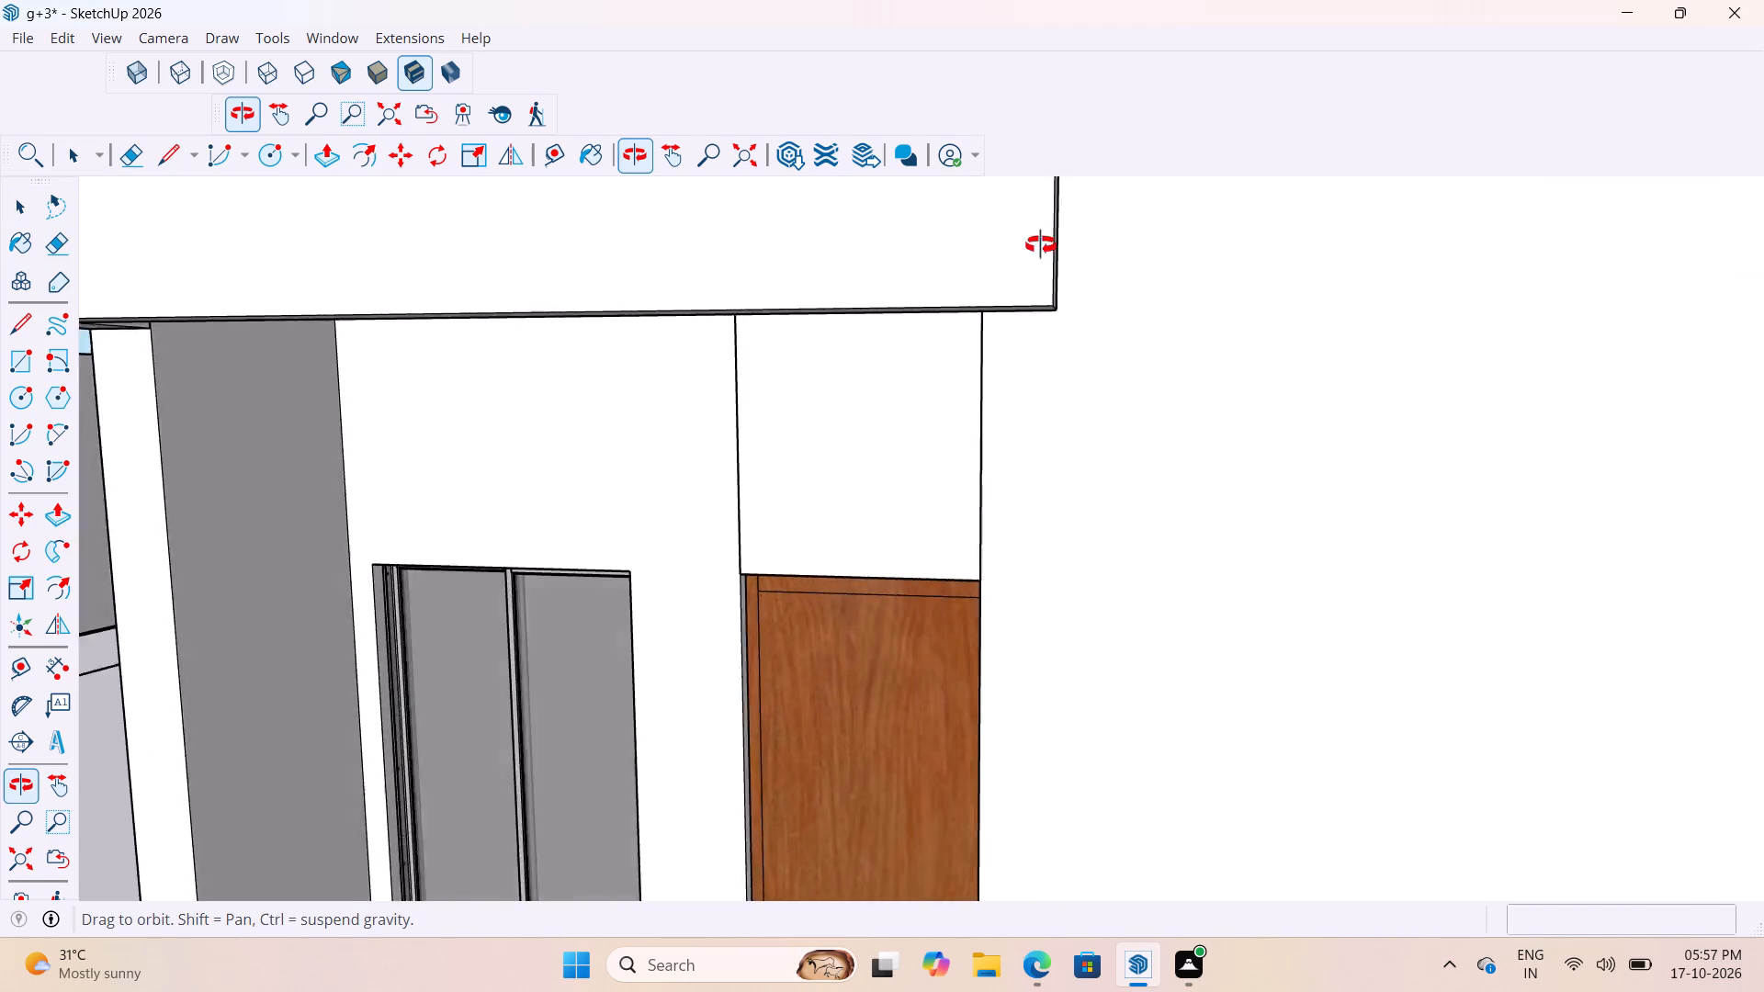
middle_click_drag(1041, 245, 1688, 256)
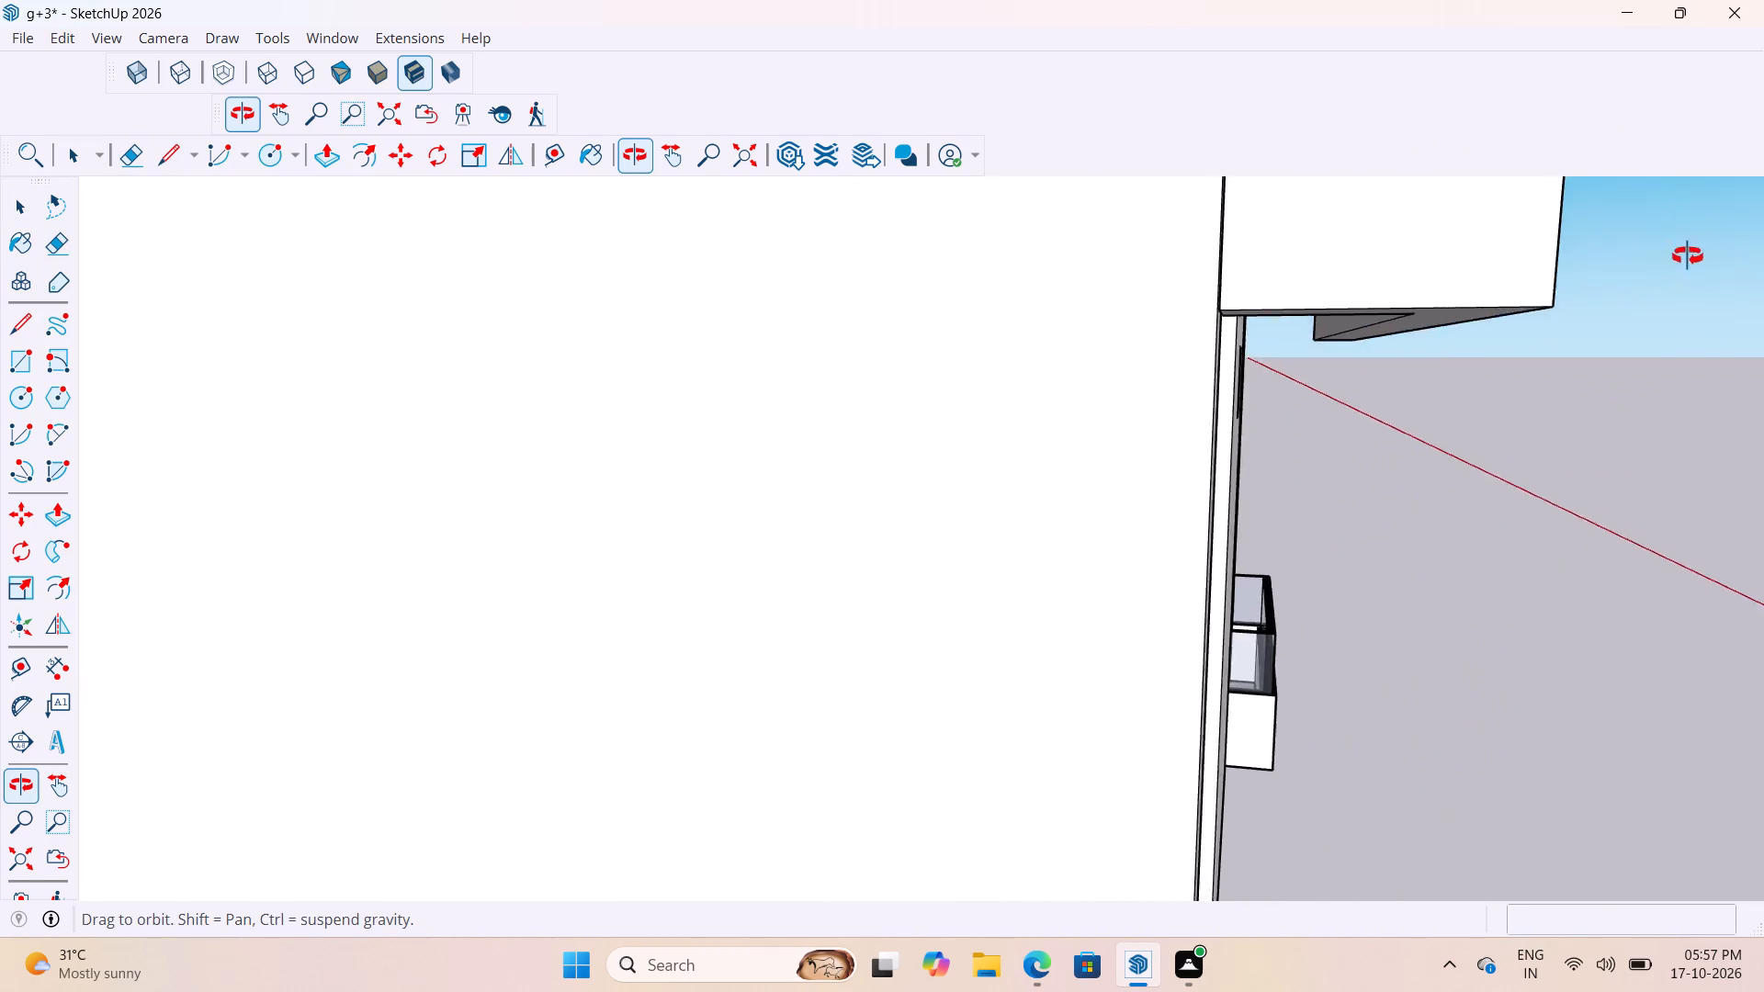
middle_click_drag(1688, 256, 623, 377)
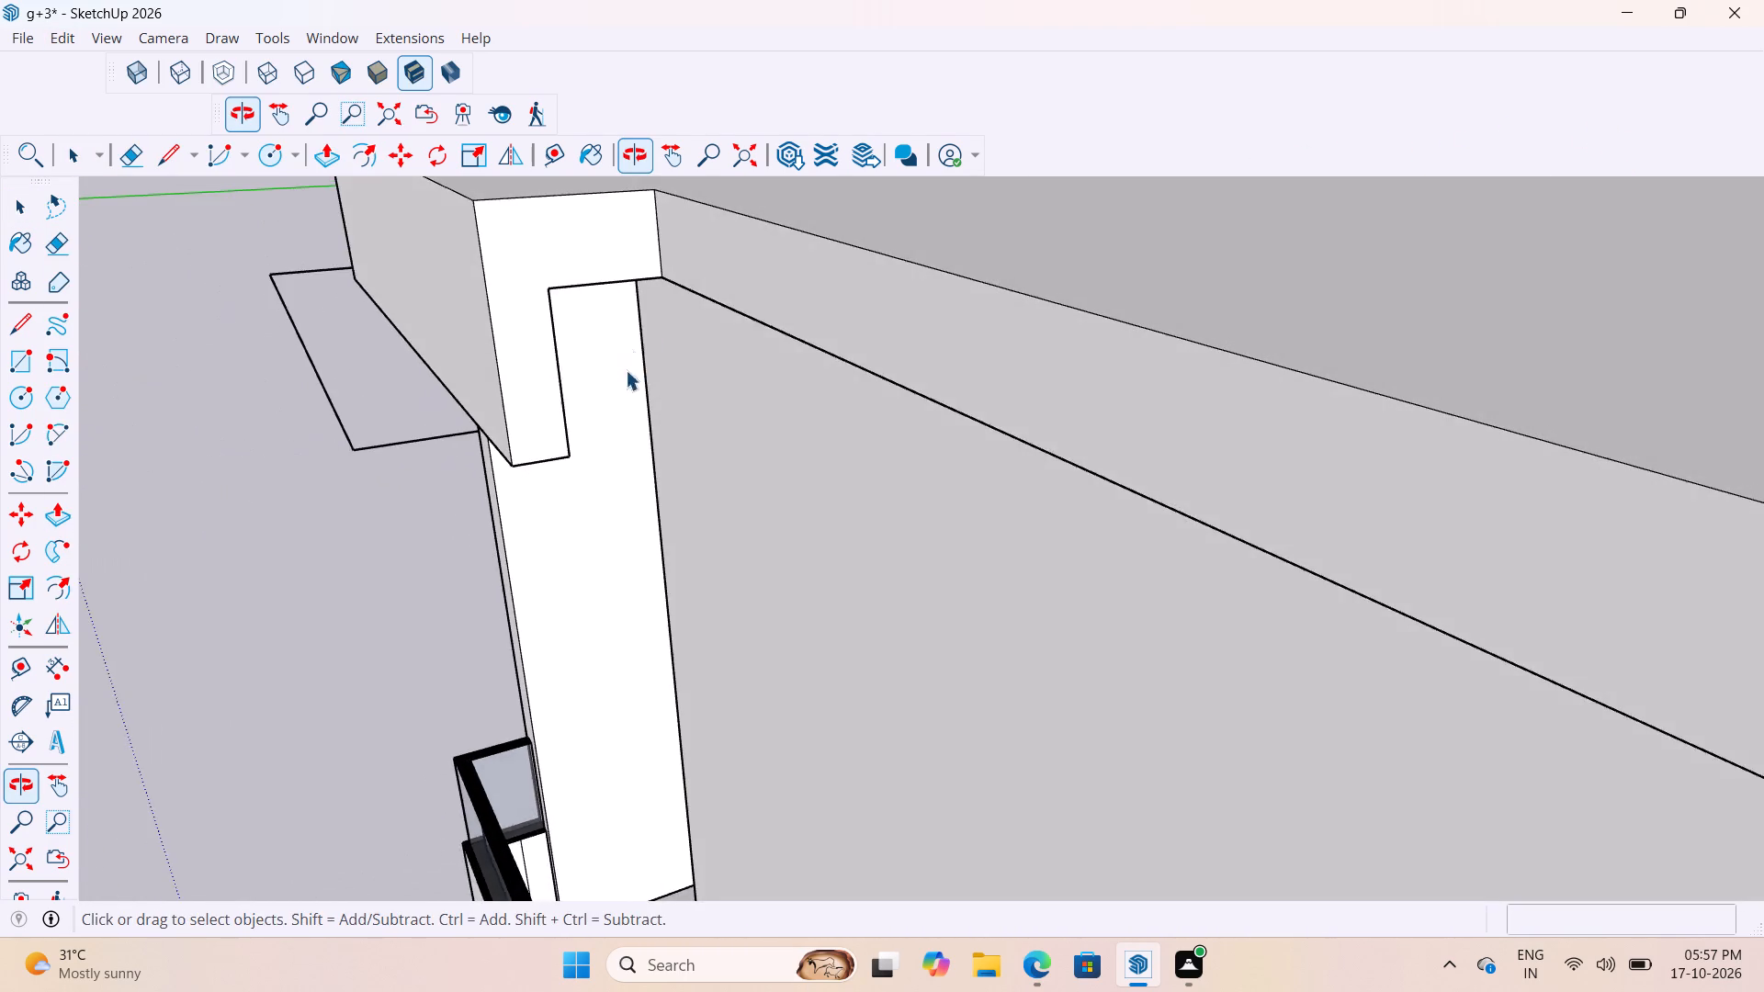
scroll(650, 333, "up", 6)
middle_click_drag(642, 316, 741, 358)
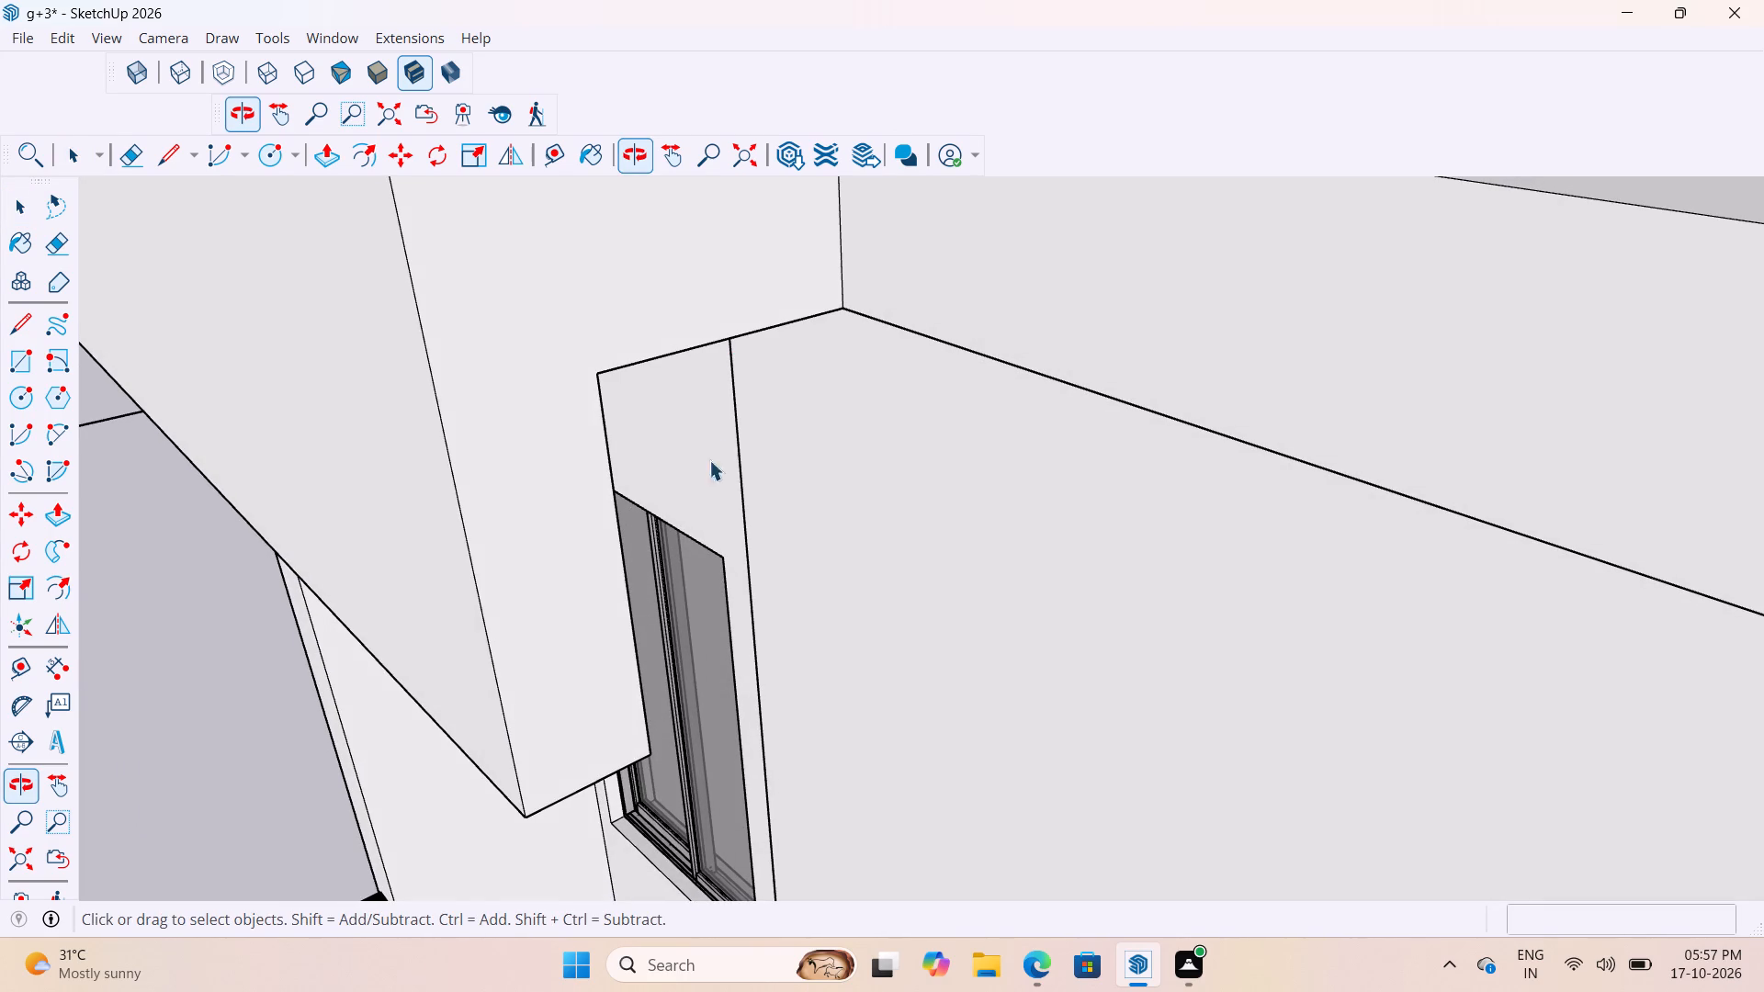
key("t")
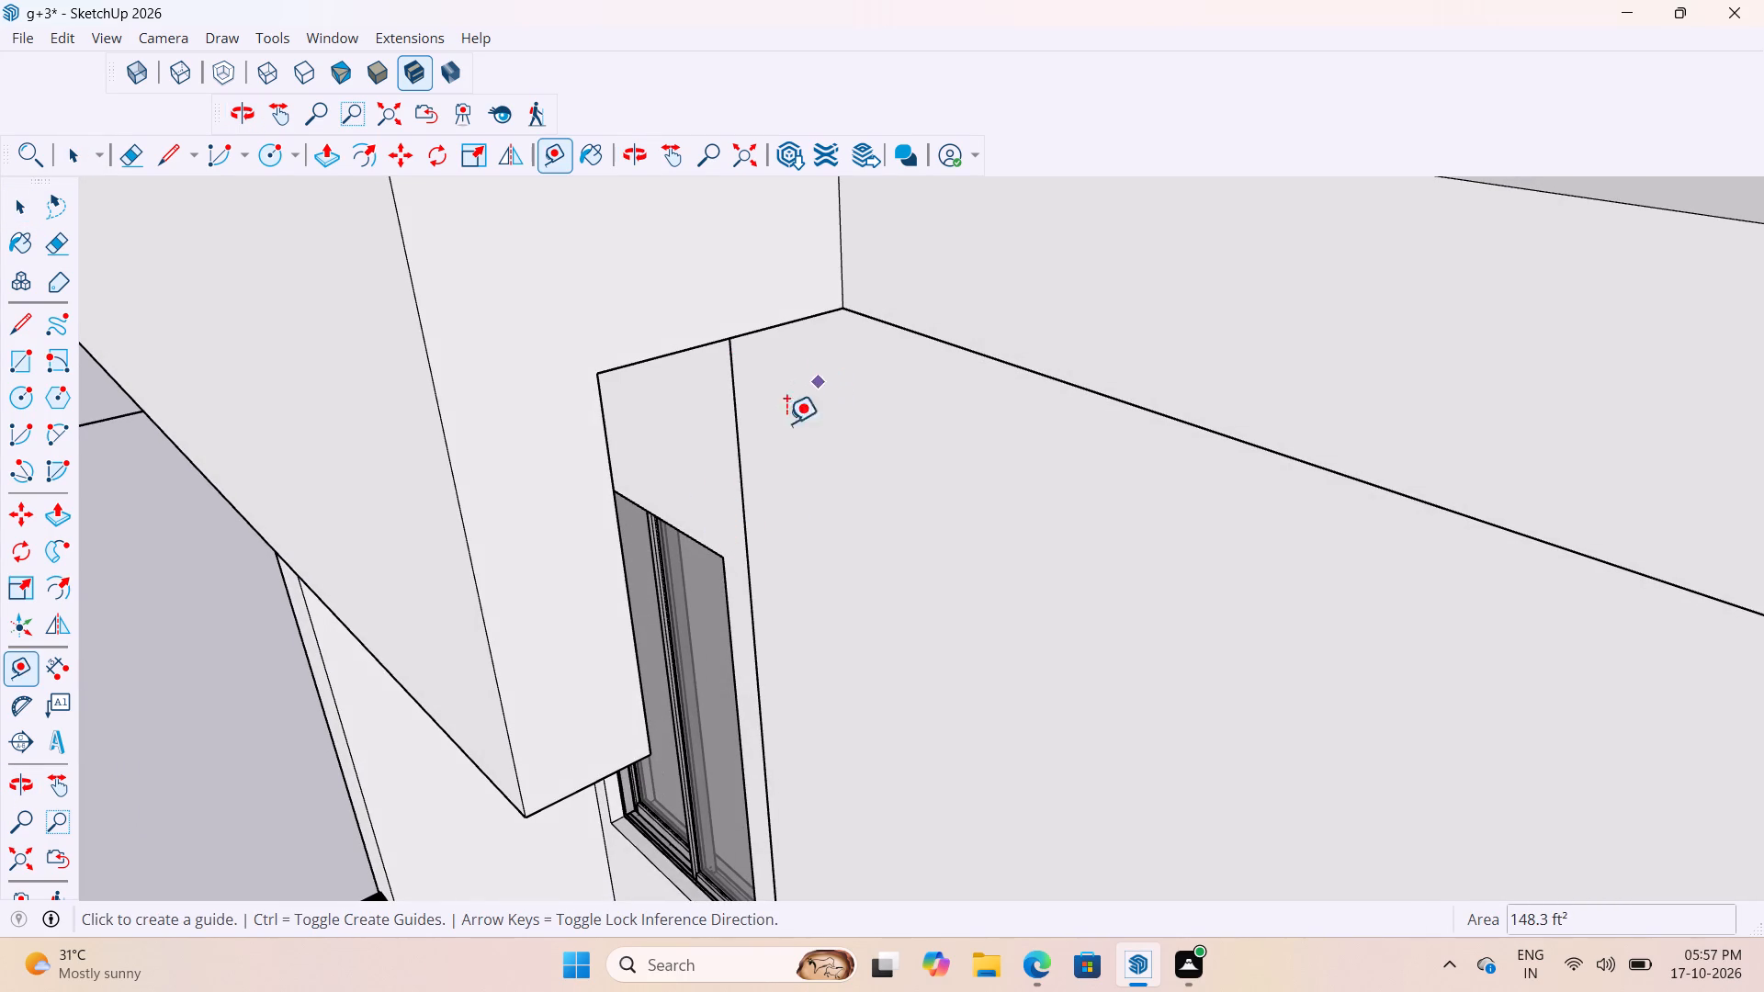
scroll(715, 496, "up", 2)
scroll(647, 569, "down", 3)
middle_click_drag(745, 643, 629, 654)
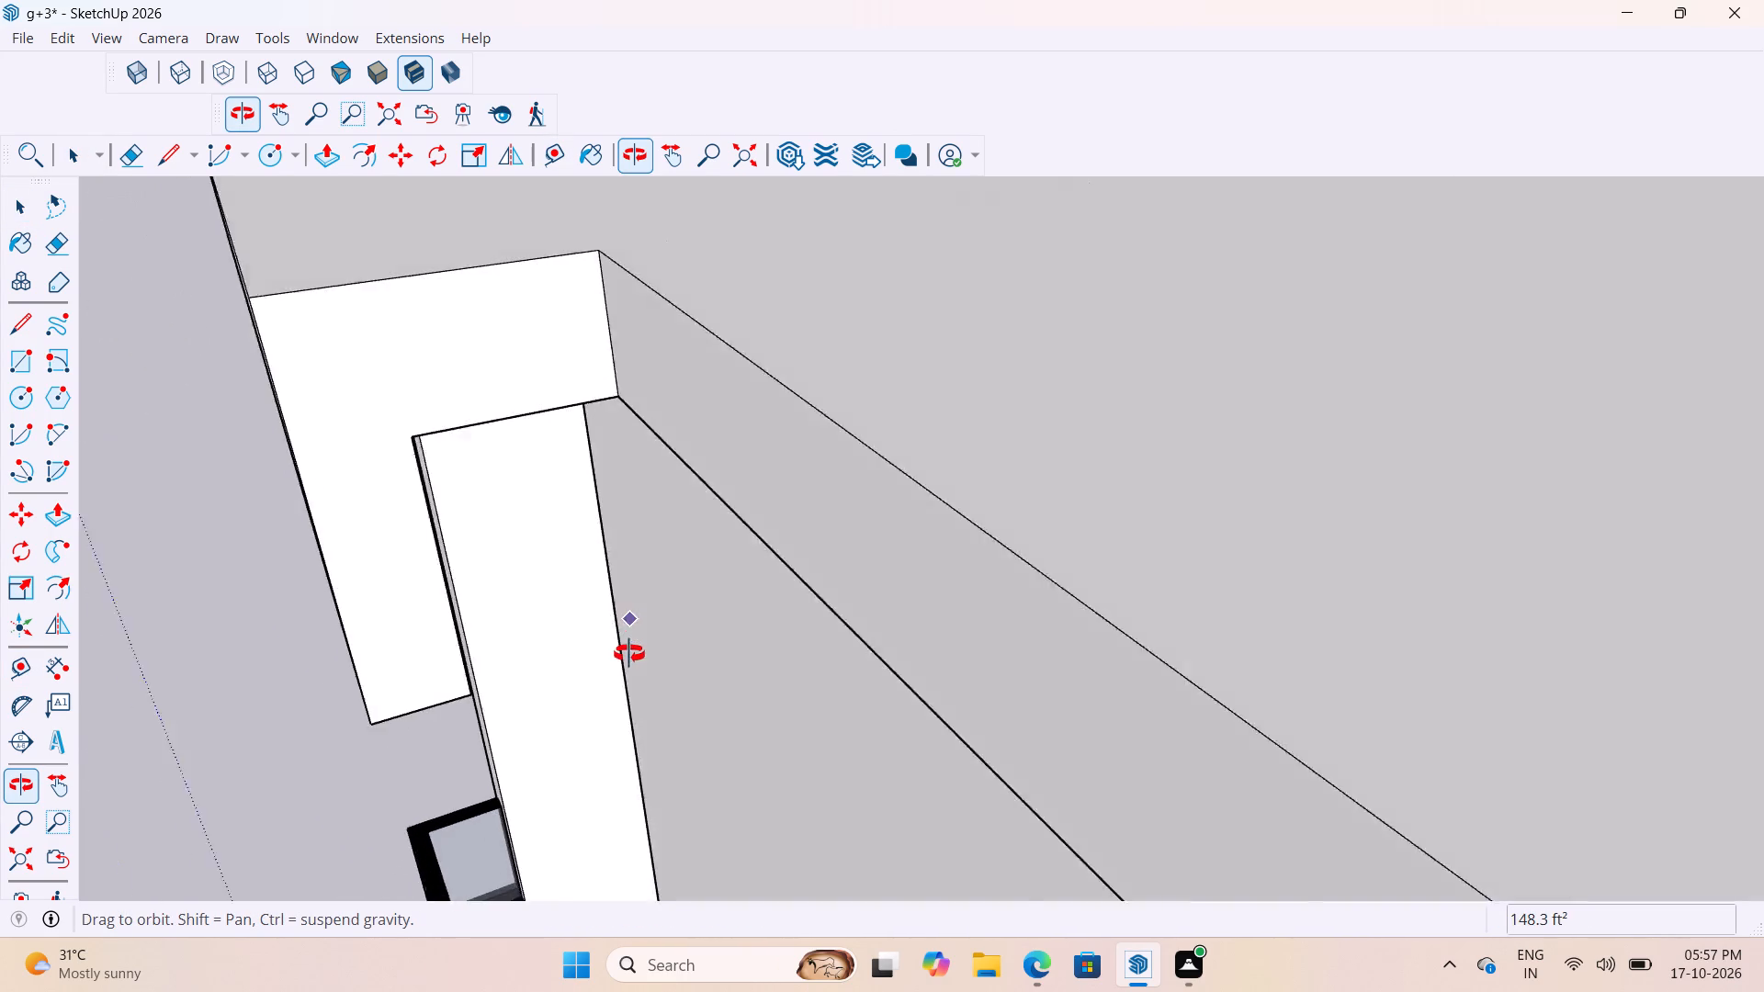
middle_click_drag(629, 654, 578, 680)
scroll(522, 643, "up", 3)
scroll(640, 622, "down", 3)
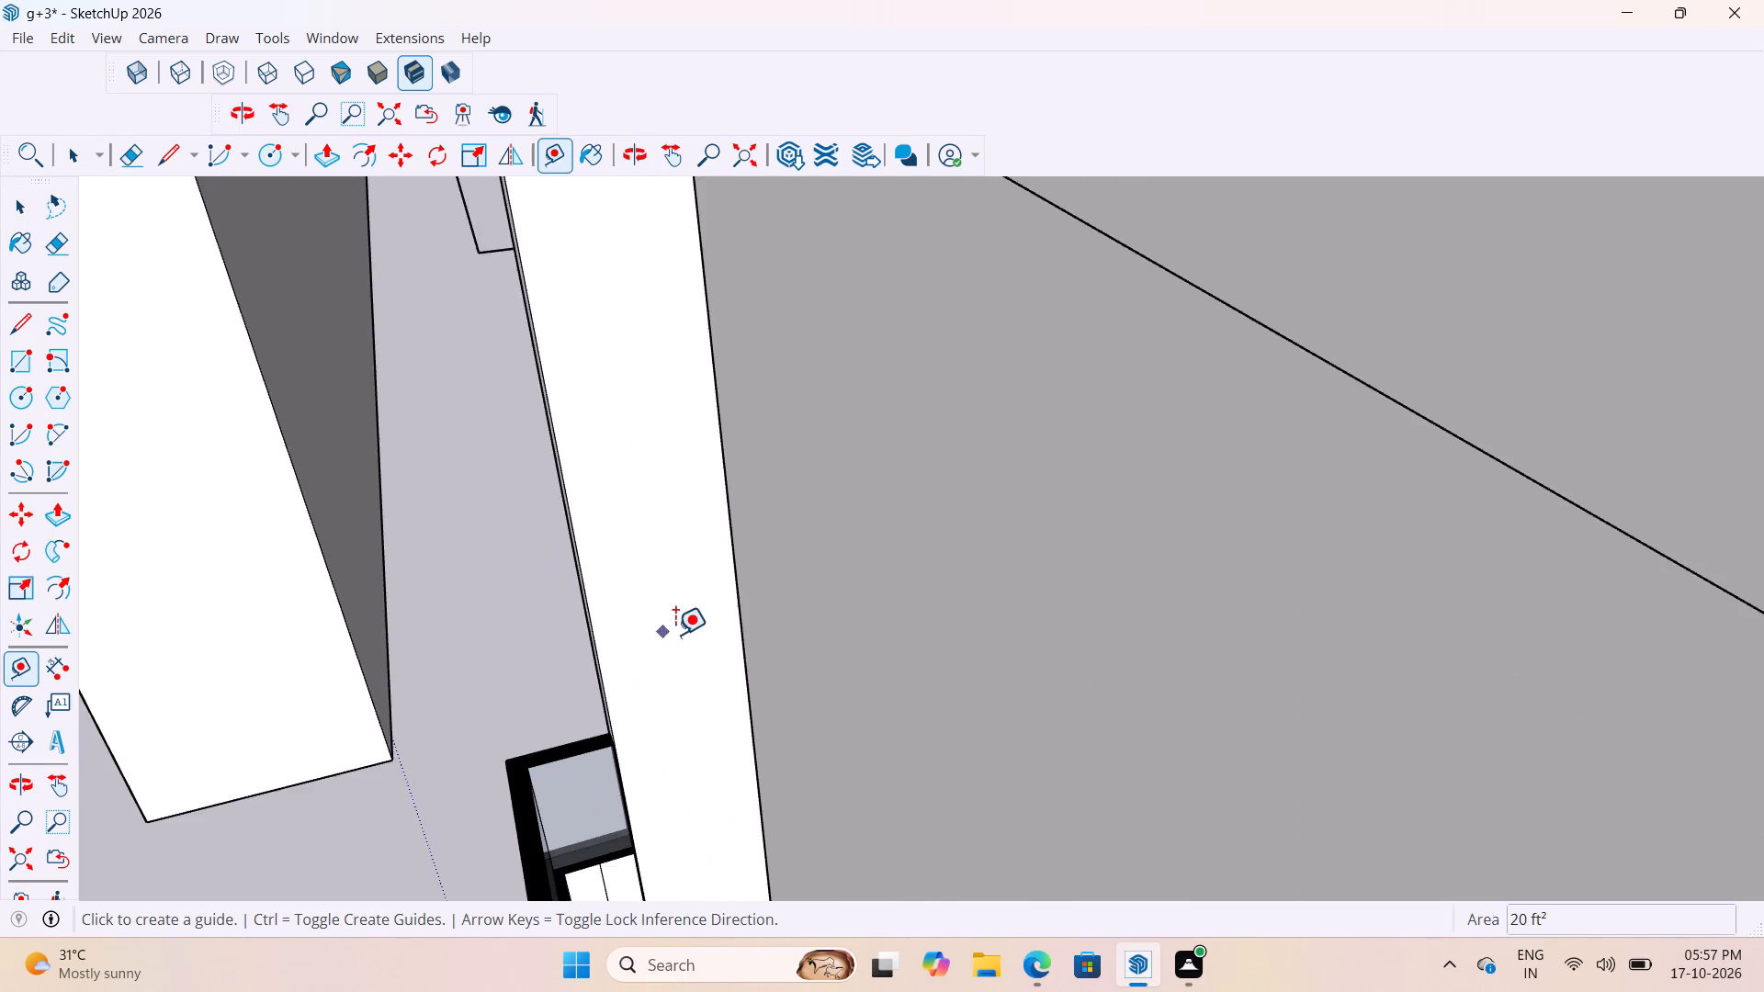
middle_click(618, 600)
scroll(612, 590, "down", 5)
middle_click_drag(607, 602, 608, 557)
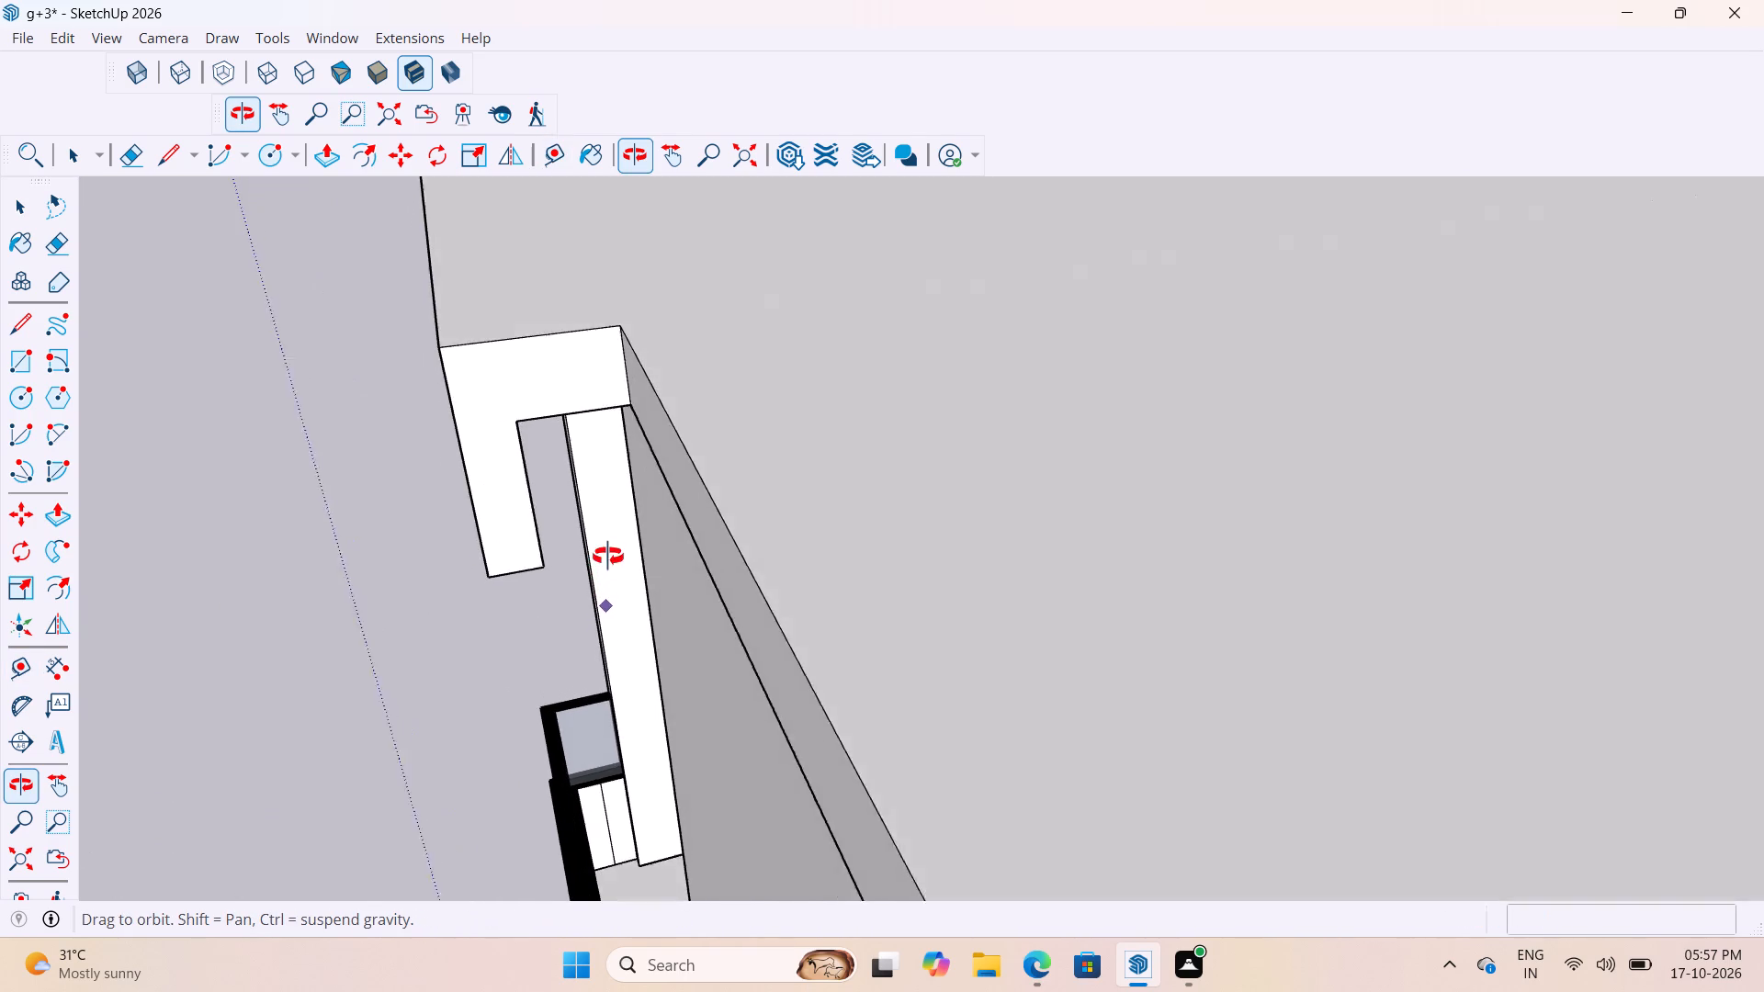
middle_click_drag(608, 557, 744, 545)
scroll(887, 409, "up", 3)
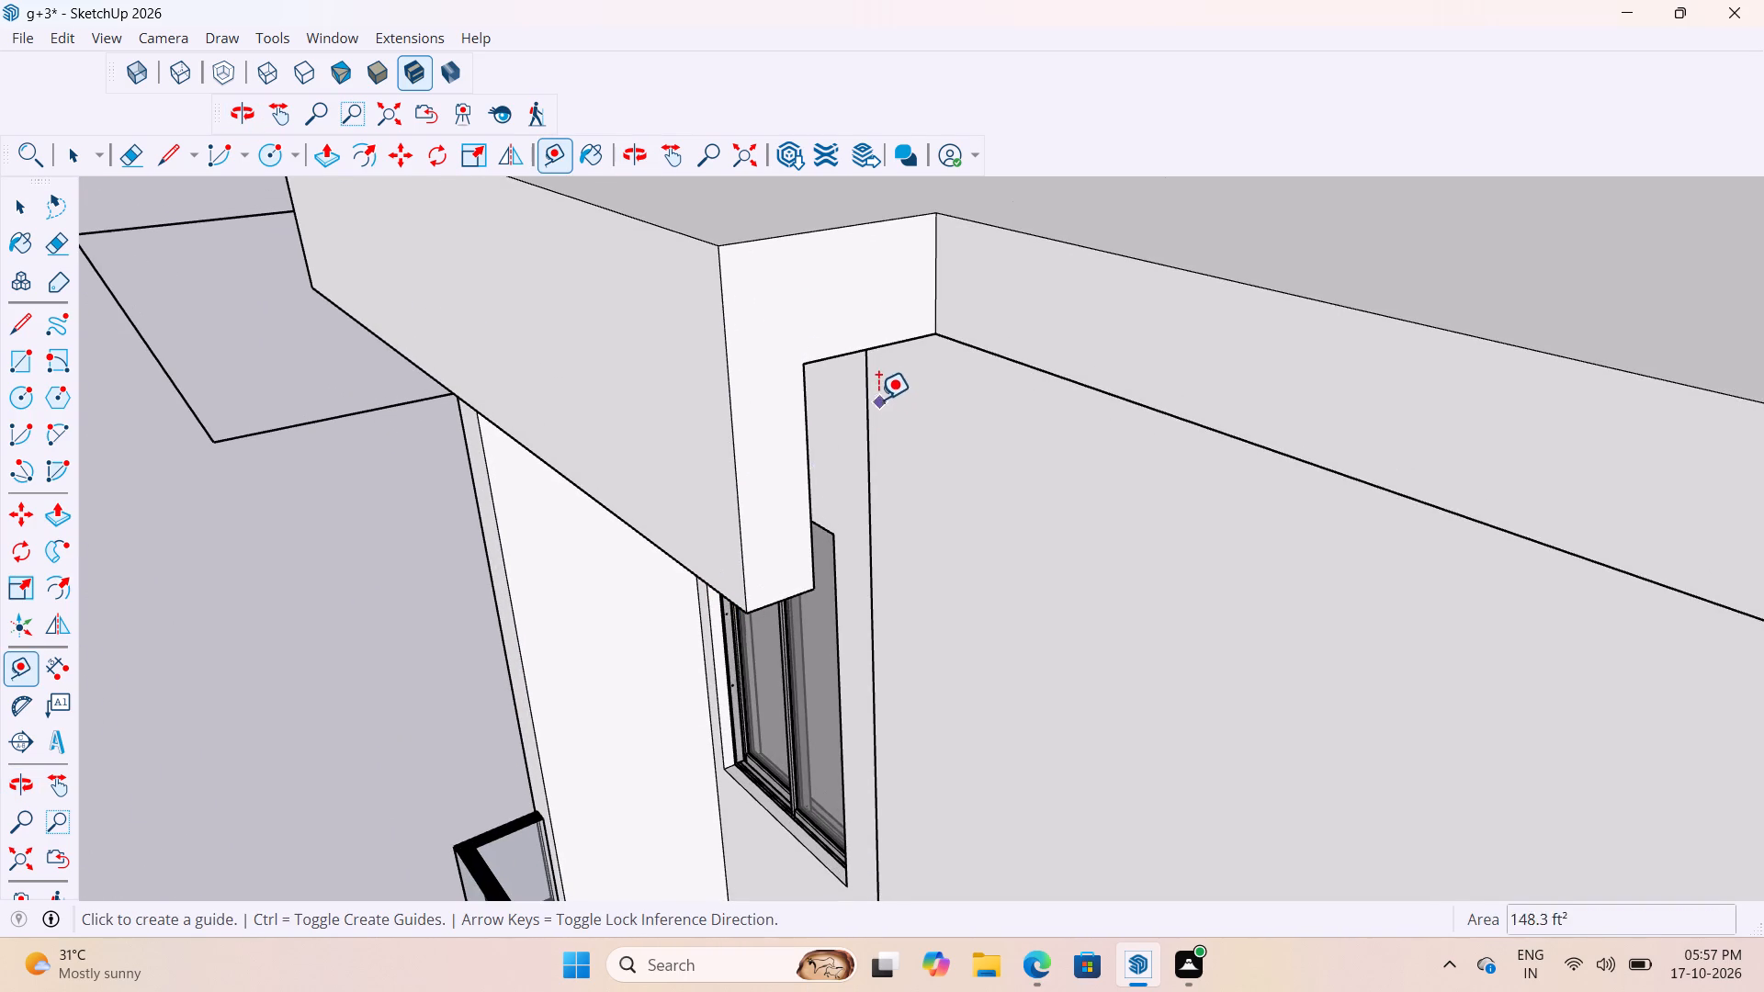
scroll(883, 356, "up", 3)
middle_click_drag(878, 351, 947, 305)
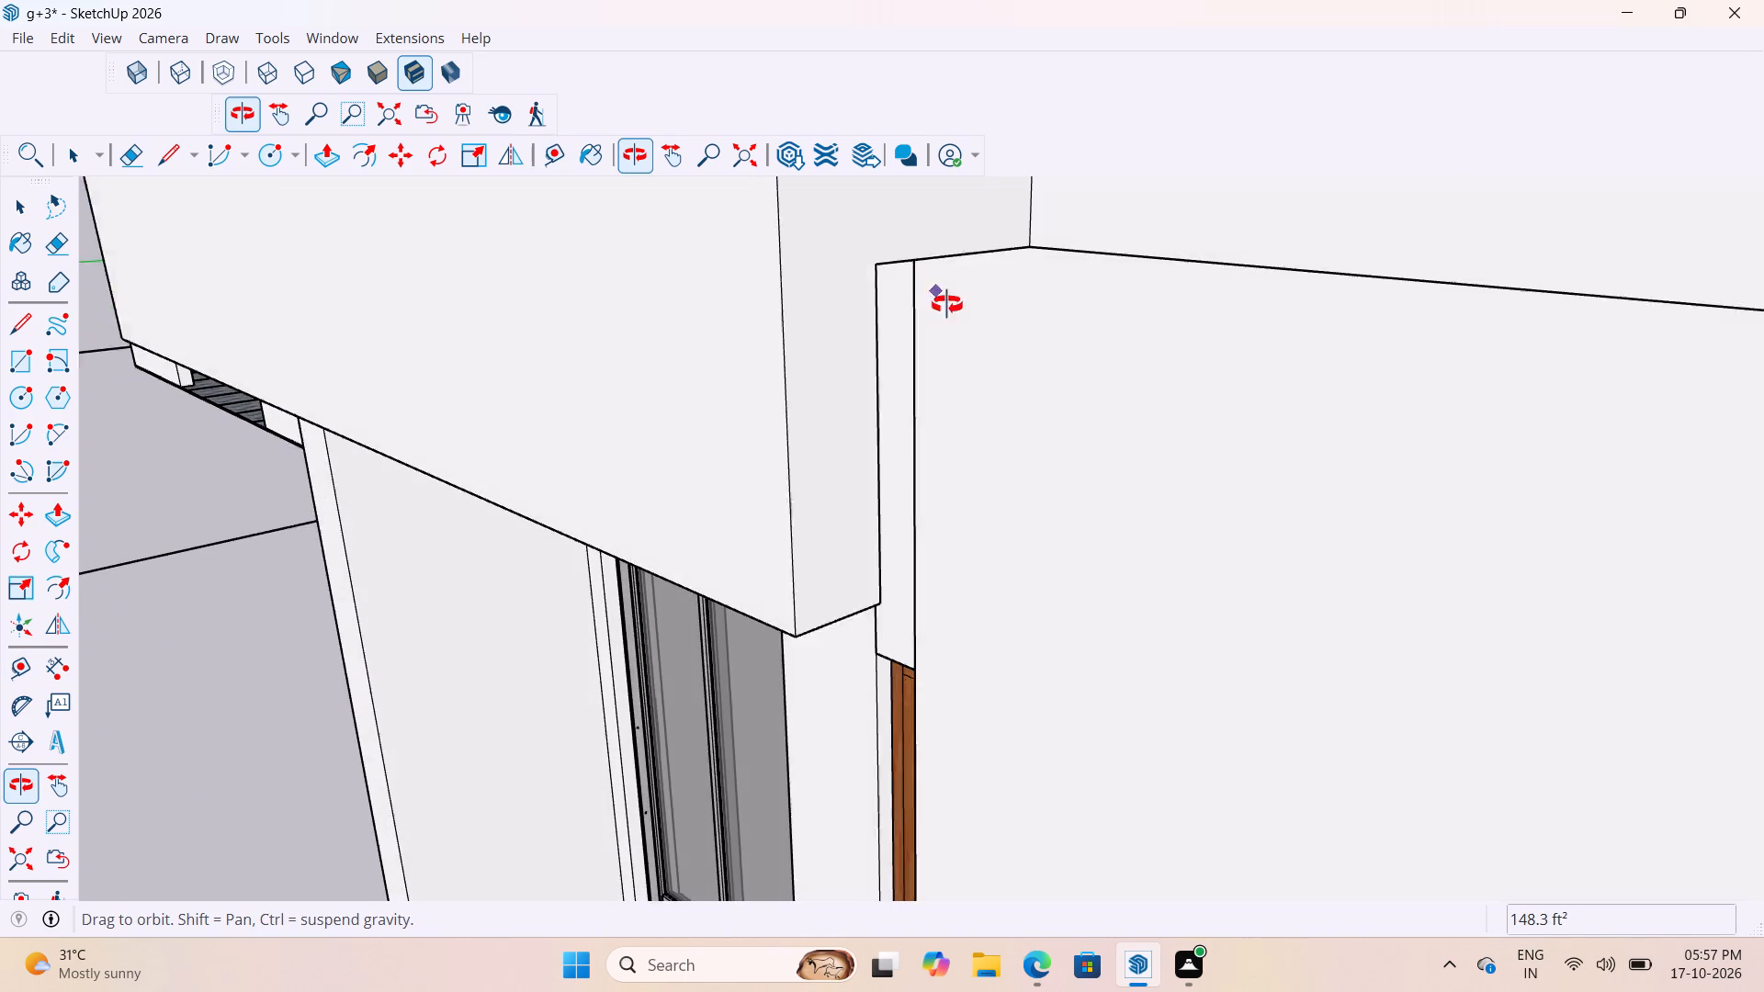
middle_click_drag(947, 305, 948, 305)
scroll(1035, 261, "up", 5)
middle_click_drag(1016, 286, 1010, 231)
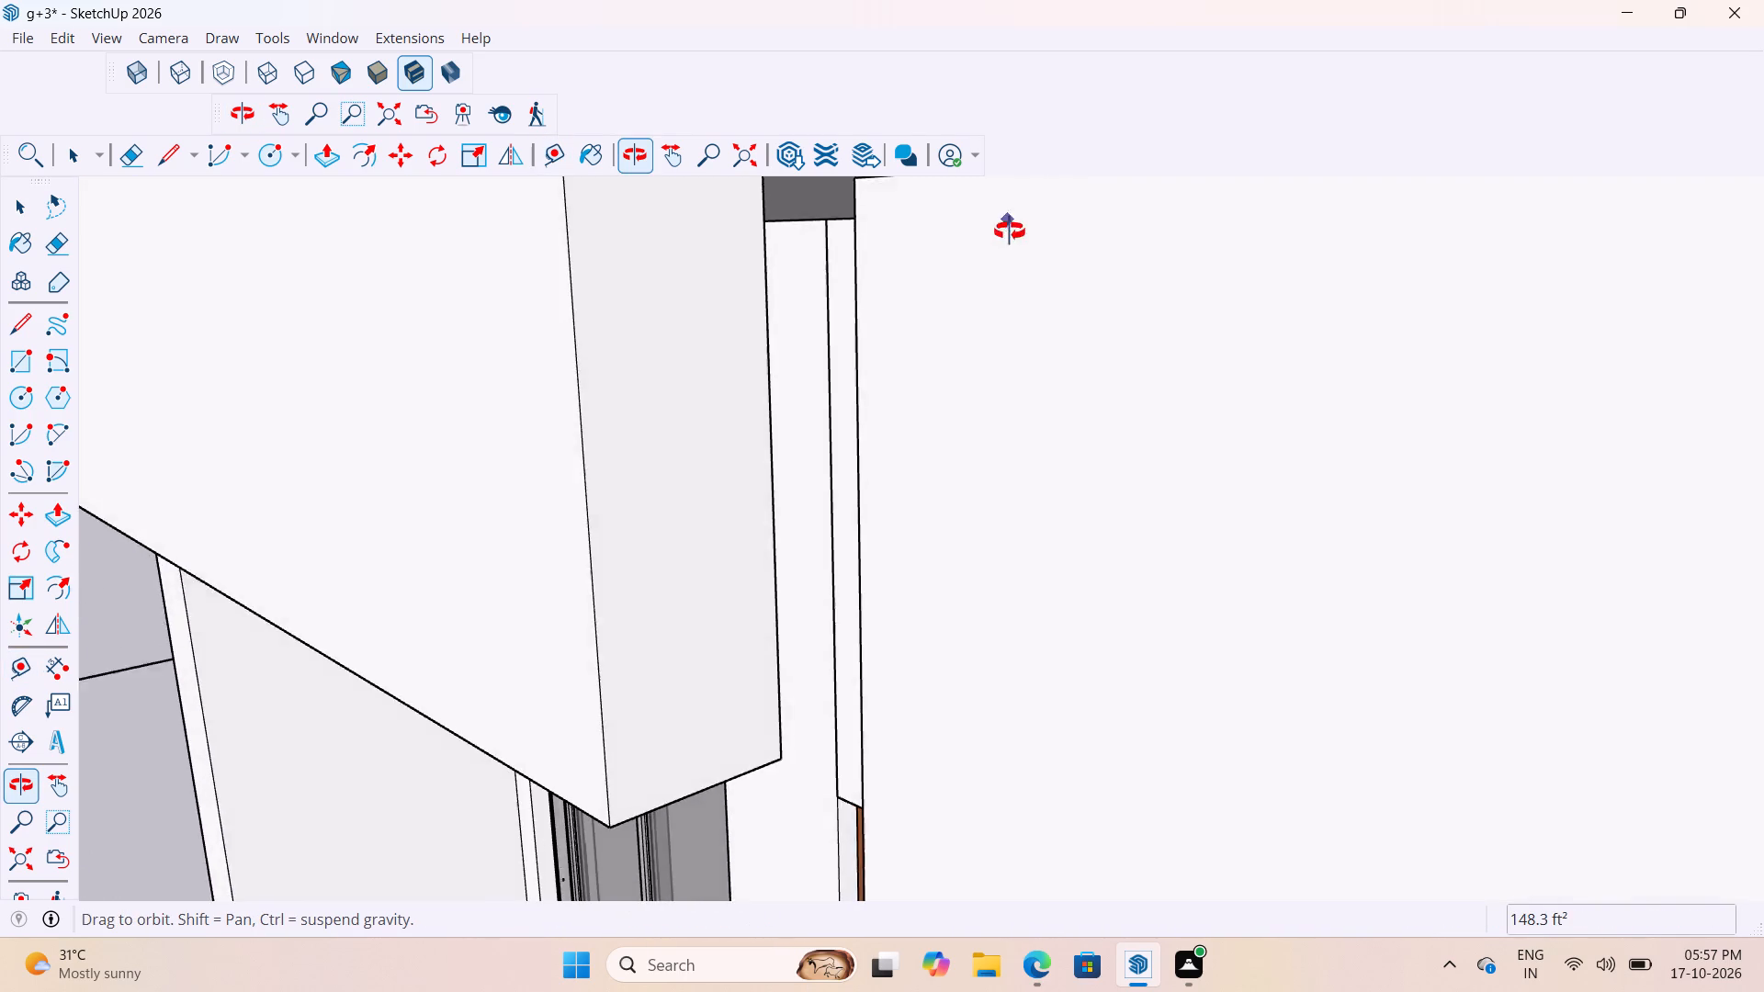
middle_click_drag(1010, 231, 1046, 252)
scroll(904, 534, "down", 14)
middle_click_drag(860, 768, 904, 589)
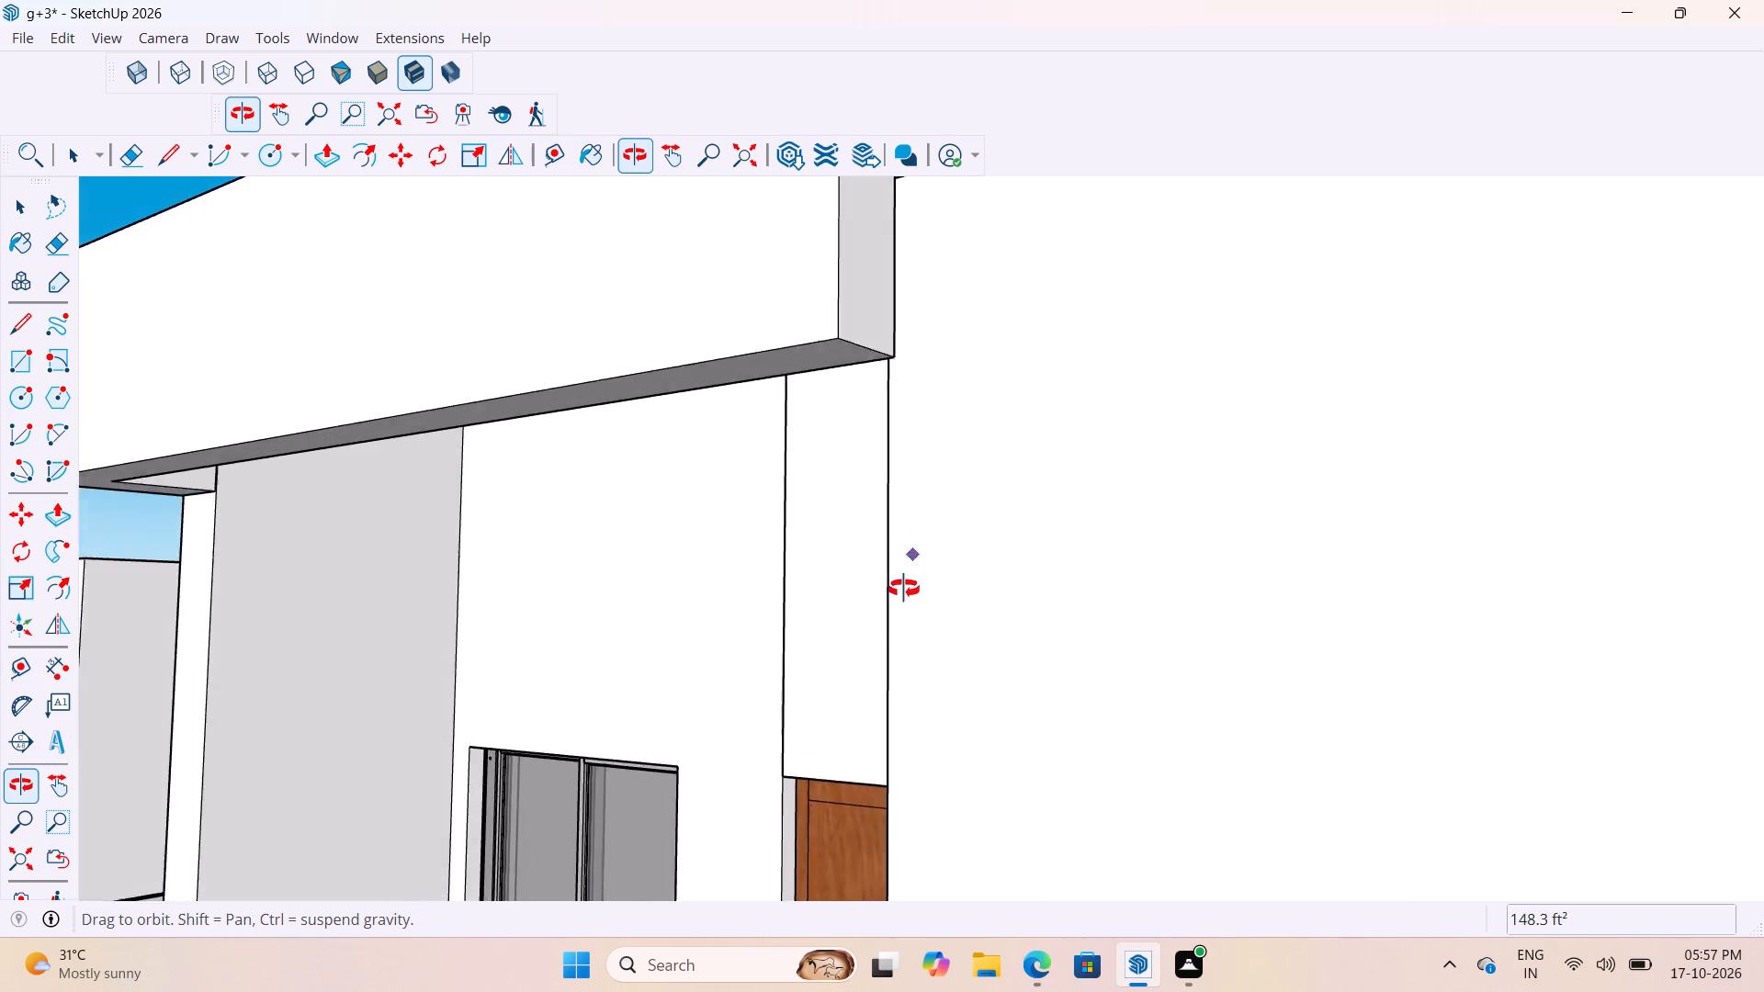
middle_click_drag(904, 589, 933, 486)
From below, measure the distance from the overhang underside's end edge to the wall's corner.
scroll(585, 663, "down", 11)
middle_click_drag(628, 526, 759, 238)
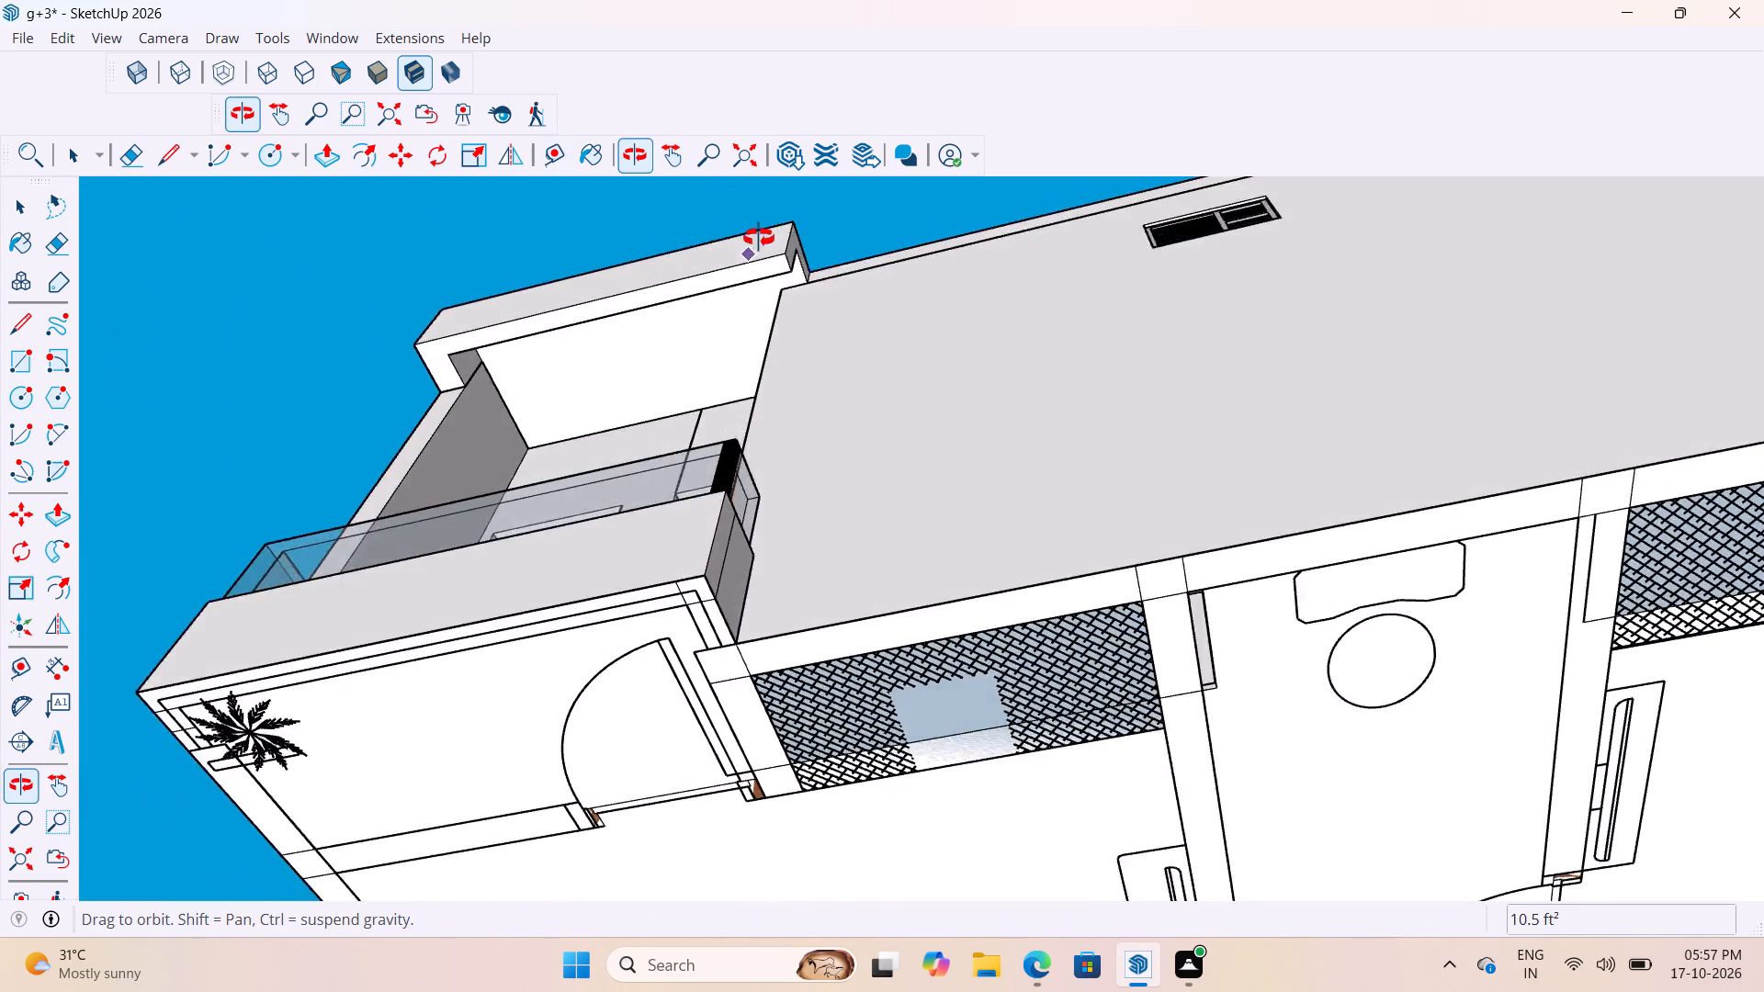
middle_click_drag(759, 238, 795, 224)
scroll(818, 232, "up", 20)
scroll(818, 232, "up", 1)
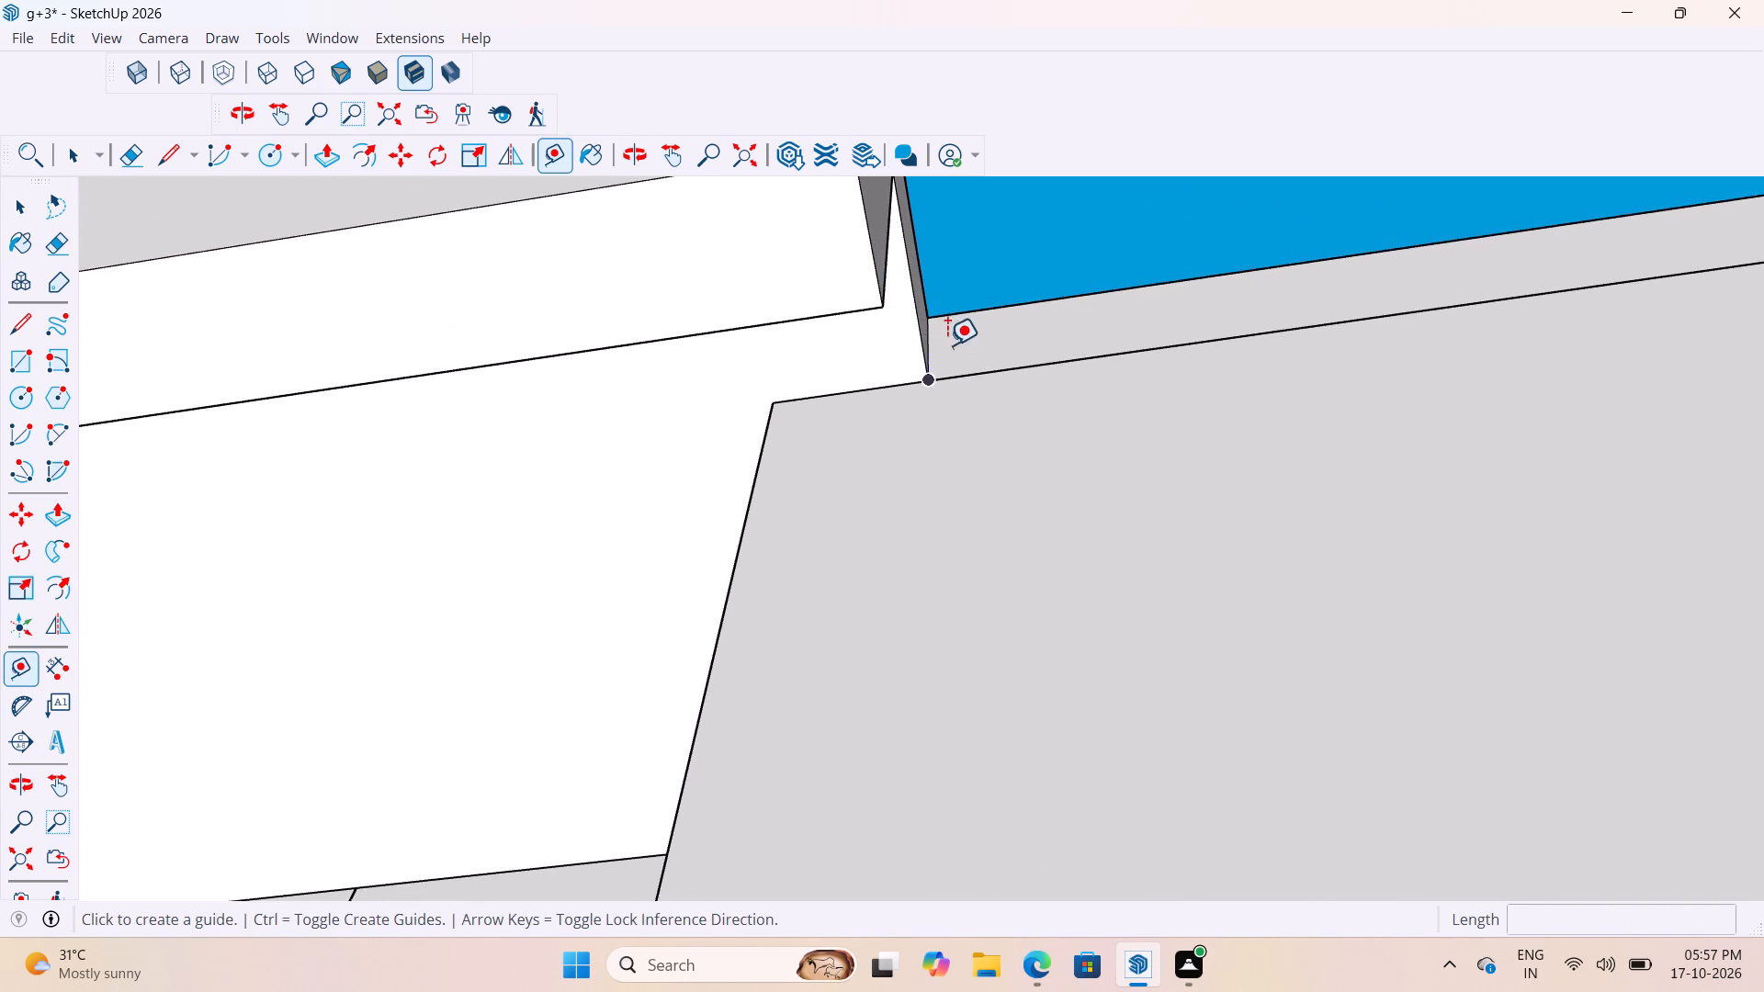
left_click(915, 333)
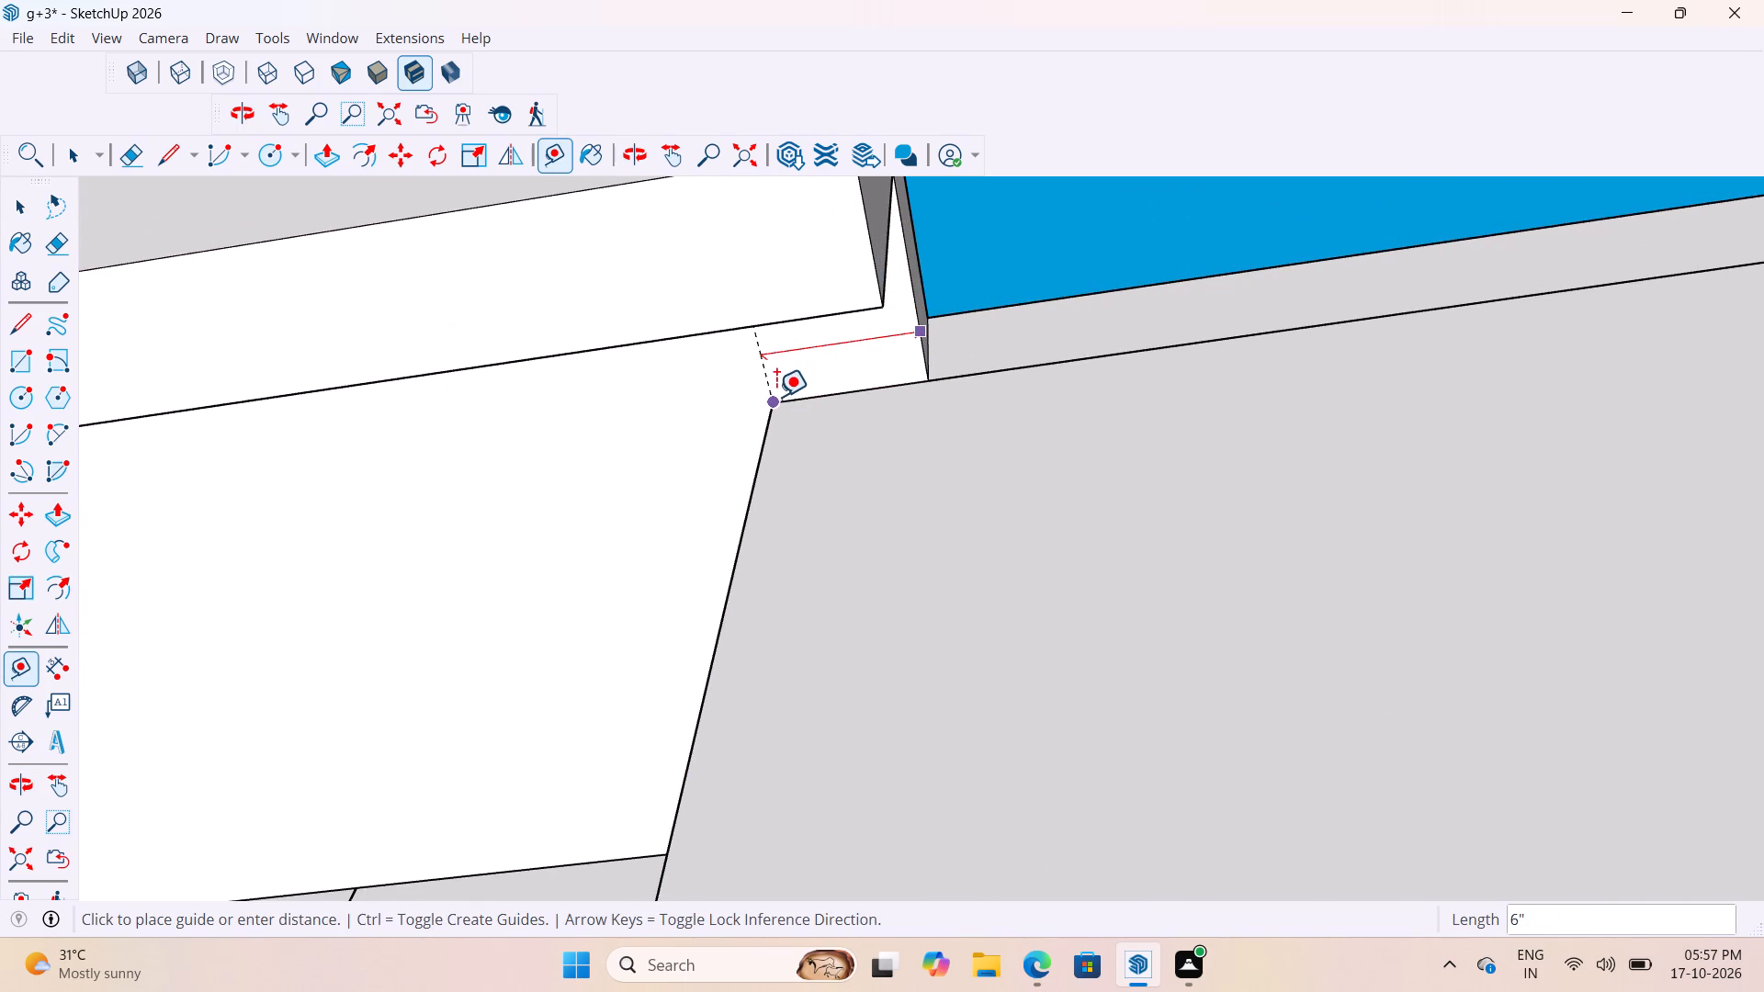
key("space")
Inside the roof slab group, copy the overhang's end edge above the blue opening across to the wall's corner.
scroll(782, 400, "down", 5)
middle_click_drag(892, 400, 854, 463)
scroll(804, 393, "up", 4)
middle_click_drag(809, 397, 801, 293)
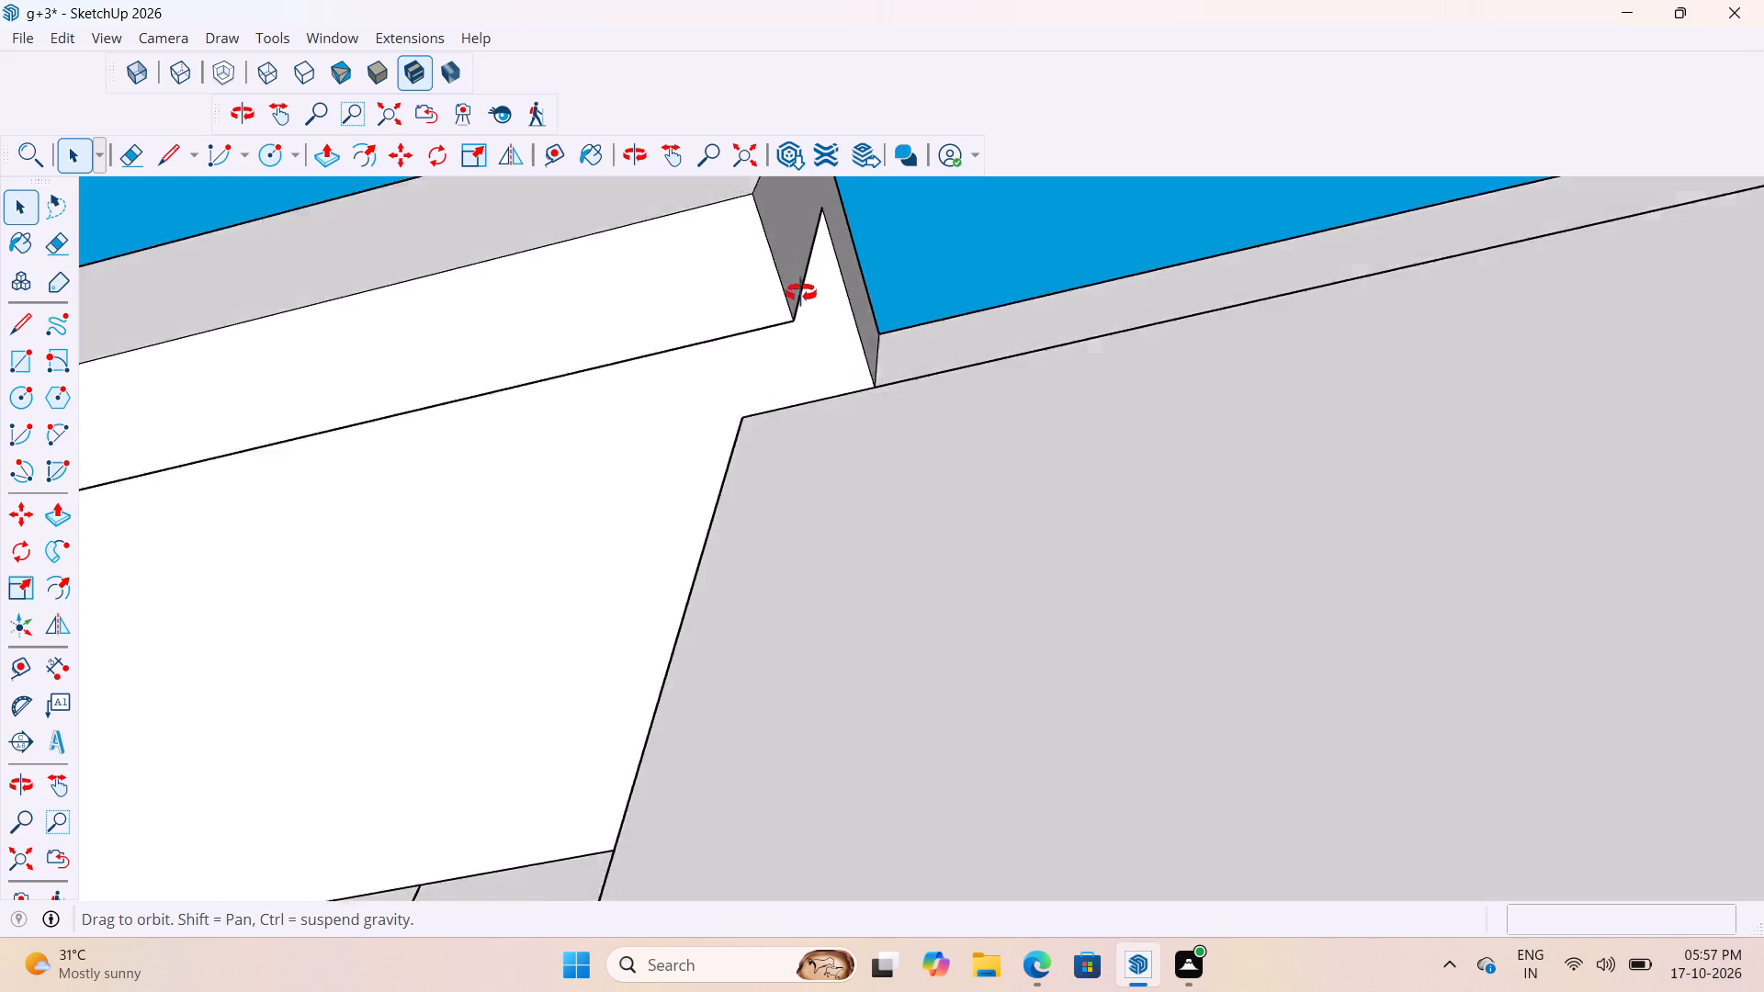
middle_click_drag(801, 293, 903, 299)
left_click(939, 304)
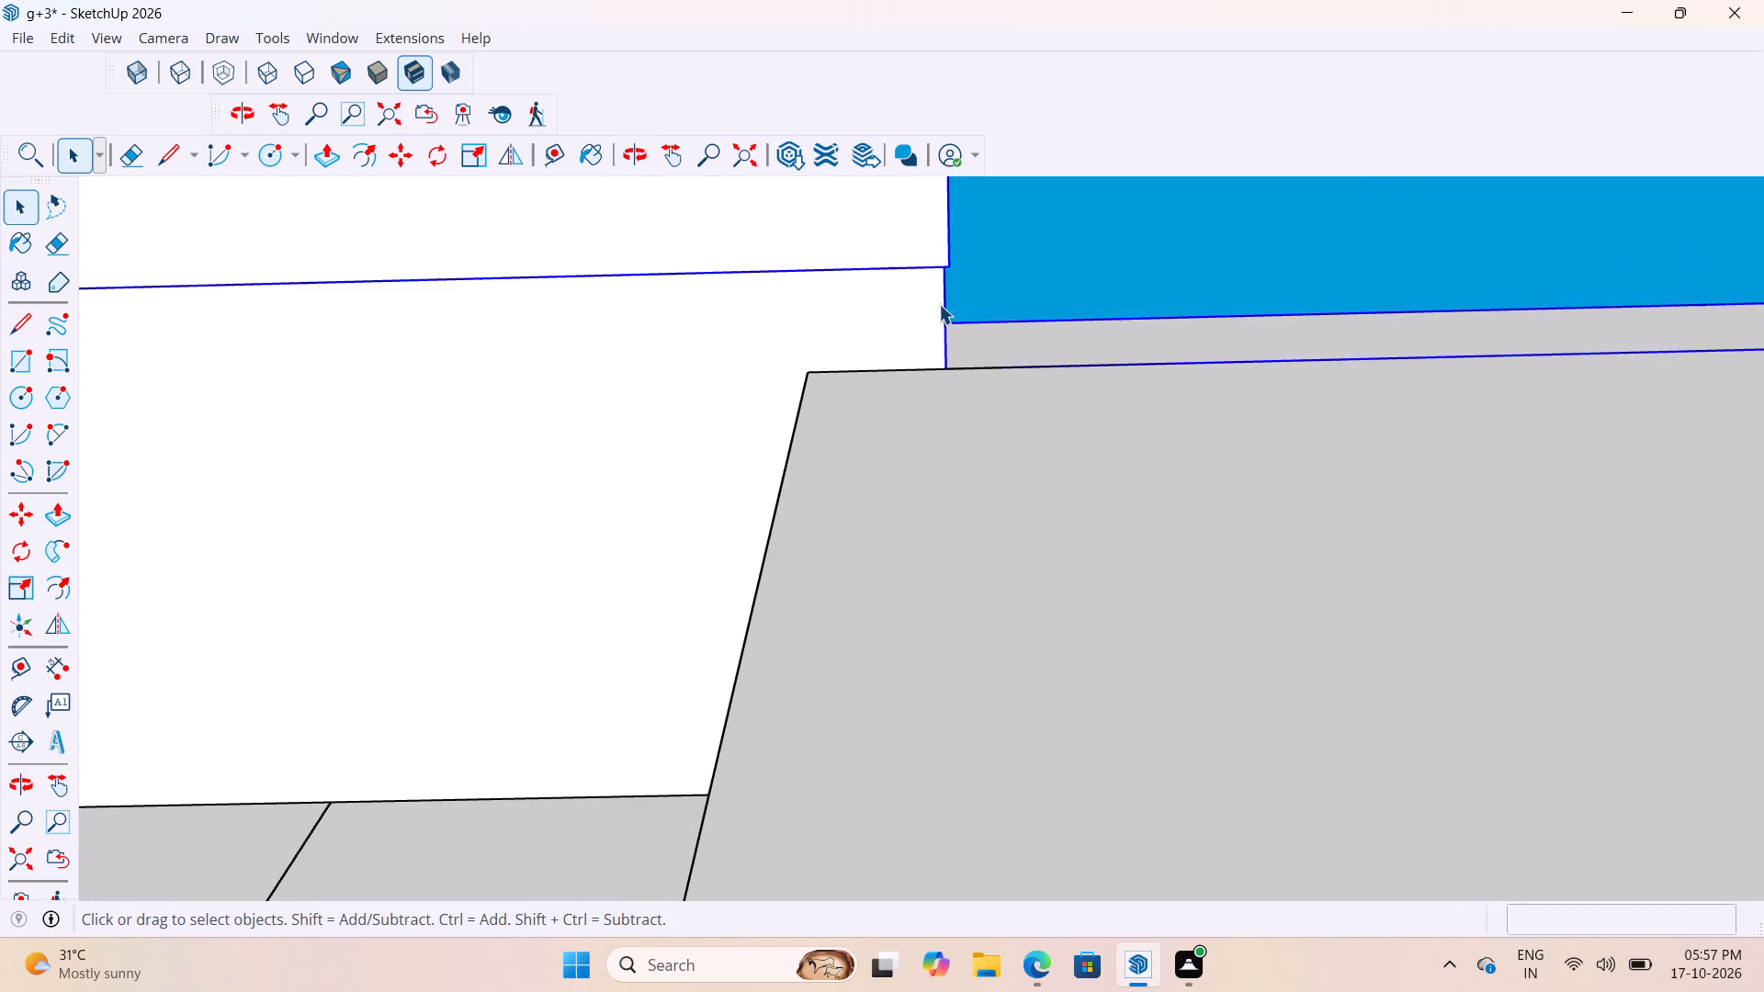
scroll(939, 304, "up", 3)
double_click(939, 305)
left_click(944, 319)
scroll(925, 340, "up", 3)
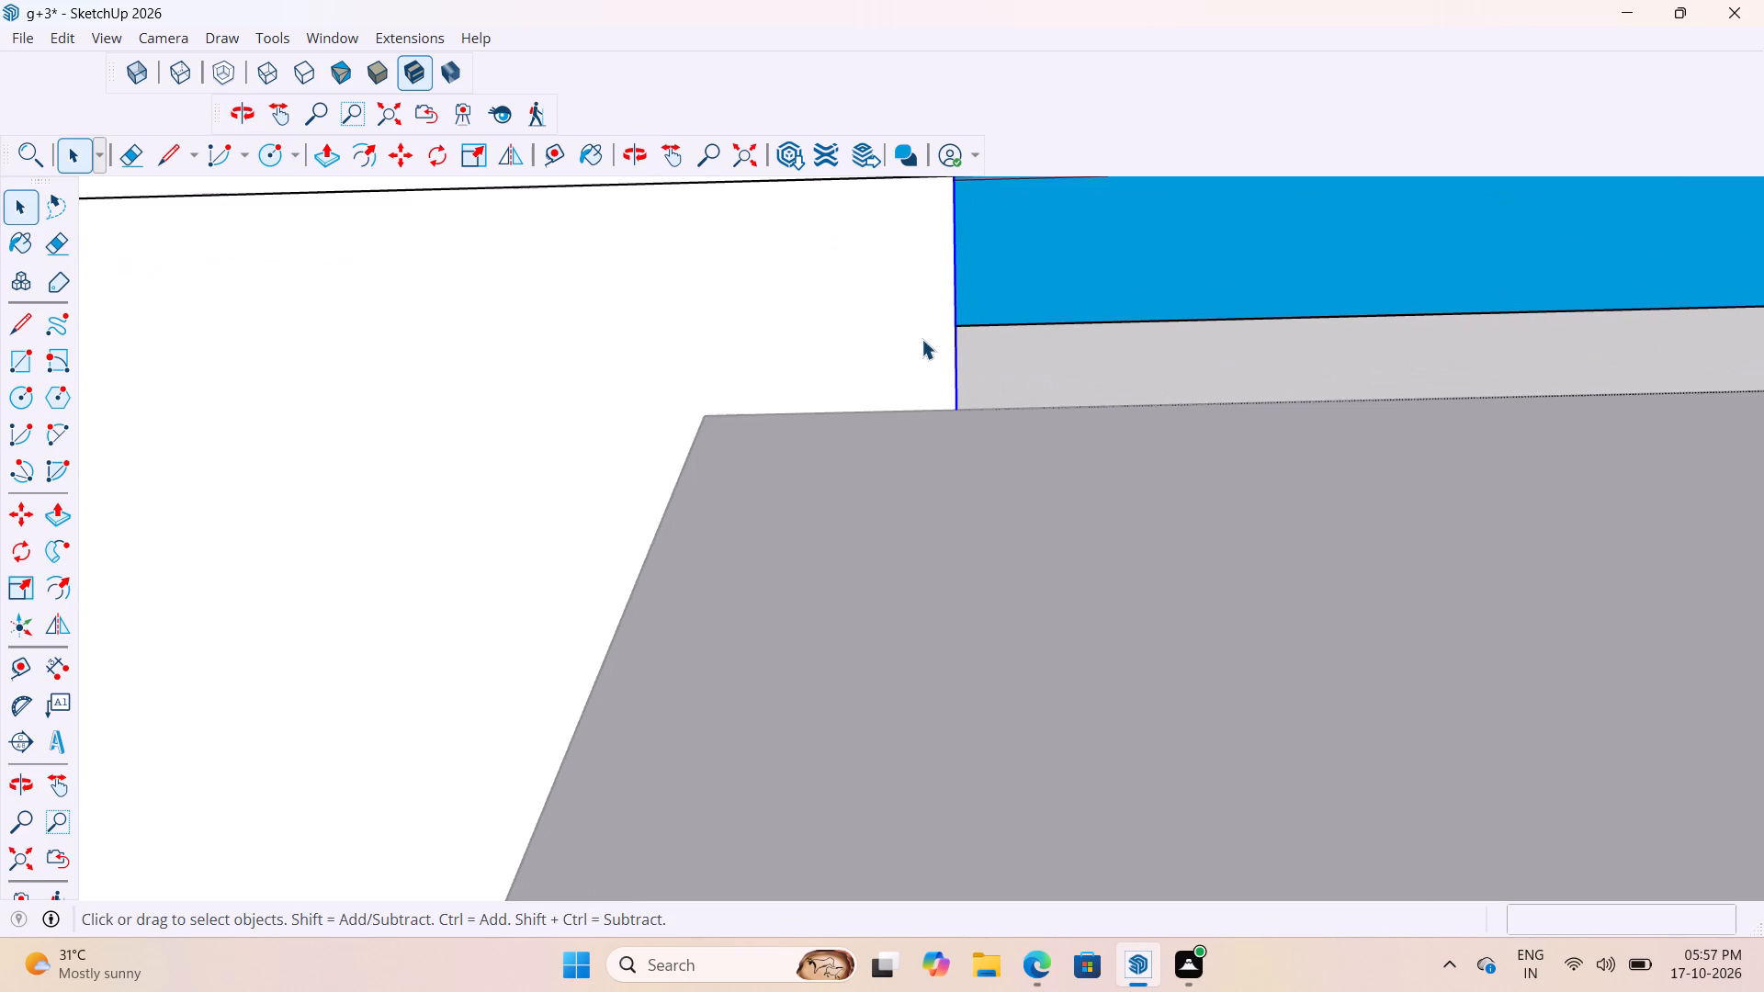
key("m")
scroll(947, 422, "up", 3)
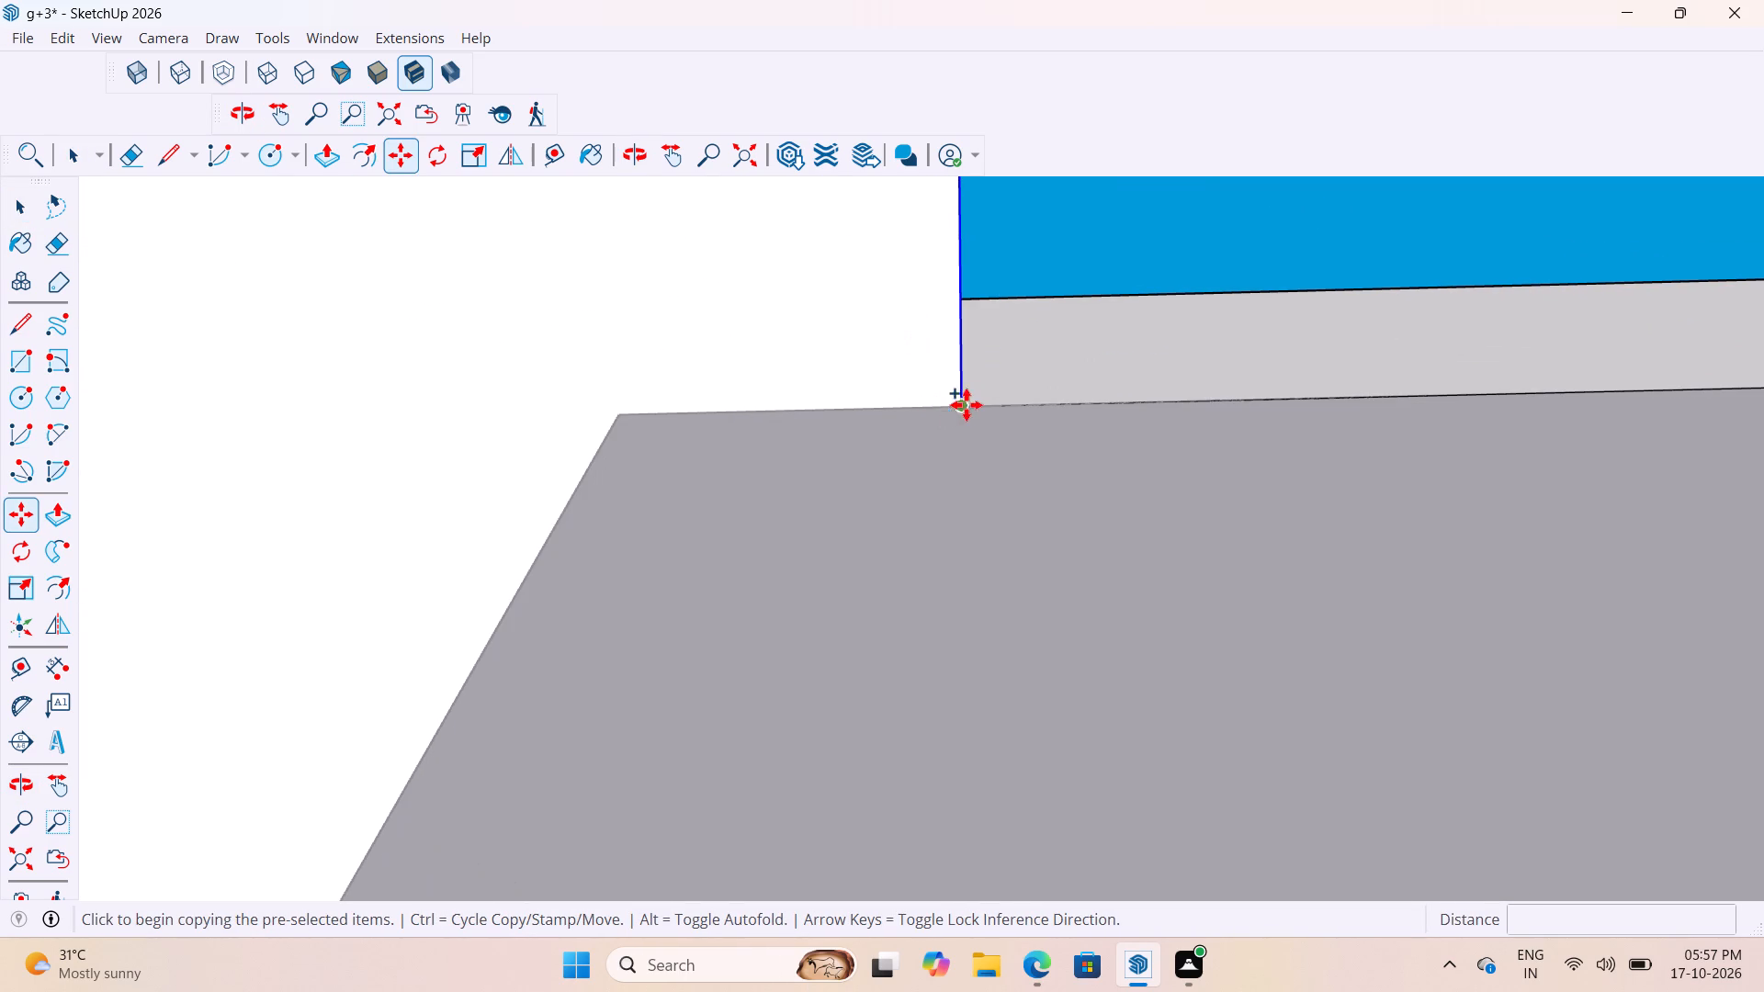
left_click(968, 407)
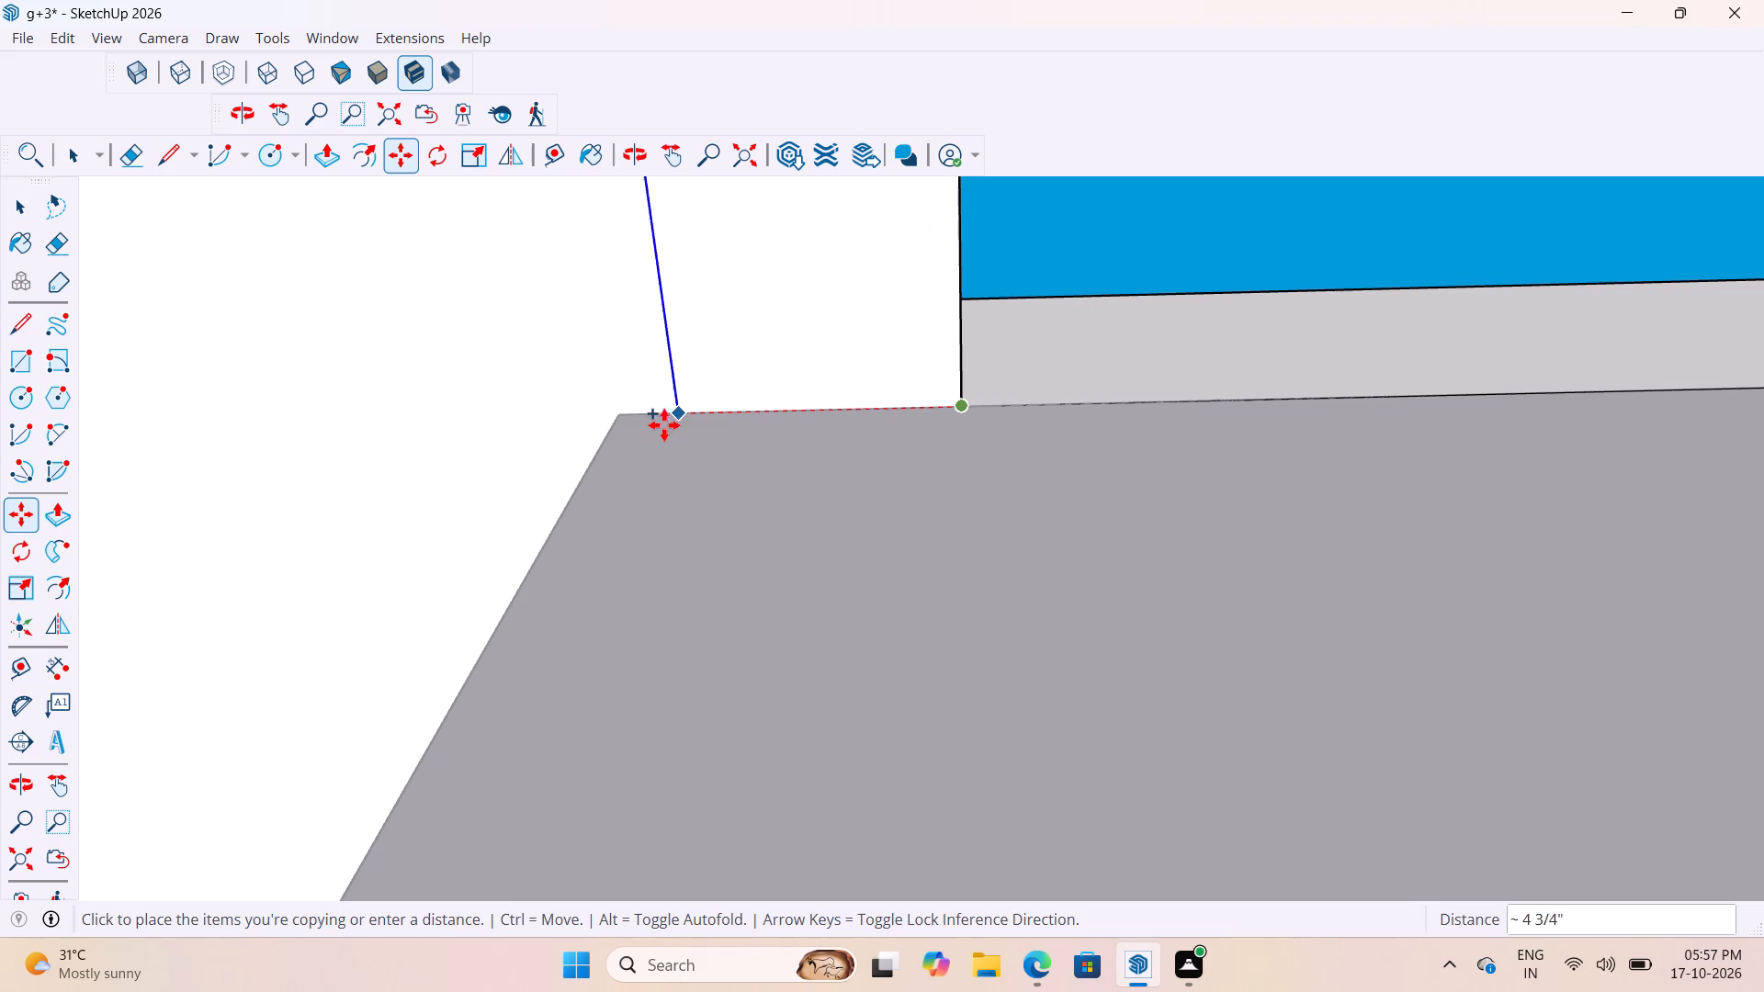
left_click(622, 418)
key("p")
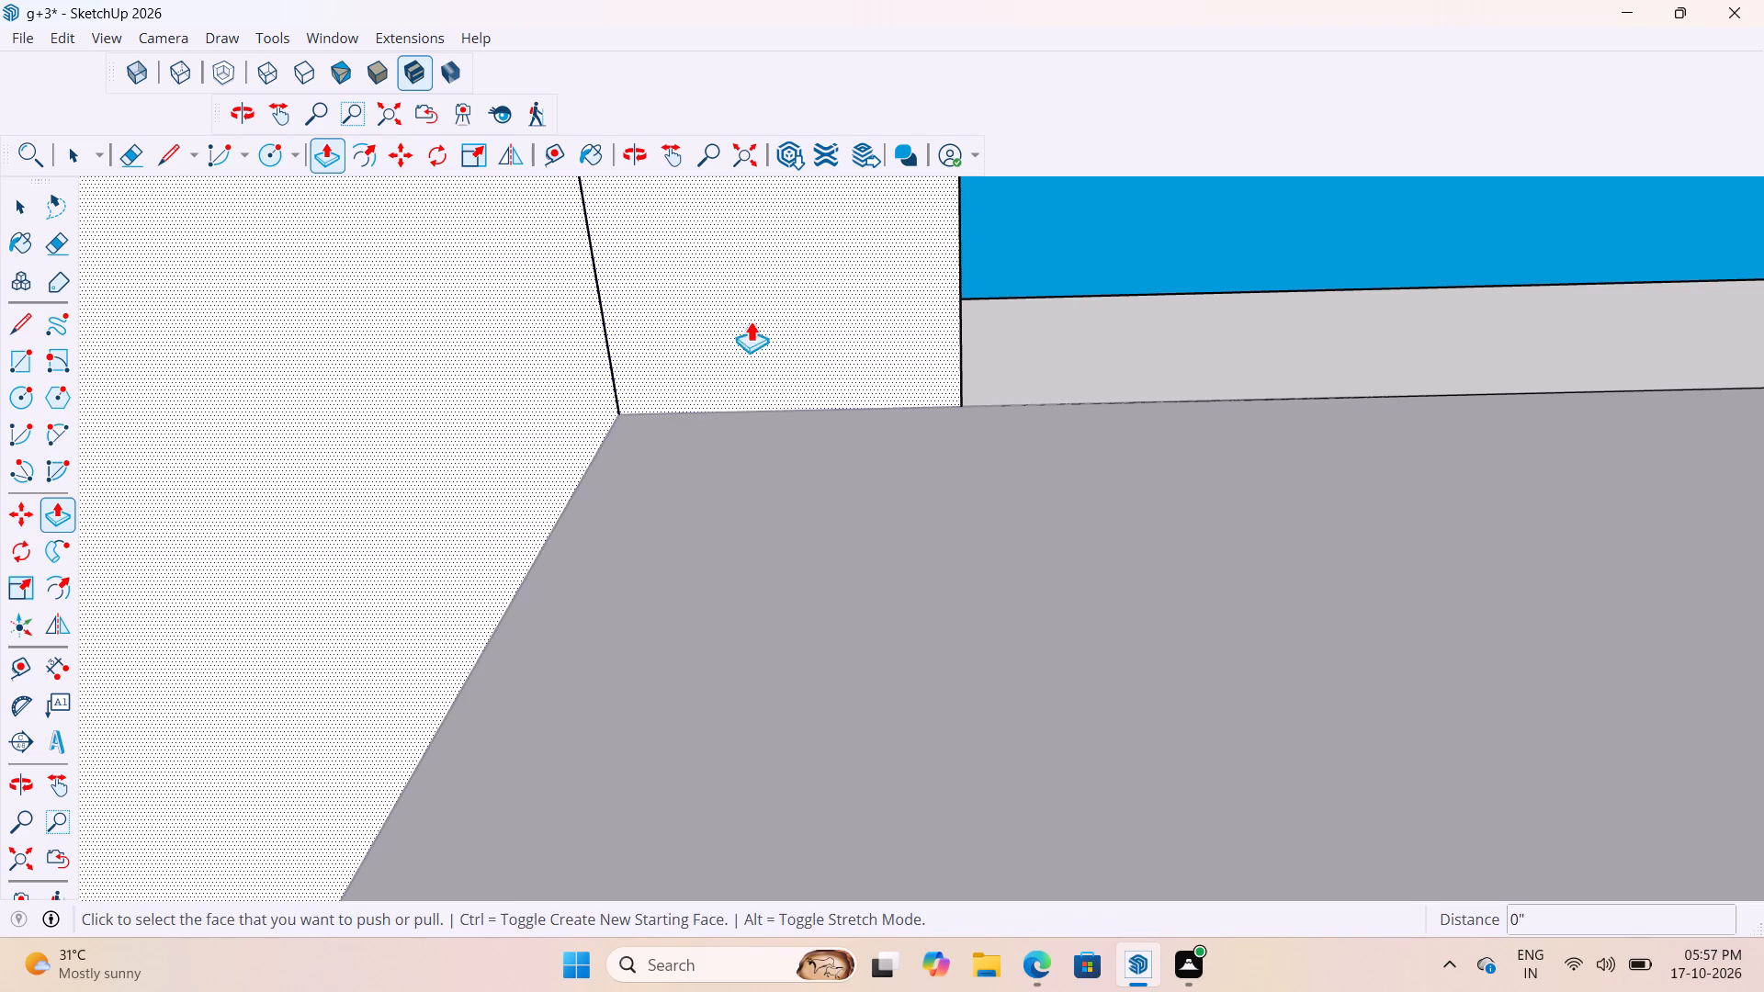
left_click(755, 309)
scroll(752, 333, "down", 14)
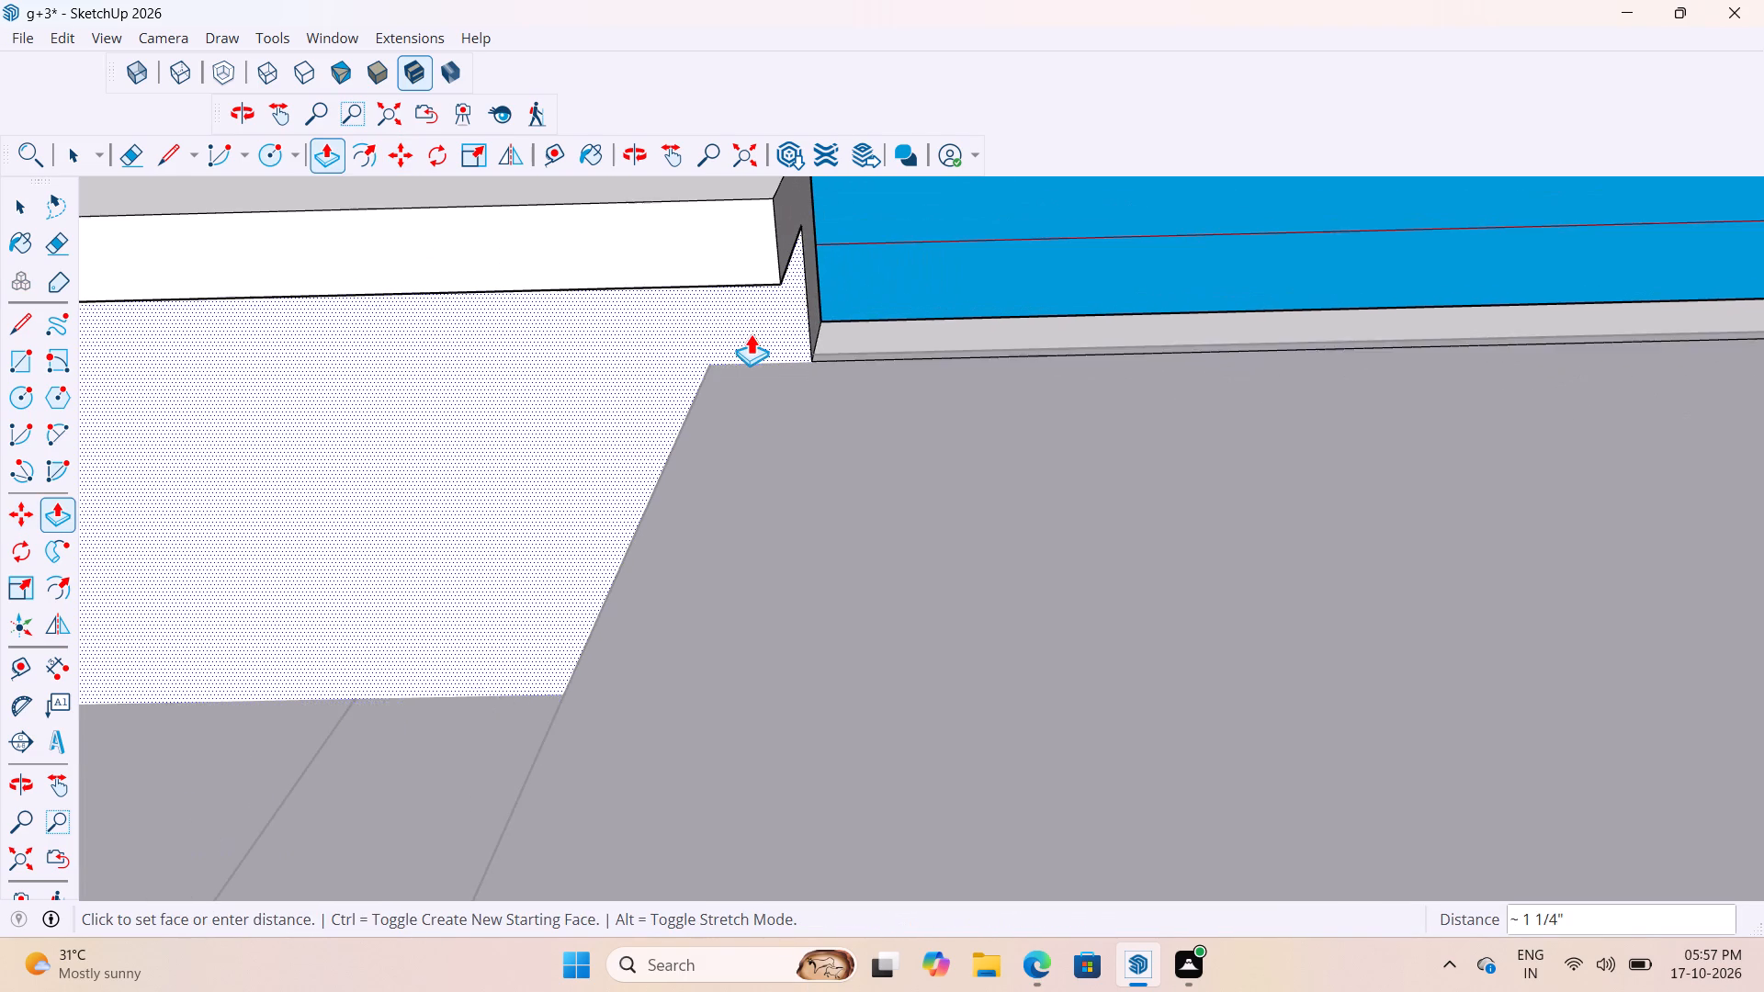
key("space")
Examine the overhang's end from outside and below, leaving the roof slab group along the way.
scroll(732, 356, "down", 4)
scroll(763, 287, "up", 8)
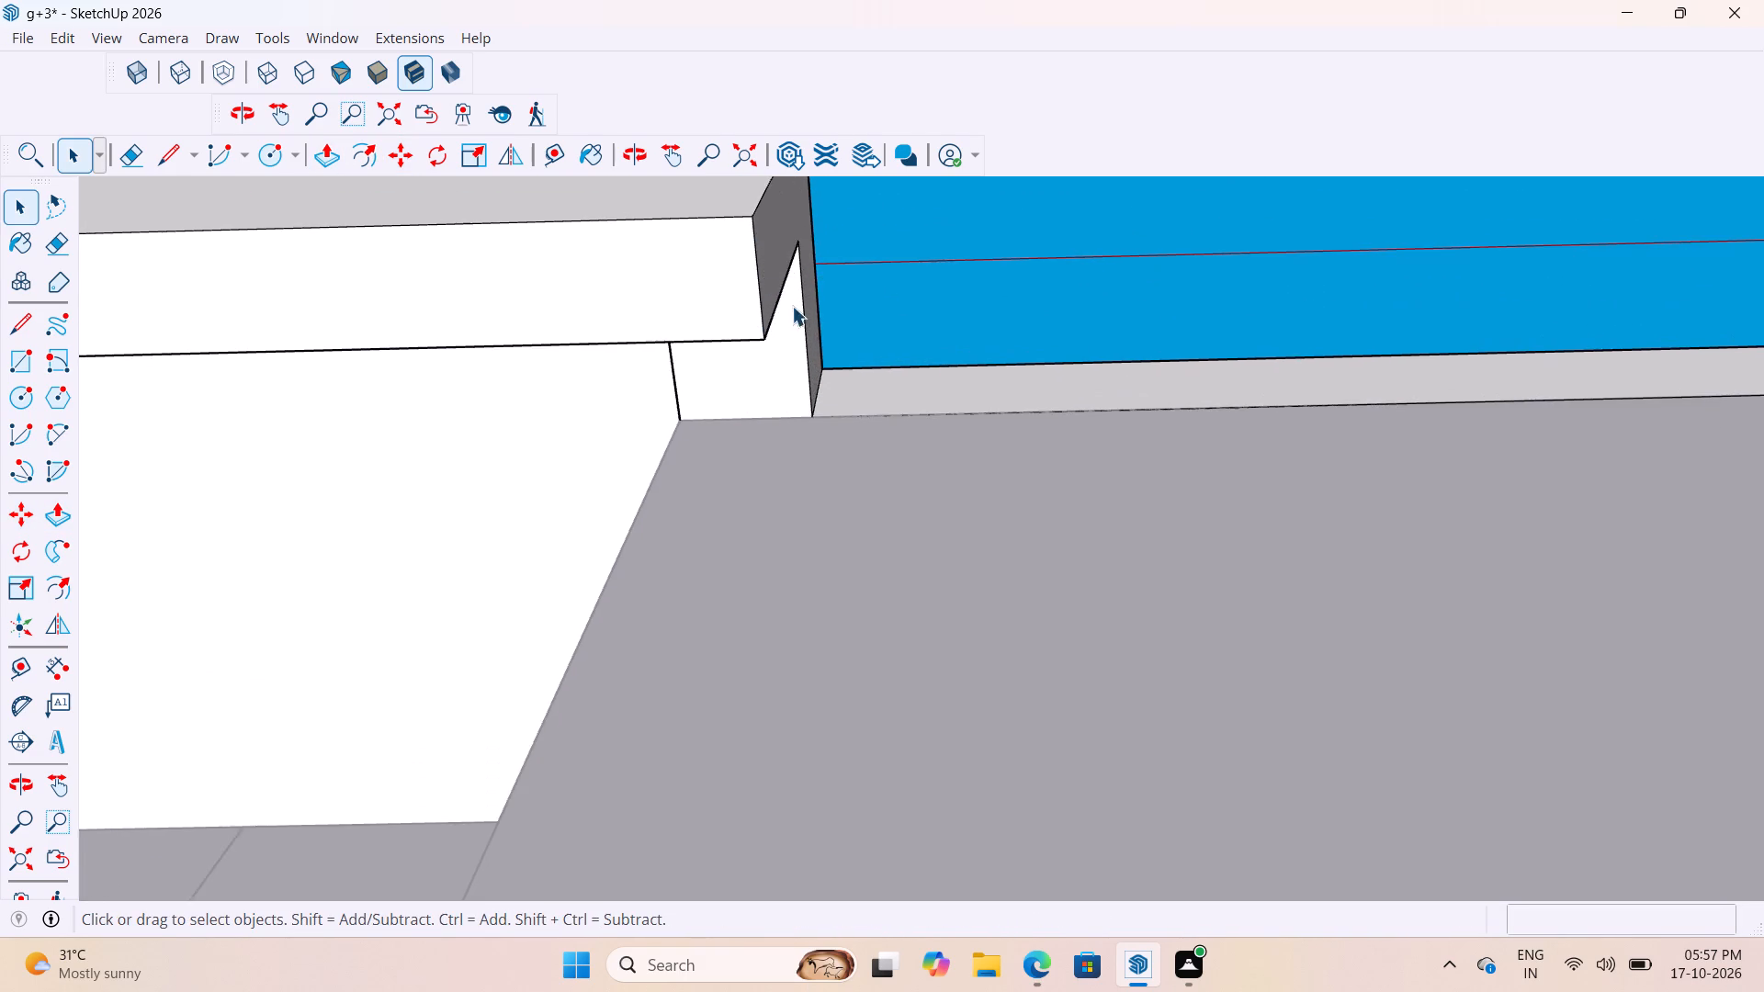
middle_click_drag(741, 241, 125, 423)
scroll(612, 578, "up", 5)
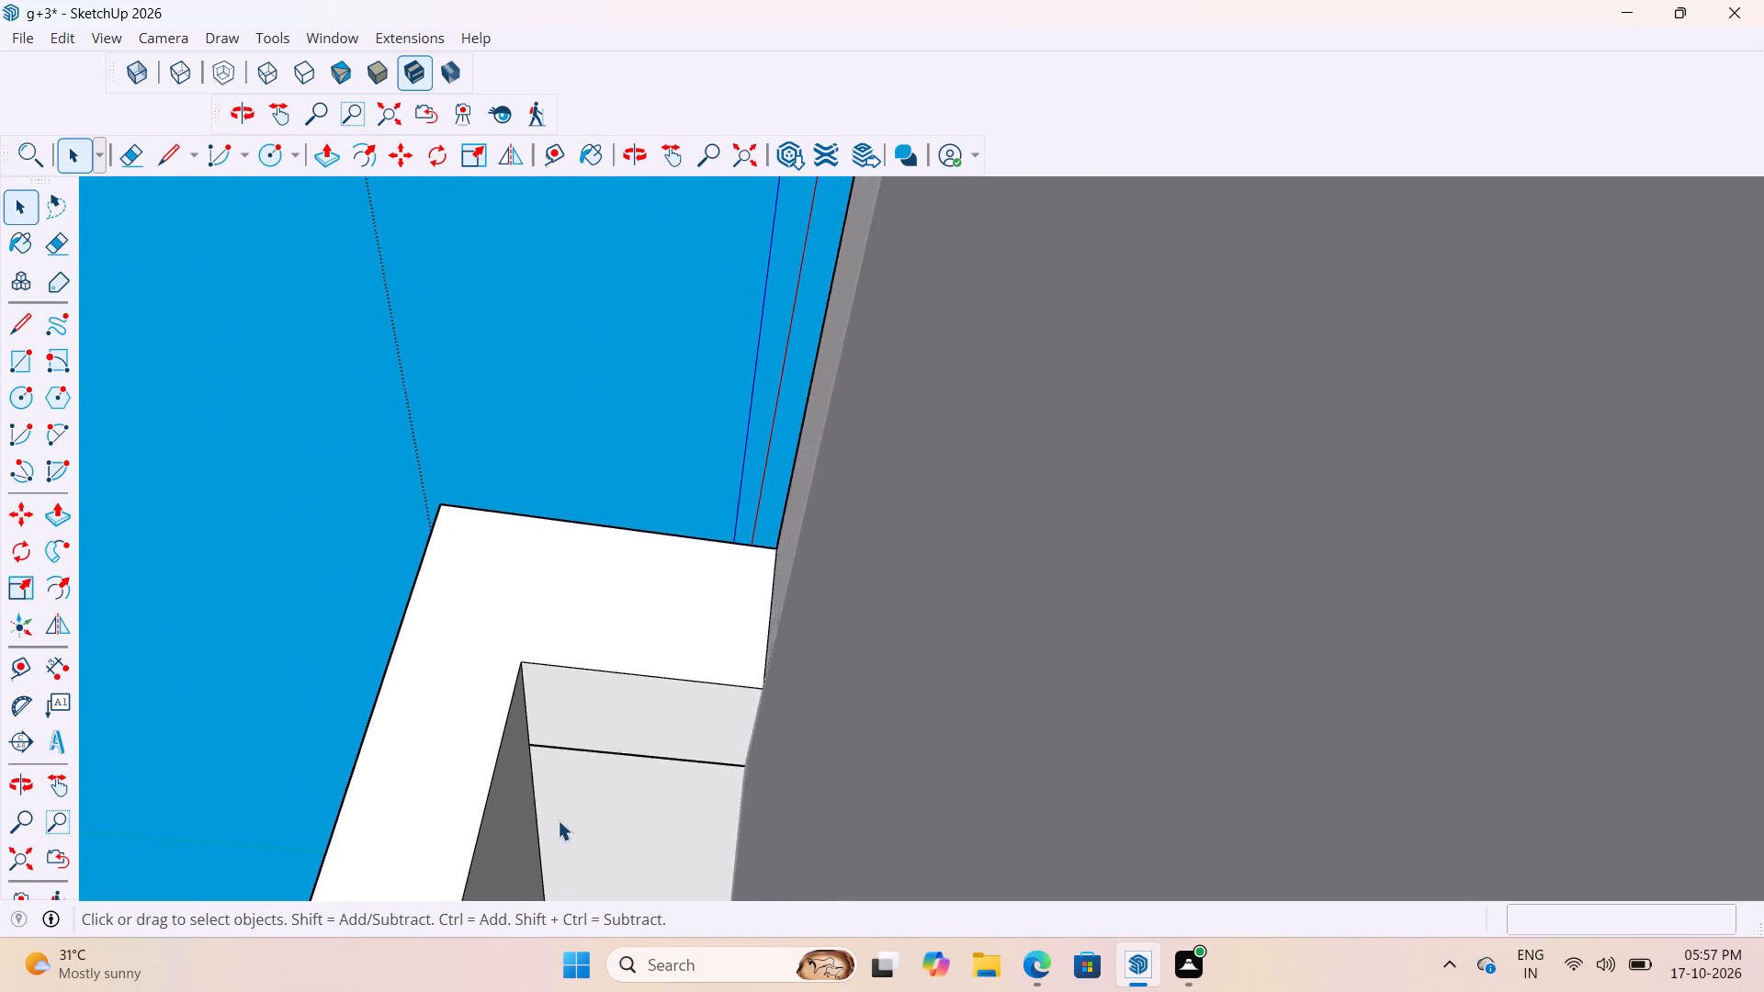
scroll(558, 820, "up", 1)
scroll(520, 690, "down", 10)
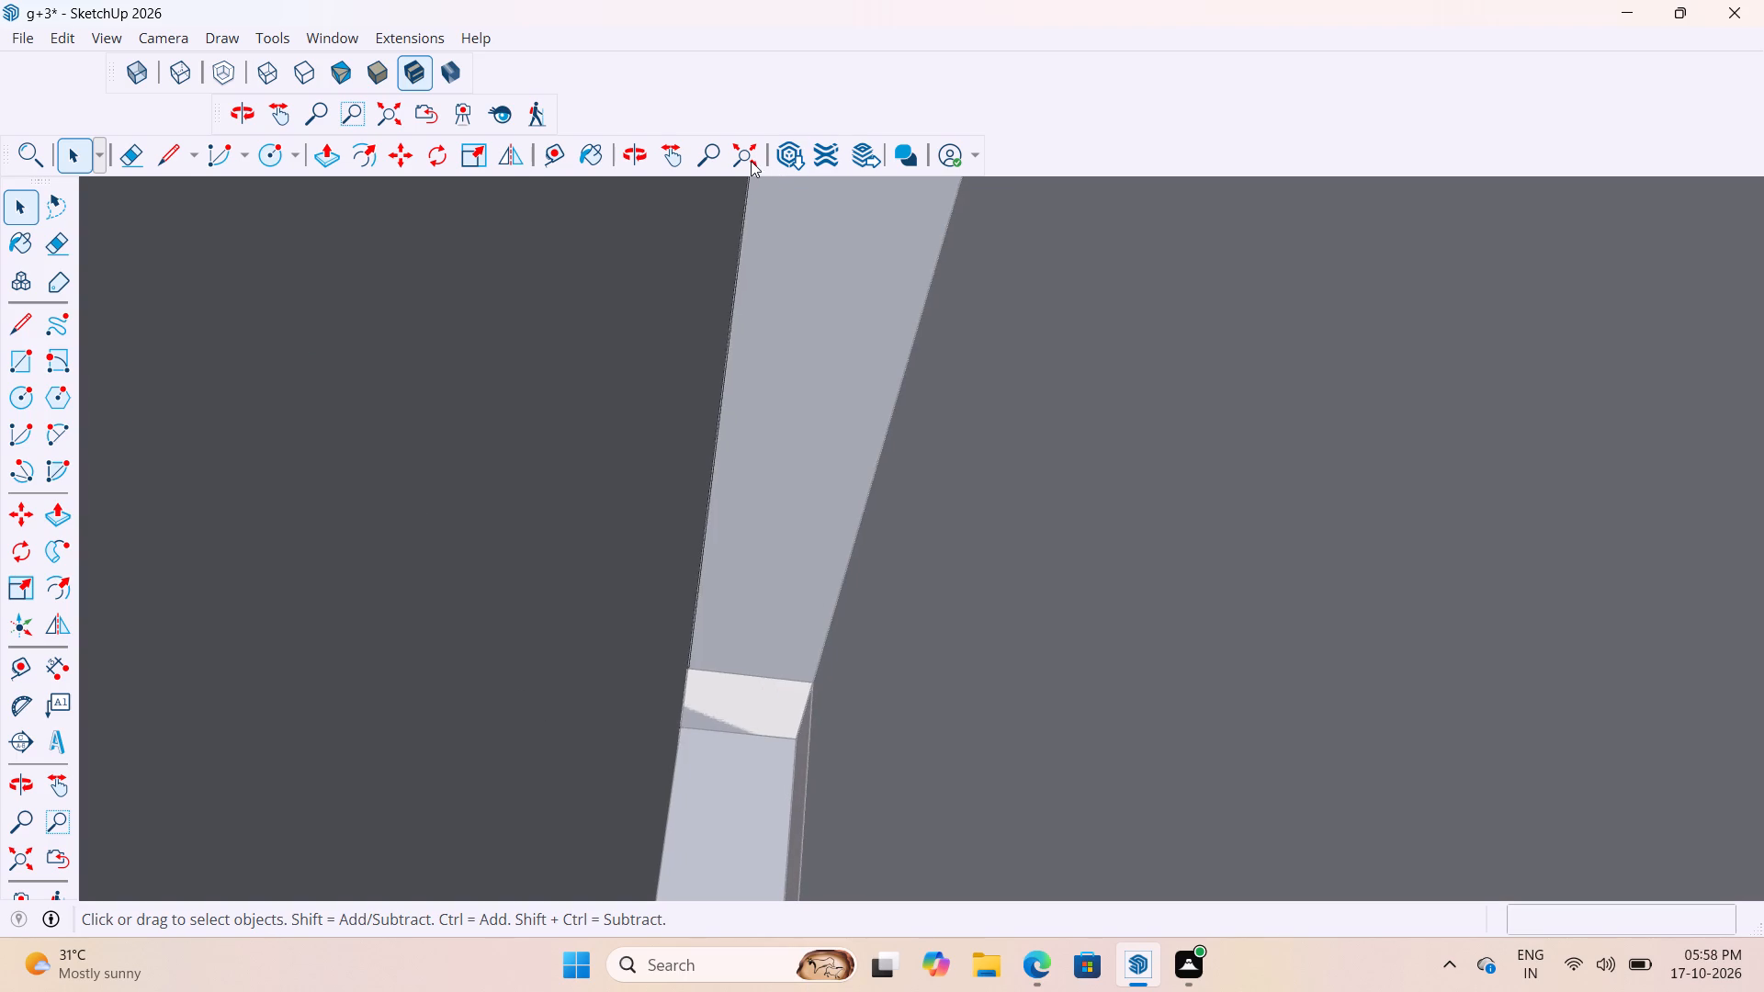
left_click(751, 161)
scroll(643, 394, "down", 4)
left_click(440, 424)
scroll(571, 294, "up", 3)
middle_click_drag(669, 265, 725, 400)
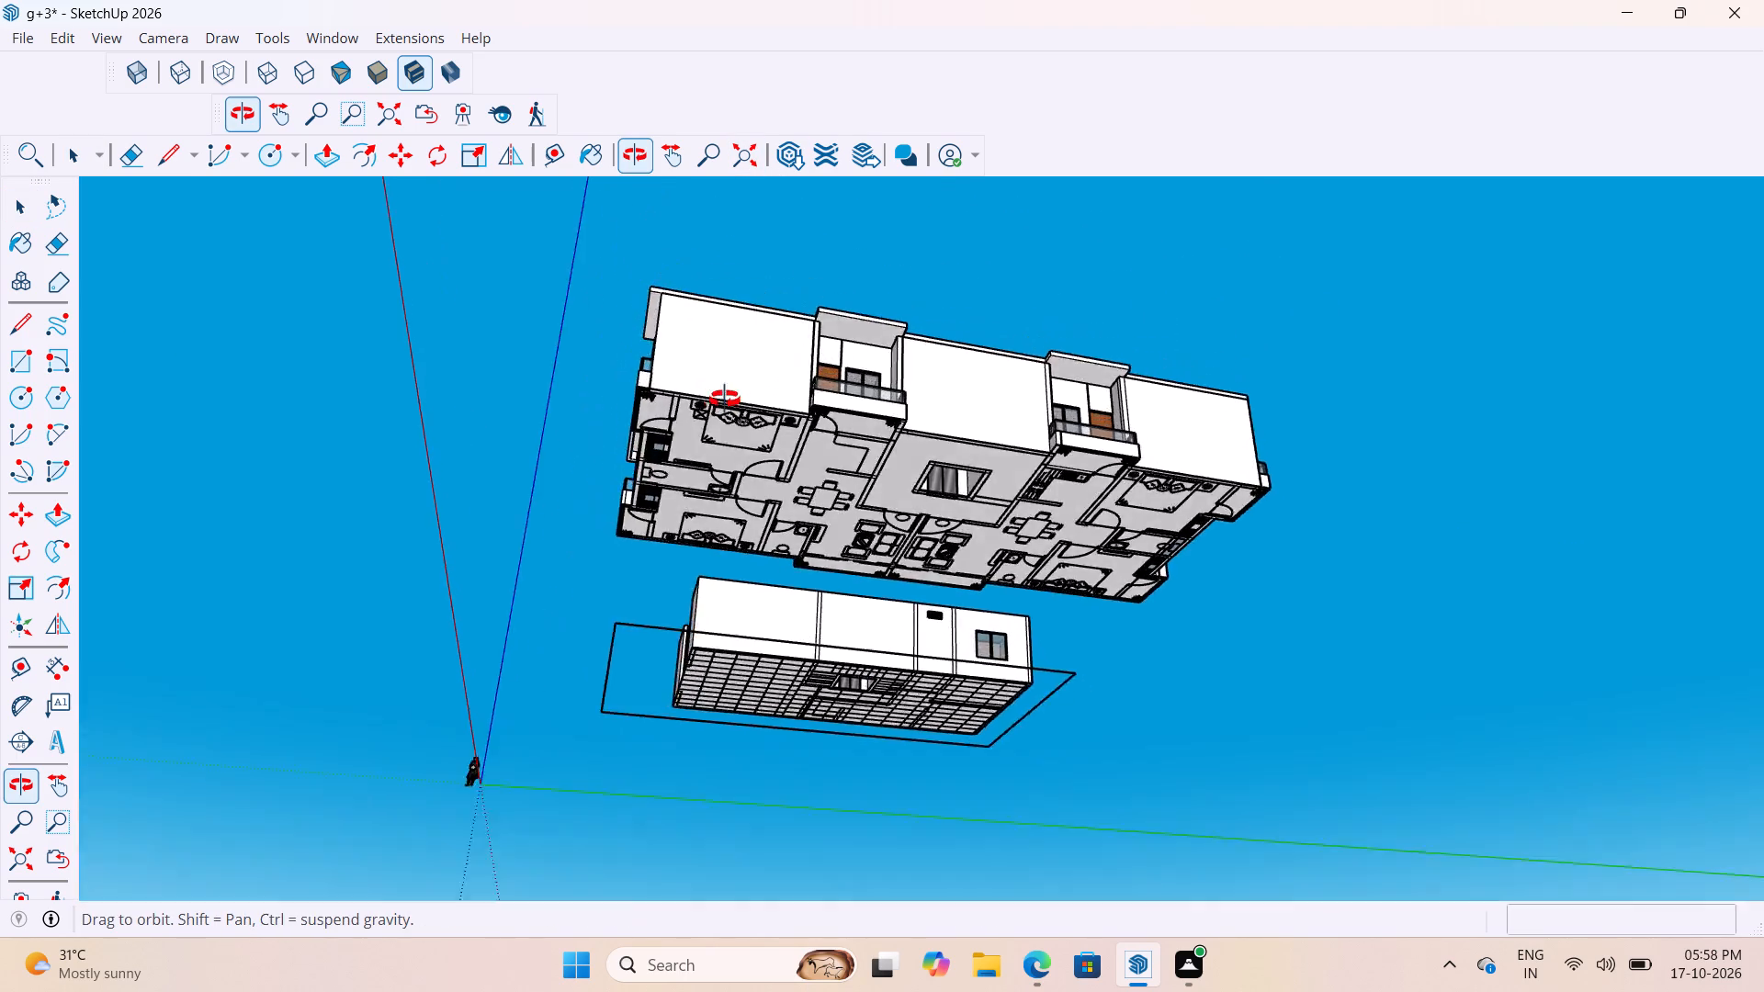
middle_click_drag(725, 400, 769, 522)
scroll(667, 497, "up", 20)
scroll(572, 344, "down", 5)
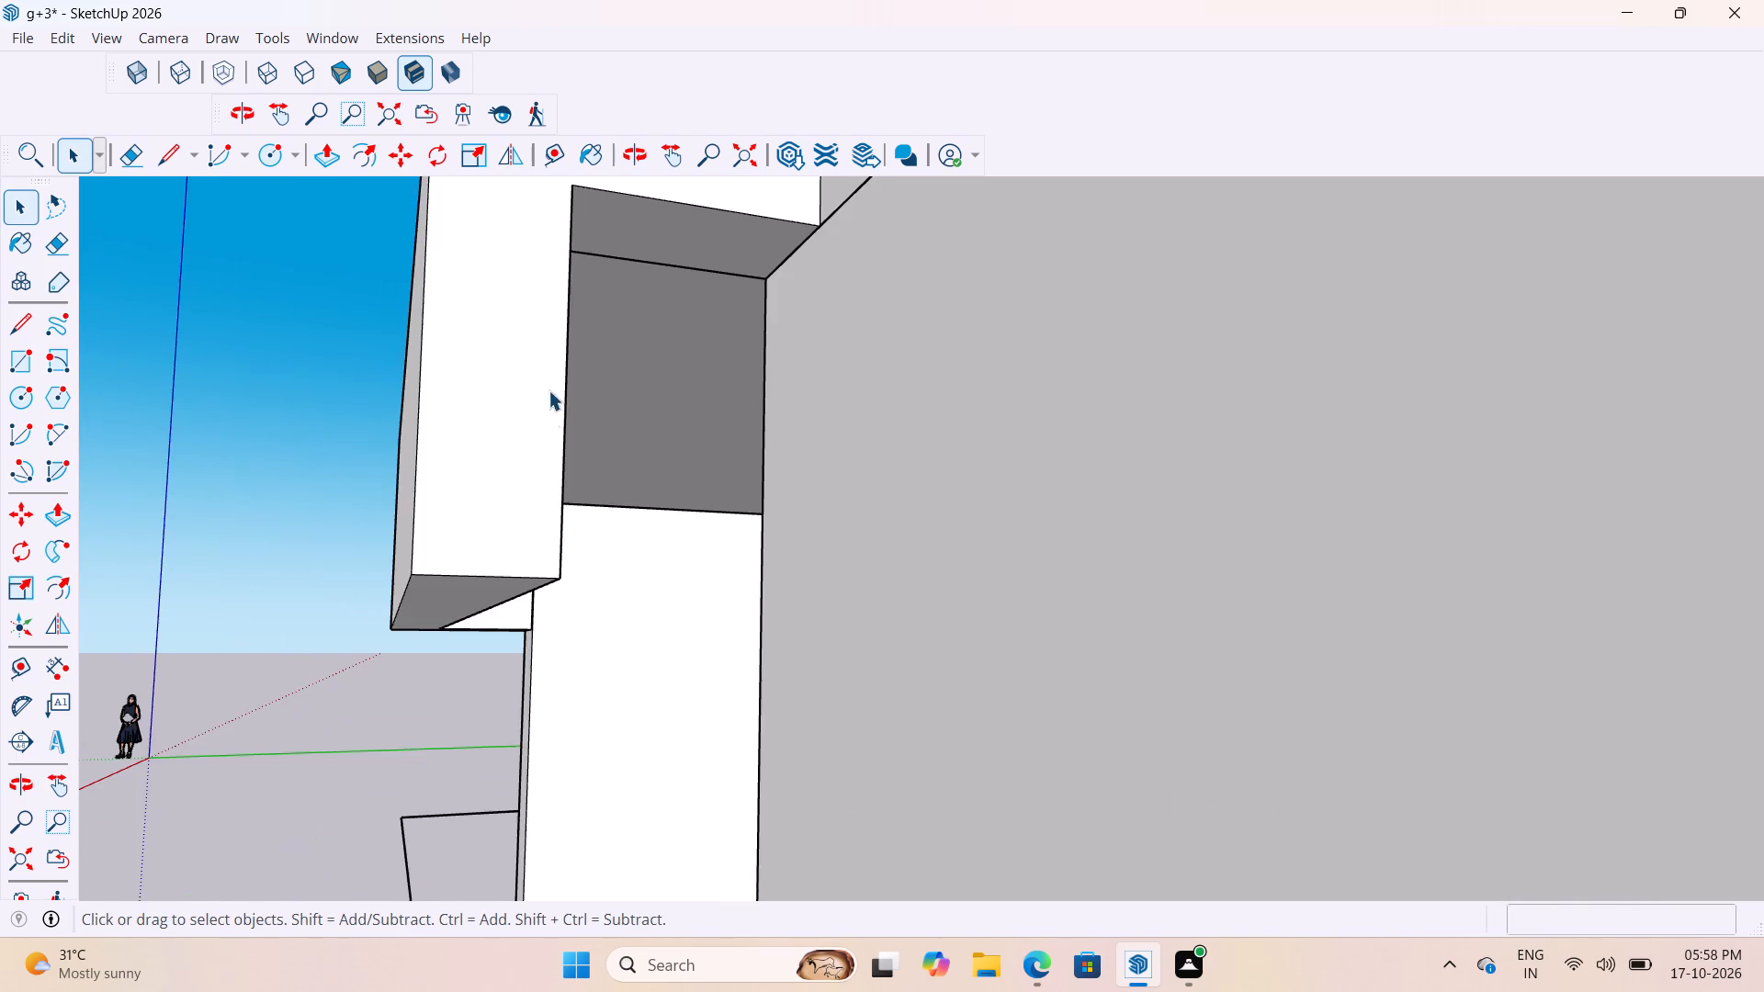
scroll(591, 342, "up", 1)
scroll(569, 350, "down", 4)
middle_click_drag(526, 391, 423, 416)
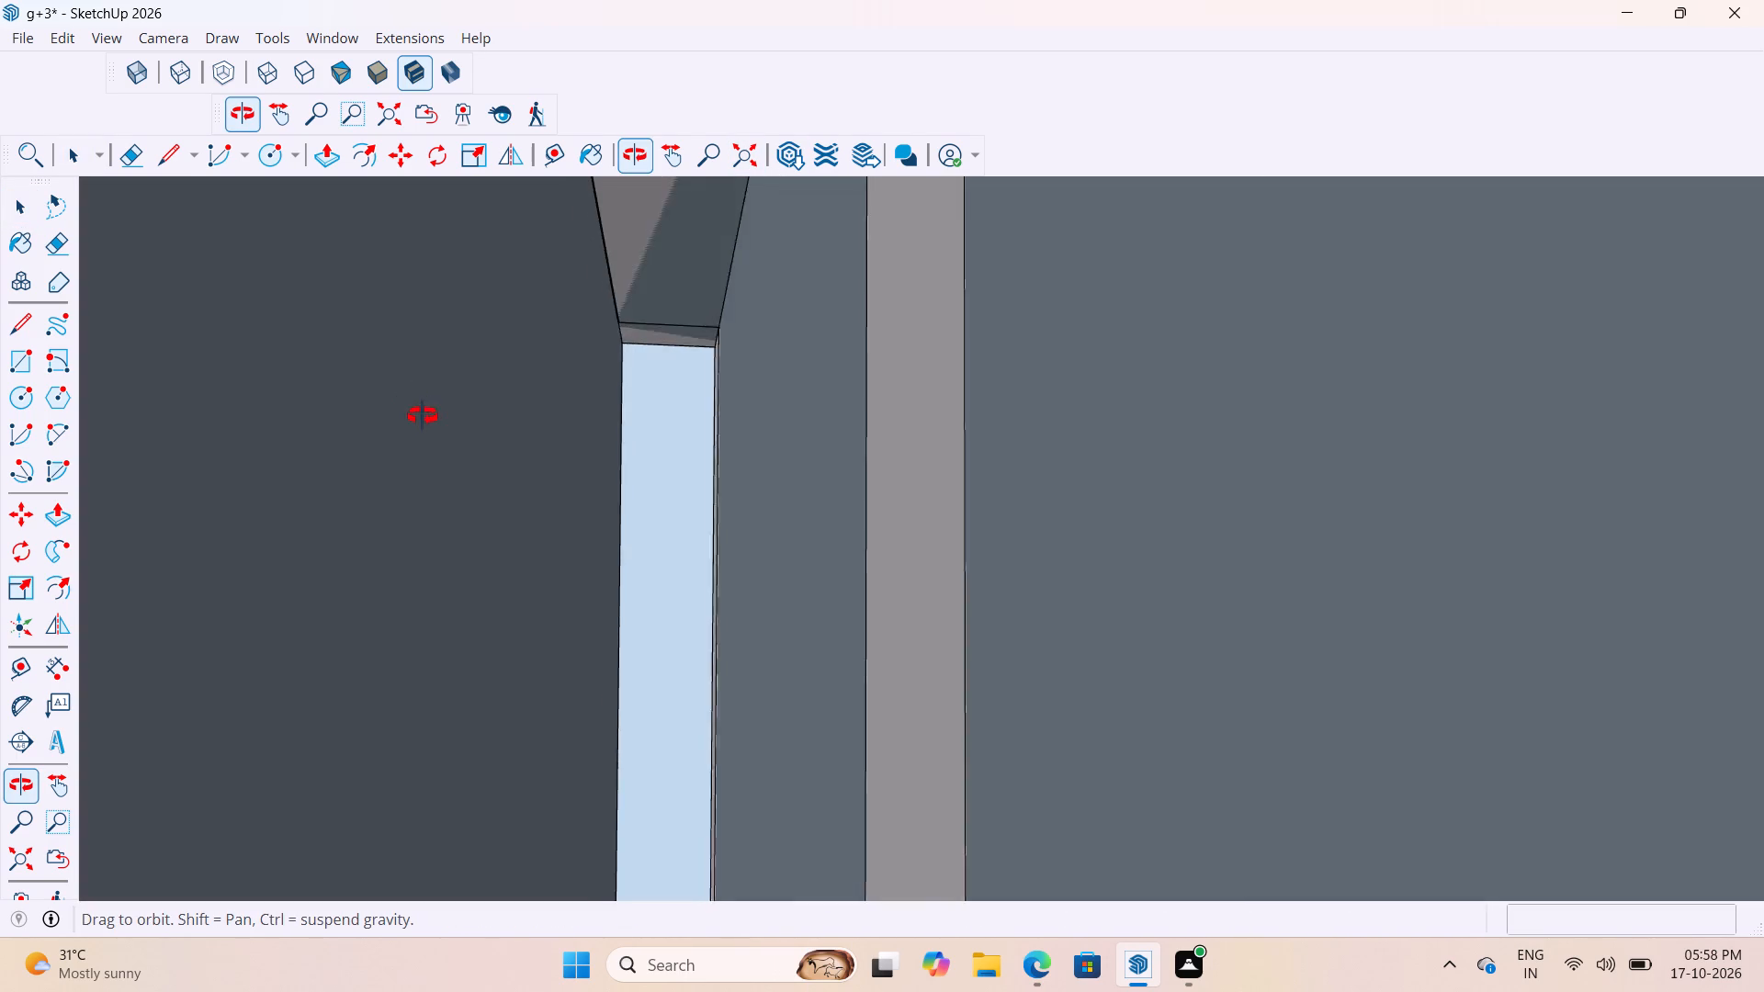
middle_click_drag(423, 416, 424, 417)
scroll(450, 433, "down", 11)
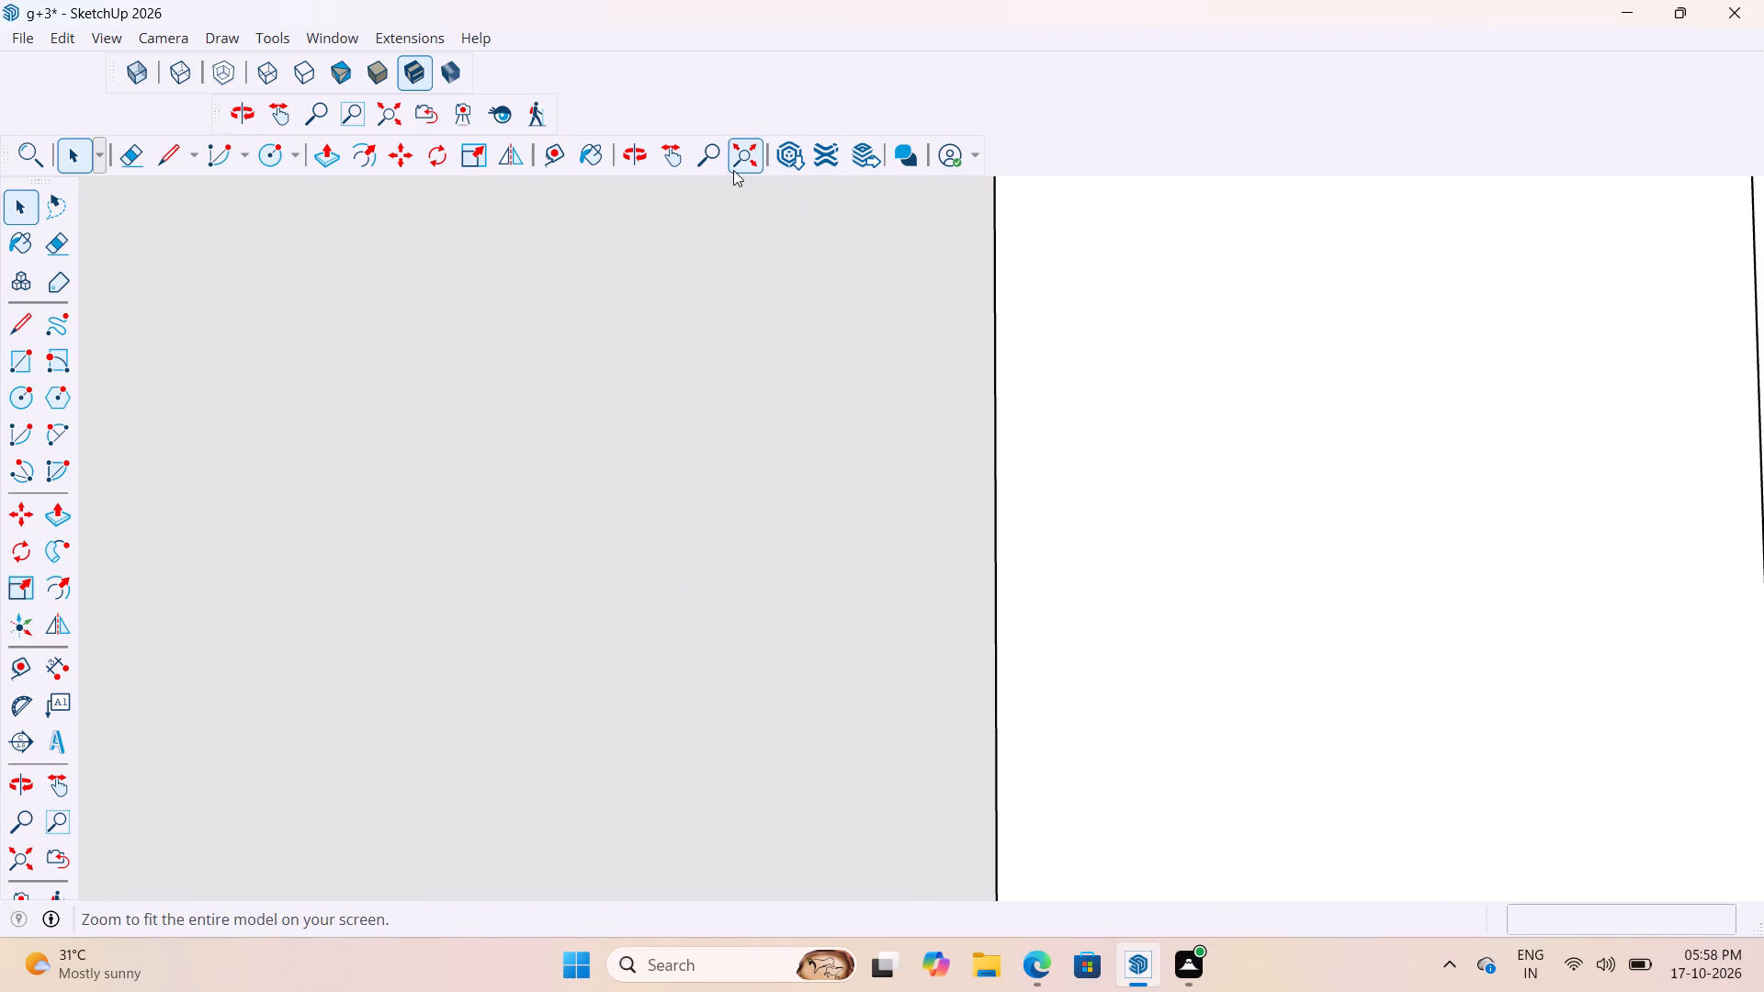
Look over the building's balcony facade and examine the end profile of the balcony overhang beside the wall.
left_click(733, 170)
scroll(915, 361, "down", 10)
middle_click_drag(1103, 411, 336, 687)
scroll(1029, 444, "down", 1)
scroll(767, 622, "up", 12)
scroll(713, 470, "down", 17)
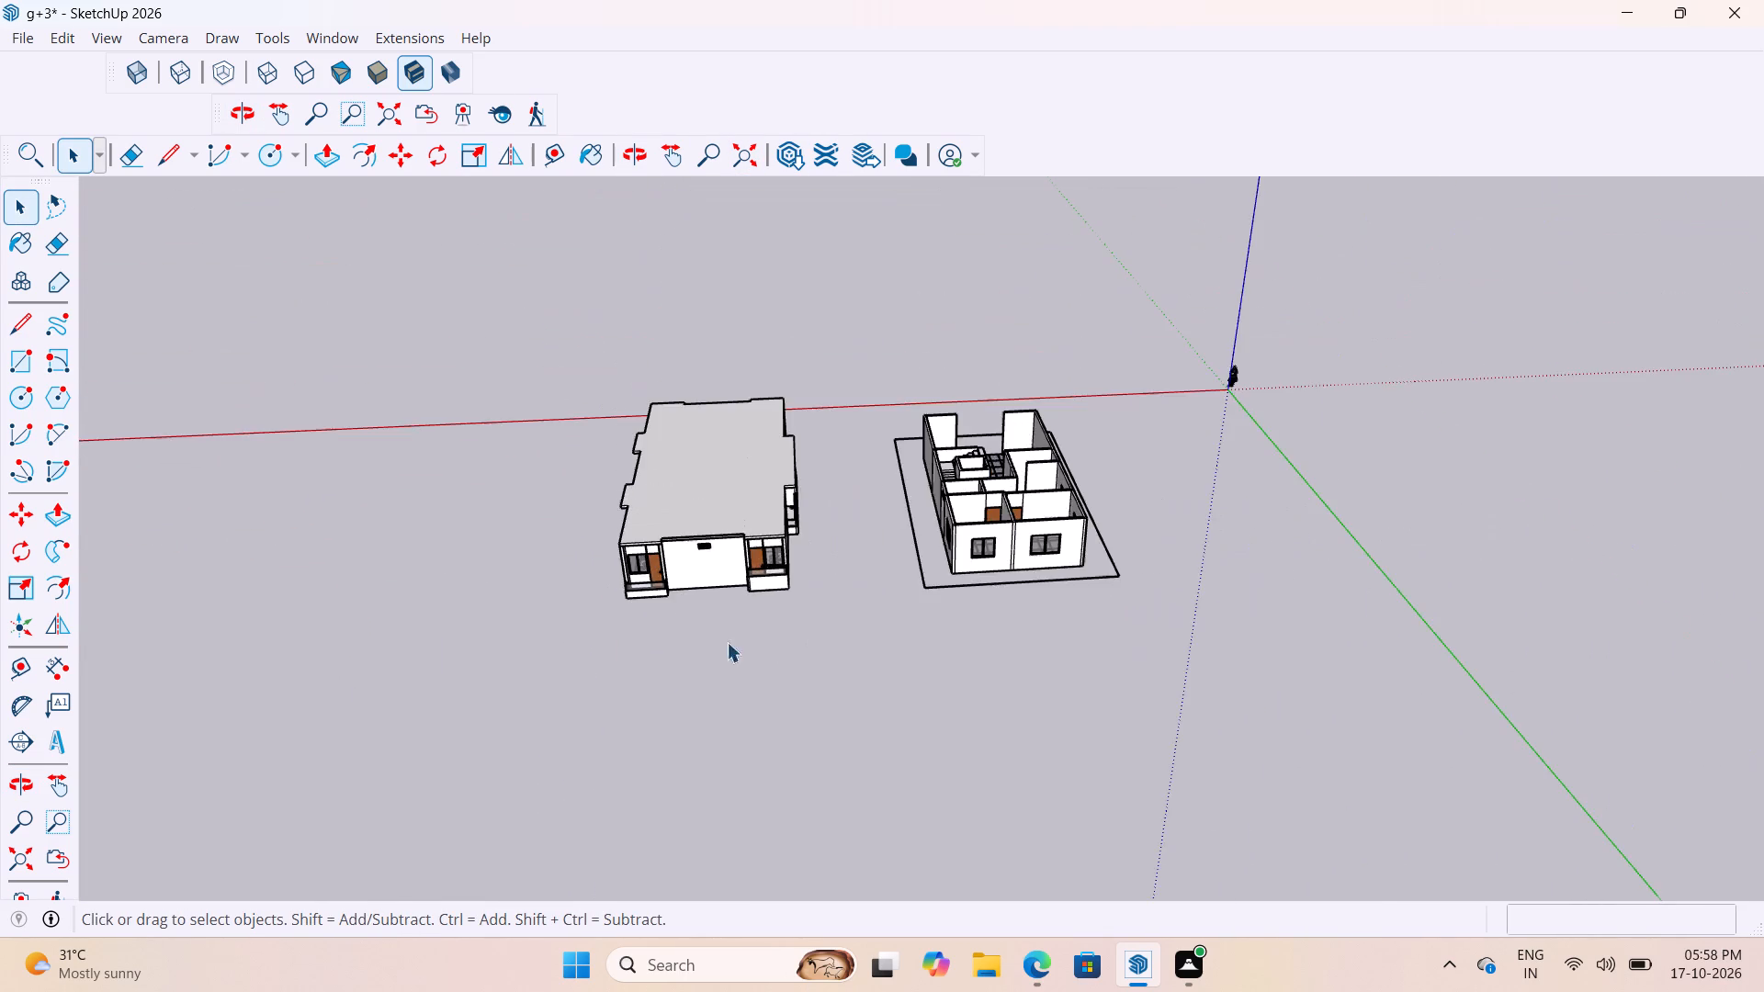
middle_click_drag(1109, 450, 146, 622)
middle_click_drag(1148, 473, 516, 340)
scroll(1114, 684, "up", 9)
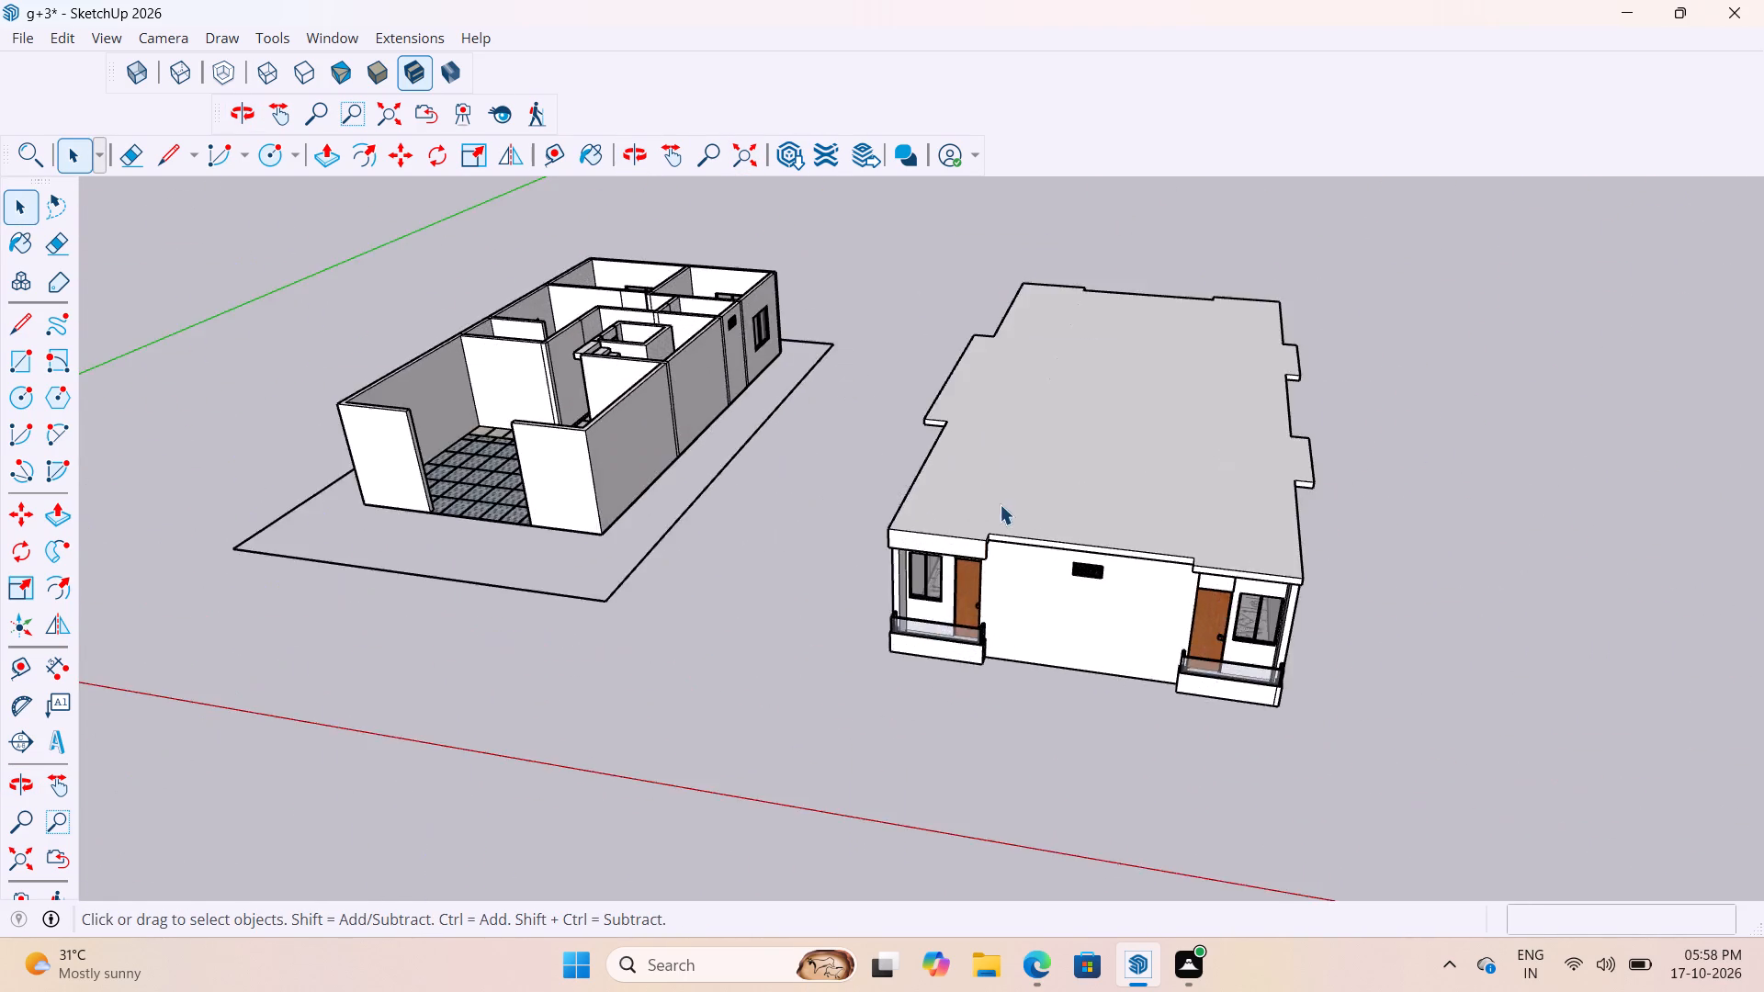
scroll(1000, 504, "up", 12)
middle_click_drag(947, 517, 759, 195)
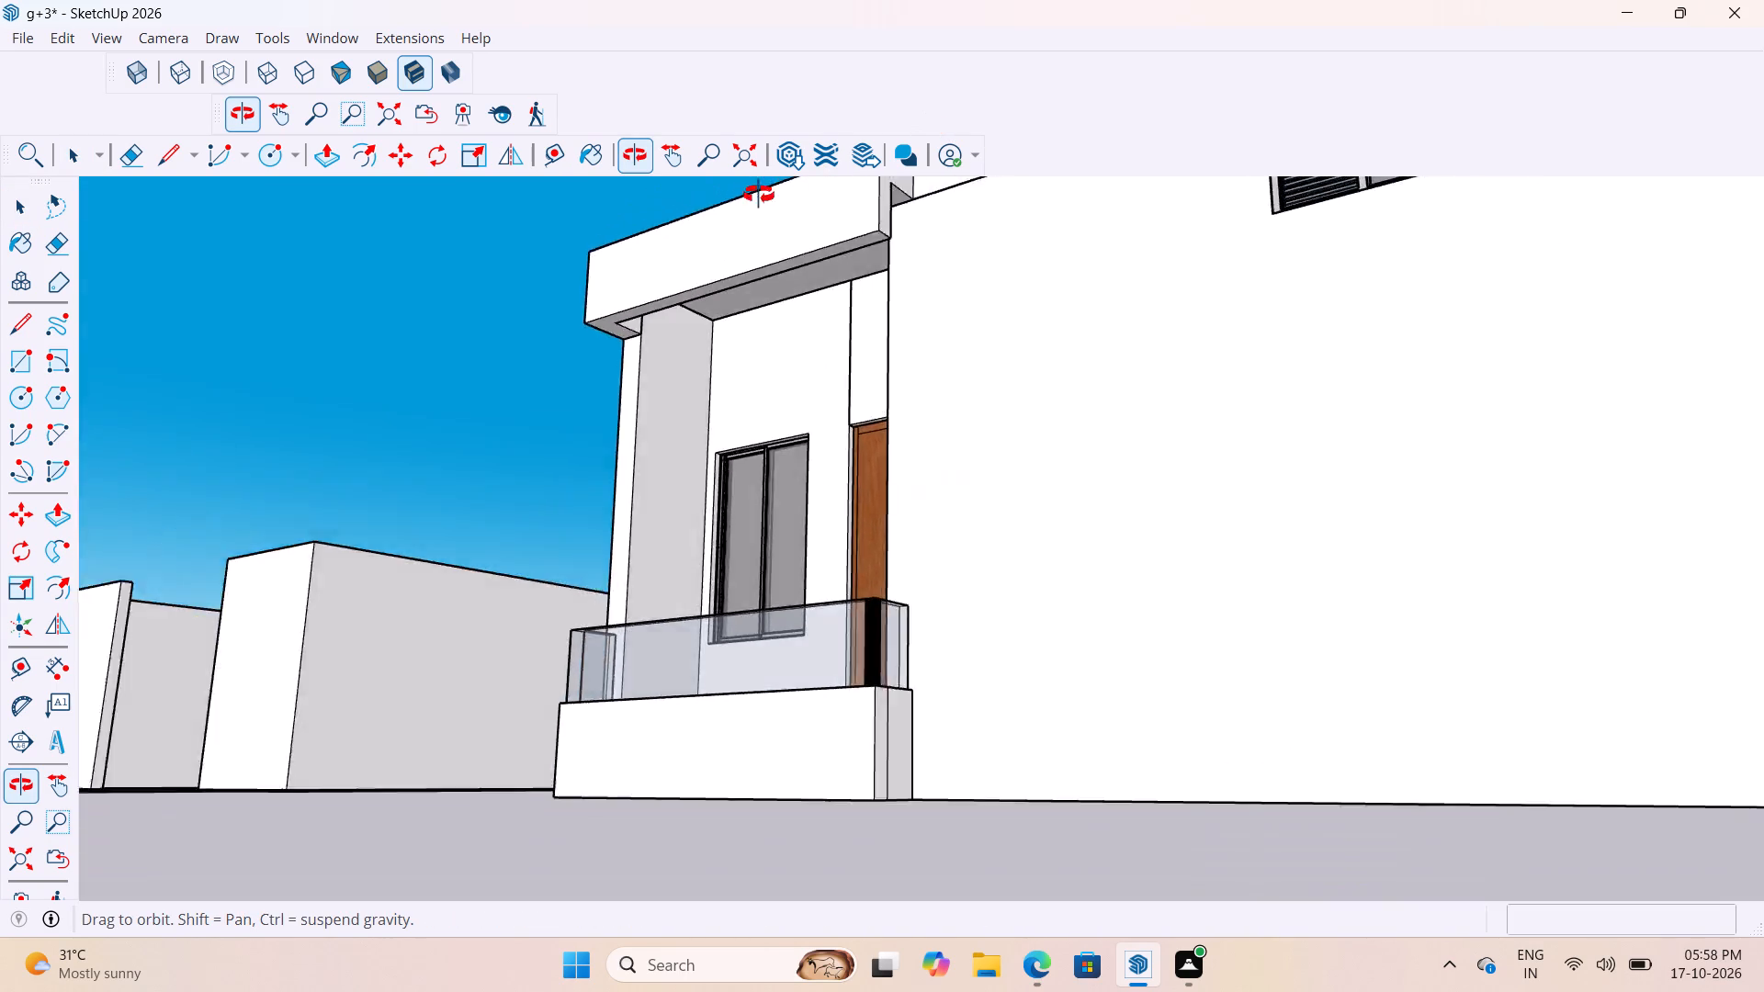
middle_click_drag(759, 195, 514, 327)
scroll(757, 282, "up", 12)
middle_click_drag(711, 335, 604, 380)
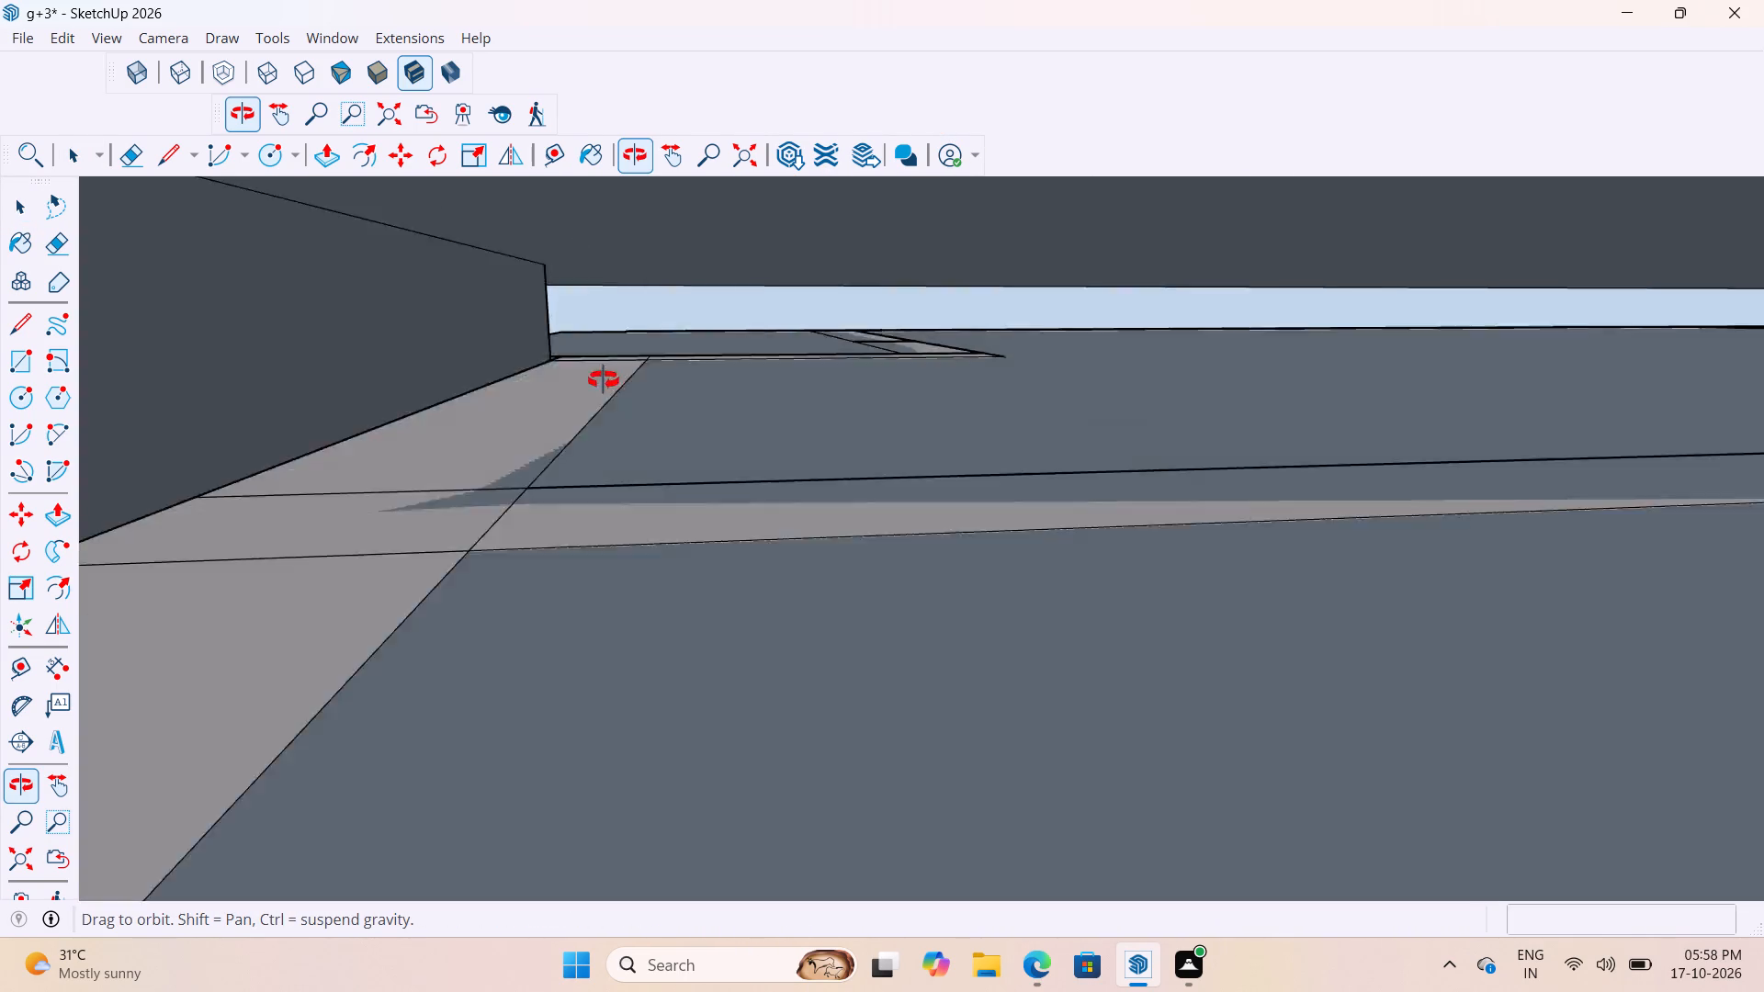
middle_click_drag(604, 380, 605, 391)
scroll(538, 374, "down", 1)
scroll(926, 381, "down", 19)
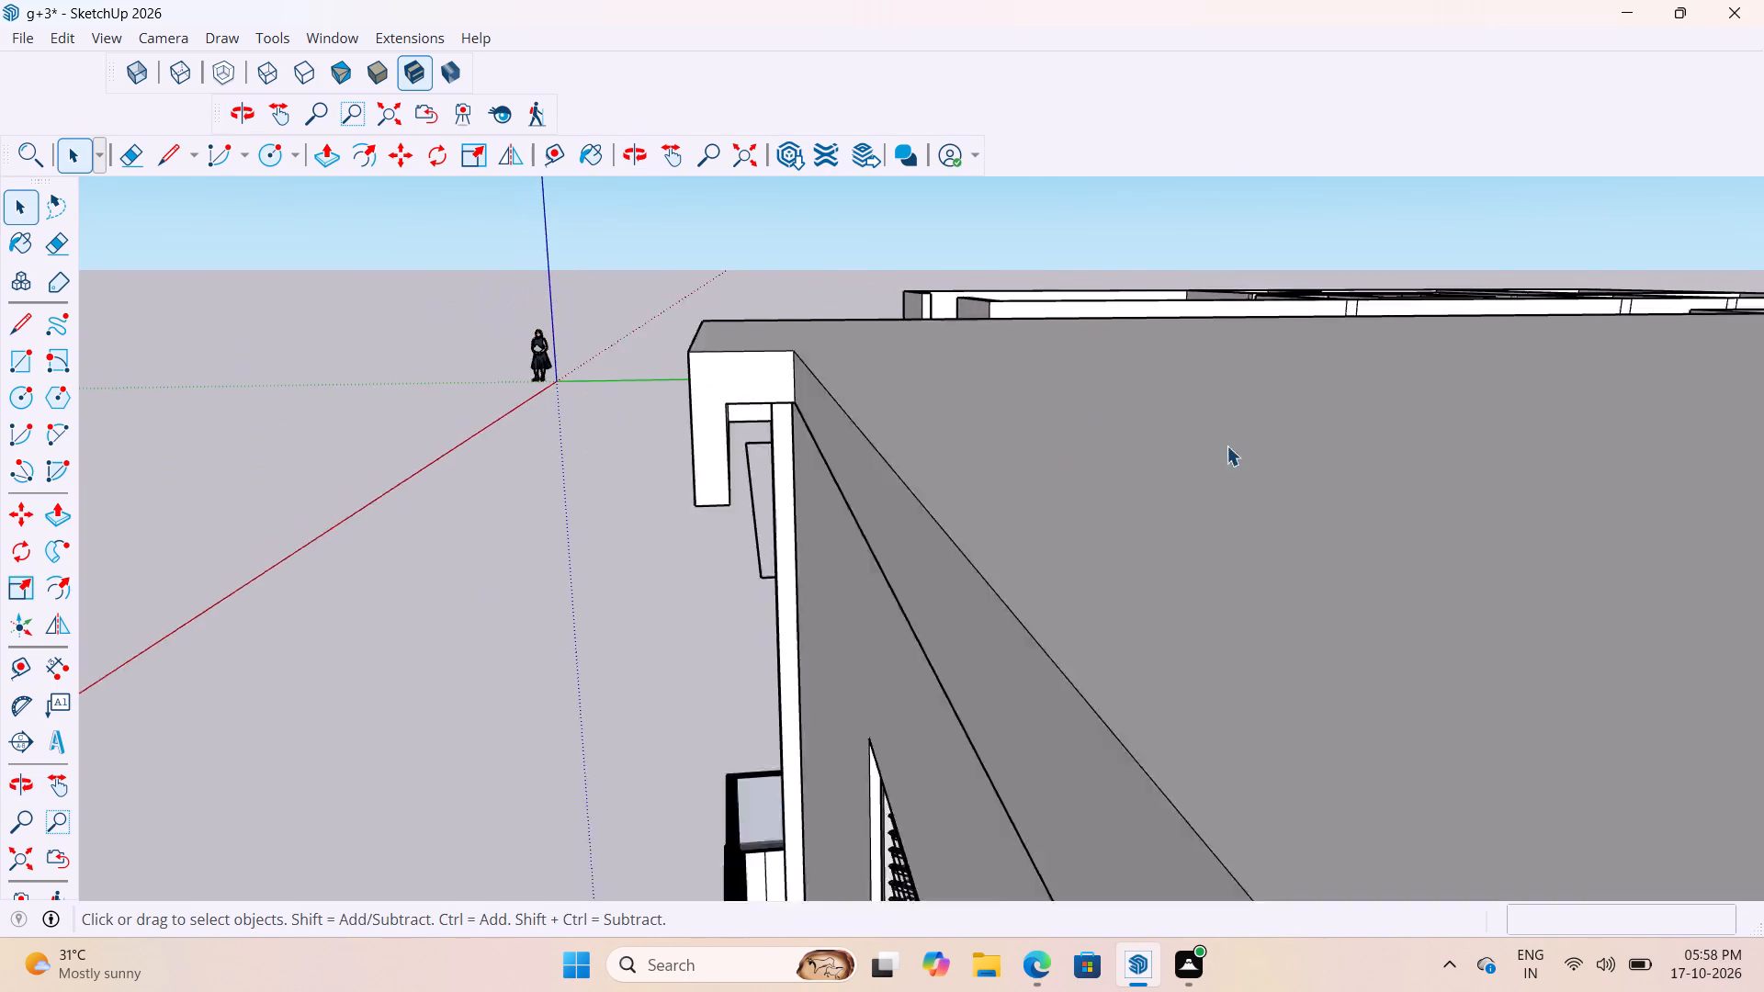
scroll(1227, 445, "down", 2)
scroll(856, 448, "up", 7)
middle_click_drag(786, 424, 772, 439)
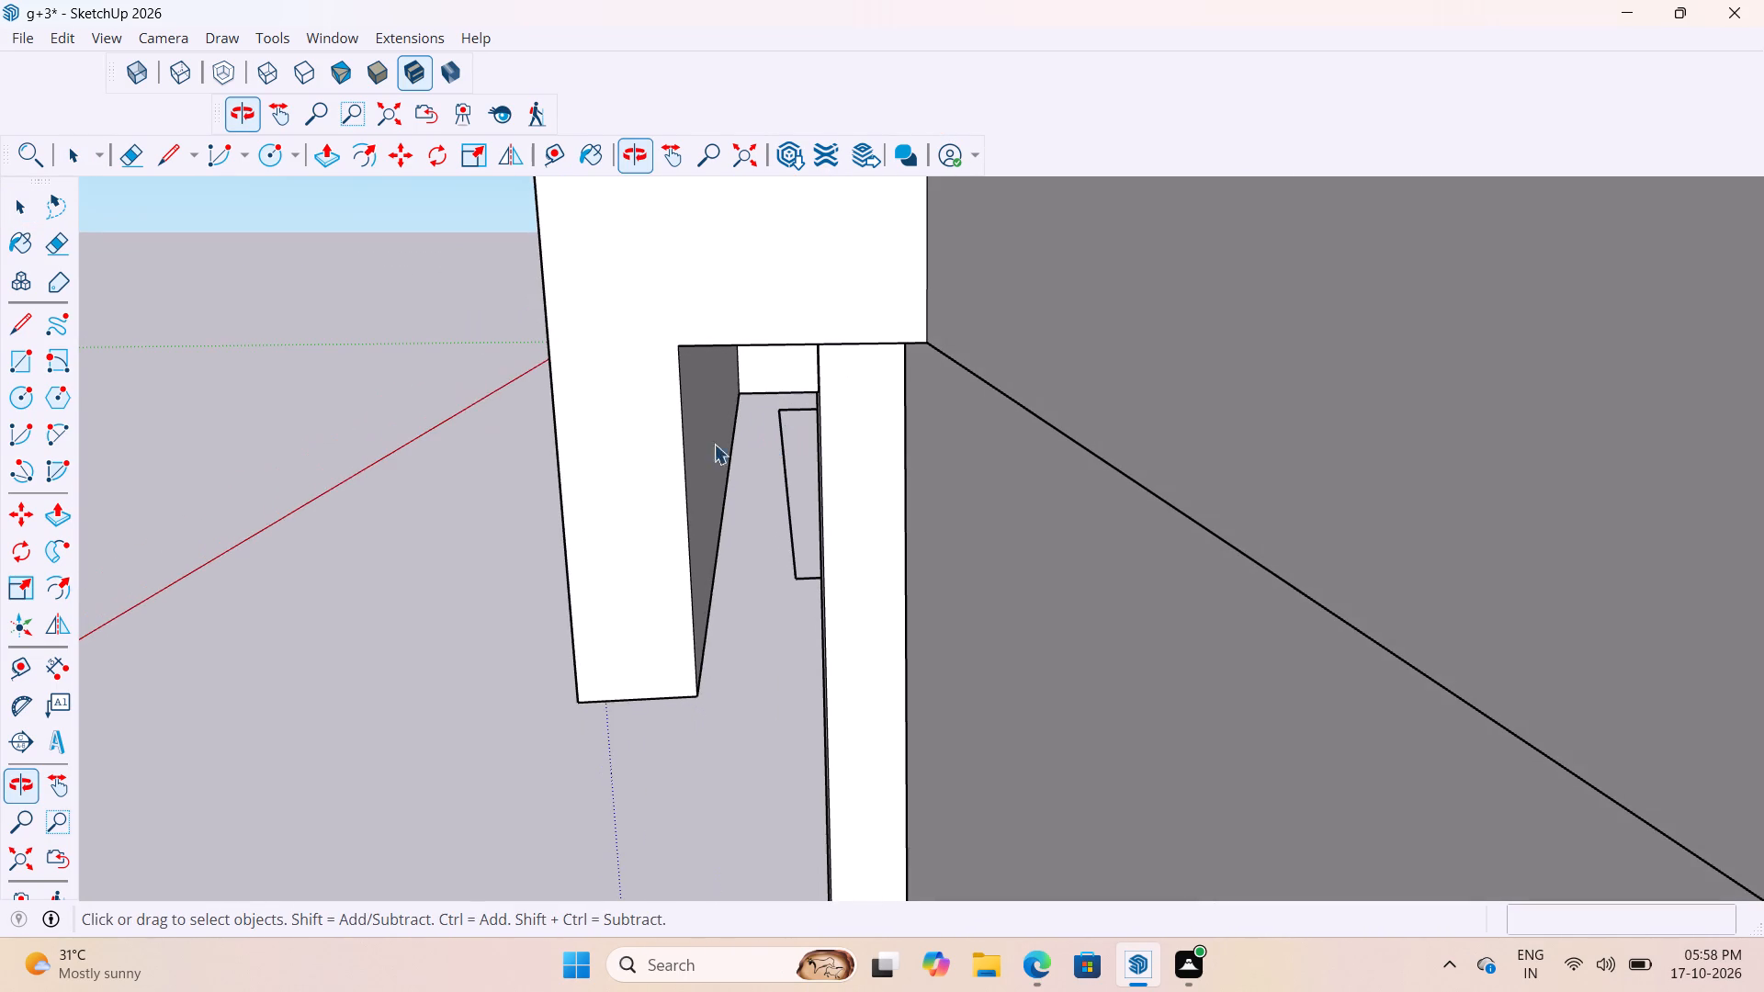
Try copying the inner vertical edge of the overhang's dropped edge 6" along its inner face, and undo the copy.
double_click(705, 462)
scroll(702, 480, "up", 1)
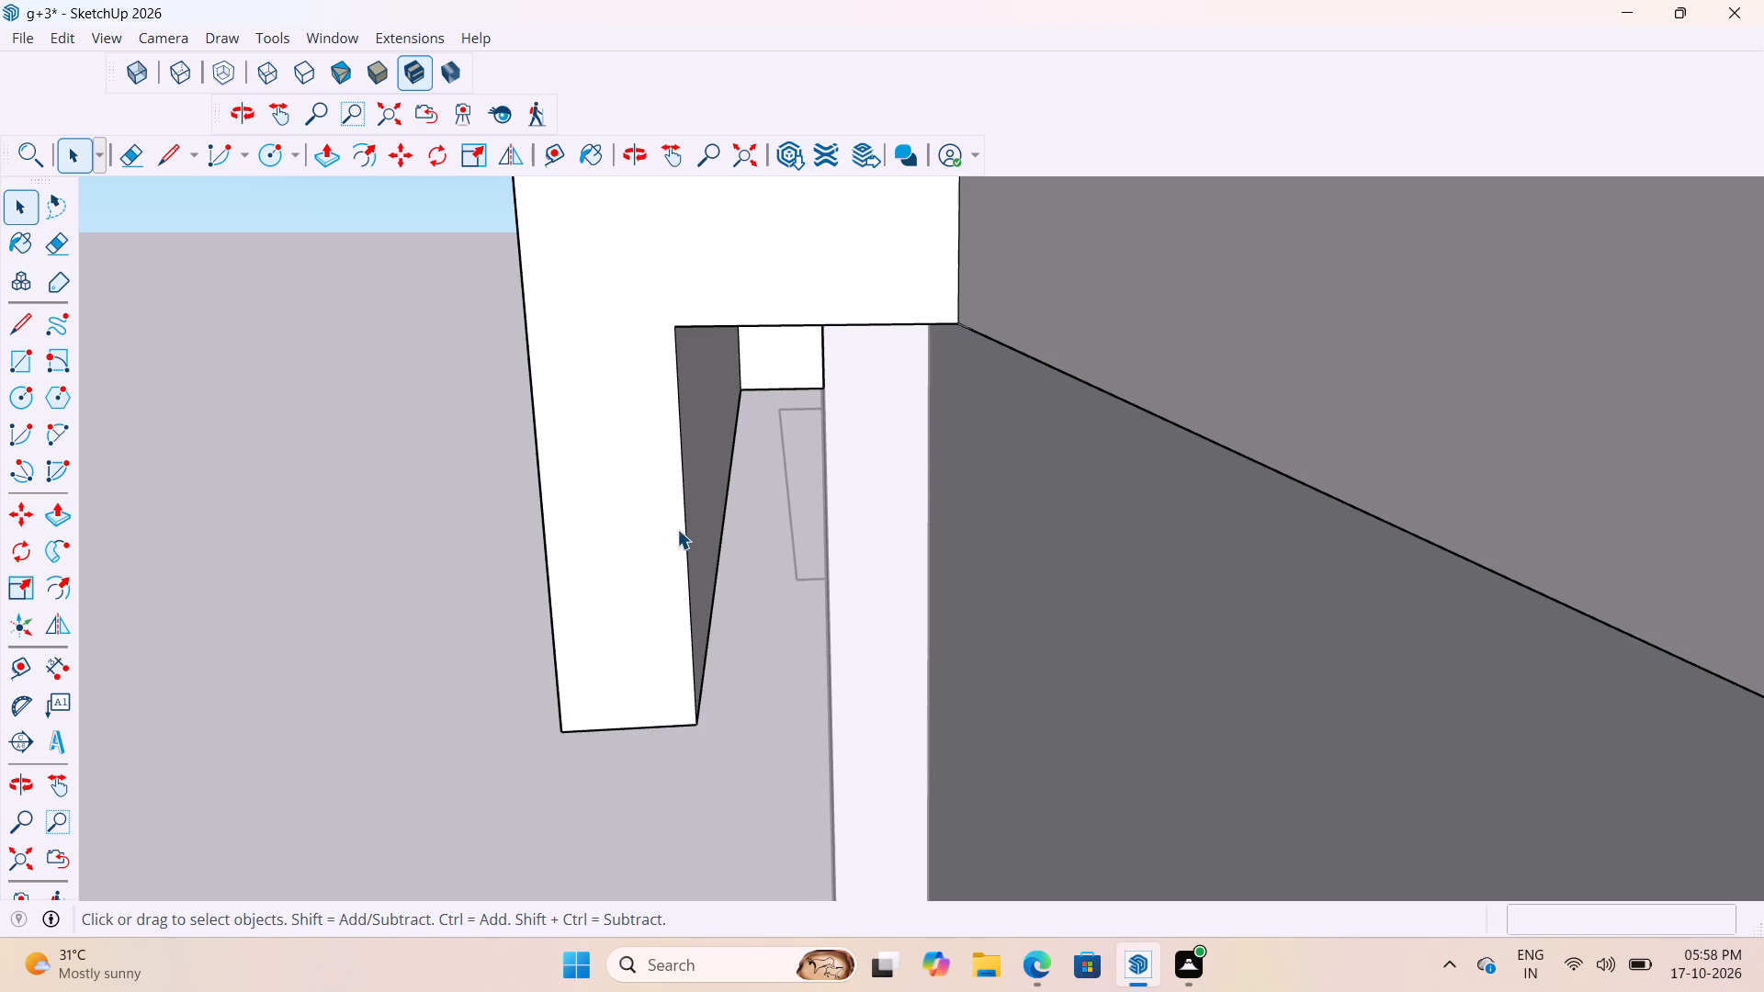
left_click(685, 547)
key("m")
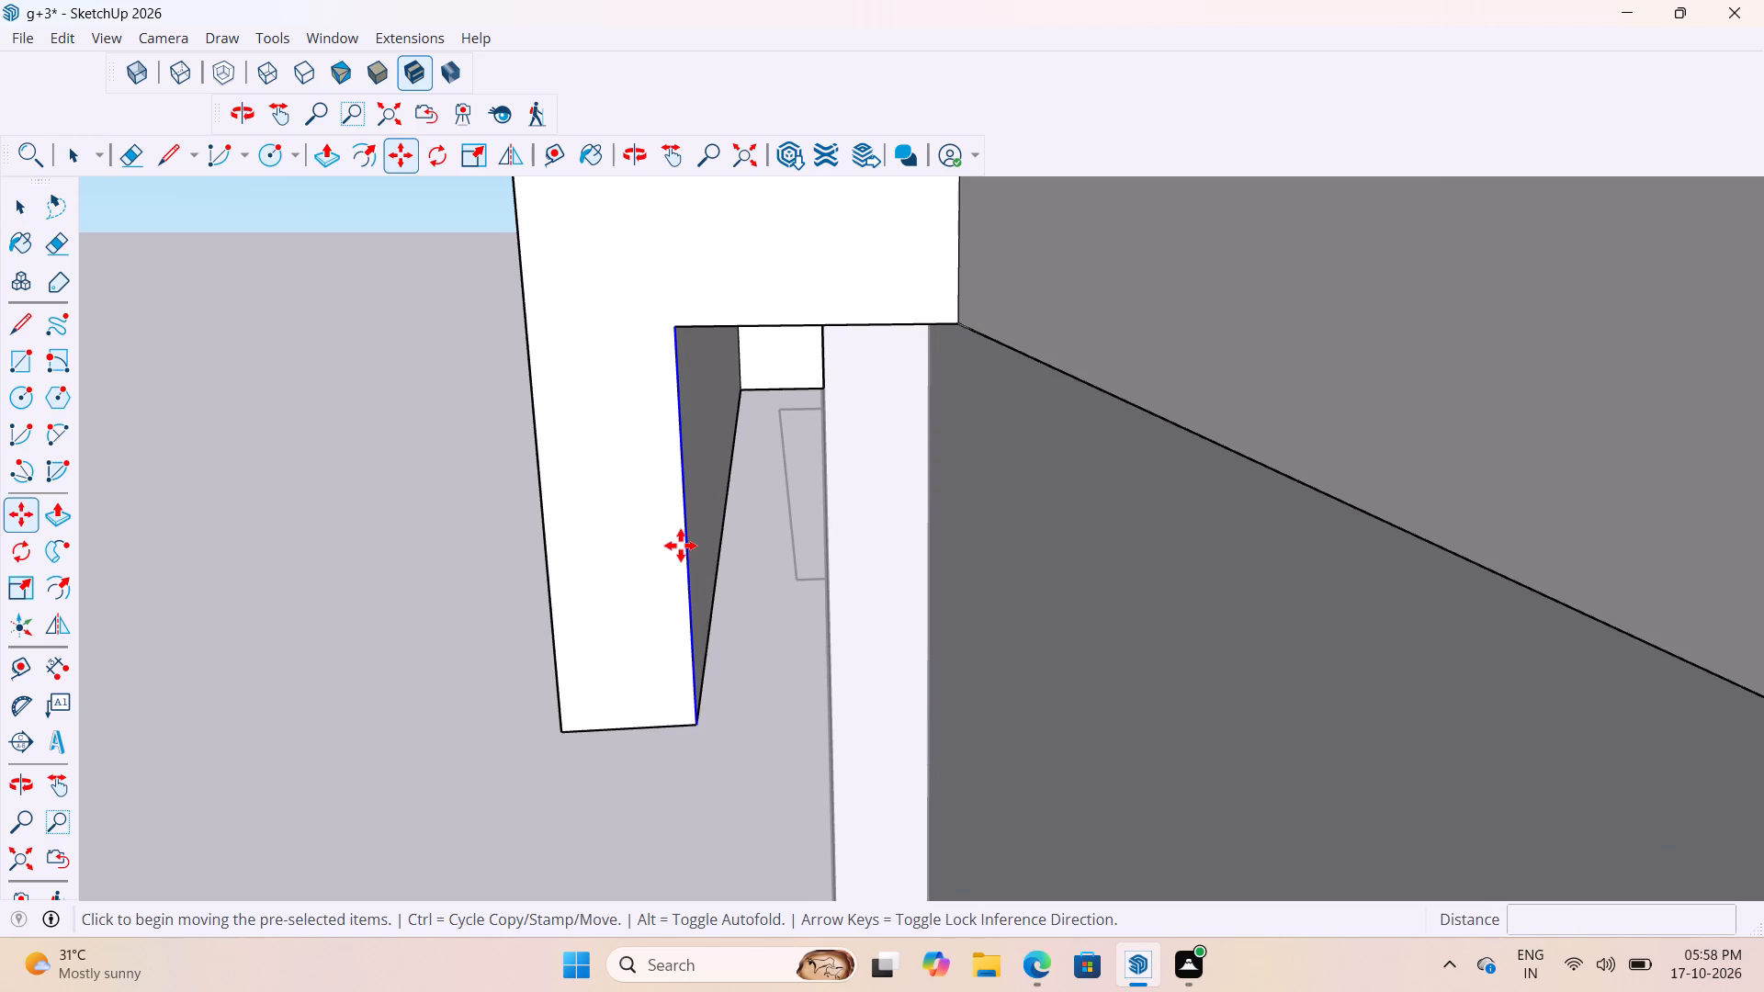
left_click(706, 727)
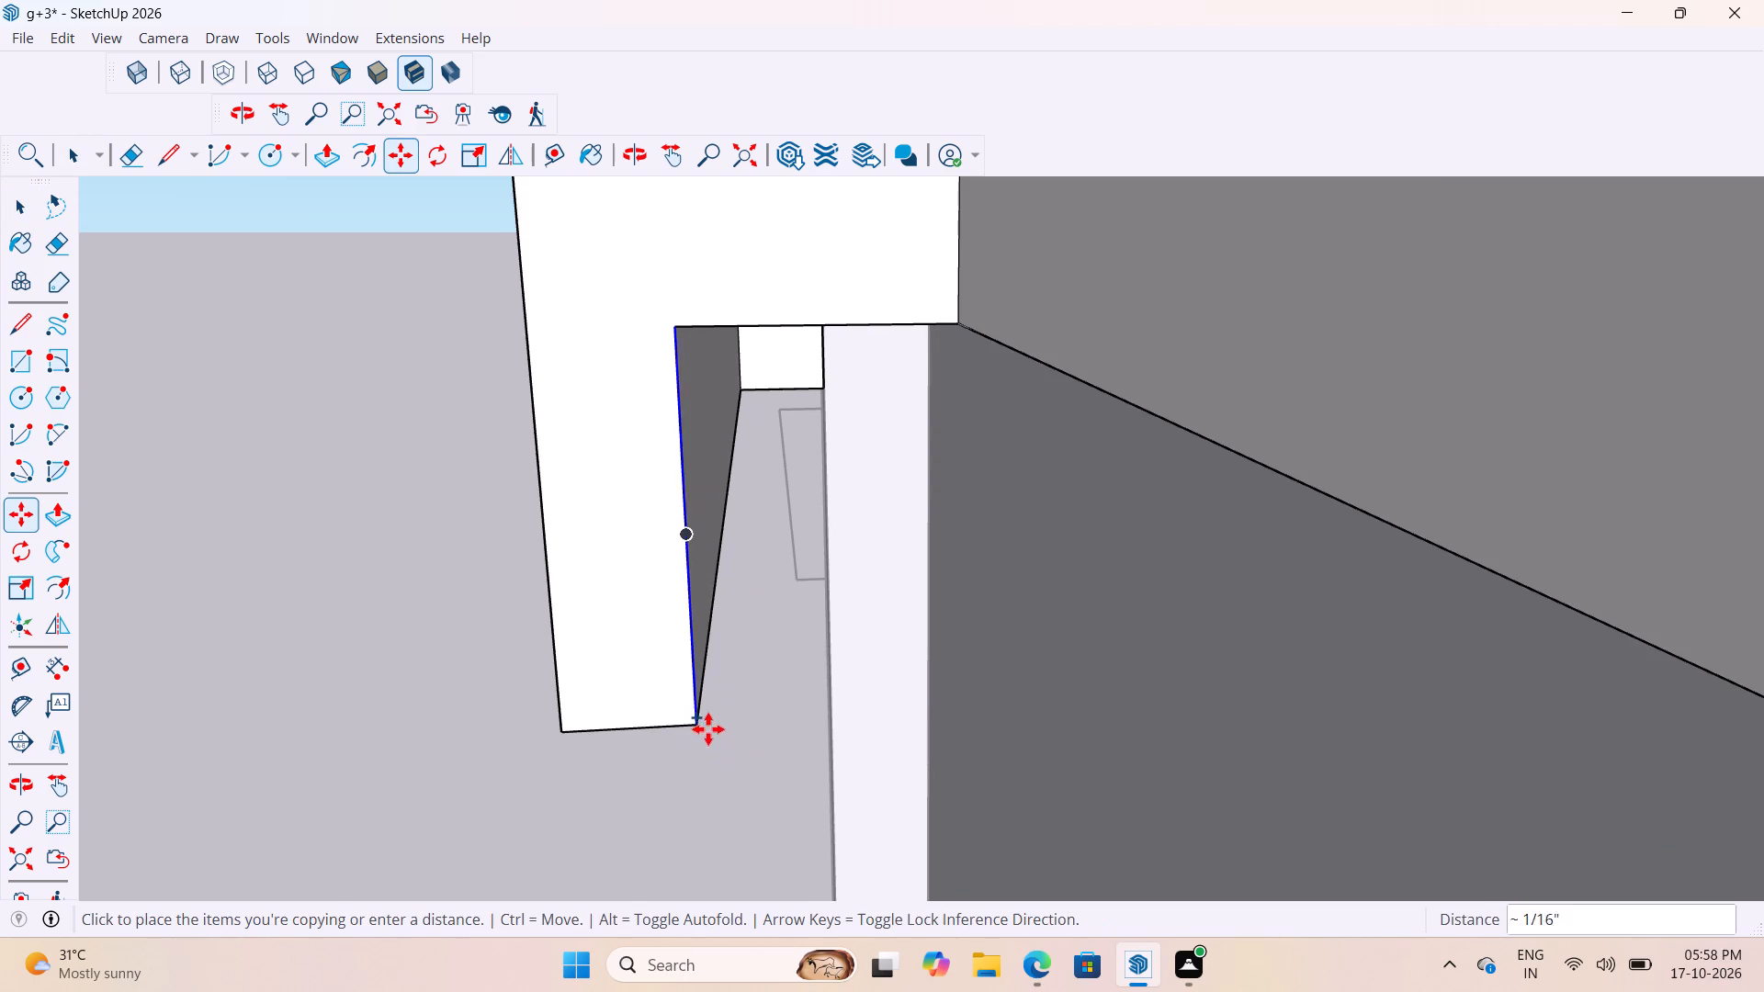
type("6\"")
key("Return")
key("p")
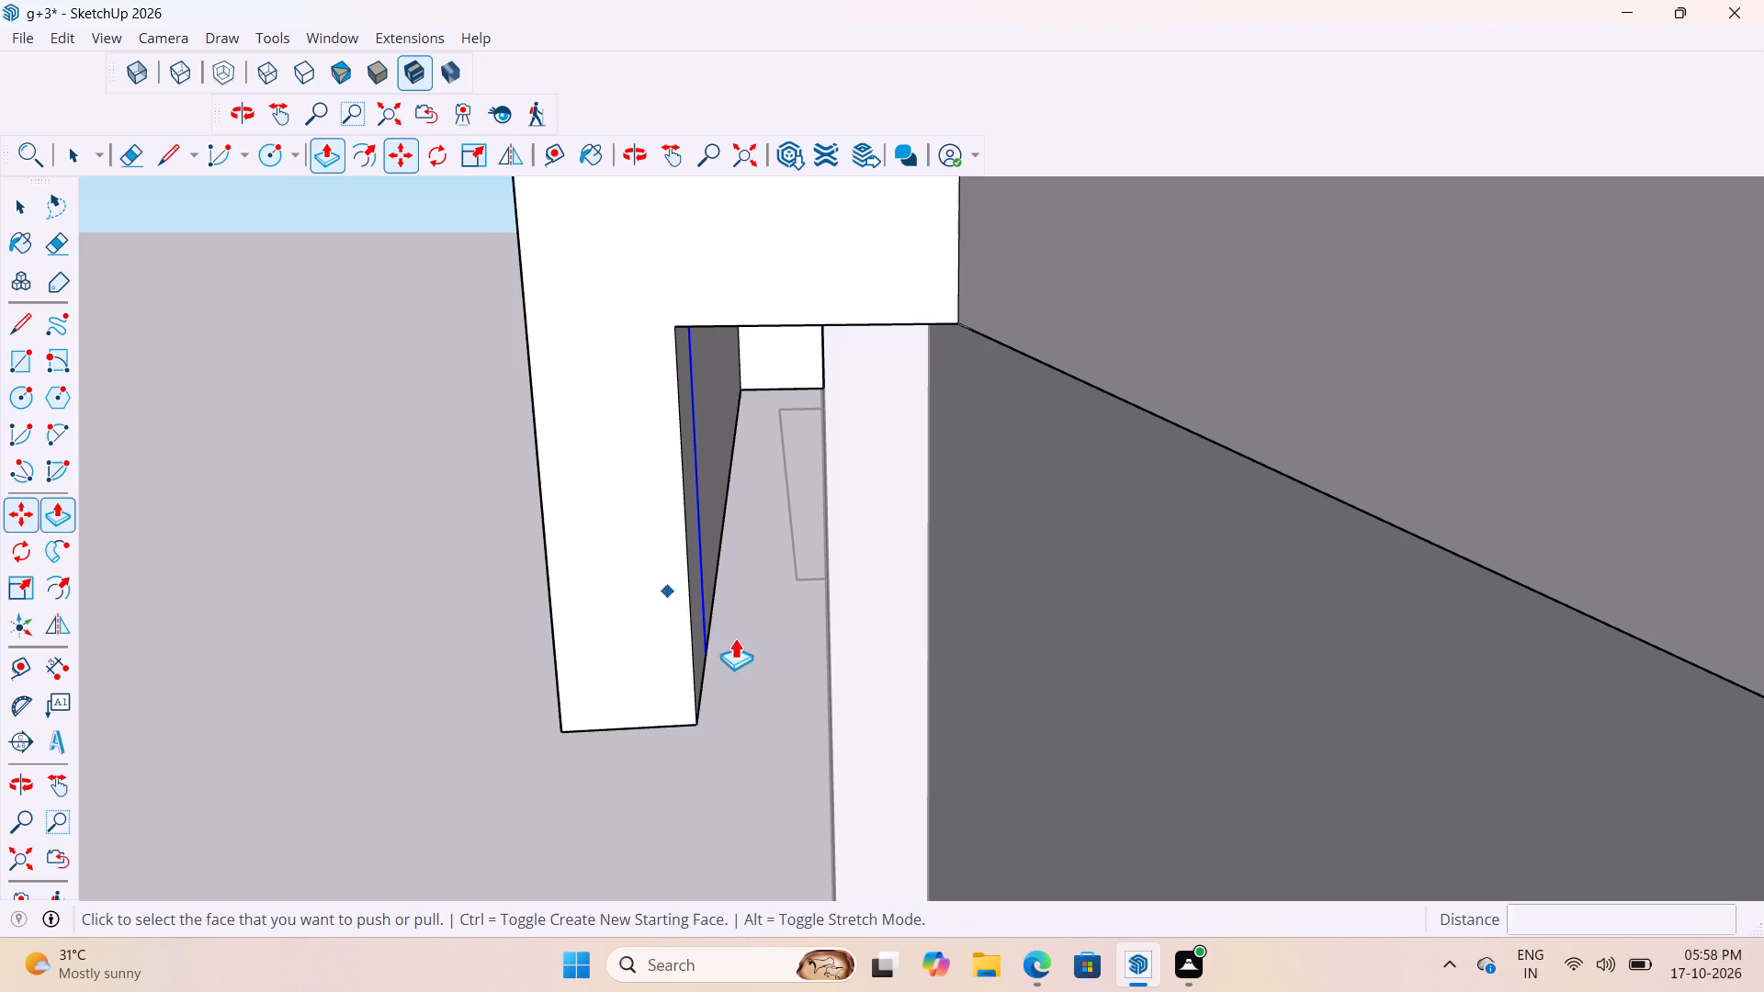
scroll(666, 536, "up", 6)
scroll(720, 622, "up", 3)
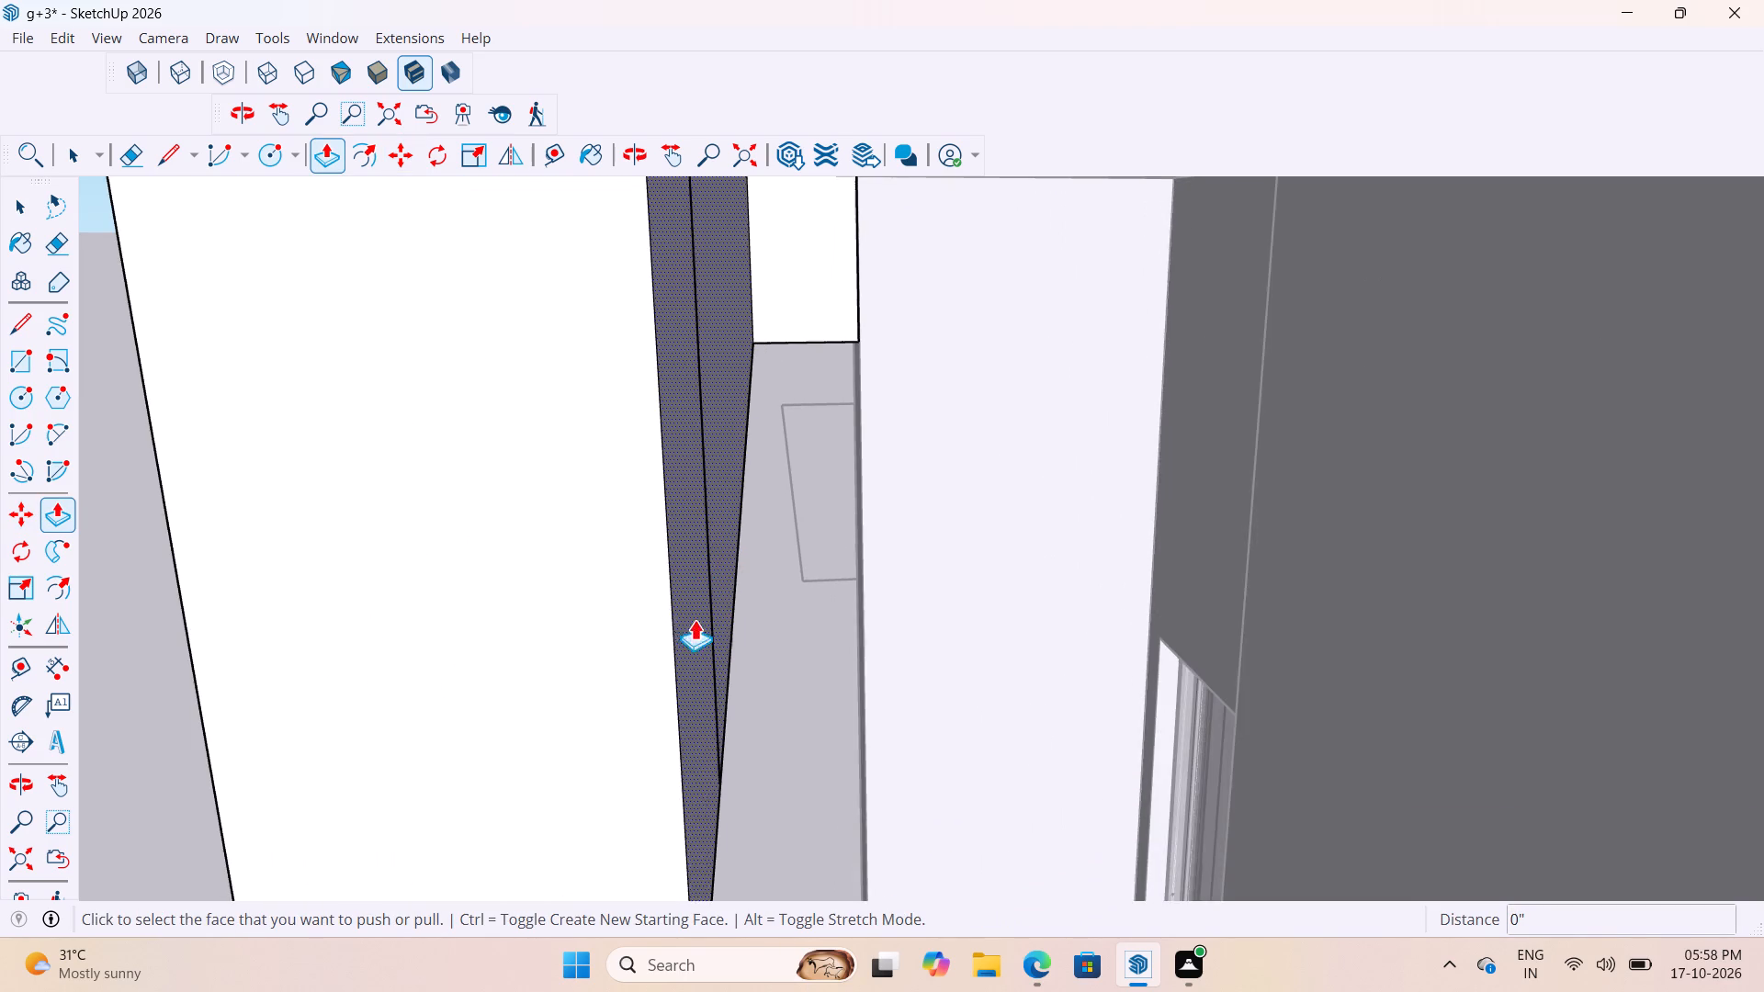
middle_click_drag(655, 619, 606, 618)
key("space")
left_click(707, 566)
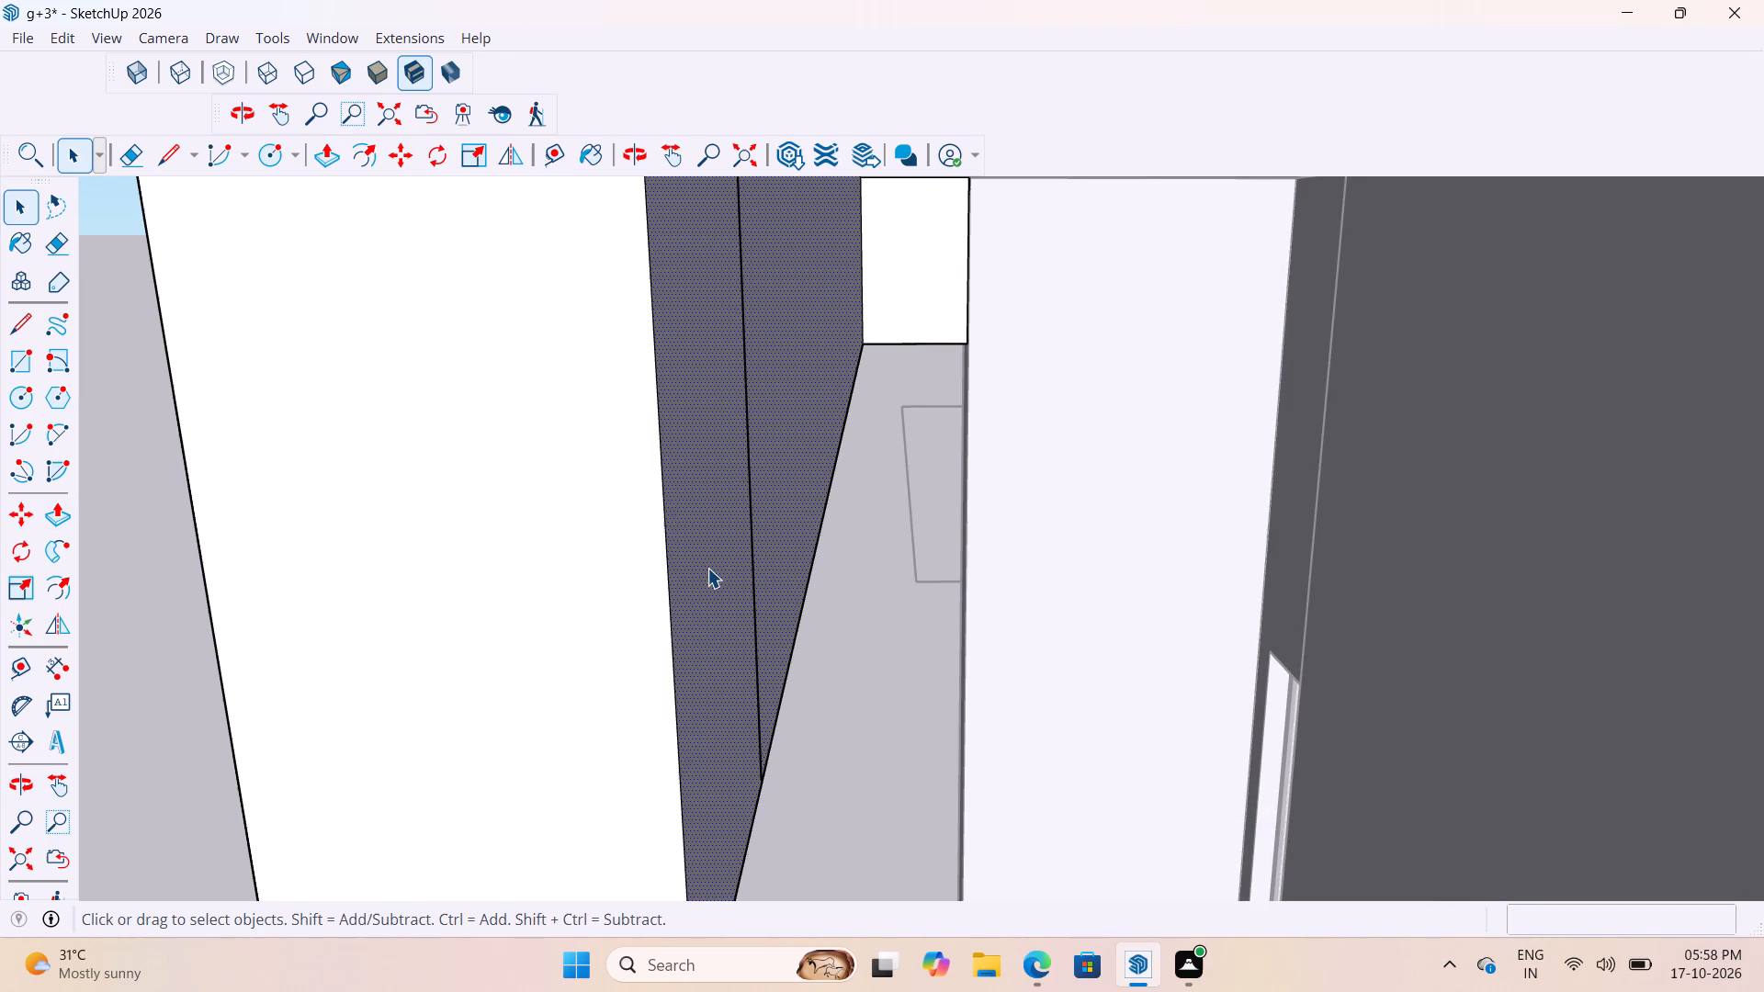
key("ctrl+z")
Copy the inner vertical edge at the dropped edge's end 6" along its inner face to mark an end strip.
double_click(719, 573)
left_click(710, 569)
left_click_drag(710, 563, 722, 563)
key("m")
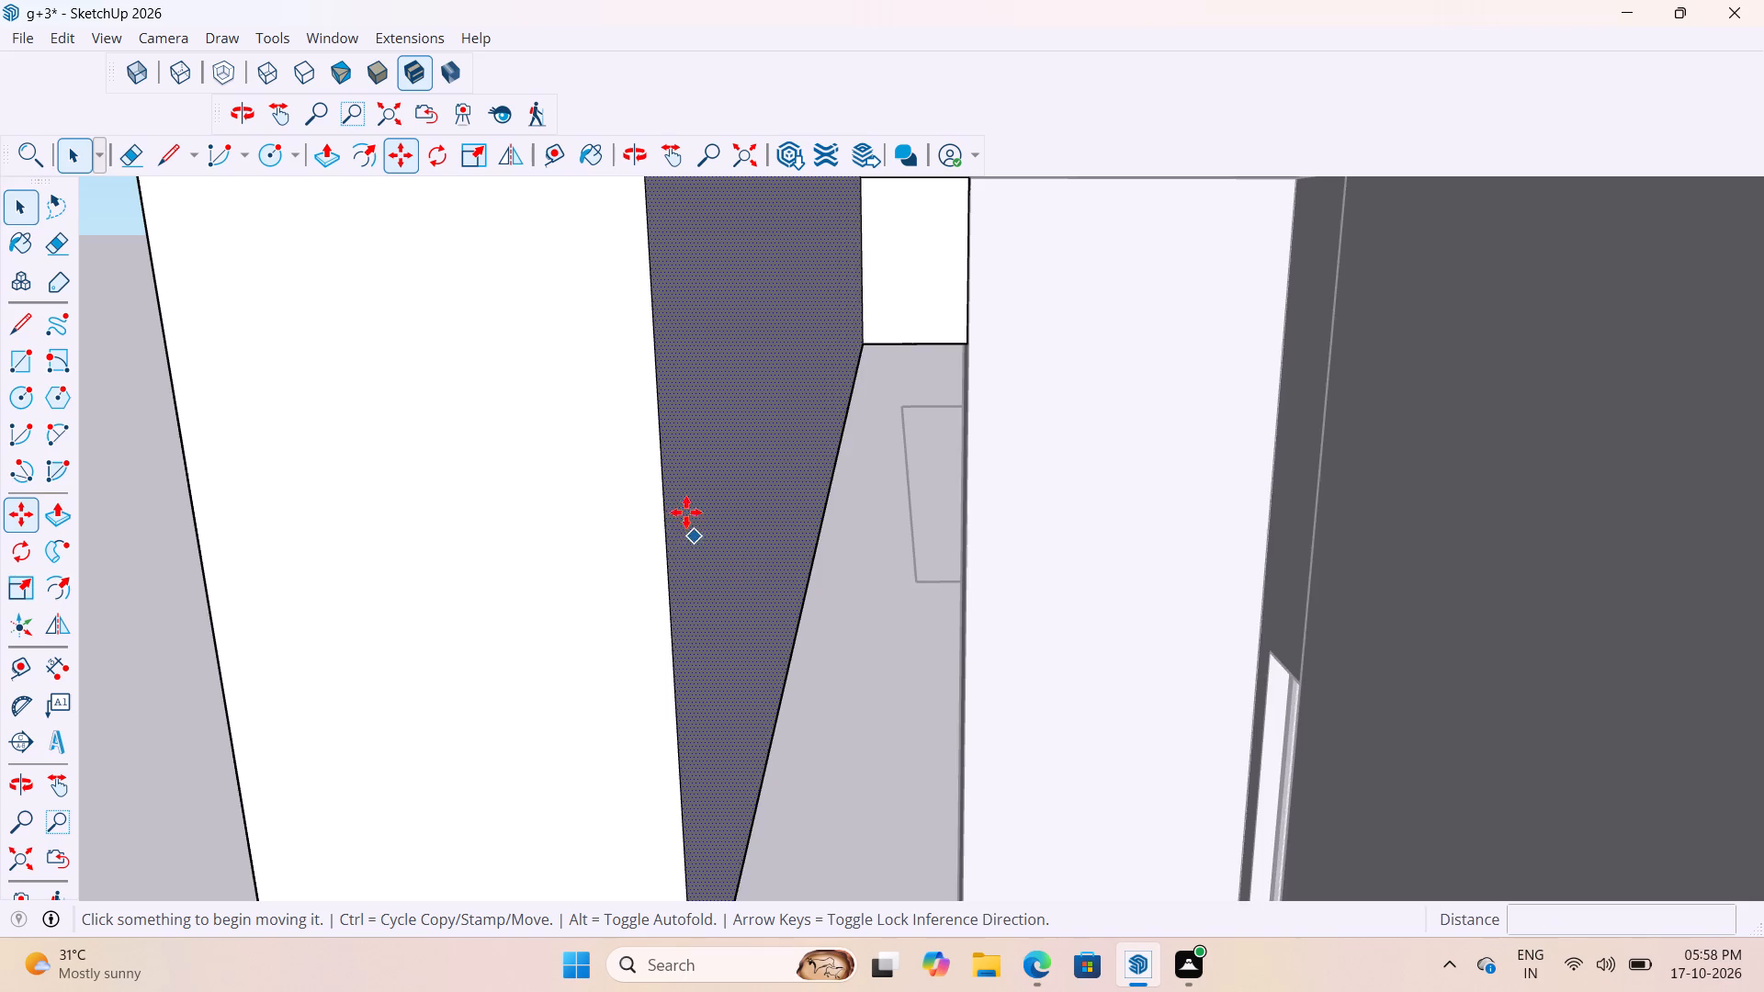
scroll(686, 513, "down", 6)
key("space")
left_click(314, 651)
left_click(721, 569)
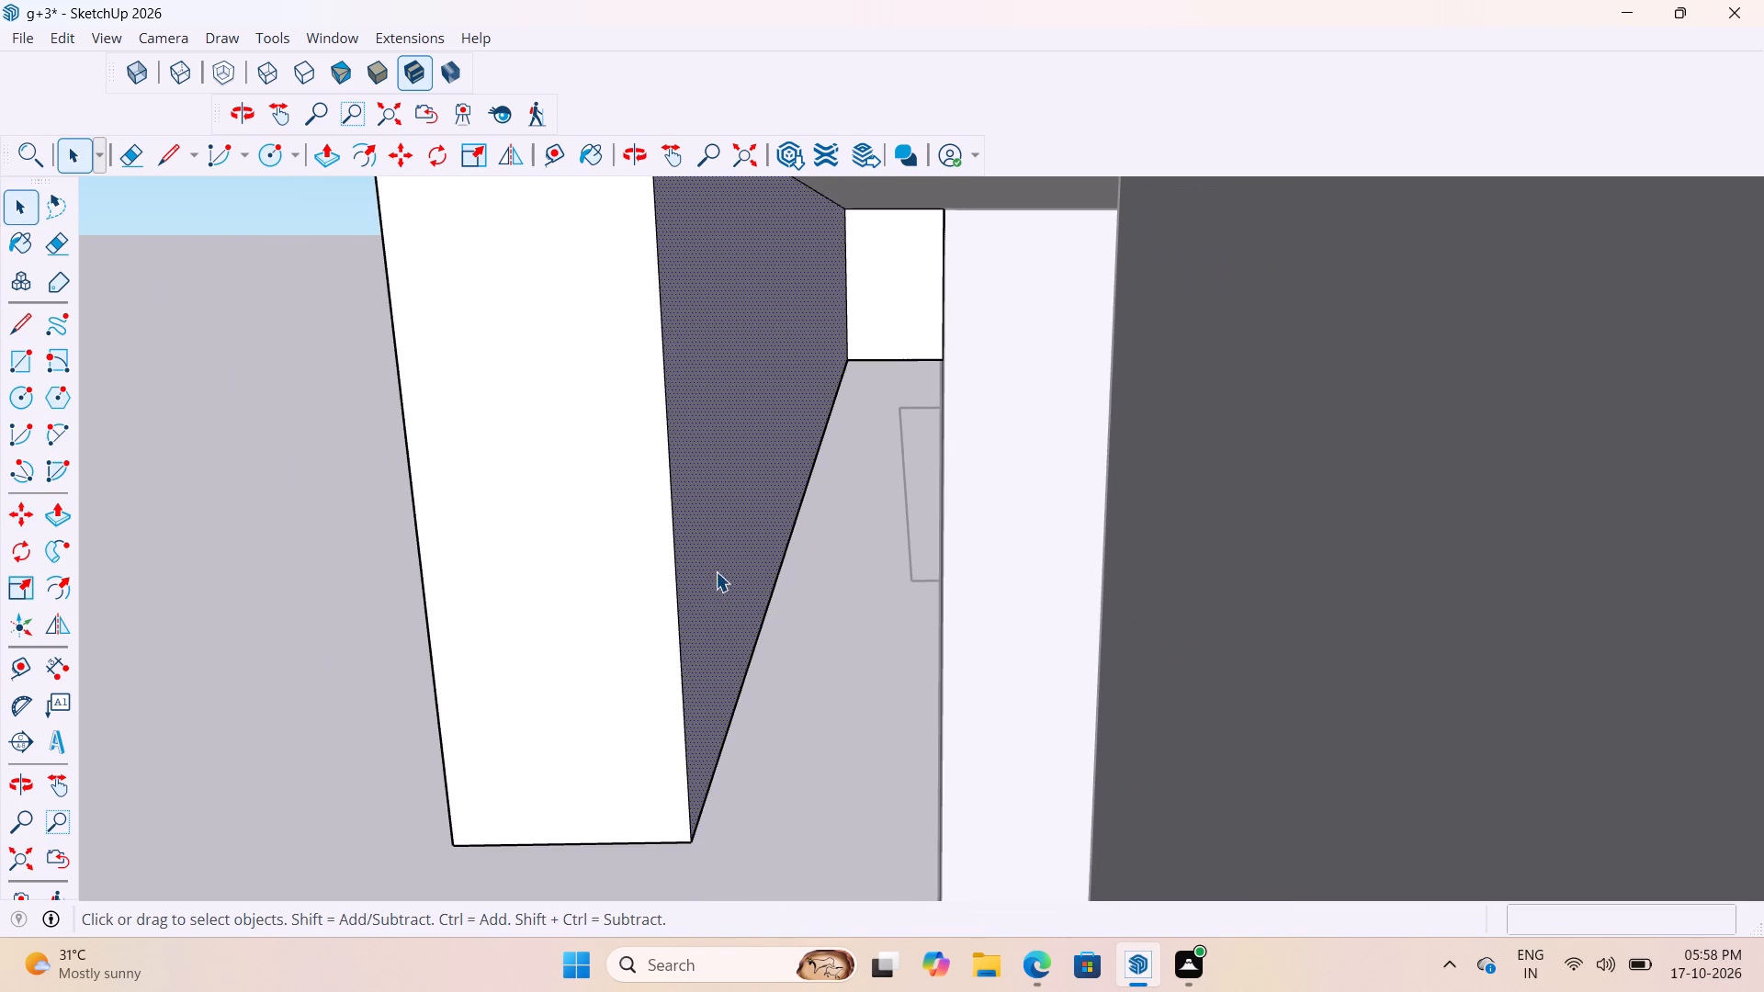
left_click(689, 783)
key("m")
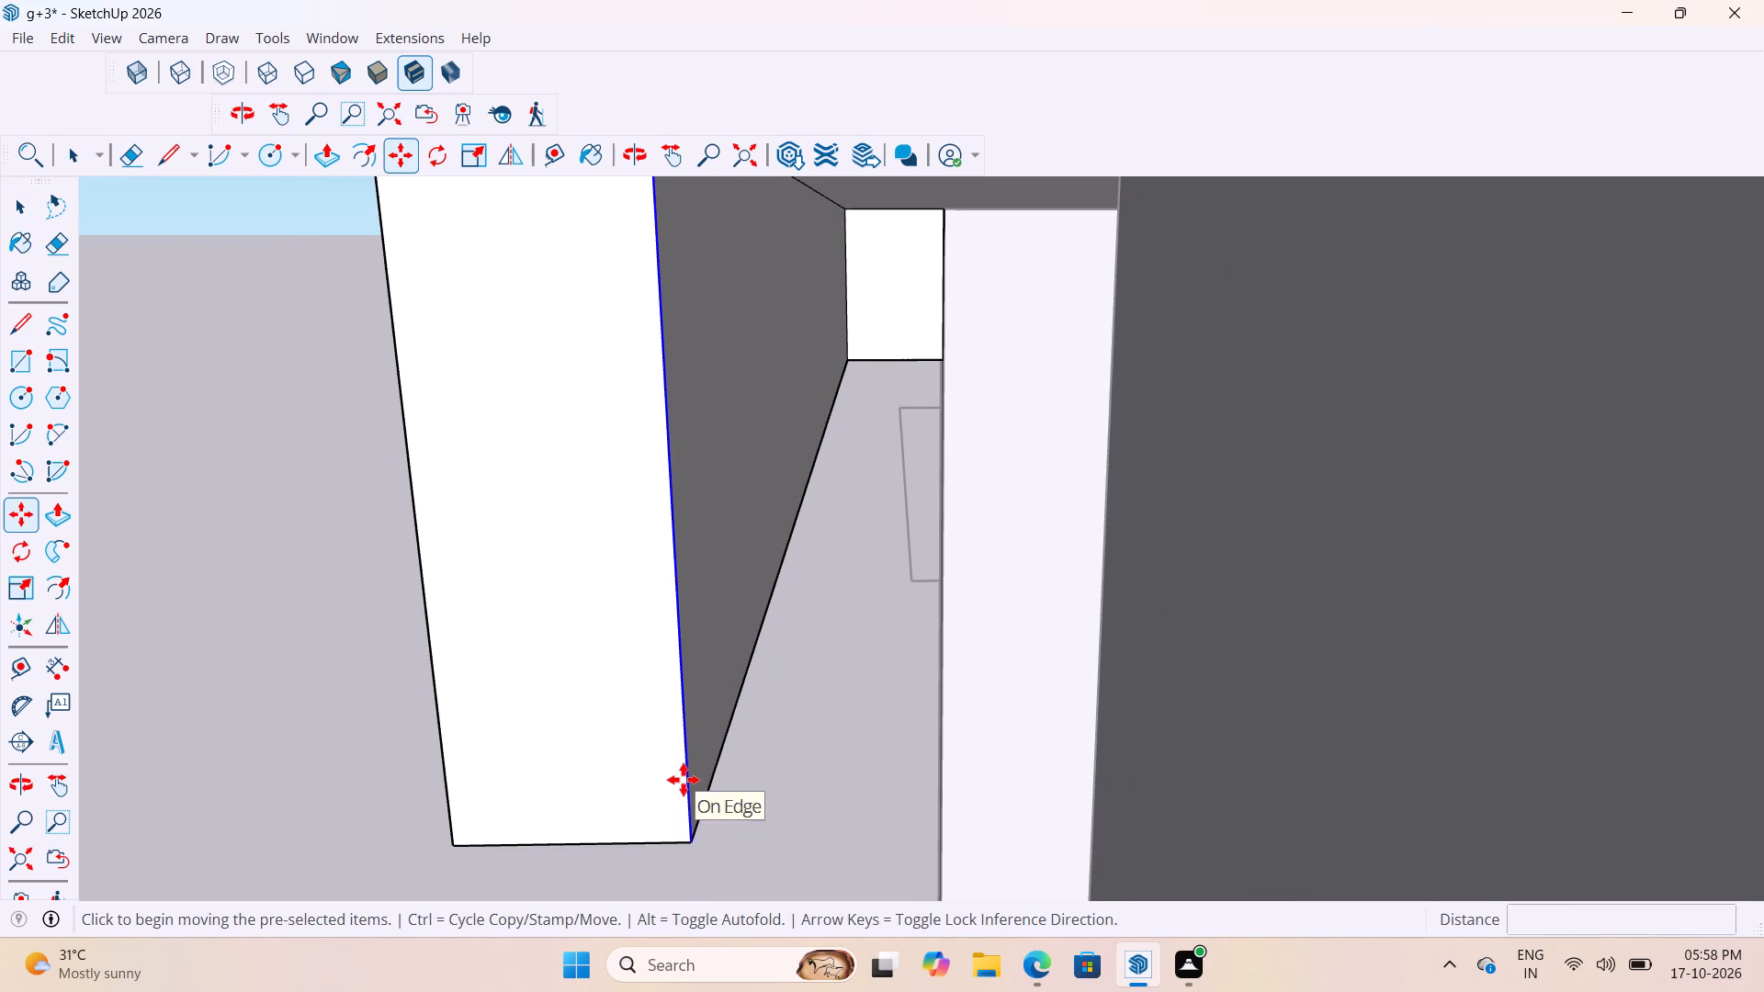
left_click(693, 836)
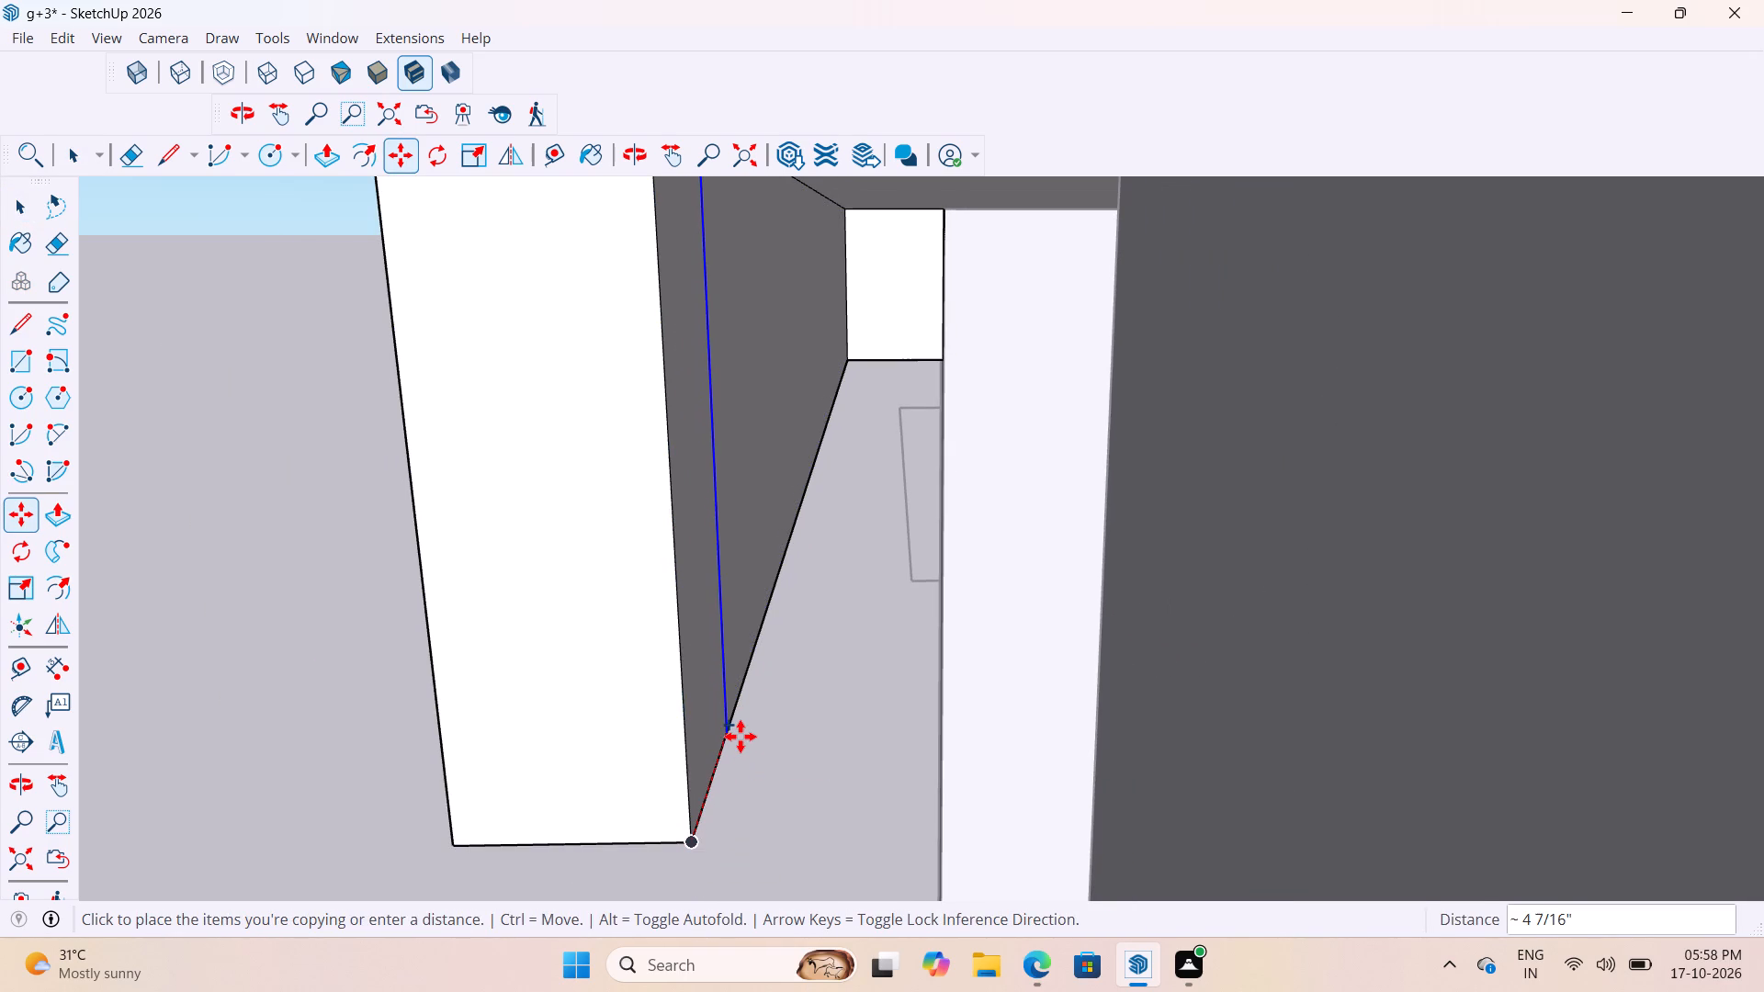
type("6\"")
key("Return")
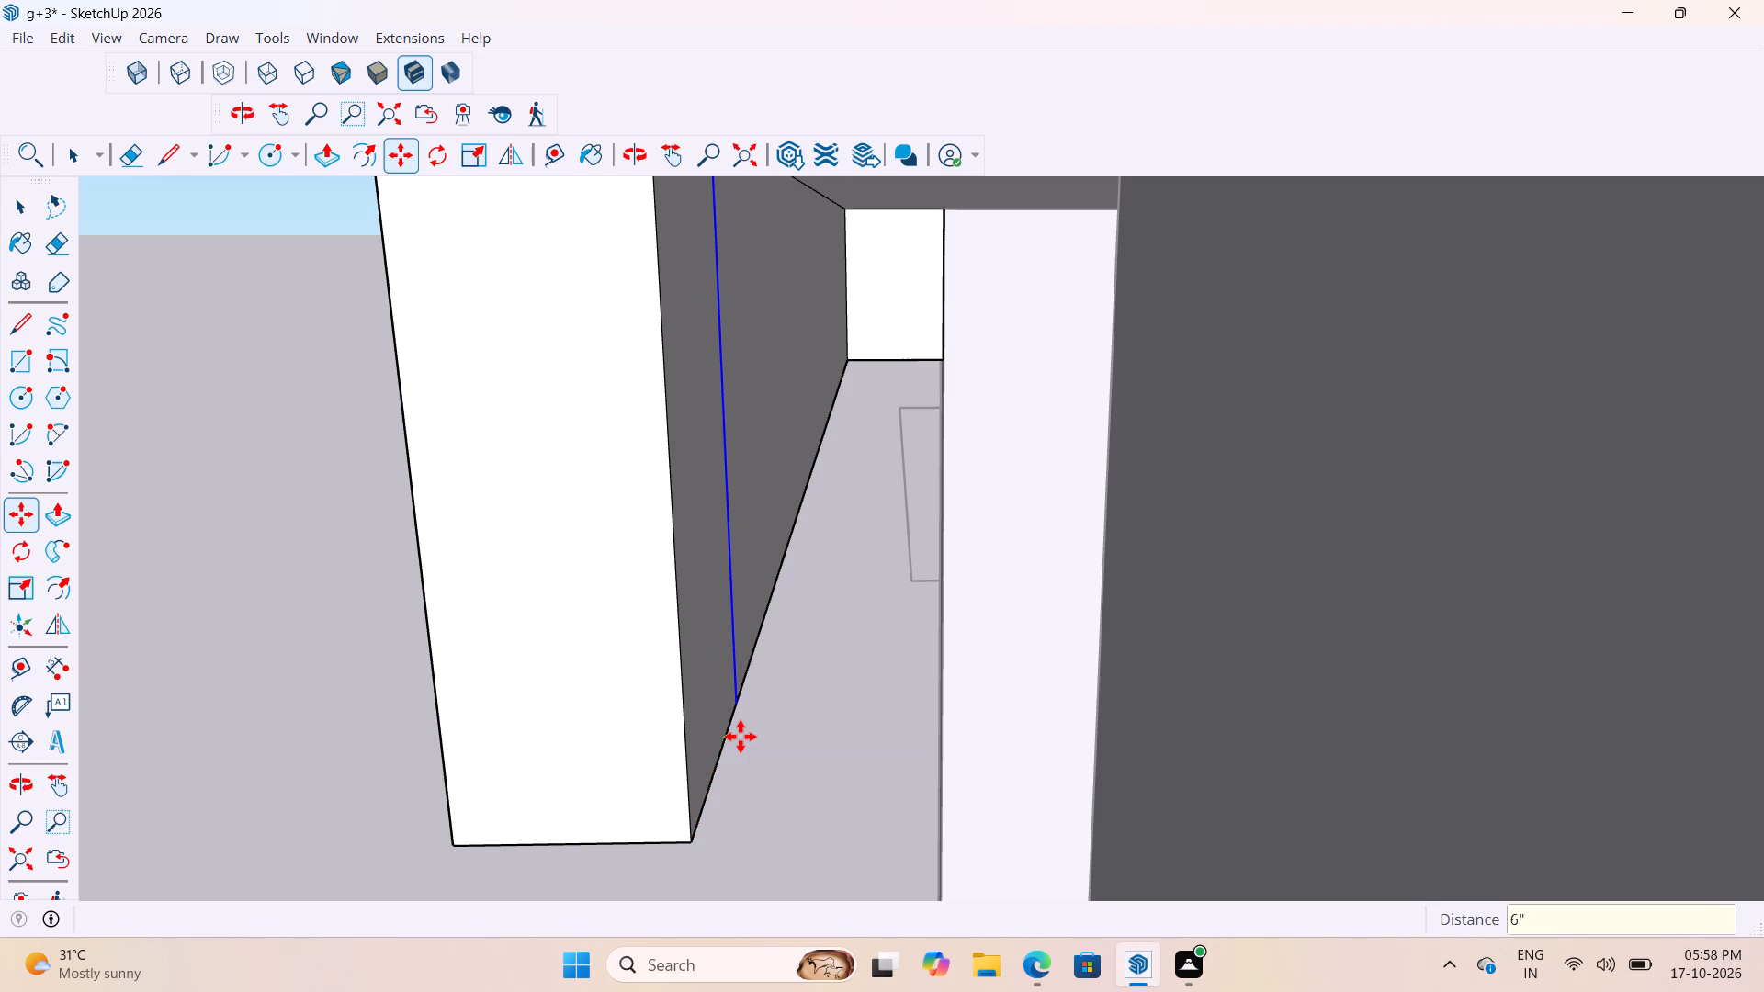
Push/Pull the 6" end strip 8" toward the wall, up to the slab's lower corner, forming the end return.
key("space")
left_click(759, 769)
key("p")
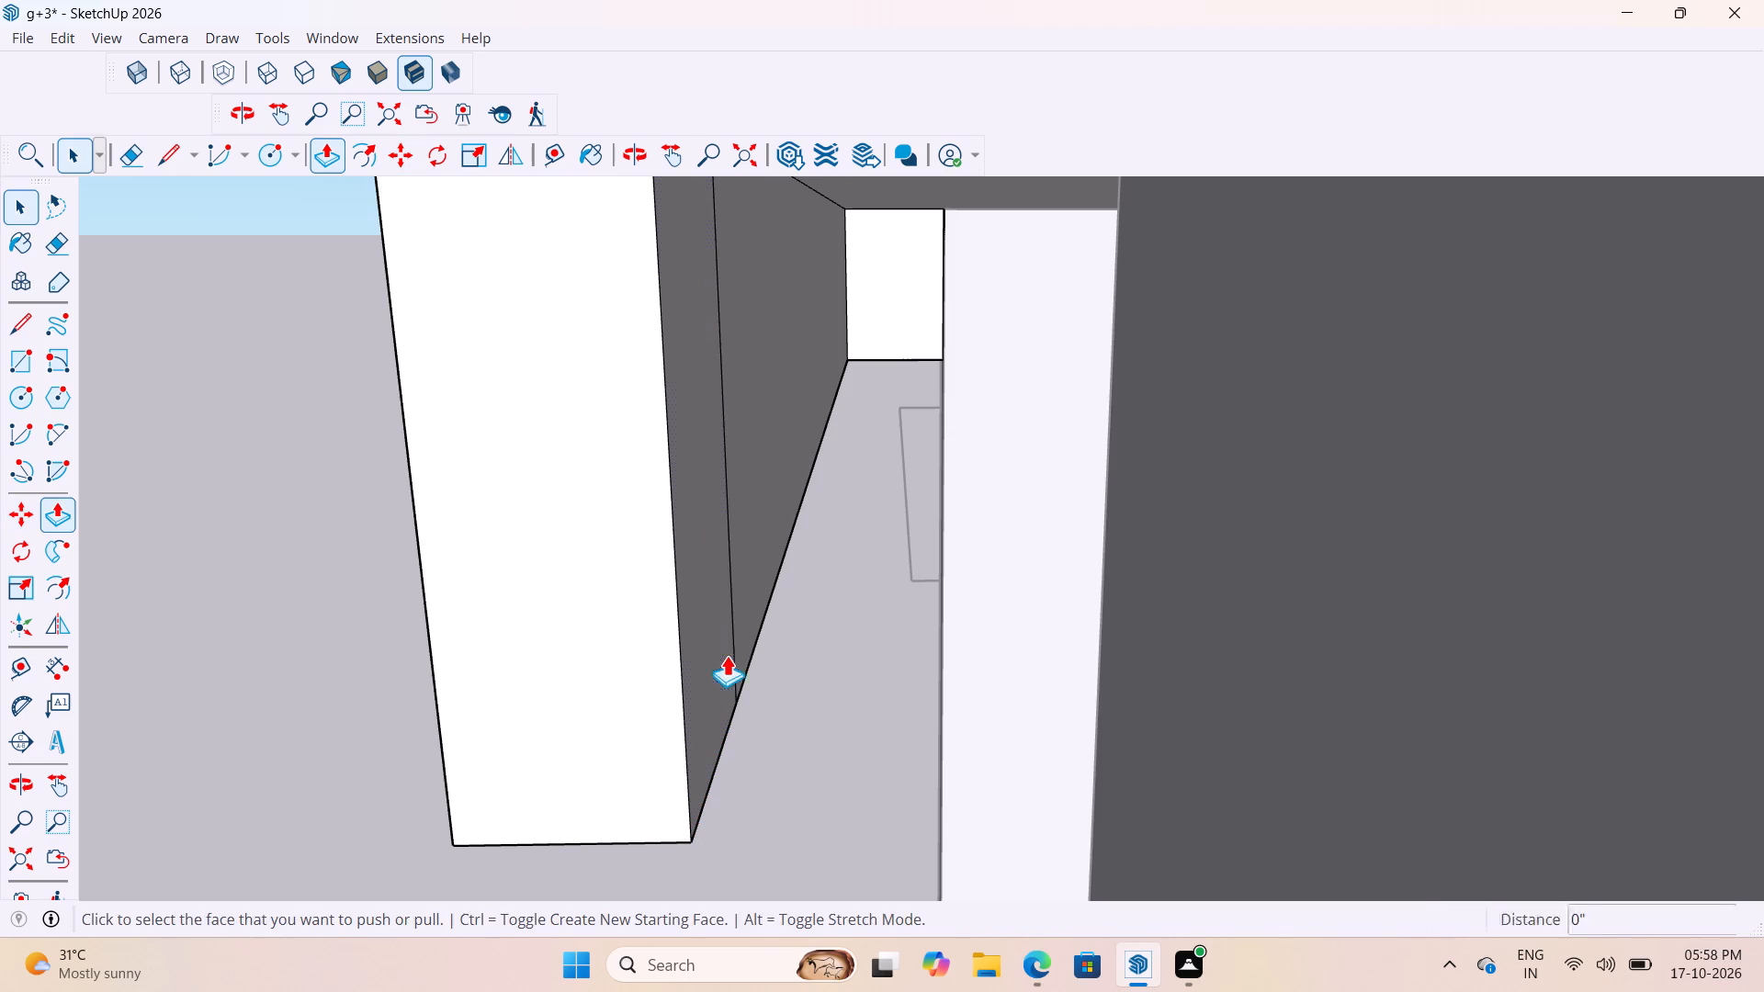
left_click(703, 633)
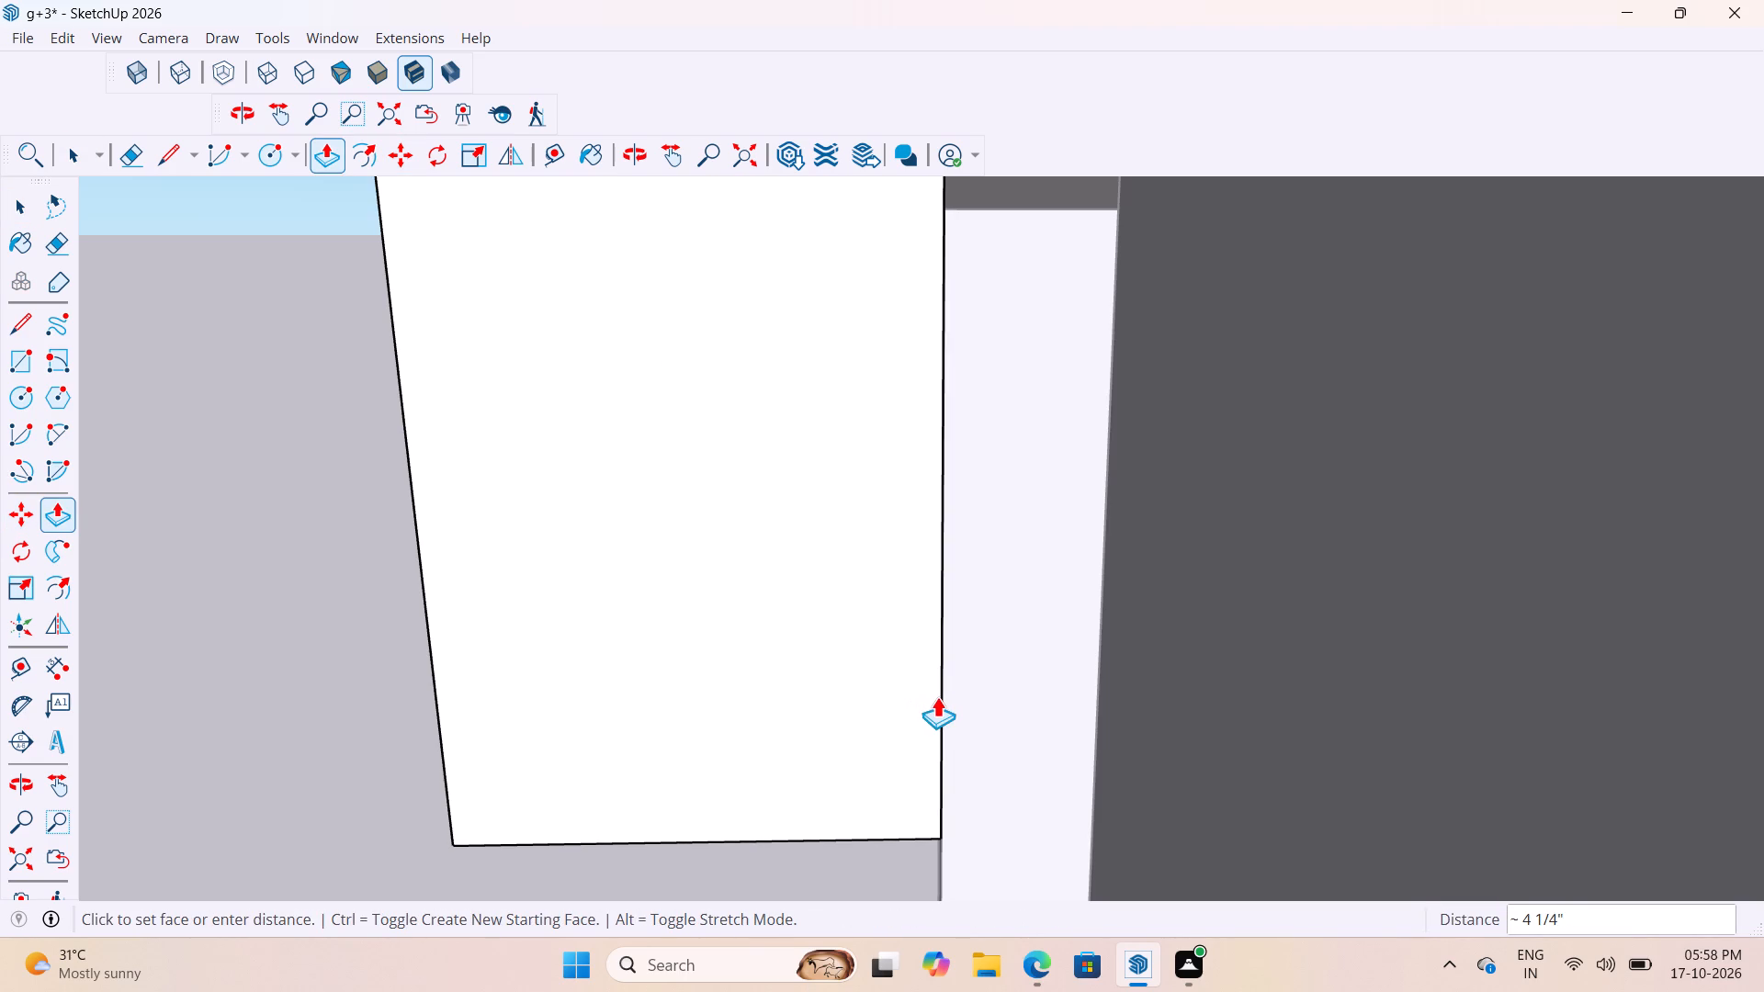
scroll(882, 724, "down", 5)
middle_click_drag(882, 724, 1011, 725)
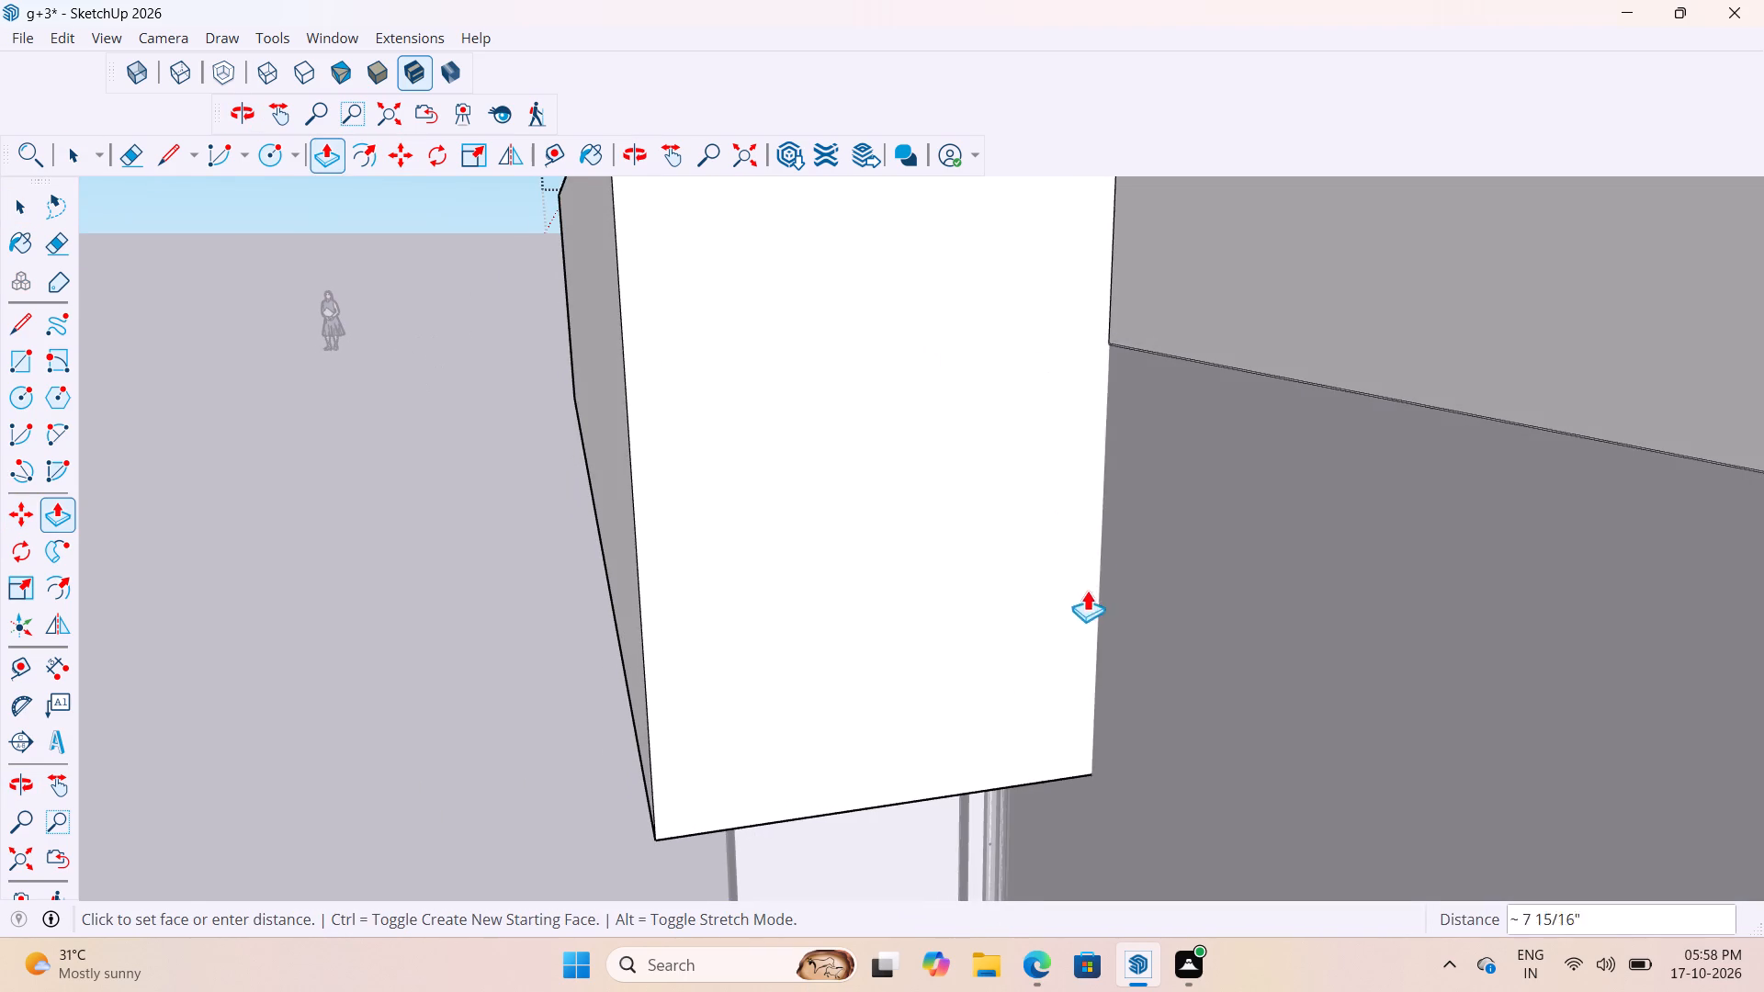
left_click(1114, 346)
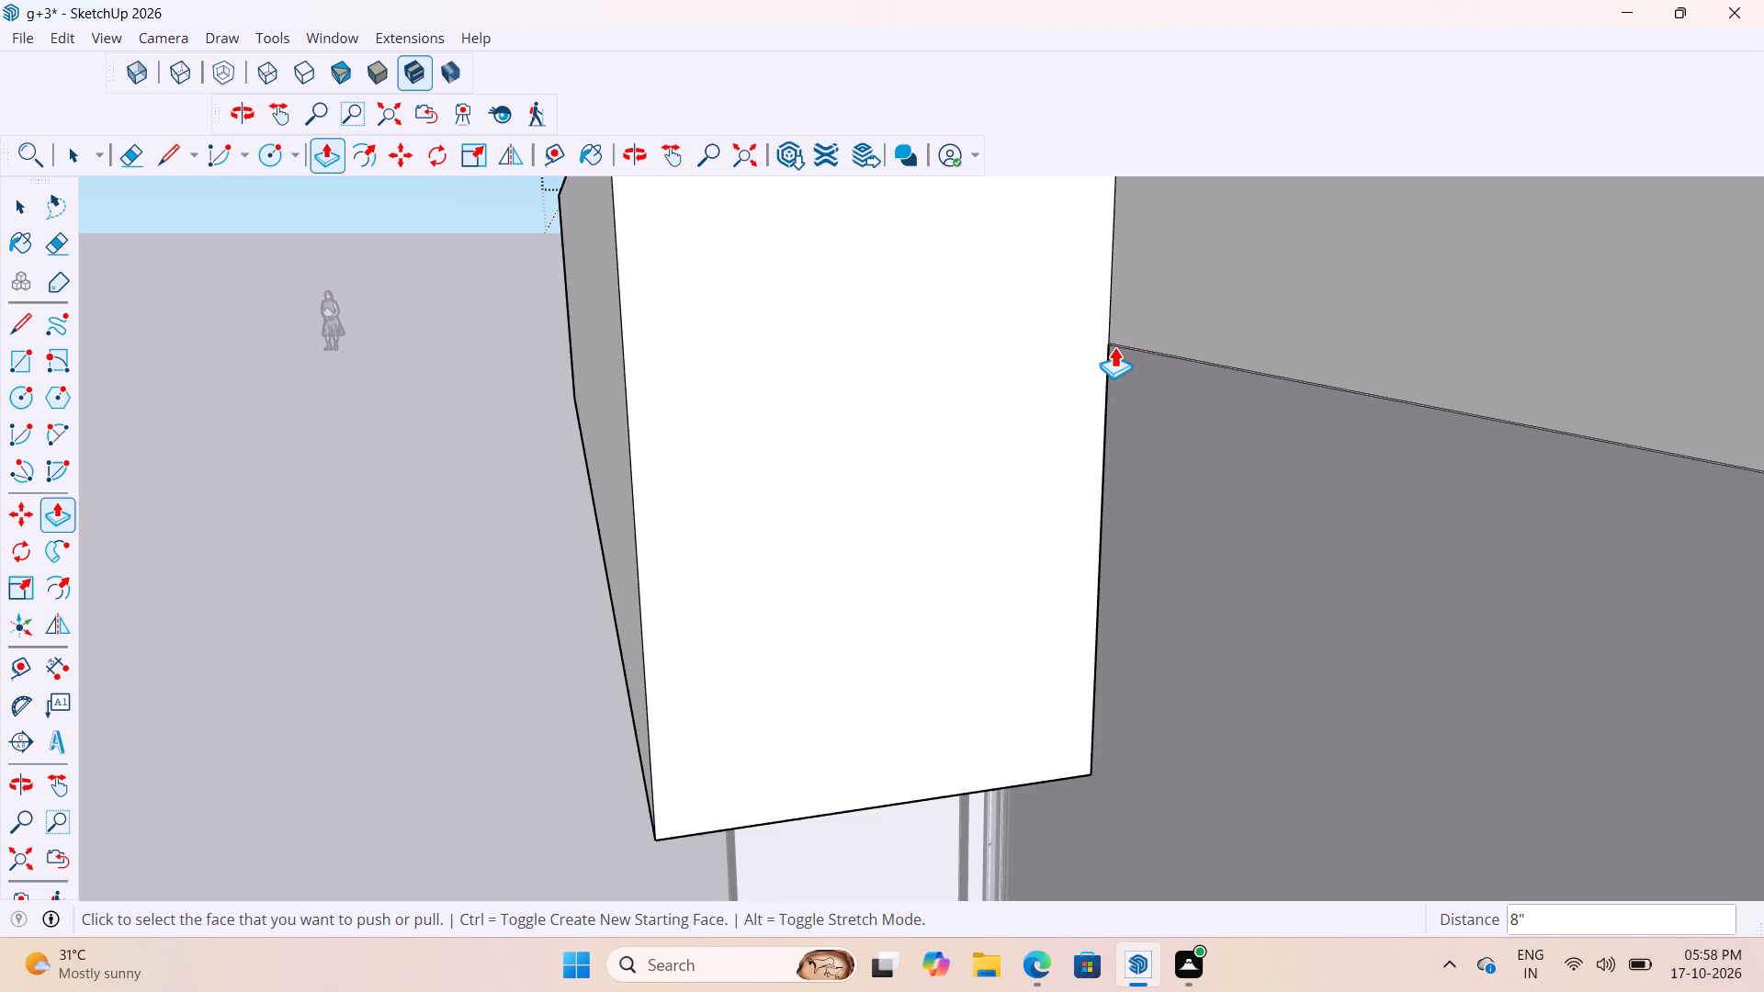
Look over the building's end facade and compare the roof overhangs above its two balconies.
scroll(1115, 348, "down", 10)
key("space")
left_click(600, 637)
scroll(644, 402, "down", 11)
middle_click_drag(673, 485, 1023, 525)
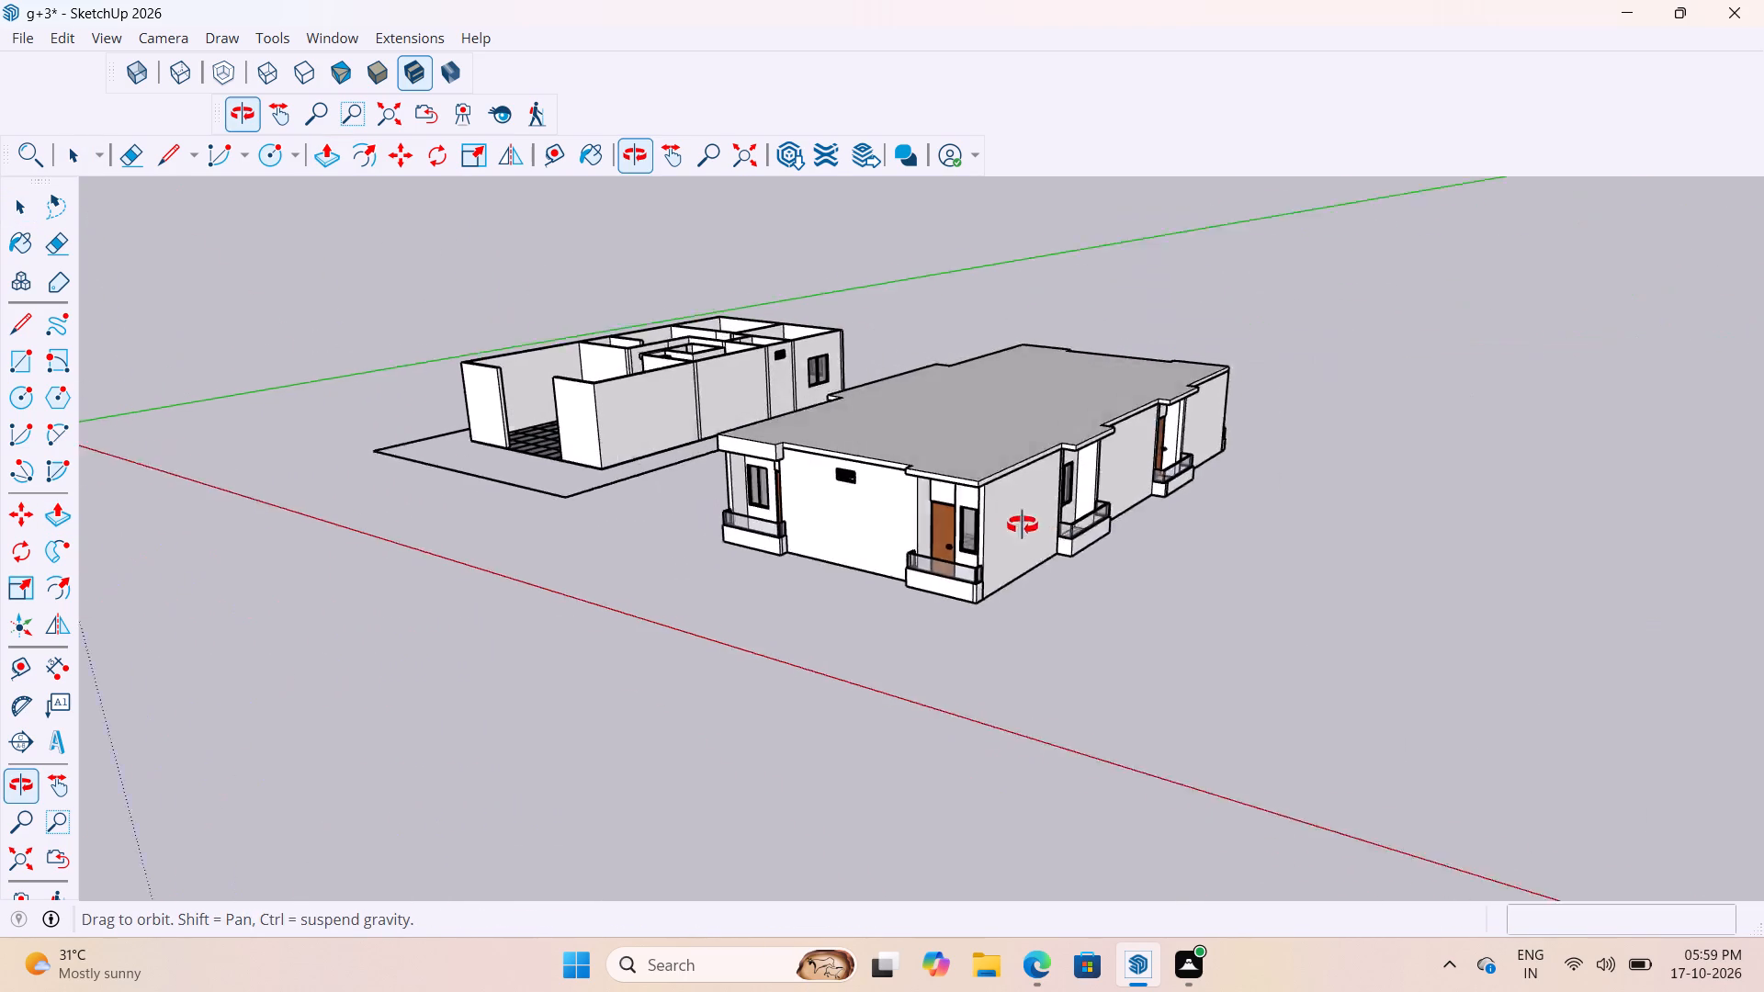
middle_click_drag(1023, 525, 1072, 535)
left_click(755, 625)
scroll(1024, 479, "up", 8)
middle_click_drag(990, 451, 1076, 378)
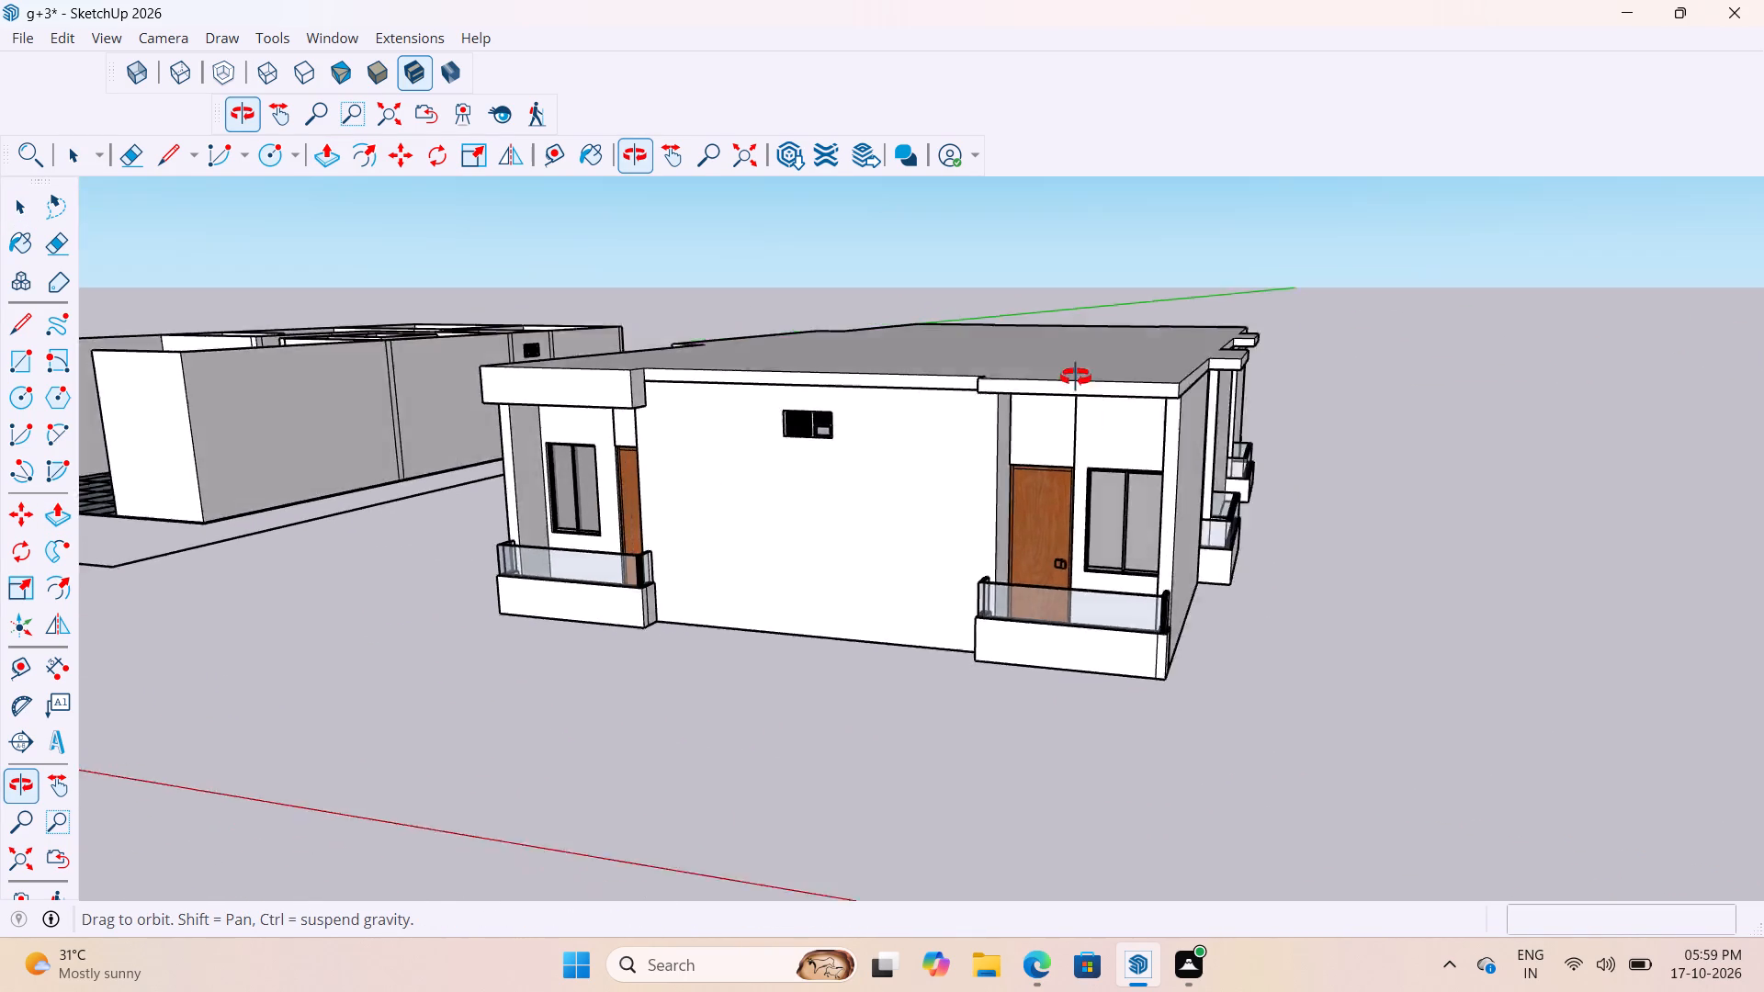
middle_click_drag(1076, 378, 1026, 446)
scroll(808, 488, "down", 10)
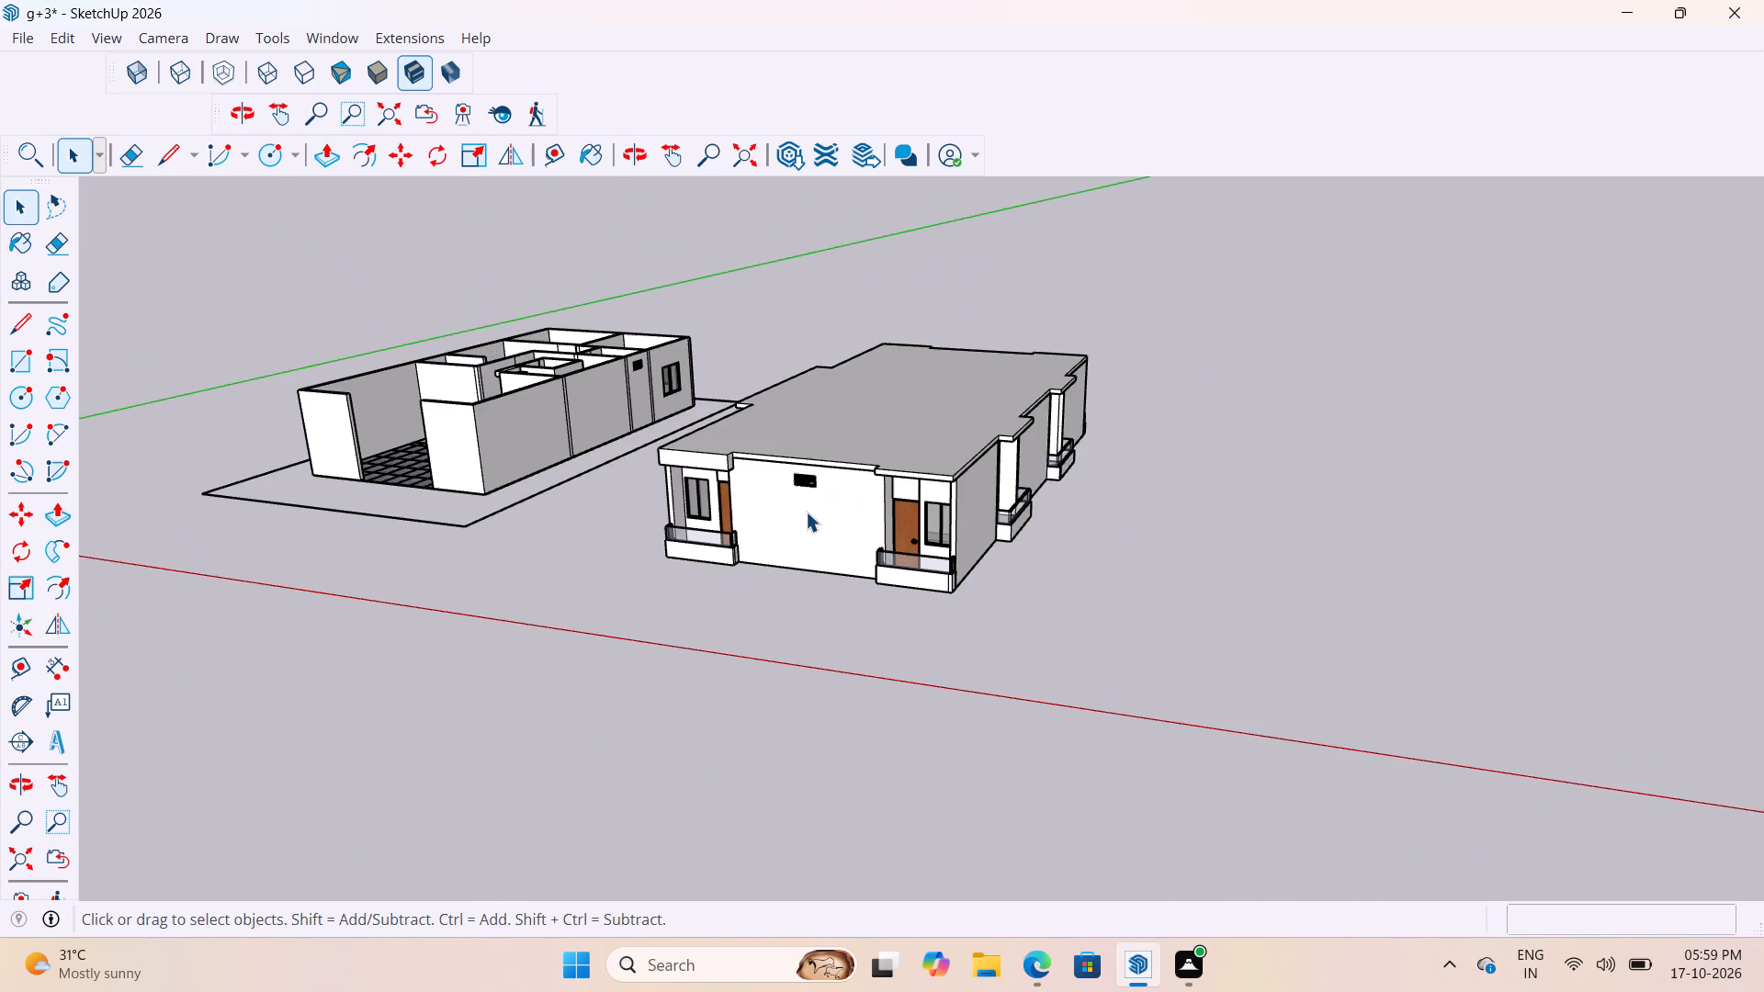
scroll(805, 512, "up", 13)
middle_click_drag(891, 333, 1043, 276)
scroll(891, 333, "down", 1)
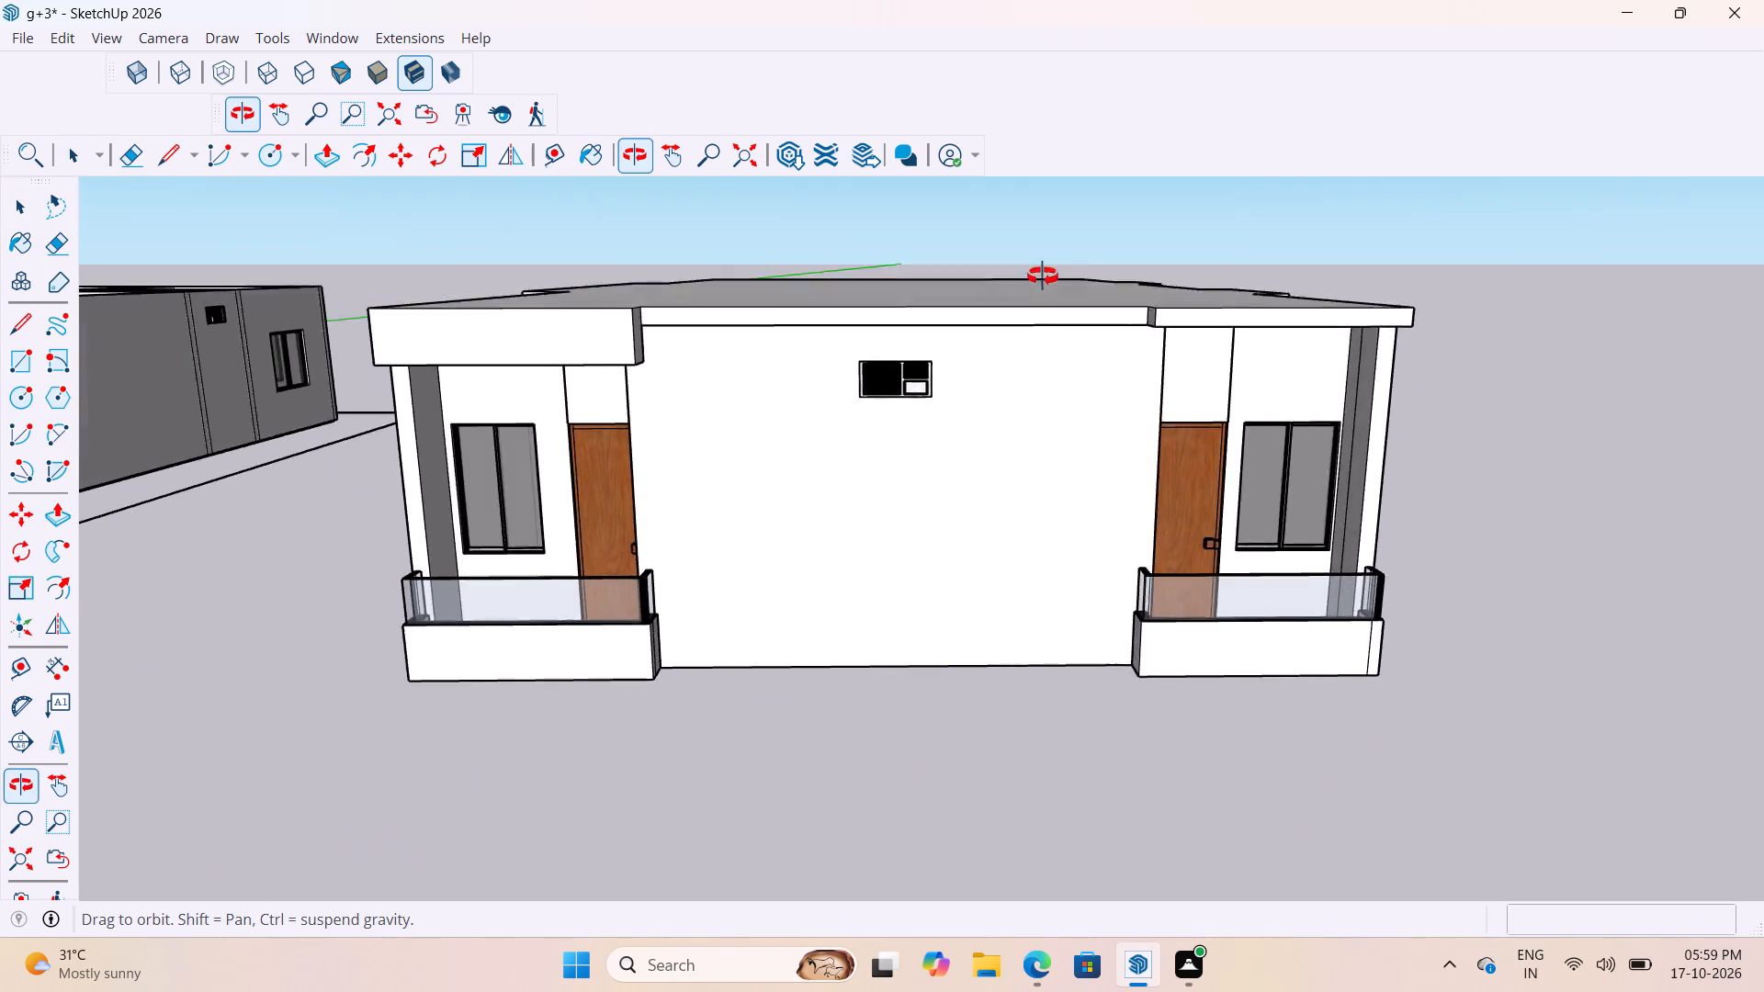
middle_click_drag(1043, 276, 1016, 355)
scroll(884, 349, "down", 11)
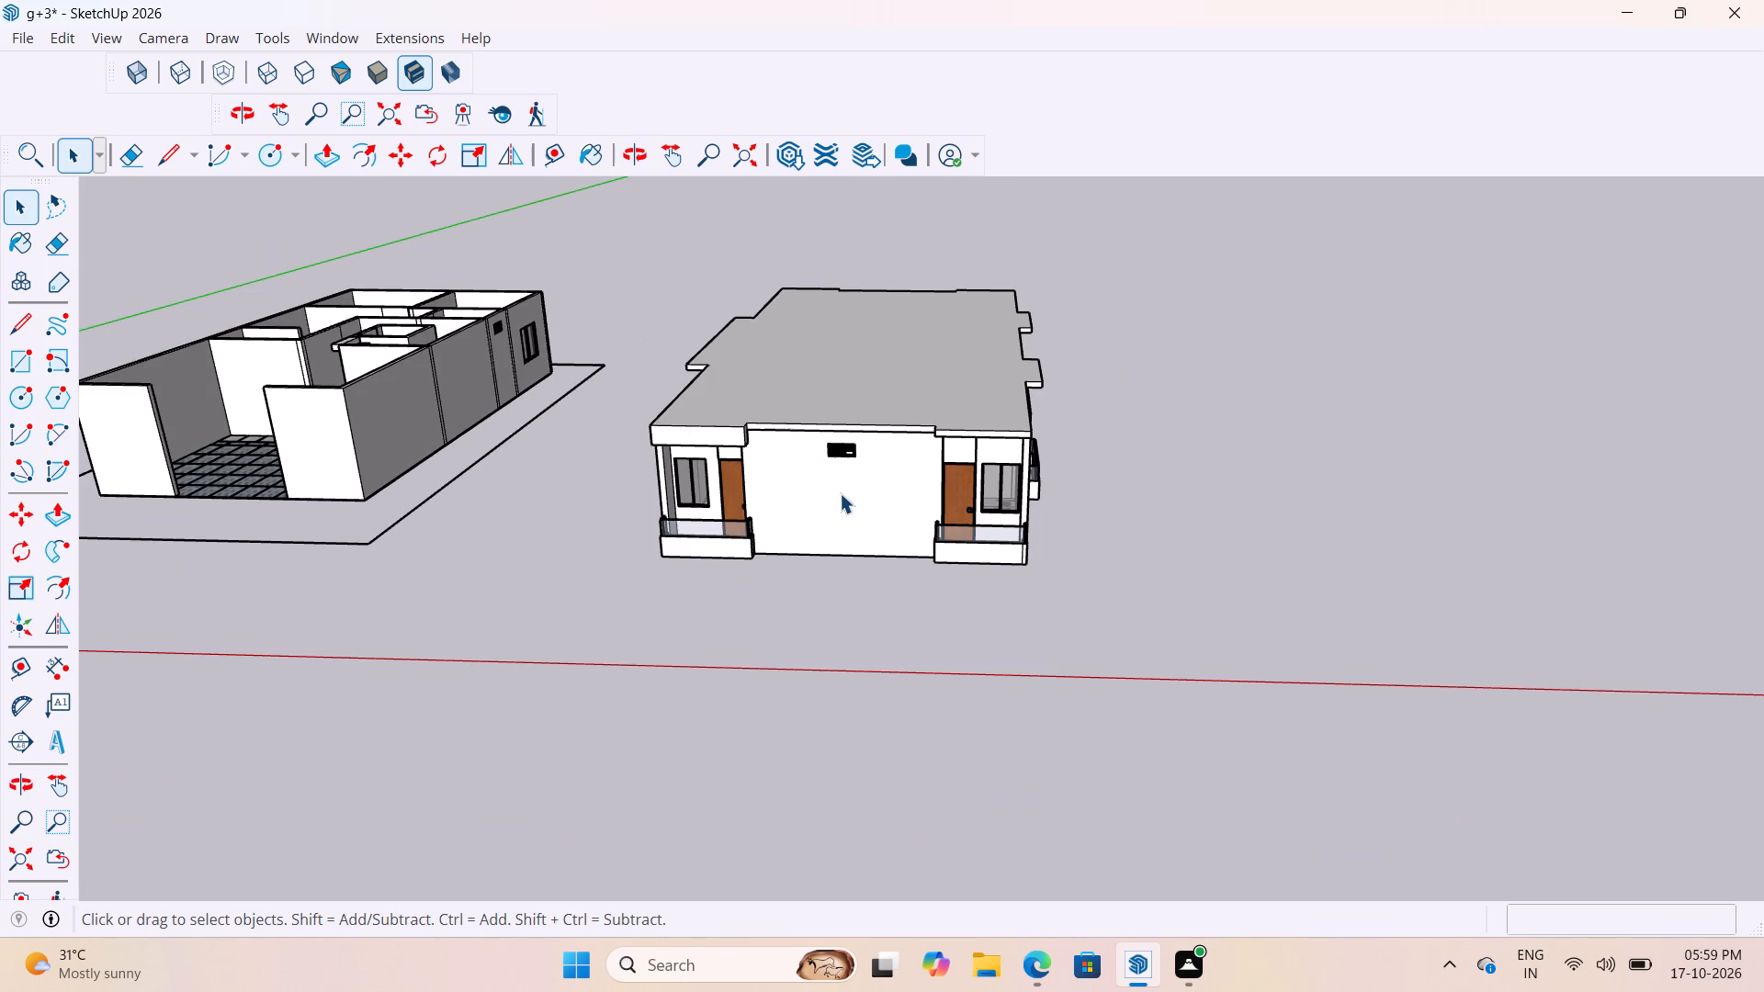
scroll(899, 509, "up", 8)
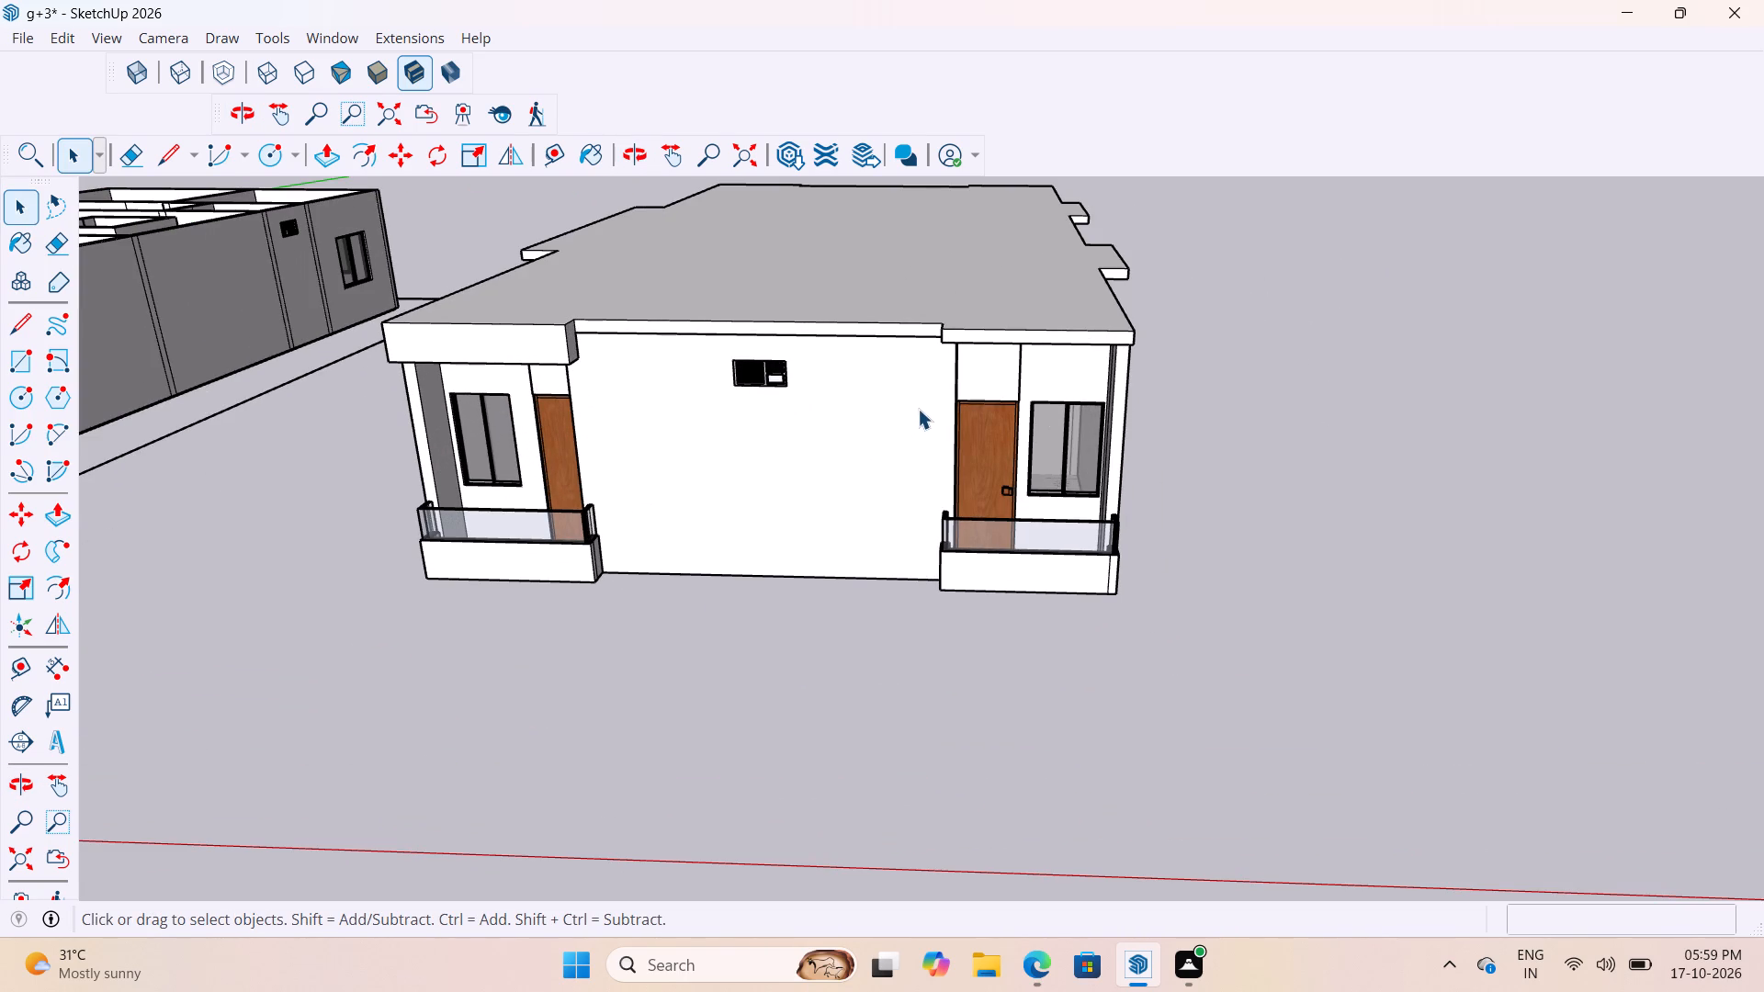
scroll(918, 409, "down", 5)
scroll(903, 379, "up", 8)
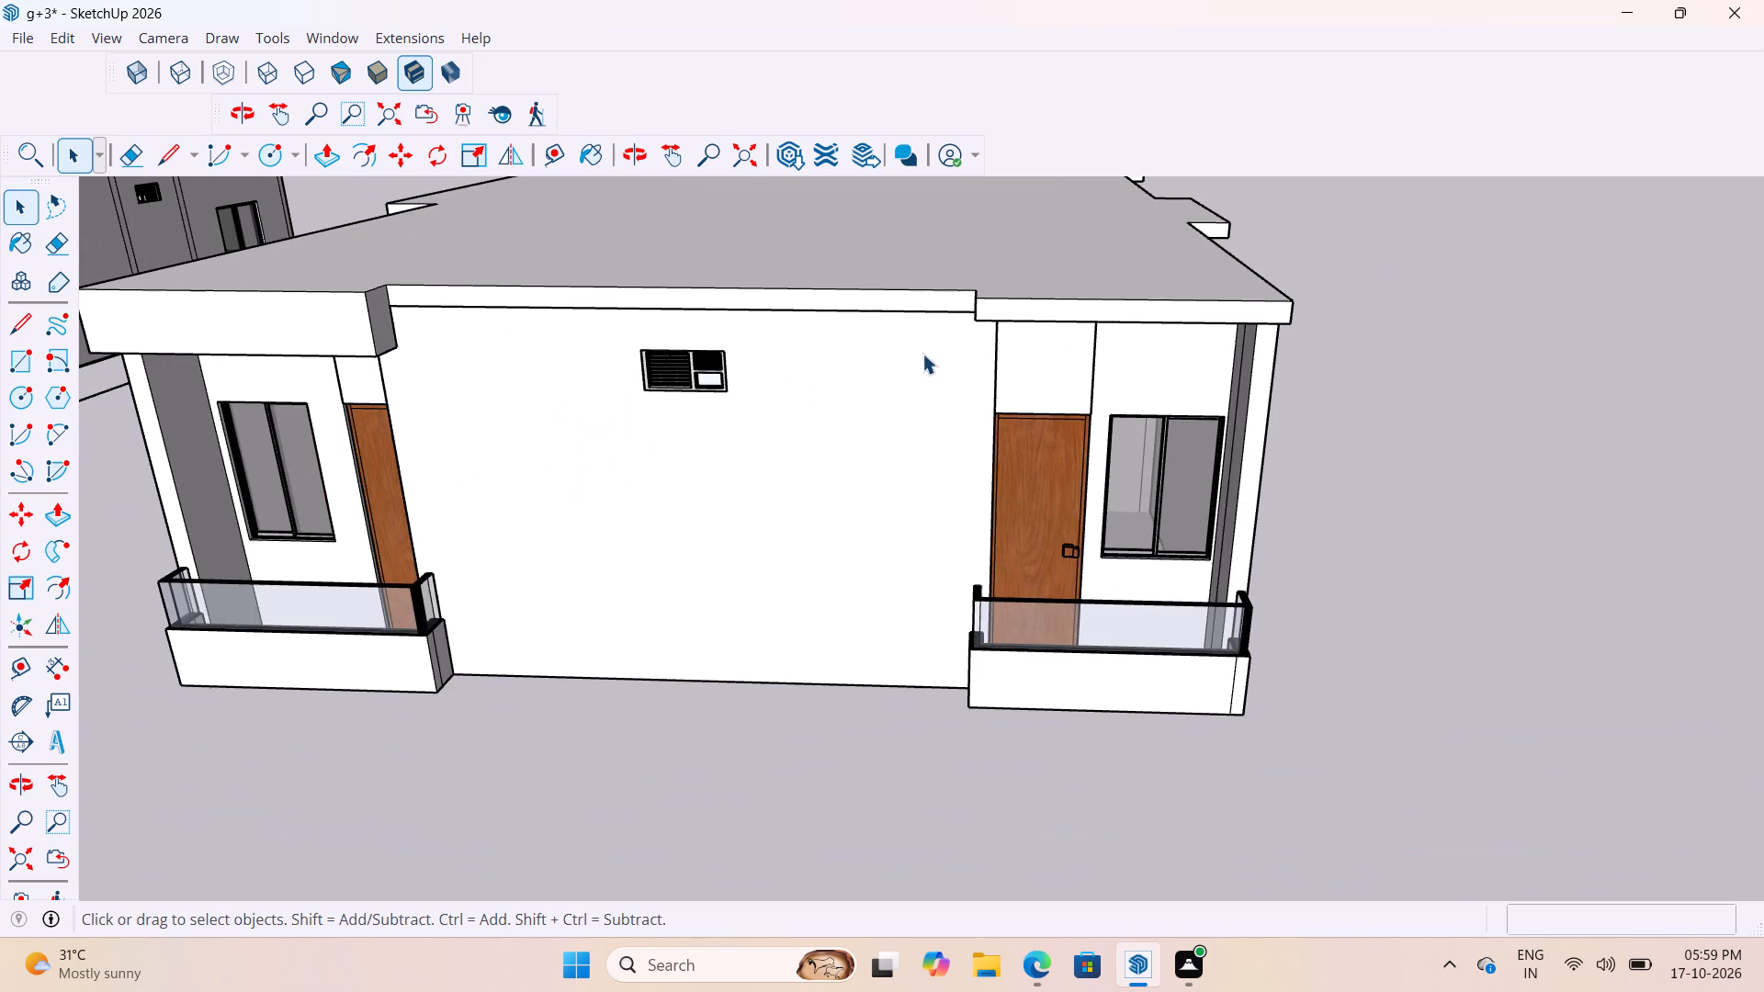
Examine the roof slab's edge along the wall between the two balcony overhangs.
scroll(391, 304, "up", 16)
left_click(490, 296)
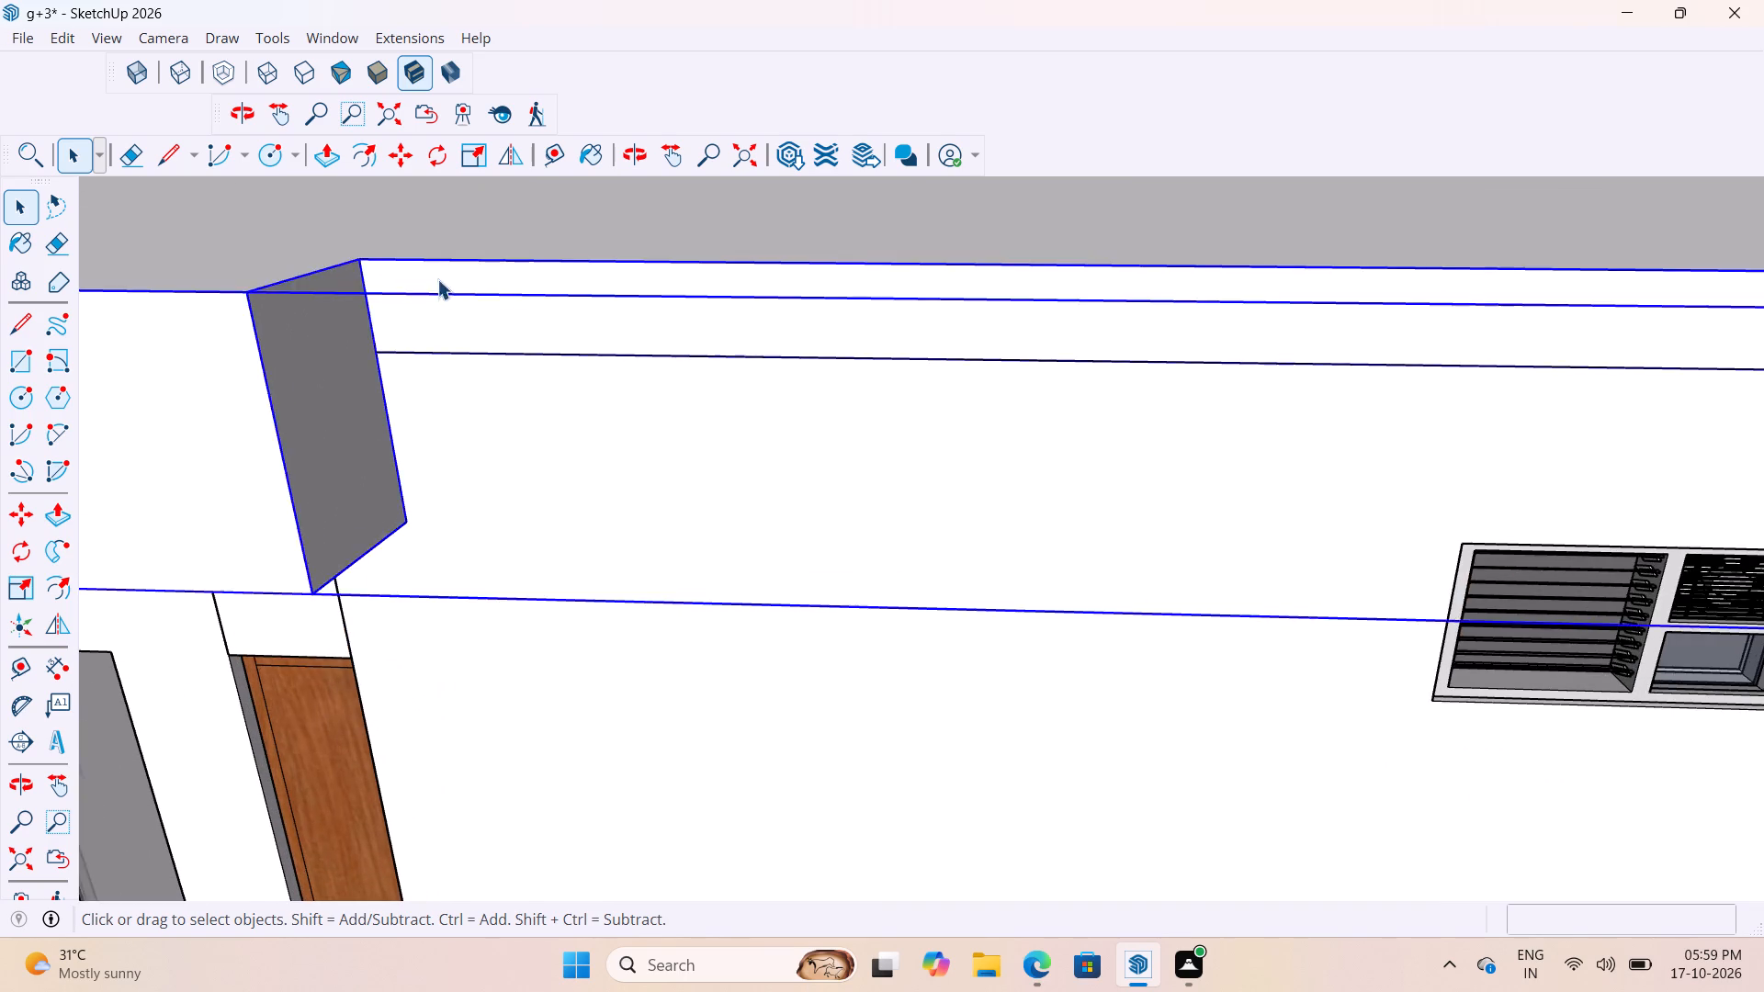
scroll(437, 279, "down", 6)
triple_click(739, 308)
scroll(733, 304, "down", 4)
left_click(729, 302)
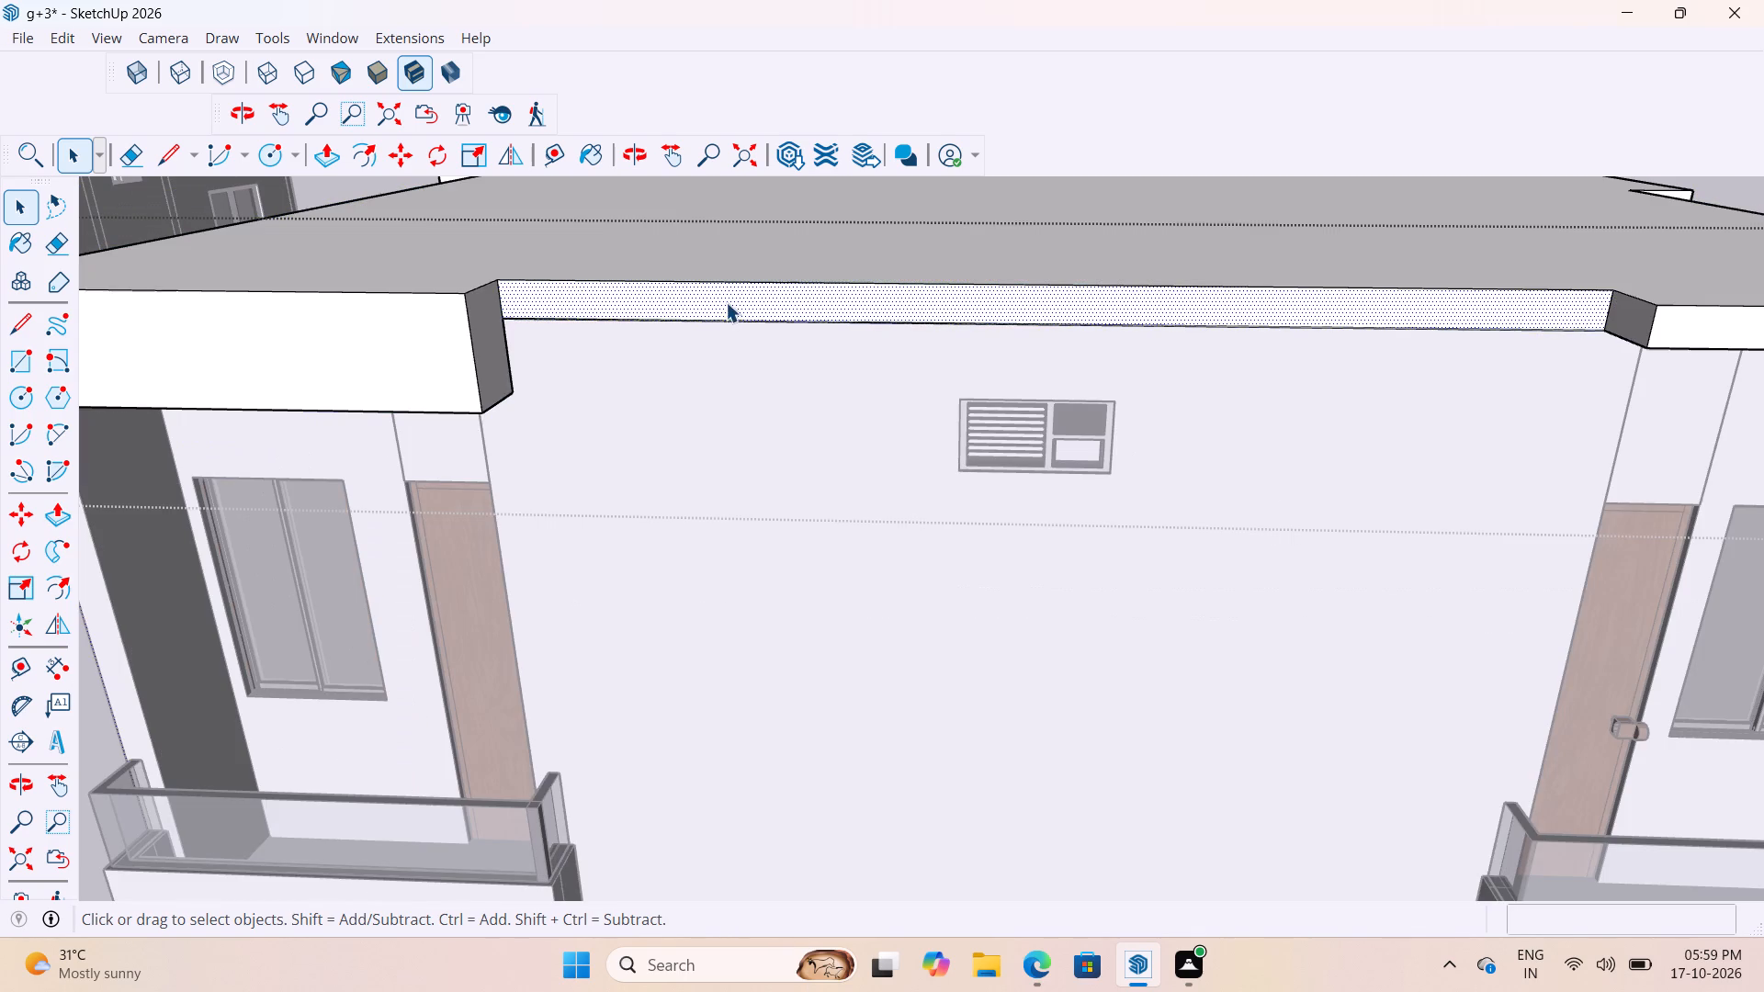
left_click(701, 314)
scroll(702, 315, "down", 5)
left_click(680, 804)
scroll(528, 448, "down", 5)
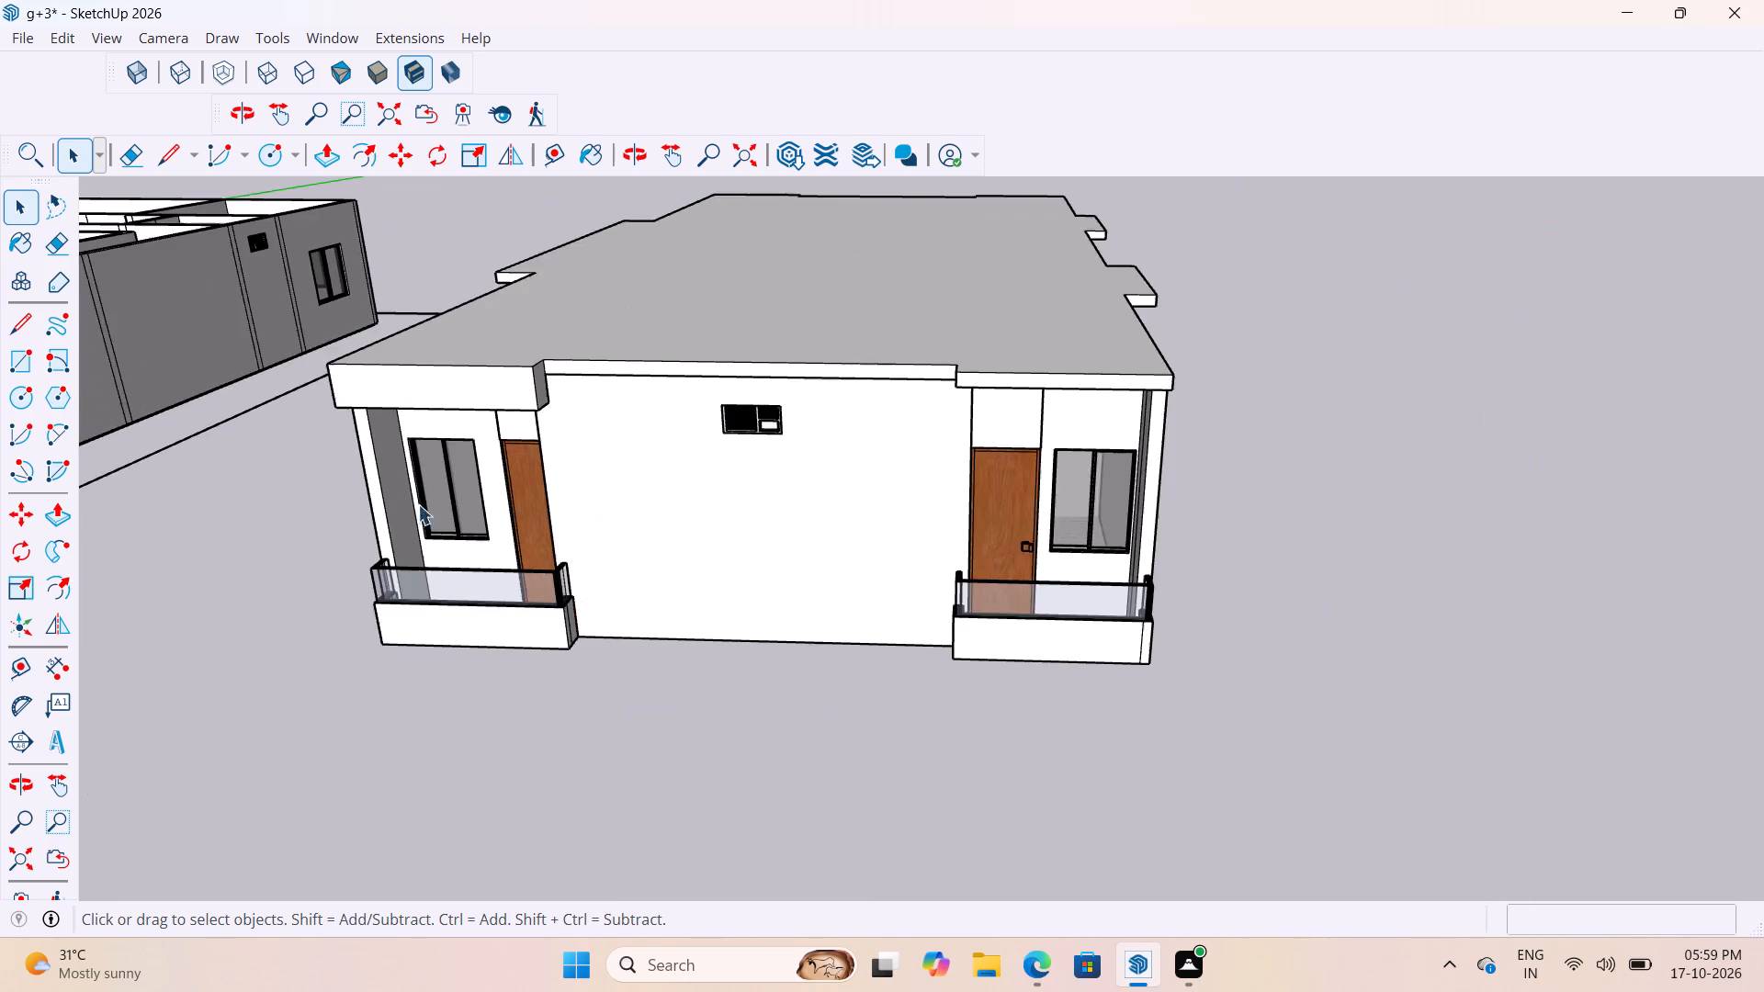
Inspect the roof edges over both end balconies and the end profile of the dropped overhang at the building corner.
scroll(405, 505, "down", 5)
scroll(793, 493, "up", 12)
middle_click_drag(799, 387, 969, 388)
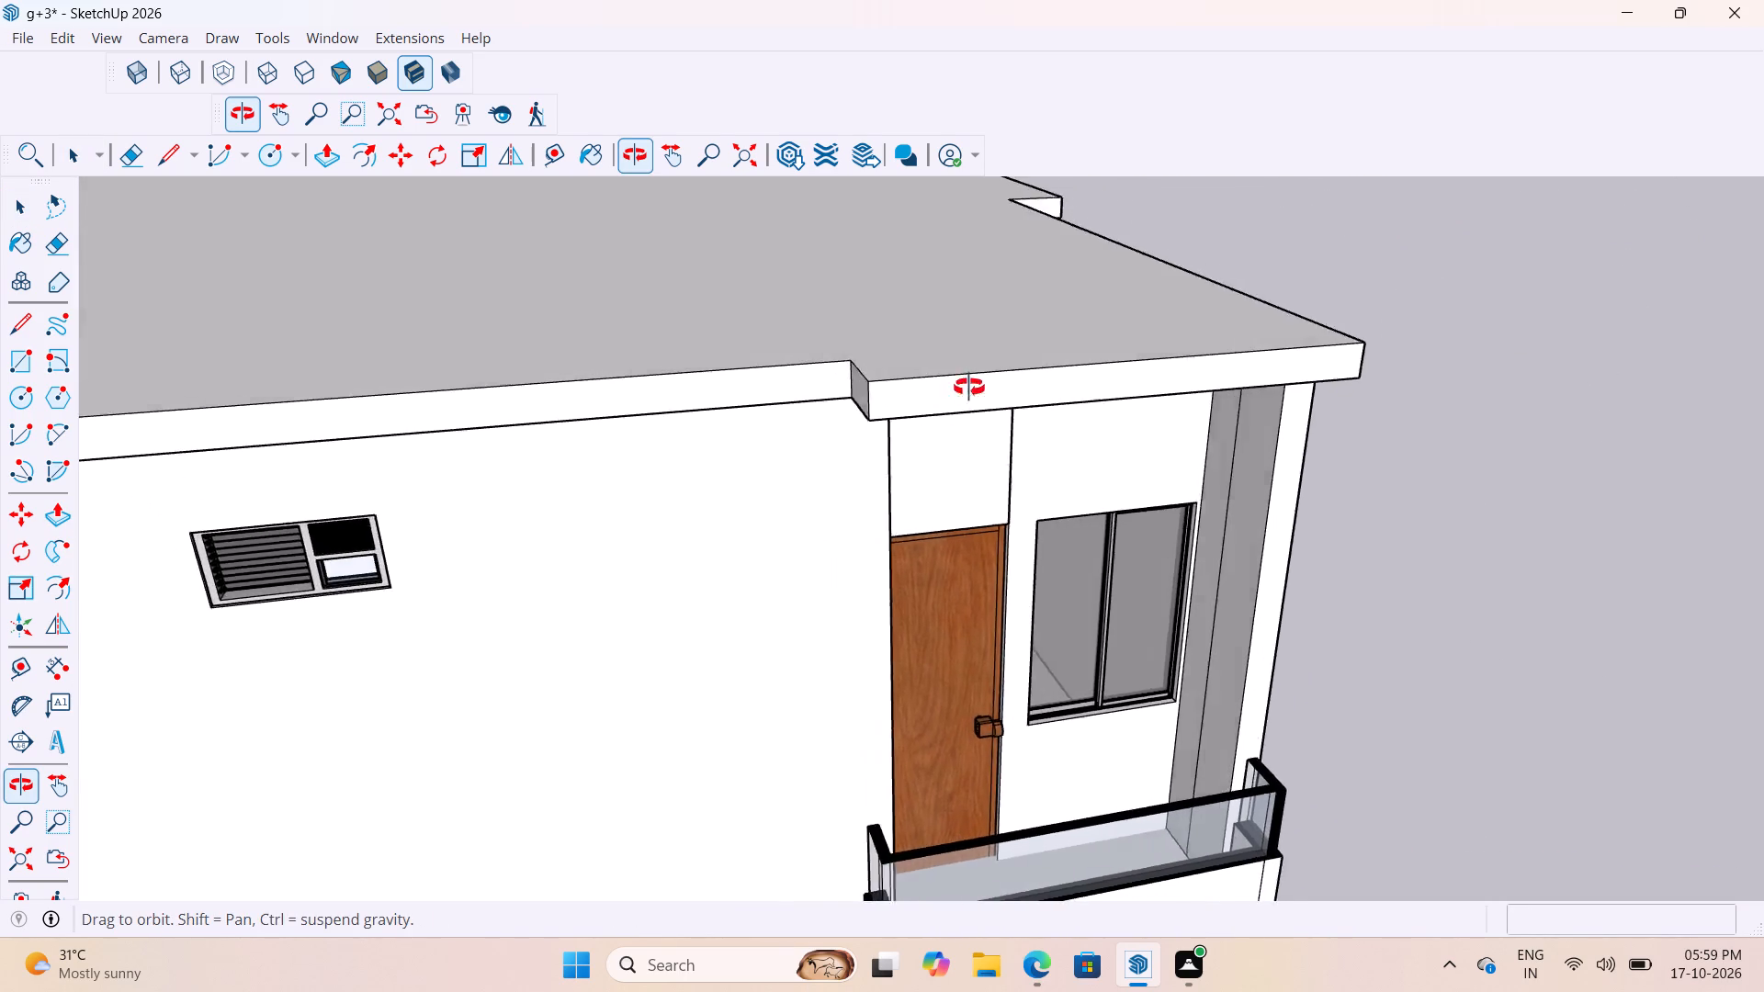
middle_click_drag(969, 388, 981, 368)
scroll(782, 379, "down", 10)
scroll(796, 282, "down", 4)
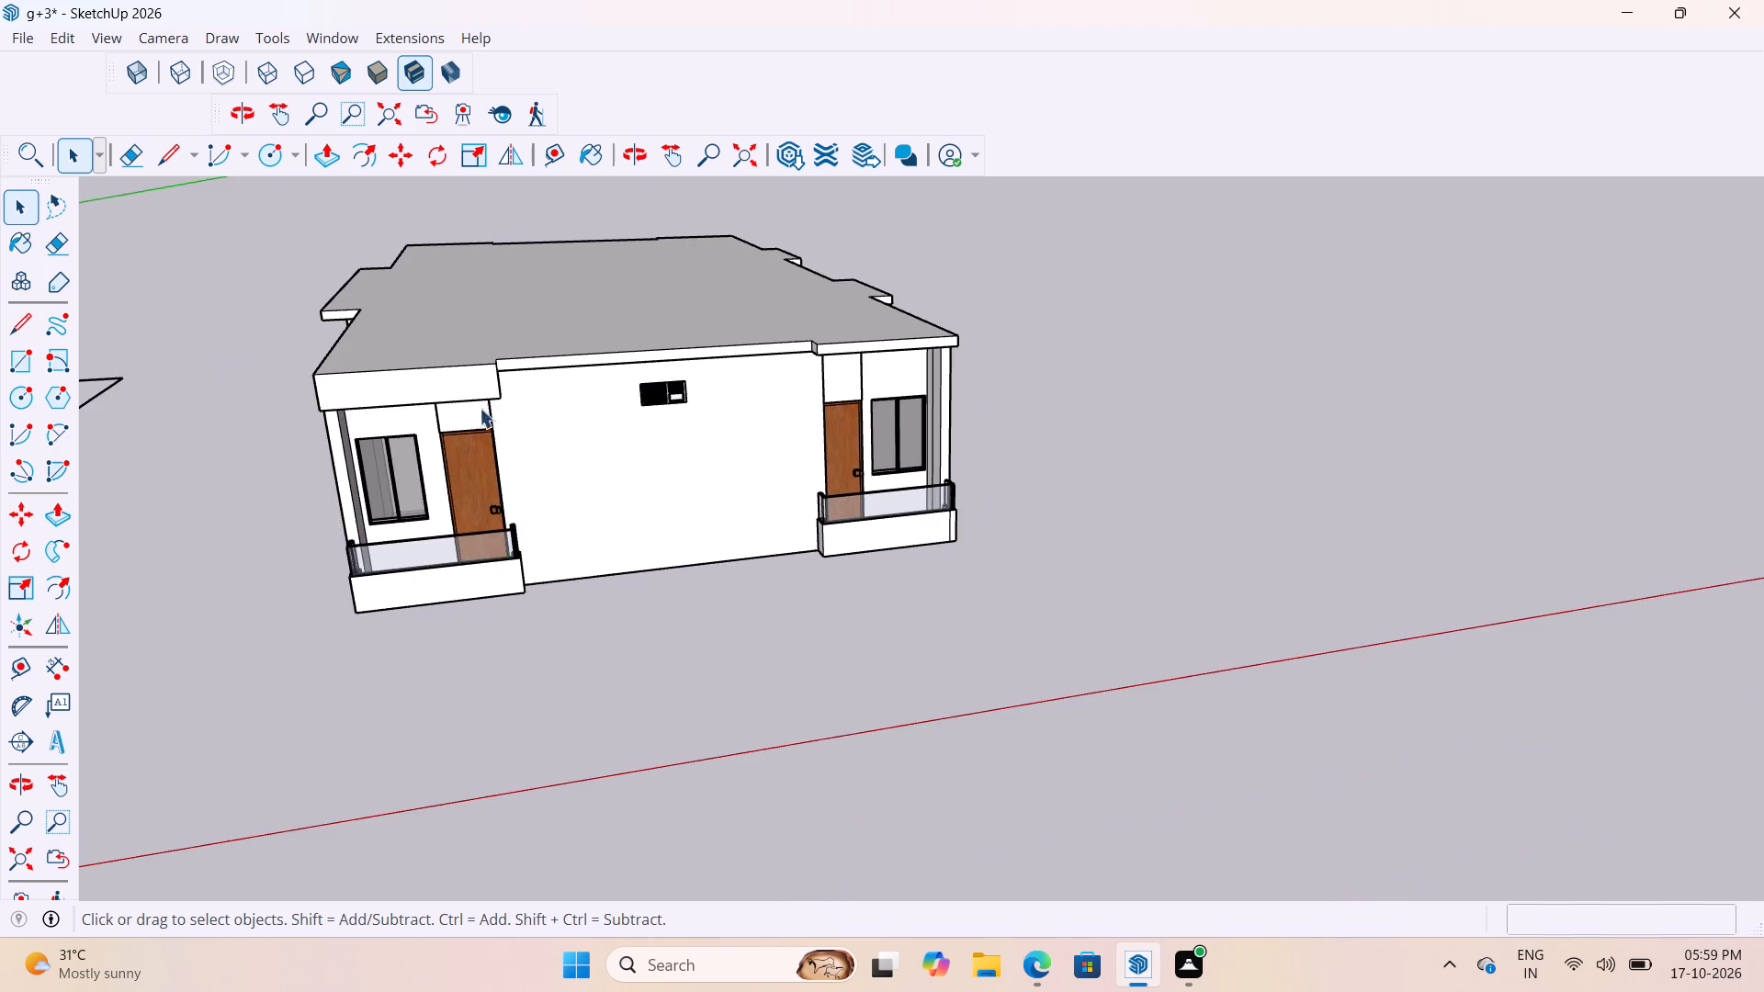
scroll(439, 393, "up", 3)
middle_click_drag(429, 379, 658, 360)
scroll(523, 449, "up", 6)
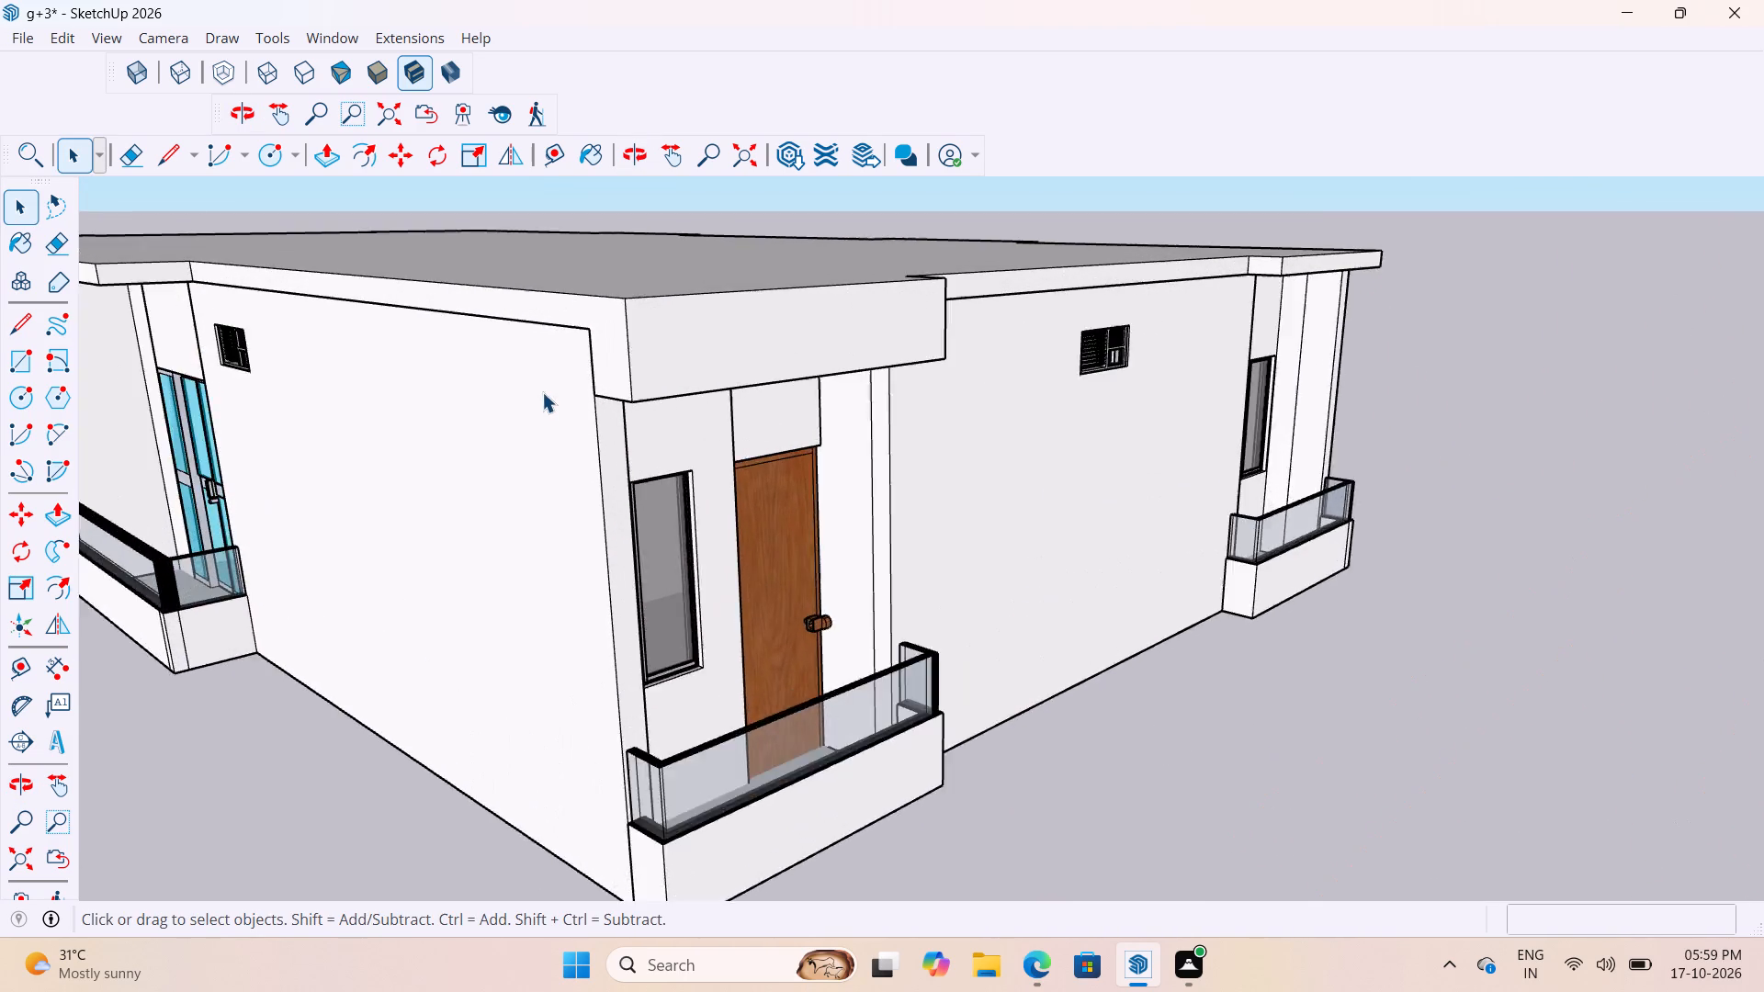
scroll(542, 392, "up", 9)
middle_click_drag(654, 309, 719, 402)
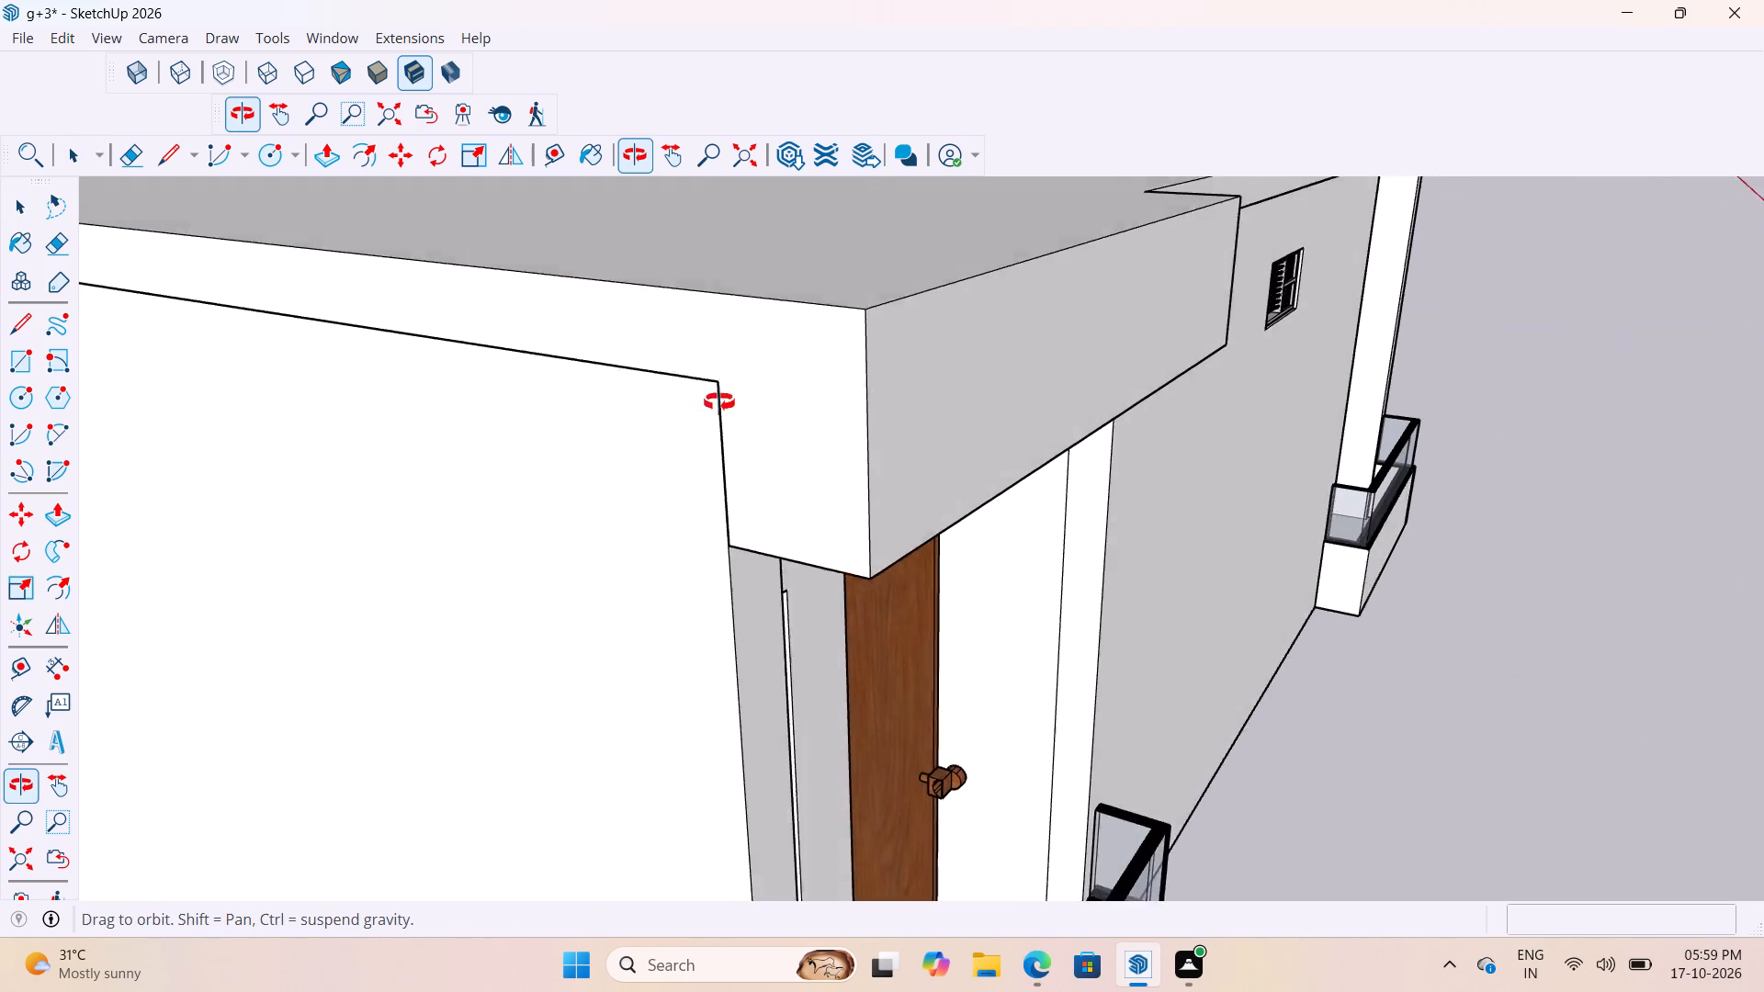
middle_click_drag(719, 402, 746, 374)
scroll(715, 407, "down", 10)
left_click(735, 404)
scroll(725, 405, "down", 9)
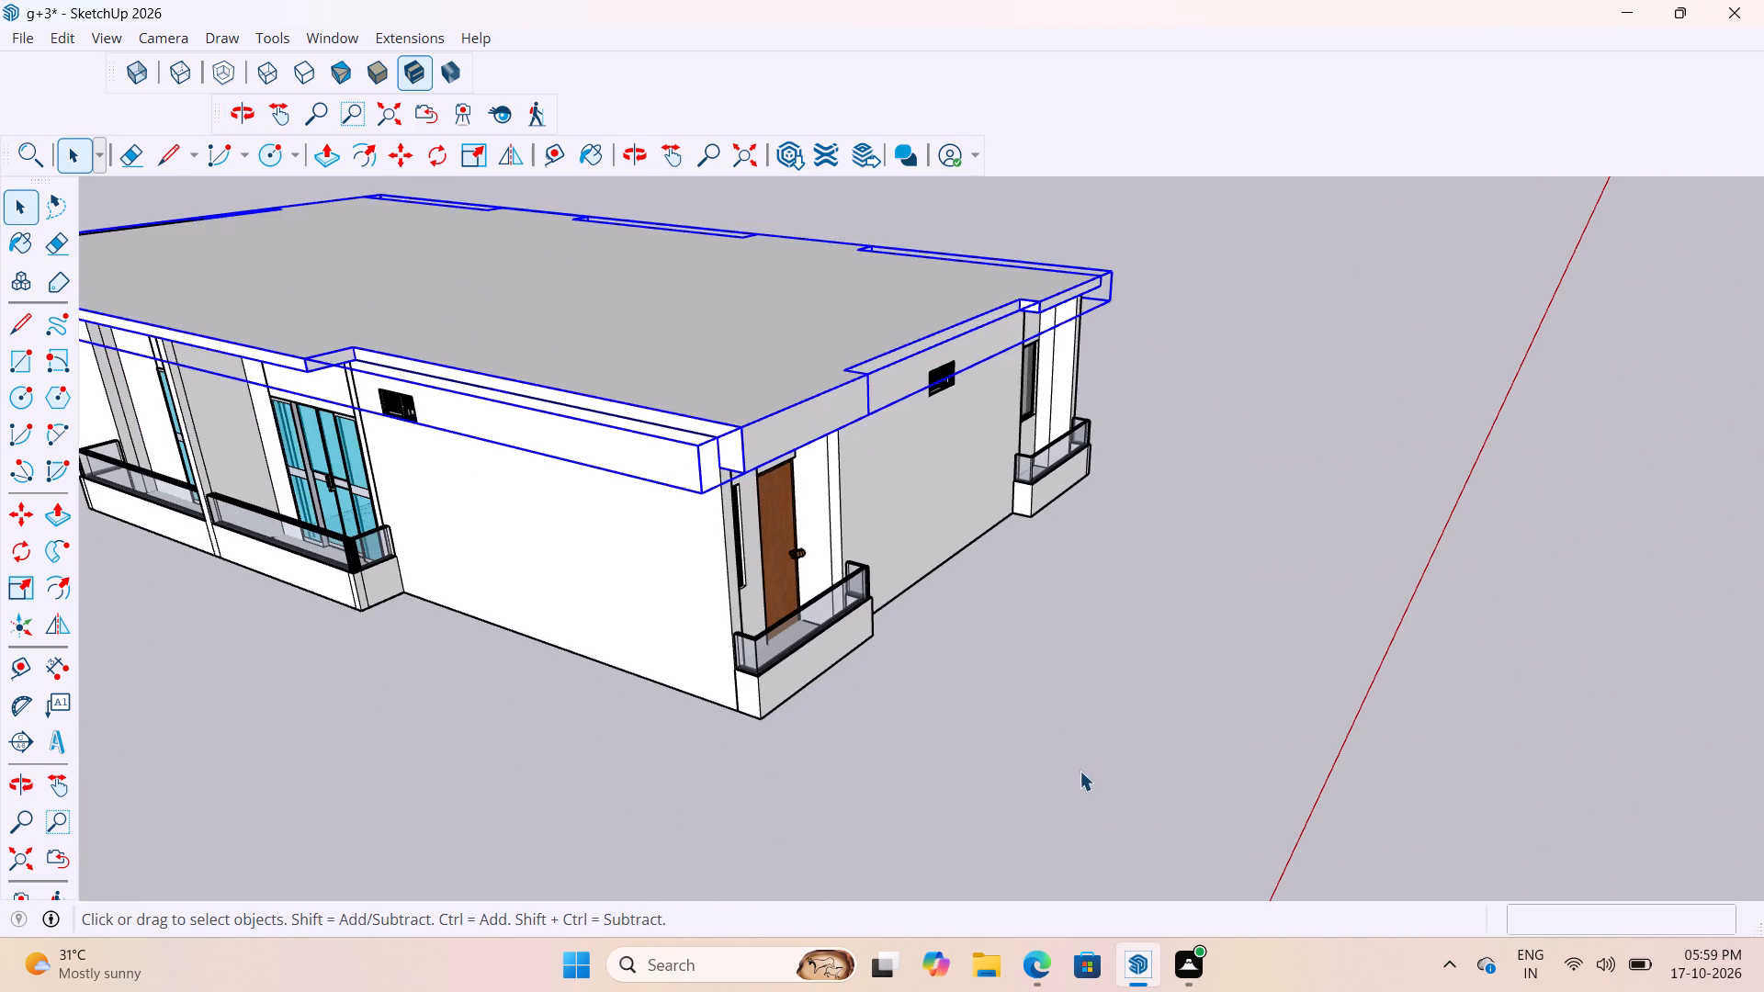
left_click(1075, 771)
Open the roof slab for editing at the underside of the undropped overhang above the other end balcony.
scroll(1069, 294, "up", 18)
middle_click_drag(1127, 329, 1069, 276)
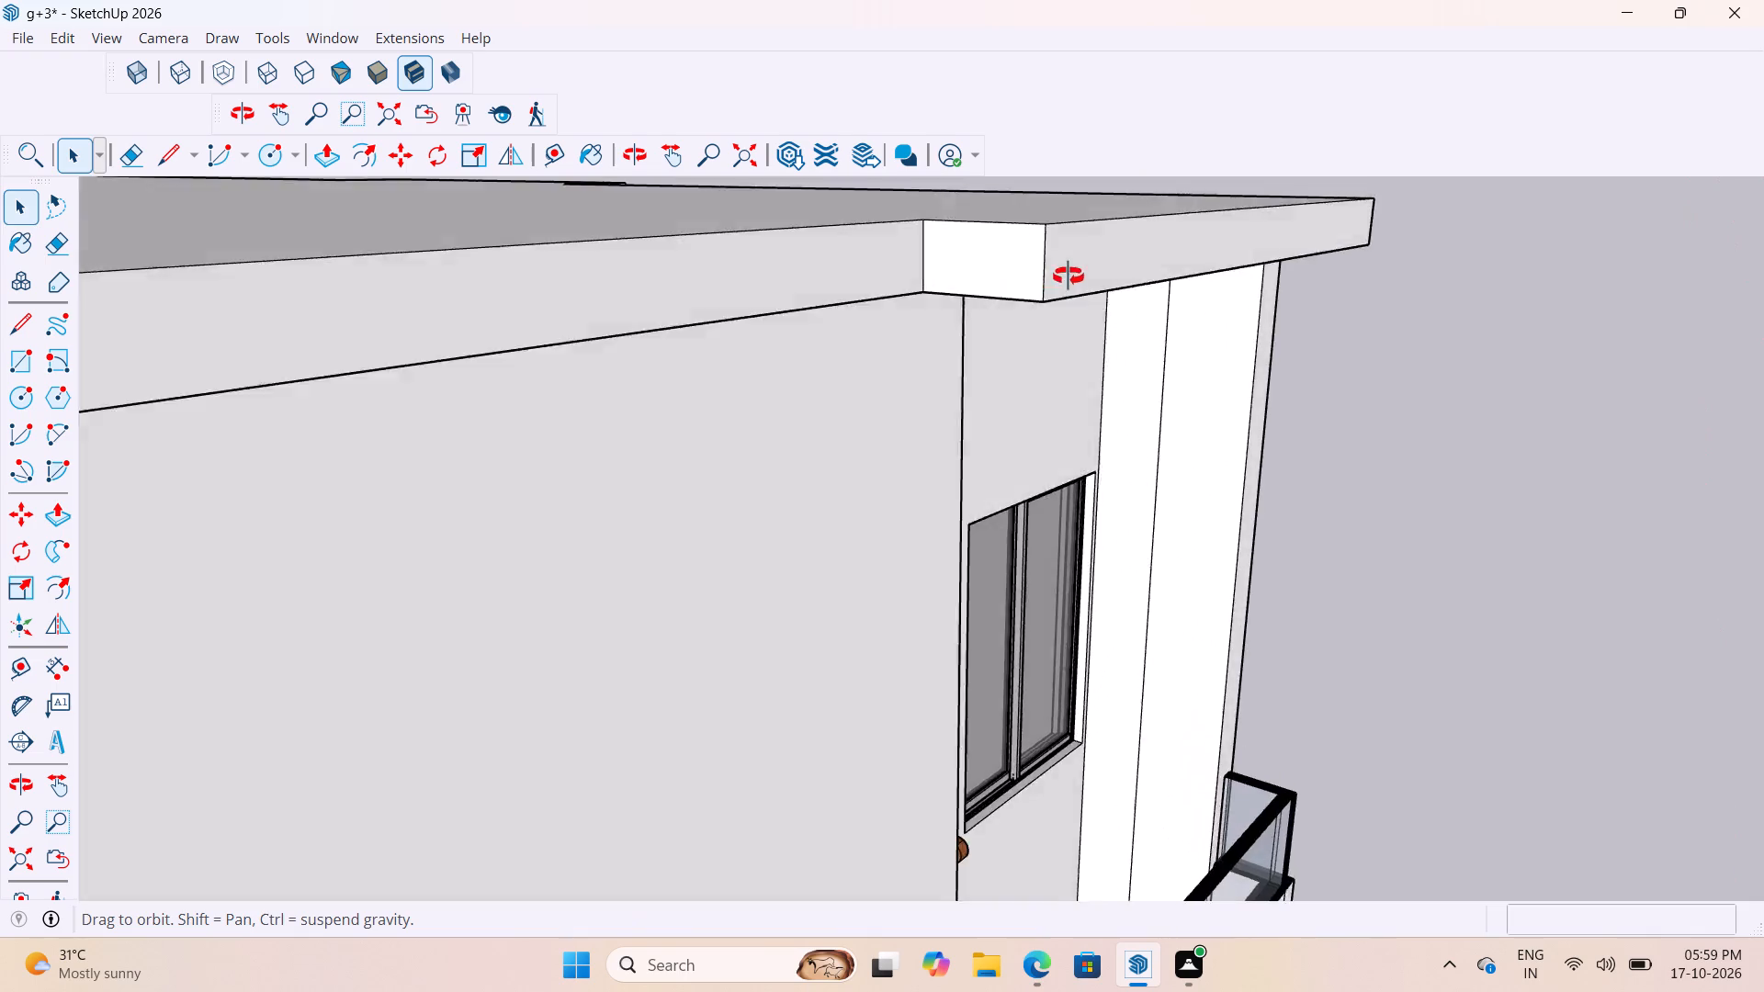
middle_click_drag(1069, 276, 717, 197)
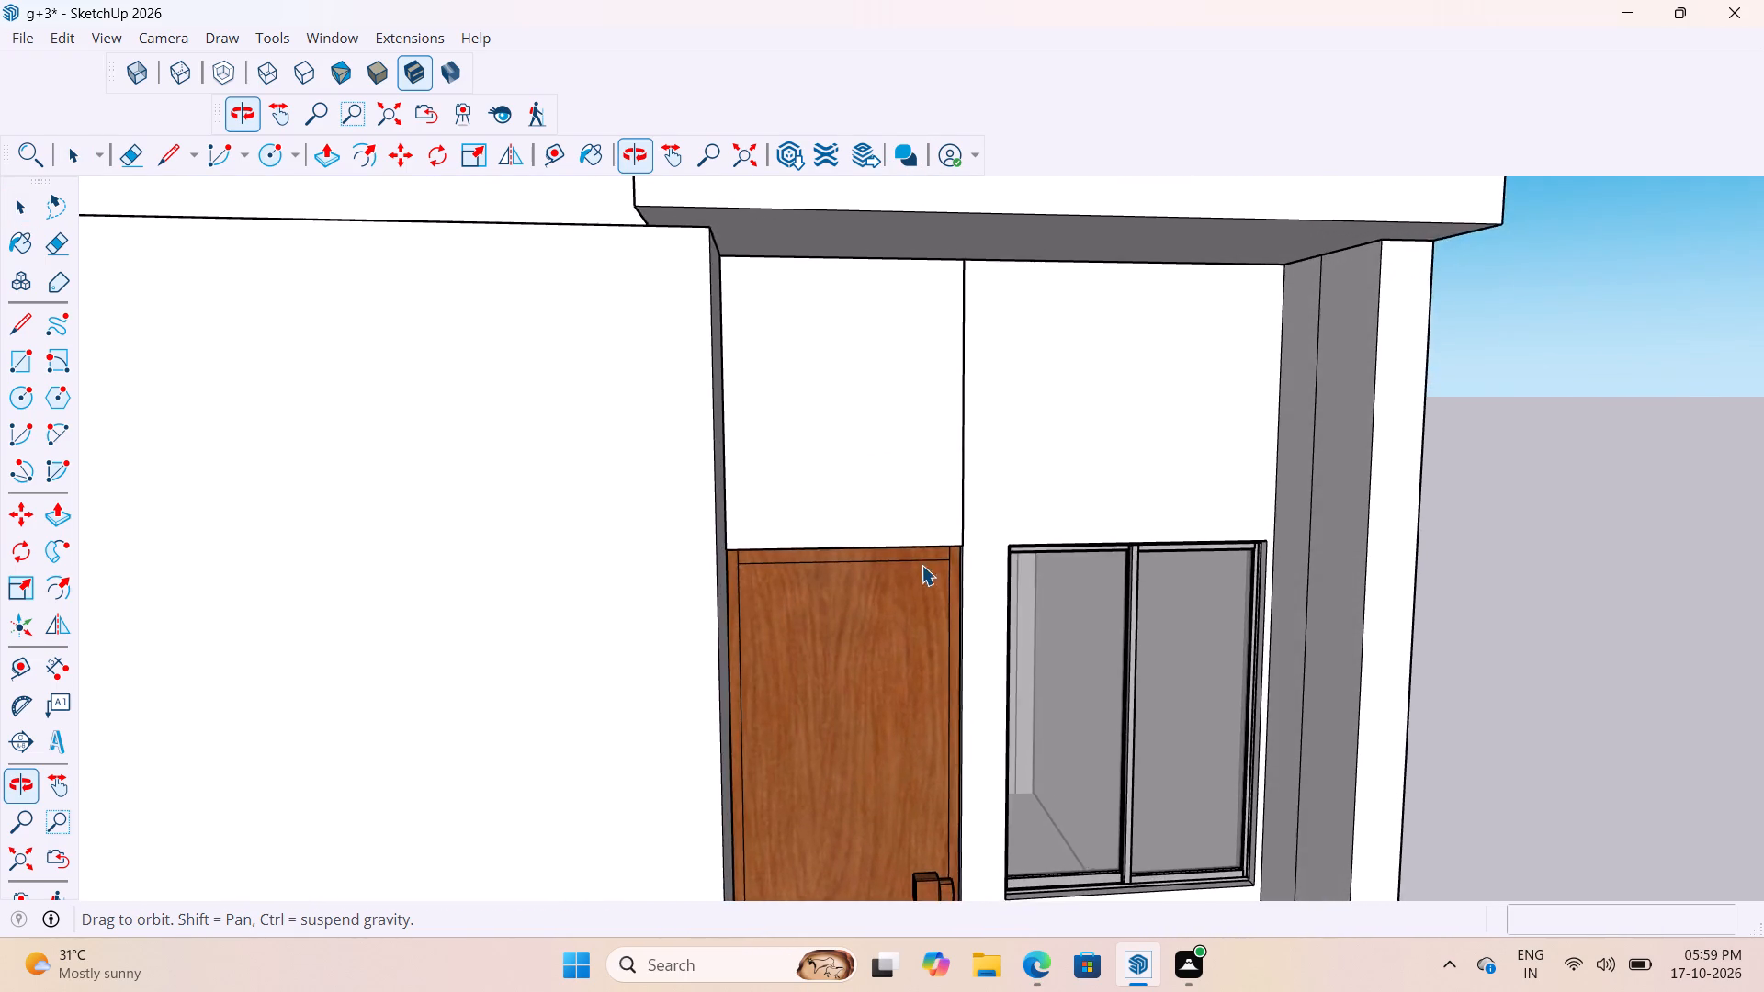
scroll(930, 614, "down", 9)
middle_click_drag(902, 488, 861, 349)
scroll(830, 352, "up", 5)
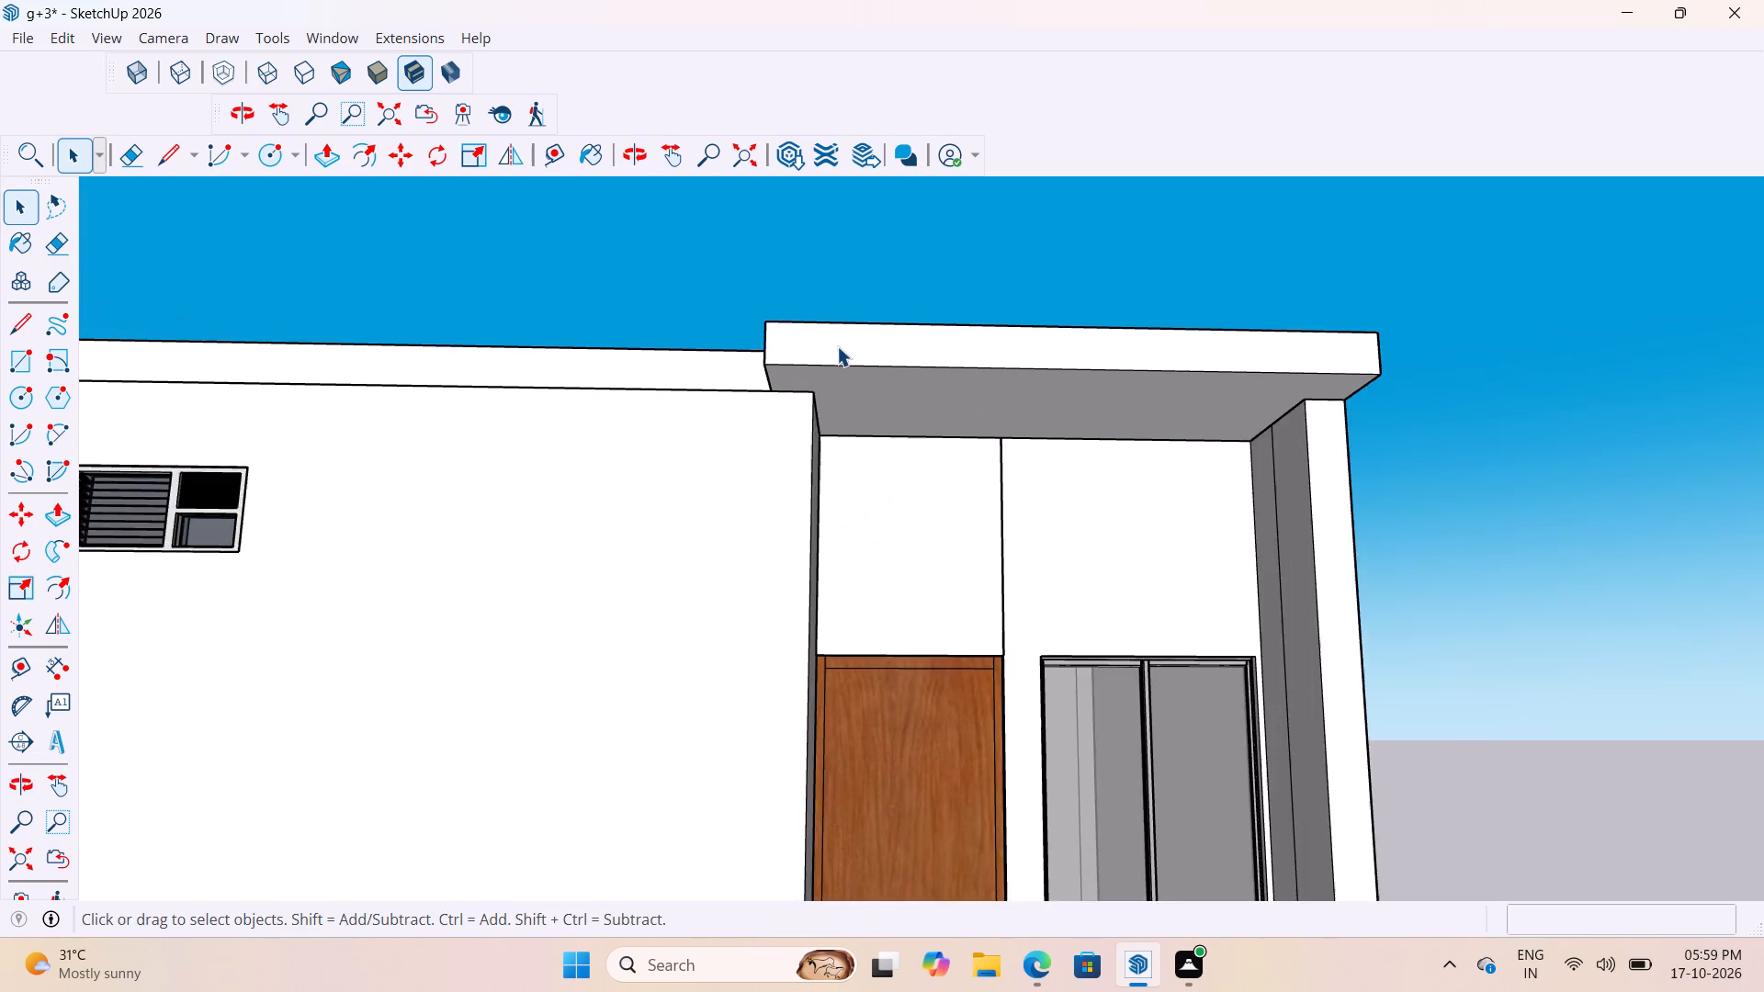
scroll(837, 346, "up", 8)
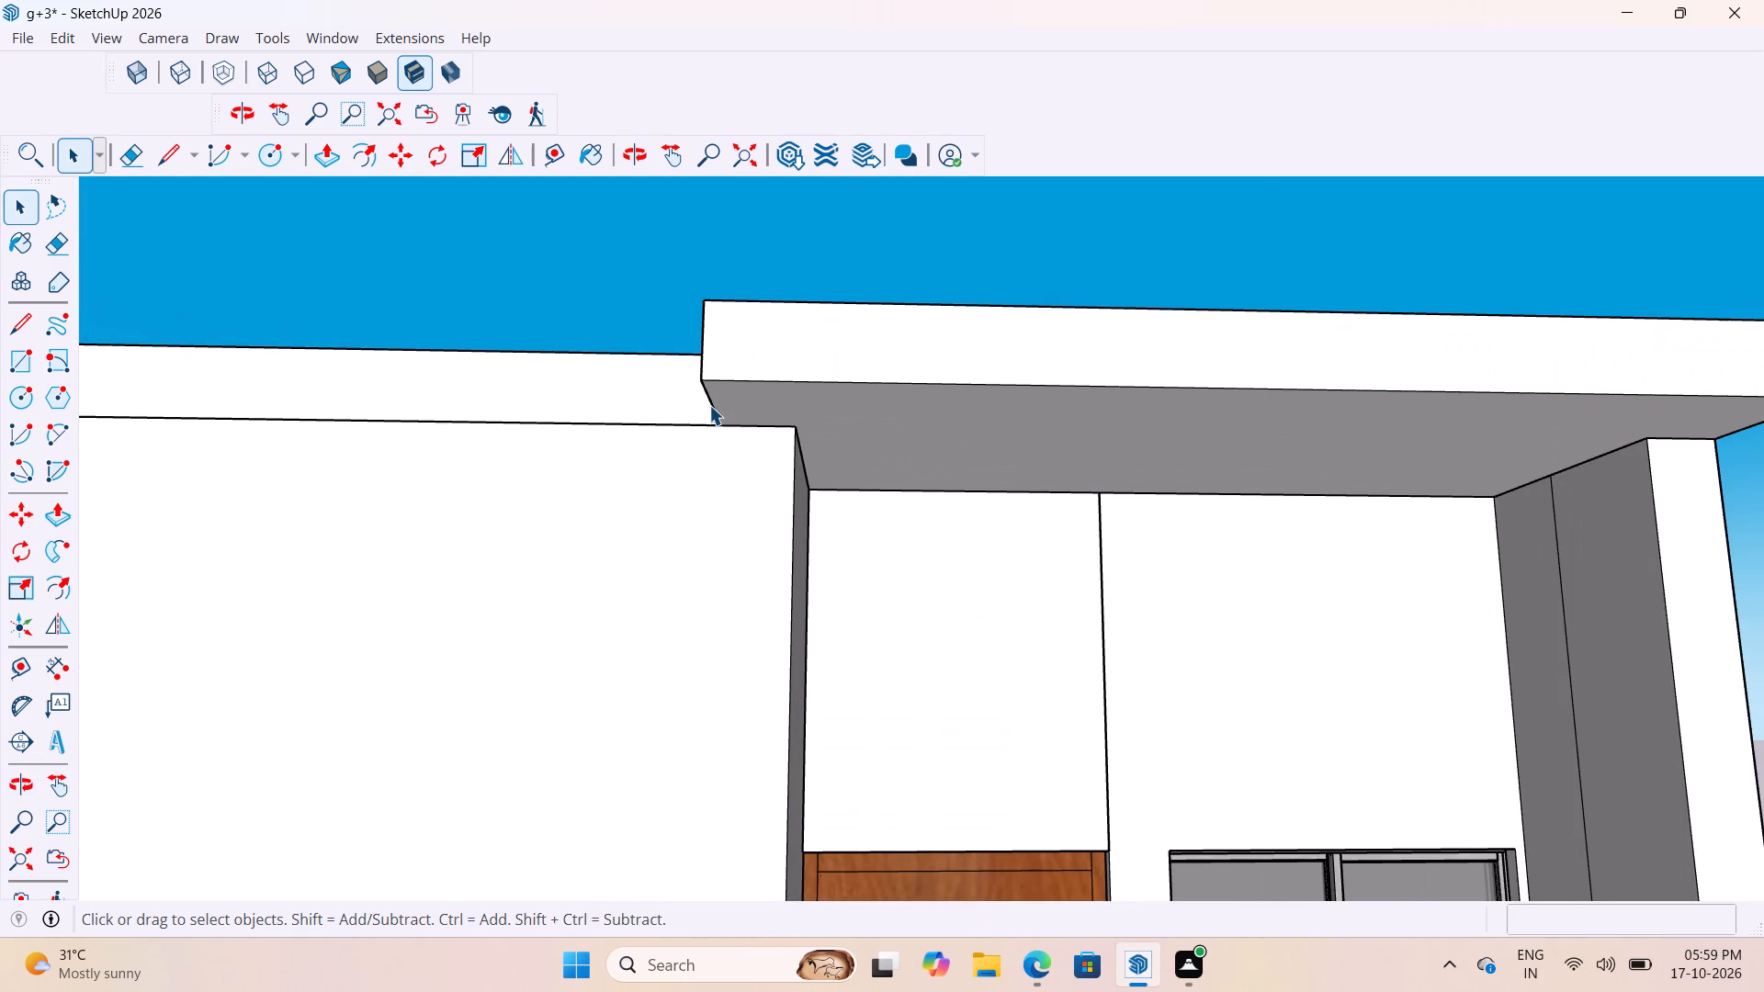
middle_click_drag(809, 438, 727, 452)
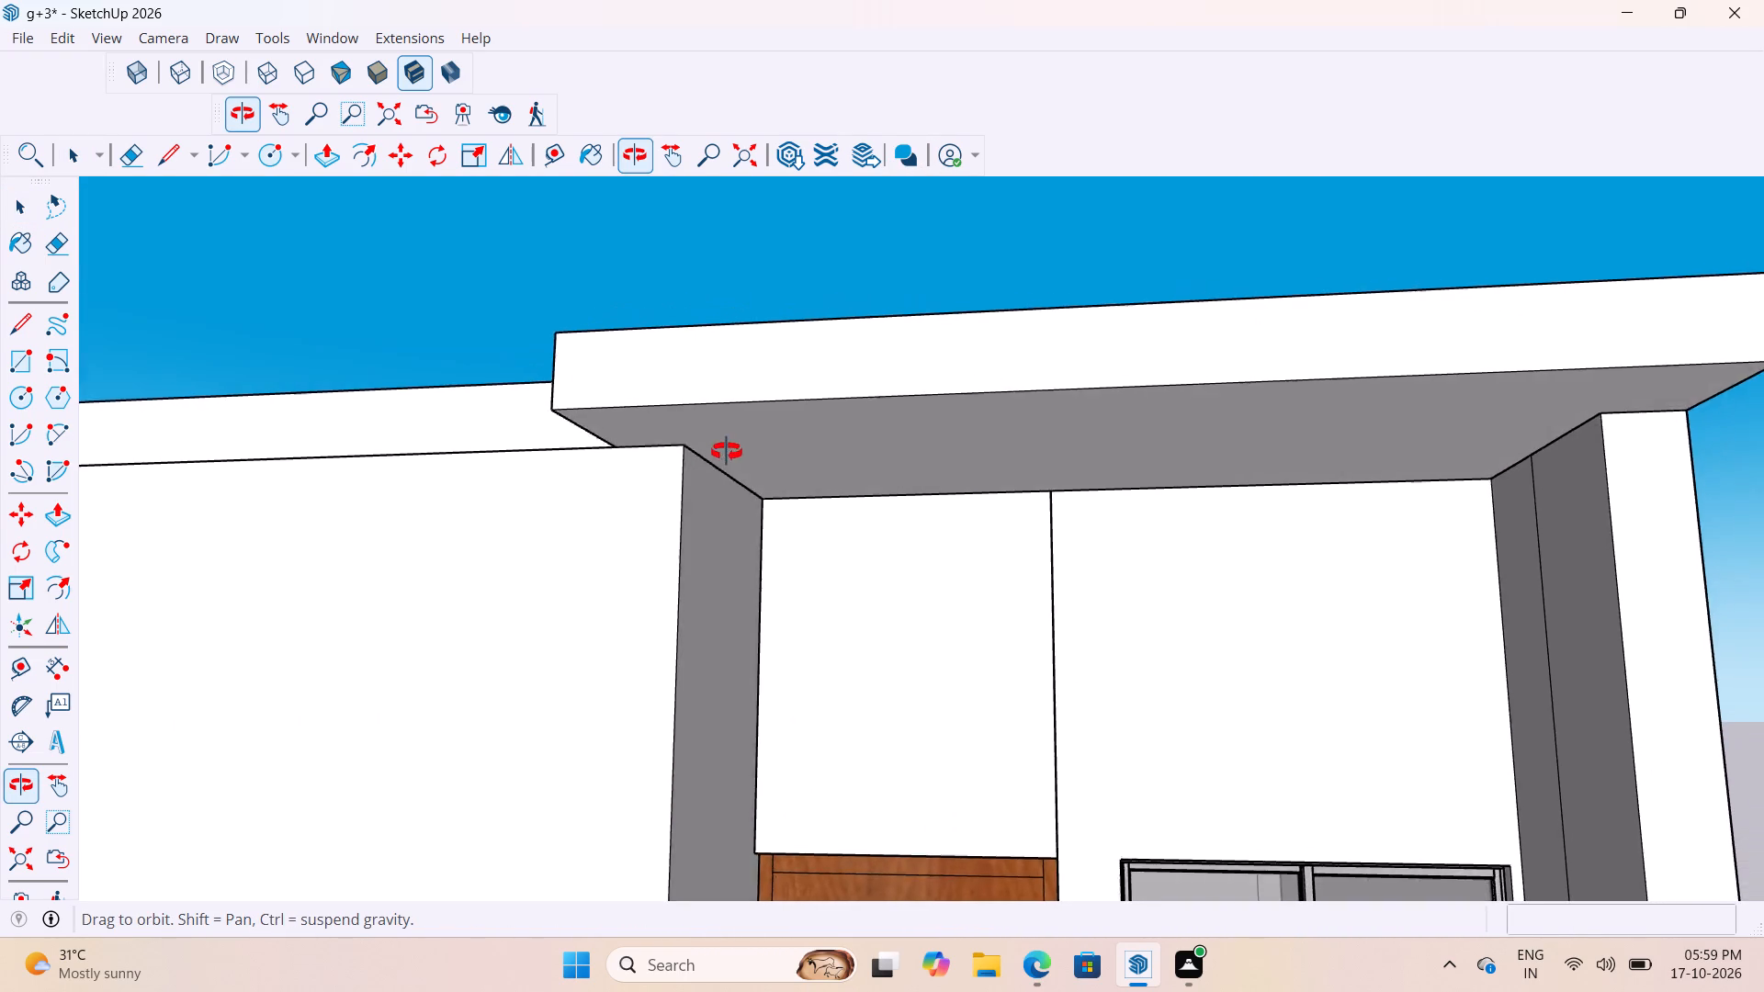
middle_click_drag(727, 452, 770, 483)
scroll(684, 524, "up", 3)
middle_click_drag(694, 479, 736, 429)
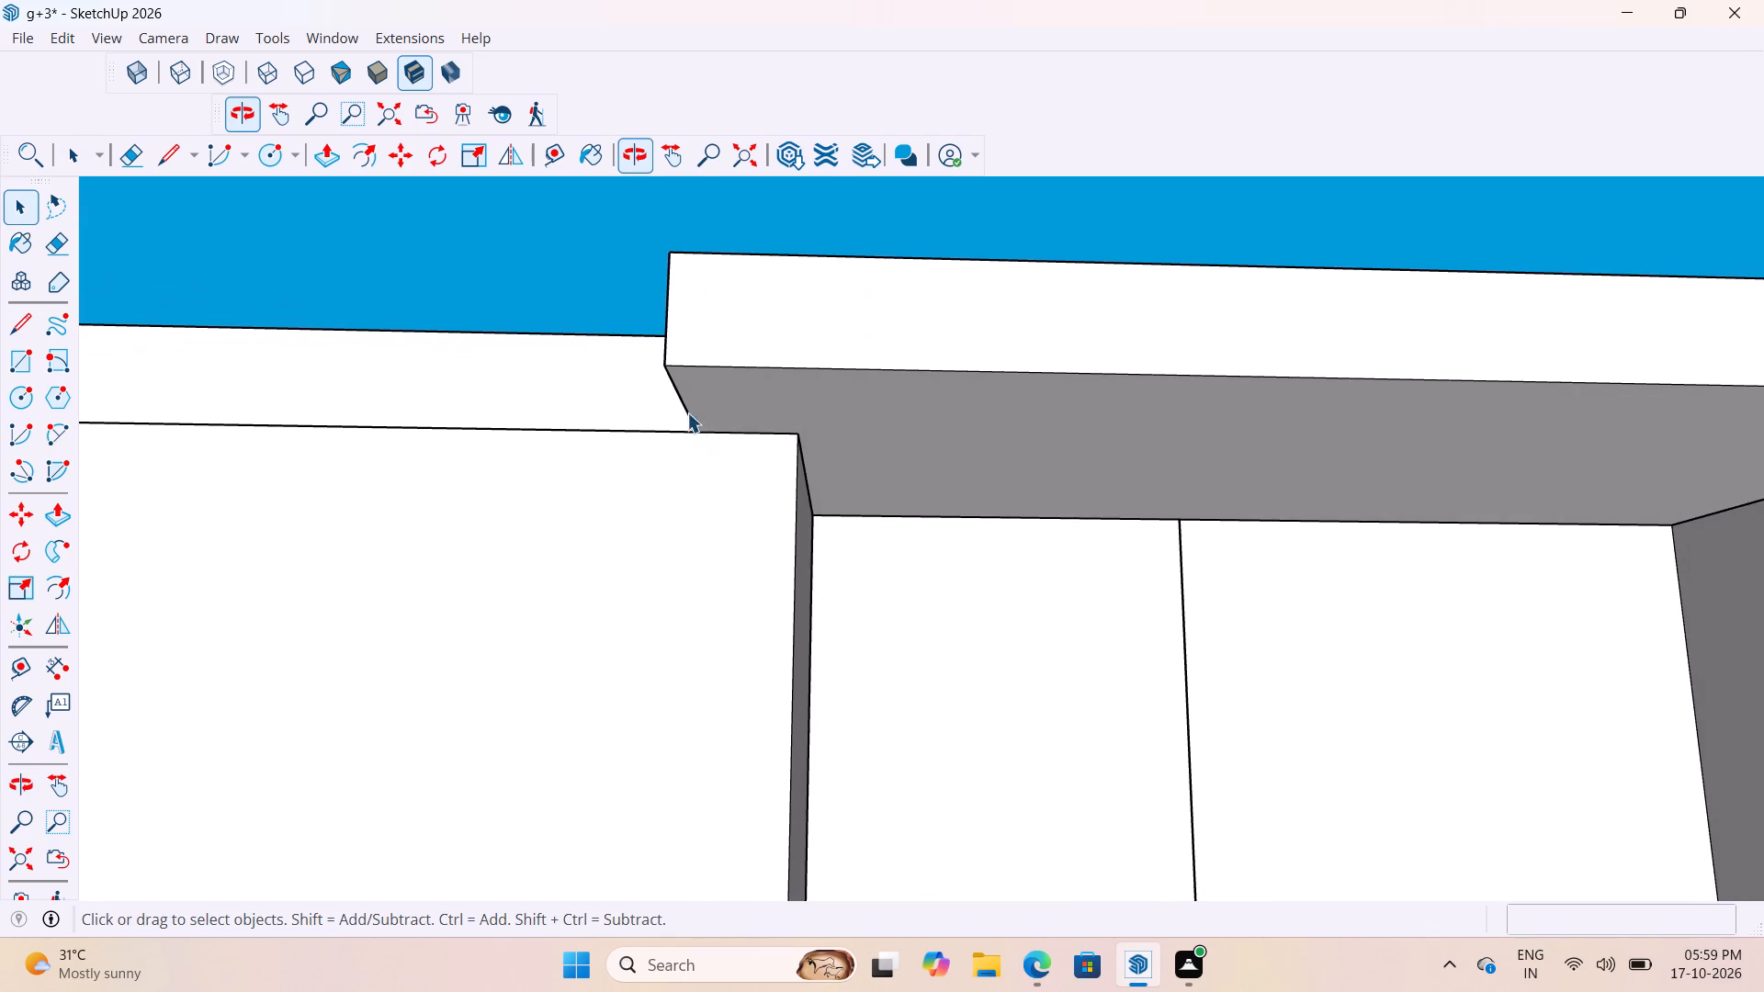
double_click(722, 399)
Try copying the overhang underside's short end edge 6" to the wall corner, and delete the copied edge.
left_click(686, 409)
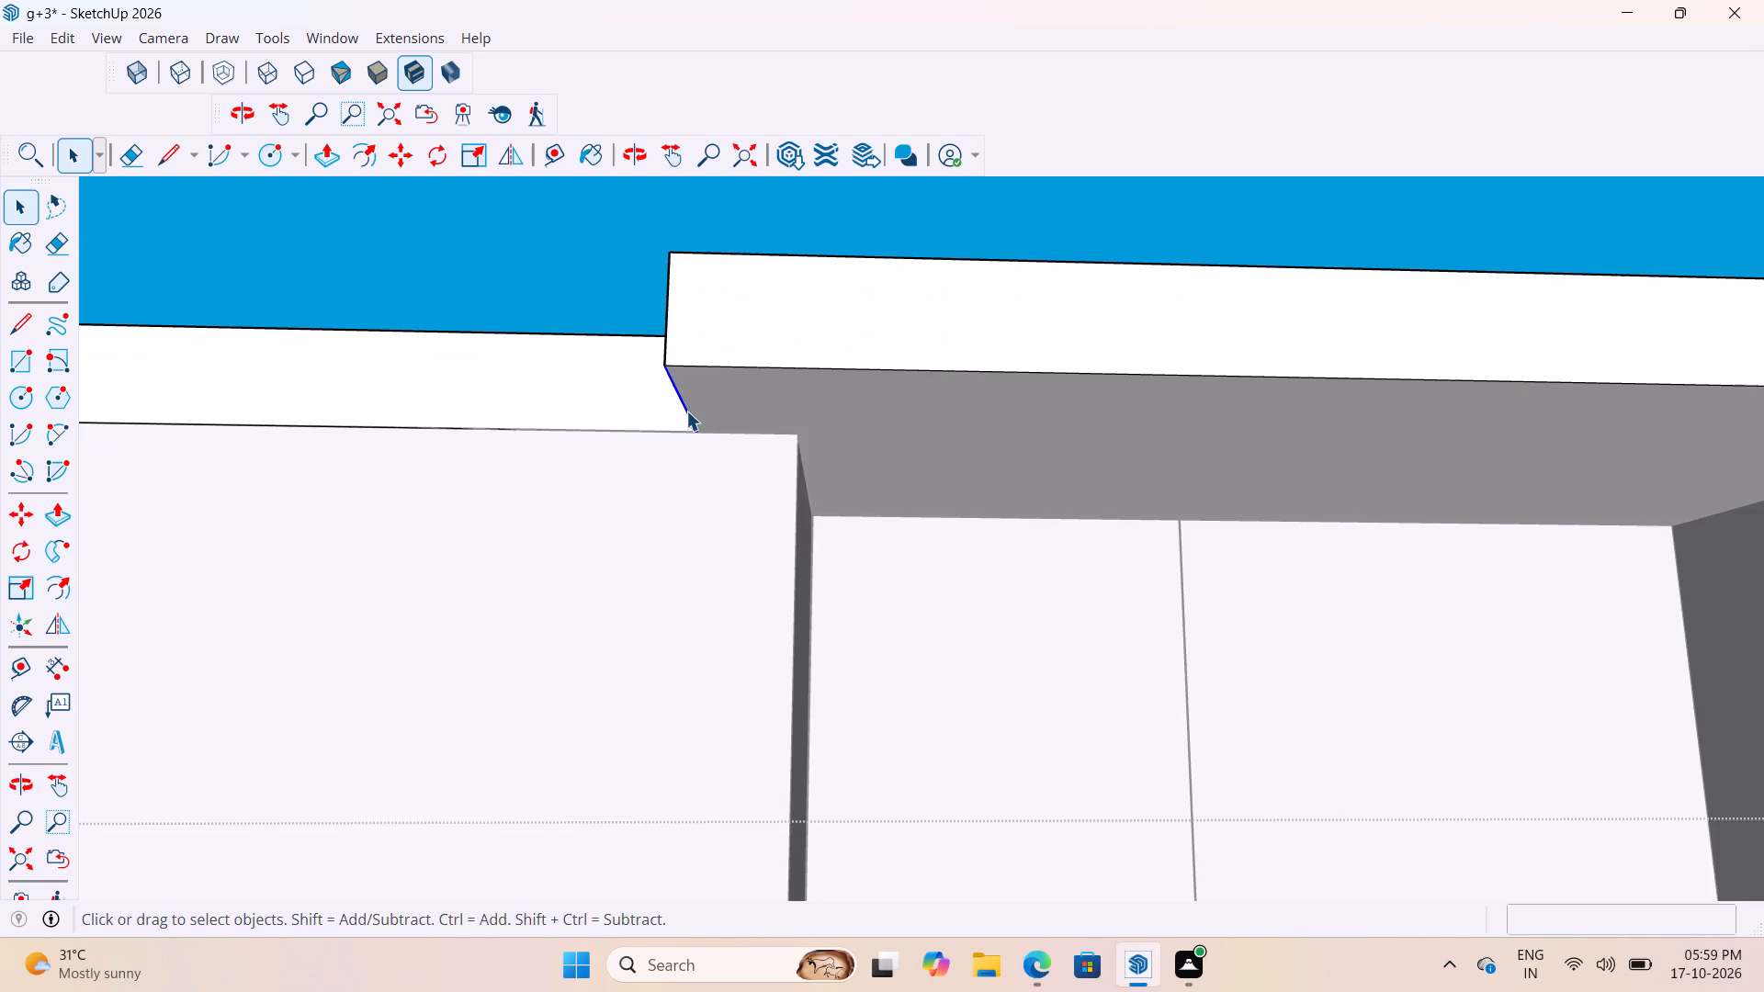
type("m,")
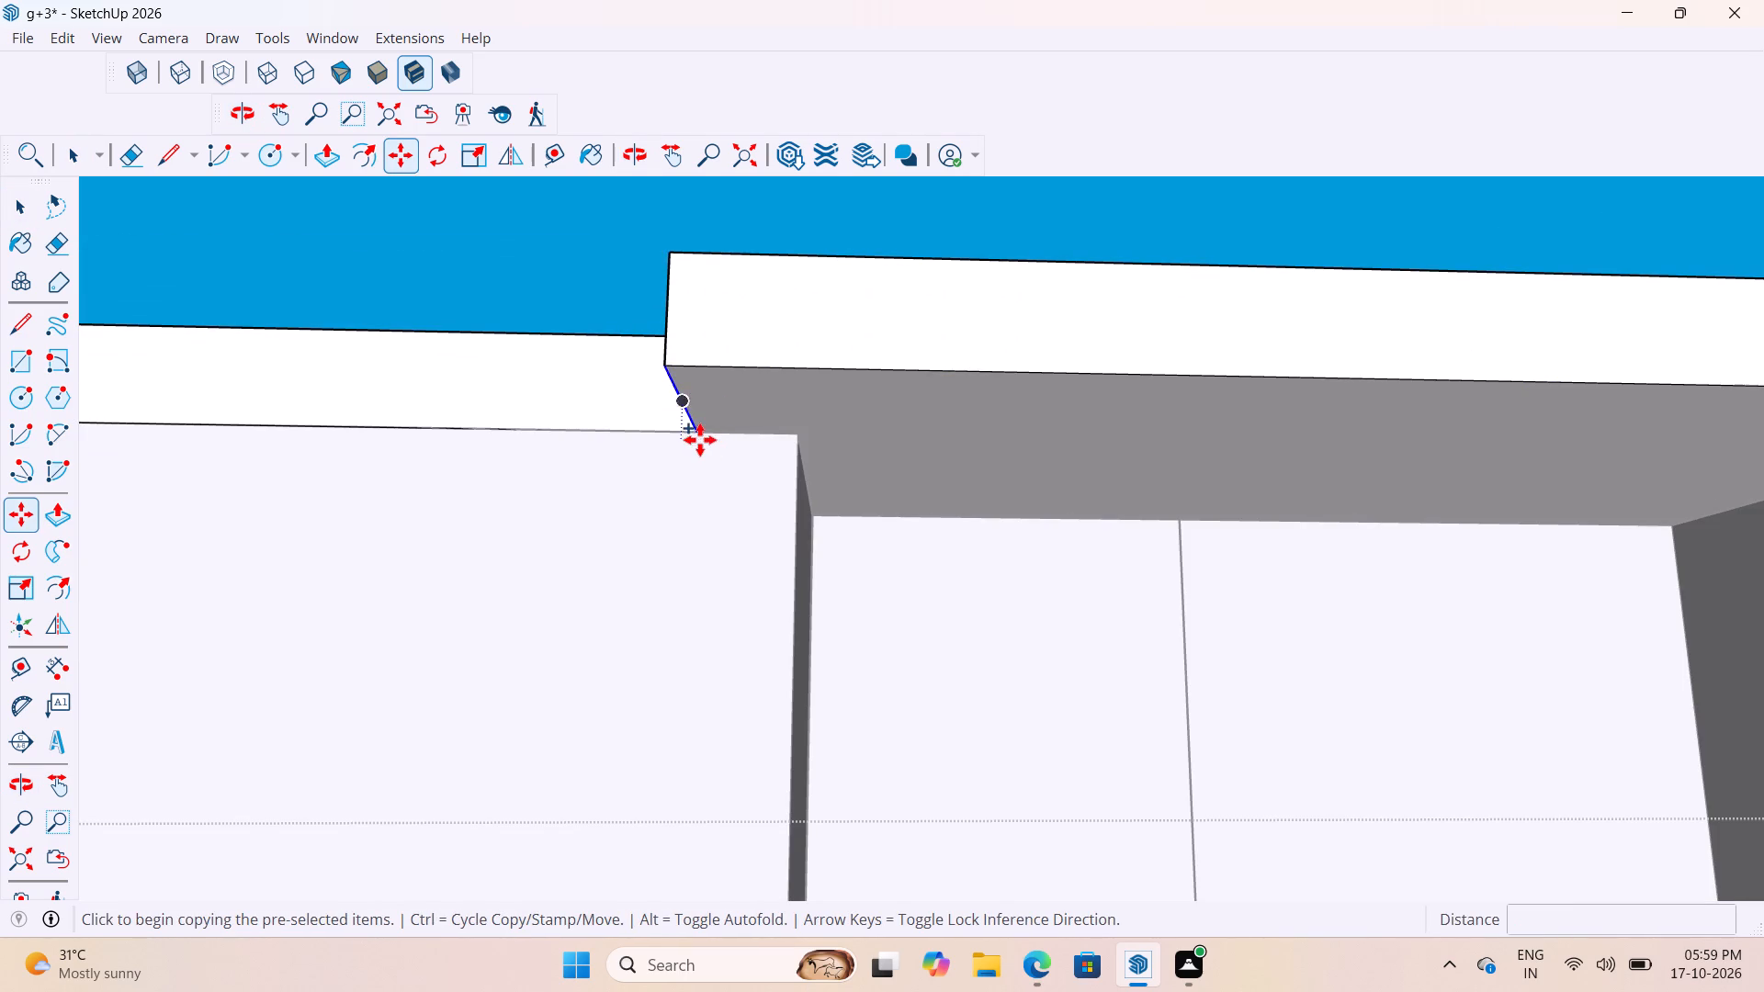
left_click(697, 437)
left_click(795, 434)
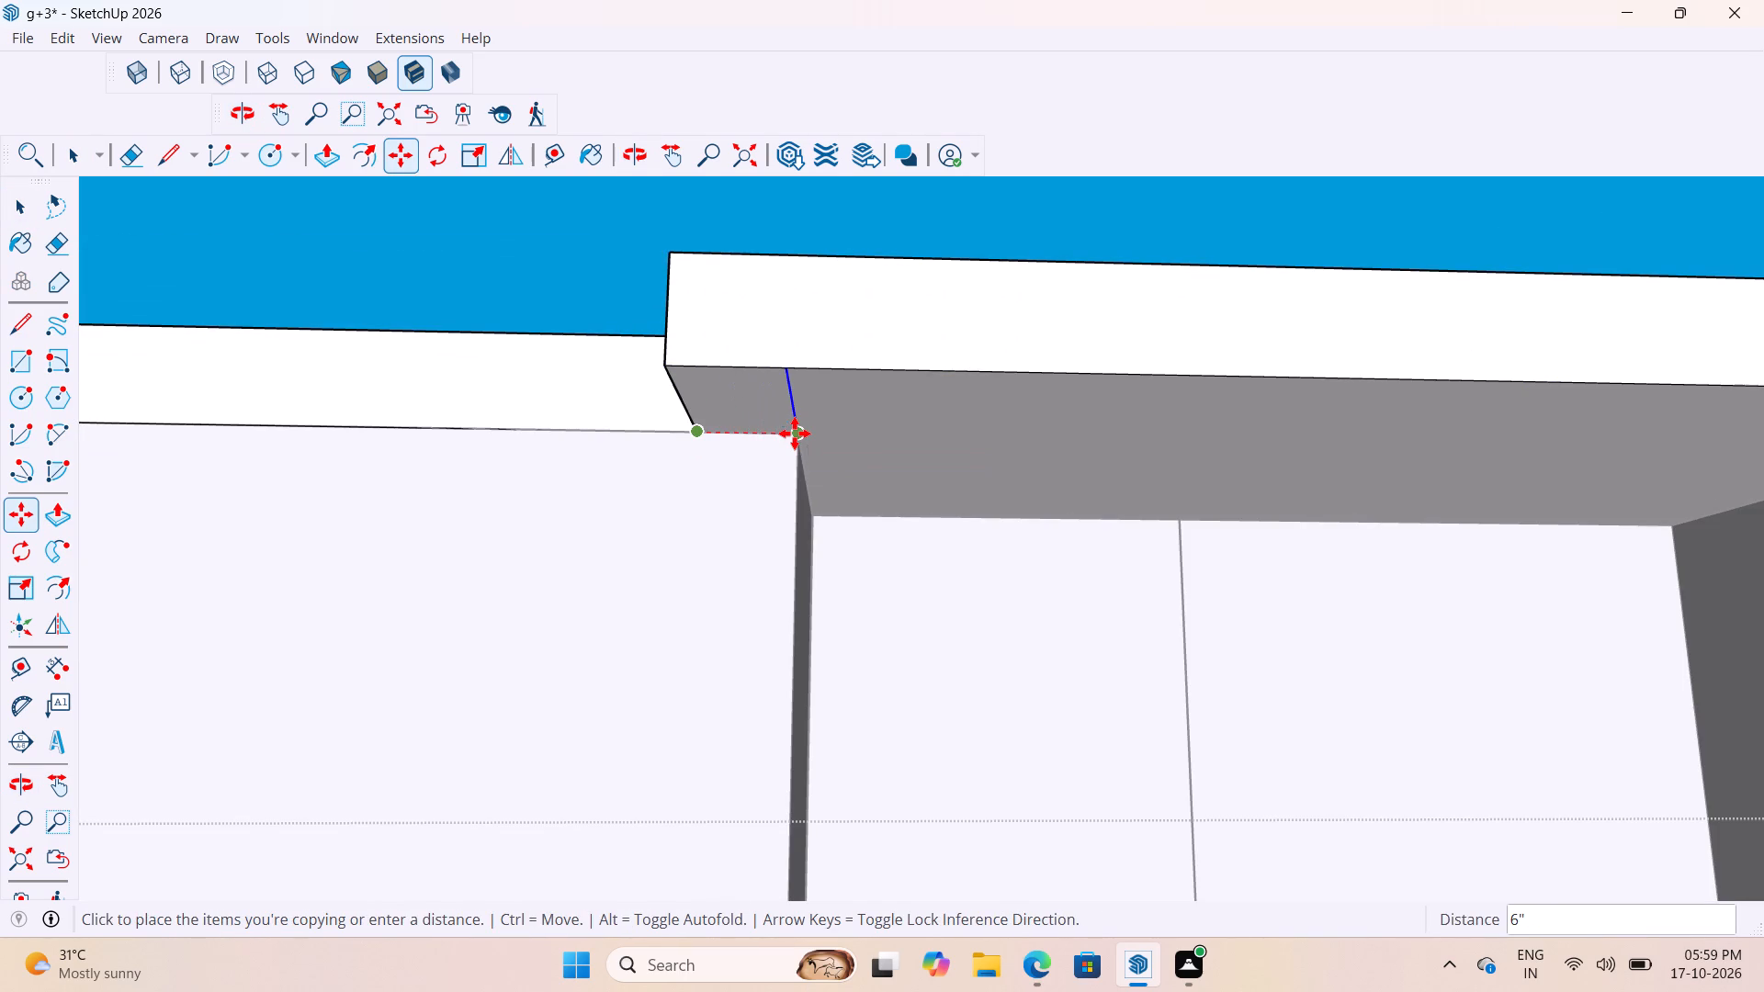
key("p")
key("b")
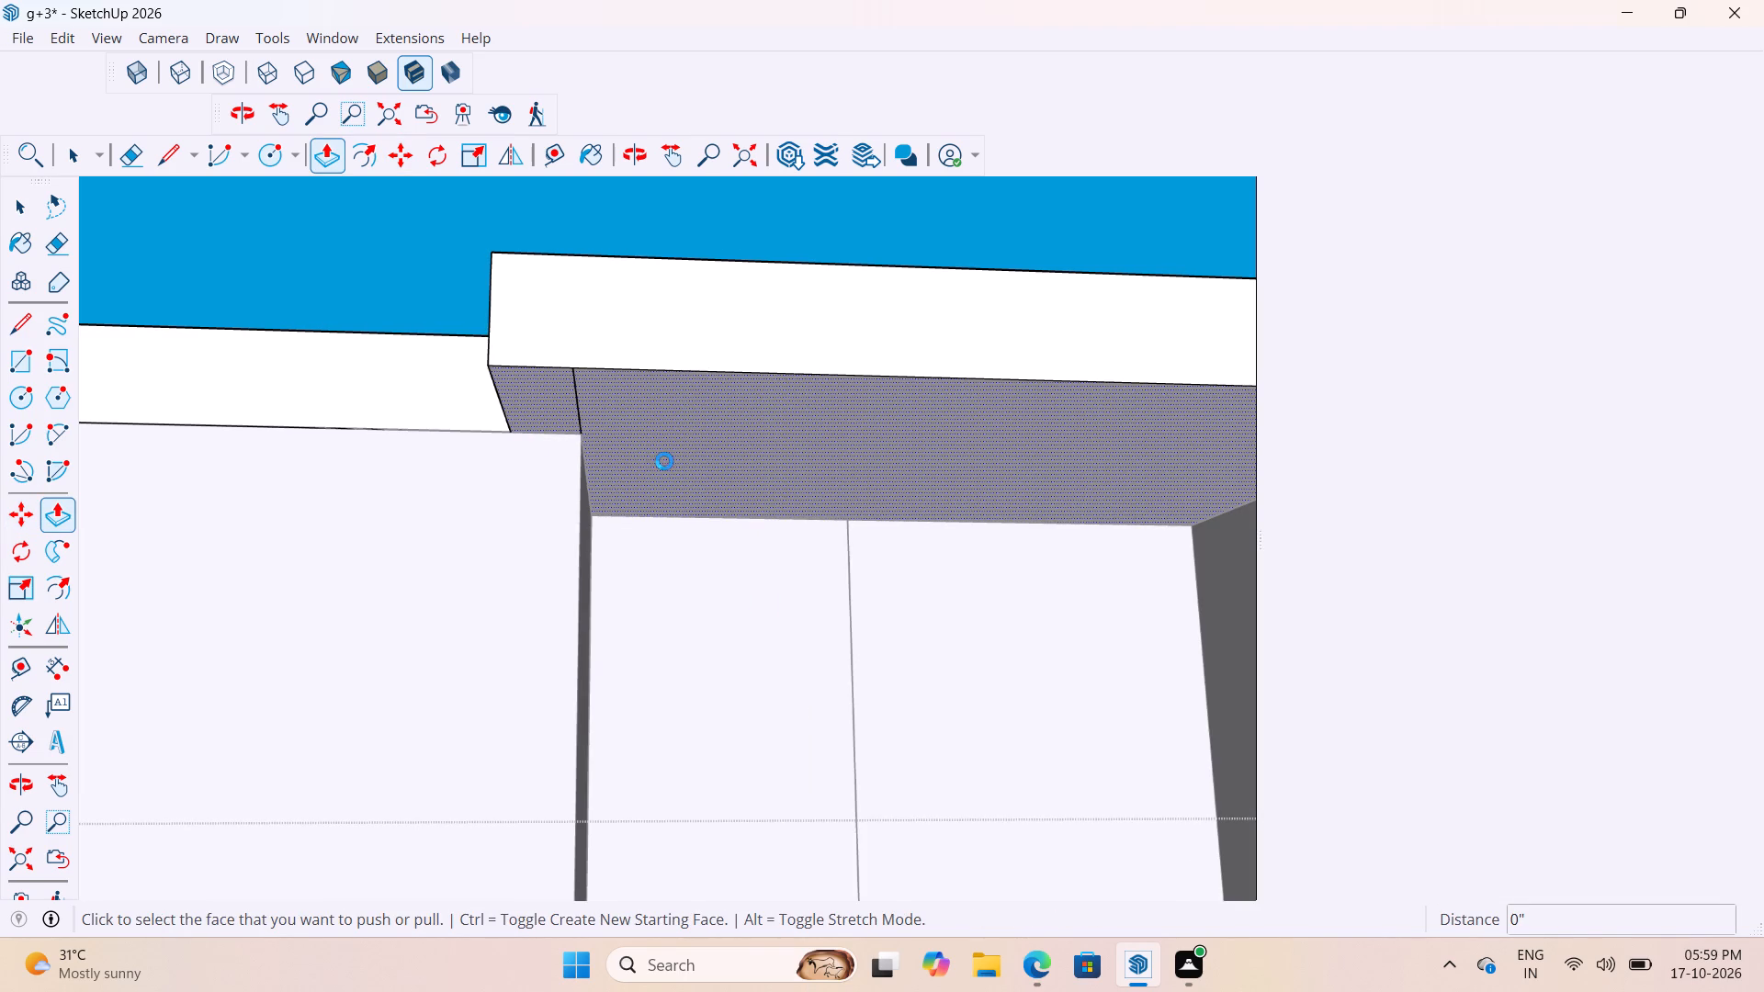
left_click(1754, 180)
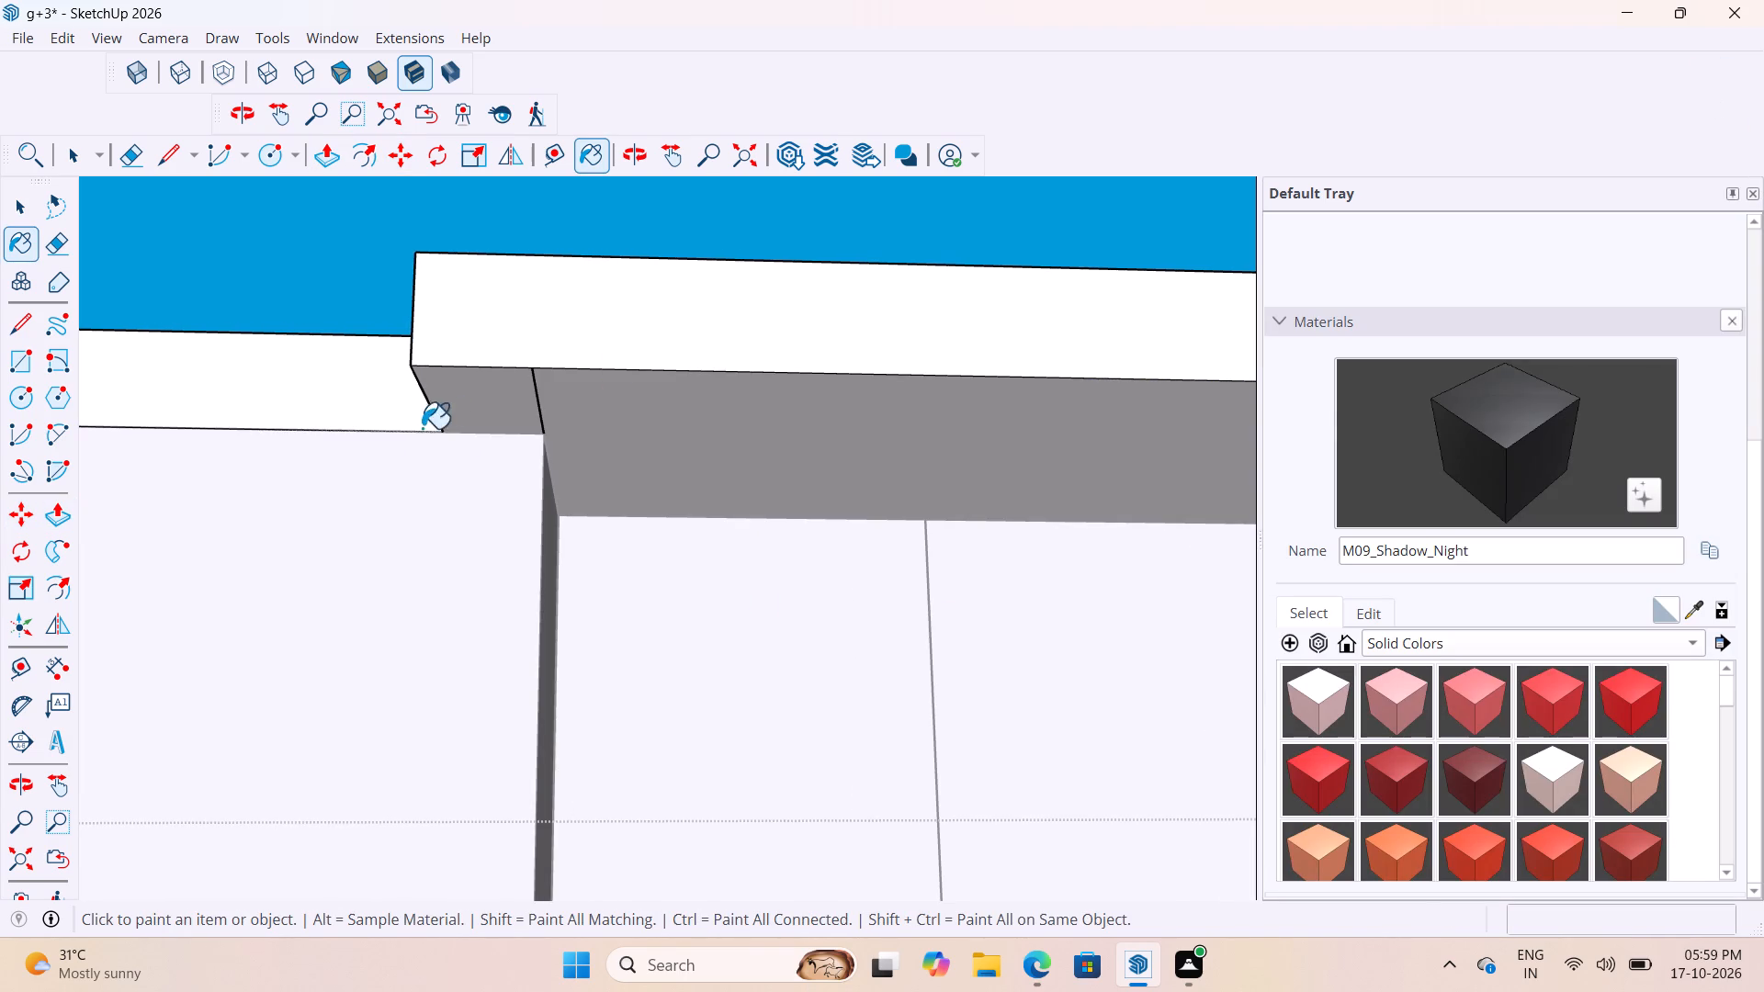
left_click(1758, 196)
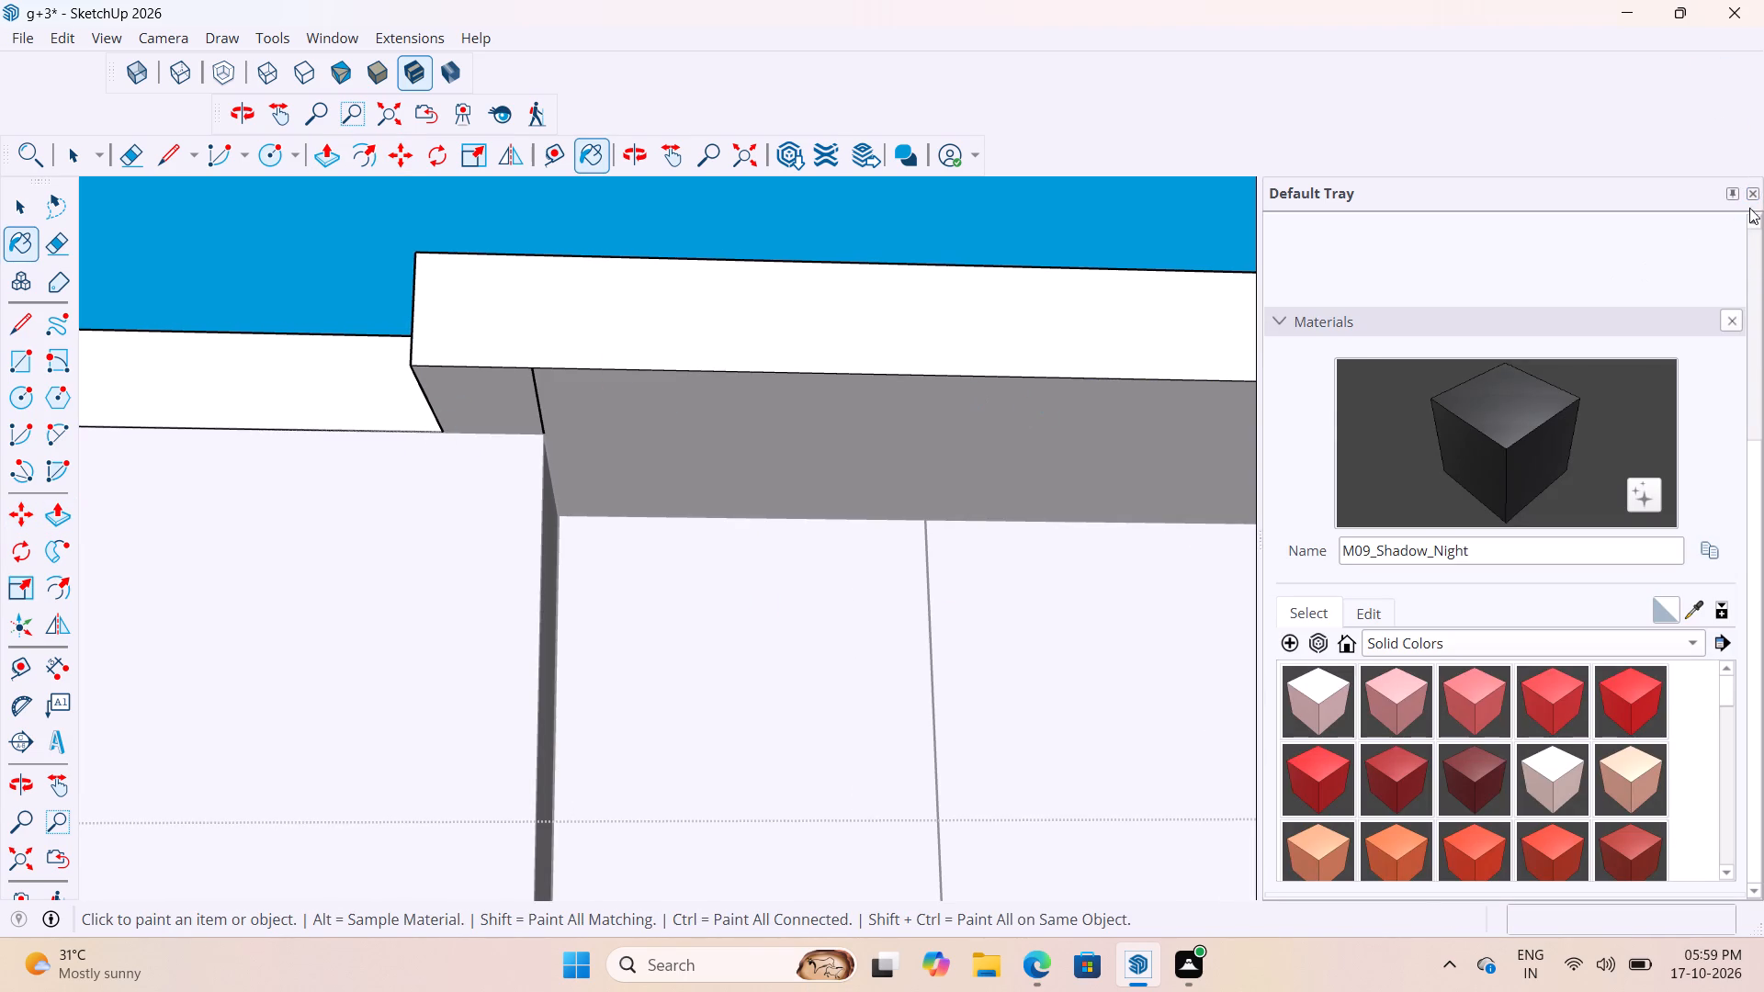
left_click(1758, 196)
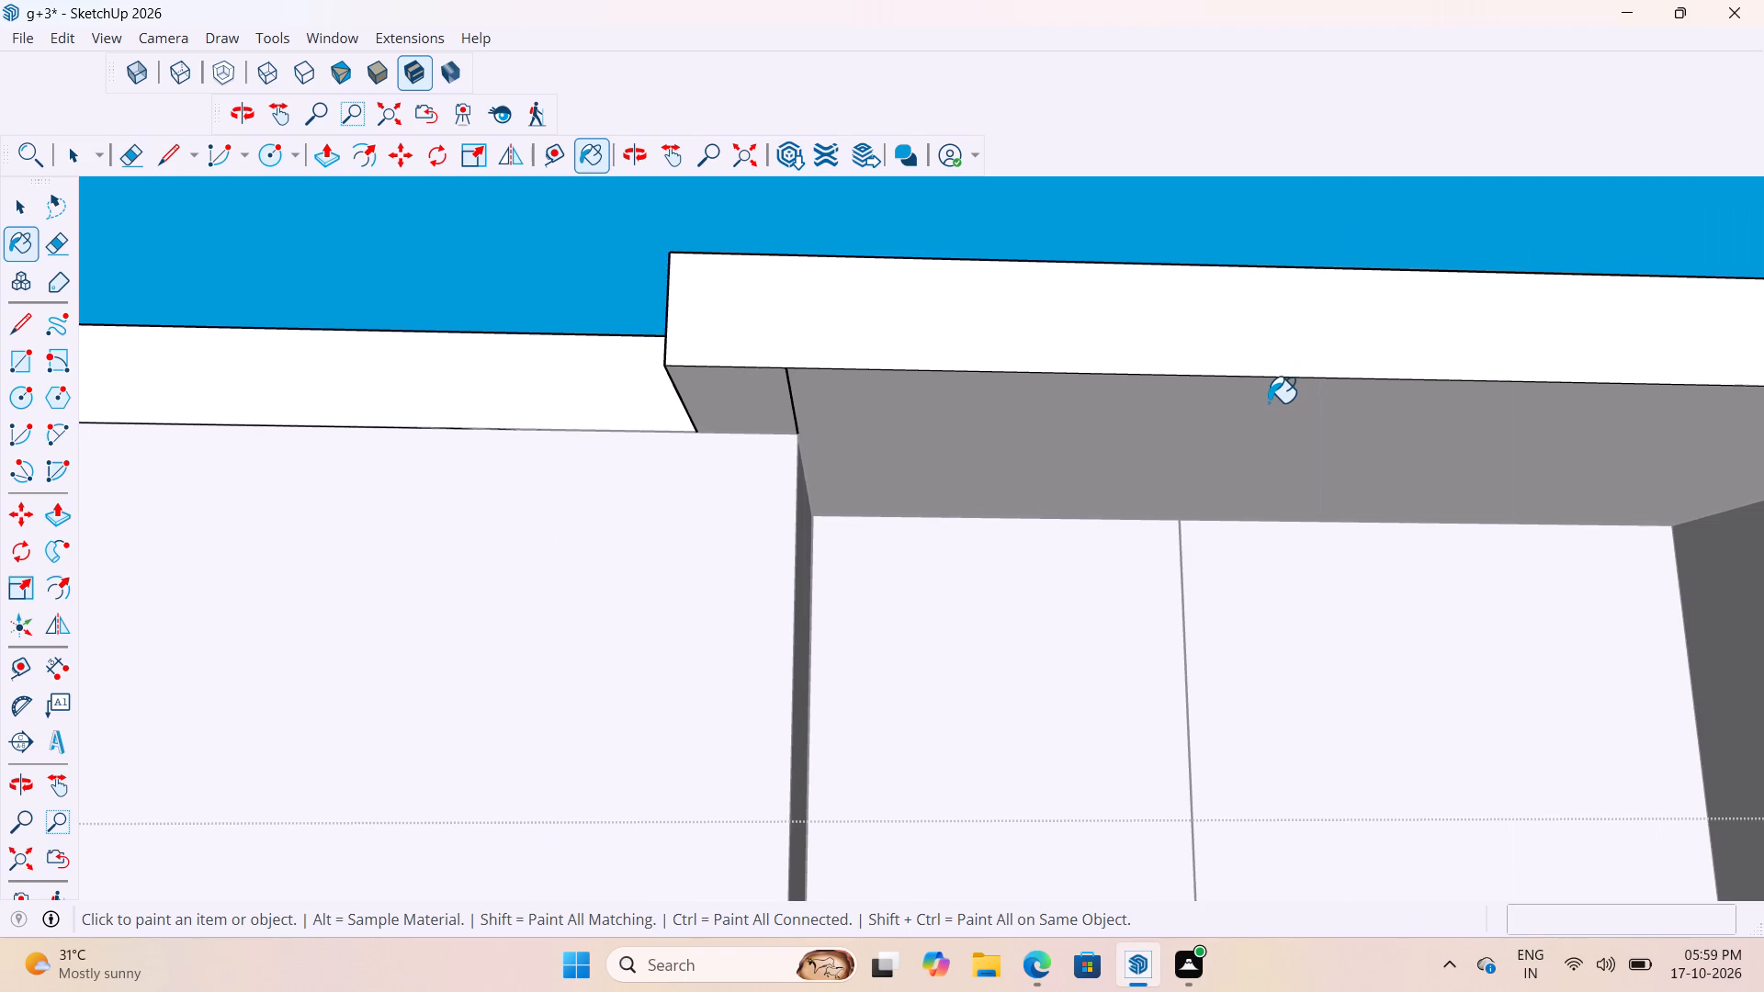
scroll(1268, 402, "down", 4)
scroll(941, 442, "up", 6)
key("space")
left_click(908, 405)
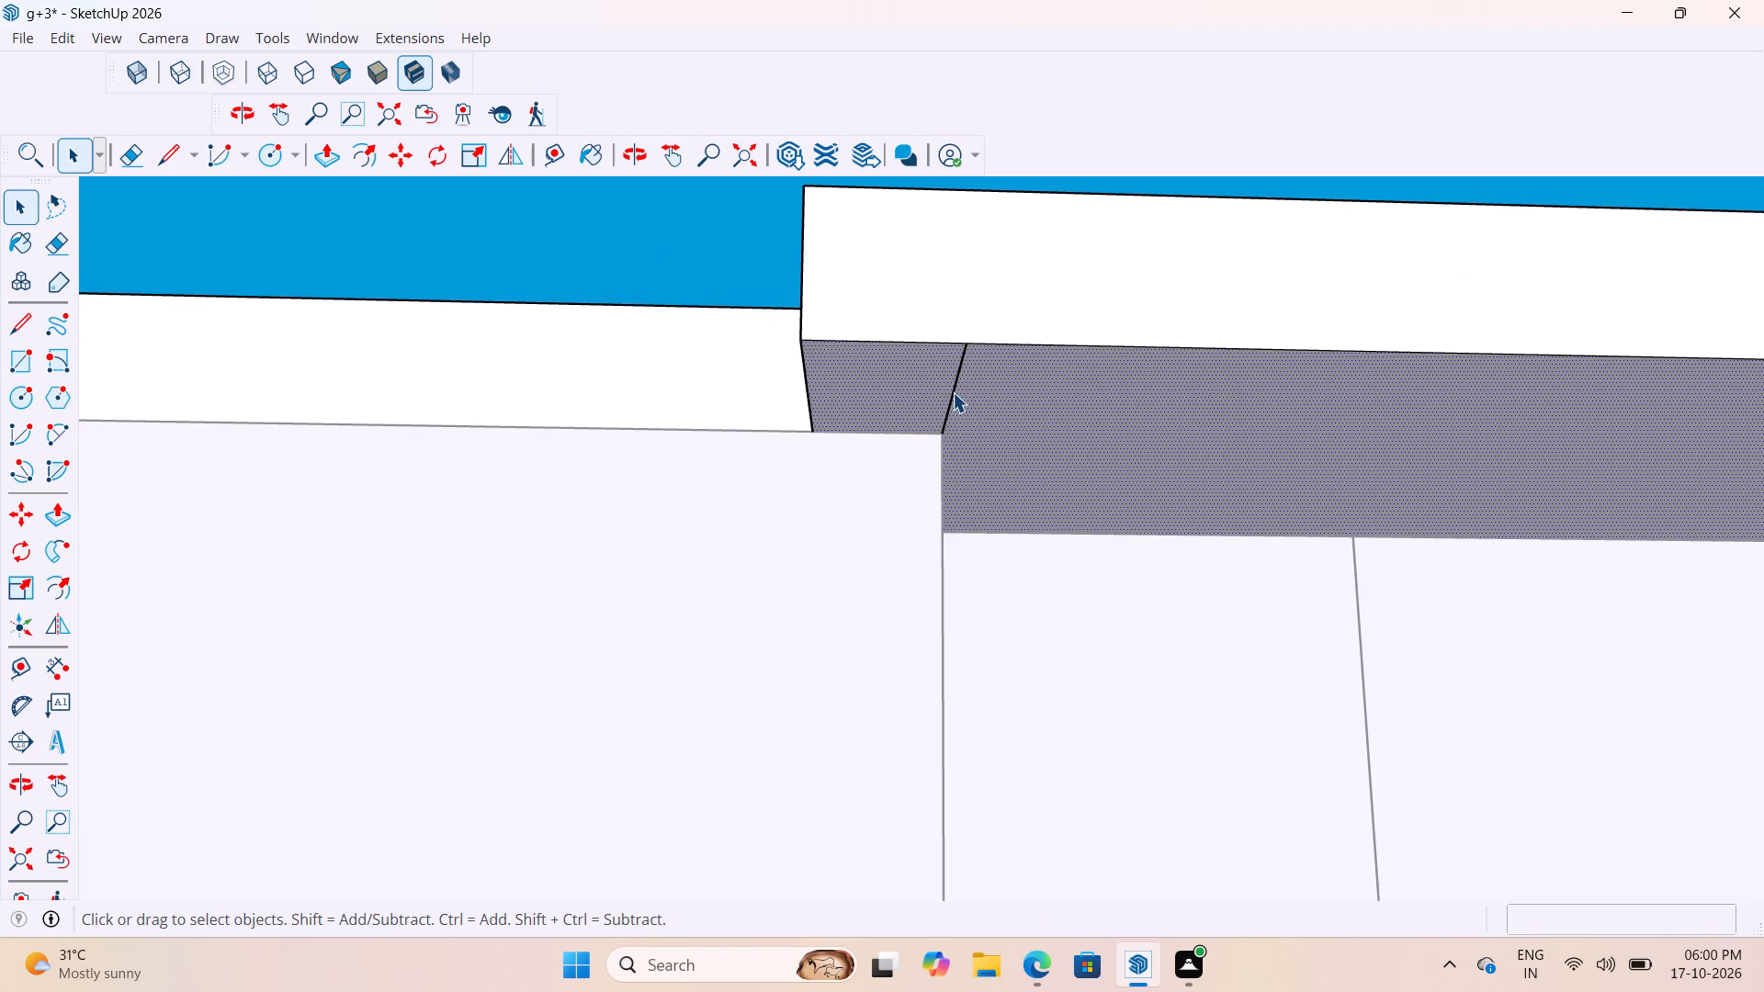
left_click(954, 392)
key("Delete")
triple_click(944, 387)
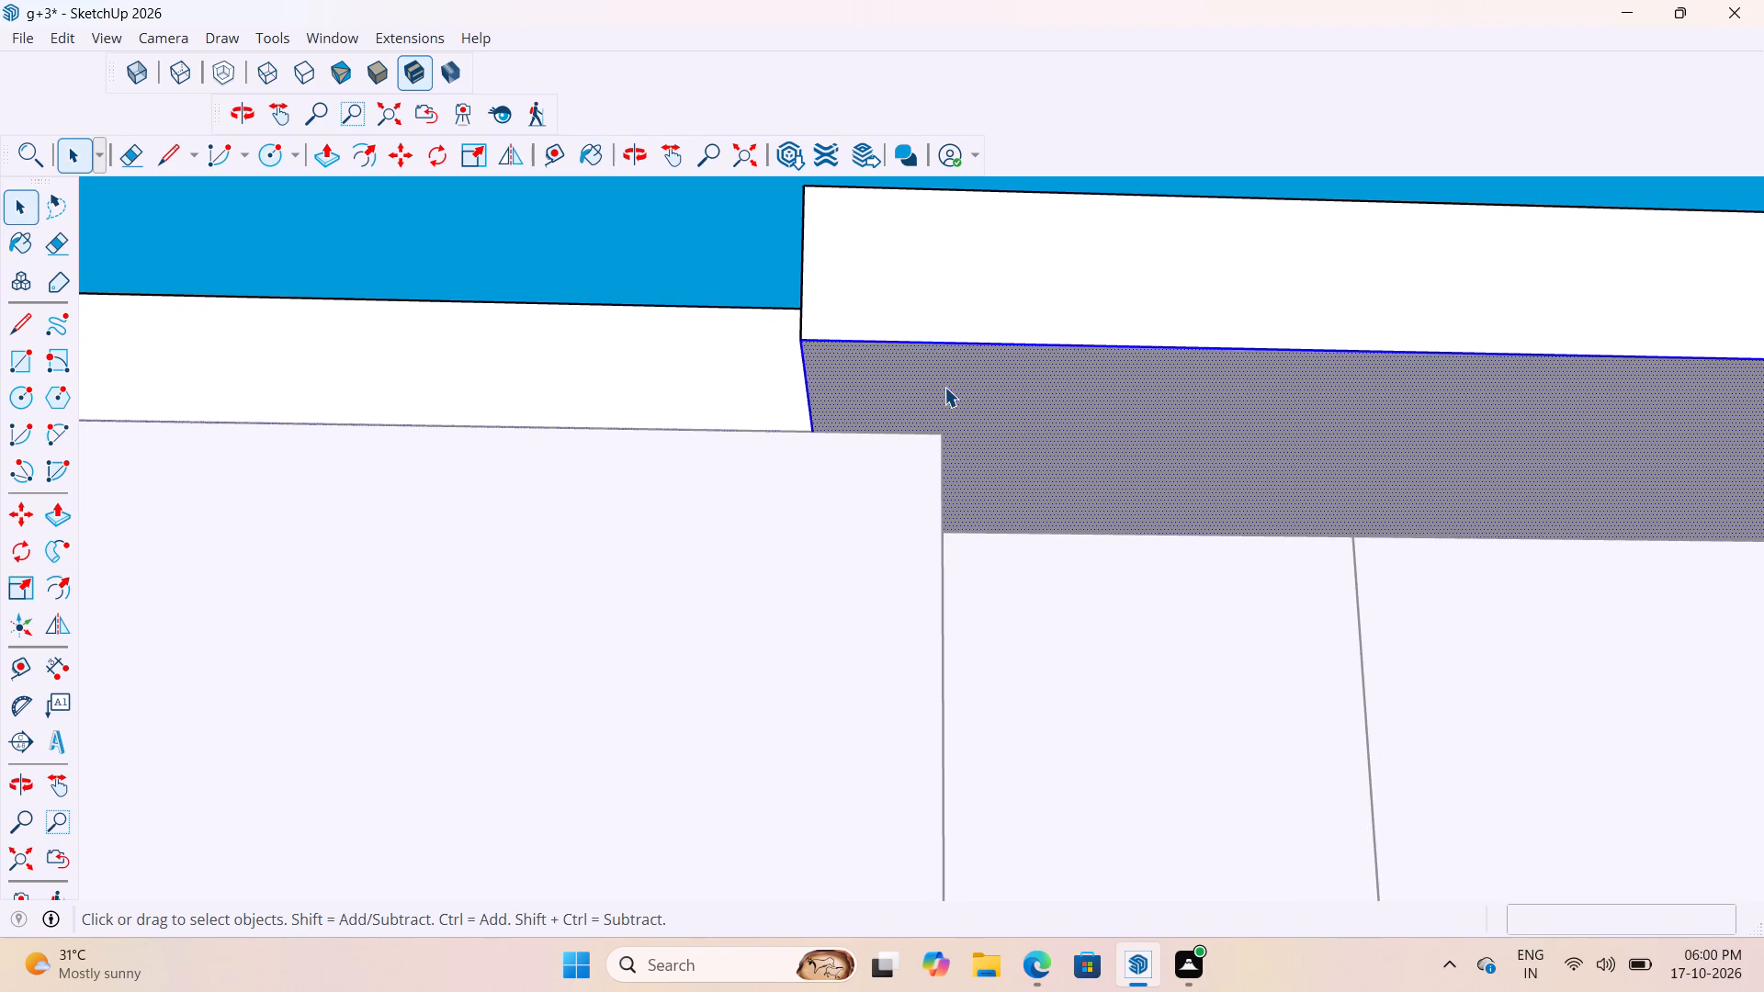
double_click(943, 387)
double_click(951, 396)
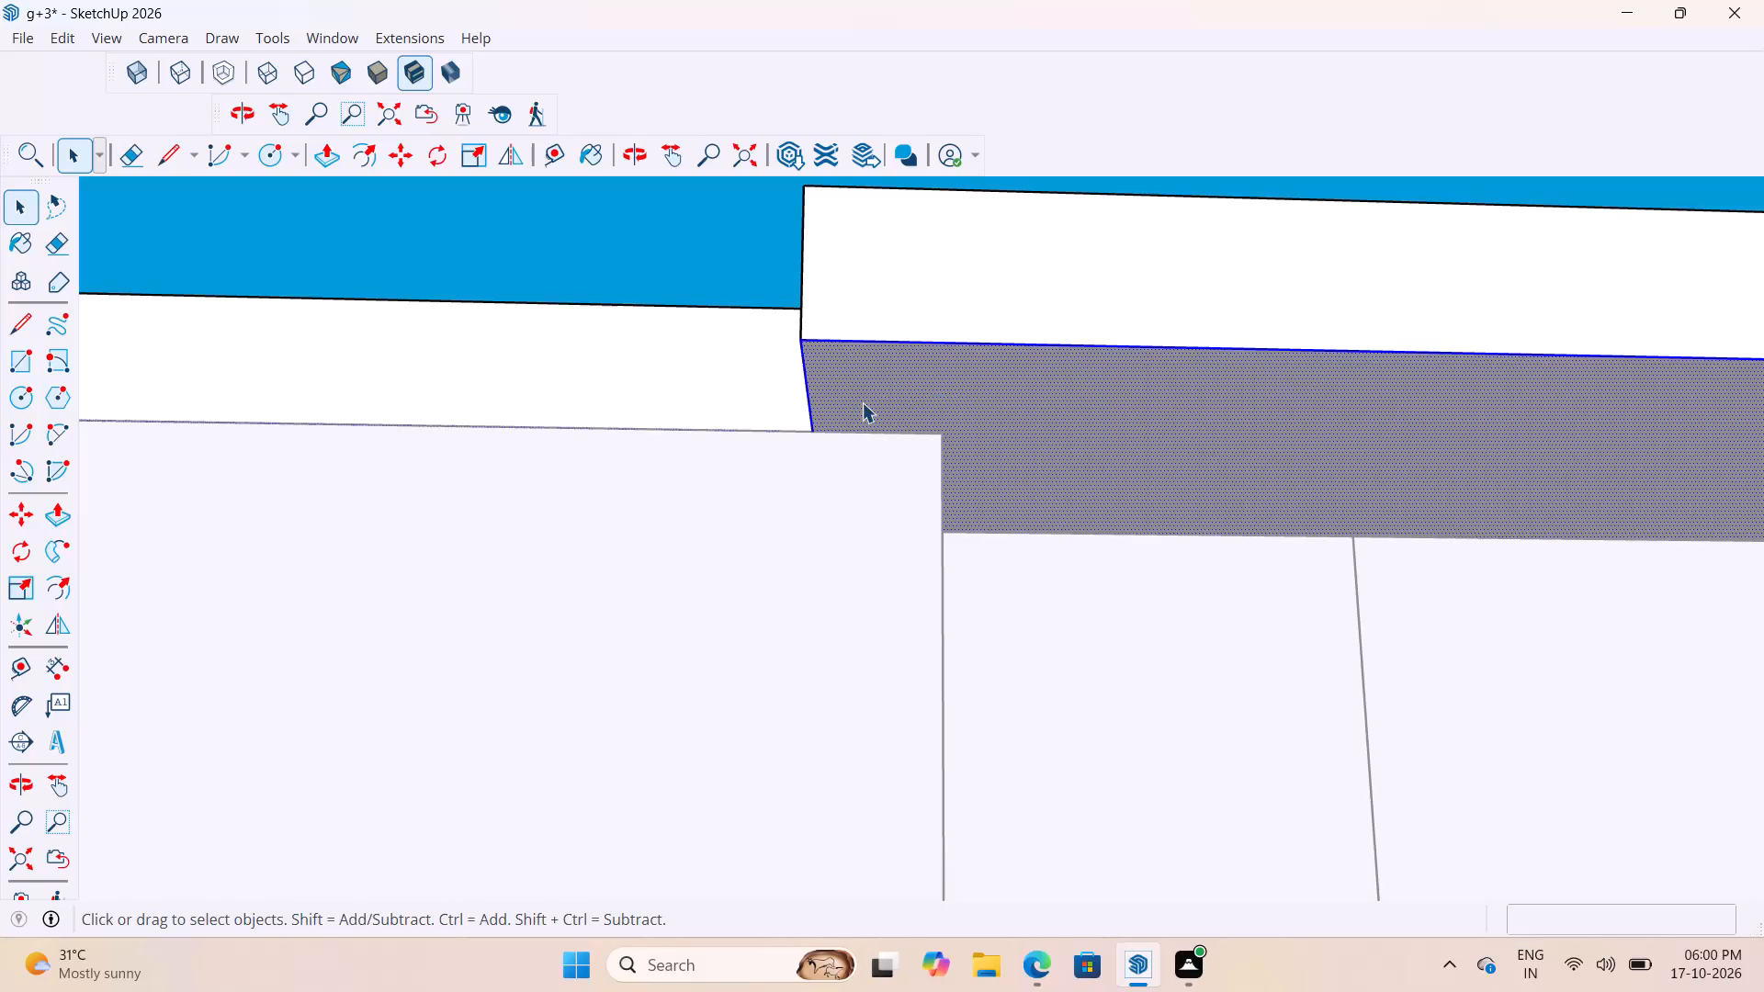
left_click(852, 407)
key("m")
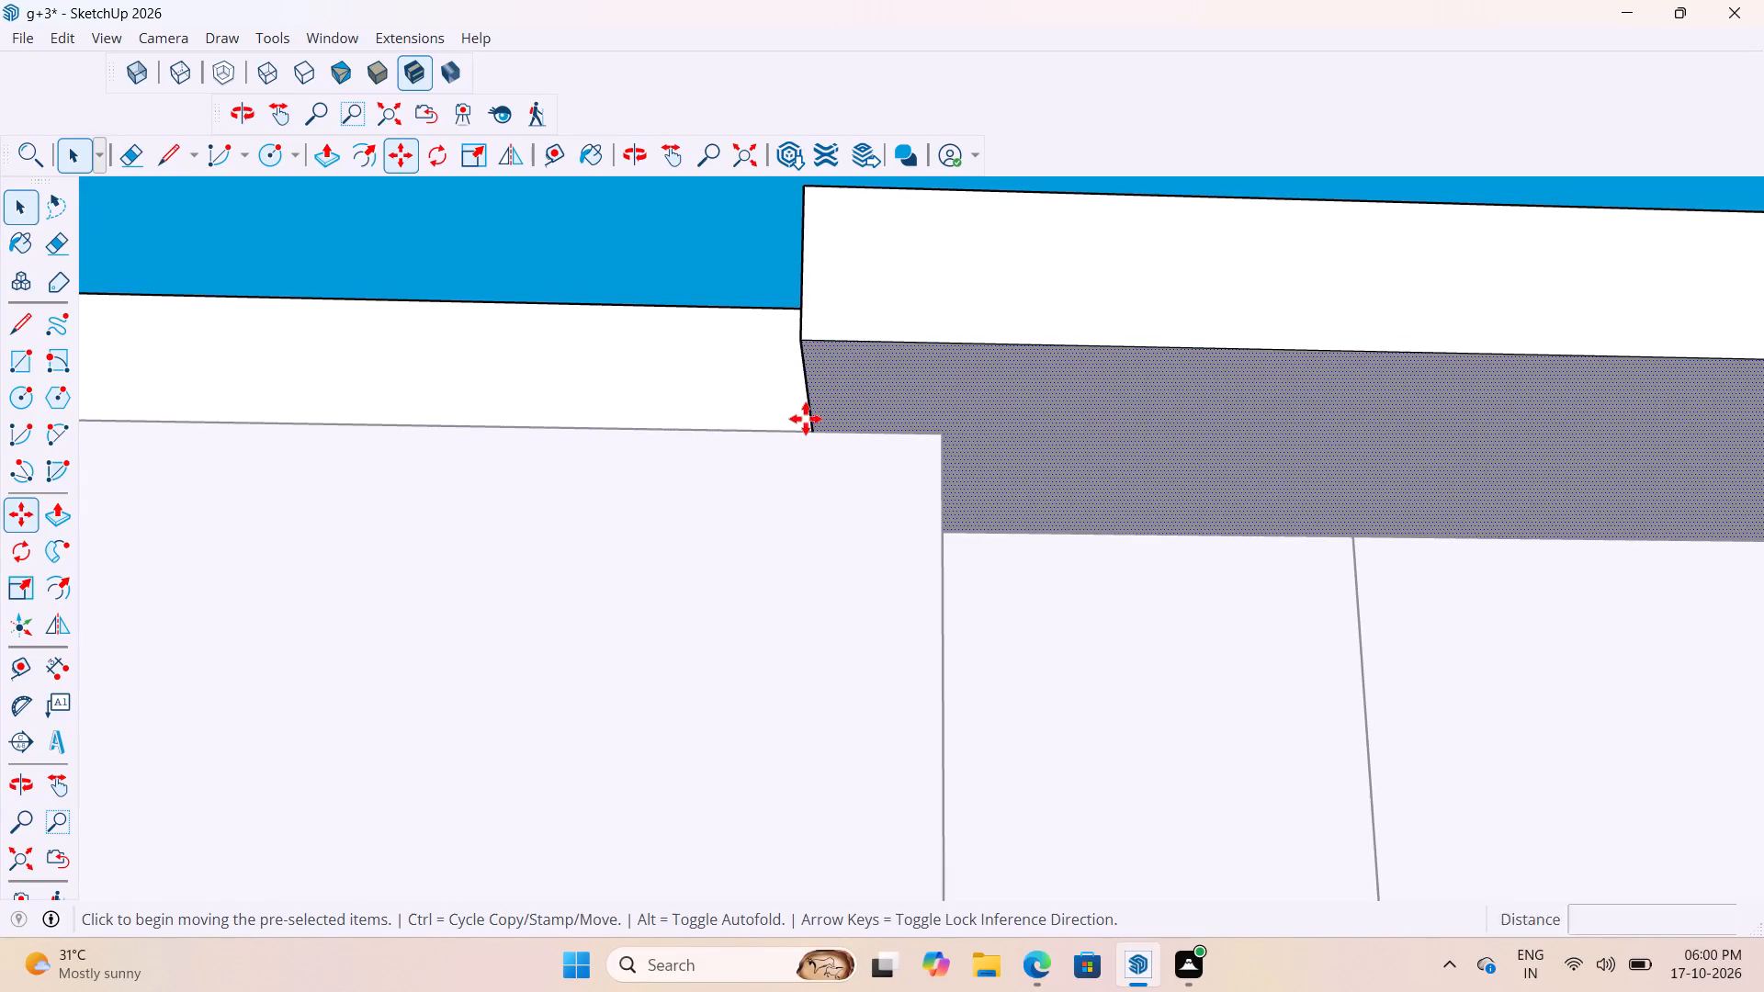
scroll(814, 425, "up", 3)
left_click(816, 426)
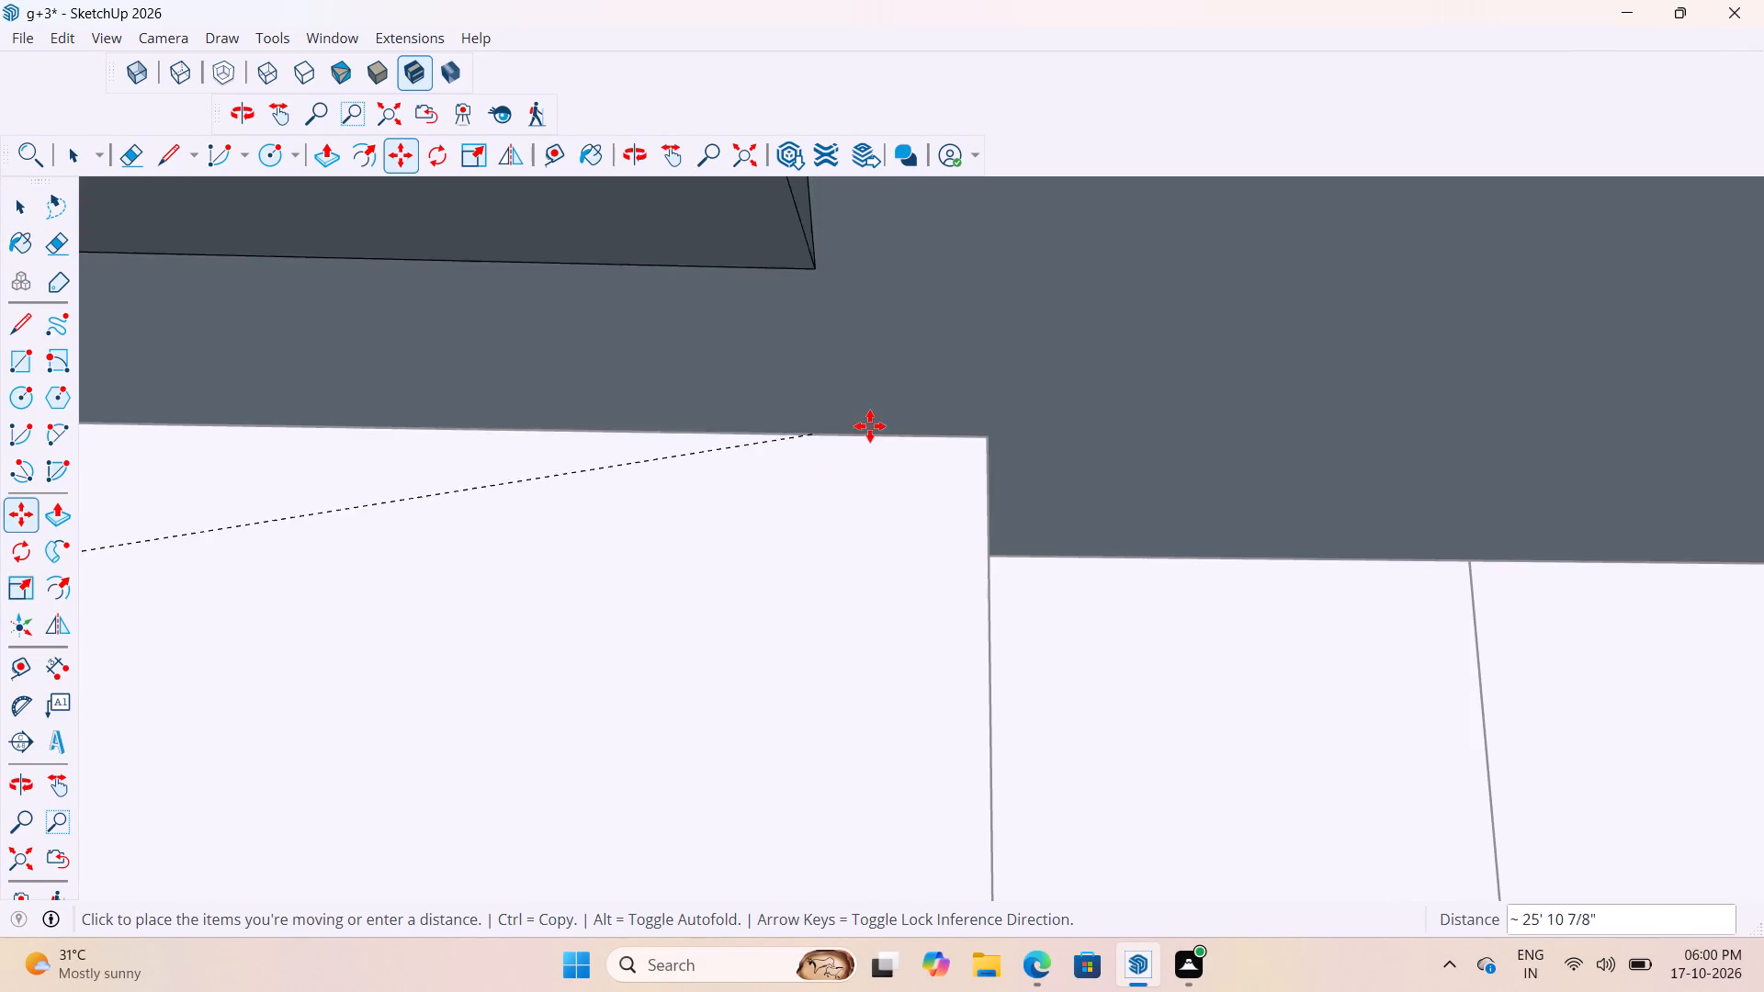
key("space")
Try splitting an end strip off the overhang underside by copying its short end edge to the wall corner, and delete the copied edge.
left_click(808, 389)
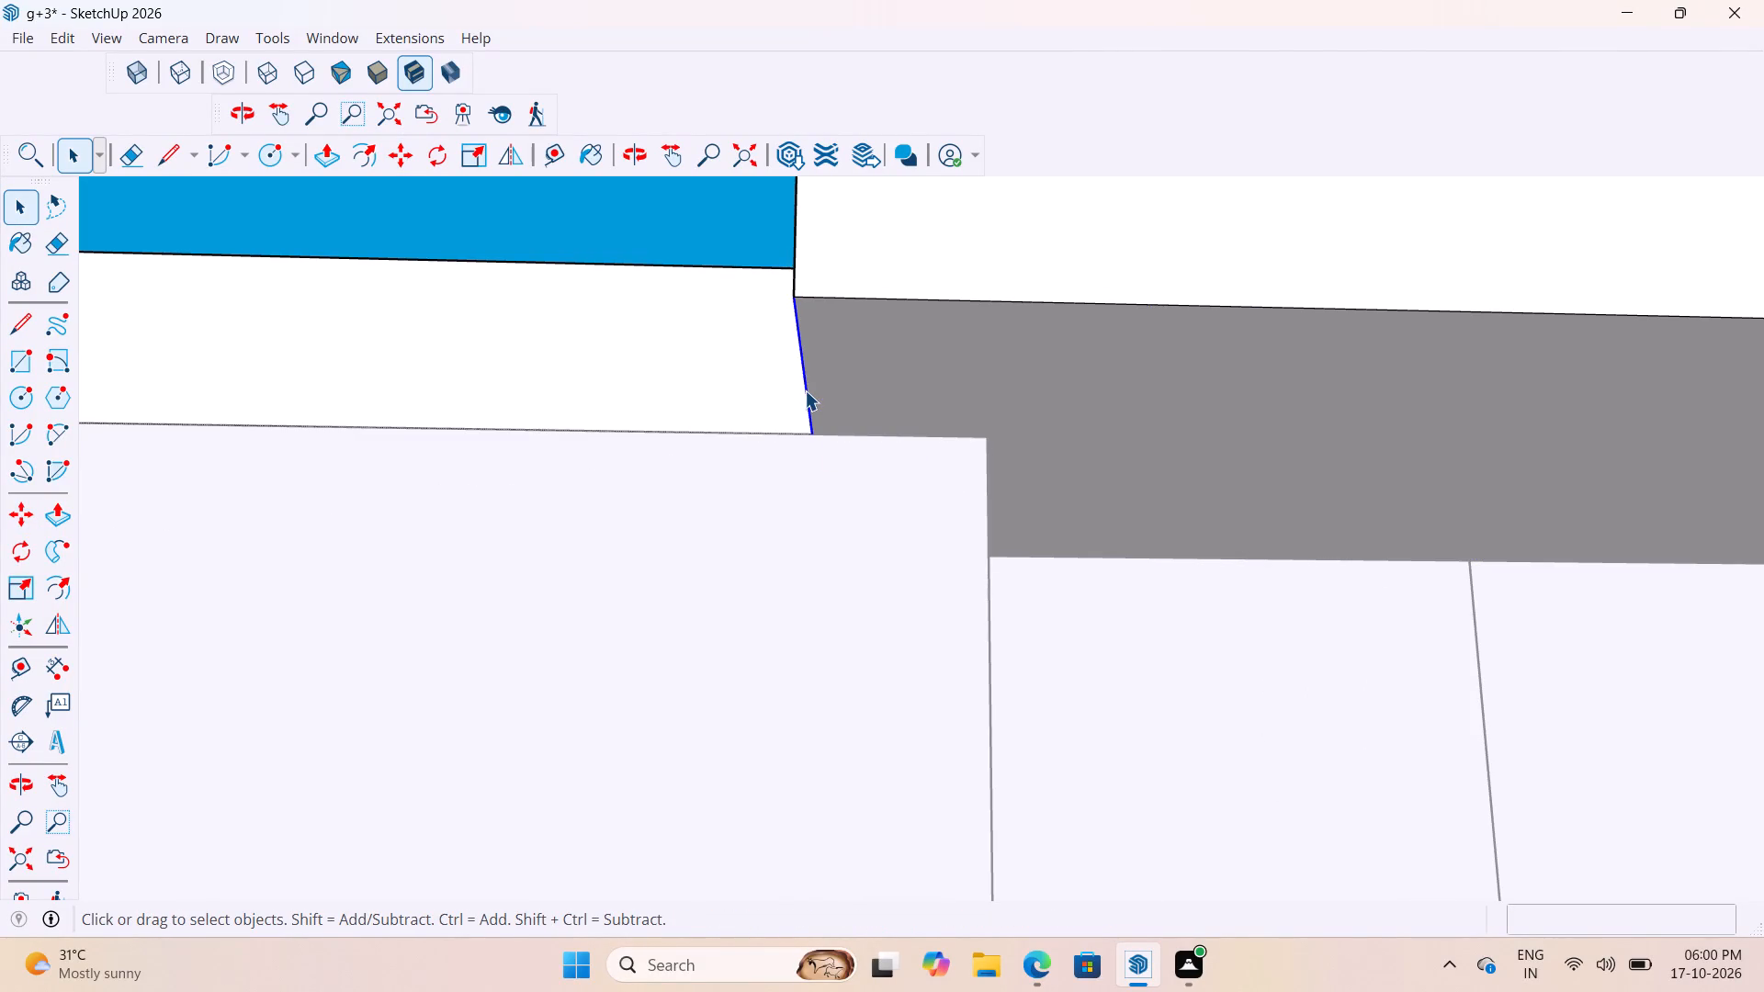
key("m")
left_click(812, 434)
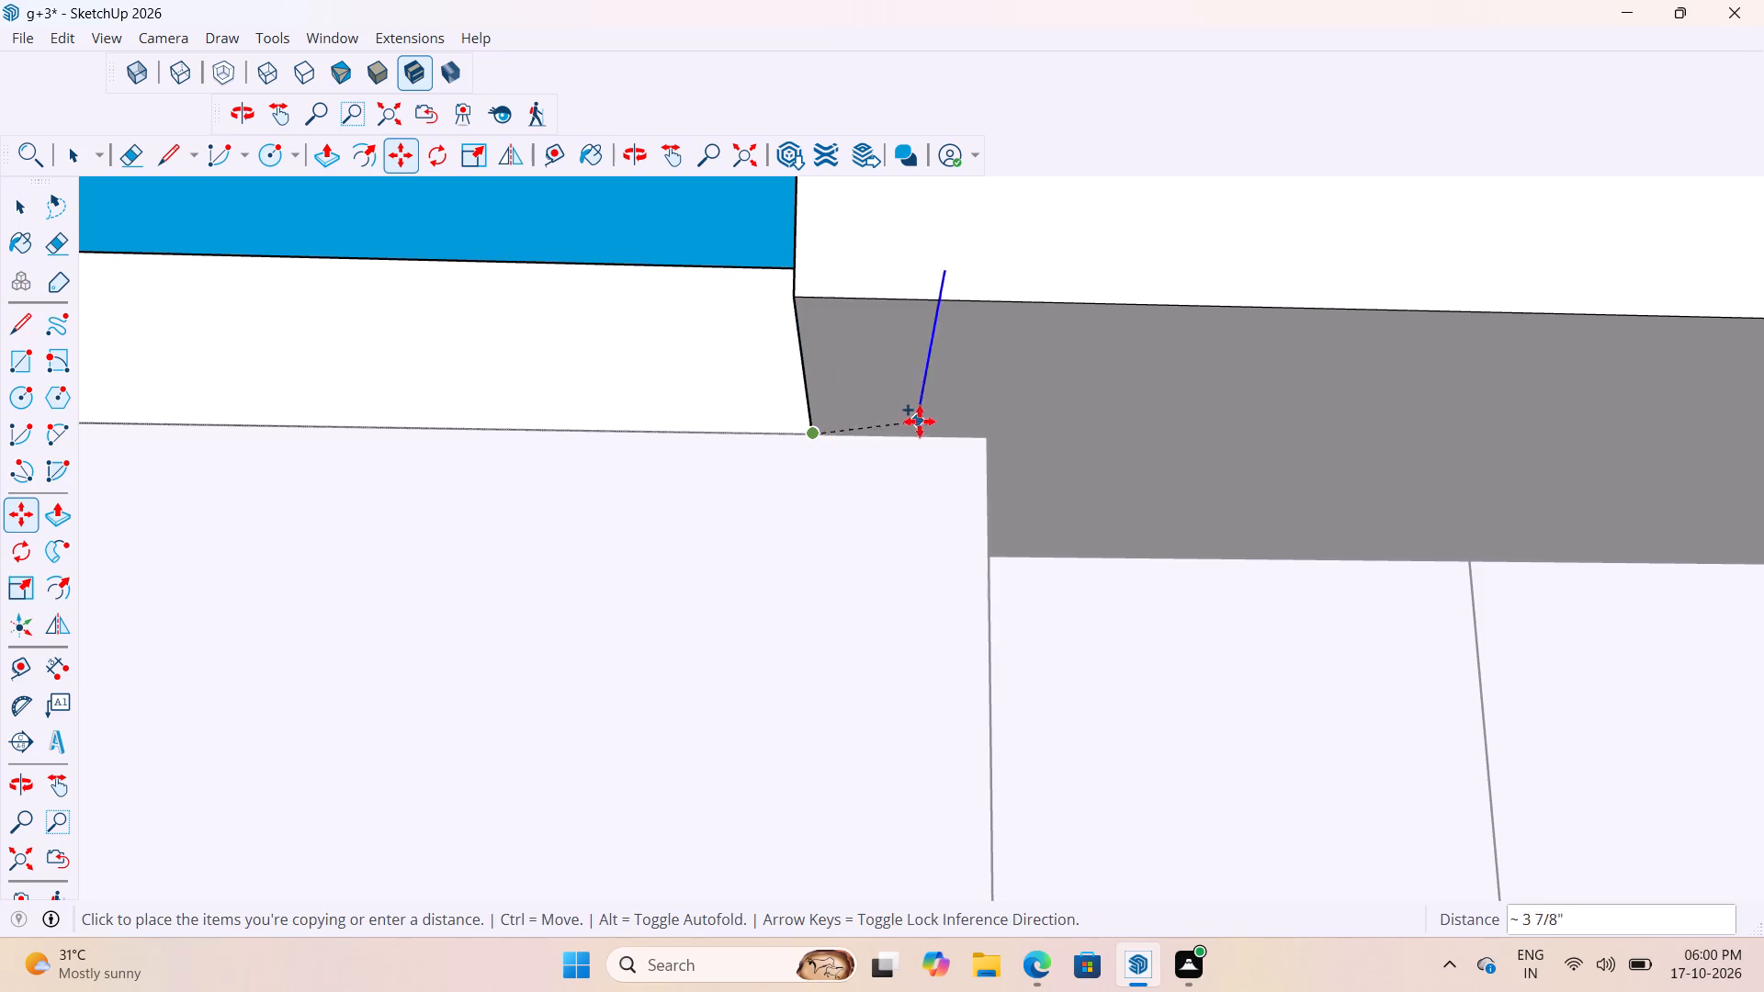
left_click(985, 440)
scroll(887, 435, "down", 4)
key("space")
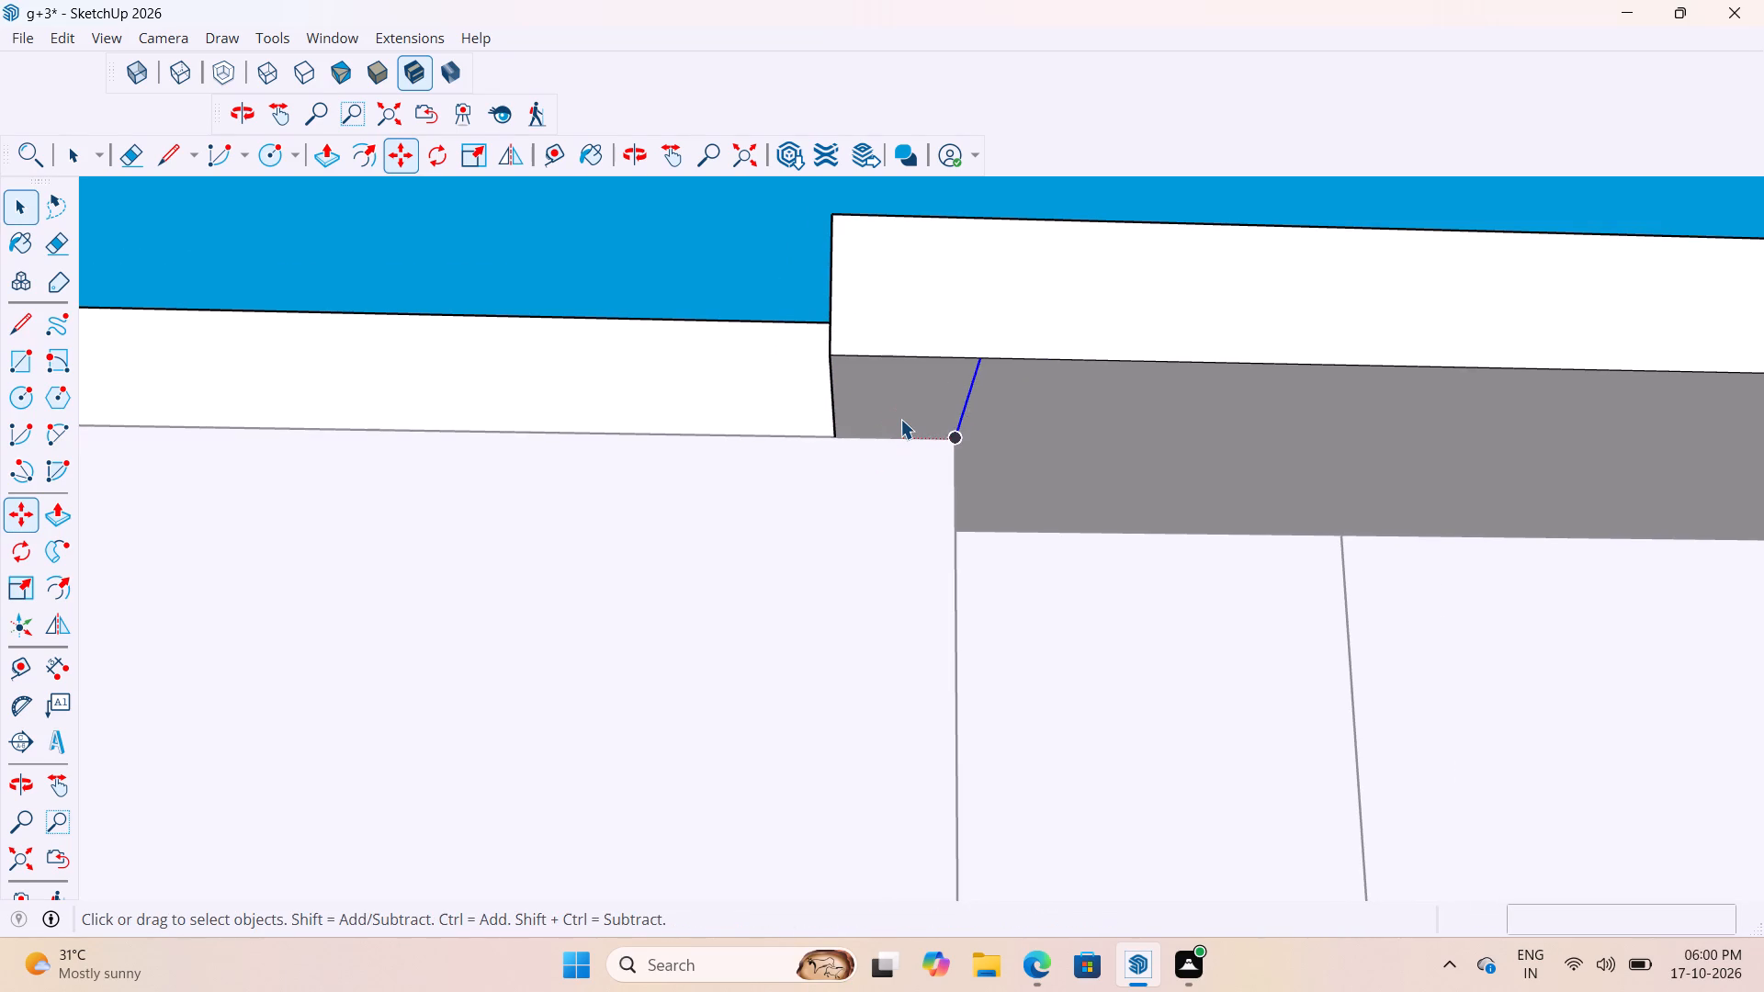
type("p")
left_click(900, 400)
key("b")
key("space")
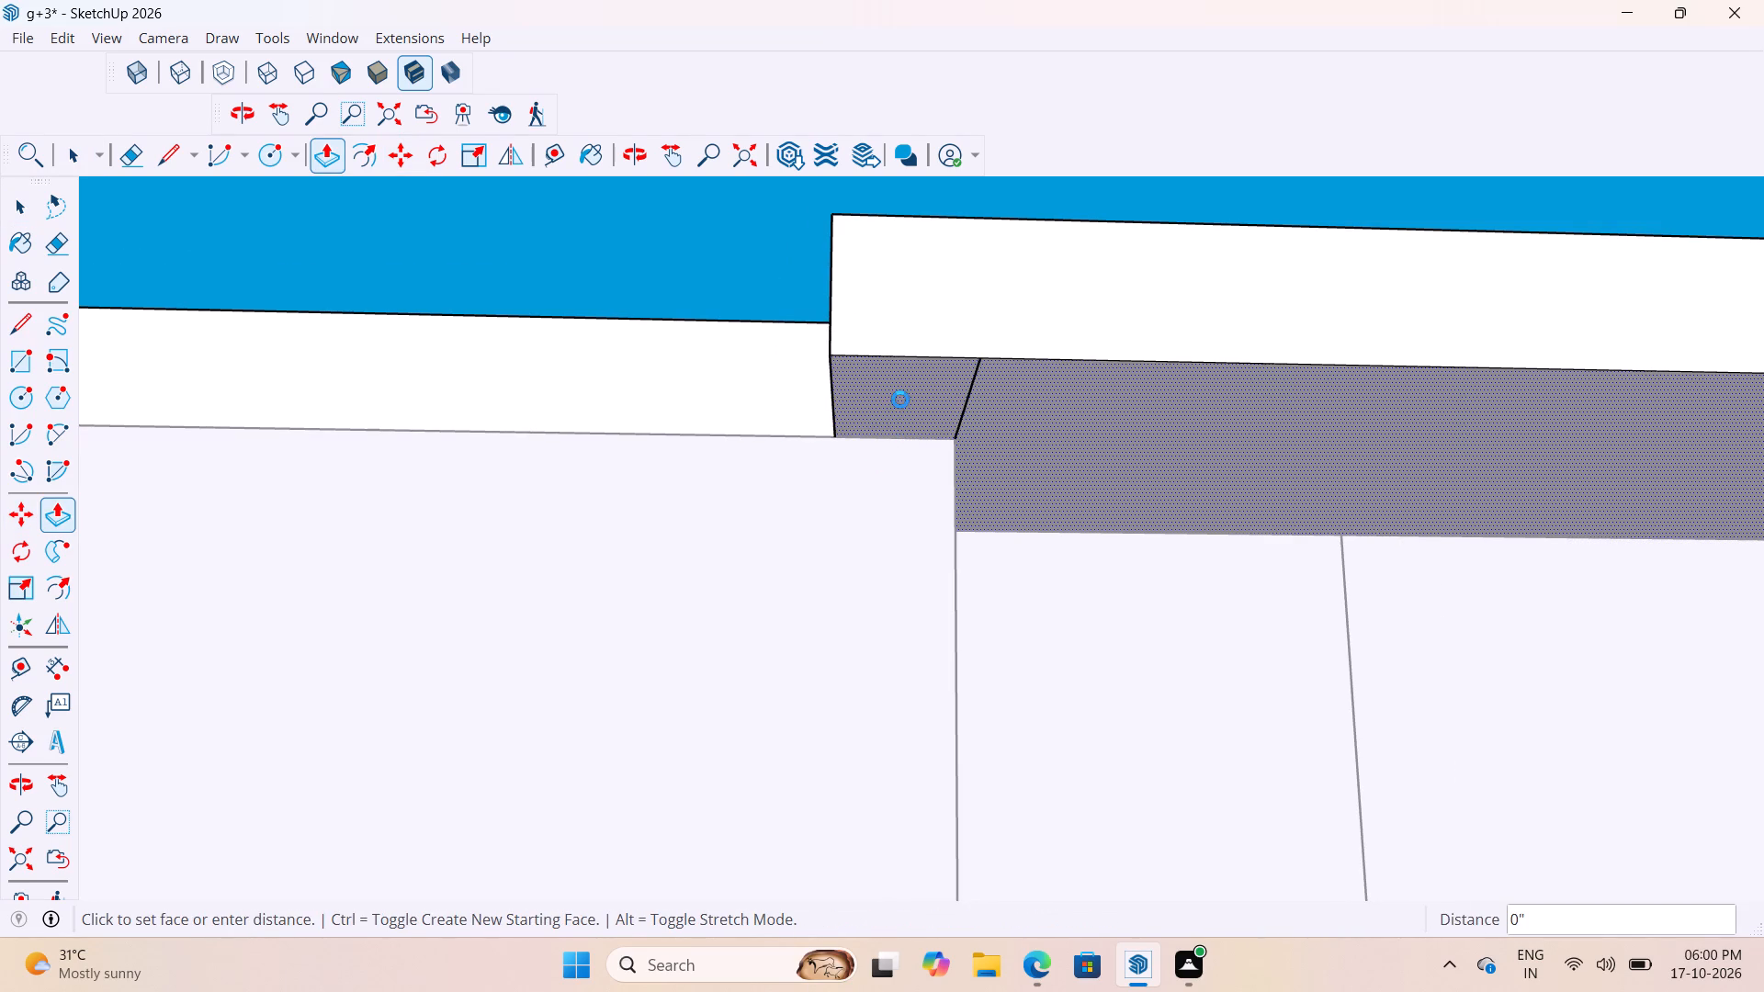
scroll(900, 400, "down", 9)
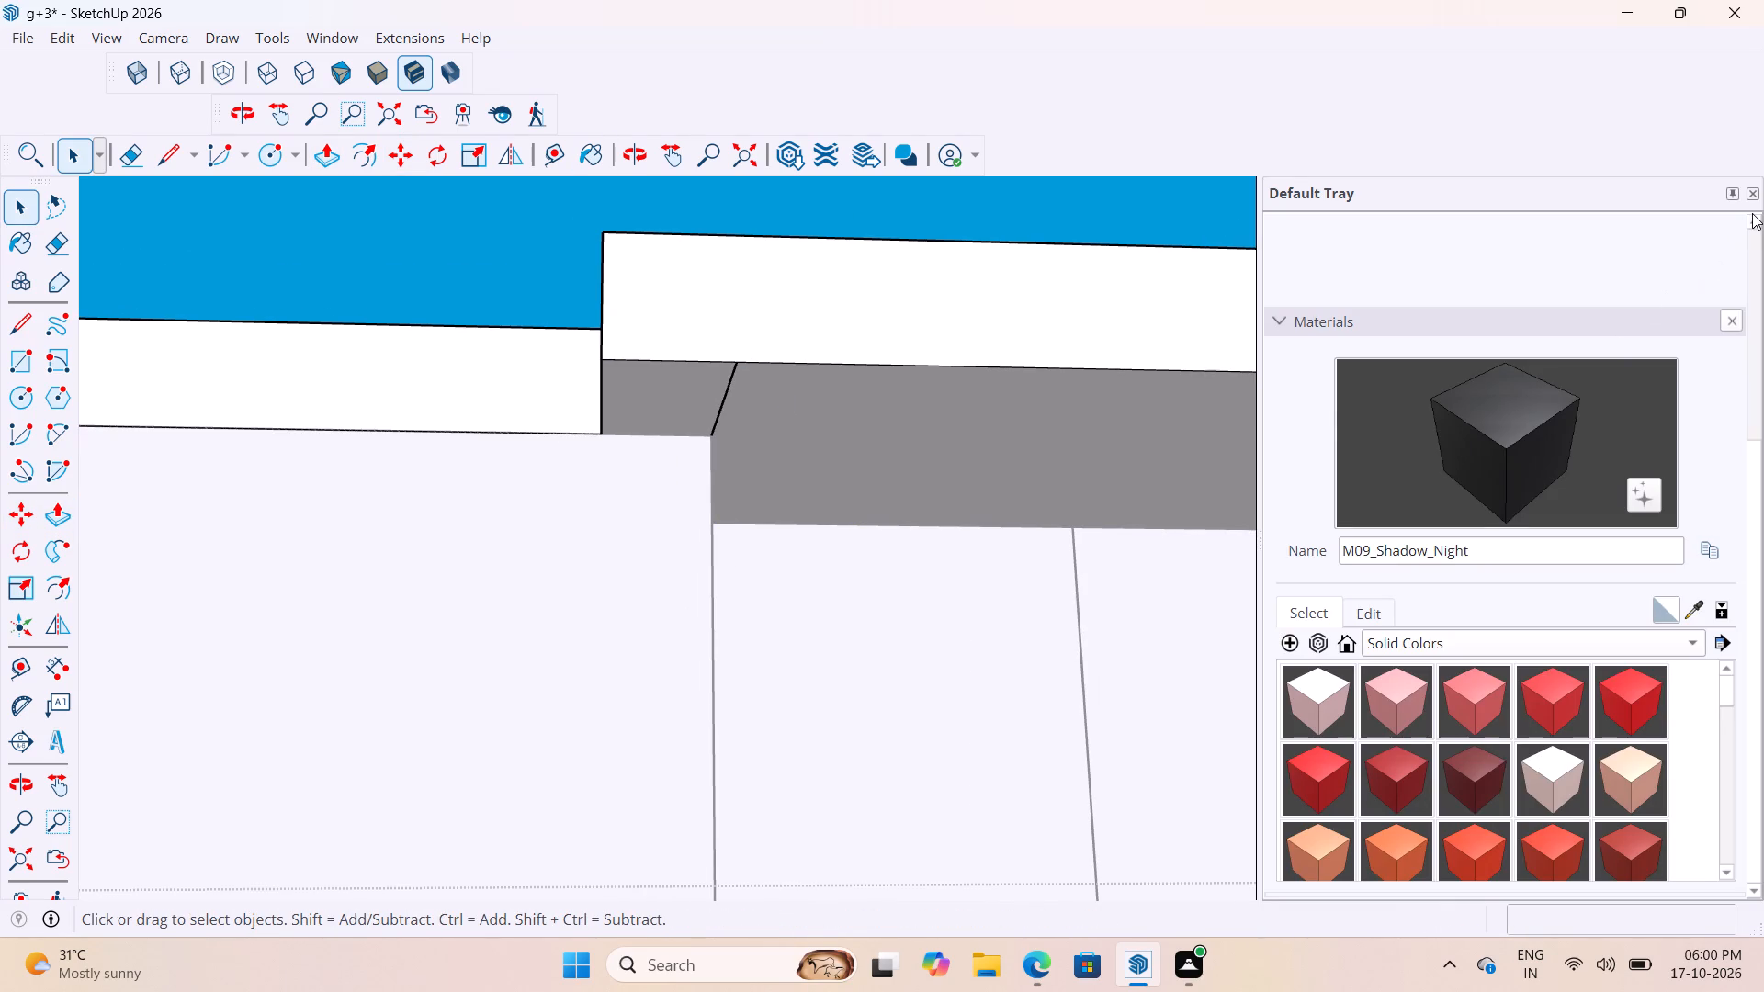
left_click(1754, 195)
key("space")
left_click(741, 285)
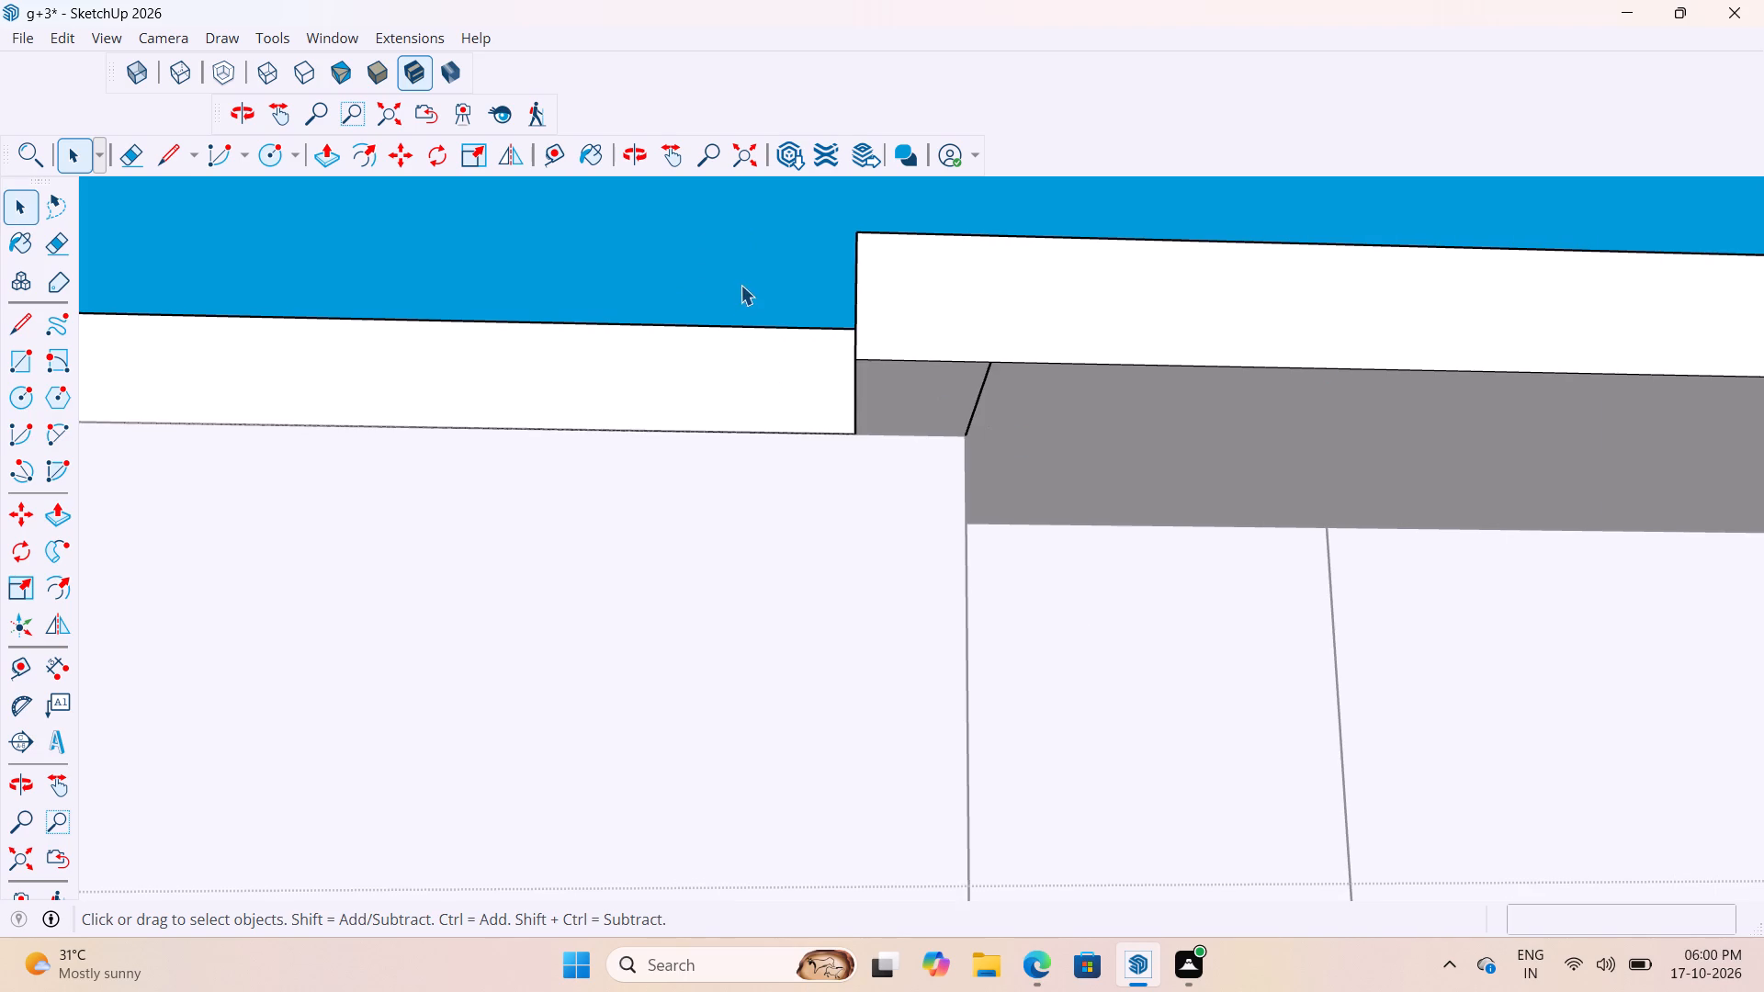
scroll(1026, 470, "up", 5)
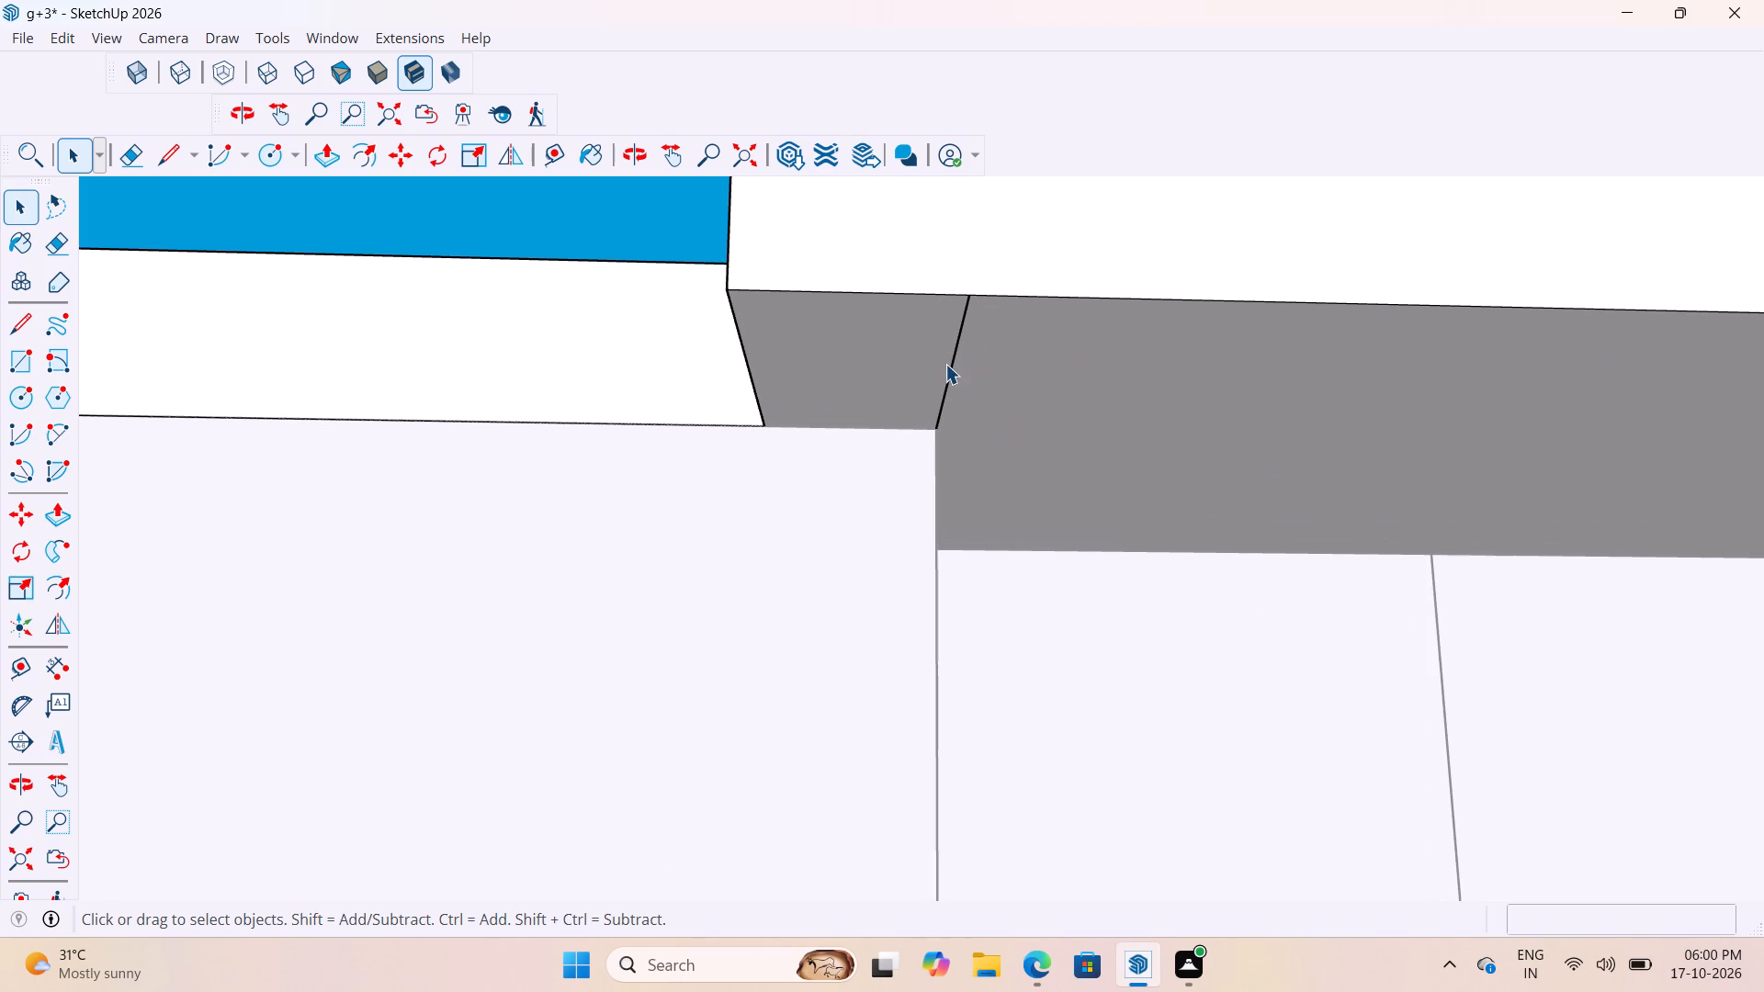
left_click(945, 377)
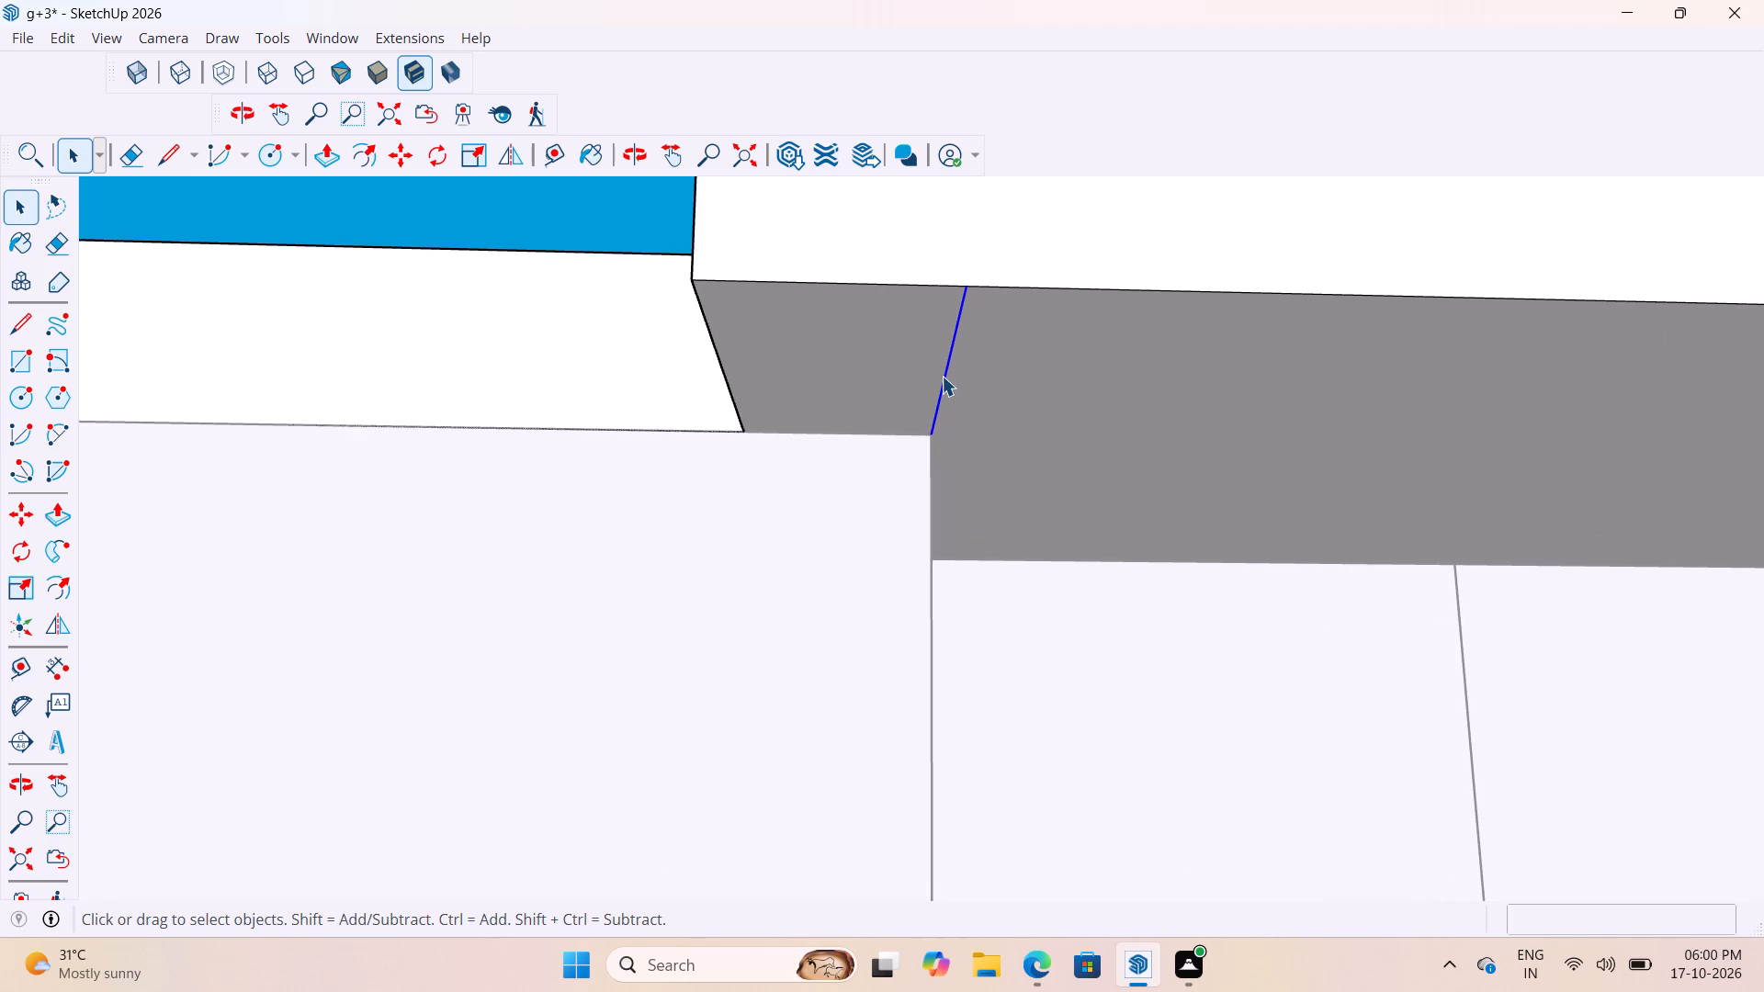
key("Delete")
Copy the short end edge of the overhang underside 6" along the wall to the wall corner.
left_click(877, 361)
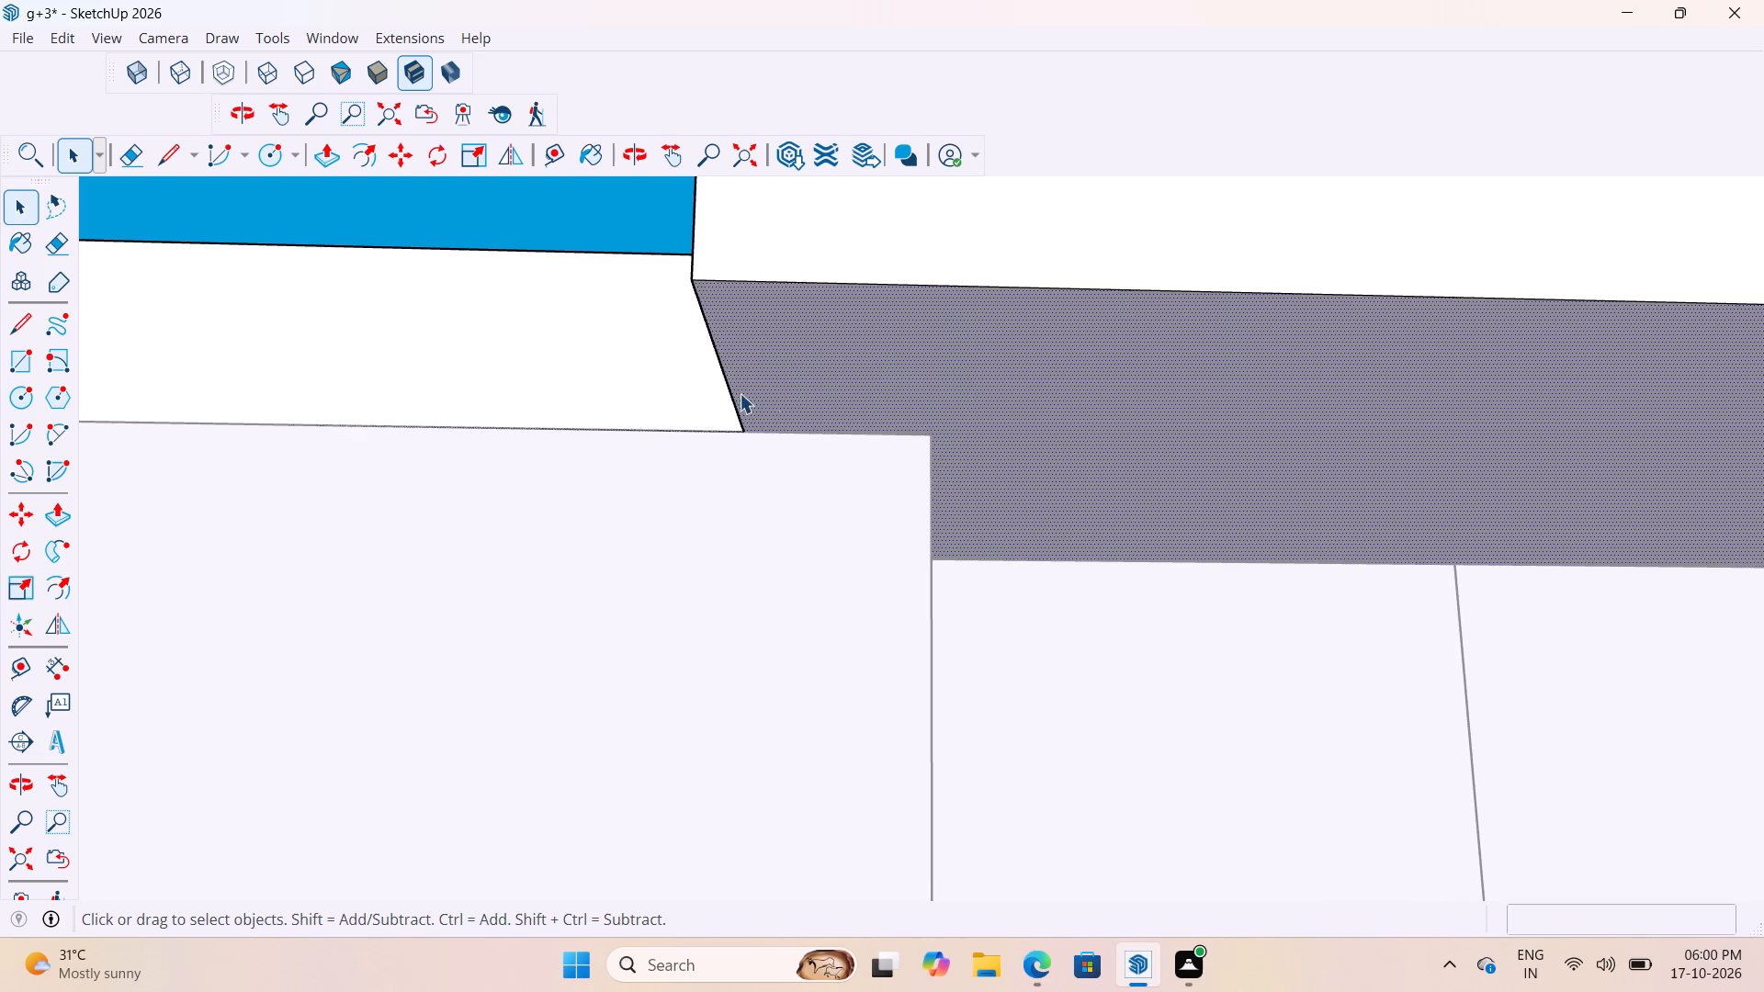
scroll(817, 407, "down", 2)
middle_click_drag(860, 394, 929, 372)
left_click(892, 383)
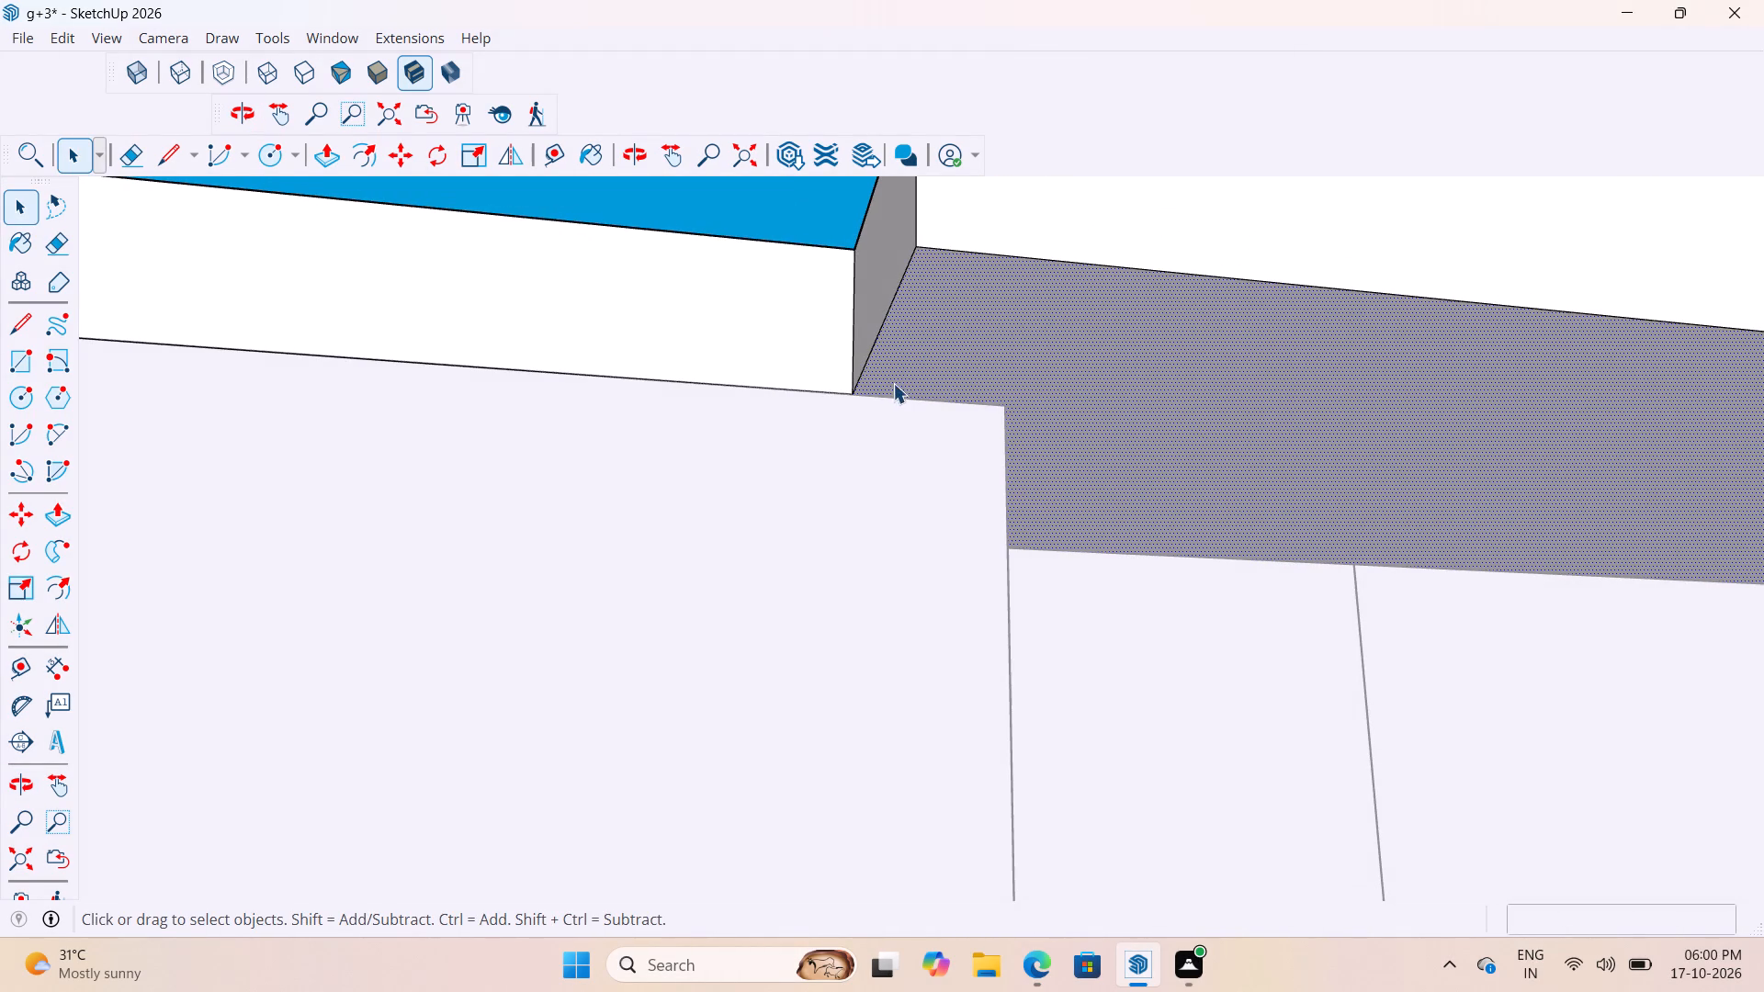
left_click(765, 211)
scroll(939, 353, "up", 2)
left_click(916, 340)
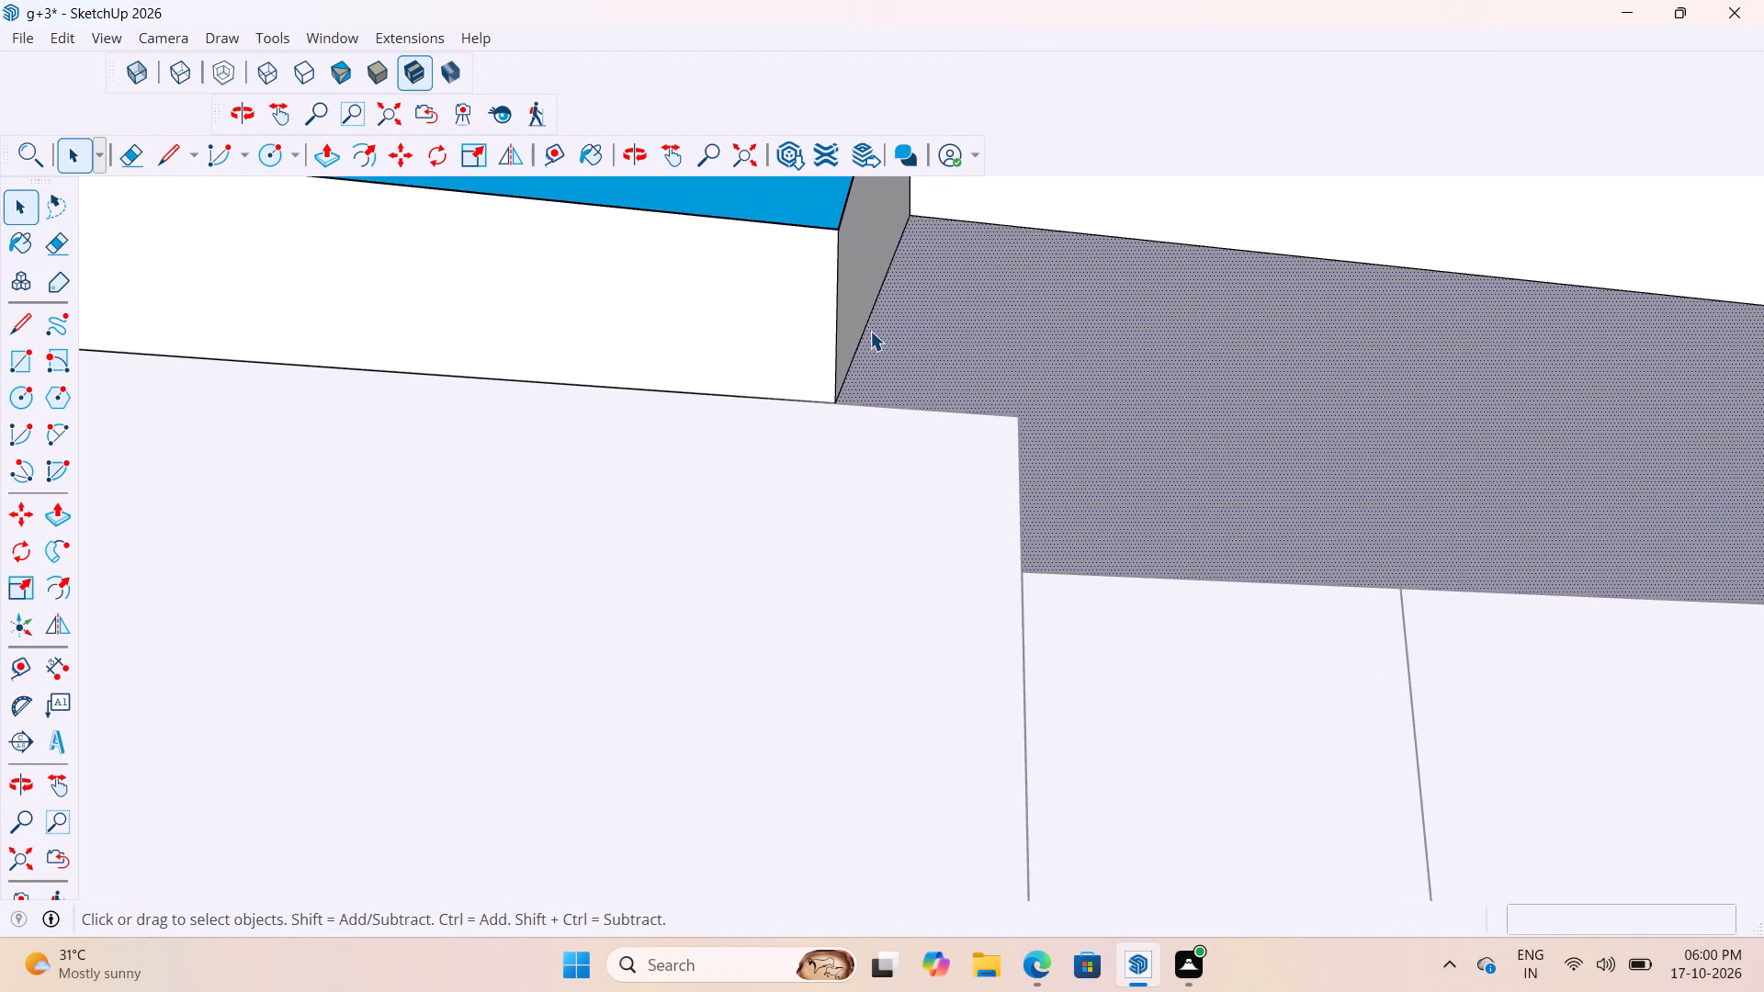
left_click(885, 284)
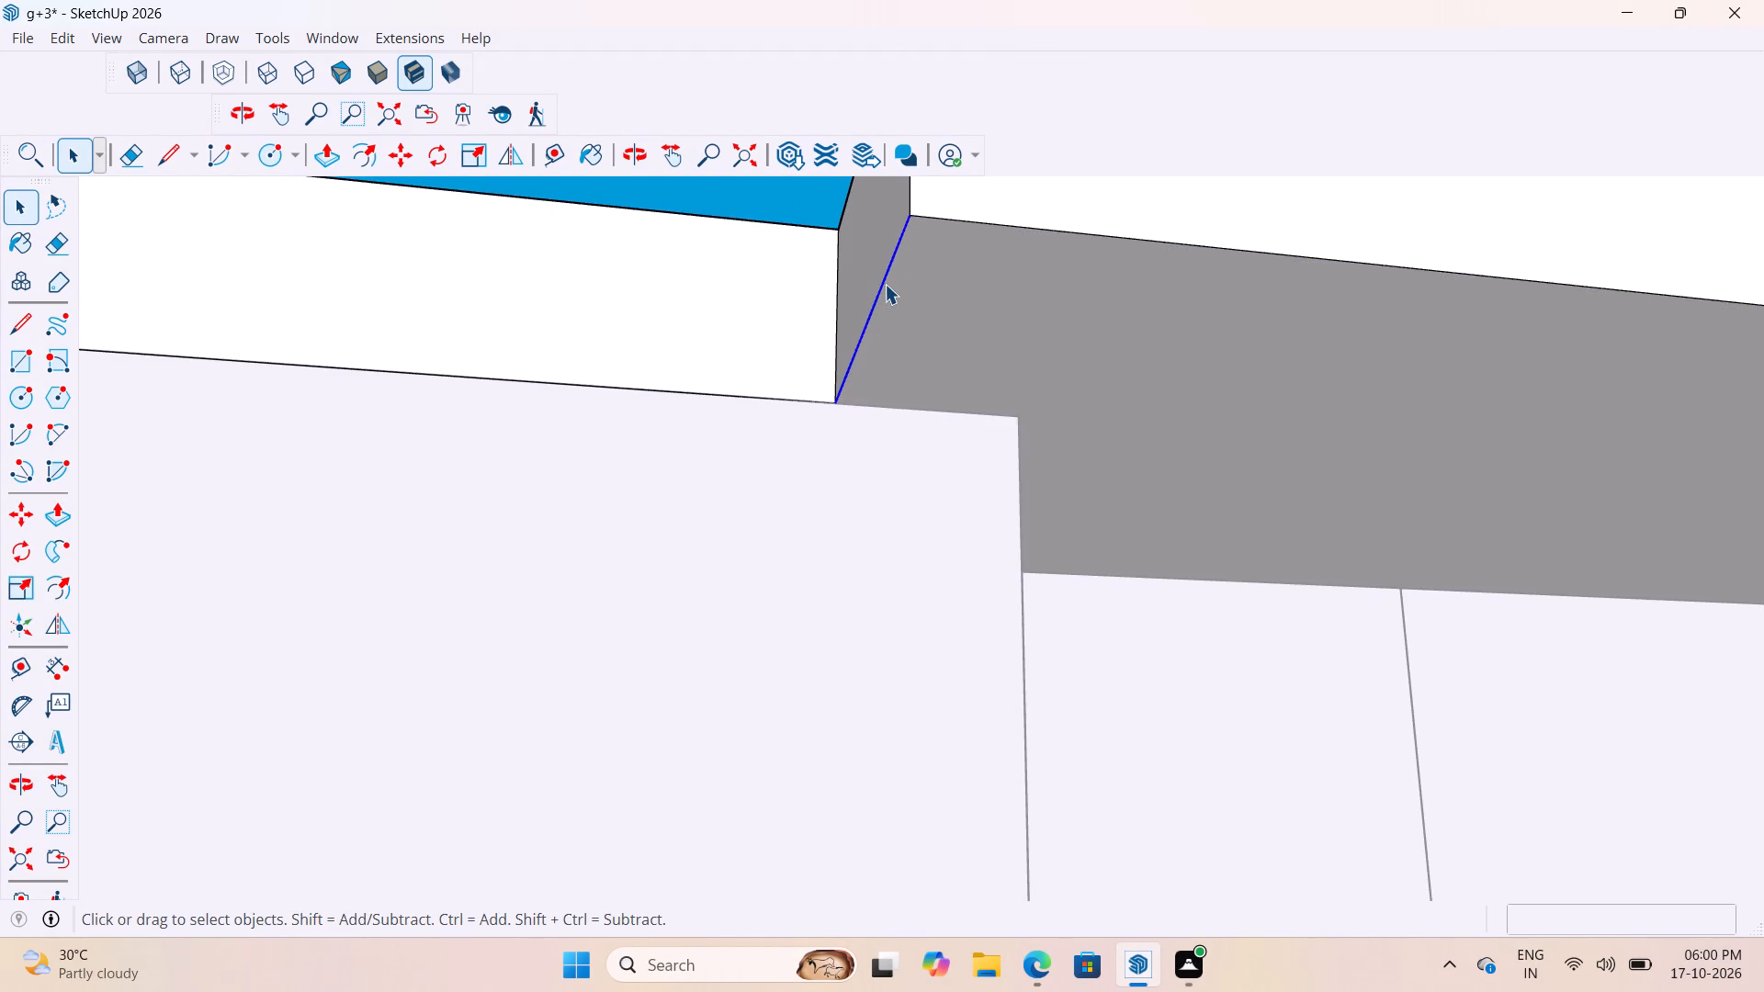
key("m")
scroll(854, 409, "up", 6)
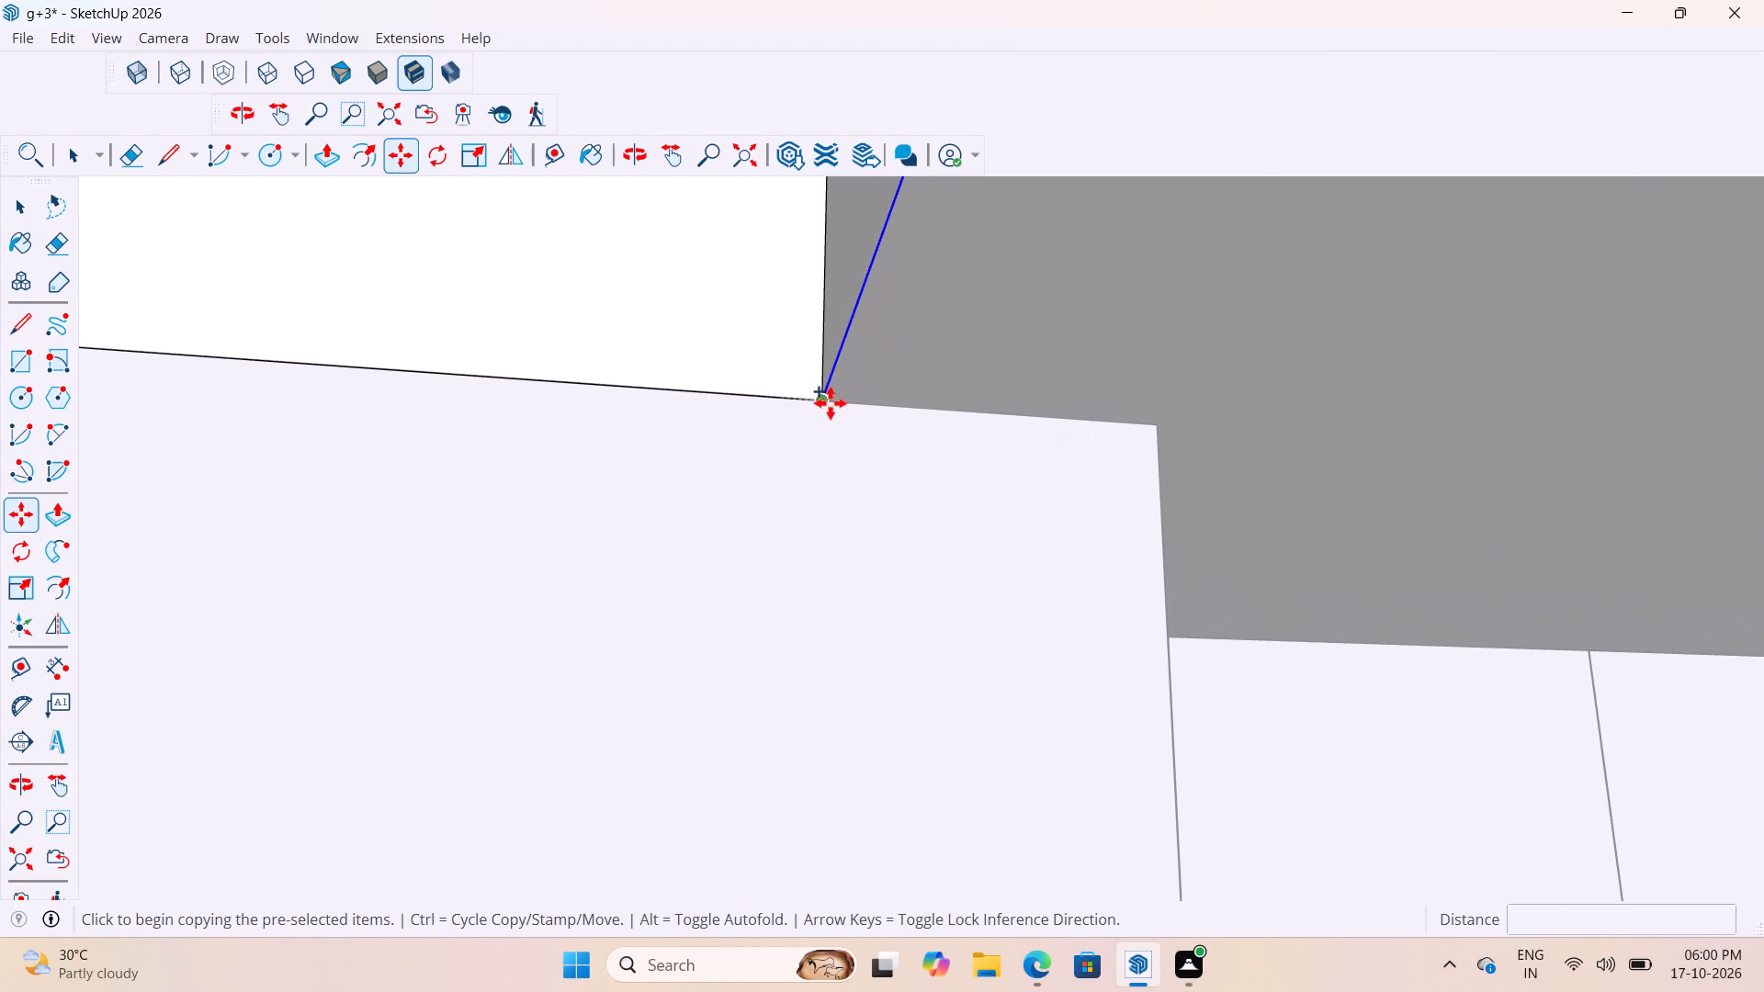
left_click(827, 402)
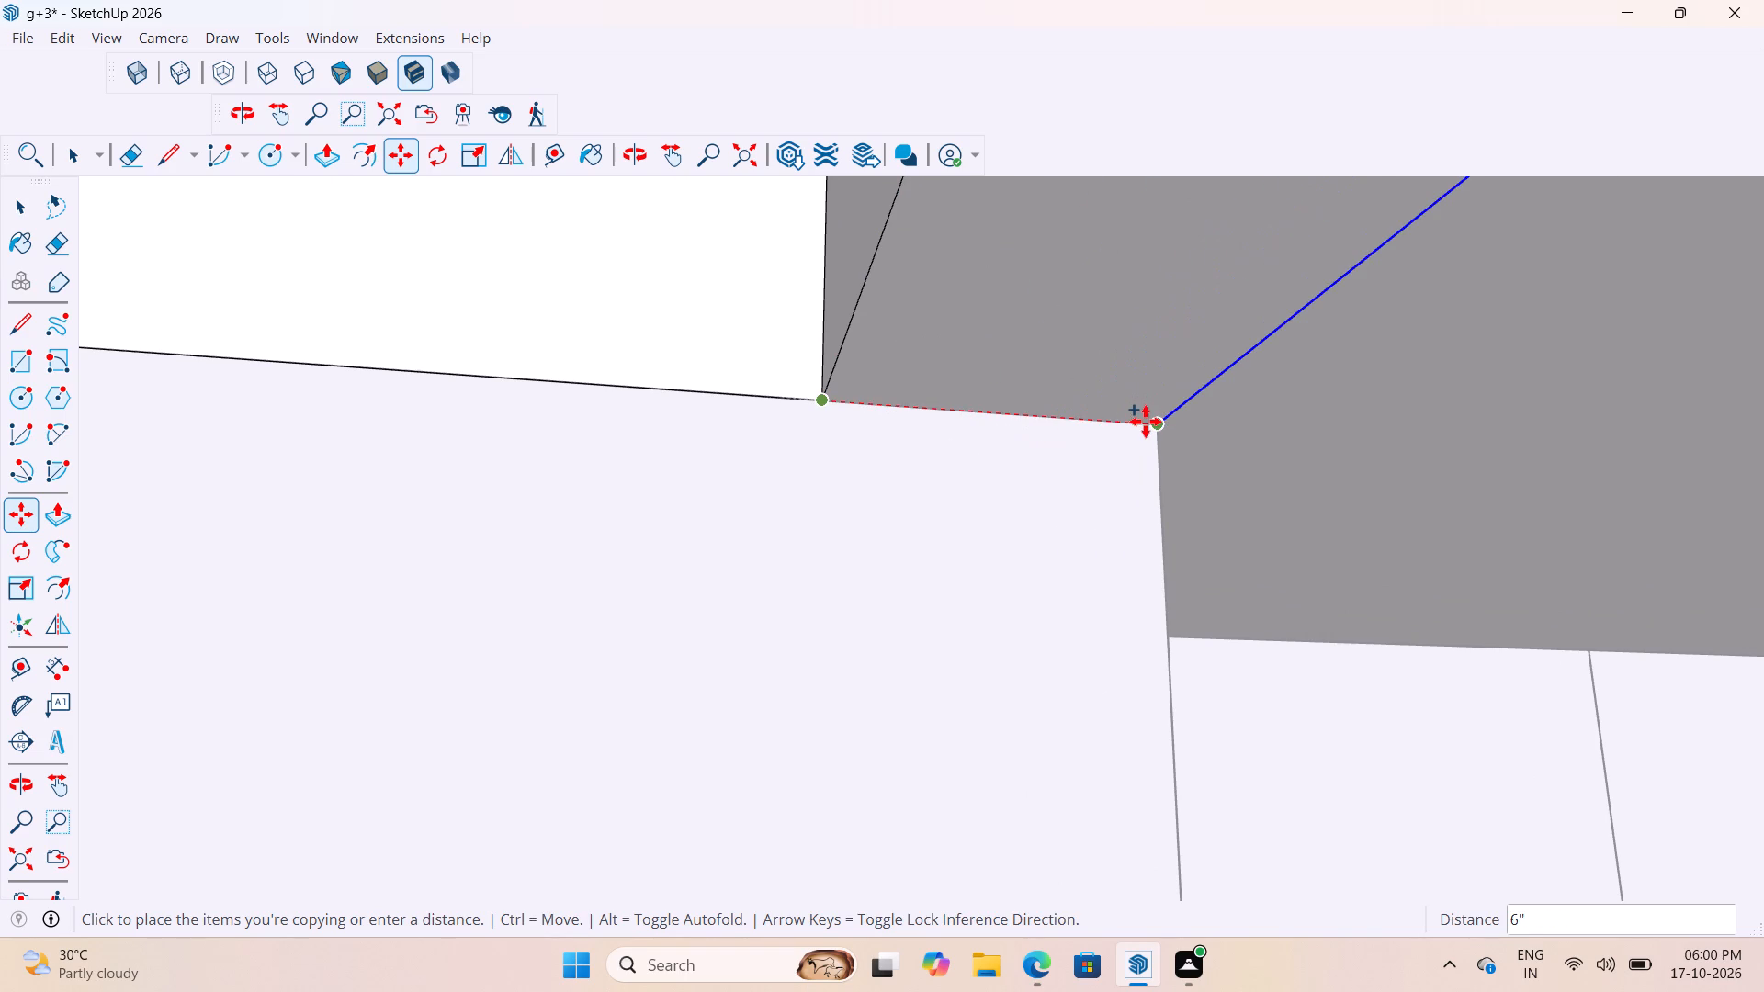
left_click(1146, 422)
scroll(978, 445, "down", 10)
key("space")
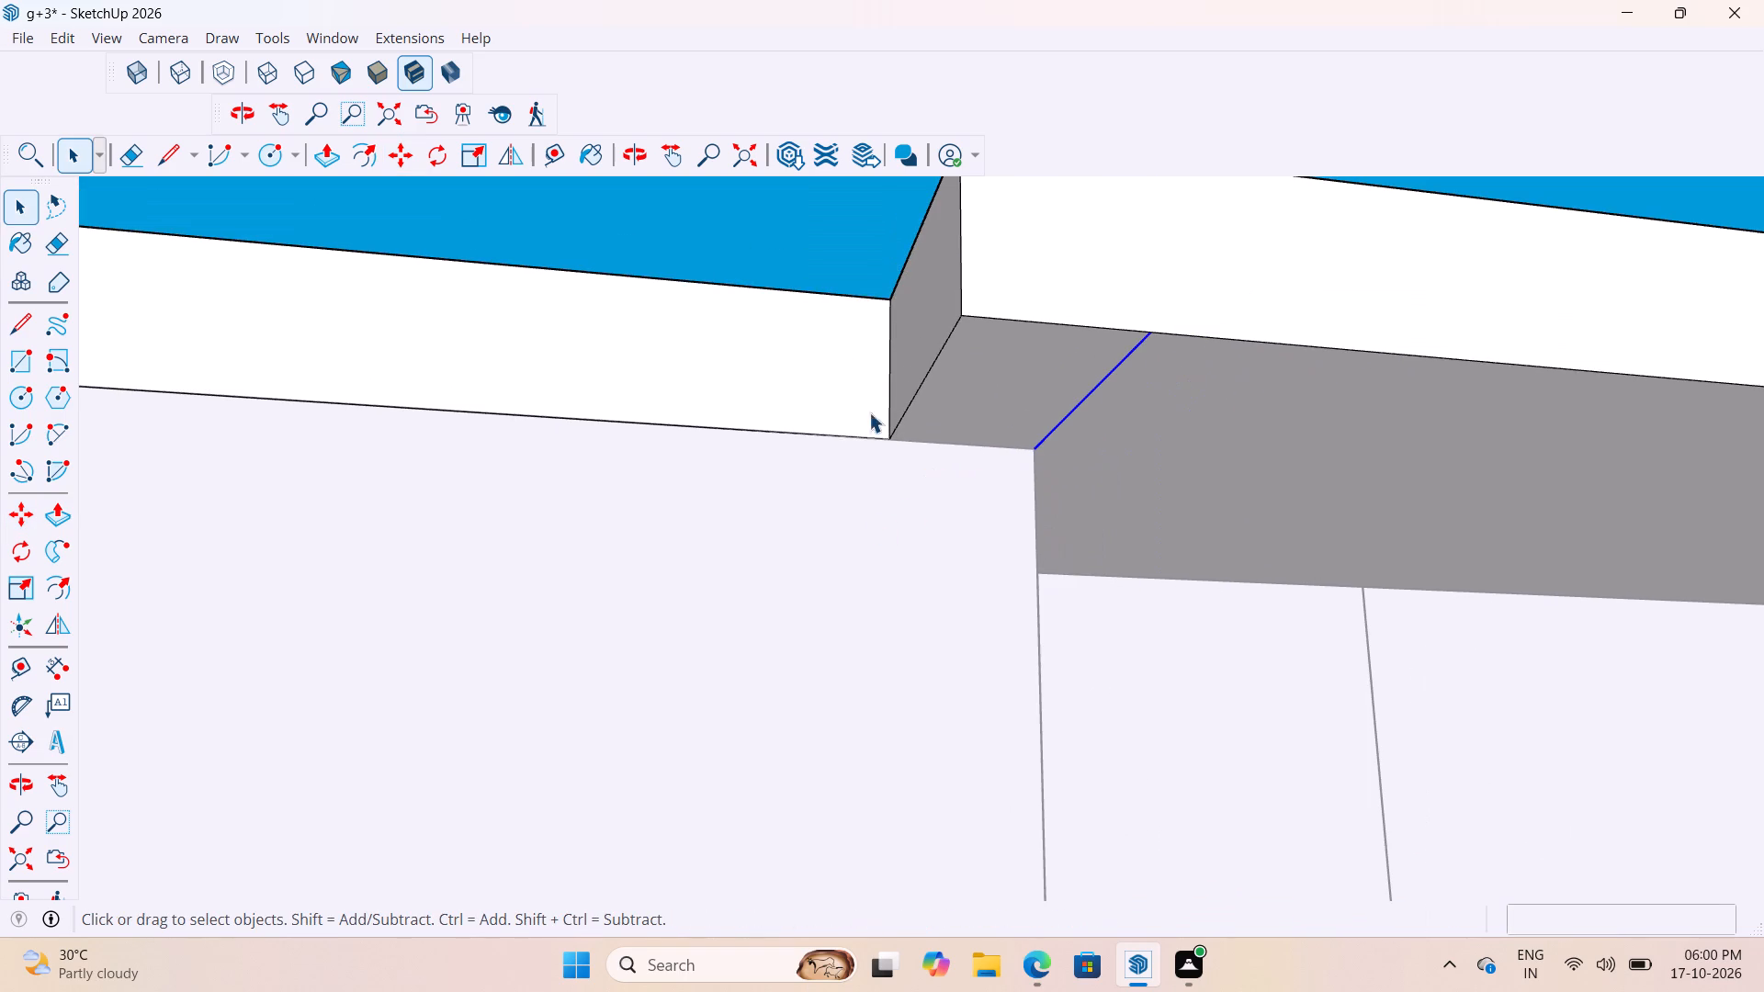
Examine the overhang underside around the copied edge, checking whether the end strip is a separate face.
left_click(835, 275)
left_click(1011, 390)
double_click(998, 391)
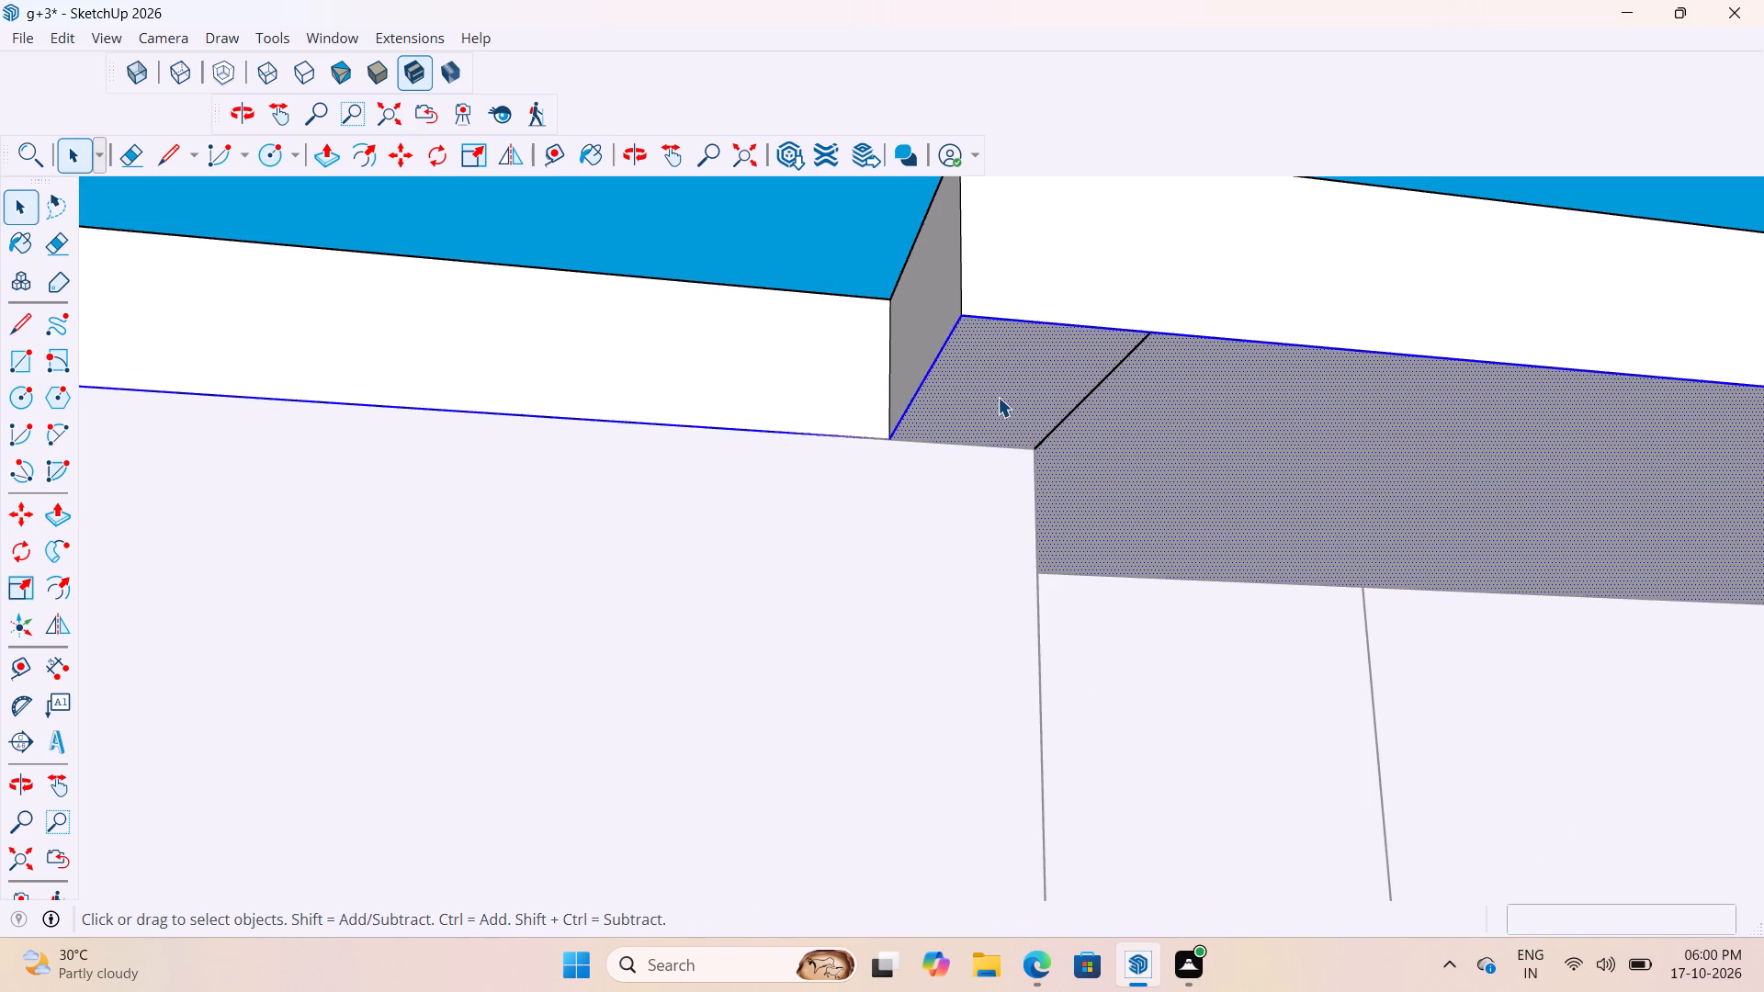
left_click(998, 397)
scroll(1093, 424, "up", 3)
middle_click_drag(1117, 430, 958, 326)
double_click(861, 400)
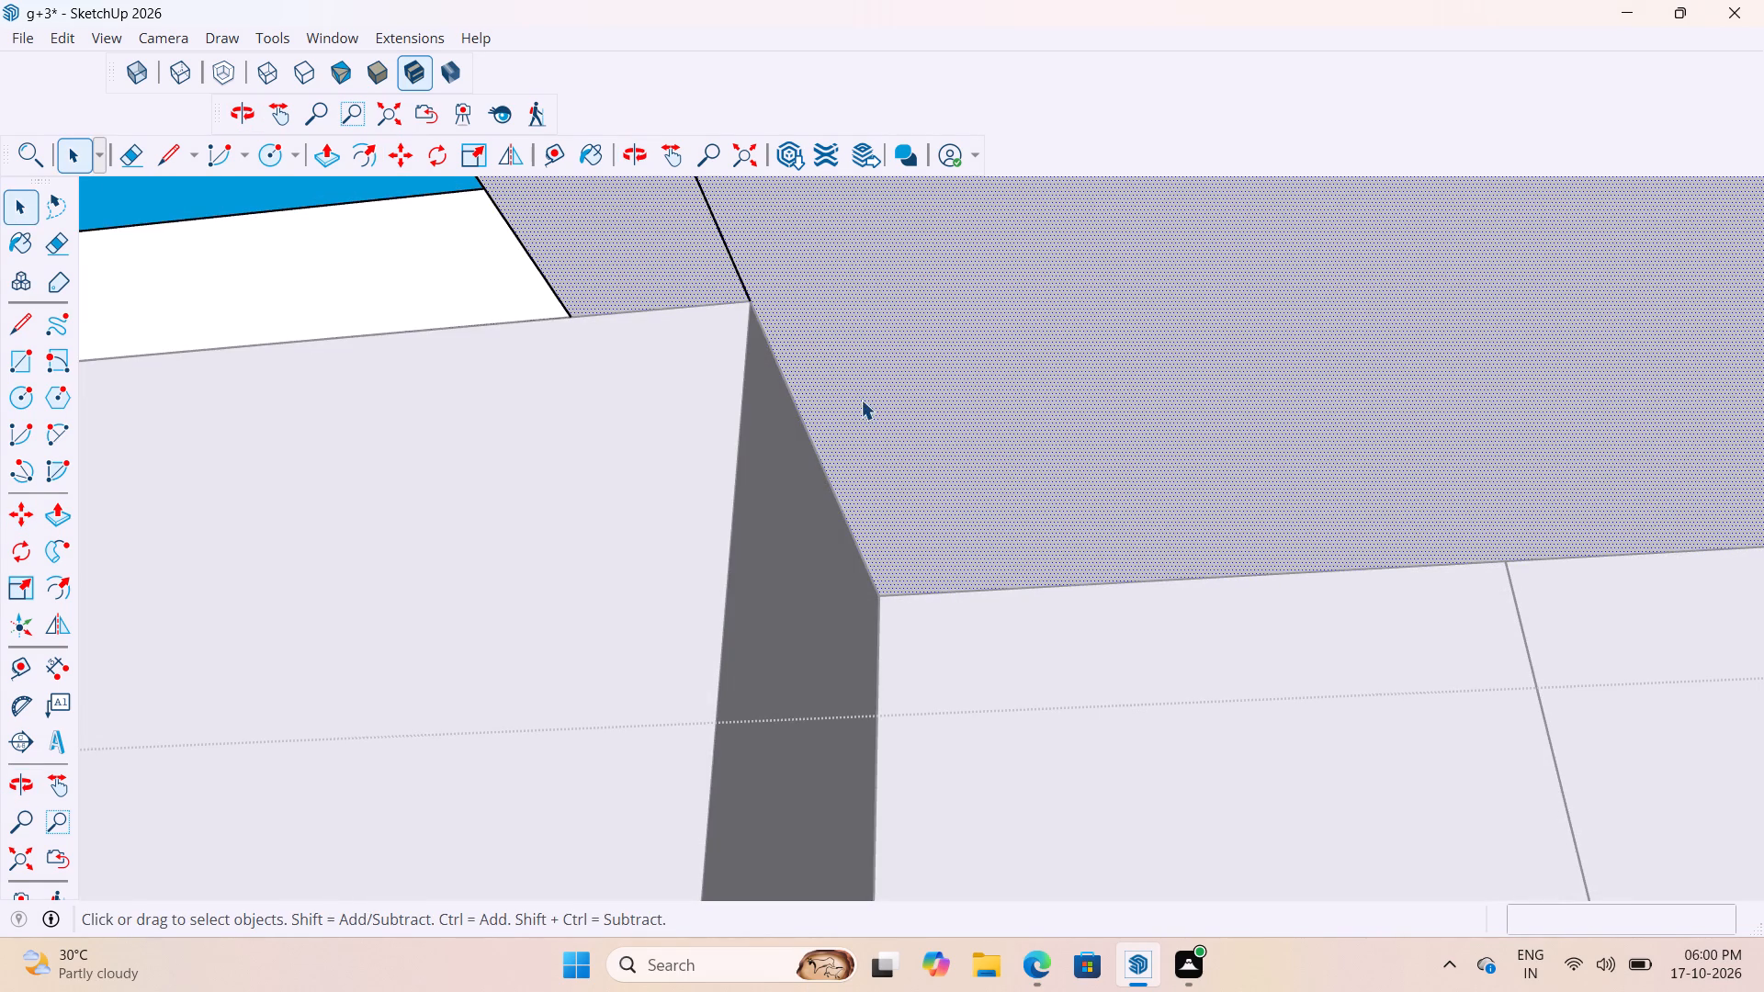
left_click_drag(866, 400, 878, 403)
scroll(1009, 495, "down", 10)
left_click(957, 350)
scroll(960, 356, "up", 2)
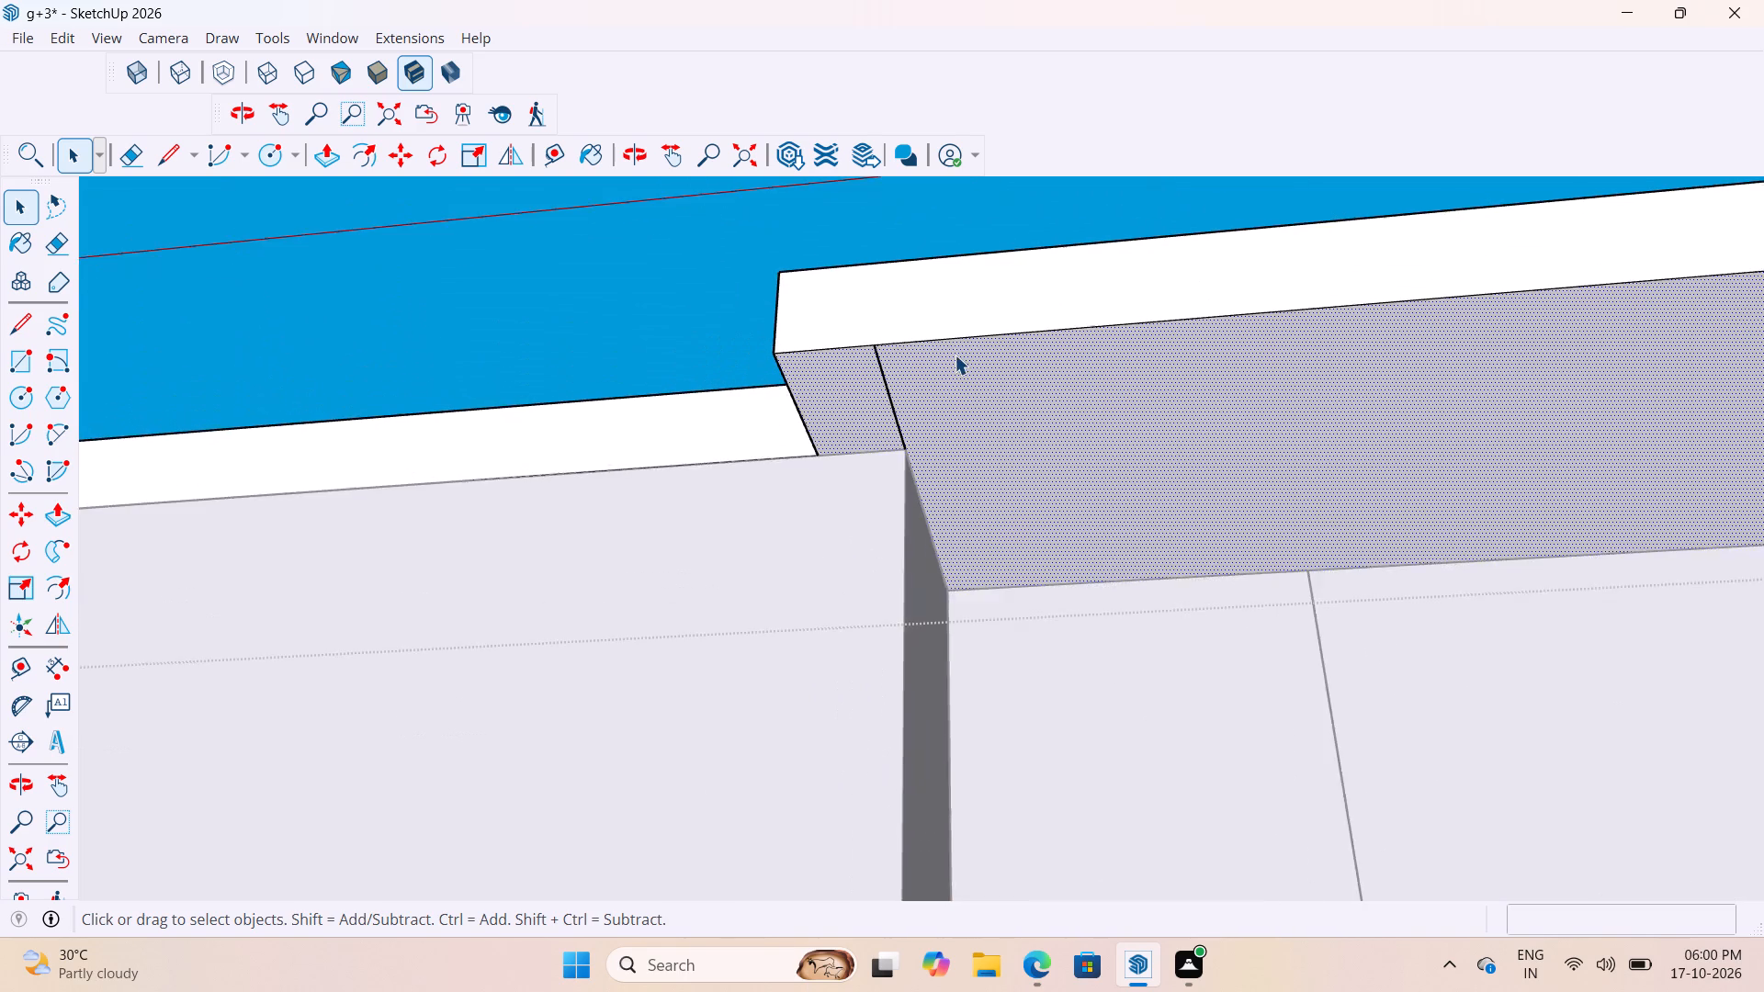
scroll(955, 355, "up", 7)
scroll(861, 400, "up", 3)
middle_click_drag(873, 409, 971, 429)
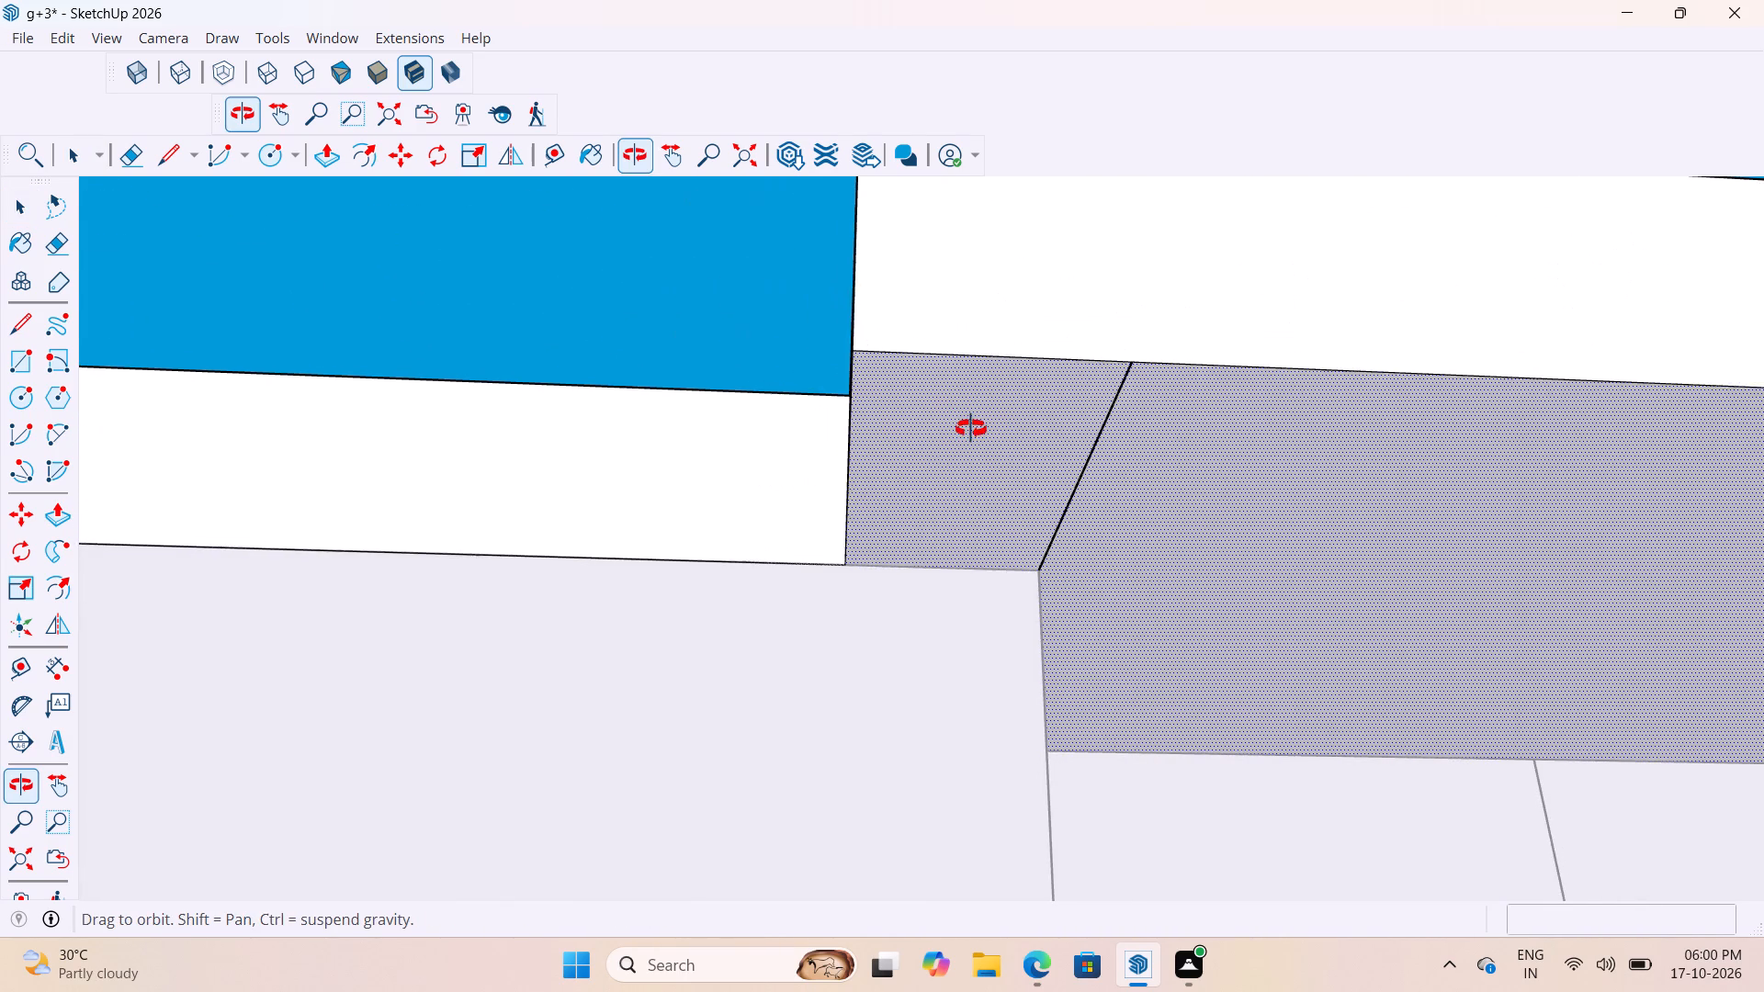
middle_click_drag(971, 429, 973, 431)
scroll(773, 481, "down", 10)
left_click(747, 384)
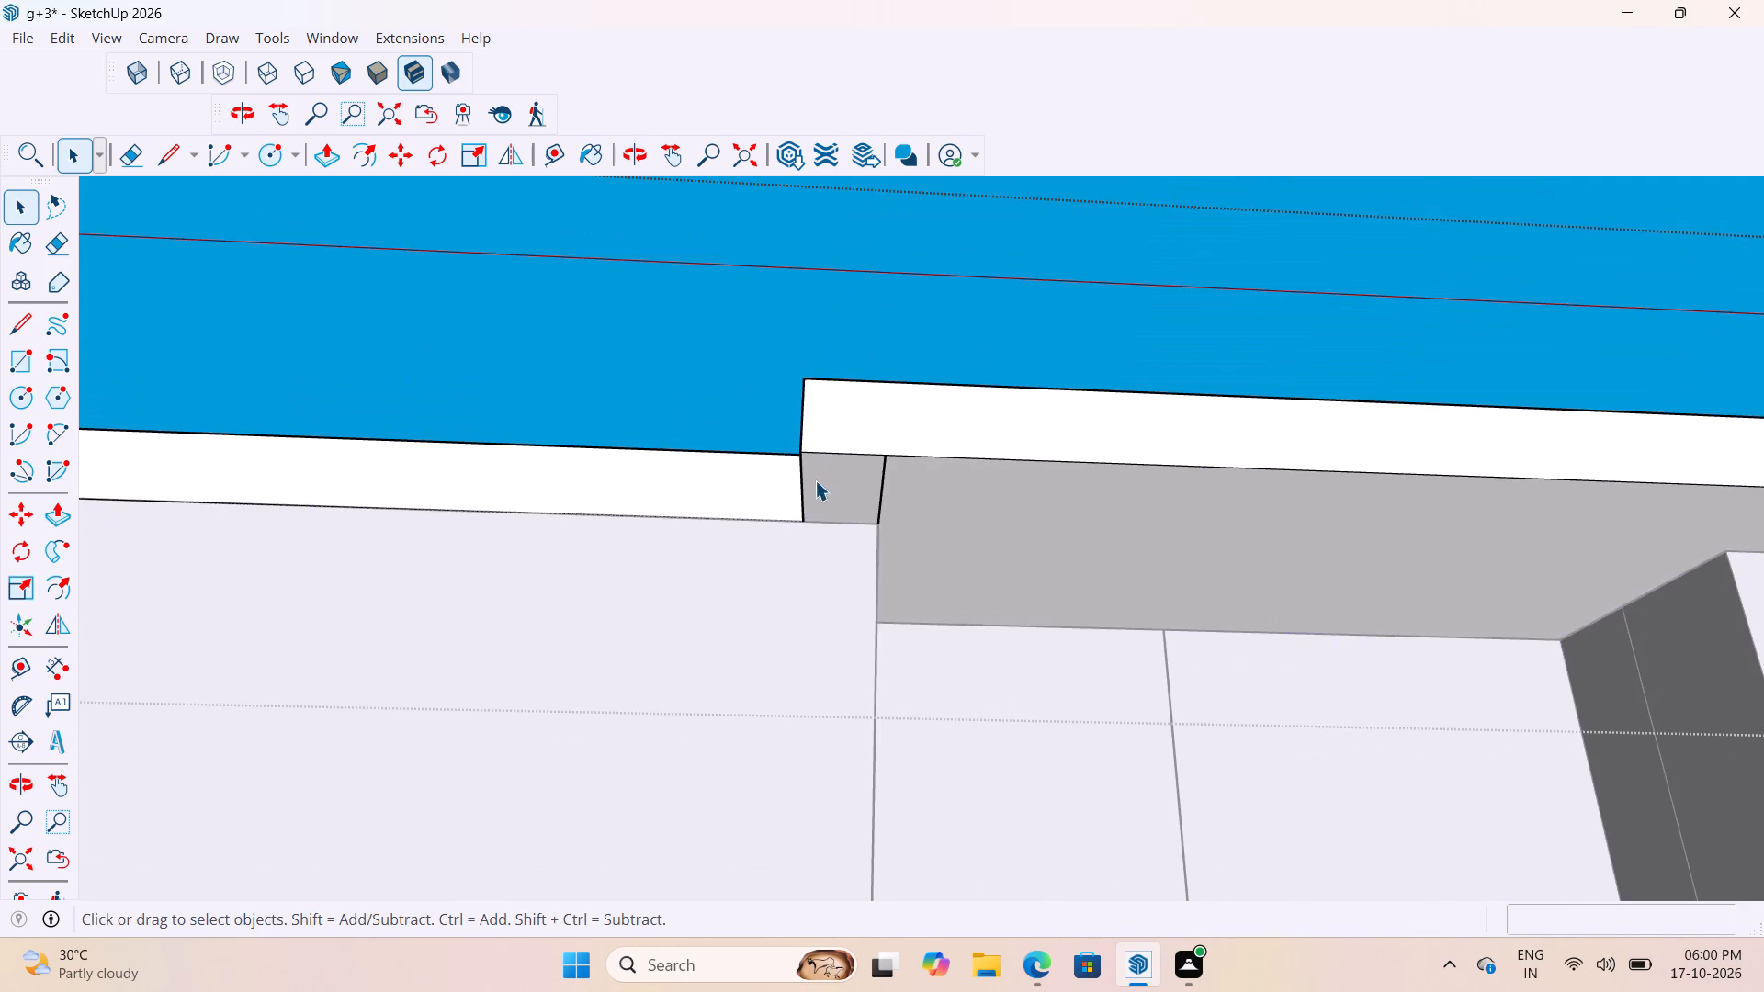
scroll(817, 480, "up", 11)
middle_click_drag(925, 468, 690, 563)
scroll(832, 445, "down", 4)
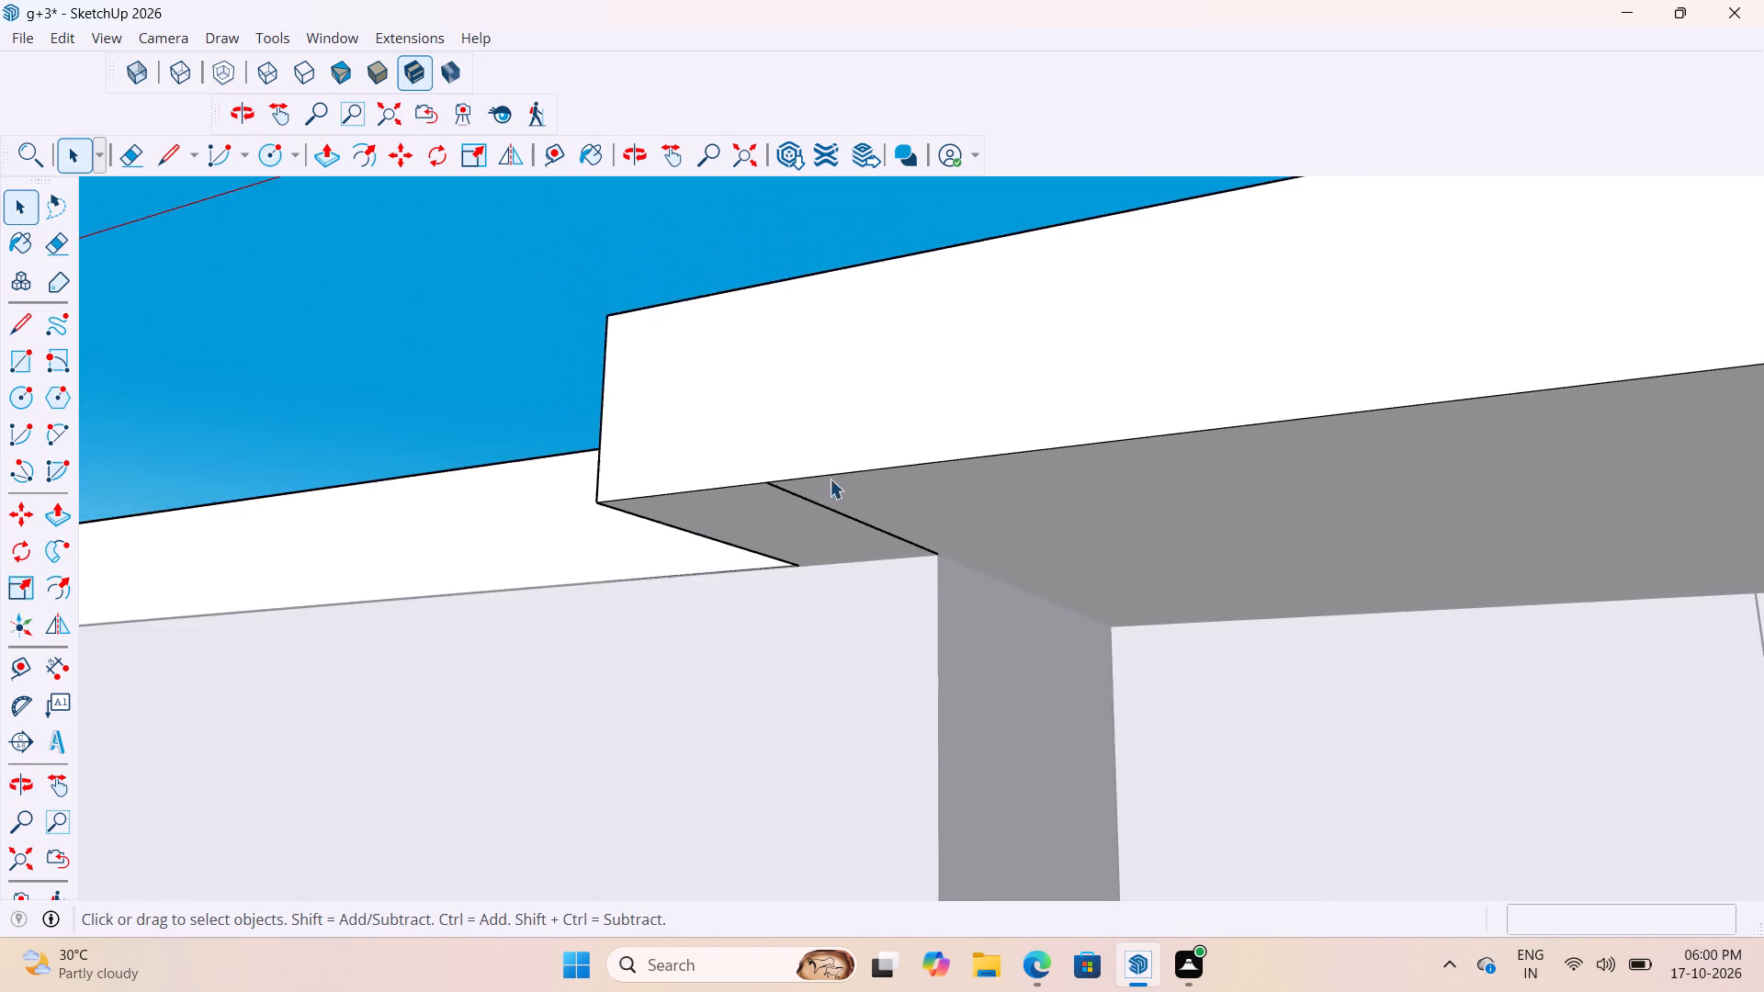
scroll(830, 479, "down", 11)
scroll(876, 540, "up", 4)
scroll(845, 490, "down", 5)
middle_click_drag(906, 455, 793, 389)
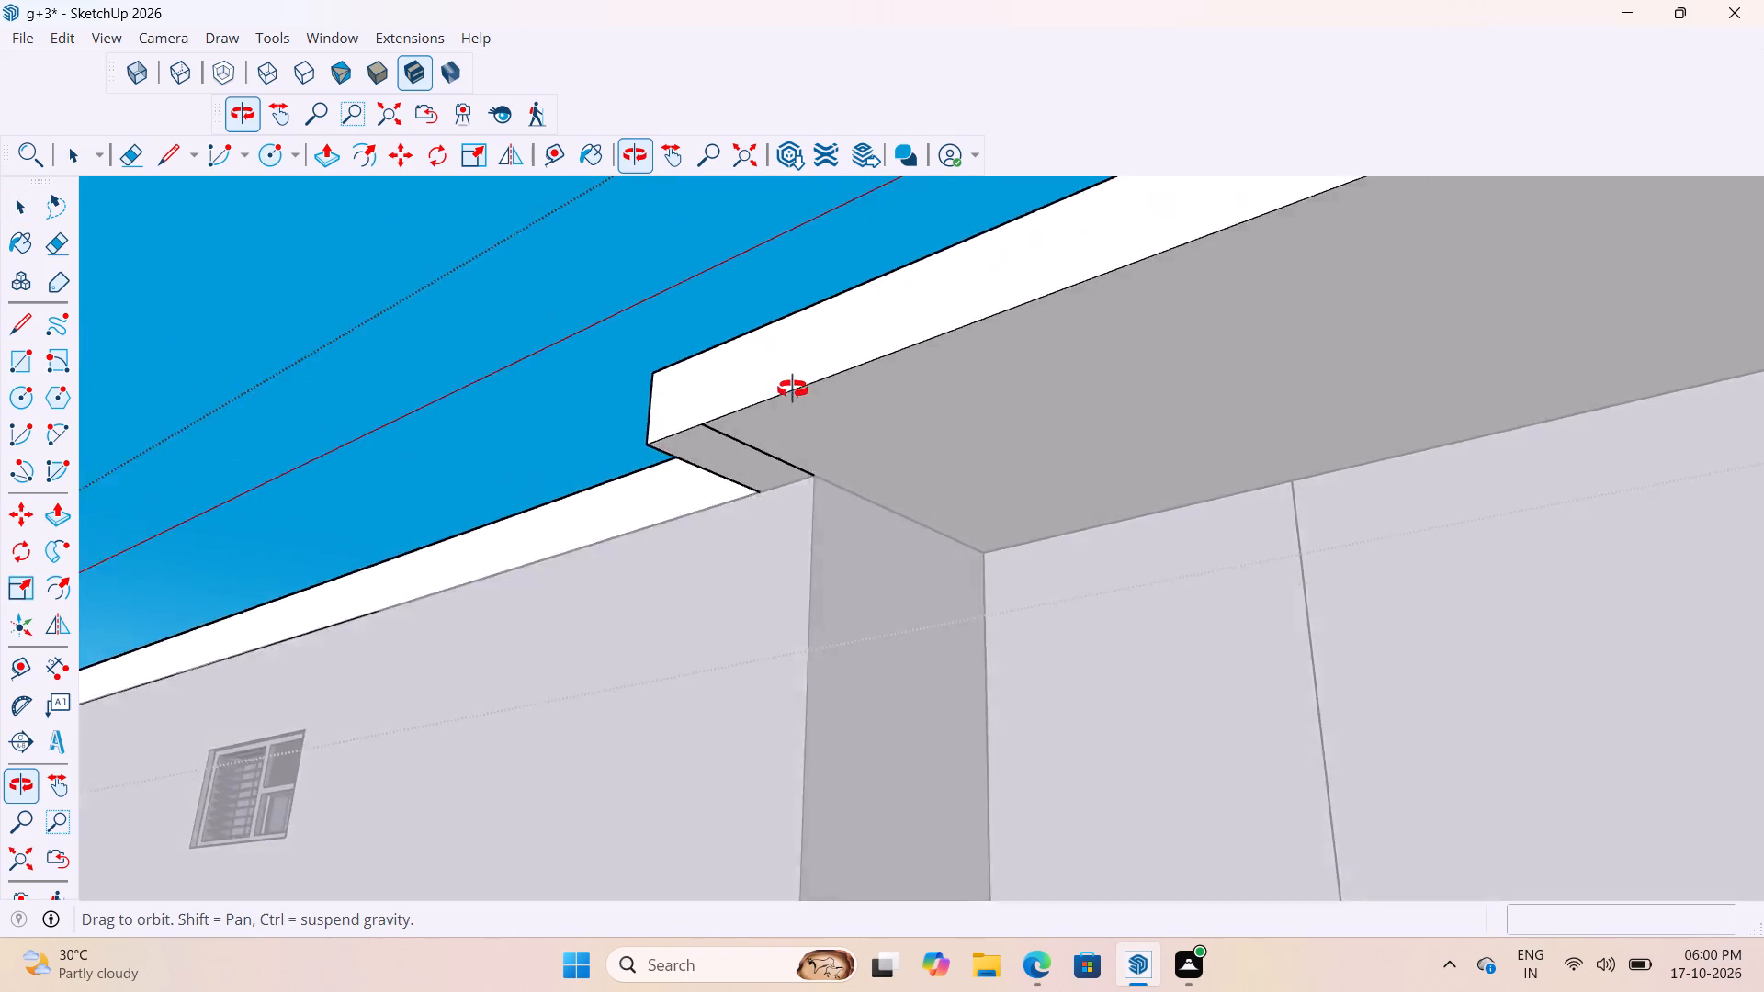
middle_click_drag(793, 389, 668, 402)
Draw a 6" by 1' rectangle over the end strip of the overhang underside and select its face.
key("r")
scroll(631, 523, "up", 6)
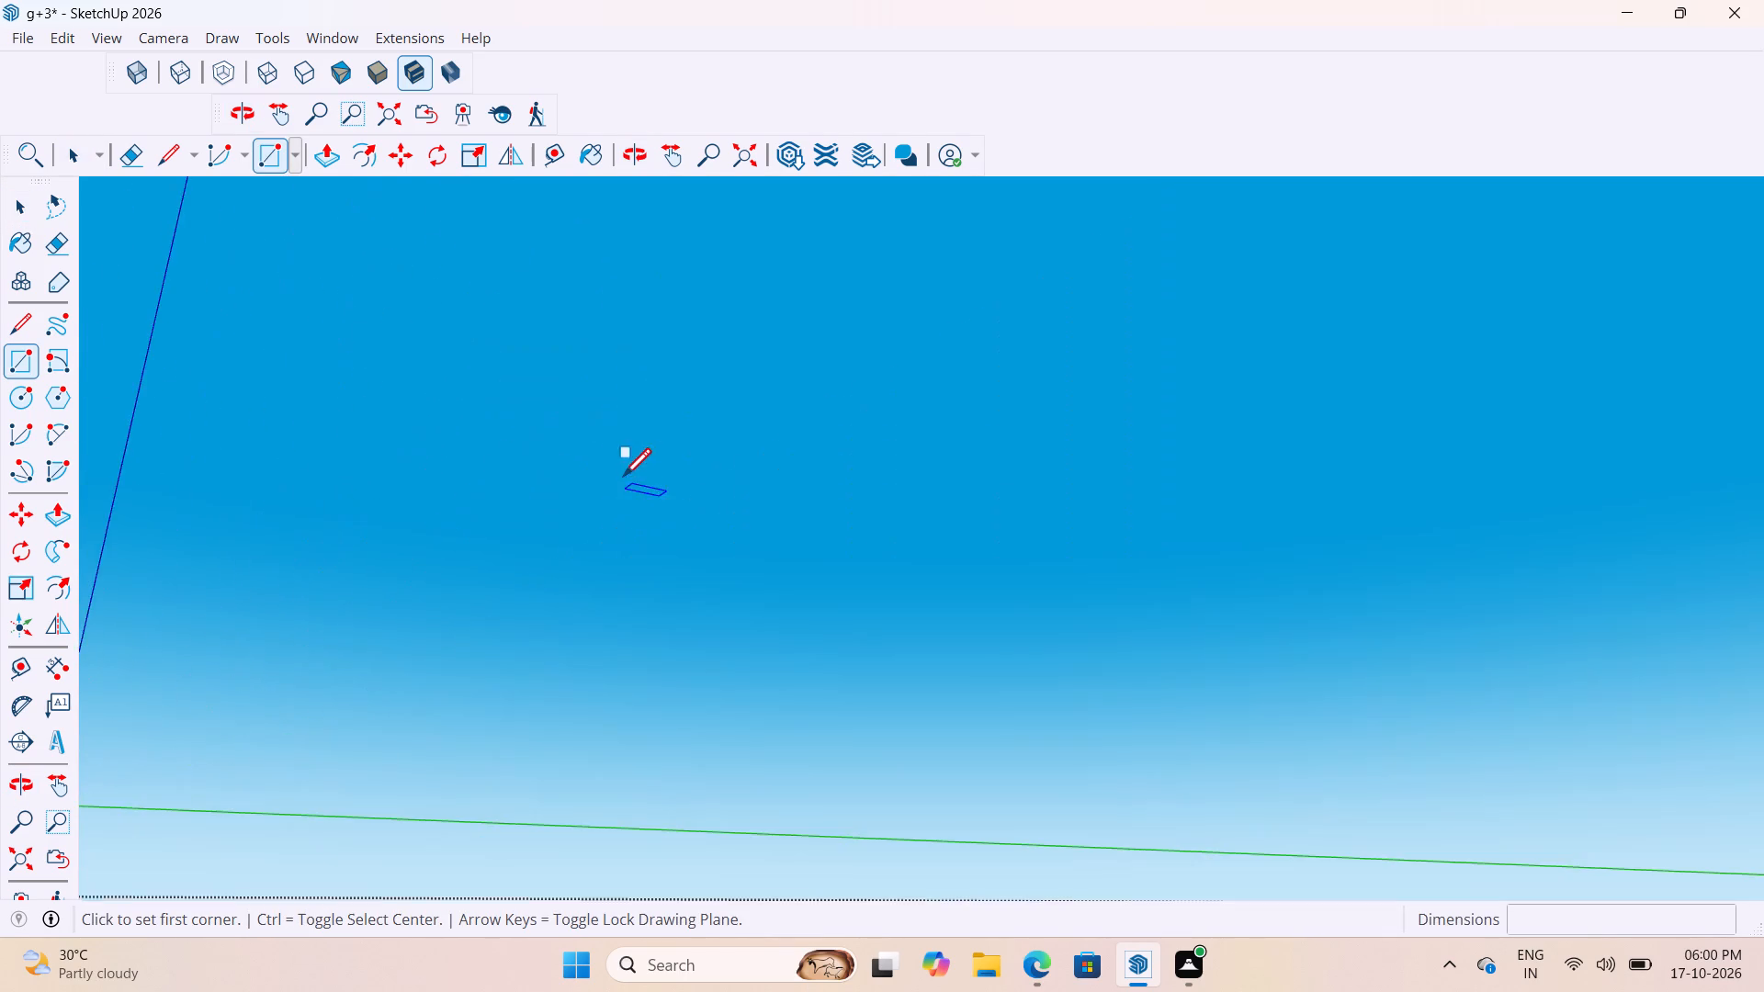
scroll(881, 449, "down", 4)
middle_click_drag(1031, 402, 1187, 290)
scroll(1157, 337, "up", 6)
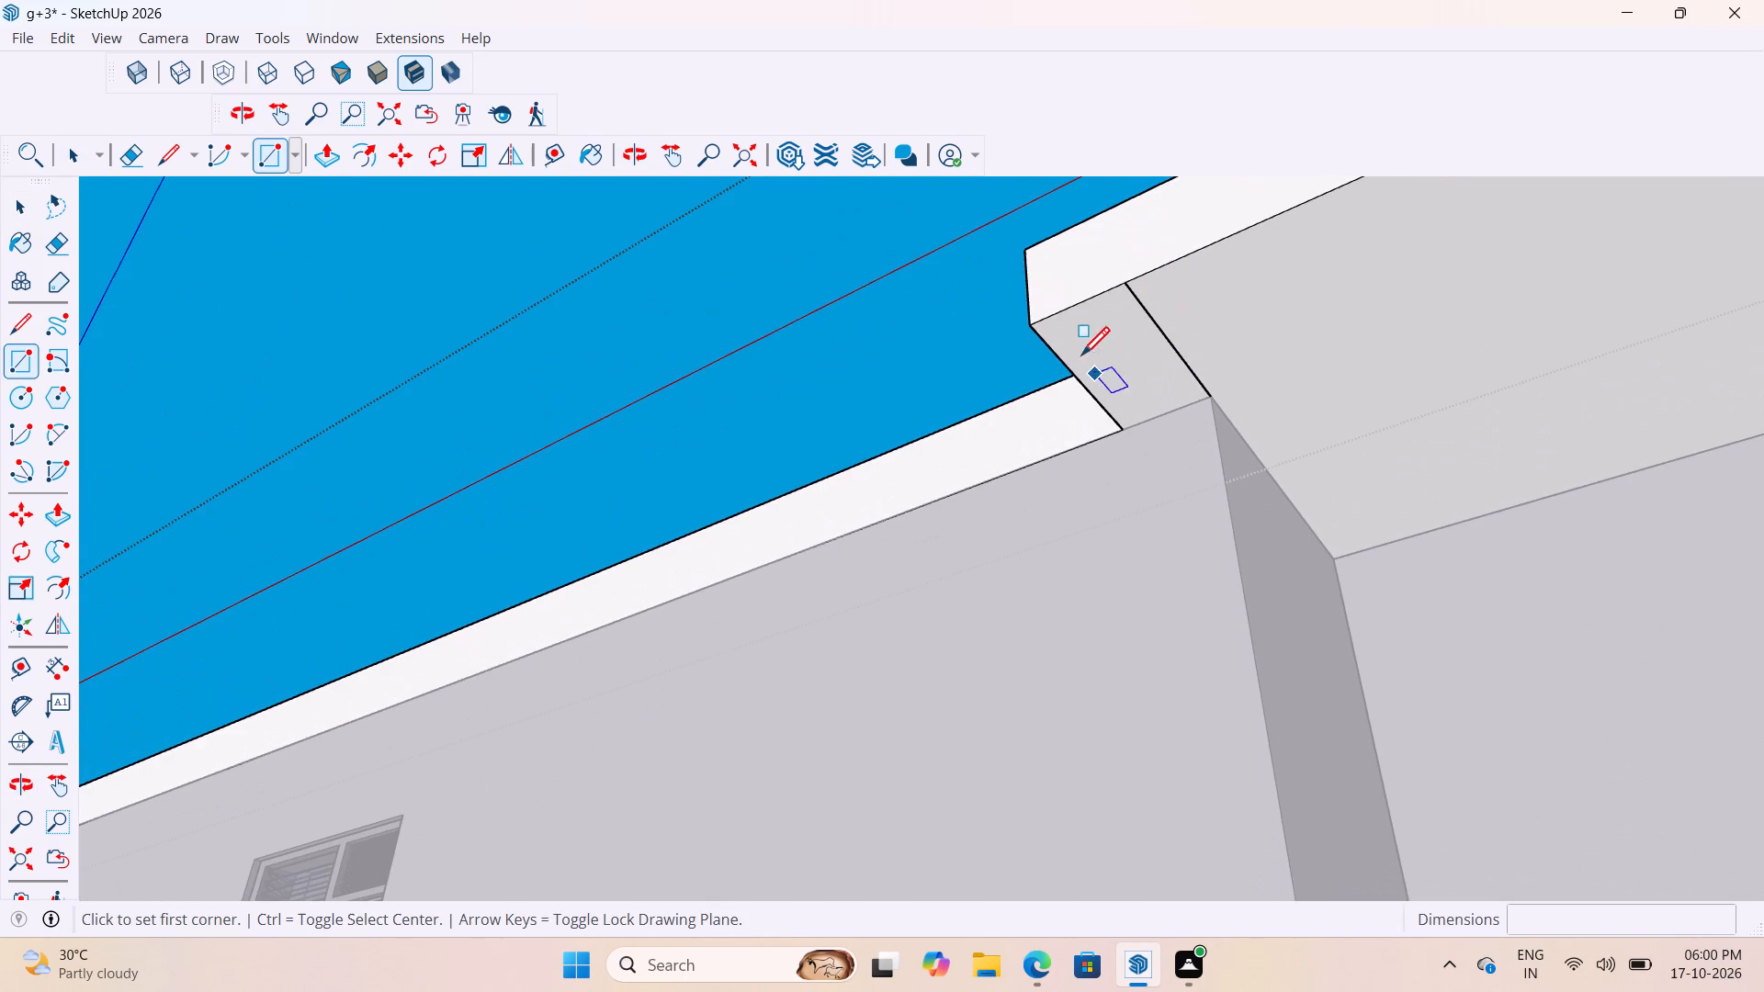
left_click(1028, 327)
left_click(1204, 400)
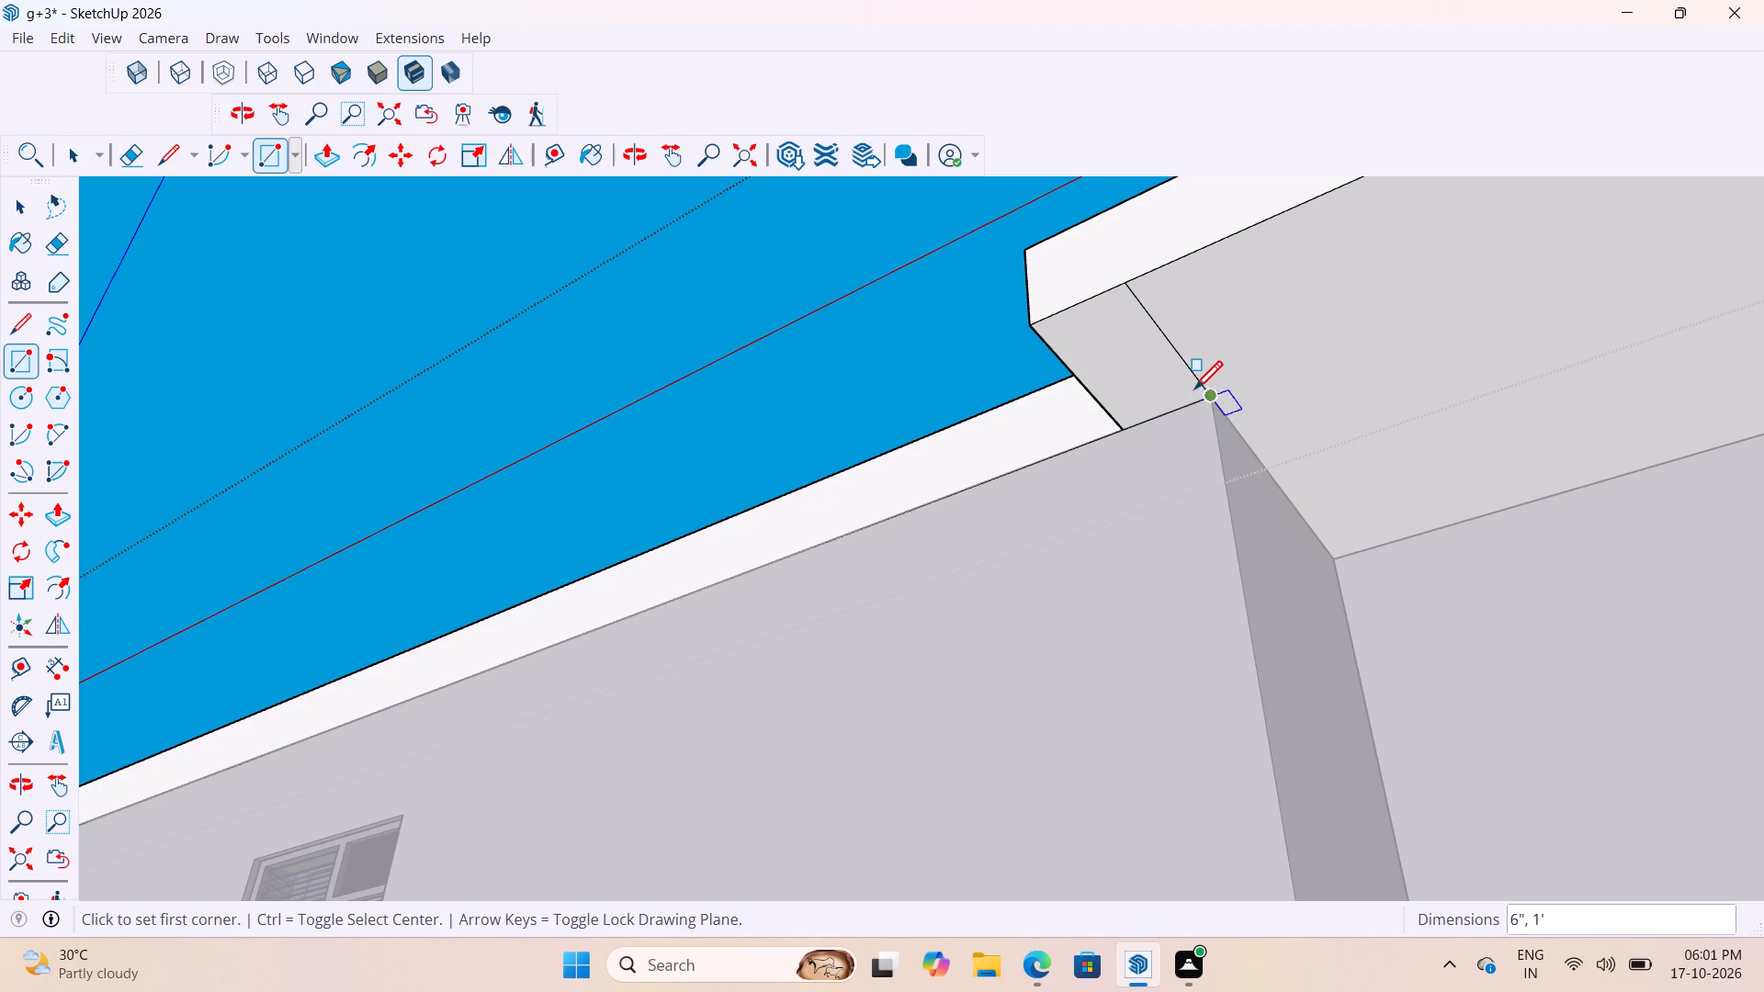
key("space")
left_click(1146, 376)
scroll(1143, 375, "down", 4)
scroll(1008, 416, "down", 2)
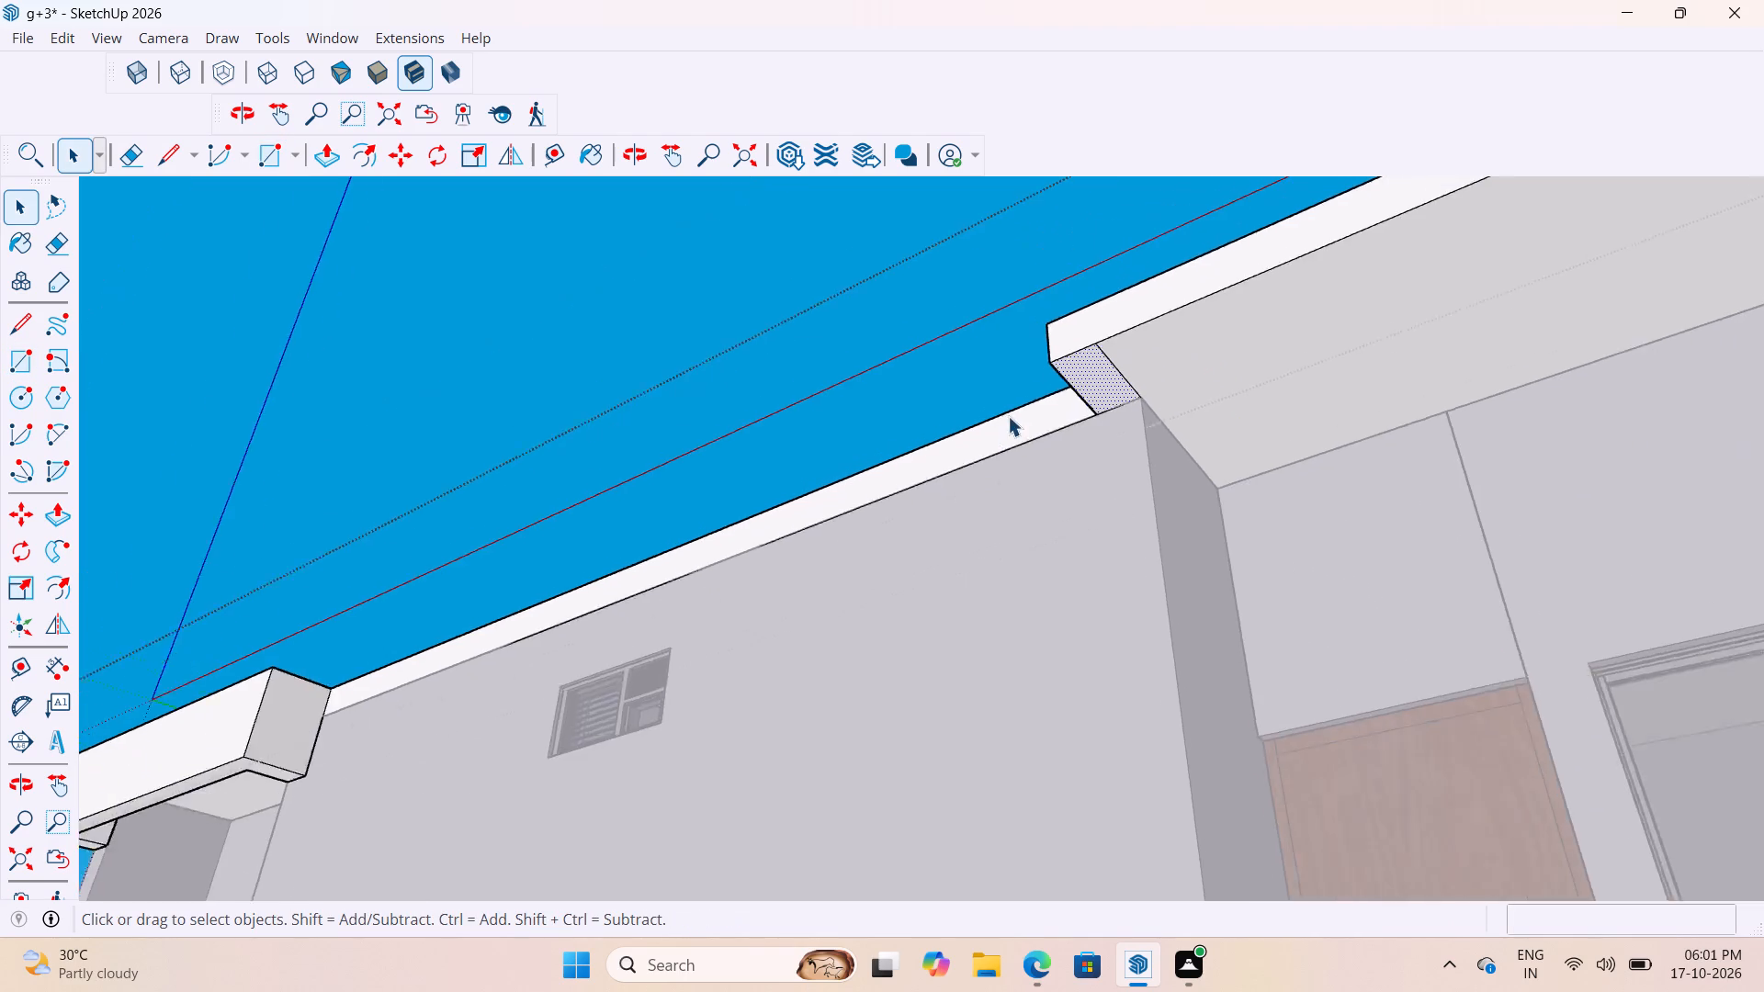
scroll(1008, 416, "down", 8)
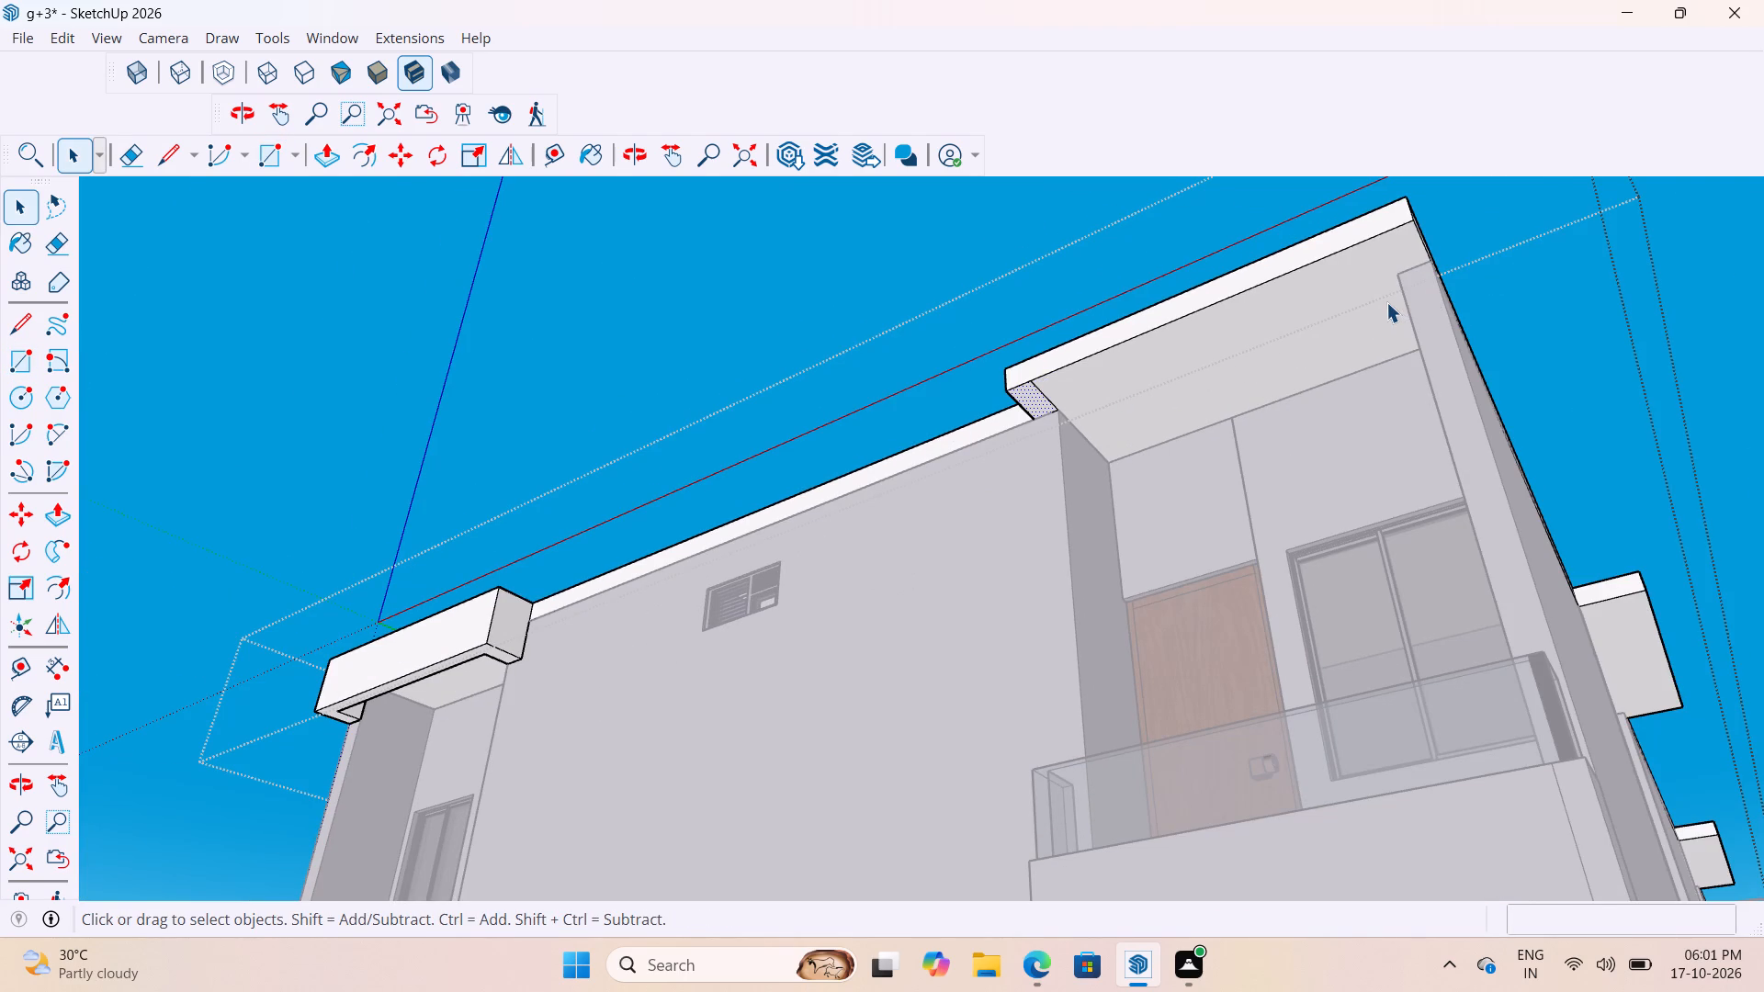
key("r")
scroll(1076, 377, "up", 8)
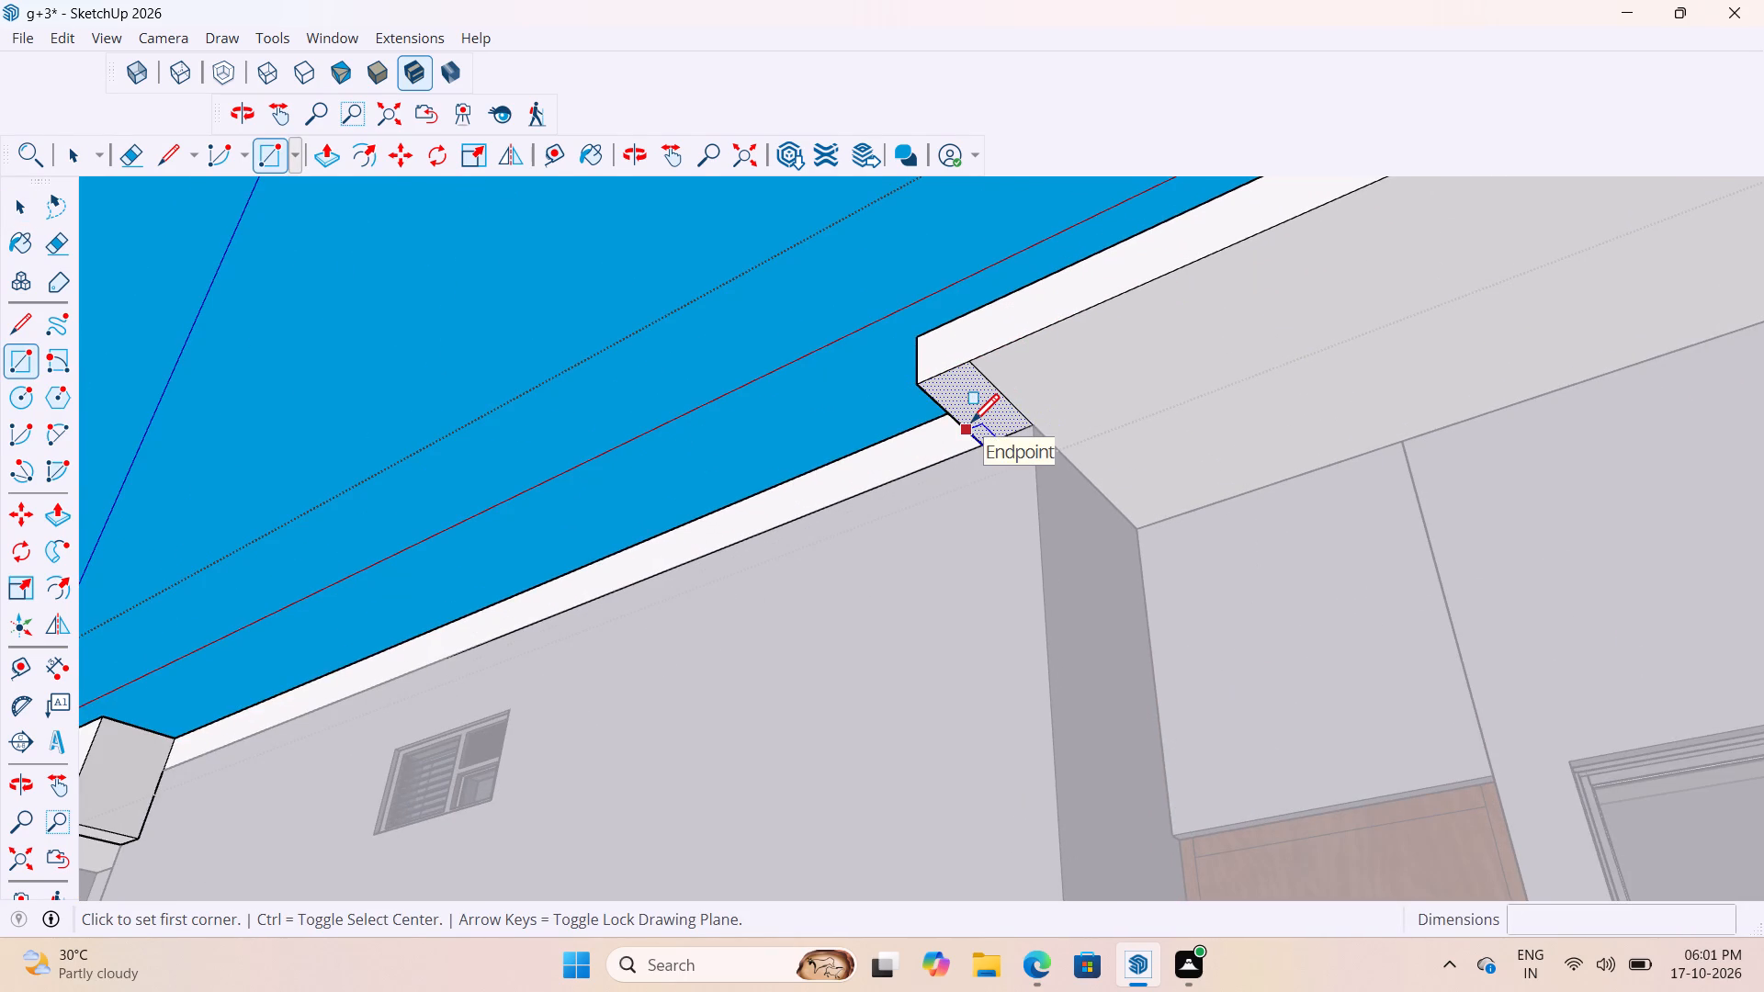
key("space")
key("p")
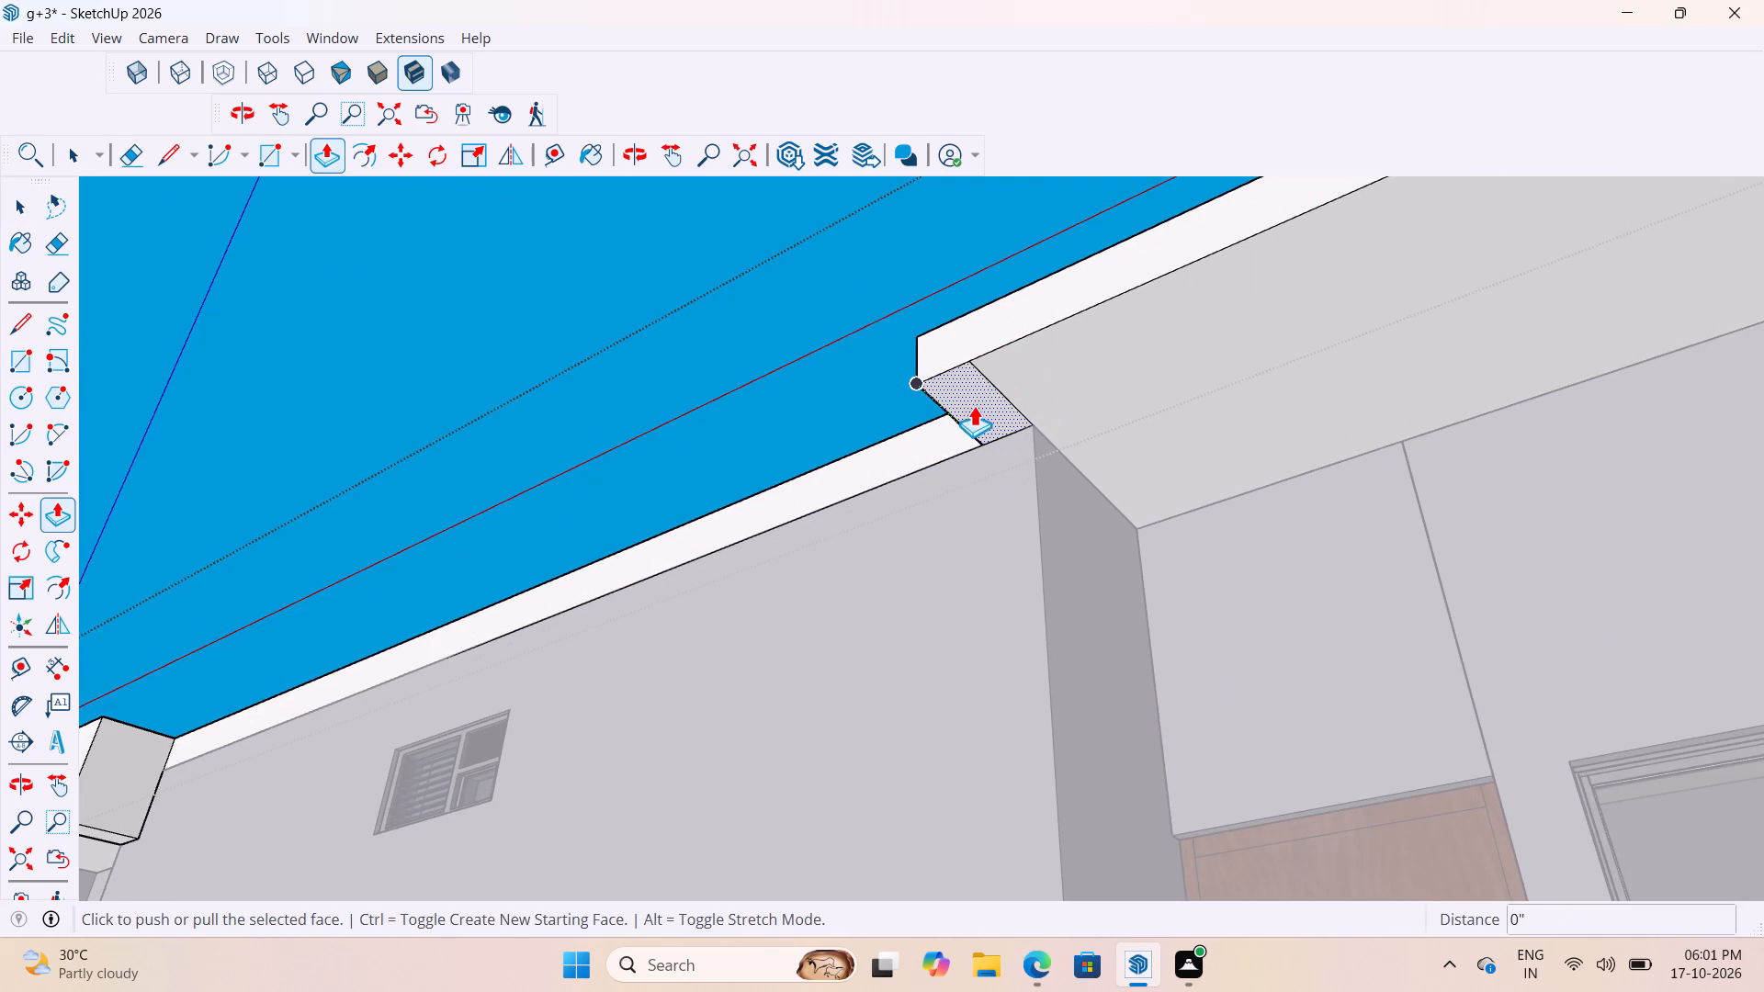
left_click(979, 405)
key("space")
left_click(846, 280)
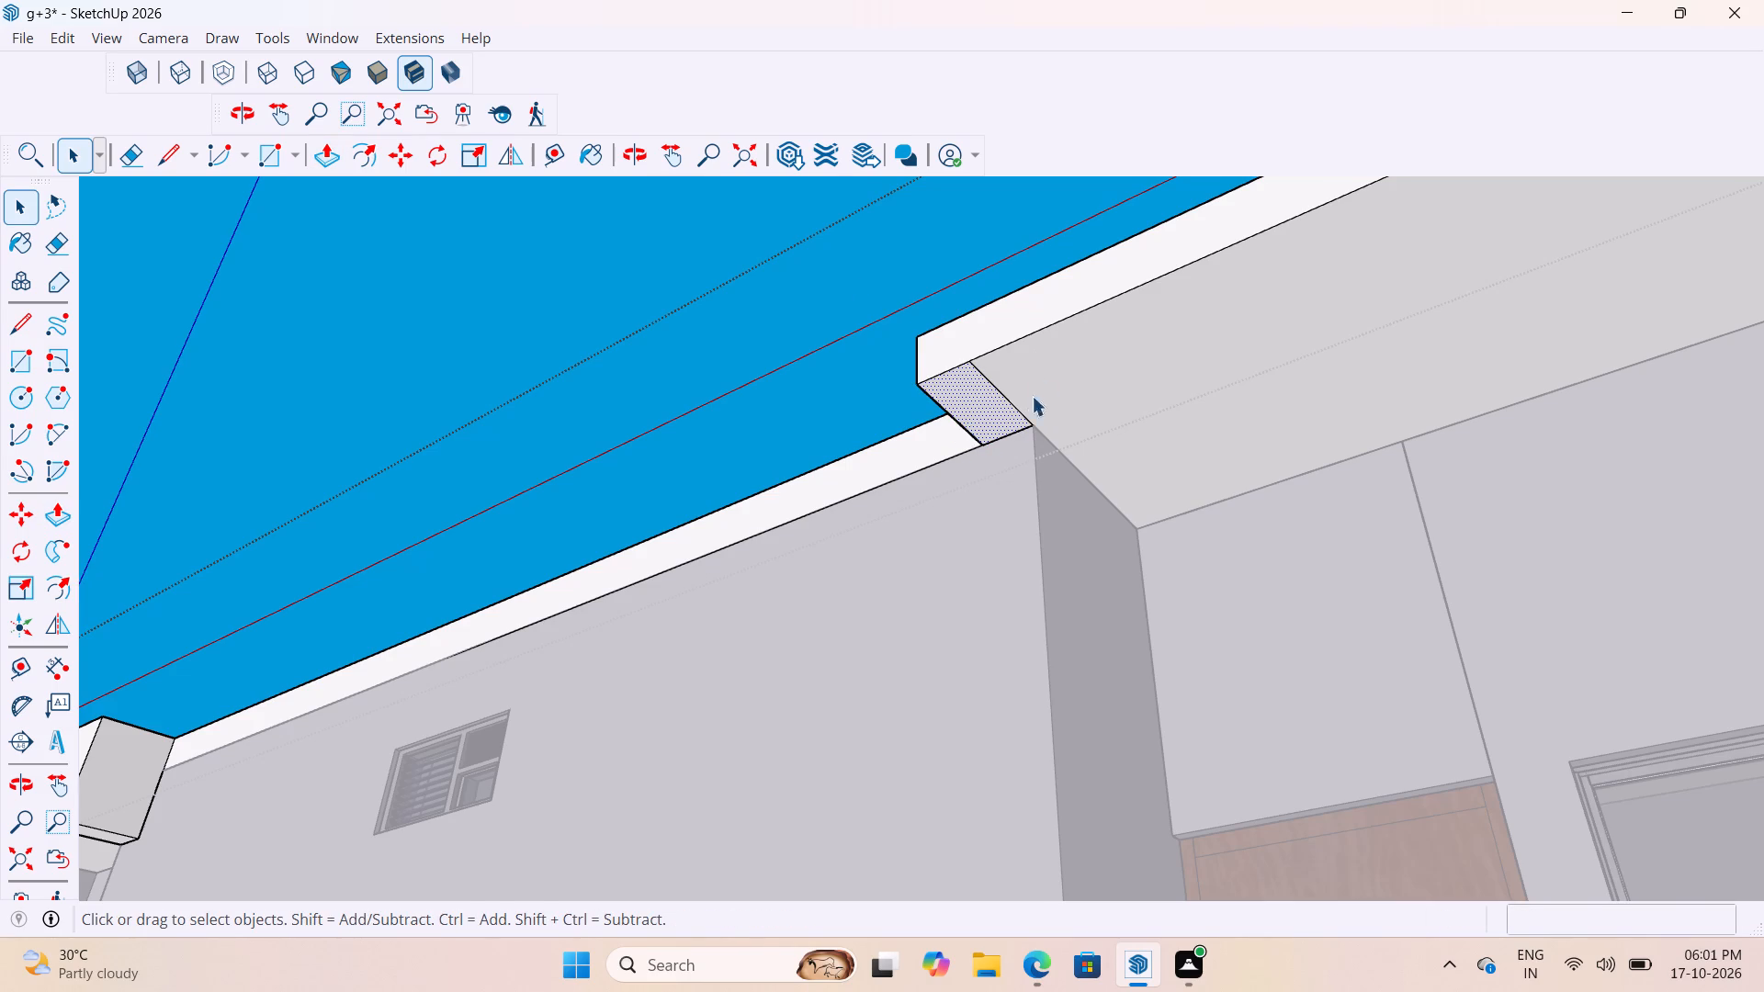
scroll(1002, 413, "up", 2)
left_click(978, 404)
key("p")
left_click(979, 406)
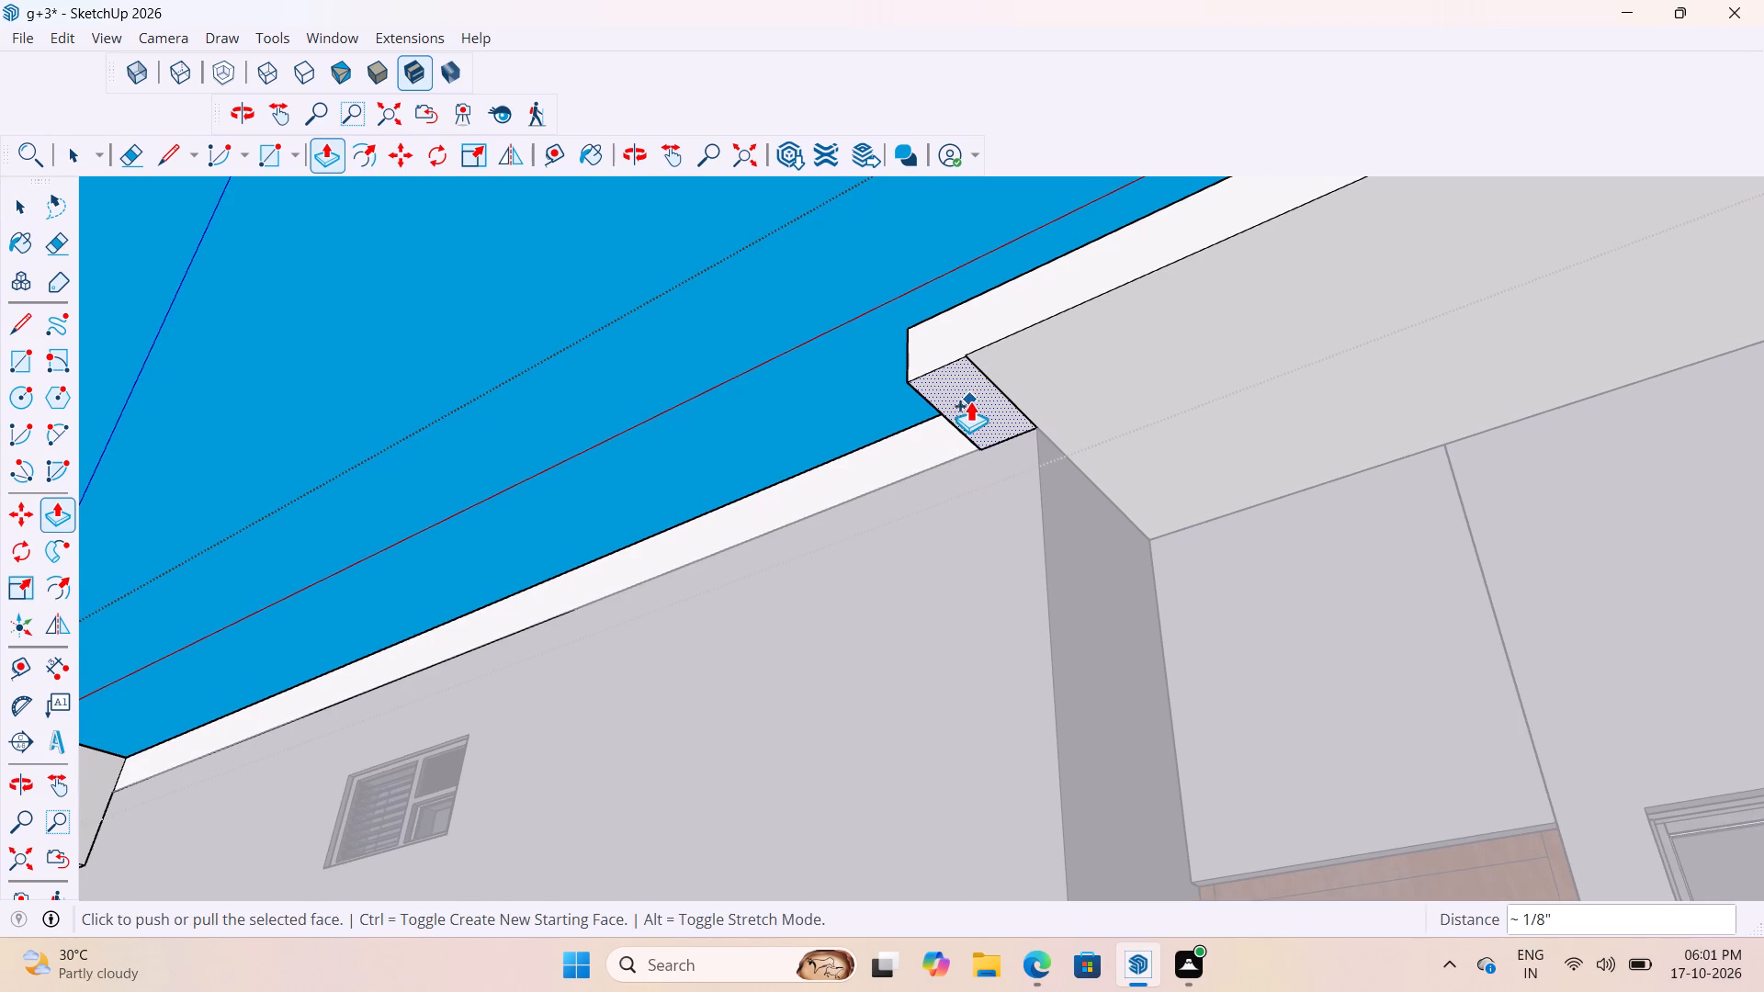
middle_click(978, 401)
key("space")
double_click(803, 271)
Push/Pull the 6" by 1' end strip of the overhang underside down by 1'.
scroll(1006, 446, "up", 6)
scroll(979, 427, "down", 1)
middle_click_drag(982, 428, 1130, 477)
left_click(1065, 404)
double_click(1061, 407)
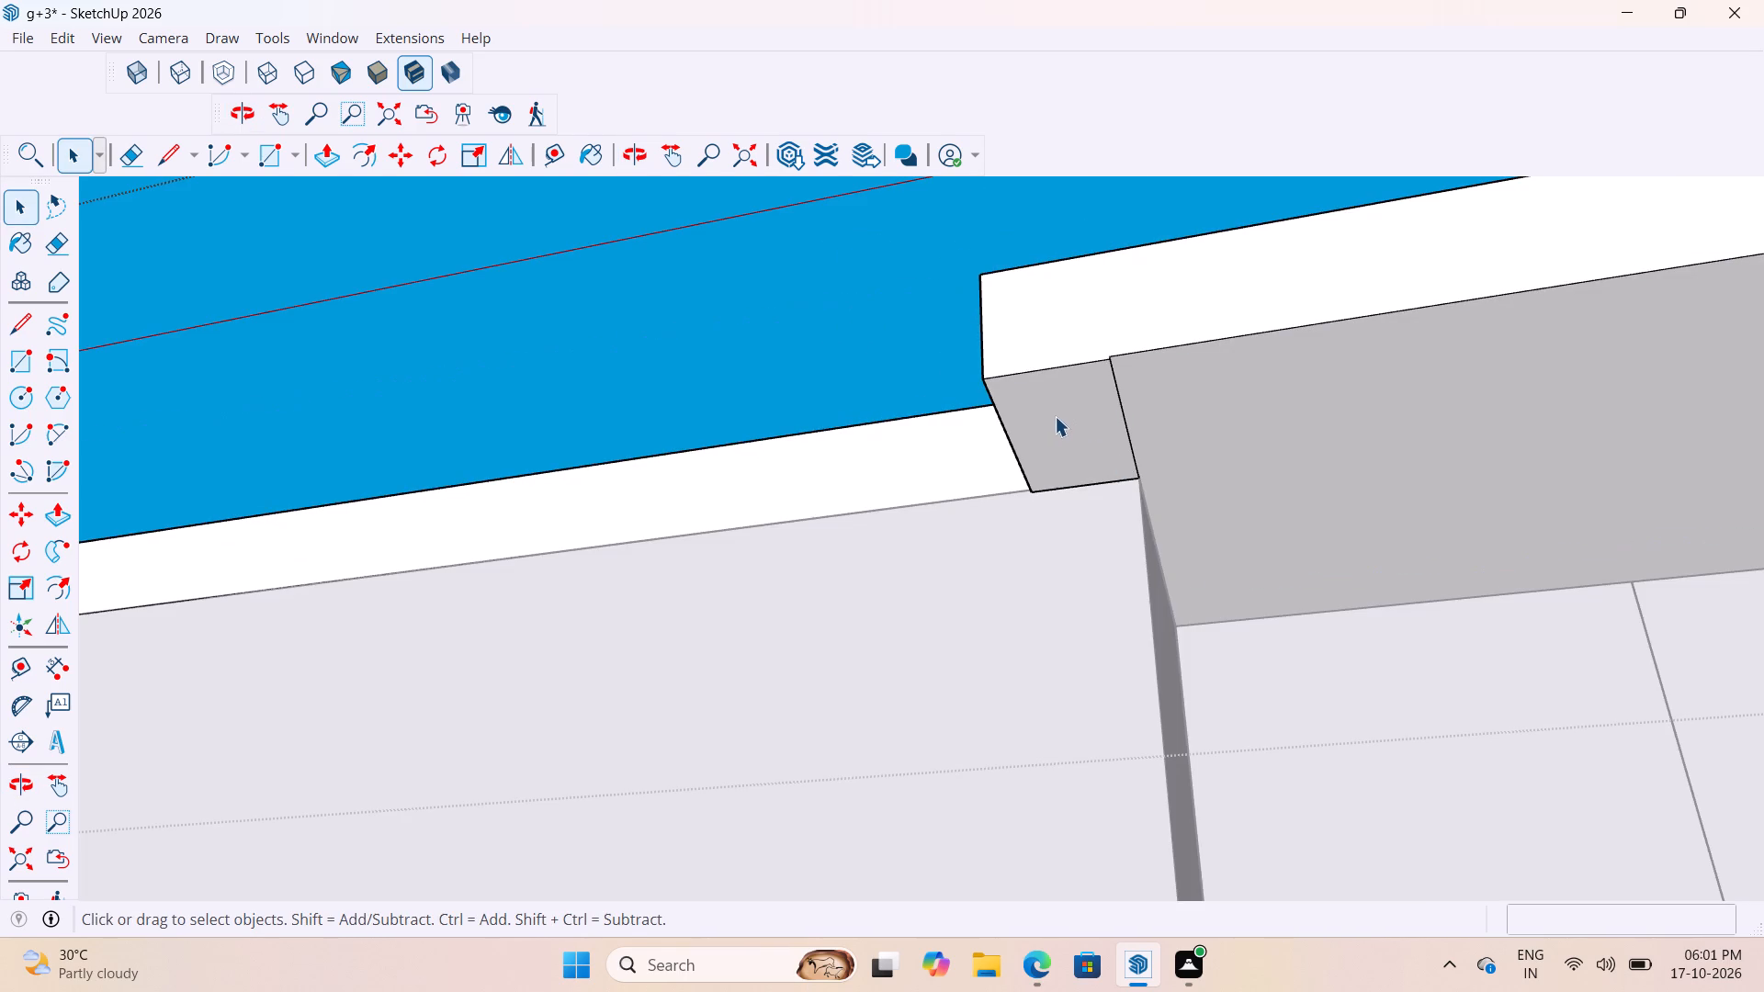
key("p")
left_click(1080, 424)
scroll(1074, 475, "up", 2)
scroll(1035, 467, "down", 8)
type("1'")
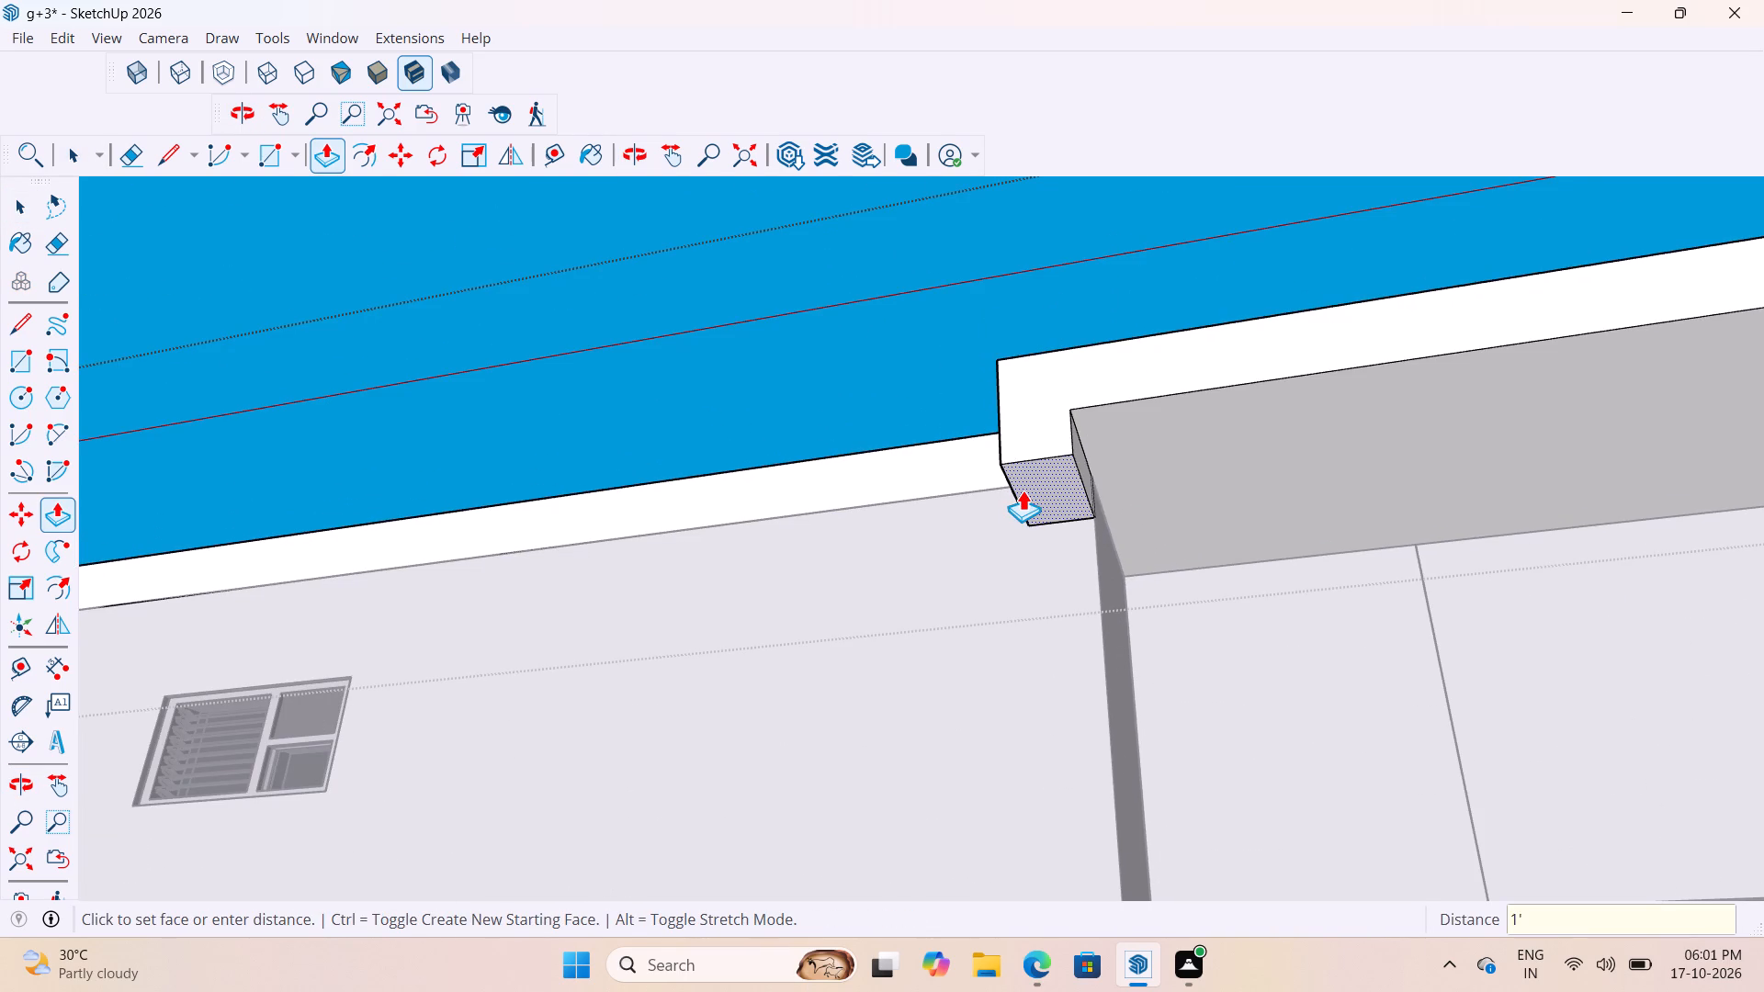
key("Return")
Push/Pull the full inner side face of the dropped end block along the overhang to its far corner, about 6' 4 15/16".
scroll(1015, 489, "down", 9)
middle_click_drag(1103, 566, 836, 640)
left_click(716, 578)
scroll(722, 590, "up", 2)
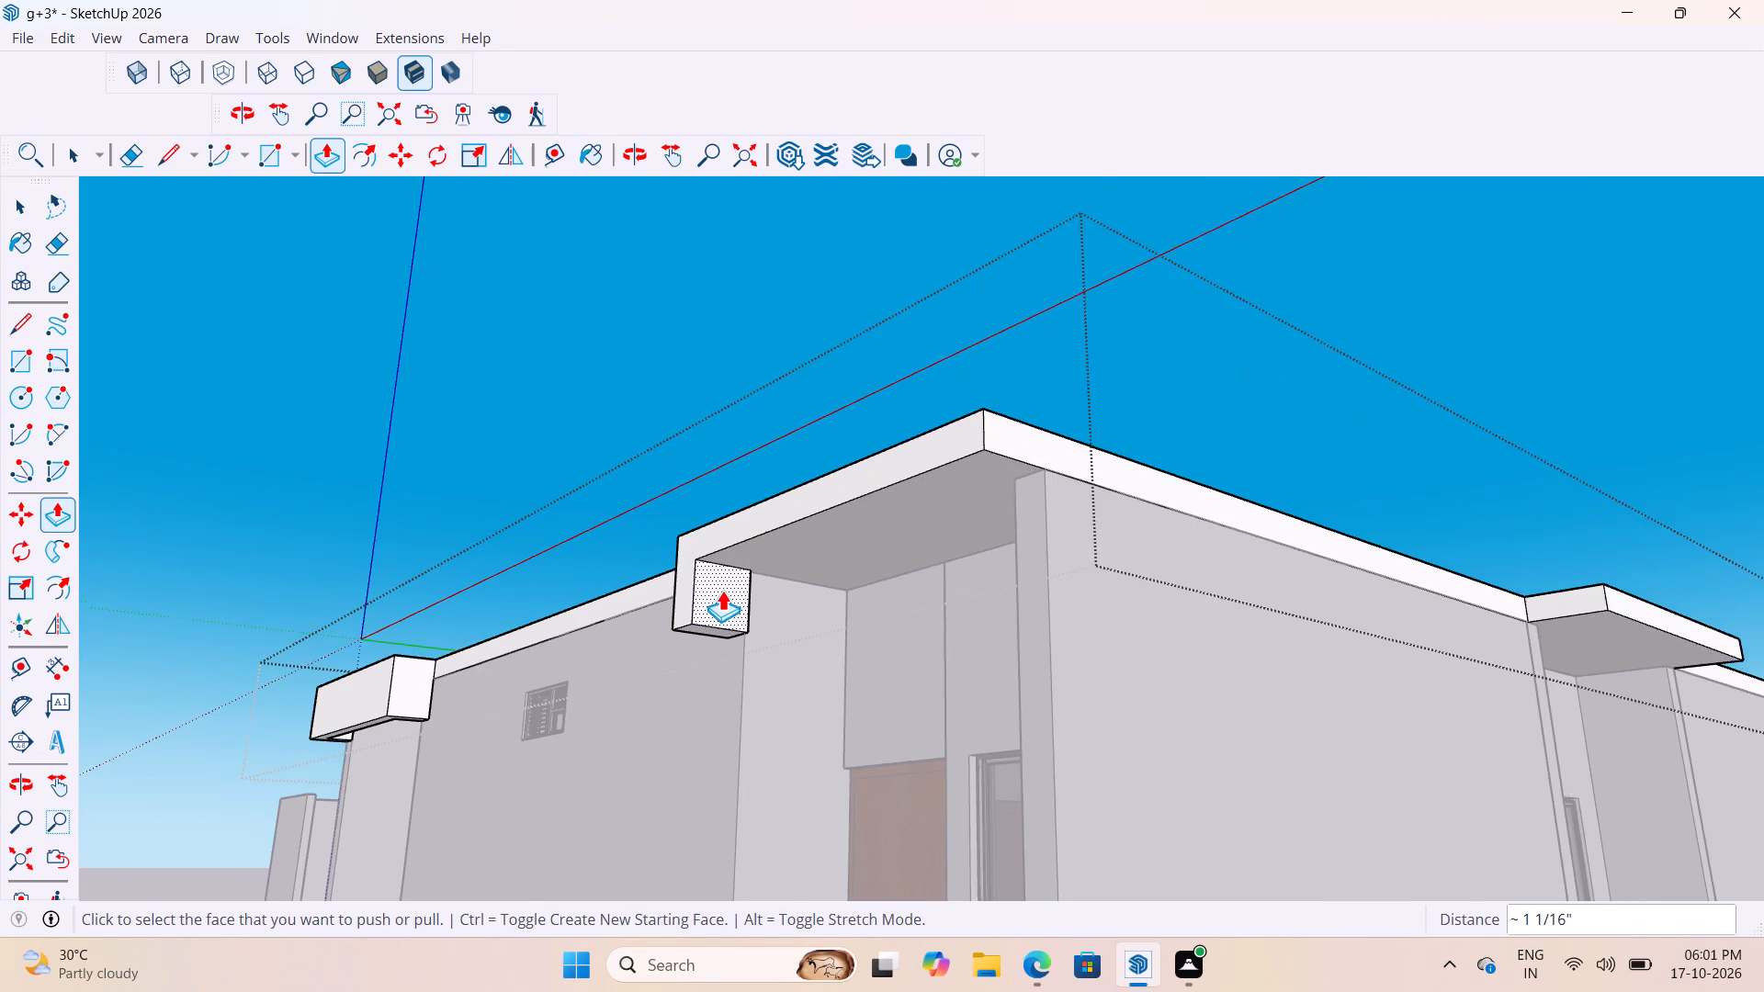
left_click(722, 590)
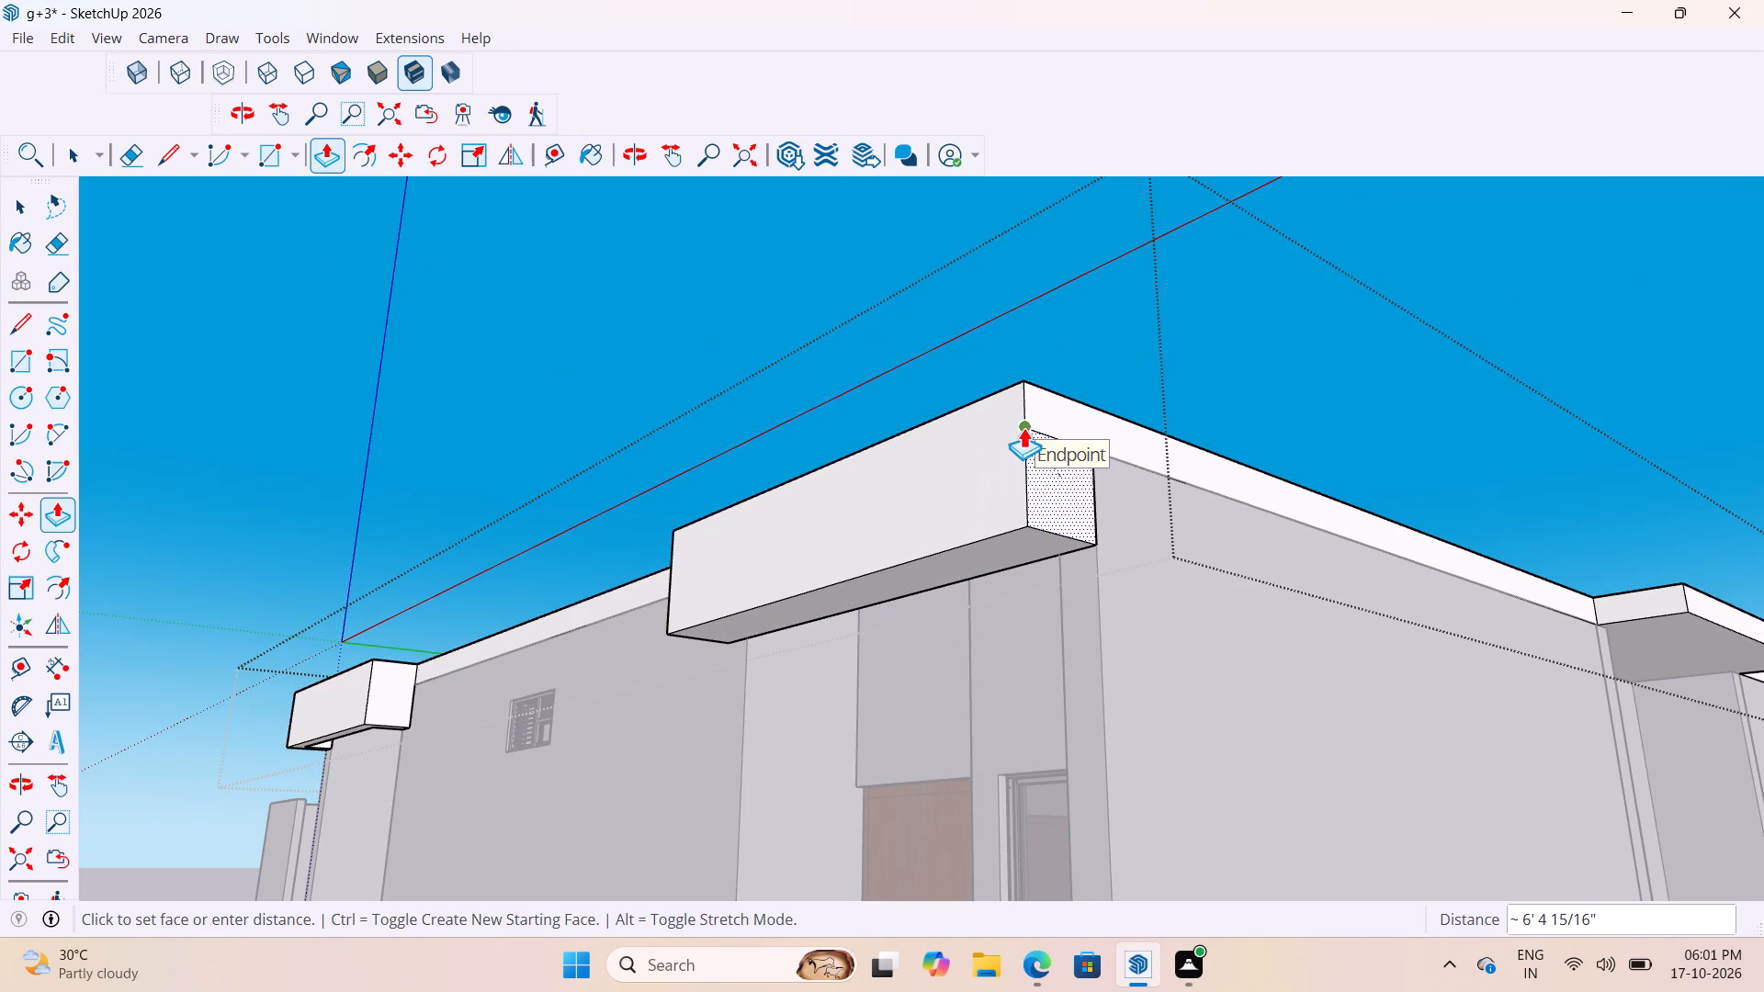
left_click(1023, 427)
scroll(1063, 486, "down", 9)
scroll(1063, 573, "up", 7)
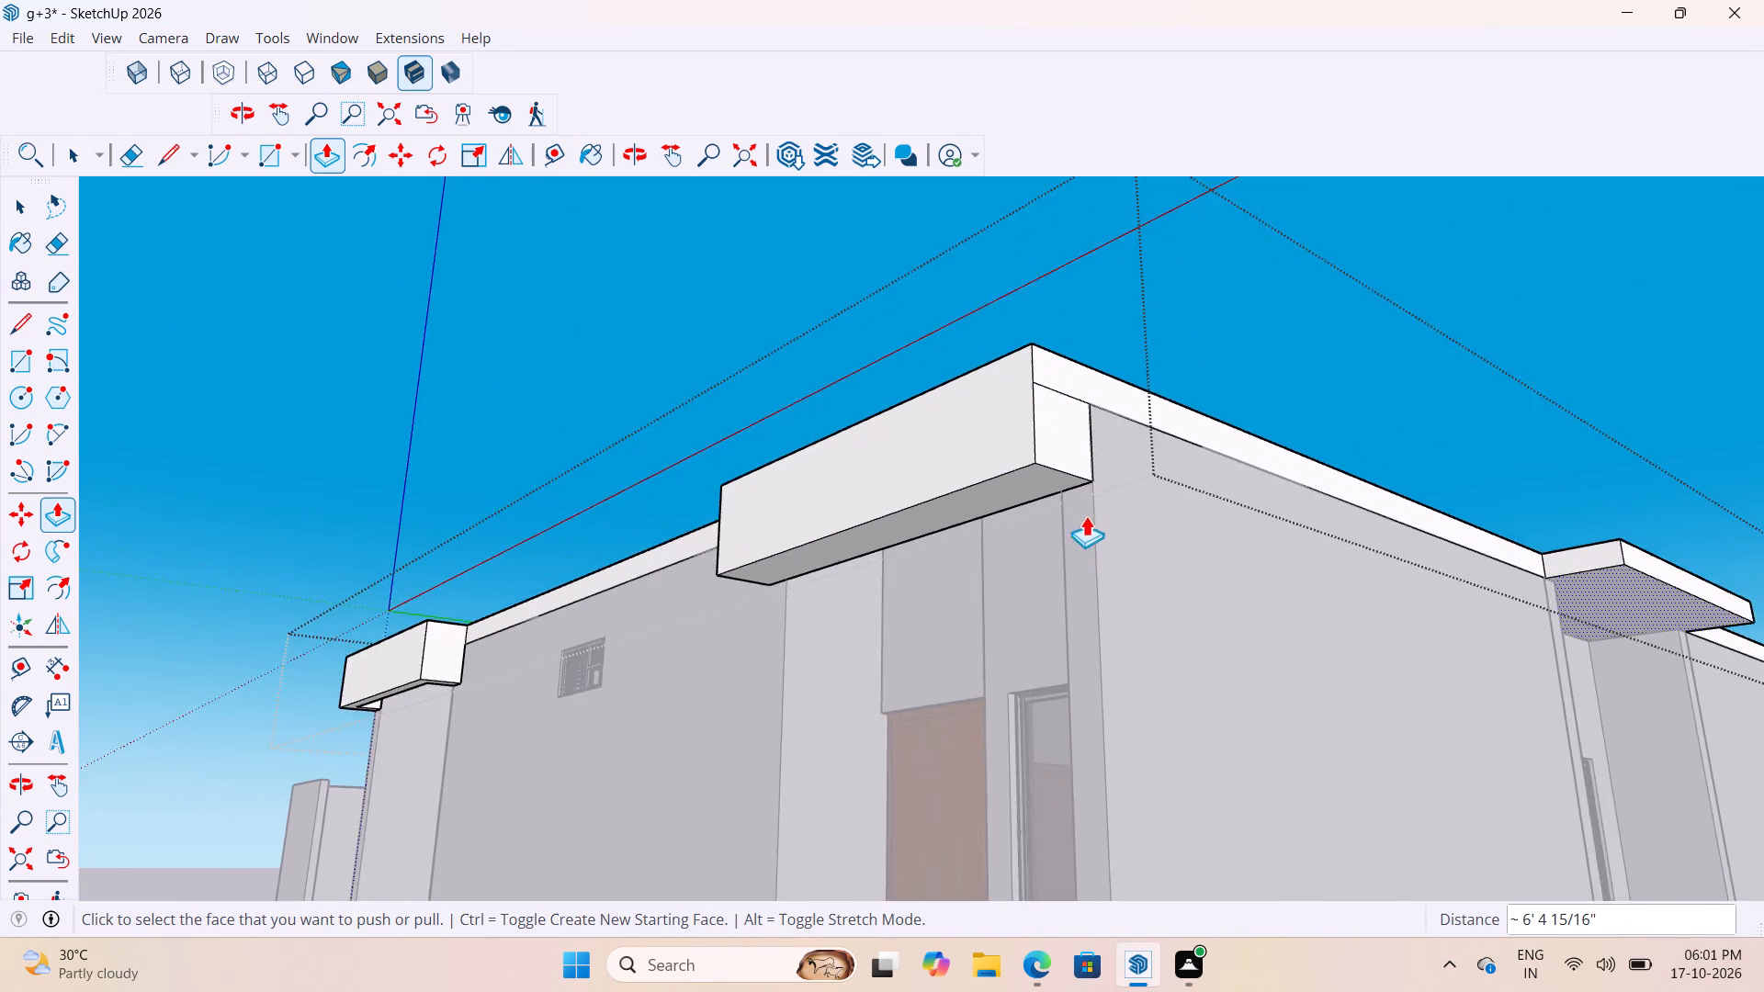
Examine the far end of the extended full-width drop where it meets the corner wall.
scroll(1086, 515, "up", 3)
middle_click_drag(1088, 479, 839, 617)
scroll(854, 602, "down", 5)
scroll(807, 616, "up", 6)
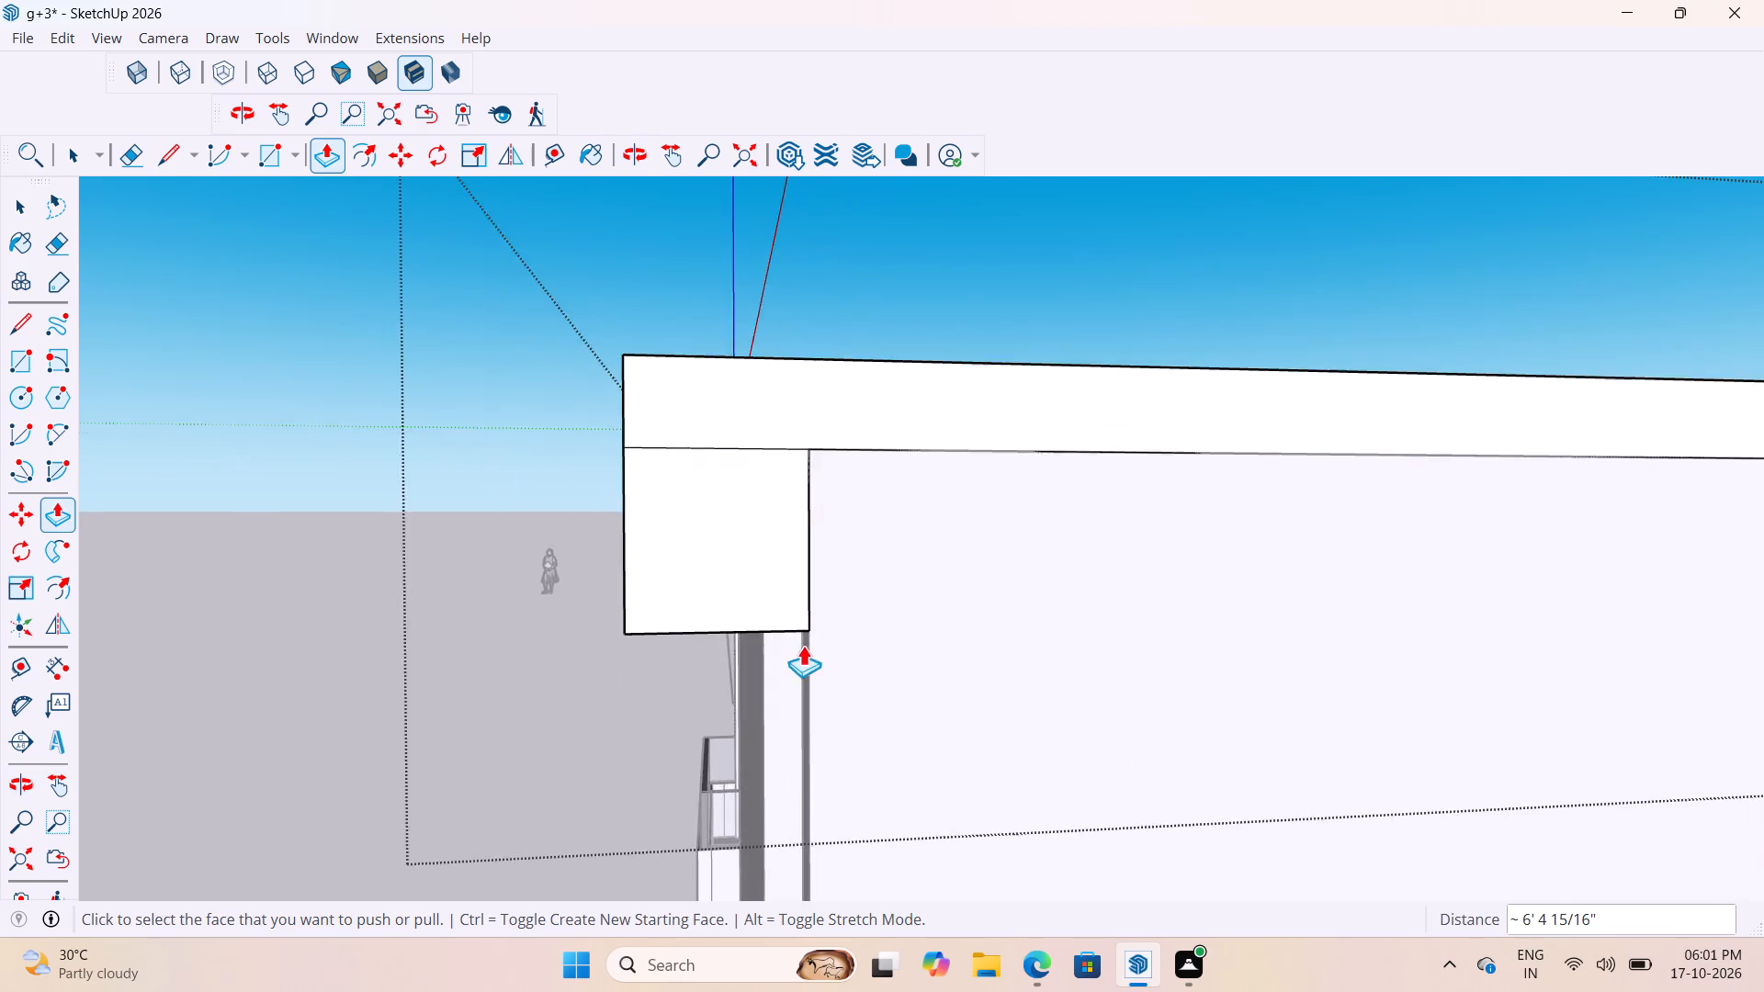
scroll(803, 645, "up", 9)
scroll(834, 617, "down", 5)
middle_click_drag(879, 609, 1082, 513)
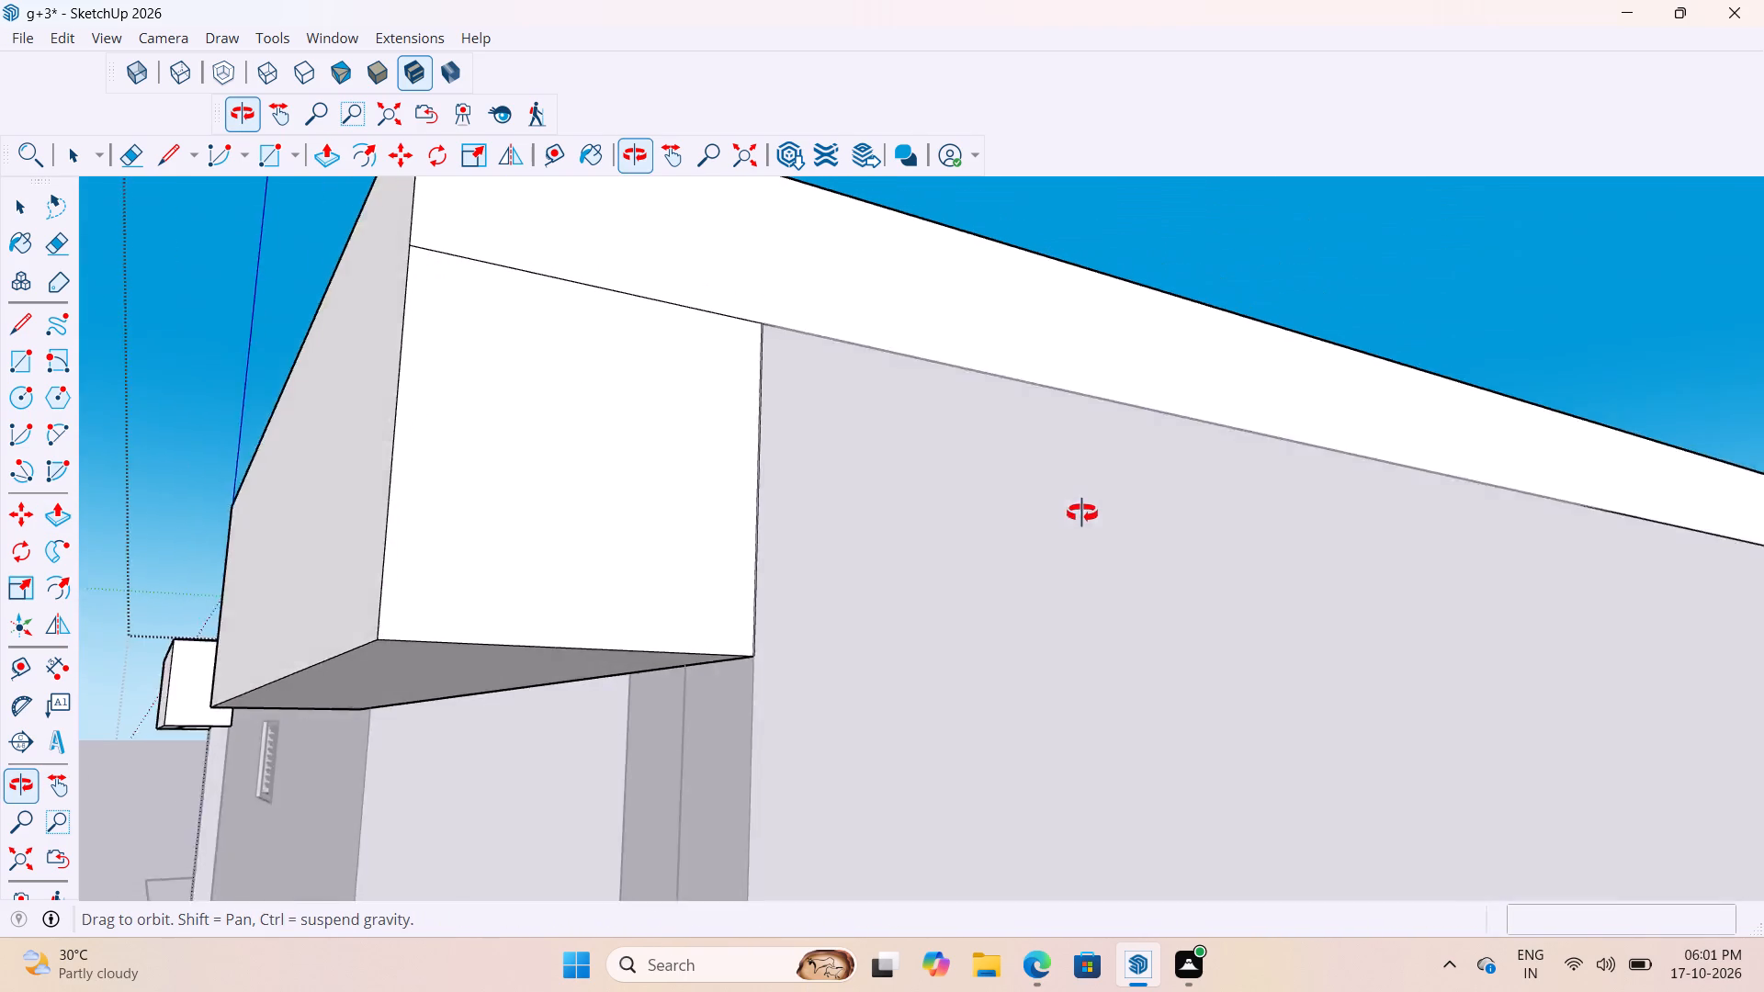
middle_click_drag(1082, 513, 1195, 500)
scroll(788, 603, "down", 16)
key("space")
key("space")
scroll(947, 491, "down", 3)
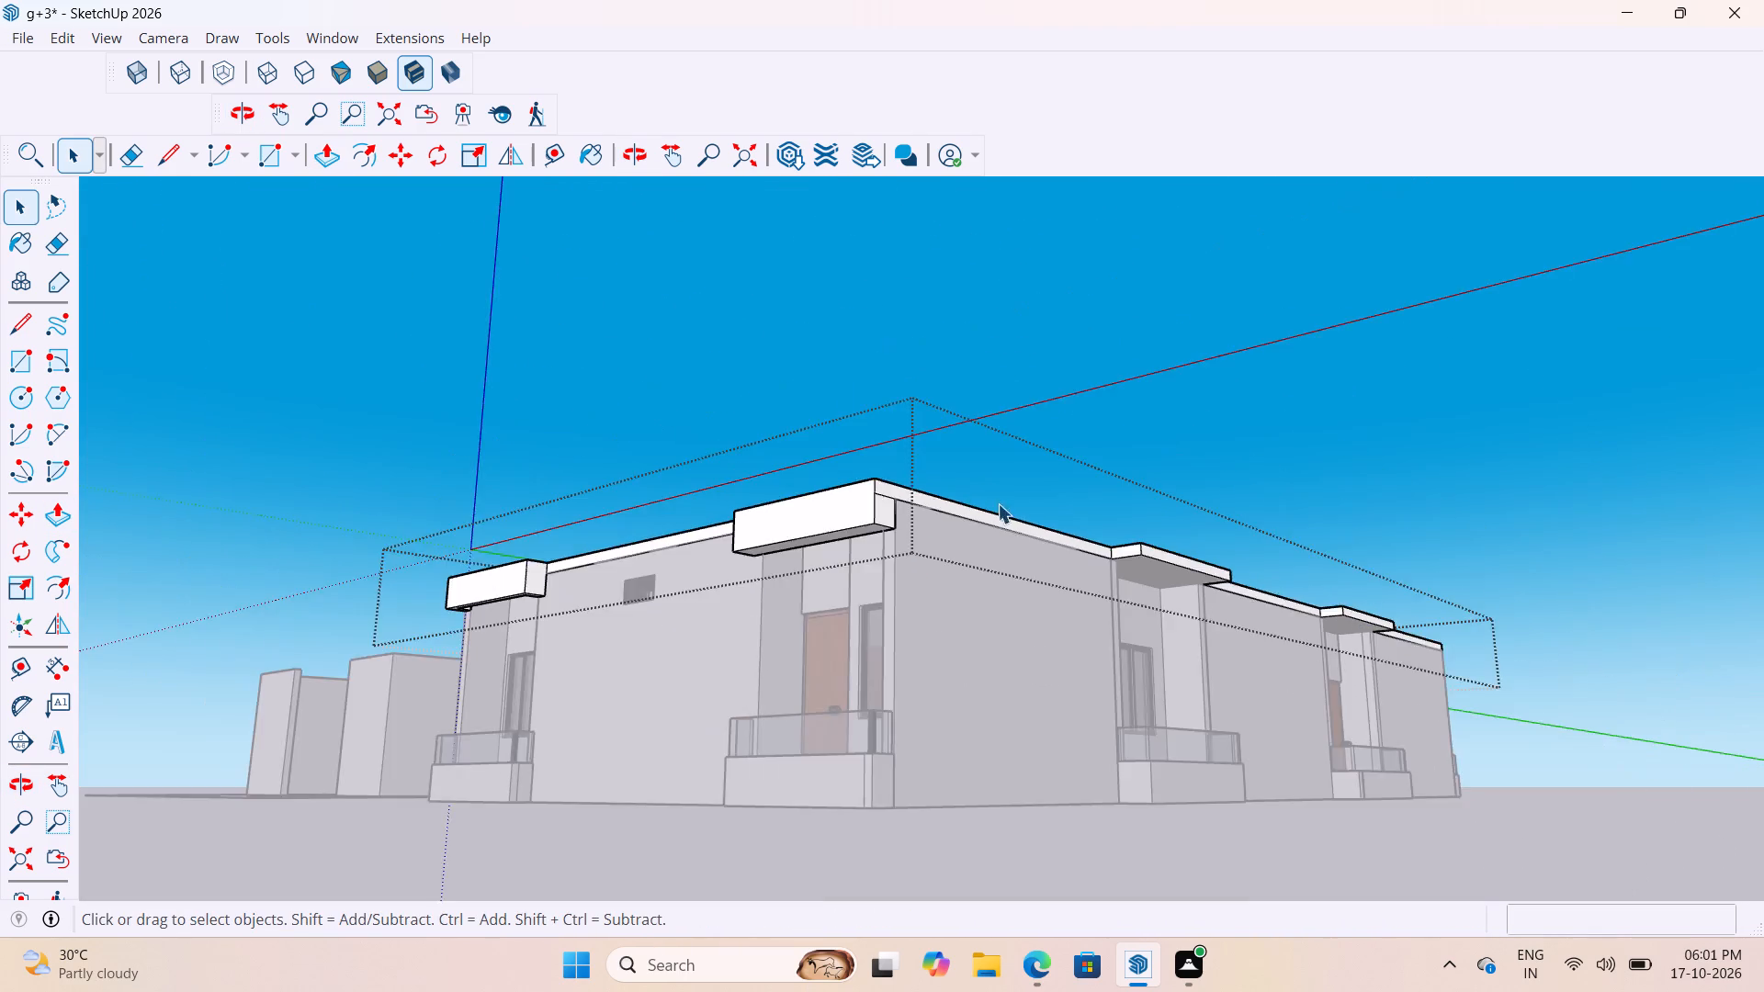
scroll(998, 503, "down", 8)
Leave the roof group and examine the full-width drop against the neighbouring balcony overhangs.
left_click(918, 326)
scroll(936, 486, "up", 7)
middle_click_drag(961, 458, 1031, 371)
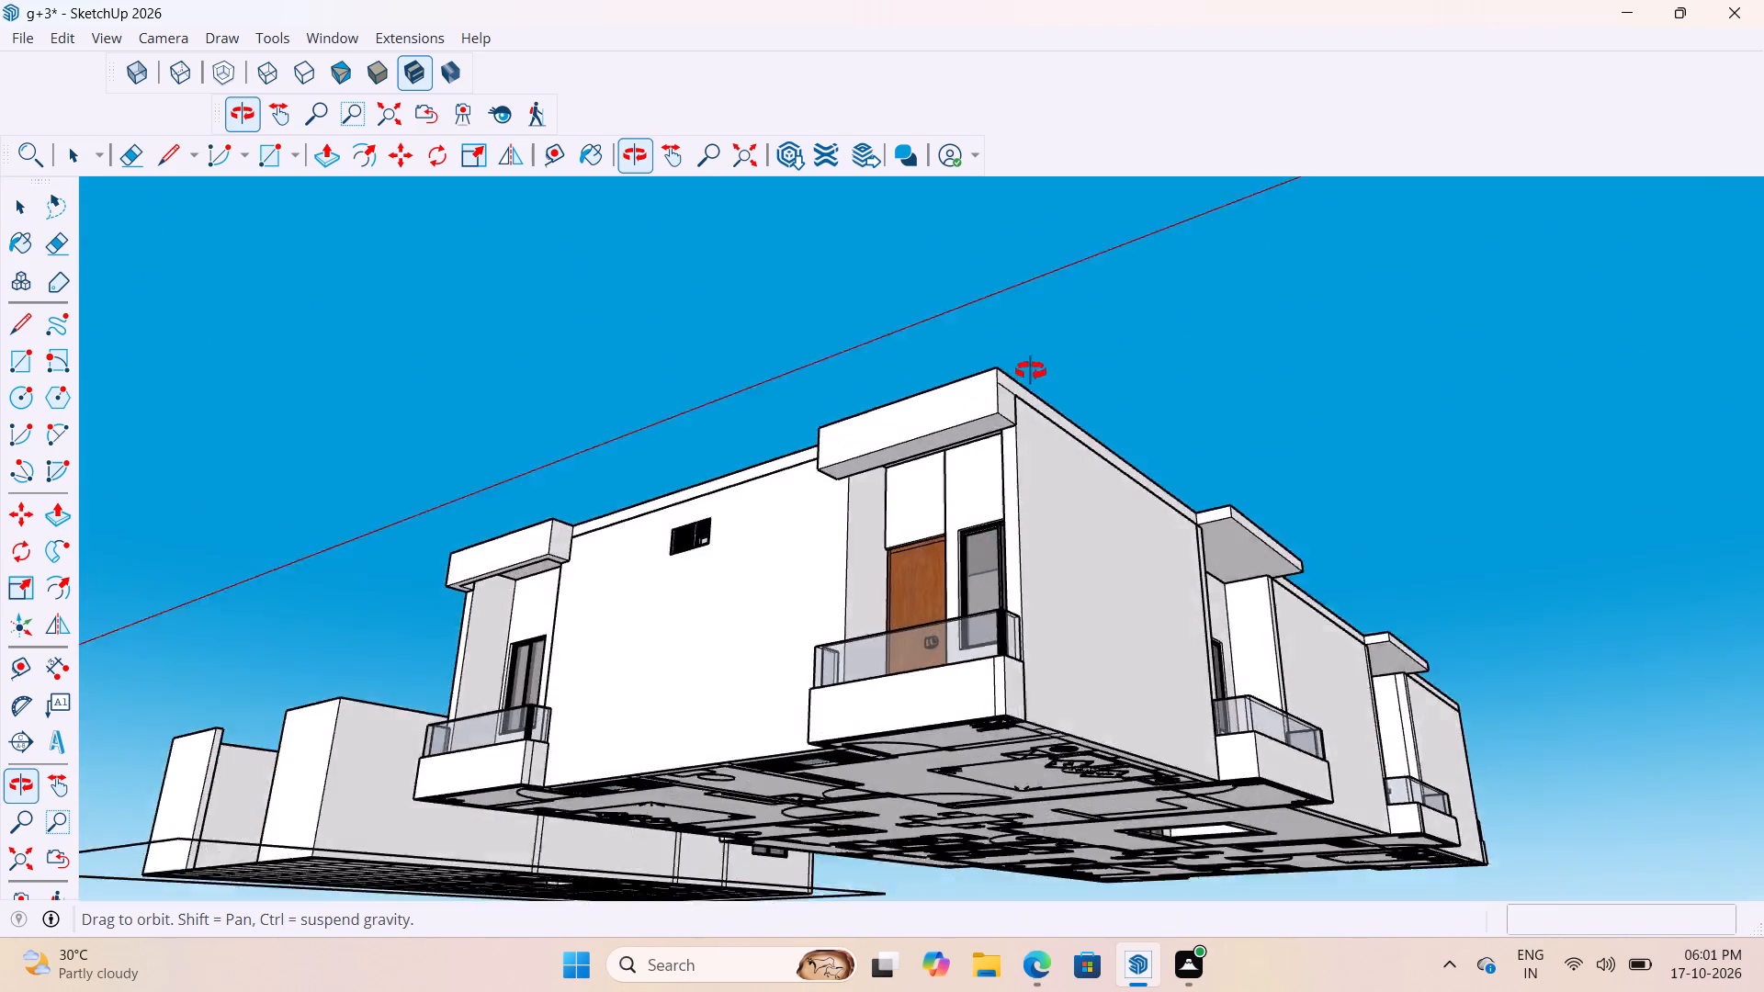
middle_click_drag(1031, 371, 1467, 464)
scroll(1458, 458, "down", 1)
scroll(328, 573, "up", 3)
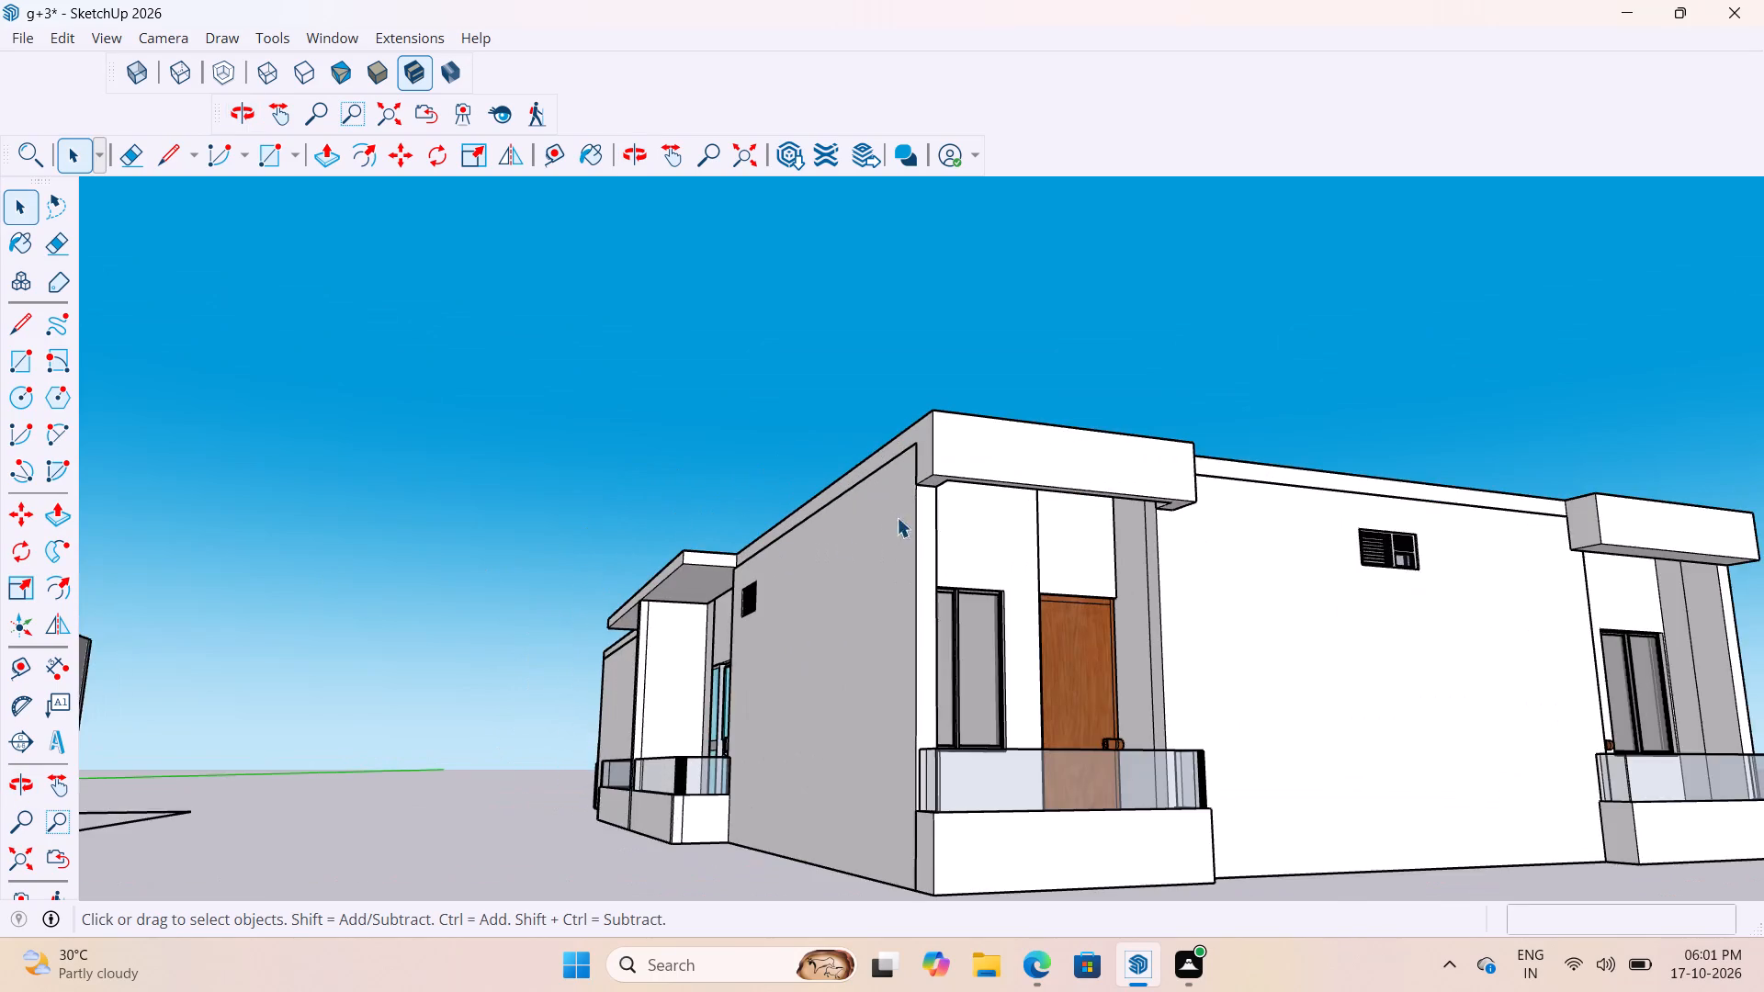
scroll(972, 471, "up", 8)
middle_click_drag(982, 432, 395, 380)
scroll(315, 405, "down", 3)
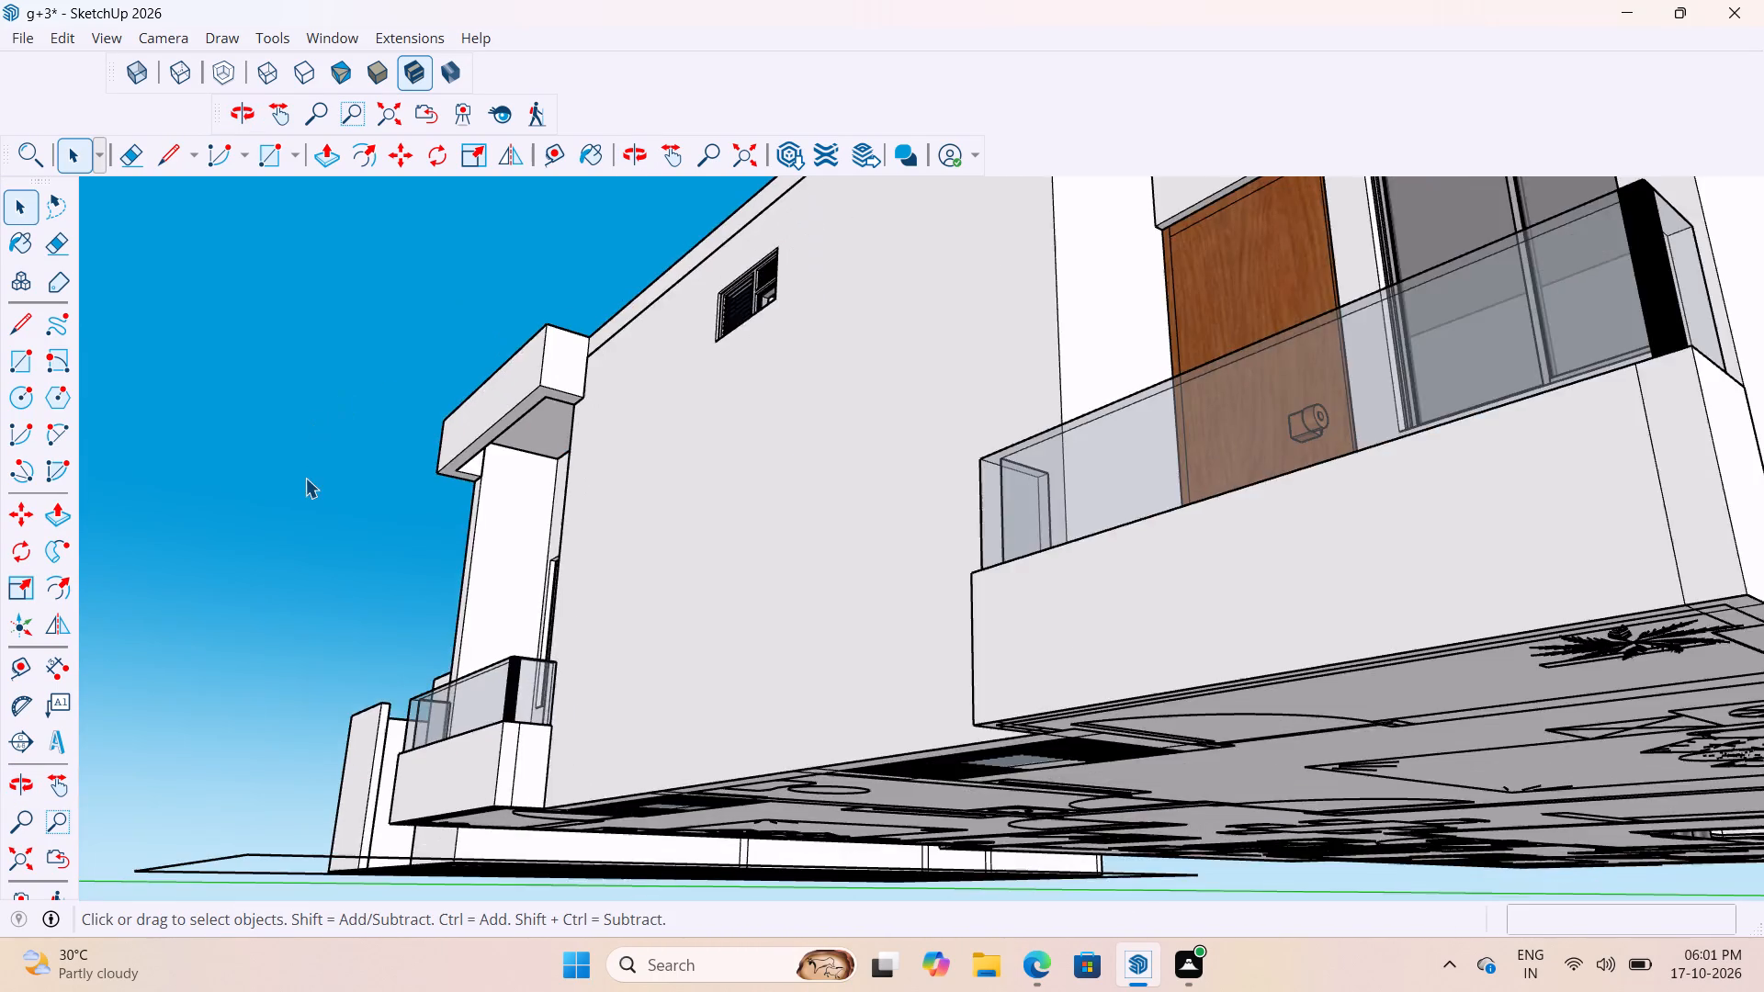
scroll(305, 478, "down", 7)
scroll(419, 570, "down", 4)
scroll(590, 667, "down", 10)
scroll(674, 490, "up", 9)
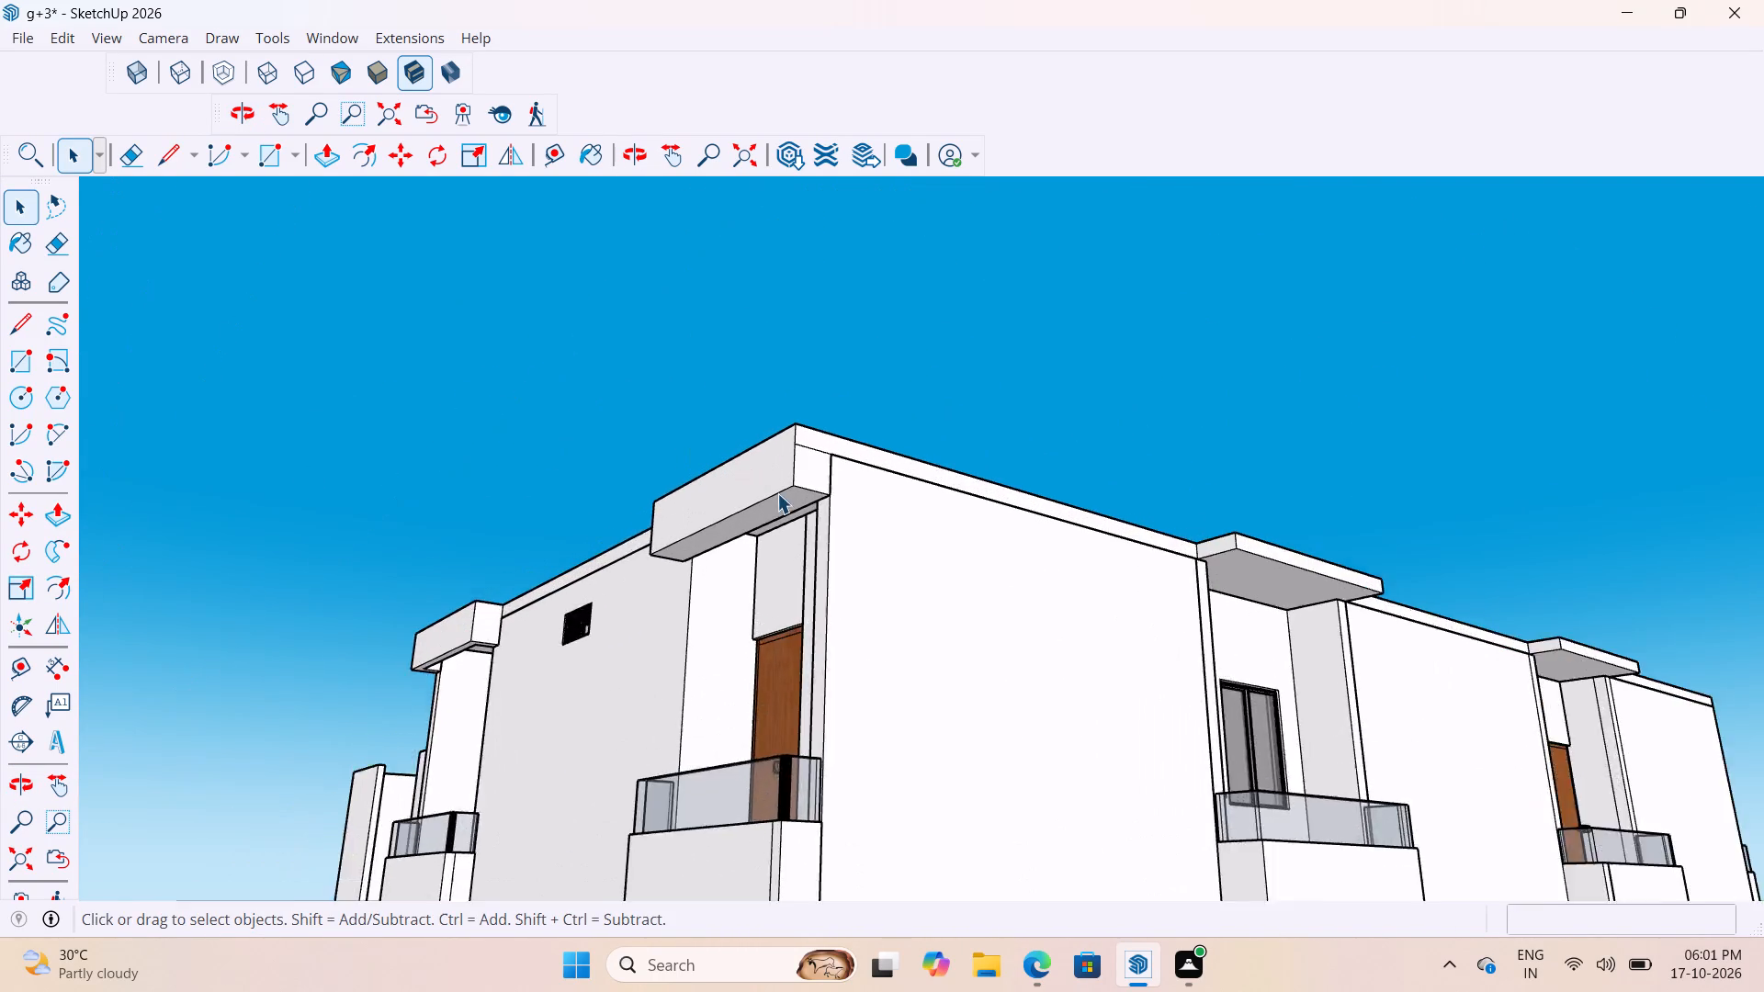
scroll(777, 493, "up", 3)
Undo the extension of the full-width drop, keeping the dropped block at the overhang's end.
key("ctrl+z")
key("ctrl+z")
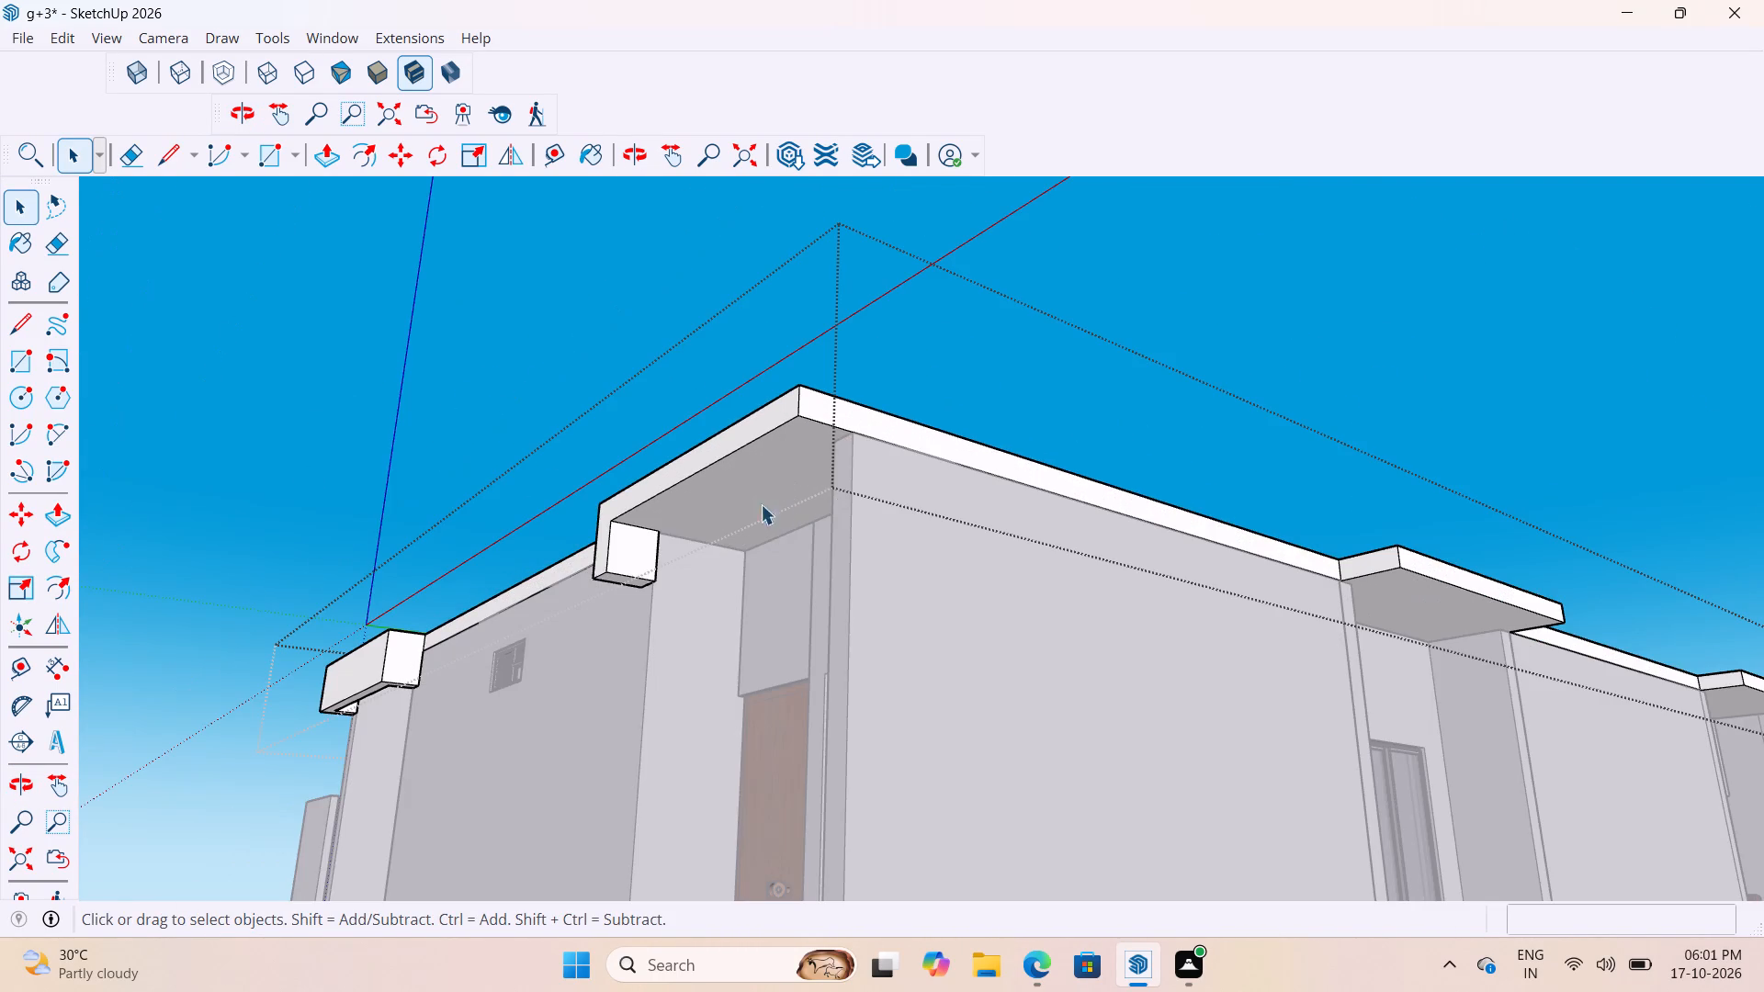
Leave the roof group and measure the width of the dropped edge on the neighbouring finished overhang.
scroll(661, 502, "up", 7)
scroll(796, 563, "down", 4)
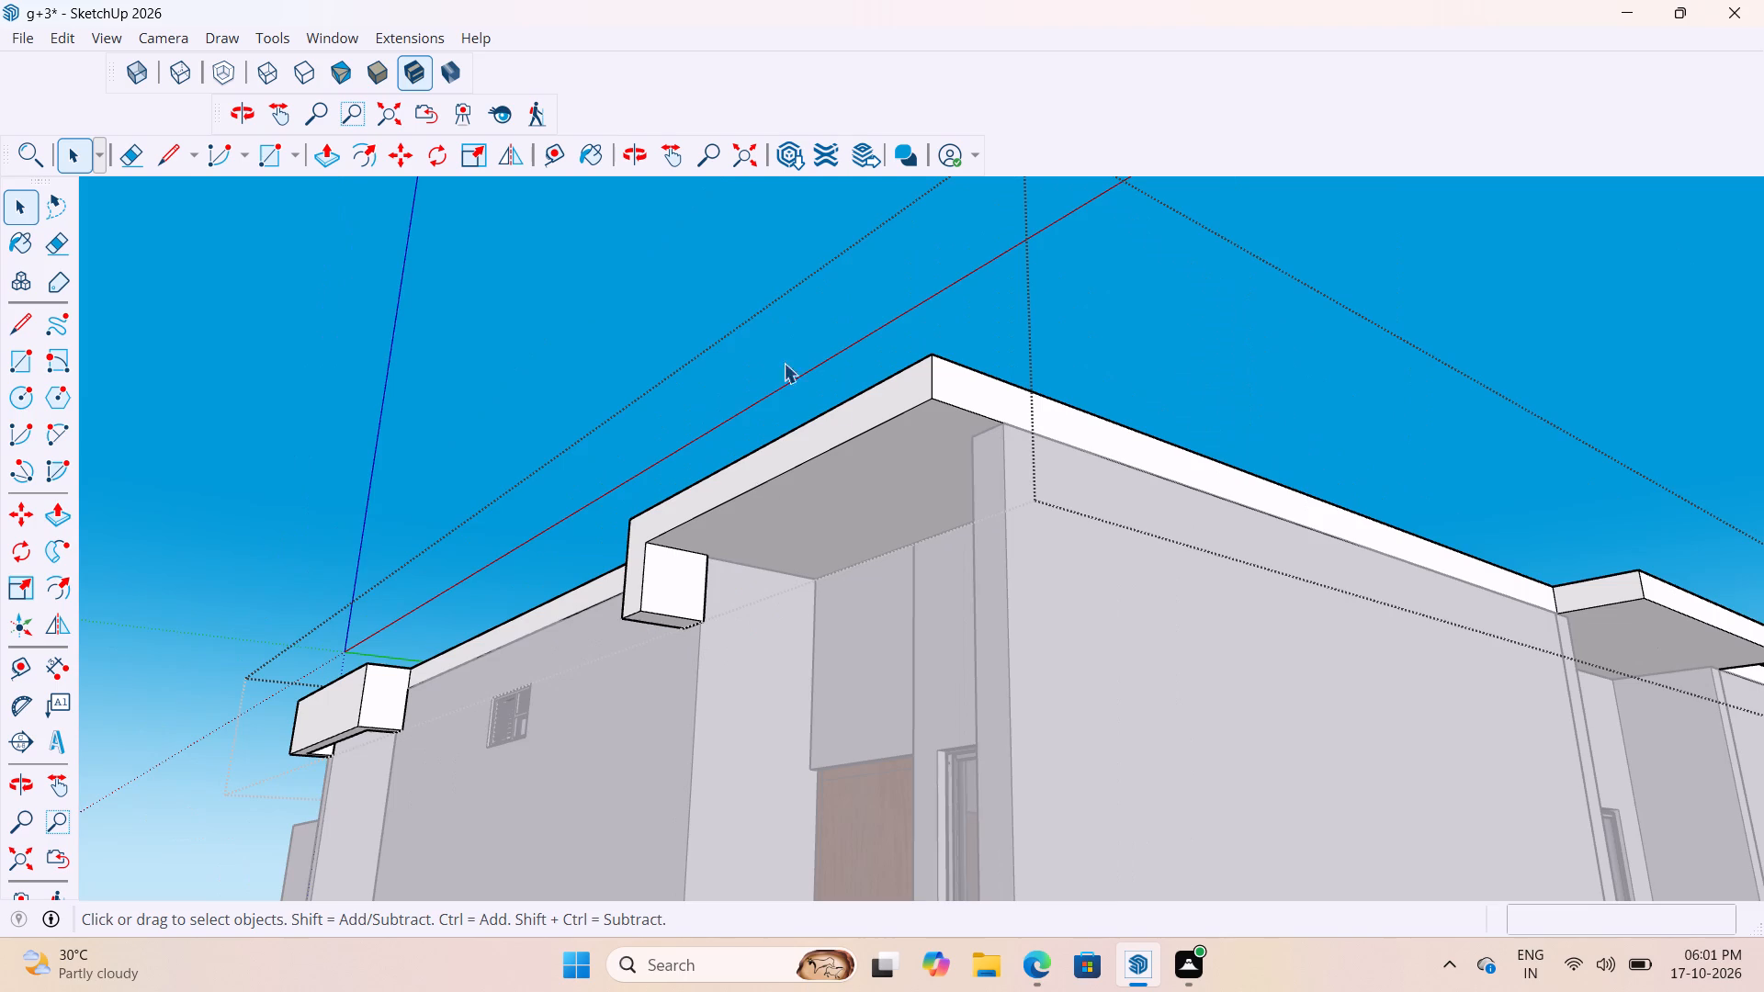
left_click(630, 269)
scroll(456, 721, "up", 5)
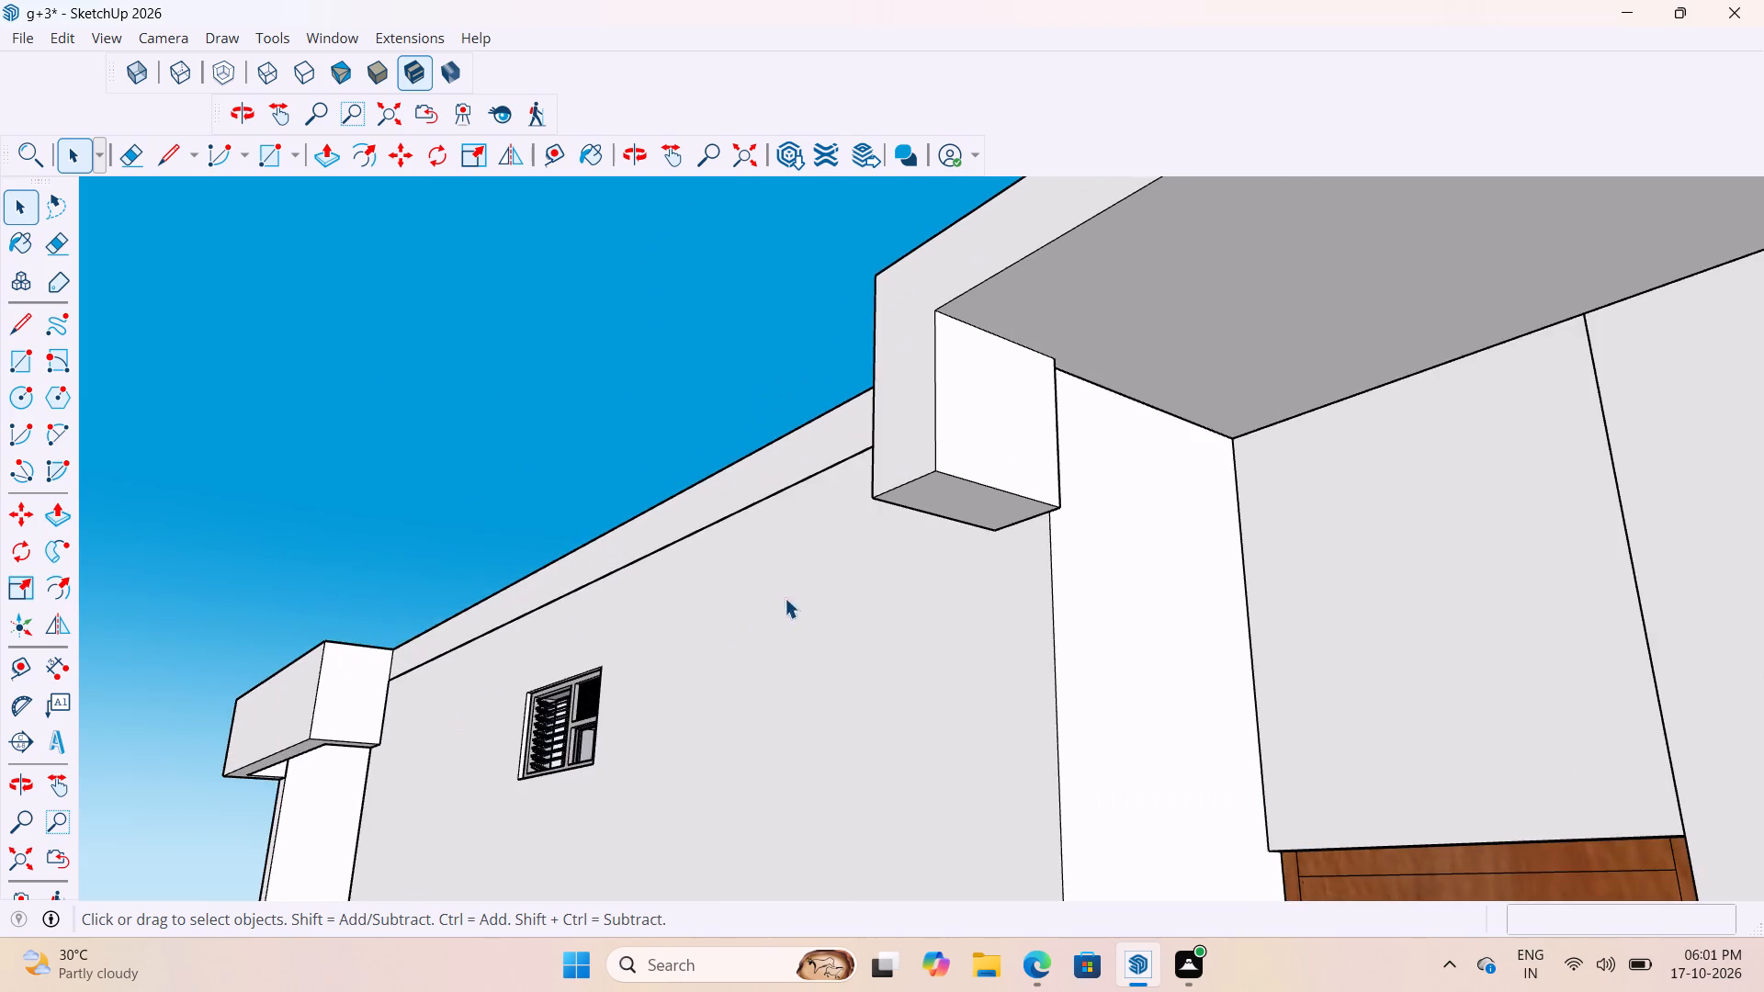
scroll(812, 577, "down", 4)
scroll(325, 764, "up", 3)
middle_click_drag(474, 679, 429, 594)
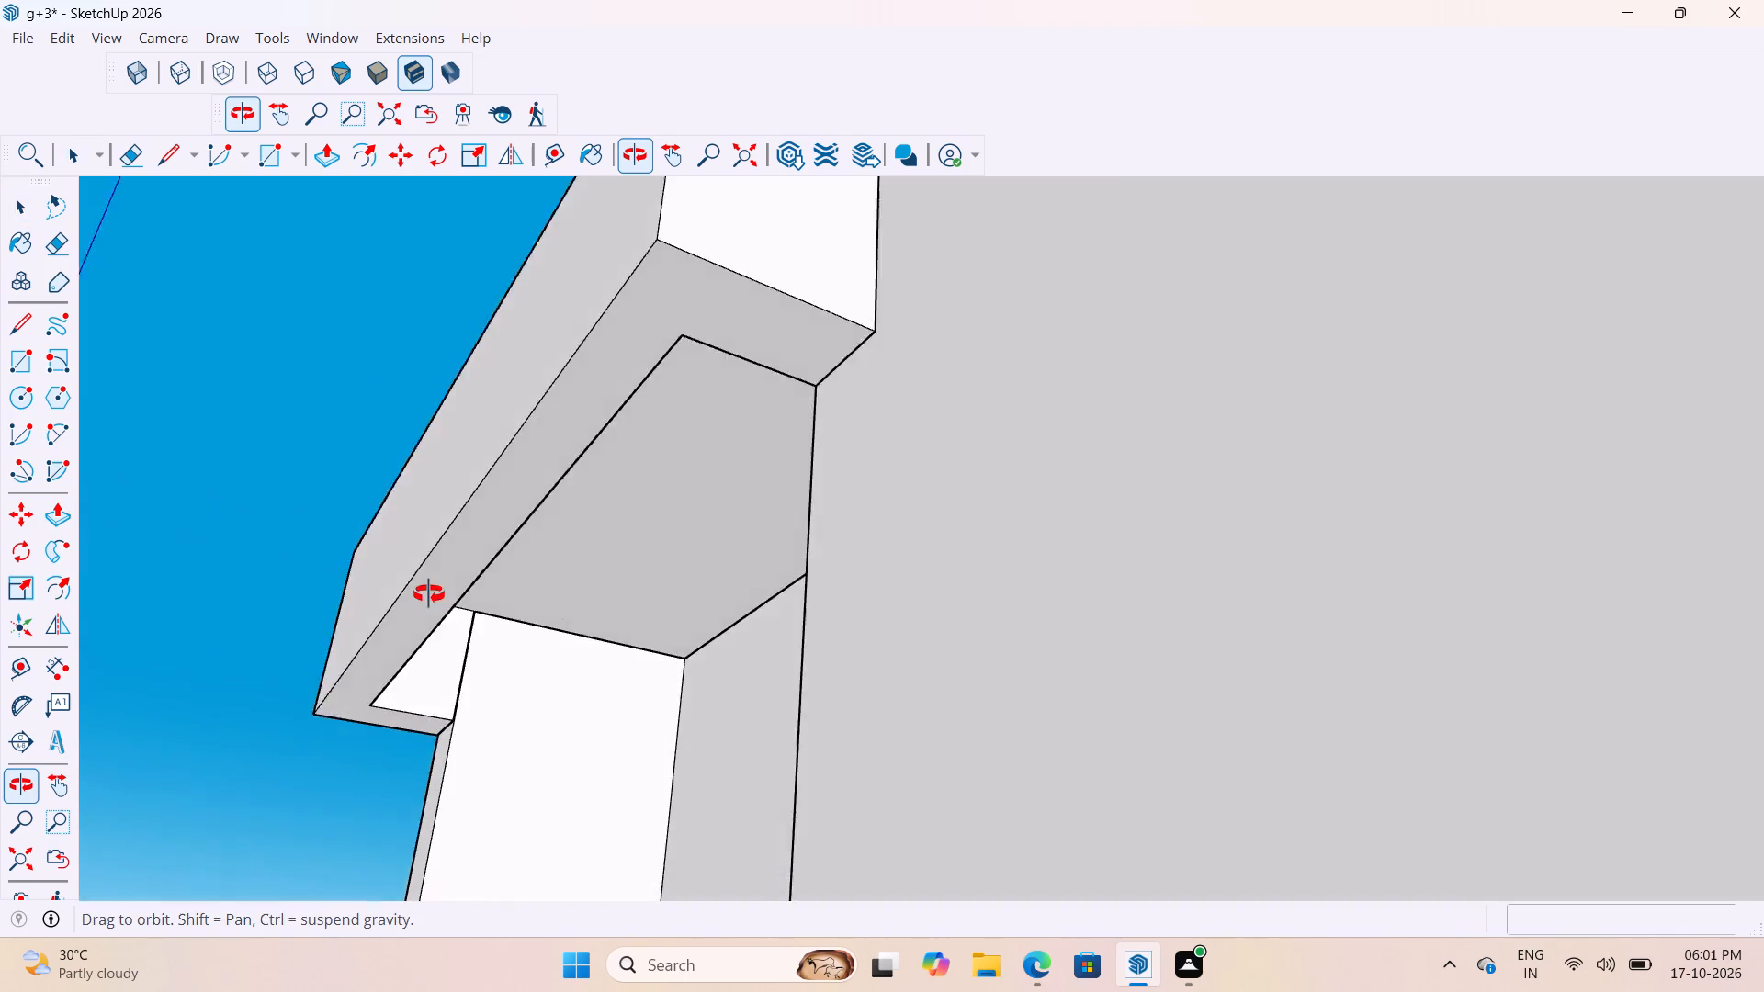
middle_click_drag(429, 594, 396, 603)
key("t")
left_click(401, 578)
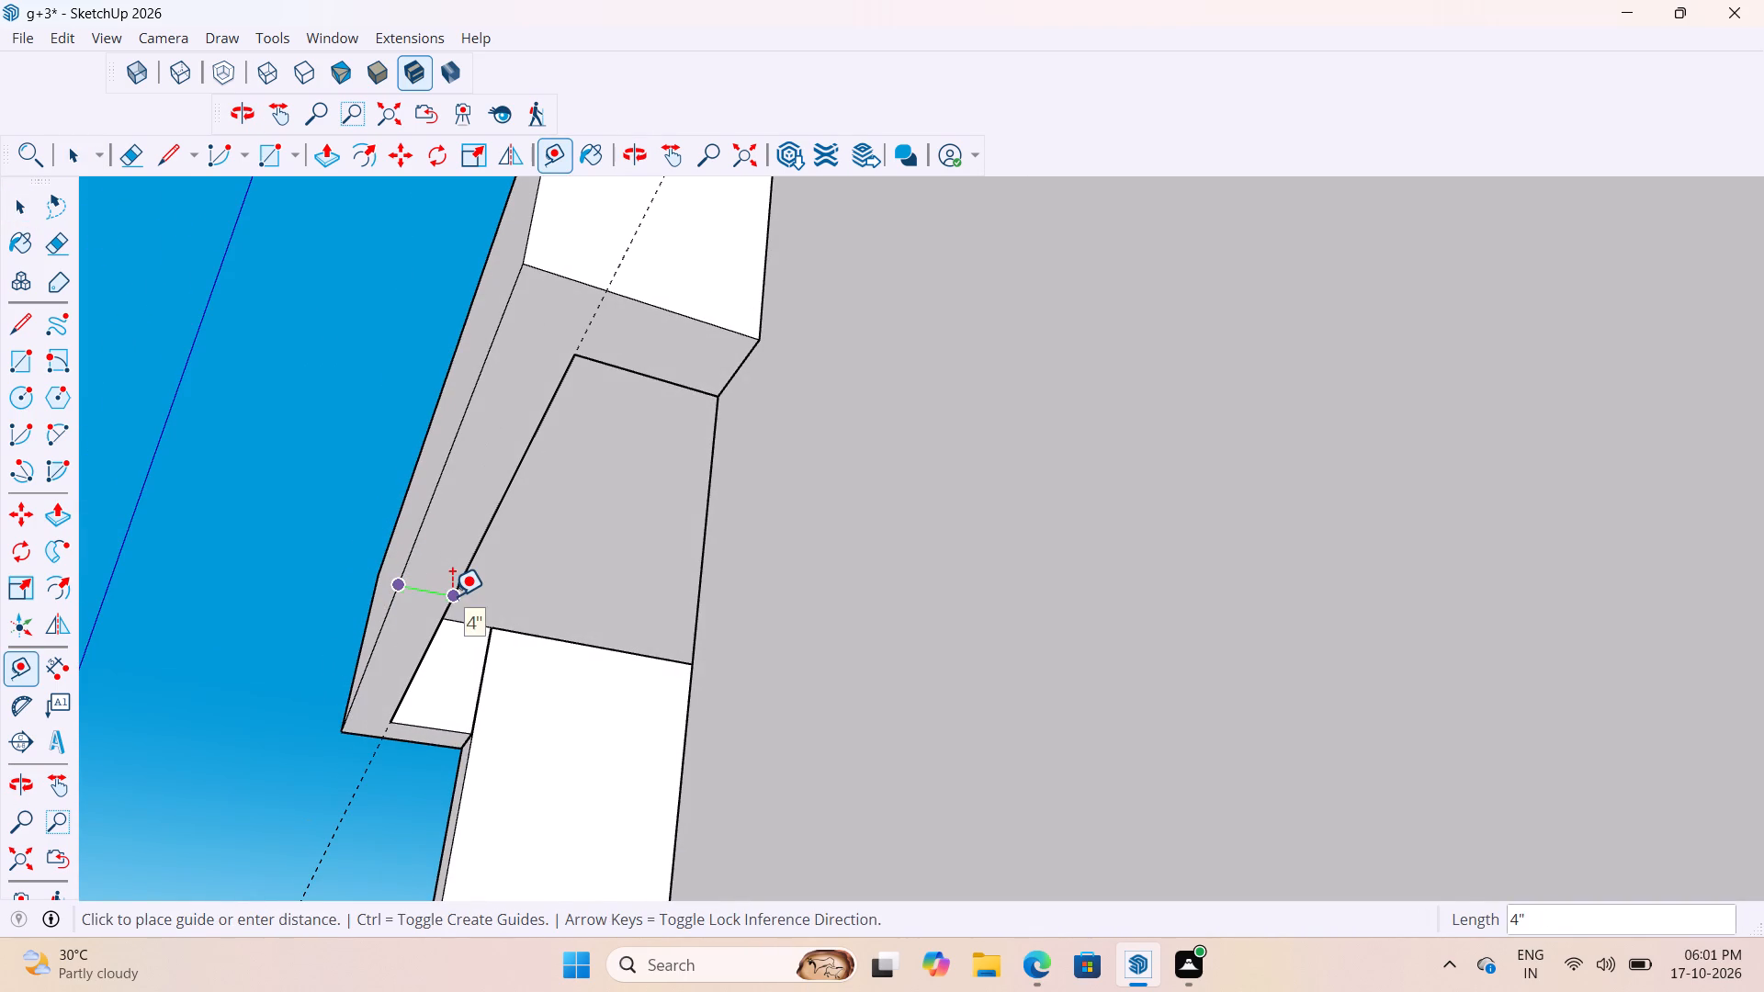
key("space")
Open the roof group and copy the outer vertical edge of the dropped end block 4" inward across its side face.
scroll(436, 582, "down", 17)
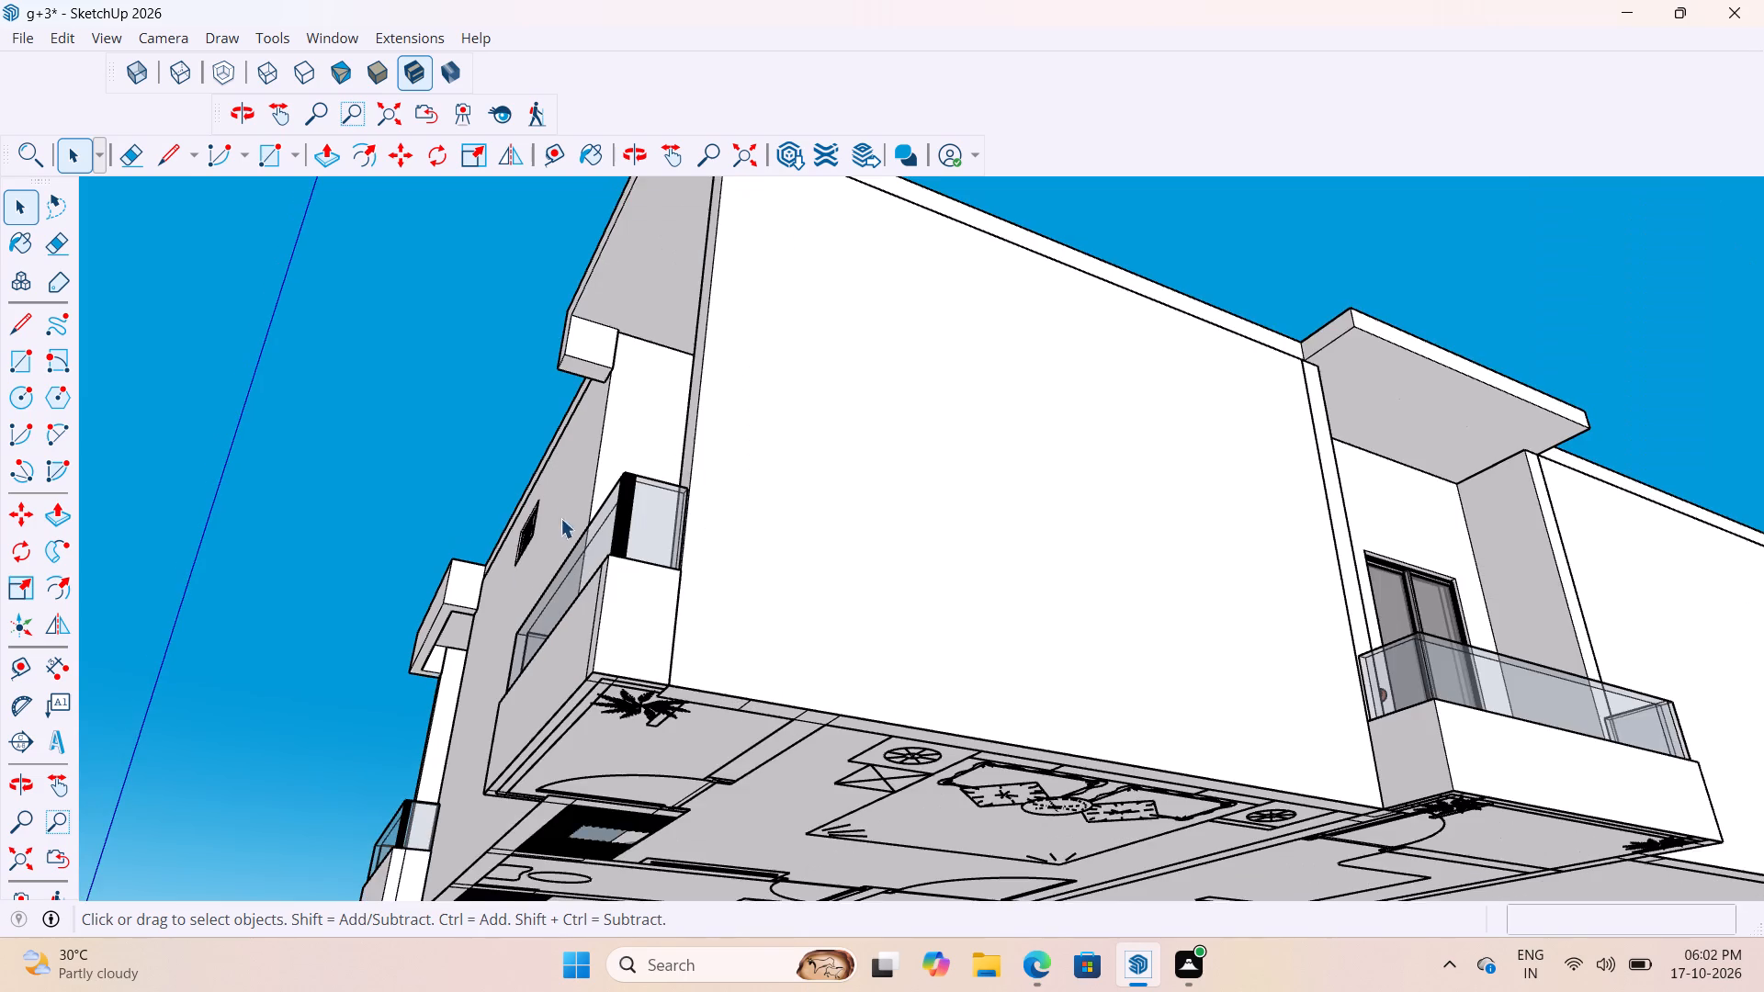
scroll(592, 554, "down", 3)
middle_click_drag(584, 448, 677, 598)
scroll(685, 519, "up", 5)
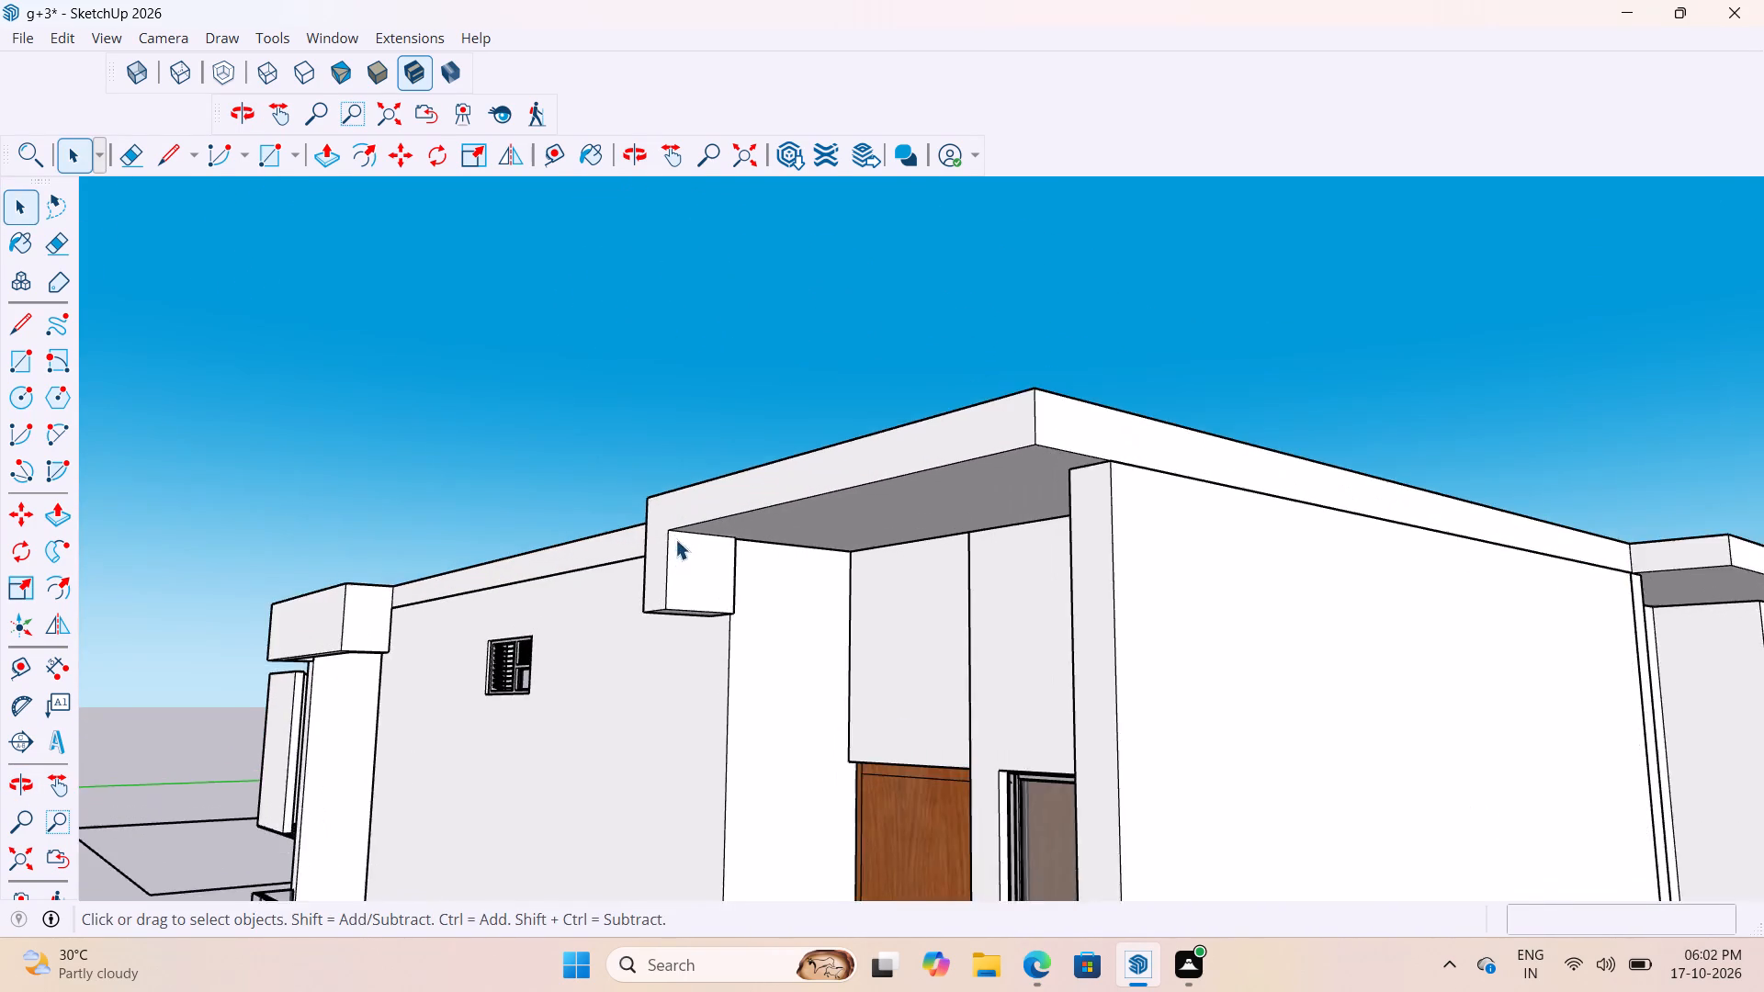
scroll(675, 539, "up", 2)
middle_click_drag(673, 568, 560, 540)
scroll(698, 412, "up", 5)
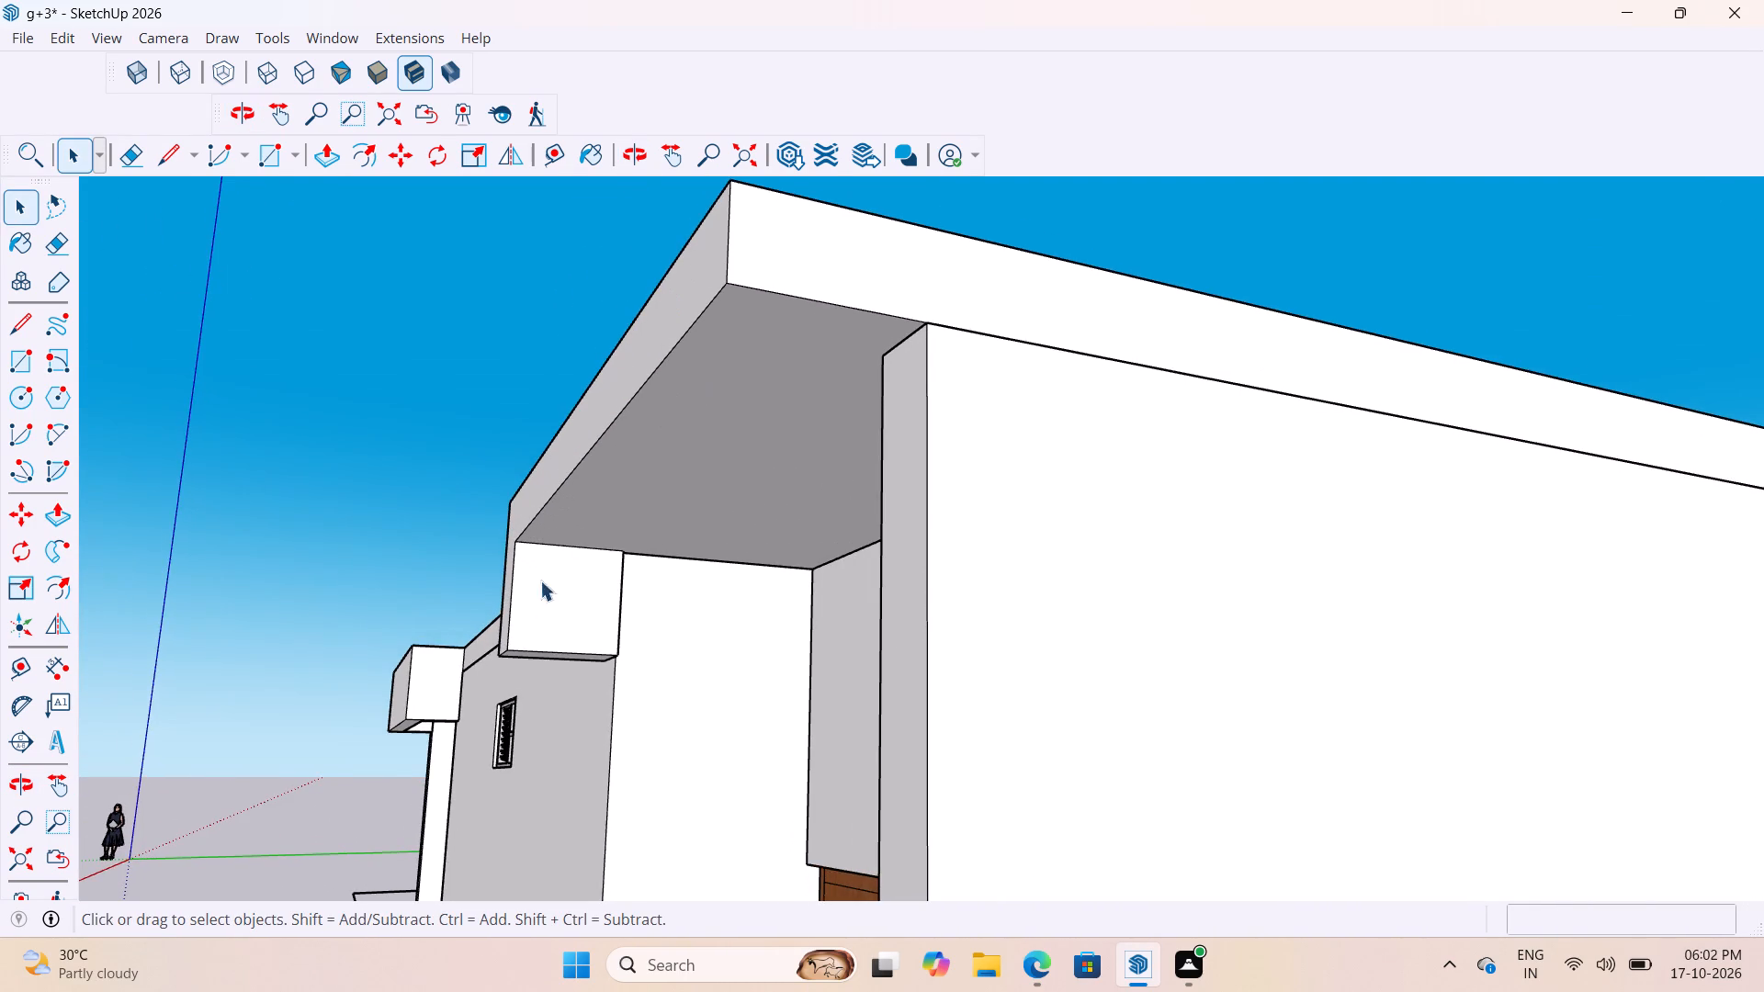
scroll(502, 624, "up", 3)
left_click(499, 603)
left_click(501, 603)
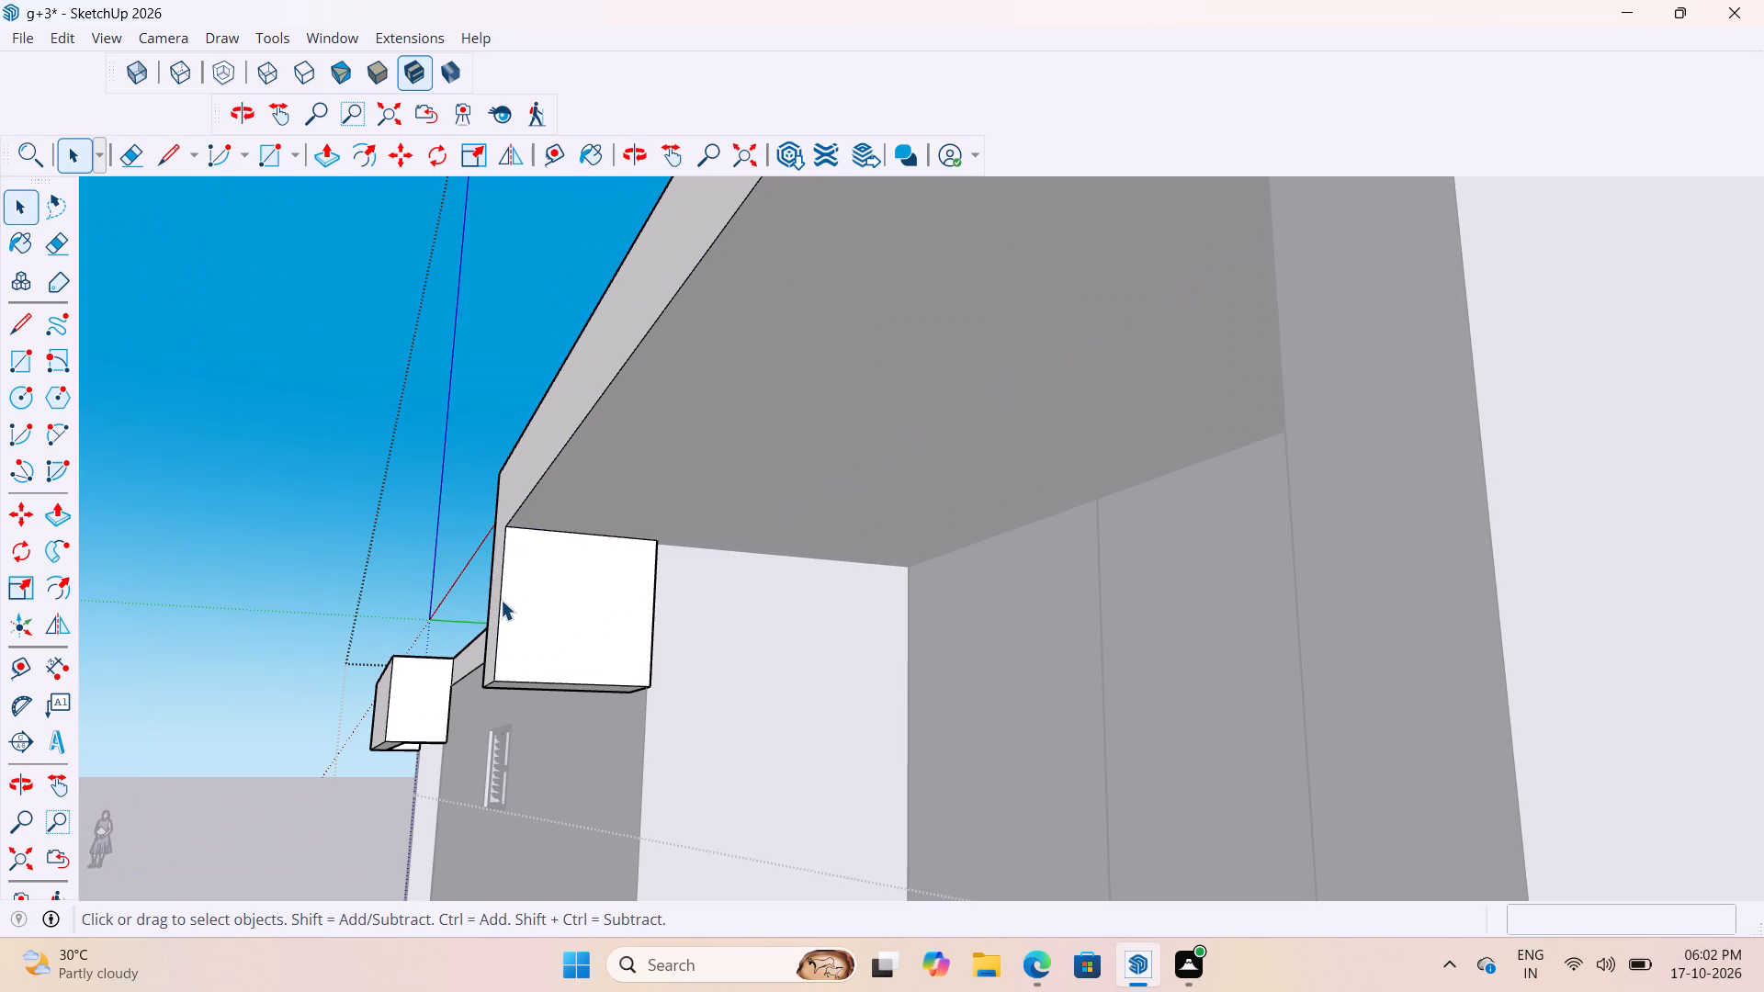
left_click(501, 599)
key("m")
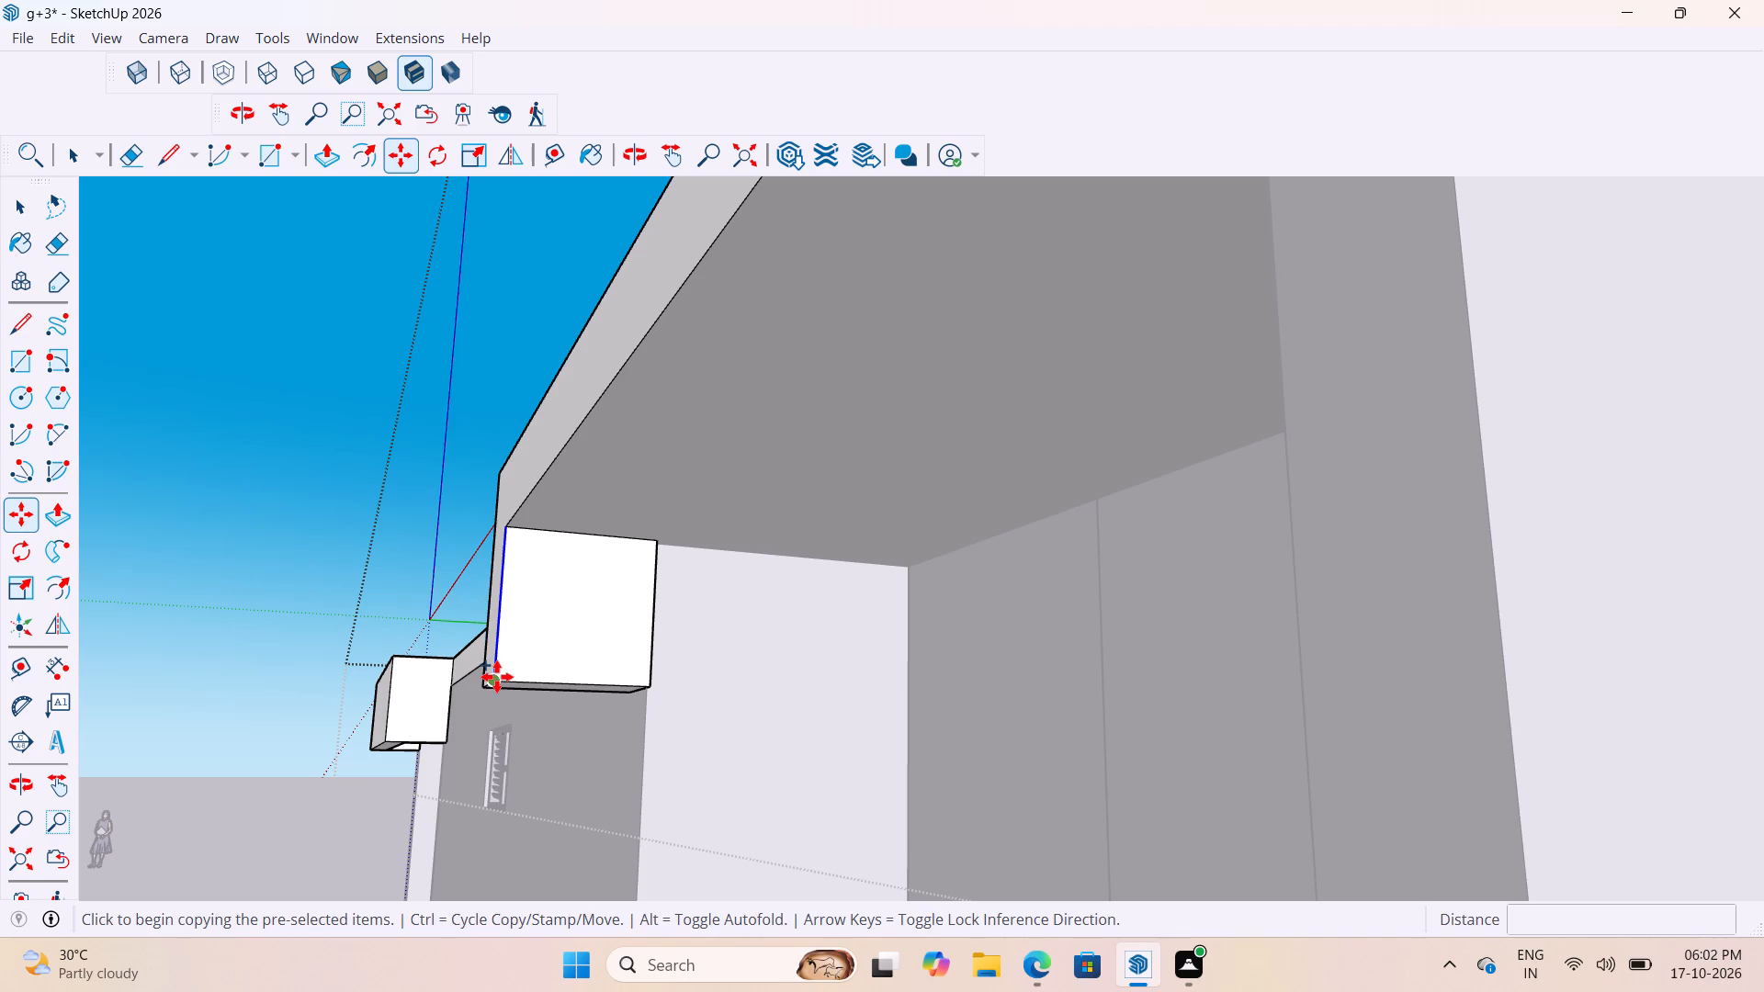
left_click(497, 677)
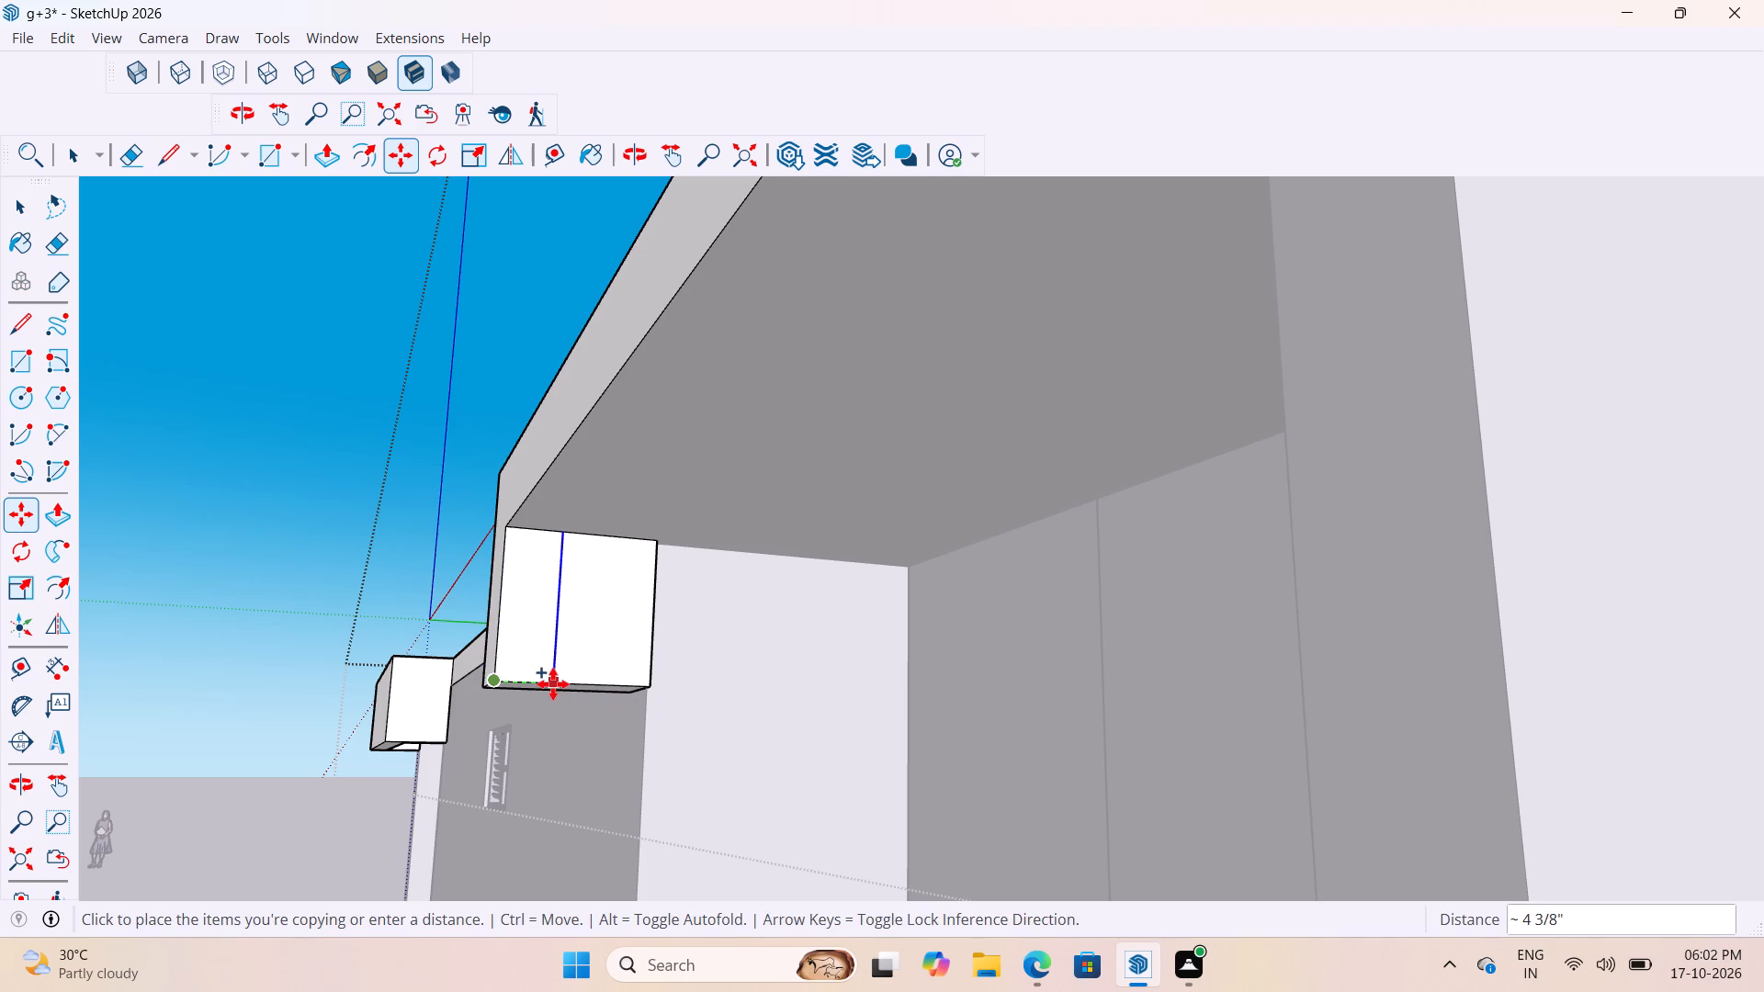
type("4\"")
key("Return")
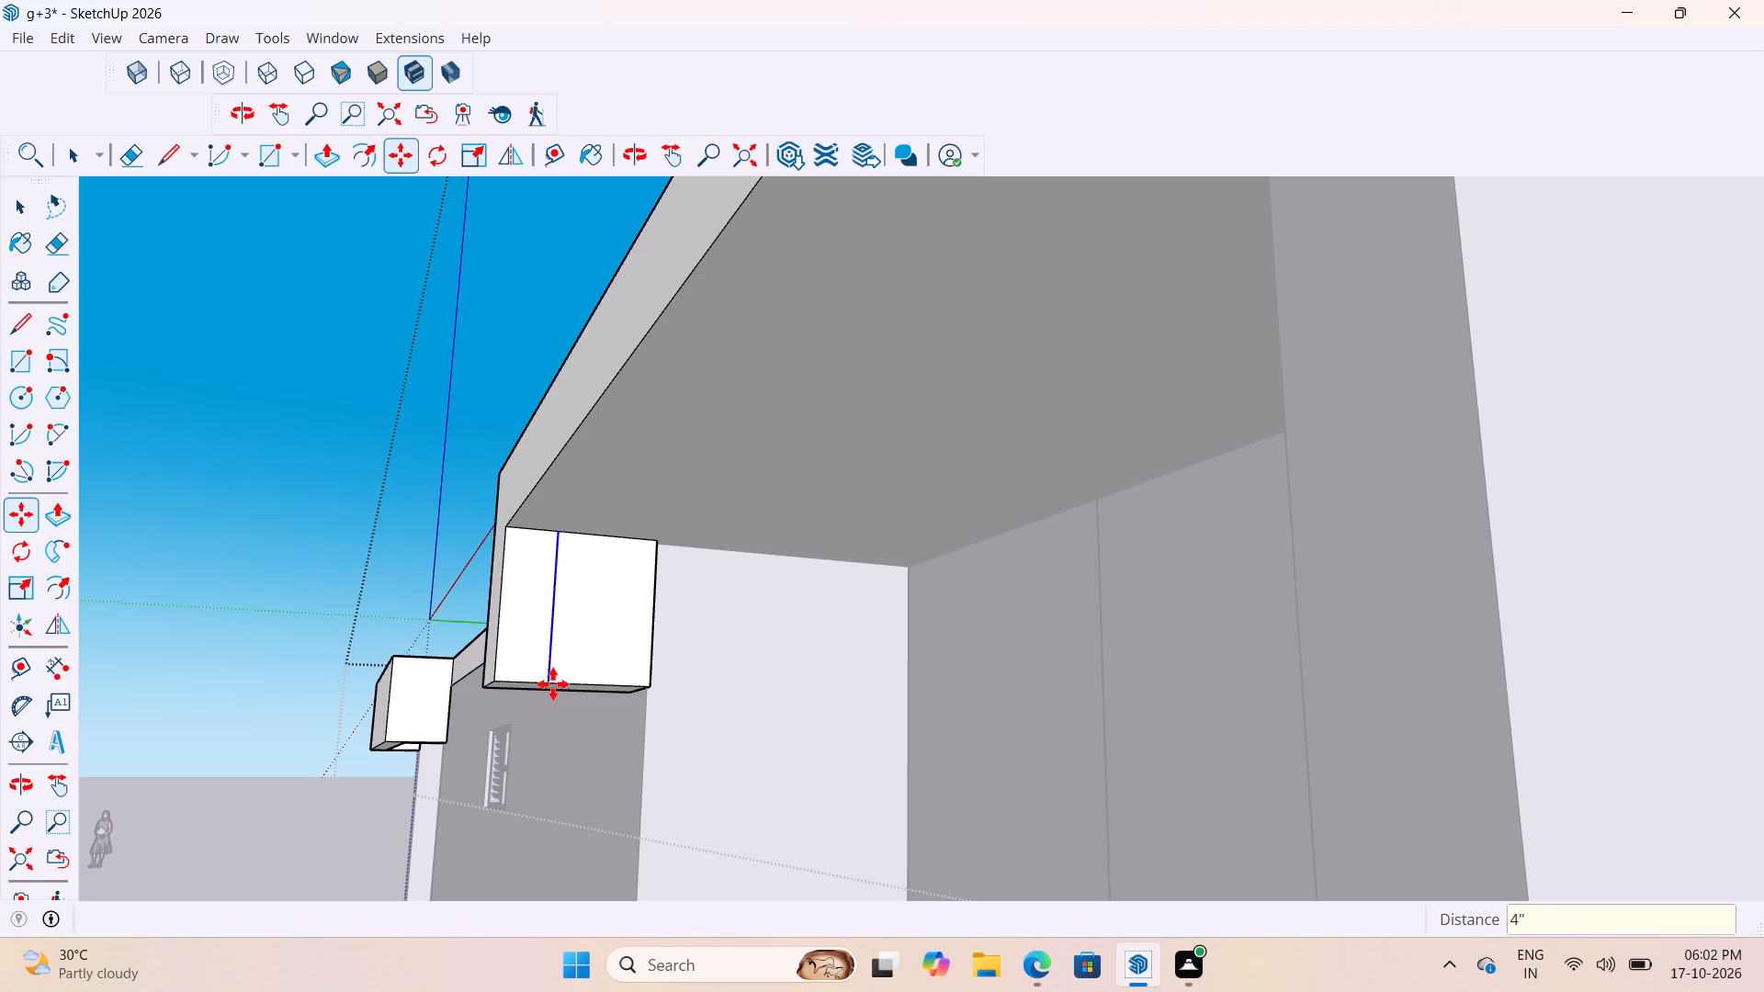
key("space")
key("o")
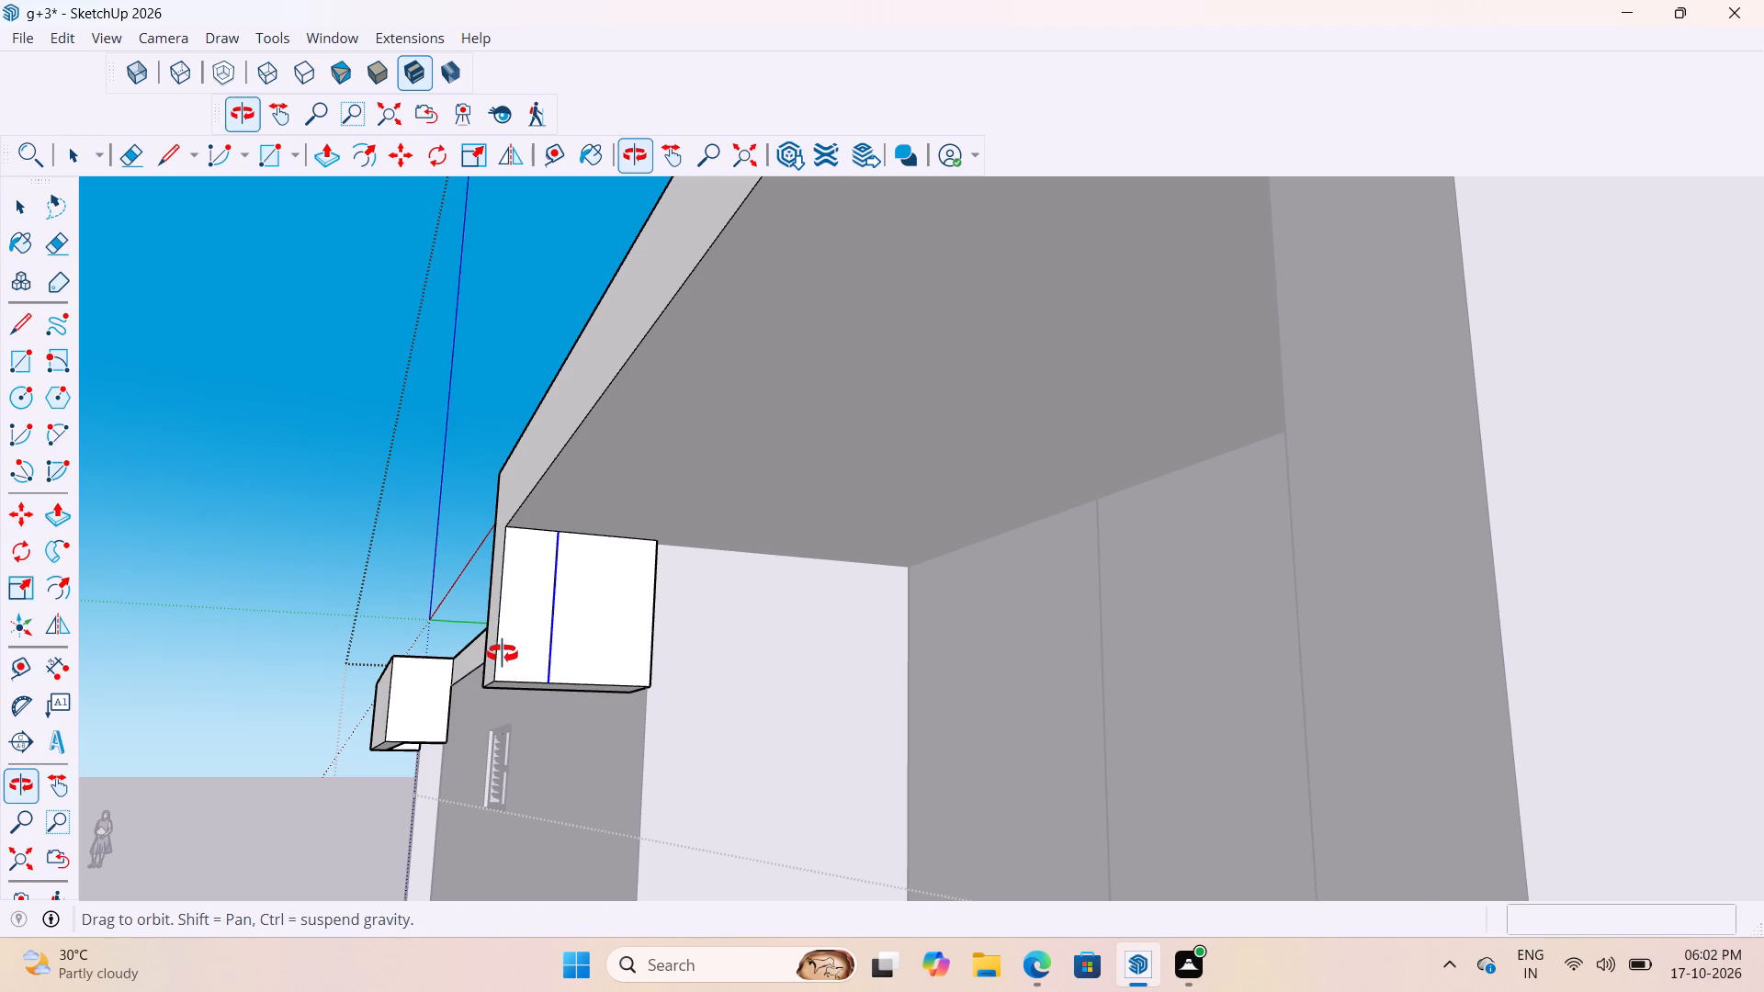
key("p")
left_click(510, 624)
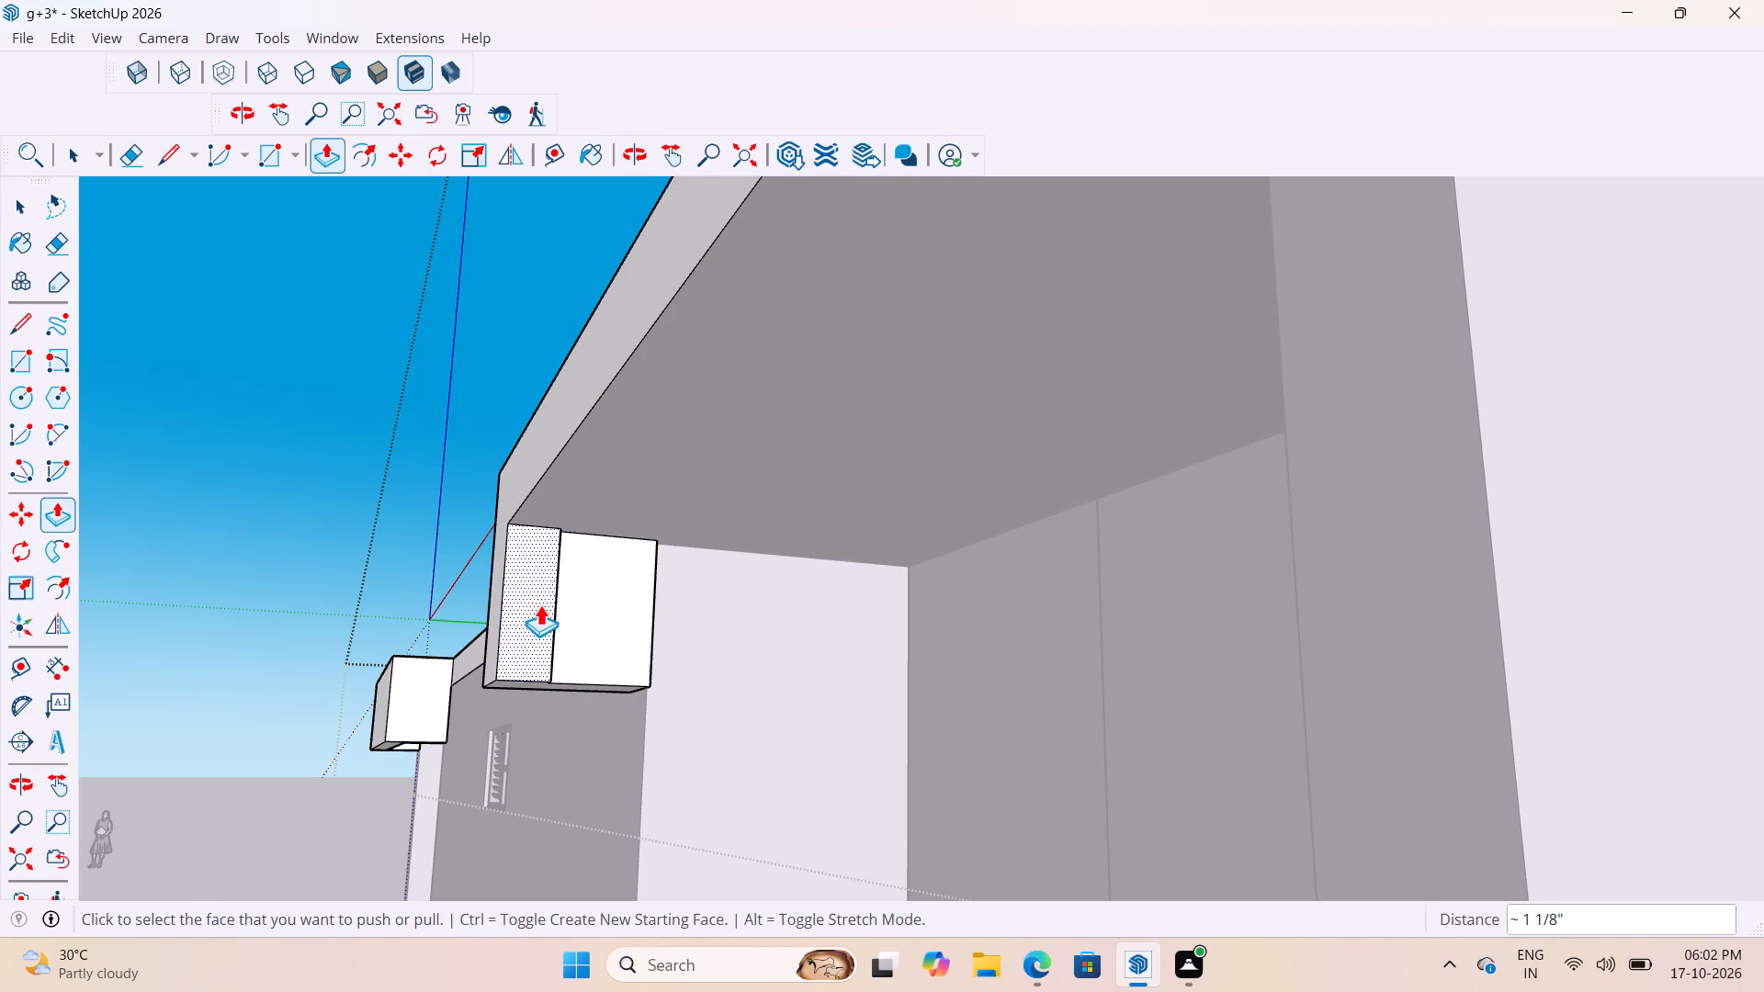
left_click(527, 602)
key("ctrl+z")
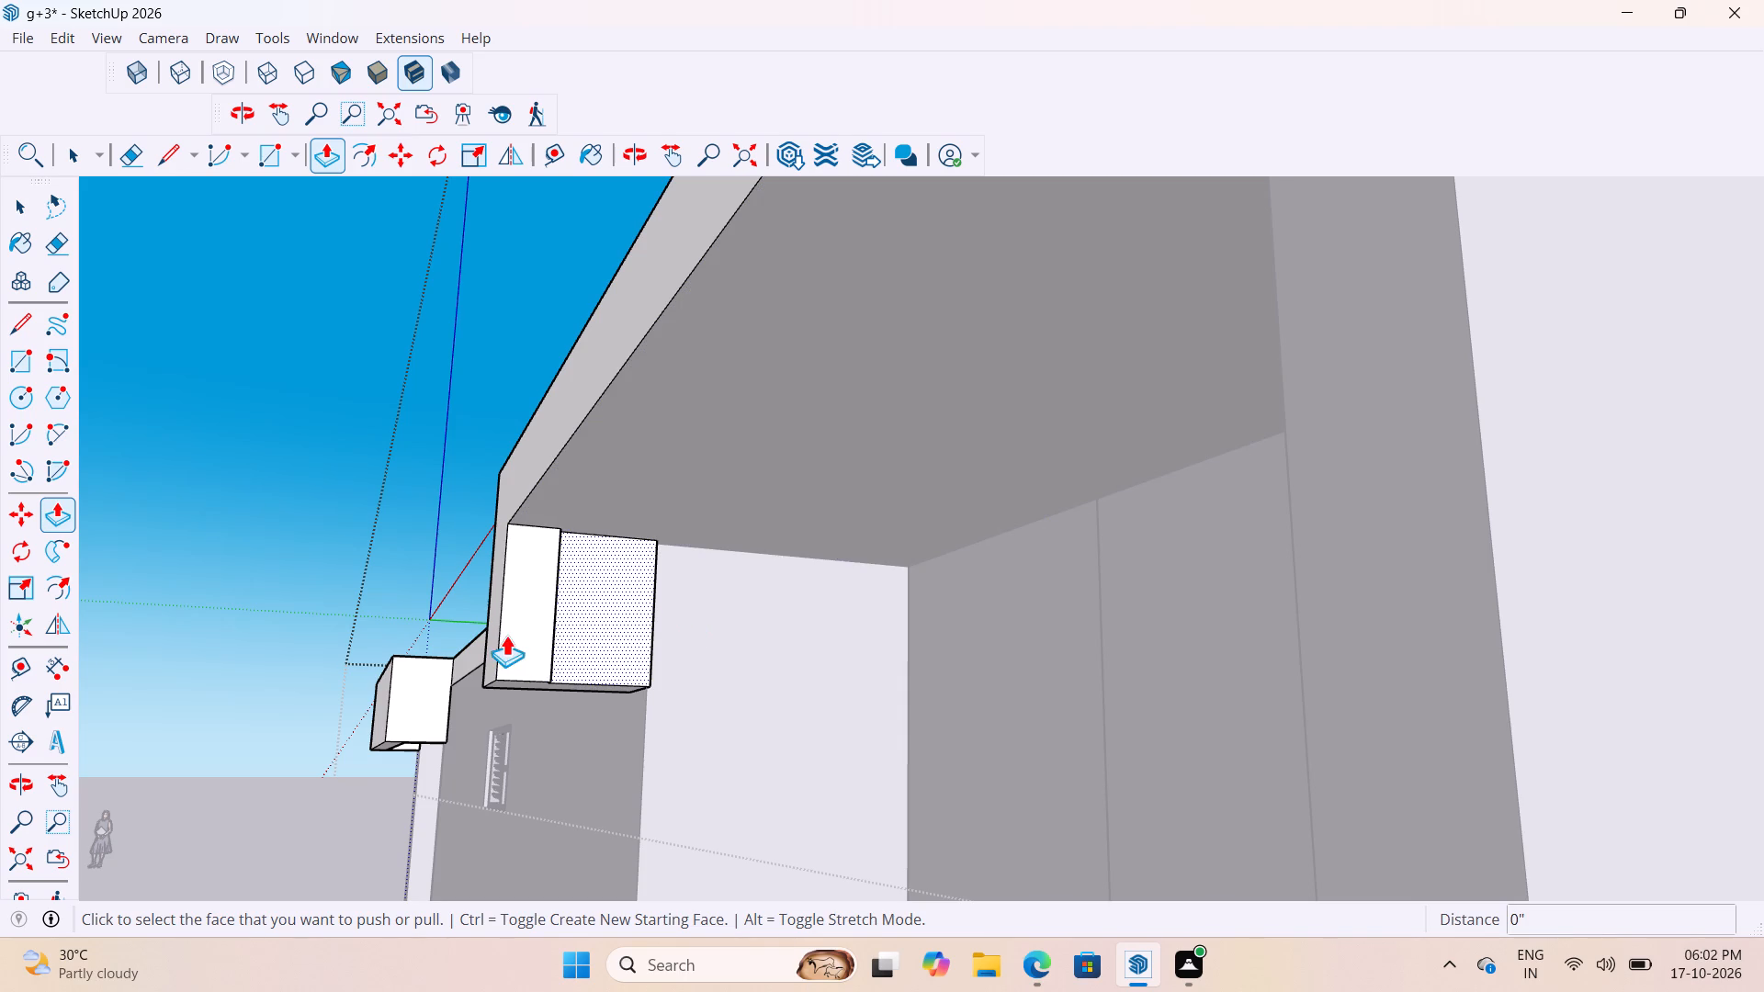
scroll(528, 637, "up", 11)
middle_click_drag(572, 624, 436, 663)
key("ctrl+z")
Push/Pull the outer 4" strip of the block's side face along the overhang to its far corner, about 6' 4 15/16".
scroll(422, 692, "up", 2)
left_click(444, 671)
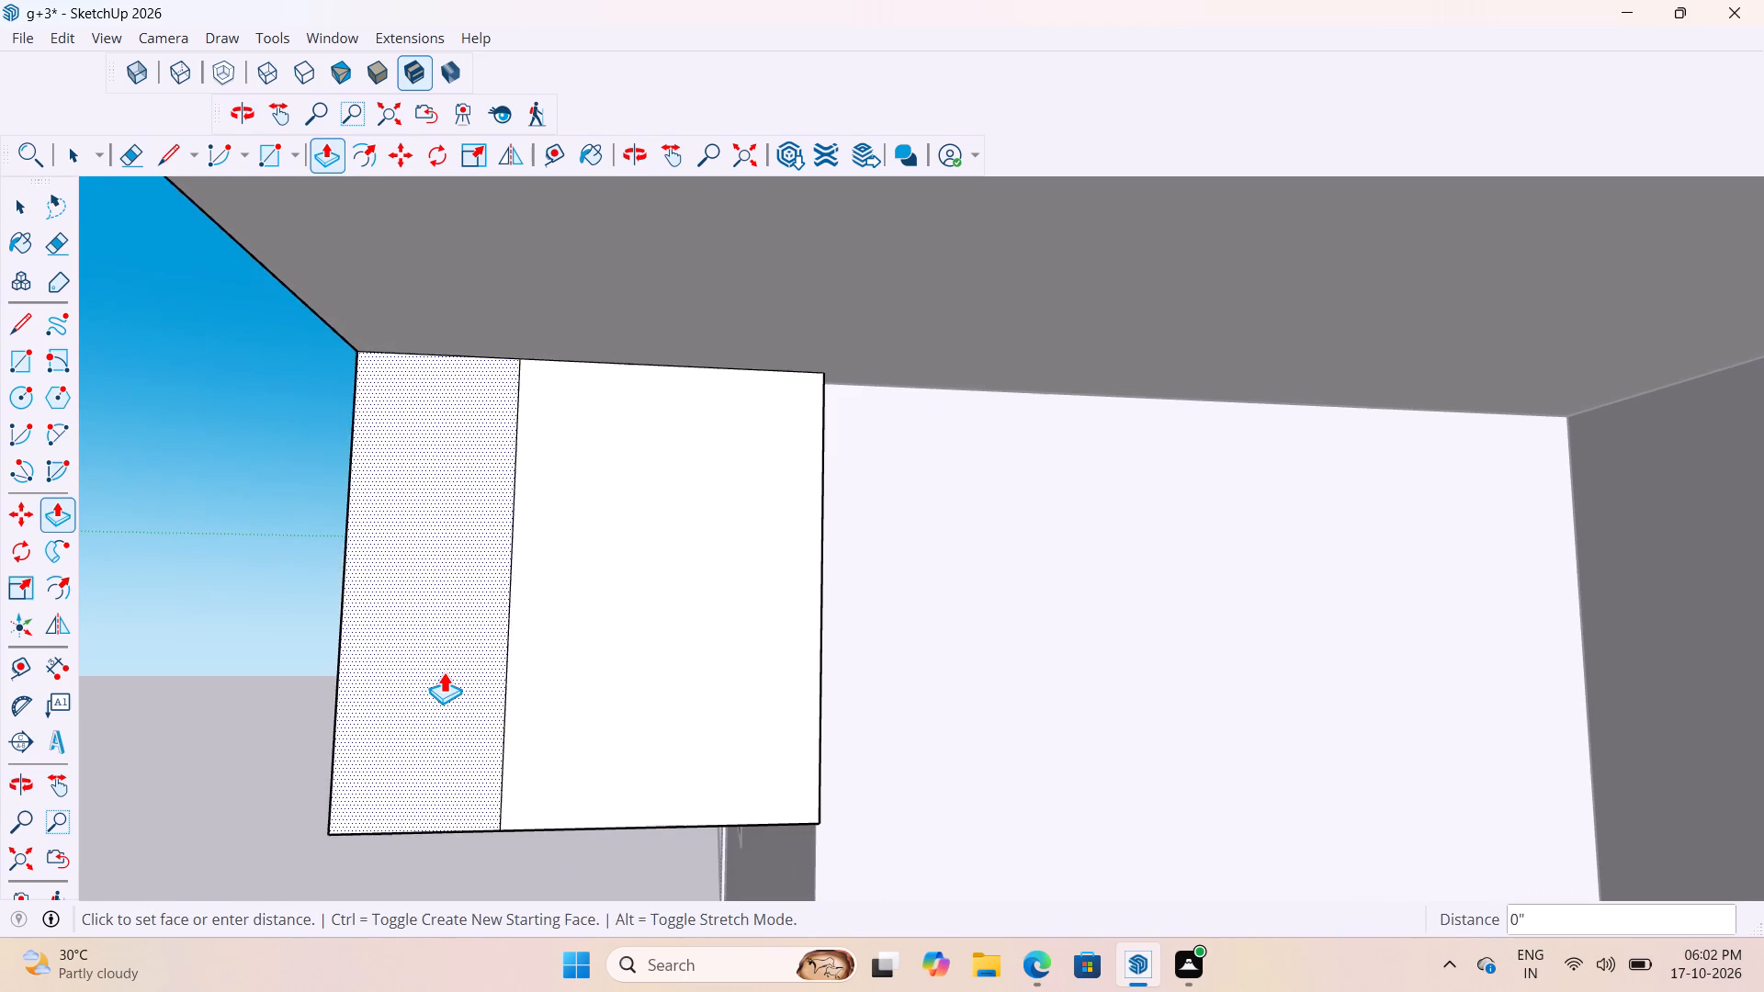
scroll(575, 648, "down", 10)
middle_click_drag(654, 633, 823, 626)
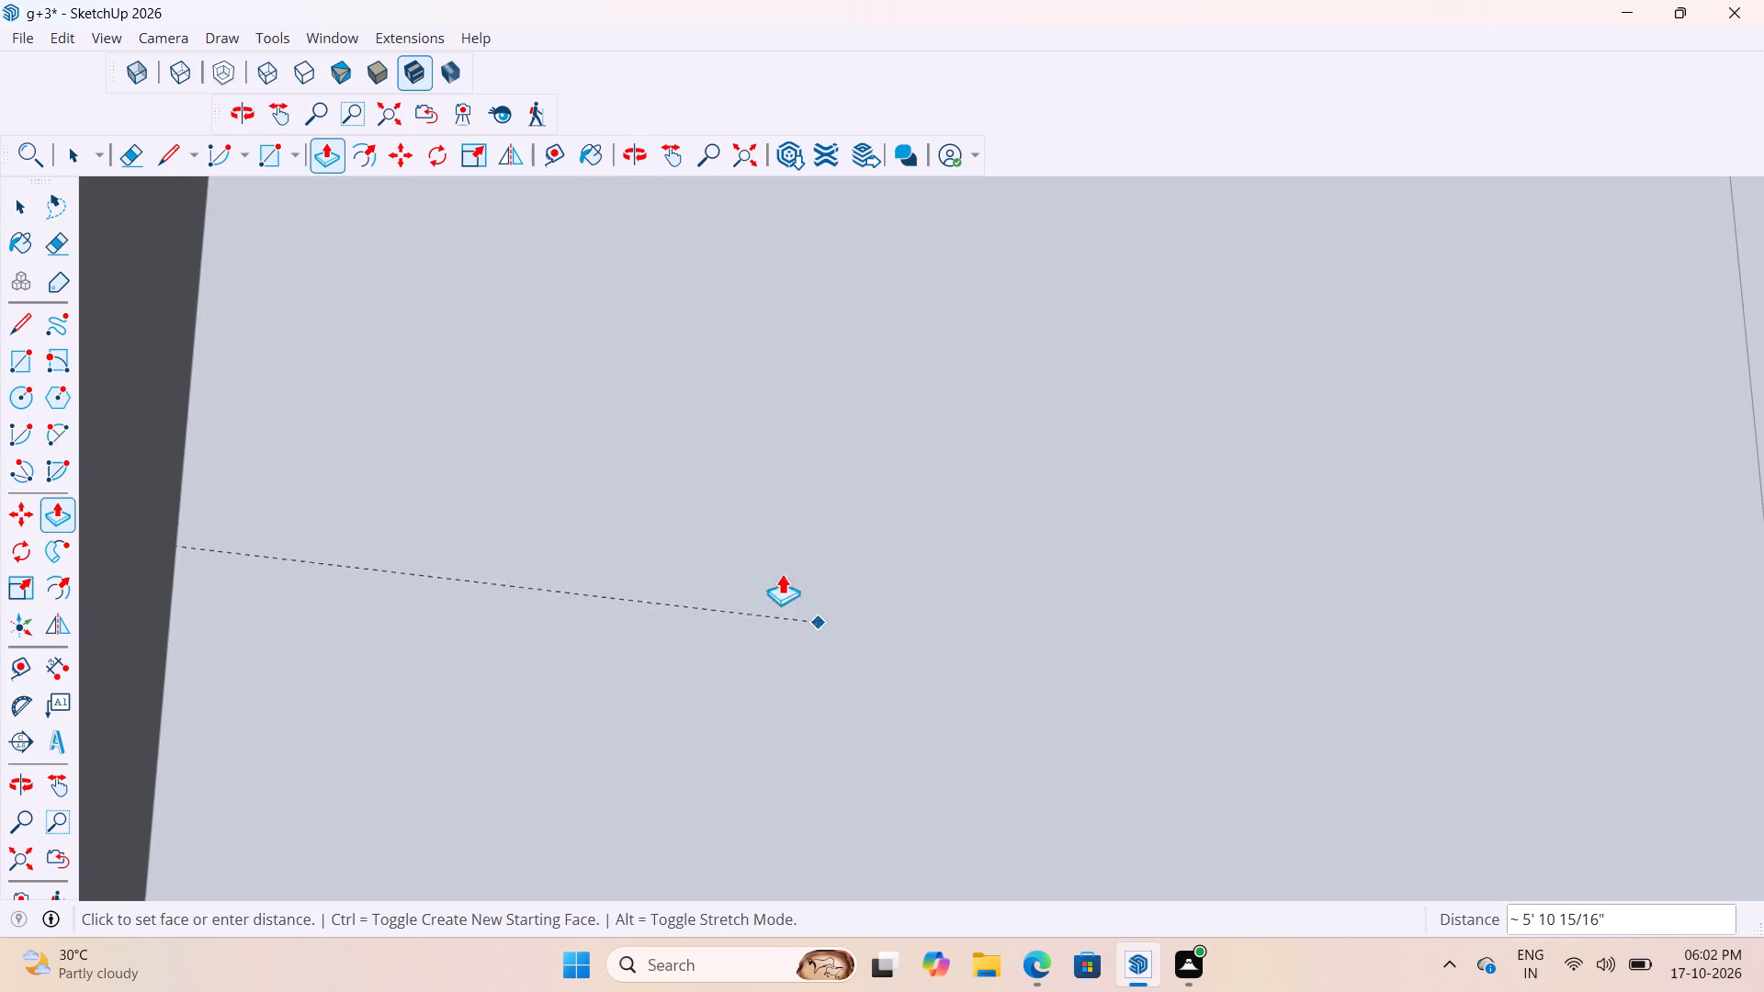
left_click(744, 152)
scroll(552, 374, "up", 2)
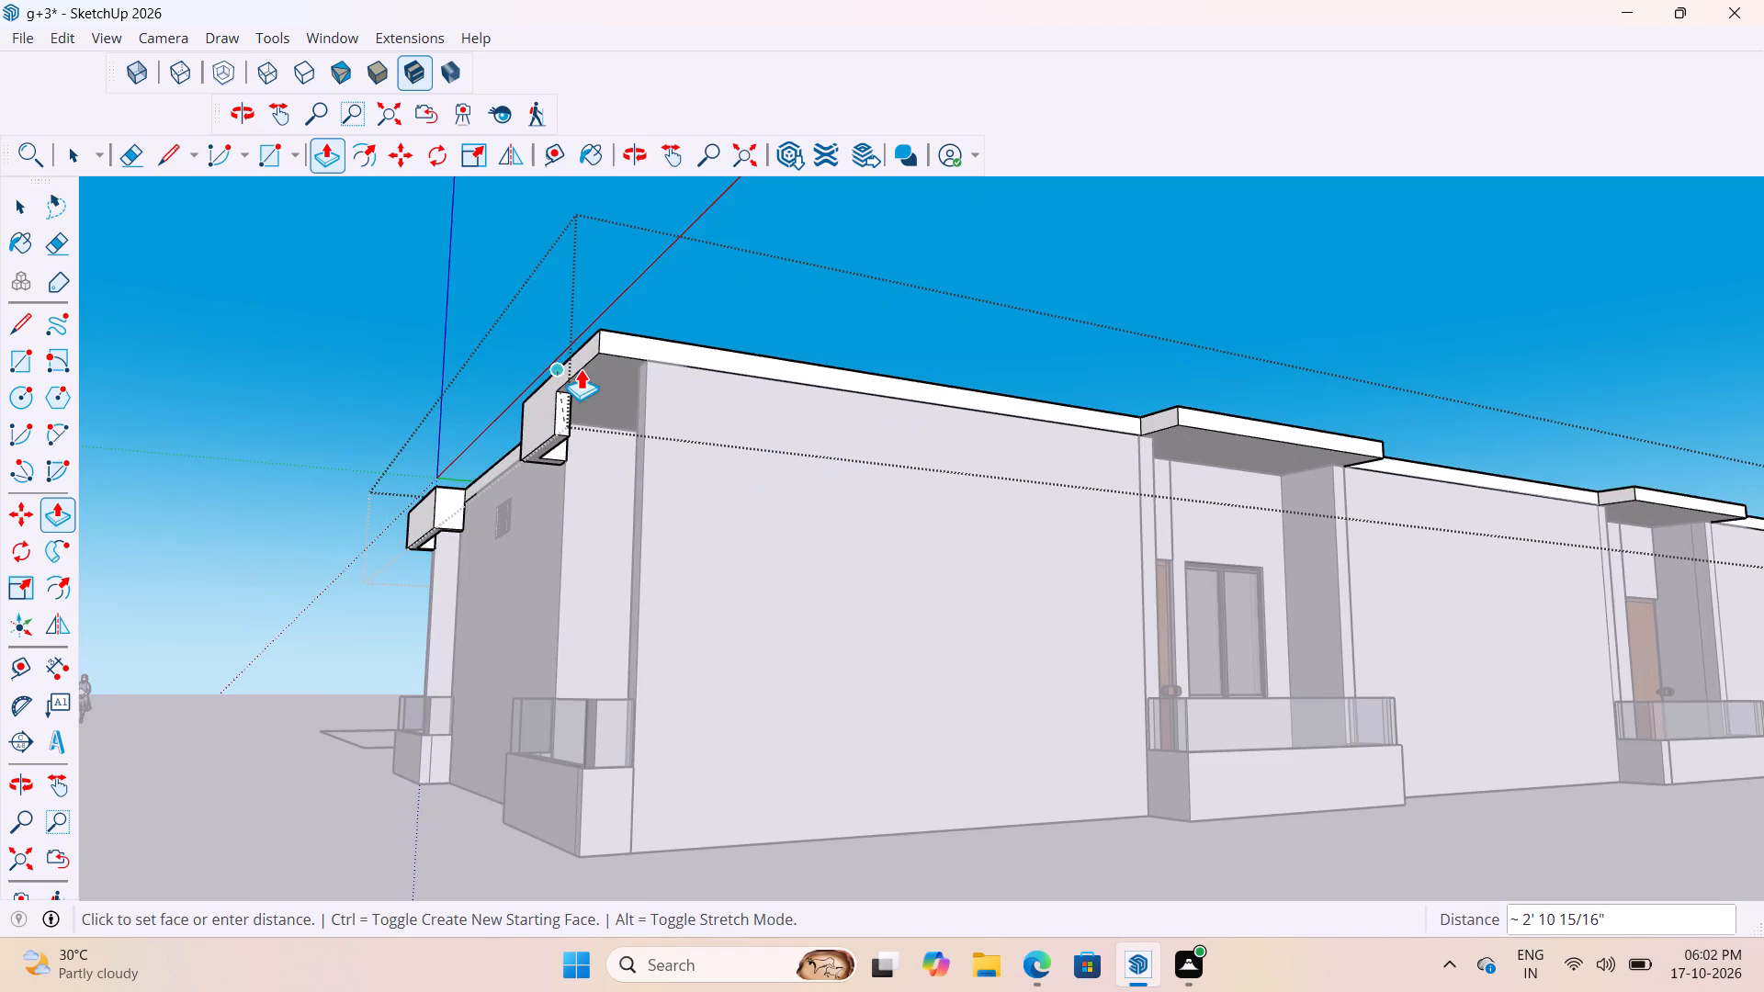
scroll(614, 342, "up", 10)
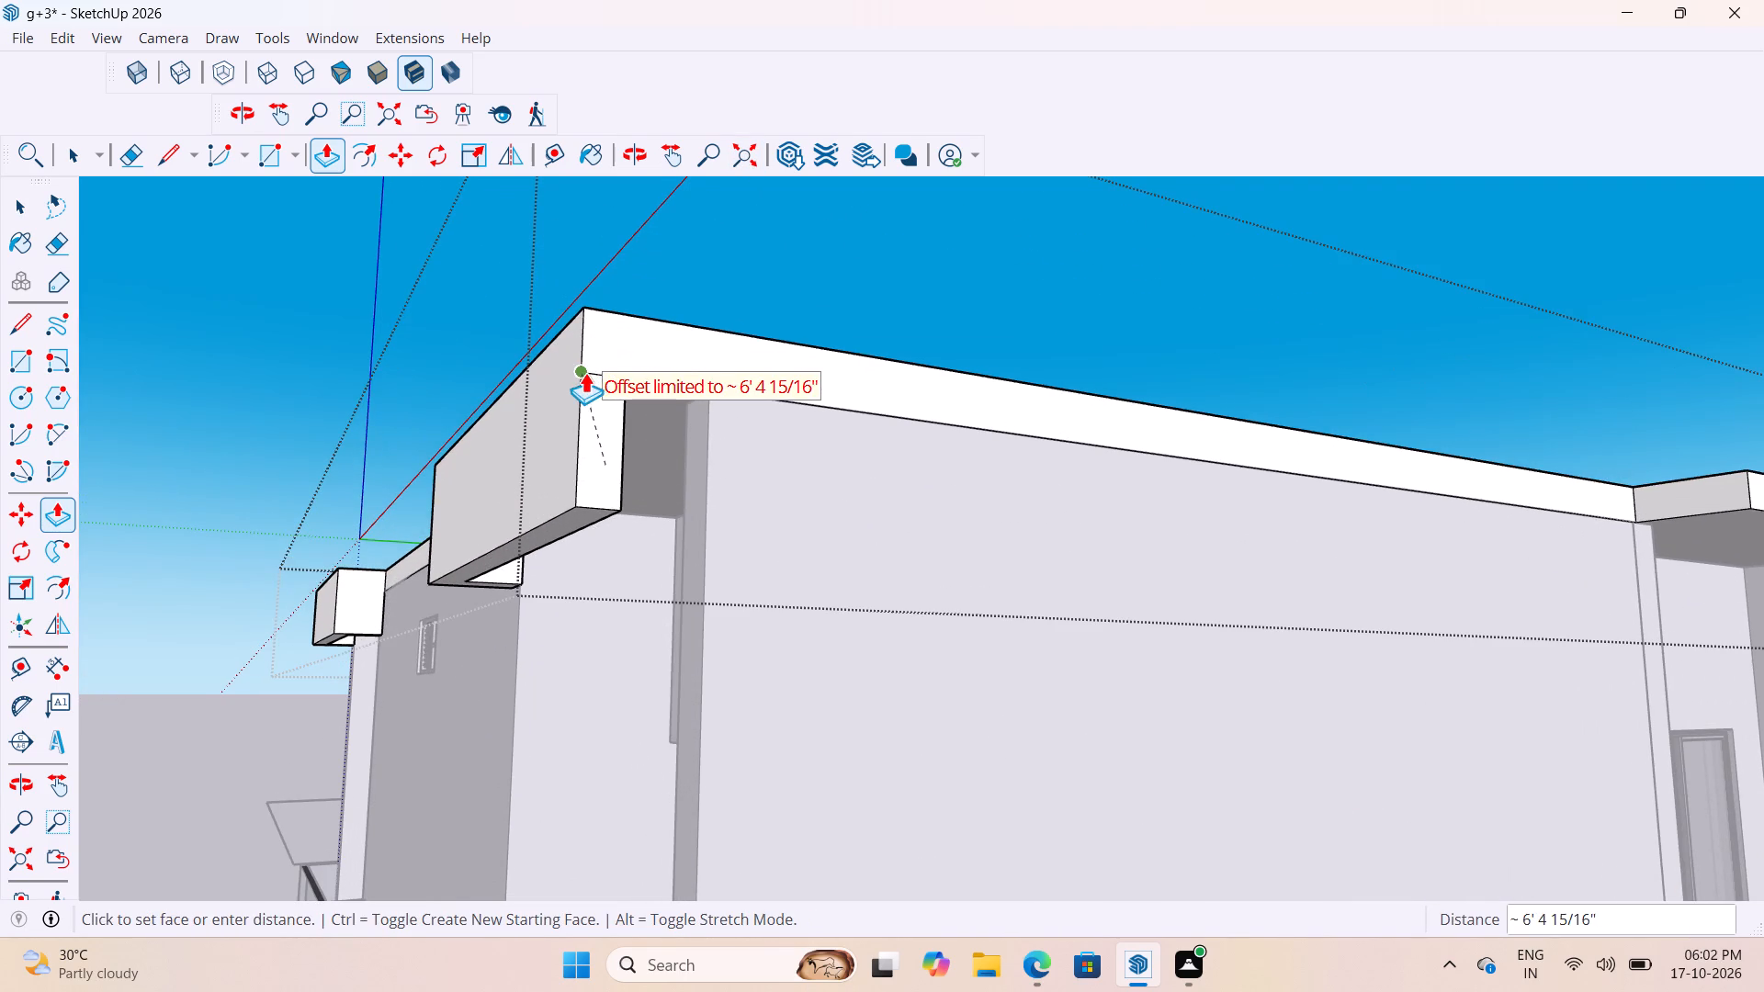
left_click(585, 372)
scroll(639, 447, "up", 3)
Examine the open far end of the 4" dropped edge and compare it with the end returns beneath the finished overhang.
middle_click_drag(591, 462, 342, 493)
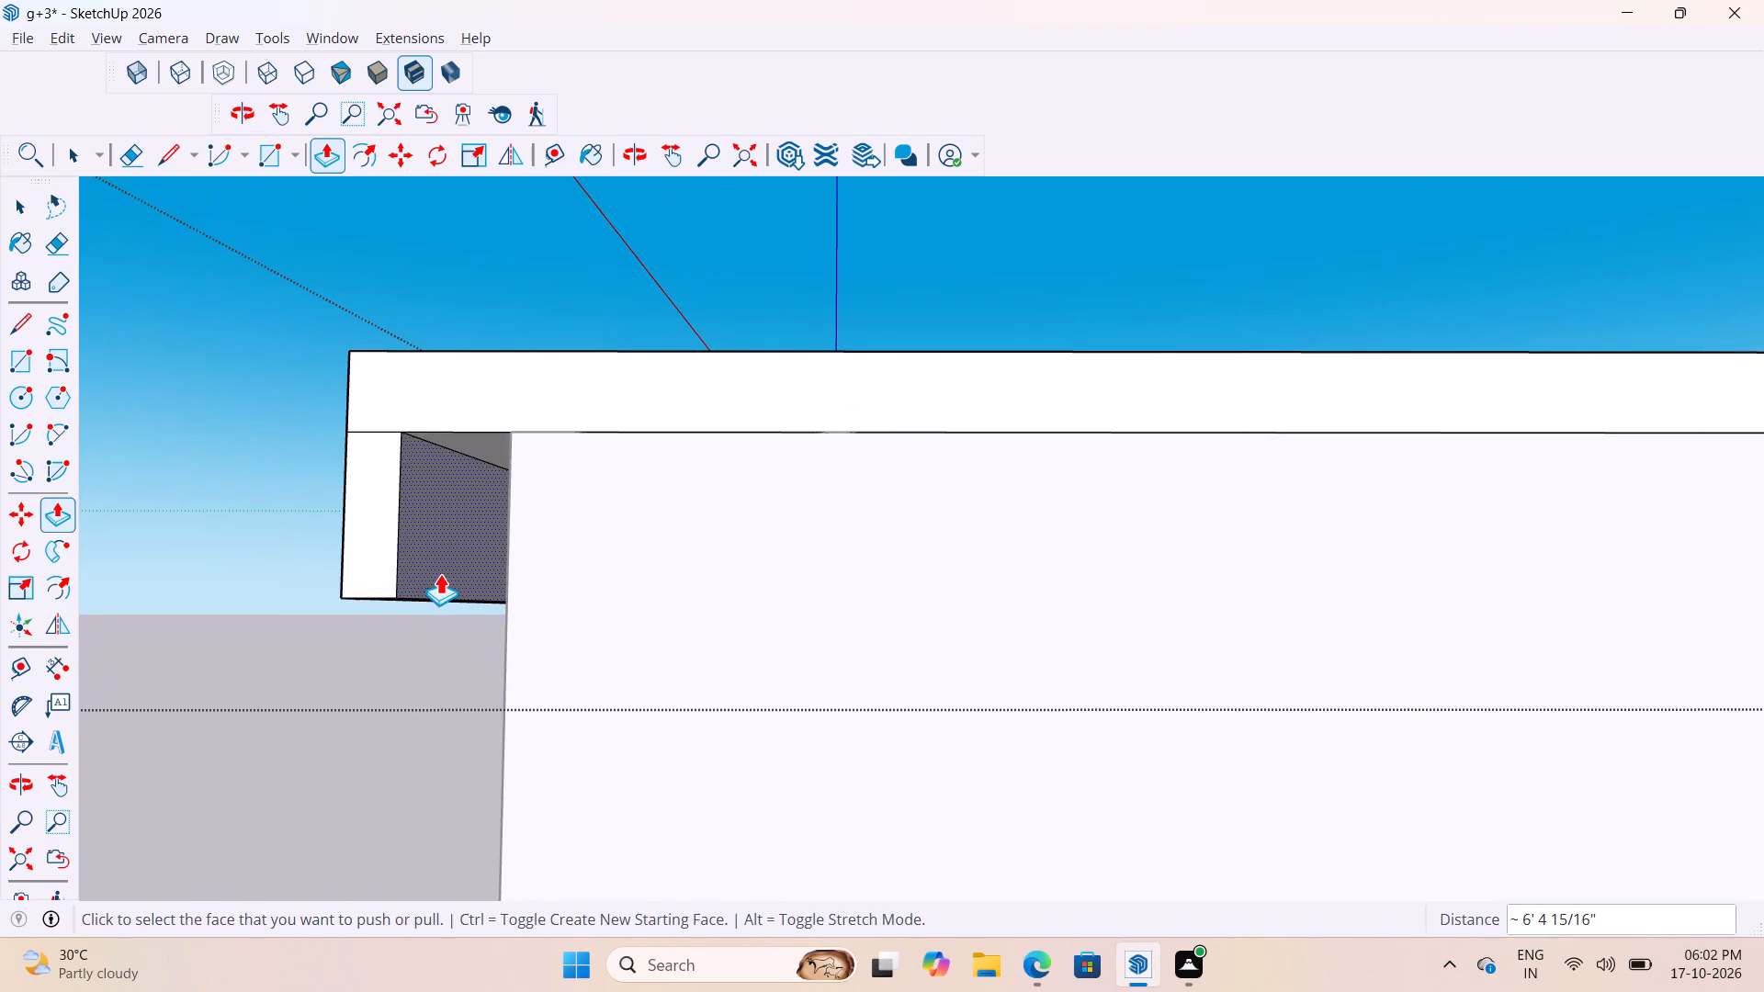
scroll(442, 549, "down", 5)
middle_click_drag(457, 543, 583, 502)
scroll(534, 508, "up", 2)
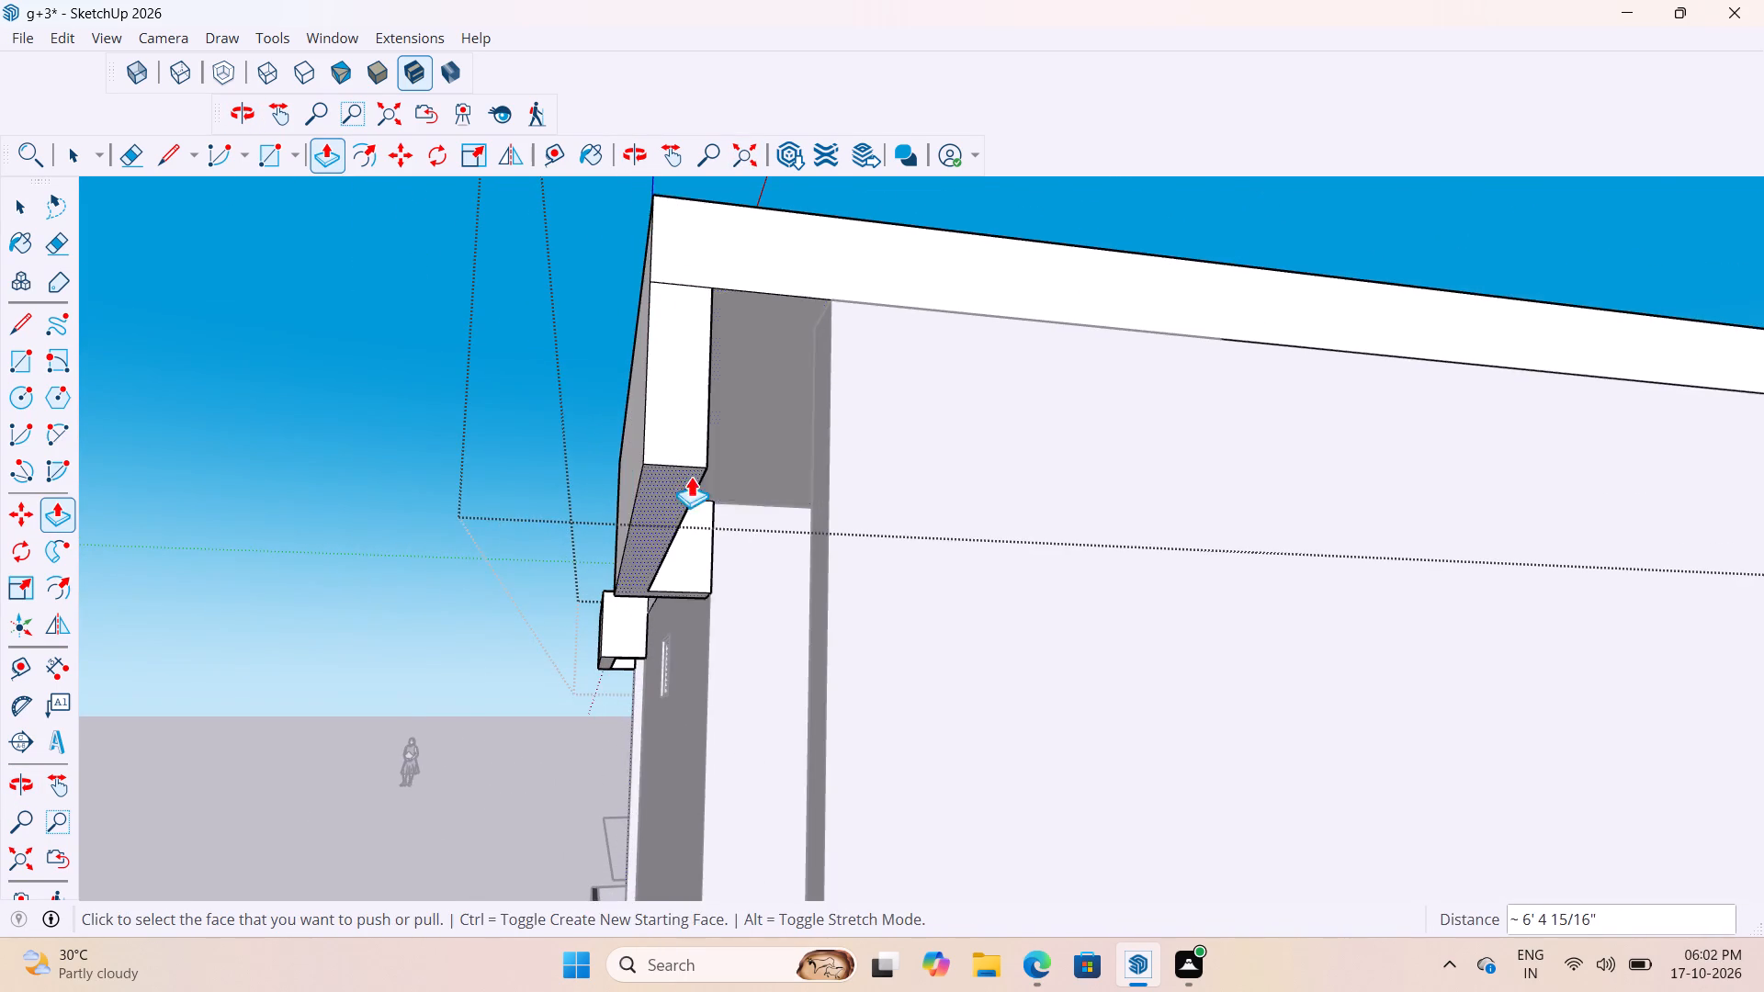
middle_click_drag(688, 477, 479, 533)
scroll(438, 559, "down", 13)
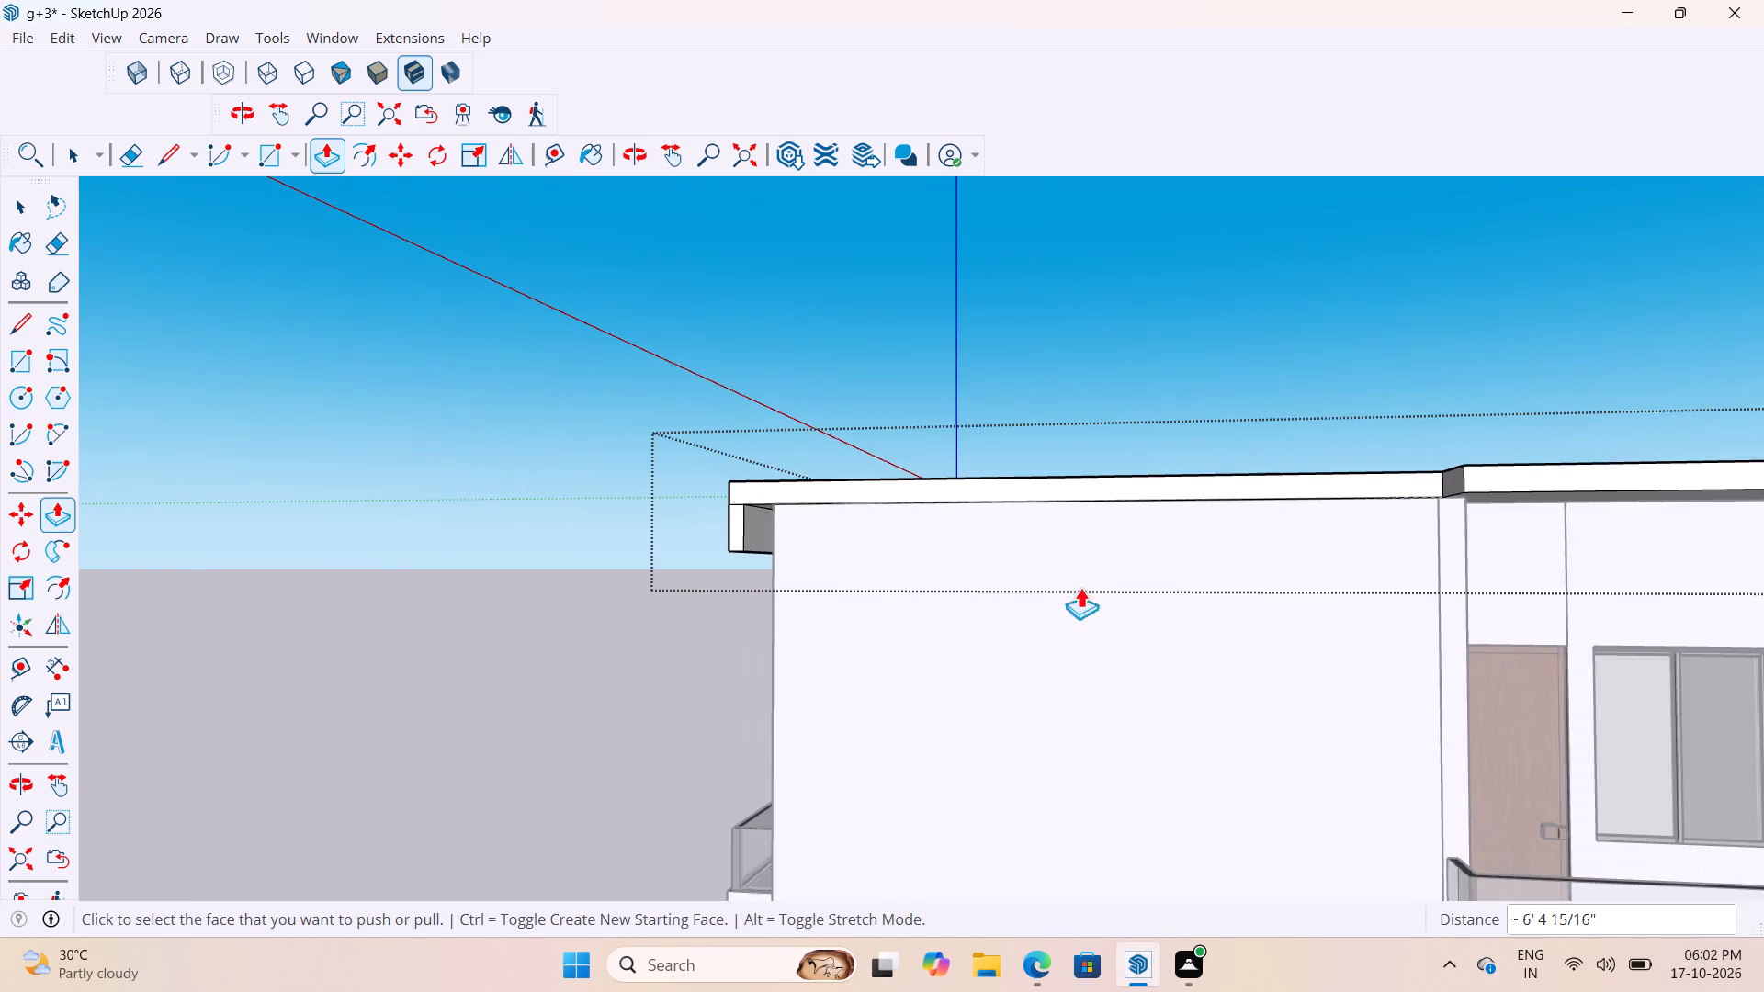
key("space")
left_click(472, 665)
scroll(575, 533, "up", 3)
scroll(1410, 603, "up", 7)
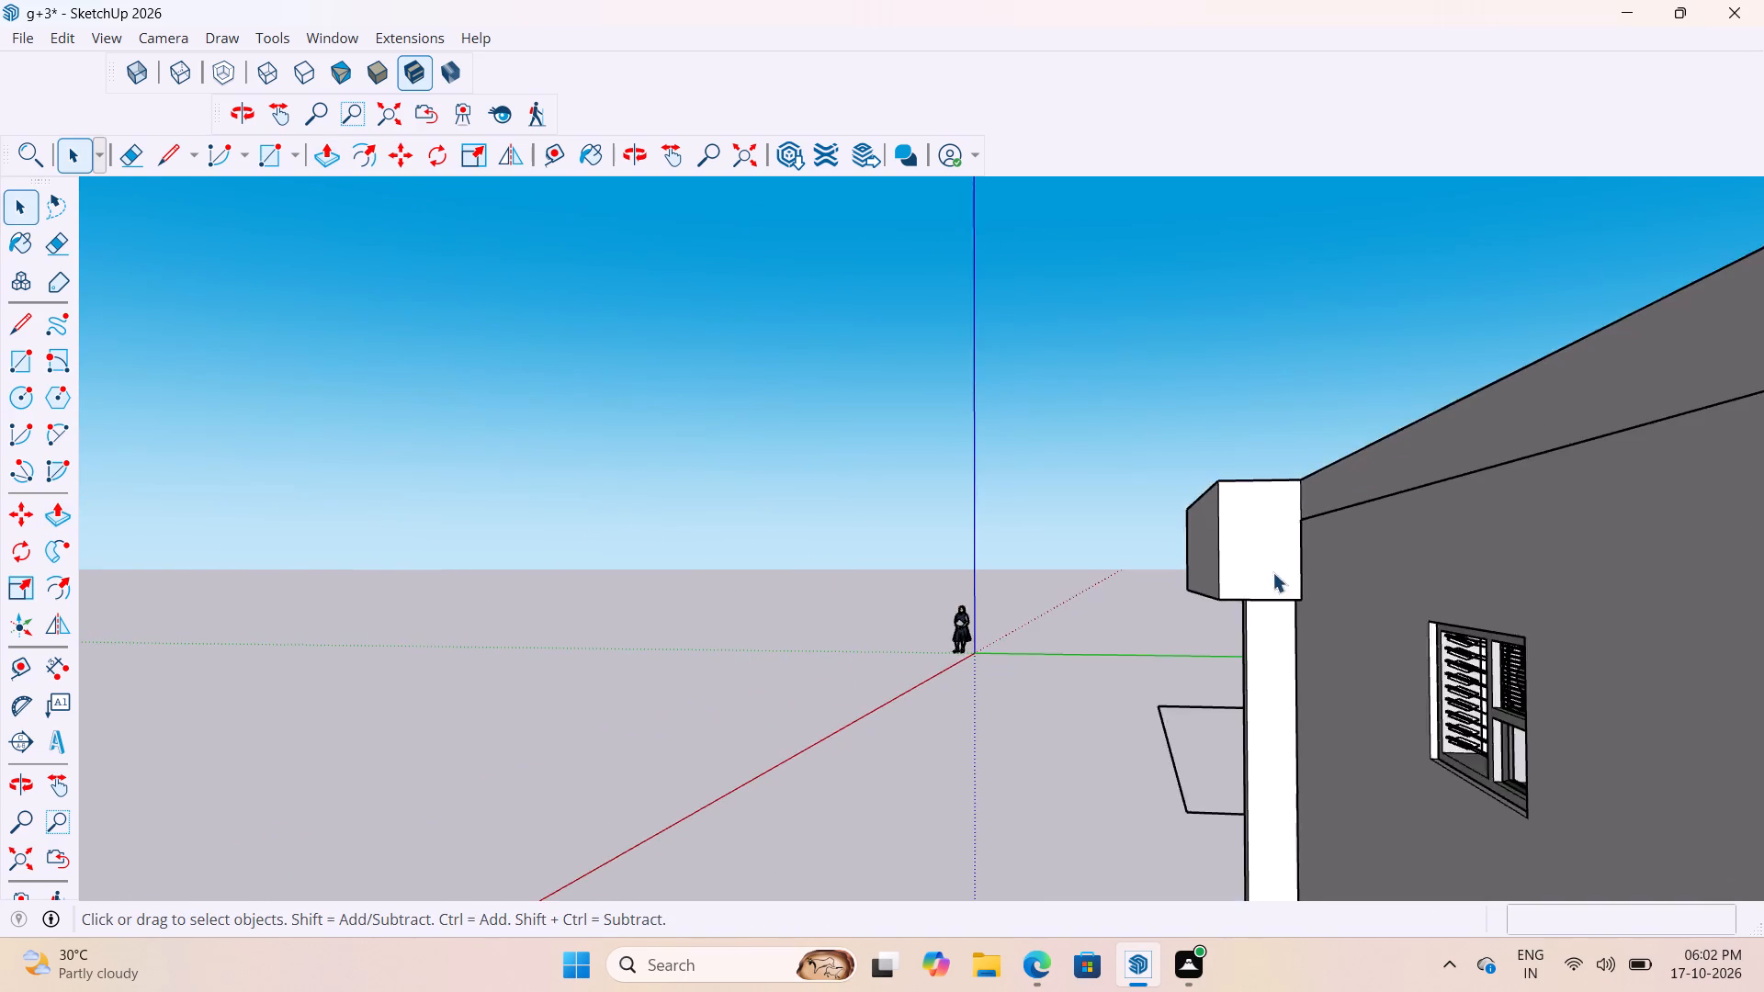
middle_click_drag(1291, 511, 1647, 318)
scroll(982, 647, "up", 3)
middle_click_drag(1048, 643, 1417, 414)
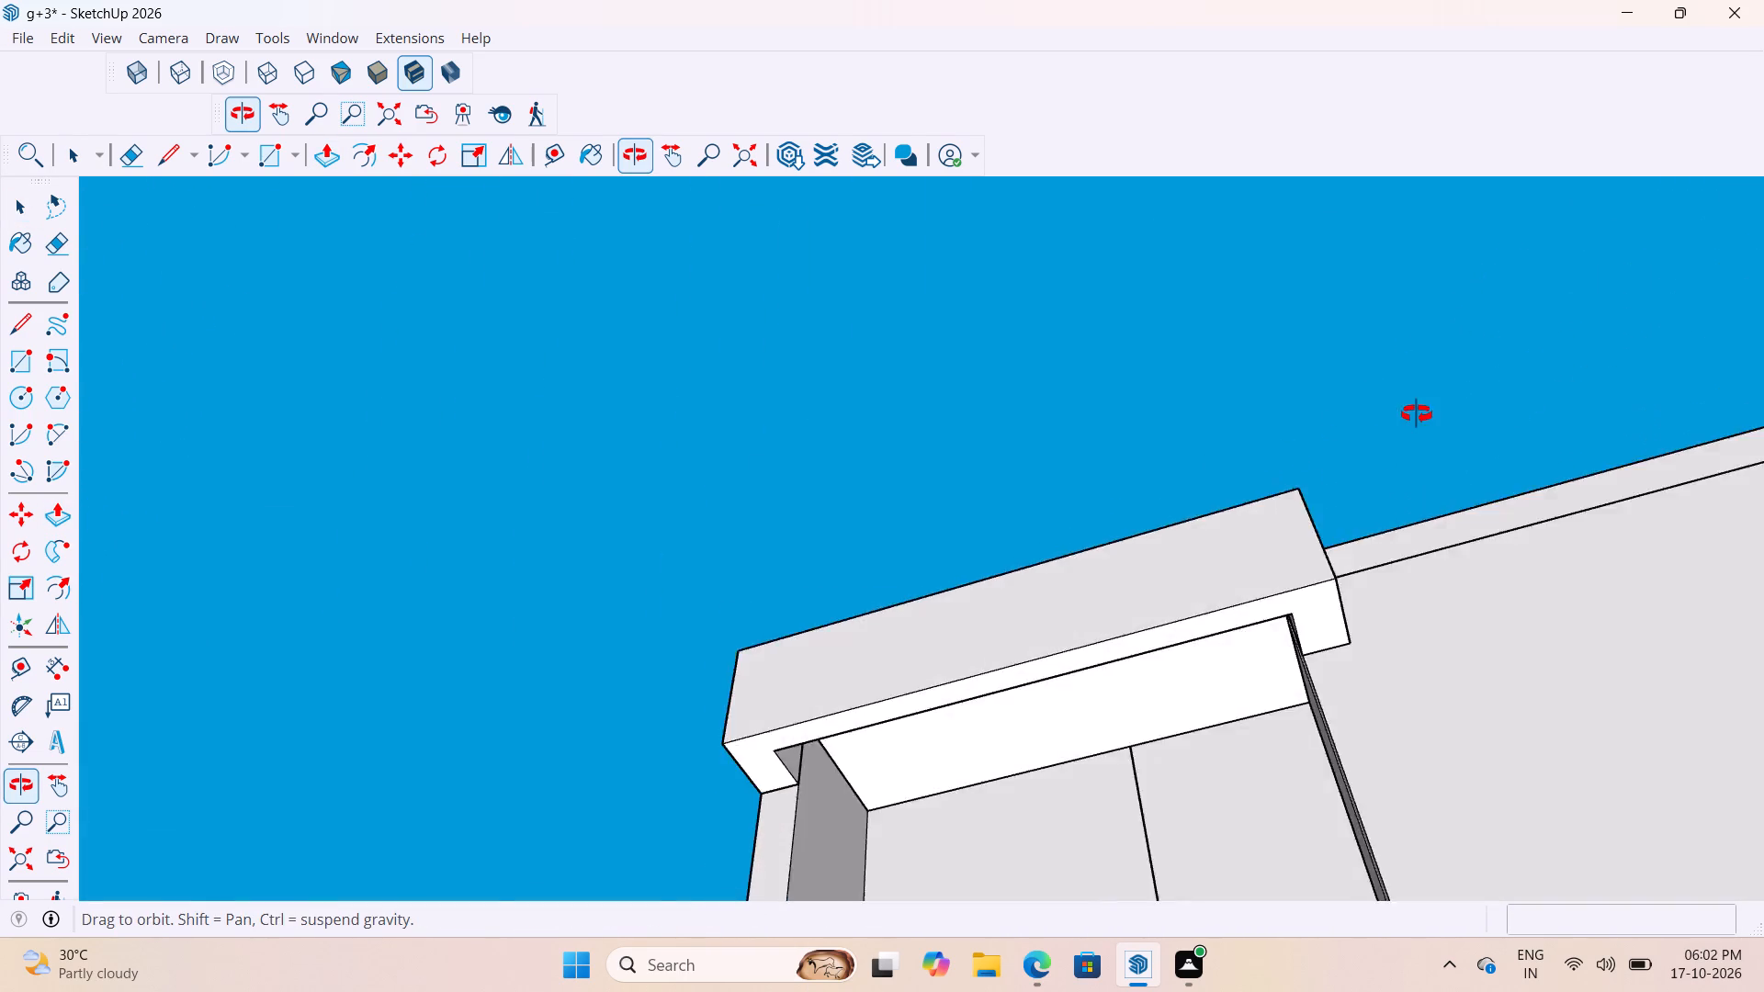
middle_click_drag(1417, 414, 1541, 407)
scroll(1290, 760, "up", 6)
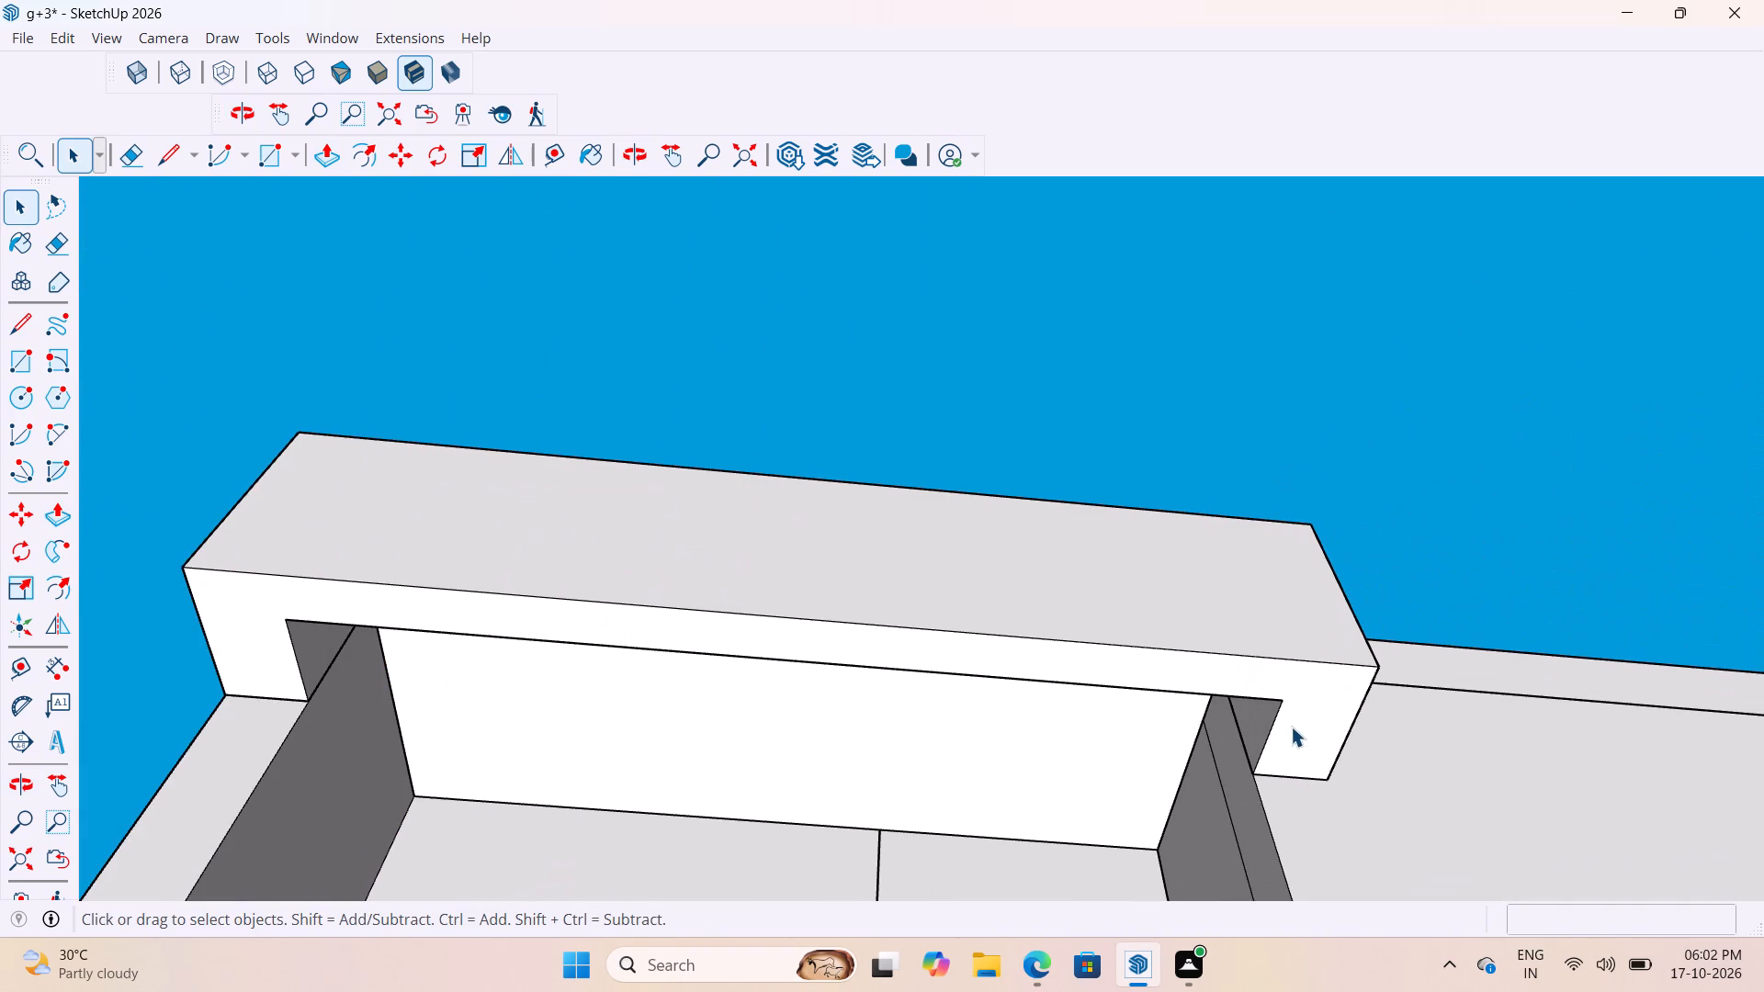
Try to measure the width of the end return beneath the finished overhang, starting from its inner edge.
key("t")
left_click(1266, 740)
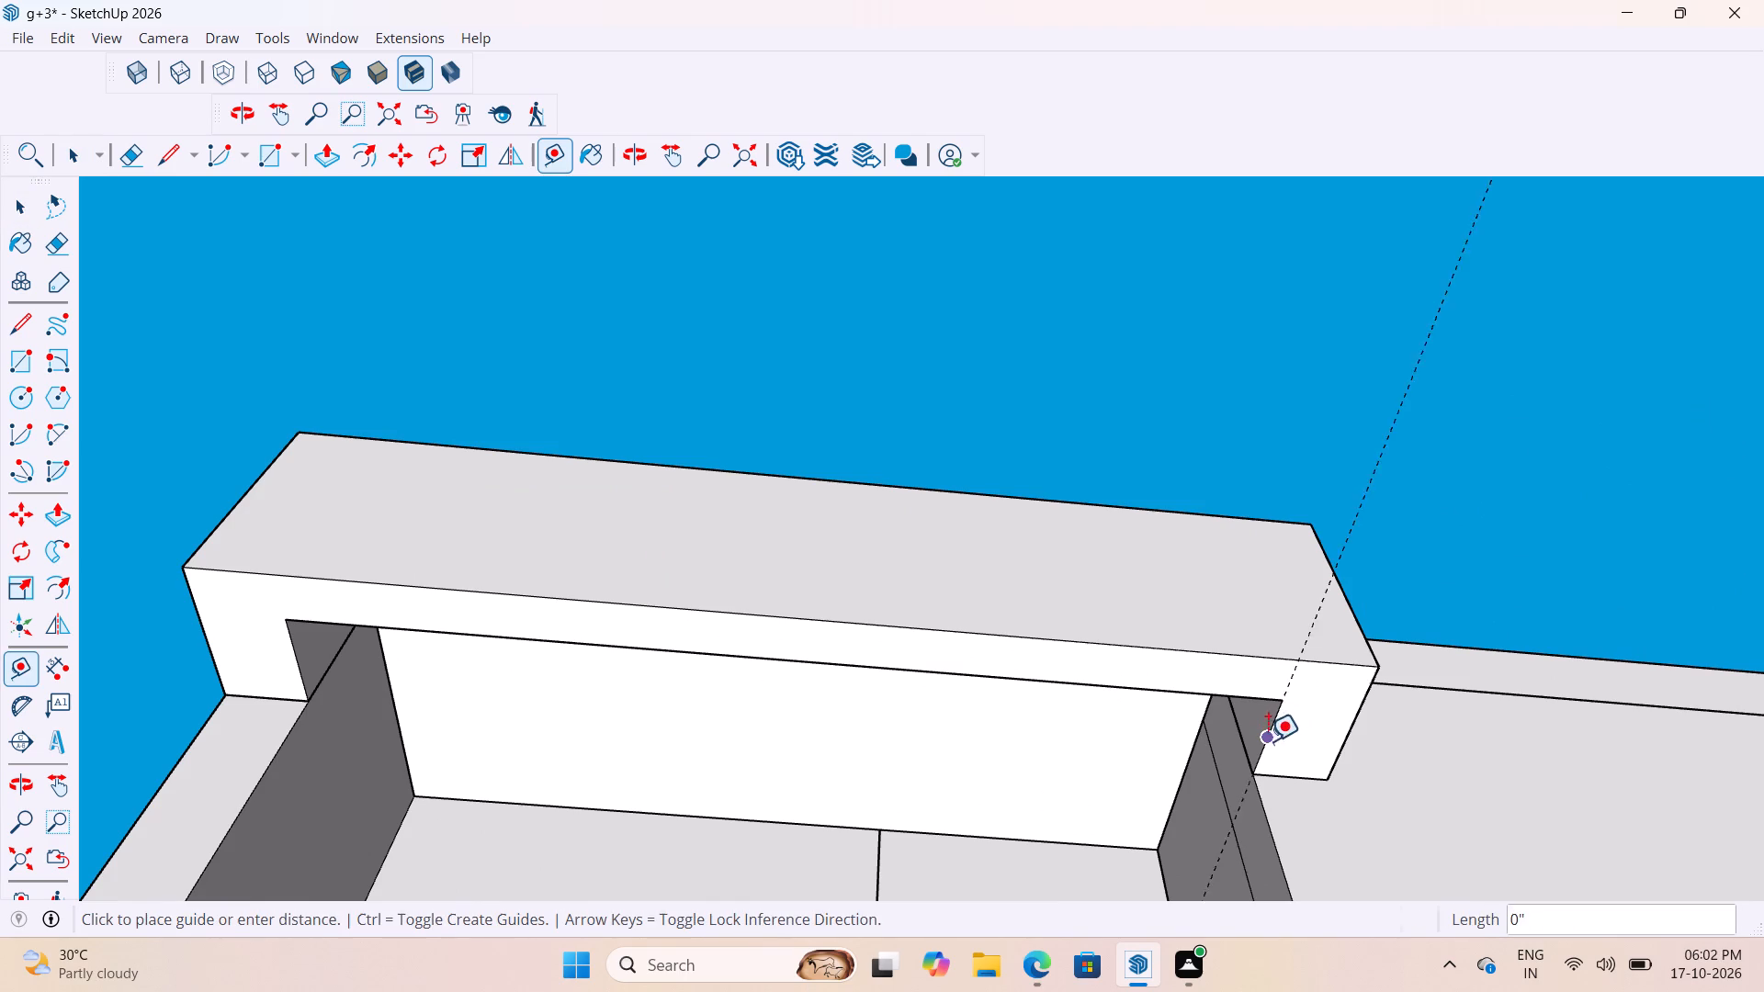
key("space")
Open the roof group at the open end of the 4" dropped edge and copy its inner vertical edge 6" along the inner face.
scroll(981, 604, "down", 17)
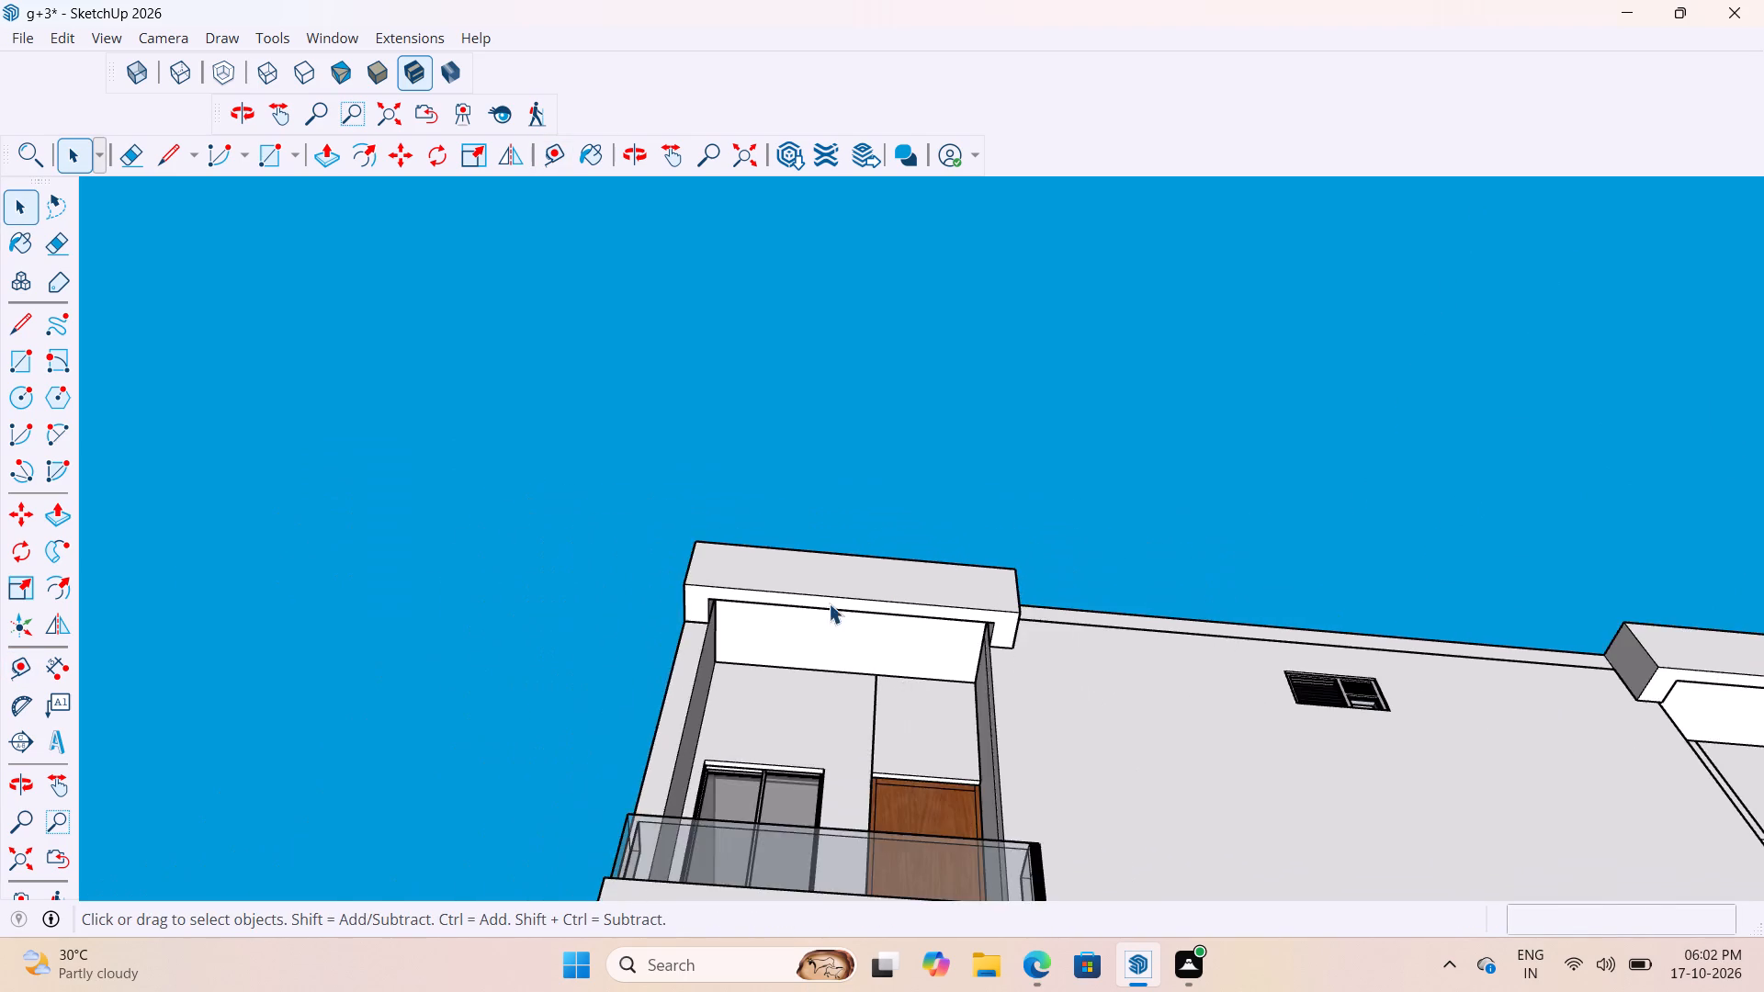
scroll(829, 603, "down", 8)
middle_click_drag(1197, 658, 808, 914)
scroll(808, 914, "down", 1)
scroll(1169, 588, "up", 7)
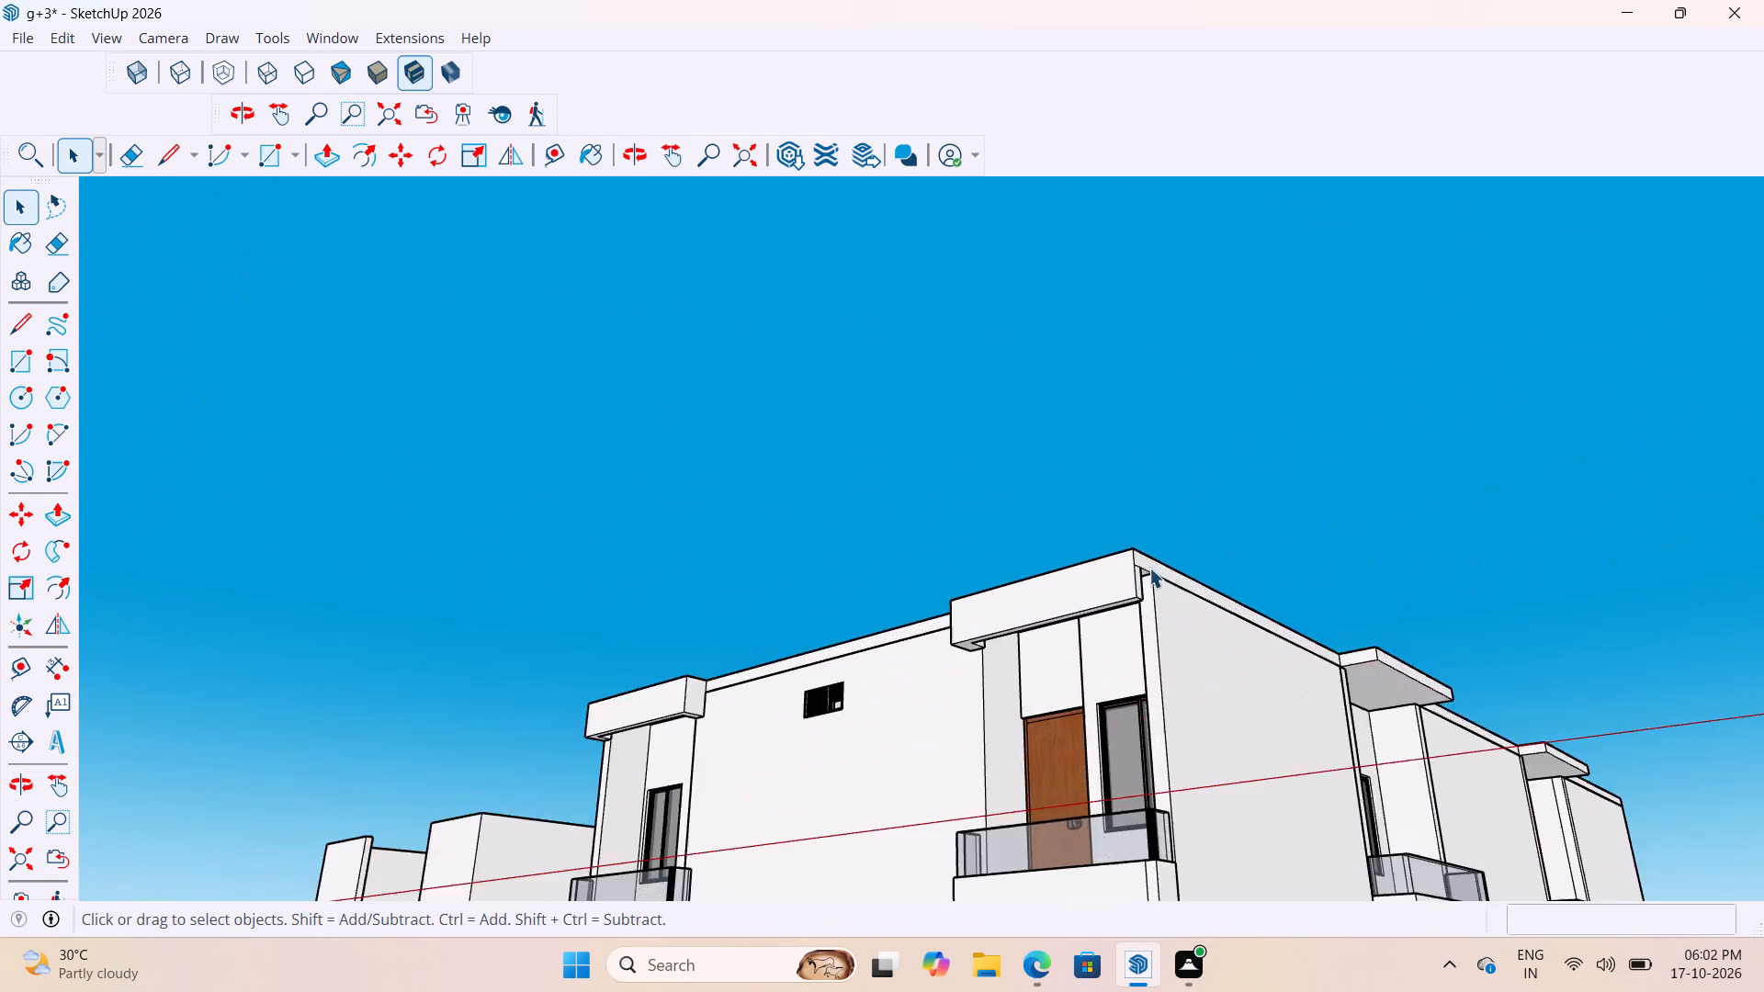
scroll(1149, 568, "up", 10)
middle_click_drag(1146, 564, 1041, 657)
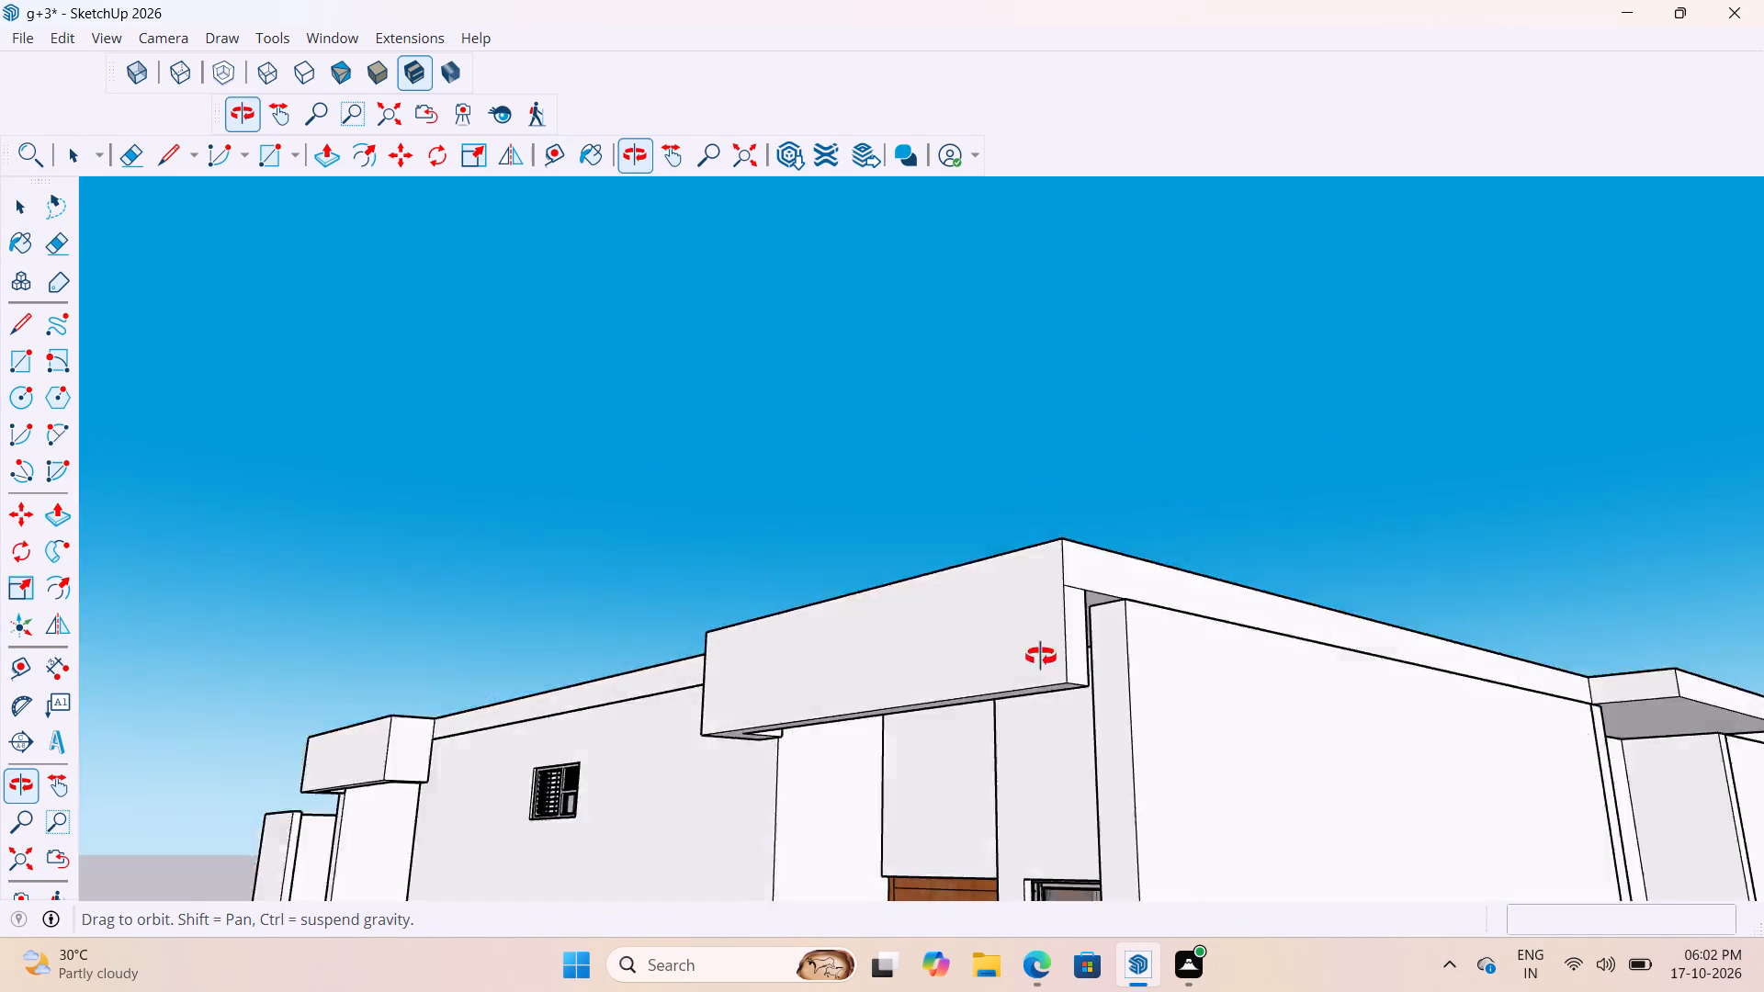
middle_click_drag(1041, 657, 712, 687)
scroll(685, 723, "up", 6)
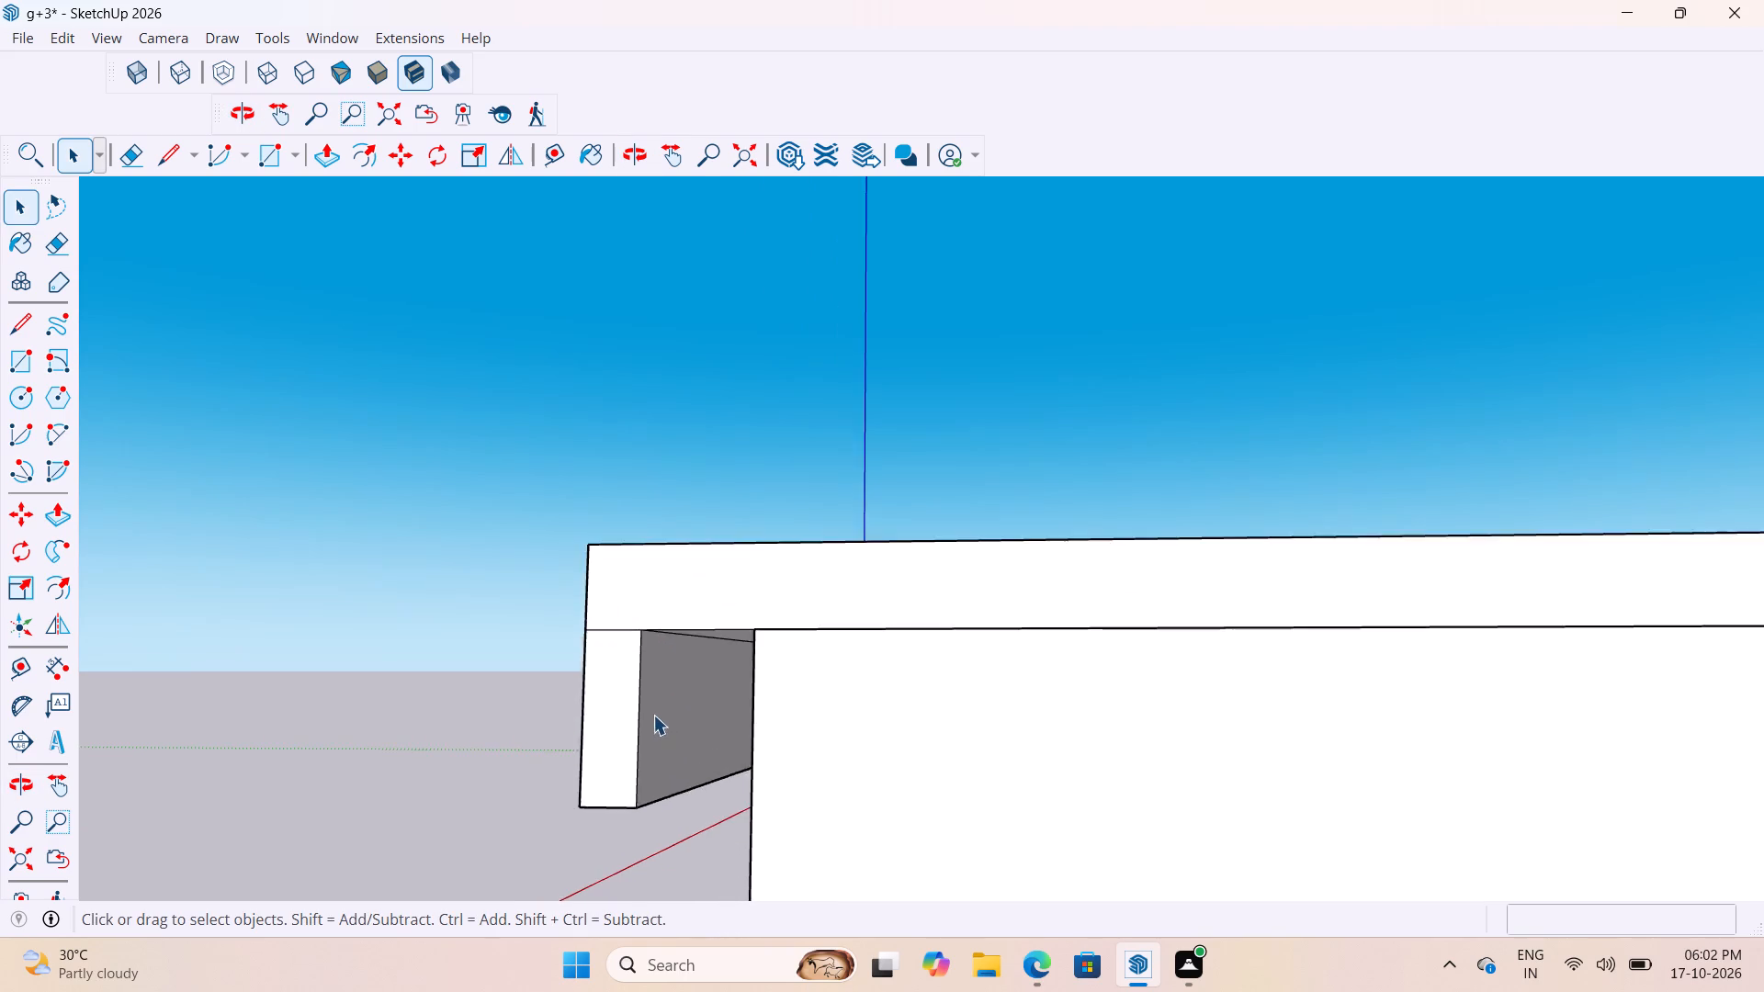
scroll(653, 715, "up", 7)
middle_click_drag(661, 612, 713, 608)
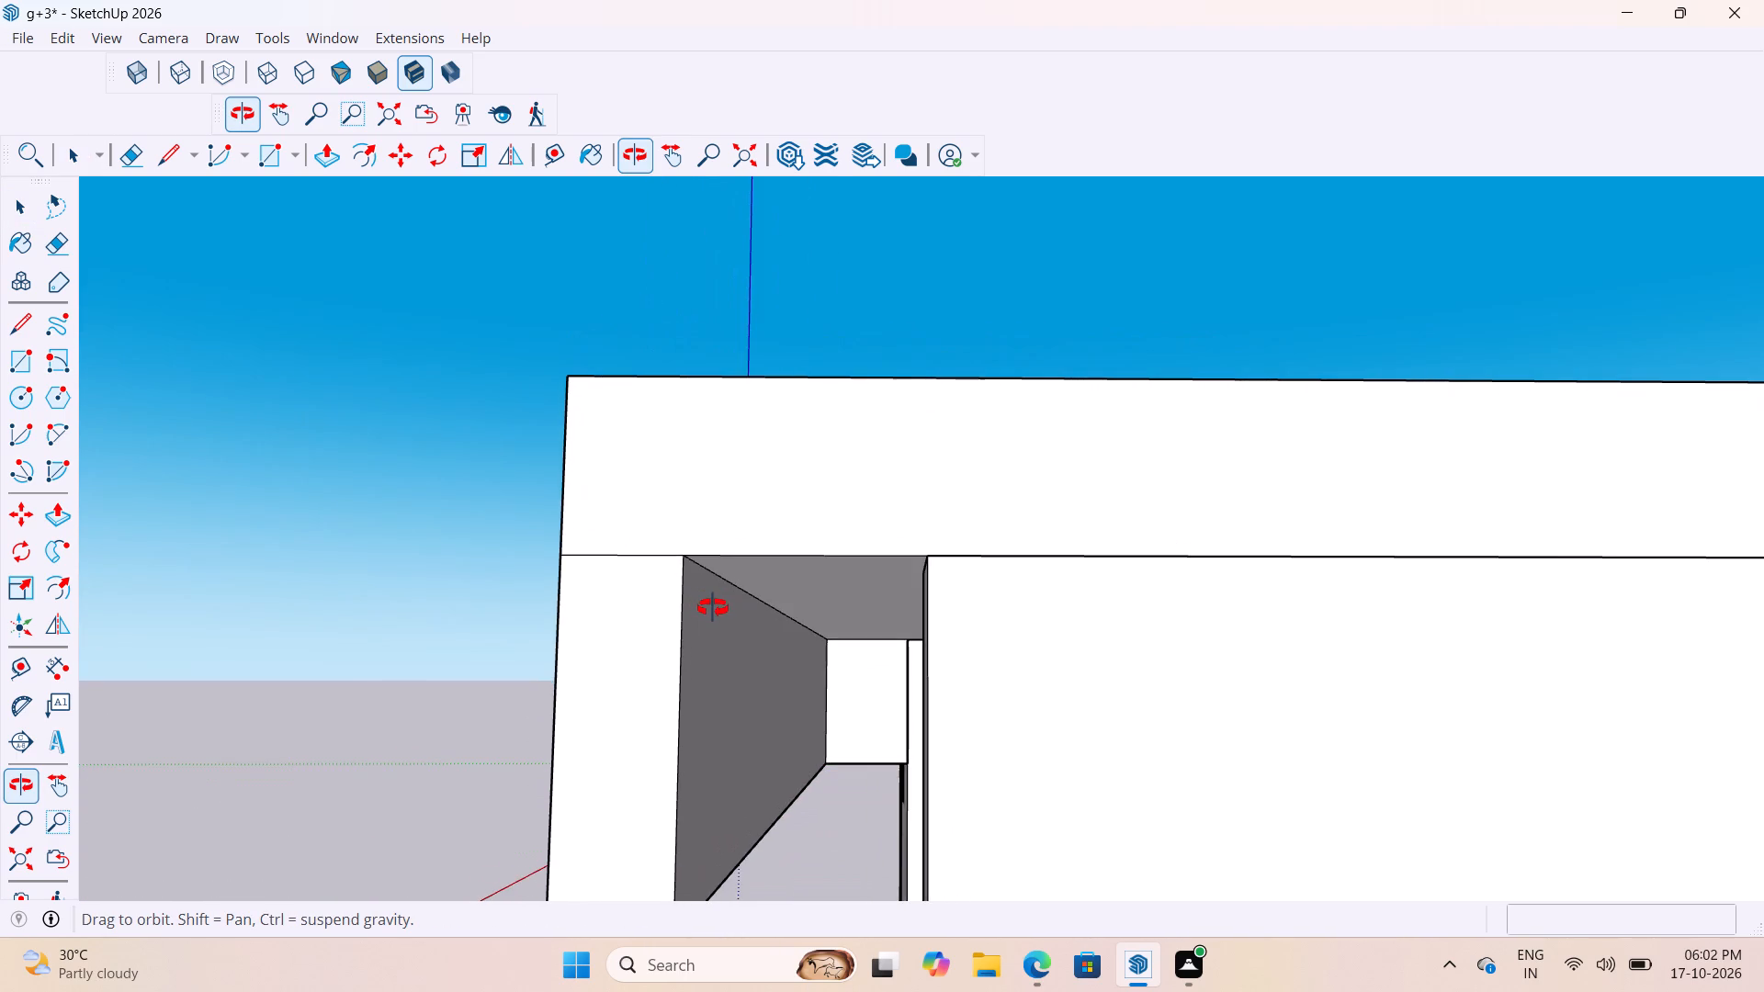
middle_click_drag(713, 608, 588, 637)
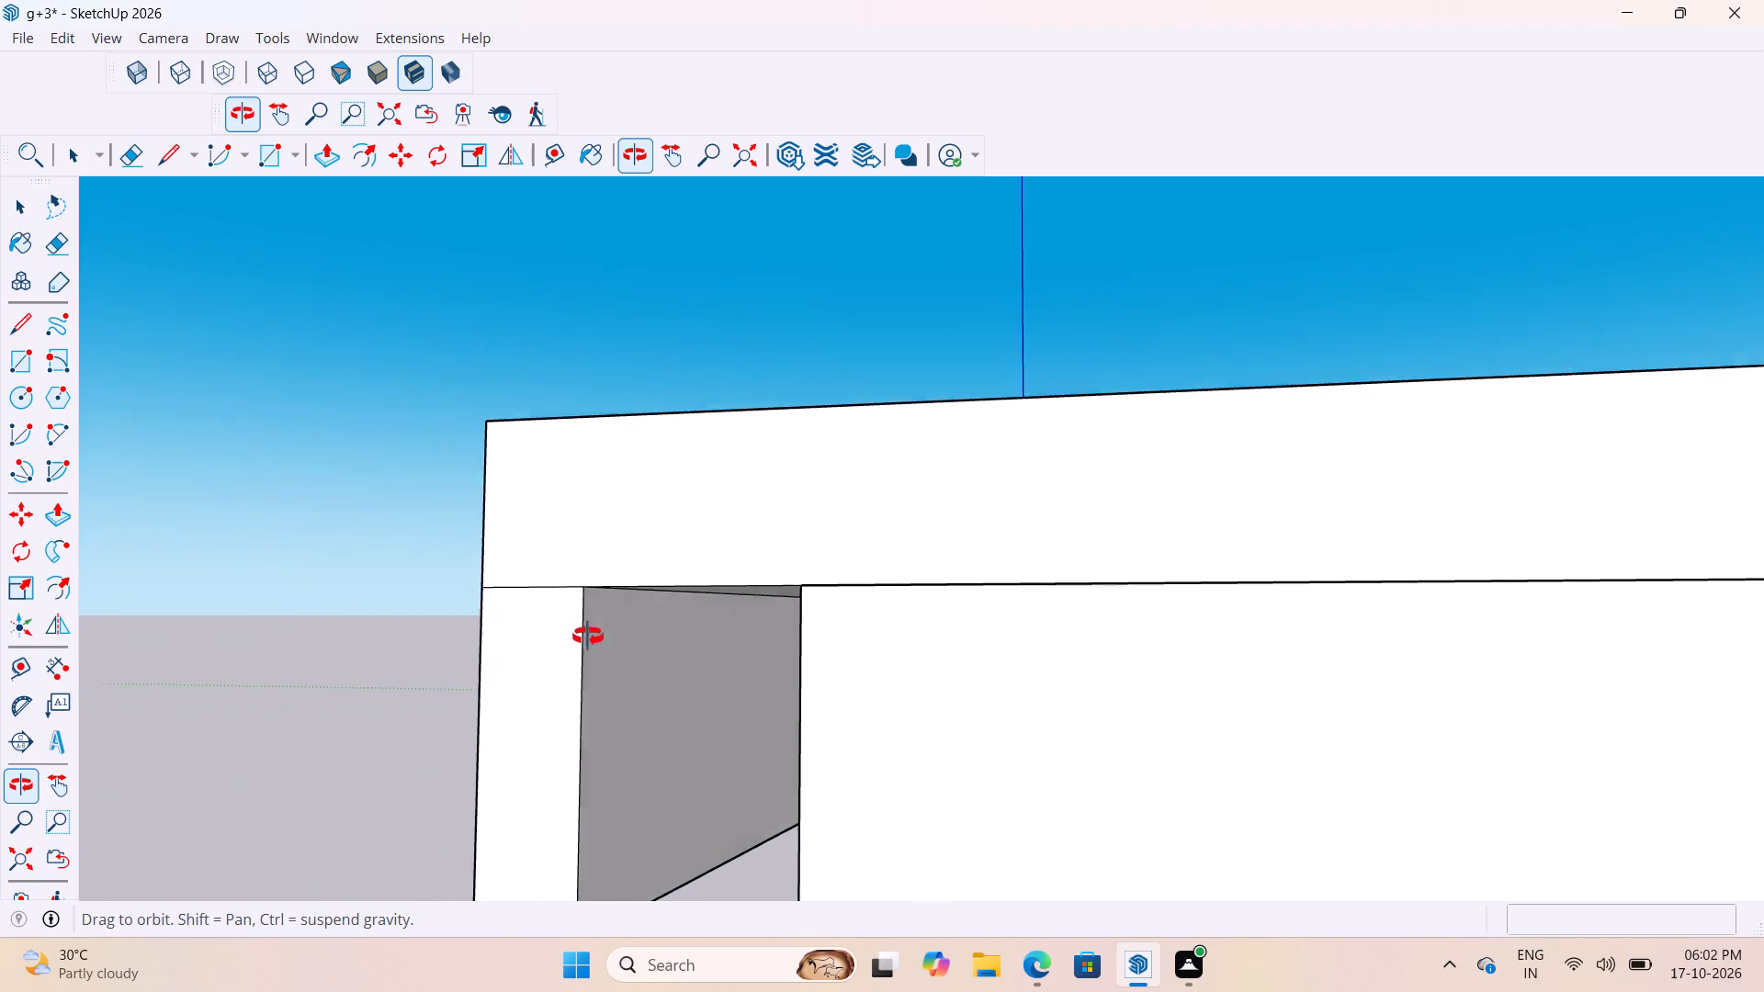
middle_click_drag(588, 637, 582, 638)
double_click(605, 652)
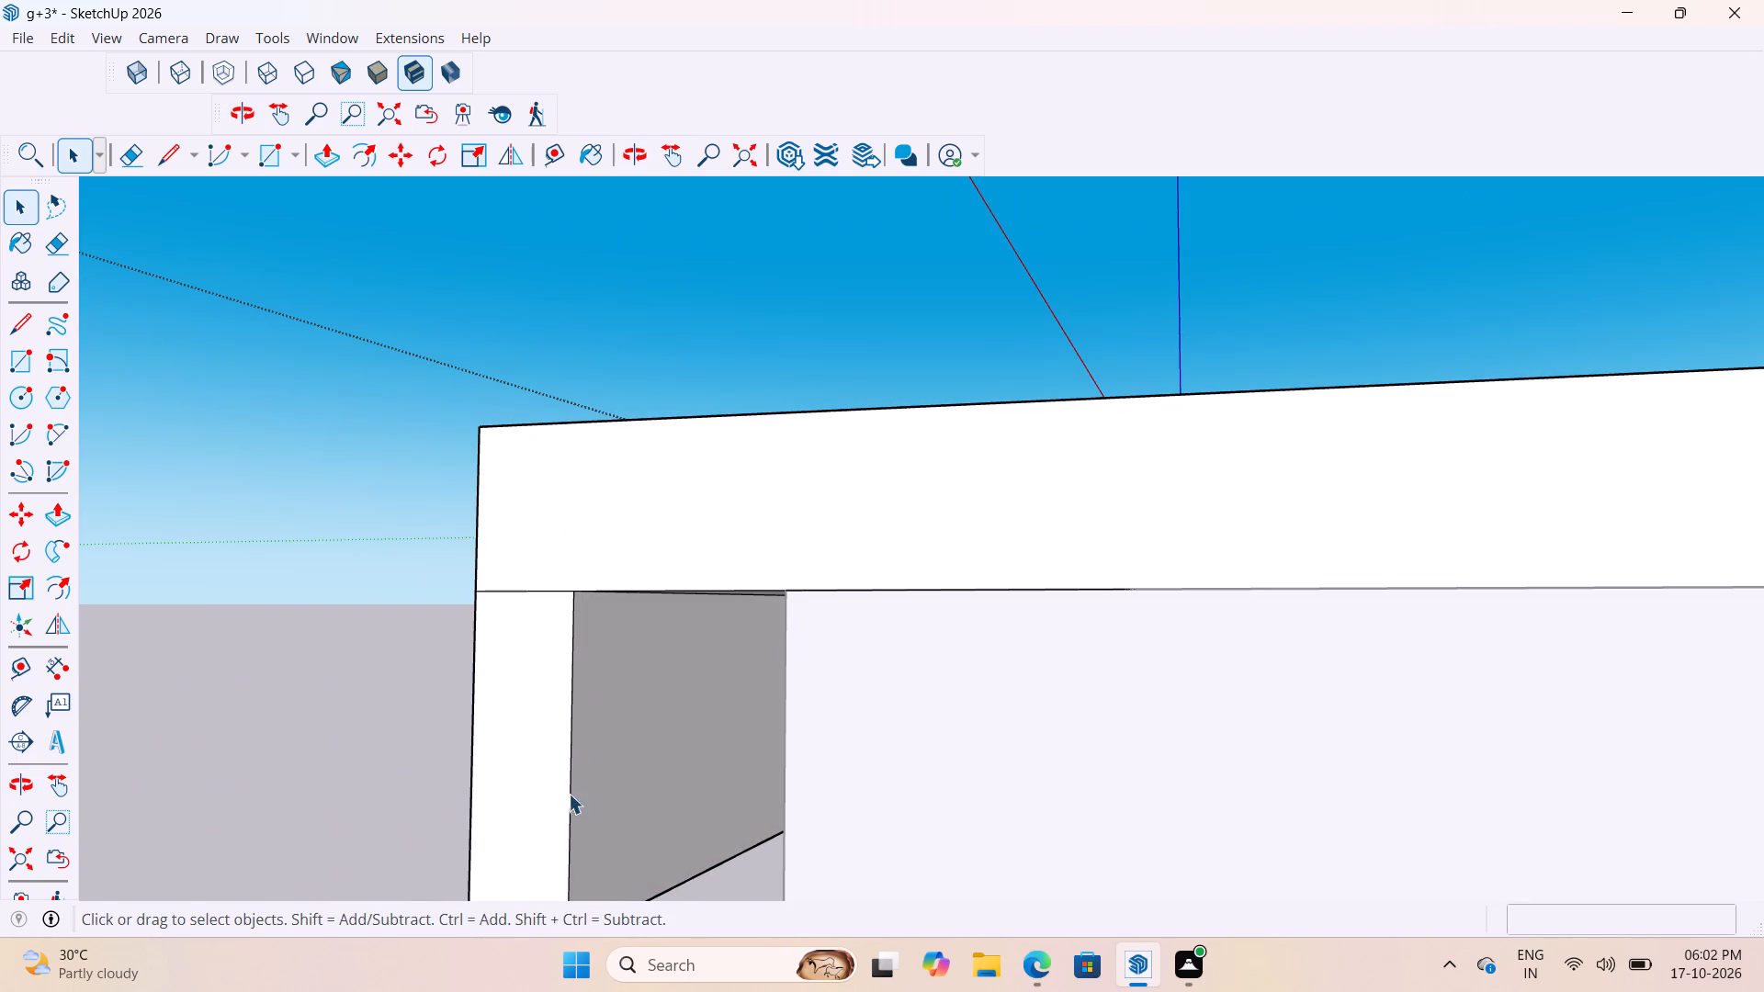
scroll(668, 705, "down", 5)
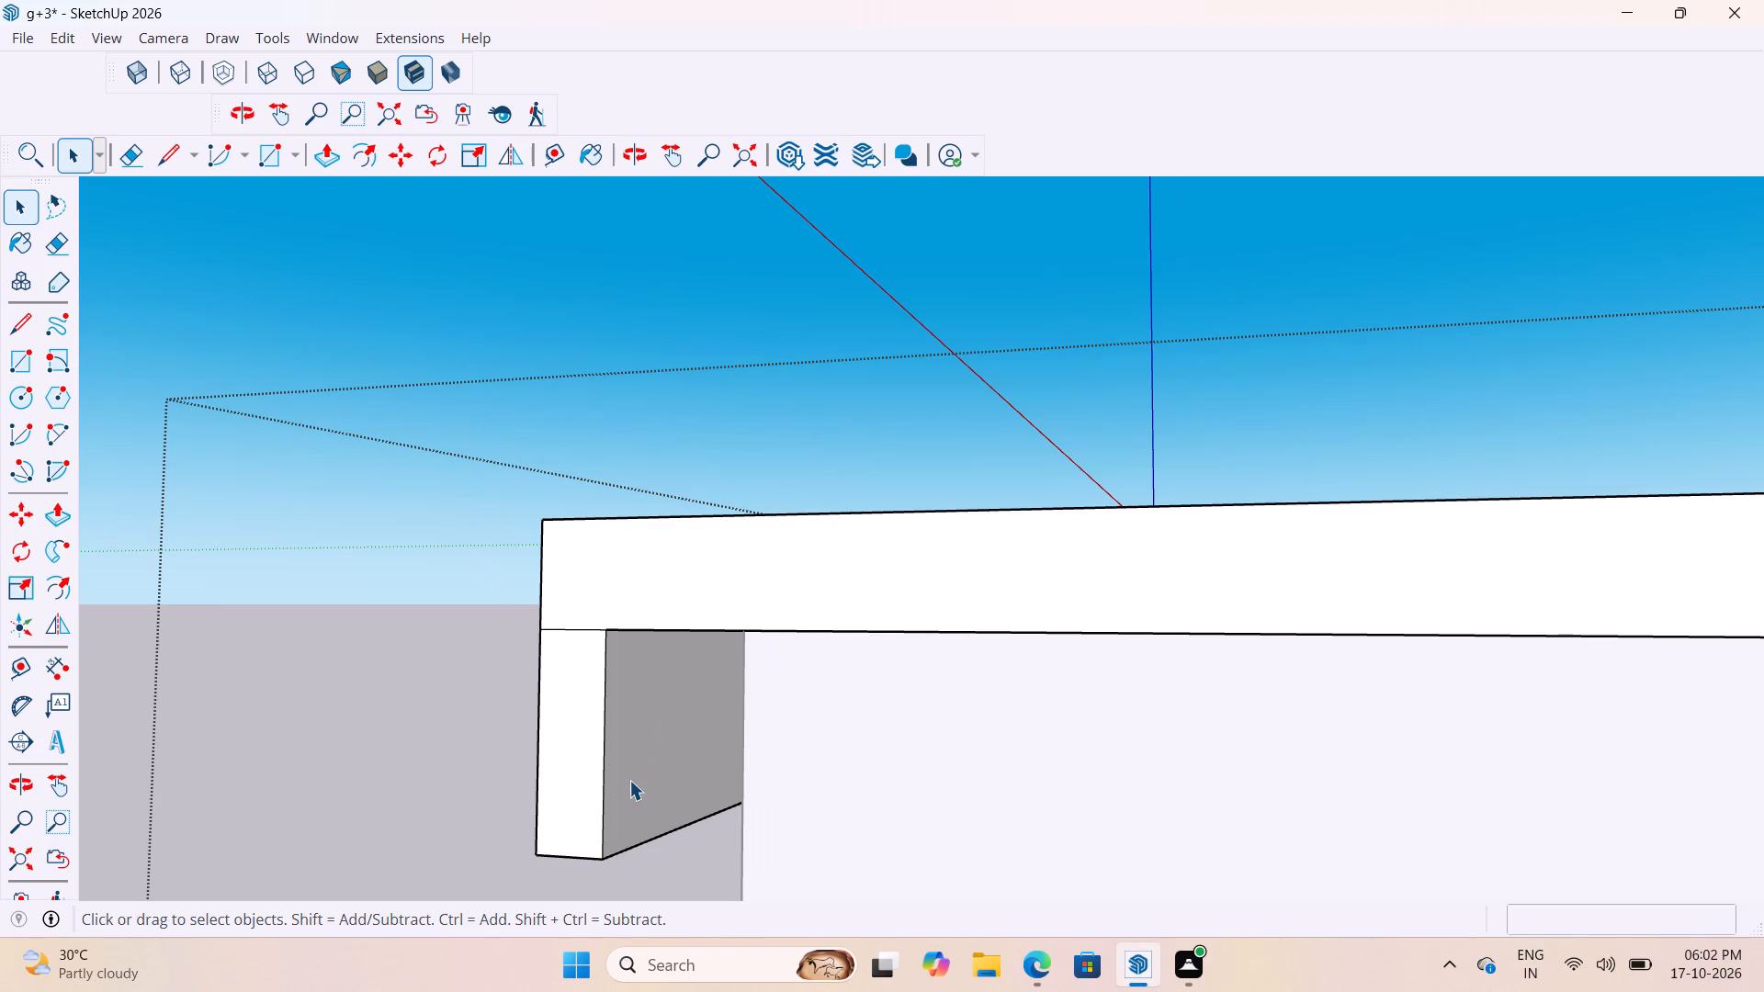
key("m")
key("space")
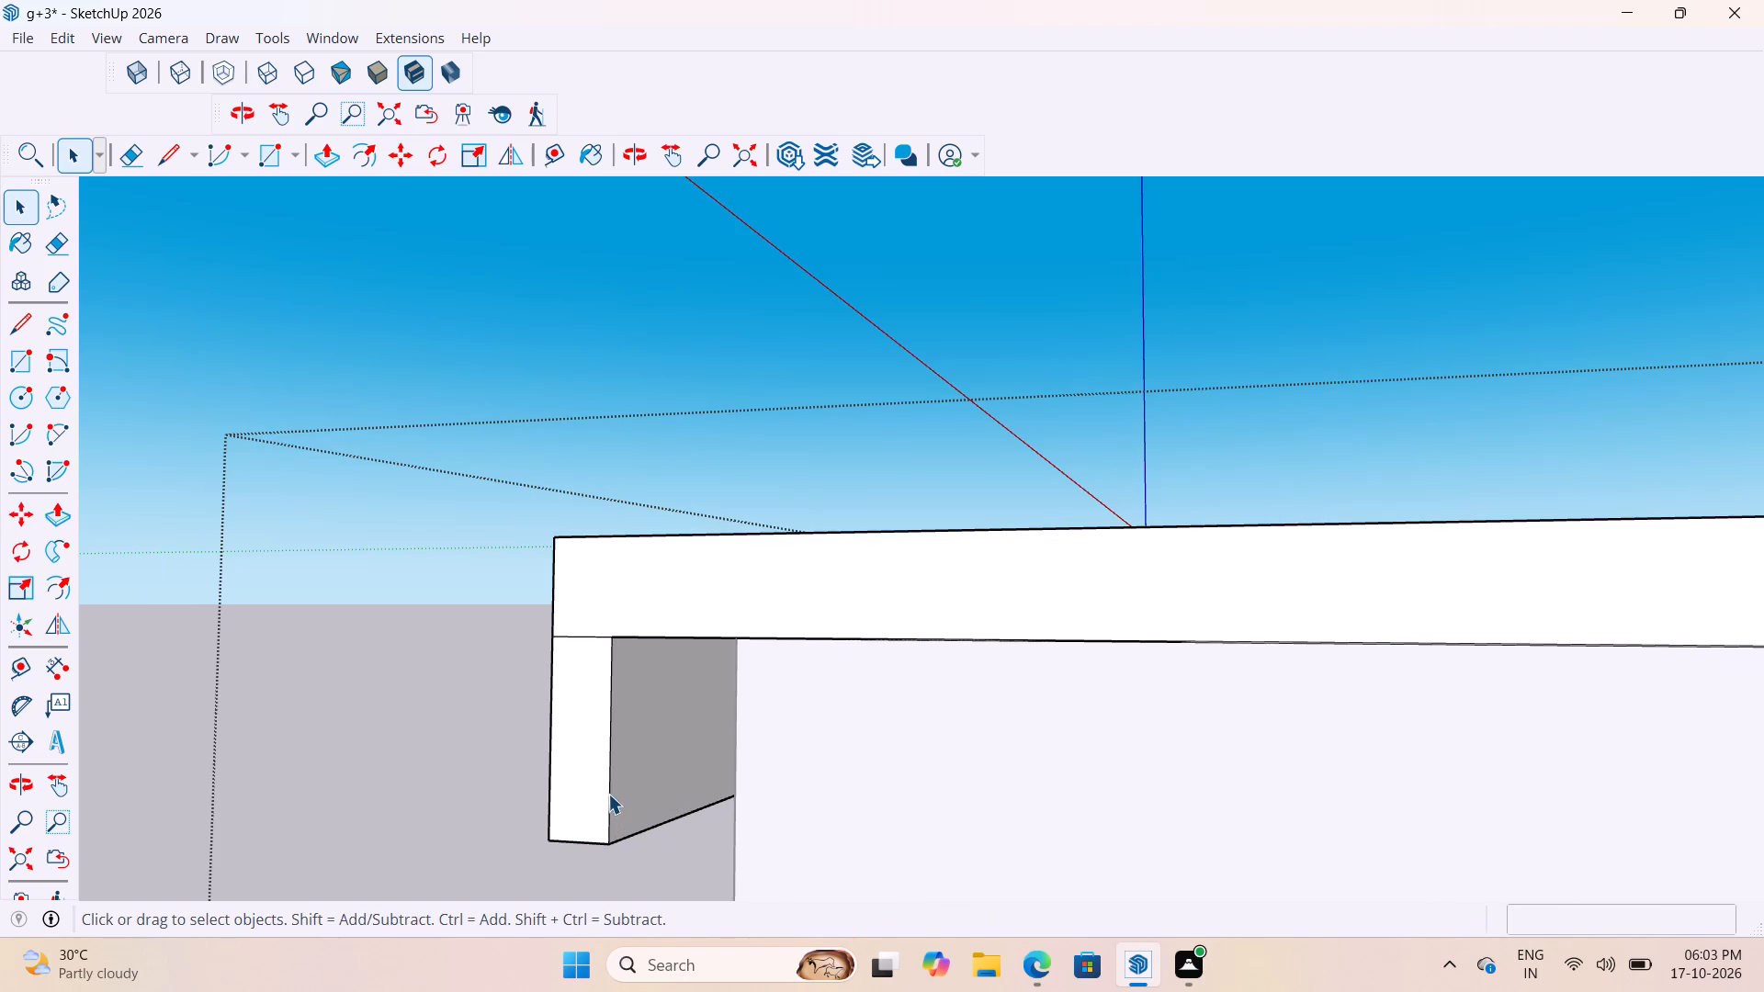
left_click(608, 793)
key("m")
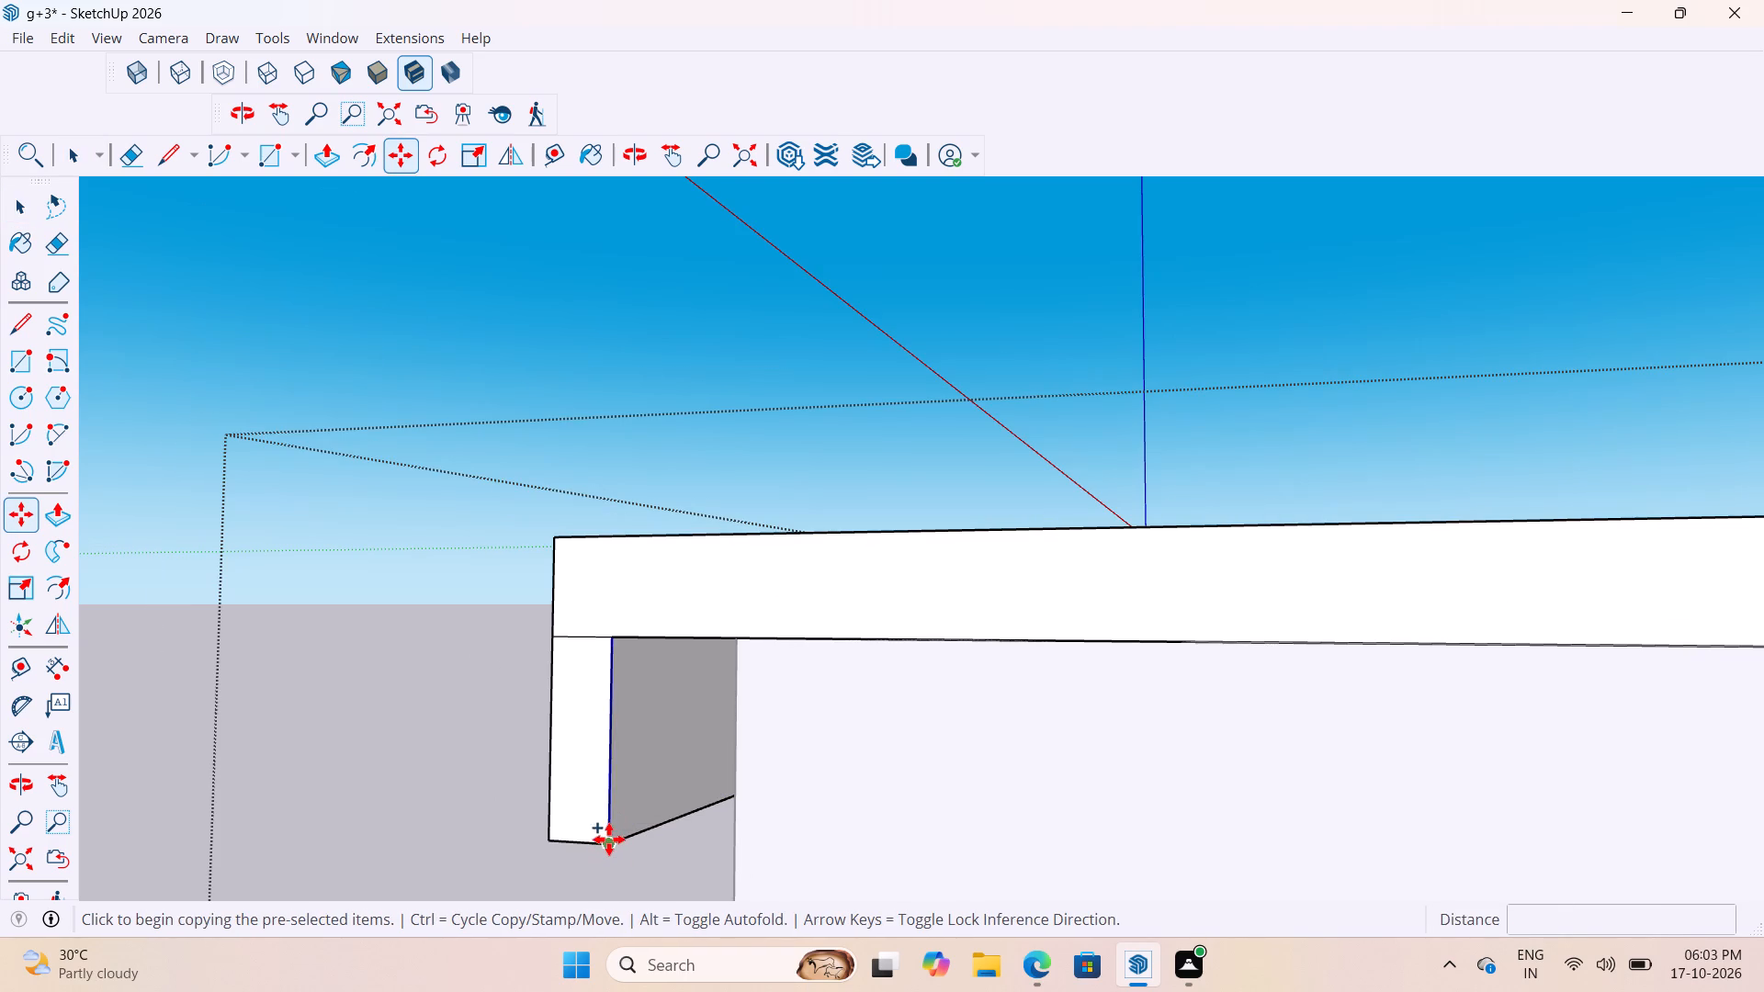
left_click(609, 840)
type("6\"")
key("Return")
Push/Pull the 6" strip toward the wall about 7 5/16" as the end return, and leave the roof group.
key("p")
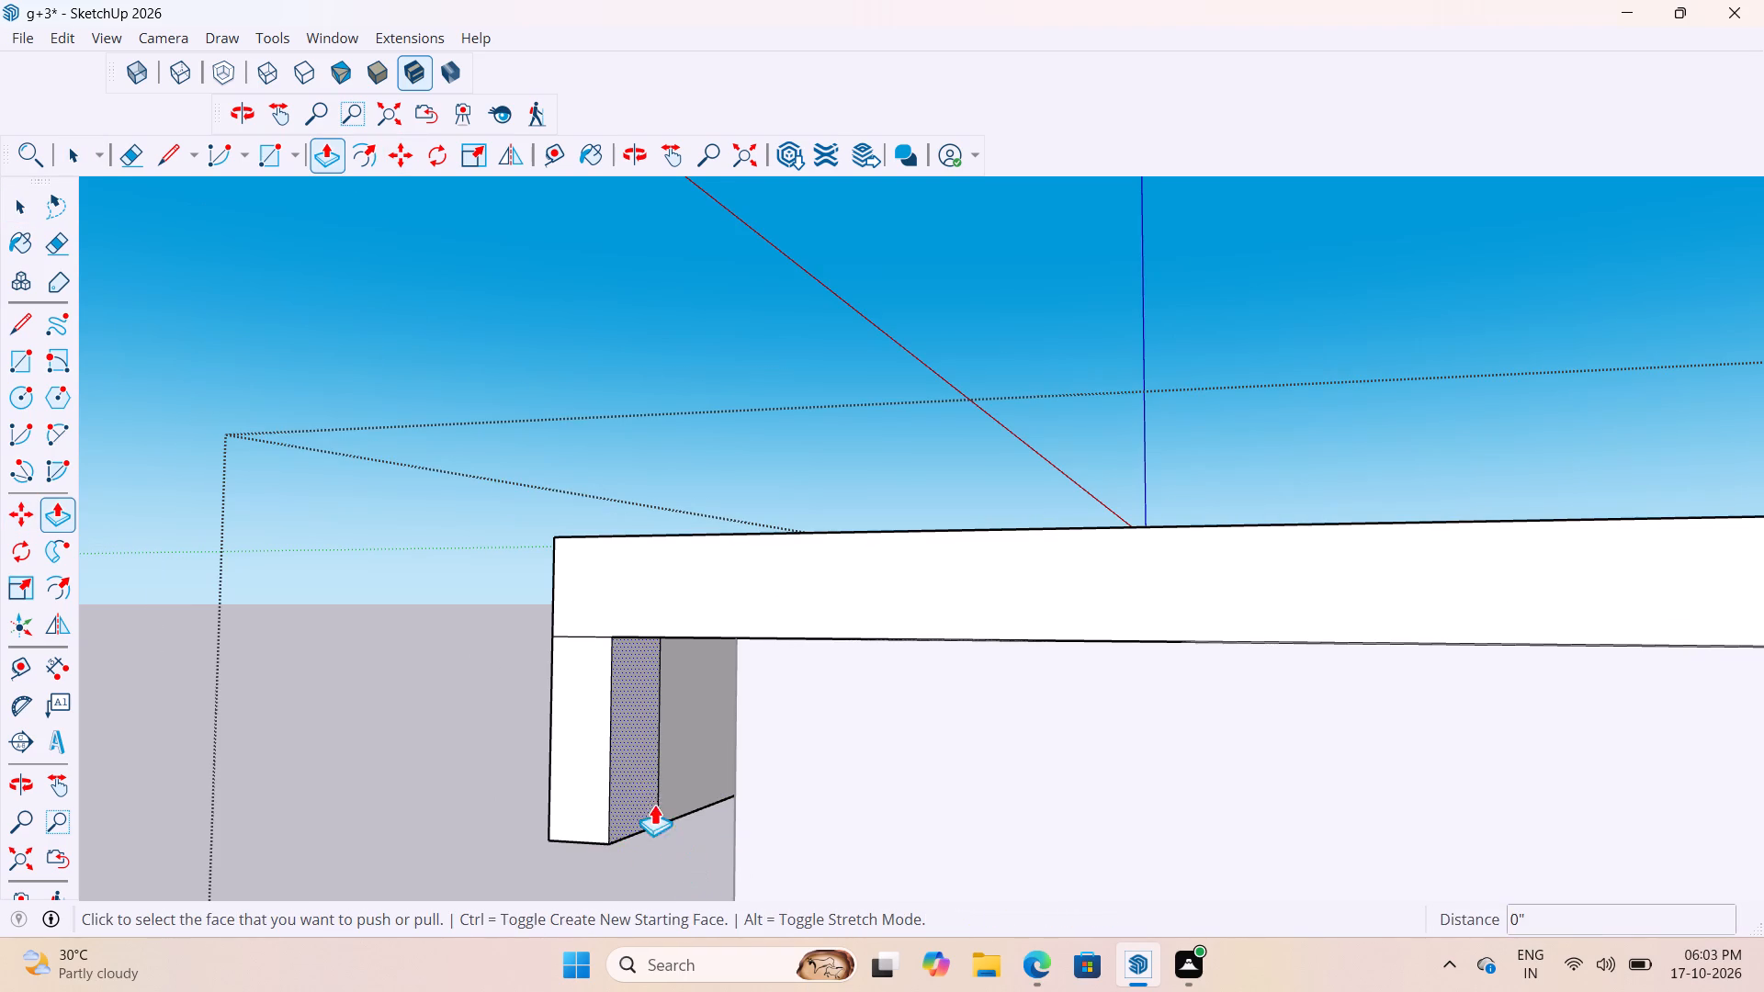
left_click(629, 756)
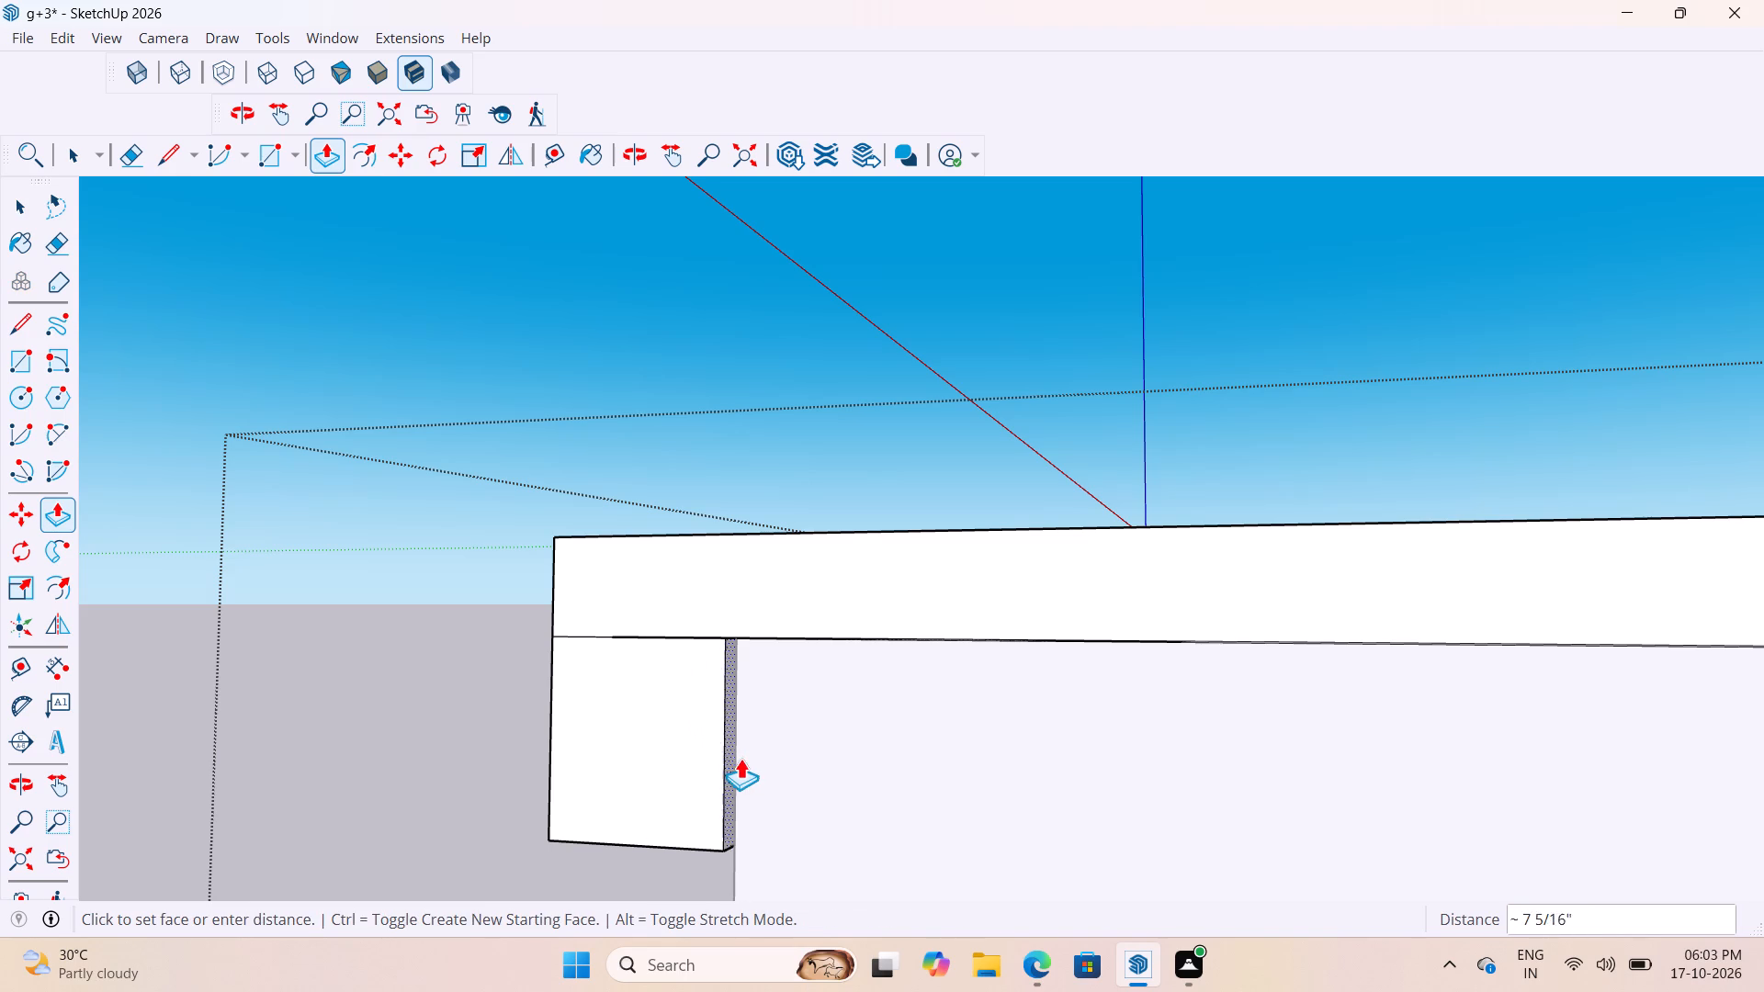
left_click(741, 781)
scroll(899, 754, "down", 11)
key("space")
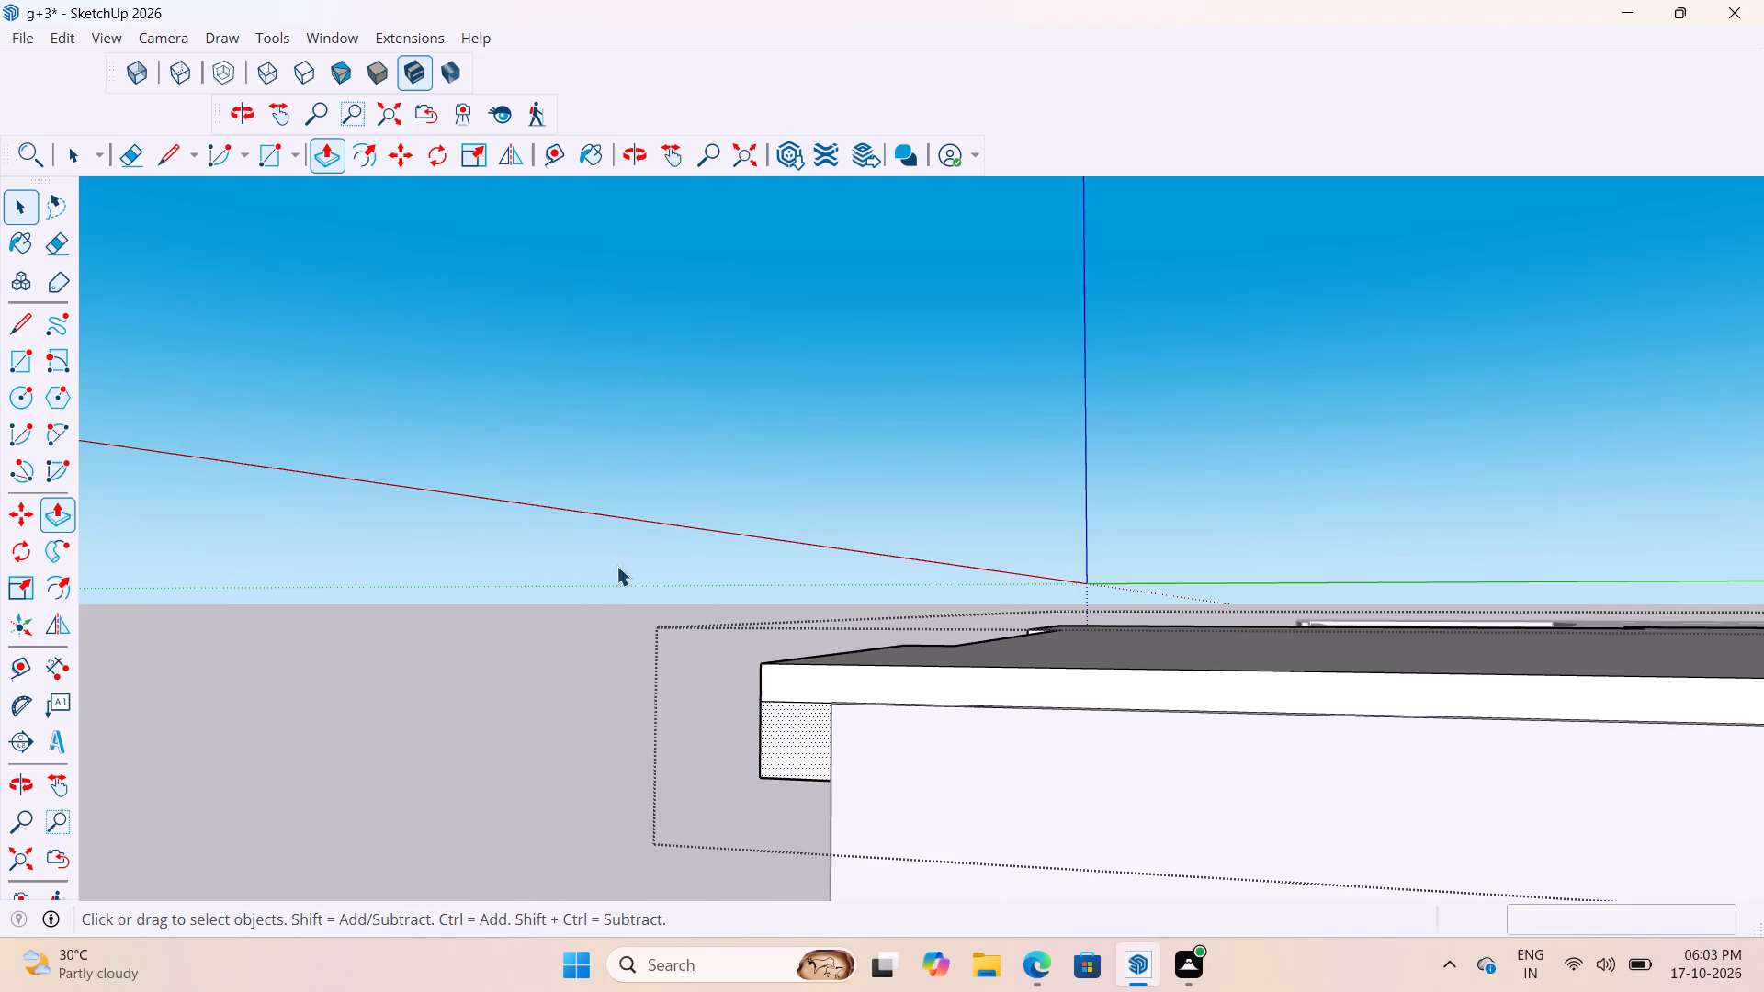
left_click(616, 565)
Examine the completed dropped edge and end returns over the corner balcony from the outside, above and below.
middle_click_drag(671, 563, 1194, 606)
scroll(938, 547, "down", 10)
scroll(992, 640, "up", 8)
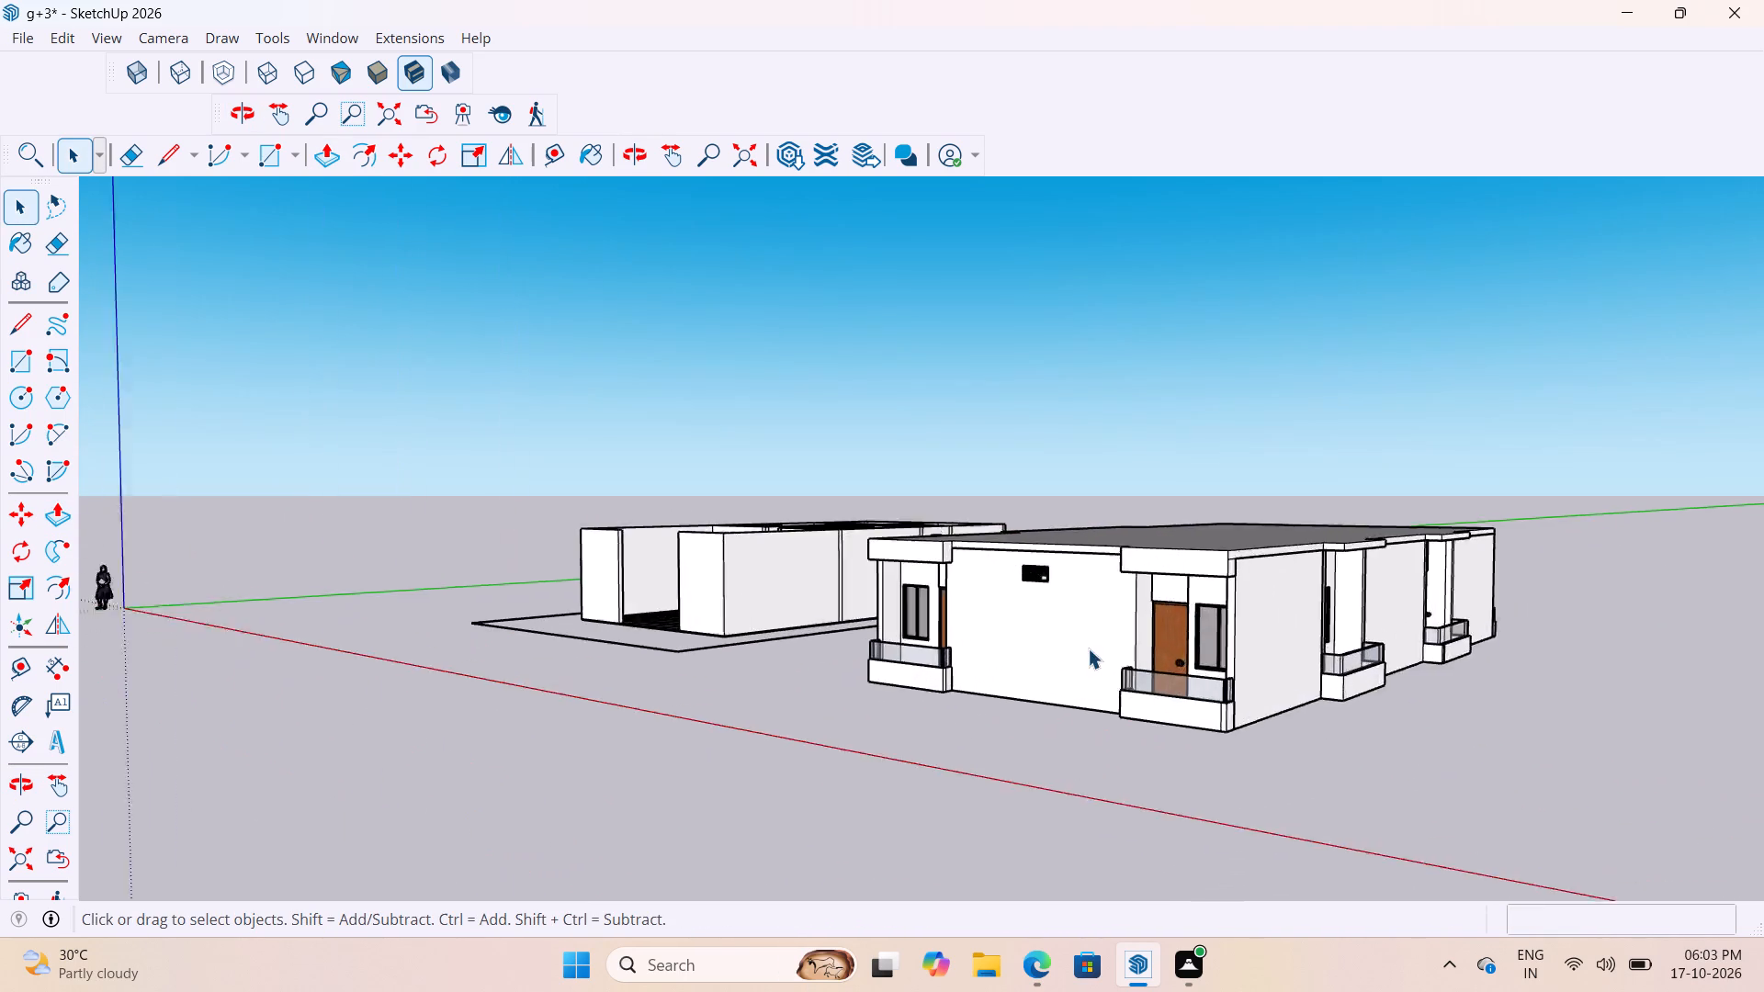
scroll(1088, 648, "up", 5)
middle_click_drag(1315, 589, 1181, 575)
middle_click_drag(977, 502, 1544, 678)
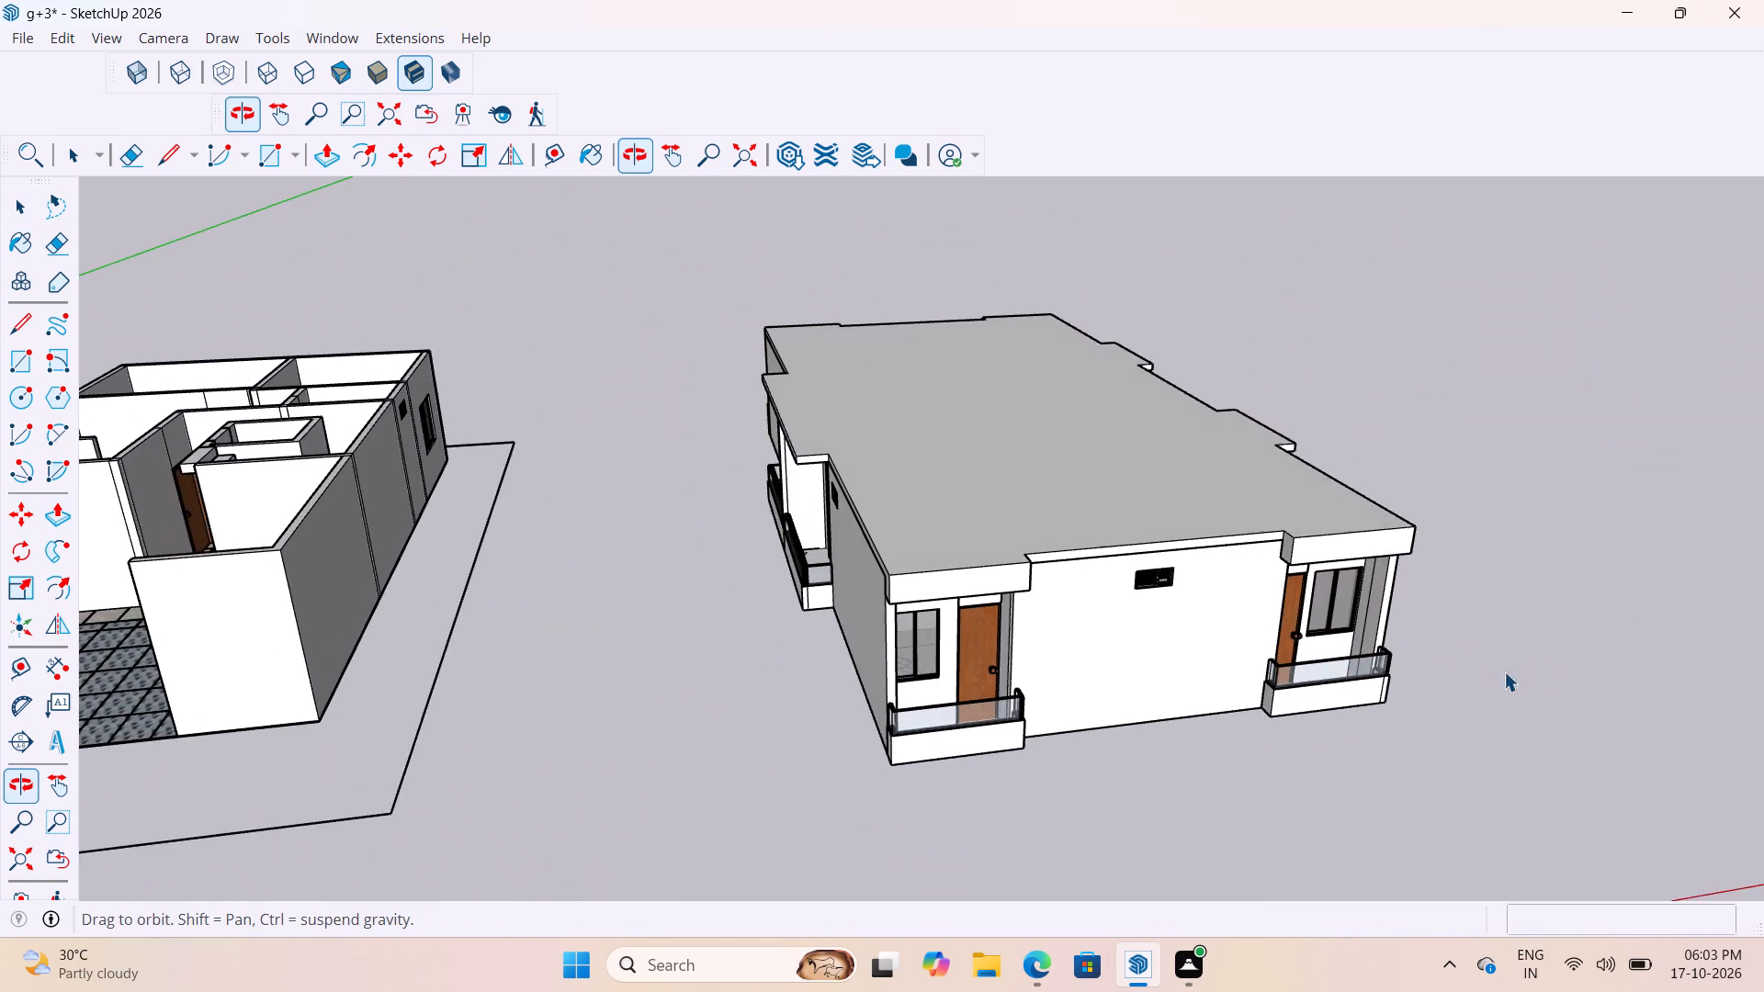
scroll(892, 596, "up", 2)
middle_click_drag(898, 559, 959, 290)
scroll(999, 266, "up", 11)
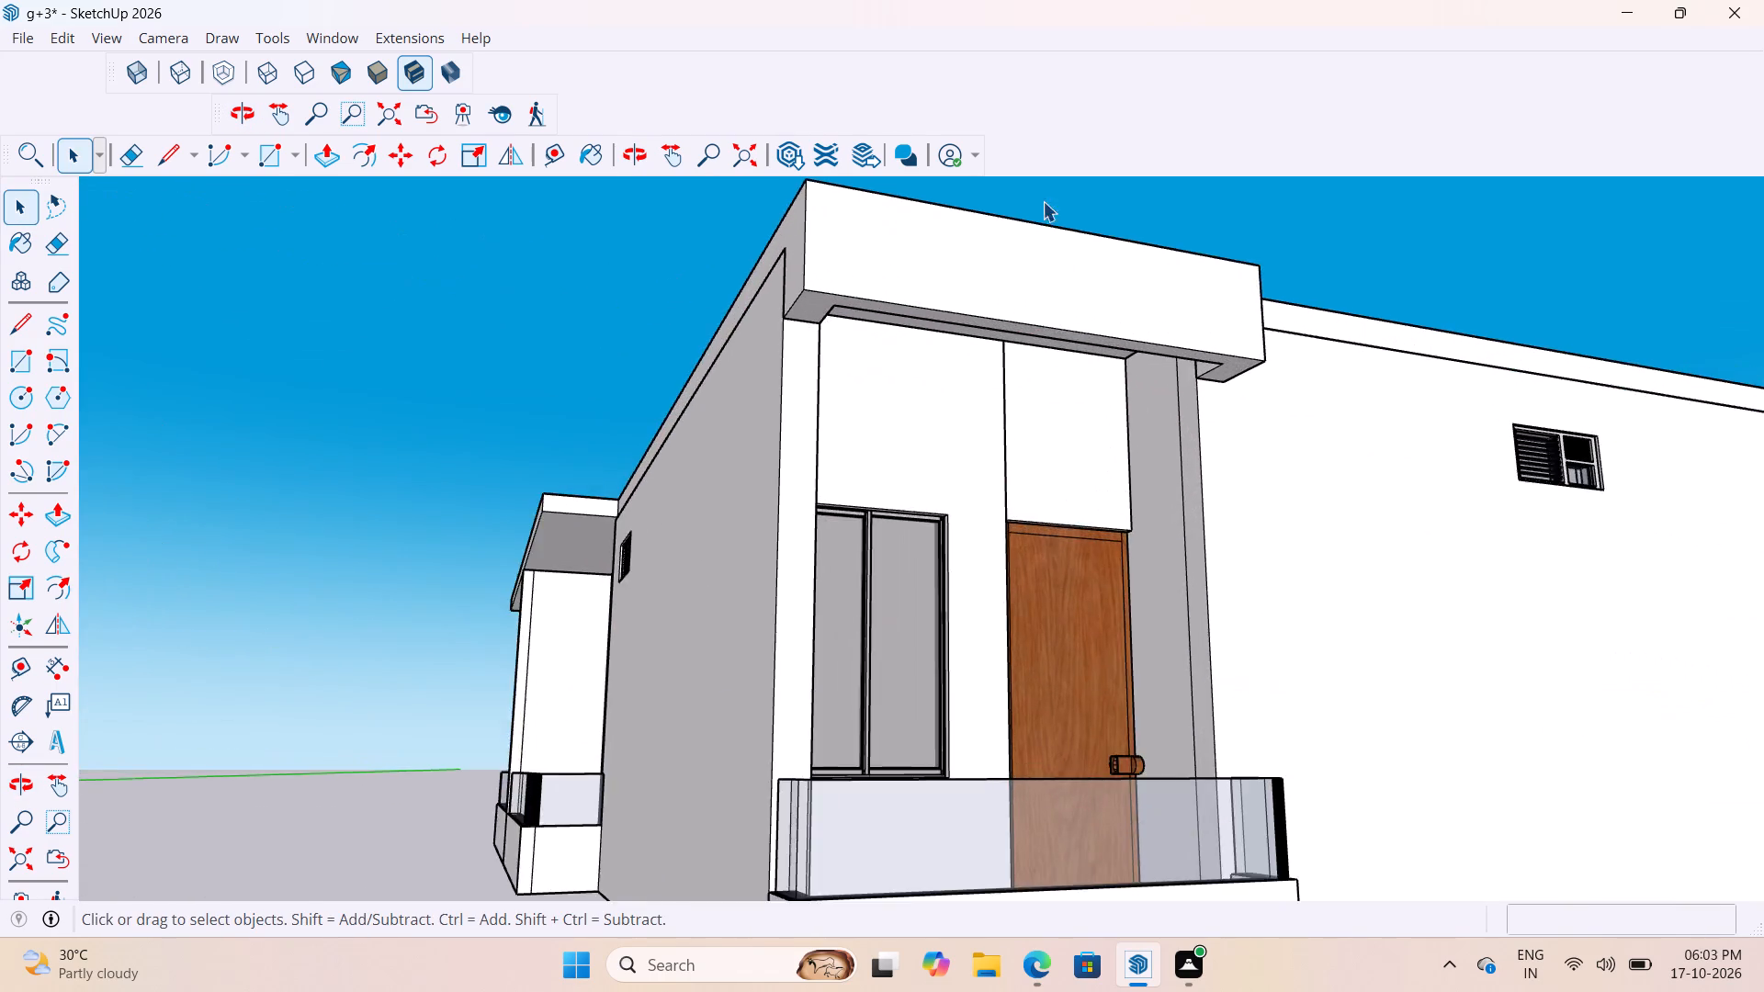
middle_click_drag(1047, 193, 1054, 366)
scroll(1040, 406, "down", 2)
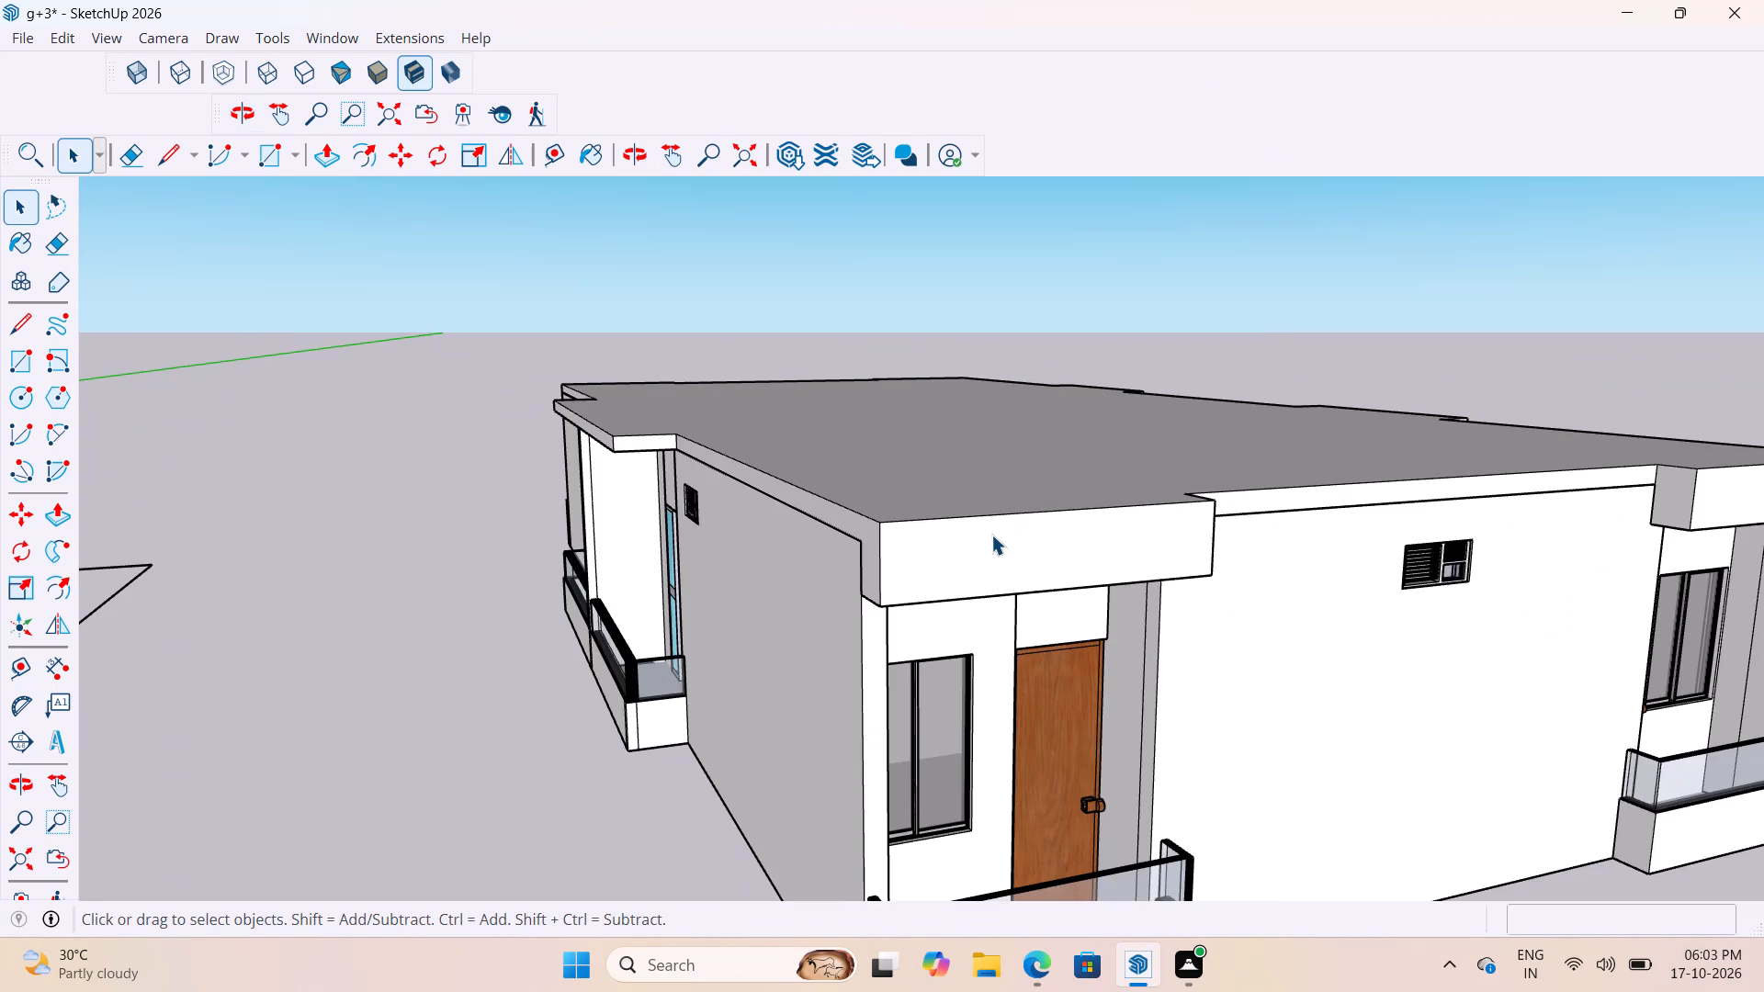
Open the roof group at the wide overhang above the two balconies with glass sliding doors.
scroll(490, 398, "up", 3)
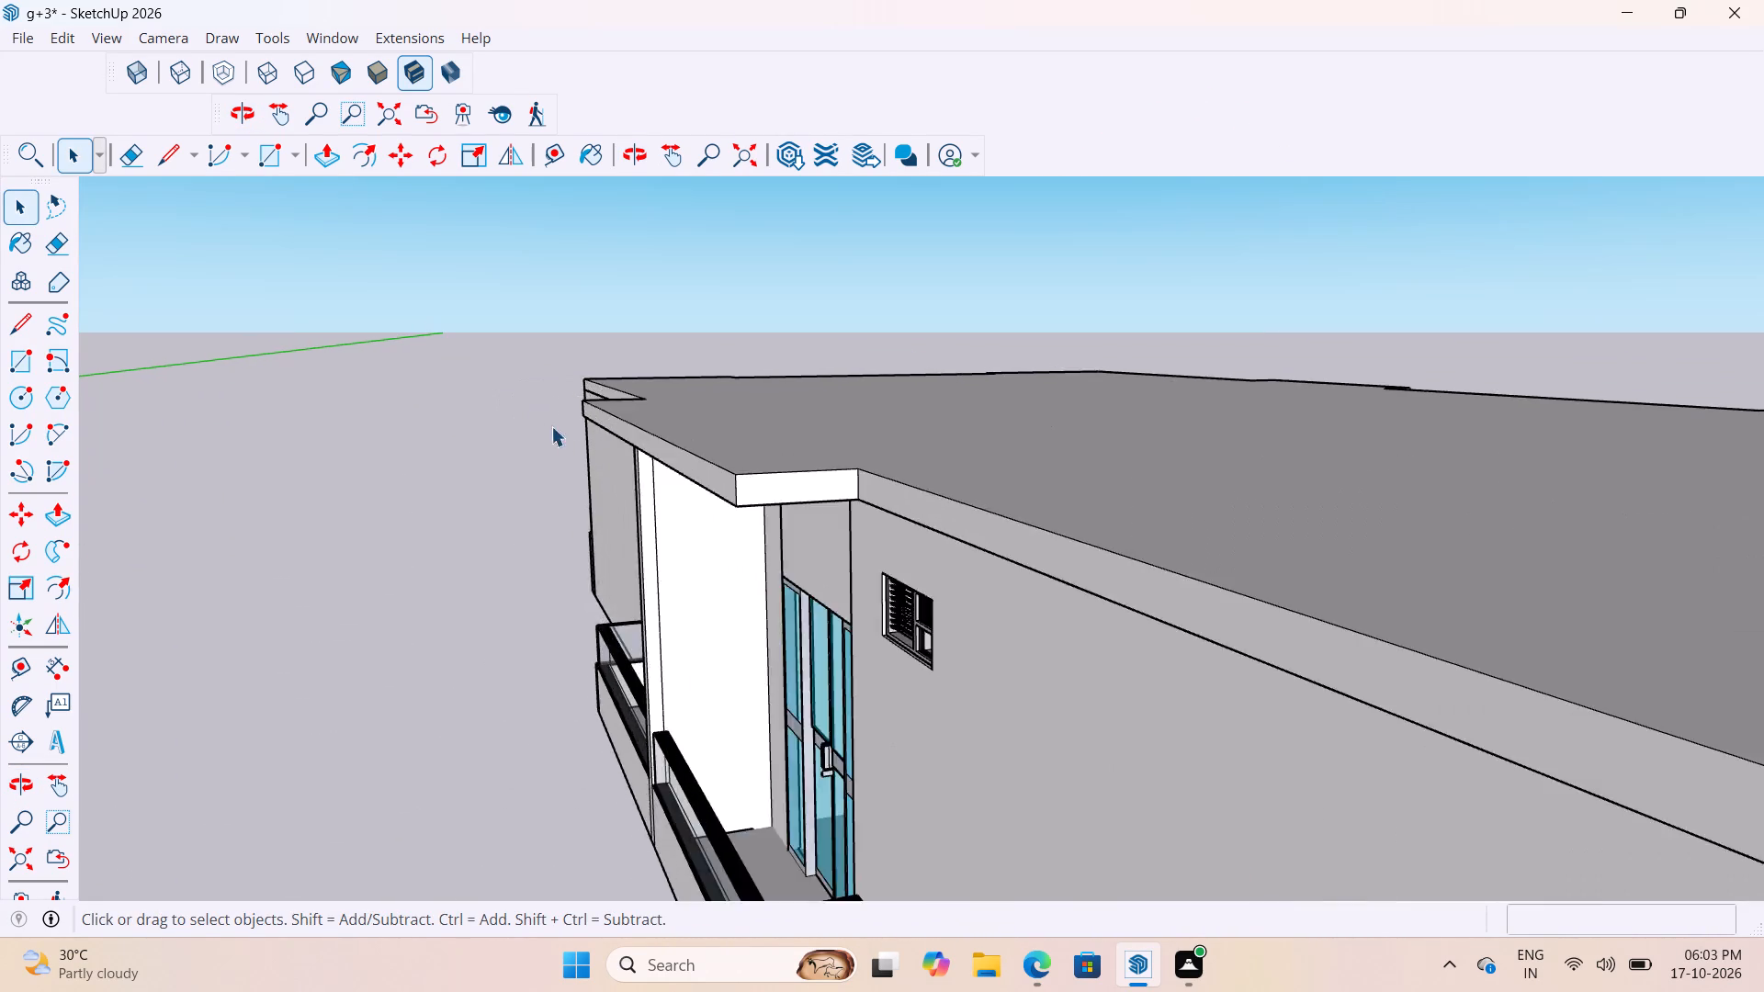
scroll(551, 426, "up", 5)
scroll(711, 415, "down", 6)
scroll(879, 552, "down", 1)
middle_click_drag(921, 424, 864, 305)
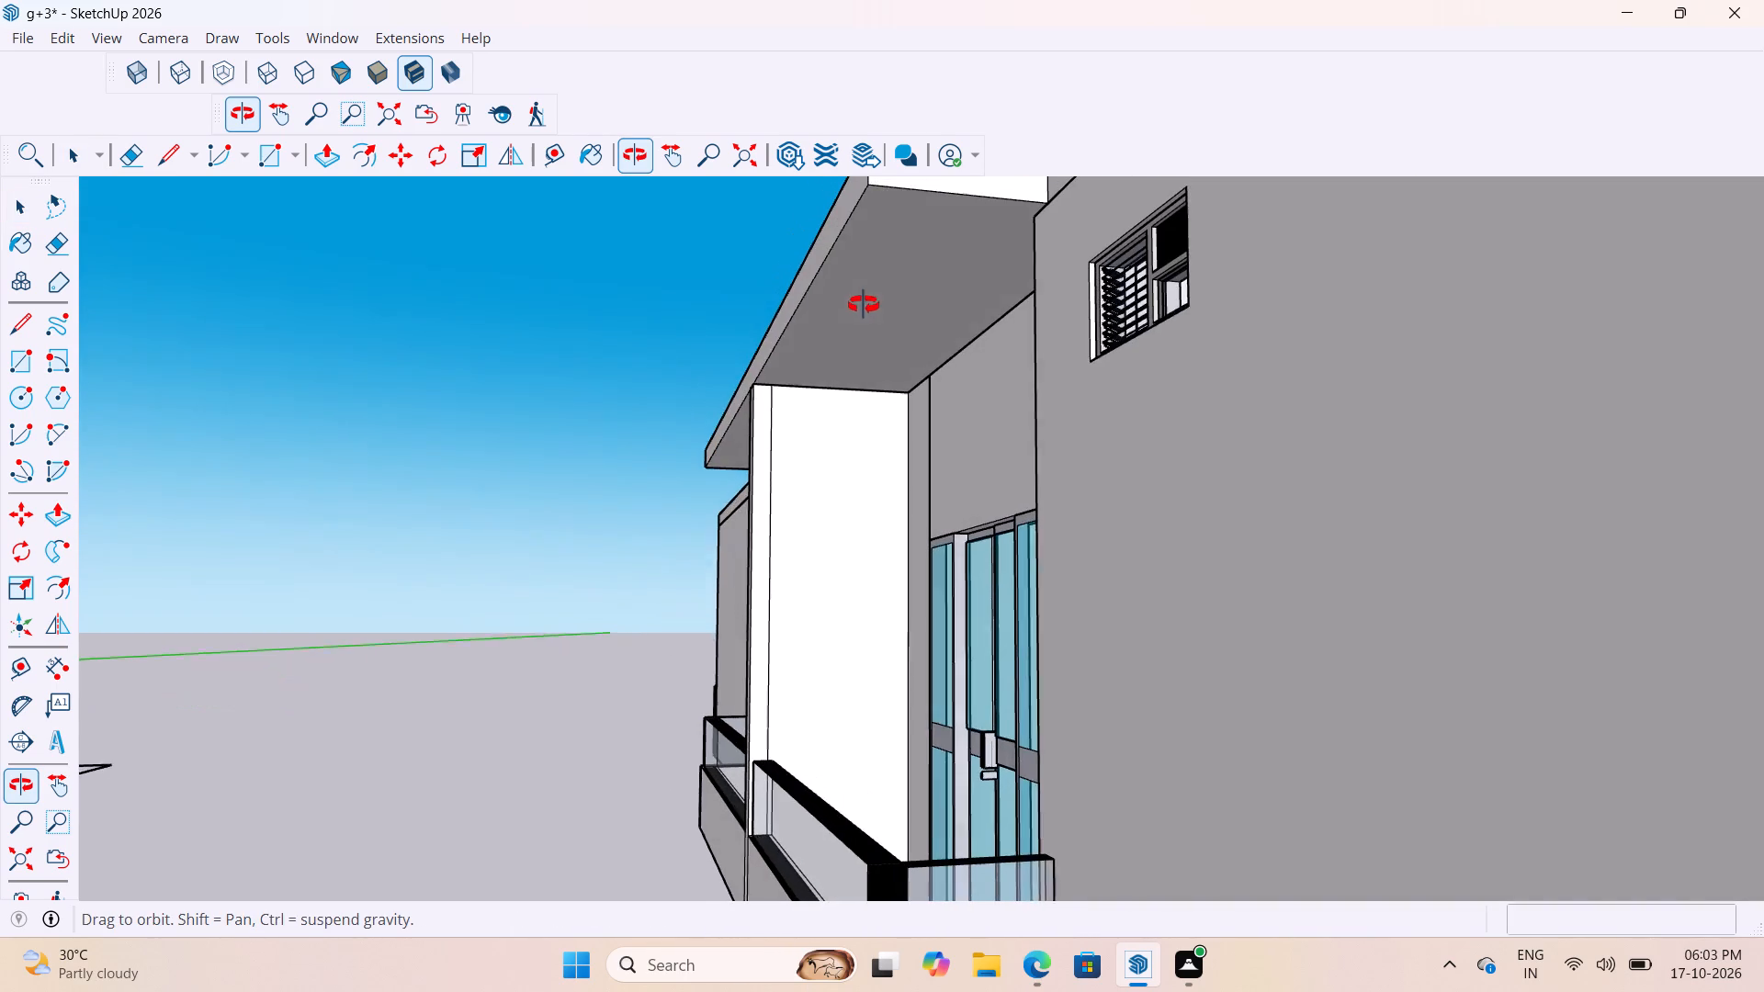
middle_click_drag(864, 305, 865, 307)
scroll(771, 424, "down", 4)
scroll(902, 302, "up", 5)
middle_click_drag(906, 310, 991, 314)
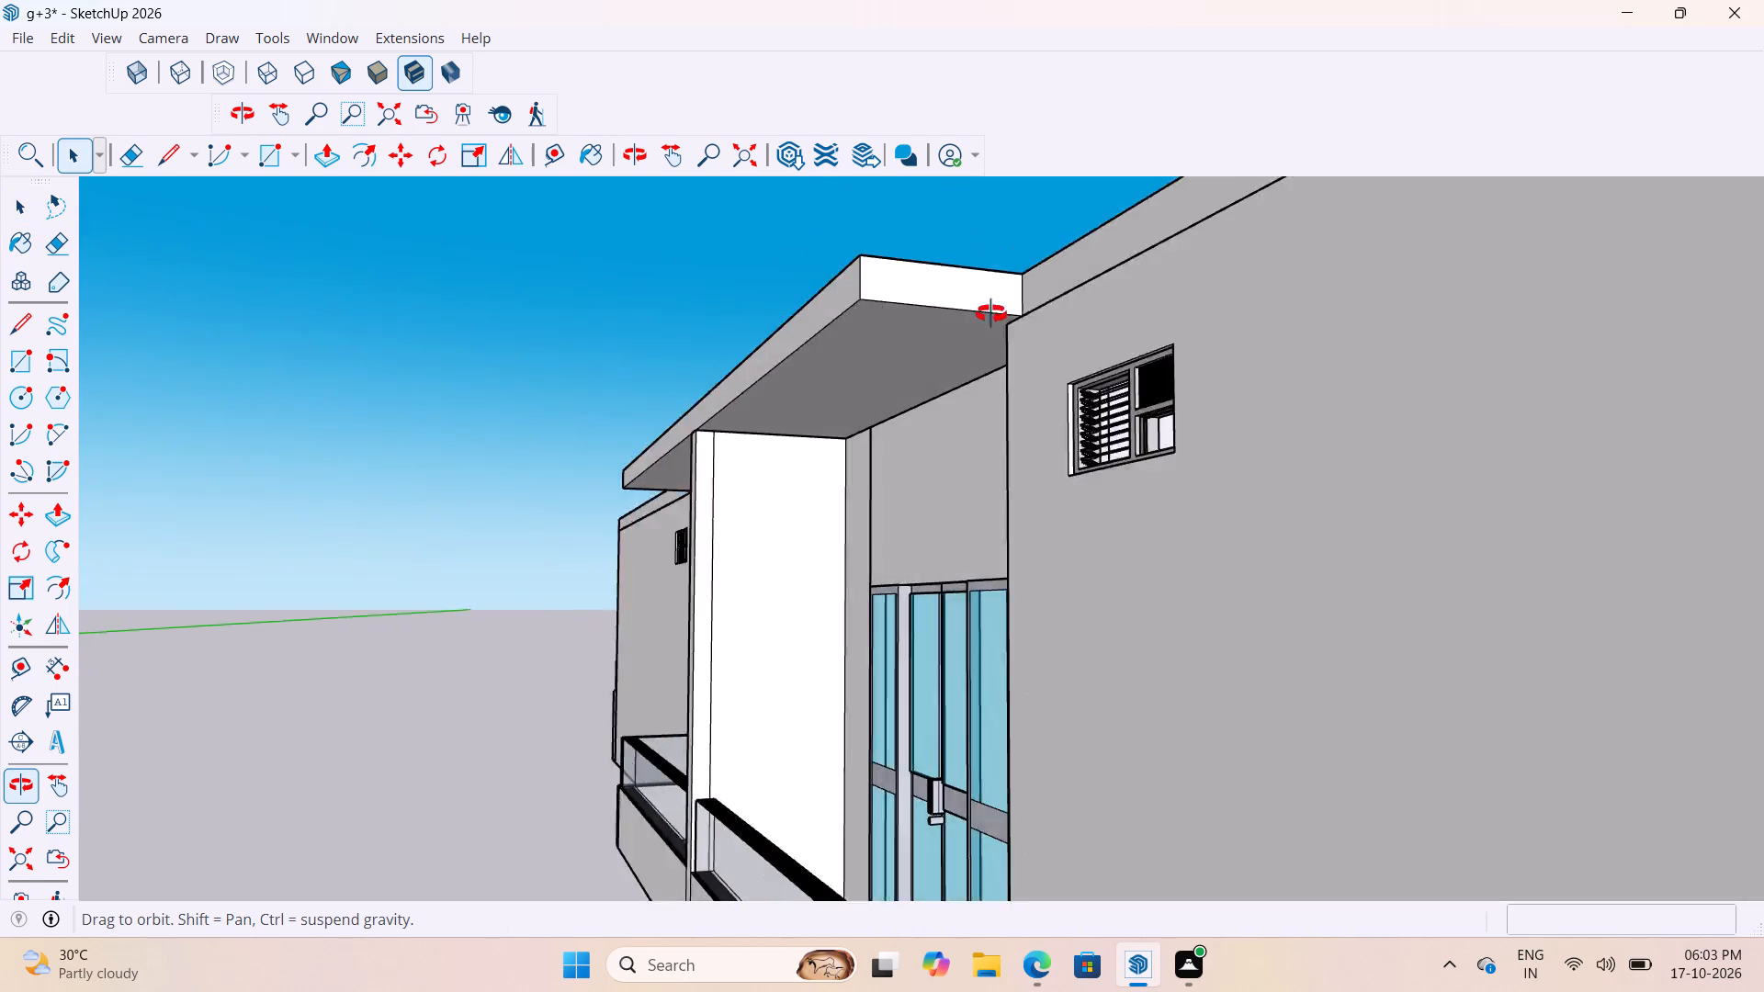
middle_click_drag(991, 314, 1347, 282)
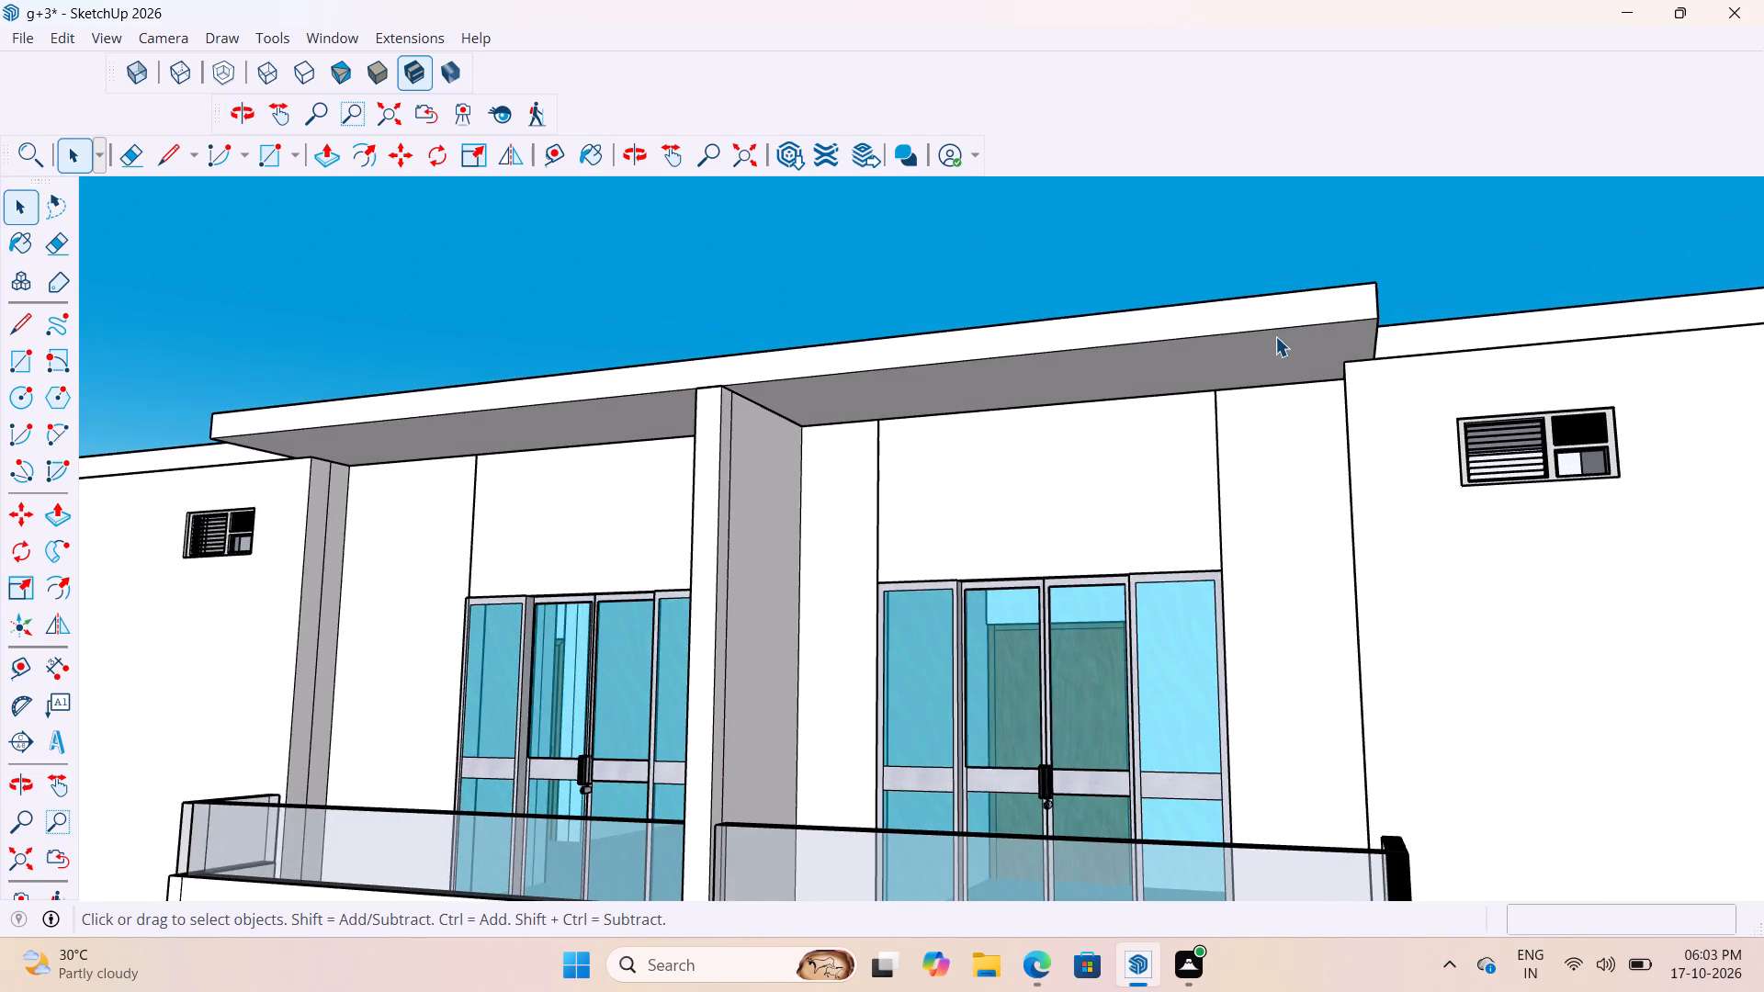
scroll(1275, 336, "down", 5)
scroll(1292, 347, "up", 11)
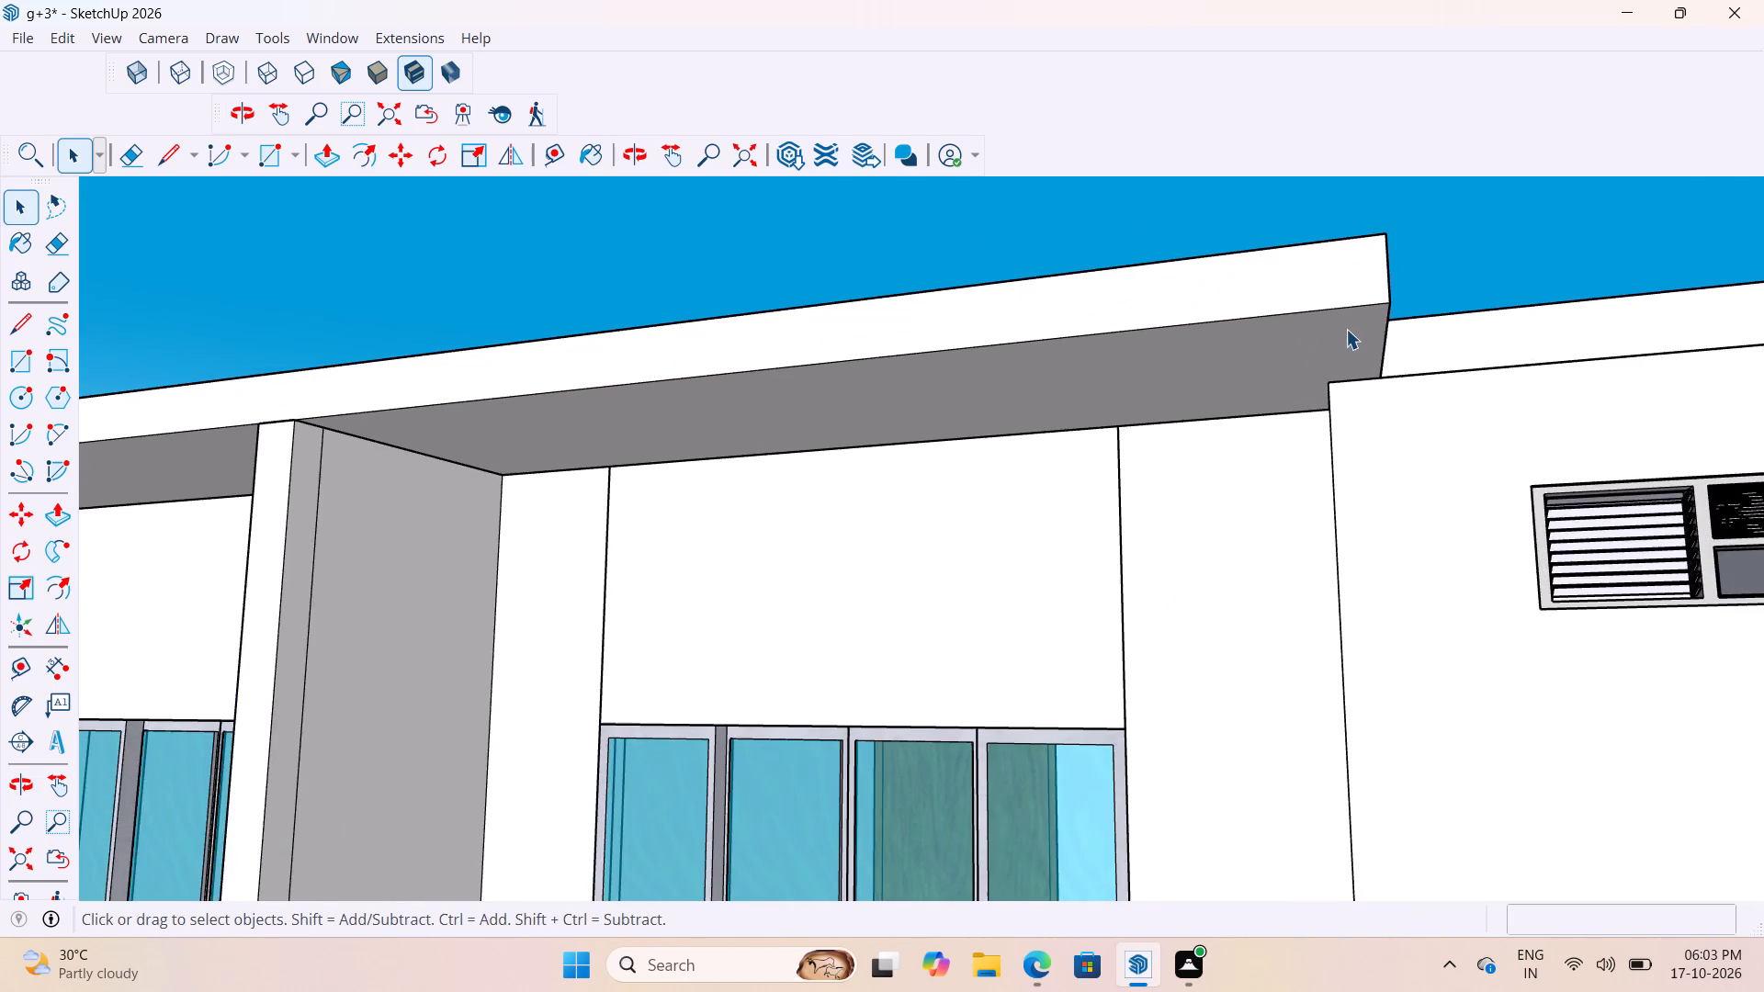
double_click(1346, 329)
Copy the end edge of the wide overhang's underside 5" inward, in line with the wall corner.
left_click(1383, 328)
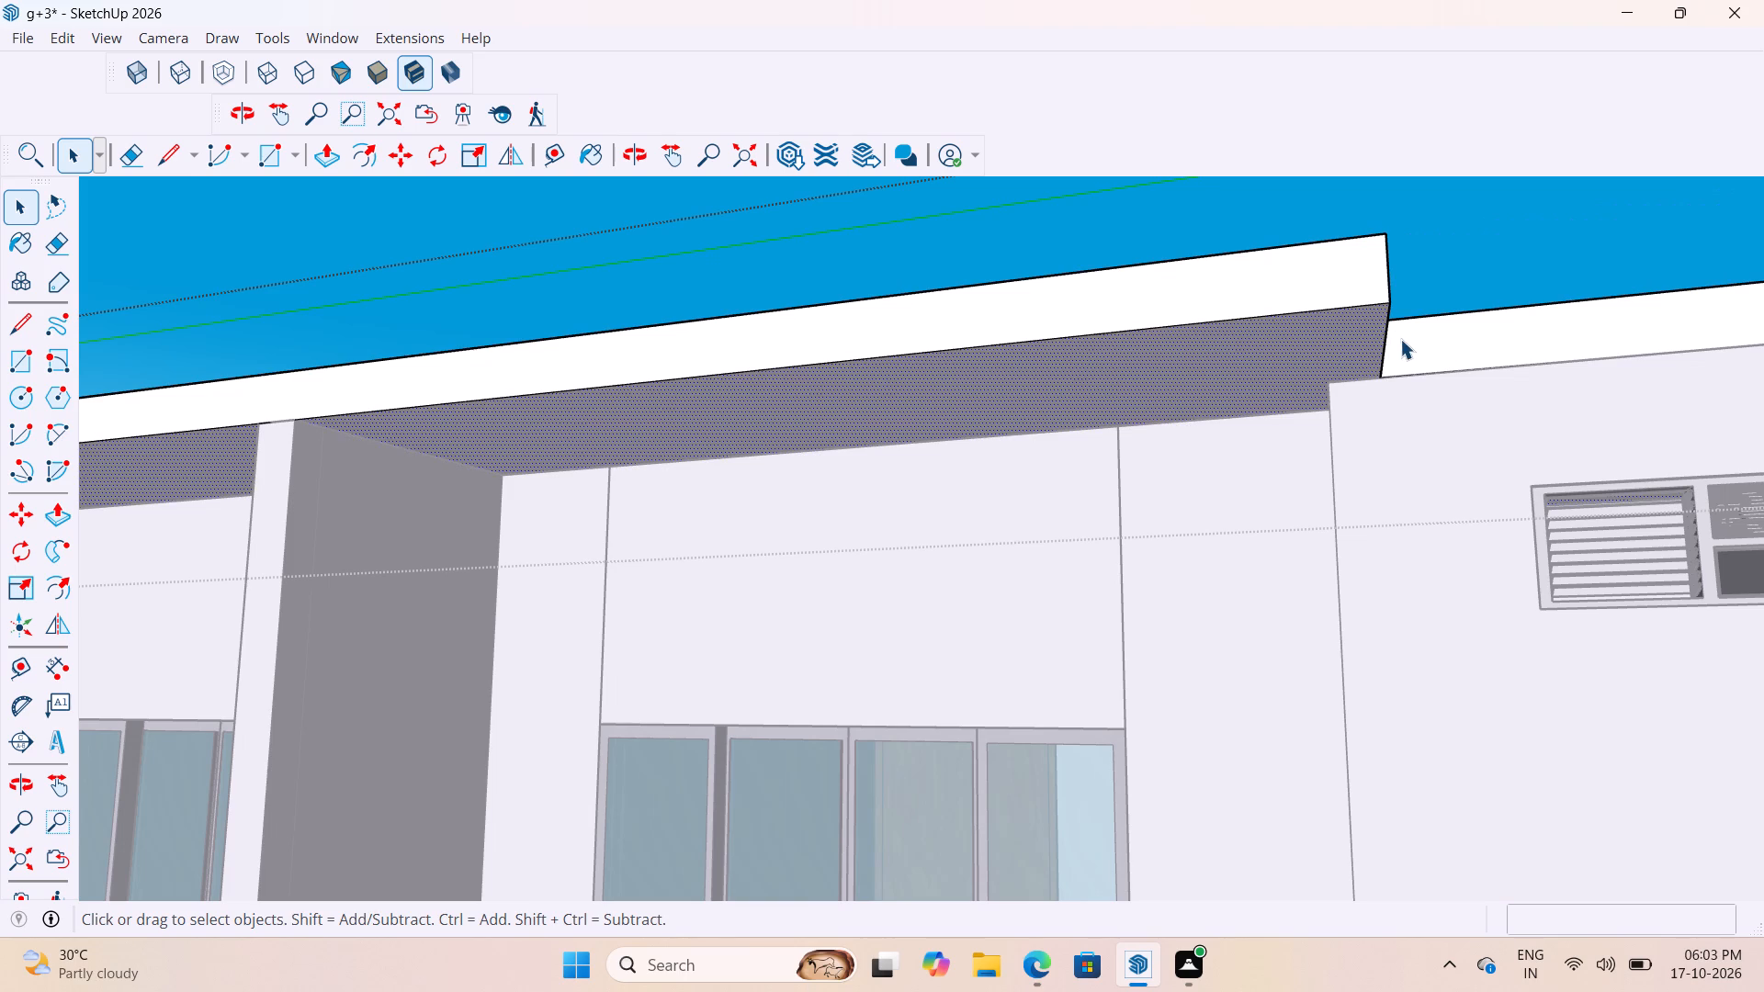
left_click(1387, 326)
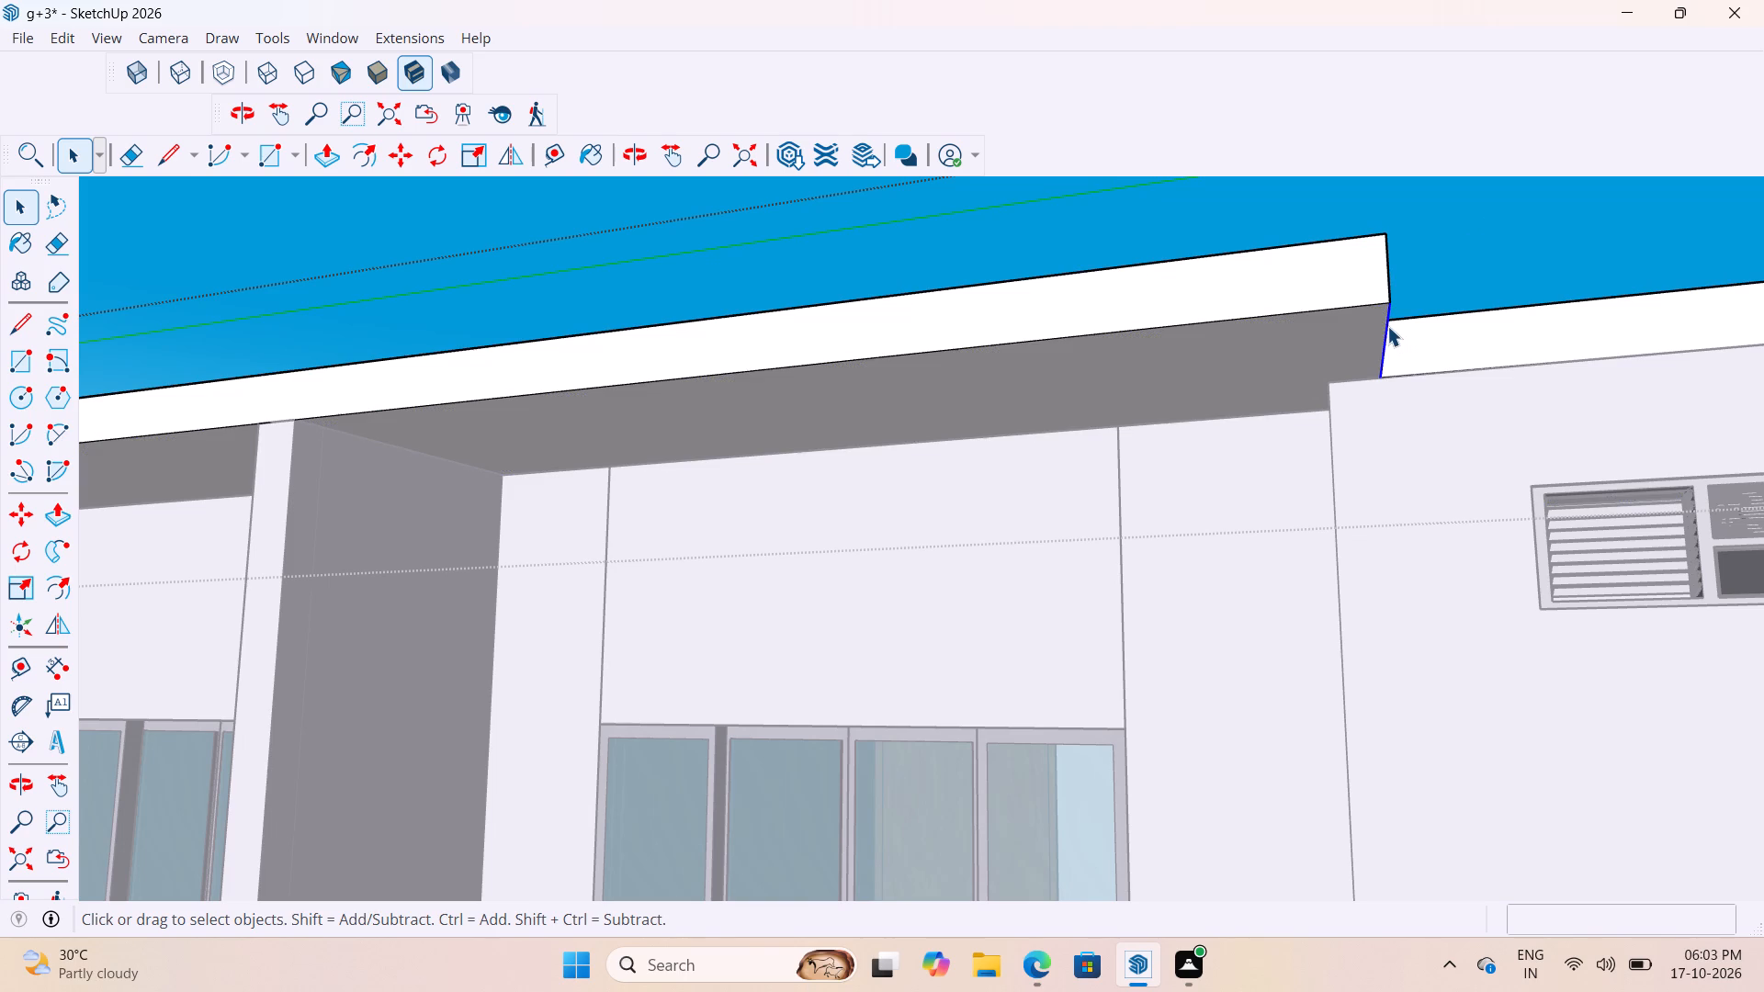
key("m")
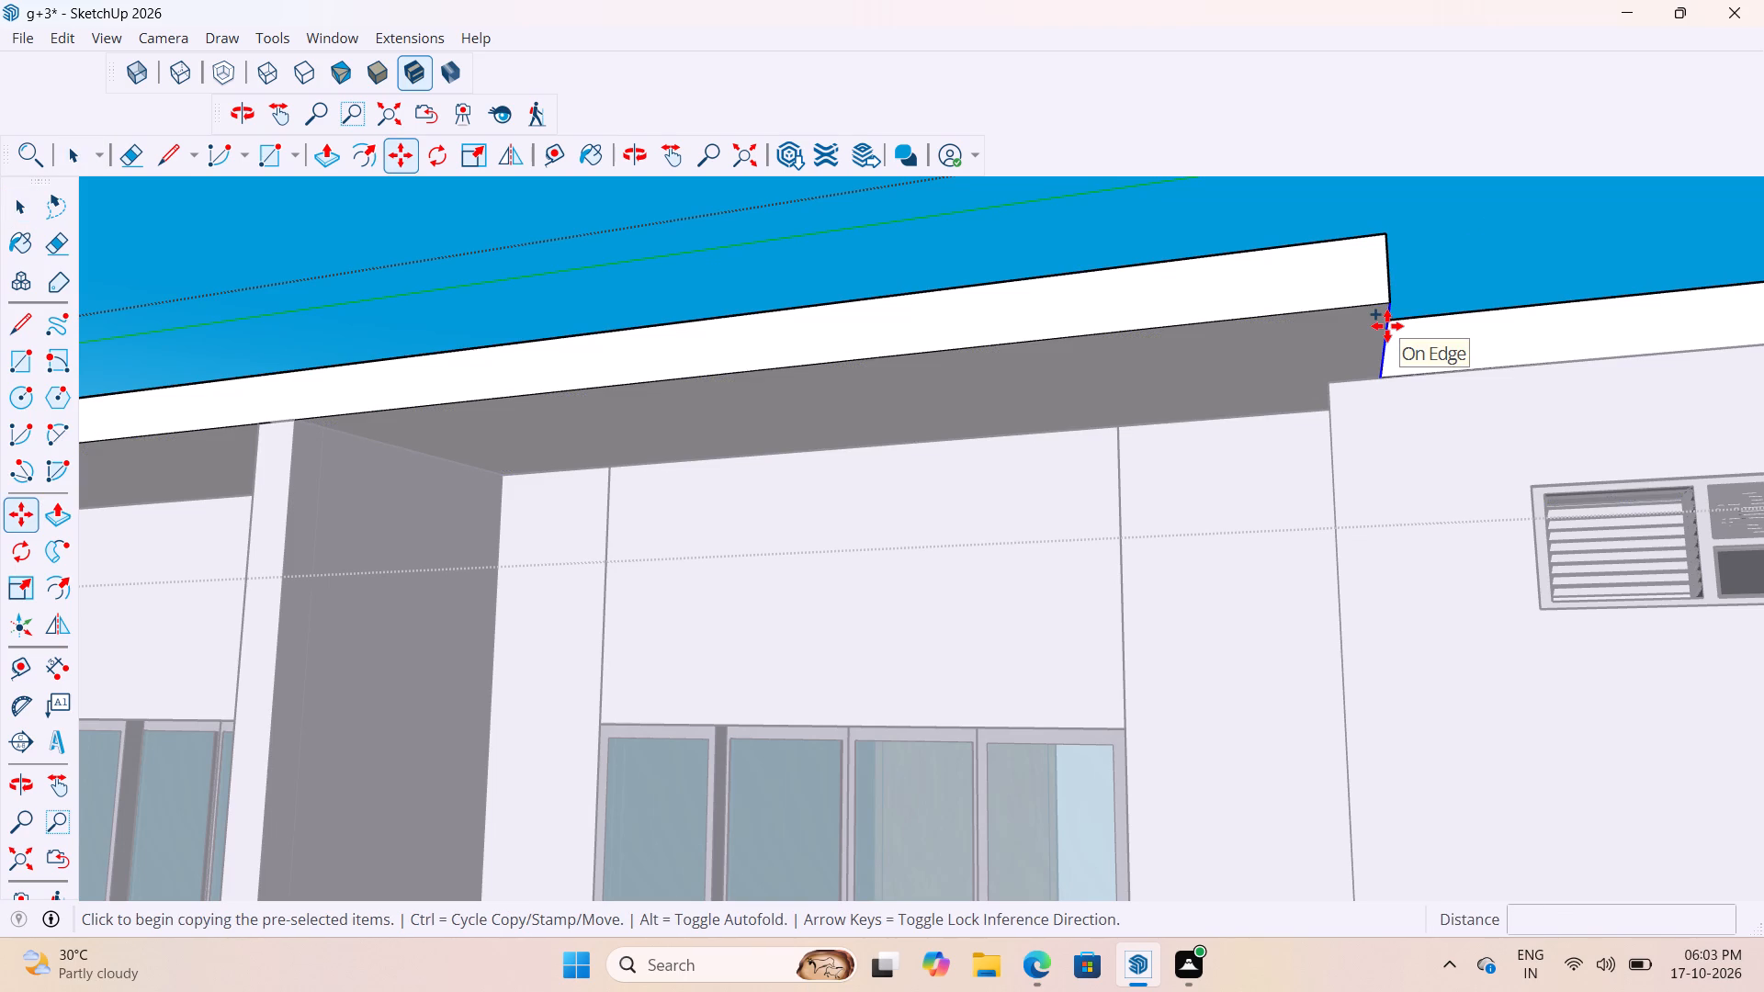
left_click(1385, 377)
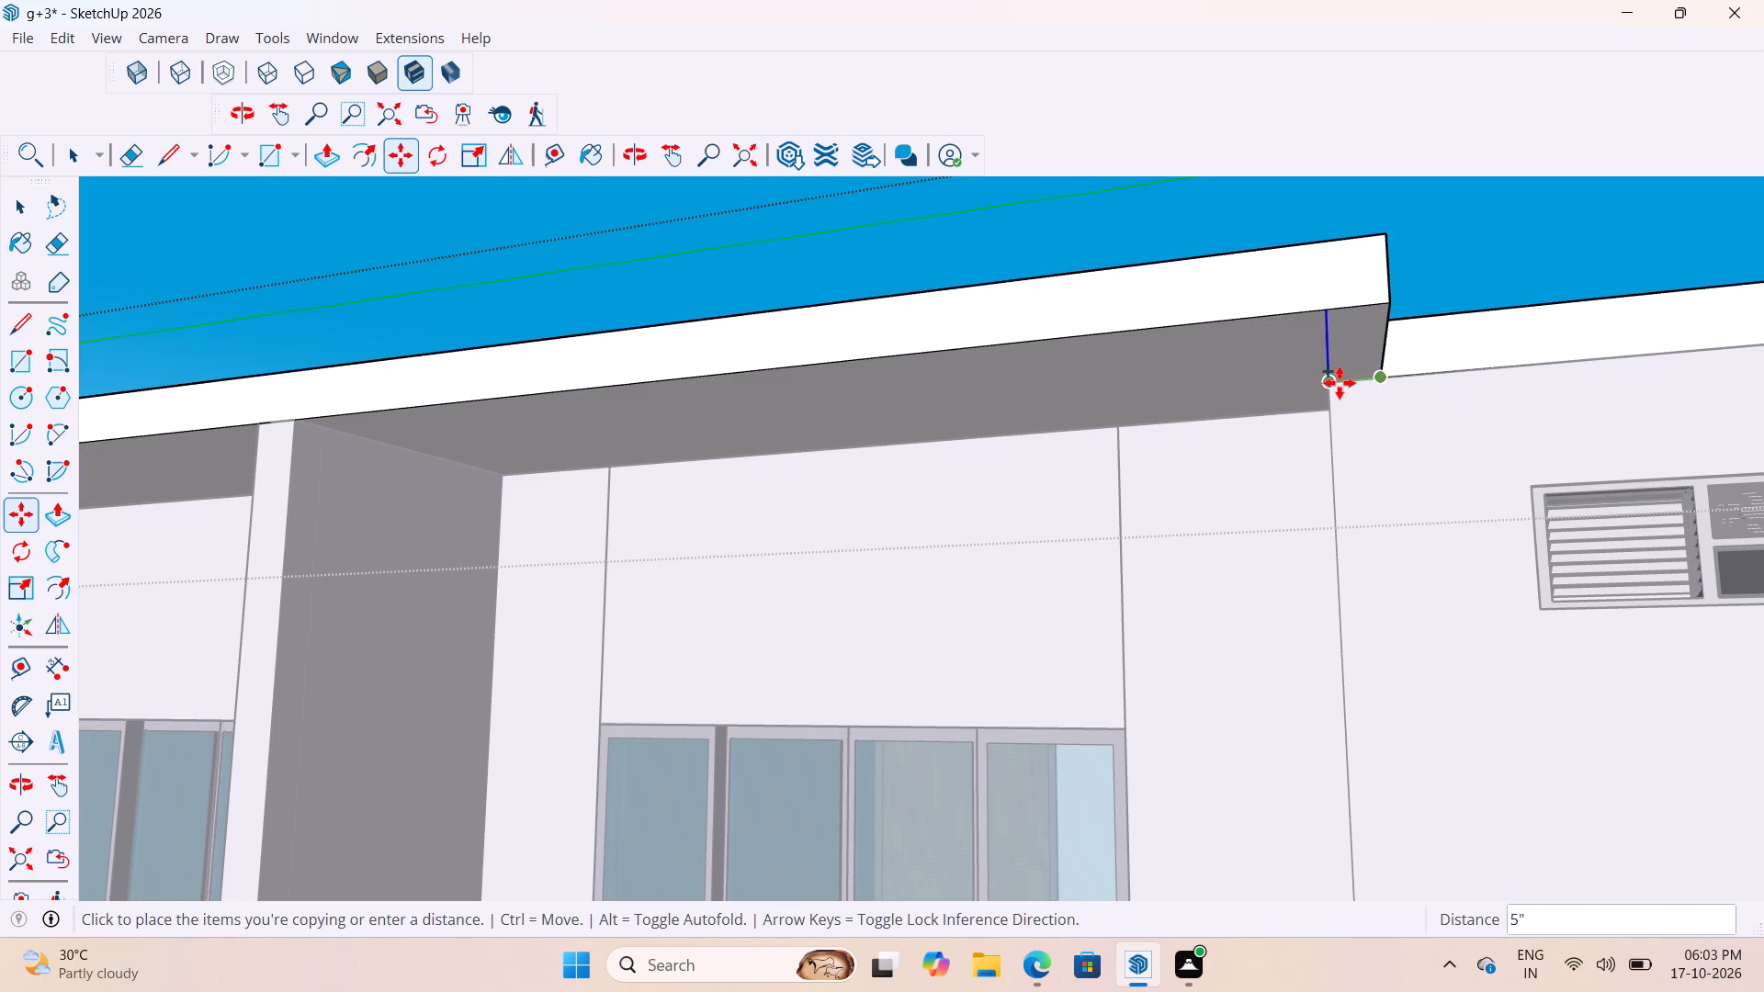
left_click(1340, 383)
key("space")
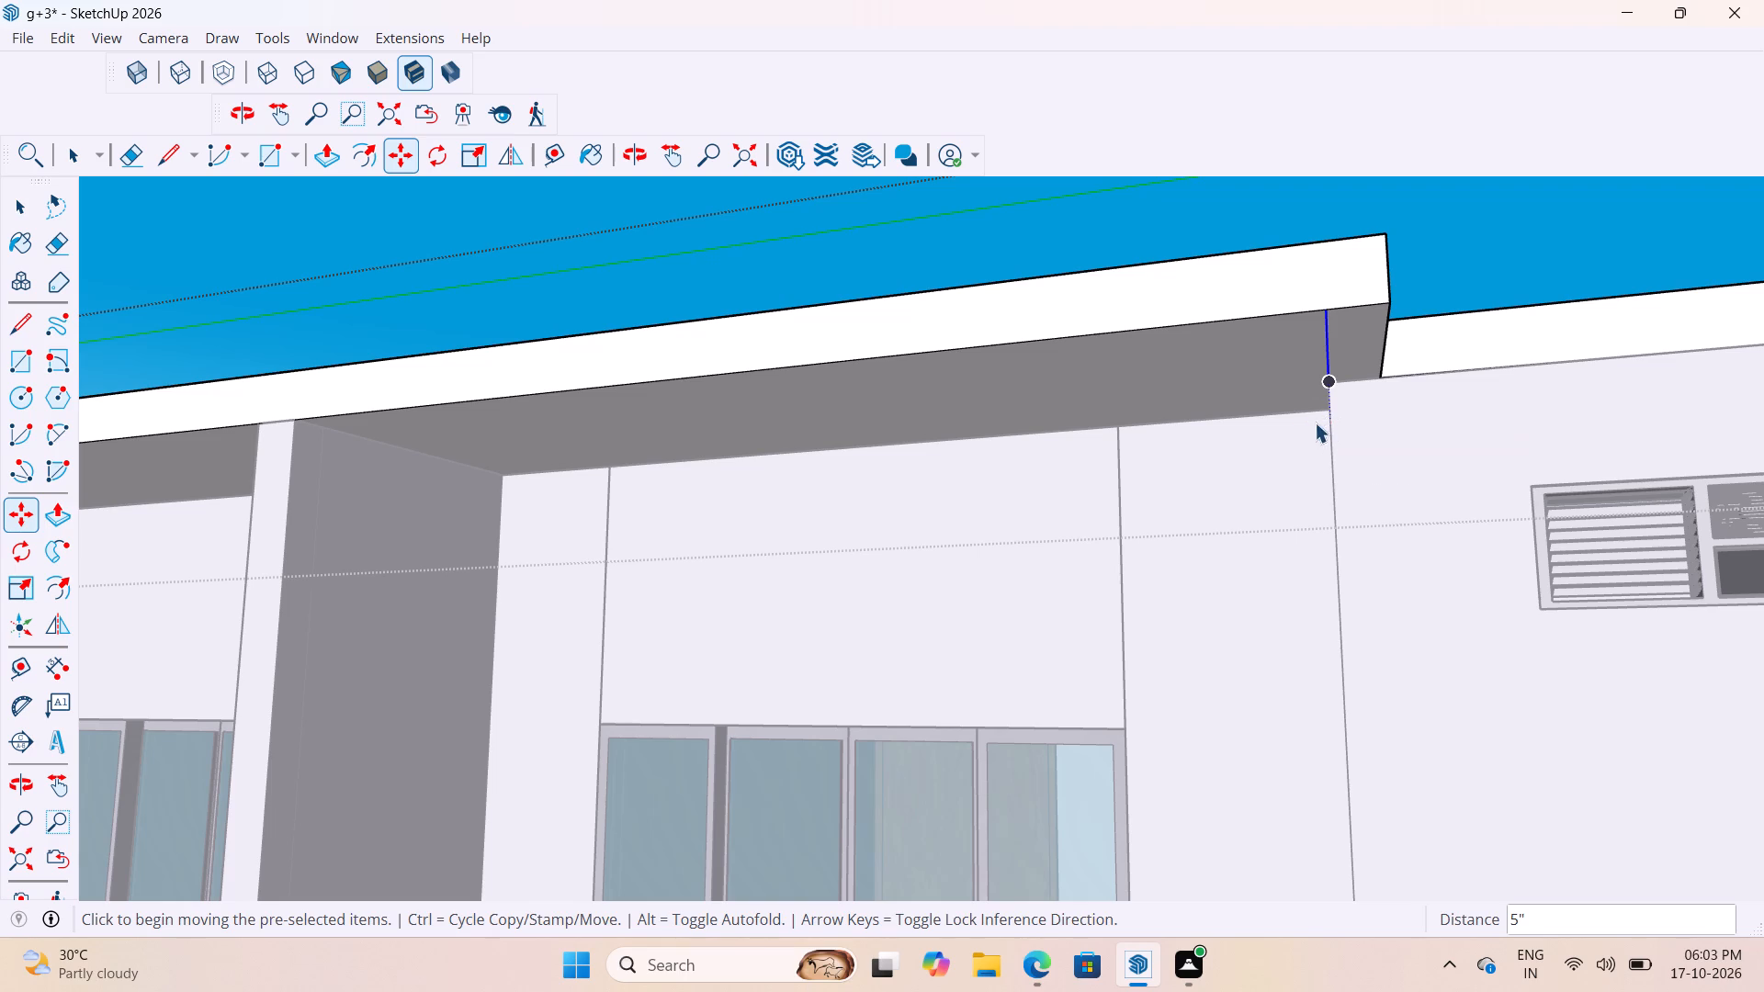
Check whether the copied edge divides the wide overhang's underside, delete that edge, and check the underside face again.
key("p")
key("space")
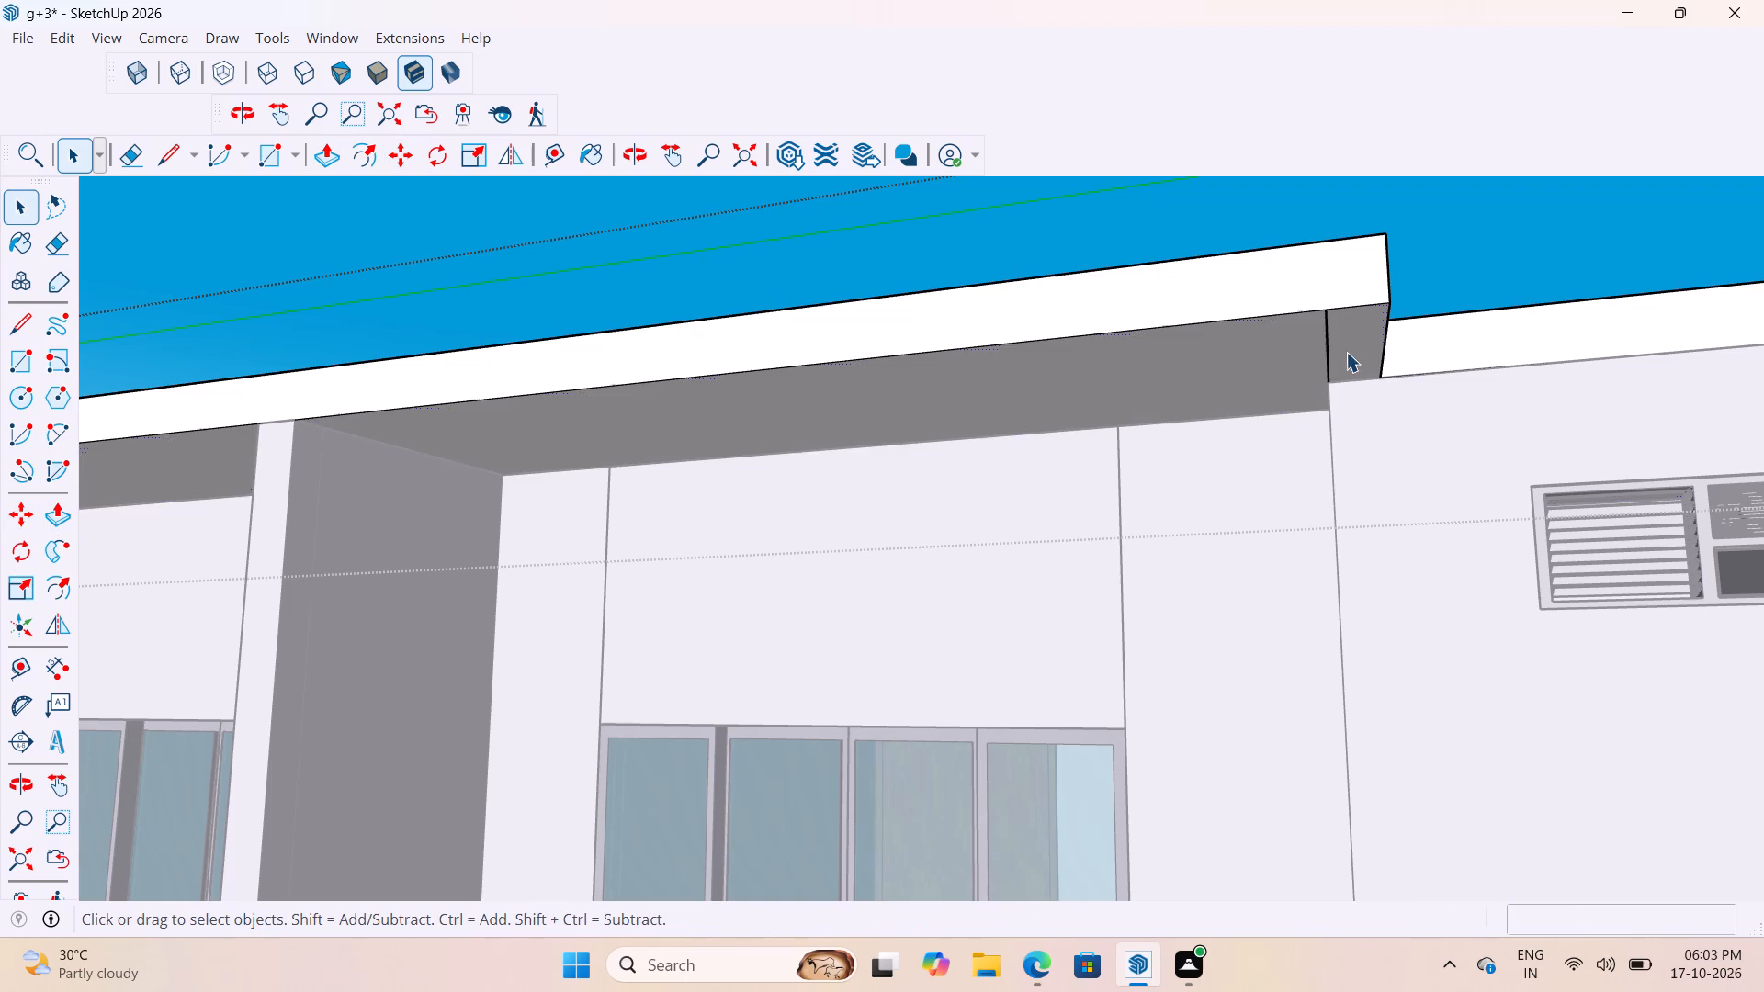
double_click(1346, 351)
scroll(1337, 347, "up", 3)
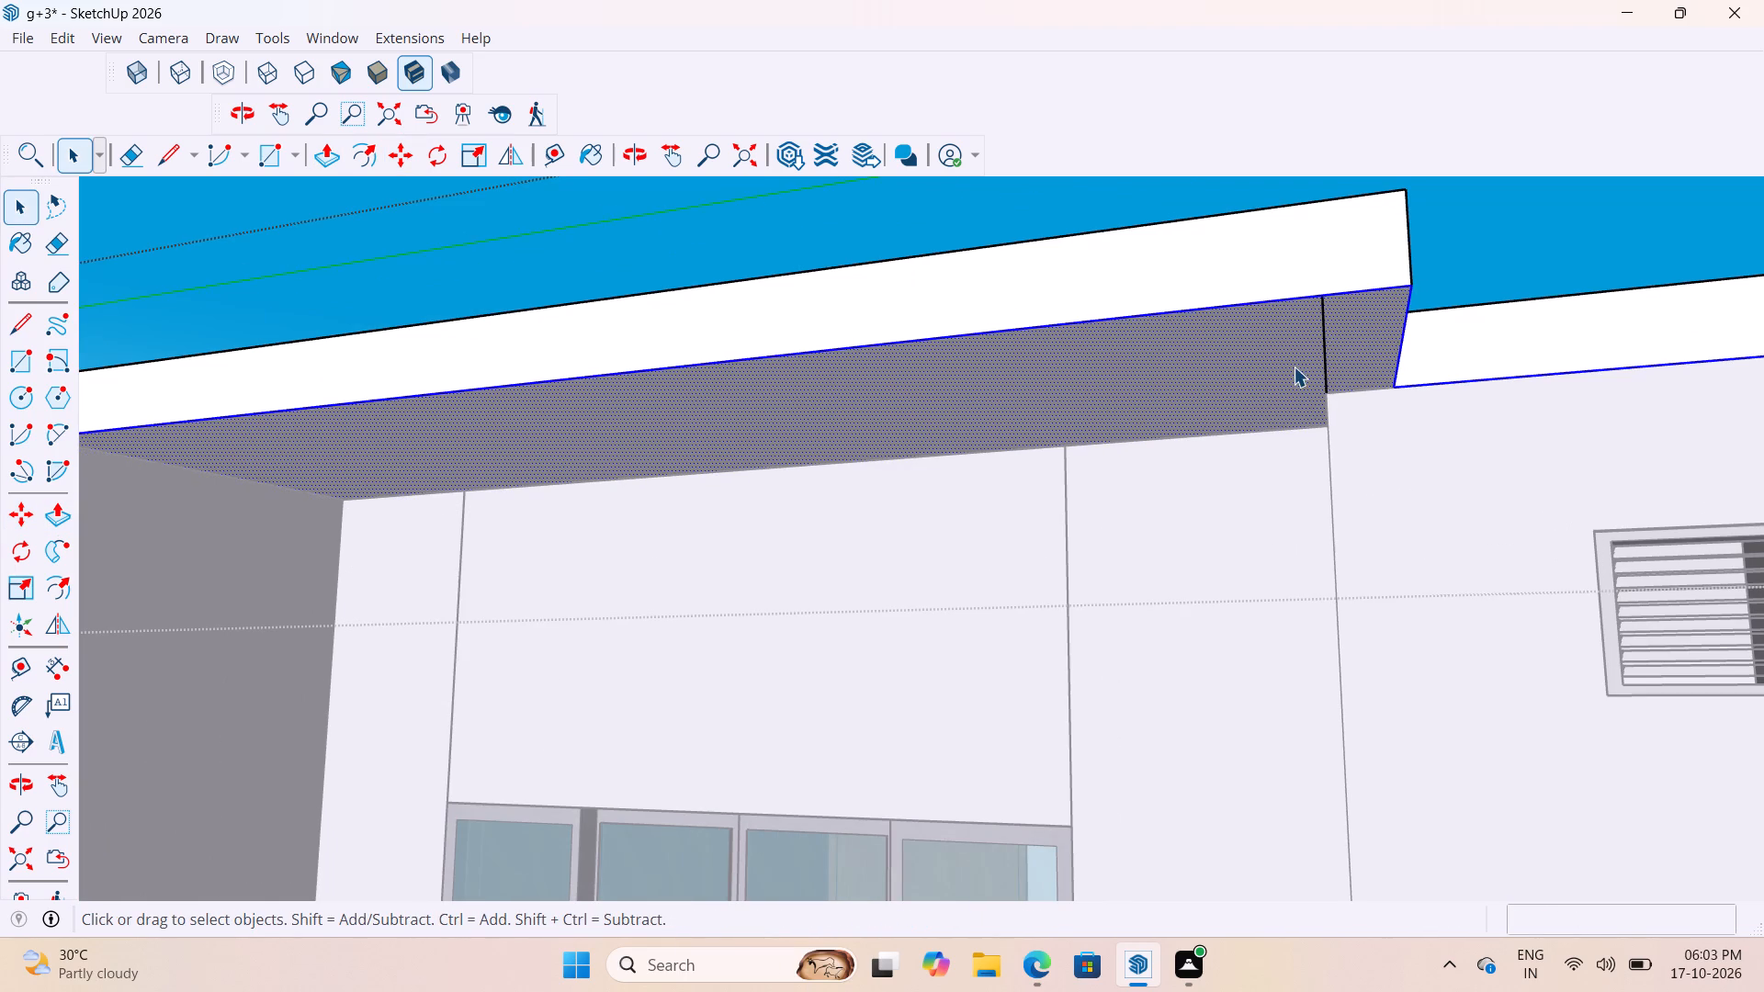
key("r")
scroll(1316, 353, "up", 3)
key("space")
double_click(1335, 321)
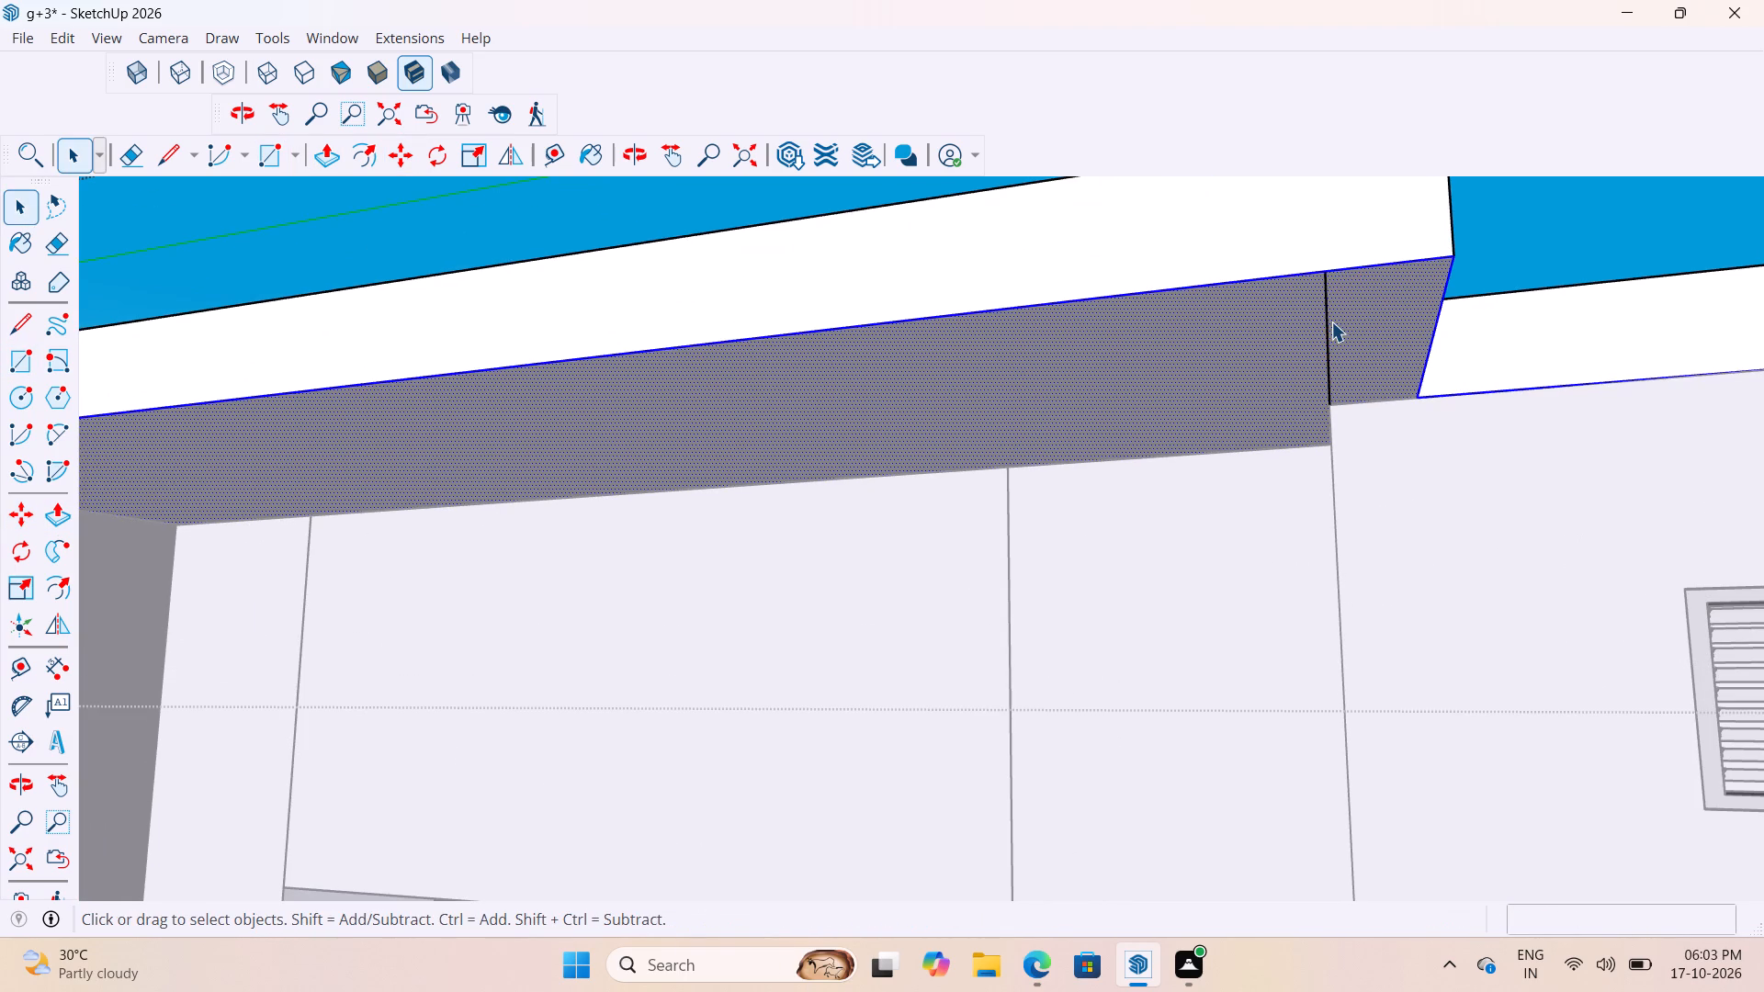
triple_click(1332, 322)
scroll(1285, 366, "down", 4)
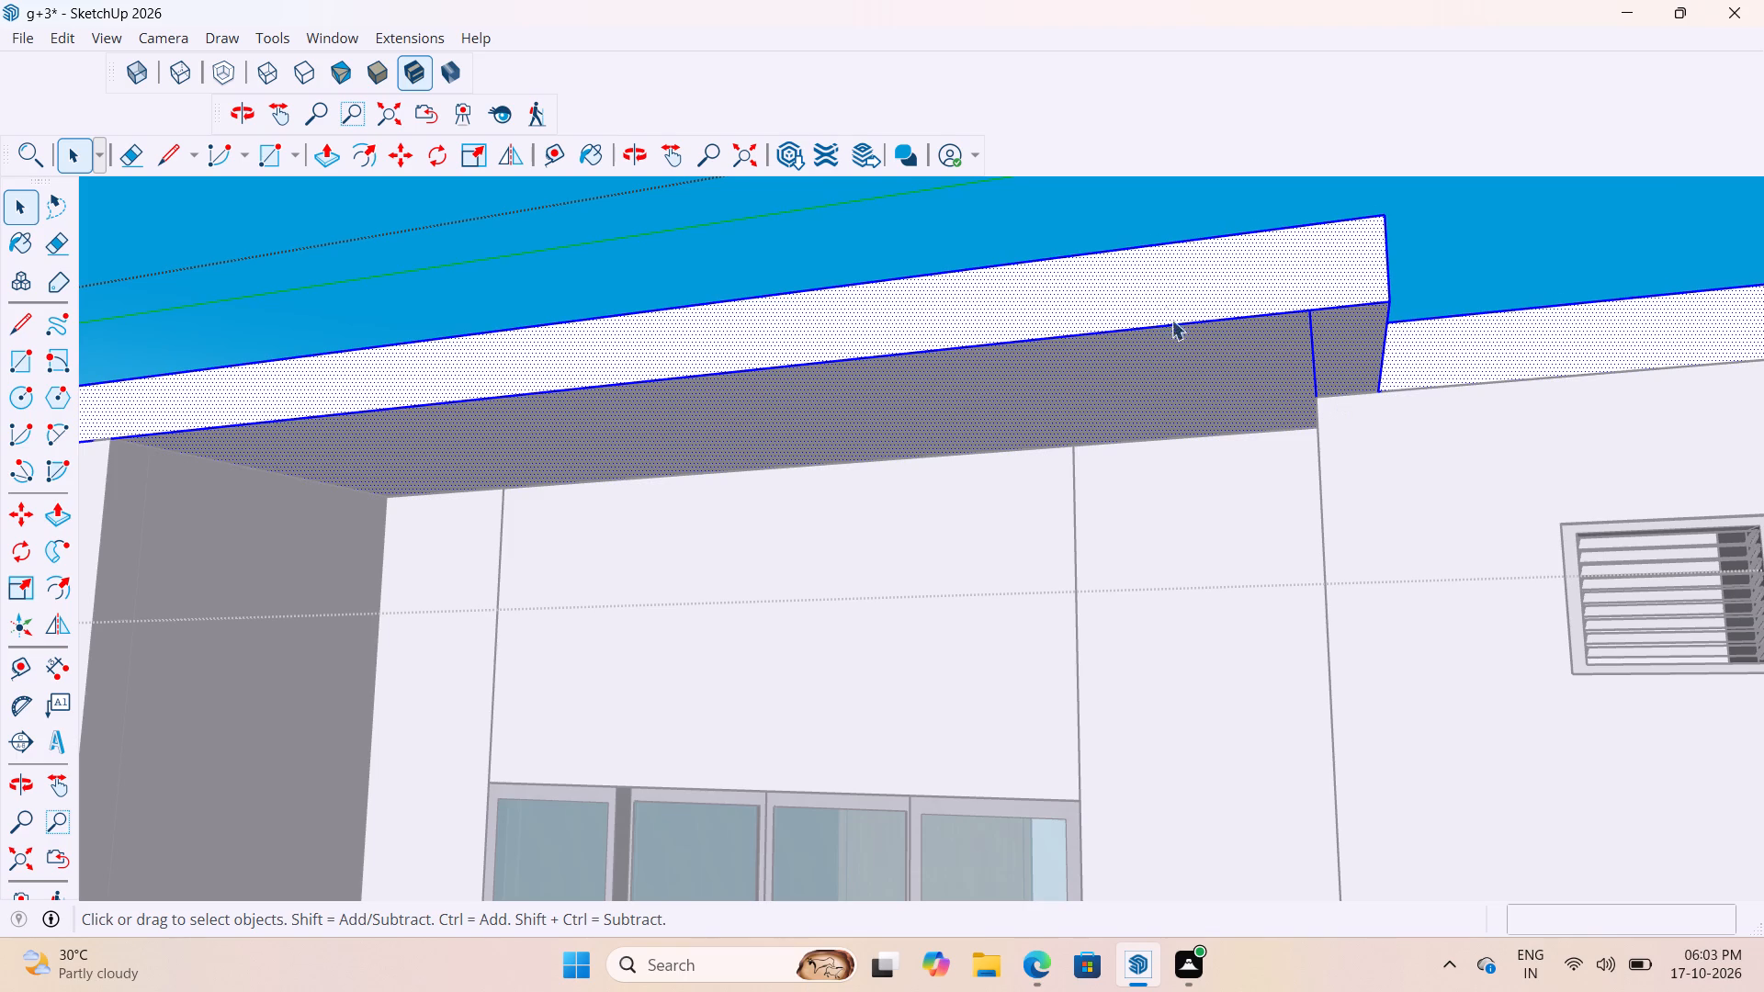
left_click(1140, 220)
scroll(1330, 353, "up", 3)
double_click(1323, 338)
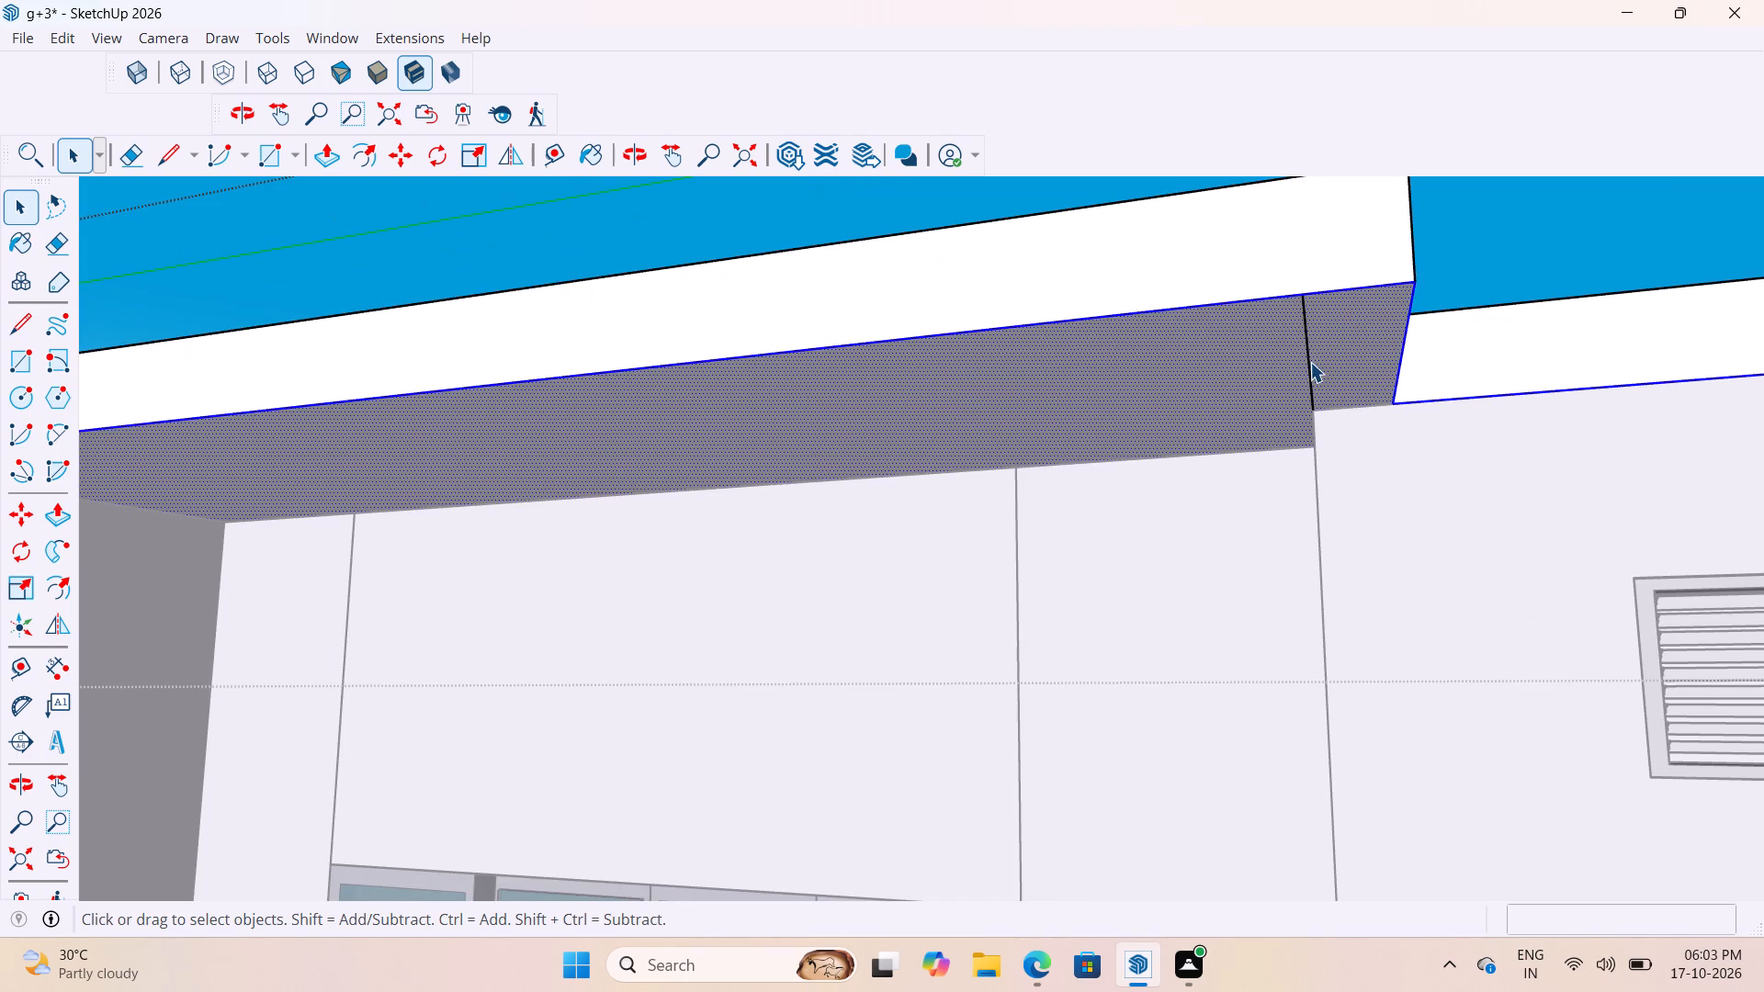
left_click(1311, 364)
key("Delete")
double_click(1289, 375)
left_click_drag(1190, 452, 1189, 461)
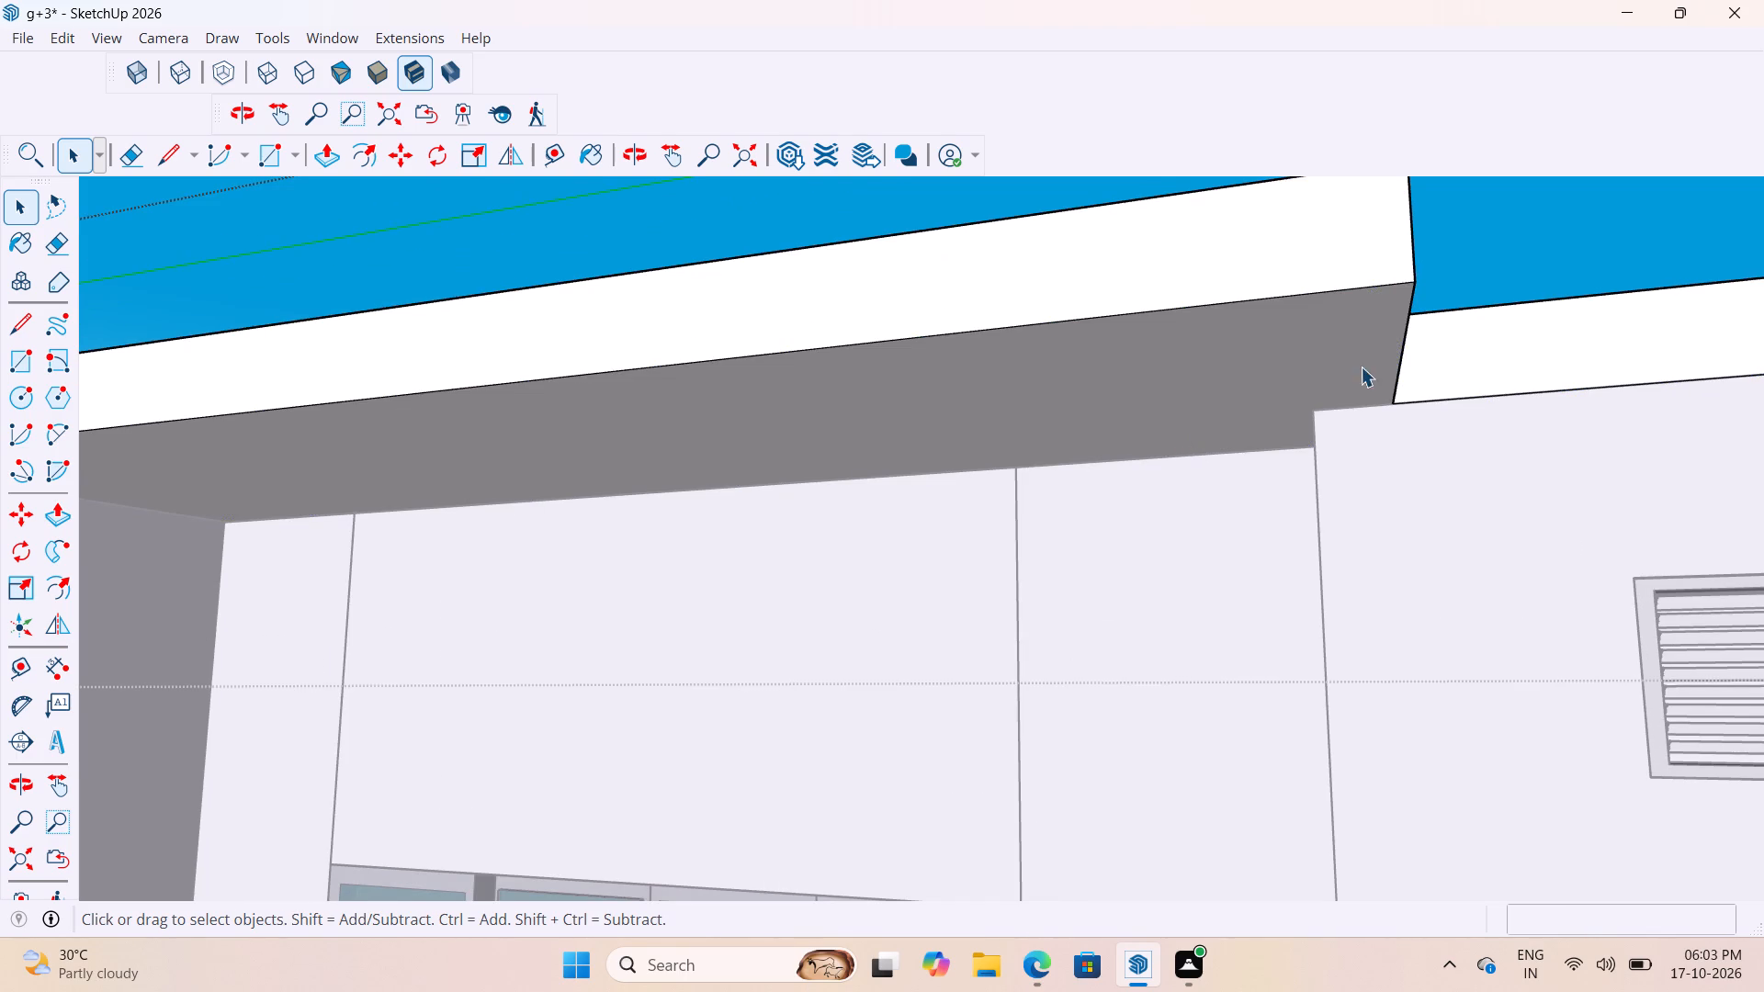
Draw a 5" by 2' rectangle across the end of the wide overhang's underside, from the wall corner to the front edge.
key("r")
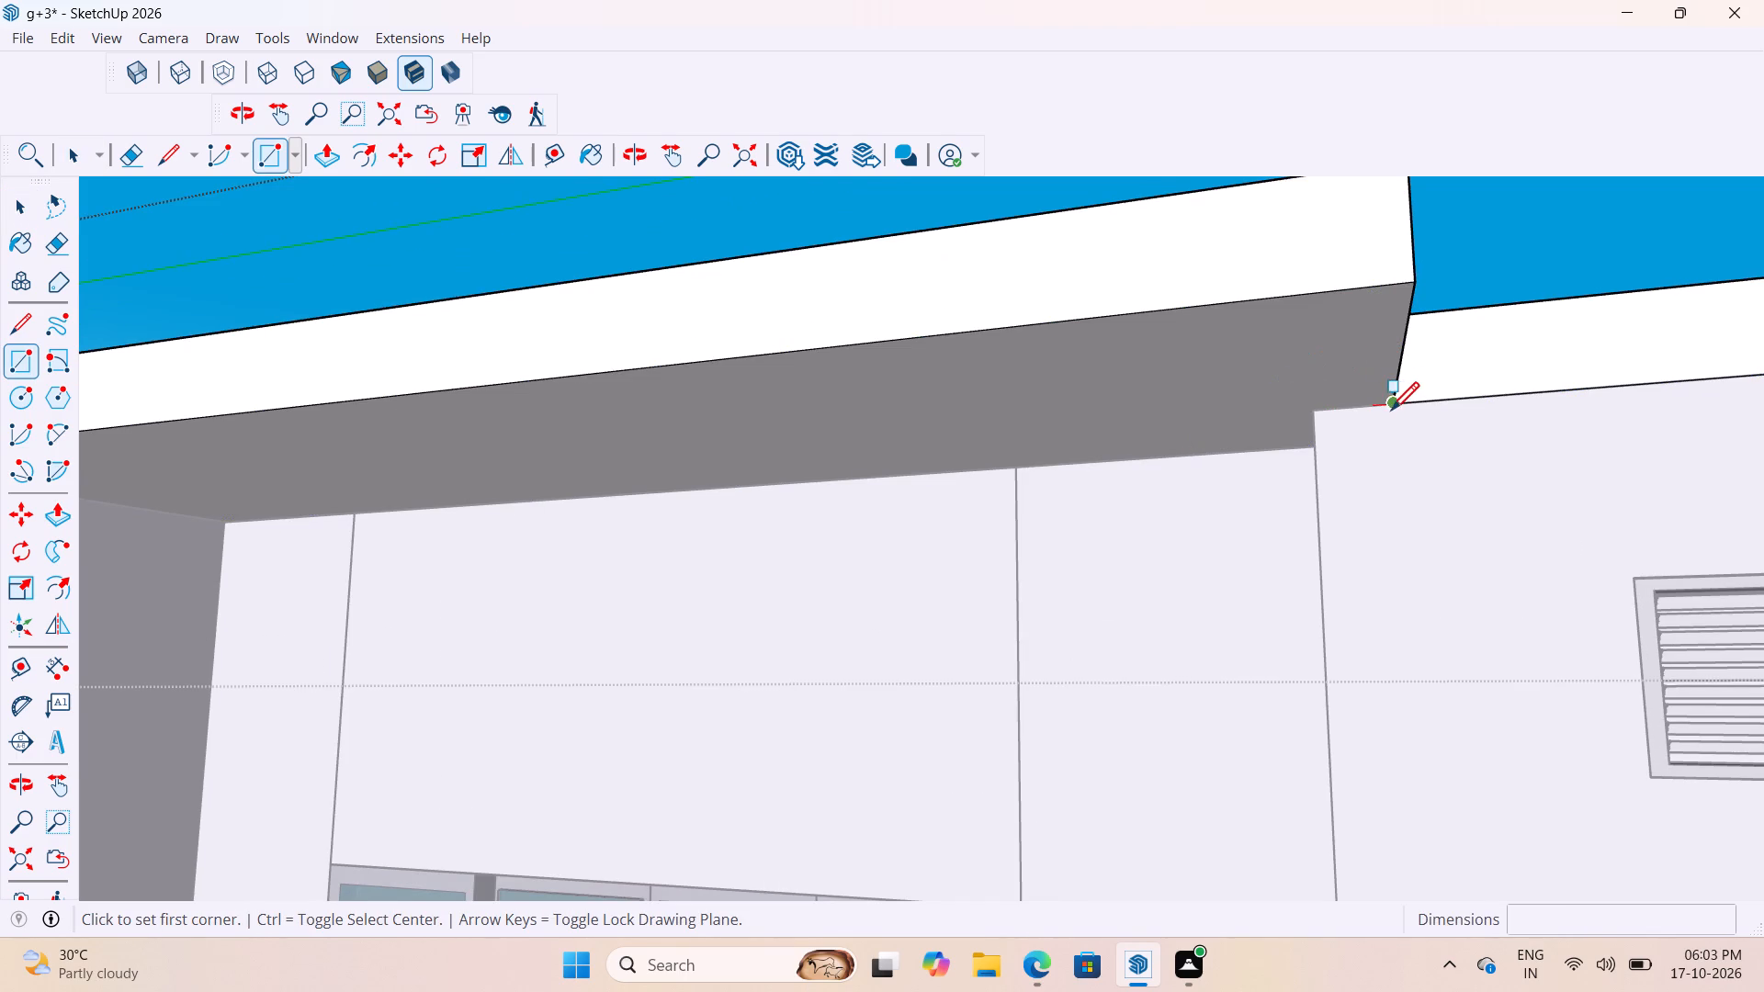
left_click(1393, 406)
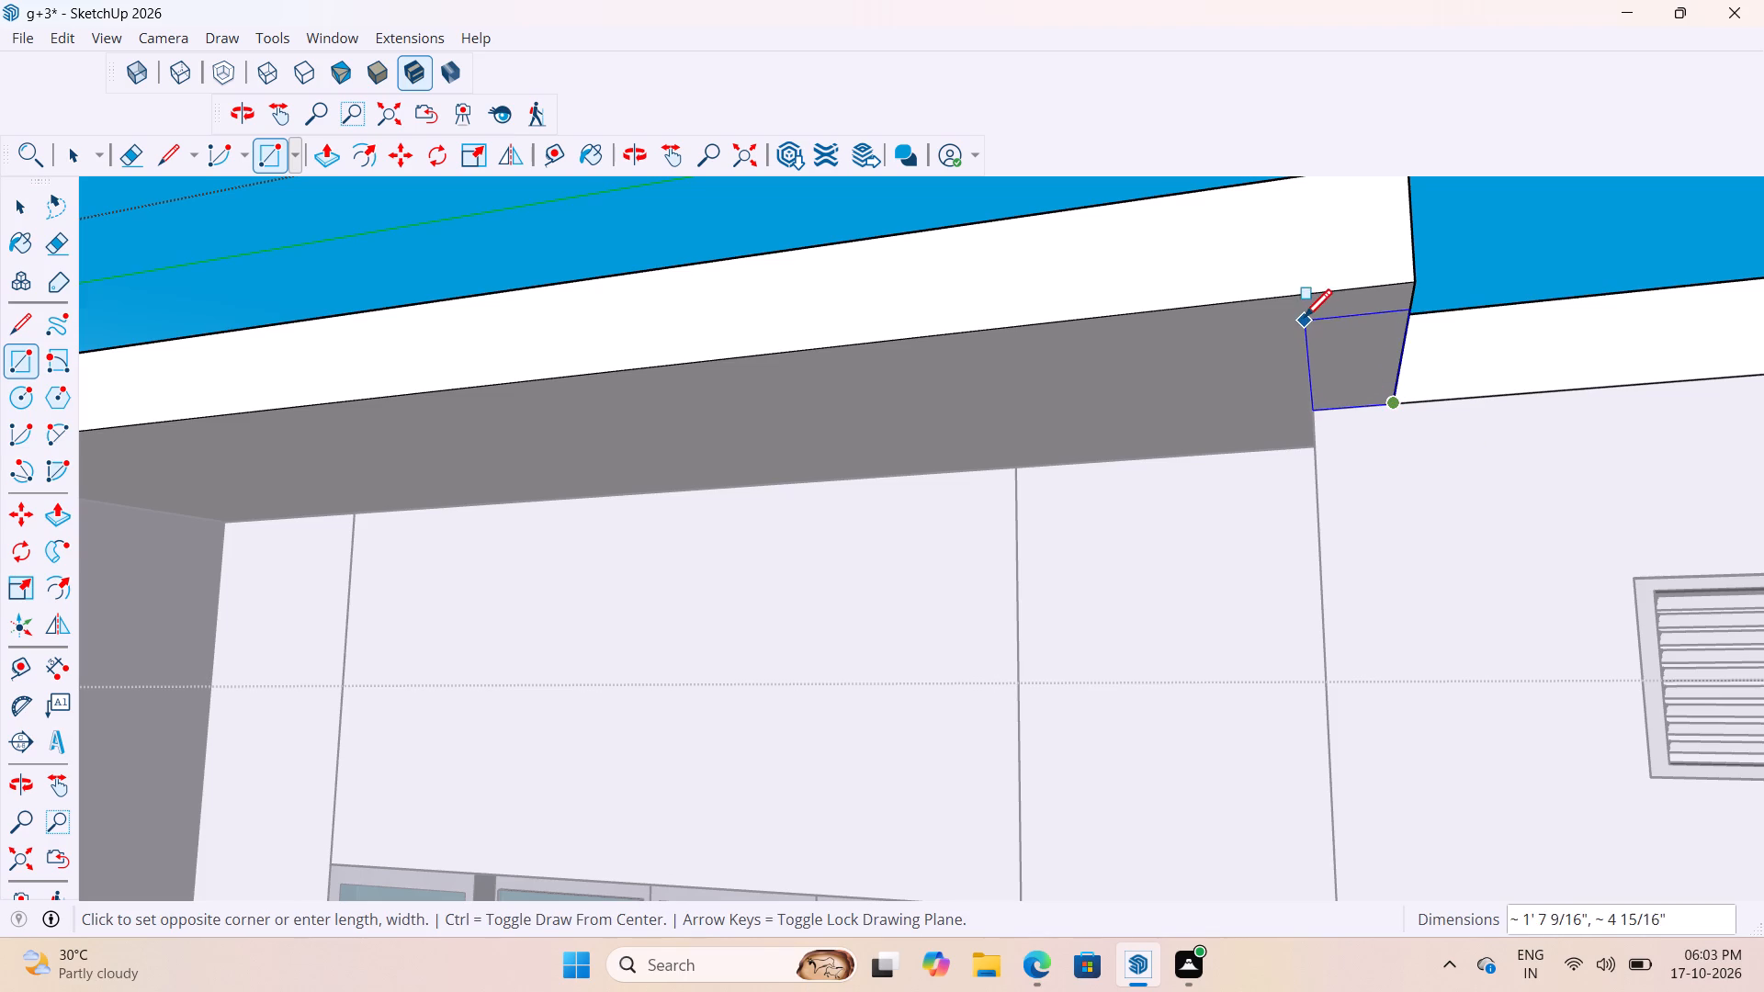
left_click(1304, 298)
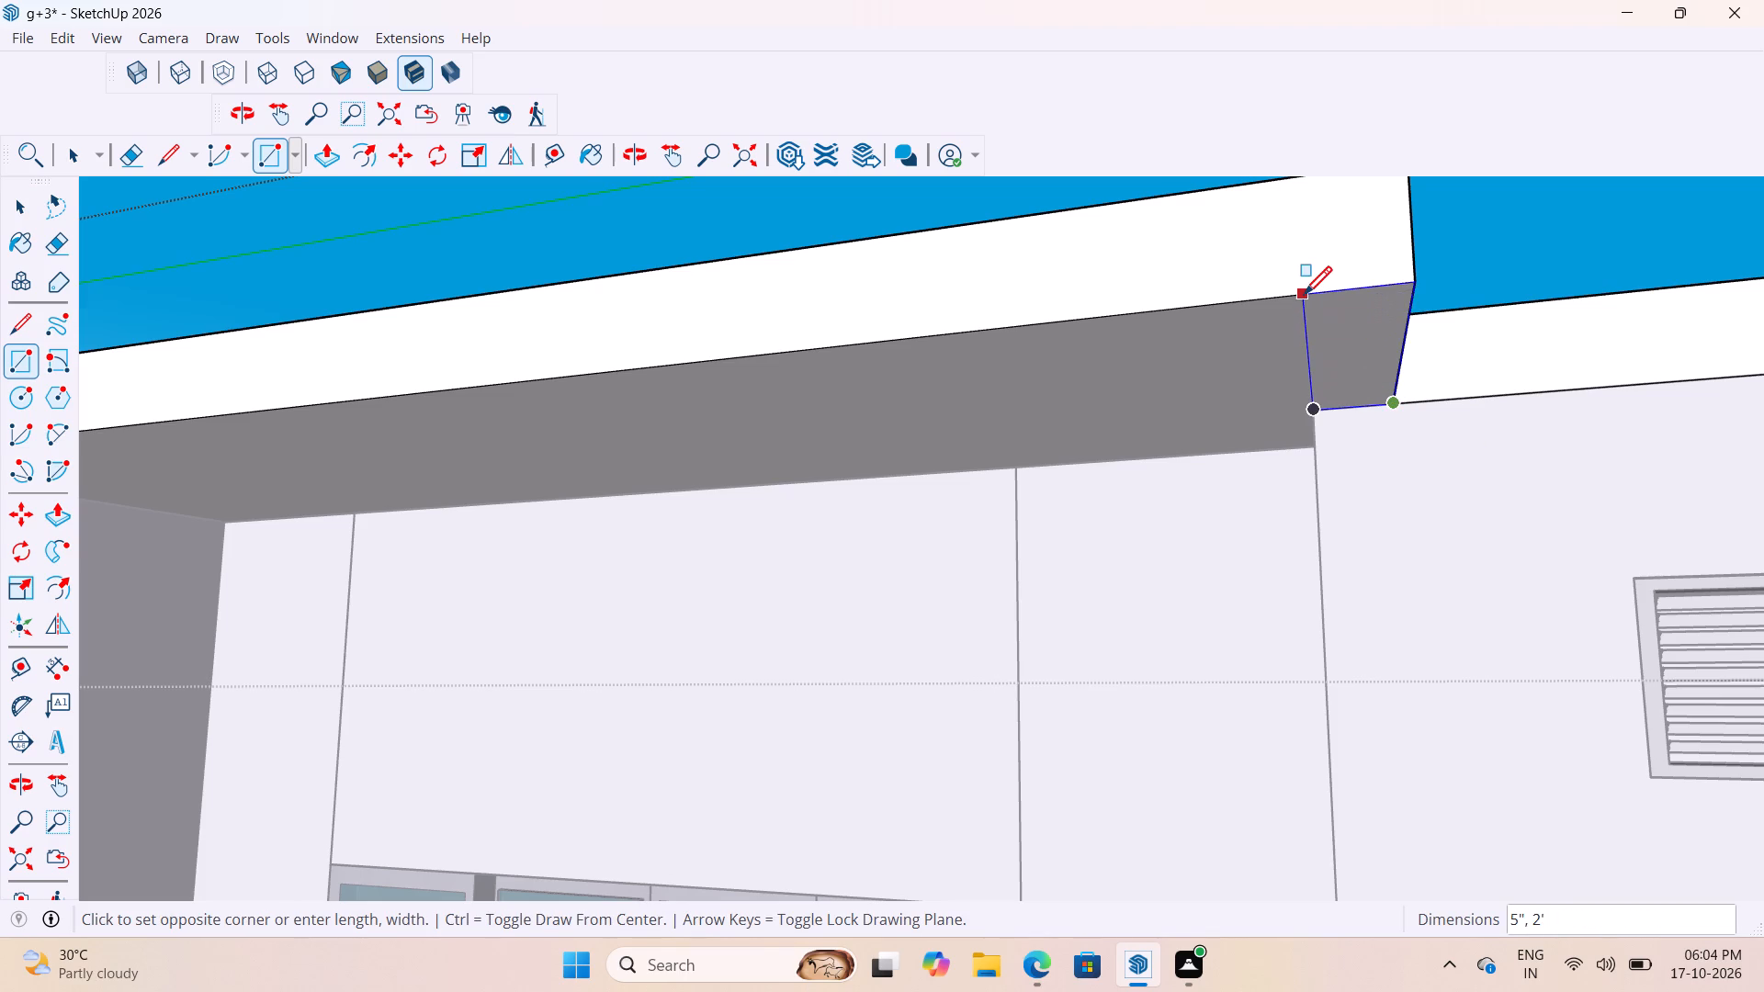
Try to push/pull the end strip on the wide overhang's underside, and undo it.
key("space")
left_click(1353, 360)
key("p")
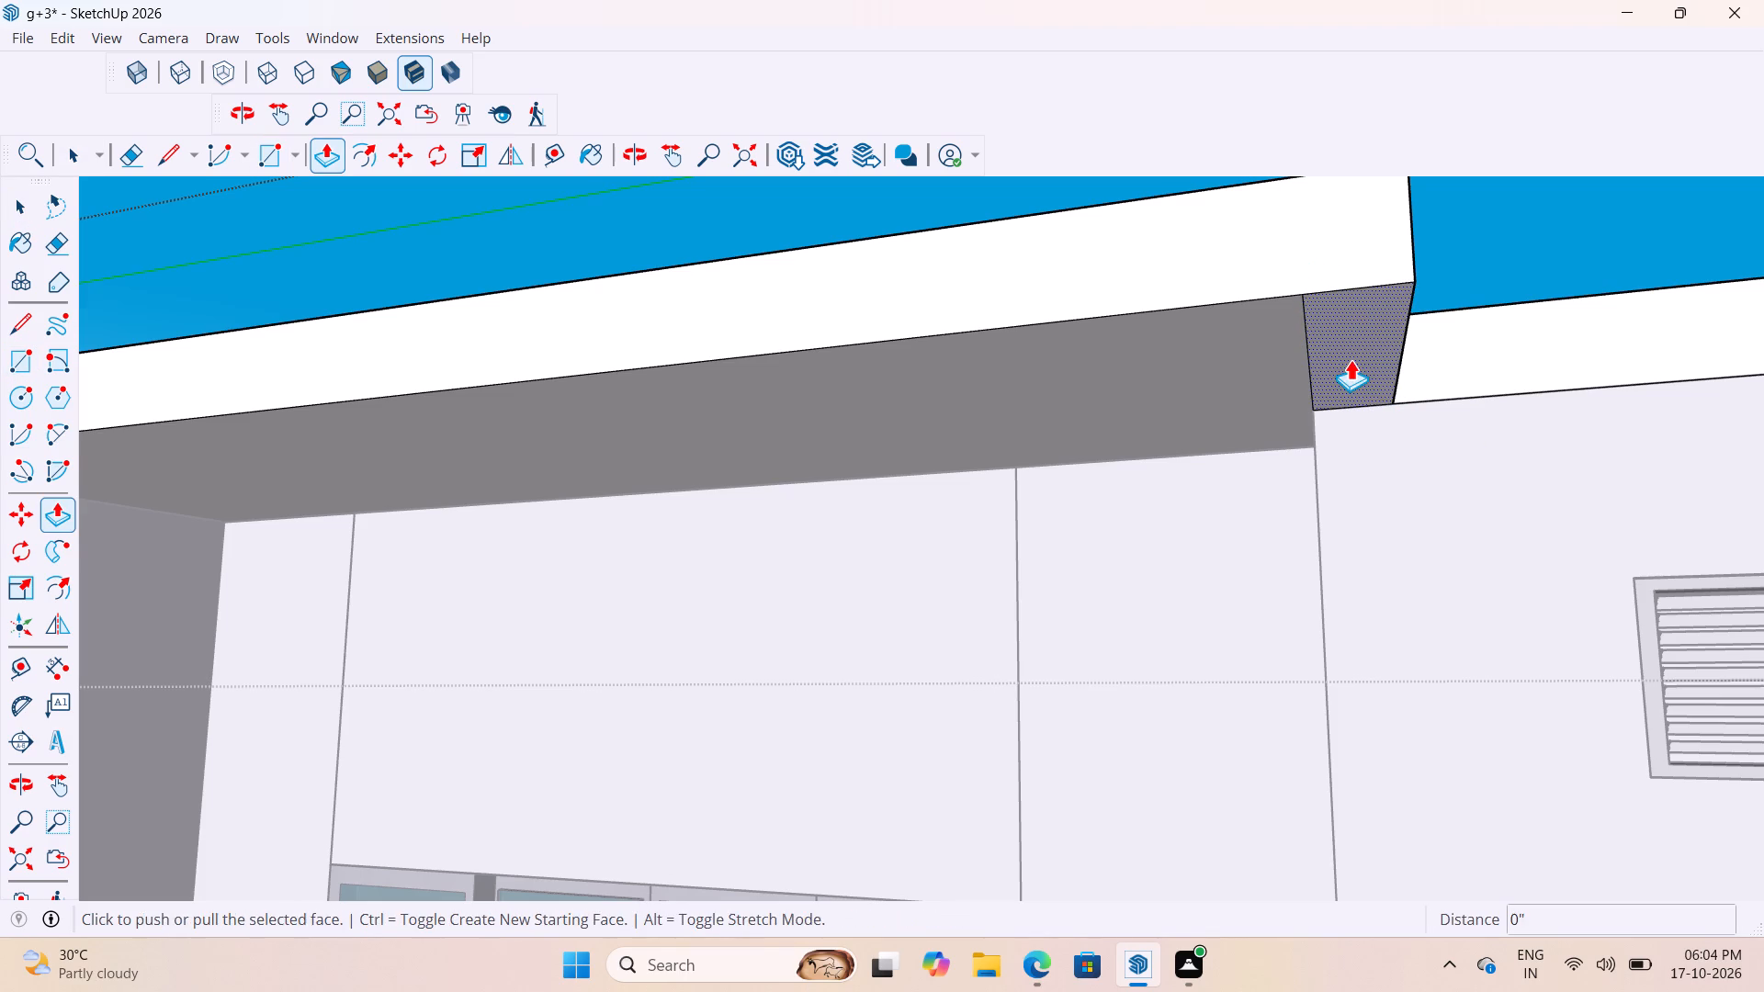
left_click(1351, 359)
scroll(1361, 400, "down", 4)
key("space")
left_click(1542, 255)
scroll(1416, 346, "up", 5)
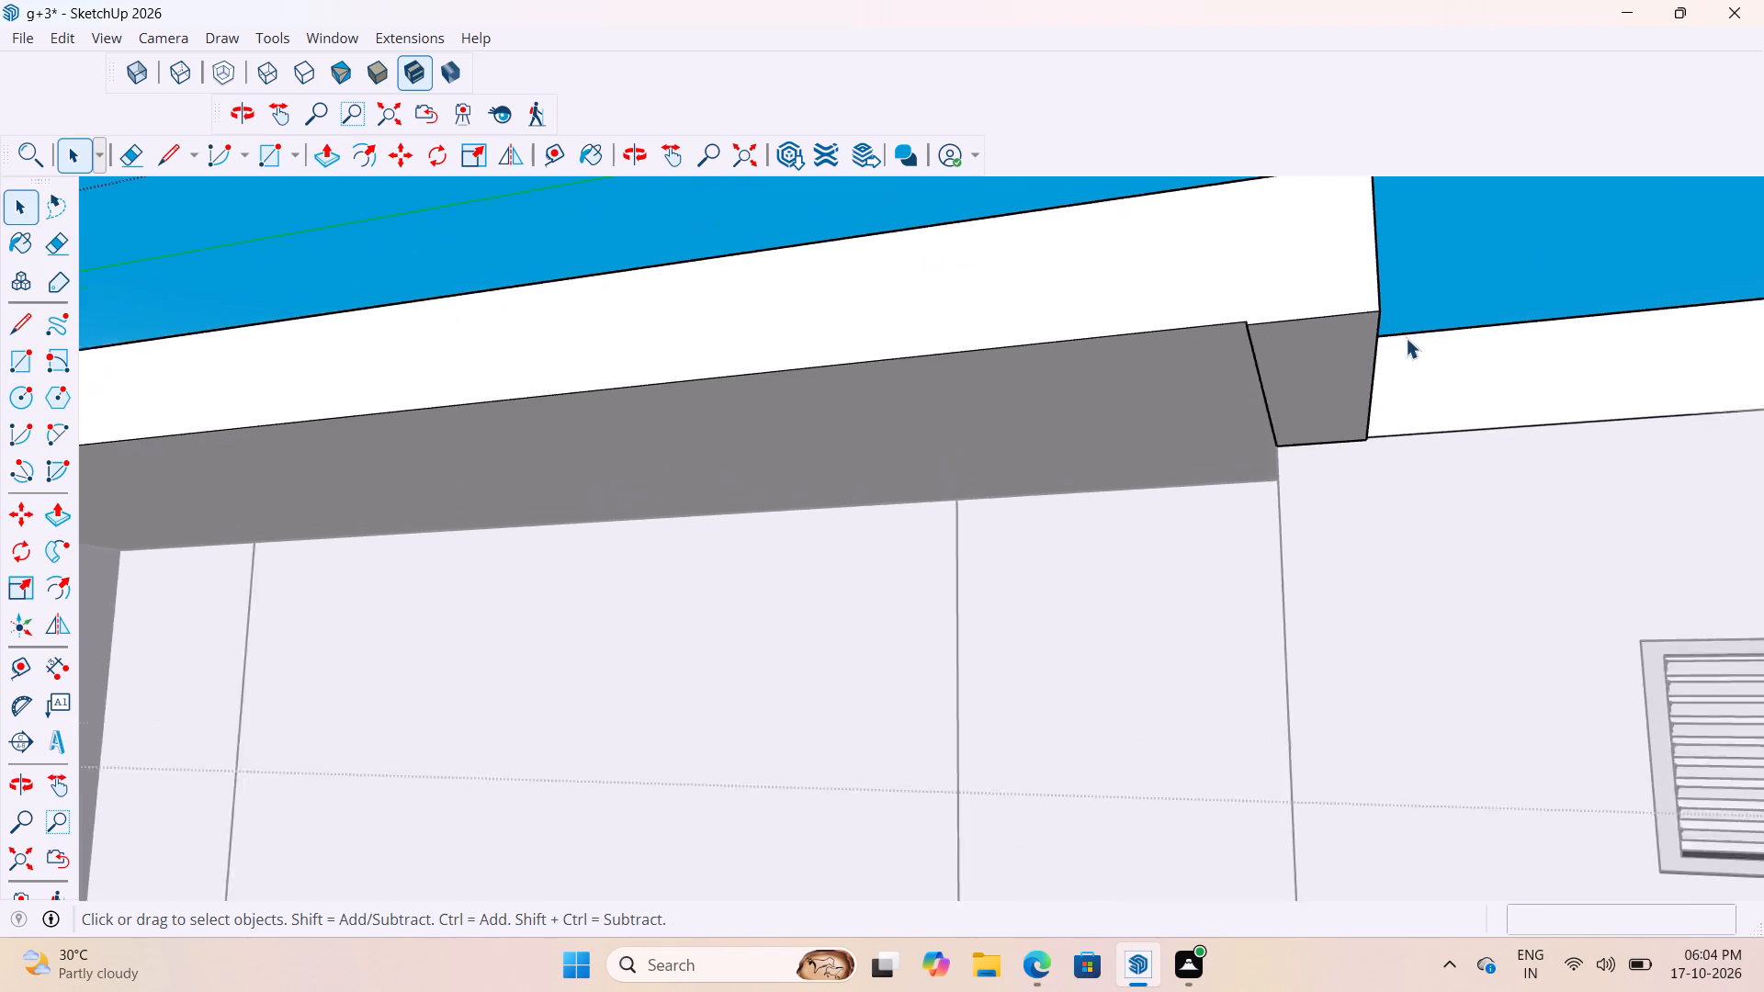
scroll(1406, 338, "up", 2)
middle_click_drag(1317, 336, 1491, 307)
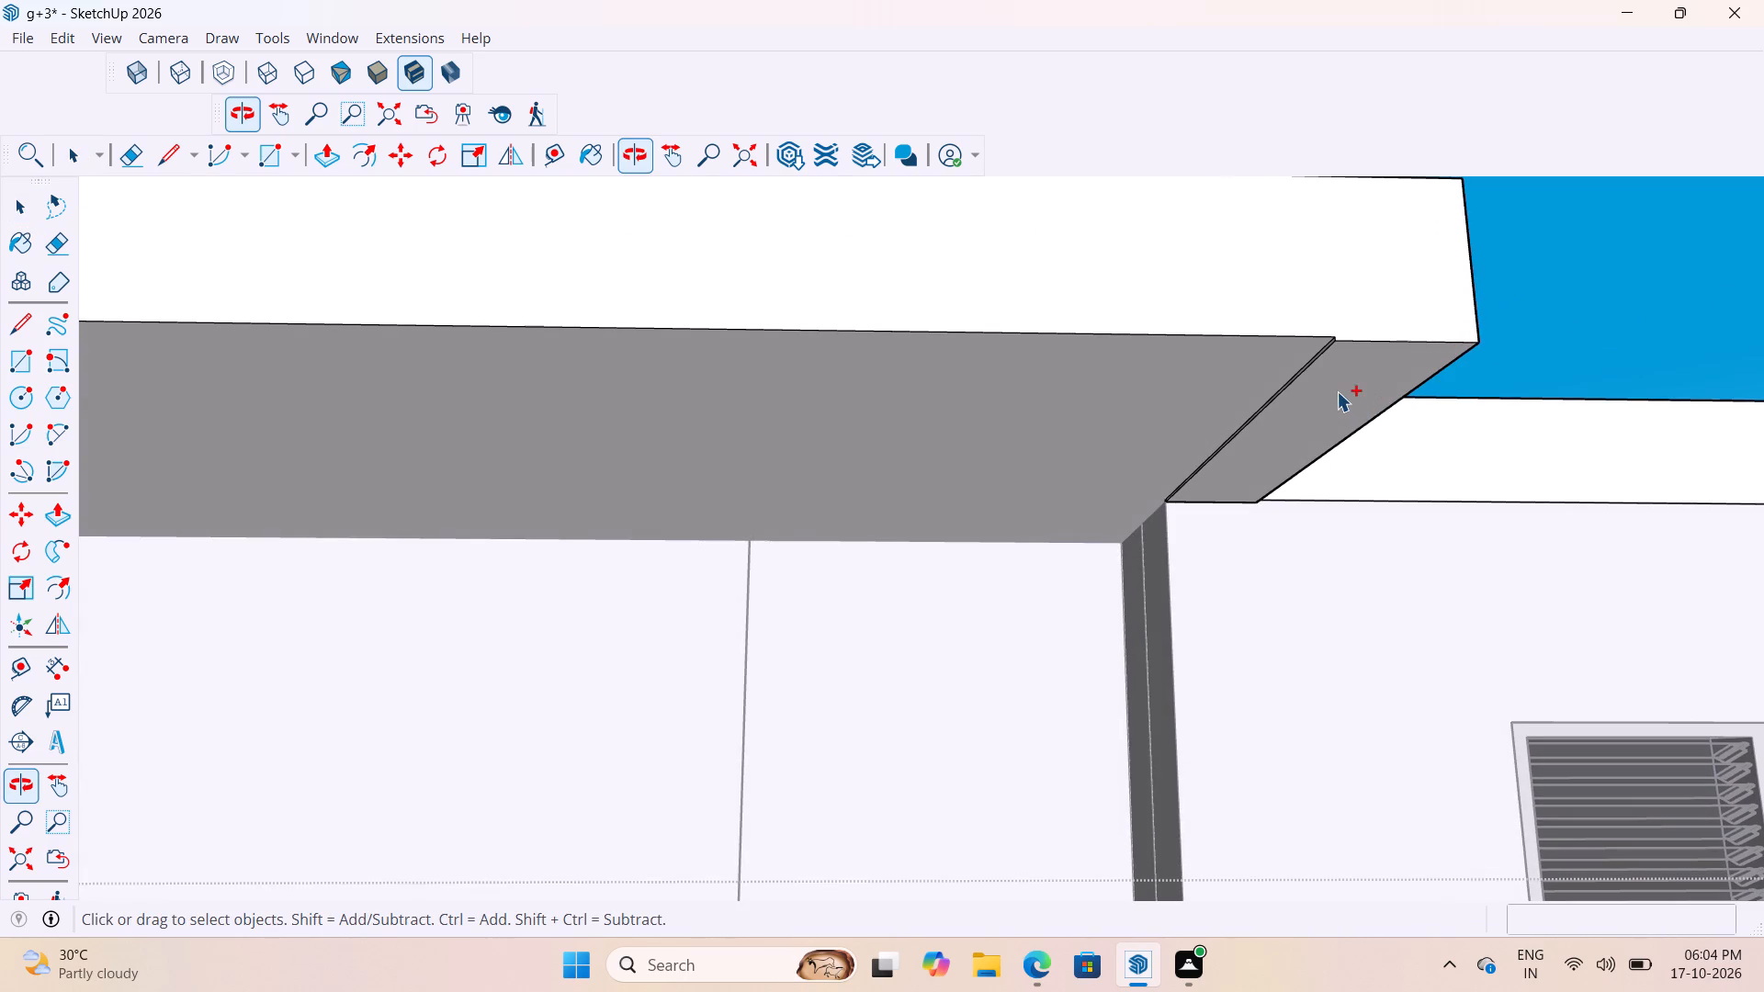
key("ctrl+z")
Extrude the 5" end strip of the wide overhang's underside downward by 1'.
scroll(1337, 391, "up", 3)
key("p")
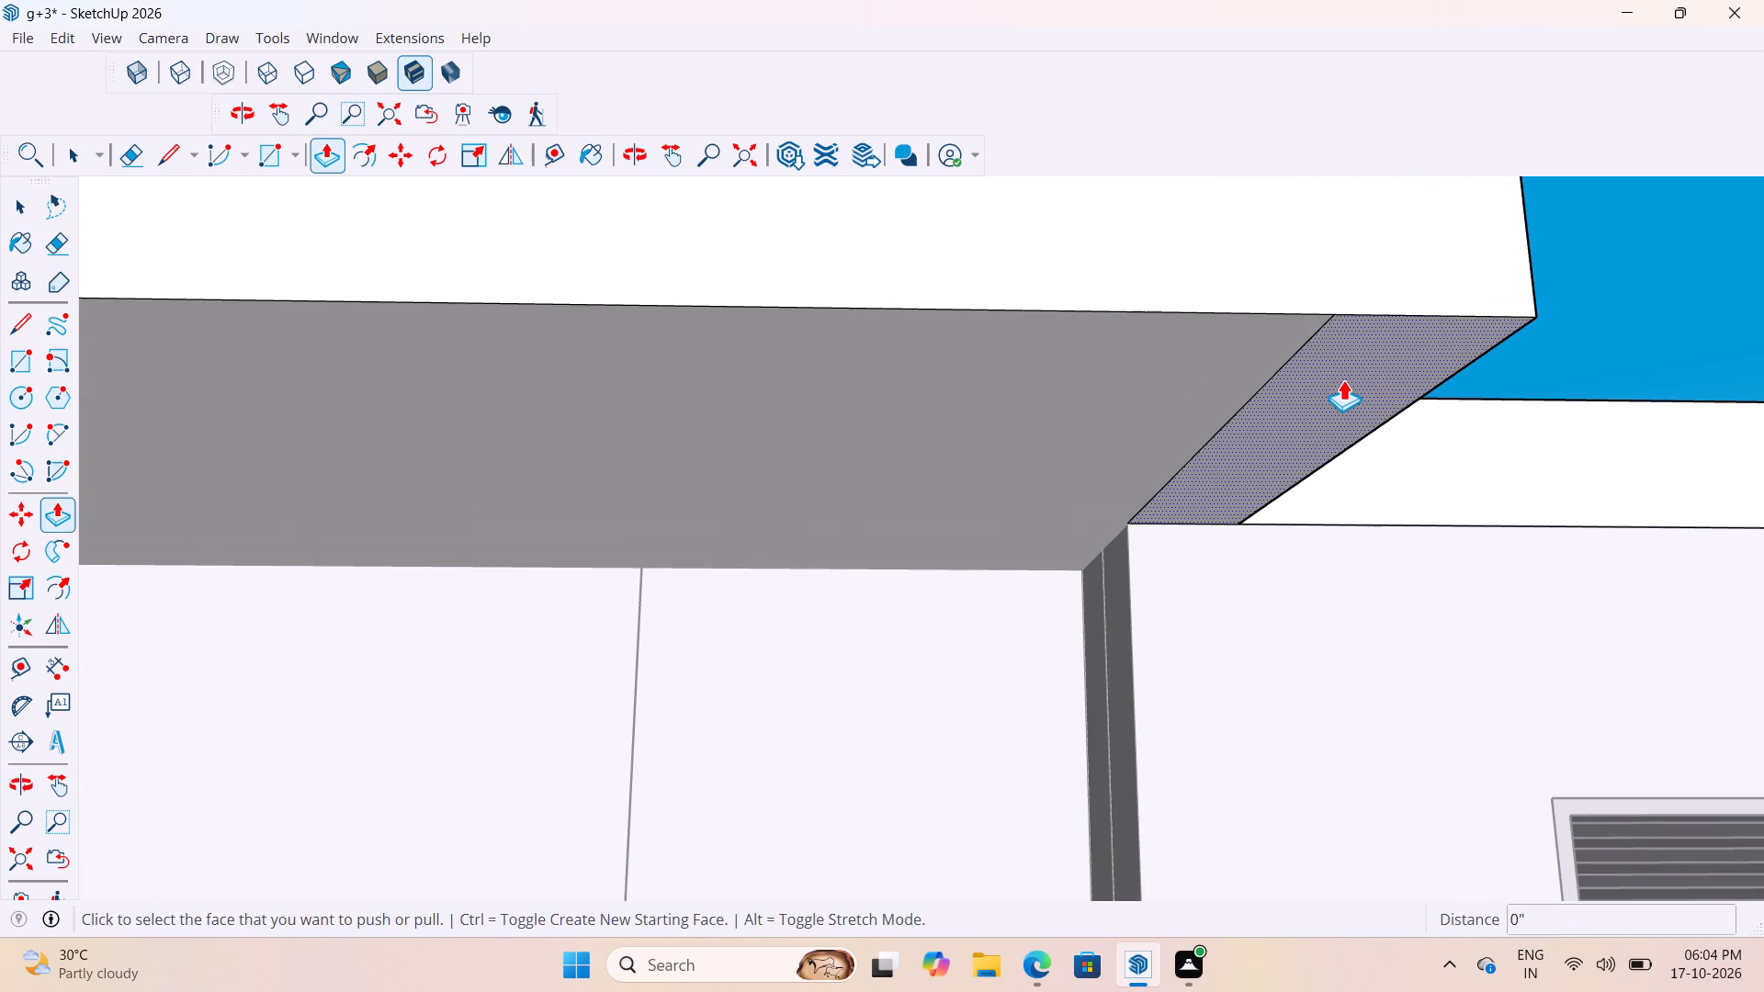
left_click(1341, 378)
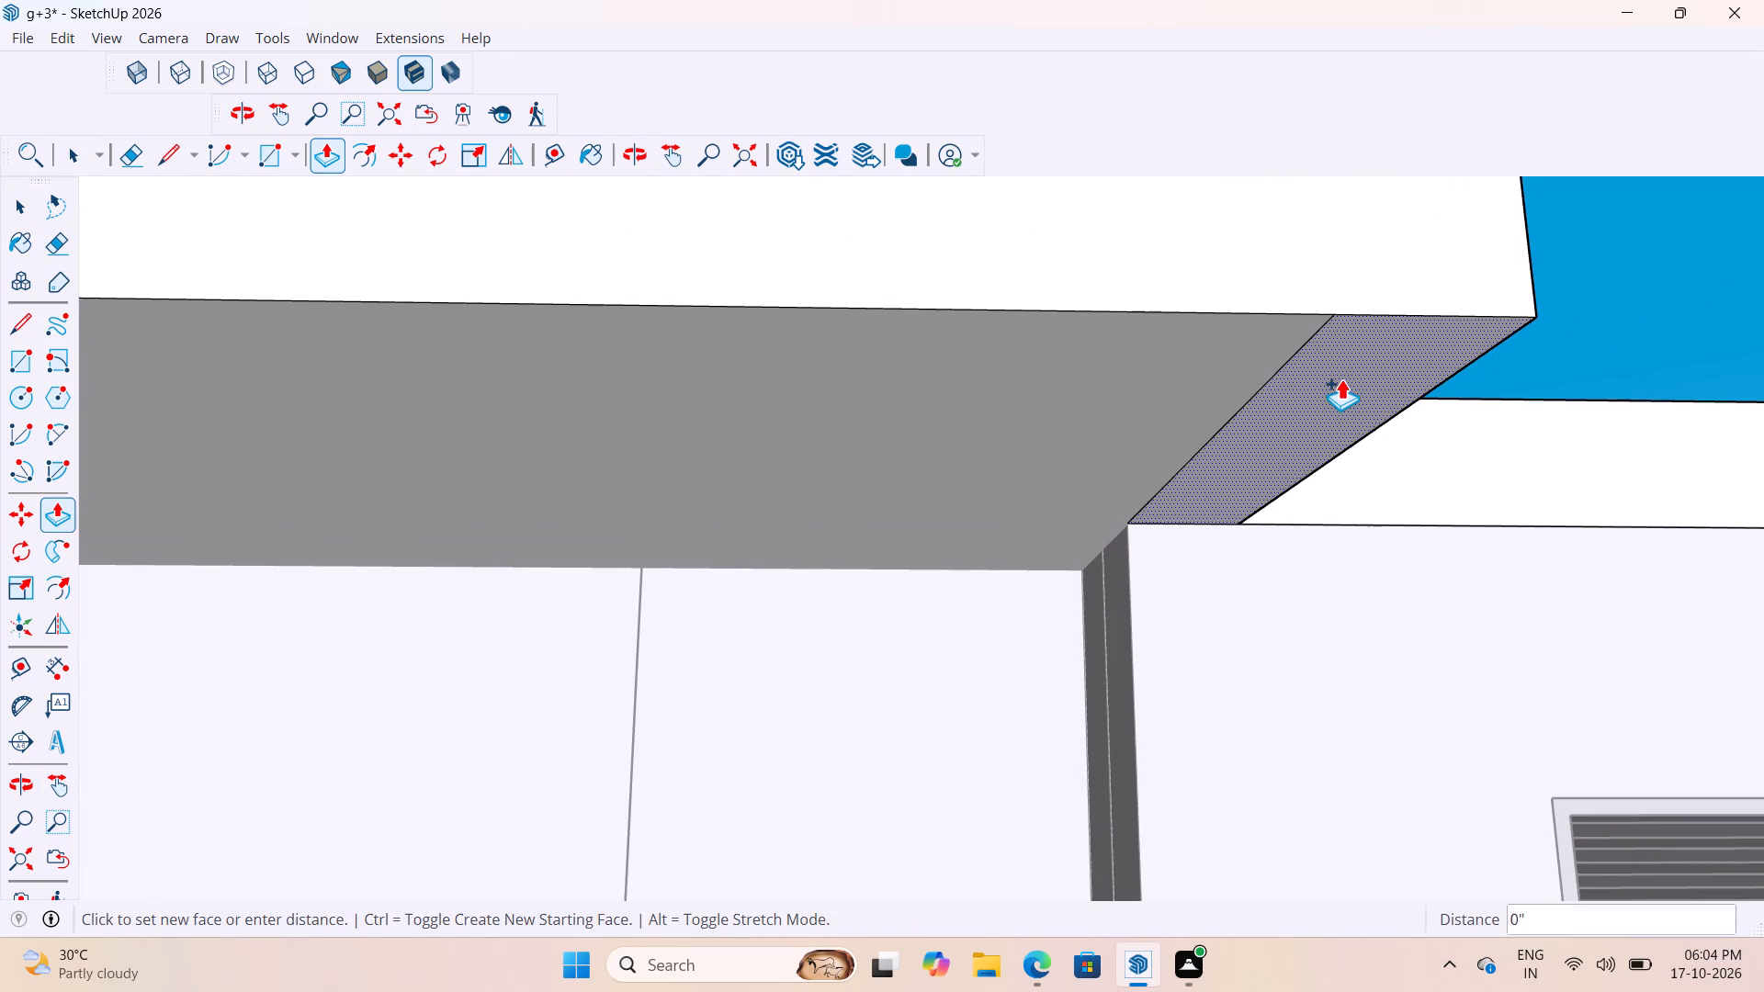
scroll(1327, 444, "down", 19)
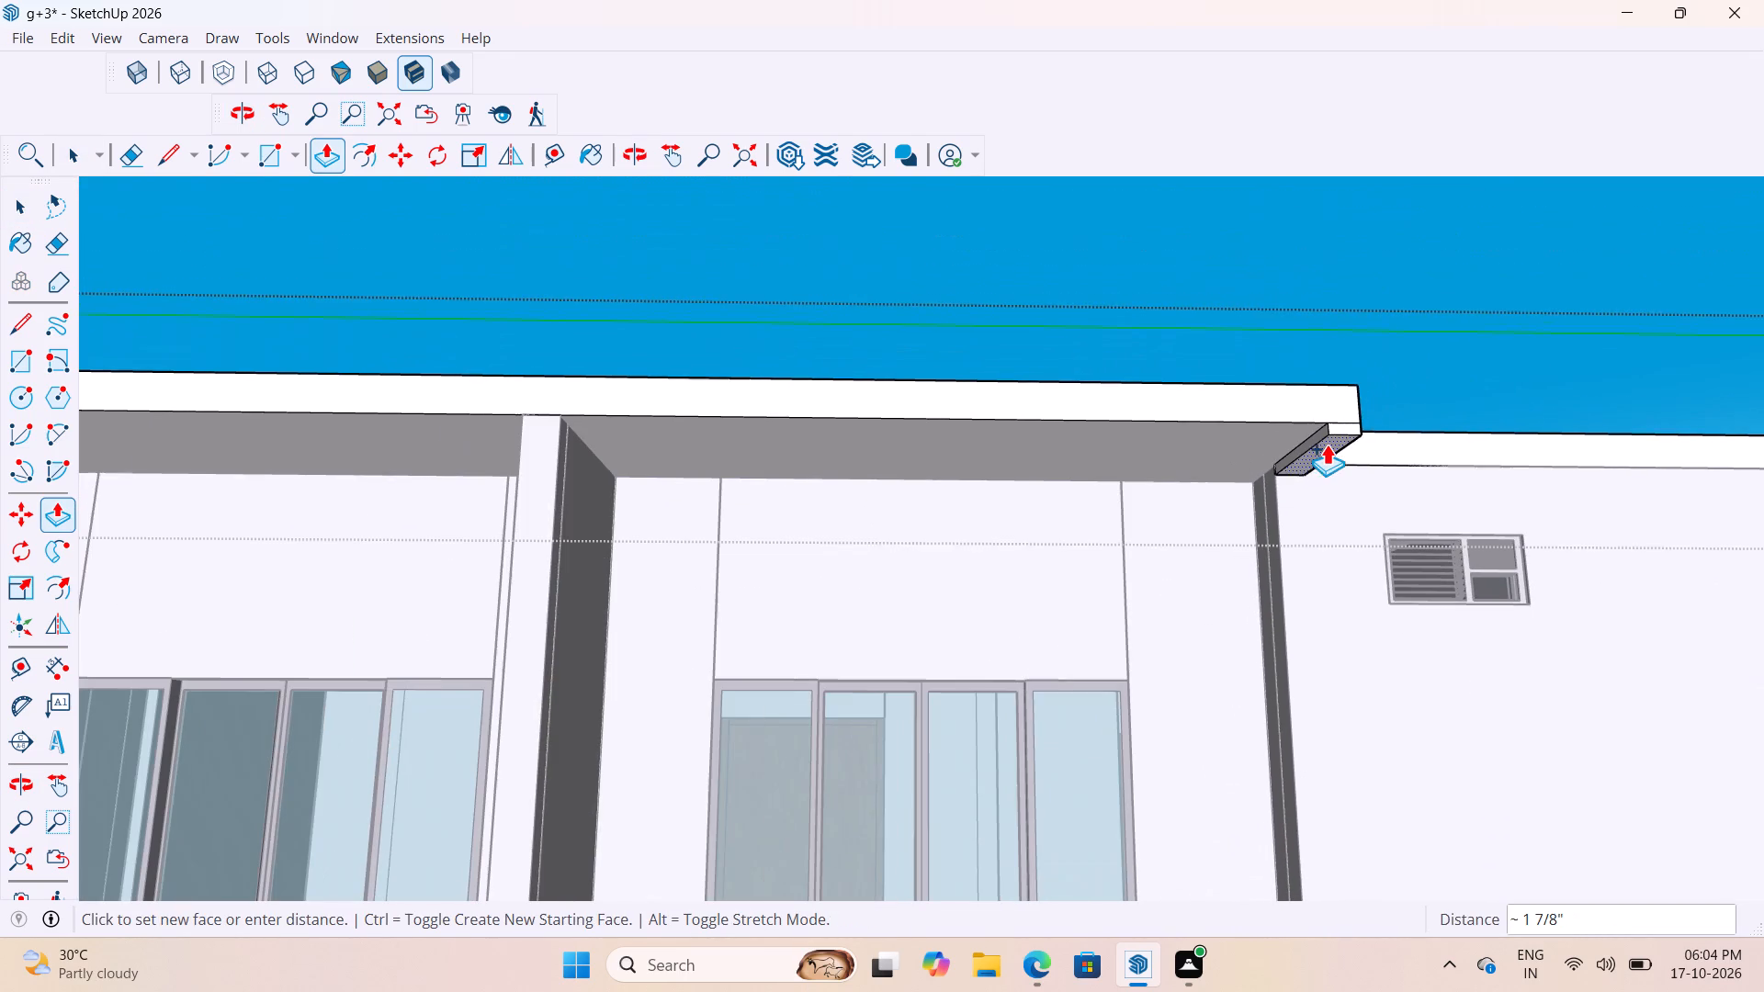
type("1'")
key("Return")
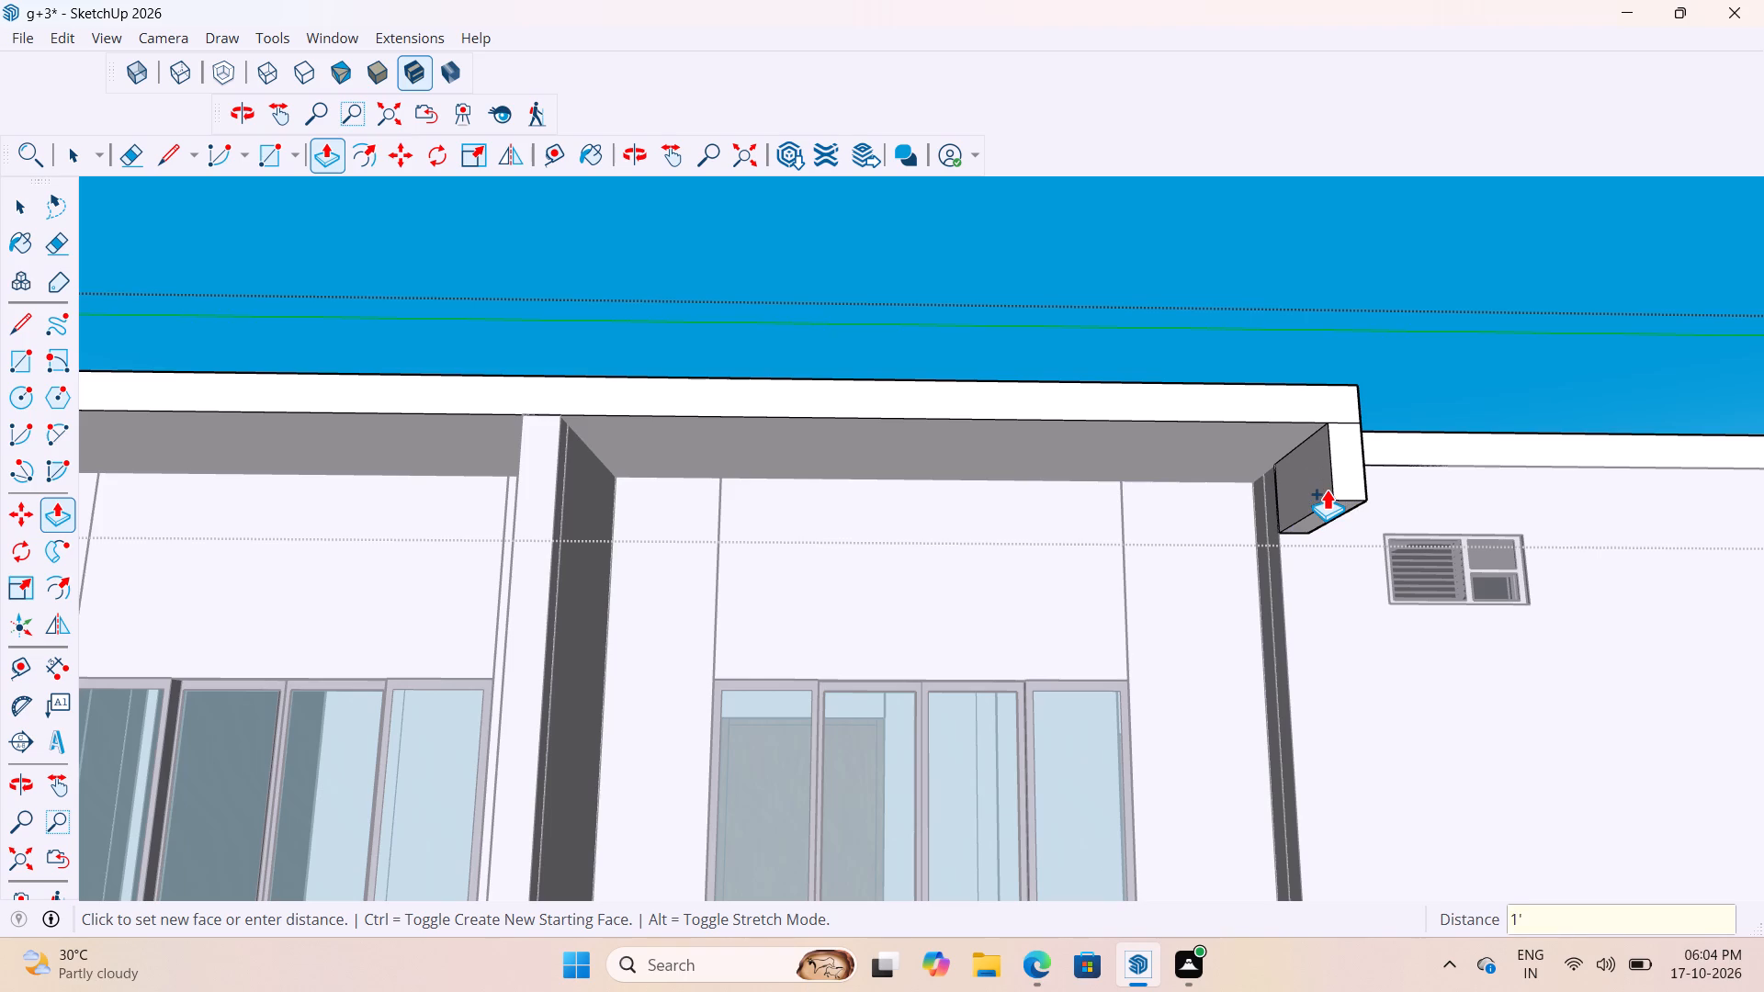
Copy the front vertical edge on the inner face of the new end return 4" back toward the wall.
middle_click_drag(1363, 523, 1549, 641)
scroll(1541, 637, "up", 5)
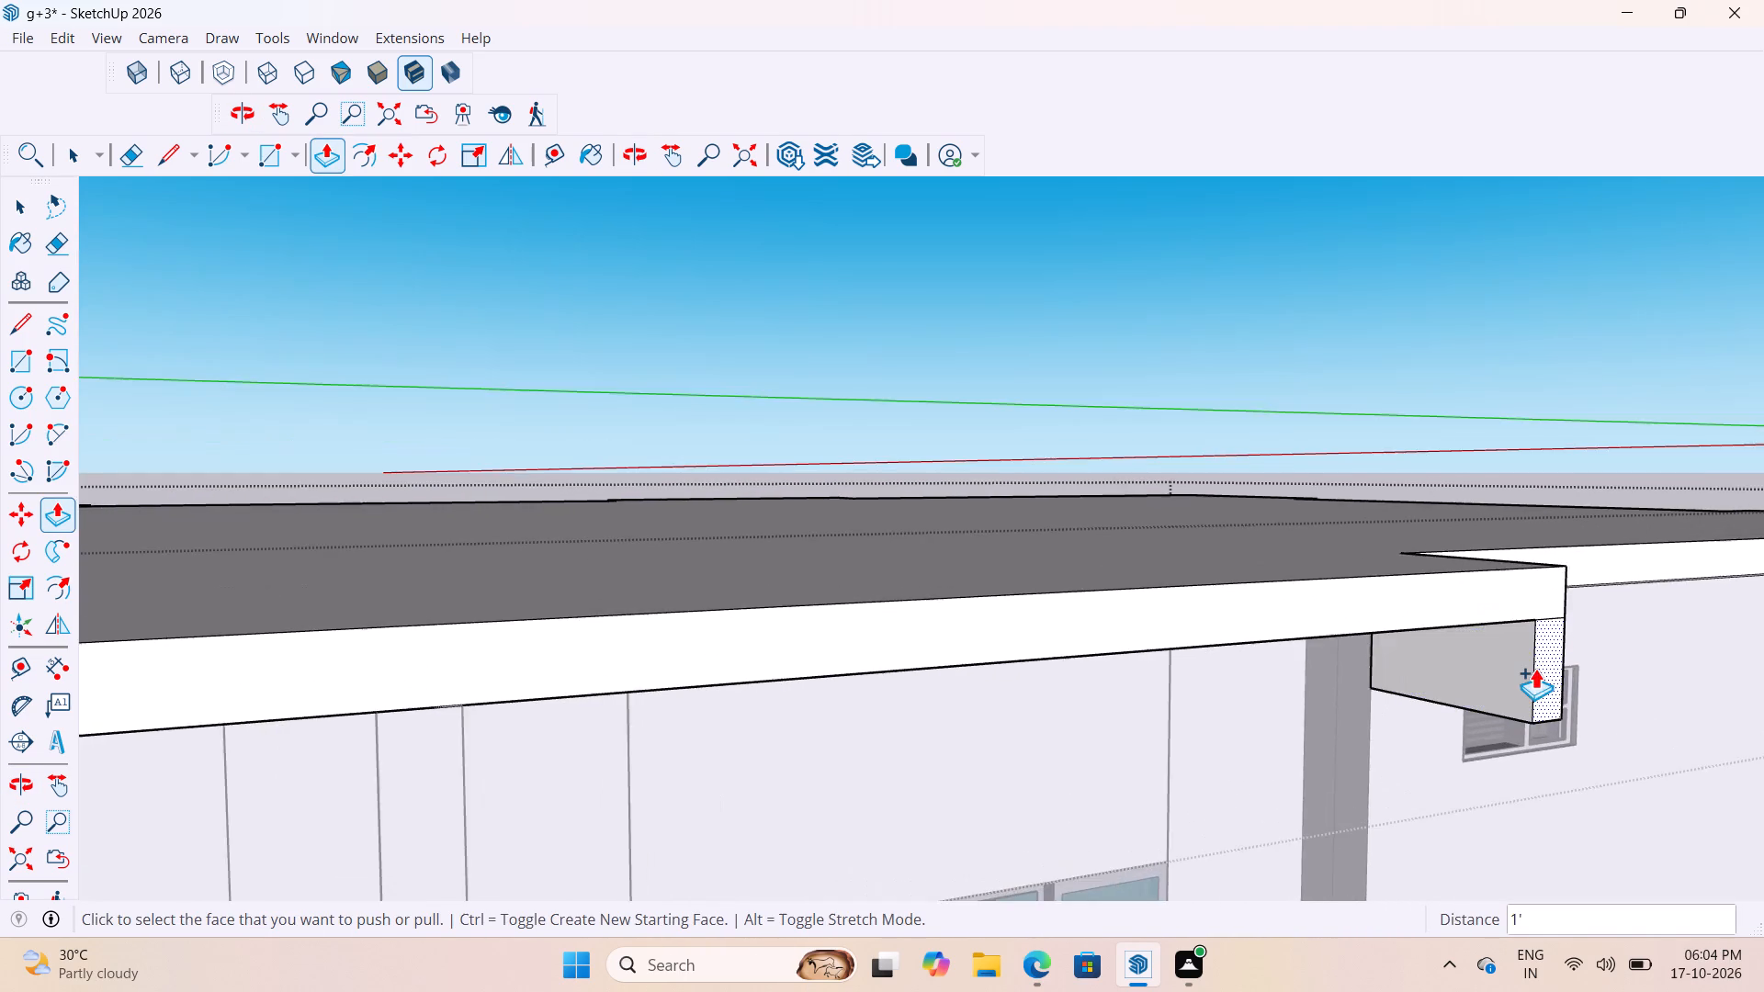
scroll(1535, 668, "up", 9)
middle_click_drag(1525, 663, 1544, 586)
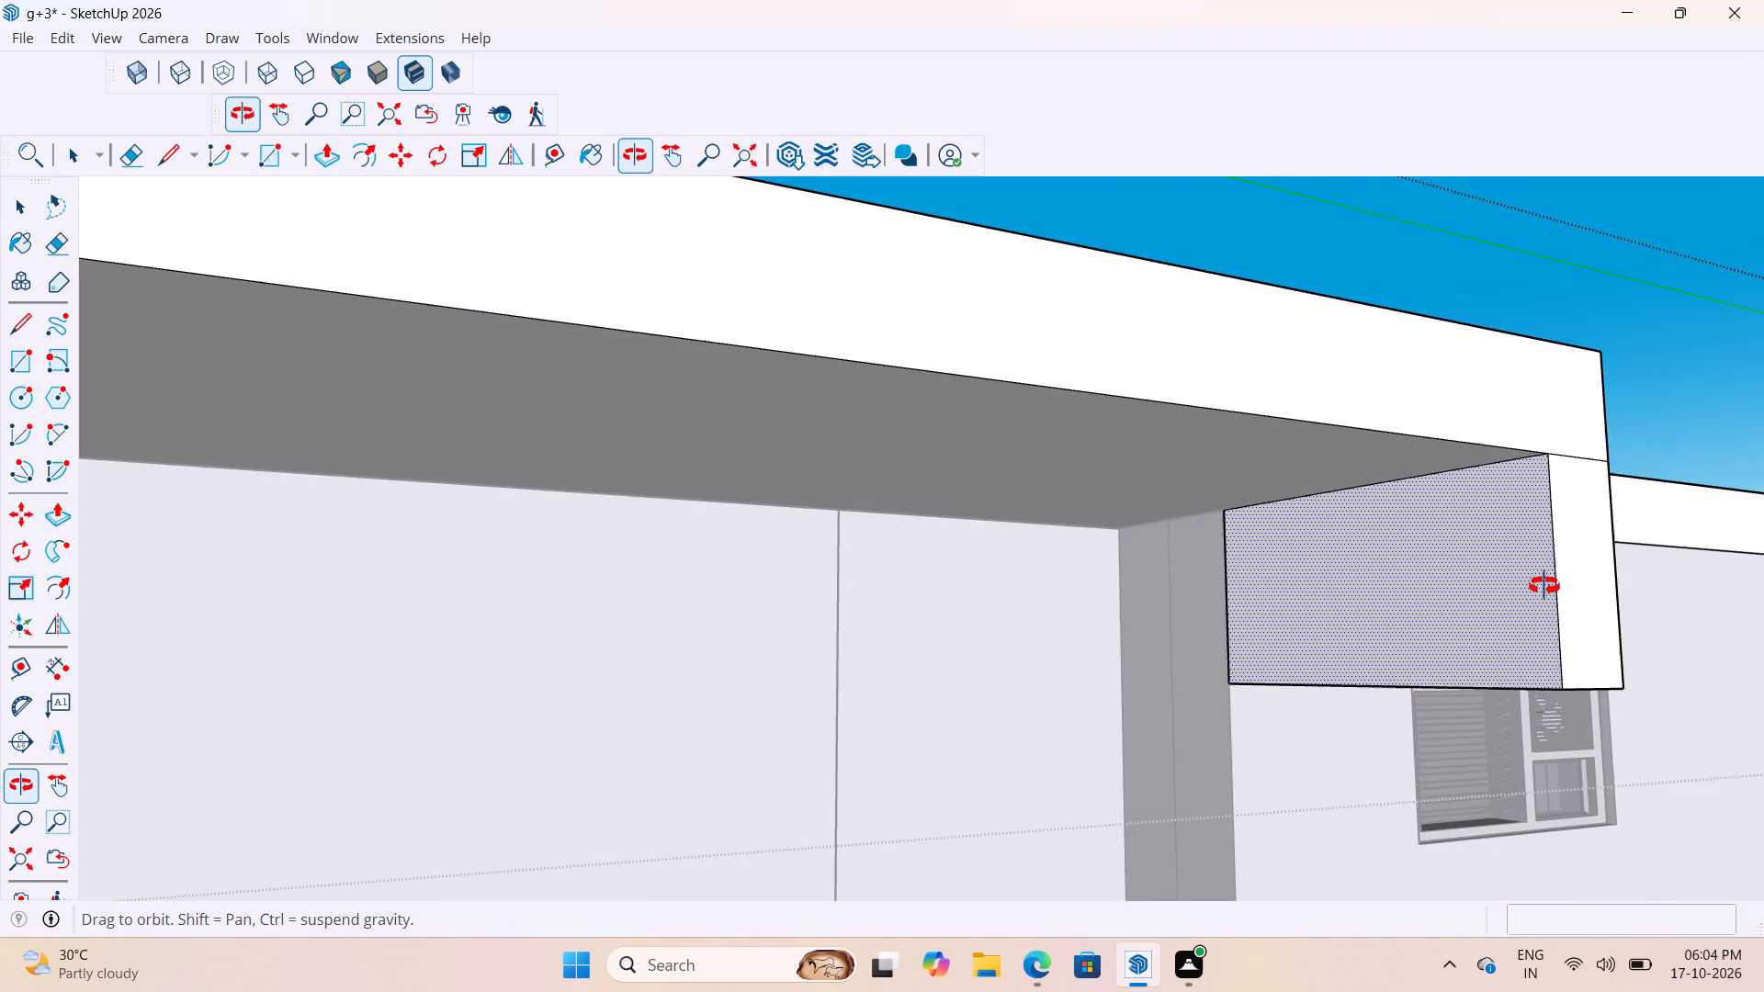
middle_click_drag(1544, 586, 1551, 607)
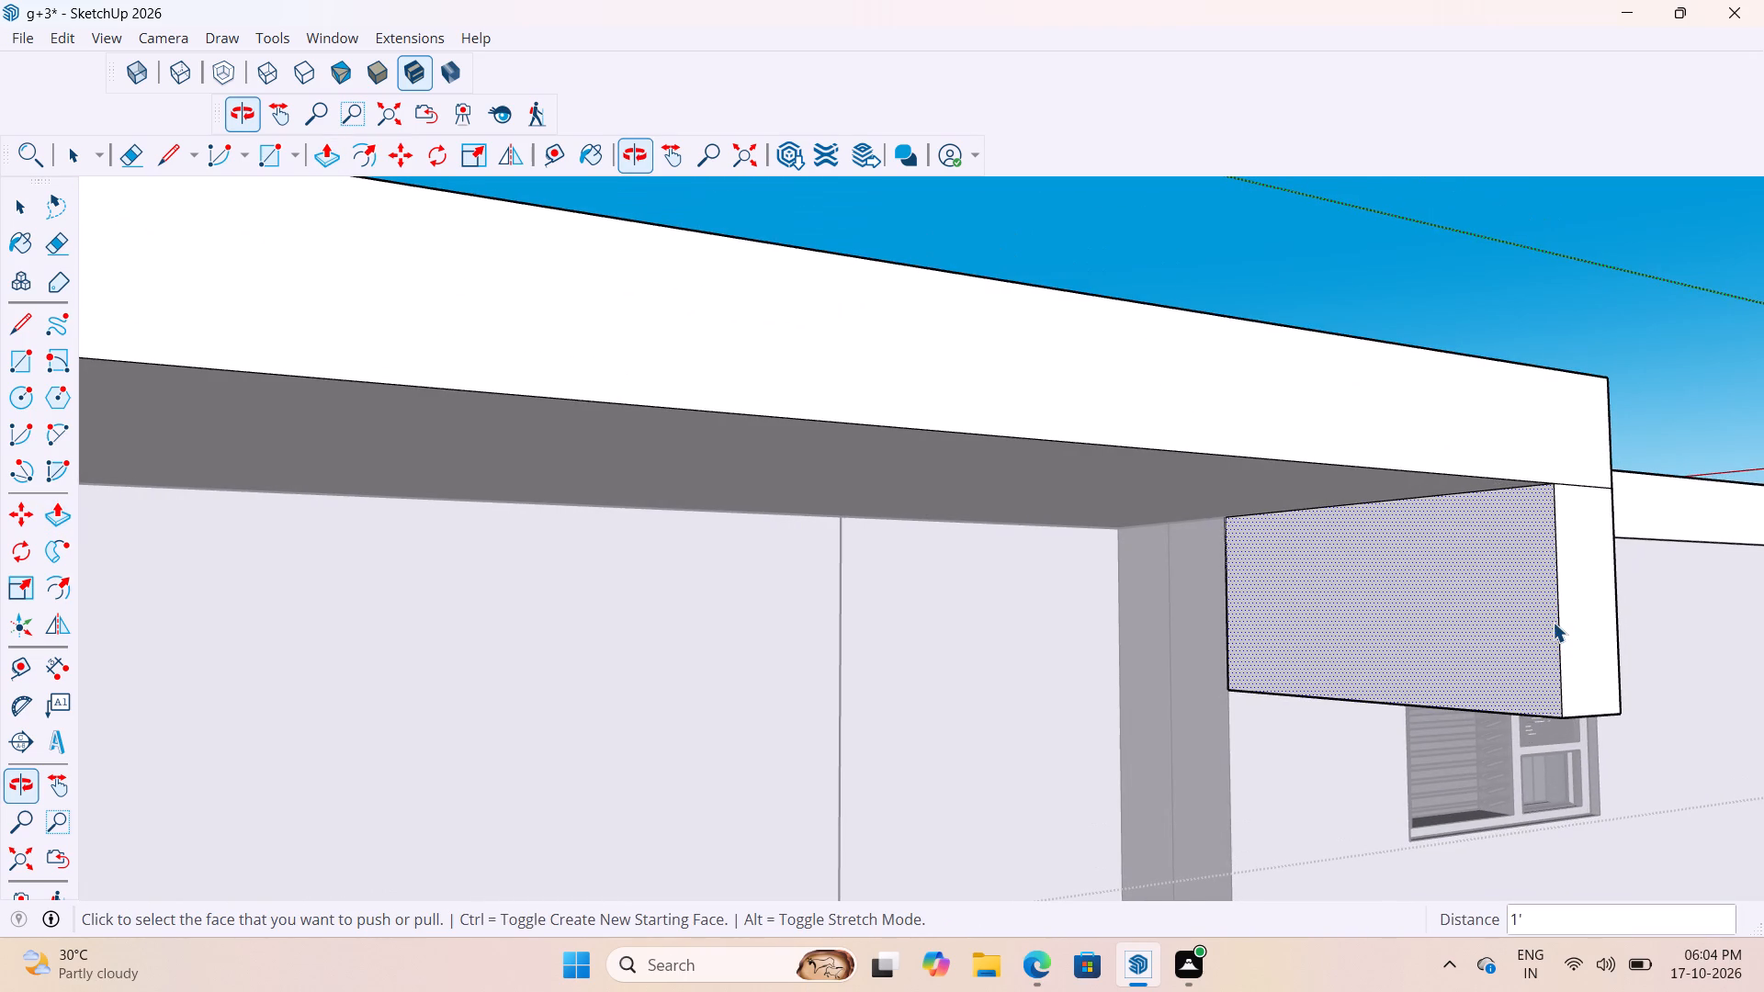
key("space")
left_click(1553, 622)
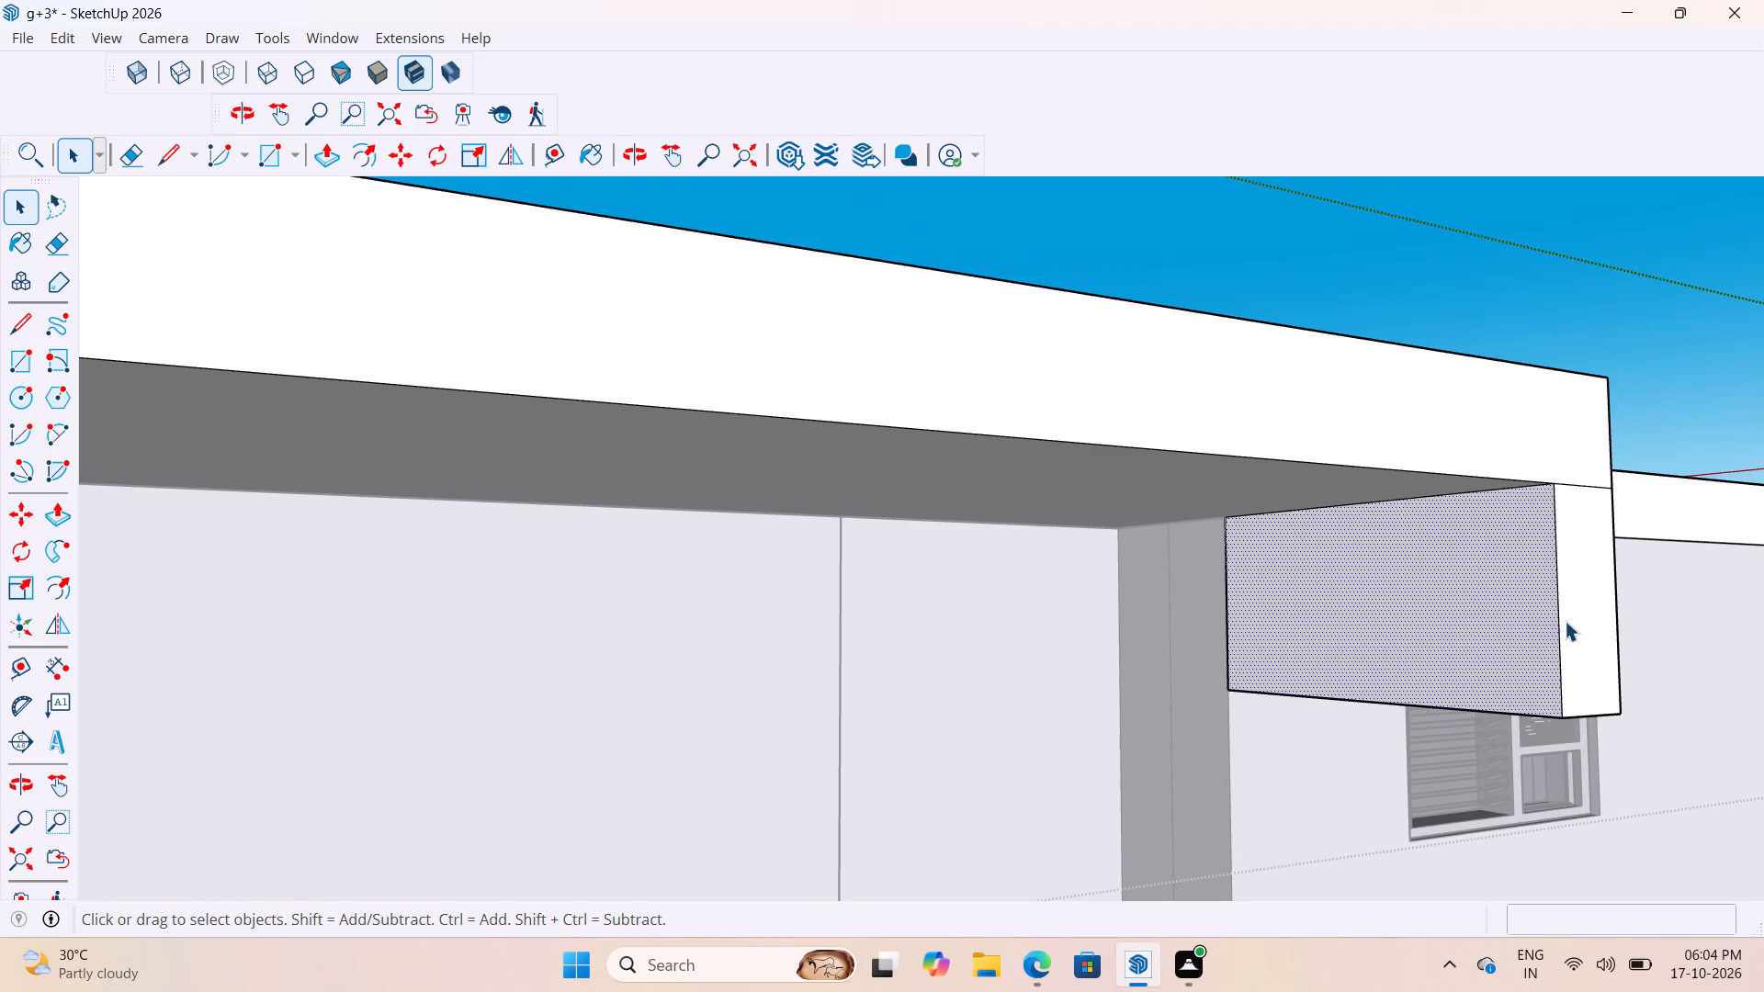
left_click(1559, 630)
key("m")
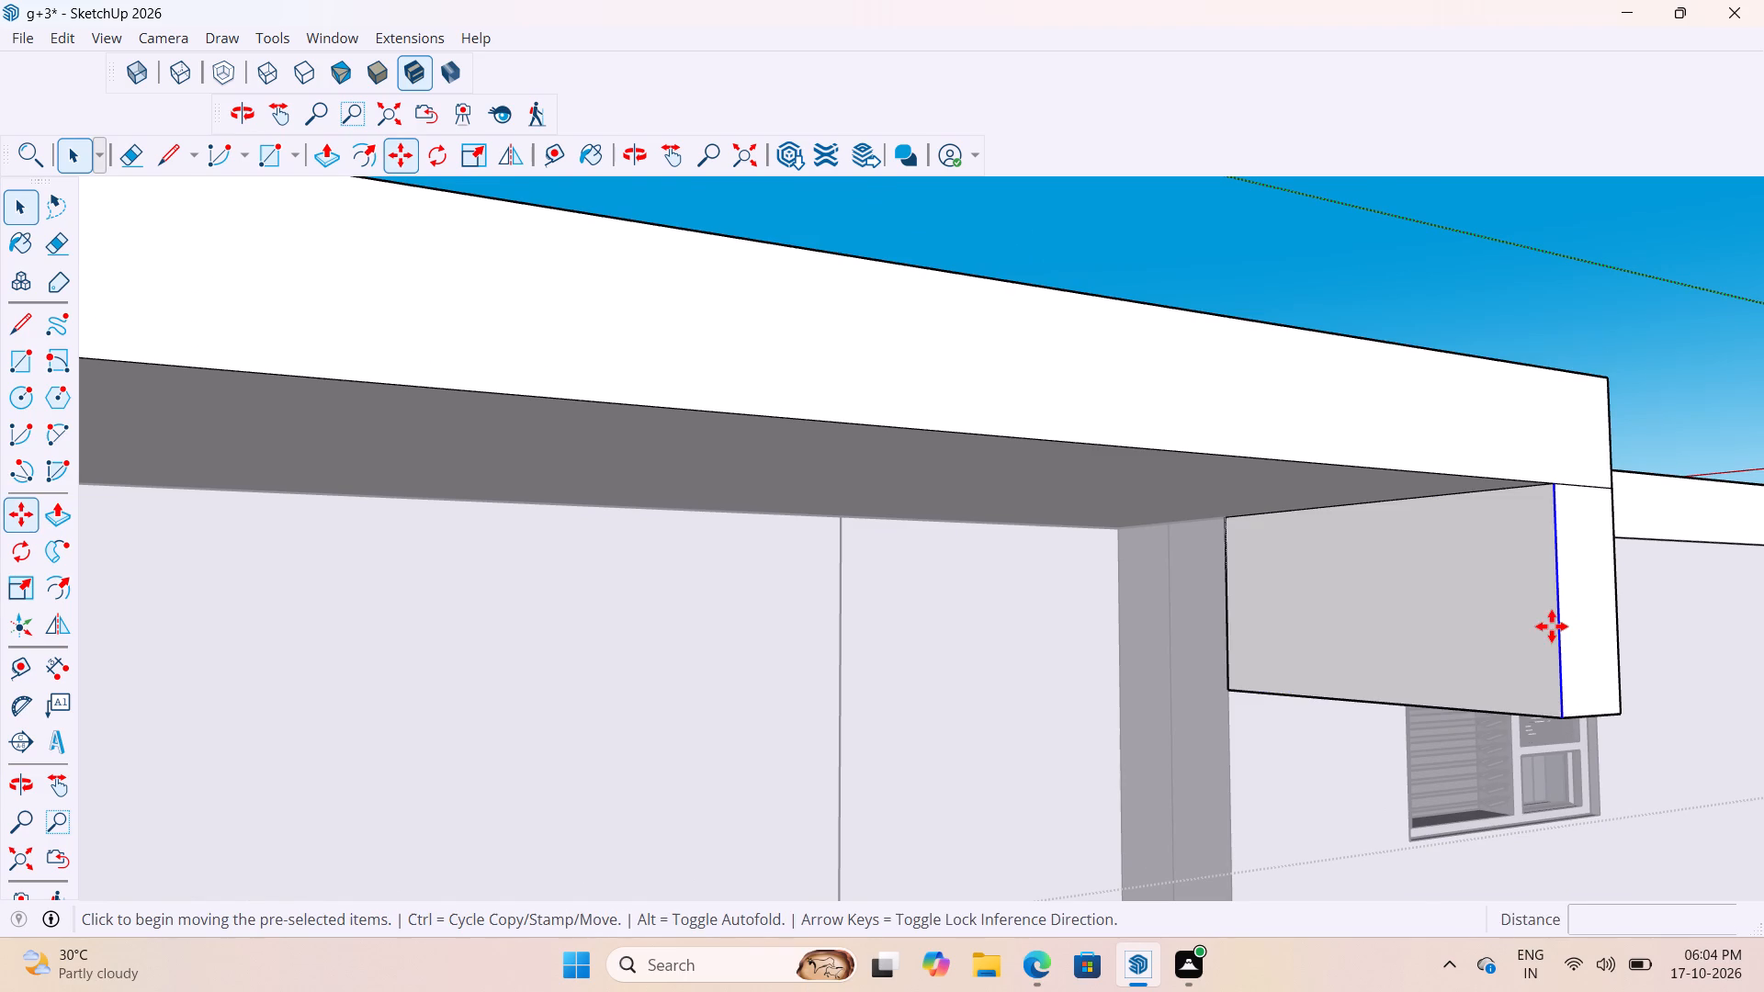
left_click(1561, 719)
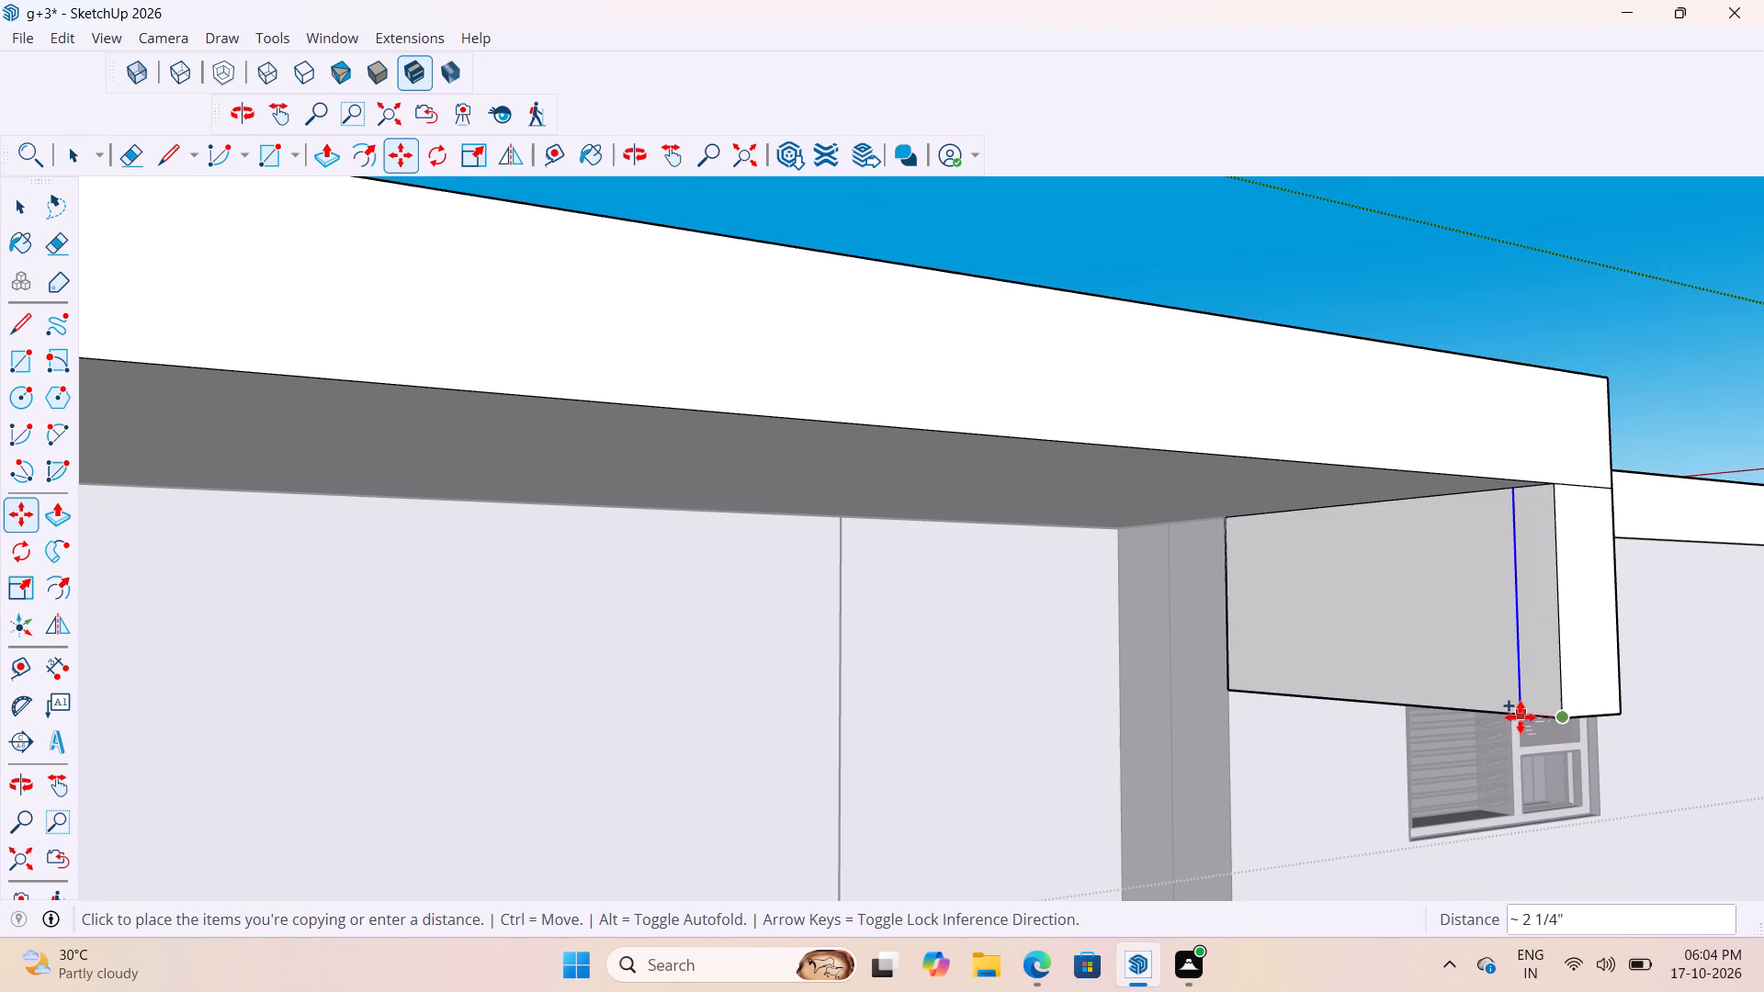
type("4\"")
key("Return")
Extrude the 4" strip on the end return about 6' 7 3/4" along the overhang's front edge and close the roof group.
key("p")
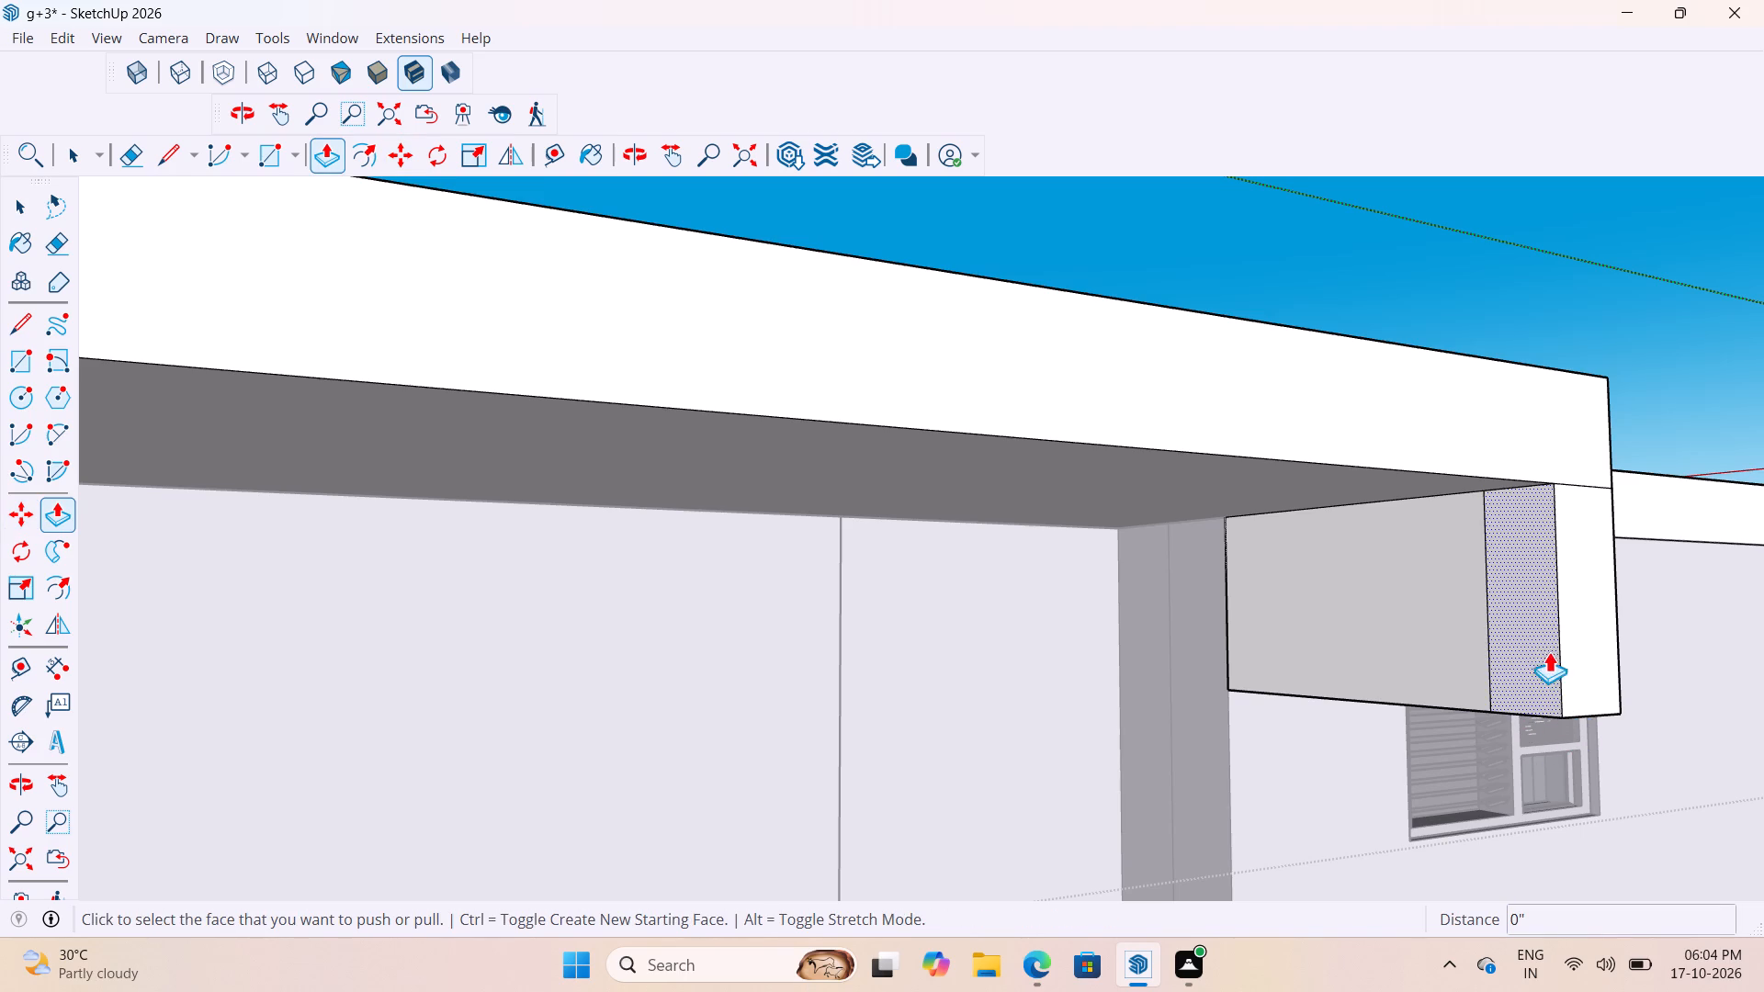
left_click(1538, 642)
scroll(1334, 682, "down", 17)
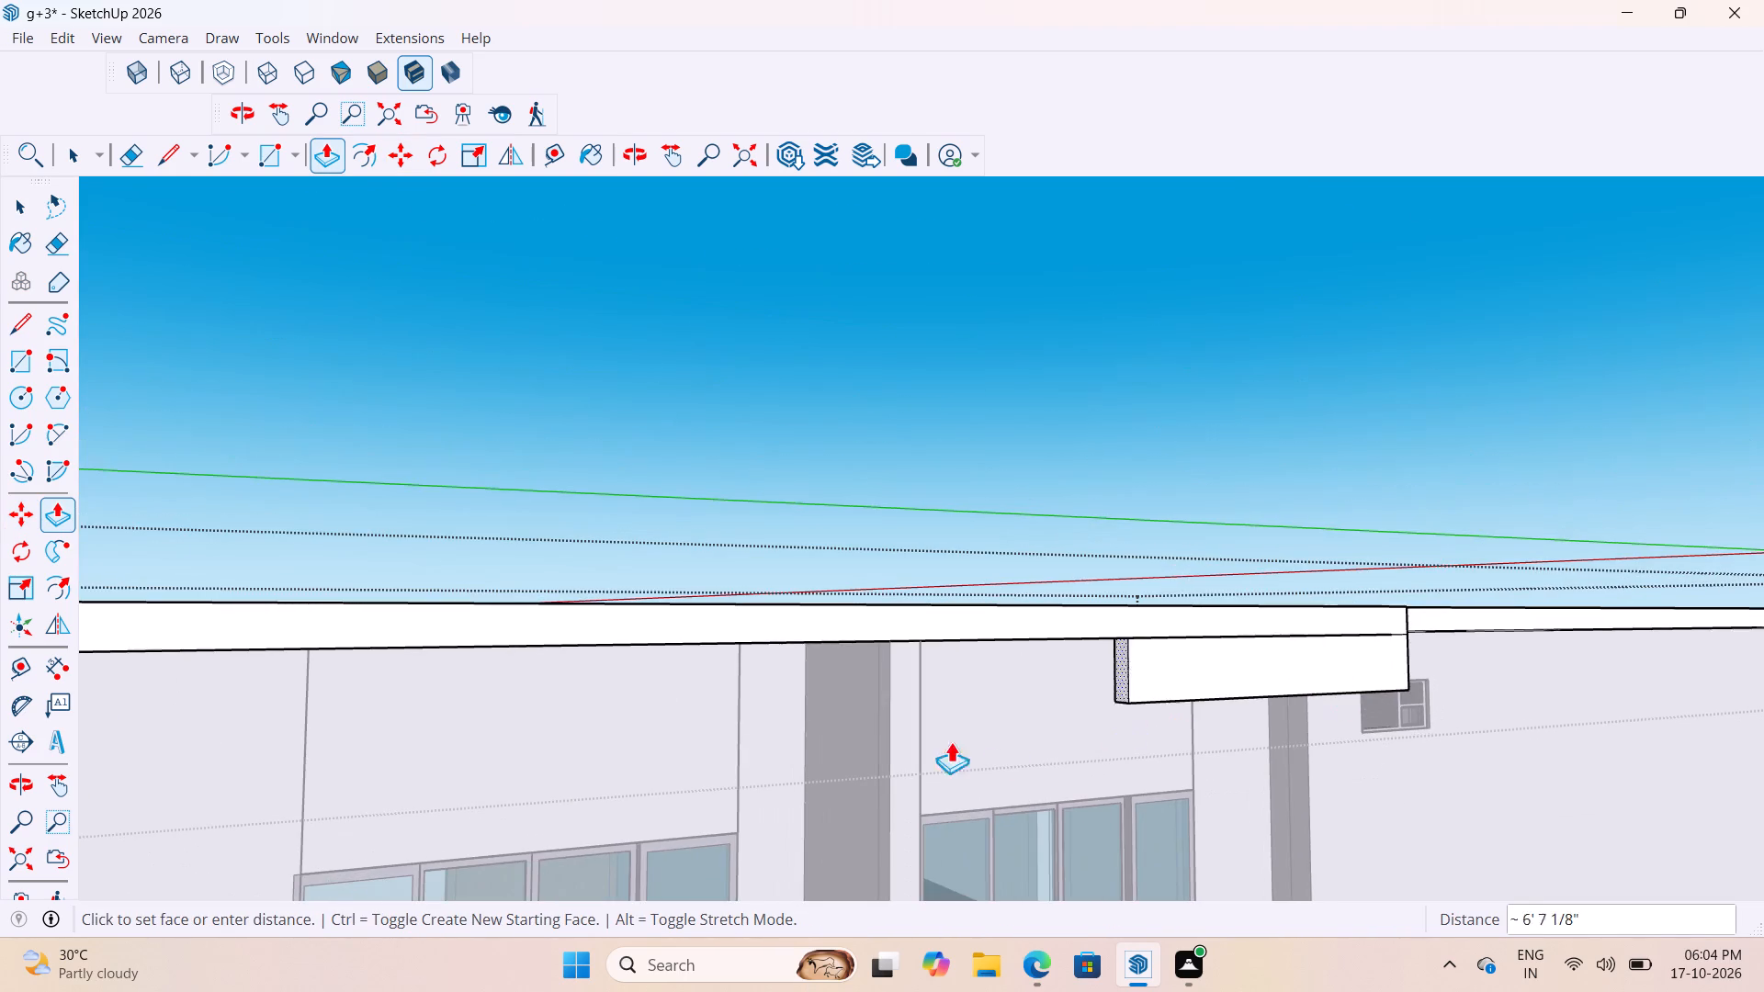
scroll(933, 741, "up", 3)
scroll(960, 673, "down", 17)
scroll(946, 680, "up", 3)
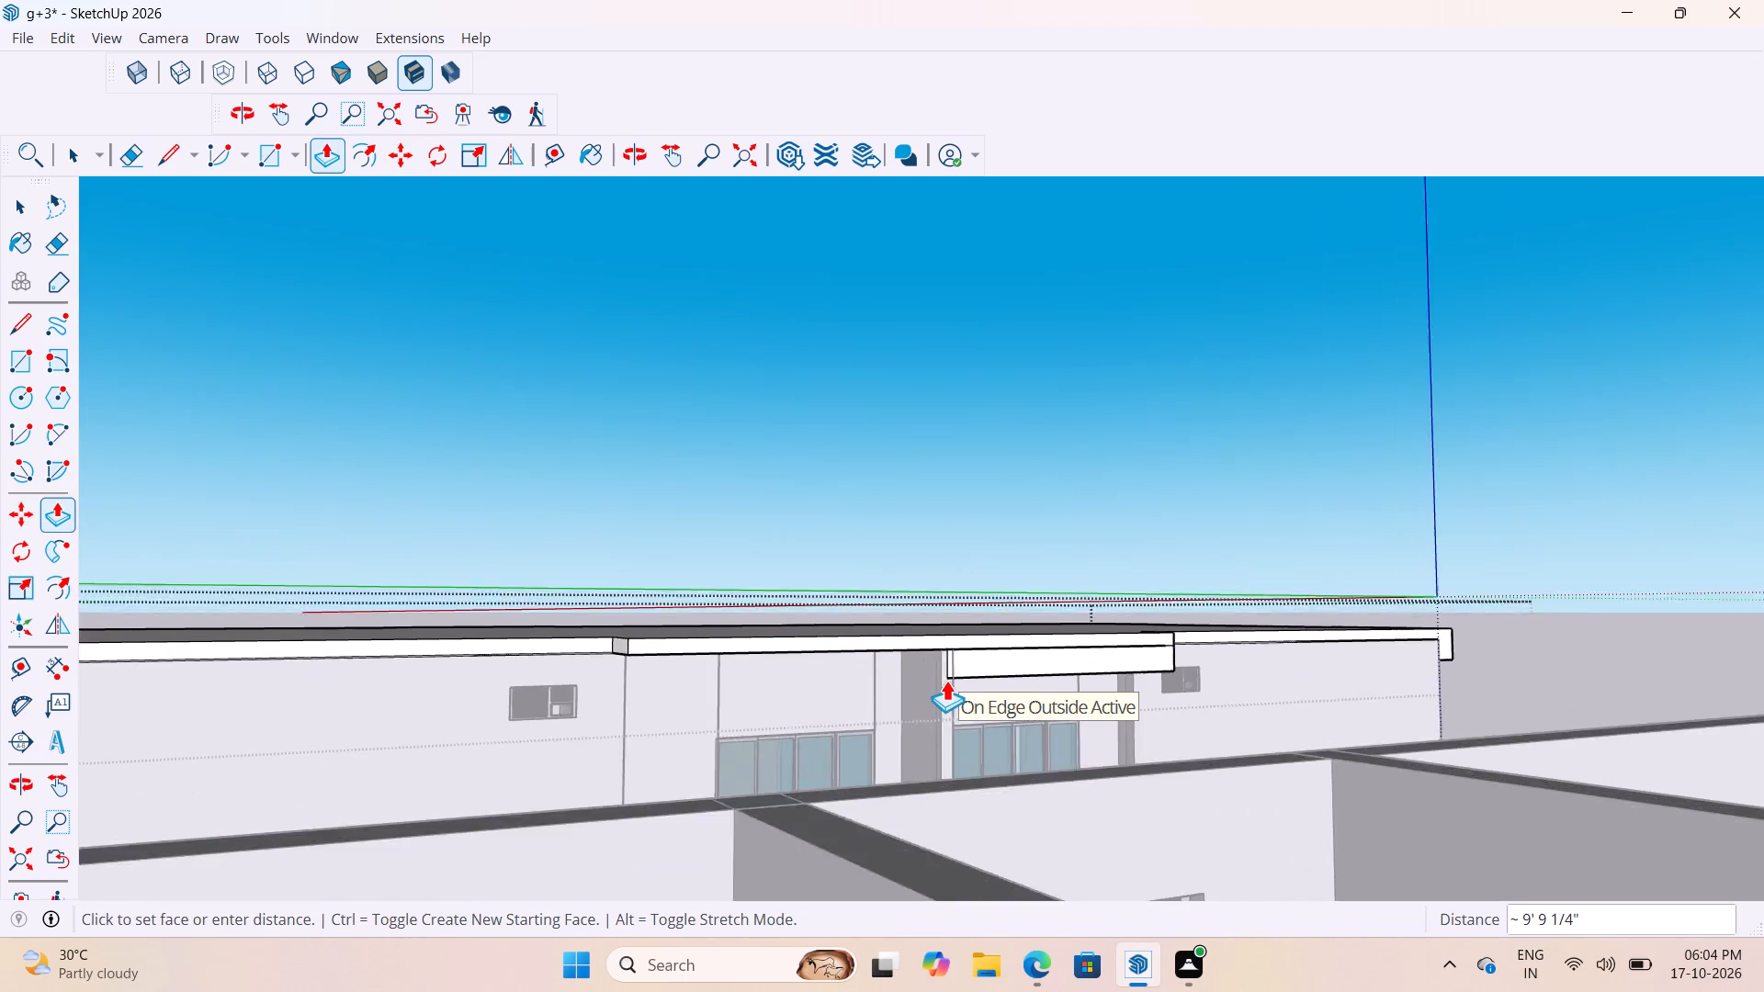
scroll(946, 680, "up", 8)
middle_click_drag(976, 654, 1084, 676)
scroll(1108, 697, "up", 5)
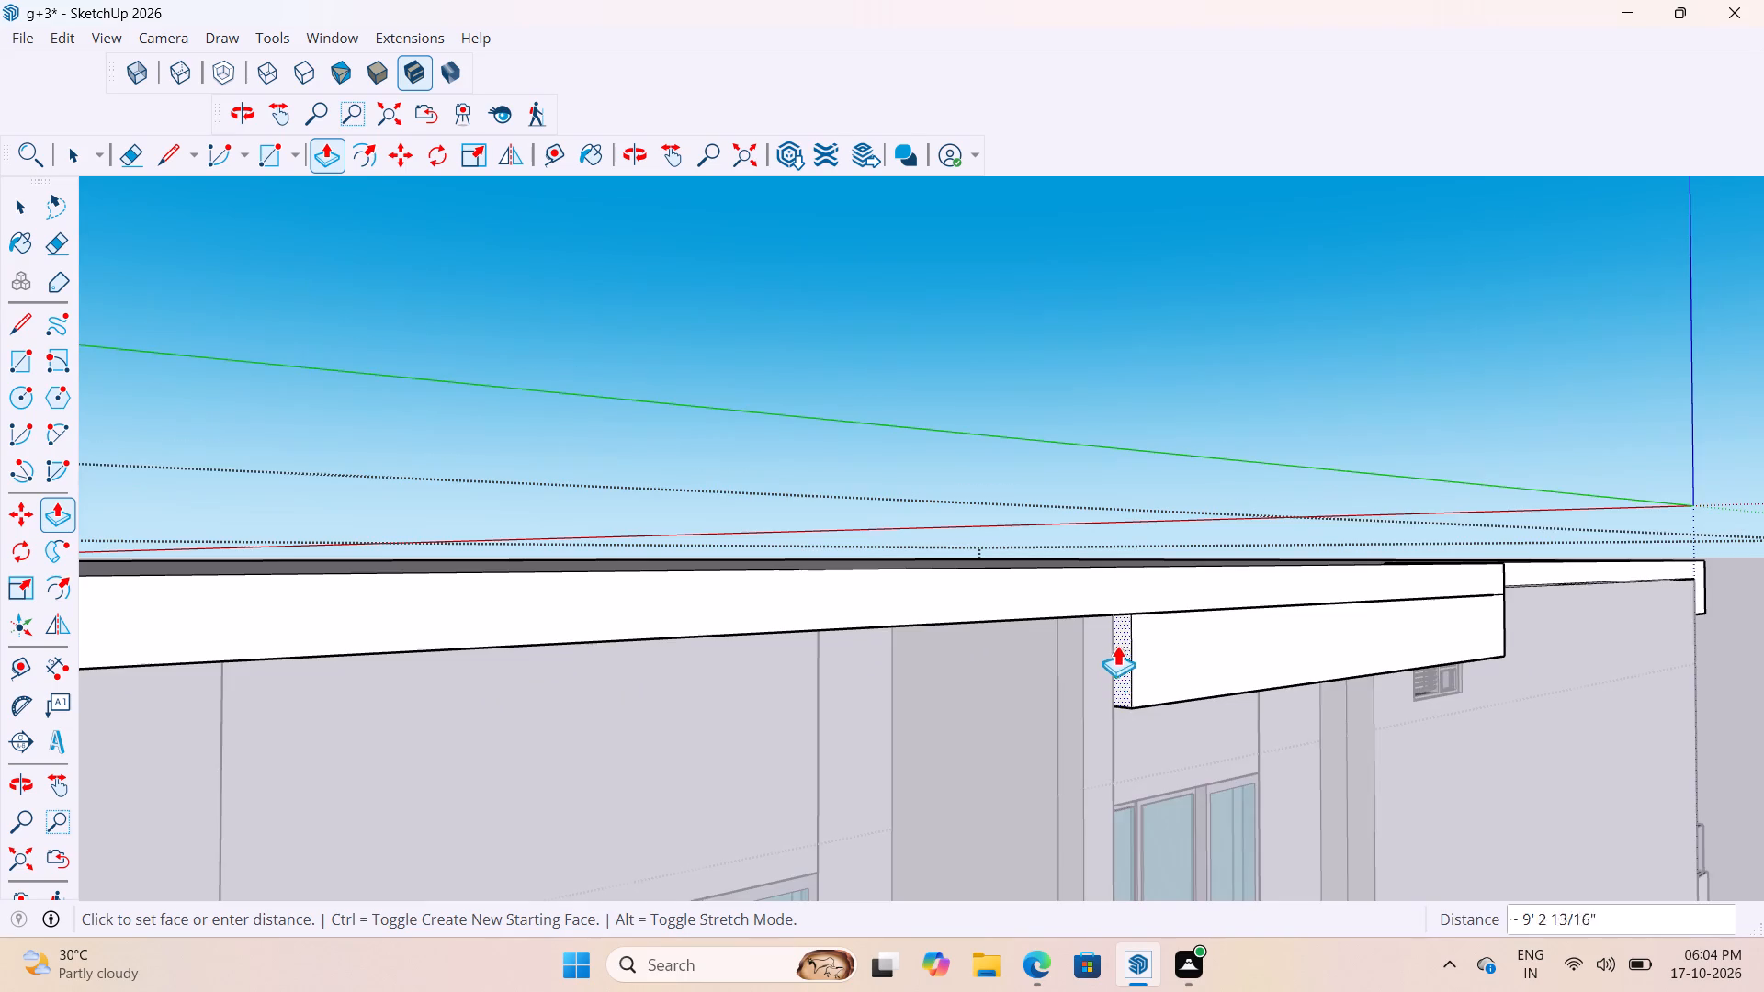
scroll(1117, 645, "up", 5)
middle_click_drag(1155, 573, 1317, 567)
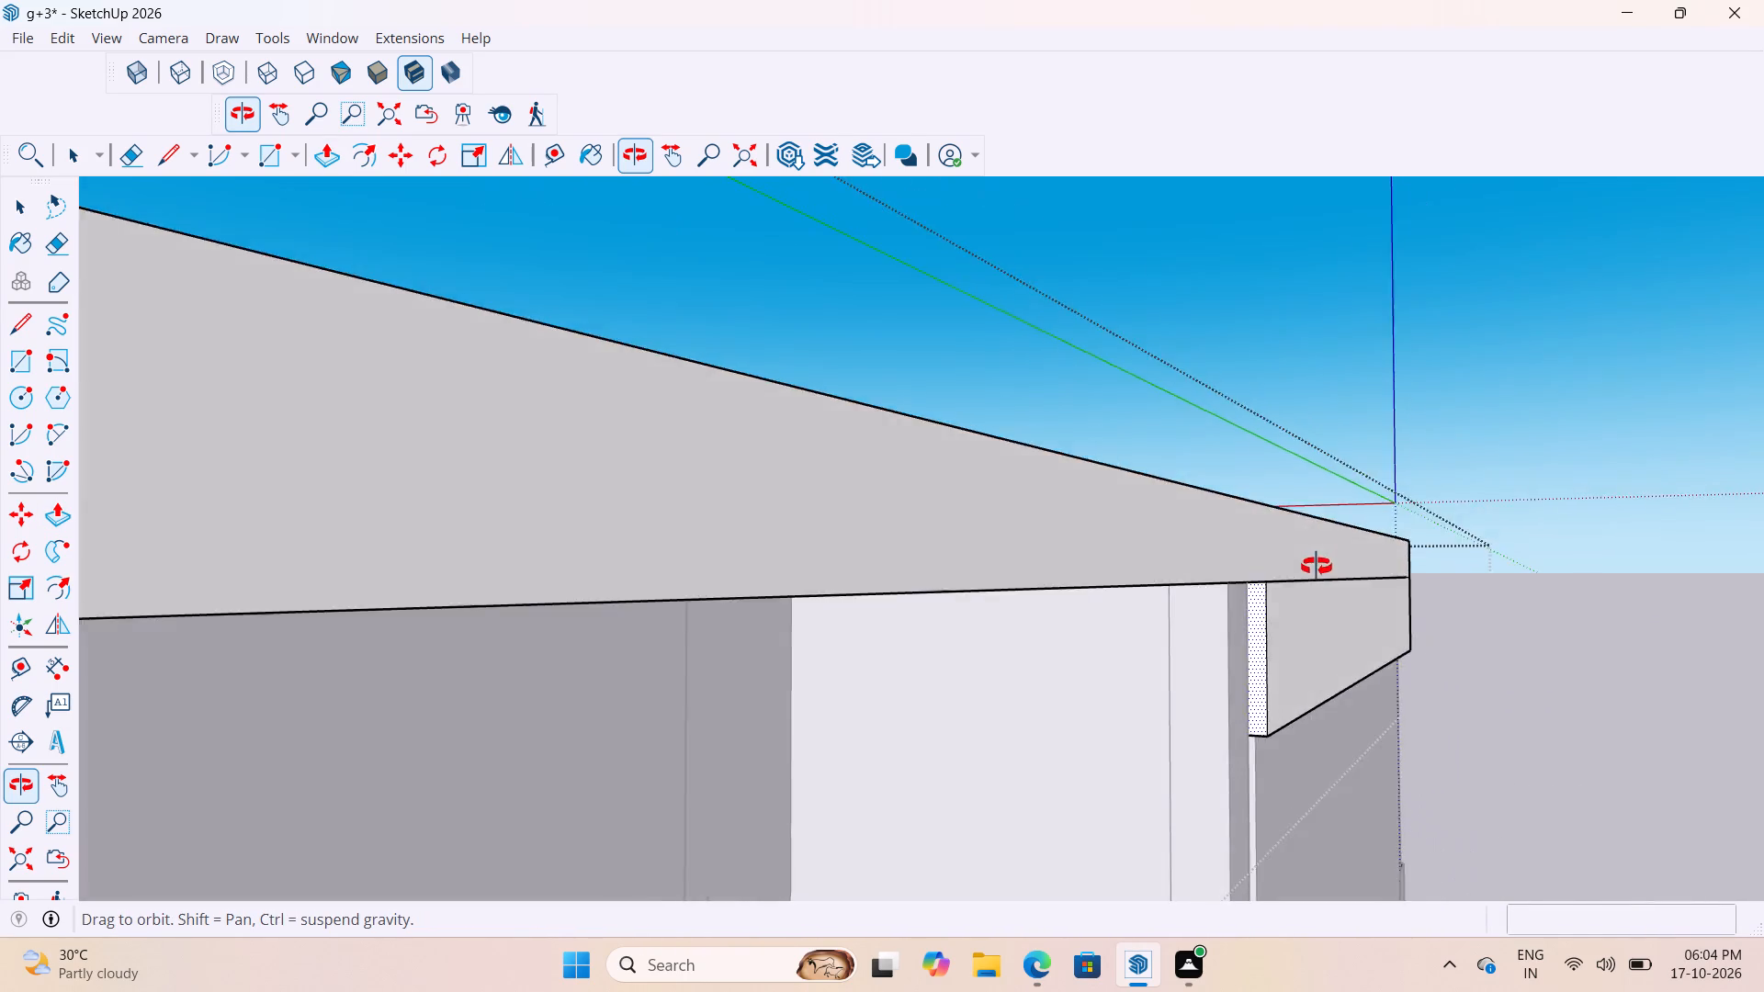
middle_click_drag(1317, 567, 1317, 533)
scroll(1341, 587, "up", 2)
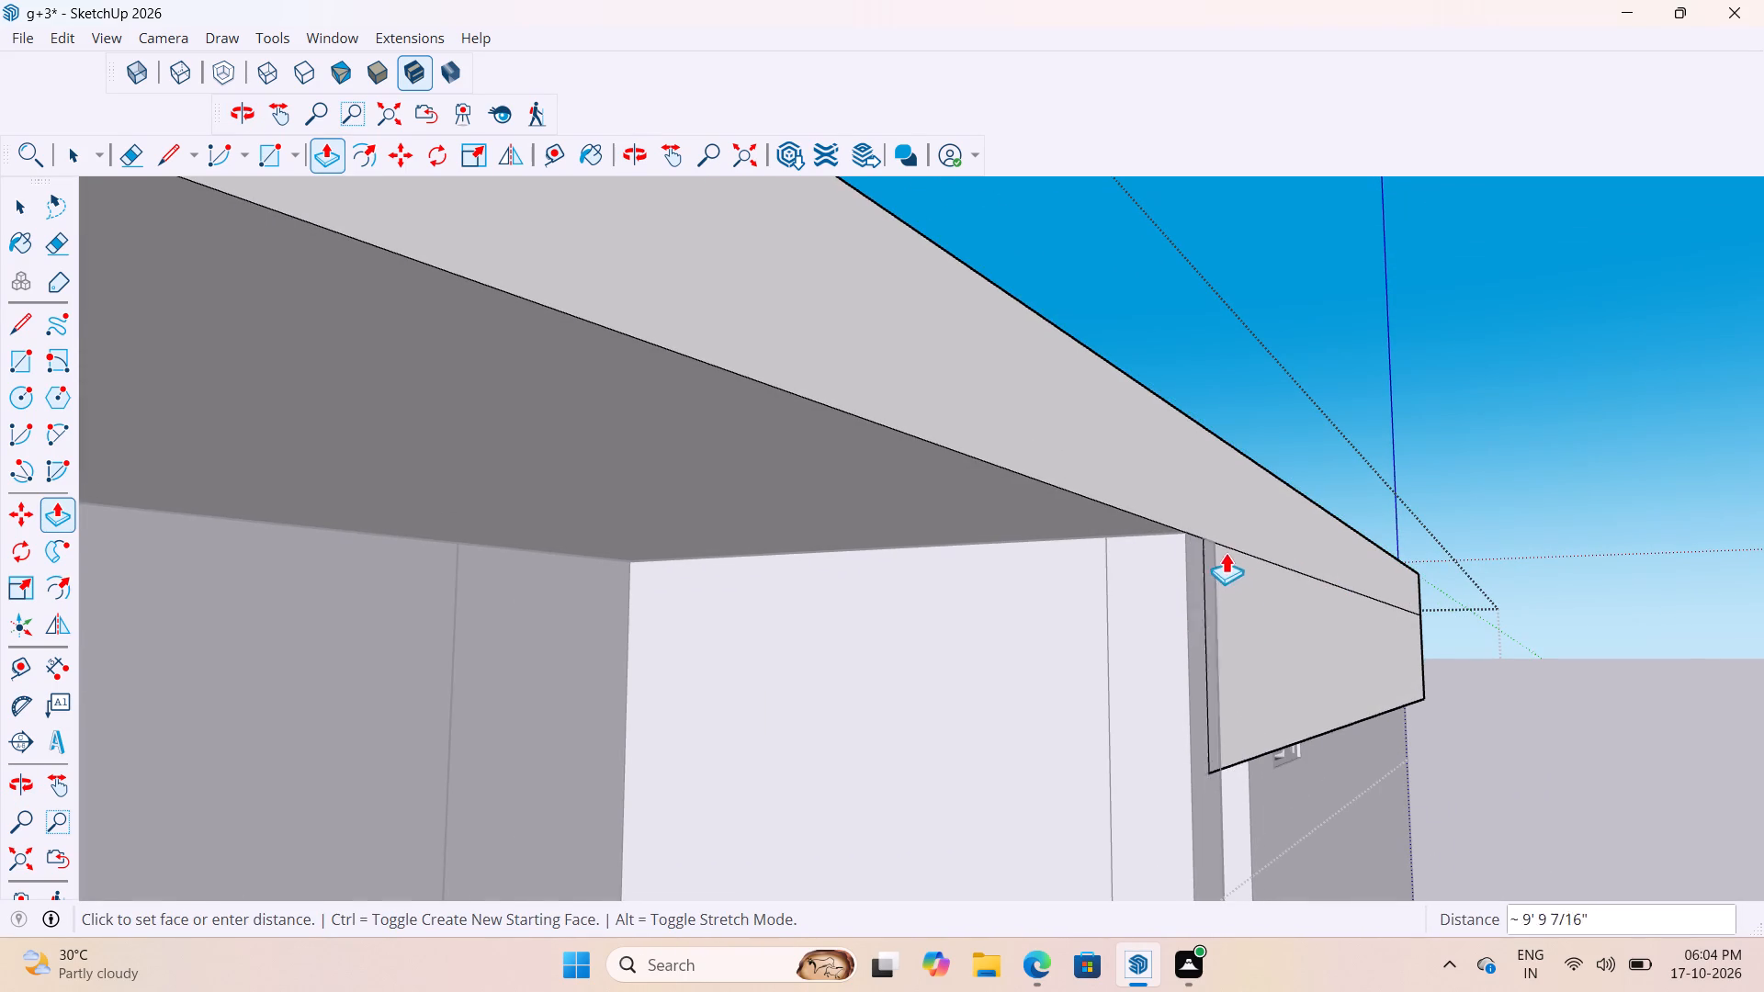
scroll(1225, 550, "up", 2)
middle_click_drag(1227, 551, 1256, 609)
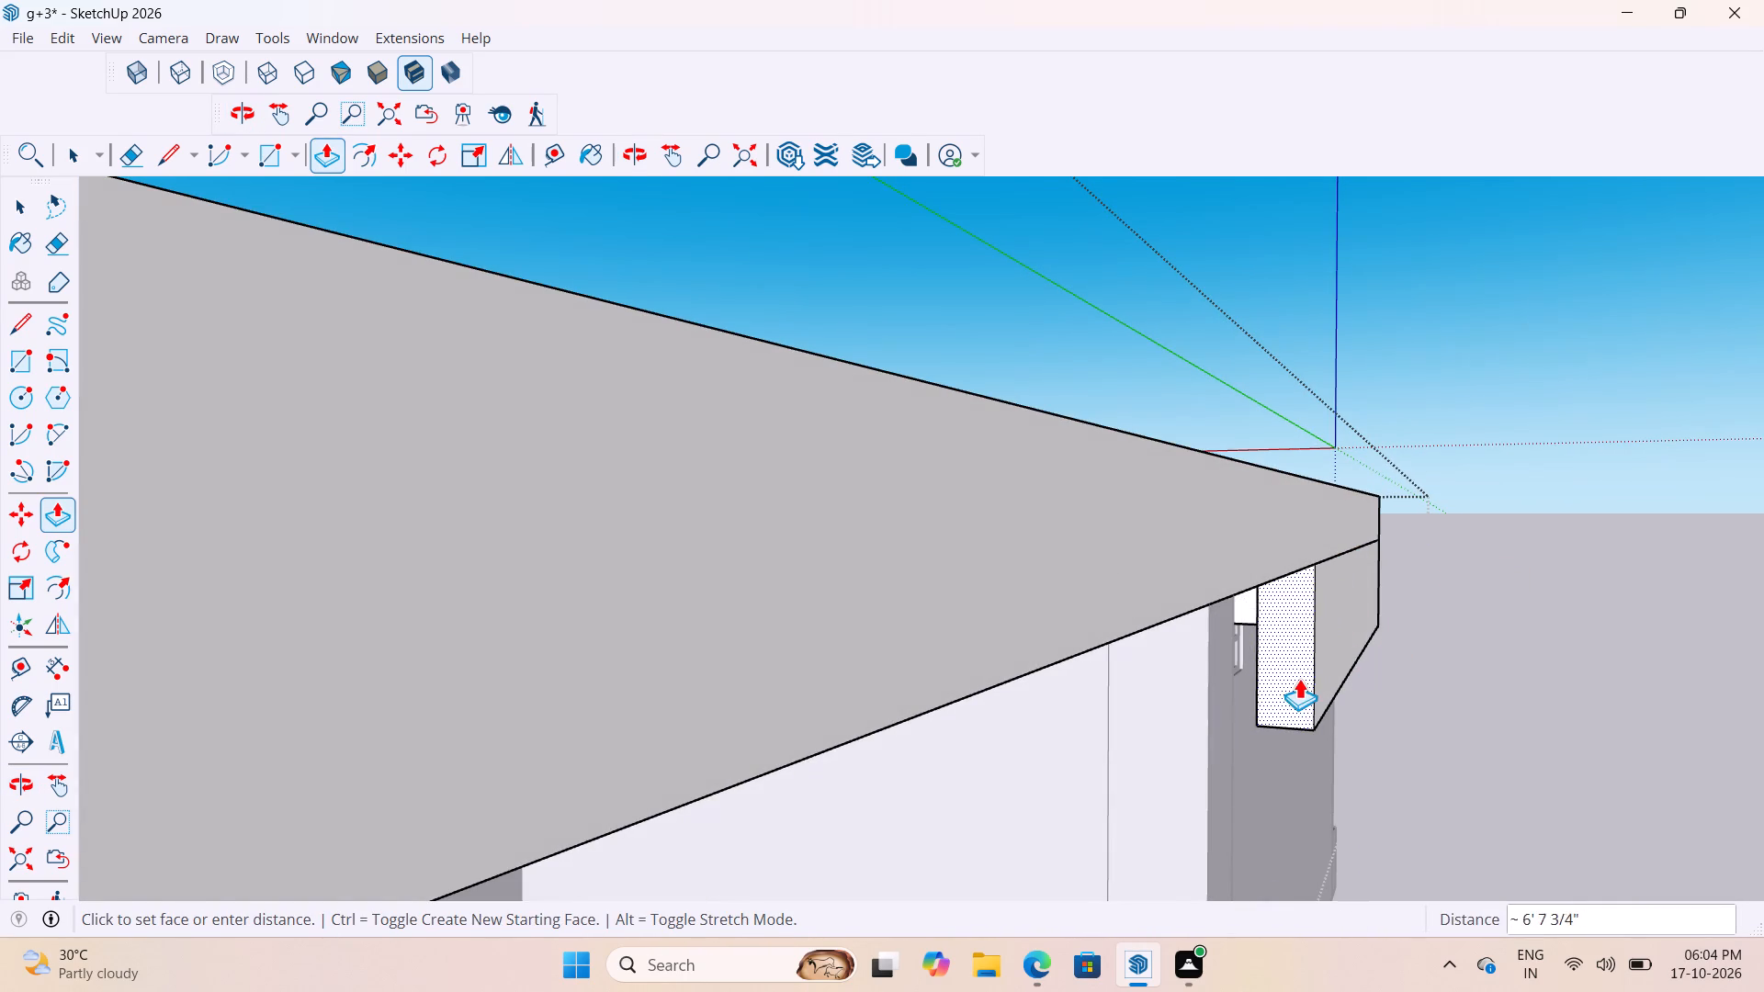
left_click(1299, 677)
key("space")
left_click(1523, 627)
Examine the dropped front edge from below and from the front, including its reach toward the wall between the two balconies.
scroll(1430, 626, "up", 1)
middle_click_drag(1416, 616, 1293, 524)
scroll(1352, 554, "down", 4)
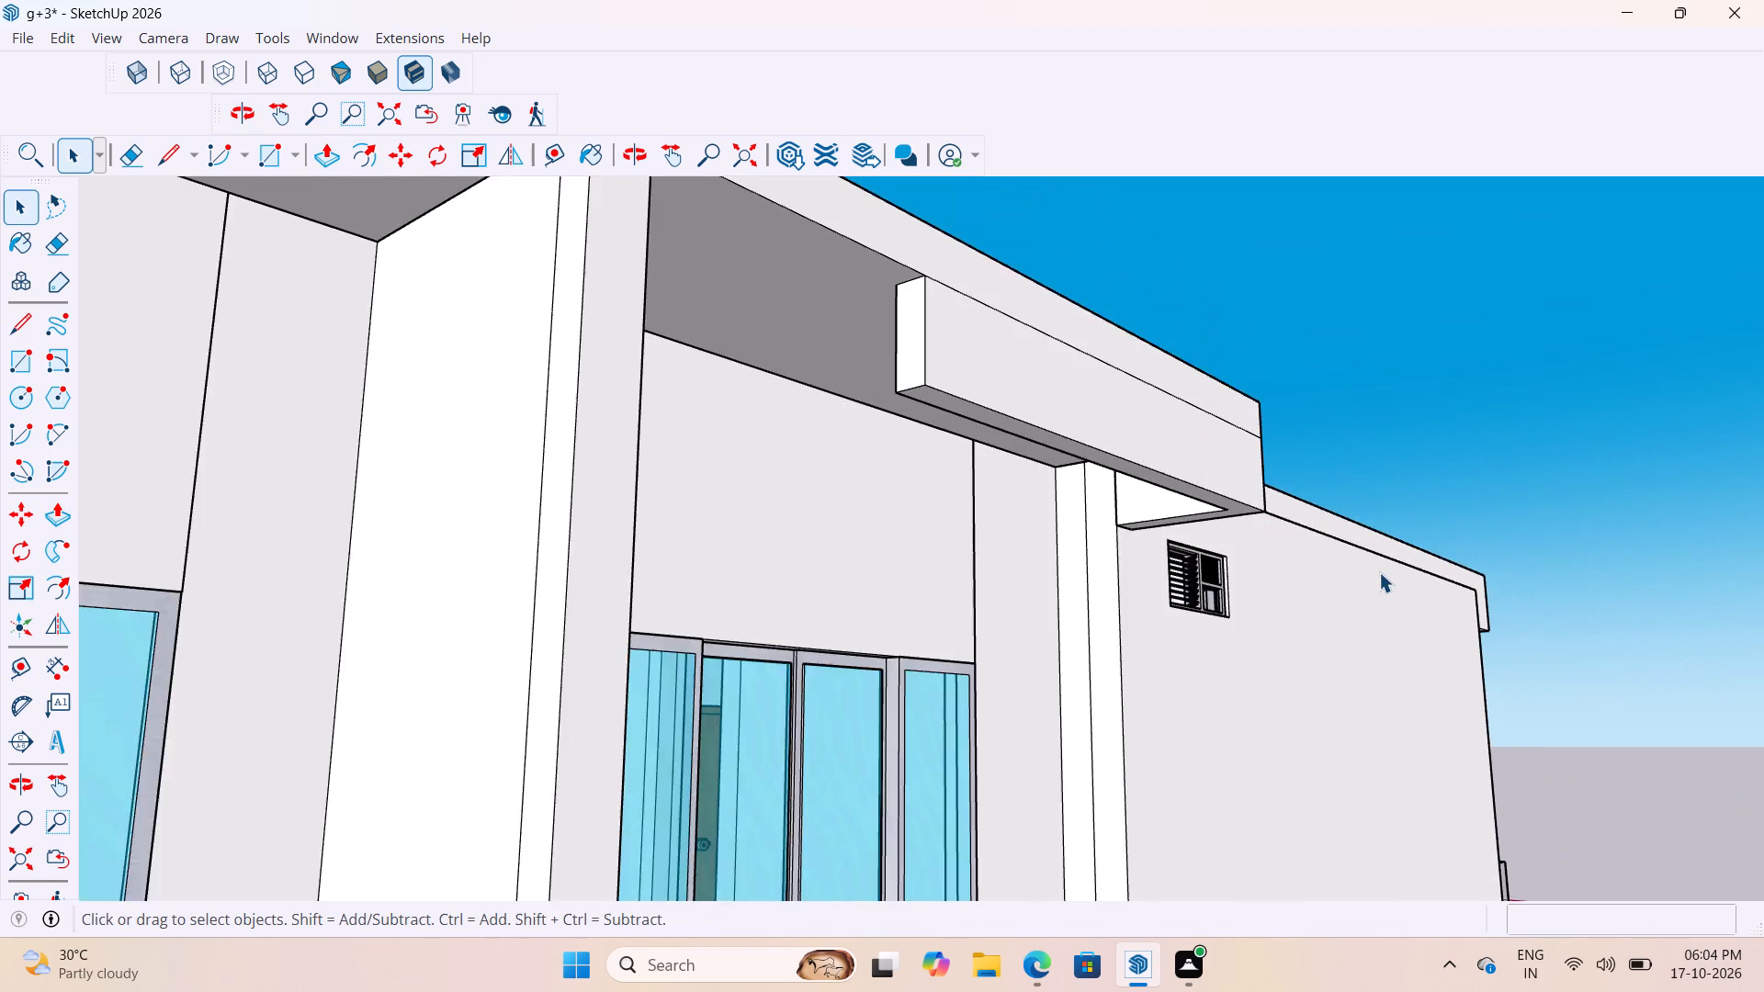
scroll(1379, 572, "down", 6)
scroll(1184, 564, "up", 3)
middle_click_drag(1176, 533, 1059, 594)
scroll(824, 586, "up", 2)
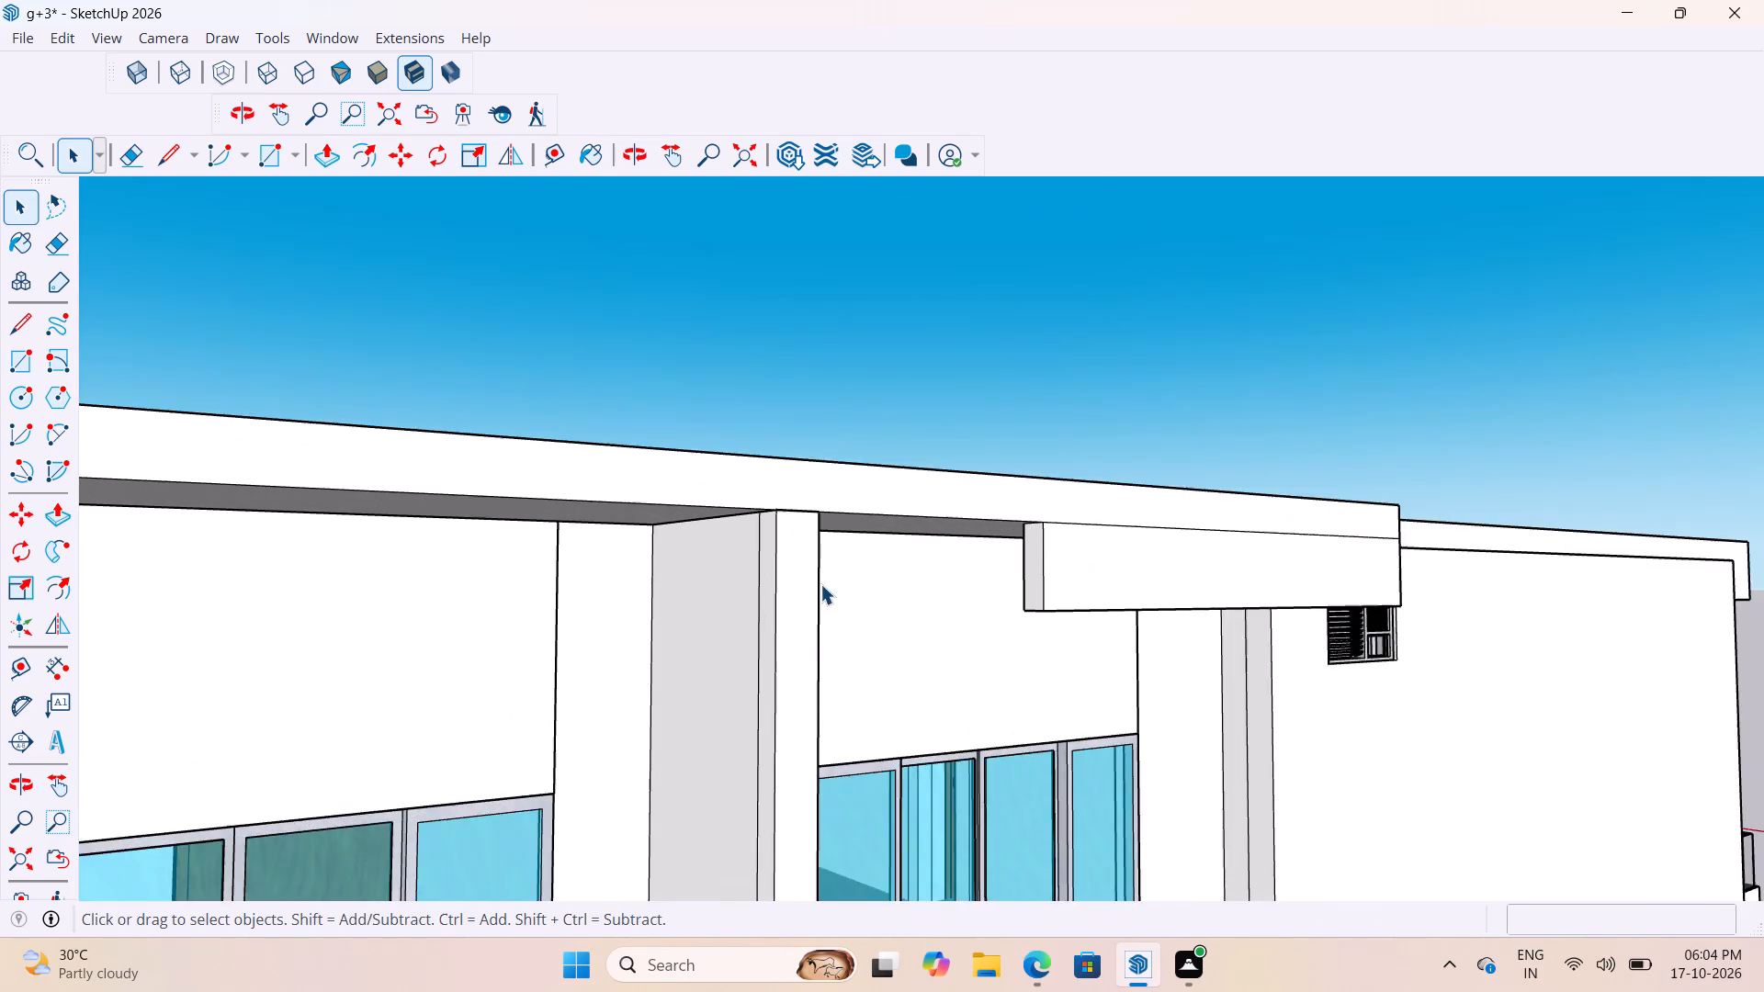
scroll(820, 584, "up", 4)
scroll(957, 509, "down", 9)
scroll(972, 551, "up", 7)
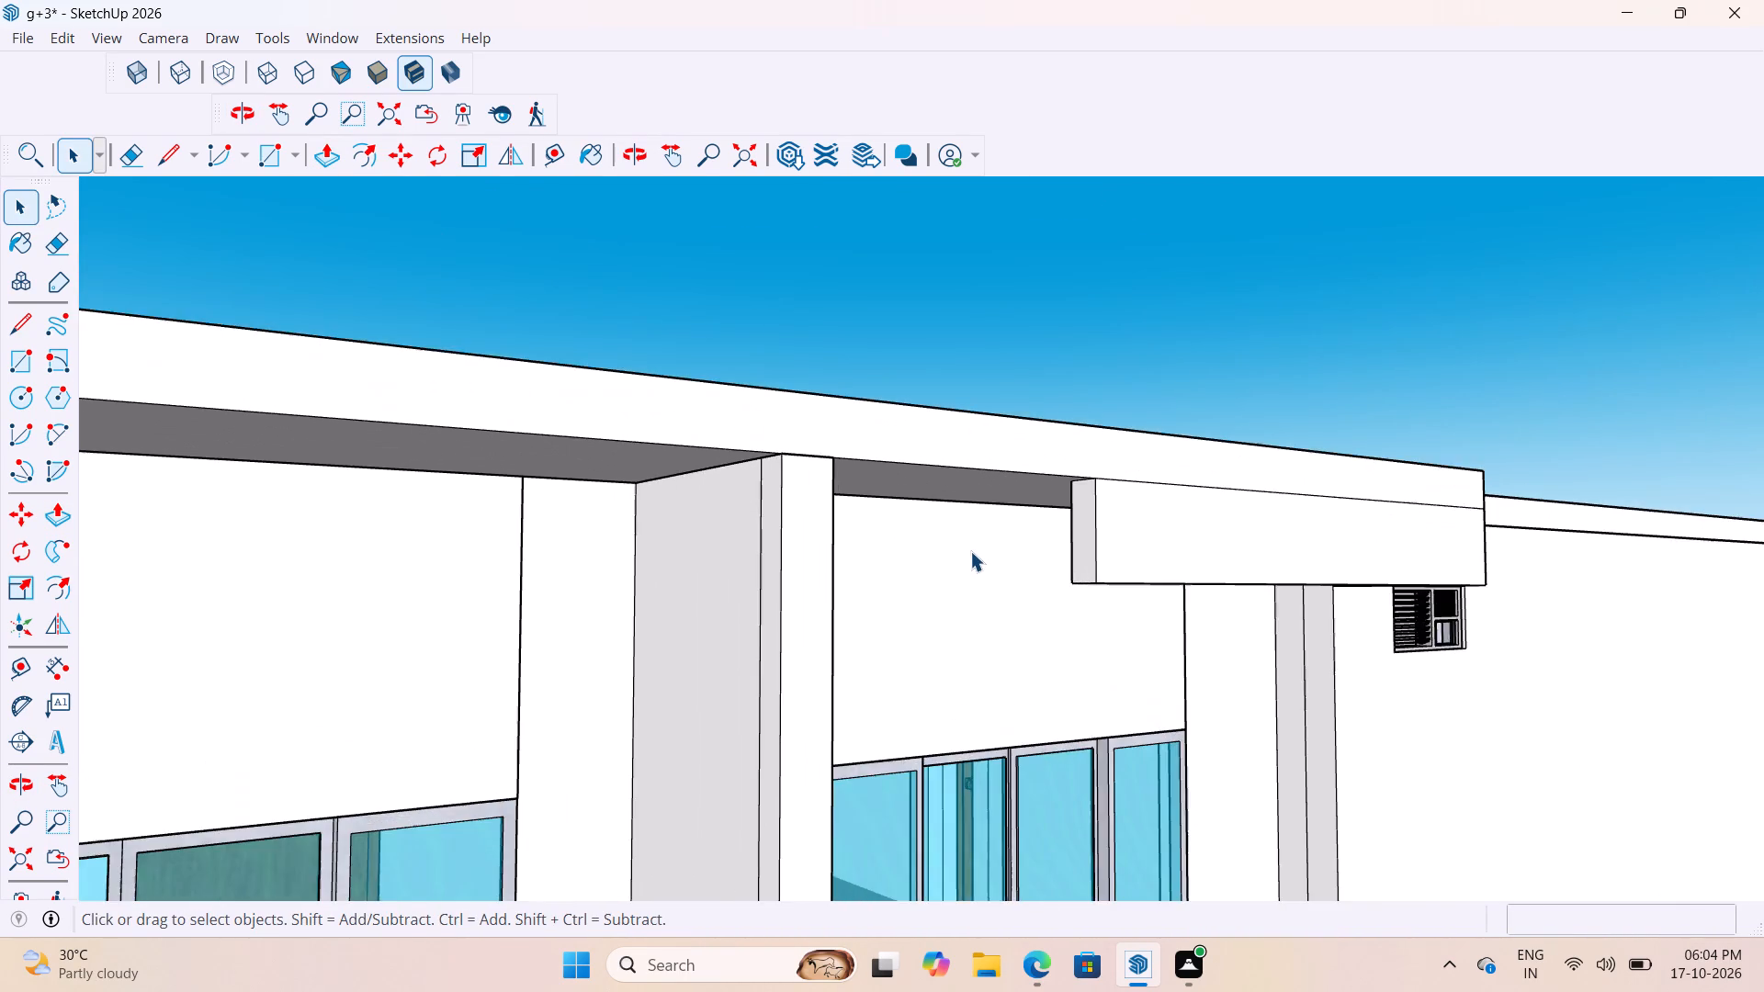
scroll(970, 551, "down", 4)
scroll(970, 551, "up", 2)
scroll(1141, 543, "down", 4)
scroll(1012, 569, "up", 3)
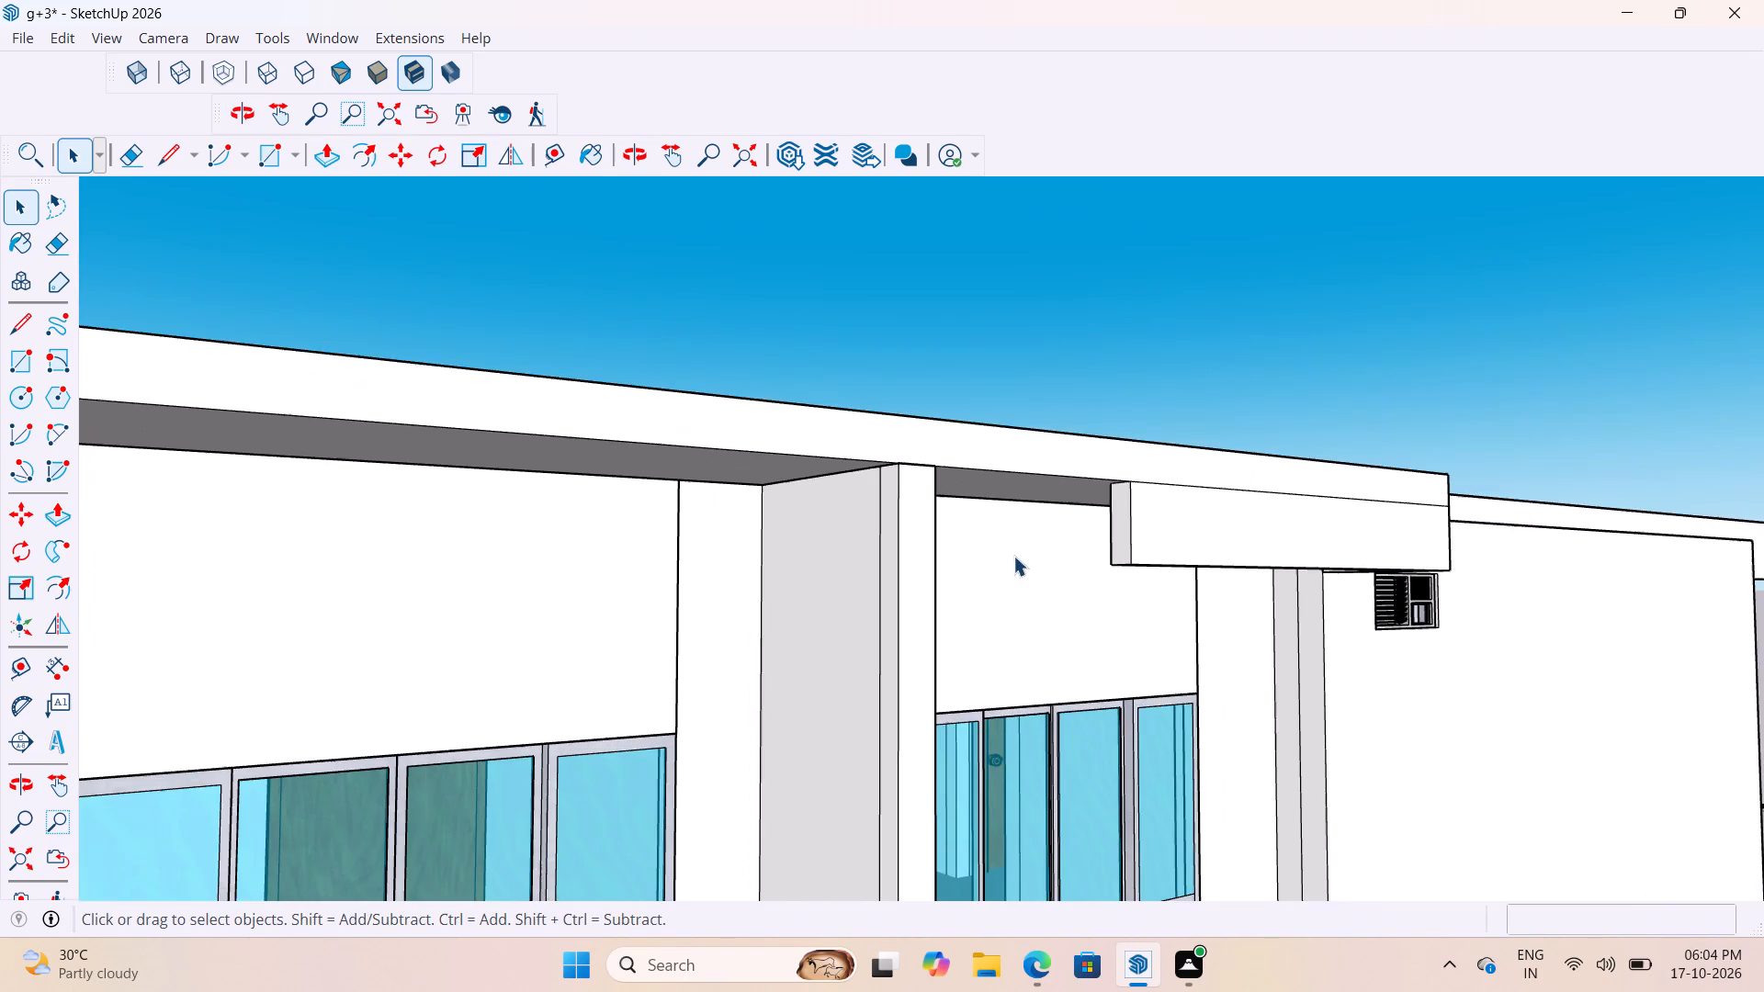
Reopen the roof group, extend the dropped front edge about 2' 11" to meet the wall between the balconies, and close the group.
middle_click_drag(1165, 524, 1252, 578)
scroll(1205, 589, "up", 2)
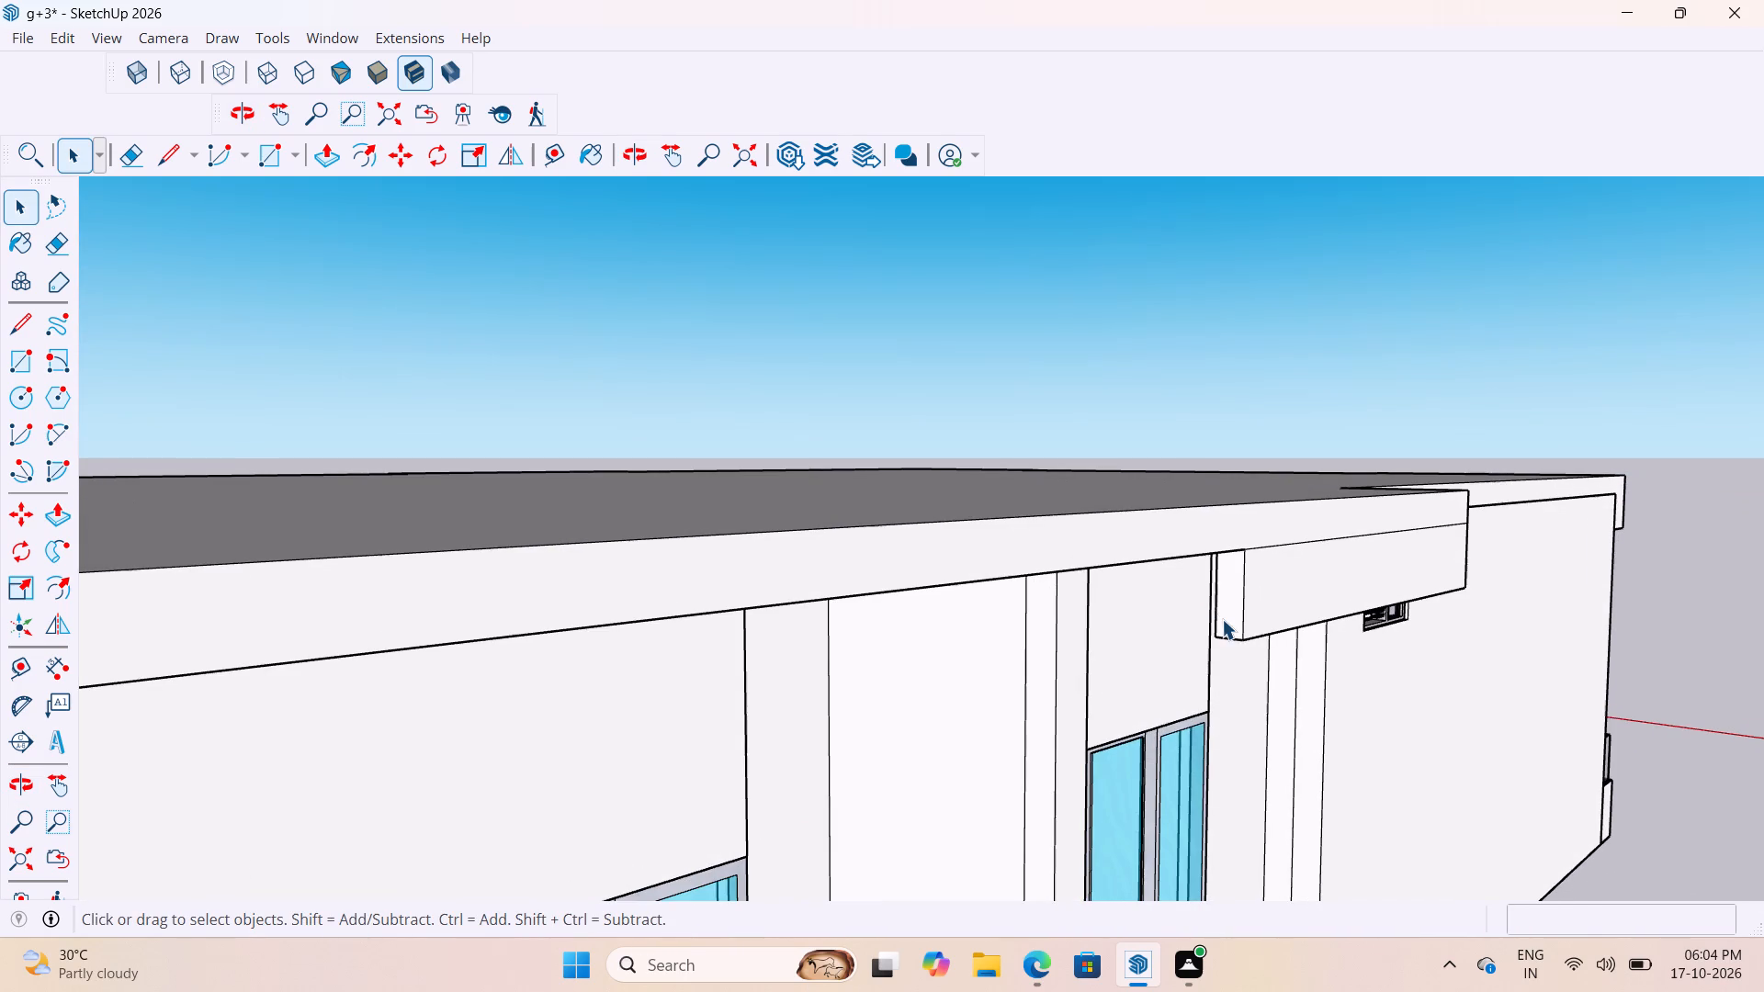
left_click(1225, 619)
double_click(1222, 621)
scroll(1226, 620, "up", 3)
key("p")
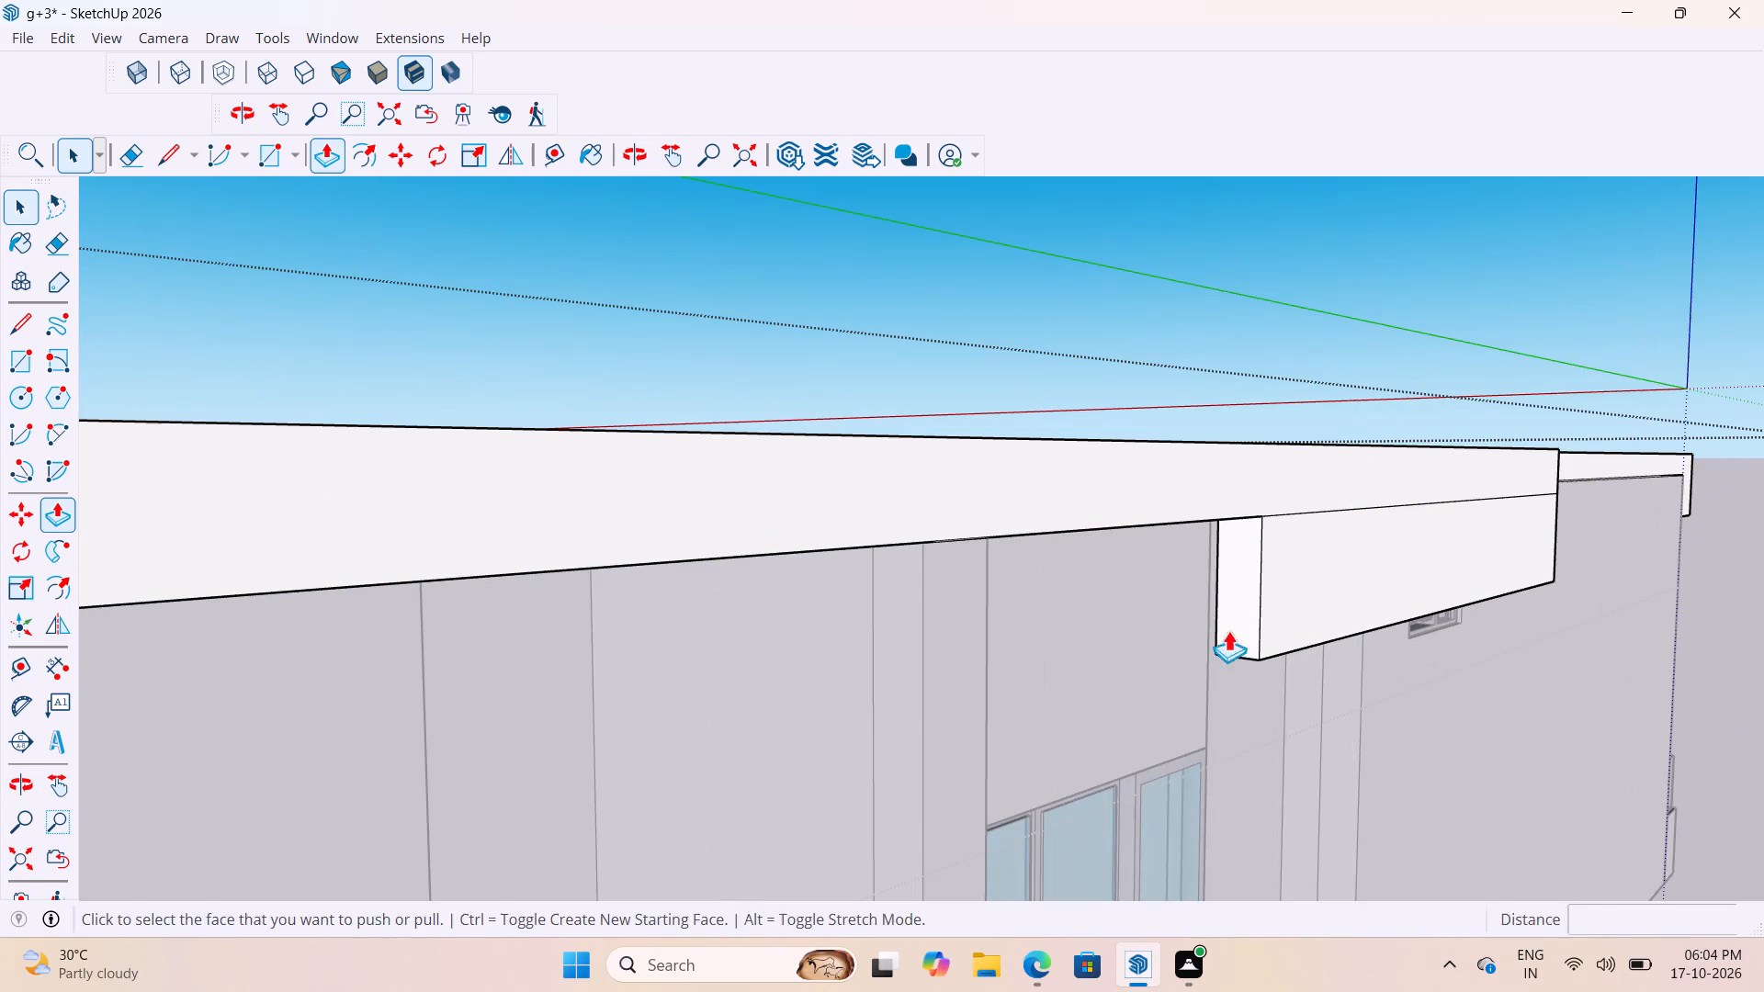
left_click(1238, 596)
scroll(1081, 583, "down", 9)
middle_click_drag(1084, 629, 1052, 642)
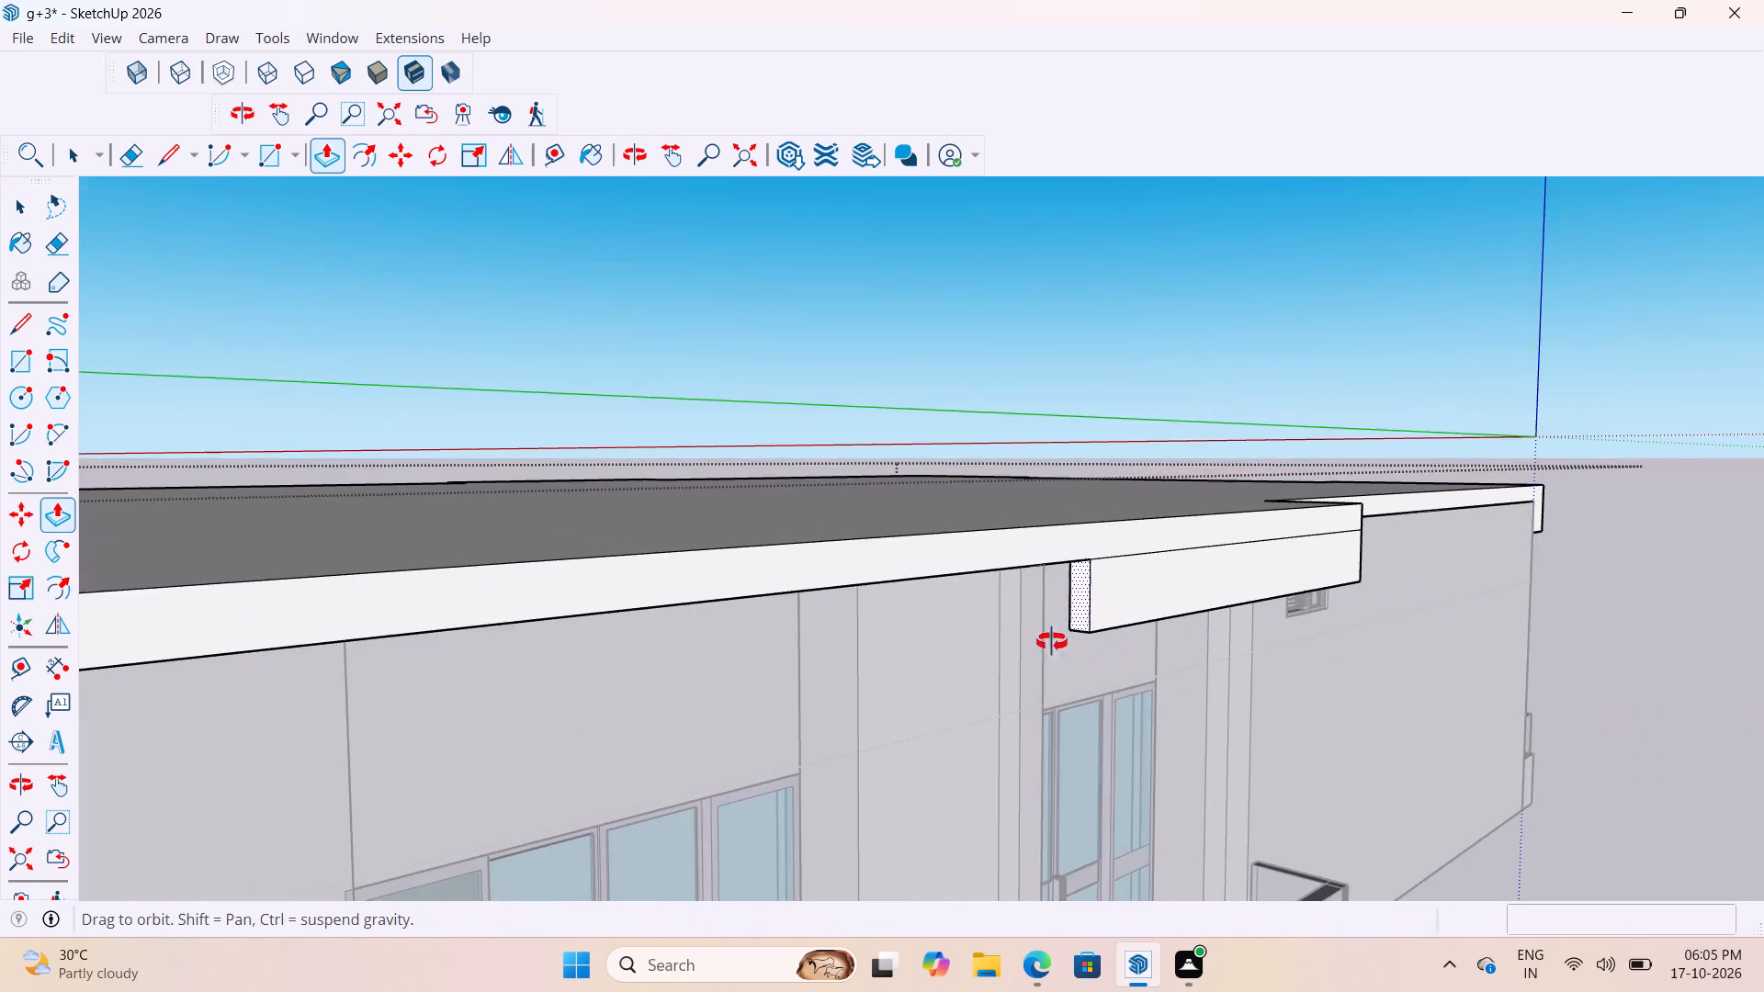
middle_click_drag(1052, 642, 759, 657)
scroll(580, 621, "up", 2)
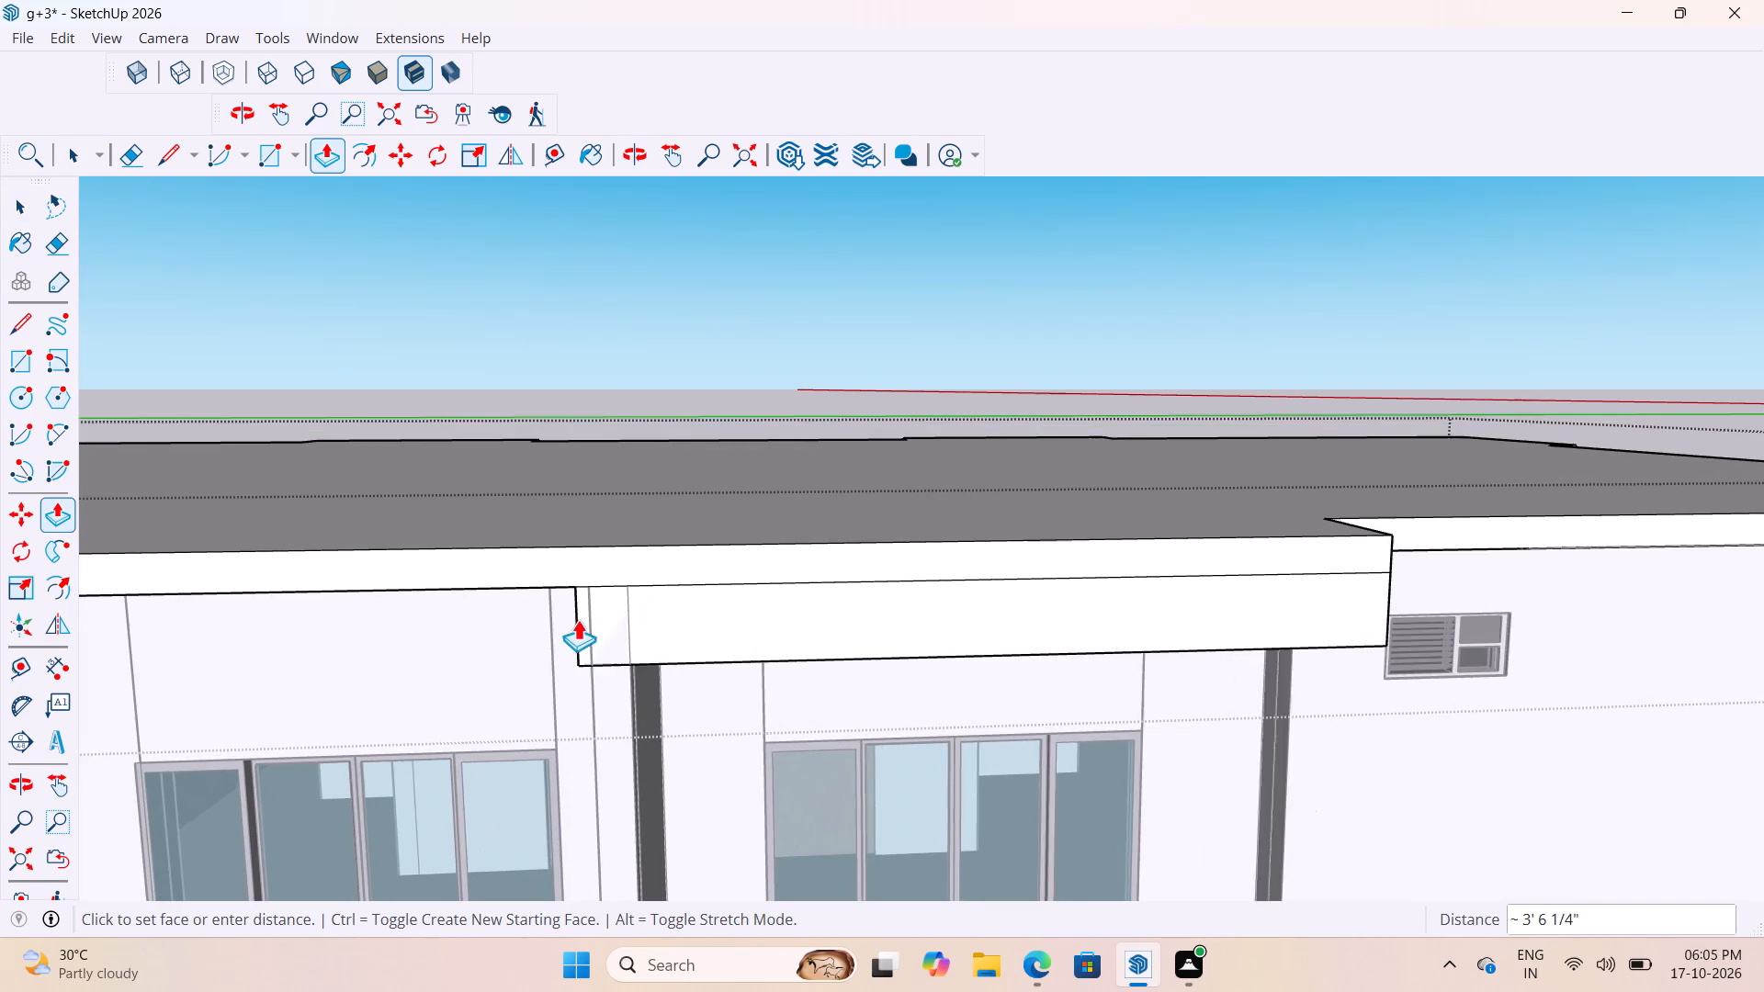
scroll(661, 593, "down", 8)
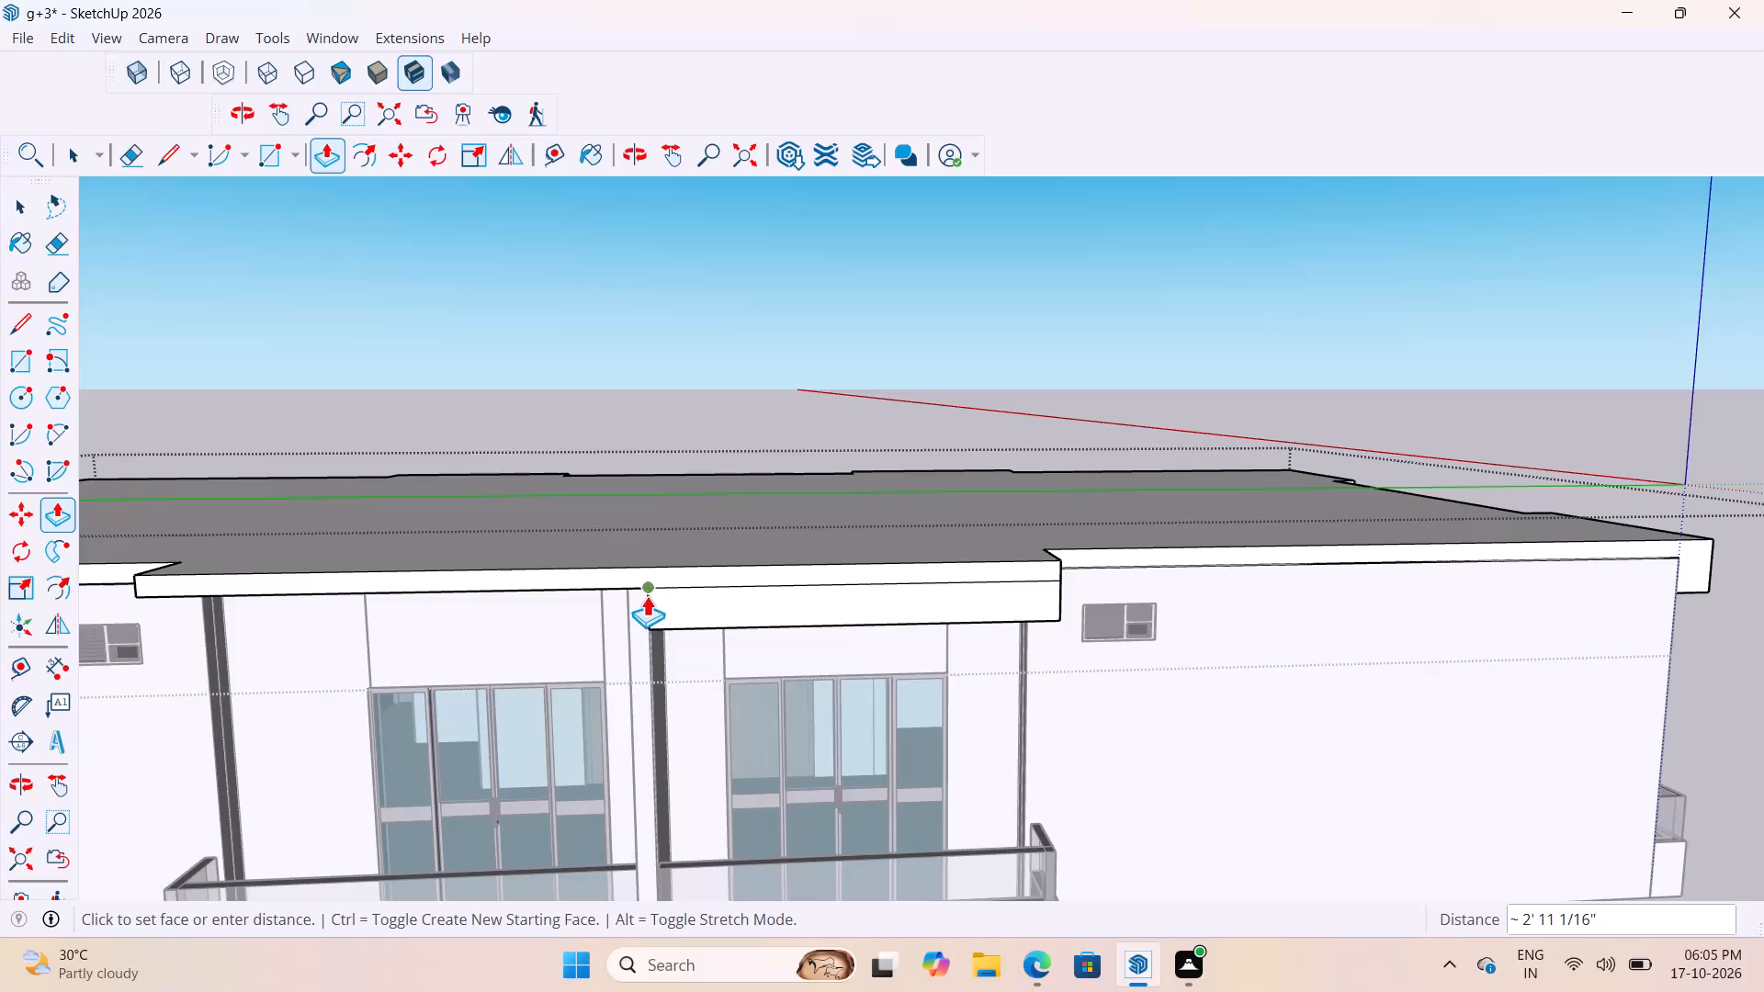
left_click(647, 595)
scroll(915, 558, "down", 7)
key("space")
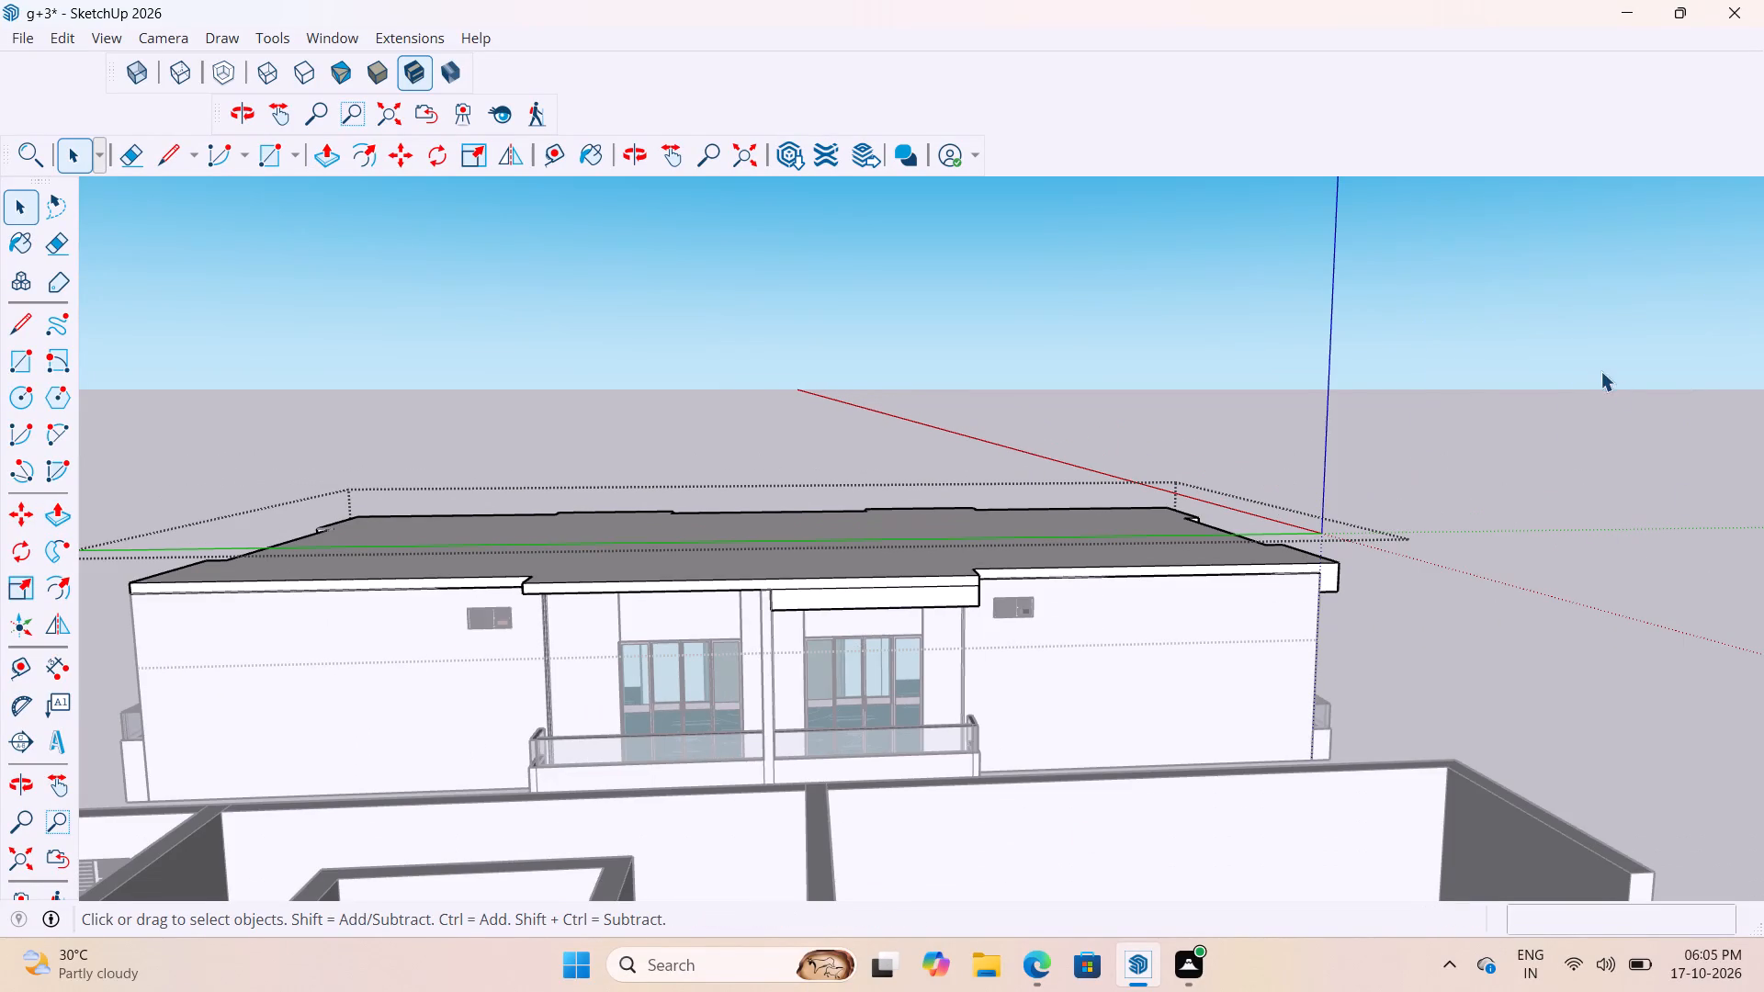
left_click(1599, 369)
scroll(793, 622, "up", 7)
middle_click_drag(782, 590, 578, 501)
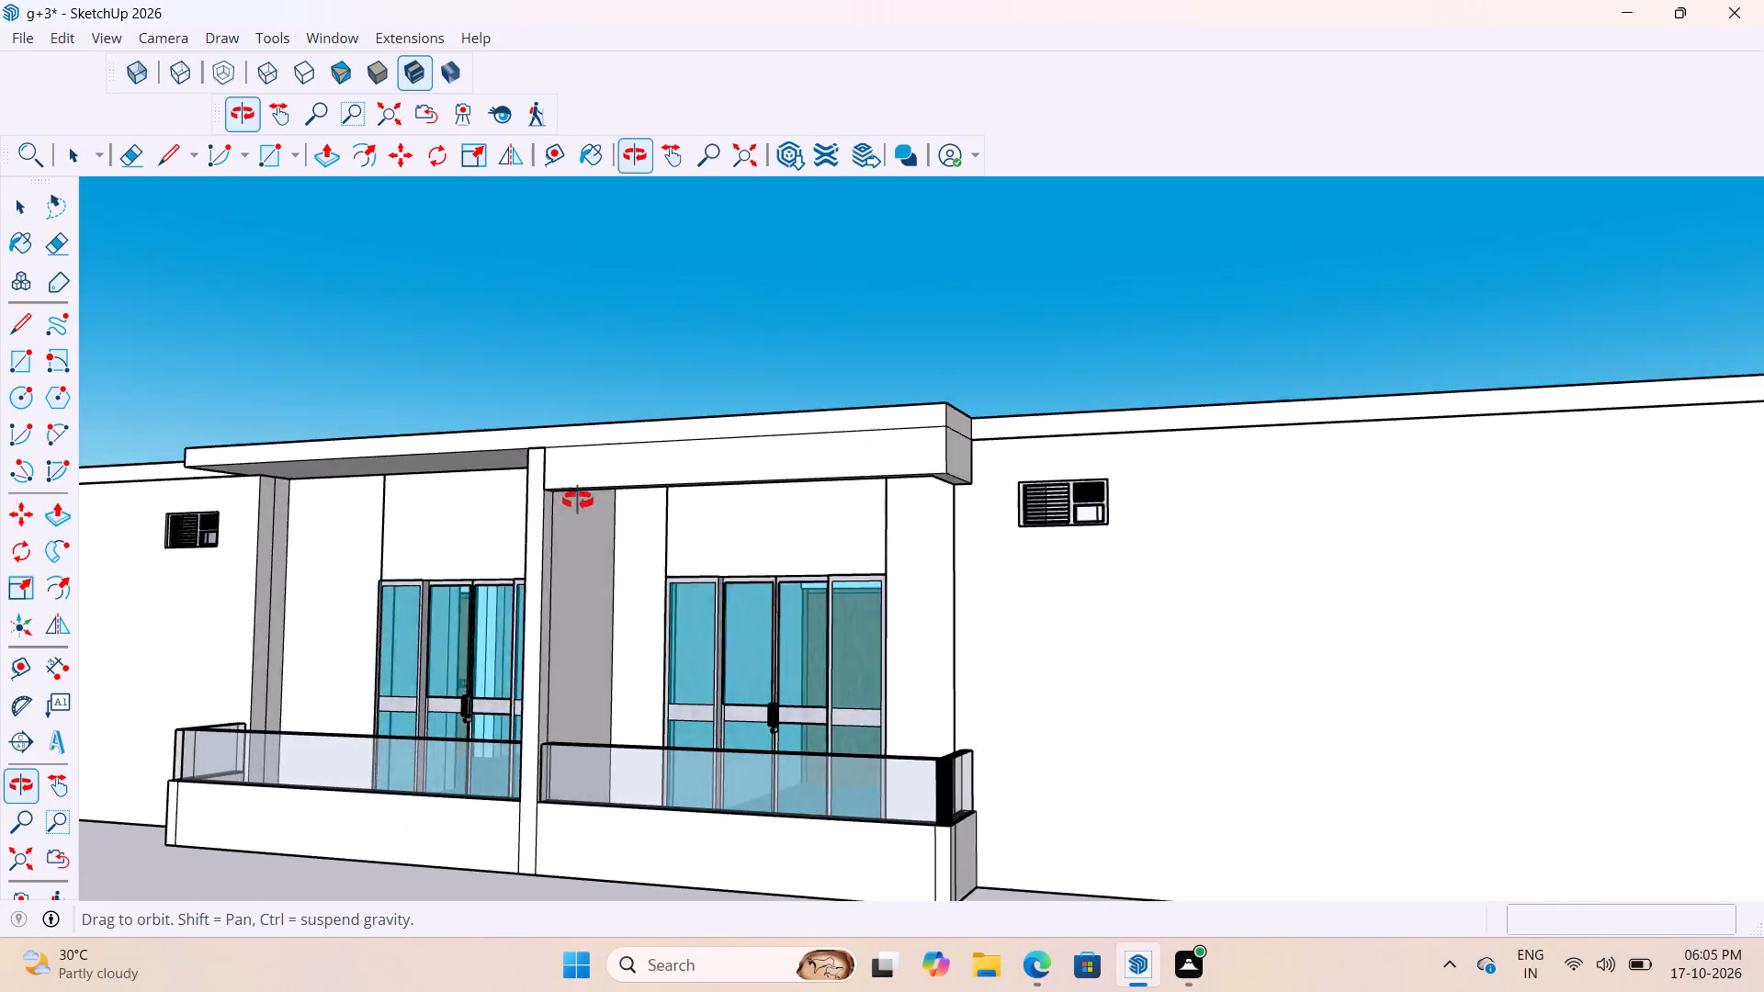
Examine the balcony roof overhangs and the wall between the balconies from the front, below, above and the side.
middle_click_drag(578, 501, 573, 501)
scroll(513, 510, "up", 6)
scroll(745, 389, "down", 4)
scroll(552, 467, "up", 7)
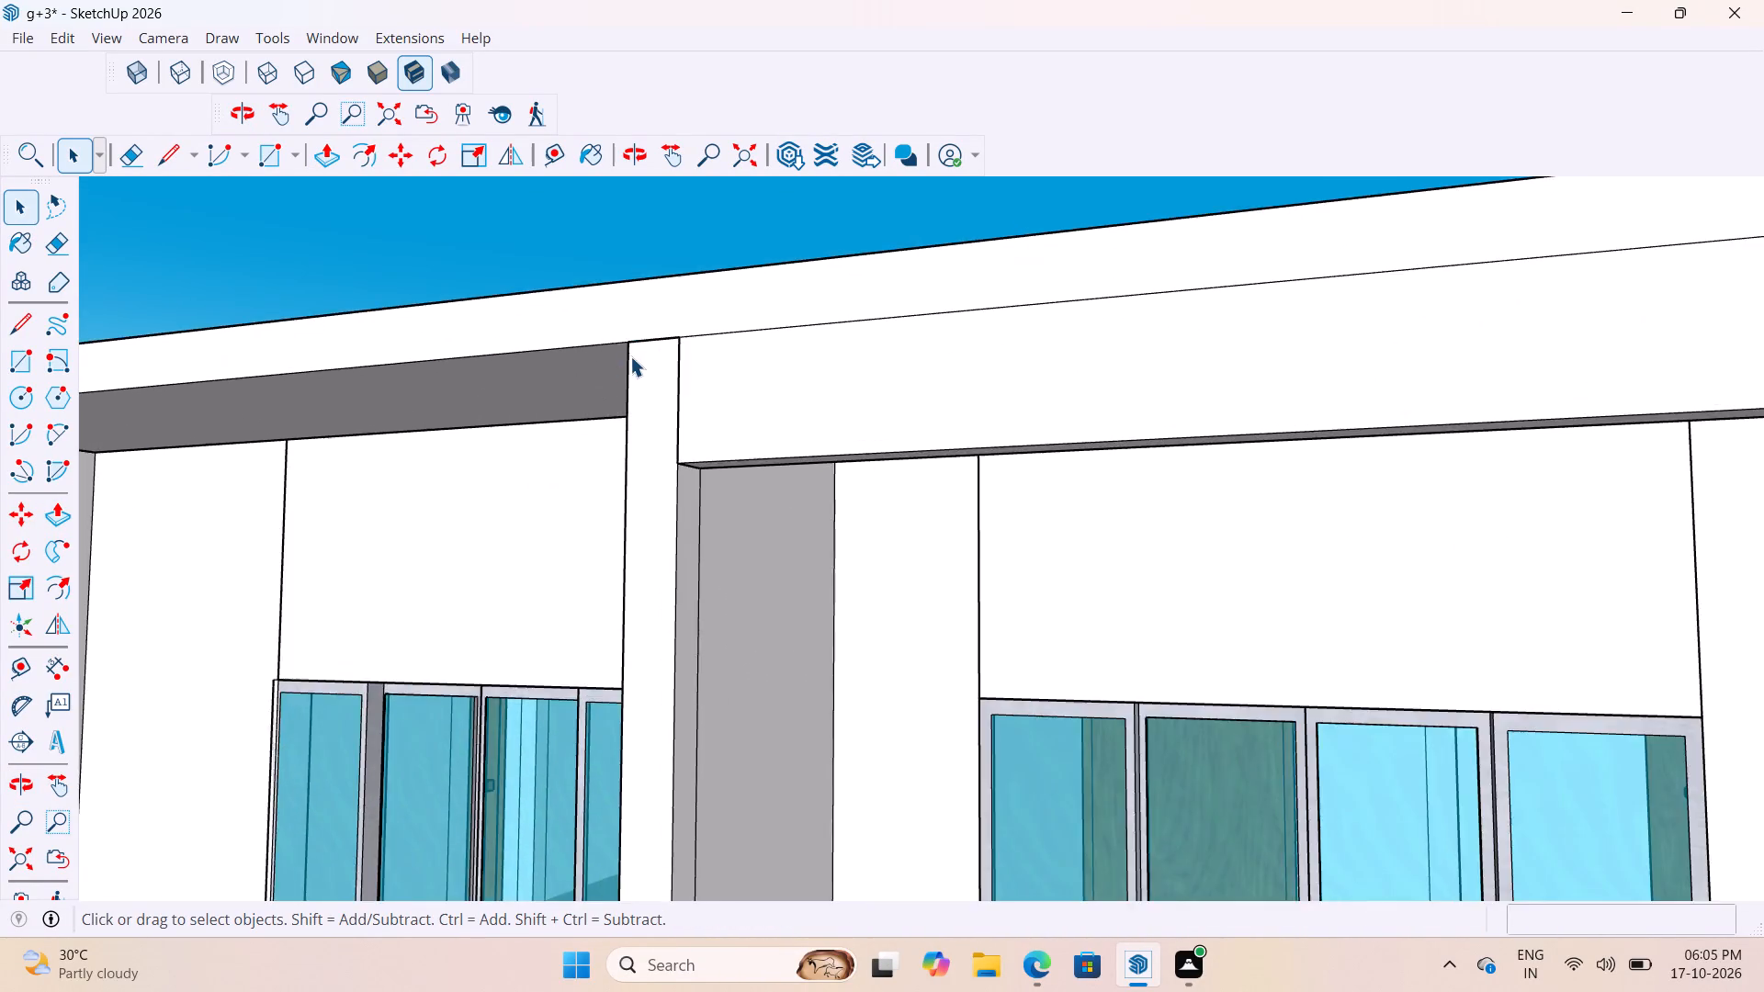
scroll(630, 356, "up", 7)
middle_click_drag(773, 393, 773, 263)
scroll(716, 392, "up", 8)
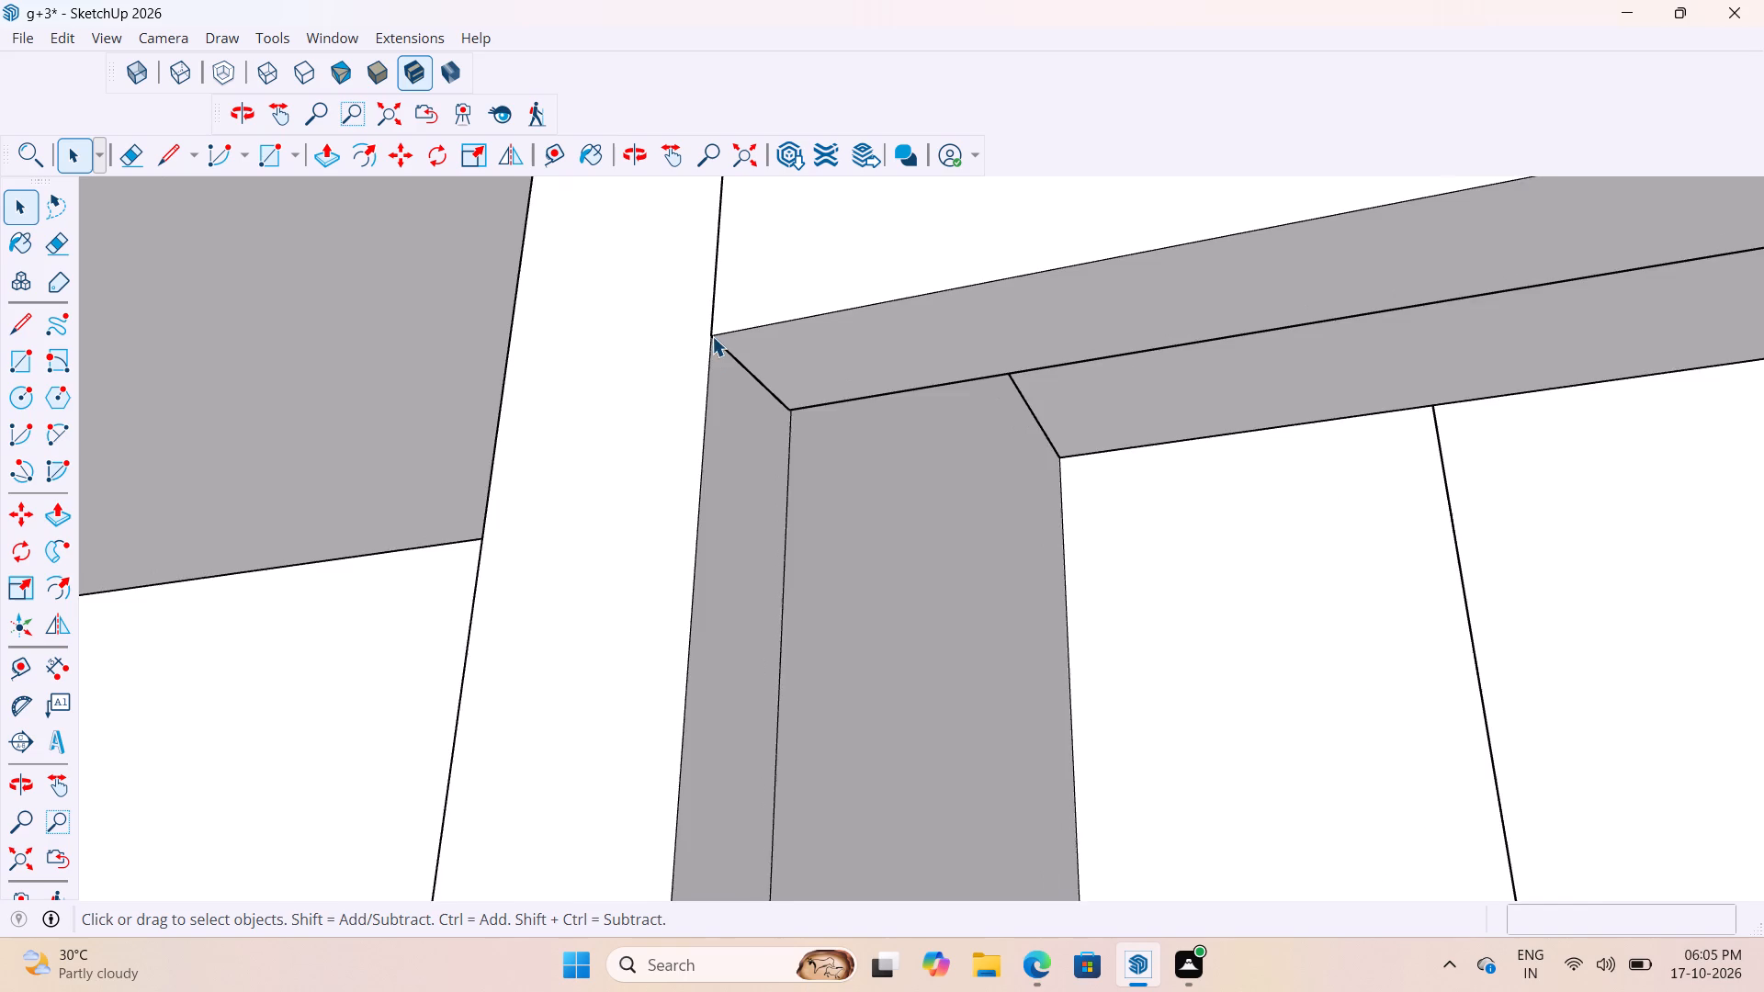
scroll(712, 336, "up", 10)
scroll(730, 378, "down", 20)
scroll(730, 378, "down", 3)
middle_click_drag(1067, 482, 740, 531)
scroll(925, 499, "down", 11)
scroll(969, 496, "up", 1)
scroll(974, 493, "down", 6)
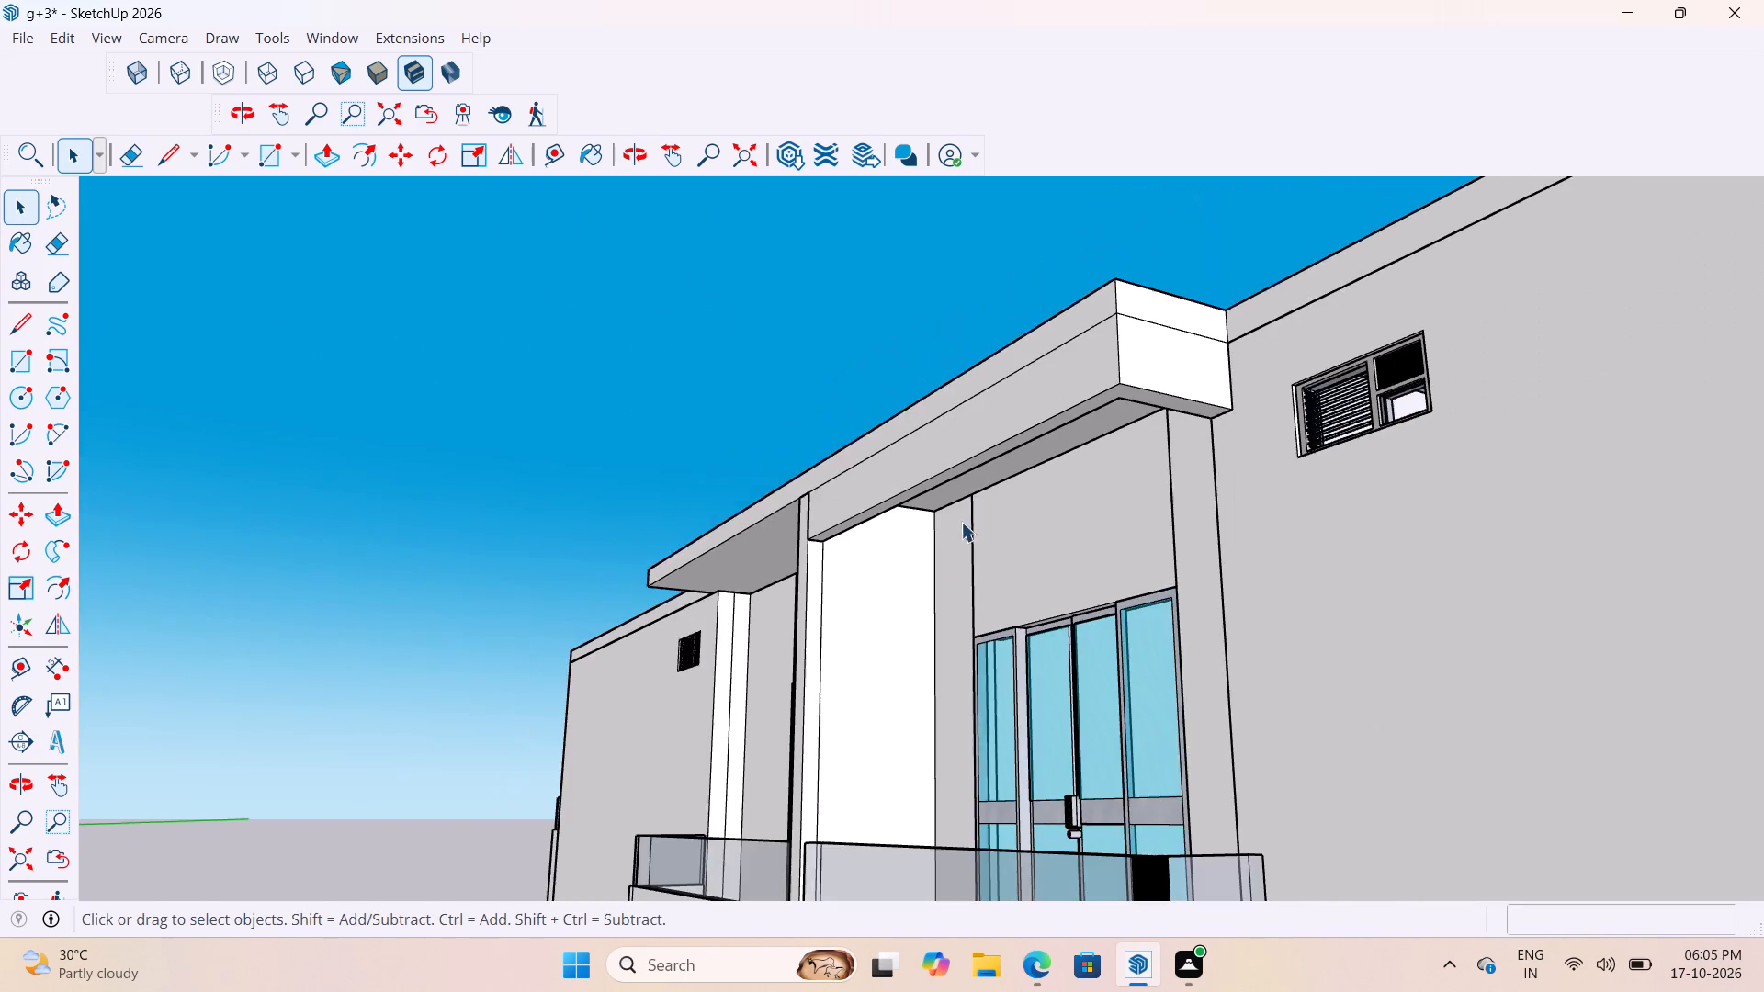
scroll(956, 454, "down", 8)
middle_click_drag(944, 497, 1327, 801)
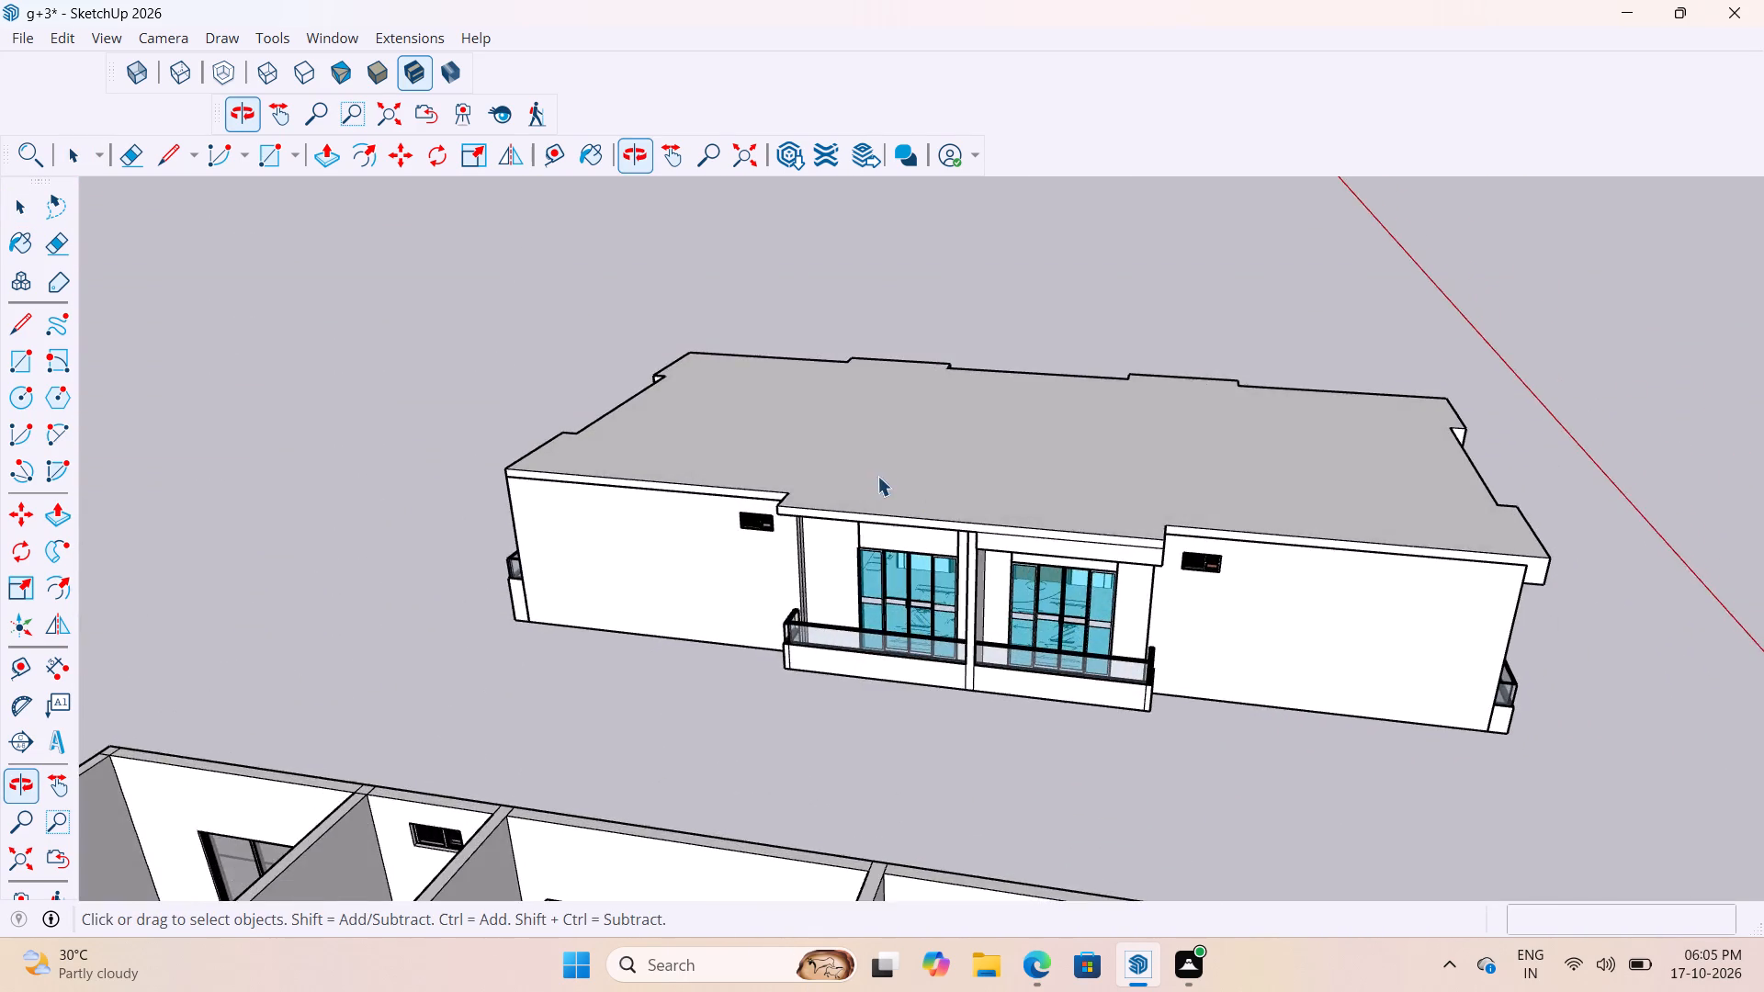
scroll(876, 474, "up", 7)
scroll(854, 467, "down", 11)
scroll(826, 564, "up", 16)
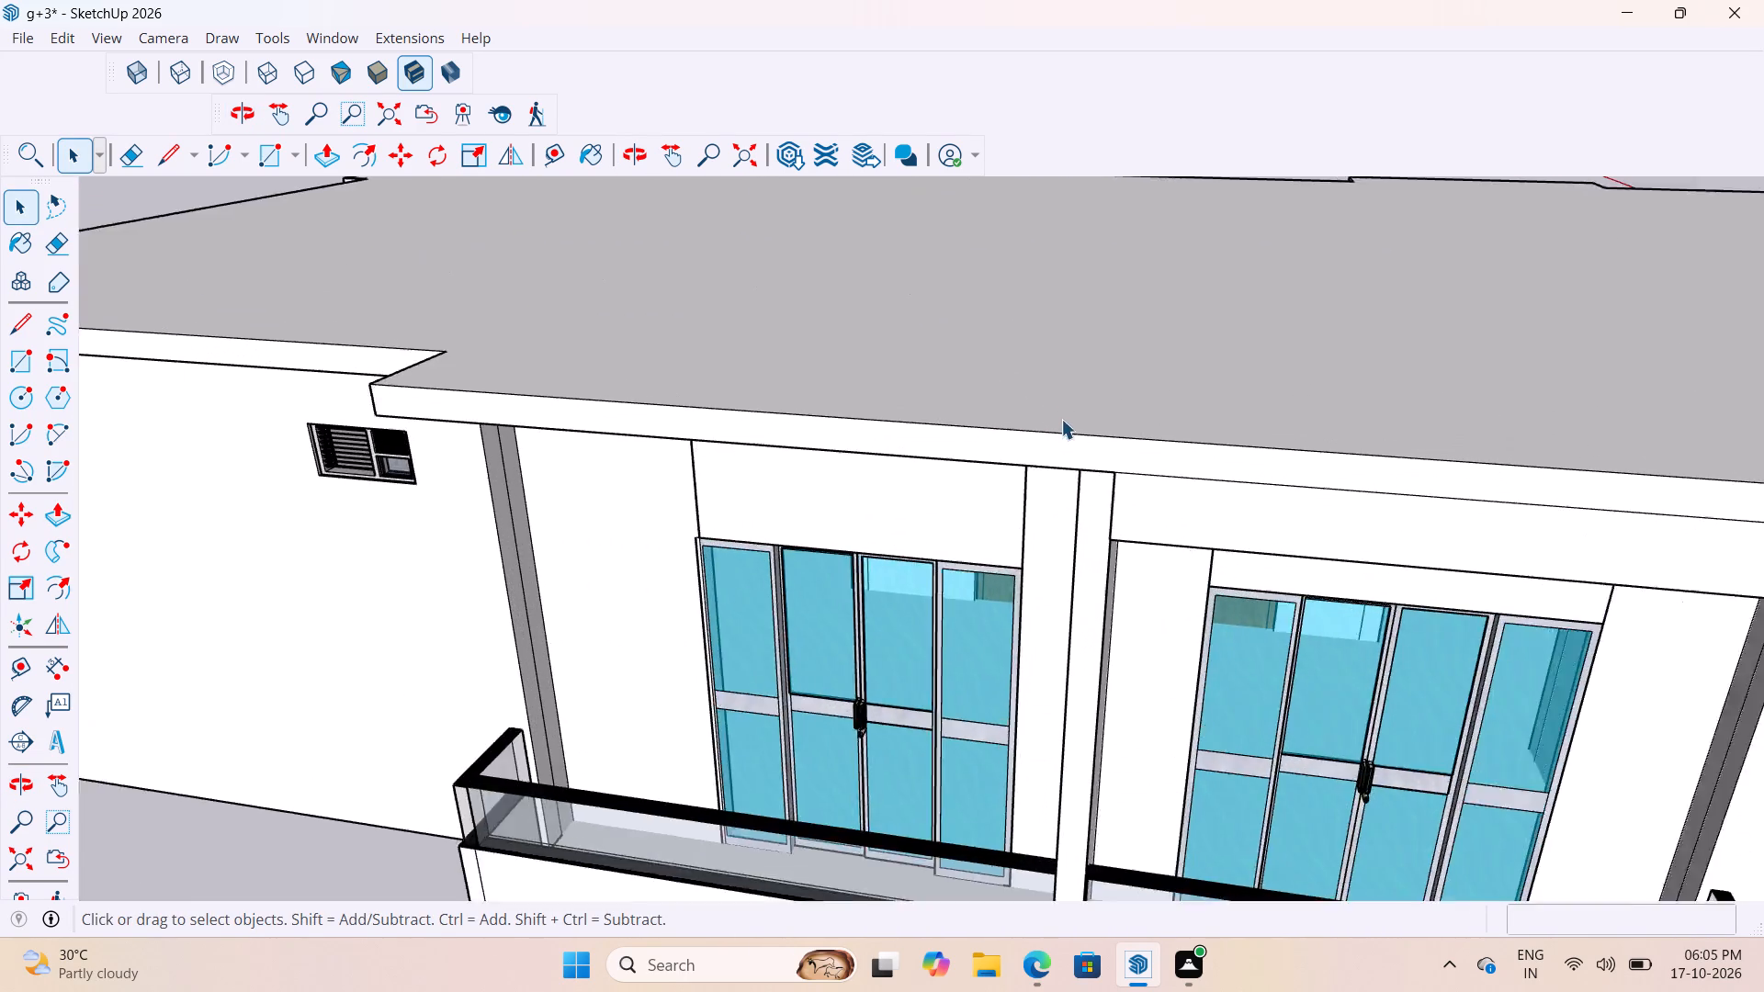
scroll(1061, 419, "up", 2)
middle_click_drag(1037, 455, 1651, 267)
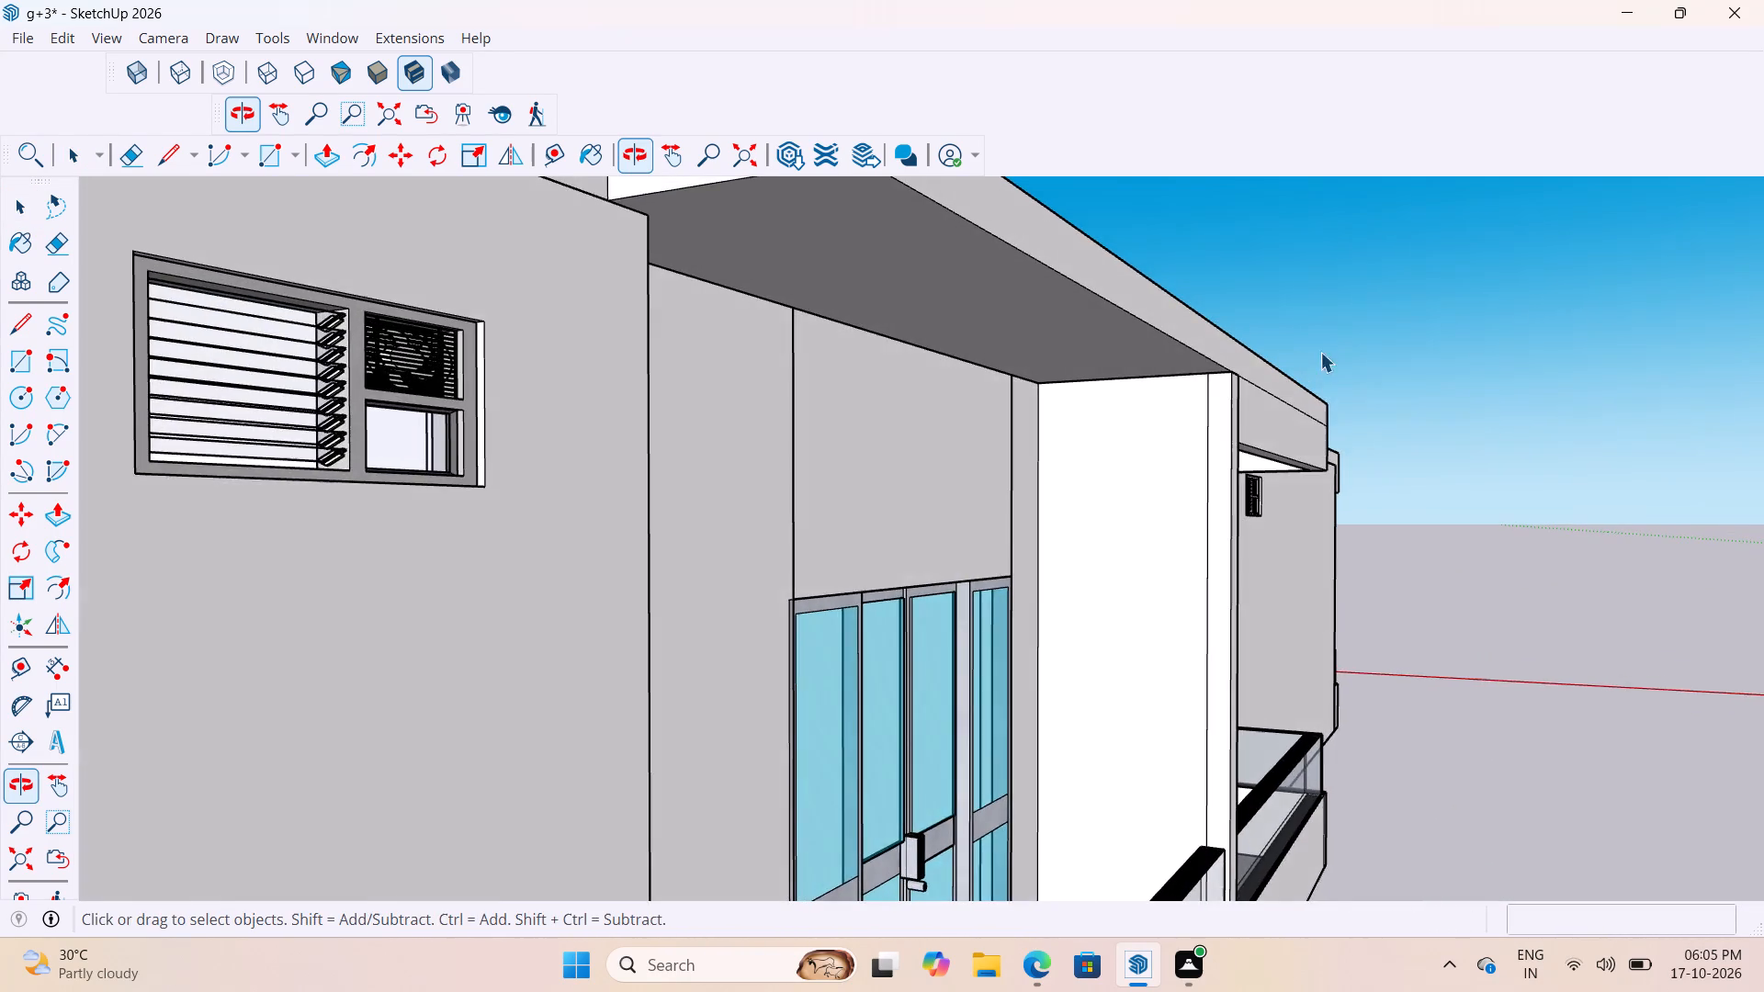
scroll(1247, 352, "up", 4)
scroll(1230, 351, "down", 3)
scroll(1245, 424, "down", 3)
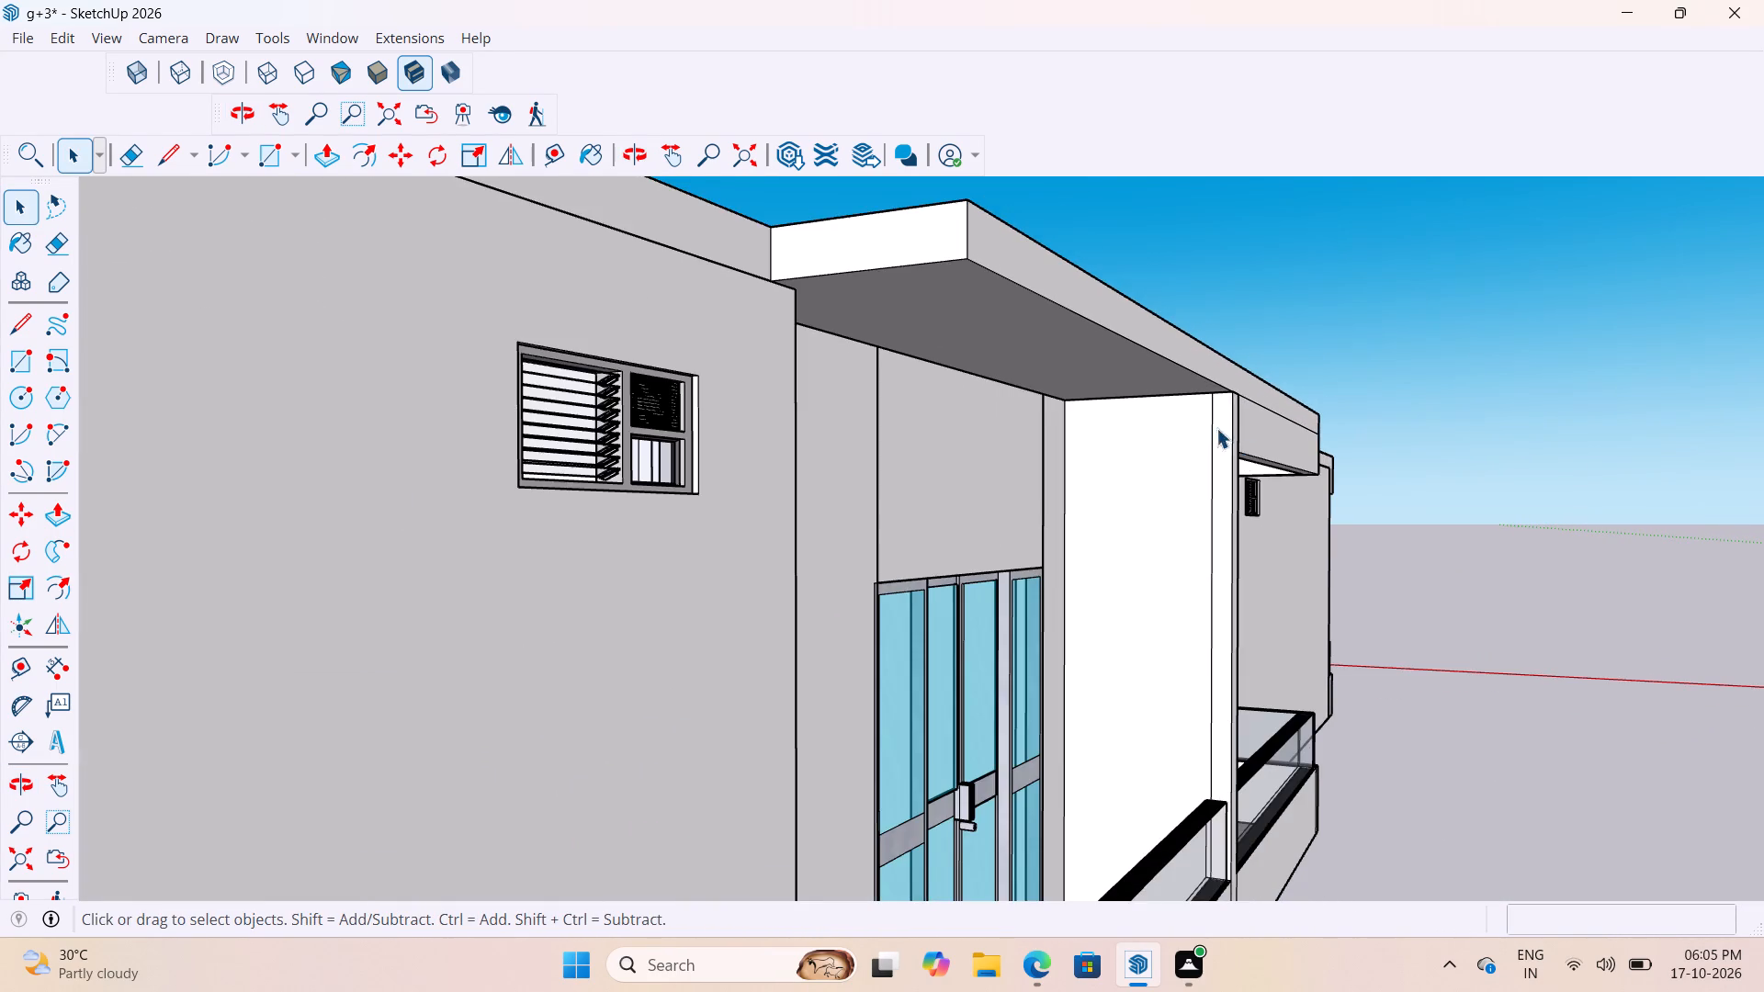
Open the group of the wall between the balconies, delete the extra vertical edge on its side face, and close the group.
scroll(1197, 400, "up", 6)
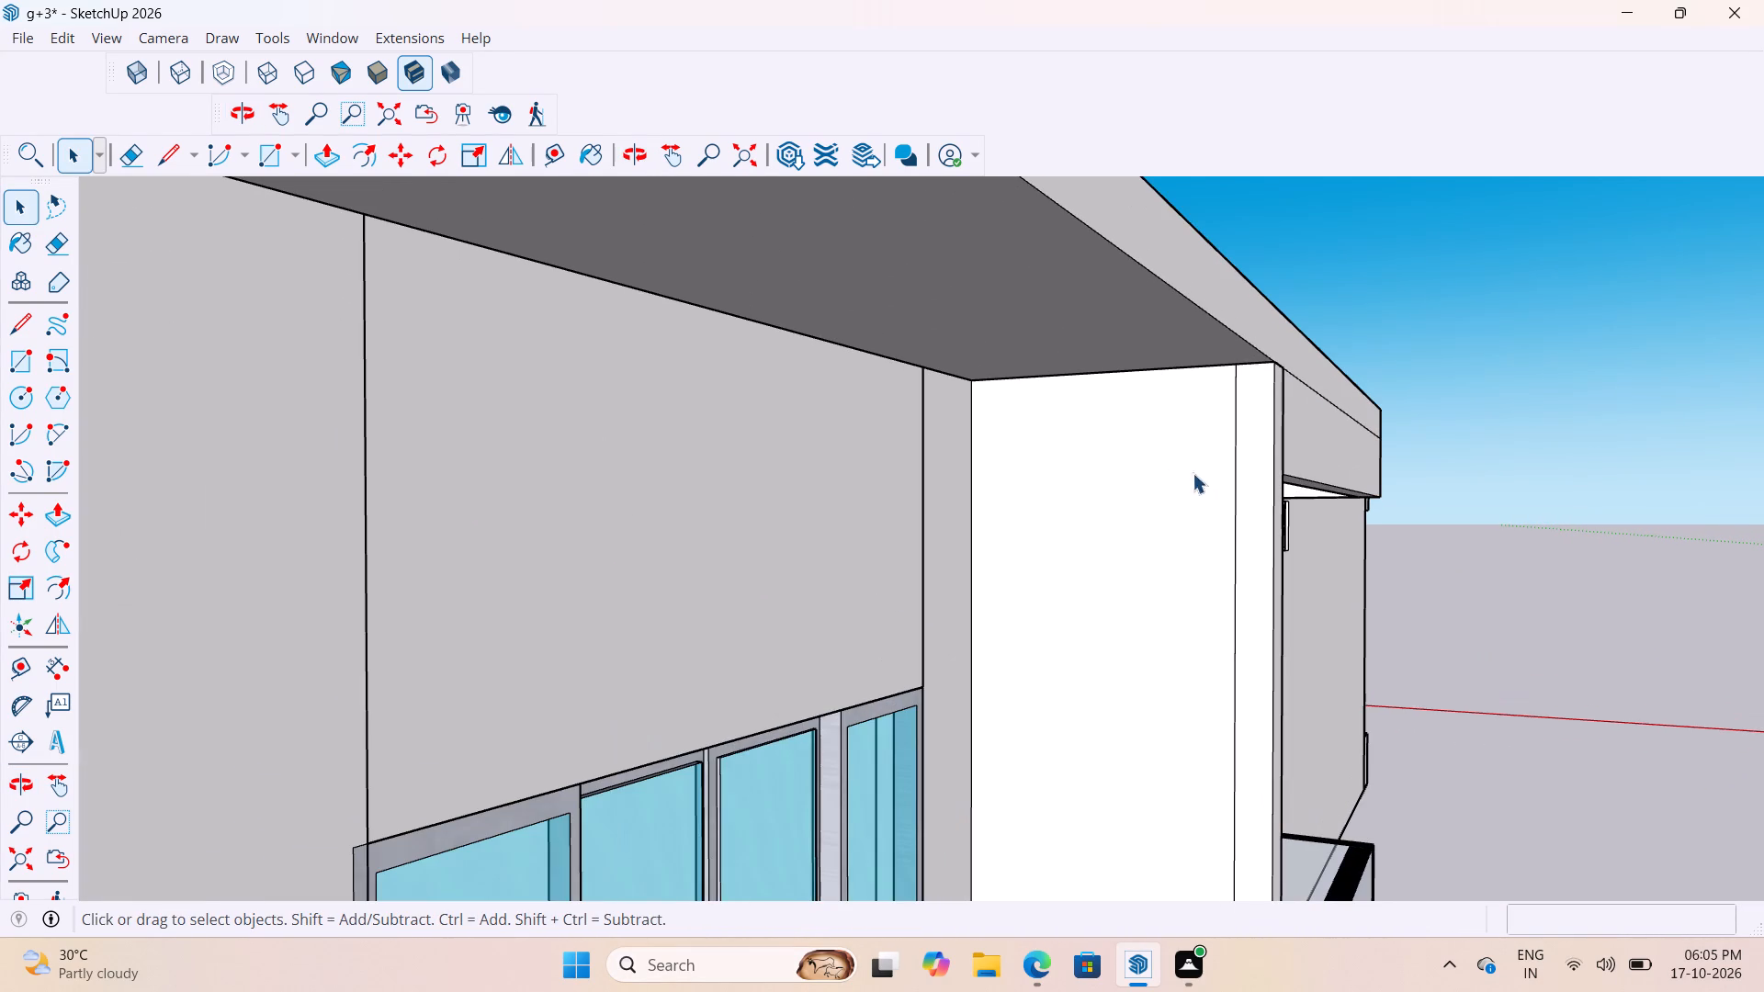
double_click(1234, 532)
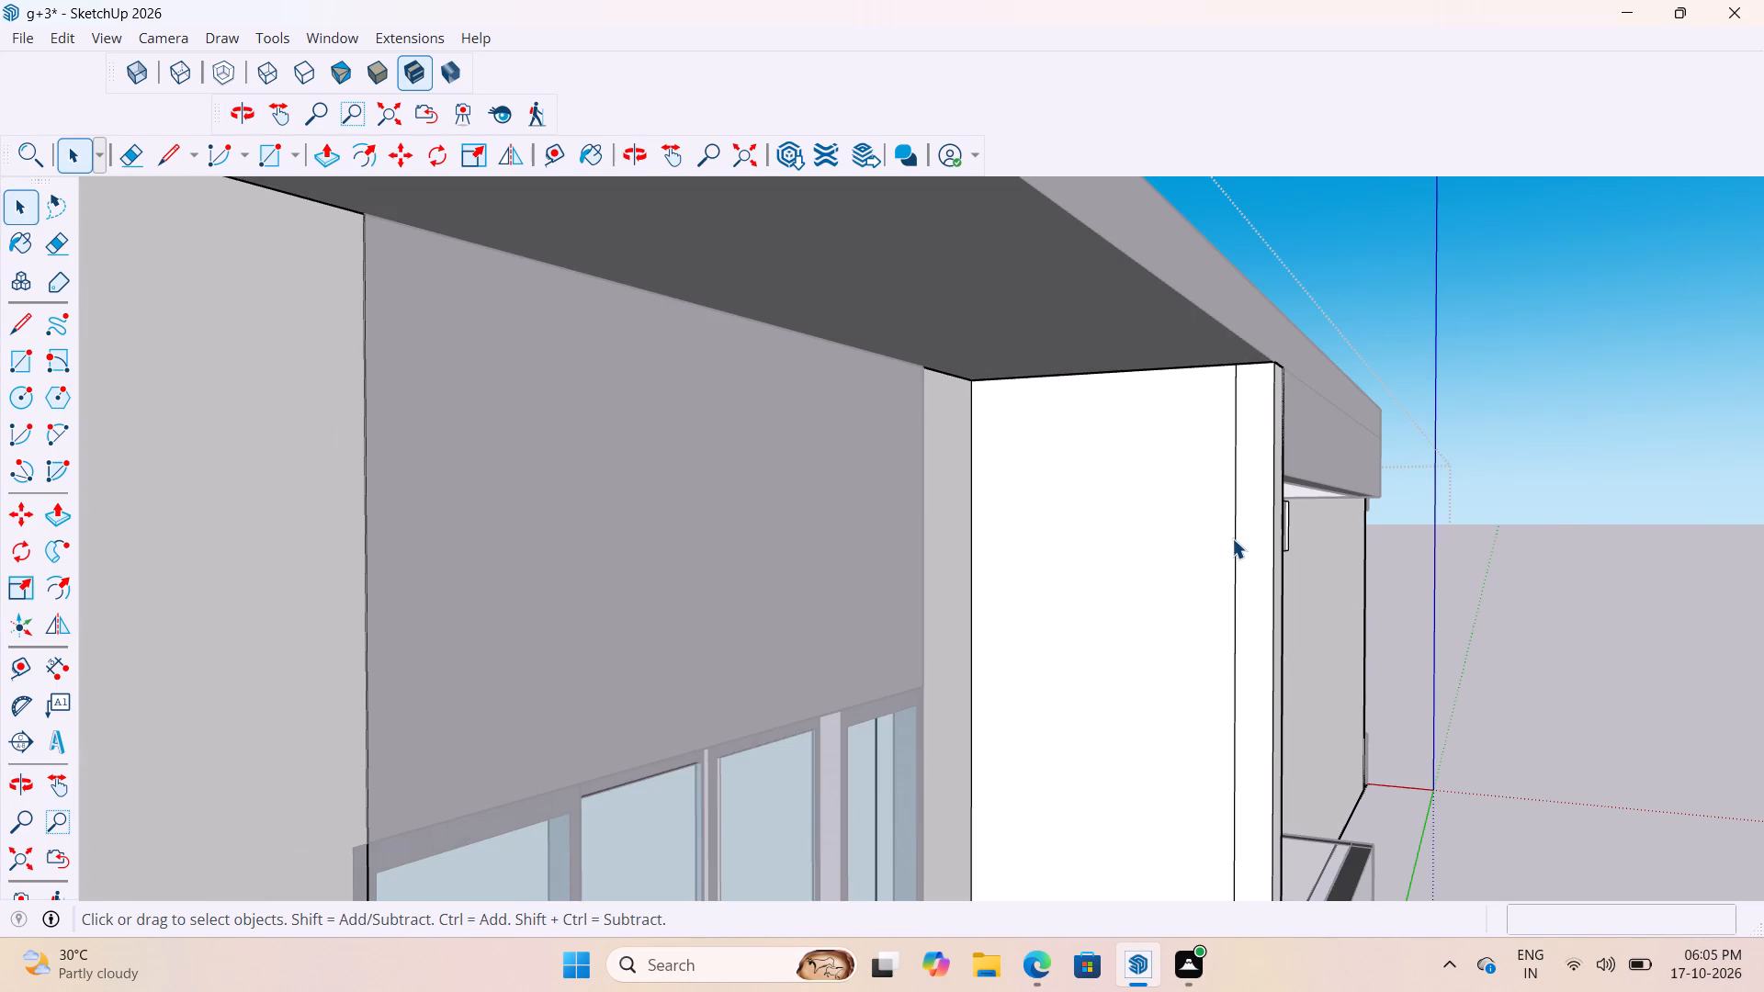
left_click(1232, 539)
double_click(1232, 541)
left_click(1235, 557)
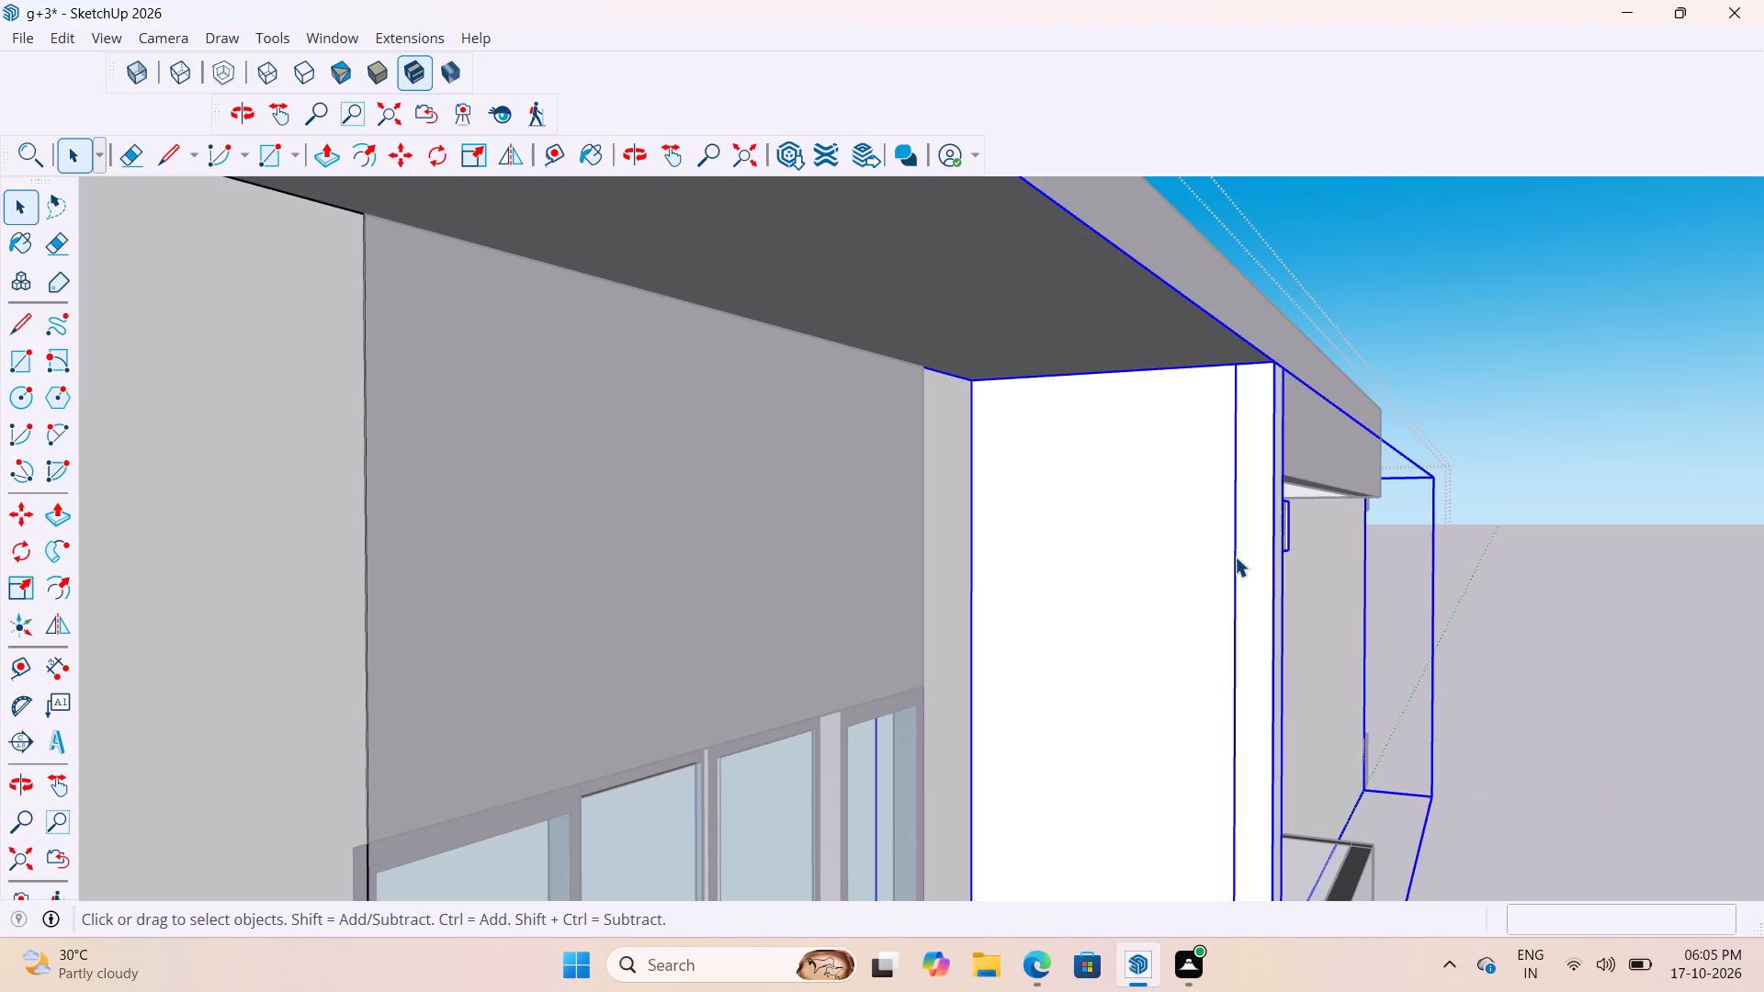
double_click(1235, 557)
left_click(1237, 557)
key("Delete")
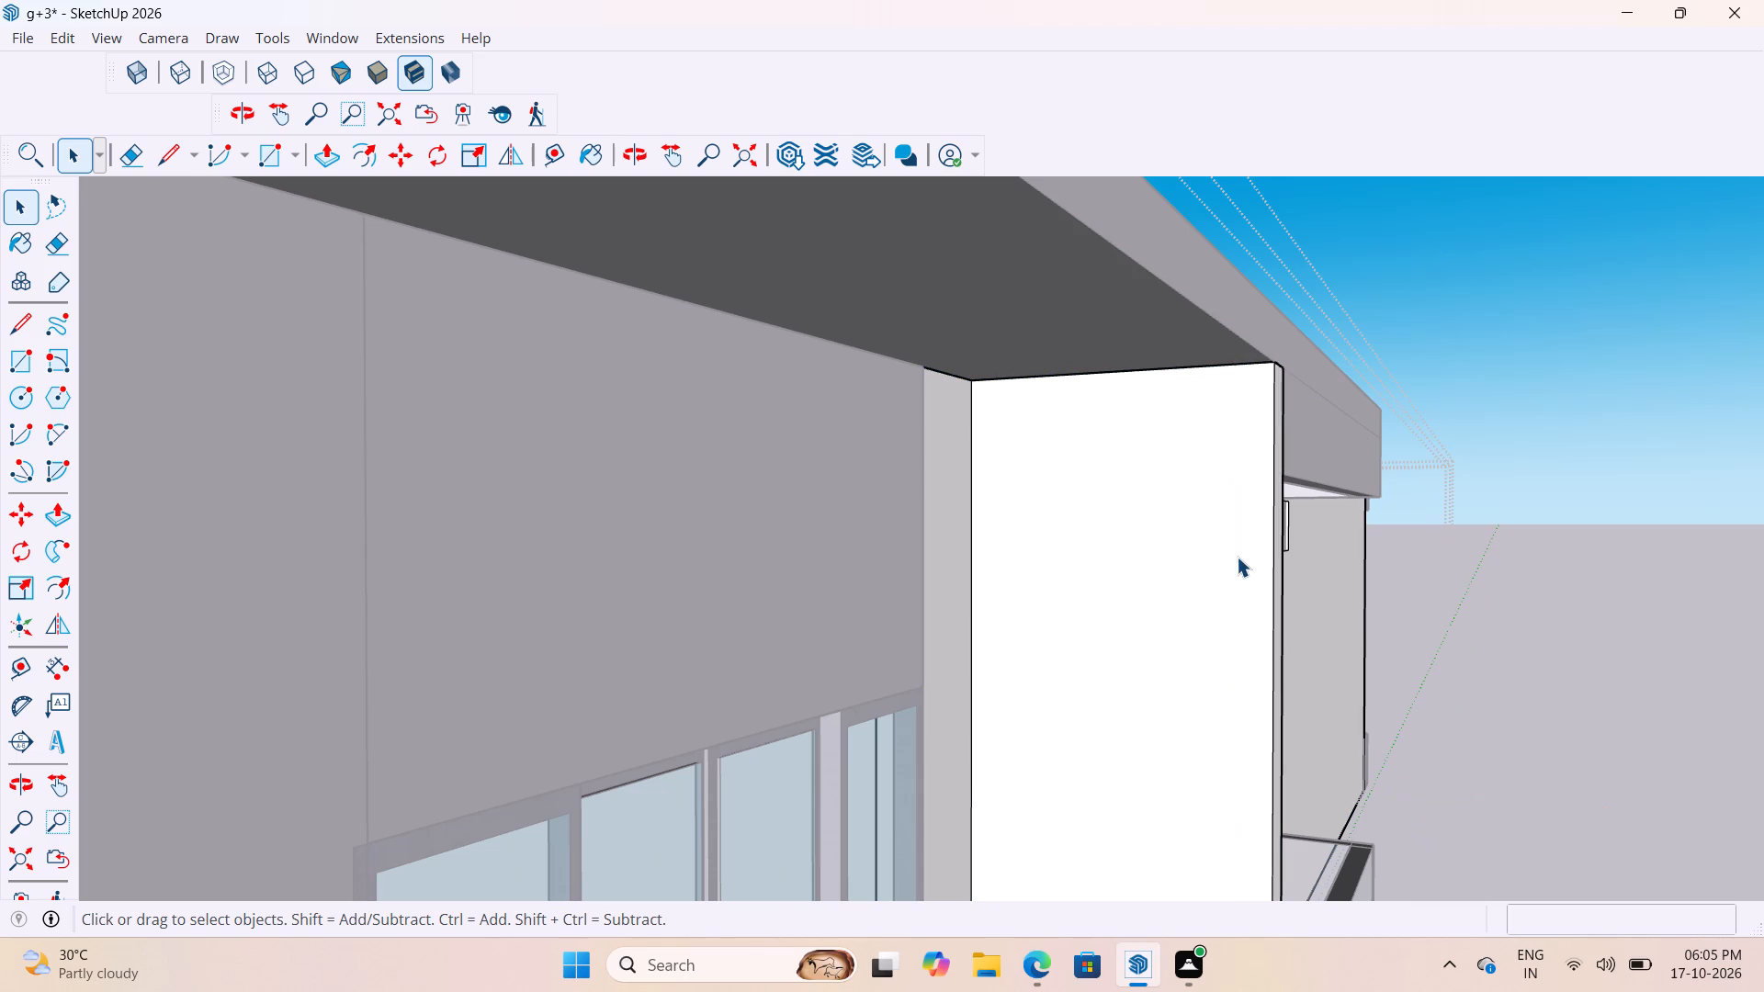
scroll(1237, 557, "down", 11)
left_click(1481, 637)
scroll(1247, 556, "up", 7)
scroll(1214, 472, "up", 3)
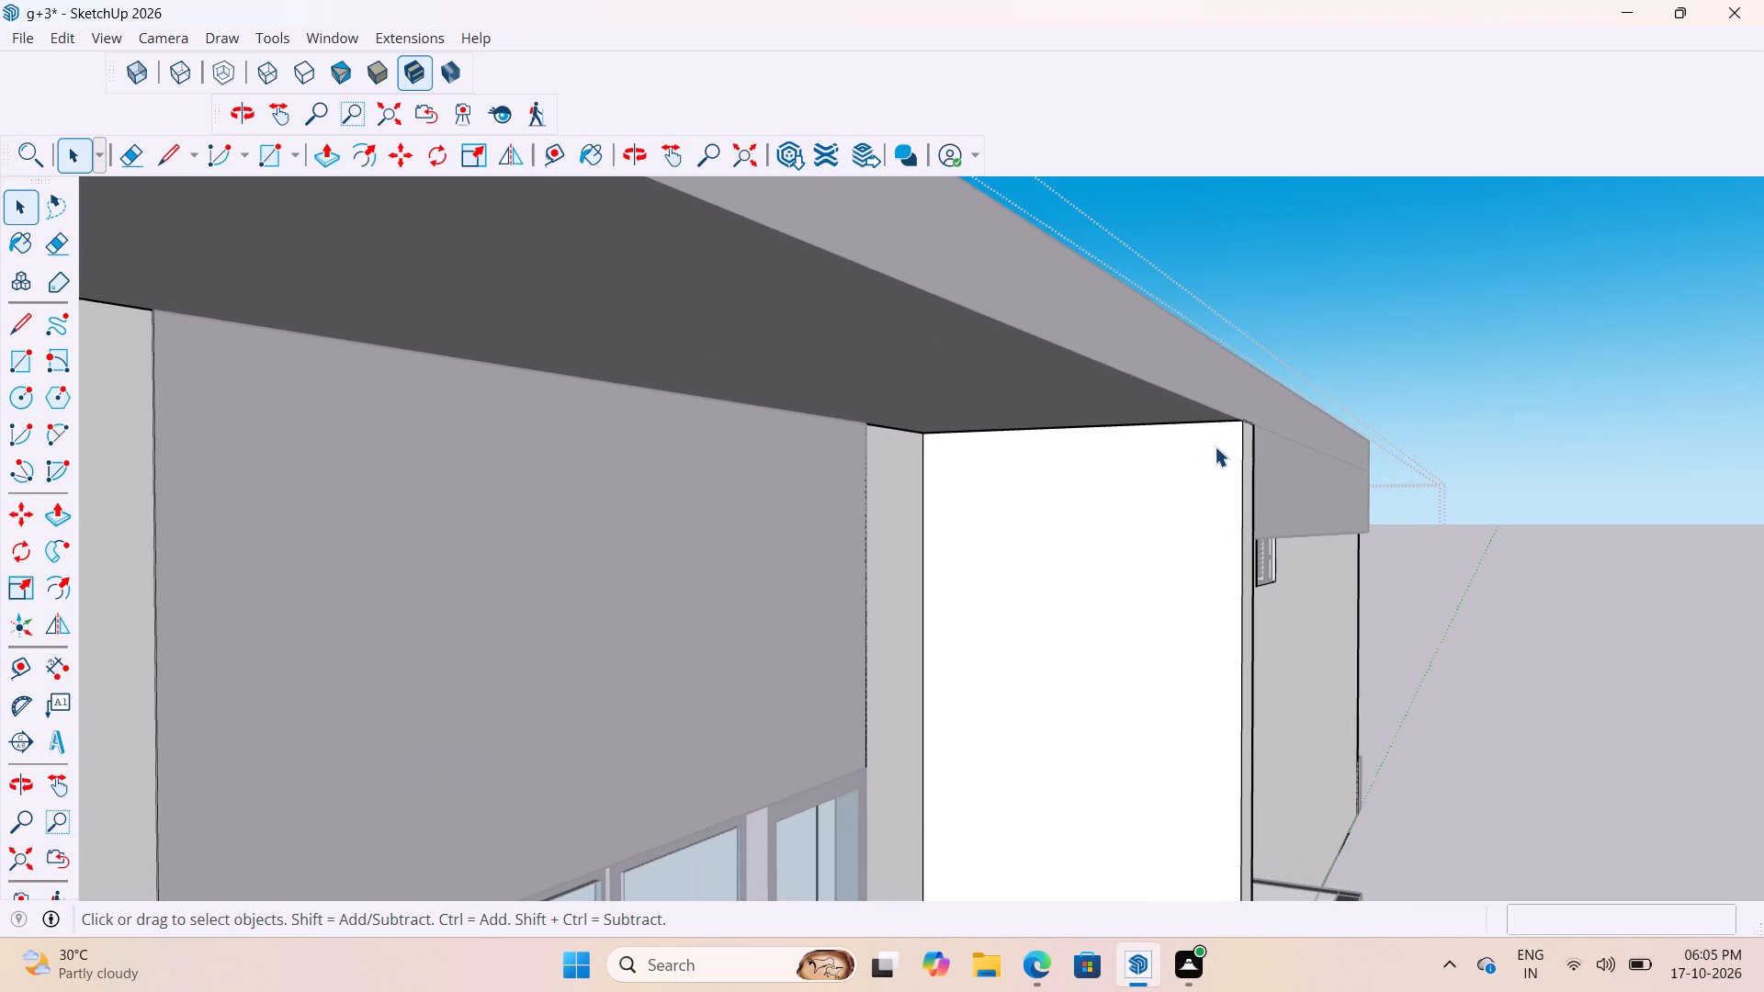
left_click(1071, 396)
scroll(1453, 638, "down", 4)
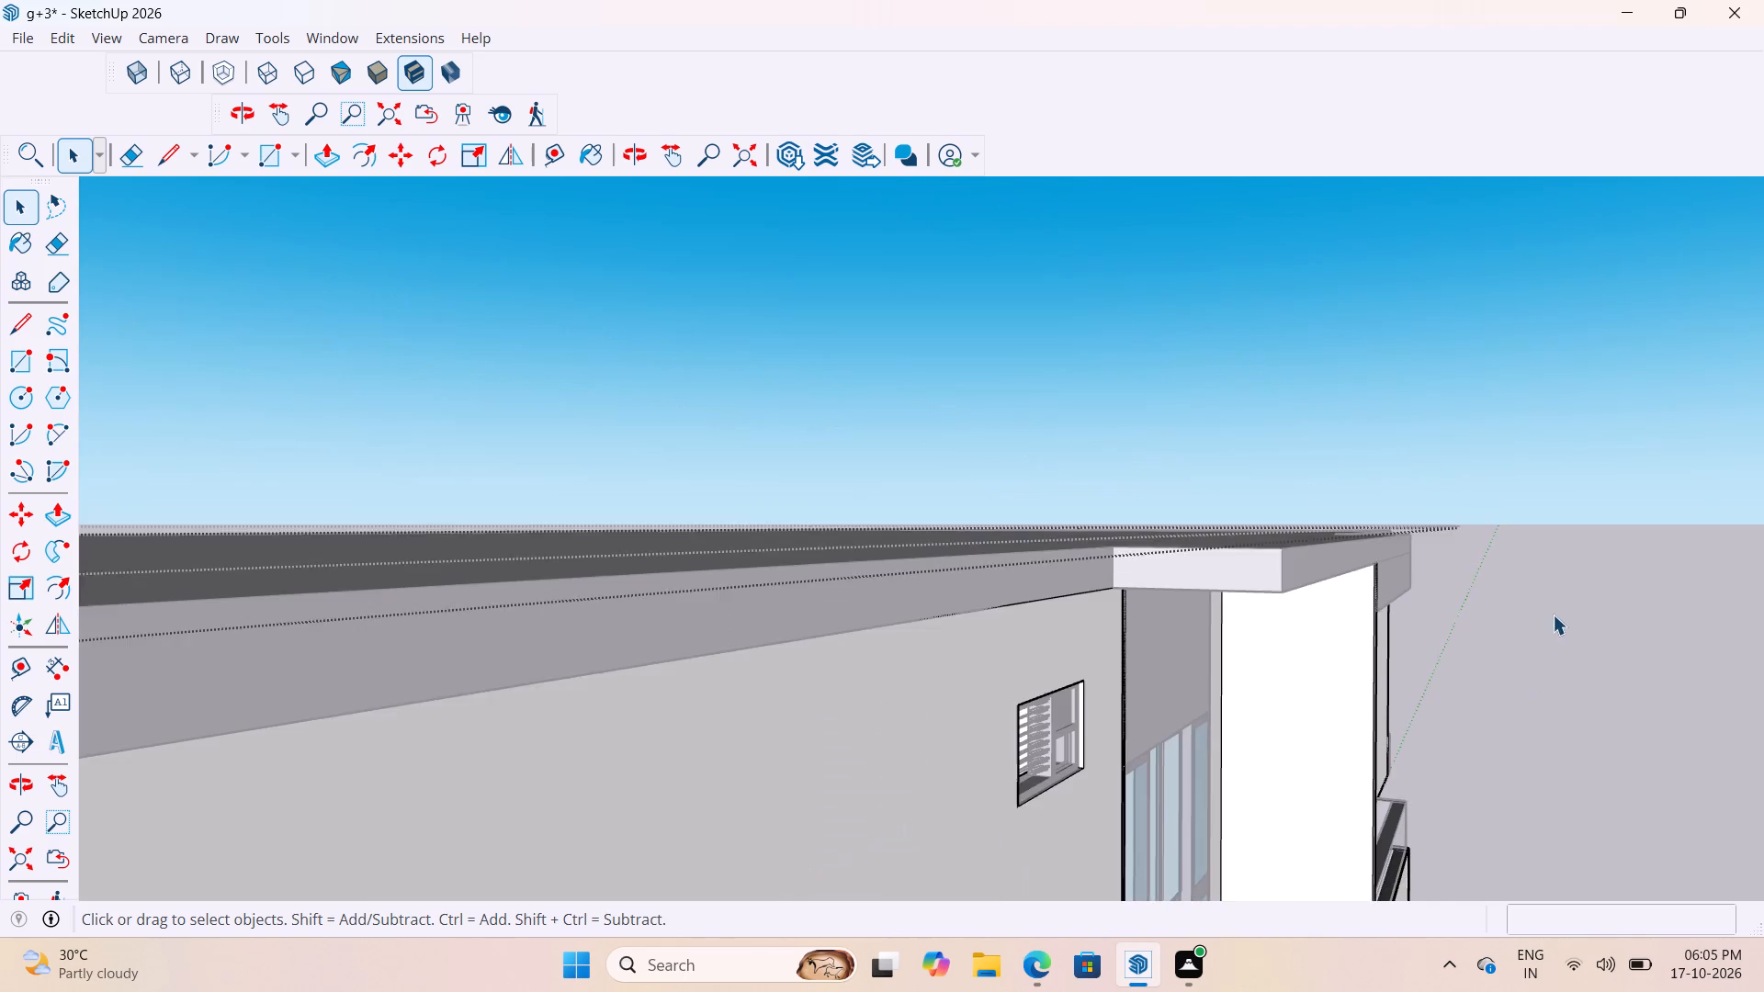
left_click(1553, 614)
scroll(1375, 608, "up", 4)
left_click(1667, 621)
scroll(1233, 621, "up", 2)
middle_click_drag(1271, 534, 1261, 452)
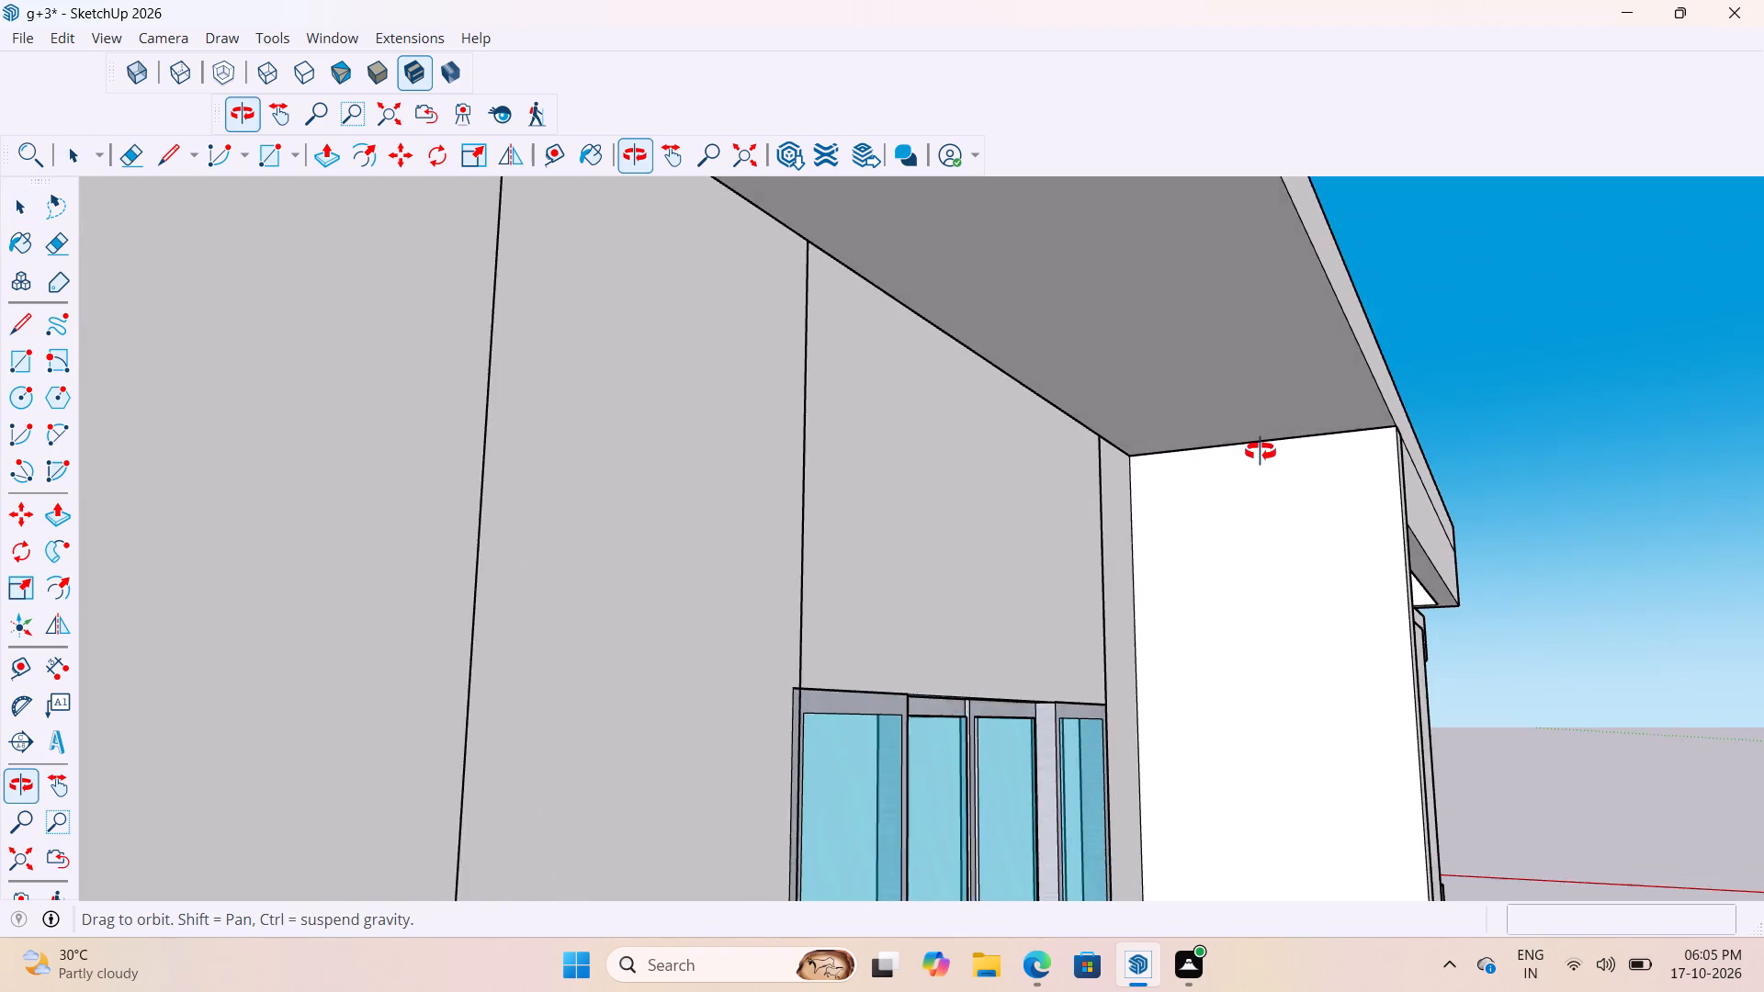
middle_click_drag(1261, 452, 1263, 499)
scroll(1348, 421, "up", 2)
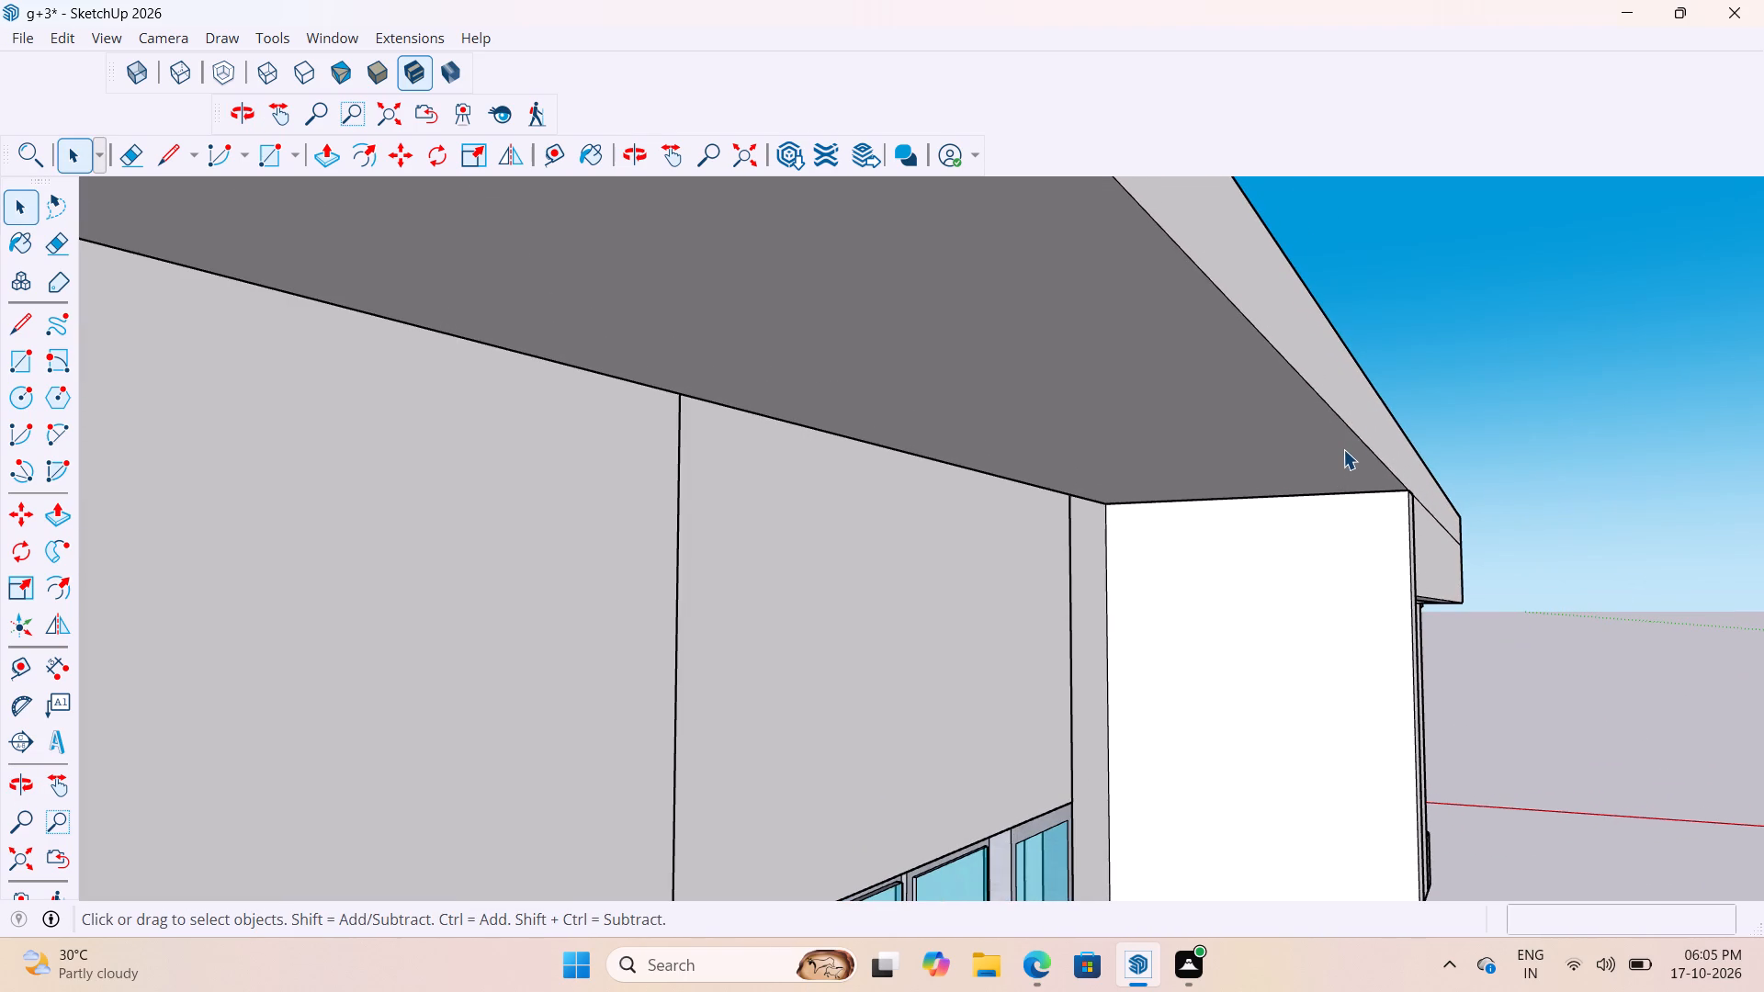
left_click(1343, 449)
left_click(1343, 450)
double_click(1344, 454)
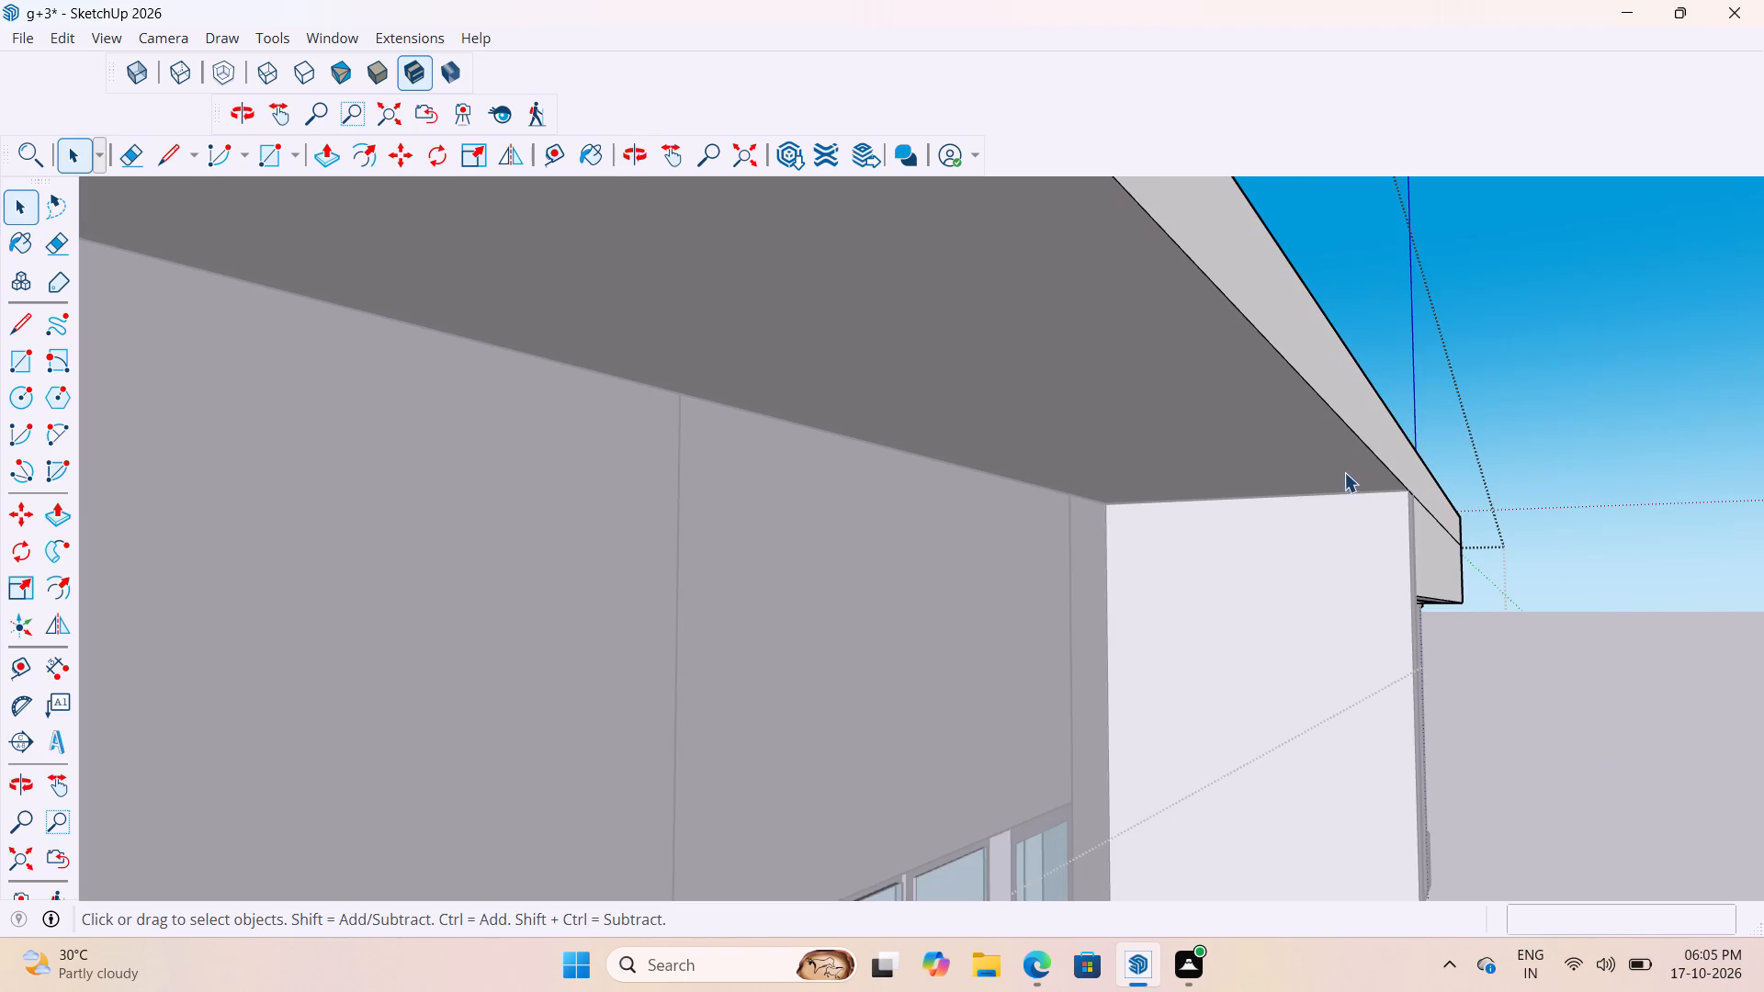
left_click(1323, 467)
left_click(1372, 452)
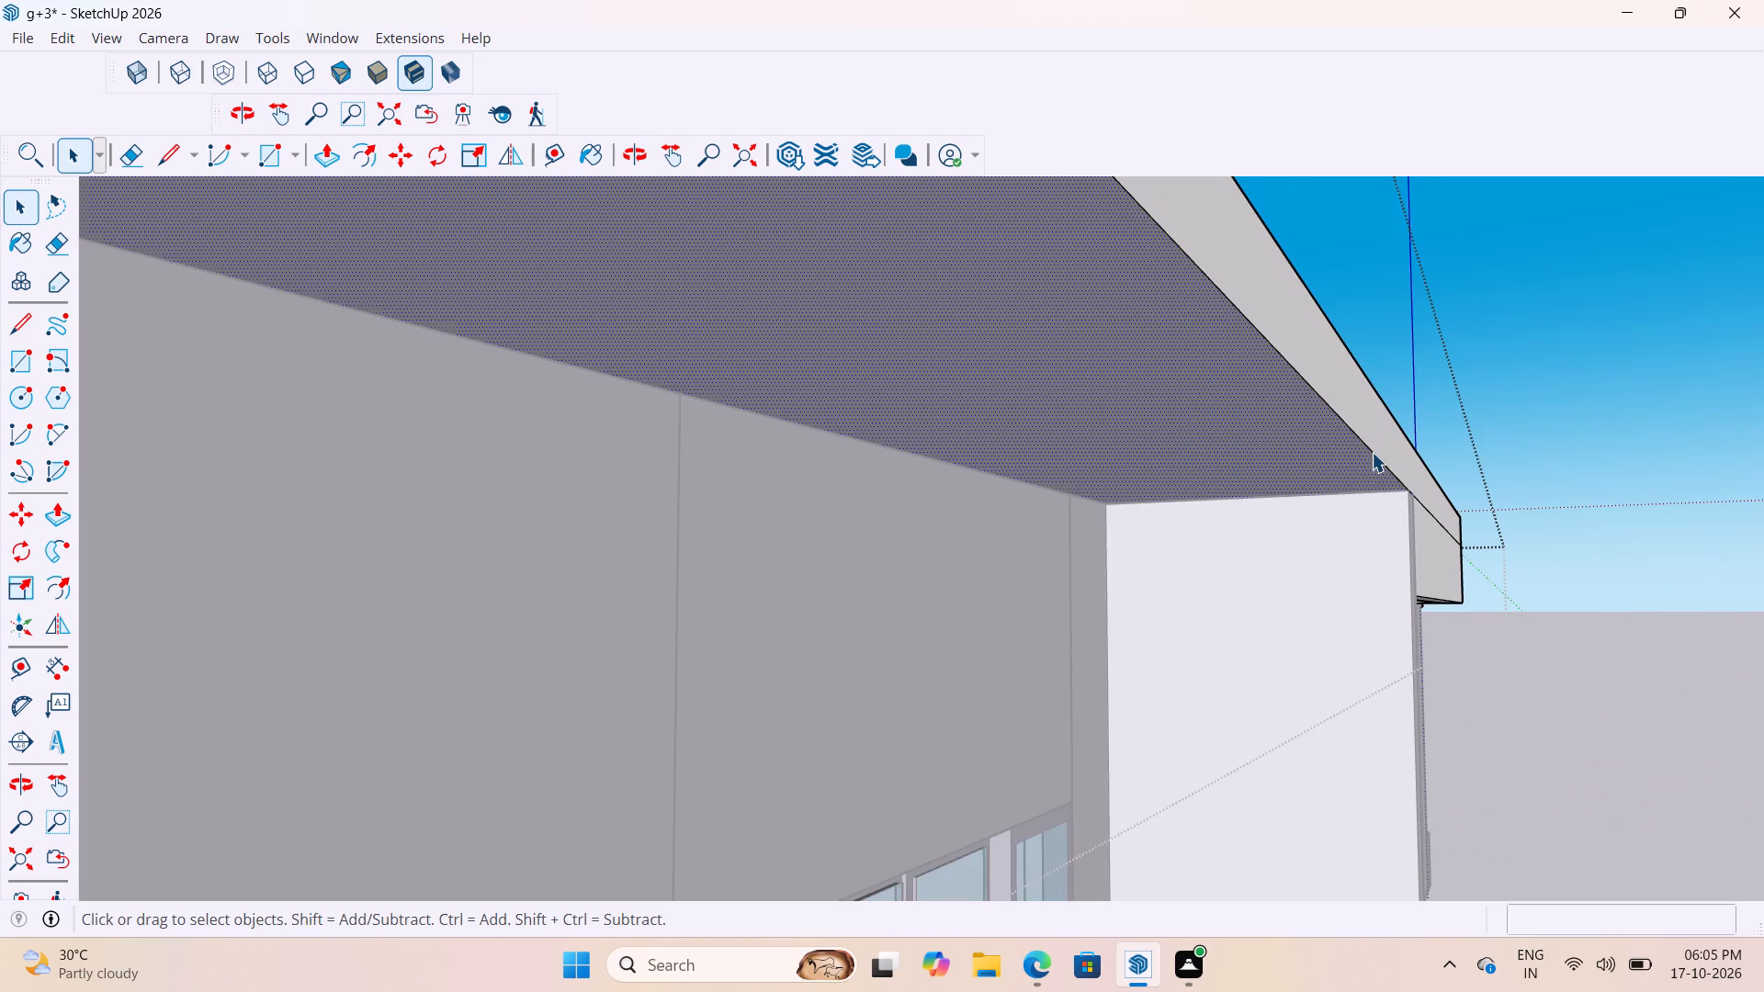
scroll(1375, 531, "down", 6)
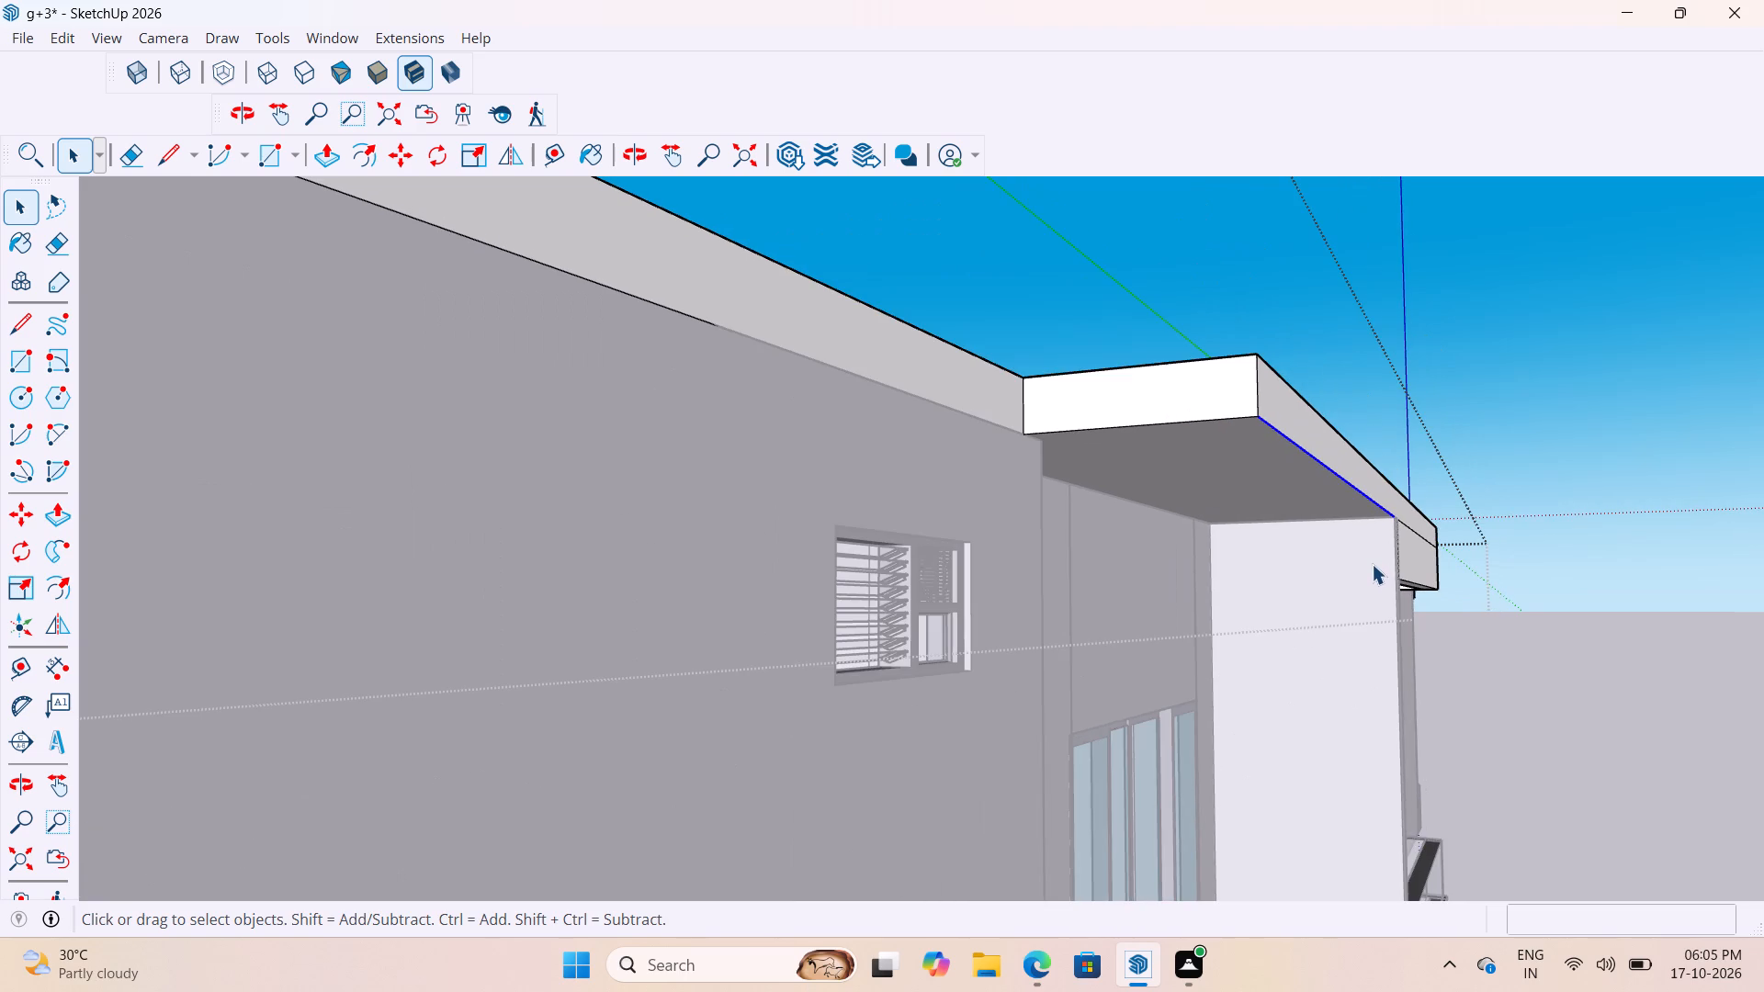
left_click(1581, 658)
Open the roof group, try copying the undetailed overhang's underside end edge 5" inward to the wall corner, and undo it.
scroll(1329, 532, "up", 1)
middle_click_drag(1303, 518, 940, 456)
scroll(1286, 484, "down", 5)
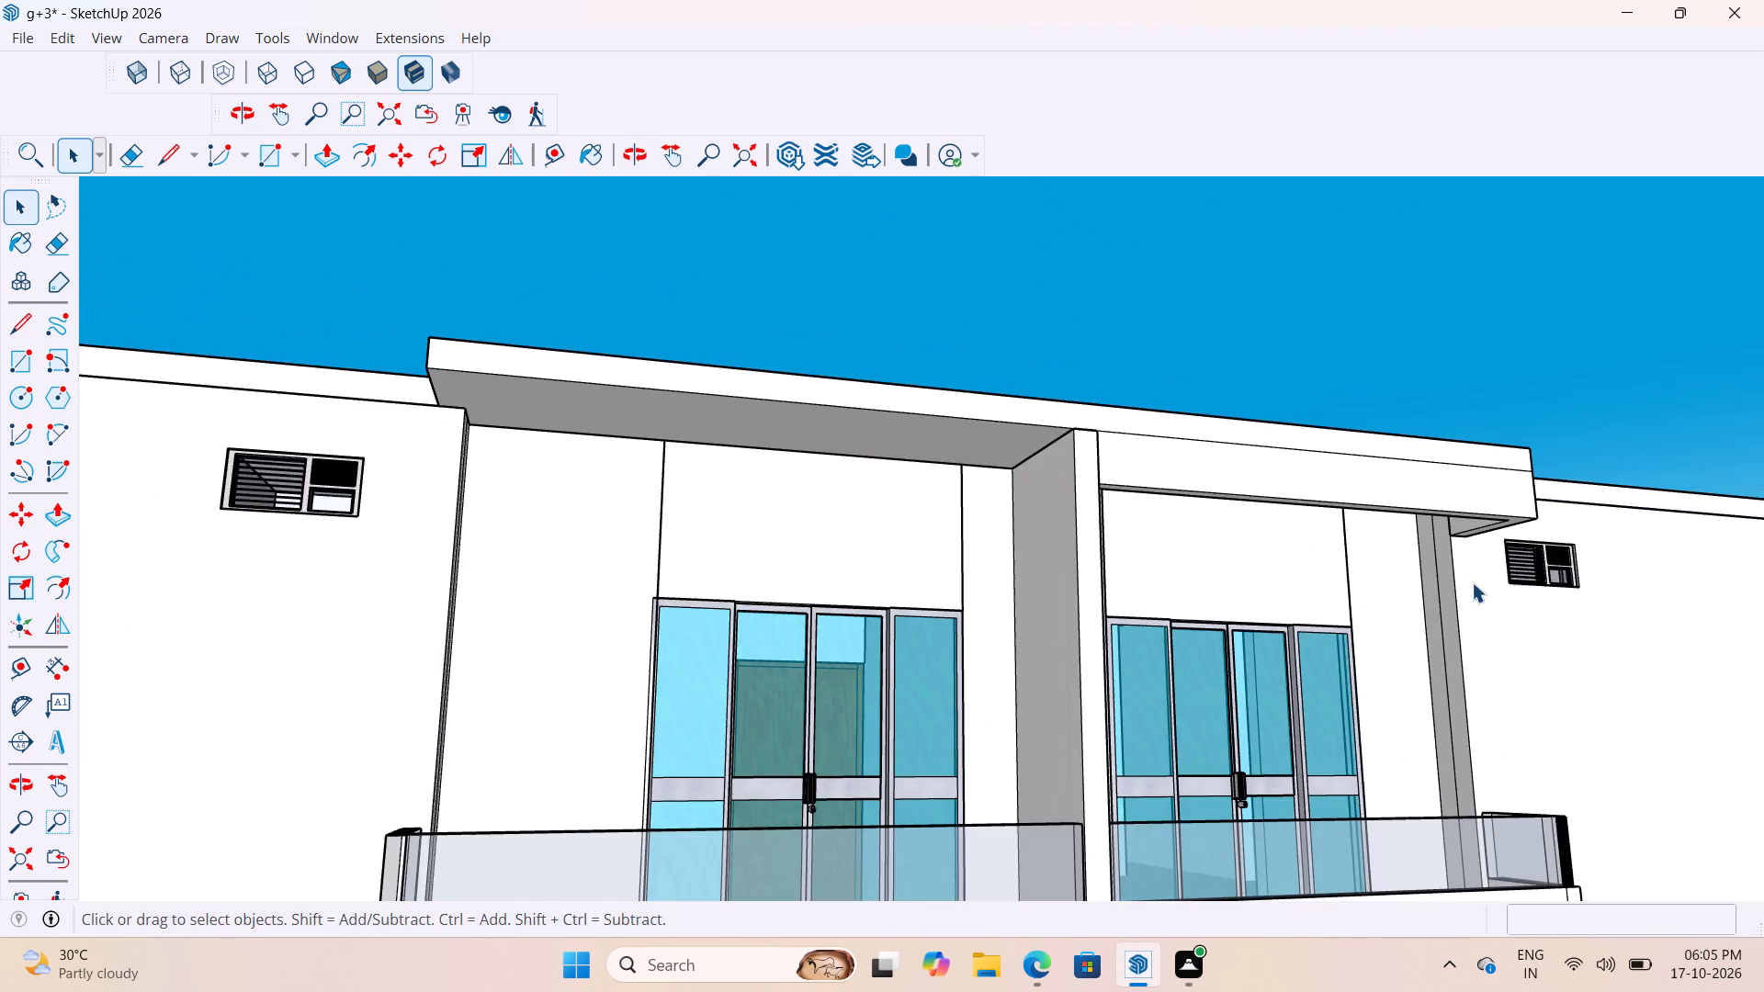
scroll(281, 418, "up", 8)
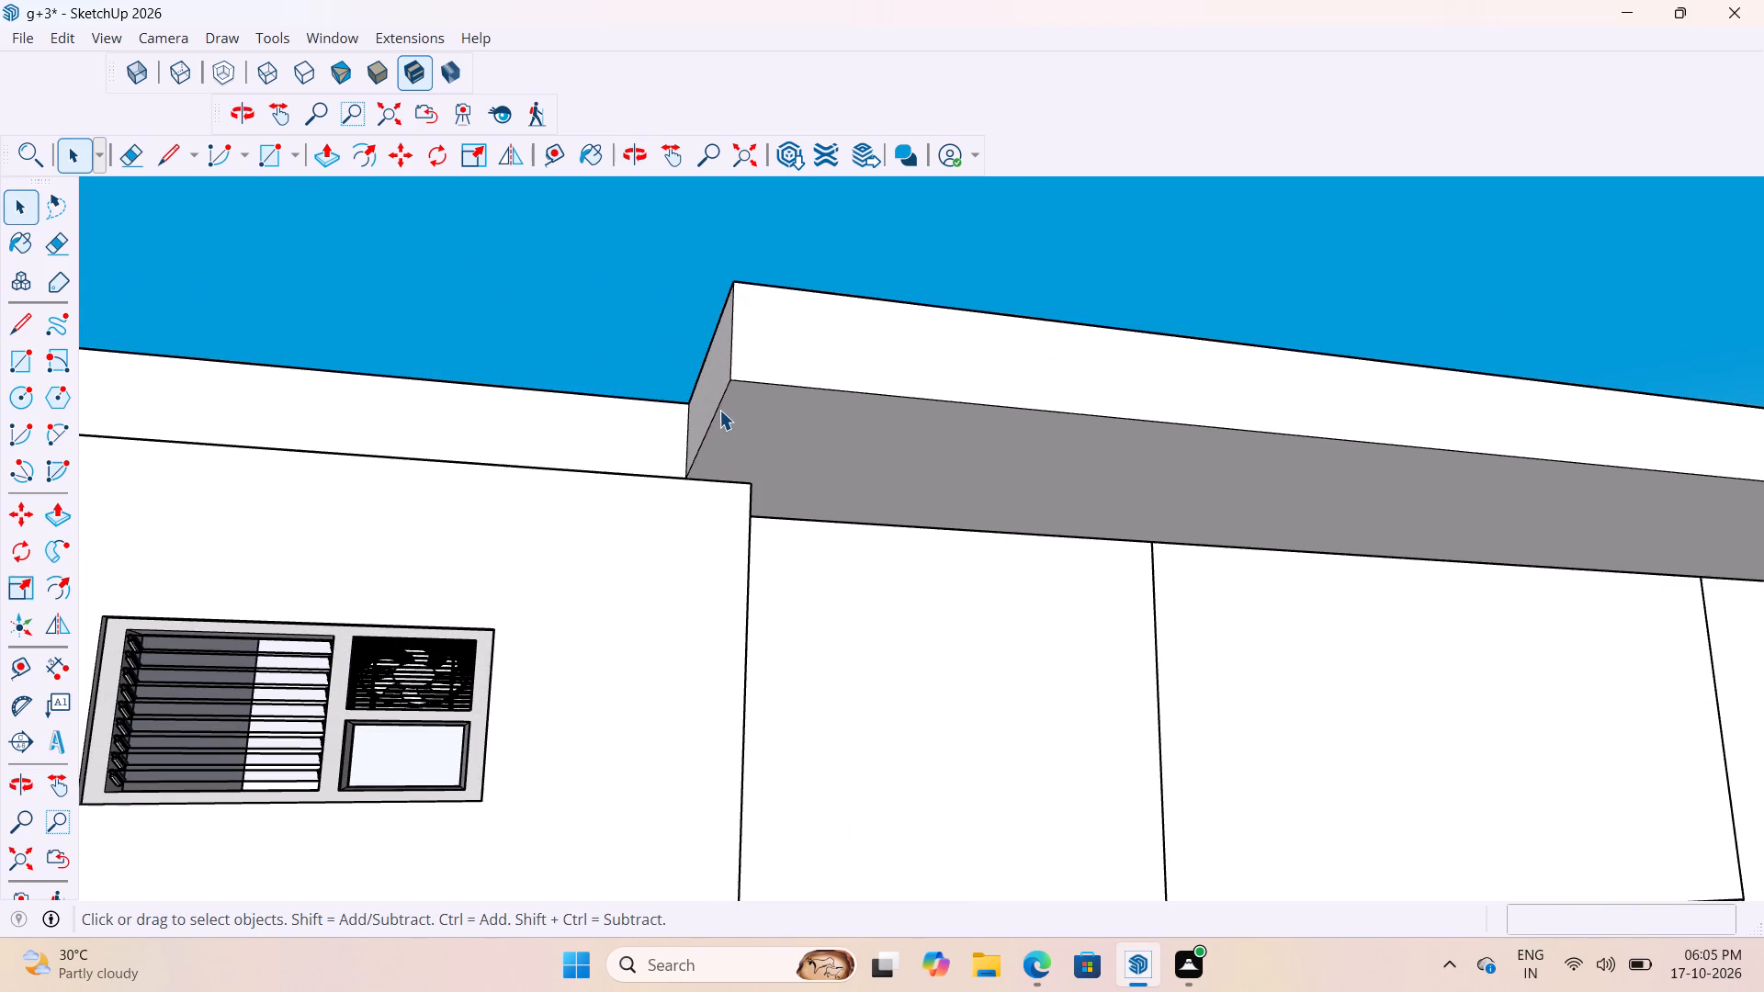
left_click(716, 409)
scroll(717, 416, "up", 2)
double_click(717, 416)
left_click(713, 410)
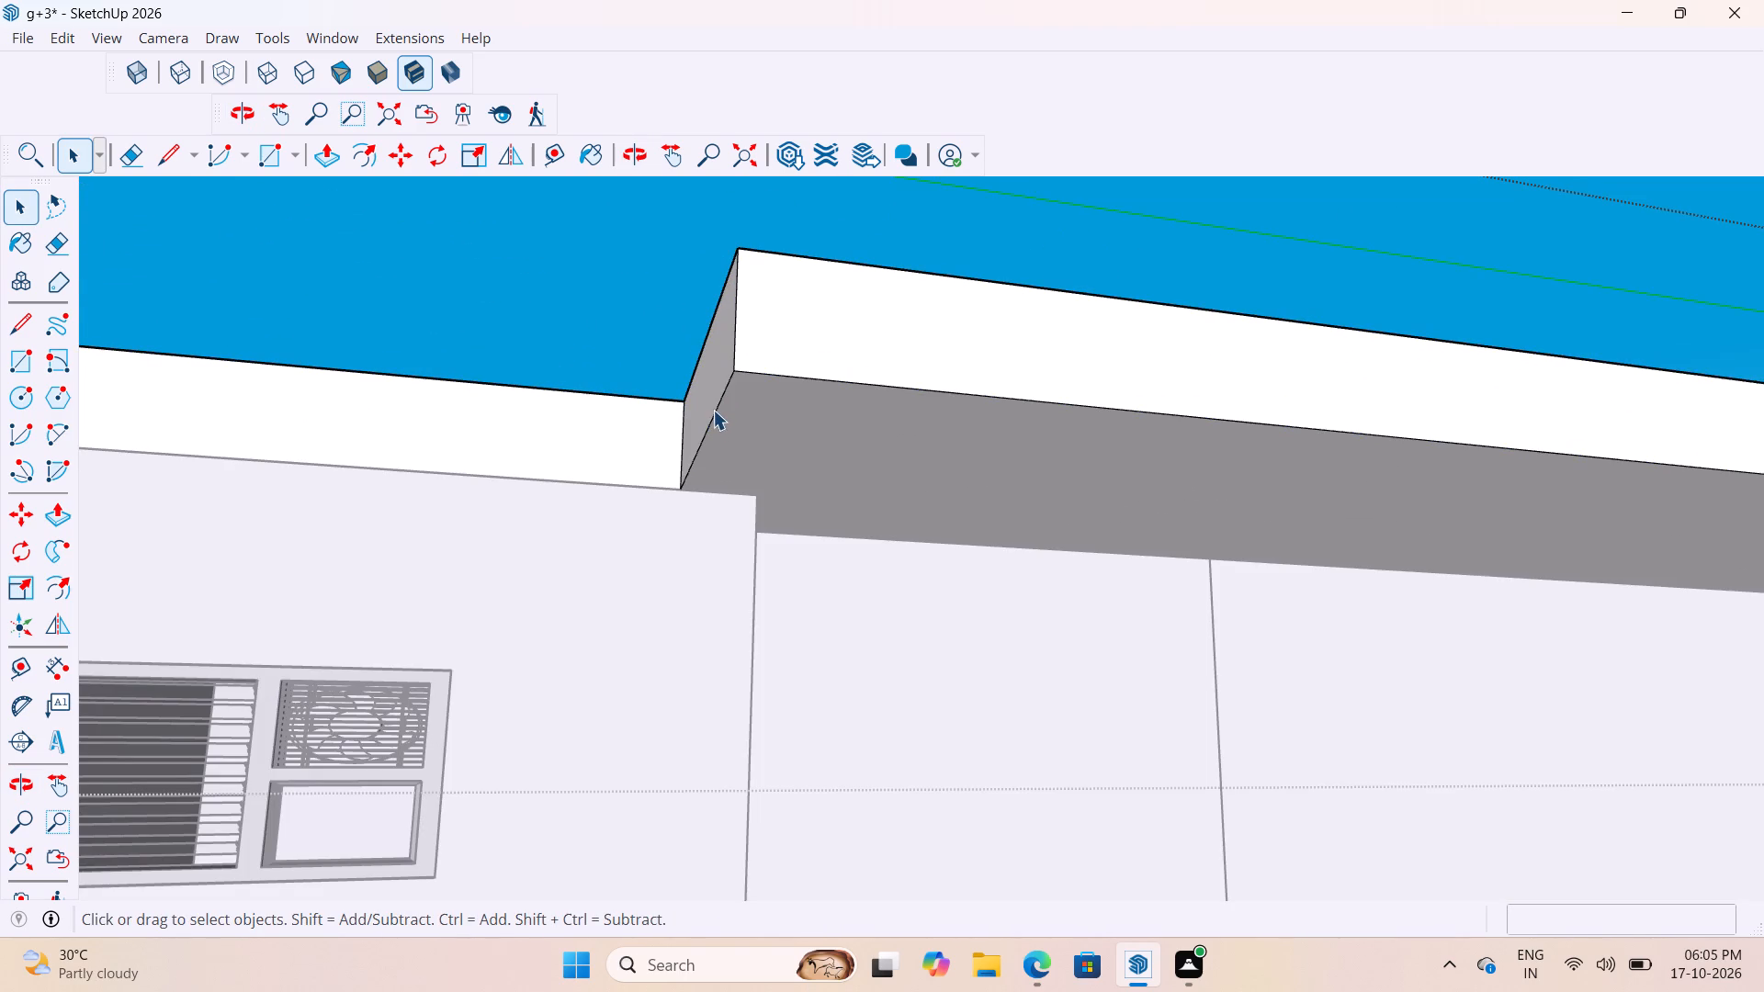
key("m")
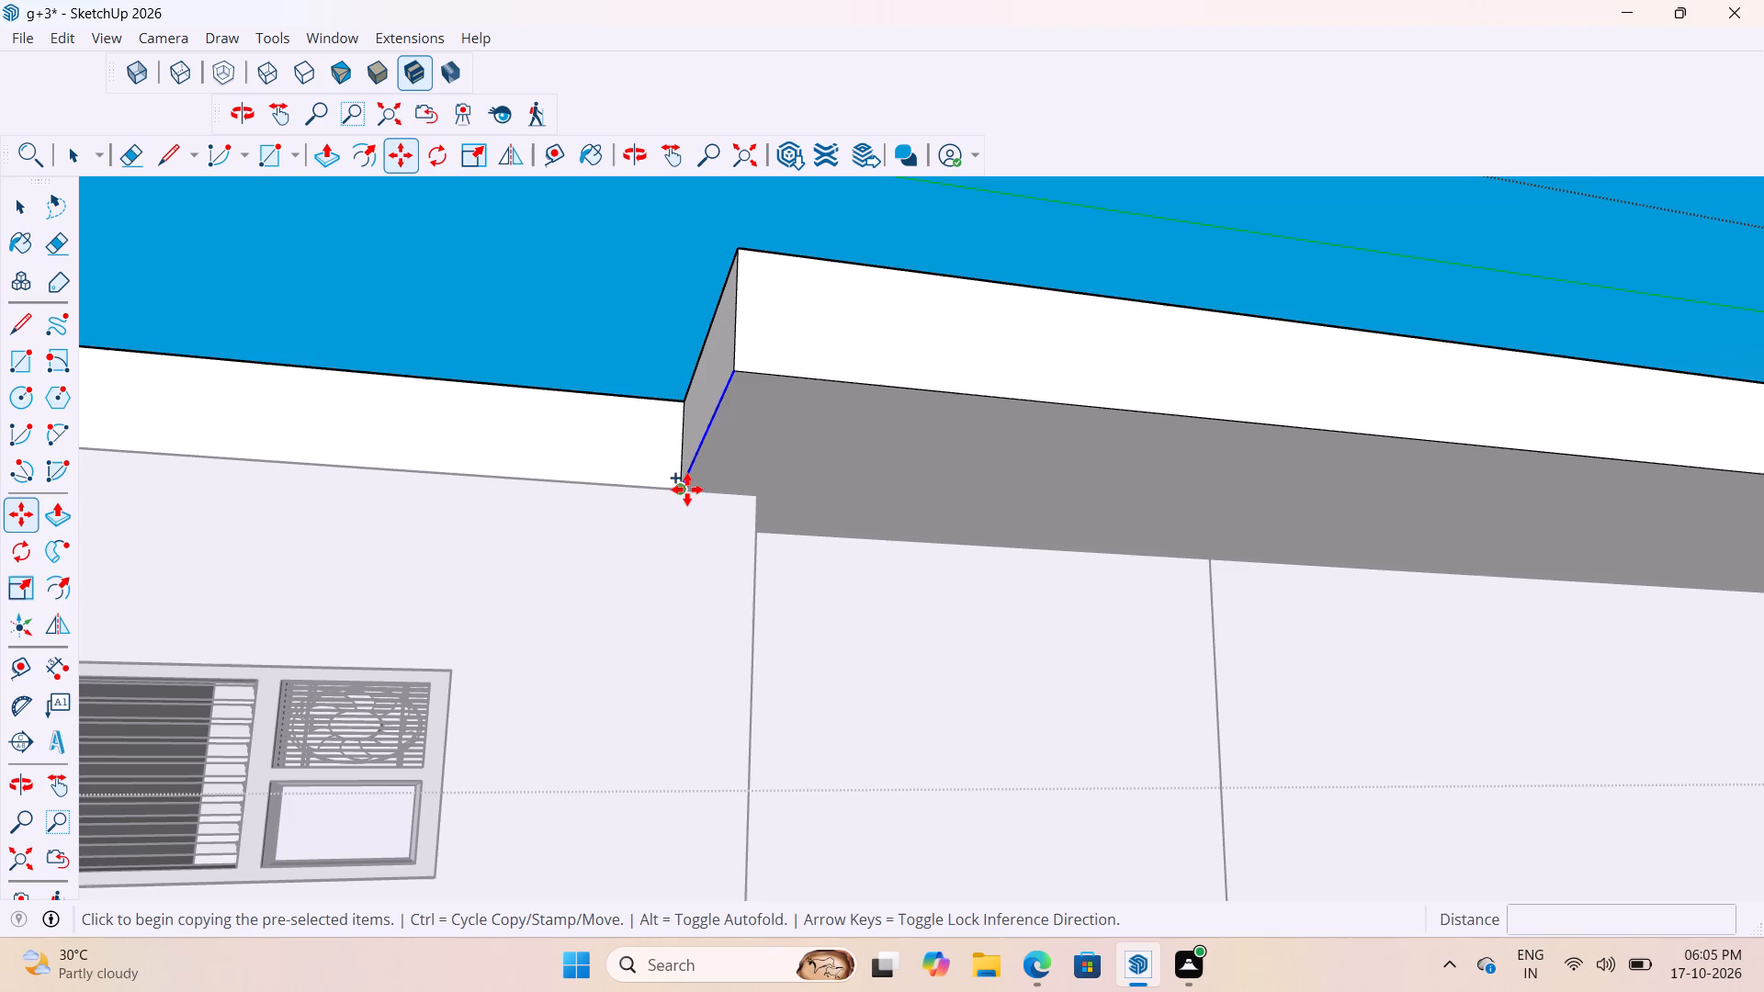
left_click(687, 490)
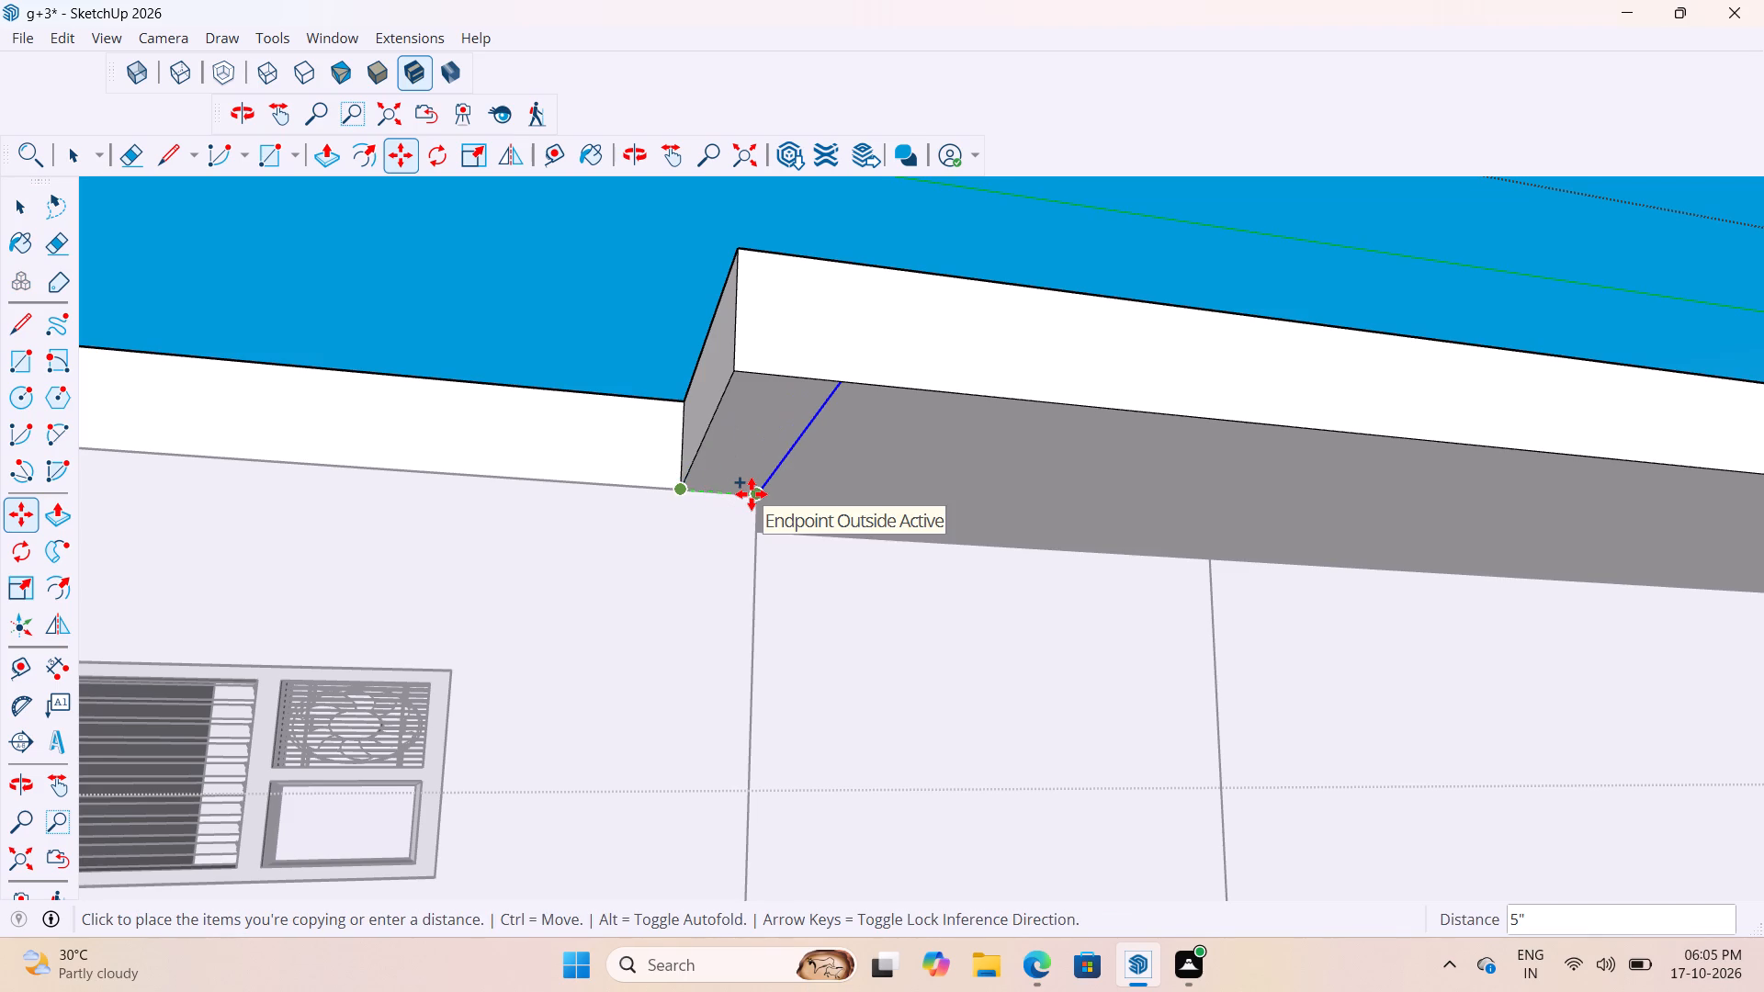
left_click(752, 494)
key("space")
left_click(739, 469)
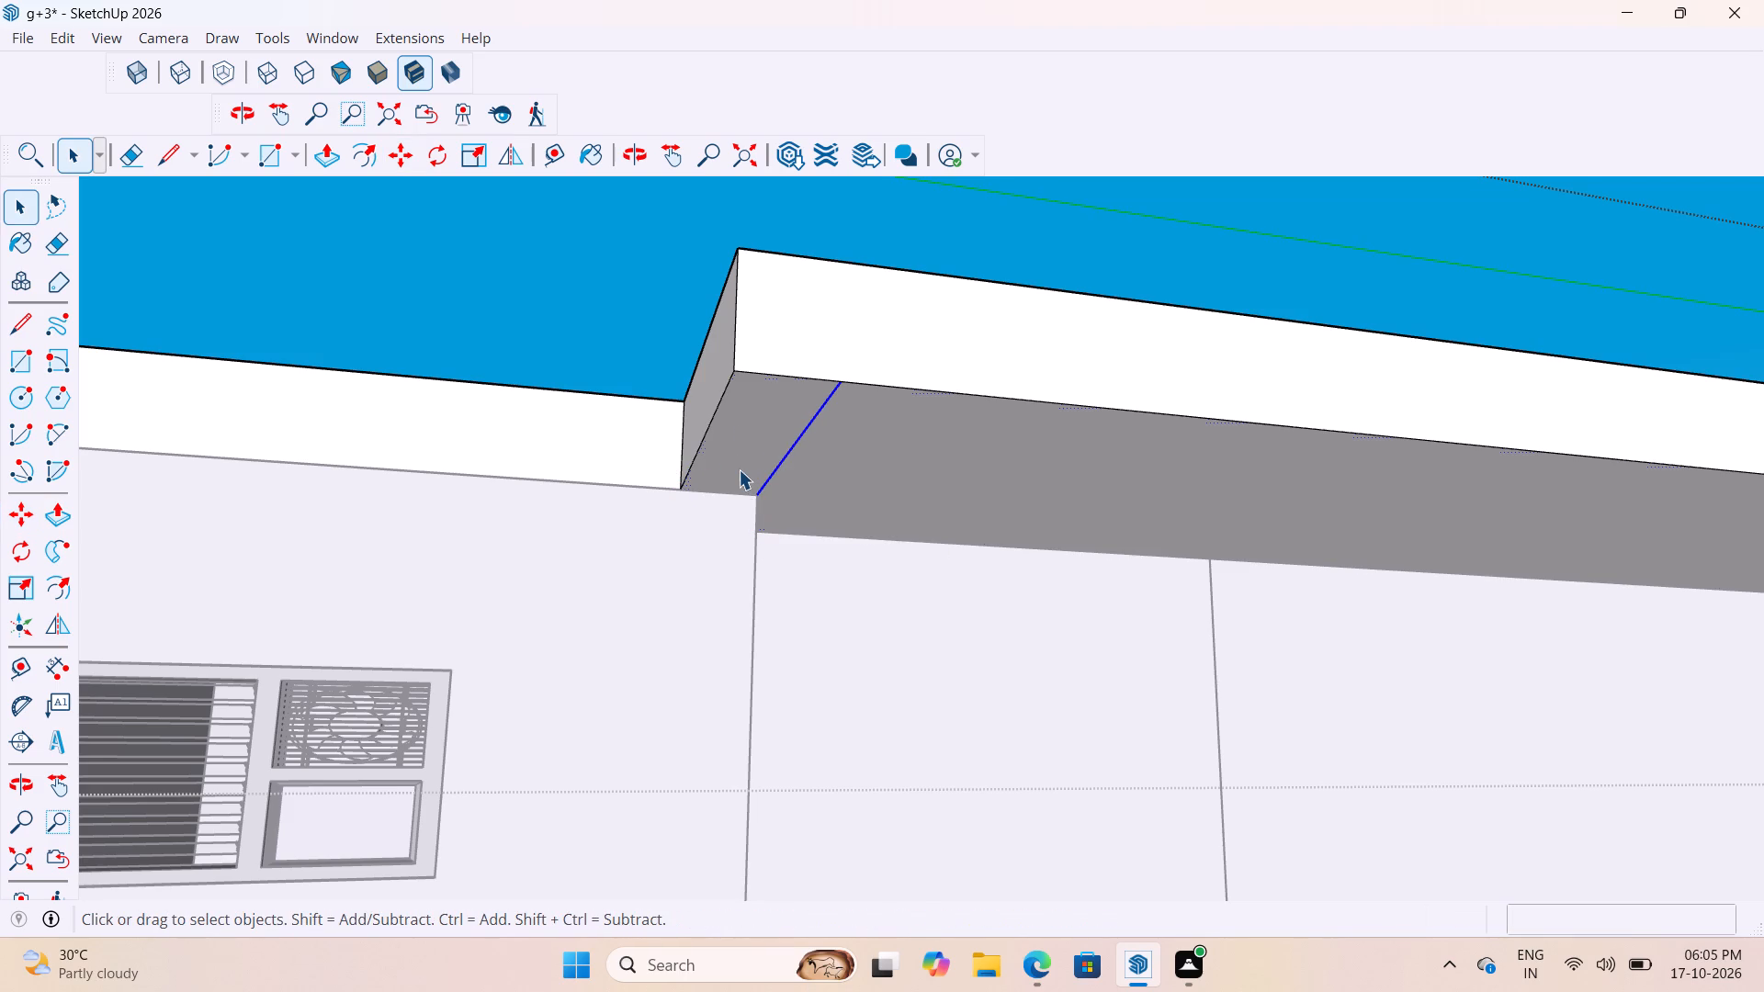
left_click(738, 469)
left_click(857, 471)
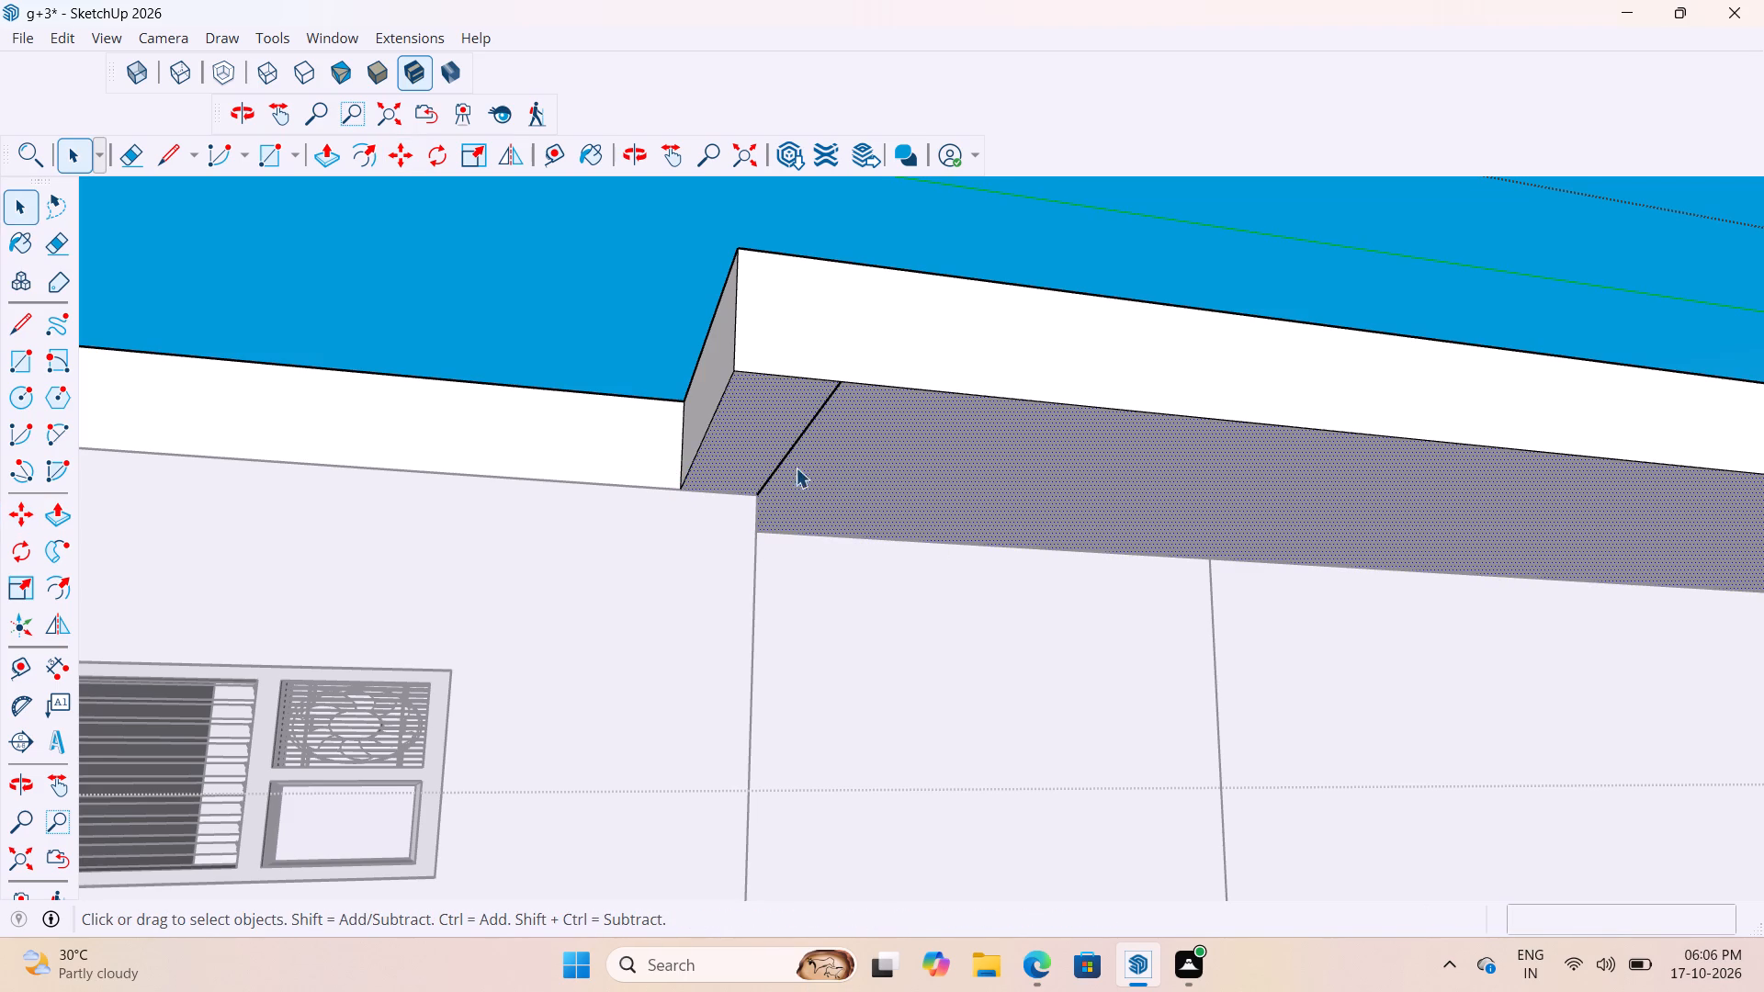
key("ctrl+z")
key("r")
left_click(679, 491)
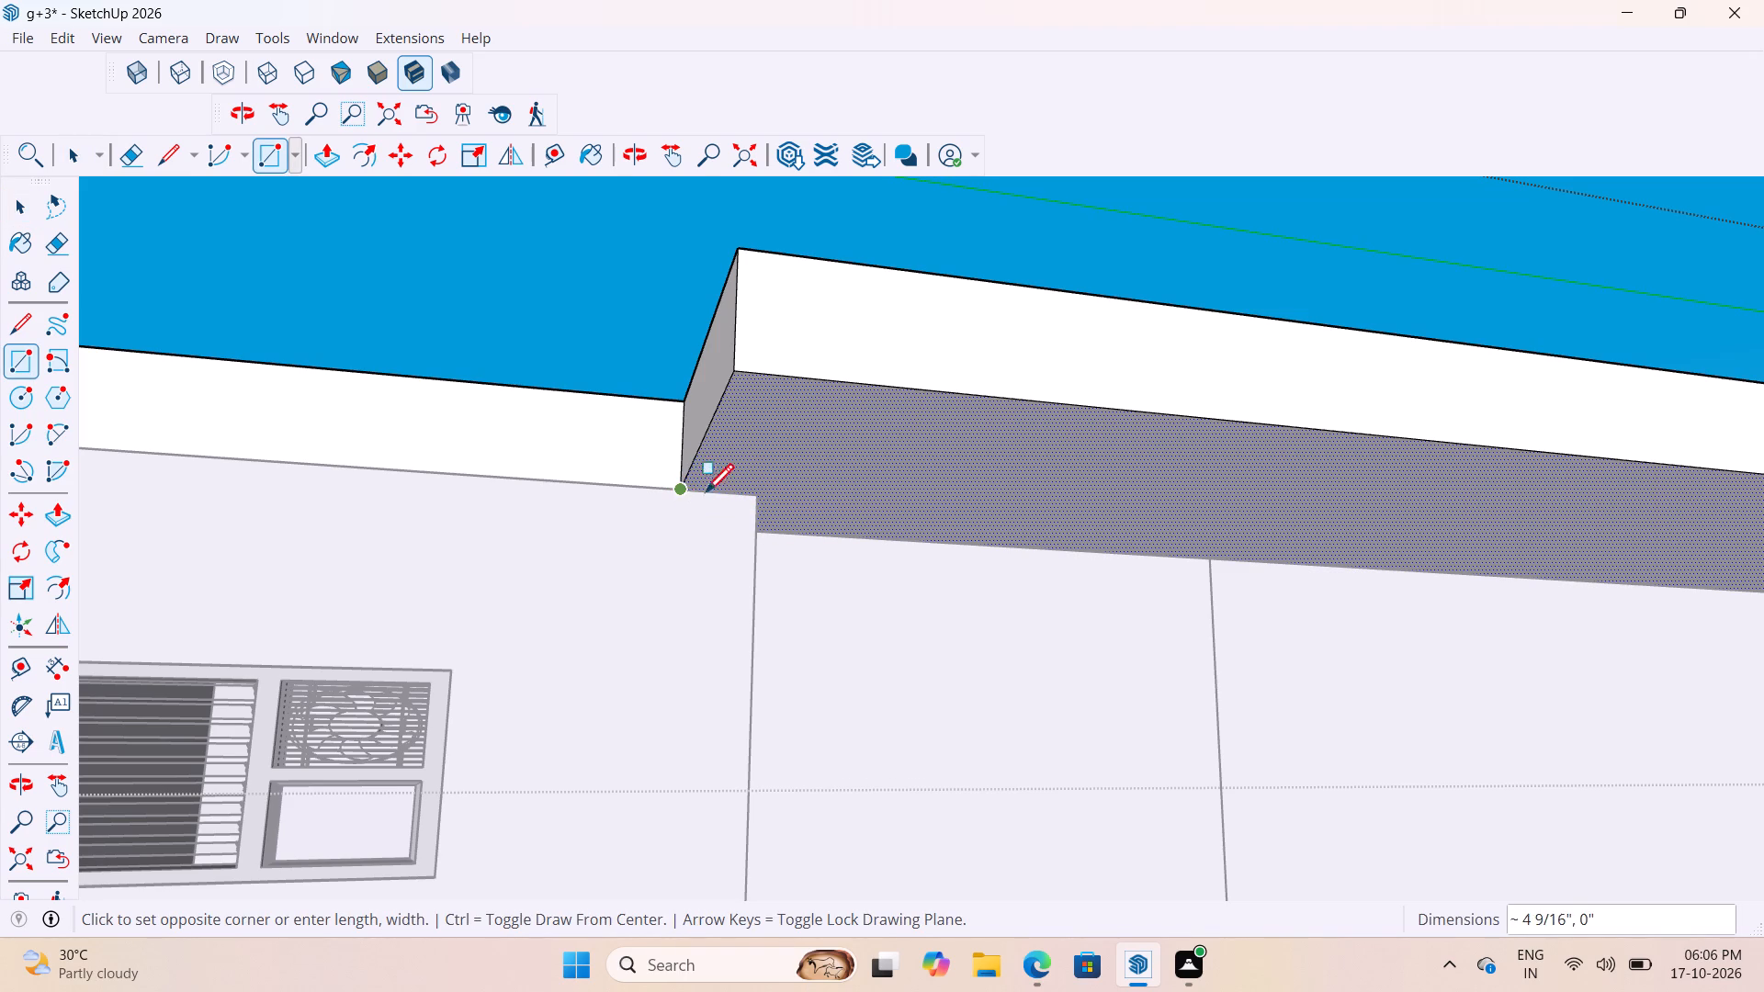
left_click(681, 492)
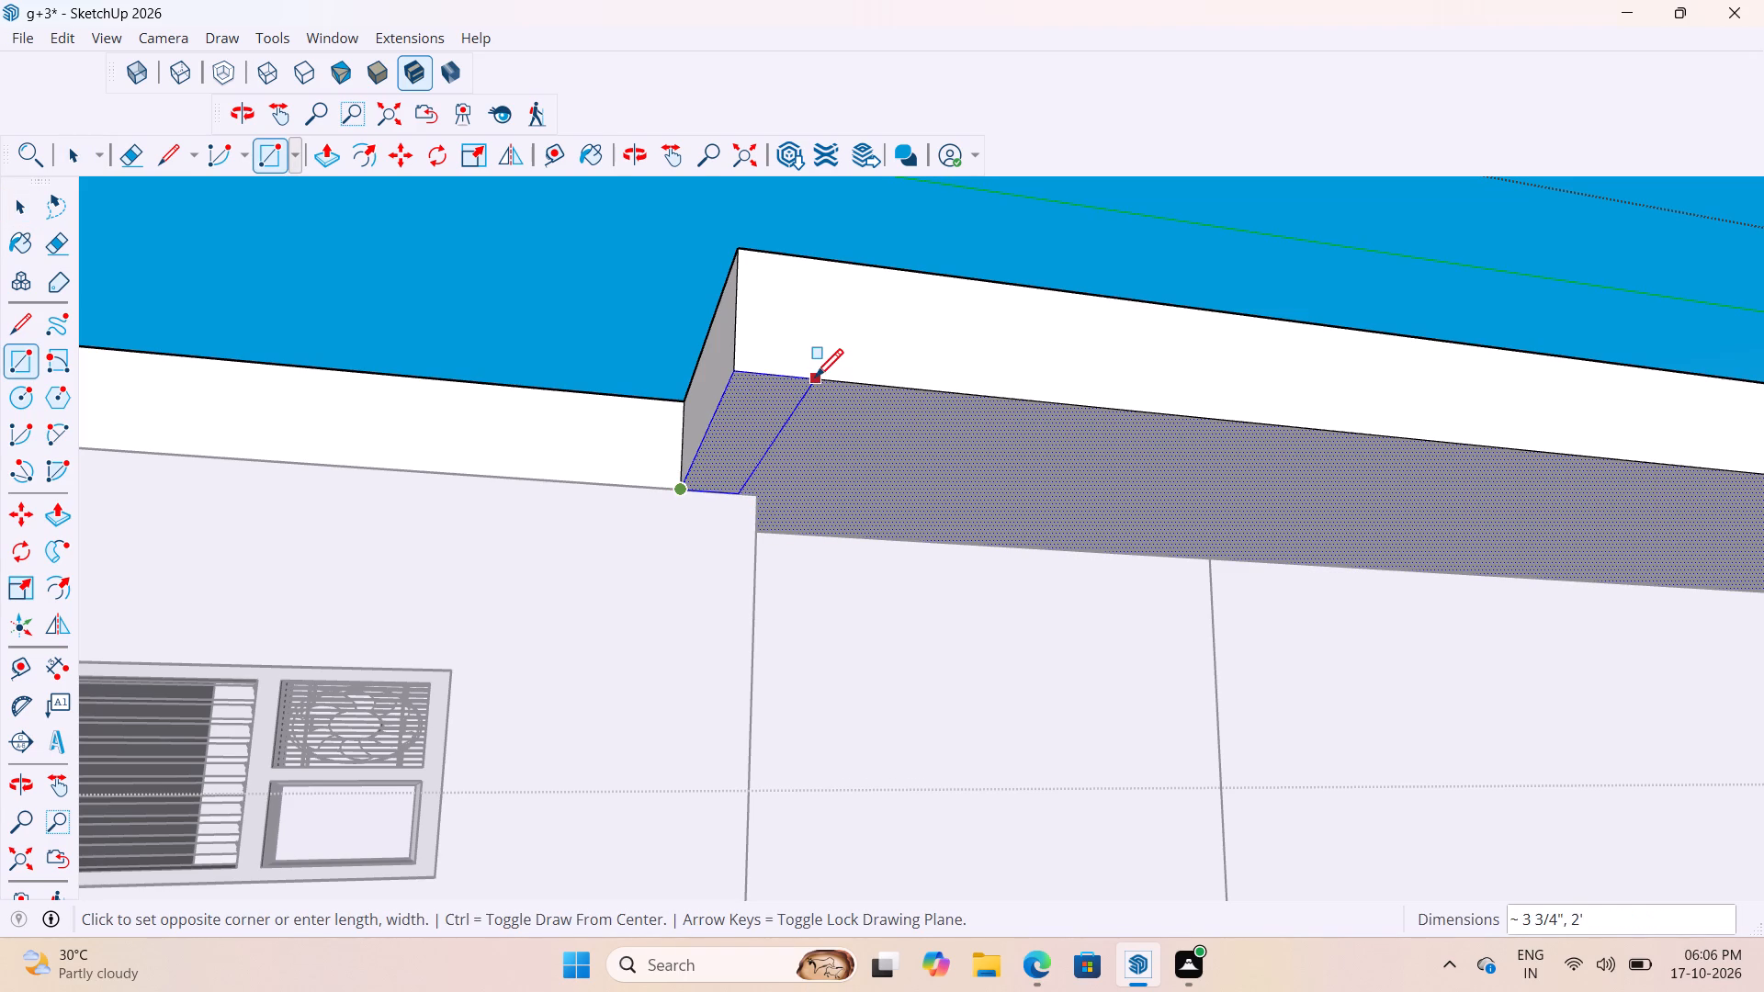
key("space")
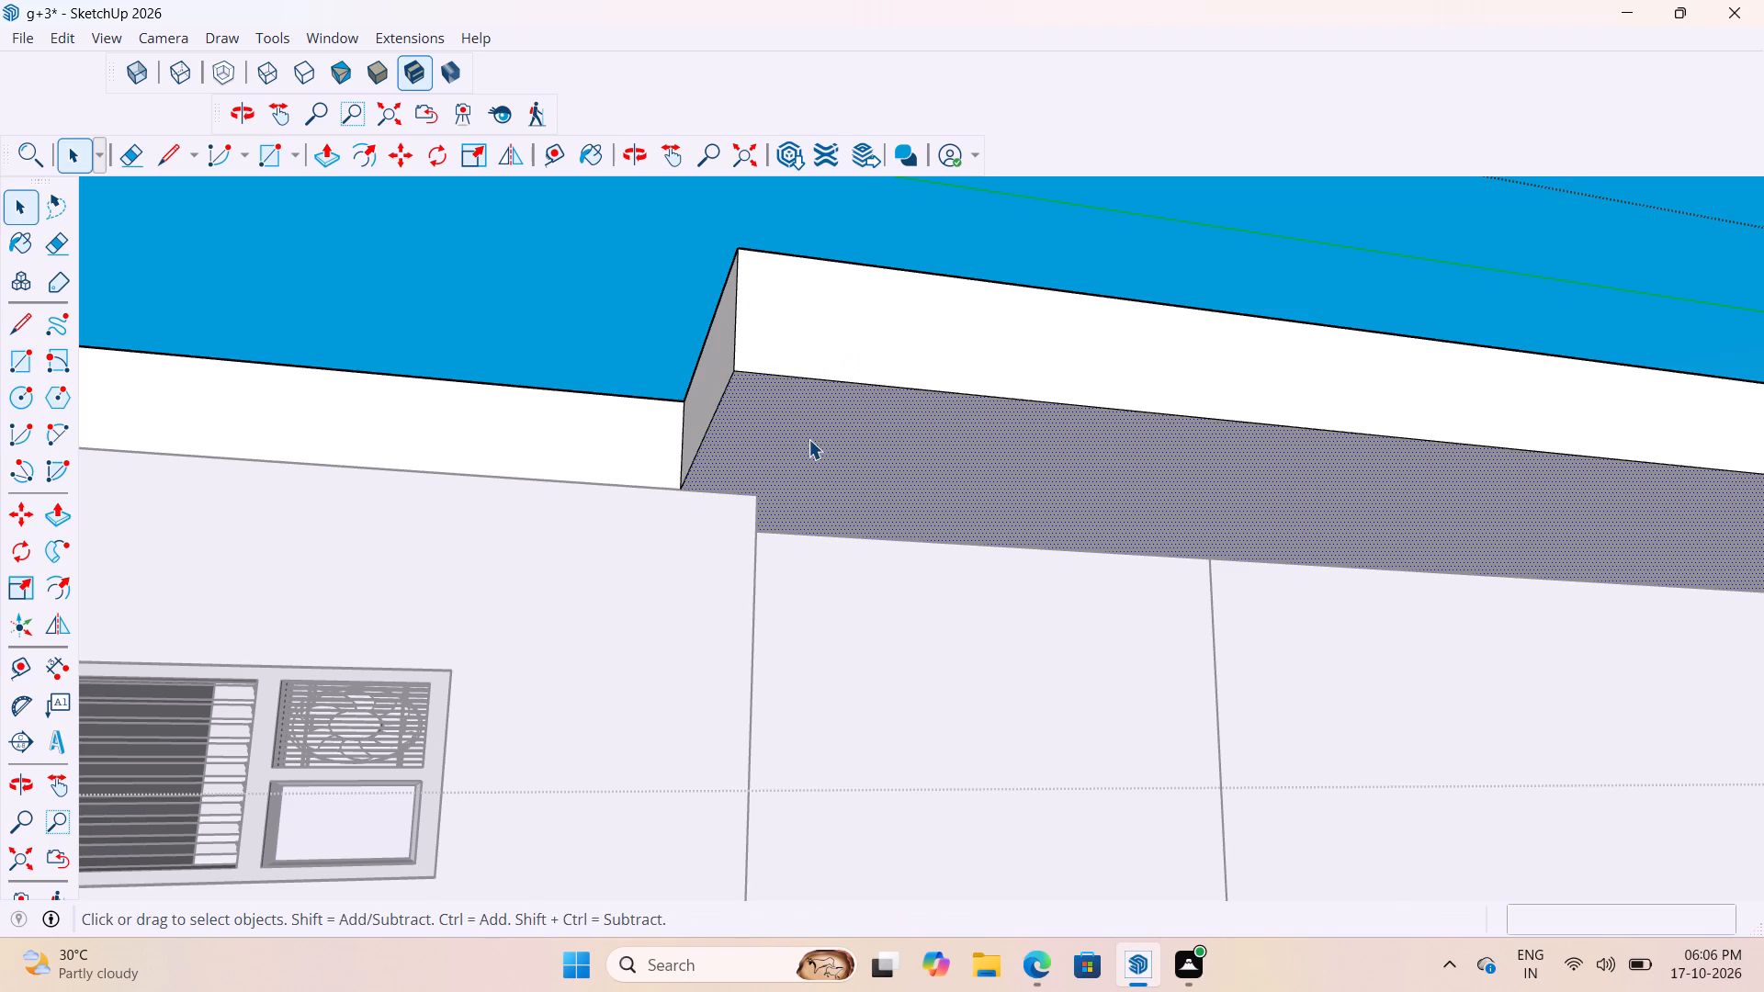
Draw a 2' by 5" rectangle on the overhang's underside, from the wall corner to the overhang's outer front corner.
key("r")
left_click(759, 502)
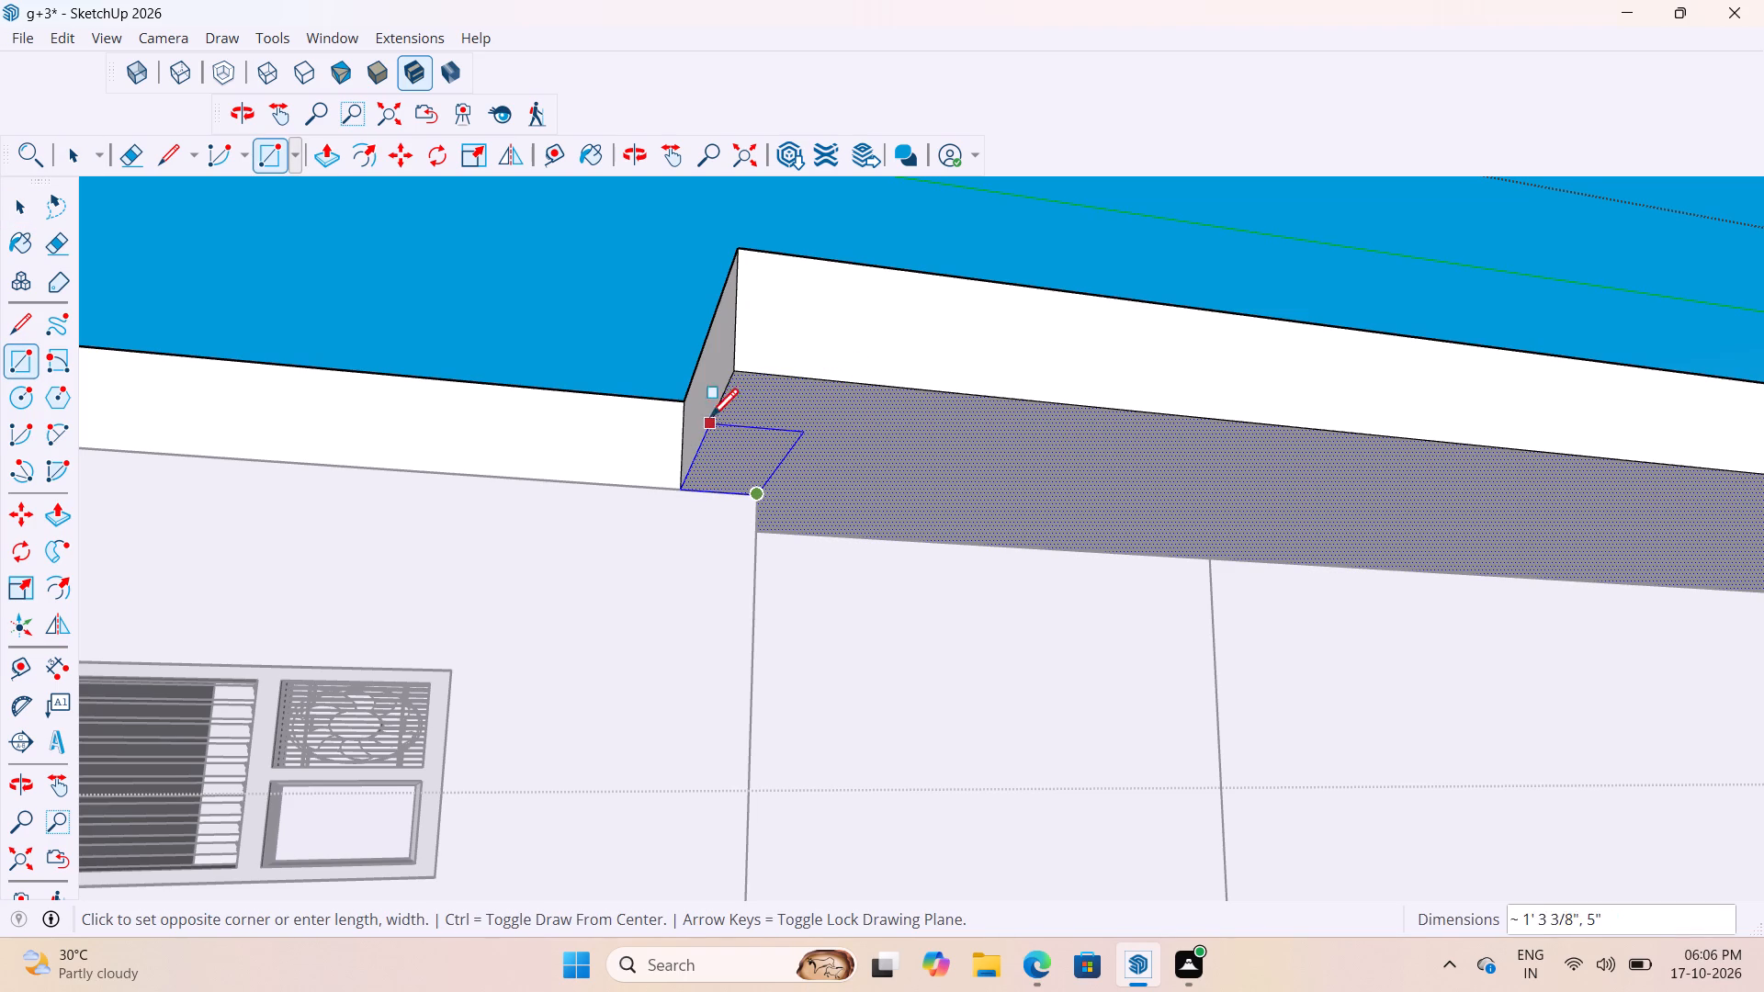
left_click(732, 378)
key("space")
Extrude the 2' by 5" end strip downward 1' to form the overhang's end return.
key("p")
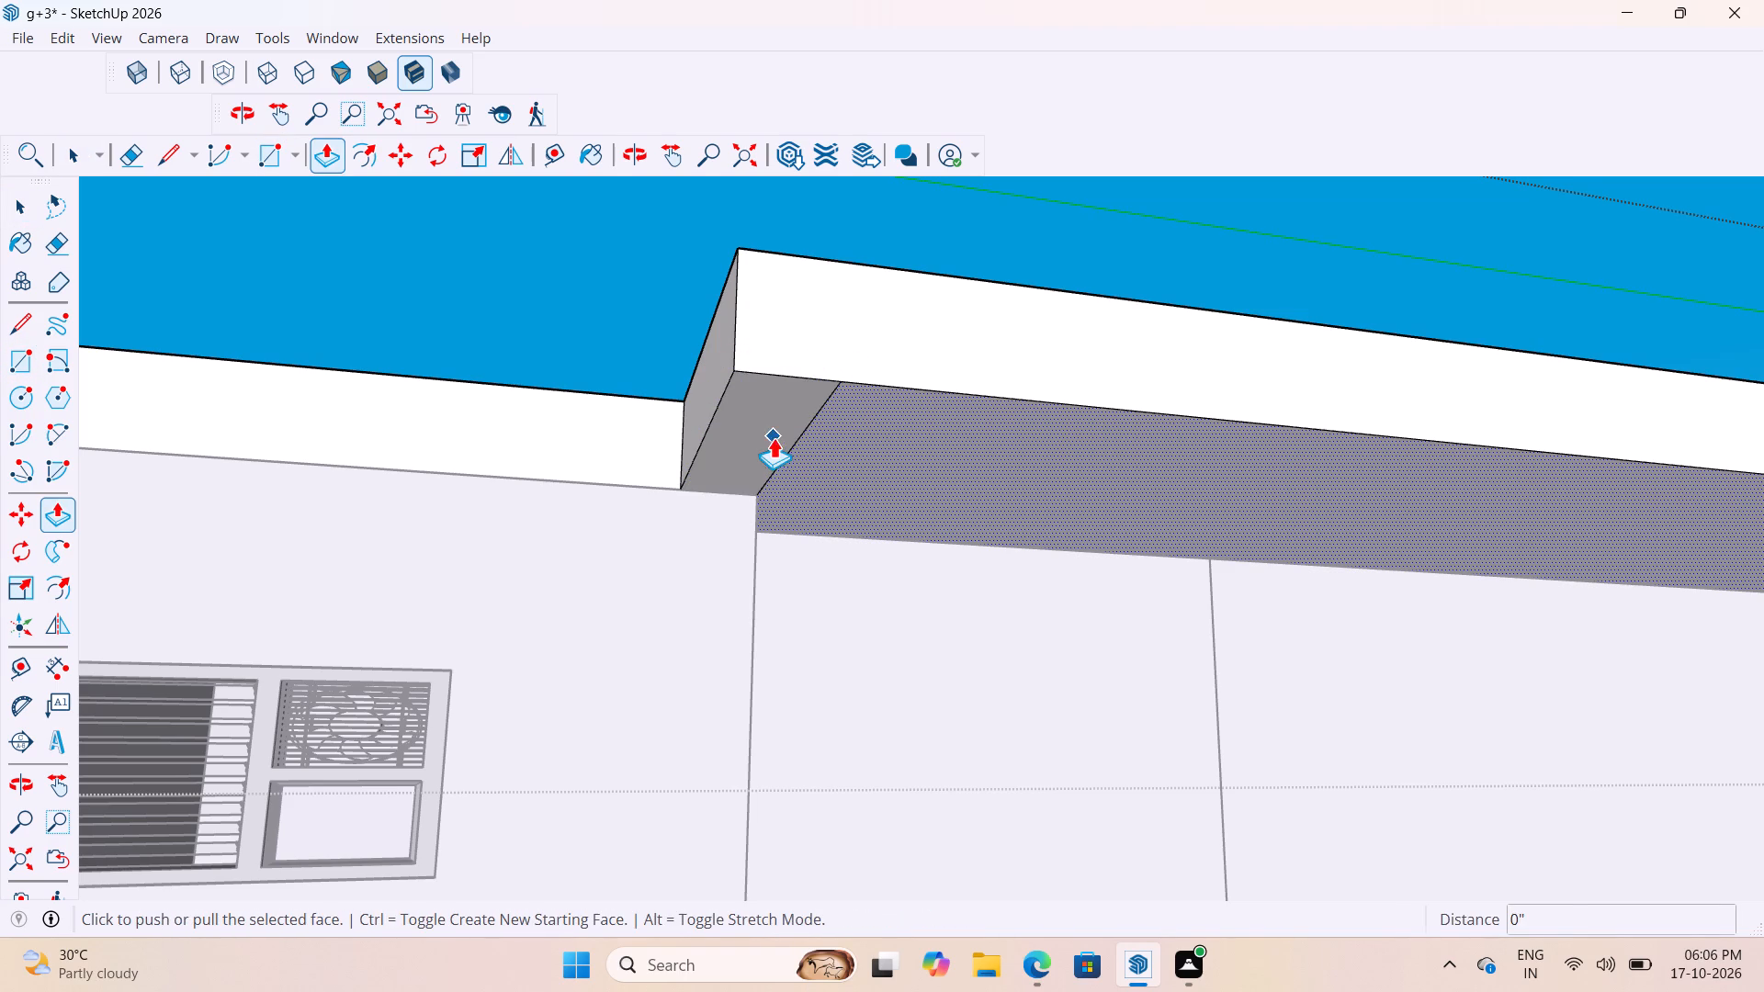
key("space")
left_click(762, 434)
key("p")
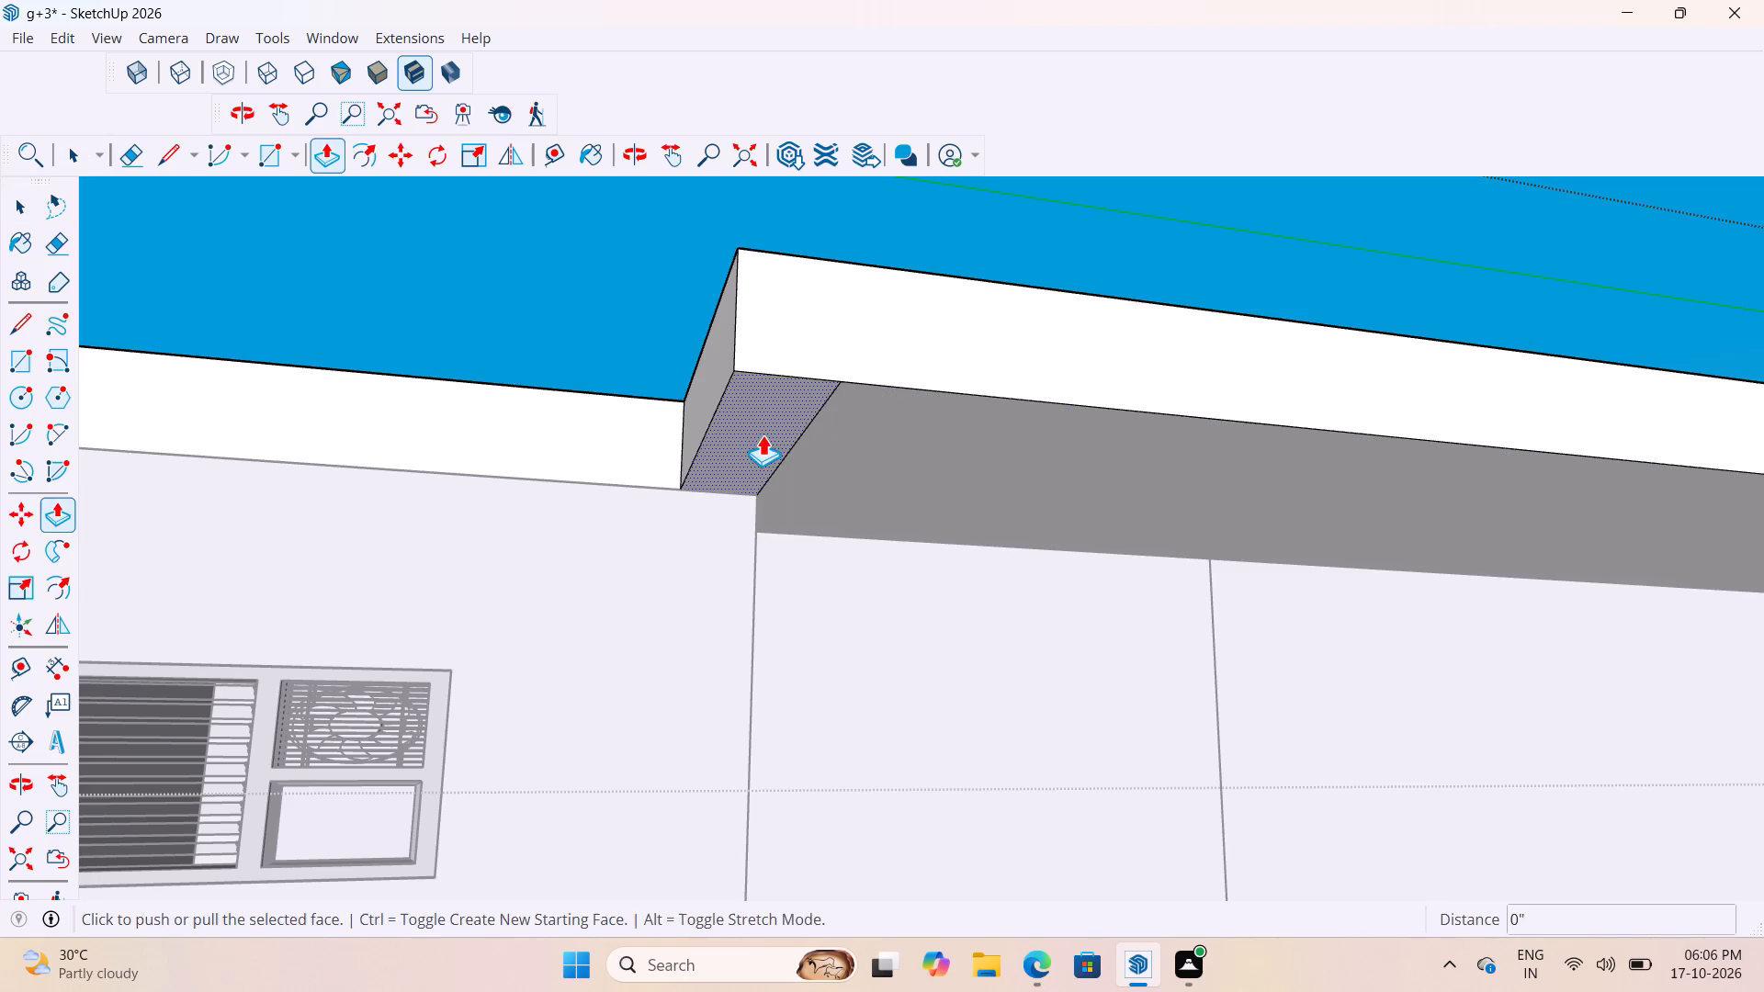
left_click(763, 434)
scroll(763, 494, "down", 3)
type("1'")
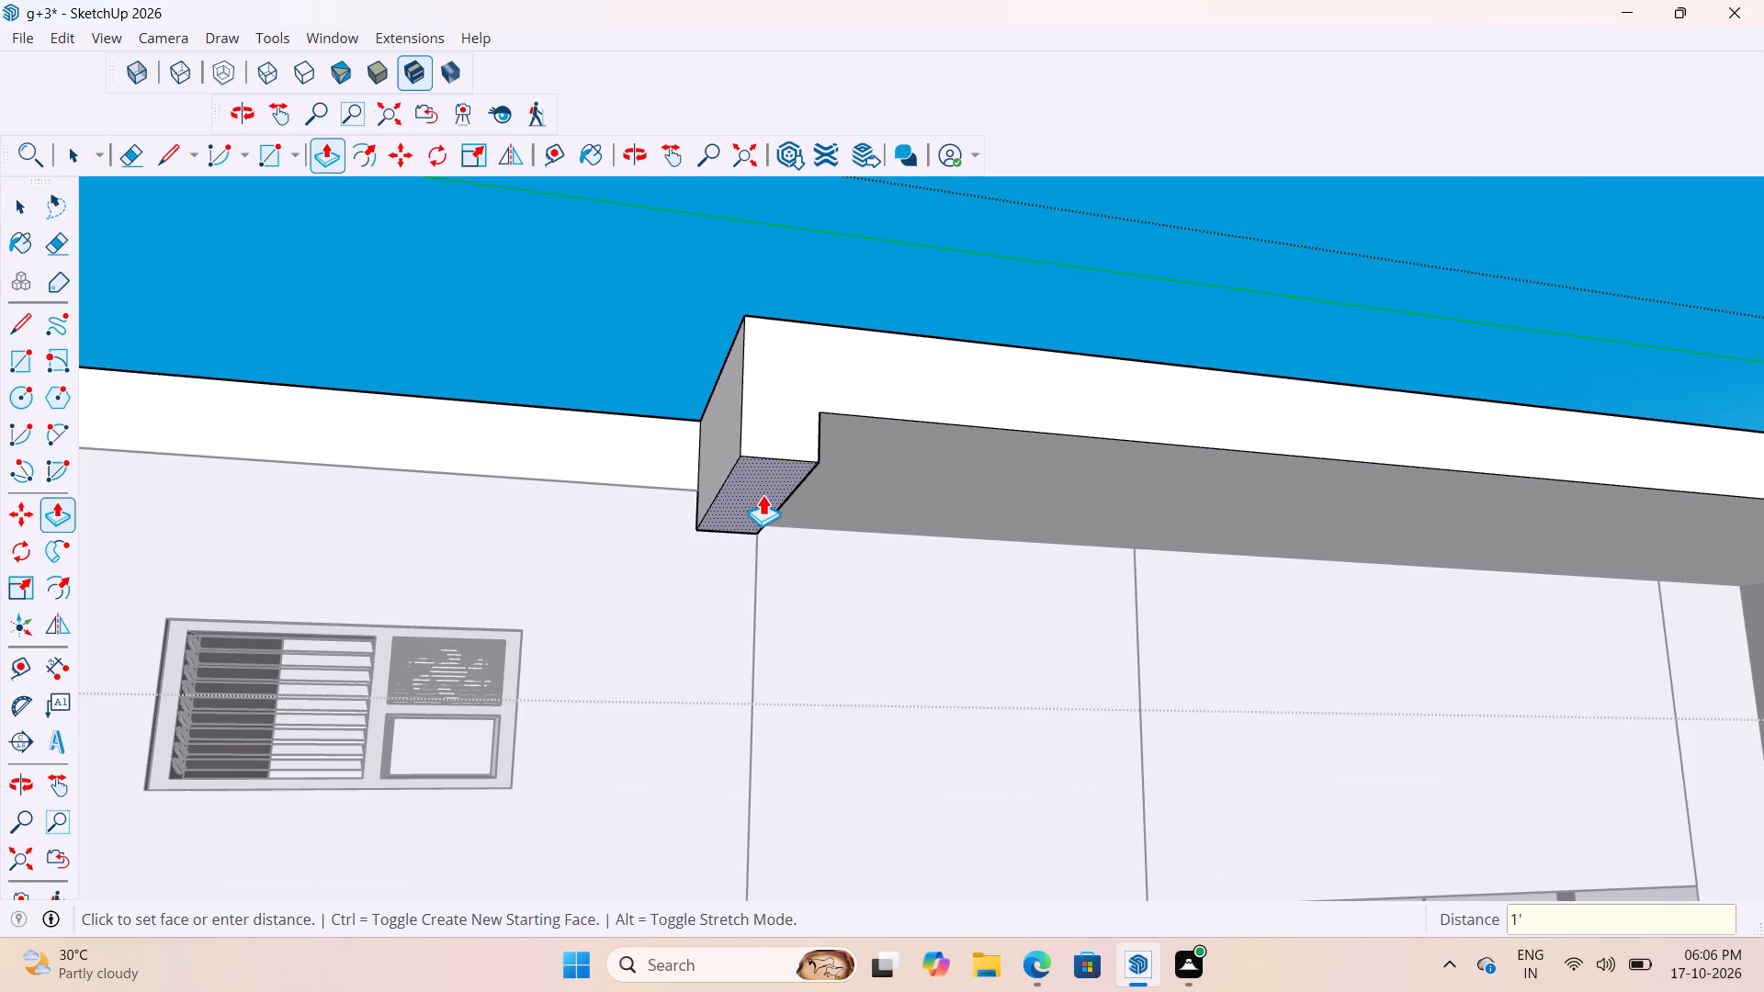
key("Return")
scroll(723, 475, "down", 12)
middle_click_drag(989, 557, 895, 581)
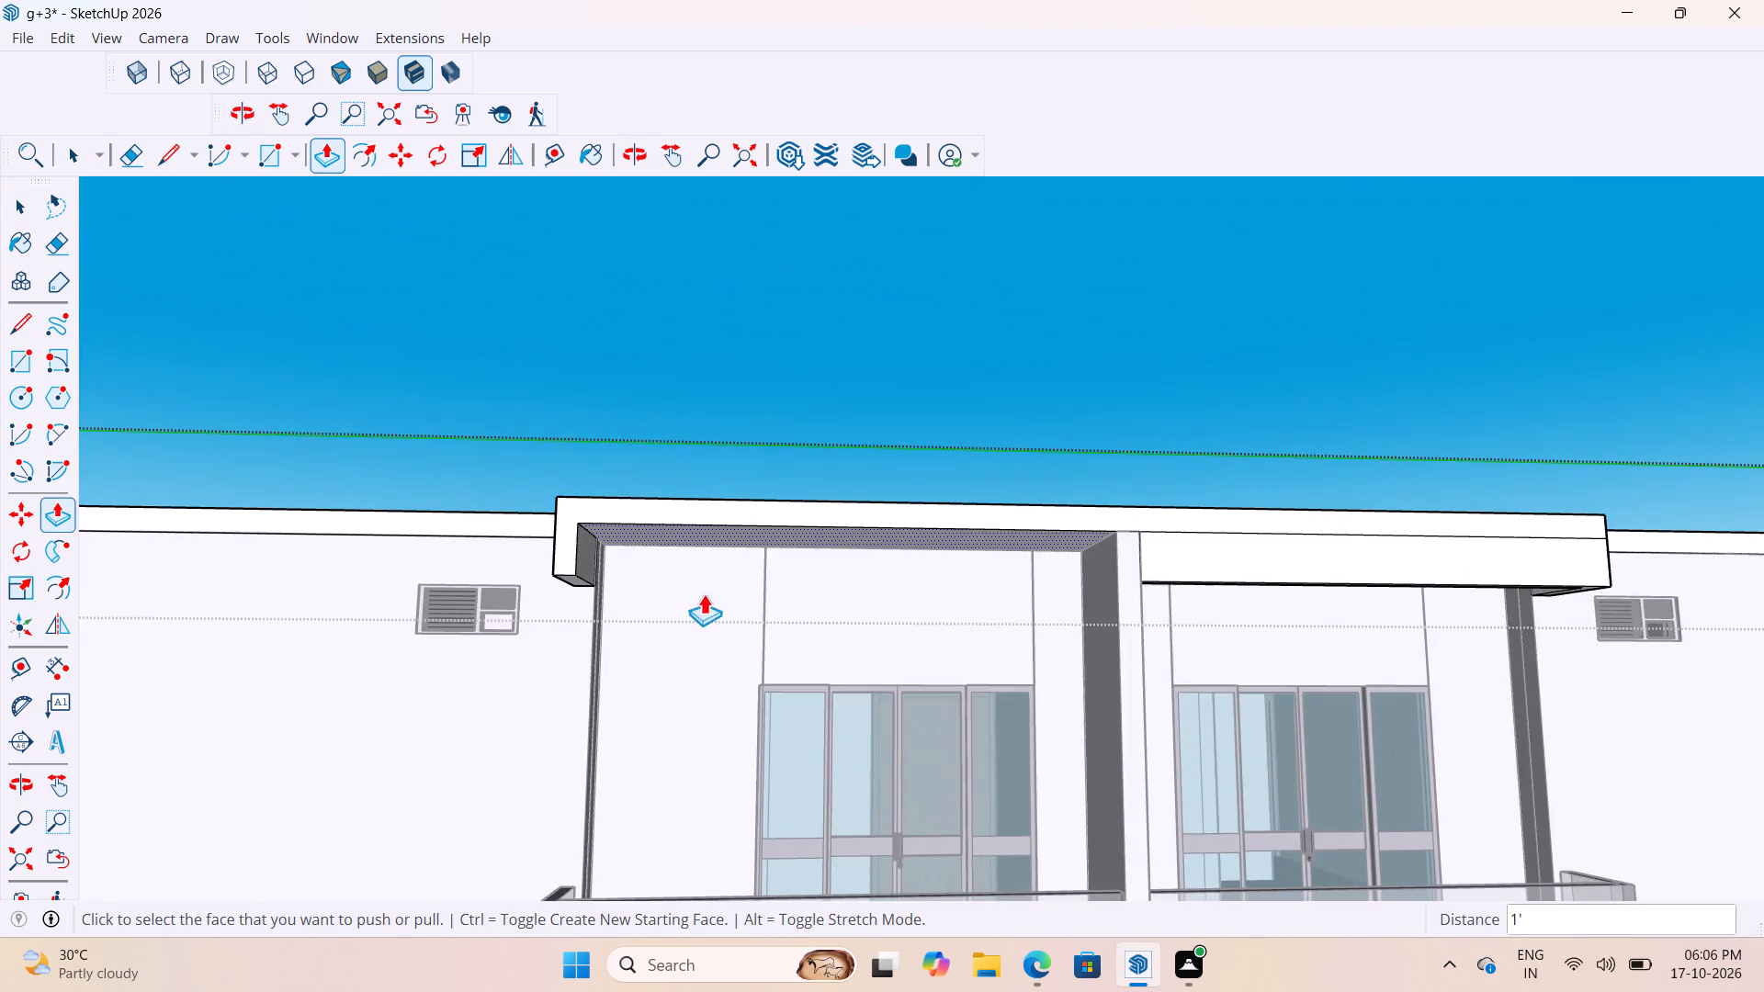
scroll(598, 586, "up", 9)
scroll(556, 521, "down", 9)
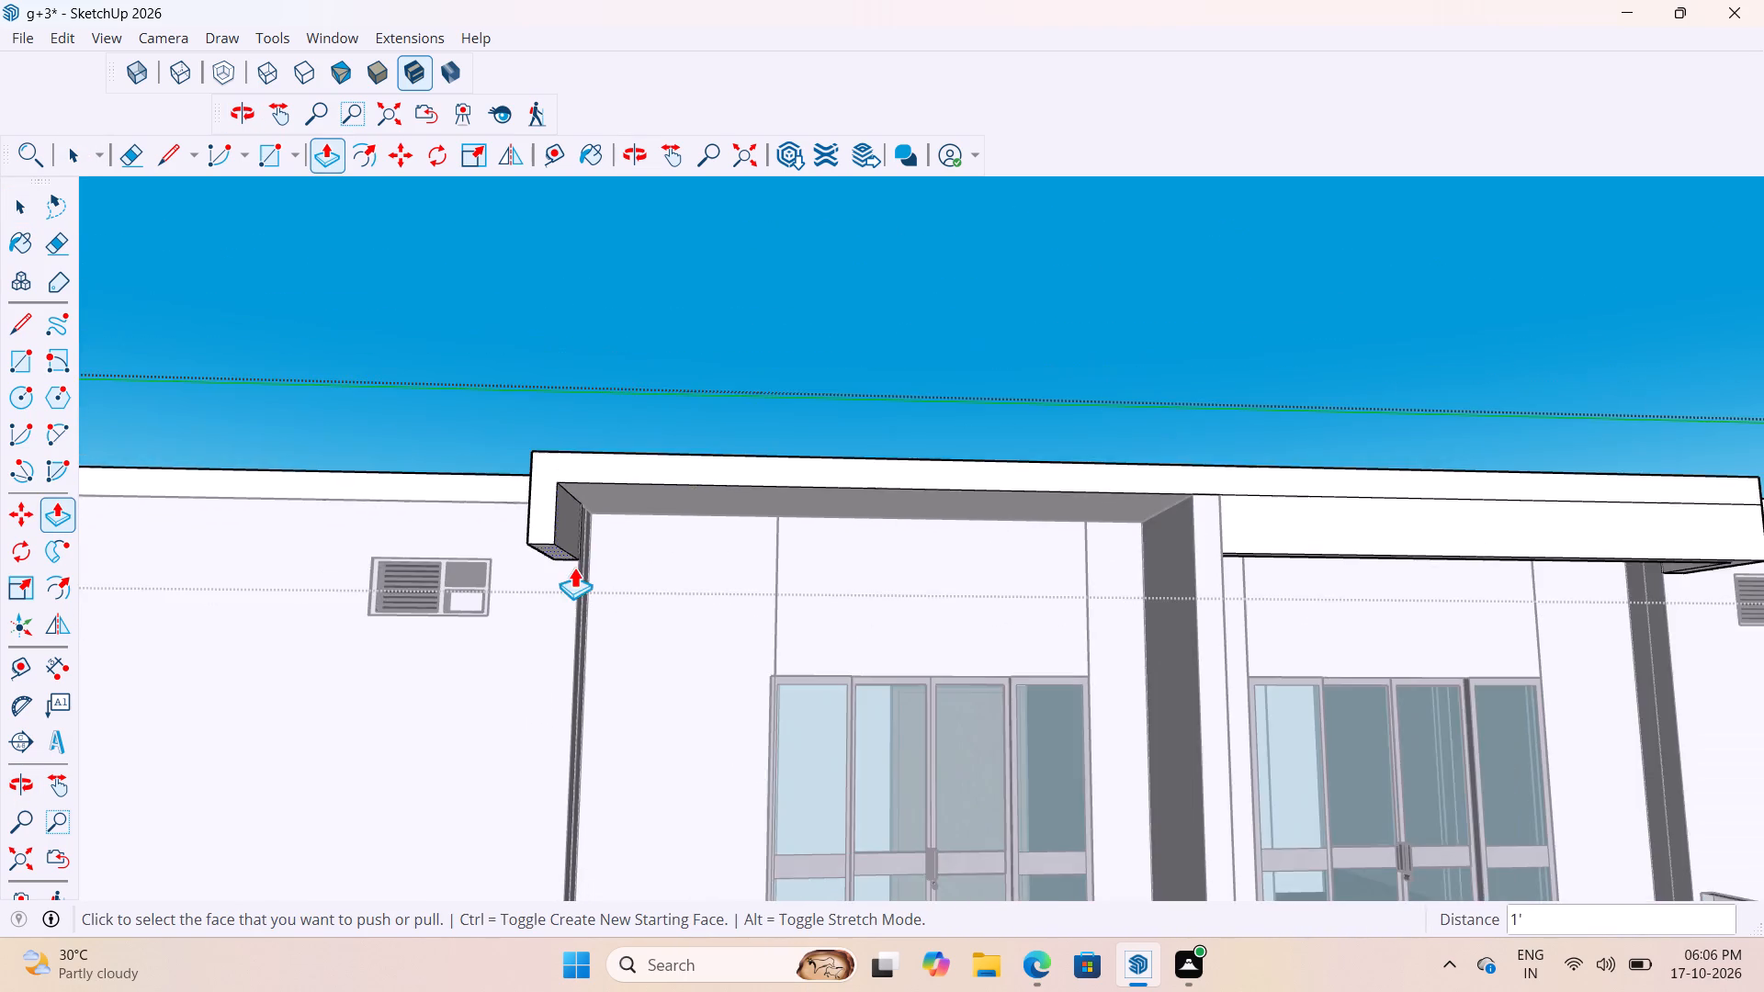
Reopen the roof group and copy the end return's front vertical edge 4" inward across its inner side face.
middle_click_drag(575, 567, 464, 597)
scroll(1208, 591, "up", 3)
middle_click_drag(1190, 556, 1183, 547)
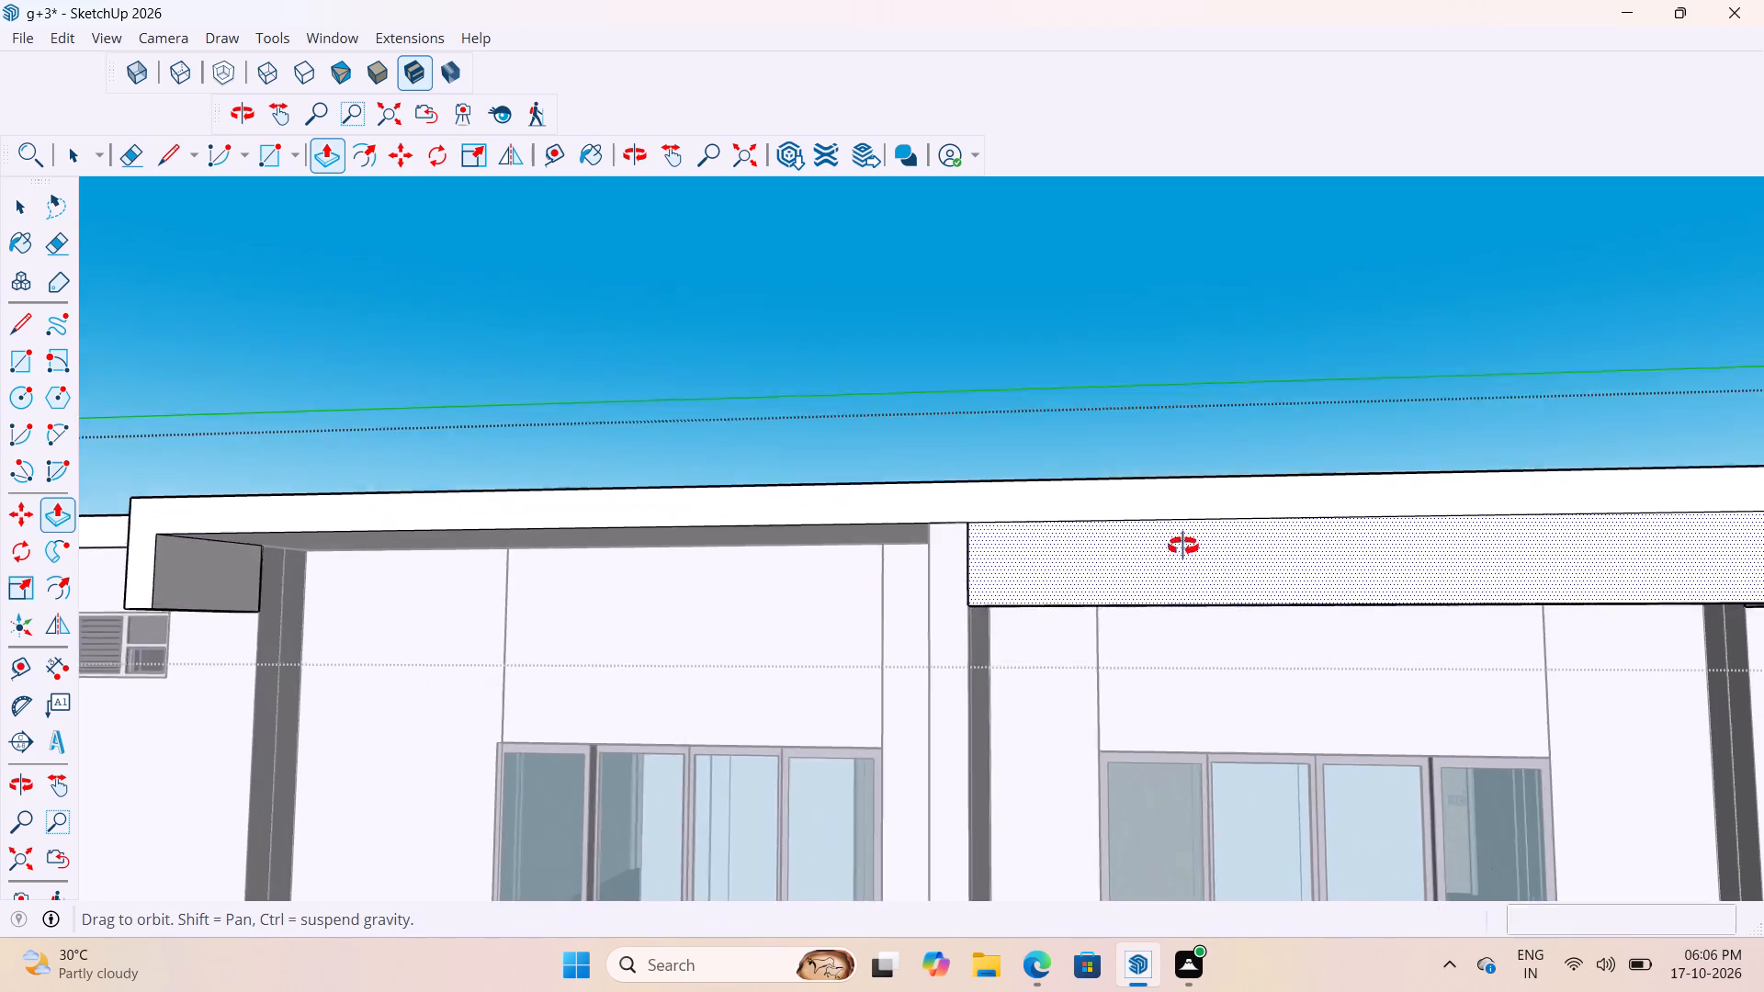
middle_click_drag(1183, 547, 1071, 467)
key("space")
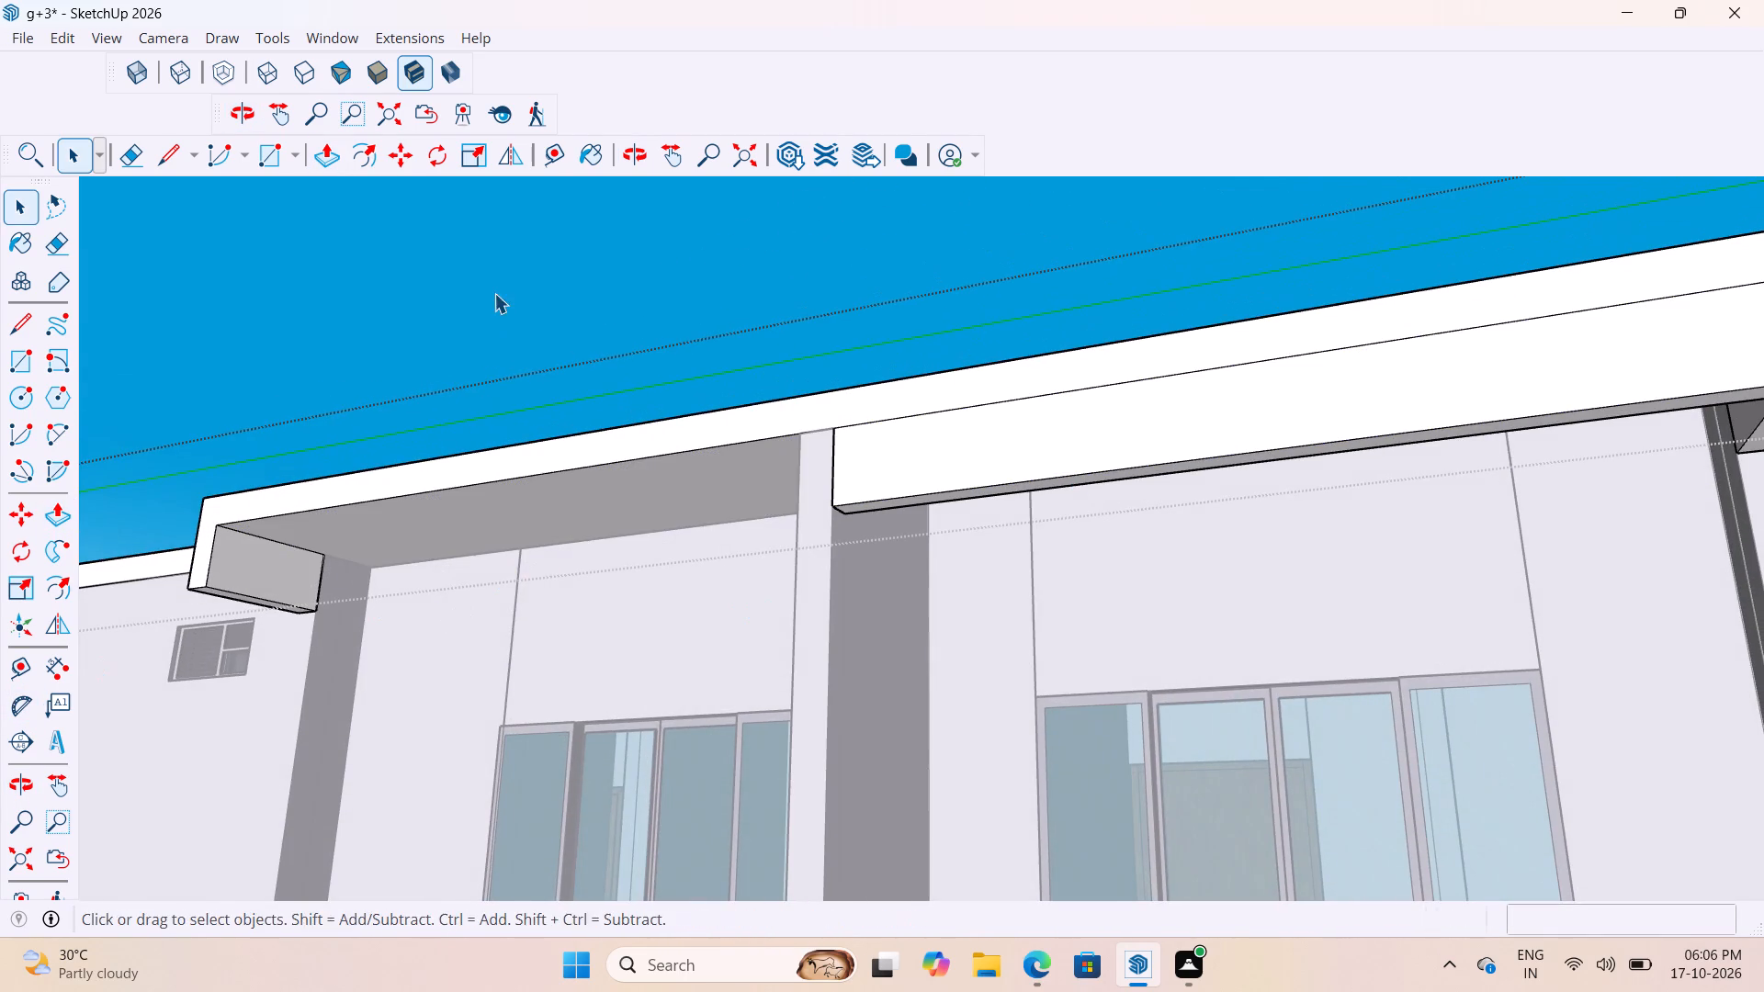
left_click(495, 289)
scroll(51, 696, "up", 10)
left_click(182, 582)
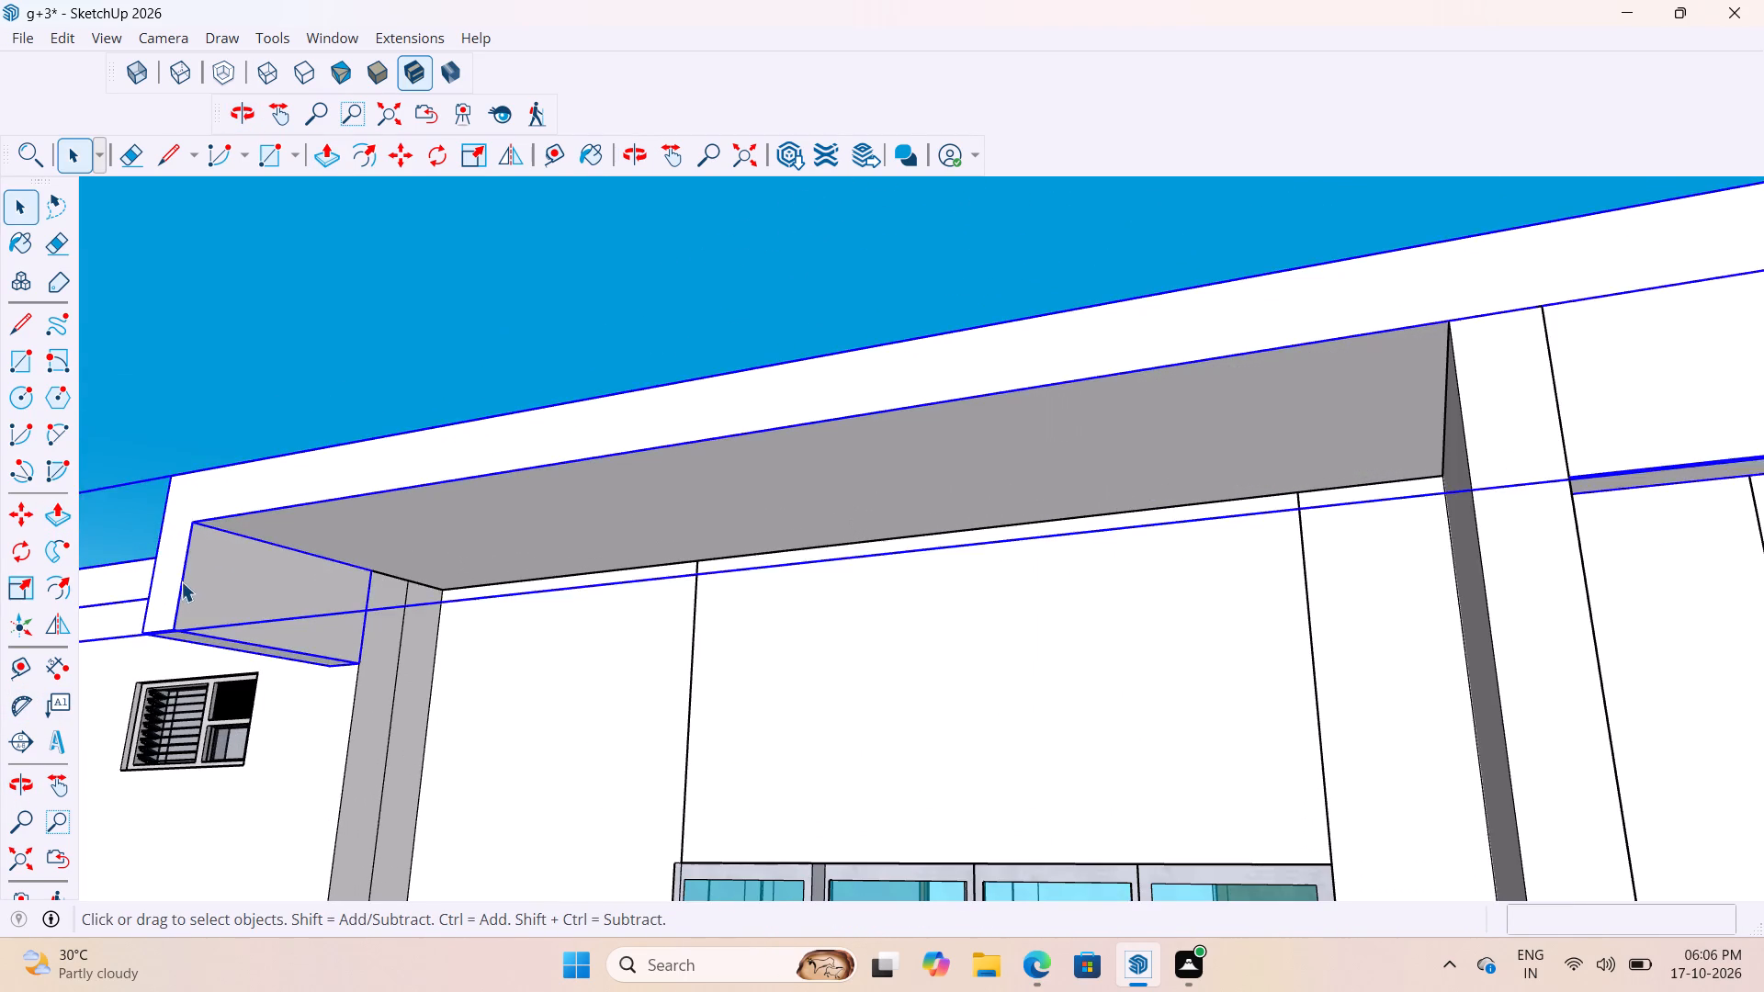
scroll(180, 581, "up", 4)
double_click(193, 601)
left_click(188, 576)
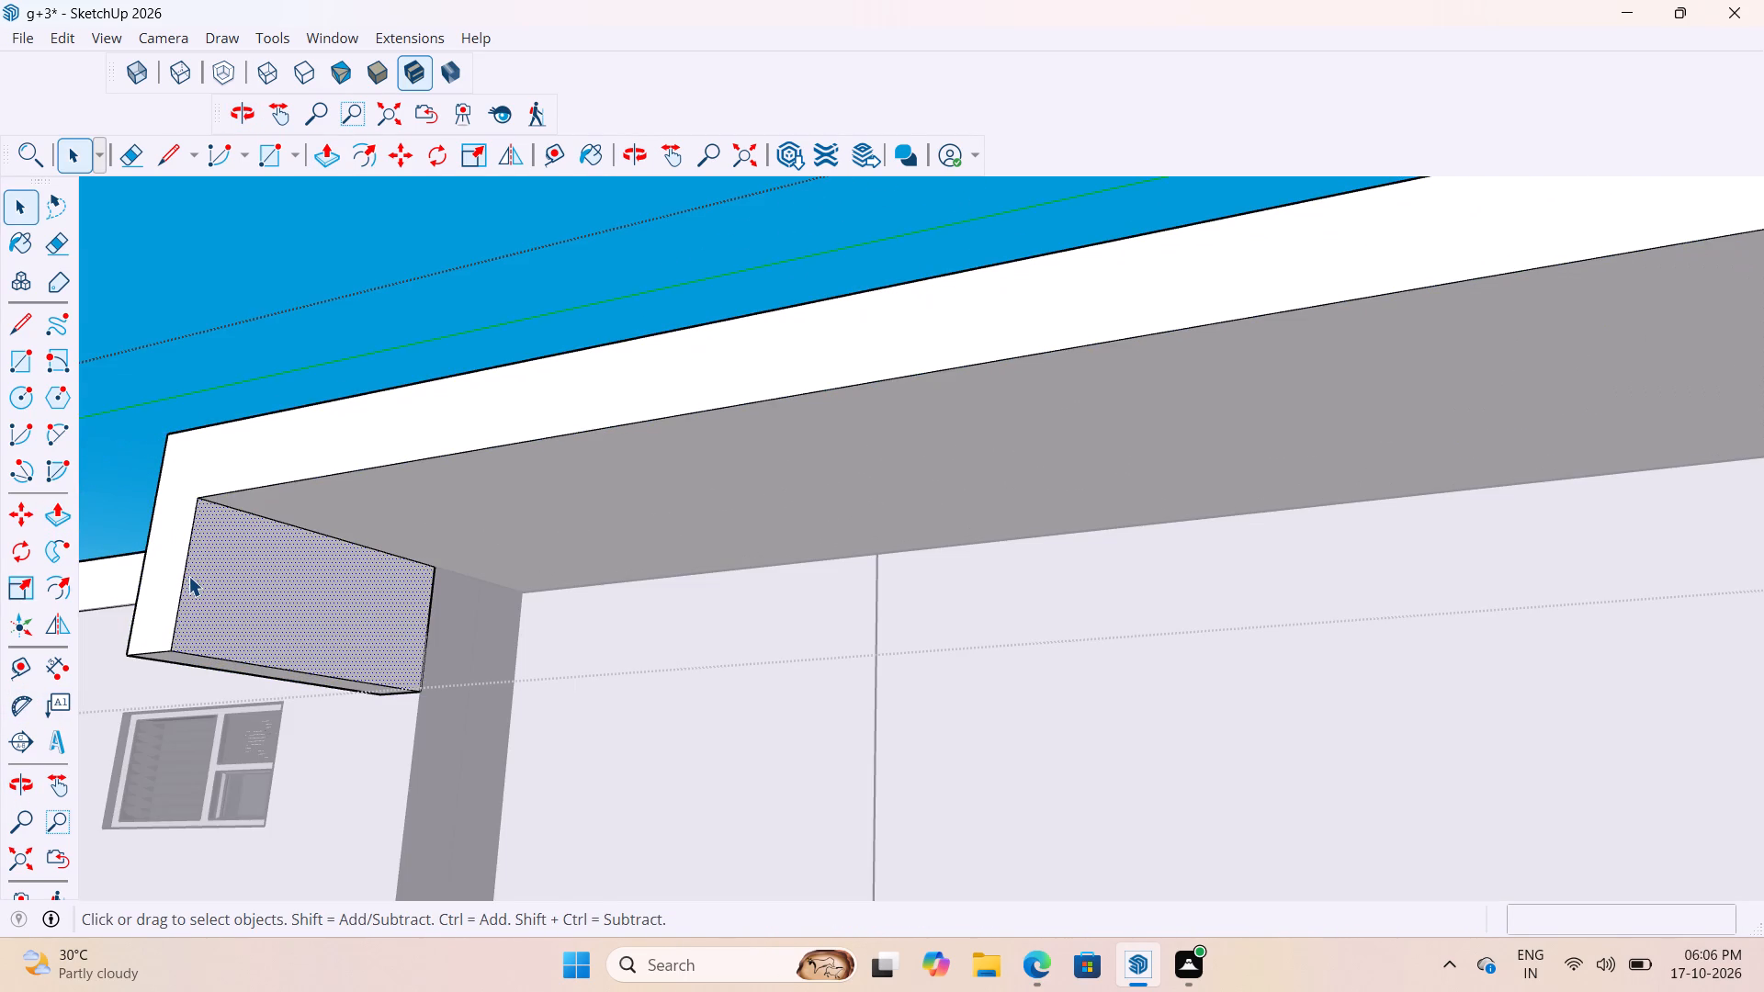
left_click(186, 564)
key("m")
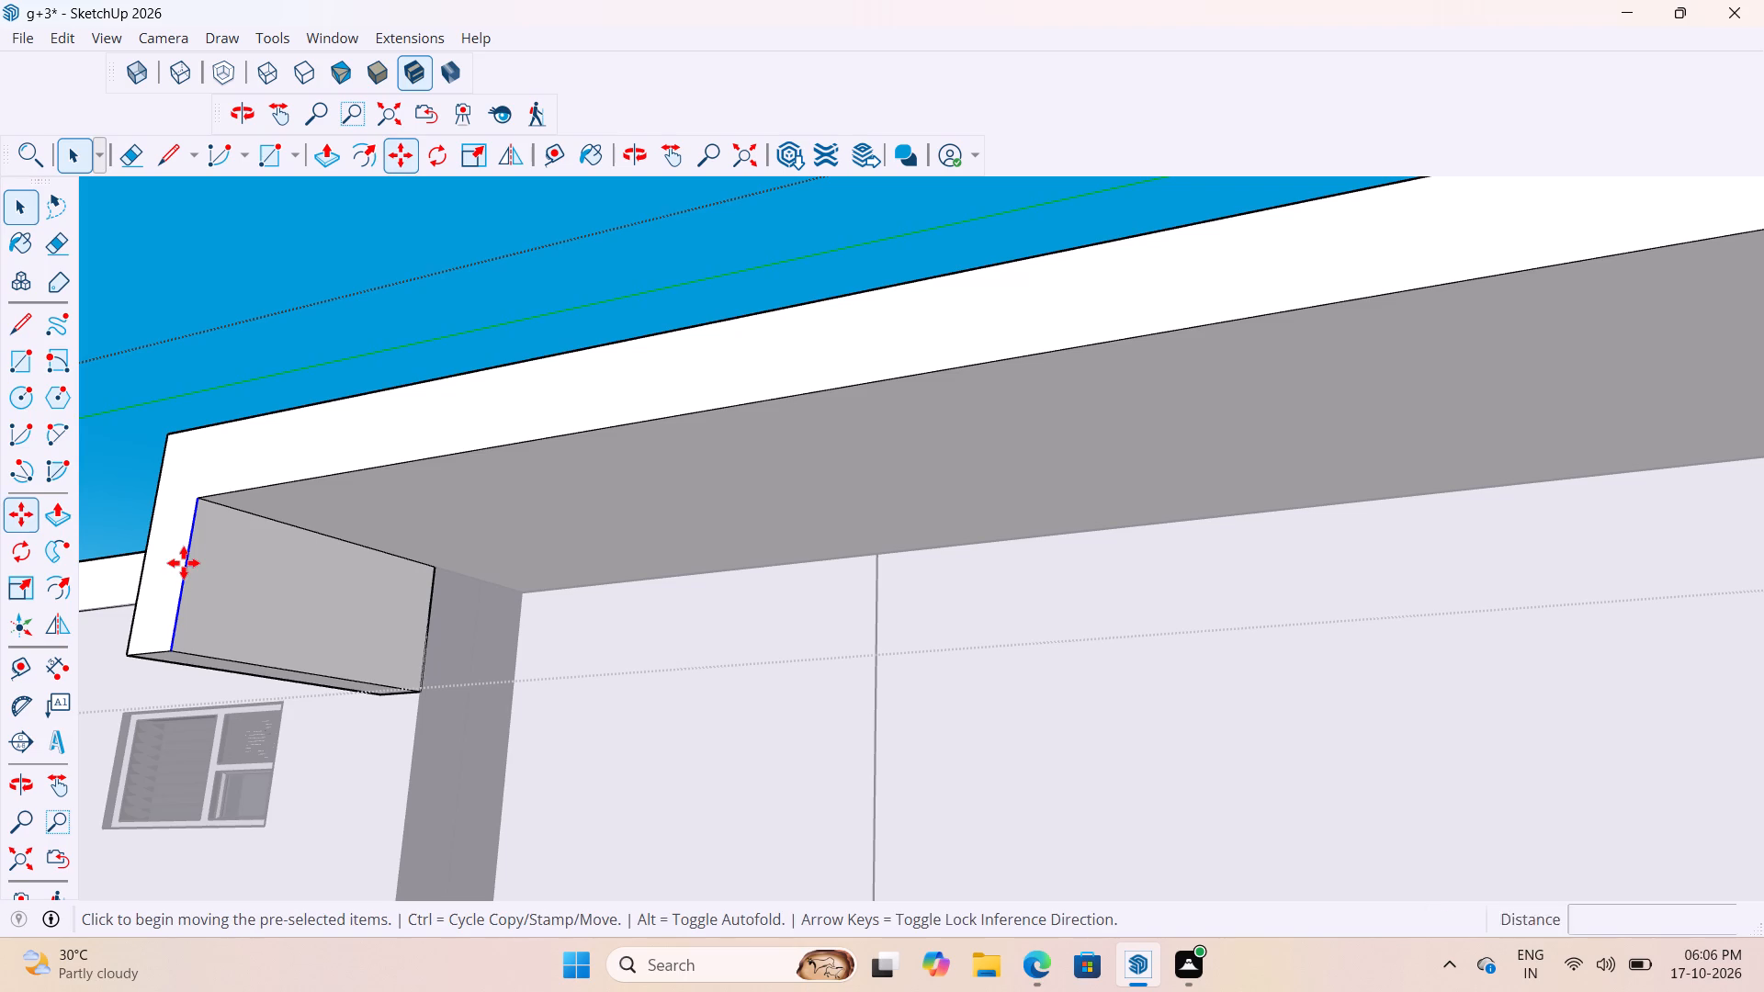
scroll(129, 677, "up", 2)
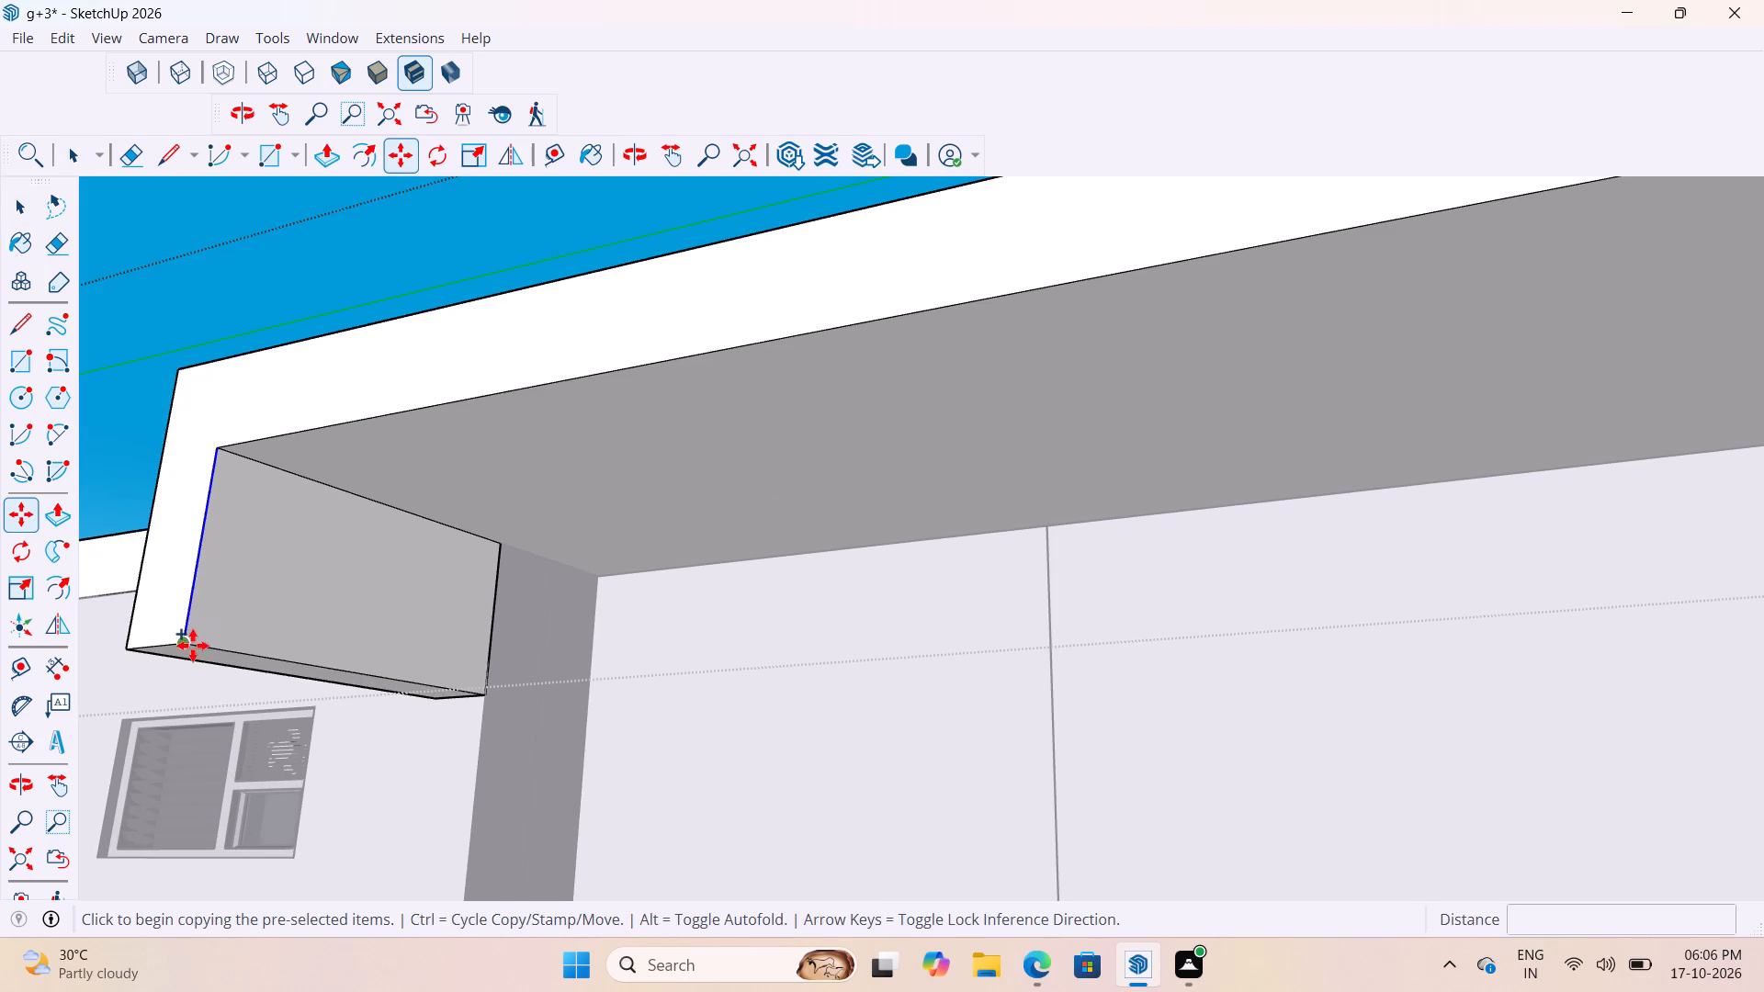
left_click(194, 646)
type("4\"")
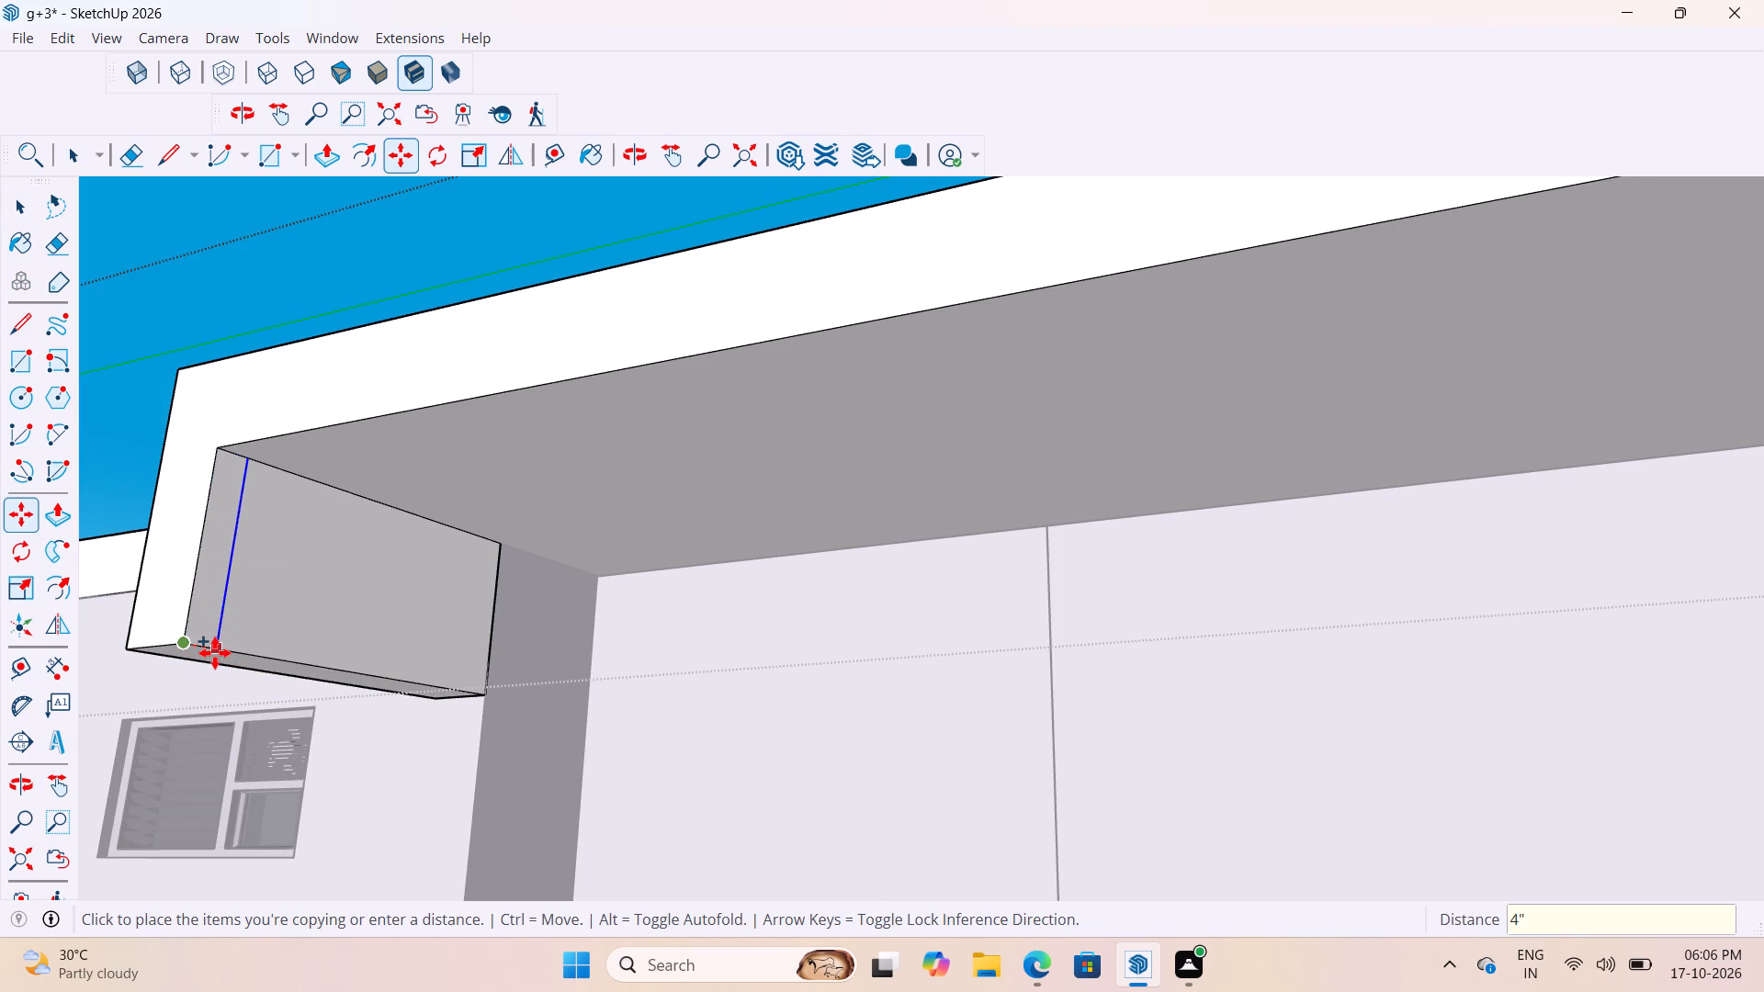
key("Return")
Extrude the 4" strip about 10' 6" along the overhang's front to the wall between the balconies, and close the roof group.
key("p")
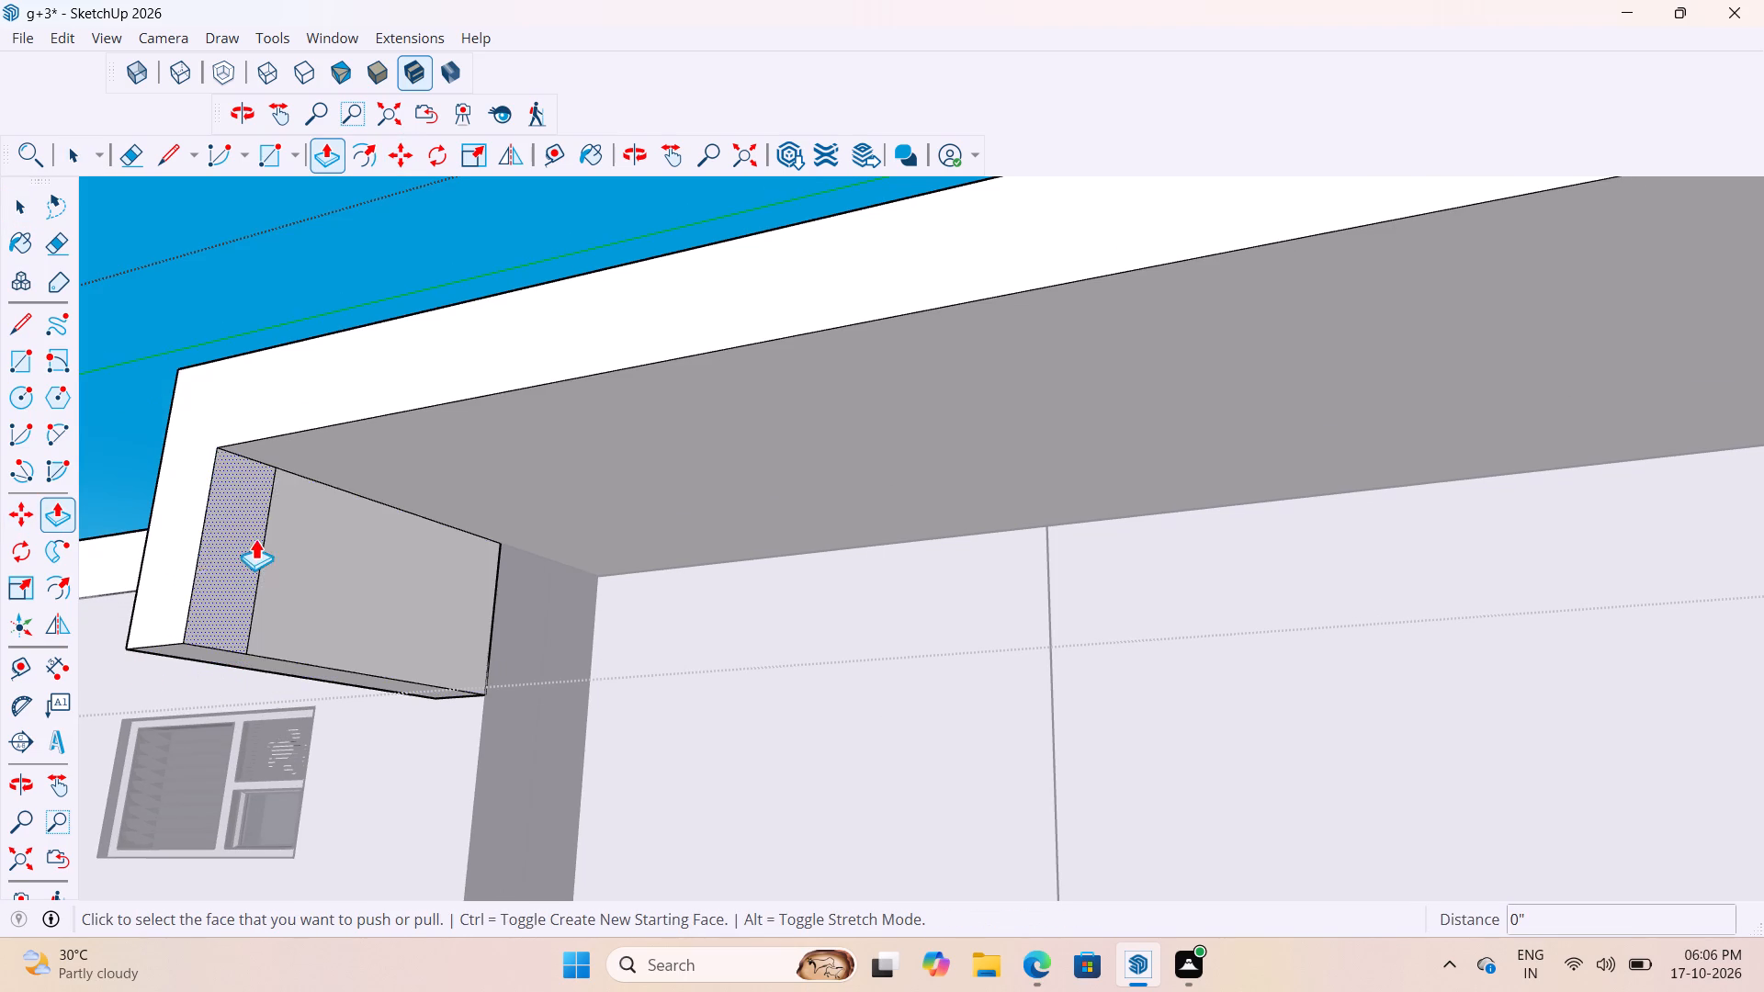
left_click(203, 557)
scroll(390, 589, "down", 17)
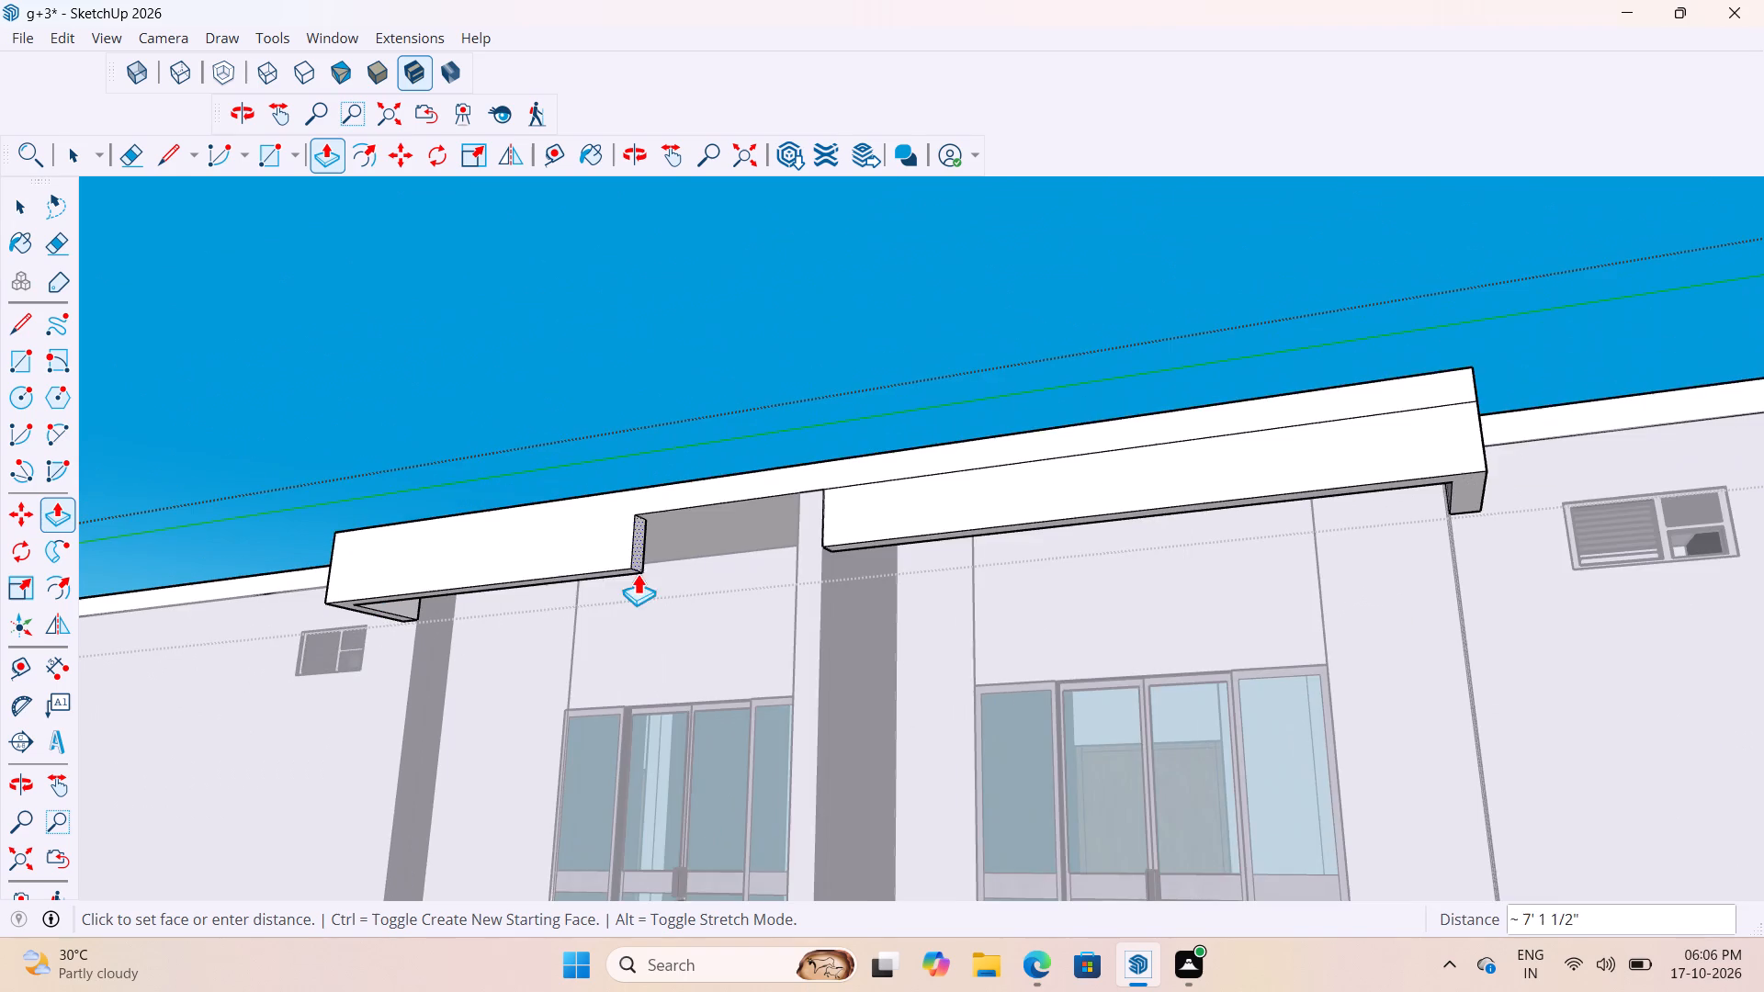
scroll(695, 561, "up", 9)
left_click(866, 560)
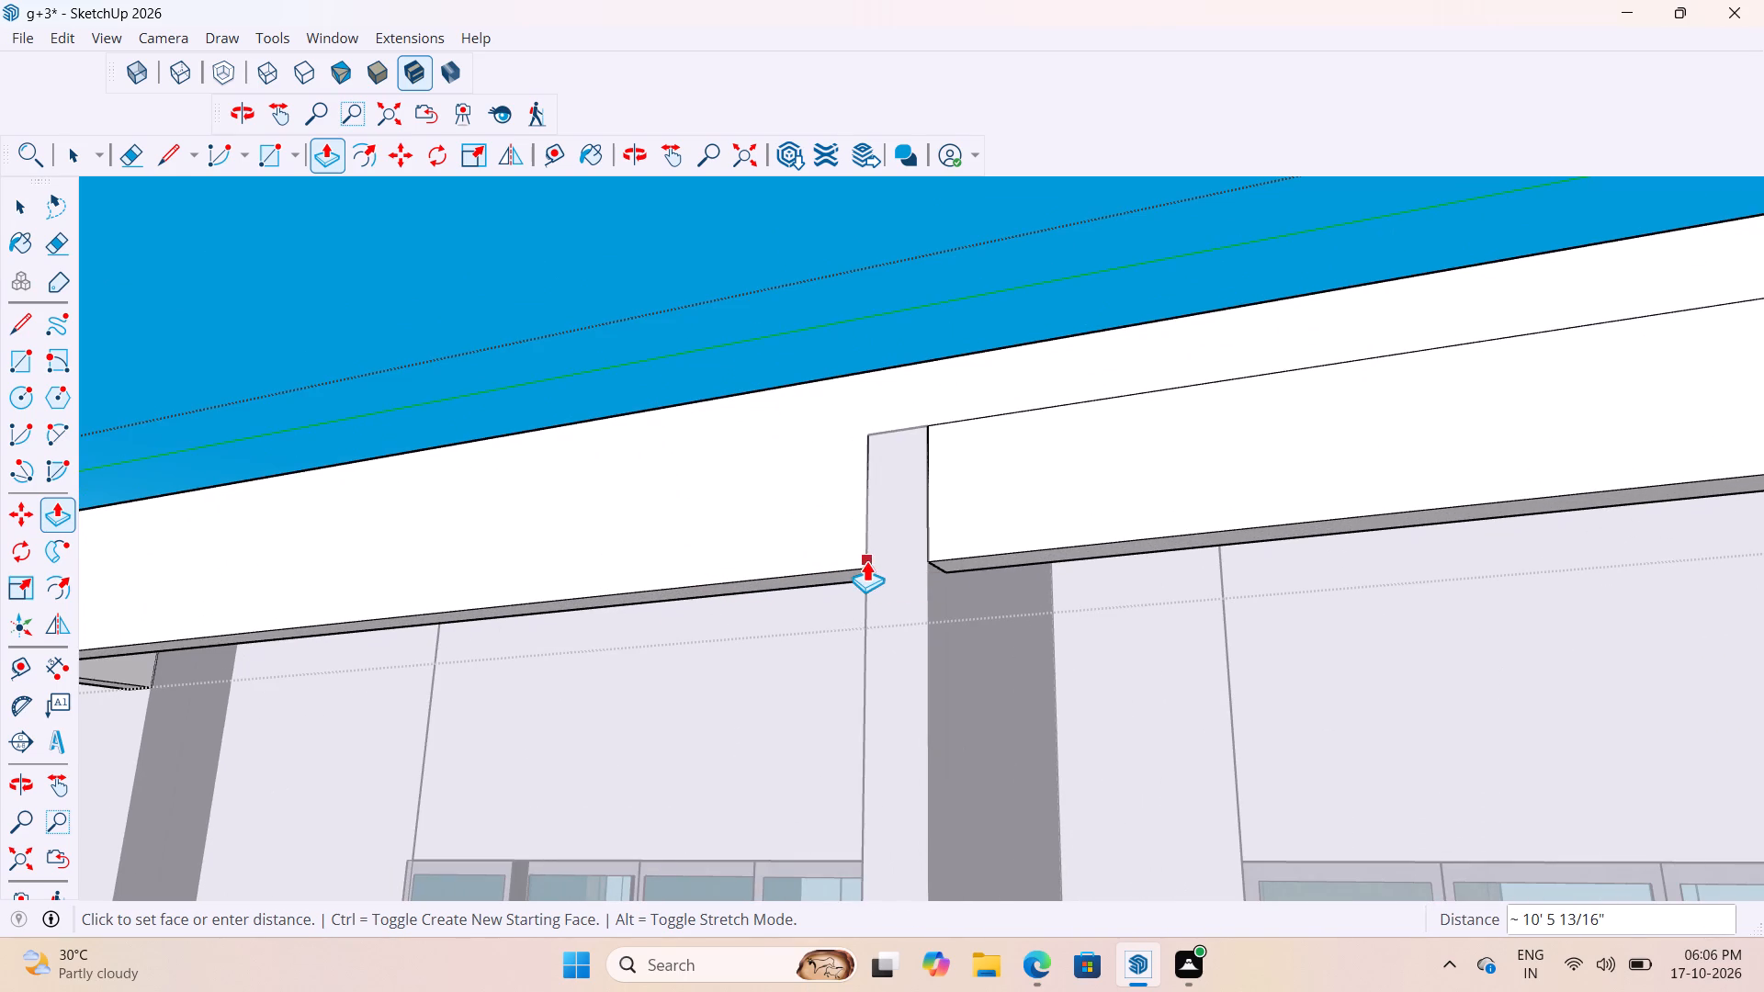
scroll(970, 543, "down", 14)
key("space")
left_click(922, 409)
Examine the dropped front edges and end returns of the paired sliding-door balconies' roof overhangs from several sides.
scroll(926, 411, "down", 11)
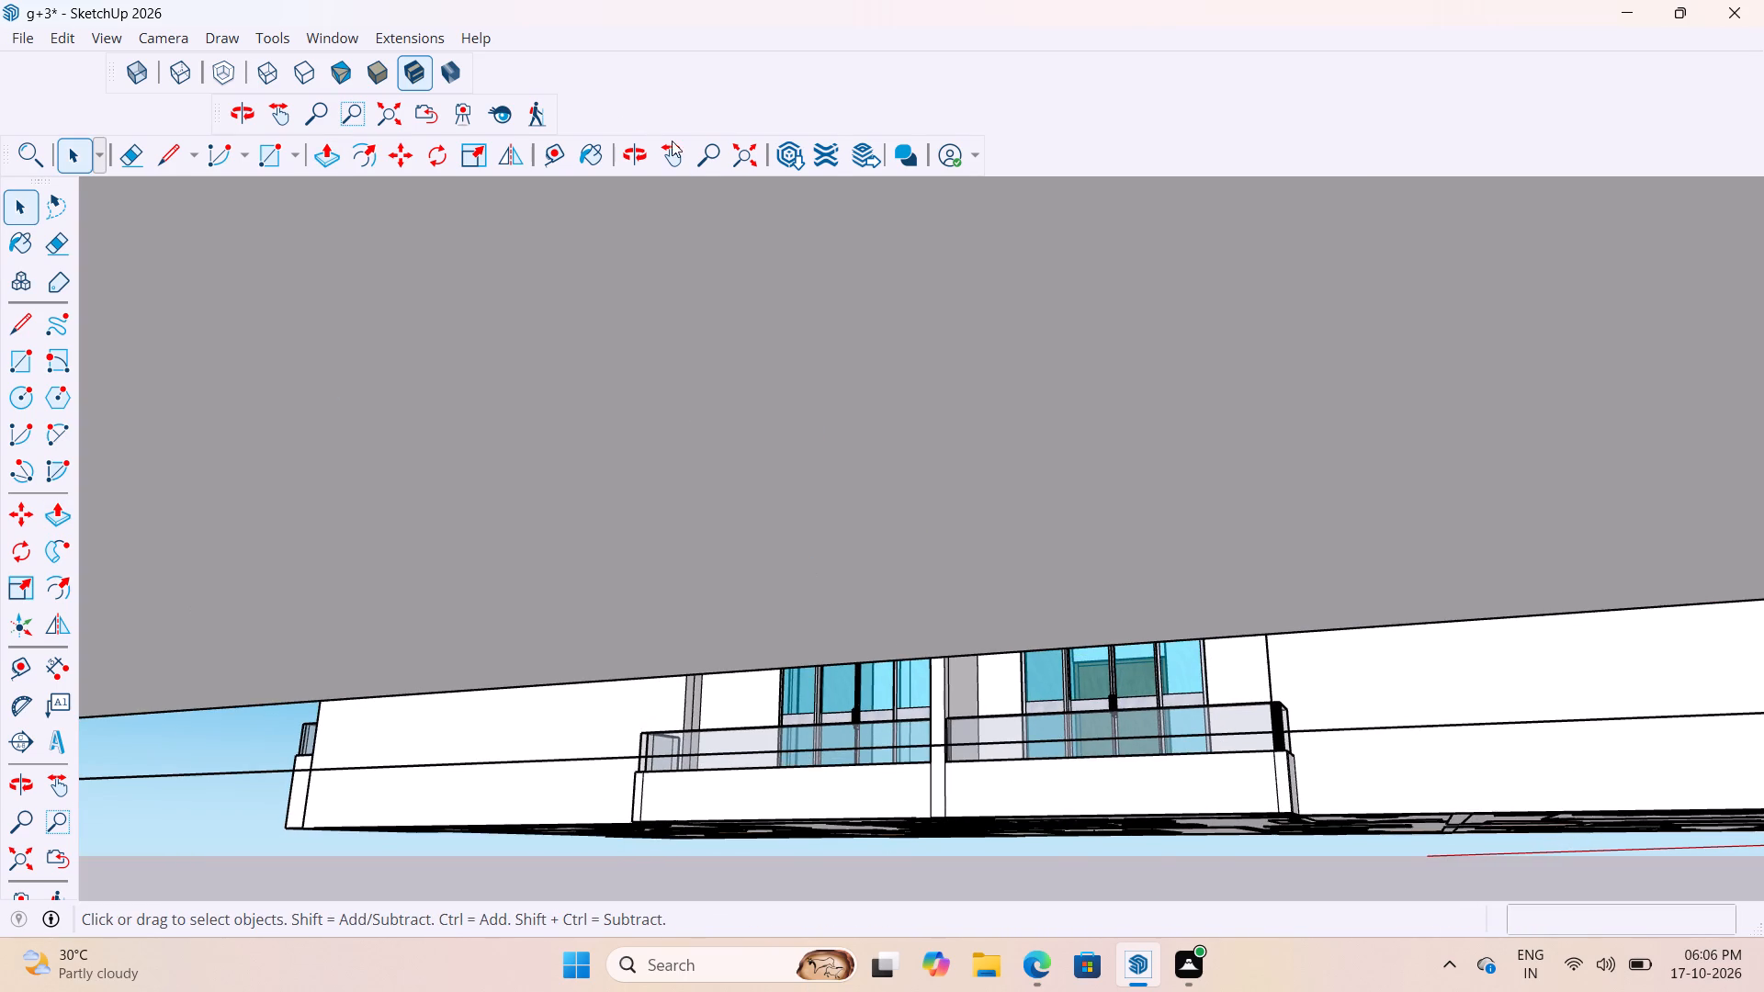
left_click(745, 161)
scroll(882, 378, "down", 6)
left_click(1237, 413)
middle_click_drag(1172, 502, 985, 784)
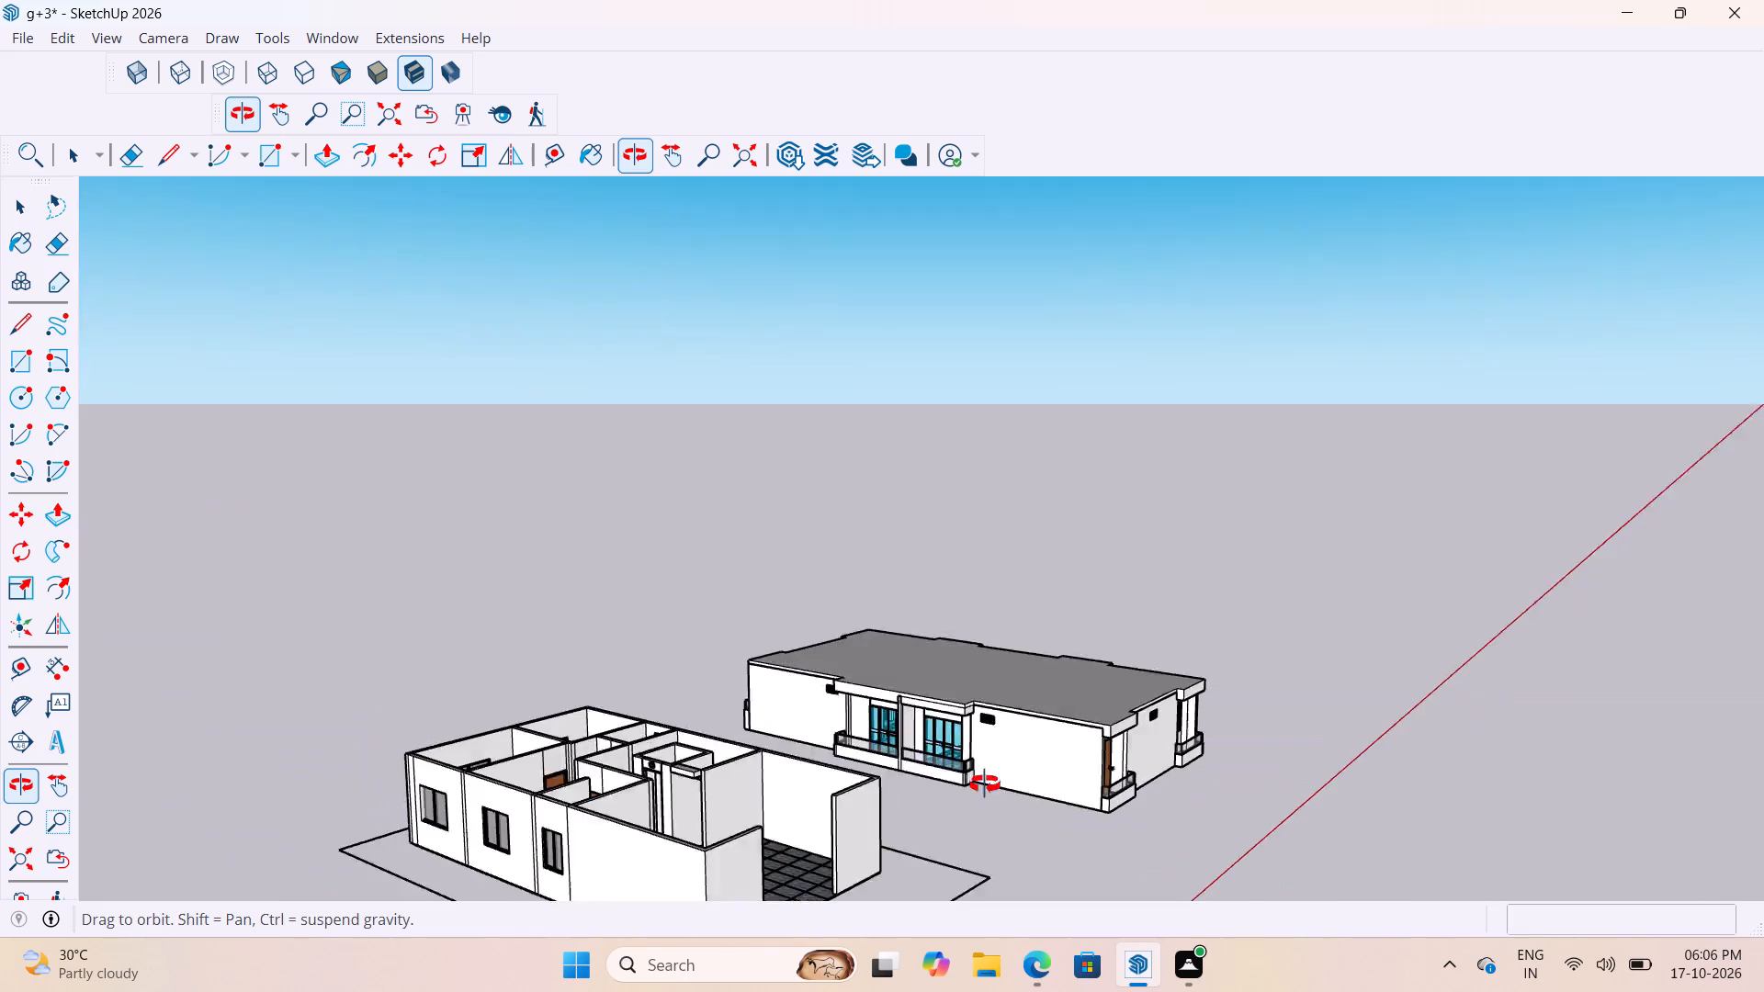
middle_click_drag(985, 784, 915, 851)
scroll(991, 711, "up", 16)
middle_click_drag(927, 625, 925, 432)
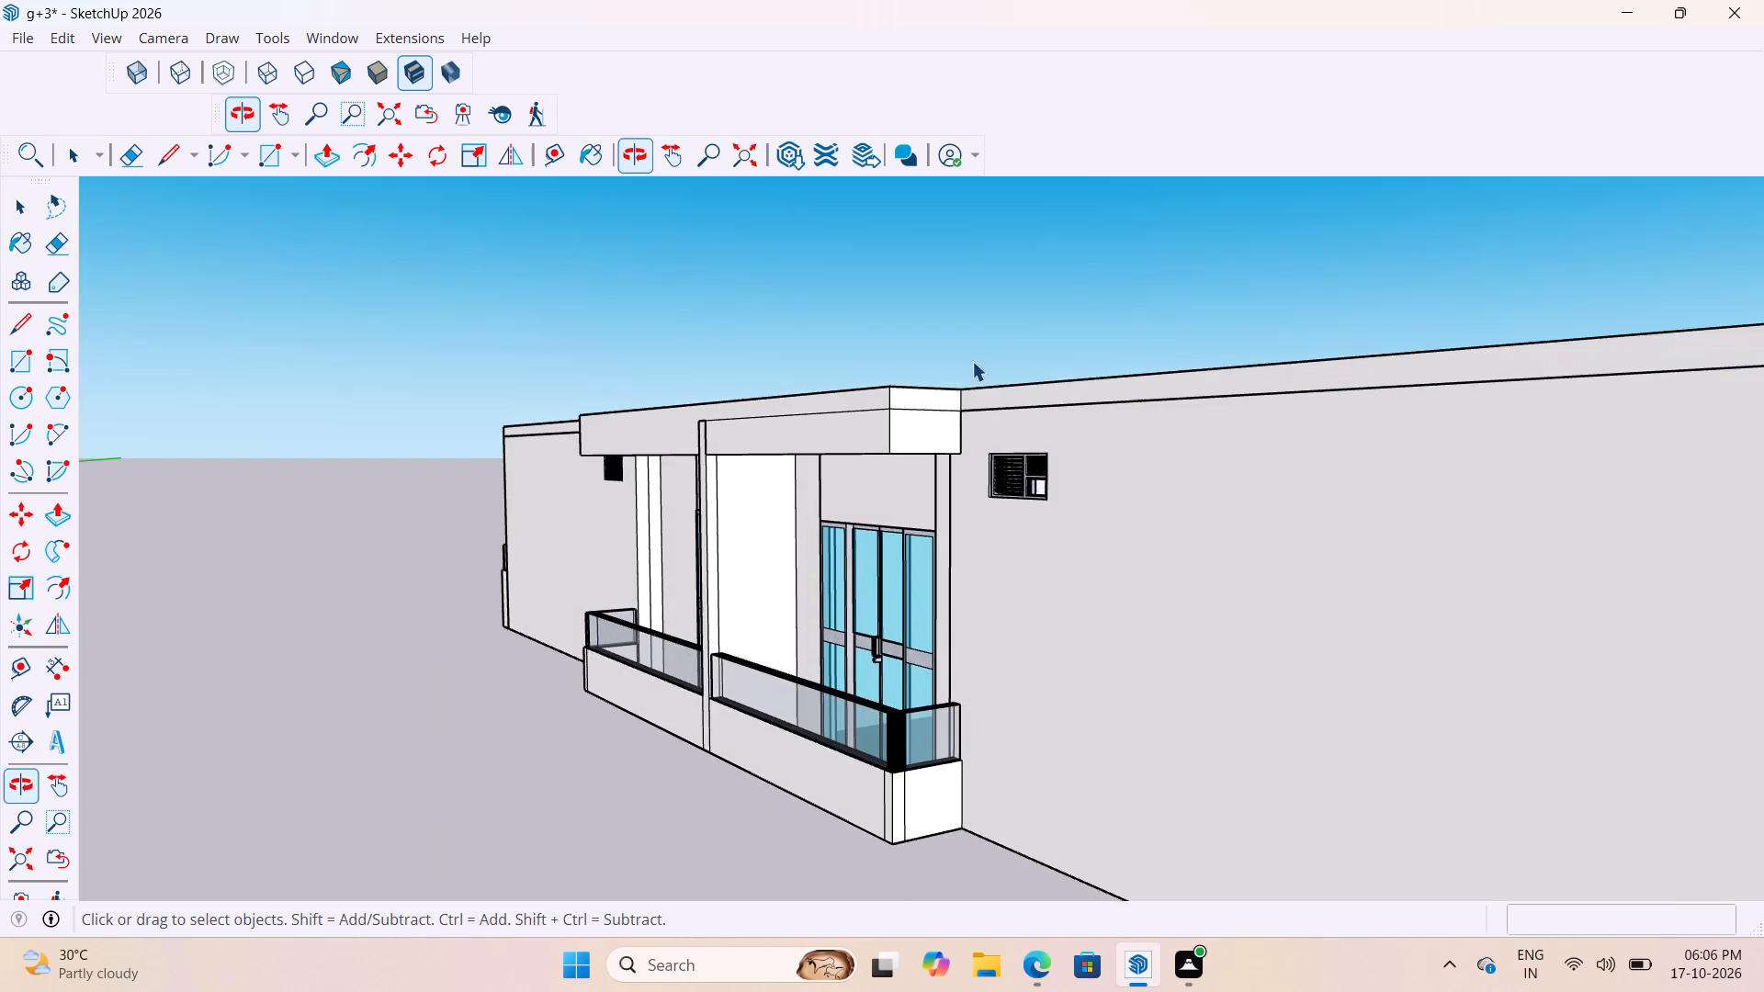
scroll(987, 421, "up", 1)
middle_click_drag(974, 395, 967, 376)
scroll(955, 389, "up", 2)
middle_click_drag(929, 394, 1416, 460)
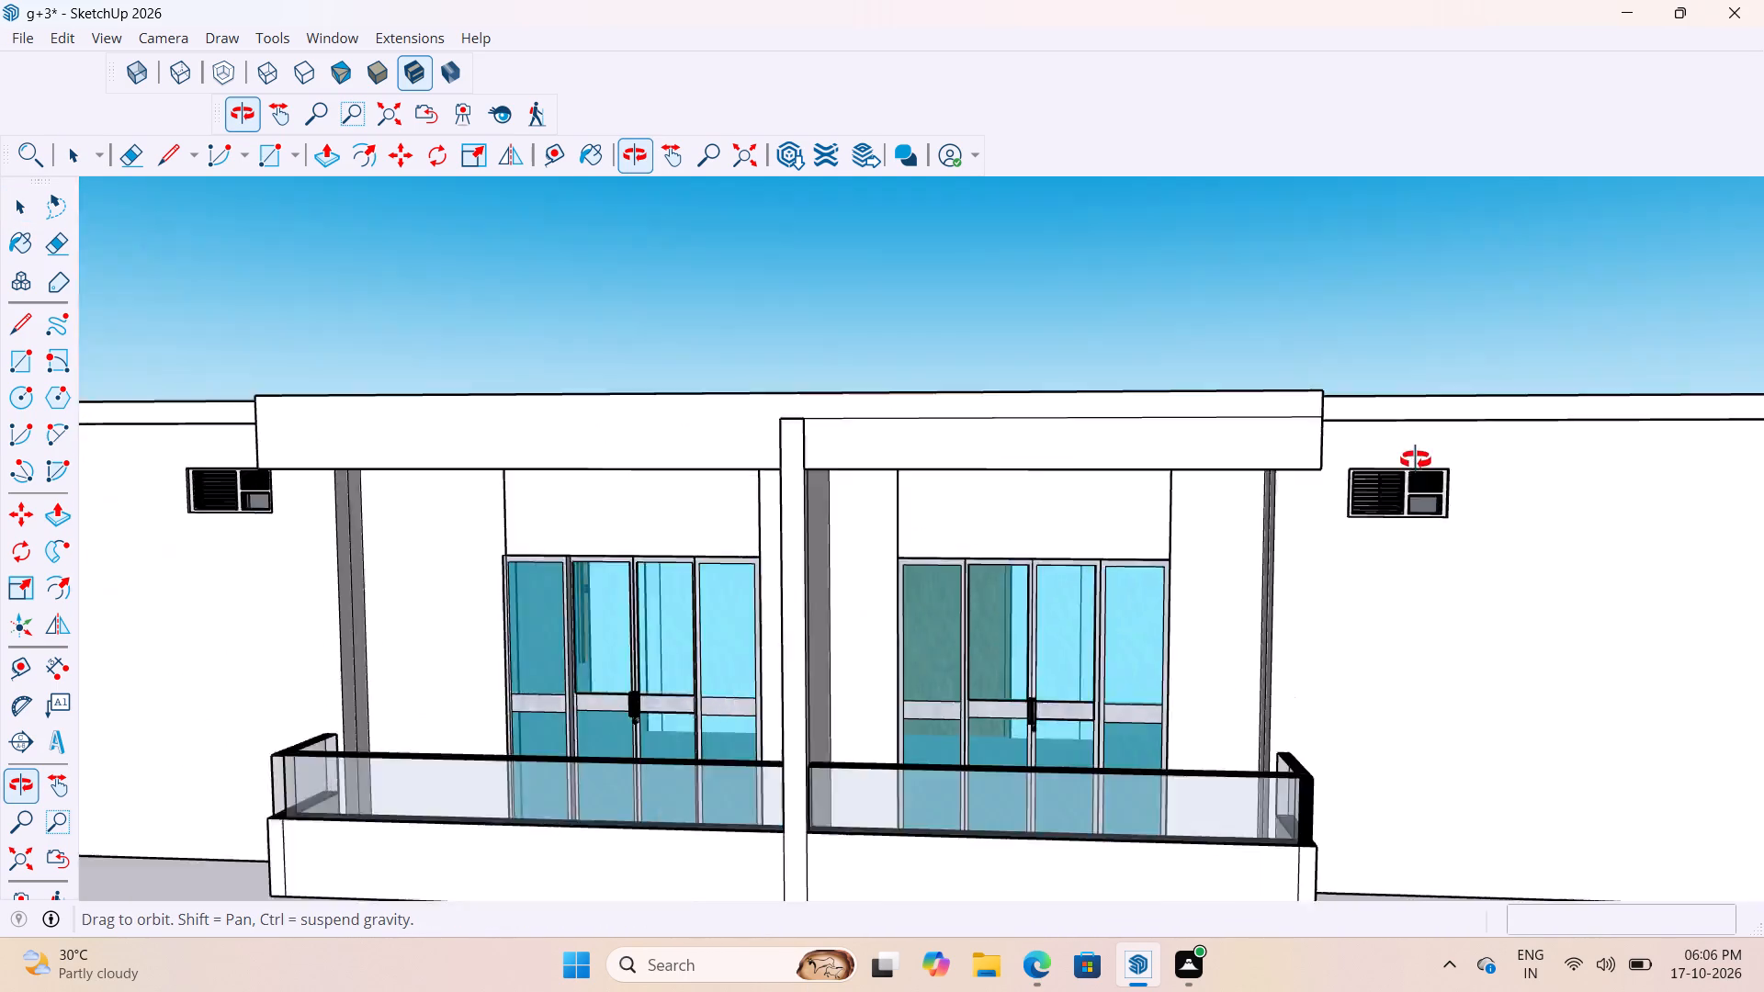
middle_click_drag(1416, 460, 1449, 502)
scroll(1115, 569, "down", 11)
scroll(807, 569, "down", 1)
middle_click_drag(807, 571, 1237, 589)
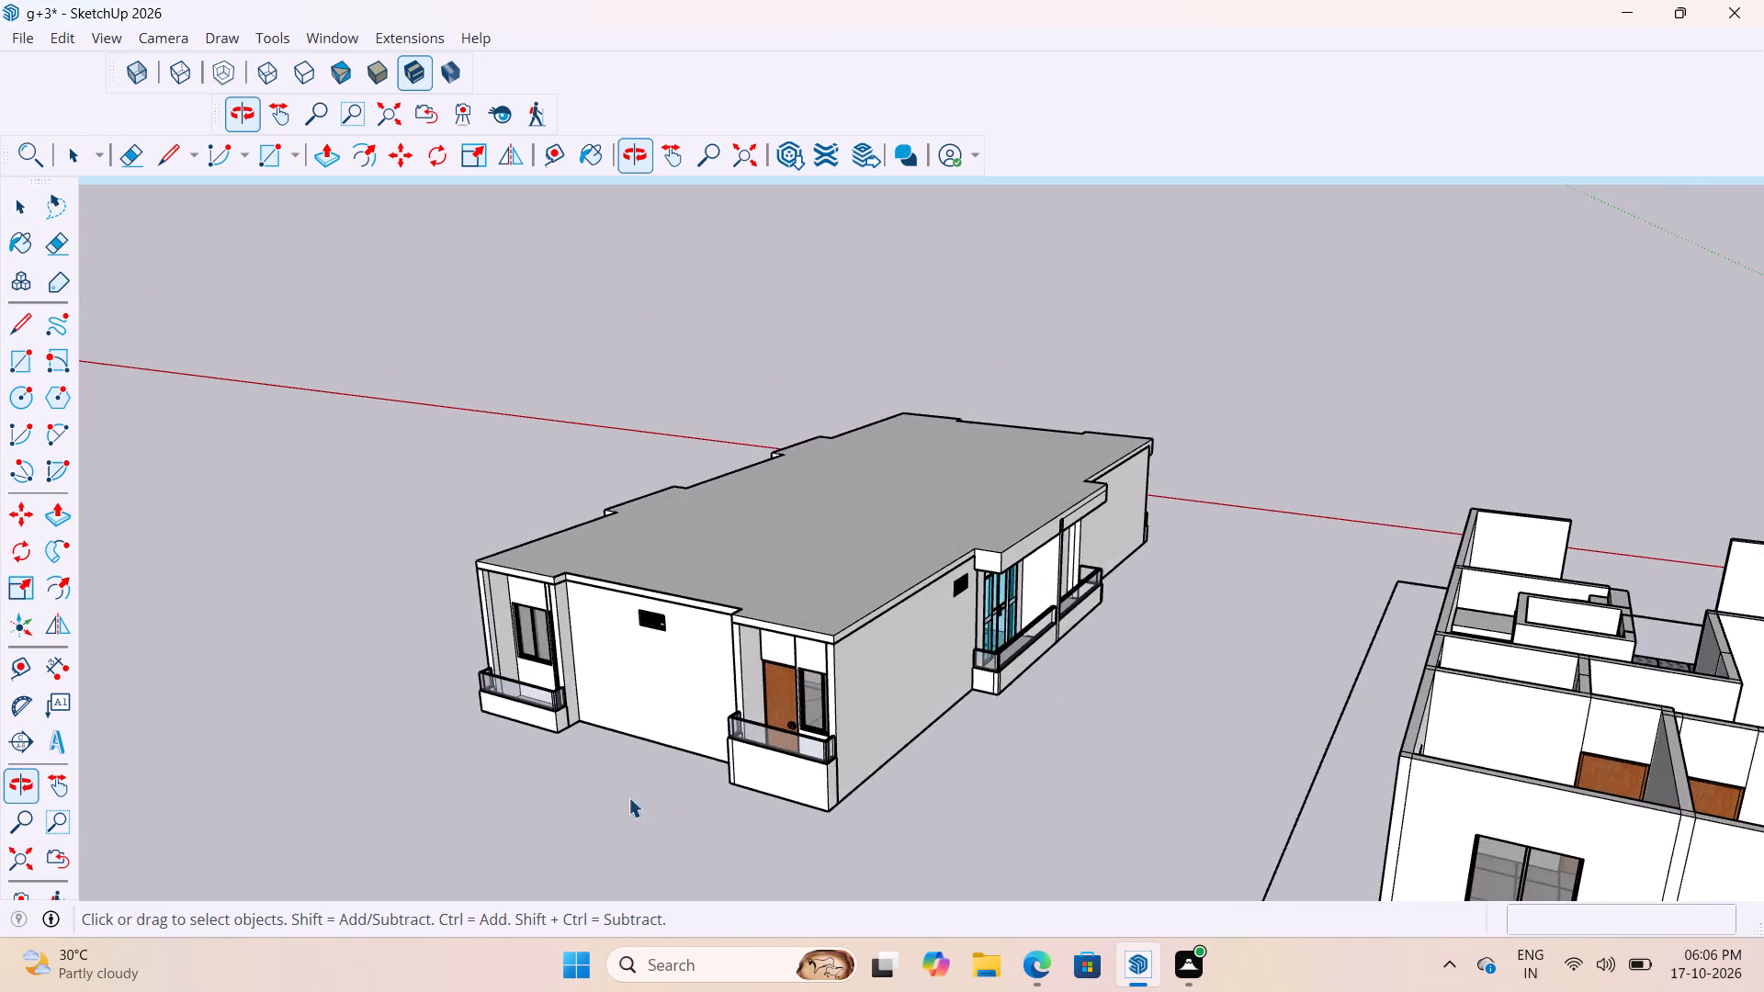
scroll(958, 609, "up", 16)
middle_click_drag(971, 547, 745, 488)
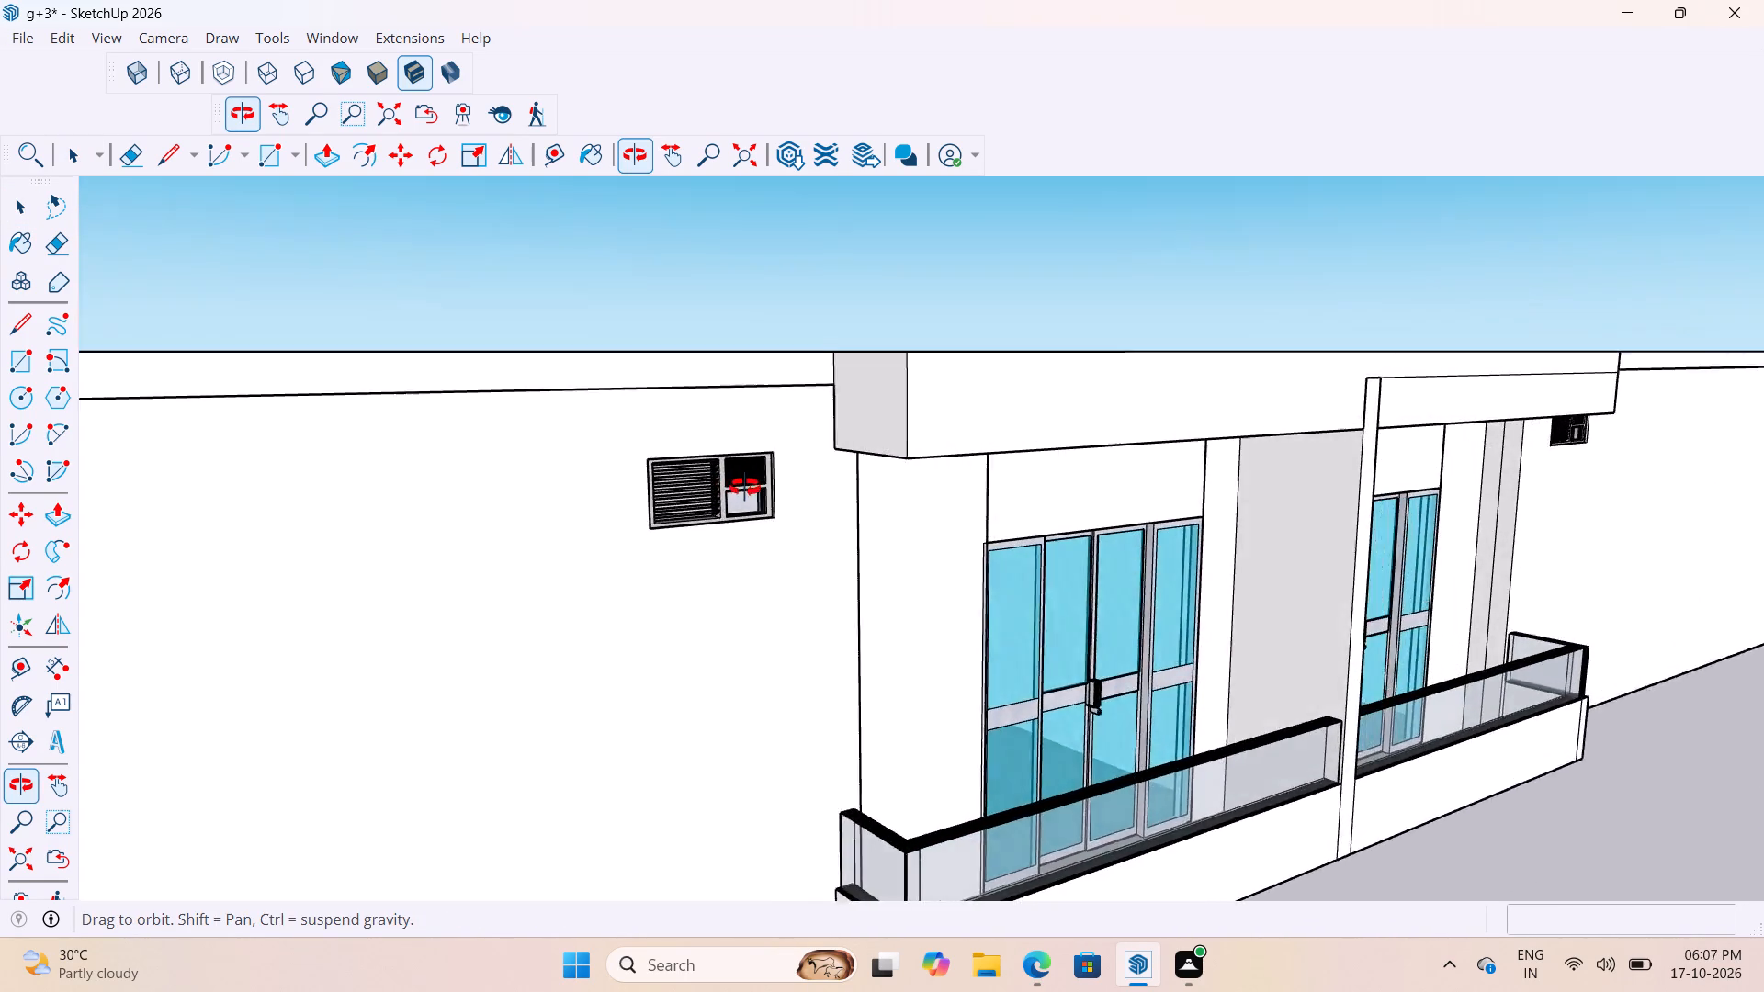
middle_click_drag(745, 488, 387, 690)
scroll(378, 584, "up", 12)
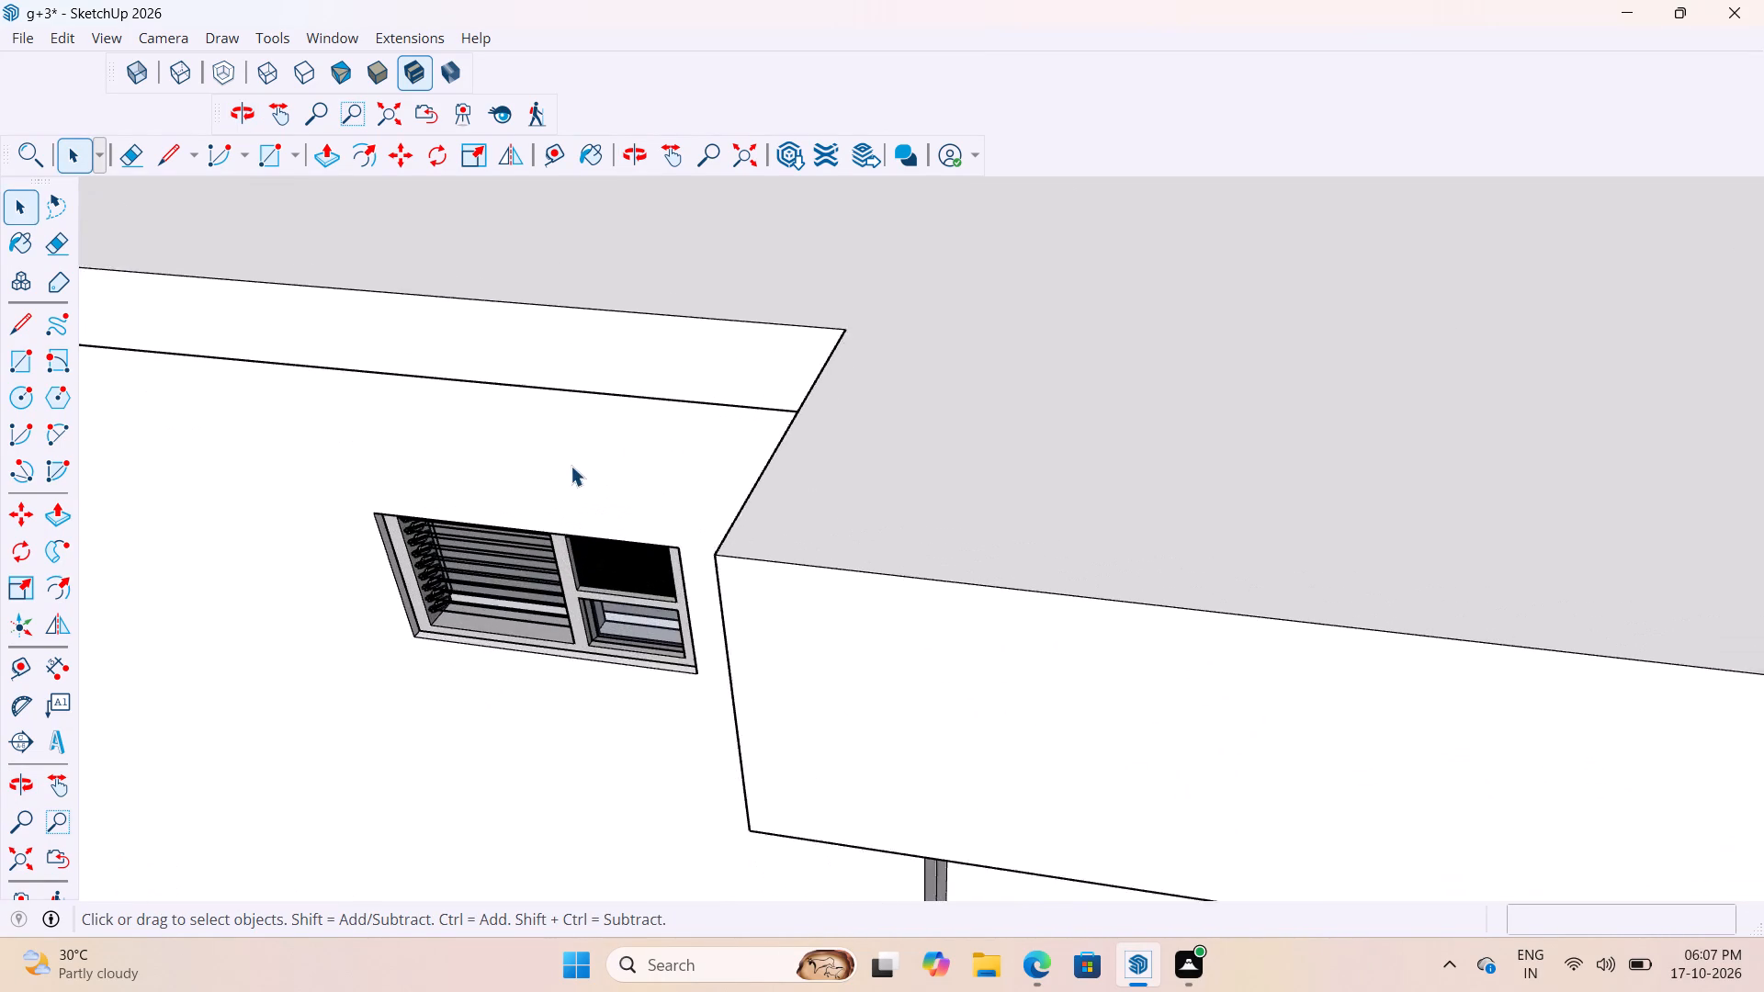
scroll(571, 466, "up", 2)
scroll(704, 507, "down", 20)
scroll(704, 507, "down", 10)
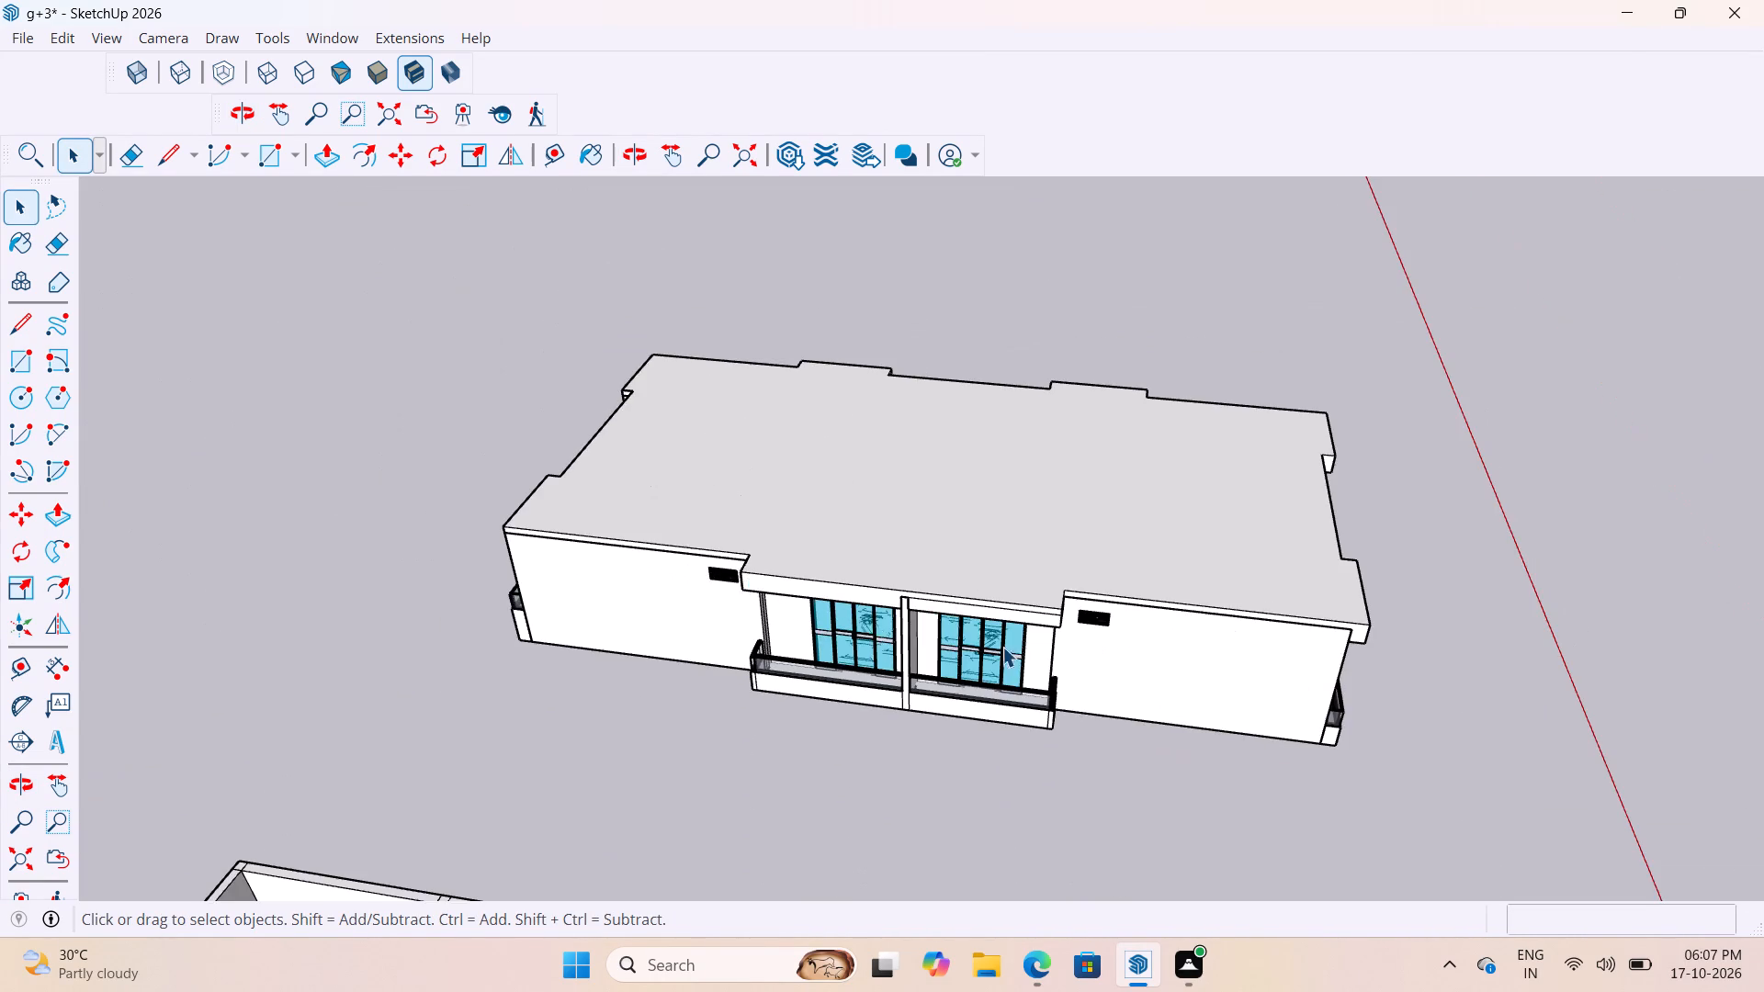
Review the roof edges and overhangs around the building, comparing the sliding-door balconies with the corner balconies on the end facade.
middle_click_drag(830, 603, 664, 597)
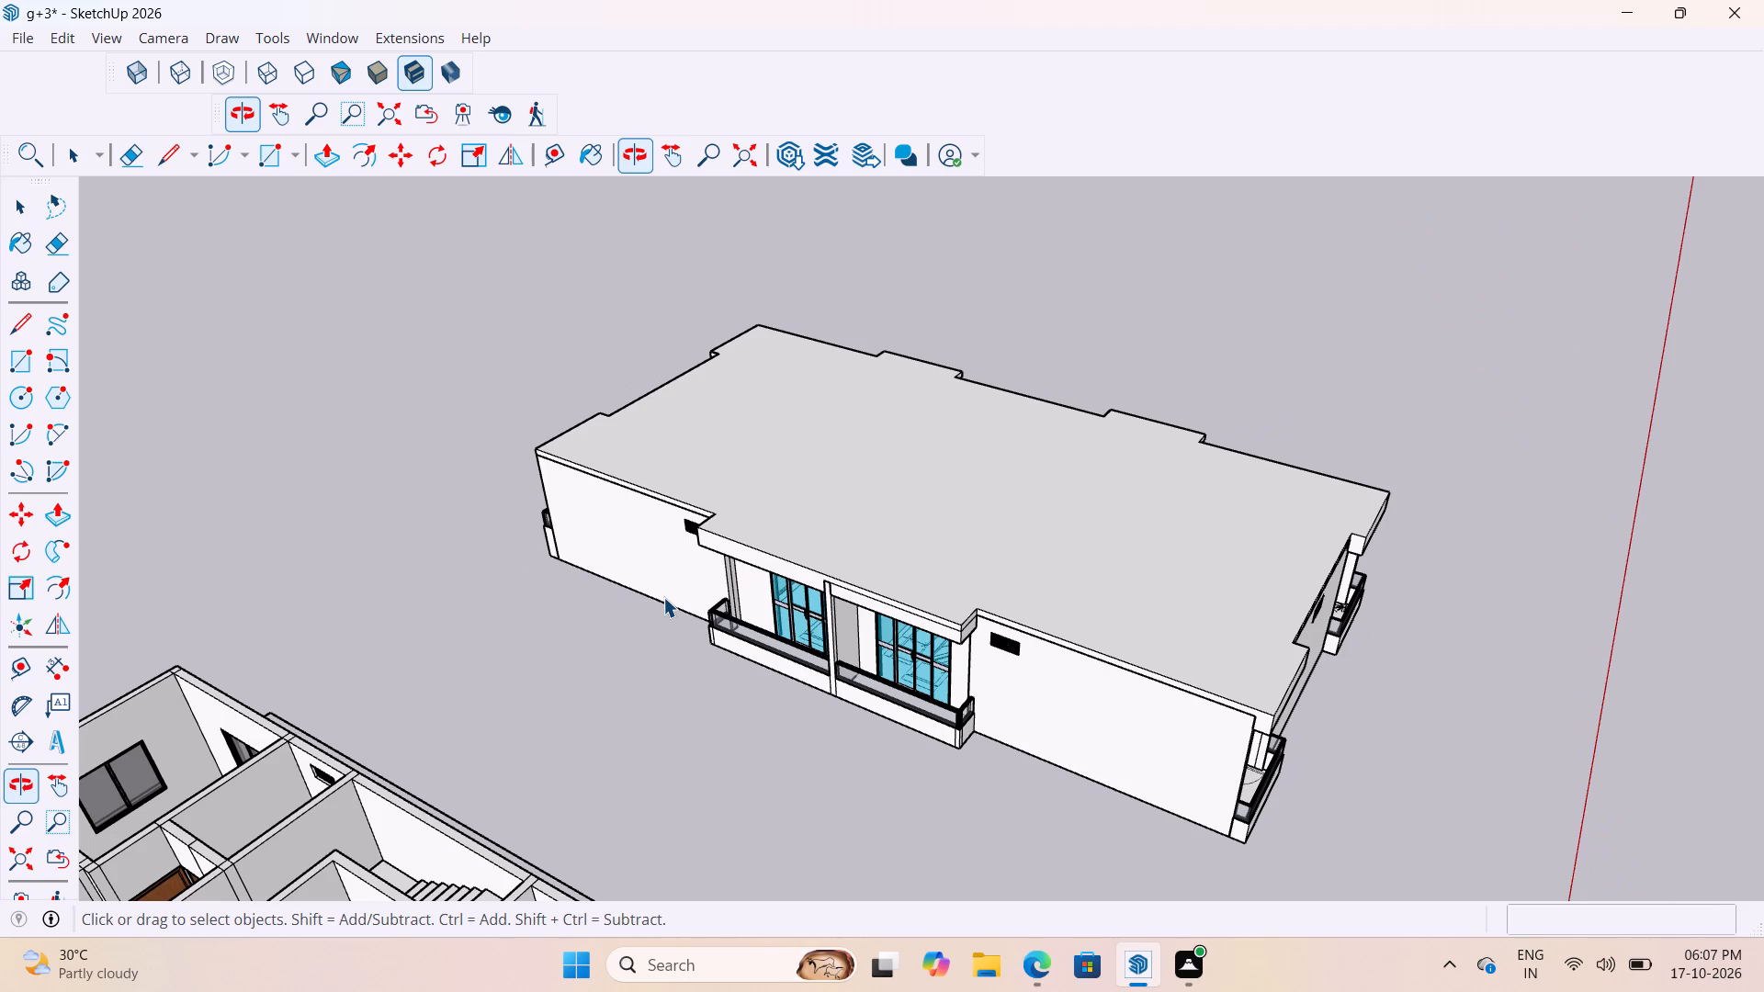
scroll(1112, 600, "up", 9)
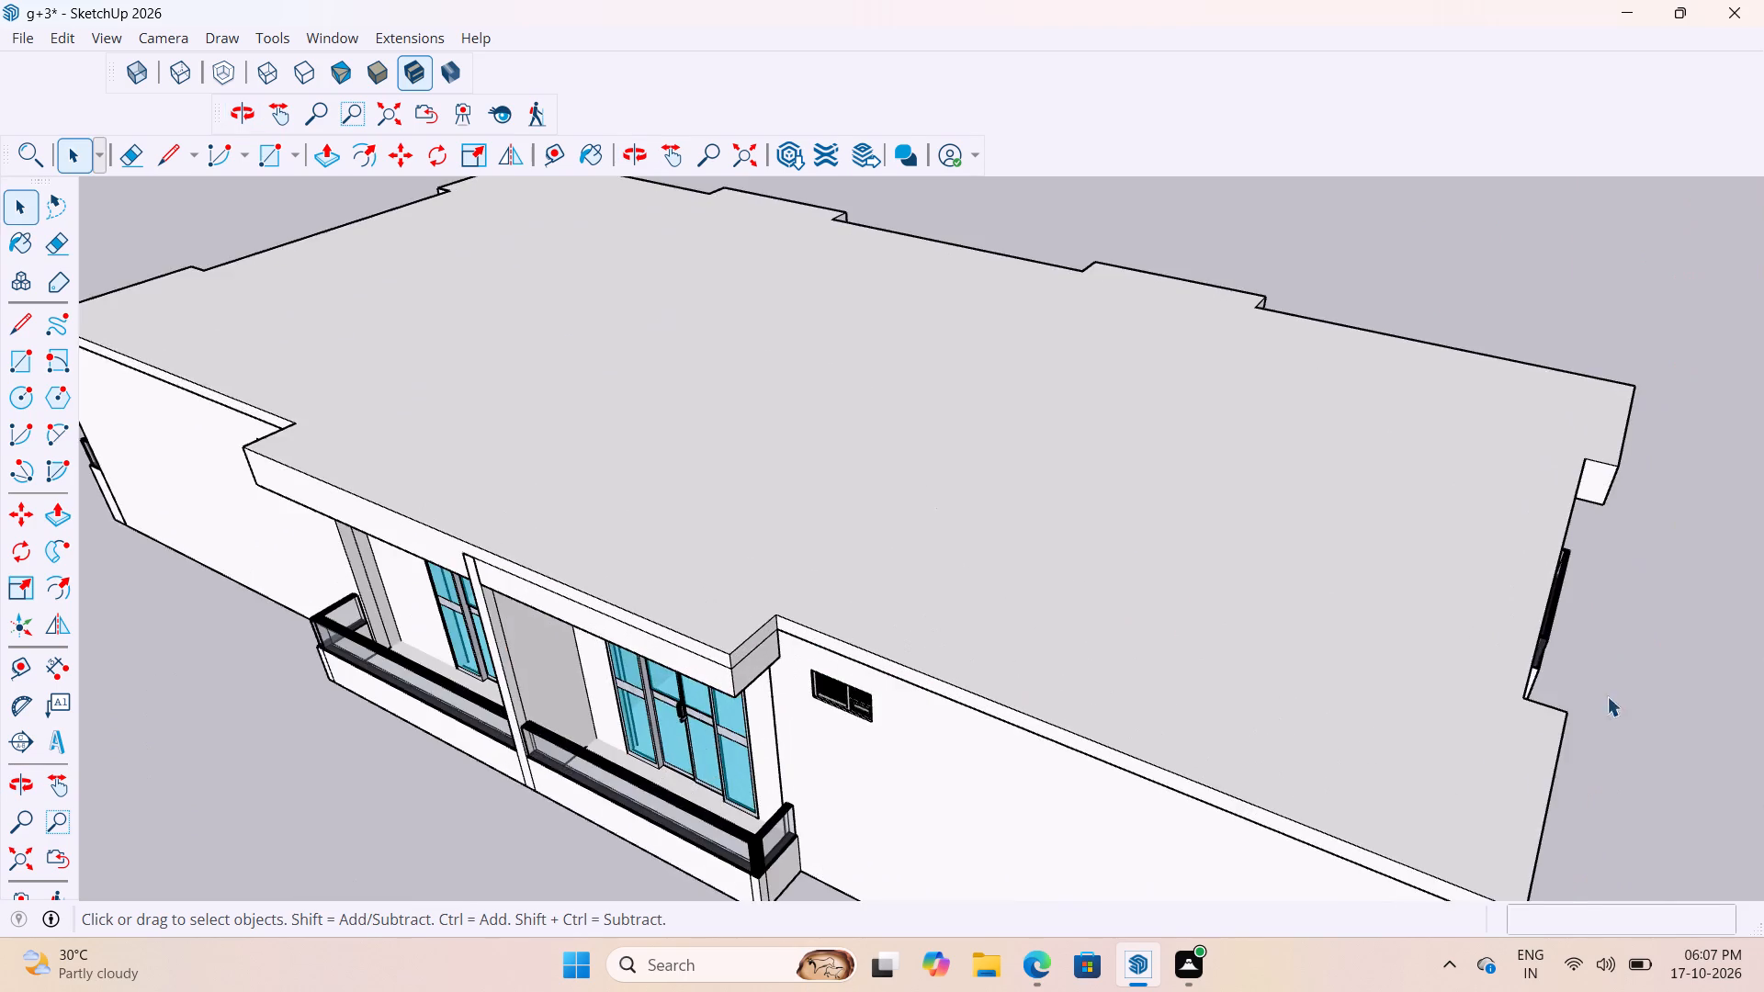
middle_click_drag(1587, 648, 1063, 497)
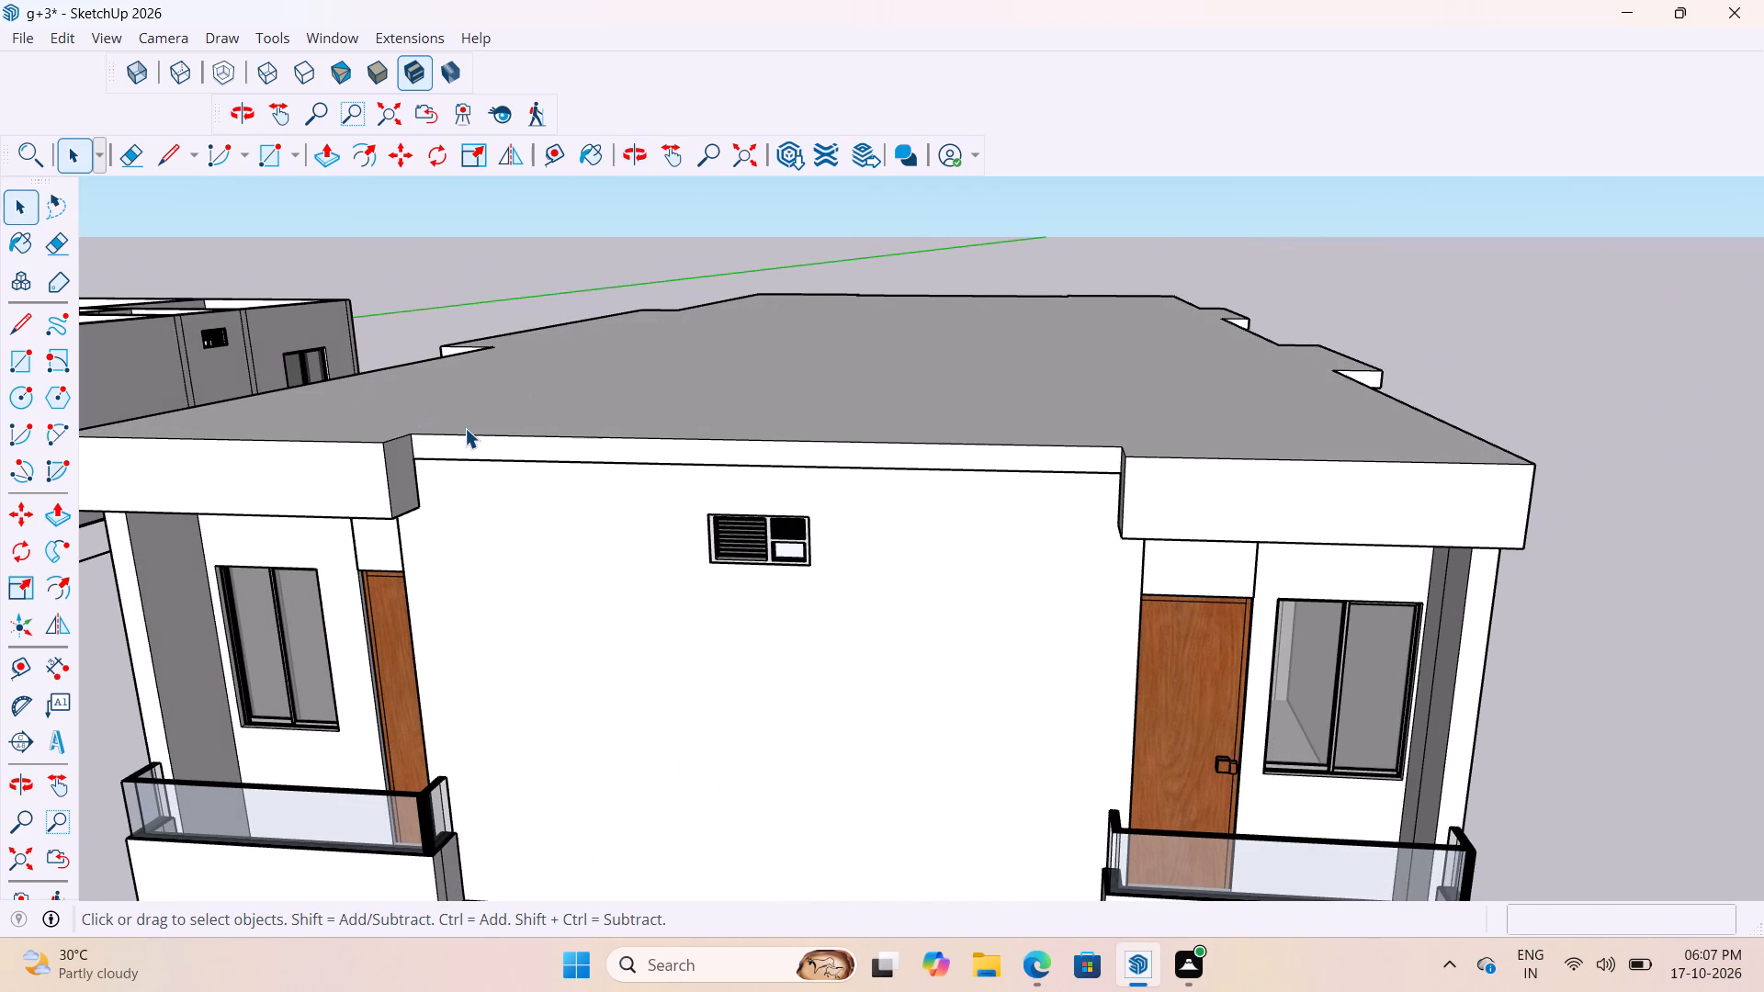
scroll(465, 428, "down", 11)
scroll(484, 536, "up", 2)
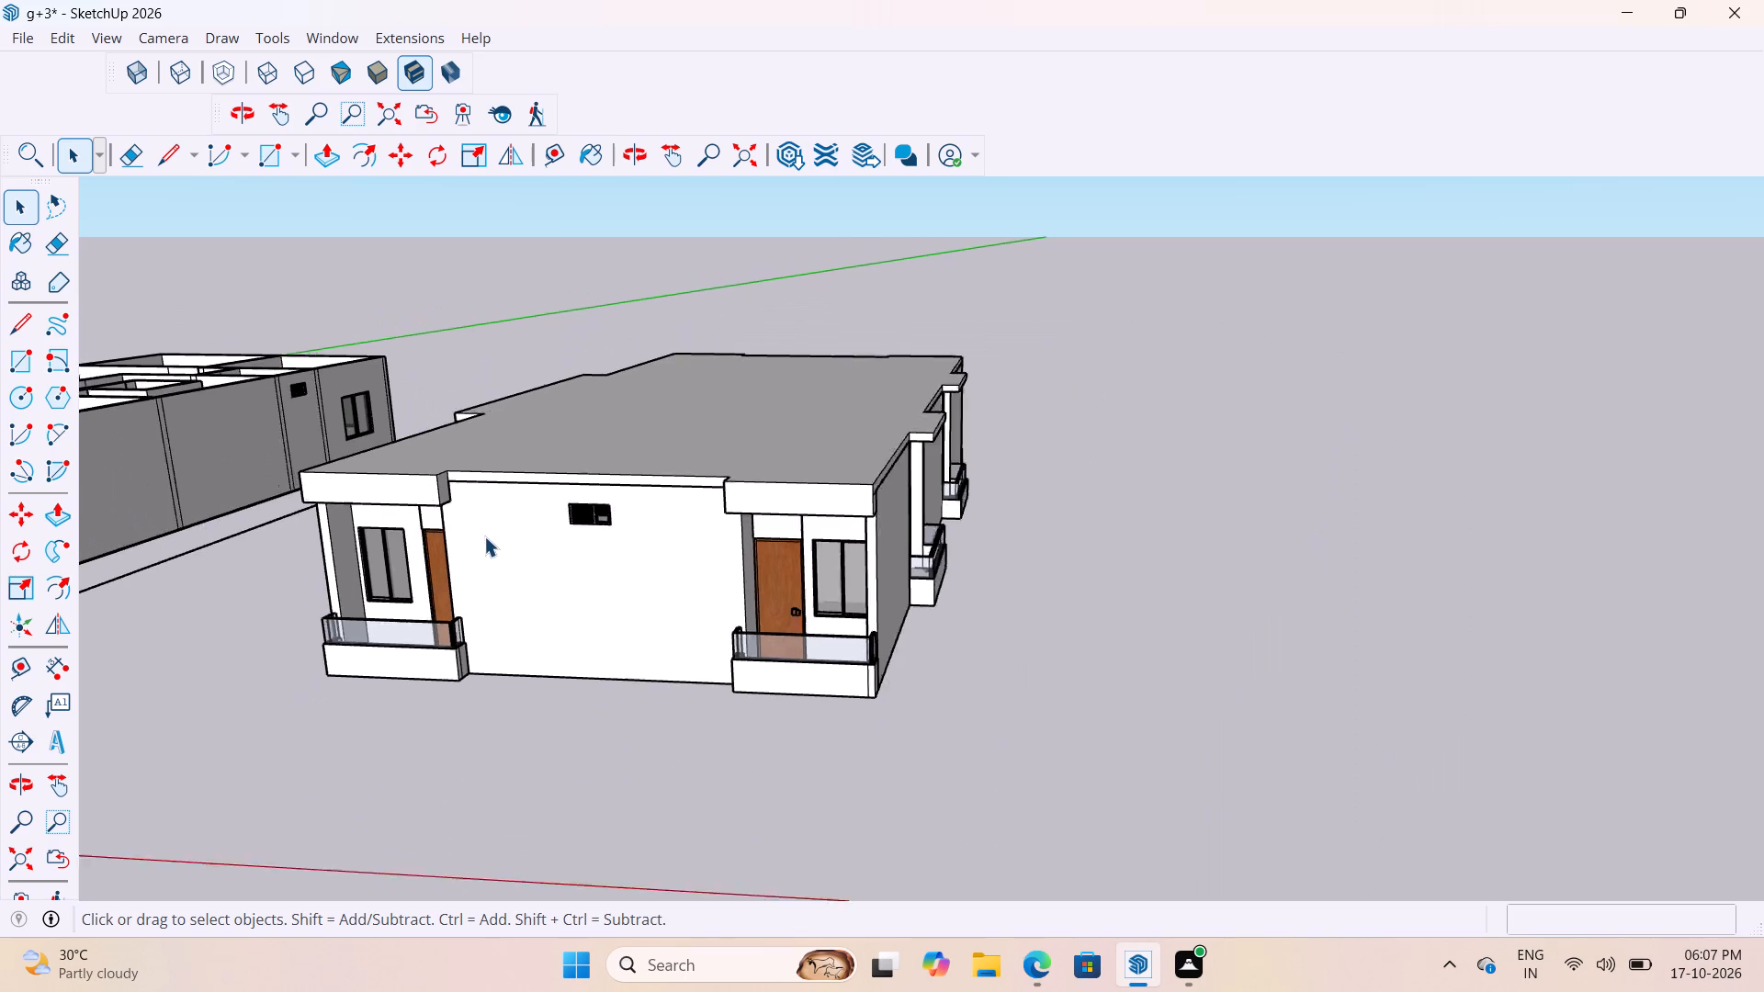
scroll(484, 536, "up", 7)
scroll(948, 534, "down", 11)
scroll(880, 557, "up", 6)
middle_click_drag(860, 541, 854, 520)
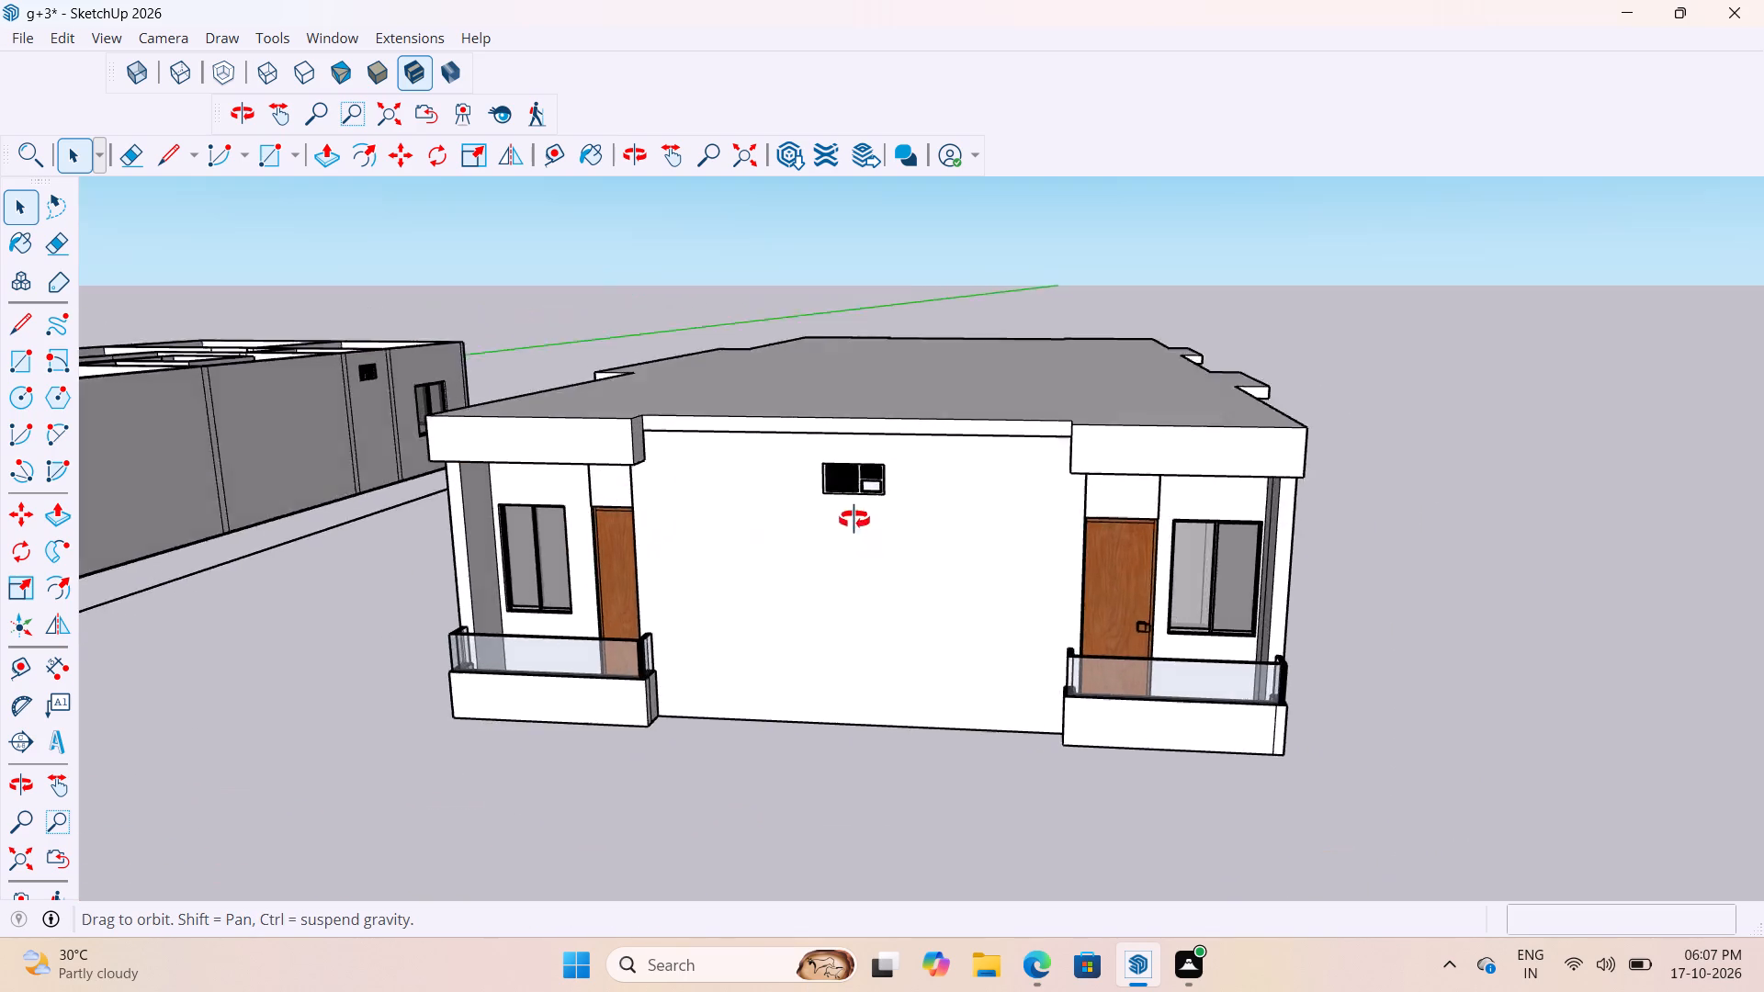
middle_click_drag(854, 520, 1158, 553)
scroll(1008, 533, "down", 10)
middle_click_drag(1008, 533, 996, 527)
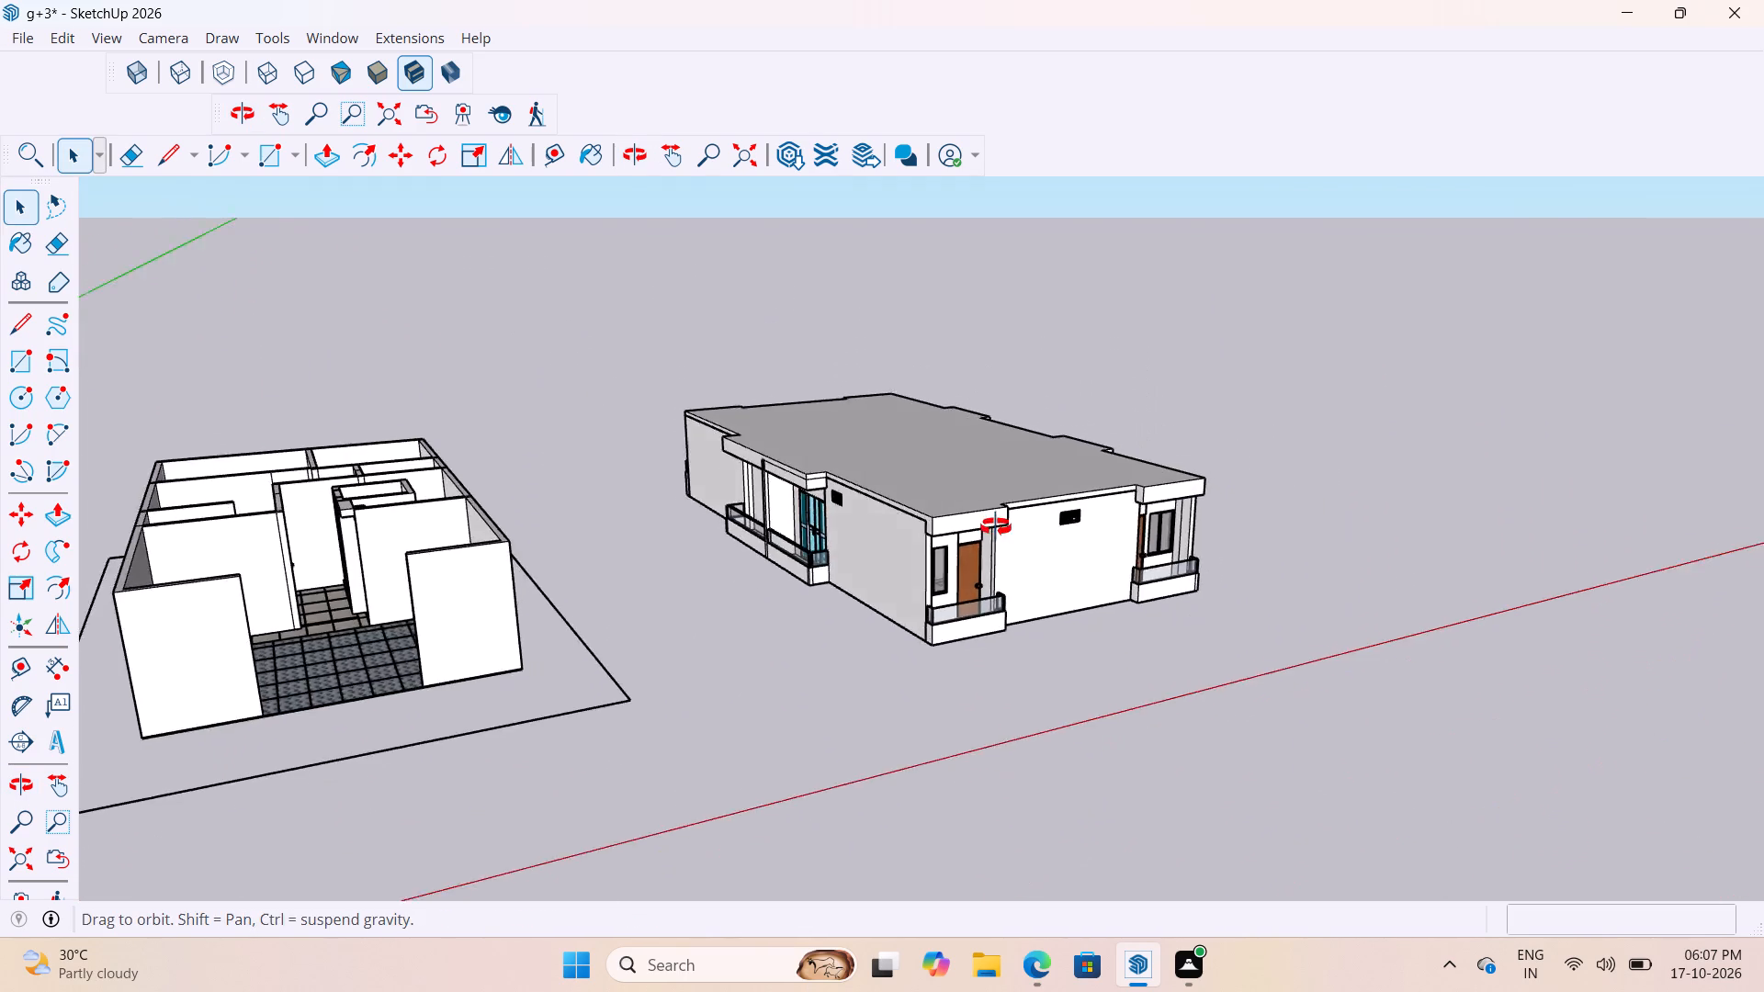
middle_click_drag(996, 527, 1208, 568)
scroll(925, 463, "up", 3)
scroll(731, 443, "up", 6)
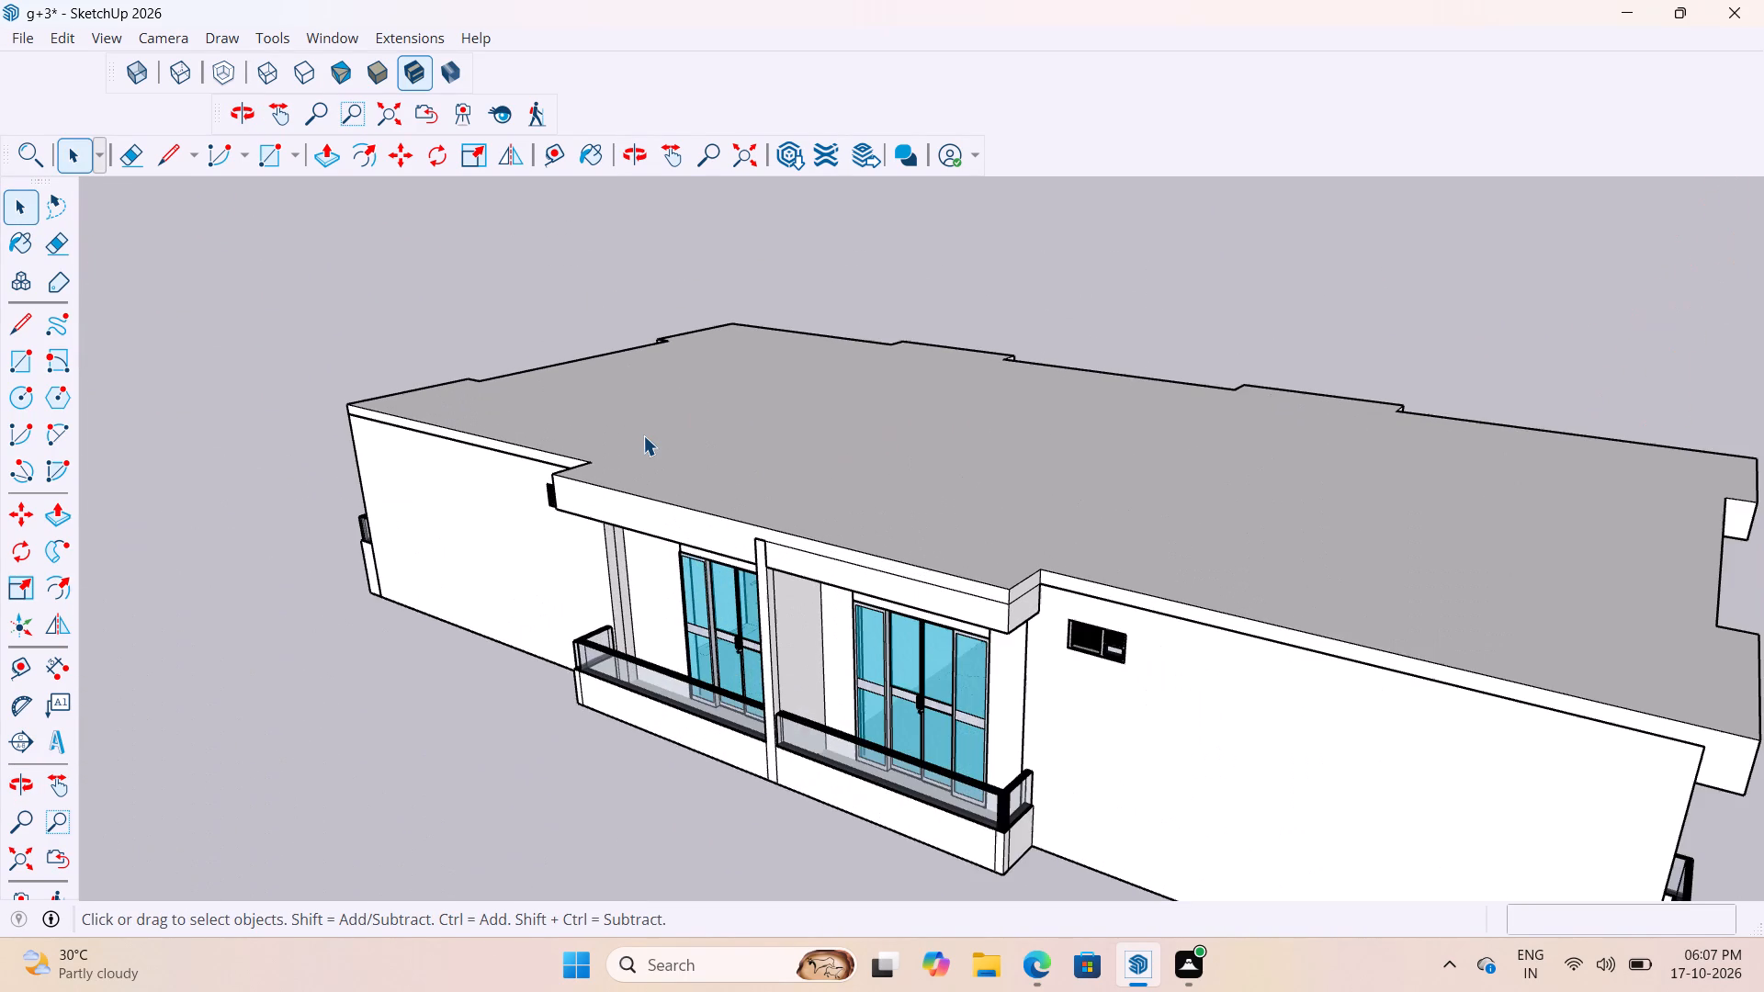
scroll(643, 435, "down", 6)
scroll(637, 456, "up", 5)
middle_click_drag(558, 492, 943, 495)
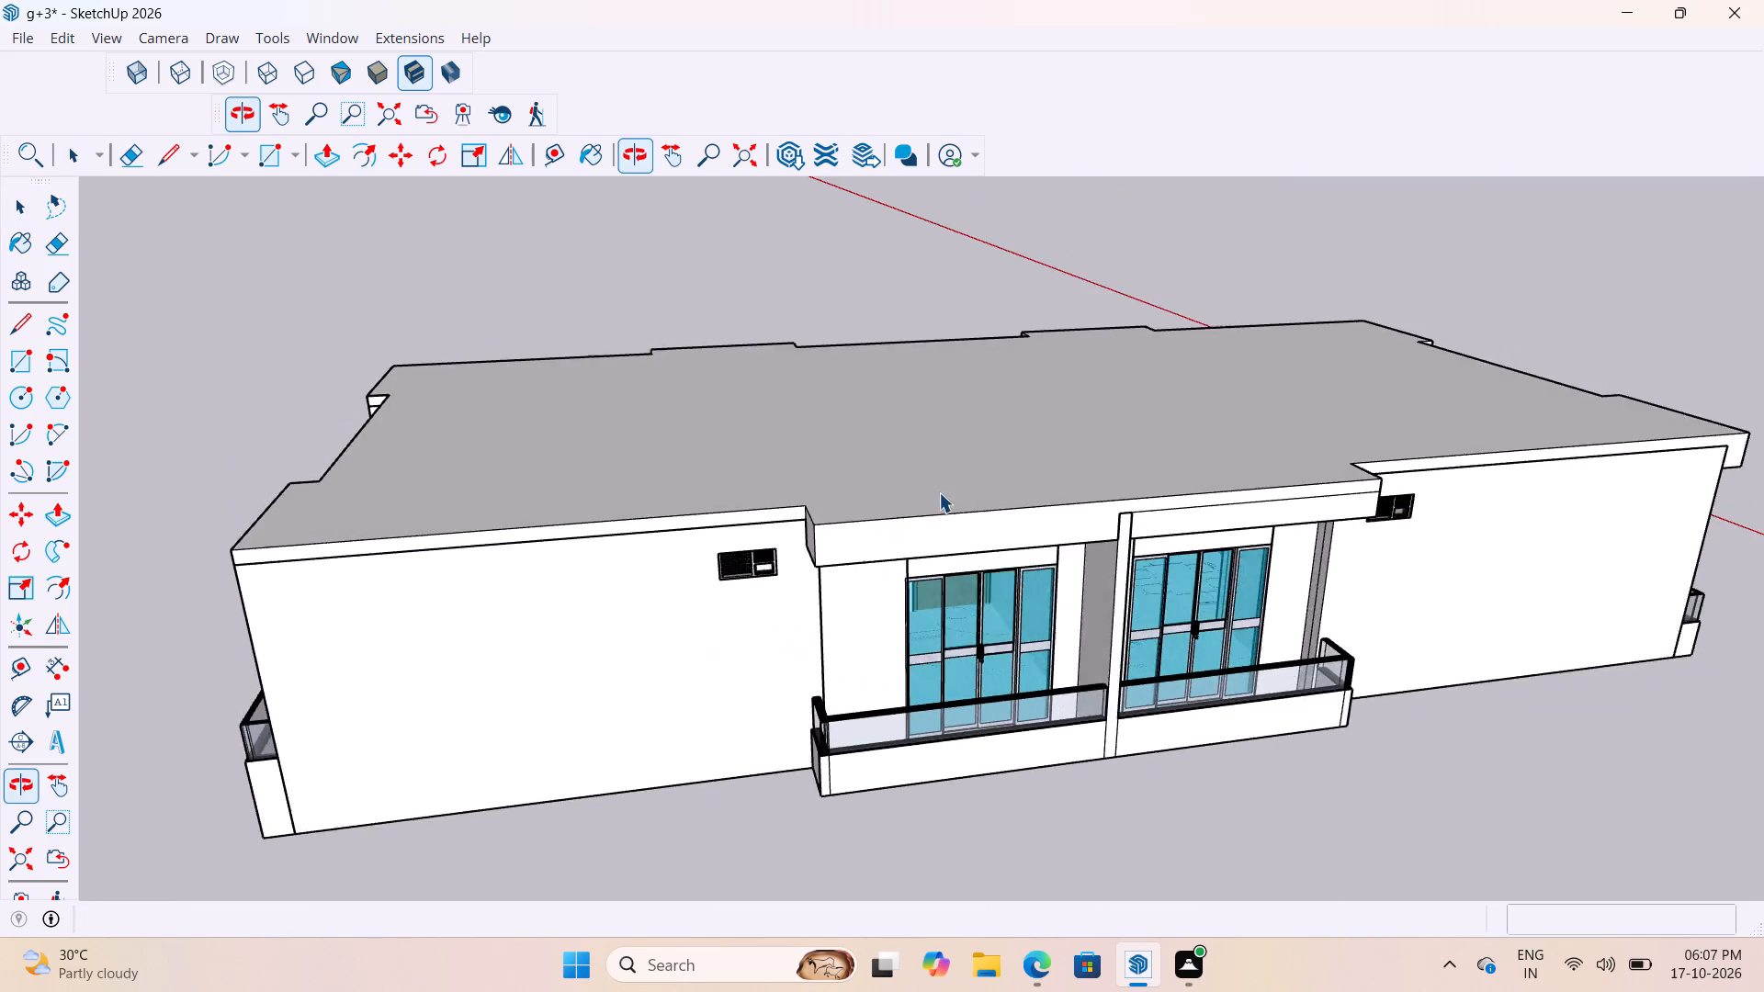
scroll(920, 484, "down", 11)
scroll(700, 568, "up", 8)
middle_click_drag(673, 485, 991, 489)
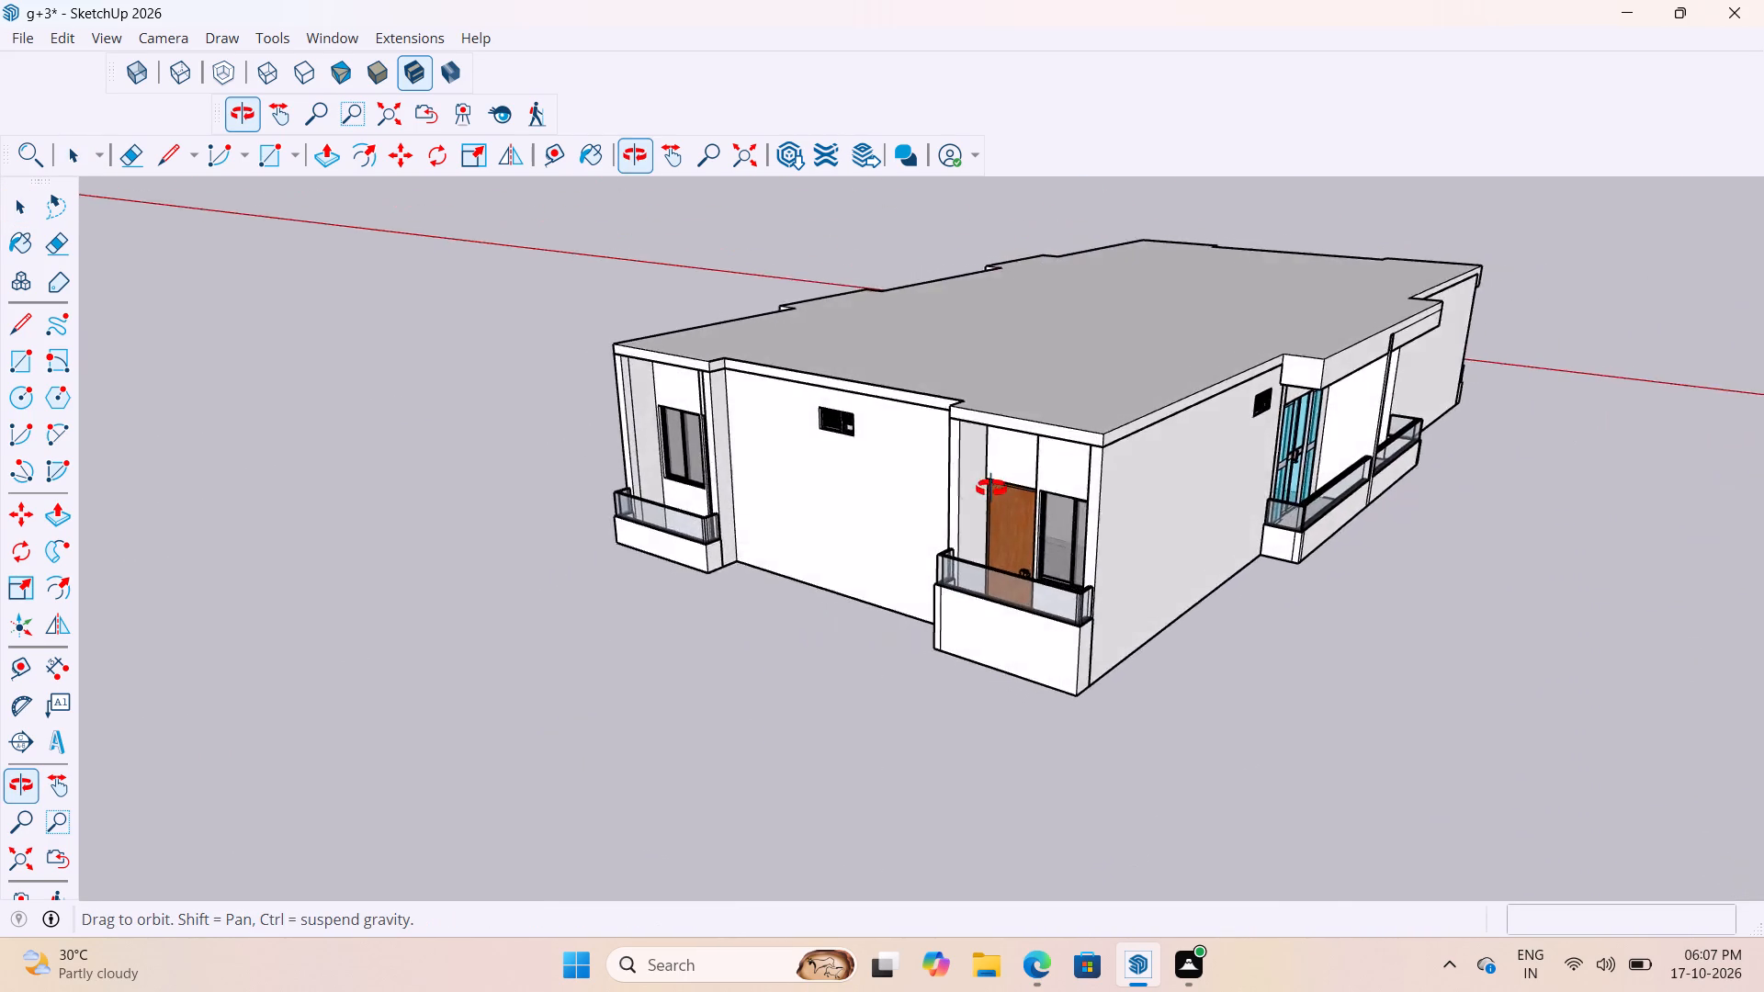
middle_click_drag(991, 489, 803, 564)
scroll(1339, 502, "up", 3)
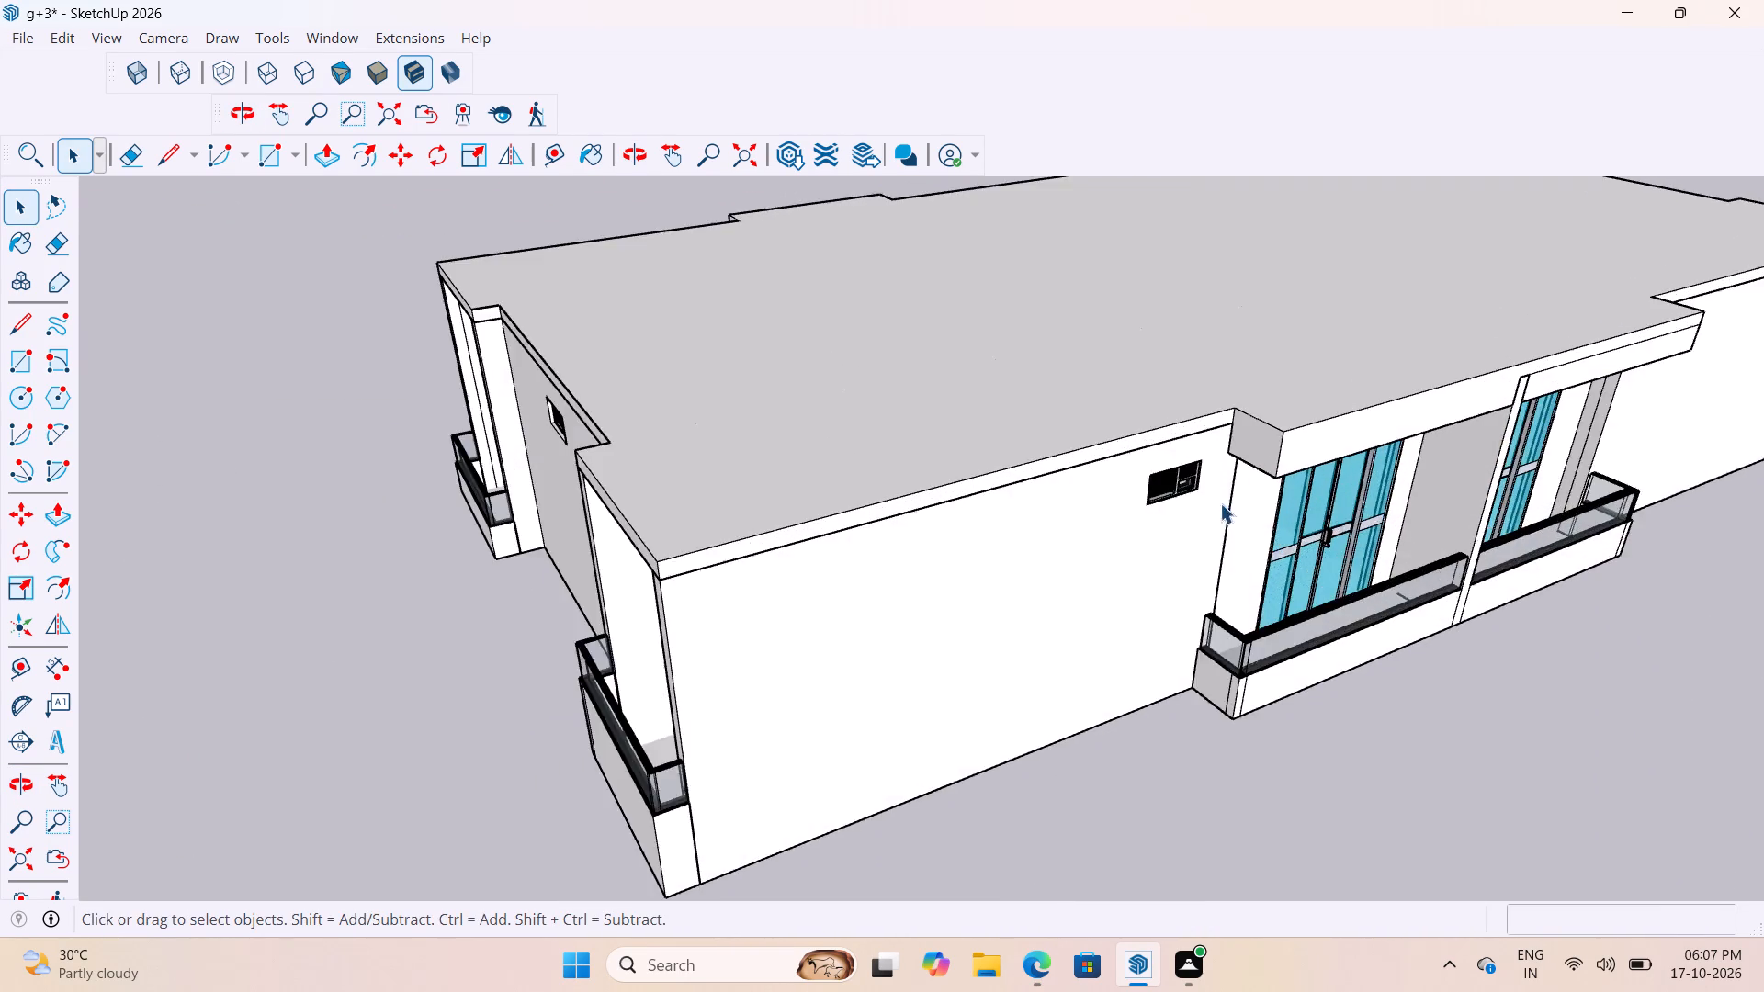
scroll(1220, 503, "down", 5)
scroll(918, 586, "up", 20)
scroll(918, 586, "up", 1)
Examine the end facade corner balcony's roof overhang from above and below, beside the wooden door and window.
middle_click_drag(836, 479, 961, 255)
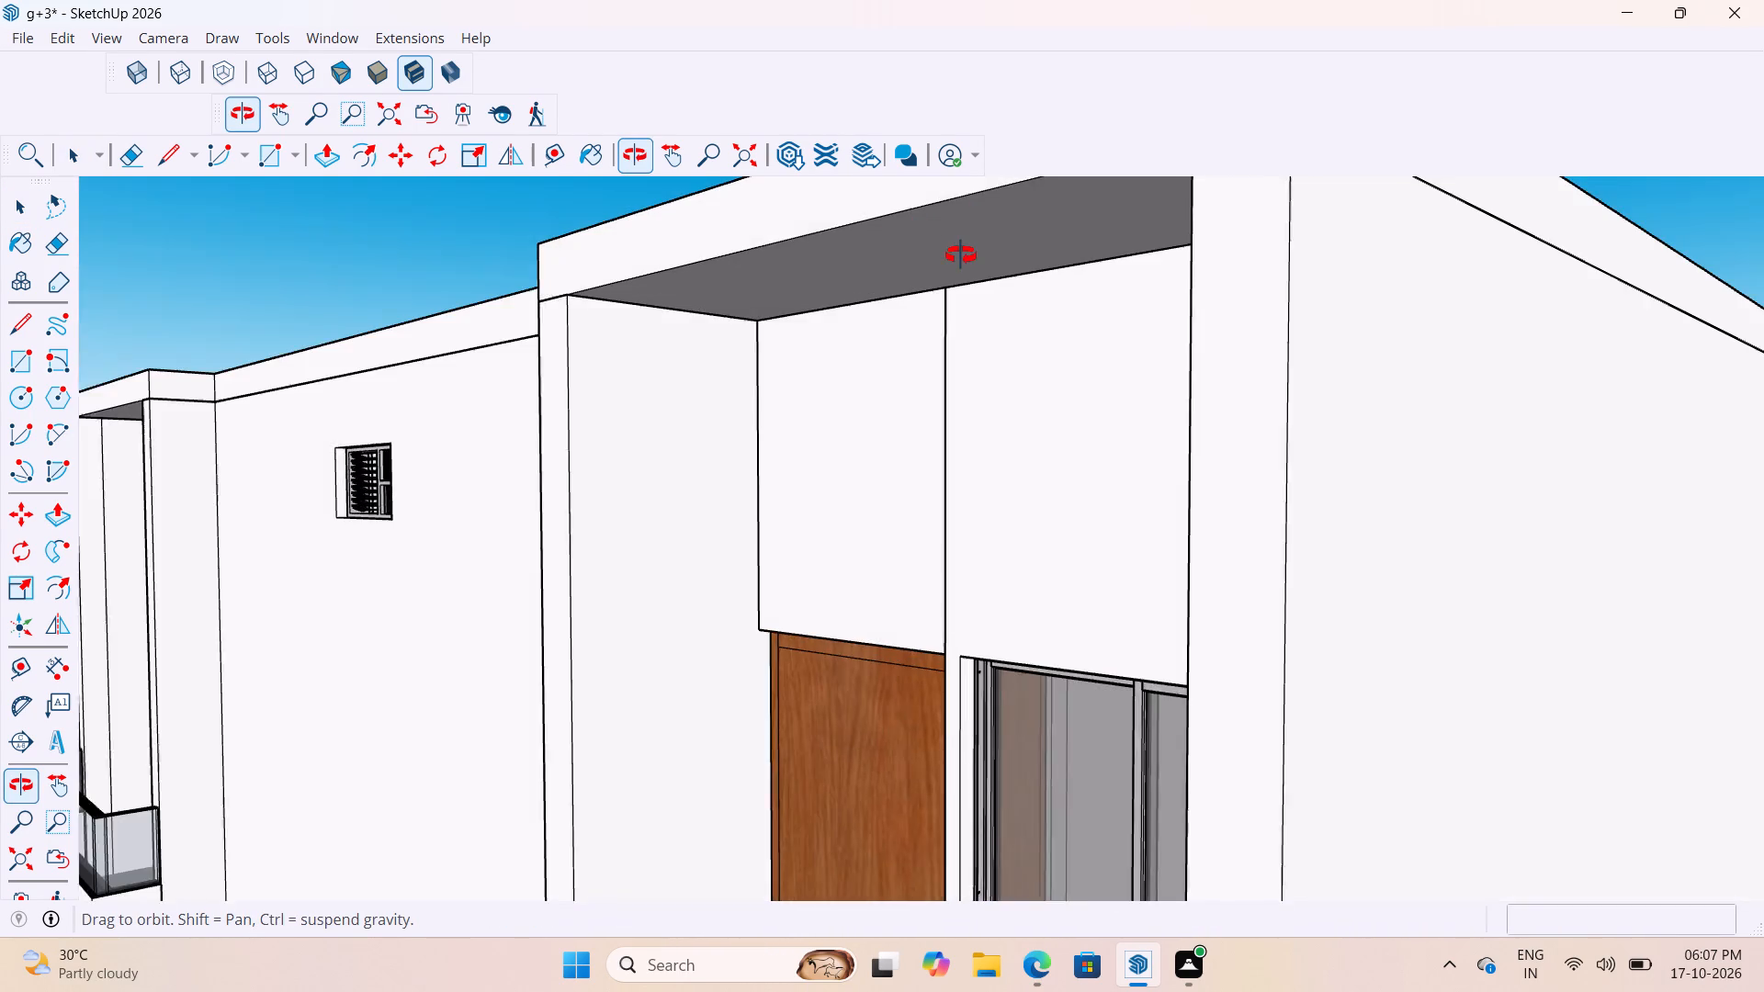
middle_click_drag(961, 255, 930, 424)
scroll(834, 494, "down", 4)
scroll(720, 455, "down", 3)
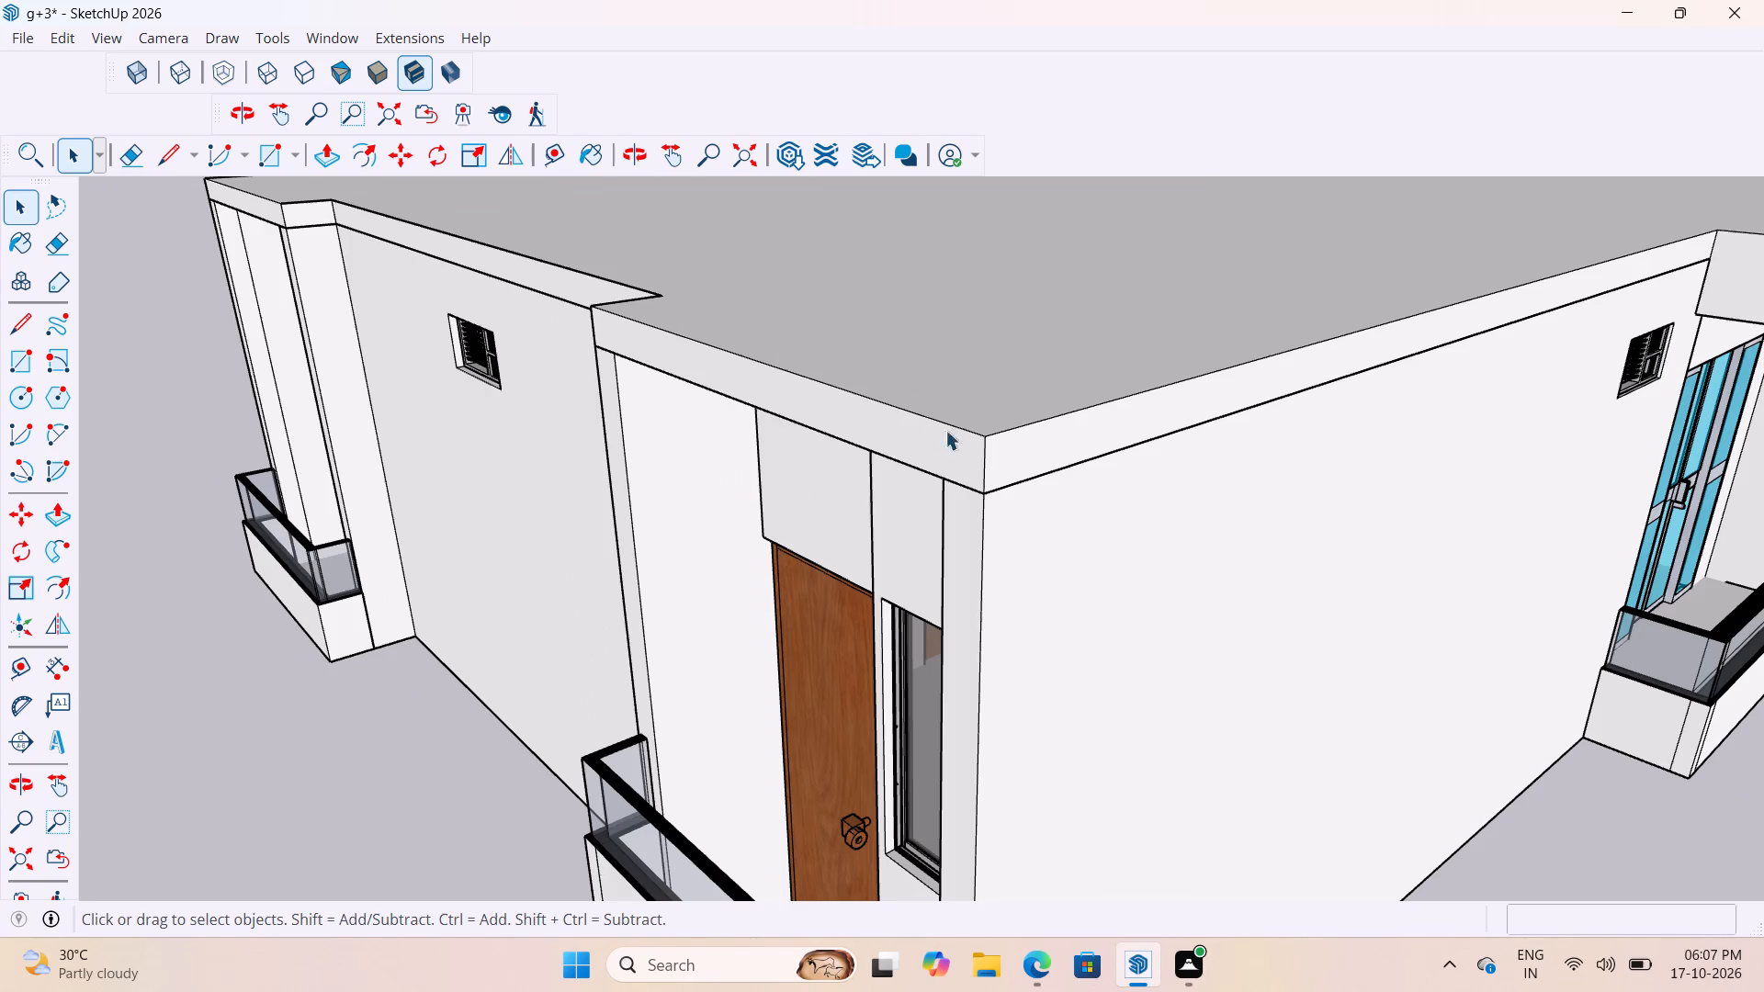
middle_click_drag(1012, 455, 1616, 416)
scroll(1616, 416, "down", 1)
scroll(1374, 349, "up", 7)
middle_click_drag(1365, 381, 1349, 330)
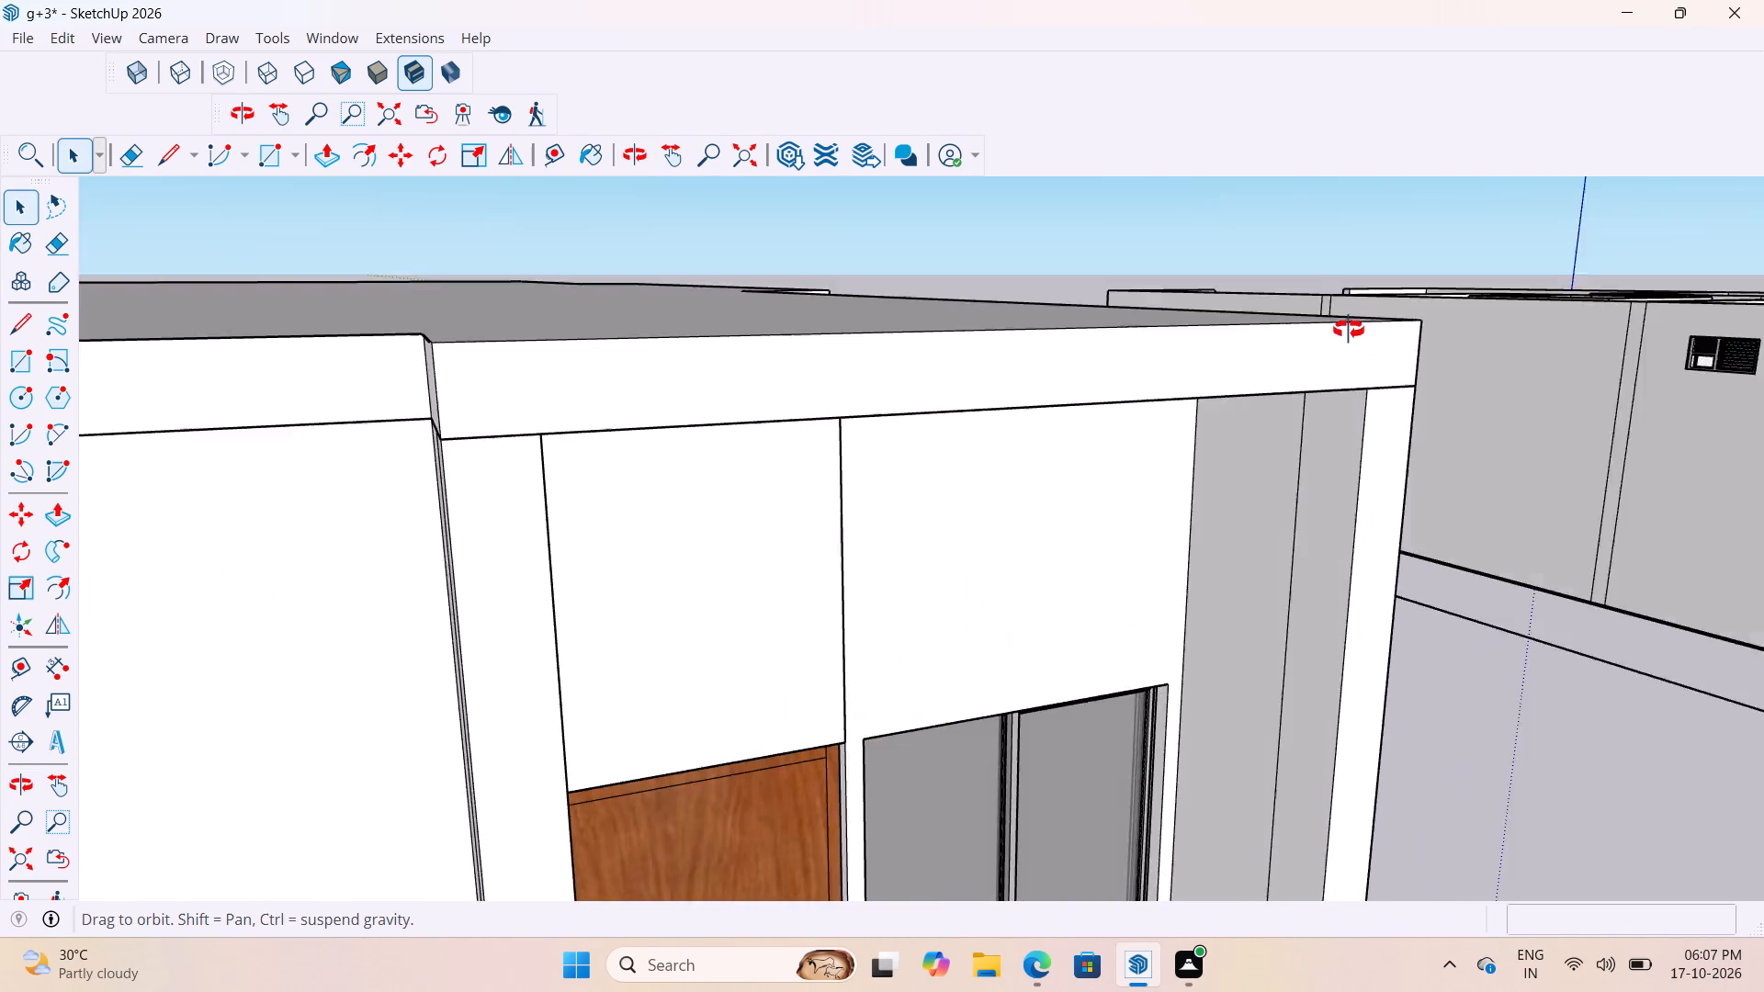
middle_click_drag(1349, 330, 1548, 241)
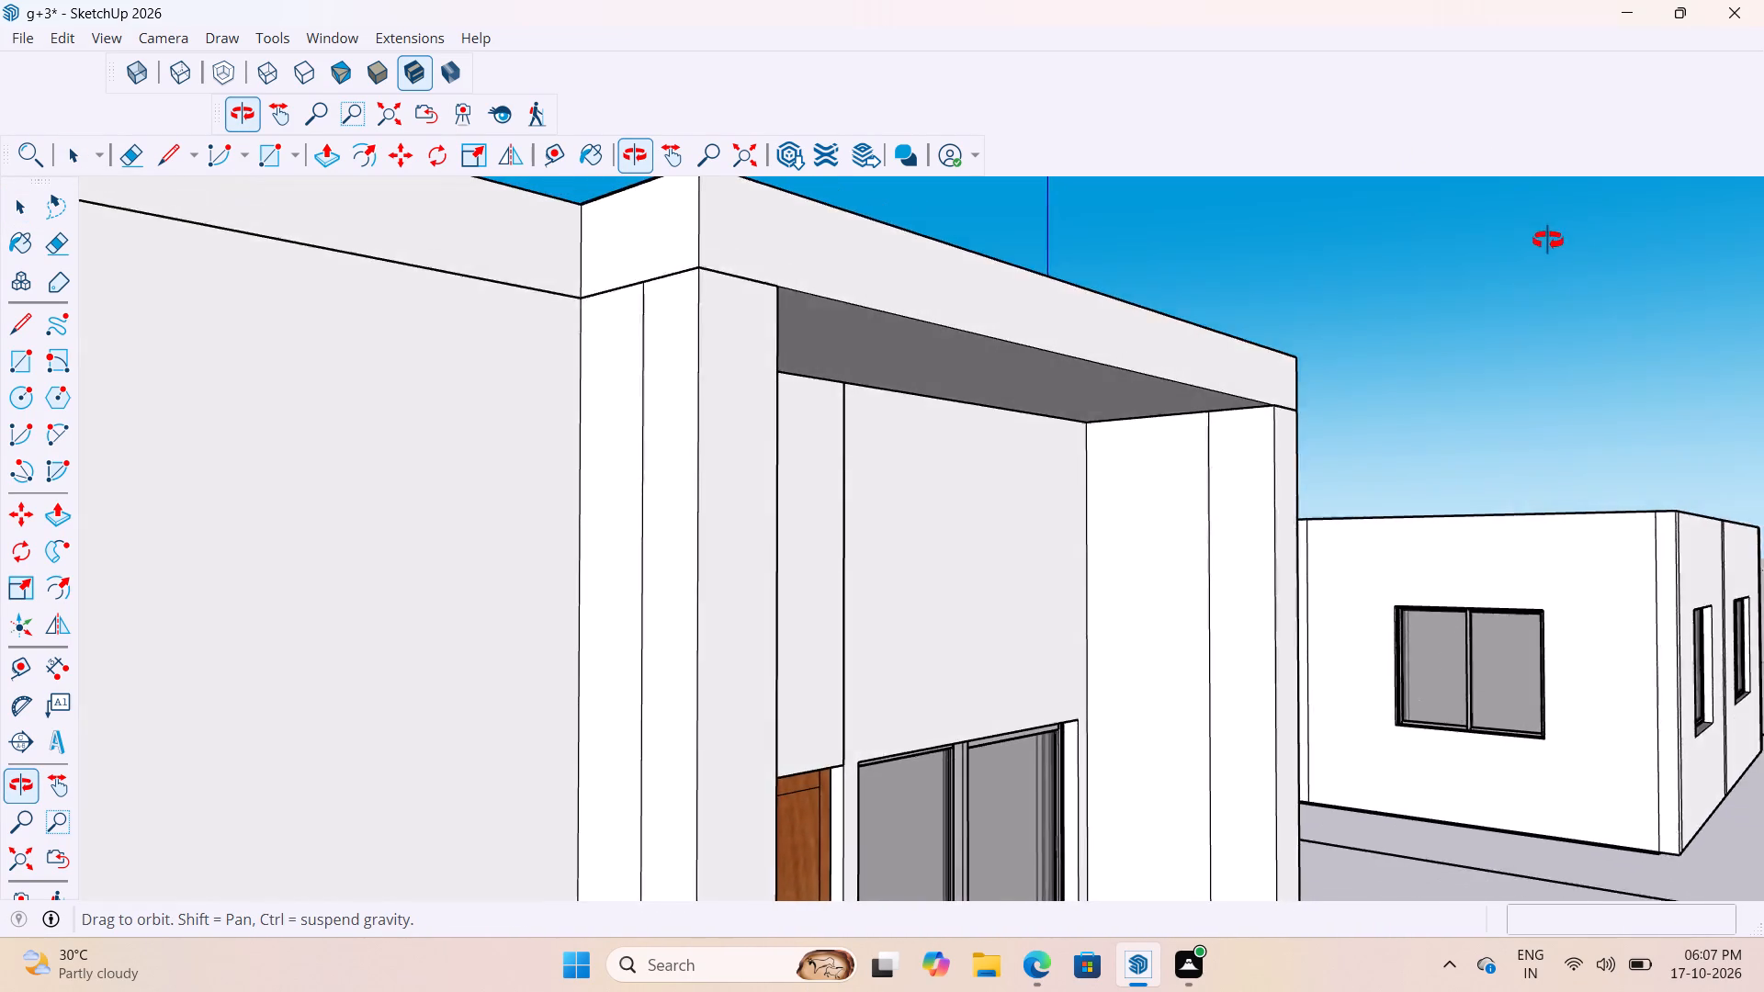
middle_click_drag(1548, 241, 932, 134)
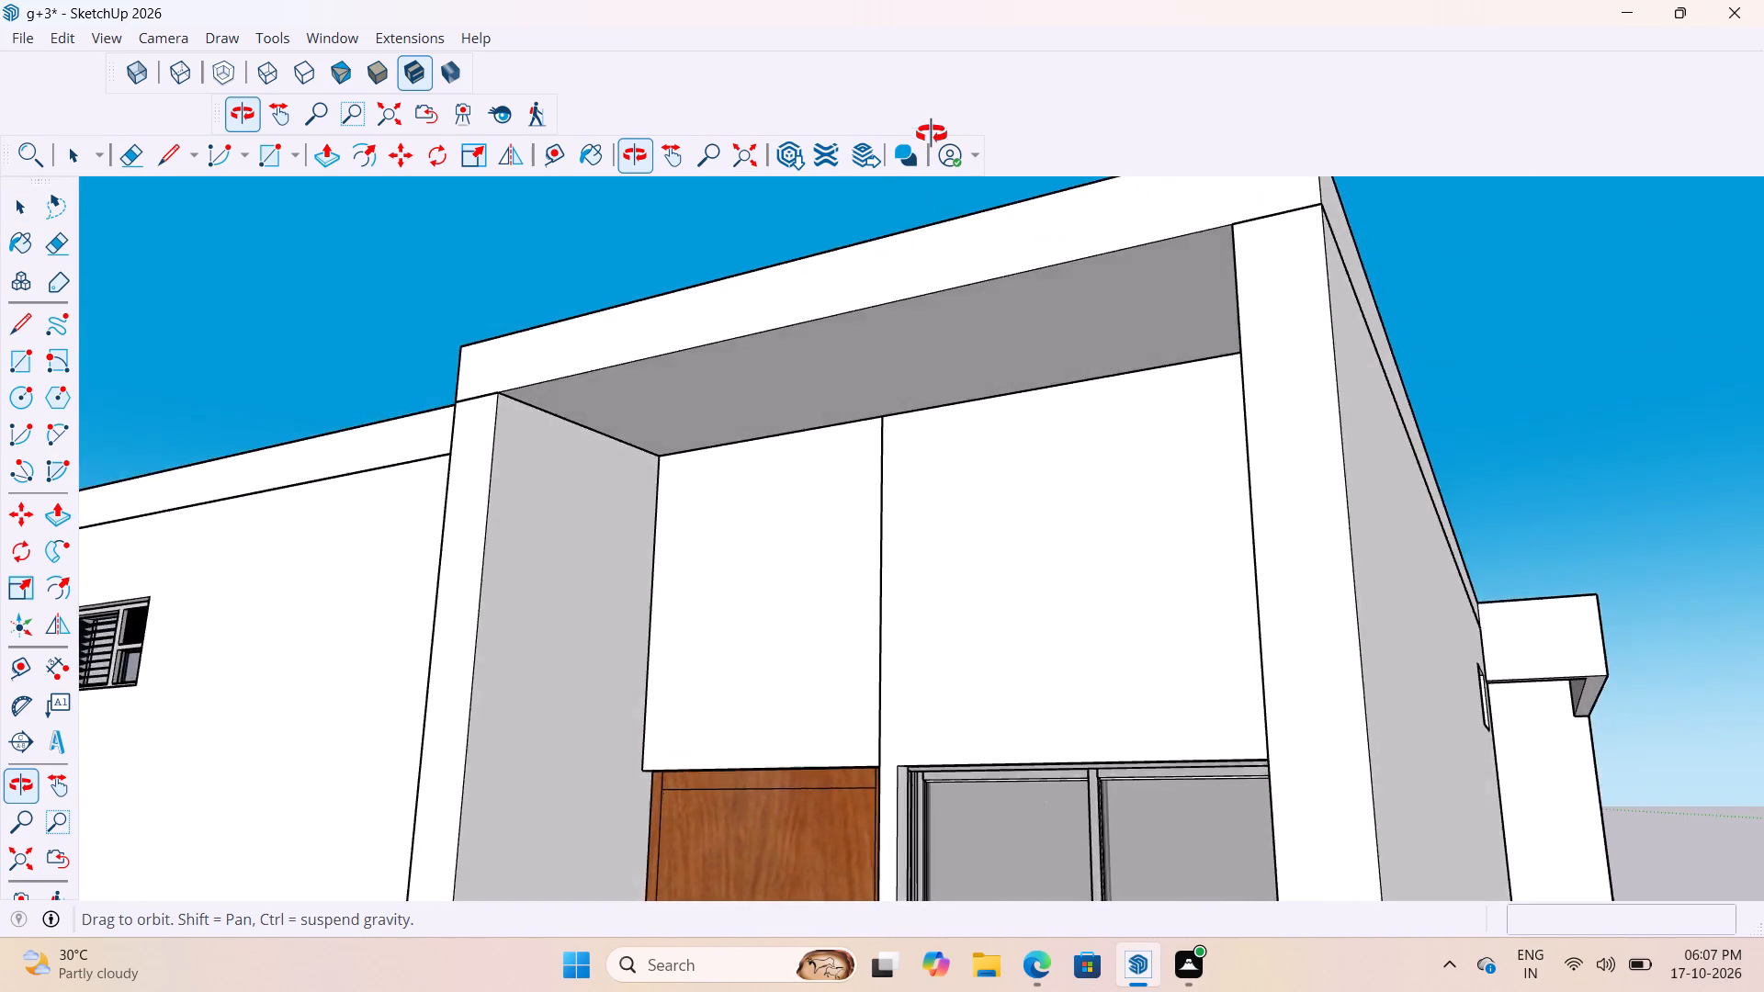
middle_click_drag(932, 134, 1443, 223)
scroll(1304, 374, "up", 8)
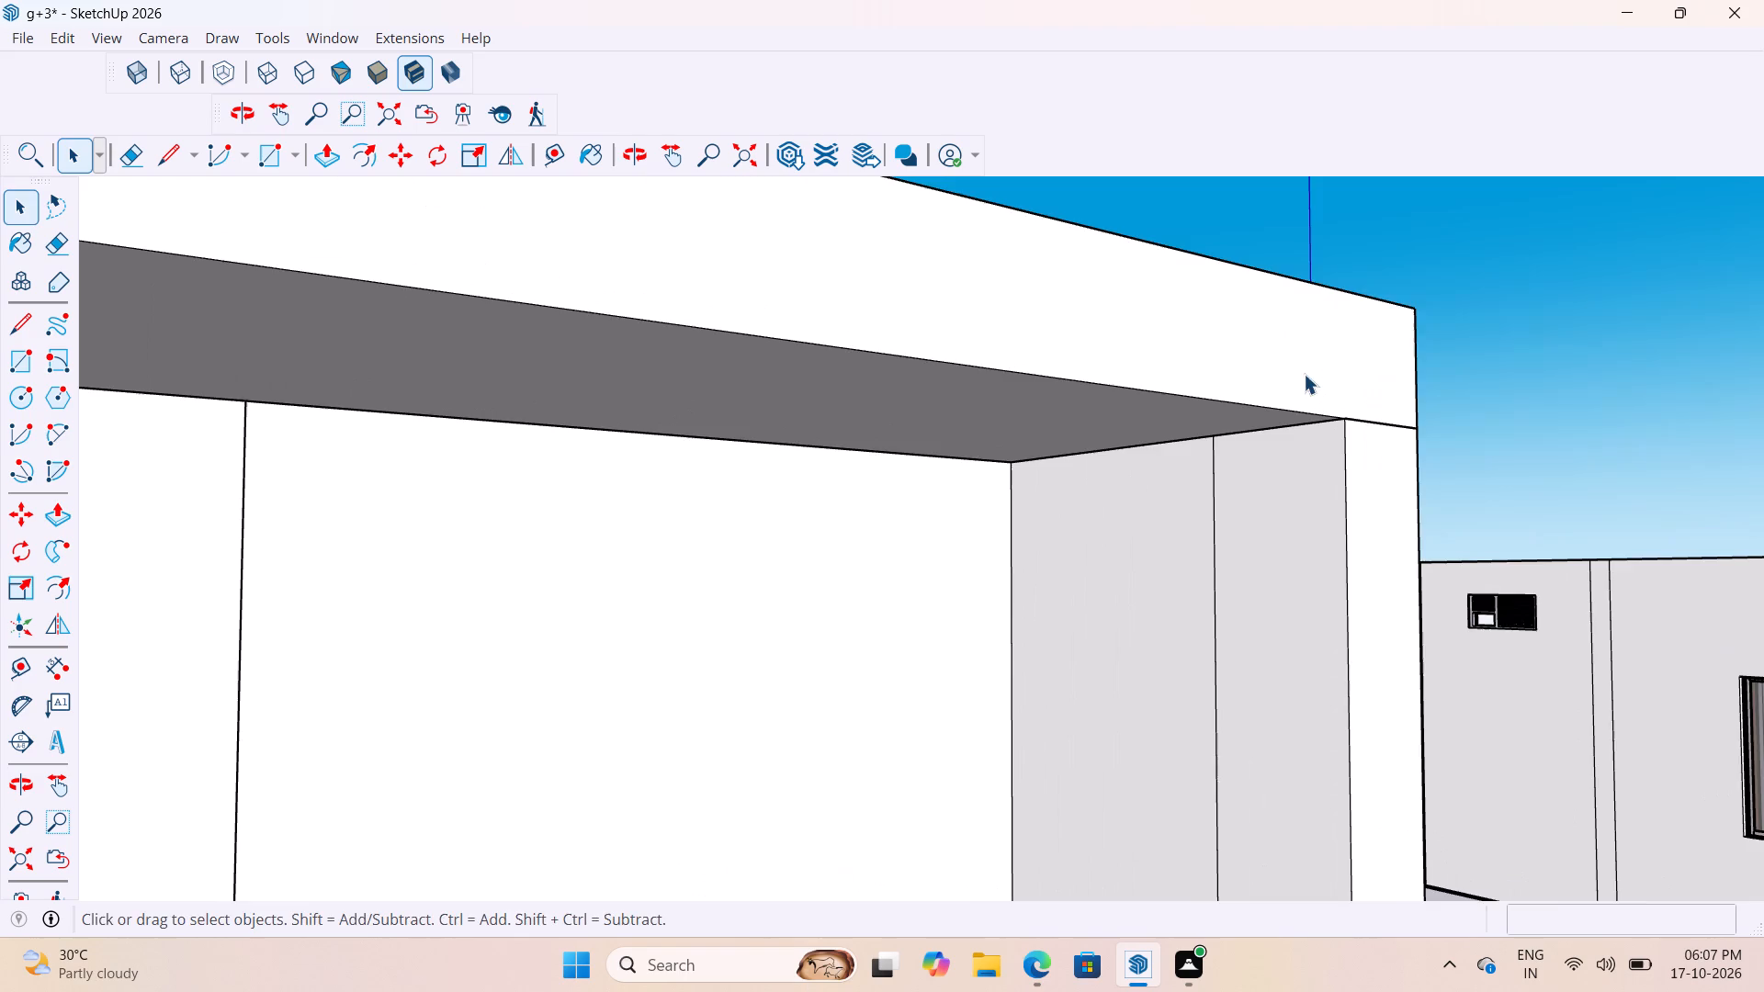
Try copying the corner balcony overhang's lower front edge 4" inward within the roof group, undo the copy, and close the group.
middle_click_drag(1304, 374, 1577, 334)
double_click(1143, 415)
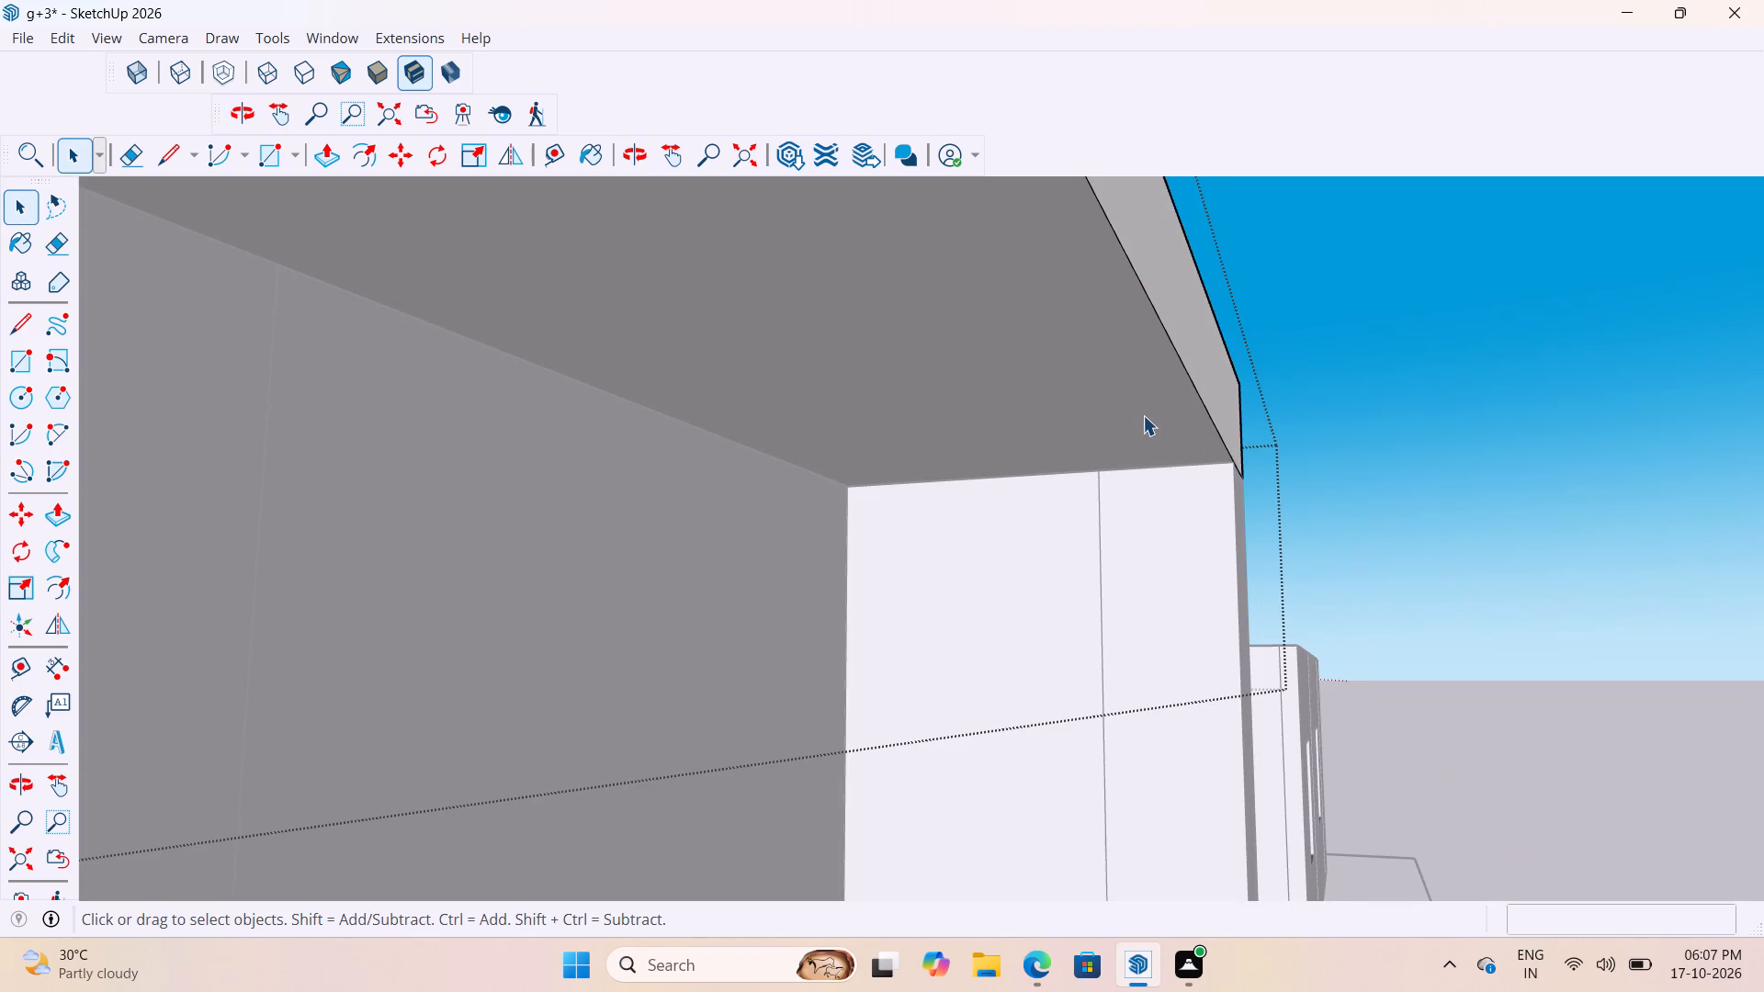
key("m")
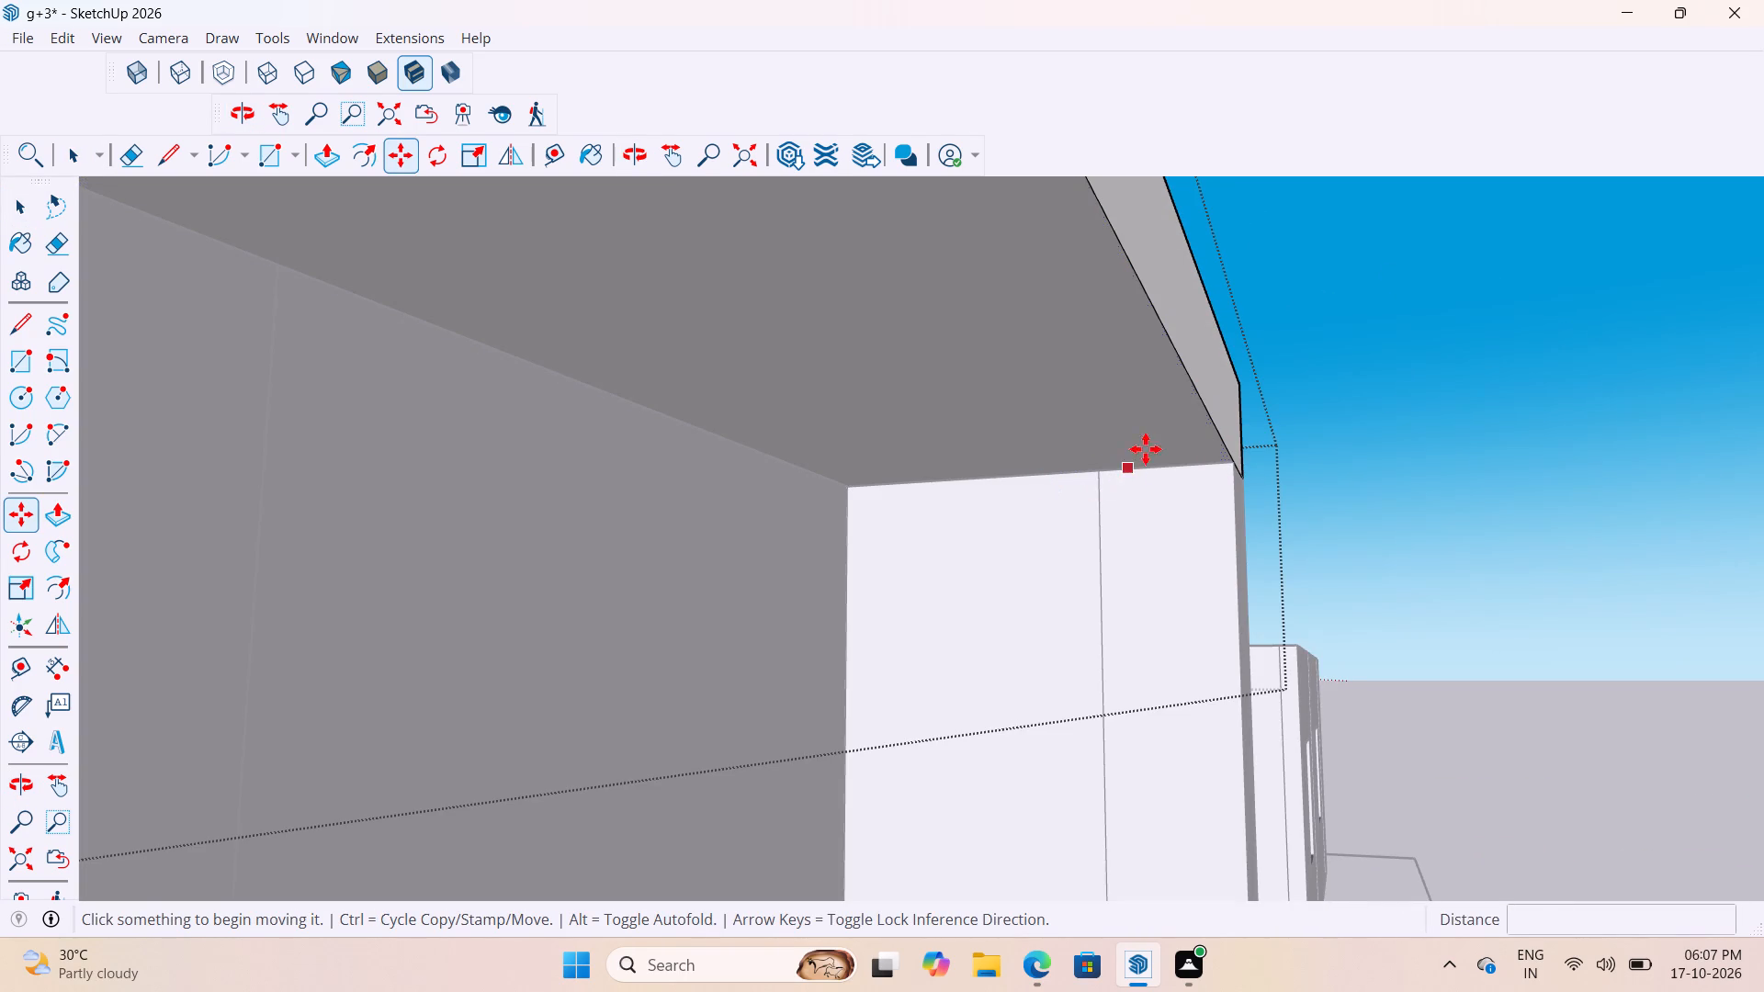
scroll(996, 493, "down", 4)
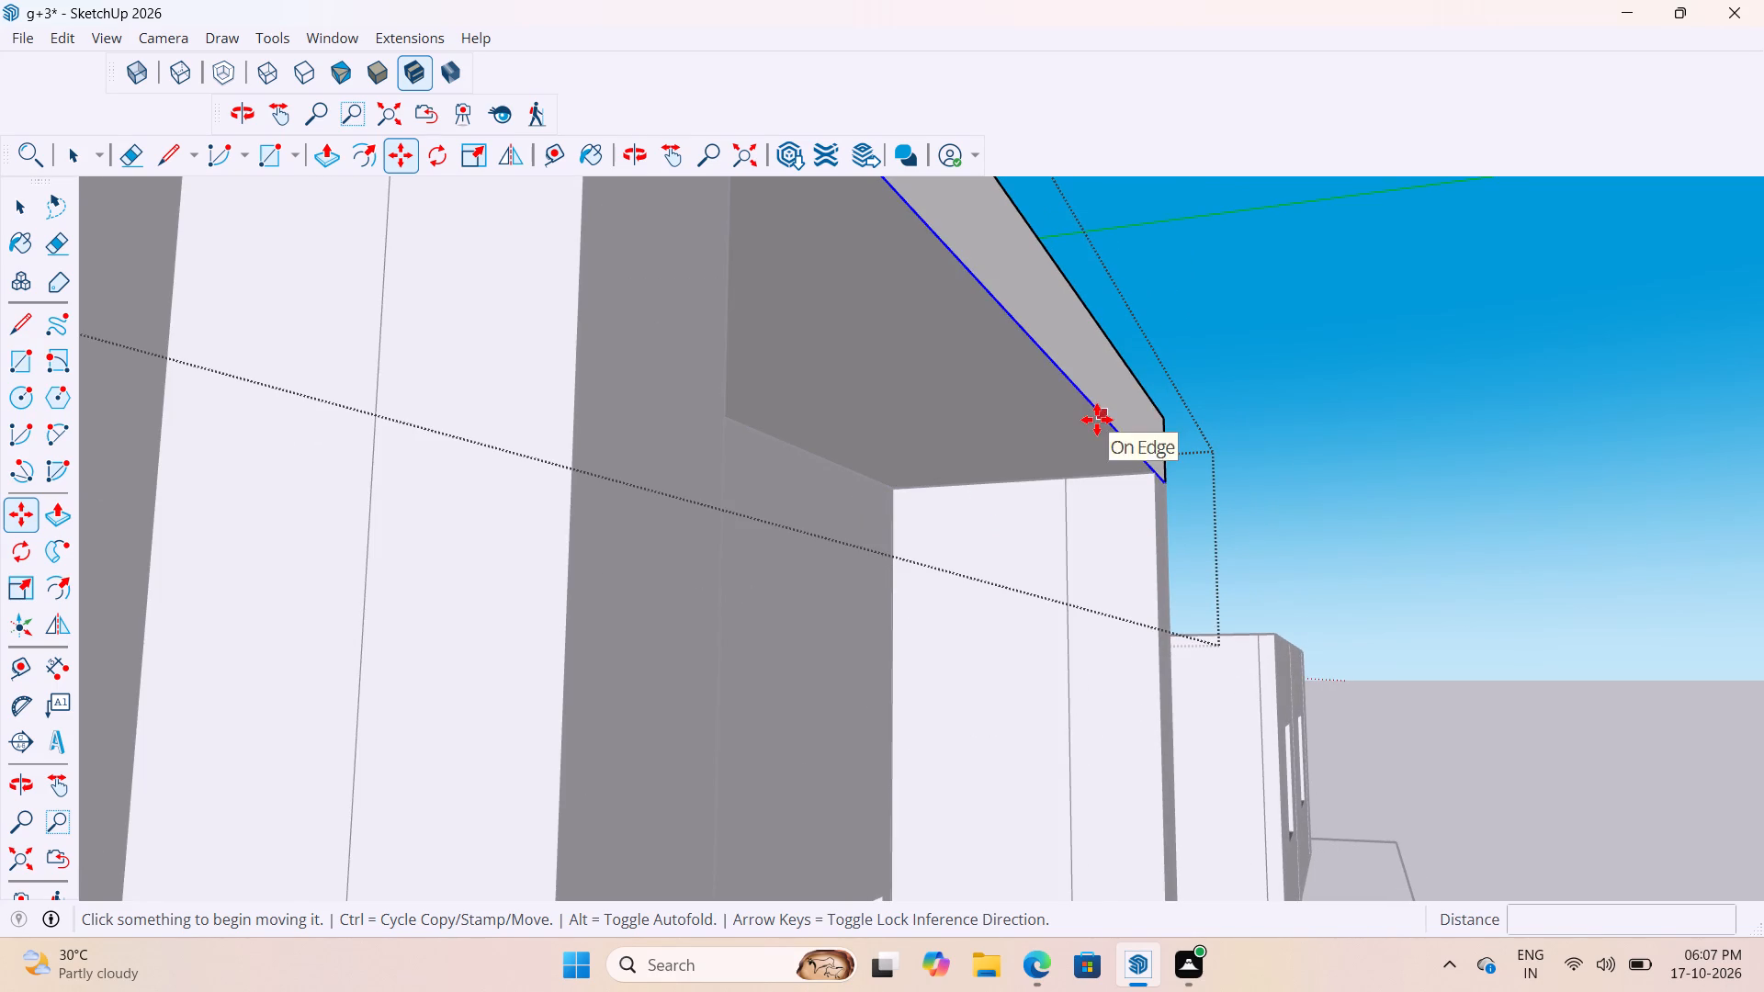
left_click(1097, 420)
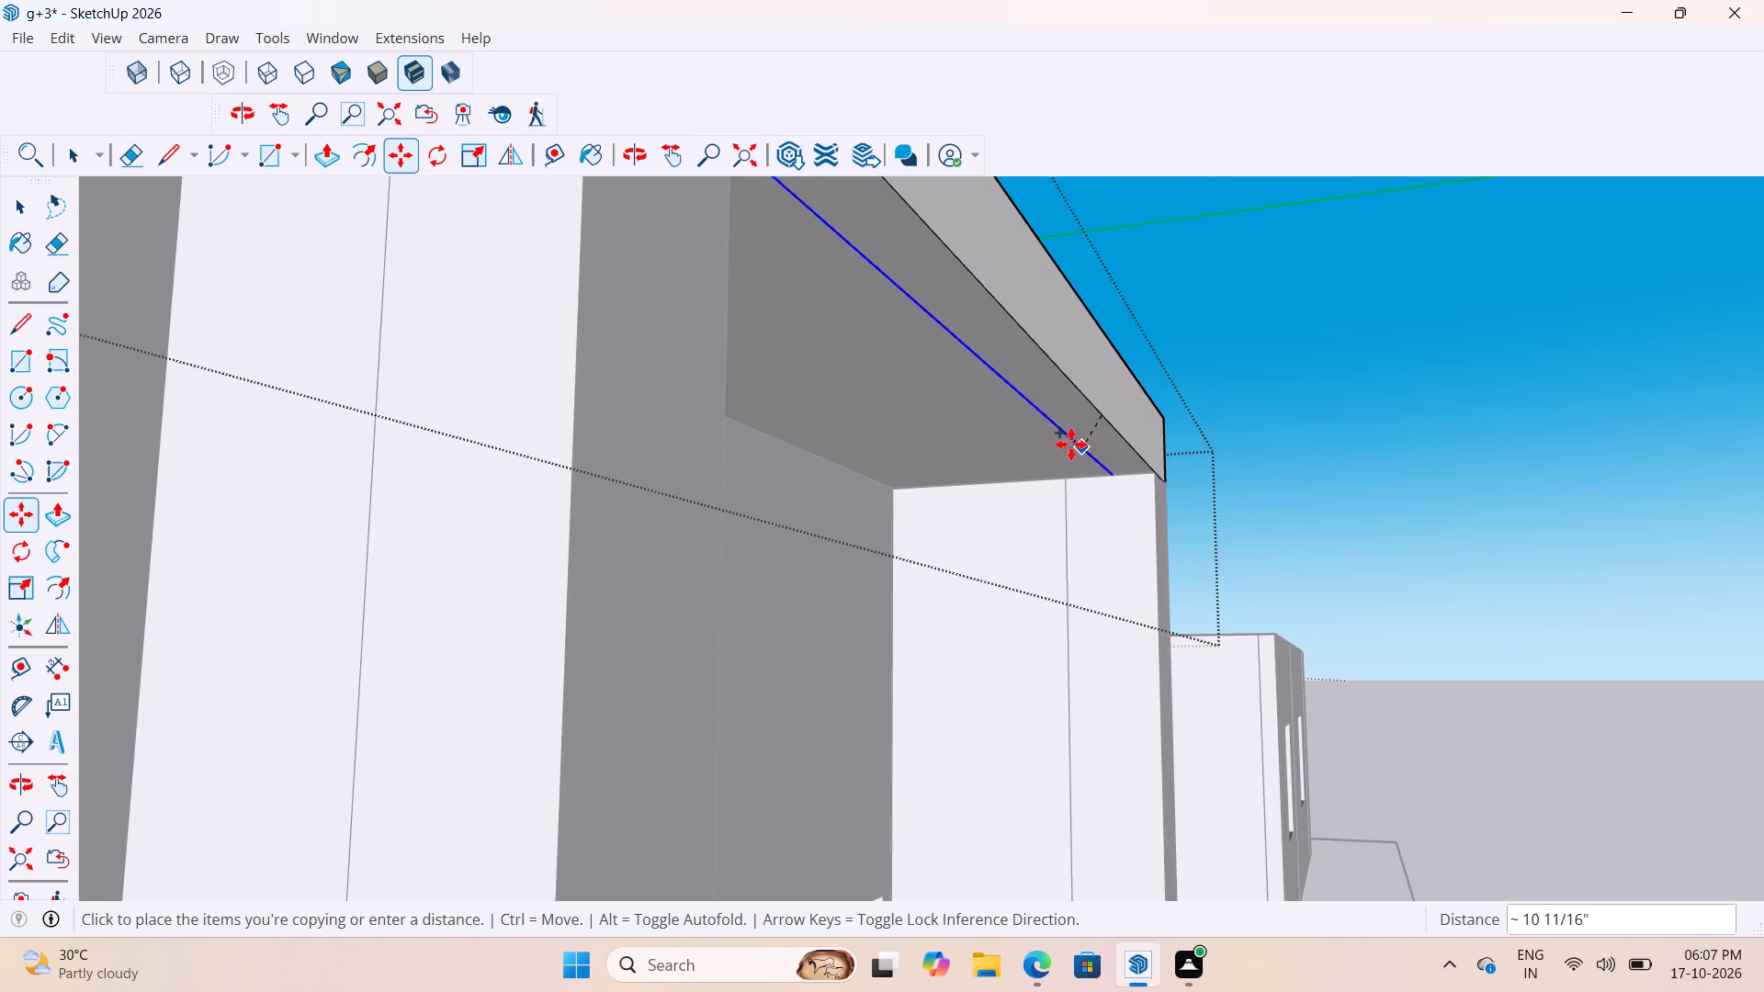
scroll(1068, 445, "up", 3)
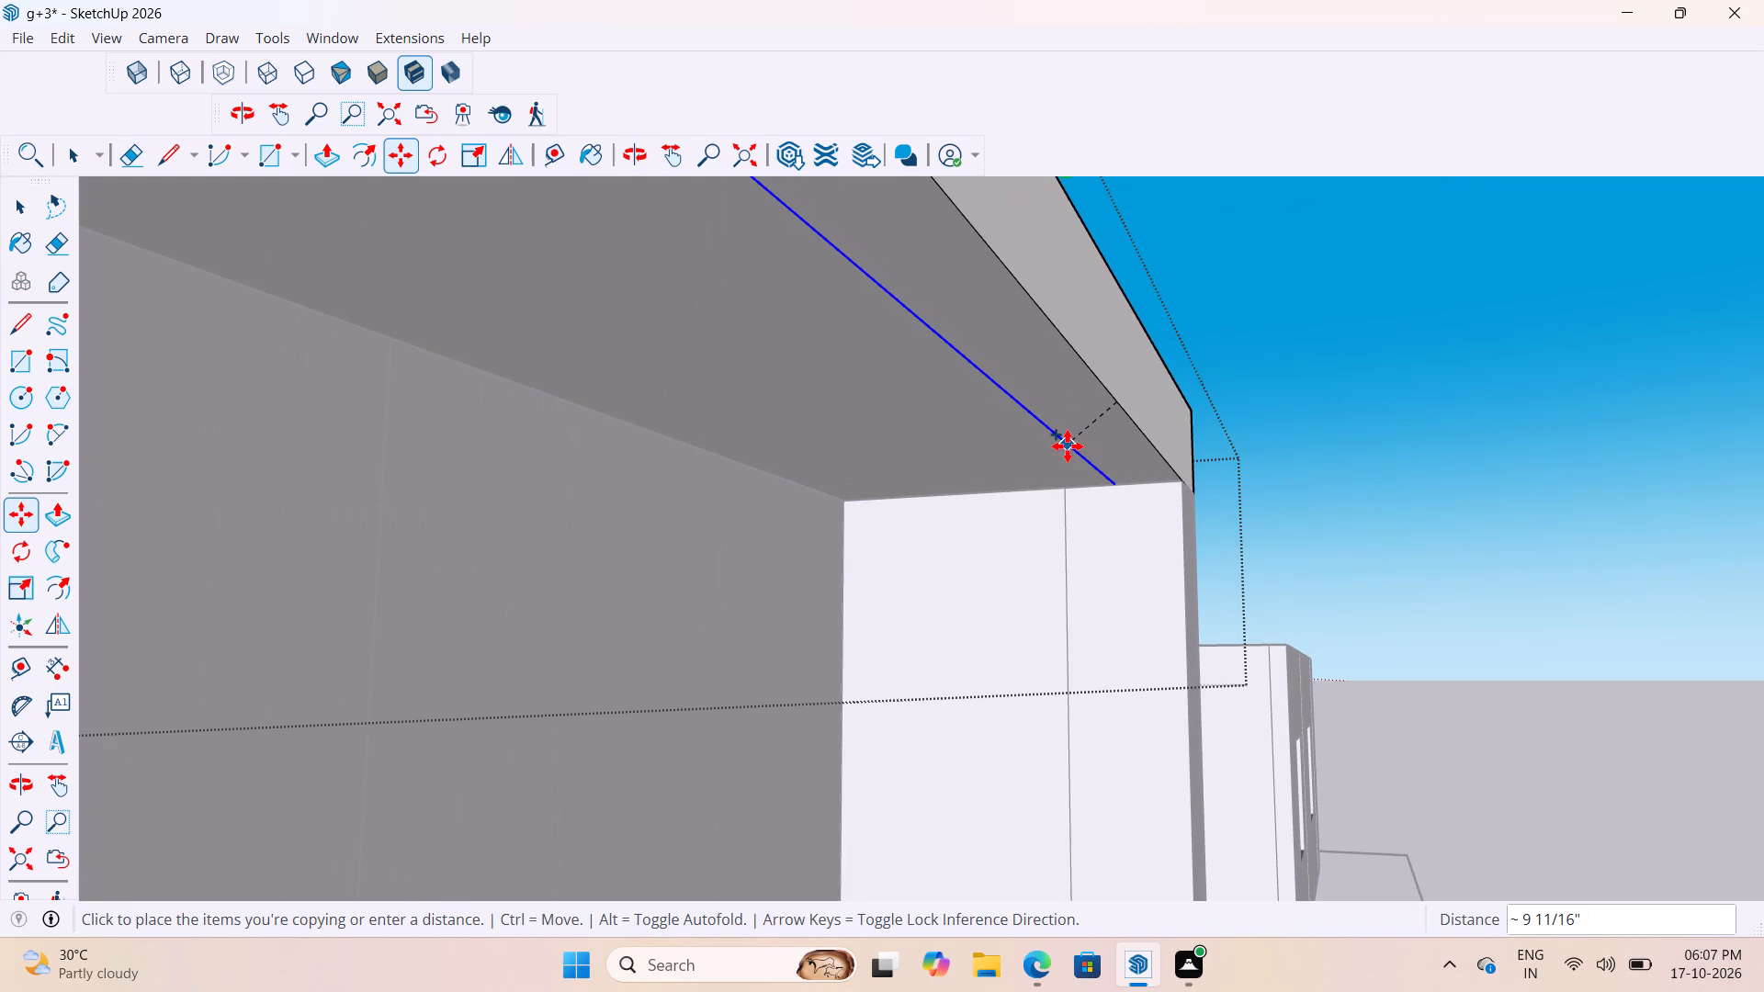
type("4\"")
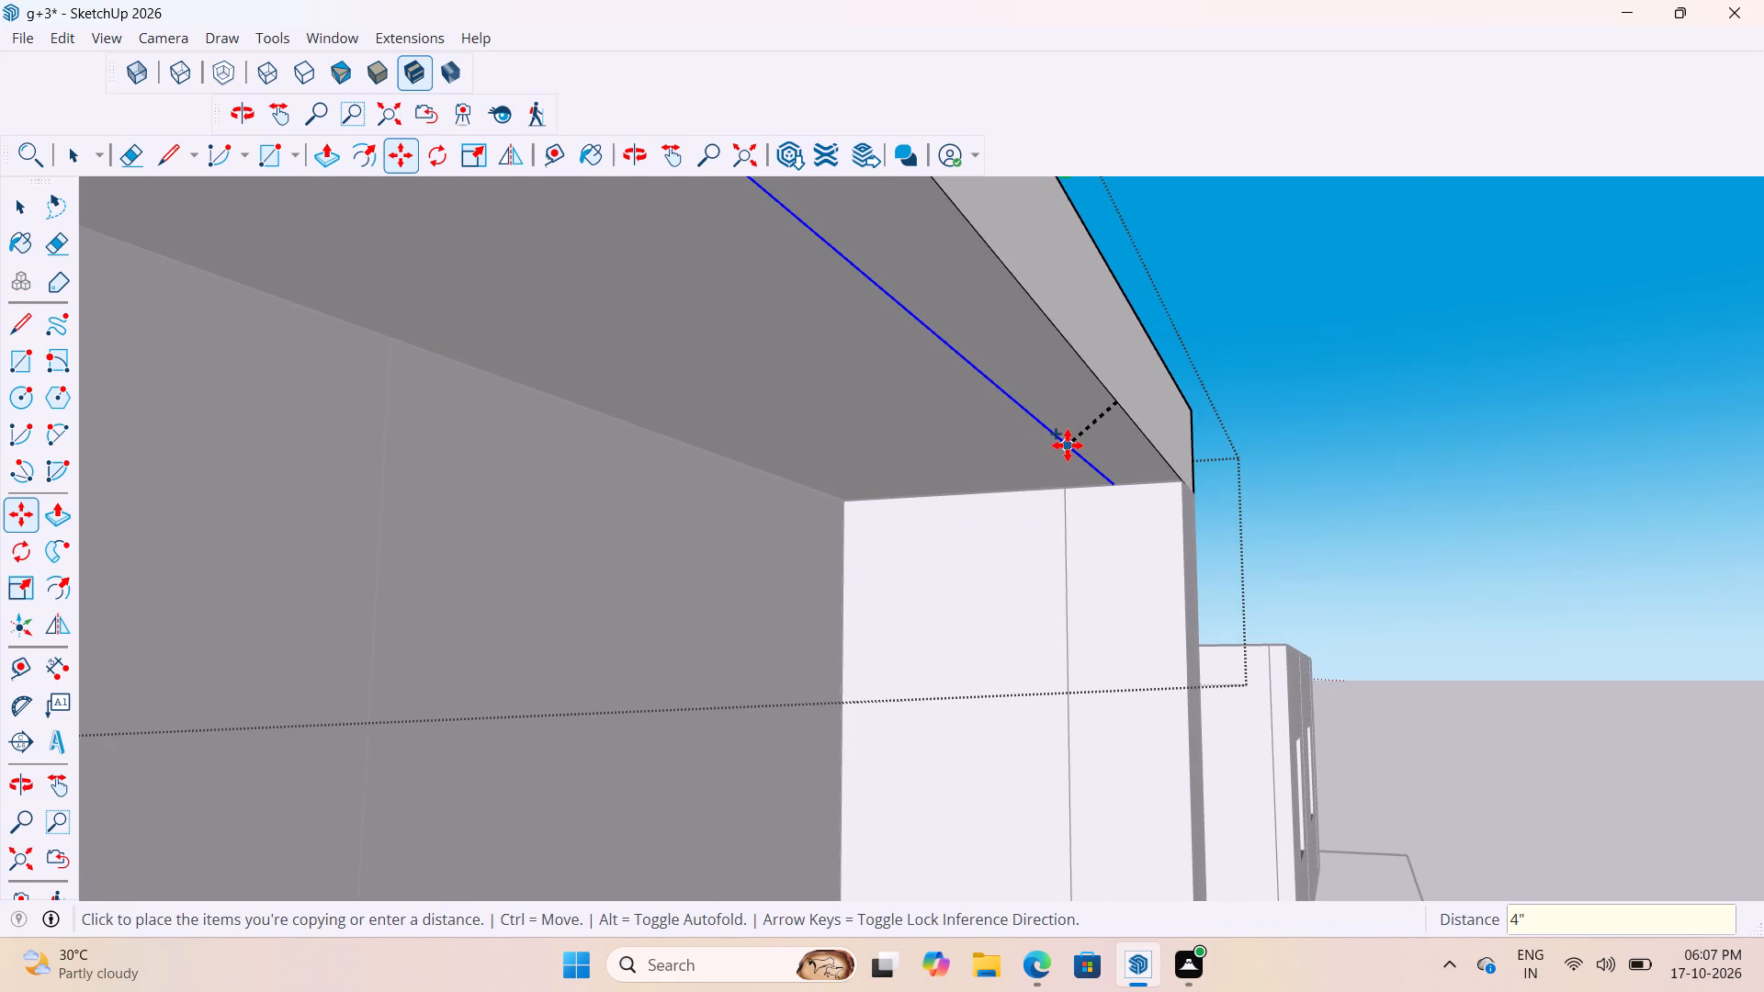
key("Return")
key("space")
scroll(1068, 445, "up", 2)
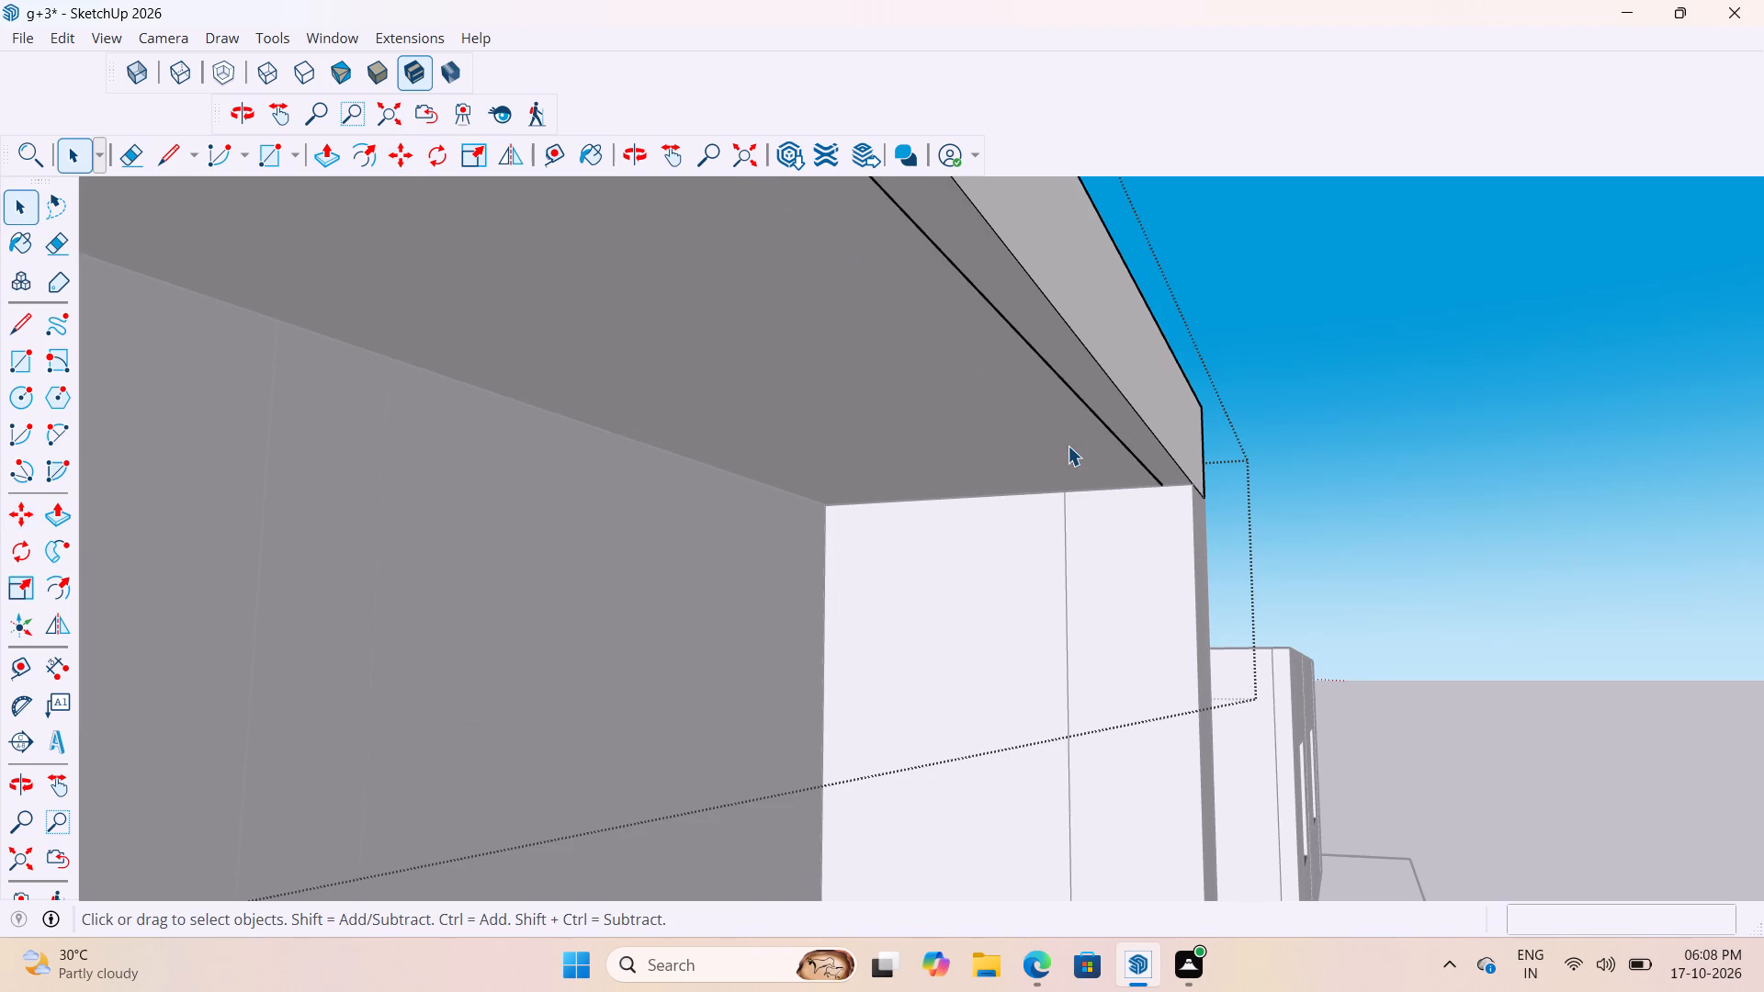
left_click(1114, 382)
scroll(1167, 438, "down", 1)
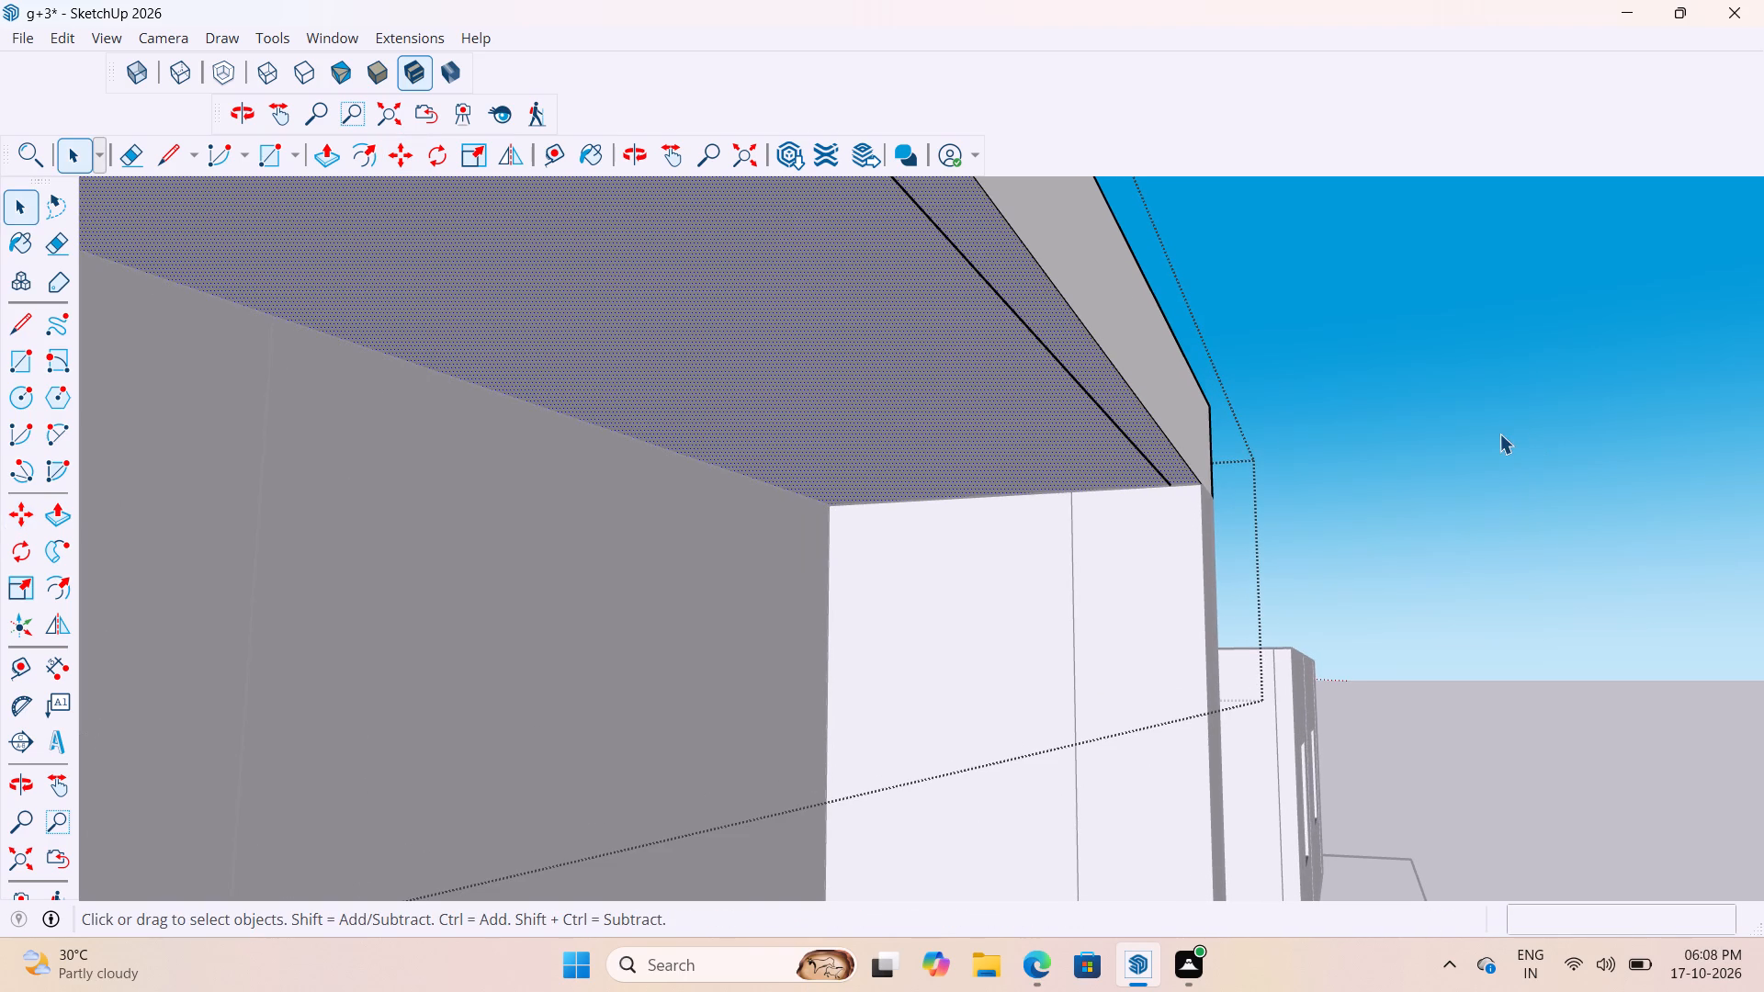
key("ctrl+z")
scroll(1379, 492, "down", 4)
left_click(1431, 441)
Reopen the roof group and copy the corner balcony overhang's lower front edge 4" inward across its underside, starting from the side wall corner.
scroll(1263, 444, "up", 7)
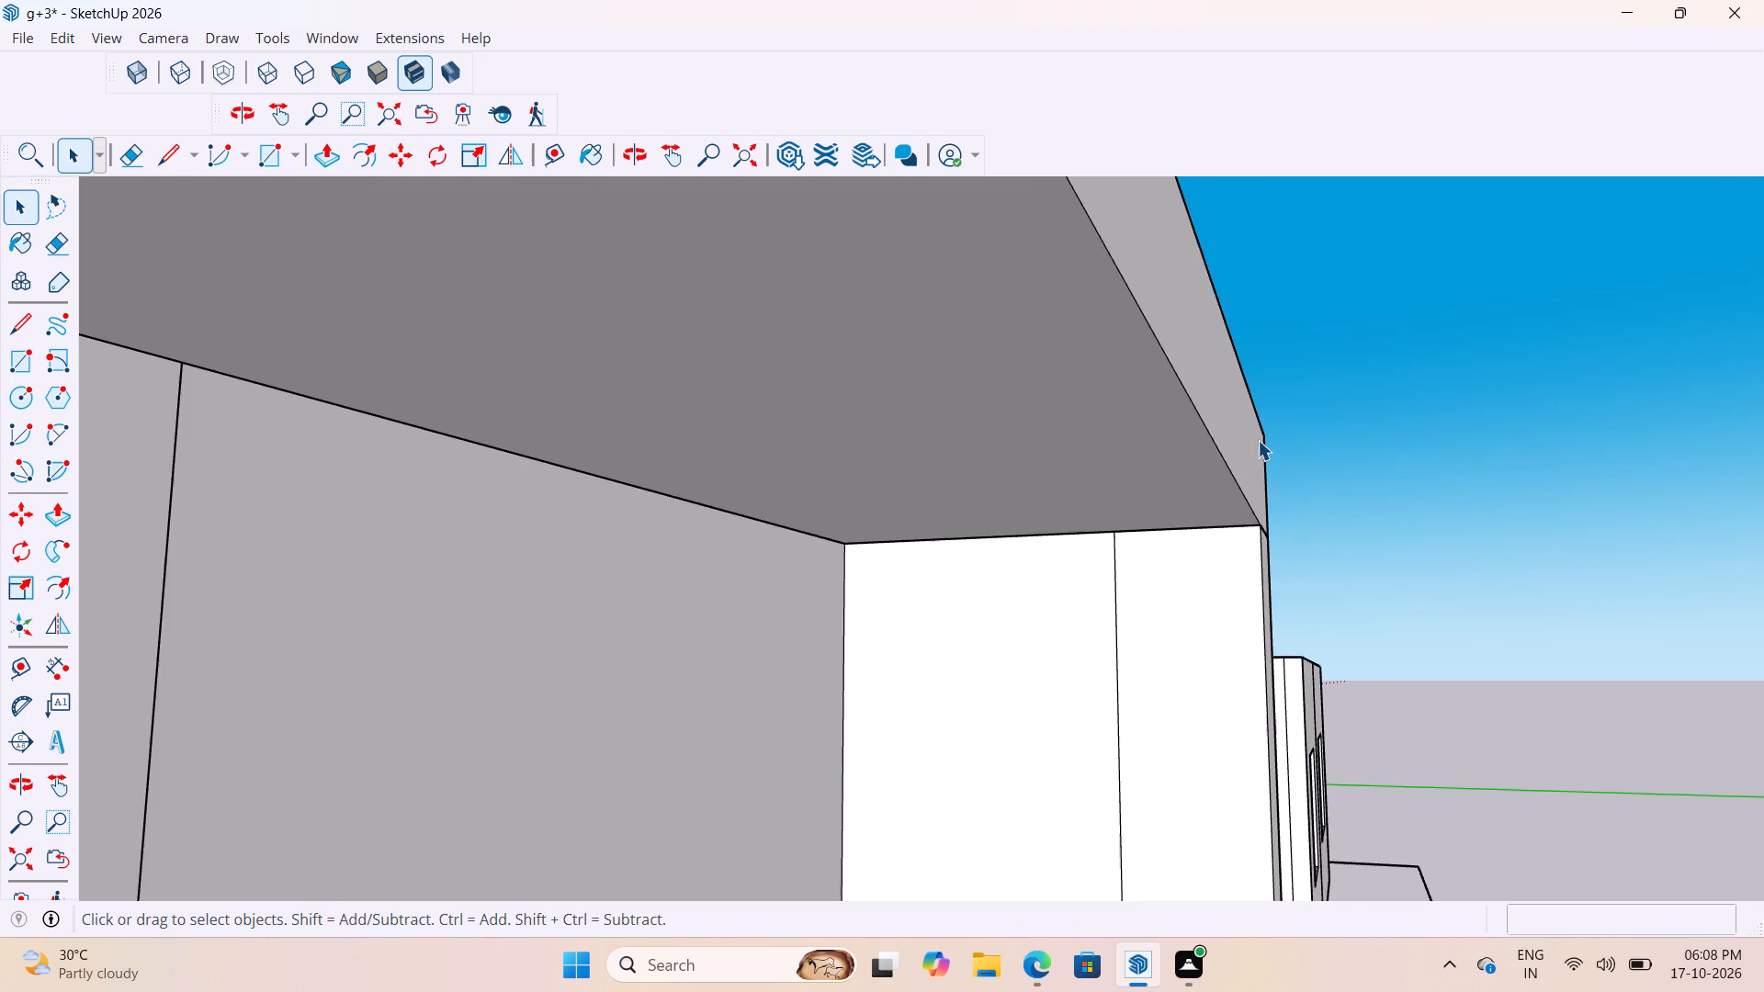
scroll(1258, 440, "down", 5)
middle_click_drag(1358, 476, 582, 405)
scroll(663, 444, "down", 4)
scroll(367, 554, "up", 3)
scroll(883, 397, "down", 4)
middle_click_drag(631, 524, 557, 469)
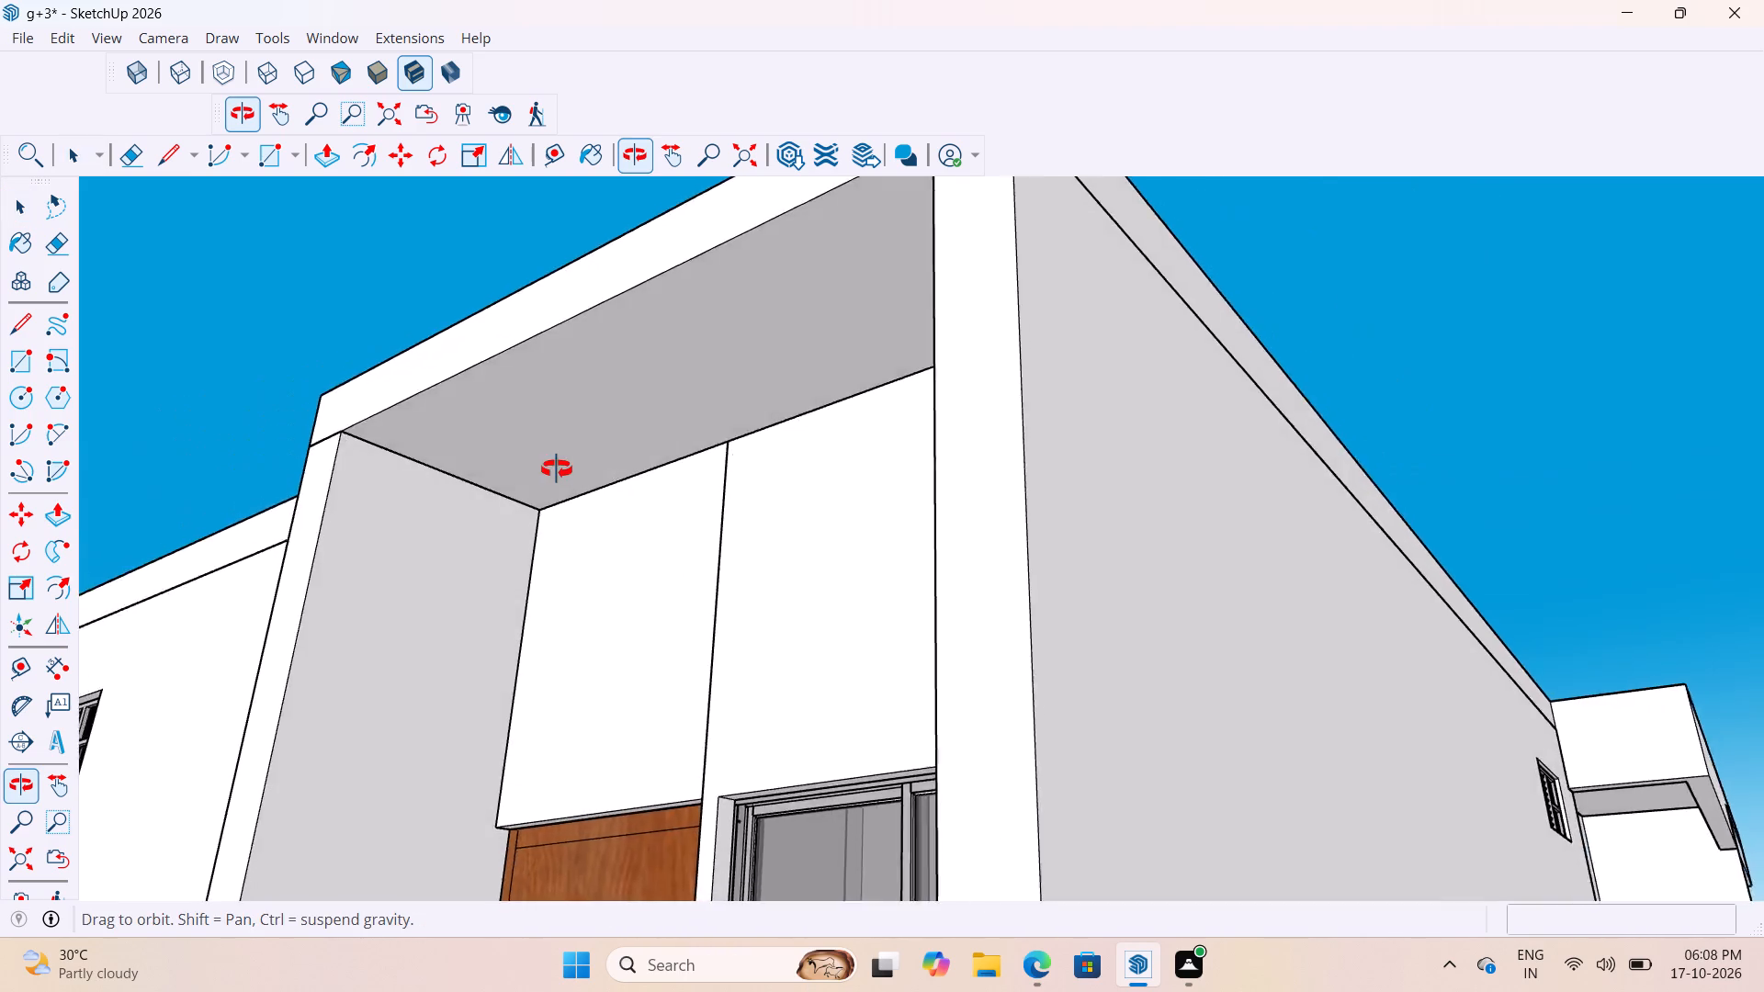
middle_click_drag(557, 469, 503, 428)
scroll(348, 423, "up", 15)
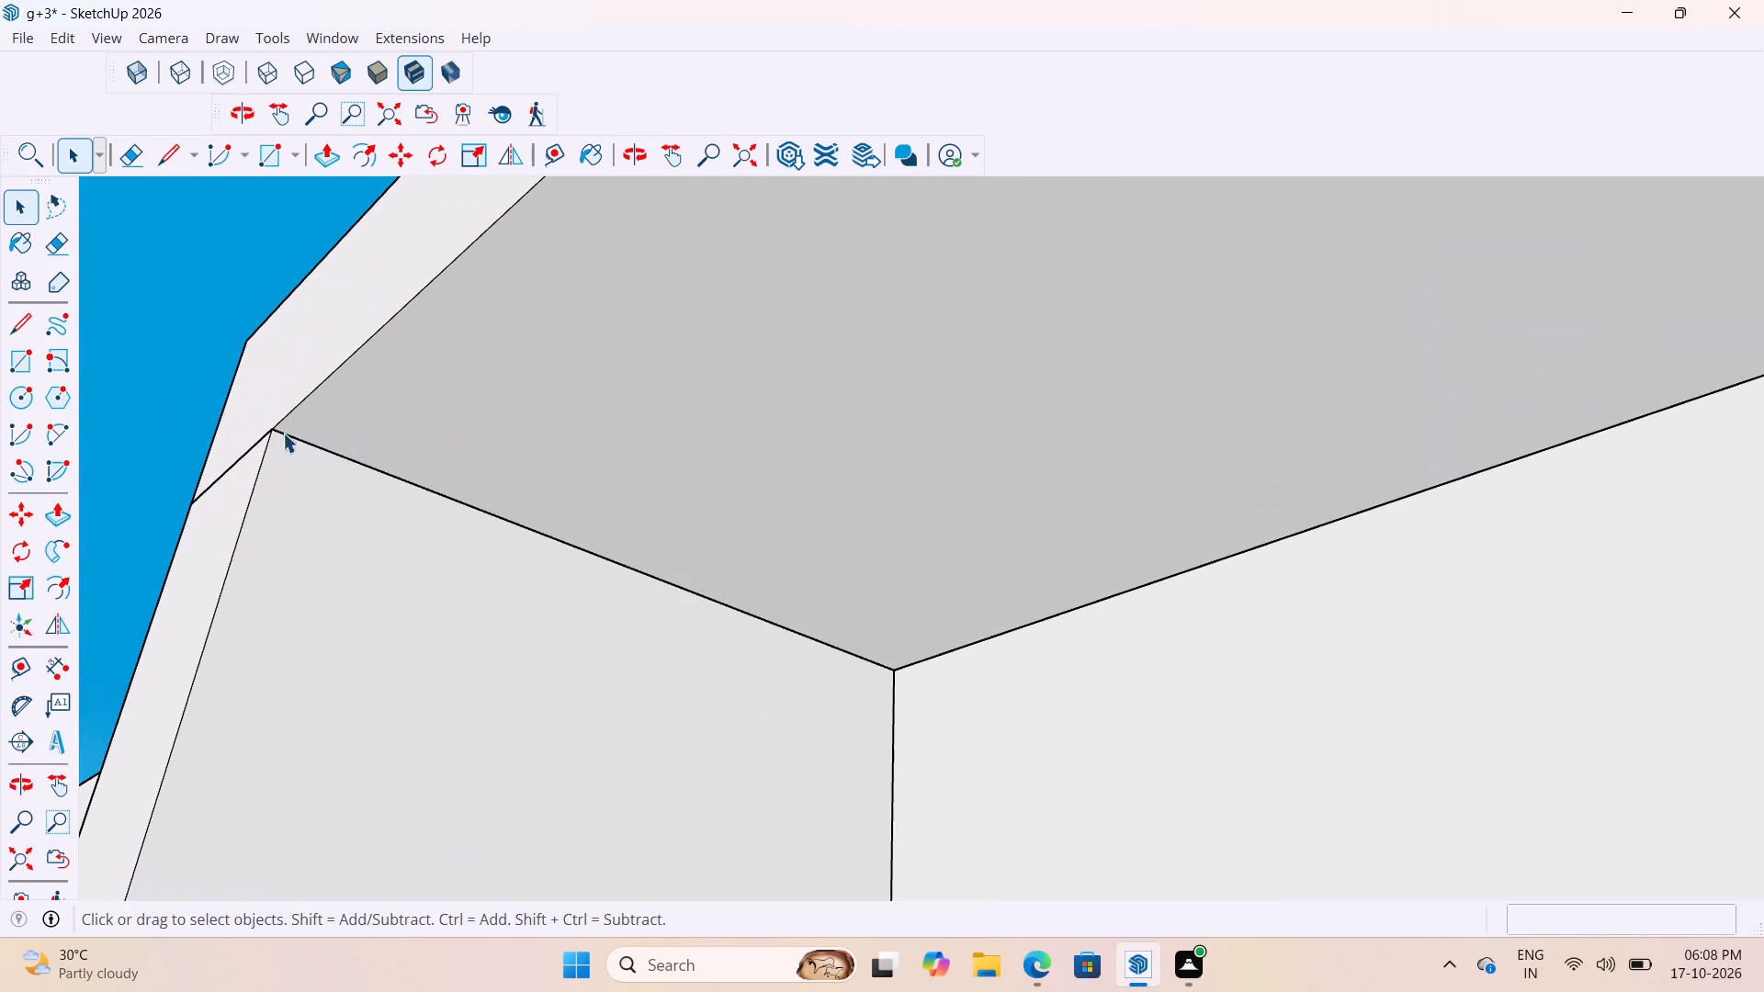
scroll(330, 423, "down", 5)
double_click(418, 381)
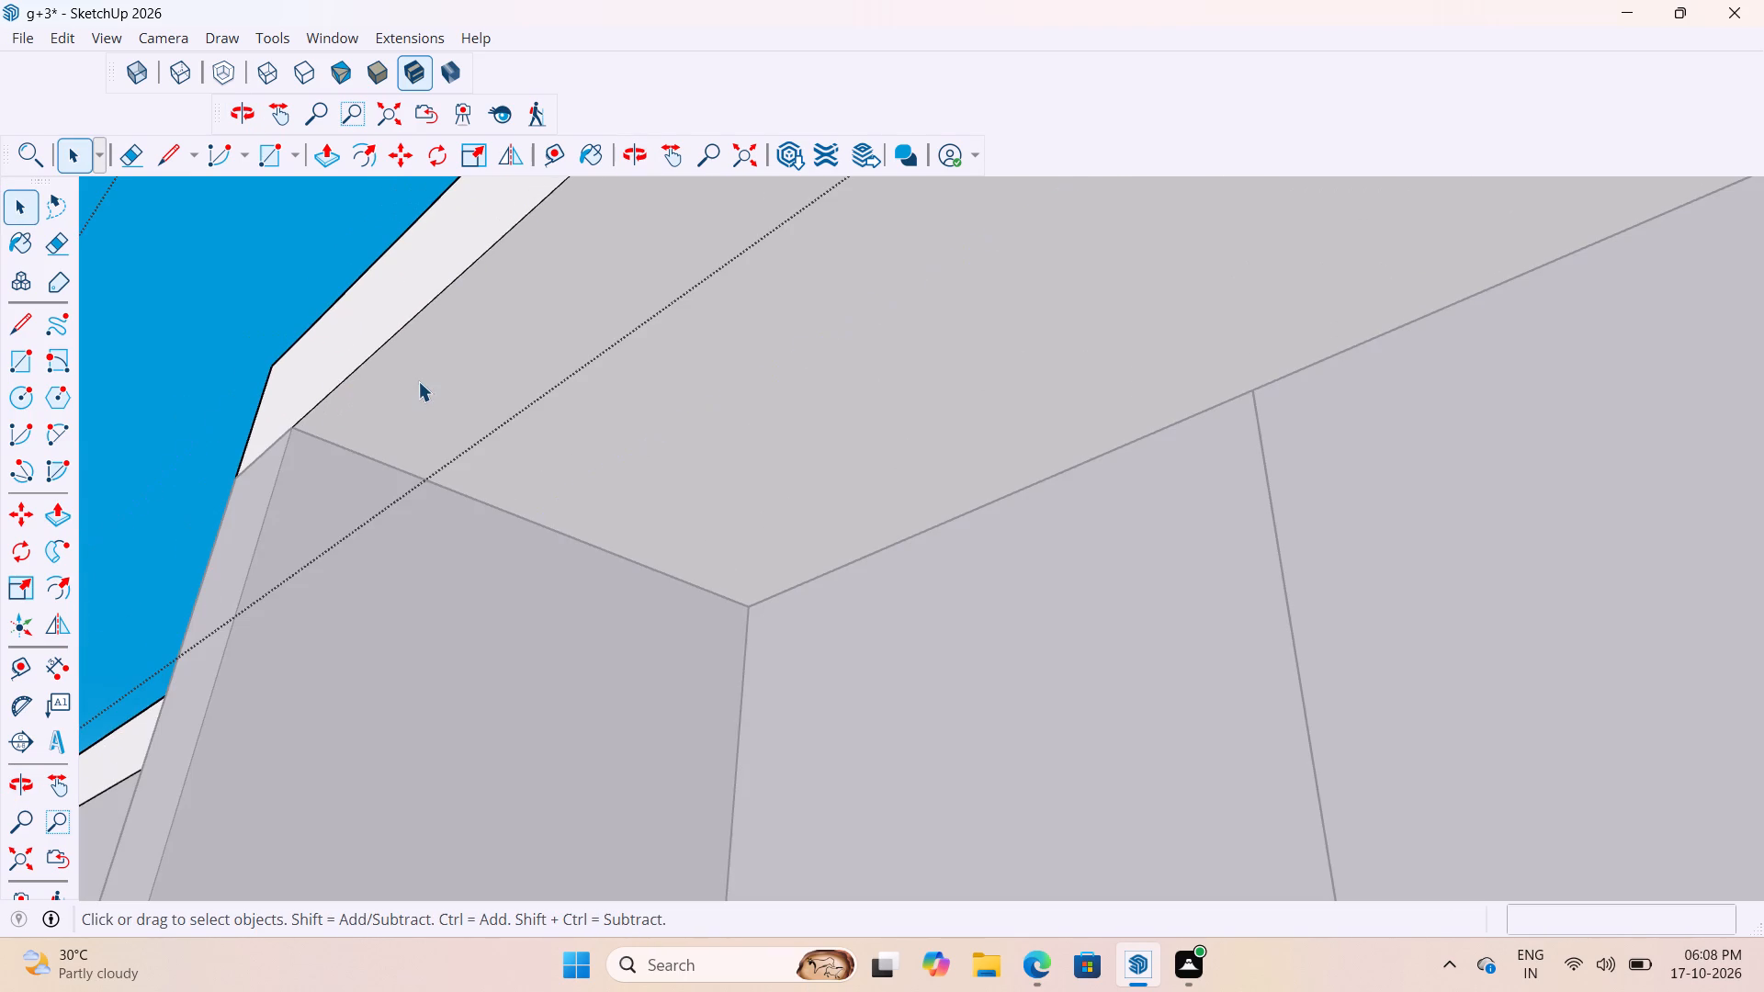
scroll(401, 332, "up", 3)
left_click(401, 332)
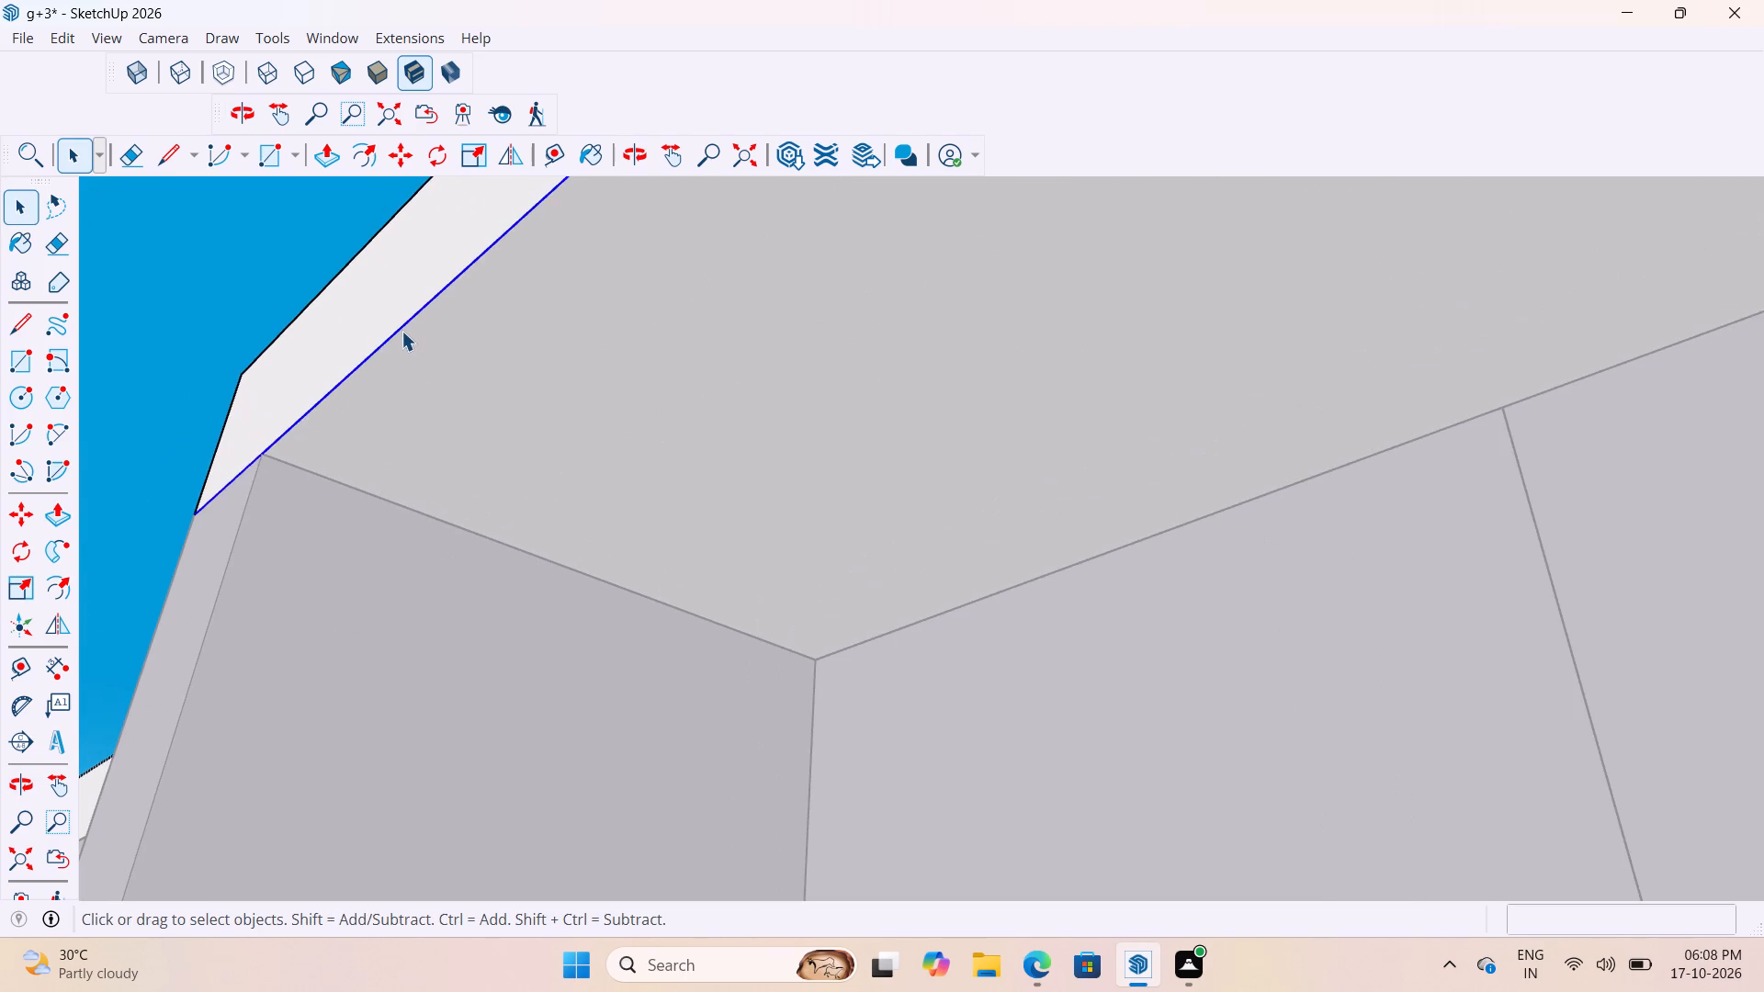
scroll(401, 340, "up", 4)
middle_click_drag(401, 340, 194, 343)
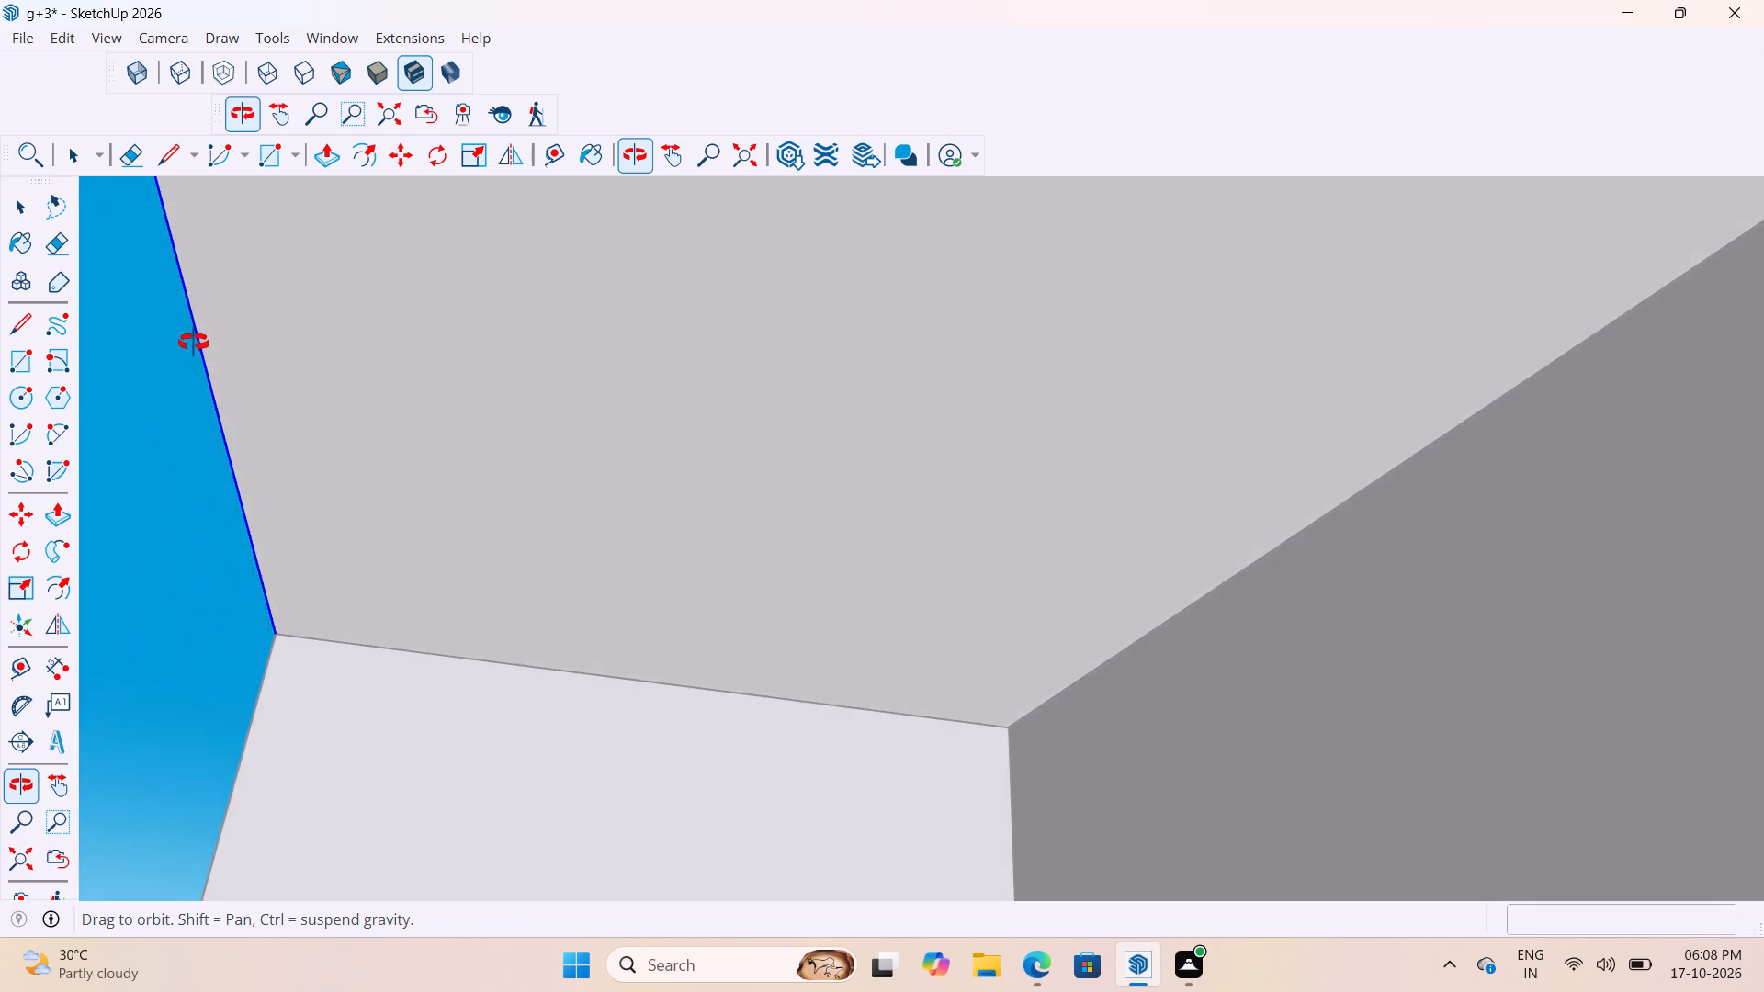
middle_click_drag(194, 343, 309, 400)
scroll(232, 427, "down", 4)
scroll(265, 475, "up", 6)
middle_click_drag(283, 485, 354, 499)
key("m")
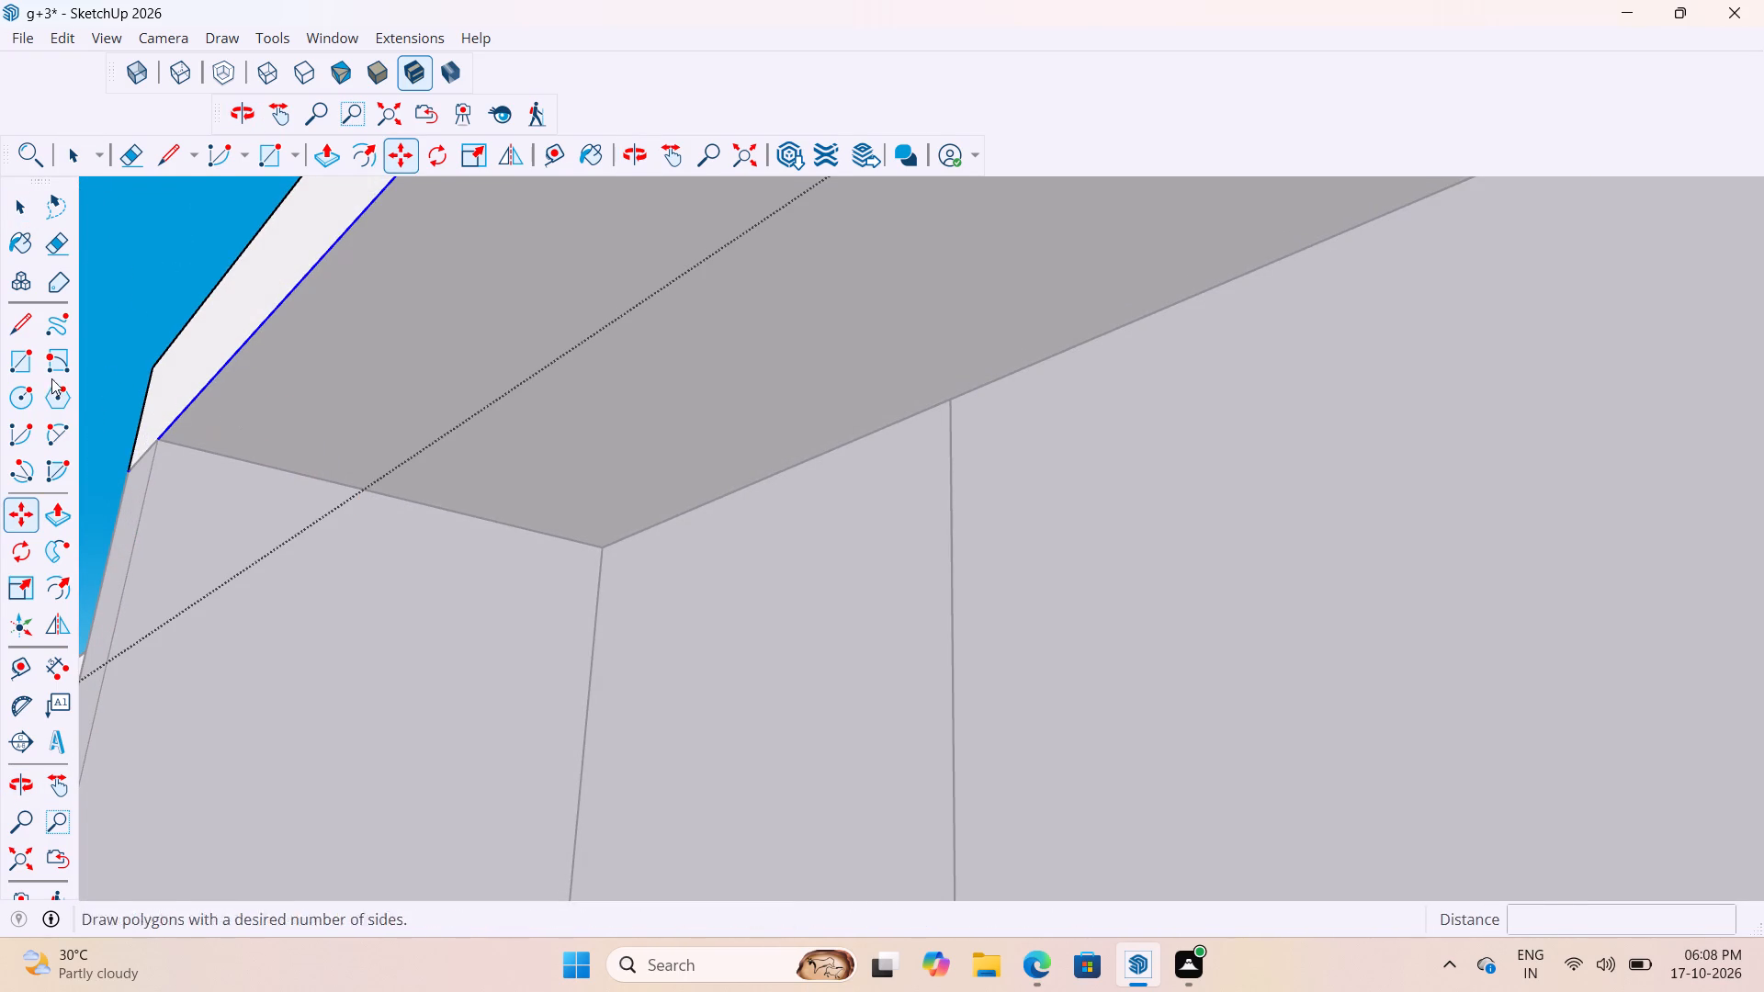
scroll(104, 410, "up", 2)
scroll(232, 518, "up", 6)
left_click(191, 448)
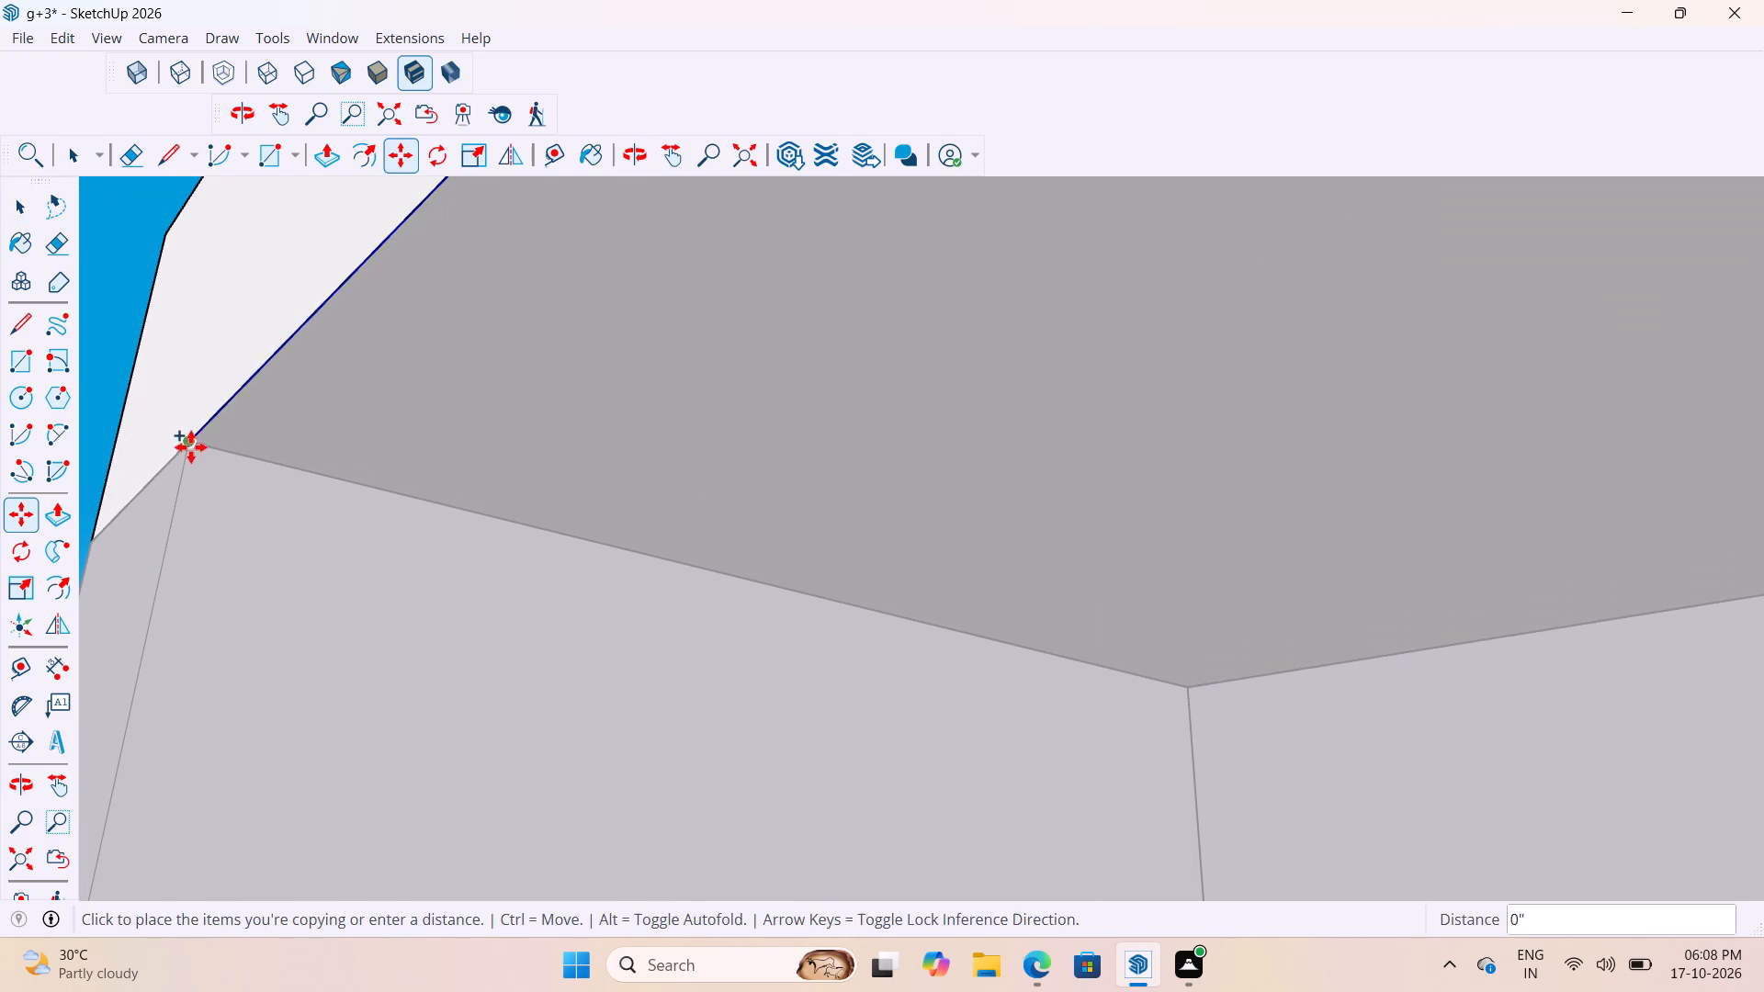
type("4\"")
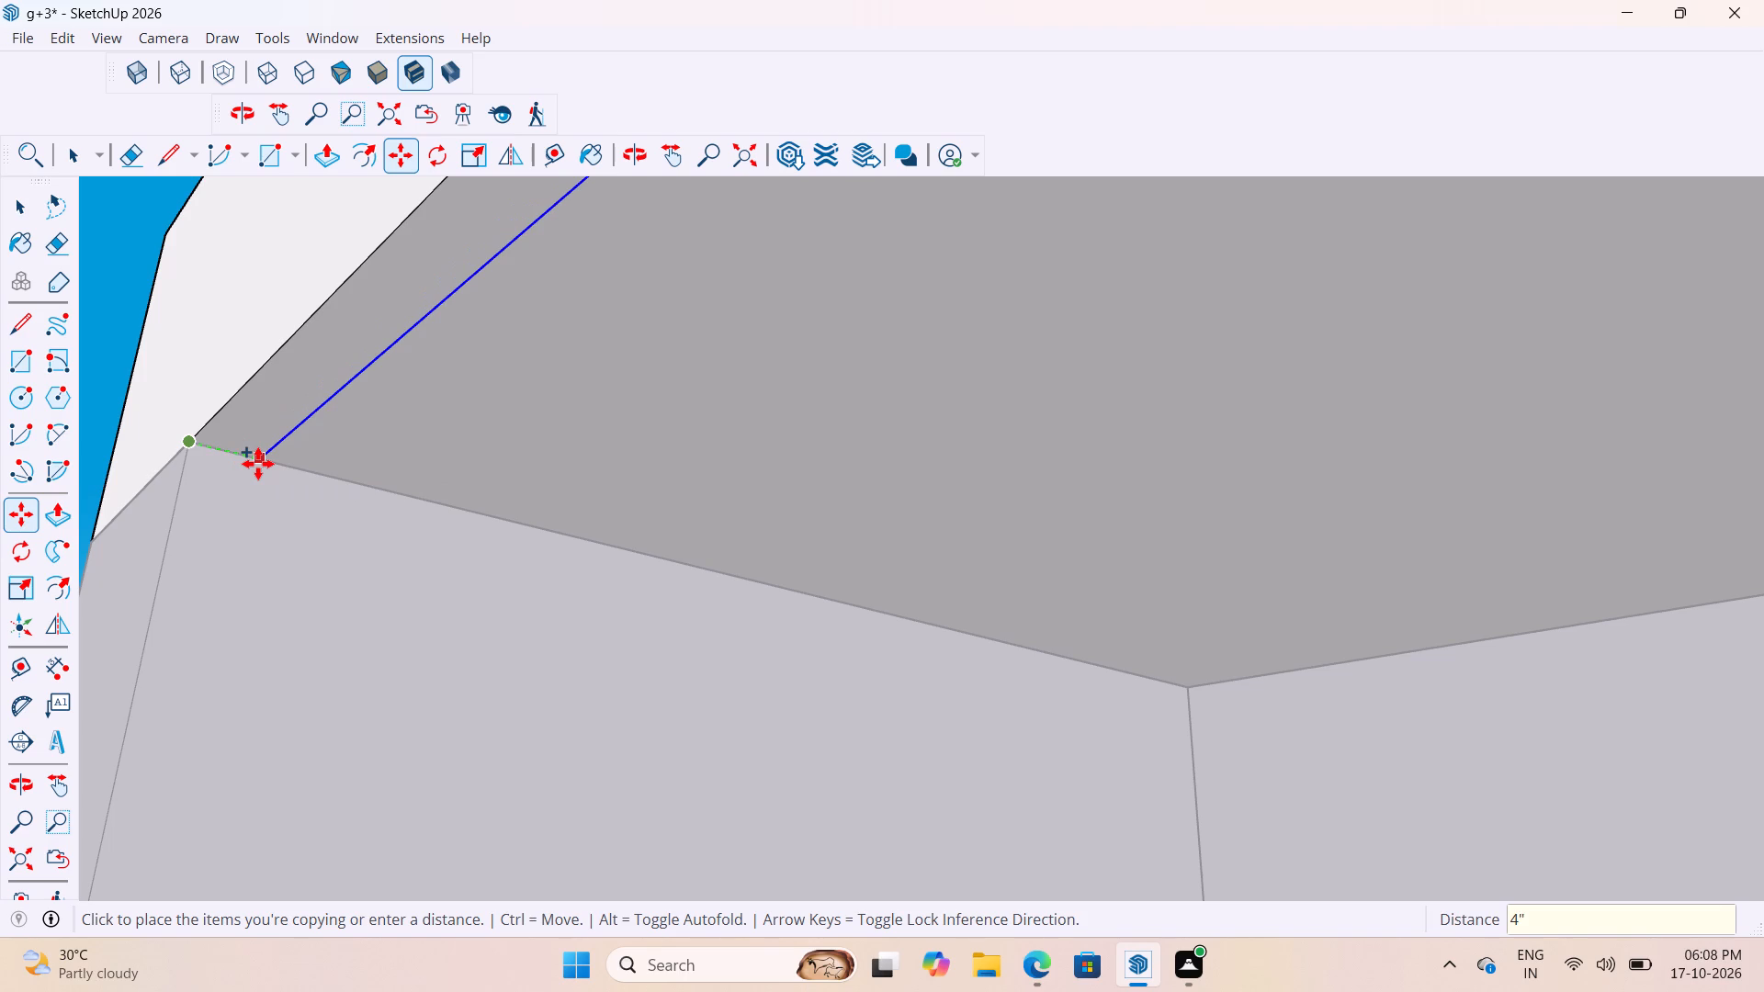
key("Return")
scroll(313, 544, "down", 8)
key("space")
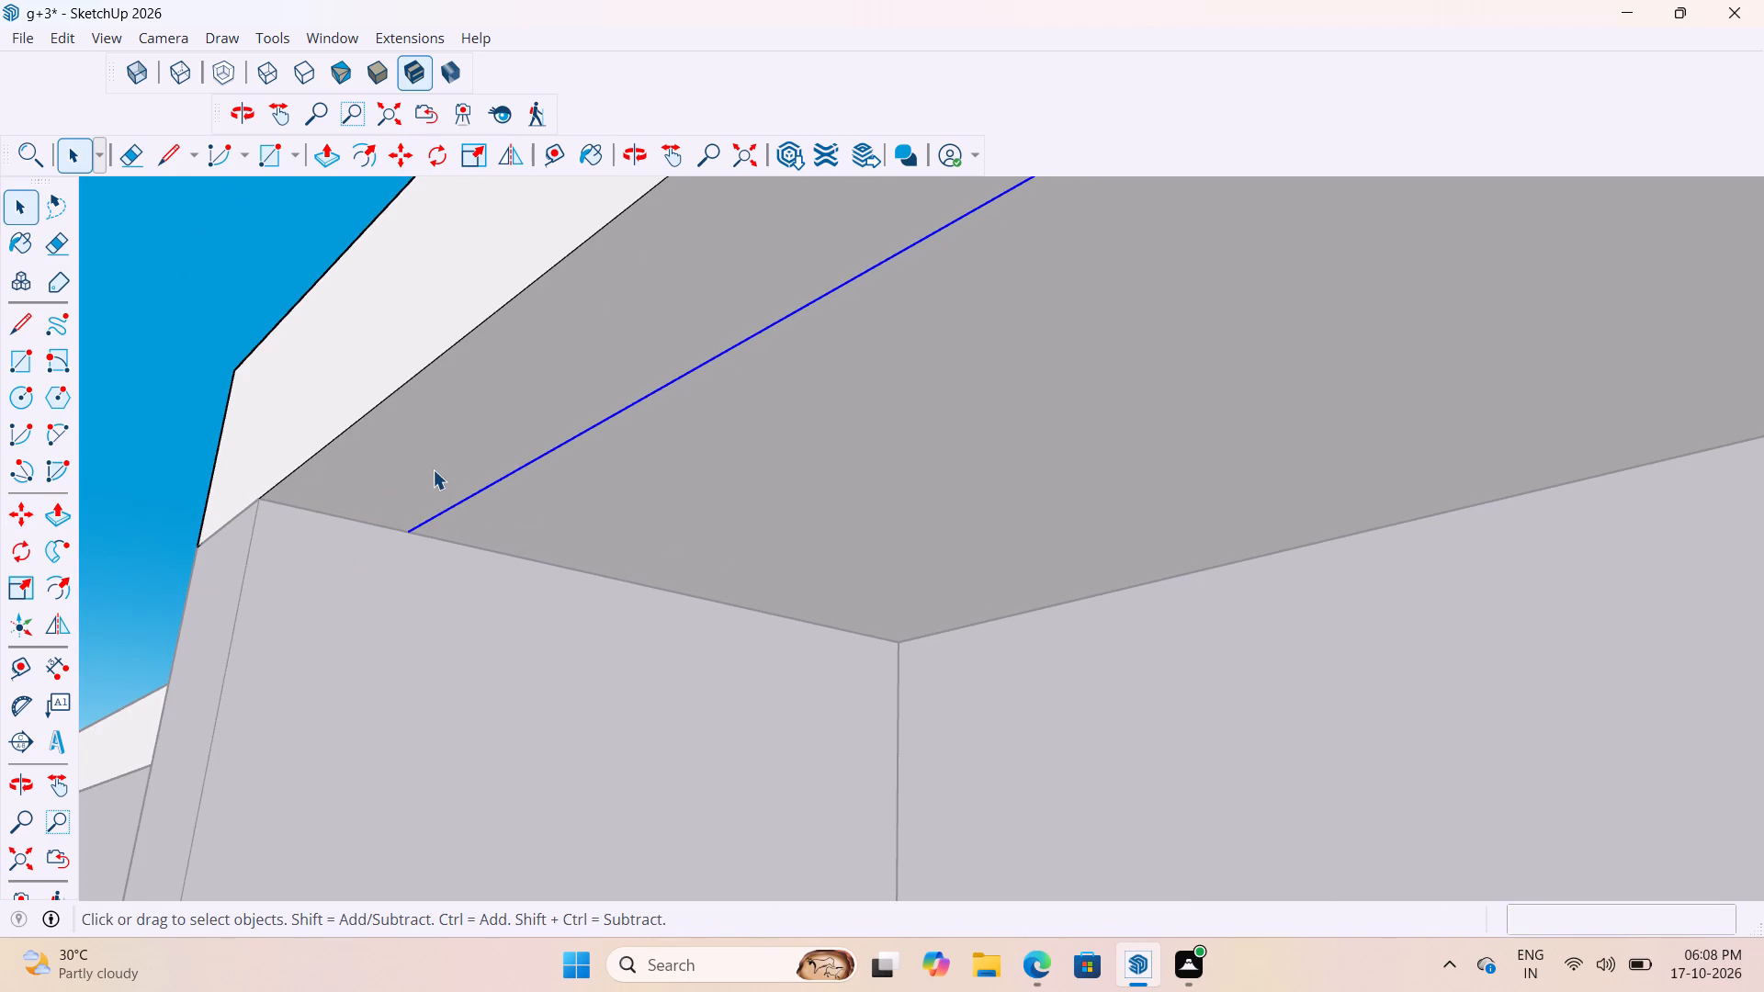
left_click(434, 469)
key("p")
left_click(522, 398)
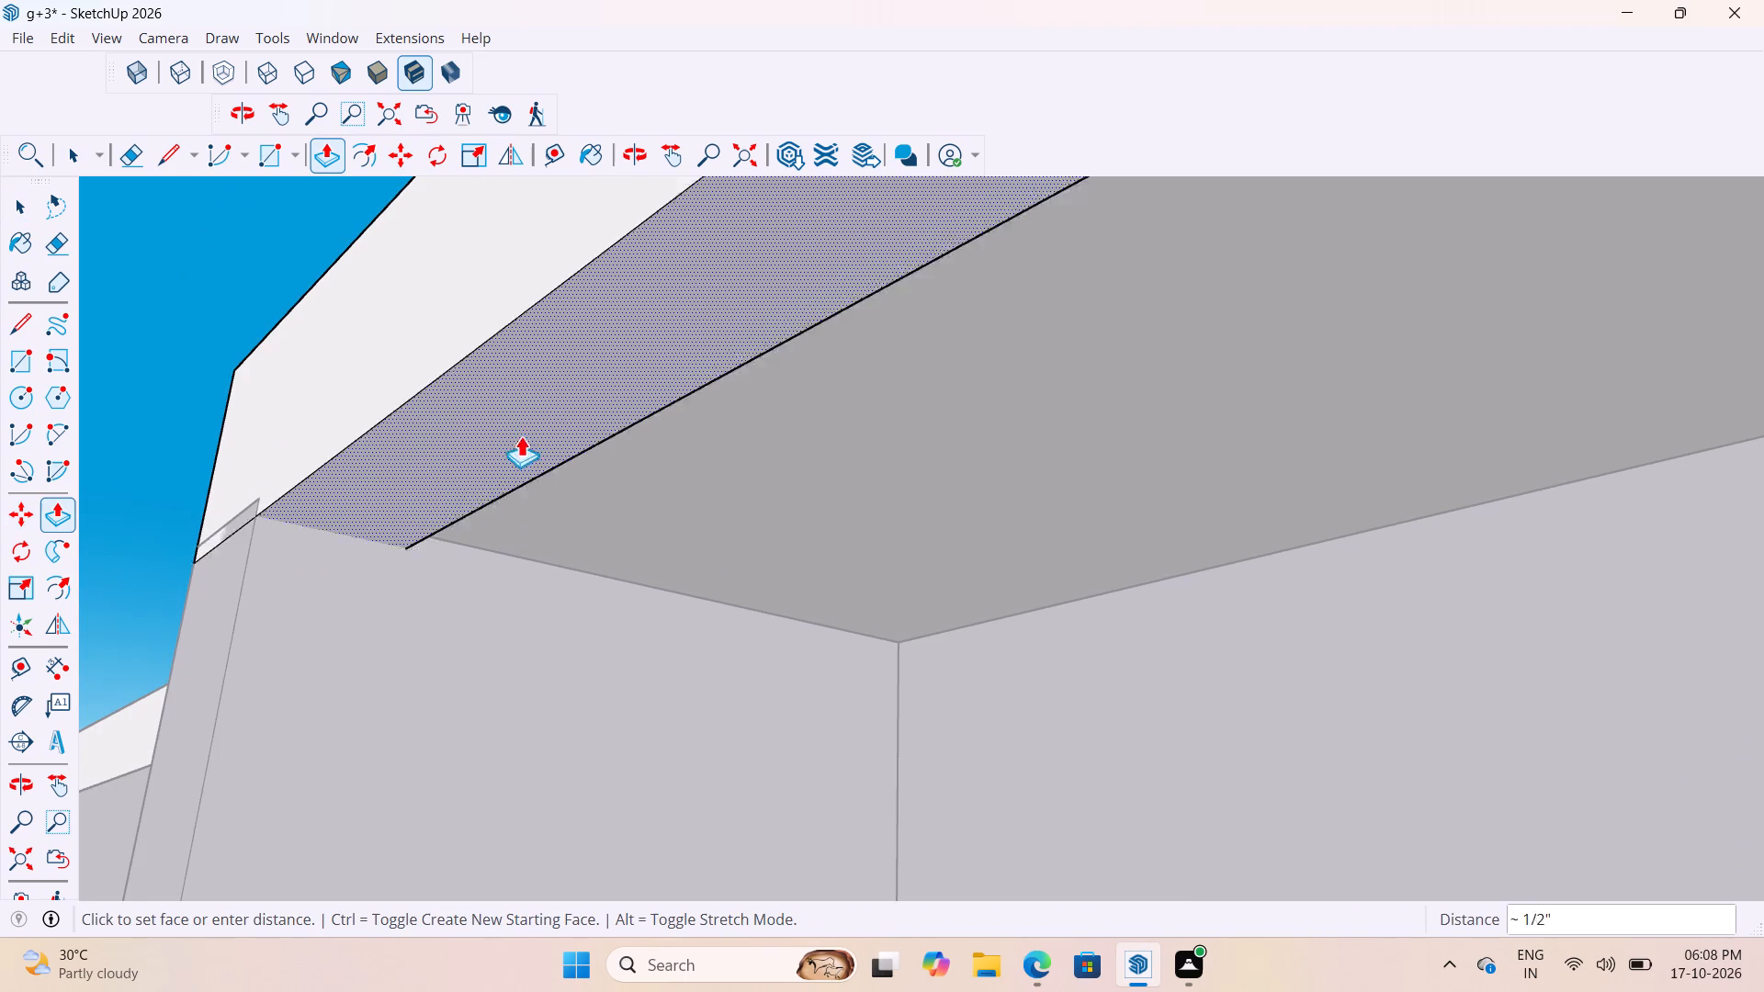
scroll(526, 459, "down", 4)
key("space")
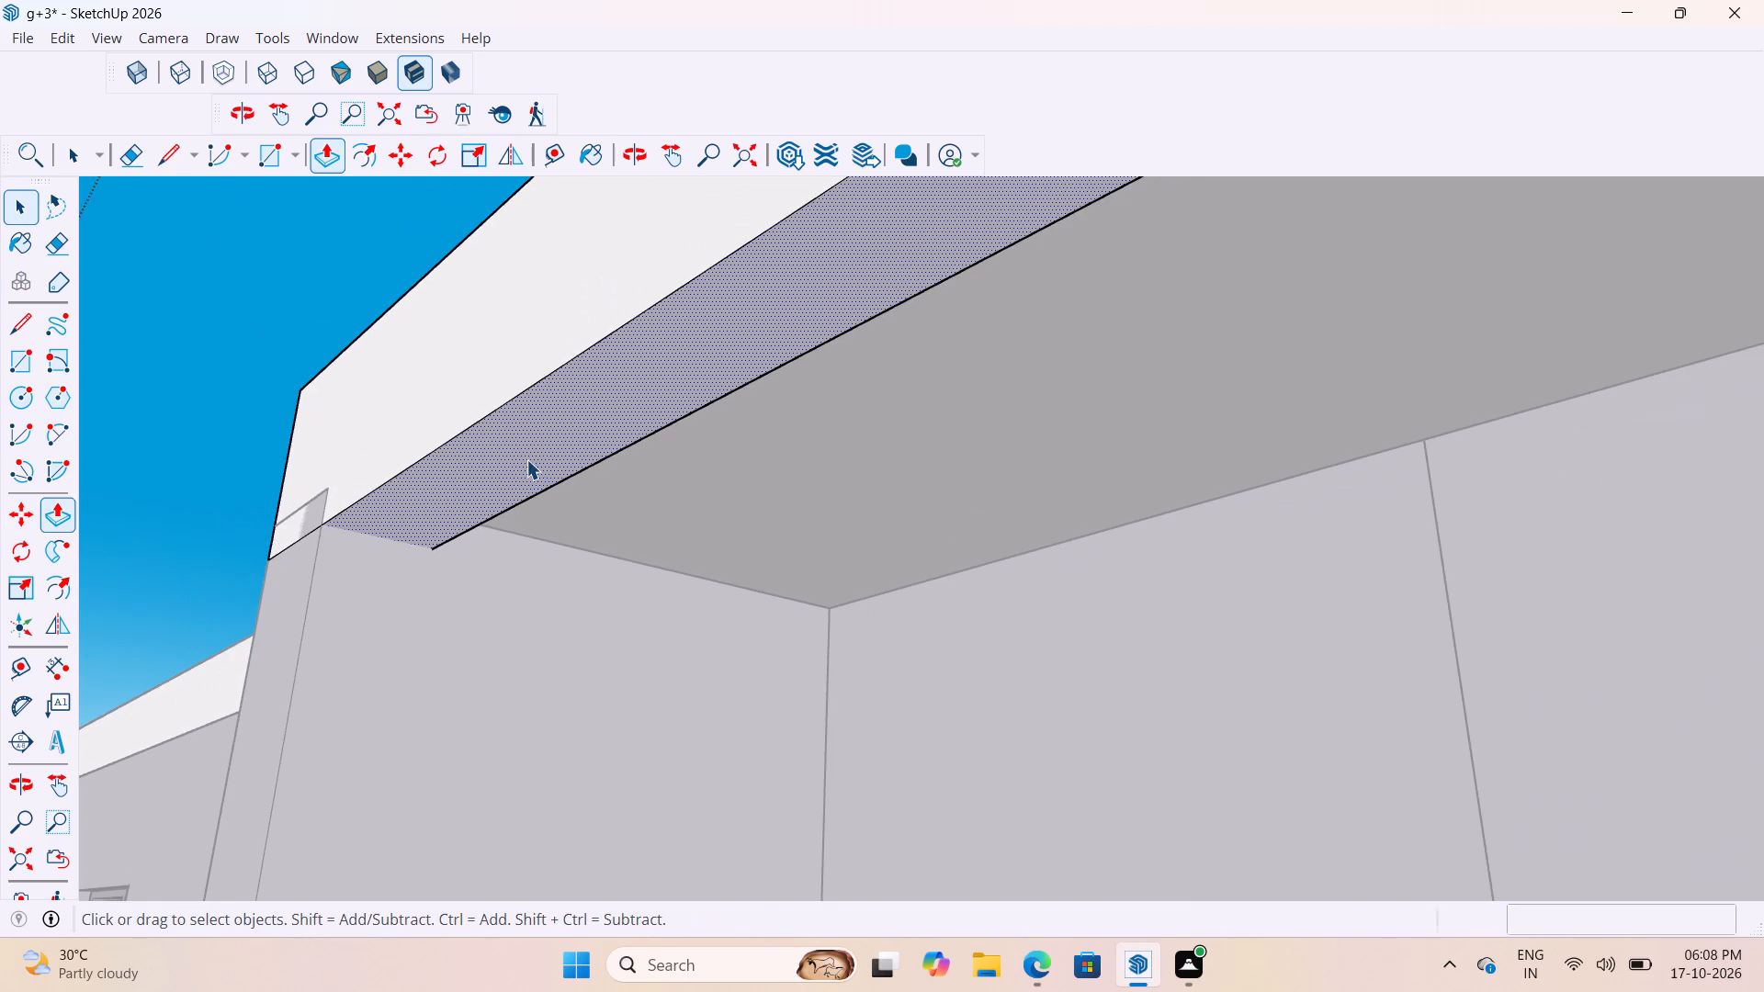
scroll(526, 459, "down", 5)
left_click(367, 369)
Check the 4" strip on the overhang's underside, fit the whole model in view, and close the roof group.
scroll(405, 403, "up", 5)
middle_click_drag(435, 429, 397, 390)
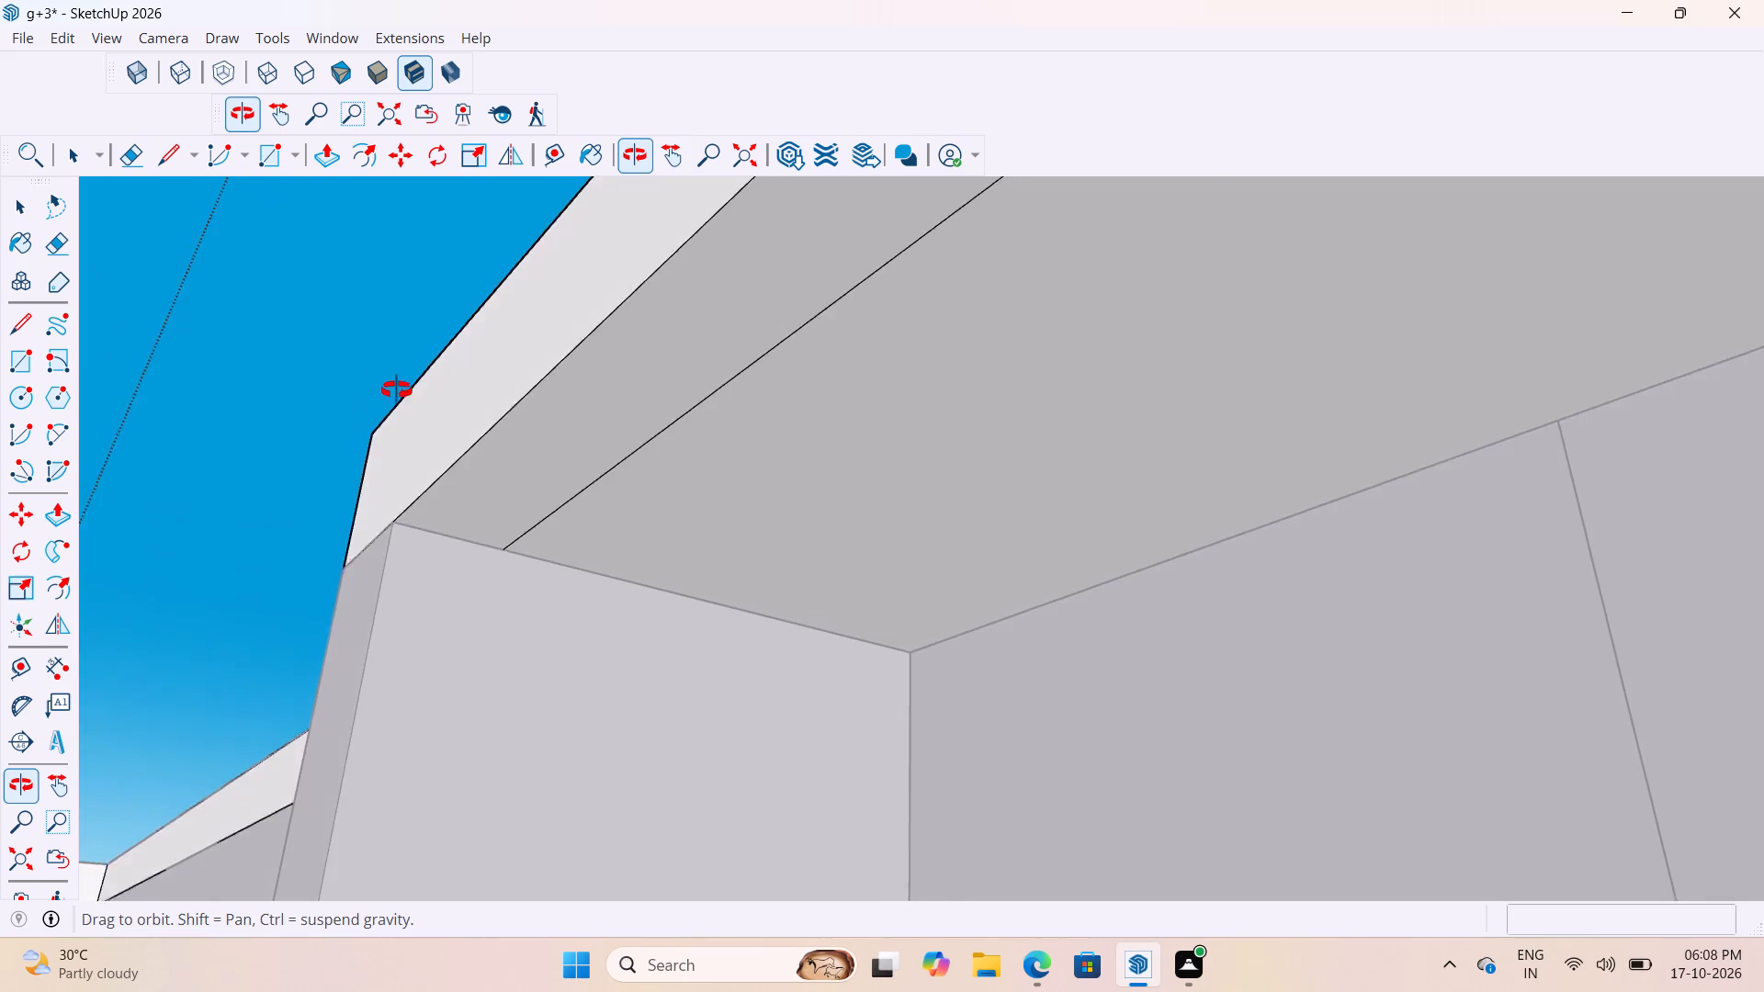
middle_click_drag(397, 390, 239, 349)
scroll(309, 427, "up", 2)
middle_click_drag(334, 443, 341, 382)
scroll(307, 380, "down", 4)
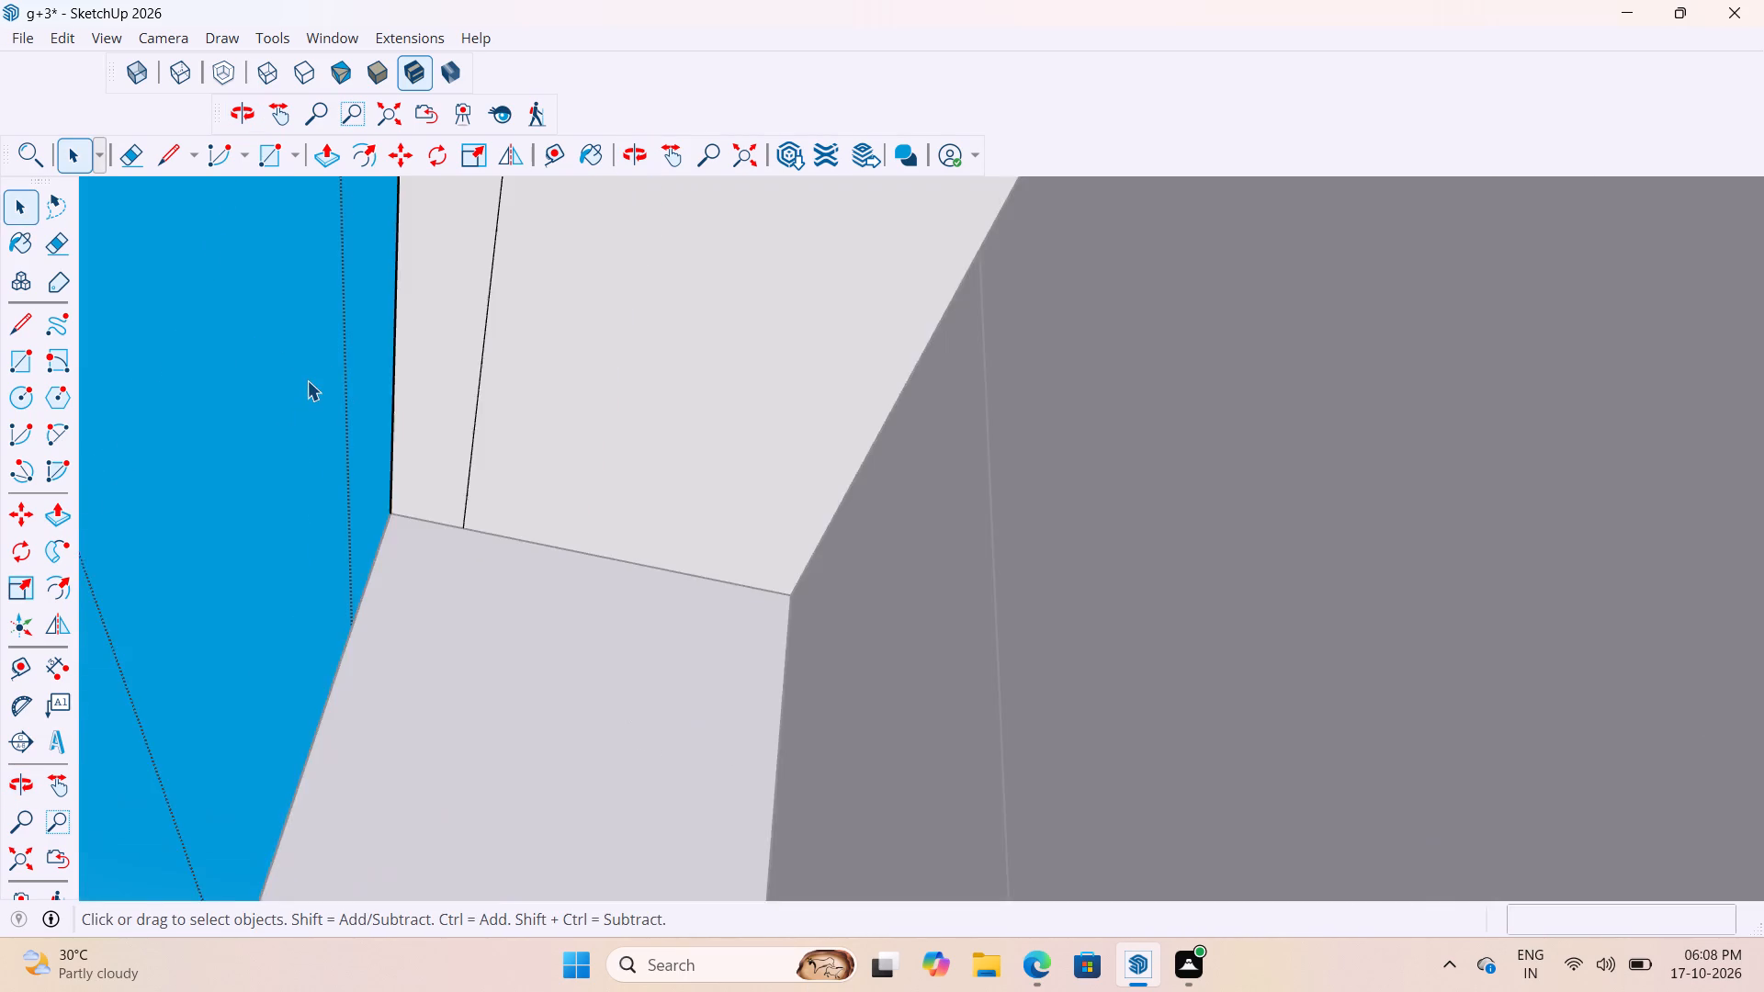
scroll(307, 380, "down", 5)
scroll(503, 536, "down", 4)
left_click(749, 161)
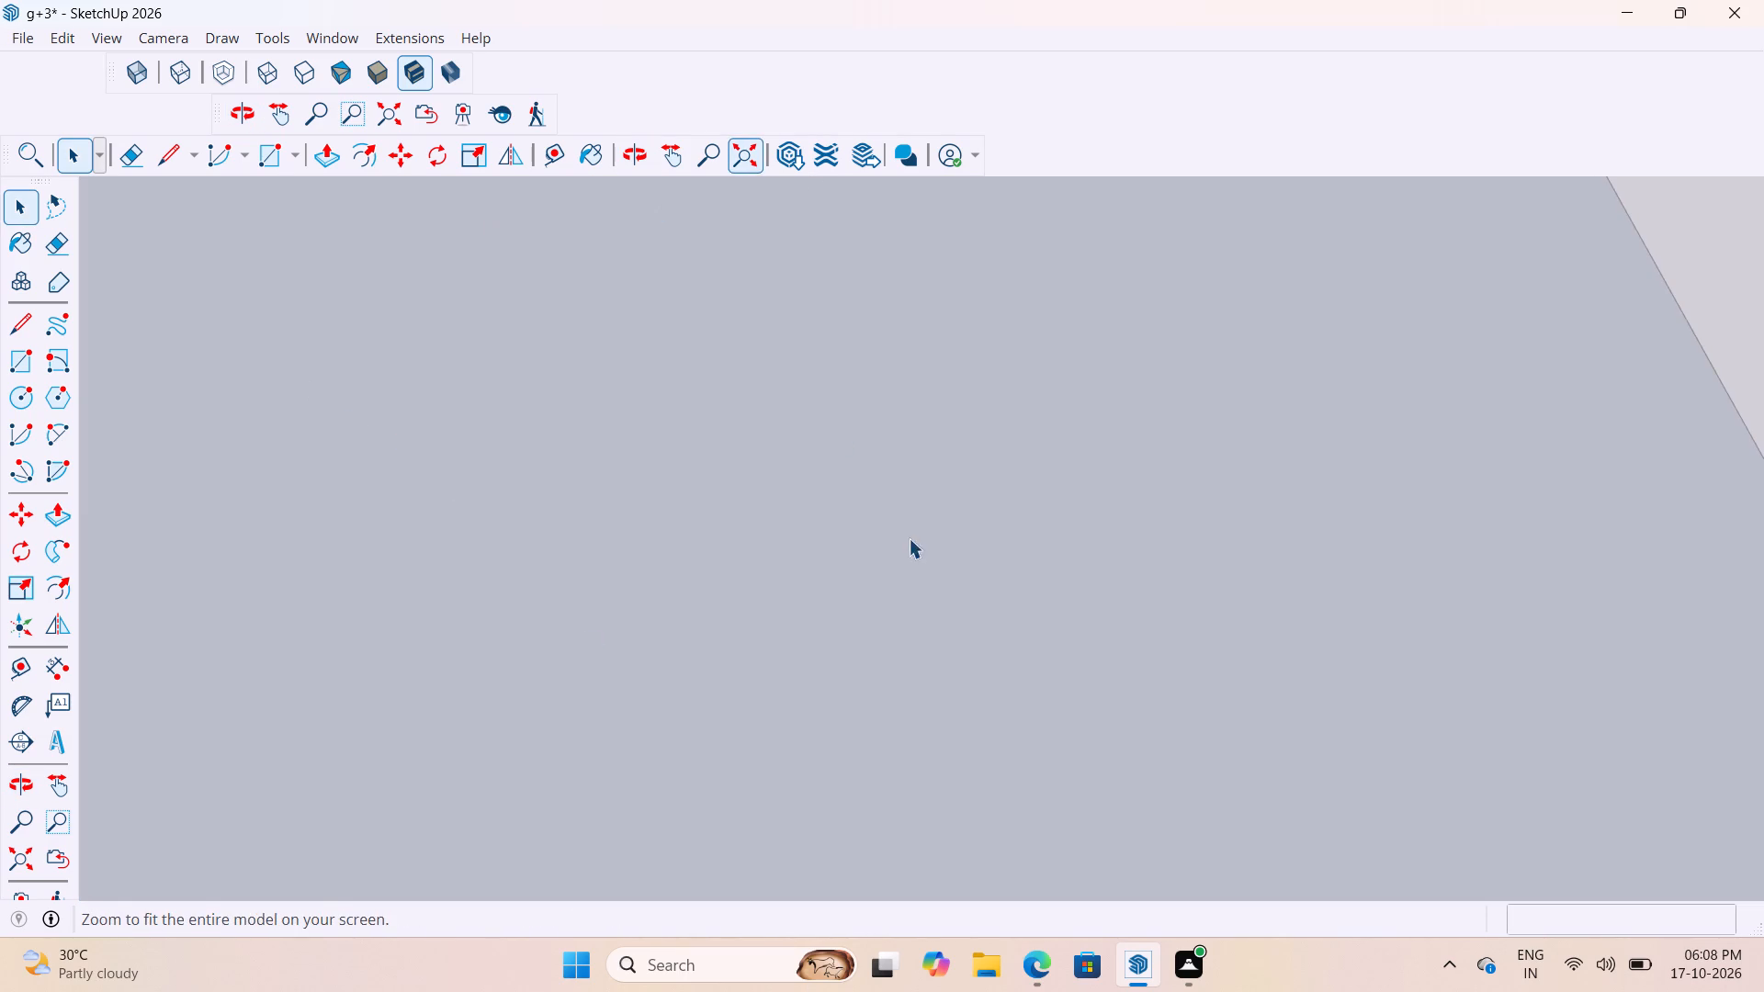
scroll(909, 538, "down", 3)
left_click(690, 366)
Review the roof and end facade from above and below, and inspect the corner balcony overhang's underside with its 4" strip.
scroll(567, 571, "up", 2)
scroll(606, 587, "down", 4)
middle_click_drag(714, 549, 855, 864)
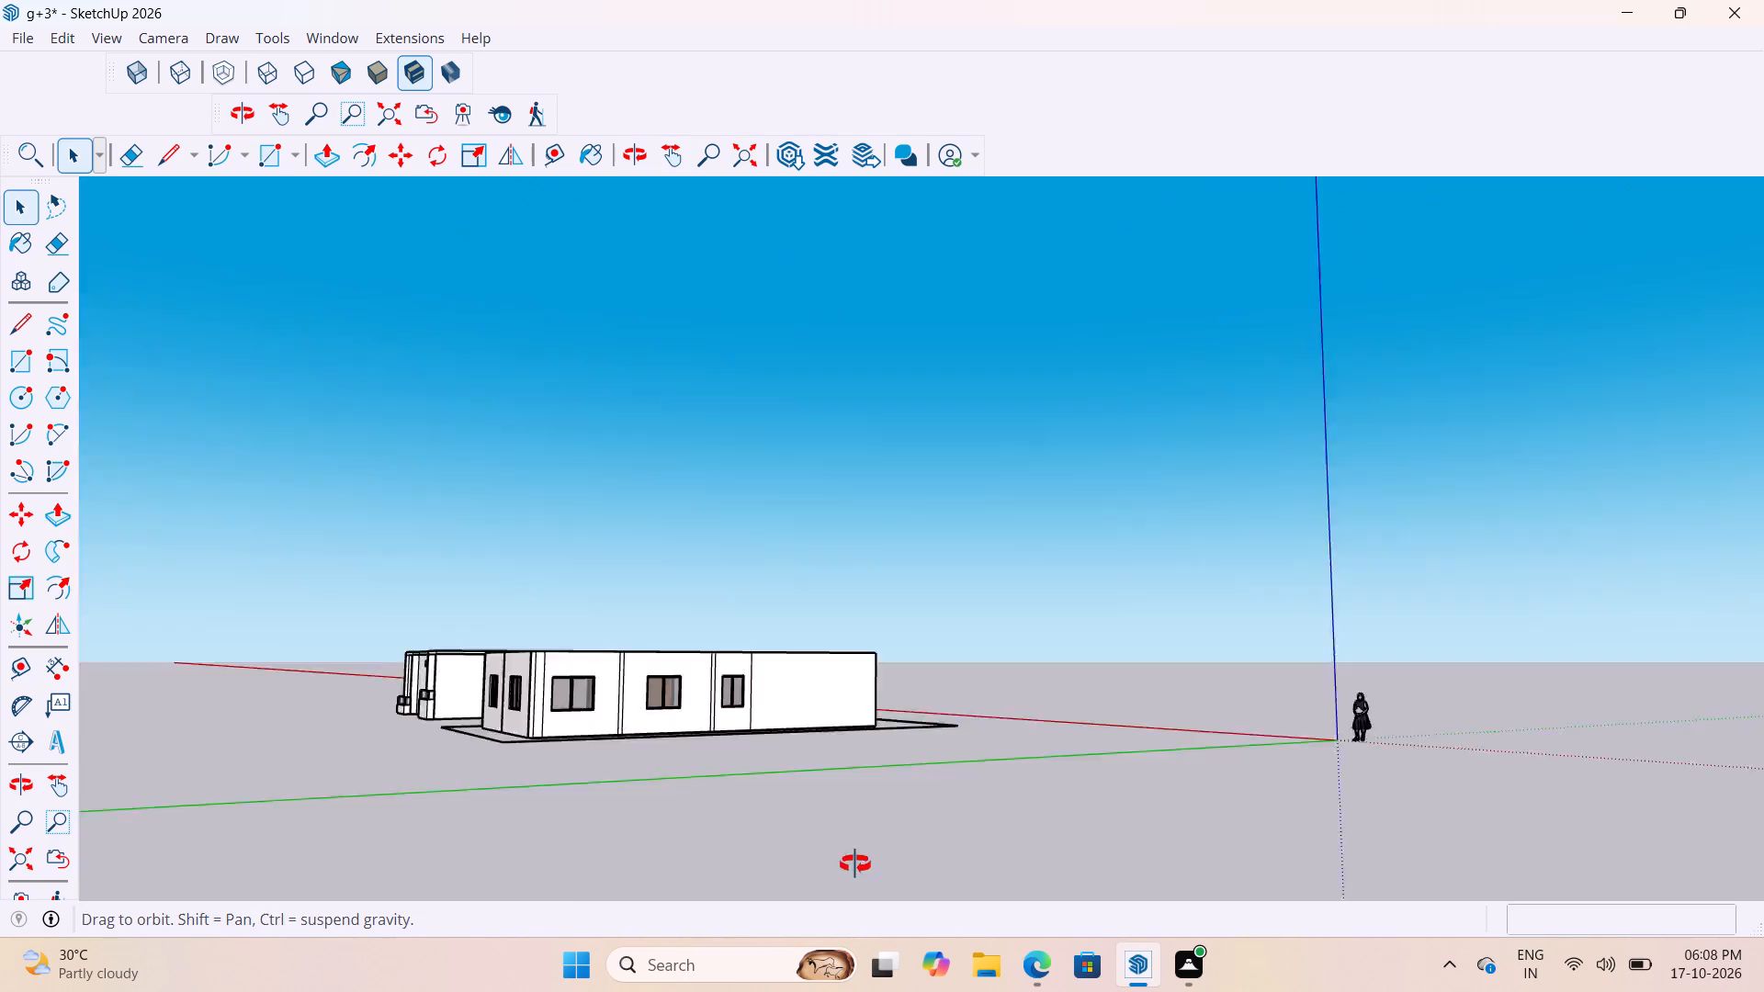
middle_click_drag(855, 864, 935, 991)
scroll(464, 772, "up", 20)
scroll(464, 772, "up", 4)
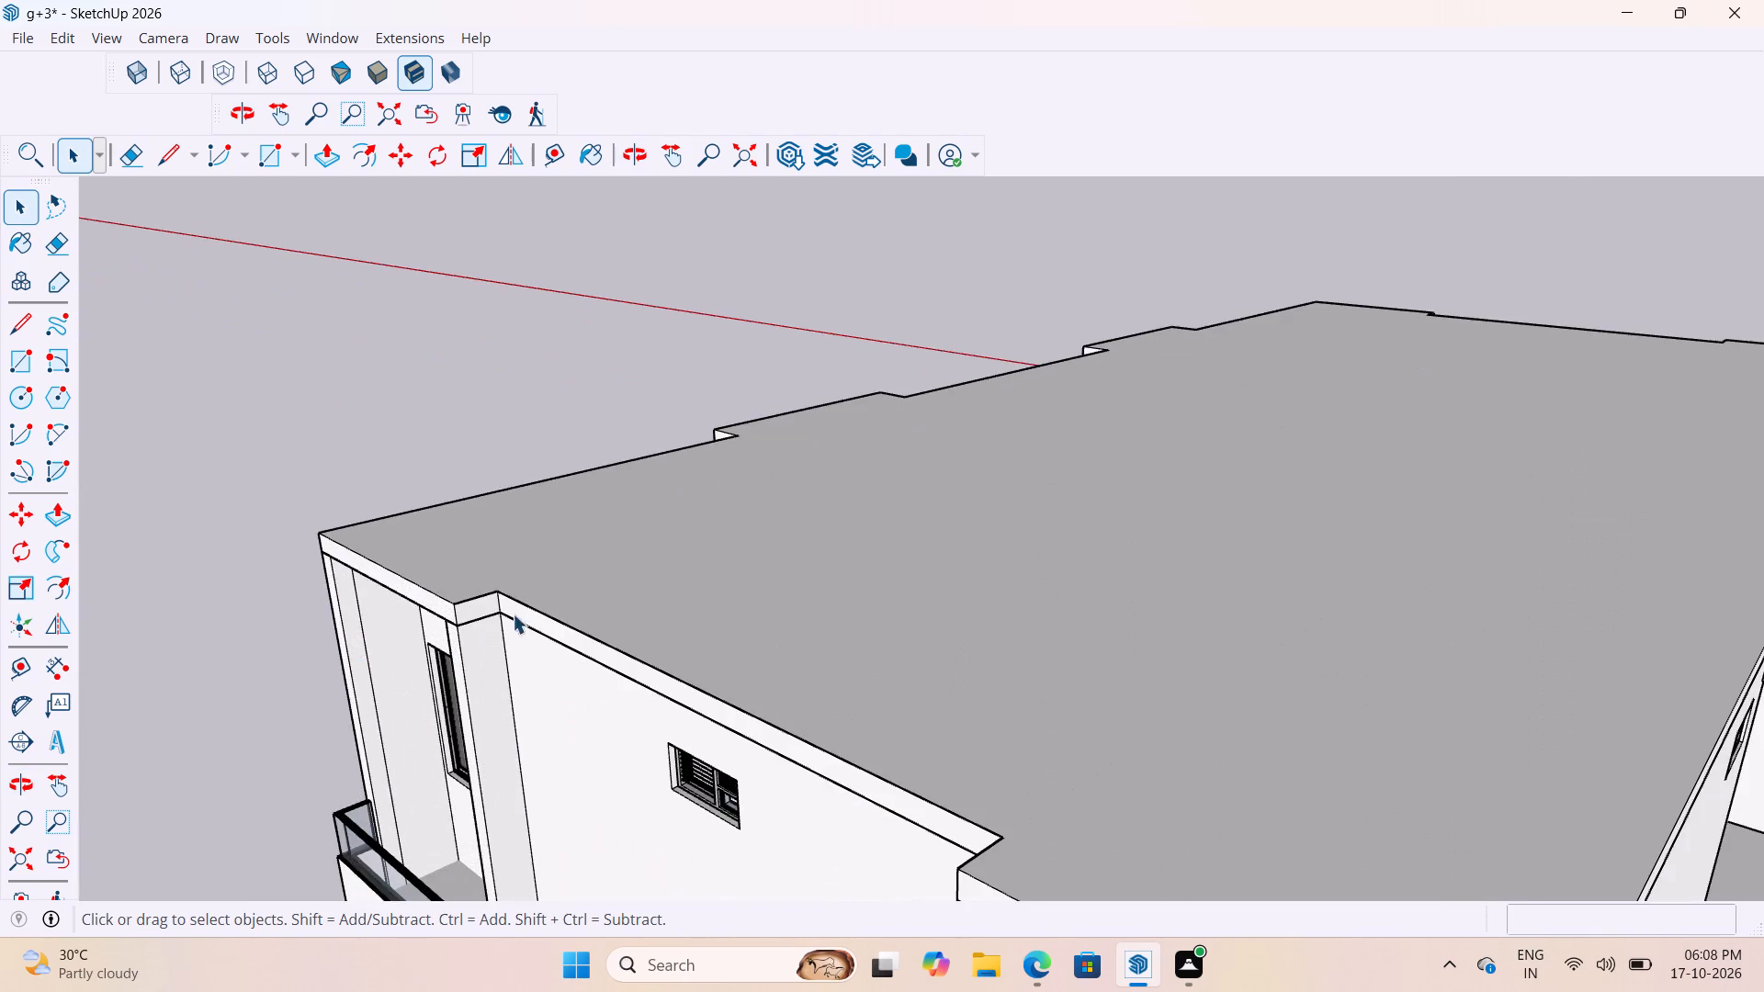
scroll(565, 545, "down", 11)
scroll(511, 654, "up", 6)
scroll(716, 527, "down", 5)
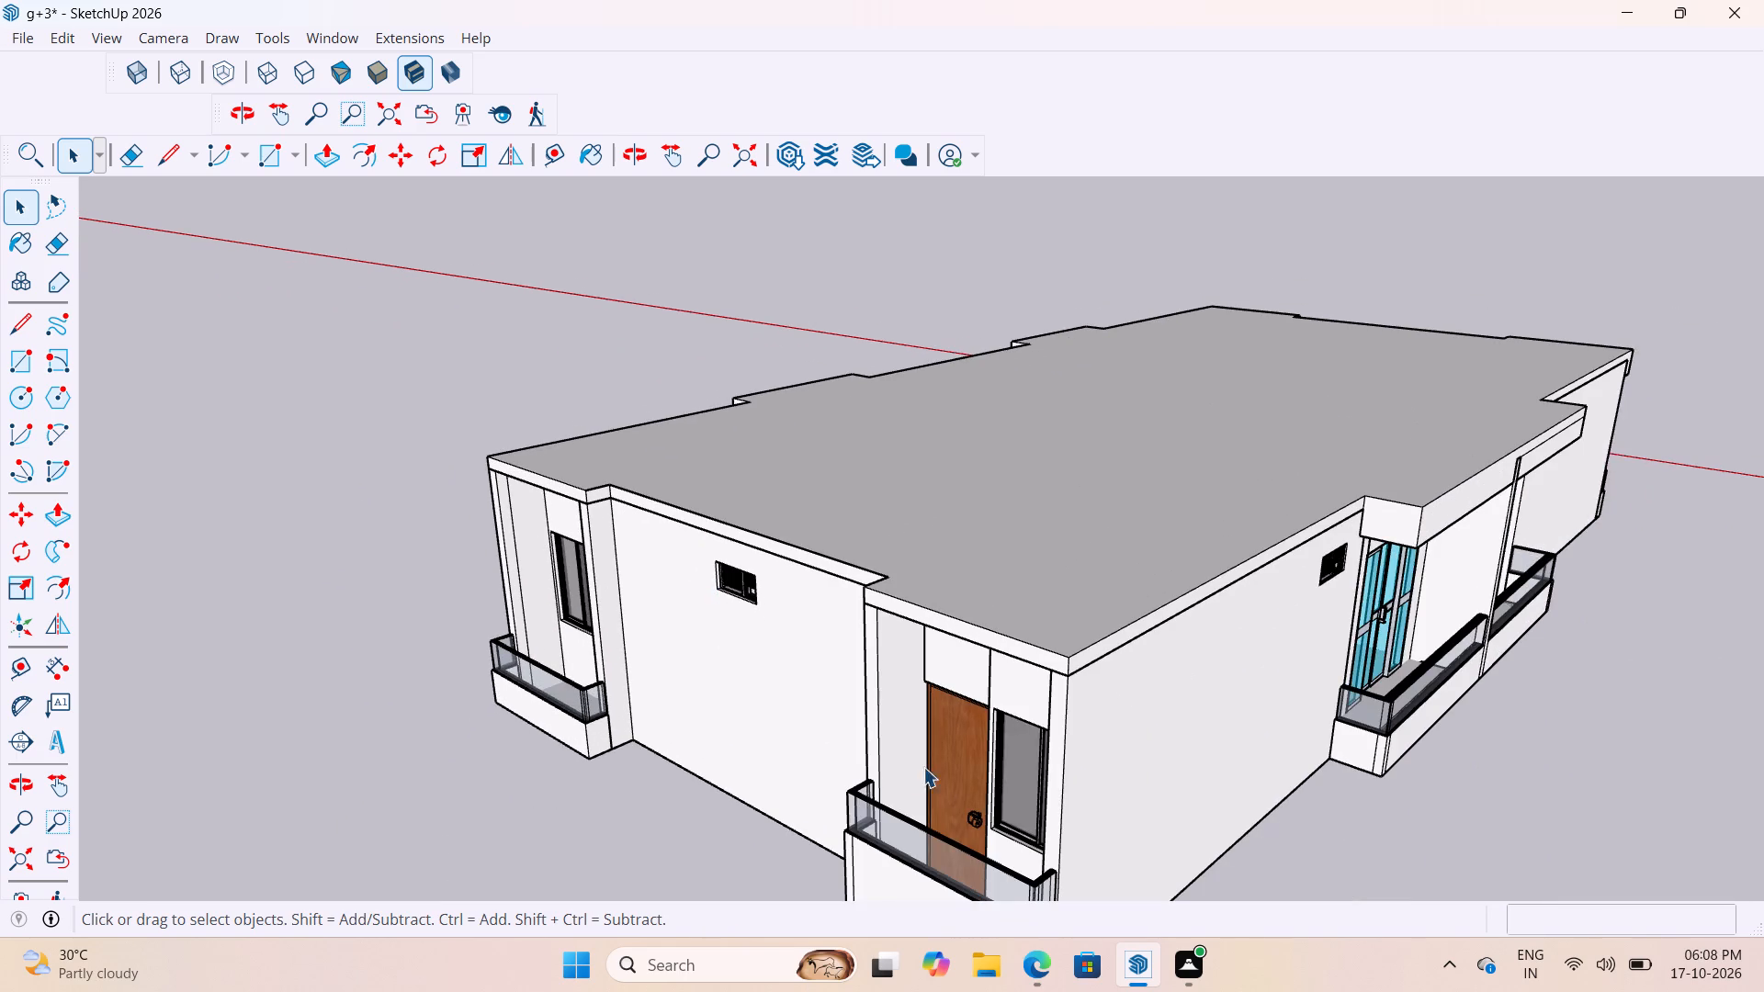
middle_click_drag(917, 526, 790, 301)
scroll(551, 305, "up", 6)
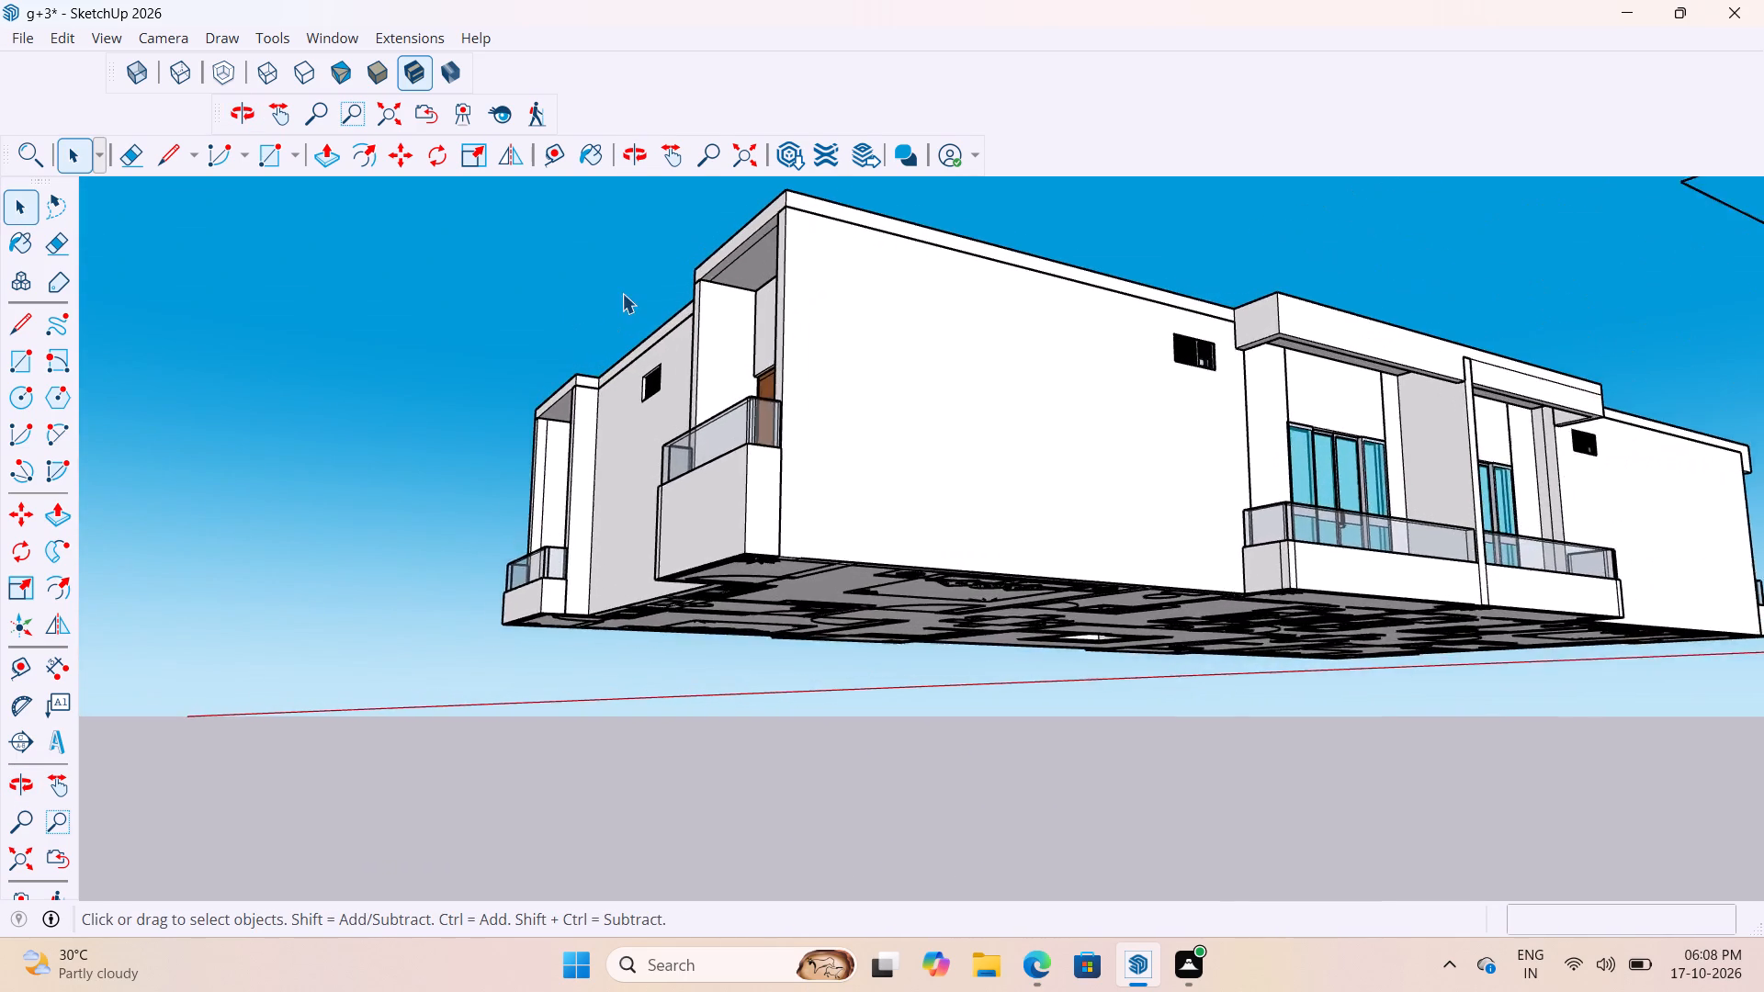
scroll(622, 293, "up", 17)
scroll(715, 240, "down", 5)
scroll(715, 240, "up", 3)
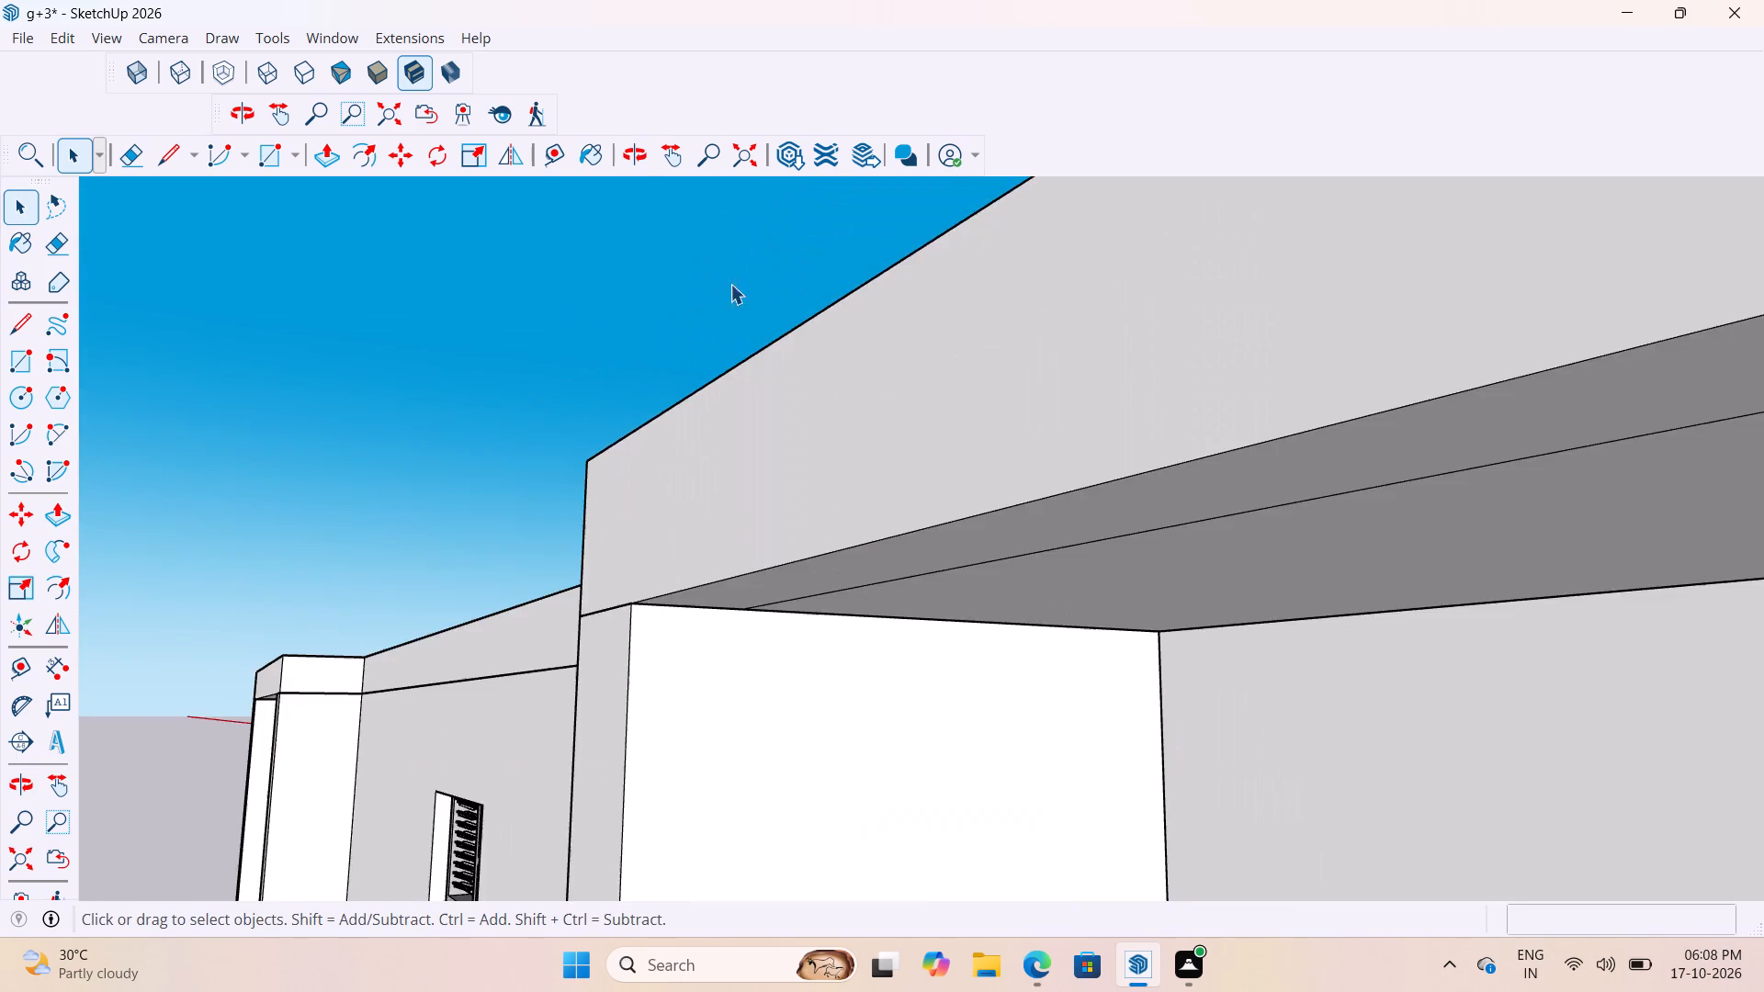
scroll(738, 324, "down", 4)
scroll(741, 388, "up", 10)
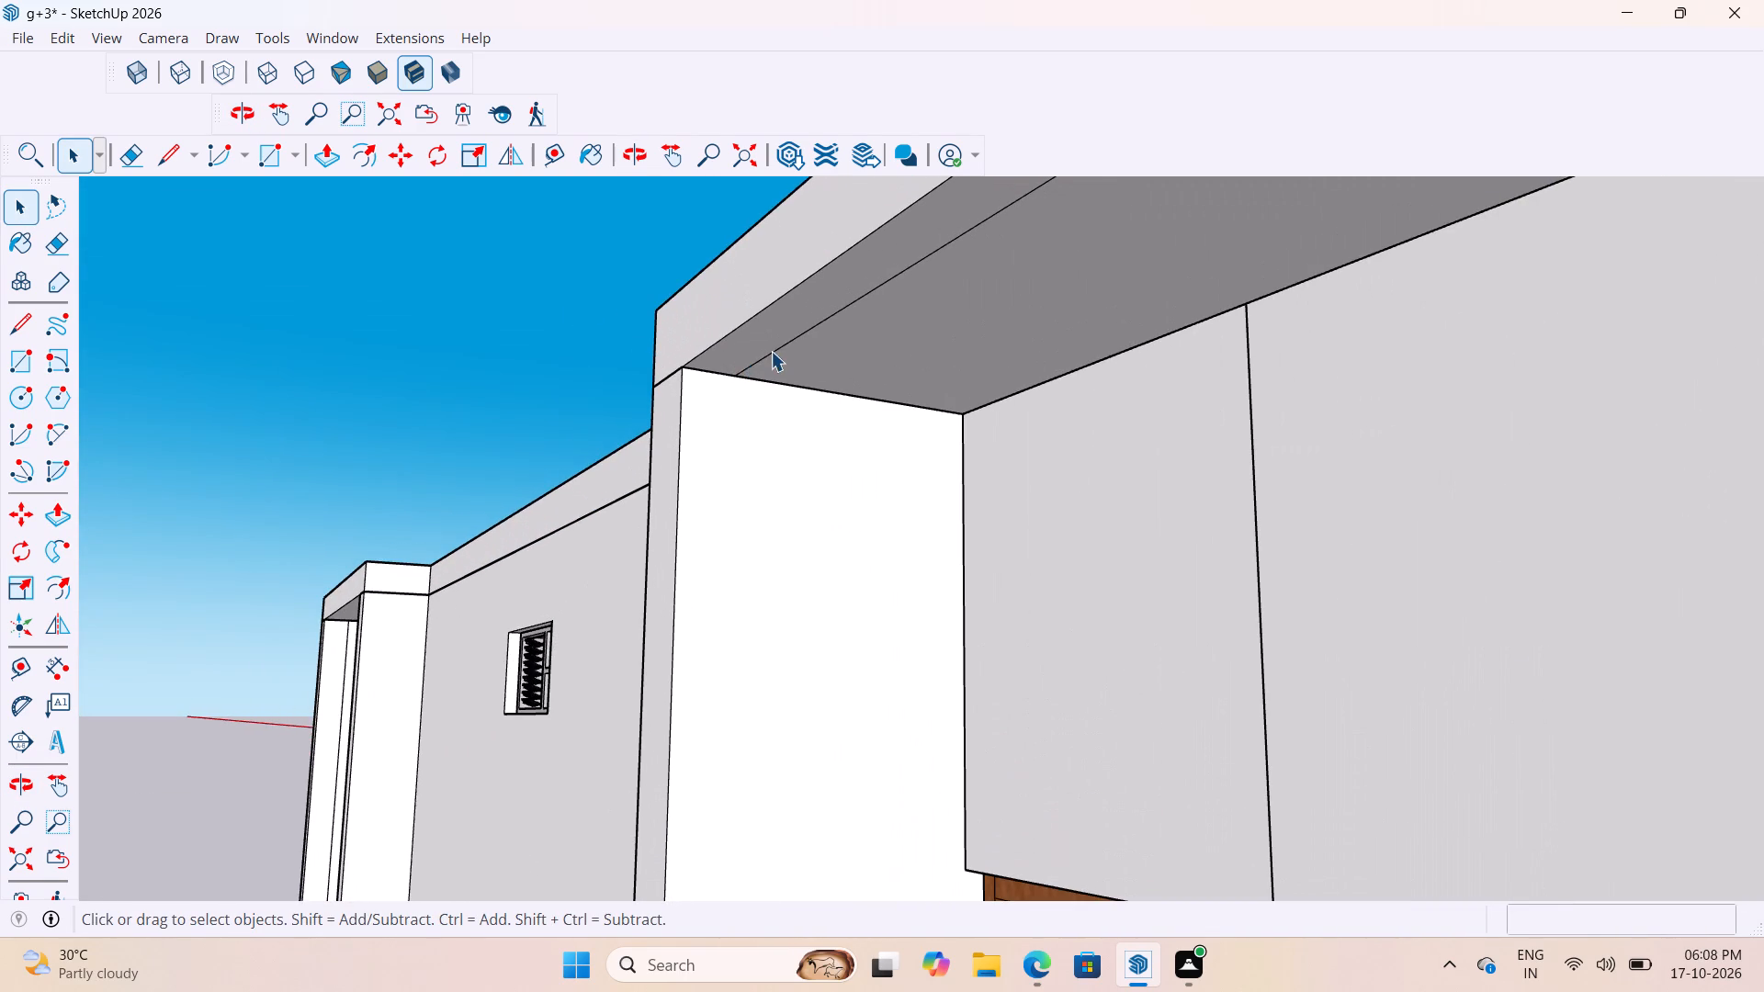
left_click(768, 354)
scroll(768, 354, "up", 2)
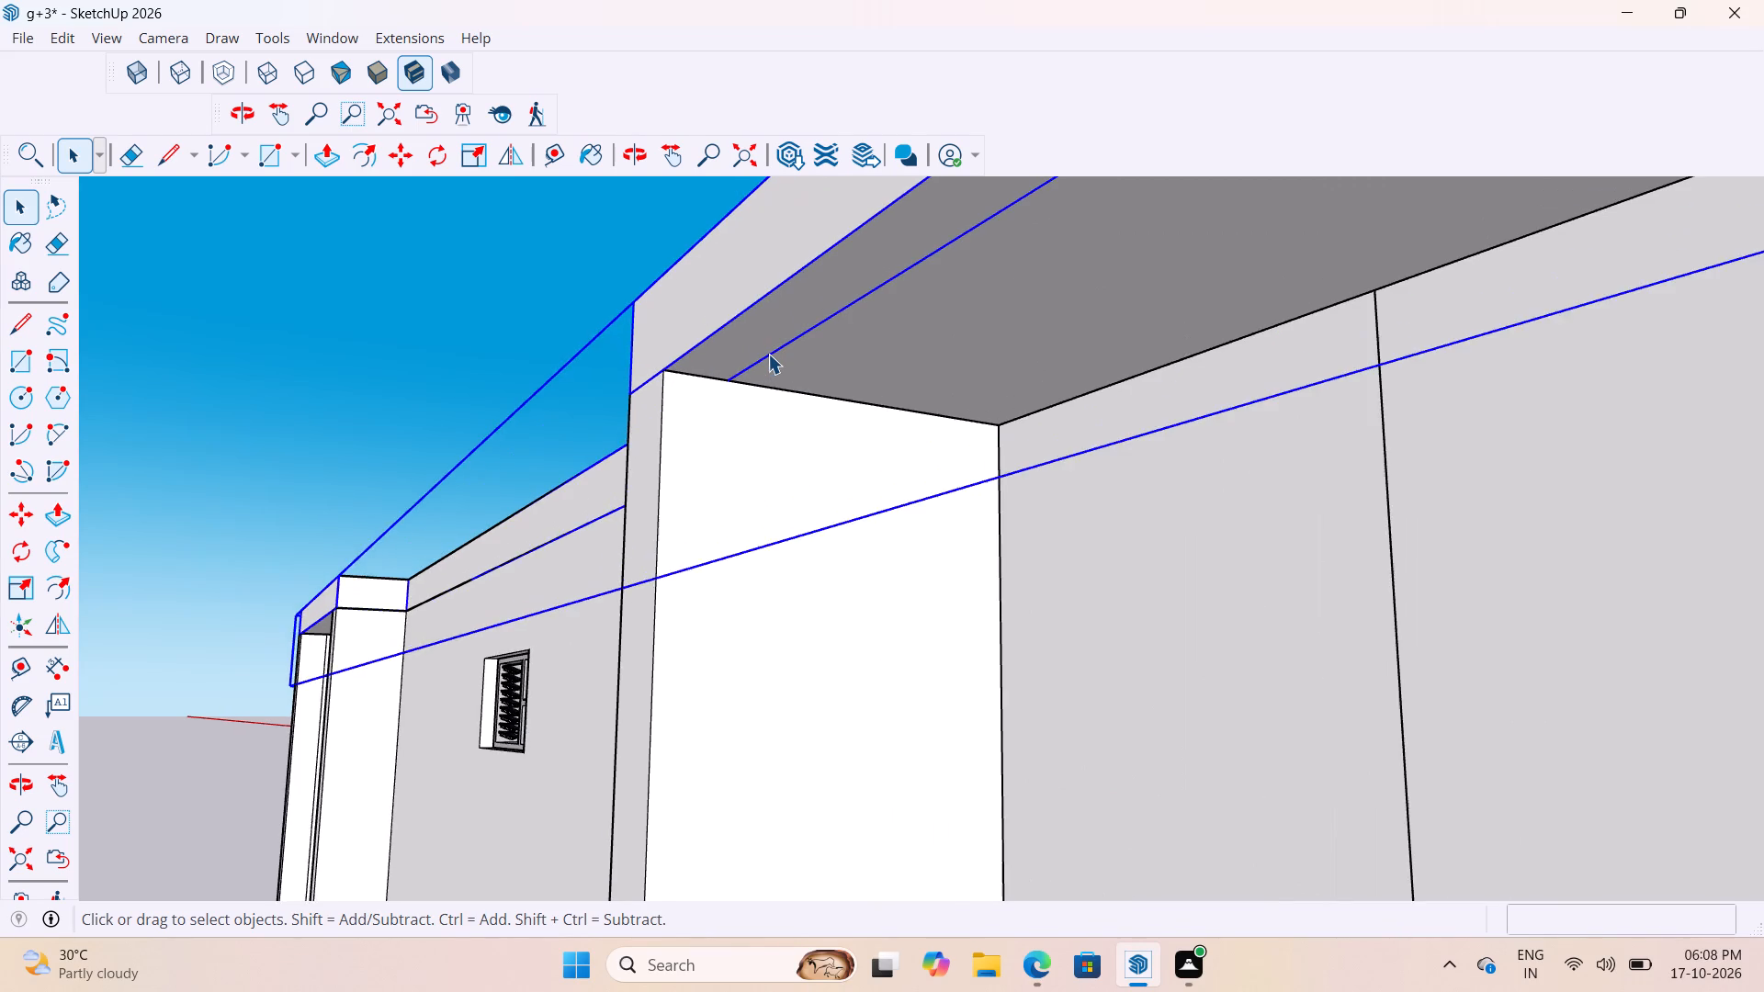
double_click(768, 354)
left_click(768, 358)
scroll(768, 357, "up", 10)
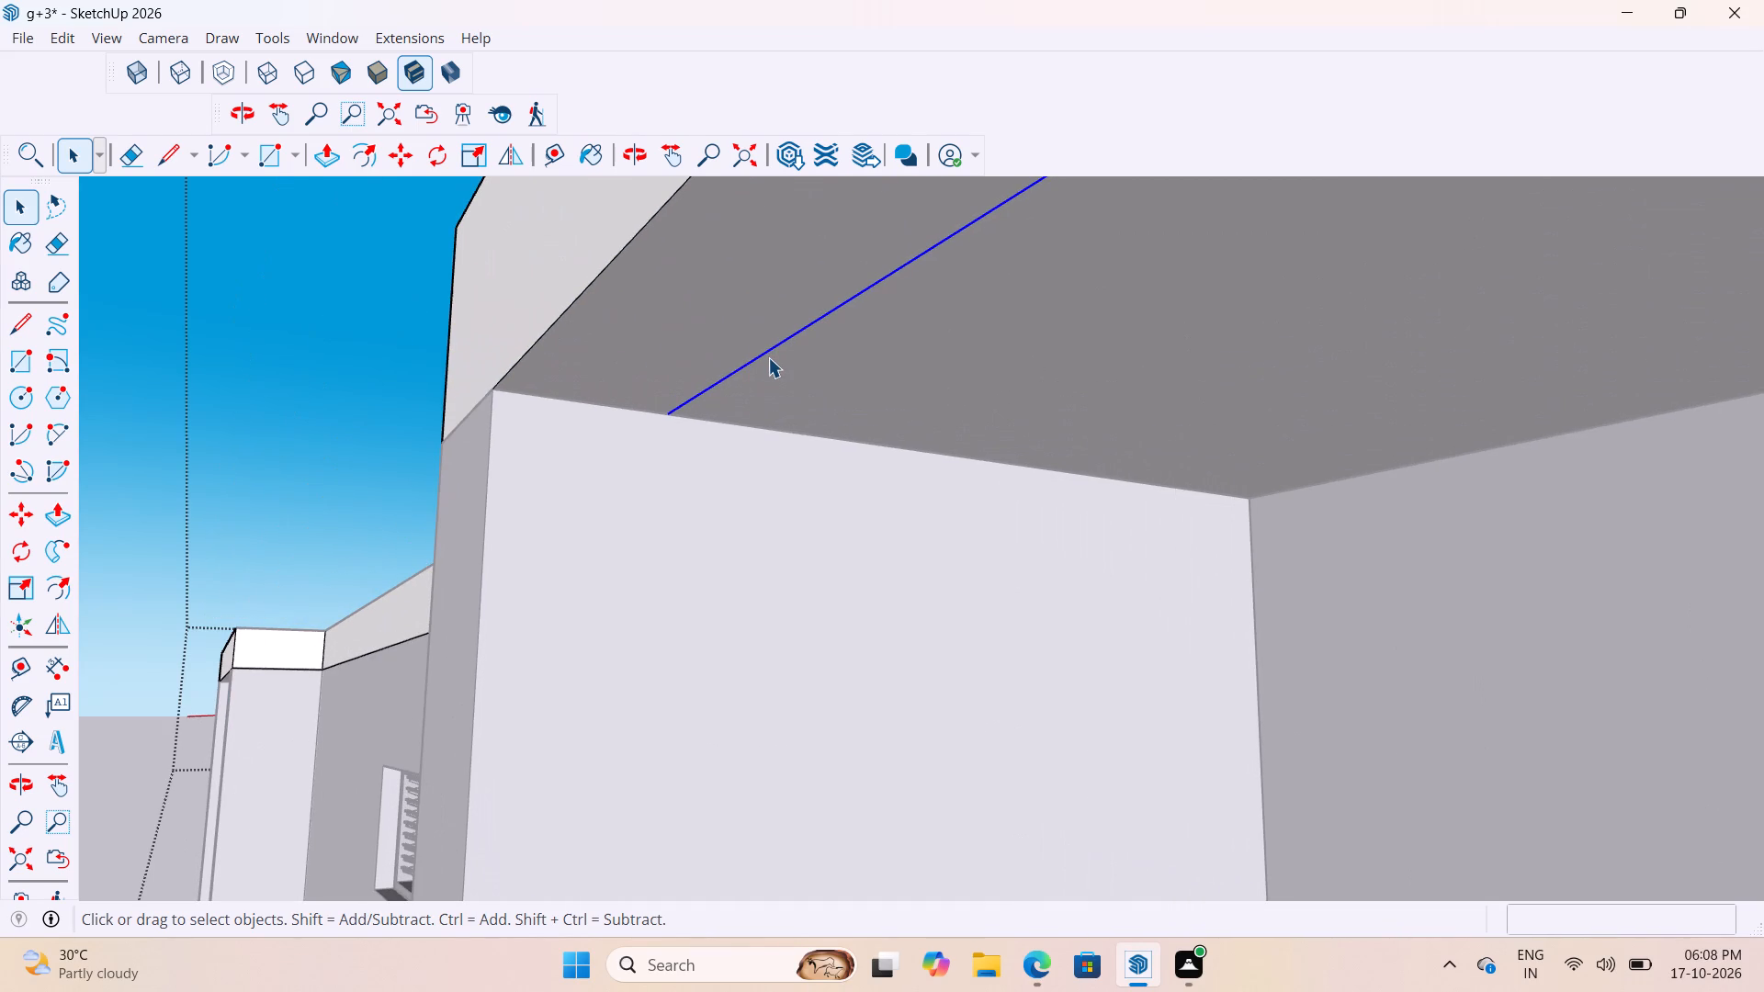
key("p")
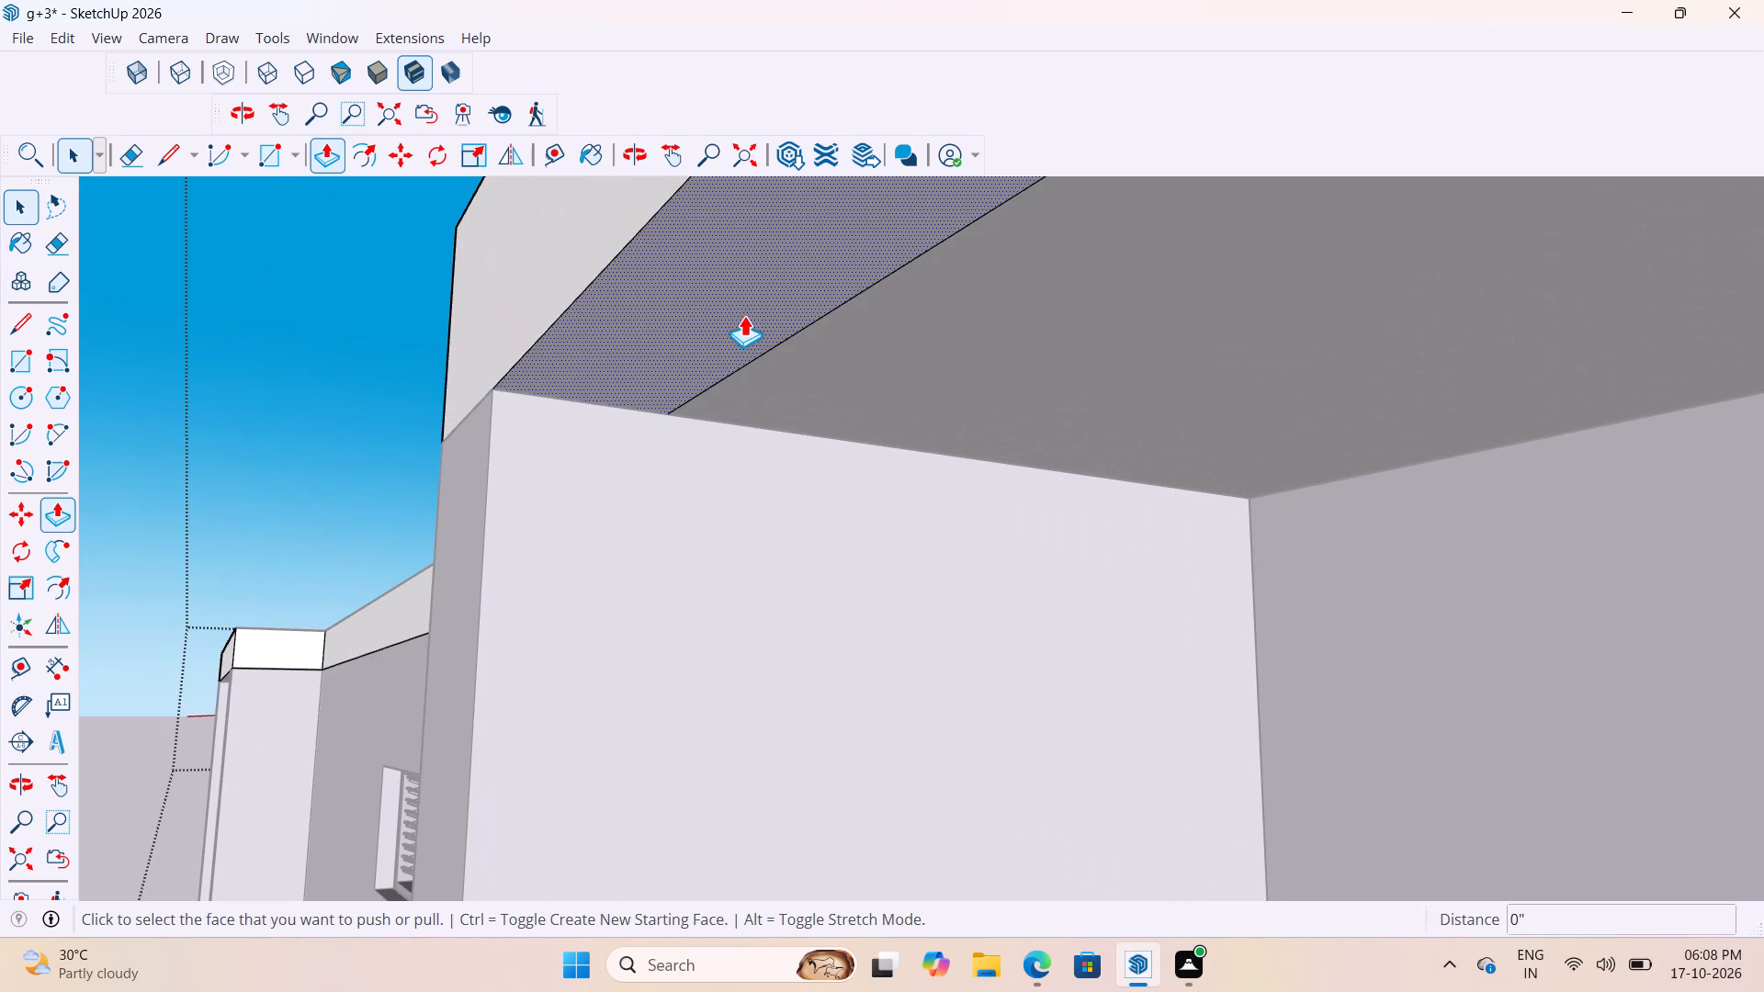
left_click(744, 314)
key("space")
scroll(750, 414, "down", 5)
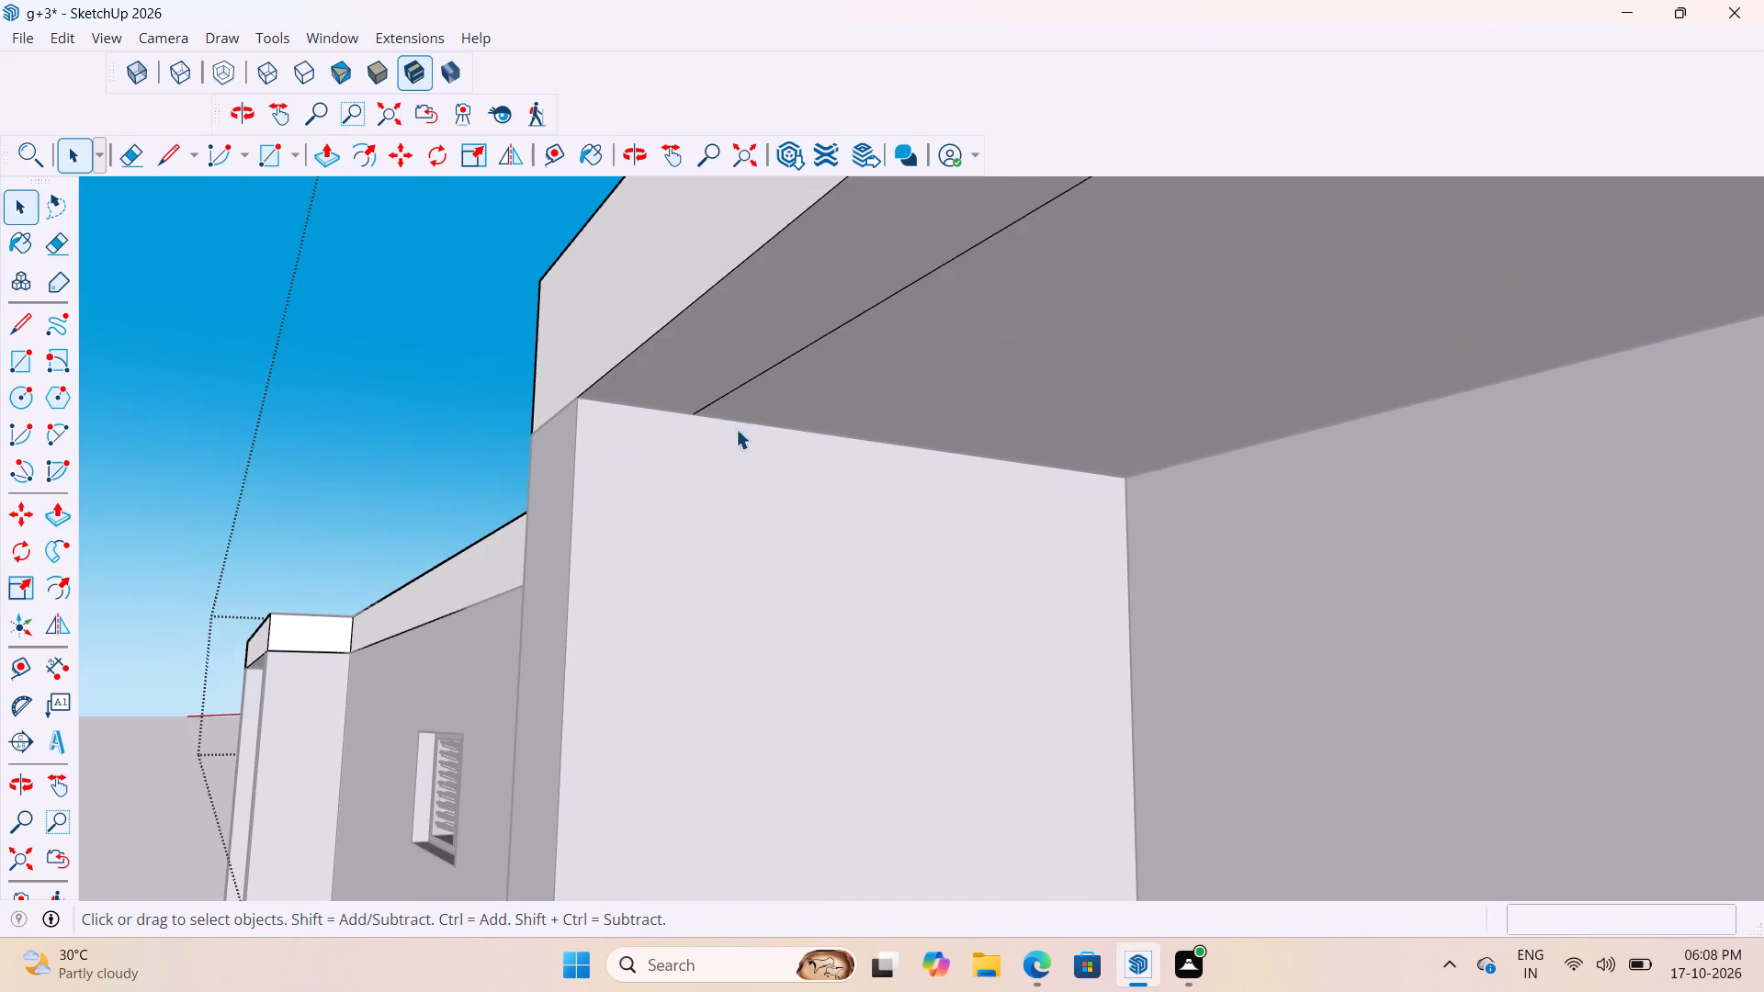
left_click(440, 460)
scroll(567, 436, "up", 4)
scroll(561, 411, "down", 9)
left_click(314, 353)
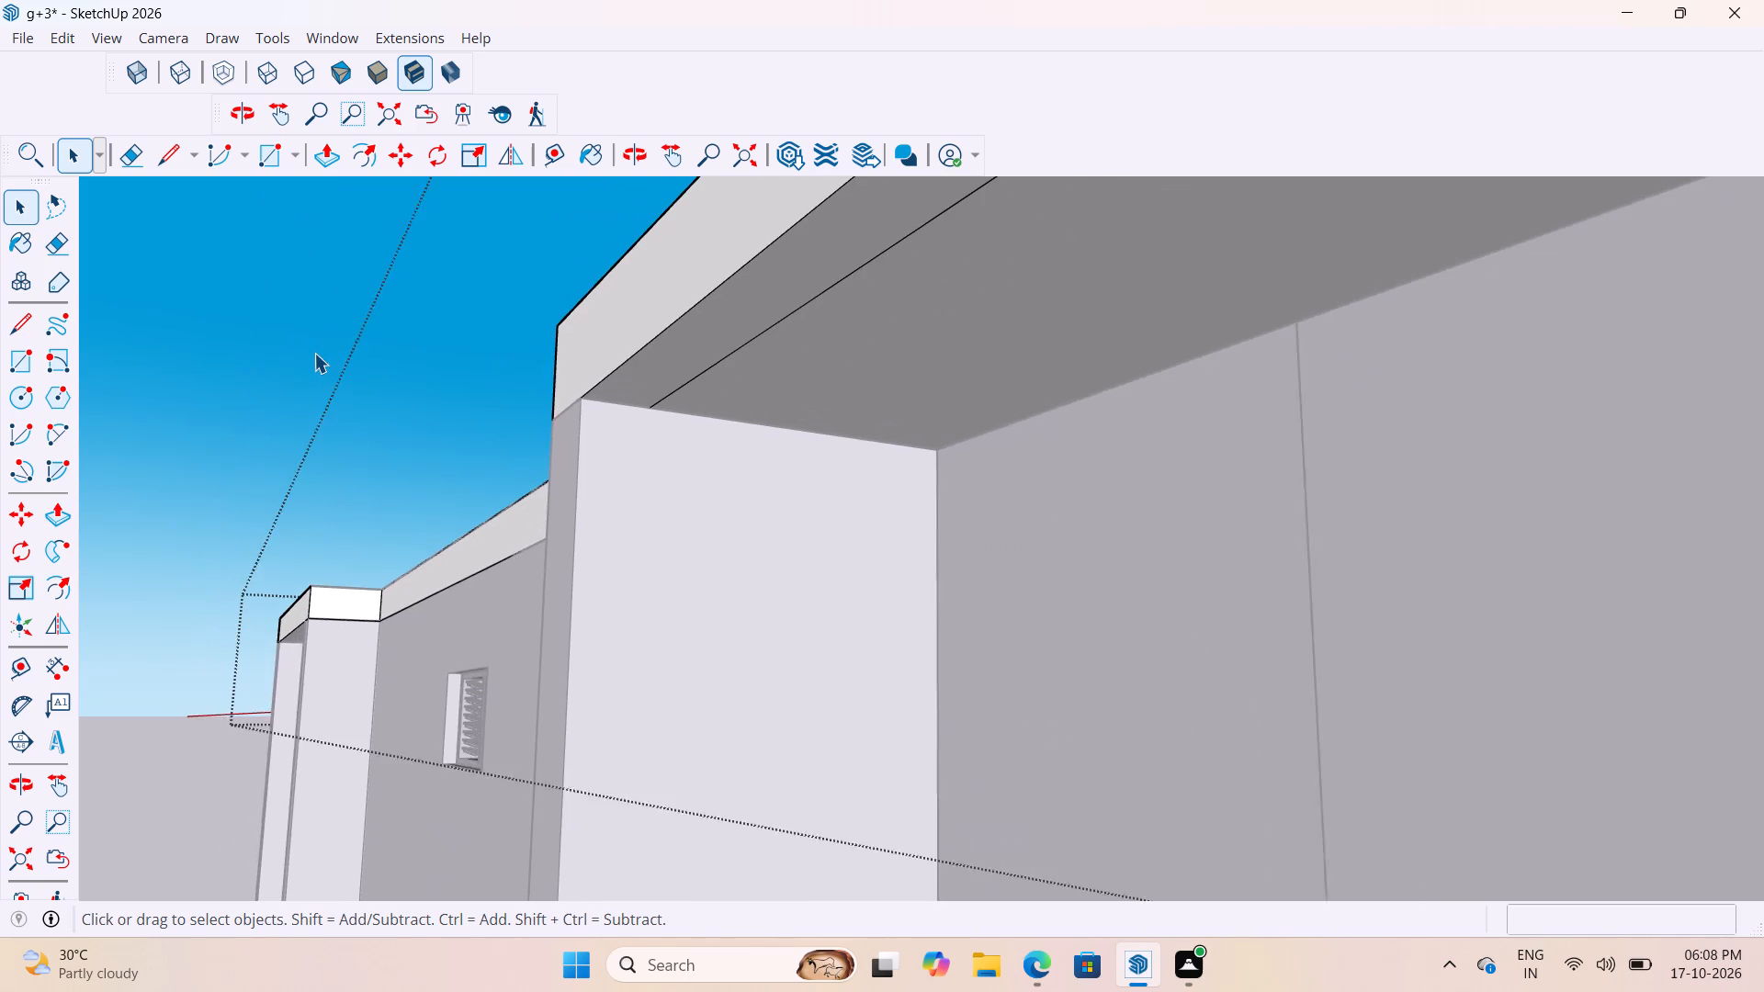
Reopen the roof group and delete the line marking the 4" strip on the corner balcony overhang's underside.
scroll(624, 407, "up", 3)
middle_click_drag(684, 406, 570, 384)
scroll(570, 384, "up", 3)
scroll(593, 411, "down", 4)
scroll(593, 411, "up", 3)
scroll(646, 451, "down", 3)
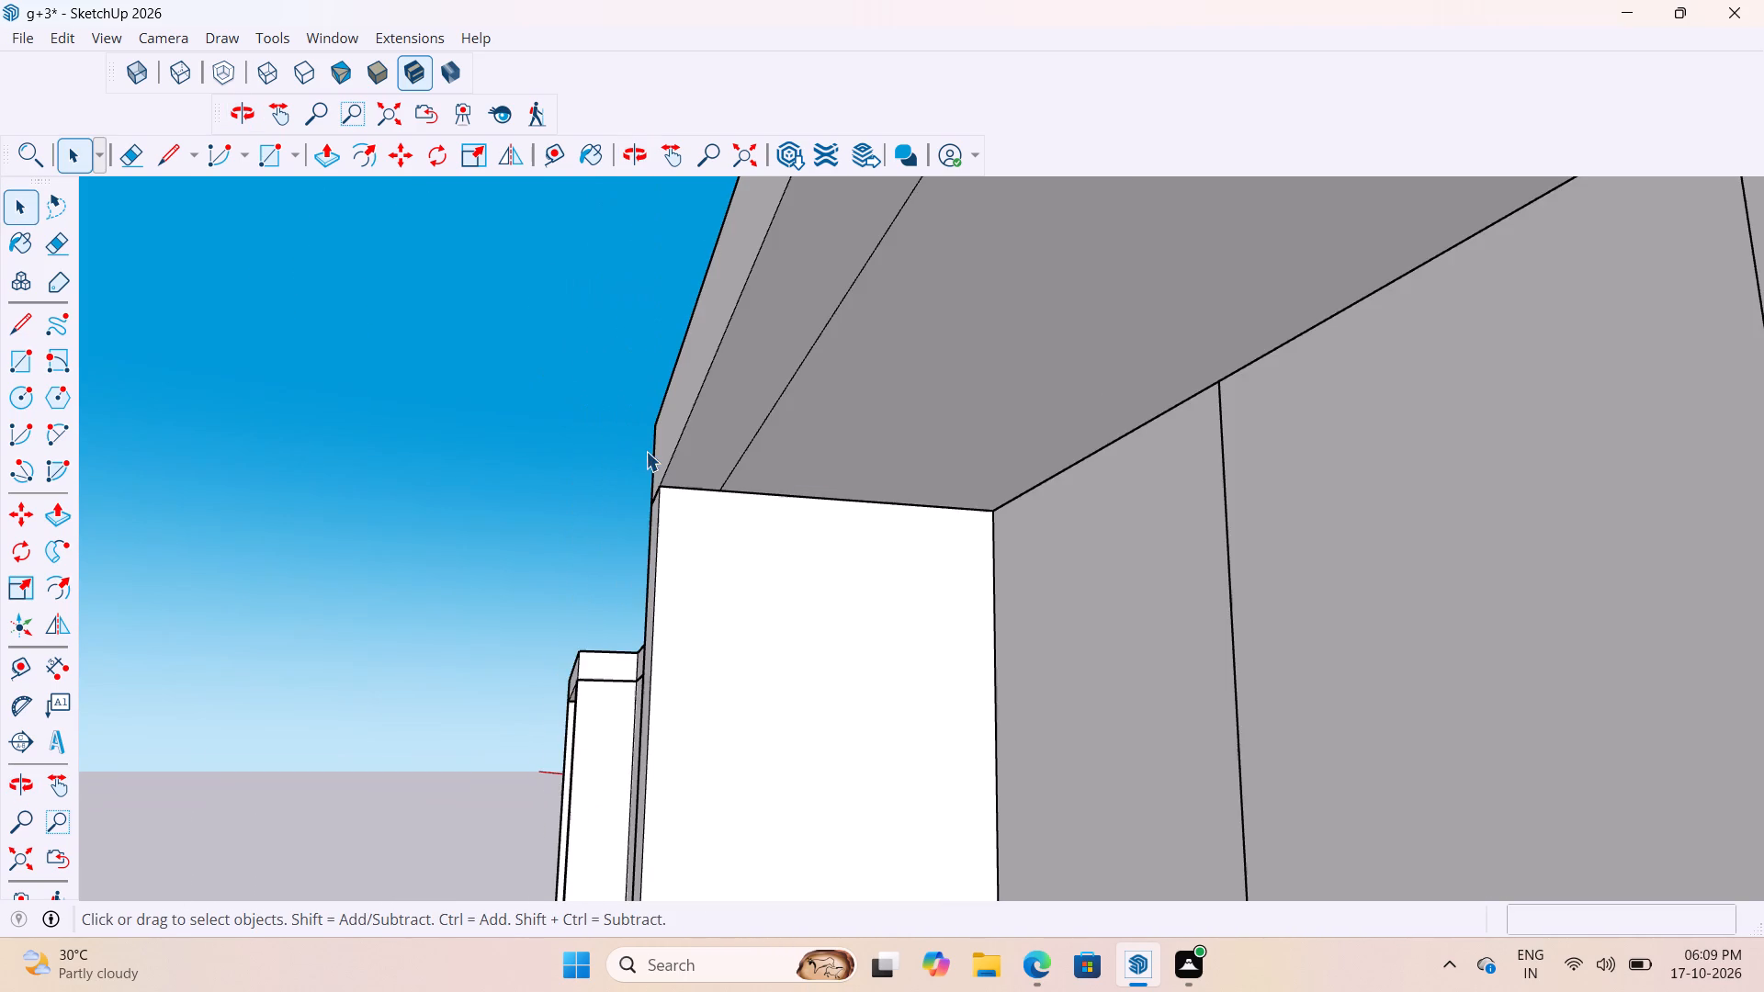
scroll(696, 475, "up", 3)
left_click(758, 454)
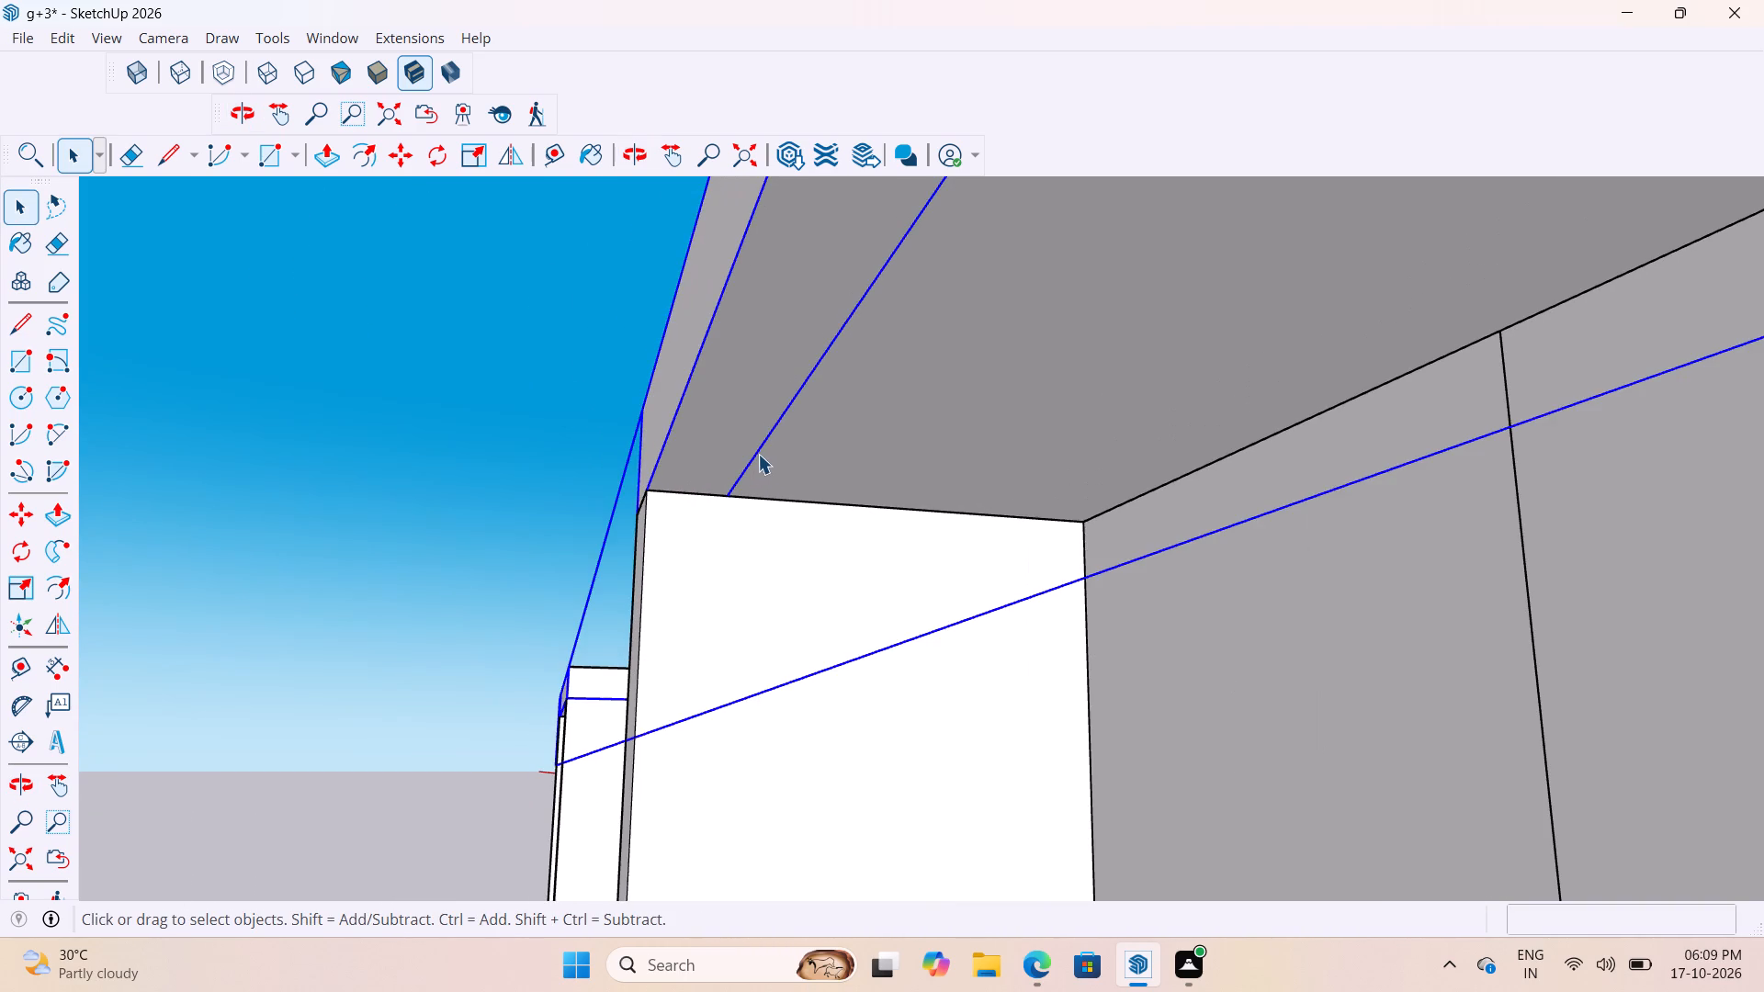
double_click(758, 454)
left_click(763, 449)
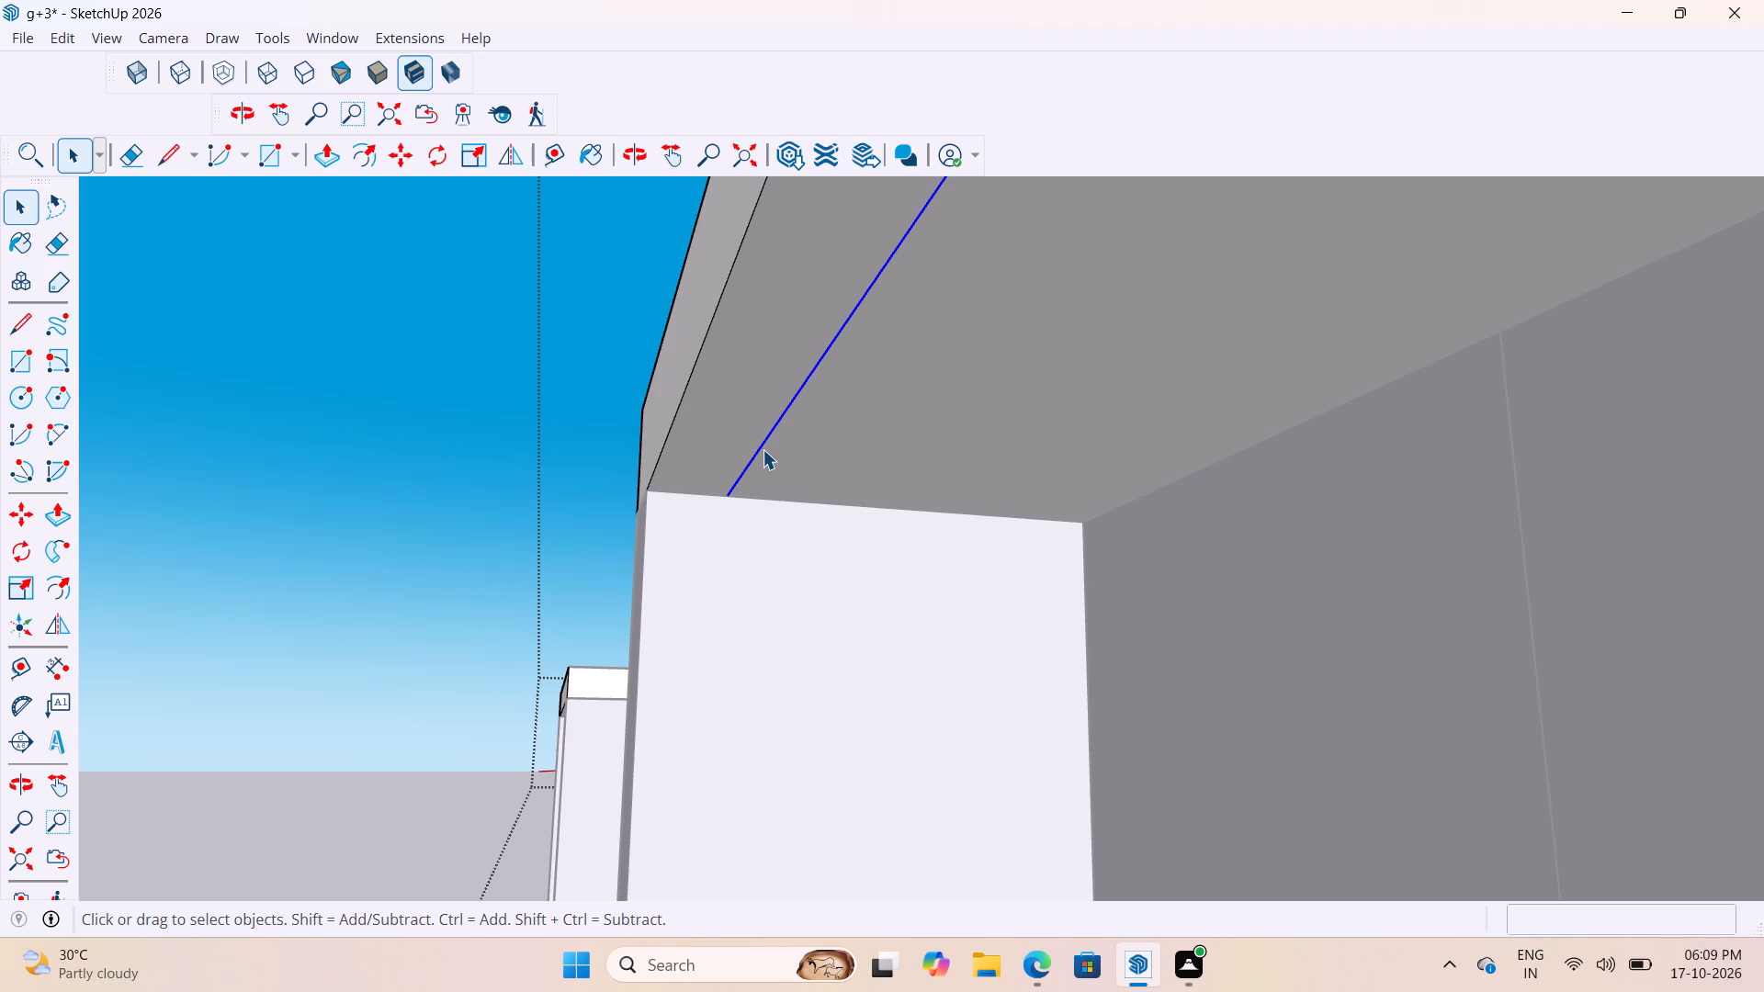
key("Delete")
Draw a 4" by 4" square on the overhang's underside at its front corner beside the side wall.
key("r")
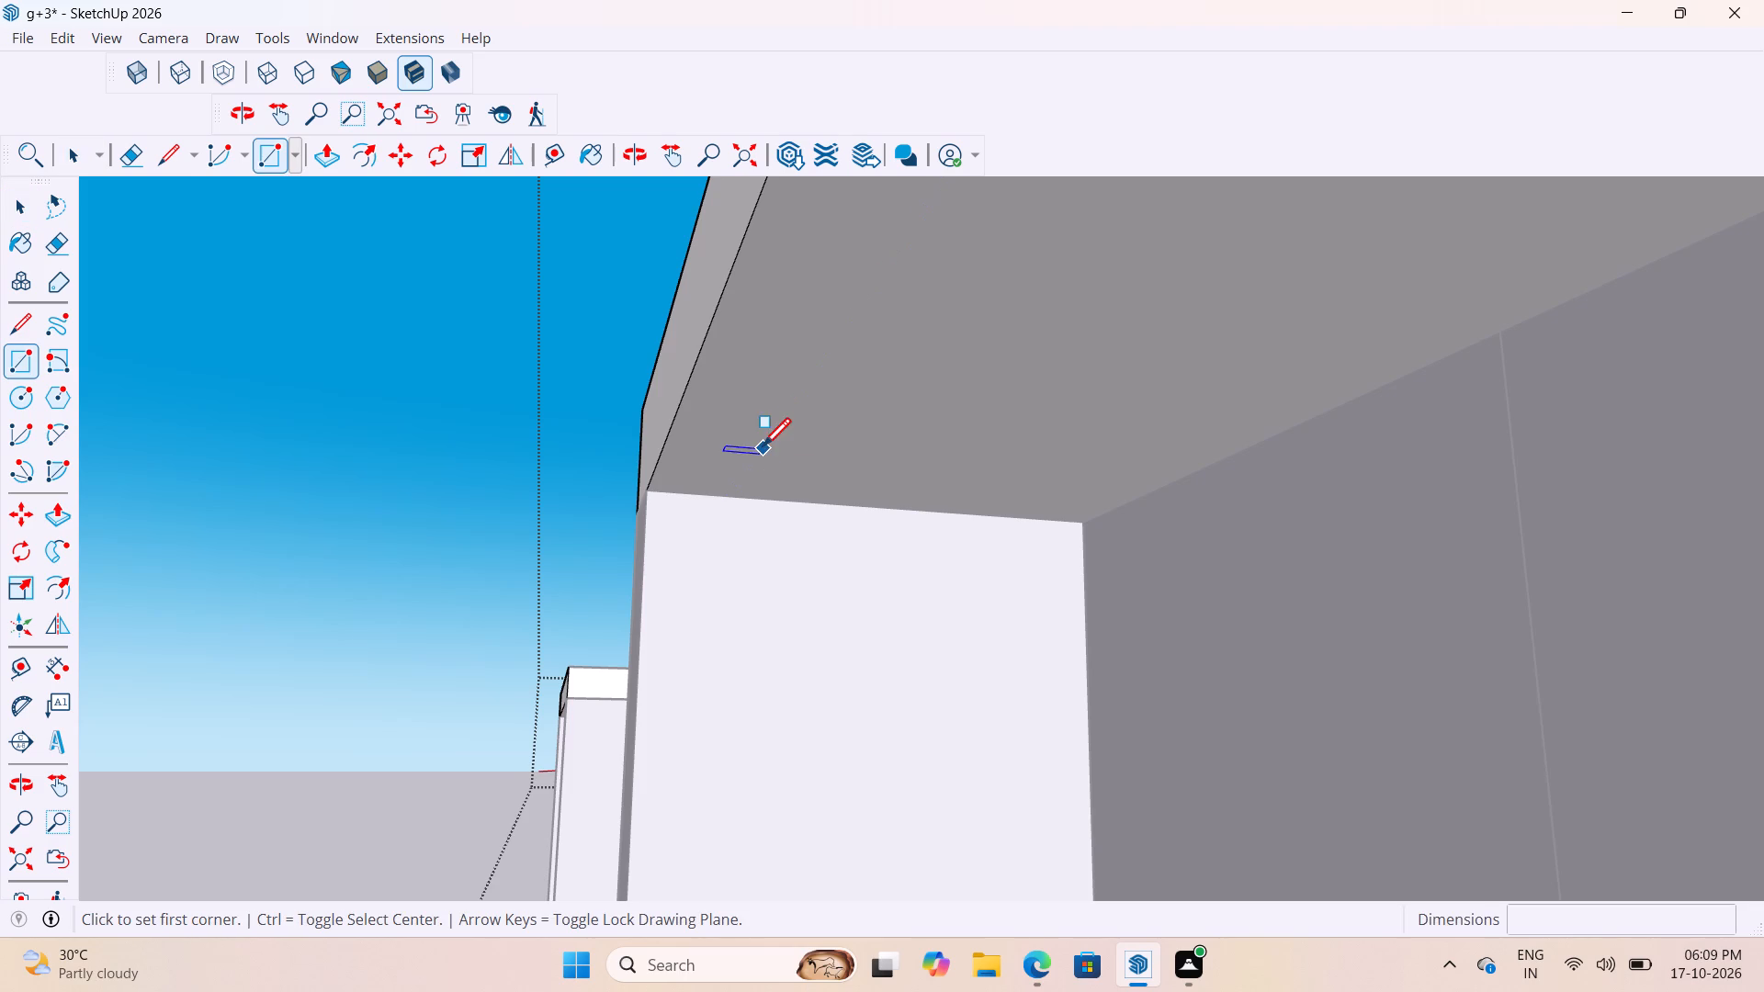
scroll(672, 489, "up", 9)
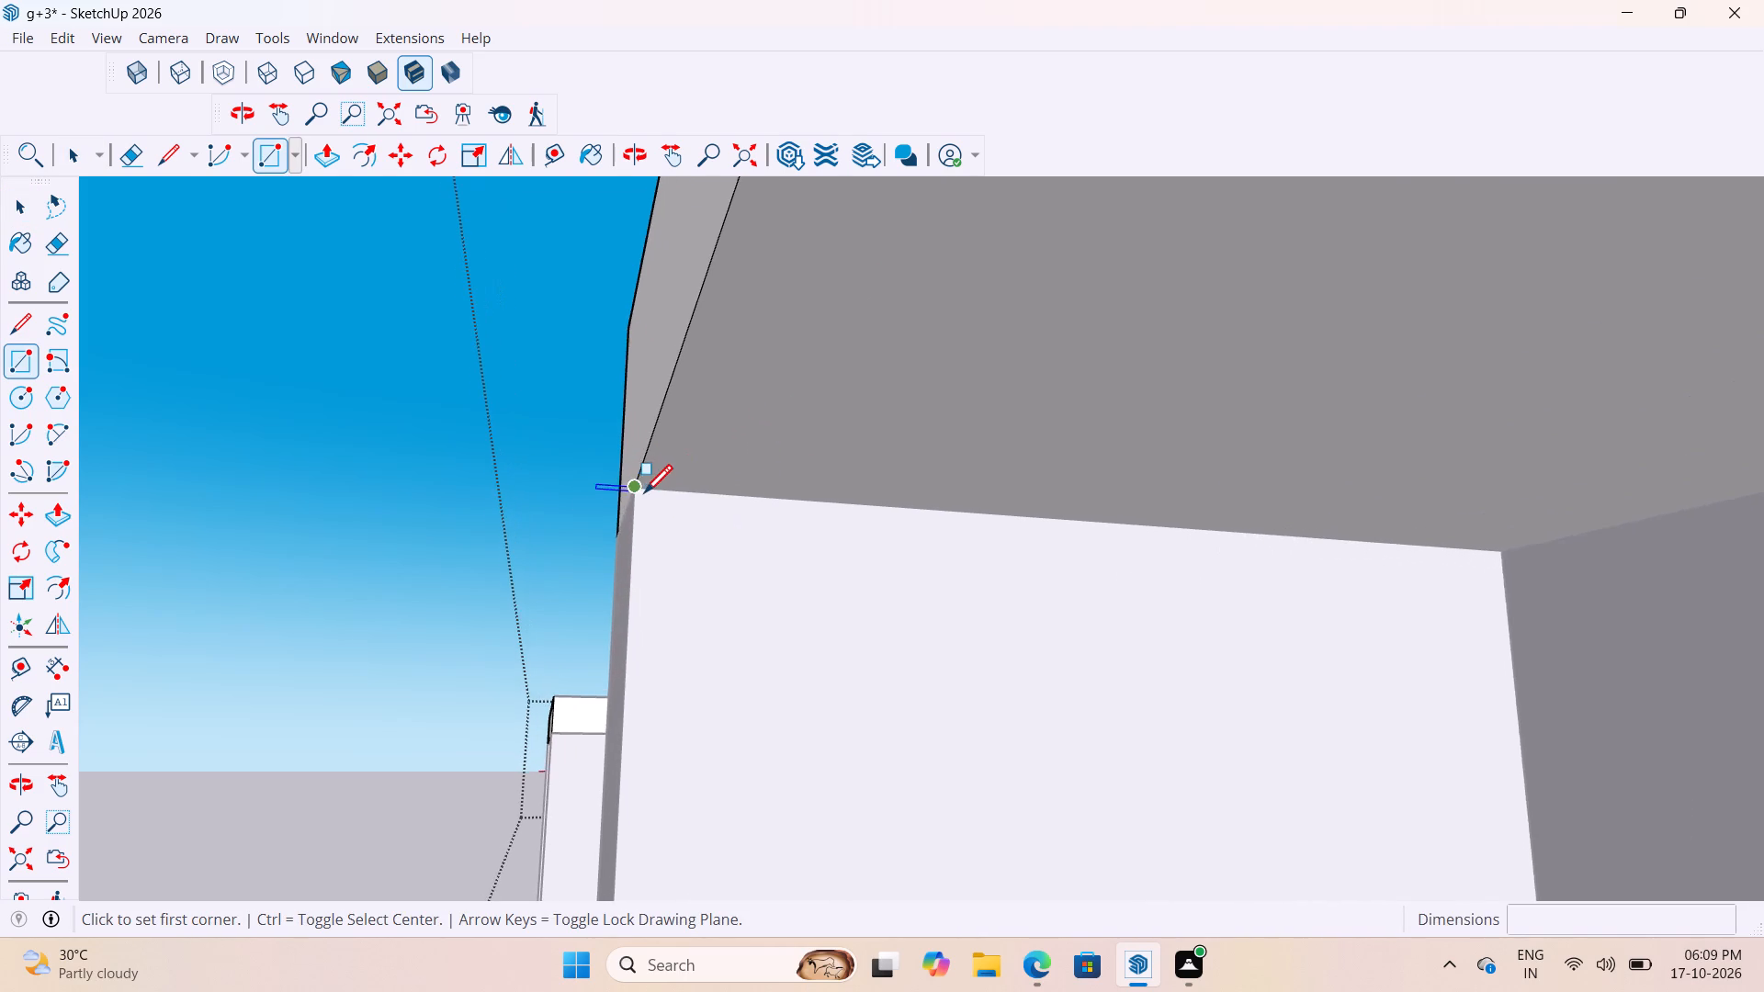
left_click(641, 492)
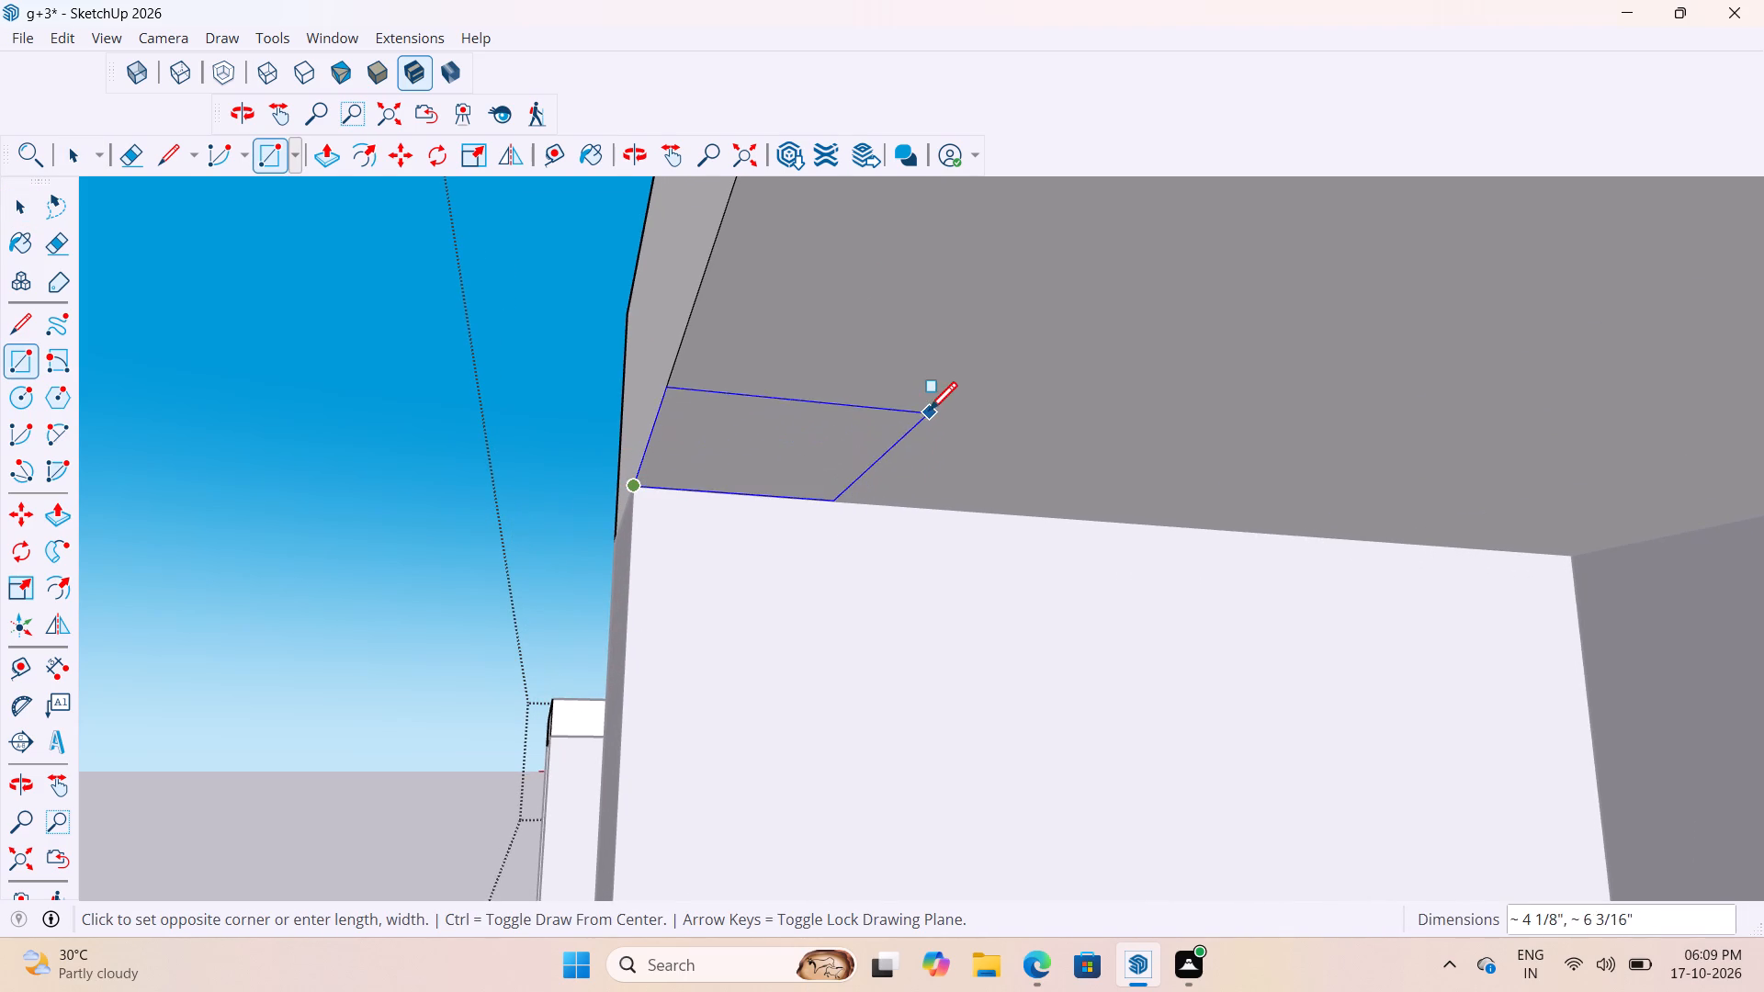
type("4\"")
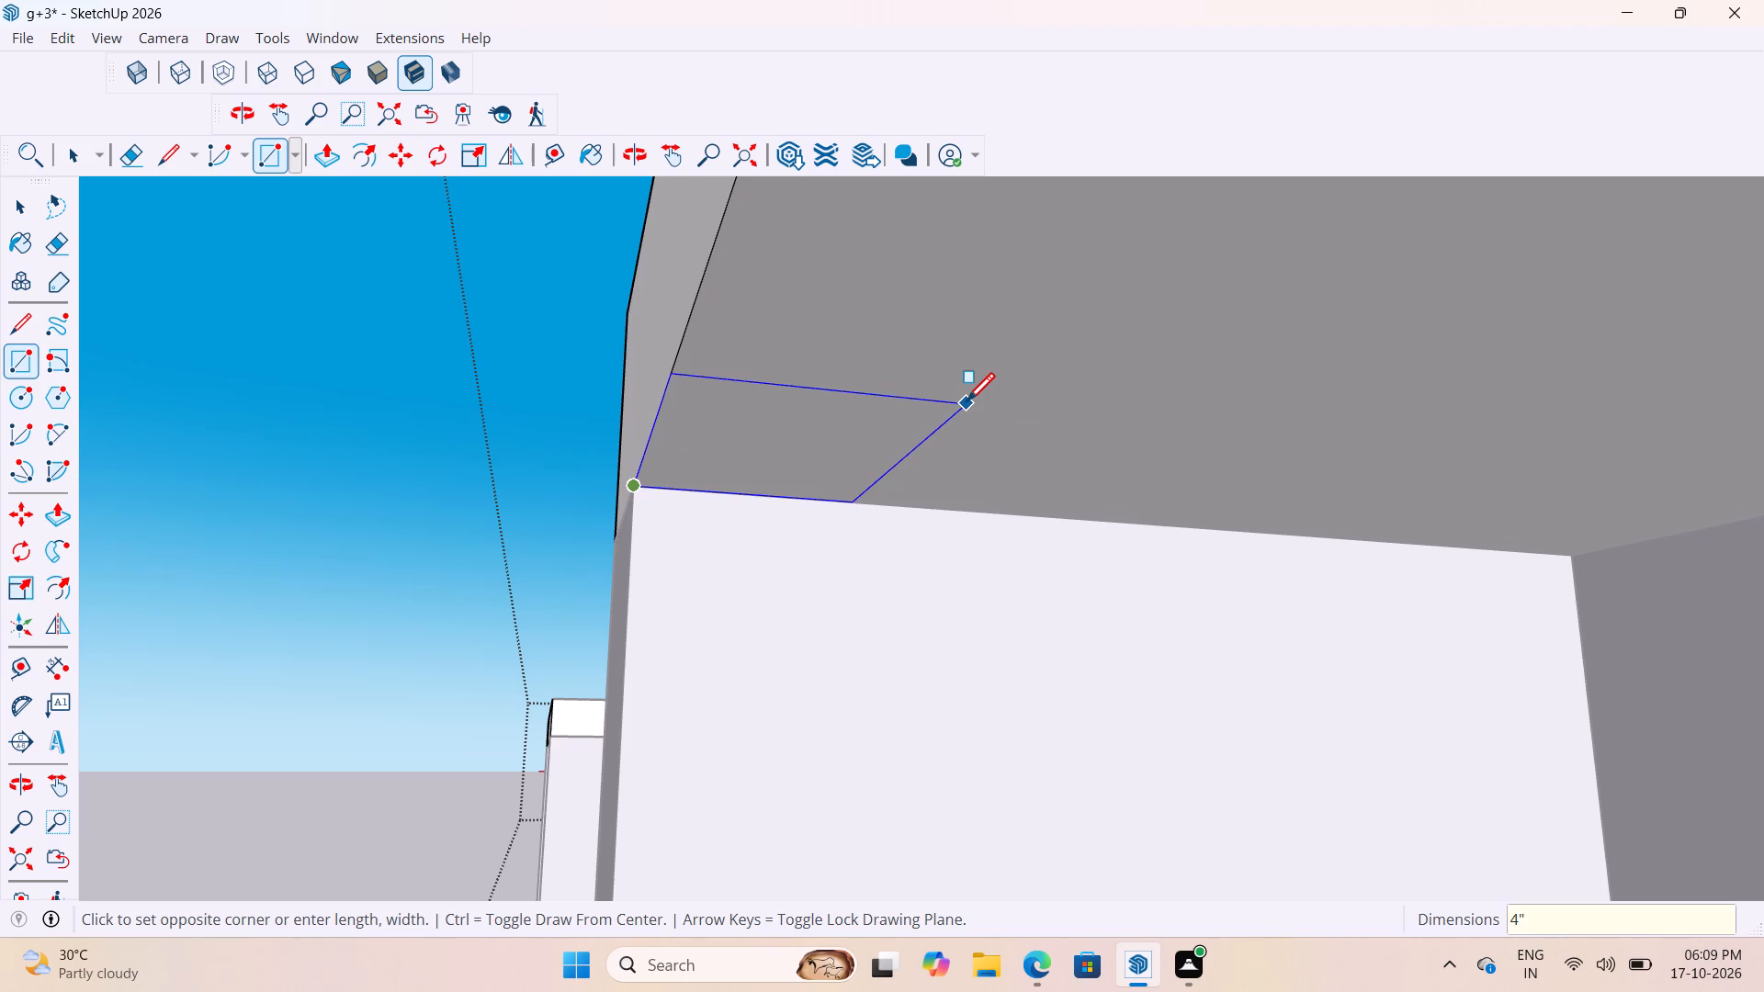
type(",4\"")
key("Return")
key("space")
Push/Pull the 4" square down 1' to form a small block under the overhang's front corner.
double_click(720, 462)
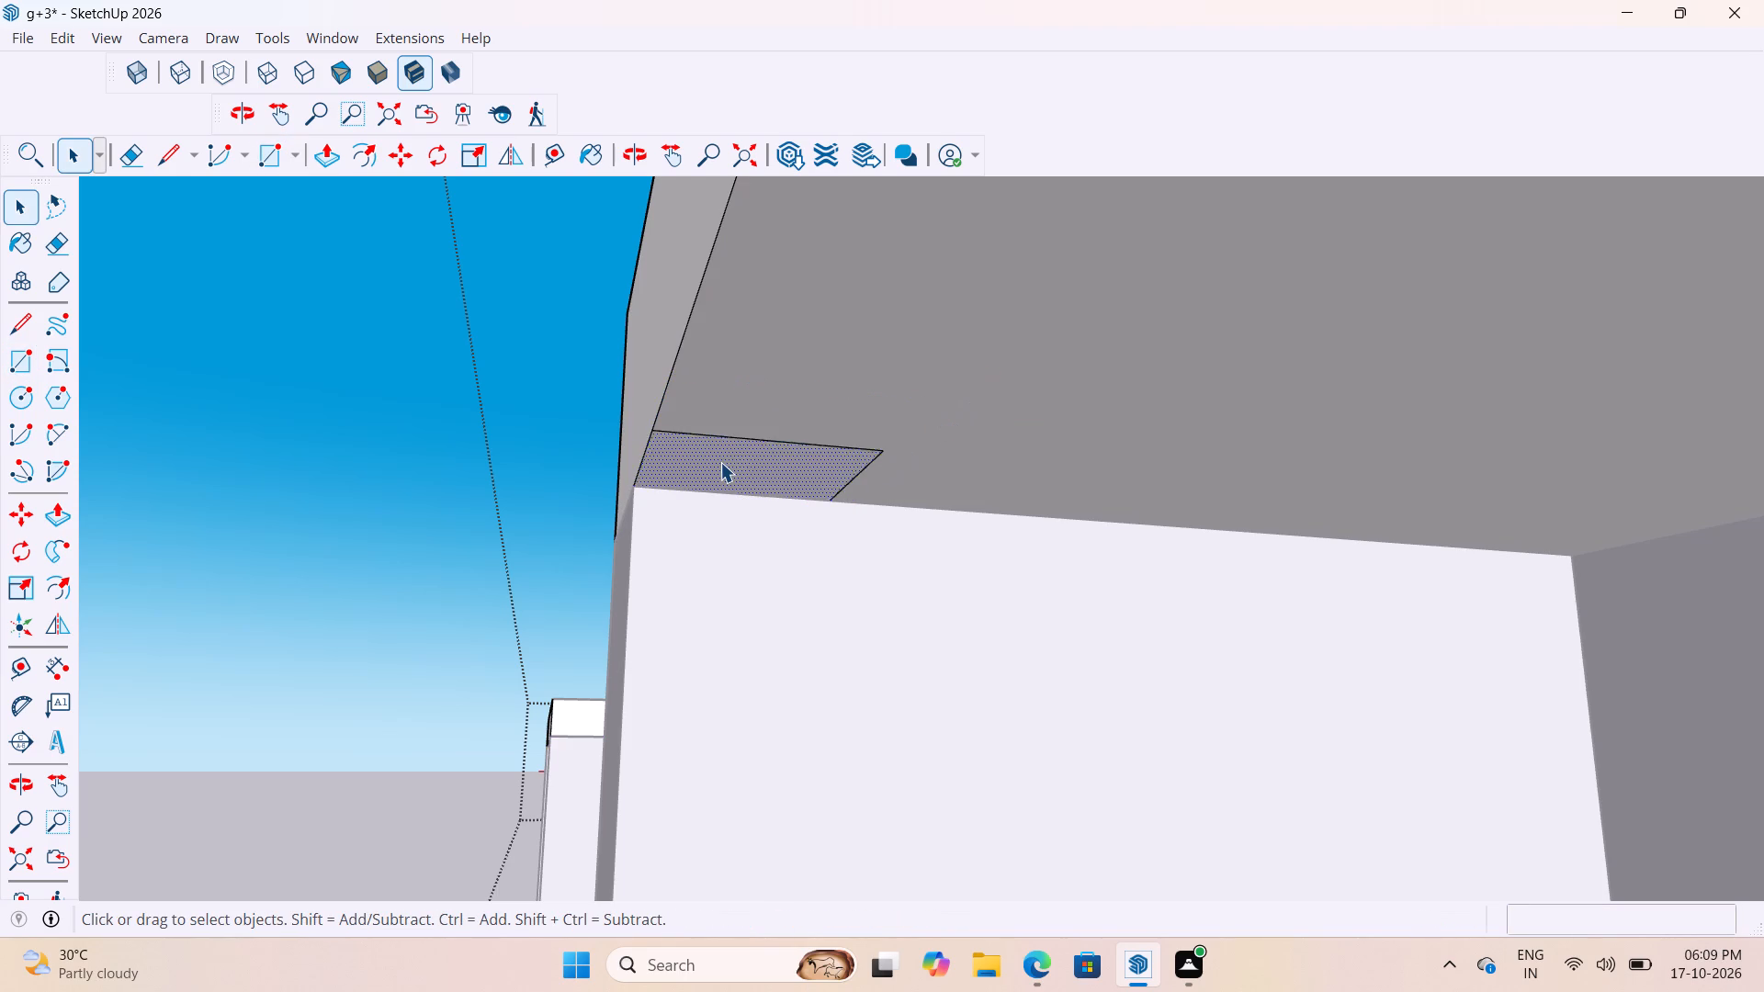
key("p")
left_click(724, 466)
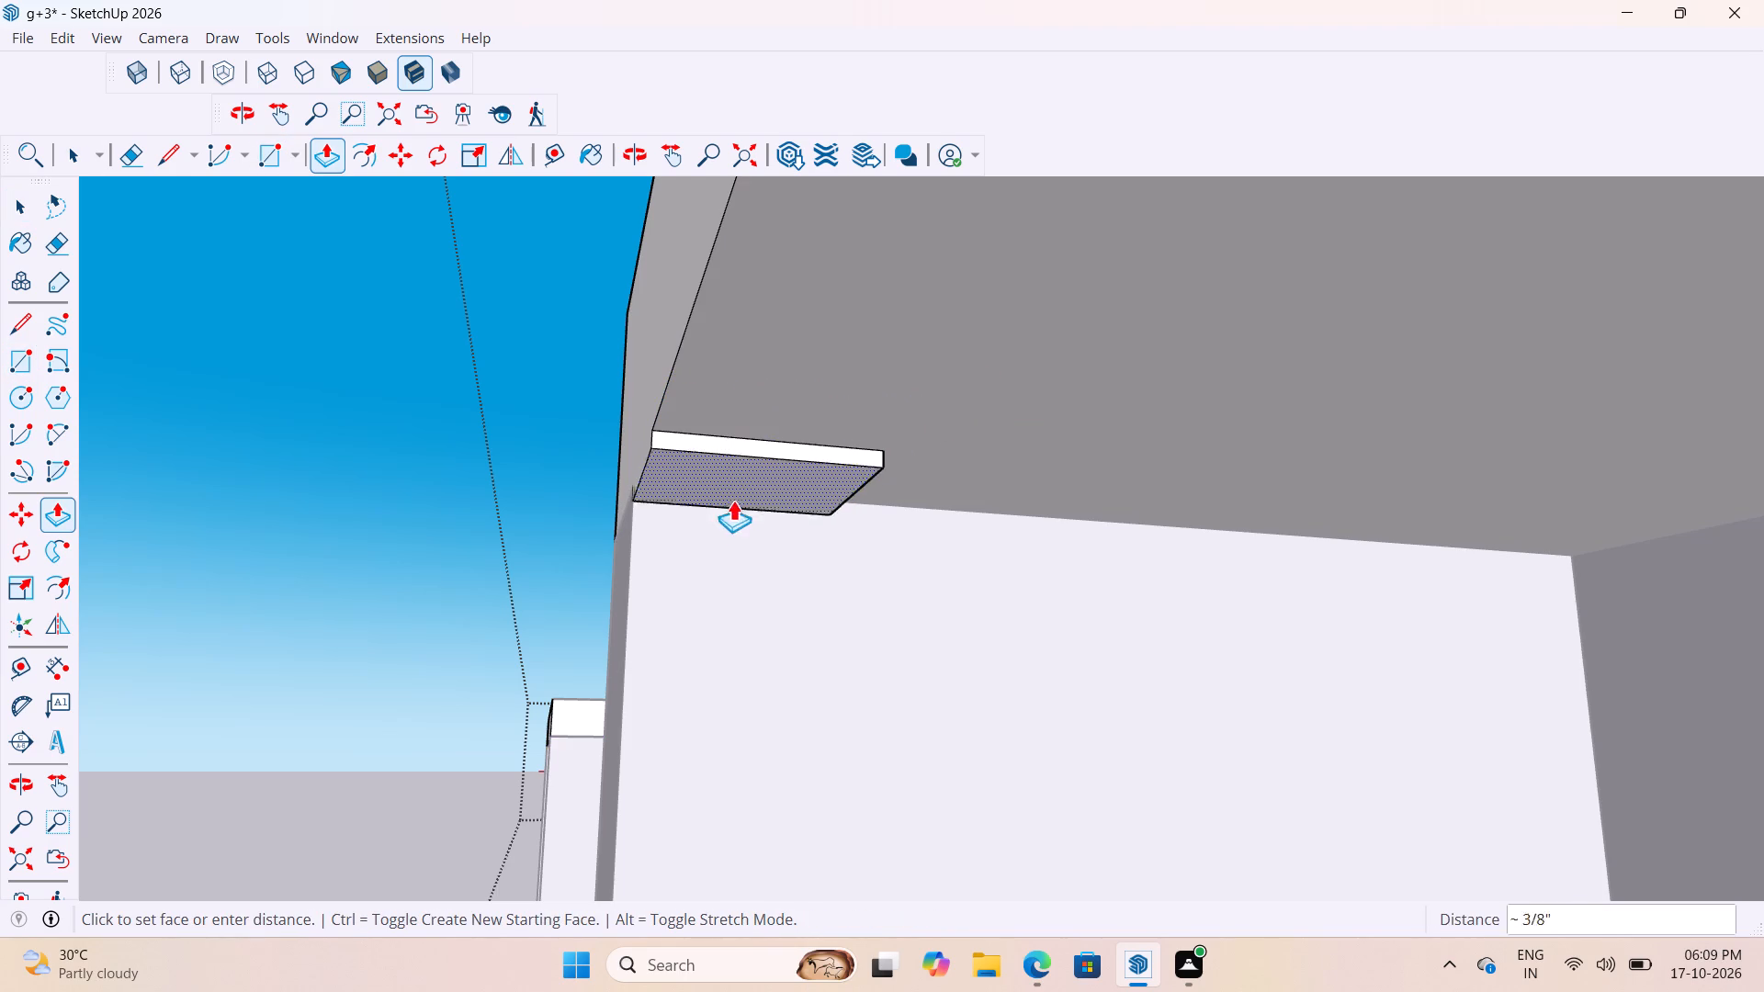
type("1'")
key("Return")
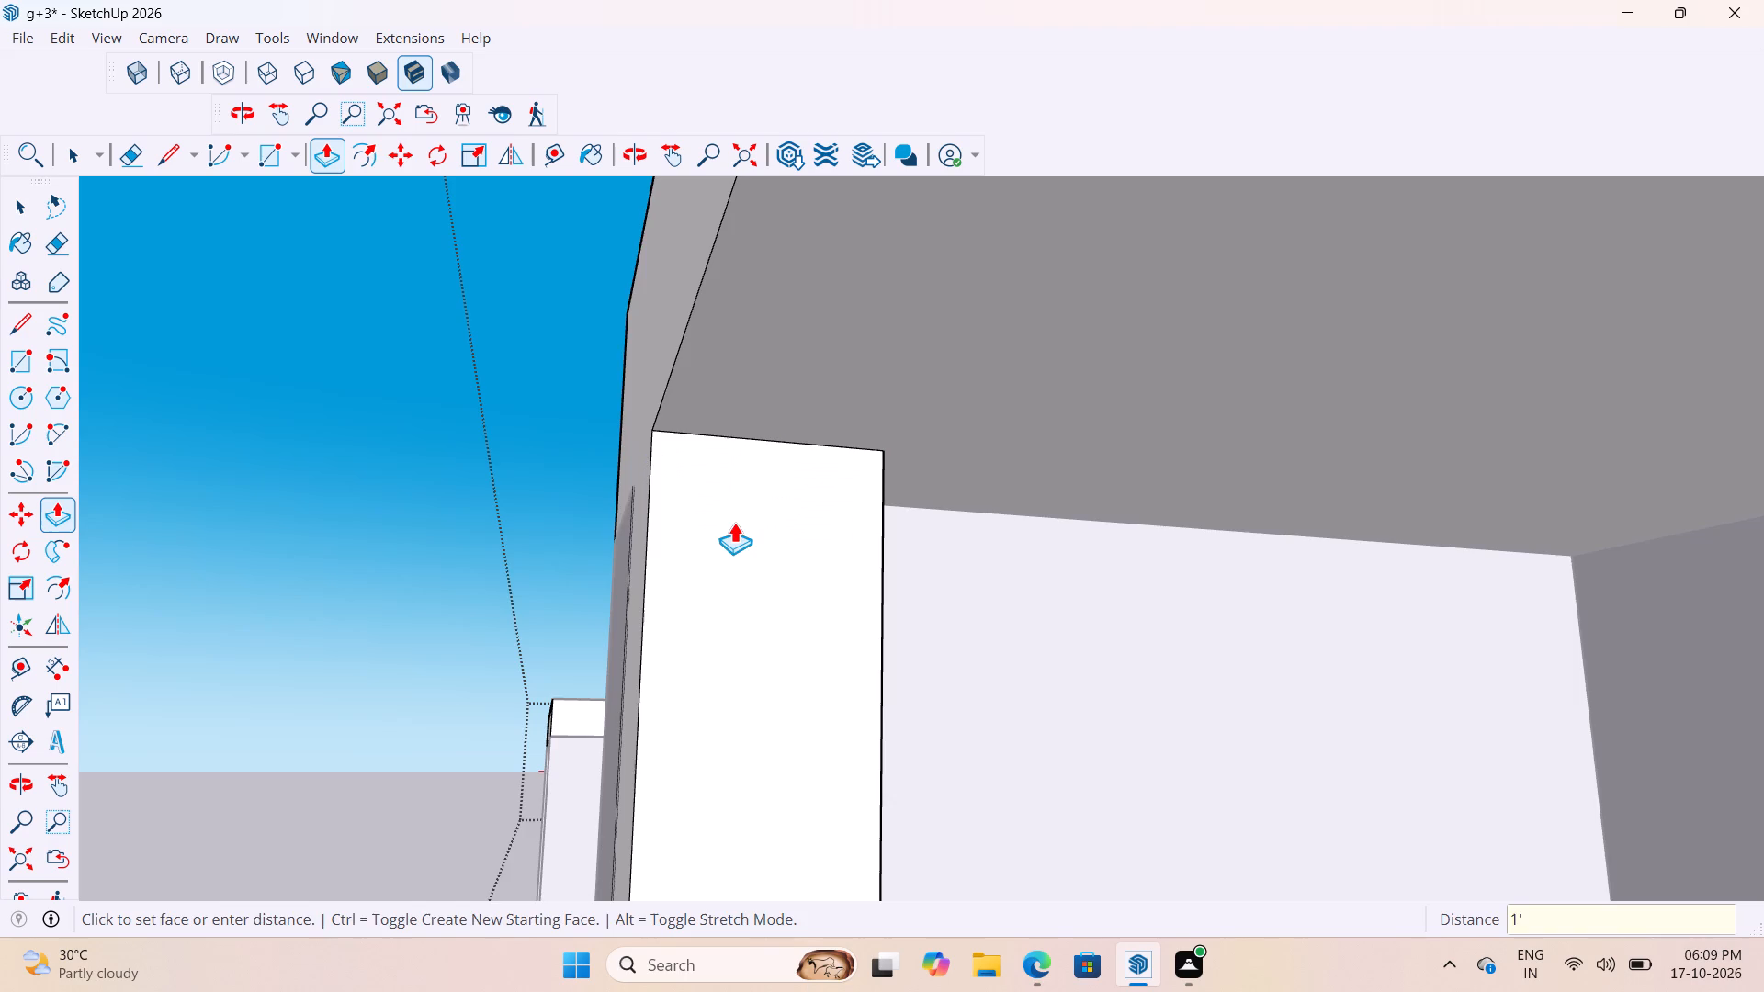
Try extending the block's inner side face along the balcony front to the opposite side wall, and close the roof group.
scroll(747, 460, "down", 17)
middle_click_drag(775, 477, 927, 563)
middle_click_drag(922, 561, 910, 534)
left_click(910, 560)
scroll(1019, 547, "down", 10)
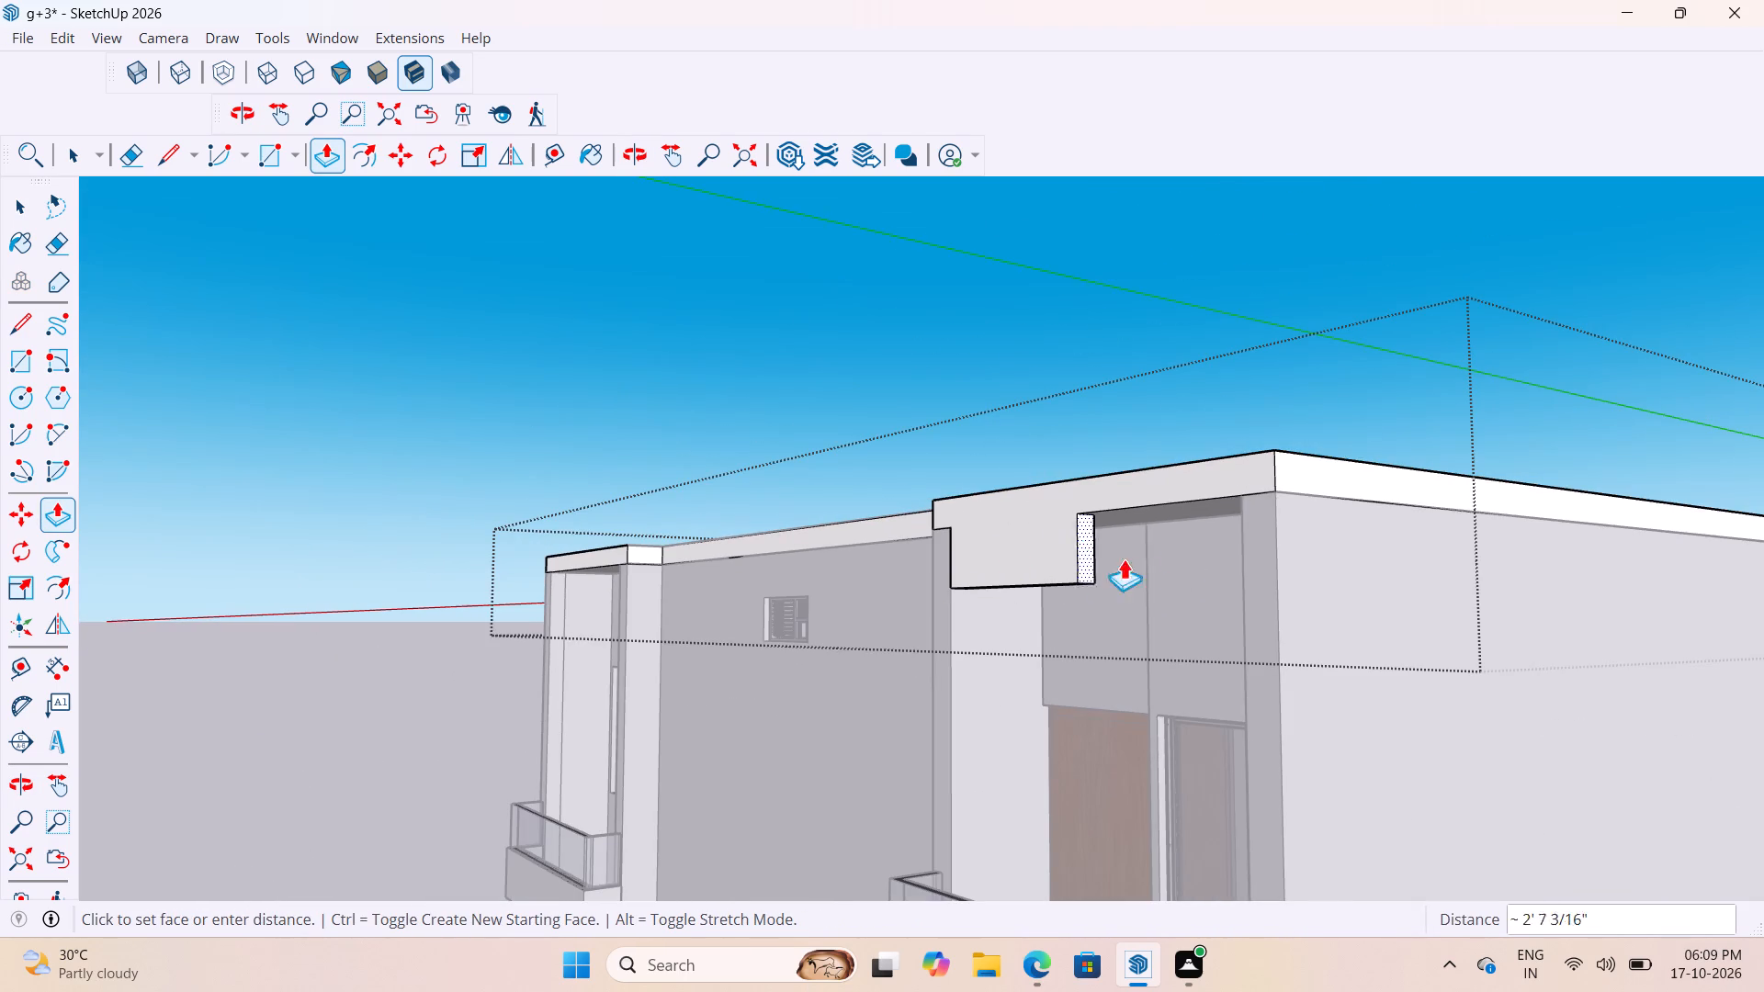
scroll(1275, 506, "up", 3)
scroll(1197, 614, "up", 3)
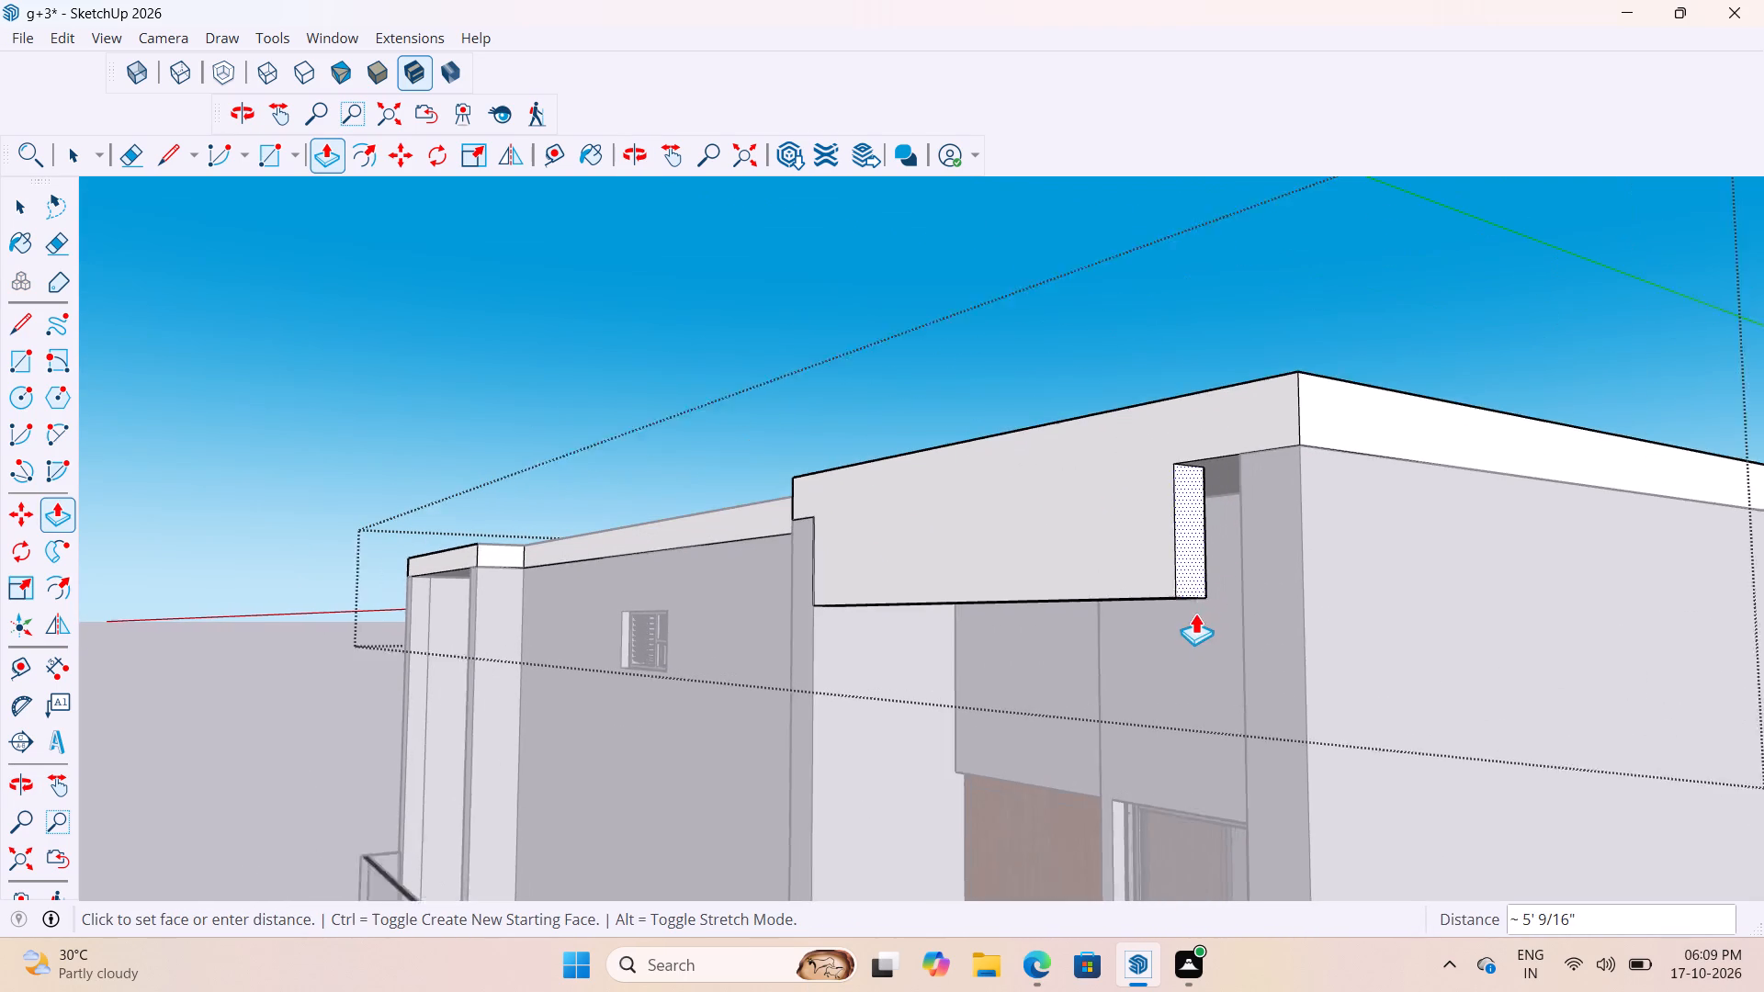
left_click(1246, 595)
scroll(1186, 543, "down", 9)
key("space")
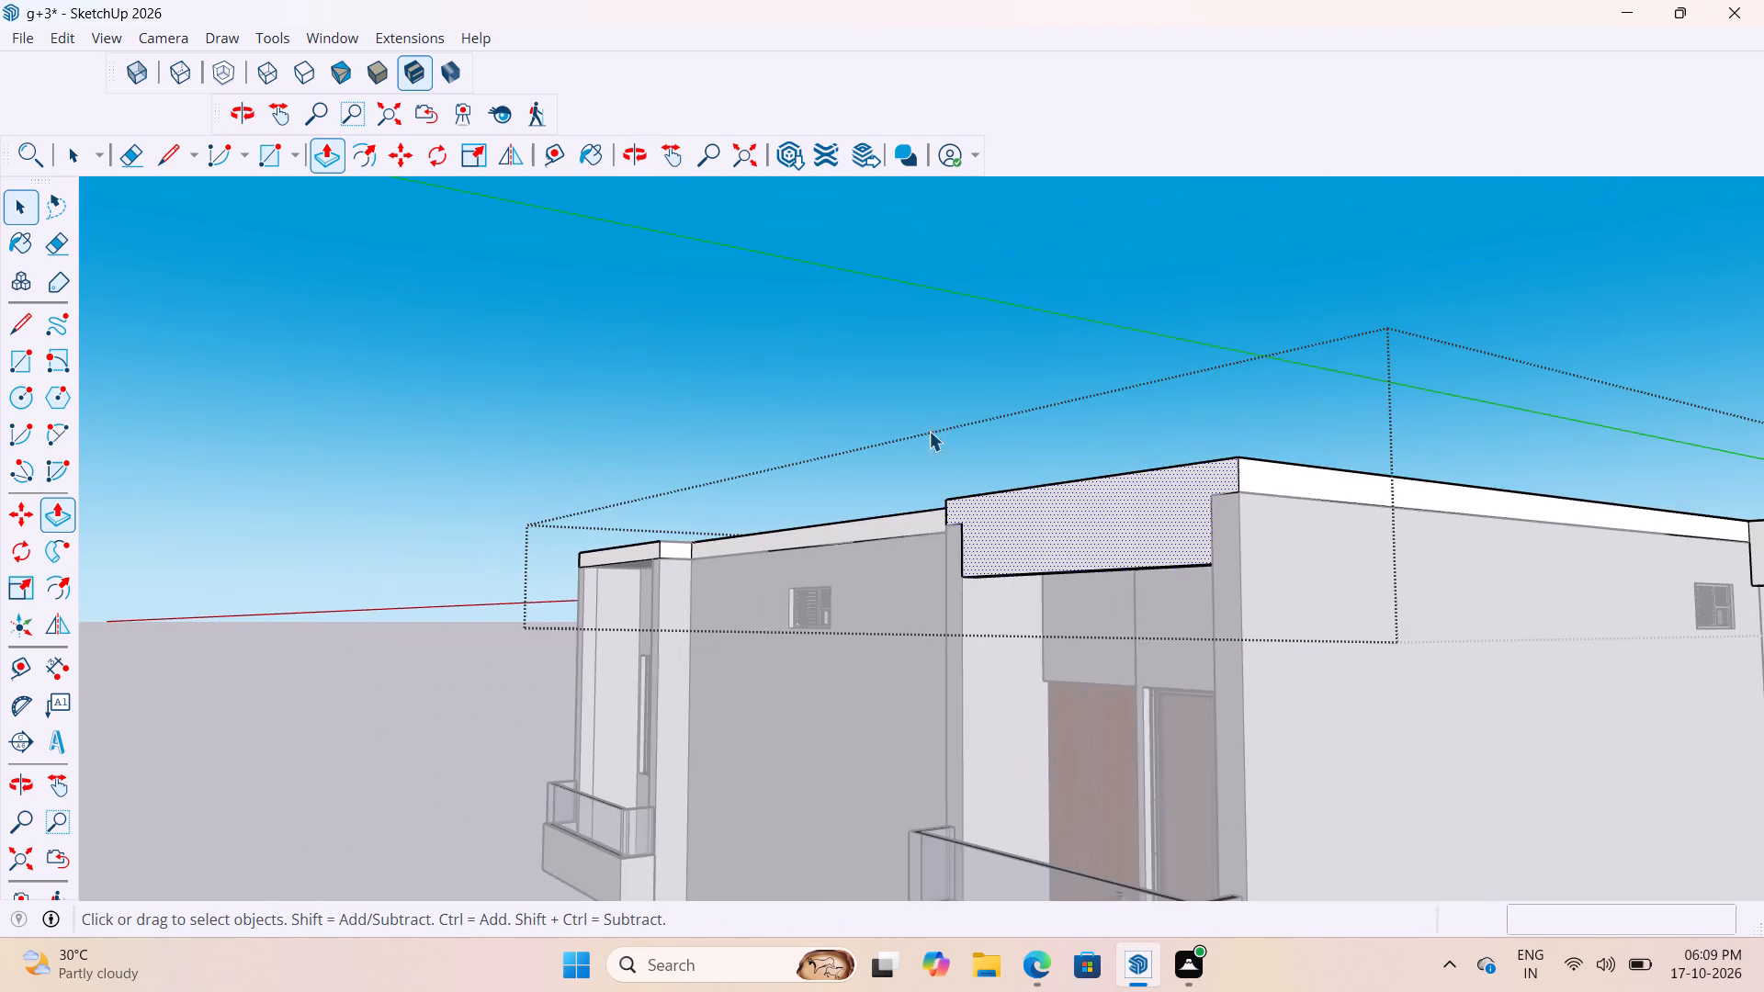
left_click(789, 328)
Examine the corner balcony's dropped front edge from below, from the front and from above.
scroll(1324, 648, "up", 8)
middle_click_drag(1175, 450, 1106, 303)
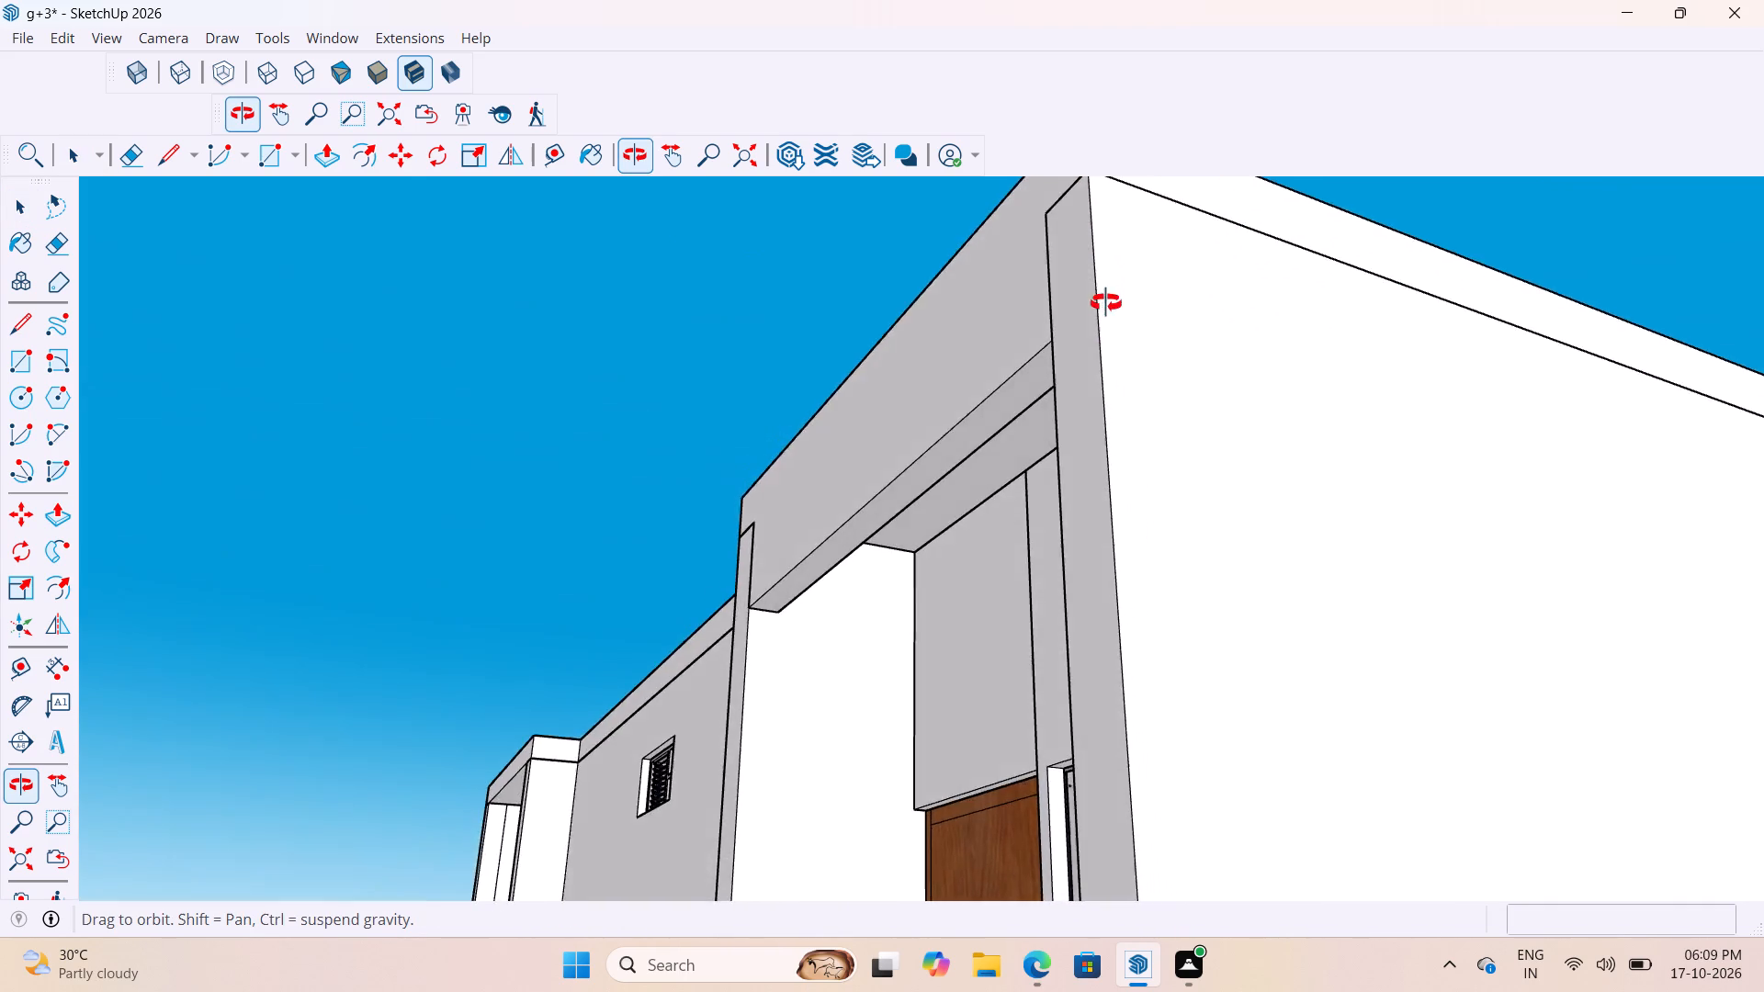
middle_click_drag(1106, 303, 1415, 422)
scroll(1229, 371, "down", 11)
scroll(1346, 701, "up", 7)
middle_click_drag(1293, 630, 783, 862)
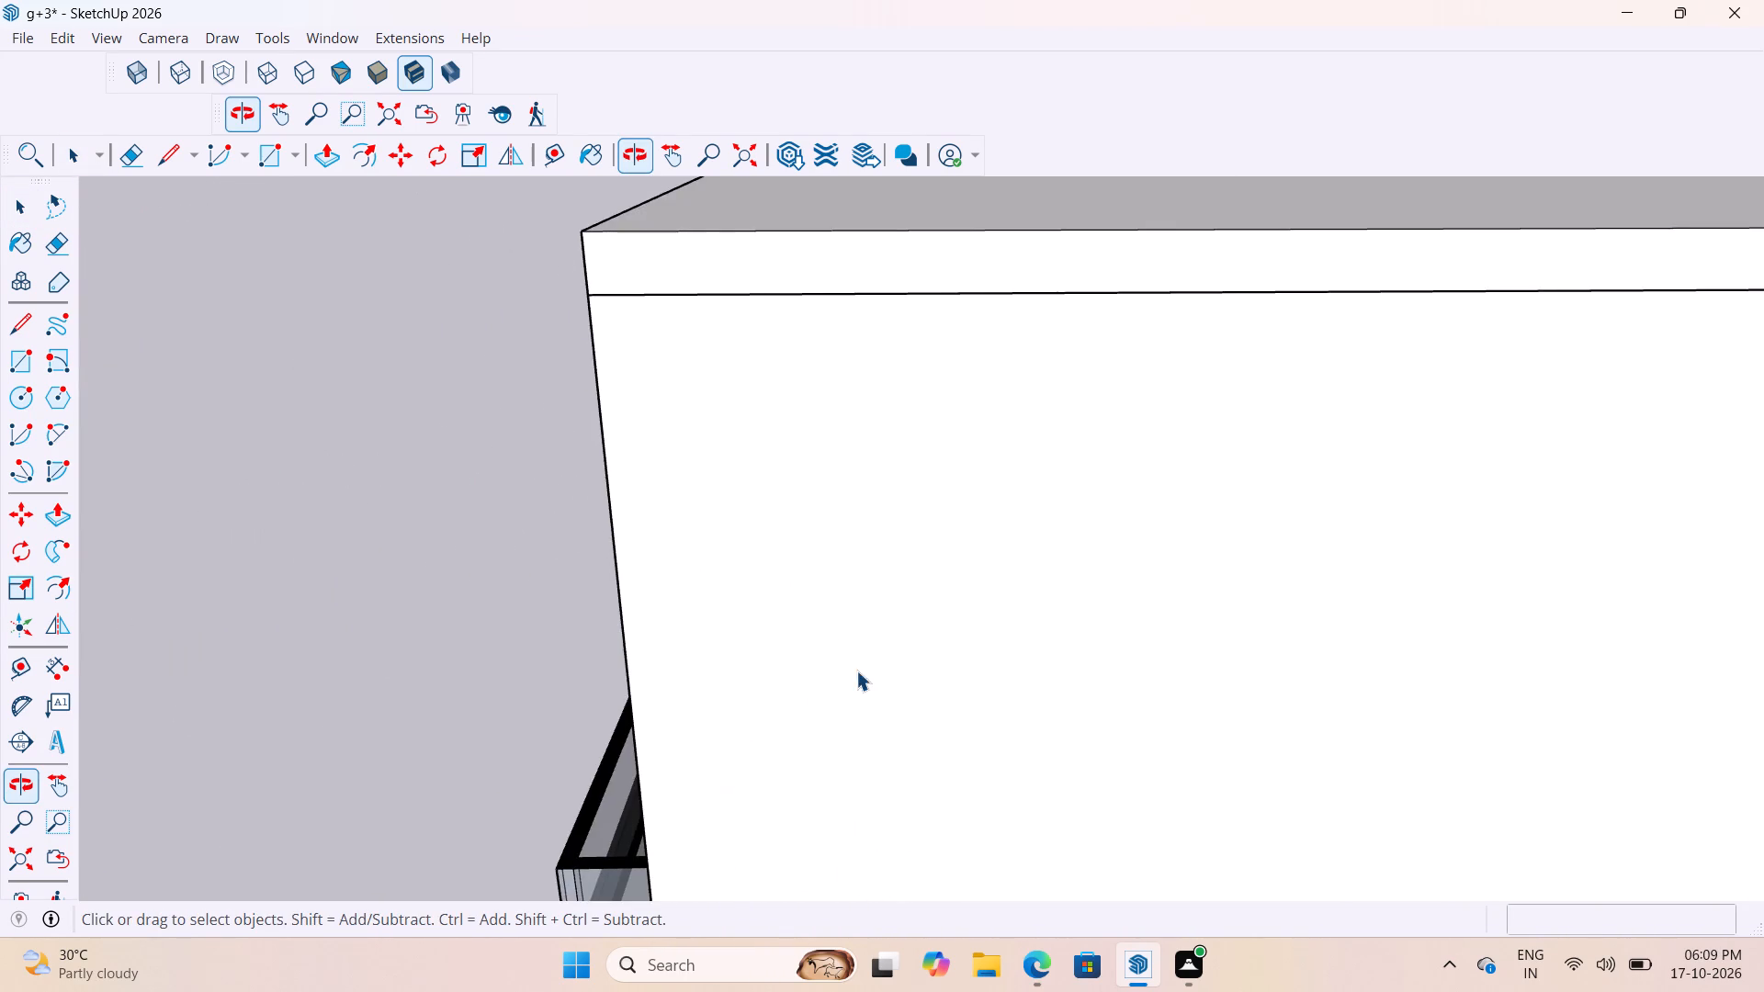
scroll(856, 671, "down", 5)
scroll(716, 528, "up", 3)
middle_click_drag(725, 502, 1121, 445)
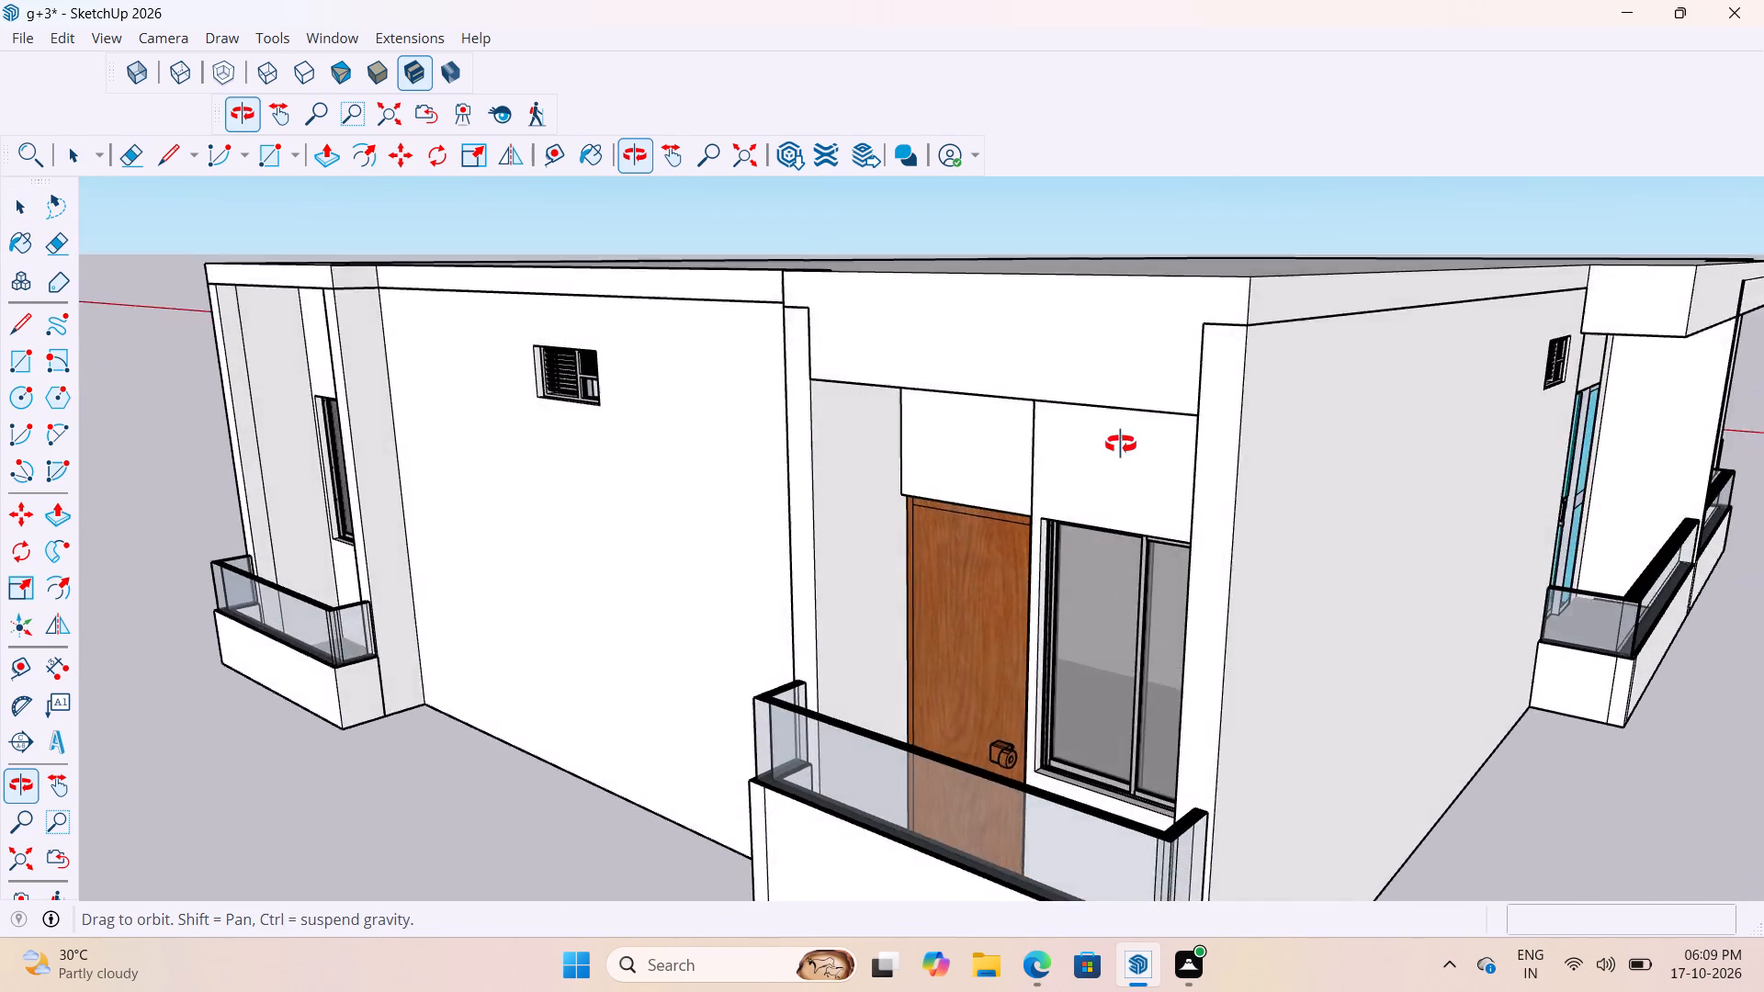
middle_click_drag(1121, 445, 760, 358)
scroll(875, 553, "down", 3)
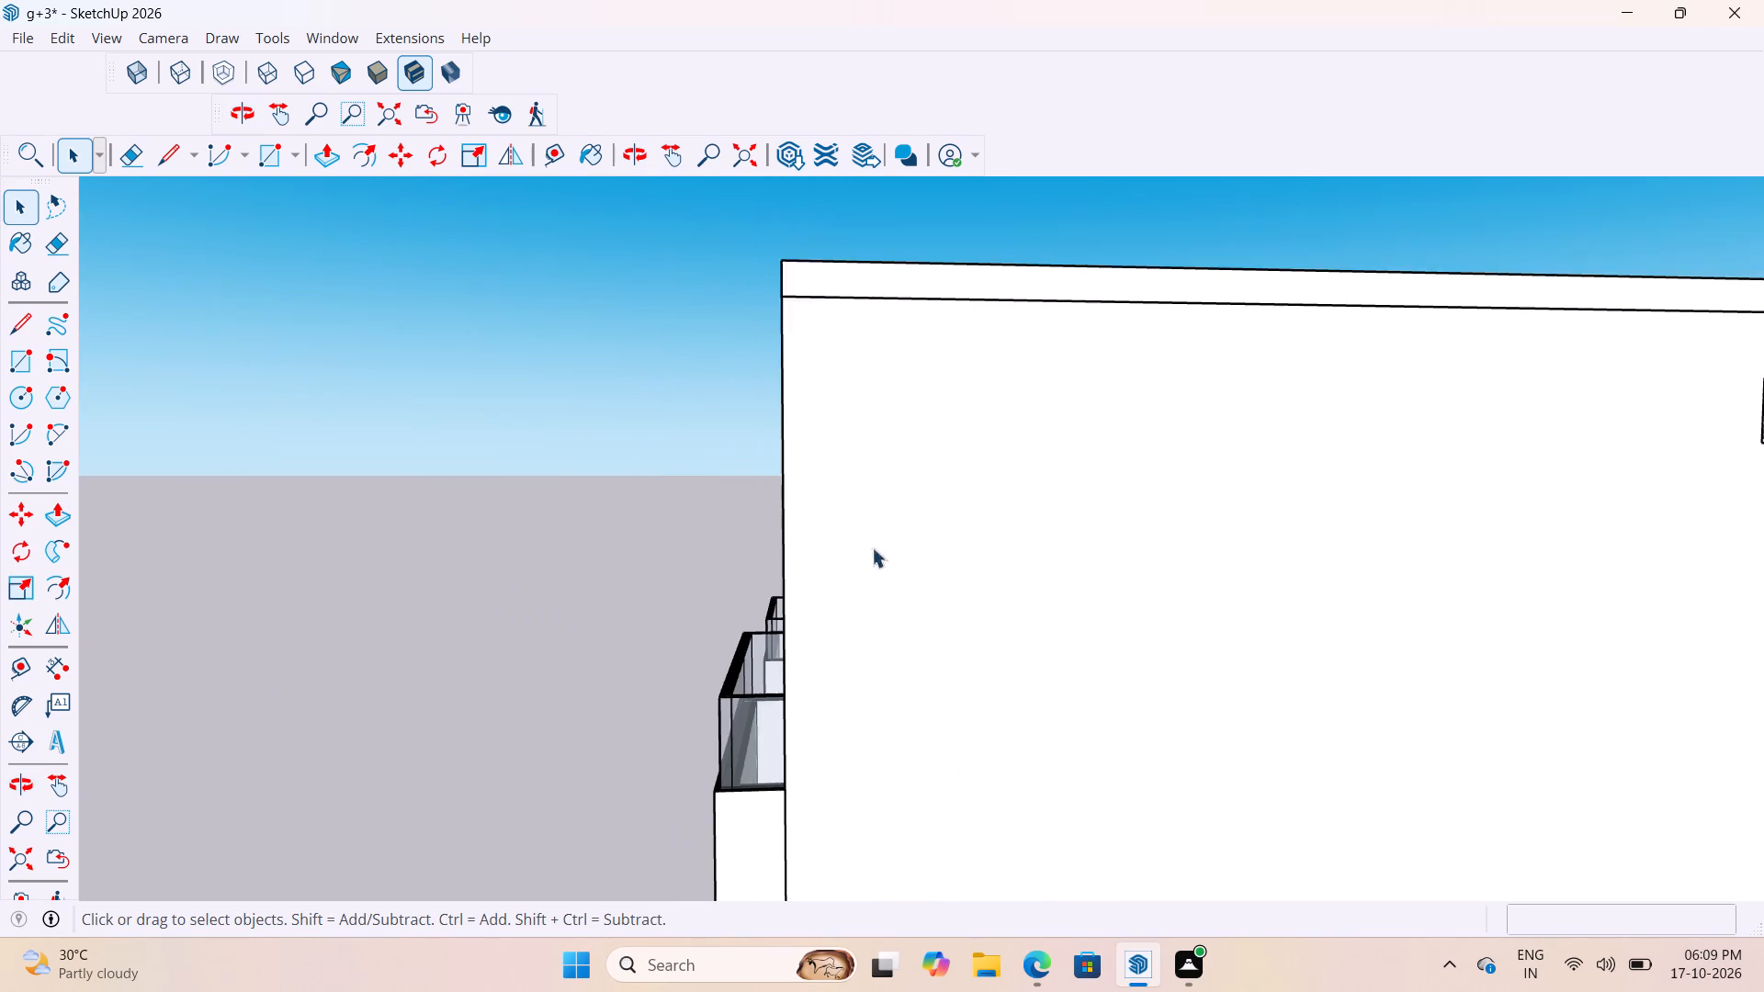
scroll(872, 547, "down", 2)
middle_click_drag(811, 456, 1214, 559)
scroll(1188, 448, "up", 4)
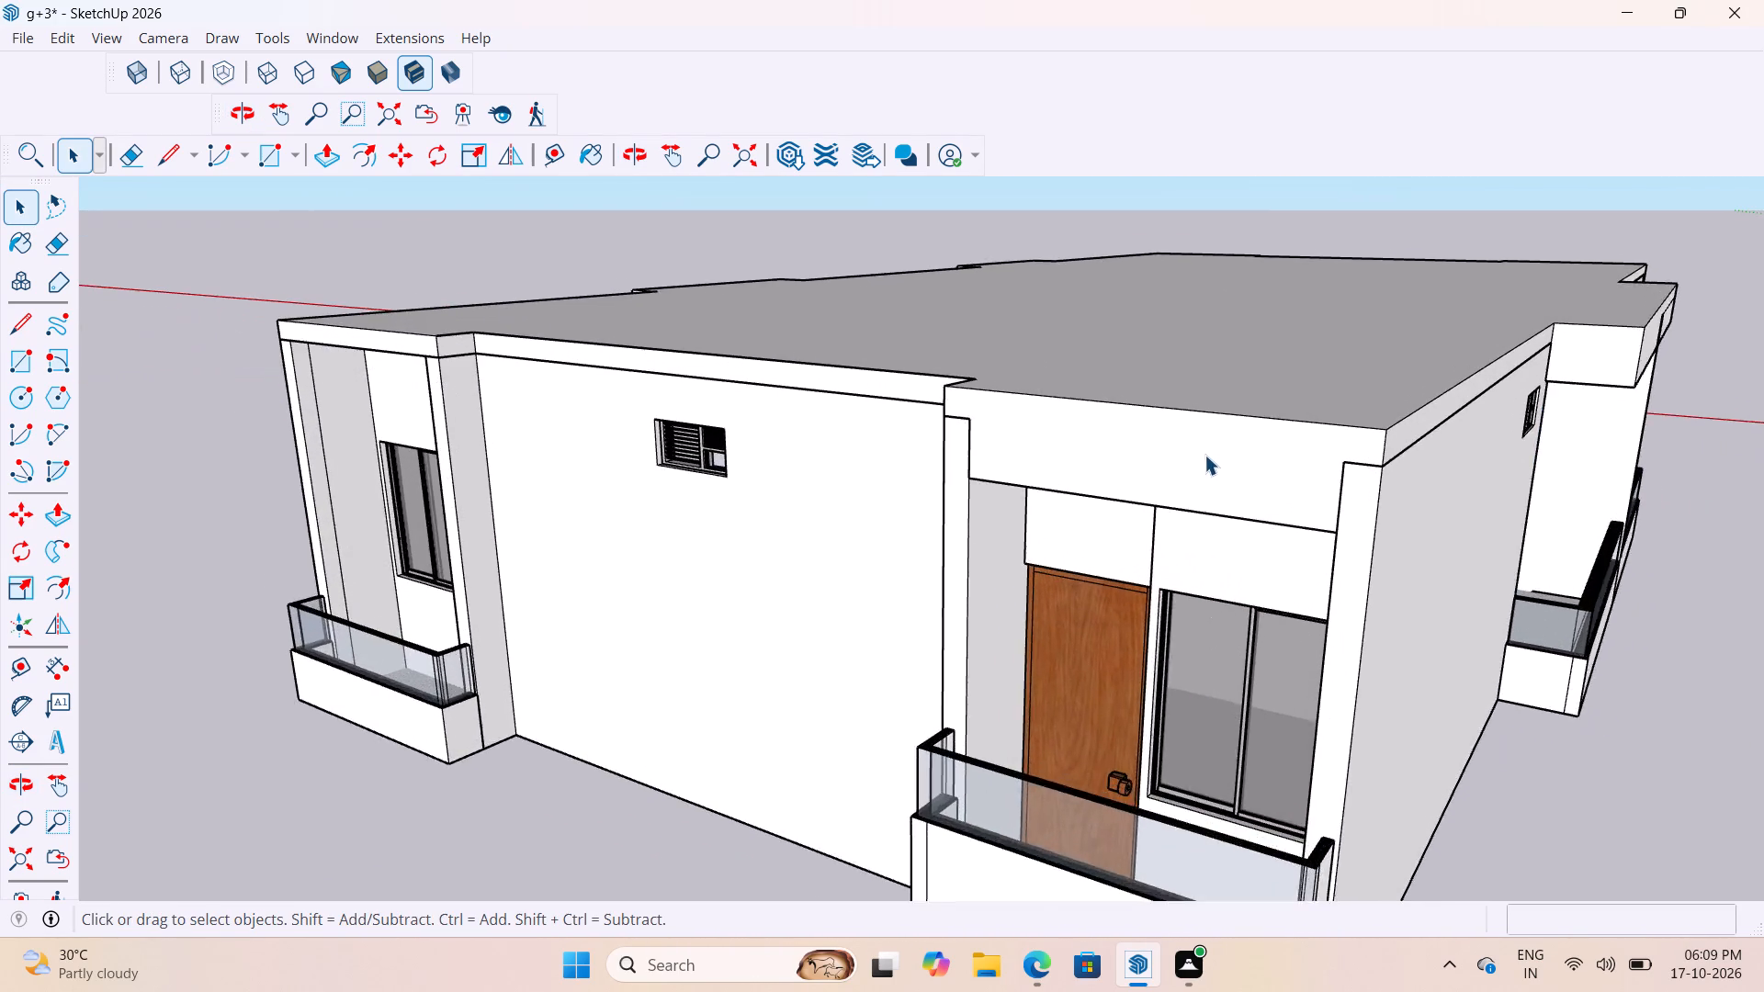
Examine the end facade's other corner balcony and compare the roof overhangs around the building.
scroll(1204, 455, "up", 2)
scroll(1205, 445, "down", 10)
scroll(757, 398, "up", 6)
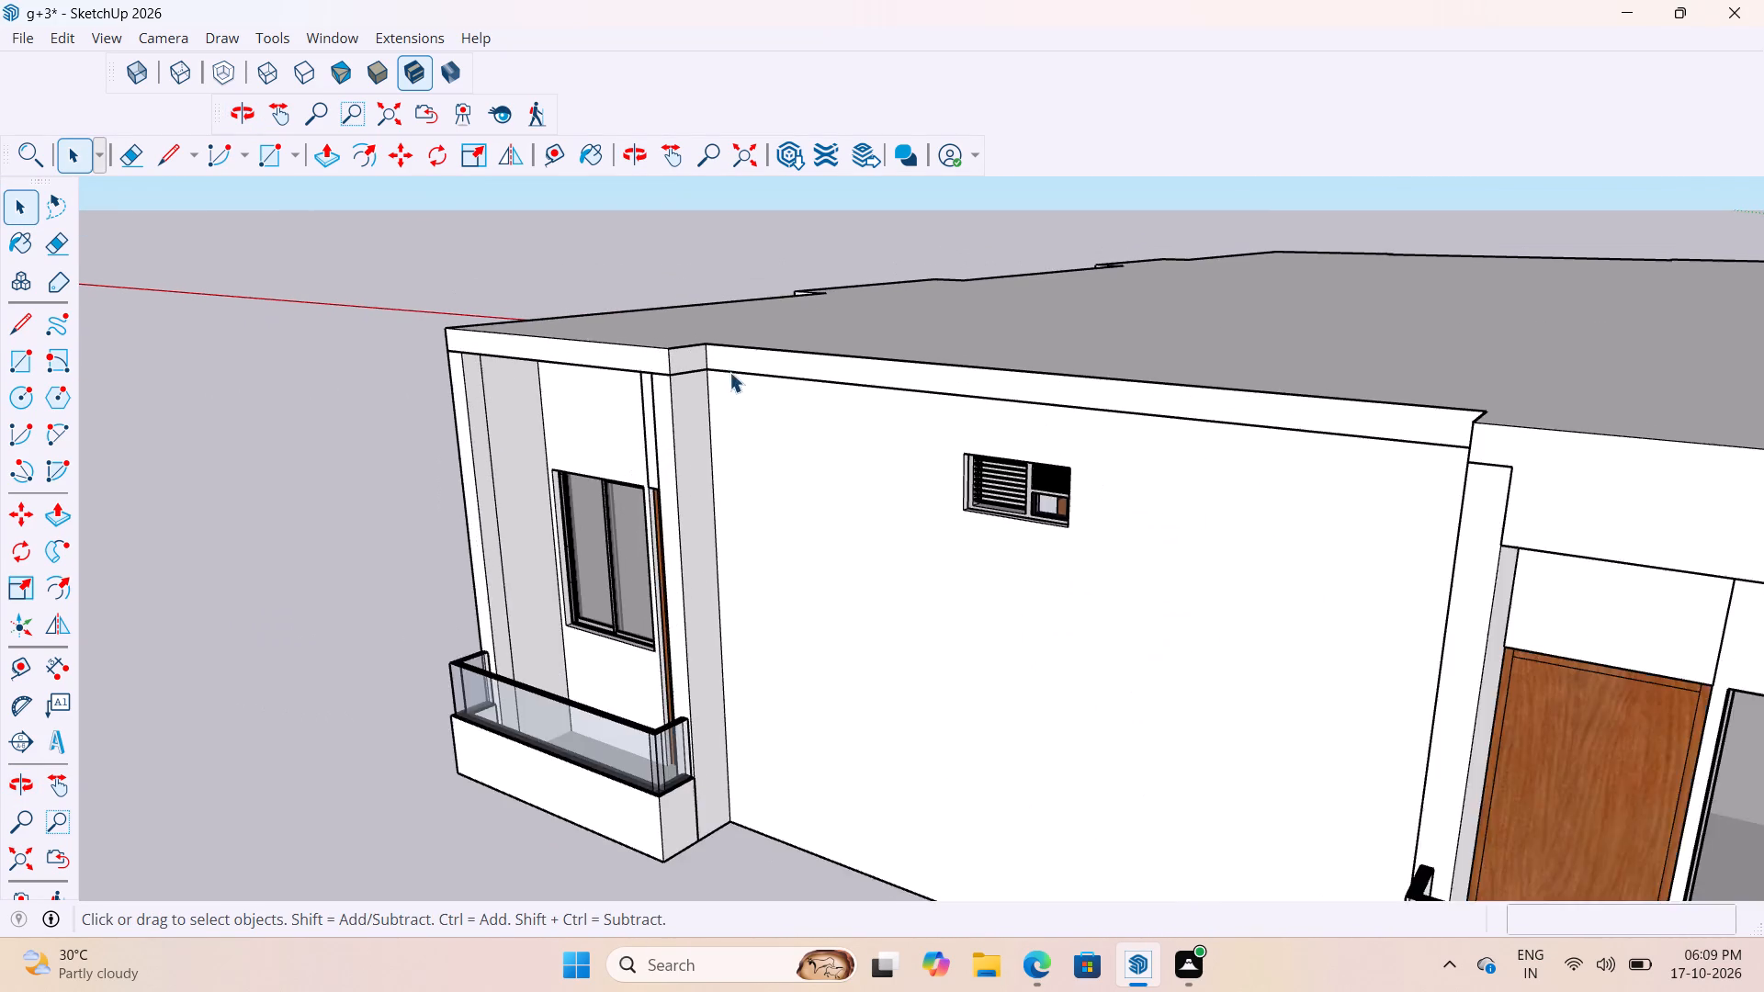
scroll(729, 372, "up", 1)
middle_click_drag(709, 345, 634, 400)
middle_click_drag(634, 400, 594, 425)
middle_click(594, 425)
middle_click_drag(586, 432, 504, 467)
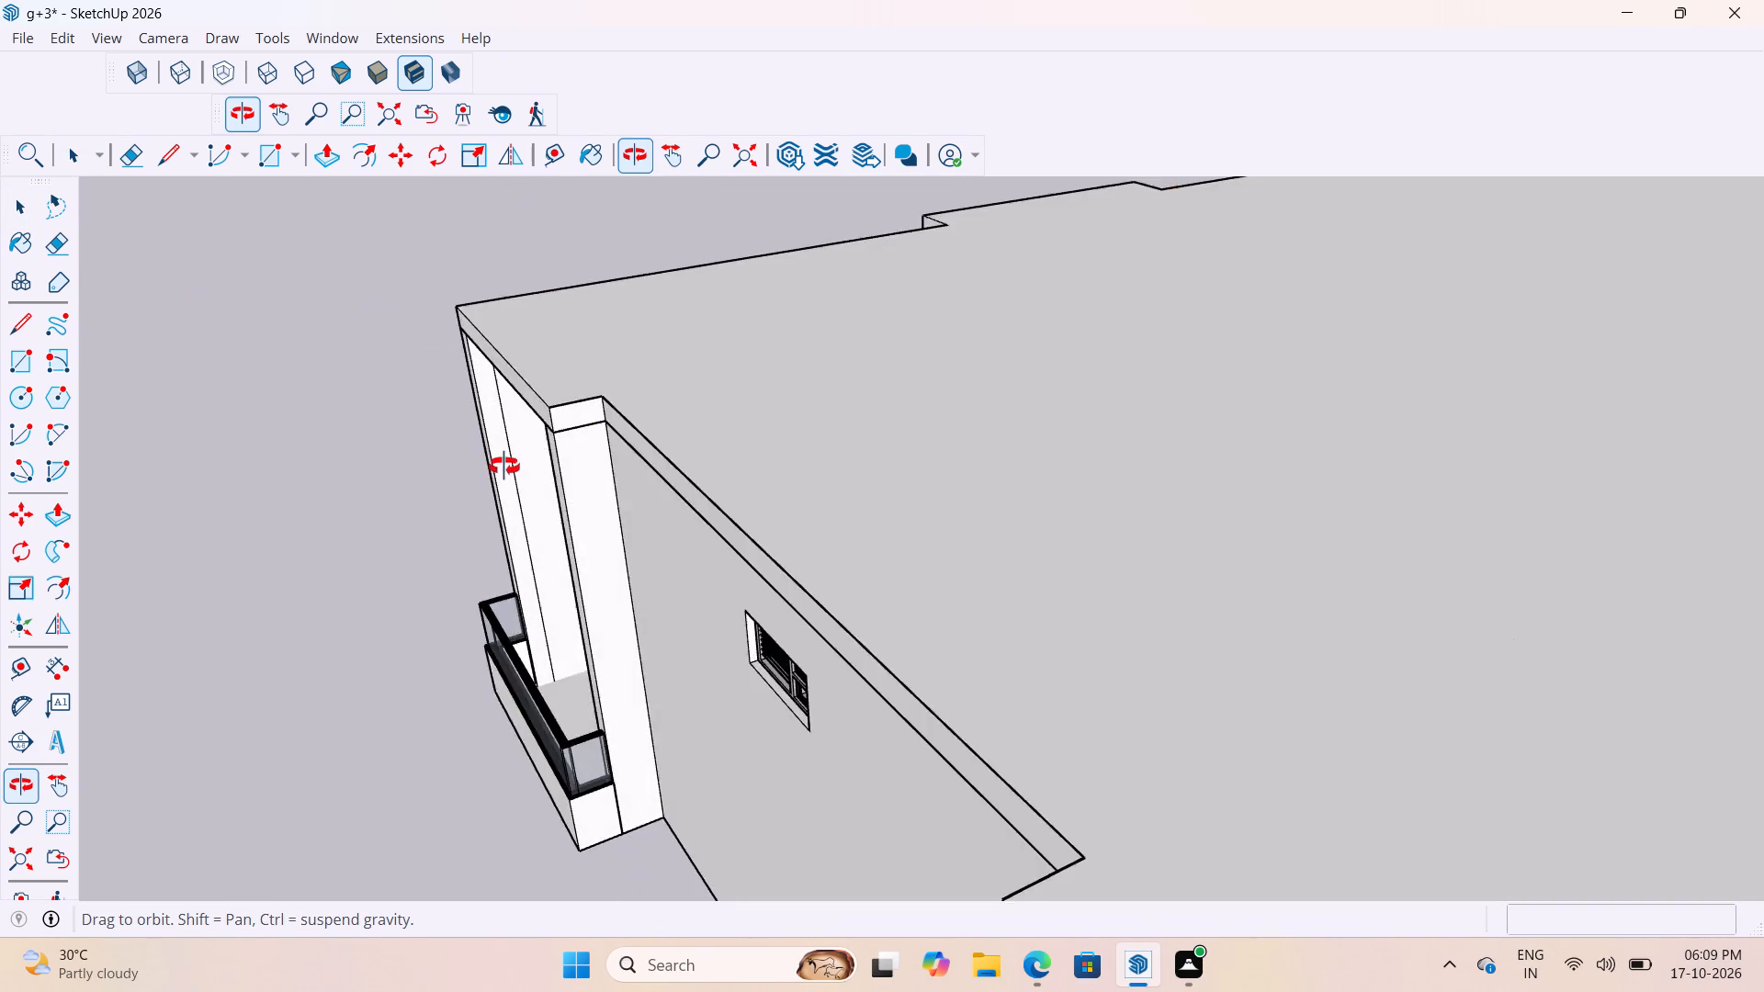
middle_click_drag(504, 467, 638, 406)
middle_click_drag(657, 396, 648, 388)
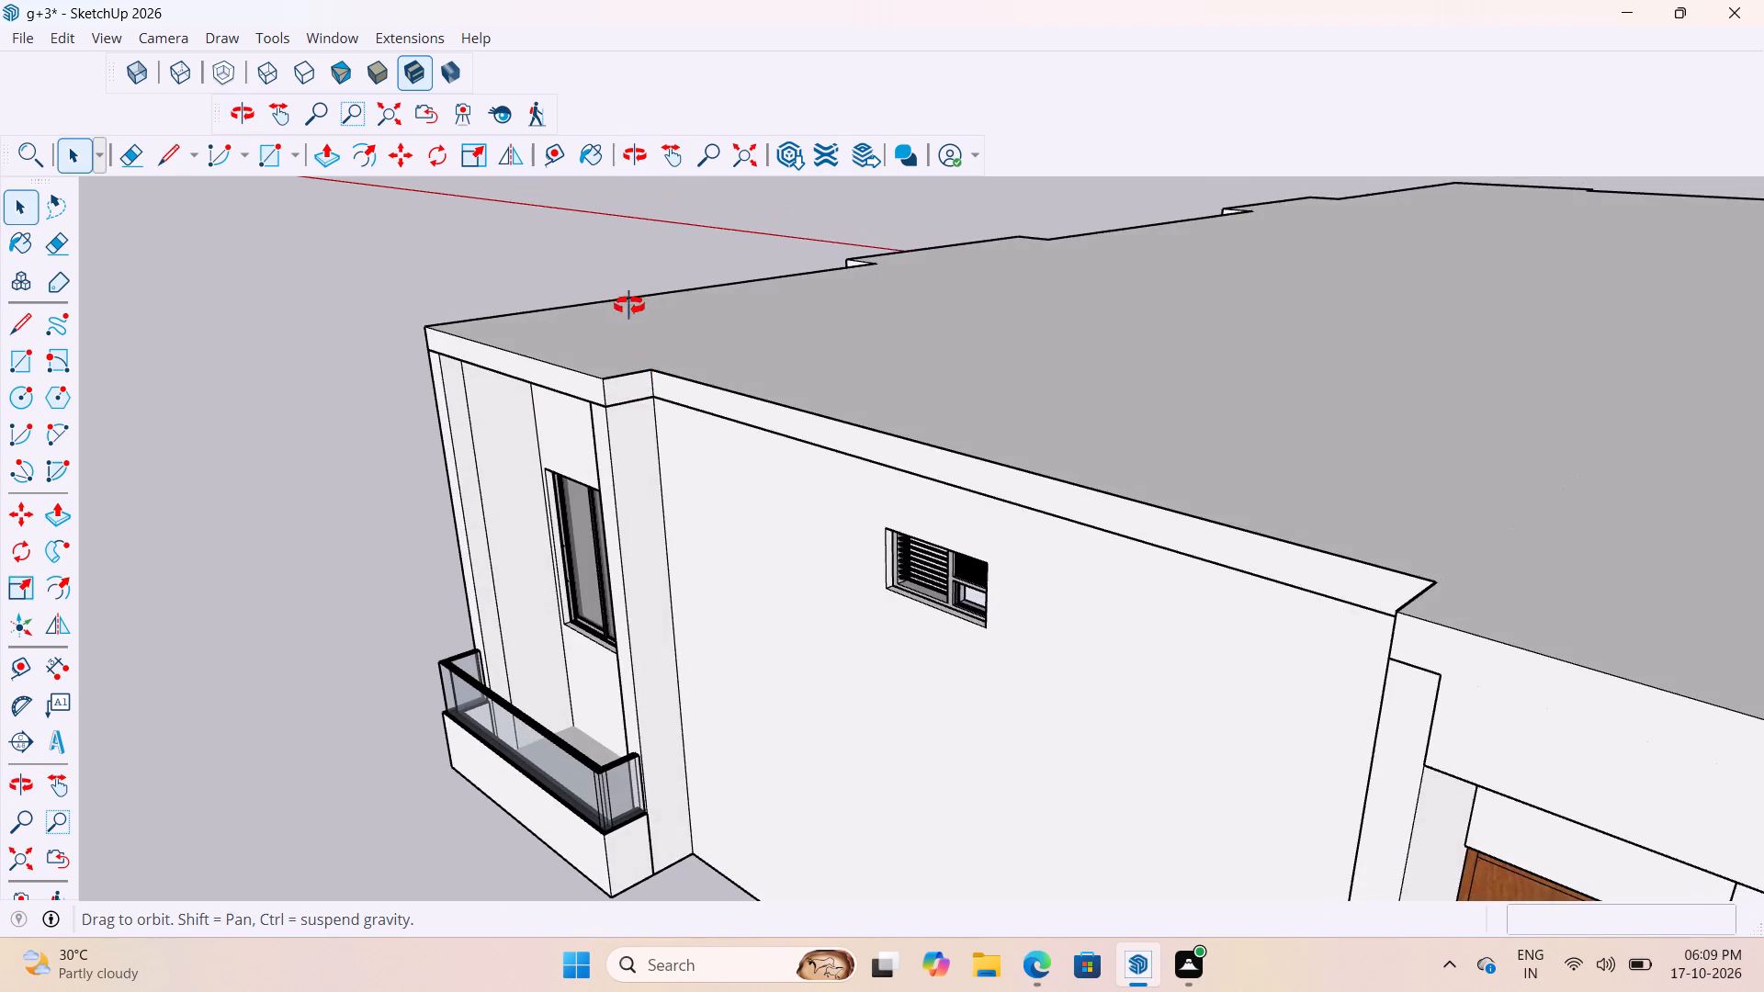
middle_click(630, 309)
scroll(635, 317, "down", 15)
scroll(734, 506, "up", 6)
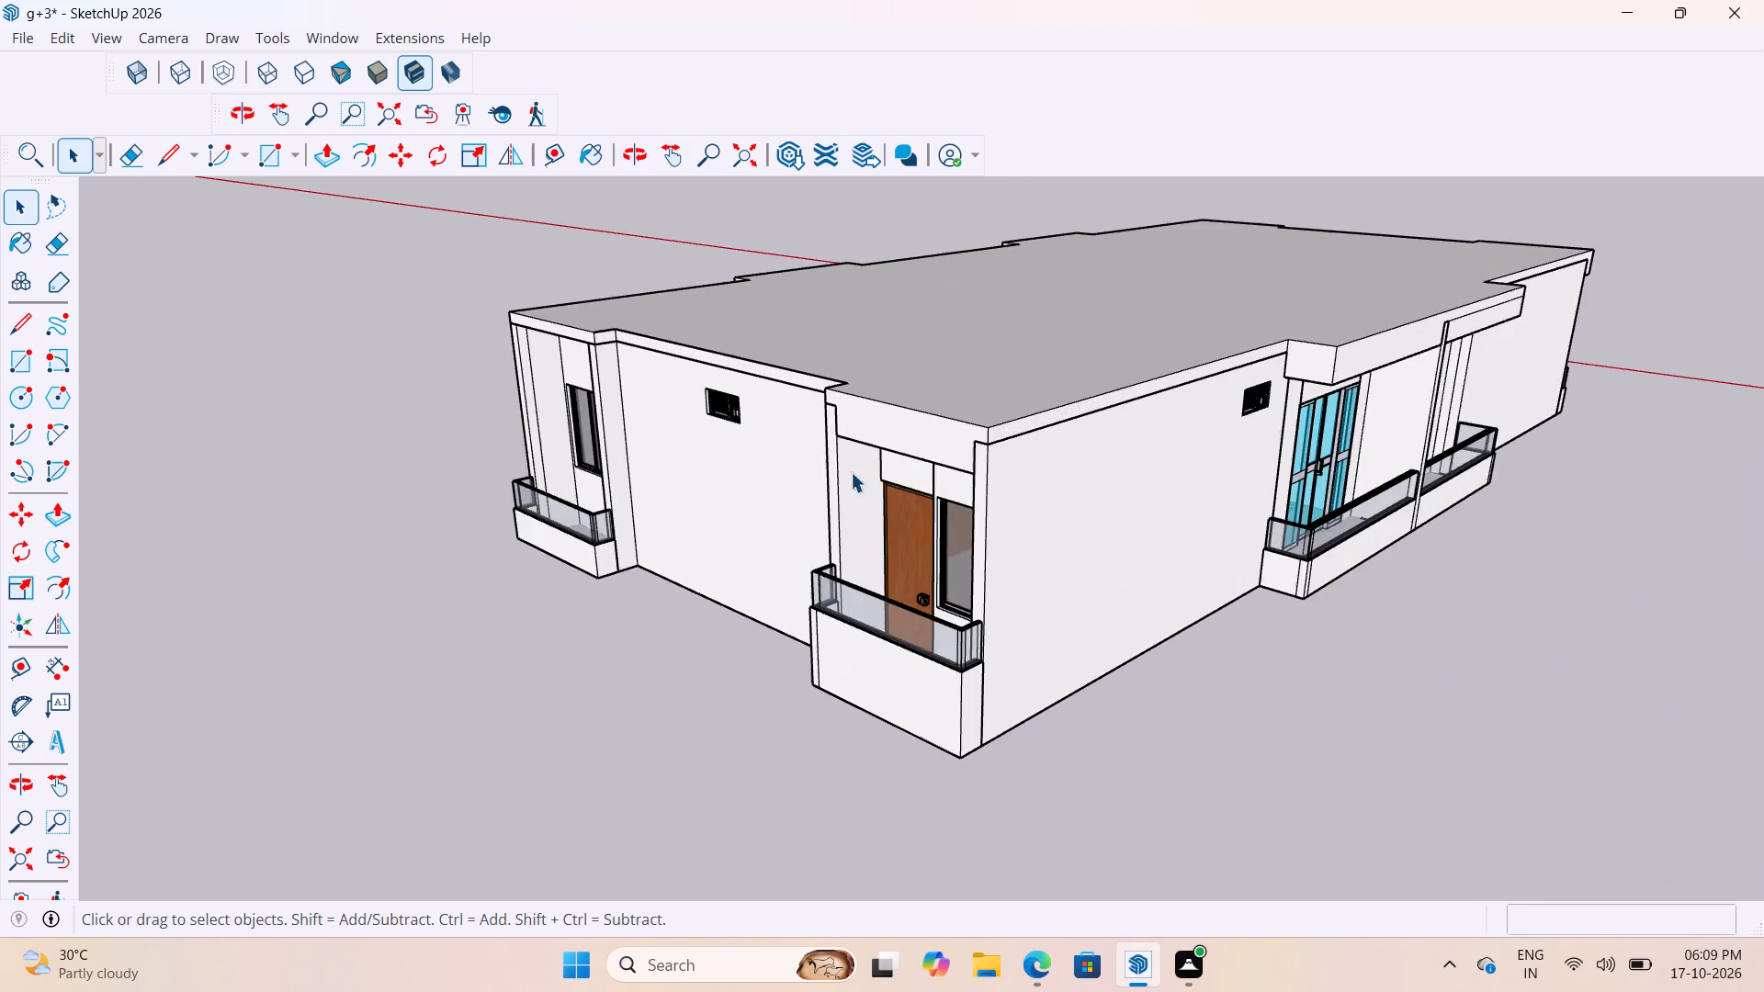
middle_click_drag(932, 418, 1471, 492)
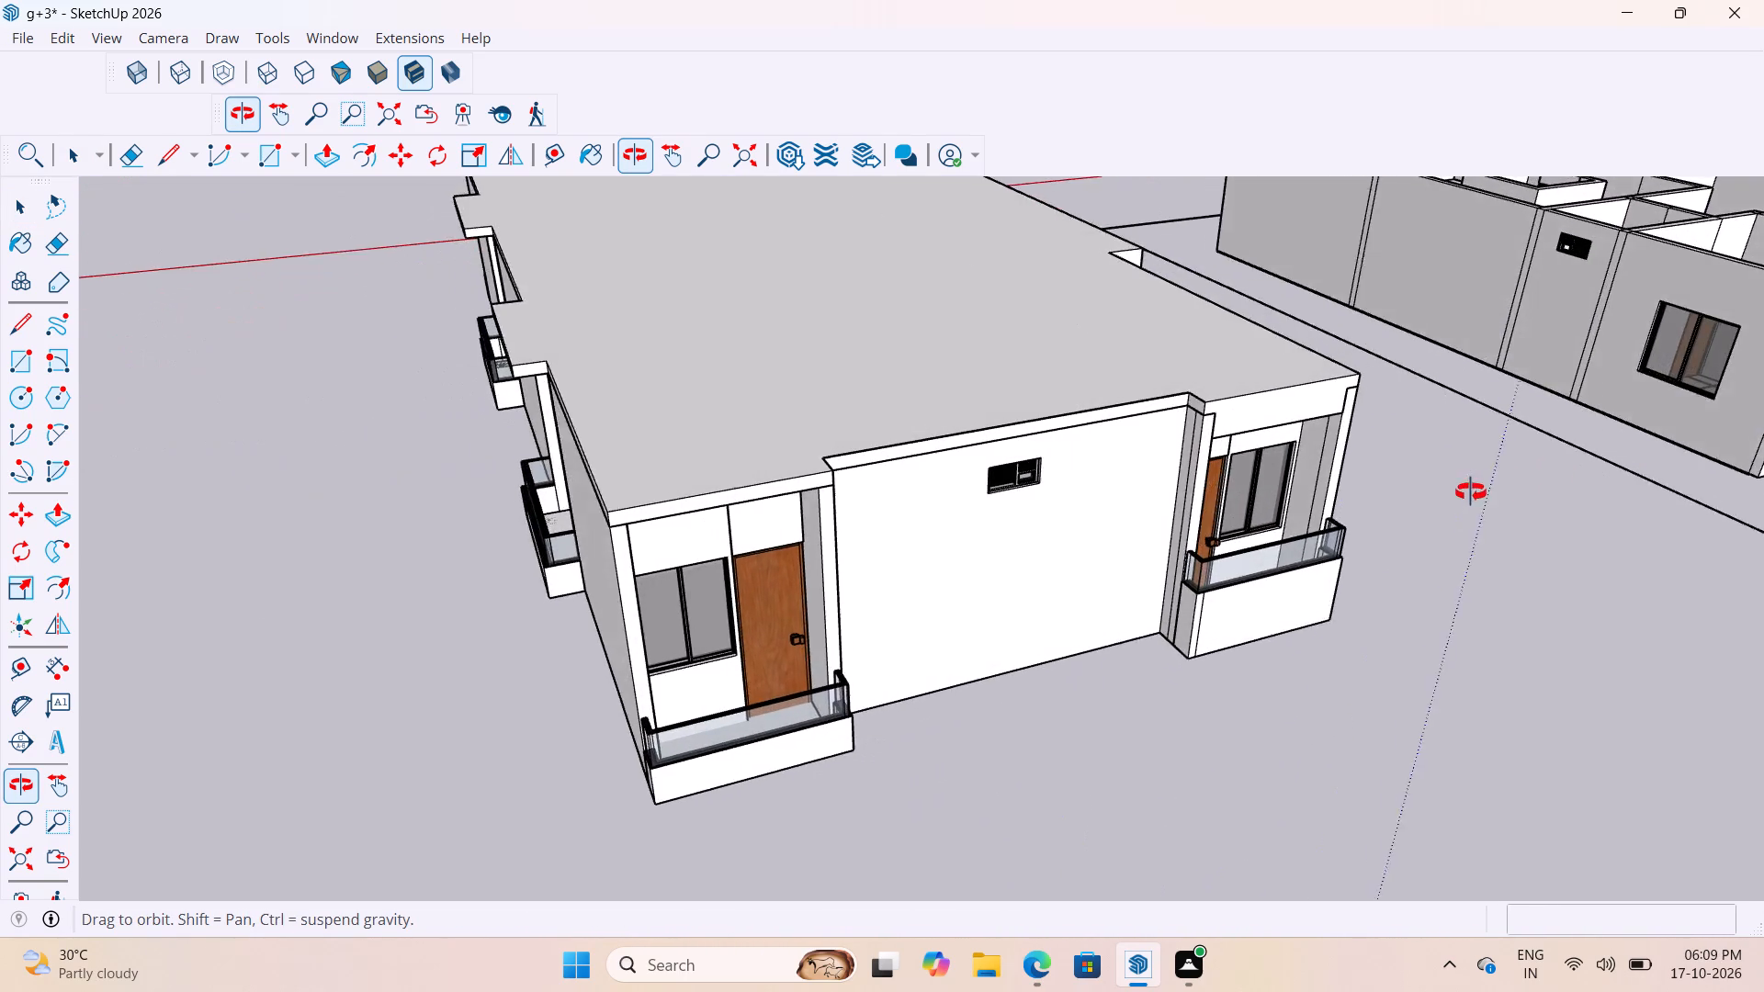
middle_click_drag(1471, 492, 719, 408)
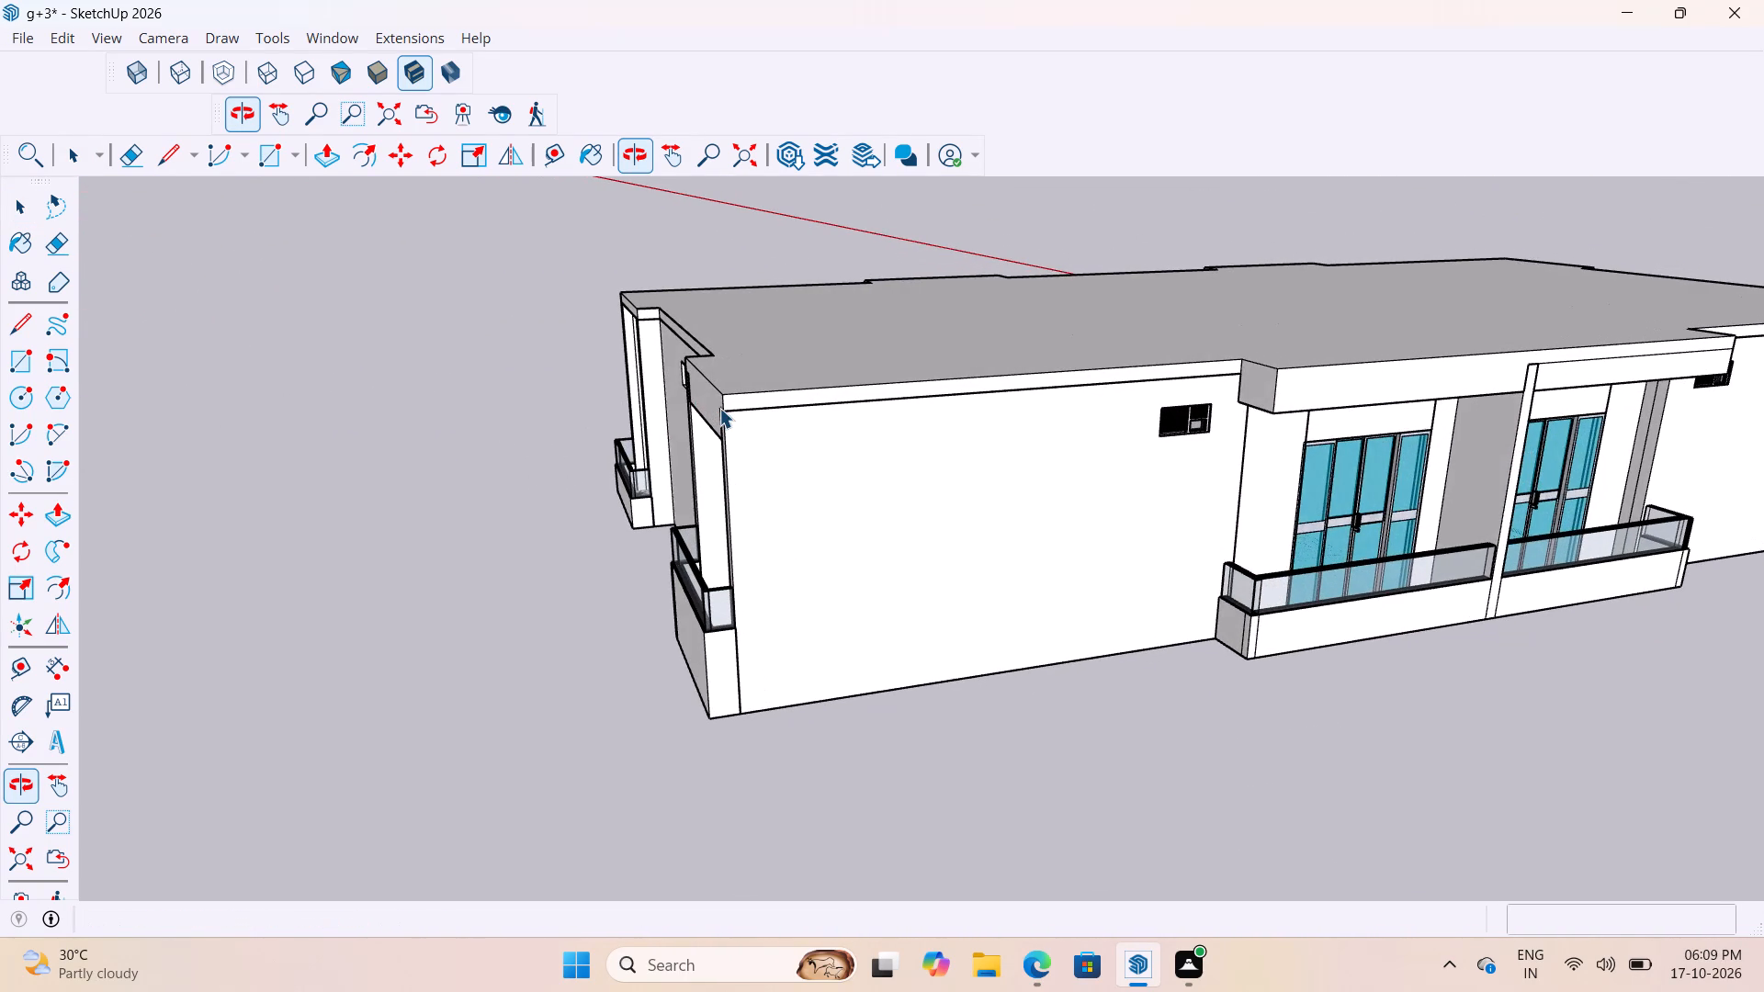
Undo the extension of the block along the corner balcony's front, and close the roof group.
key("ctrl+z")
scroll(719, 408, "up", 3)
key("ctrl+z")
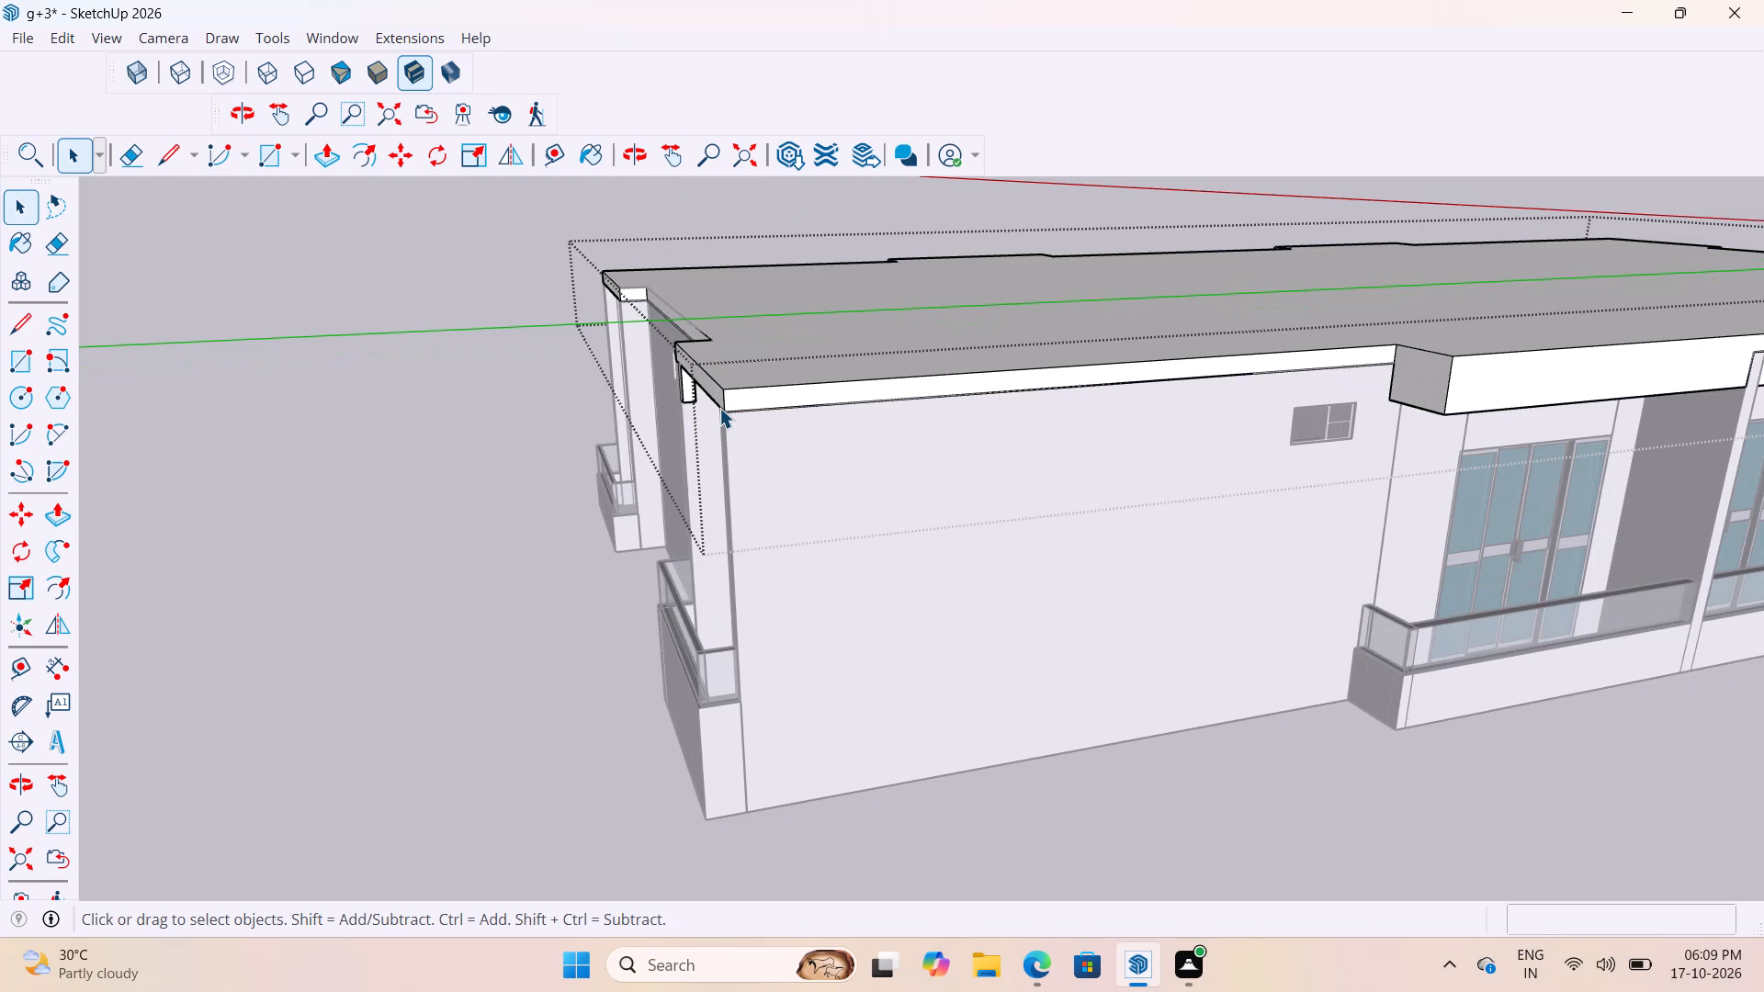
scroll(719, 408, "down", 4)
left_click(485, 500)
Inspect the long facade's balcony overhangs and the underside of the one over the small balcony.
middle_click_drag(676, 324, 1474, 432)
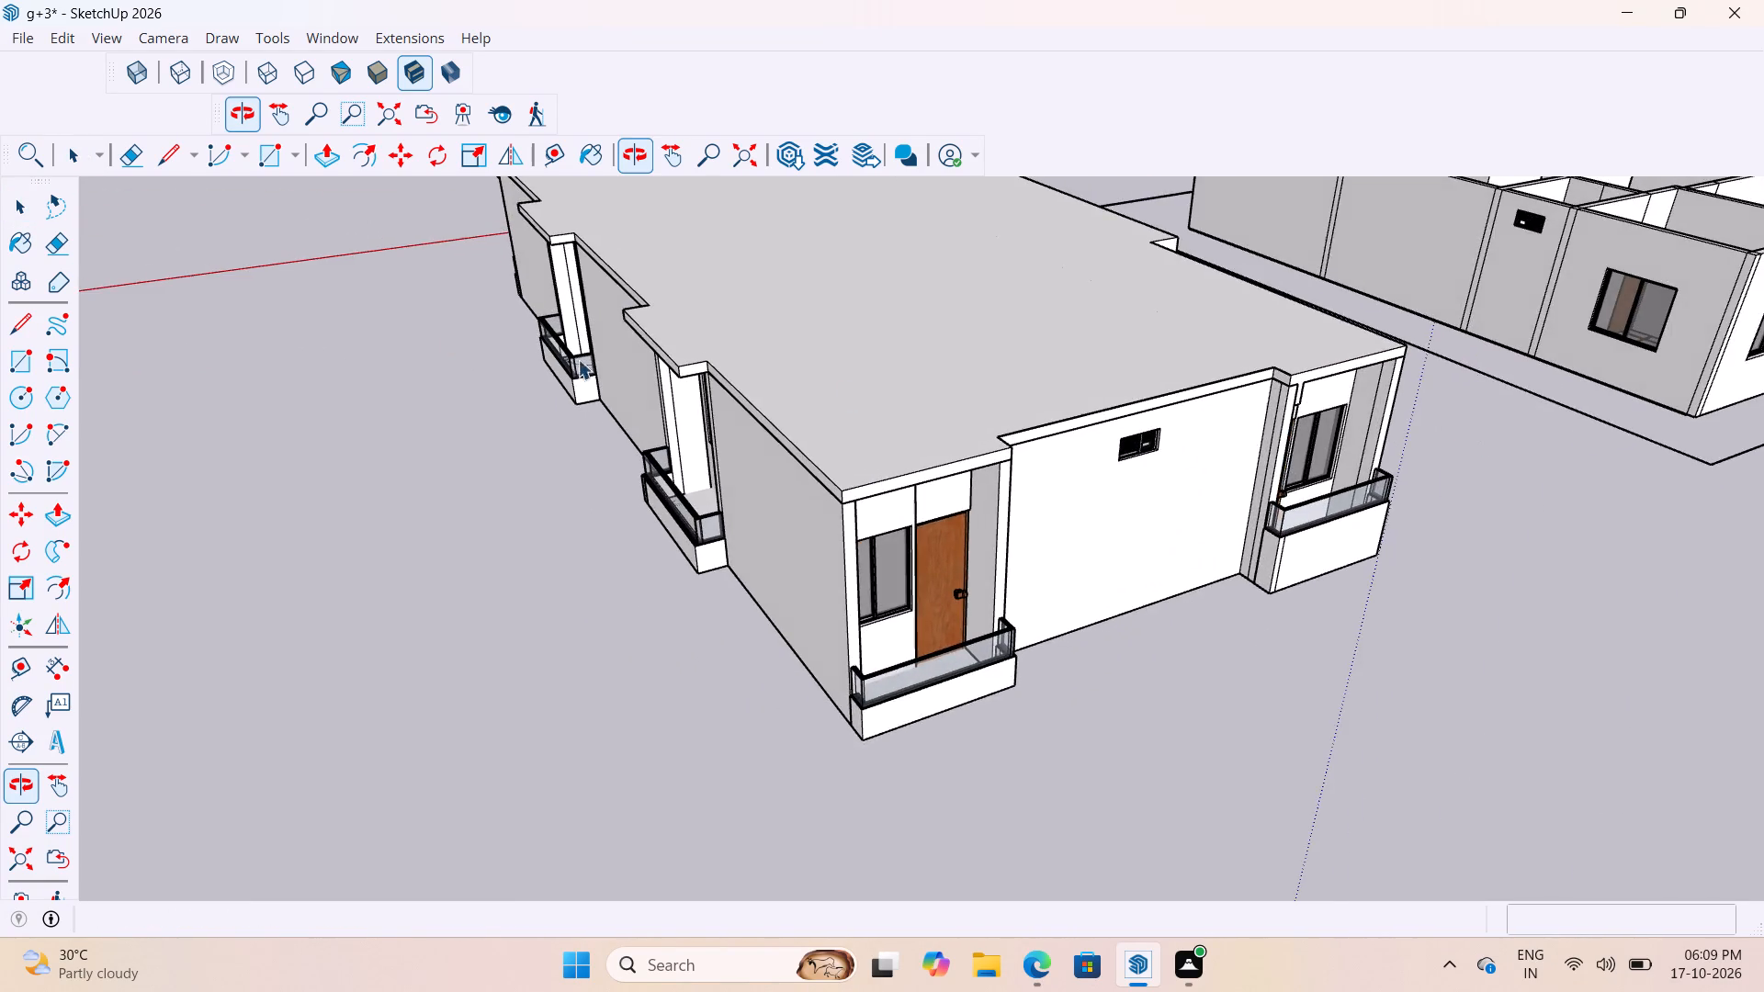
scroll(447, 329, "up", 6)
scroll(1129, 533, "down", 10)
scroll(838, 350, "up", 5)
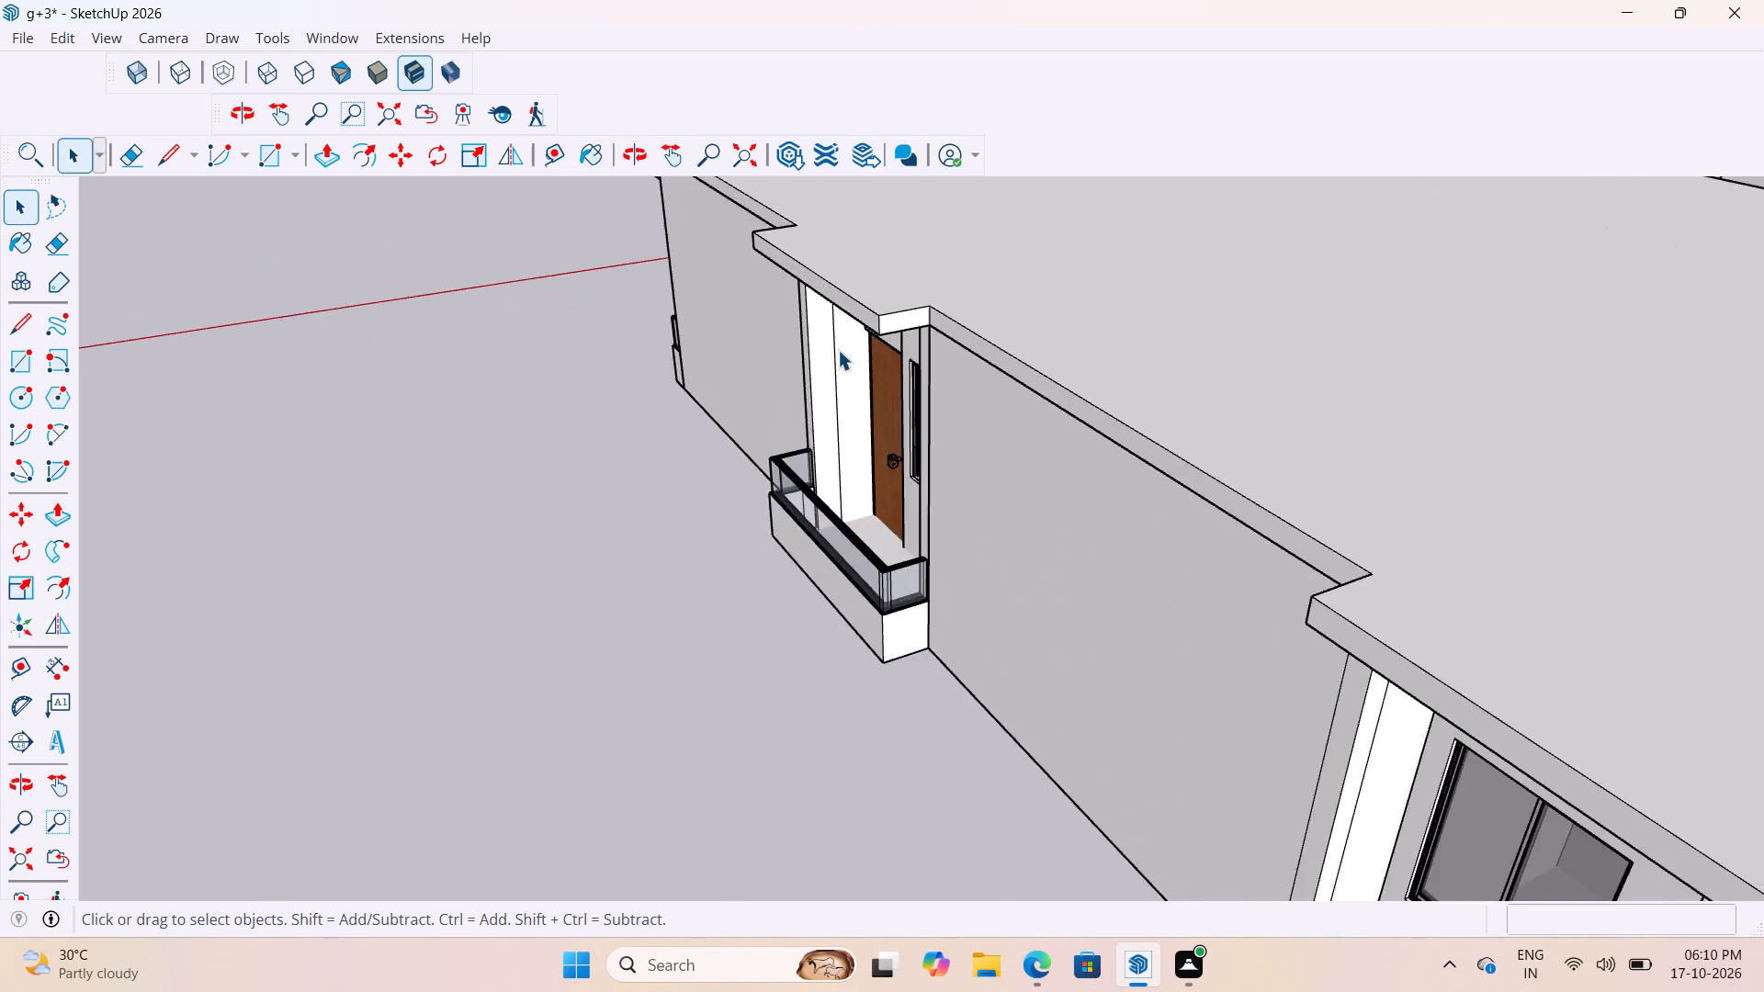
scroll(838, 350, "up", 6)
scroll(973, 416, "up", 1)
middle_click_drag(974, 400, 895, 382)
scroll(931, 501, "down", 8)
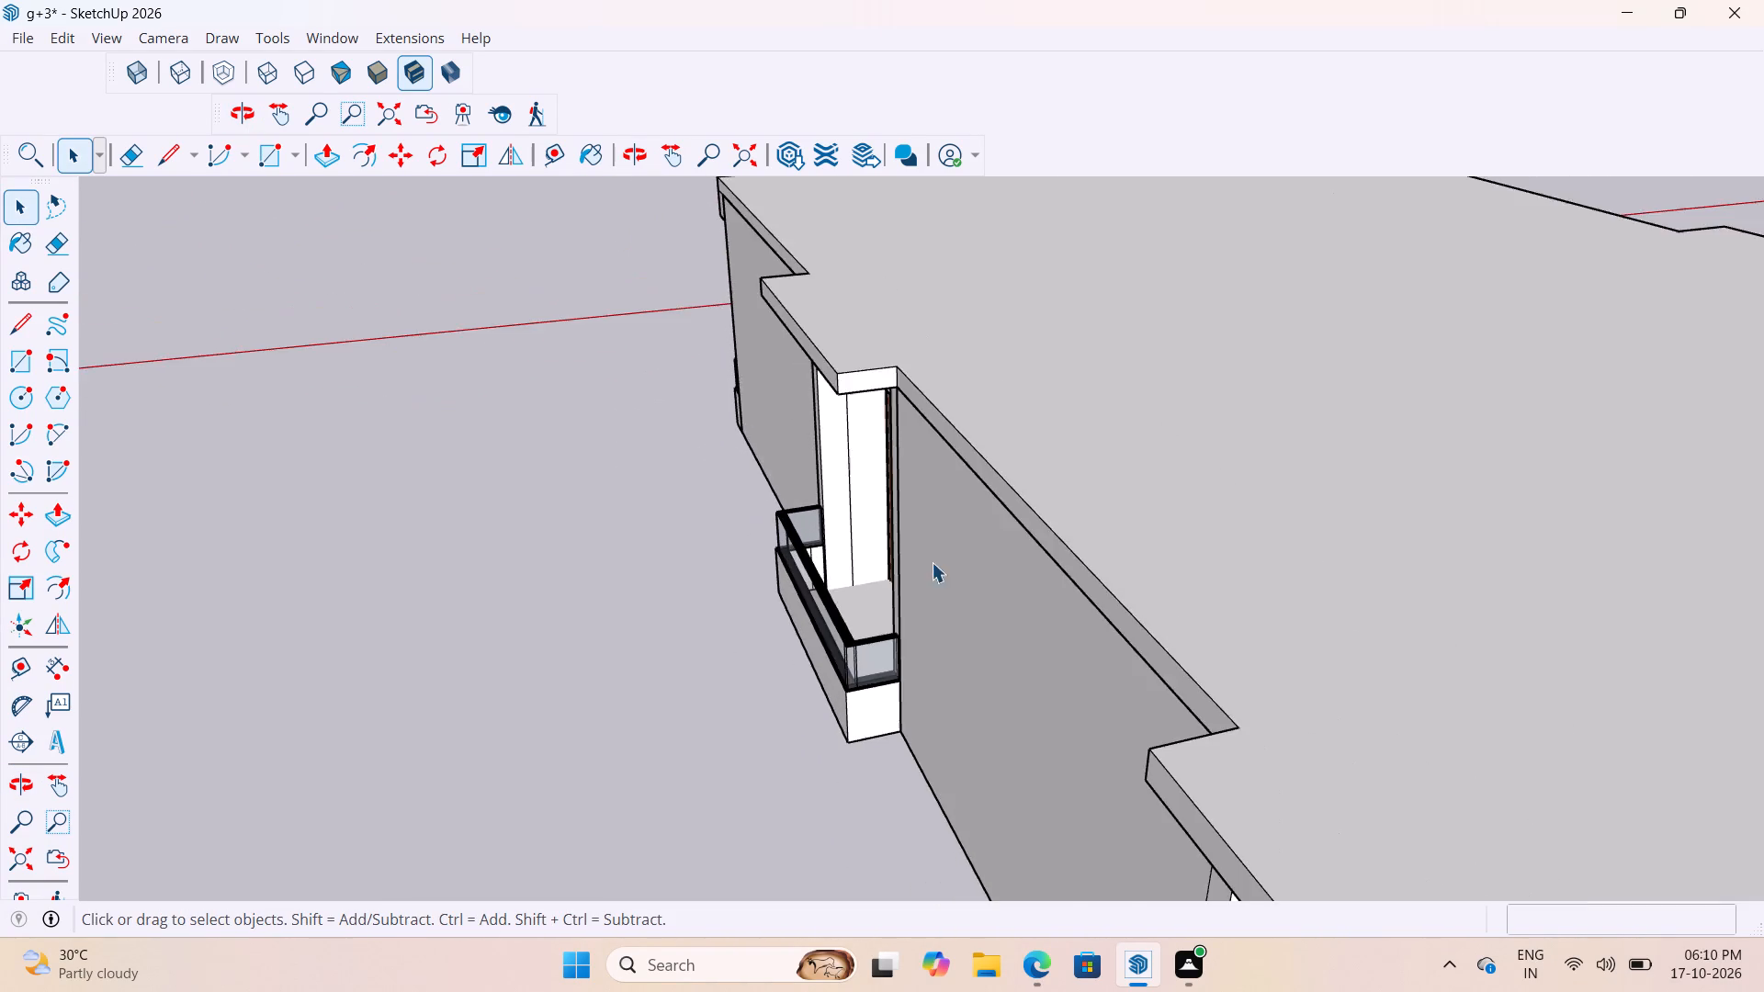
scroll(932, 562, "down", 6)
middle_click_drag(850, 409, 853, 156)
scroll(859, 371, "up", 4)
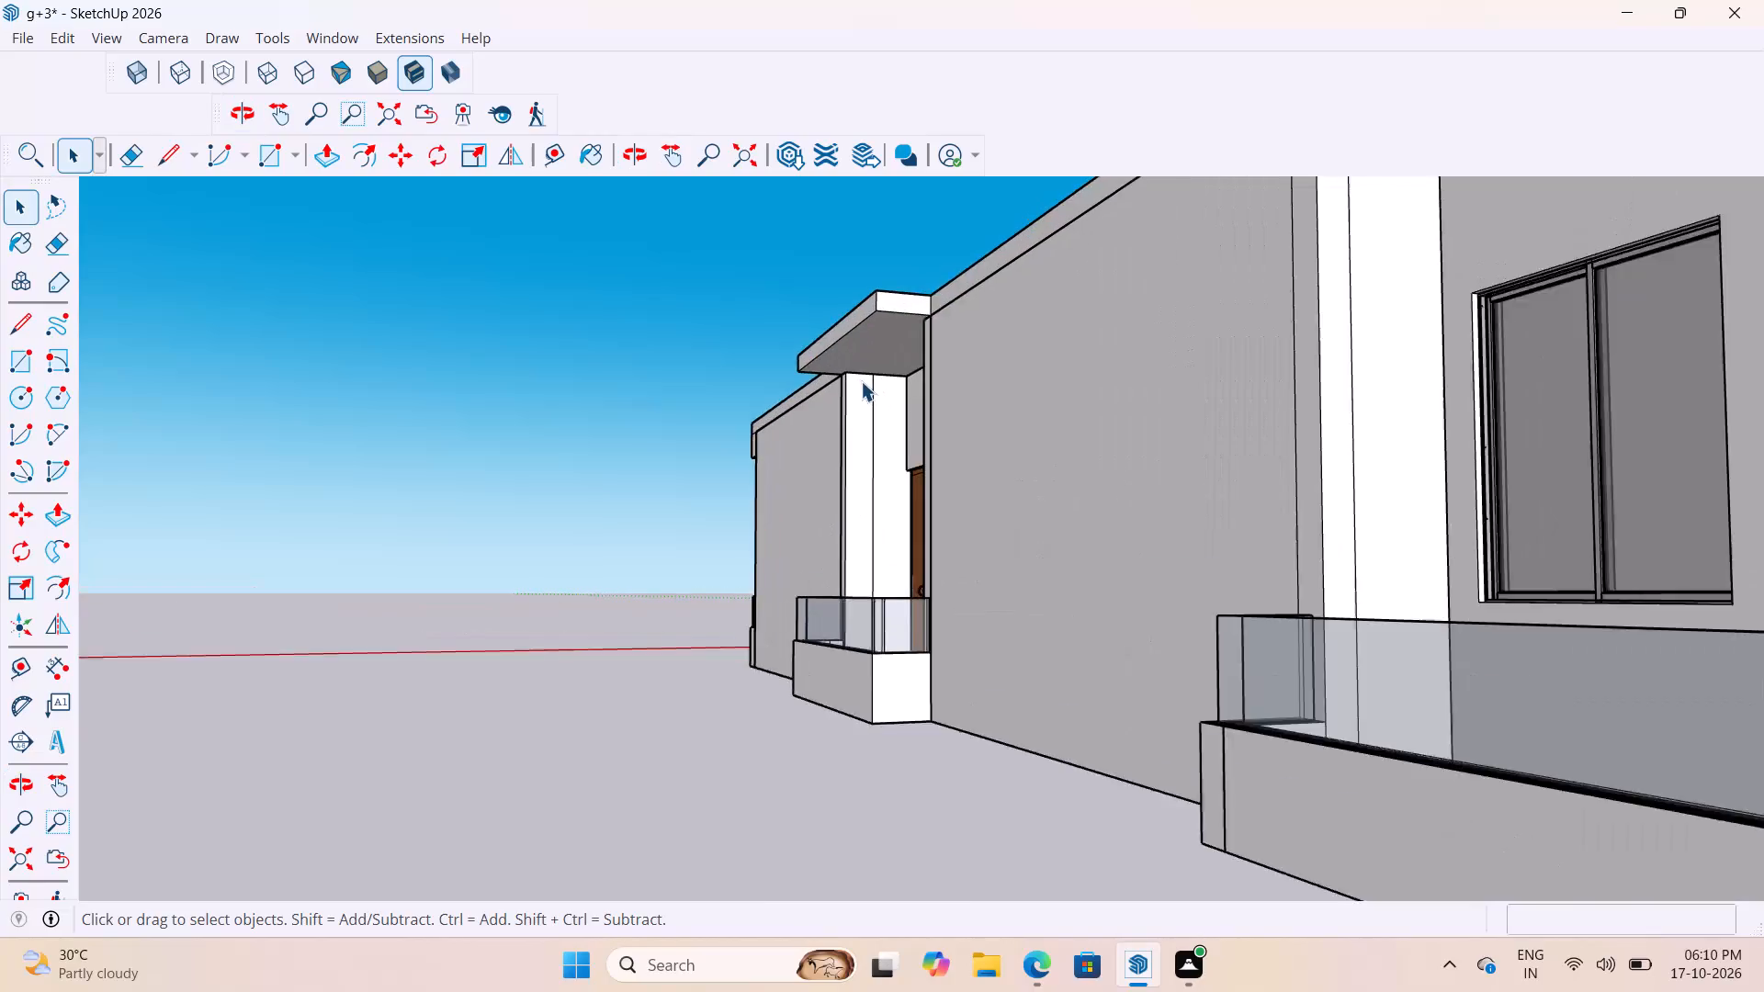
Open the roof group and copy the small balcony overhang's bottom front edge 4" inward across its underside.
scroll(861, 381, "up", 6)
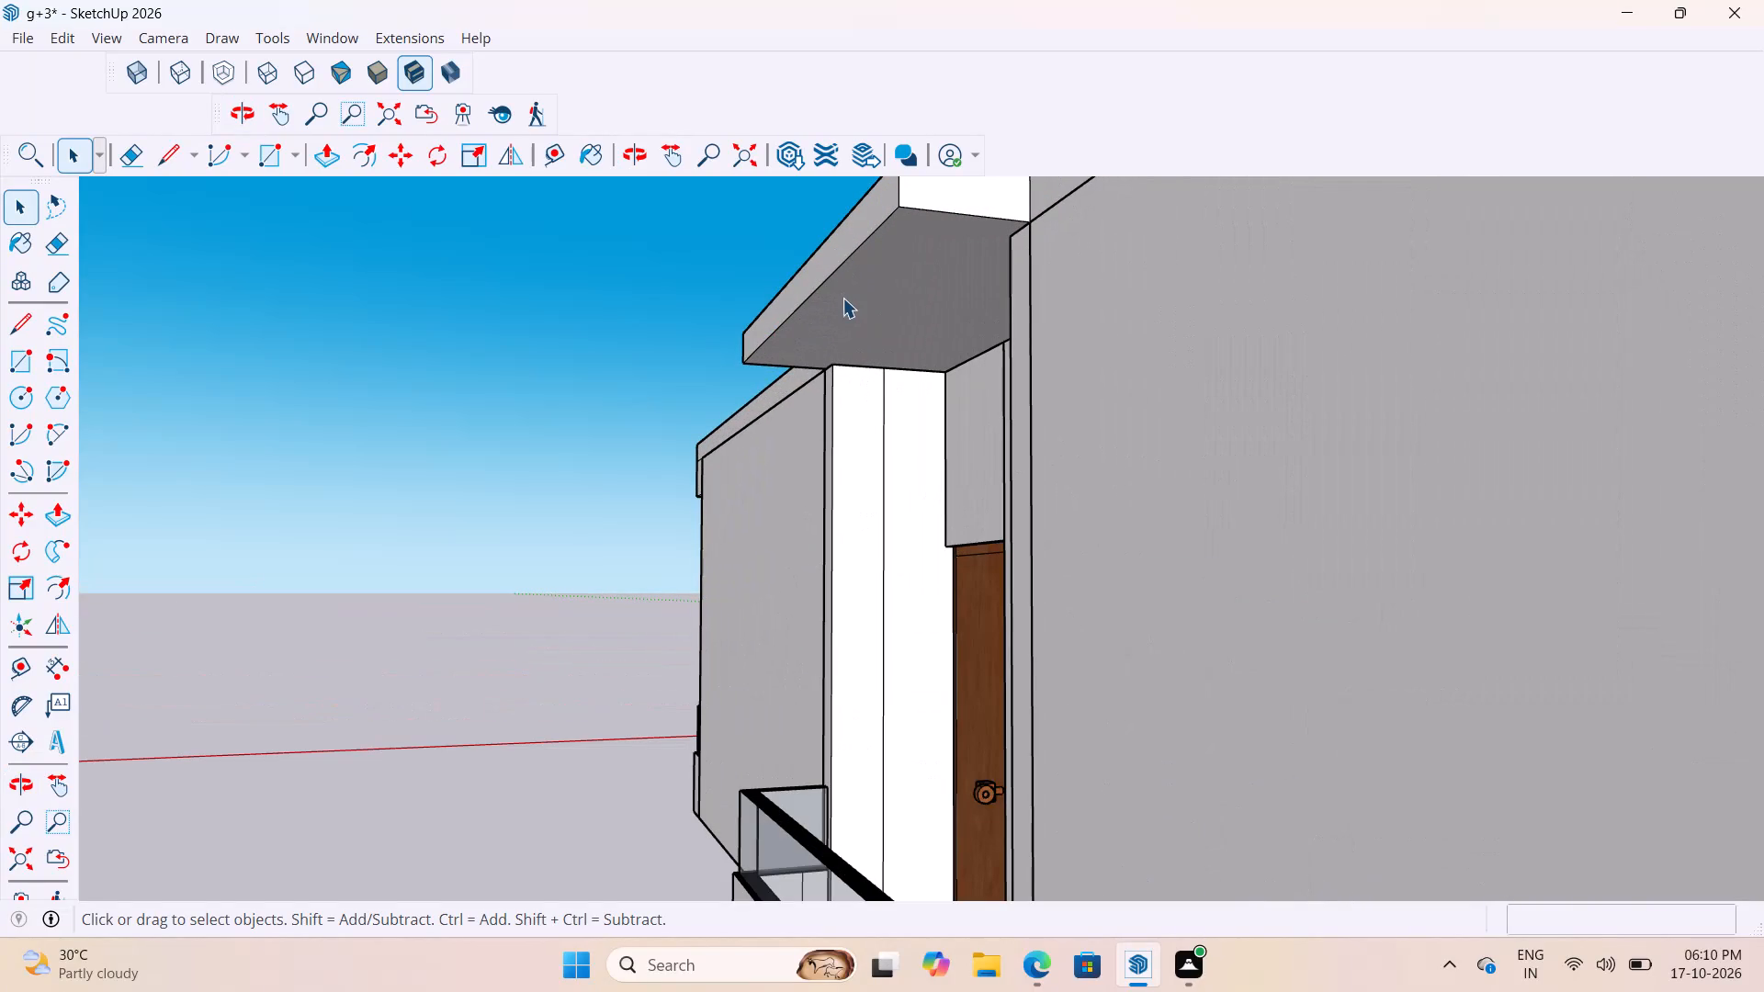
middle_click_drag(862, 284, 973, 319)
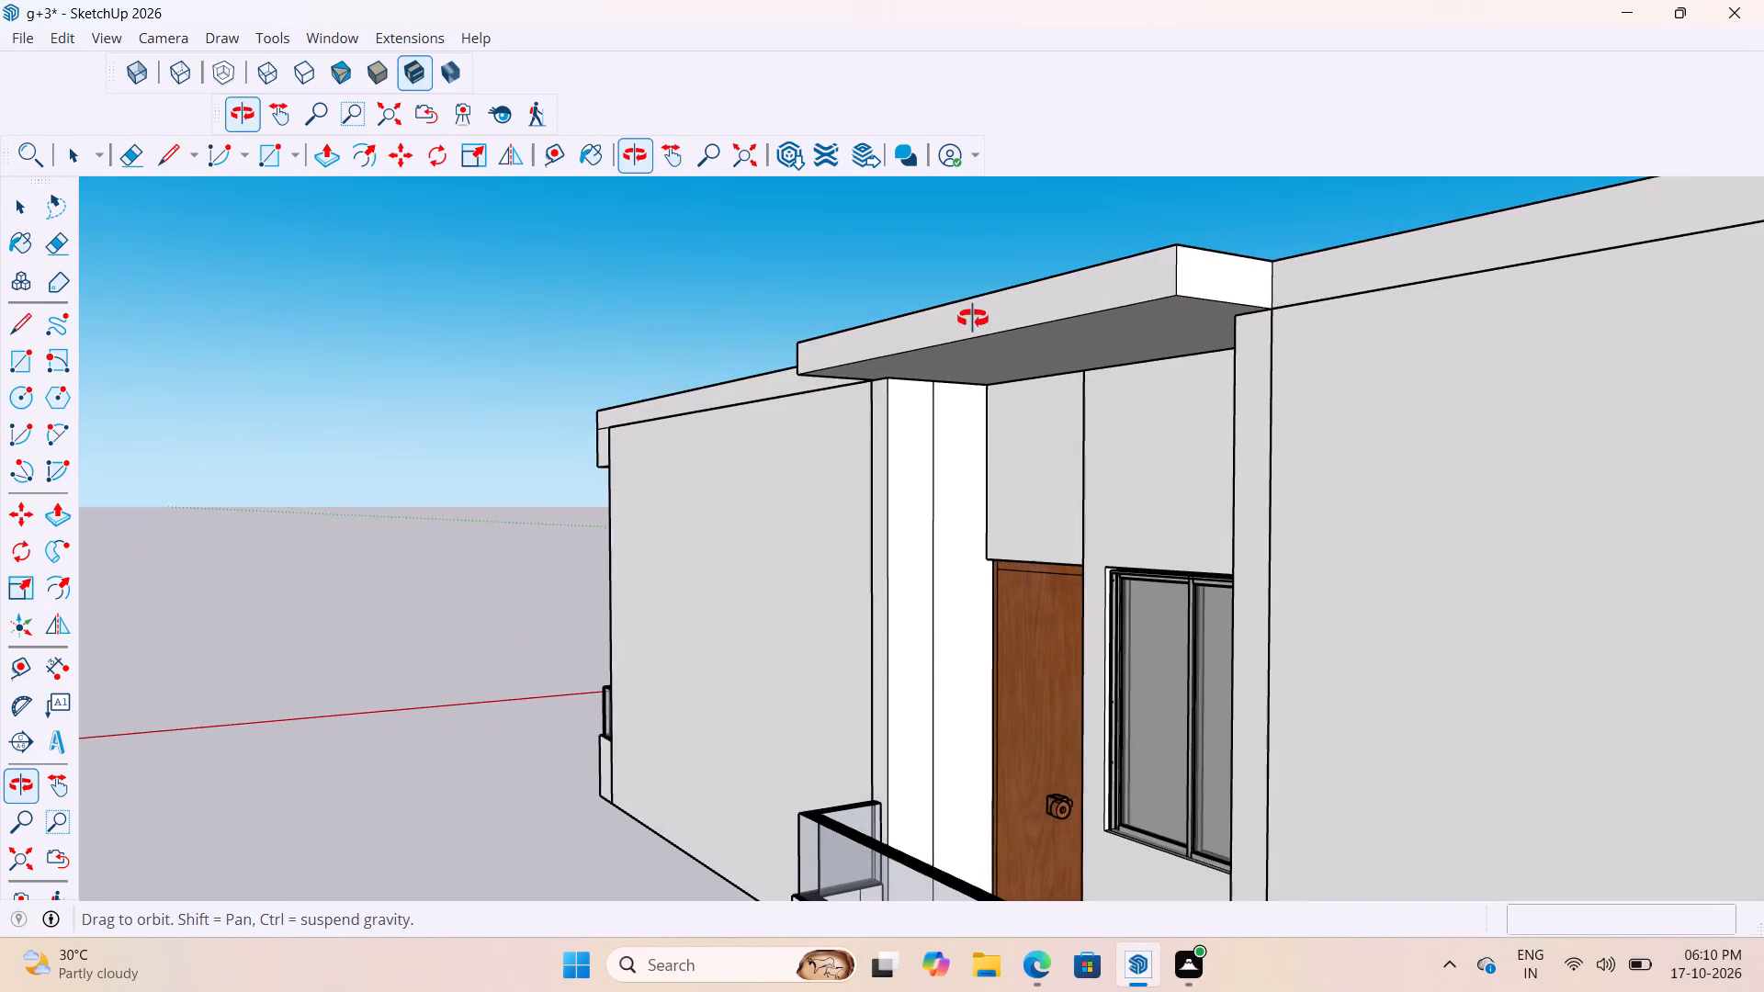
middle_click_drag(973, 319, 952, 291)
scroll(944, 321, "down", 3)
scroll(918, 340, "up", 5)
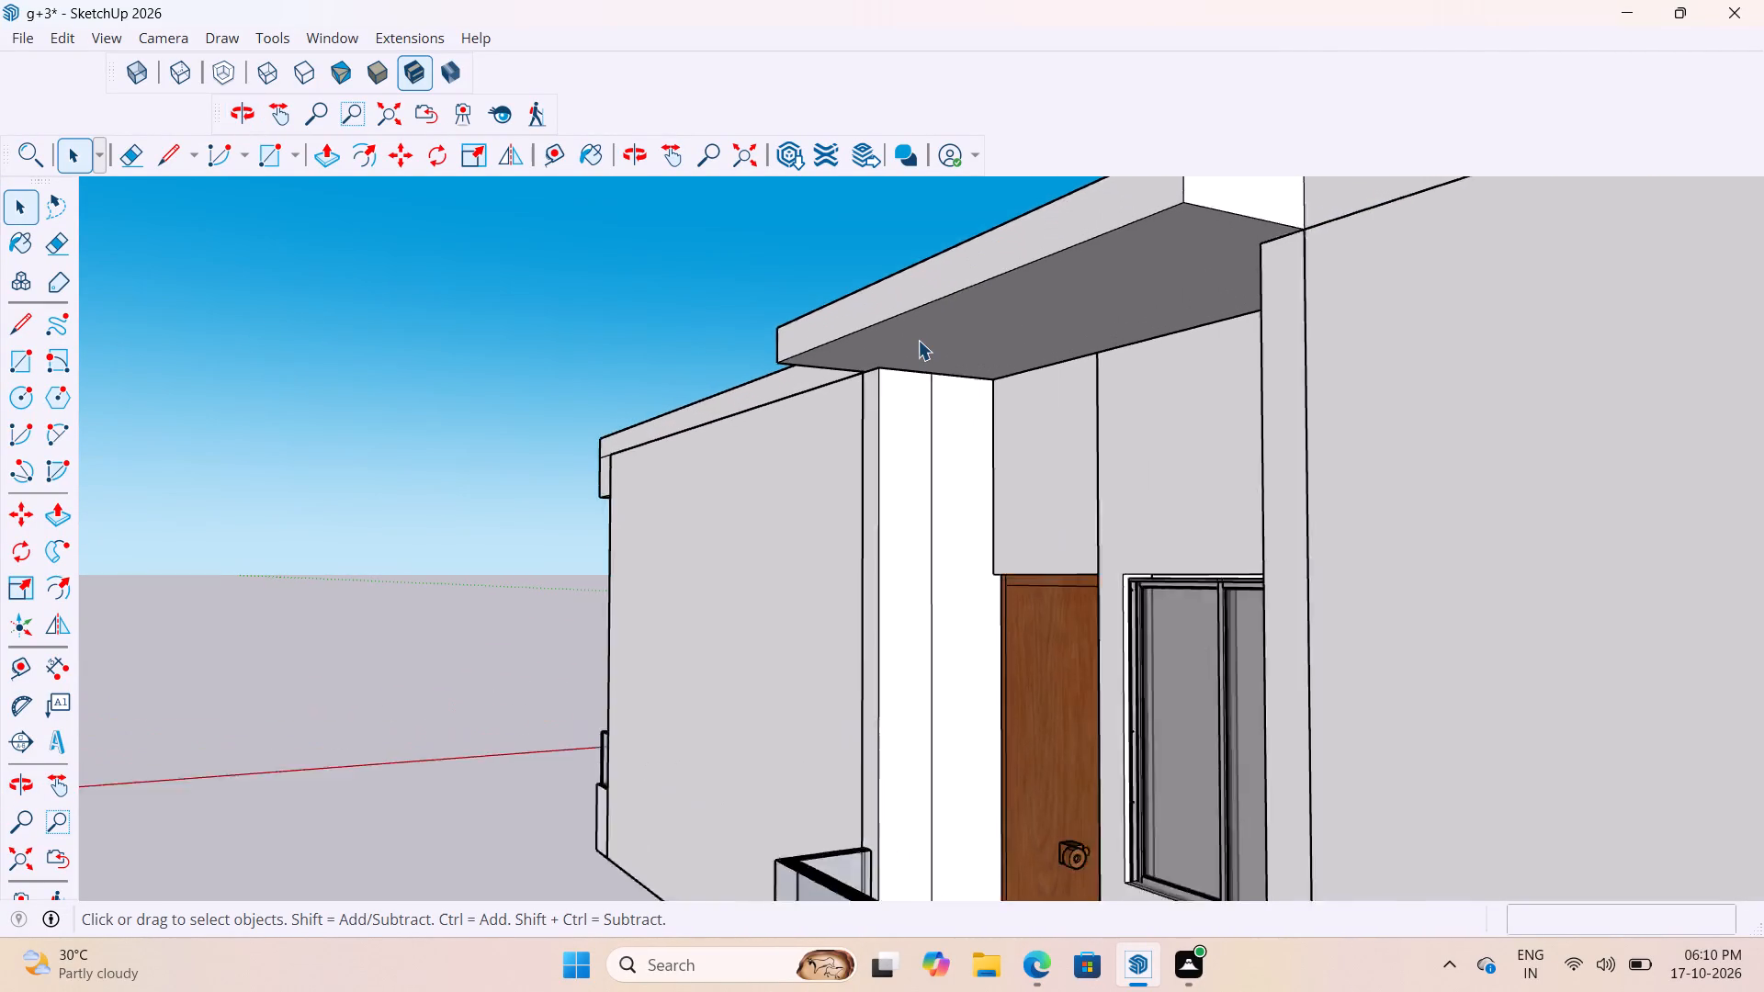
scroll(918, 340, "up", 1)
middle_click_drag(865, 320, 737, 319)
left_click(732, 331)
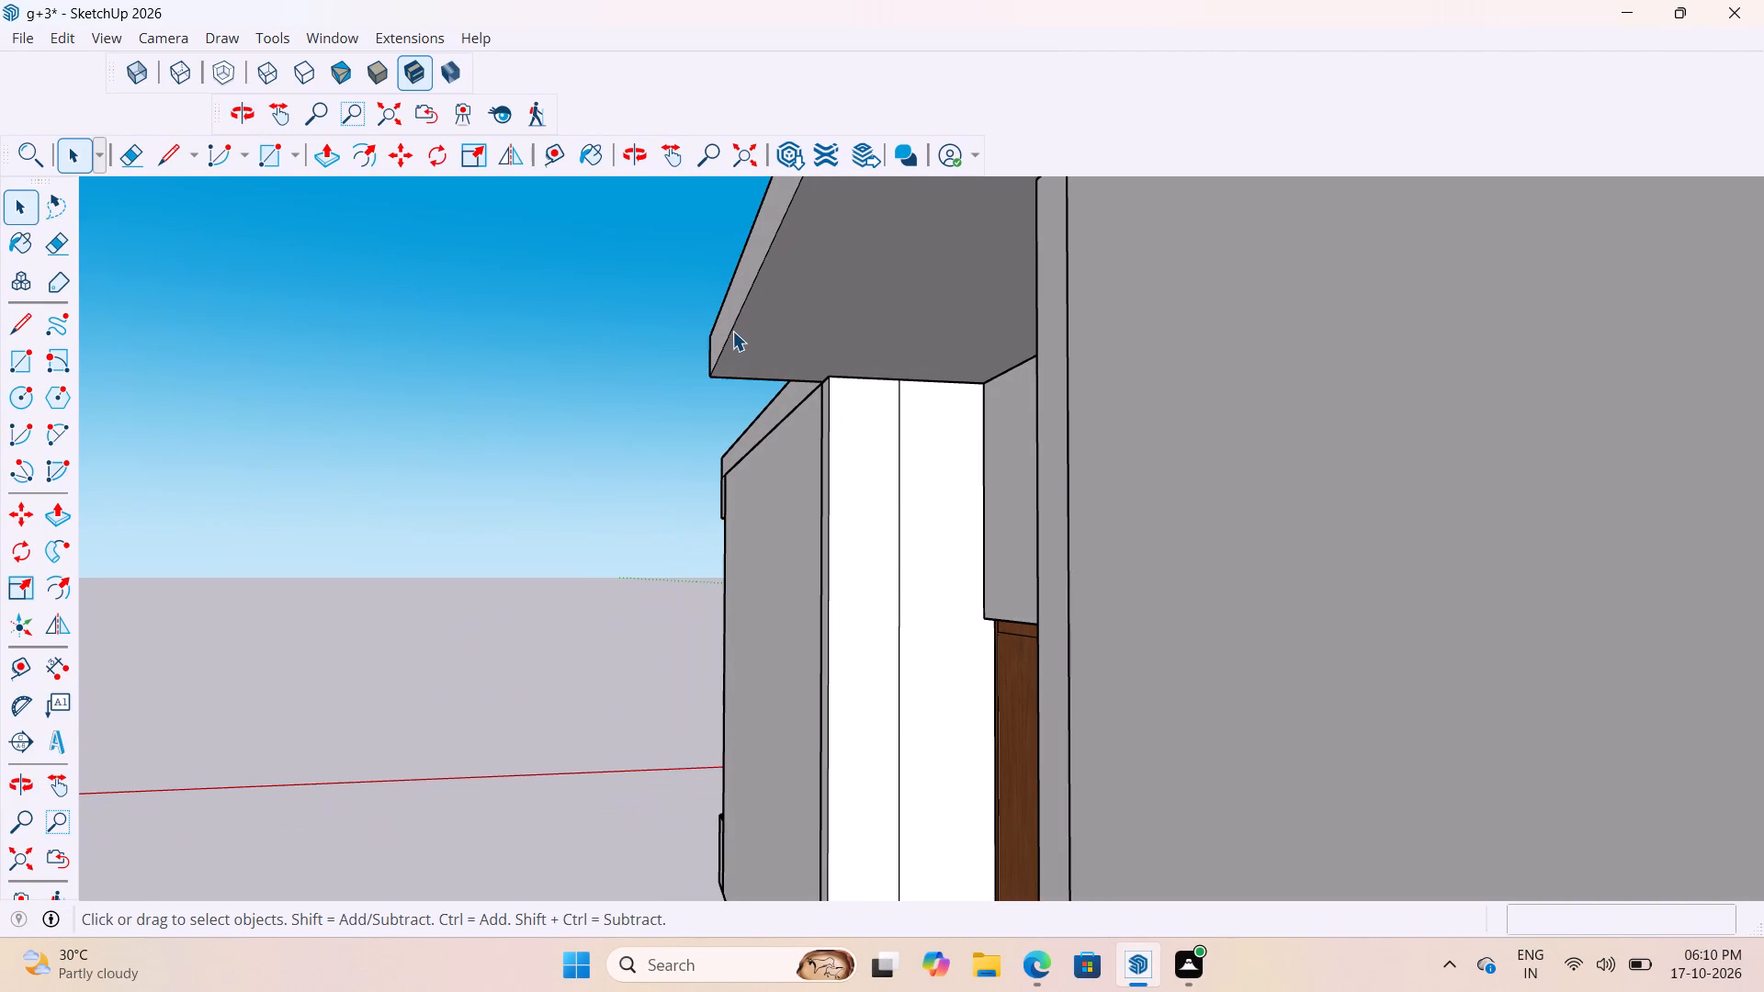
double_click(732, 331)
left_click(735, 322)
scroll(738, 336, "up", 3)
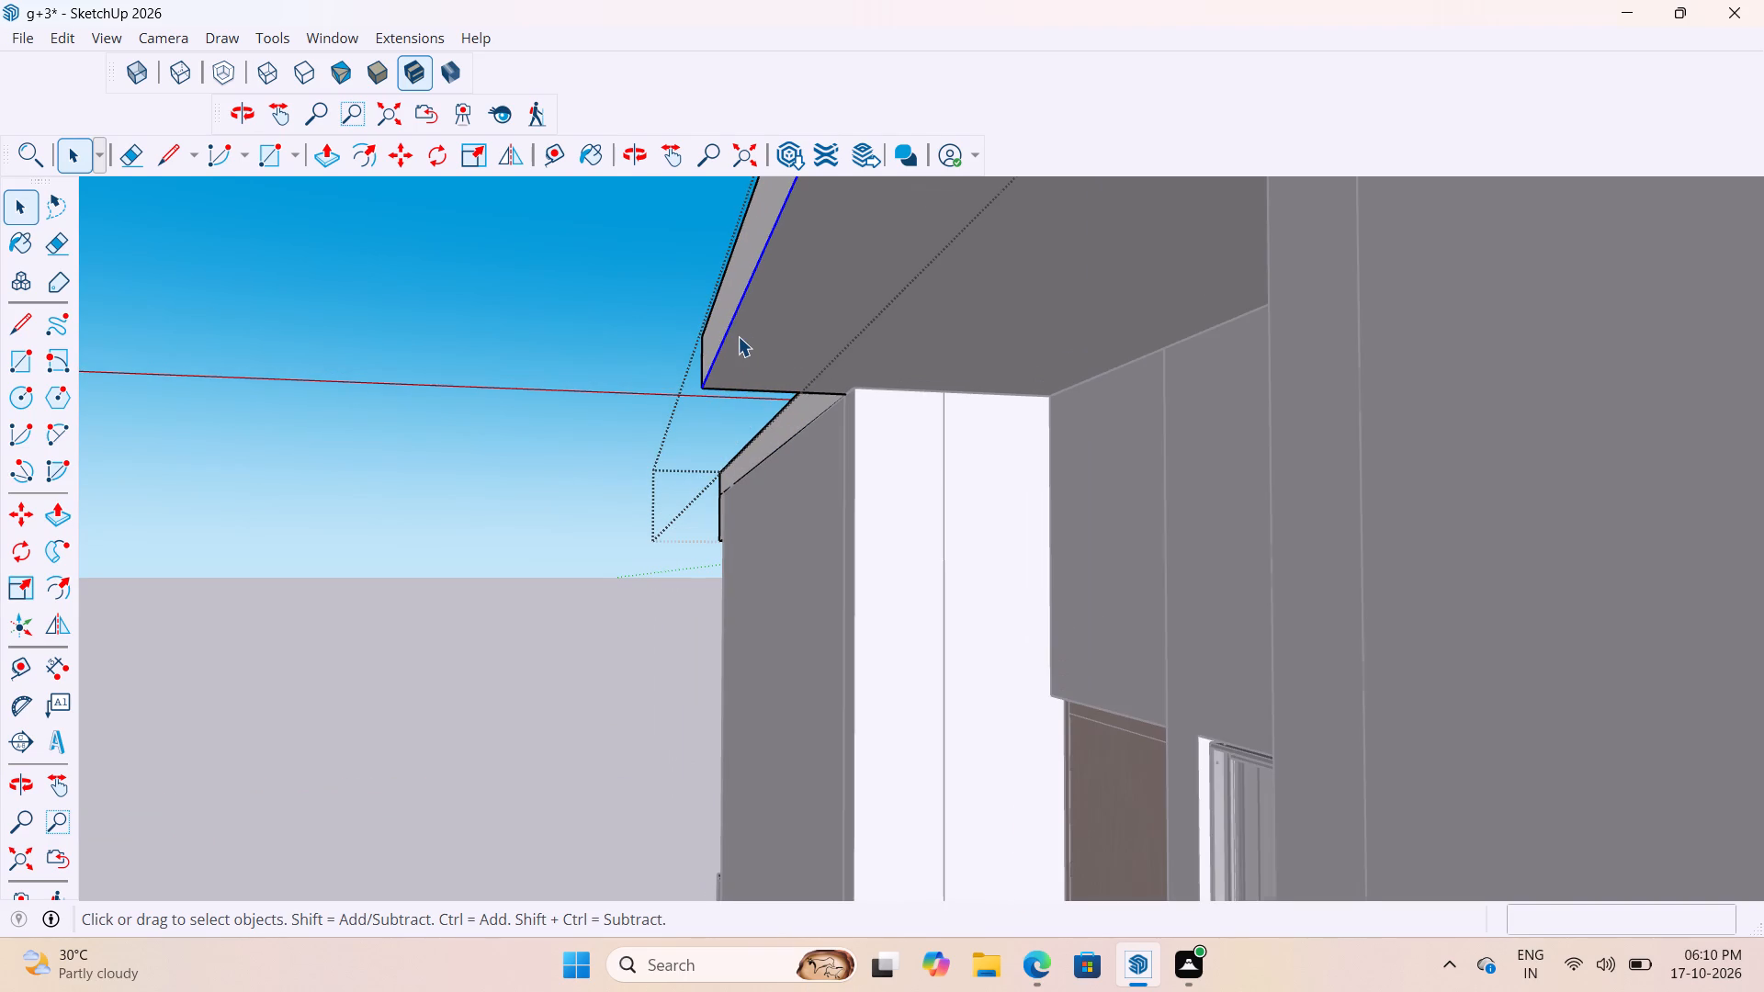
key("m")
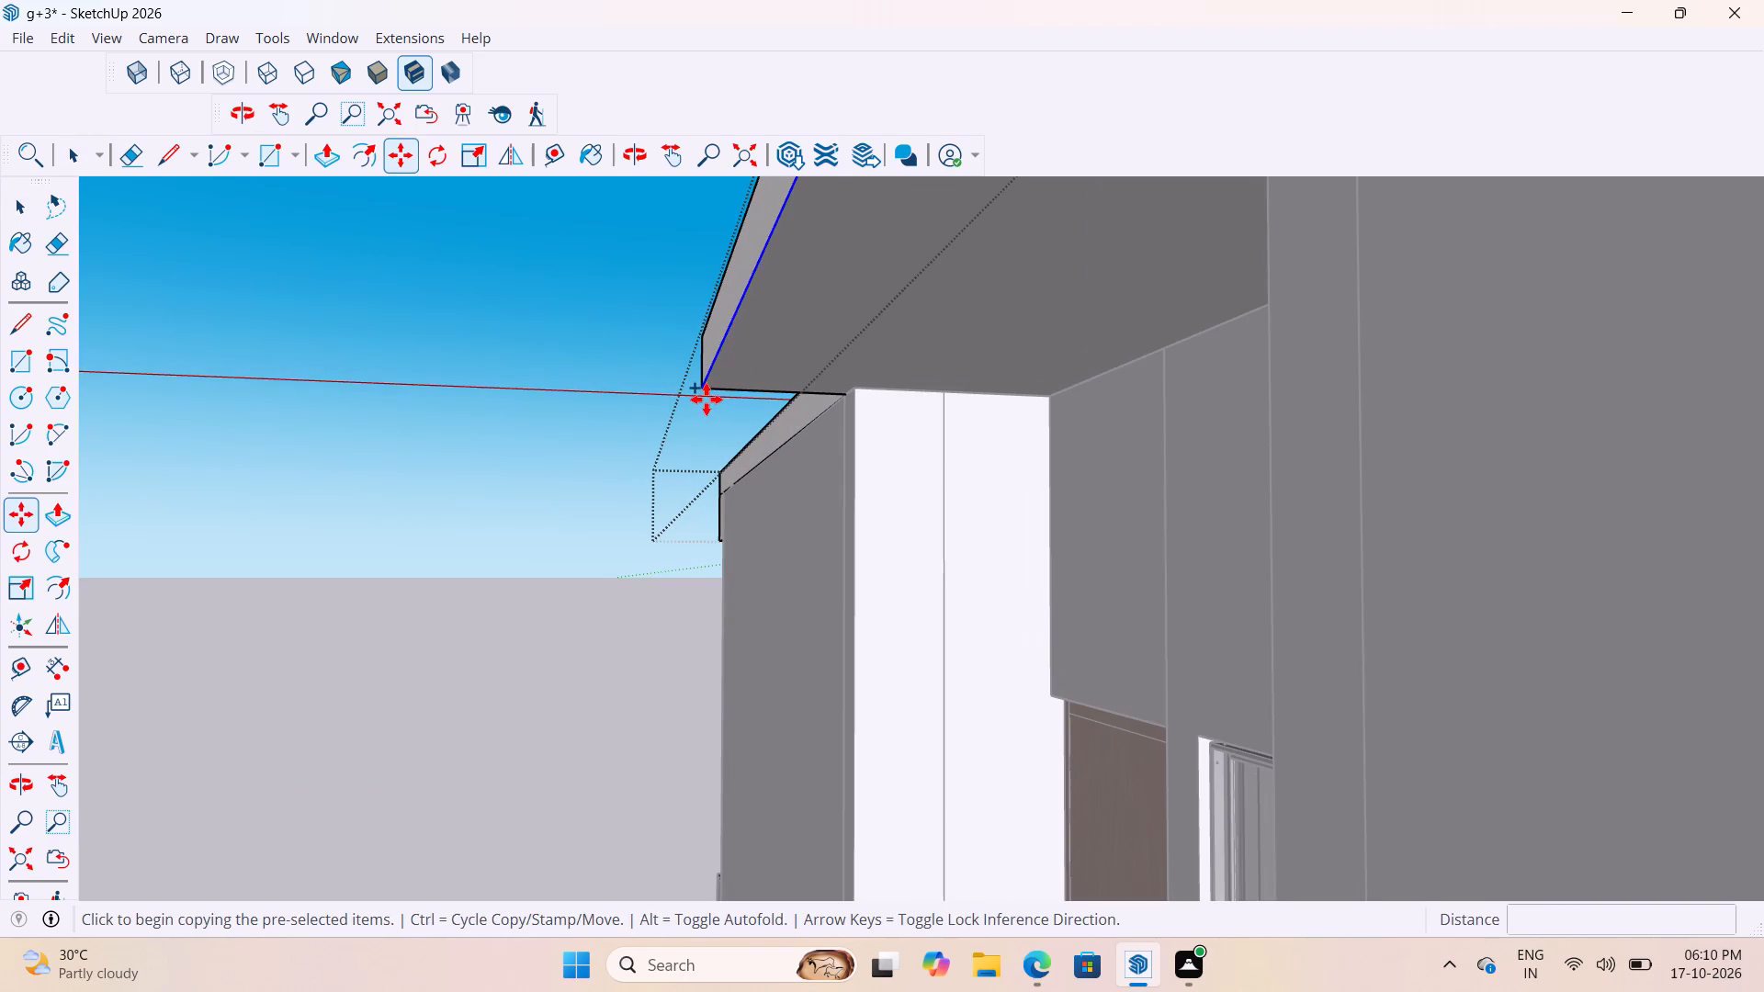
left_click(706, 390)
type("4\"")
key("Return")
Push/Pull the 4" strip under the small balcony's overhang down 1', and close the roof group.
scroll(740, 396, "down", 4)
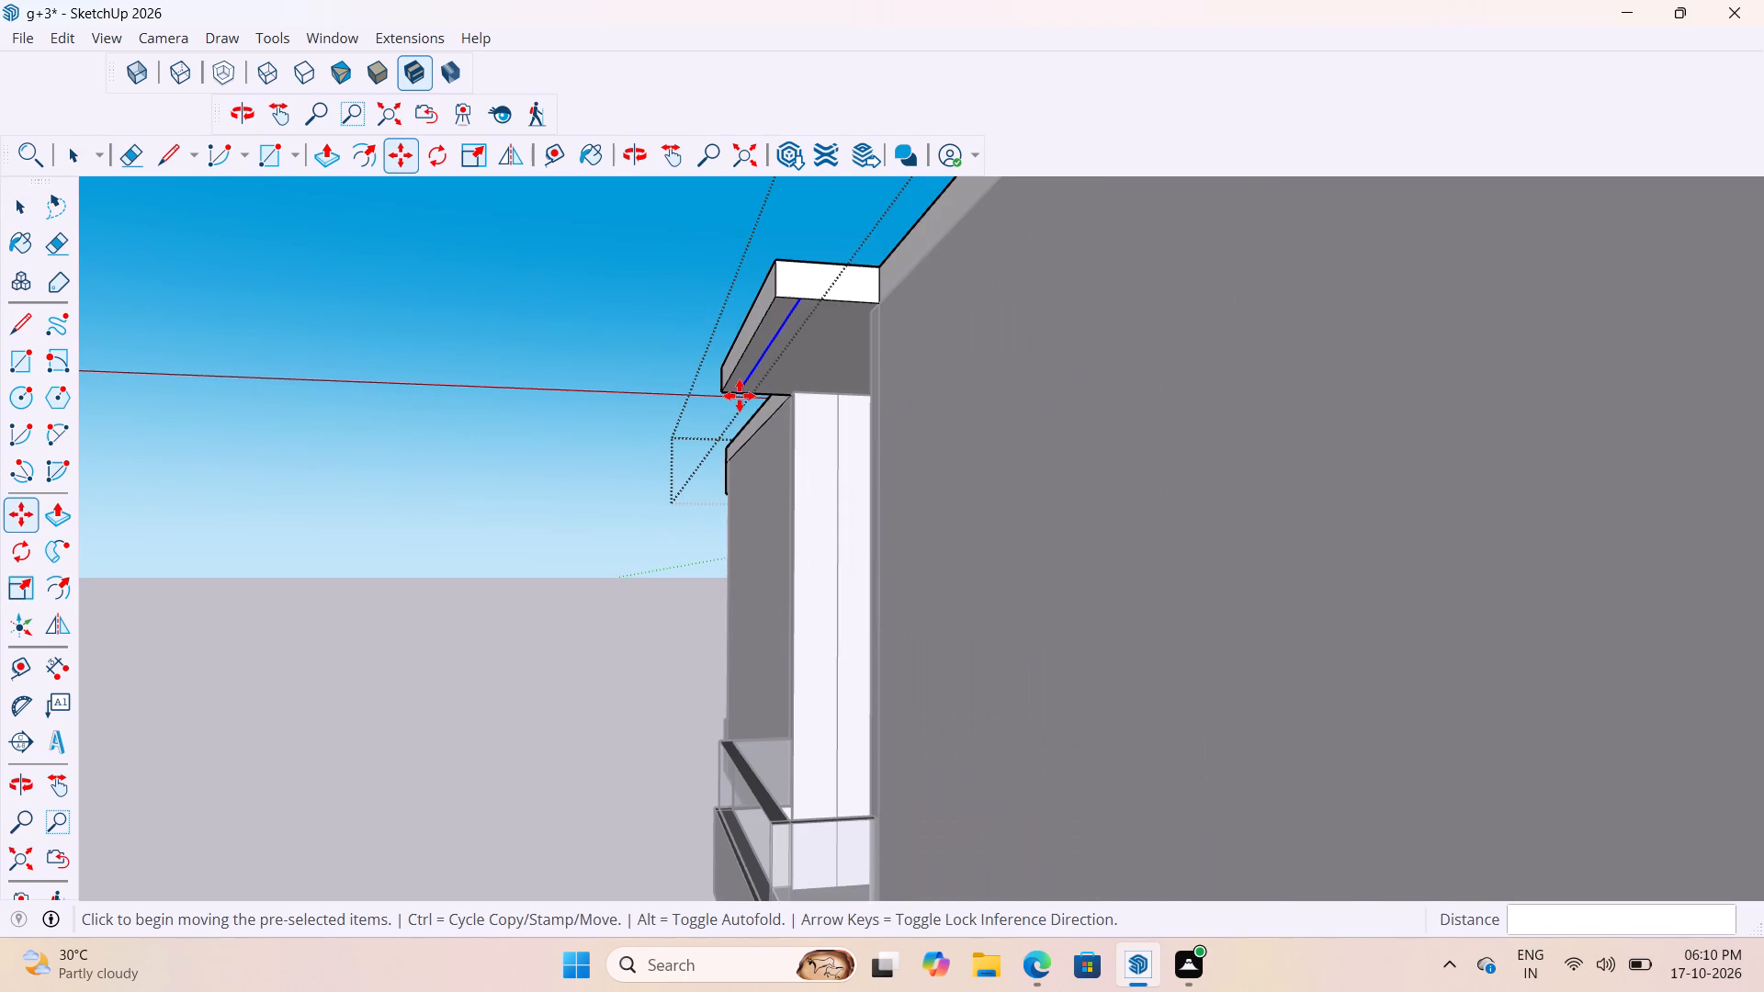
scroll(784, 309, "up", 6)
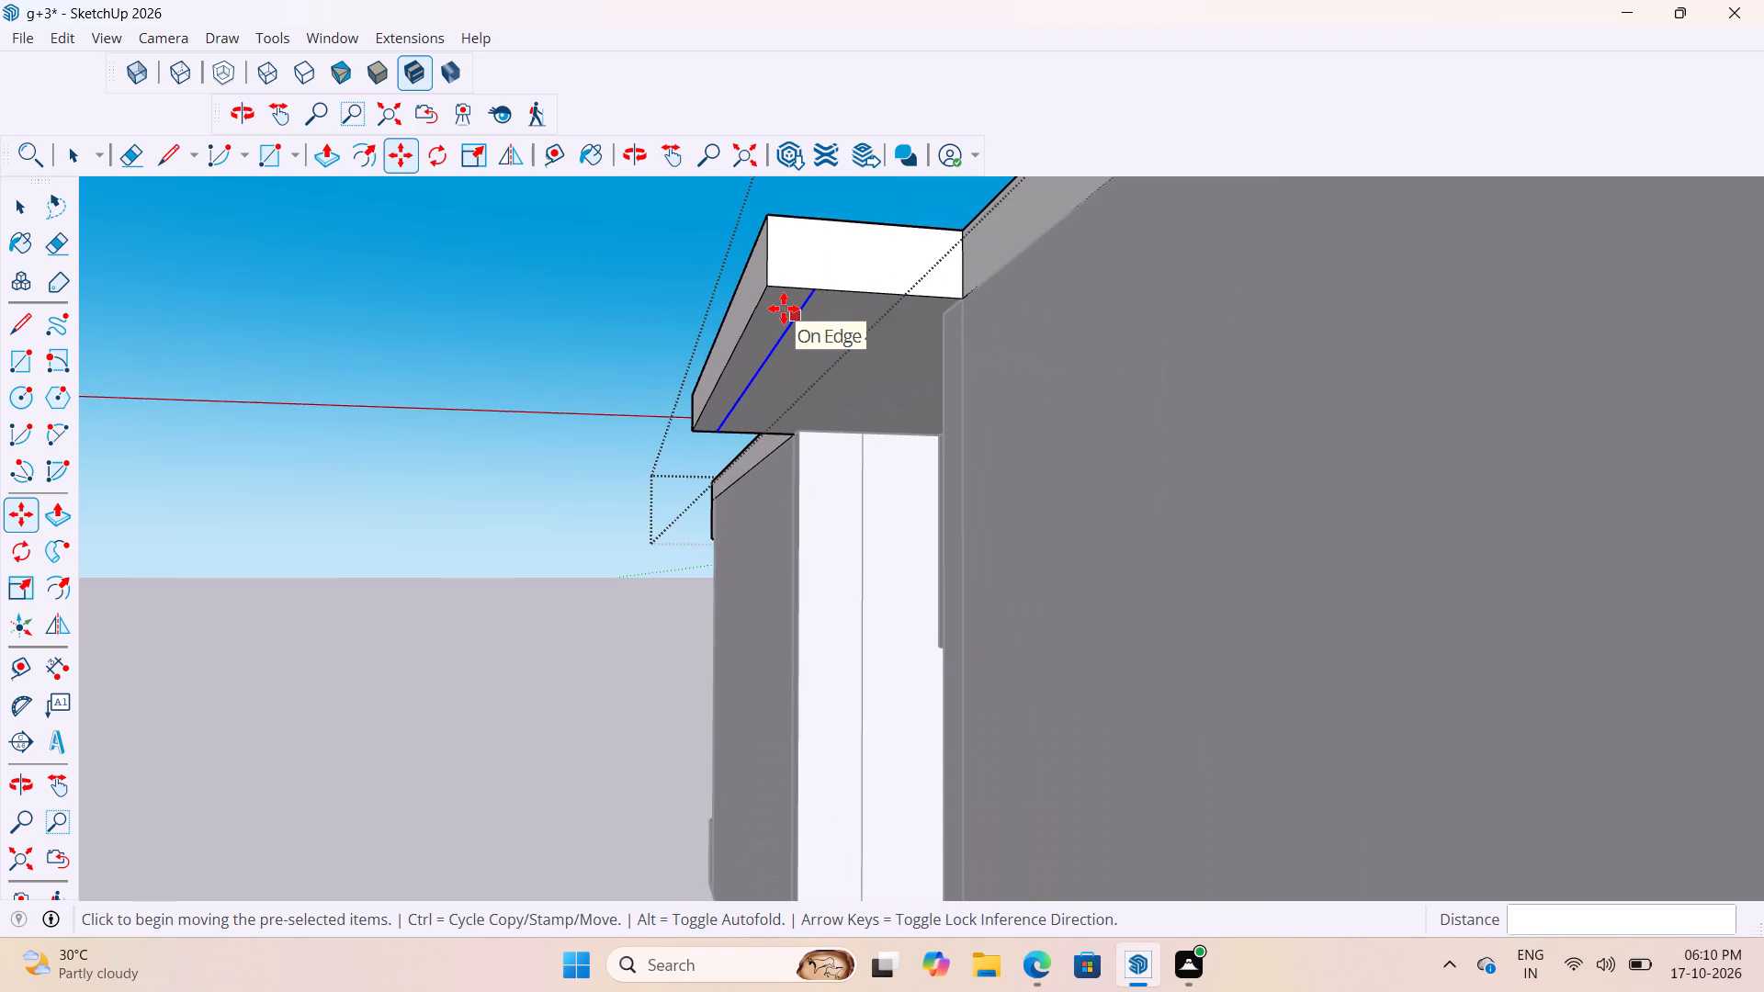
key("p")
left_click(775, 313)
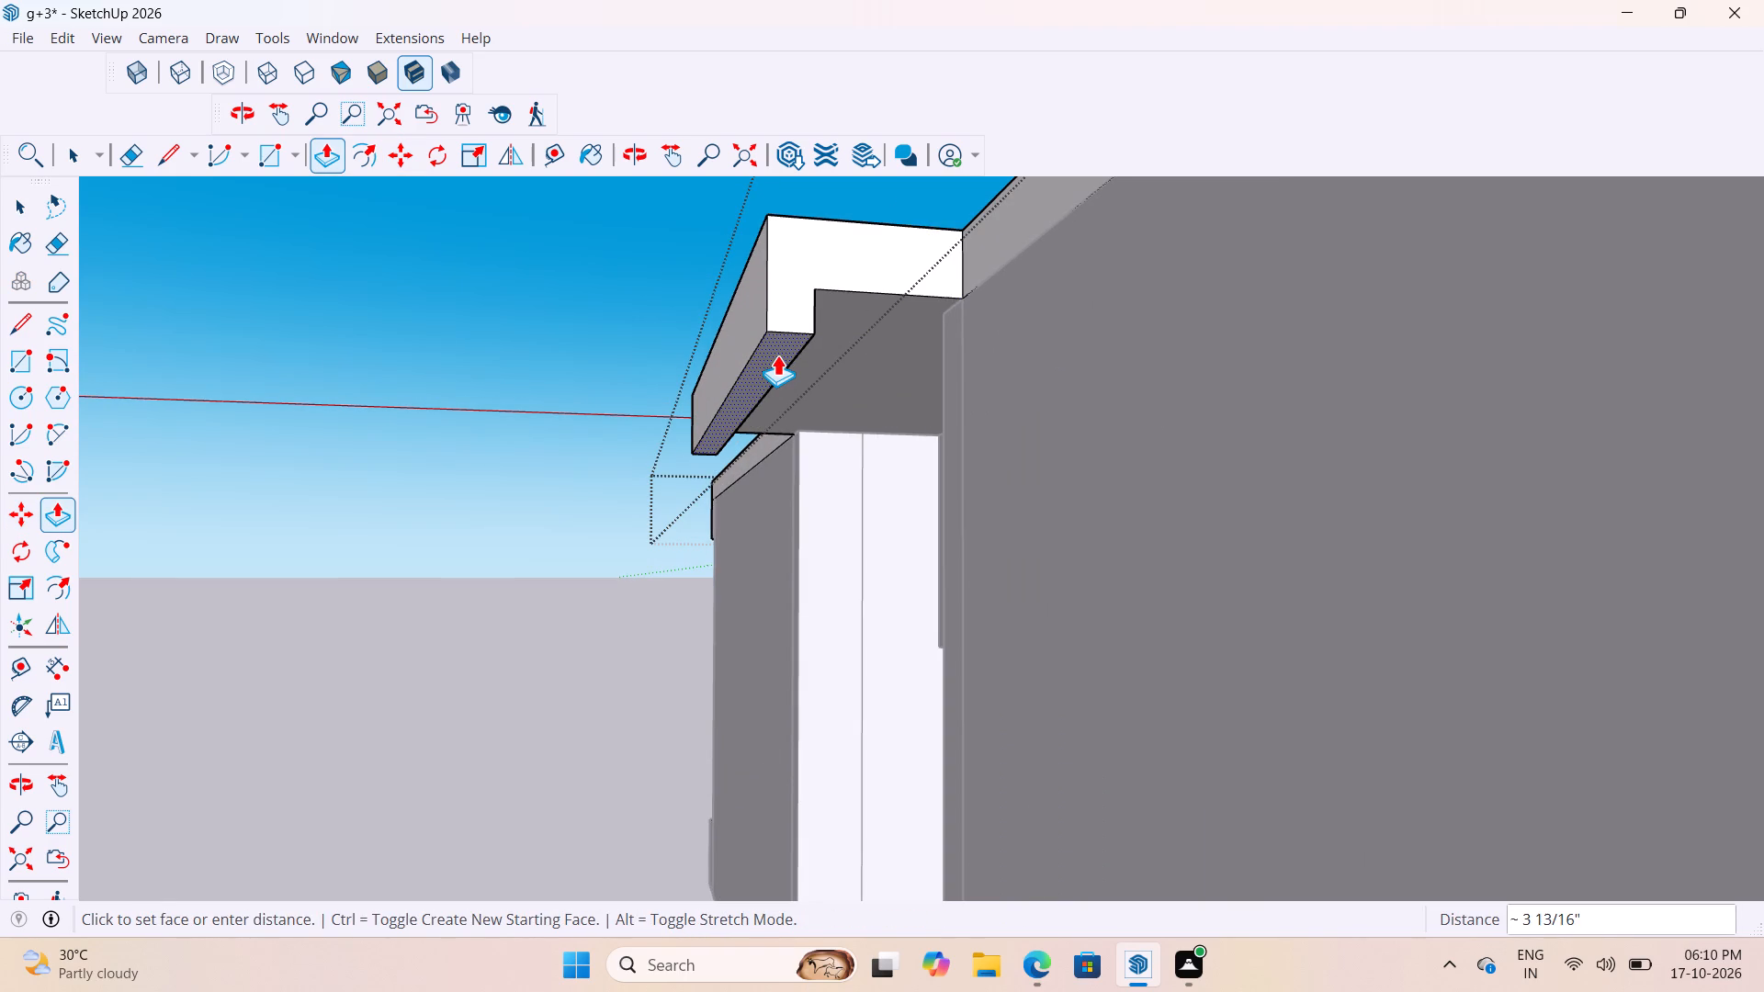
type("1'")
key("Return")
scroll(894, 321, "up", 2)
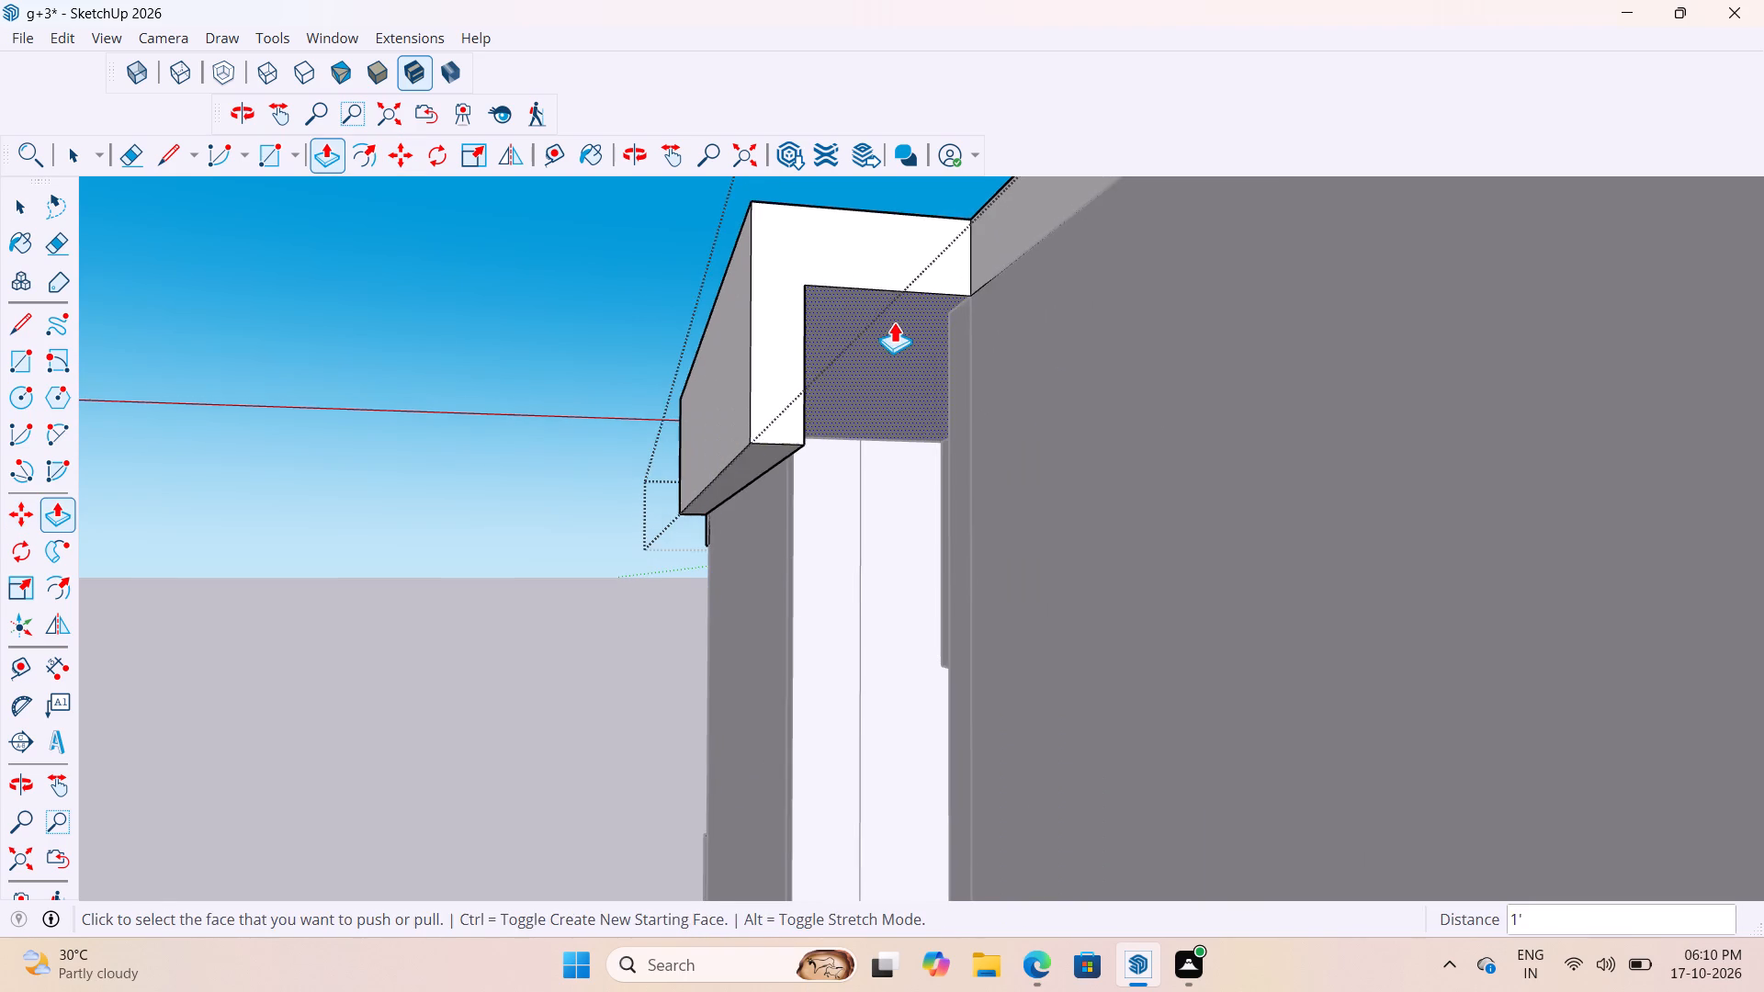
middle_click_drag(878, 317, 694, 332)
scroll(707, 340, "up", 1)
scroll(789, 406, "down", 11)
key("space")
key("space")
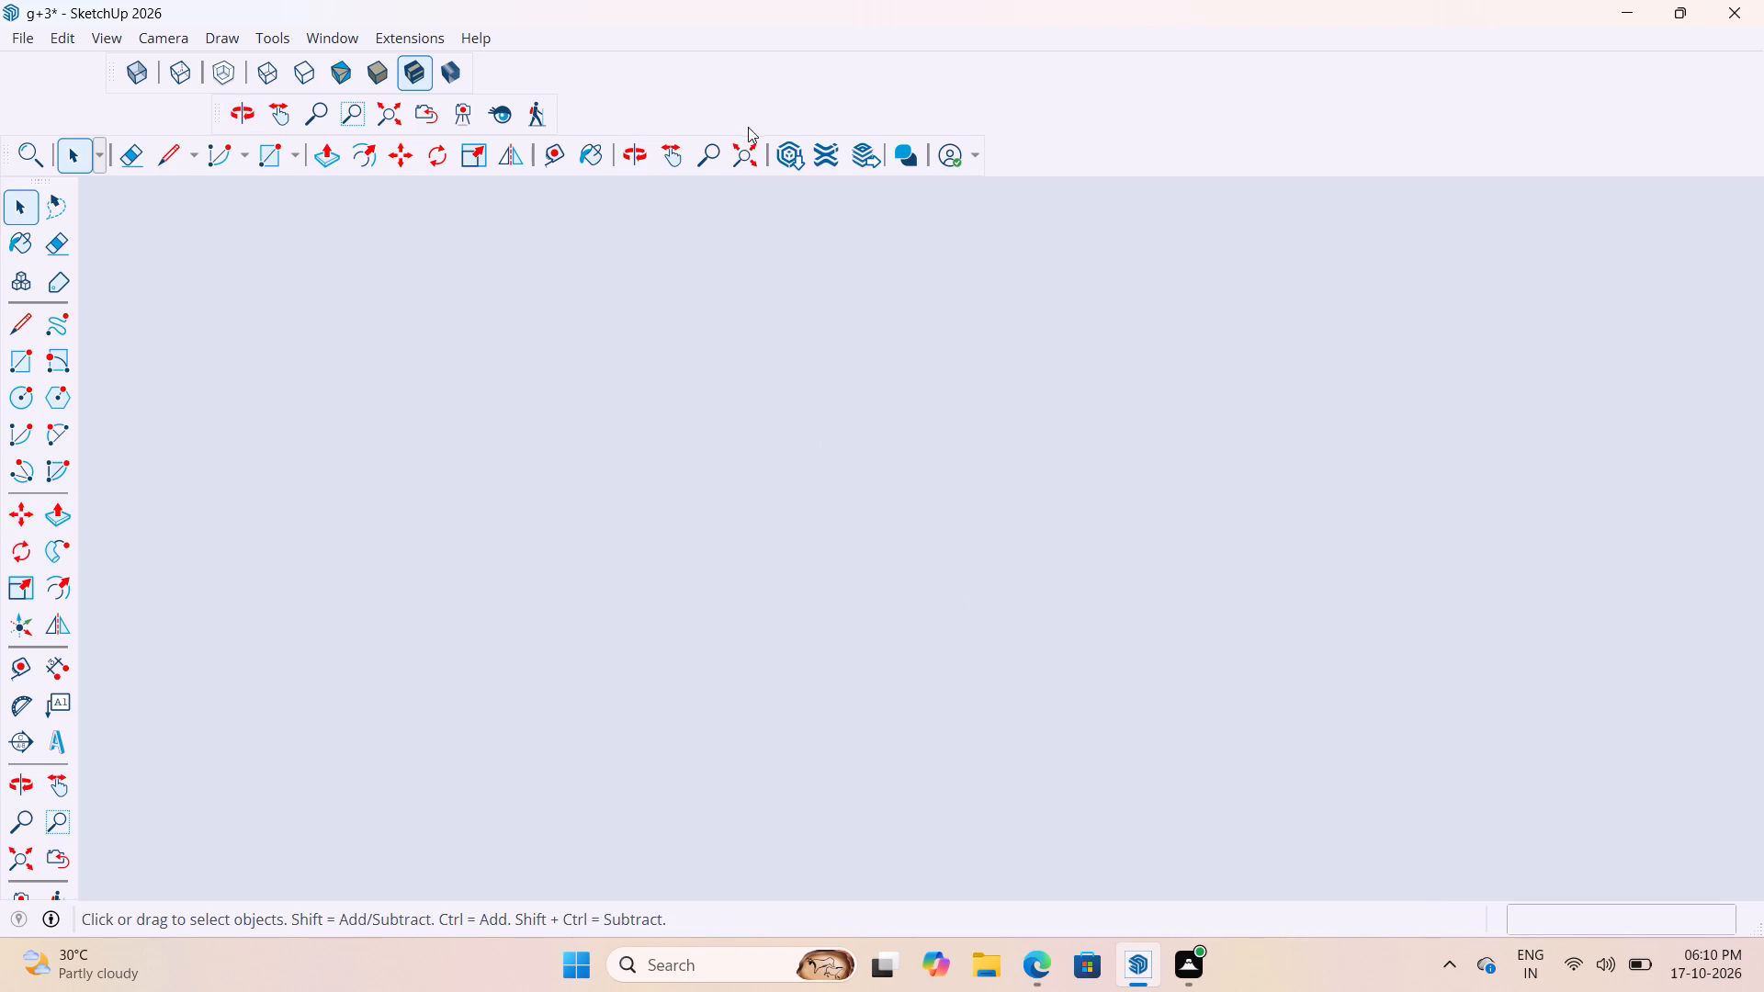
left_click(756, 157)
left_click(812, 324)
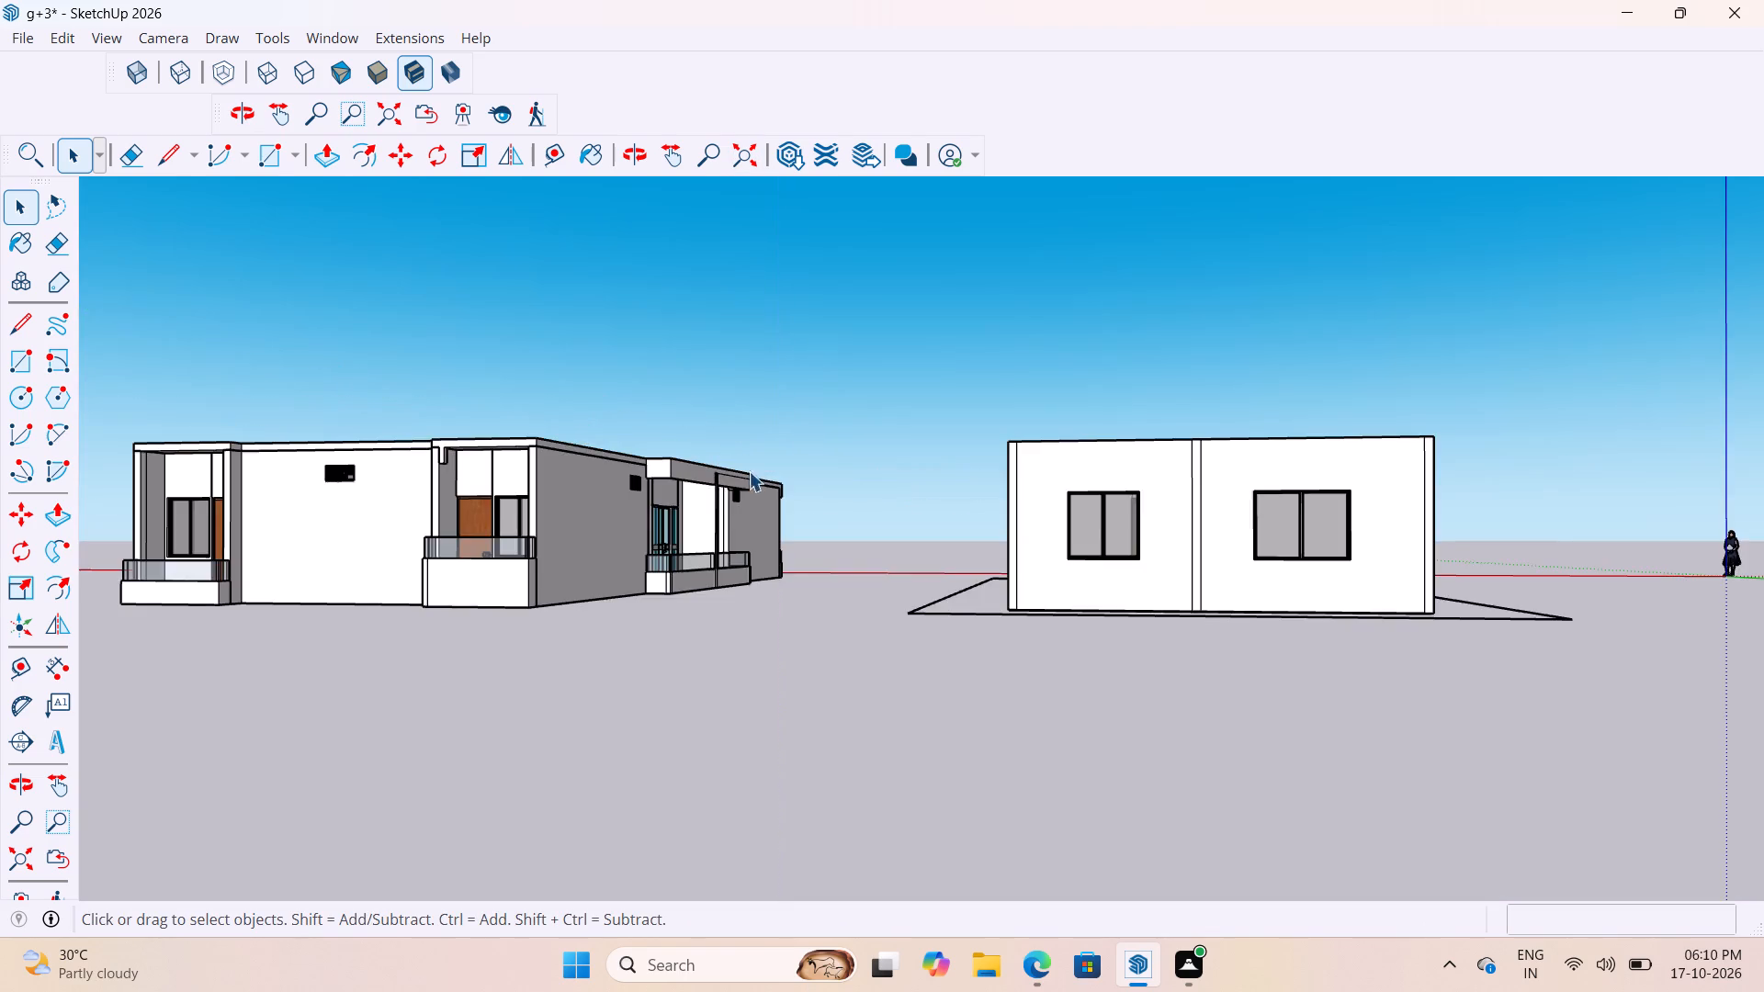
Examine the building from above and the small balcony's dropped roof edge from the front.
scroll(684, 484, "up", 6)
scroll(1136, 483, "down", 9)
middle_click_drag(1163, 517, 1048, 624)
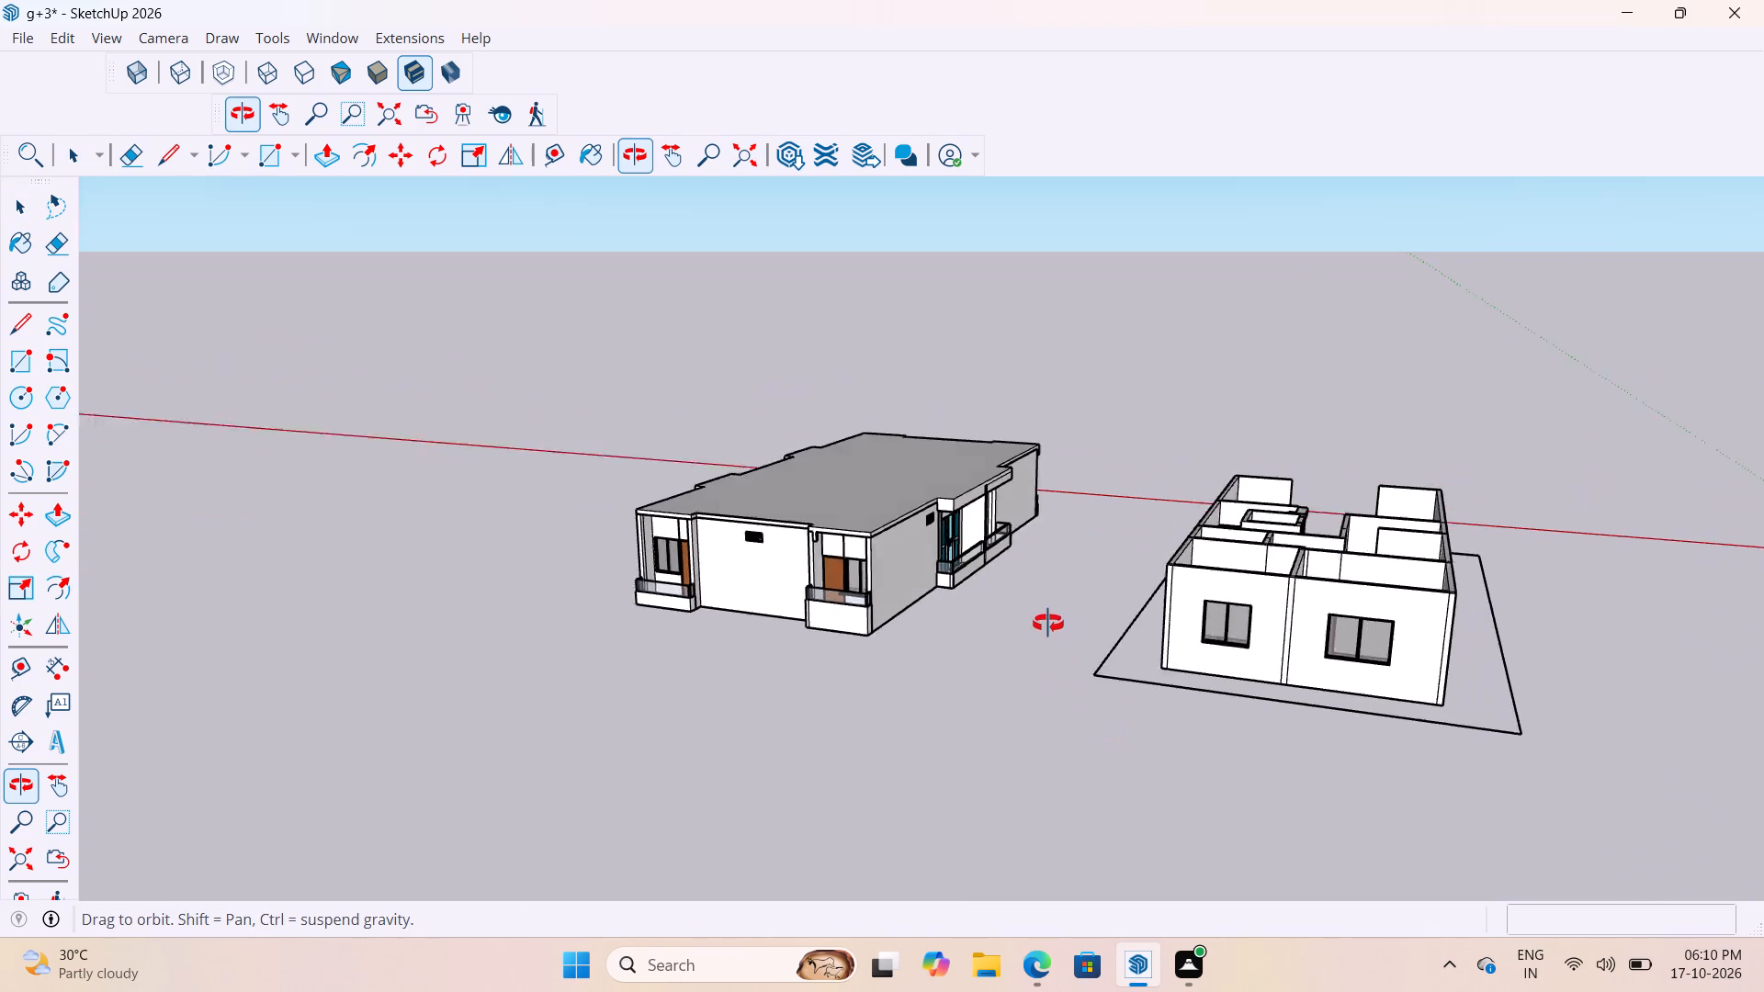
middle_click_drag(1048, 624, 1048, 623)
scroll(862, 577, "up", 2)
scroll(1030, 499, "up", 3)
scroll(574, 503, "down", 1)
middle_click_drag(609, 503, 661, 490)
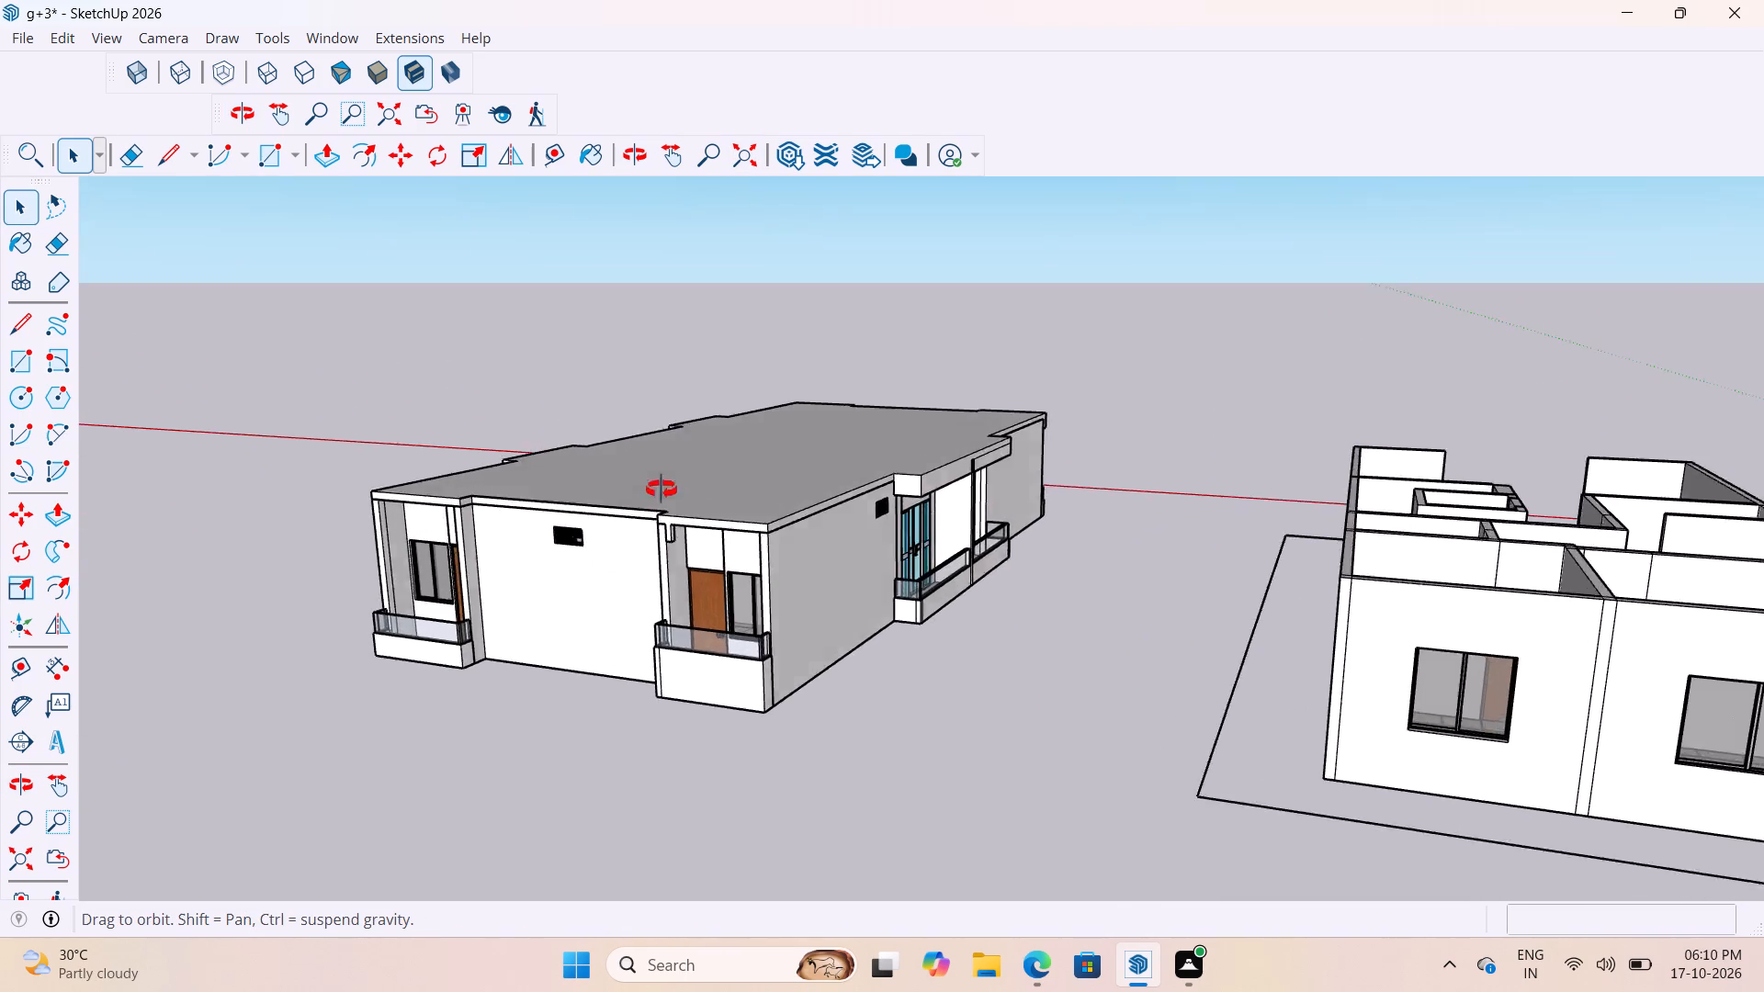
middle_click_drag(661, 490, 1374, 394)
scroll(515, 396, "up", 6)
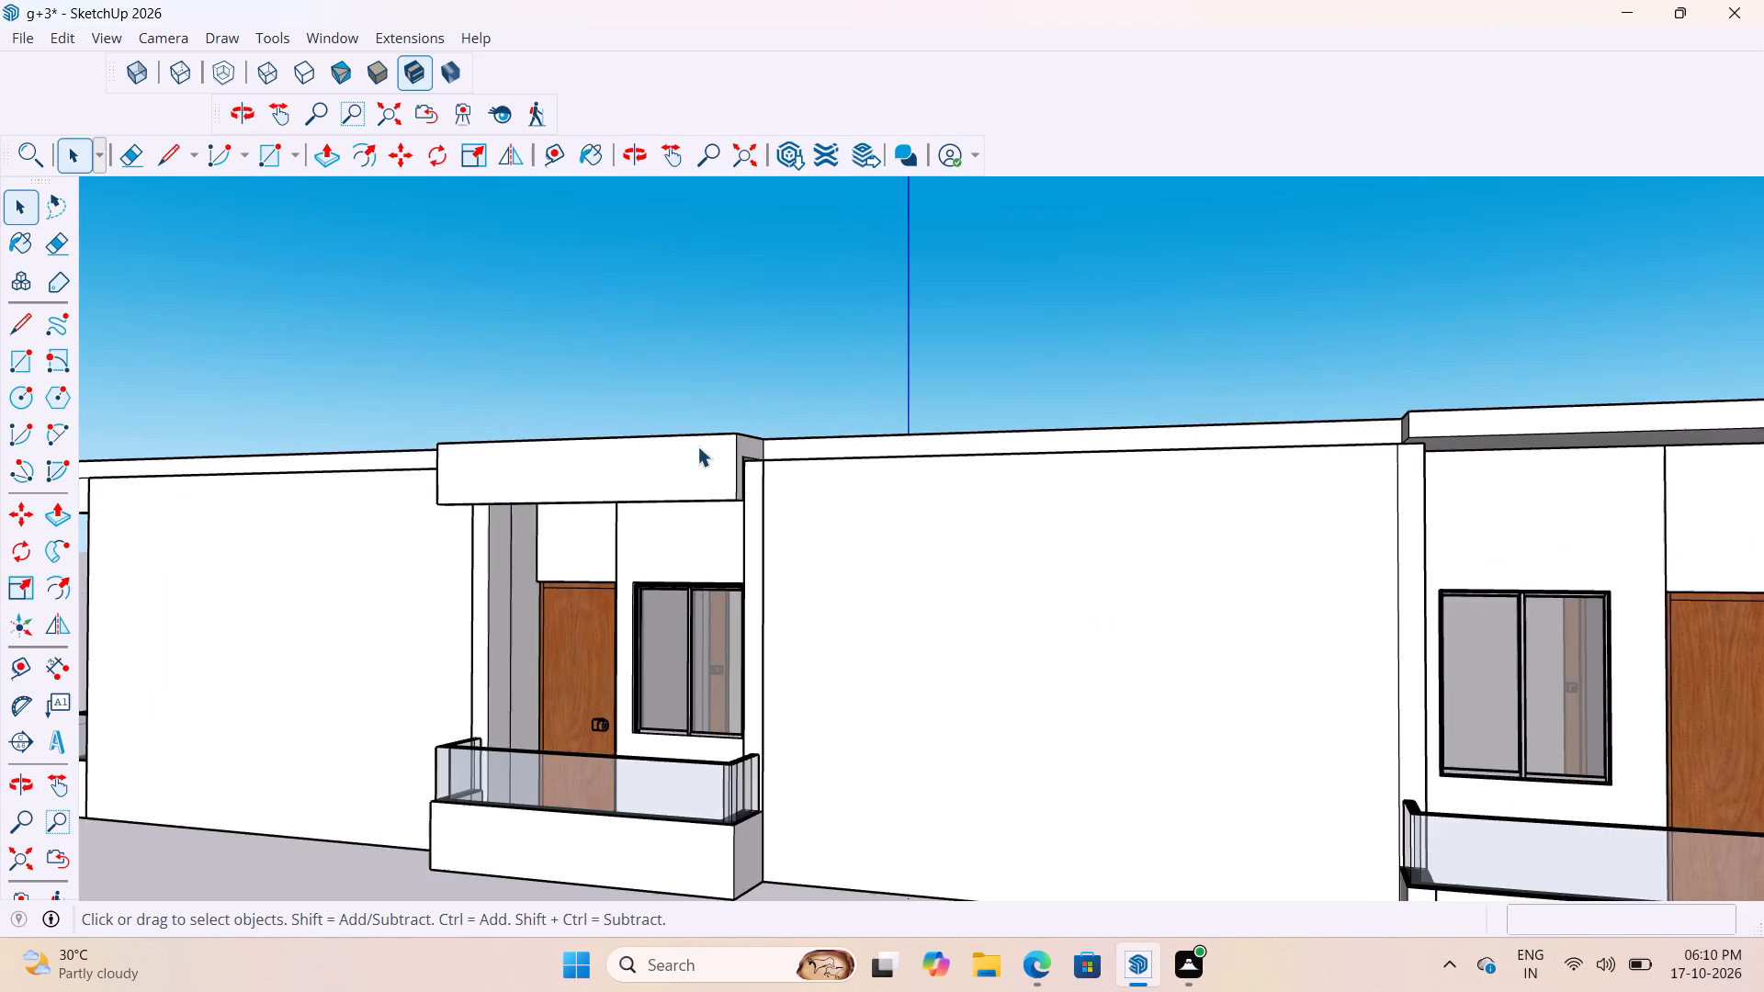
middle_click_drag(772, 490, 356, 534)
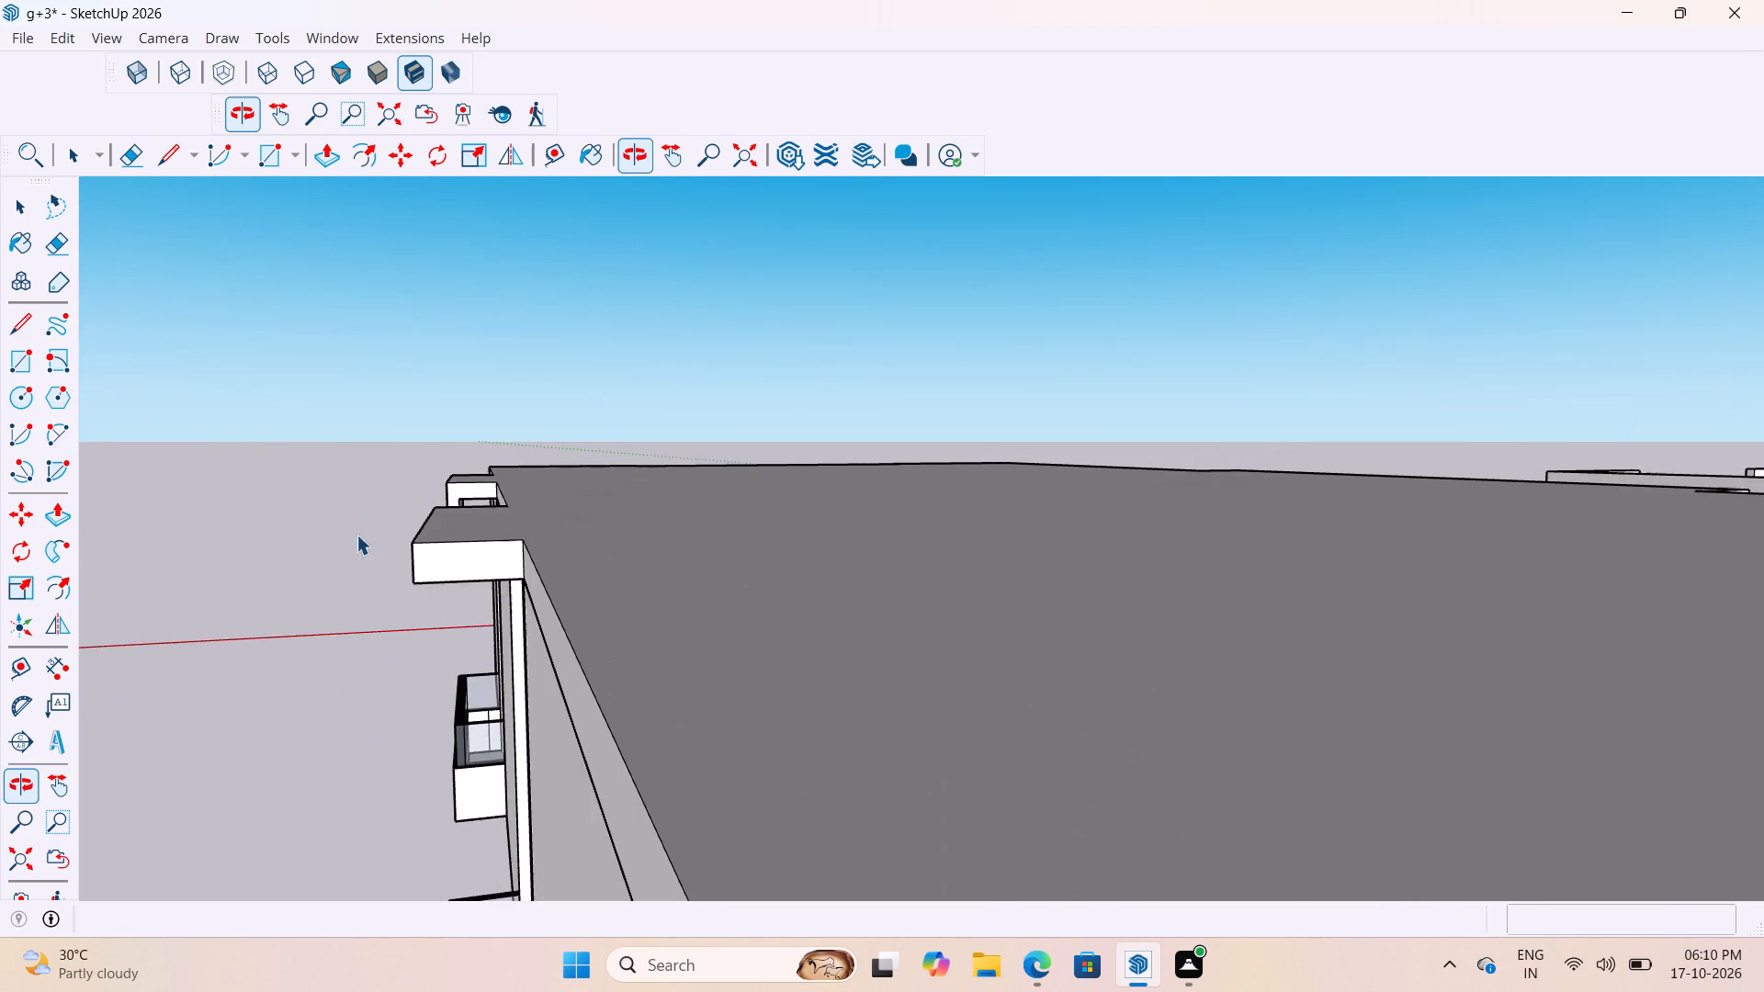
Reopen the roof group and copy the vertical end edge 6" along the inner face of the small balcony's drop.
scroll(415, 528, "up", 3)
scroll(508, 480, "up", 4)
scroll(508, 480, "down", 4)
middle_click_drag(496, 477, 534, 552)
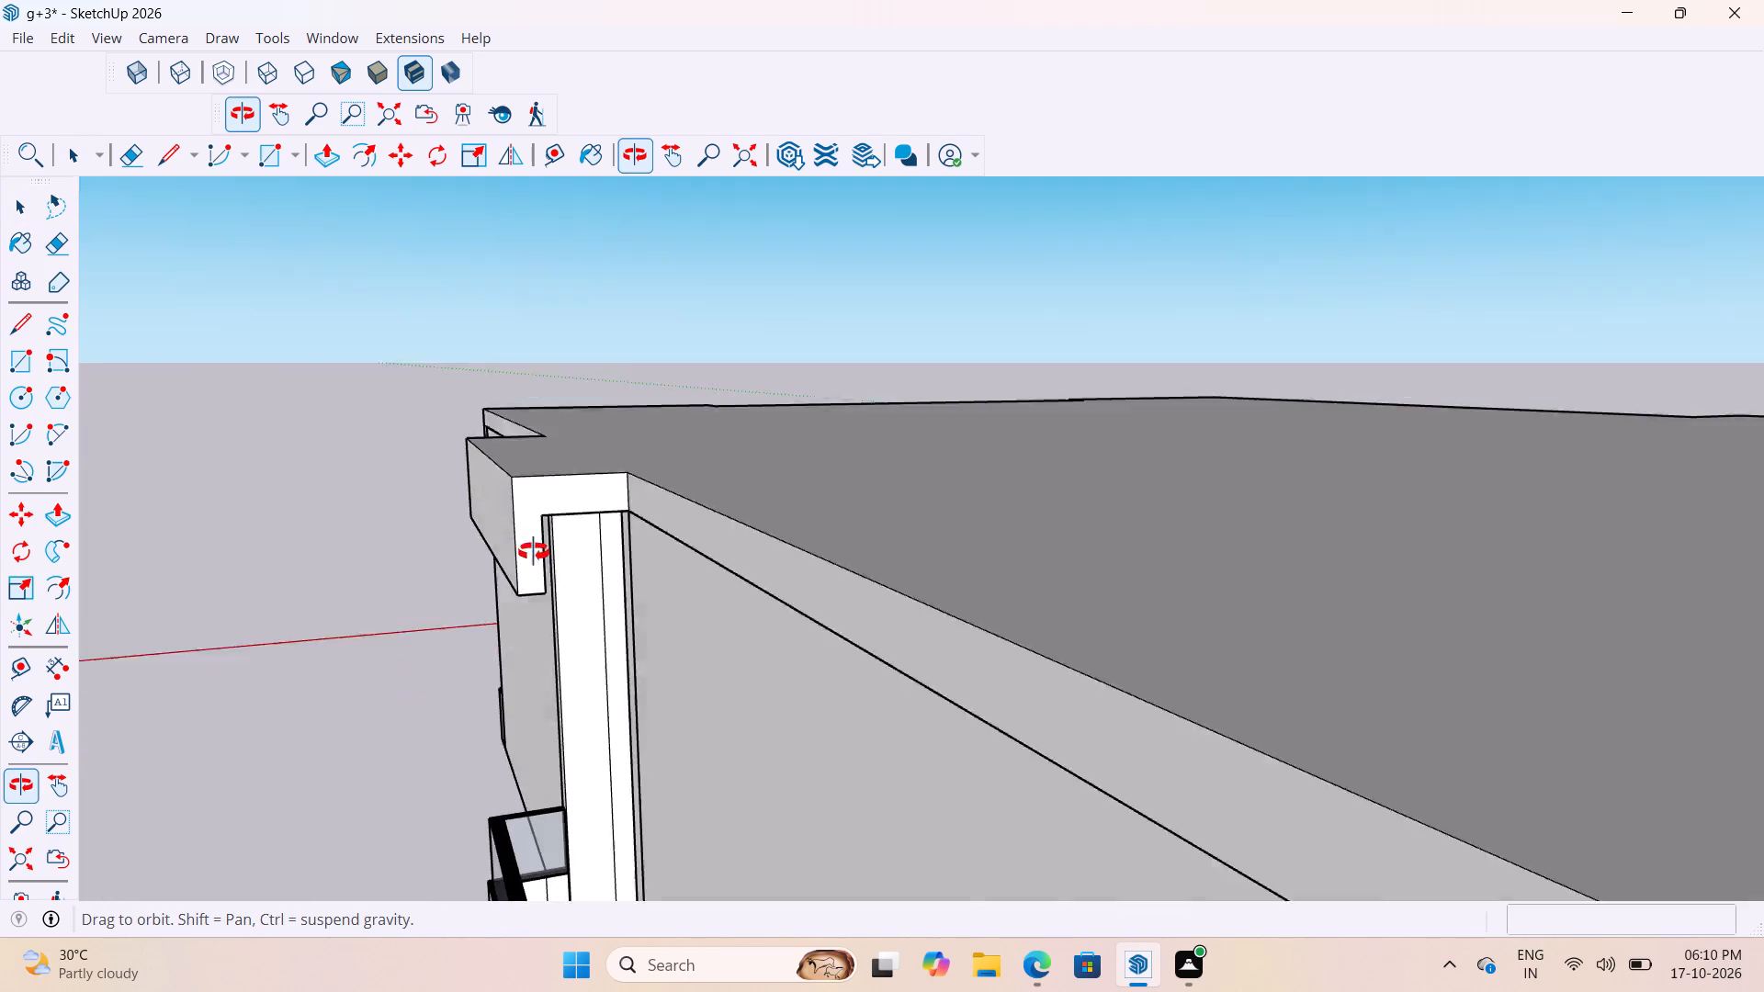
middle_click_drag(534, 552, 513, 542)
scroll(547, 600, "up", 2)
middle_click_drag(475, 563, 399, 529)
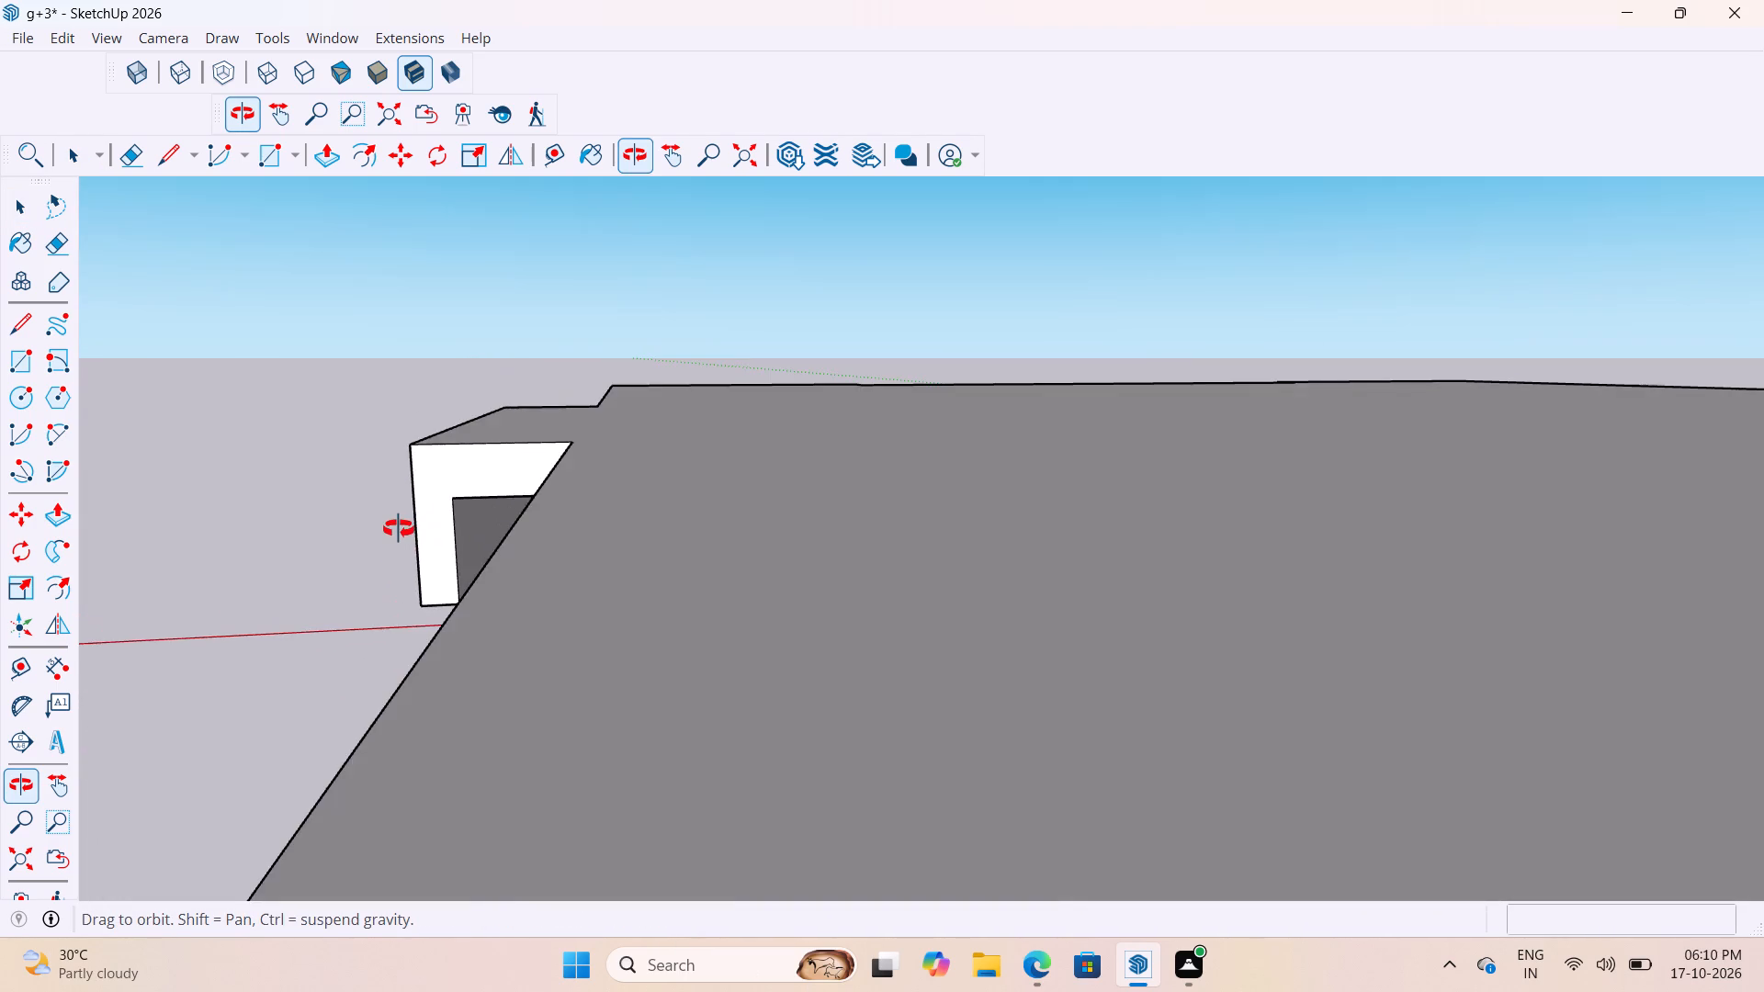
middle_click_drag(399, 529, 388, 579)
scroll(477, 632, "up", 2)
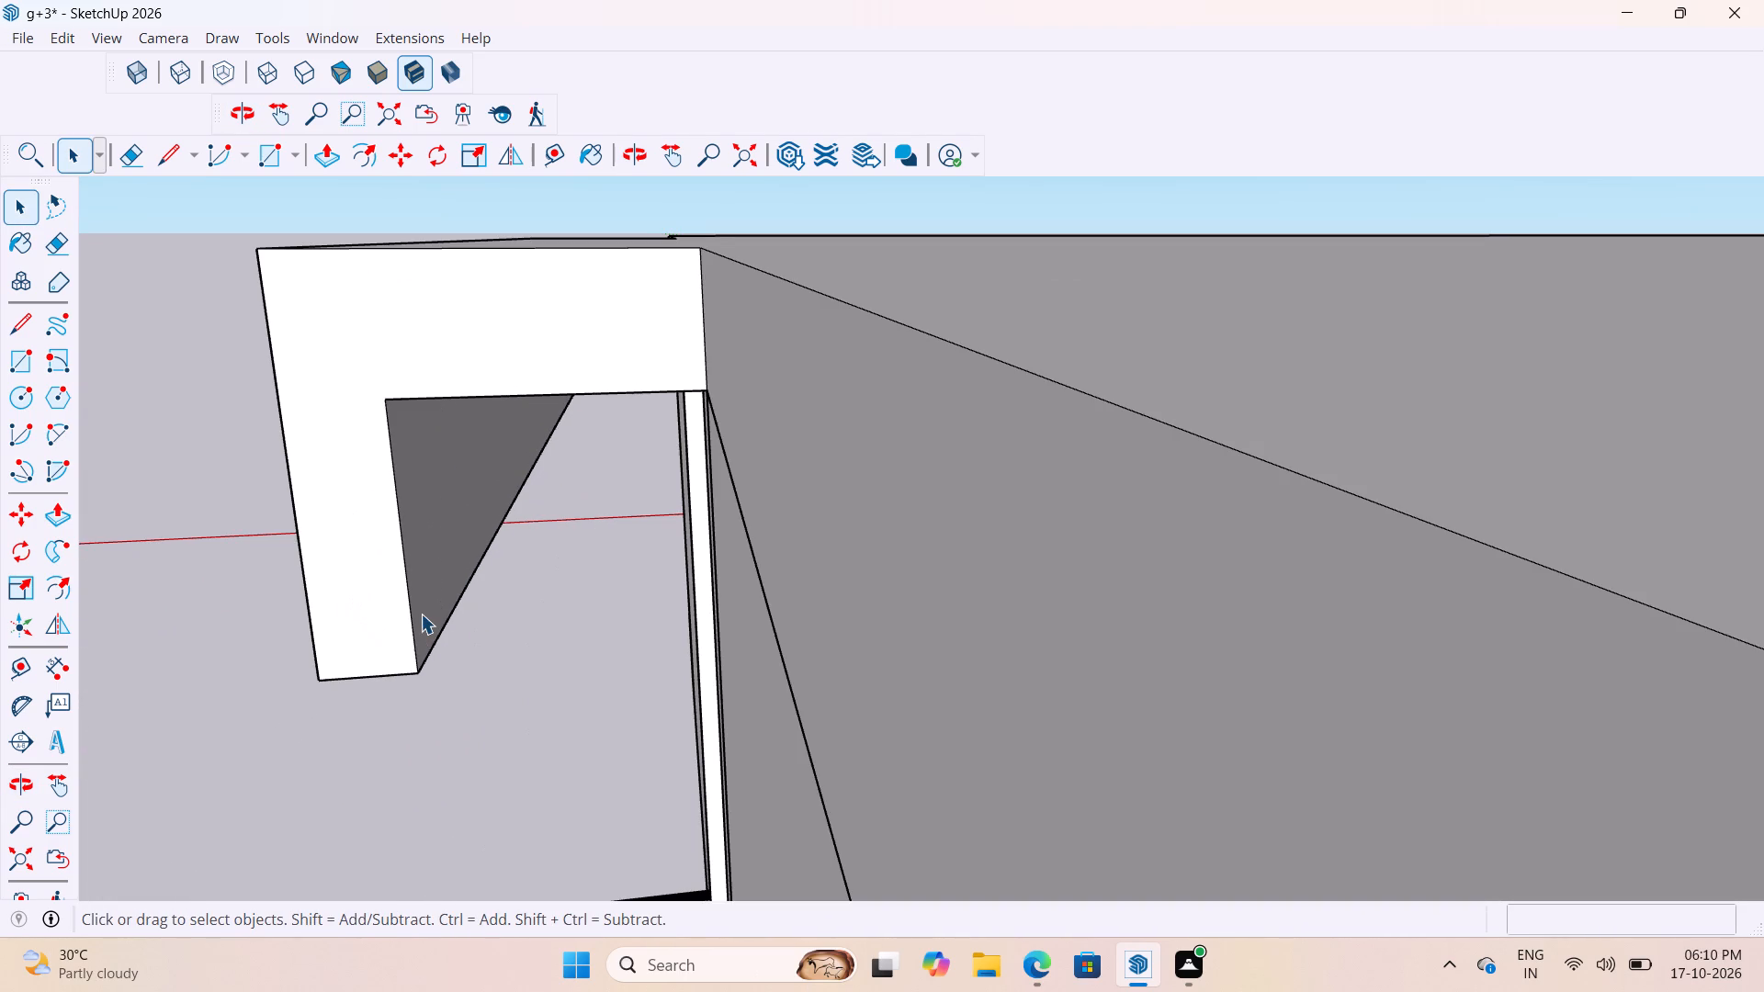
left_click(421, 614)
double_click(414, 596)
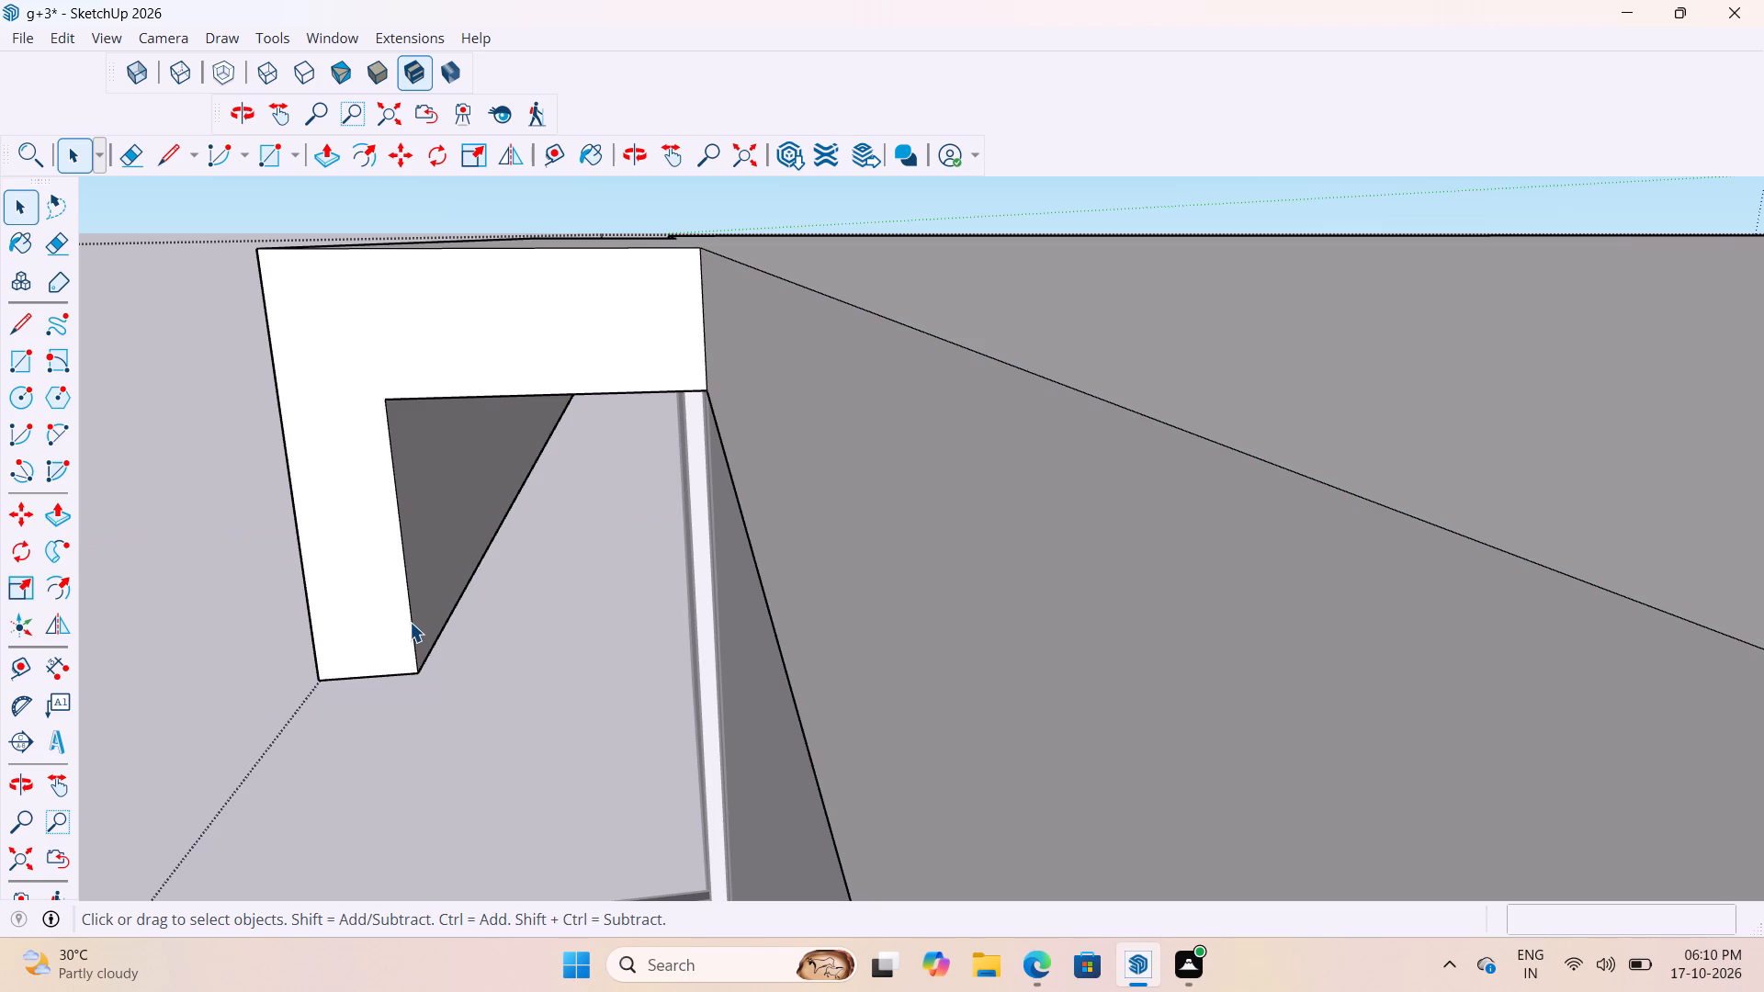
left_click(410, 622)
key("m")
middle_click_drag(554, 630, 643, 637)
scroll(188, 681, "up", 3)
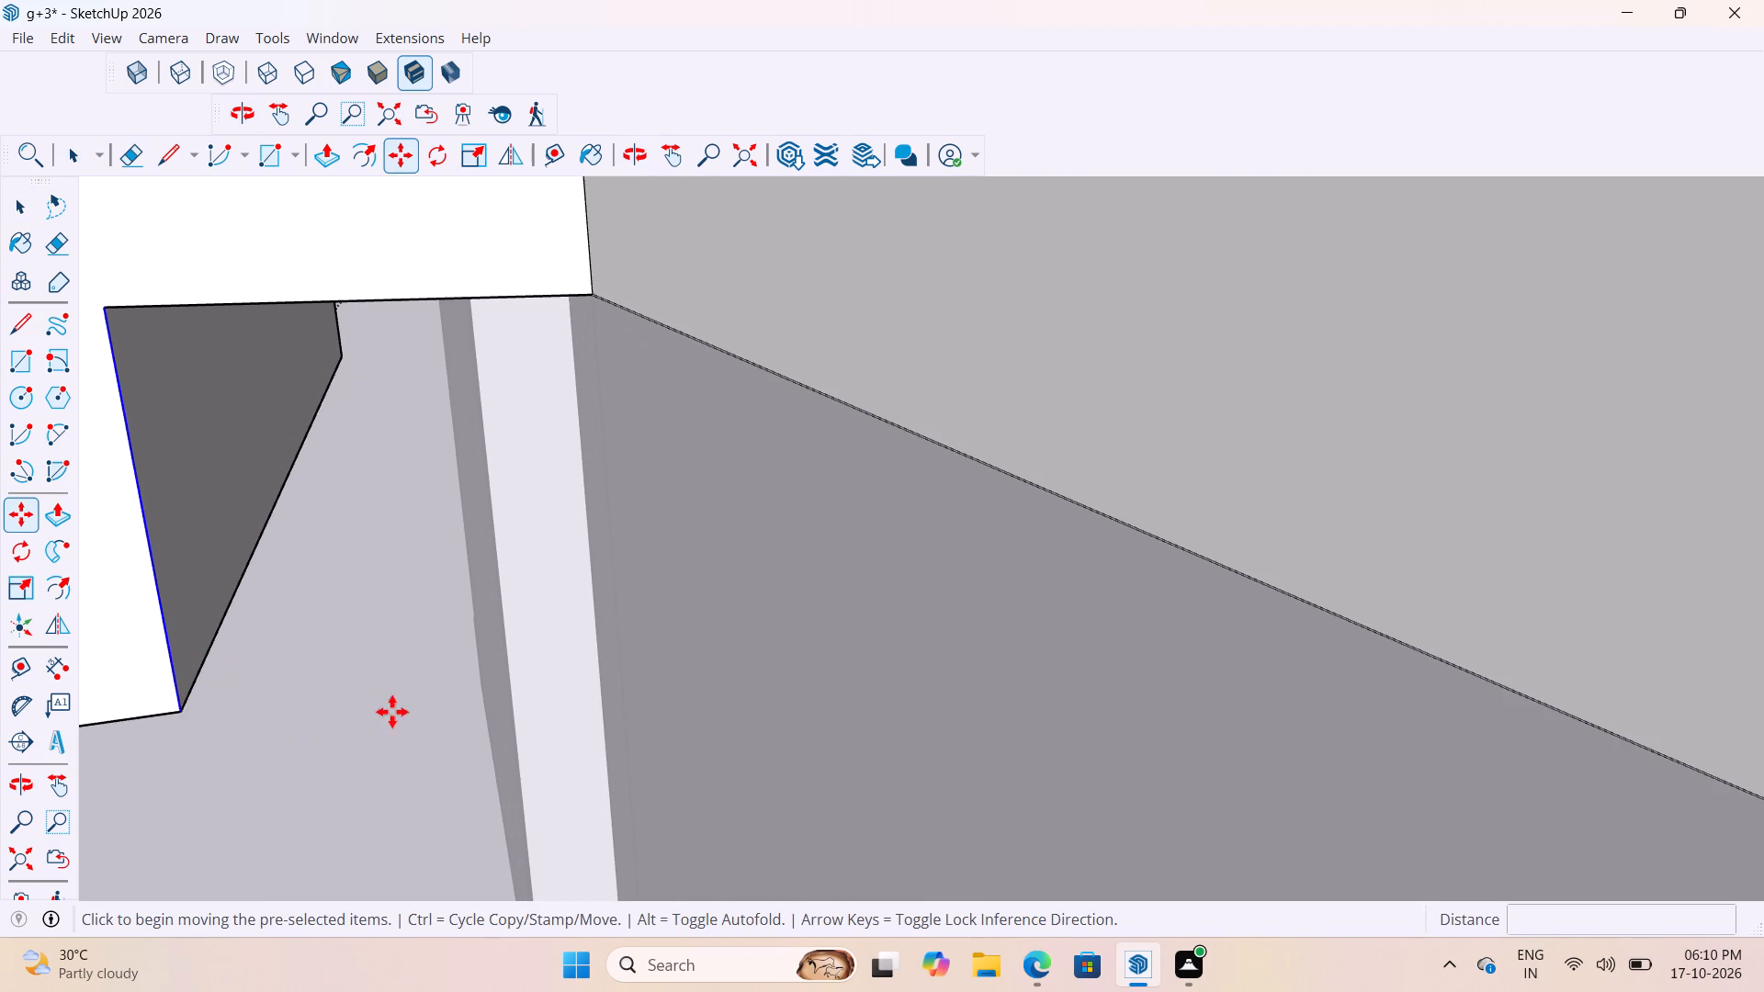
left_click(183, 713)
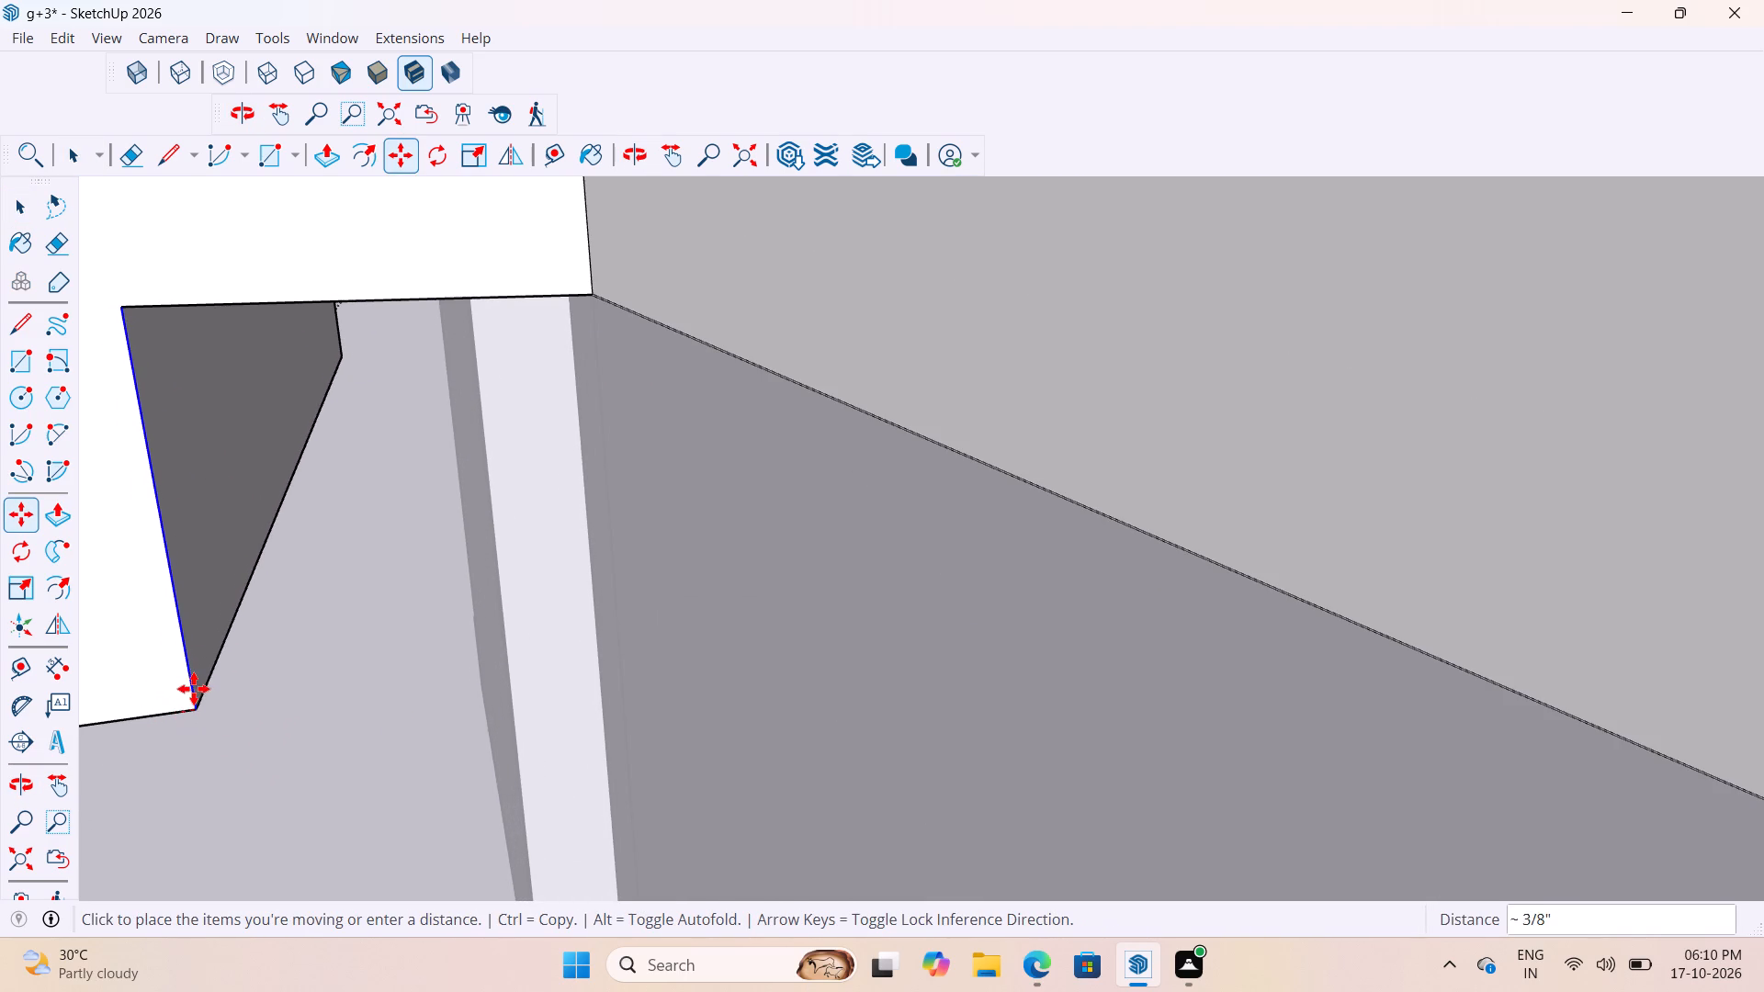
type("6\"")
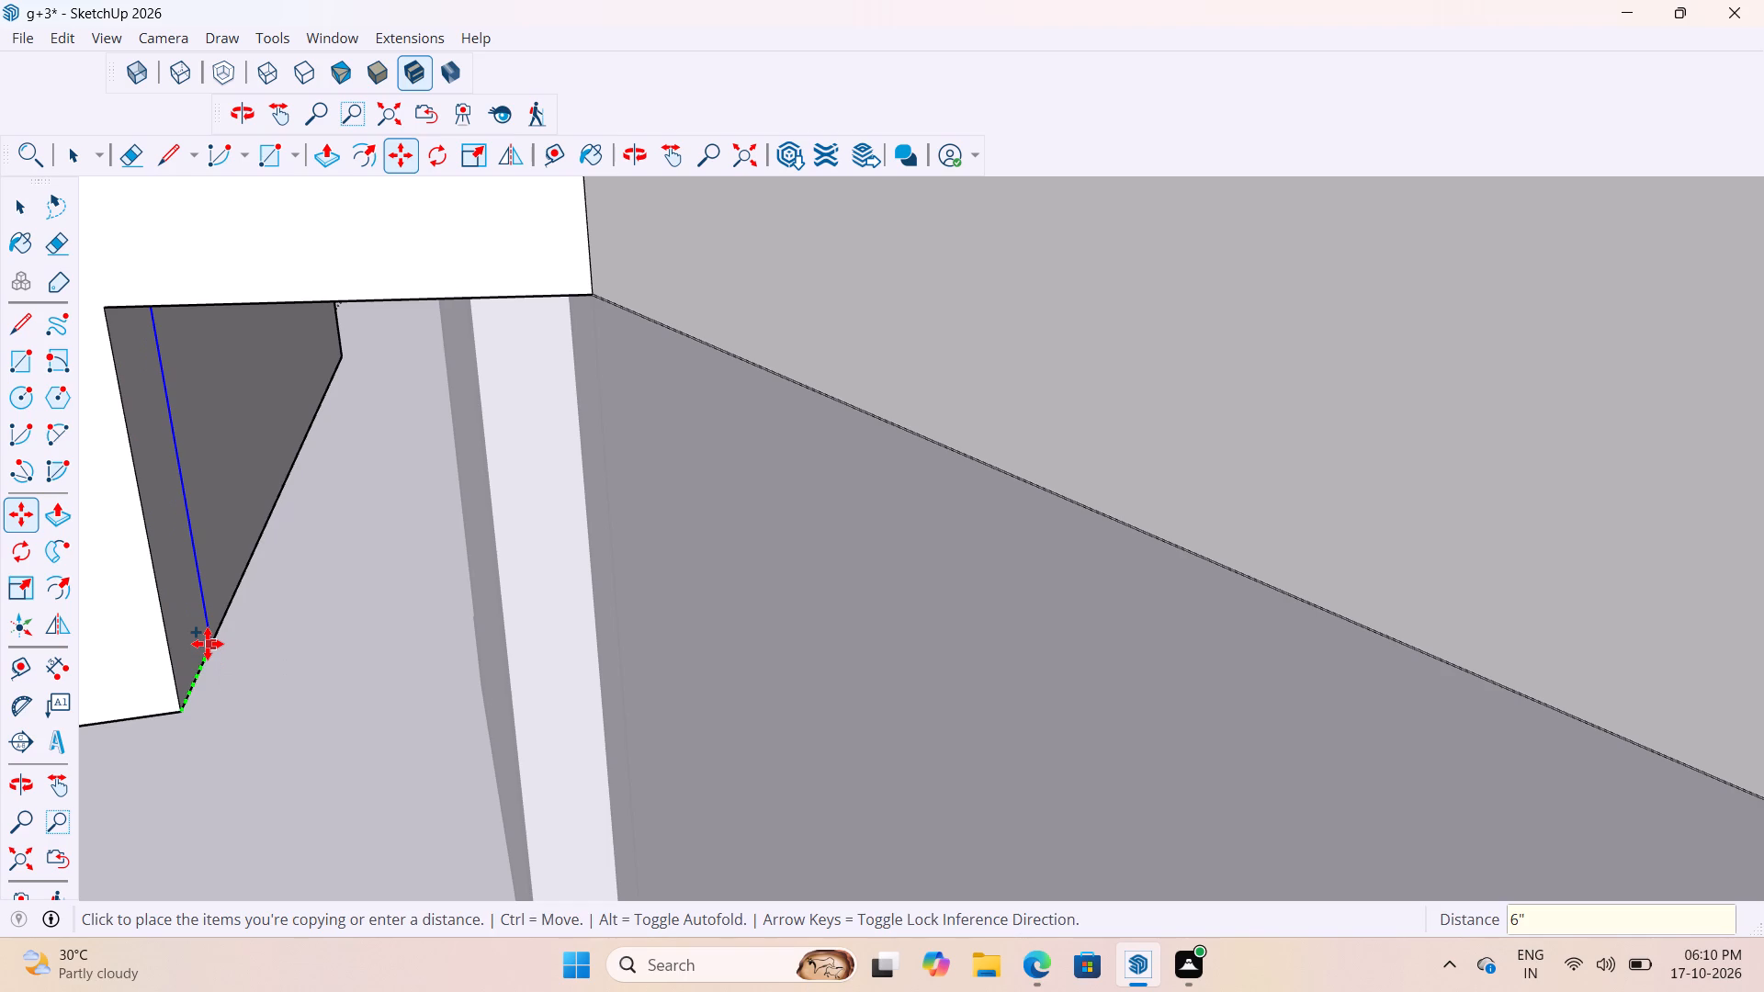
key("Return")
Push/Pull the 6" end strip about 2 15/16" toward the wall as a return, and close the roof group.
key("p")
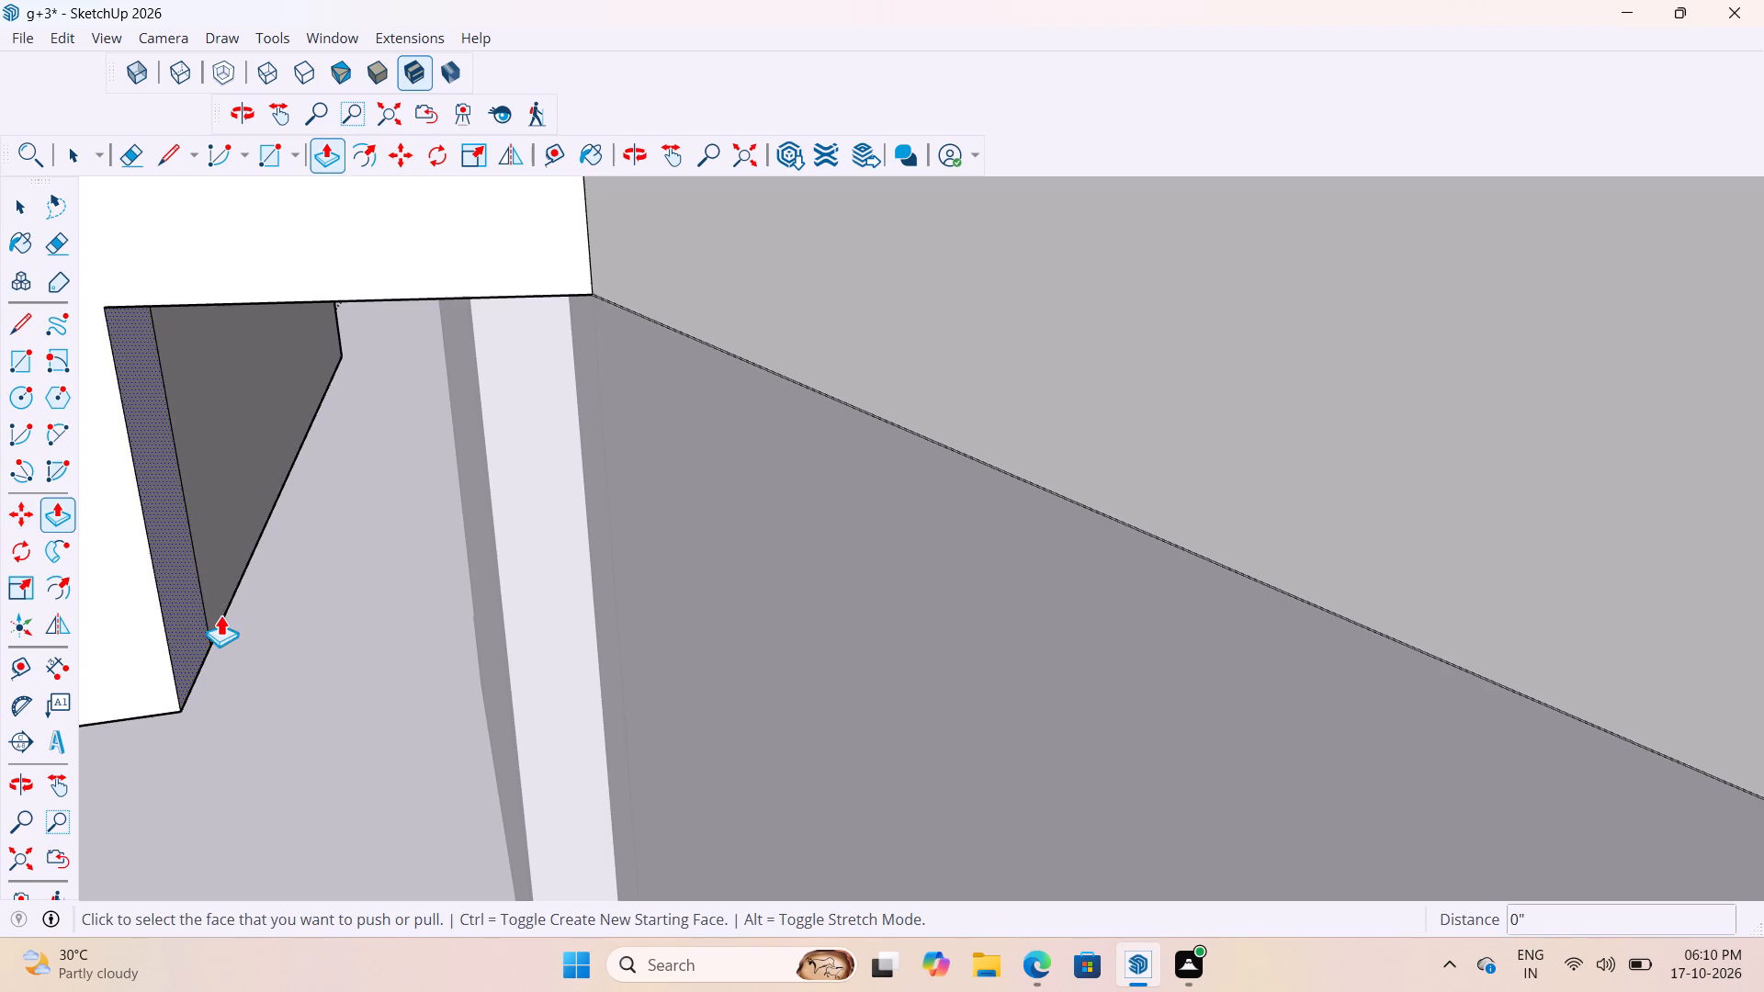
left_click(183, 631)
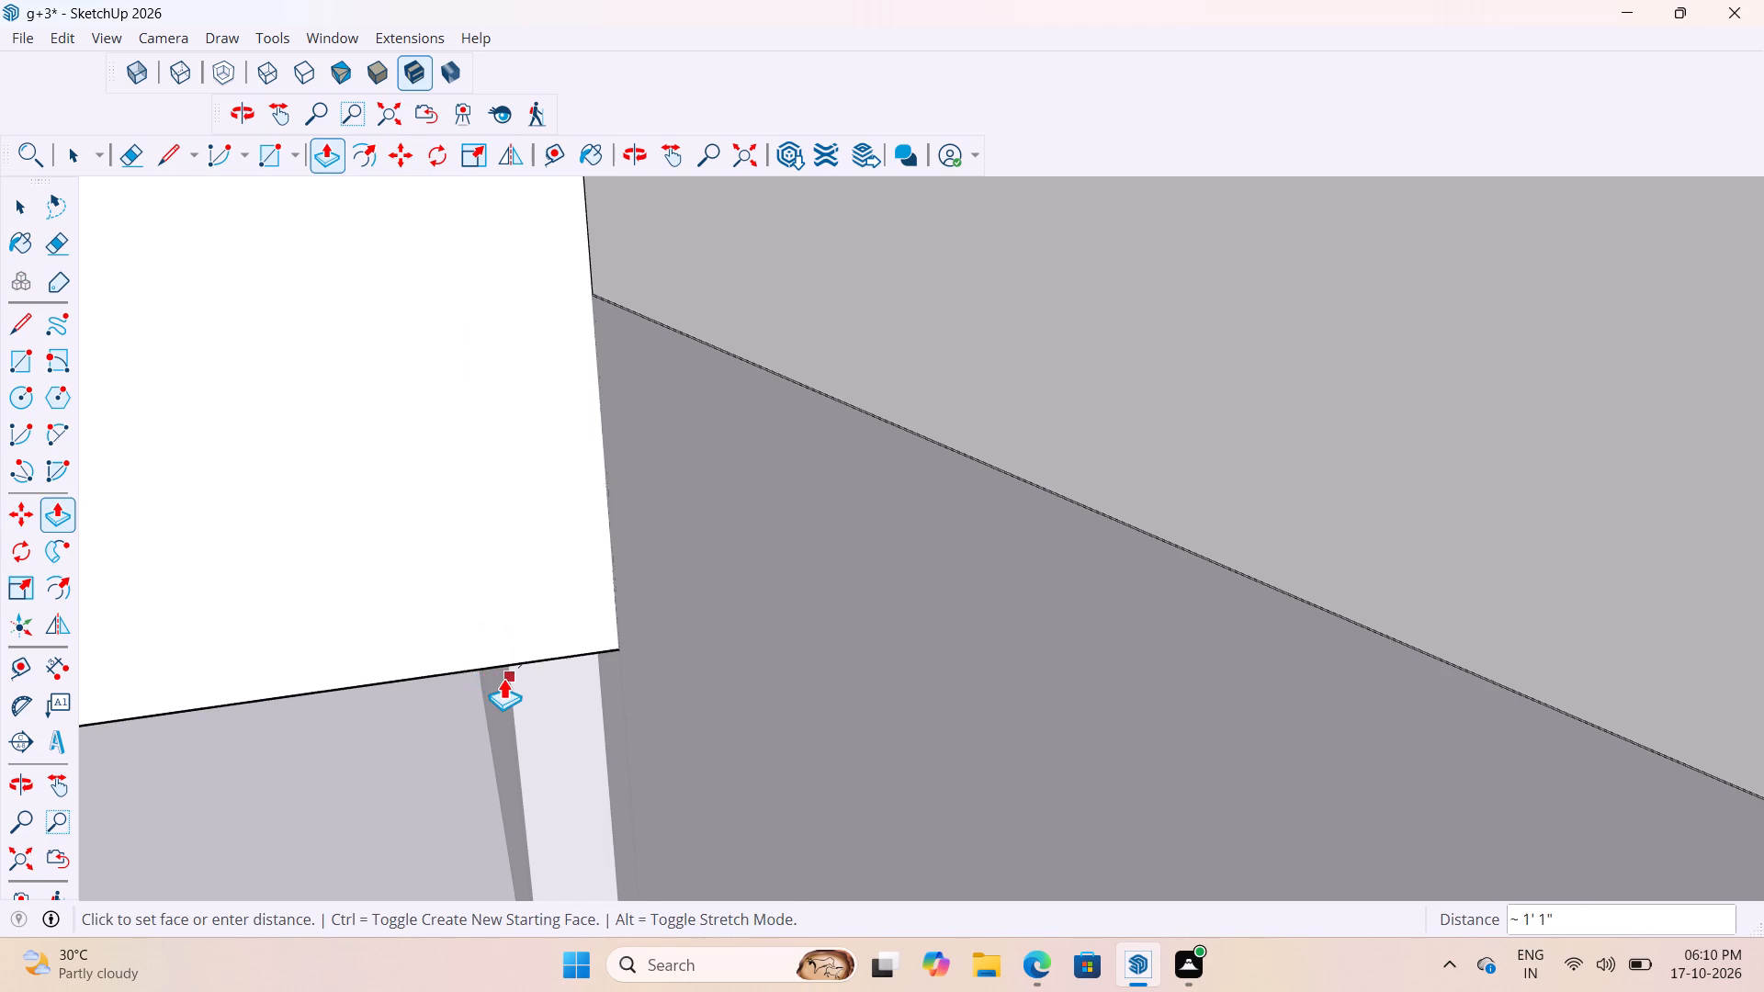
scroll(503, 664, "up", 2)
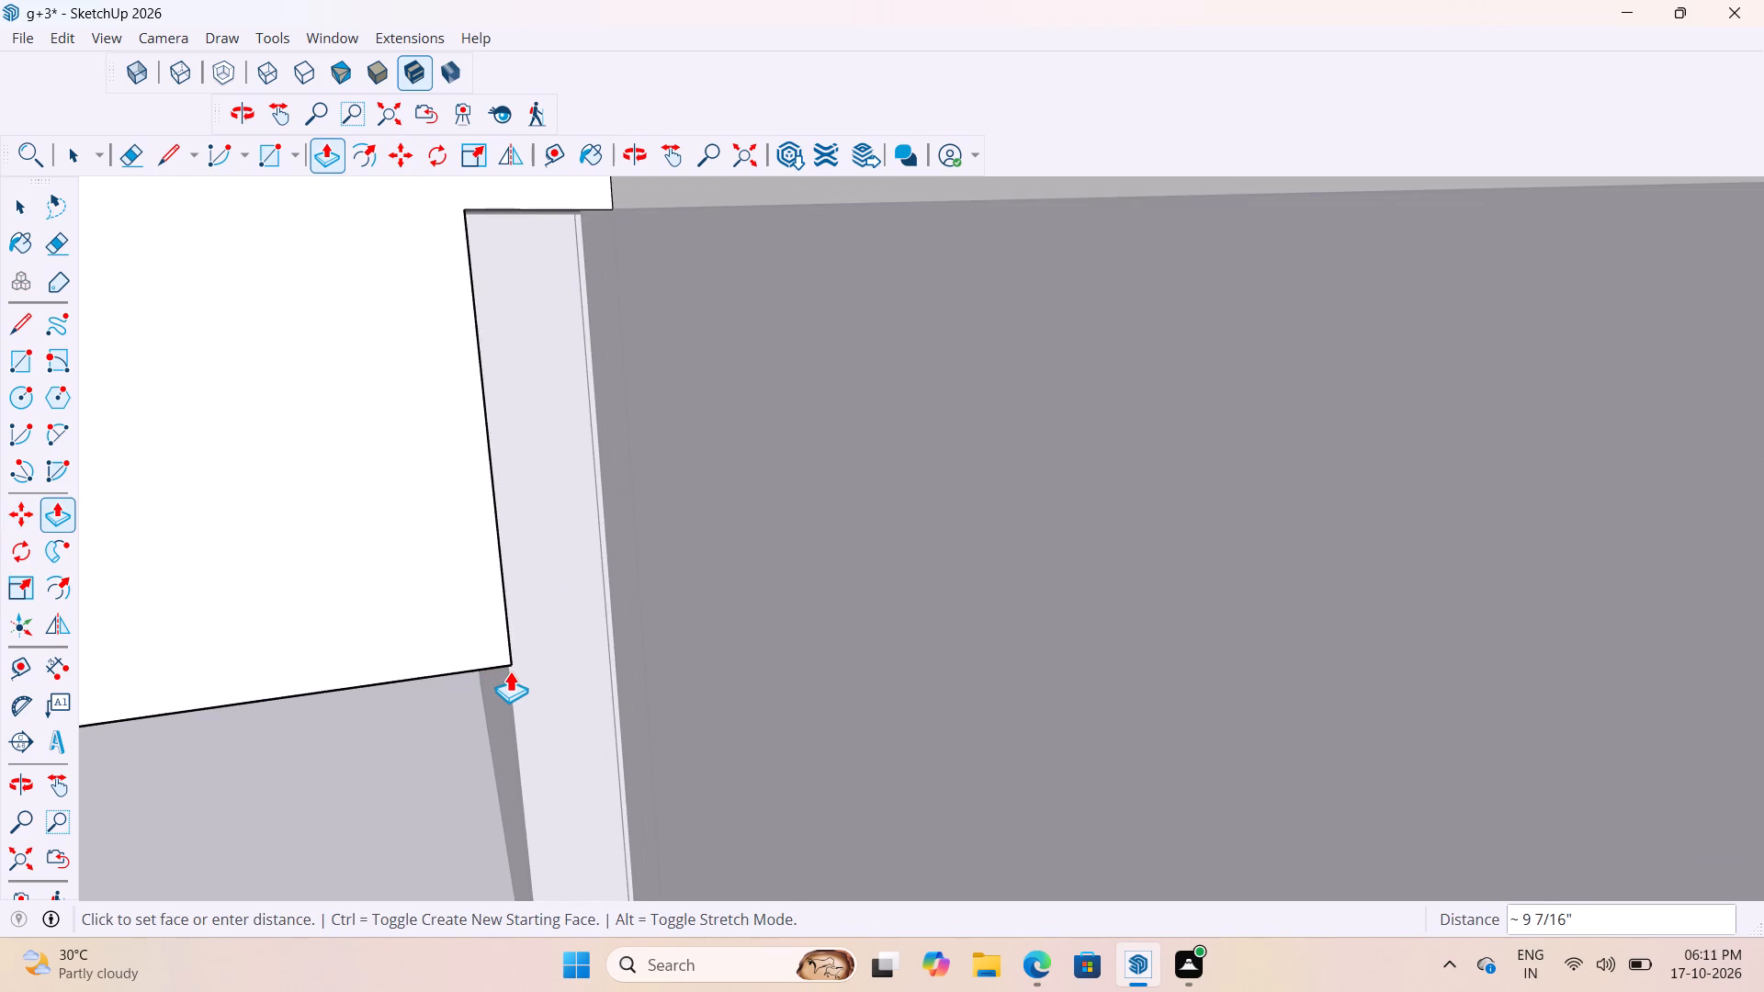
scroll(505, 682, "down", 9)
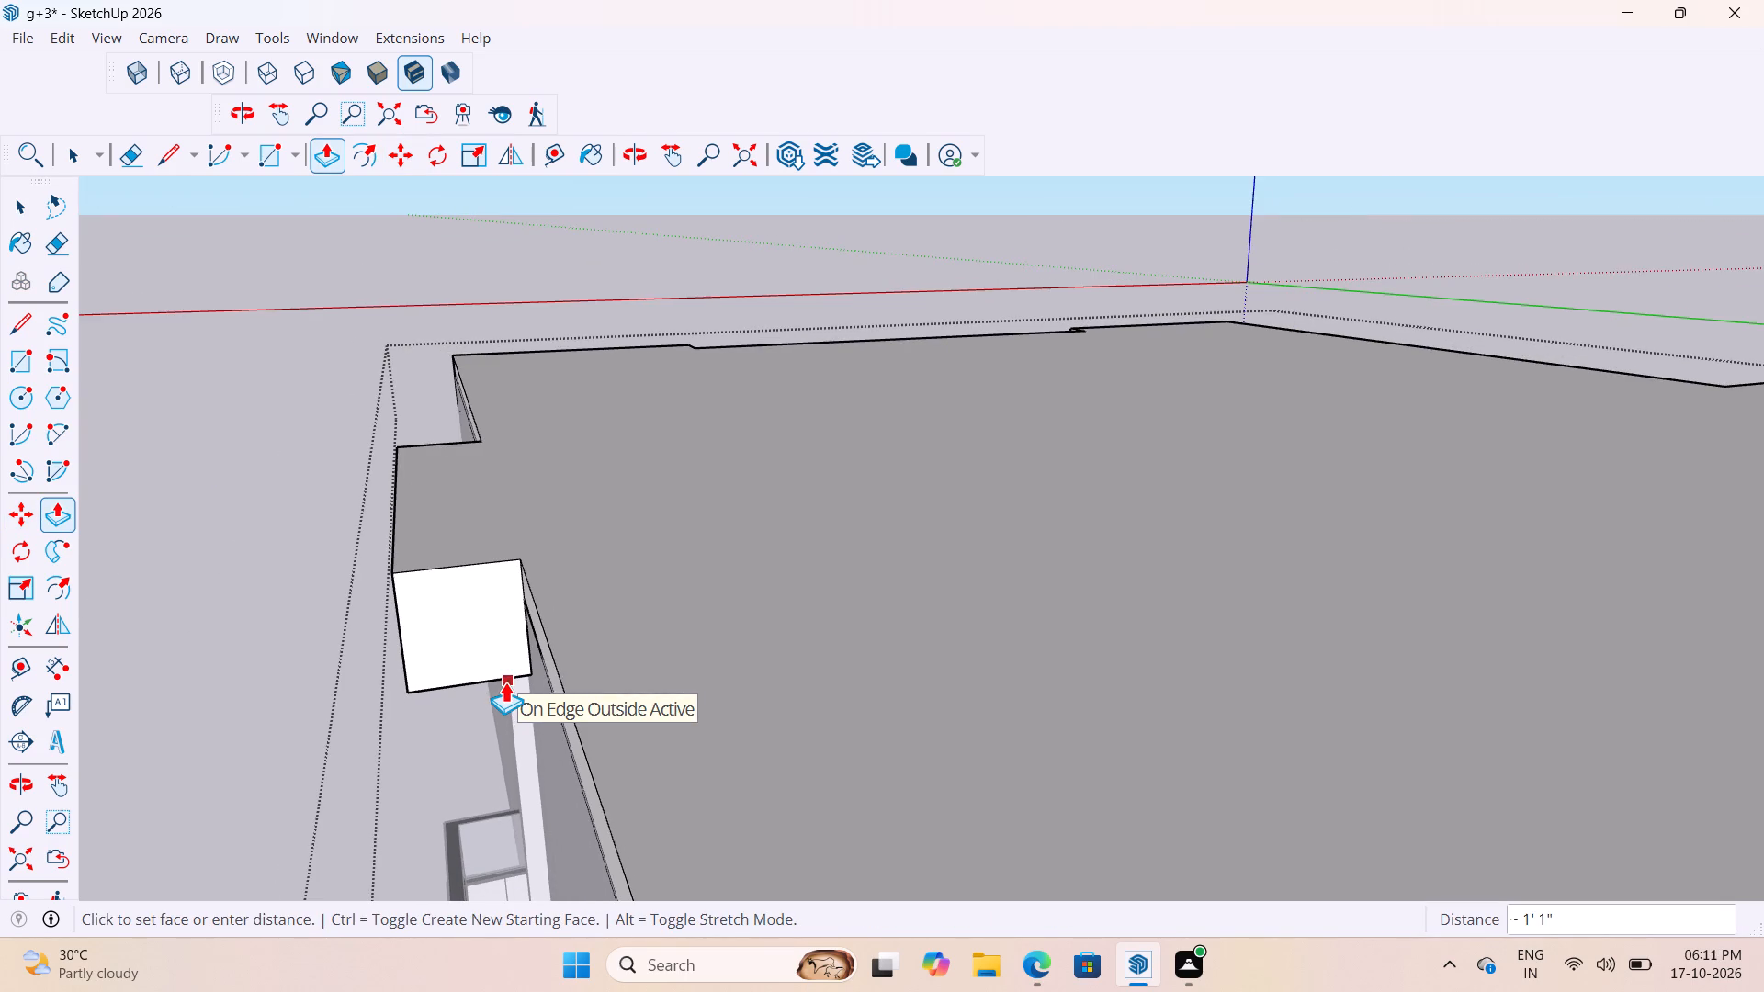
scroll(495, 729, "up", 3)
scroll(516, 621, "down", 3)
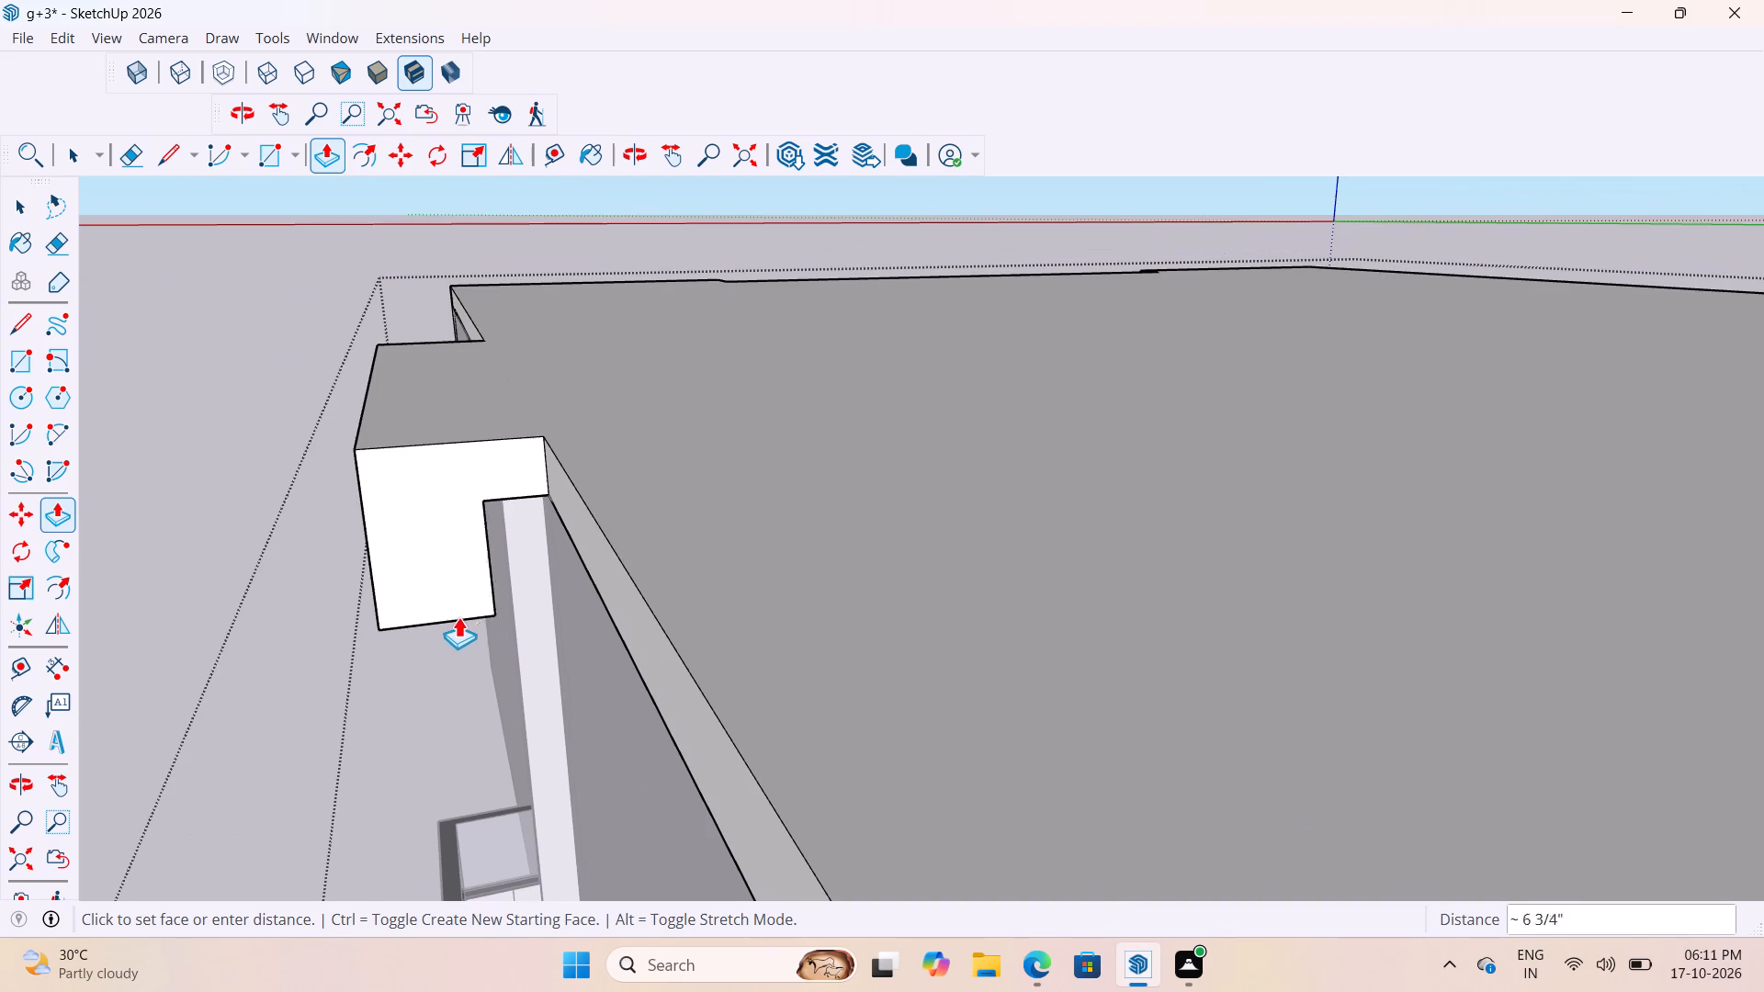
left_click(454, 615)
scroll(457, 615, "up", 2)
middle_click_drag(485, 597, 448, 600)
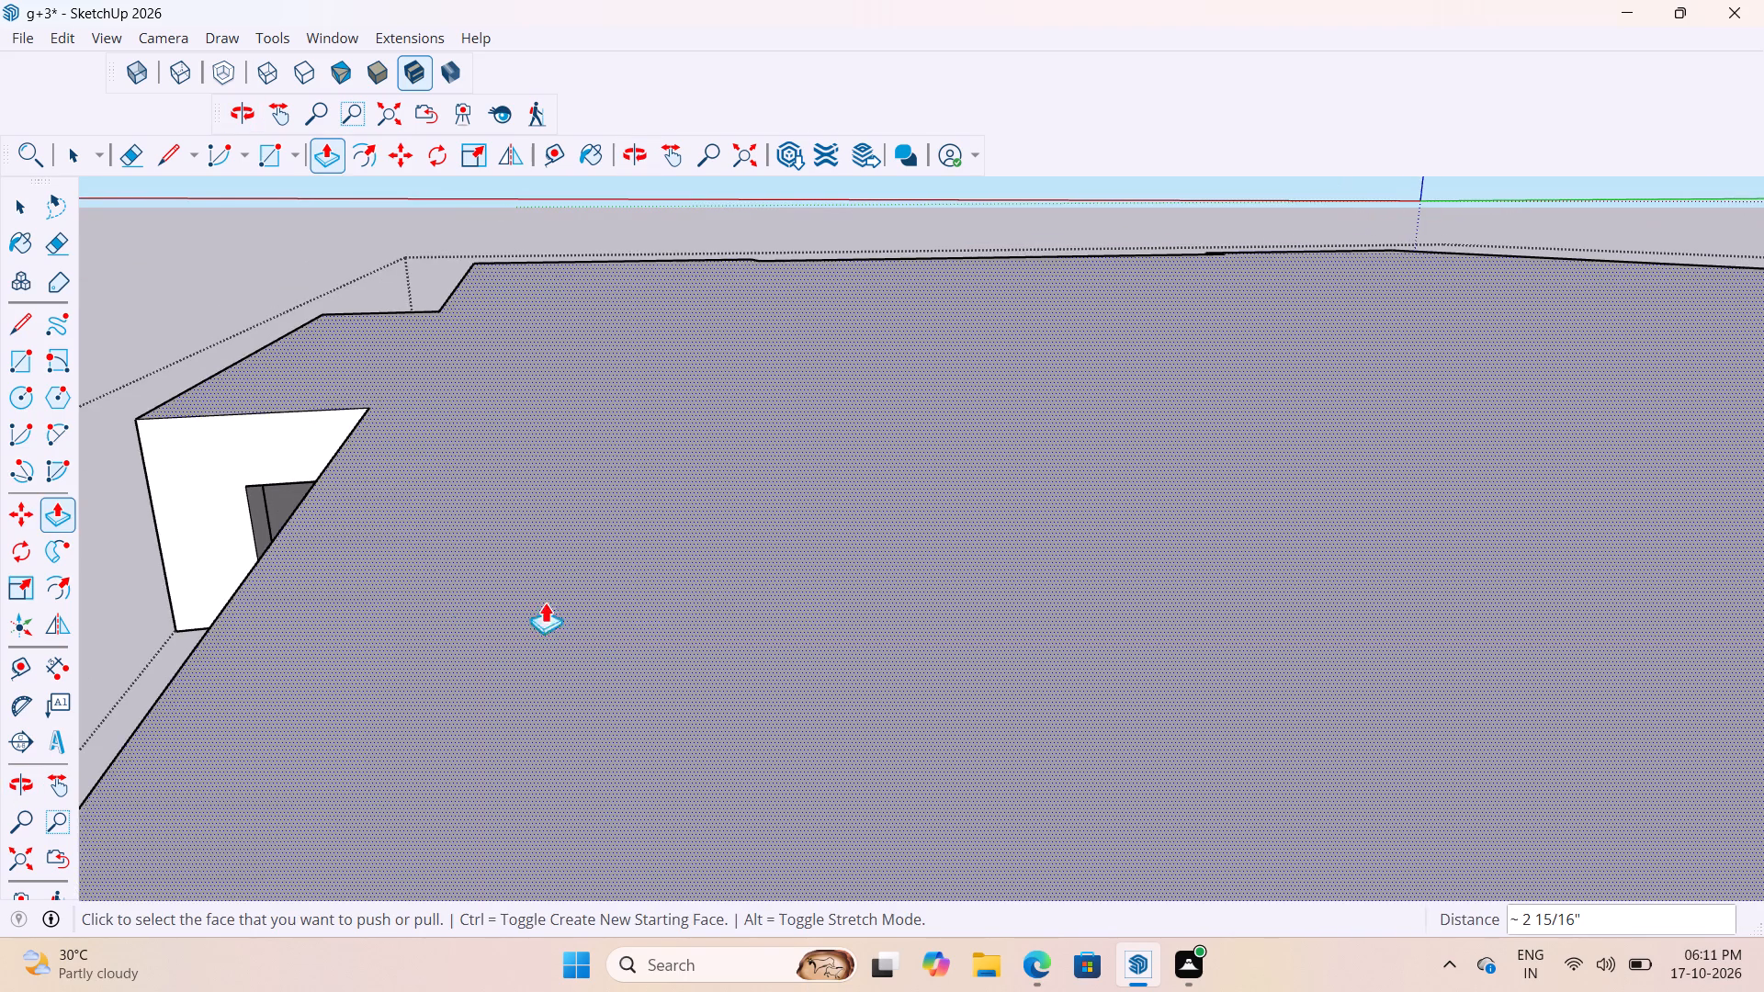
scroll(752, 586, "down", 4)
key("space")
left_click(200, 358)
Inspect the small balcony drop's end return up close, and review the roof overhangs around the whole building.
scroll(285, 465, "up", 3)
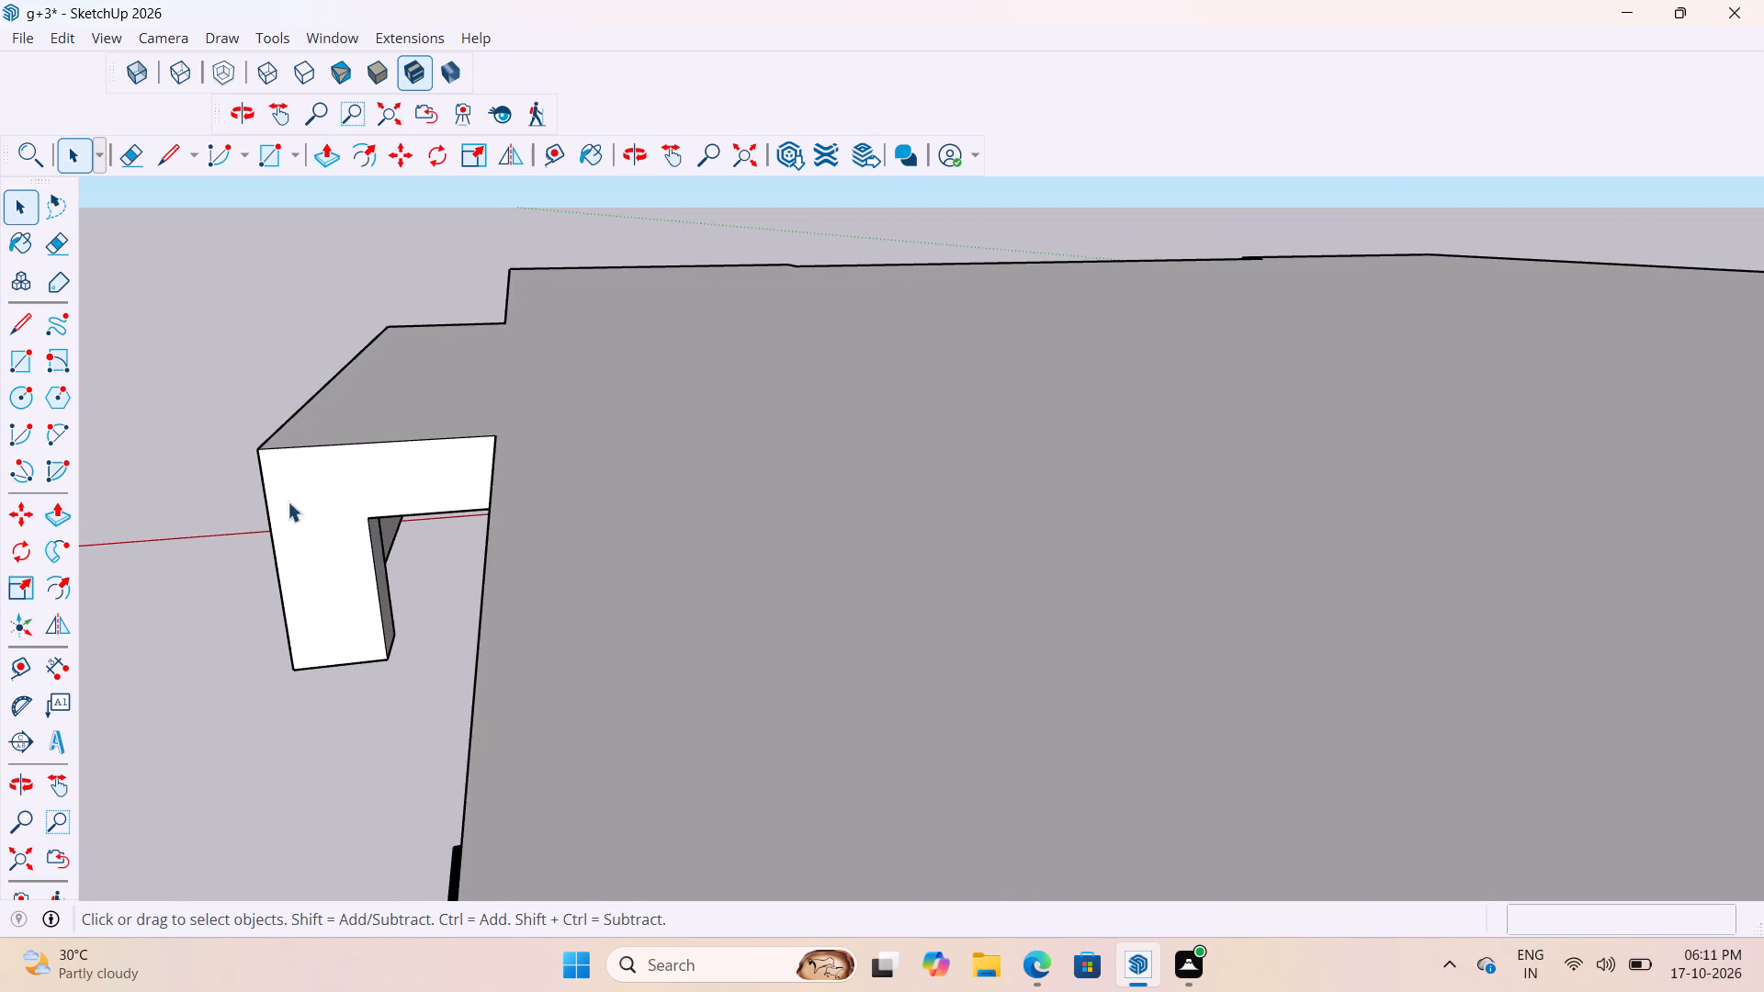
scroll(332, 555, "up", 3)
middle_click_drag(463, 575, 625, 610)
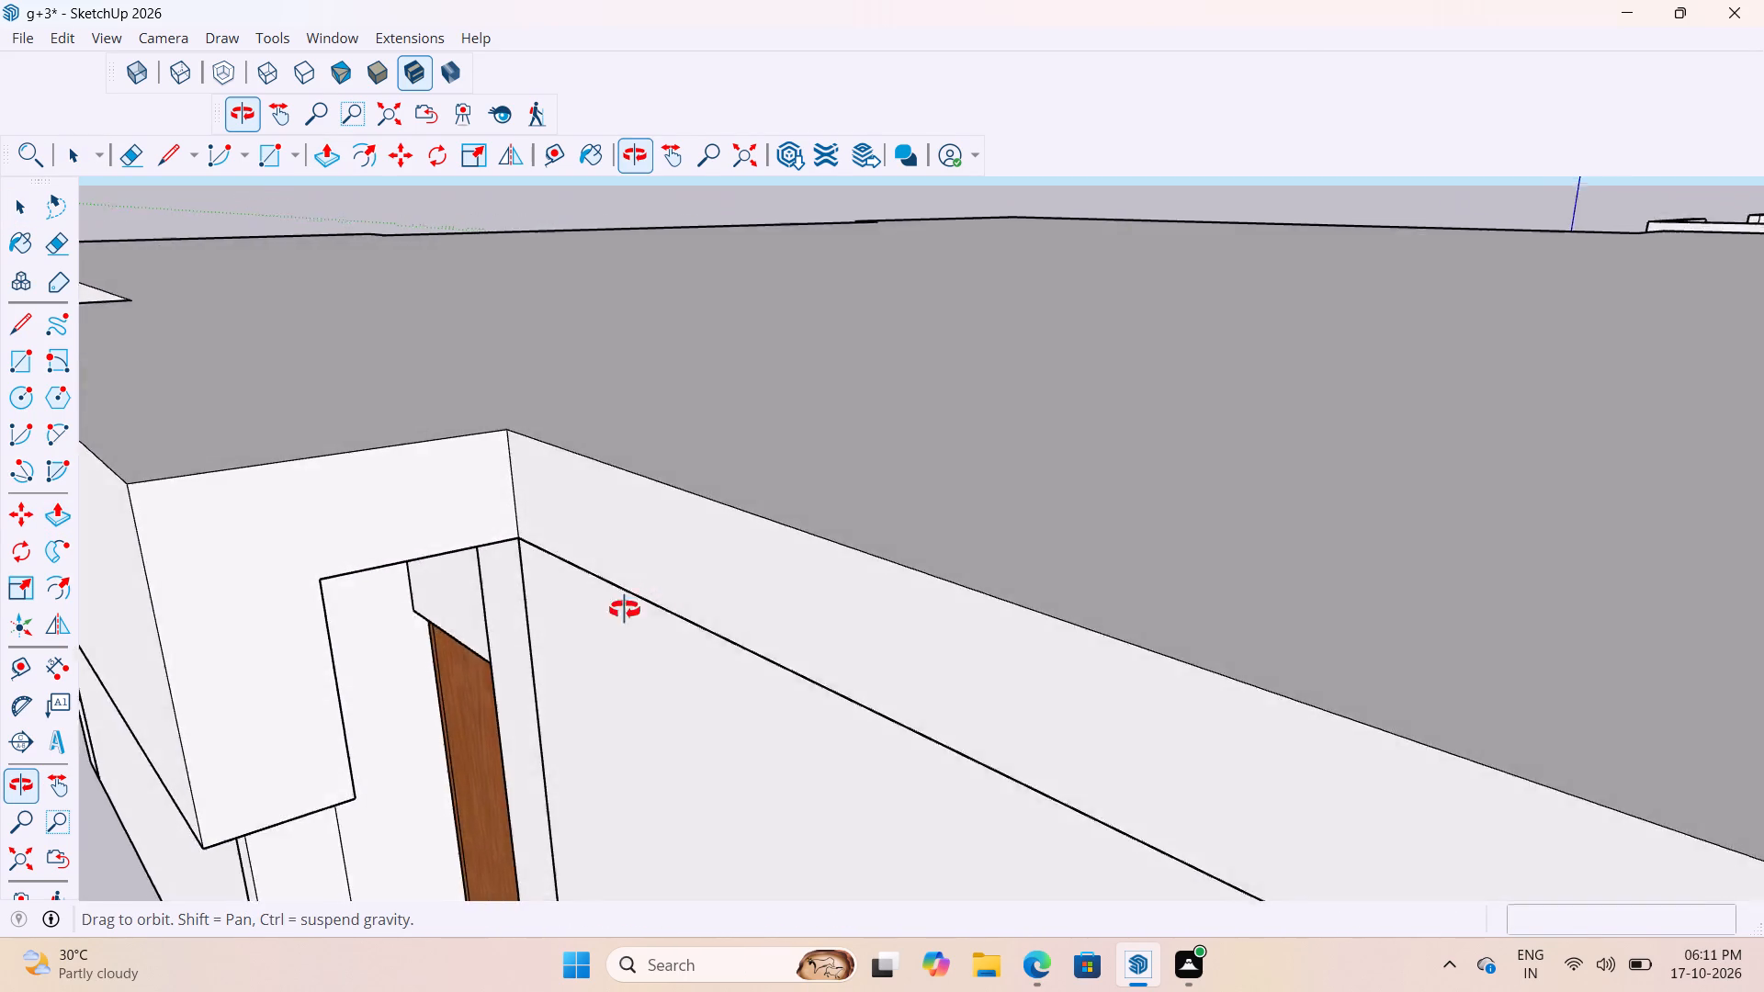
middle_click_drag(625, 610, 475, 631)
scroll(424, 610, "up", 3)
middle_click_drag(424, 610, 378, 674)
scroll(509, 581, "down", 5)
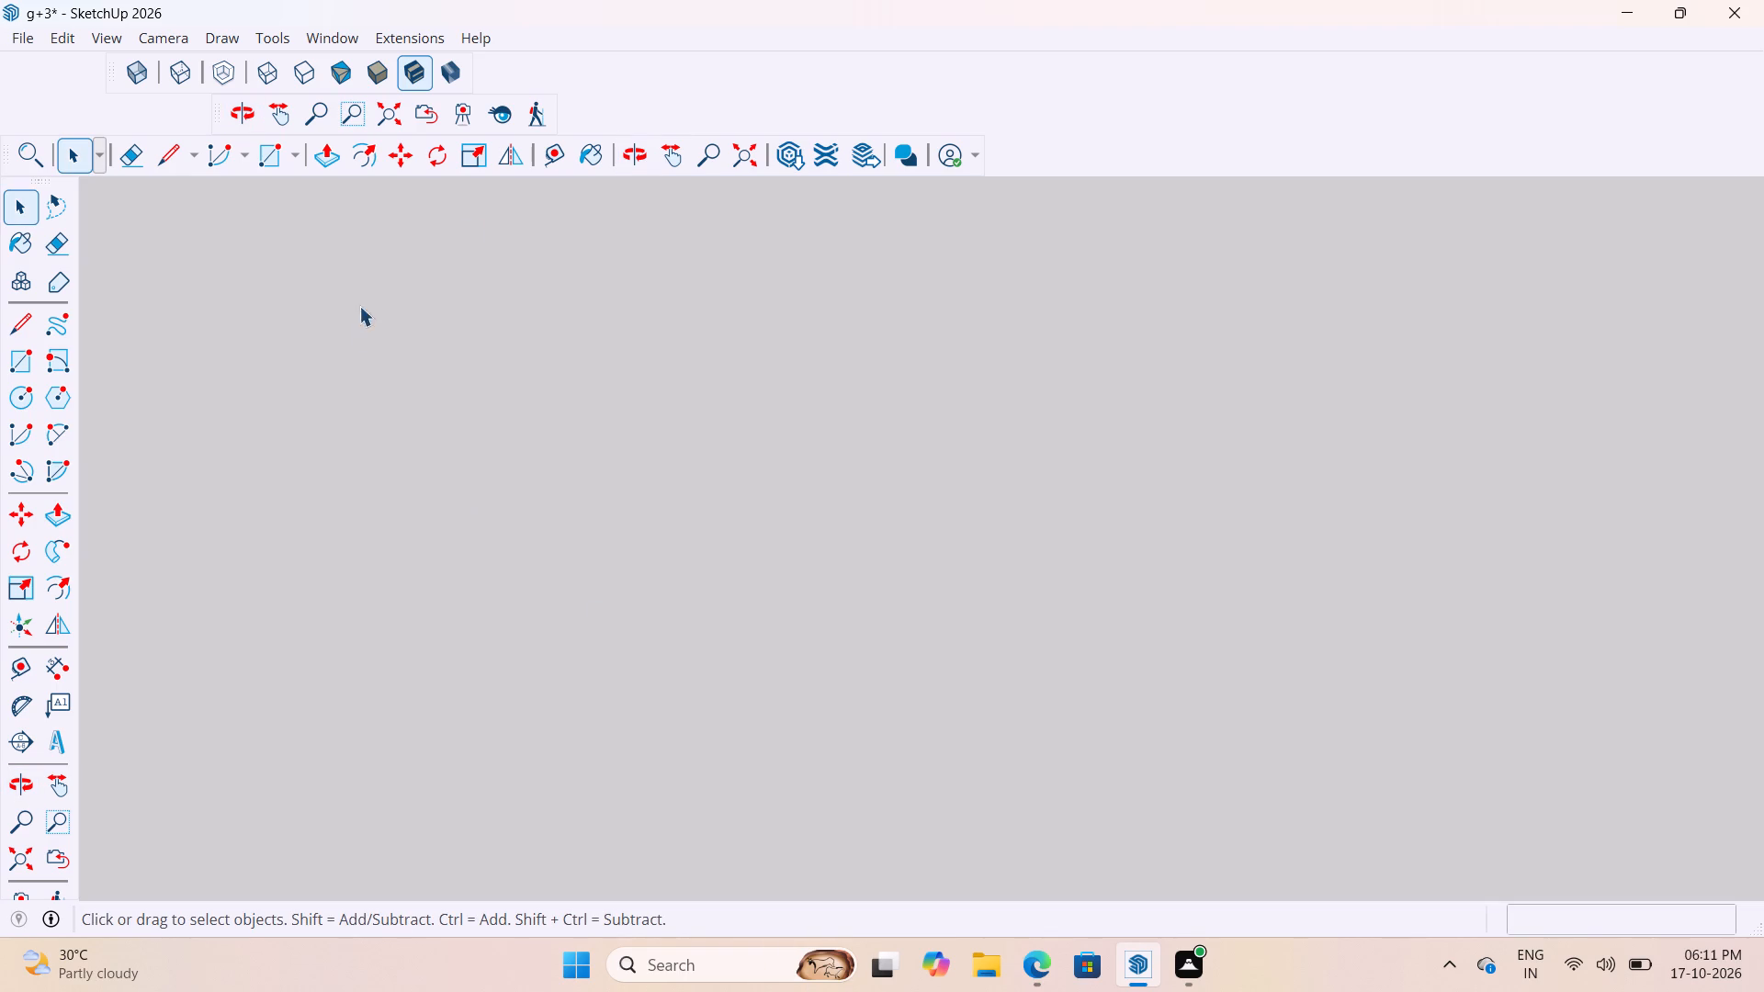
left_click(757, 159)
scroll(865, 529, "down", 4)
scroll(497, 650, "up", 3)
scroll(774, 479, "down", 3)
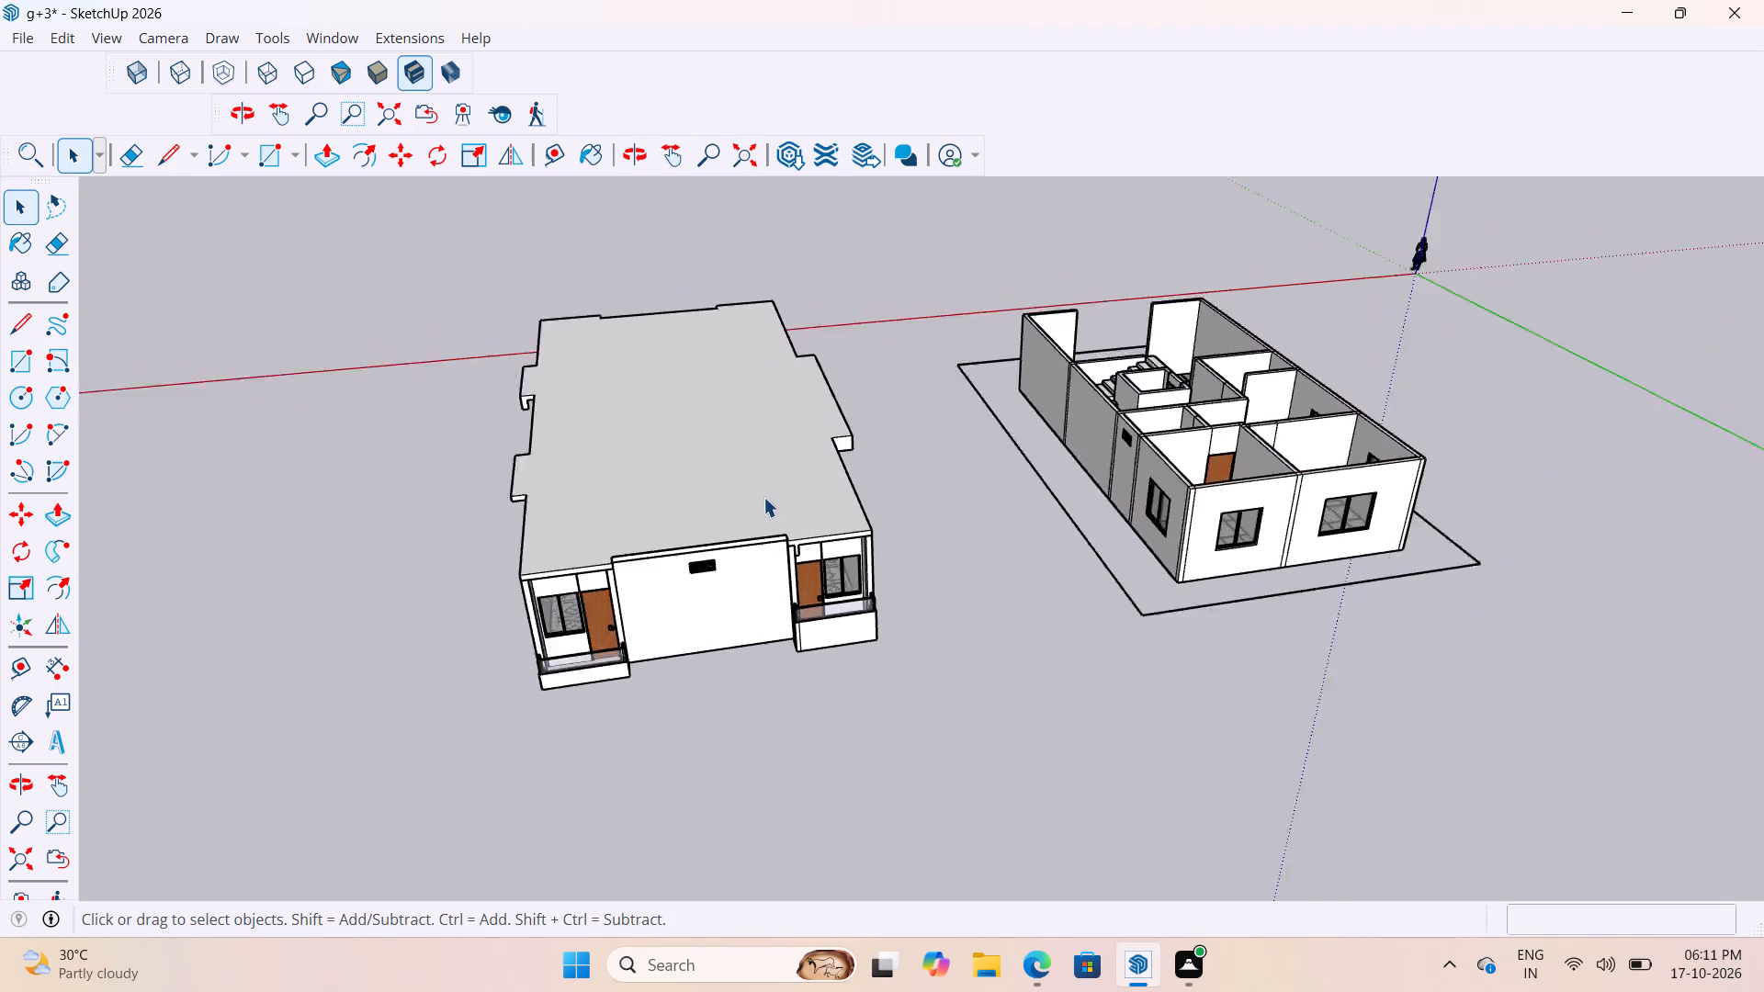
scroll(763, 497, "down", 8)
scroll(831, 502, "up", 12)
scroll(675, 549, "down", 11)
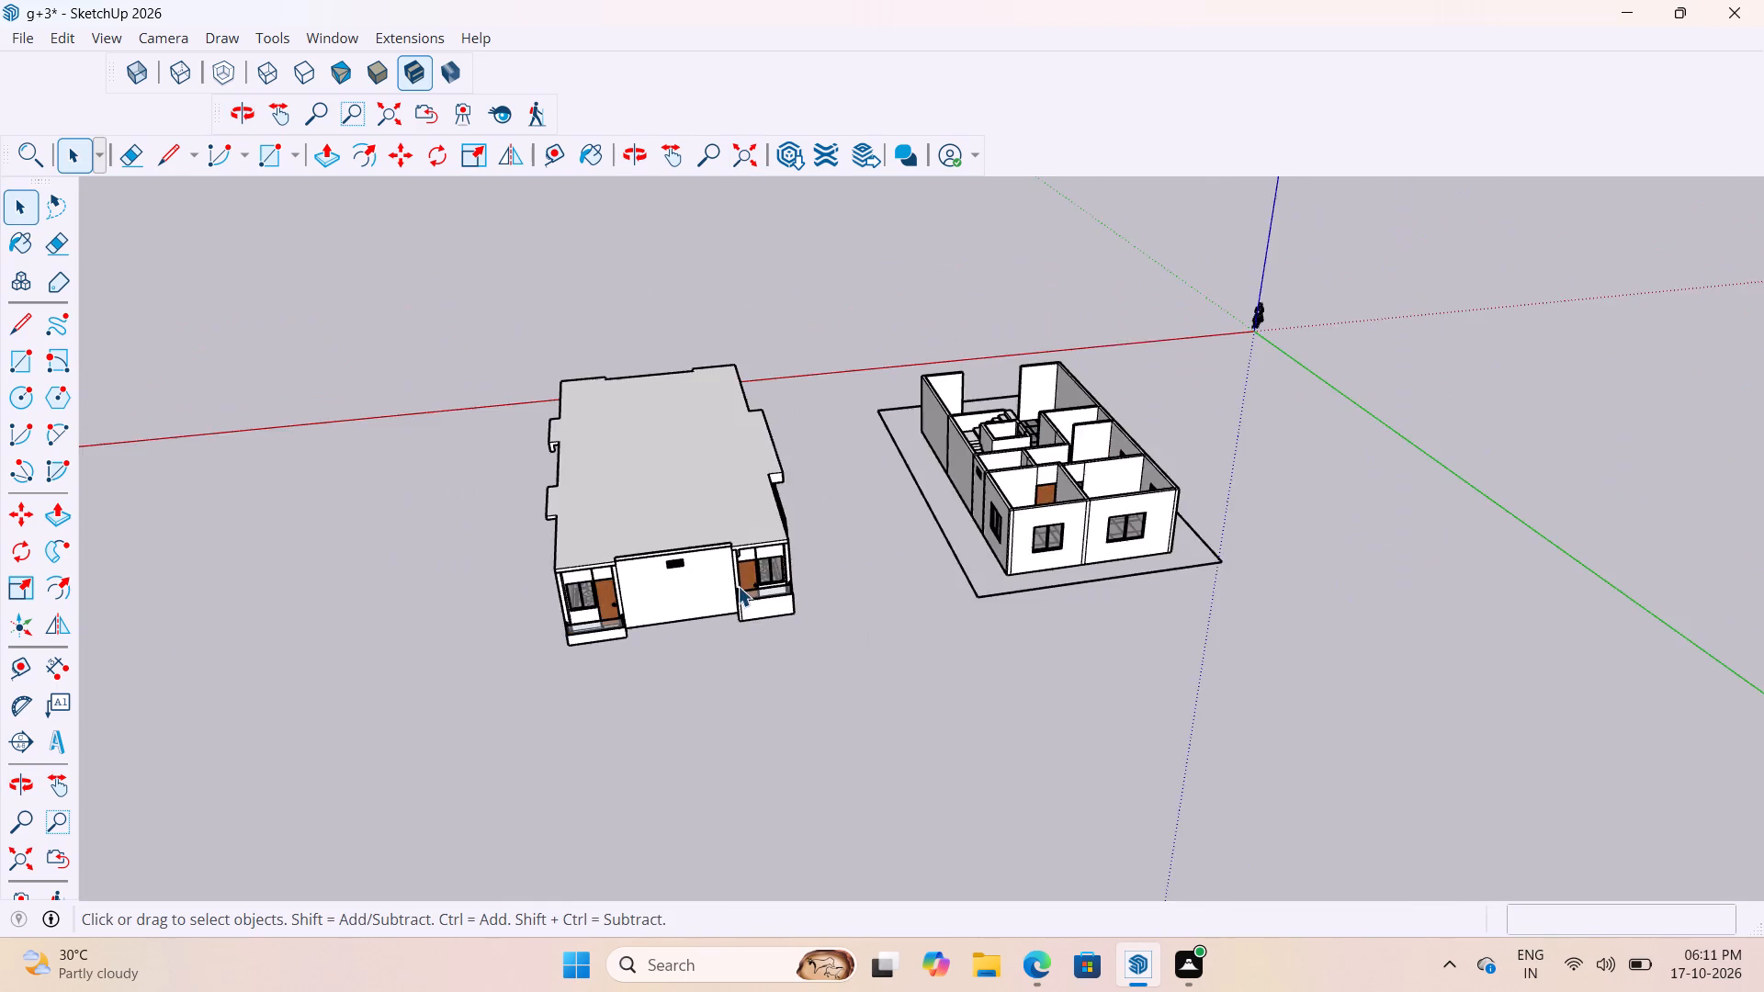
middle_click_drag(751, 545, 377, 478)
scroll(387, 468, "up", 7)
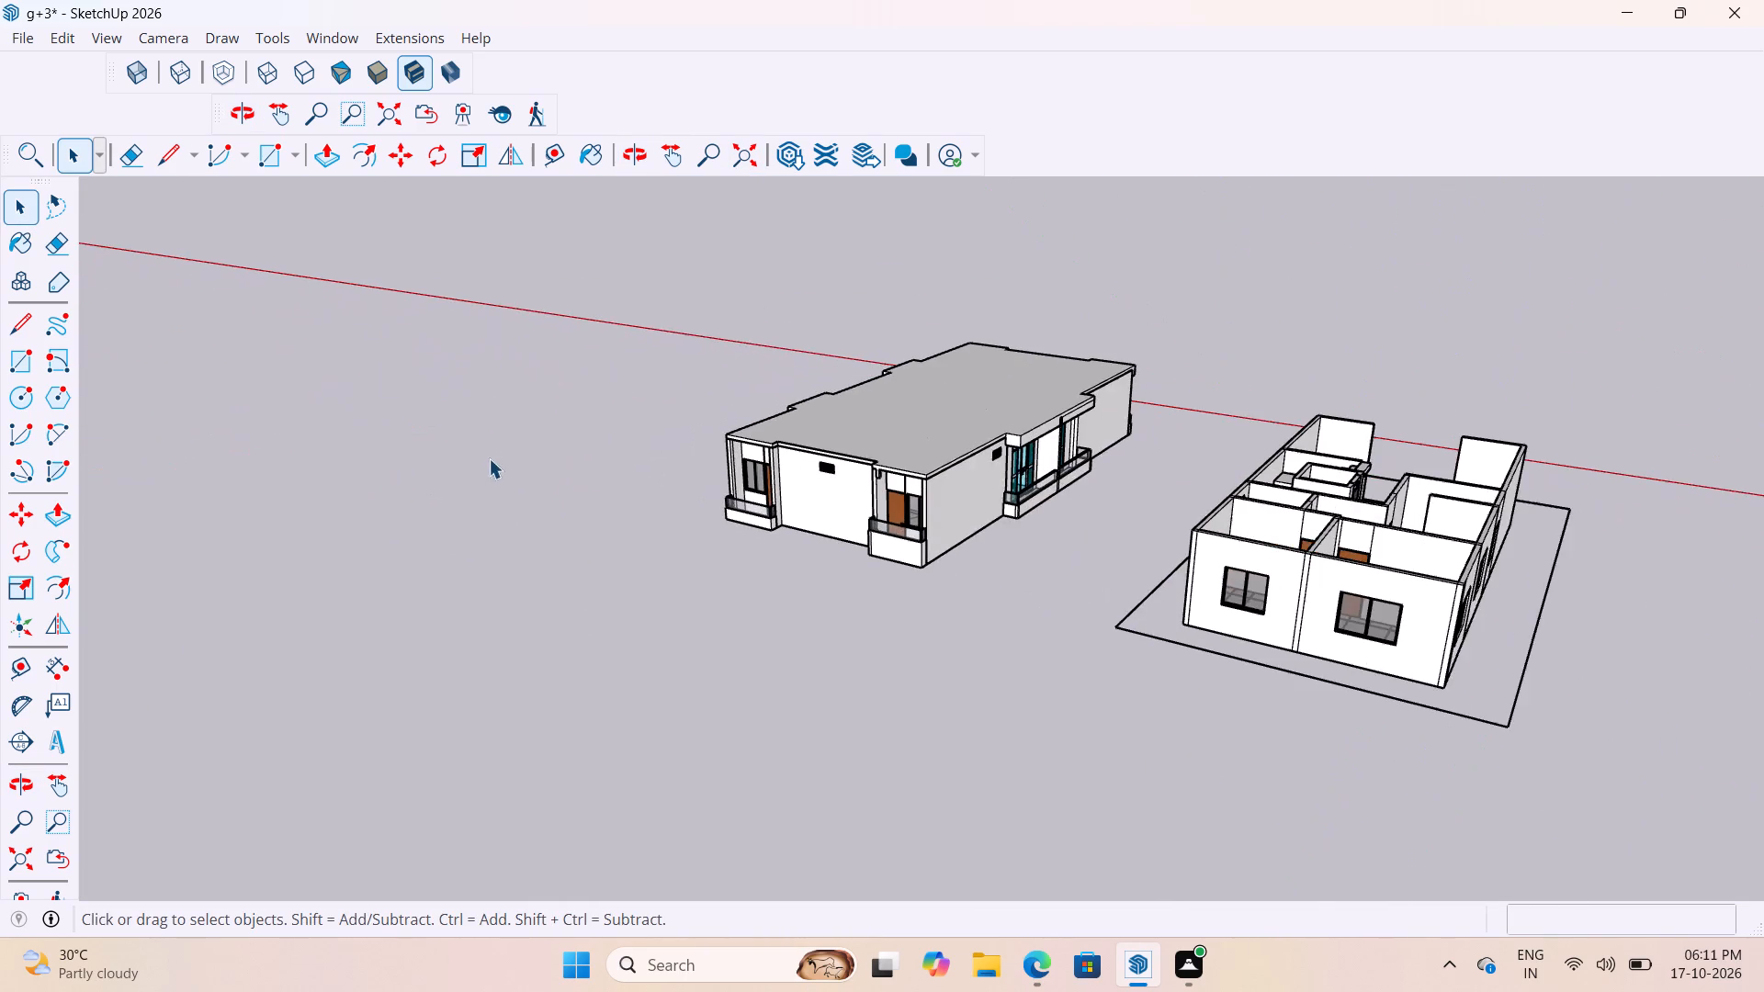
Reopen the roof group and Push/Pull the end return of the small balcony's drop about 5 1/8" further toward the wall.
scroll(748, 399, "up", 19)
scroll(788, 444, "down", 5)
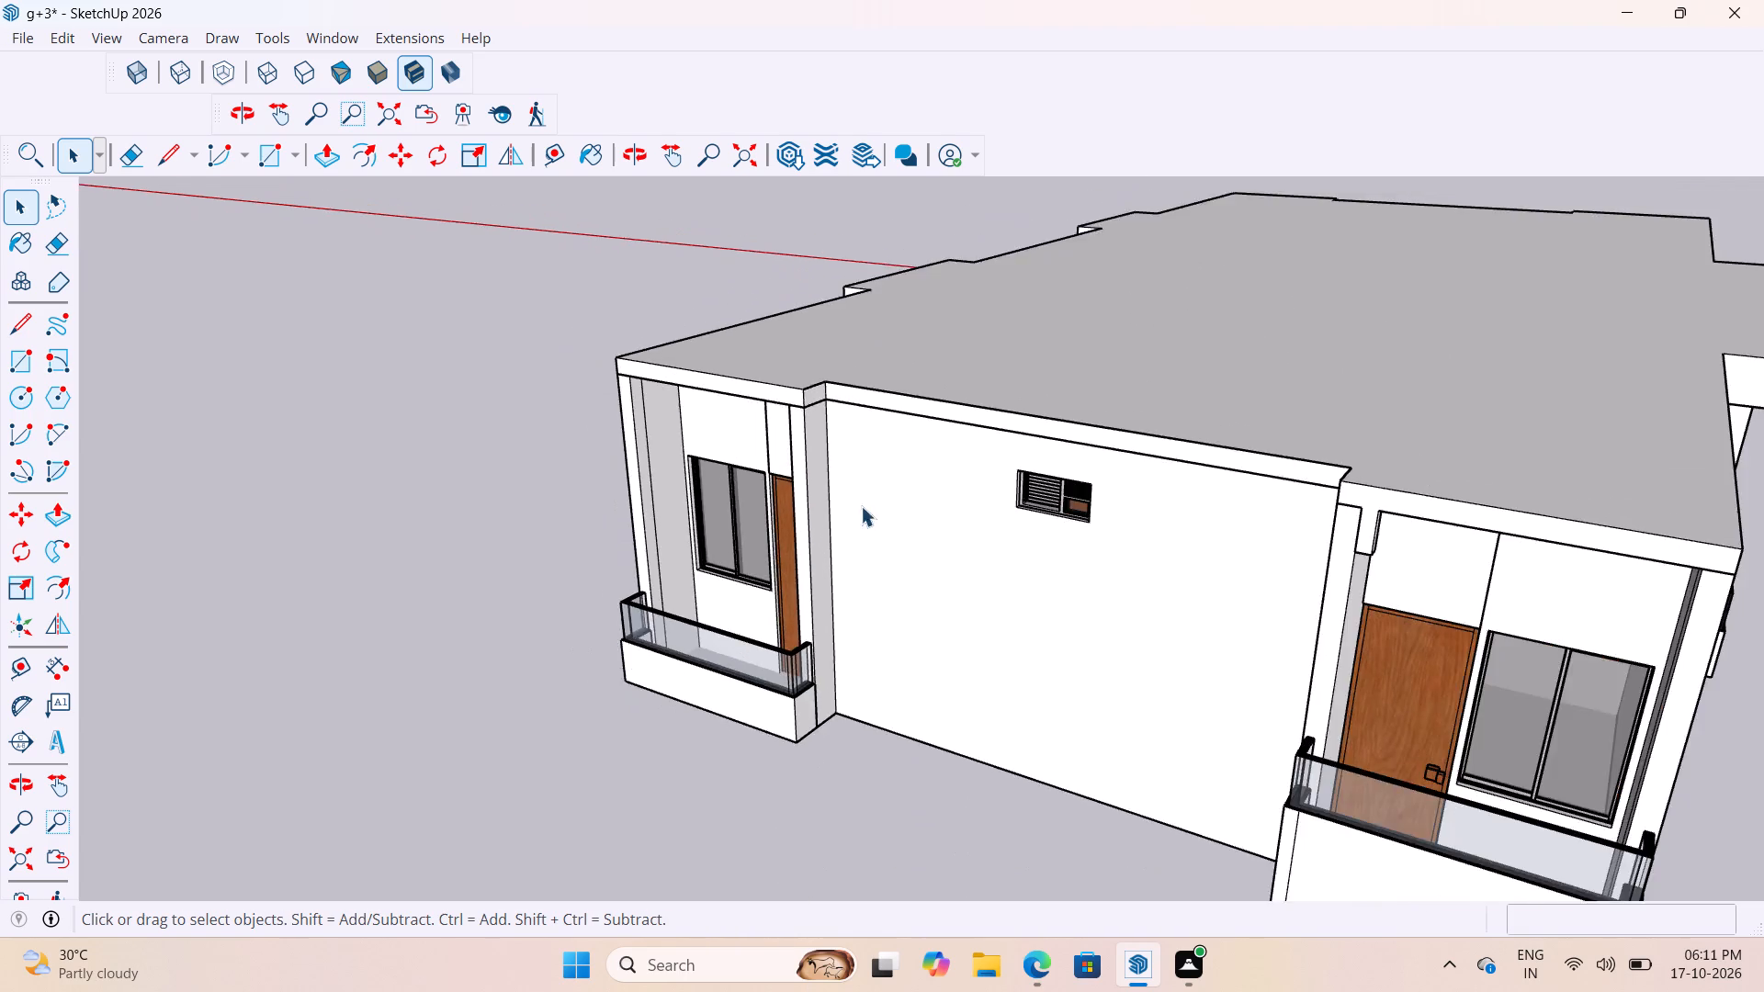
scroll(861, 506, "down", 5)
middle_click_drag(842, 403, 1407, 407)
scroll(607, 218, "up", 8)
middle_click_drag(764, 321, 708, 313)
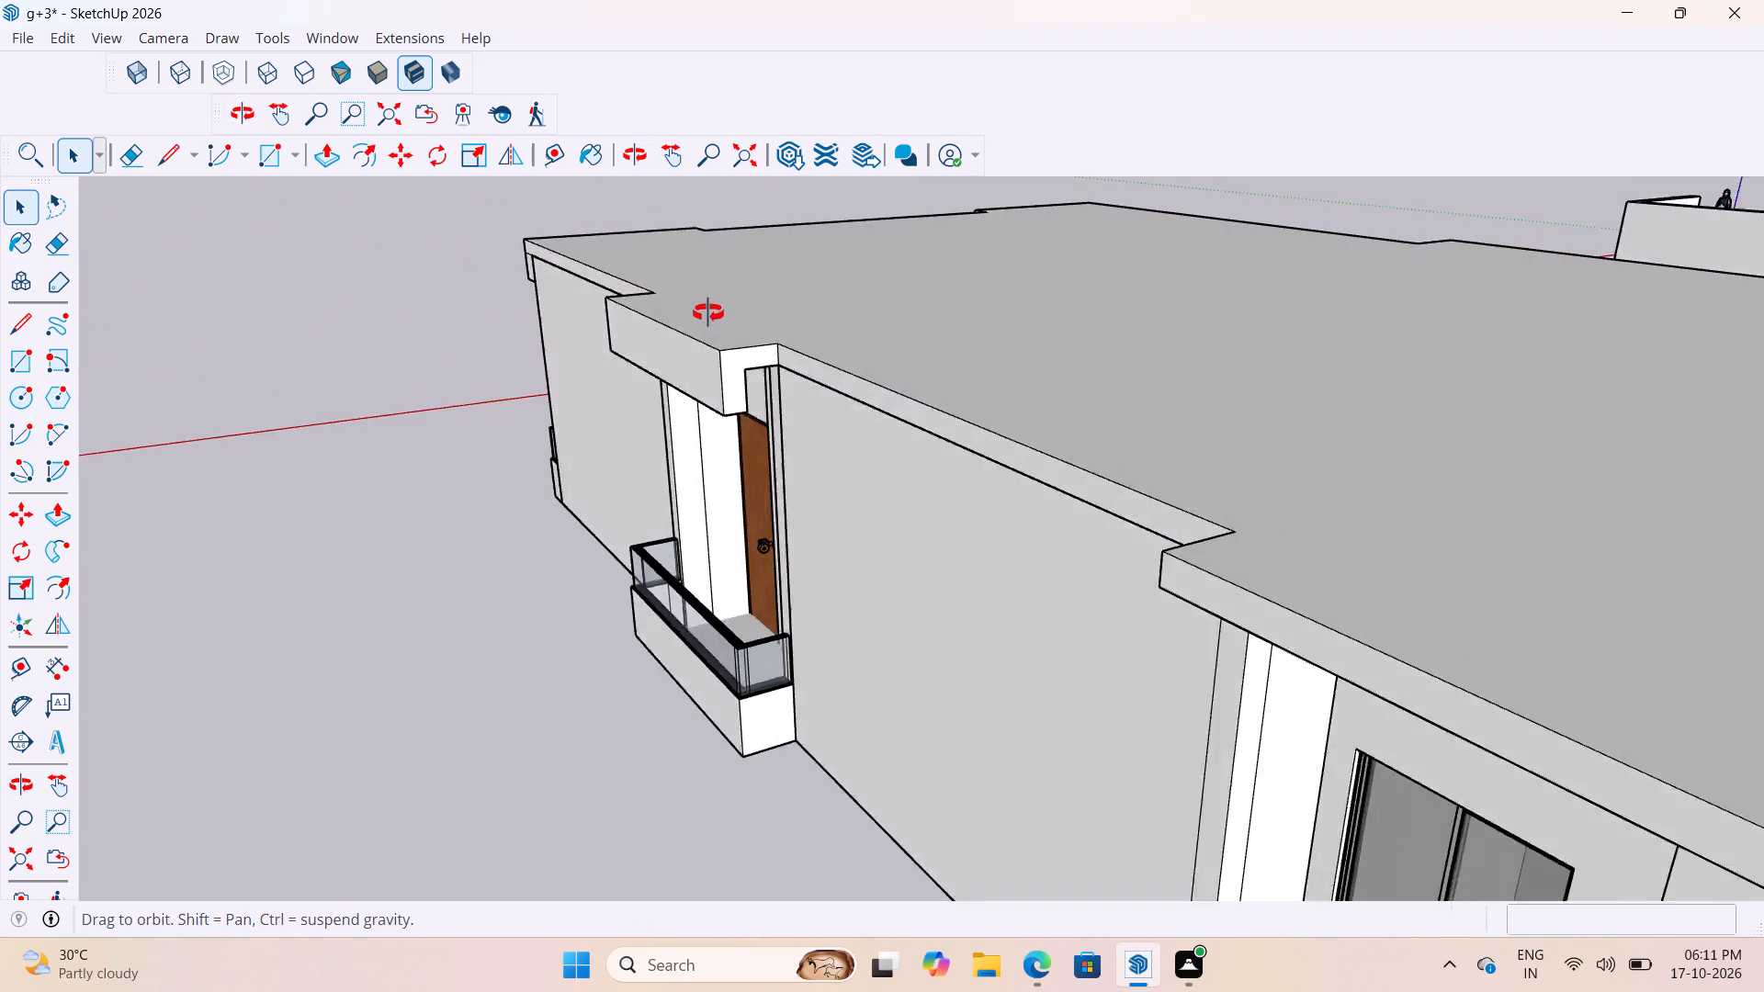
middle_click_drag(708, 313, 578, 315)
scroll(594, 338, "up", 8)
middle_click_drag(686, 393, 633, 377)
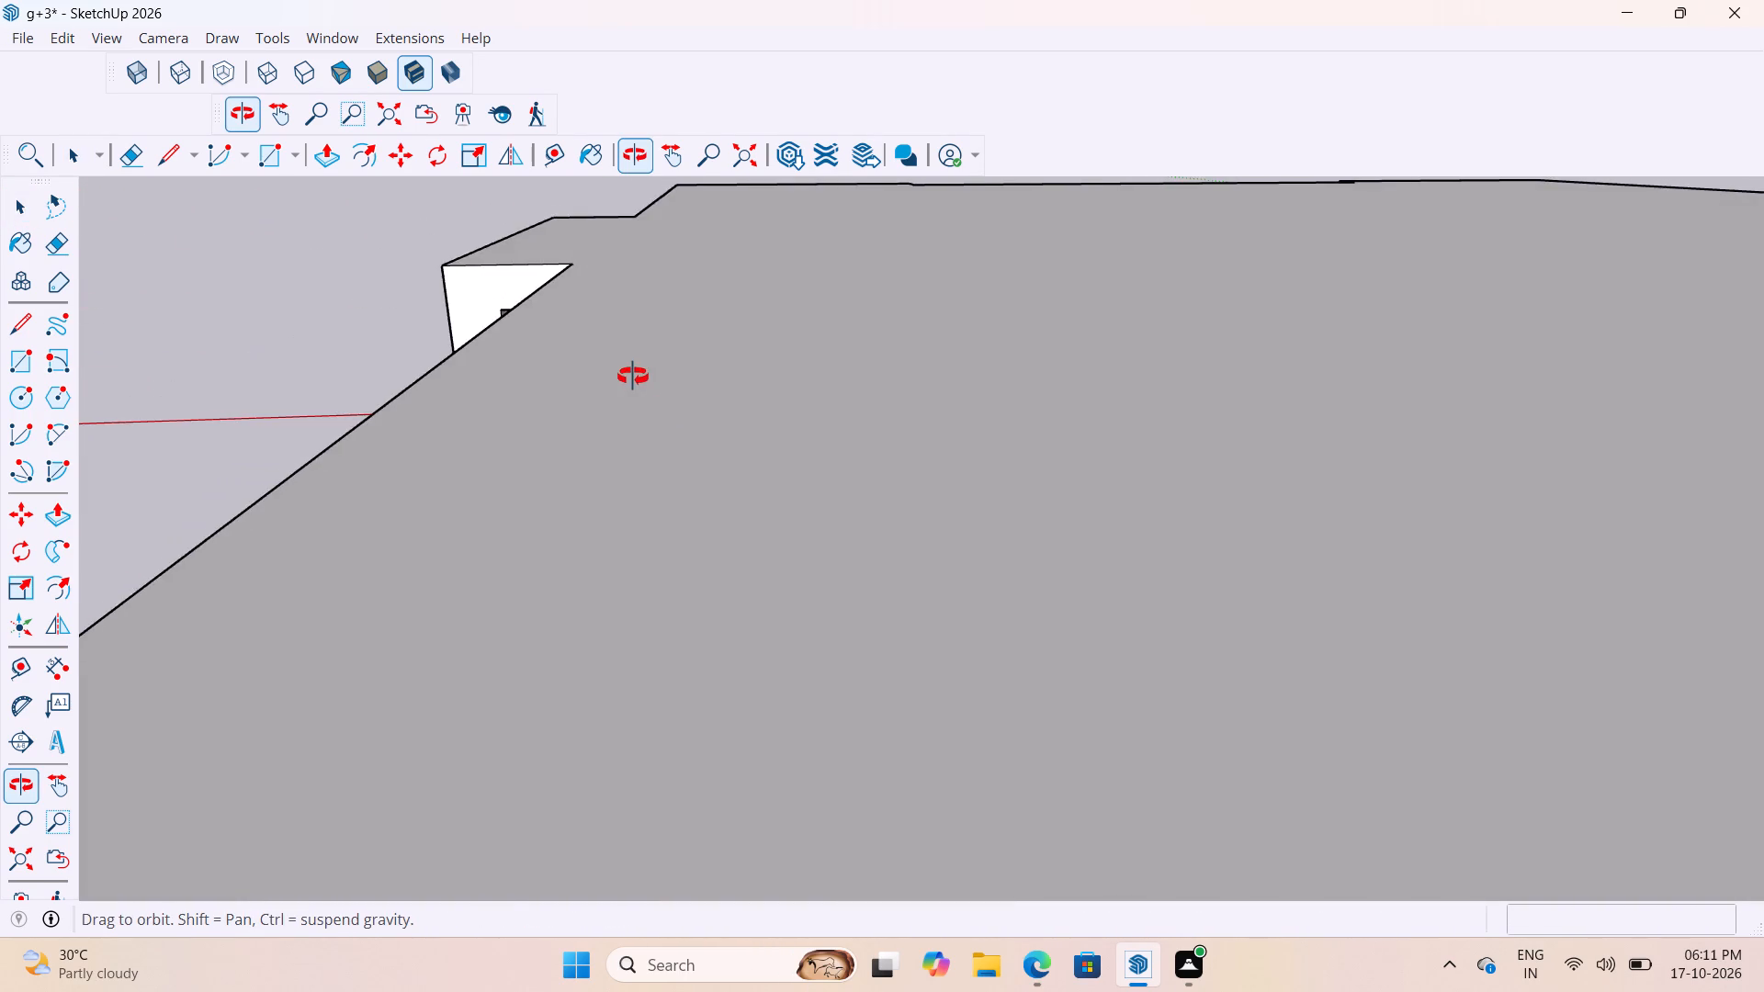
middle_click_drag(633, 377, 681, 422)
scroll(515, 509, "up", 3)
scroll(605, 489, "down", 3)
middle_click_drag(695, 471, 597, 463)
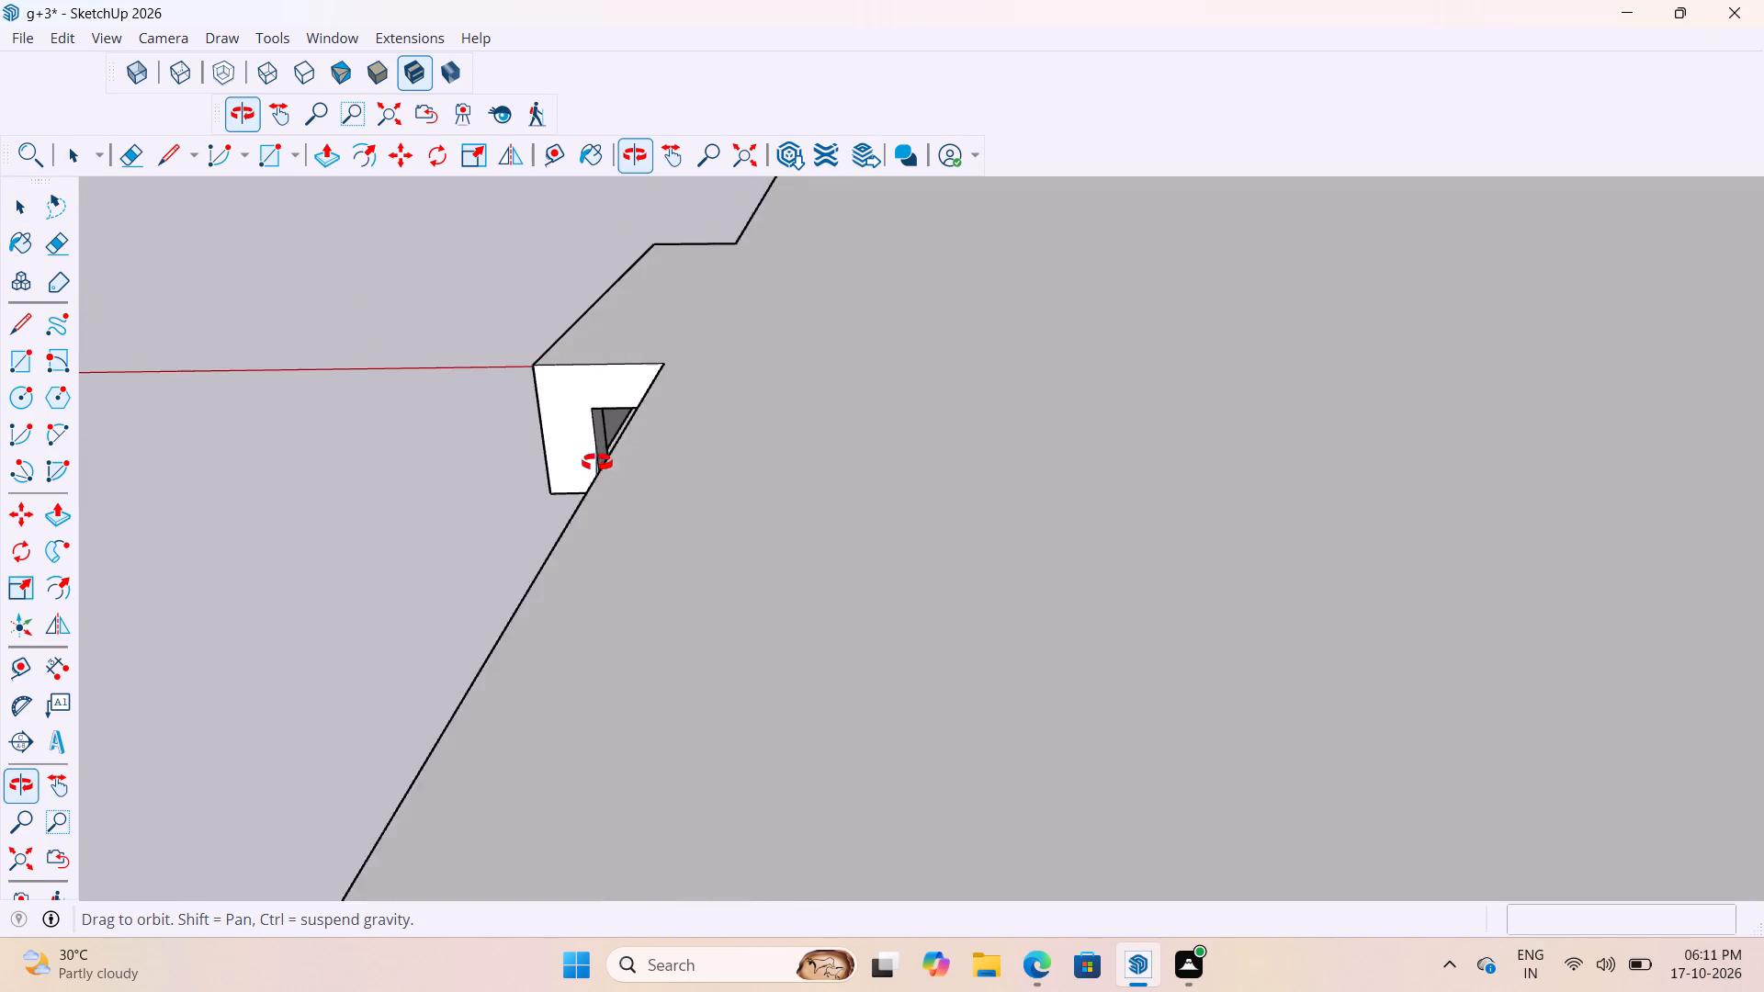
middle_click_drag(597, 463, 599, 465)
scroll(605, 468, "up", 8)
middle_click_drag(595, 470, 686, 511)
scroll(539, 454, "up", 5)
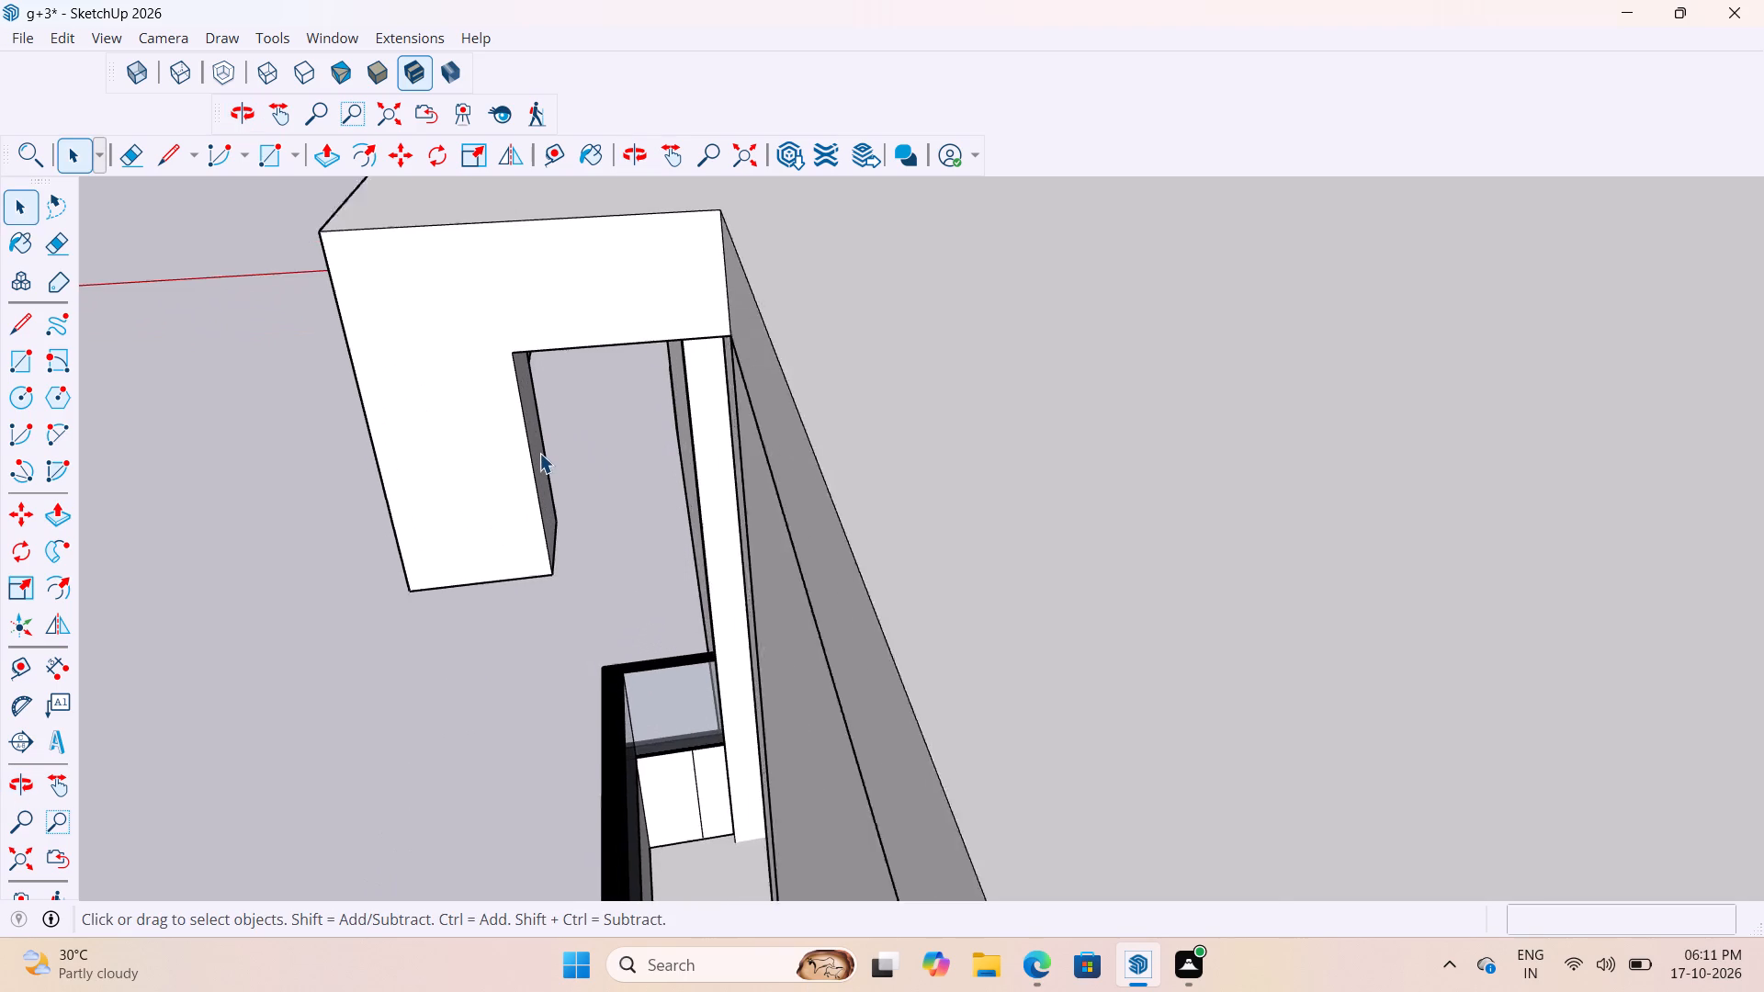
scroll(539, 453, "up", 1)
double_click(535, 450)
scroll(535, 450, "up", 4)
key("p")
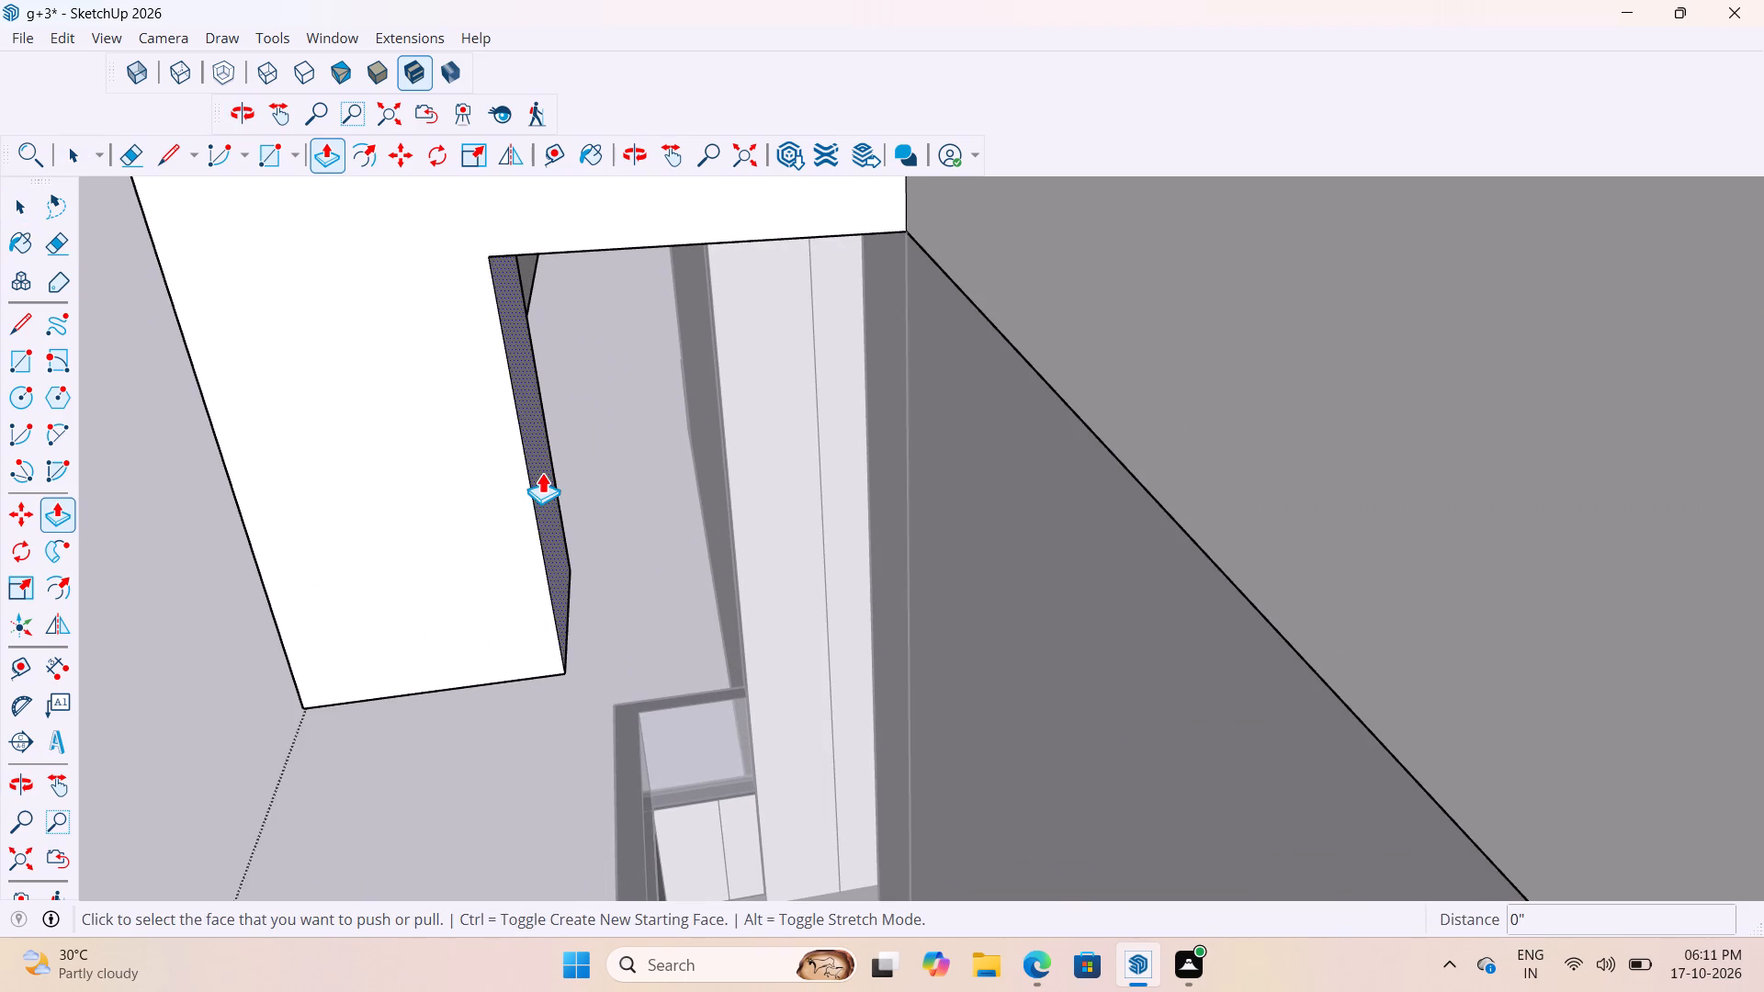
left_click(542, 474)
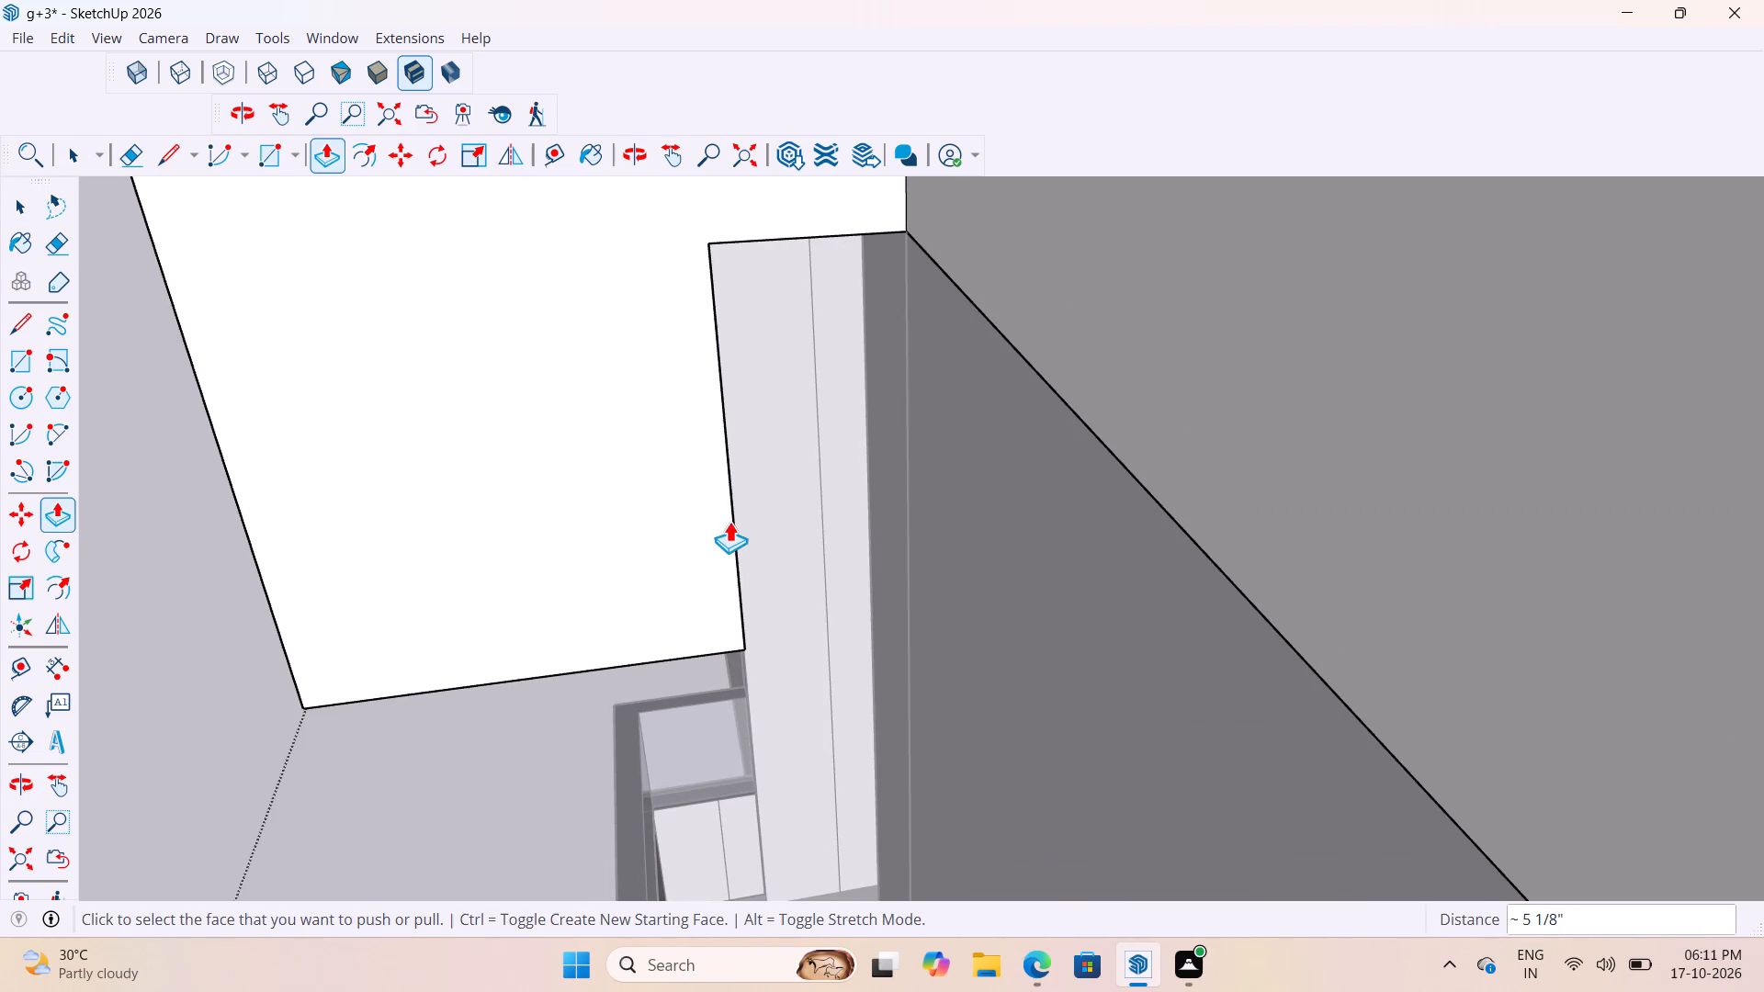
left_click(729, 521)
scroll(734, 521, "down", 11)
middle_click_drag(733, 542, 802, 434)
Push/Pull the same return across the remaining gap to the wall so the overhang's end is solid, and close the roof group.
left_click(431, 542)
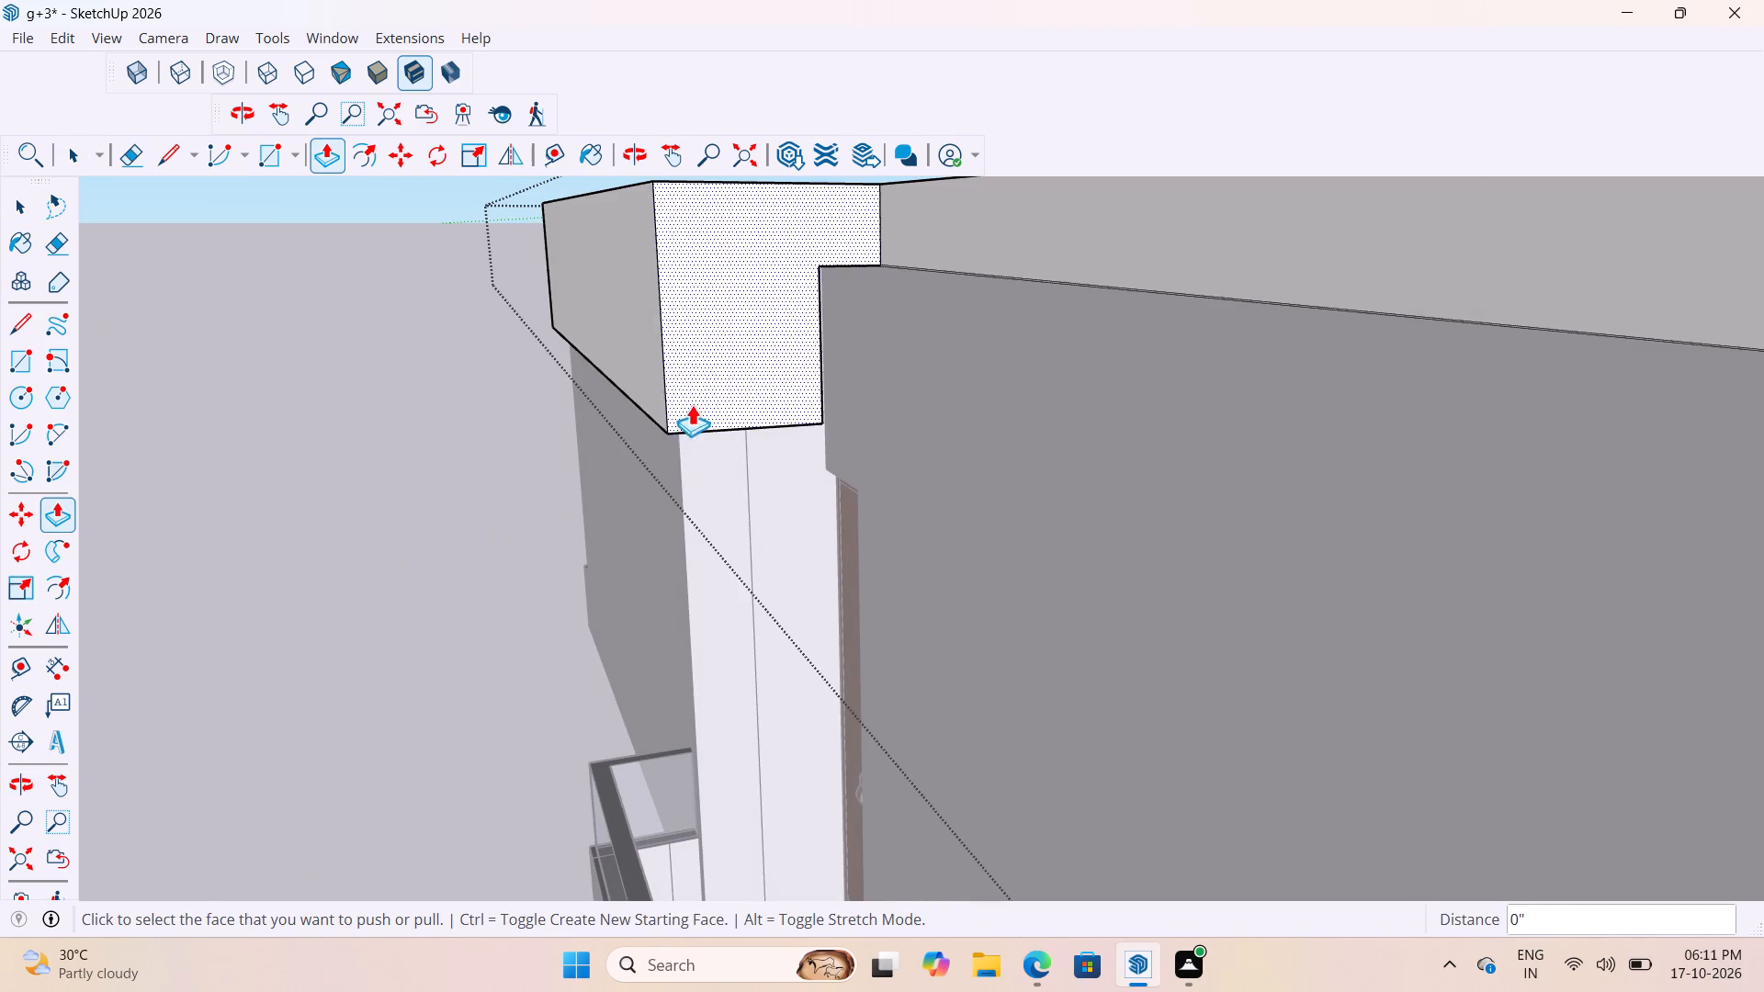
scroll(722, 395, "up", 9)
middle_click_drag(943, 412, 806, 488)
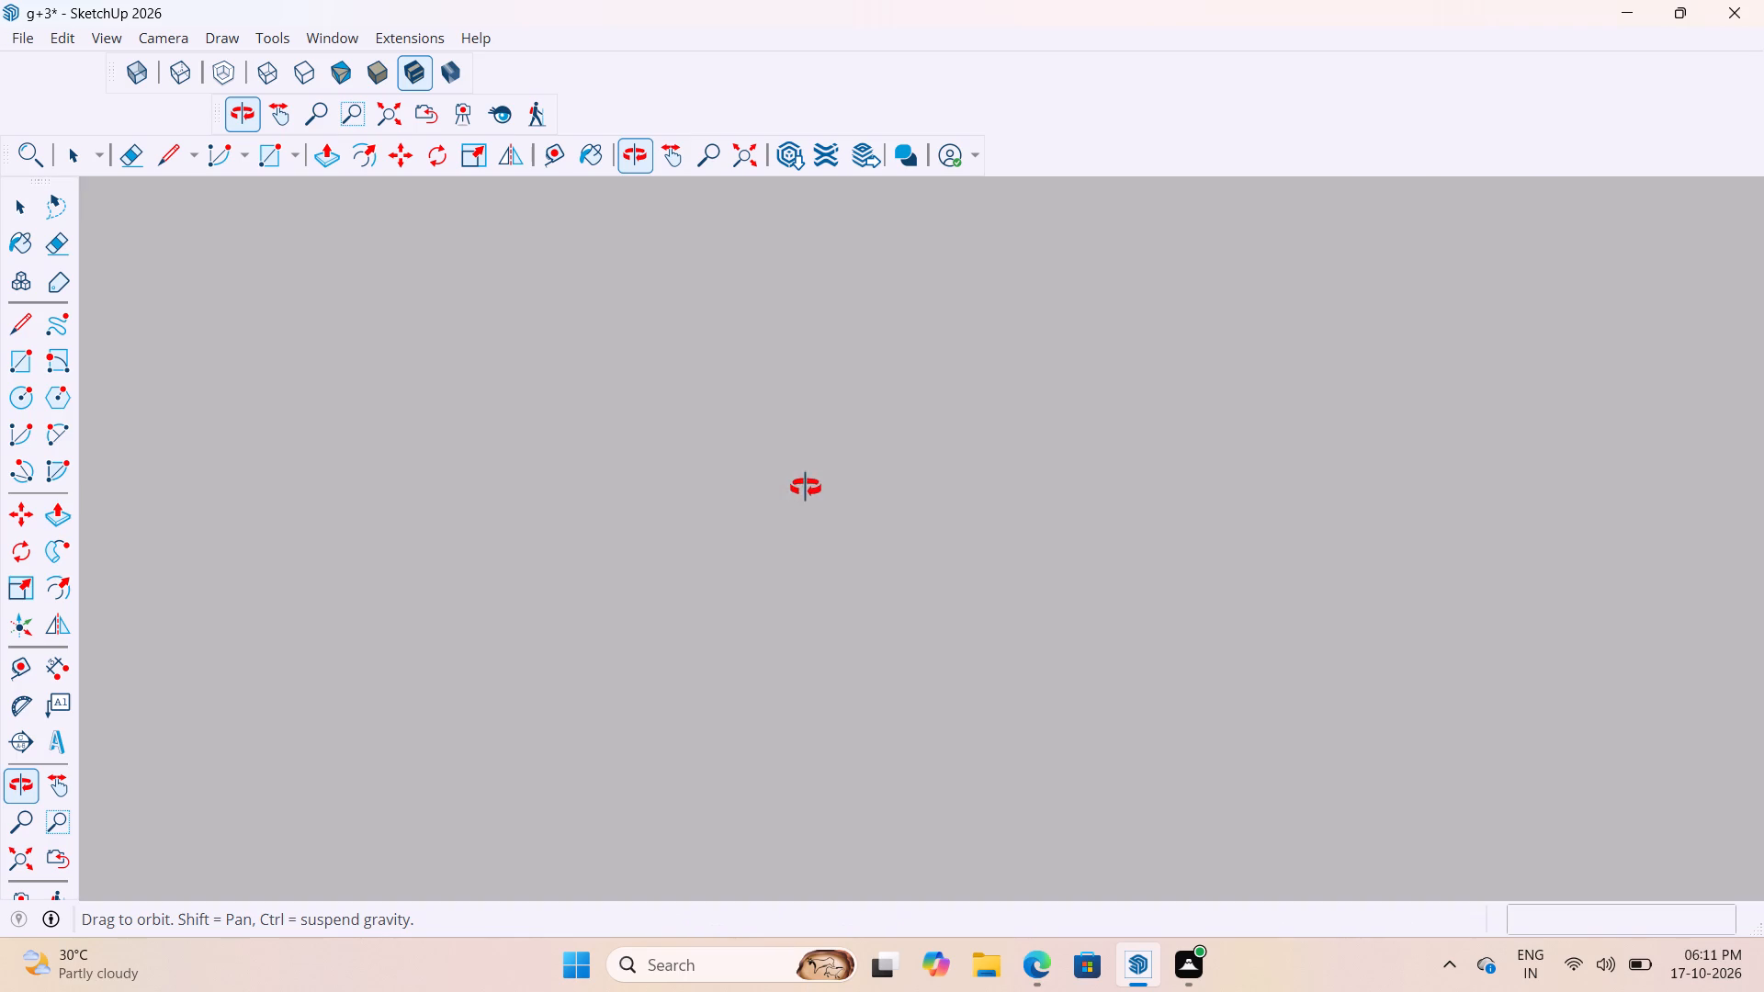
middle_click_drag(806, 488, 833, 505)
left_click(632, 515)
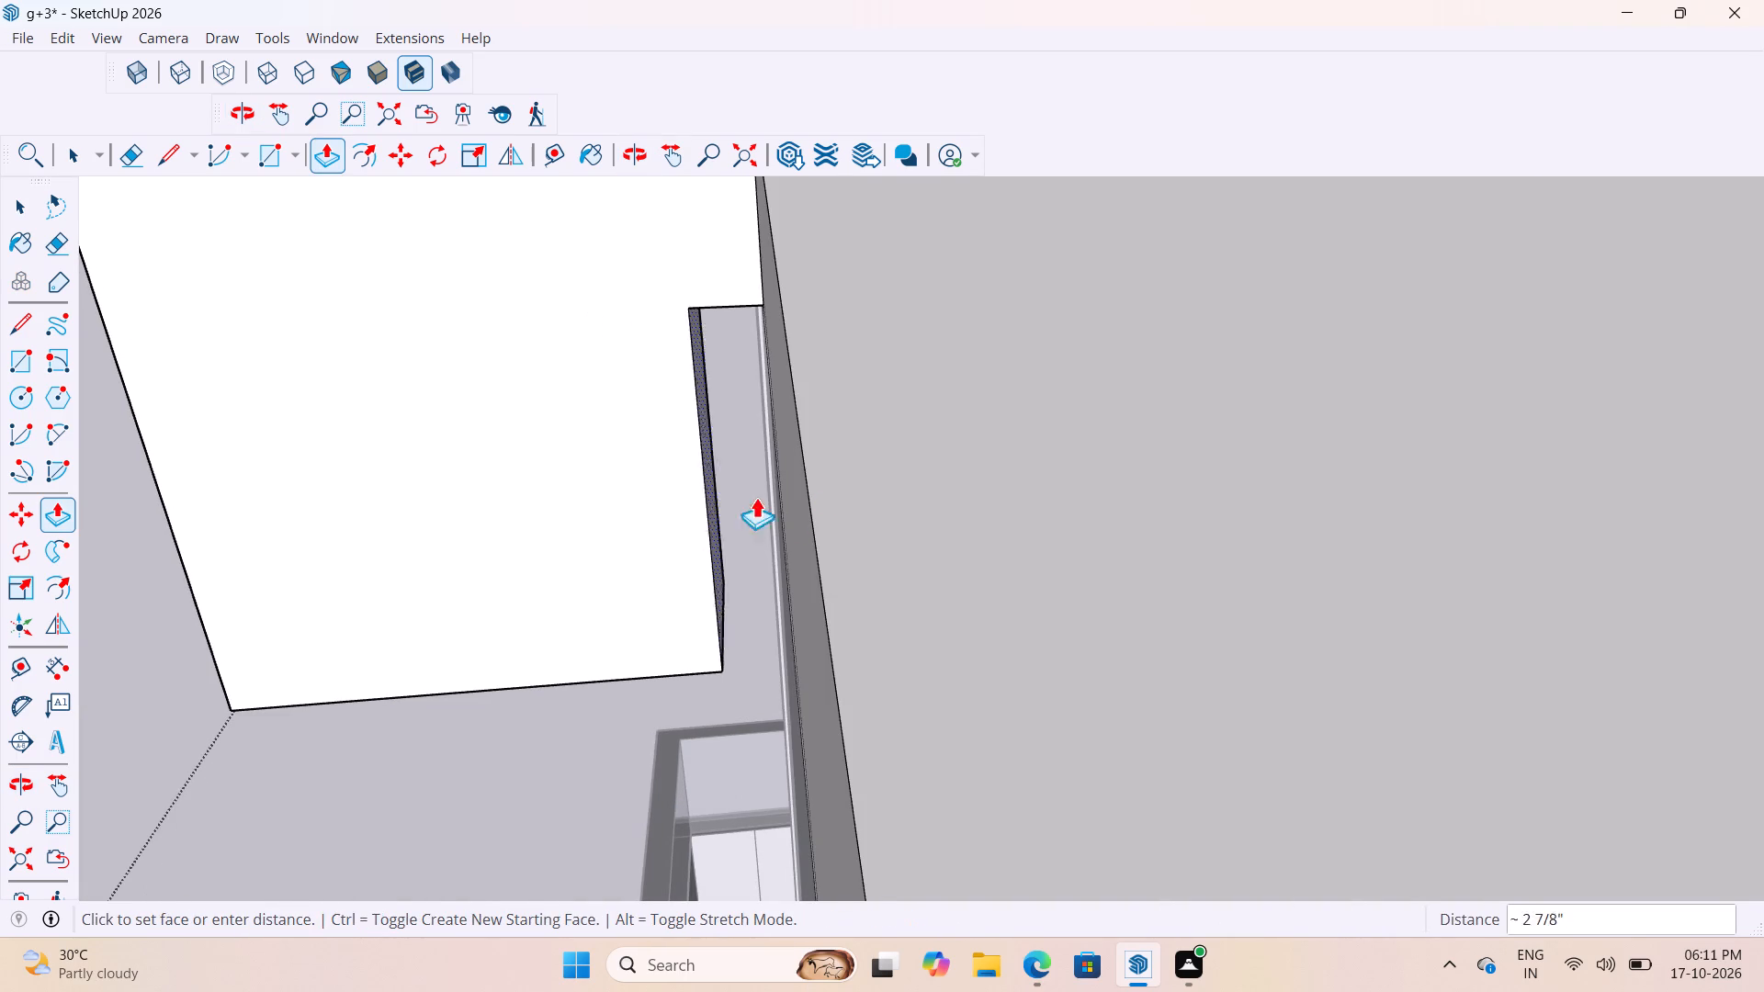
left_click(775, 489)
scroll(913, 470, "down", 11)
key("space")
key("space")
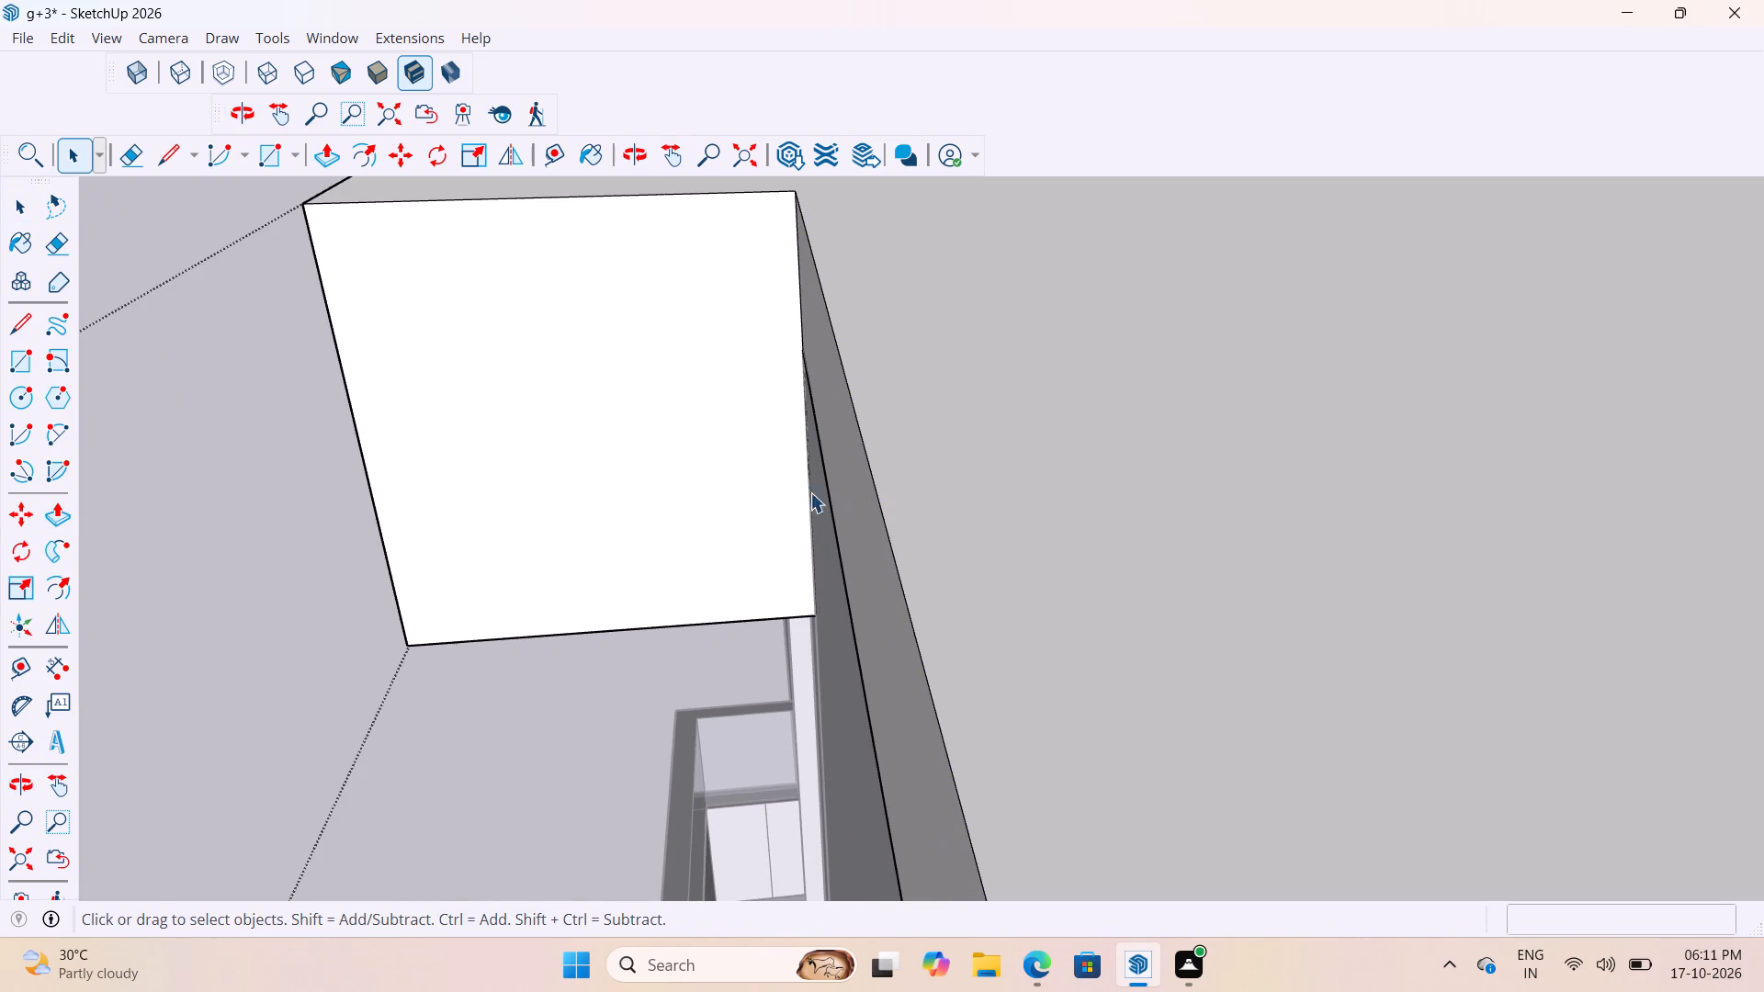
left_click(208, 537)
scroll(831, 466, "down", 11)
left_click(396, 429)
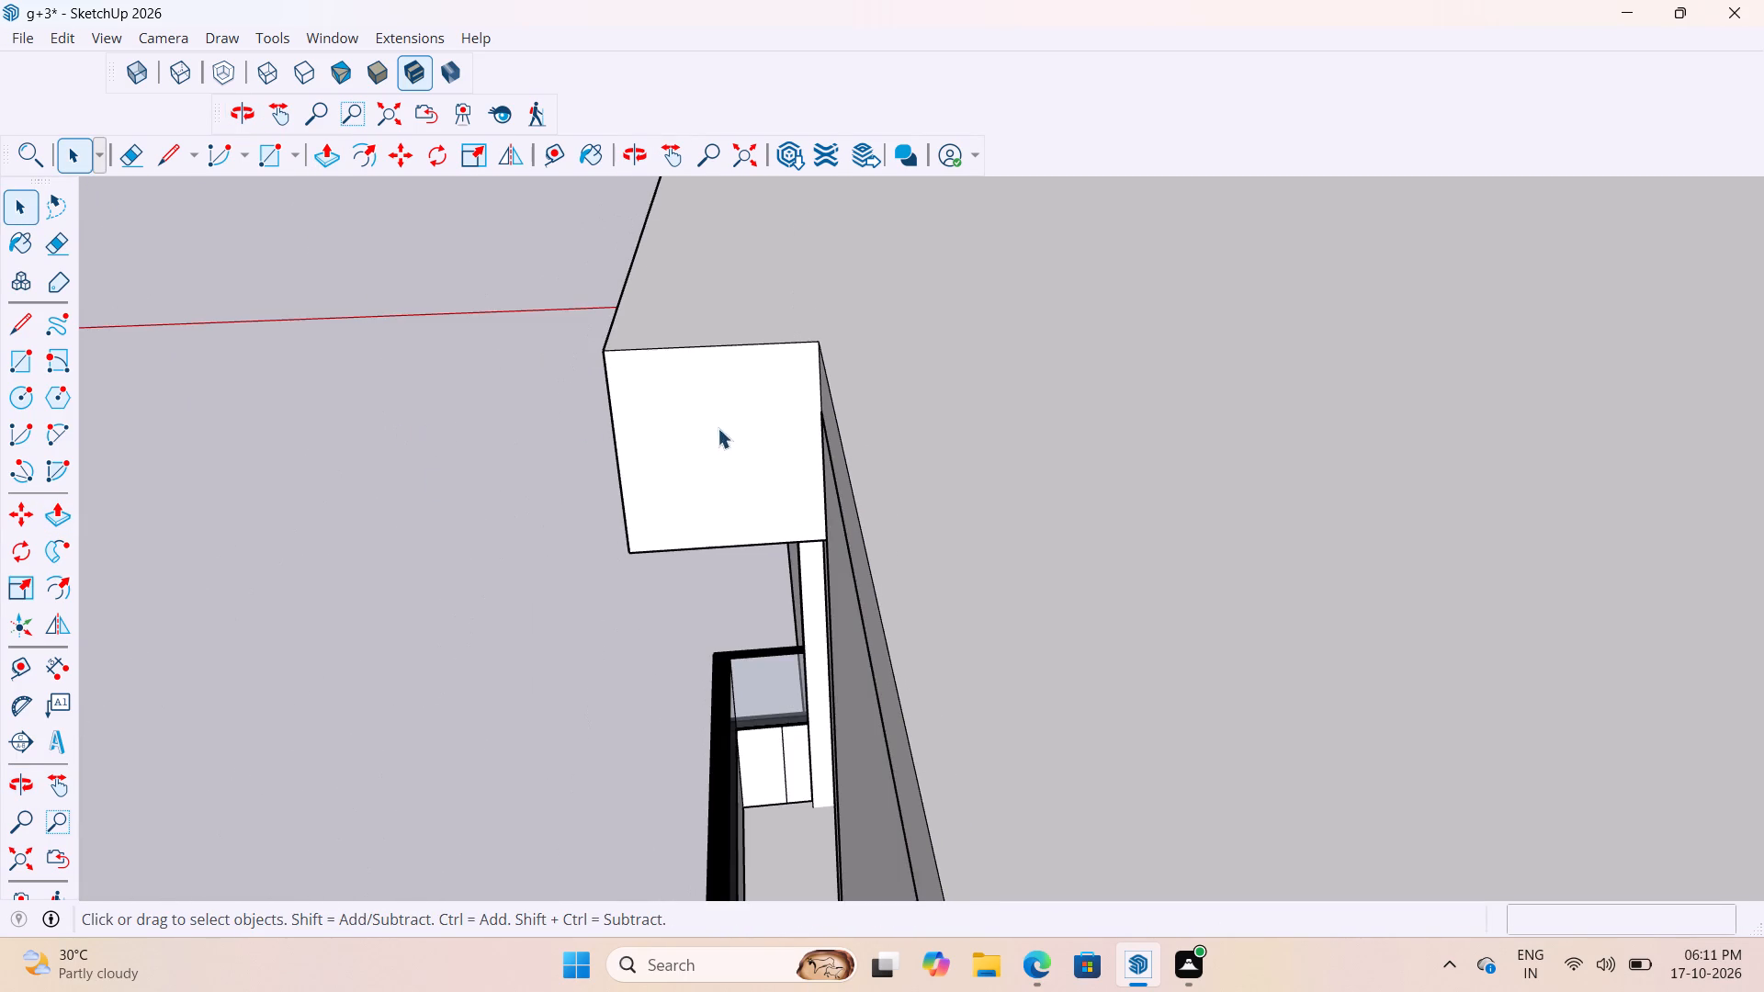
Inspect the small balcony's filled overhang end from below and from above, comparing it with the neighbouring balconies.
middle_click_drag(718, 428, 842, 232)
scroll(1002, 301, "up", 6)
middle_click_drag(983, 224, 935, 146)
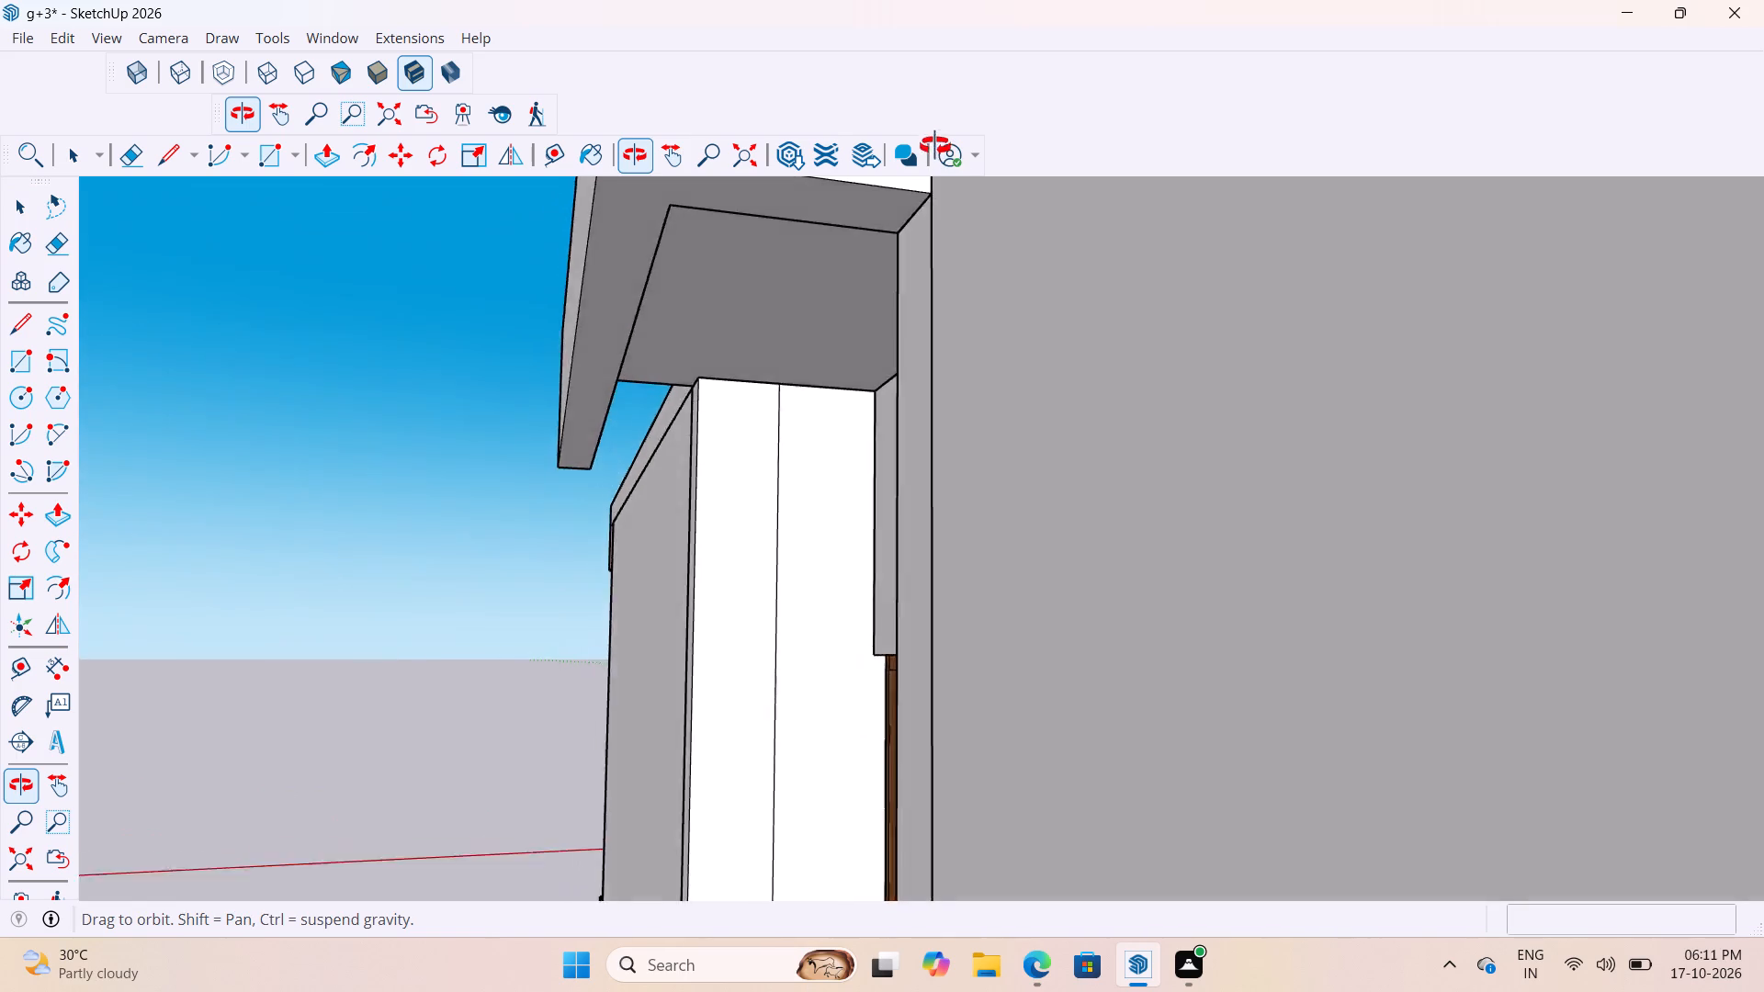
middle_click_drag(935, 146, 944, 141)
scroll(931, 440, "down", 16)
left_click(607, 511)
scroll(648, 426, "down", 3)
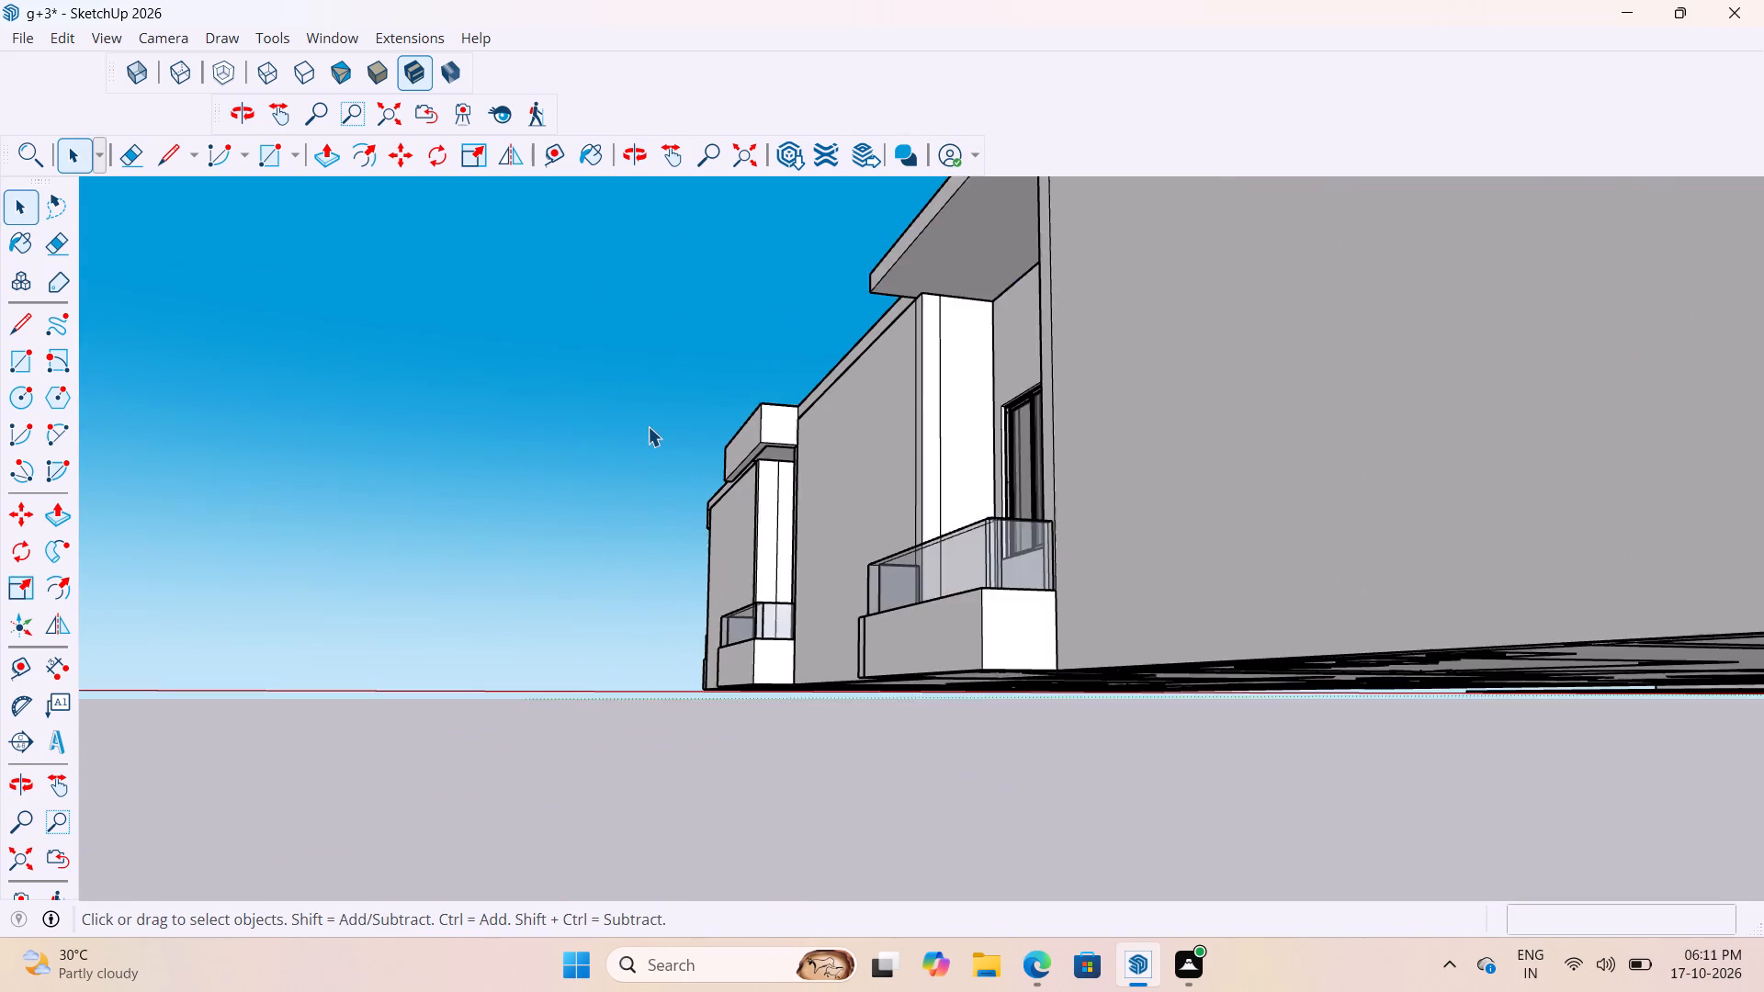
scroll(648, 426, "down", 12)
middle_click_drag(653, 441, 770, 644)
scroll(660, 445, "down", 1)
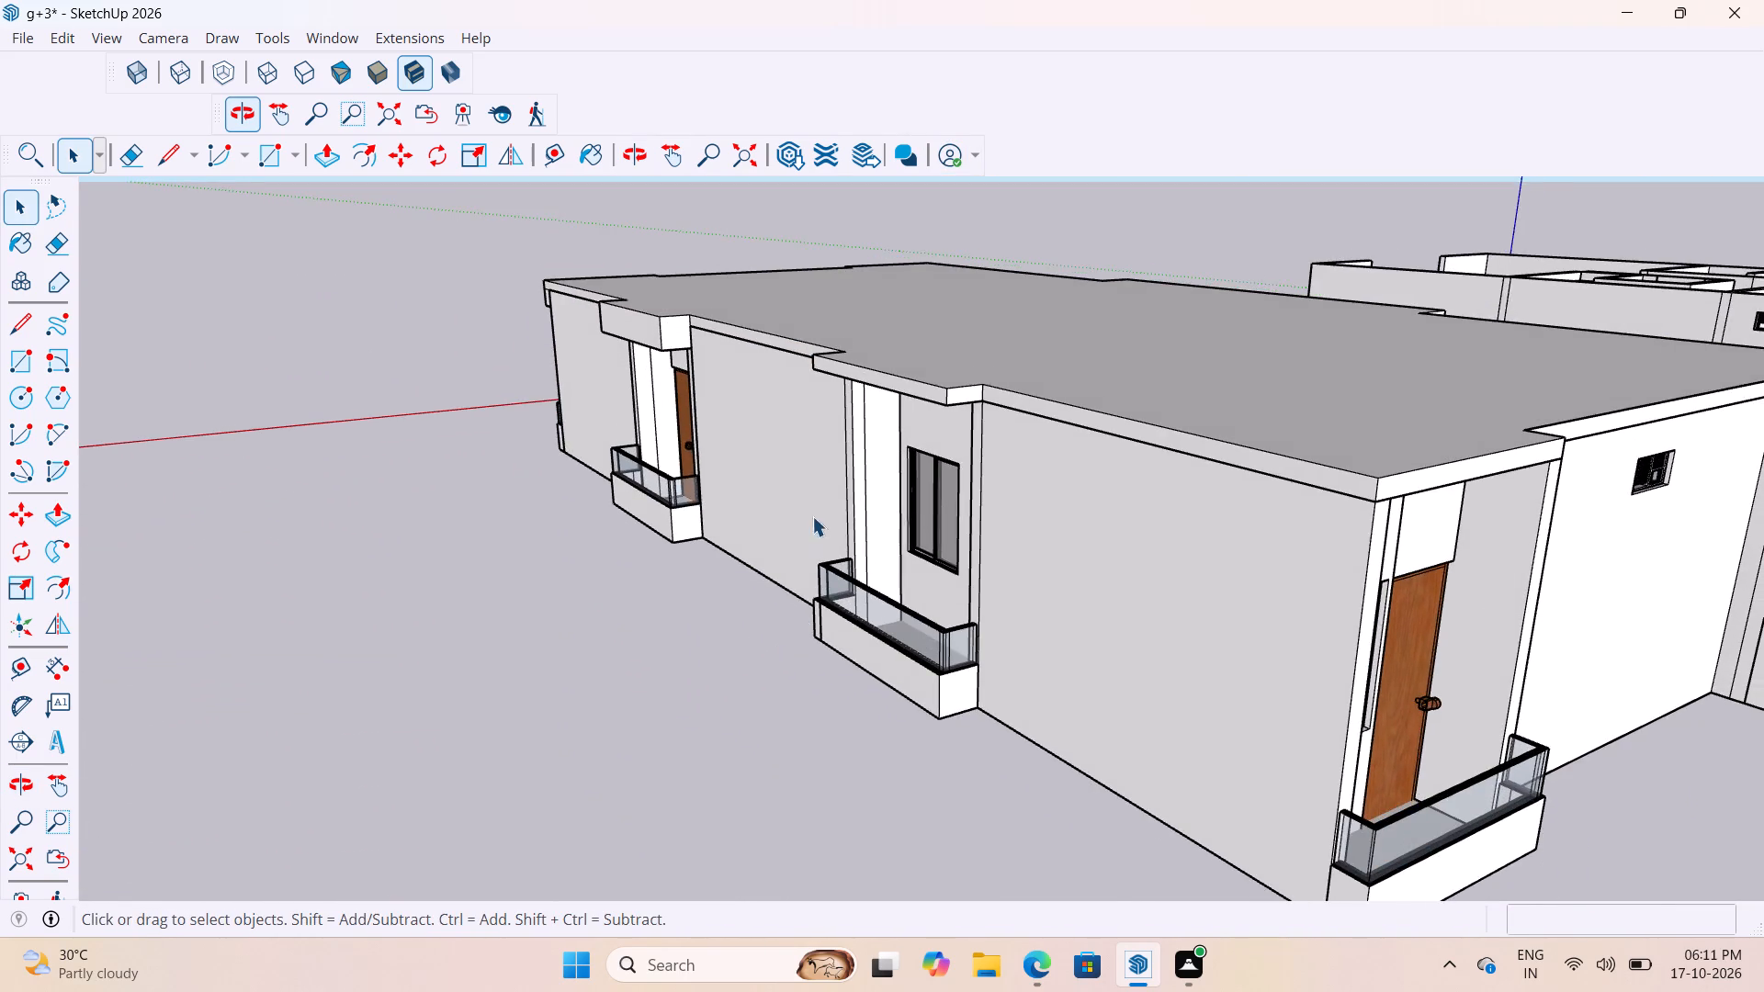
scroll(813, 420, "up", 3)
scroll(769, 288, "down", 6)
scroll(639, 345, "up", 7)
middle_click_drag(641, 305, 733, 431)
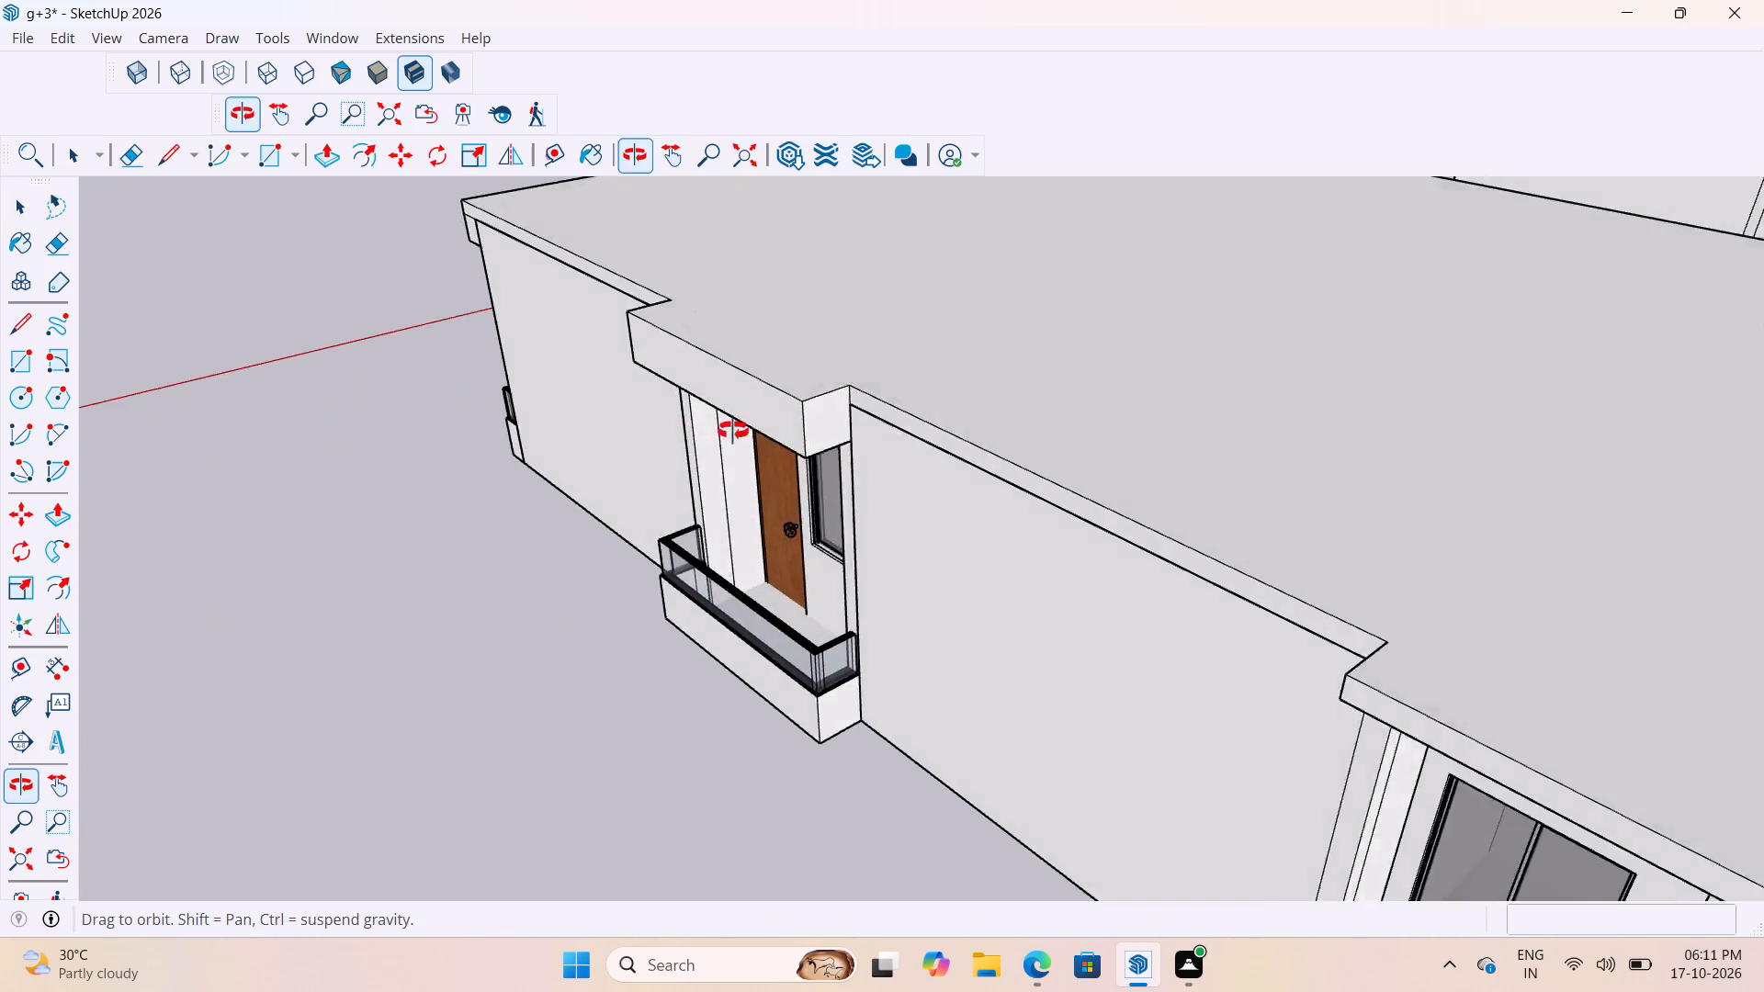
middle_click_drag(733, 431, 761, 449)
scroll(420, 382, "down", 10)
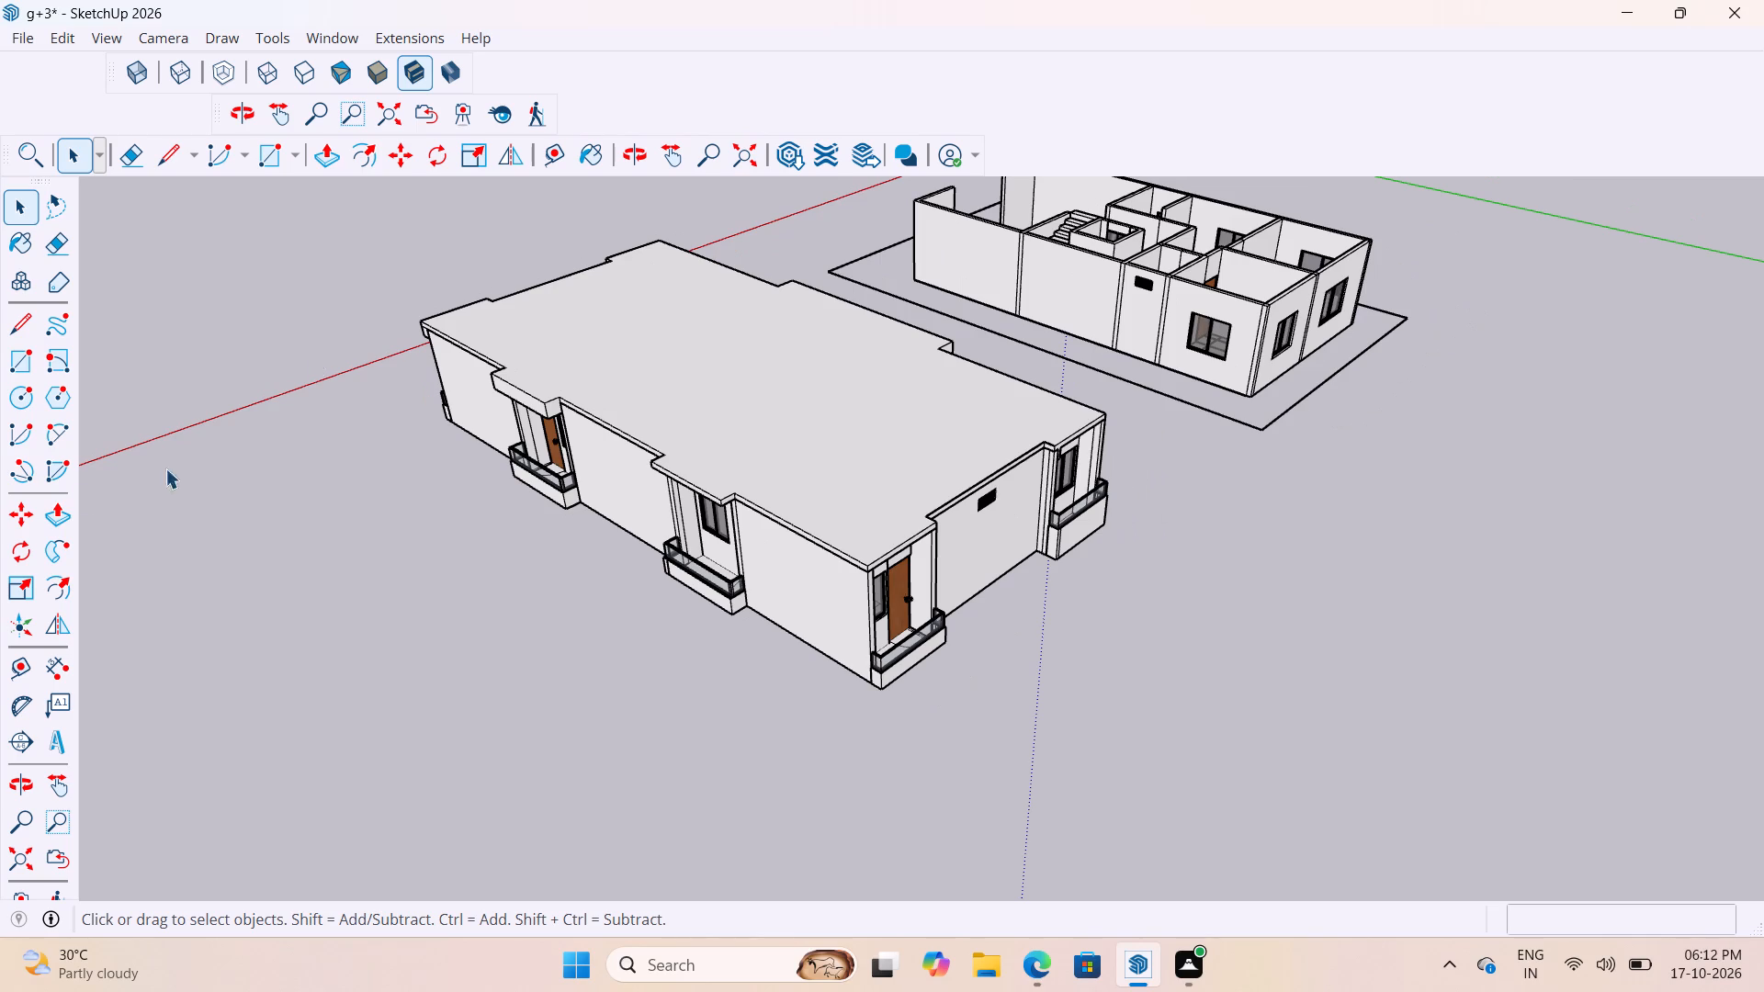
Review the roof overhangs from above around the building and examine the ventilator window on the short facade up close.
scroll(667, 393, "up", 5)
scroll(734, 441, "down", 6)
scroll(959, 719, "up", 7)
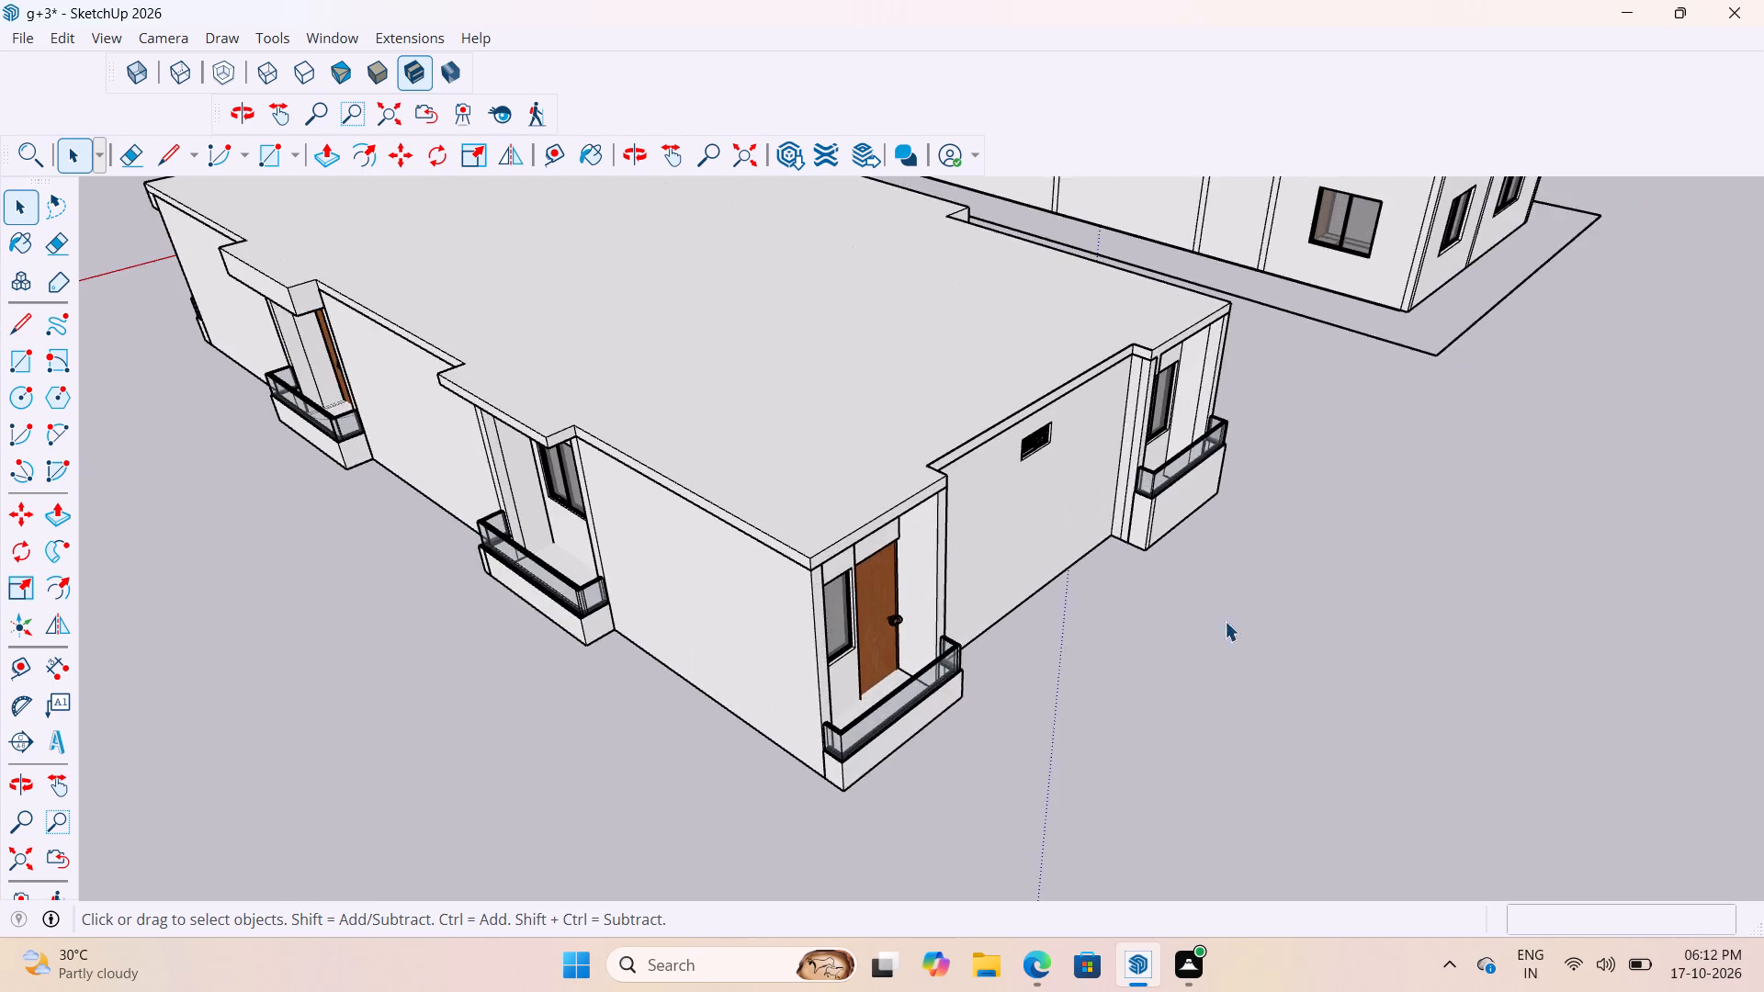
middle_click_drag(1209, 599, 1105, 602)
scroll(674, 524, "down", 10)
scroll(1134, 597, "down", 5)
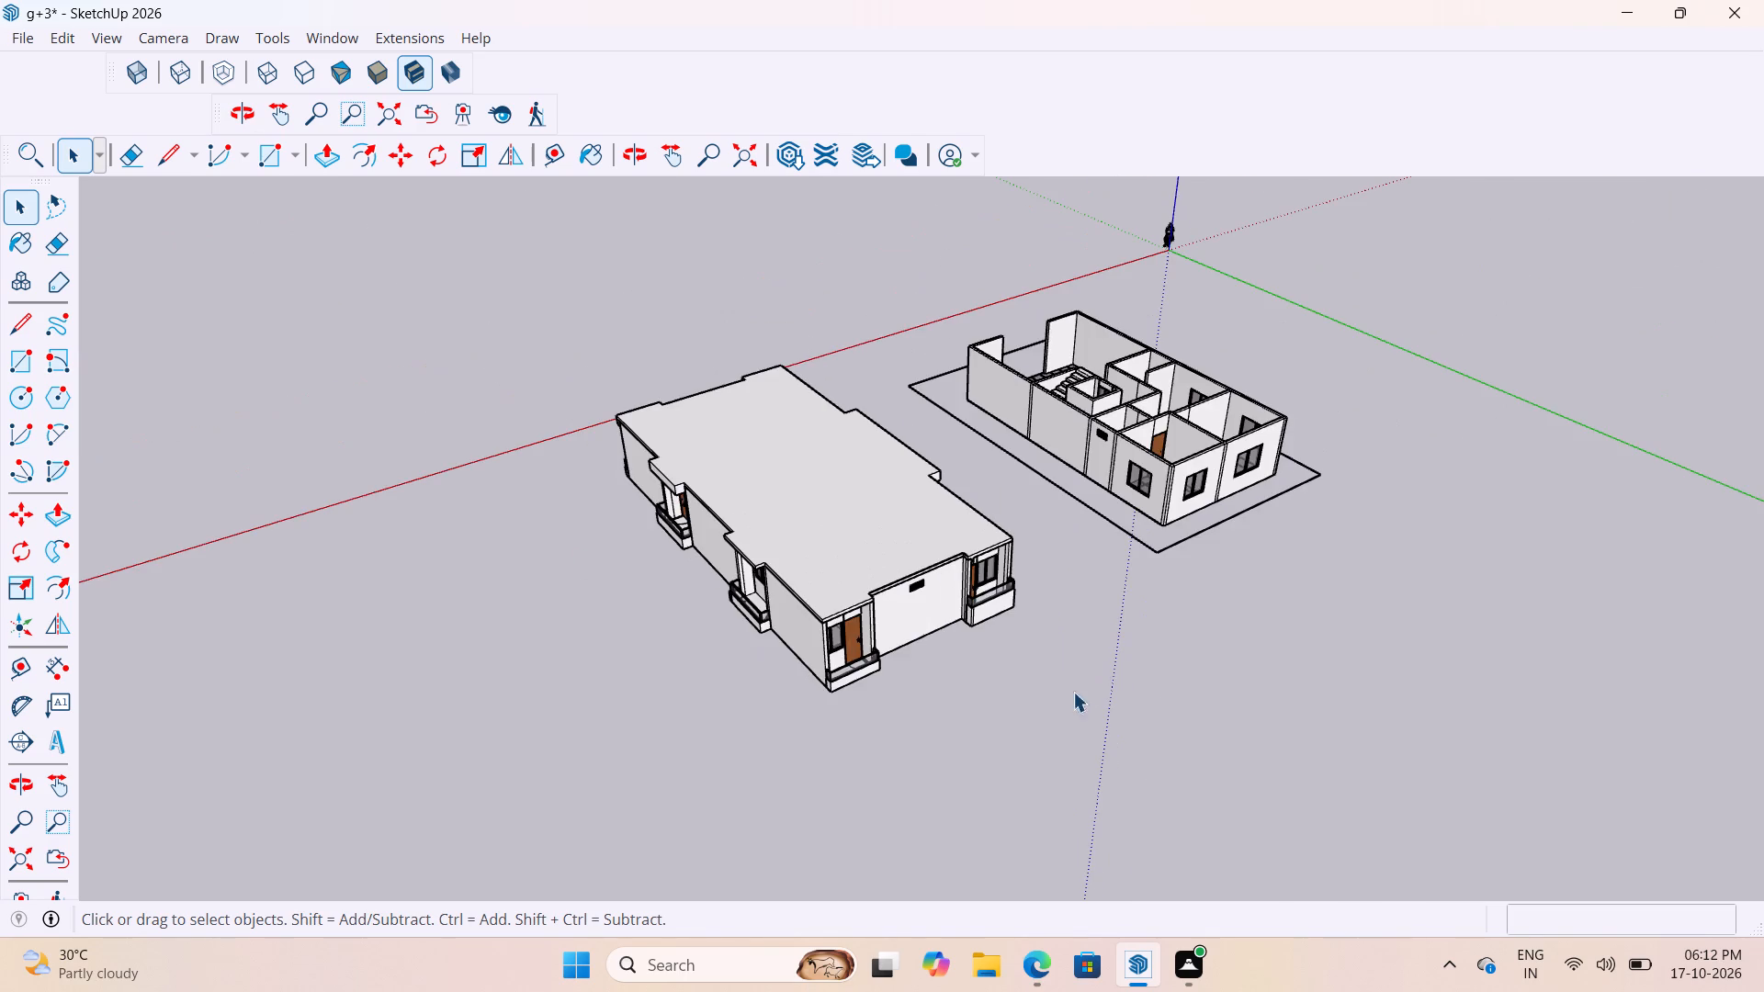
middle_click_drag(1120, 591, 507, 621)
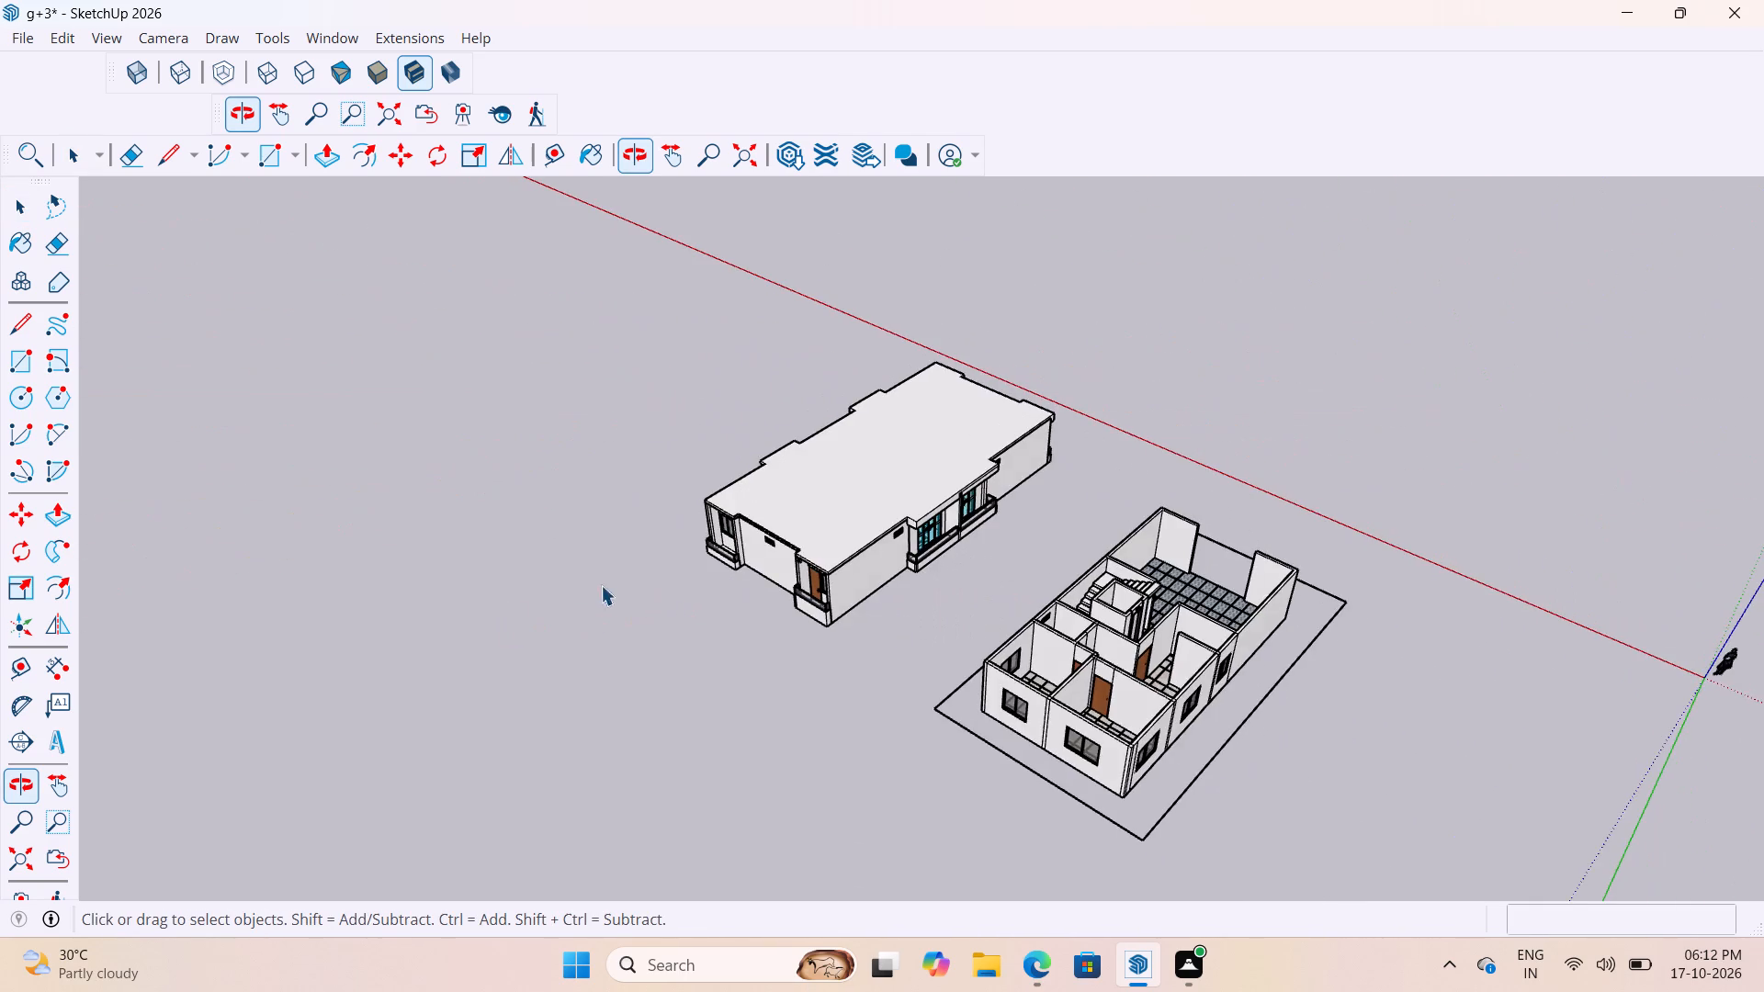
scroll(698, 560, "up", 10)
middle_click_drag(796, 537, 910, 431)
scroll(919, 443, "up", 3)
scroll(919, 443, "down", 5)
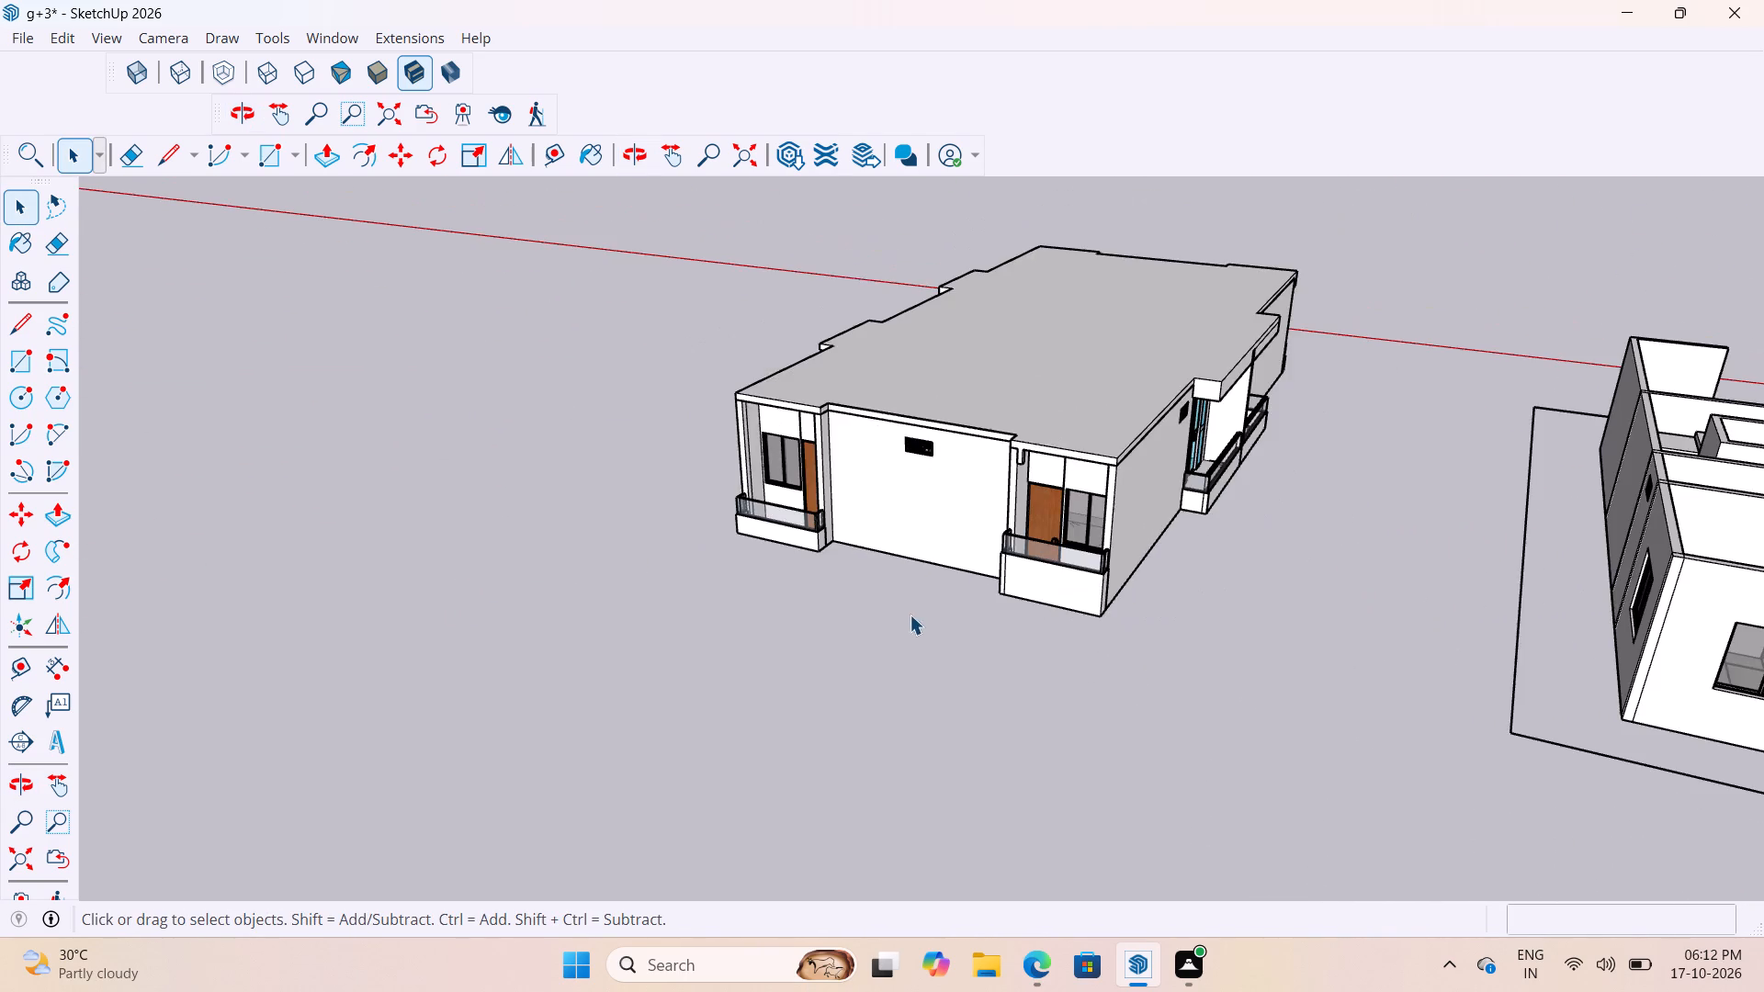
middle_click_drag(931, 502, 1102, 521)
scroll(1008, 434, "up", 18)
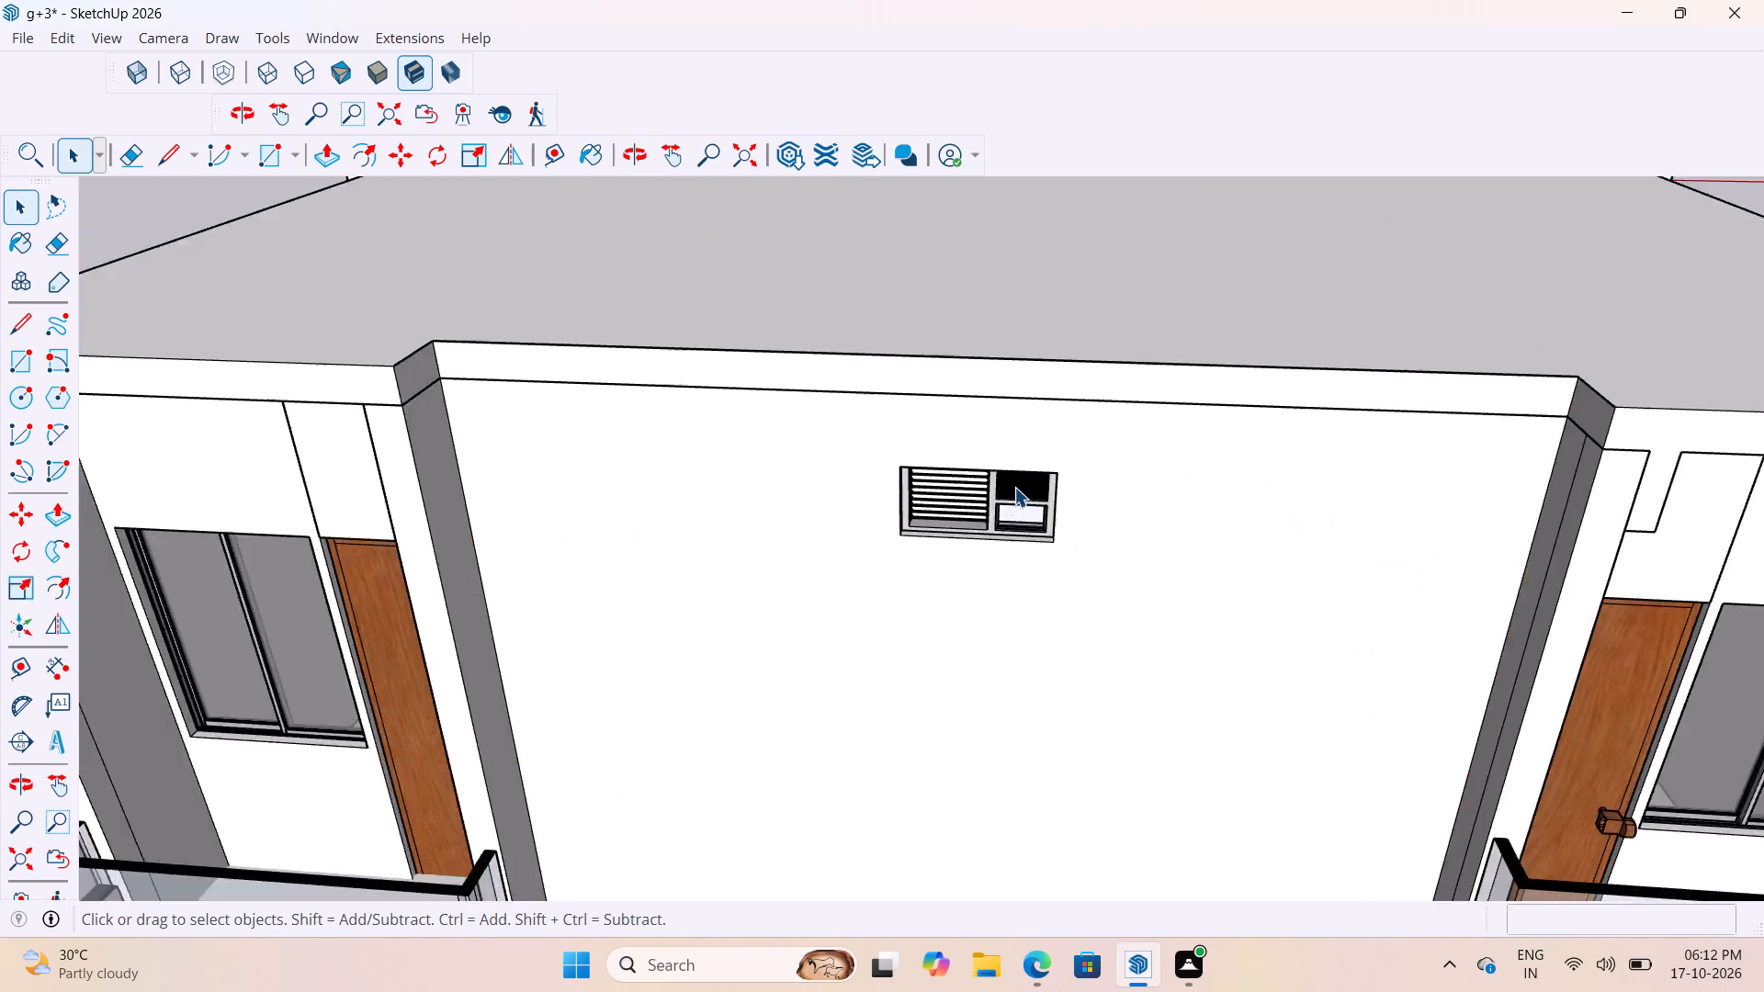
scroll(1014, 487, "up", 3)
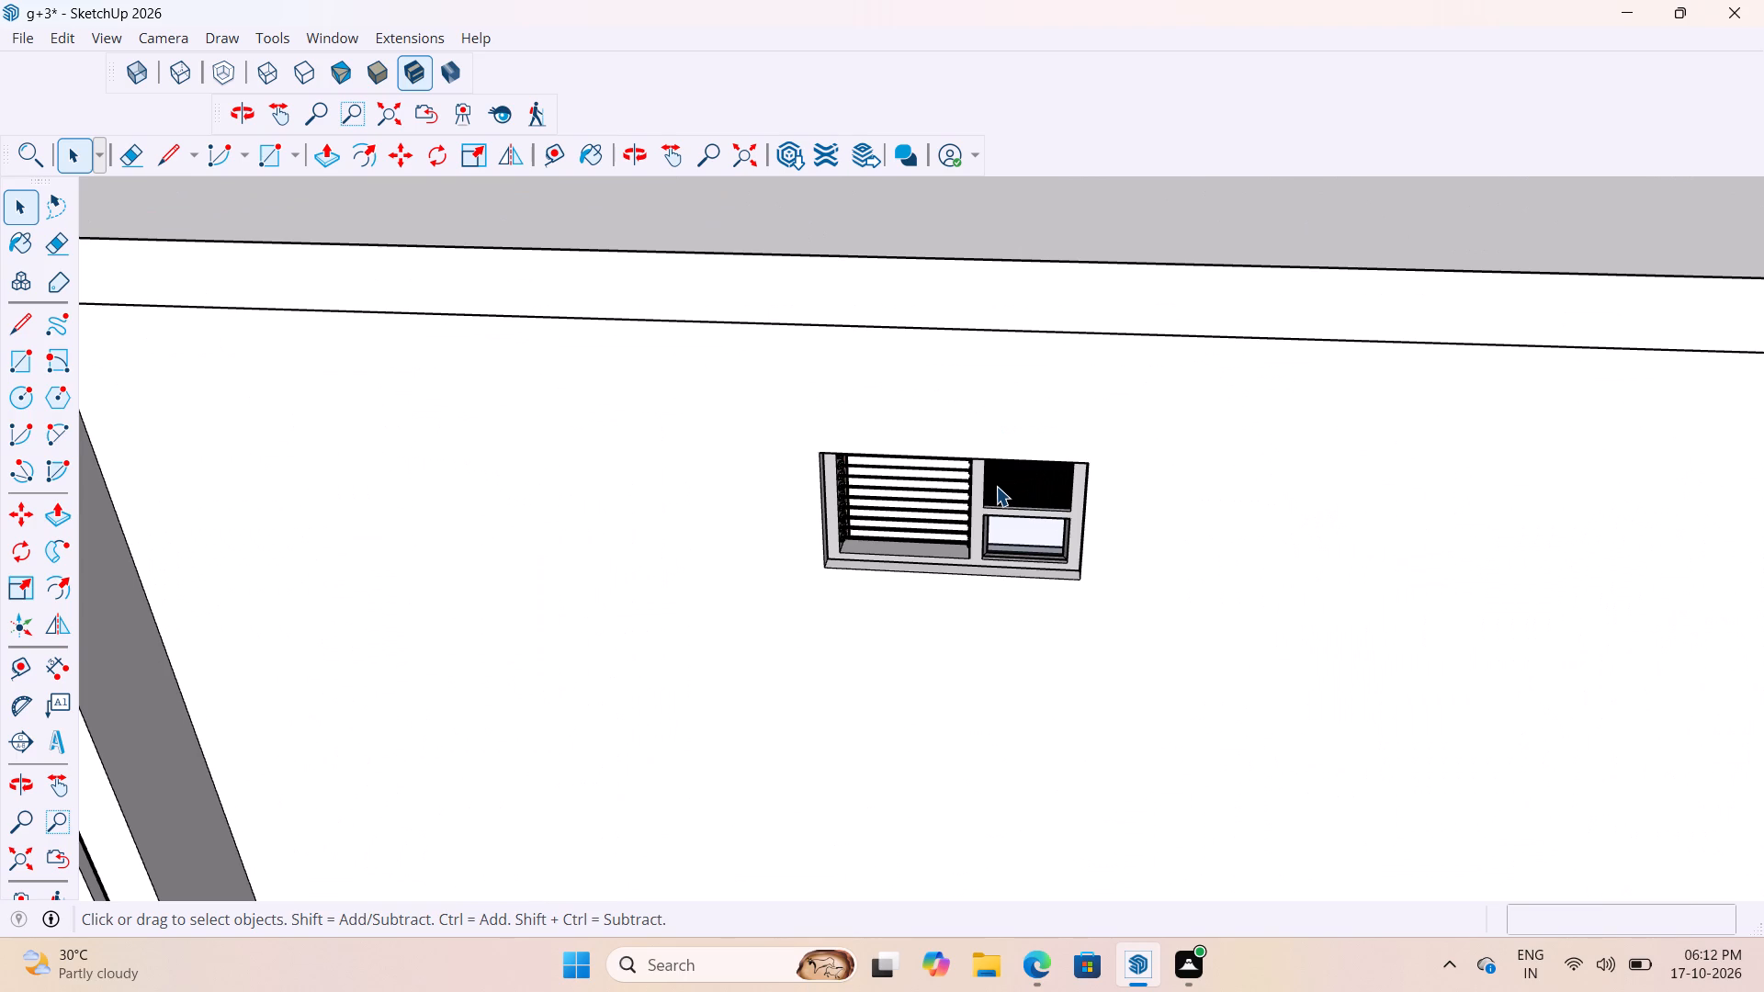
scroll(926, 423, "down", 20)
scroll(926, 423, "down", 12)
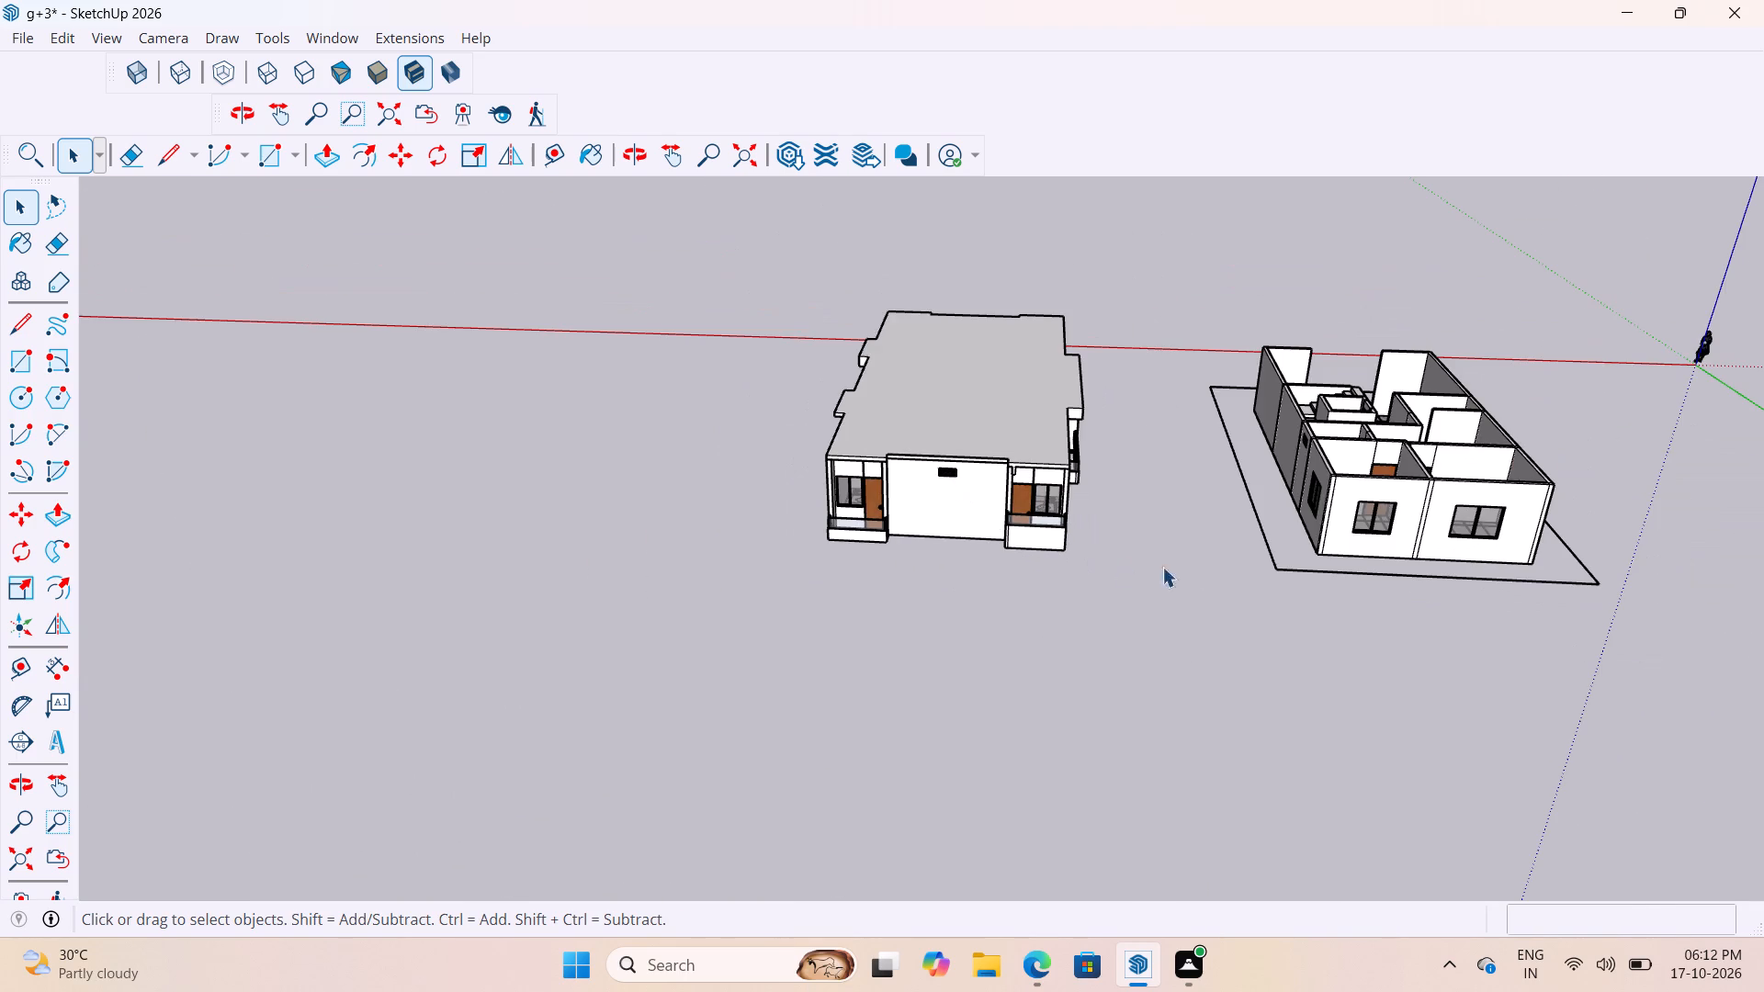
Review the opposite short facade's corner balconies and the long facade's glazed double balcony for their dropped roof edges.
middle_click_drag(1461, 459, 928, 586)
scroll(1212, 457, "down", 4)
middle_click_drag(1292, 479, 652, 522)
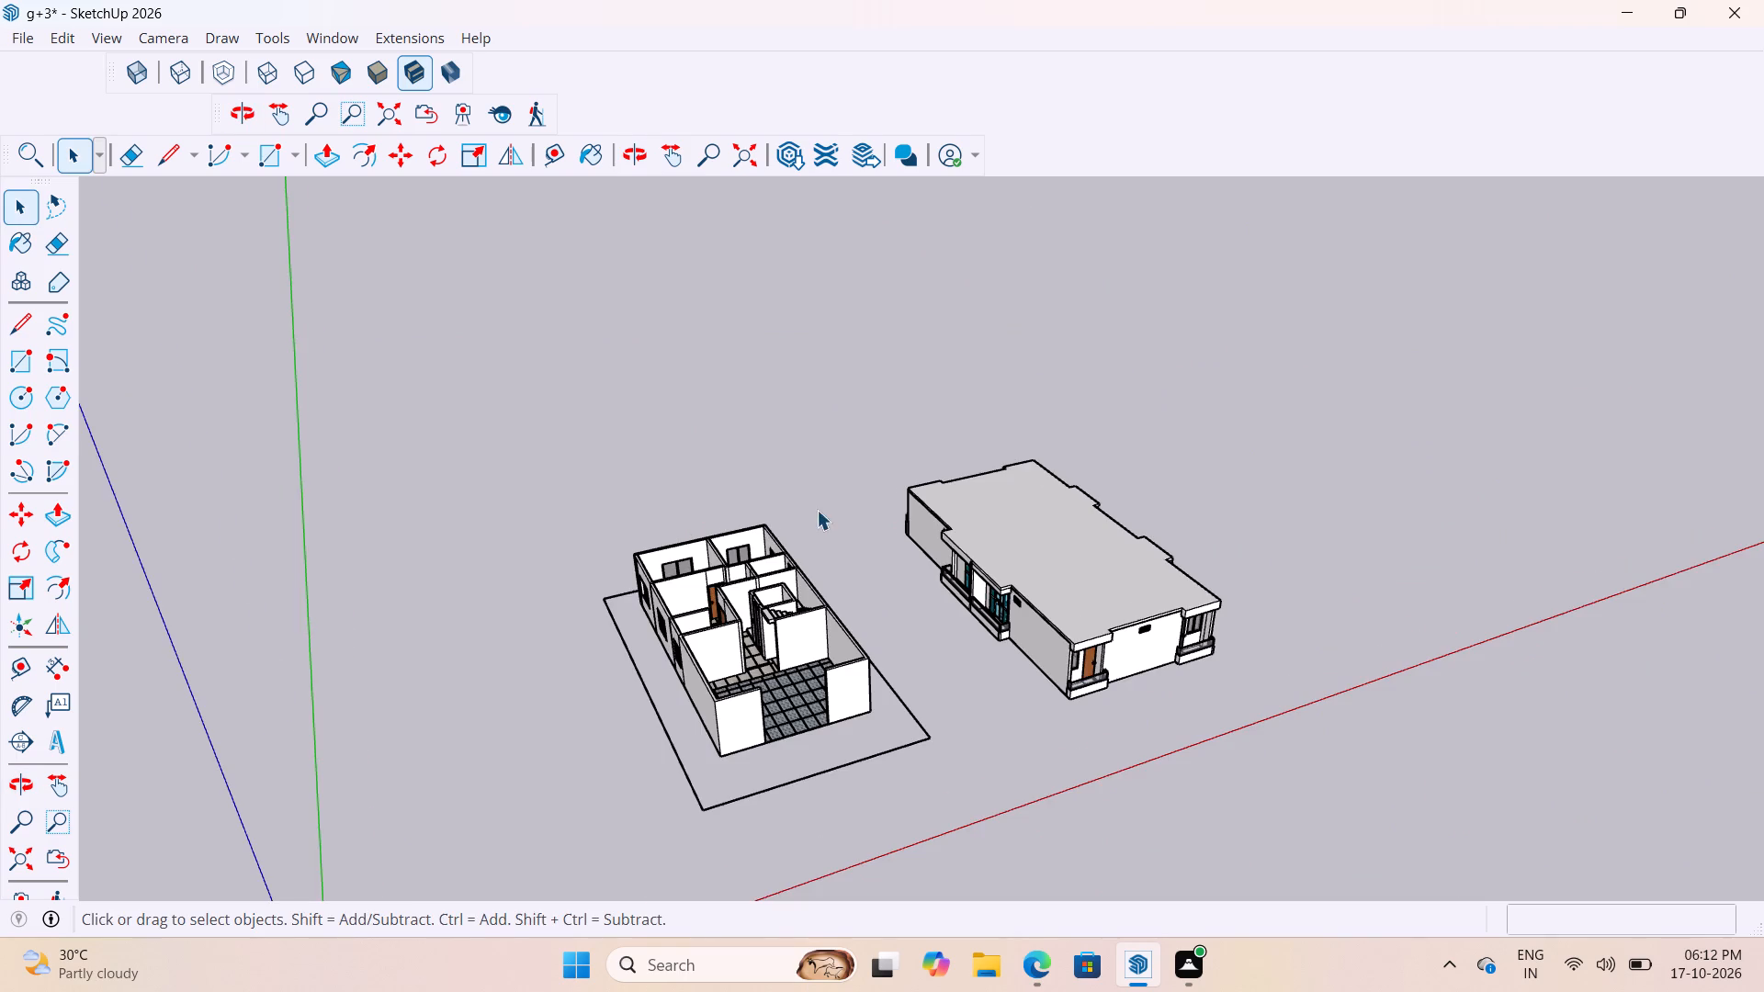
scroll(817, 510, "down", 4)
middle_click_drag(1004, 670, 799, 620)
scroll(798, 620, "down", 1)
scroll(1102, 617, "up", 19)
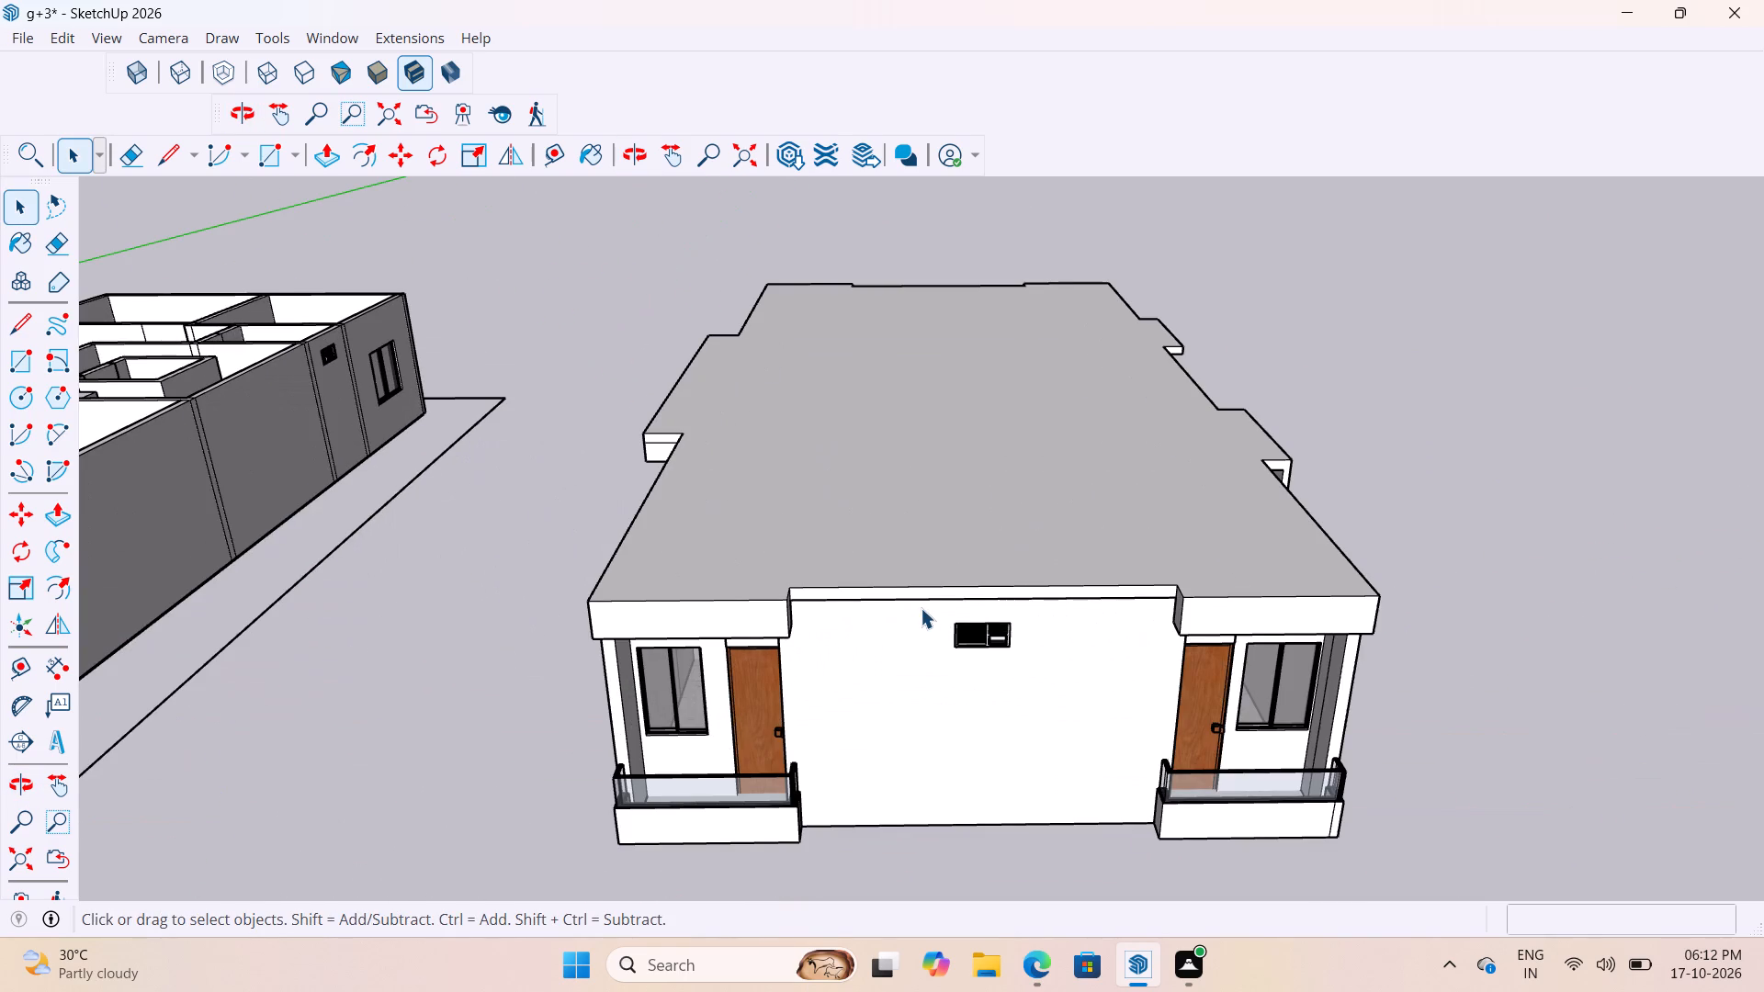
scroll(921, 608, "down", 5)
middle_click_drag(895, 592, 896, 531)
scroll(910, 552, "down", 5)
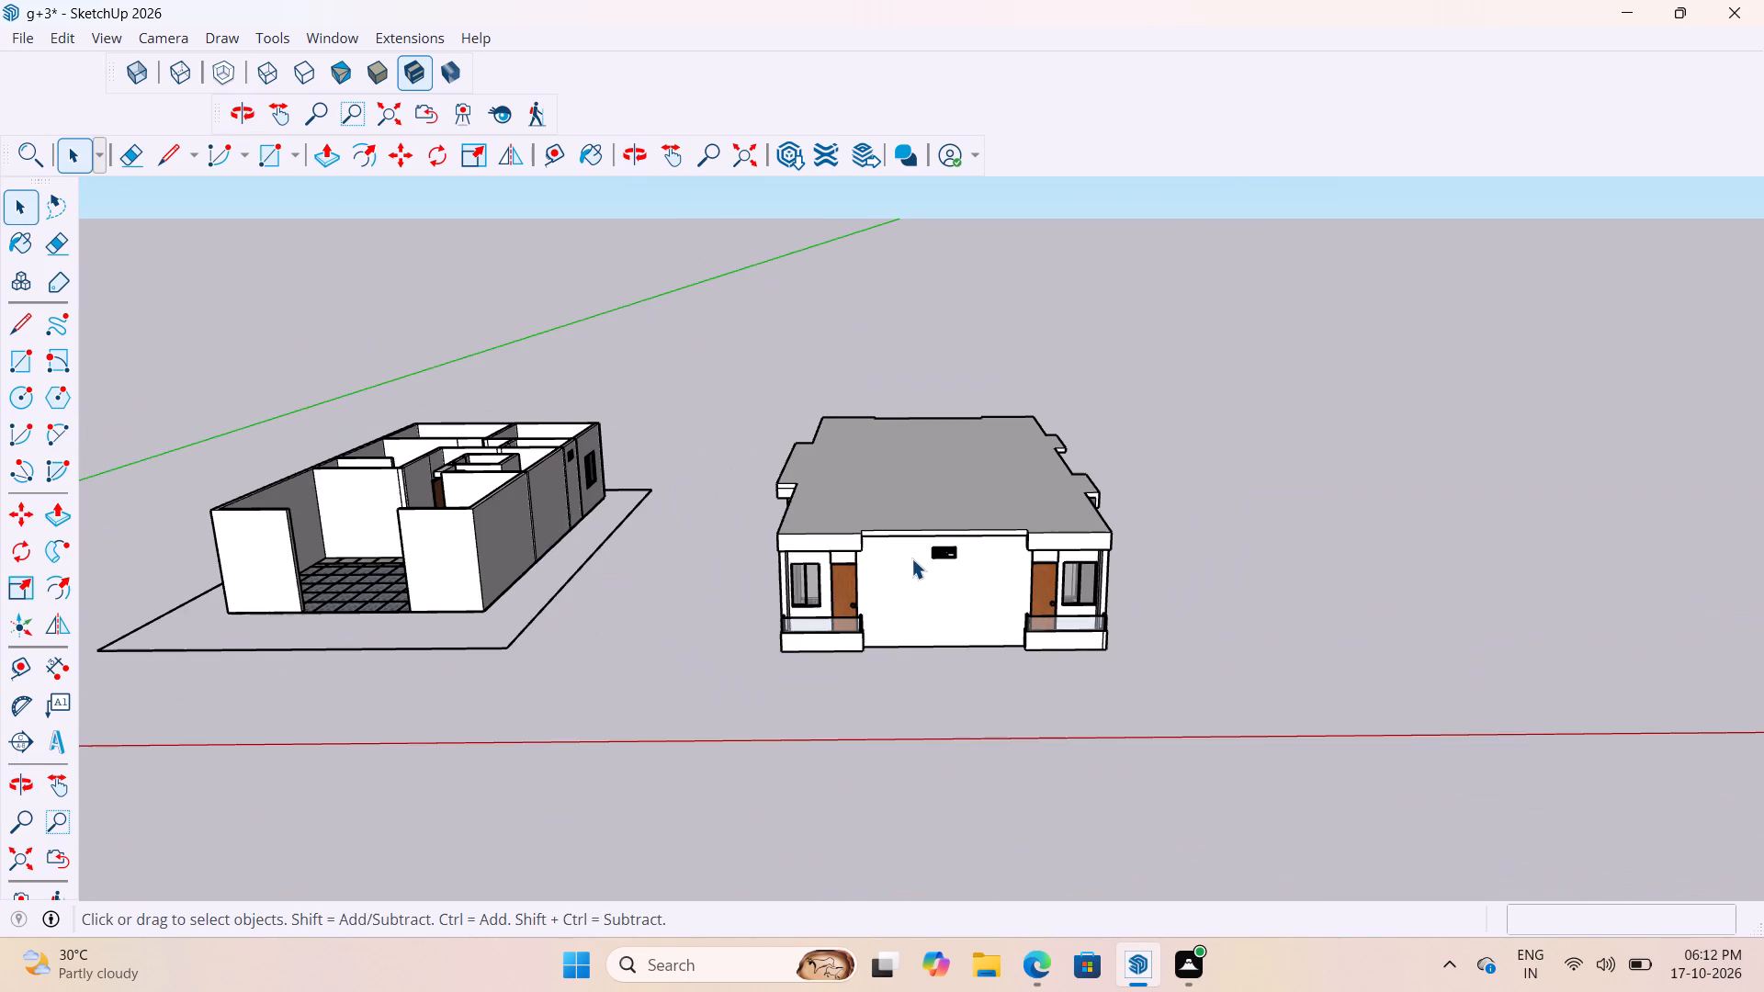
scroll(737, 553, "up", 7)
middle_click_drag(928, 603, 1160, 493)
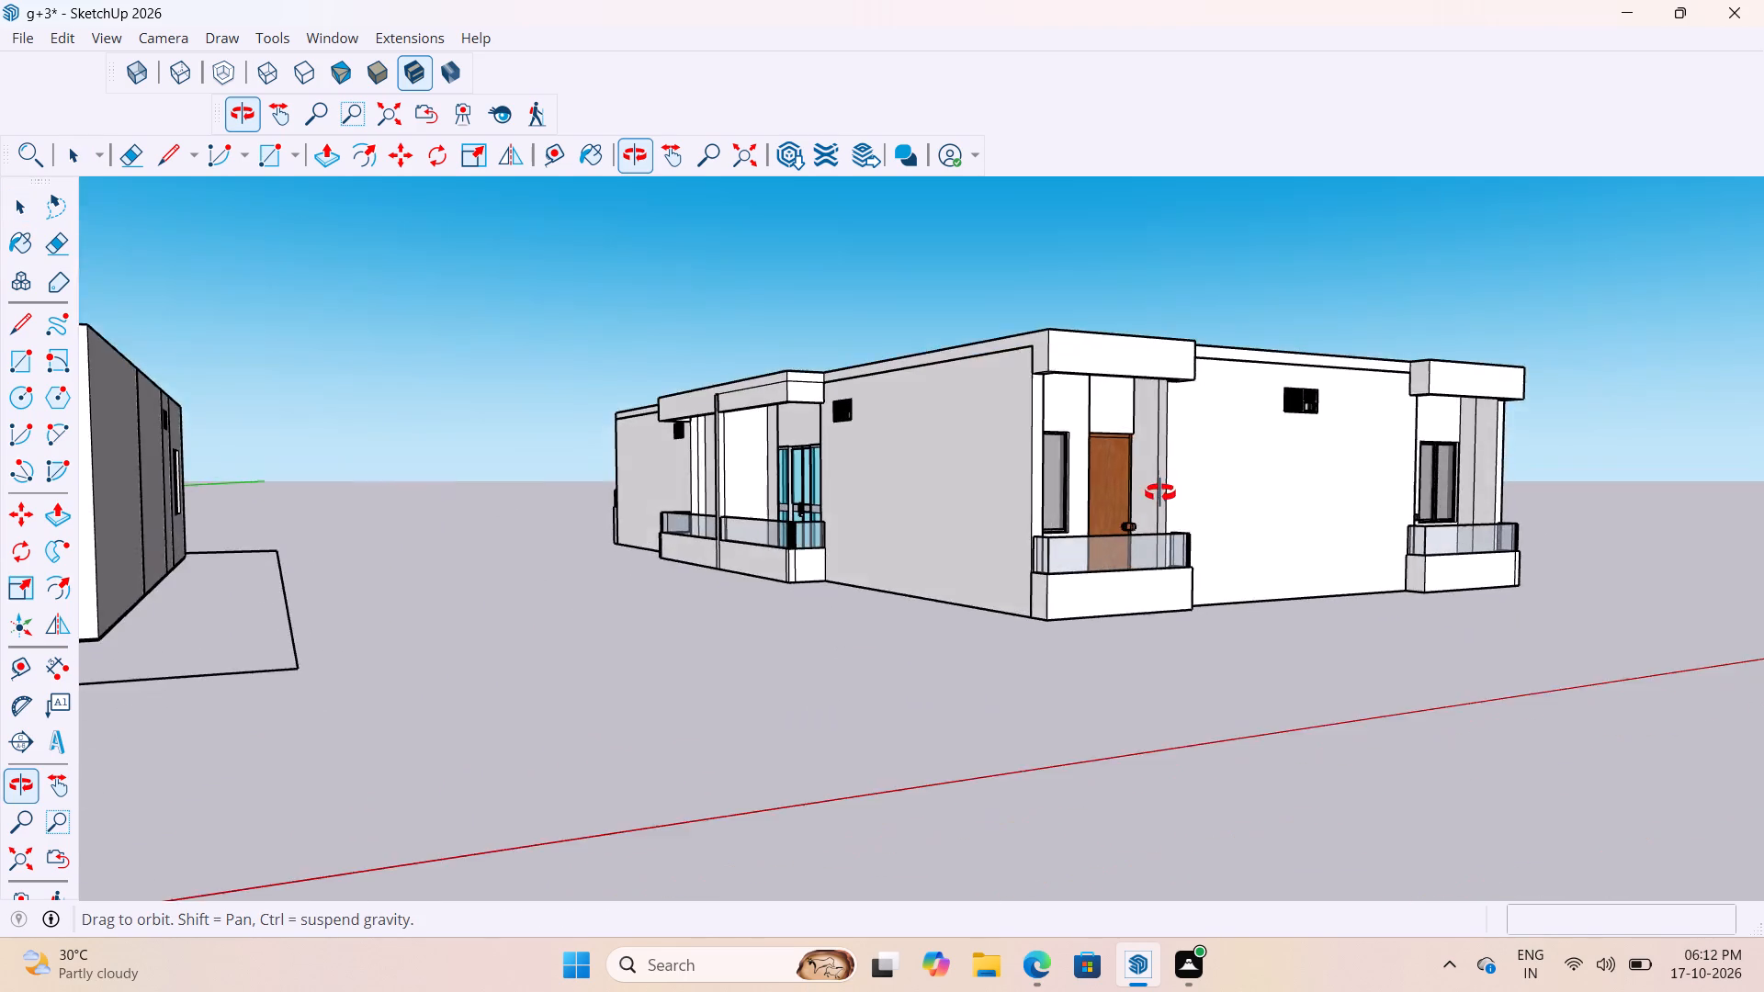
middle_click_drag(1160, 493, 1121, 534)
middle_click_drag(1114, 545, 1068, 589)
scroll(1072, 560, "down", 5)
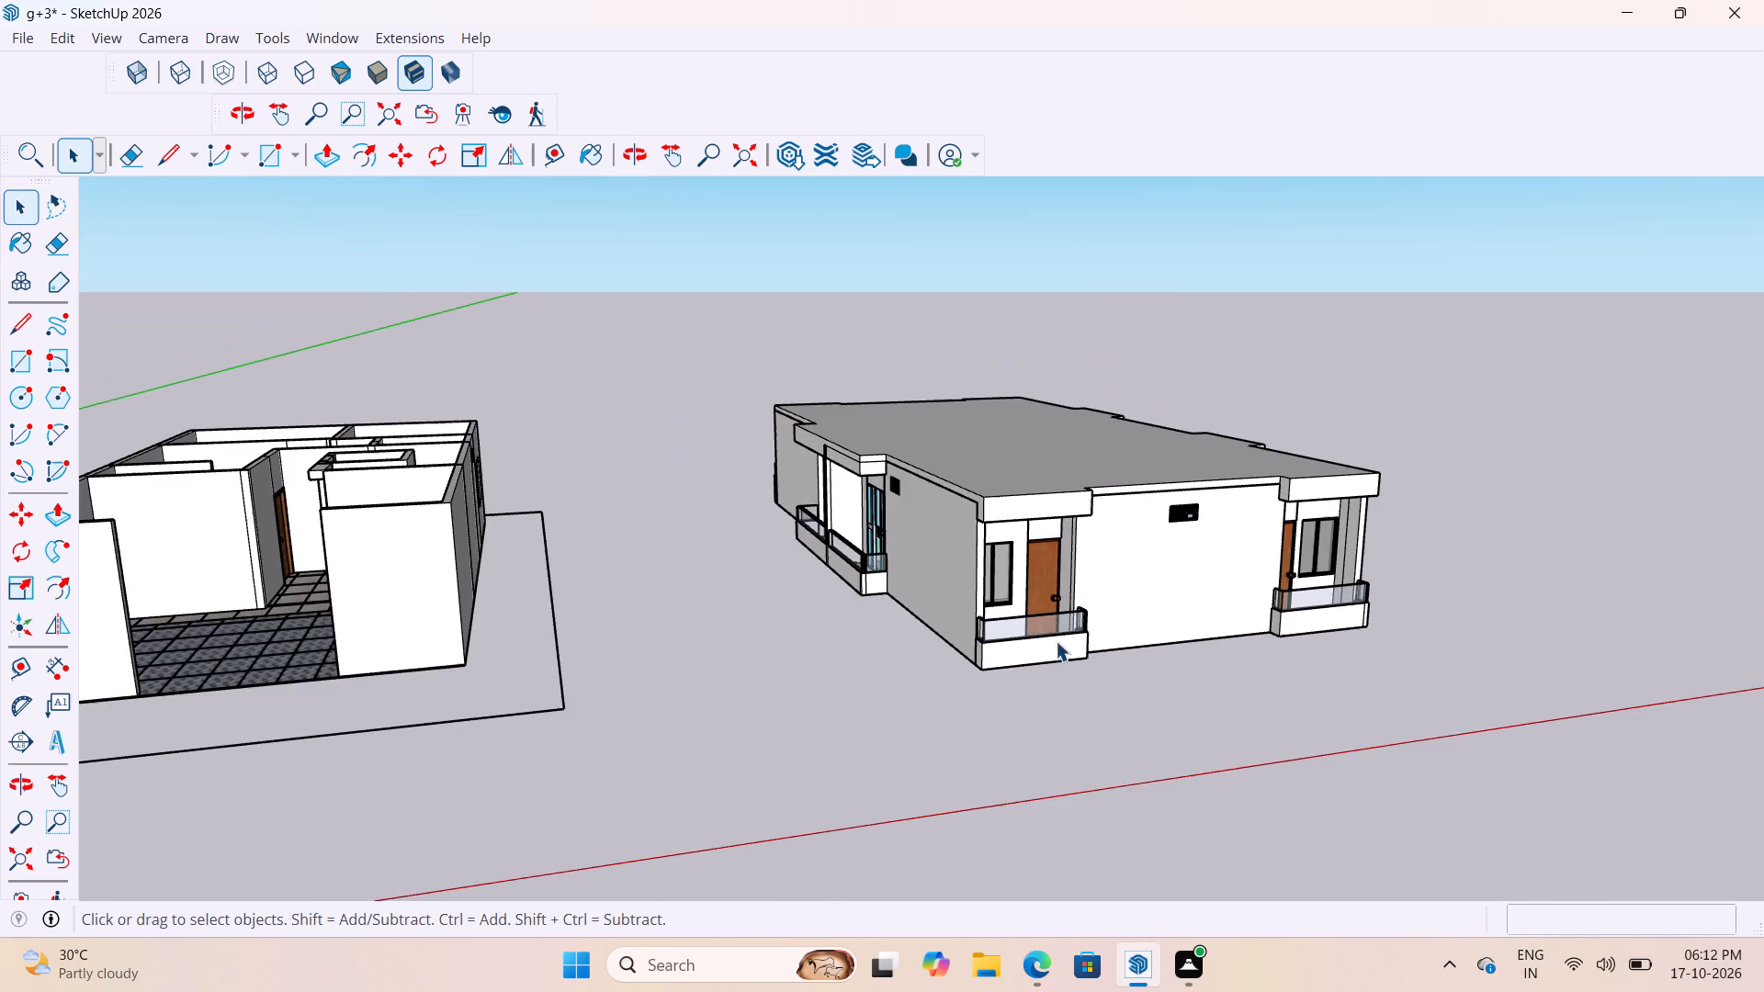
scroll(973, 504, "up", 5)
middle_click_drag(966, 502, 1484, 589)
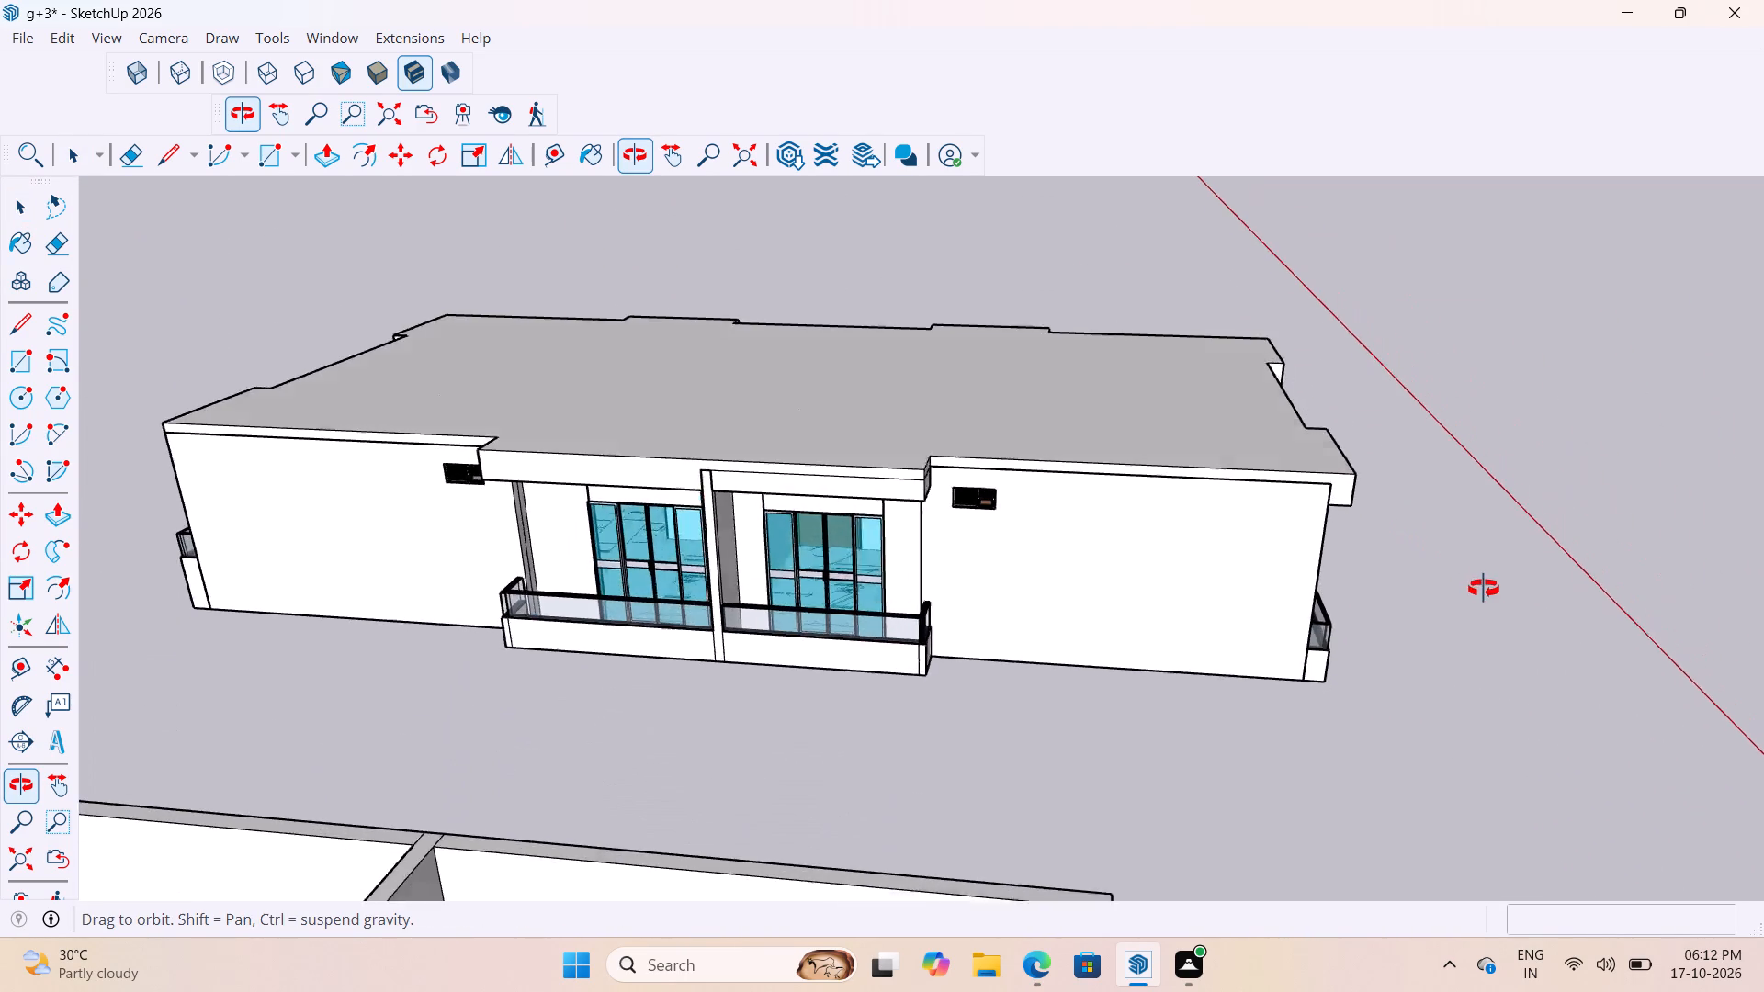
middle_click_drag(1484, 589, 1488, 591)
scroll(1272, 614, "down", 10)
scroll(1229, 655, "up", 3)
scroll(1167, 562, "down", 5)
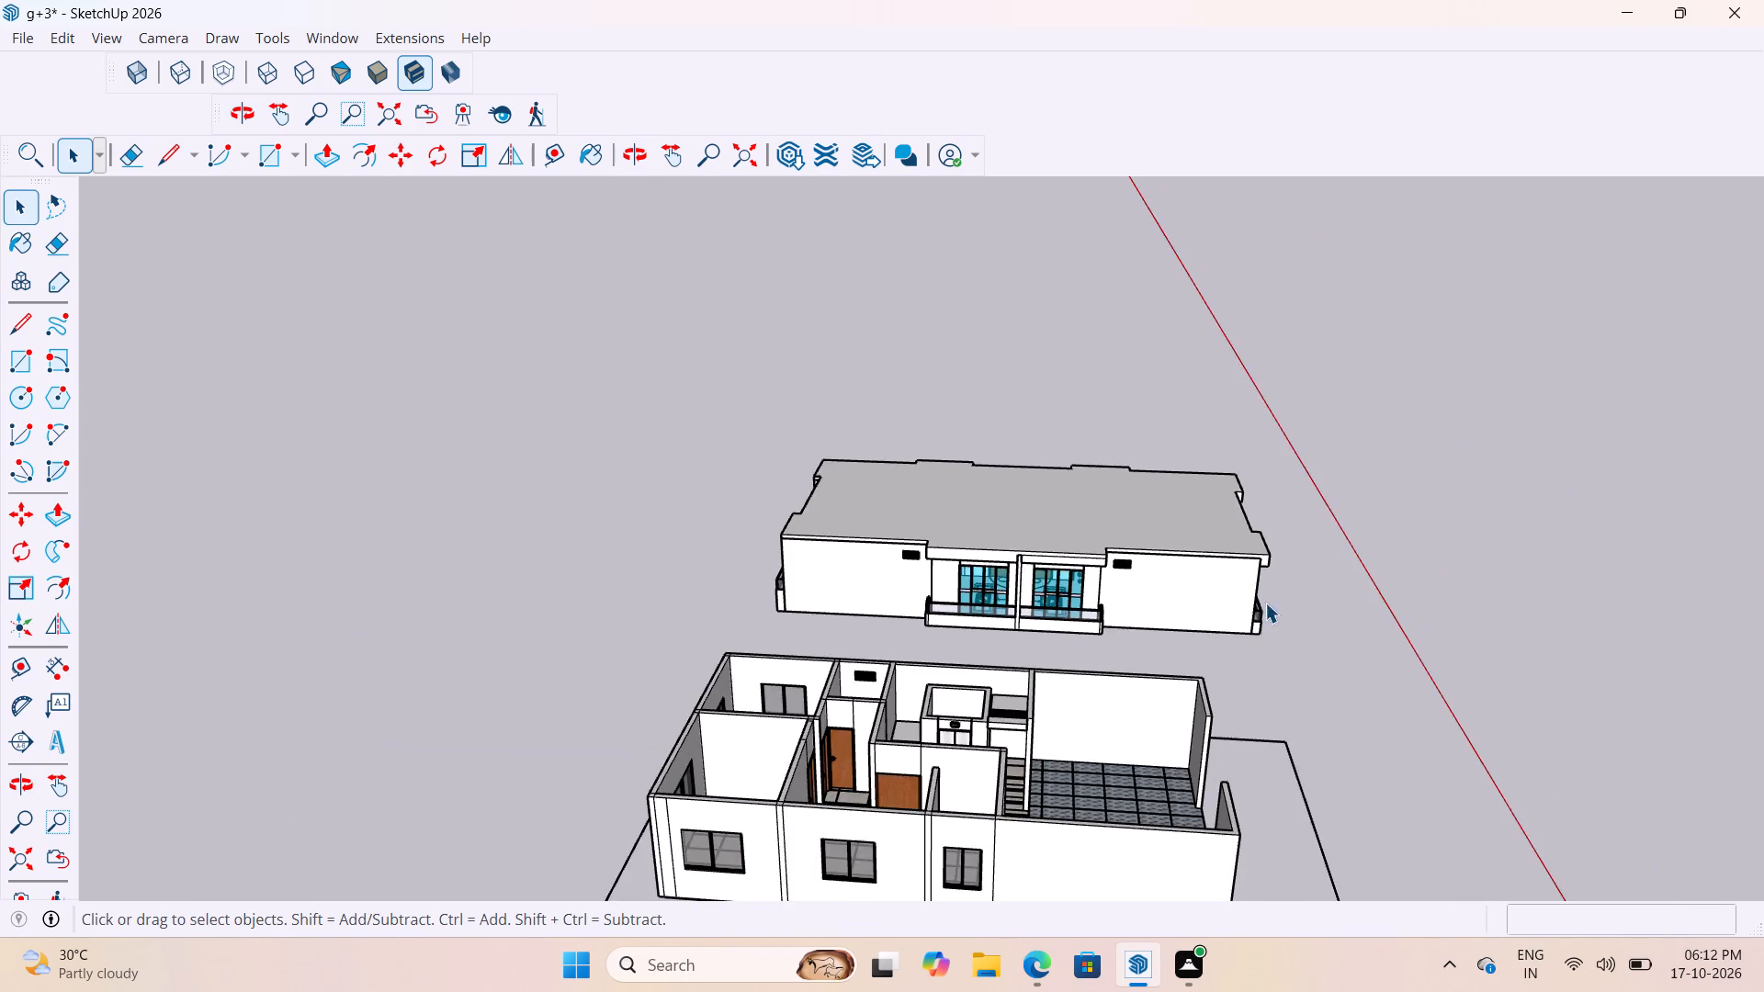
Examine the neighbouring open-top floor's layout, looking closely at the lift front and the staircase around the lift shaft.
middle_click_drag(1189, 601, 598, 648)
scroll(1120, 549, "down", 5)
middle_click_drag(1057, 637, 1018, 799)
scroll(743, 637, "up", 14)
middle_click_drag(830, 521, 1419, 480)
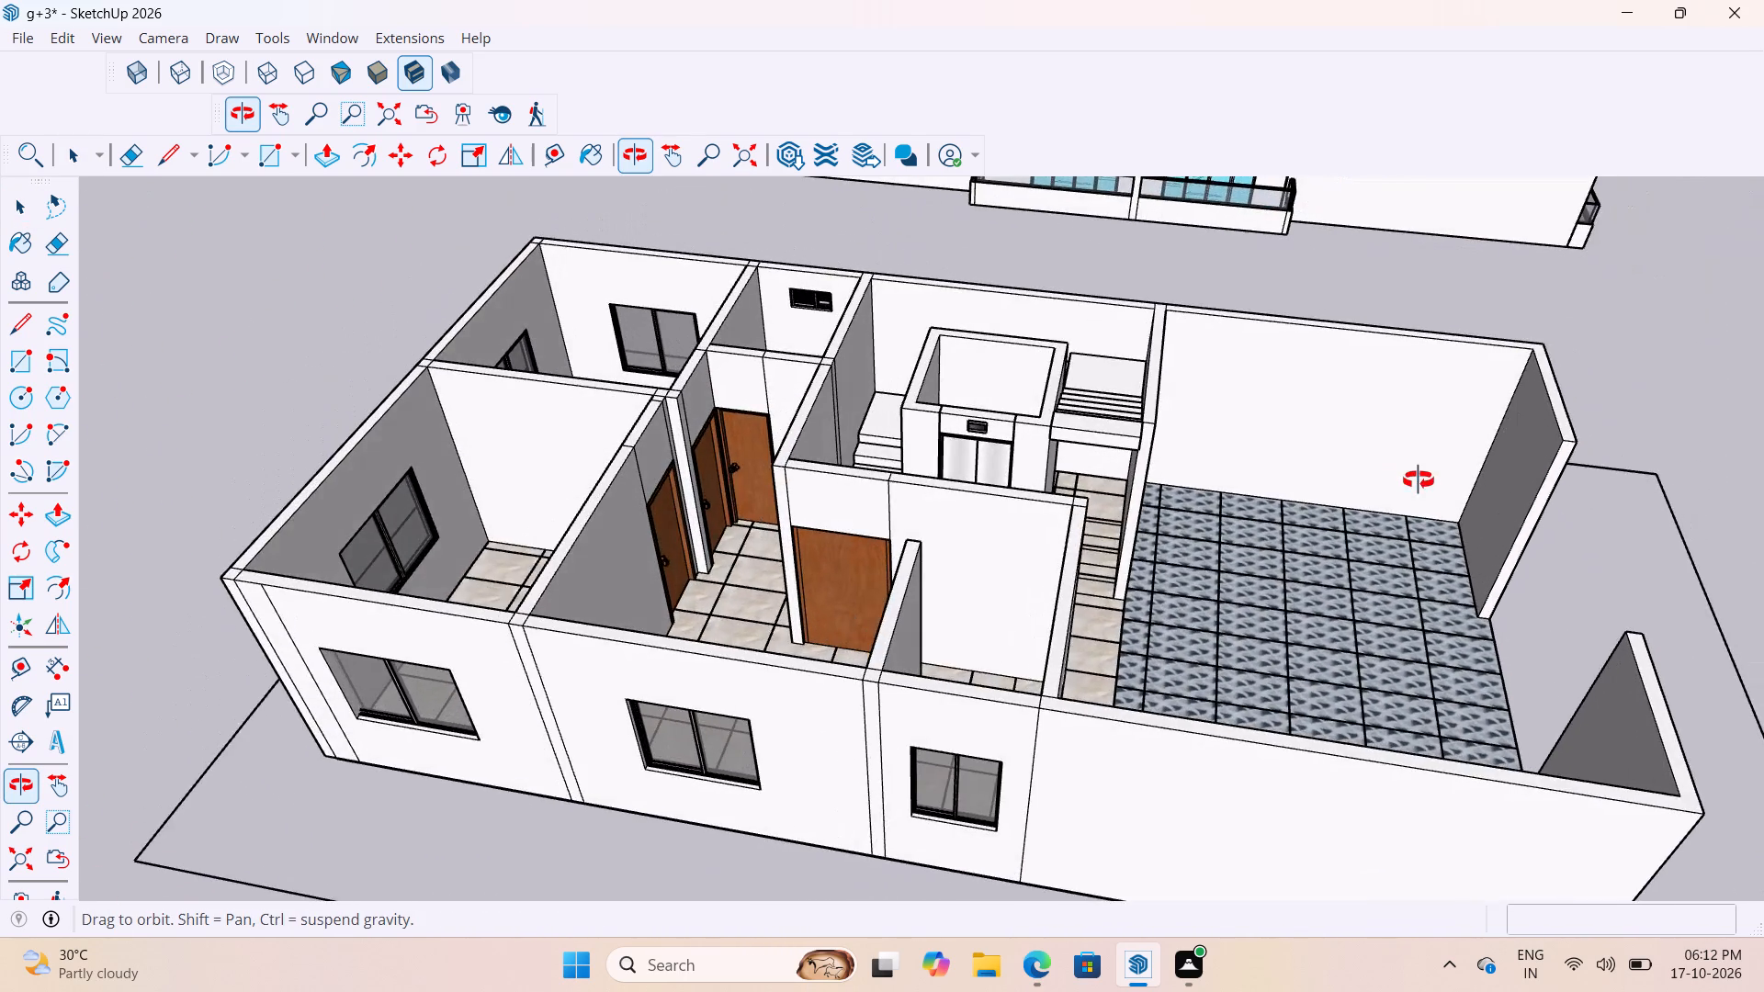
middle_click_drag(1419, 480, 1308, 531)
scroll(991, 479, "up", 16)
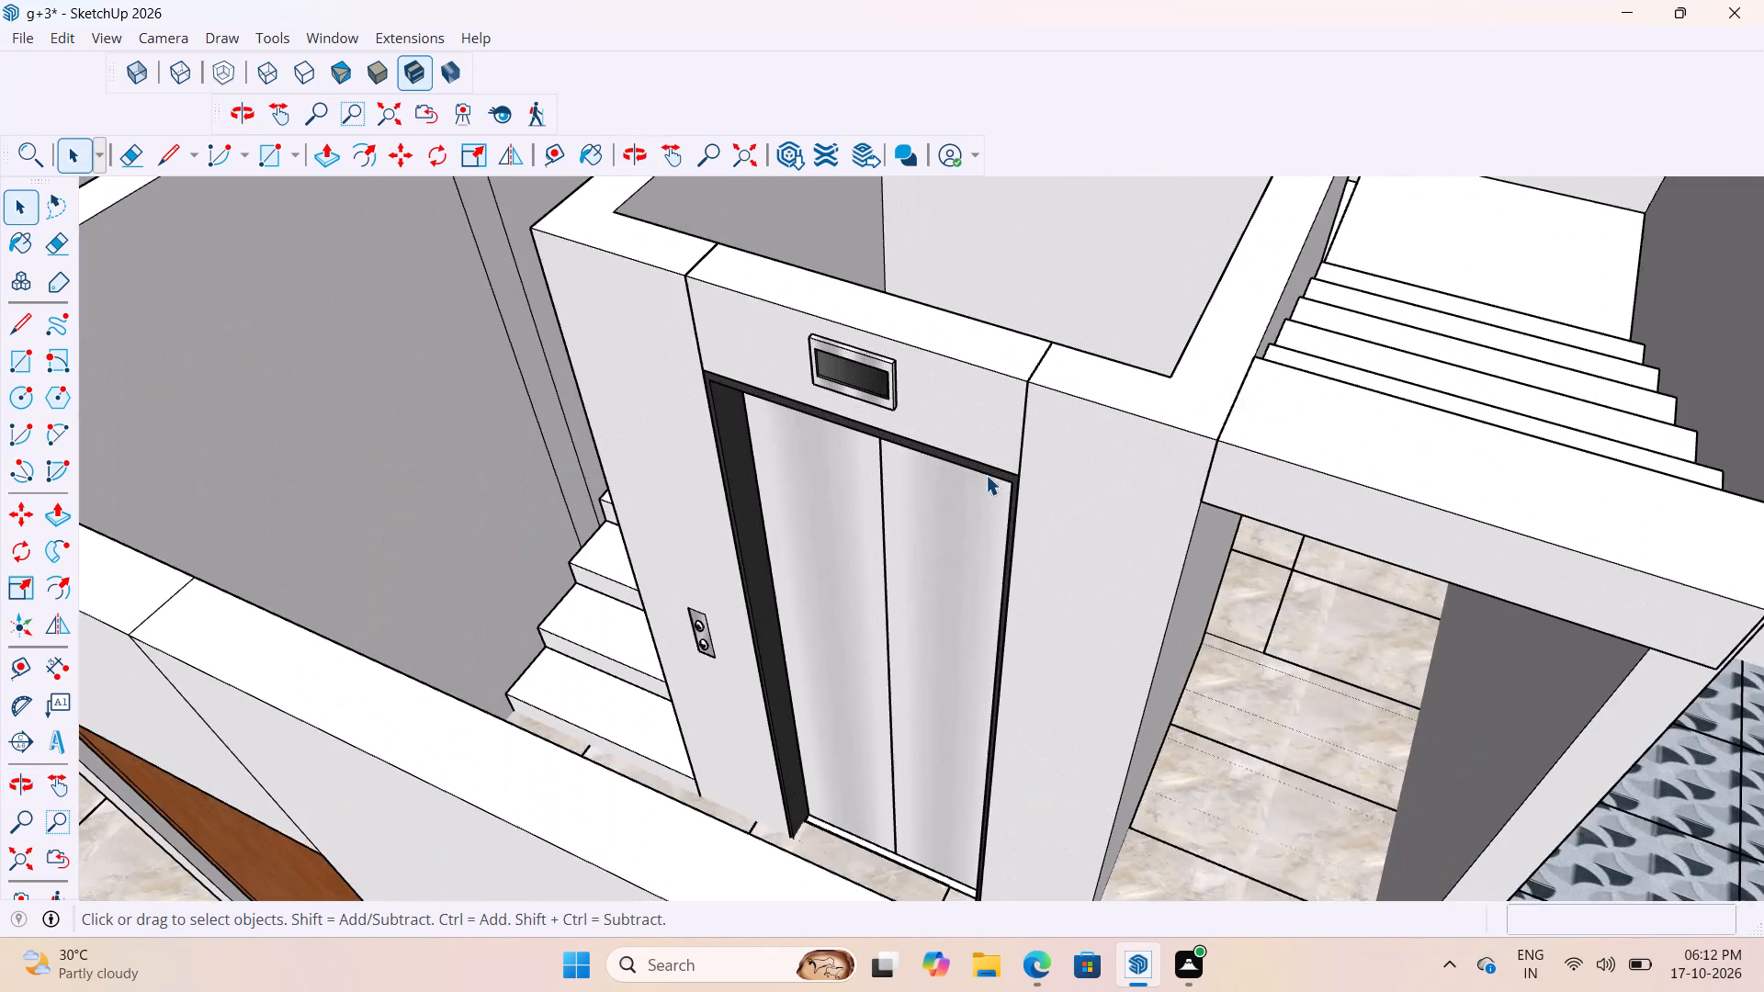
scroll(979, 471, "up", 5)
middle_click_drag(972, 466, 1128, 345)
scroll(1078, 496, "down", 4)
scroll(928, 416, "down", 3)
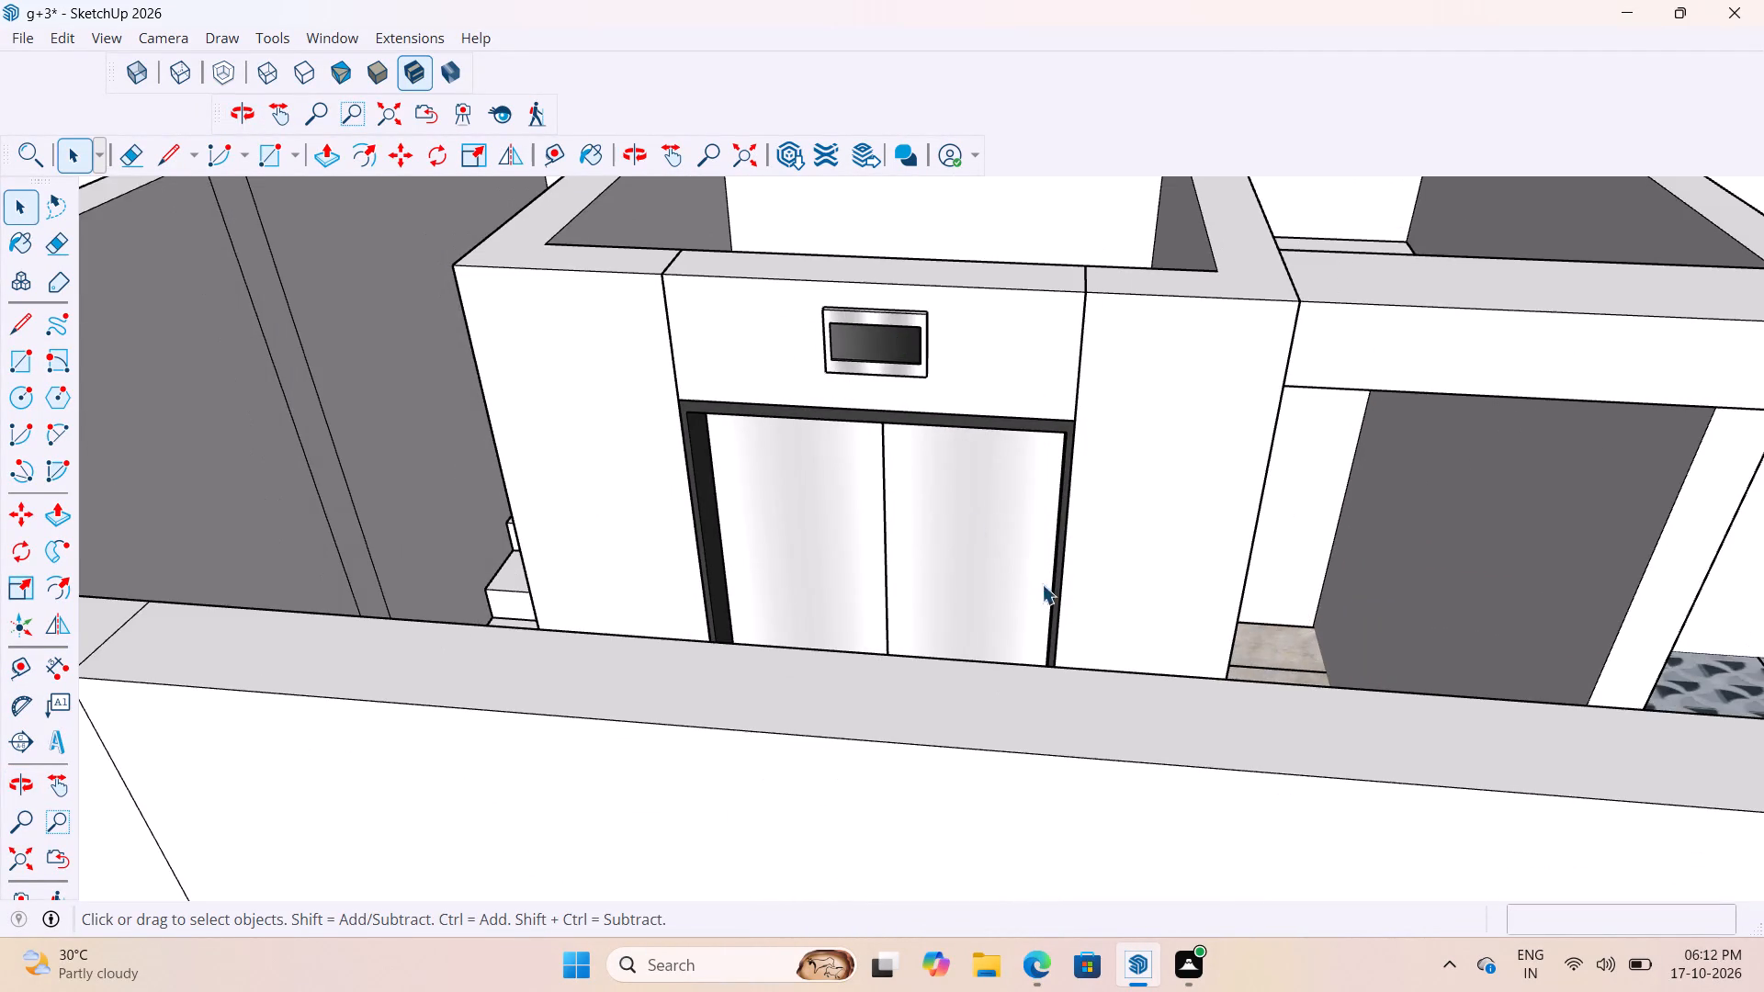
middle_click_drag(1157, 539, 794, 625)
scroll(972, 593, "down", 1)
scroll(813, 648, "up", 1)
scroll(814, 648, "down", 12)
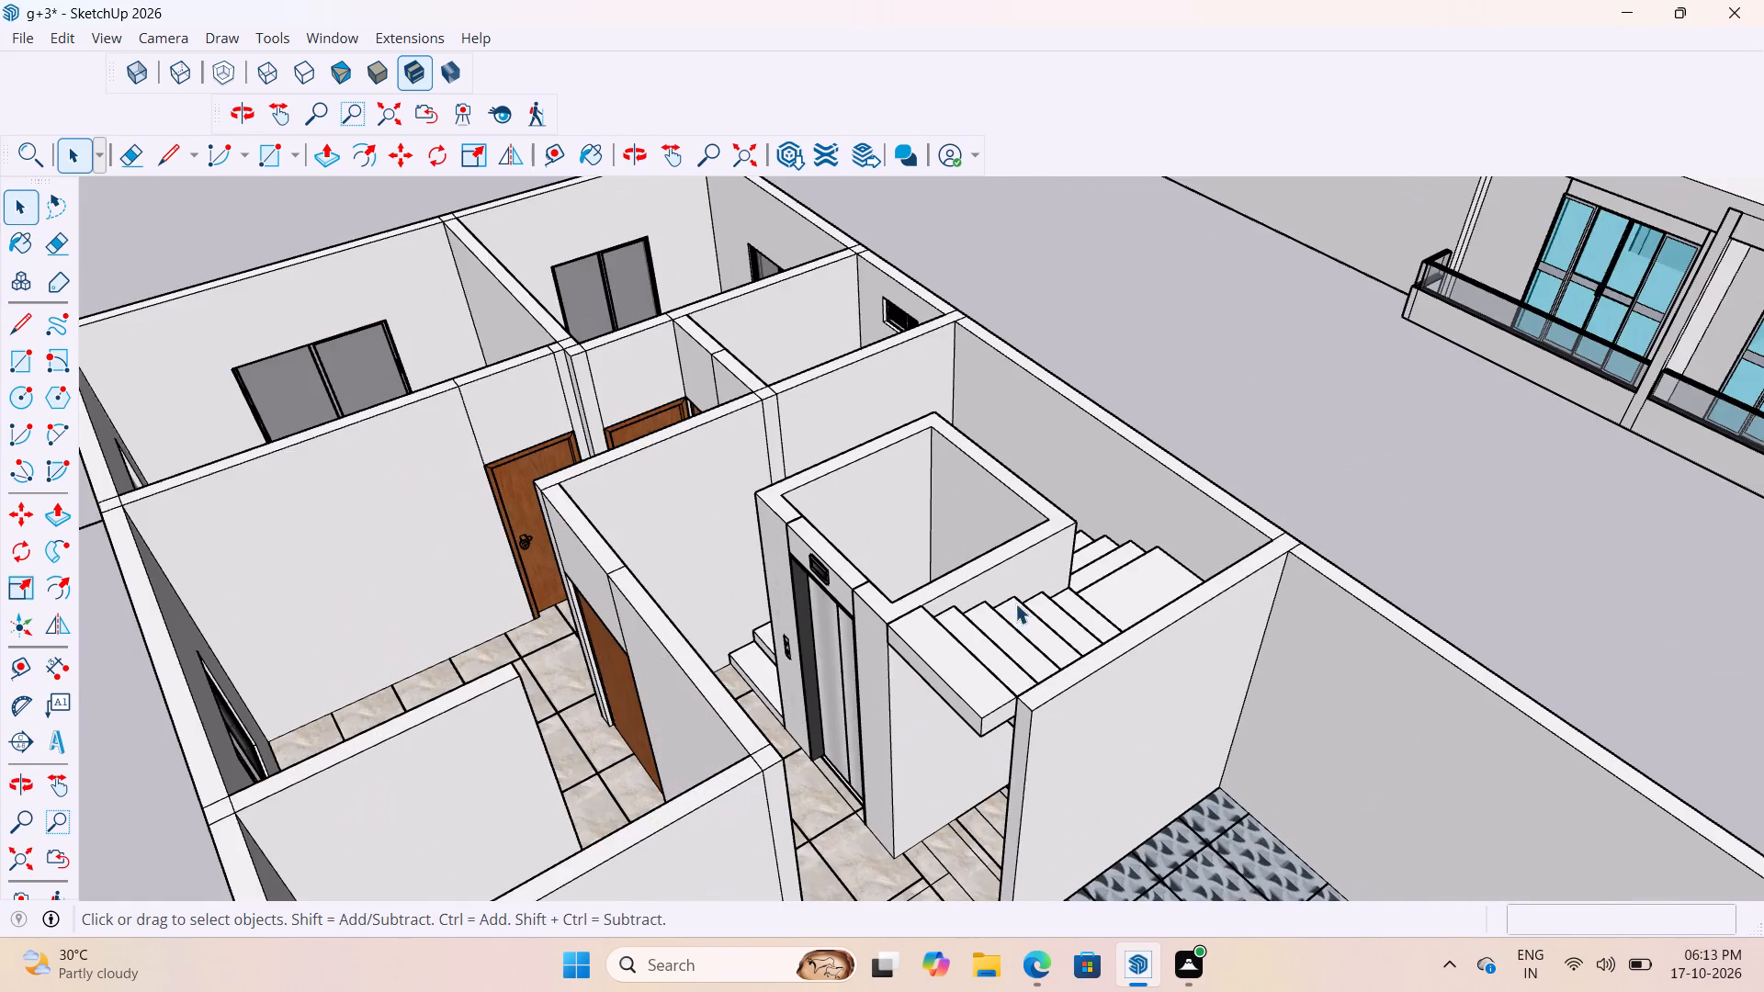
Examine the open-top floor's tiling up close, checking the joints of the patterned grey tiles and of the marble corridor tiles.
scroll(1016, 603, "down", 5)
scroll(1129, 708, "down", 6)
scroll(1212, 875, "up", 6)
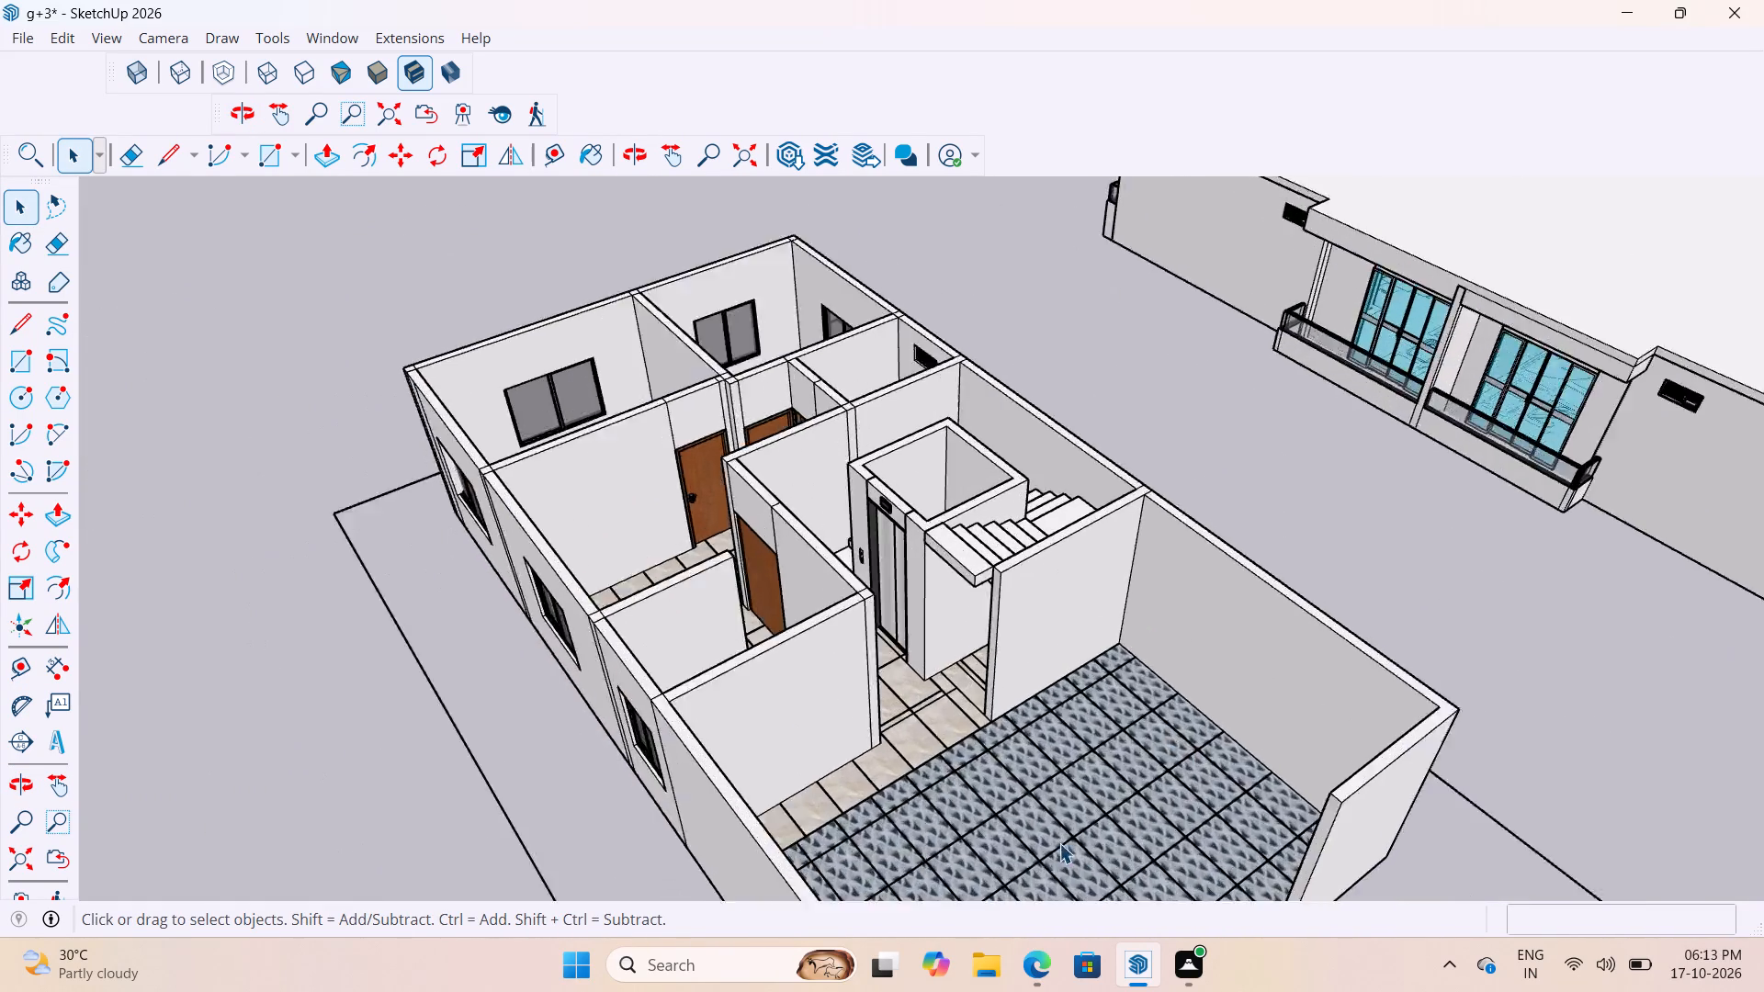
scroll(1059, 843, "up", 20)
scroll(1059, 843, "up", 17)
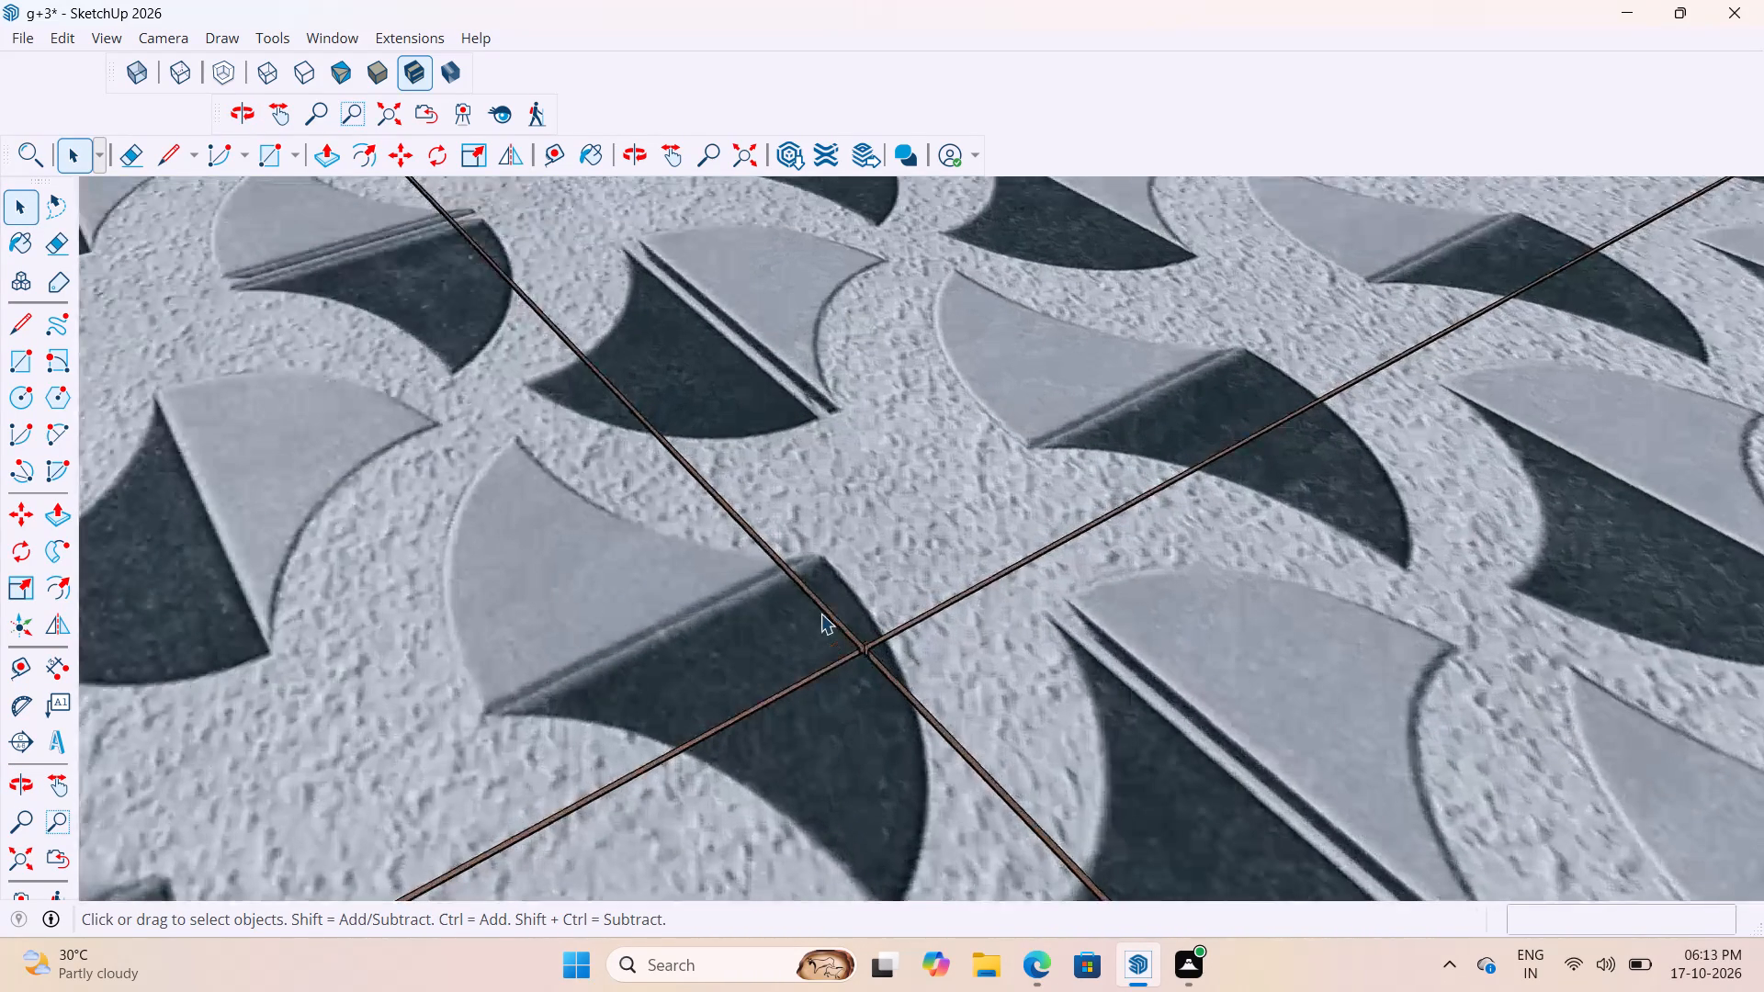
scroll(834, 693, "up", 13)
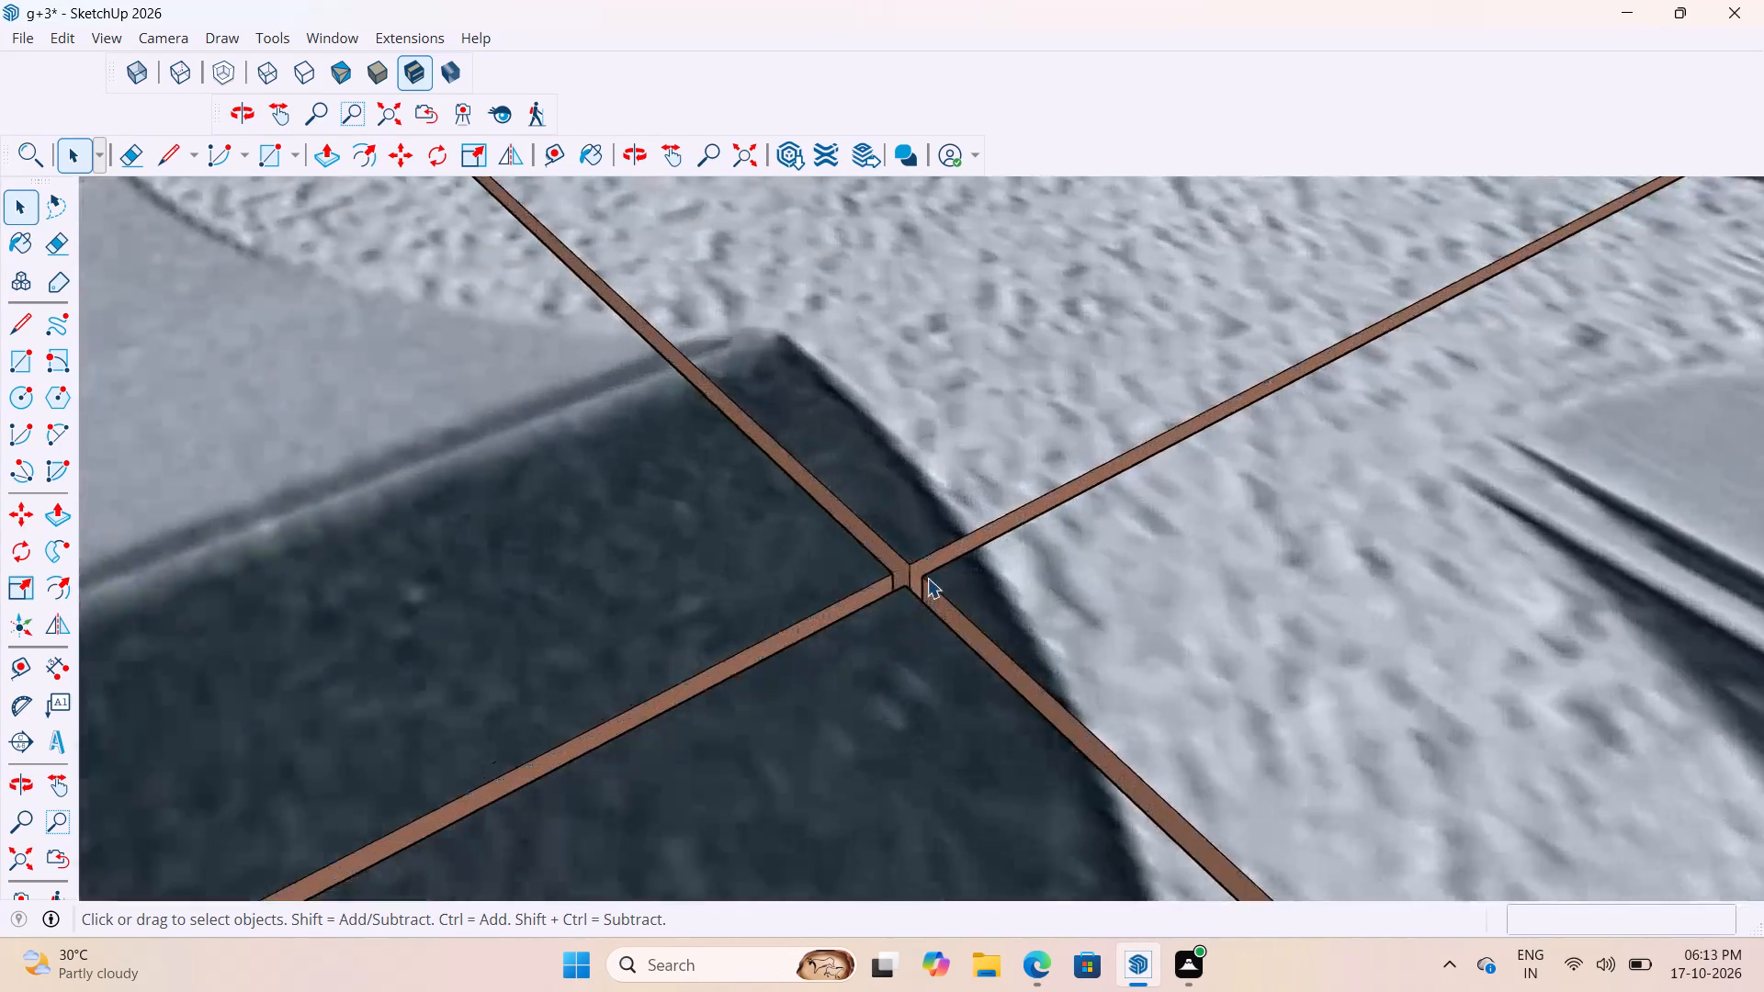
scroll(927, 578, "up", 4)
middle_click_drag(928, 578, 753, 694)
scroll(754, 695, "down", 5)
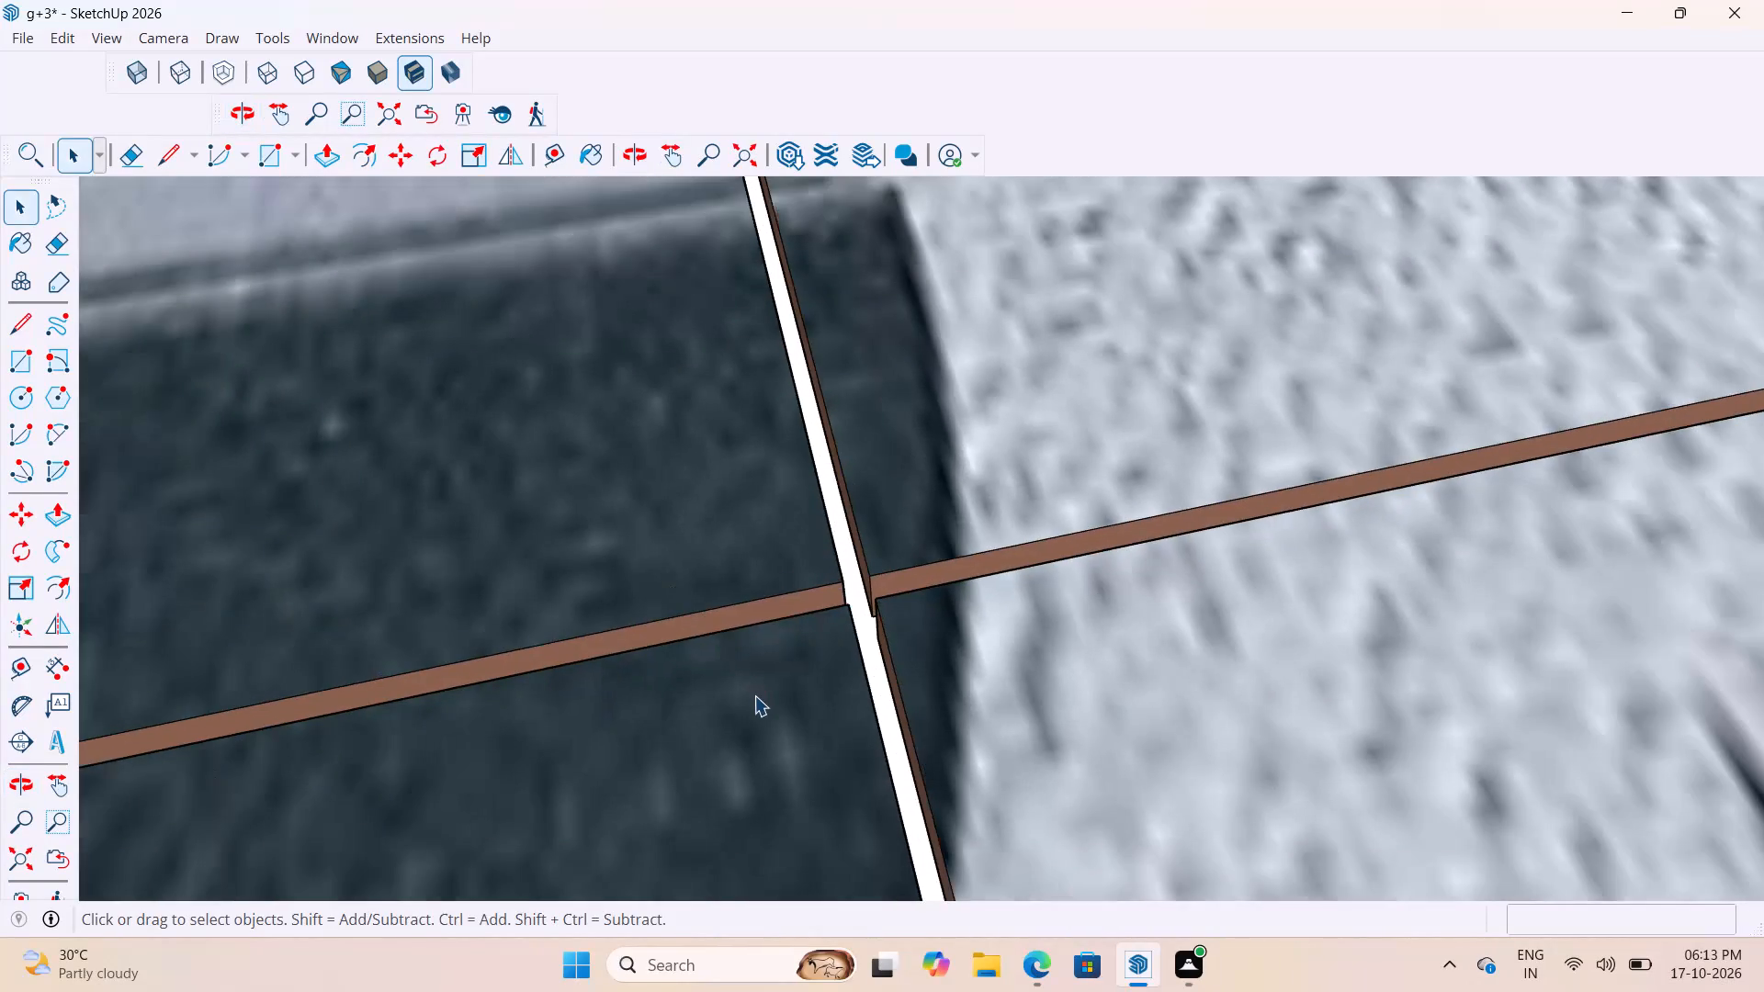
scroll(754, 695, "down", 20)
scroll(754, 695, "down", 15)
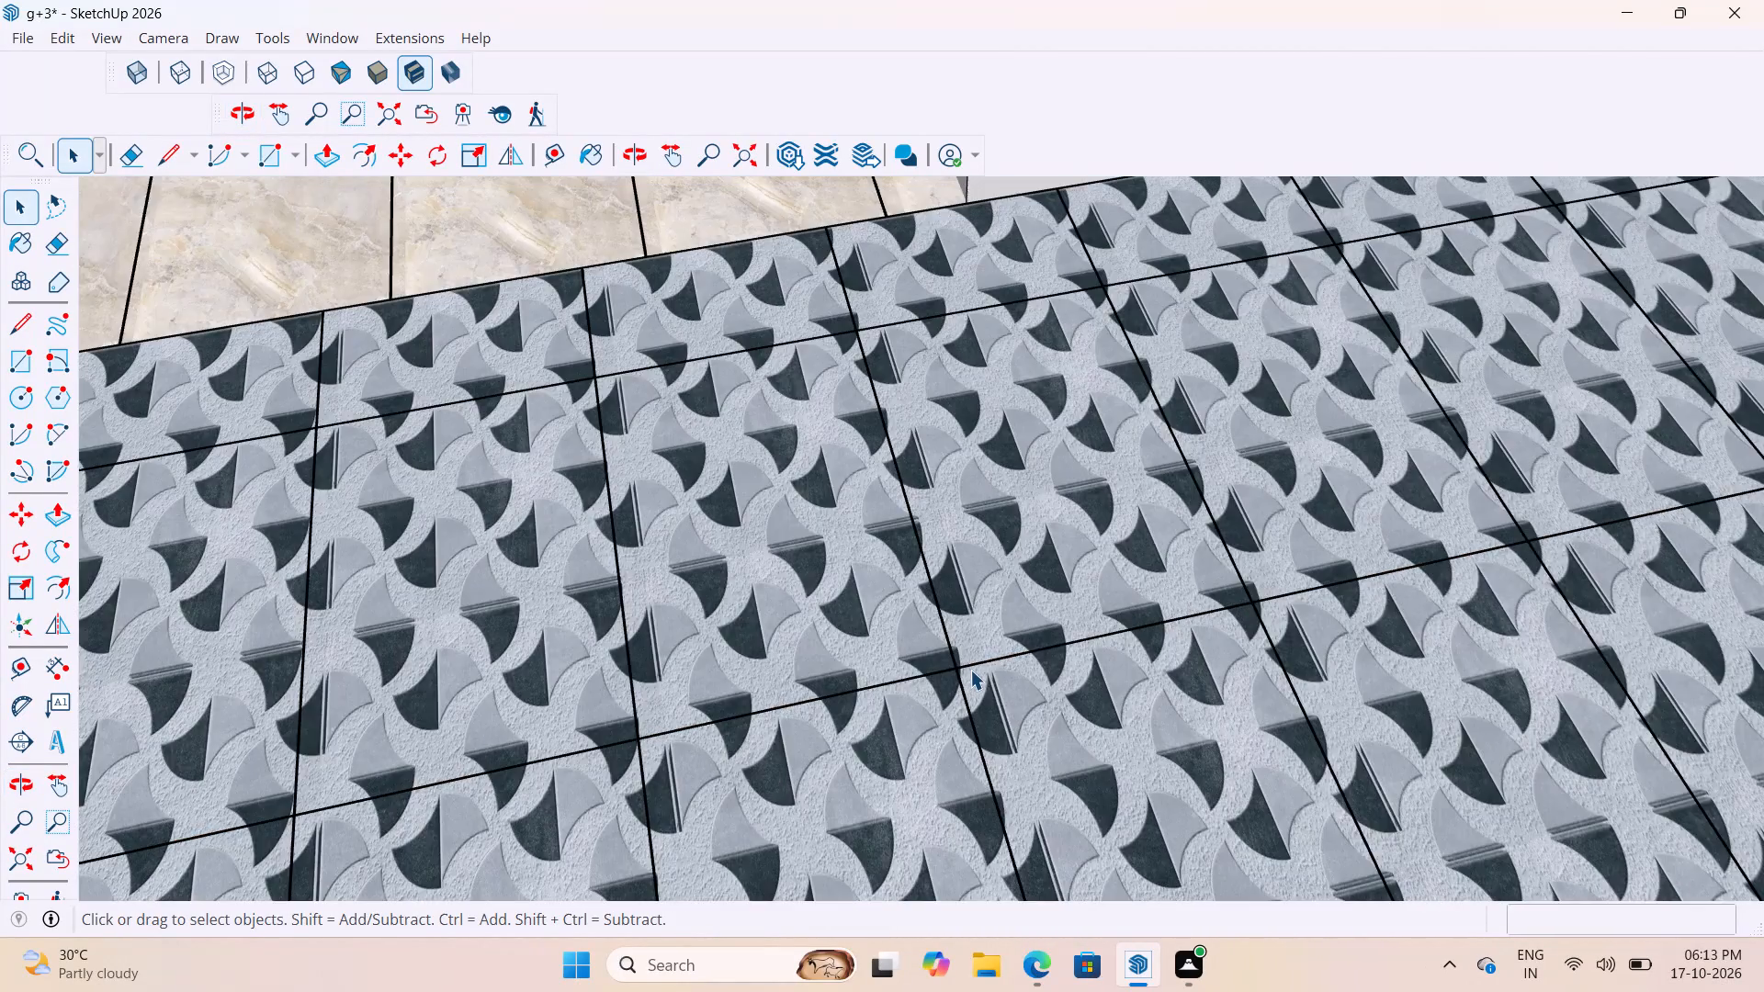
scroll(970, 670, "down", 13)
scroll(829, 315, "up", 20)
scroll(829, 315, "up", 3)
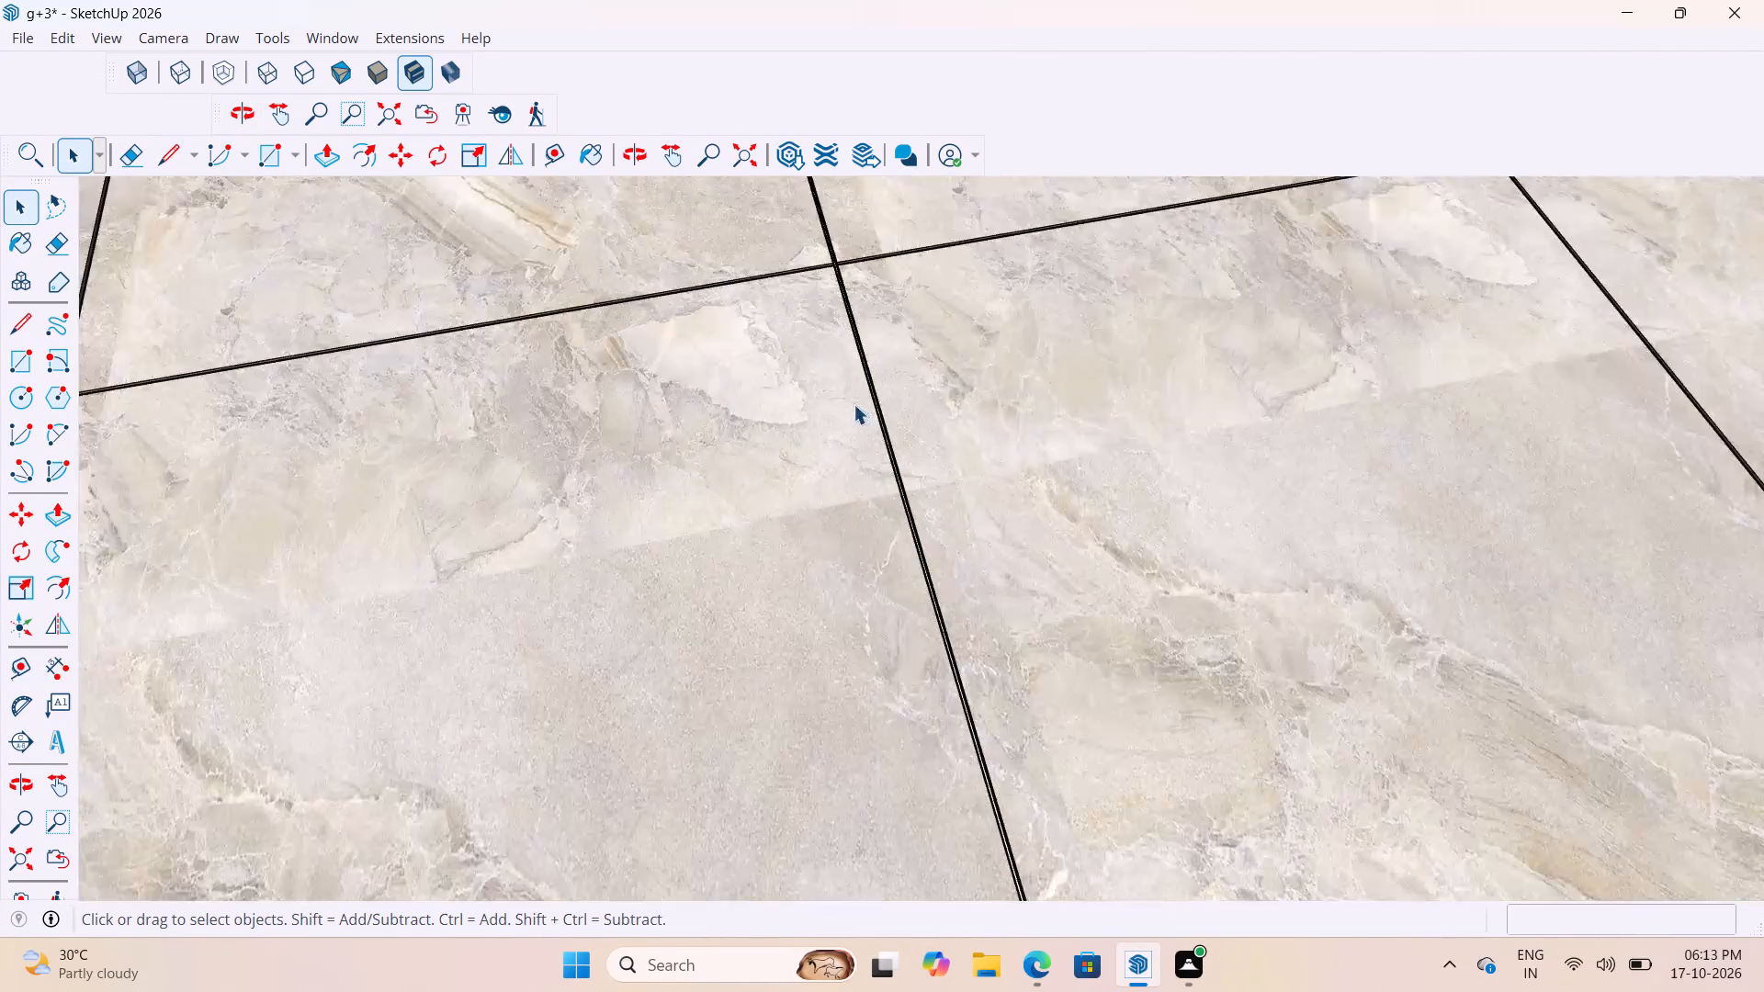
scroll(854, 404, "up", 14)
middle_click_drag(1015, 386, 914, 384)
scroll(1012, 530, "down", 11)
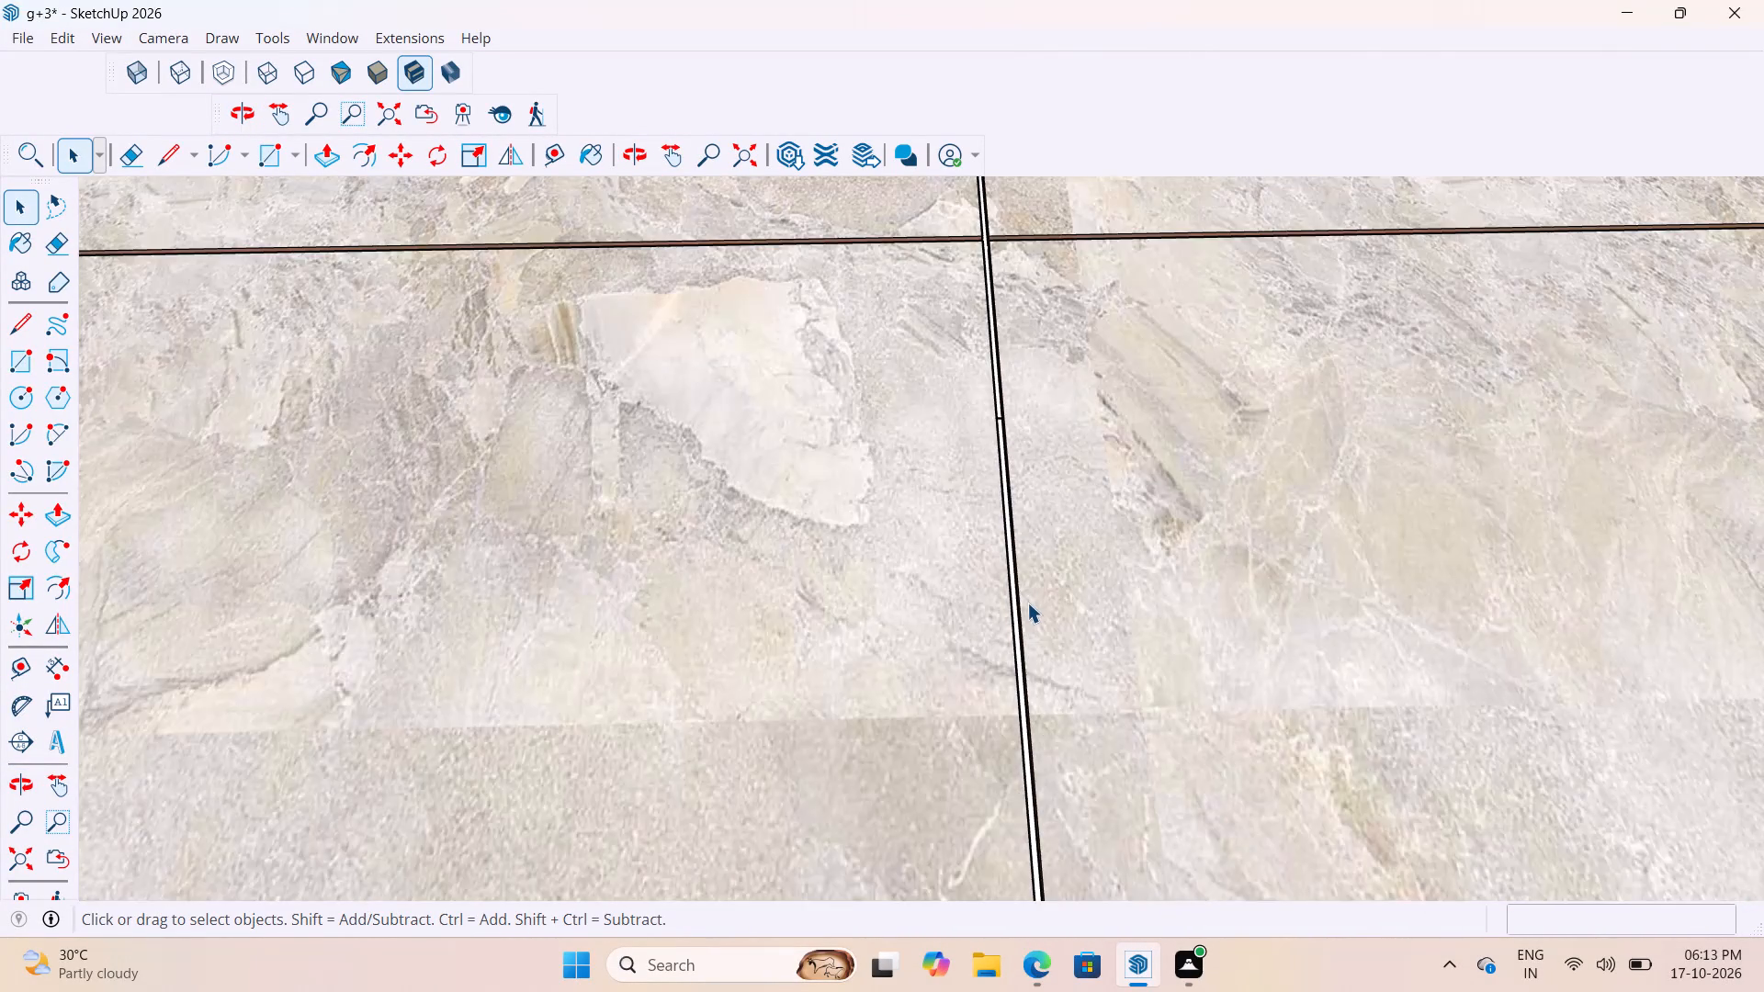
scroll(1027, 603, "down", 20)
scroll(1027, 603, "down", 20)
scroll(1027, 603, "down", 6)
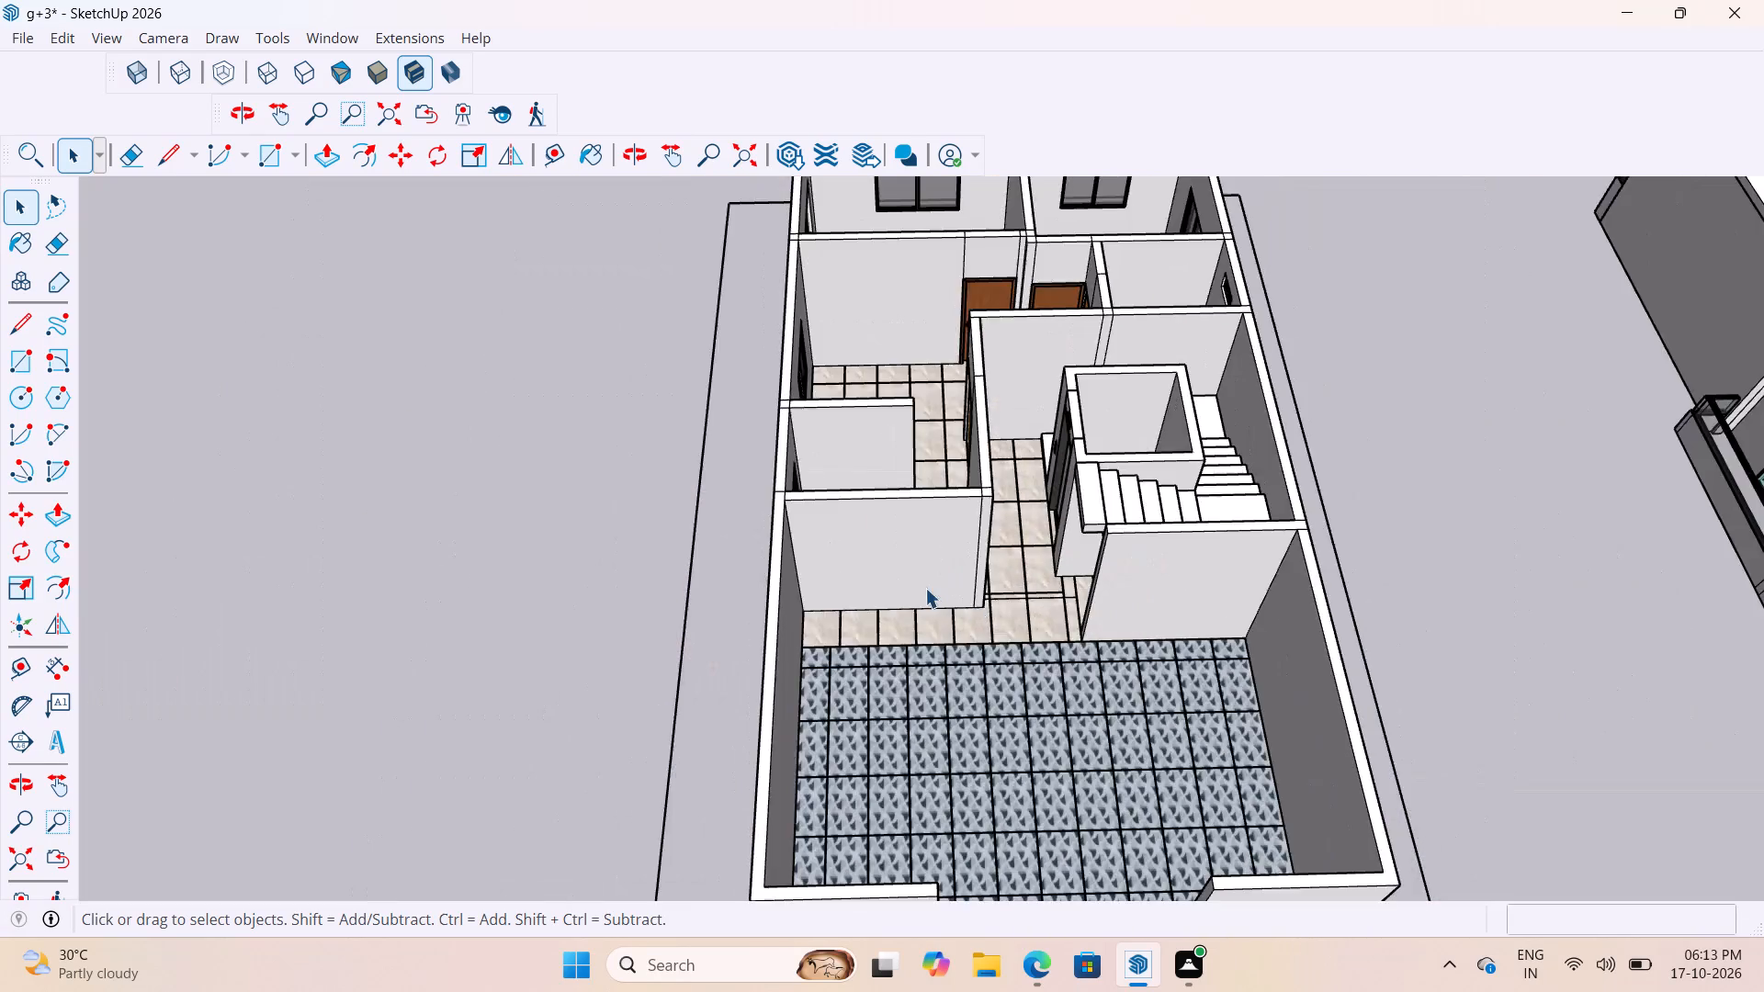
scroll(925, 588, "down", 12)
Review the roofed floor from above and from its long side, looking over the slab outline and the balcony overhangs.
left_click(1566, 454)
scroll(1301, 595, "up", 12)
middle_click_drag(1254, 615, 1549, 480)
scroll(1290, 476, "down", 1)
scroll(978, 513, "up", 5)
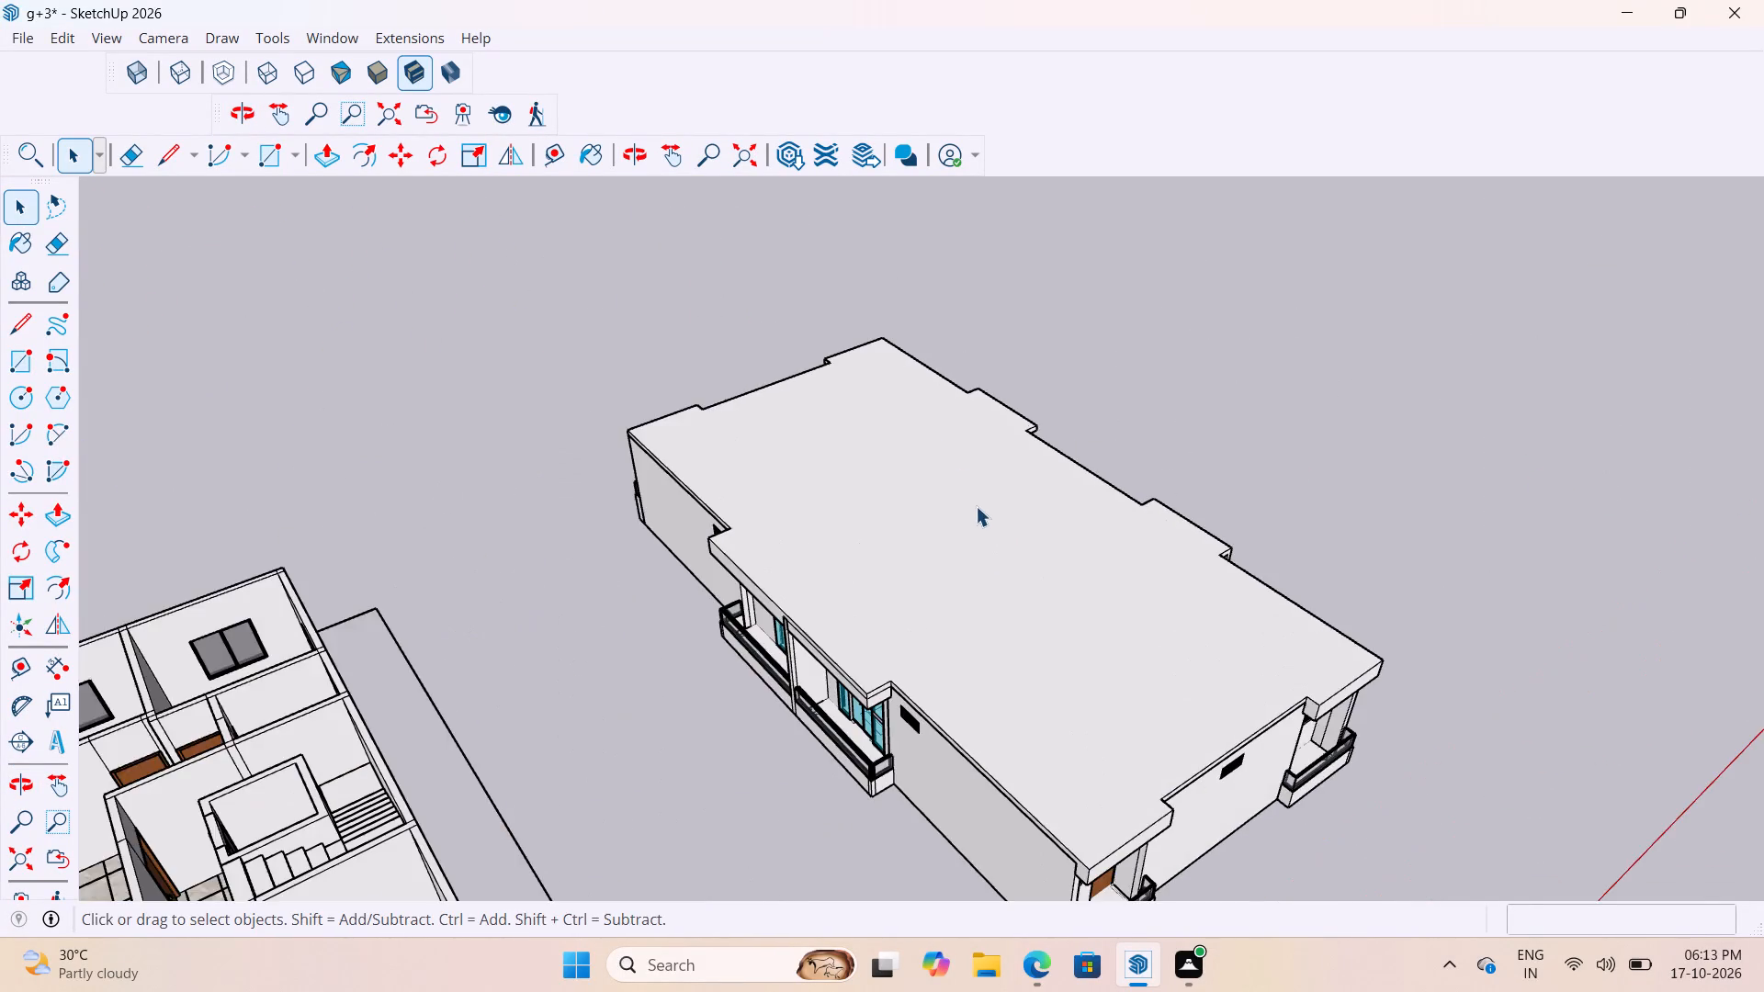
scroll(976, 506, "up", 3)
middle_click_drag(940, 443, 1656, 343)
scroll(1110, 600, "down", 7)
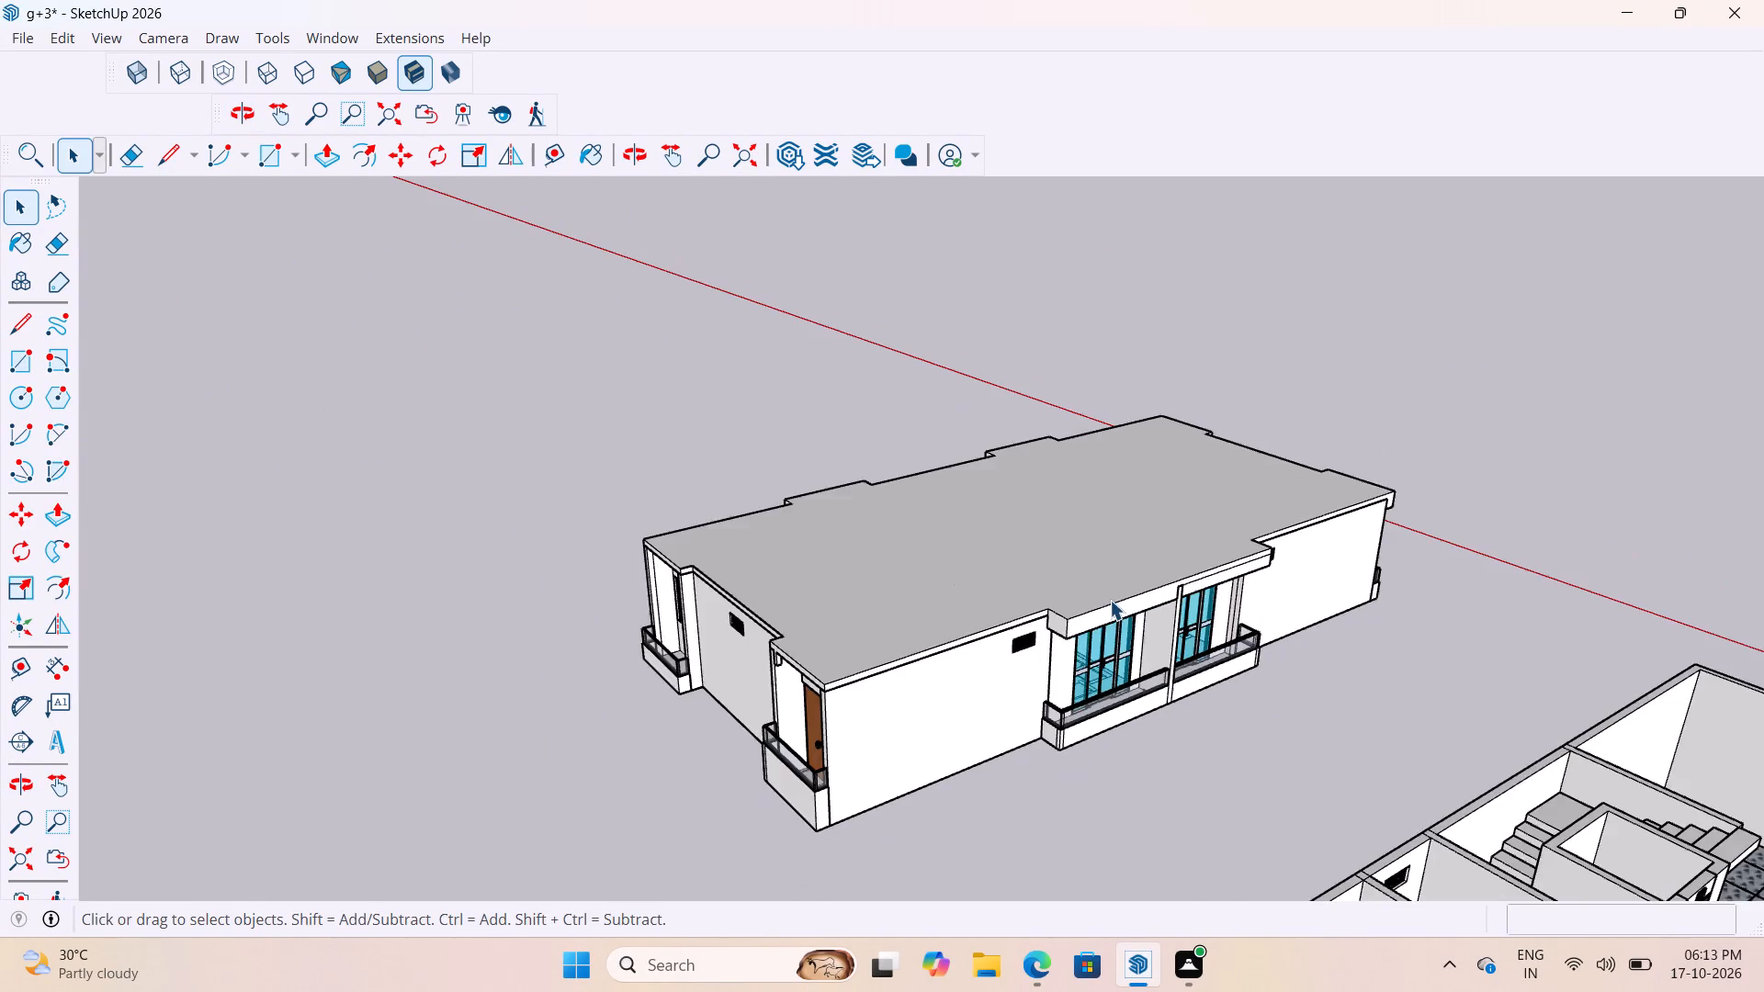
scroll(1110, 600, "down", 3)
middle_click_drag(1410, 606, 698, 782)
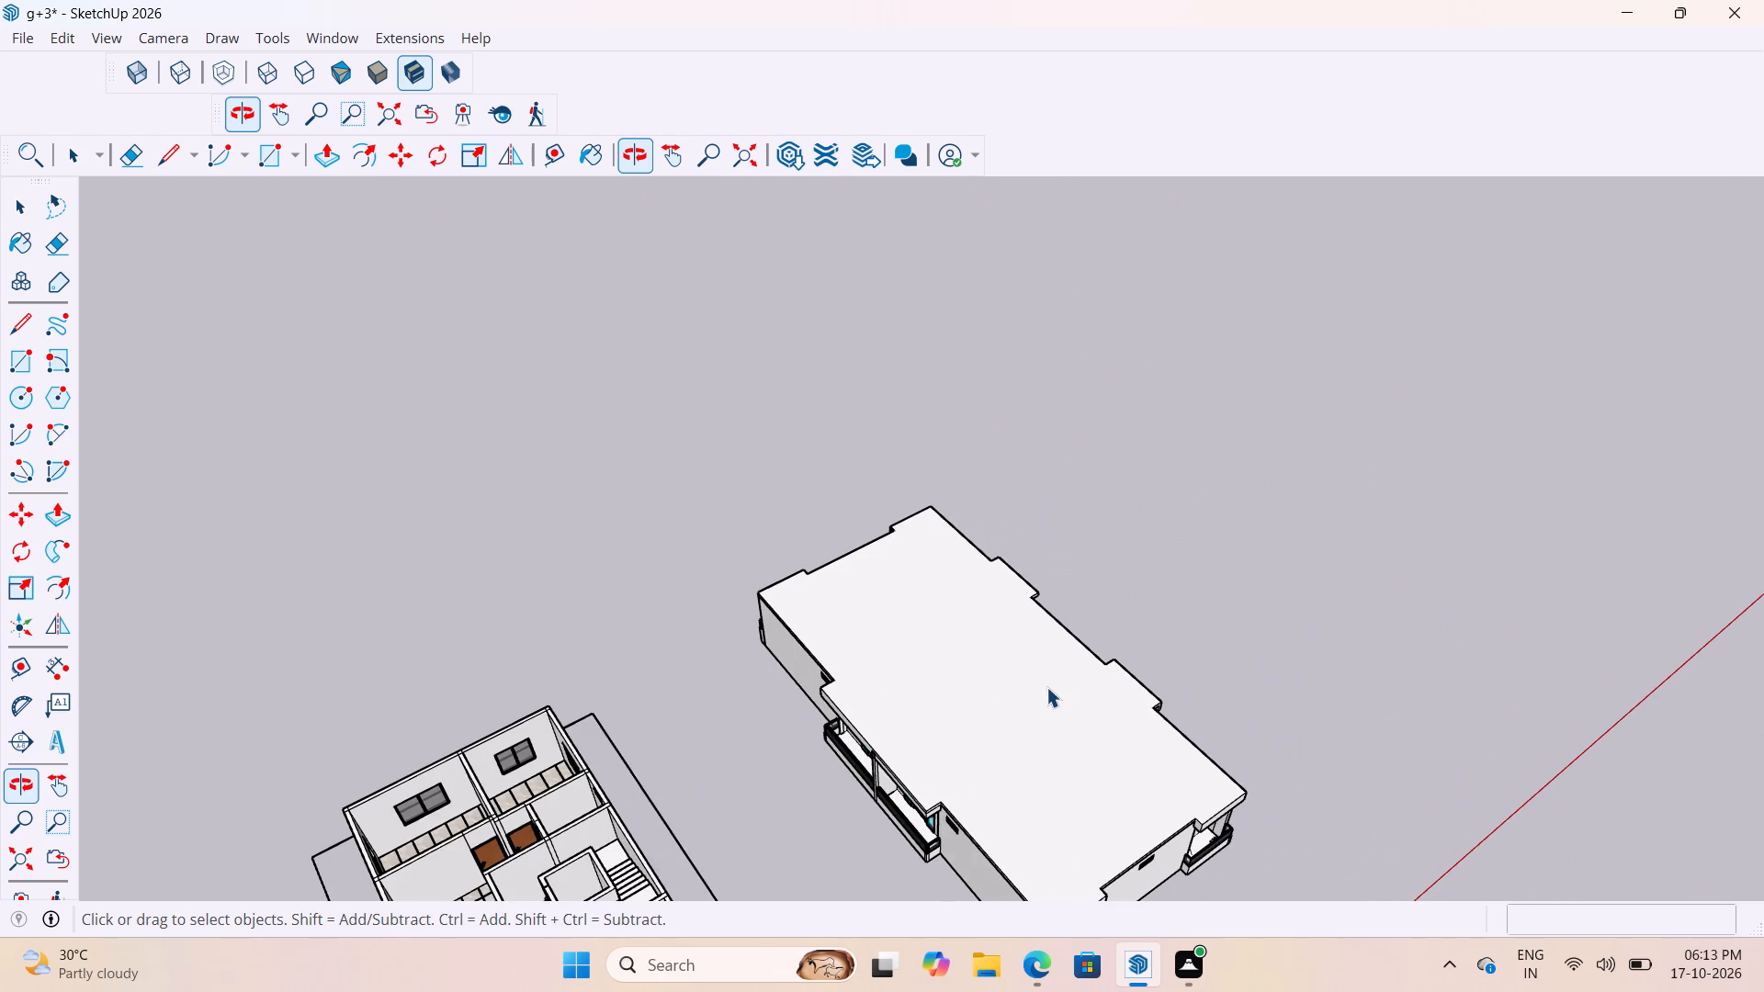
Compare the open-top floor with the roofed balcony floor side by side, viewing their layouts and overall footprints from above.
scroll(1046, 687, "down", 11)
scroll(902, 771, "up", 3)
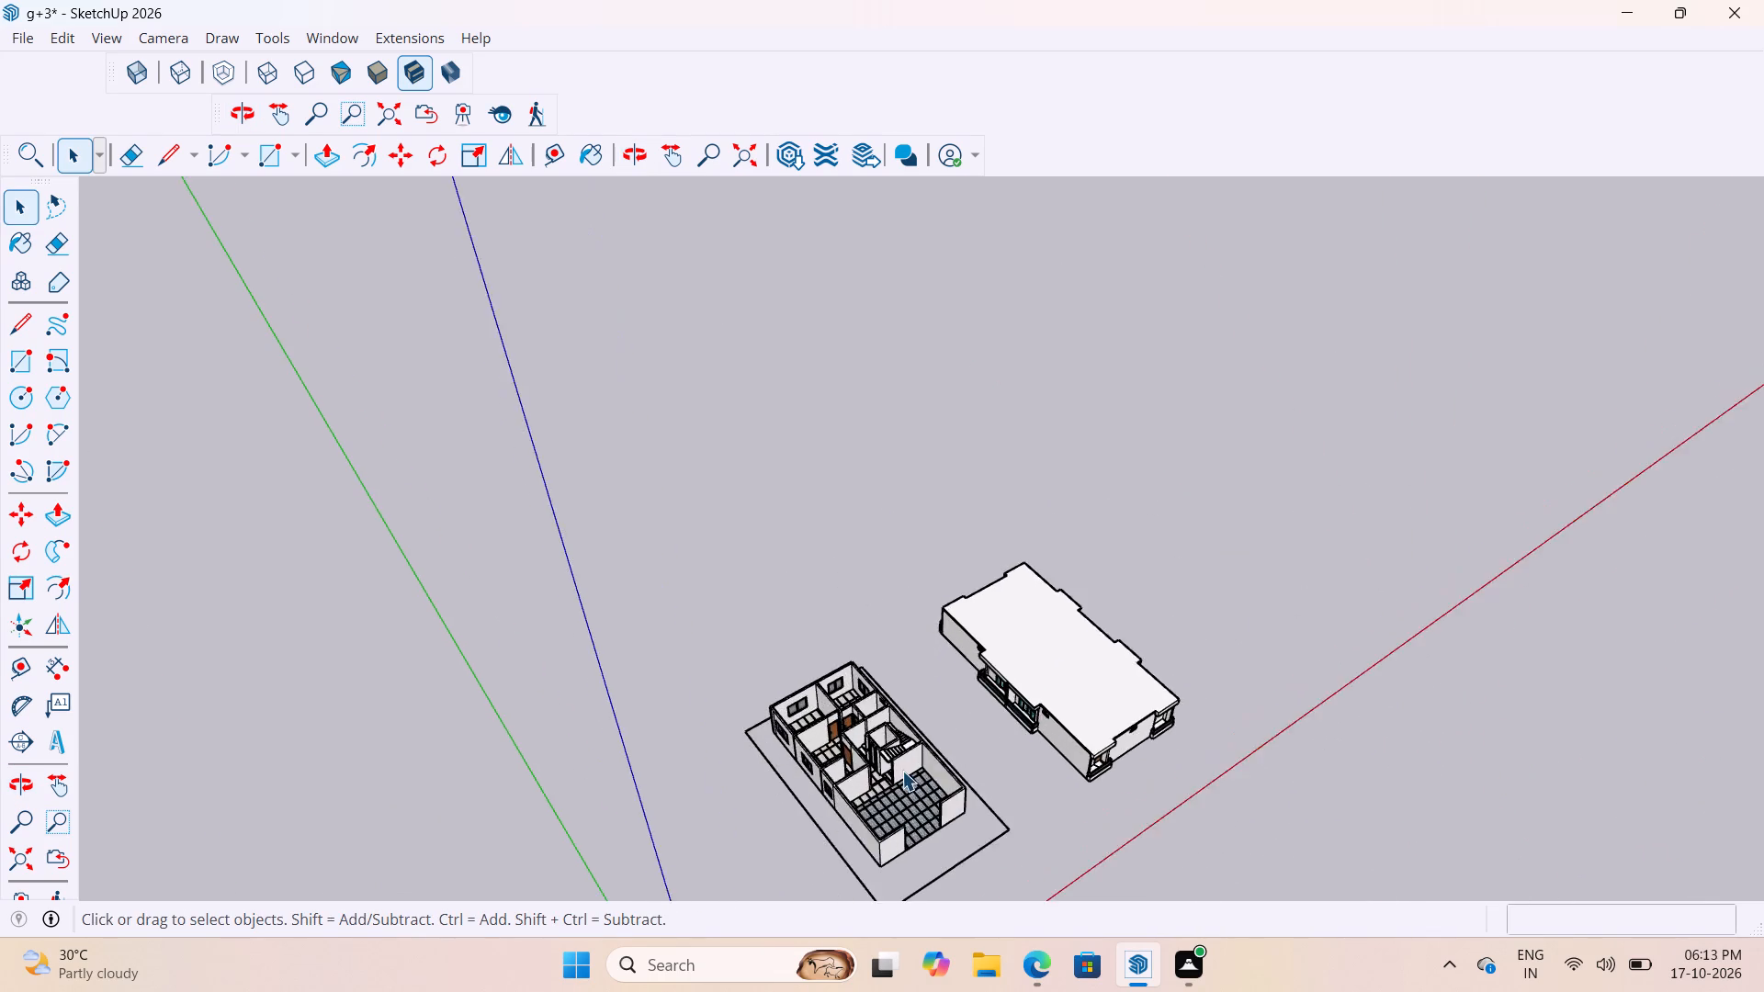
scroll(902, 771, "up", 5)
middle_click_drag(1156, 862, 745, 823)
scroll(671, 668, "up", 8)
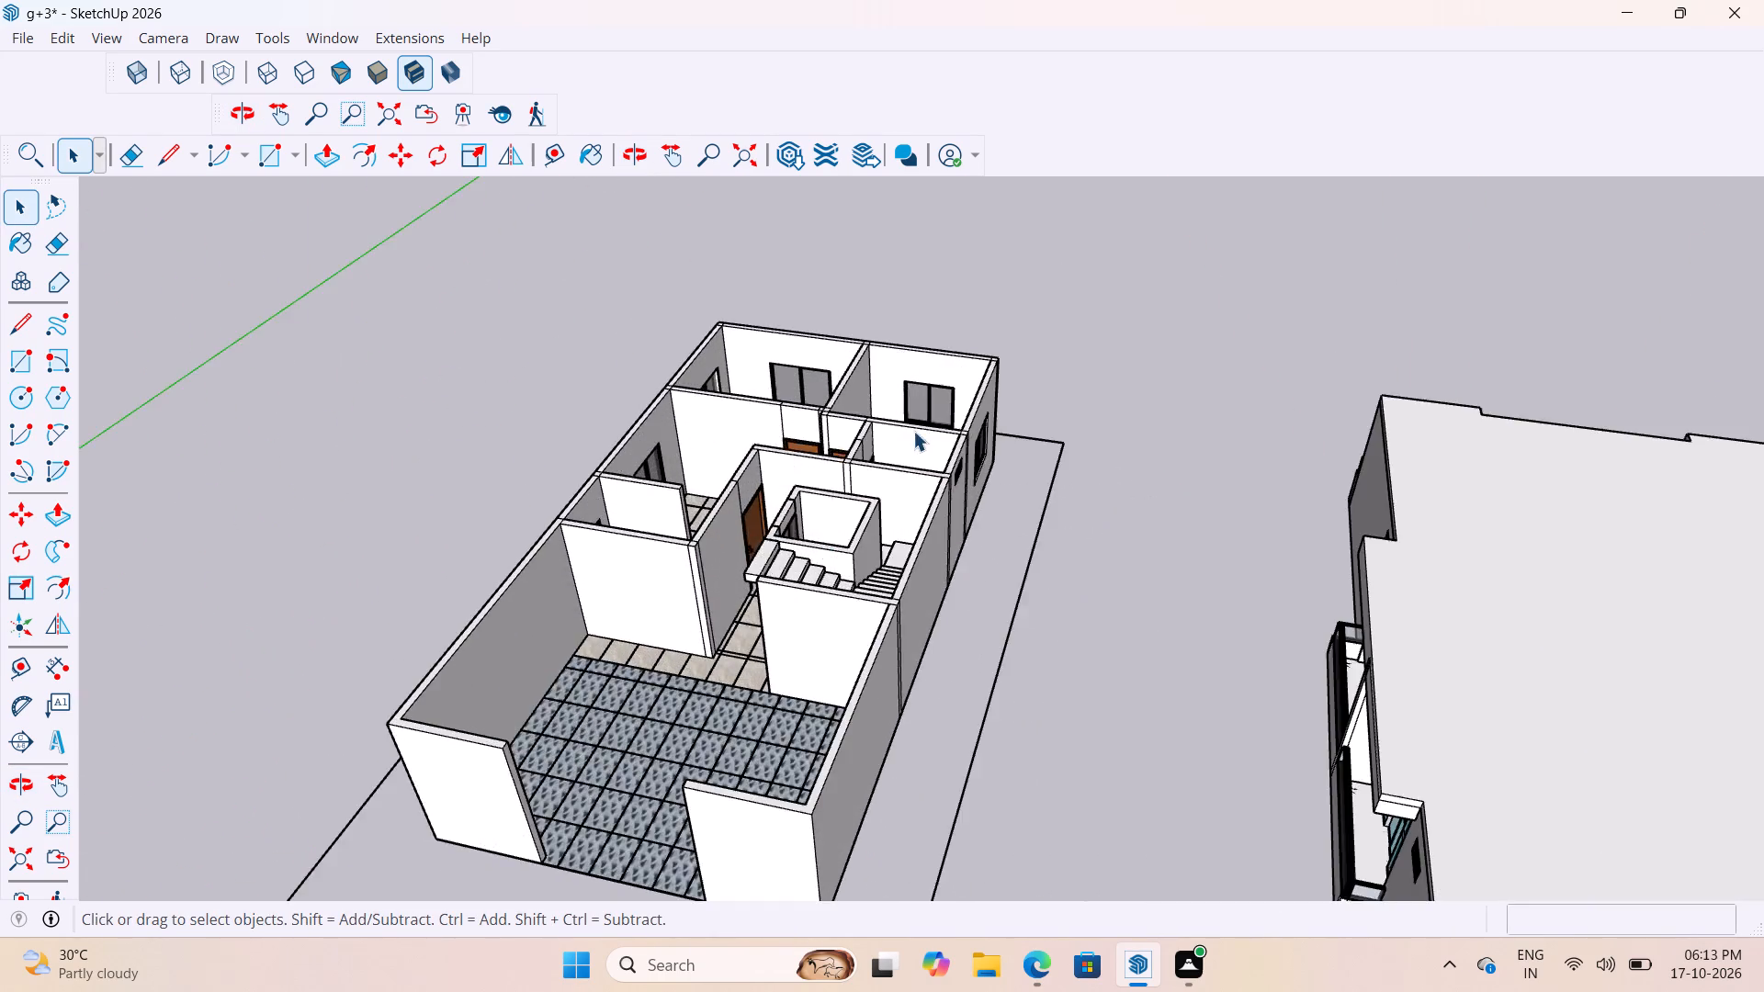
scroll(919, 423, "down", 6)
scroll(1428, 781, "up", 3)
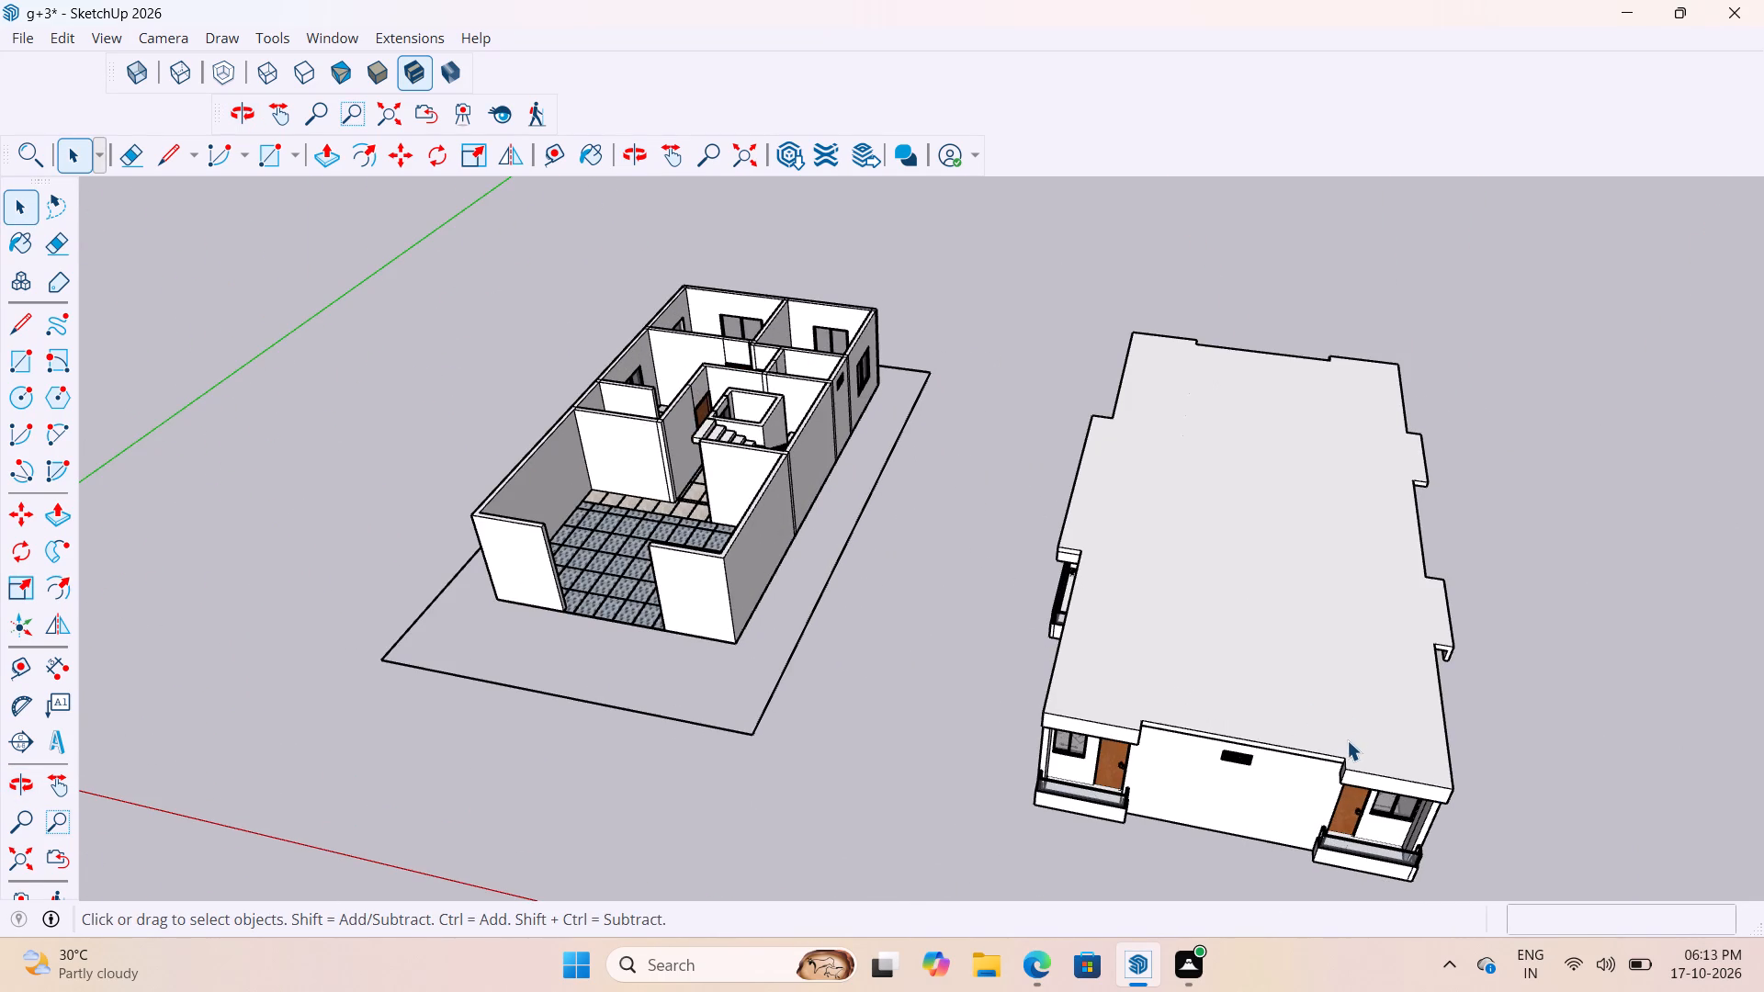
scroll(1347, 740, "down", 6)
scroll(939, 547, "up", 7)
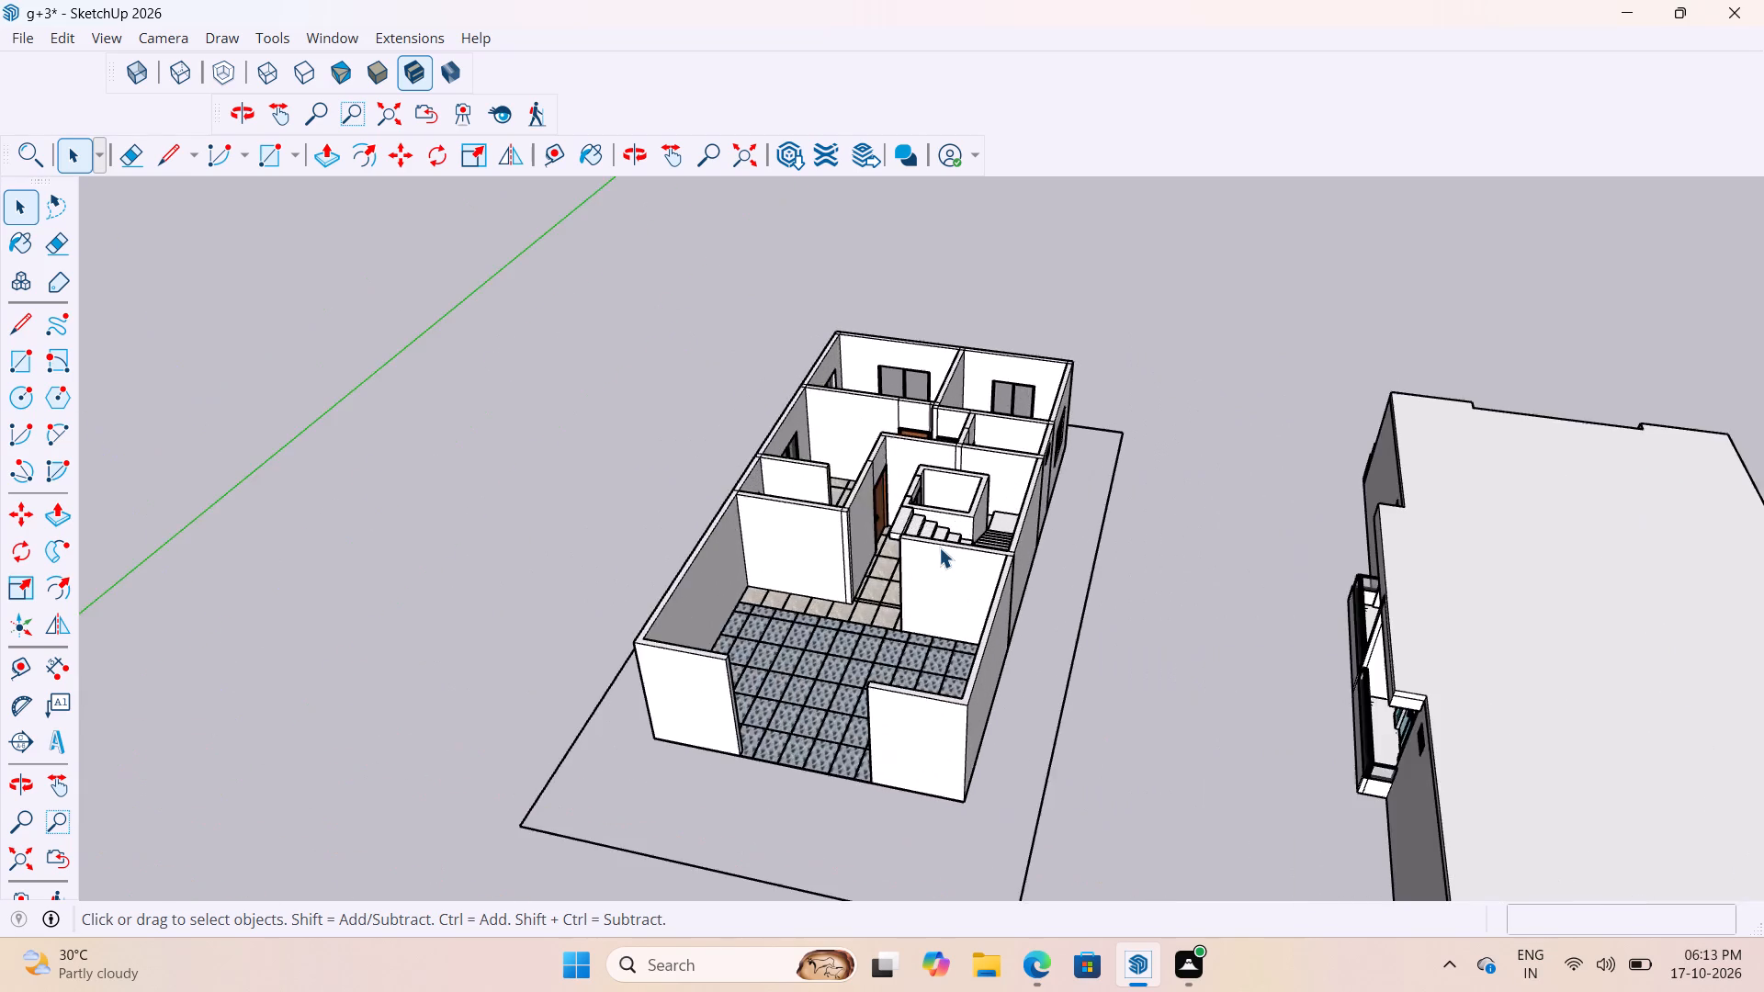
scroll(939, 547, "down", 11)
scroll(1207, 801, "up", 6)
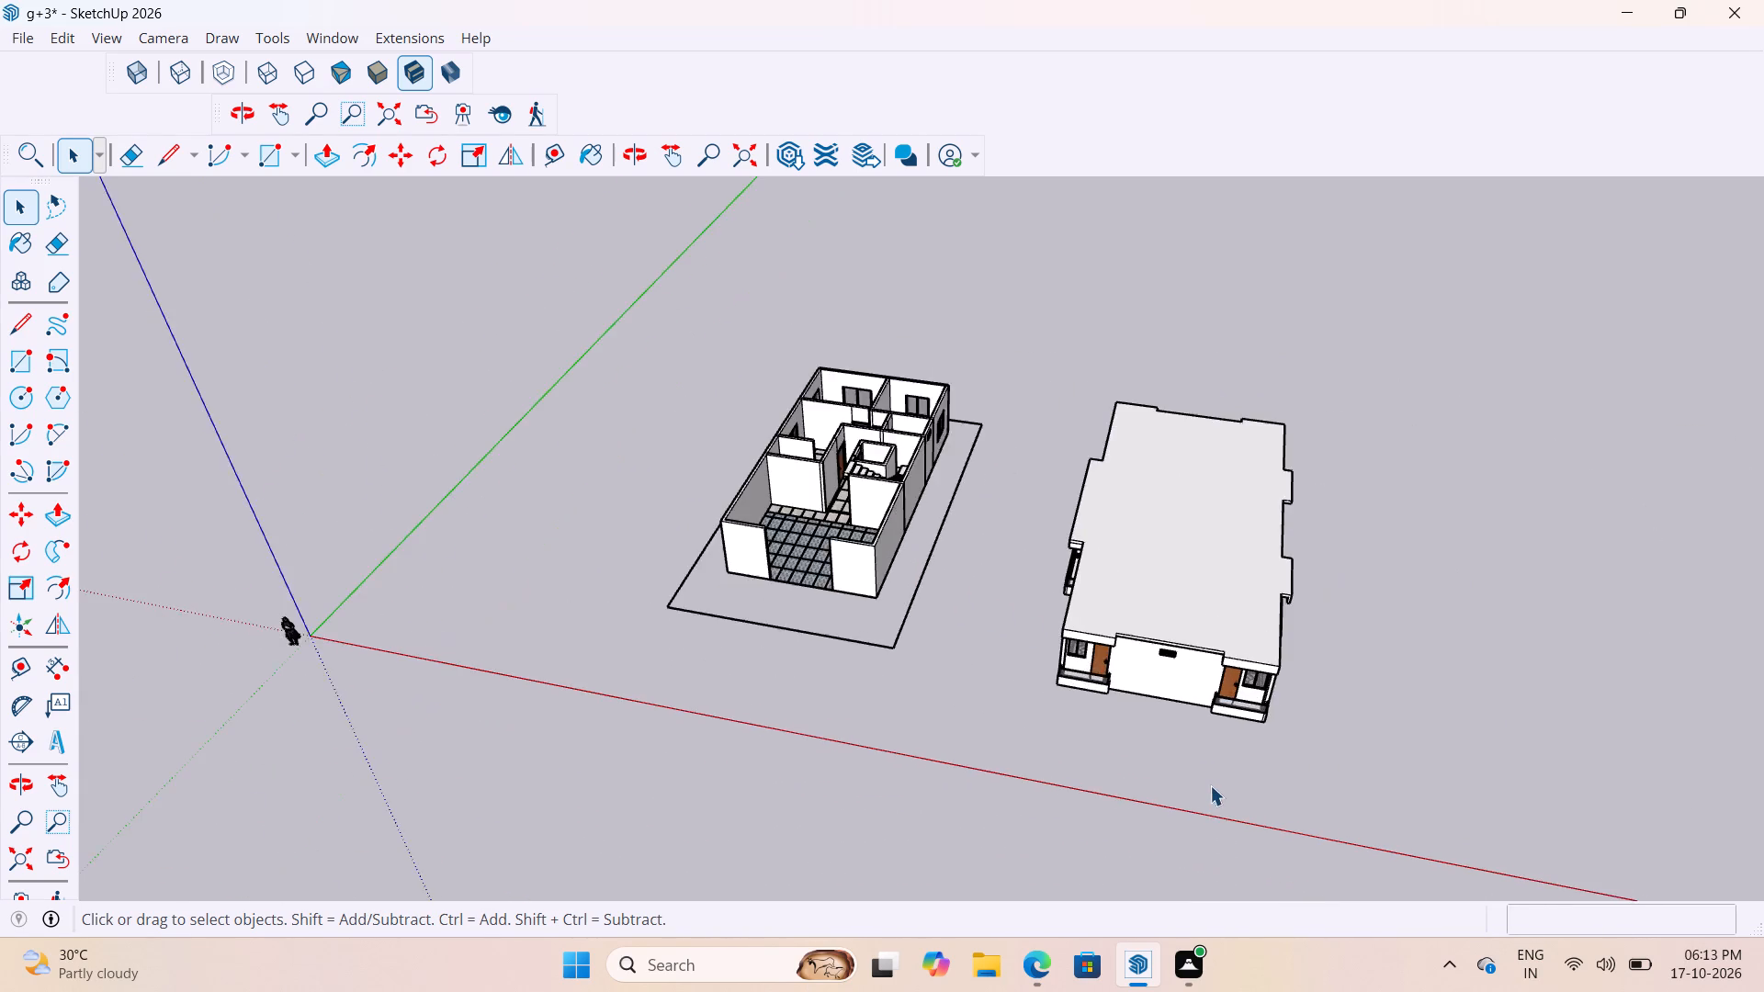
scroll(1210, 785, "up", 2)
scroll(1229, 659, "down", 6)
scroll(1158, 525, "up", 7)
middle_click_drag(1177, 532, 1341, 562)
scroll(1342, 563, "up", 1)
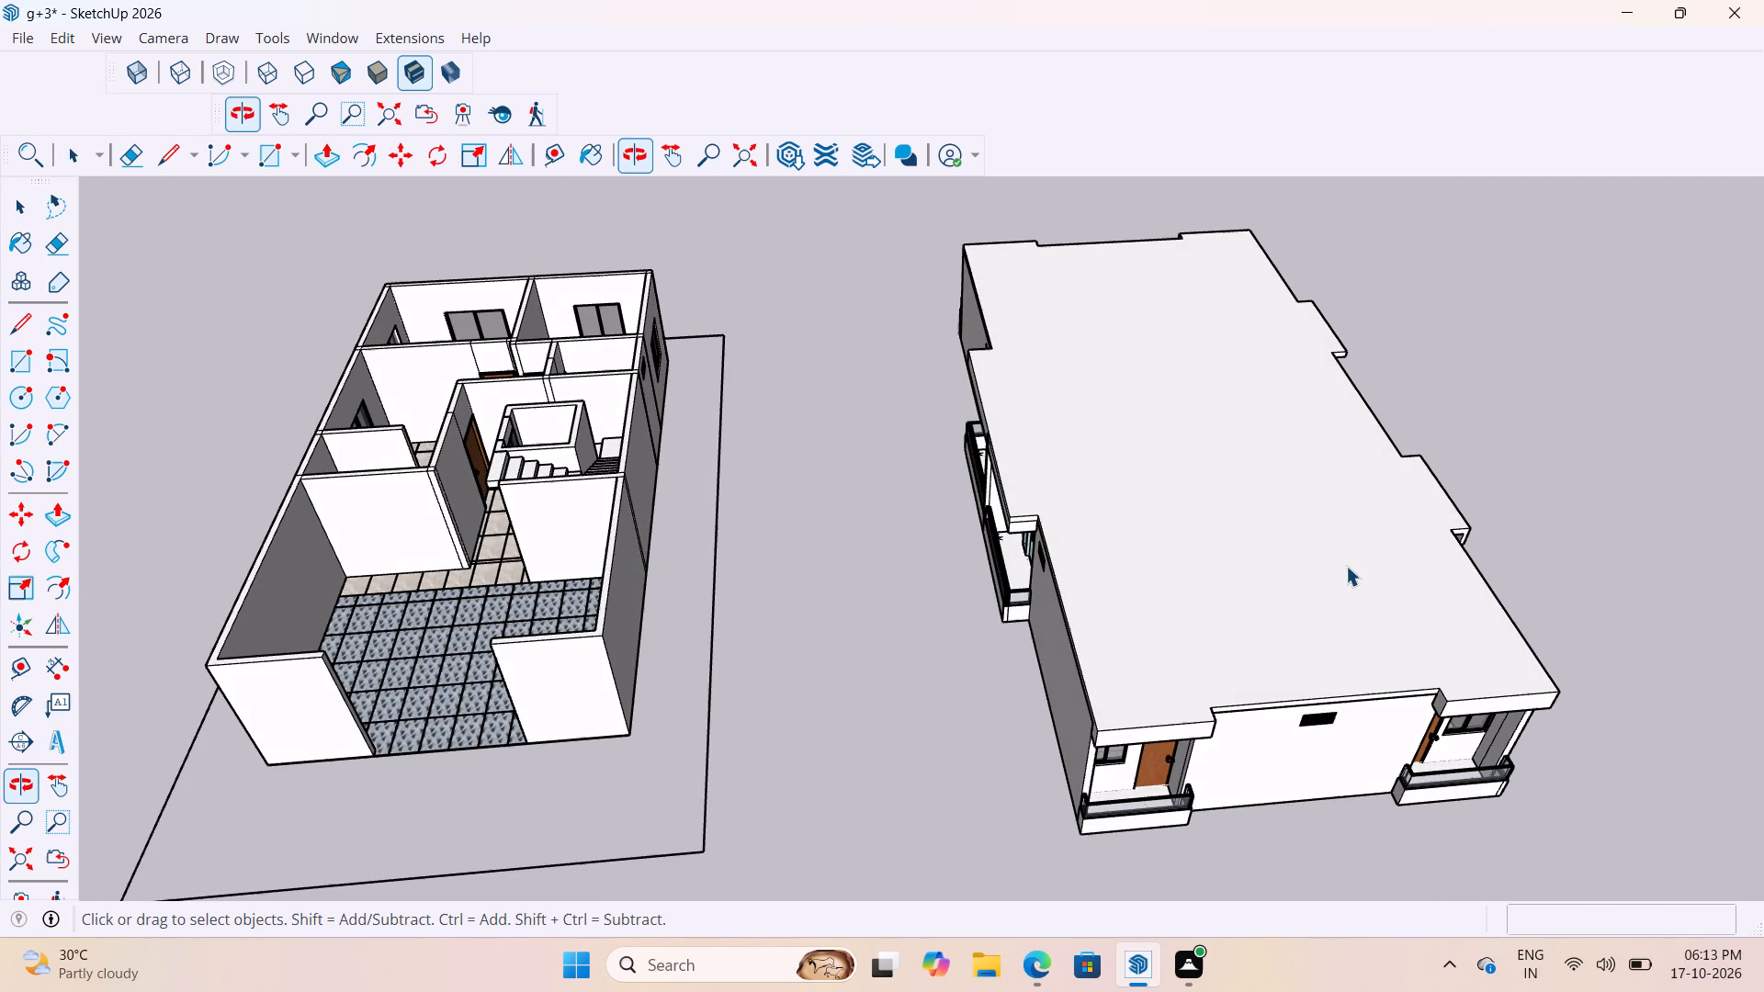
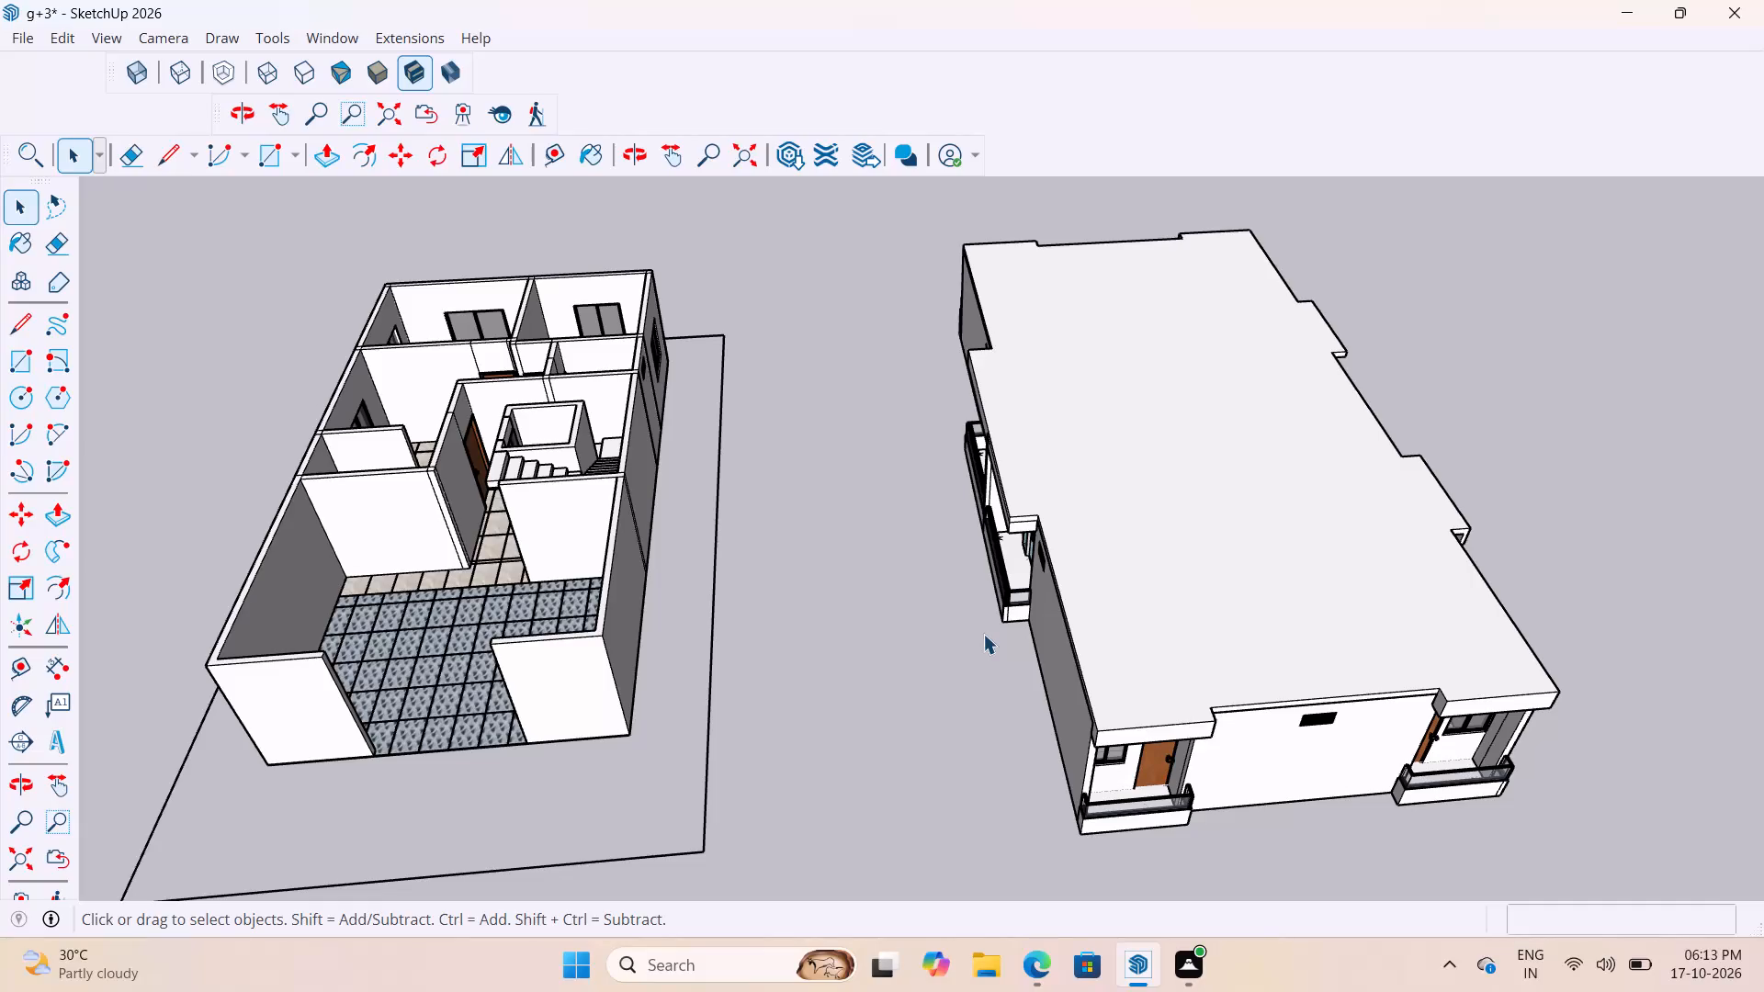
Examine the roofed floor from all sides, checking the drops and end returns of the balcony overhangs.
scroll(1136, 422, "up", 7)
middle_click_drag(1132, 422, 1266, 301)
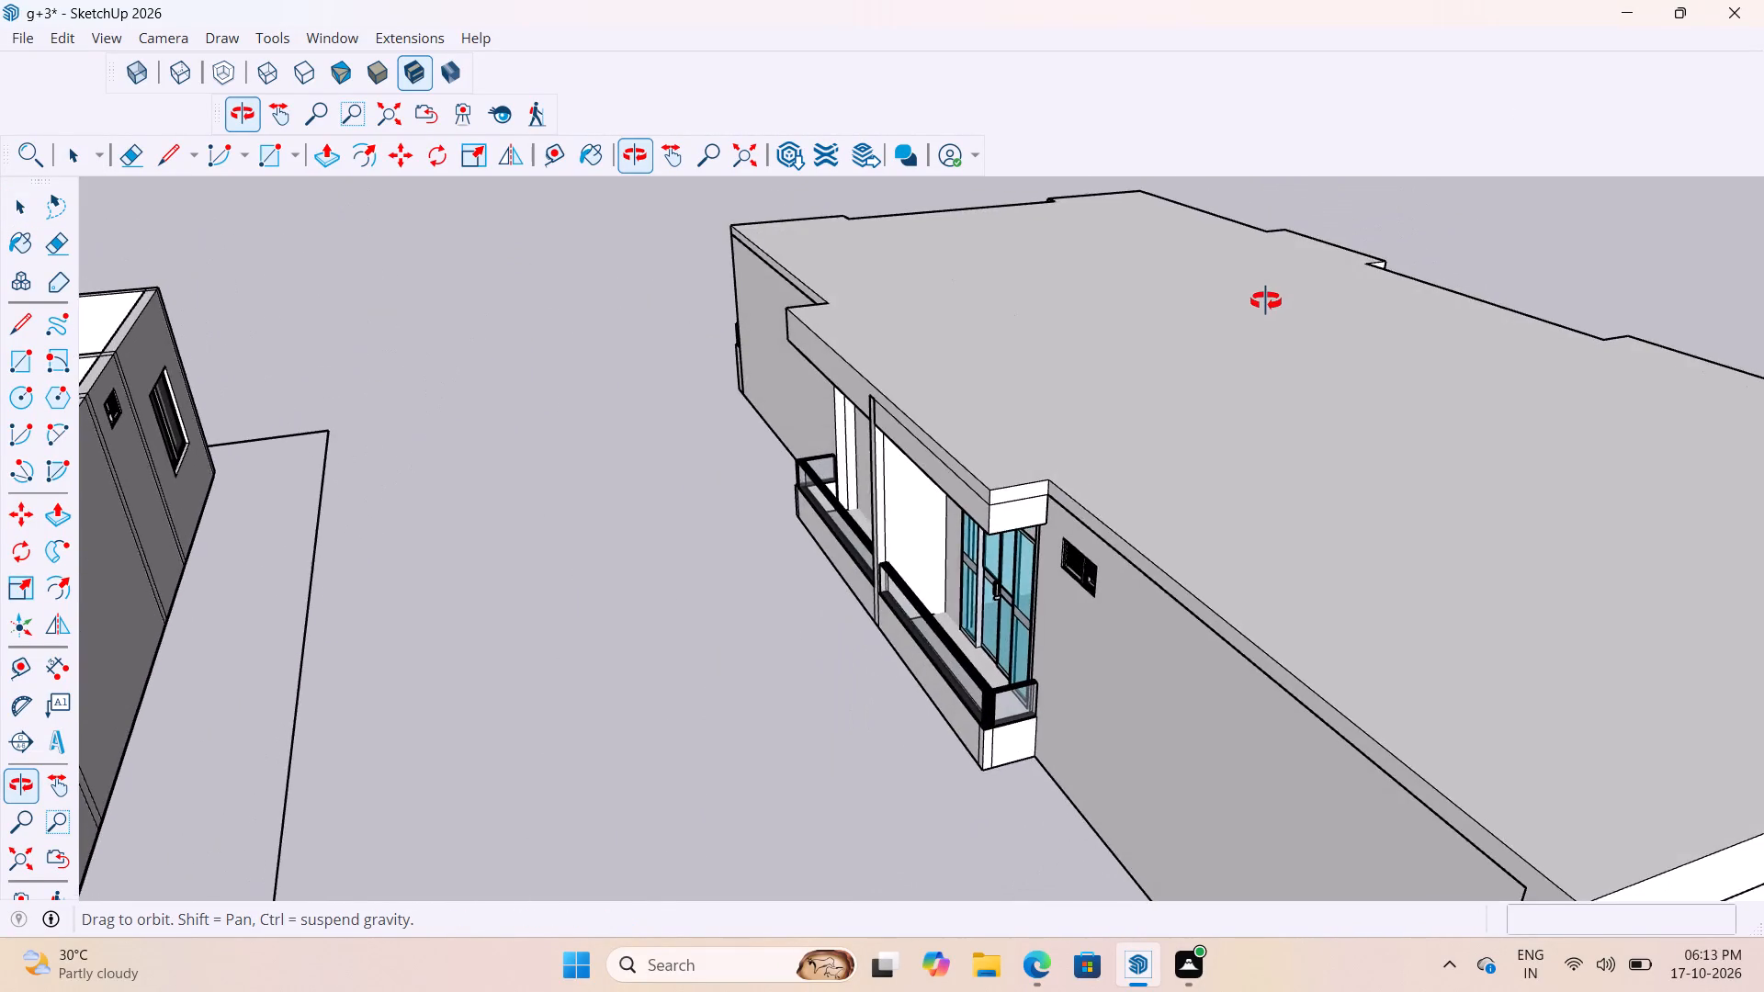
middle_click_drag(1266, 301, 1370, 298)
scroll(1009, 578, "down", 10)
middle_click_drag(876, 416, 1422, 338)
scroll(749, 513, "up", 2)
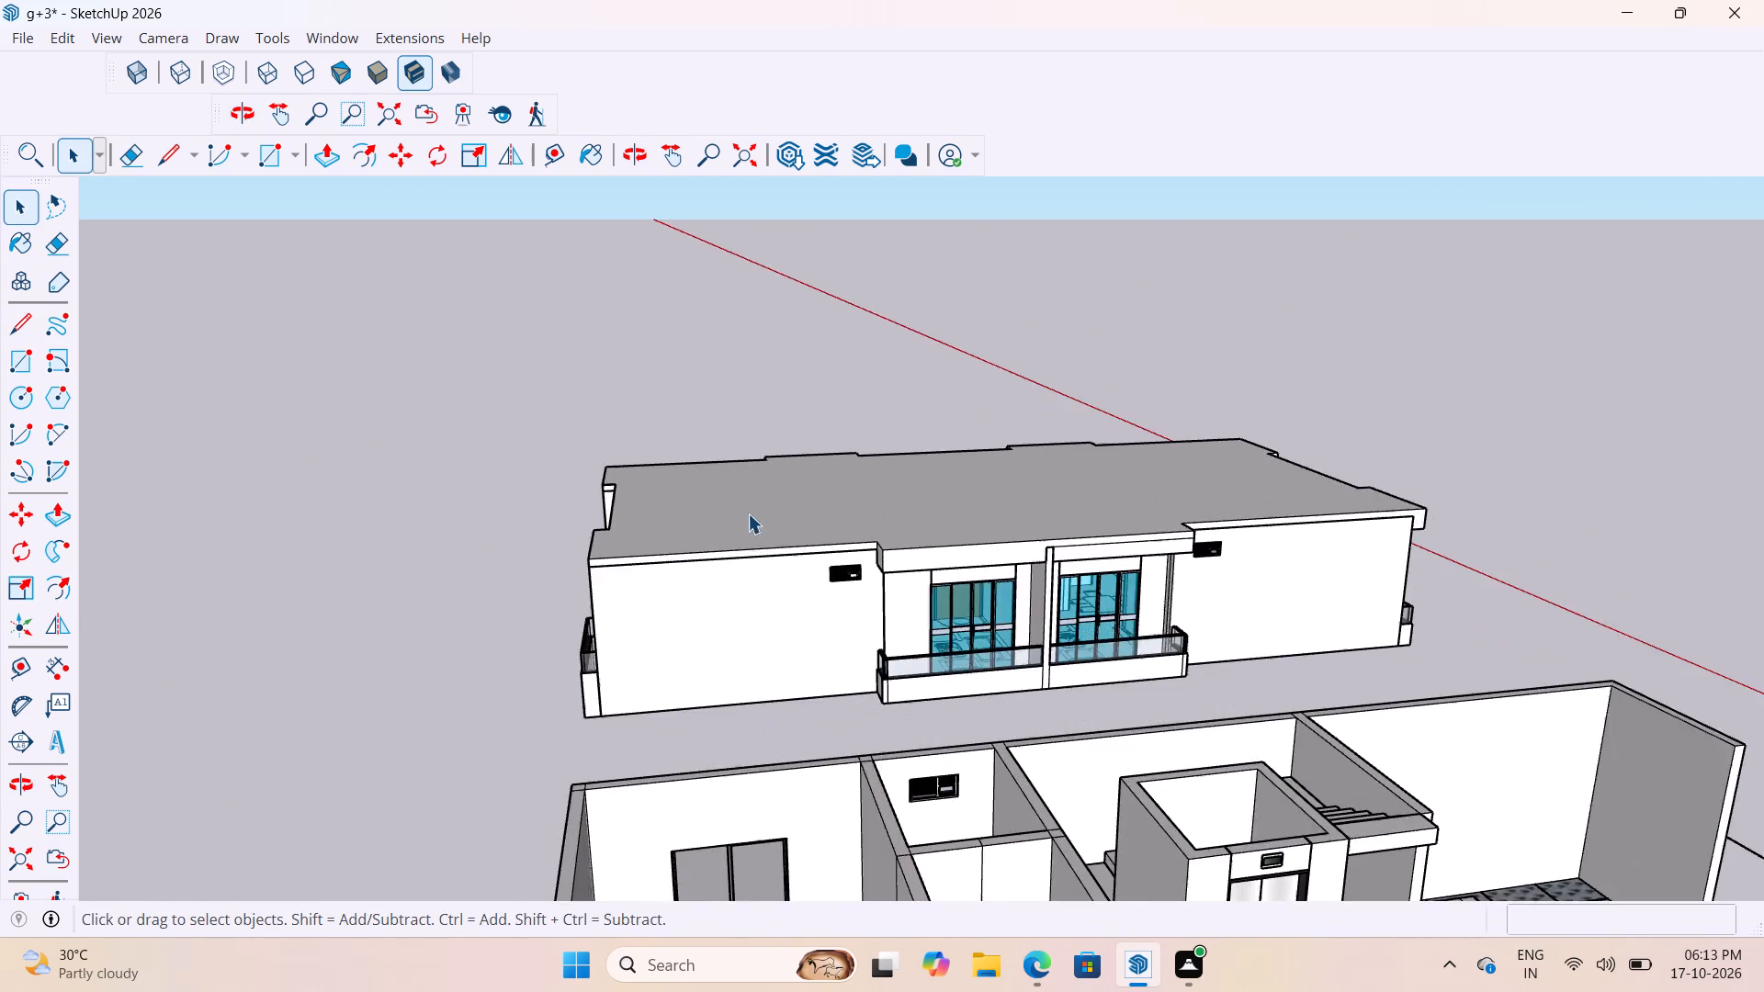
scroll(748, 513, "up", 5)
middle_click_drag(708, 515, 503, 554)
scroll(1032, 508, "down", 4)
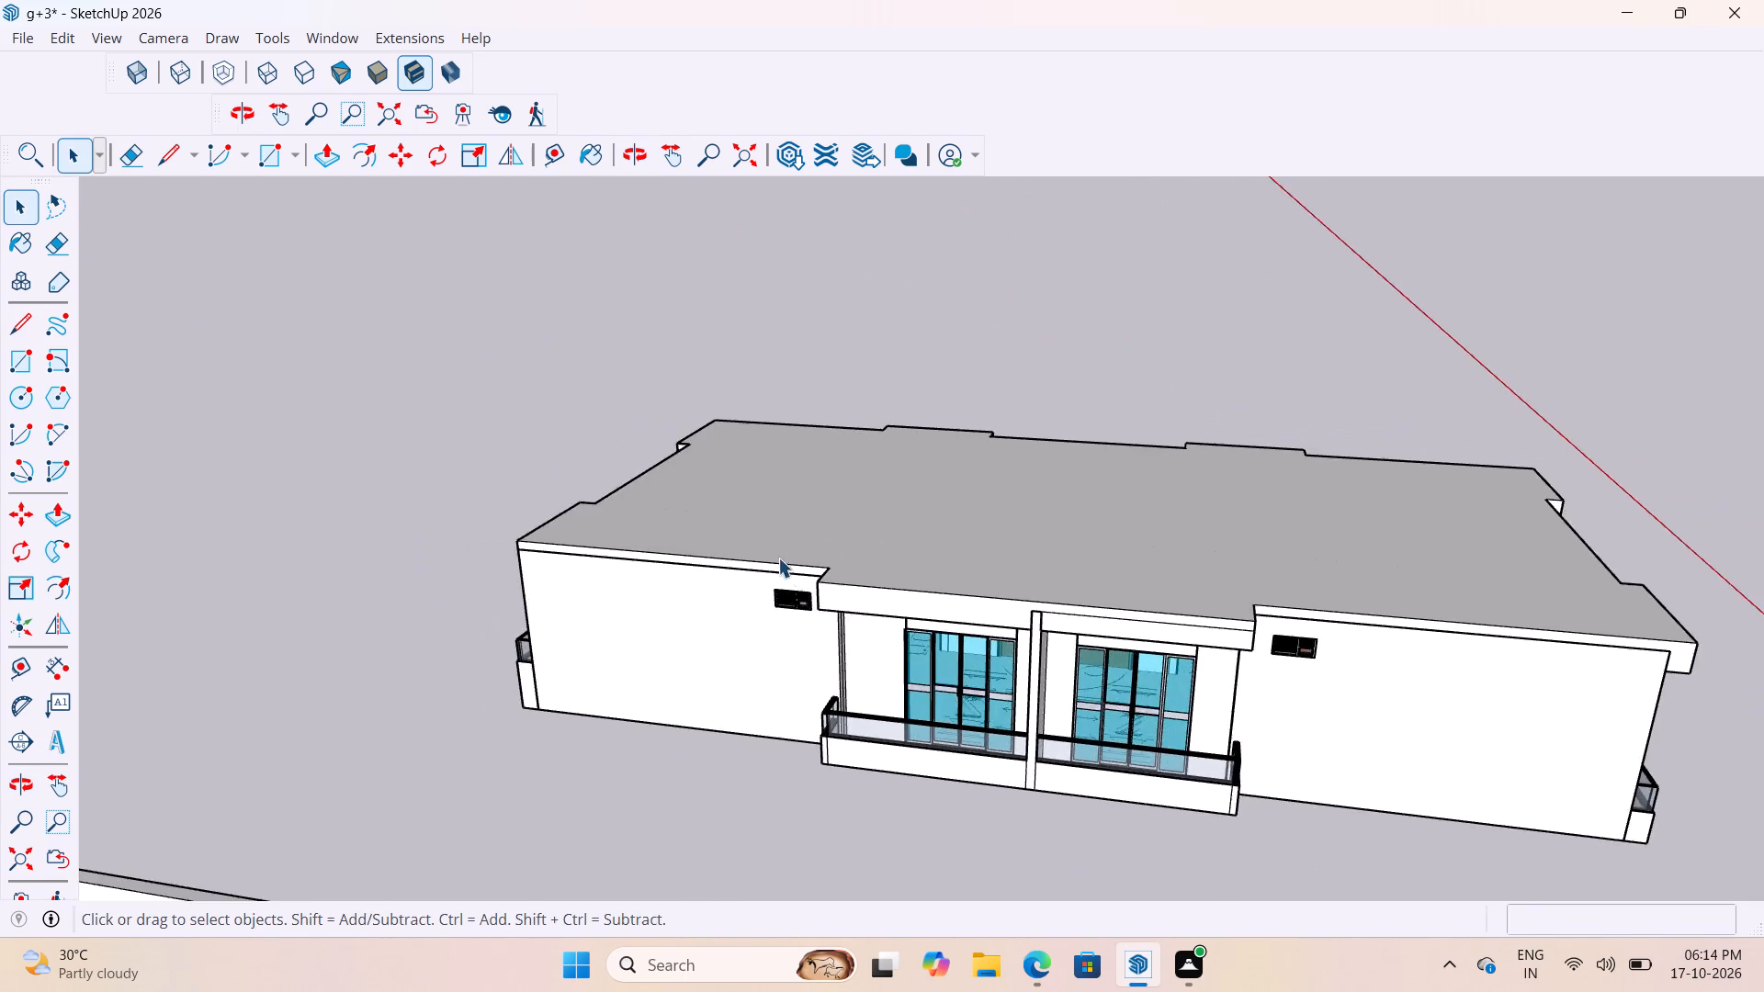
scroll(778, 558, "down", 3)
middle_click_drag(1252, 581, 581, 563)
scroll(1163, 574, "down", 3)
middle_click_drag(1166, 647, 764, 621)
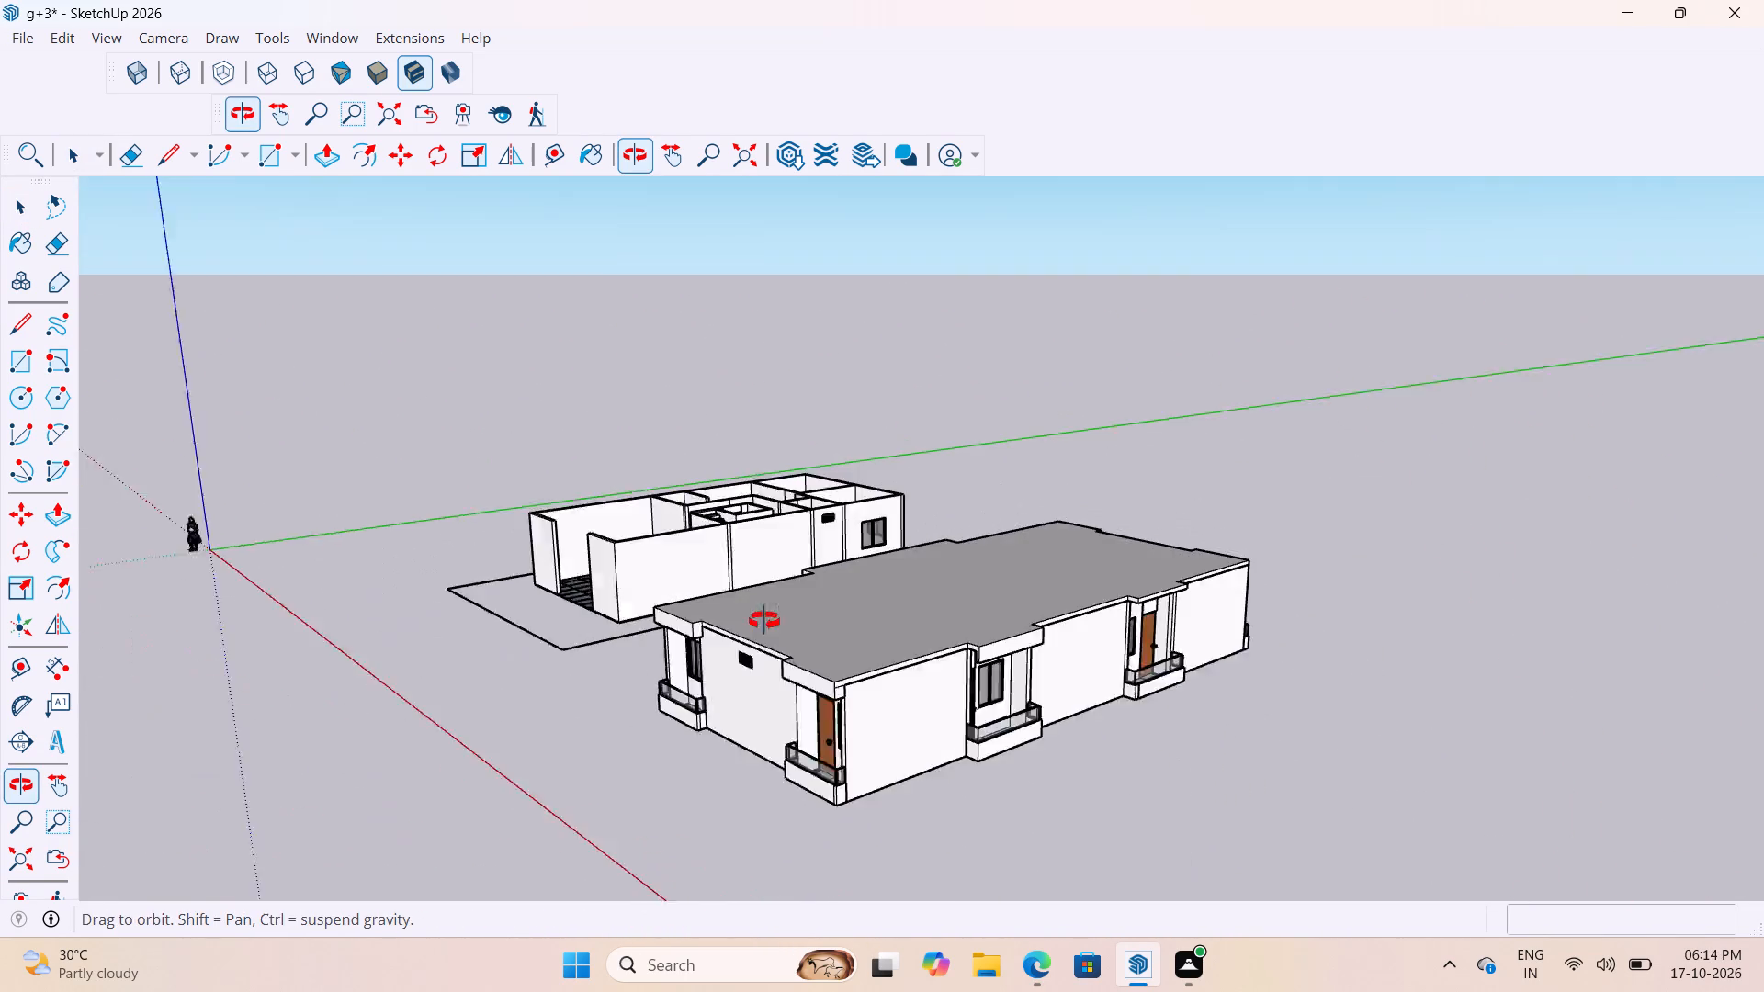
middle_click_drag(764, 621, 753, 623)
scroll(796, 722, "up", 9)
middle_click_drag(1111, 682, 685, 580)
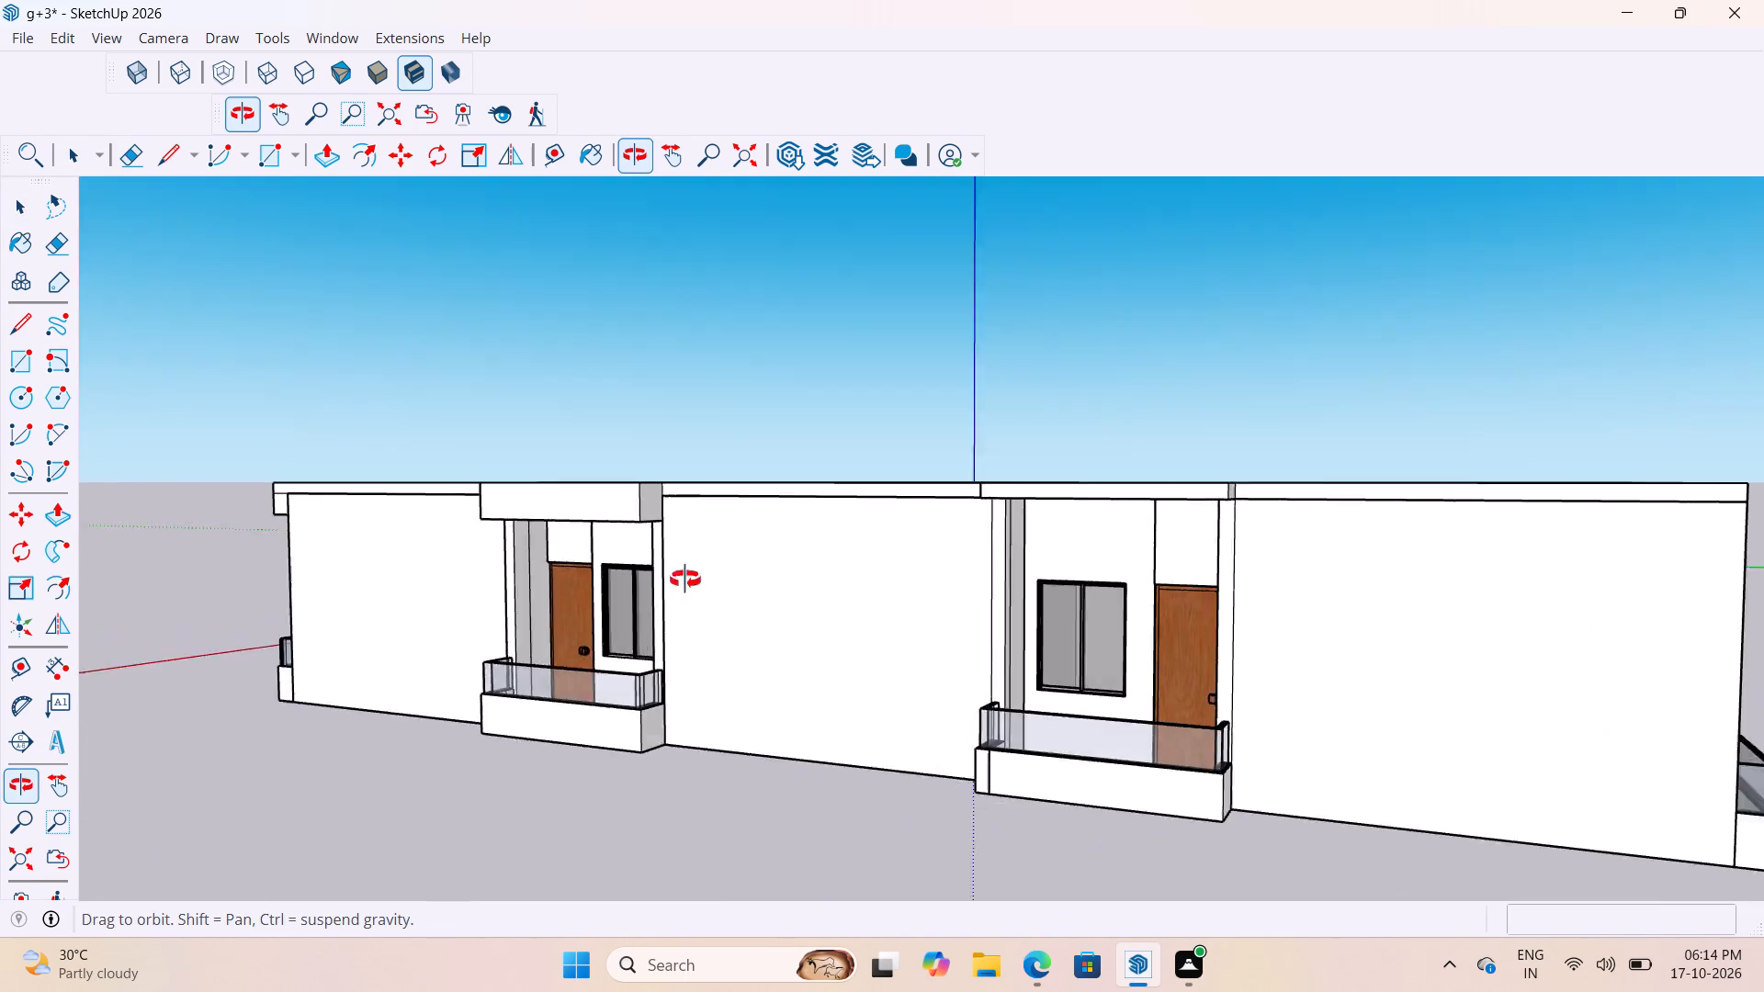
middle_click_drag(685, 580, 1395, 660)
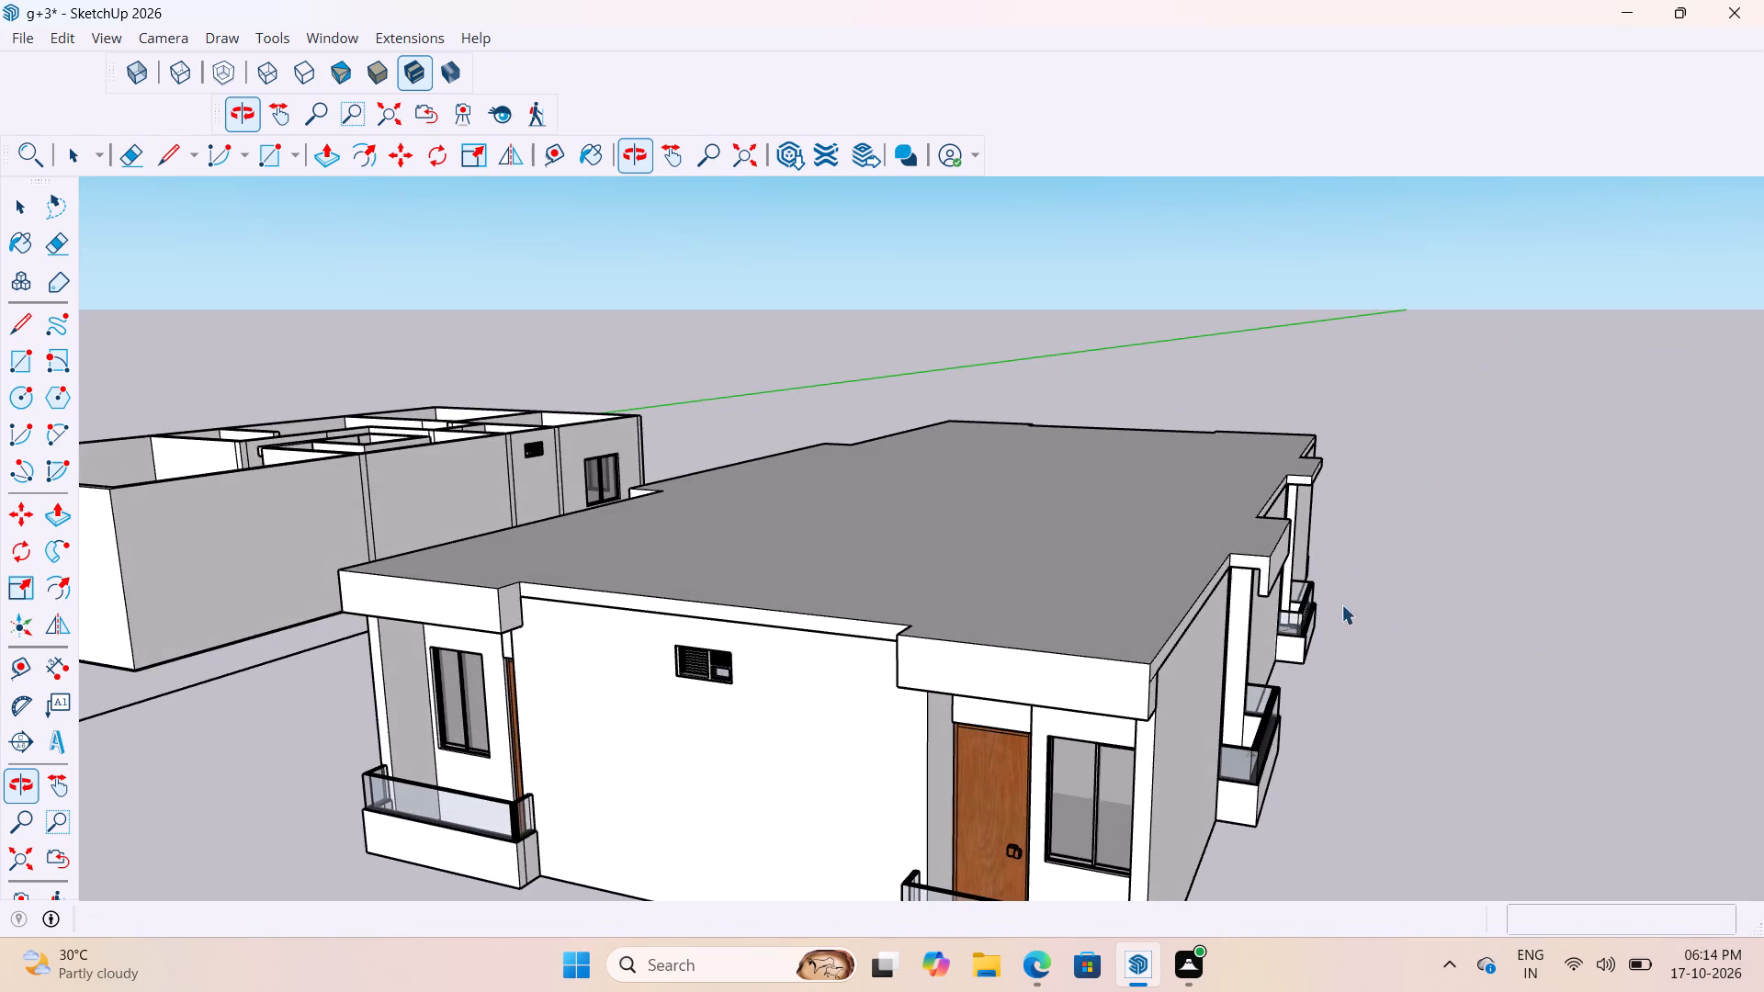
Copy the inner vertical edge at the open end of the nearest long-side balcony overhang's dropped front 6" inward along the drop.
scroll(1244, 584, "up", 11)
middle_click_drag(1254, 554, 1272, 558)
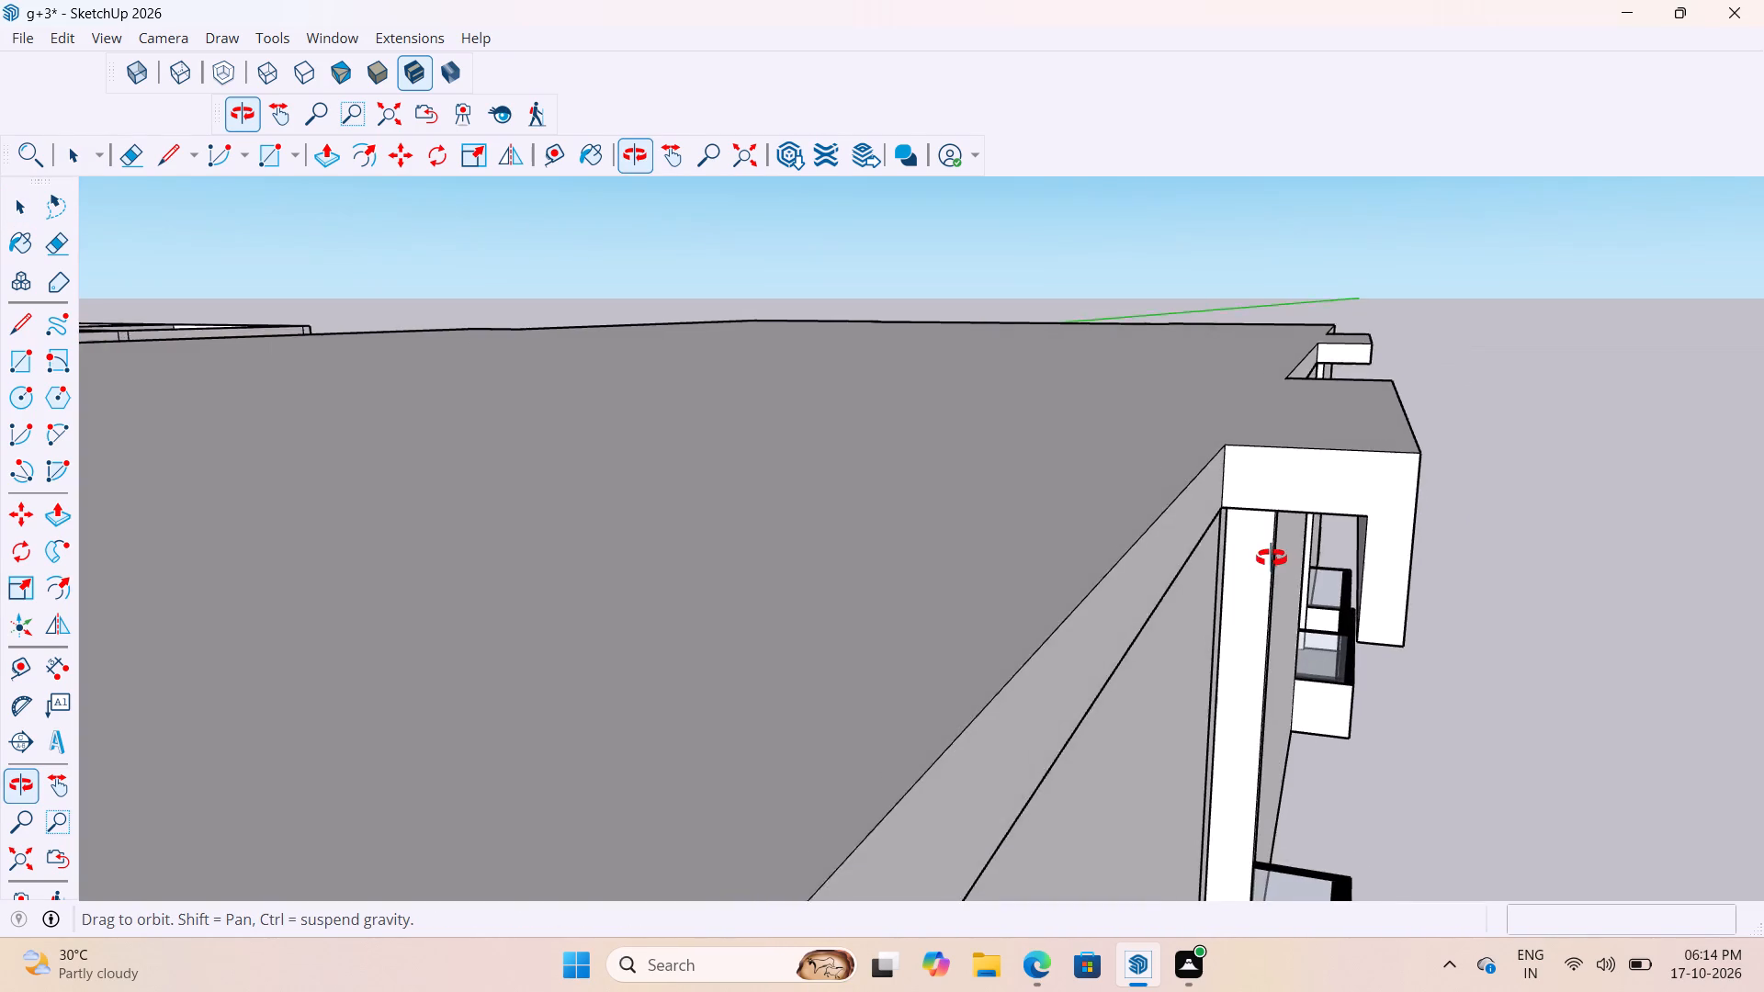
middle_click_drag(1272, 558, 1271, 559)
scroll(1405, 576, "up", 5)
middle_click_drag(1374, 566, 1292, 612)
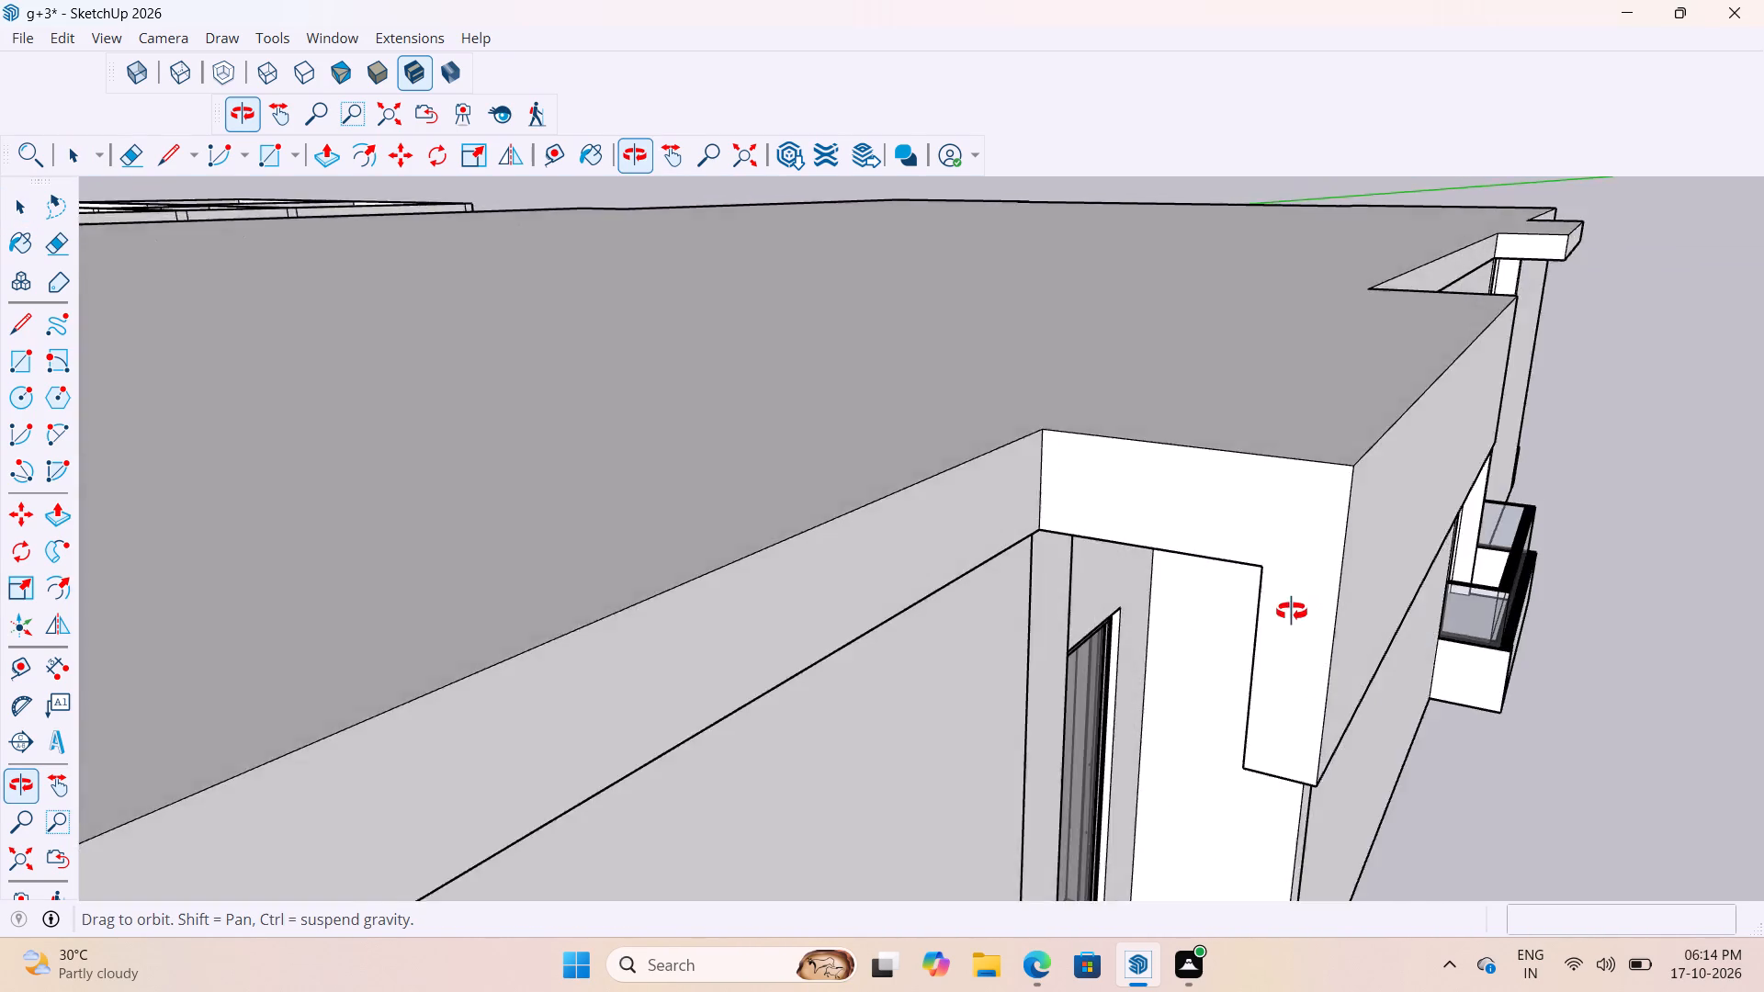
middle_click_drag(1292, 612, 1453, 589)
scroll(1390, 569, "up", 4)
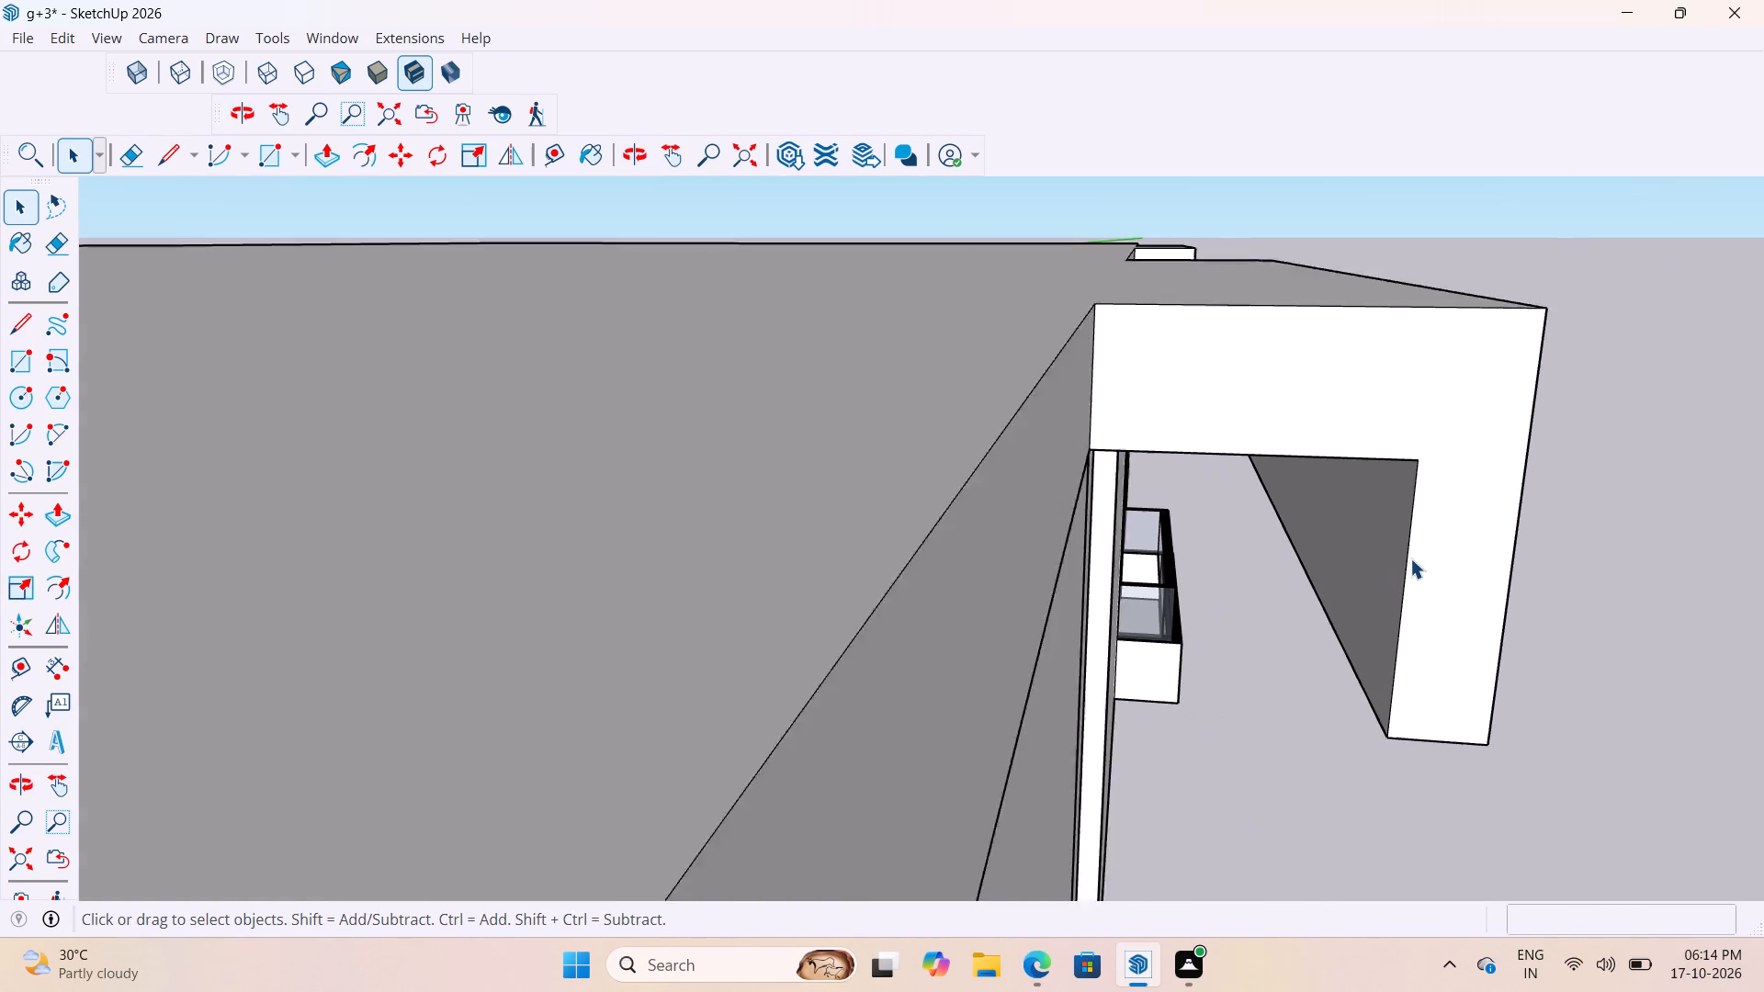
scroll(1410, 558, "up", 2)
double_click(1404, 539)
scroll(1405, 542, "up", 3)
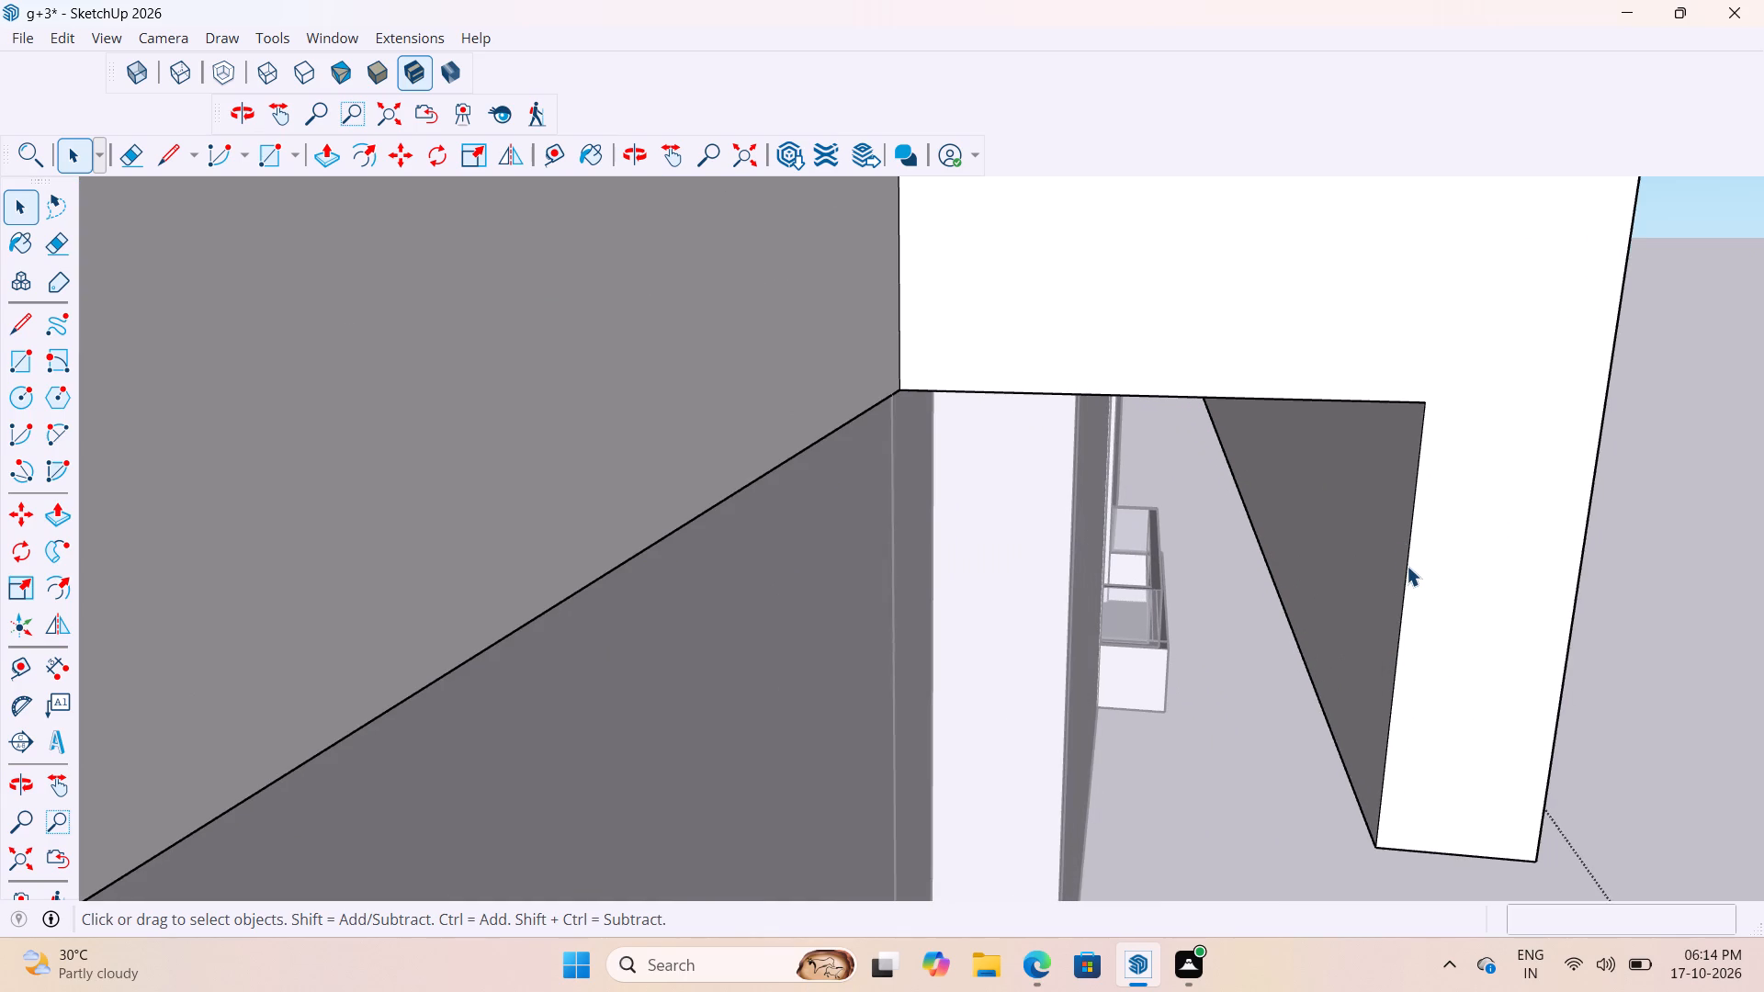
middle_click_drag(1407, 541, 1422, 435)
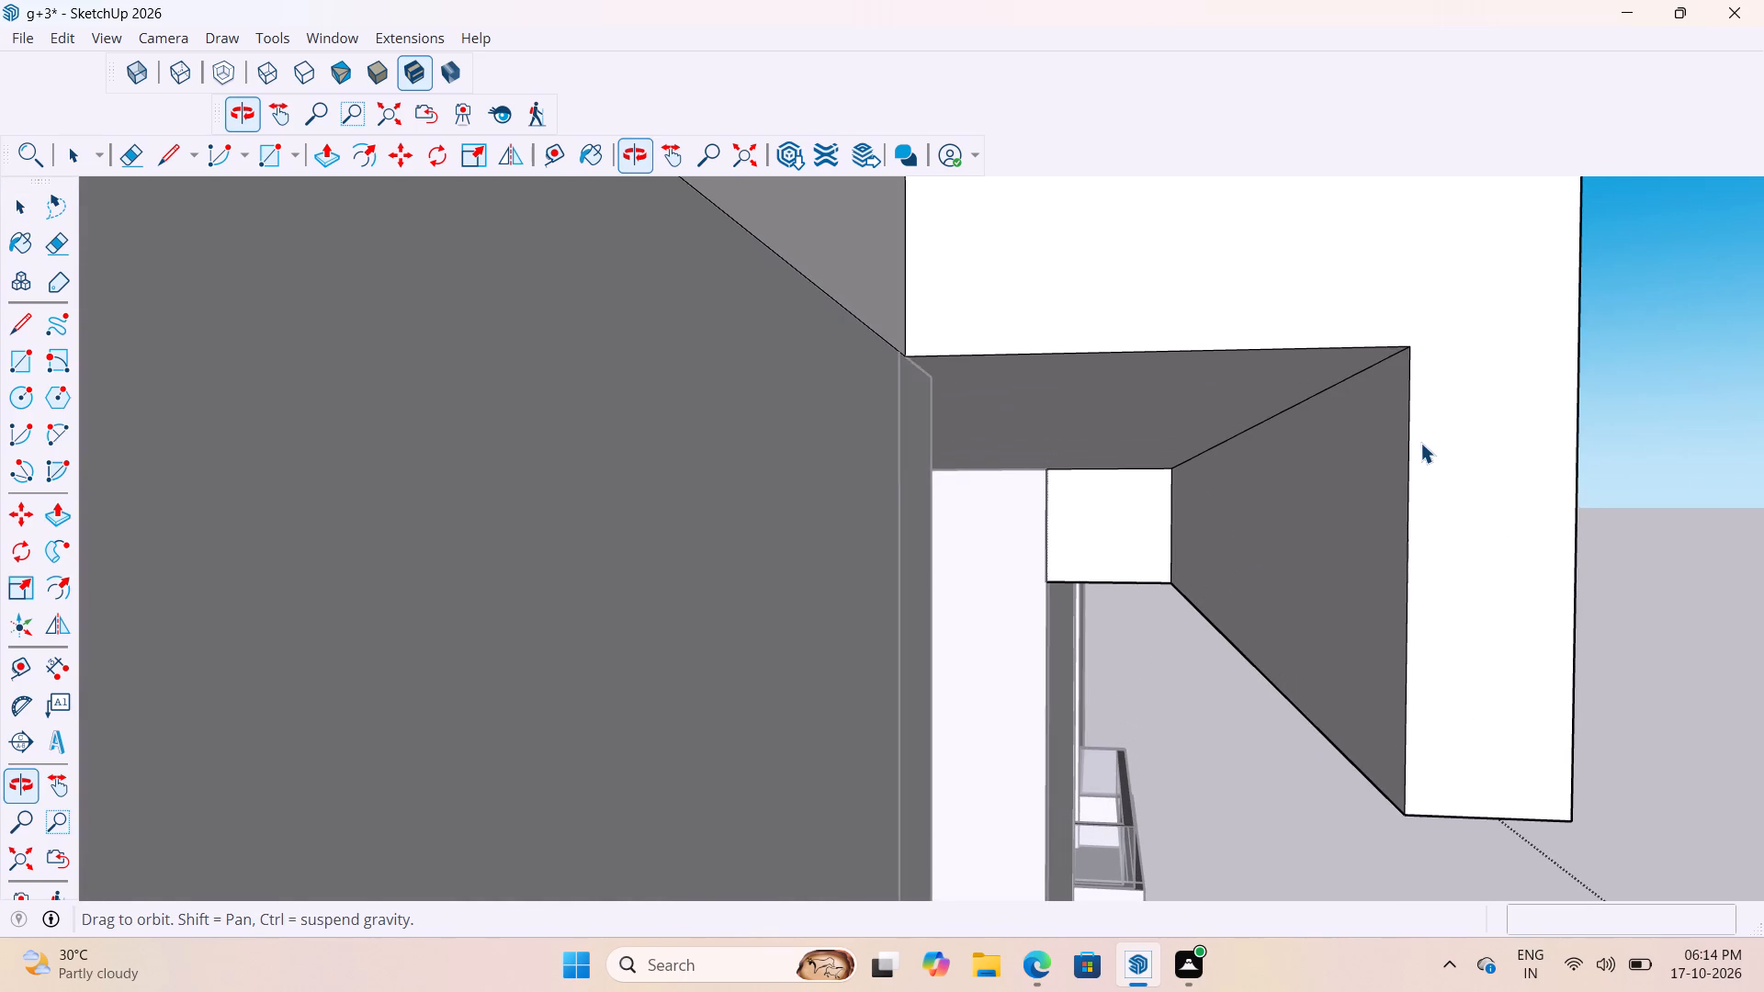
left_click(1407, 434)
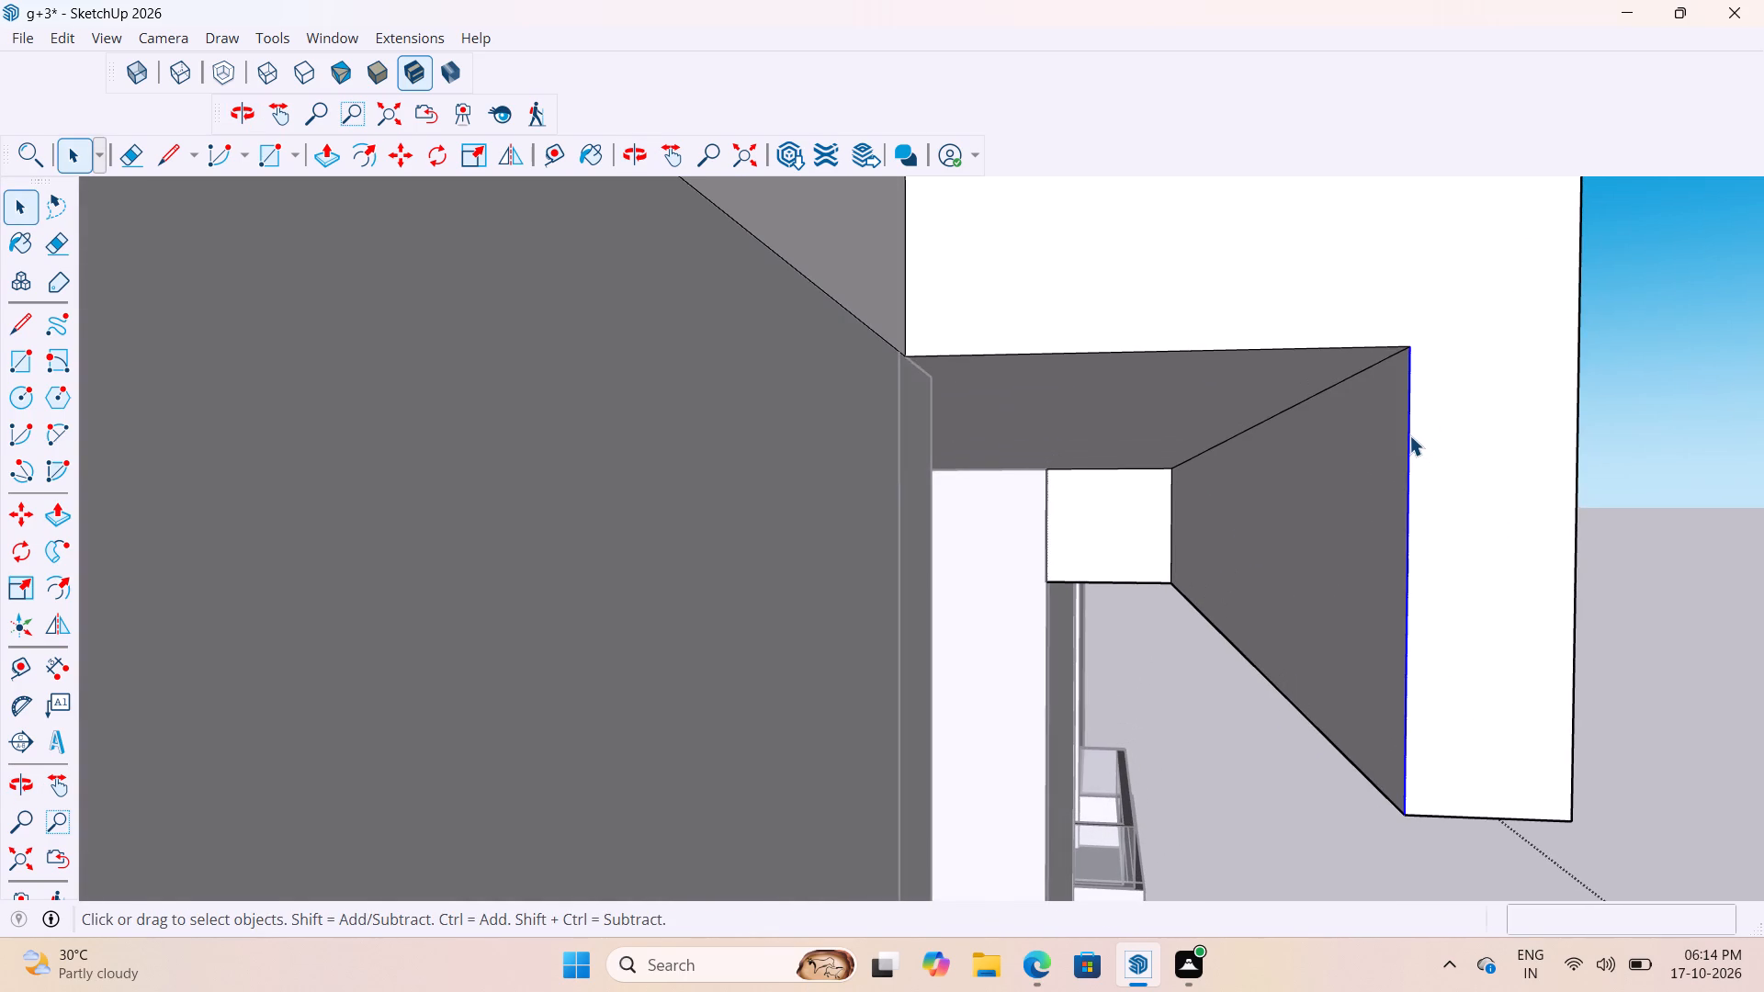
key("m")
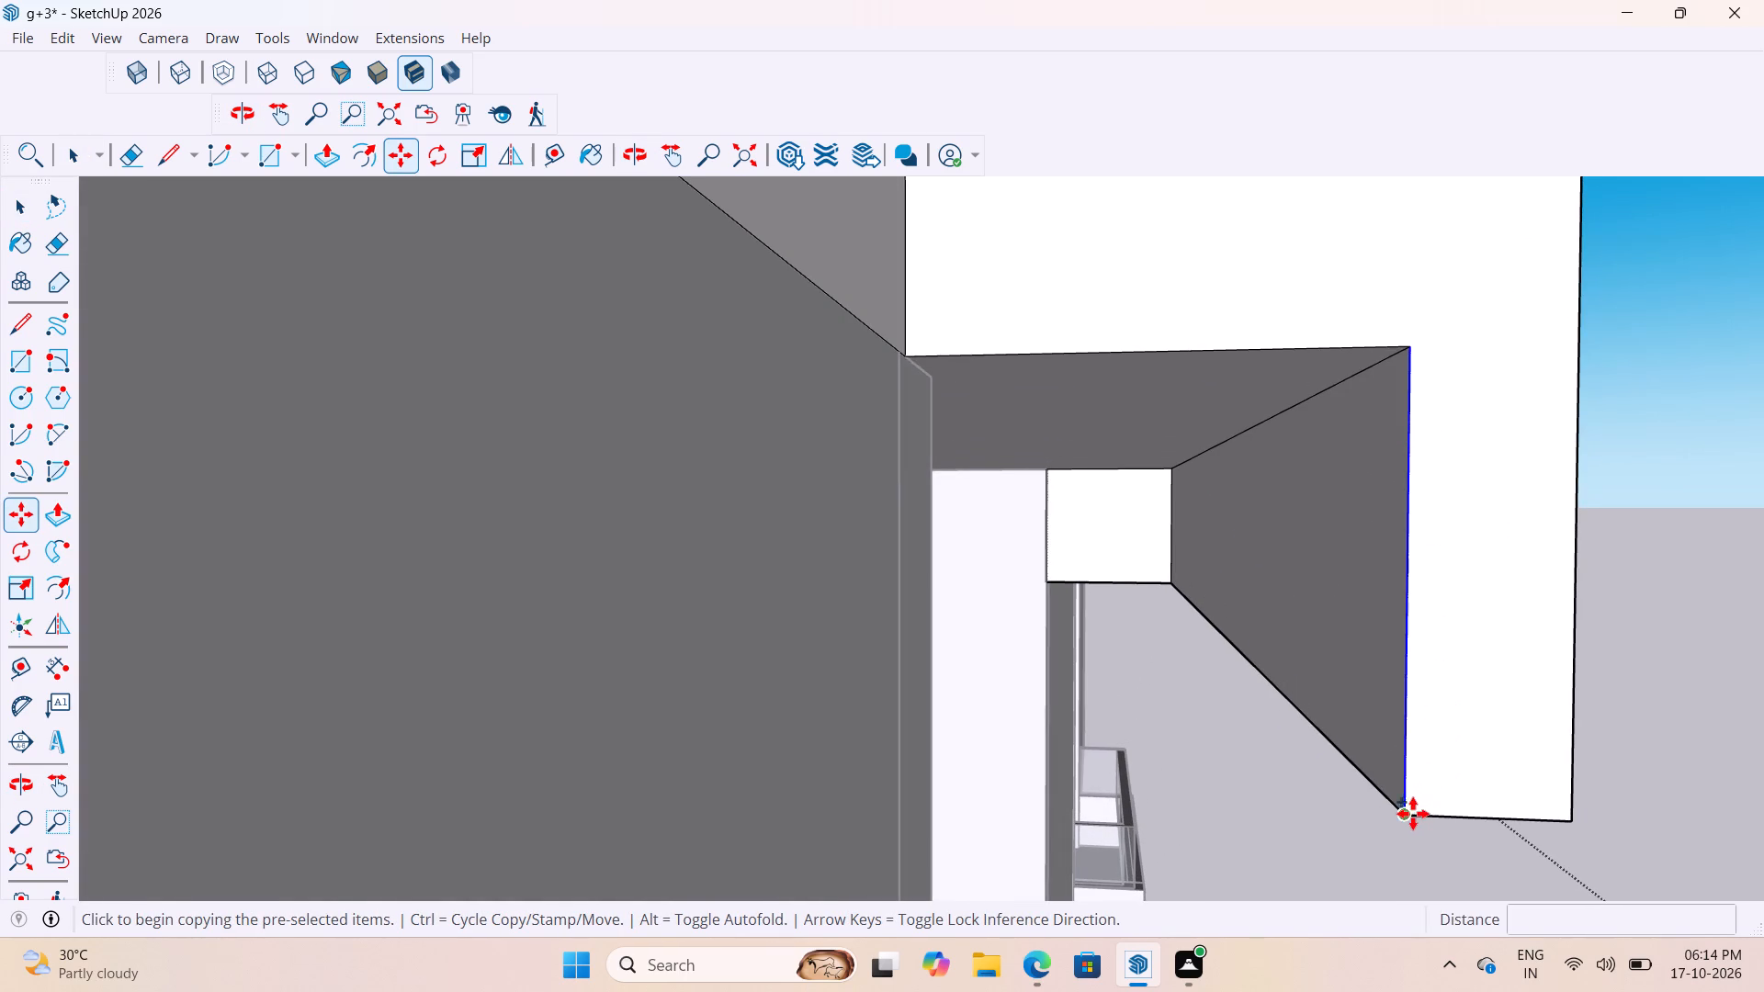
left_click(1413, 814)
type("6\"")
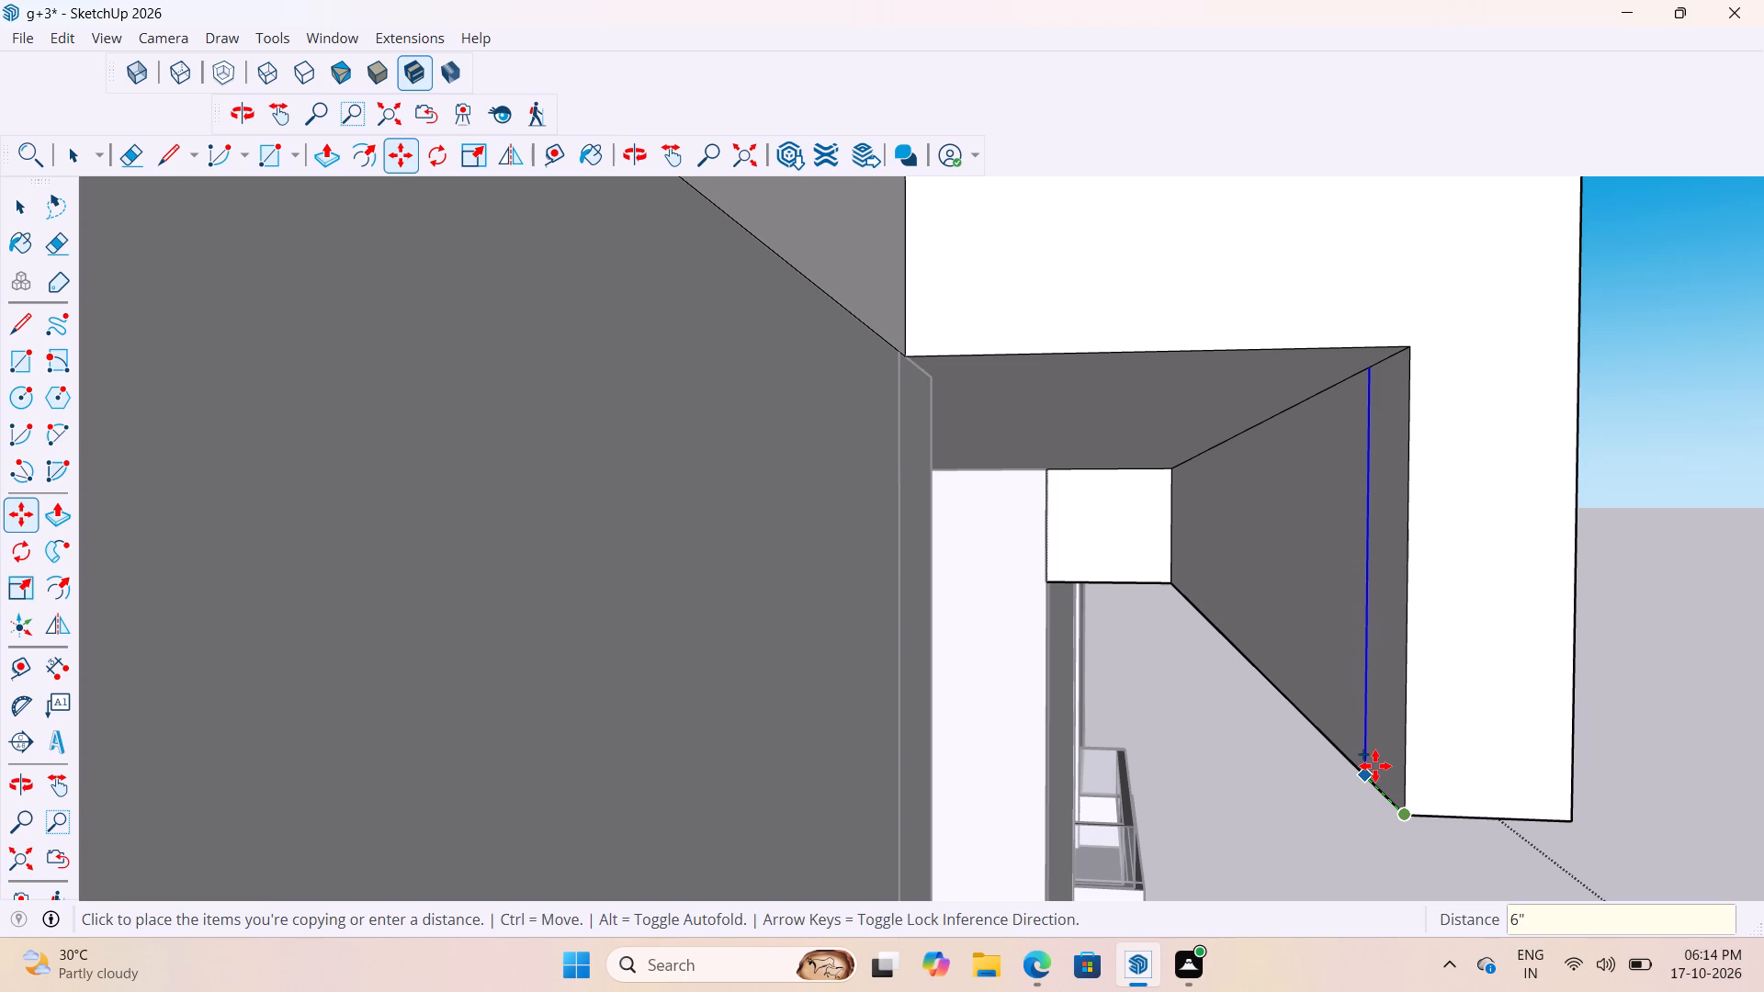
key("Return")
Extend the 6" strip on the dropped front's inner face about 1' 1" back to the wall, closing the overhang's end.
key("p")
left_click(1396, 643)
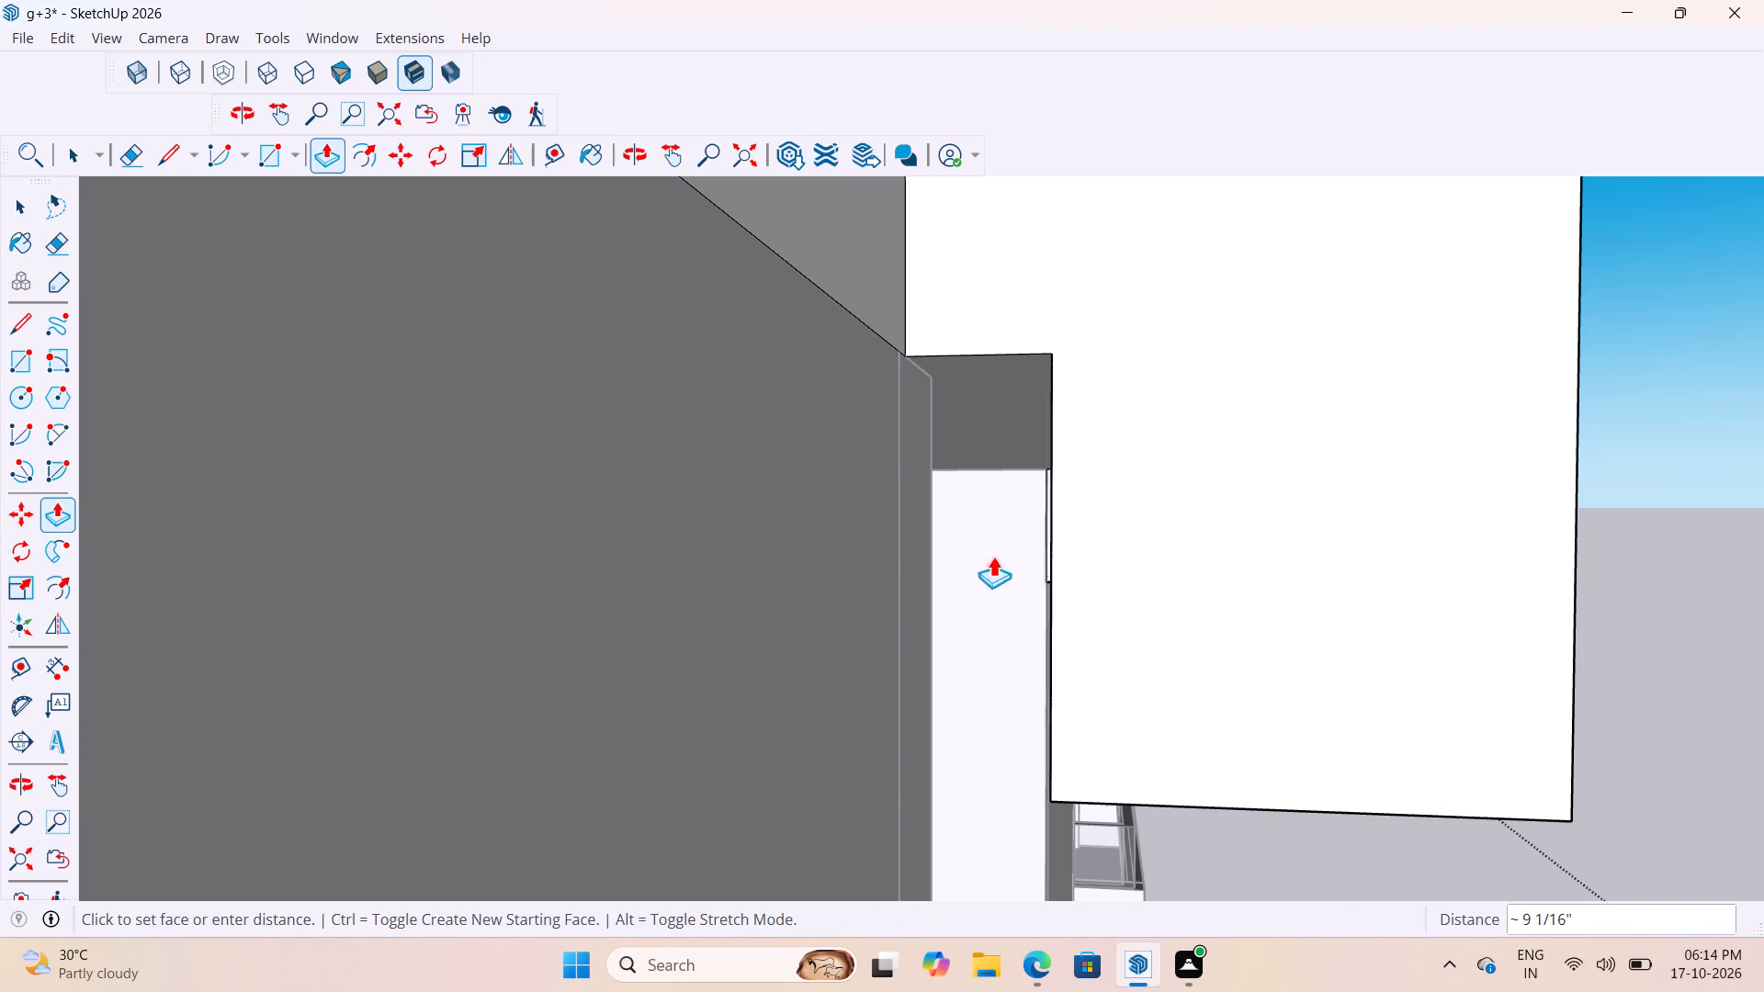
left_click(906, 399)
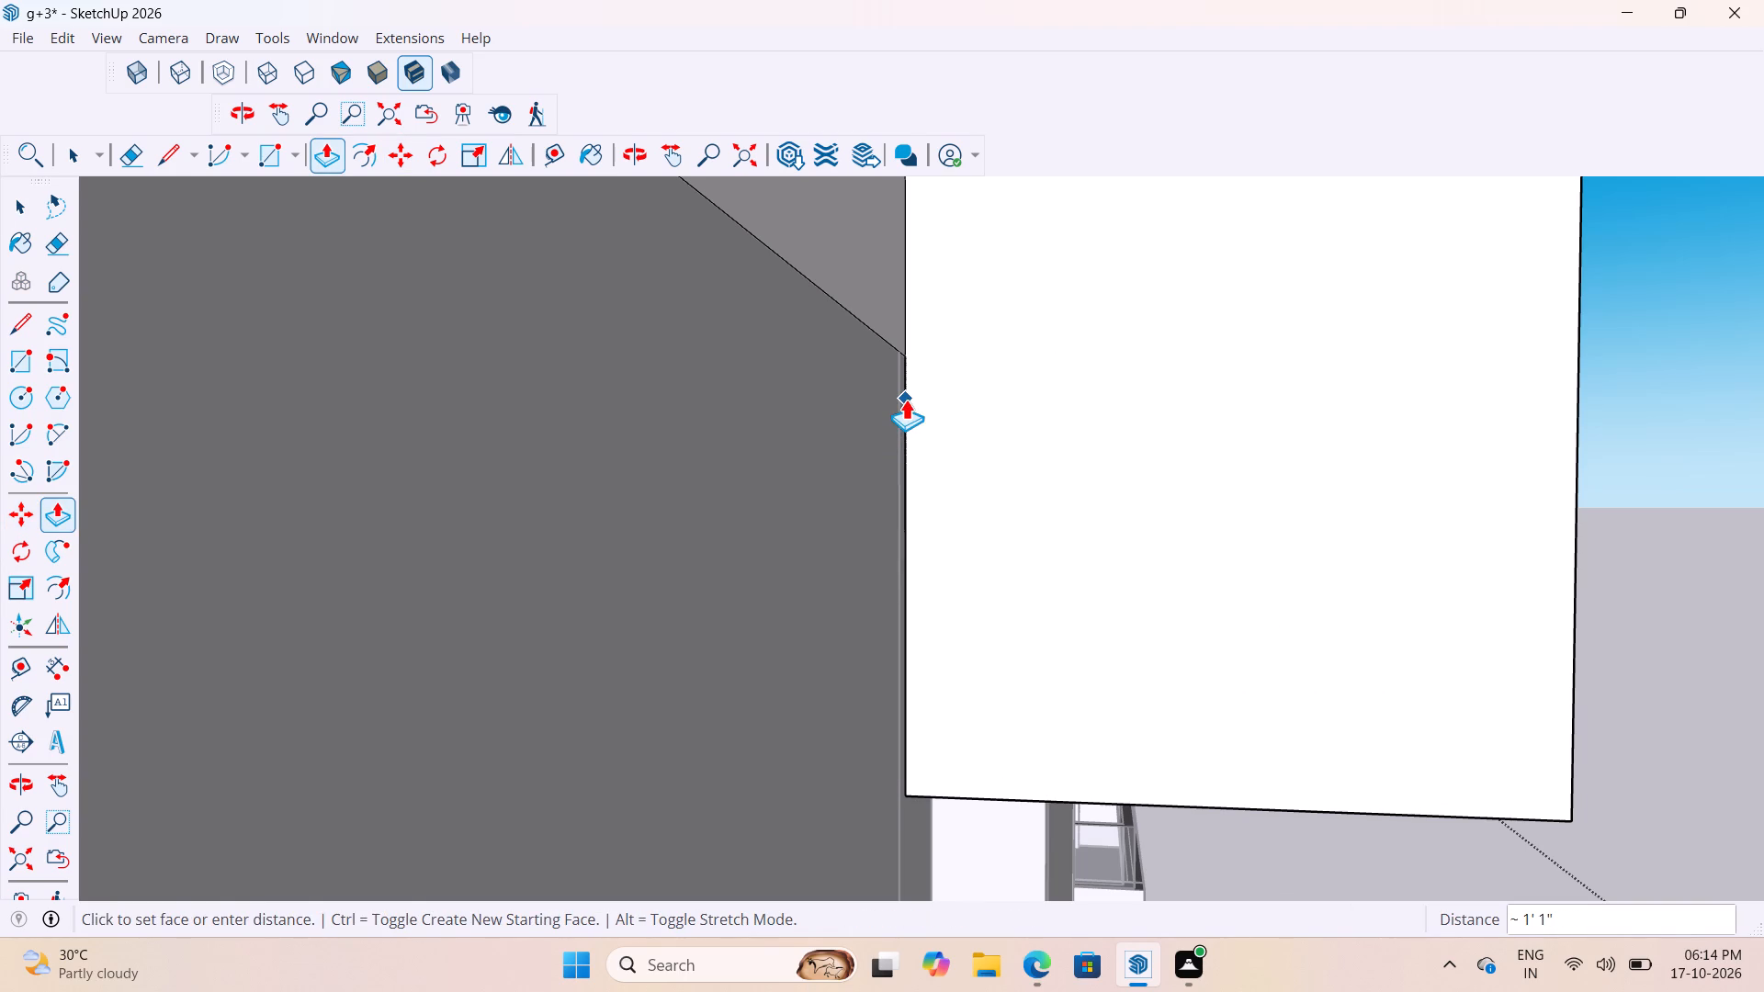
scroll(906, 399, "down", 11)
key("space")
left_click(1312, 494)
middle_click_drag(1281, 543, 967, 795)
scroll(839, 650, "down", 4)
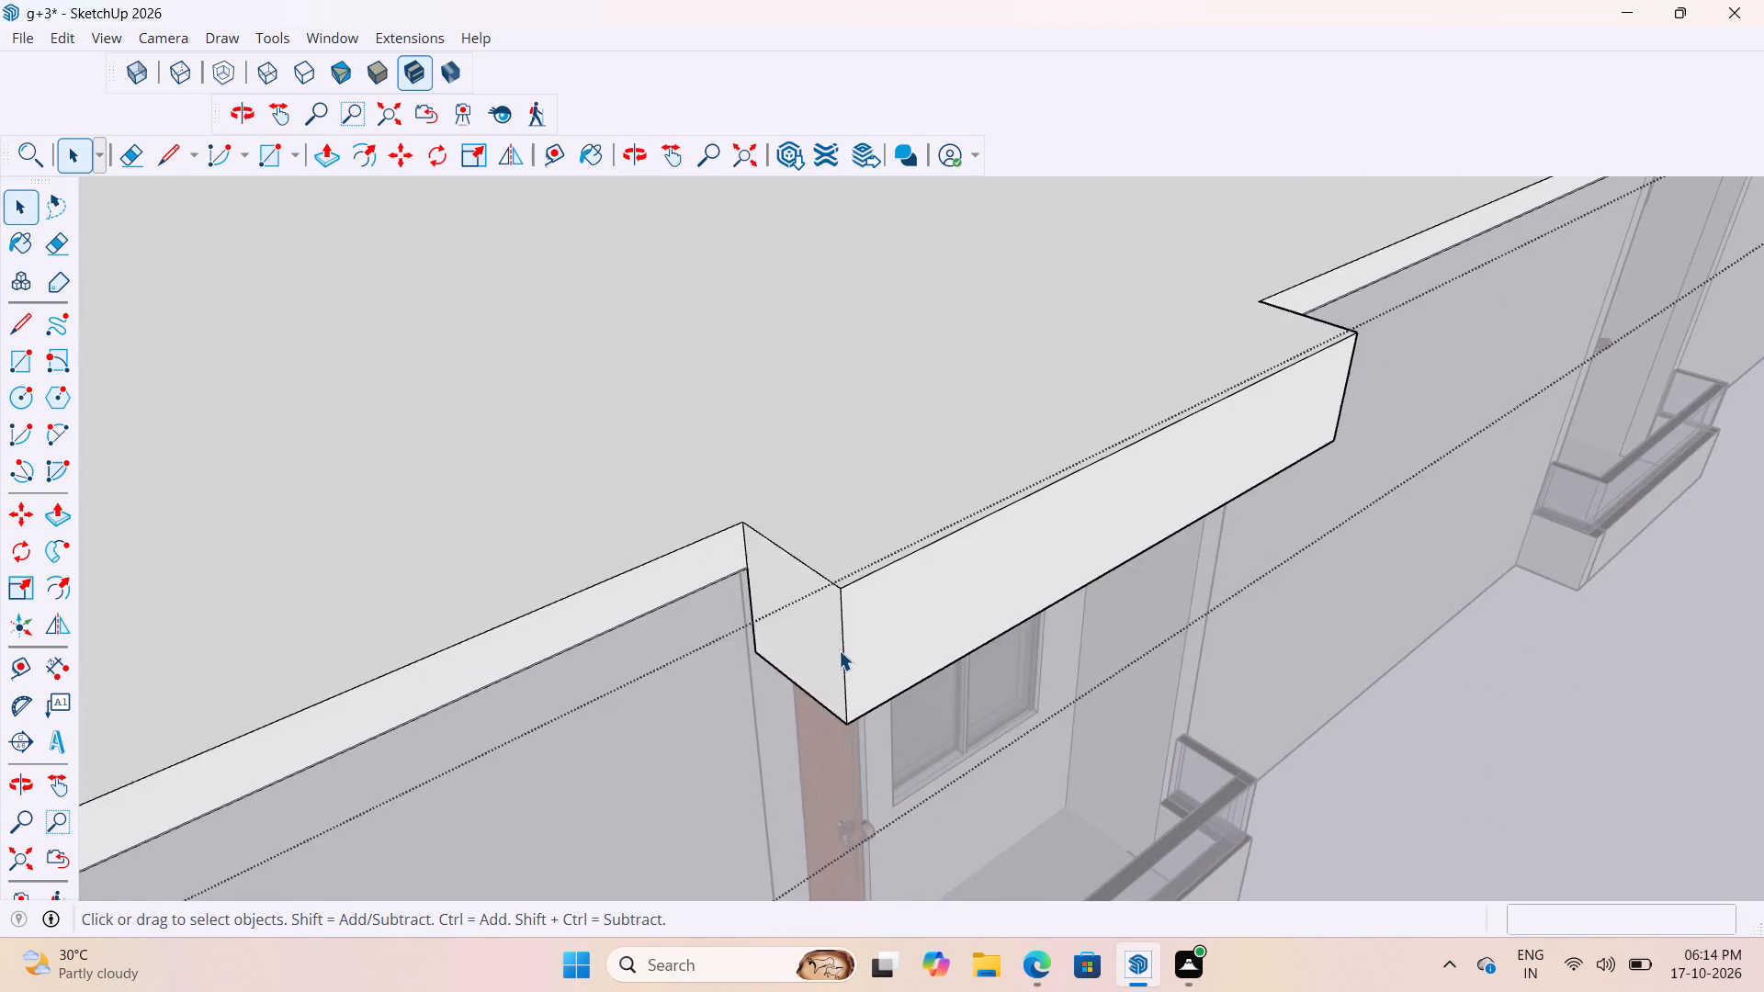
scroll(839, 650, "down", 13)
left_click(1251, 756)
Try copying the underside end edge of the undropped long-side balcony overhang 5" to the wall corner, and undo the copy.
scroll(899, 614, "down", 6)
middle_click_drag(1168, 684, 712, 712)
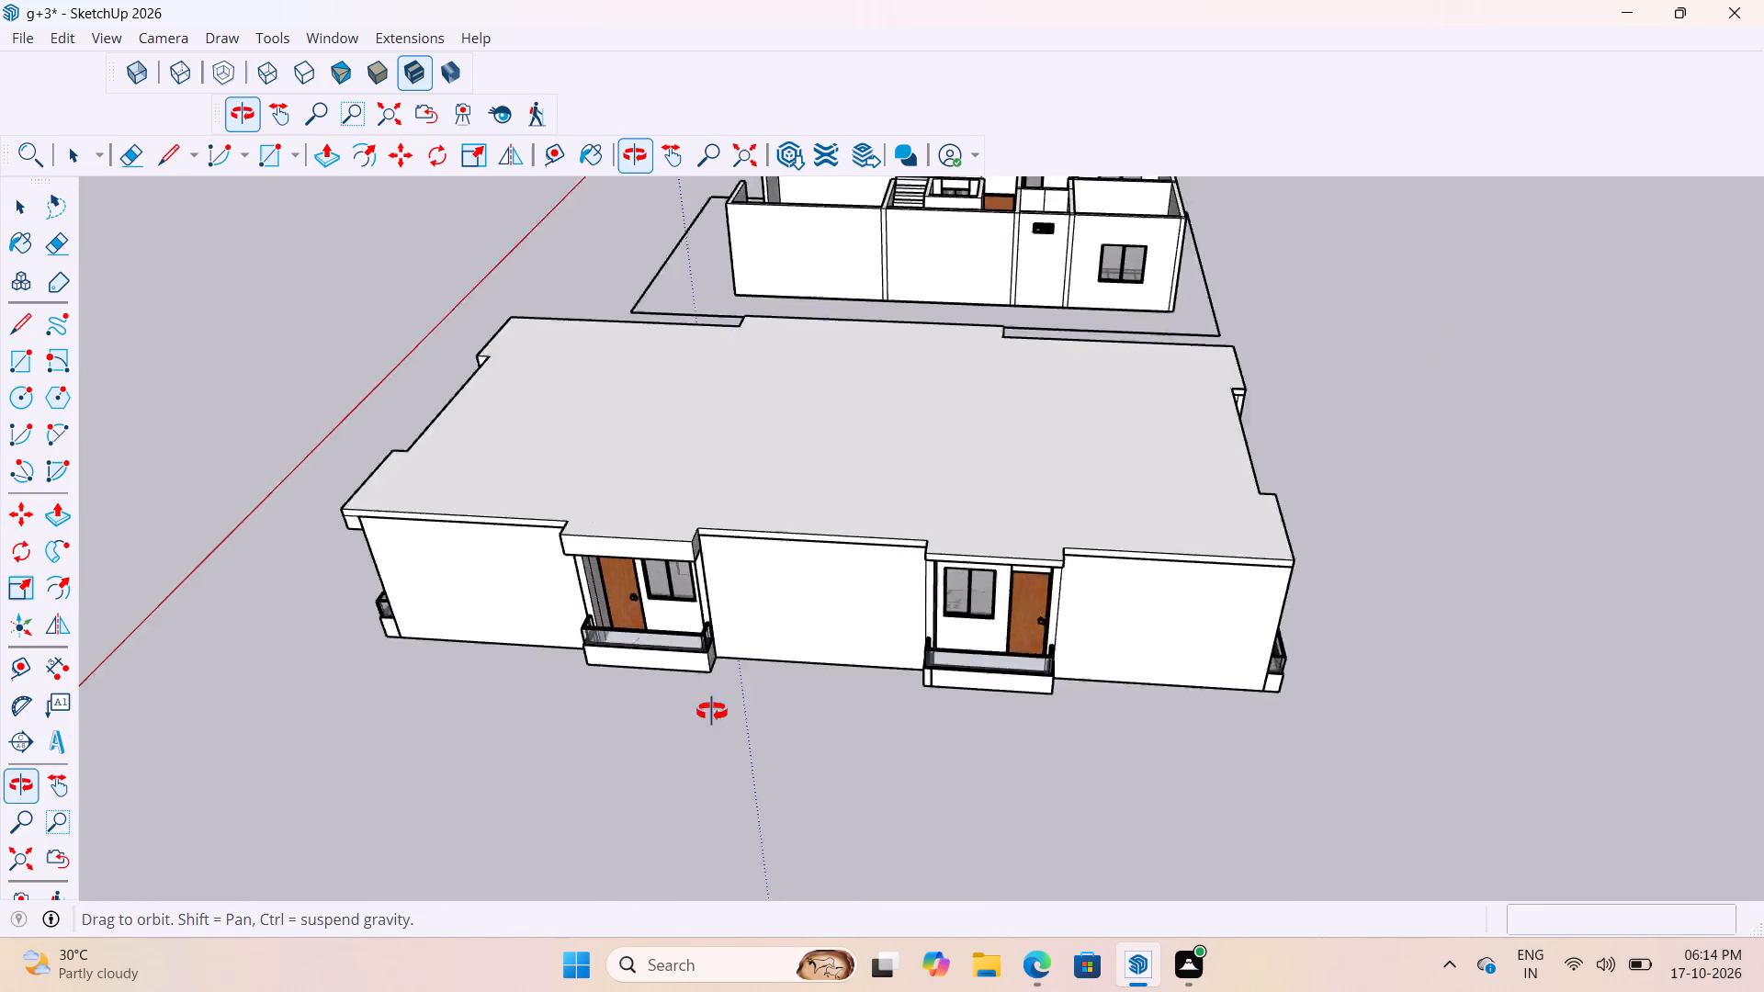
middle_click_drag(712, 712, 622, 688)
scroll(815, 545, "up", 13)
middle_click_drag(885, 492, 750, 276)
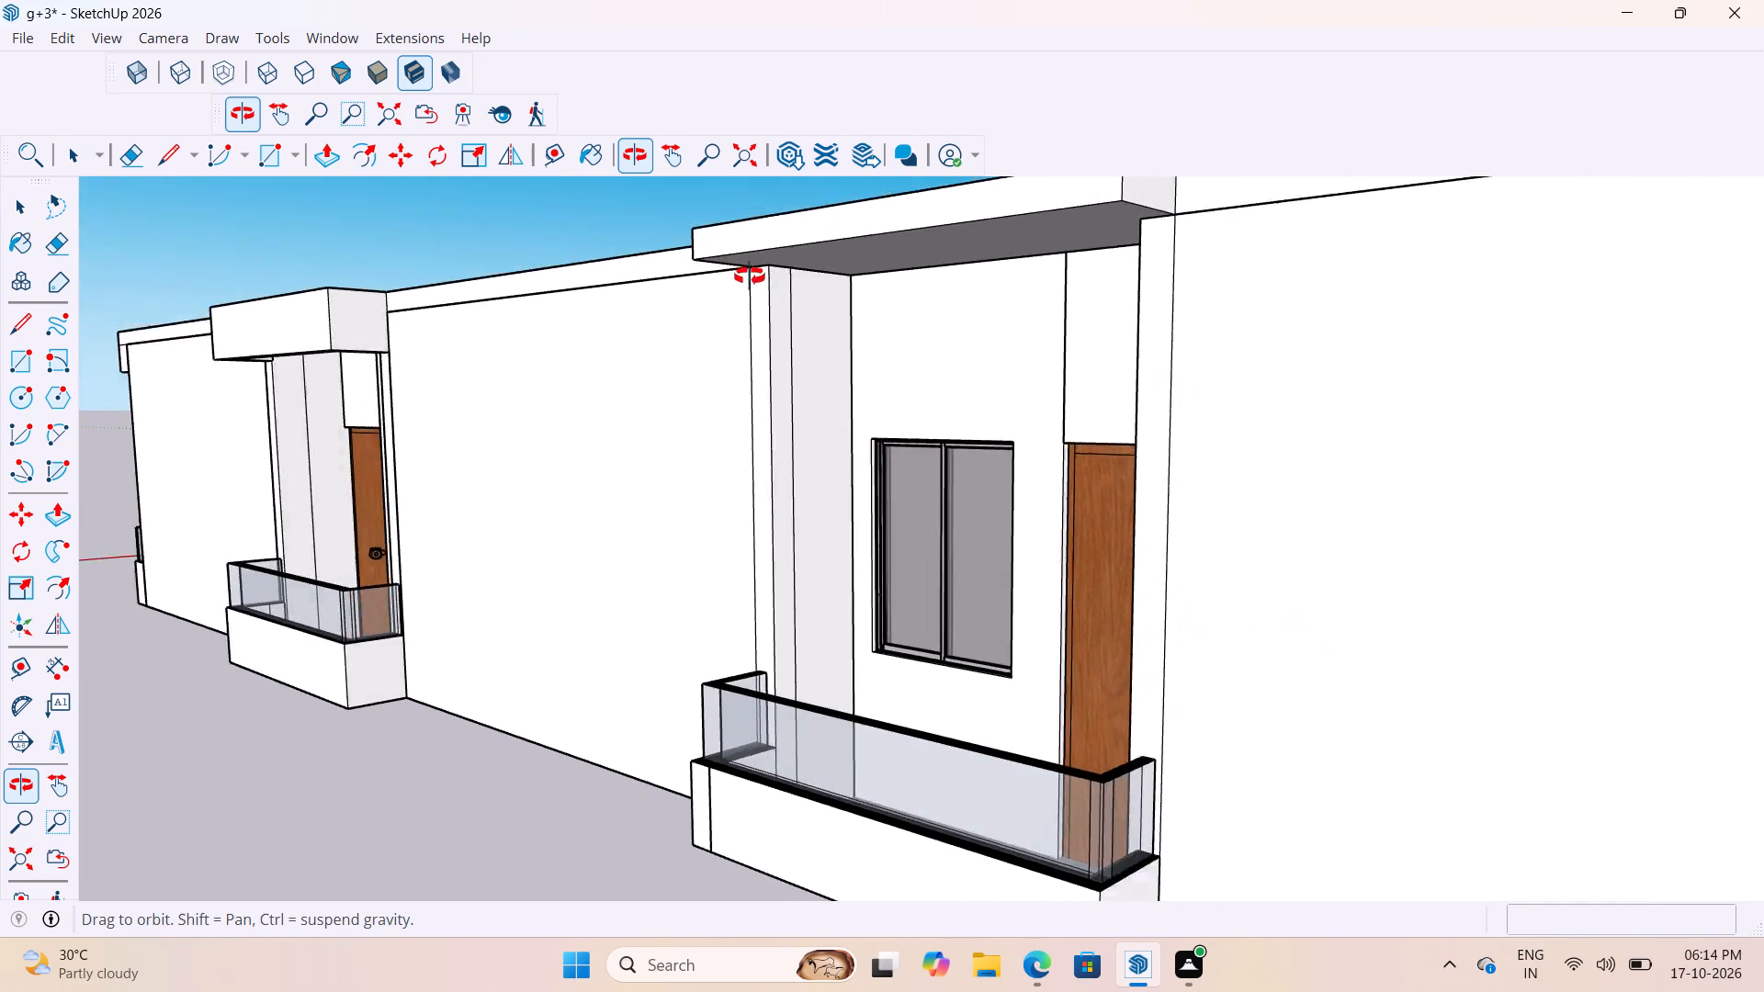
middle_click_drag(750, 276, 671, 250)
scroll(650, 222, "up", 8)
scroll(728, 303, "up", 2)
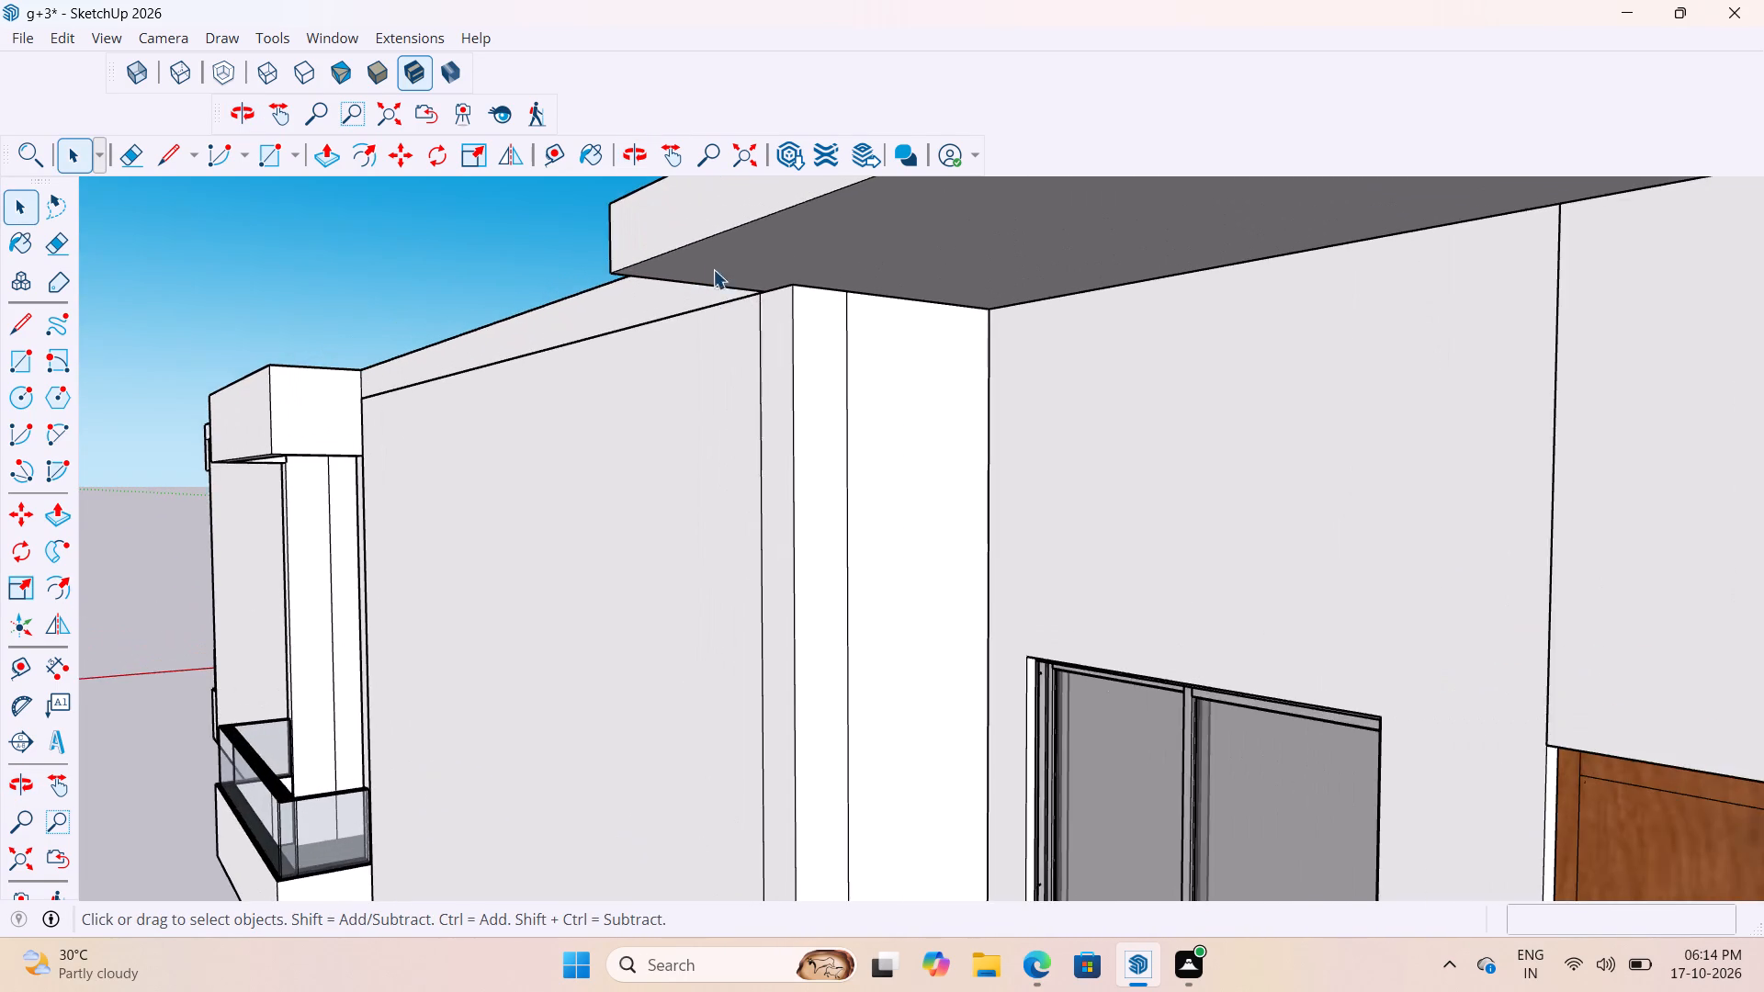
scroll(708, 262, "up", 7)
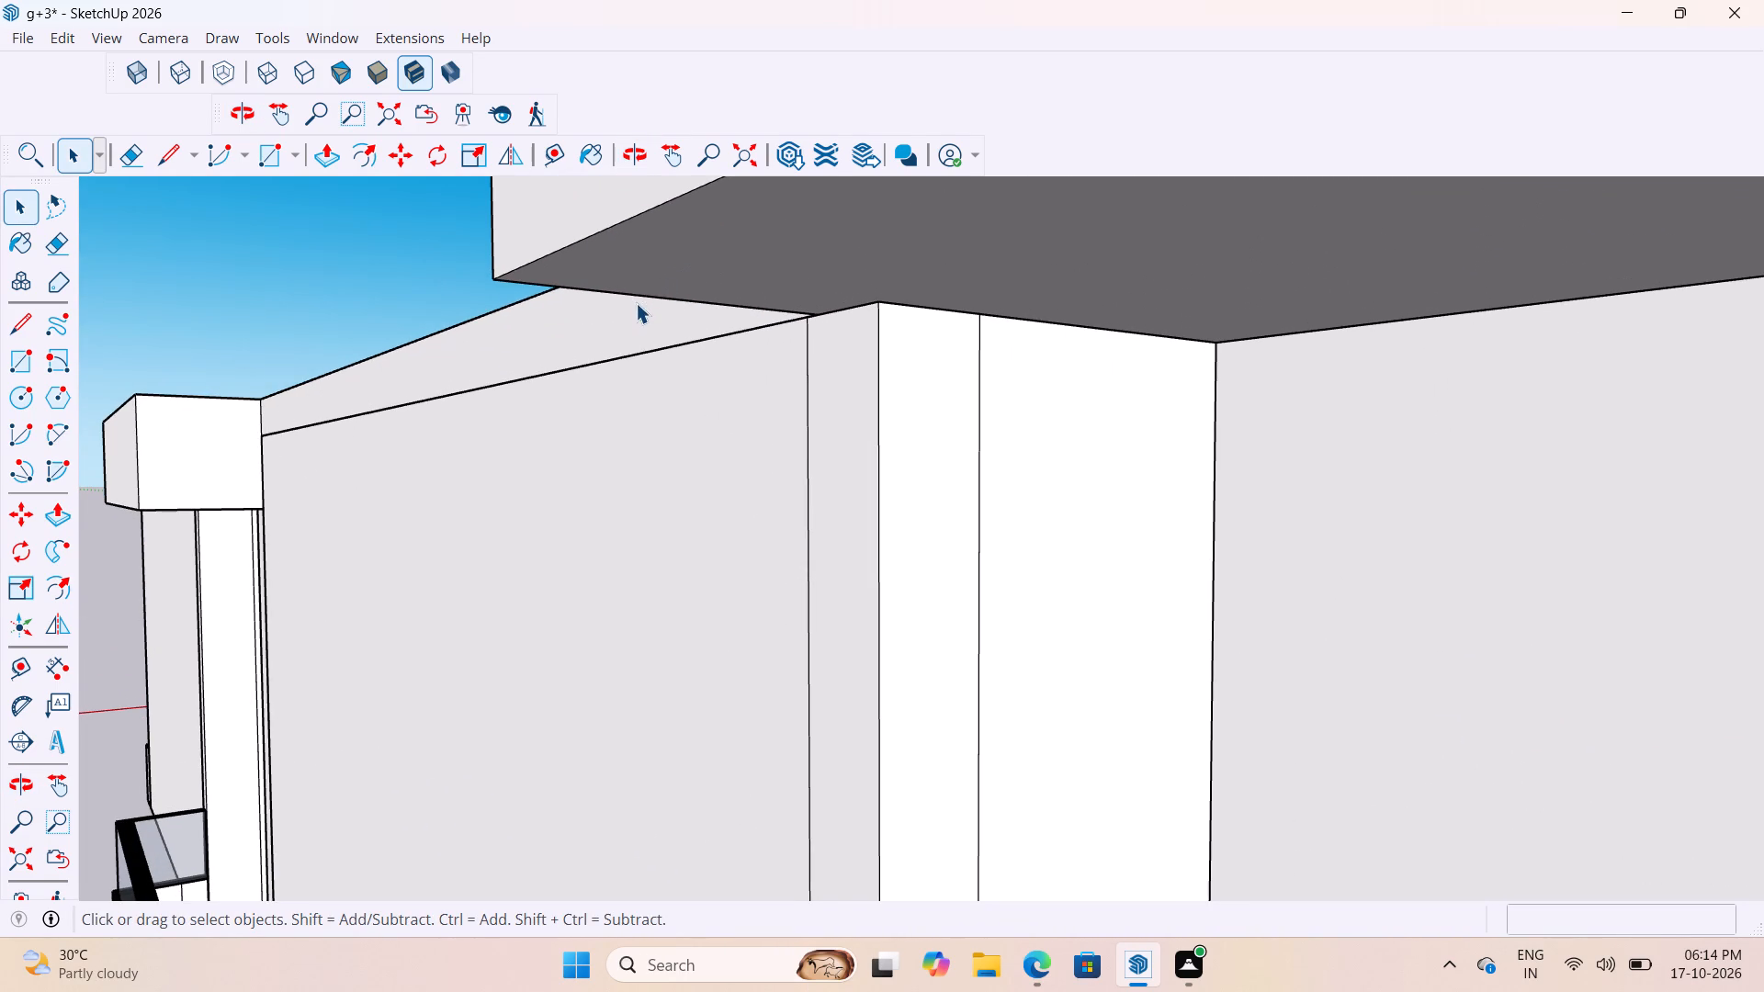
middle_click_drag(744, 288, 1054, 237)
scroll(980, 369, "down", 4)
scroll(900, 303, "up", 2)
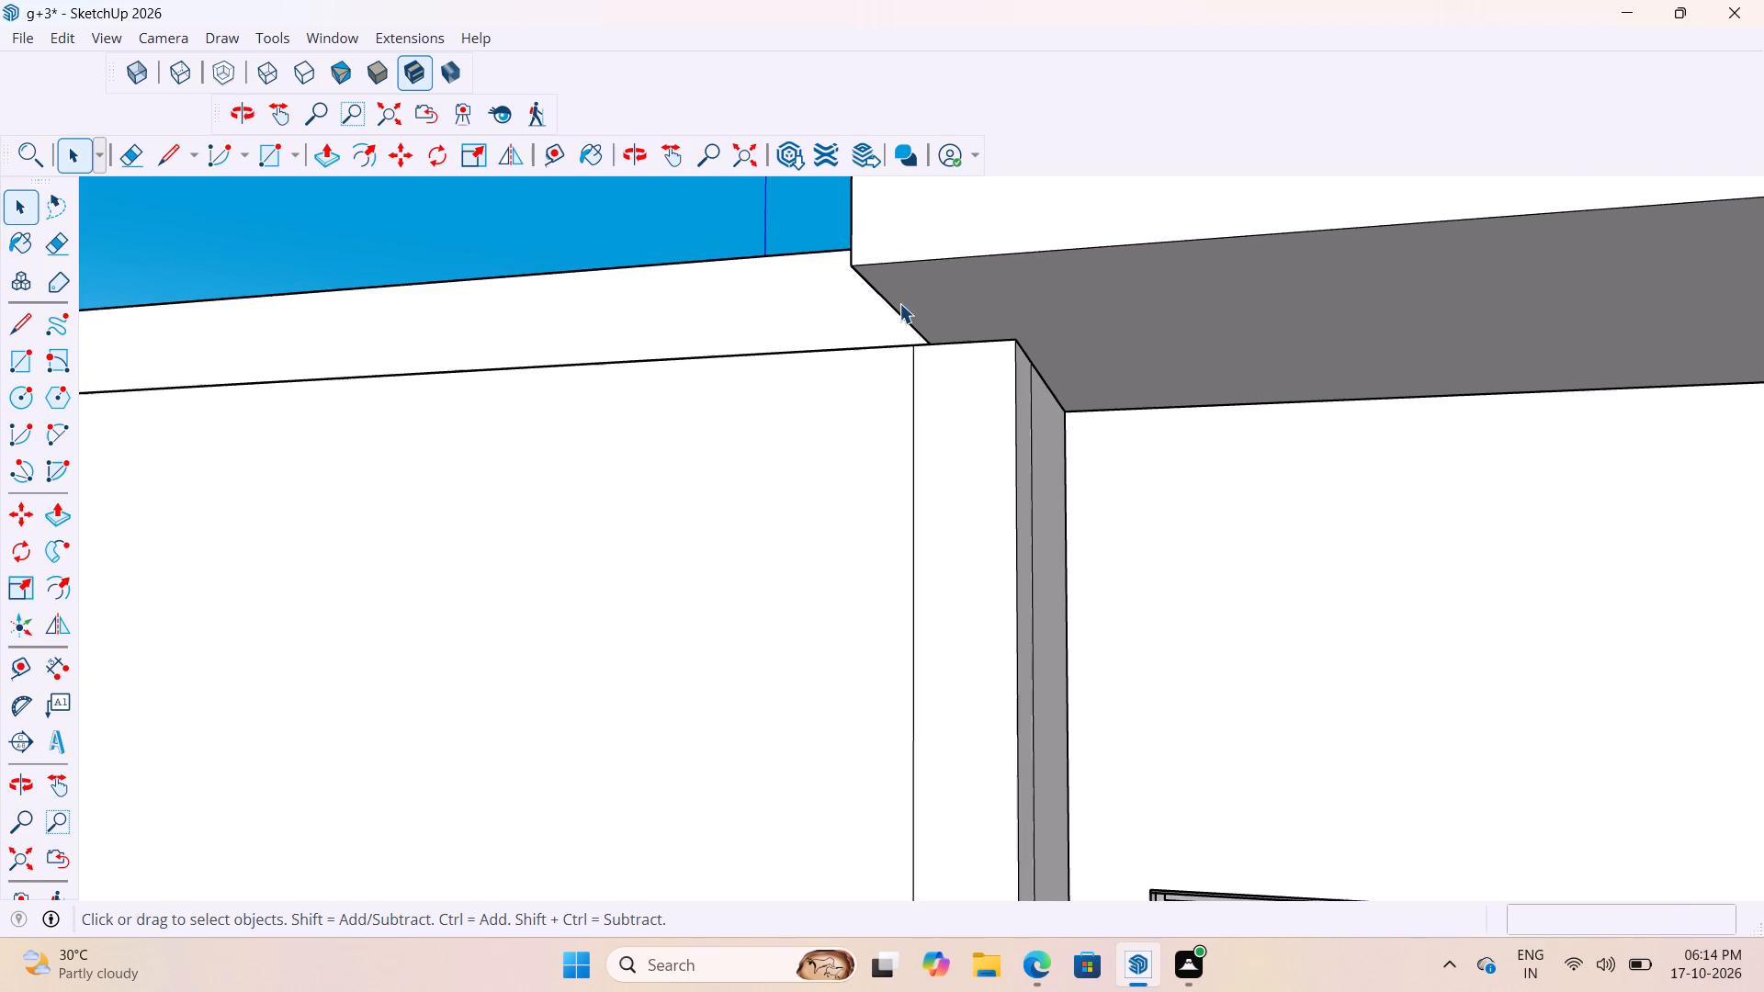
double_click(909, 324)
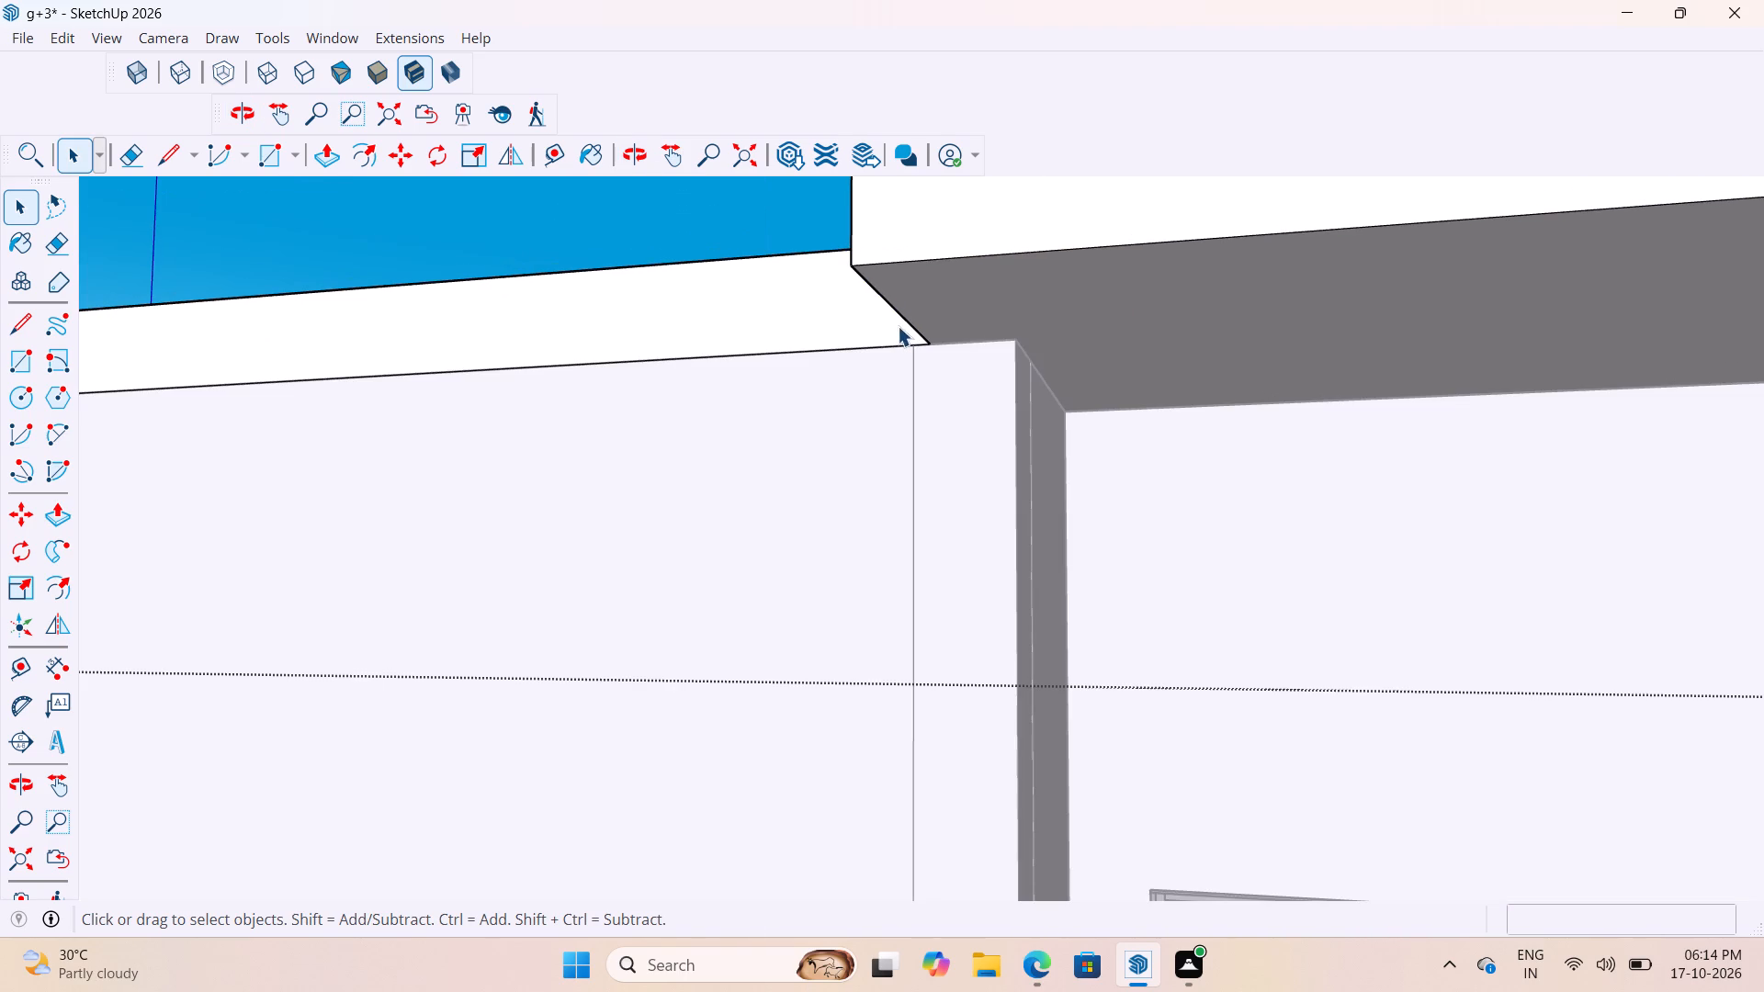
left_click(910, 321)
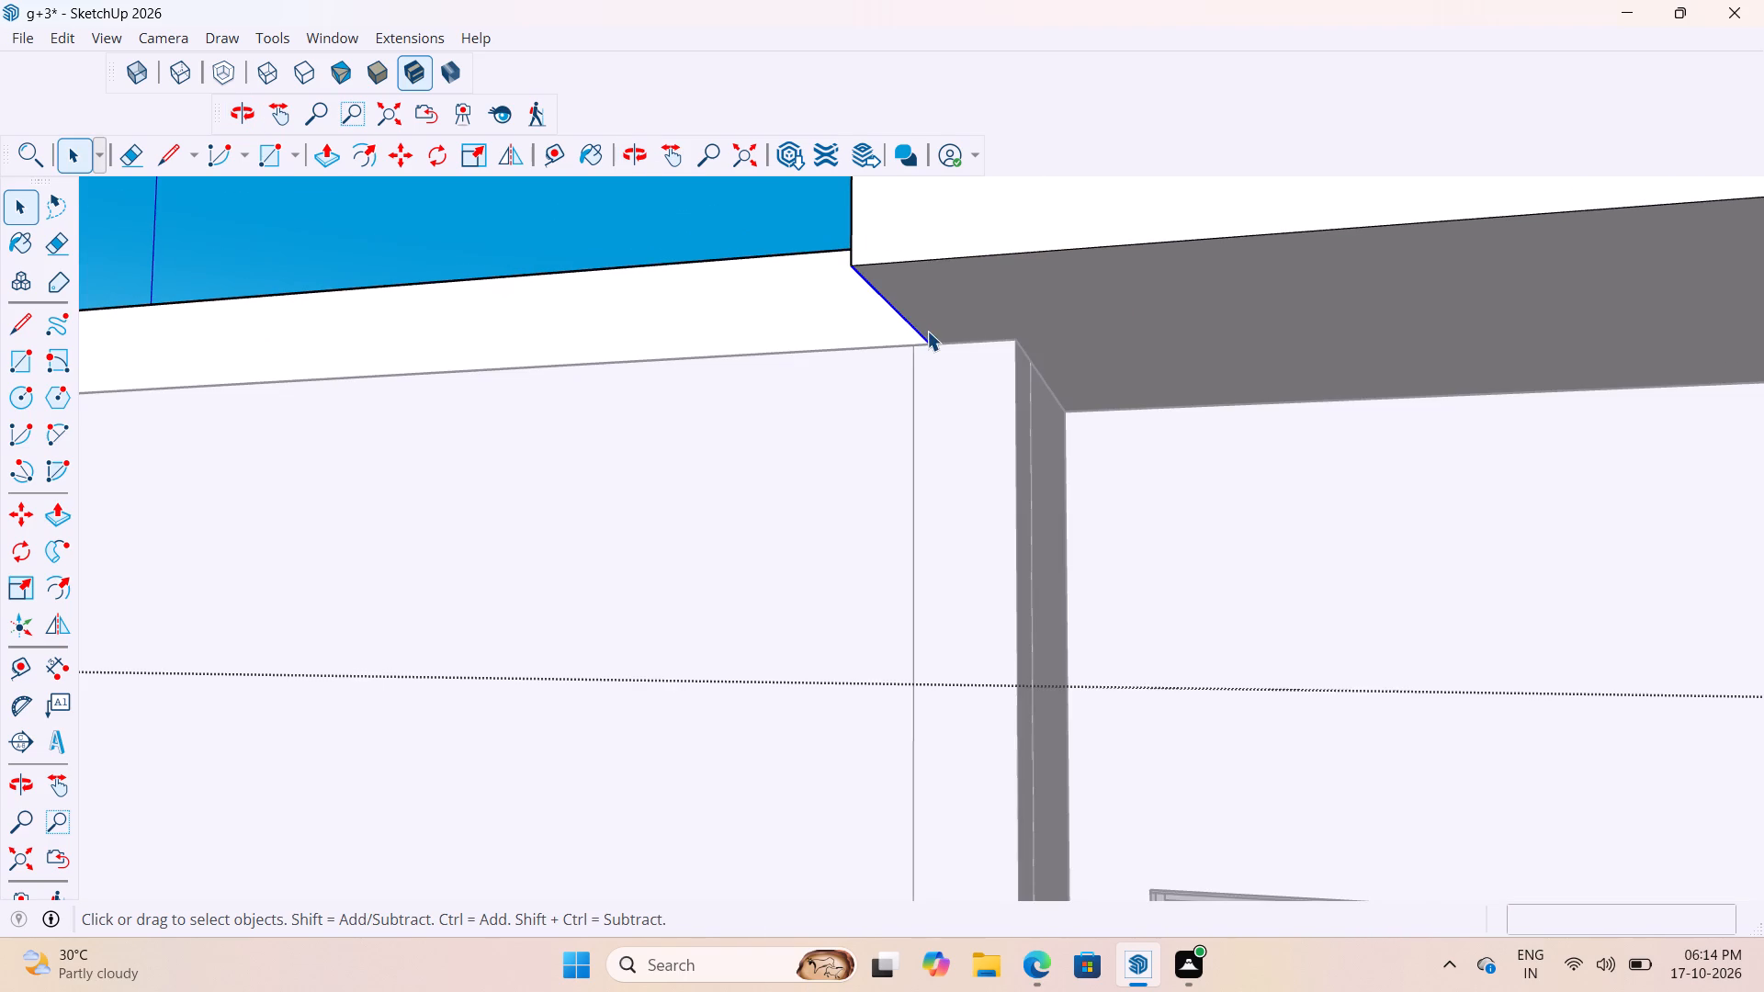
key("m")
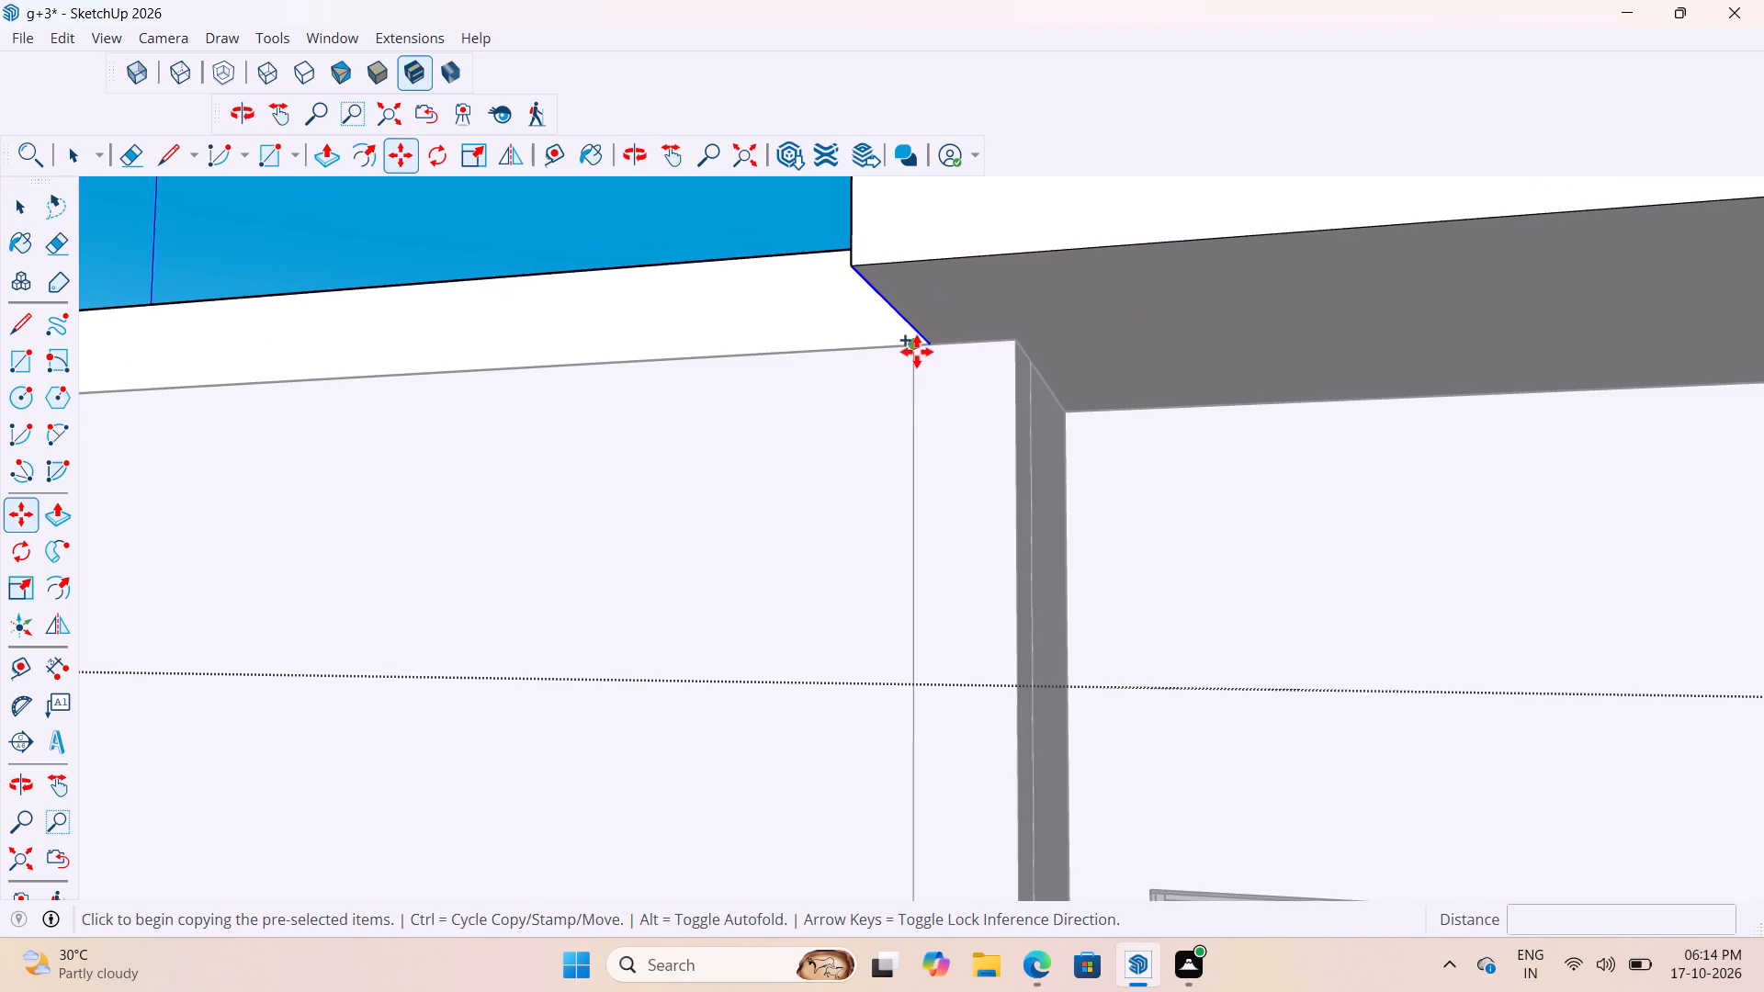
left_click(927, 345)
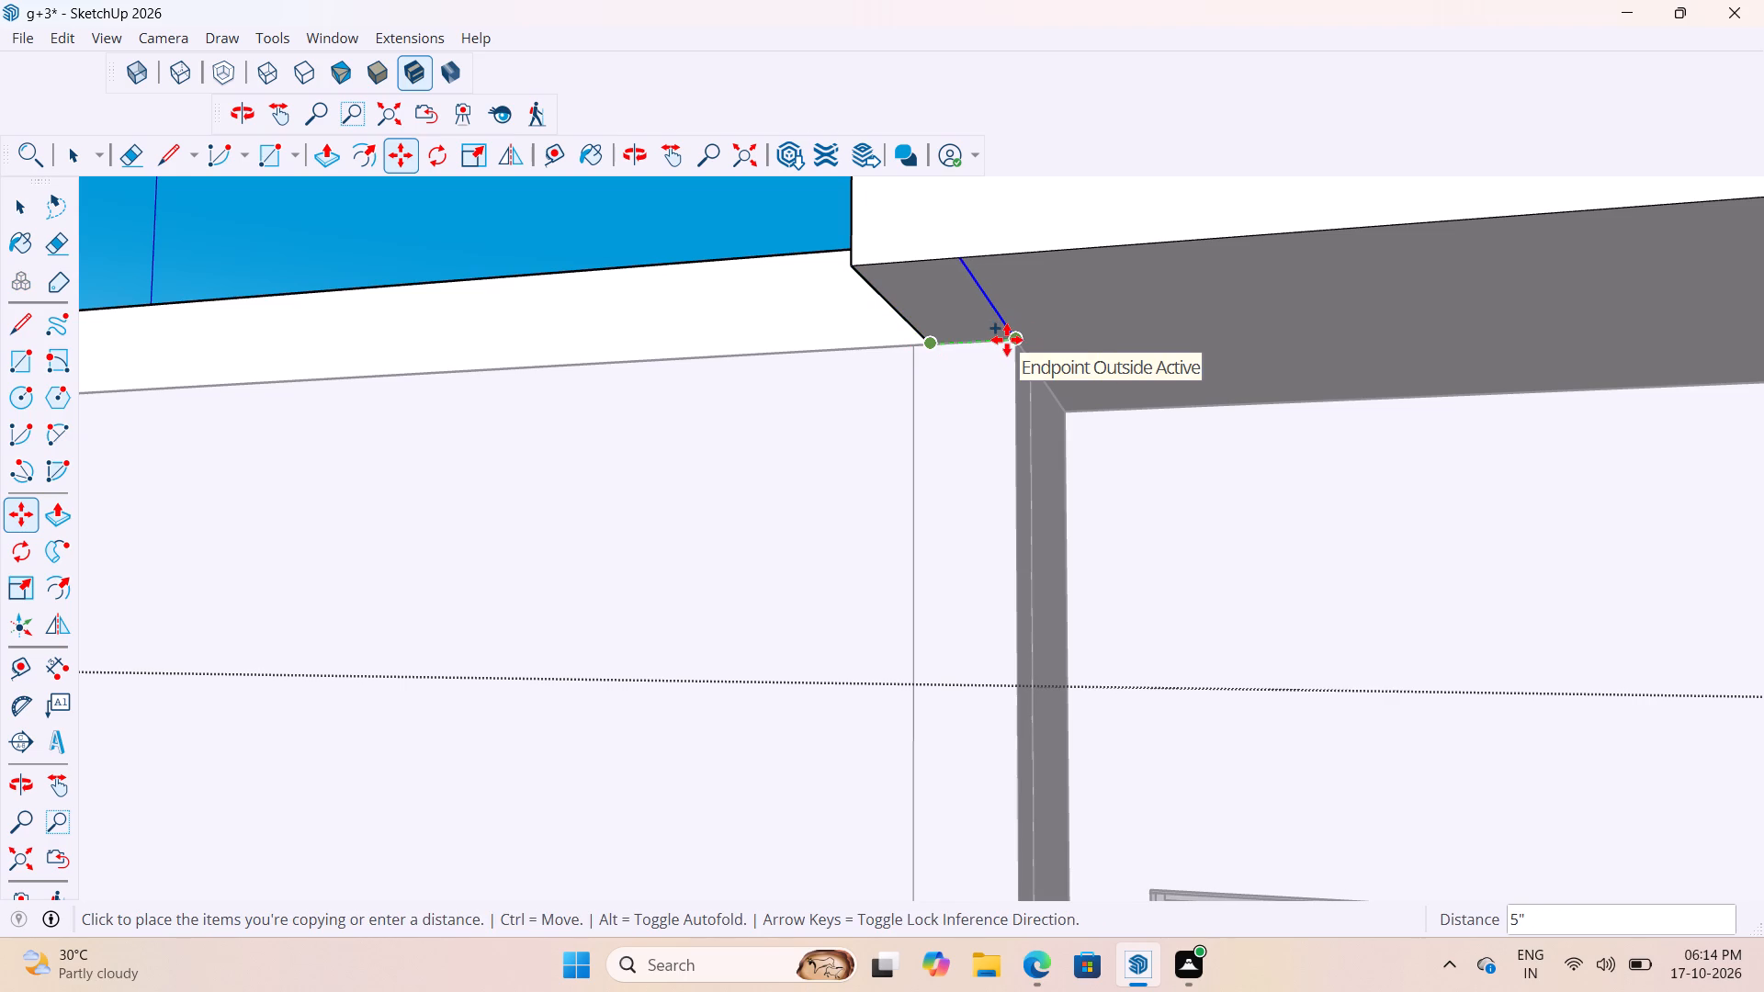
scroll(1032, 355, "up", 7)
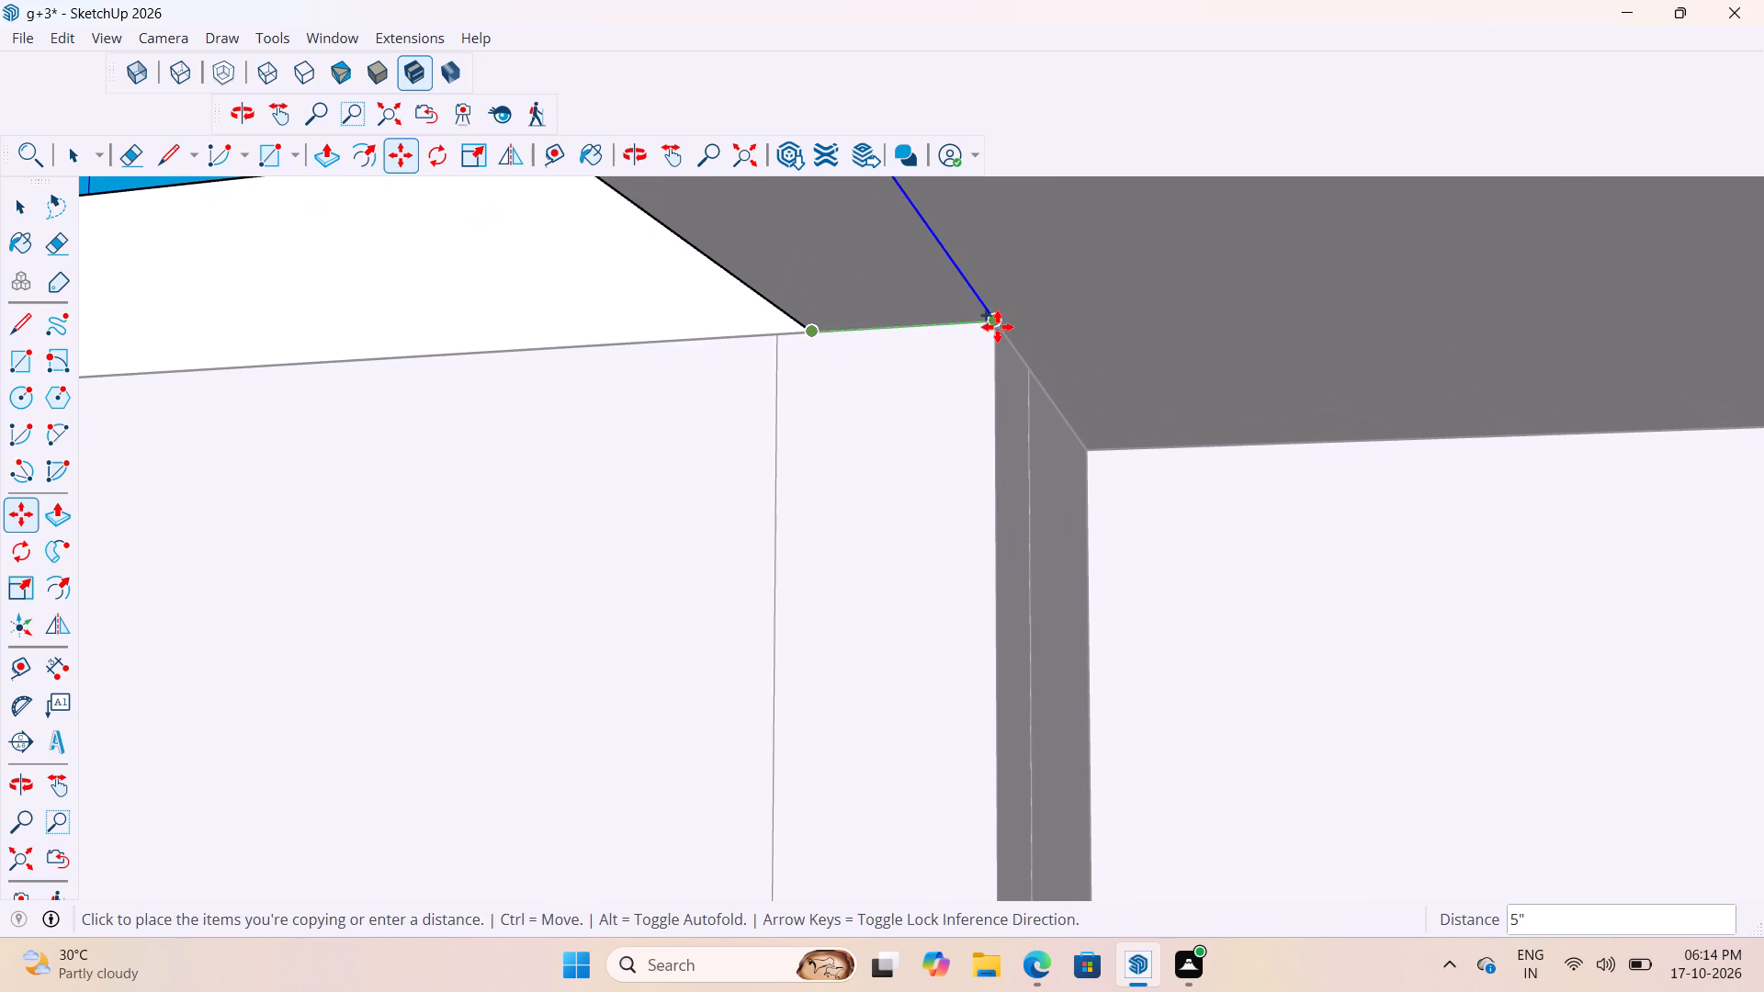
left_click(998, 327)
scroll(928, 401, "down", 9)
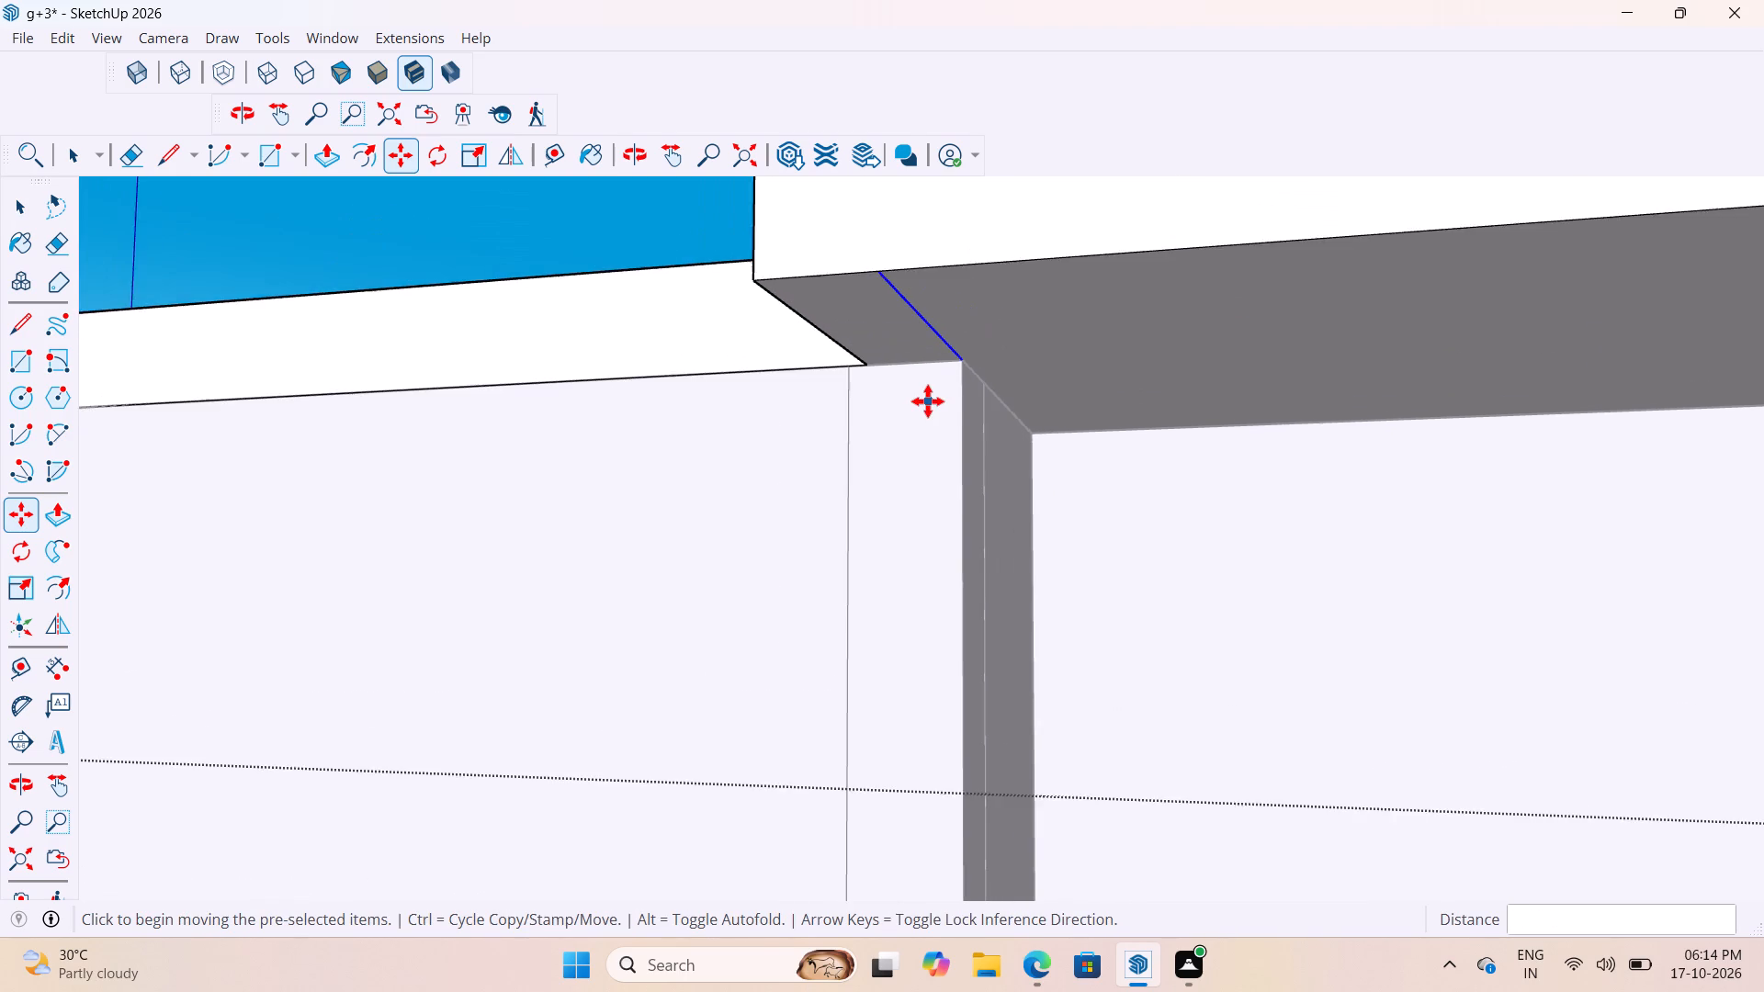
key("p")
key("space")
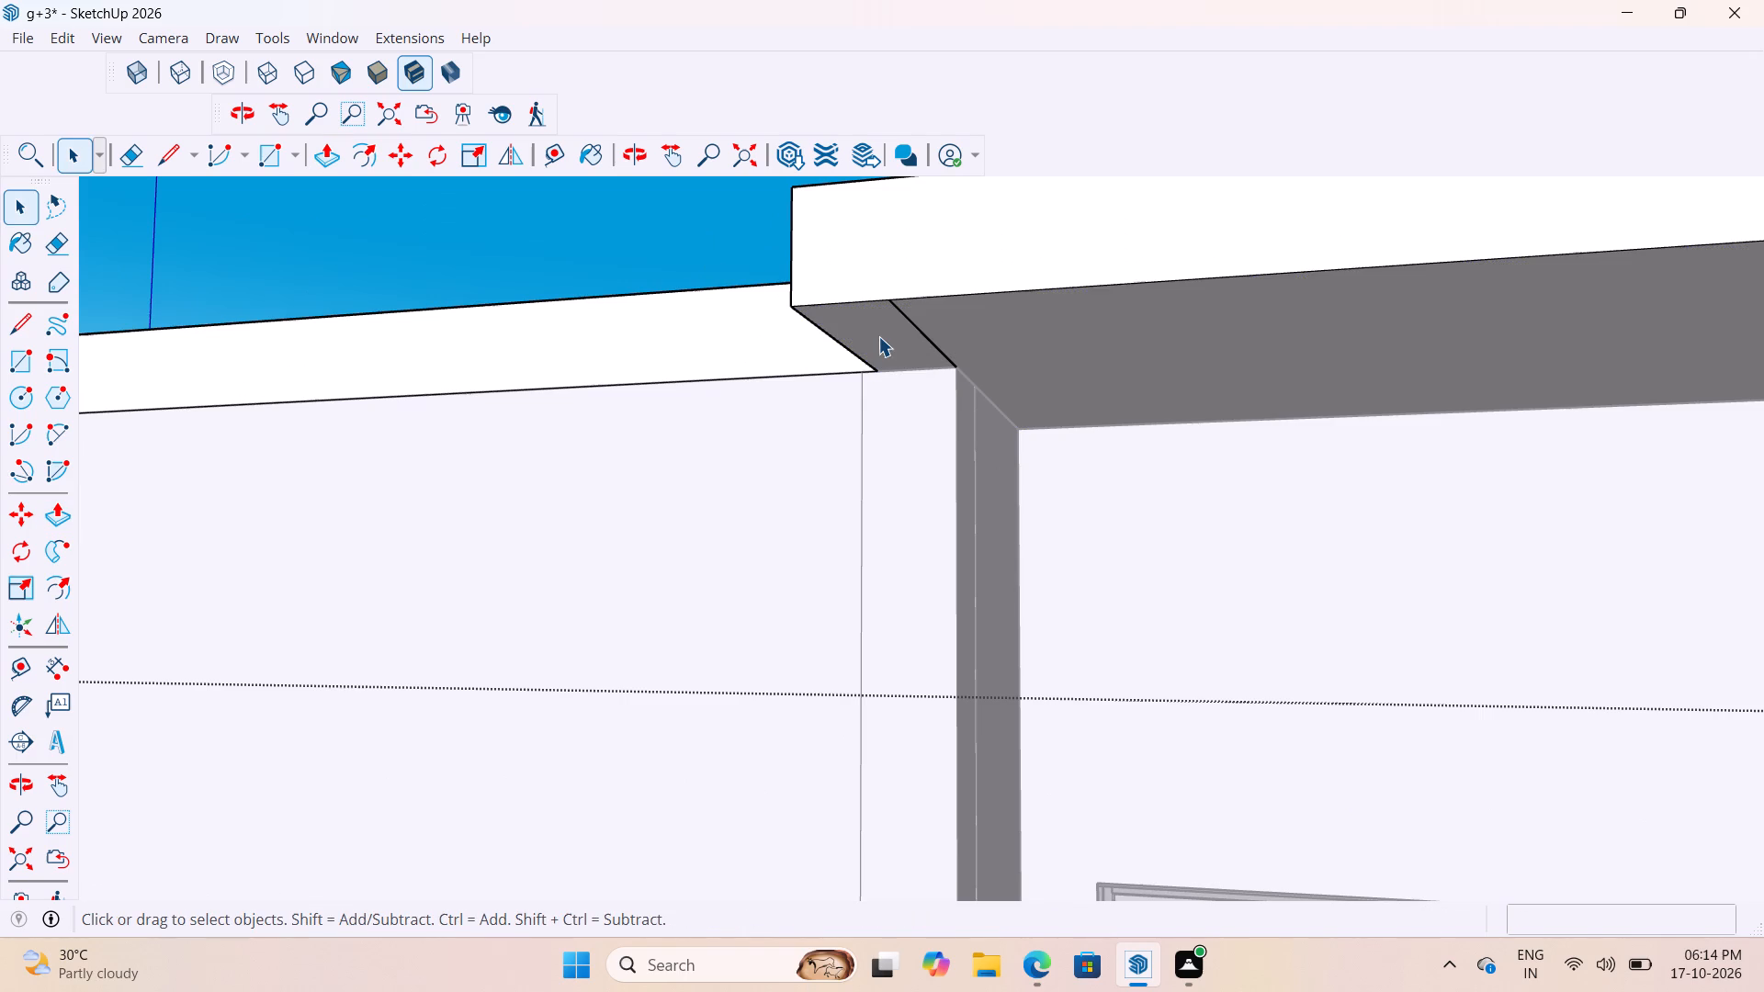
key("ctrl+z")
Draw a 5" by about 1' 3 1/2" rectangle on the underside of the undropped overhang, at its end beside the wall corner.
scroll(889, 345, "up", 3)
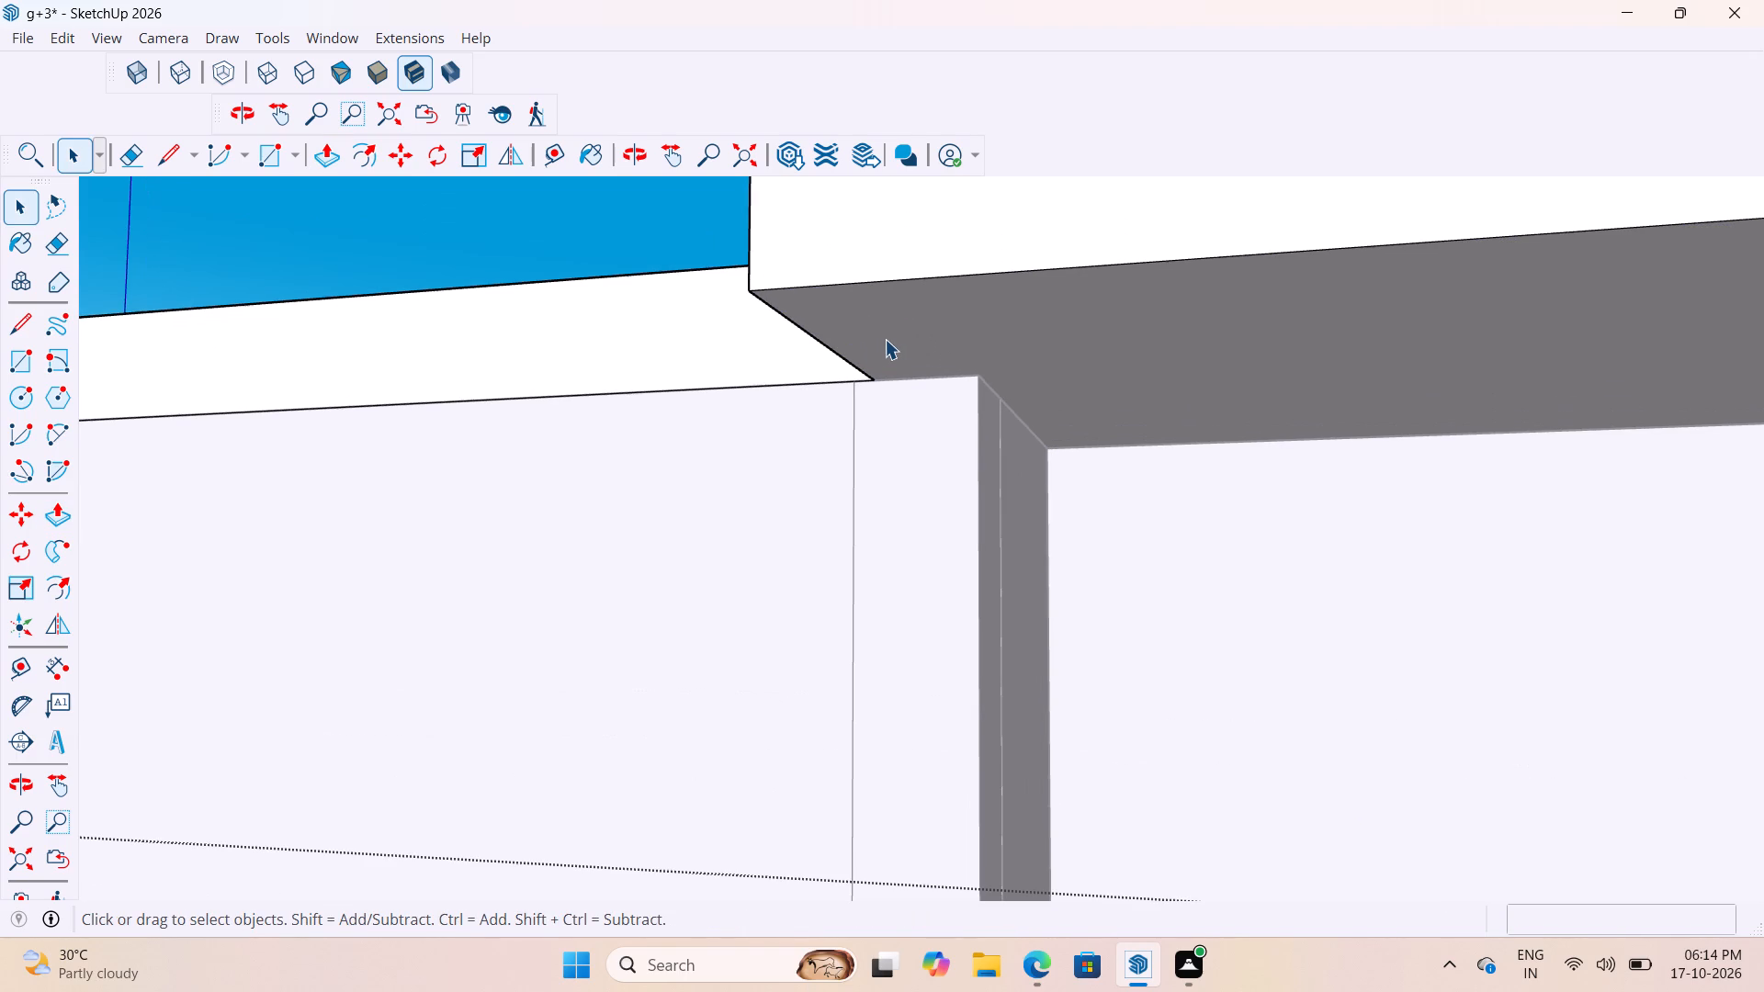
key("r")
left_click(870, 386)
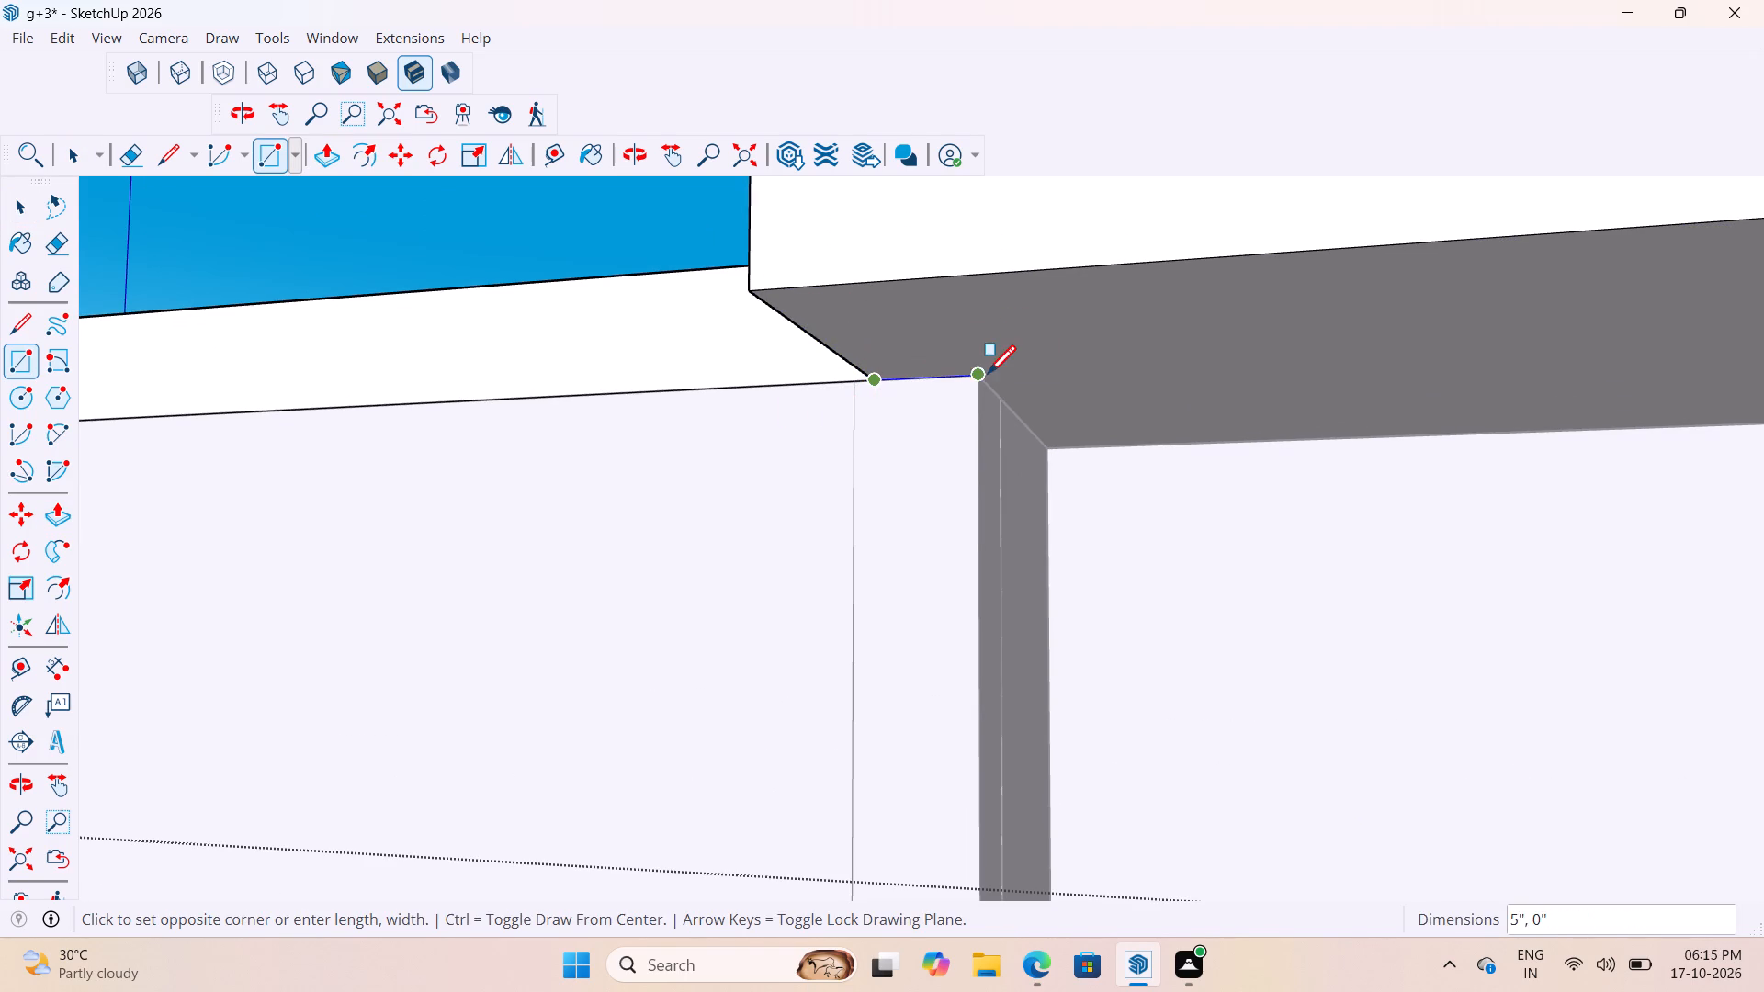
key("space")
type("r")
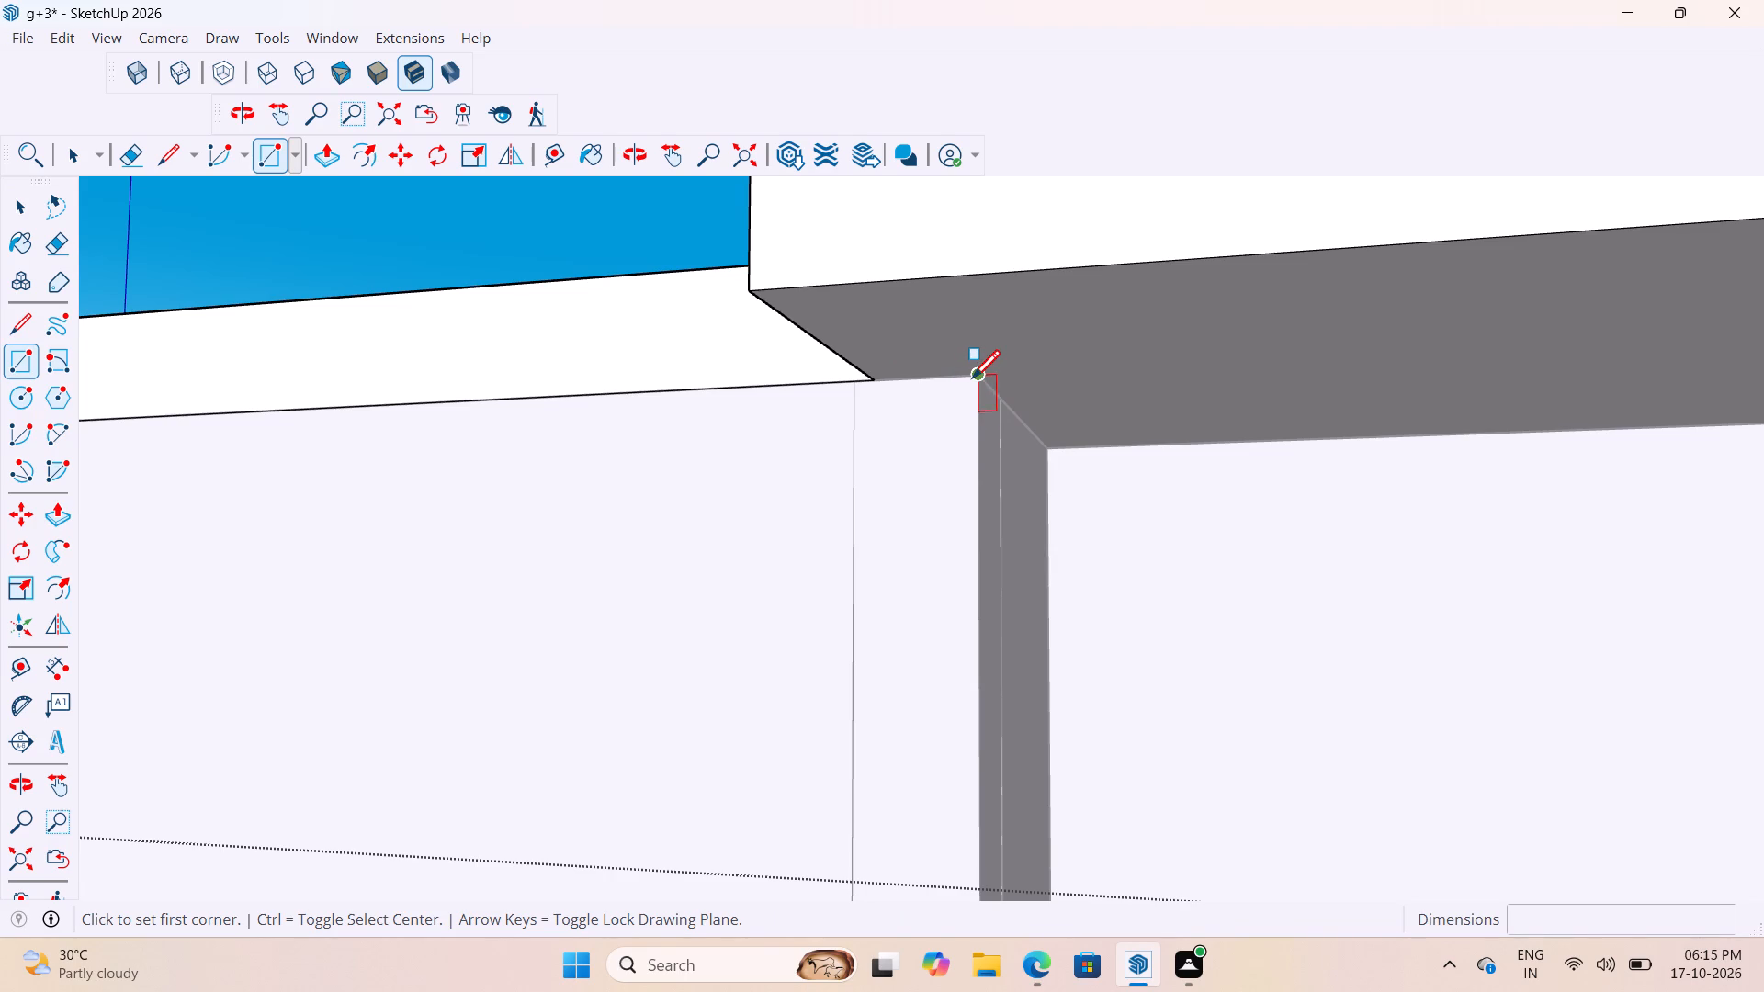
left_click(978, 378)
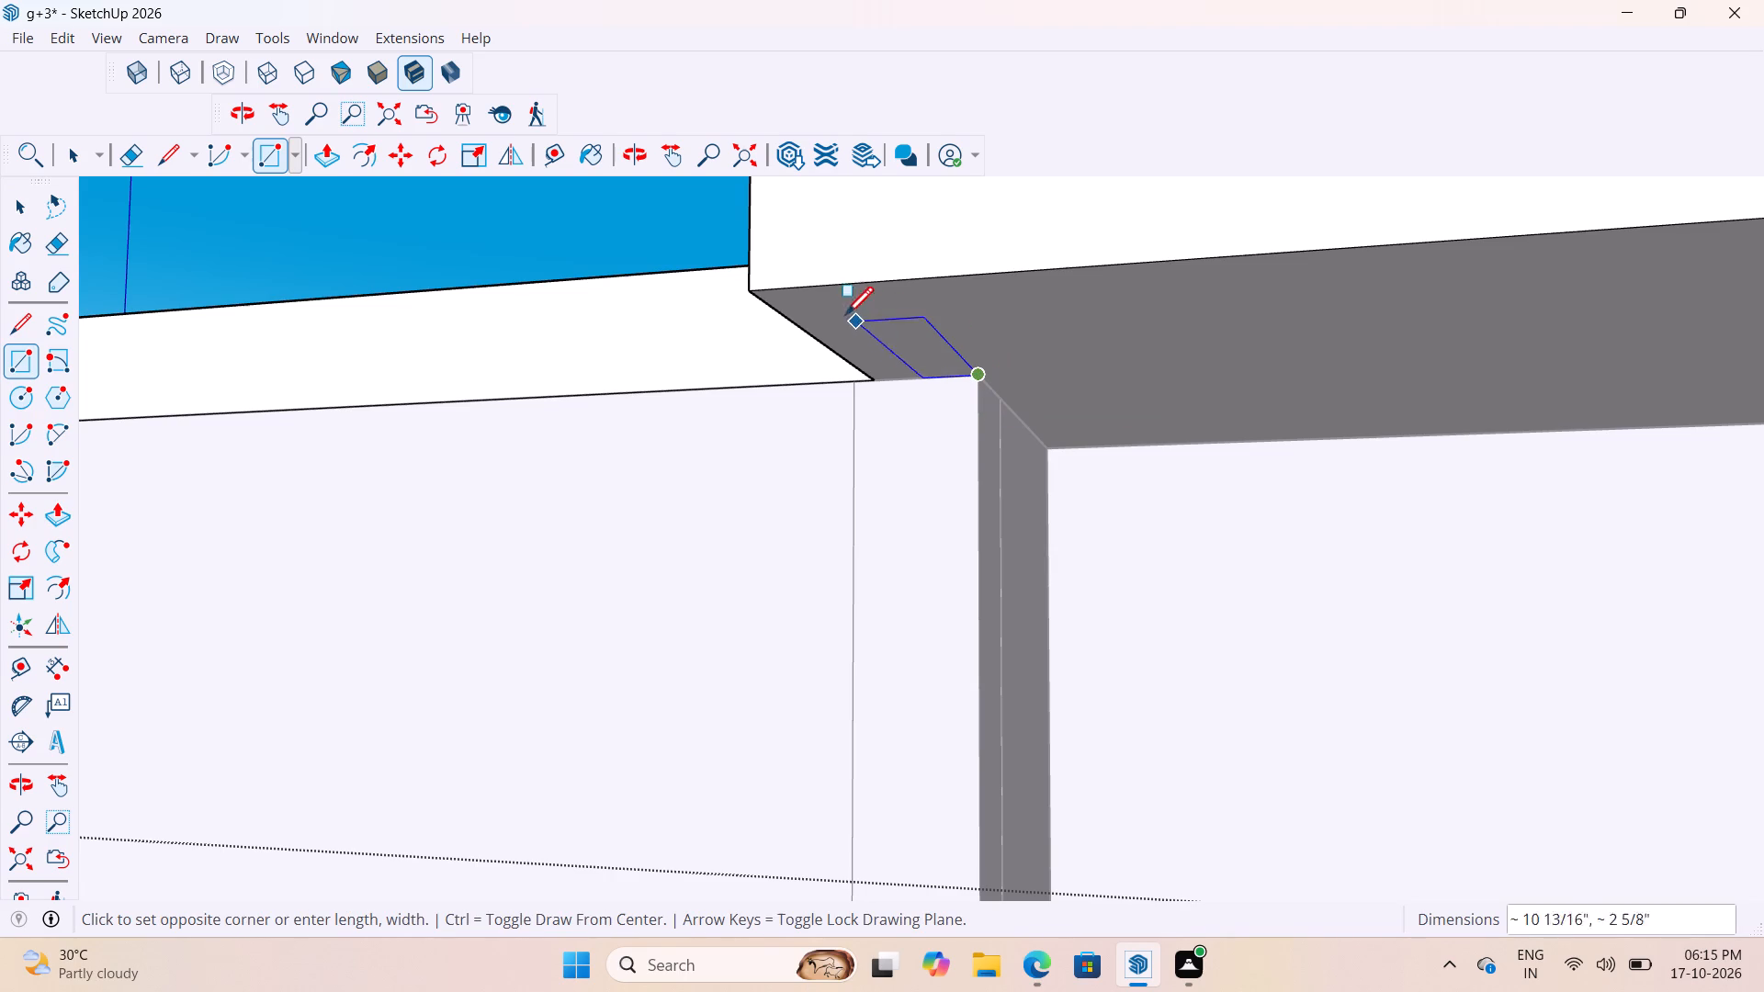
left_click(759, 297)
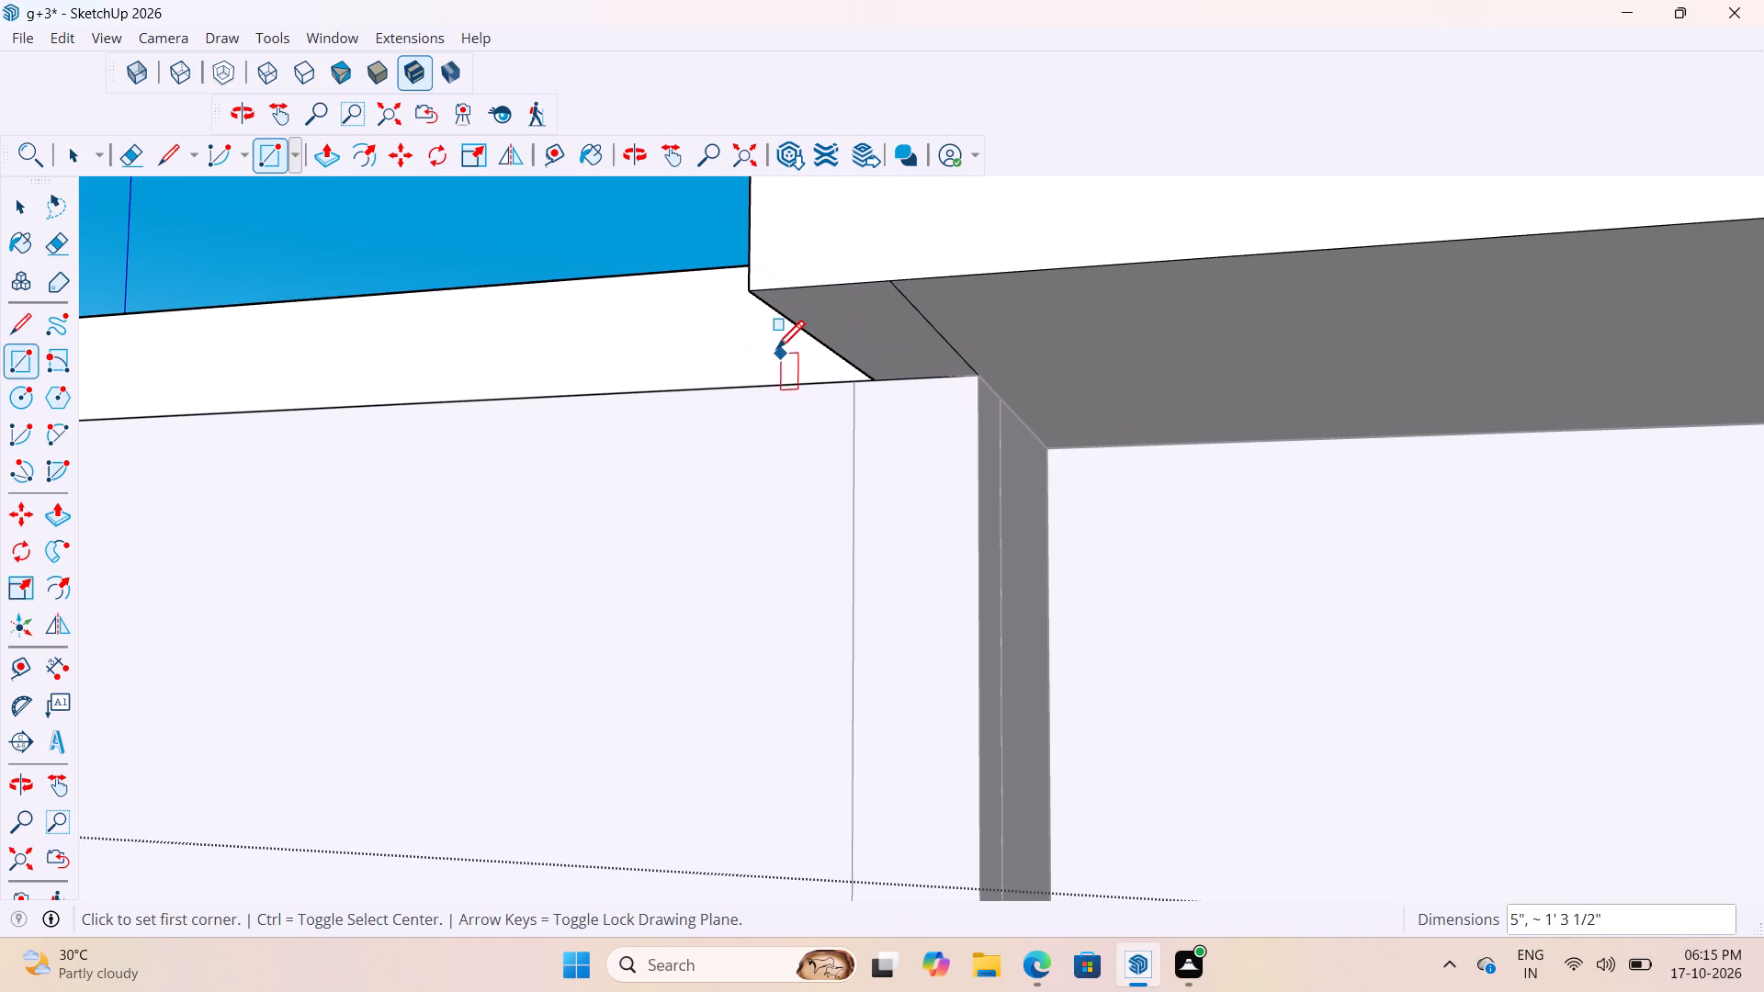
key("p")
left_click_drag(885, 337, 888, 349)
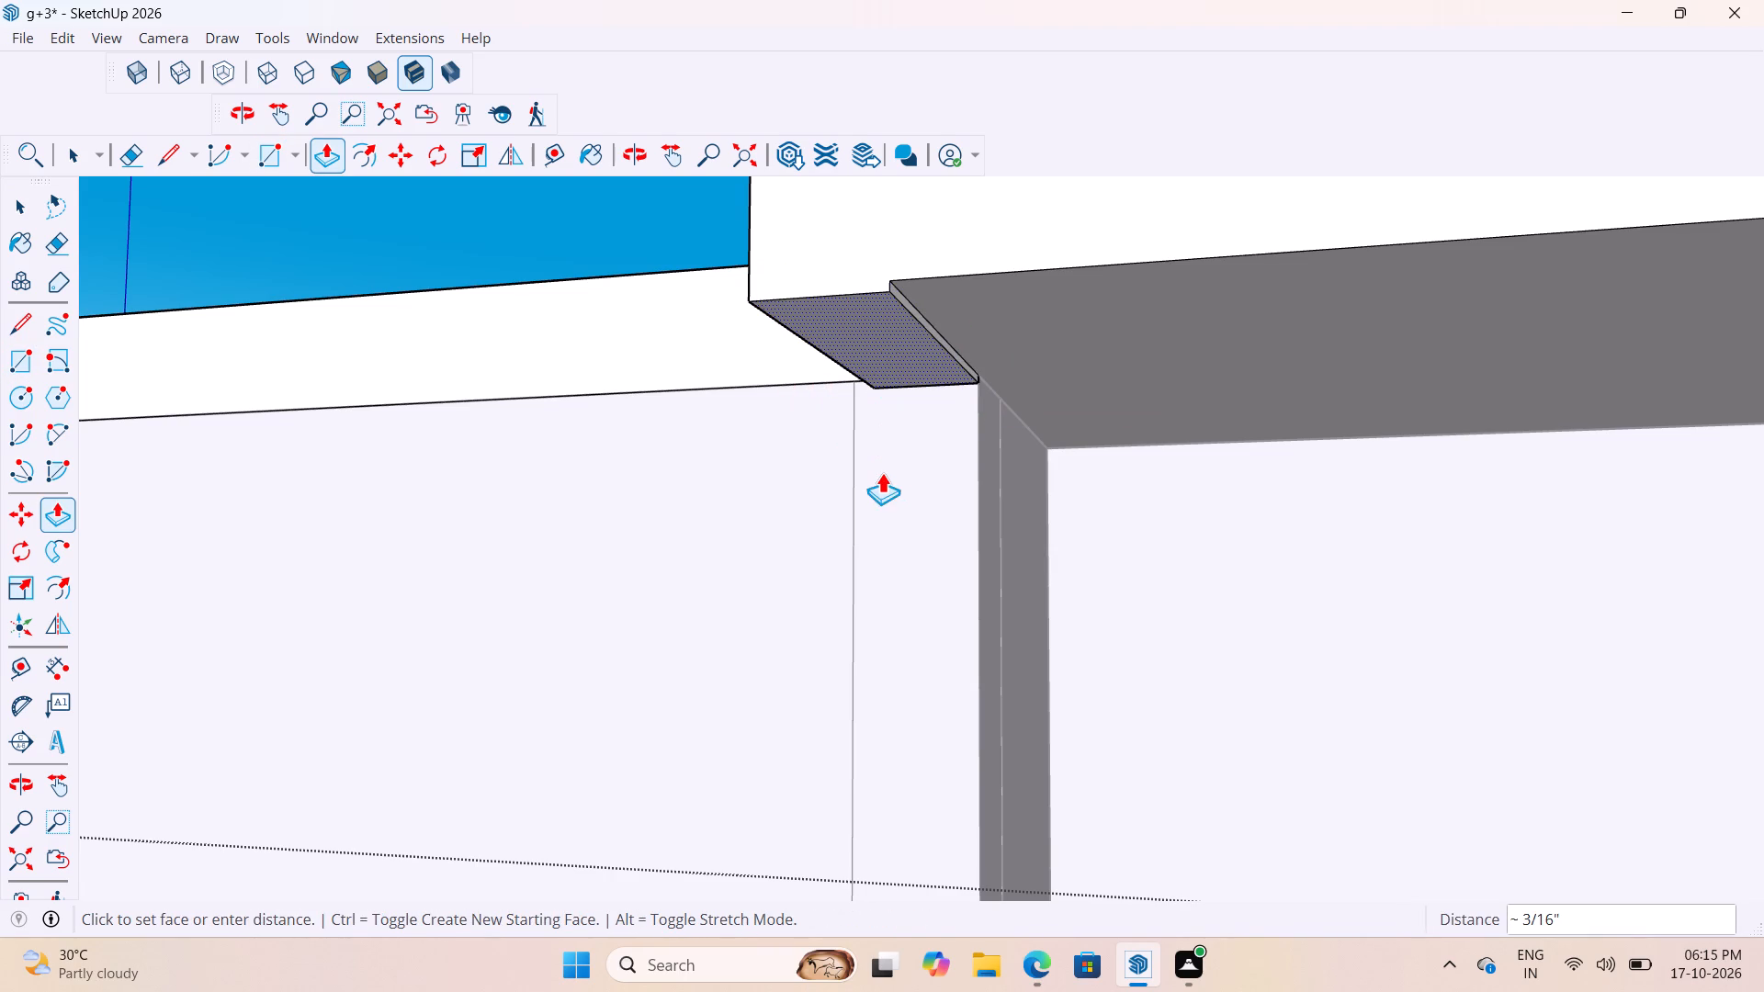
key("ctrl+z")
Pull the 5" end strip on the undropped long-side overhang's underside down 1'.
key("p")
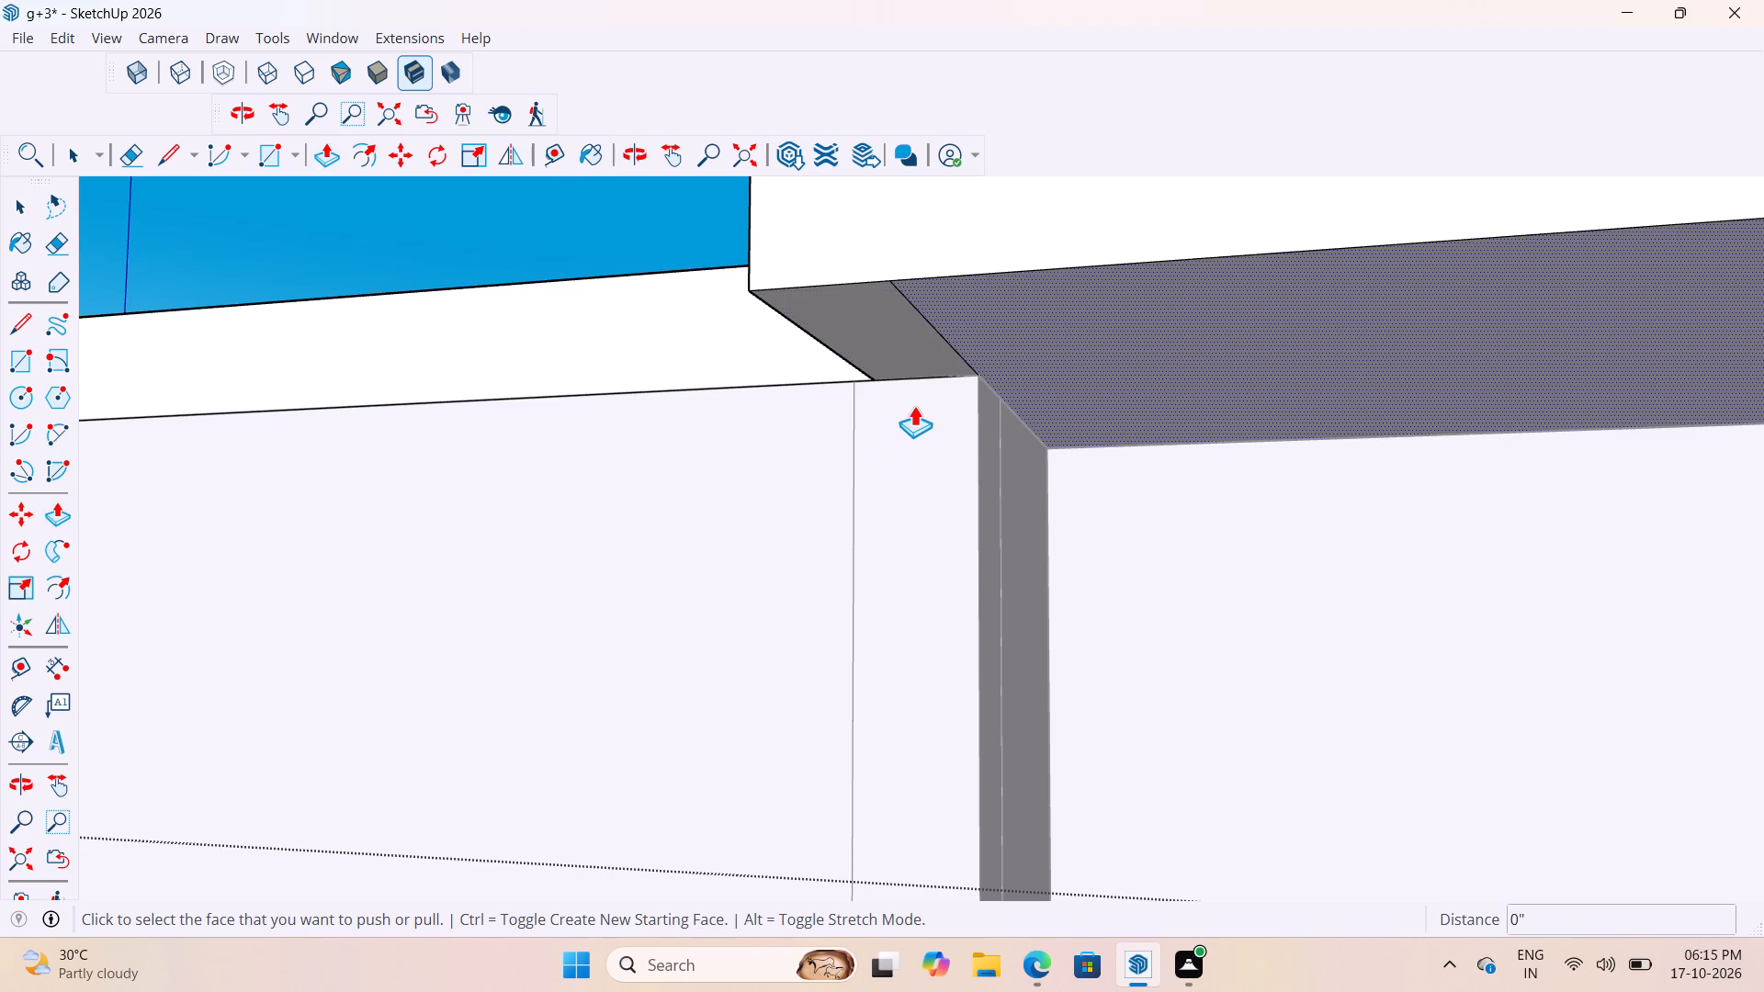
left_click(888, 342)
type("1'")
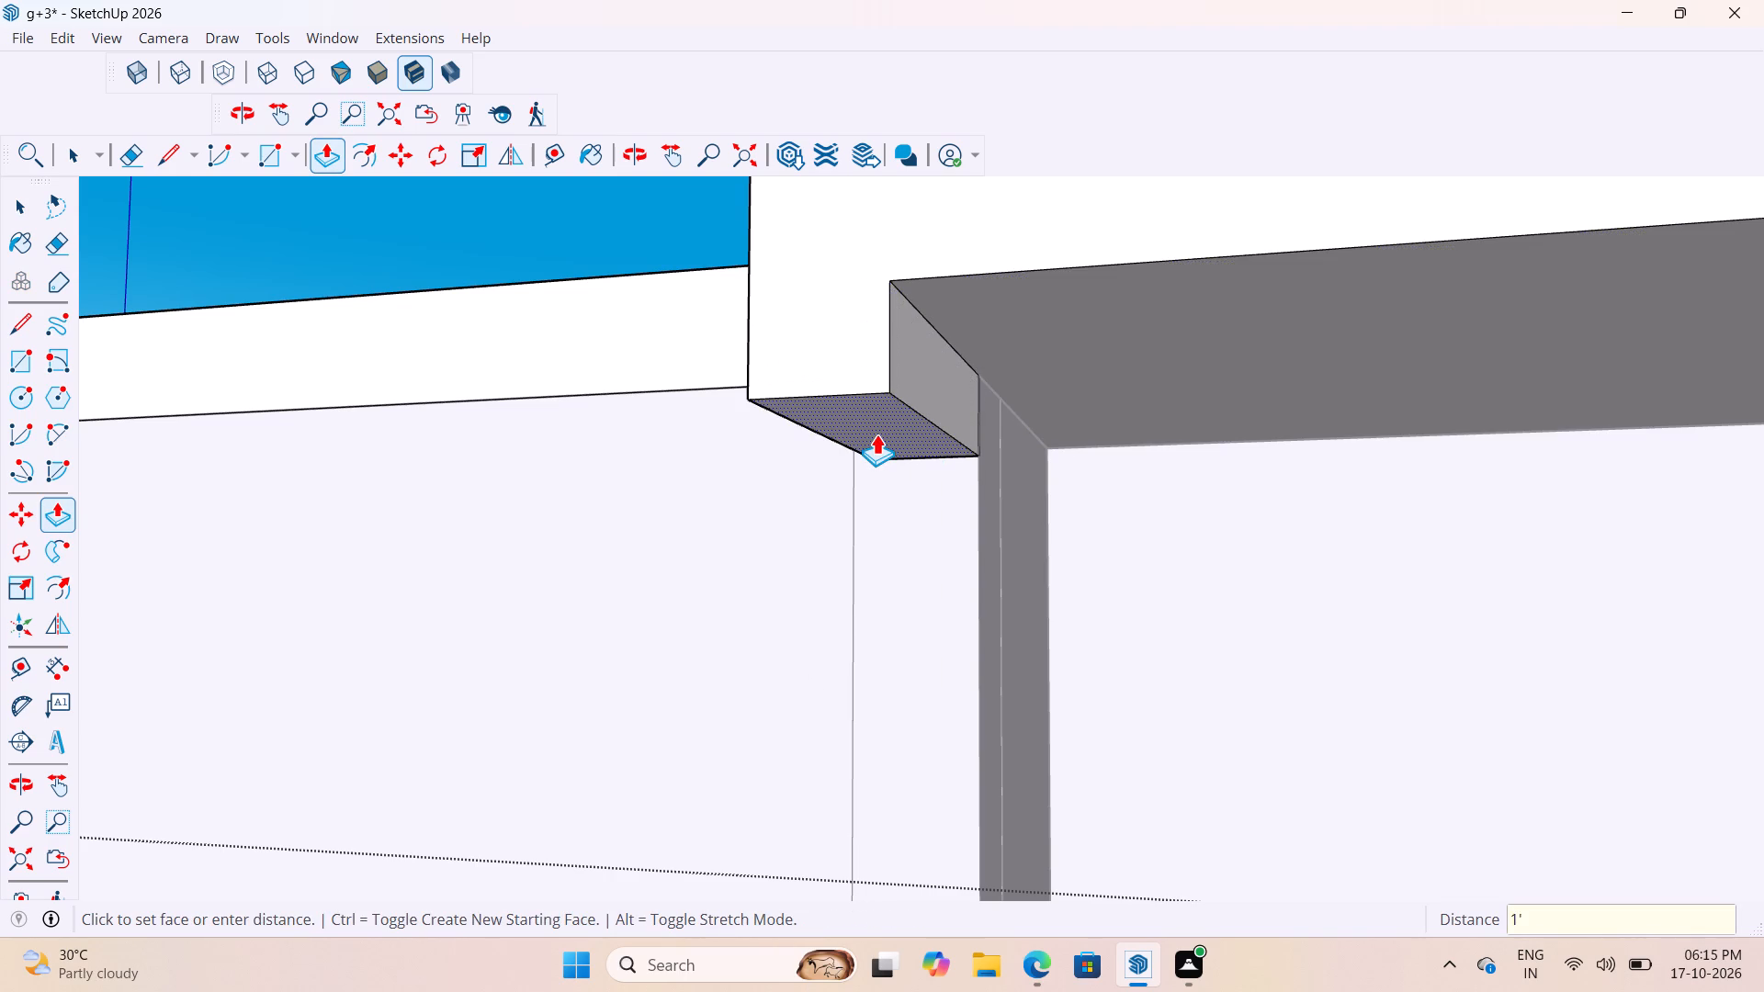
key("Return")
Copy the outer vertical edge on the new end return's inner face 4" toward the wall.
scroll(944, 472, "down", 18)
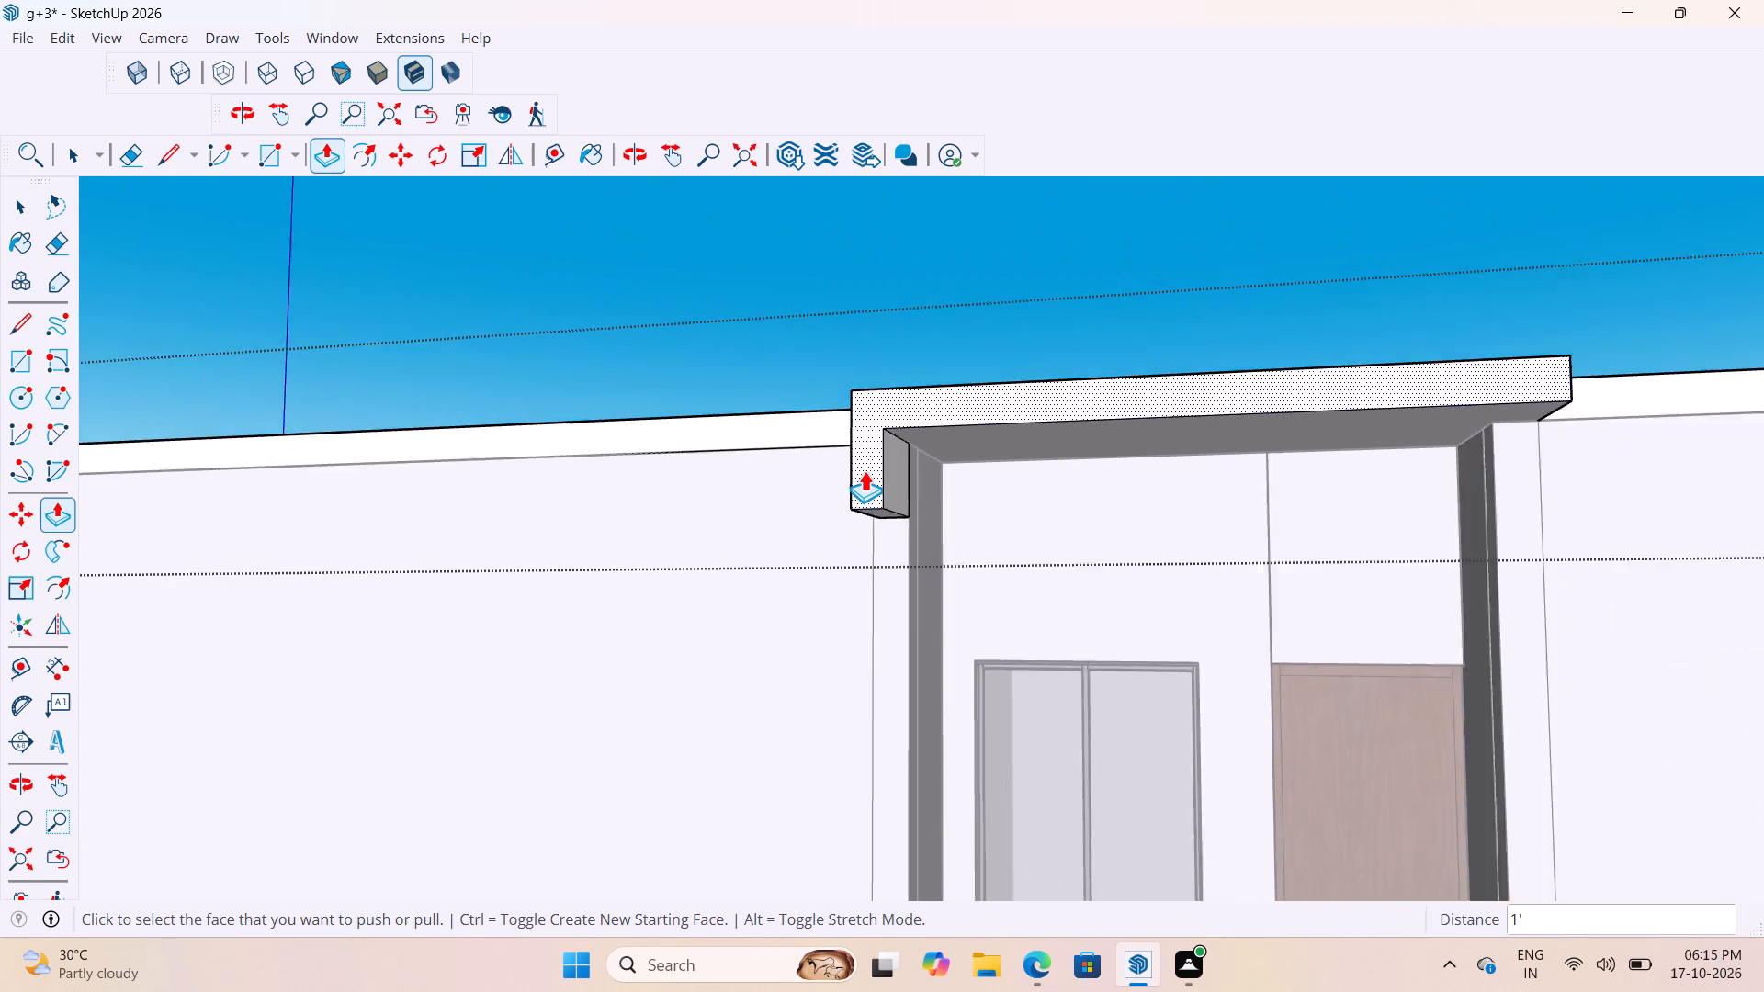
scroll(865, 470, "down", 2)
middle_click_drag(969, 500, 823, 548)
scroll(621, 617, "up", 7)
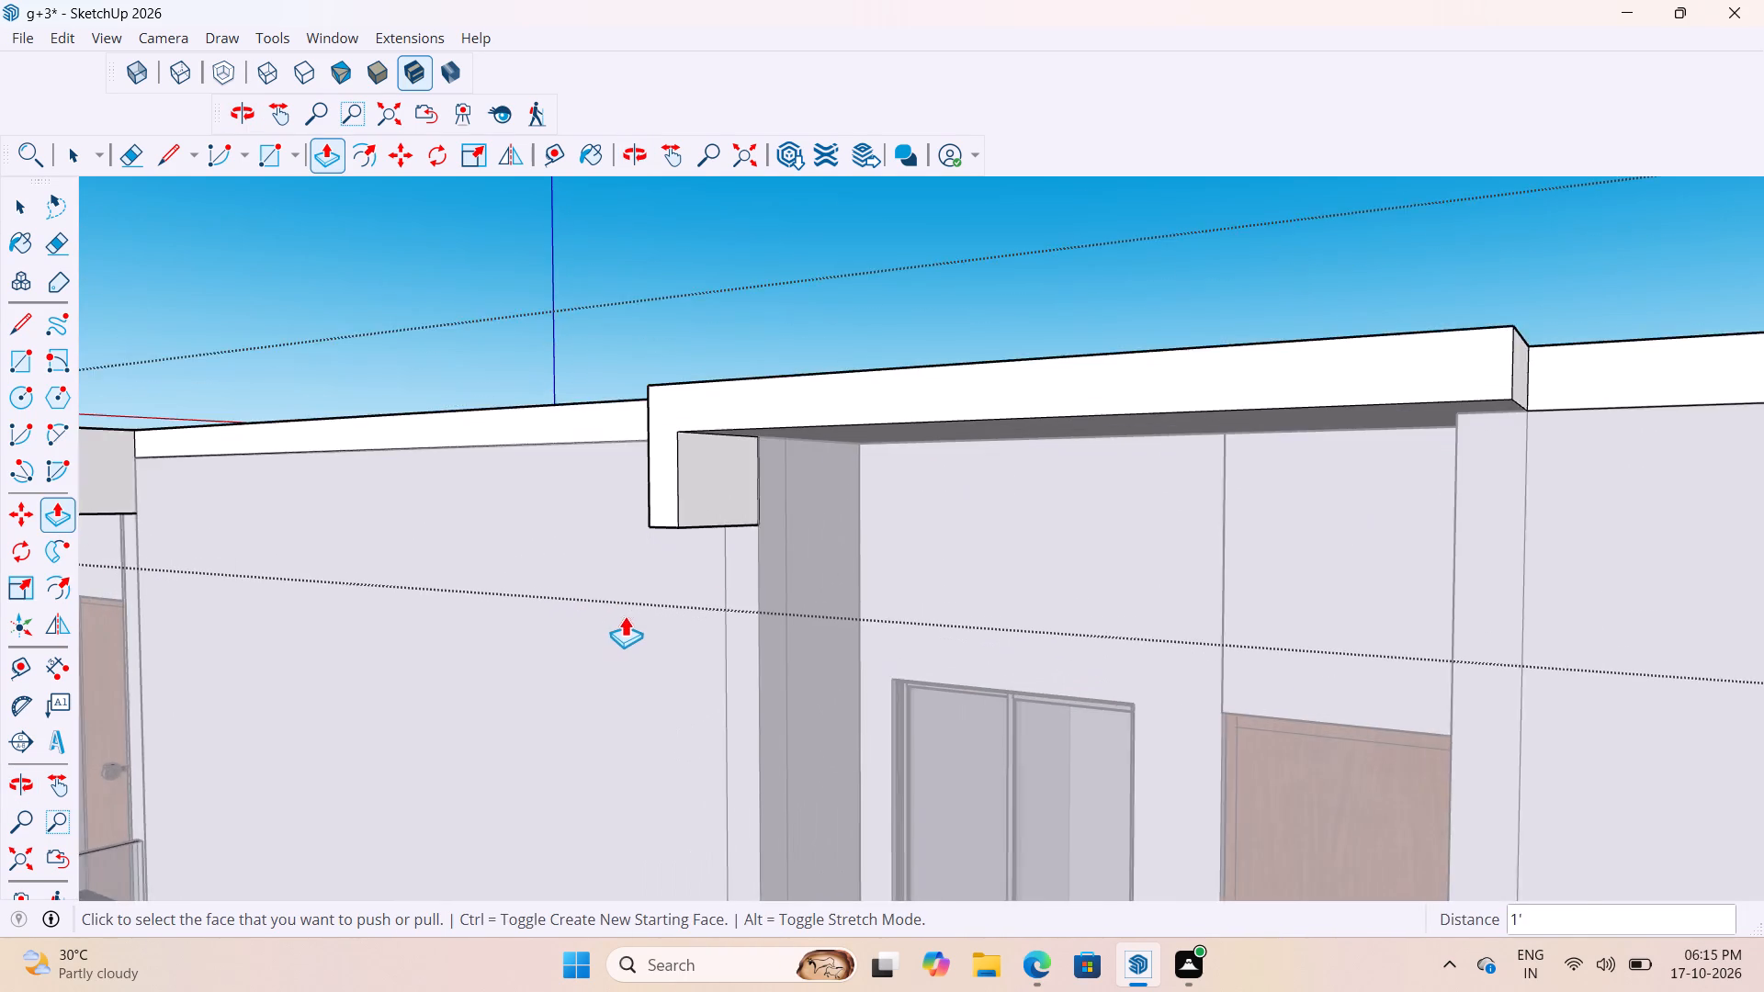
key("space")
left_click(710, 485)
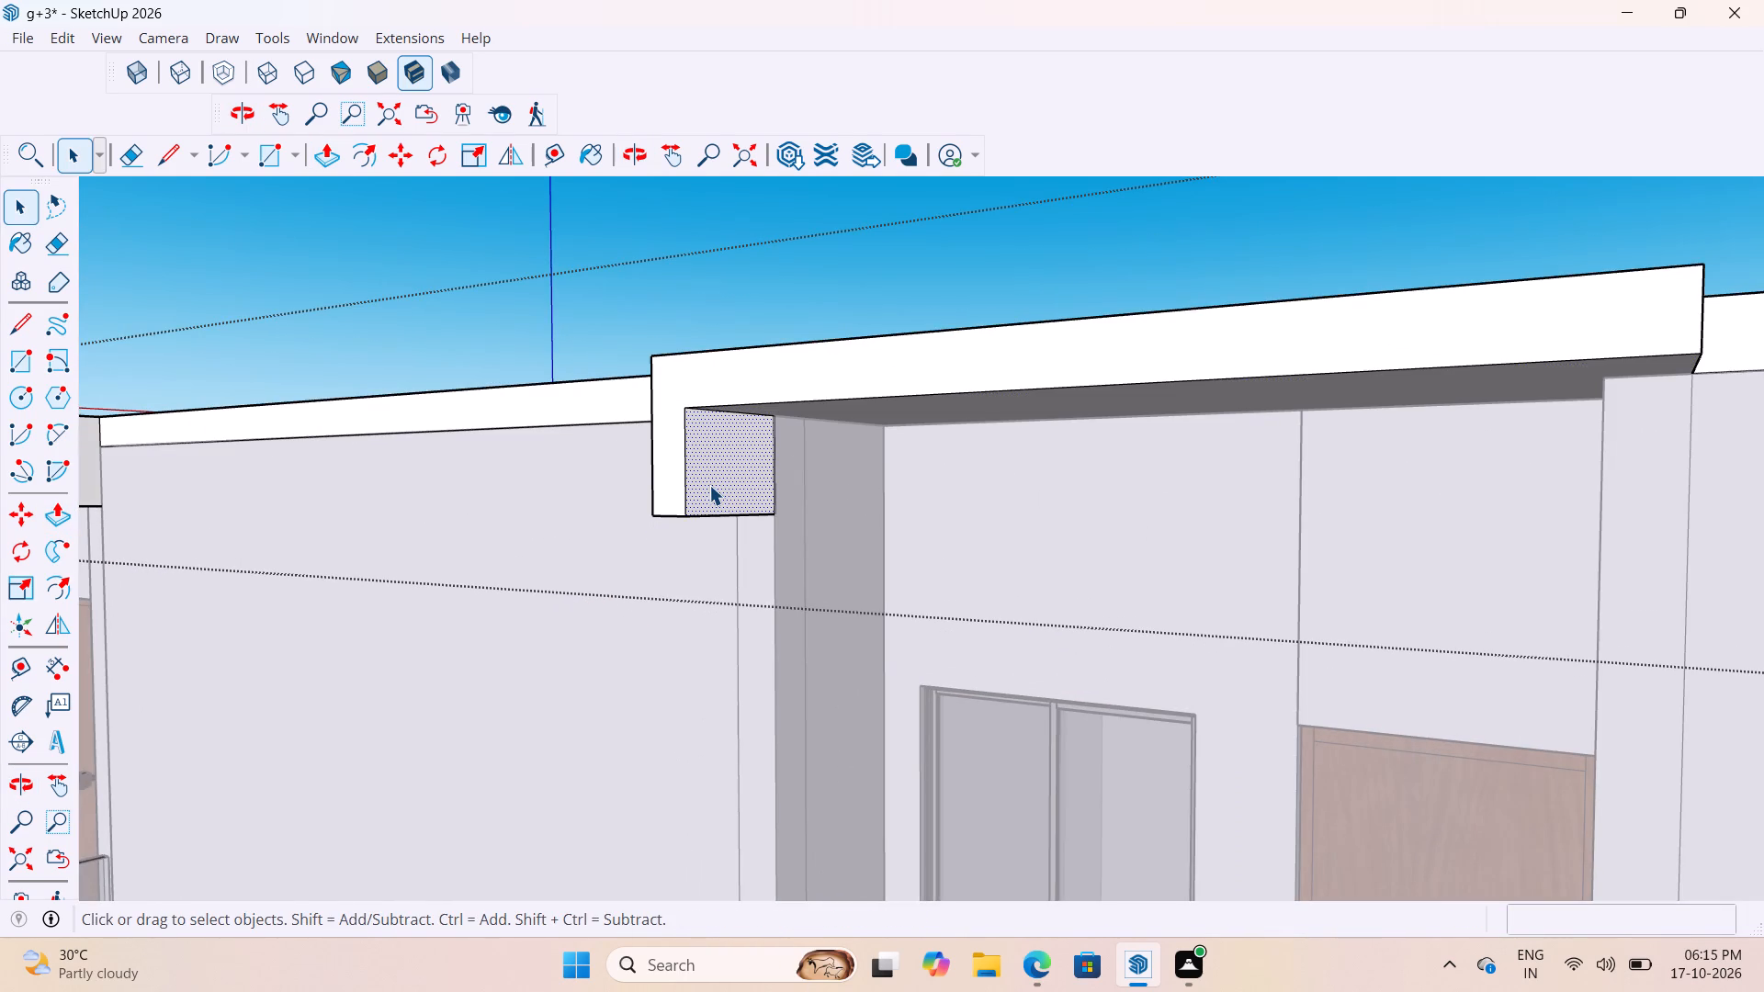
key("m")
scroll(685, 519, "up", 6)
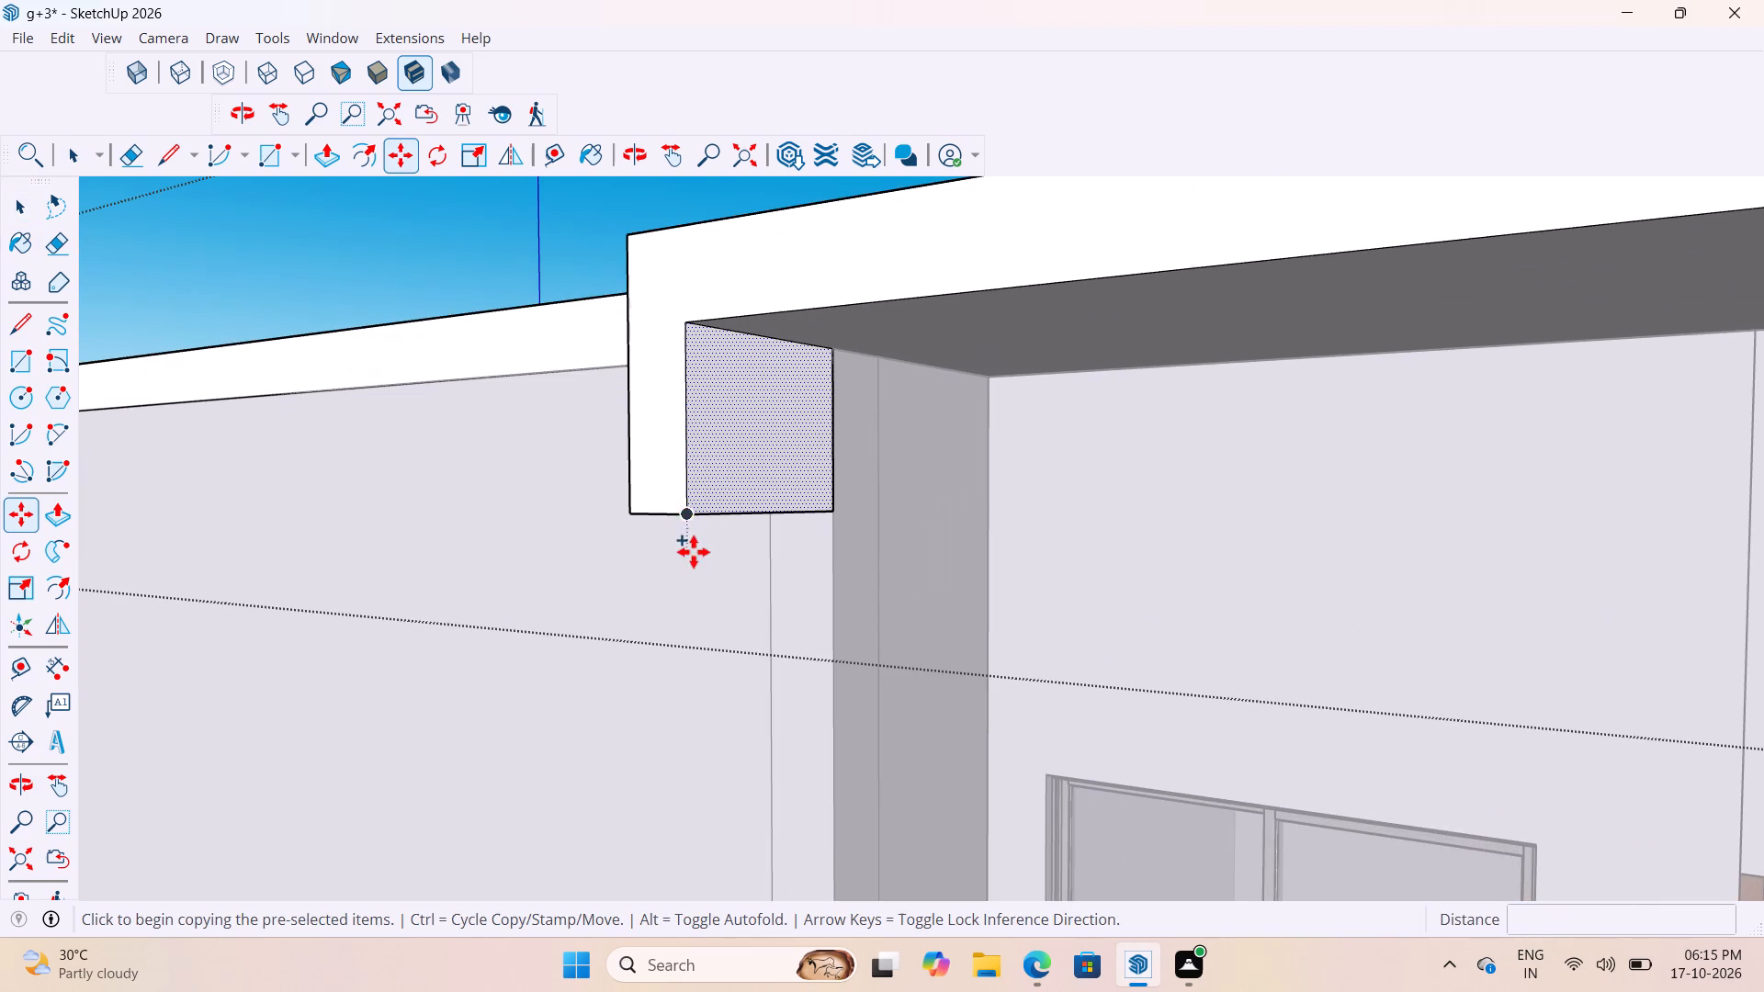
key("space")
left_click(699, 477)
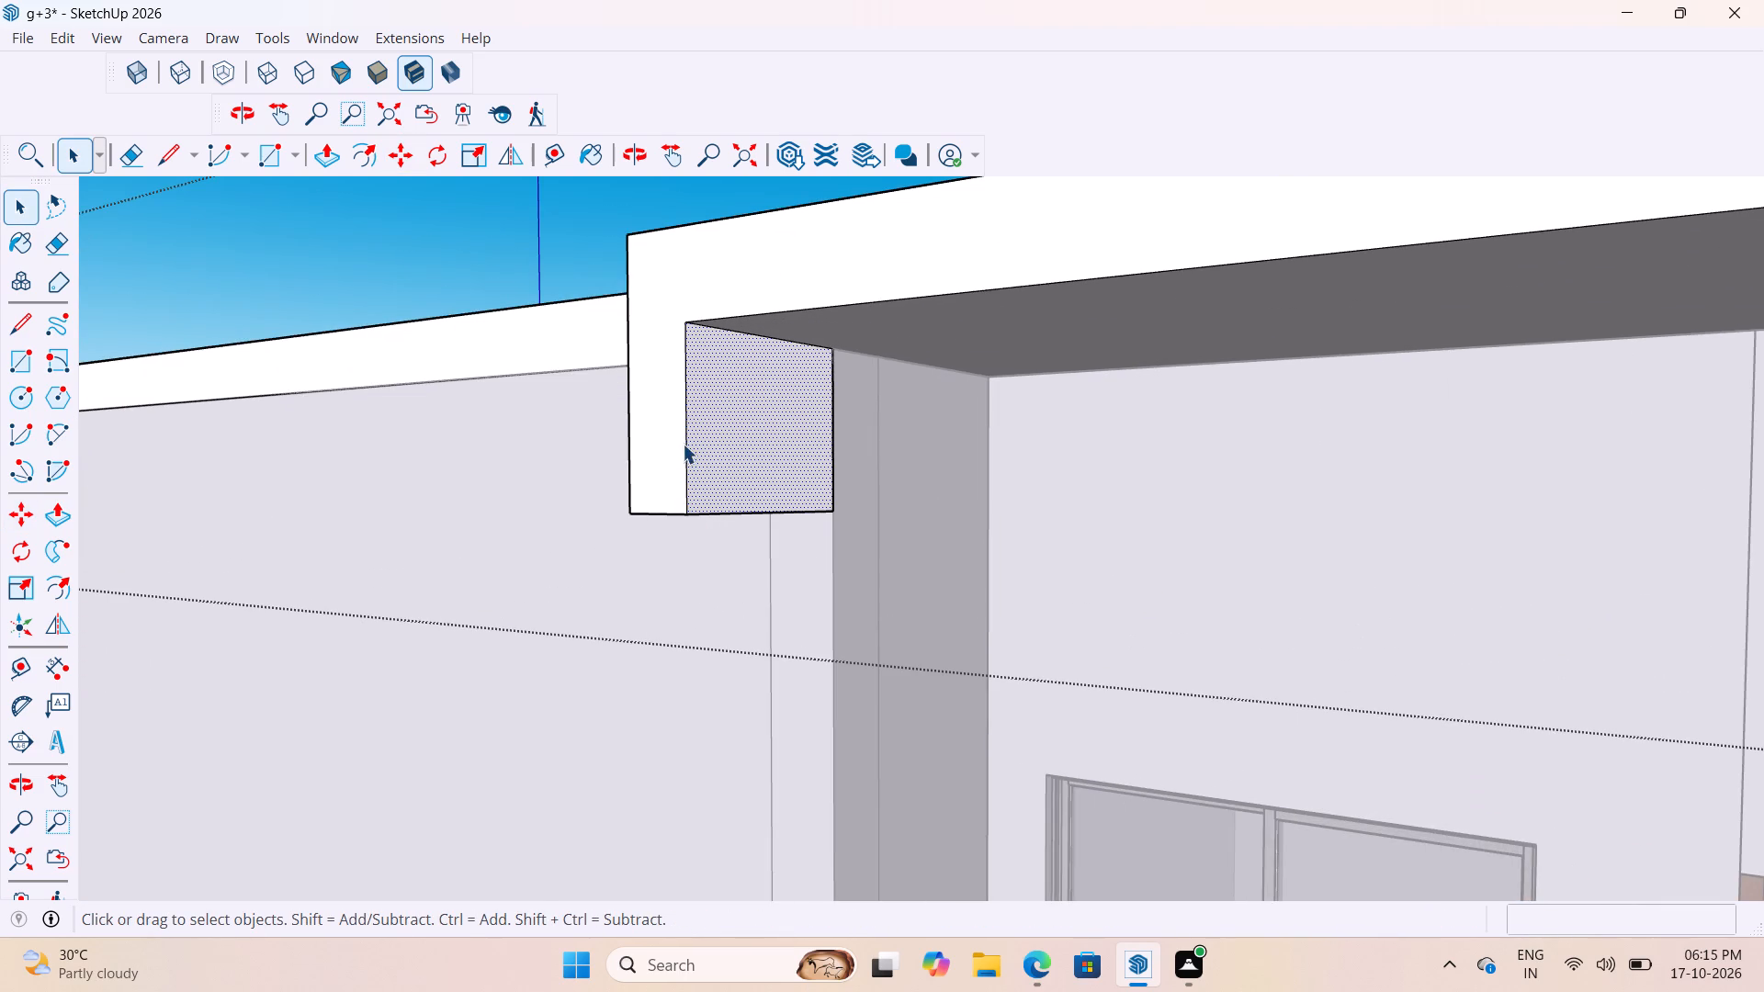
left_click(683, 444)
key("m")
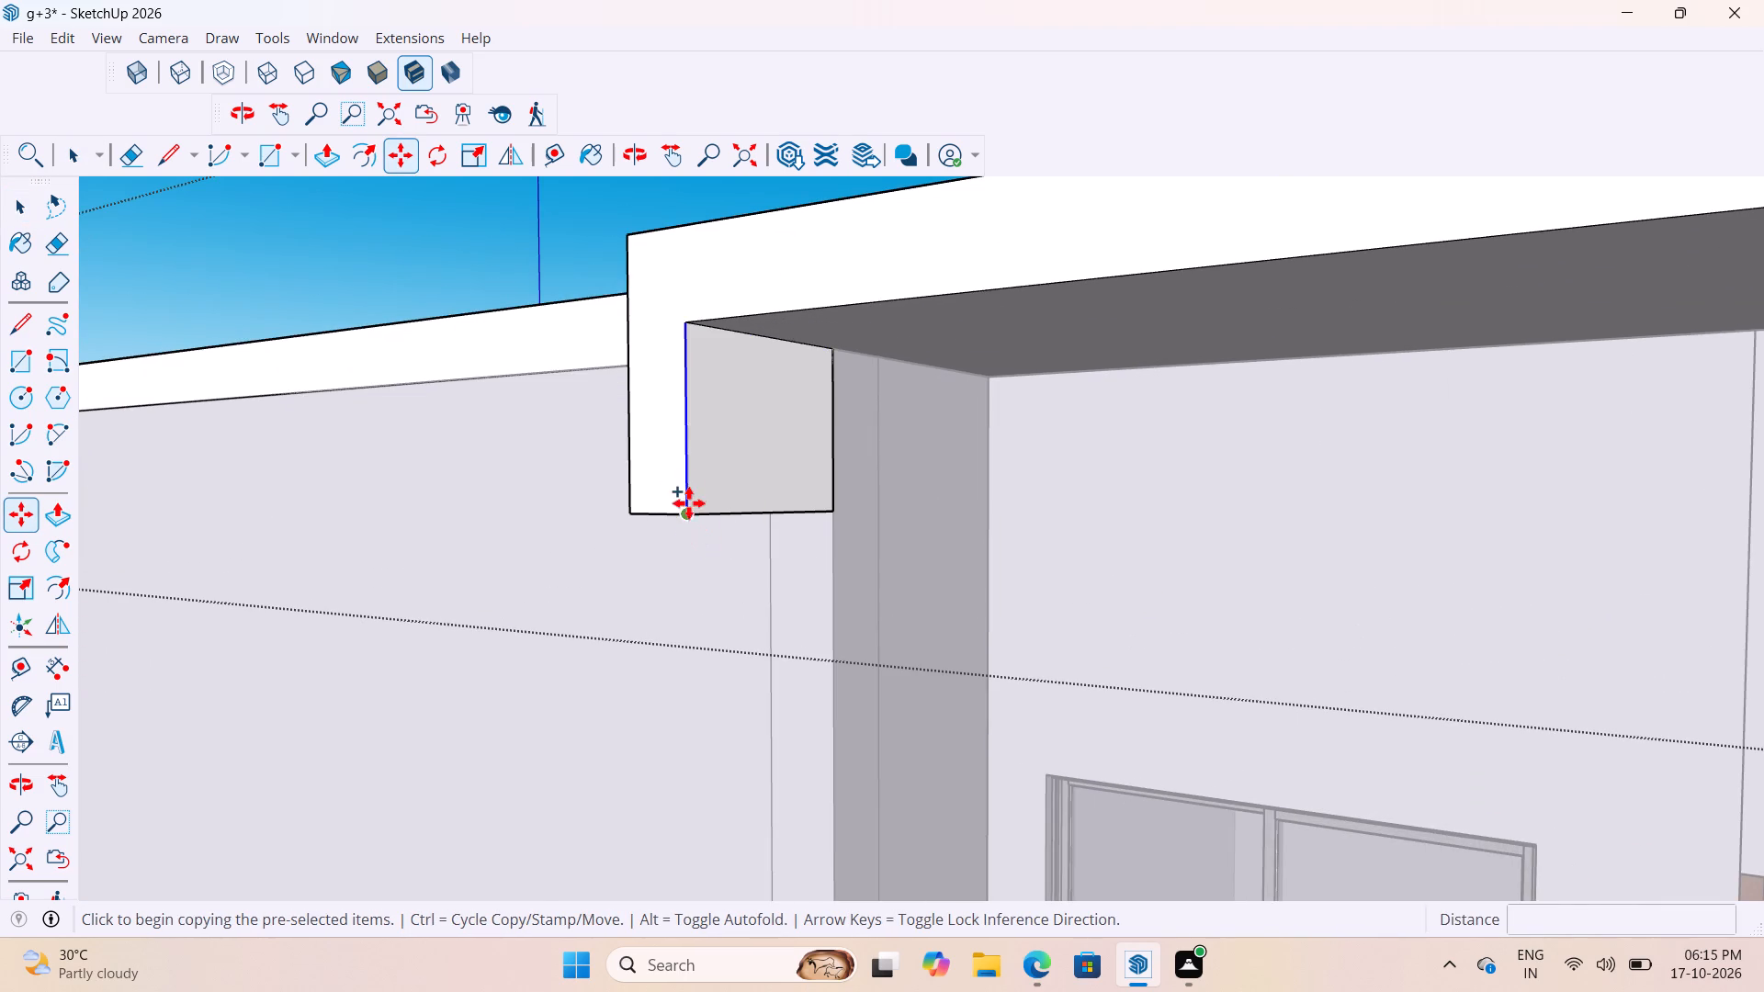
left_click(691, 517)
type("4\"")
key("Return")
scroll(707, 462, "up", 7)
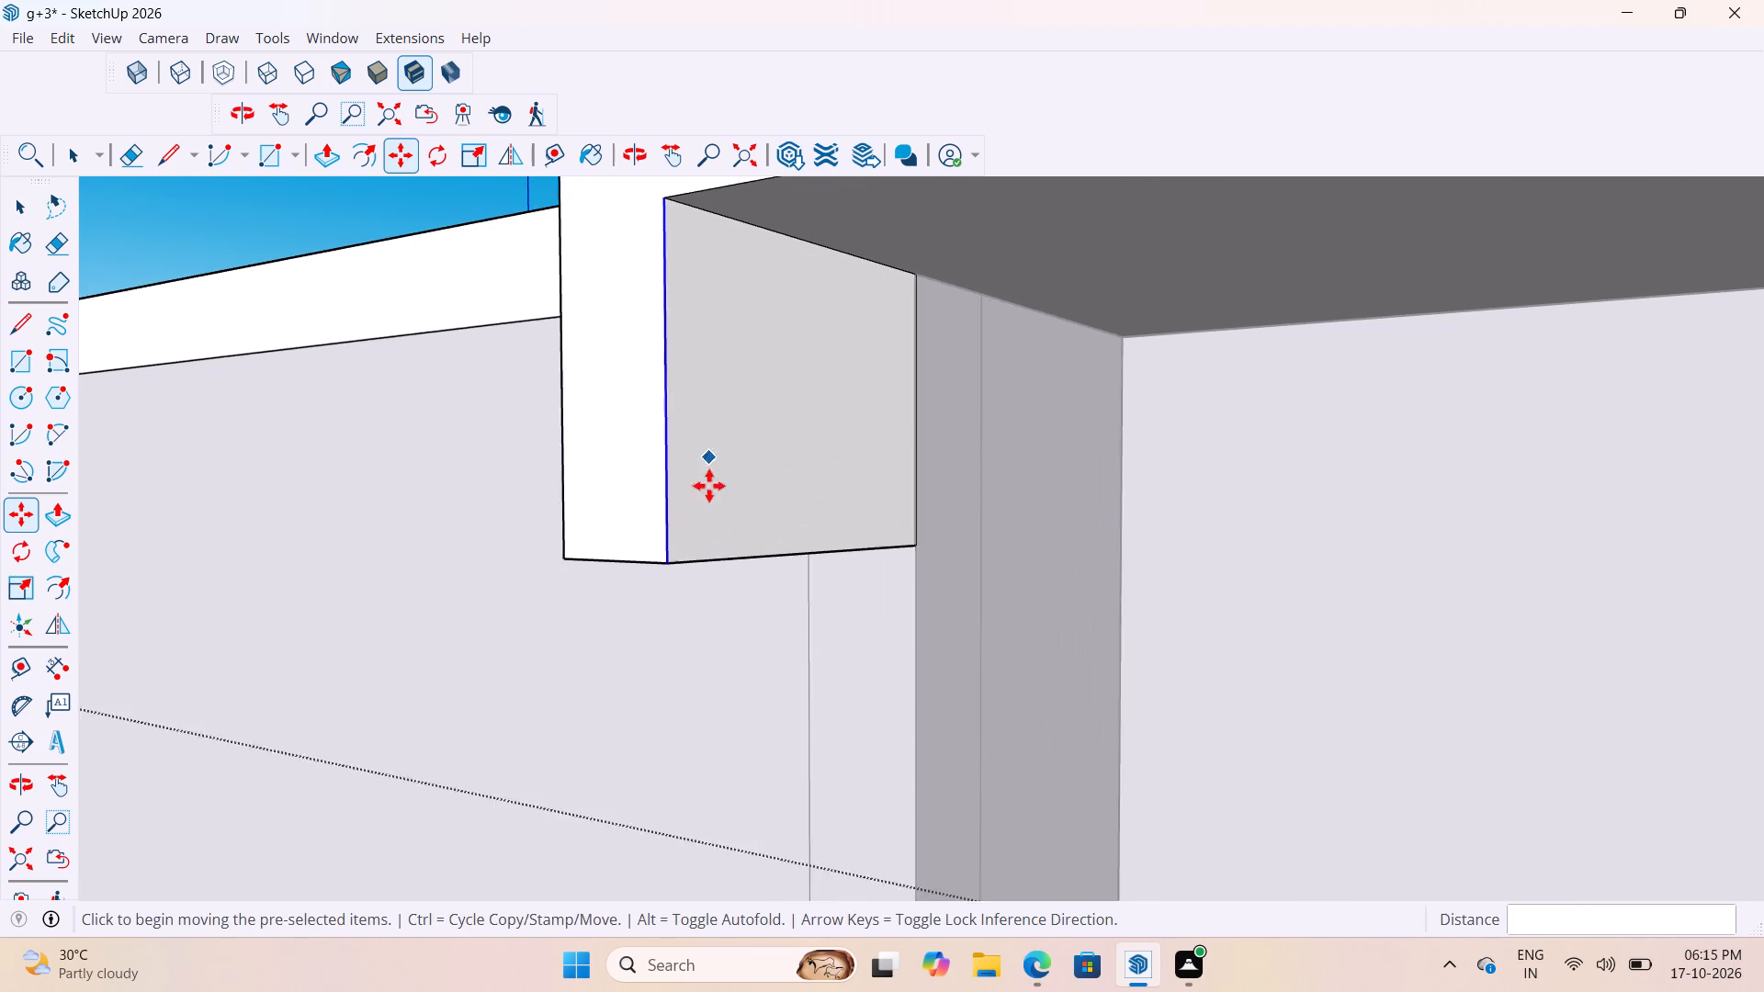
left_click(666, 572)
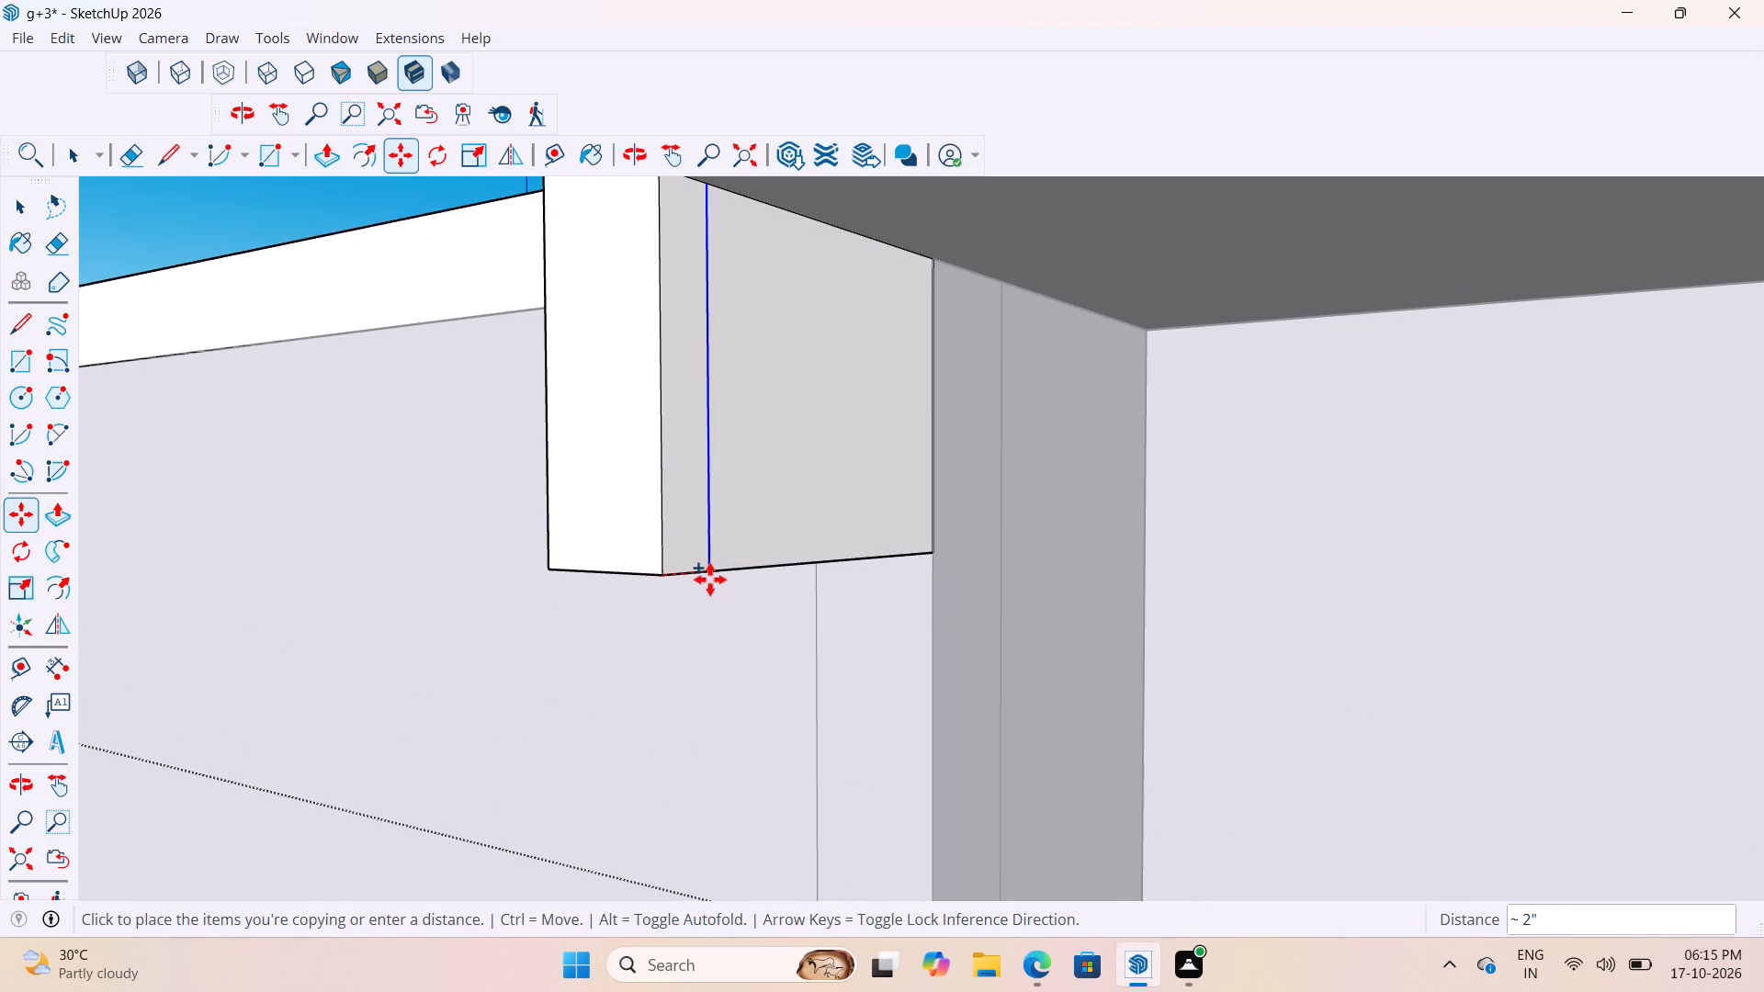
type("4\"")
key("Return")
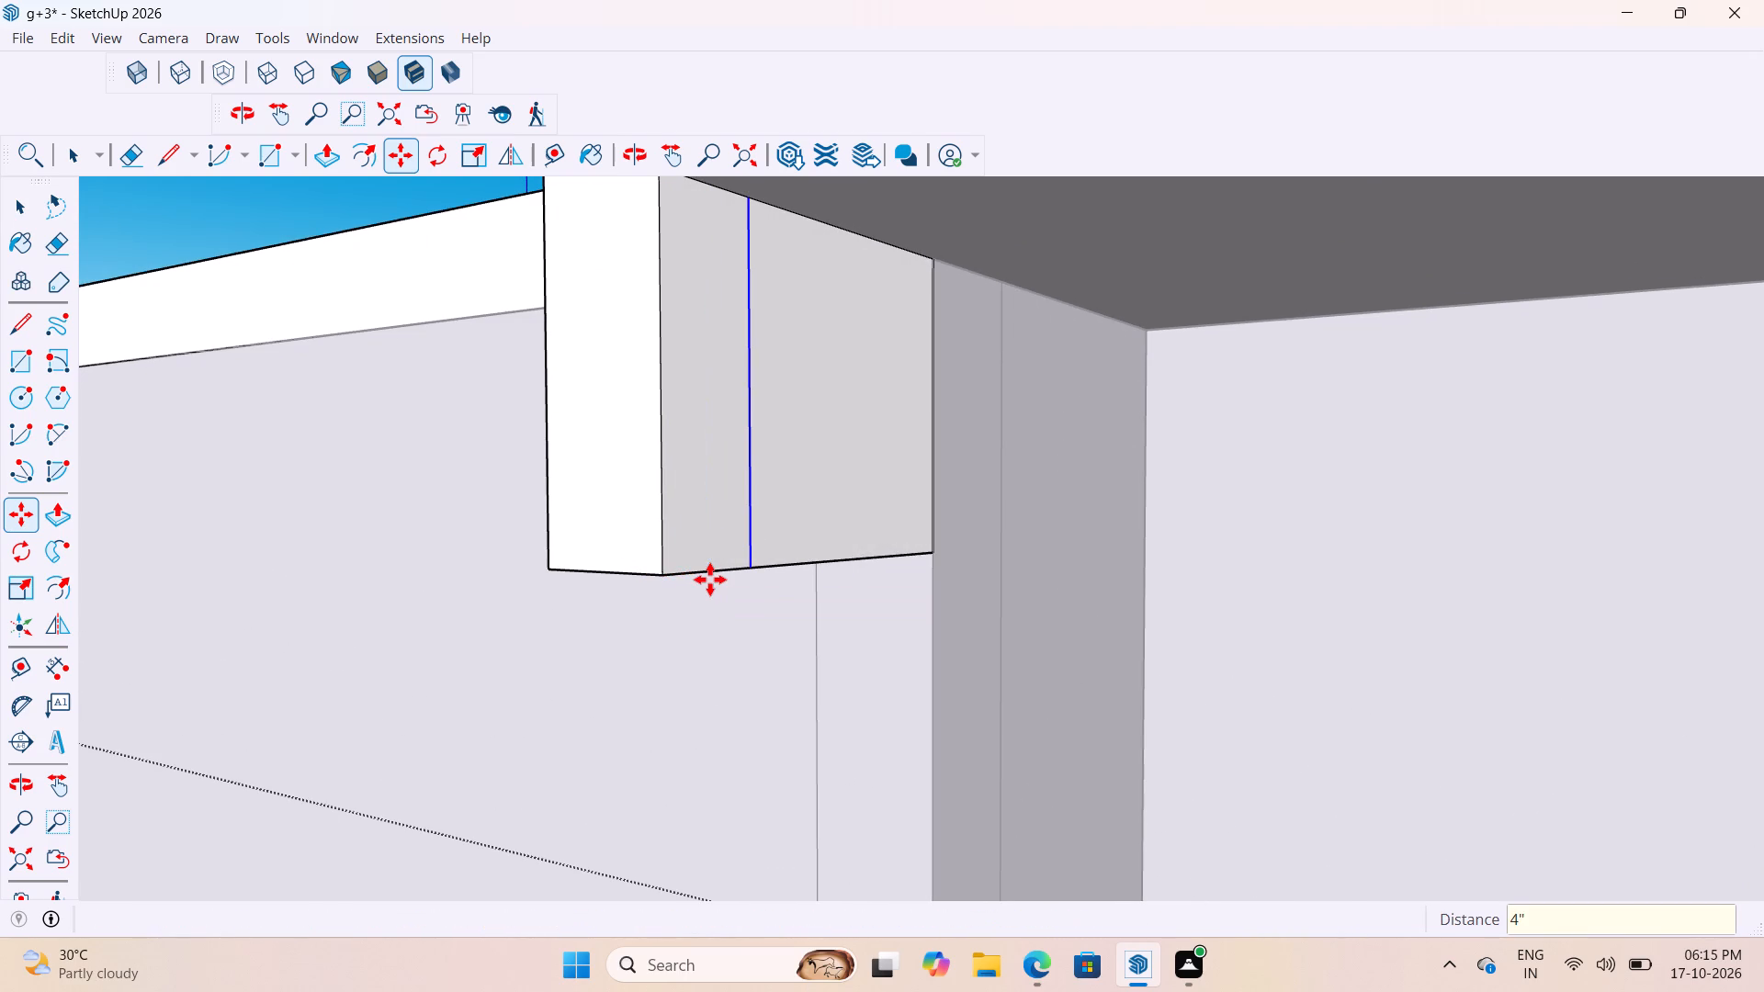
Extrude the 4" strip 7' 9" along the balcony opening to the overhang's far end, forming the dropped front.
key("p")
left_click(712, 465)
scroll(708, 577, "down", 15)
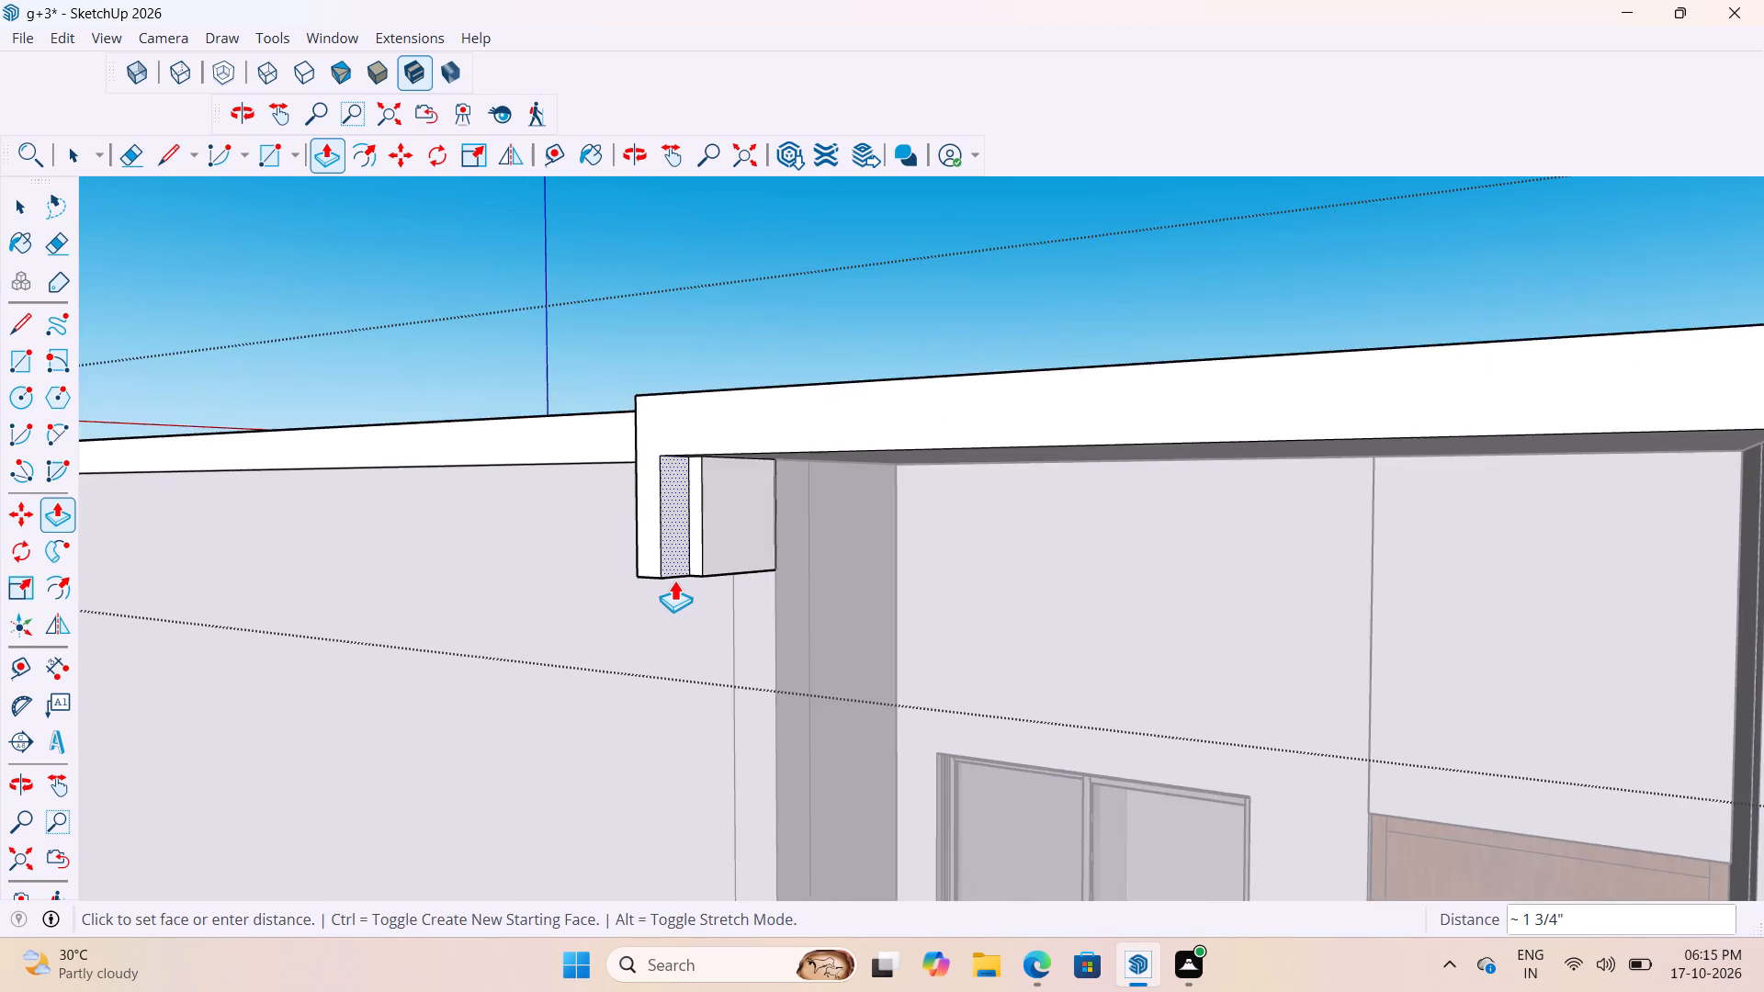
scroll(674, 580, "down", 9)
scroll(932, 566, "up", 9)
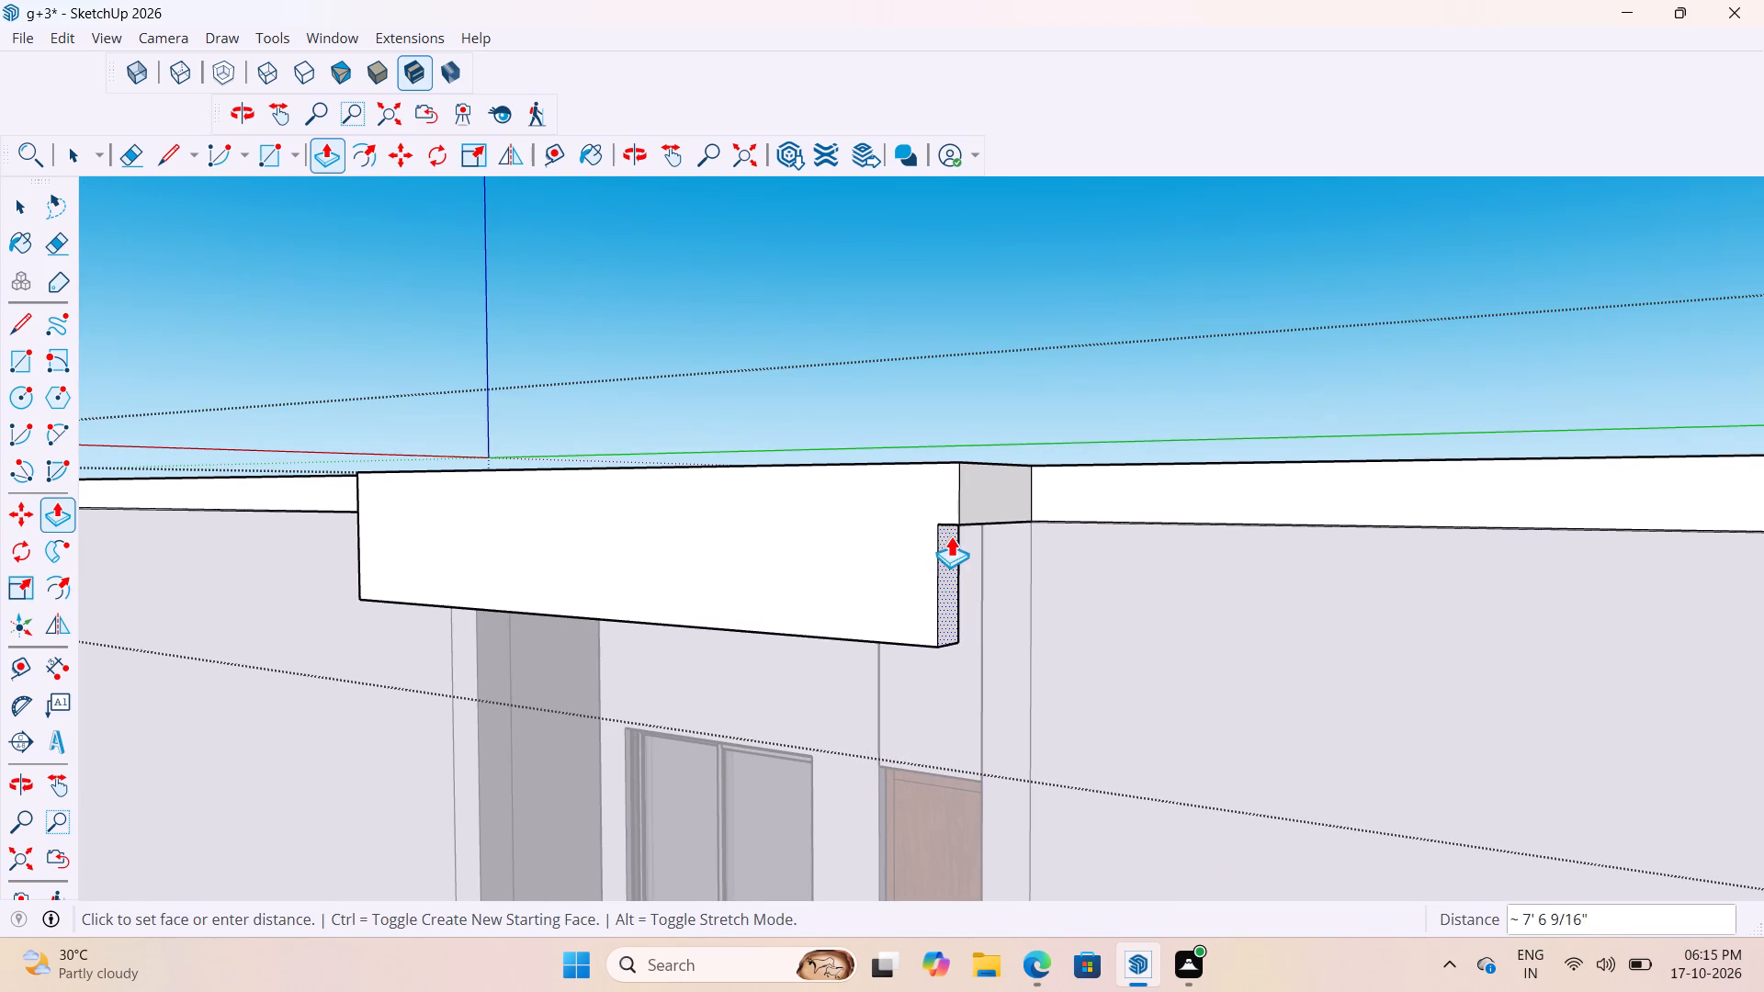
left_click(955, 524)
Copy the inner vertical edge at the open end of this overhang's dropped front 5" inward along the drop.
scroll(830, 590, "down", 5)
middle_click_drag(966, 637, 648, 632)
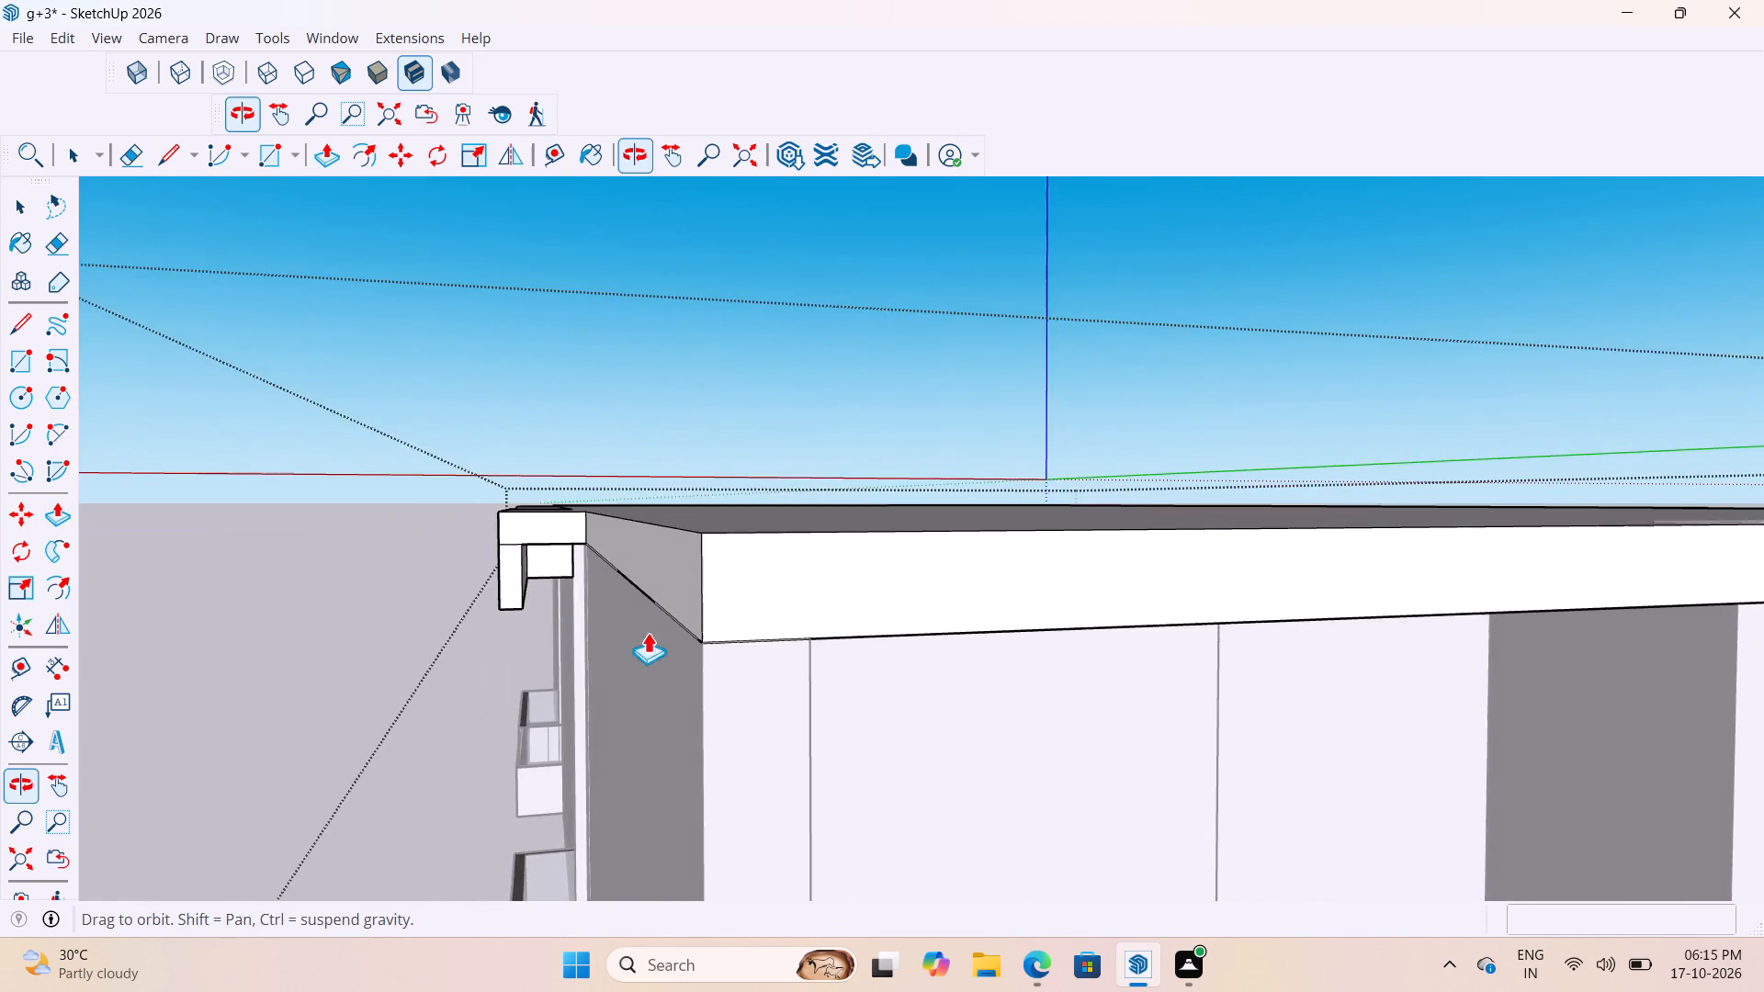
middle_click_drag(648, 632, 646, 633)
scroll(571, 576, "up", 9)
scroll(543, 619, "down", 5)
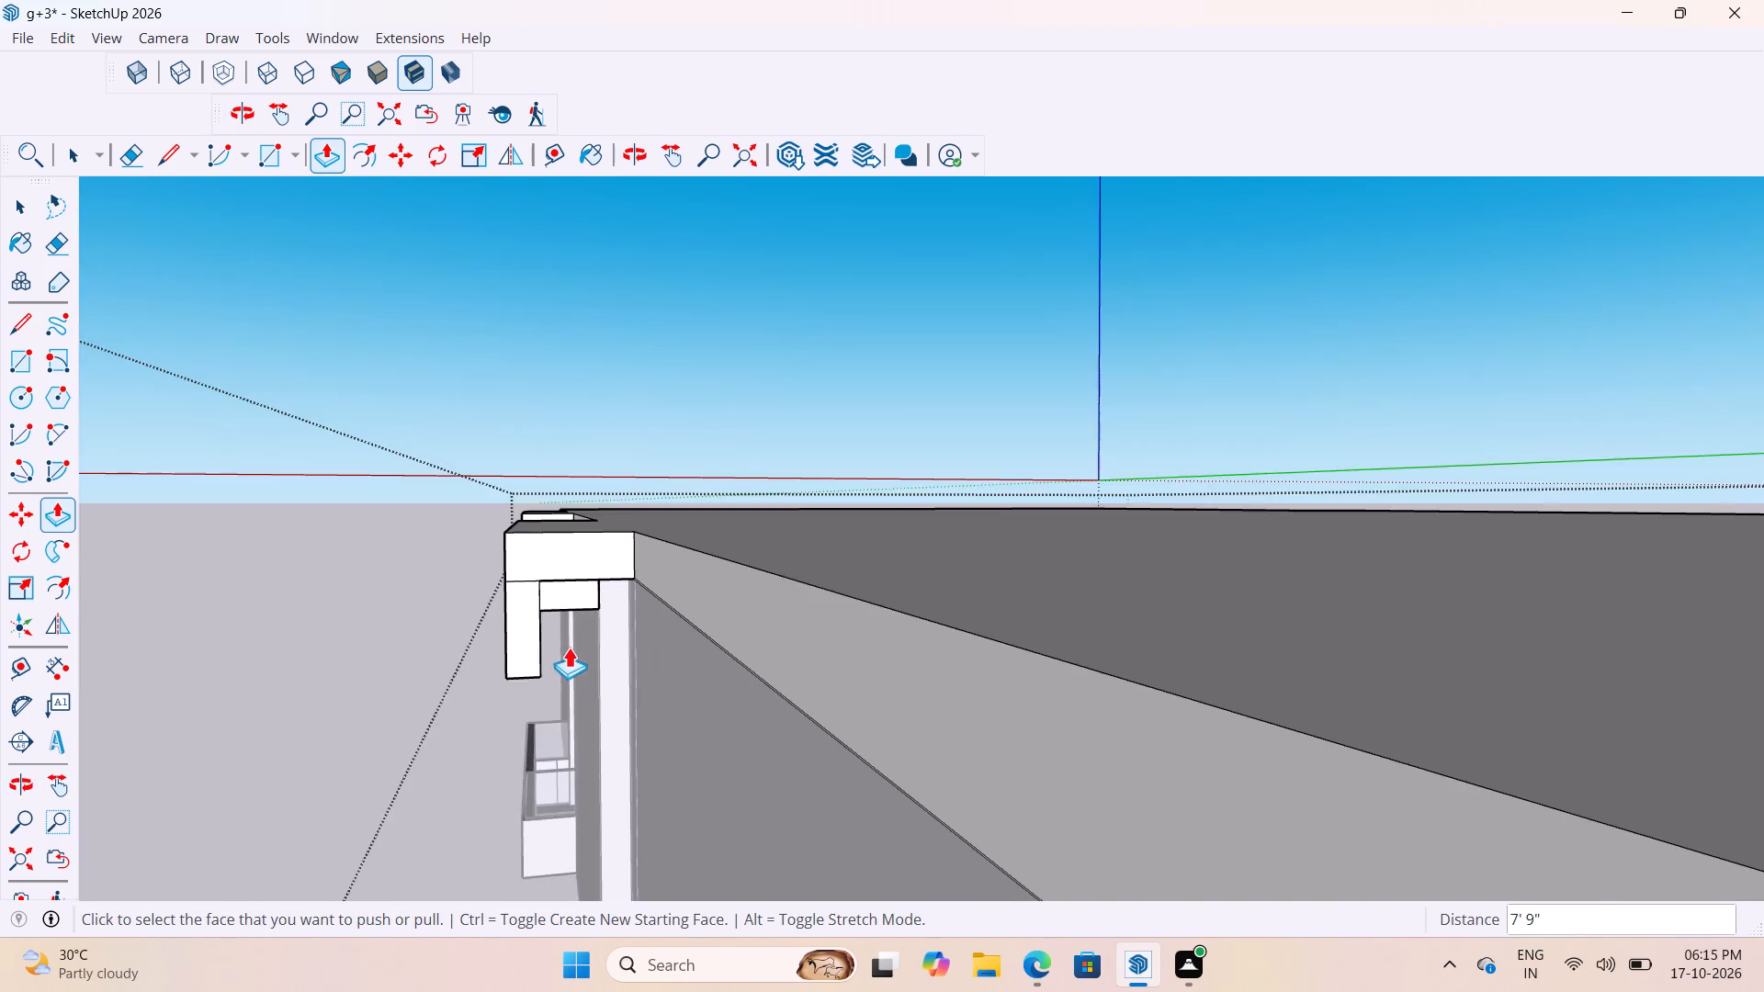
middle_click_drag(566, 647, 500, 674)
scroll(505, 641, "down", 1)
middle_click_drag(671, 568, 793, 503)
scroll(754, 506, "up", 3)
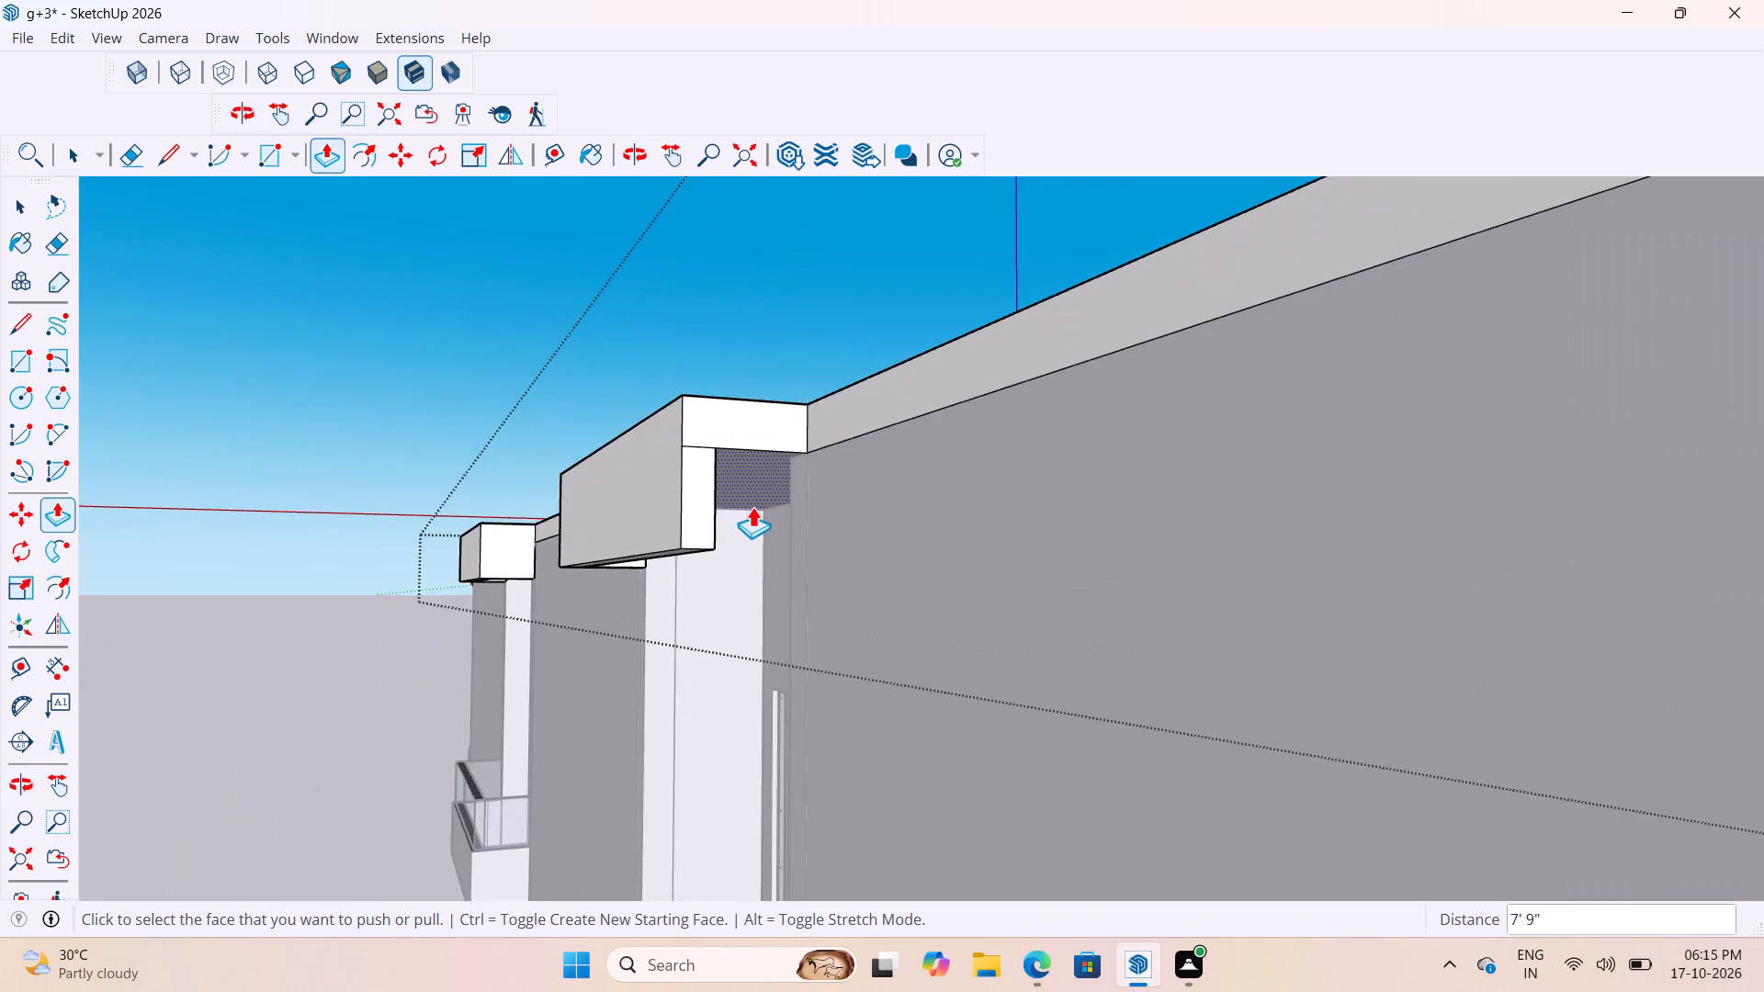
scroll(752, 506, "up", 3)
middle_click_drag(754, 502, 669, 526)
scroll(728, 612, "down", 4)
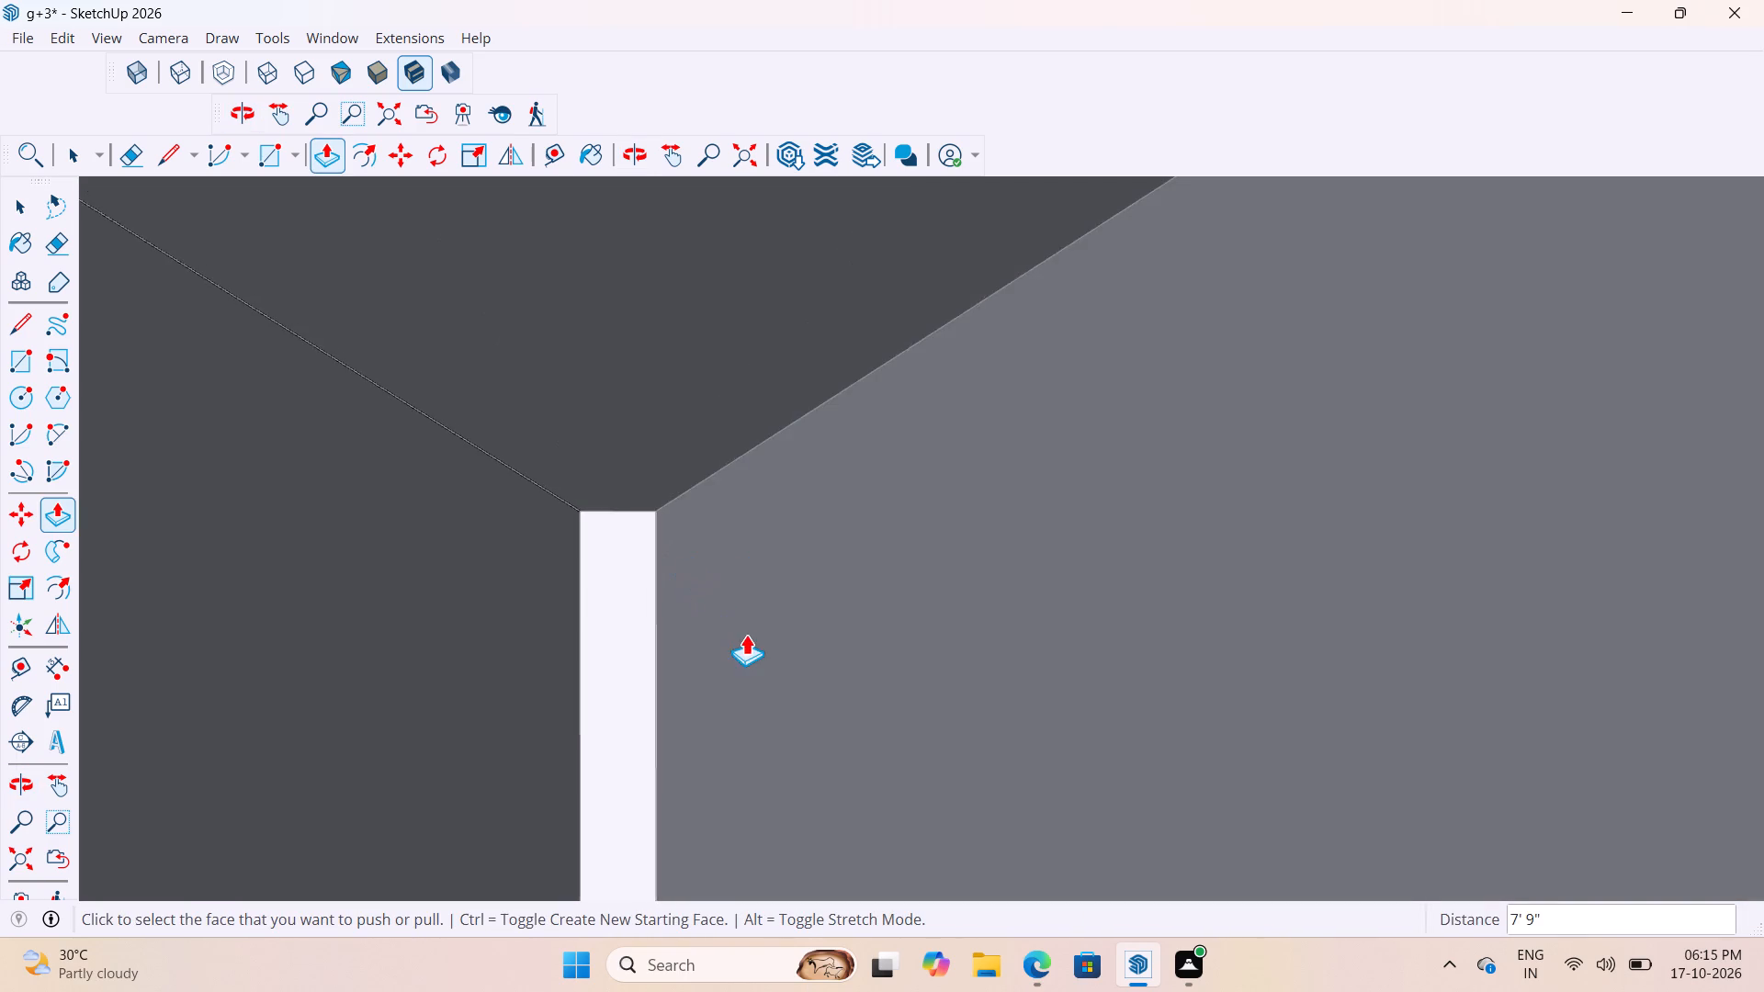
scroll(746, 634, "down", 7)
scroll(652, 806, "down", 18)
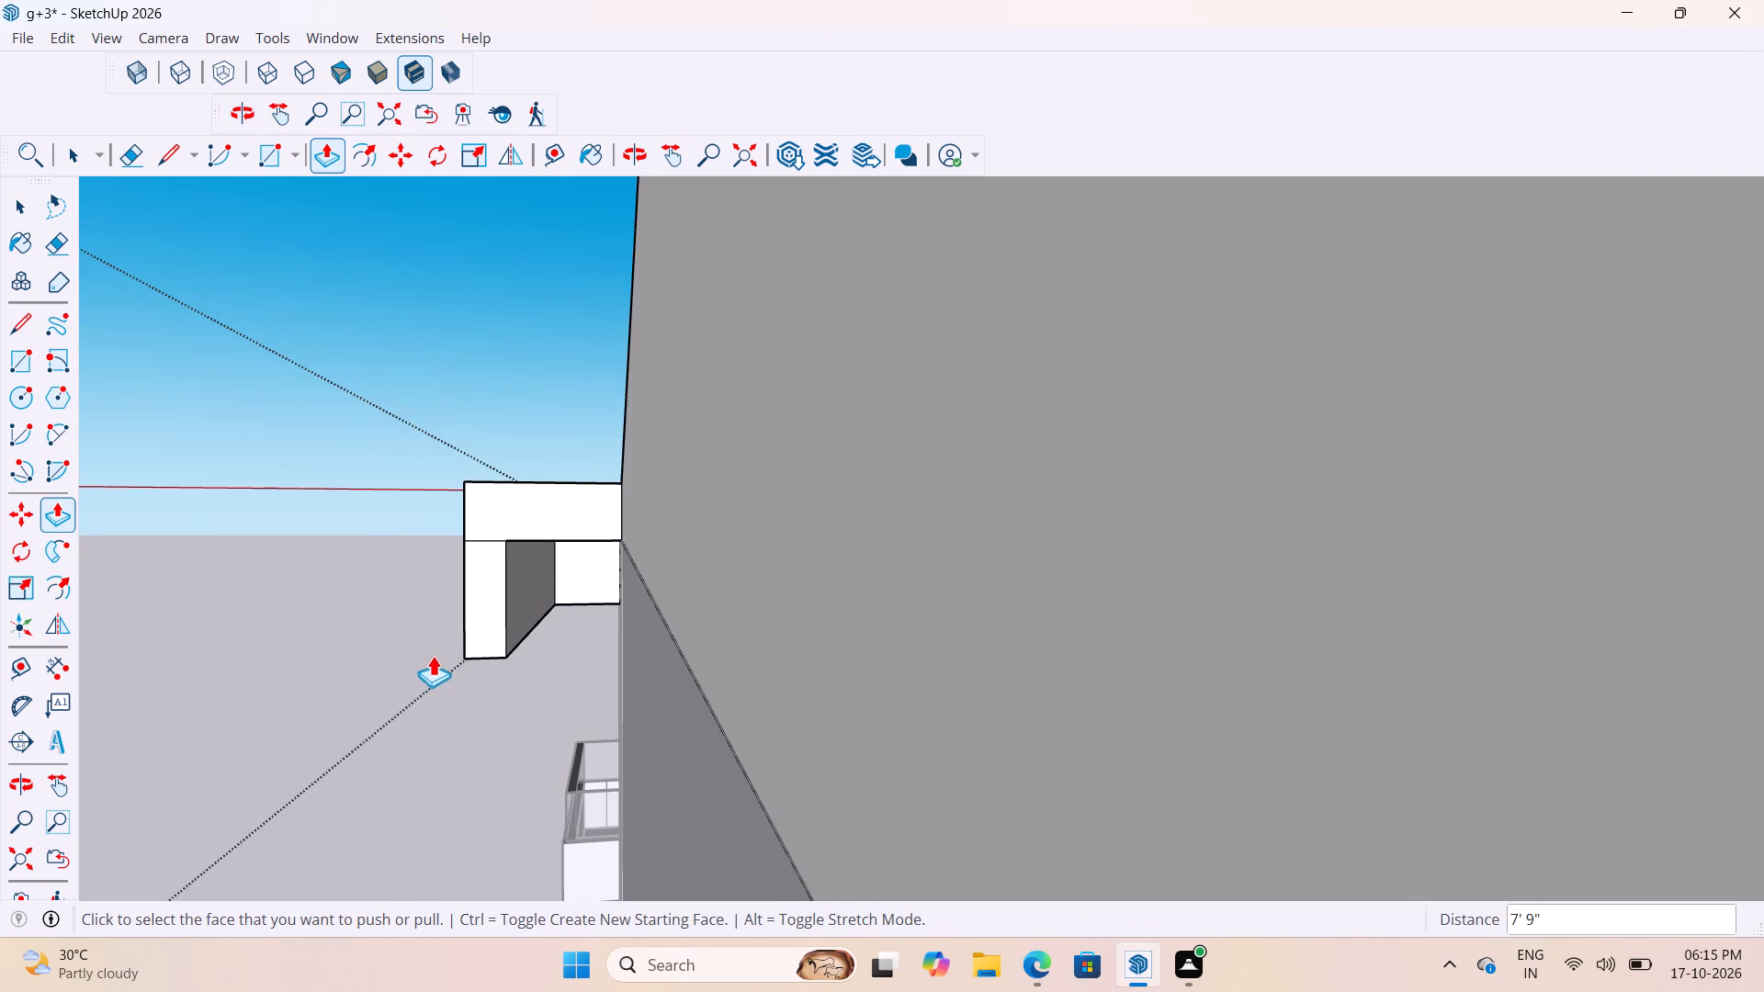
key("space")
scroll(509, 619, "up", 4)
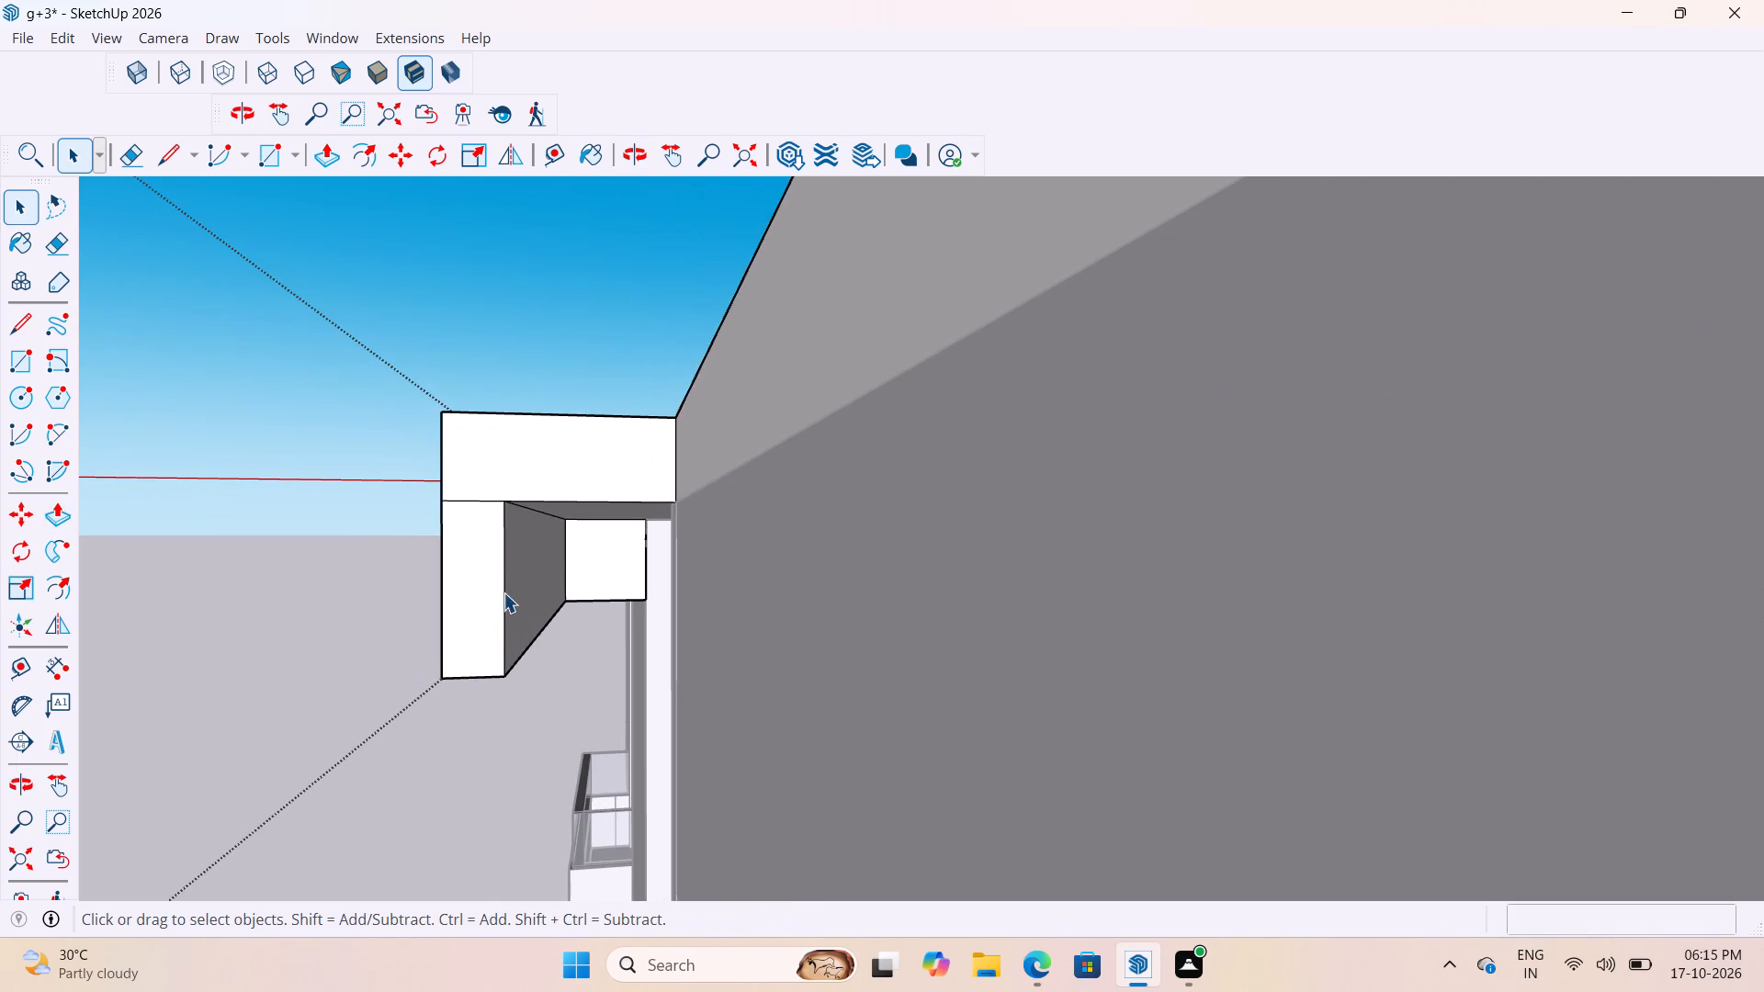
scroll(507, 593, "up", 2)
left_click(503, 588)
scroll(503, 588, "up", 4)
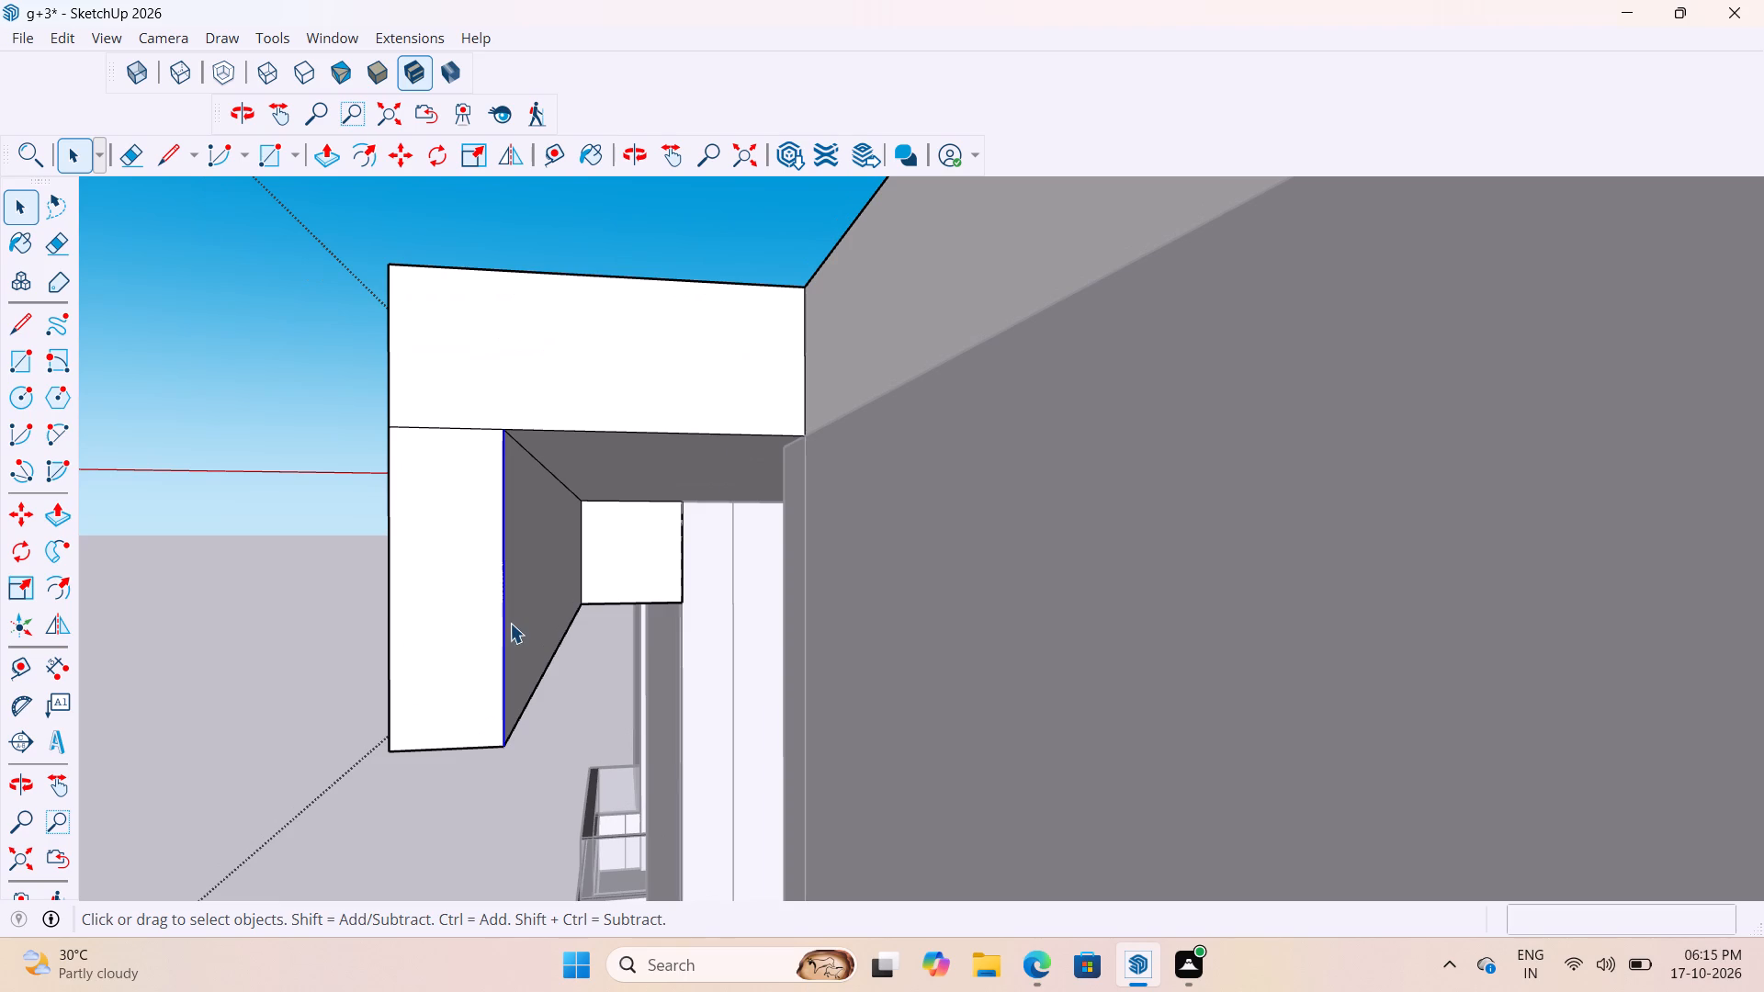
key("m")
scroll(503, 787, "up", 3)
scroll(491, 782, "down", 2)
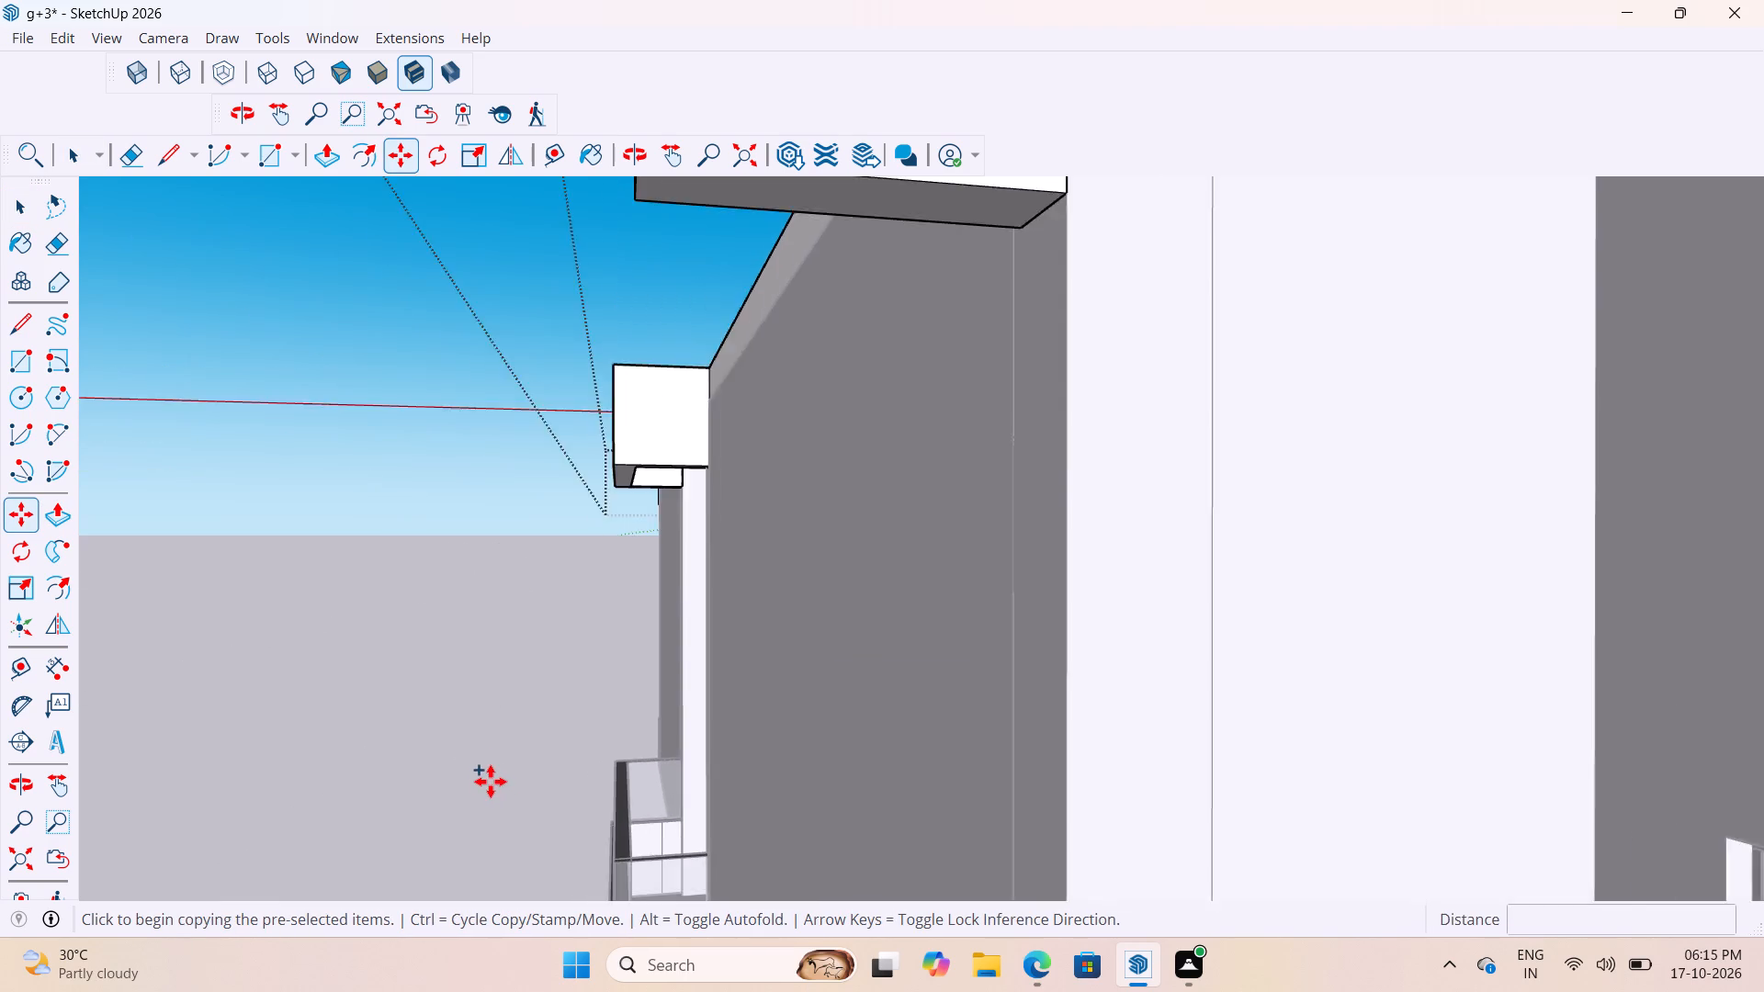
scroll(474, 738, "down", 4)
middle_click_drag(413, 705, 549, 812)
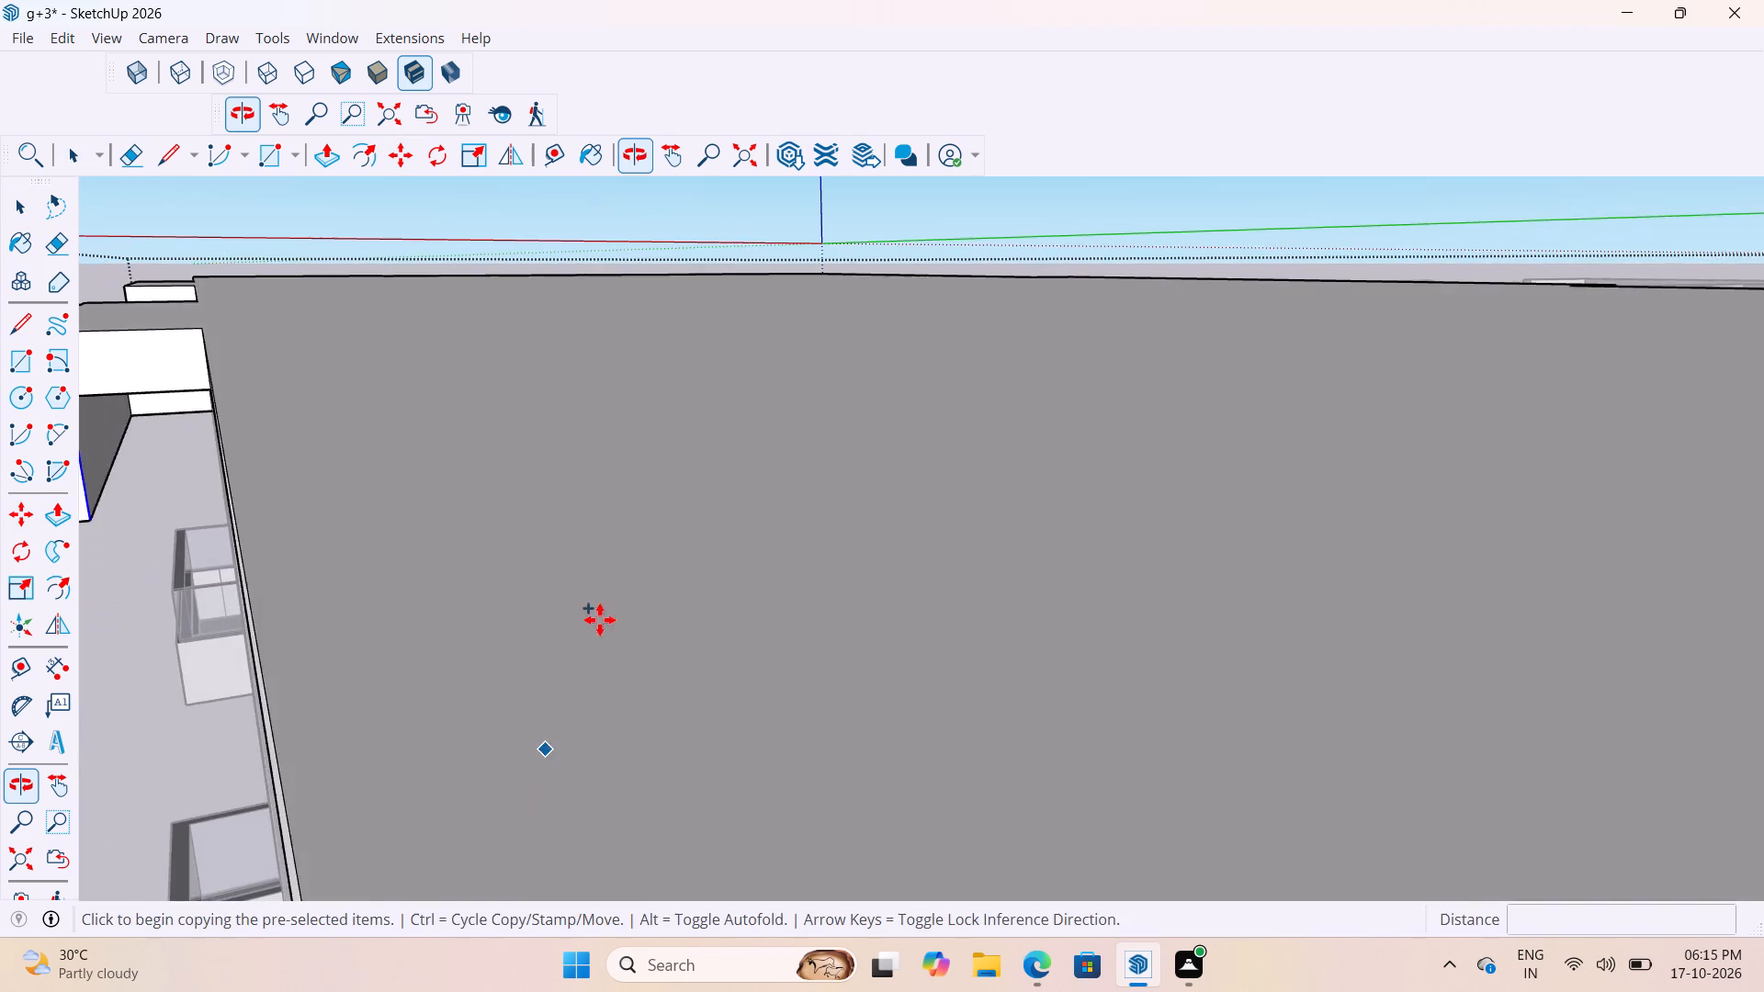
scroll(651, 540, "down", 5)
scroll(187, 548, "up", 2)
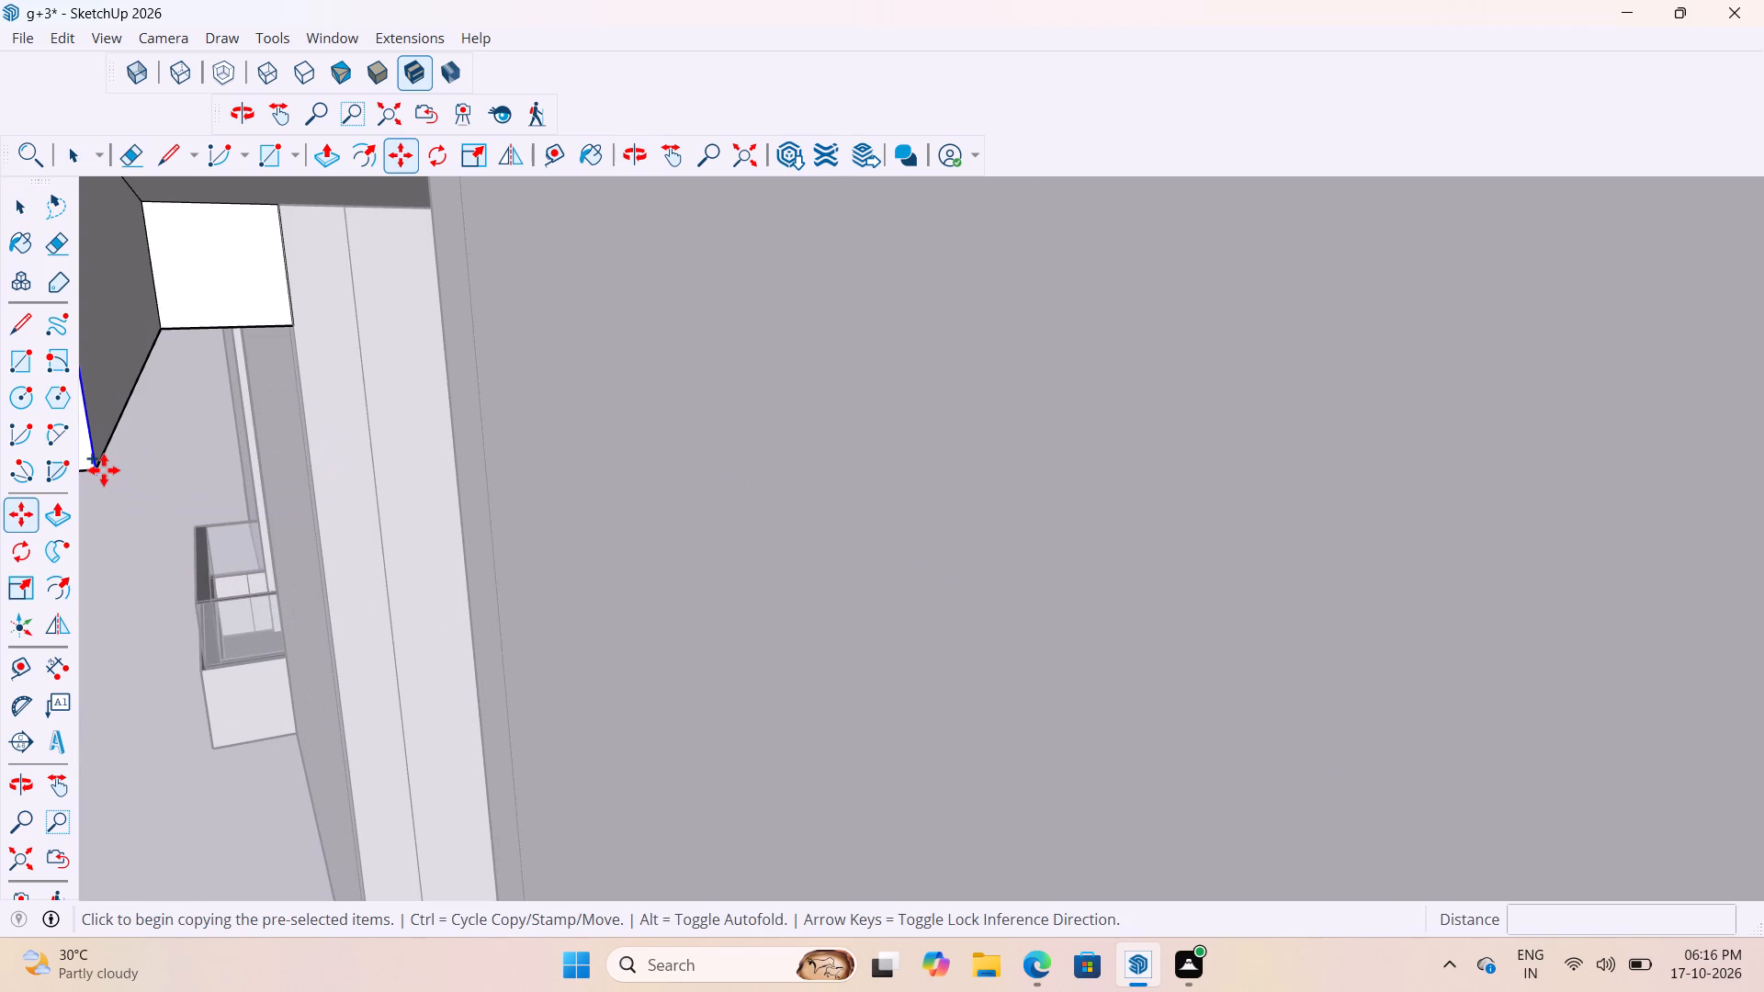
left_click(104, 470)
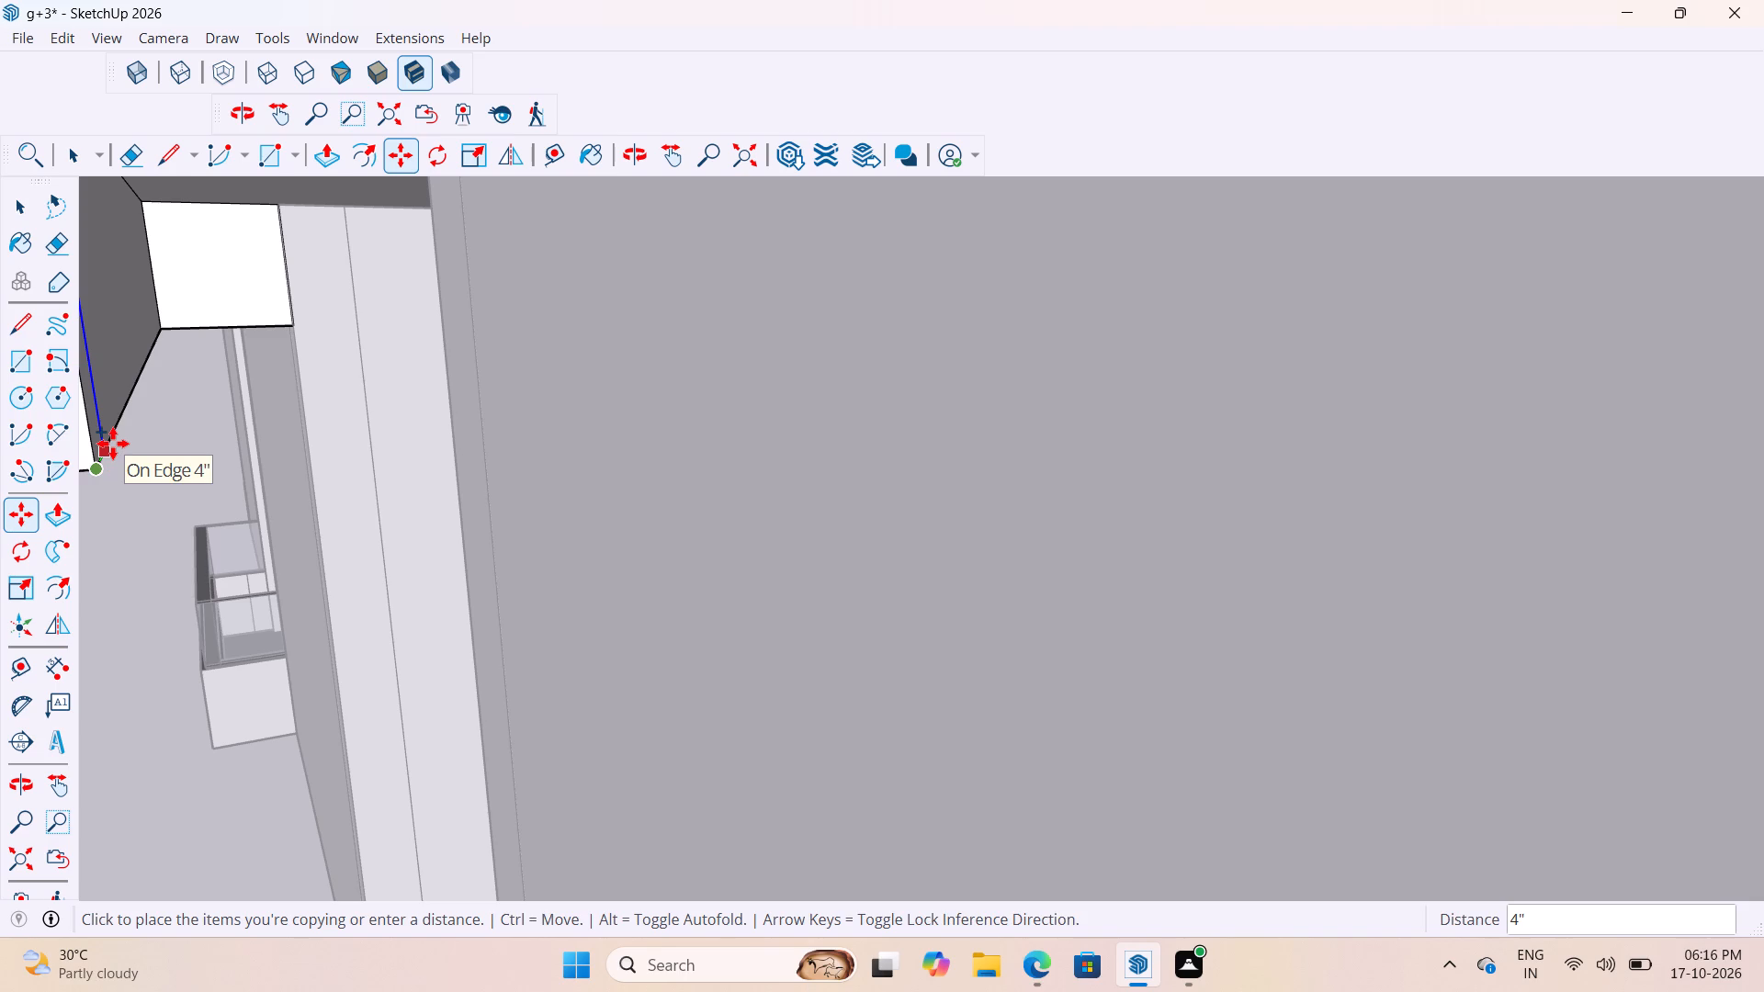
type("5\"")
key("Return")
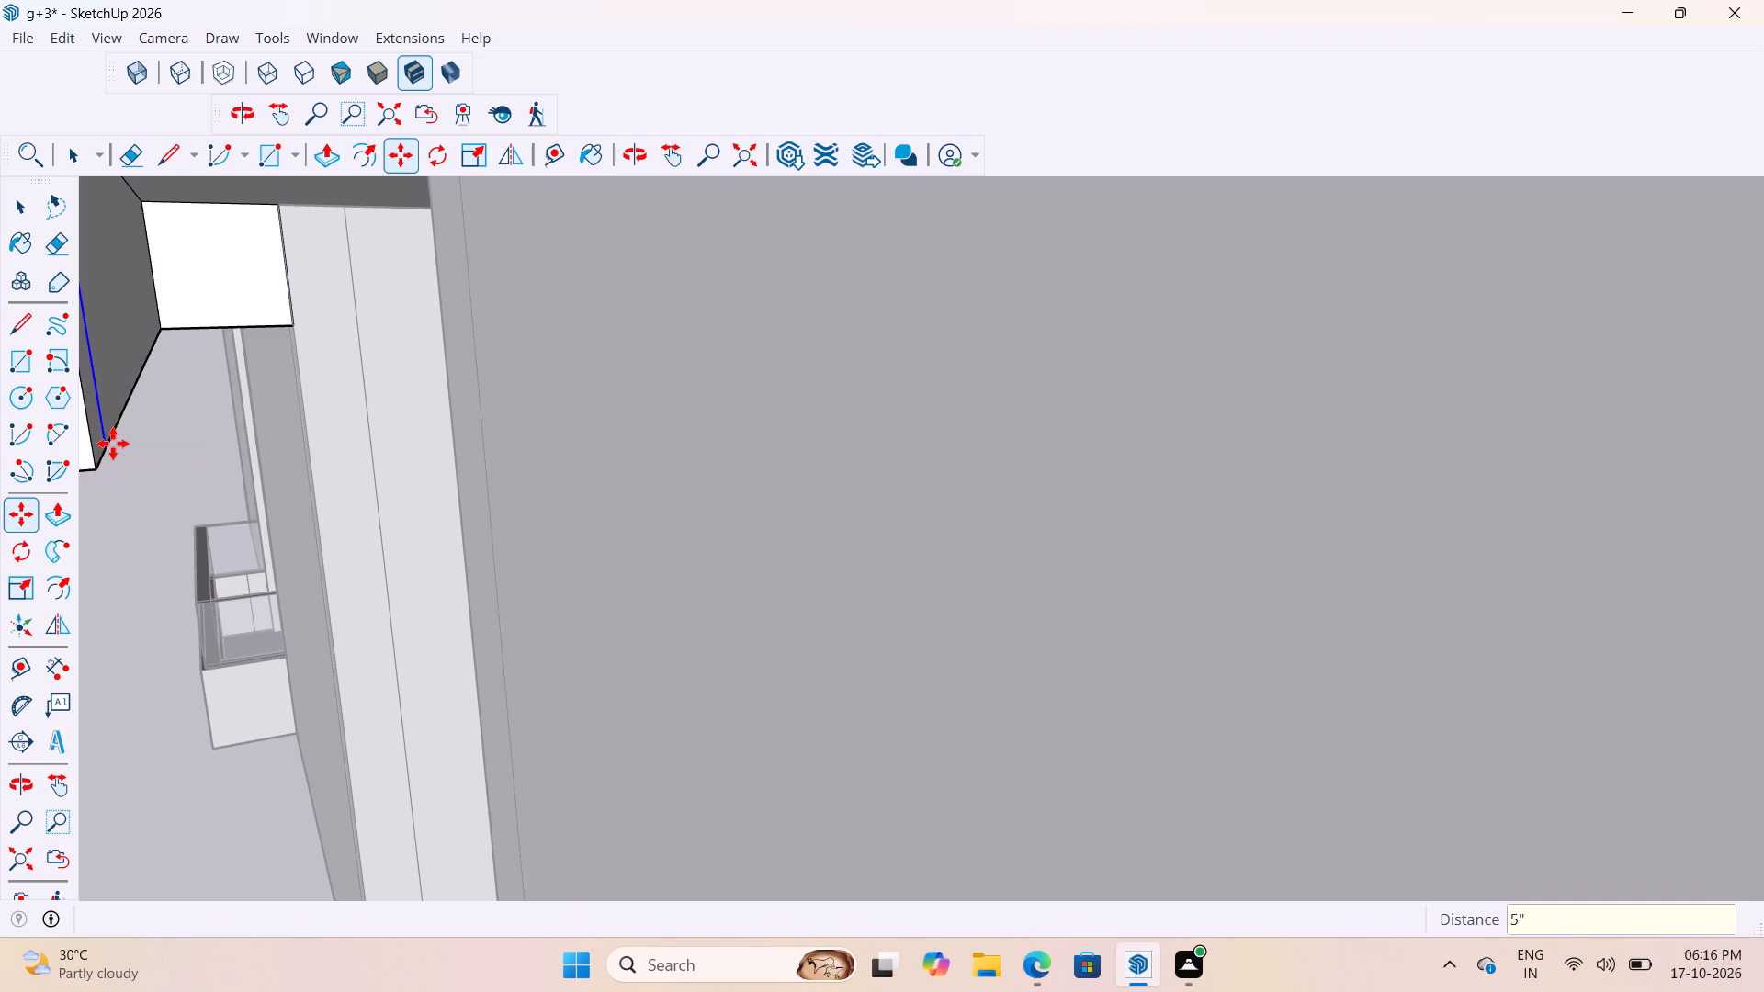
Extend the 5" strip on the dropped front's inner face about 1' back to the wall, closing the overhang's end.
scroll(347, 365, "down", 4)
scroll(262, 345, "up", 3)
middle_click_drag(317, 352, 275, 371)
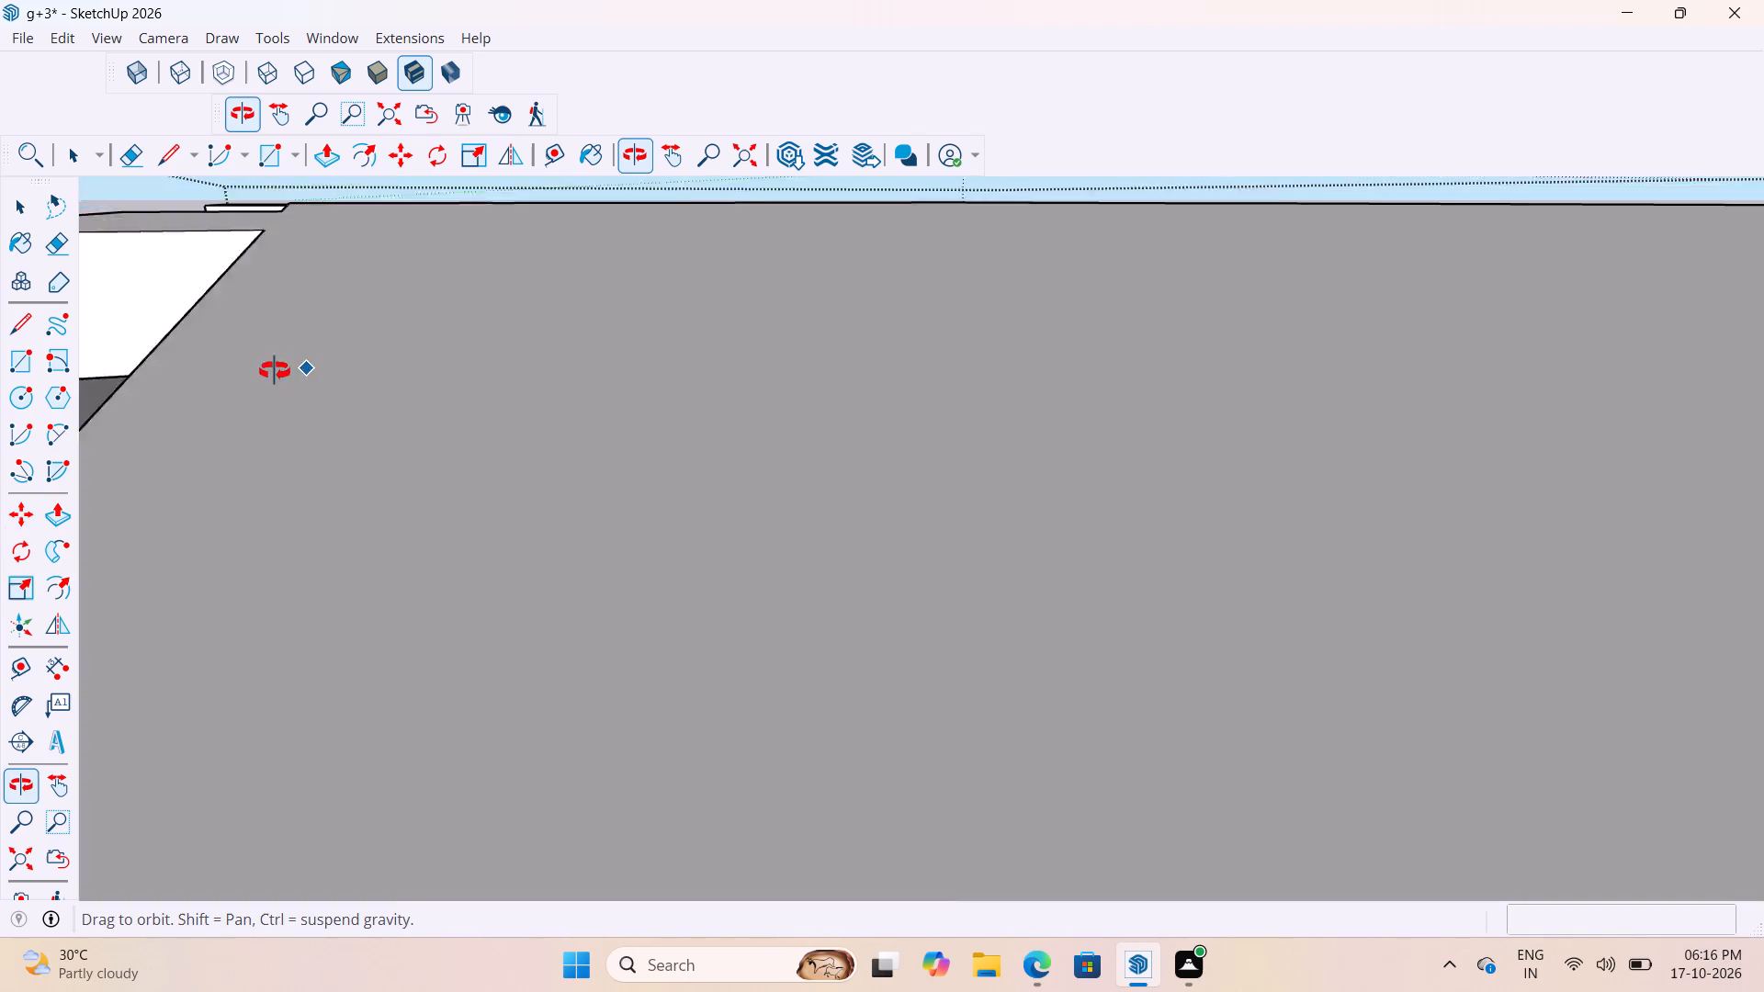
middle_click_drag(275, 371, 310, 343)
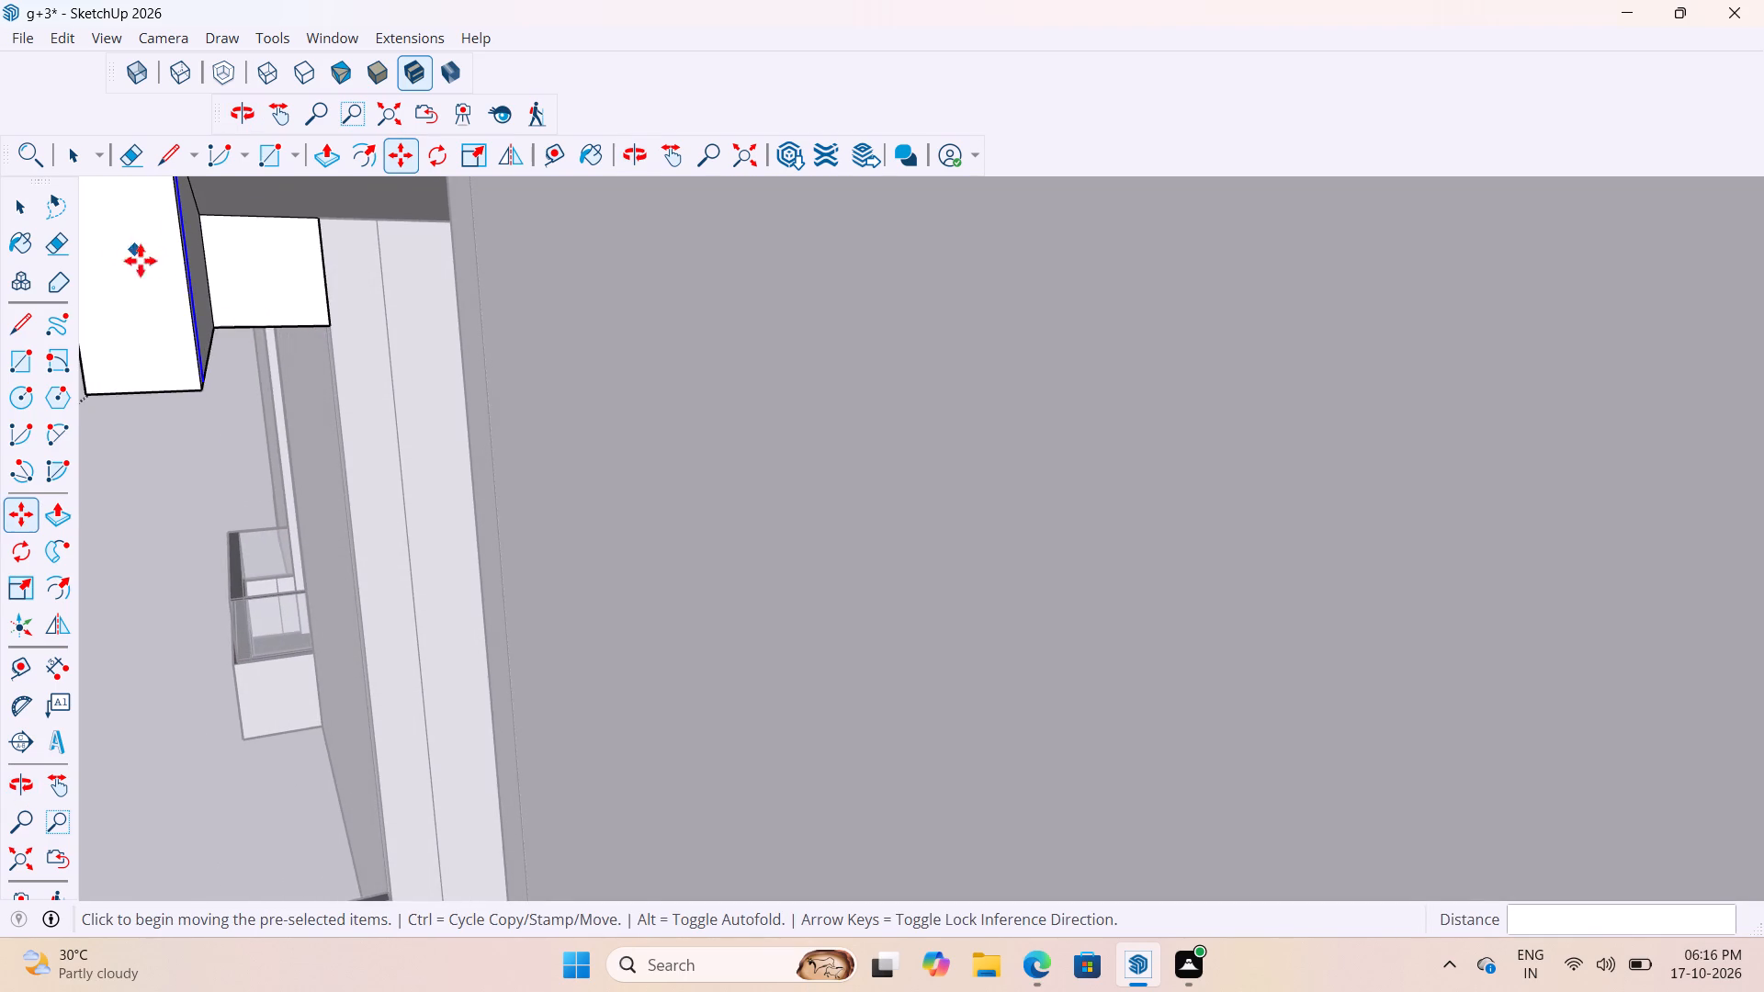
scroll(272, 333, "up", 1)
scroll(943, 224, "down", 10)
middle_click_drag(1156, 430, 899, 506)
scroll(899, 506, "down", 1)
scroll(899, 506, "up", 1)
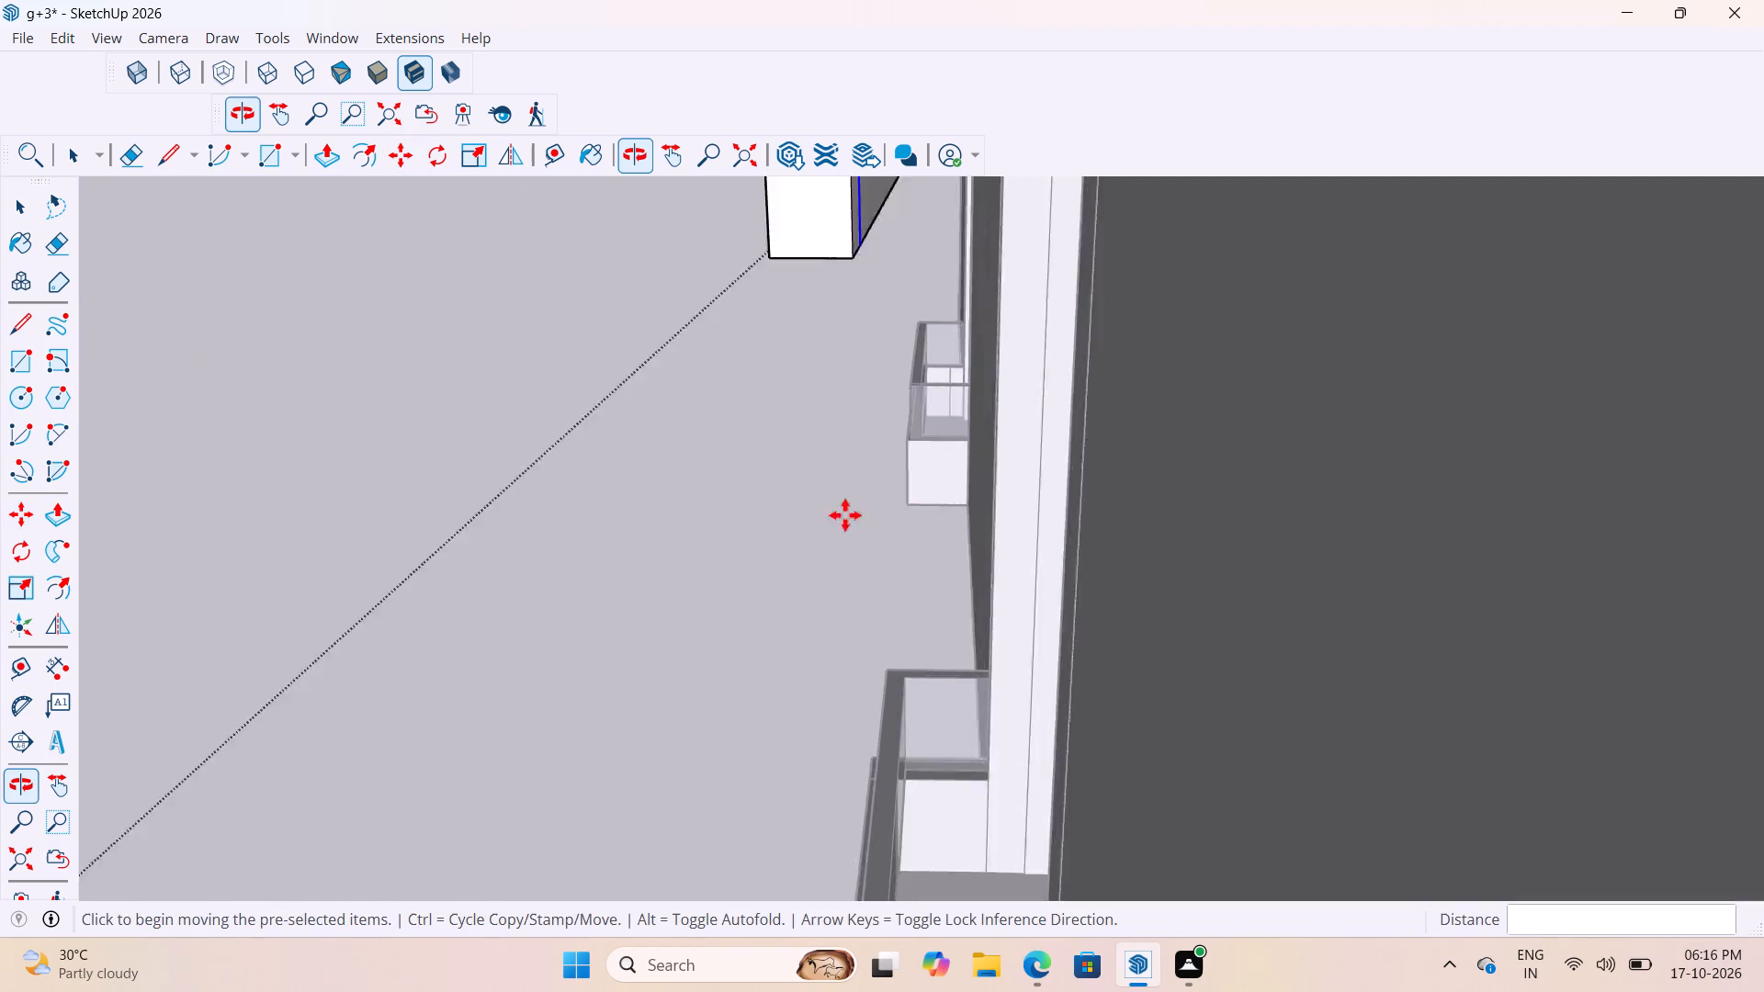
scroll(843, 515, "down", 5)
scroll(861, 457, "up", 6)
scroll(849, 432, "down", 4)
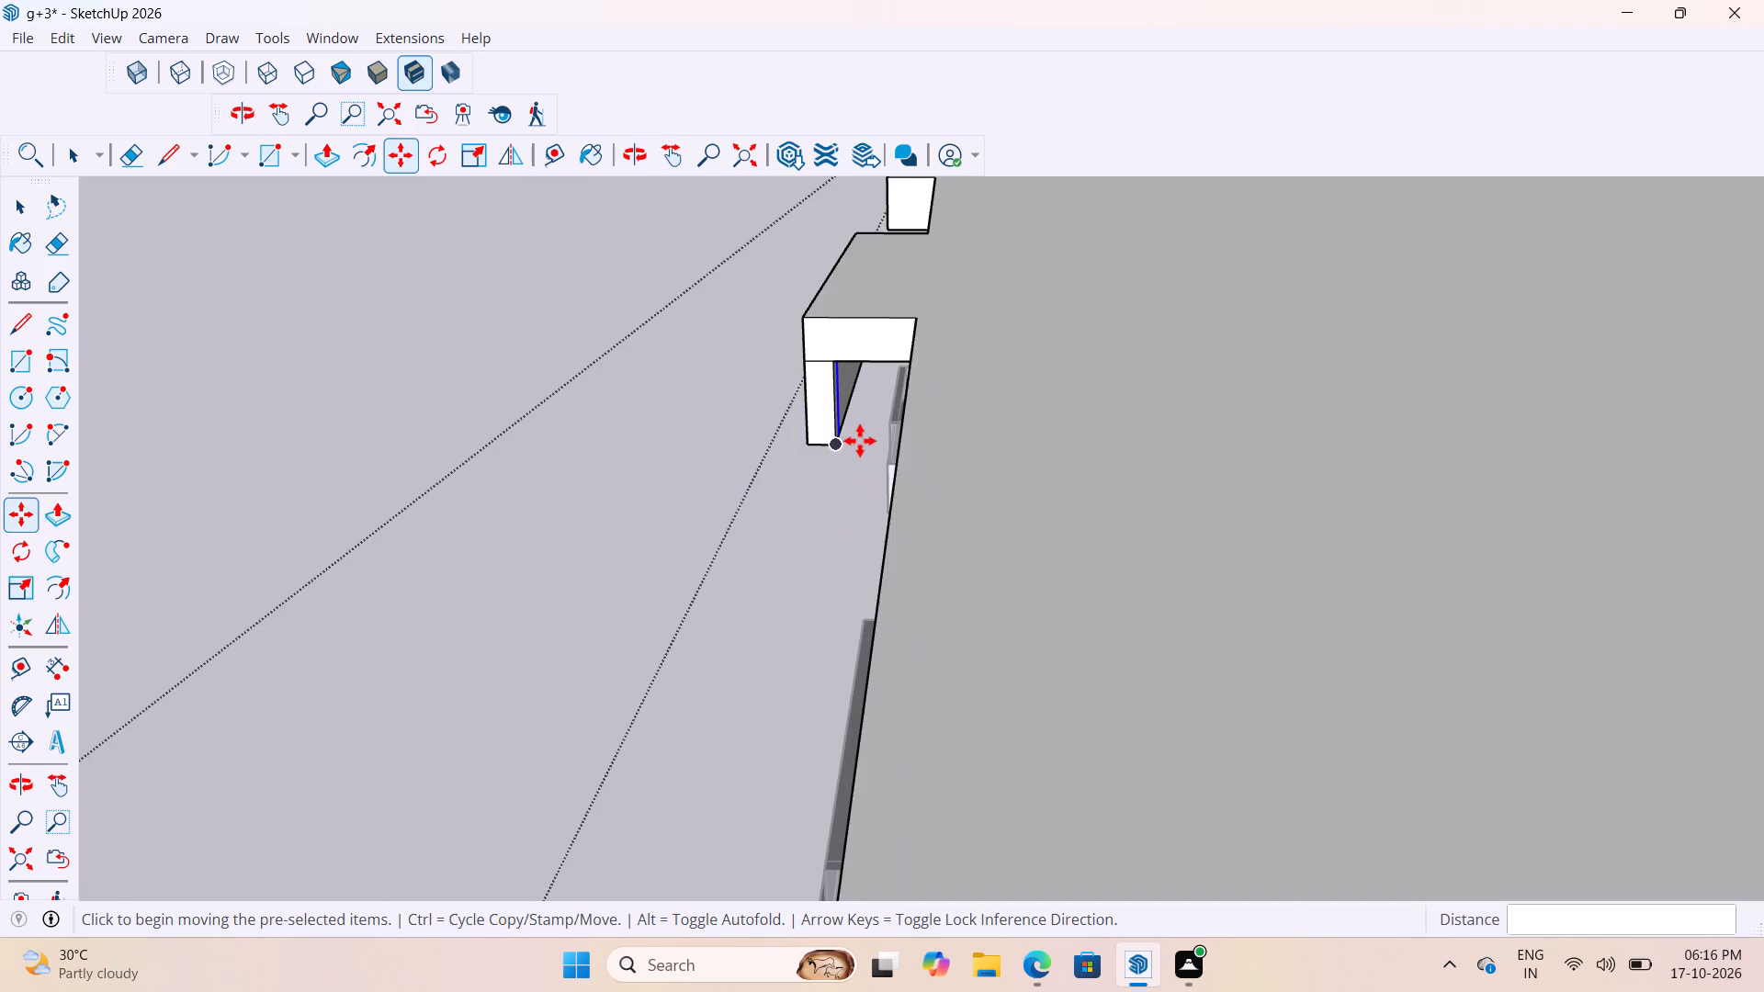
scroll(860, 440, "up", 3)
key("p")
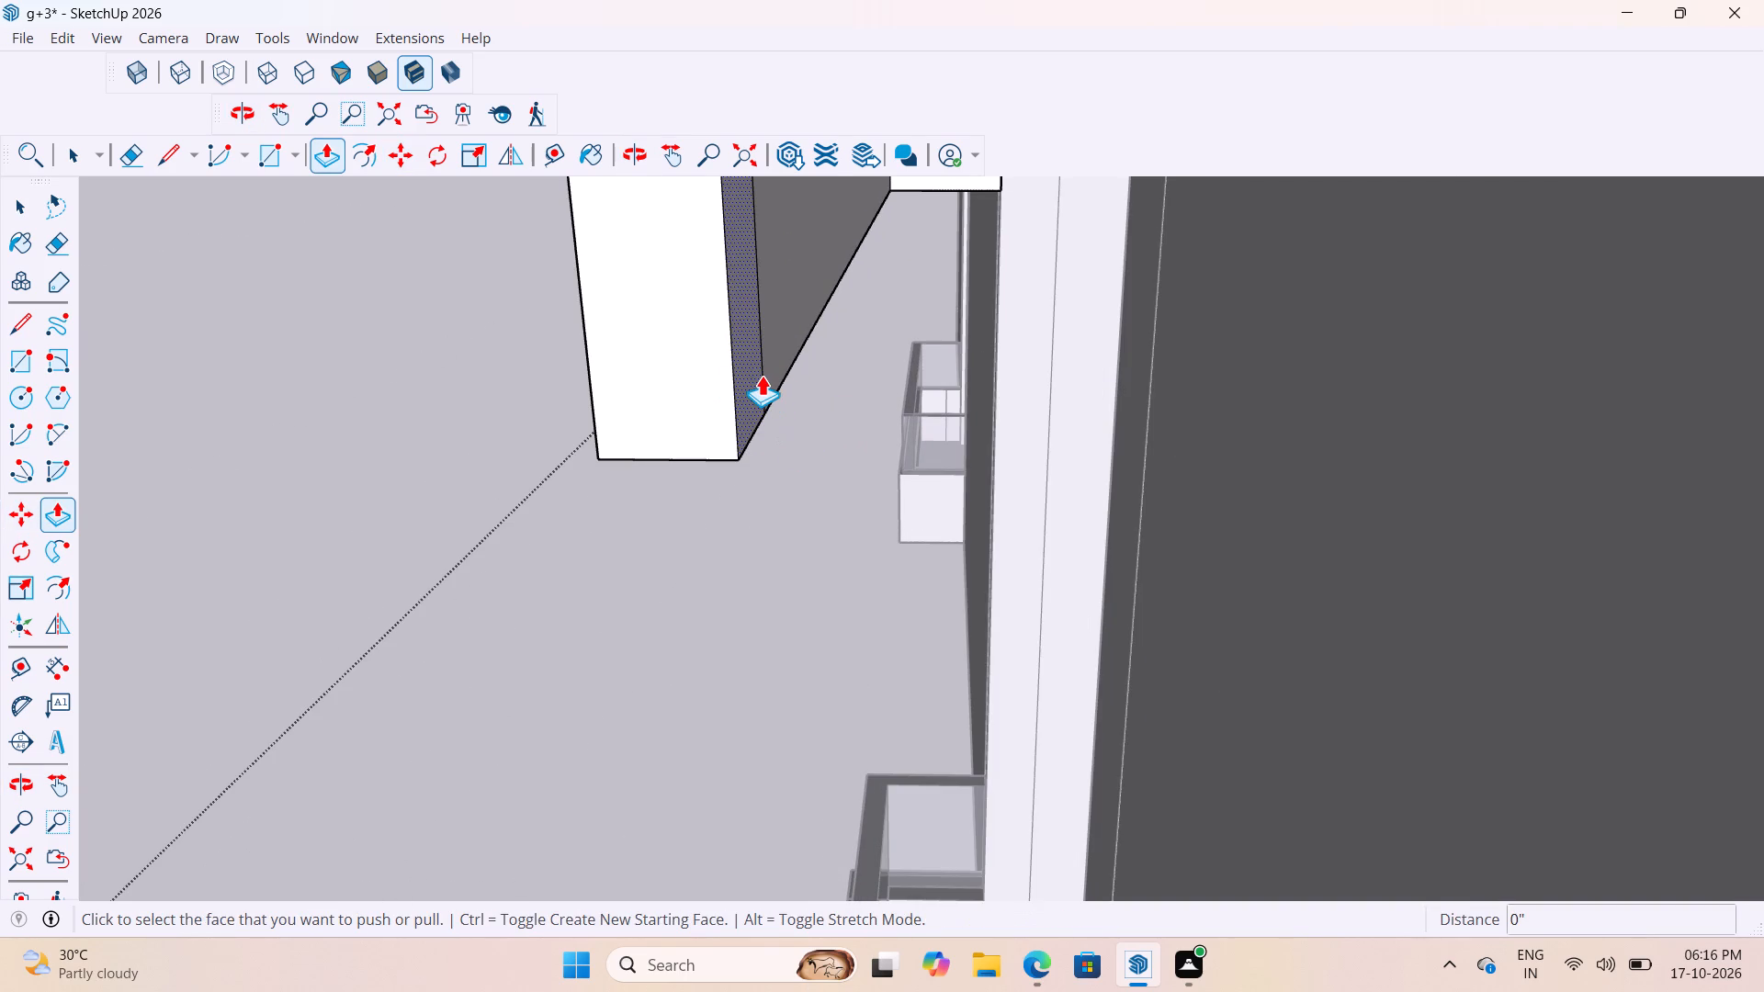
left_click(760, 374)
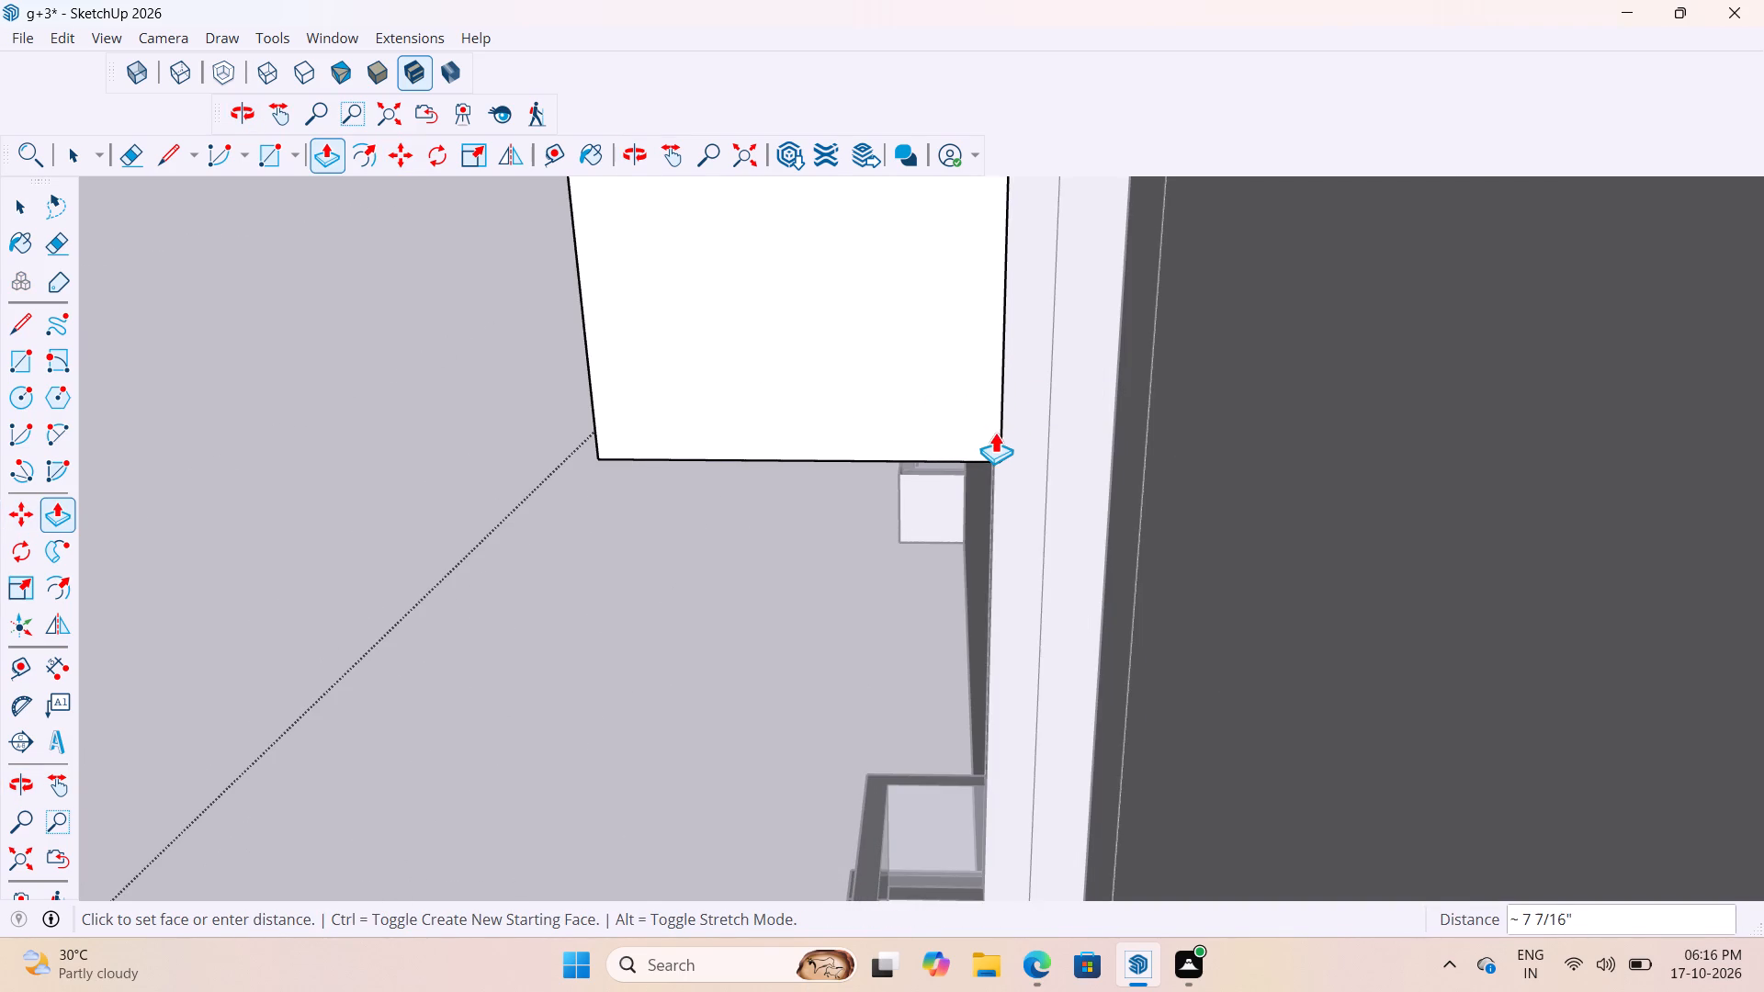
scroll(996, 431, "down", 13)
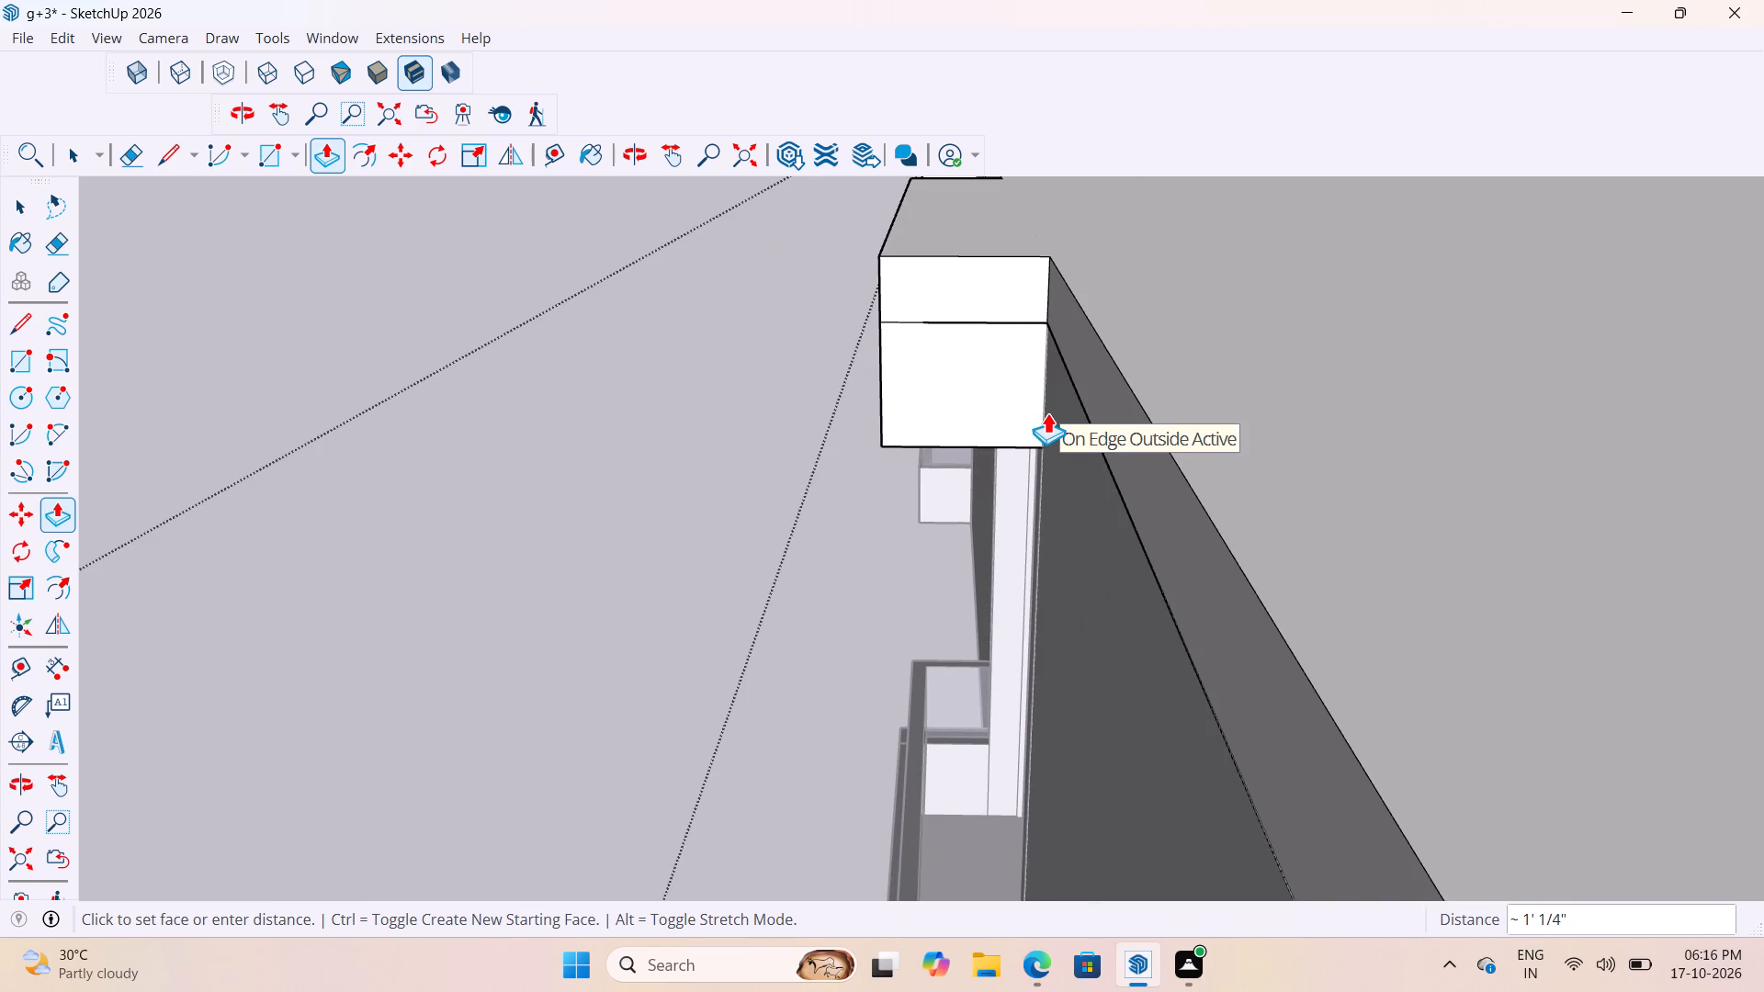
left_click(1047, 412)
Exit editing of the roof slab and bring the whole building into view from its long balcony side.
key("space")
left_click(741, 420)
scroll(749, 425, "down", 6)
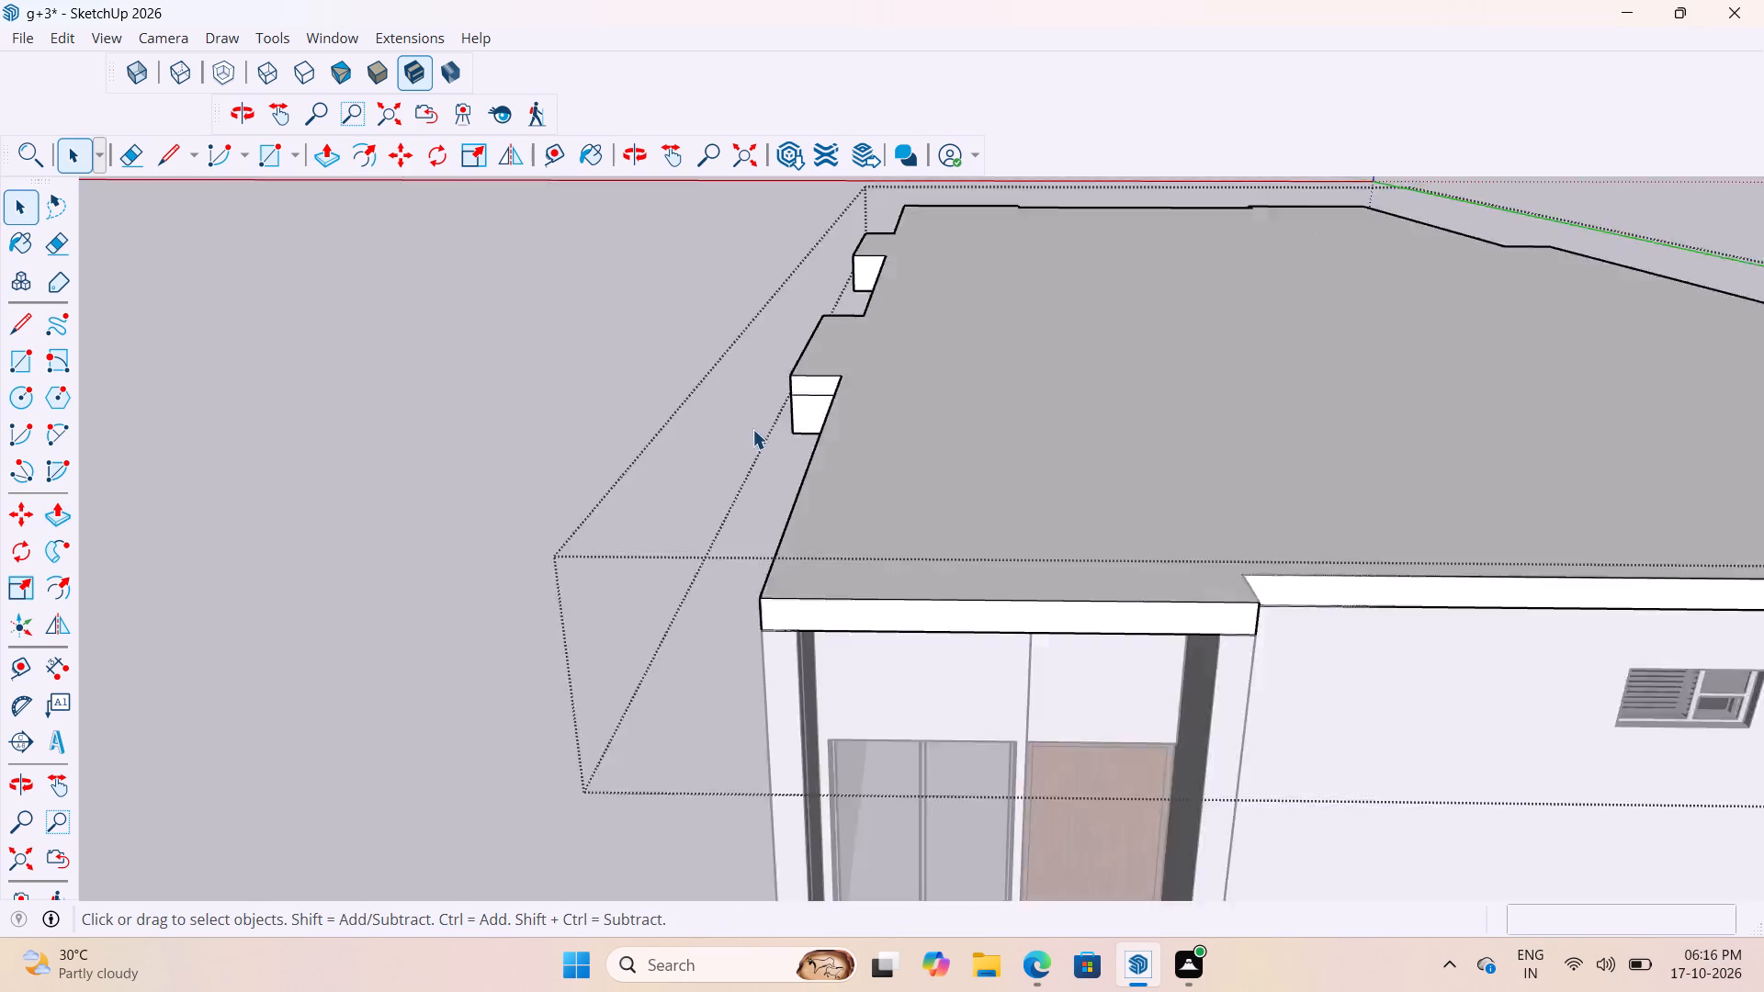
scroll(752, 429, "down", 5)
middle_click_drag(754, 430, 1215, 401)
left_click(797, 669)
scroll(1014, 462, "down", 5)
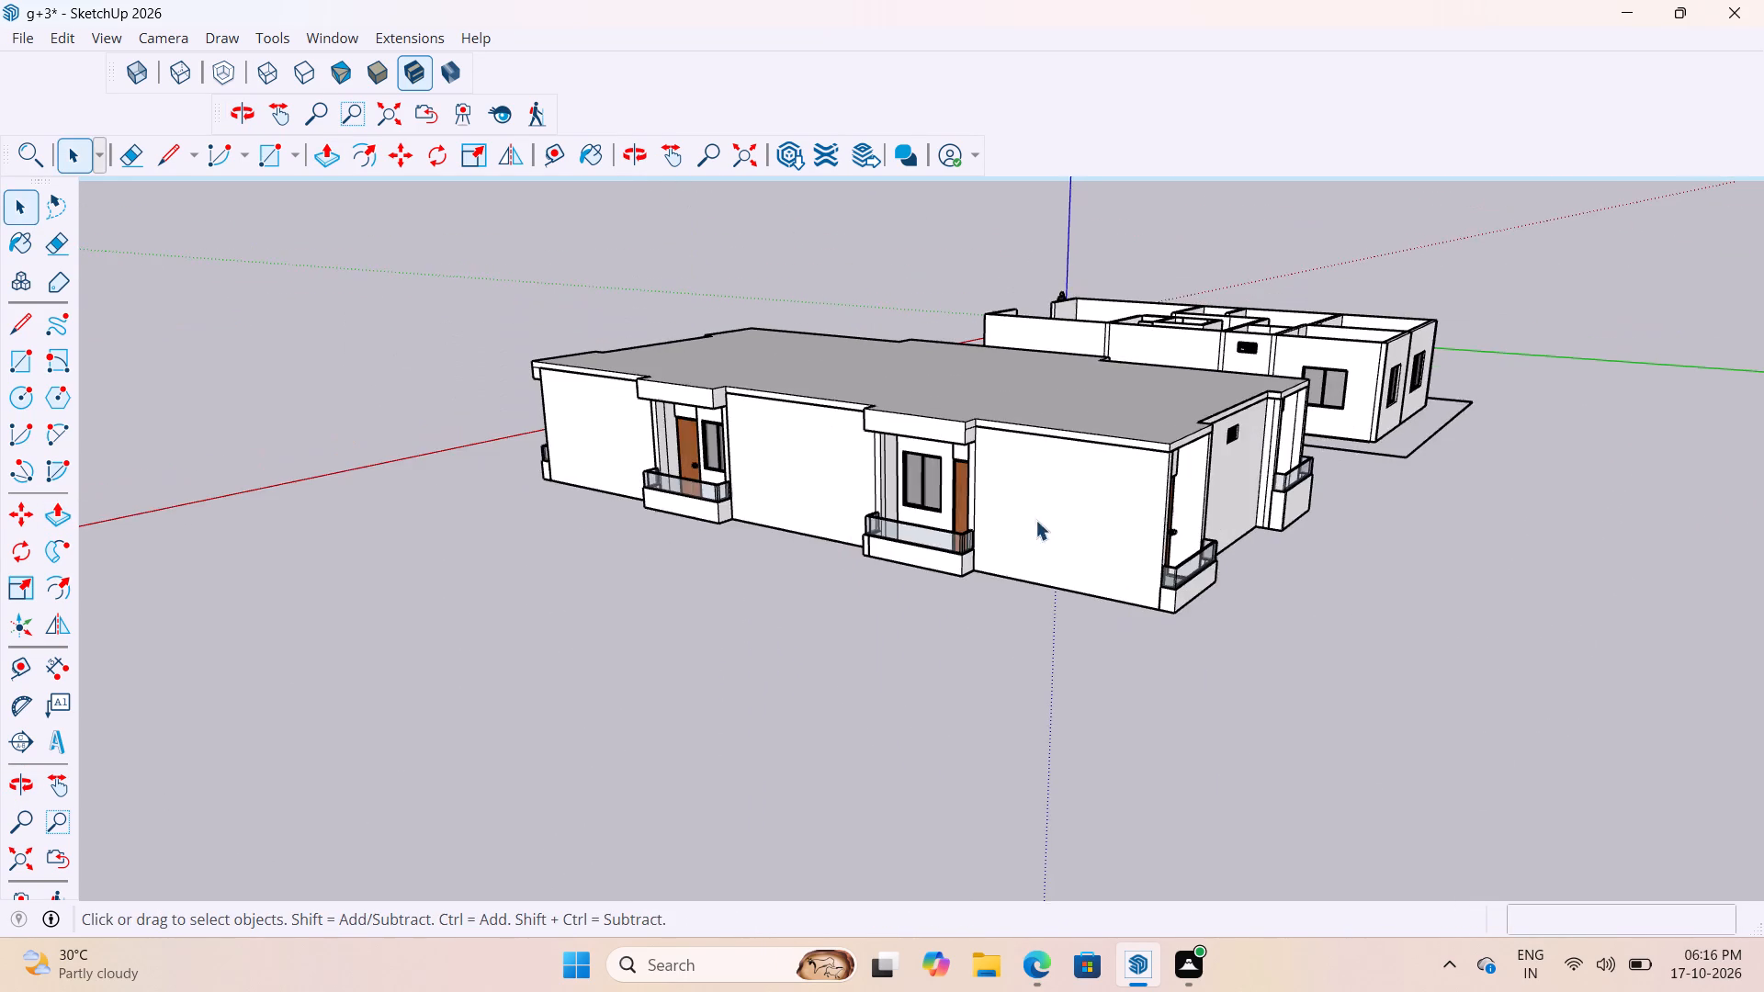
Examine the roof slab's edges around the building, especially above the two corner balconies on the short side.
middle_click_drag(1162, 540, 685, 604)
middle_click_drag(686, 508, 1295, 501)
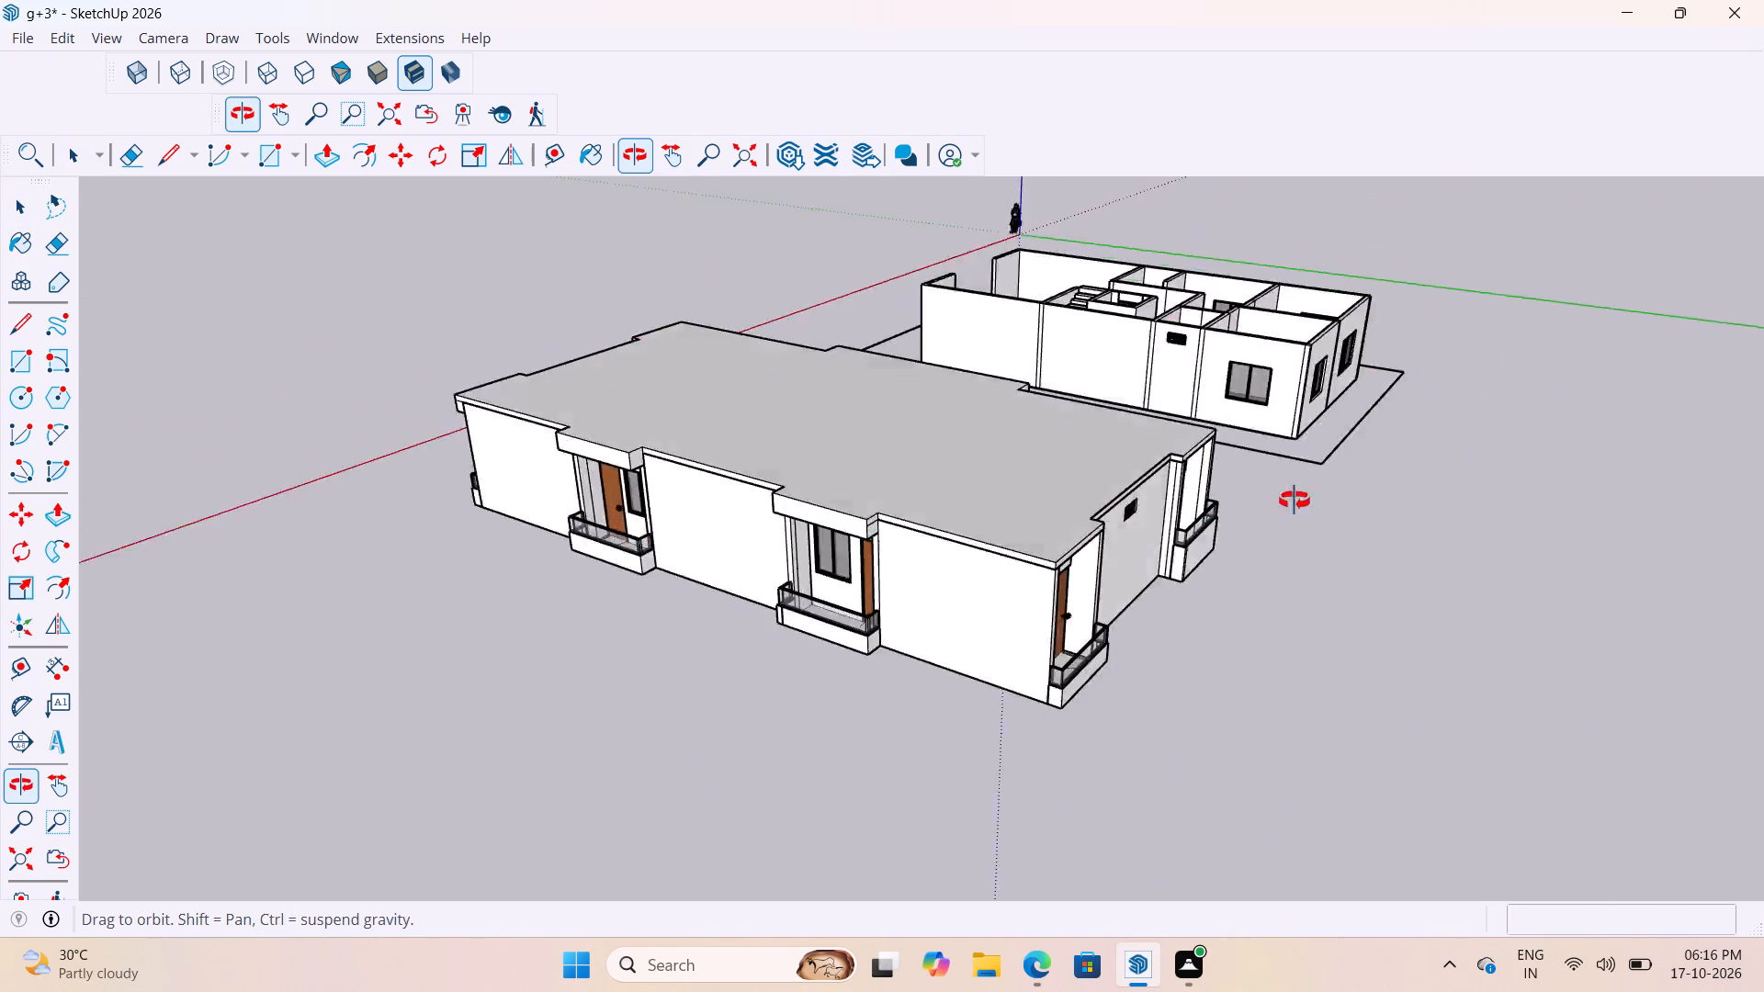
middle_click_drag(1295, 501, 1433, 474)
middle_click_drag(717, 431, 1390, 396)
scroll(1261, 567, "up", 4)
scroll(1146, 507, "down", 5)
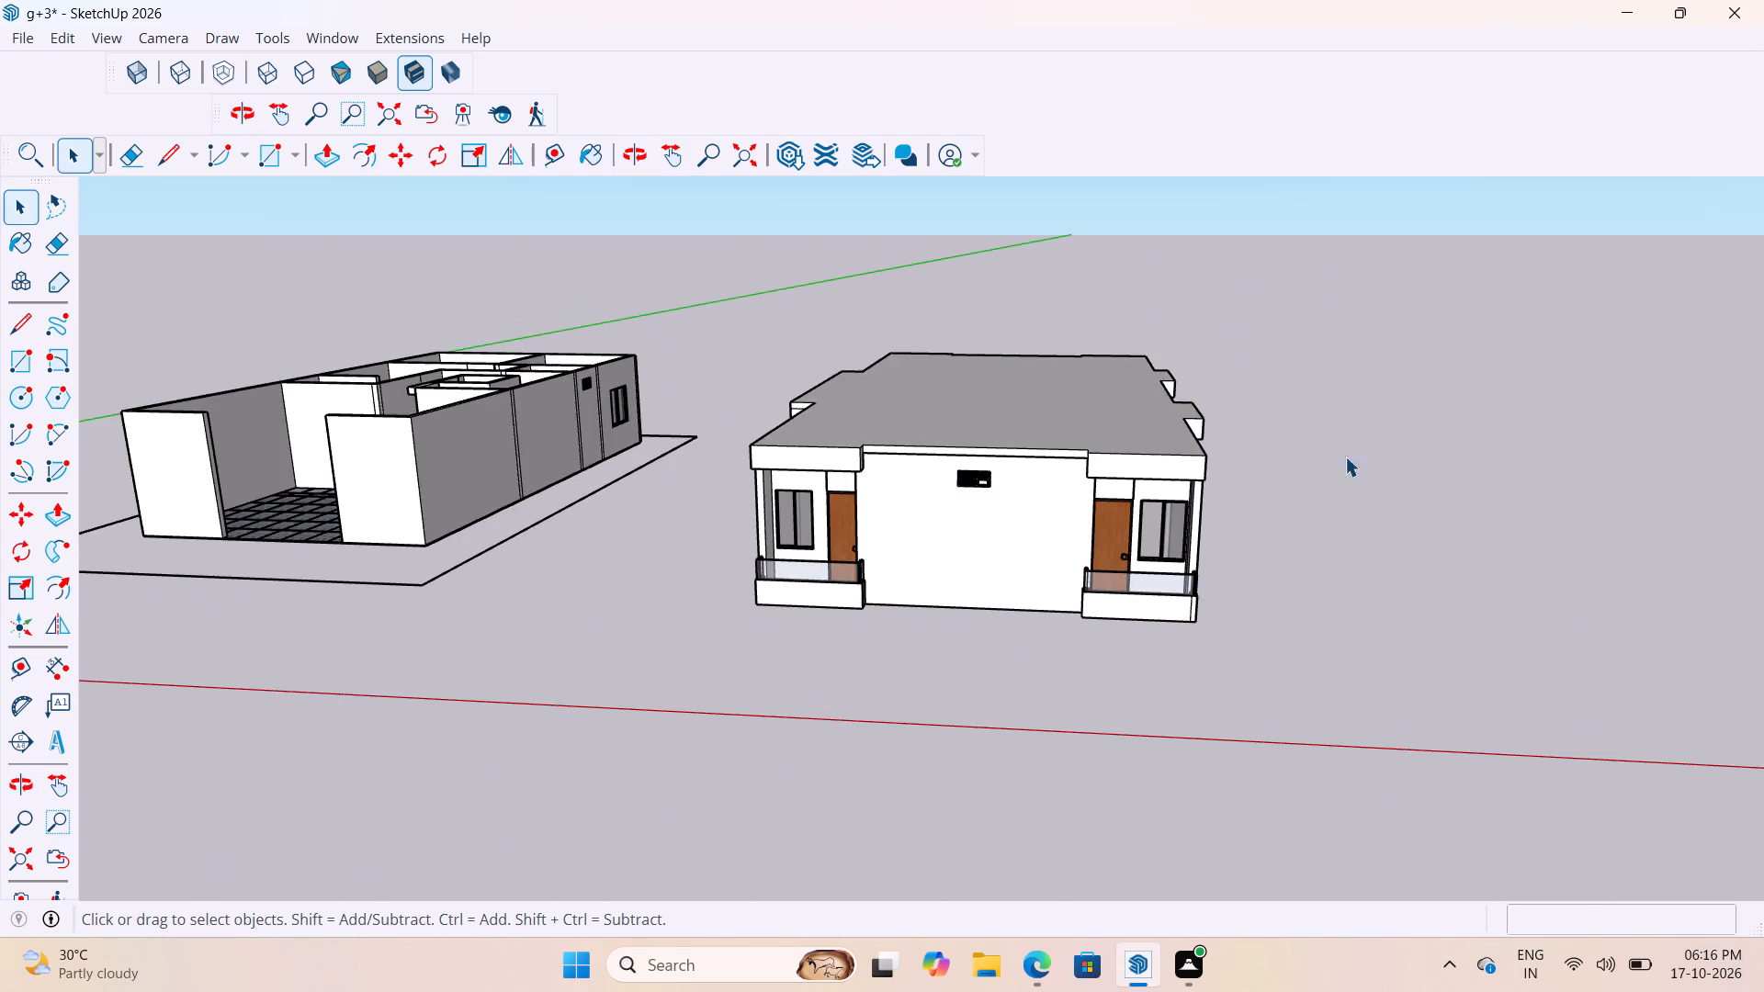
middle_click_drag(1110, 498, 466, 584)
scroll(1294, 360, "down", 4)
middle_click_drag(1345, 419, 722, 423)
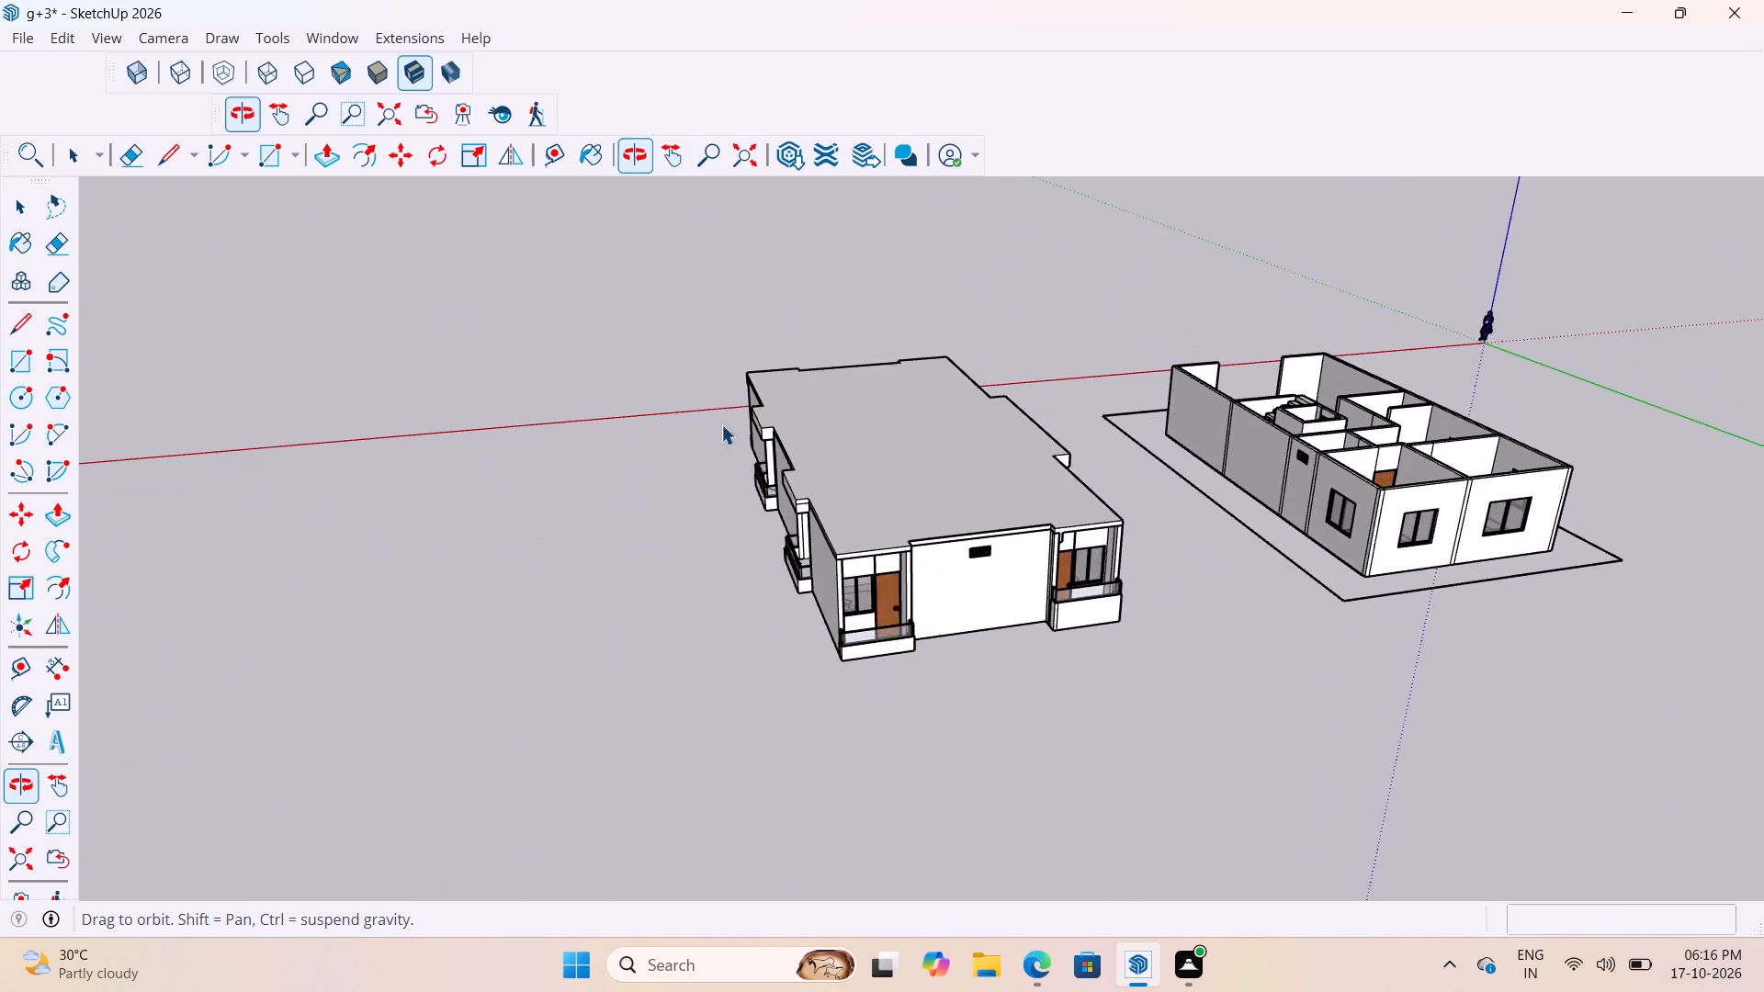
scroll(845, 630, "up", 7)
scroll(838, 432, "up", 11)
scroll(808, 387, "down", 5)
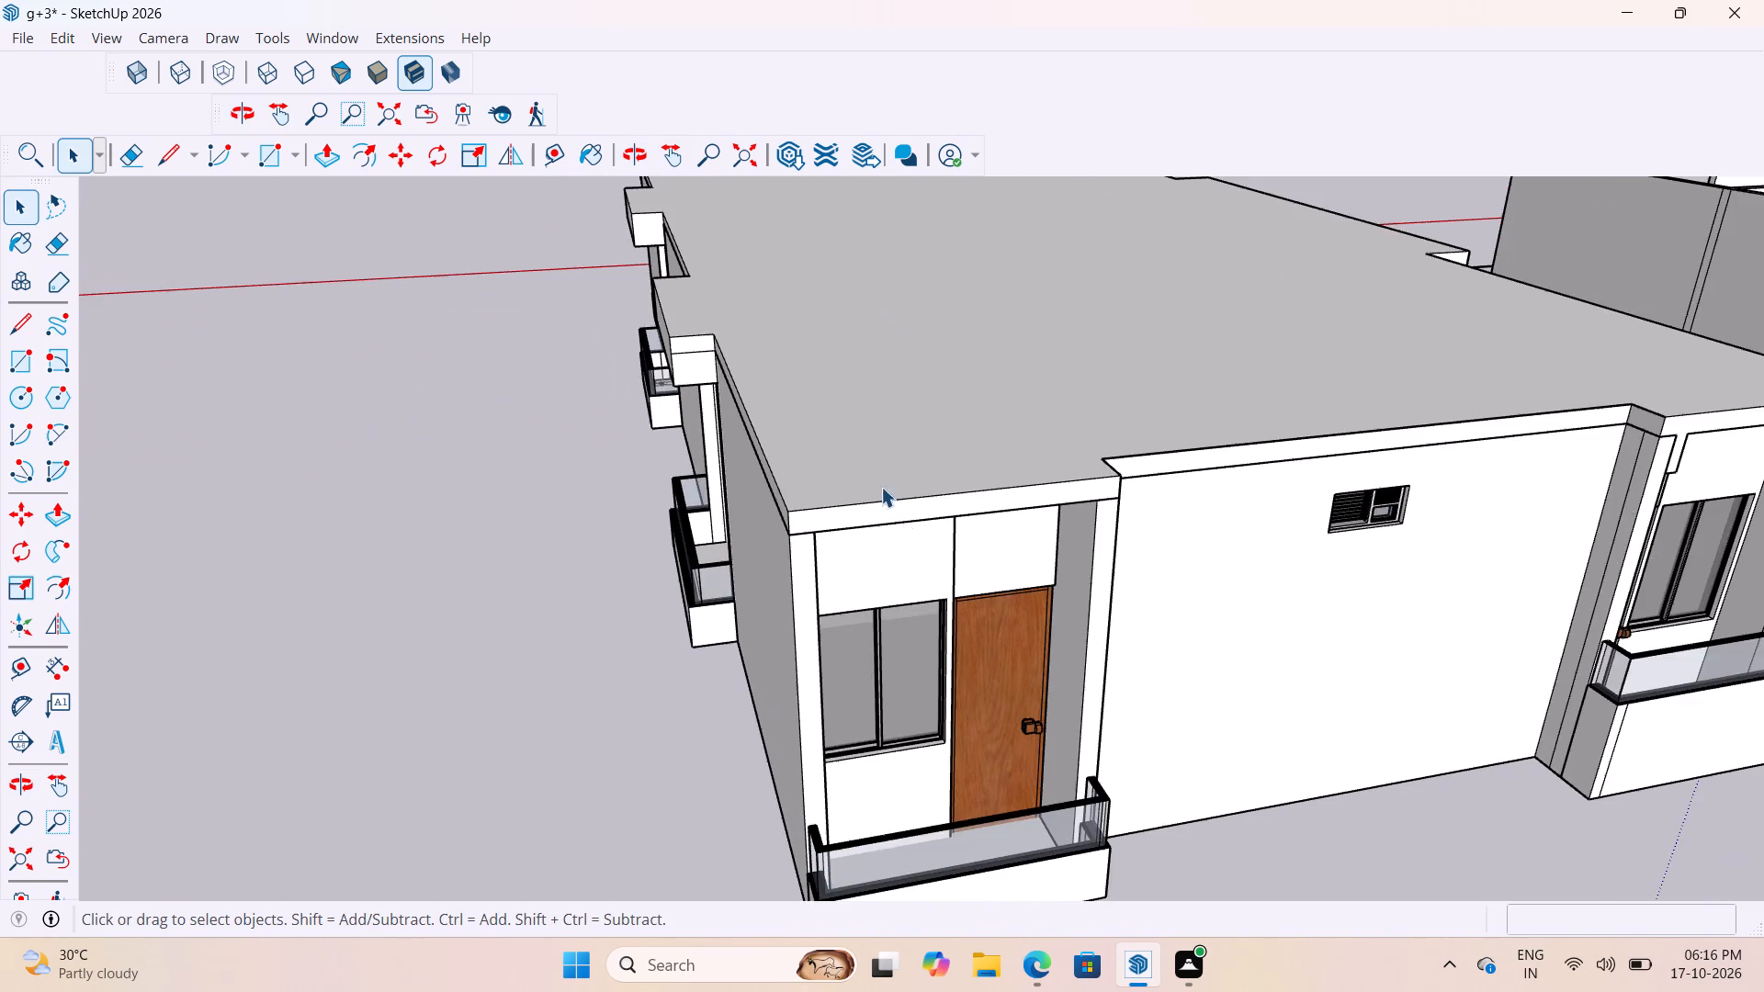
scroll(913, 524, "up", 3)
middle_click_drag(913, 524, 570, 502)
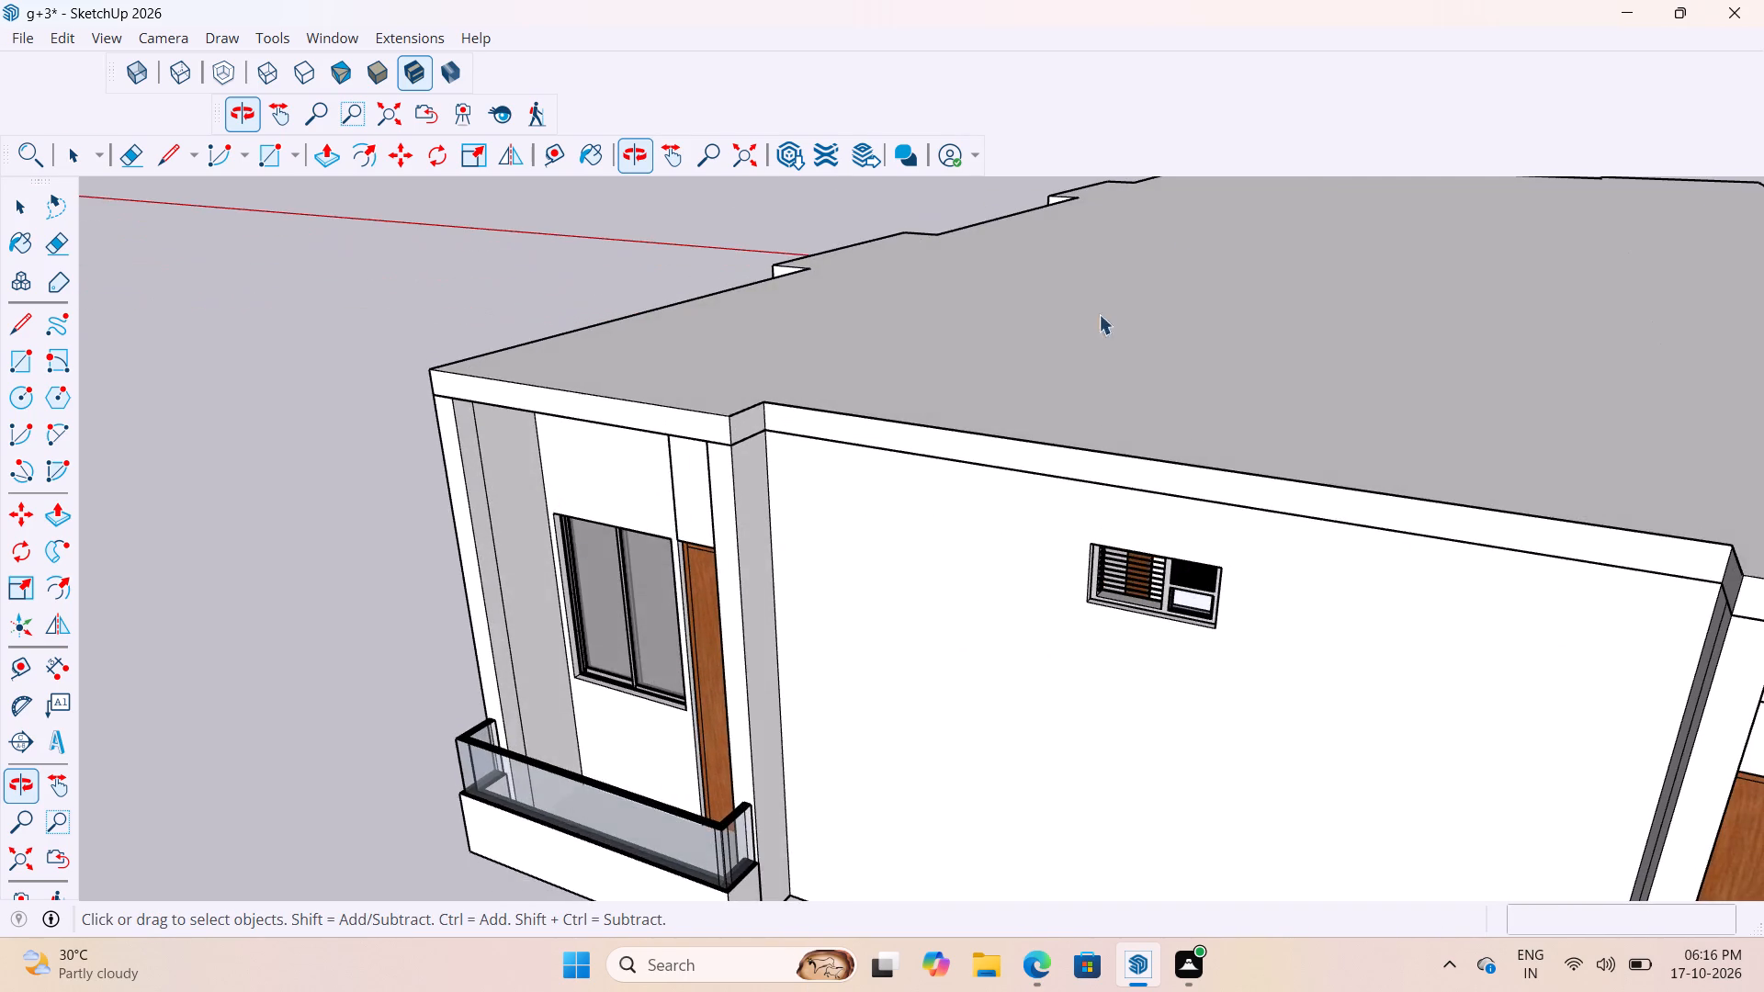
scroll(1095, 341, "down", 4)
scroll(936, 467, "down", 5)
scroll(666, 483, "up", 7)
scroll(643, 275, "down", 5)
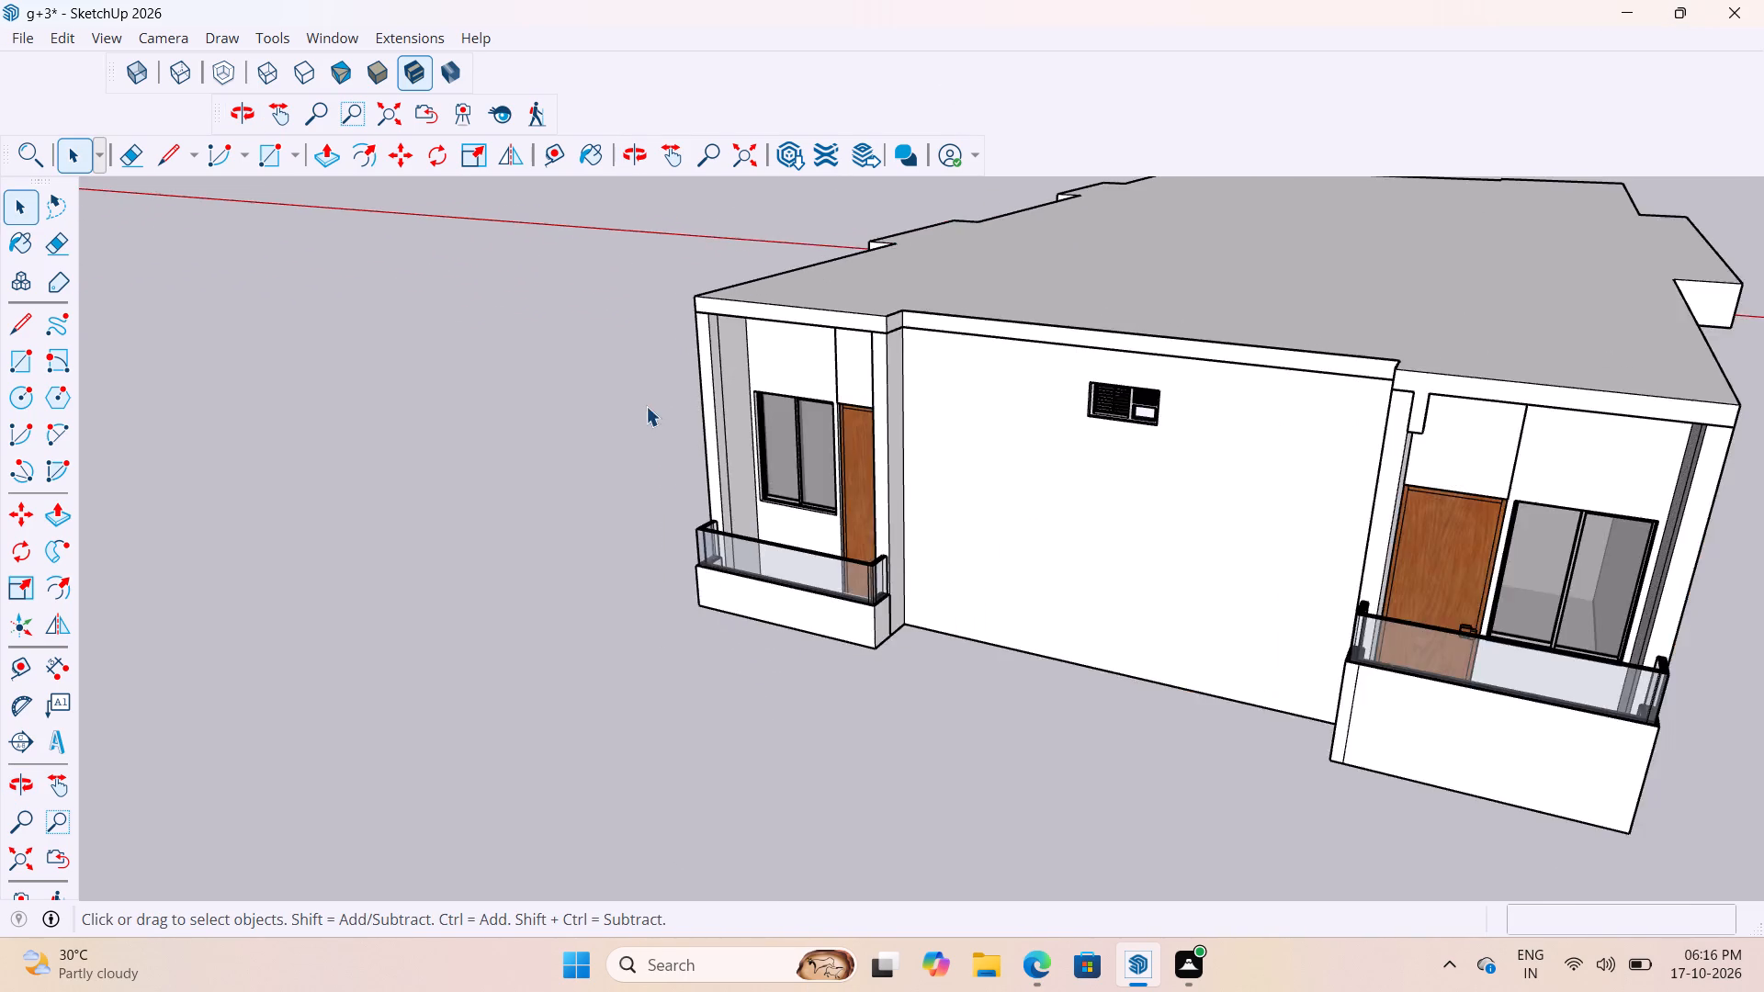
Inside the roof slab, pull the edge face above the first short-side corner balcony out 1' to the balcony's front.
scroll(646, 406, "down", 3)
scroll(666, 351, "up", 9)
scroll(868, 302, "down", 5)
scroll(865, 335, "up", 4)
scroll(861, 248, "down", 5)
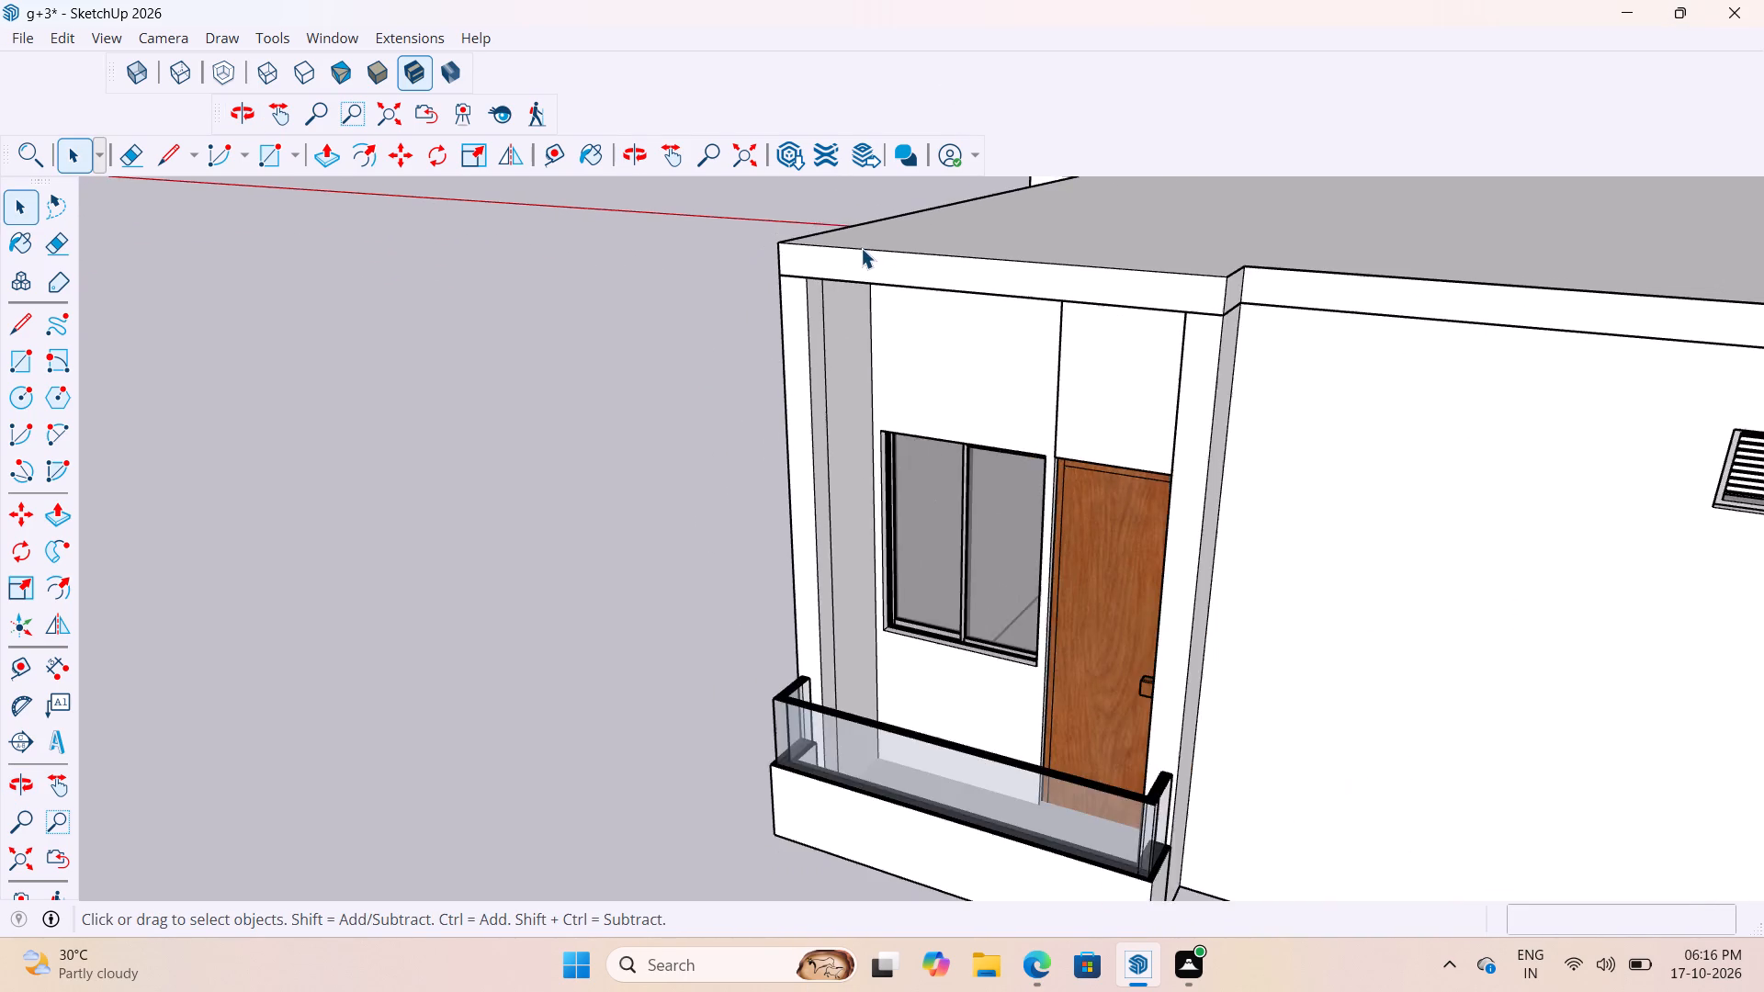
scroll(865, 248, "down", 4)
middle_click_drag(1056, 413, 814, 533)
scroll(1319, 323, "down", 5)
scroll(926, 563, "up", 4)
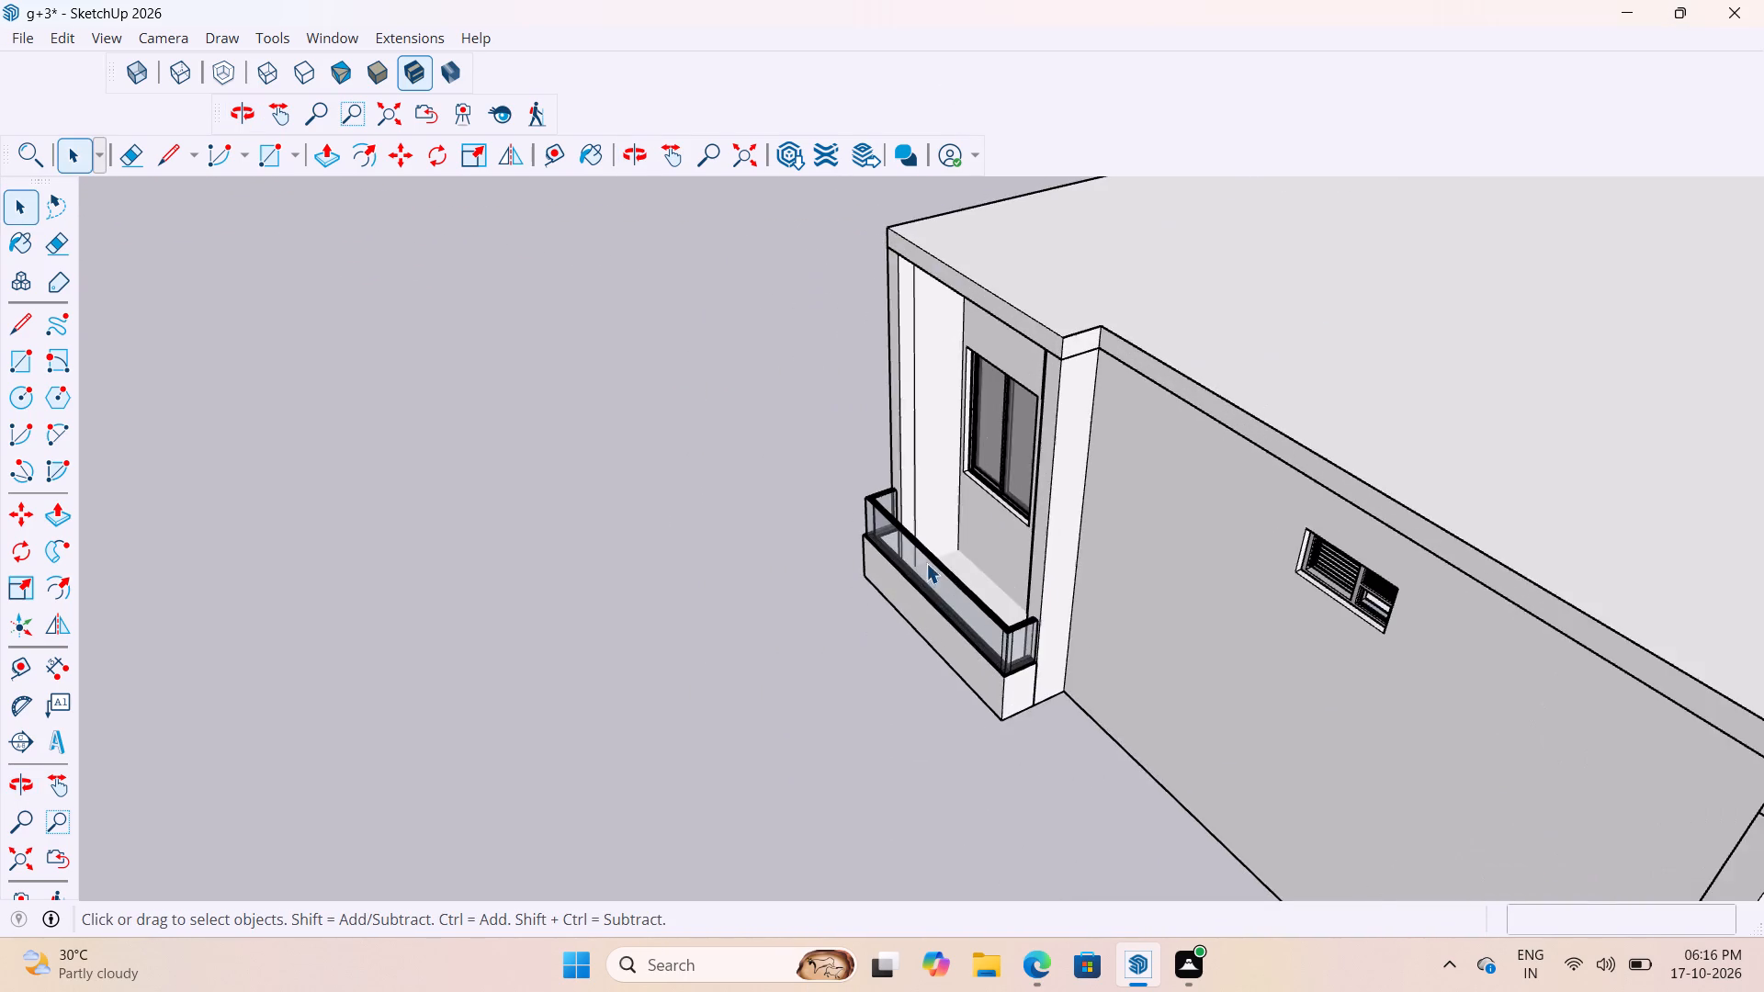
middle_click_drag(957, 523, 1374, 556)
scroll(890, 407, "down", 5)
scroll(979, 273, "up", 6)
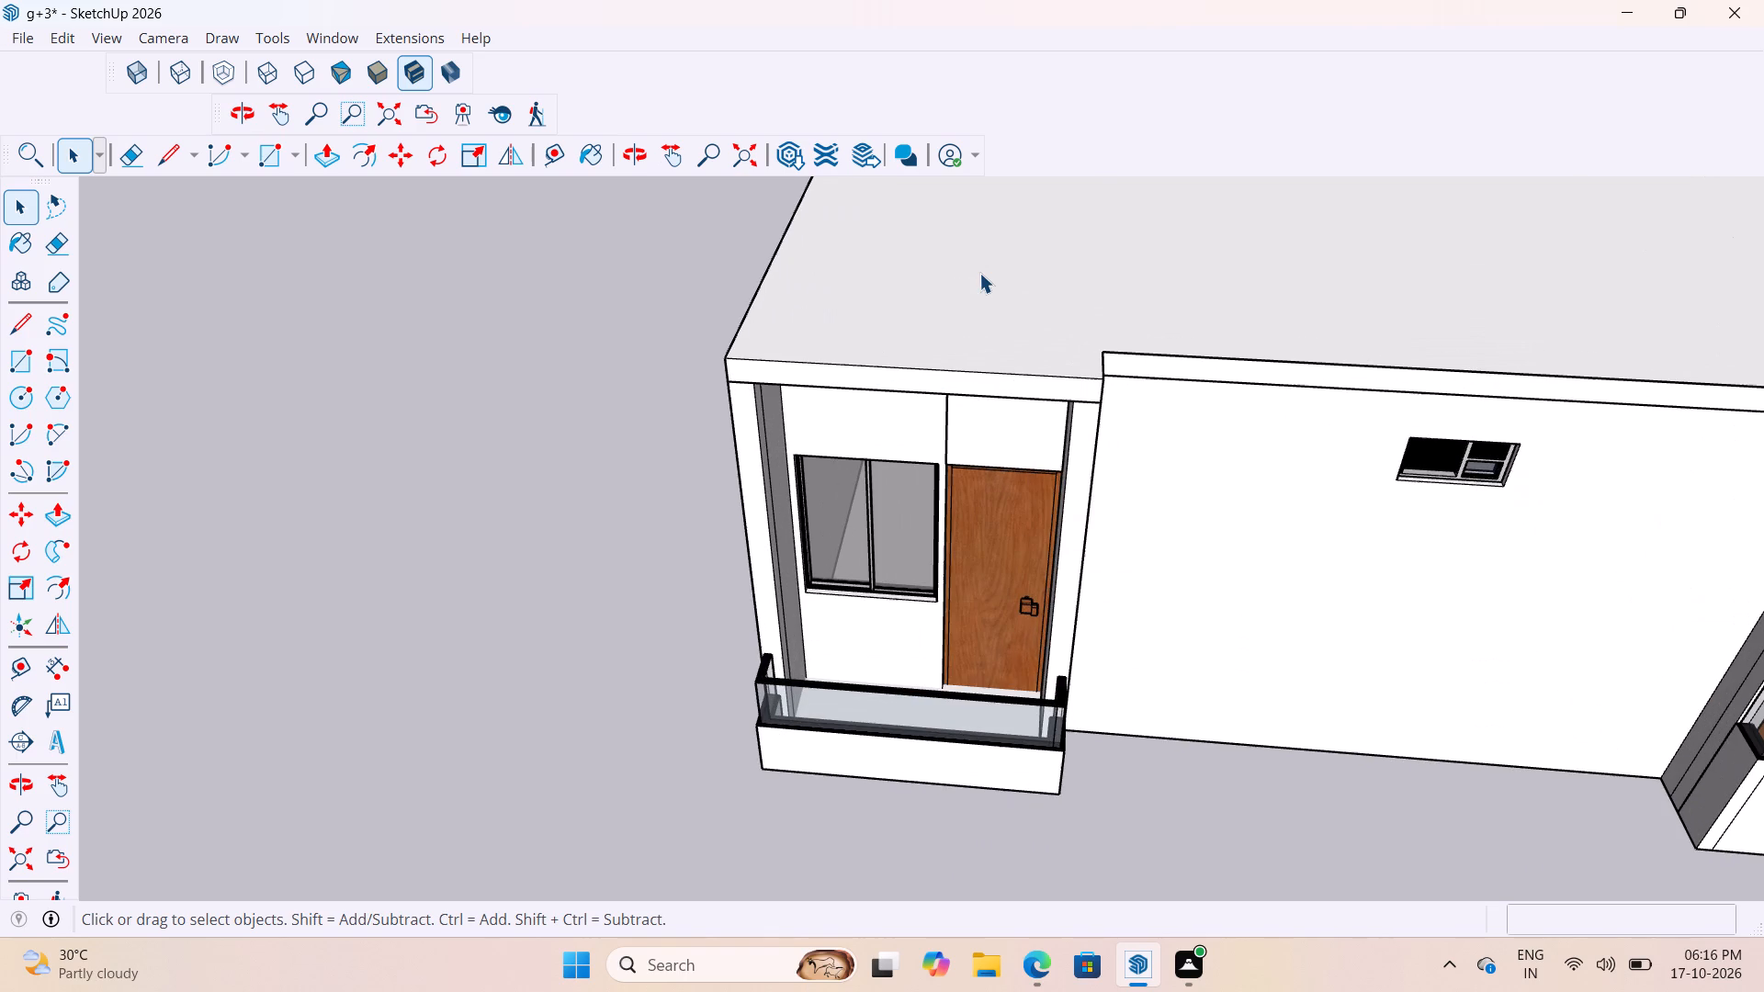
double_click(1053, 389)
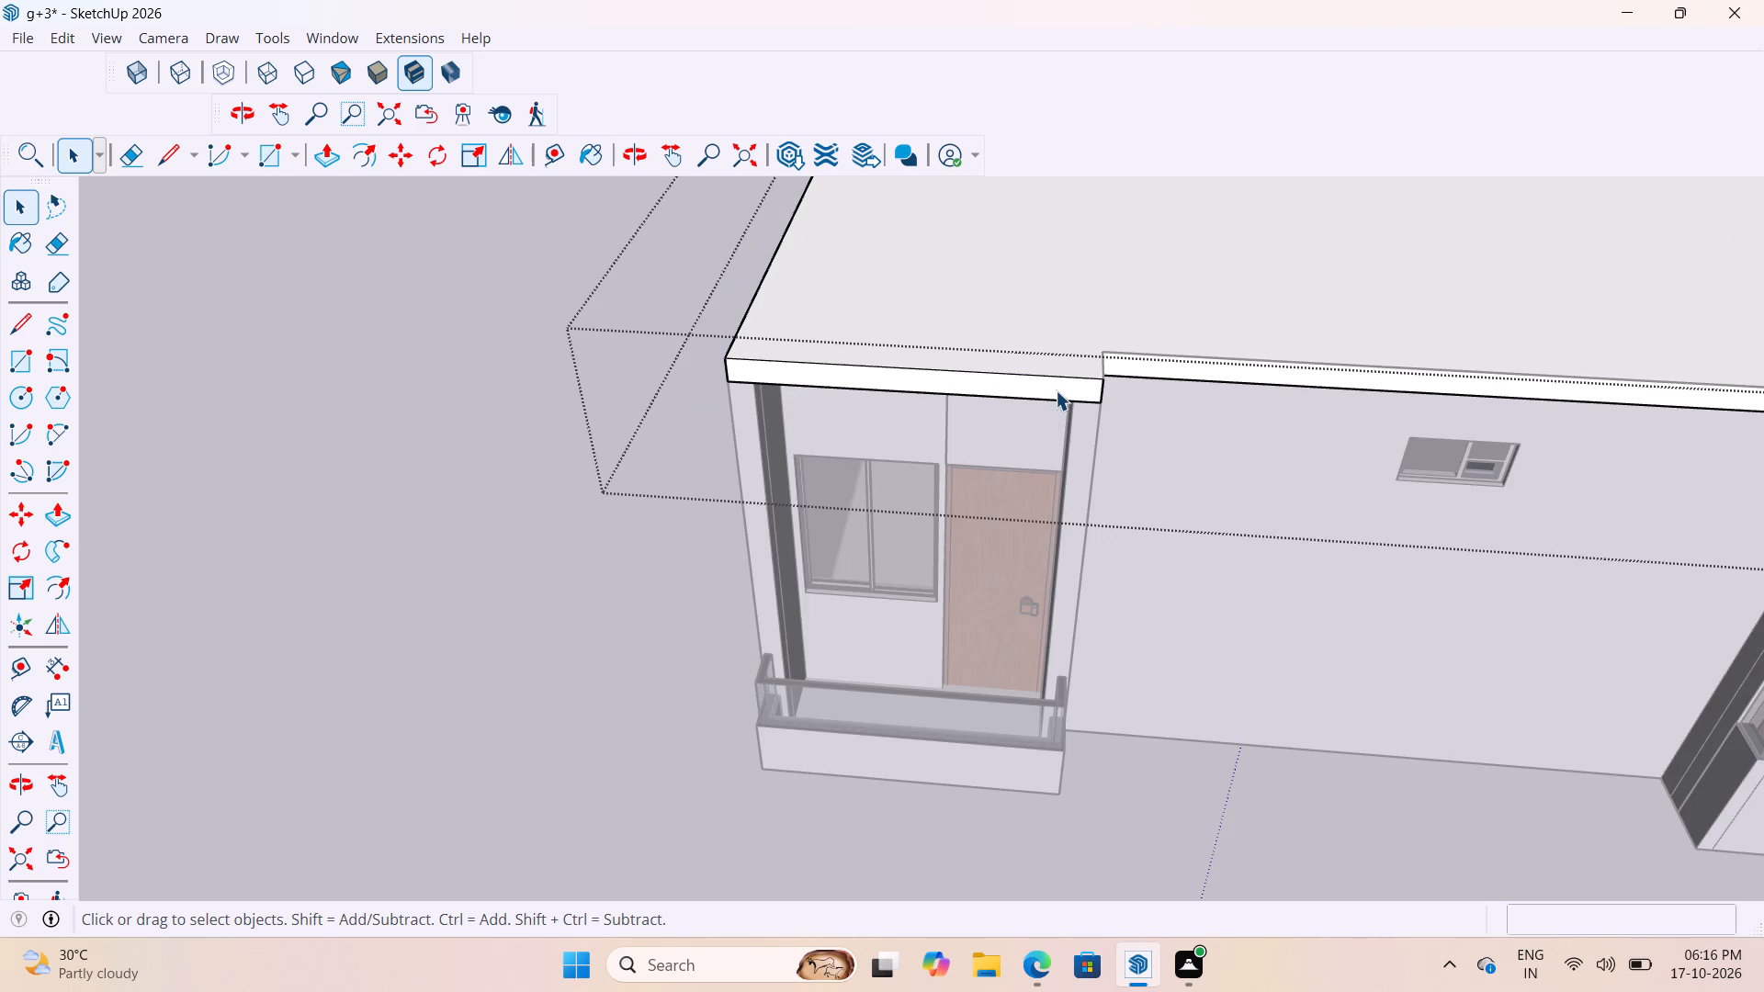
key("p")
left_click(1081, 394)
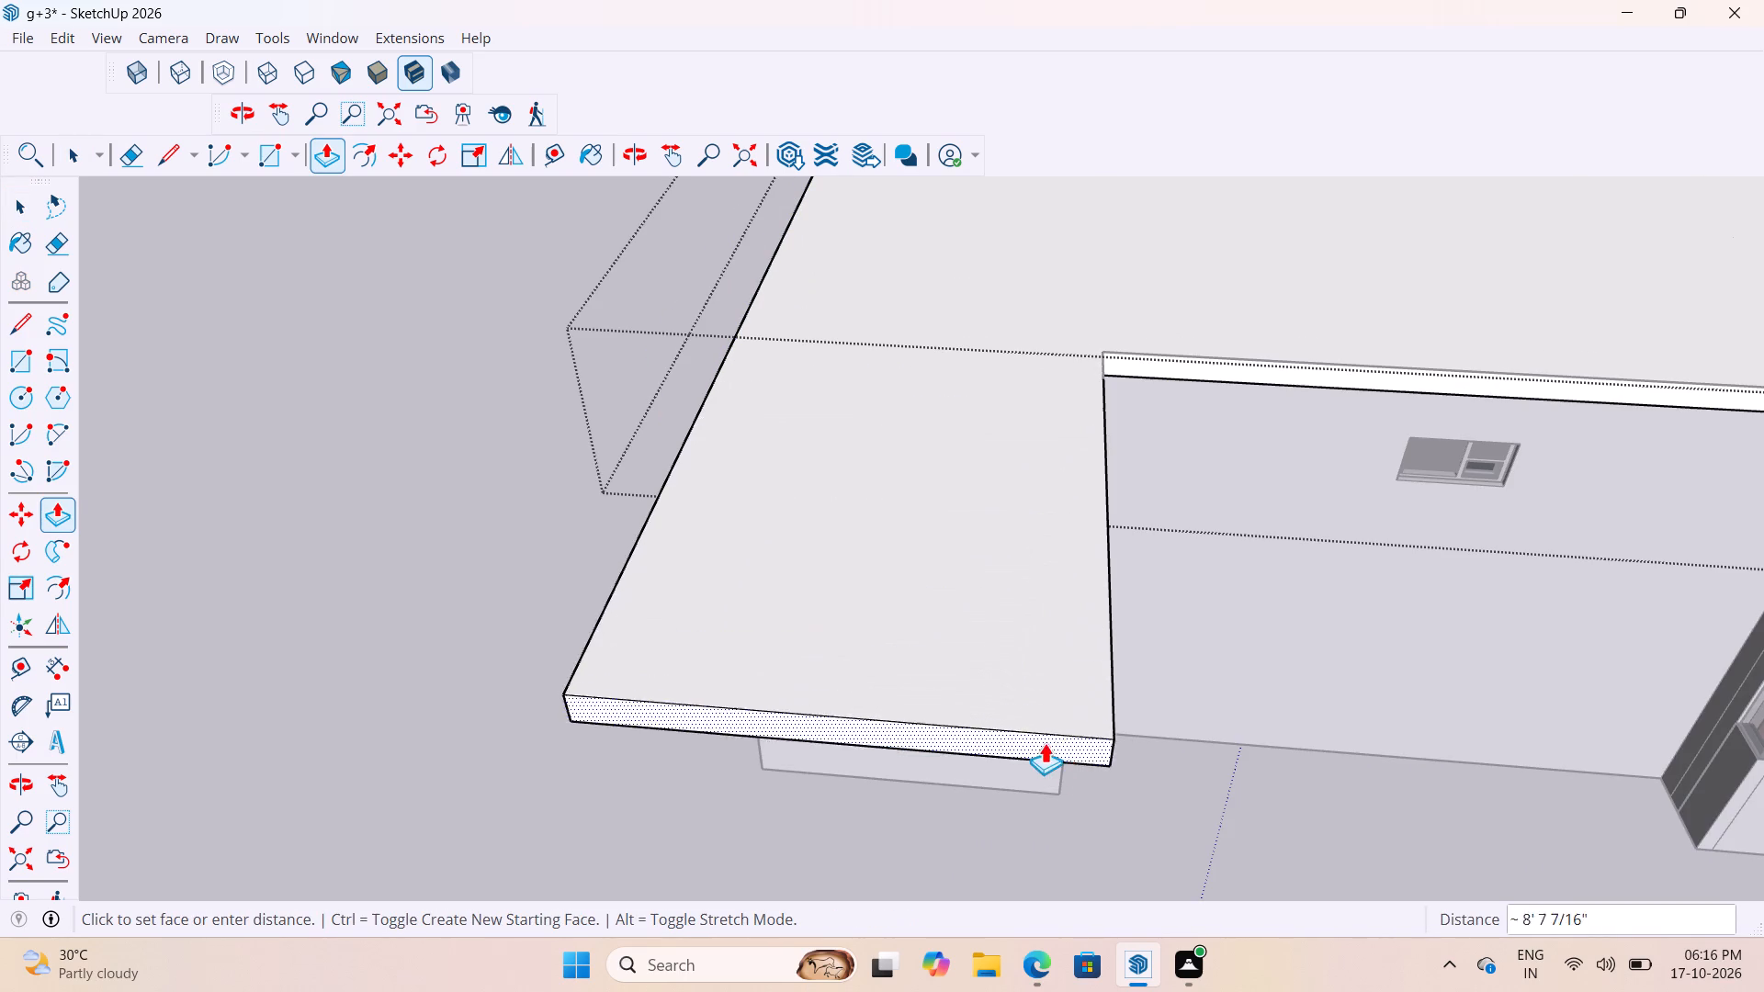
scroll(1059, 759, "up", 7)
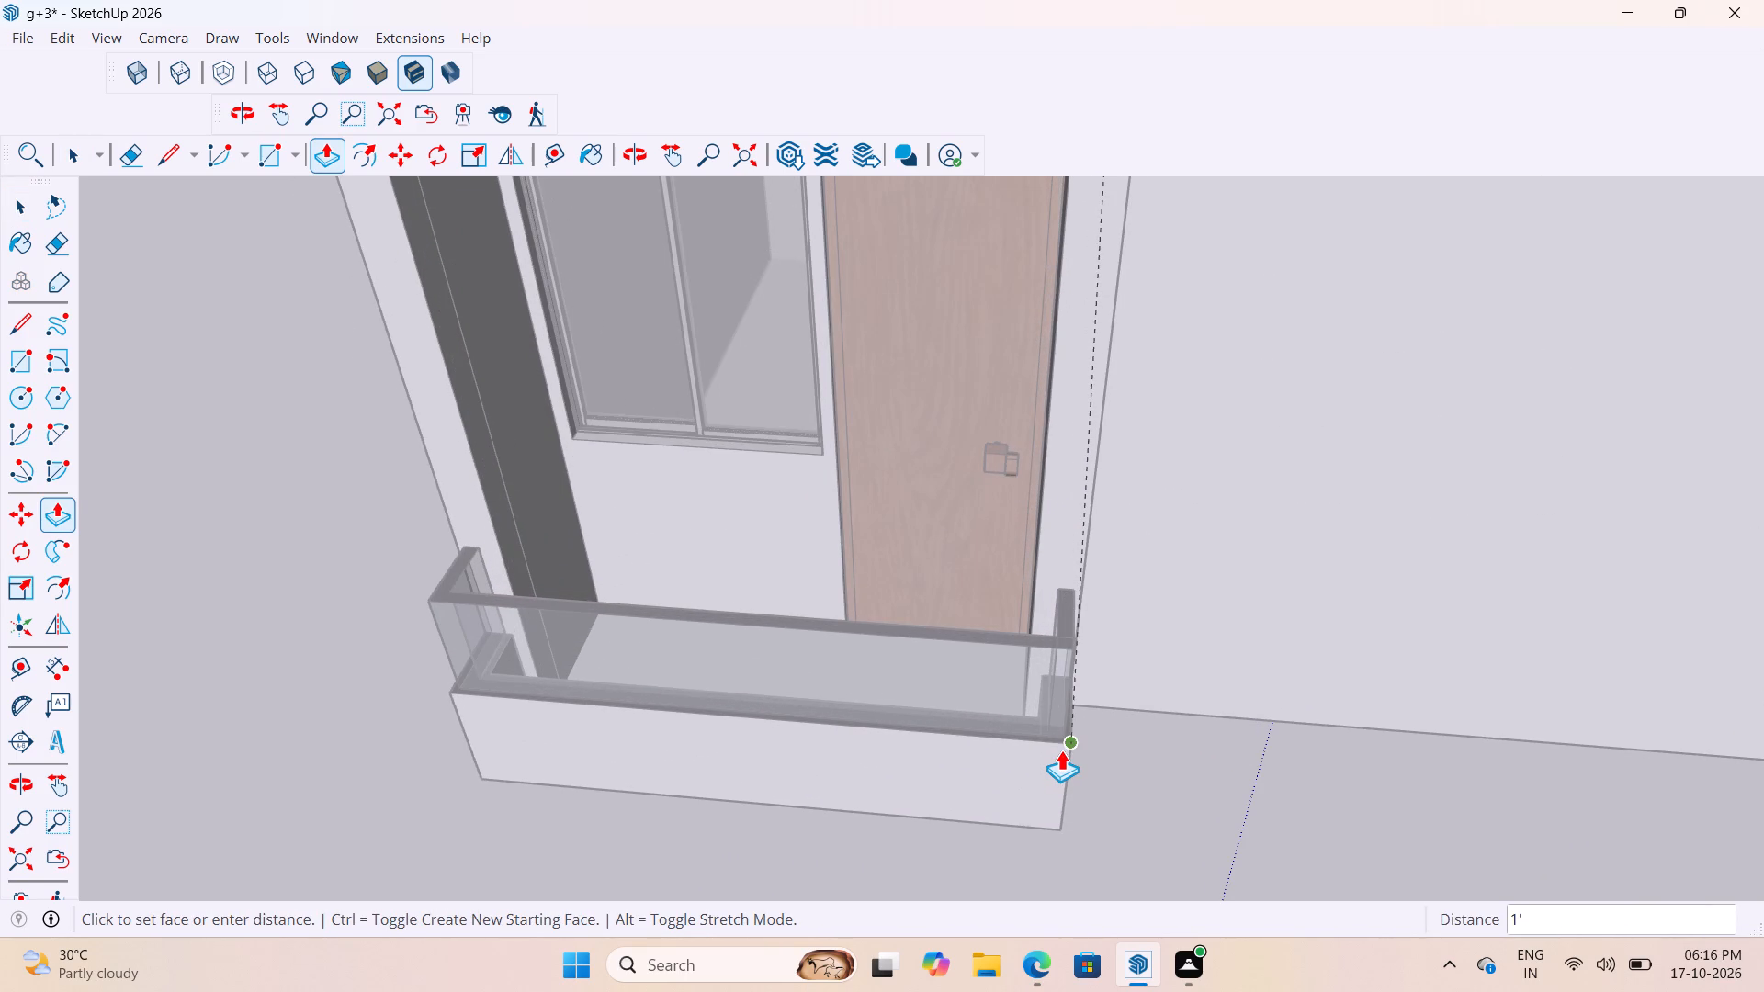
left_click(1059, 750)
Push the leftover stub hanging under the slab at the other short-side corner balcony in 4" to remove it, and exit the slab.
scroll(1059, 750, "down", 19)
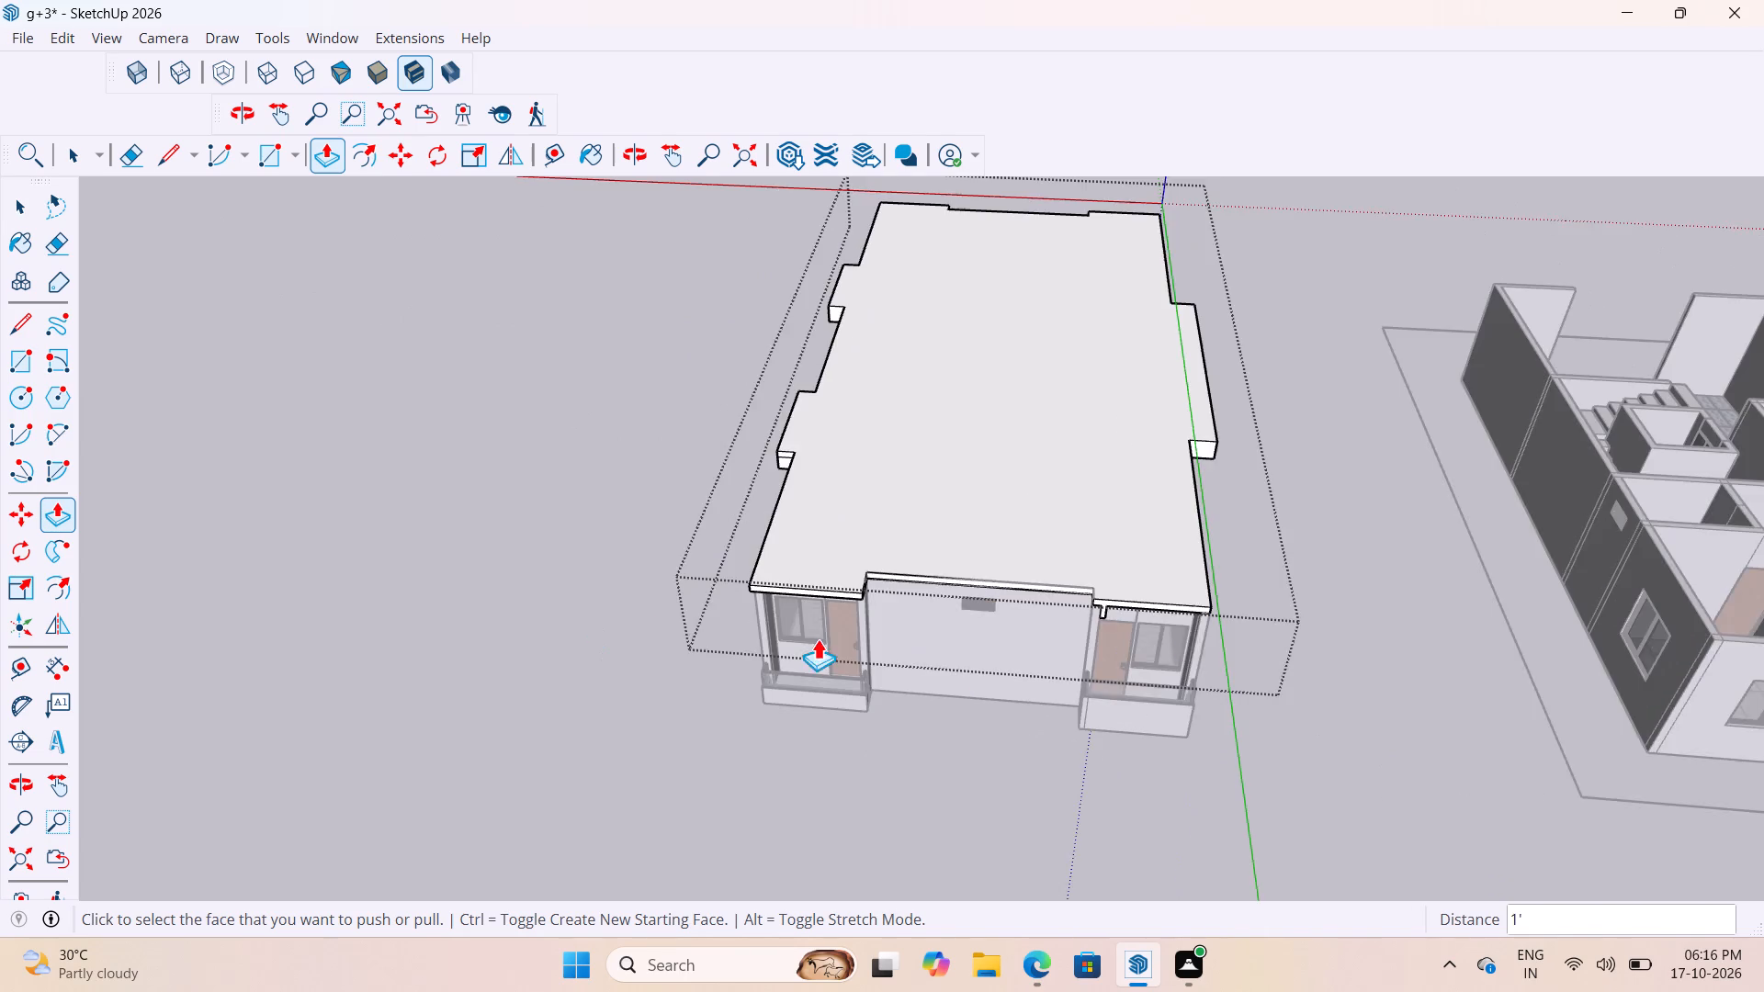
scroll(1194, 627, "up", 12)
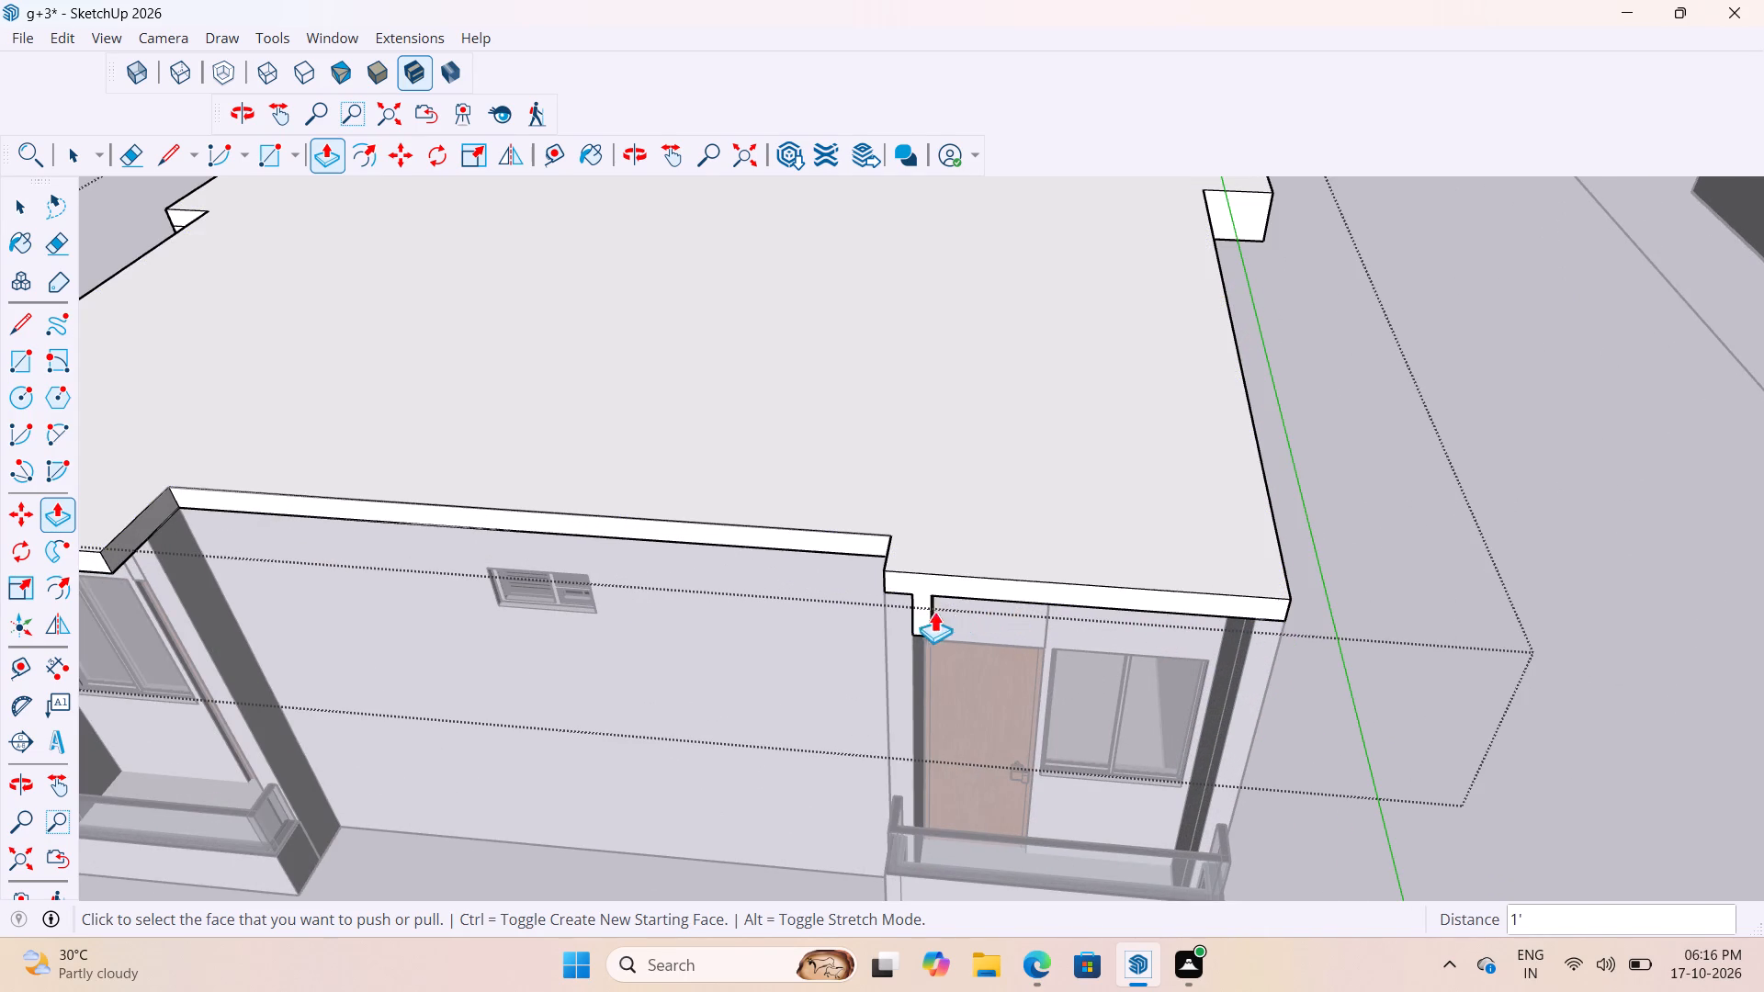
scroll(924, 654, "up", 6)
middle_click_drag(1035, 606, 931, 487)
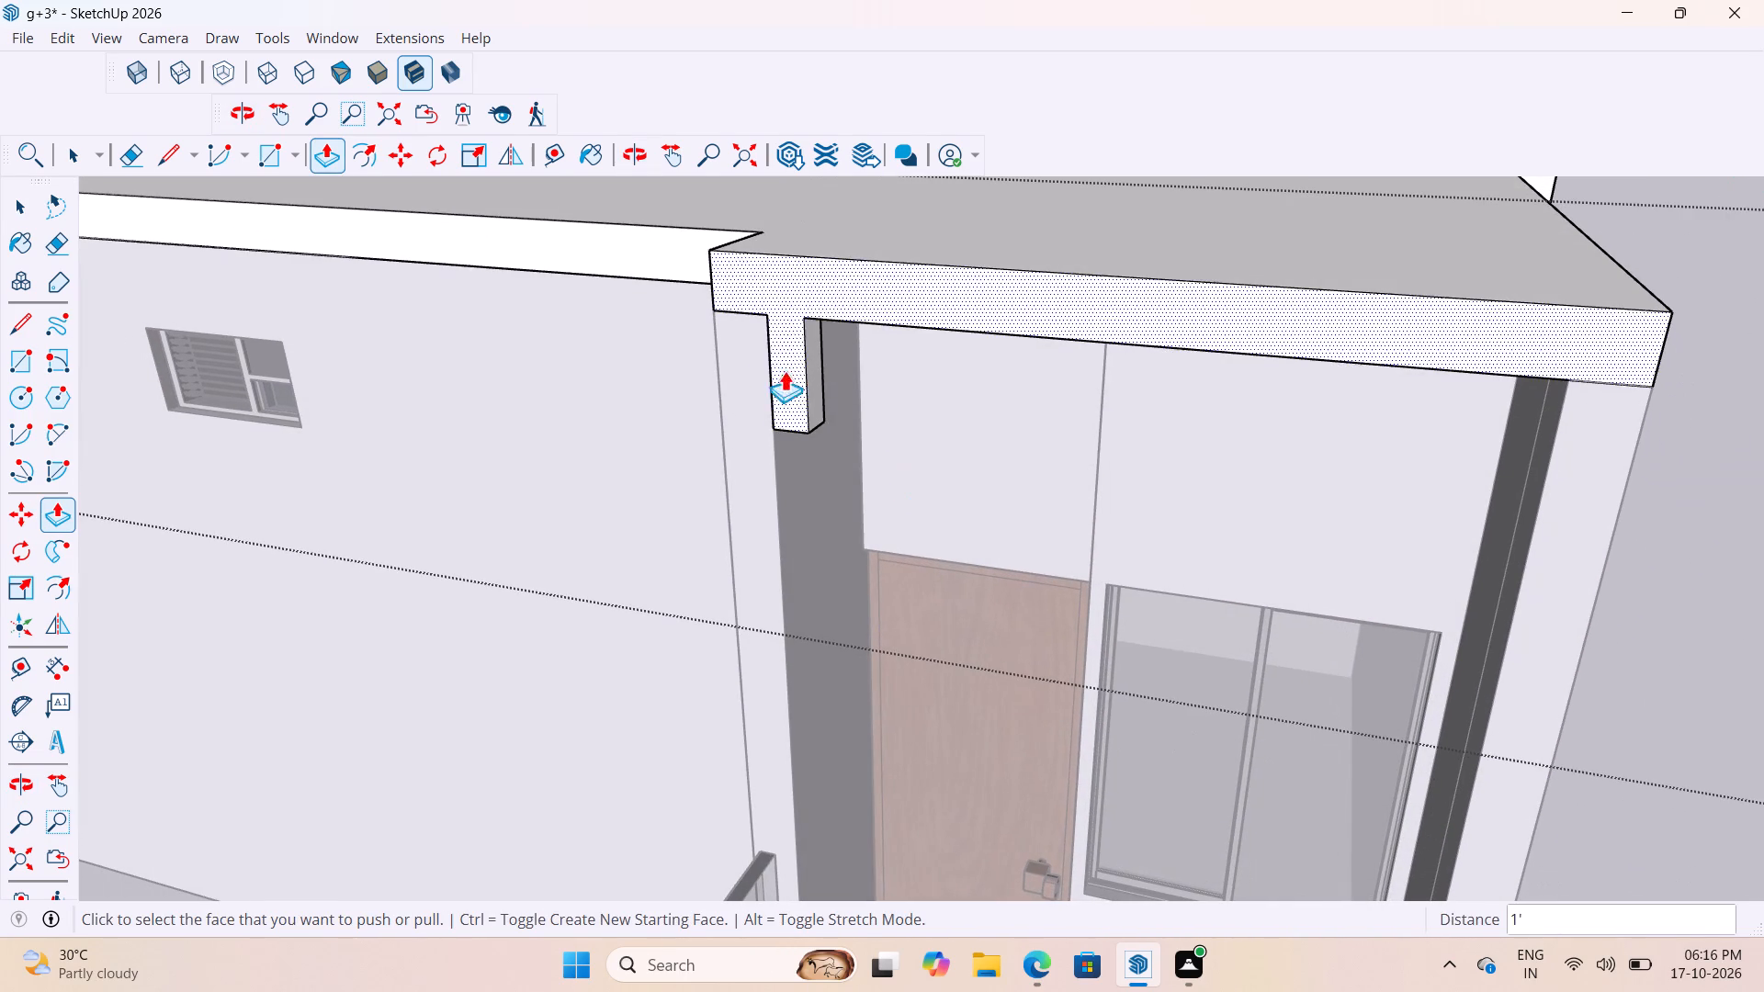
scroll(814, 374, "up", 3)
left_click(814, 374)
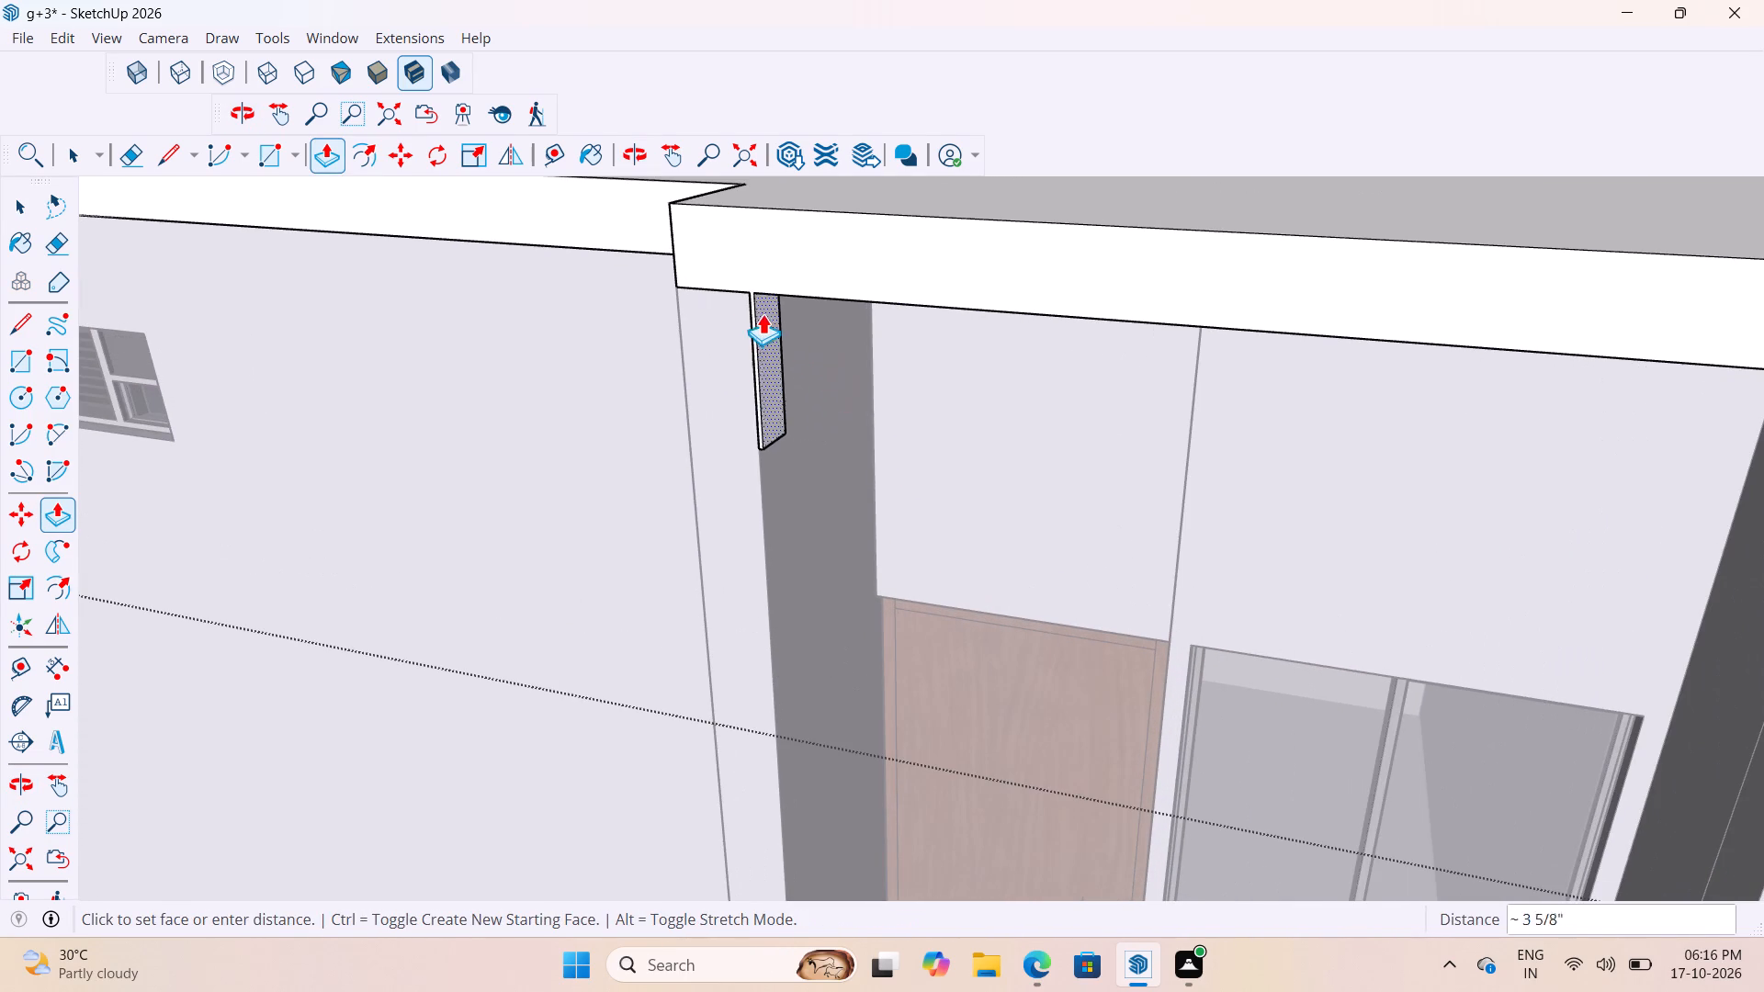
left_click(748, 297)
scroll(746, 315, "down", 4)
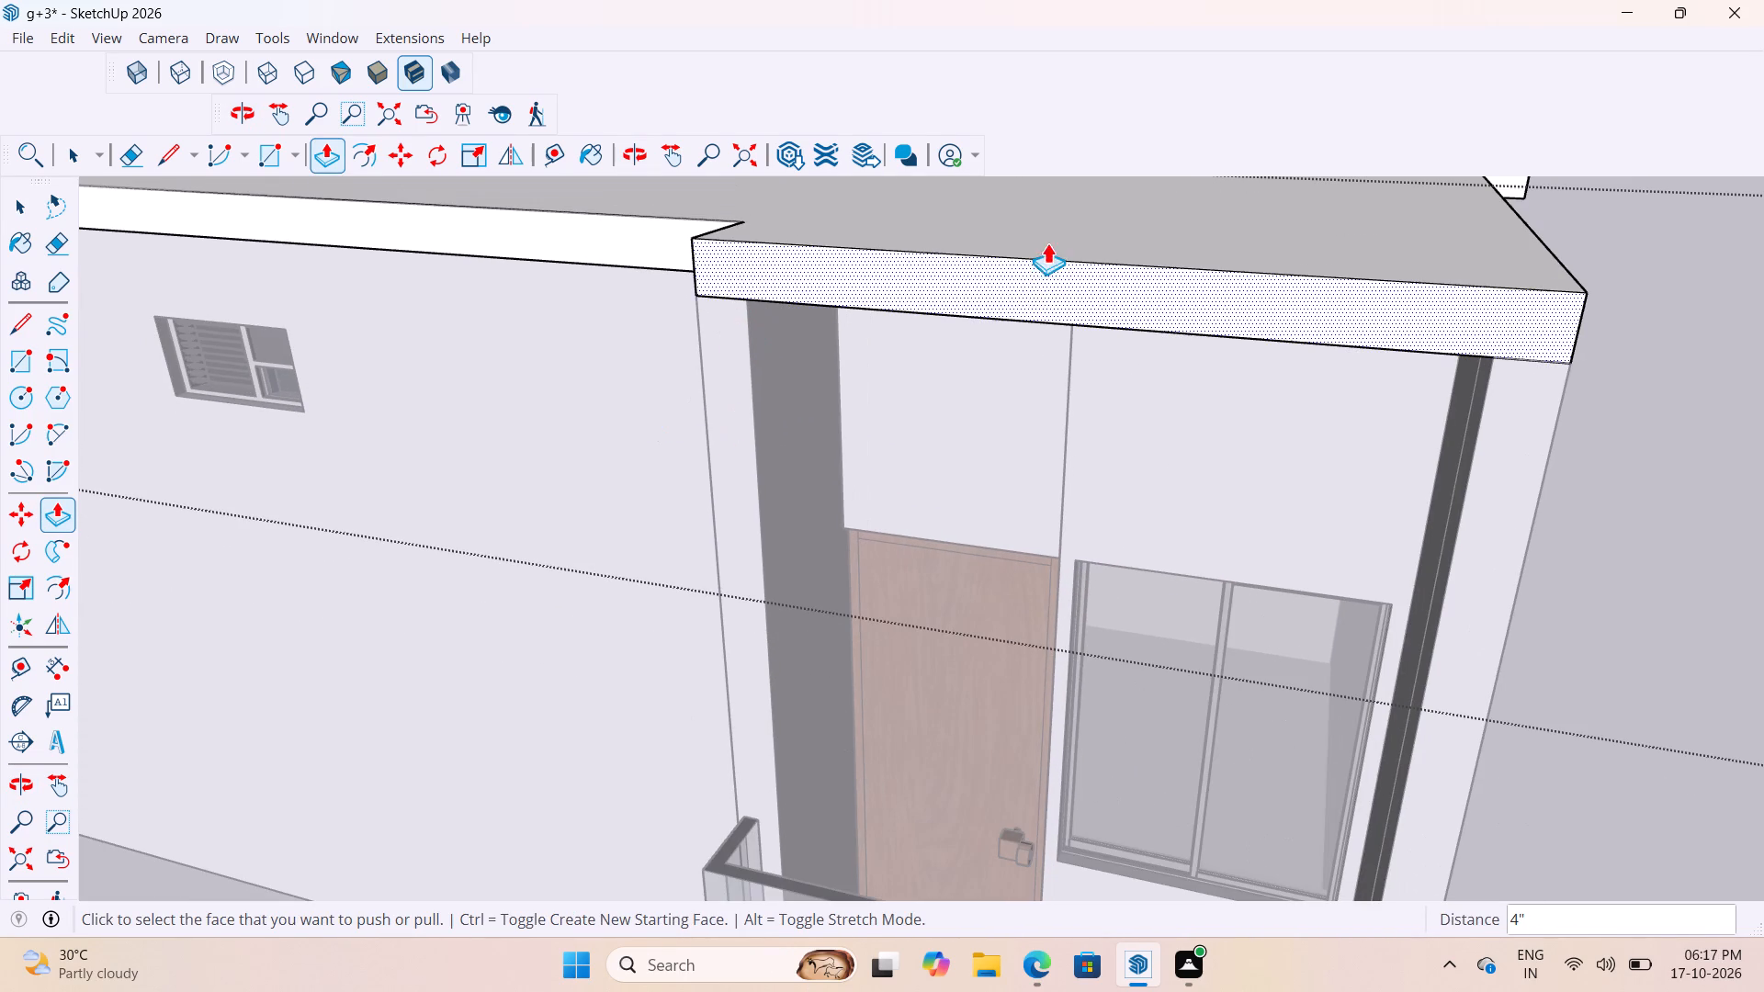
scroll(1027, 279, "down", 10)
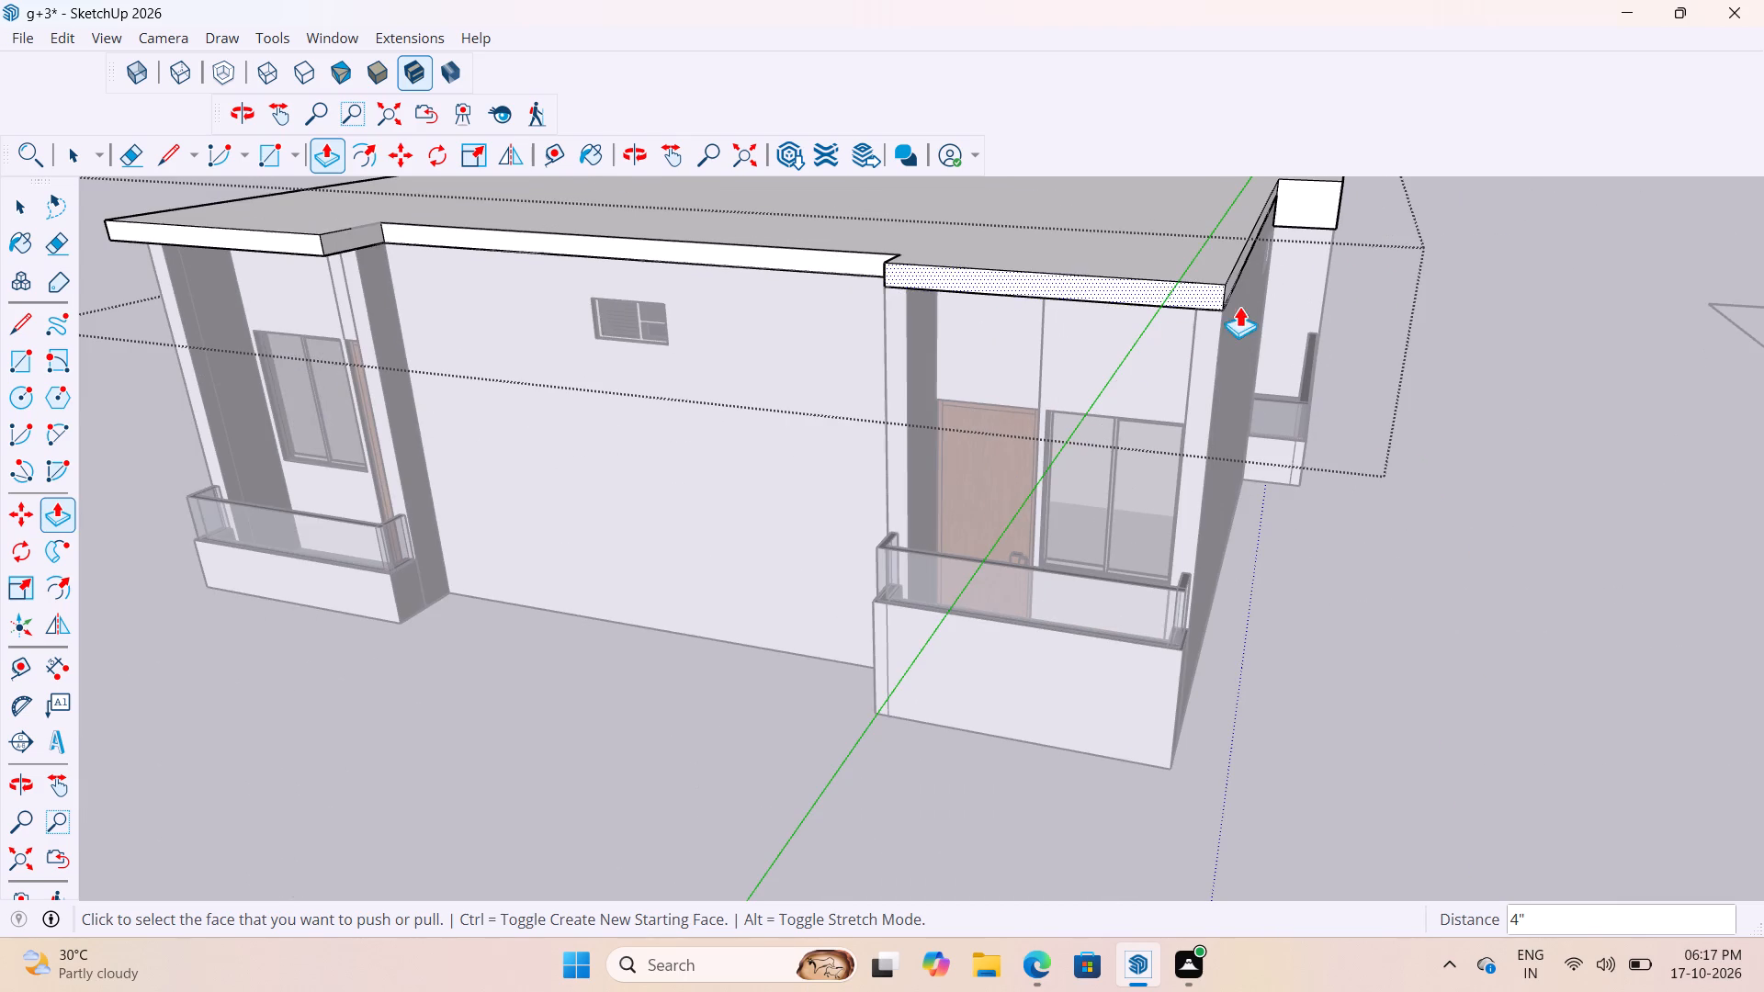
scroll(1035, 457, "down", 4)
scroll(1105, 361, "up", 4)
scroll(1074, 489, "down", 3)
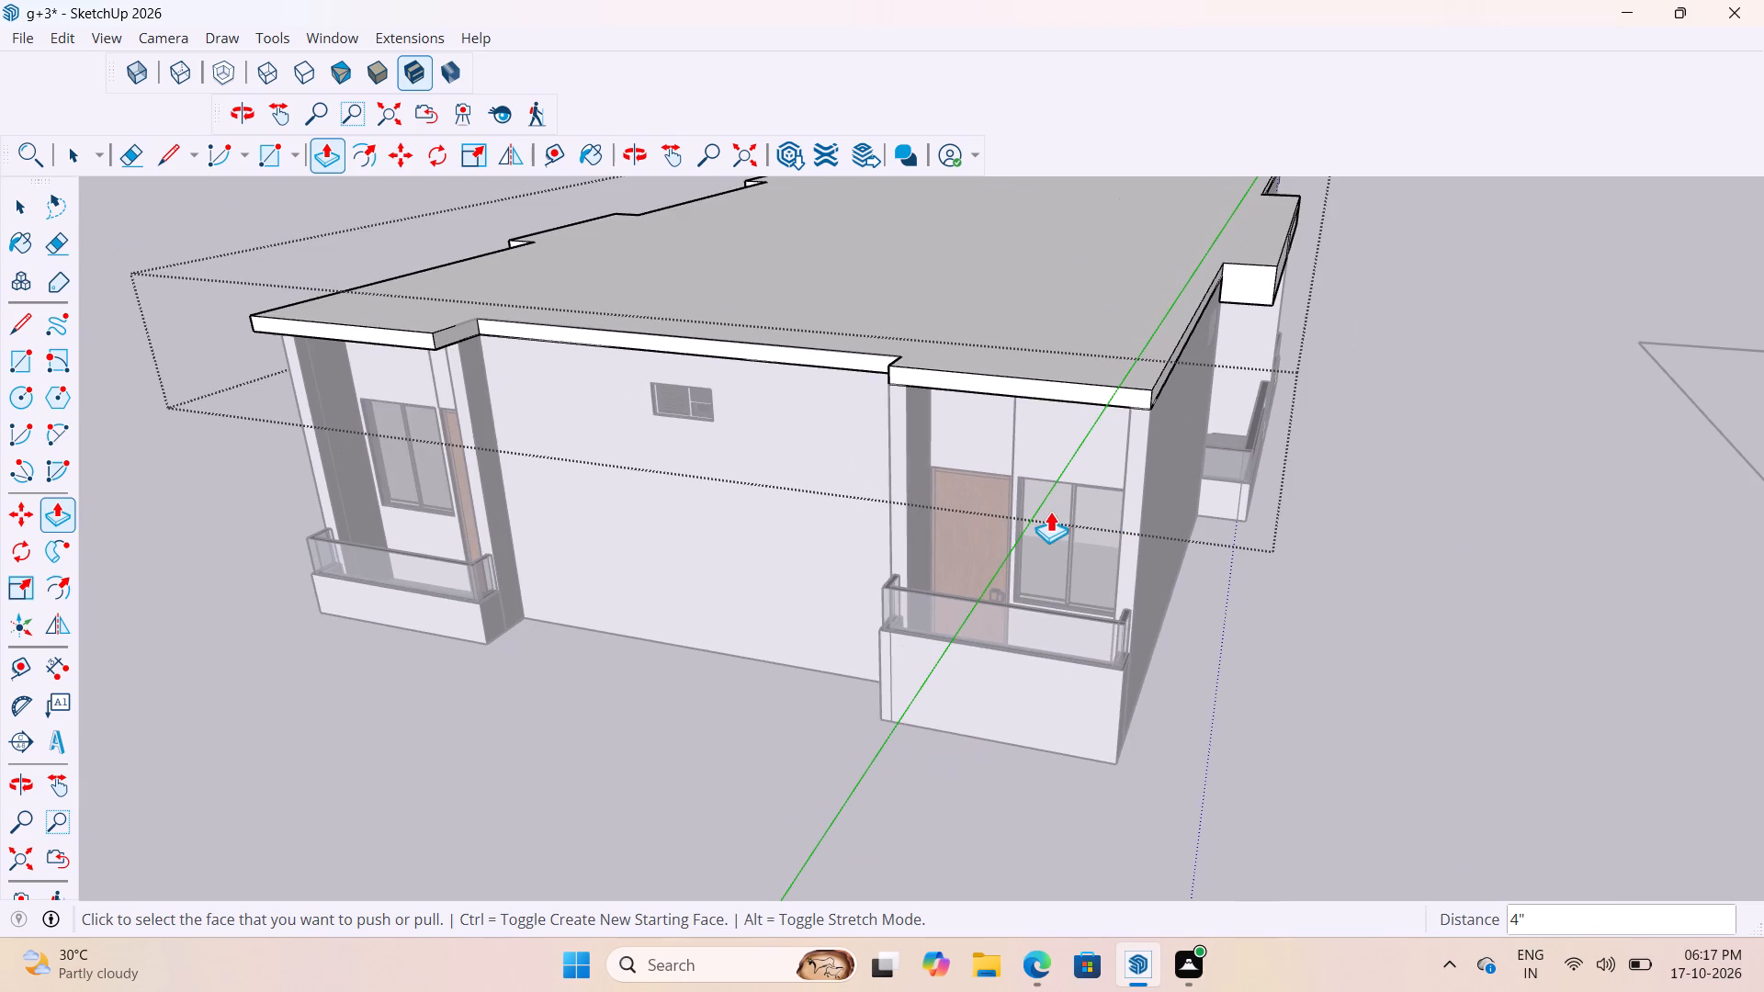
key("space")
left_click(705, 734)
Reopen the roof slab, pull the edge face above this second corner balcony out to the balcony's front, and exit the slab.
scroll(1147, 400, "up", 3)
middle_click_drag(1125, 388, 1069, 345)
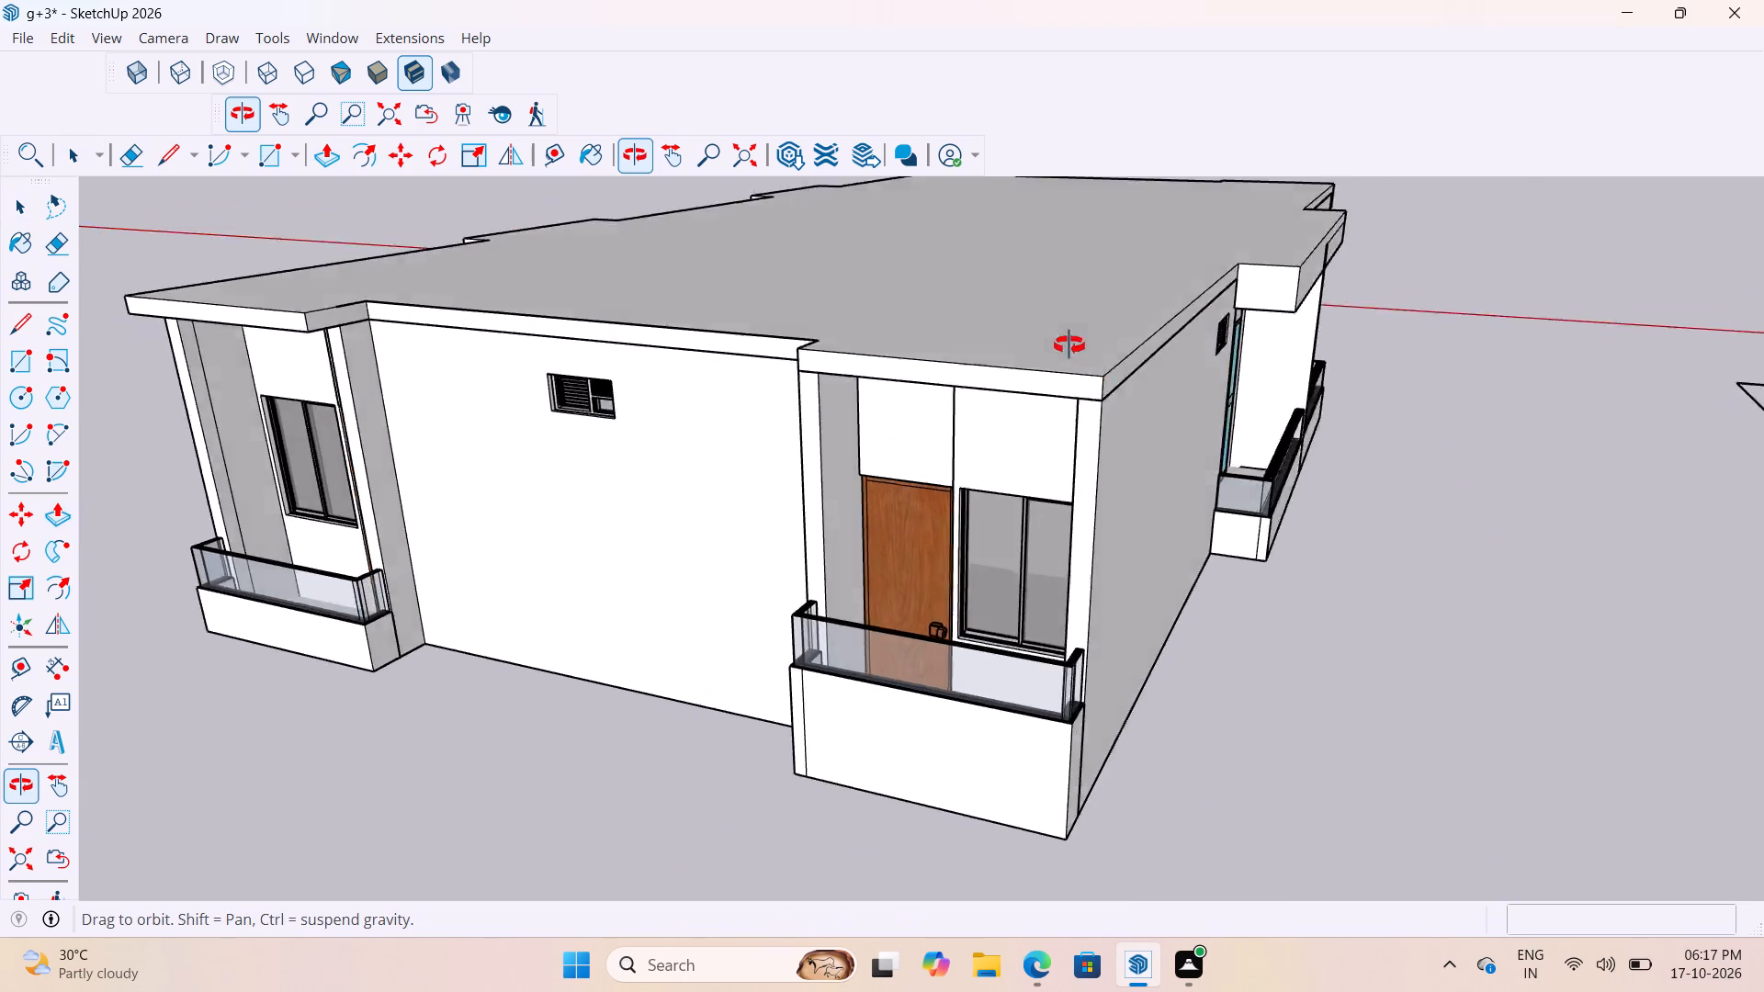
middle_click_drag(1069, 345, 1109, 418)
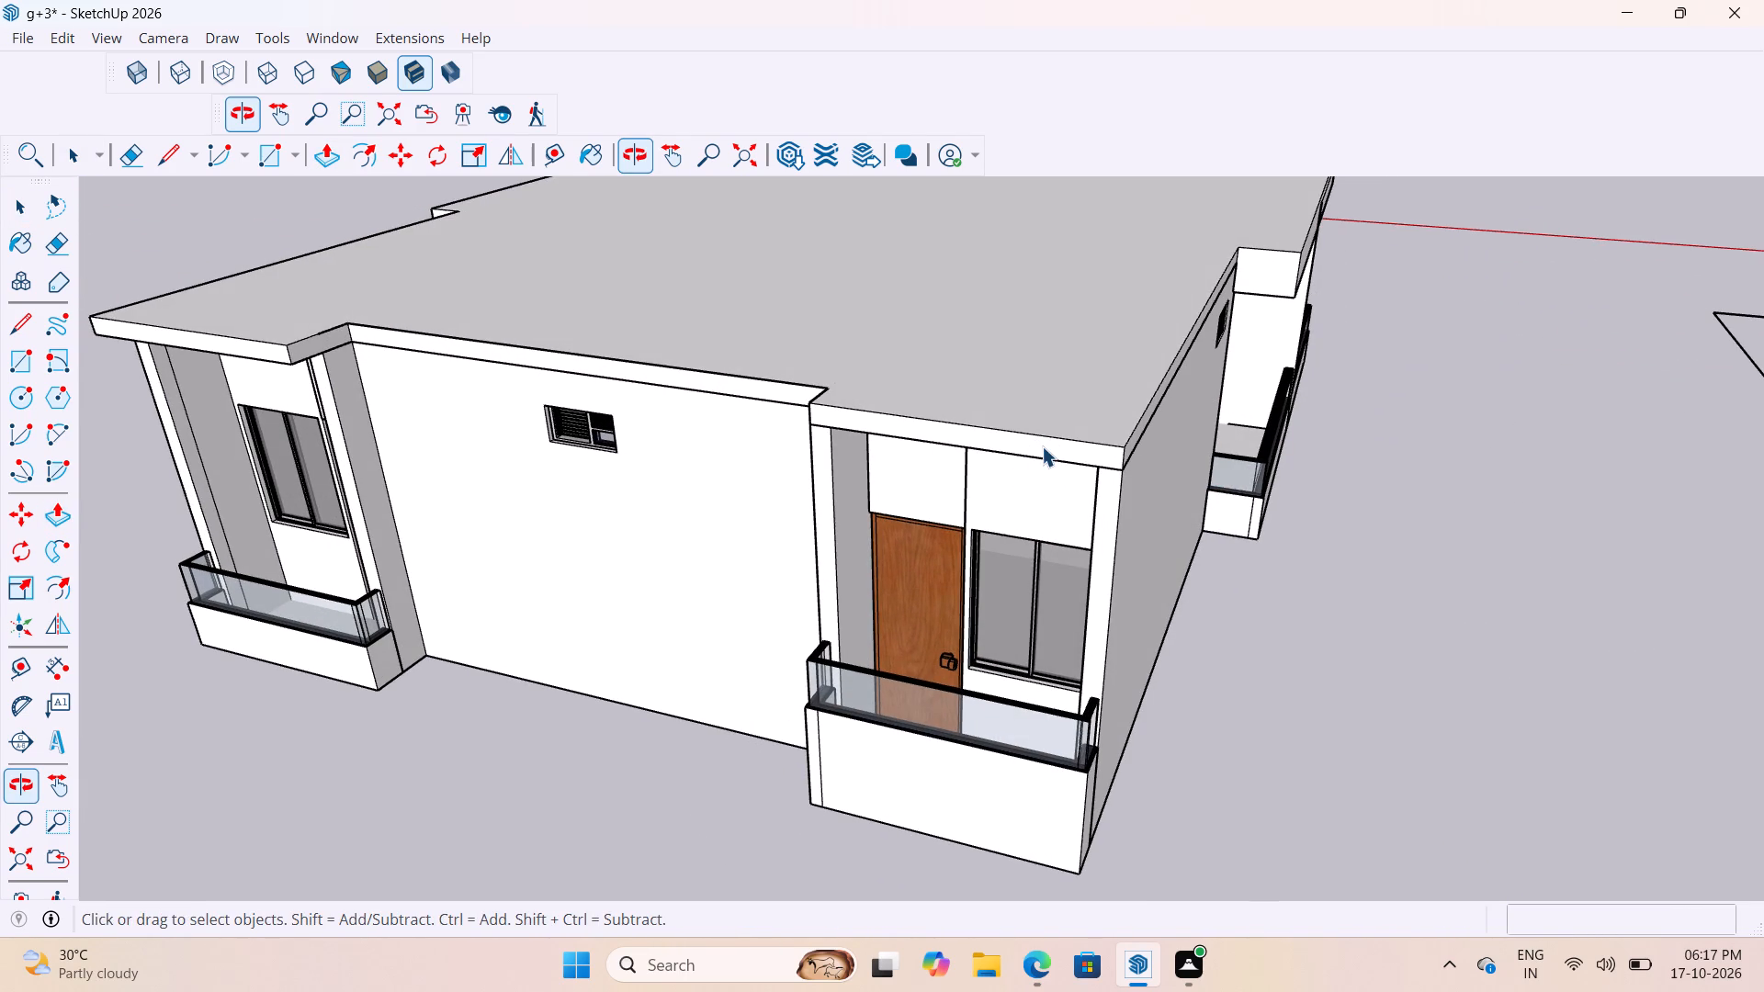
double_click(1042, 447)
key("p")
left_click(1064, 449)
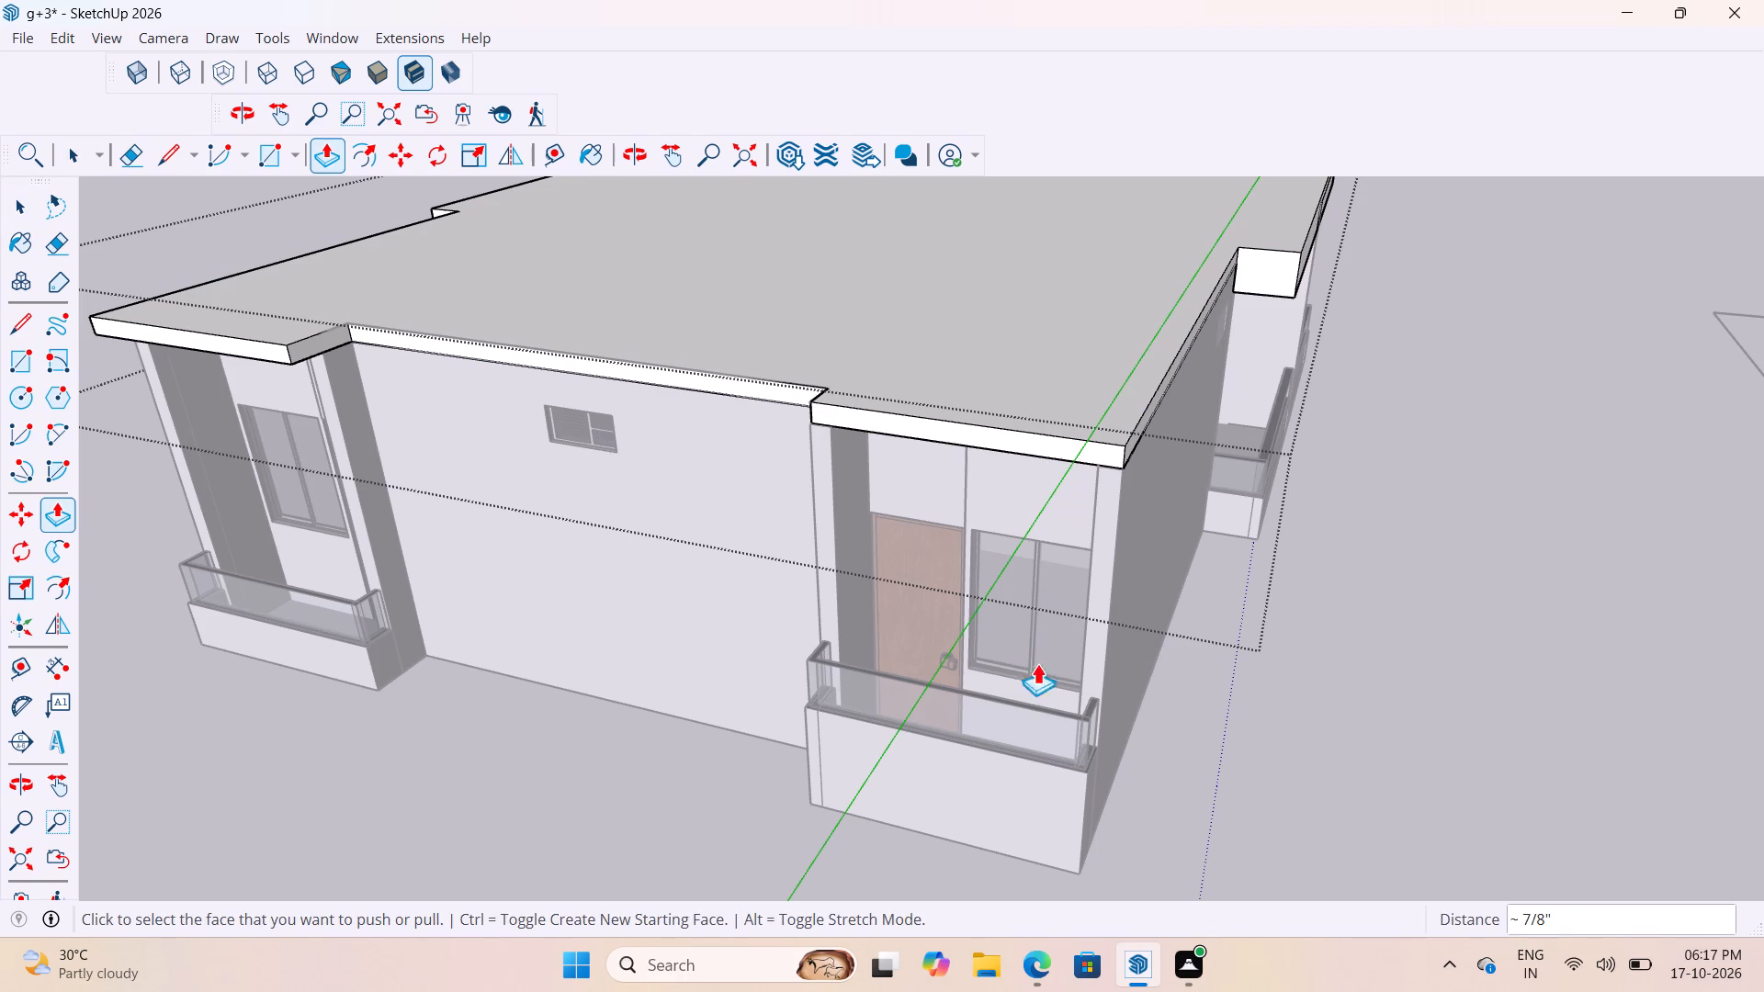
left_click(1097, 443)
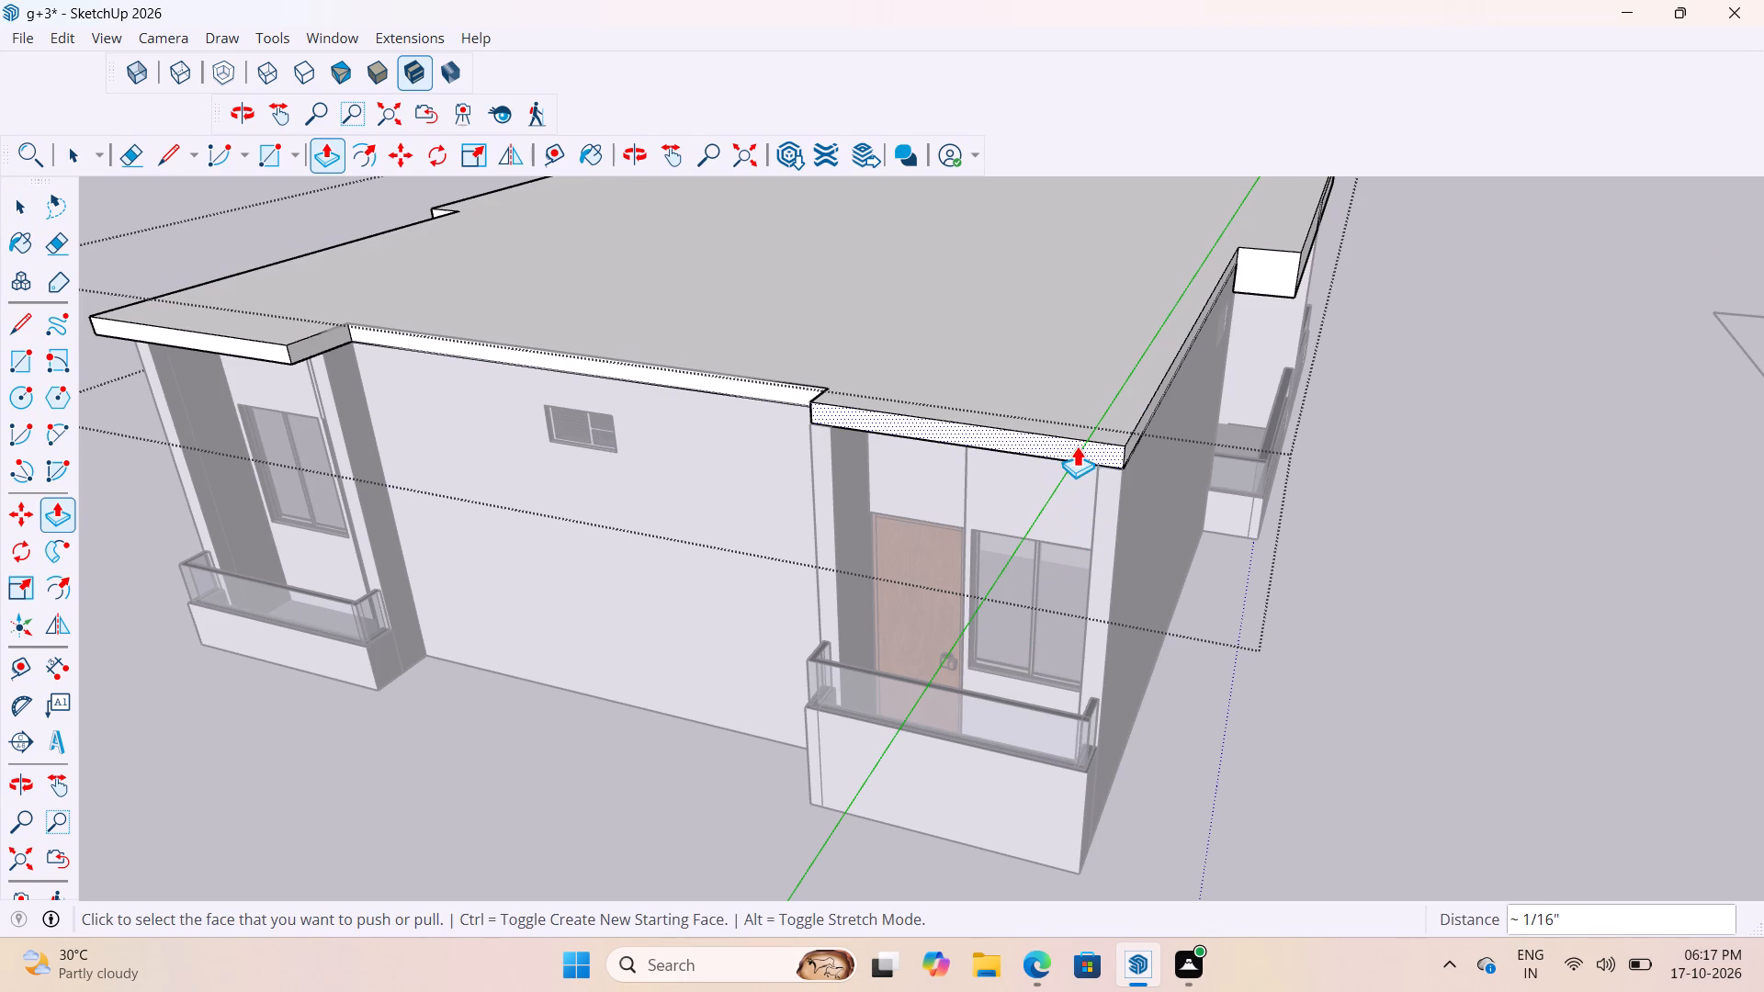
left_click(1077, 445)
scroll(1084, 808, "up", 3)
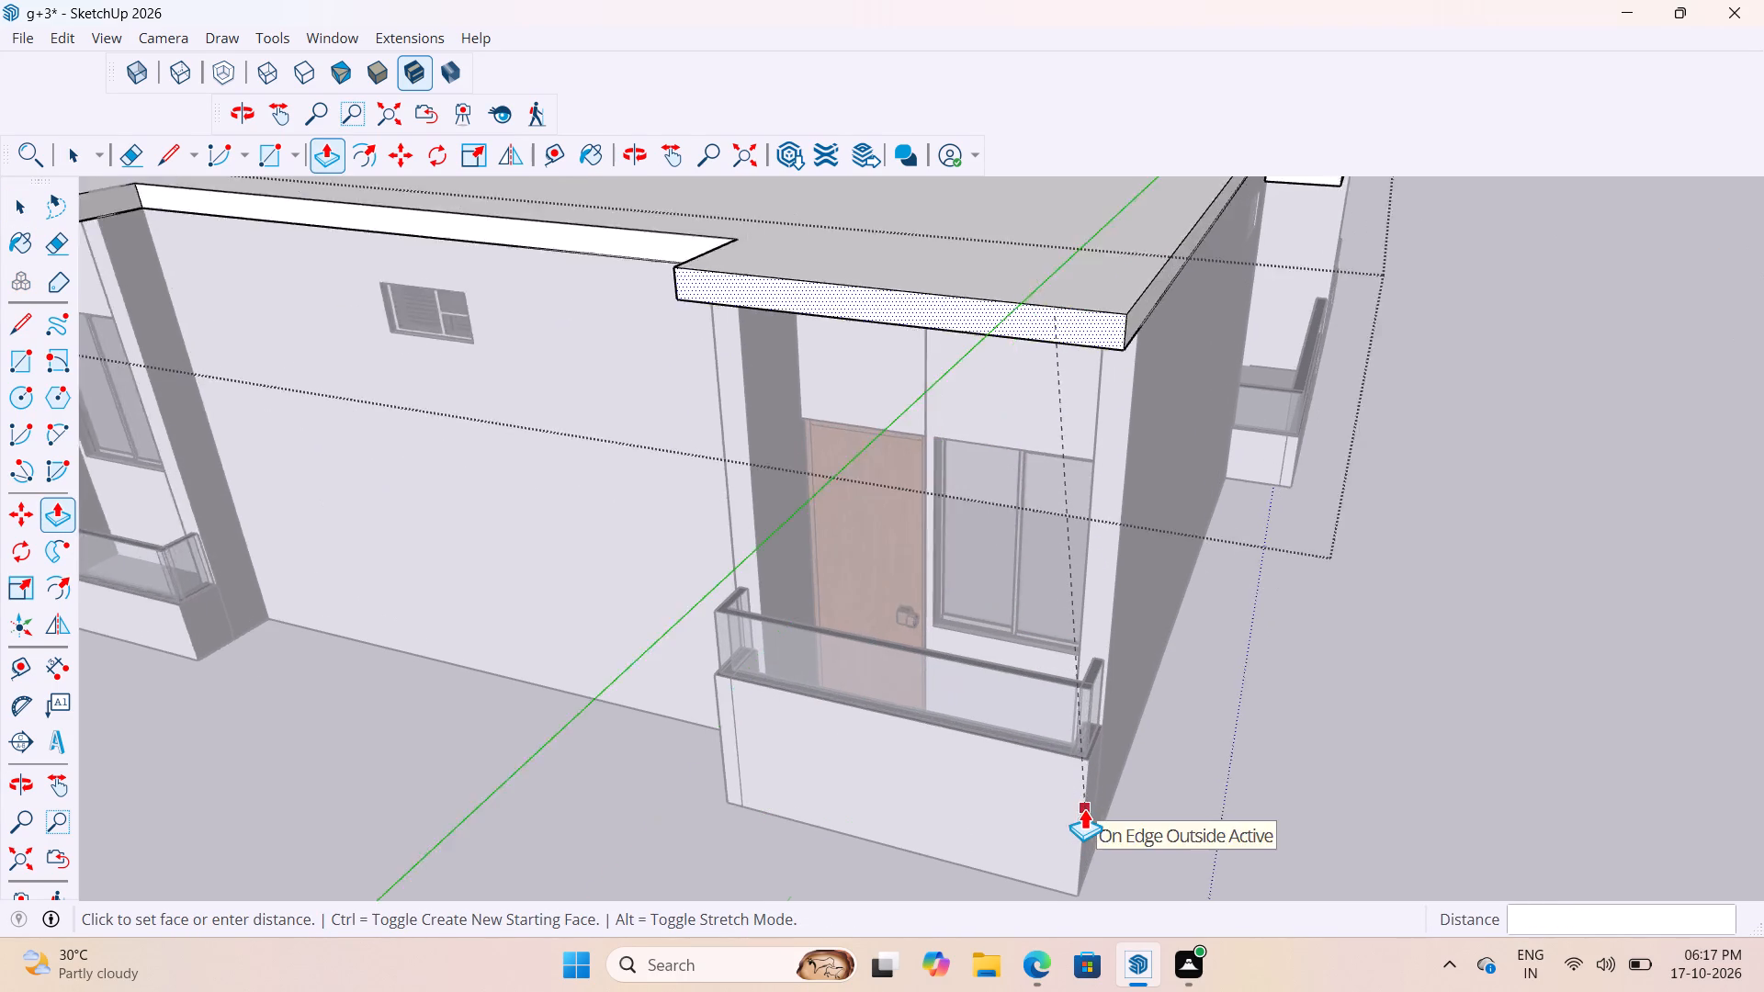
scroll(1084, 808, "up", 3)
left_click(1081, 802)
scroll(978, 732, "down", 11)
key("space")
left_click(653, 726)
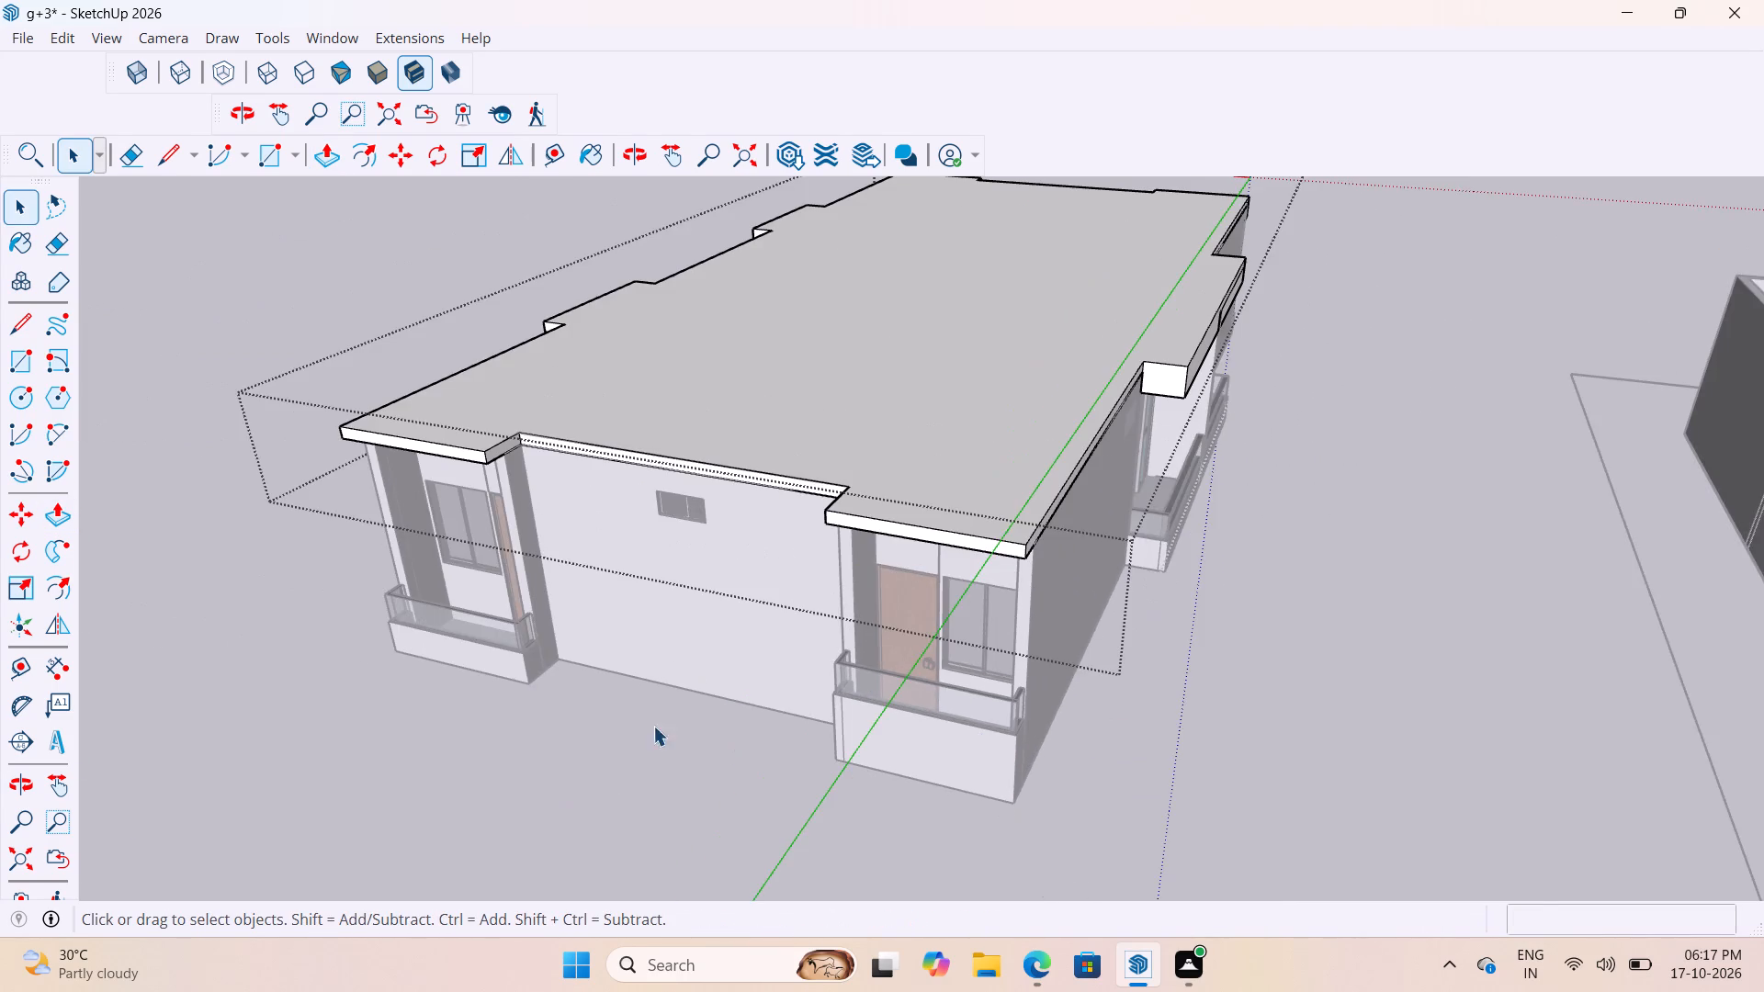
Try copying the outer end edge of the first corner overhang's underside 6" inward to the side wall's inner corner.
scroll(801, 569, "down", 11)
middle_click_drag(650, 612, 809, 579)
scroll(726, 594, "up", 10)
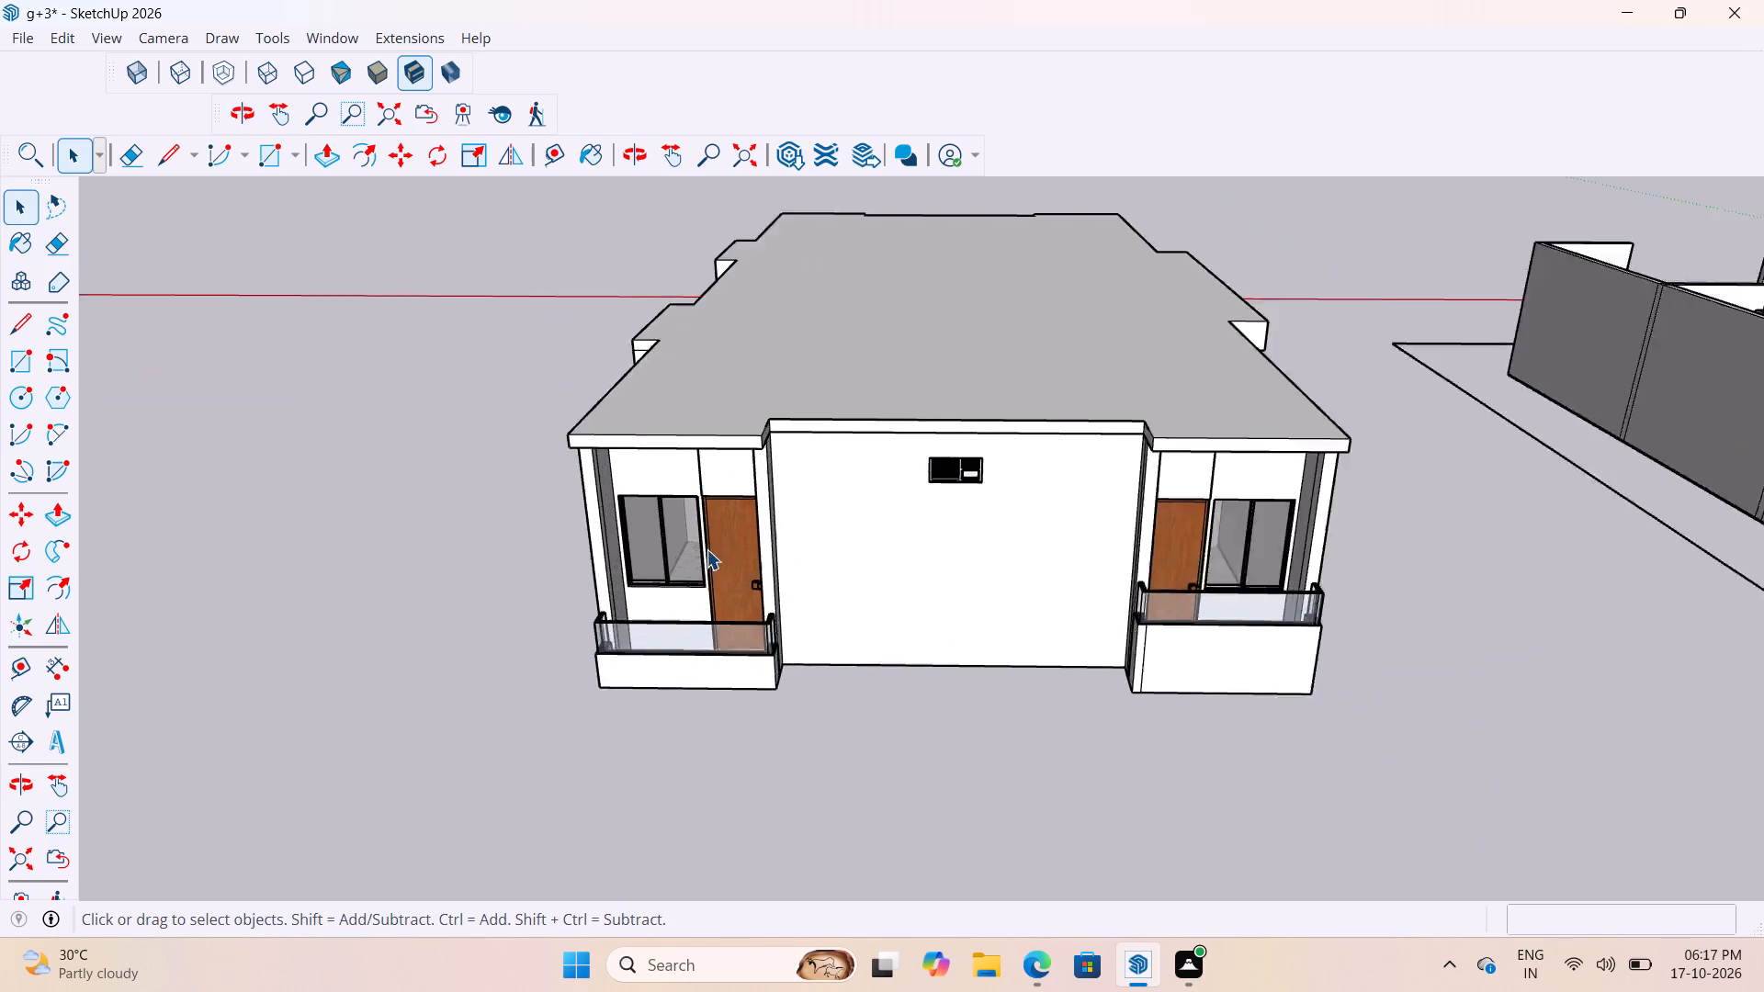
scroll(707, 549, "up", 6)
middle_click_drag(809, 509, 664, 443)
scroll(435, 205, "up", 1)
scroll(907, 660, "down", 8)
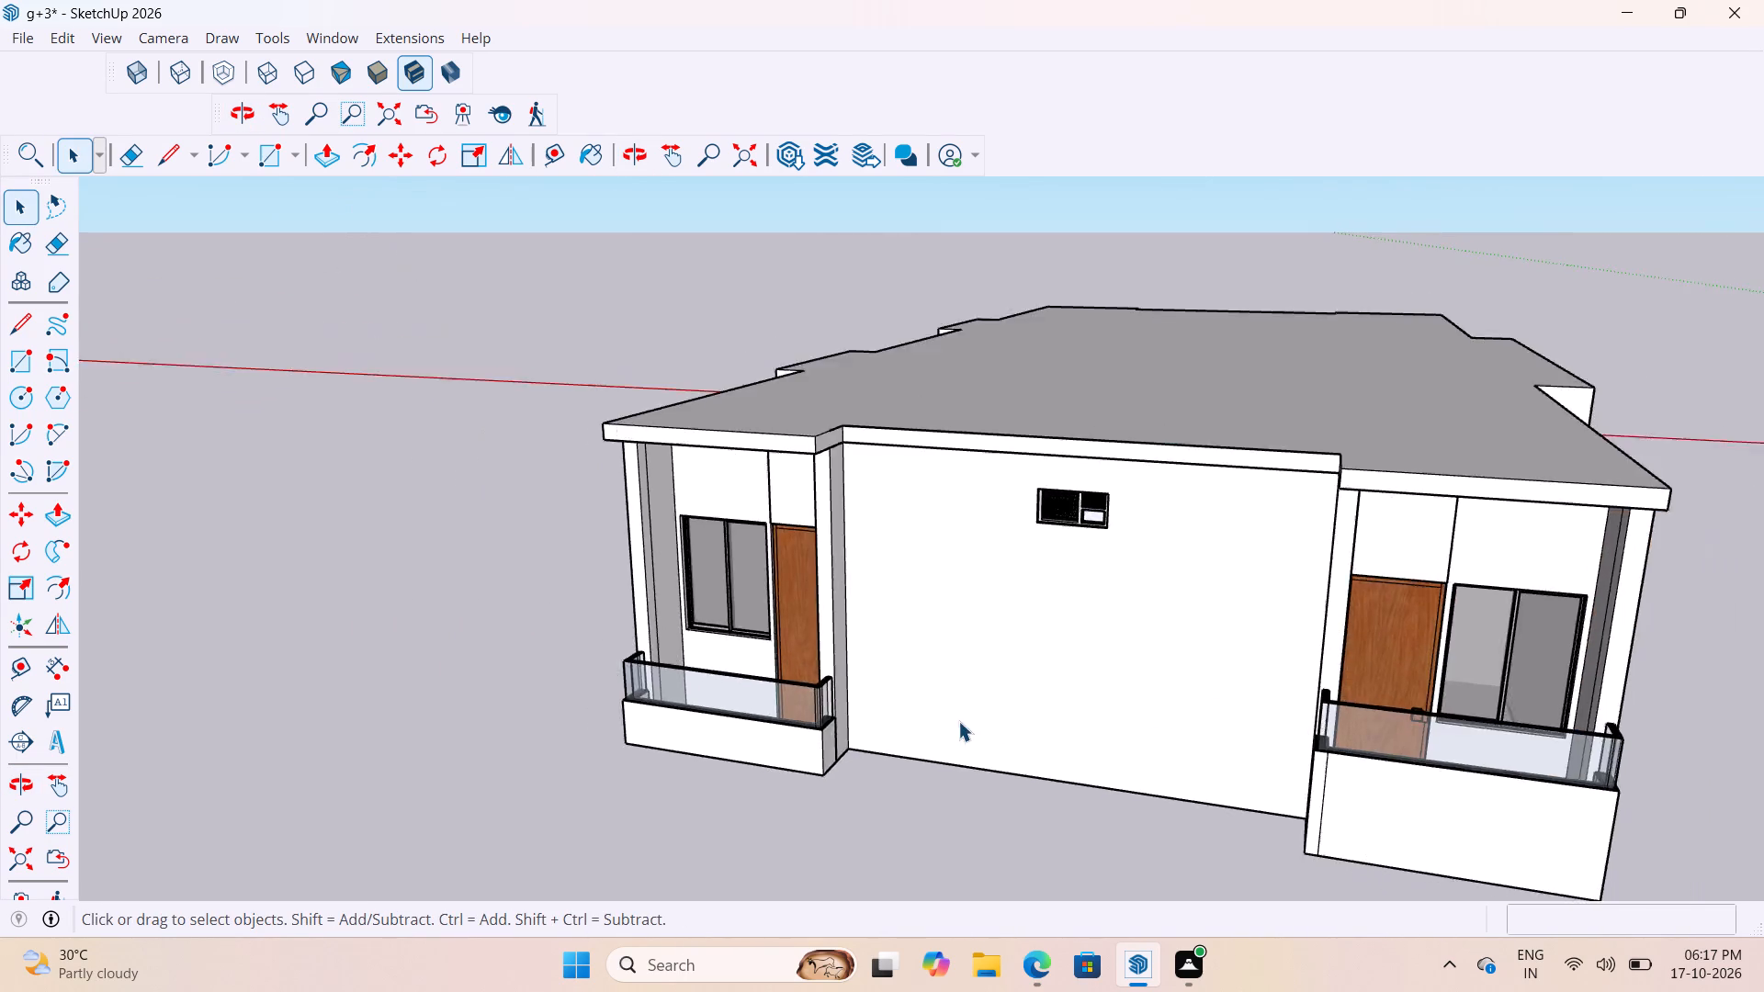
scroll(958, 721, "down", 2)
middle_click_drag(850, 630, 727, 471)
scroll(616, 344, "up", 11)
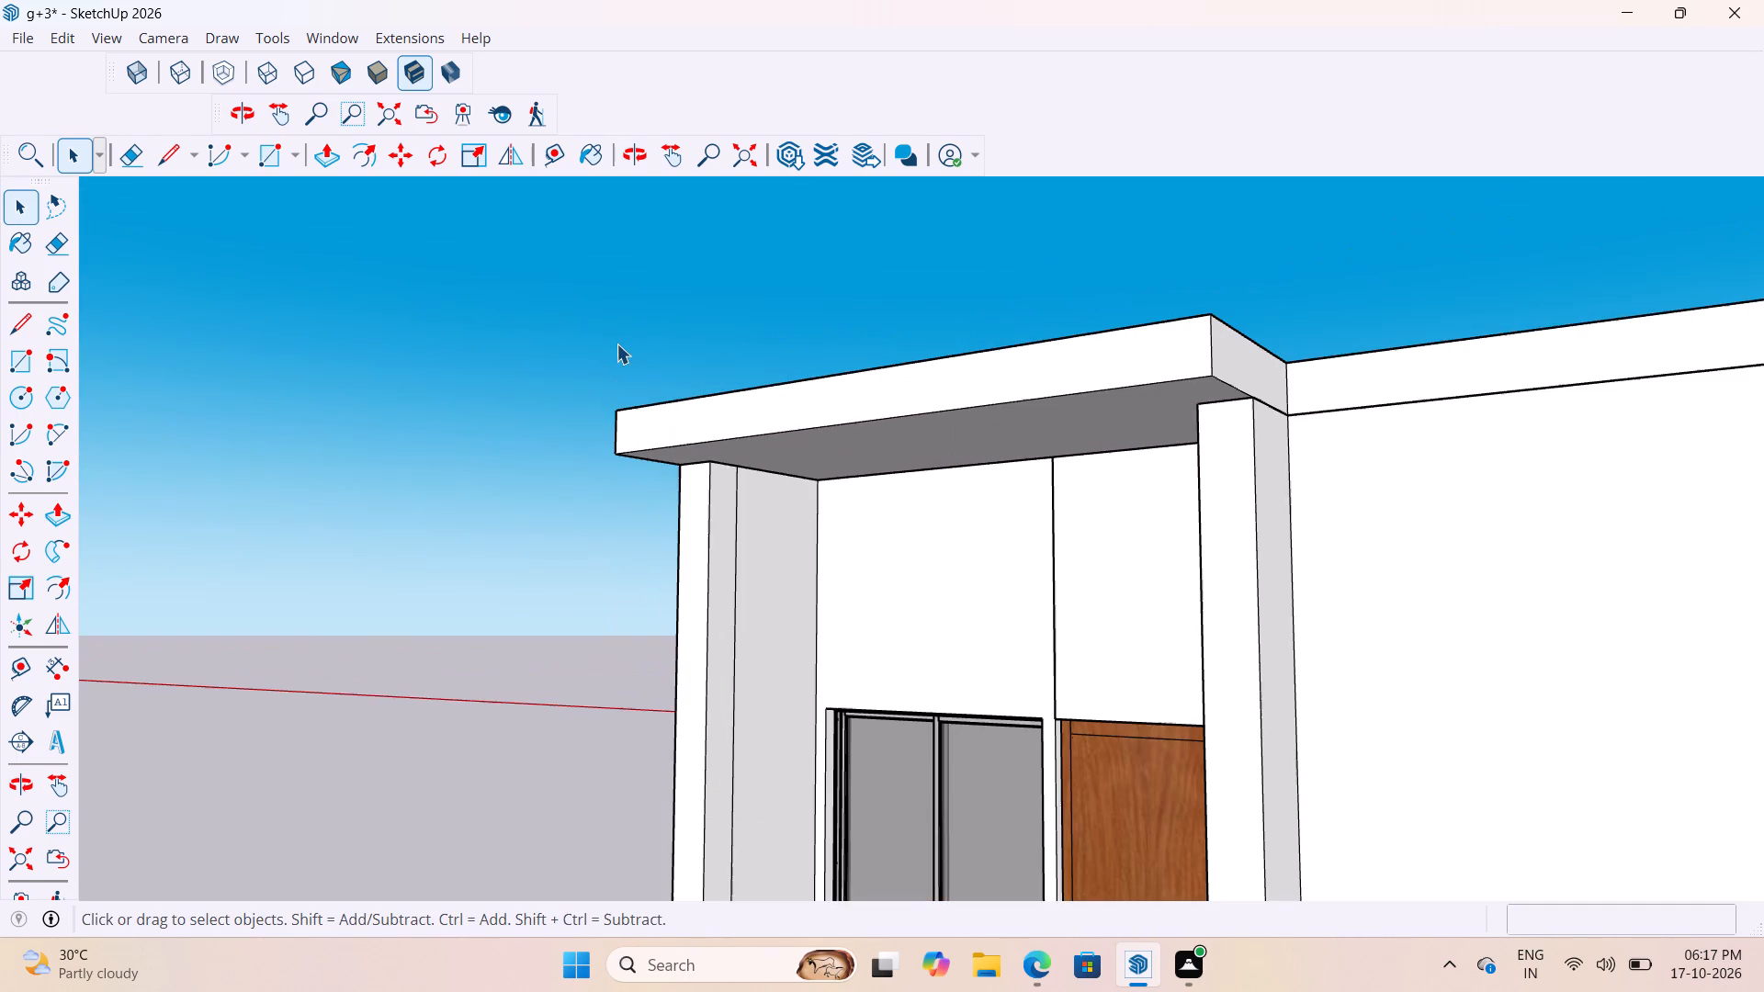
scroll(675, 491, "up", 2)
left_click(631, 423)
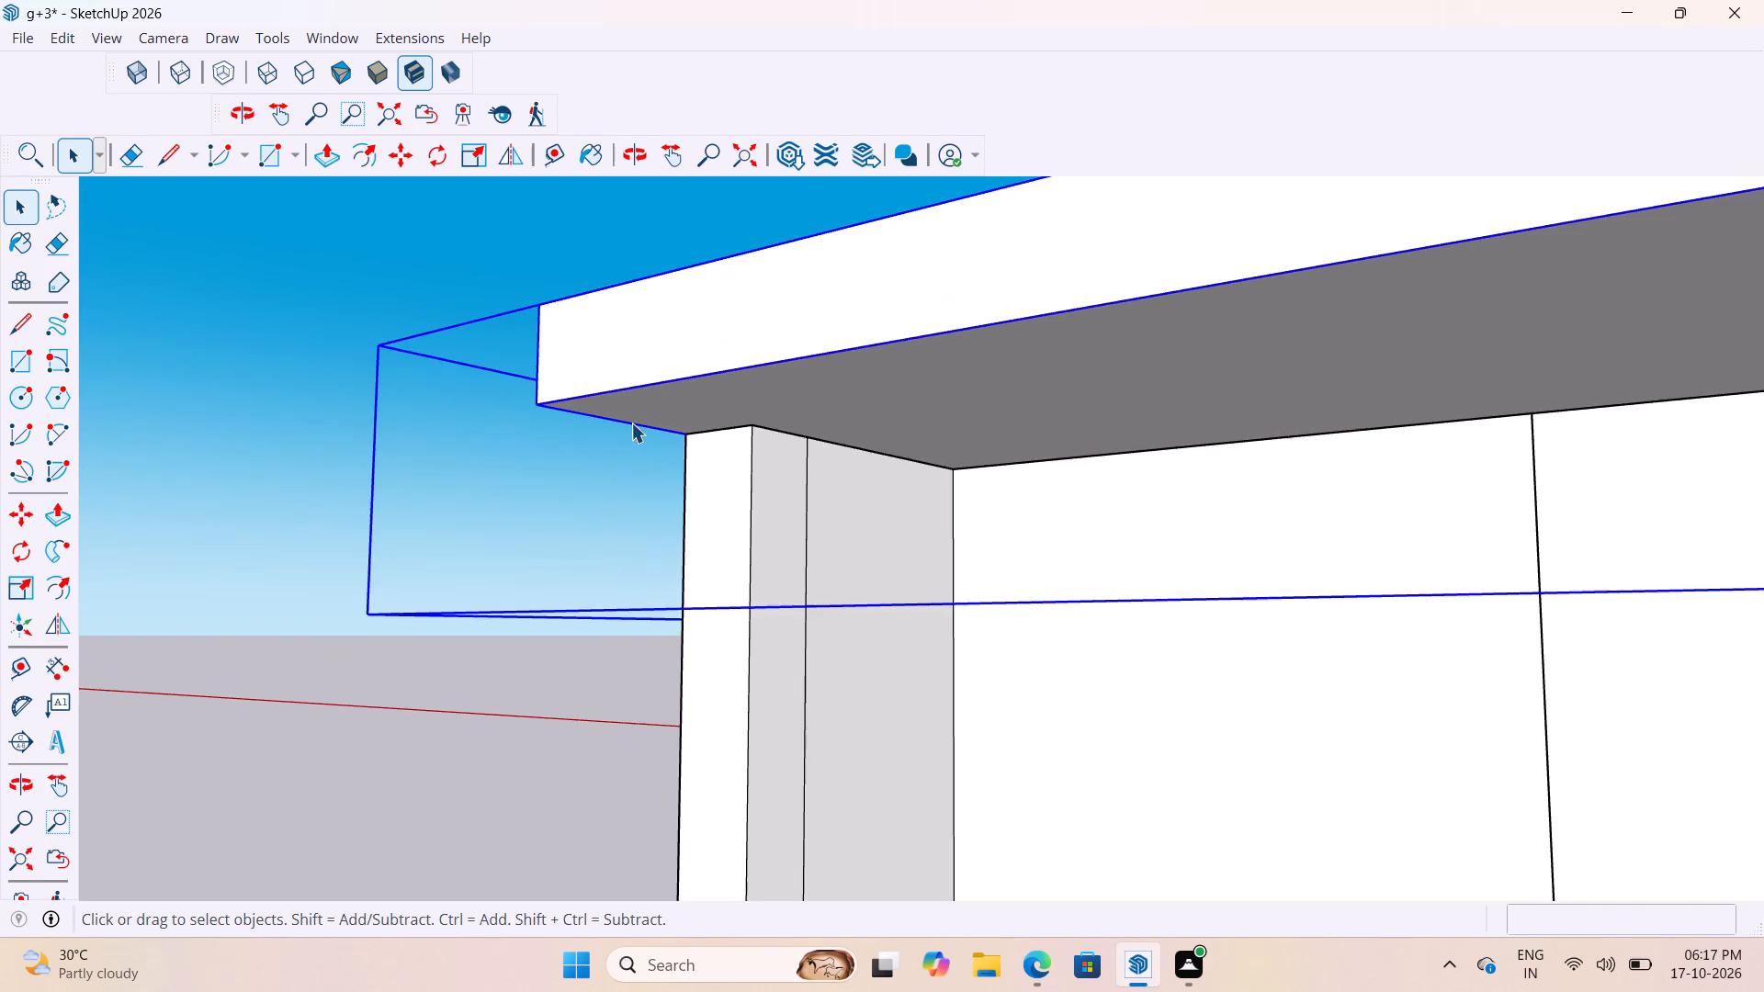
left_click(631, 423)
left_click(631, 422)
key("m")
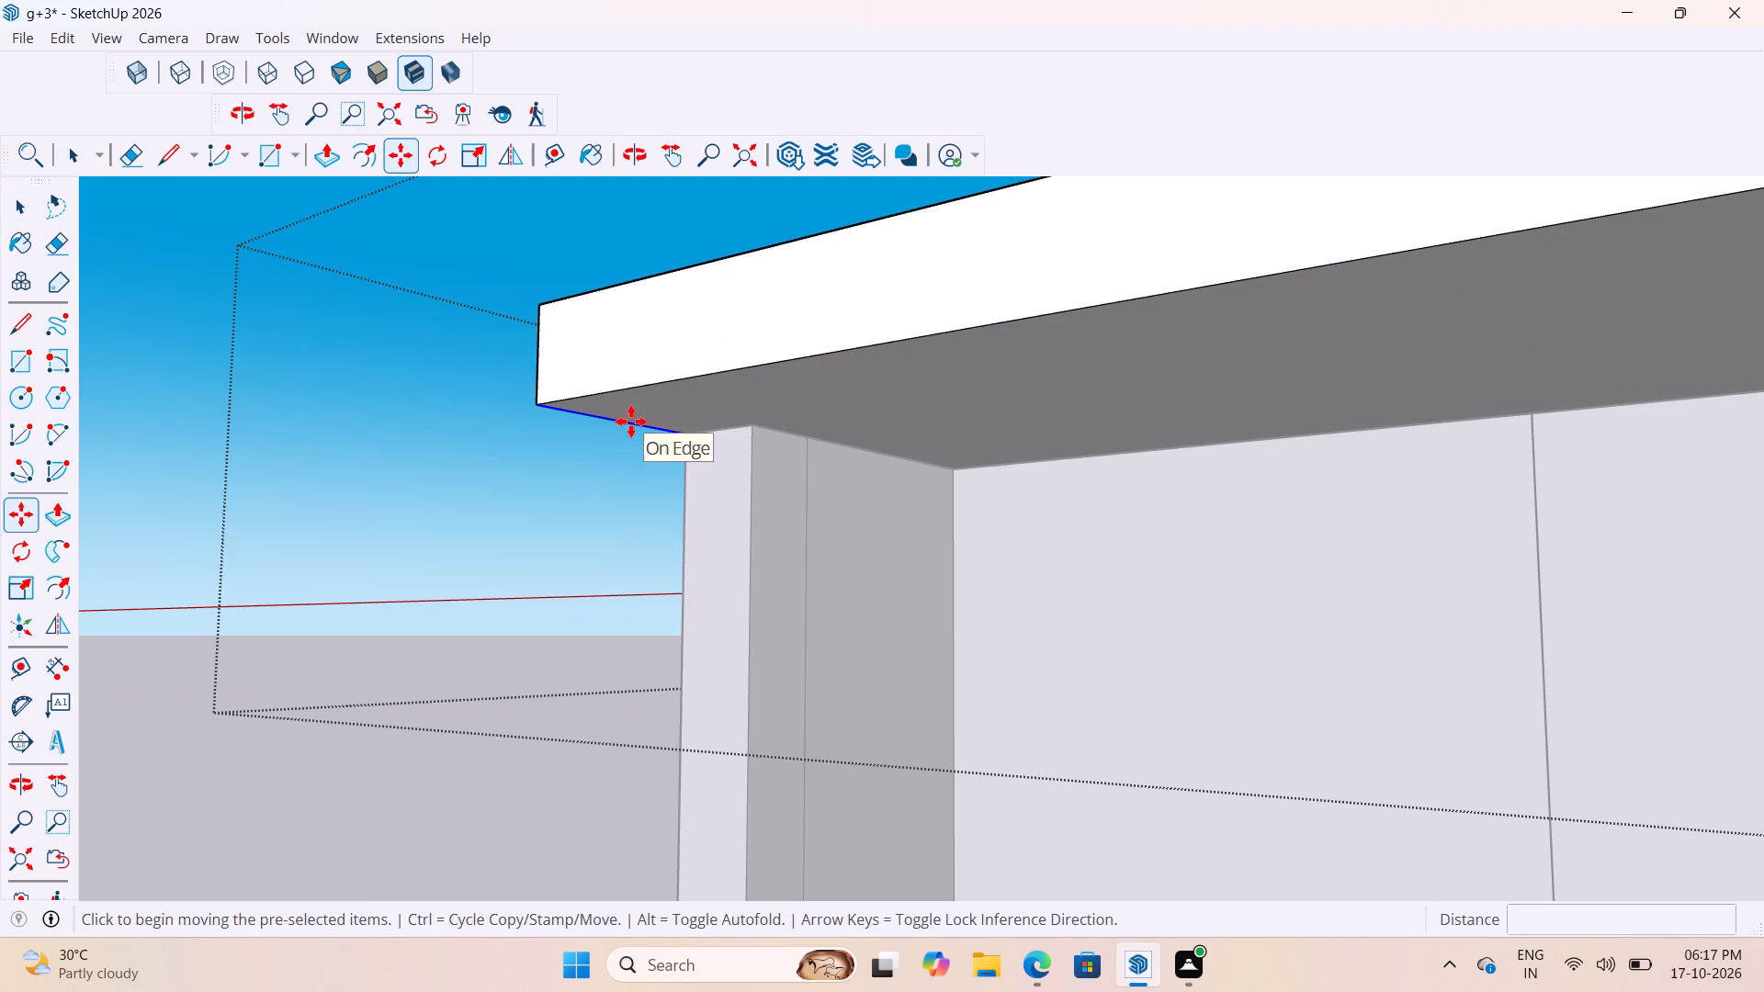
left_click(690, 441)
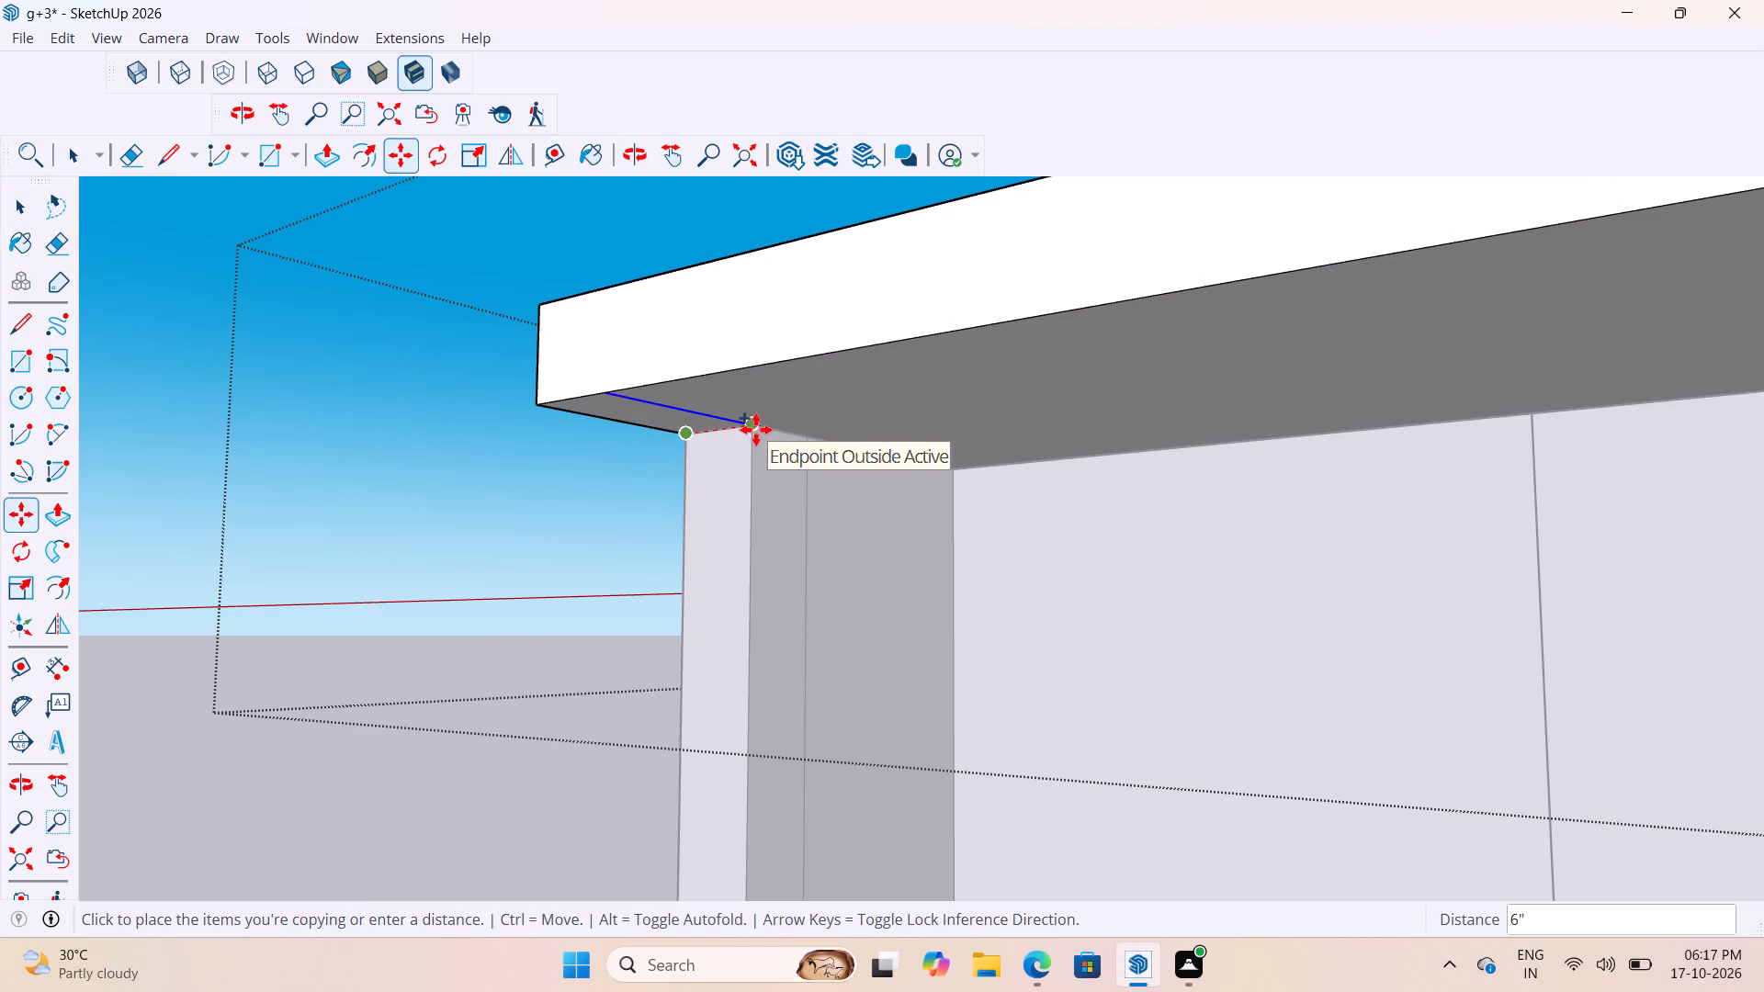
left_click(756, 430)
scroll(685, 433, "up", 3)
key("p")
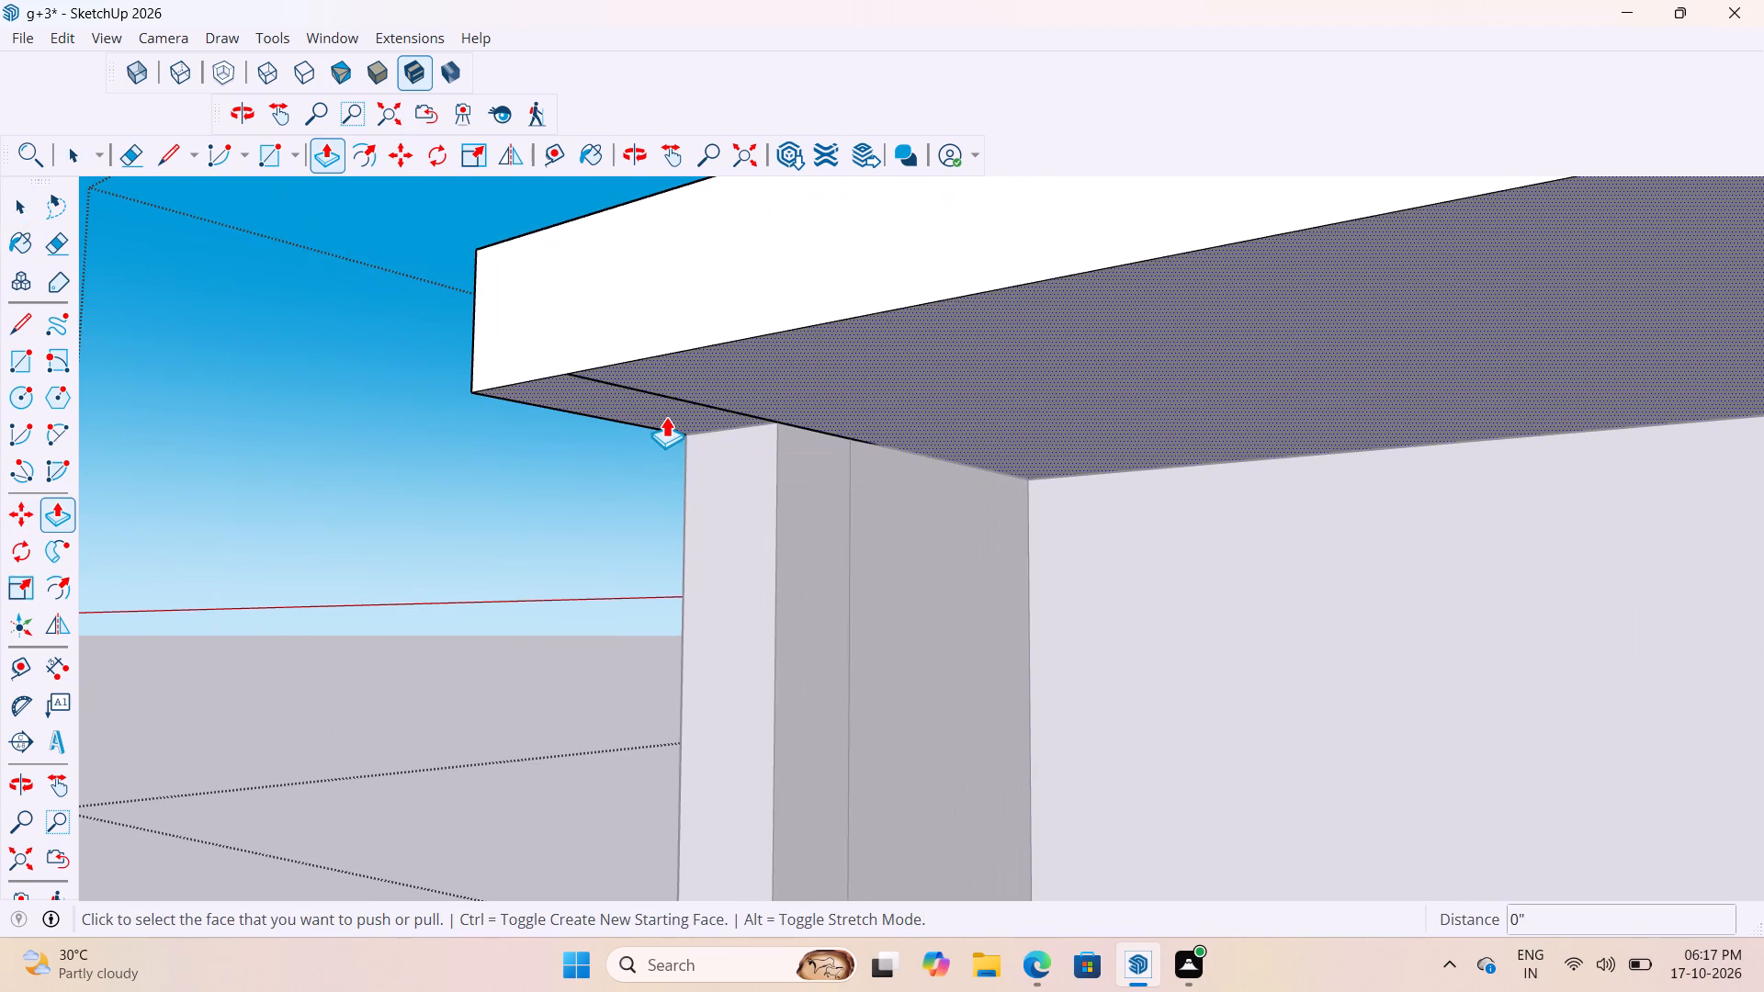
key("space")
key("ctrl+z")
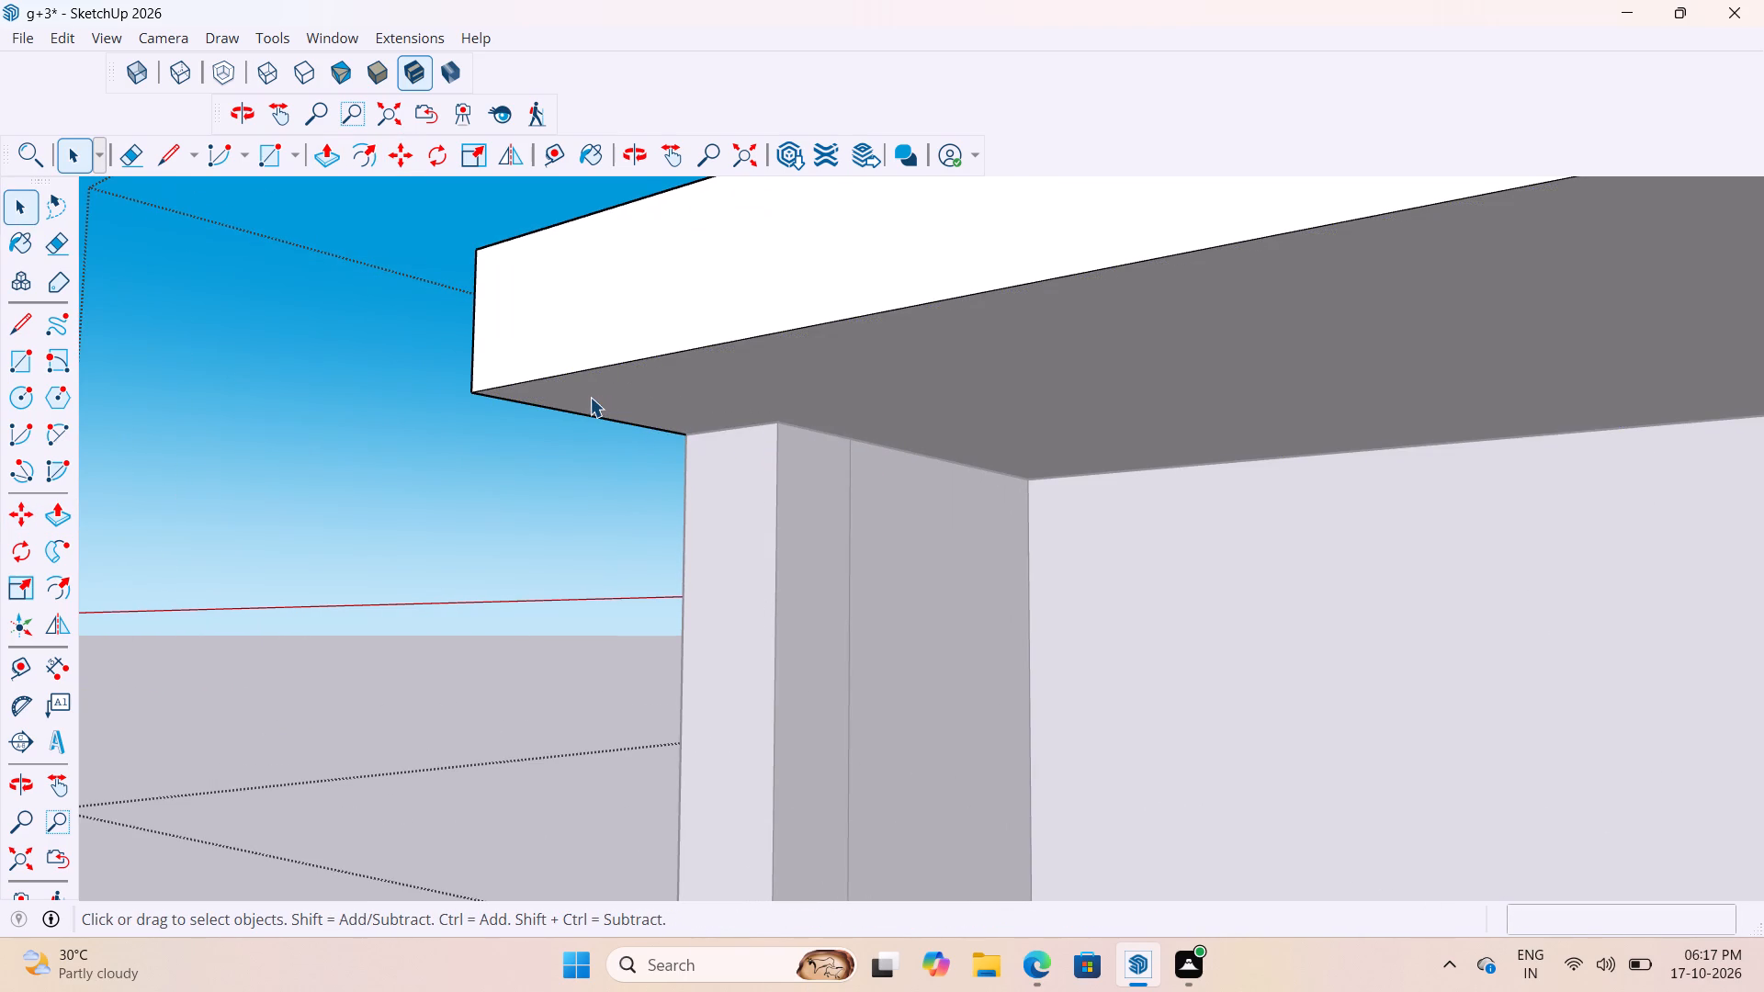
Draw a 6" by 1' rectangle at the outer end of the first corner overhang's underside and pull it down 1'.
middle_click_drag(653, 435, 729, 420)
key("r")
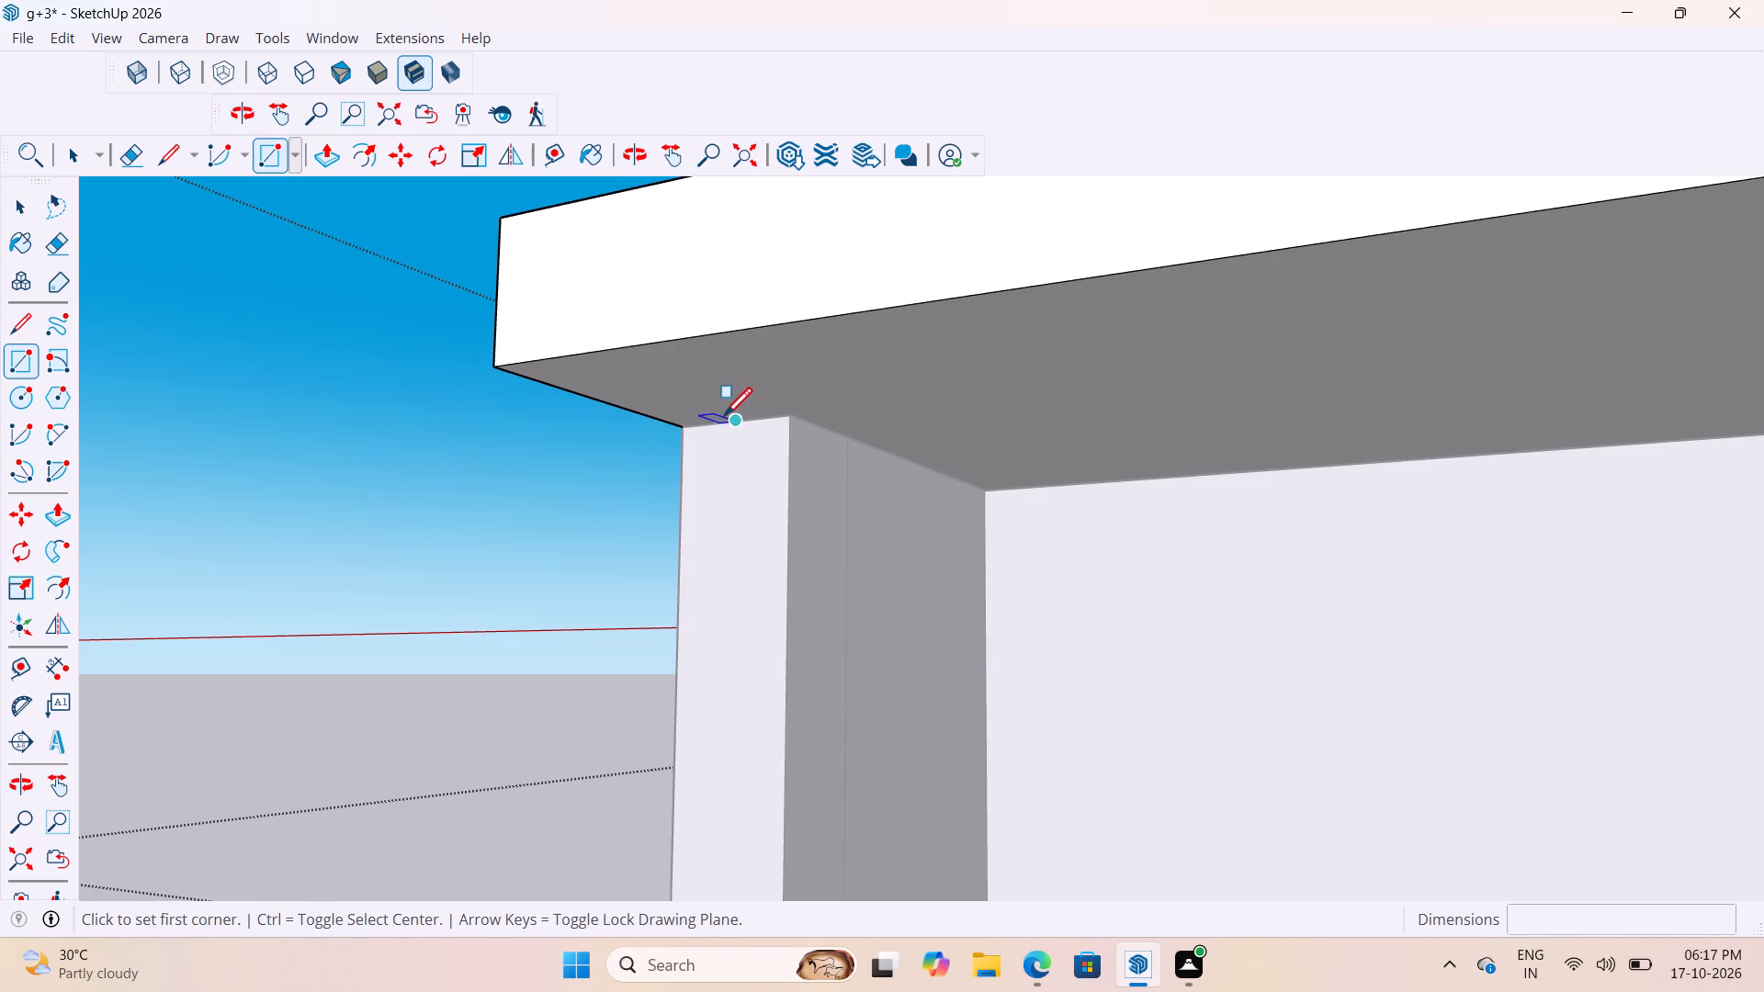
left_click(787, 422)
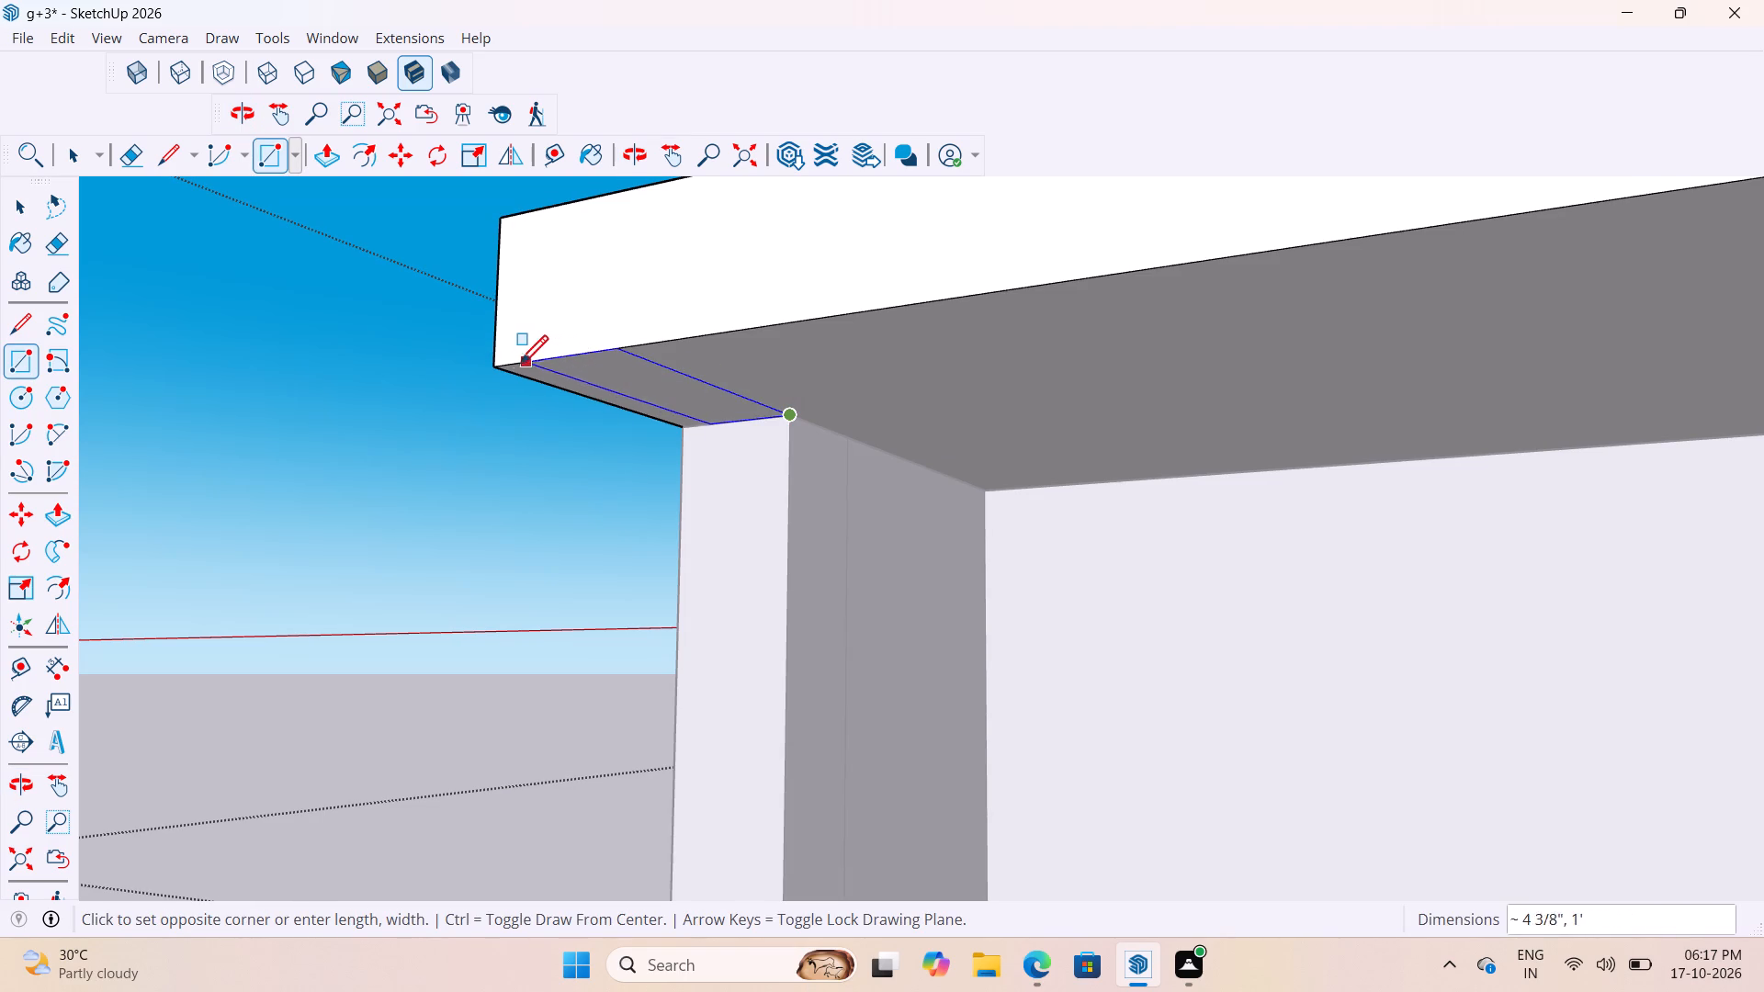
left_click(503, 366)
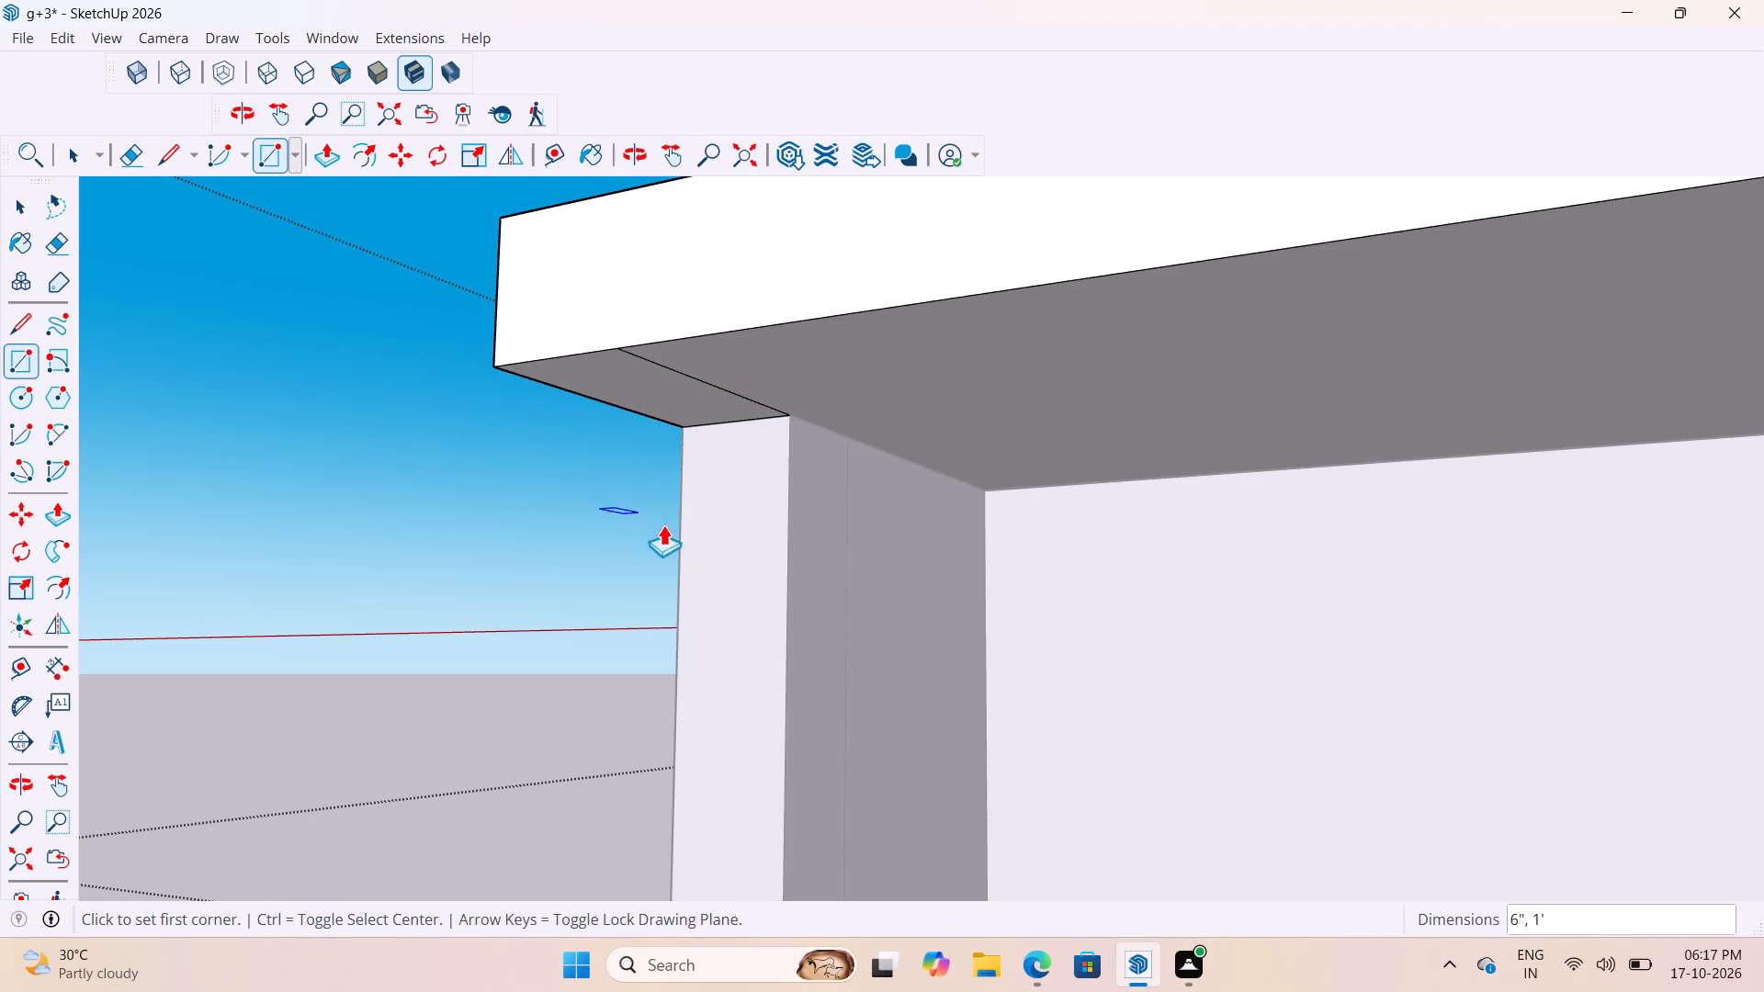
key("p")
left_click(679, 386)
type("1'")
key("Return")
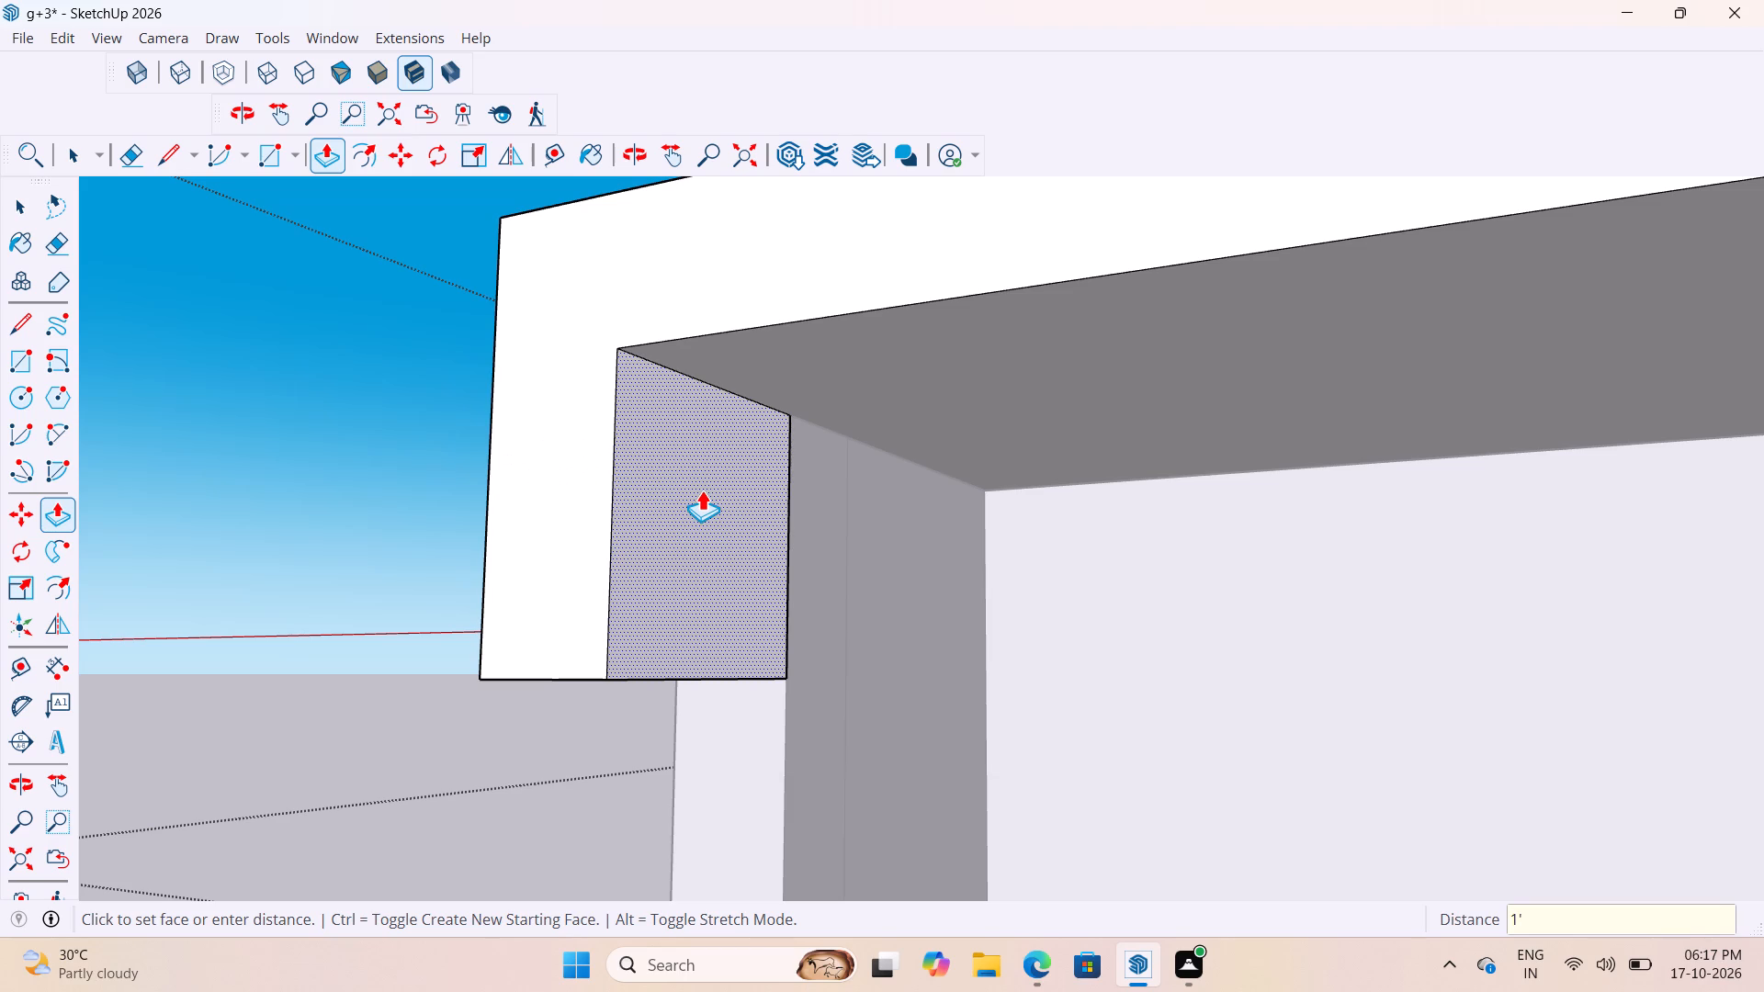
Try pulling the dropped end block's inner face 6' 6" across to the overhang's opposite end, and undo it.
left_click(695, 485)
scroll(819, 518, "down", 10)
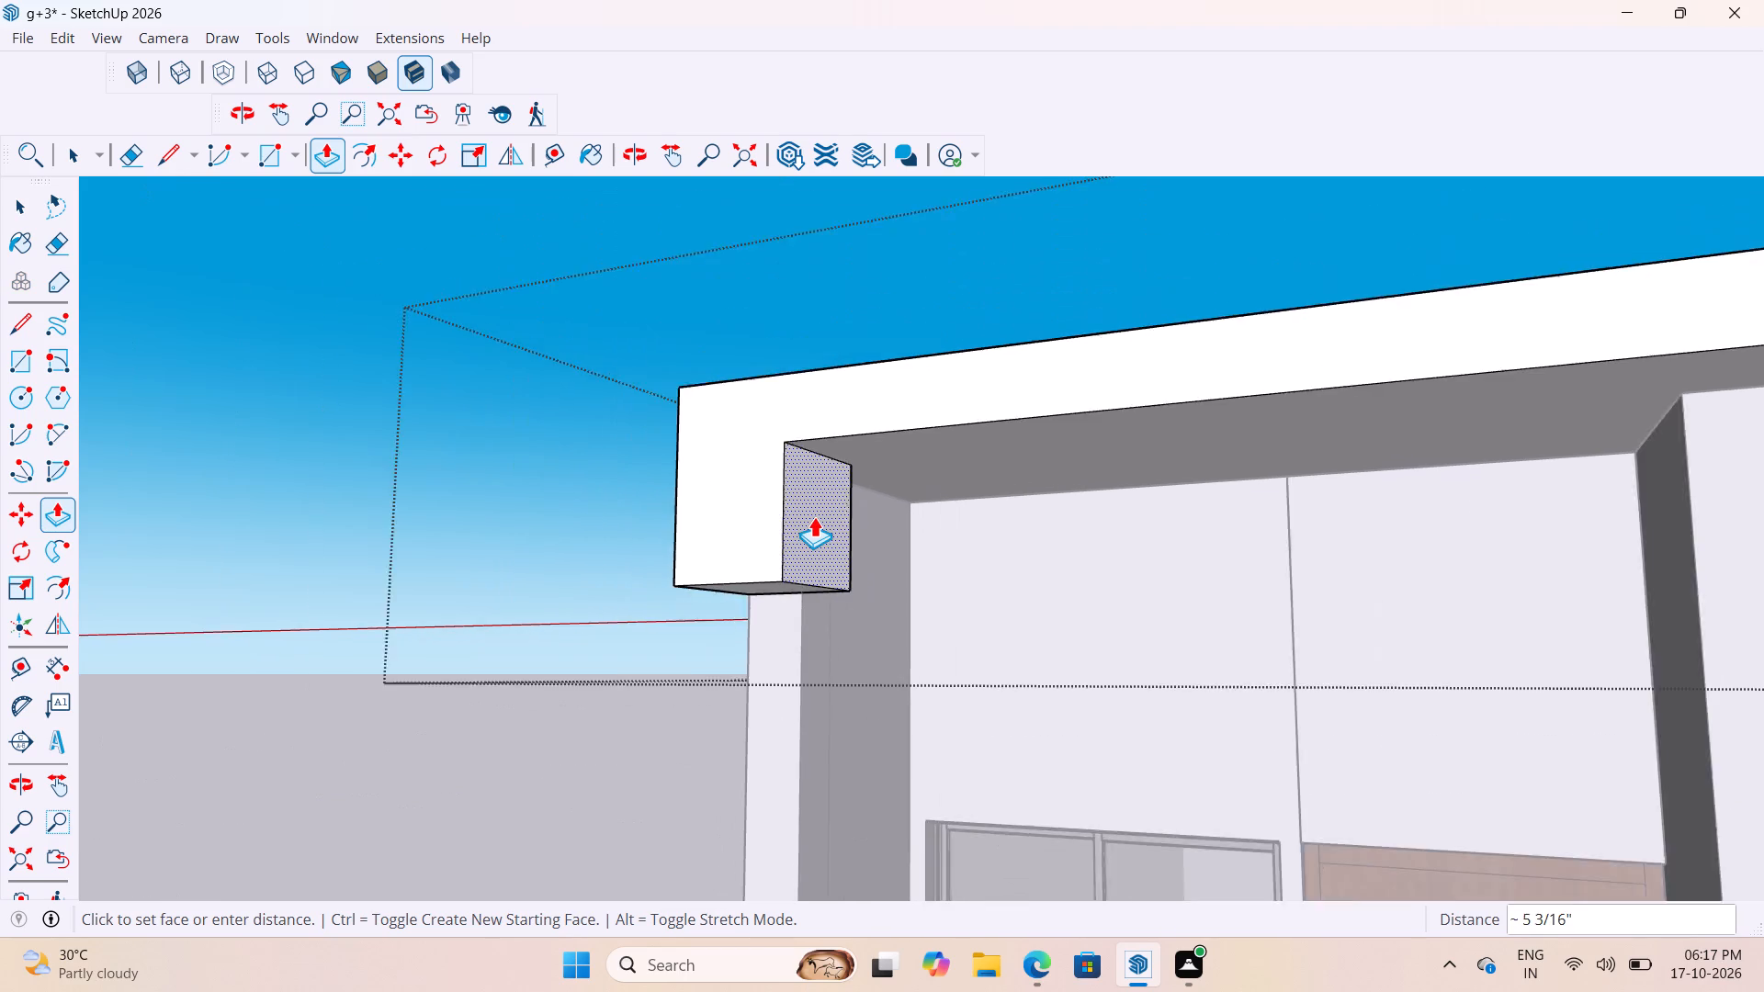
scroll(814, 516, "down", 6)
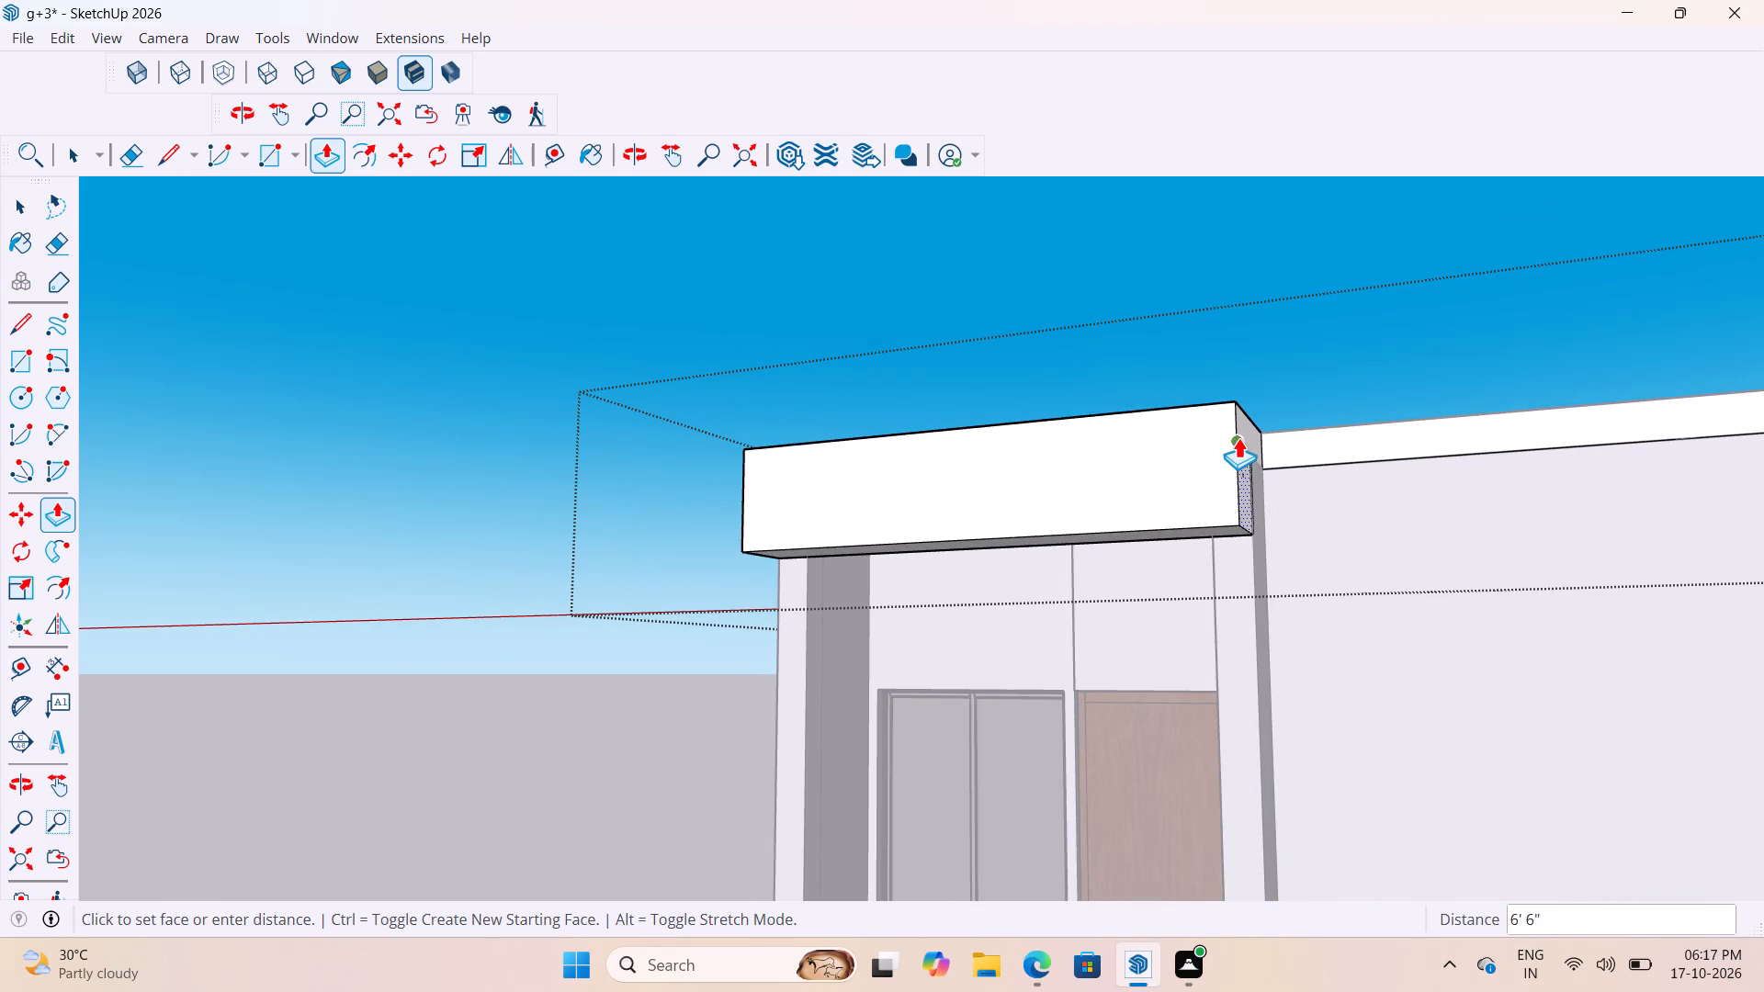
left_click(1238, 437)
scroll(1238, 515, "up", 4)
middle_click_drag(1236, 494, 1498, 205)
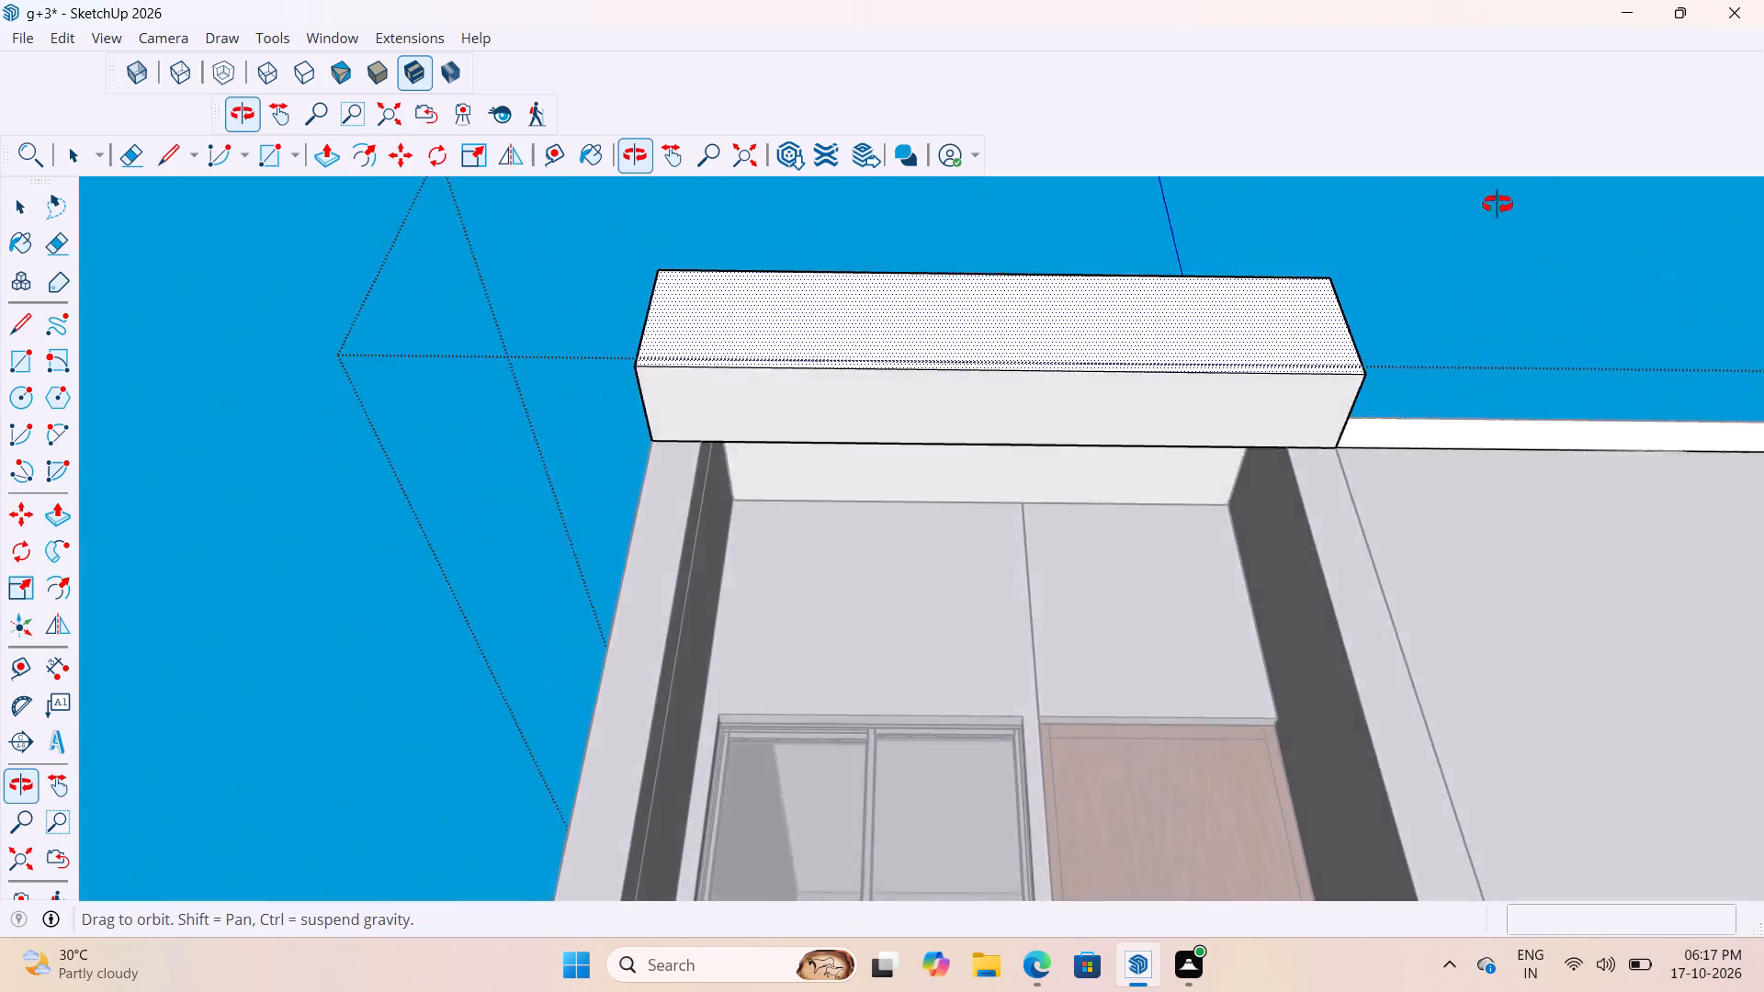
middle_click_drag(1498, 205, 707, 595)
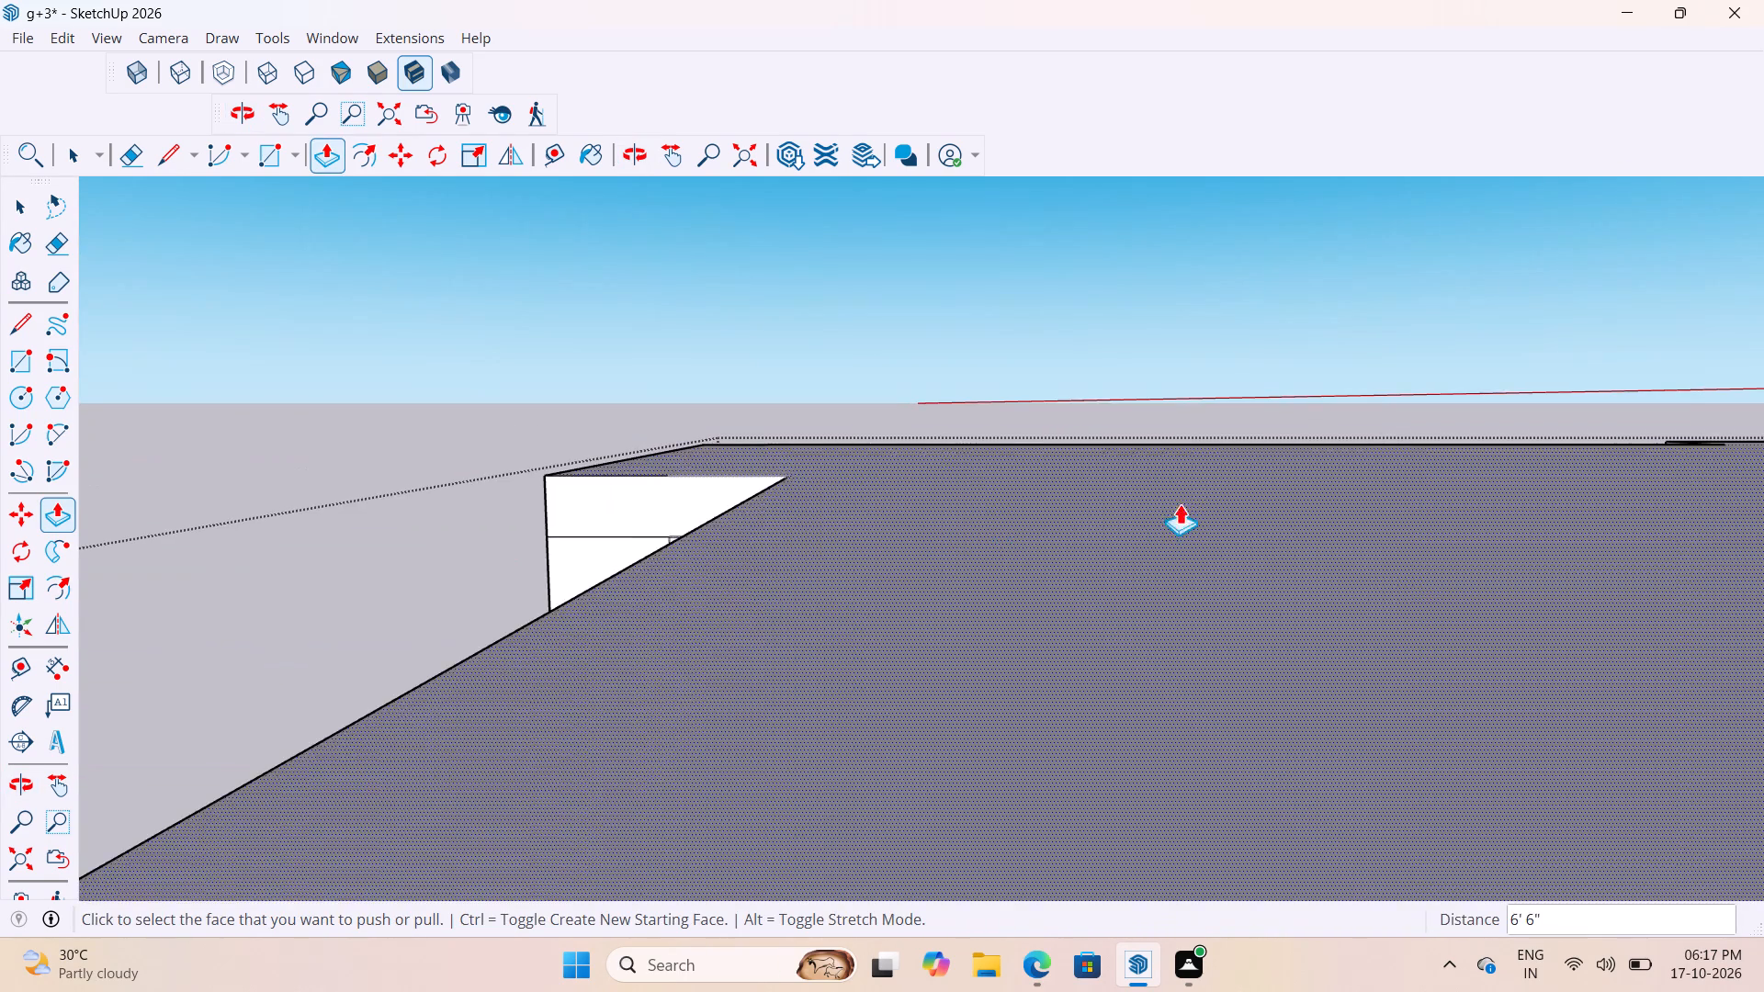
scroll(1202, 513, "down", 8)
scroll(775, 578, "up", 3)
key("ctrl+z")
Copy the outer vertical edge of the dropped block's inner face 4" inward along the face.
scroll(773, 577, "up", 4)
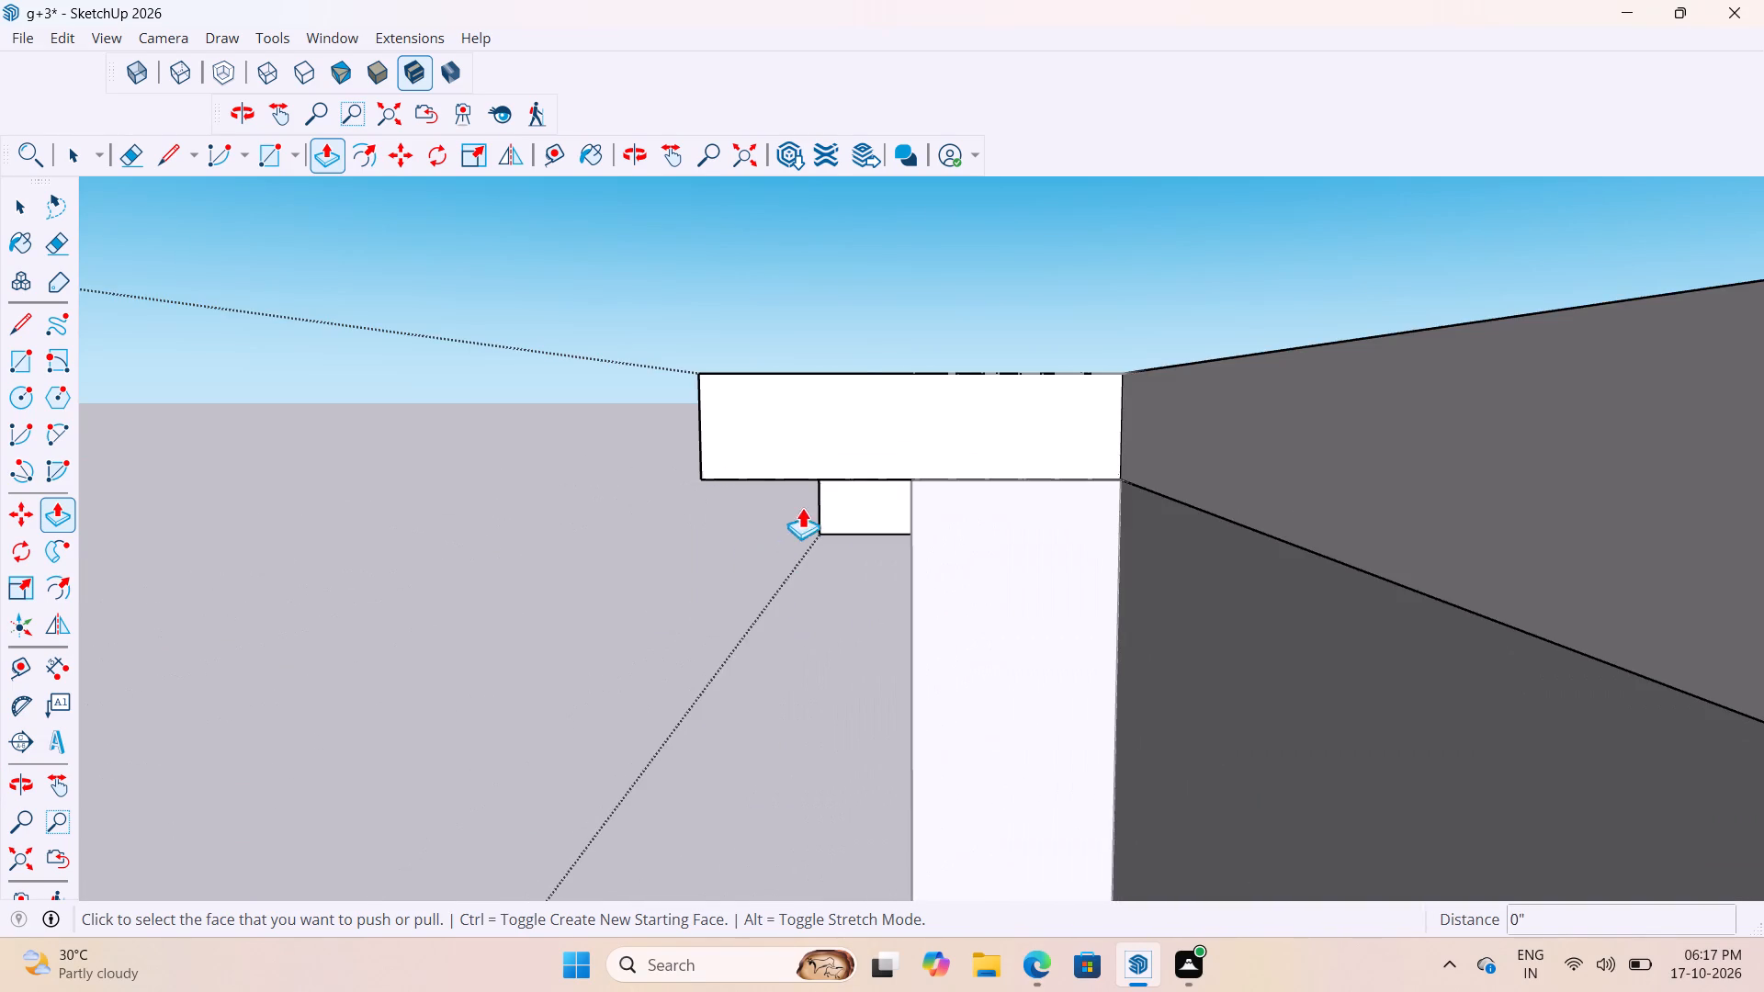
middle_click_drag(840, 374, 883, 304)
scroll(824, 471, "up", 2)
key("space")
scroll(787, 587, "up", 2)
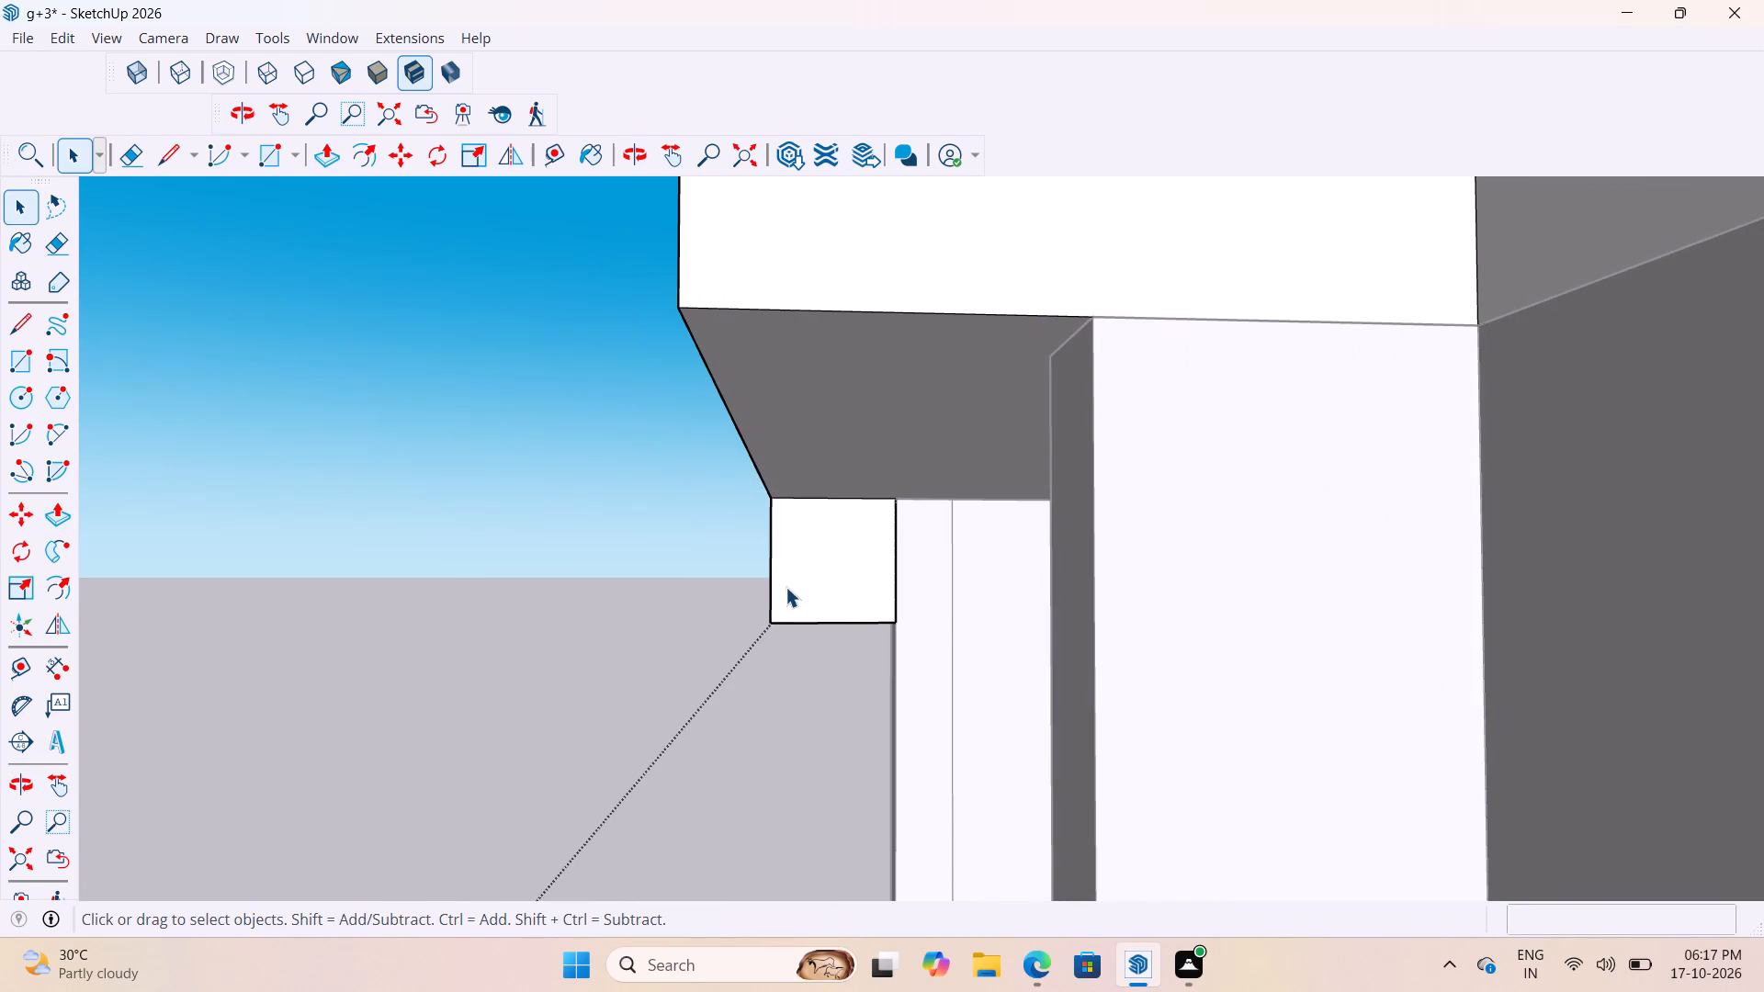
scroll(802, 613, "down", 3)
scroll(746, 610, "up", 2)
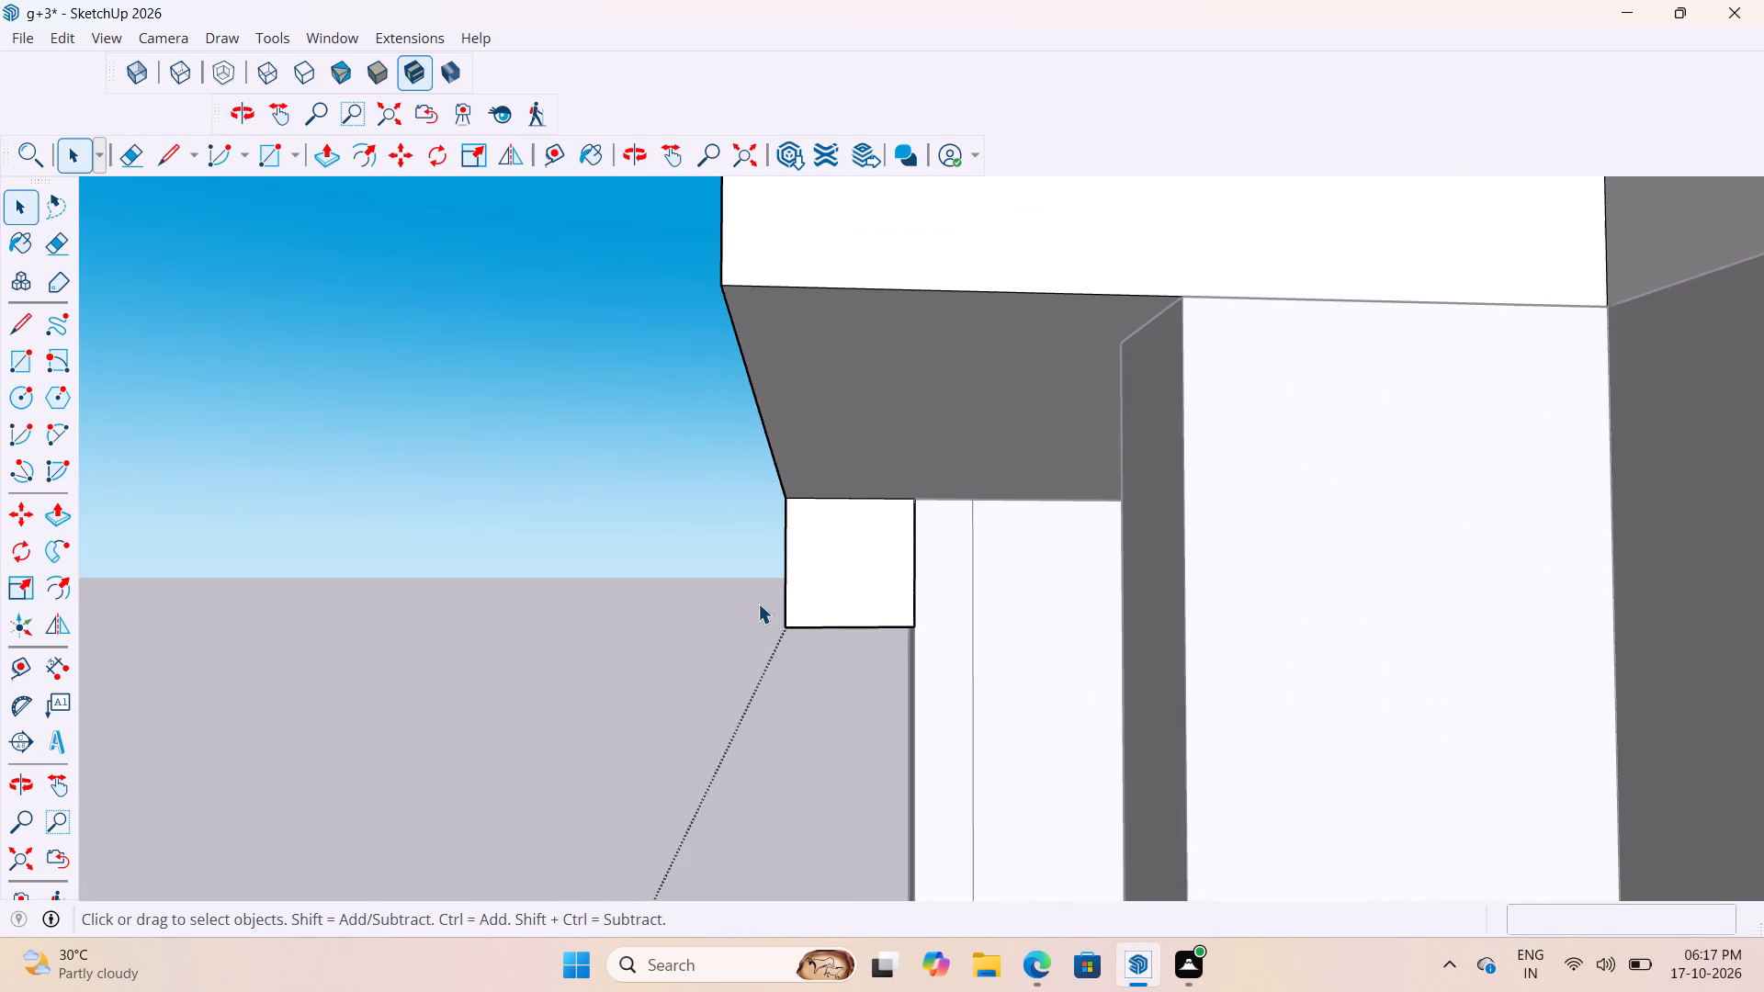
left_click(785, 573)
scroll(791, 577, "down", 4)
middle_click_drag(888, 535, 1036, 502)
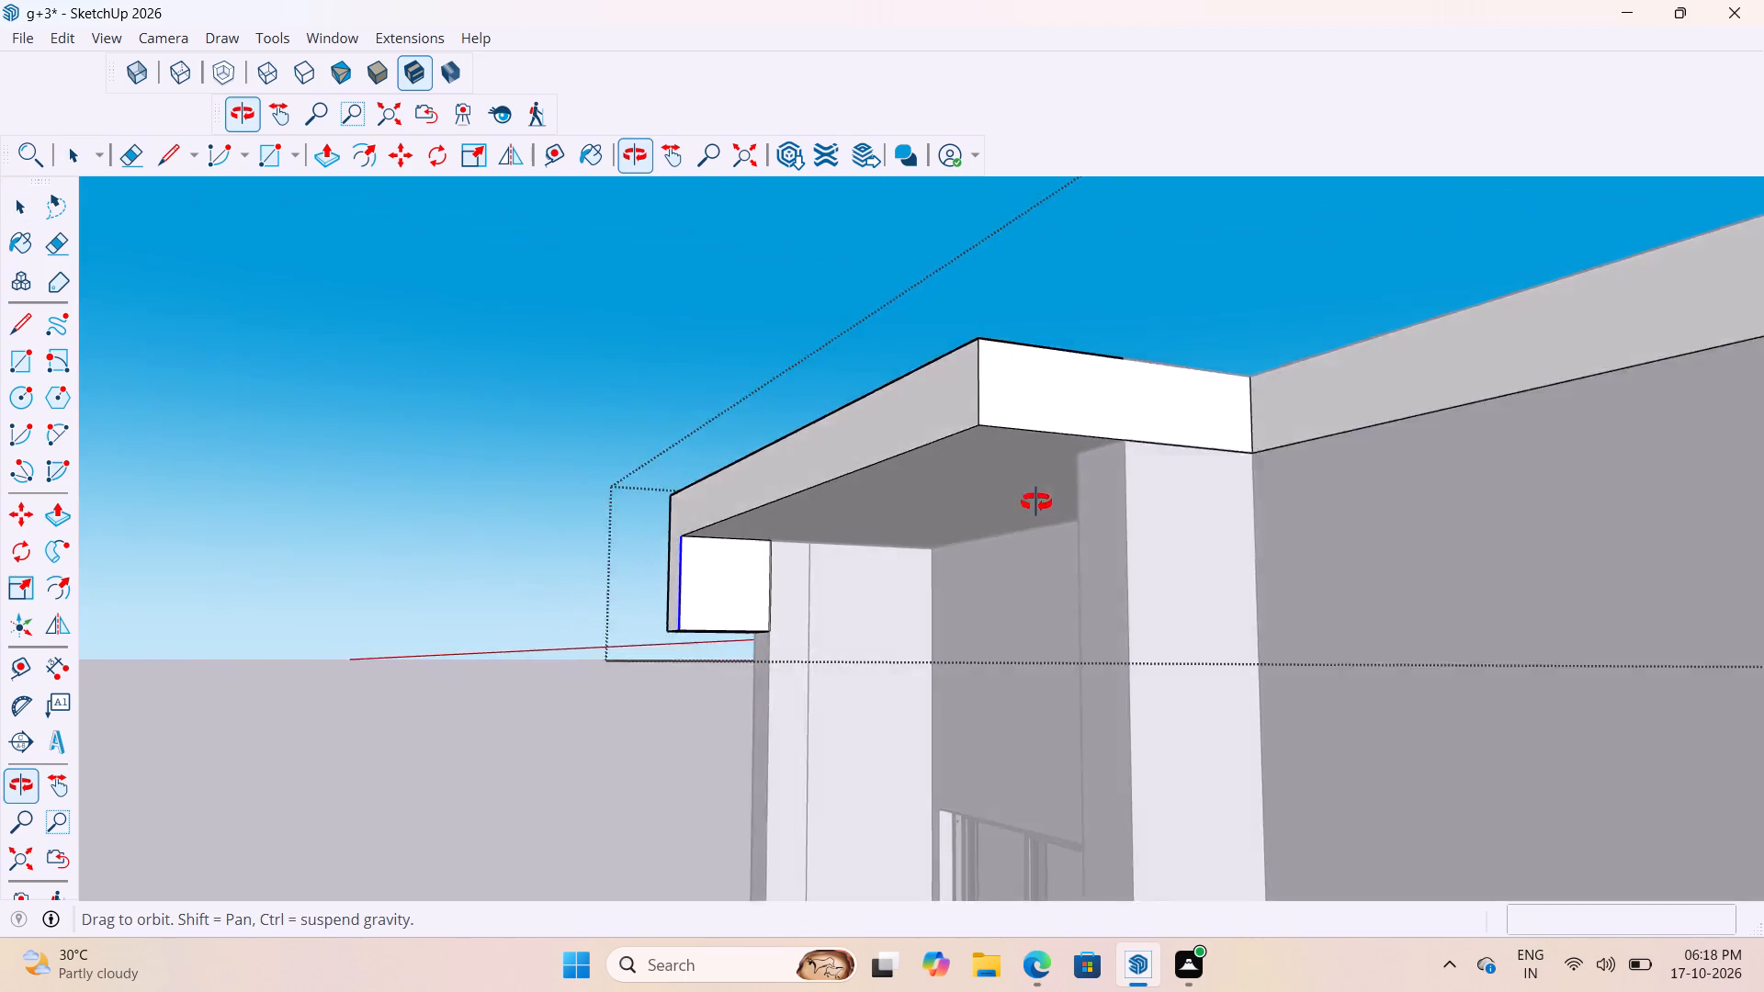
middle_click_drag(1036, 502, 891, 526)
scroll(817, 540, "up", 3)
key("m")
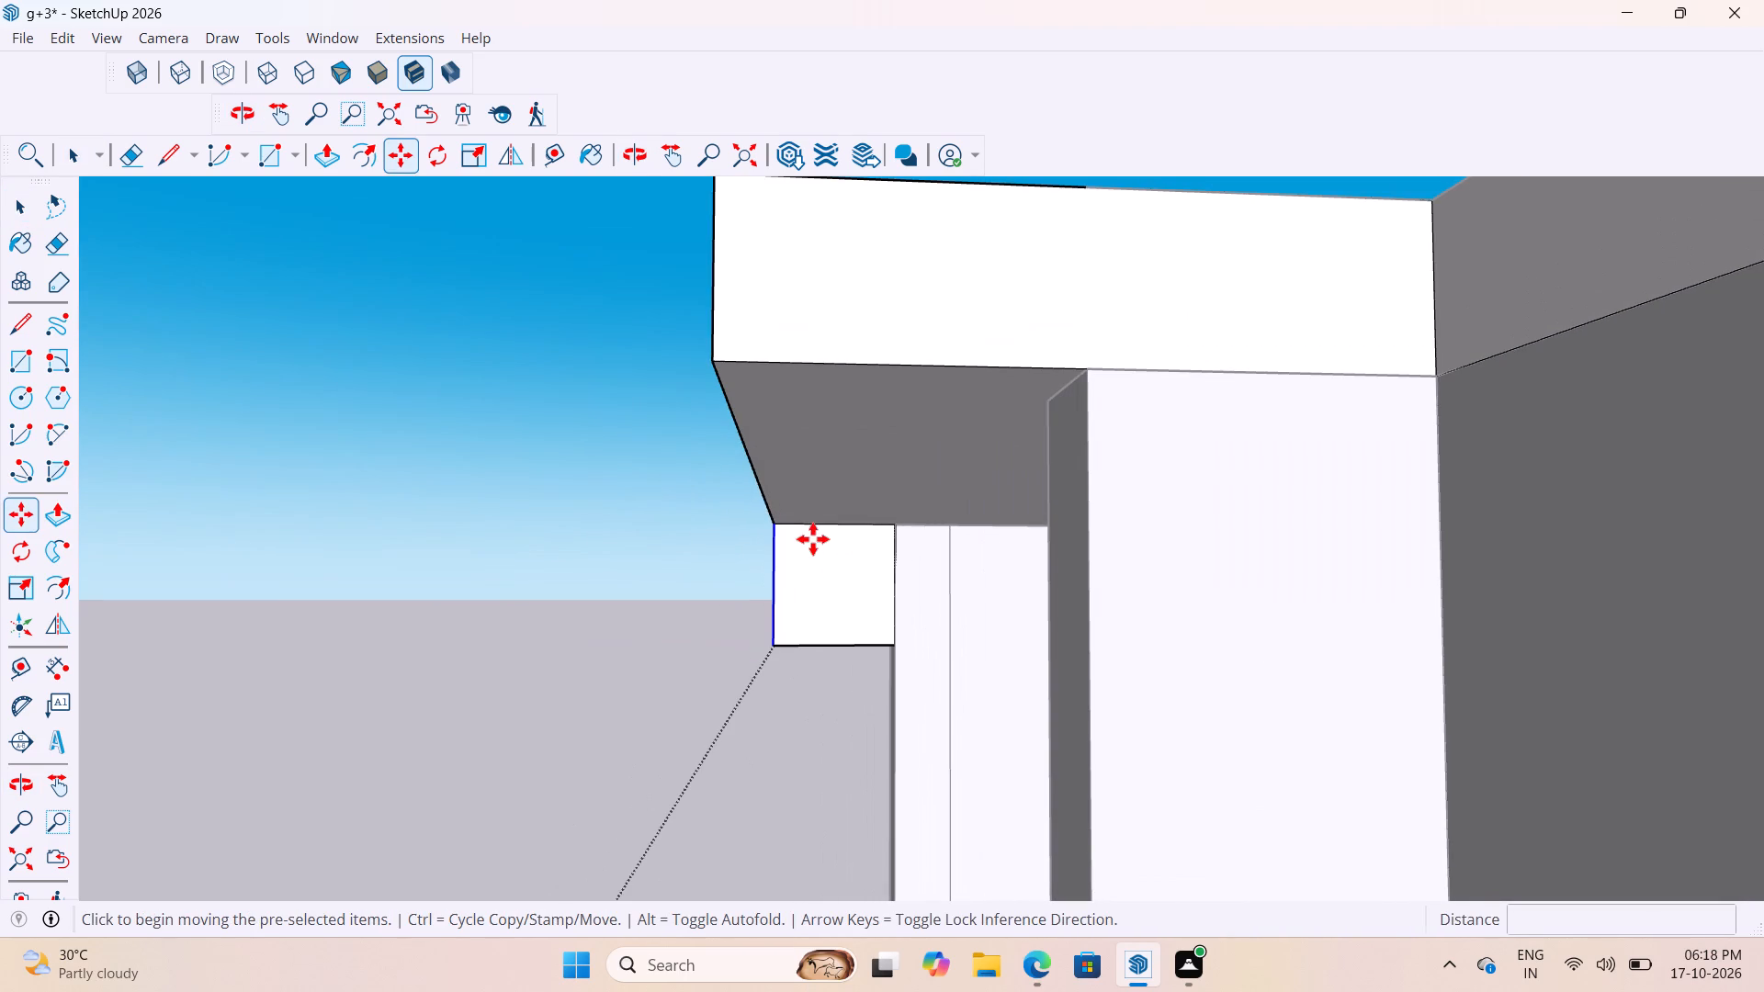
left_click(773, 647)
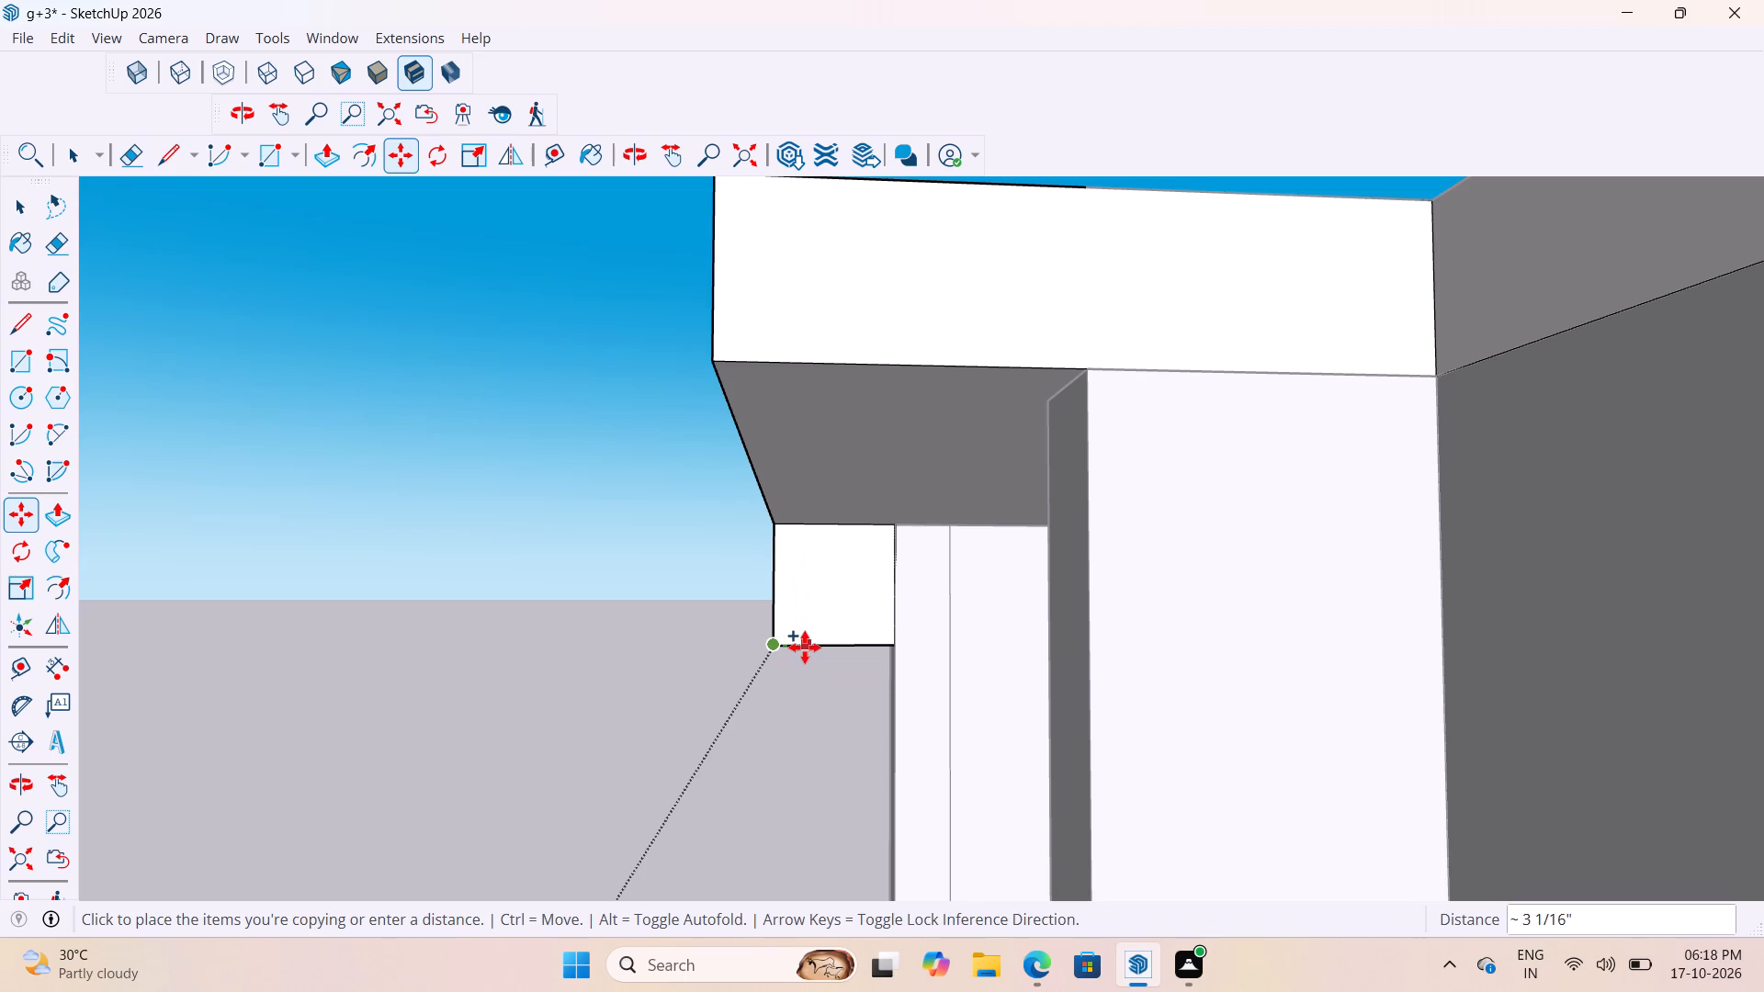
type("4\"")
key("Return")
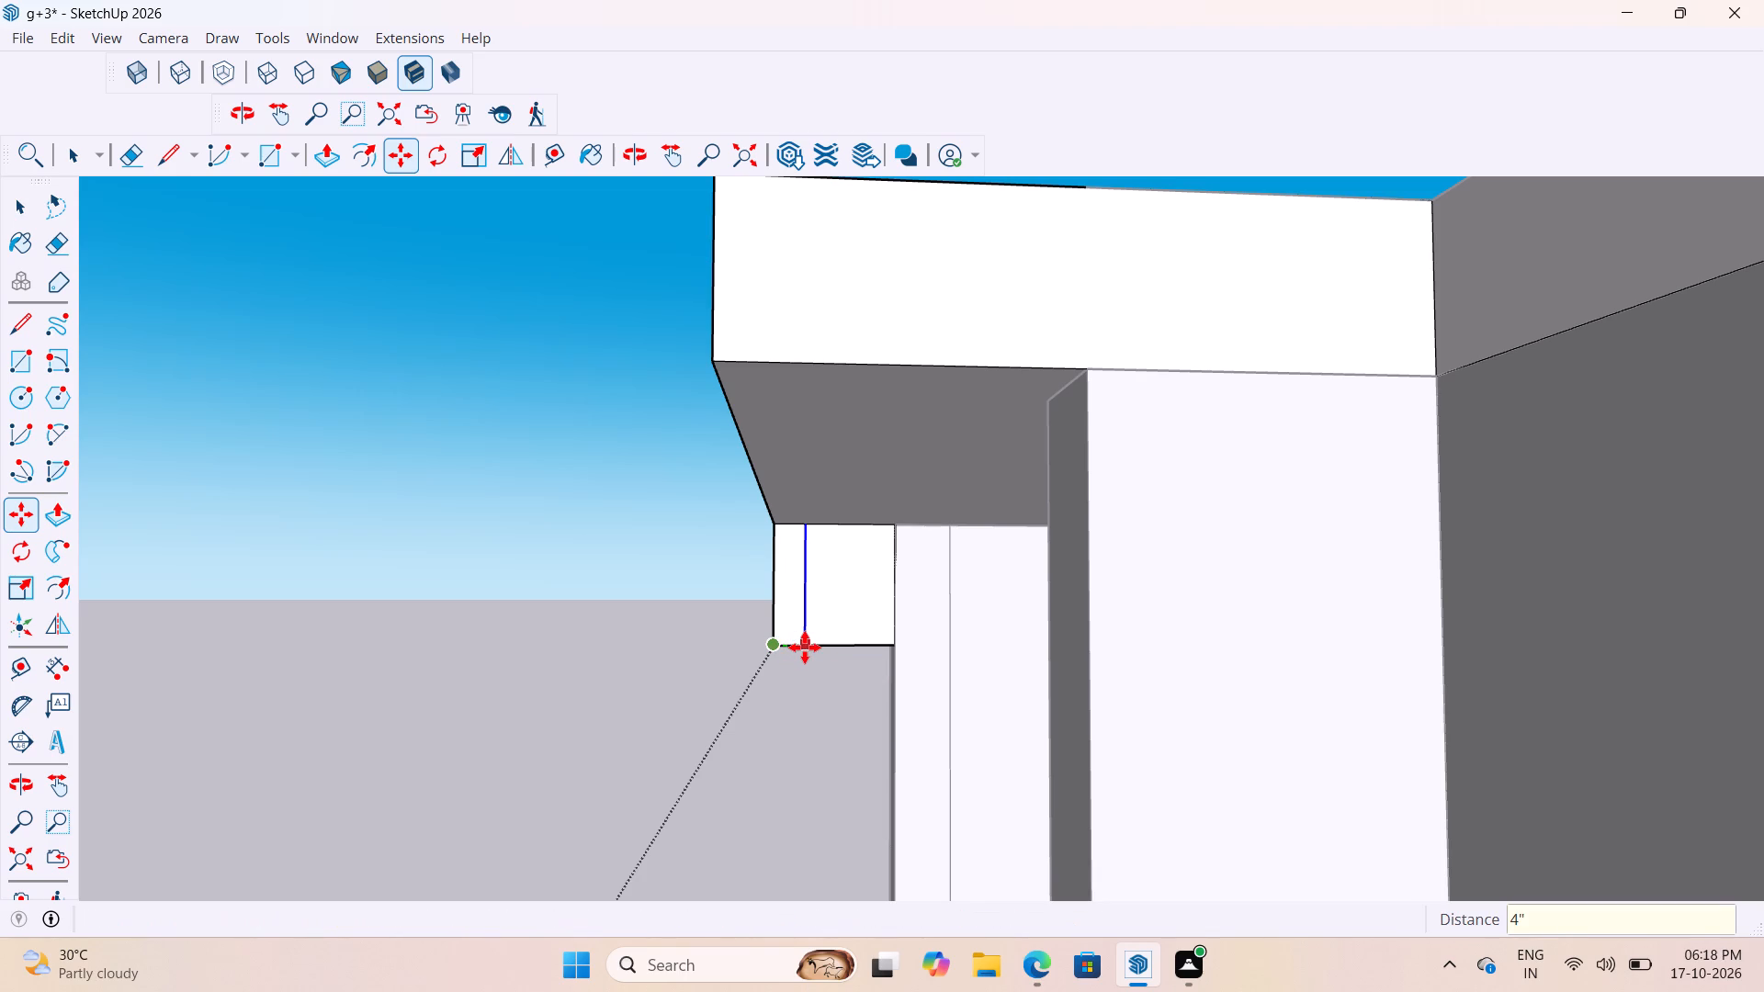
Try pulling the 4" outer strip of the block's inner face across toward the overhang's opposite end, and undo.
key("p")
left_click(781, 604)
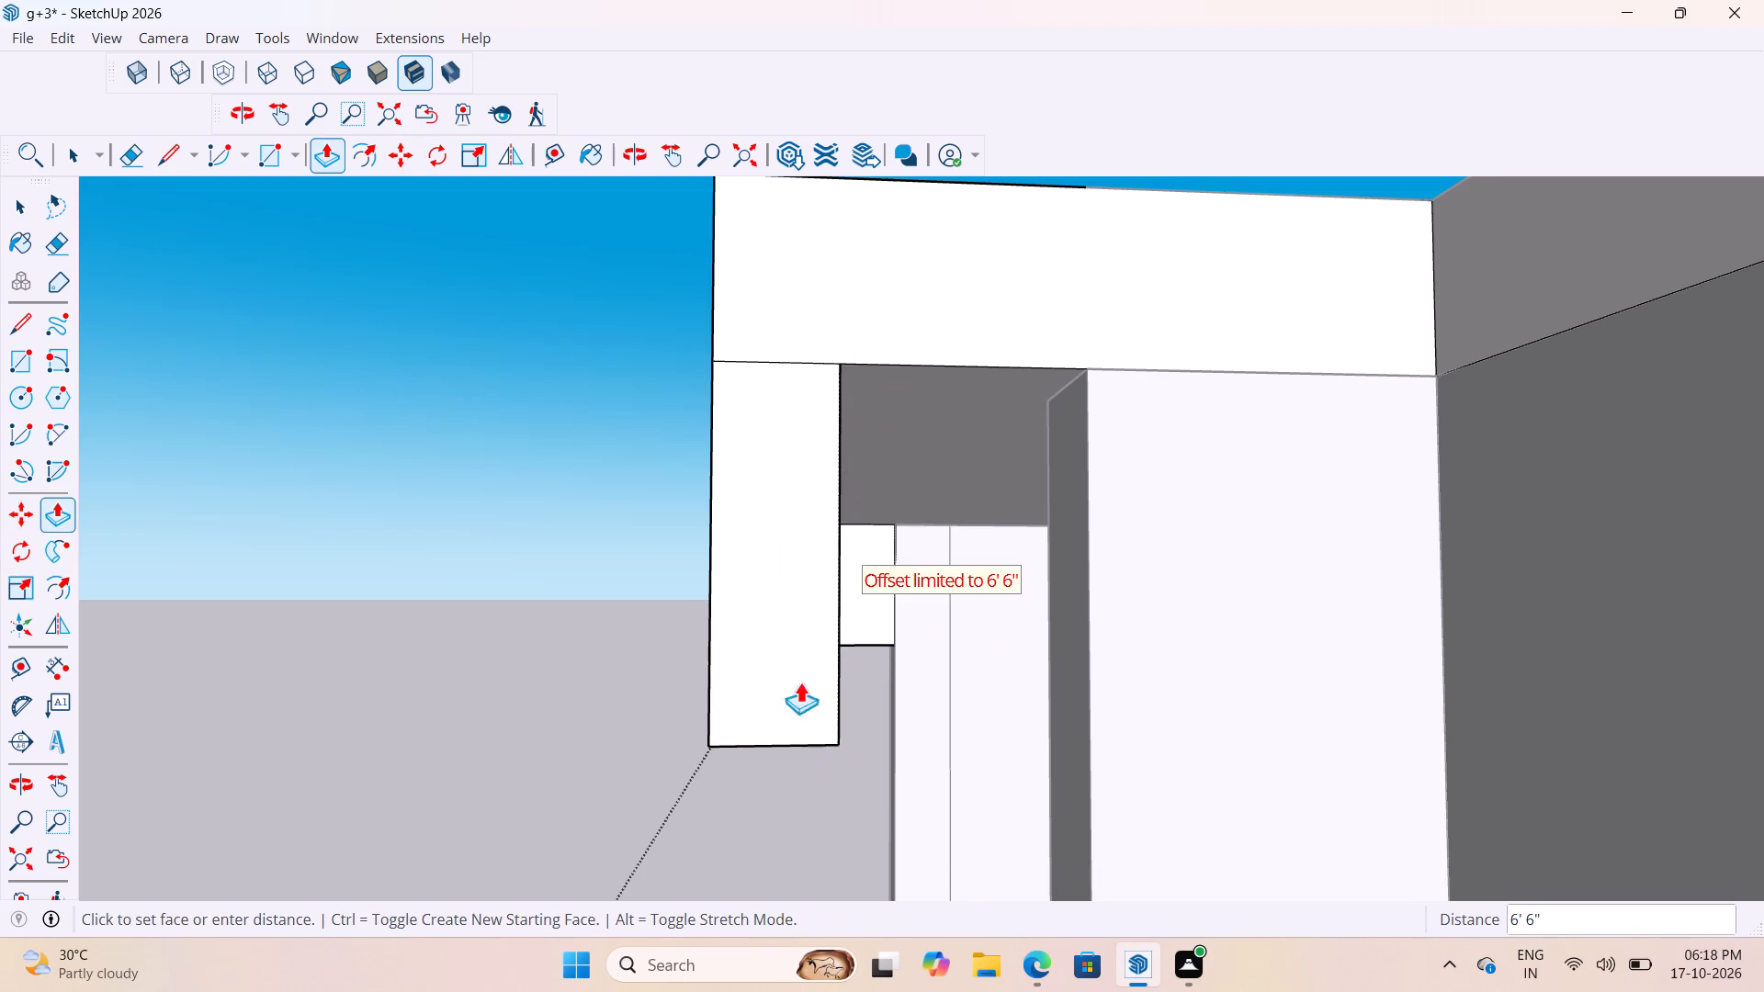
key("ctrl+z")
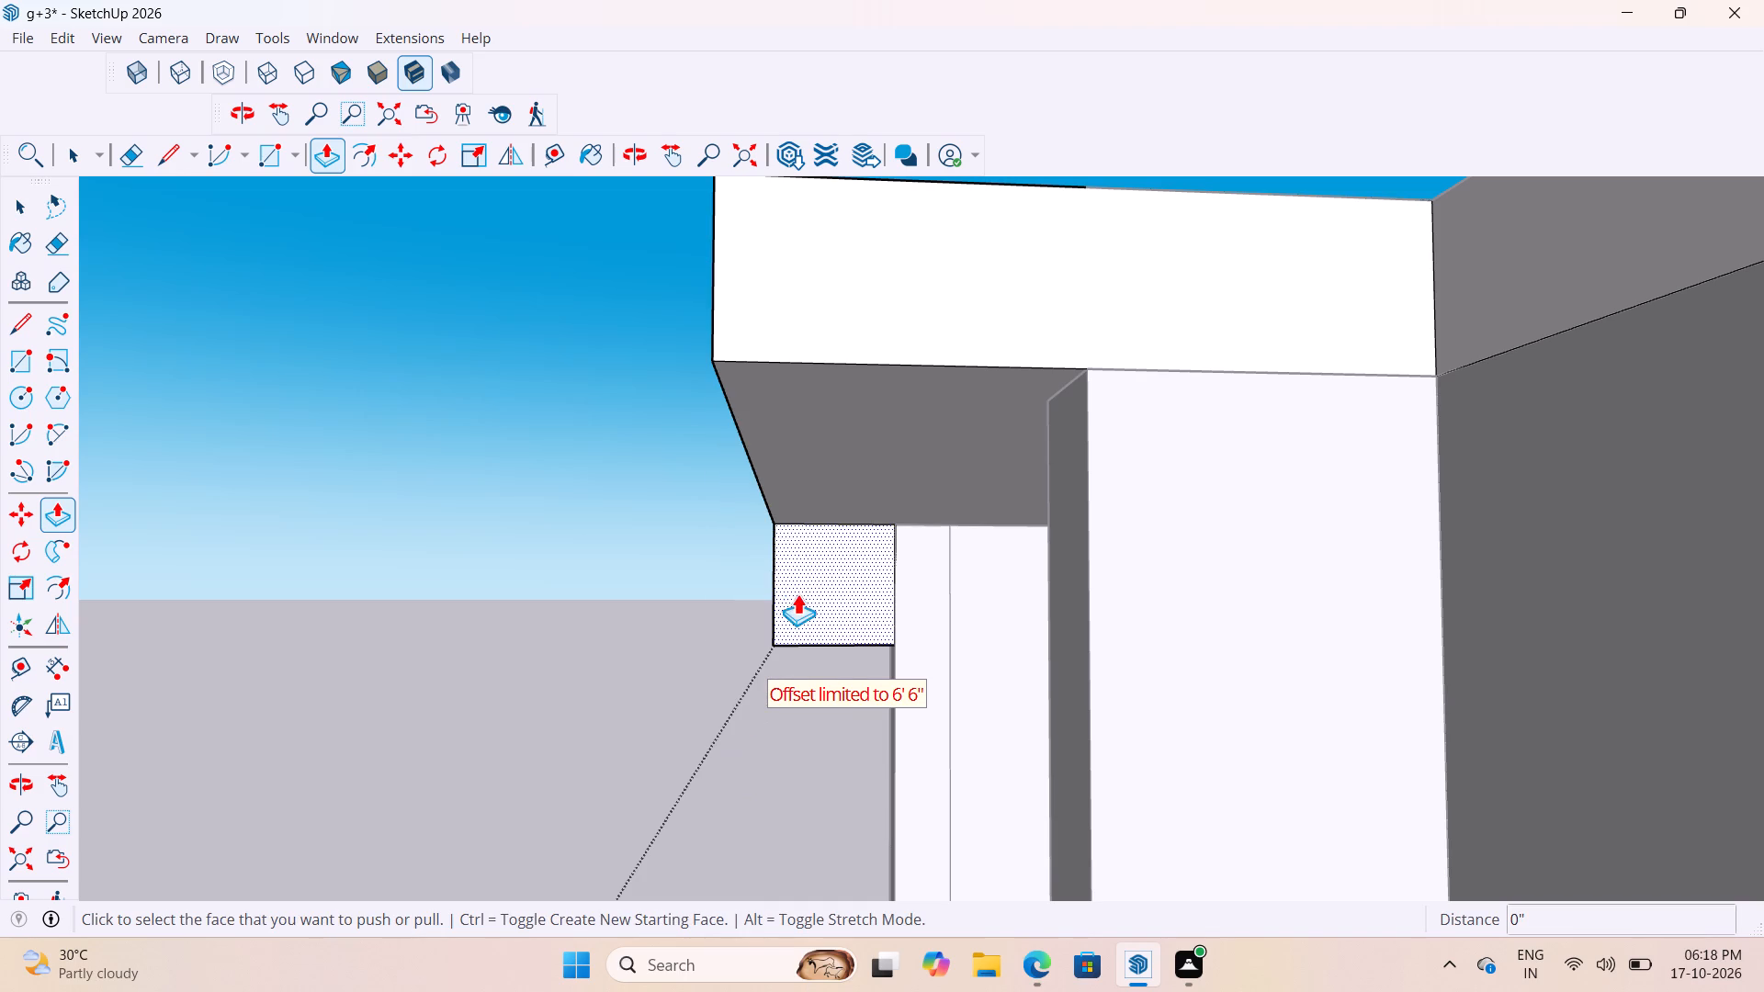
Copy the outer vertical edge of the dropped block's inner face 4" inward to mark off an outer strip again.
key("space")
left_click(822, 575)
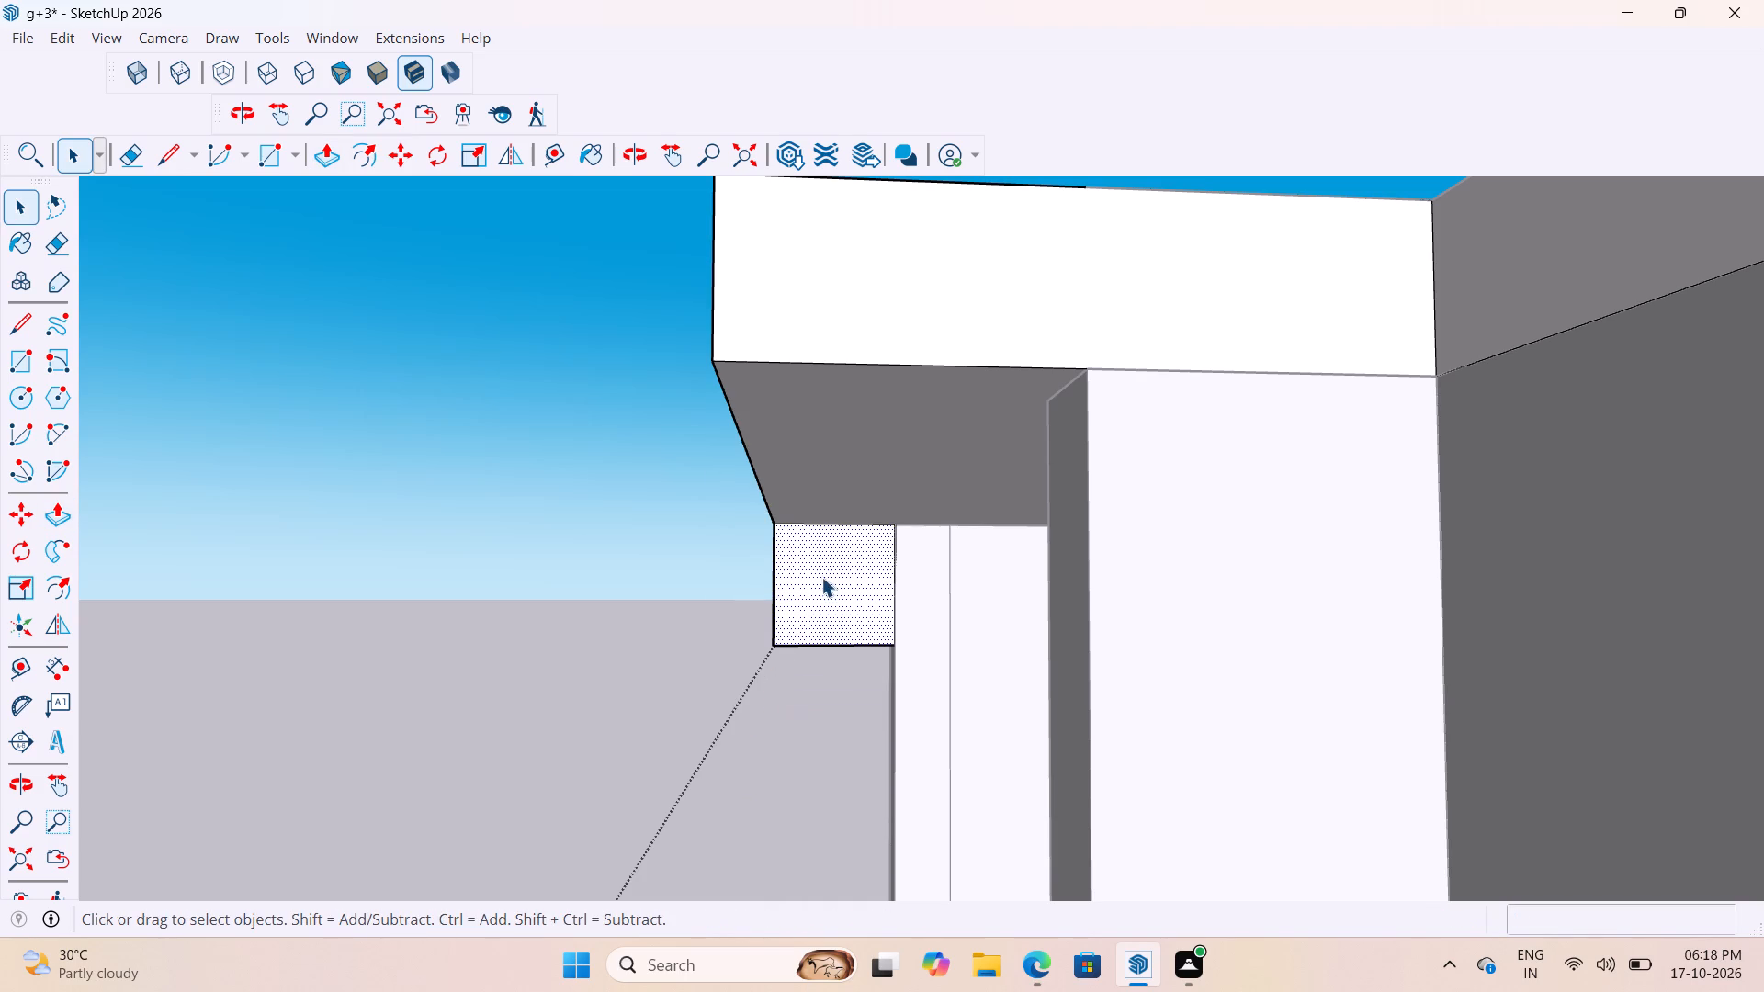
key("m")
key("space")
left_click(779, 696)
left_click(774, 612)
key("m")
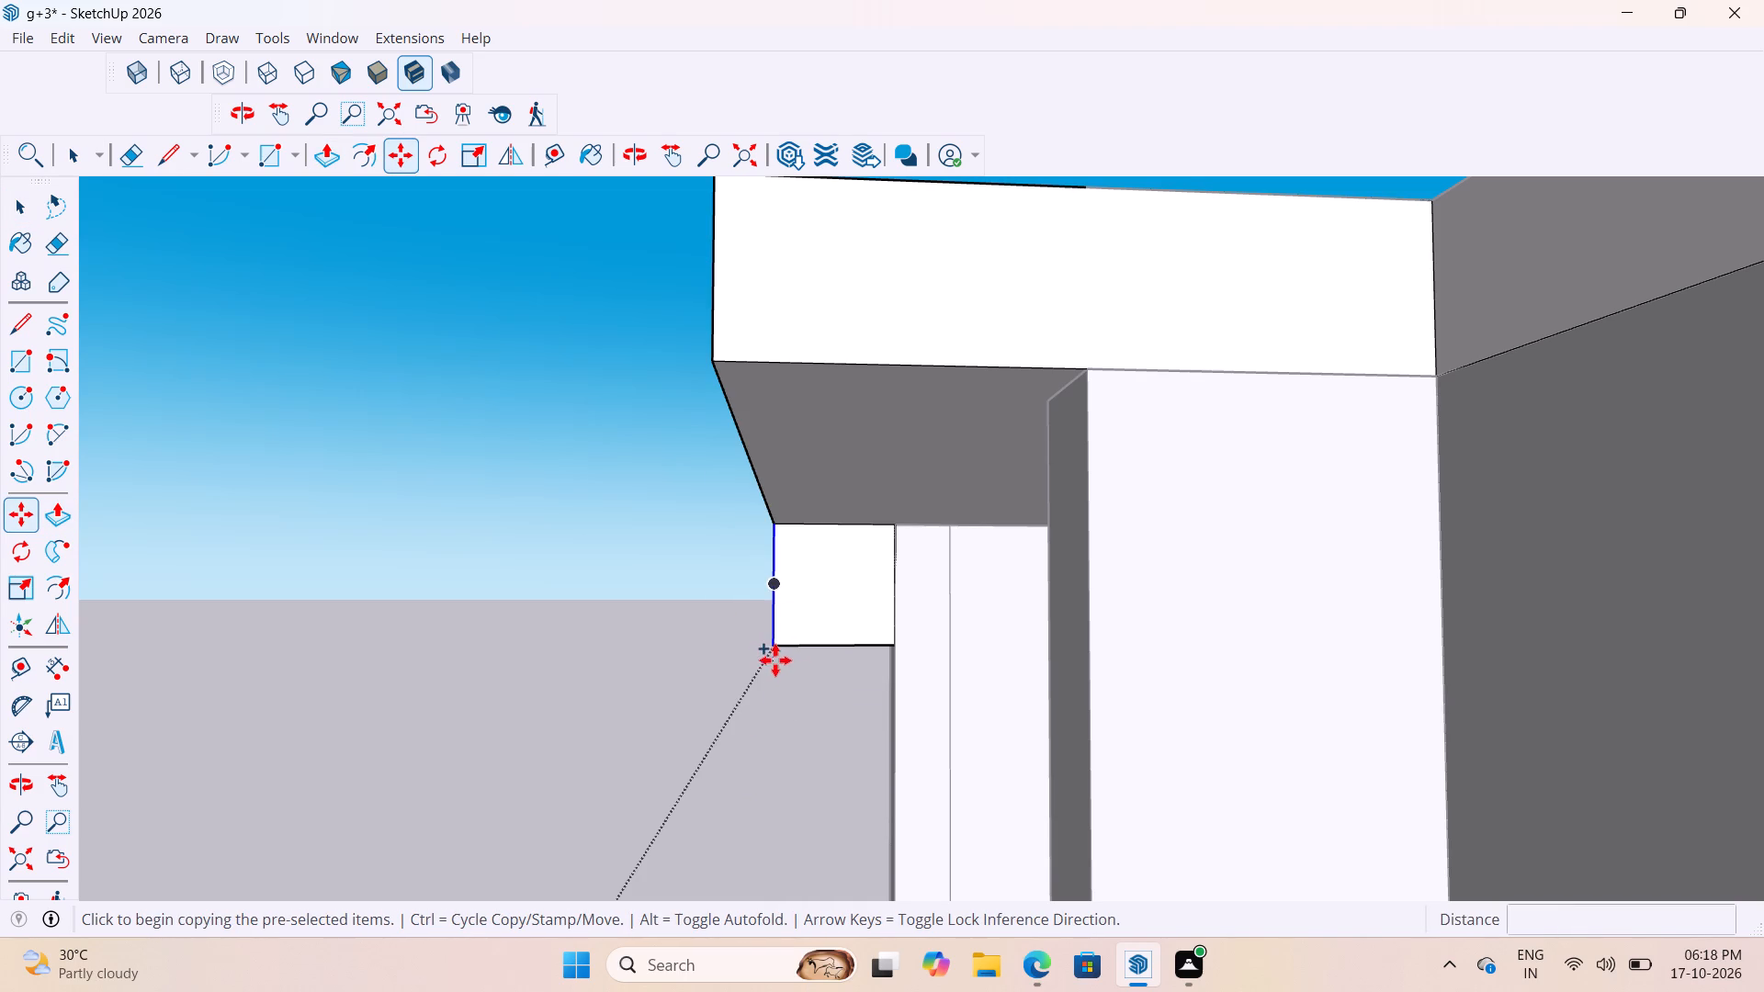
left_click(775, 651)
scroll(812, 647, "up", 3)
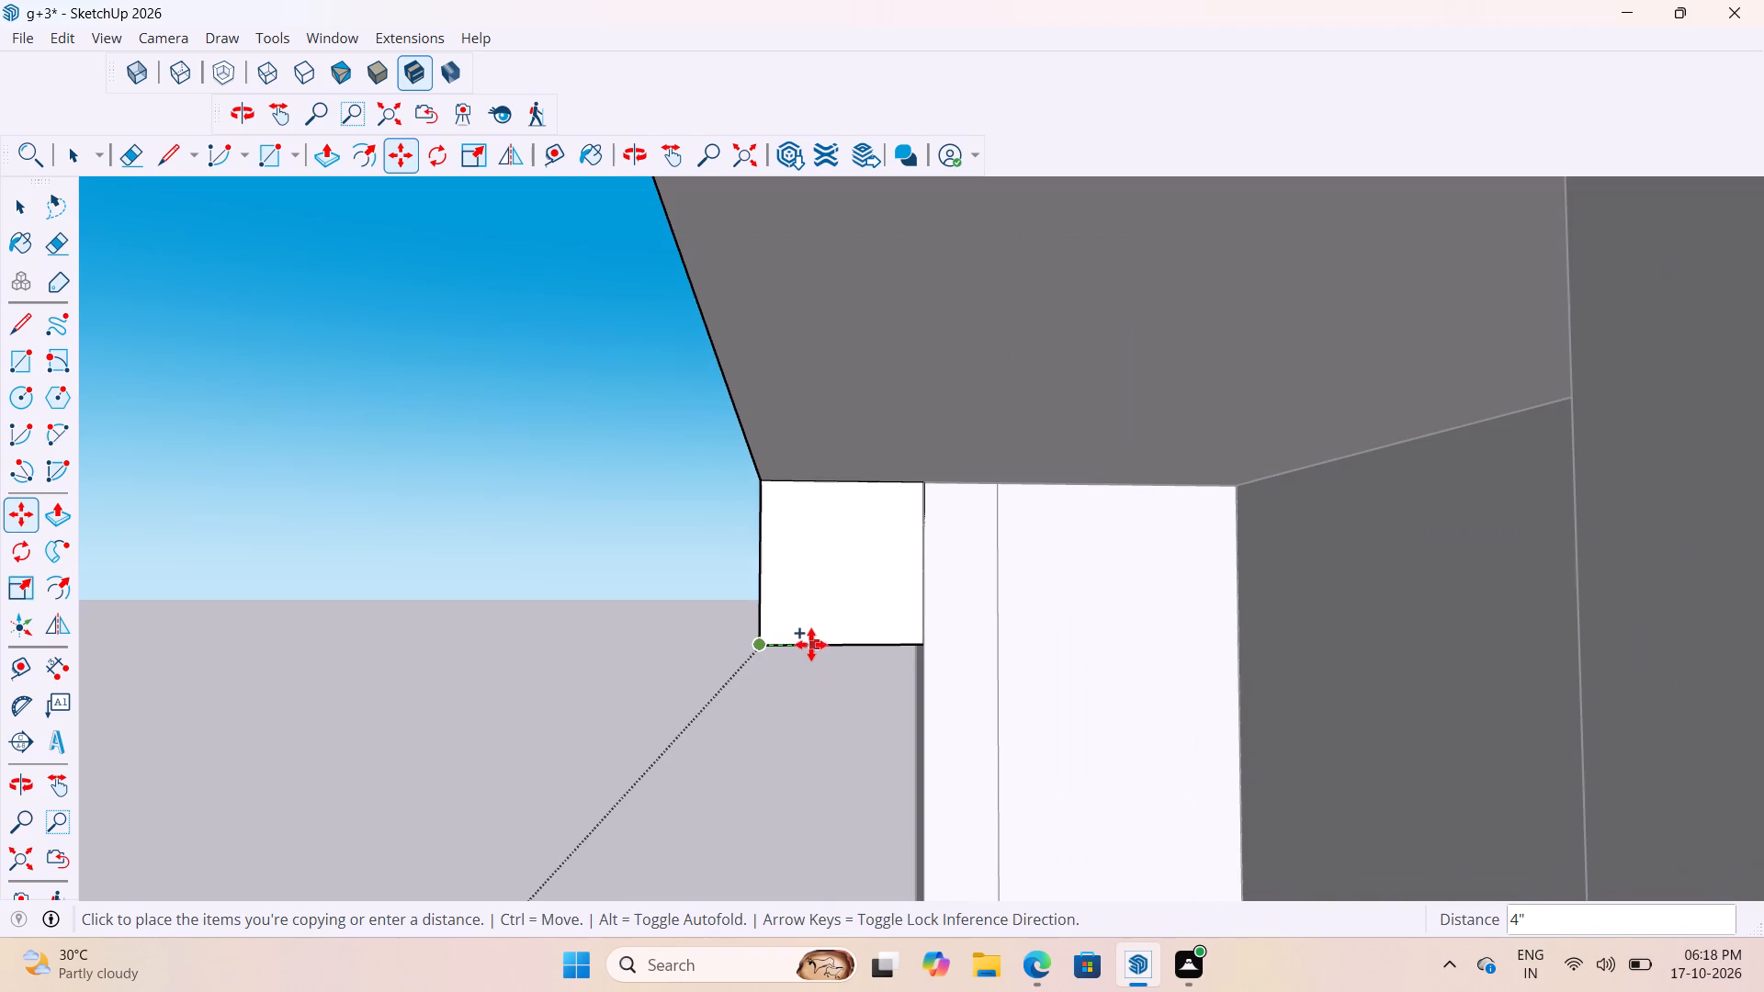
scroll(797, 654, "up", 1)
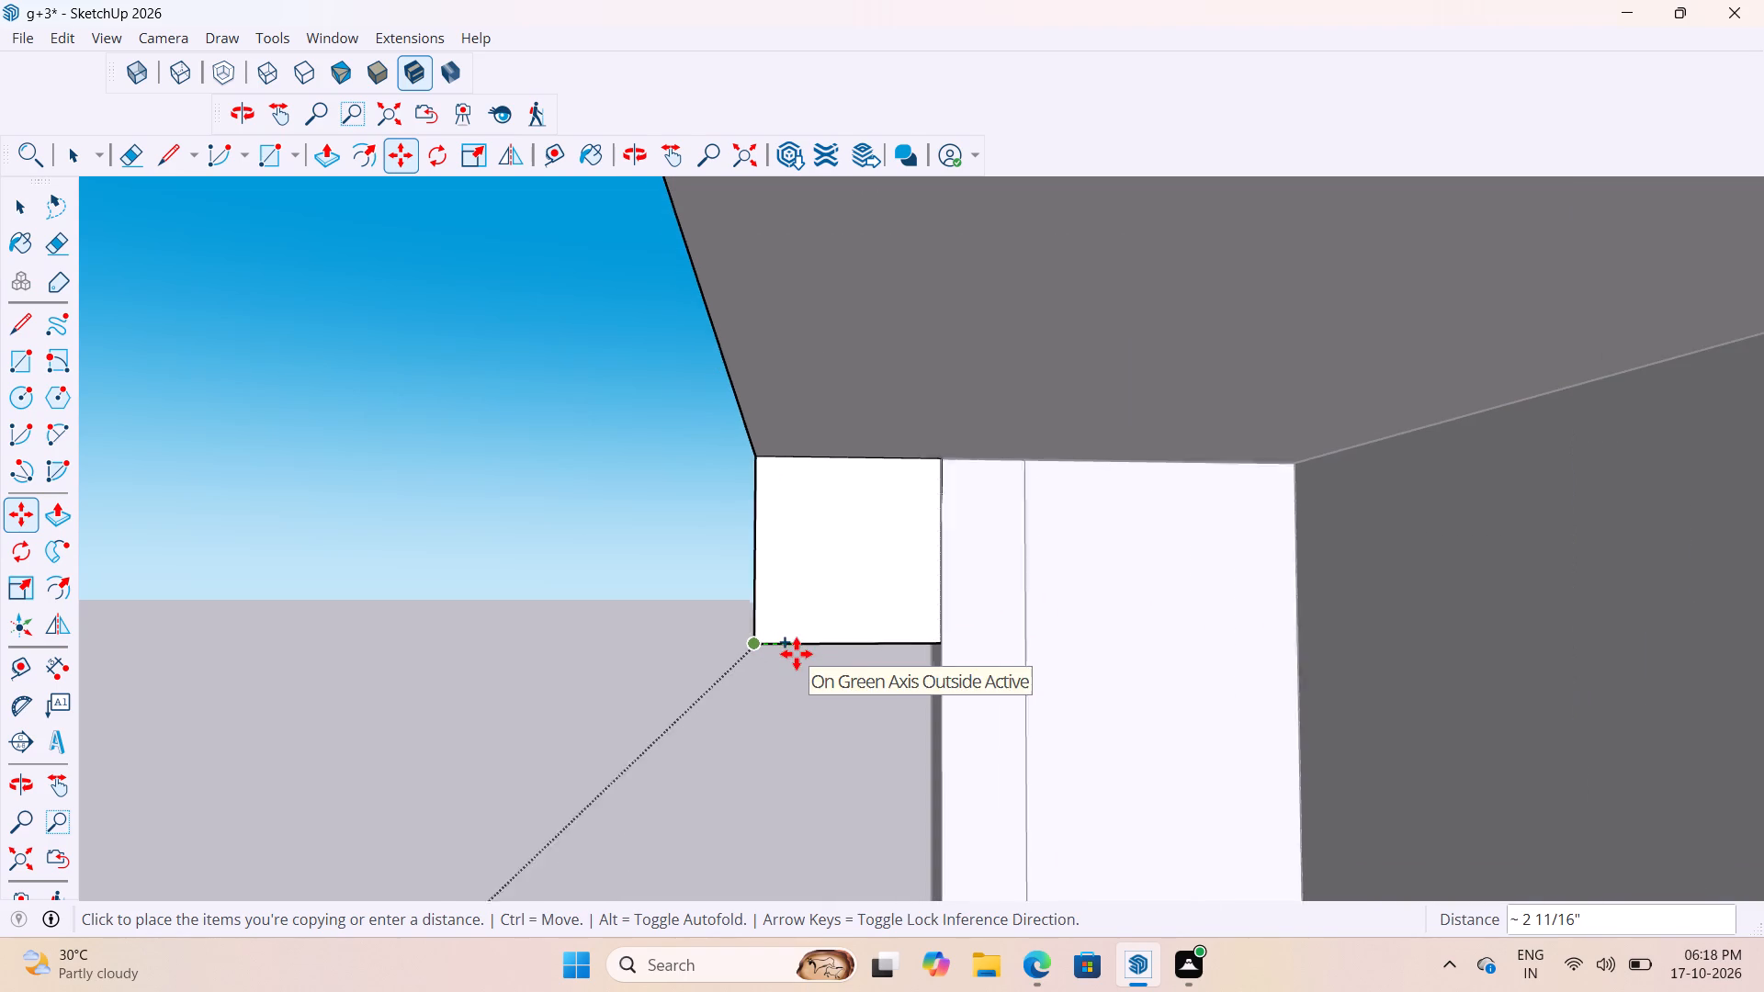
scroll(797, 654, "up", 4)
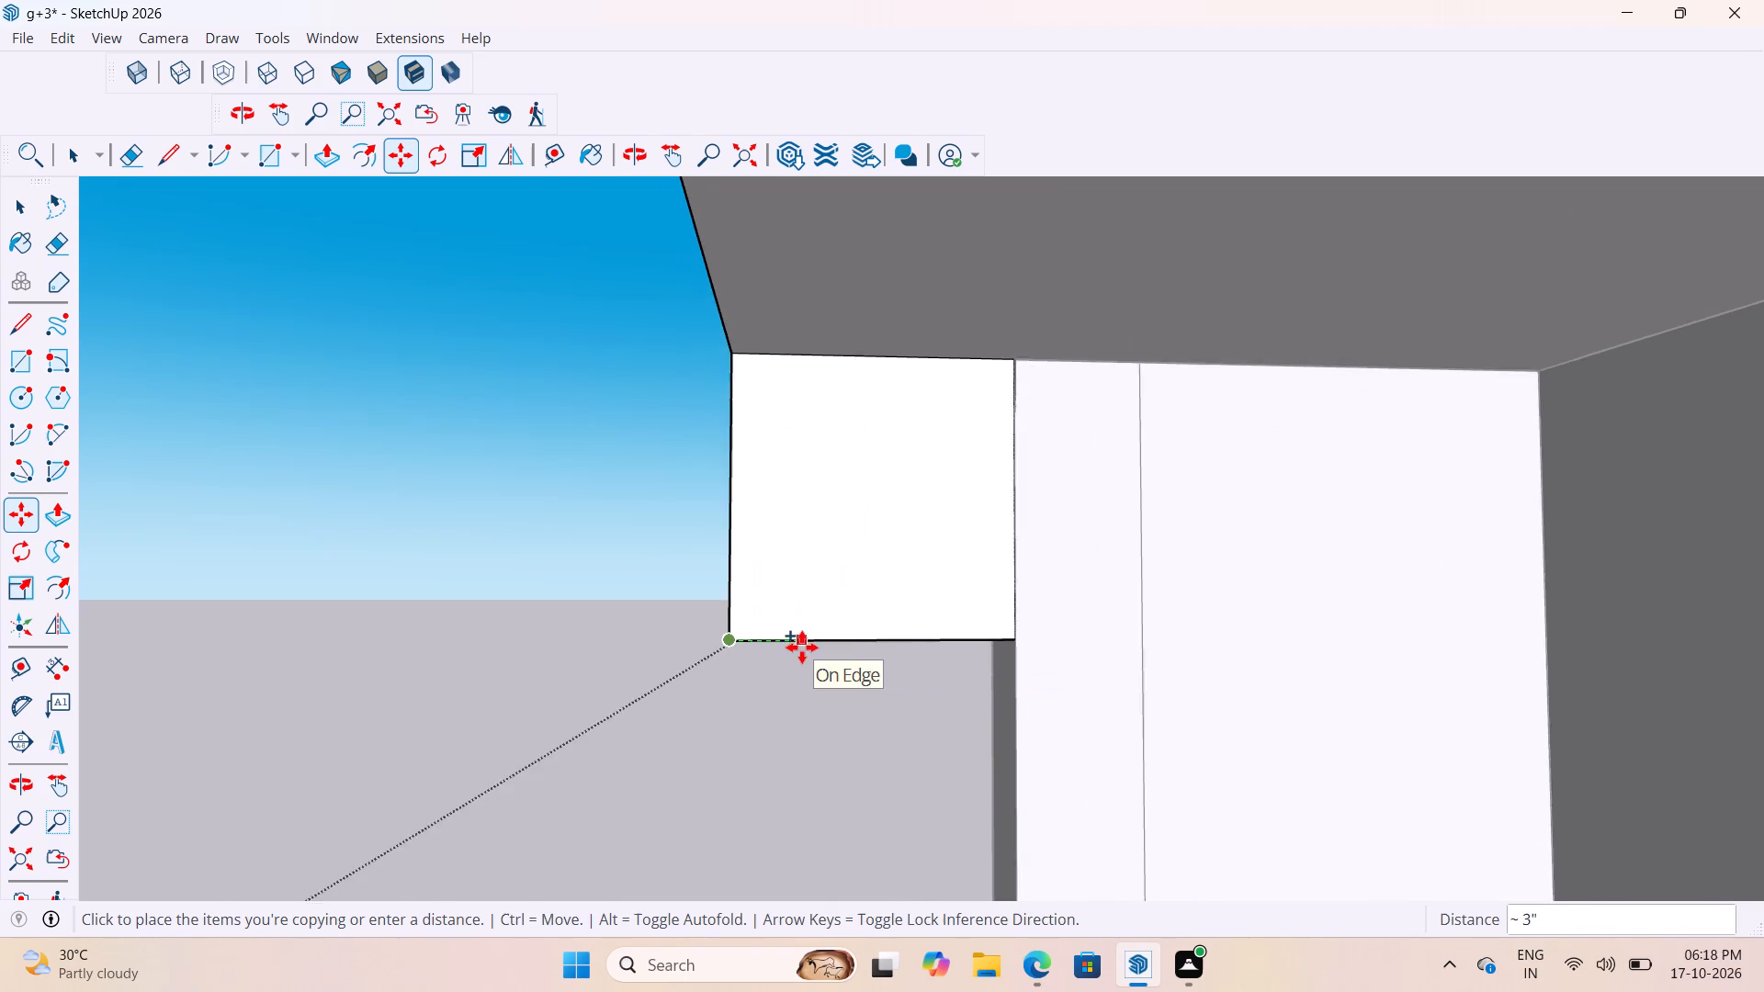
type("4\"")
key("Return")
key("space")
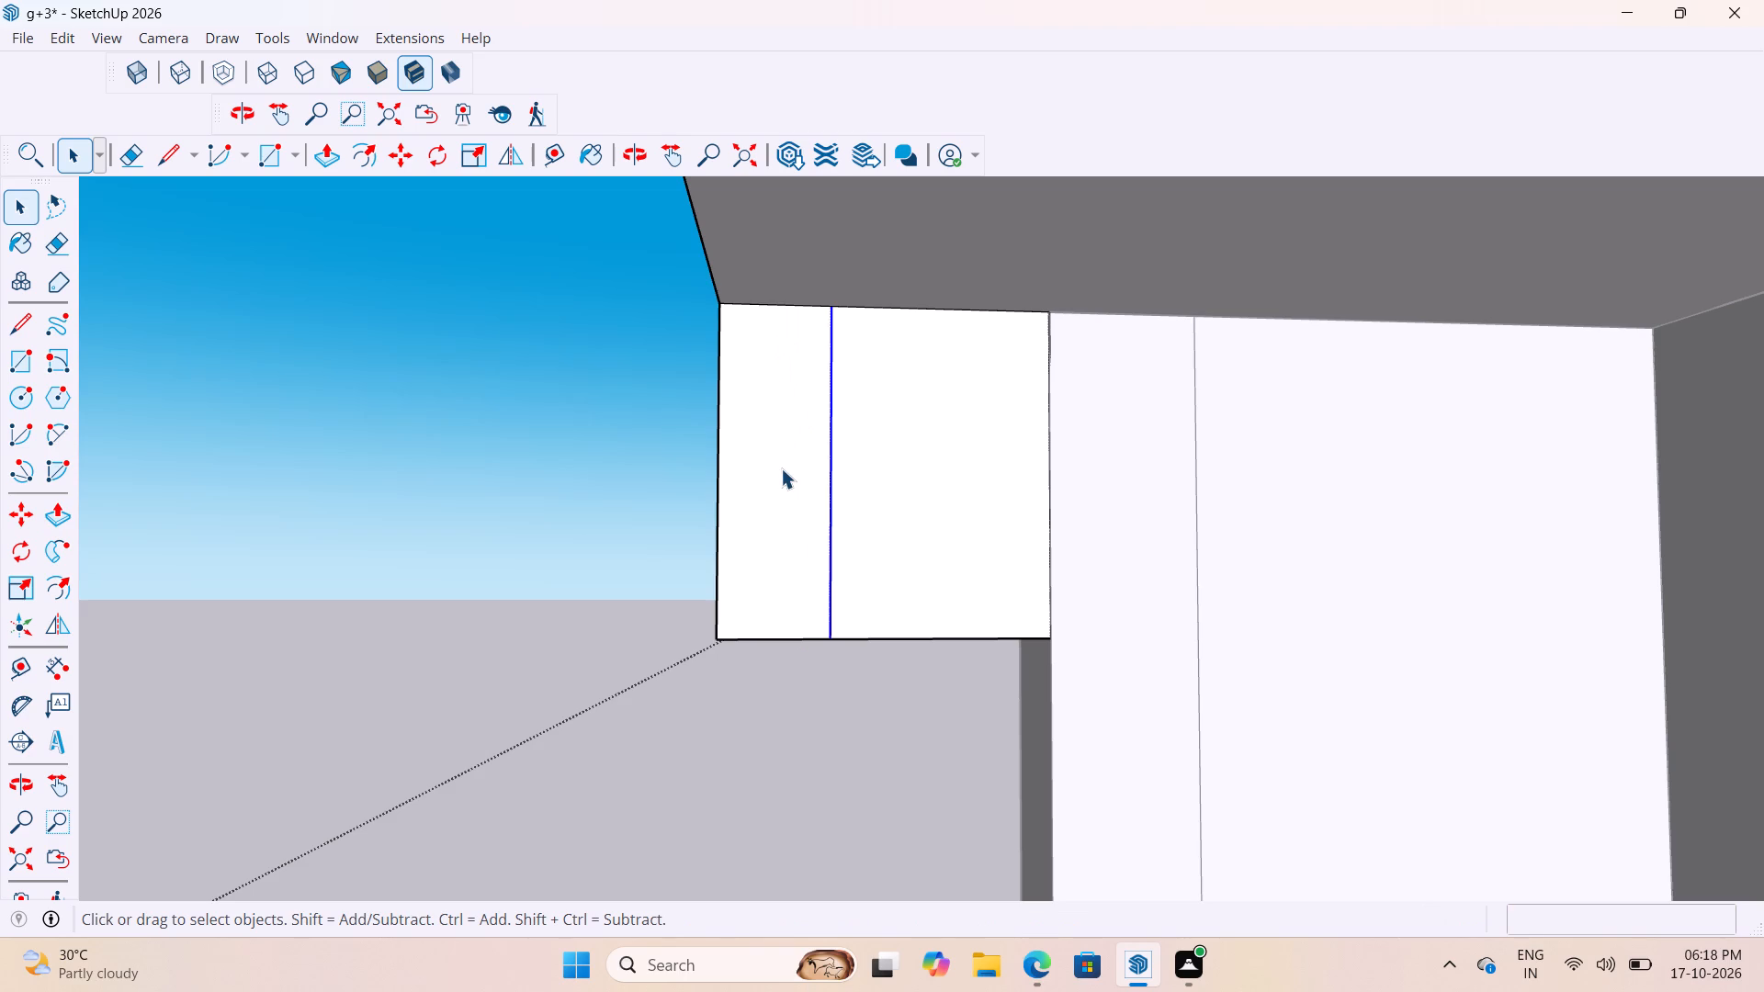
Pull the 4" outer strip 6' 6" along the overhang's front to its opposite end as the dropped edge.
left_click(781, 468)
key("p")
left_click(781, 468)
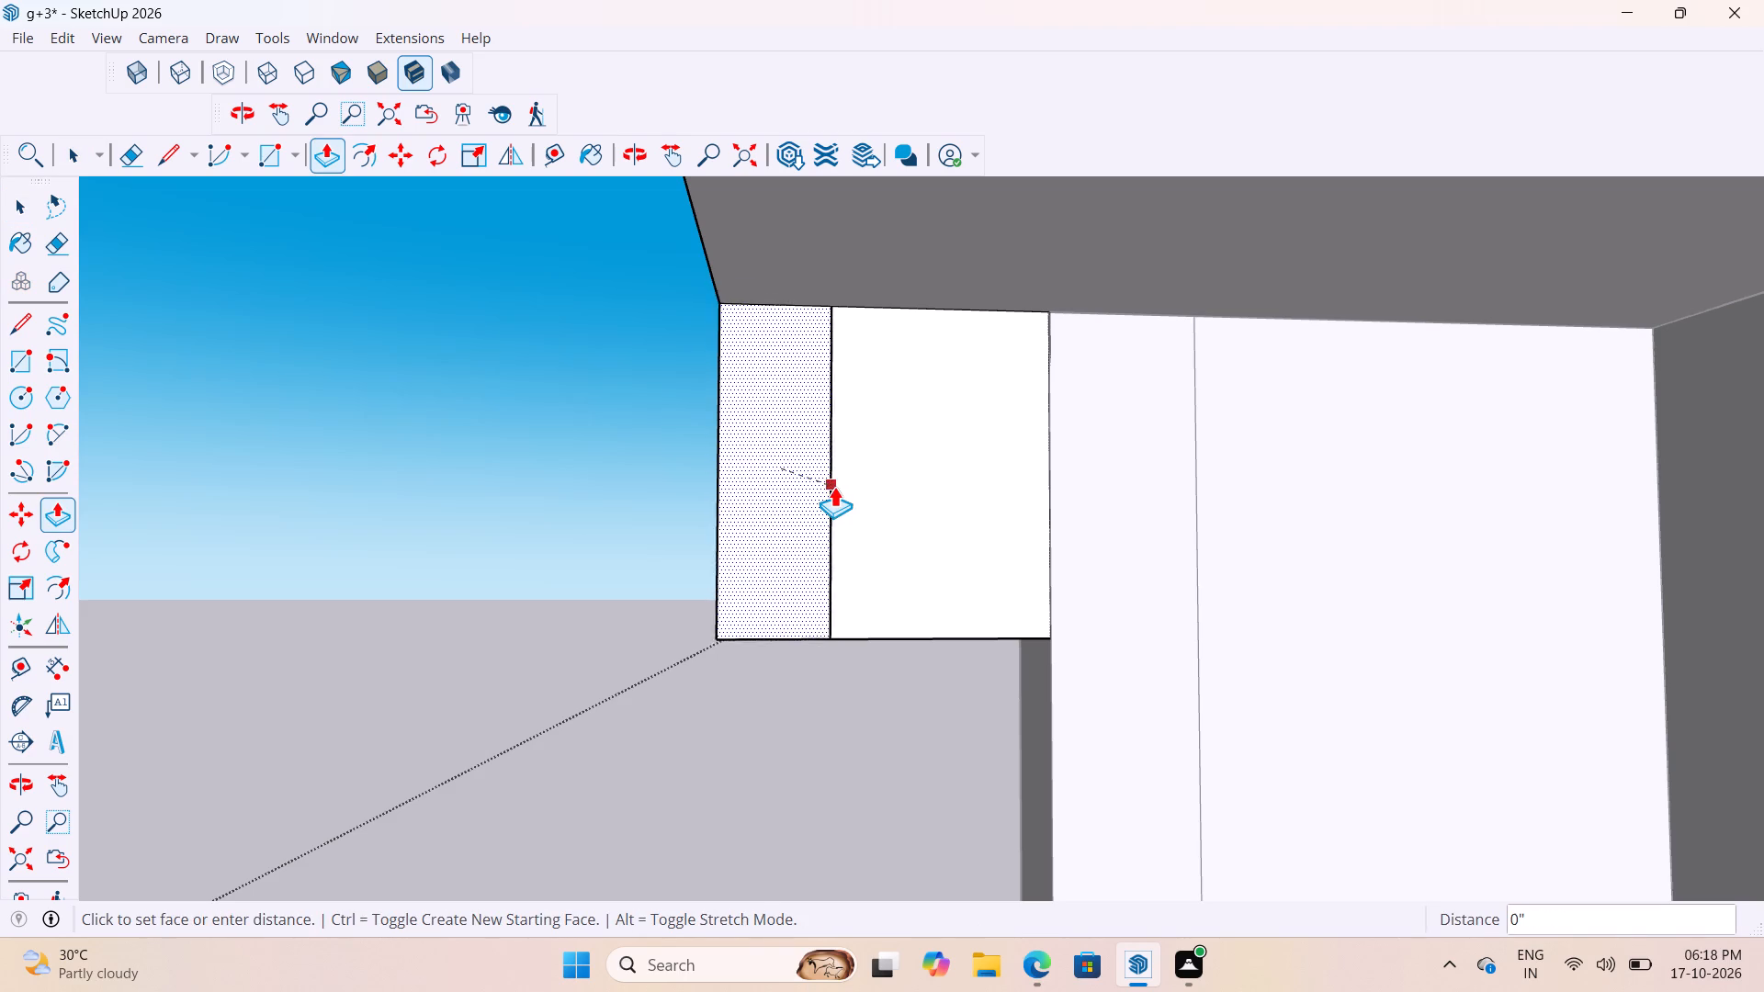
scroll(834, 486, "down", 17)
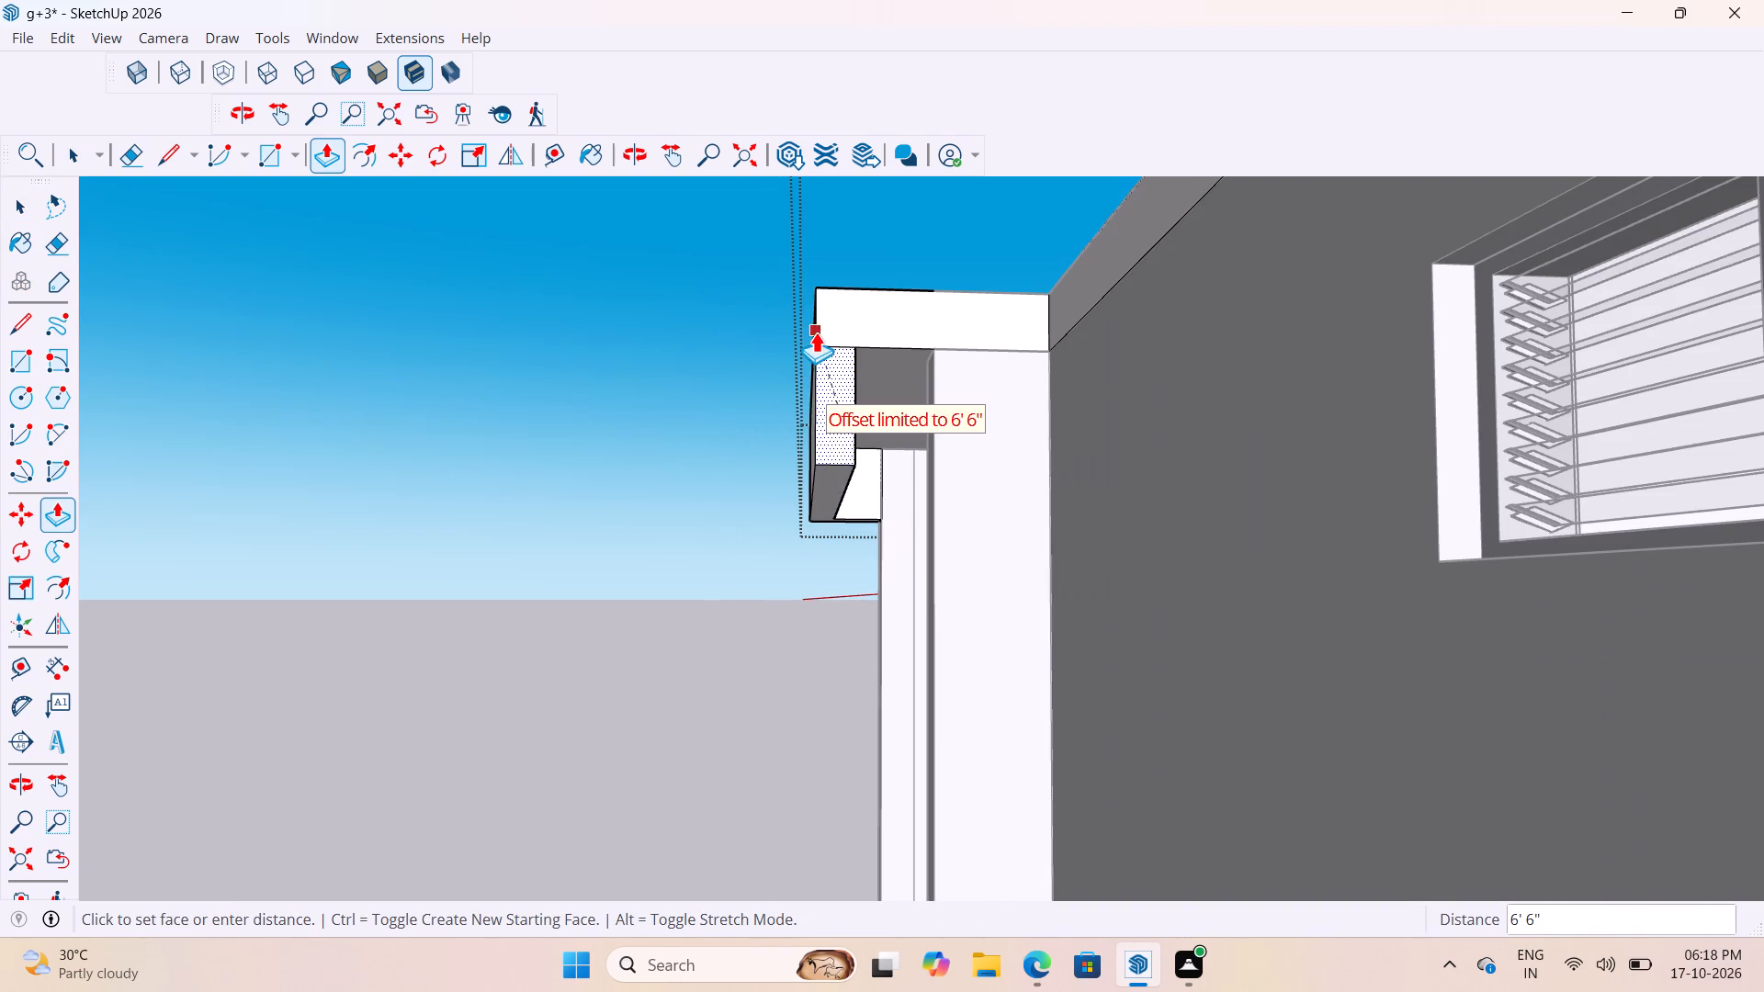
left_click(818, 353)
Measure with the Tape Measure from the inner front edge of the side wall at the overhang's near end.
middle_click_drag(950, 426, 861, 484)
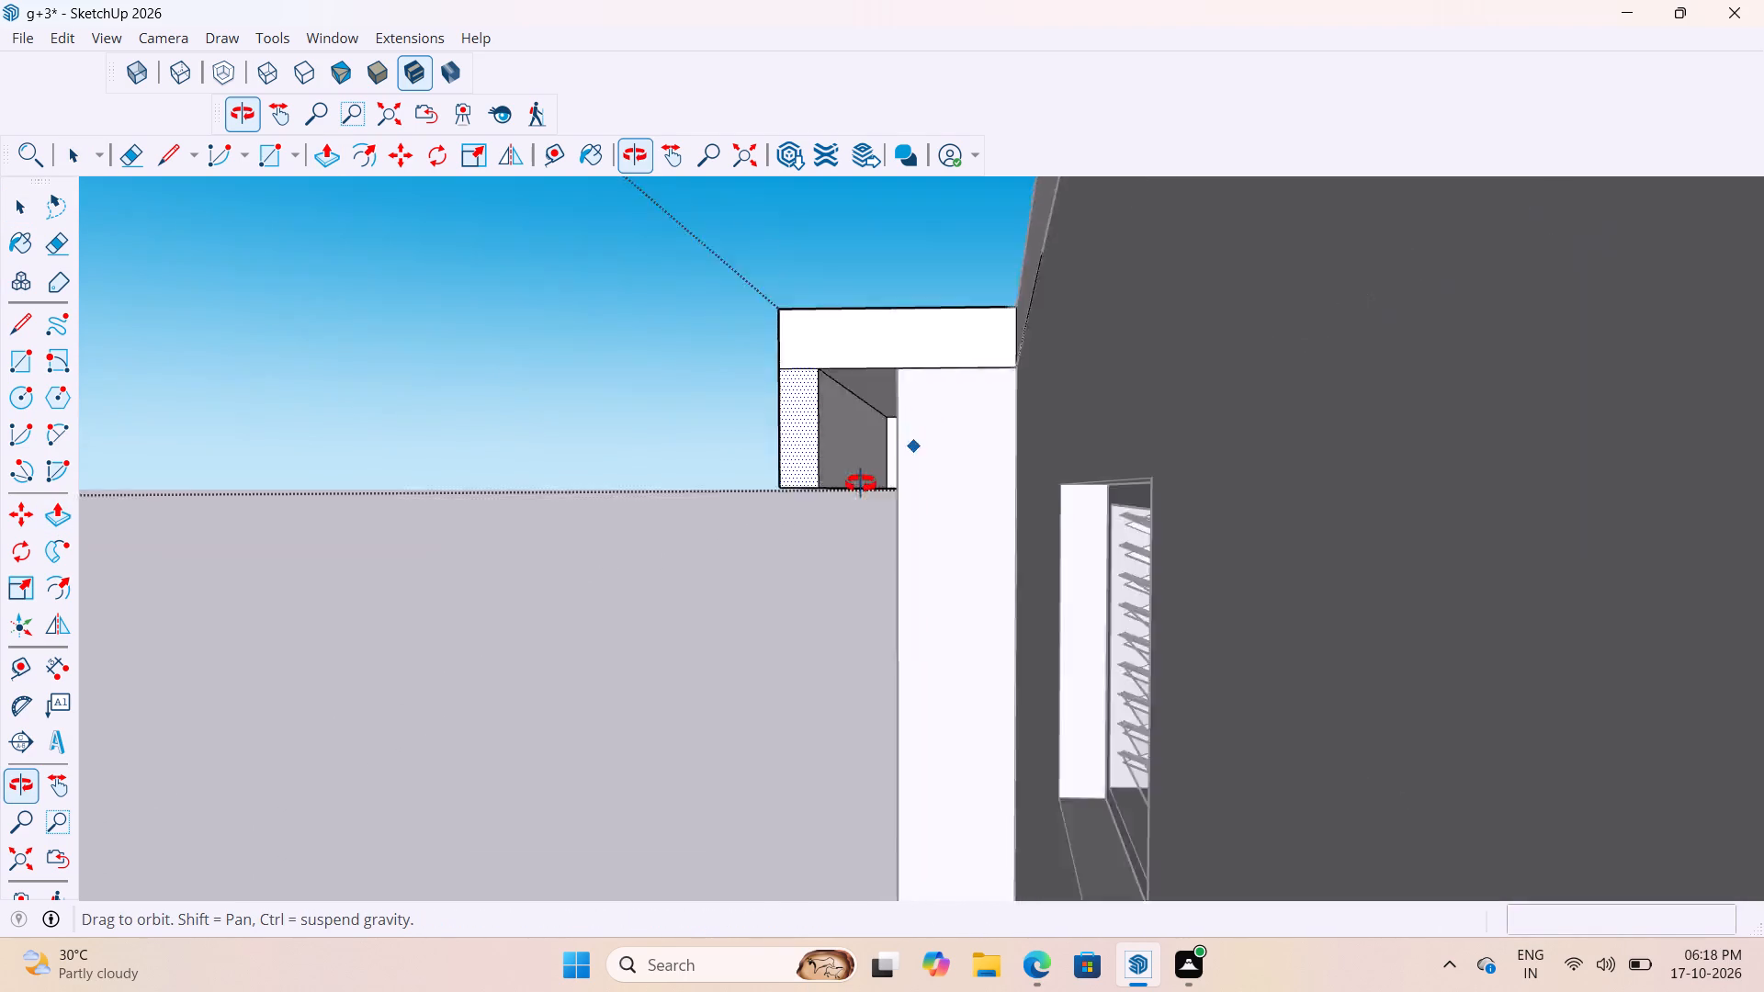
middle_click_drag(861, 484, 907, 455)
key("space")
left_click(839, 444)
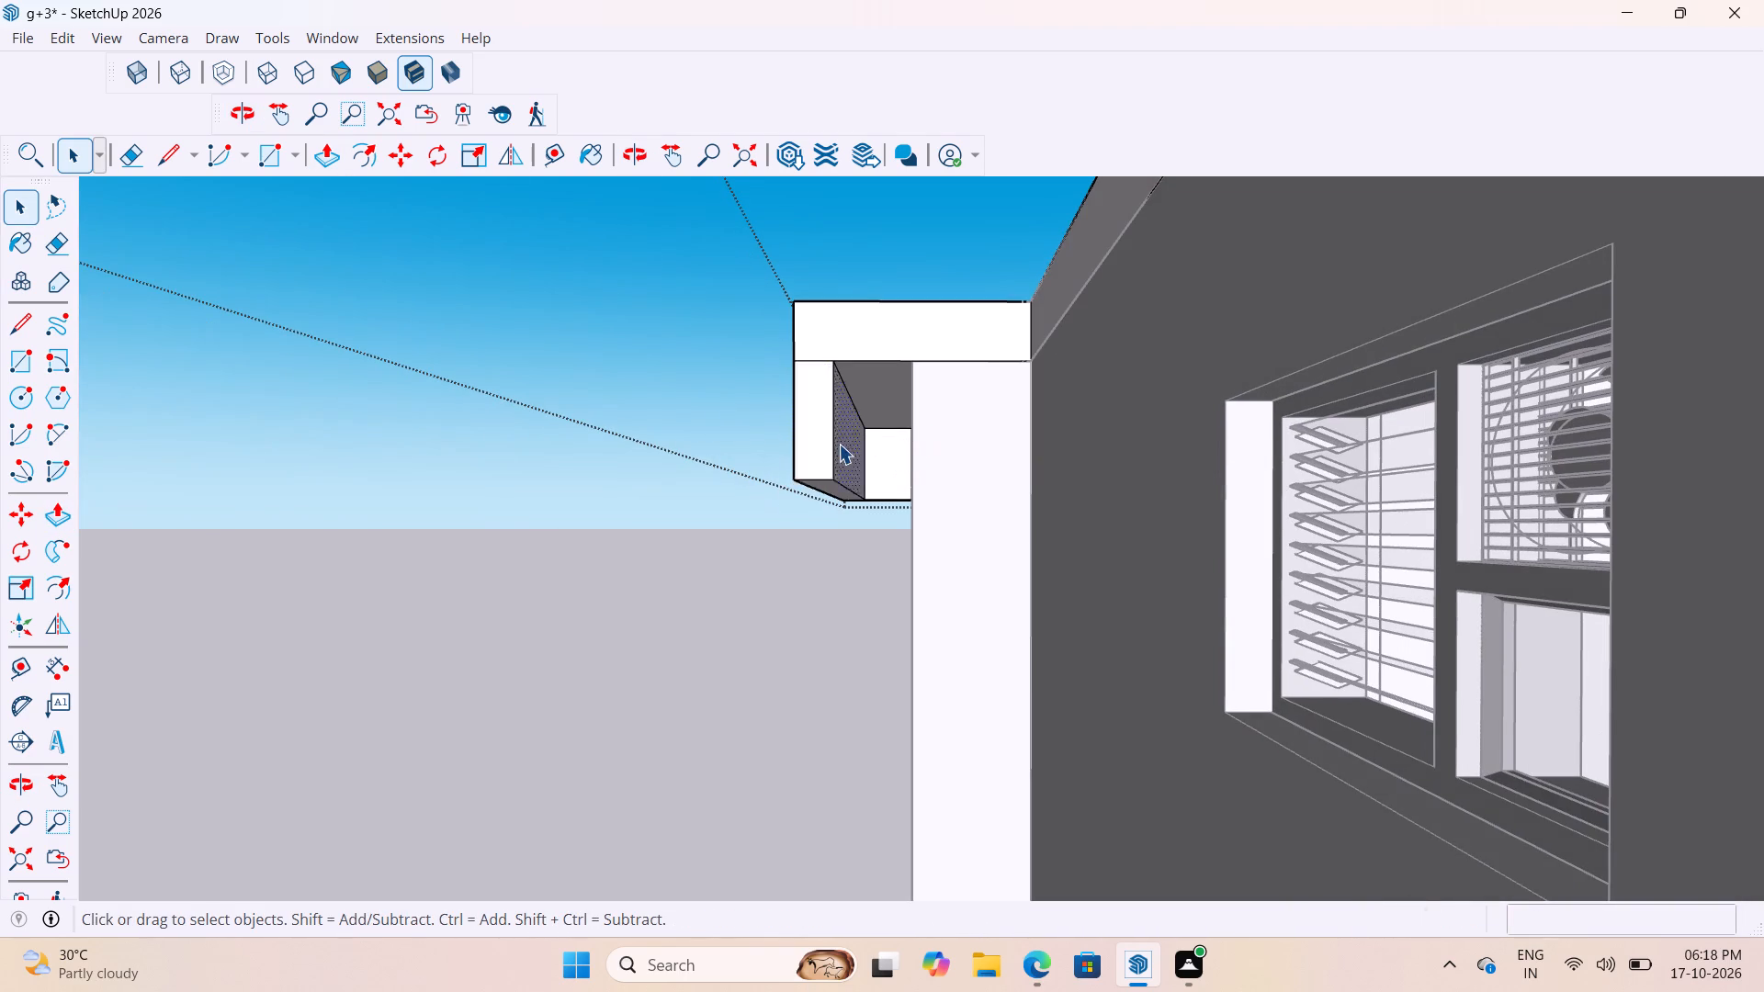
scroll(839, 445, "up", 6)
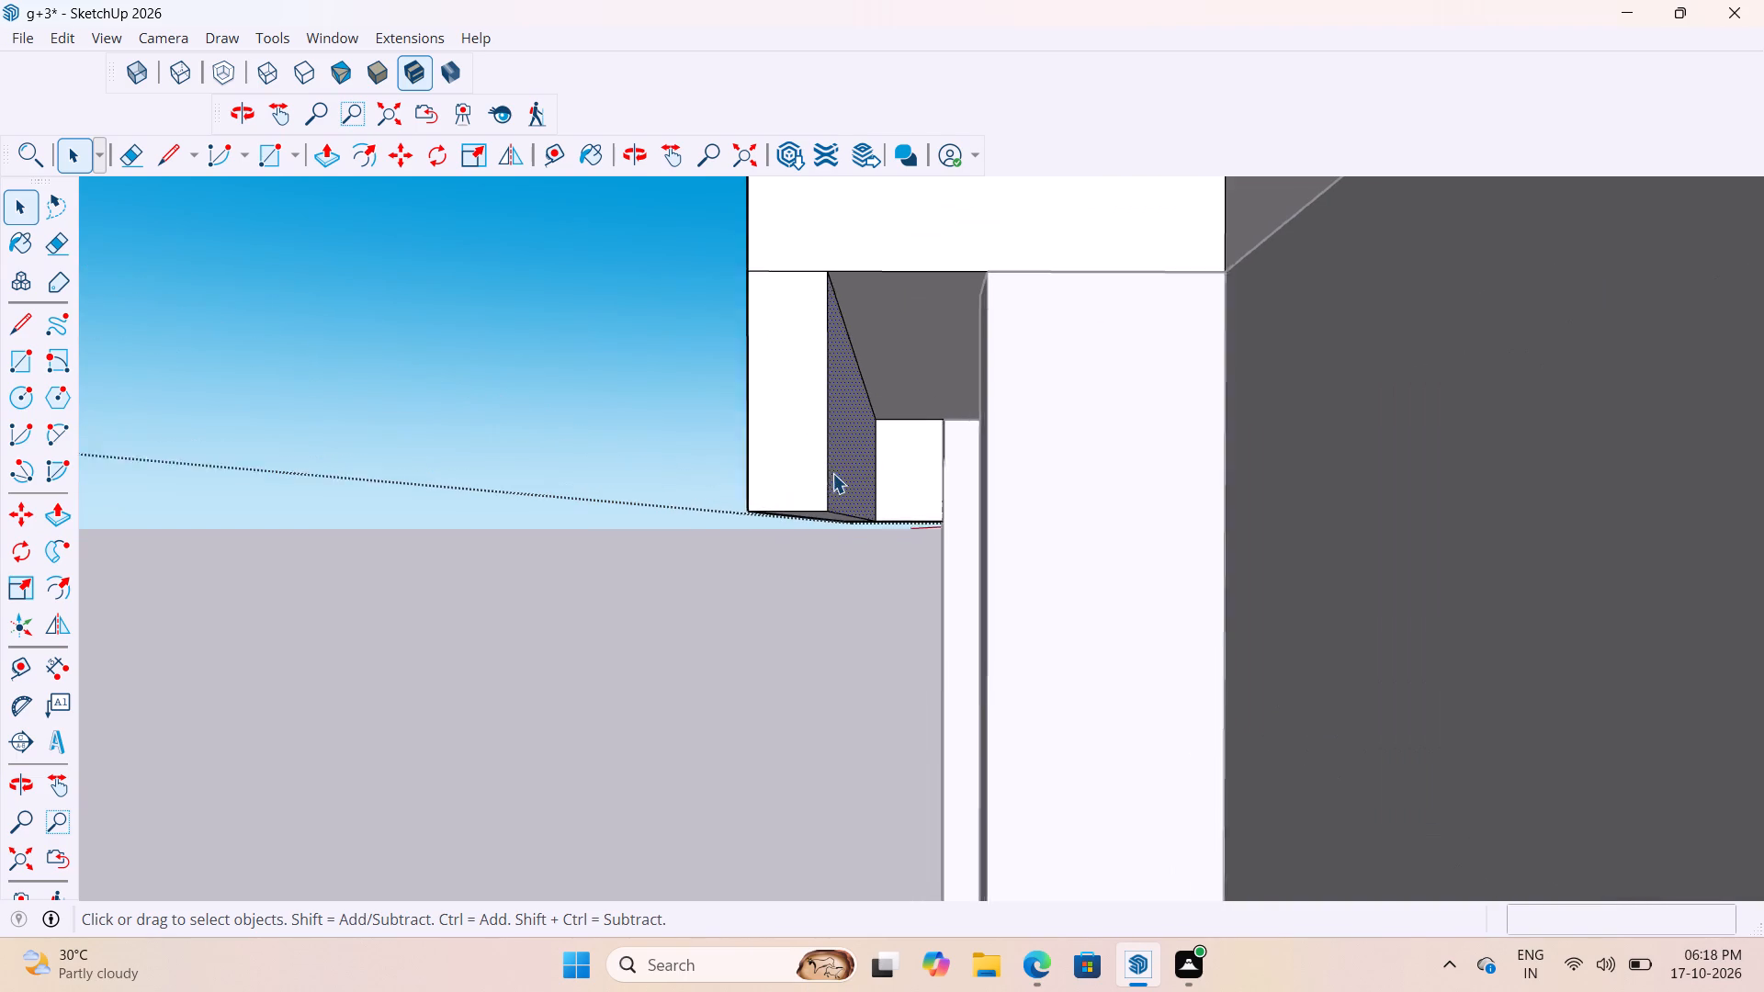
scroll(832, 473, "up", 2)
middle_click_drag(841, 478, 910, 525)
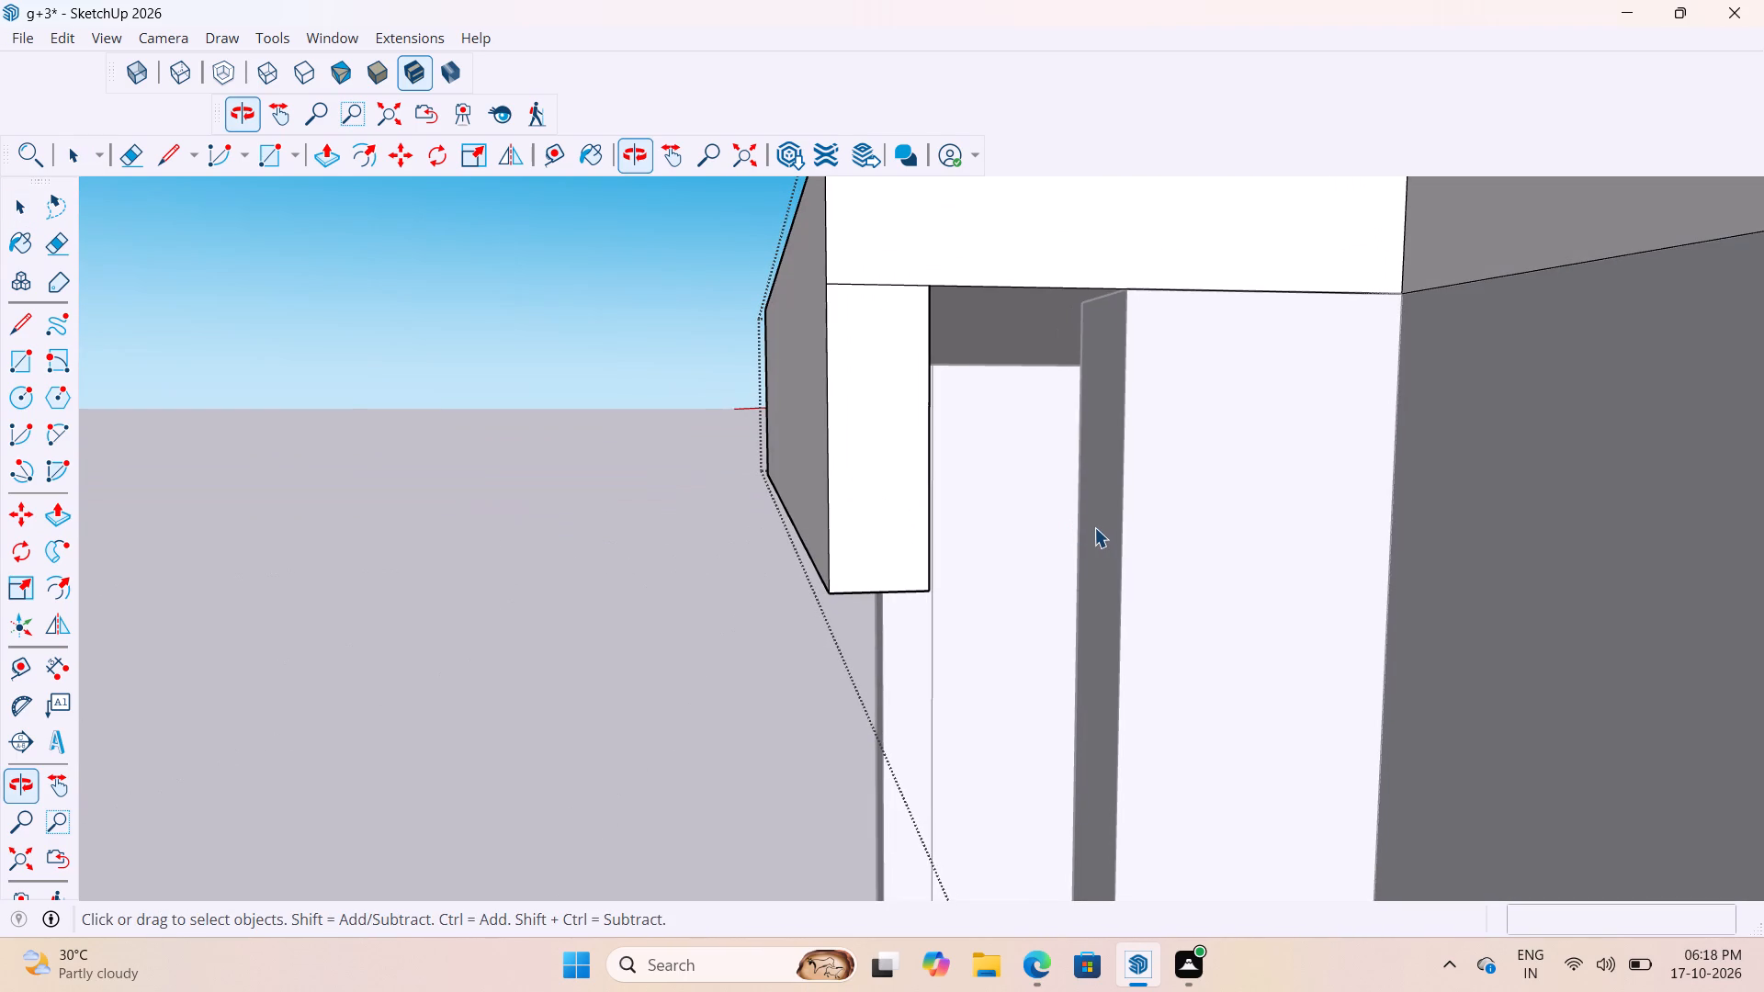
key("t")
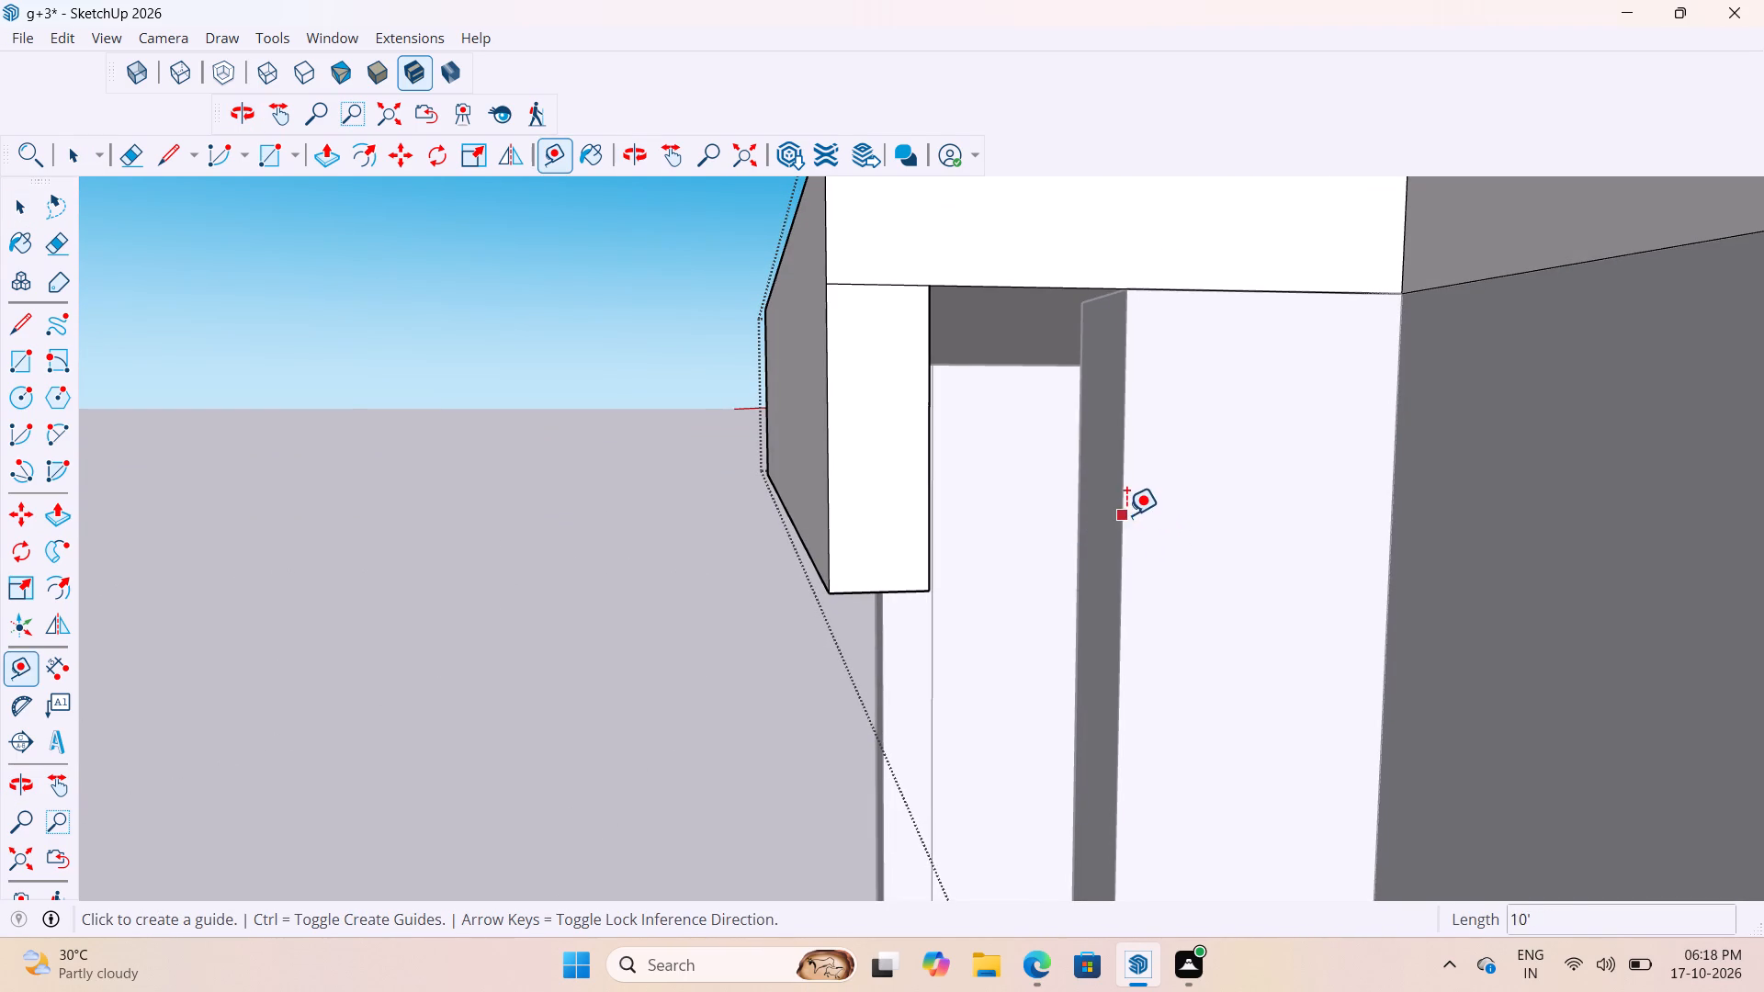
left_click(1129, 515)
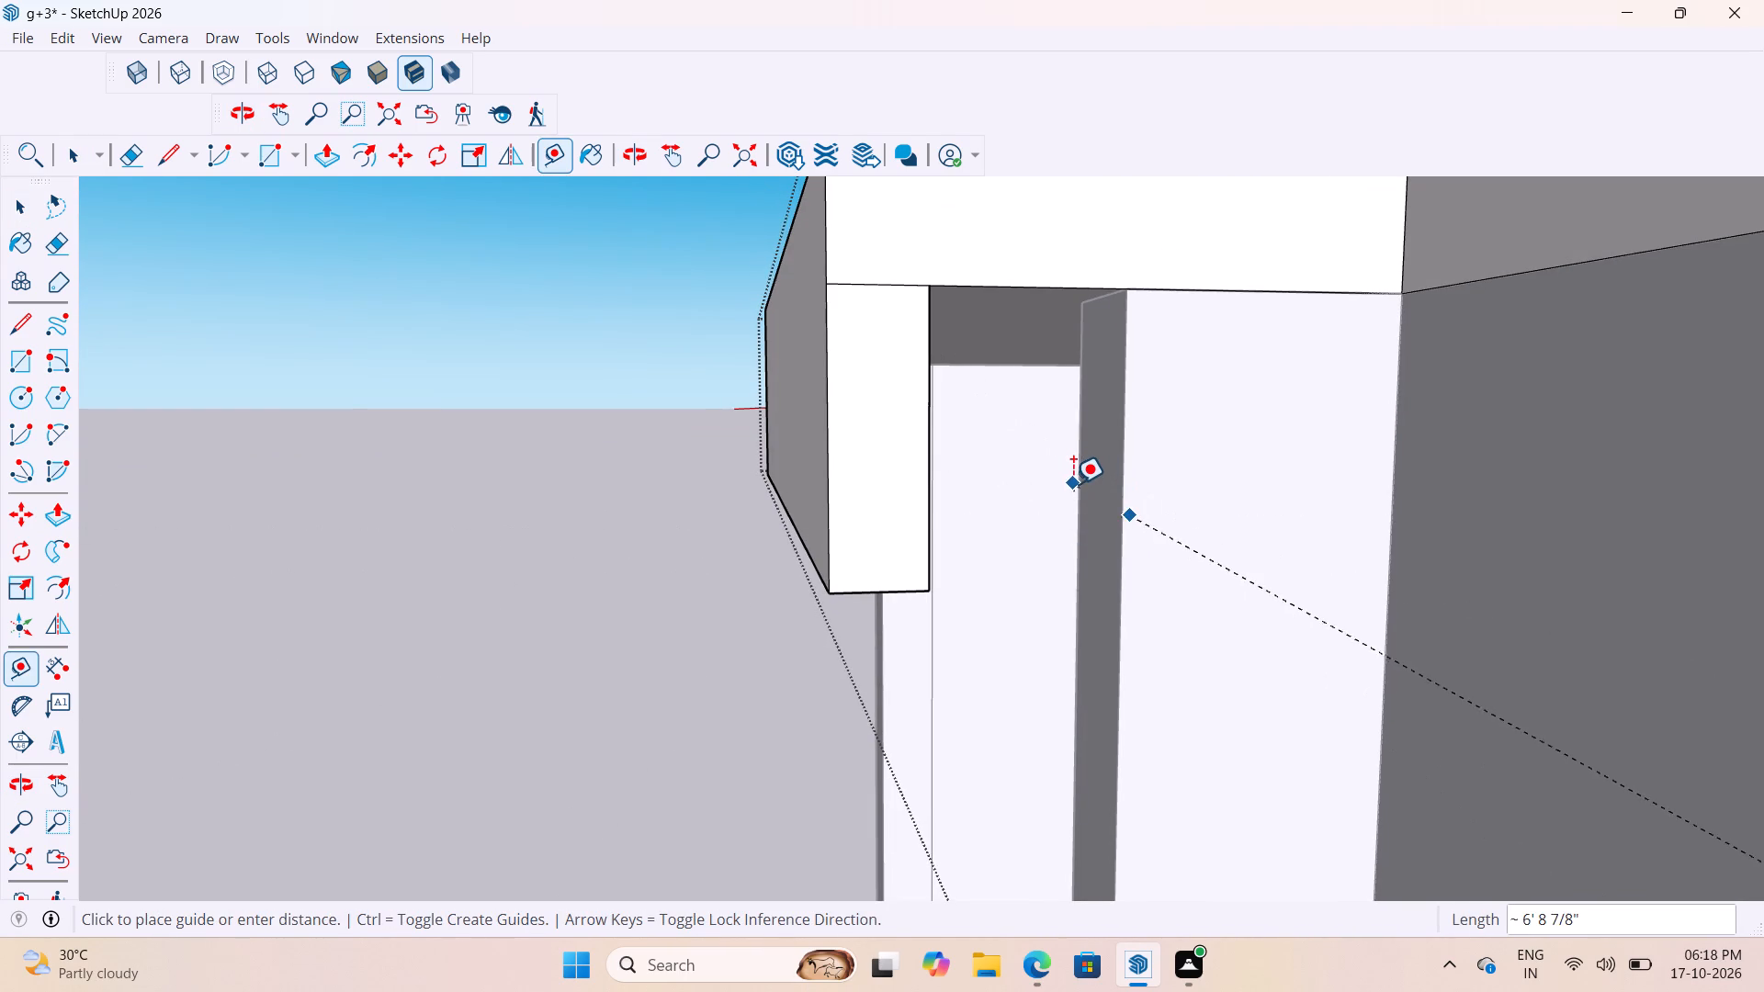
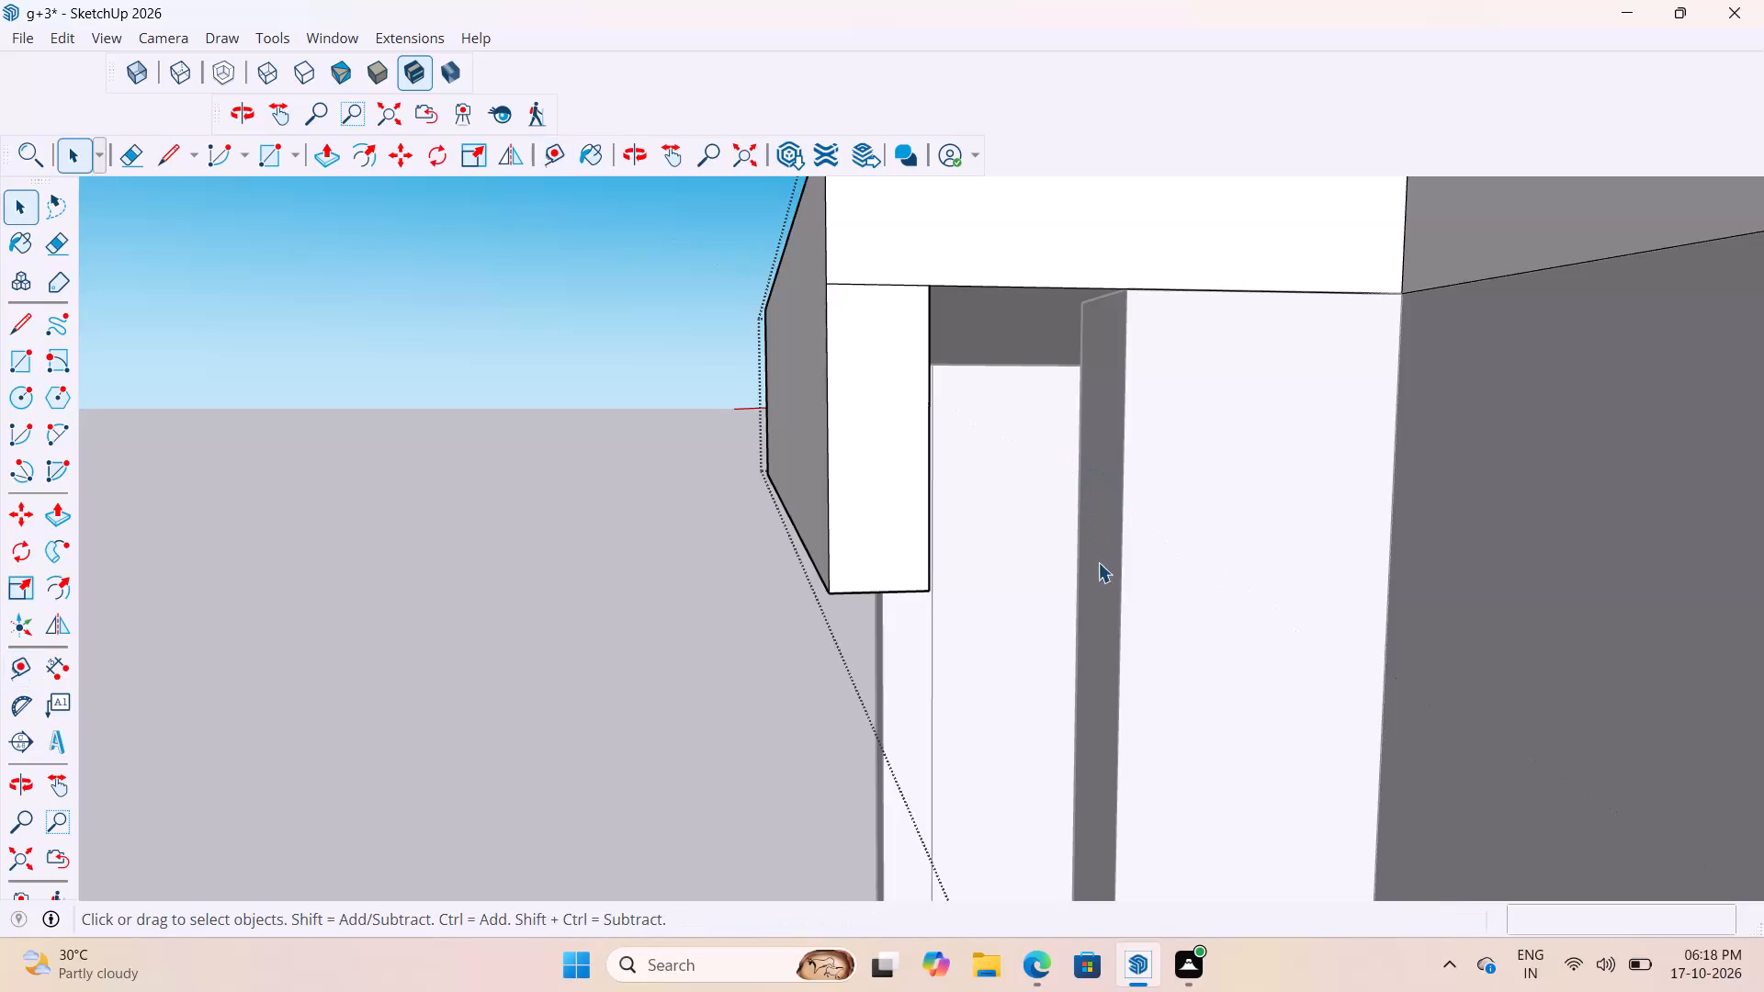
Measure the side wall's thickness with the Tape Measure beneath the open end of the dropped front edge.
middle_click_drag(1105, 567, 1202, 641)
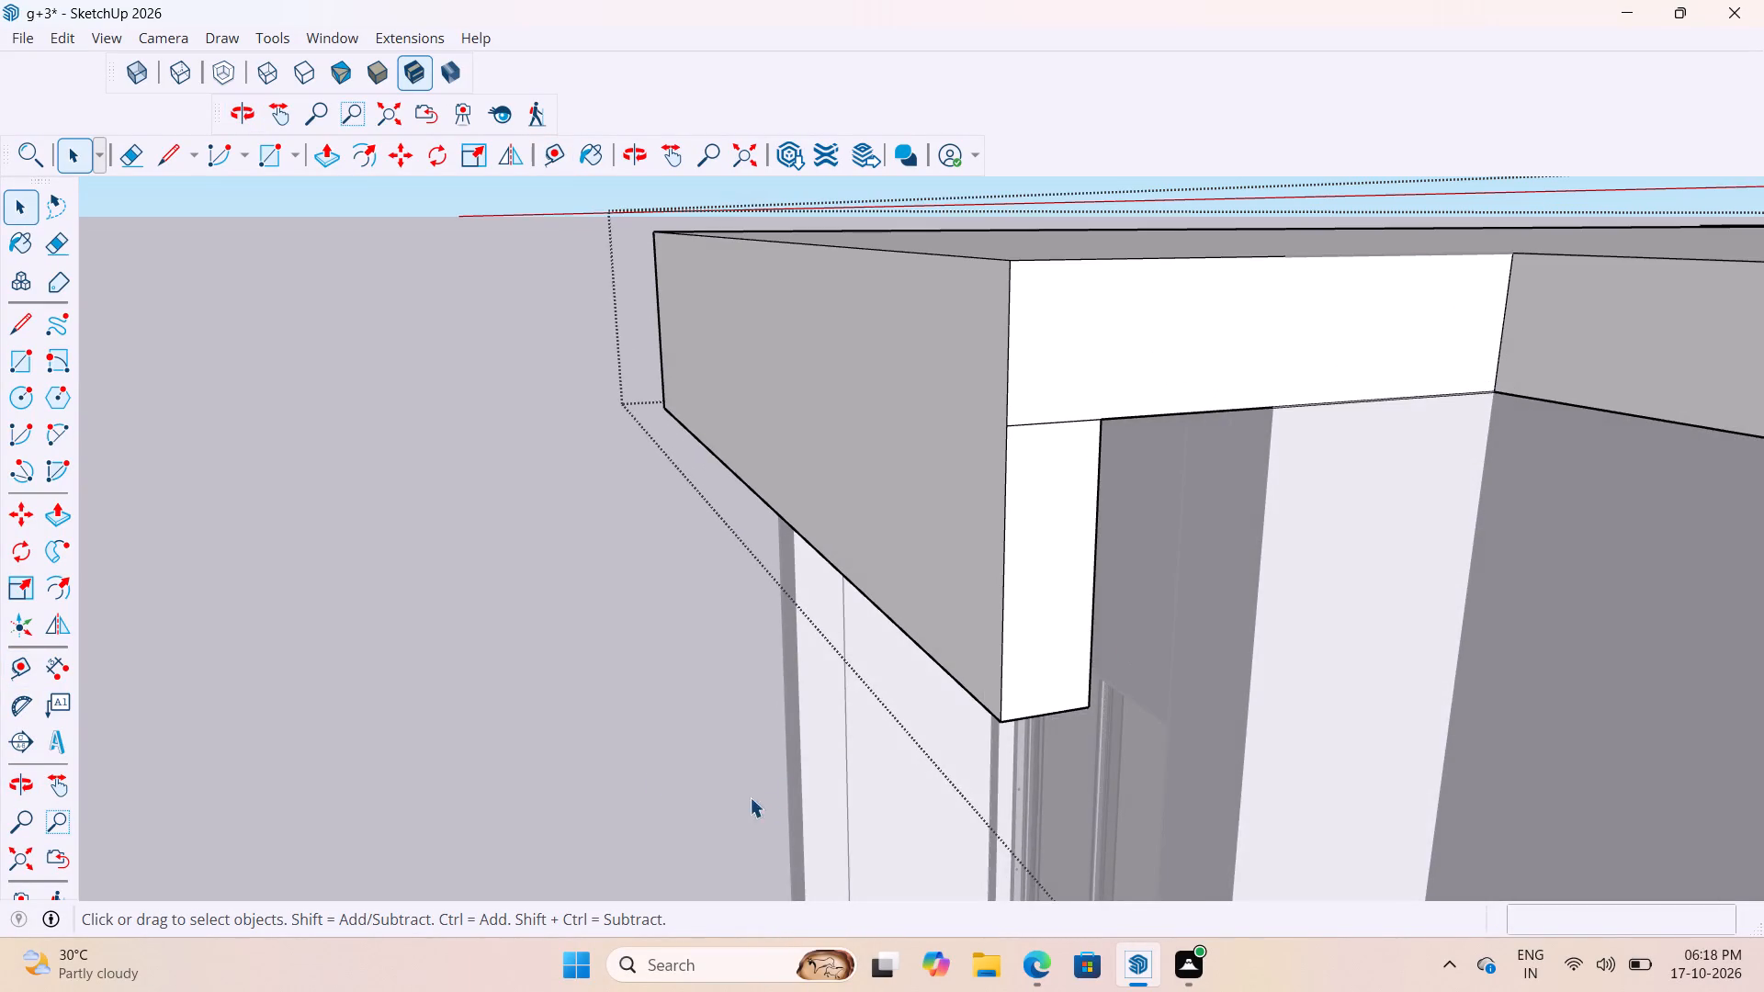
left_click(580, 752)
scroll(1135, 657, "up", 2)
key("t")
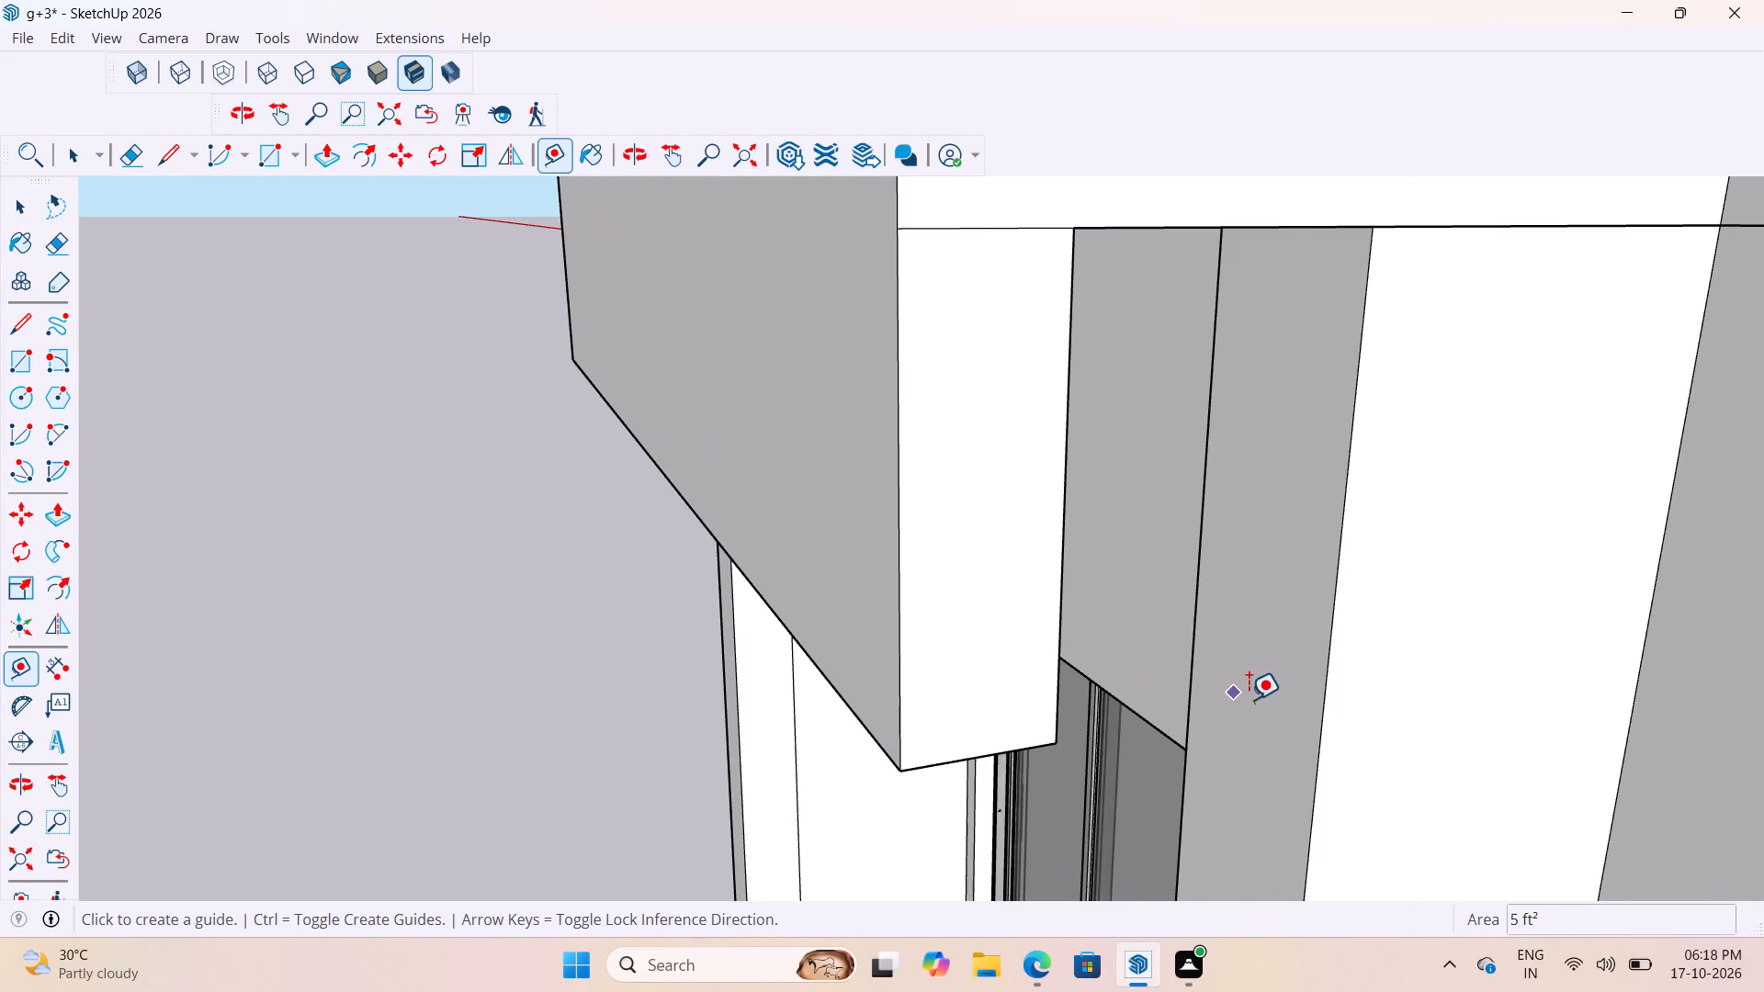
left_click(1329, 661)
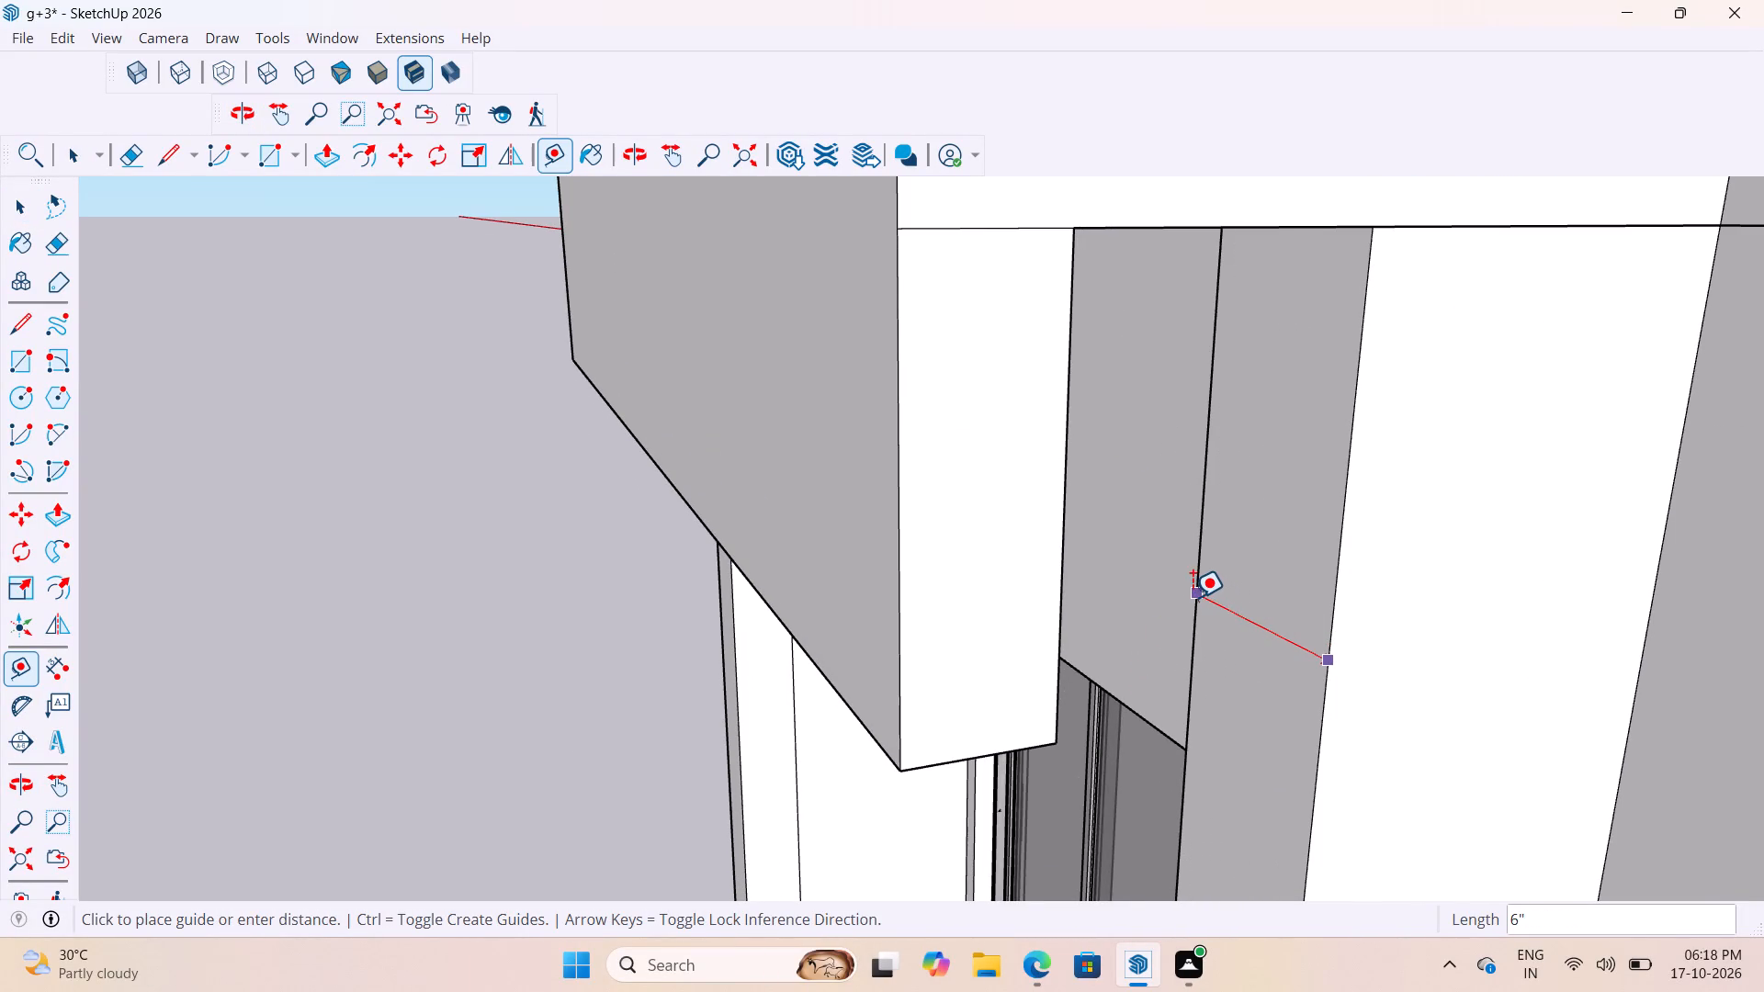
key("space")
Copy the inner vertical edge at the open end of the dropped front edge 6" along its inner face to mark off an end strip.
scroll(1193, 598, "down", 3)
middle_click_drag(1193, 674, 976, 679)
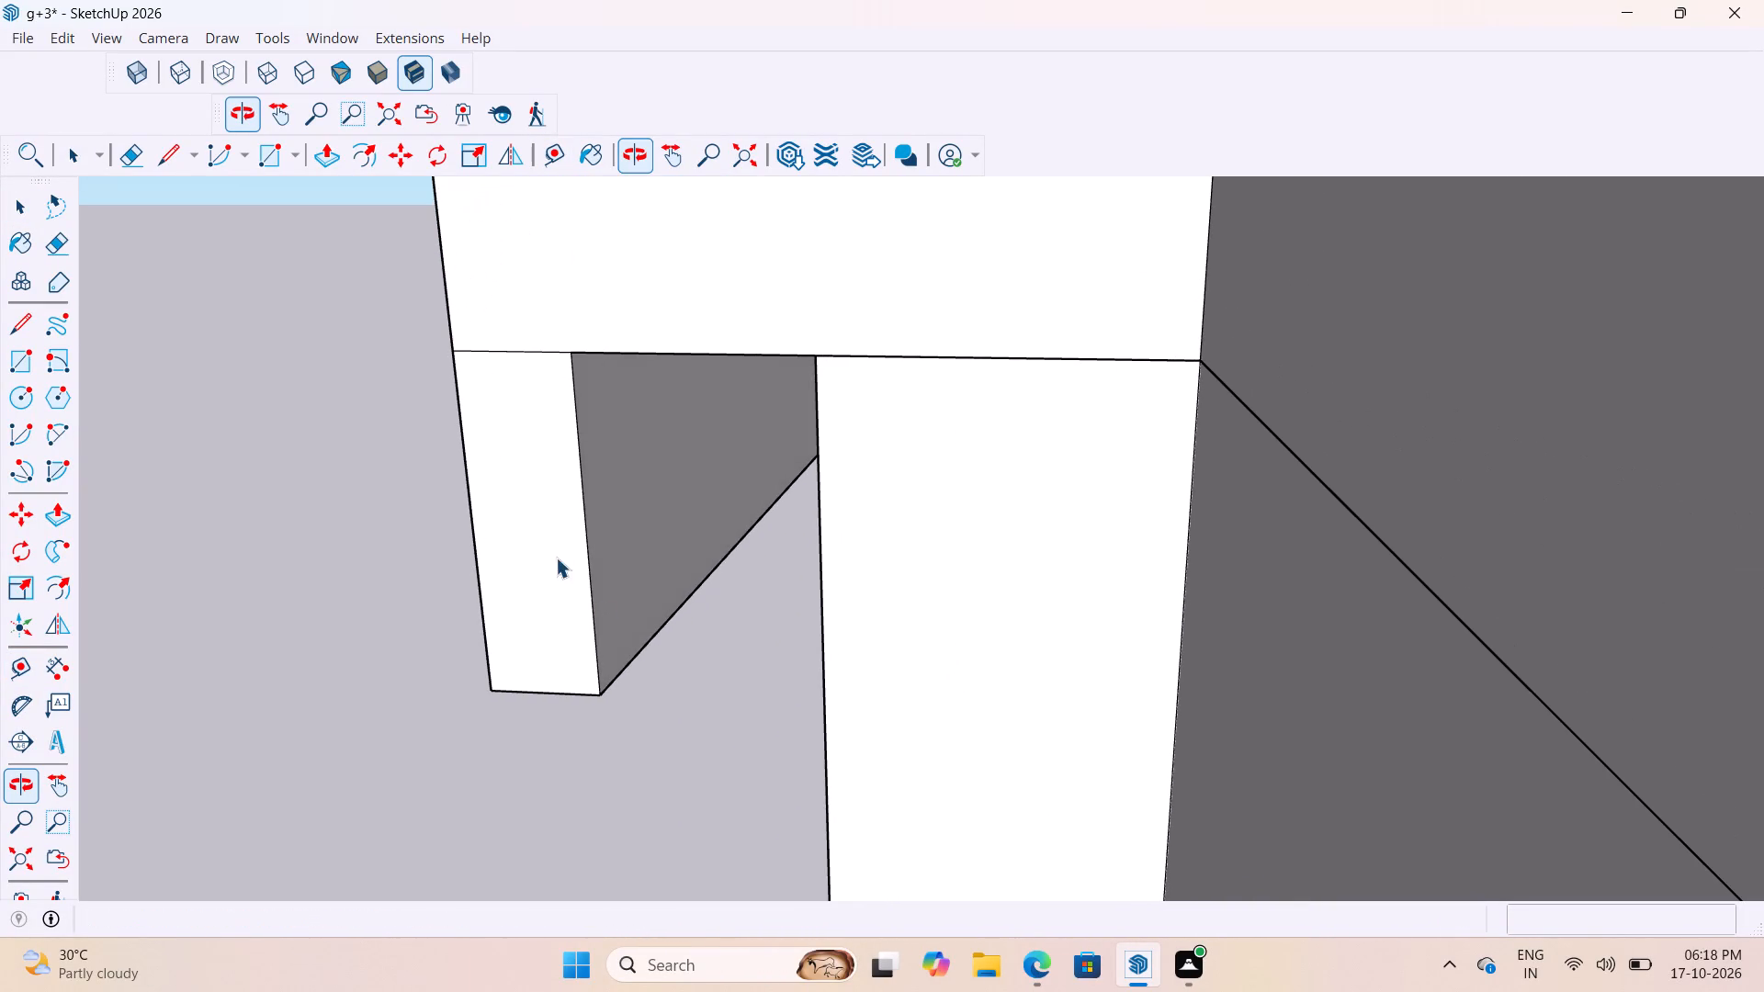
double_click(594, 576)
left_click(589, 560)
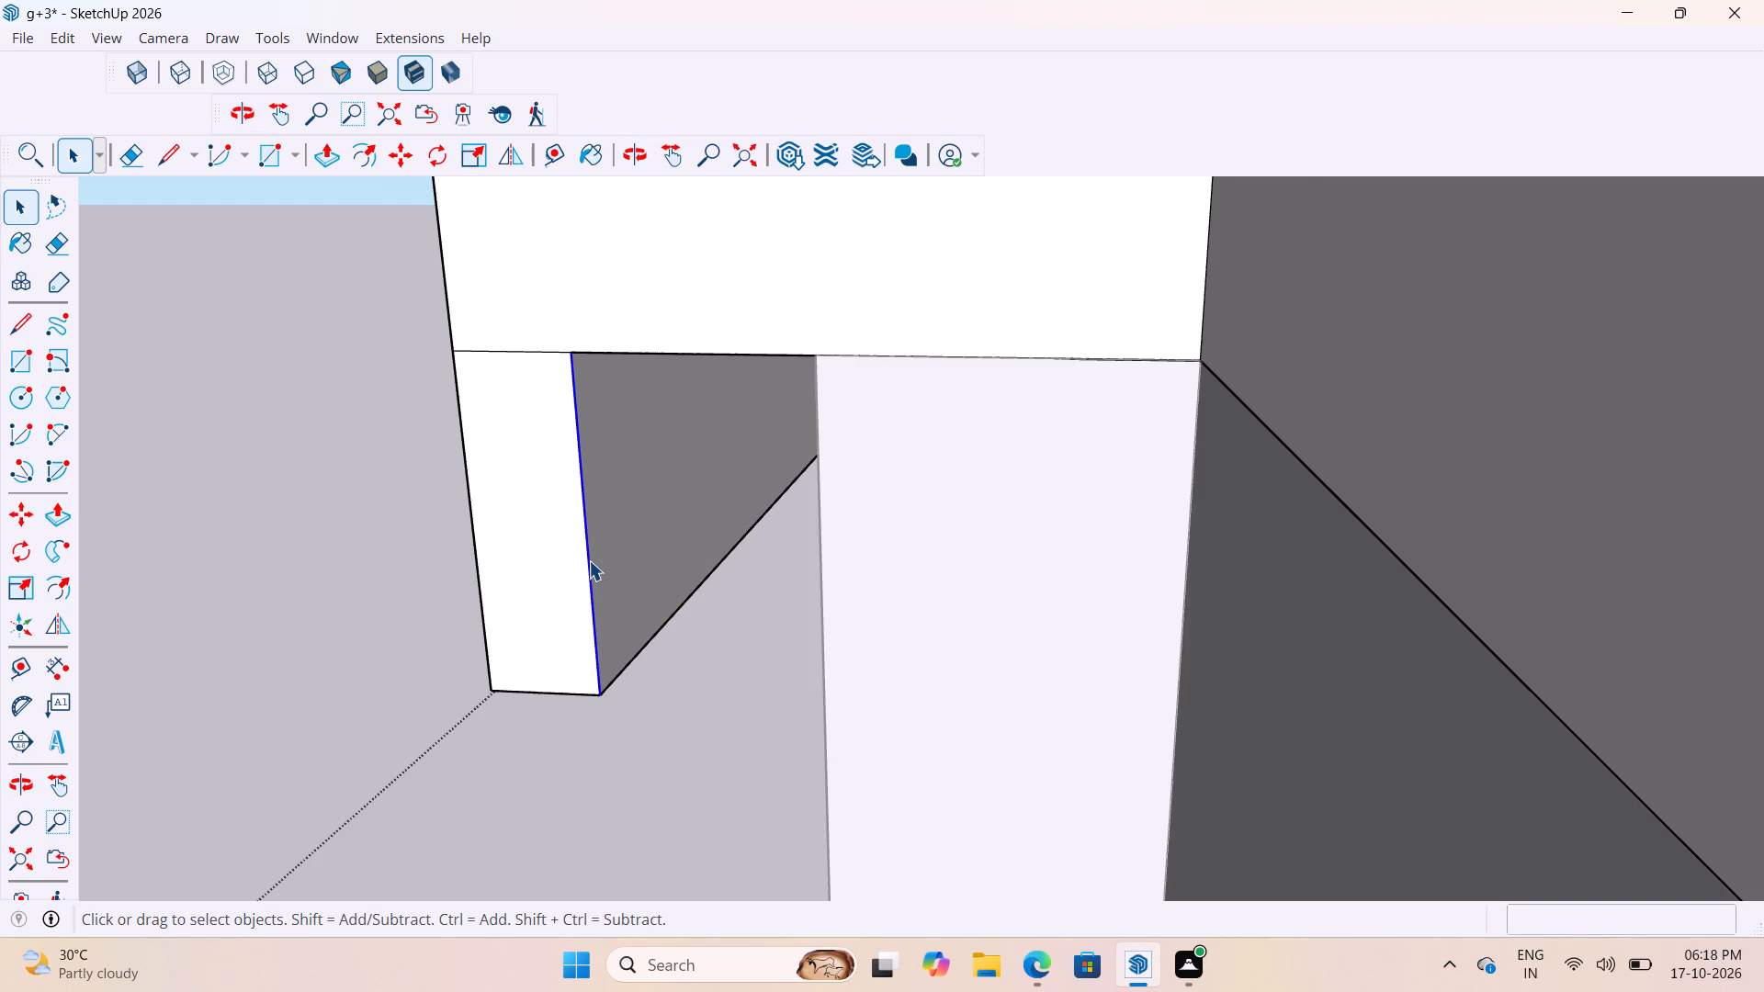
key("m")
left_click(598, 696)
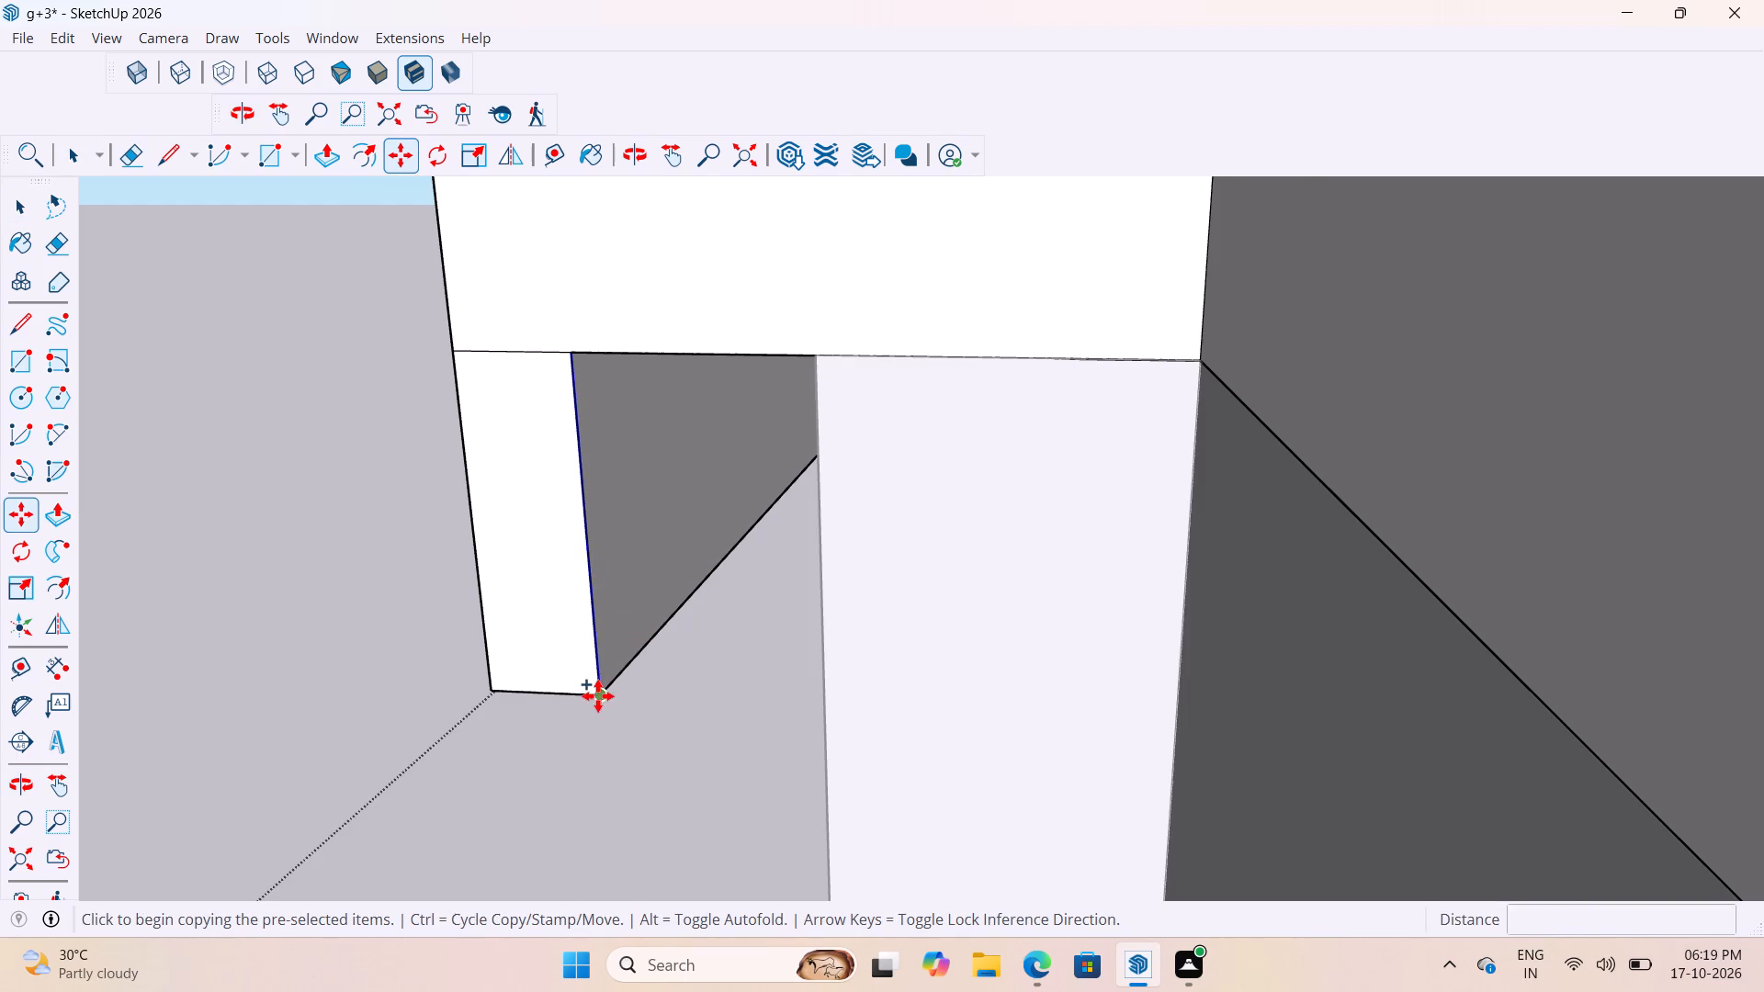
type("6\"")
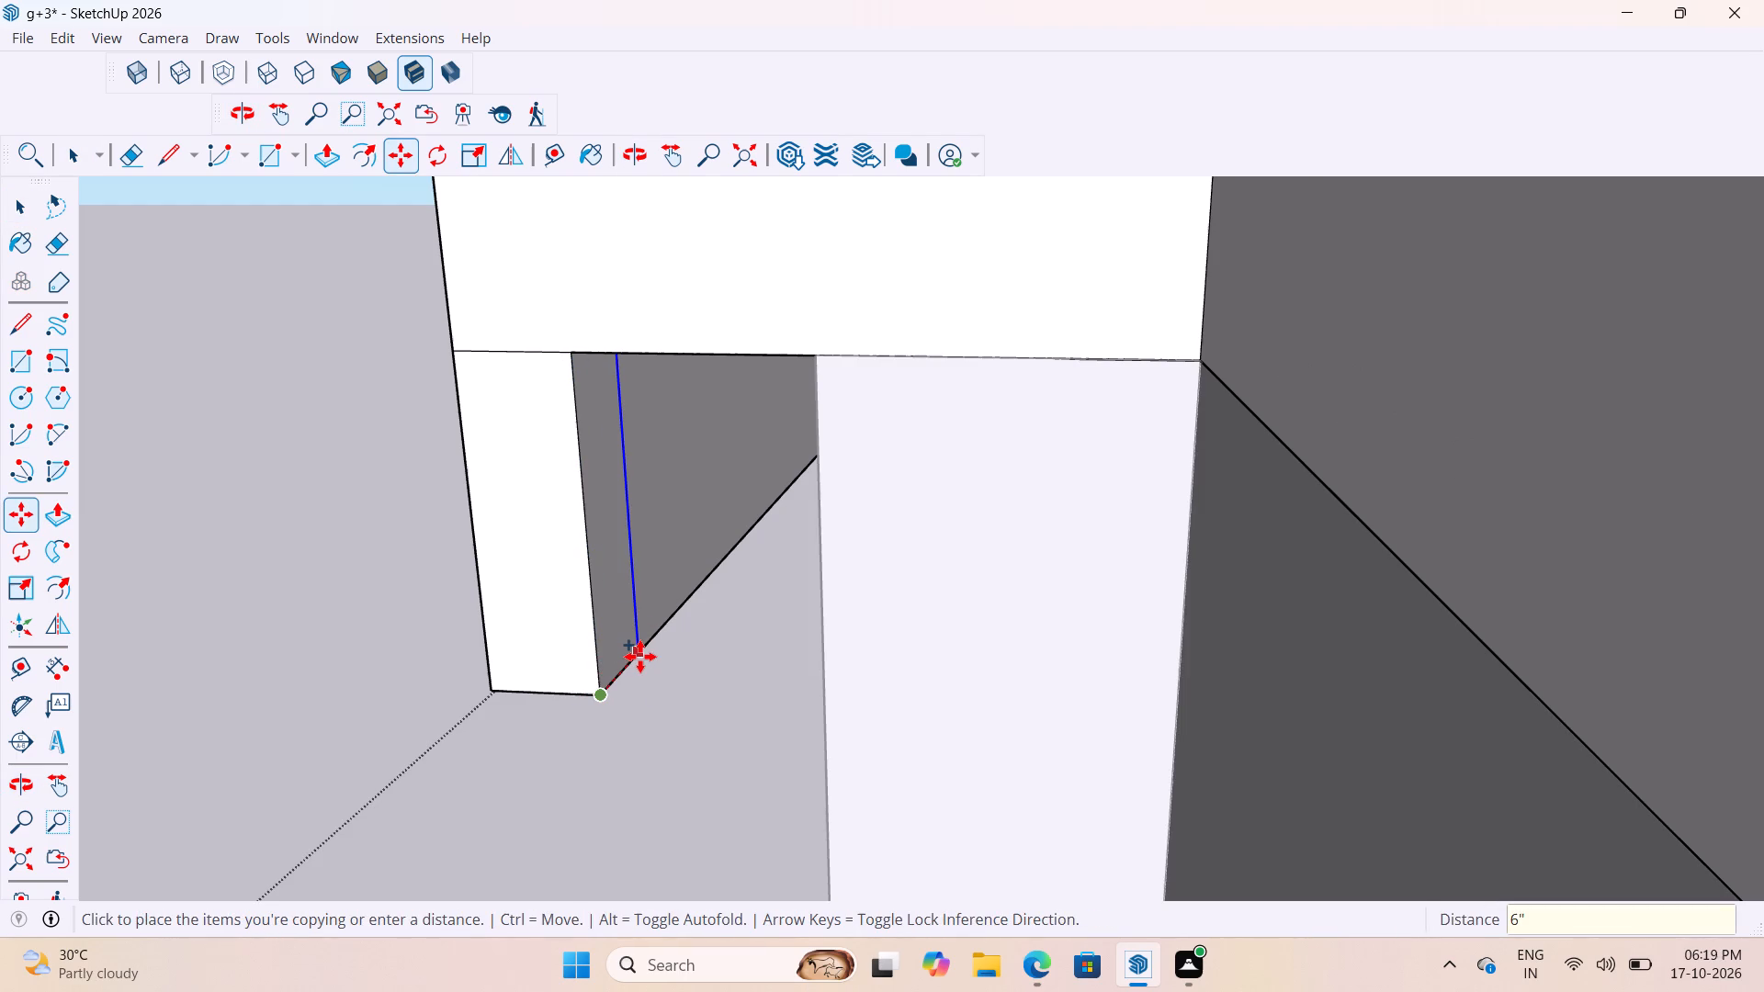
key("Return")
Pull the 6" end strip 8" back to the side wall as the closing return and leave the group.
key("p")
left_click(616, 562)
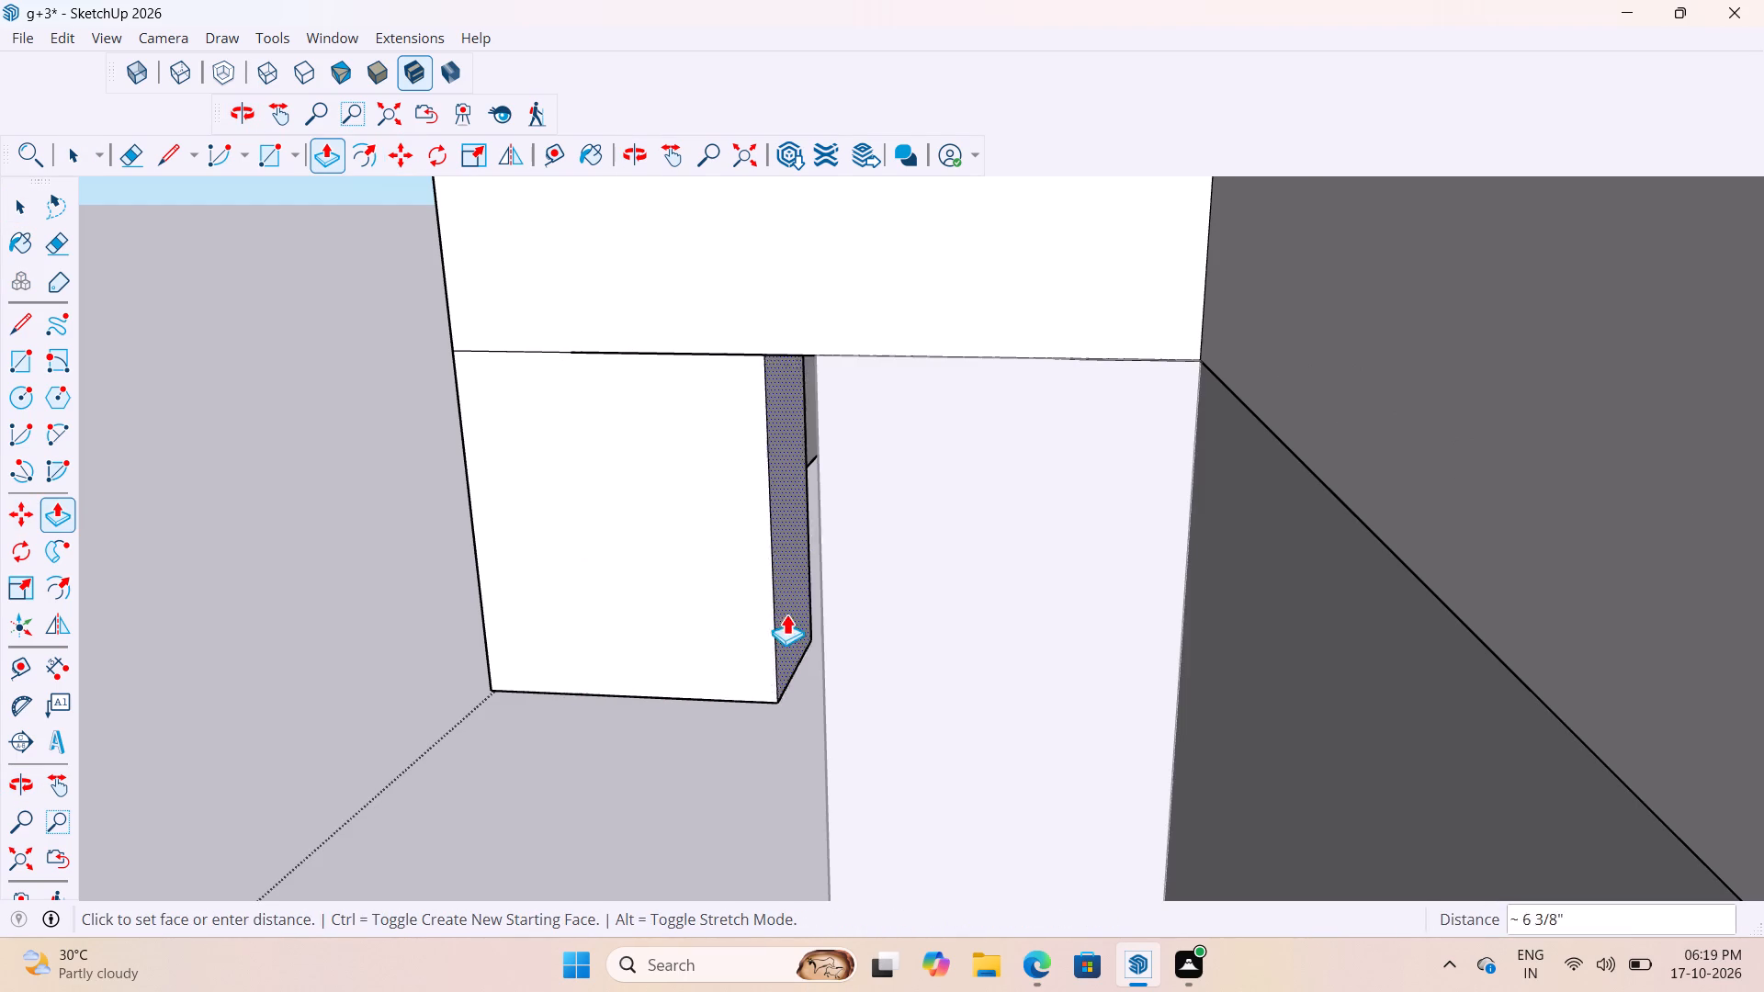
left_click(828, 651)
scroll(854, 666, "down", 11)
middle_click_drag(854, 666, 1234, 706)
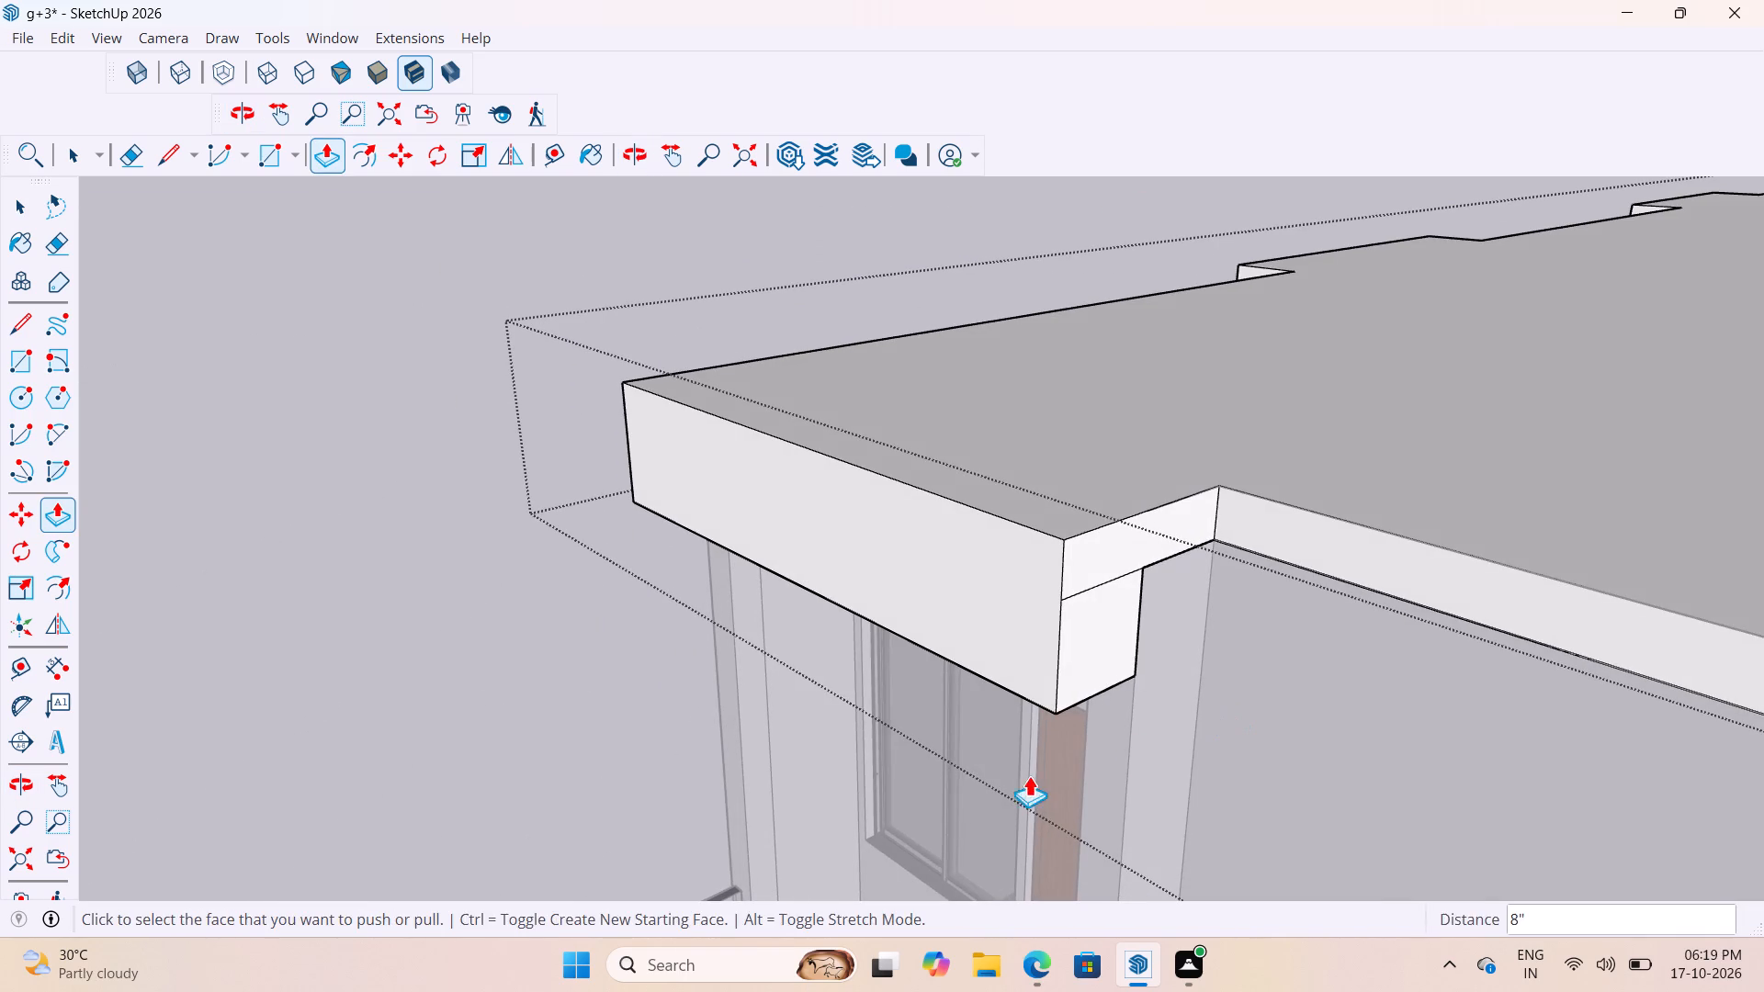
key("space")
left_click(473, 612)
Draw a rectangle about 5 1/8" by 1' on the underside of the other short-side corner overhang, in front of its inner side wall.
scroll(901, 546, "up", 2)
scroll(1099, 704, "up", 1)
middle_click_drag(1090, 697, 1043, 408)
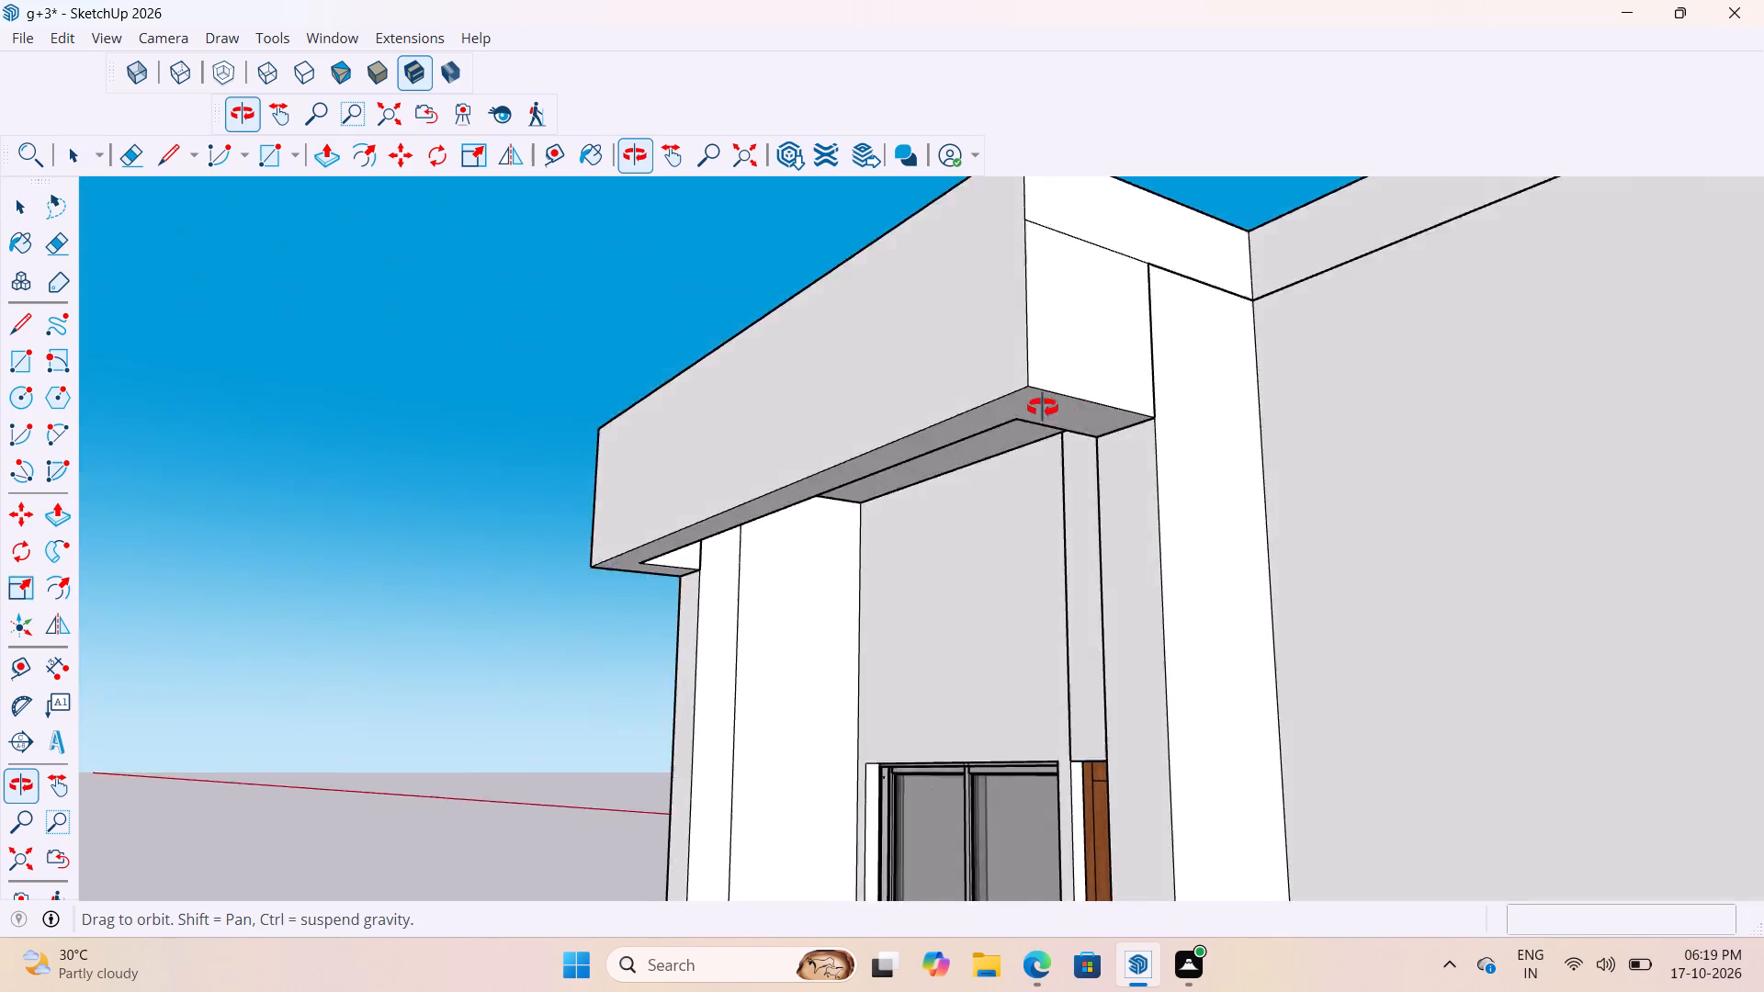
middle_click_drag(1043, 408, 1306, 318)
scroll(1146, 467, "down", 10)
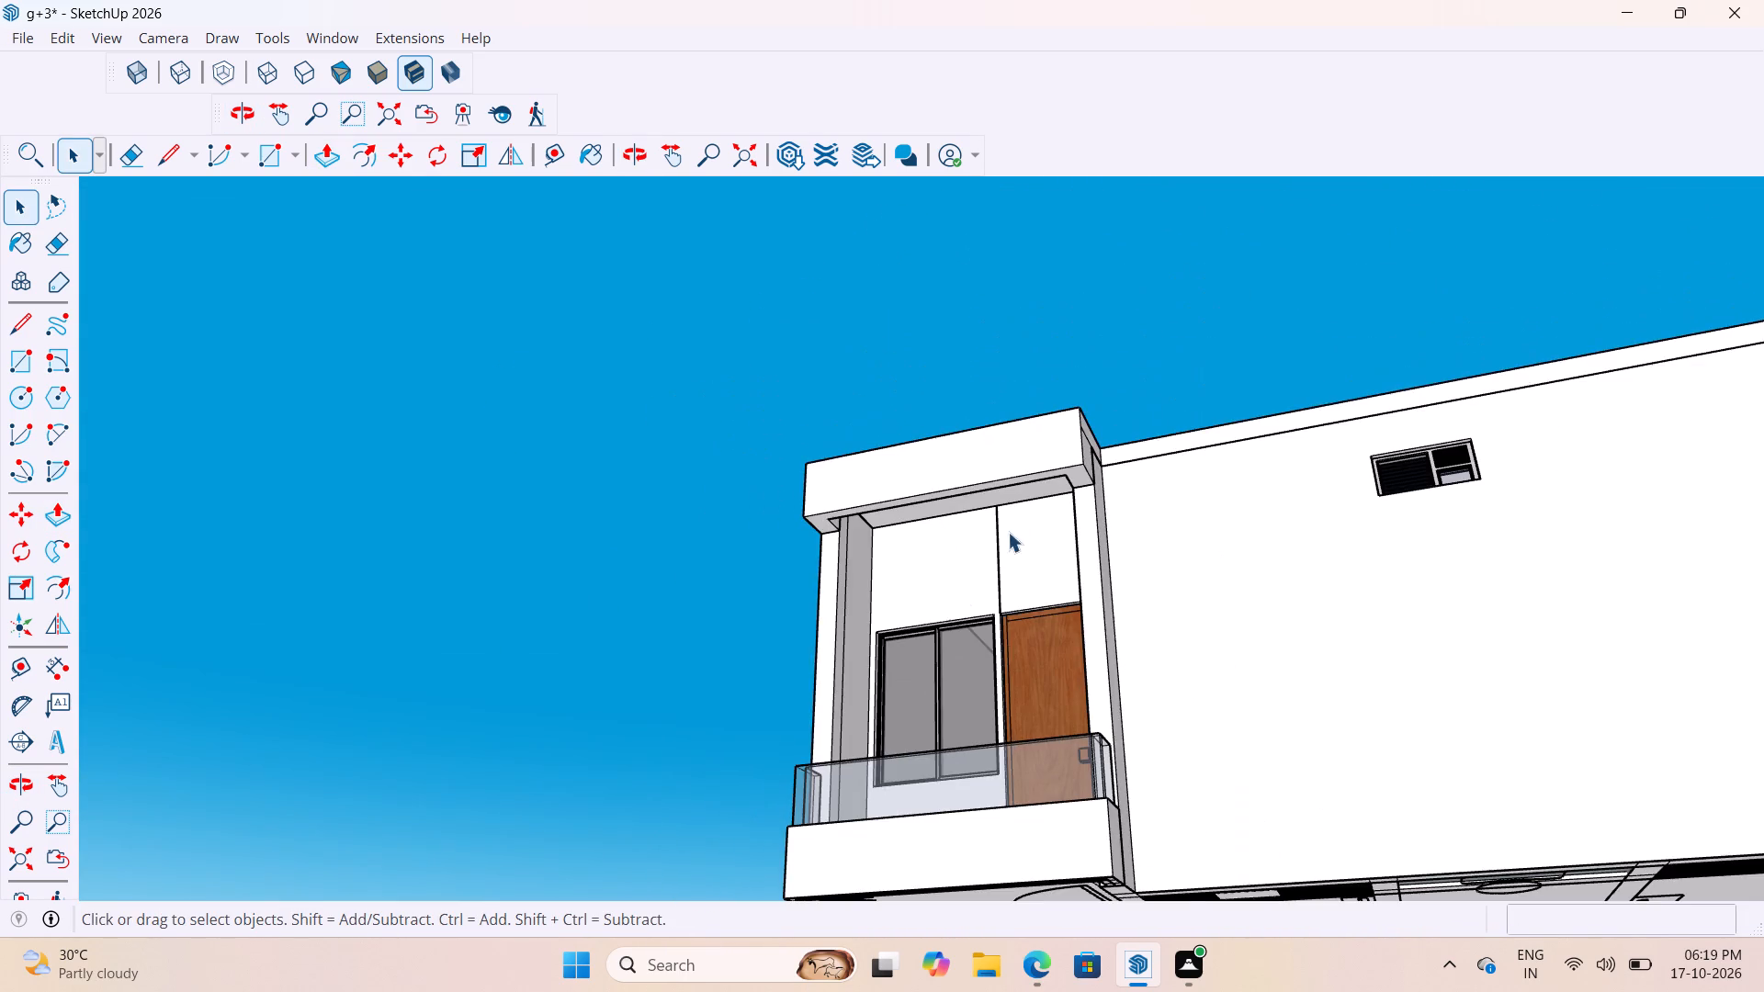
middle_click_drag(1007, 530, 1031, 829)
scroll(996, 520, "down", 1)
scroll(714, 641, "down", 3)
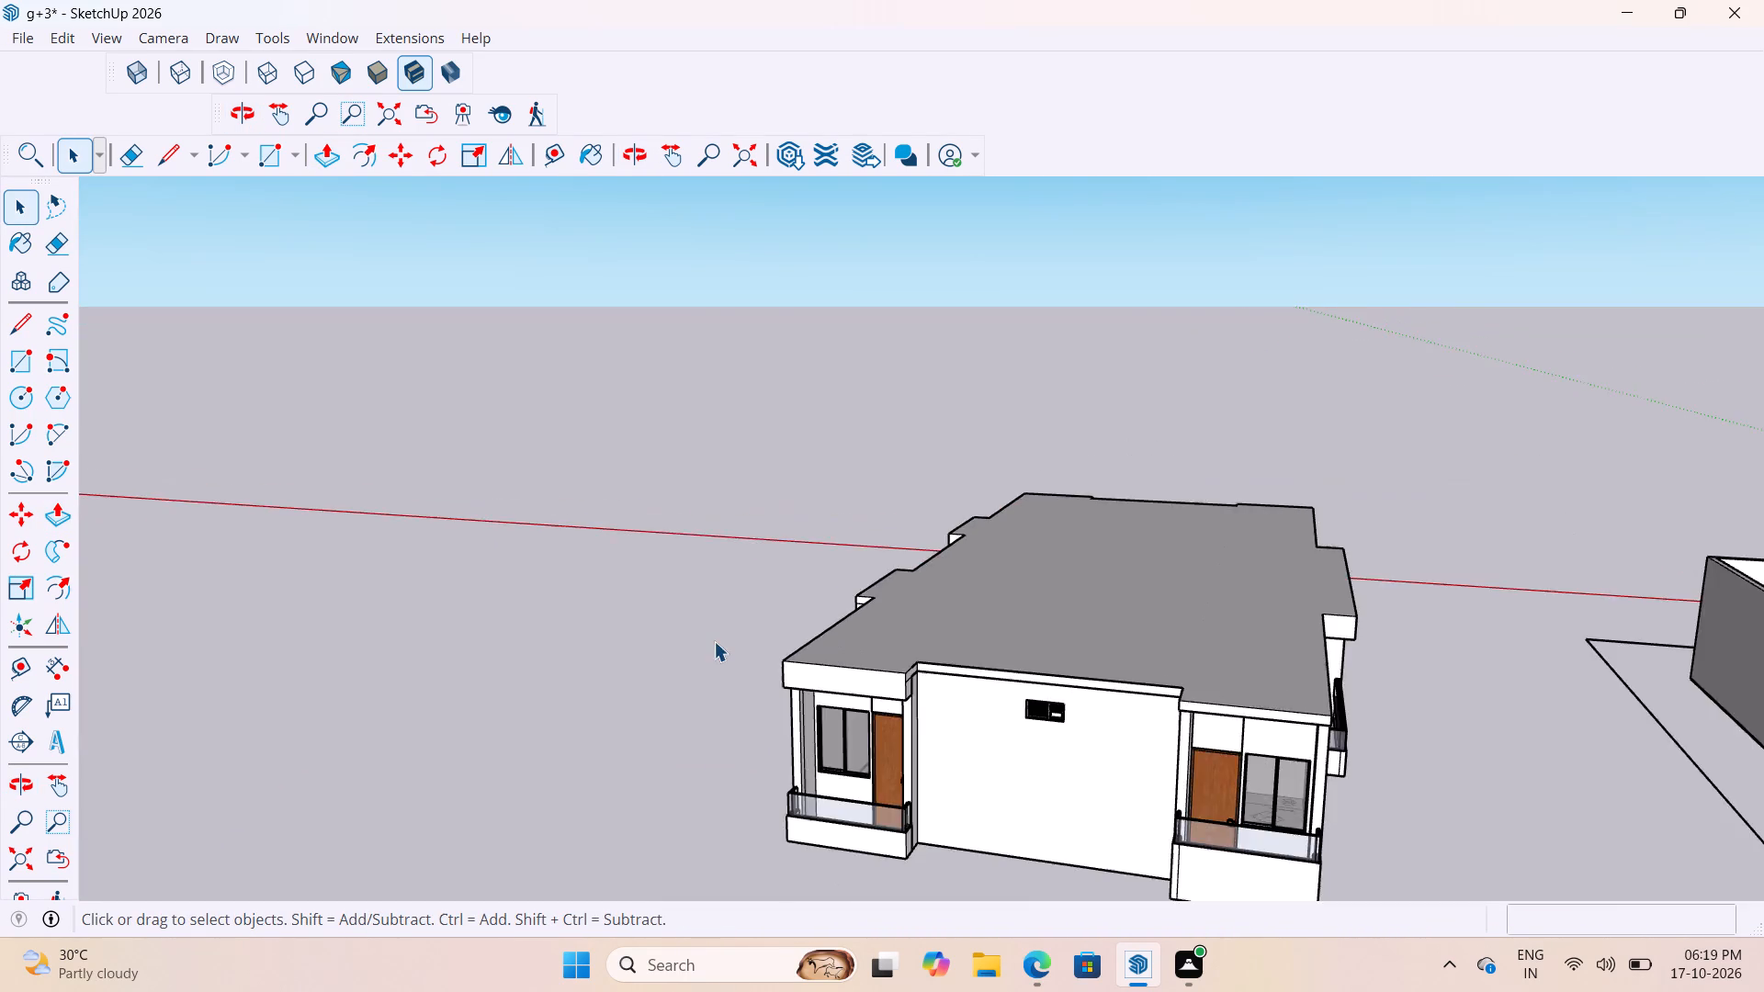
scroll(714, 641, "down", 8)
scroll(948, 758, "up", 13)
scroll(1056, 565, "down", 6)
scroll(945, 672, "up", 3)
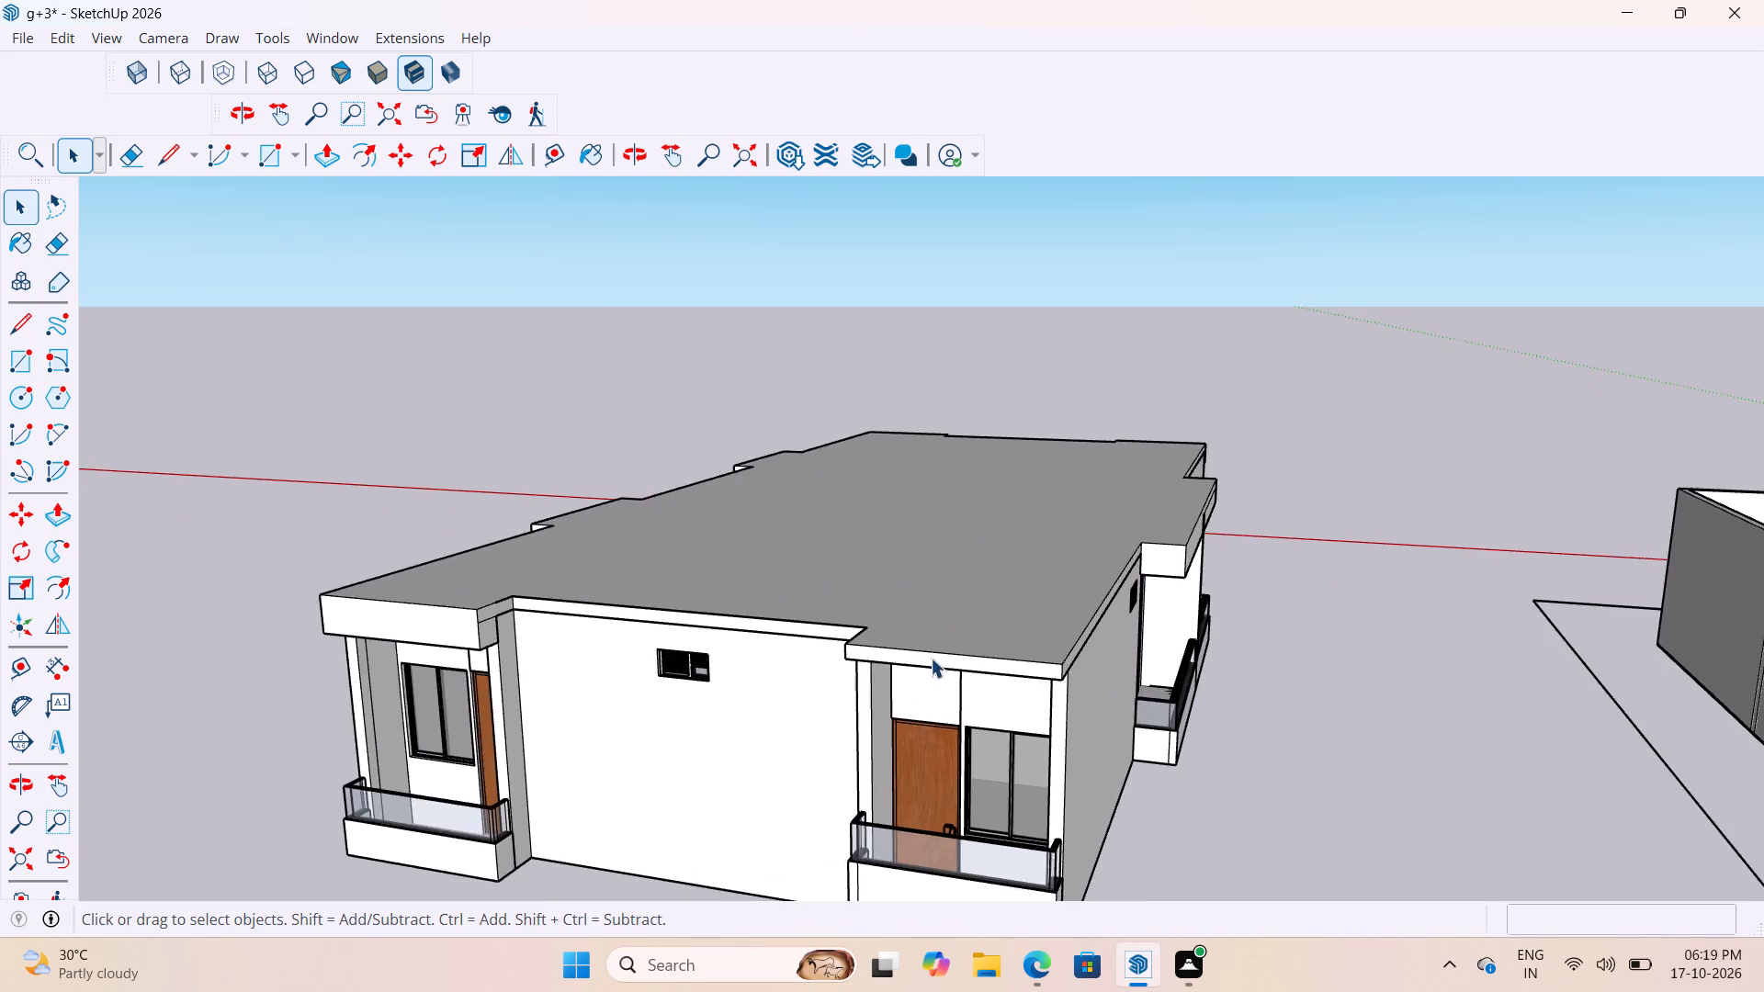
middle_click_drag(915, 630, 703, 516)
scroll(703, 516, "down", 1)
scroll(627, 554, "up", 11)
scroll(757, 432, "up", 3)
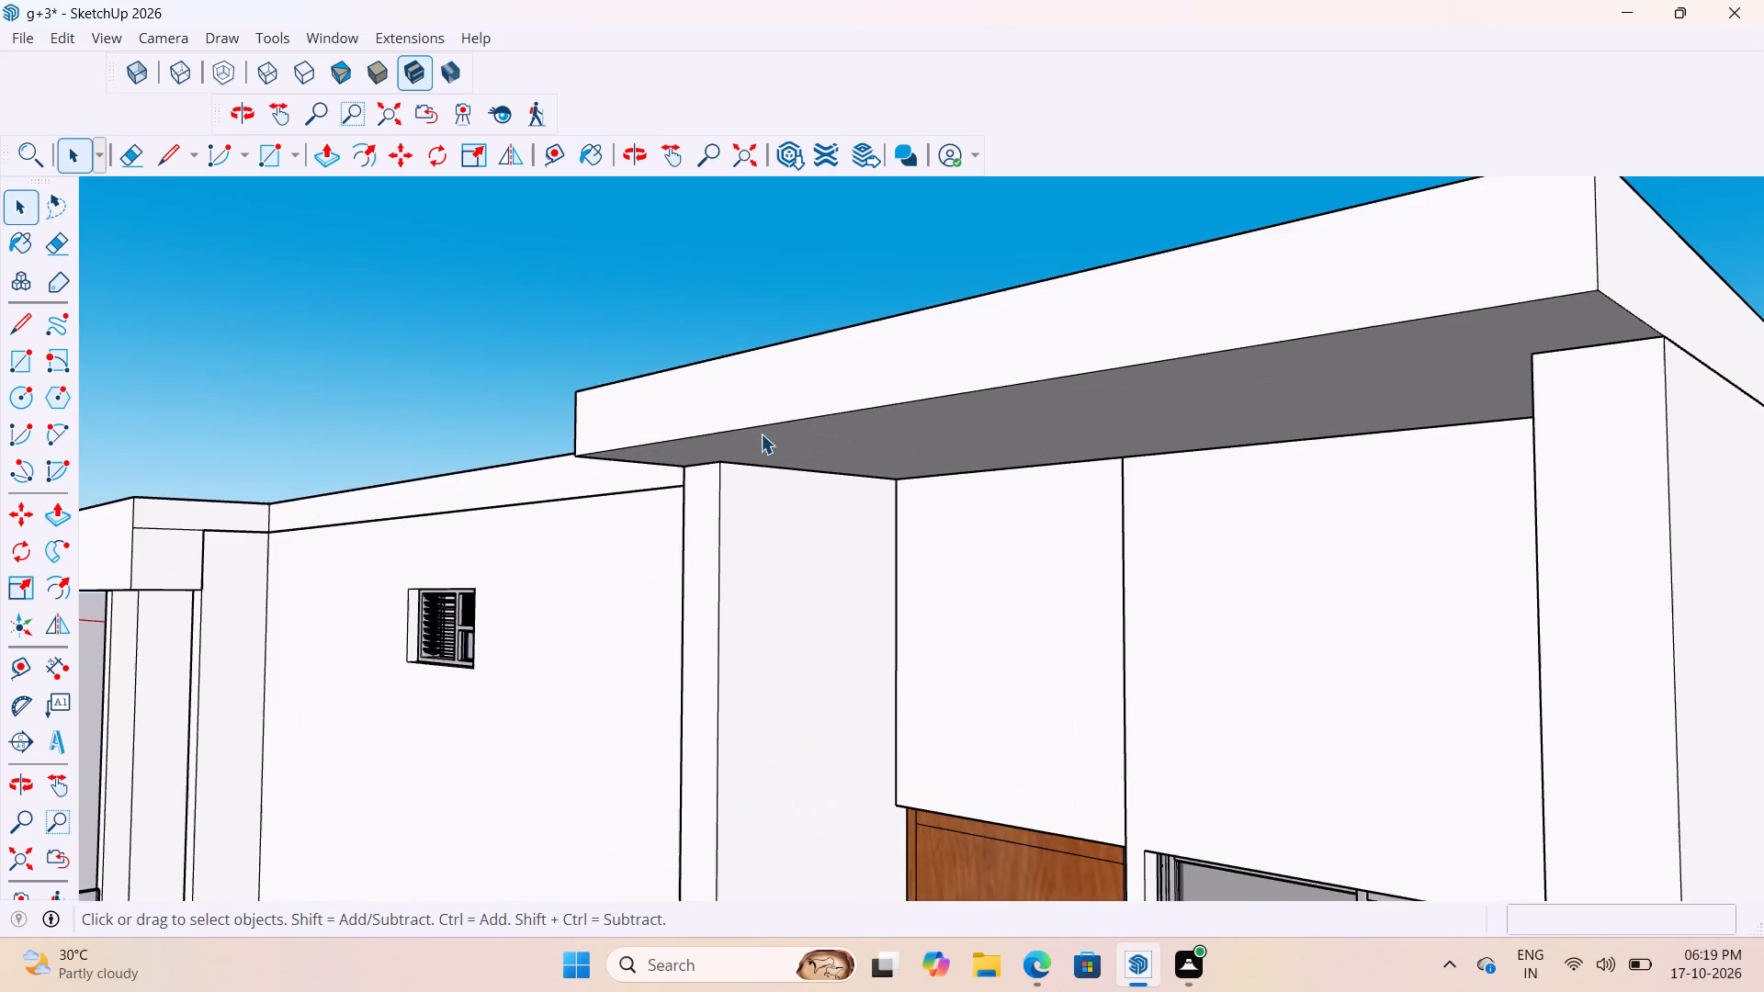
middle_click_drag(761, 434, 928, 395)
double_click(888, 413)
scroll(761, 427, "up", 4)
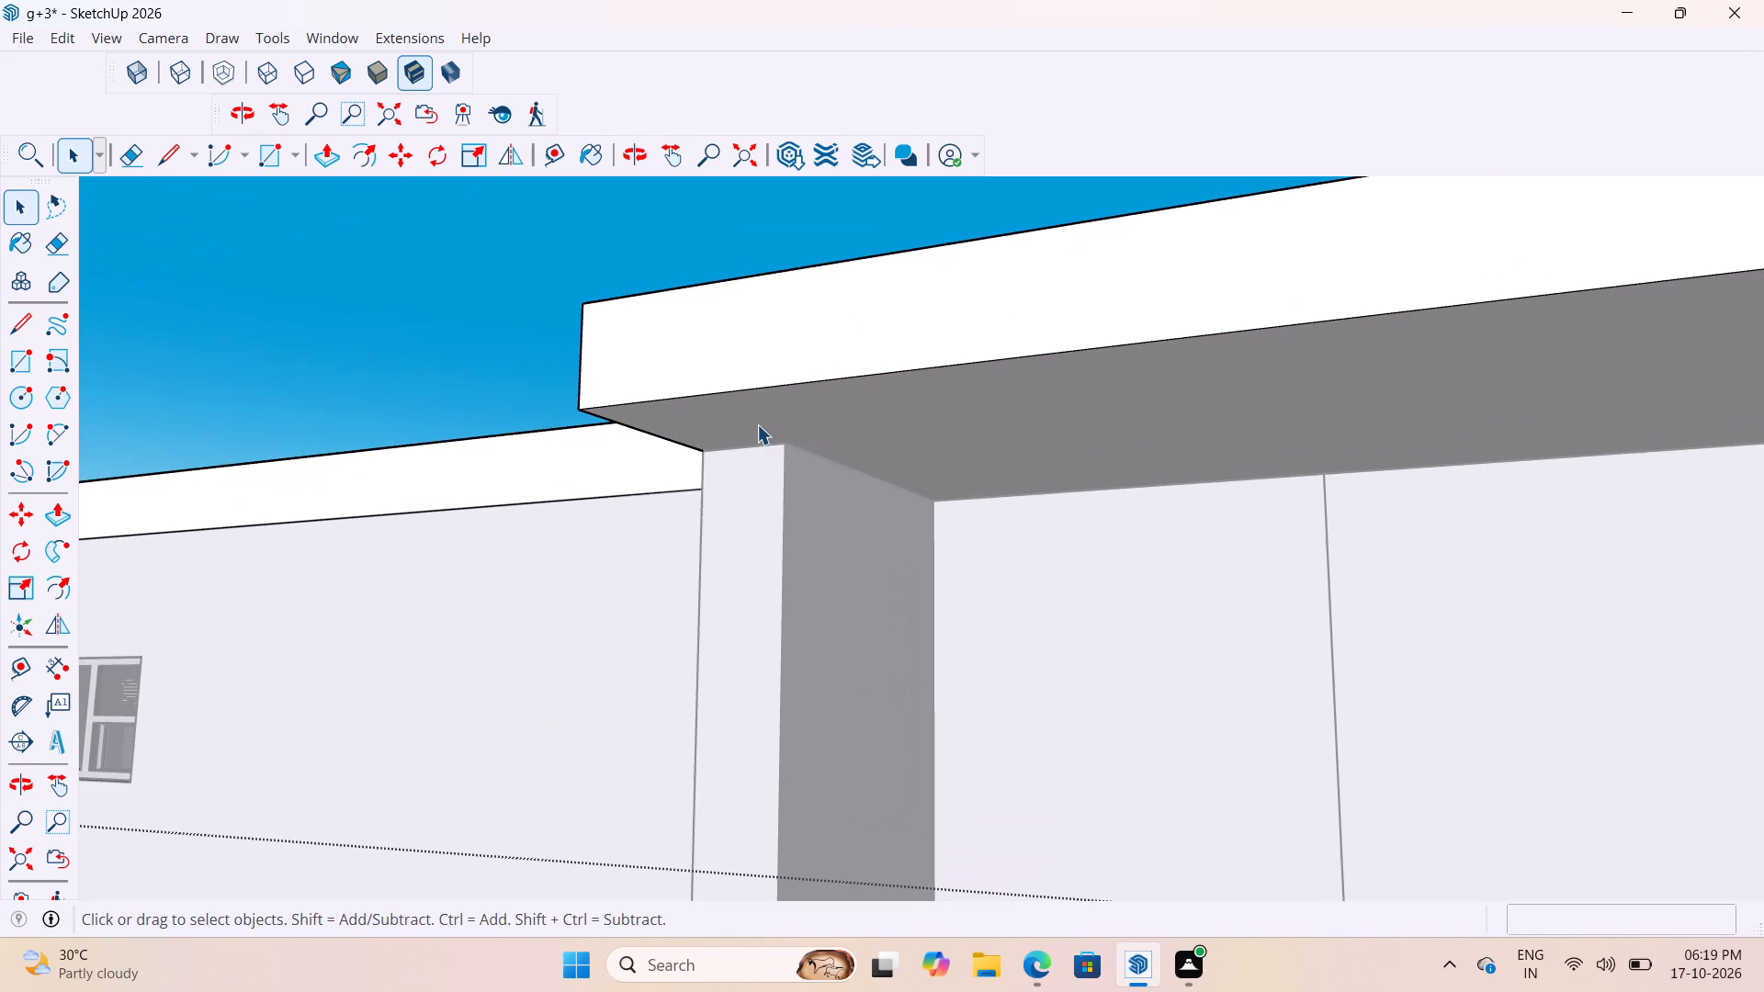
key("r")
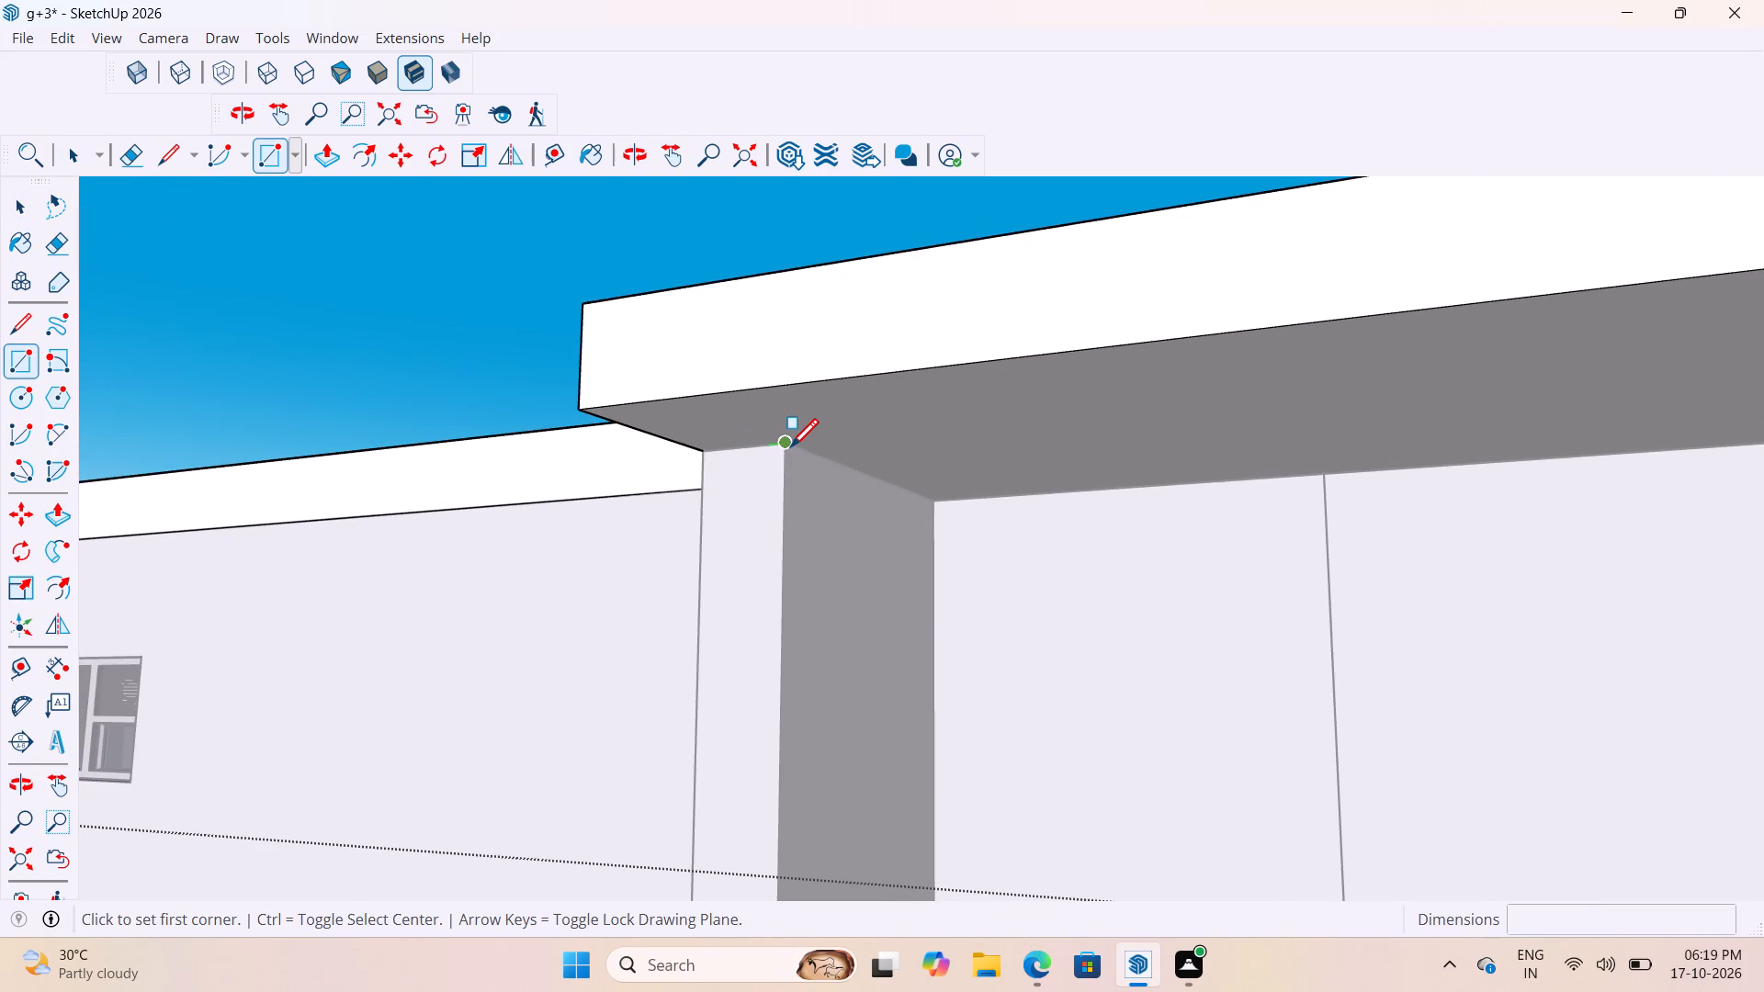
left_click(790, 450)
left_click(591, 409)
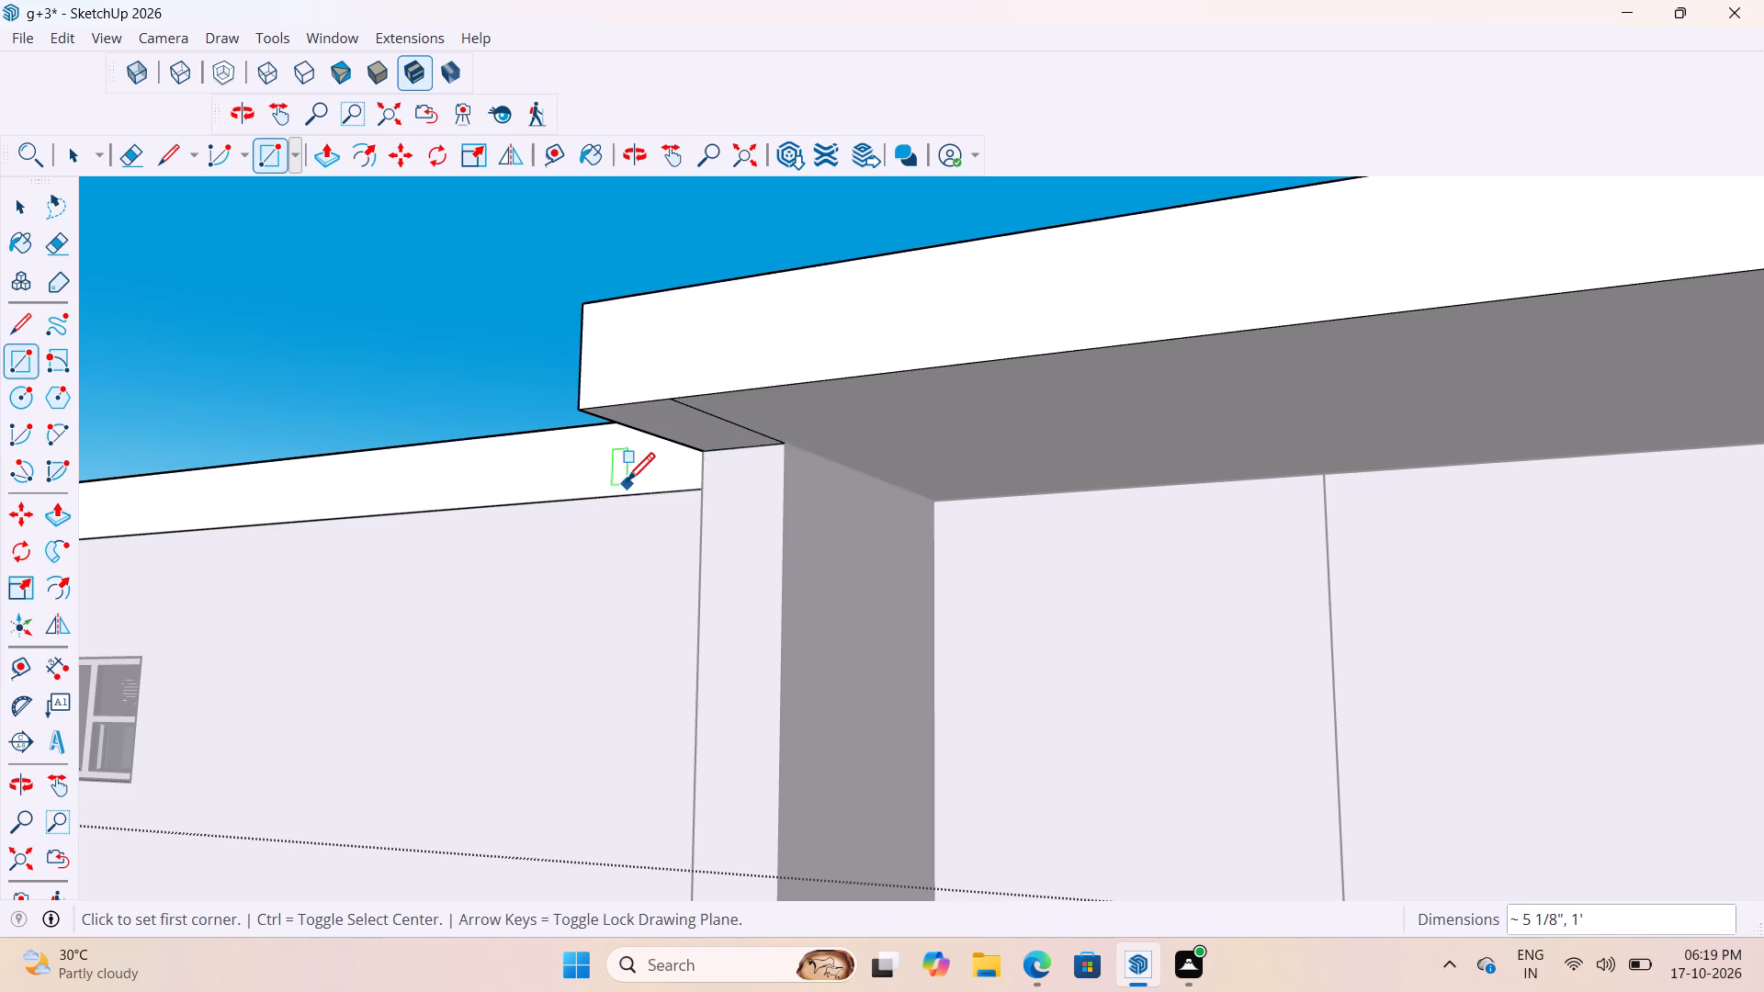
Pull the rectangle in front of the side wall down 1' as a dropped block.
key("p")
left_click(718, 420)
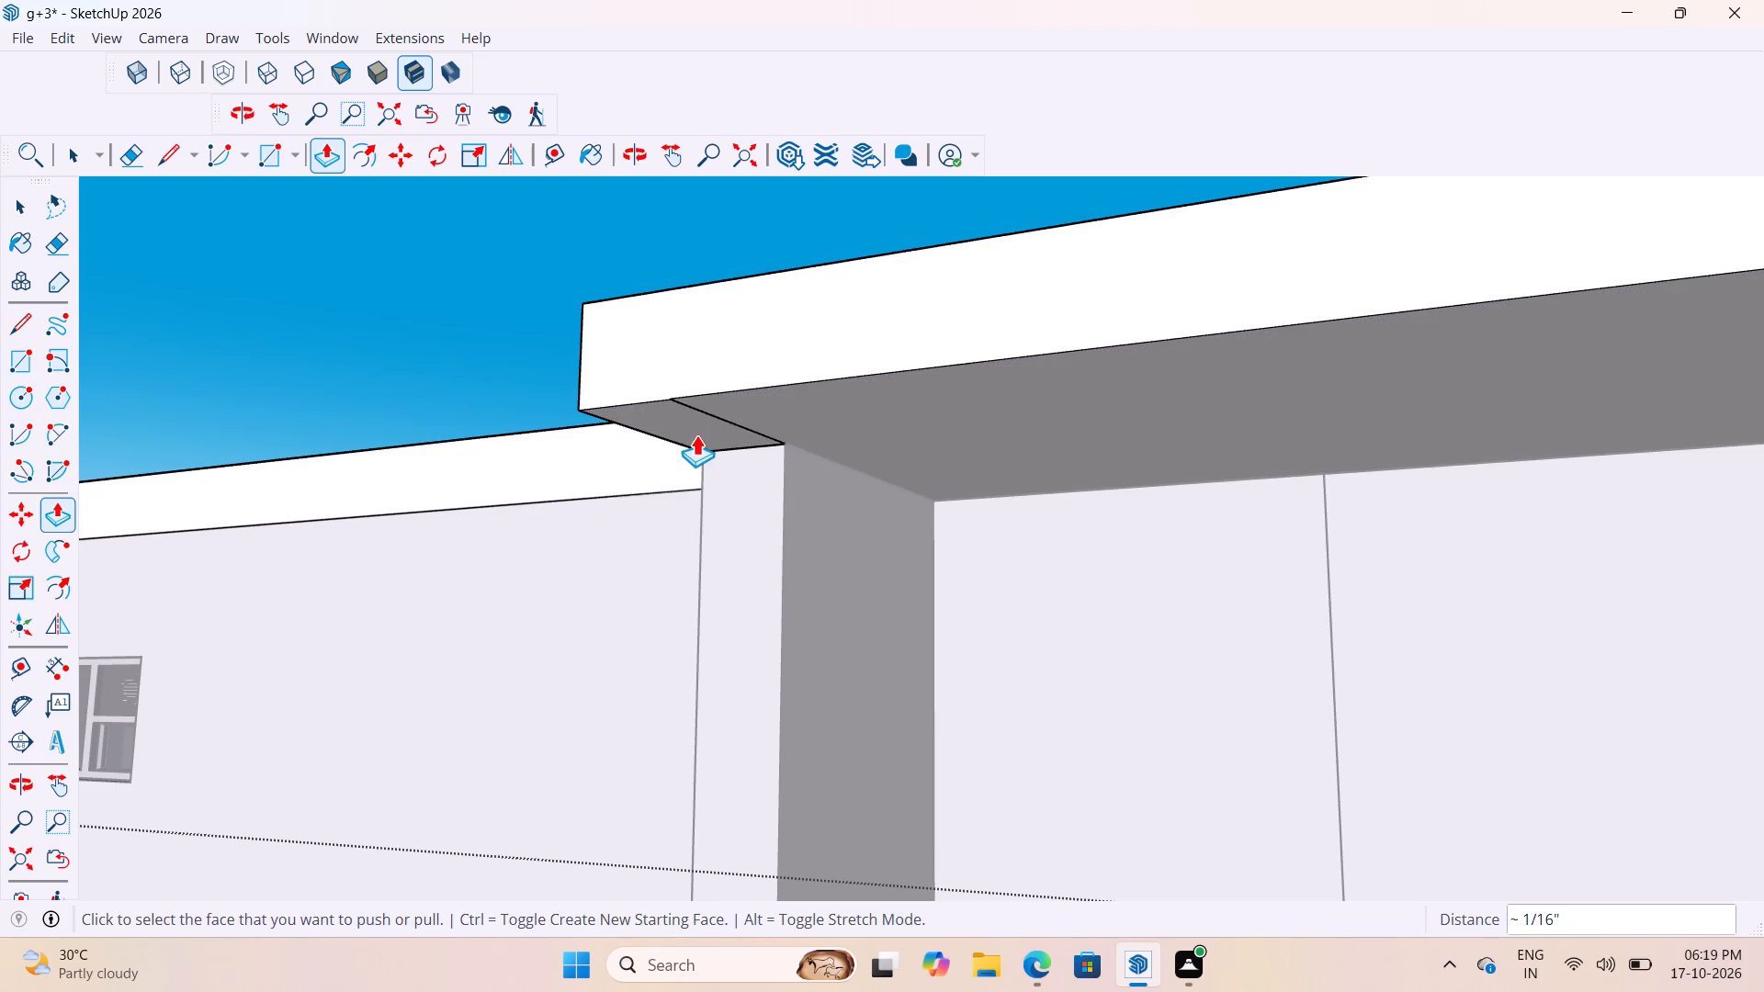
scroll(692, 432, "up", 9)
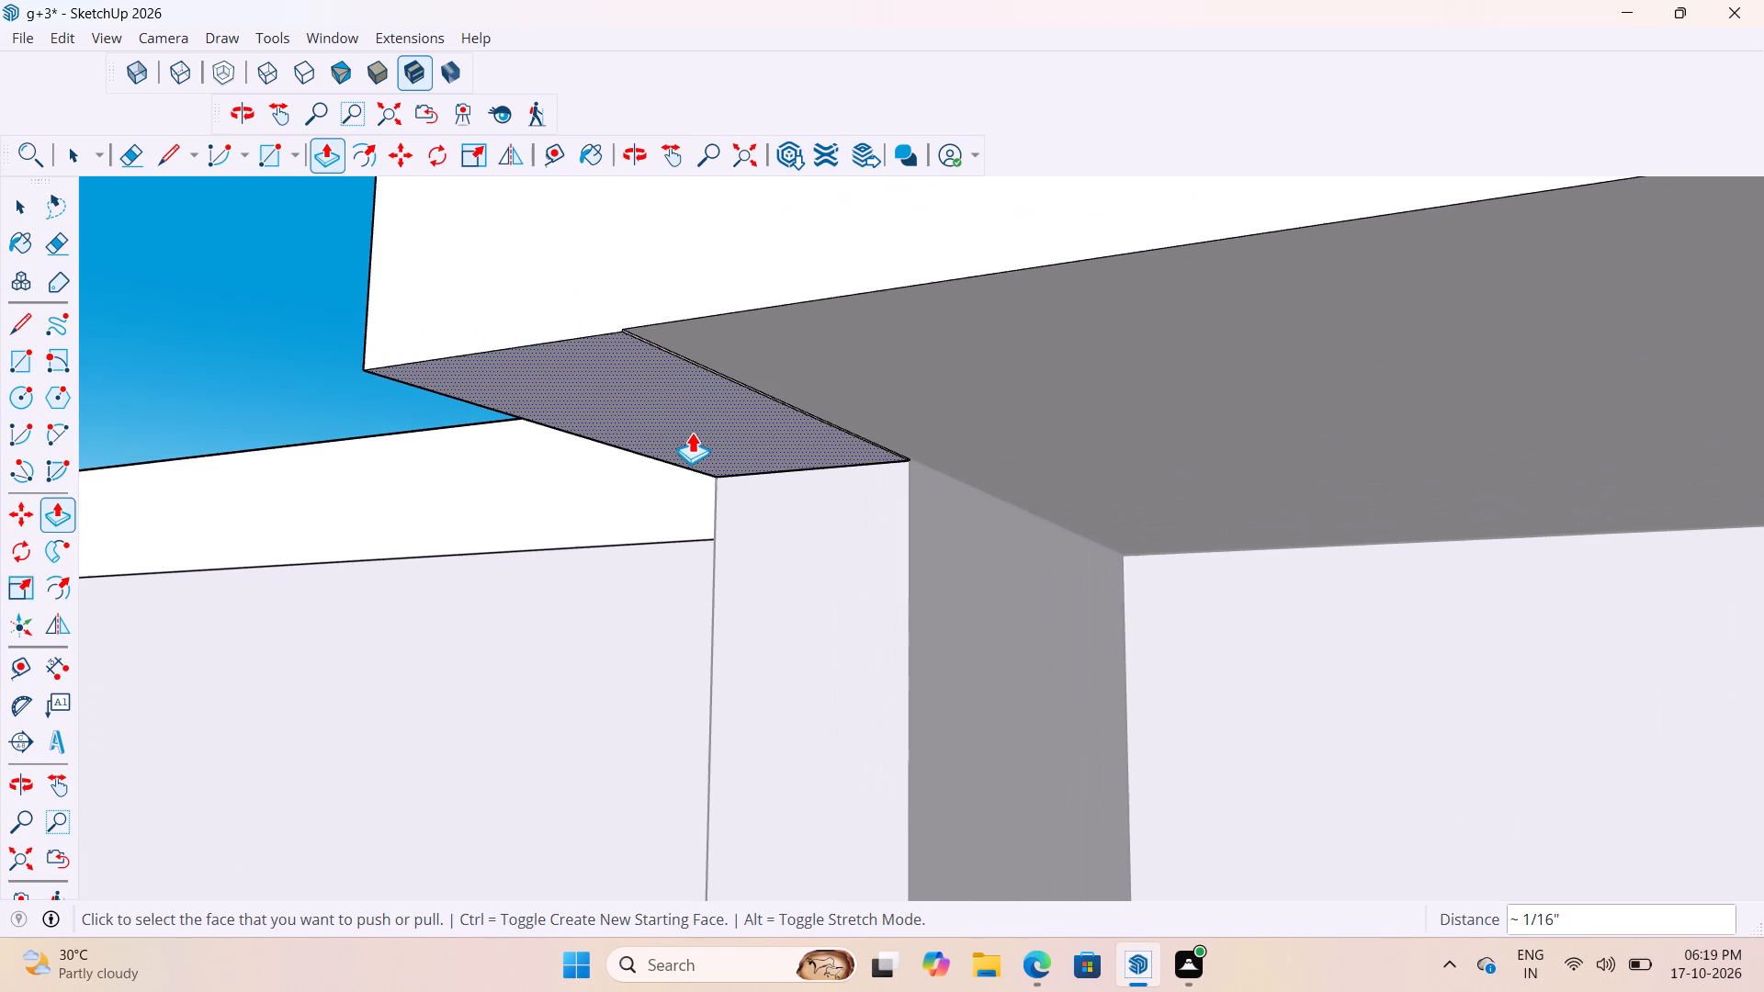
key("ctrl+shift+z")
key("ctrl+z")
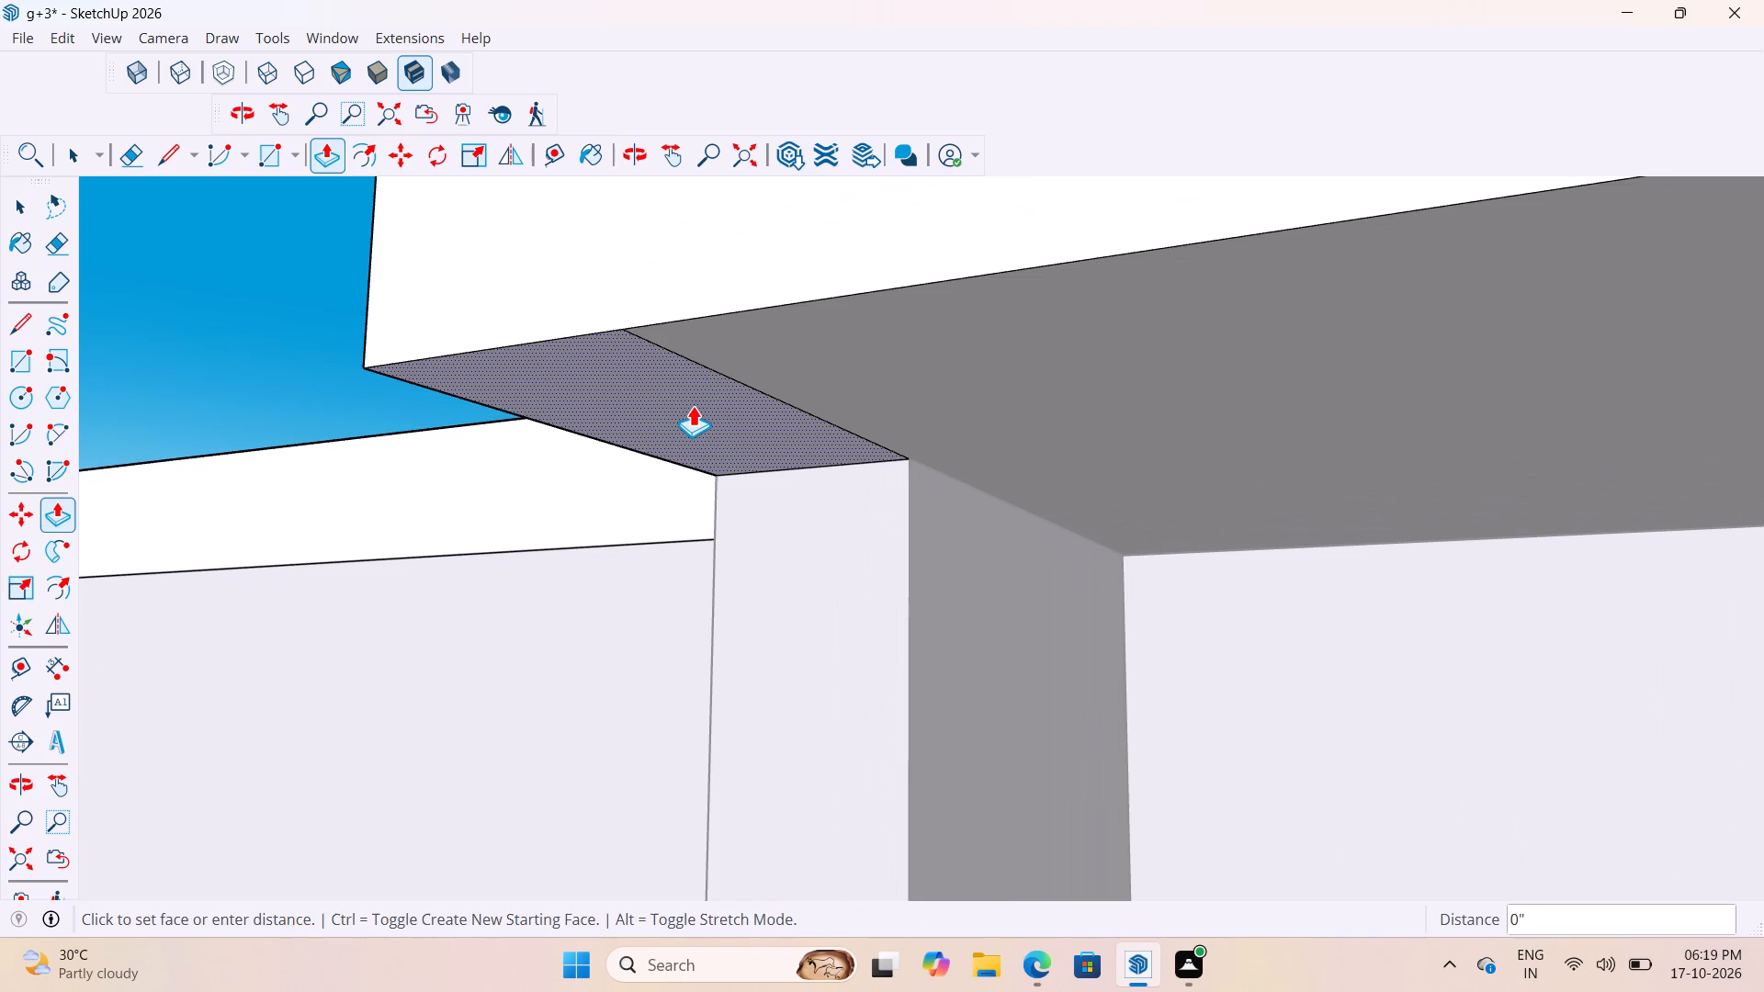
left_click(693, 405)
type("1'")
key("Return")
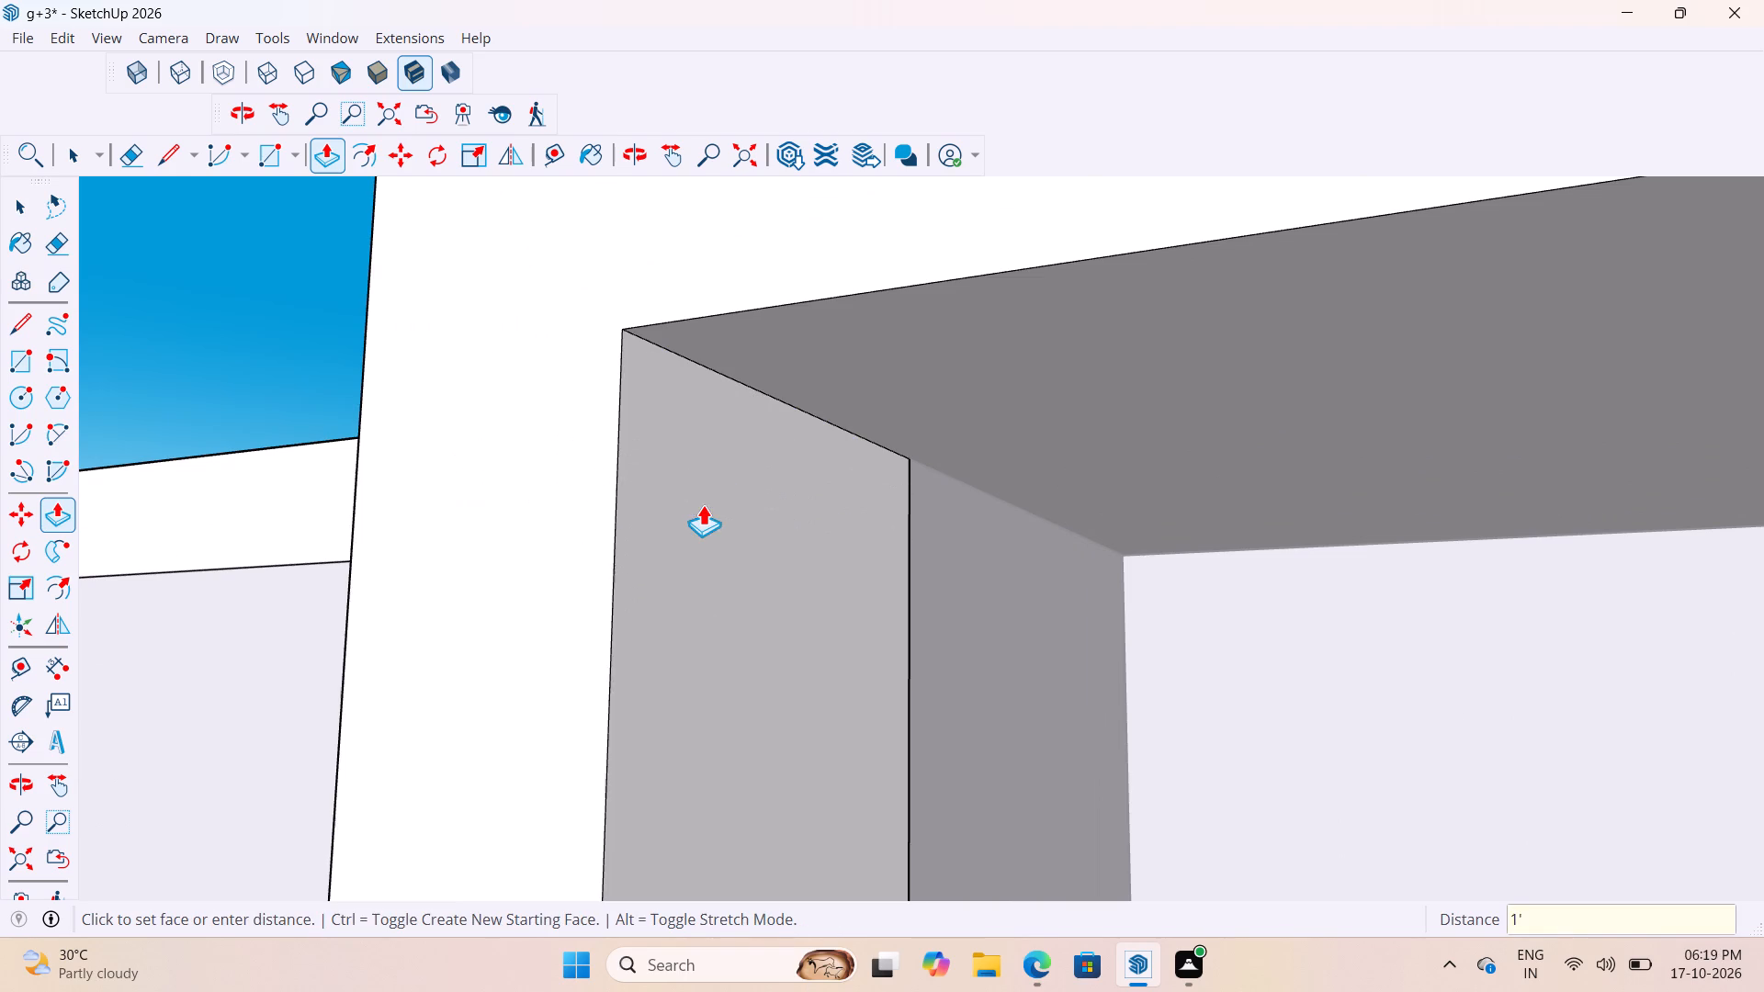
Copy the outer vertical edge of the dropped block's inner face 4" inward to mark off an outer strip.
scroll(701, 506, "down", 15)
middle_click_drag(708, 667, 531, 702)
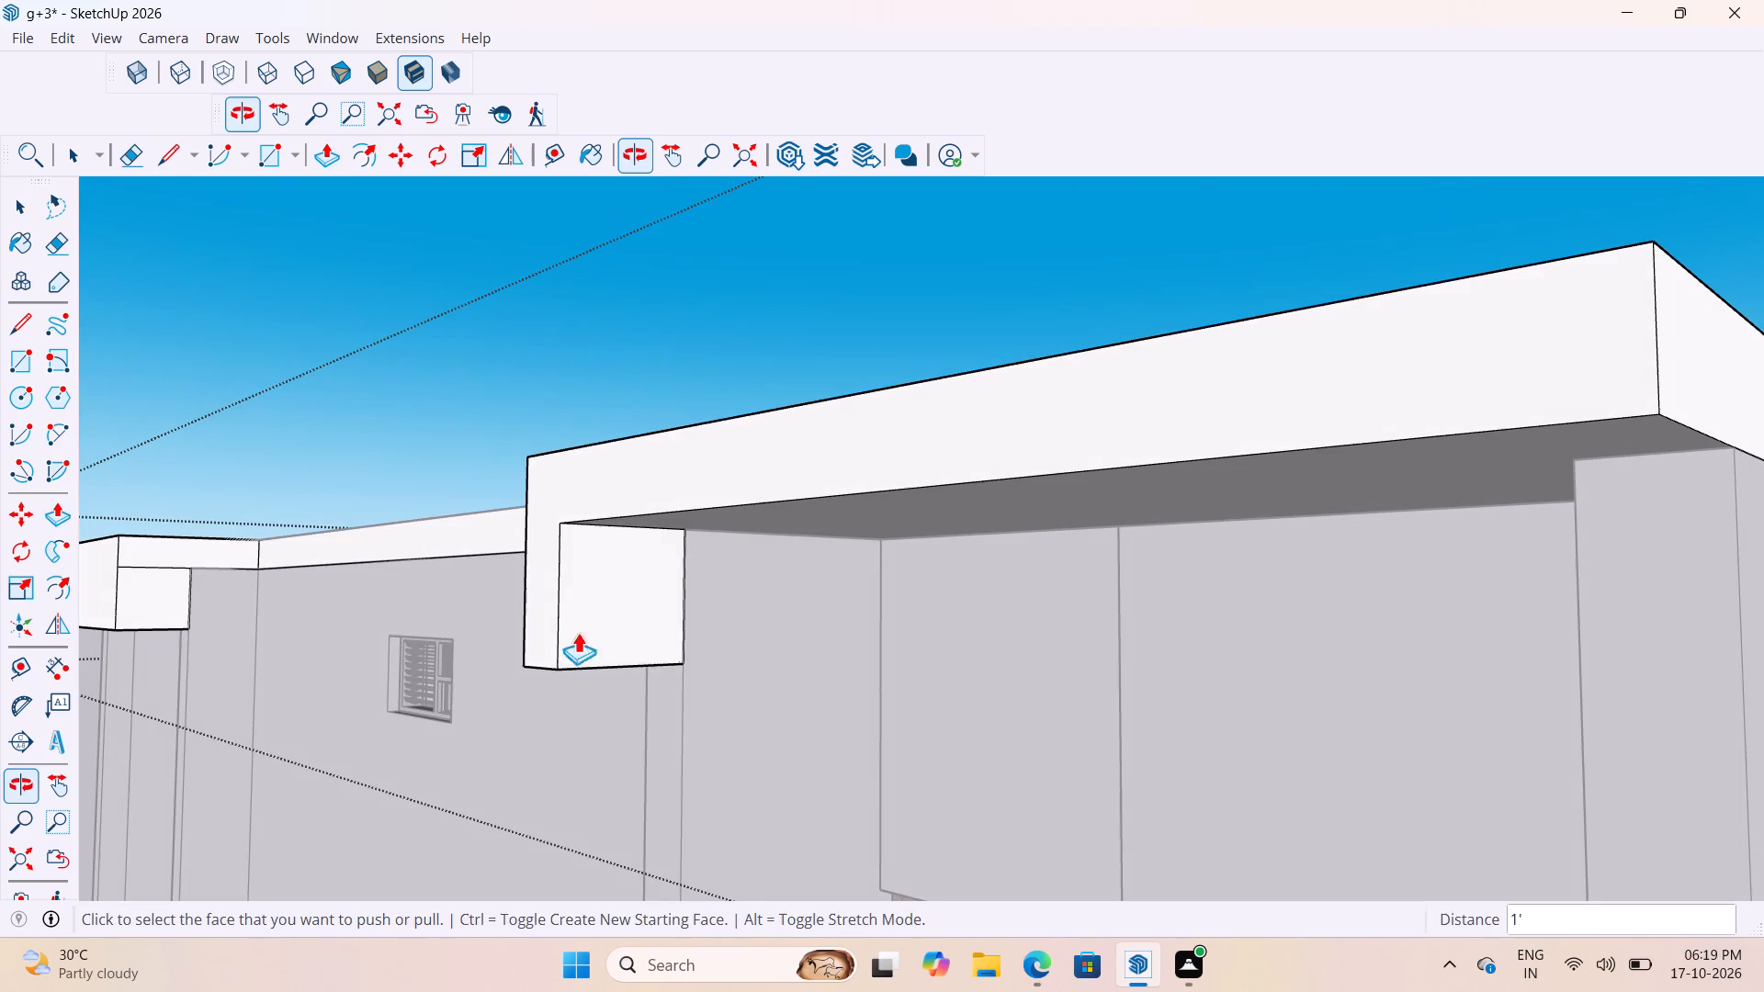
key("space")
left_click(560, 603)
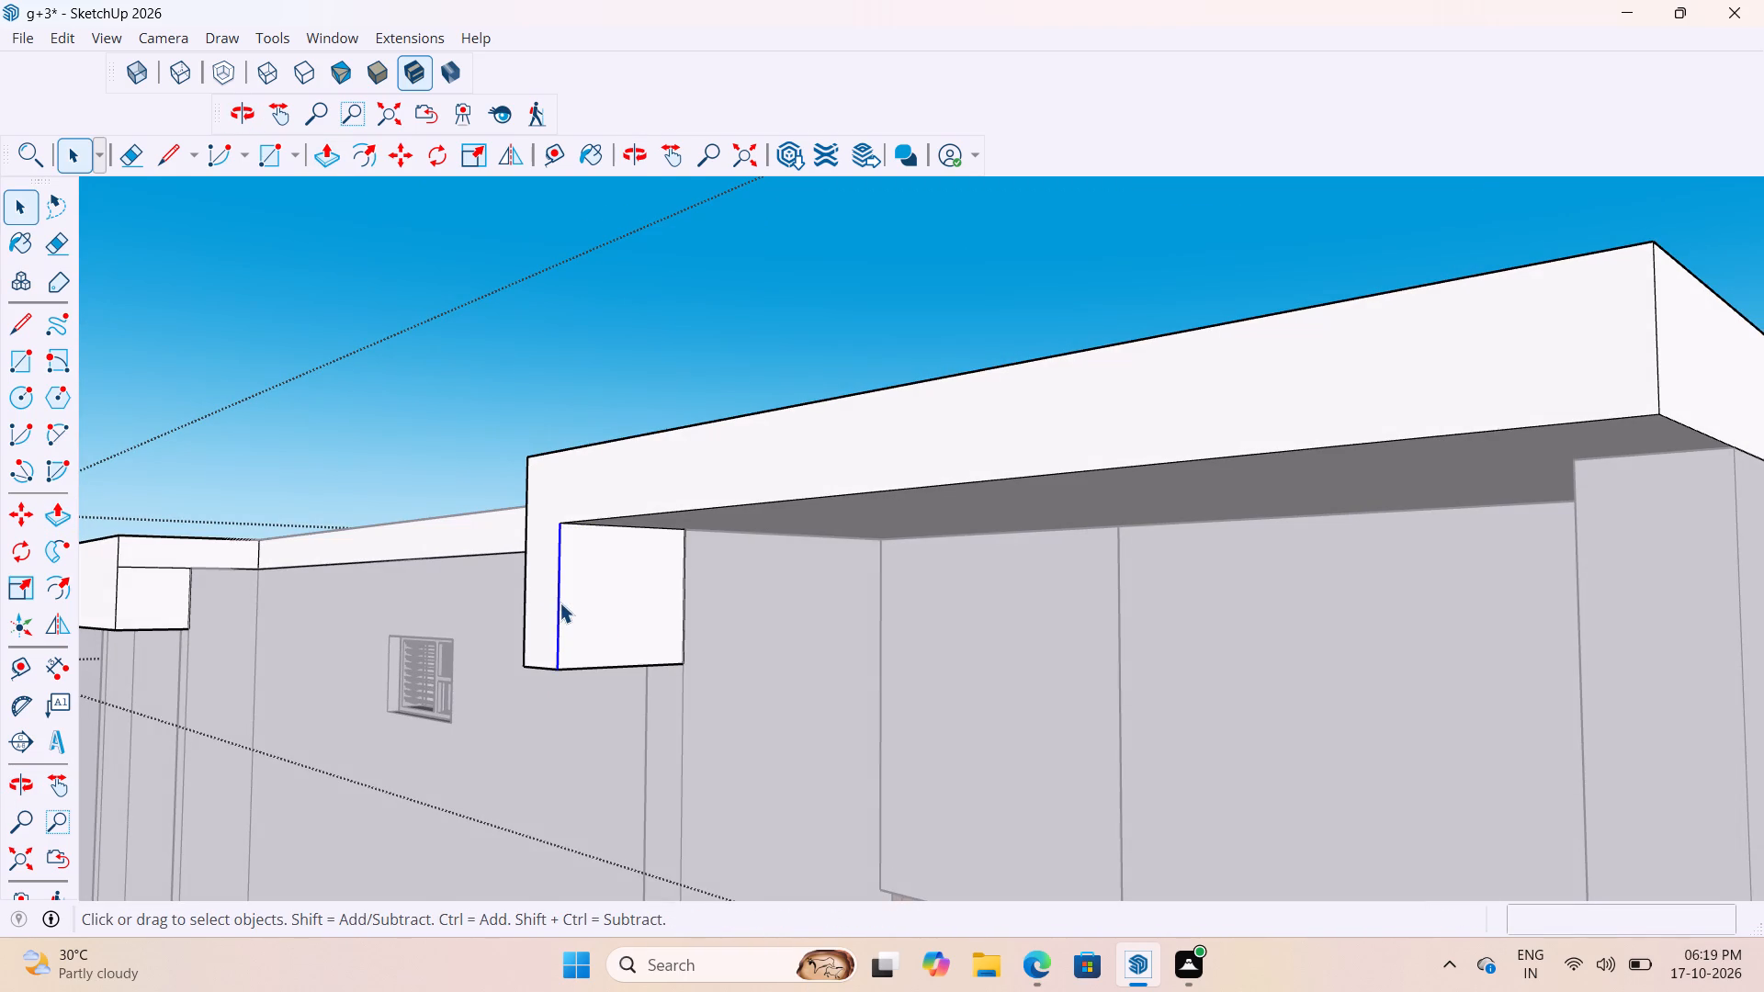
key("m")
left_click(553, 672)
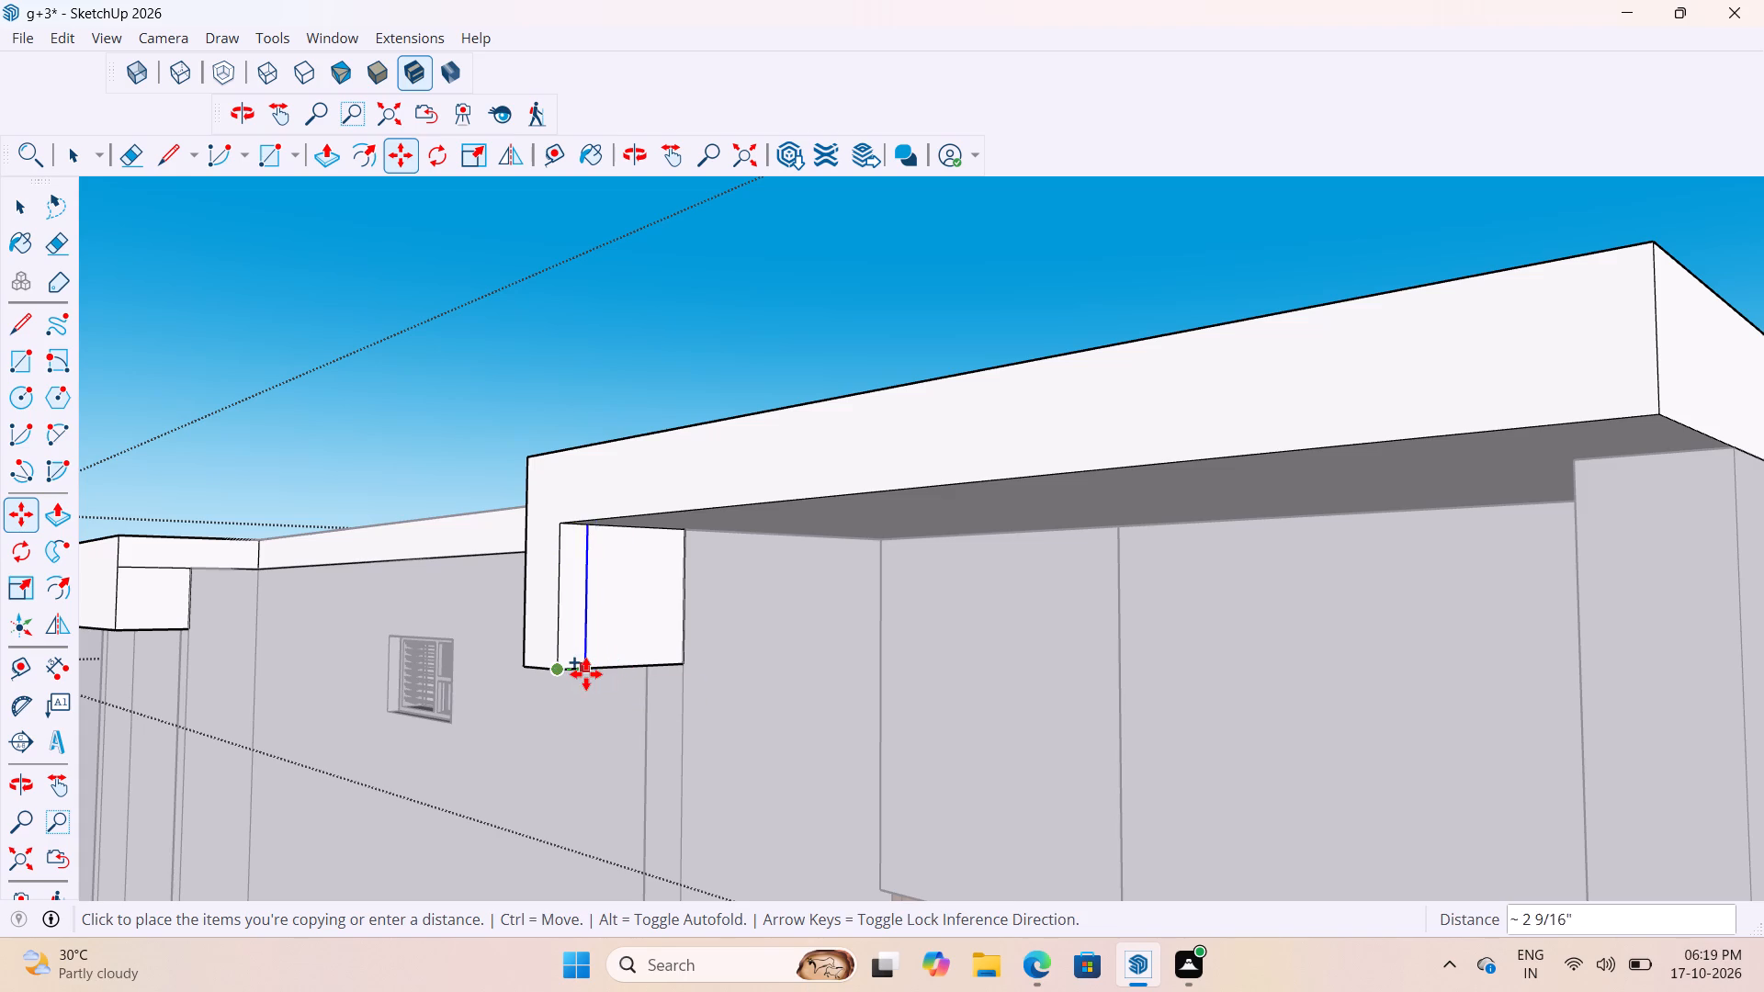
type("4\"")
key("Return")
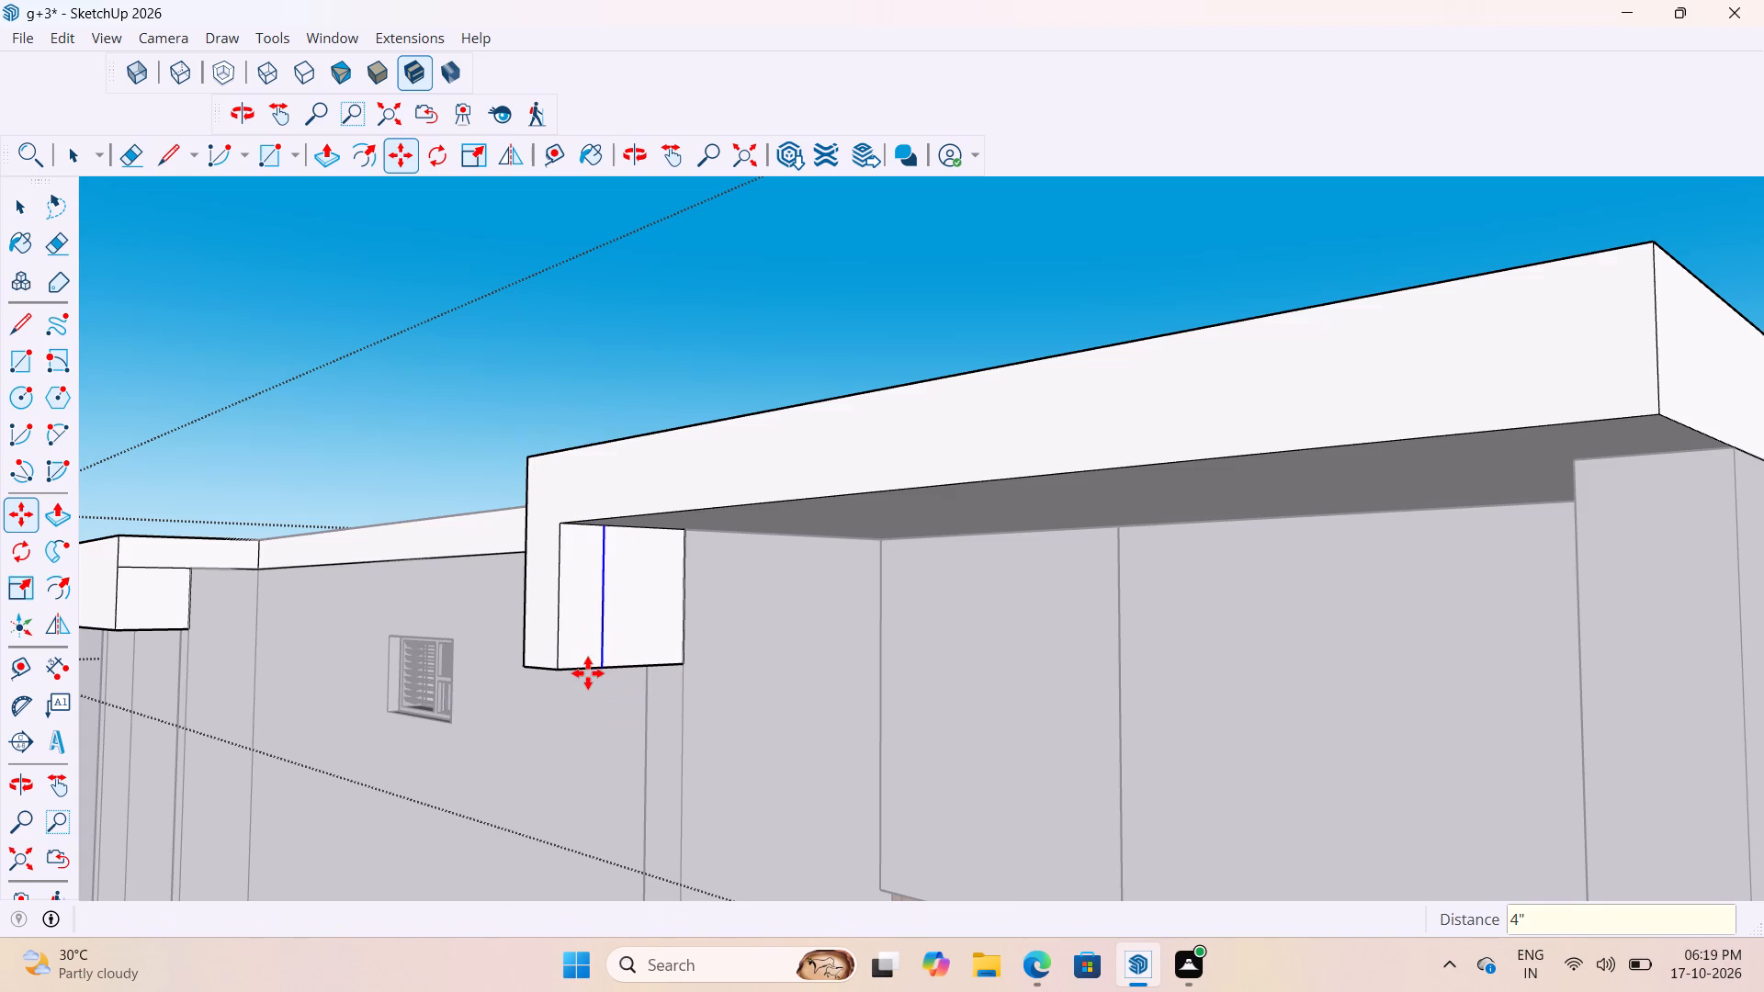
Pull the 4" outer strip 6' 6" along the overhang's front to its opposite end as the dropped edge.
key("p")
left_click(564, 603)
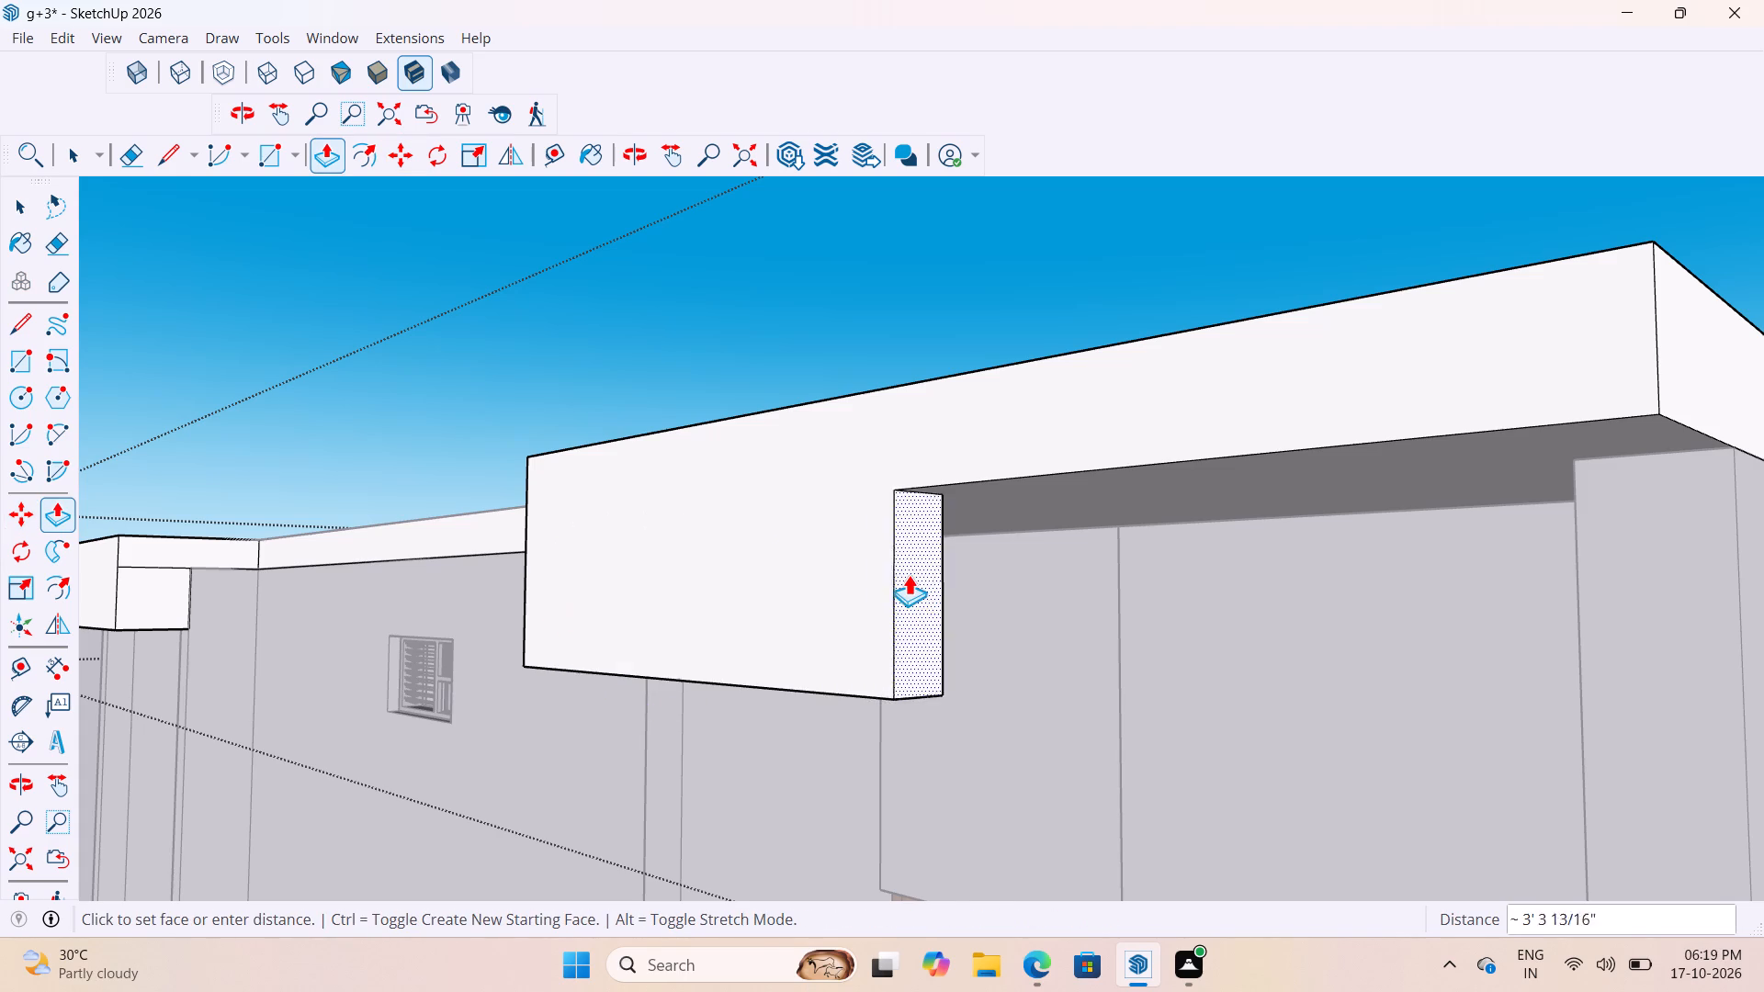
scroll(909, 574, "down", 11)
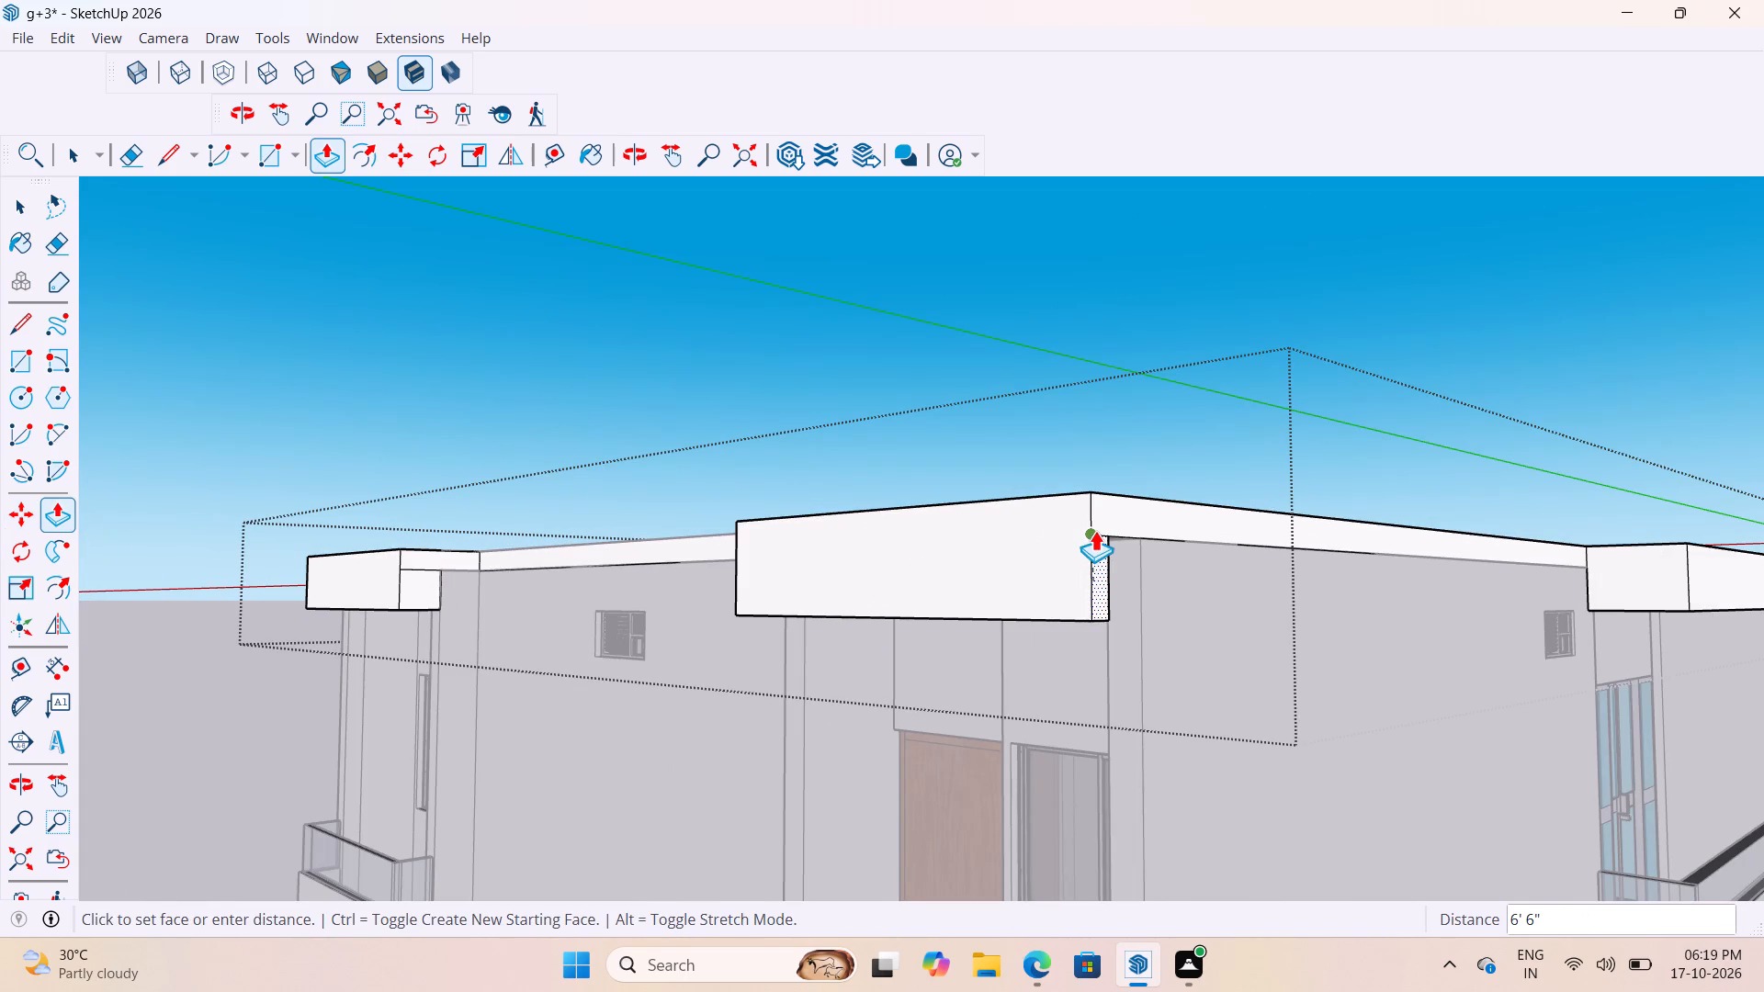
left_click(1095, 530)
Copy the inner vertical edge at the far end of the new dropped edge 6" along its inner face to mark off an end strip.
scroll(1125, 581, "up", 3)
middle_click_drag(1118, 581, 788, 631)
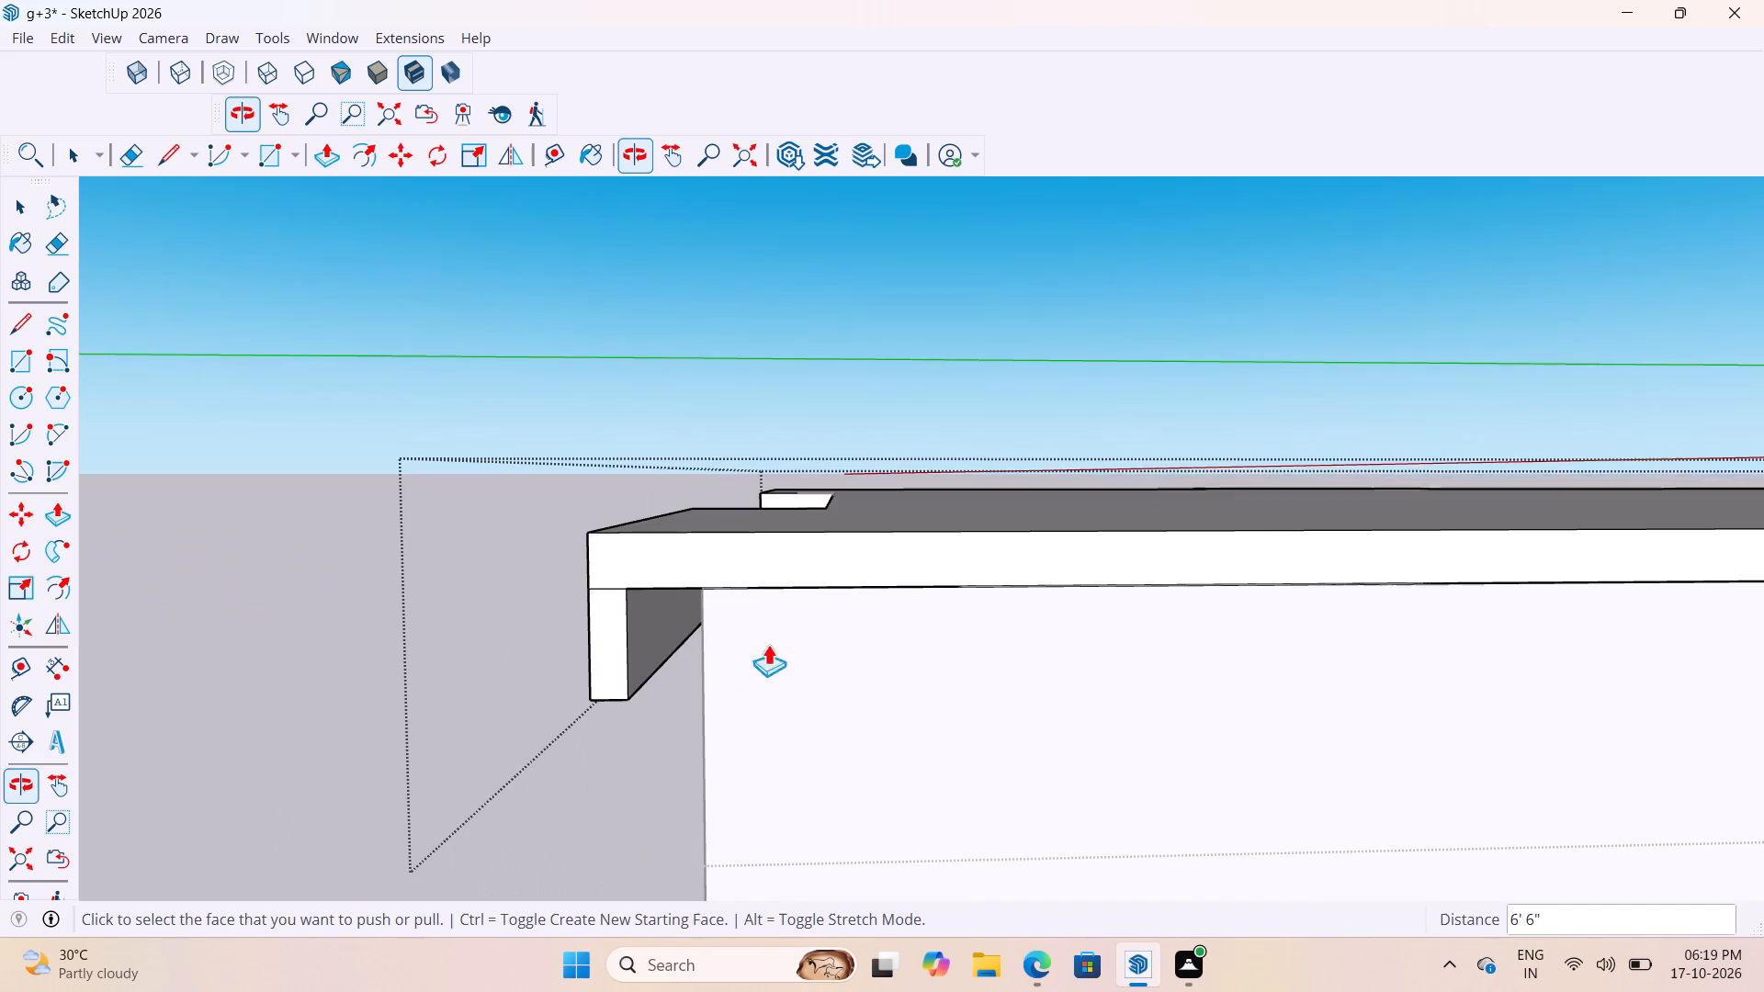
scroll(570, 712, "up", 3)
key("space")
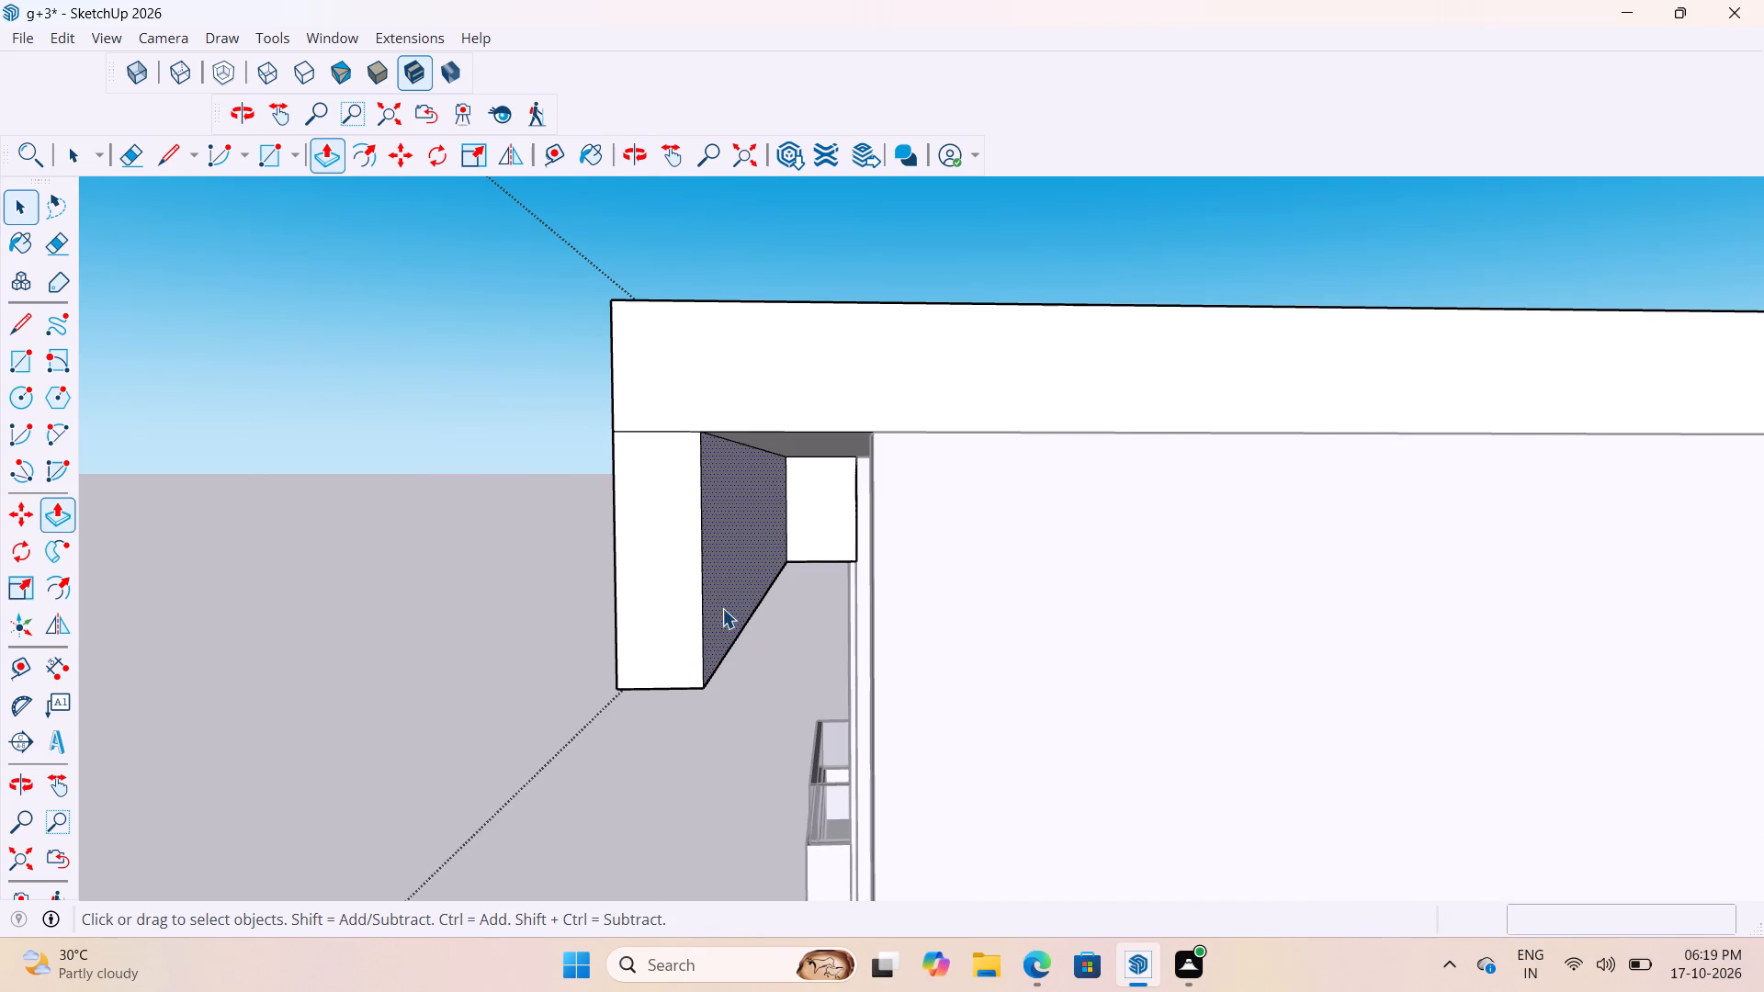
left_click(699, 641)
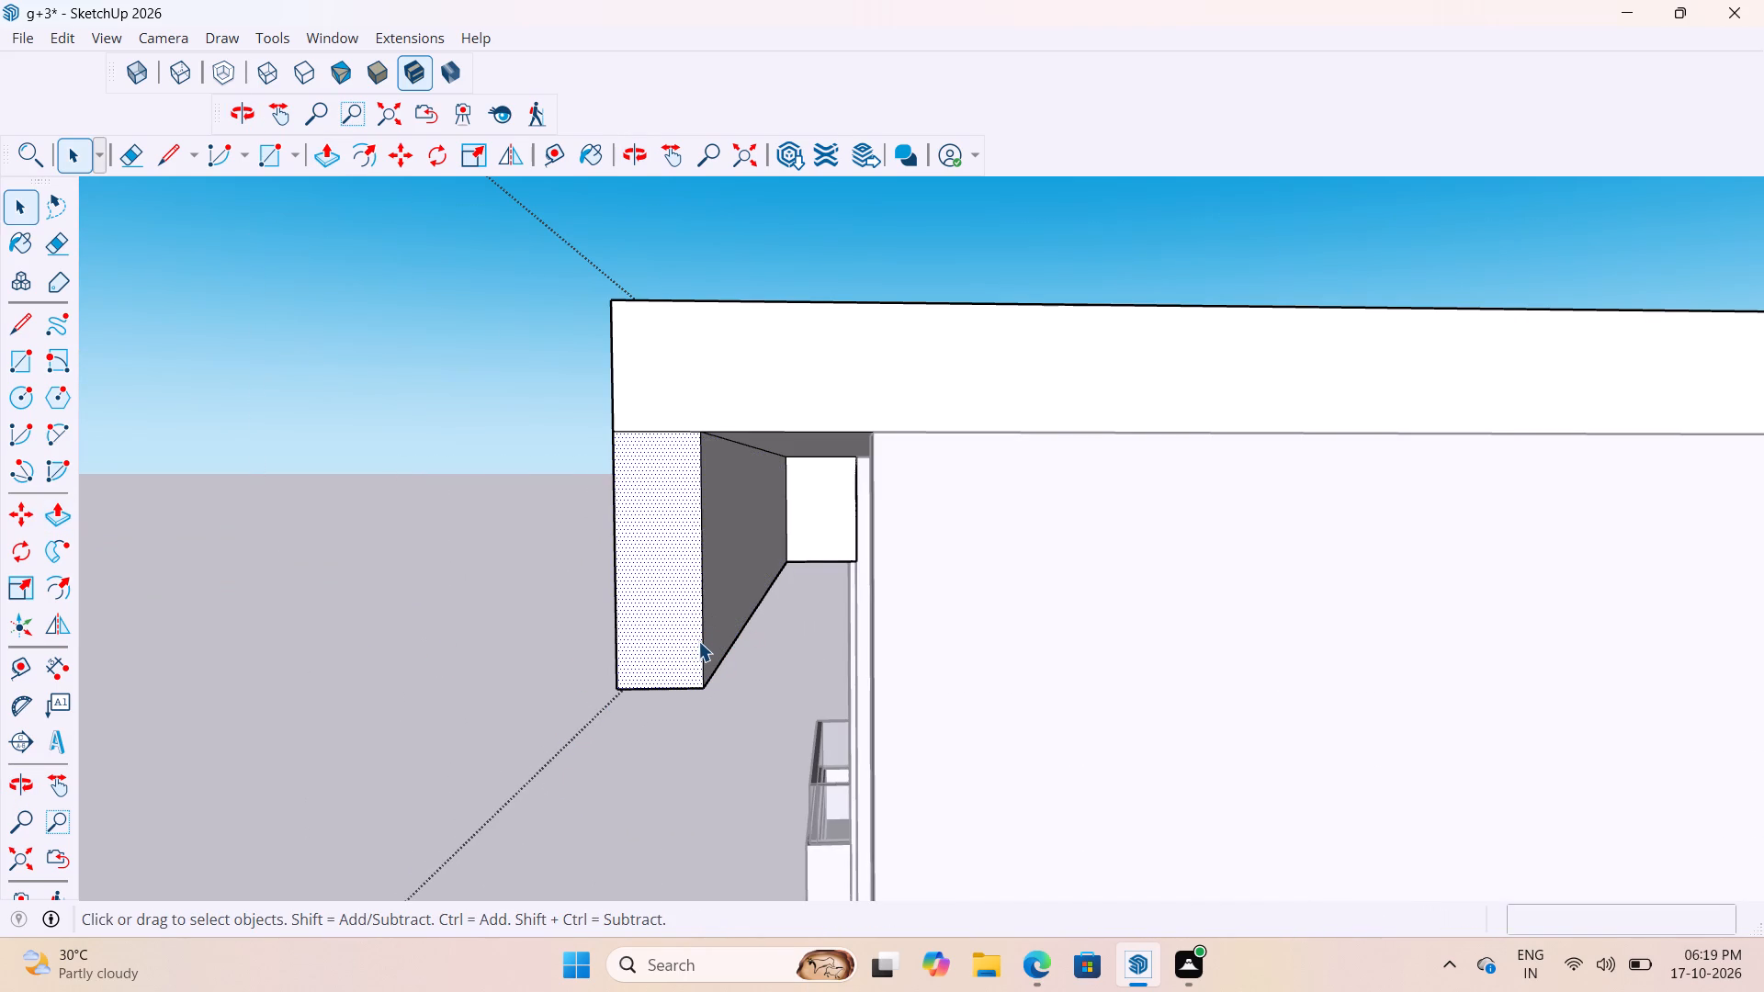
left_click(704, 643)
scroll(783, 631, "up", 2)
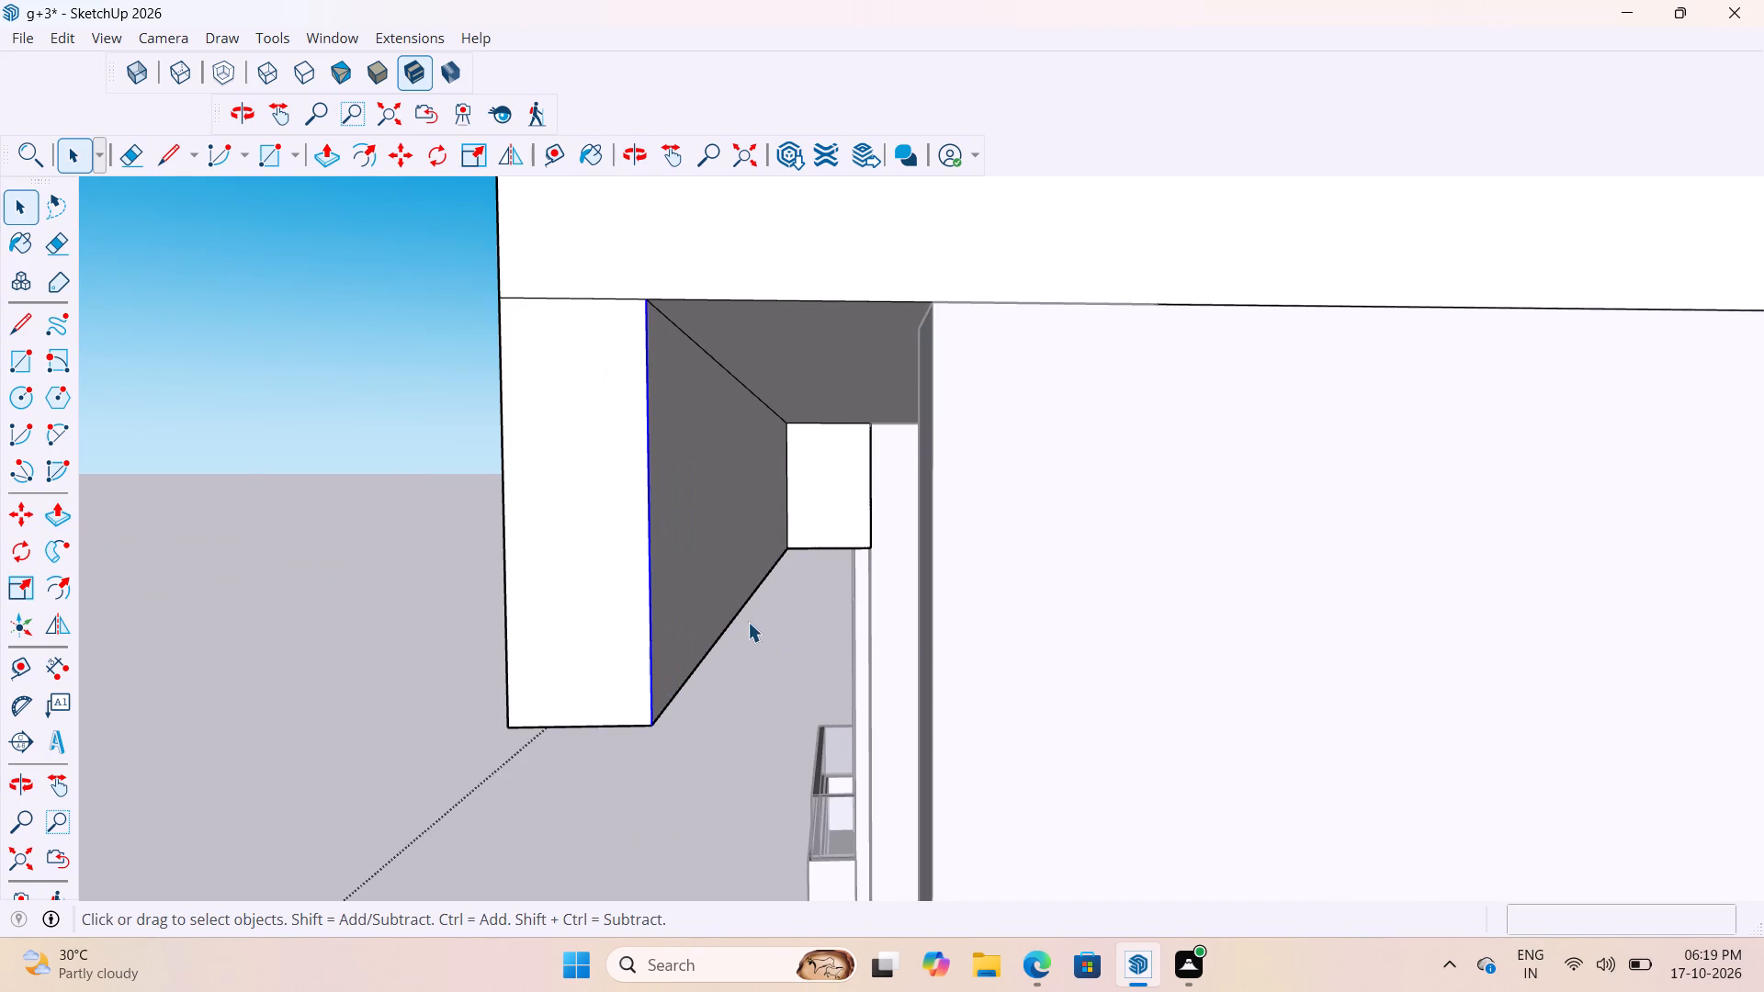
key("m")
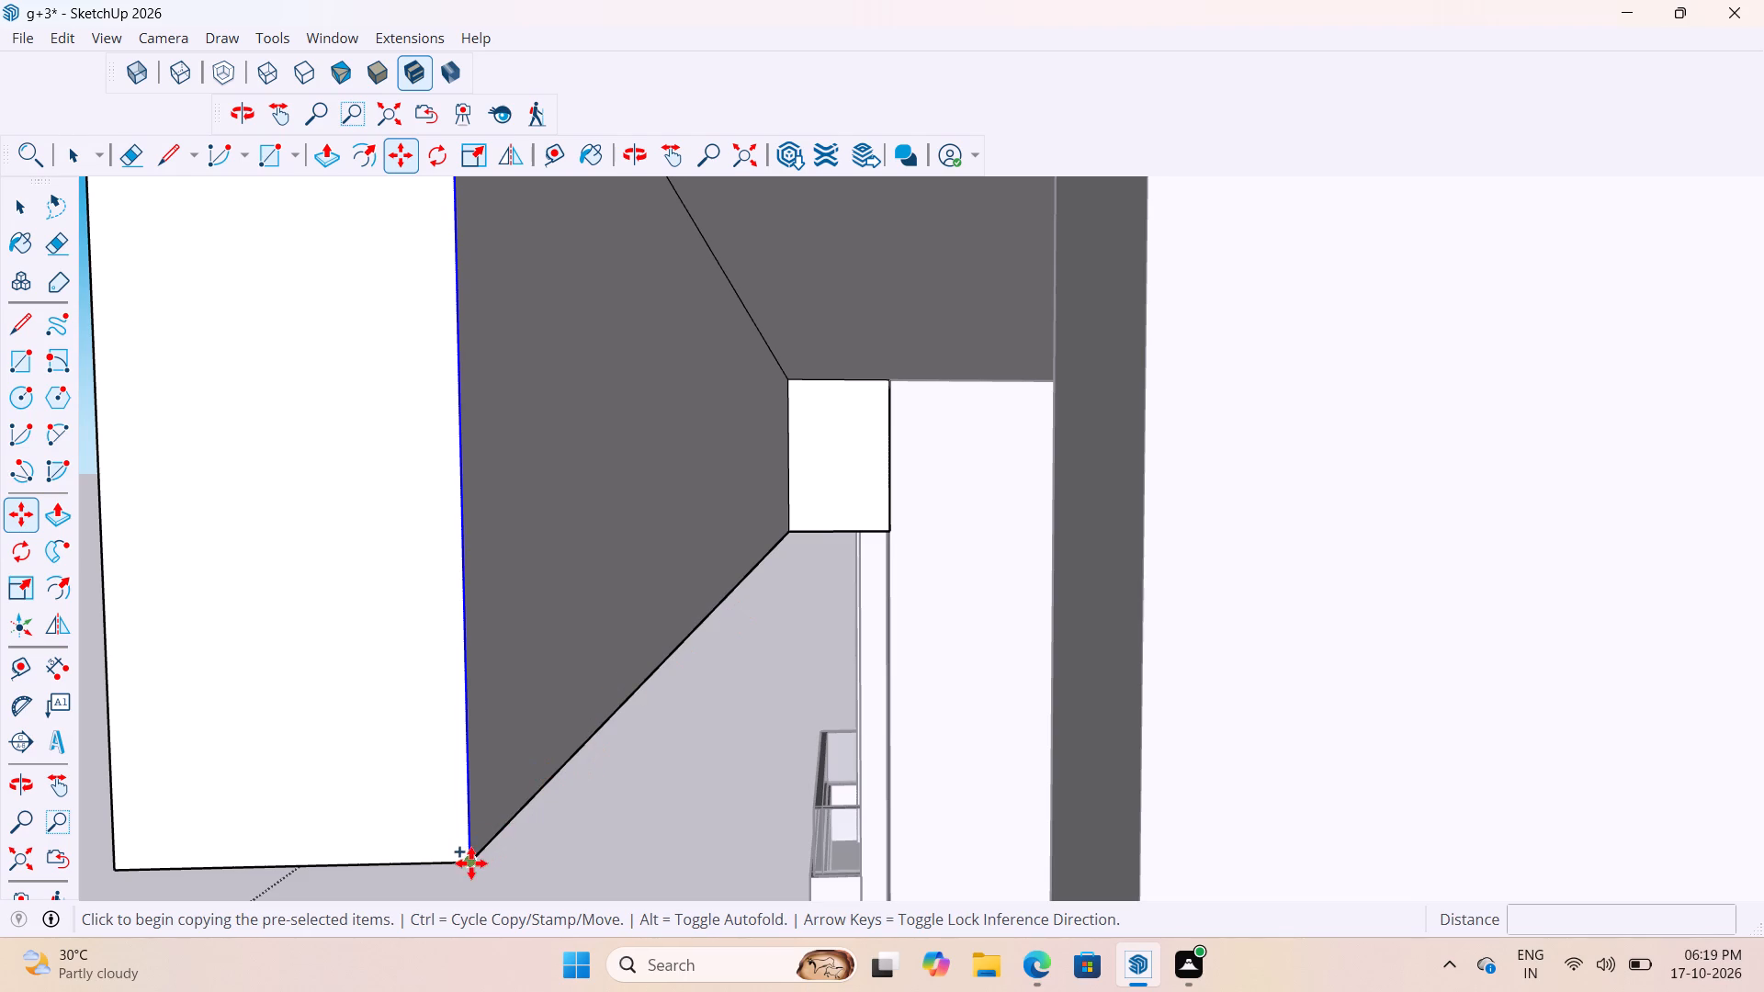
left_click(473, 864)
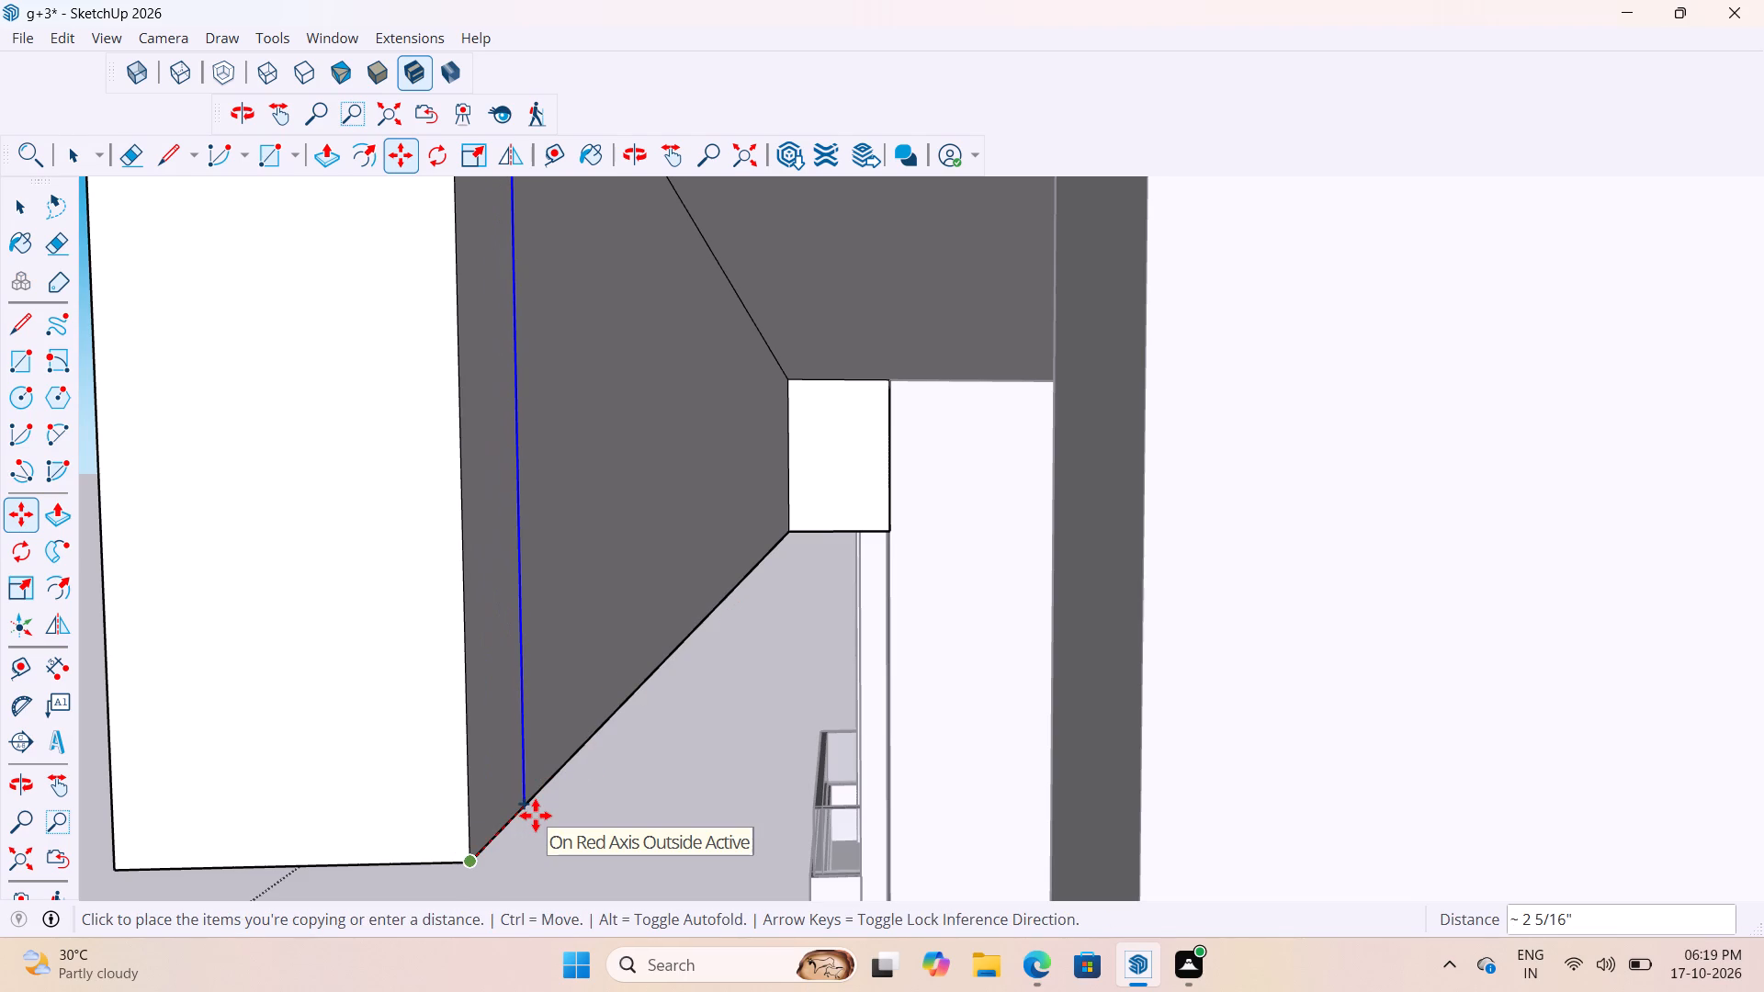
type("6\"")
key("Return")
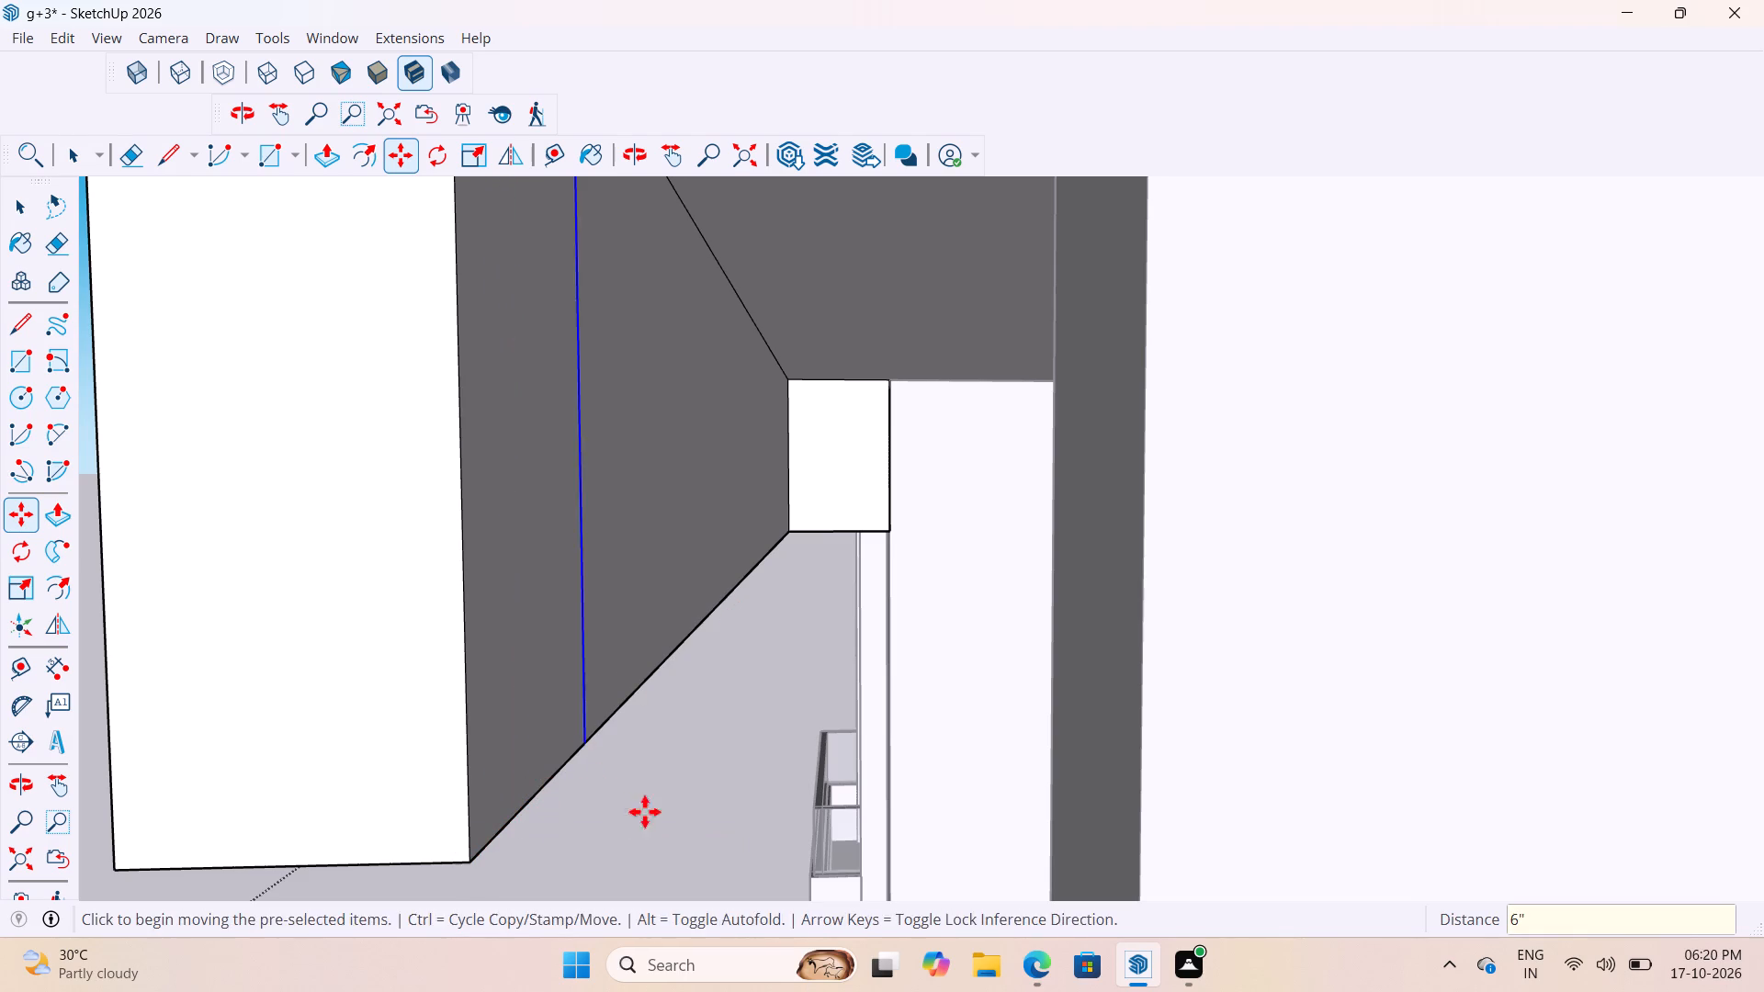
Pull the 6" end strip of the dropped edge's inner face back to the wall to close the overhang's return.
key("p")
left_click(521, 693)
scroll(739, 710, "down", 9)
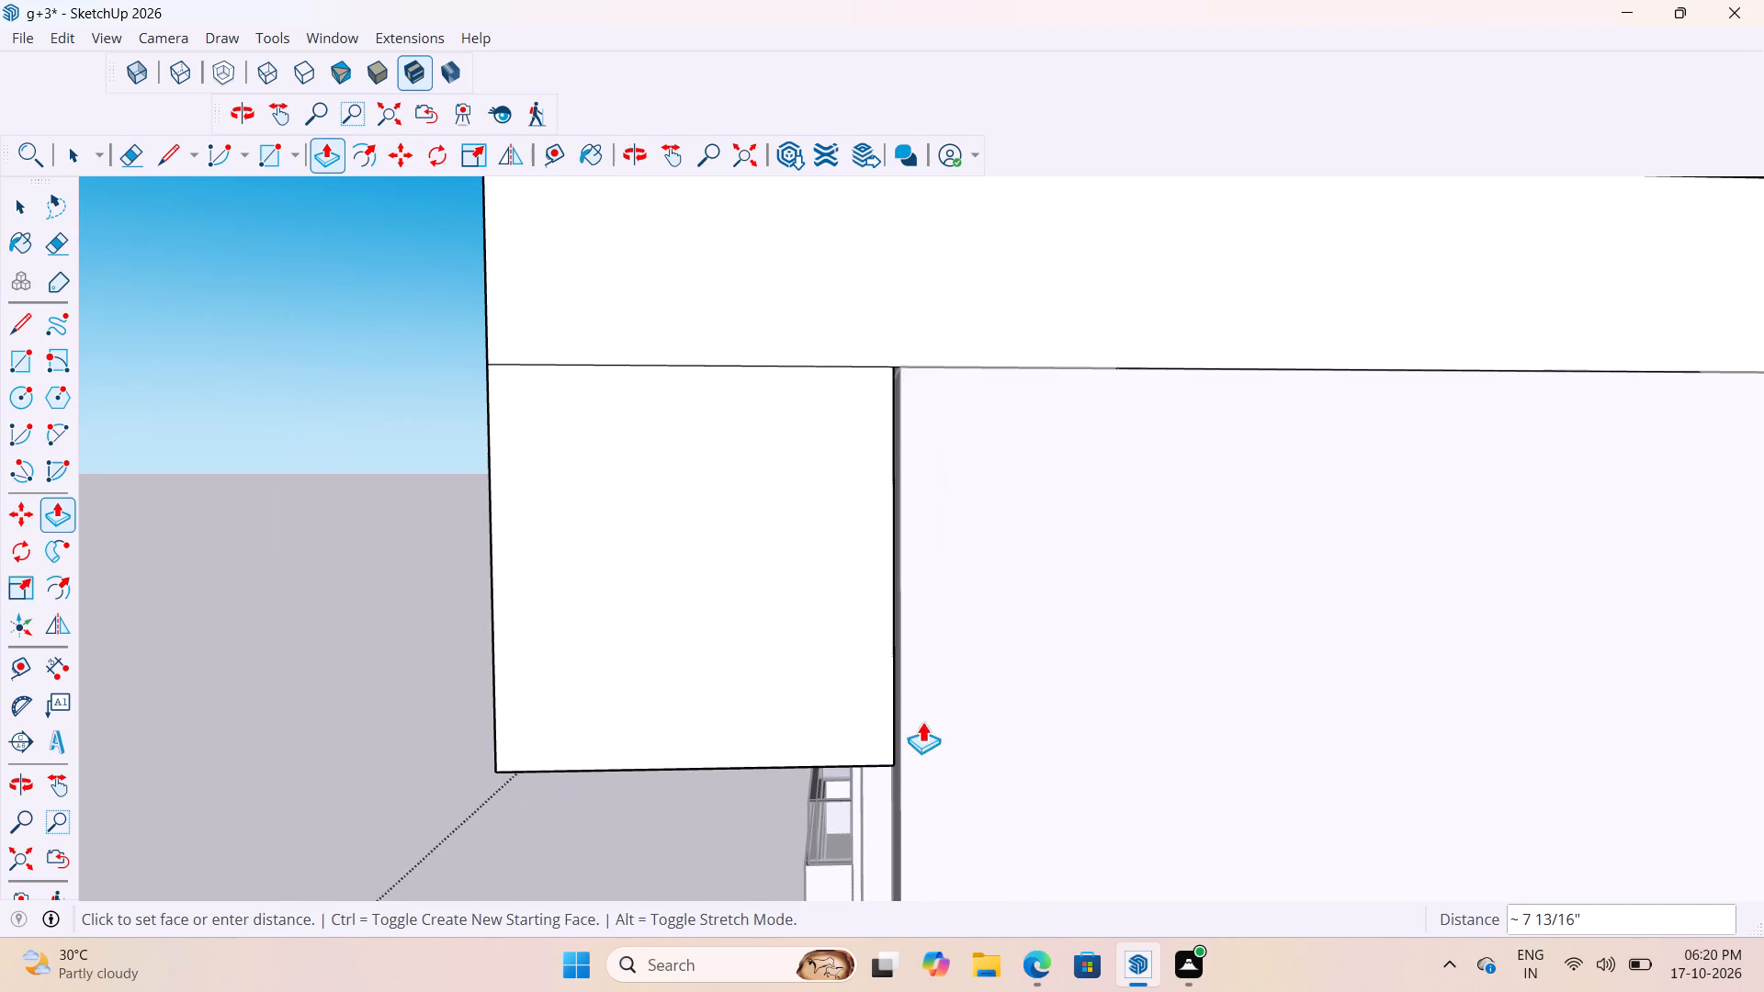
left_click(902, 716)
scroll(906, 716, "down", 10)
middle_click_drag(909, 716, 1102, 784)
scroll(923, 723, "down", 1)
key("space")
left_click(318, 666)
Inspect the roofed floor's overhangs, roof and underside from all sides, alongside the unroofed floor model.
scroll(812, 432, "down", 16)
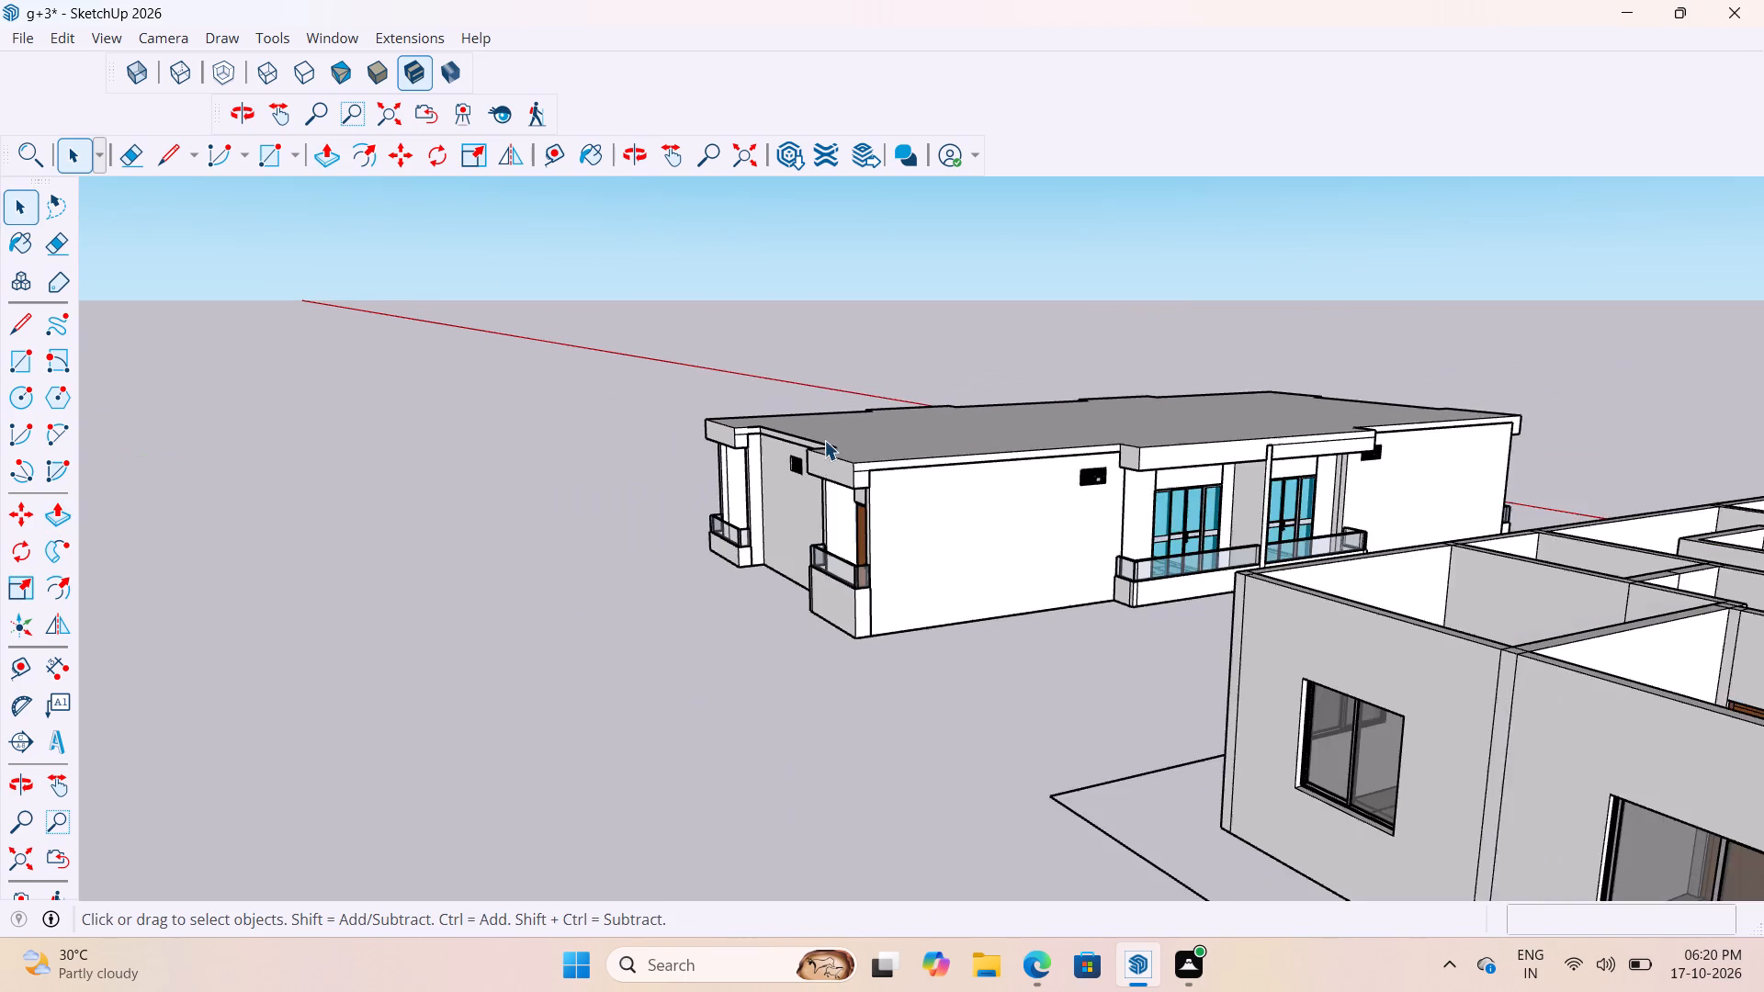
middle_click_drag(832, 467, 1533, 603)
scroll(807, 535, "down", 5)
middle_click_drag(770, 566, 666, 397)
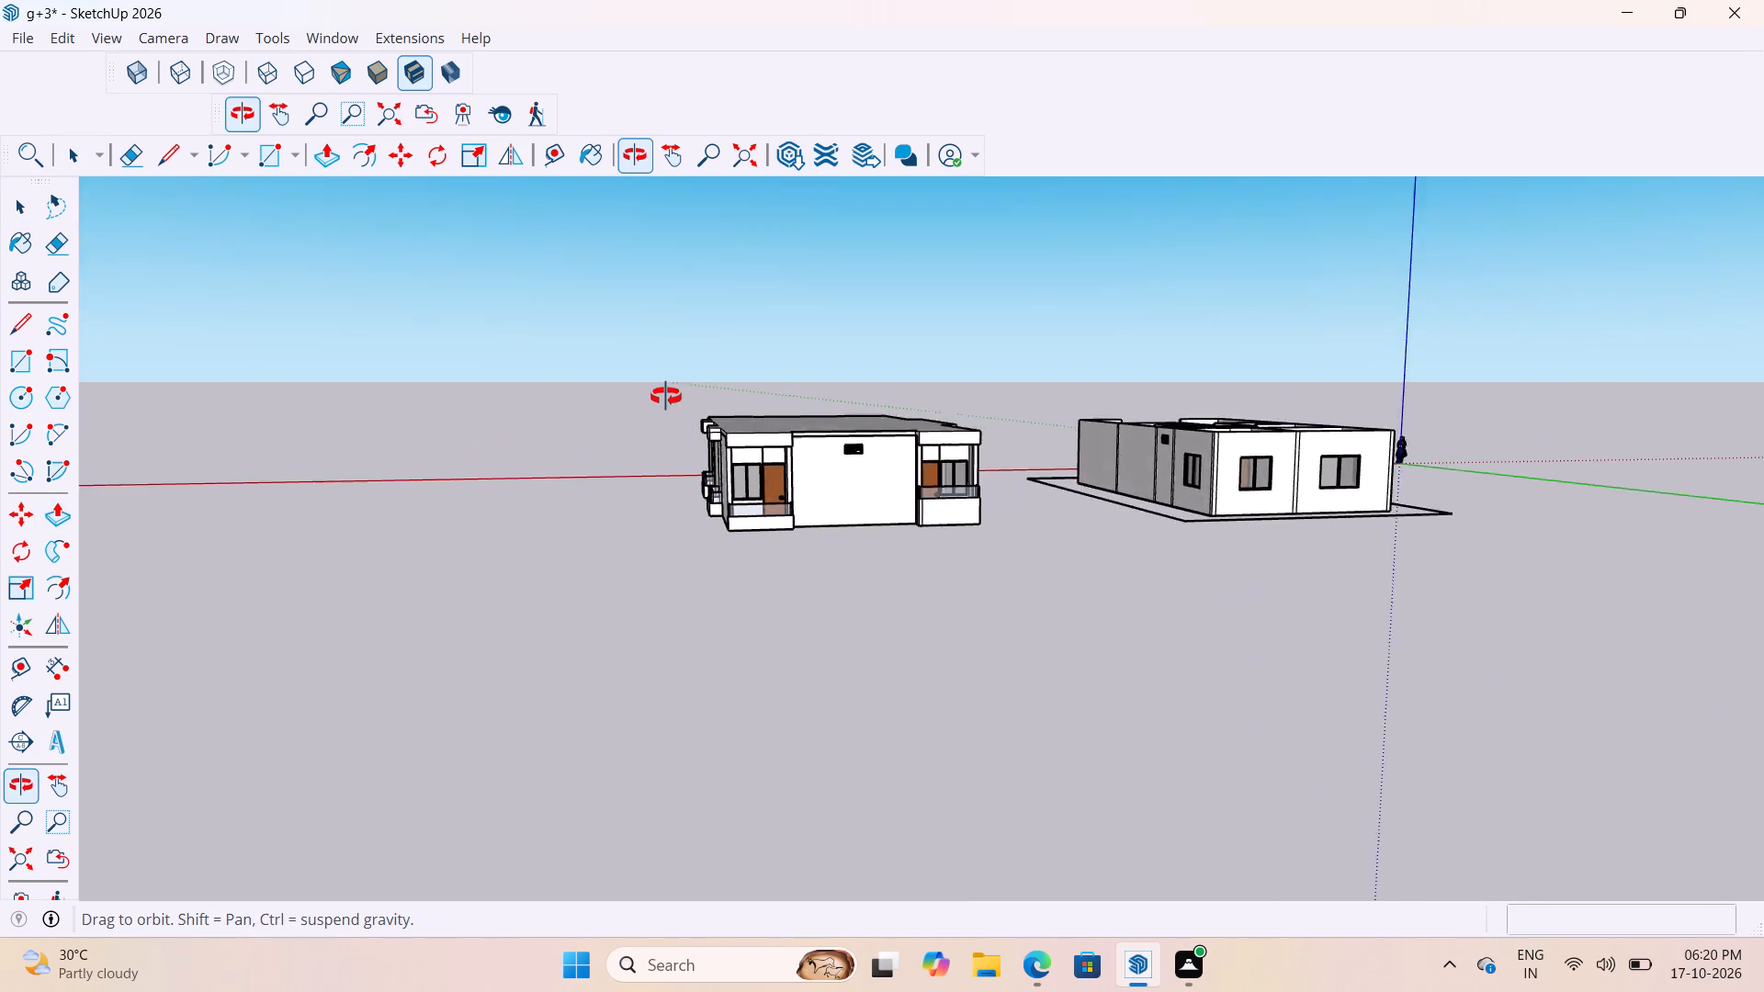
middle_click_drag(666, 397, 661, 349)
scroll(826, 384, "up", 20)
scroll(826, 384, "up", 3)
scroll(783, 403, "down", 7)
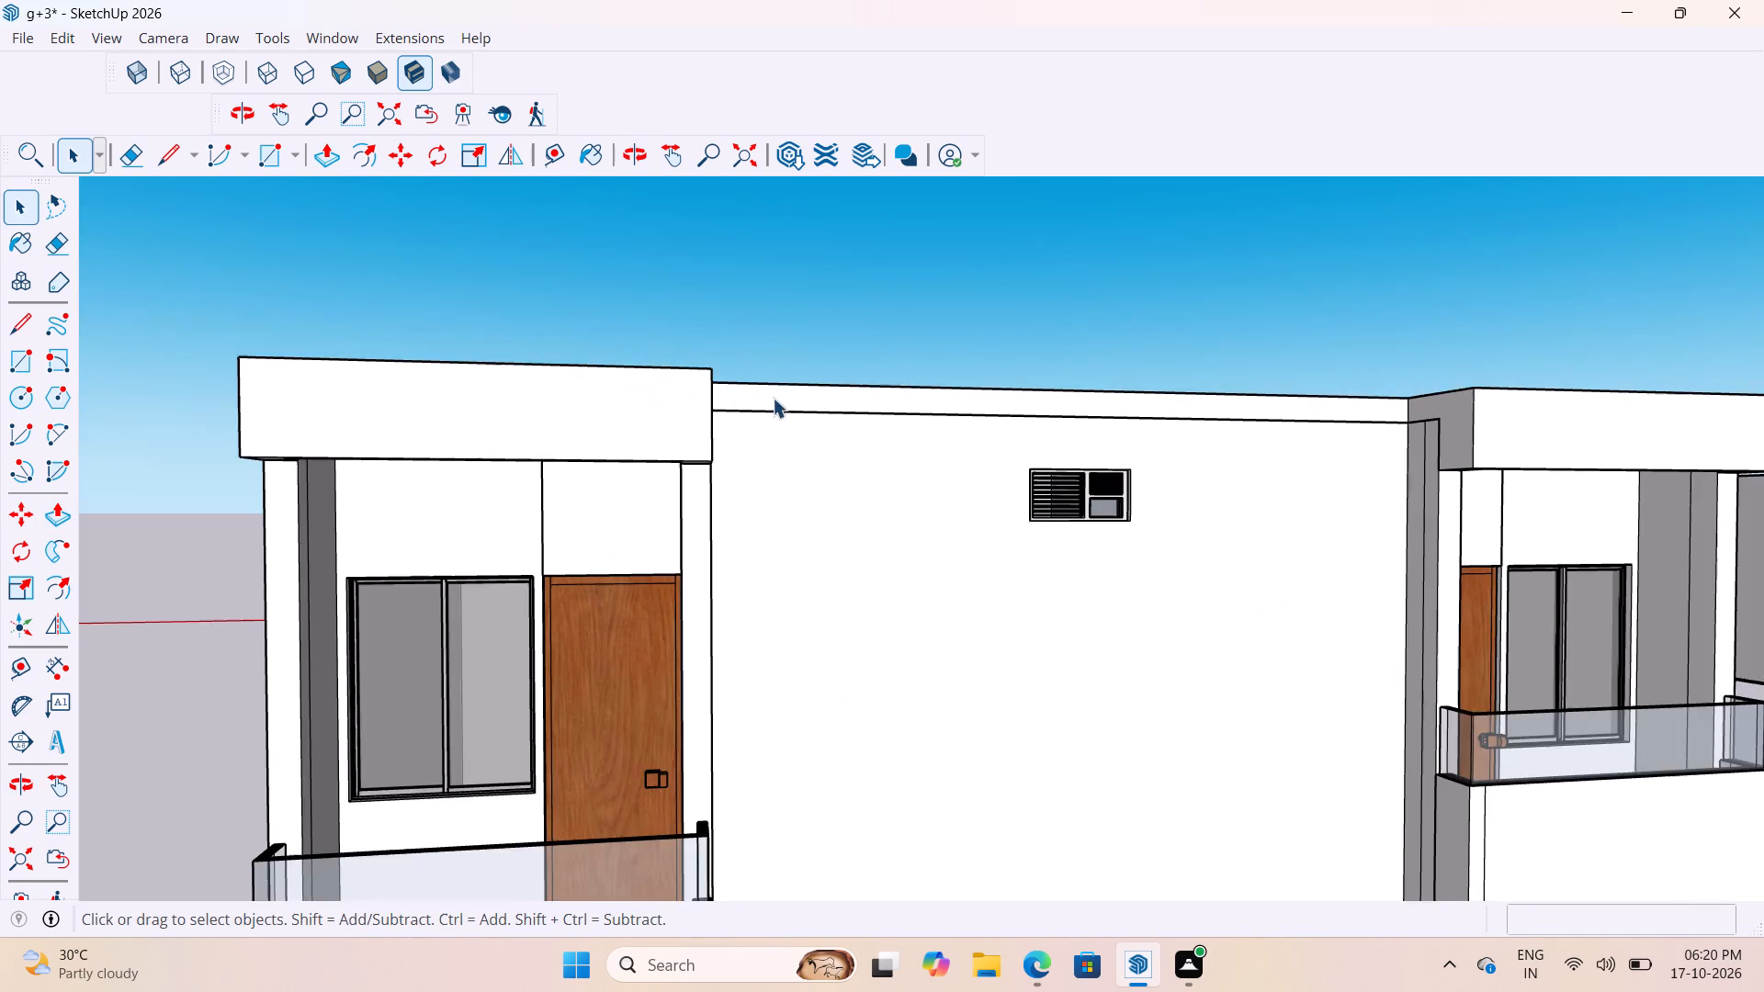
middle_click_drag(769, 390, 604, 275)
scroll(784, 327, "down", 8)
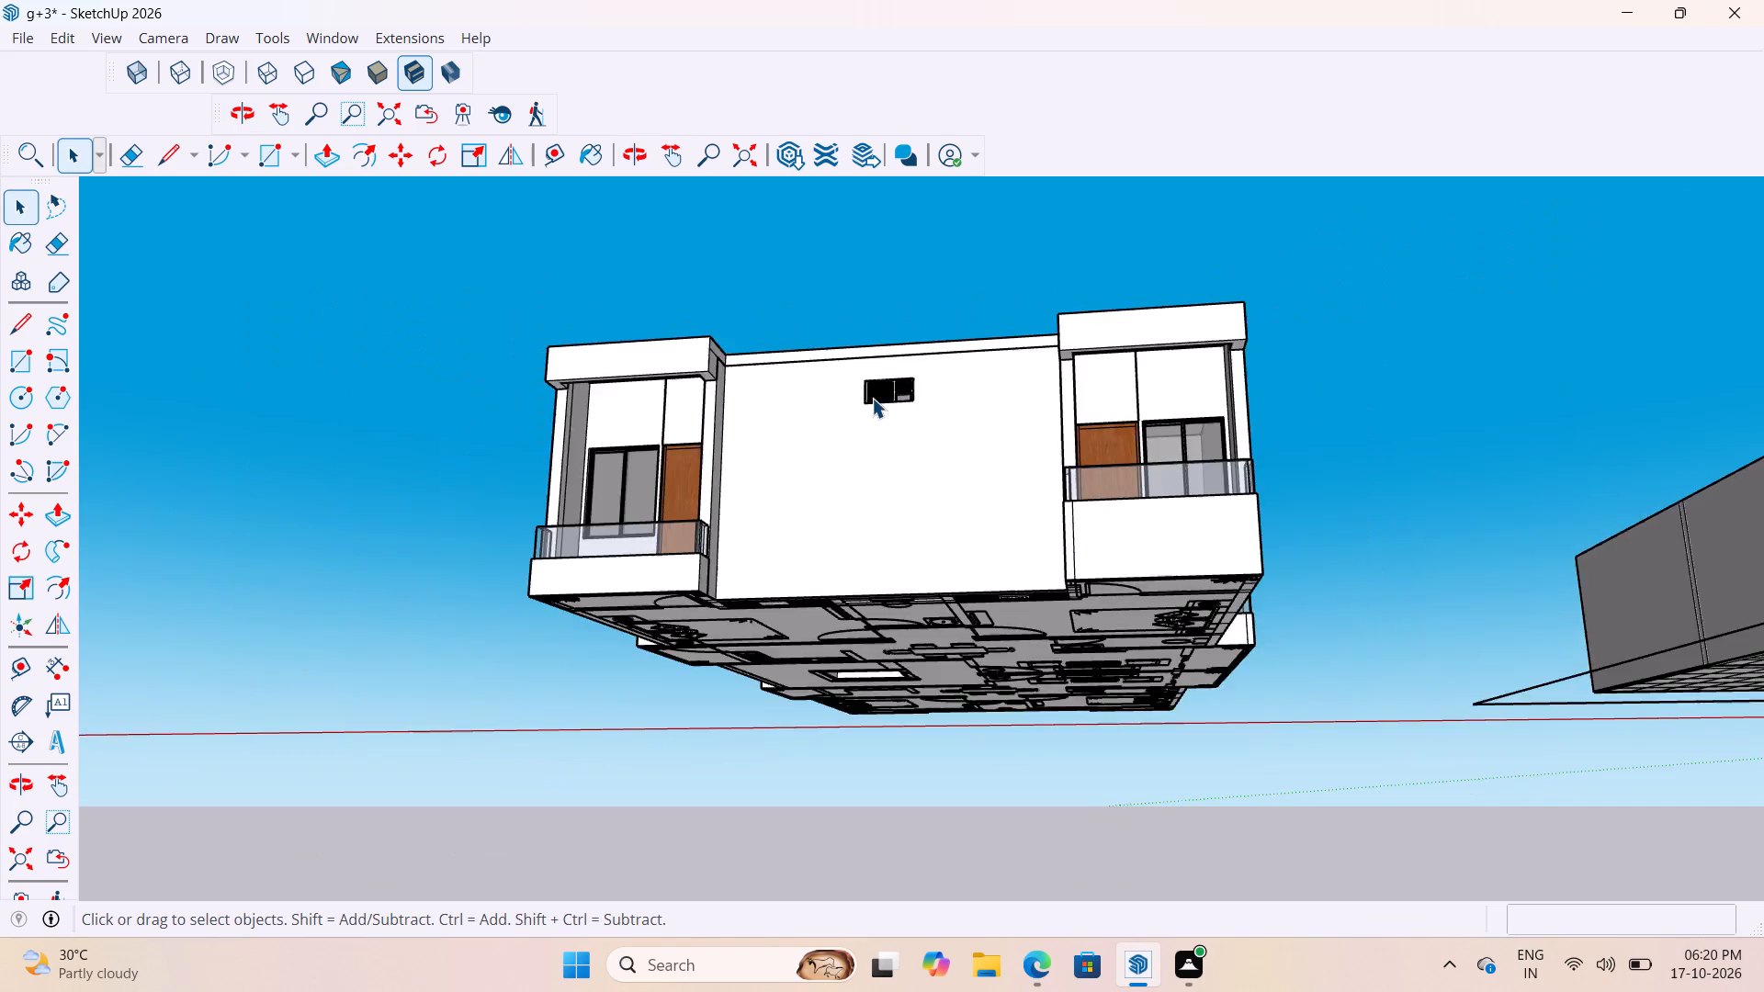
scroll(872, 398, "down", 7)
scroll(888, 518, "up", 8)
middle_click_drag(911, 475, 1039, 181)
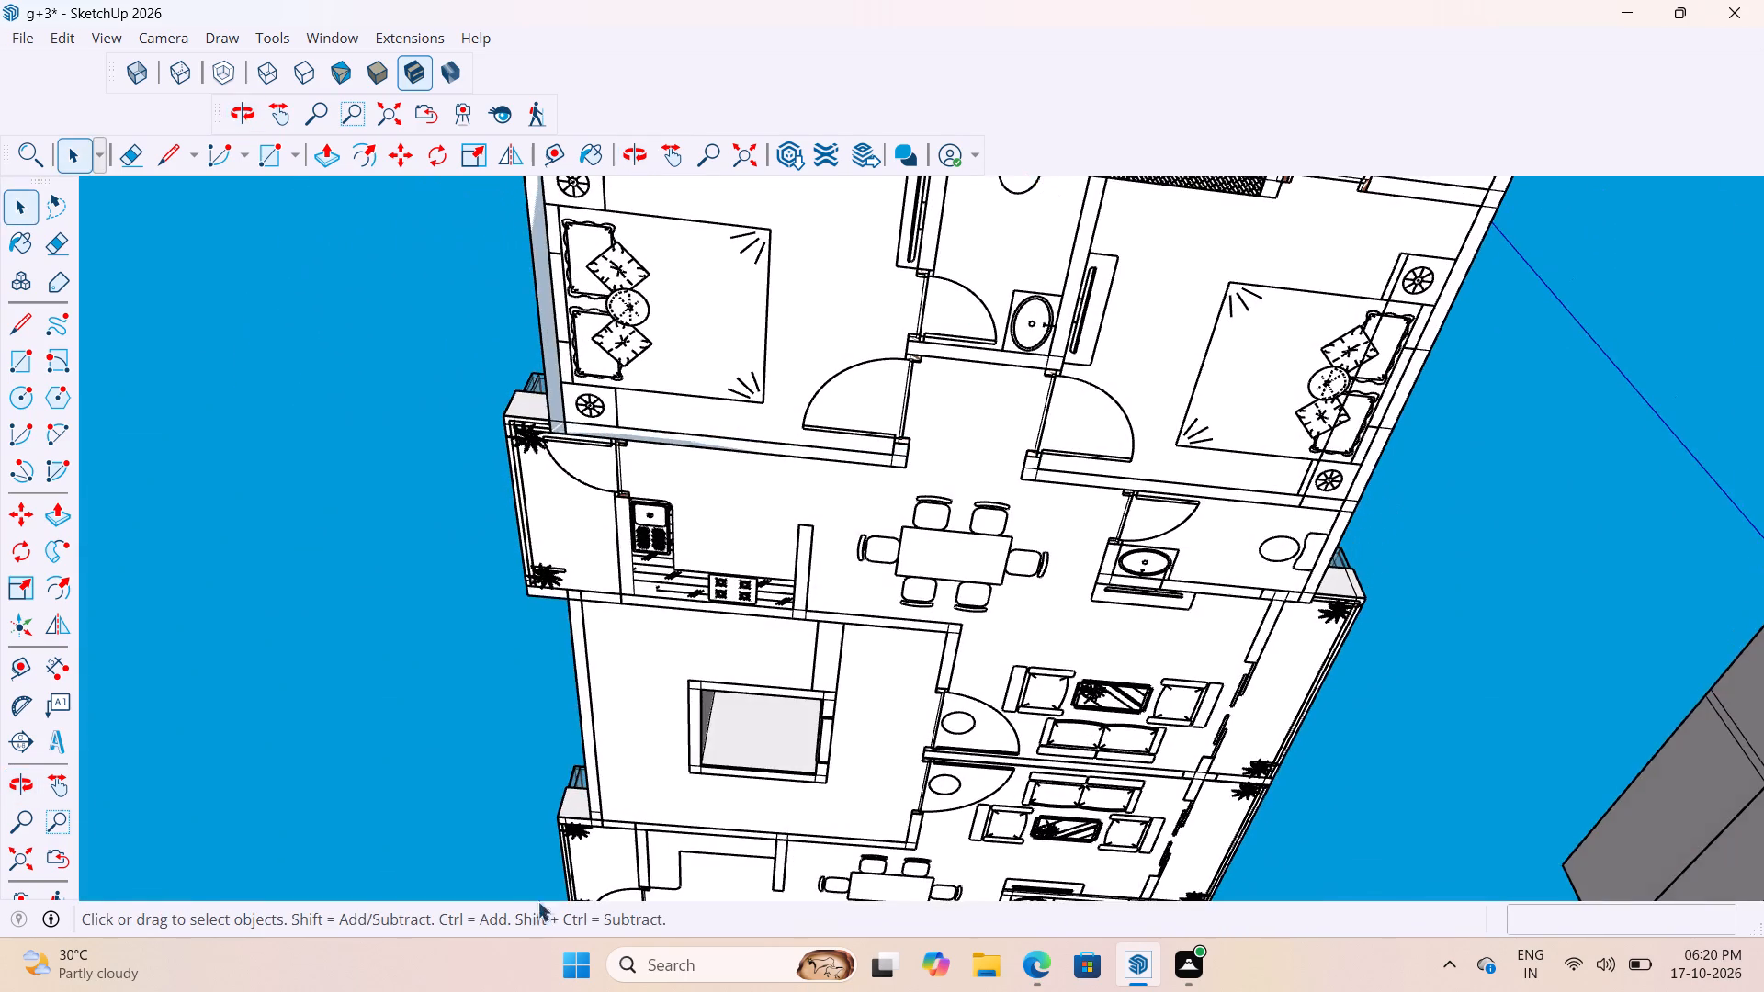
scroll(555, 915, "up", 10)
scroll(869, 654, "down", 3)
scroll(761, 719, "up", 2)
middle_click_drag(747, 605, 780, 590)
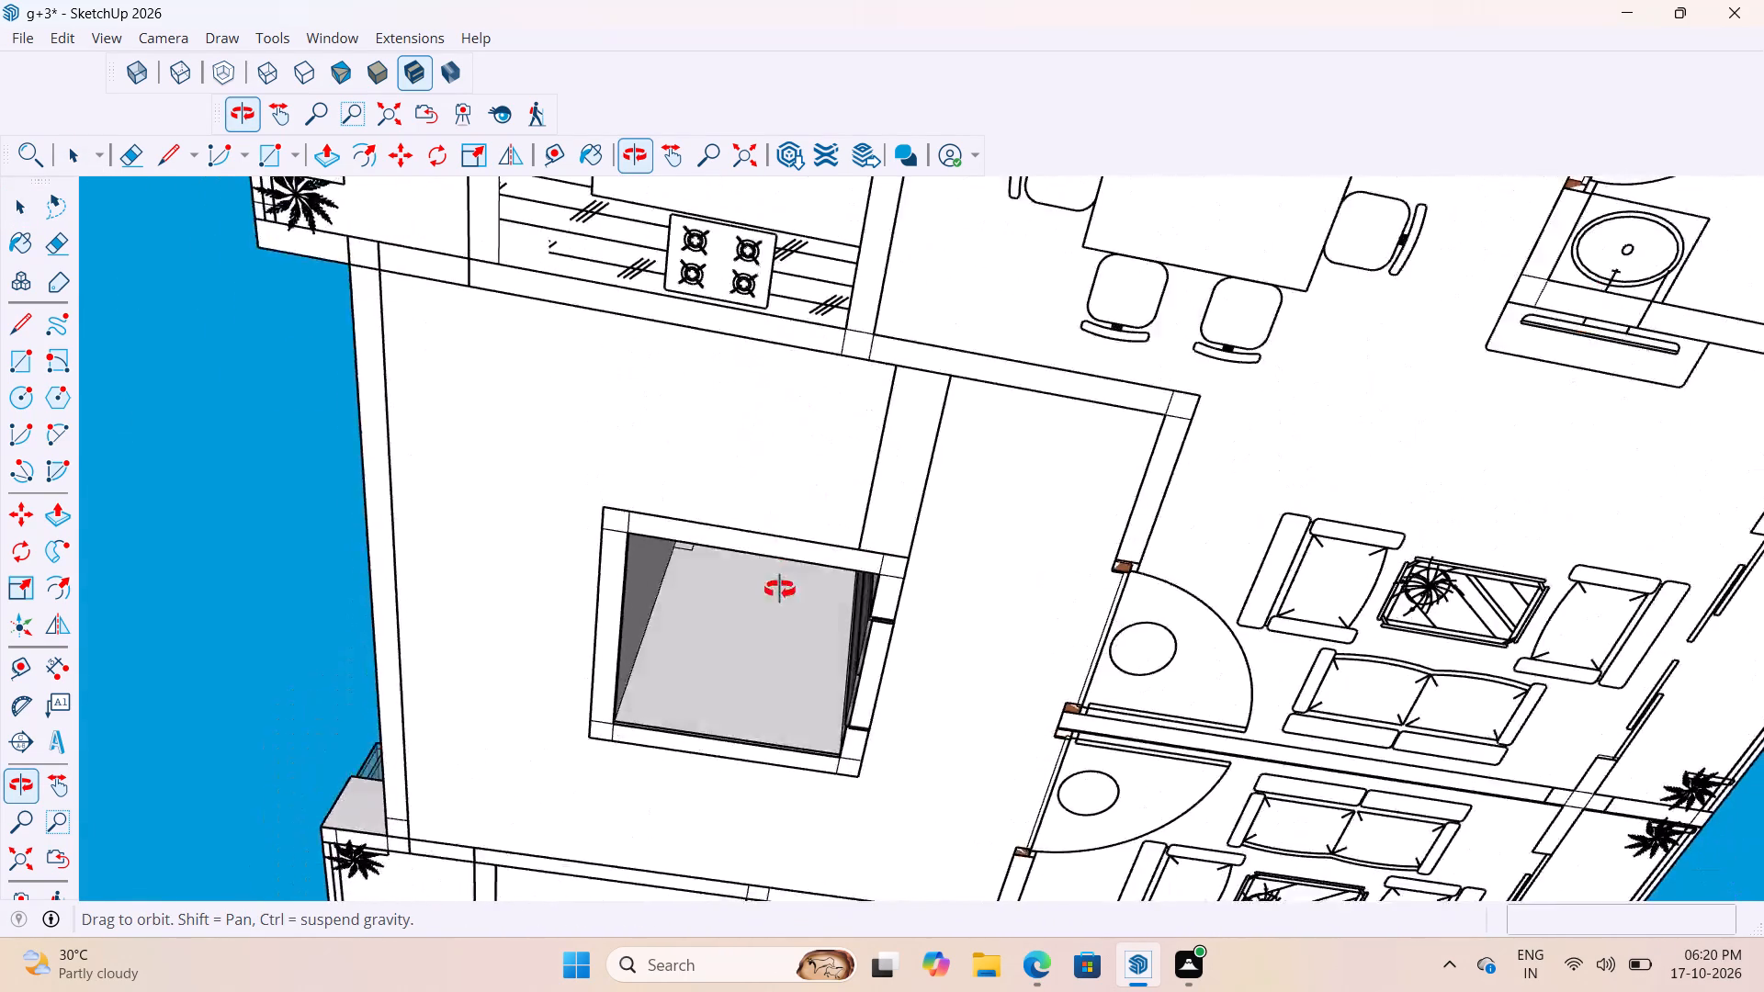
middle_click_drag(780, 590, 752, 751)
scroll(756, 640, "down", 20)
scroll(756, 640, "down", 9)
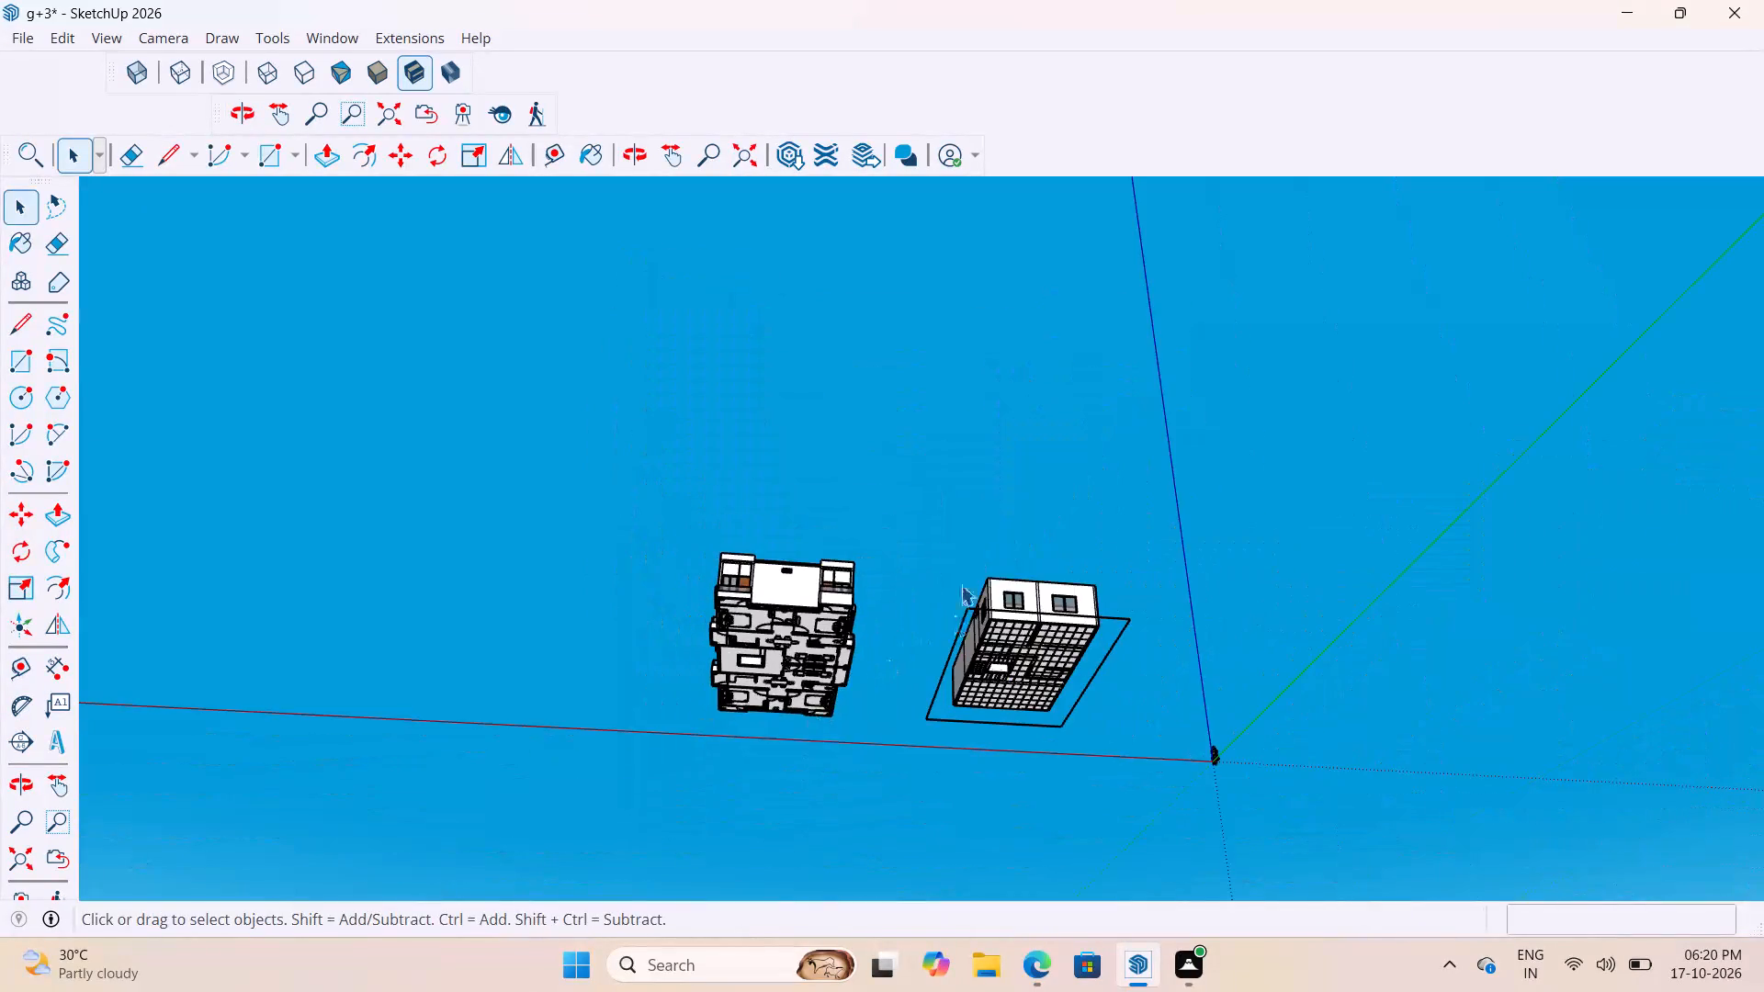
middle_click_drag(951, 639, 920, 990)
middle_click_drag(945, 491, 942, 783)
scroll(958, 499, "up", 6)
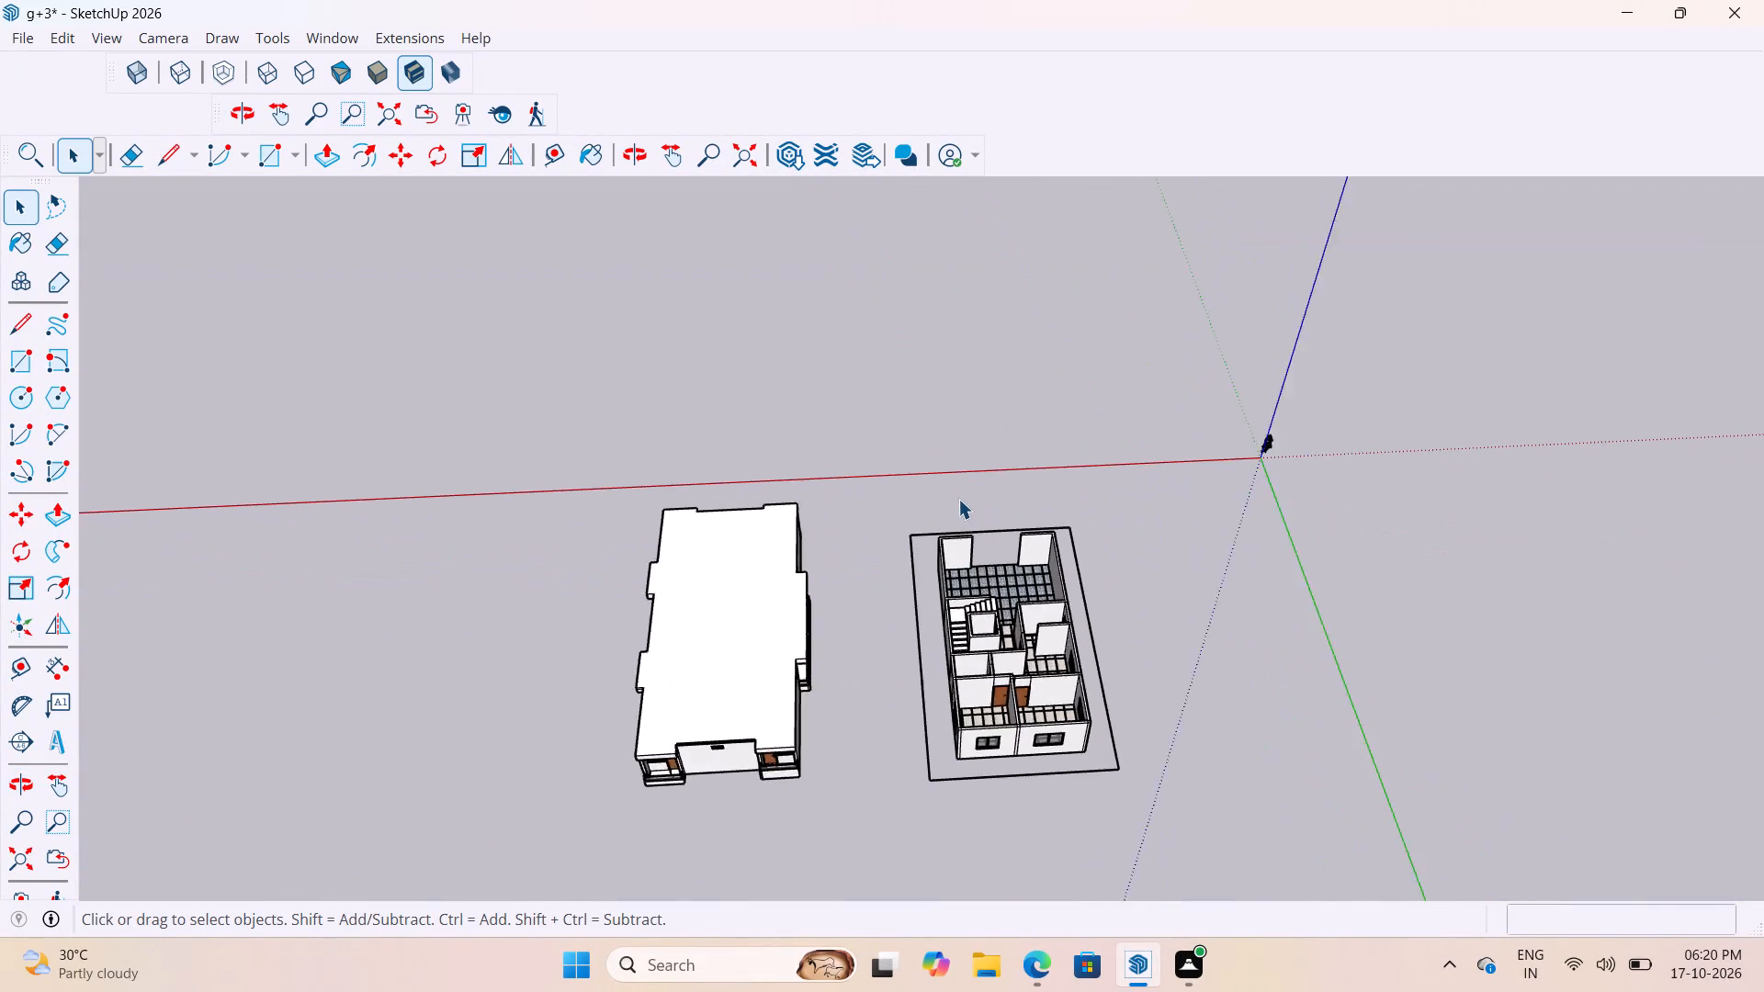
scroll(958, 499, "up", 1)
scroll(958, 499, "down", 6)
scroll(742, 624, "up", 8)
scroll(963, 417, "down", 12)
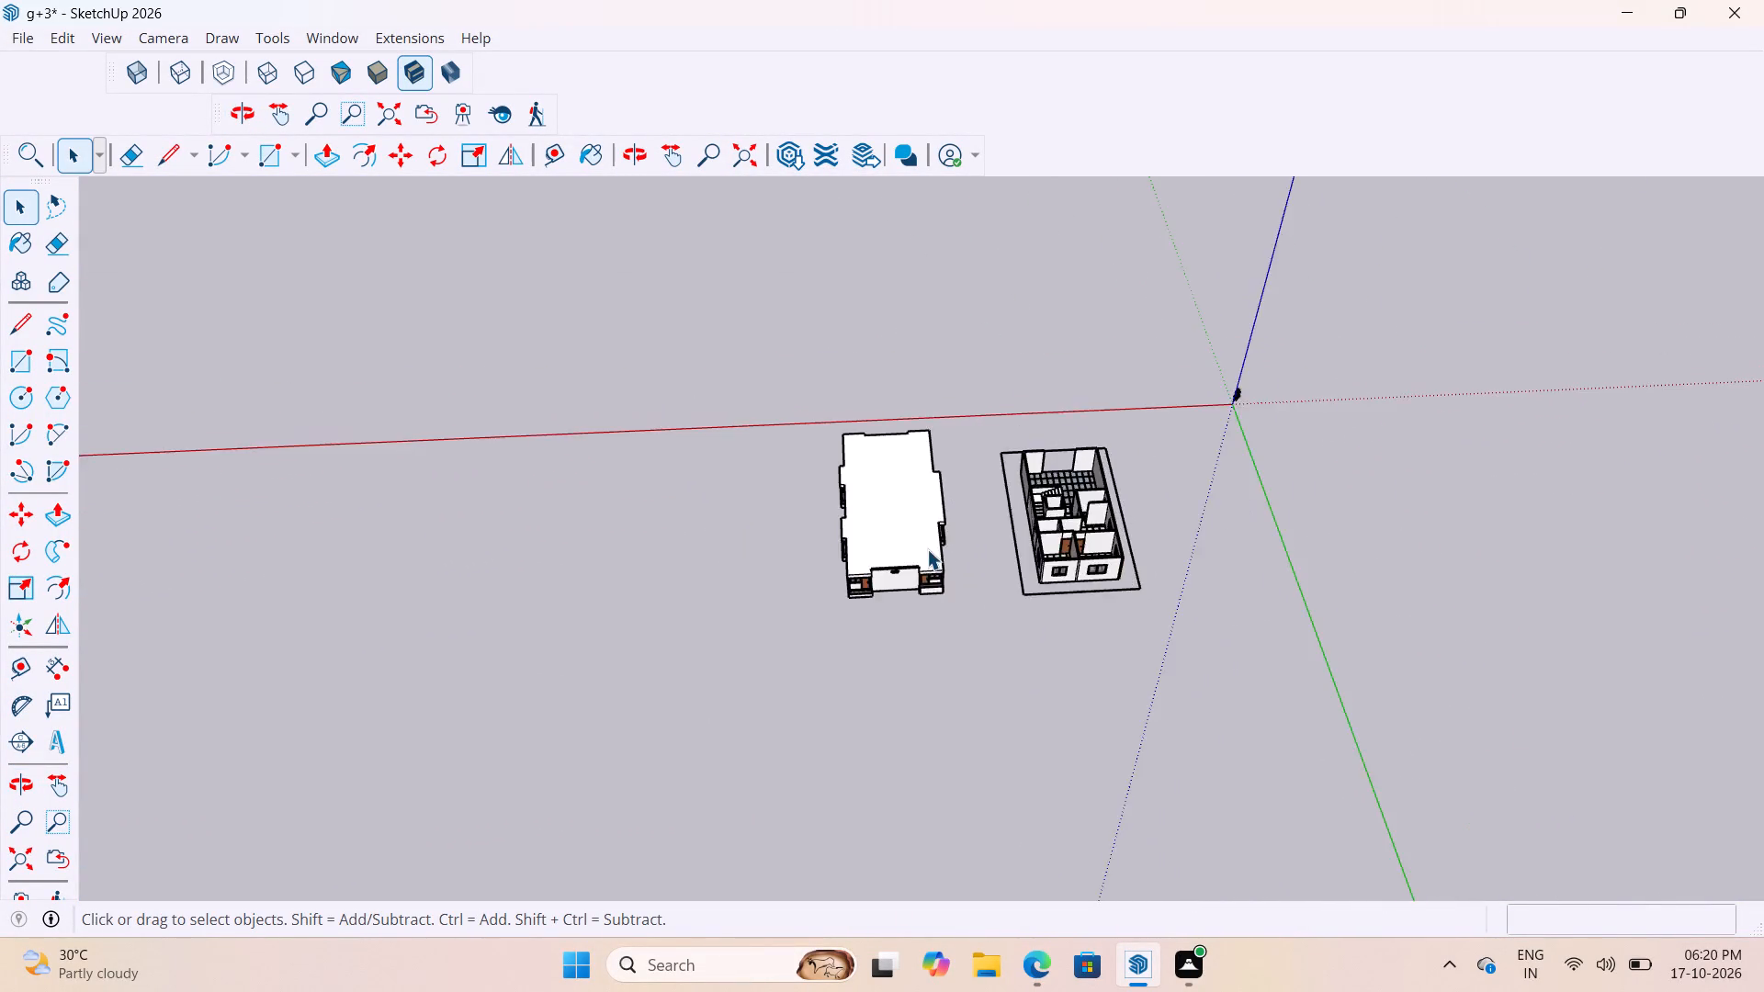
scroll(927, 549, "up", 9)
scroll(957, 454, "down", 6)
scroll(1182, 470, "up", 8)
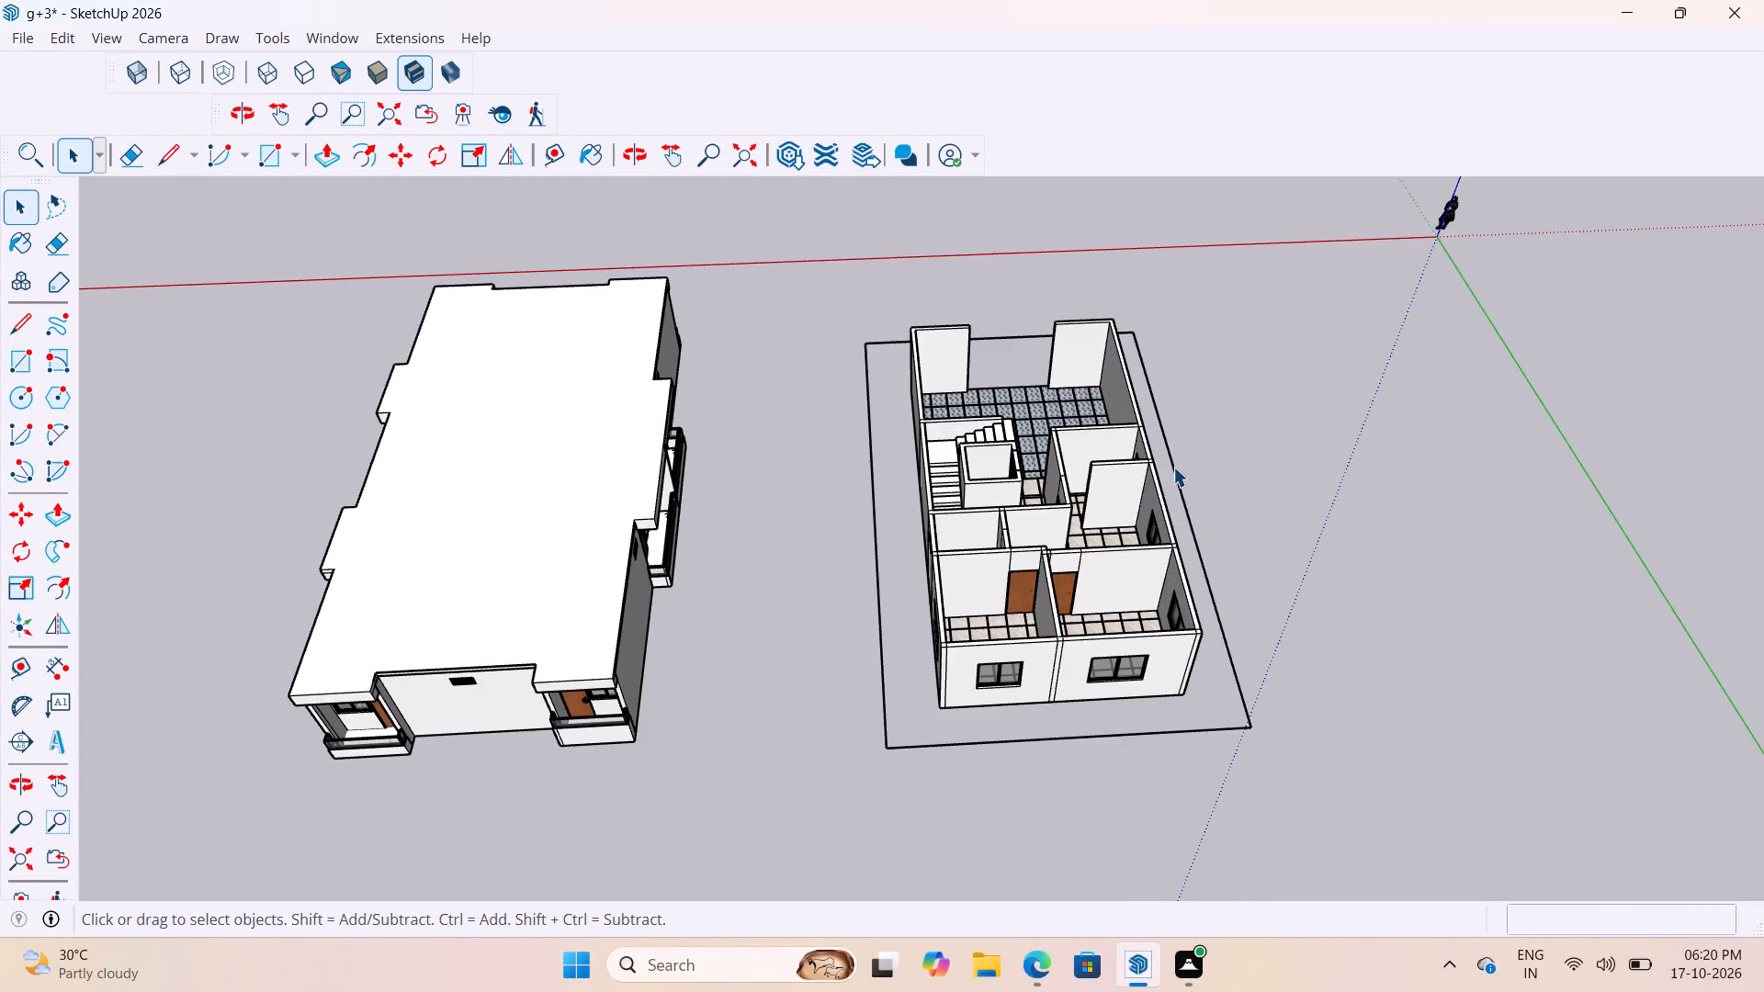
scroll(1173, 467, "down", 5)
scroll(807, 625, "up", 5)
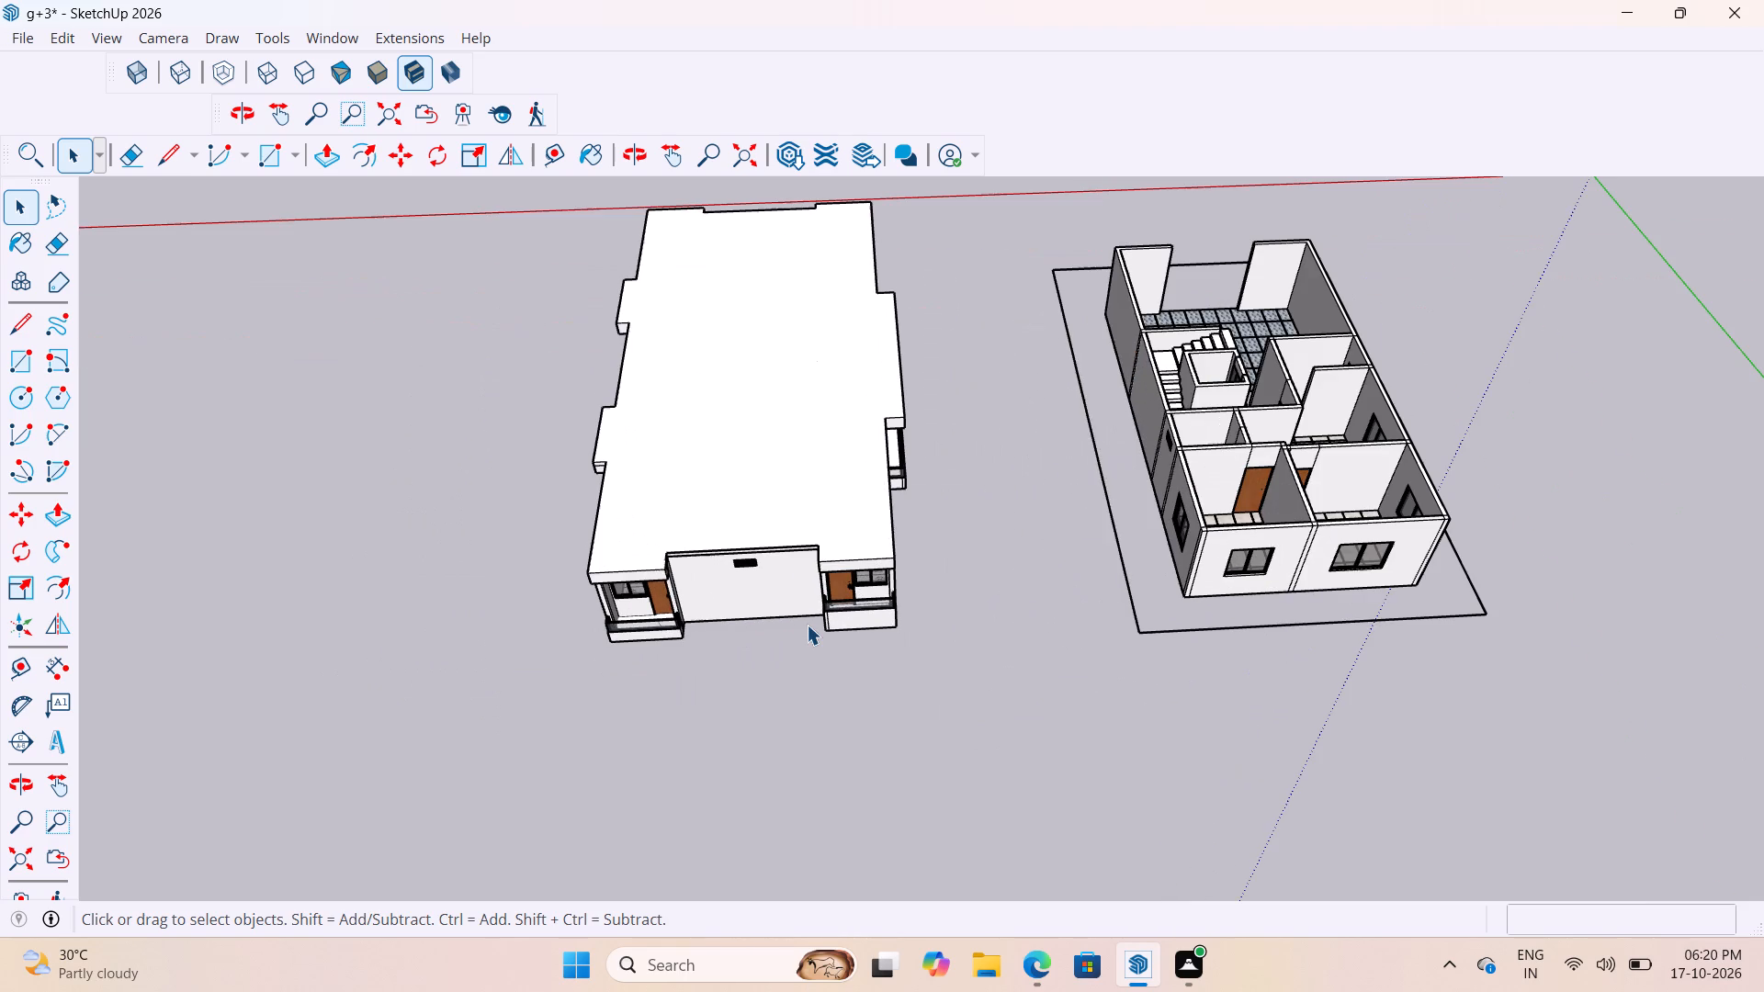
scroll(820, 631, "down", 11)
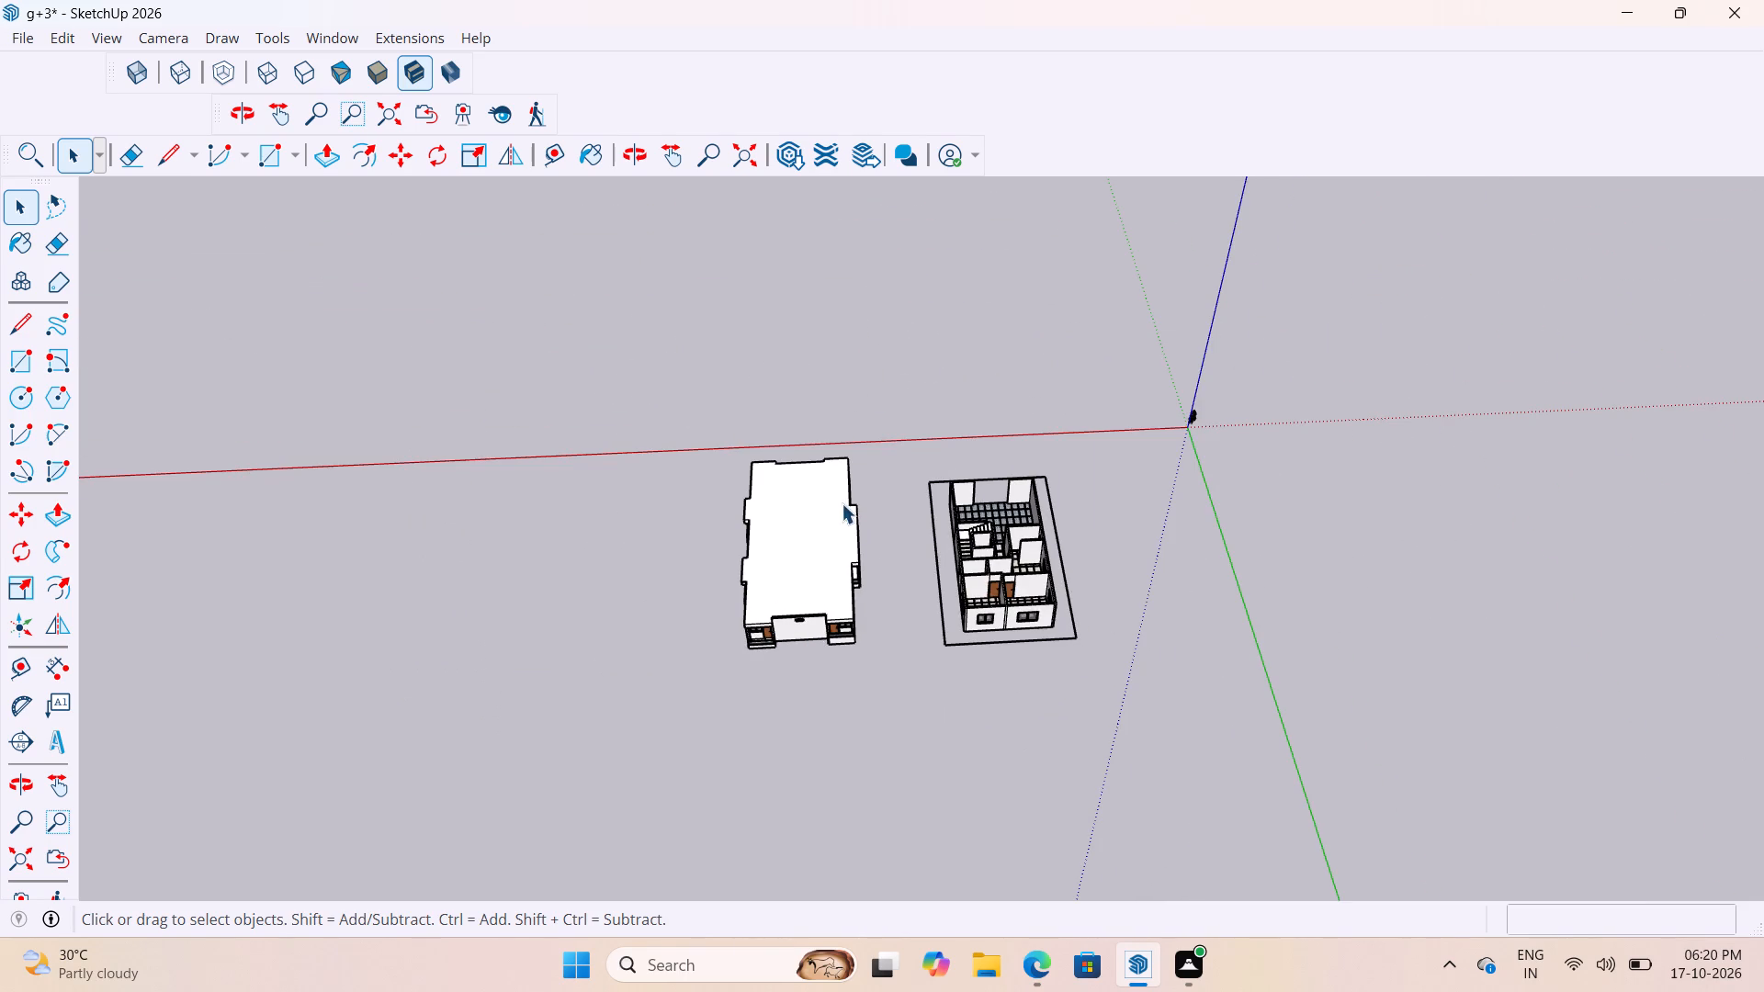
scroll(783, 452, "up", 8)
left_click(831, 504)
scroll(832, 504, "down", 5)
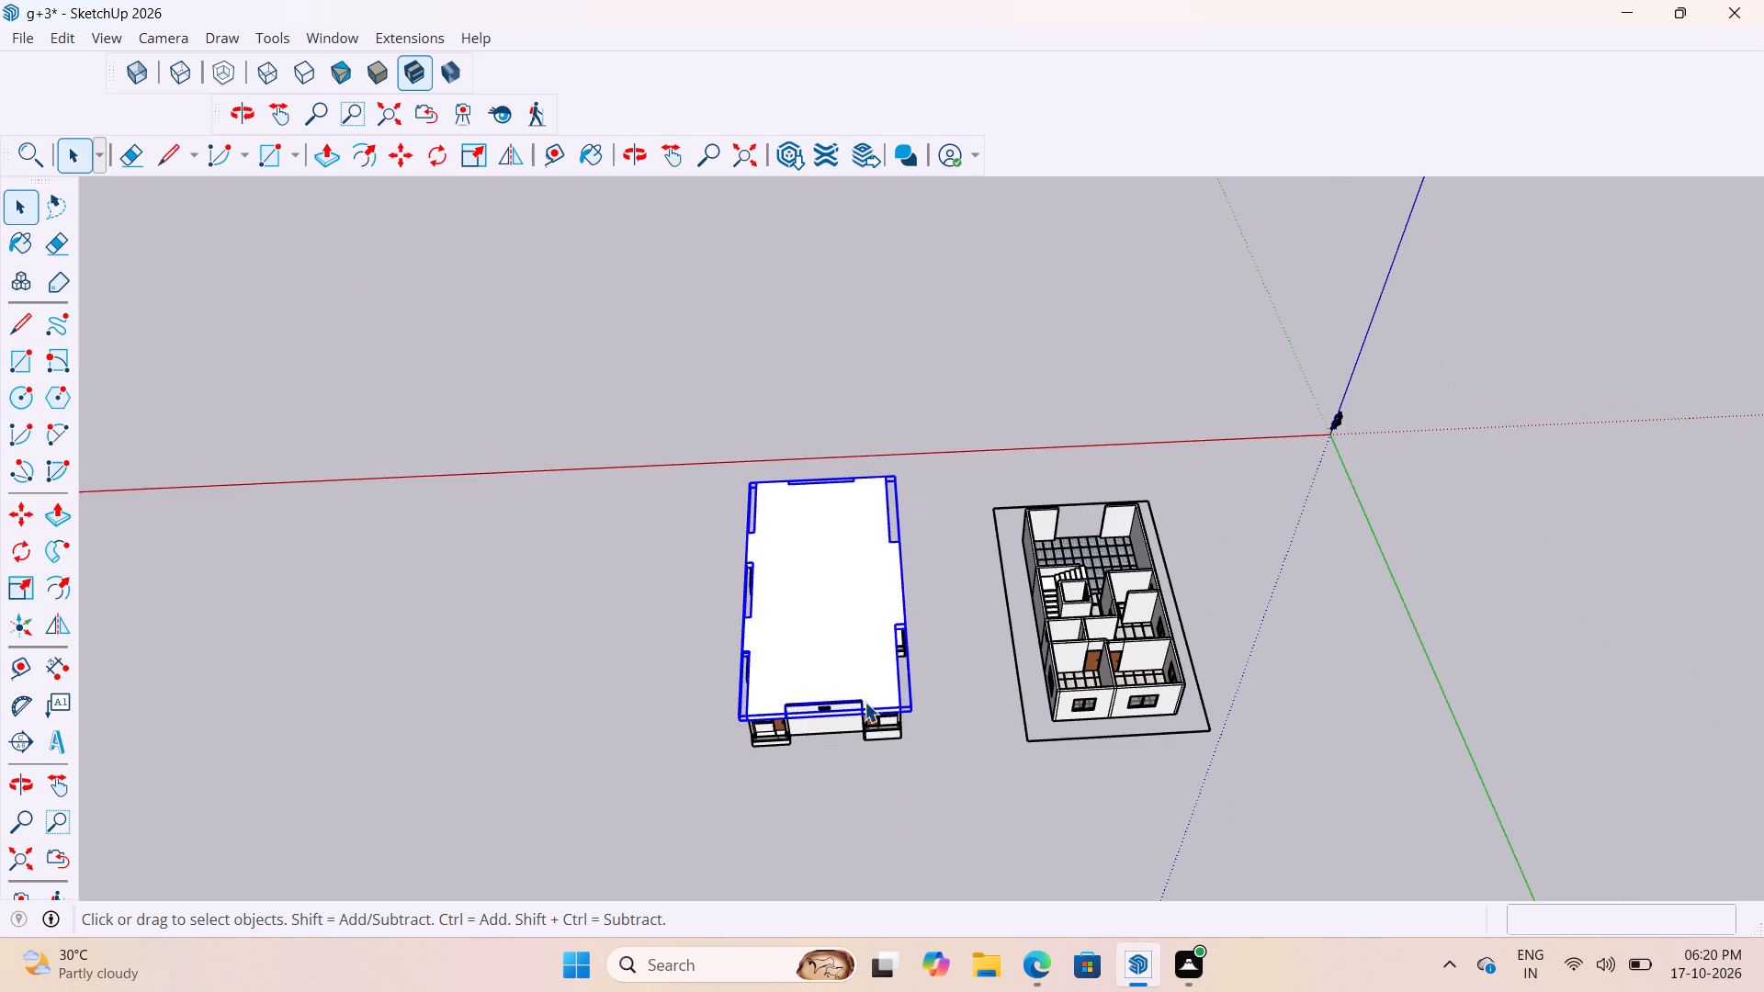
scroll(837, 635, "down", 3)
left_click(801, 803)
scroll(817, 609, "up", 4)
middle_click_drag(937, 519, 1198, 434)
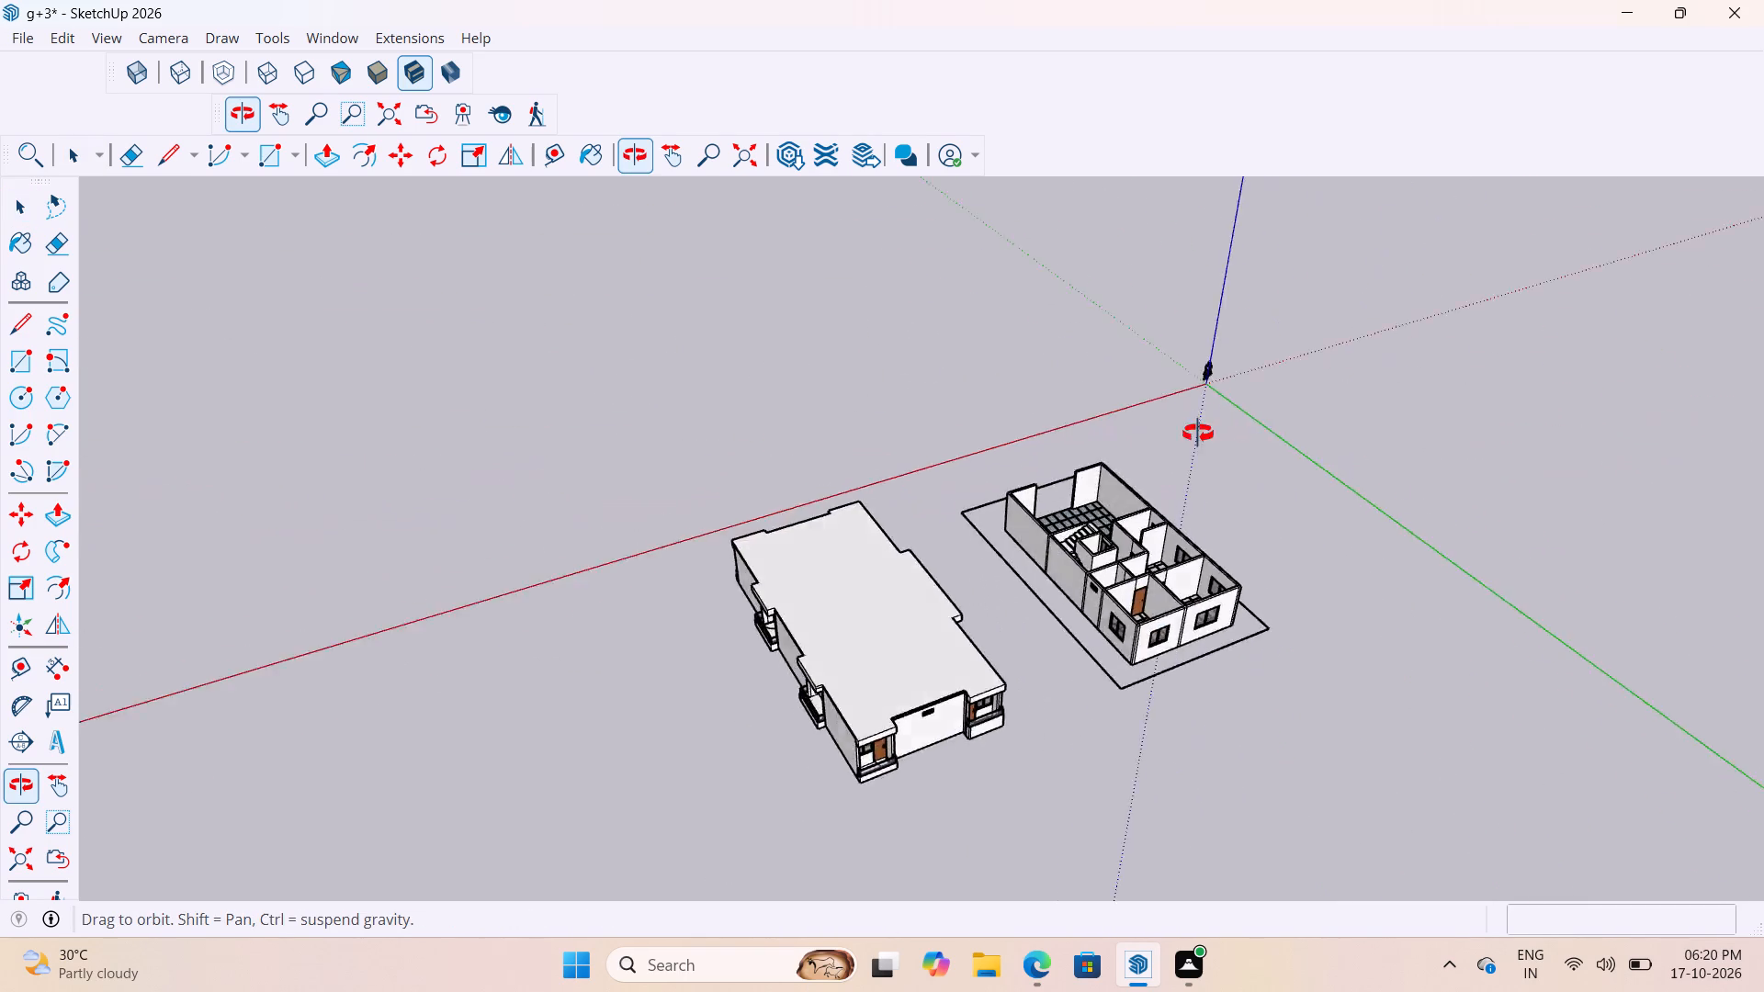
middle_click_drag(1198, 434, 1238, 428)
scroll(1025, 590, "down", 9)
scroll(1052, 706, "up", 11)
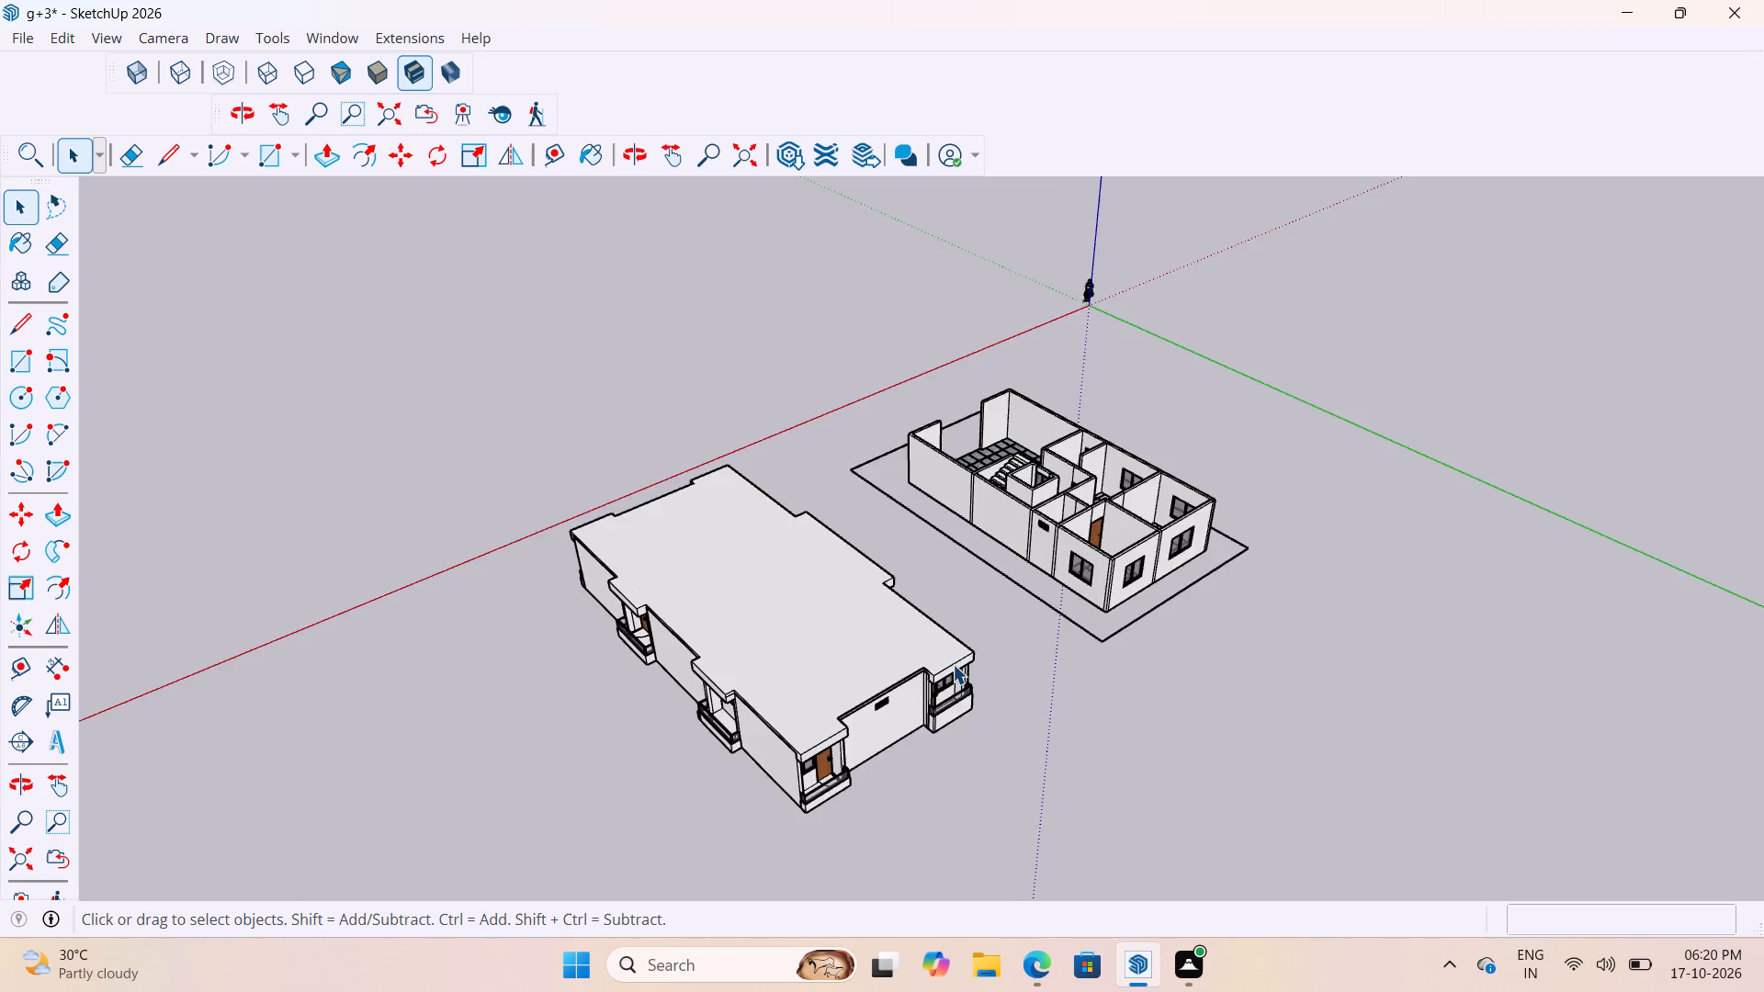
scroll(959, 667, "down", 6)
scroll(983, 727, "up", 4)
middle_click_drag(972, 668, 889, 663)
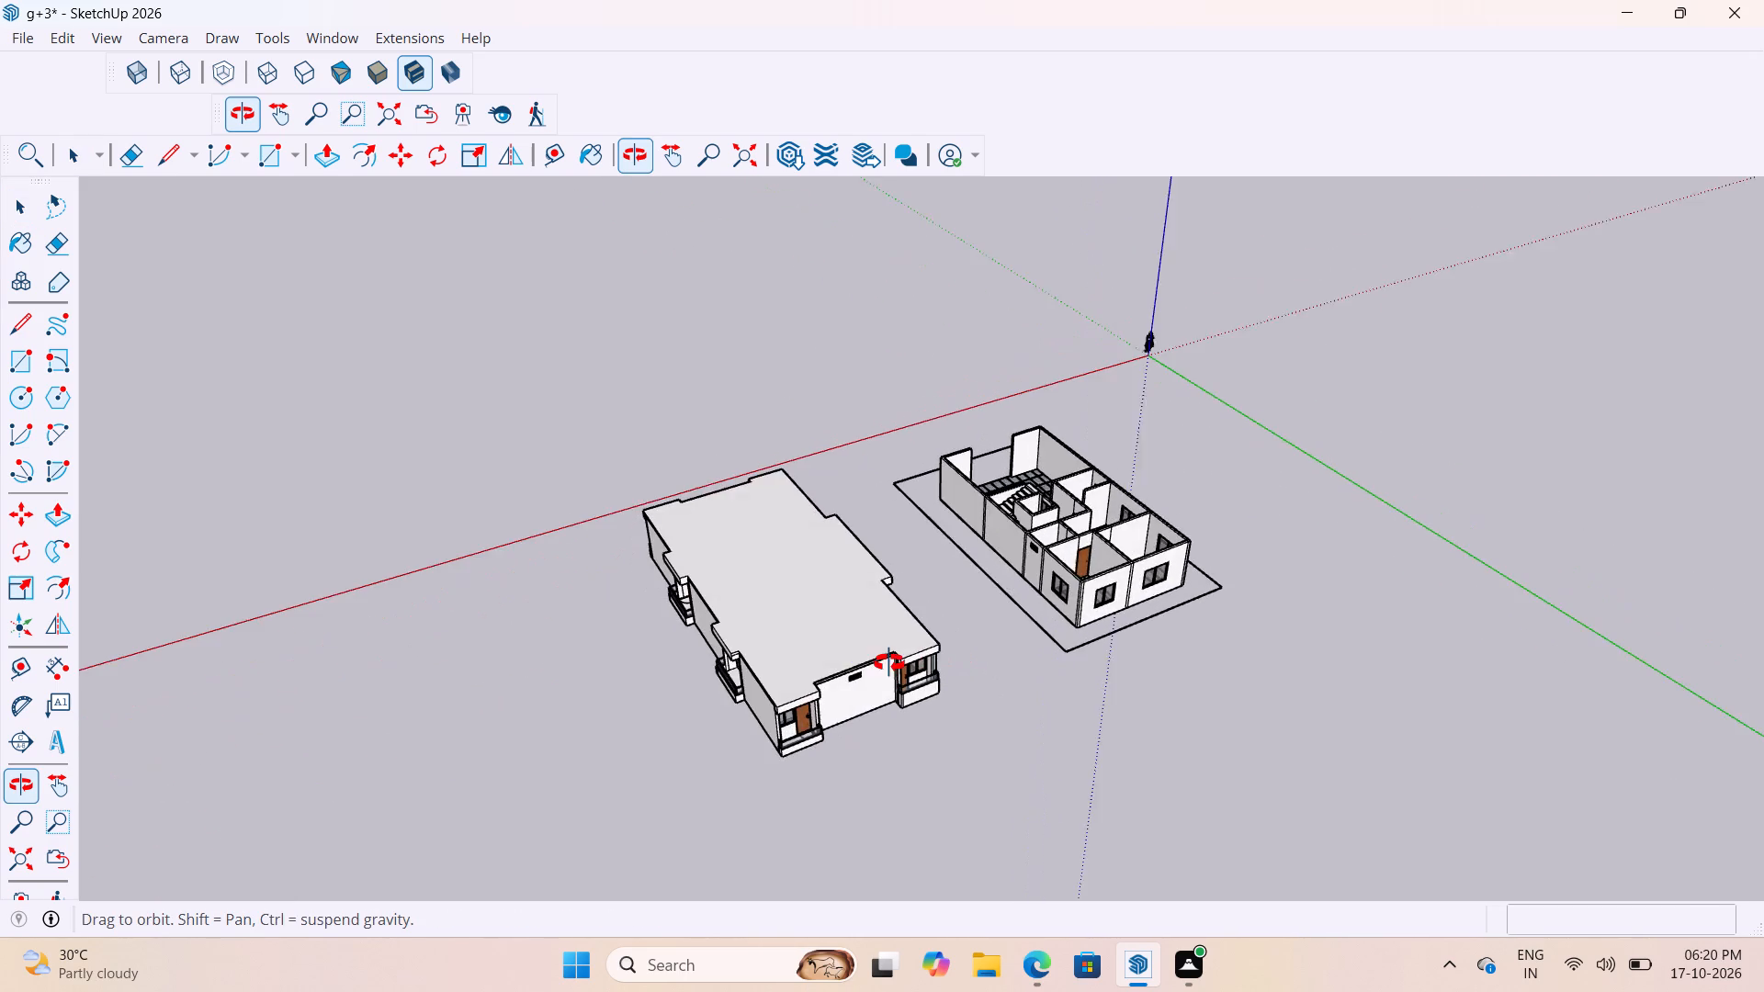
middle_click_drag(889, 663, 608, 712)
scroll(695, 409, "down", 5)
scroll(700, 411, "up", 3)
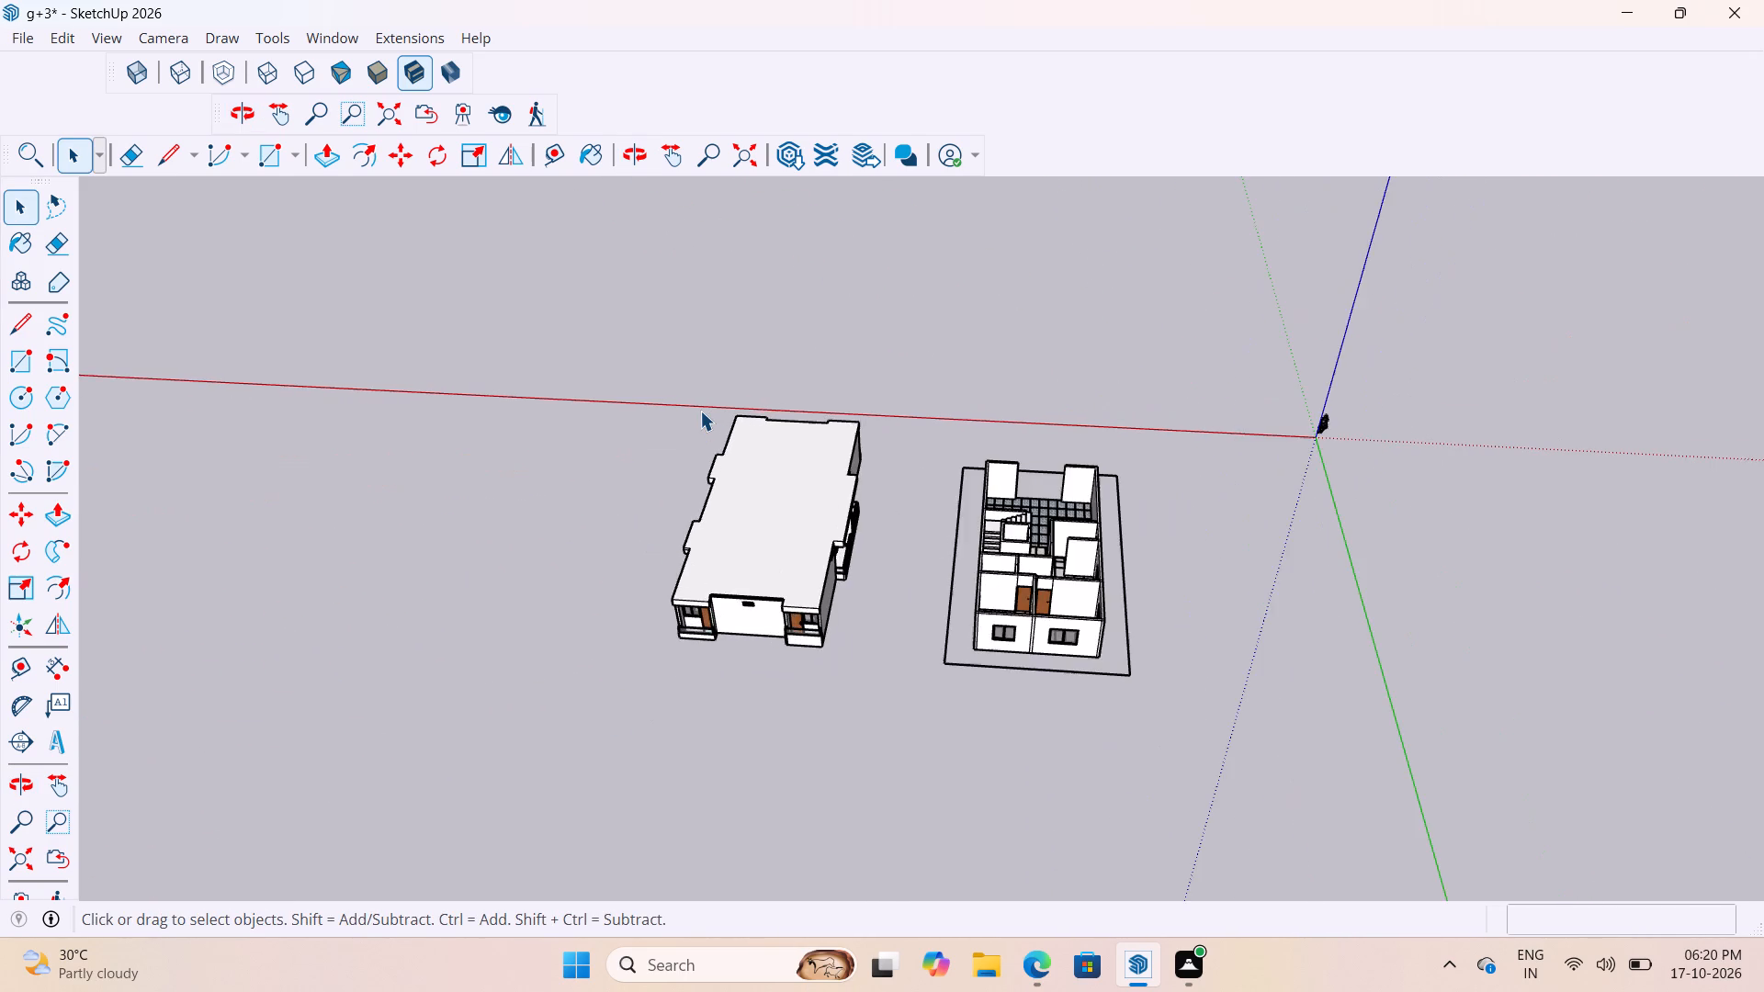
middle_click_drag(713, 416, 920, 392)
scroll(909, 497, "down", 3)
middle_click_drag(1165, 523, 288, 485)
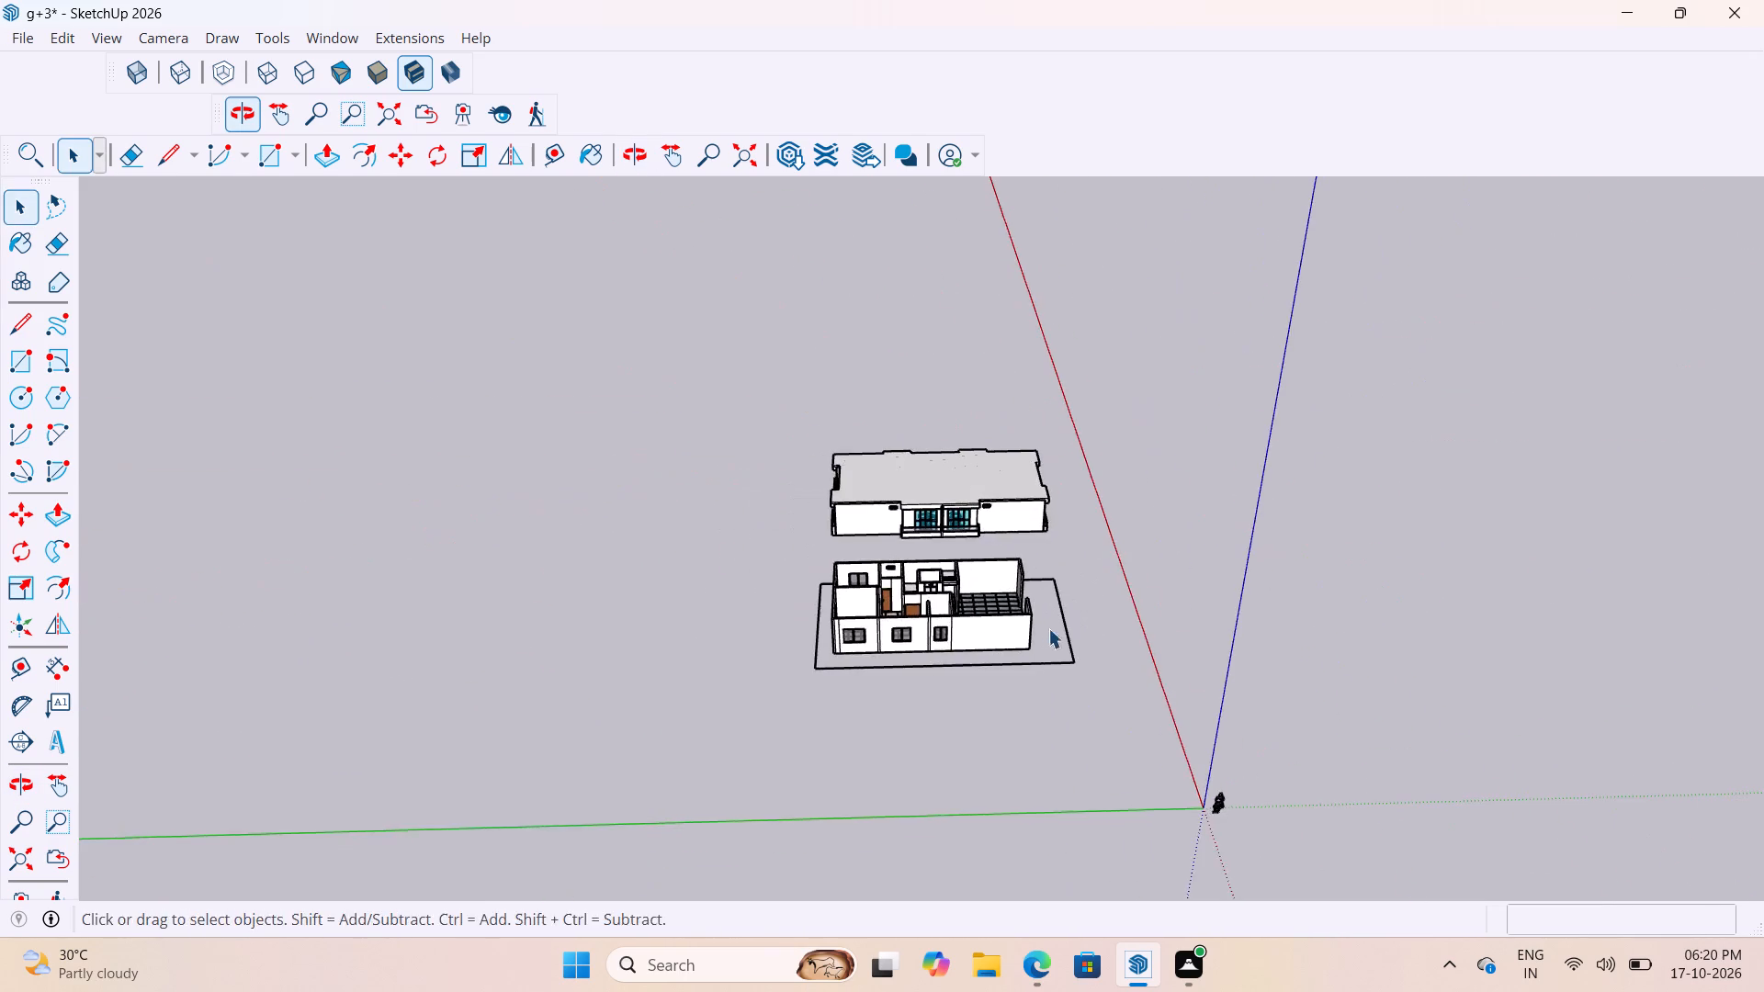
middle_click_drag(876, 585, 164, 601)
scroll(786, 566, "up", 9)
middle_click_drag(969, 614, 954, 716)
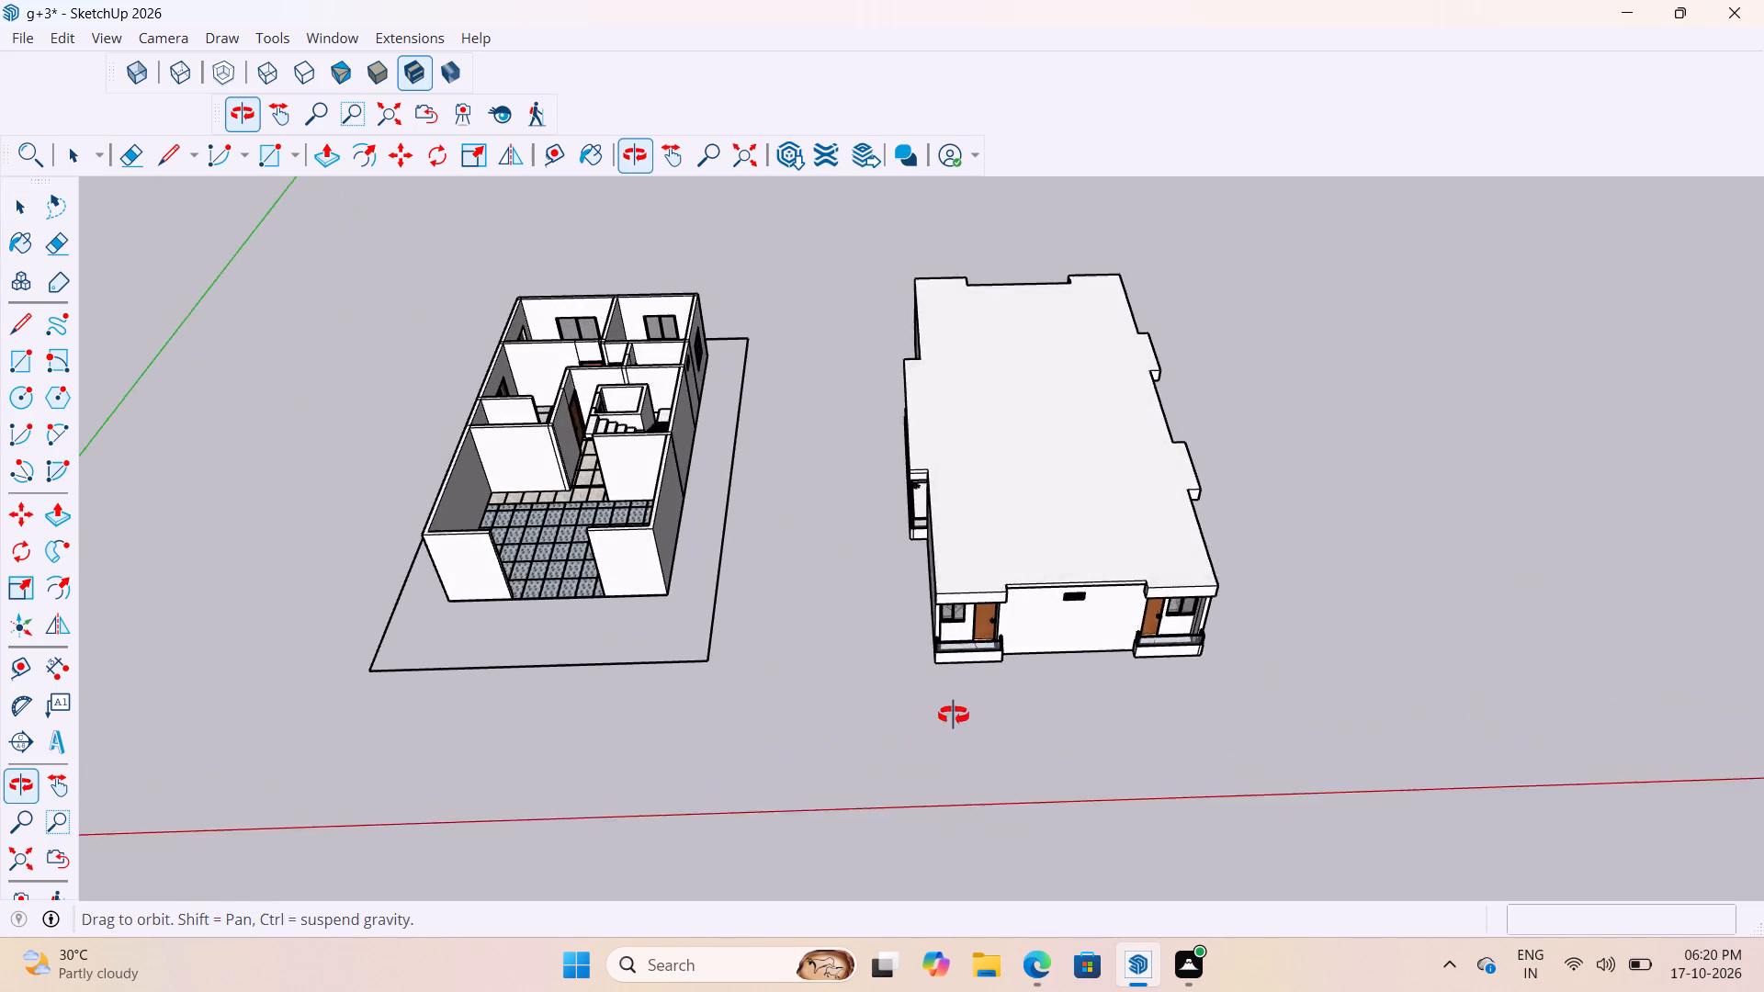
middle_click_drag(954, 716, 946, 744)
scroll(839, 655, "down", 10)
scroll(957, 689, "up", 7)
middle_click_drag(950, 672, 973, 752)
scroll(941, 734, "down", 8)
Group the entire roofed floor, including its roof slab, walls and balconies, as one object.
left_click_drag(817, 443, 1055, 669)
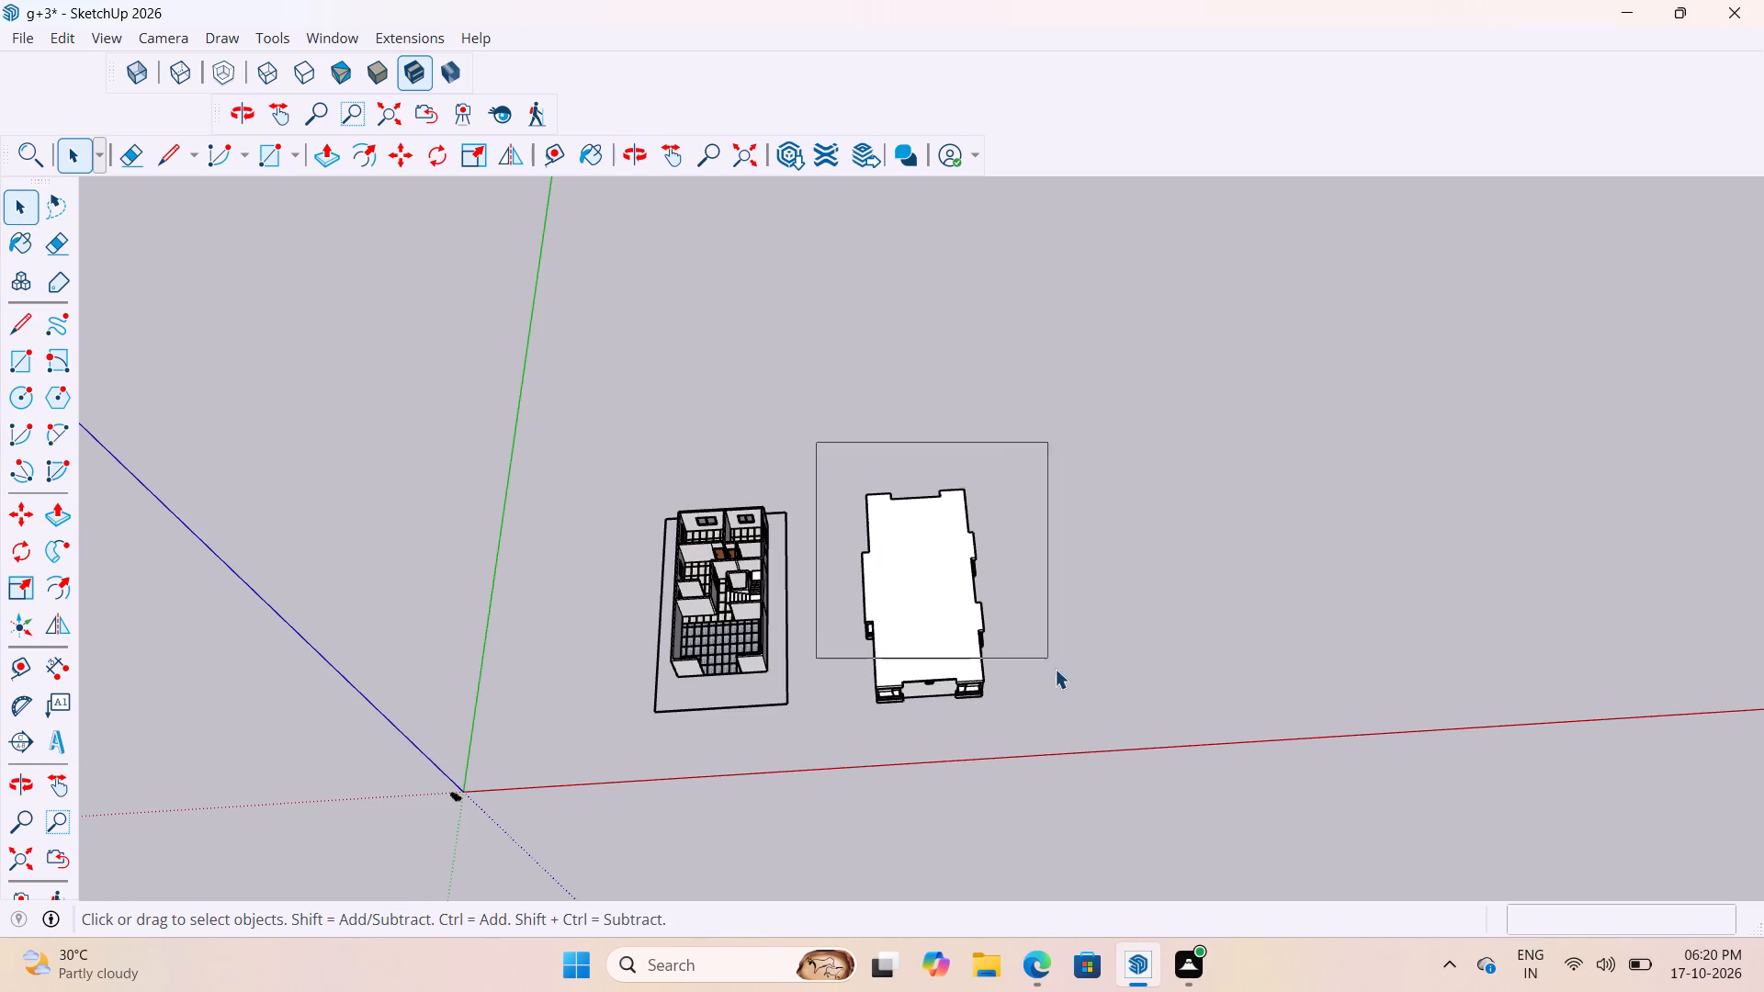
left_click_drag(1055, 669, 1069, 726)
scroll(1005, 659, "up", 8)
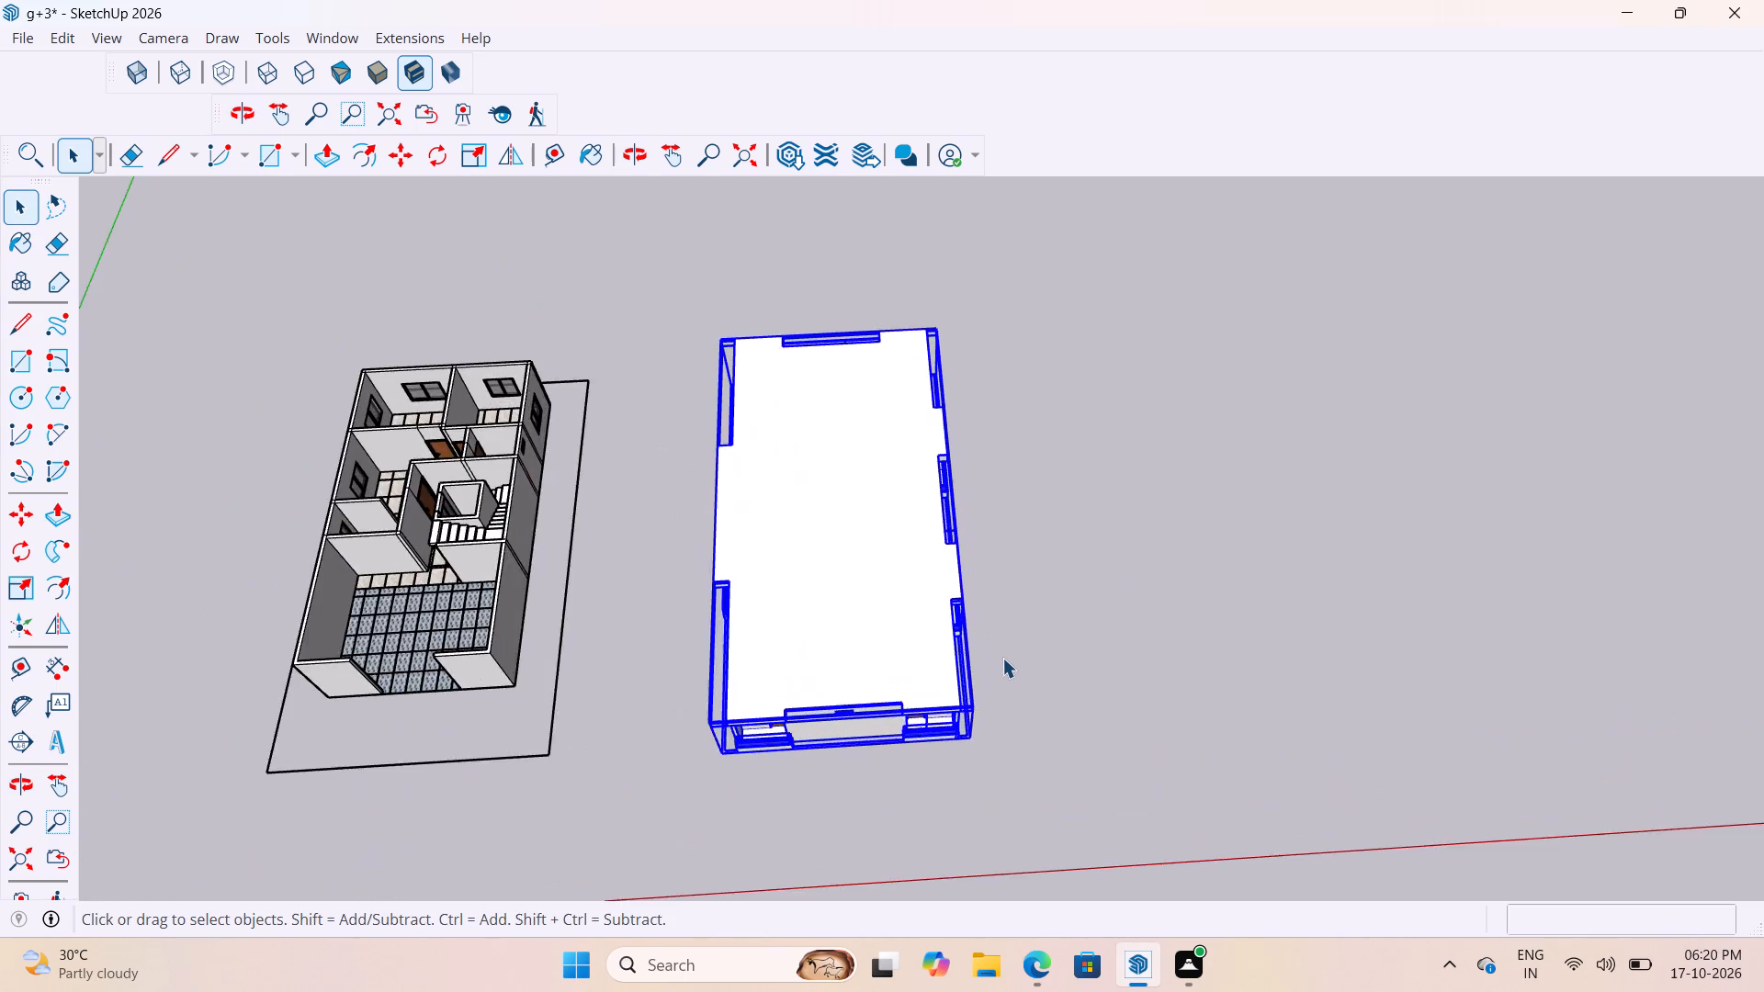
middle_click_drag(978, 626, 801, 277)
middle_click_drag(921, 563, 1069, 734)
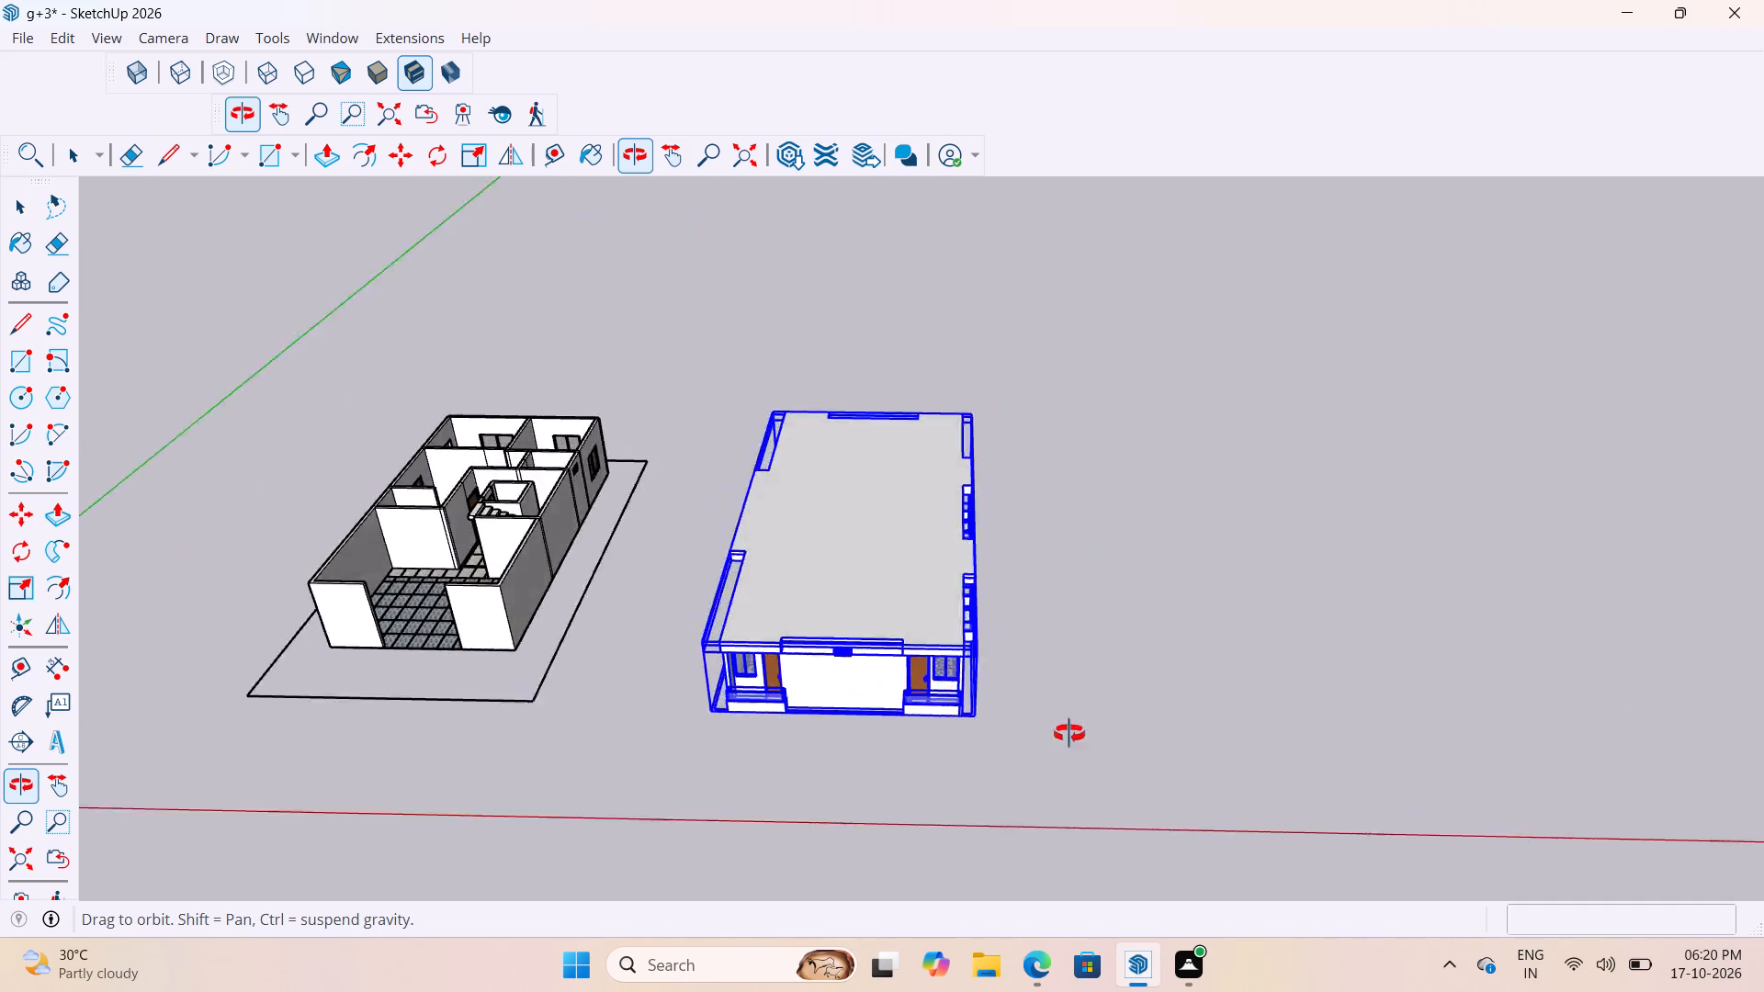
middle_click_drag(1069, 734, 1104, 833)
right_click(922, 648)
left_click(971, 285)
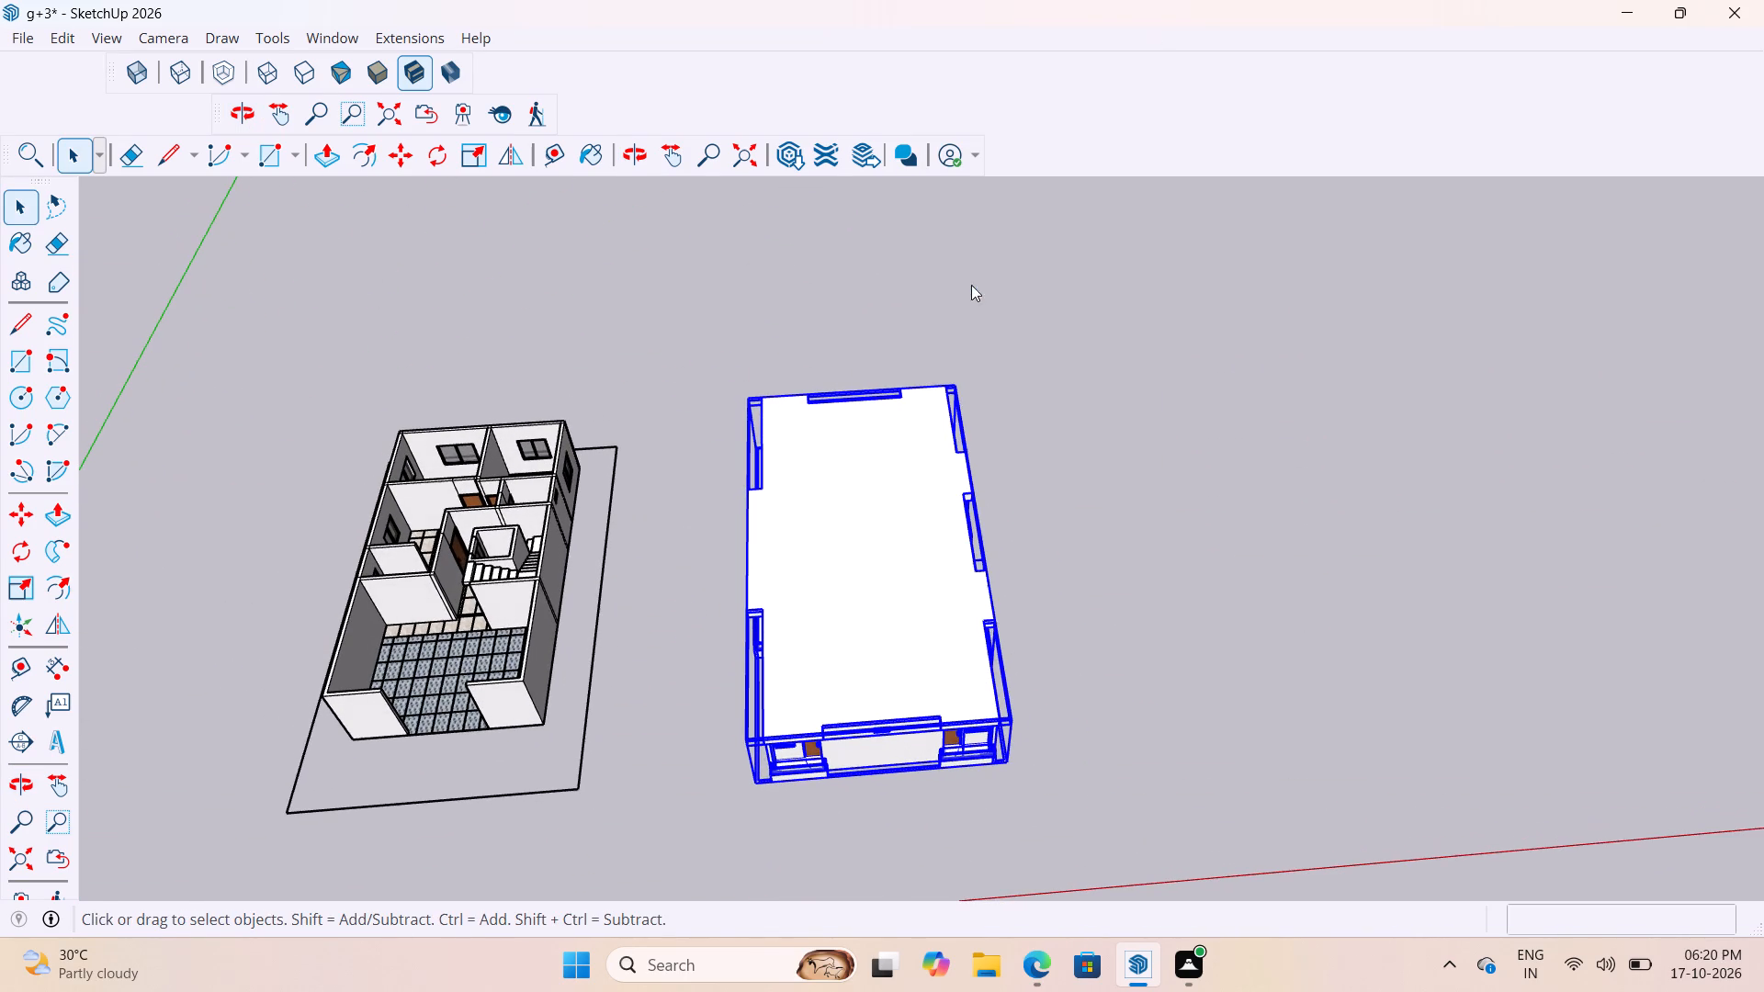
left_click(1173, 622)
left_click(988, 711)
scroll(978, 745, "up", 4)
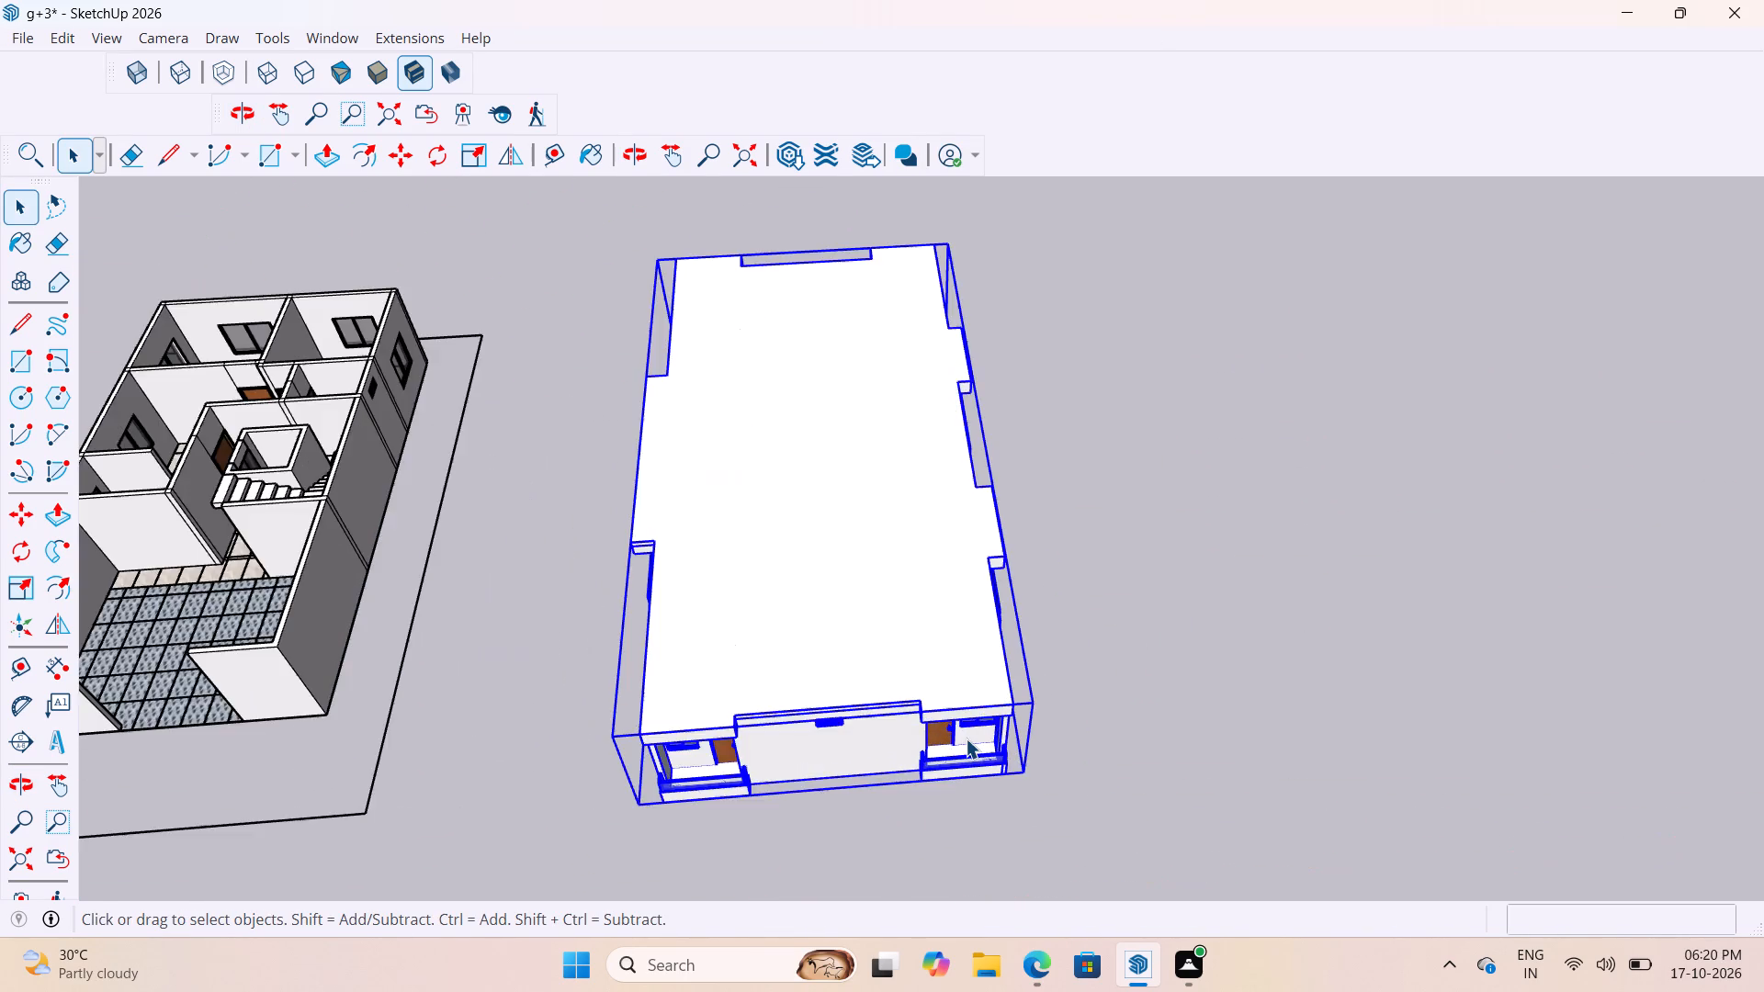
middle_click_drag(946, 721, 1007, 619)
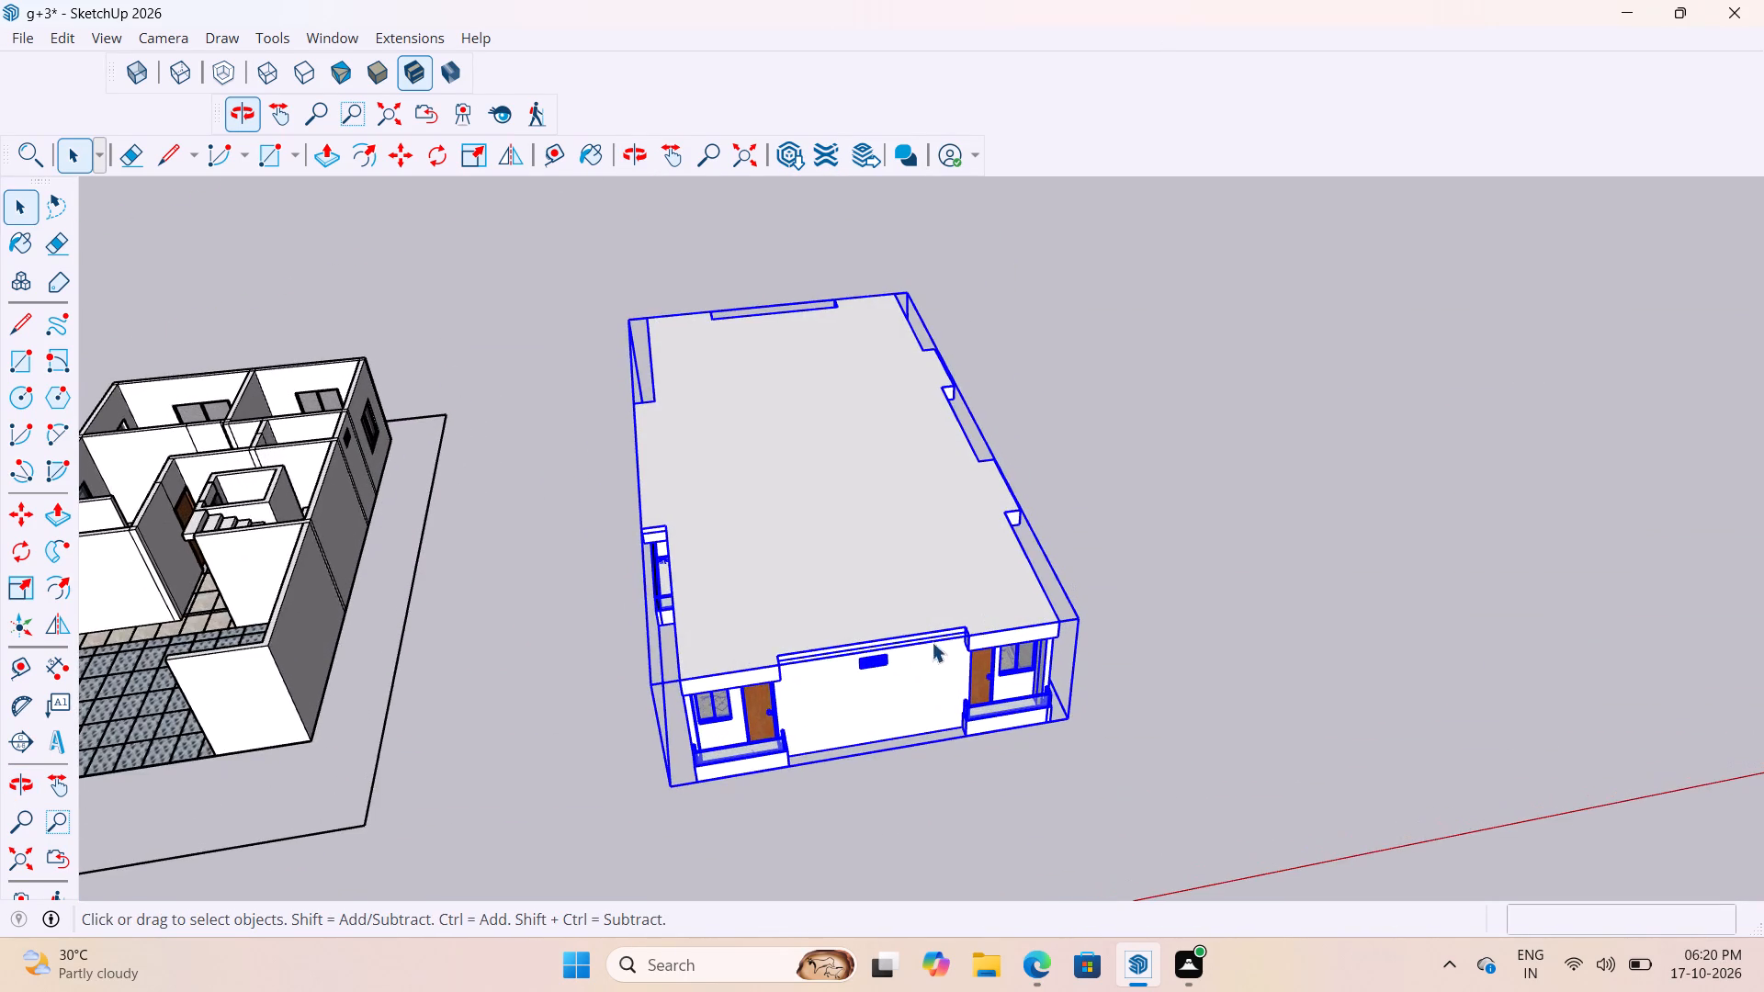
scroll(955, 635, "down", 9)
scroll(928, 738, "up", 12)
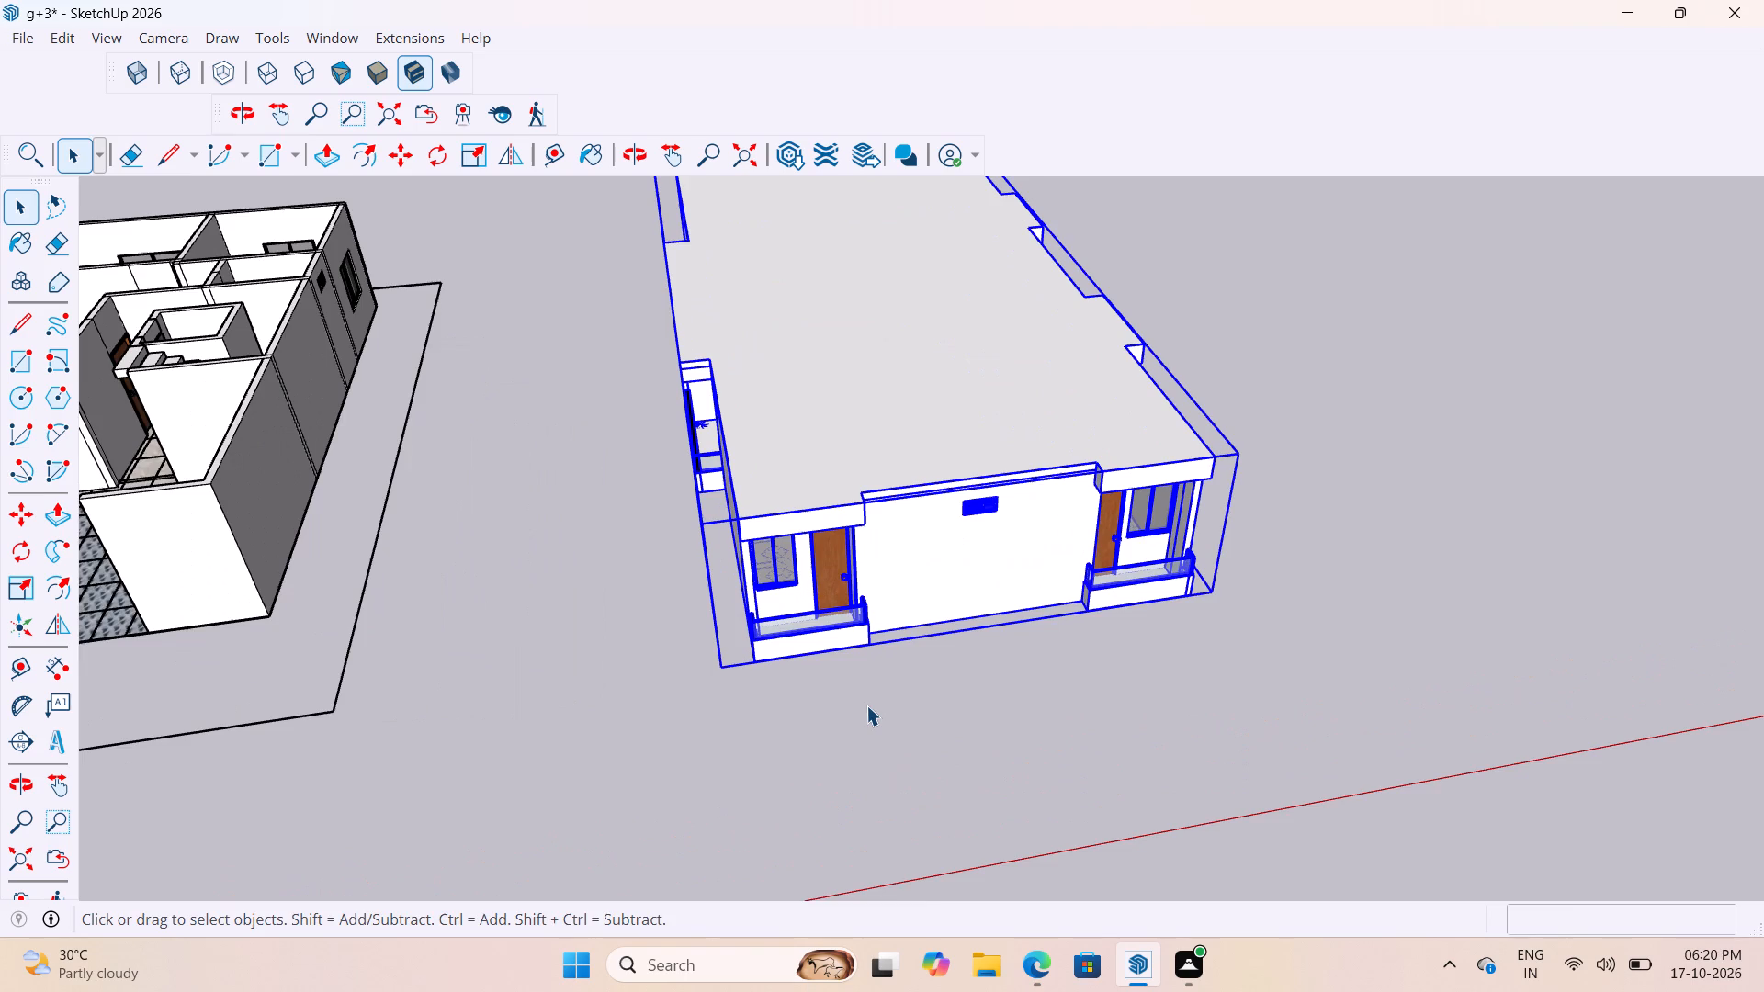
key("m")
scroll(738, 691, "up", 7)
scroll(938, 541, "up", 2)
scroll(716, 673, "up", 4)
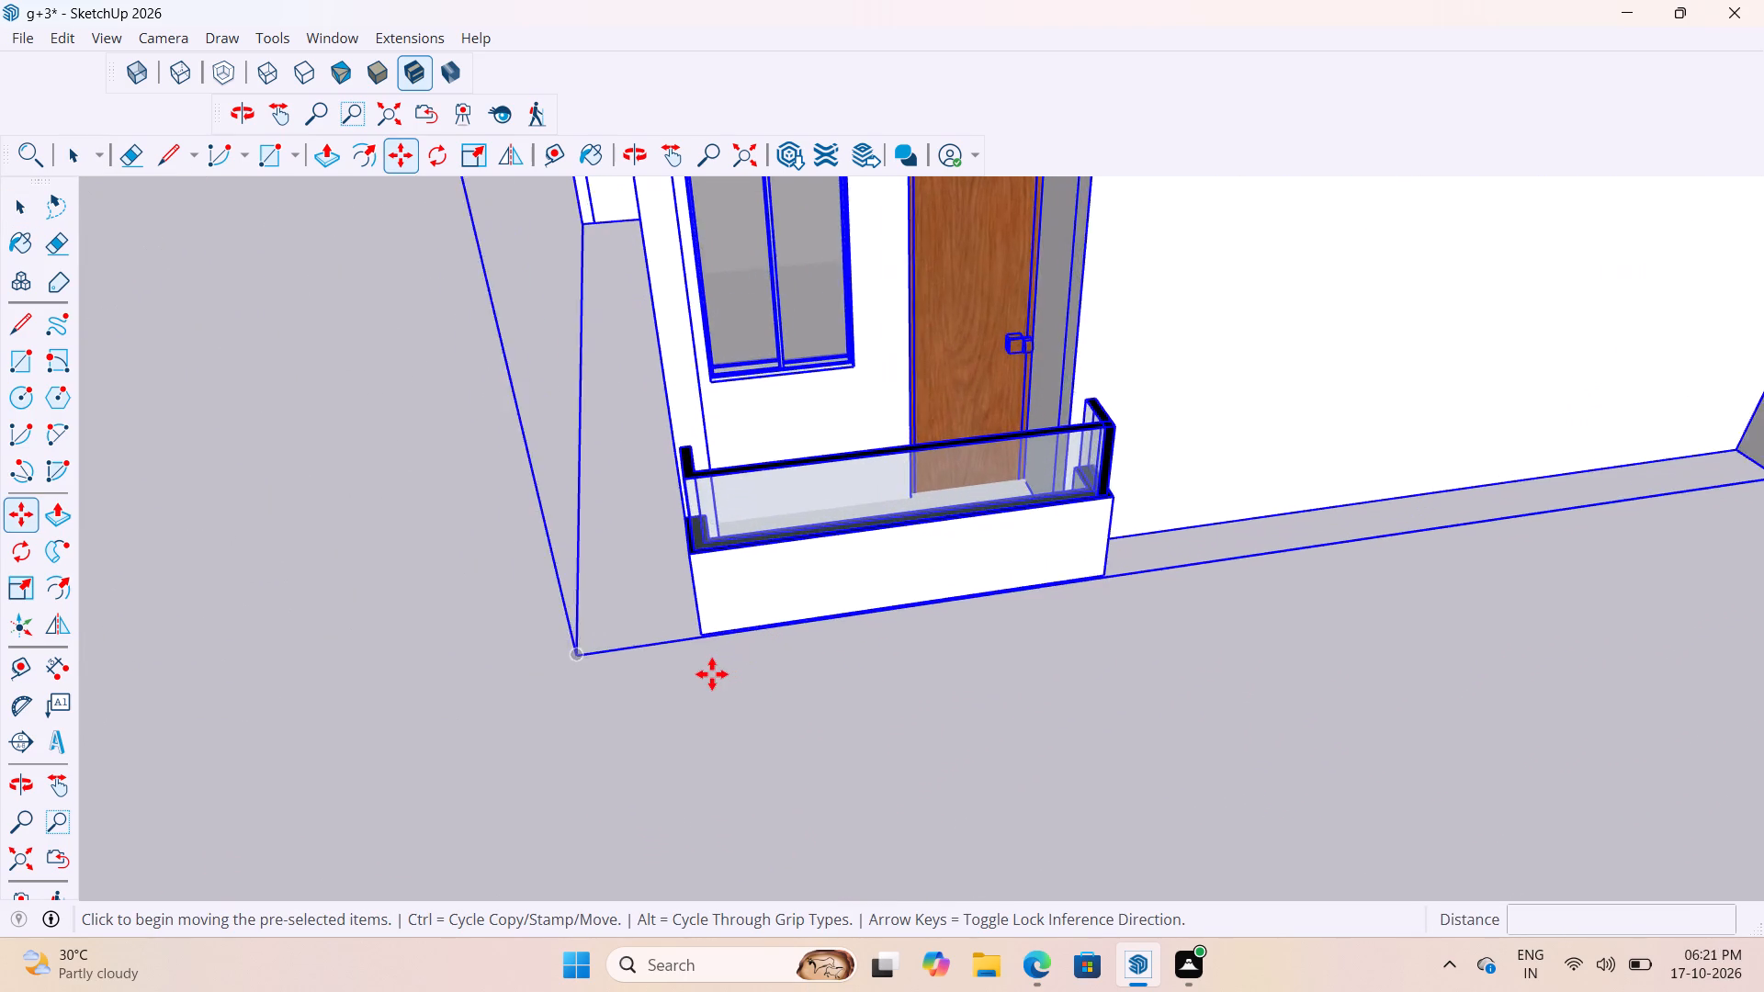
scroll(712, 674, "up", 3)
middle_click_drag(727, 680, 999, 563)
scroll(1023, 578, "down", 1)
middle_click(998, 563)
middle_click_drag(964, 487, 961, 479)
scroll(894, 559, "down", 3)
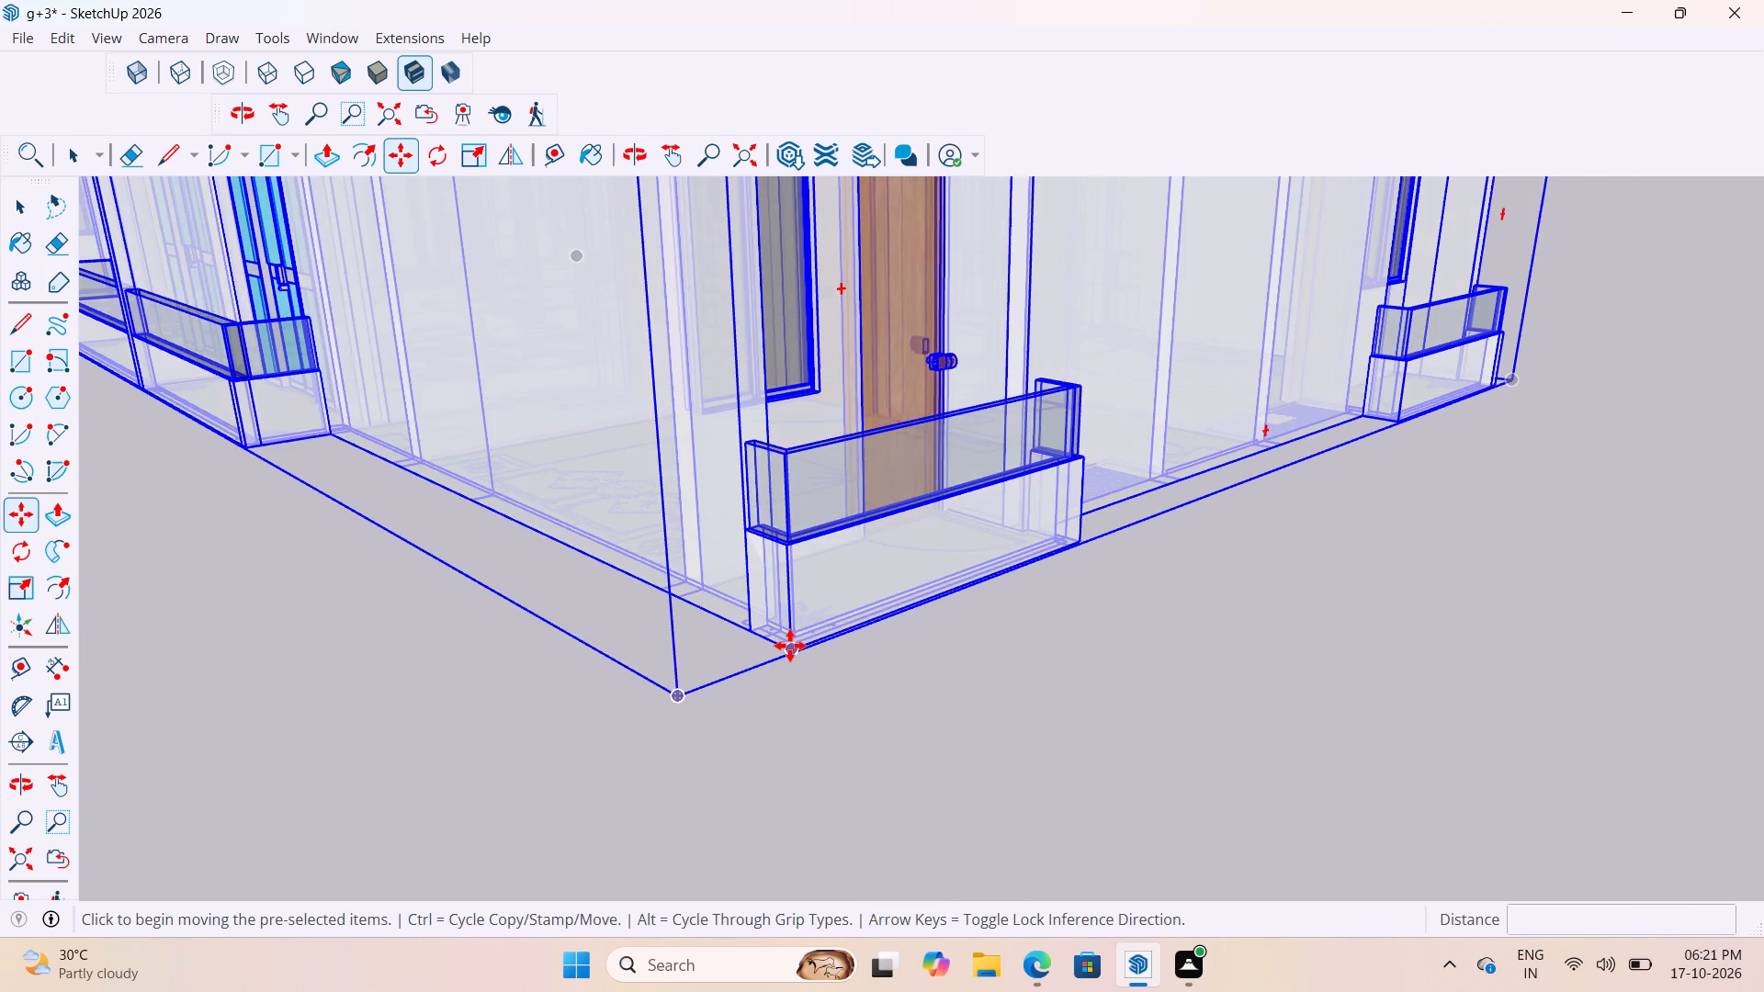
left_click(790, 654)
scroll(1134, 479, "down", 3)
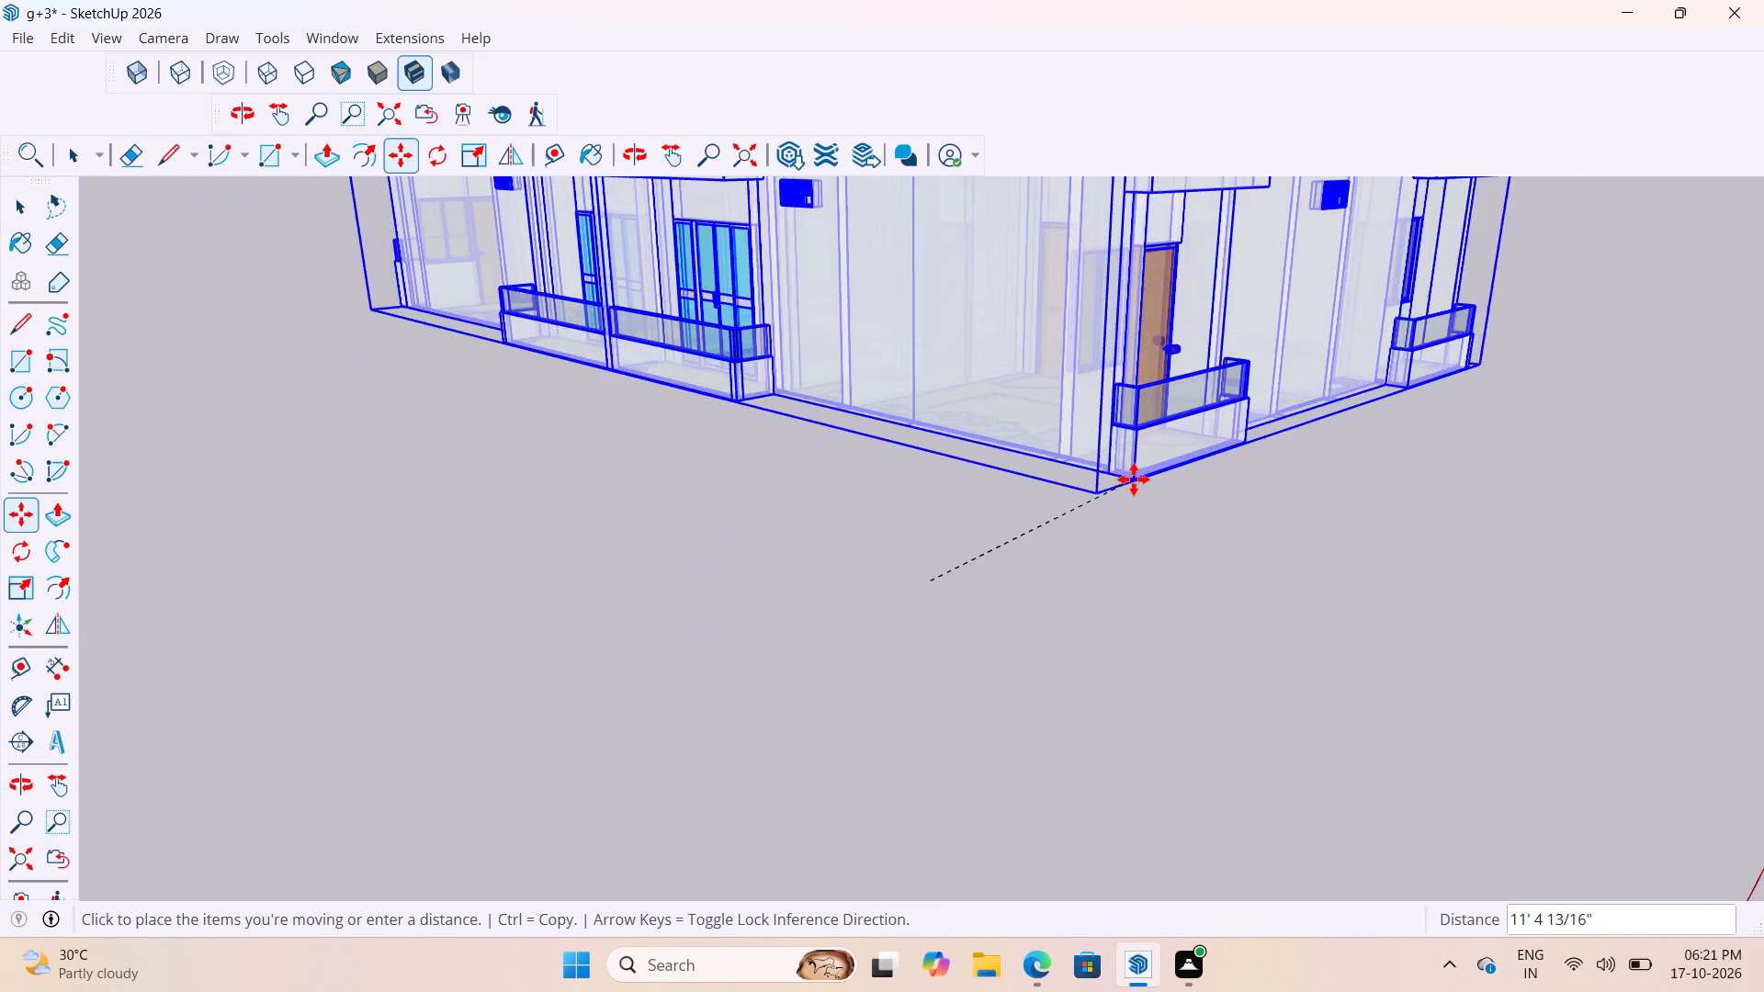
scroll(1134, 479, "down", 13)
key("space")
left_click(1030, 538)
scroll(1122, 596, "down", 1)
Examine the roofed floor and the unroofed ground floor side by side from above.
middle_click_drag(1119, 596, 1043, 678)
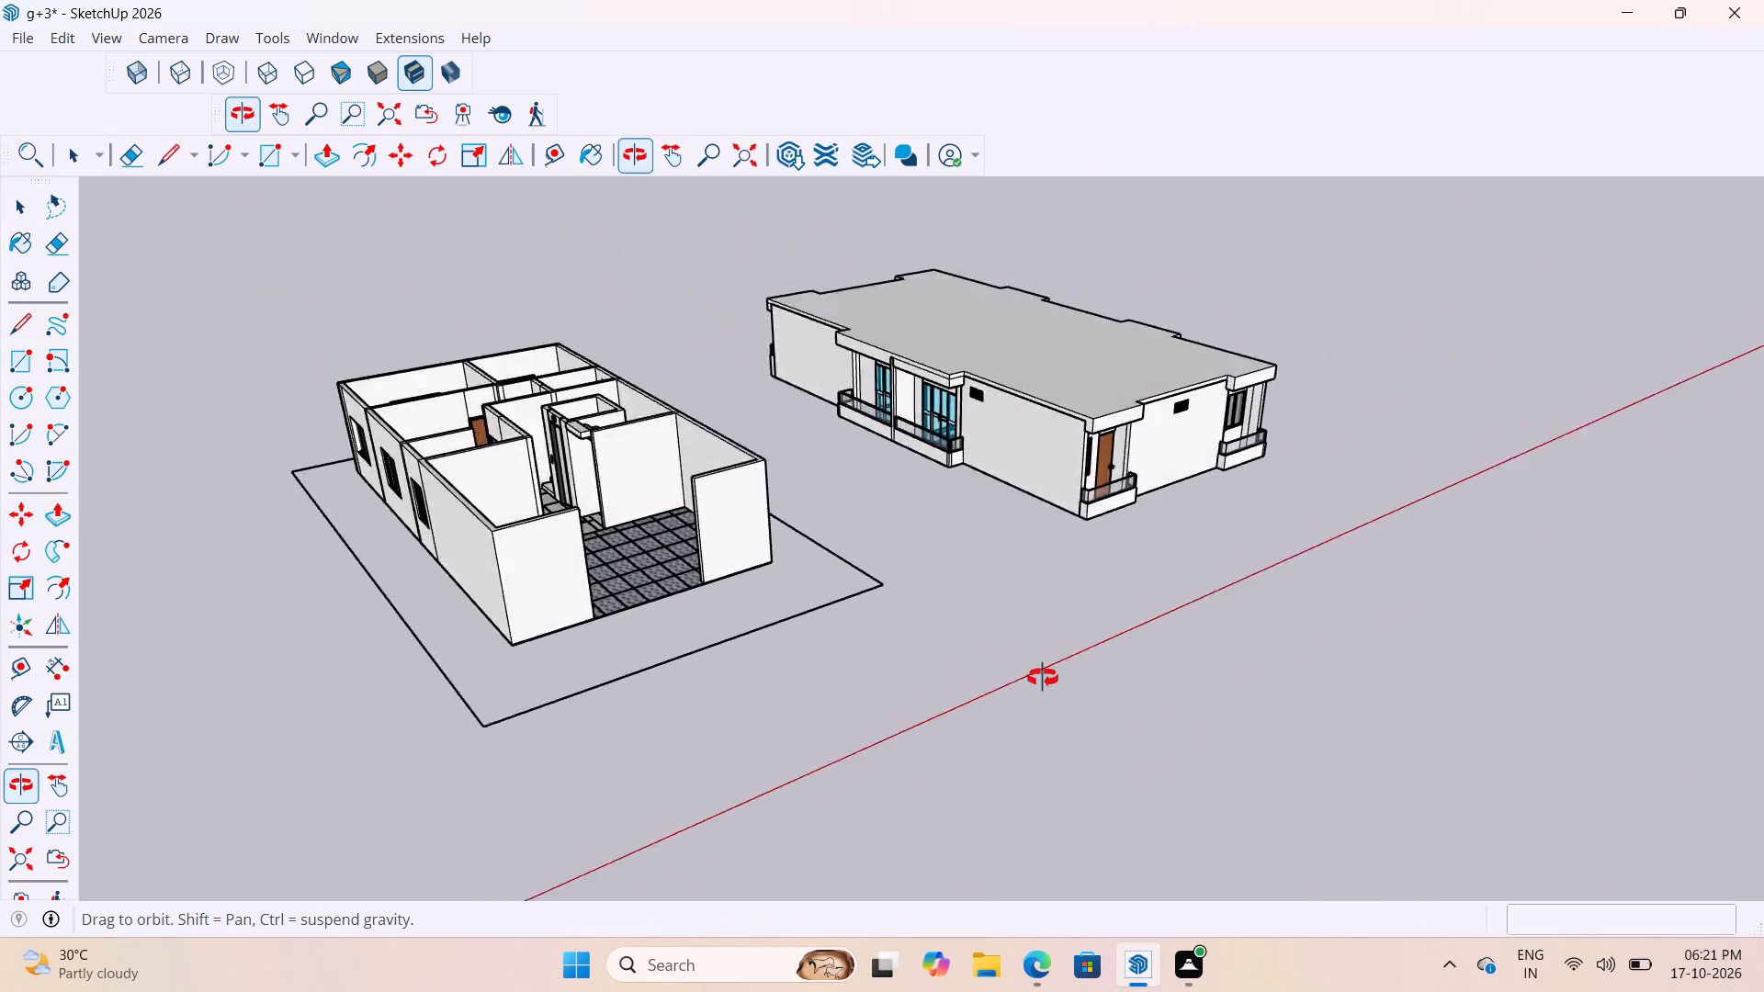
middle_click_drag(1043, 678, 924, 776)
scroll(901, 771, "down", 10)
middle_click_drag(926, 701, 713, 717)
scroll(763, 458, "up", 5)
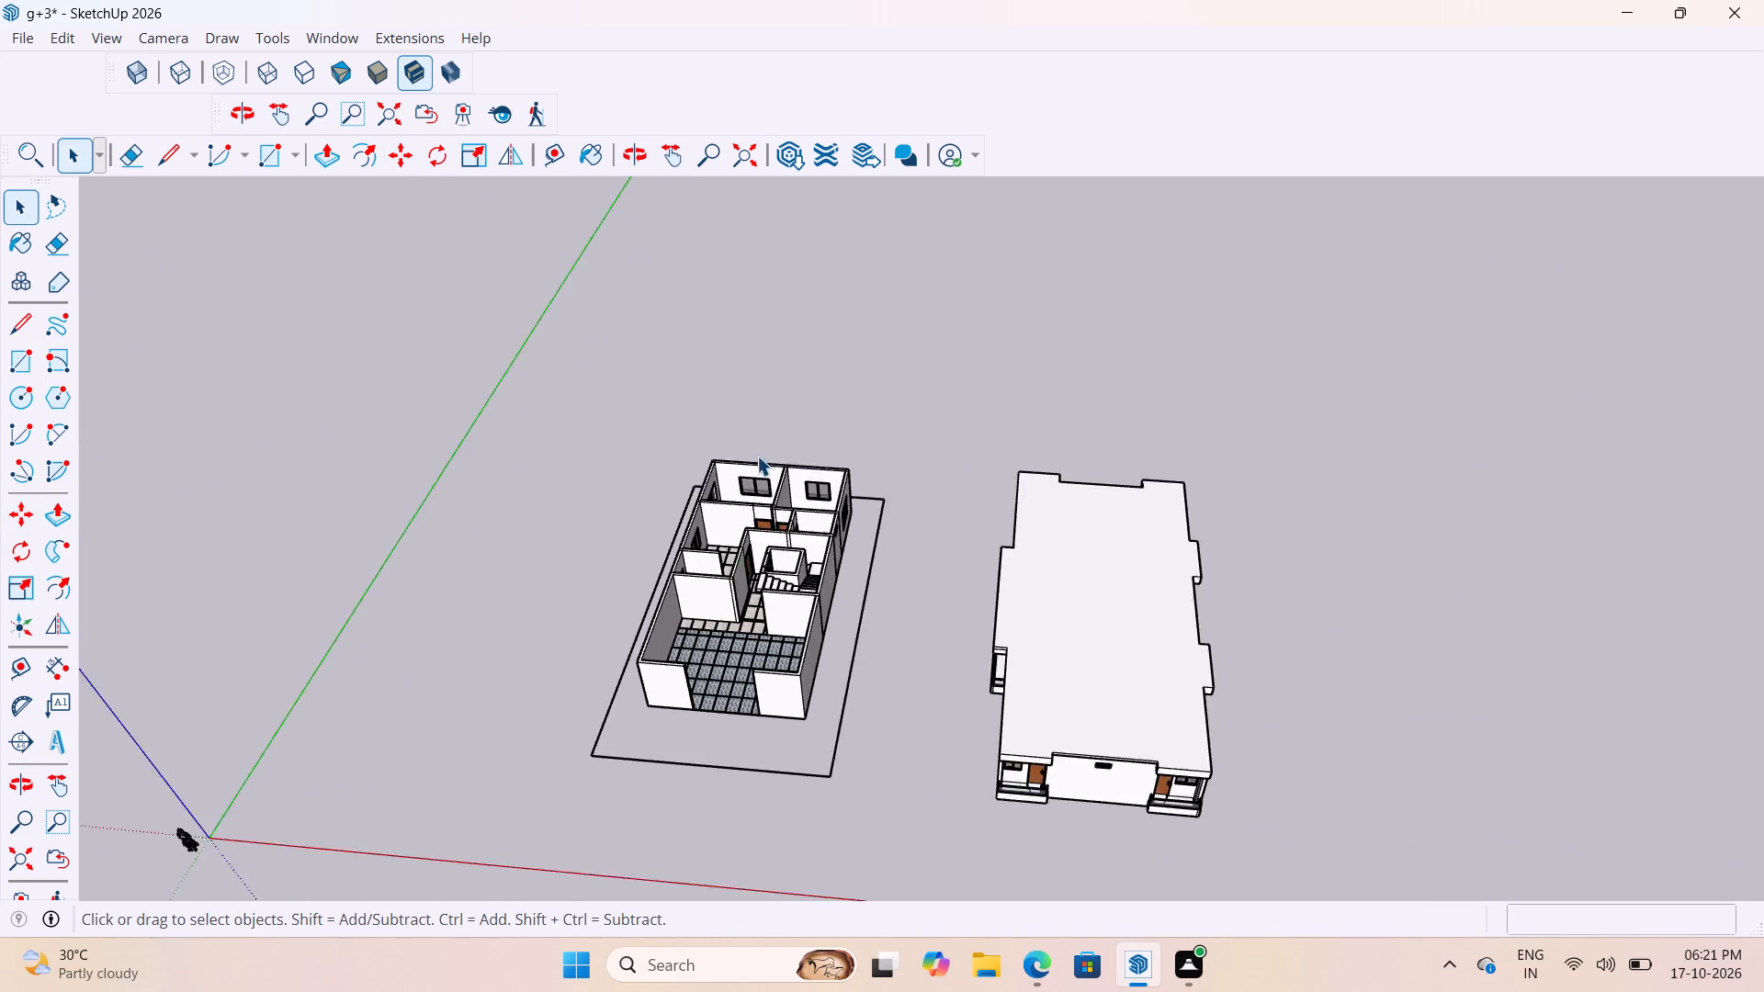
scroll(757, 456, "up", 3)
scroll(1069, 547, "down", 8)
scroll(875, 626, "up", 9)
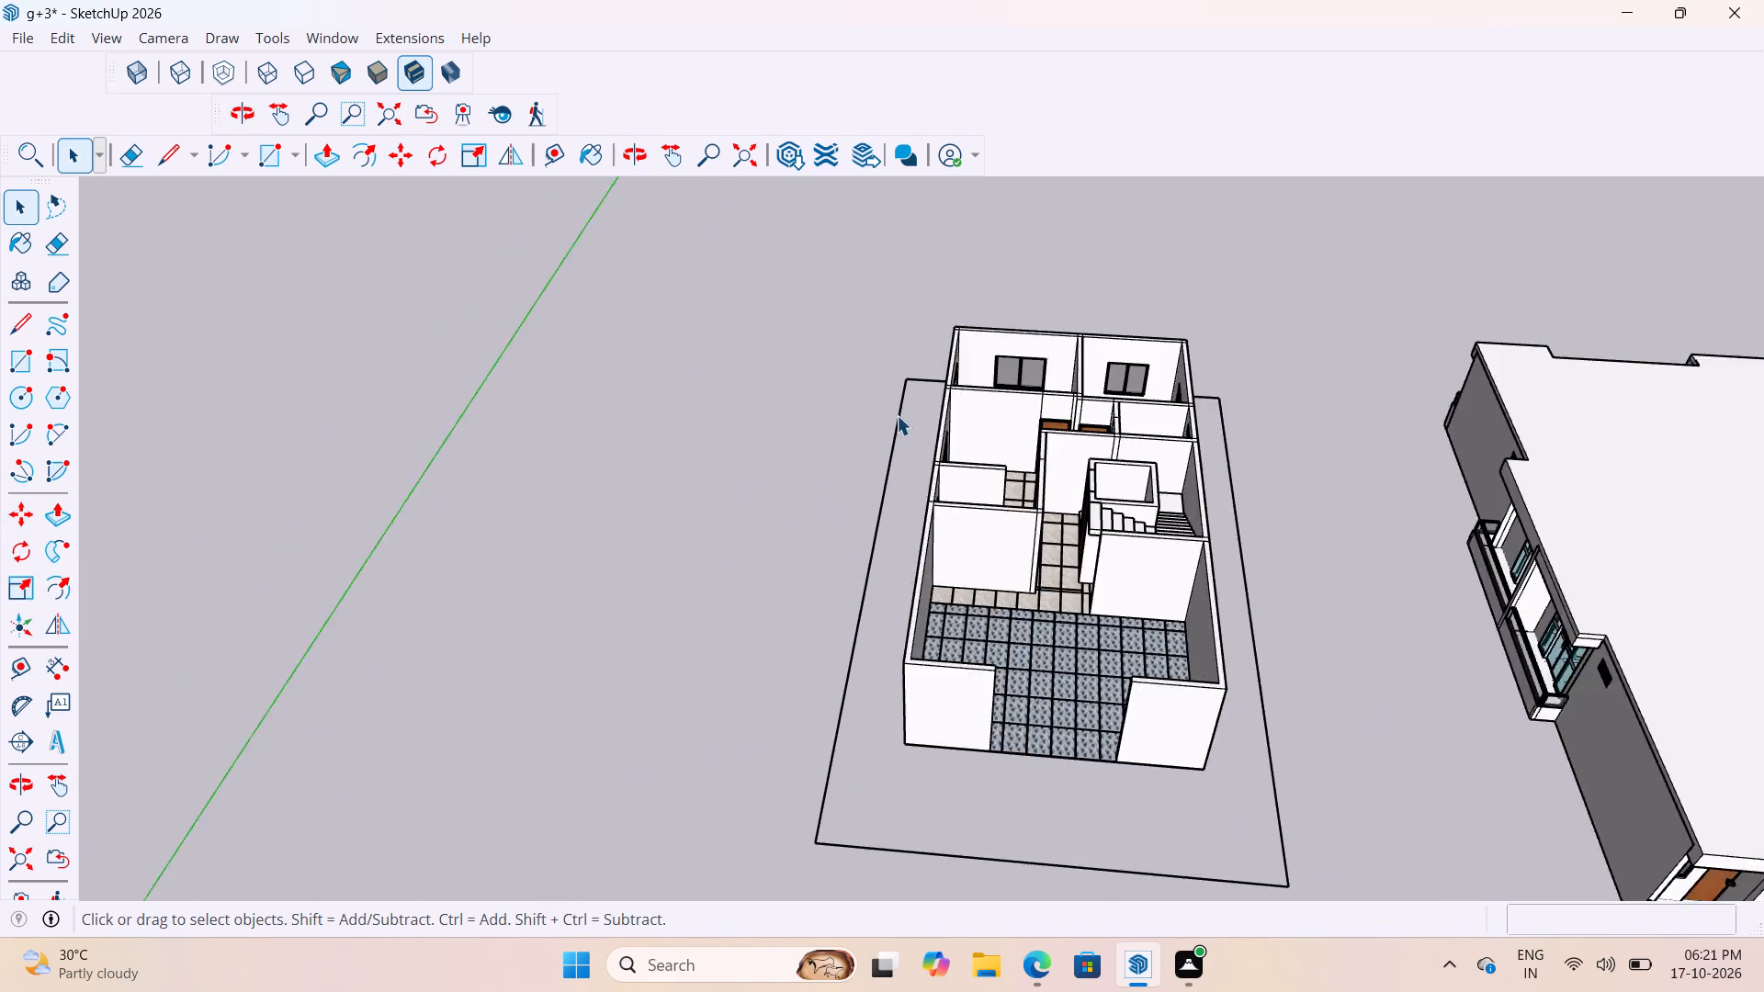
scroll(897, 415, "up", 9)
scroll(926, 411, "down", 6)
Offset the plot boundary around the unroofed ground floor 9" inward.
middle_click_drag(930, 400, 1077, 330)
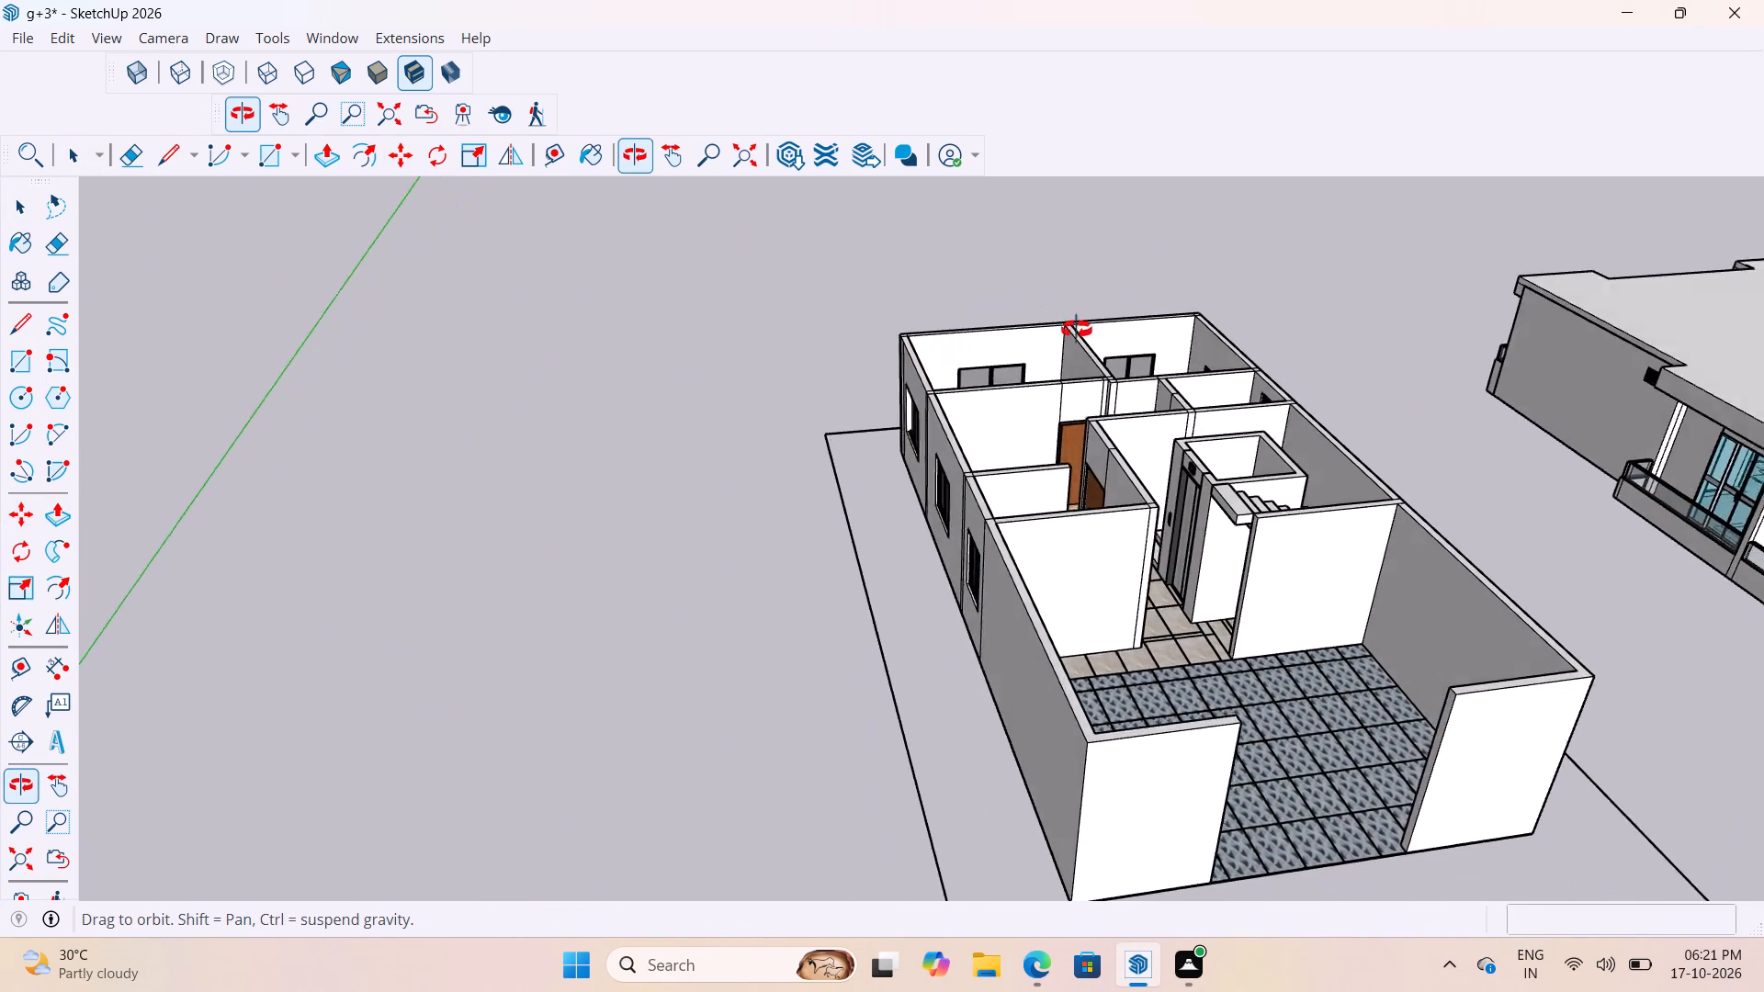
middle_click_drag(1077, 330, 1095, 372)
scroll(853, 586, "up", 3)
middle_click_drag(836, 592, 815, 600)
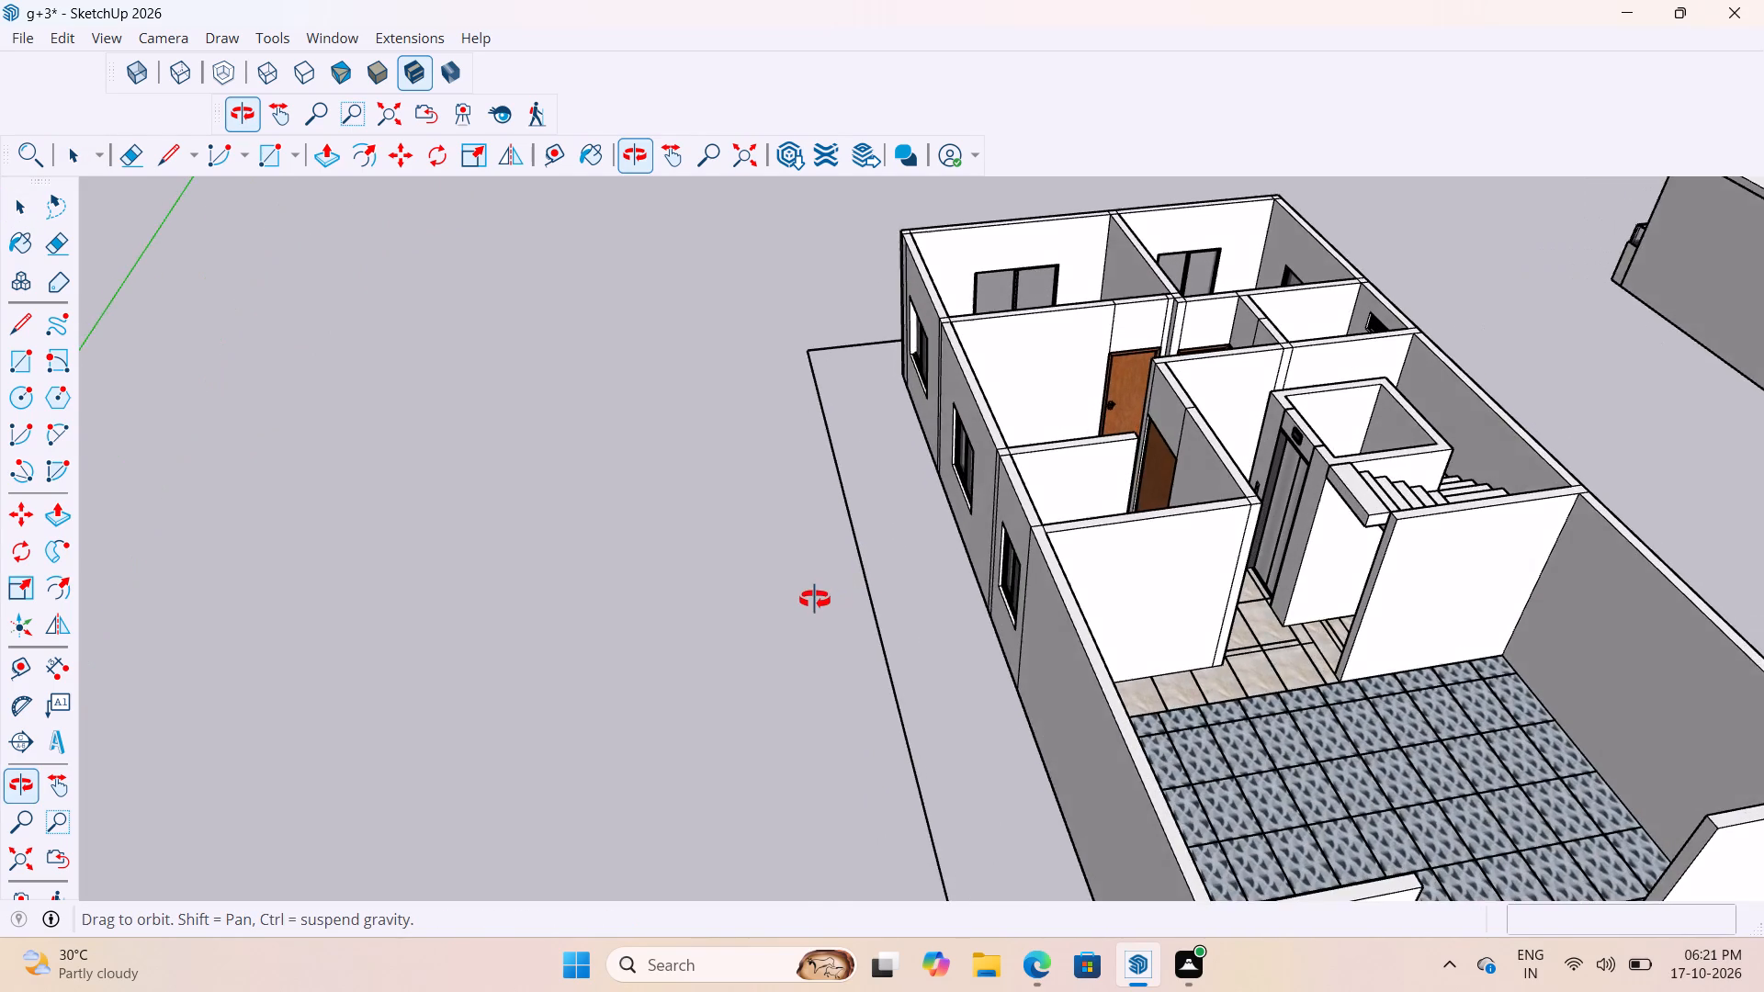
middle_click_drag(815, 600, 702, 602)
left_click(857, 576)
scroll(856, 576, "up", 2)
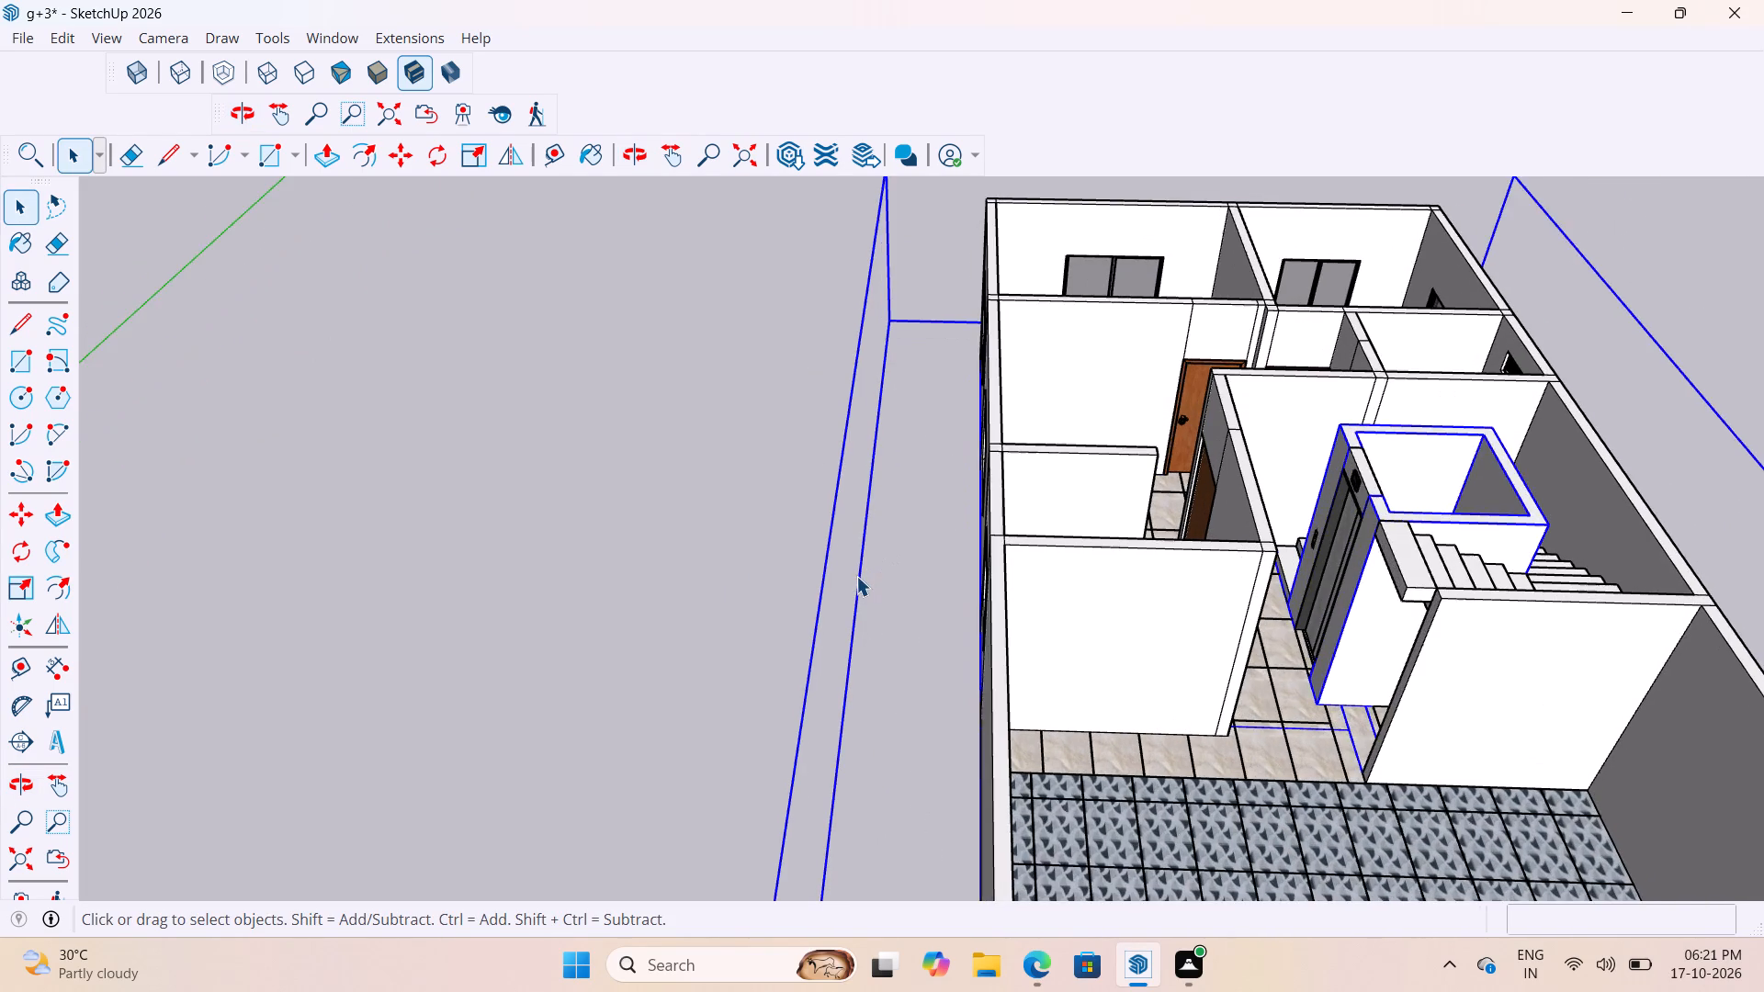
double_click(856, 576)
left_click(858, 571)
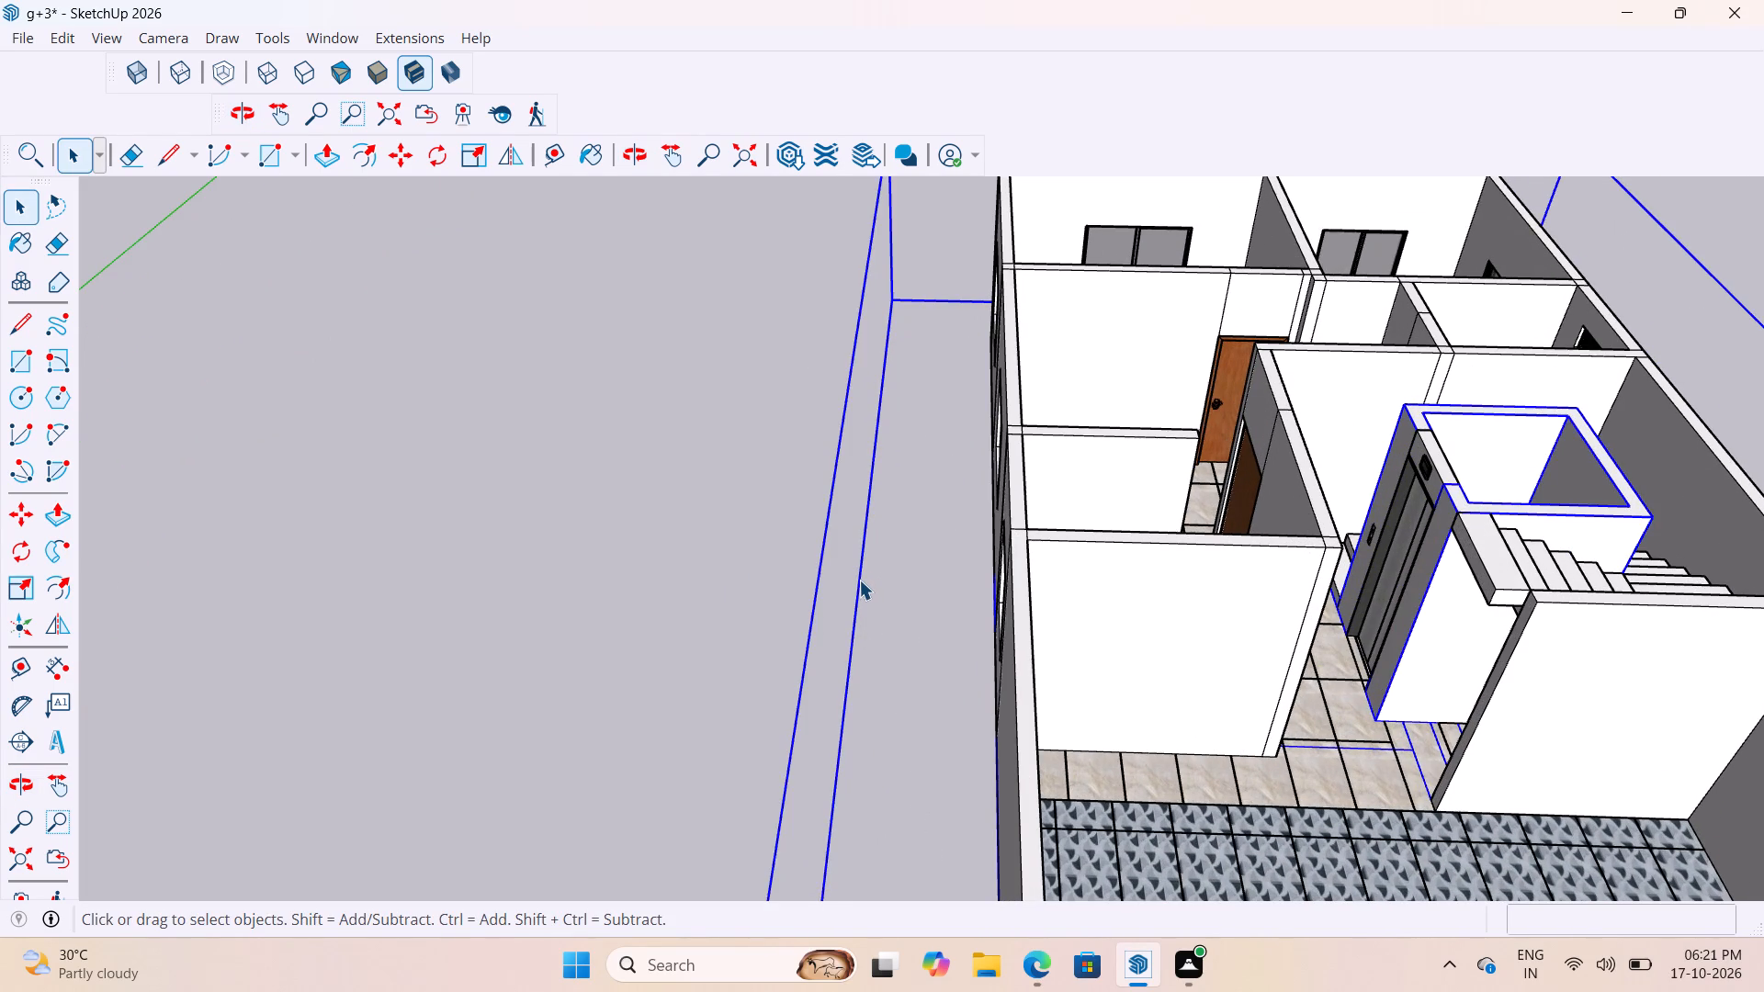
double_click(859, 580)
left_click(859, 580)
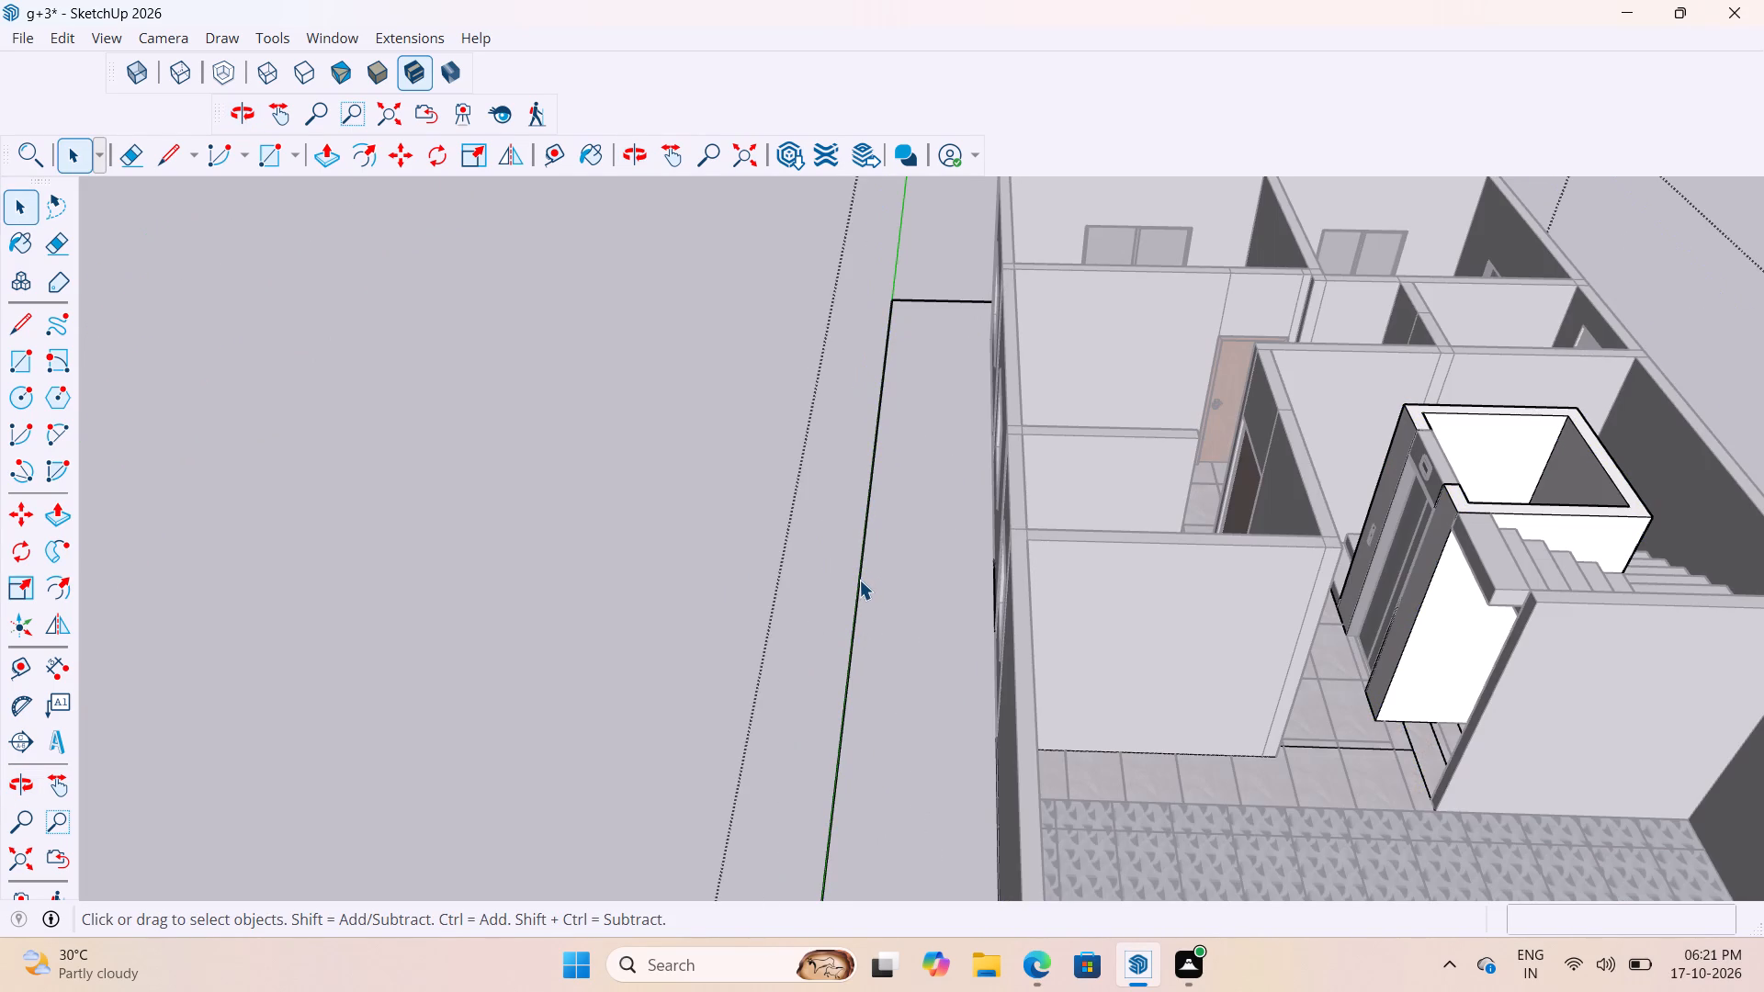
key("f")
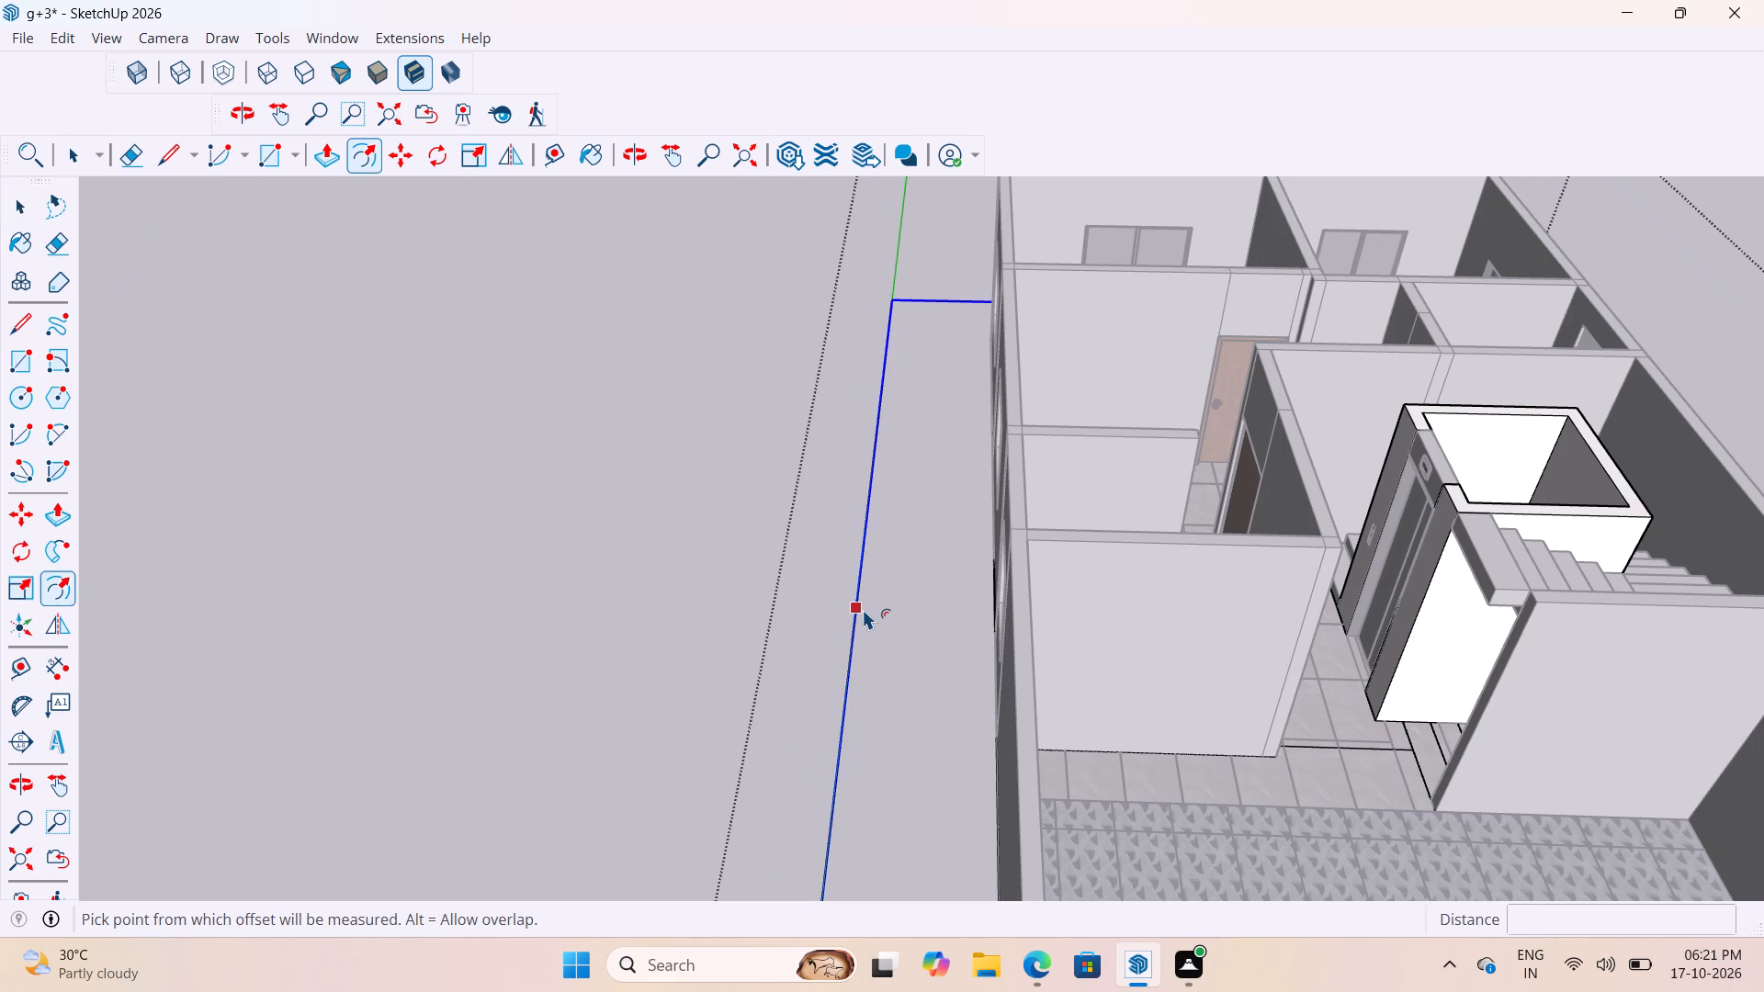
left_click(863, 609)
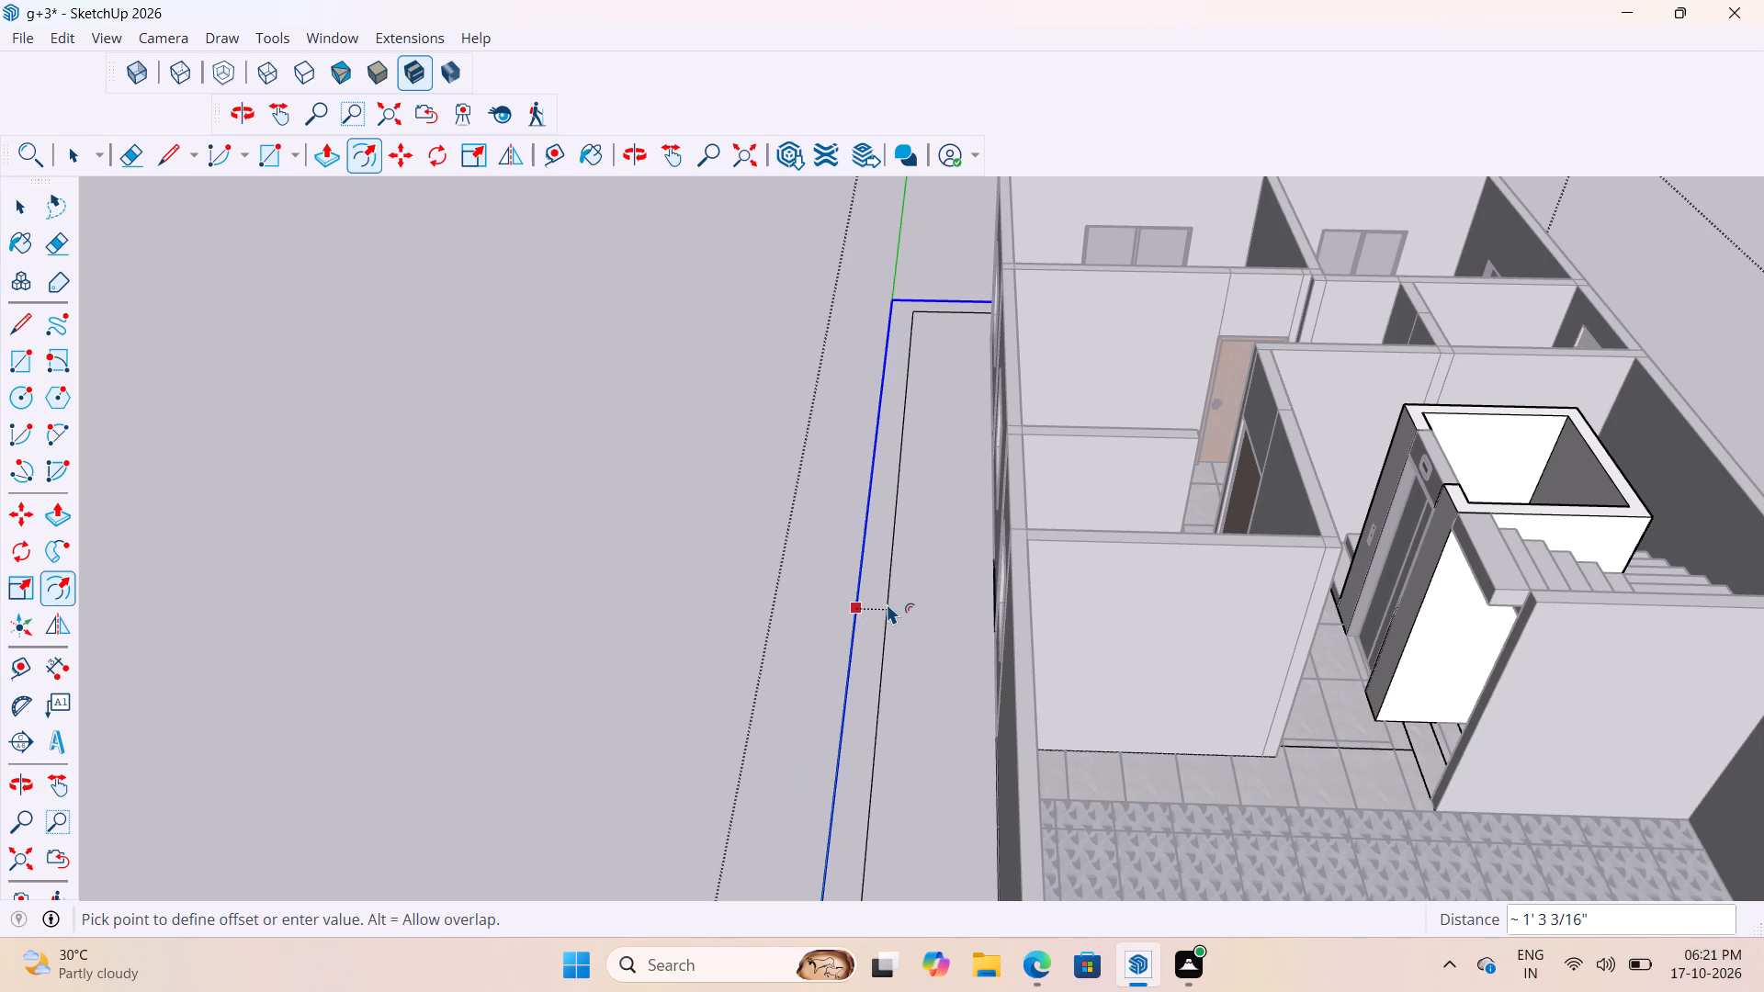
type("9\"")
key("Return")
scroll(845, 490, "down", 4)
key("space")
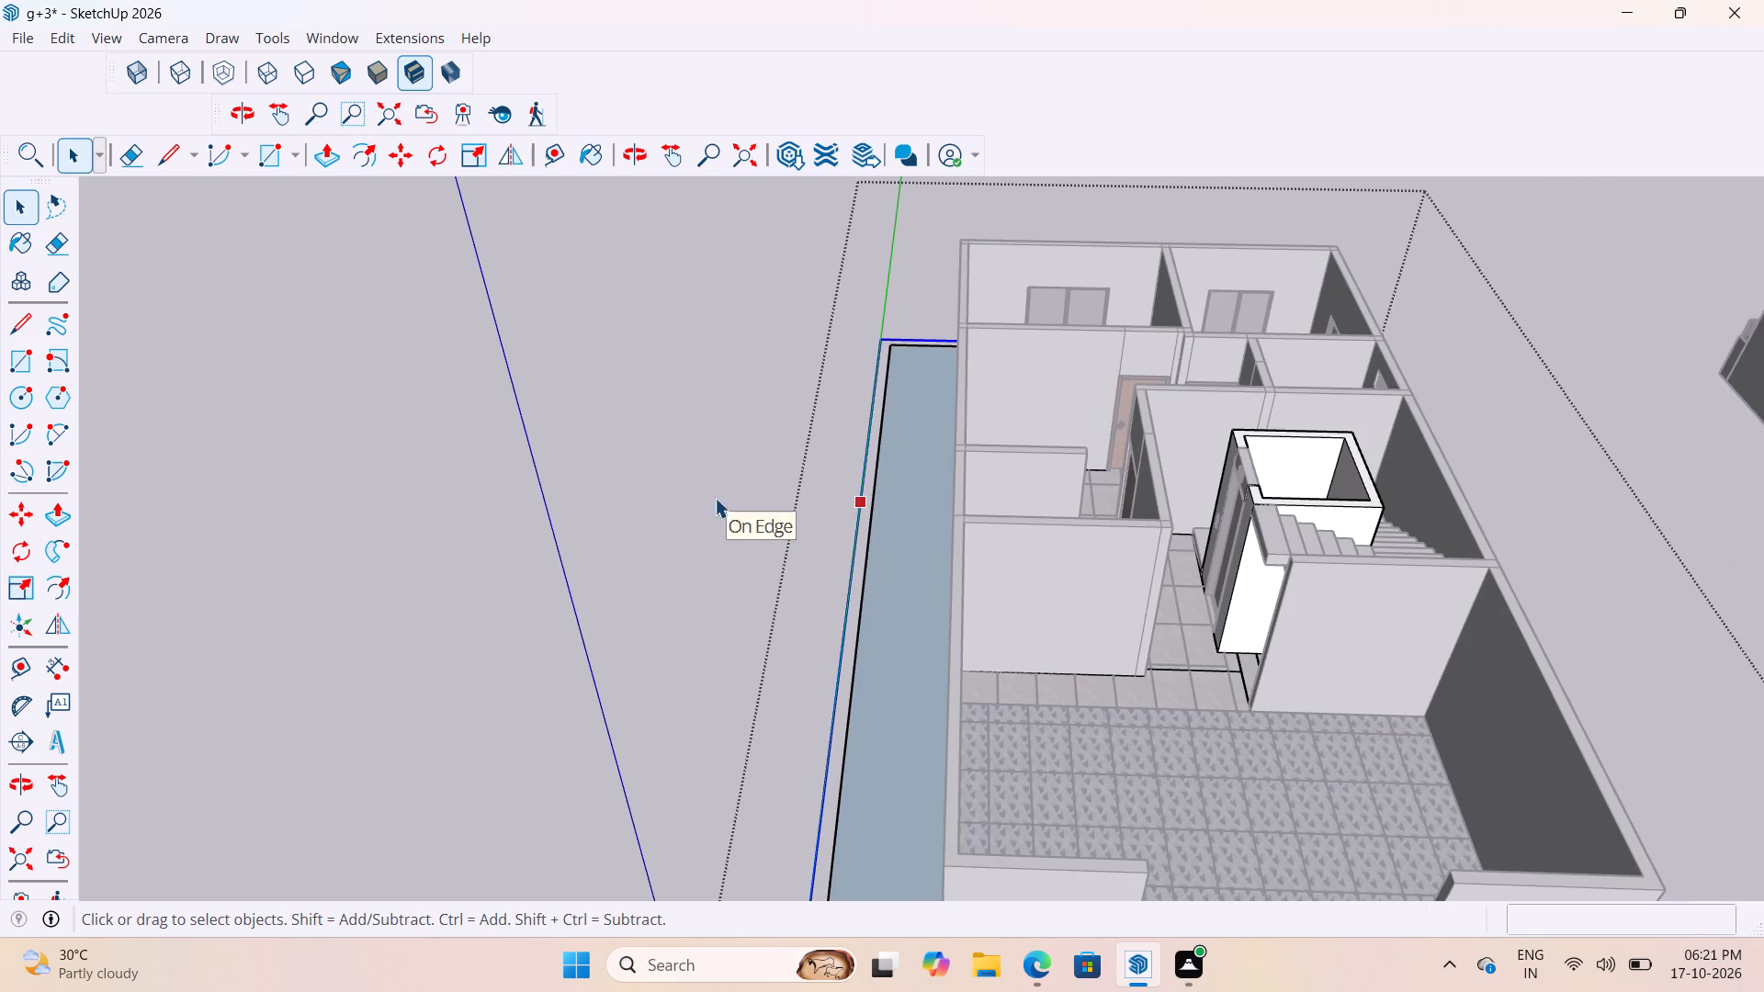
left_click(714, 499)
Inspect the new border strip and the inner ground face around the unroofed ground floor.
scroll(923, 575, "up", 4)
scroll(848, 500, "down", 5)
middle_click_drag(874, 581, 981, 553)
scroll(981, 553, "down", 1)
left_click(763, 799)
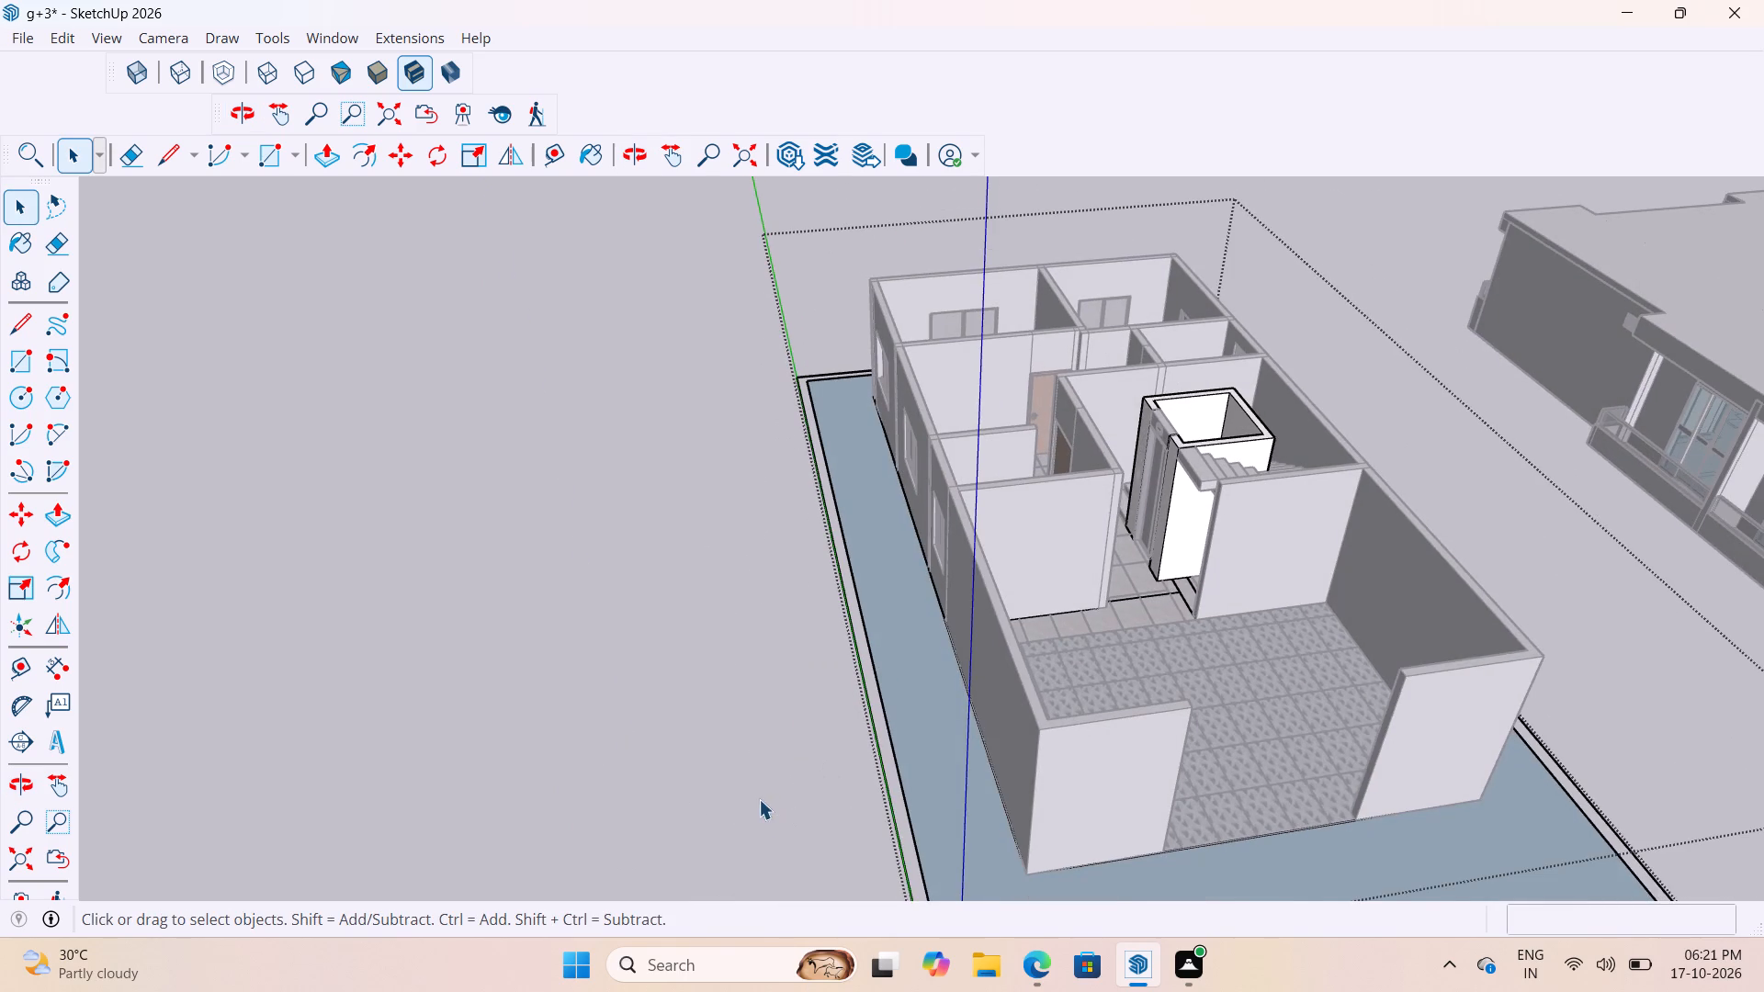
scroll(850, 694, "up", 7)
left_click(898, 707)
scroll(900, 716, "up", 4)
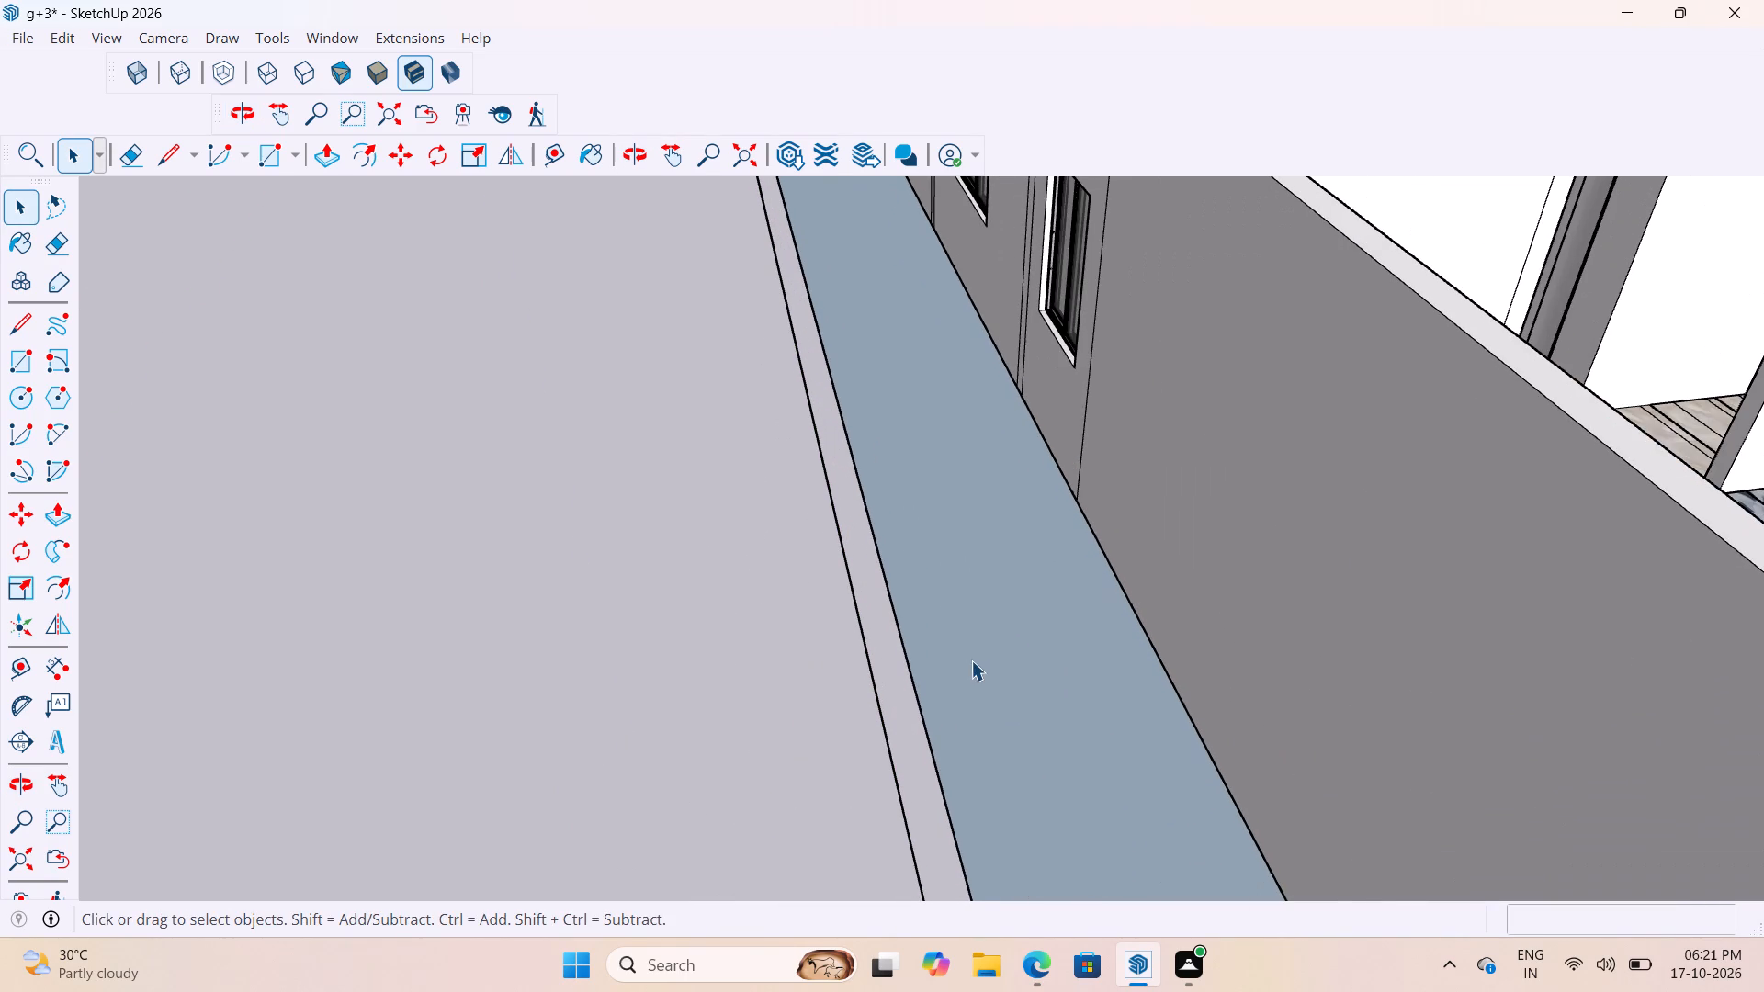
left_click(971, 660)
scroll(972, 660, "down", 9)
double_click(998, 692)
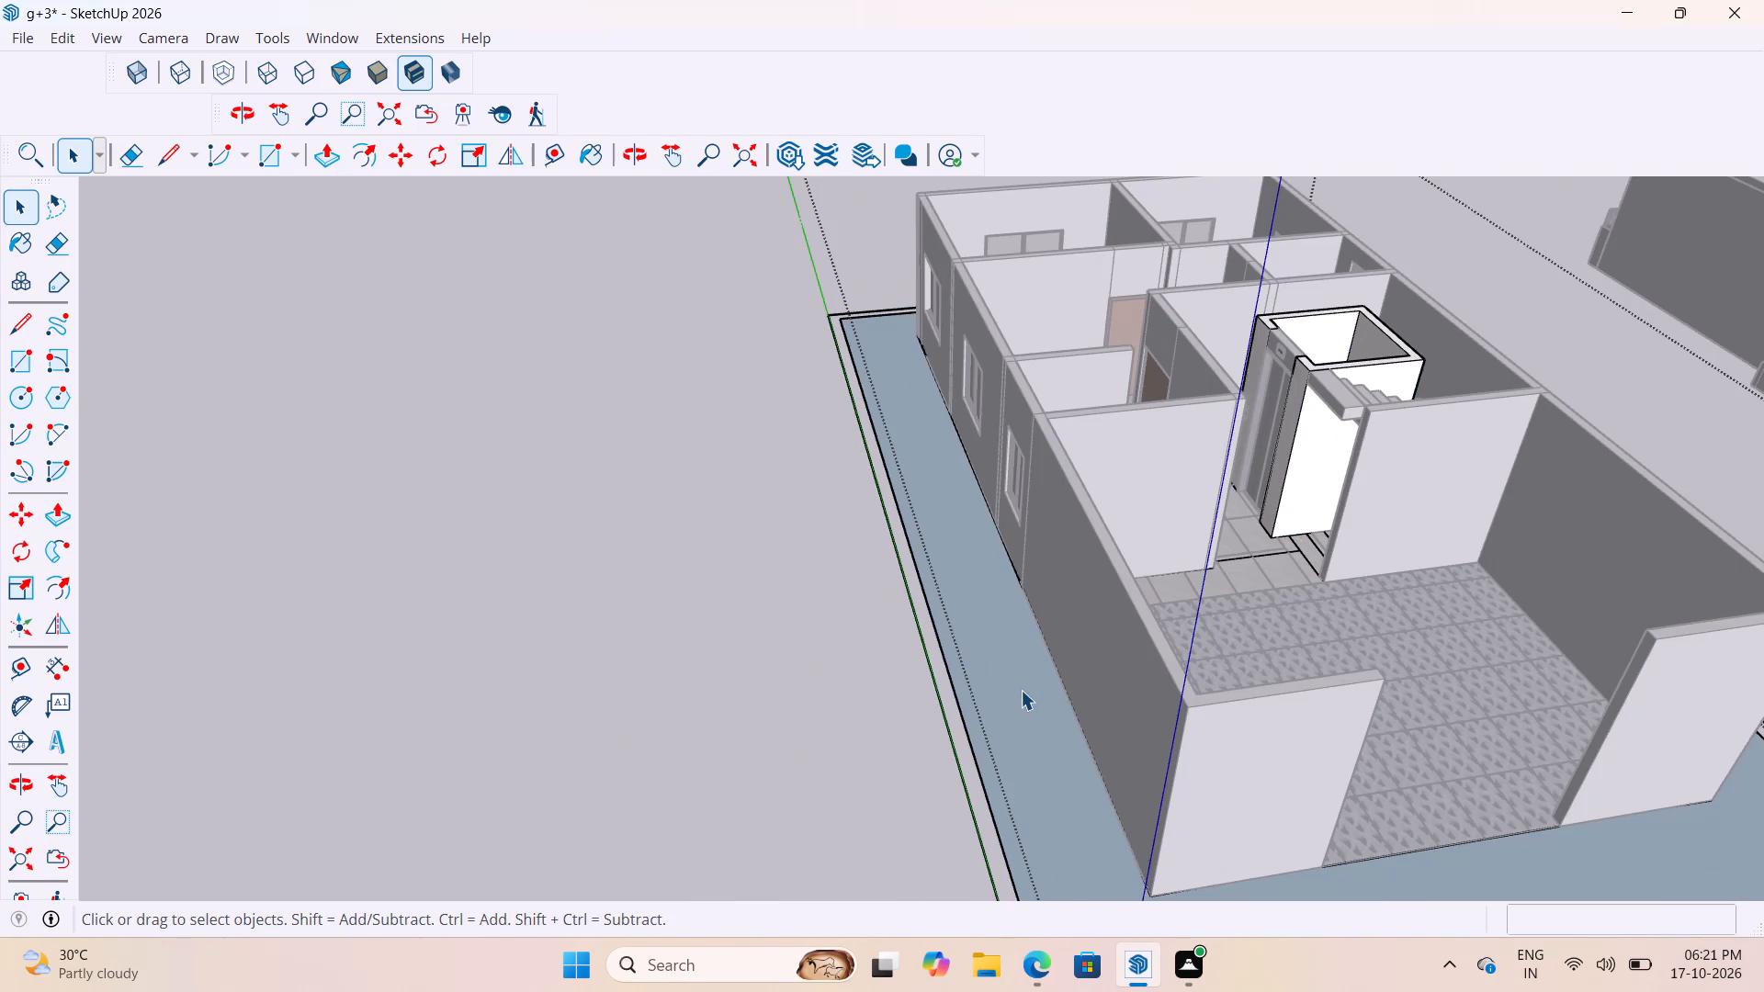
left_click(1021, 690)
scroll(758, 735, "up", 3)
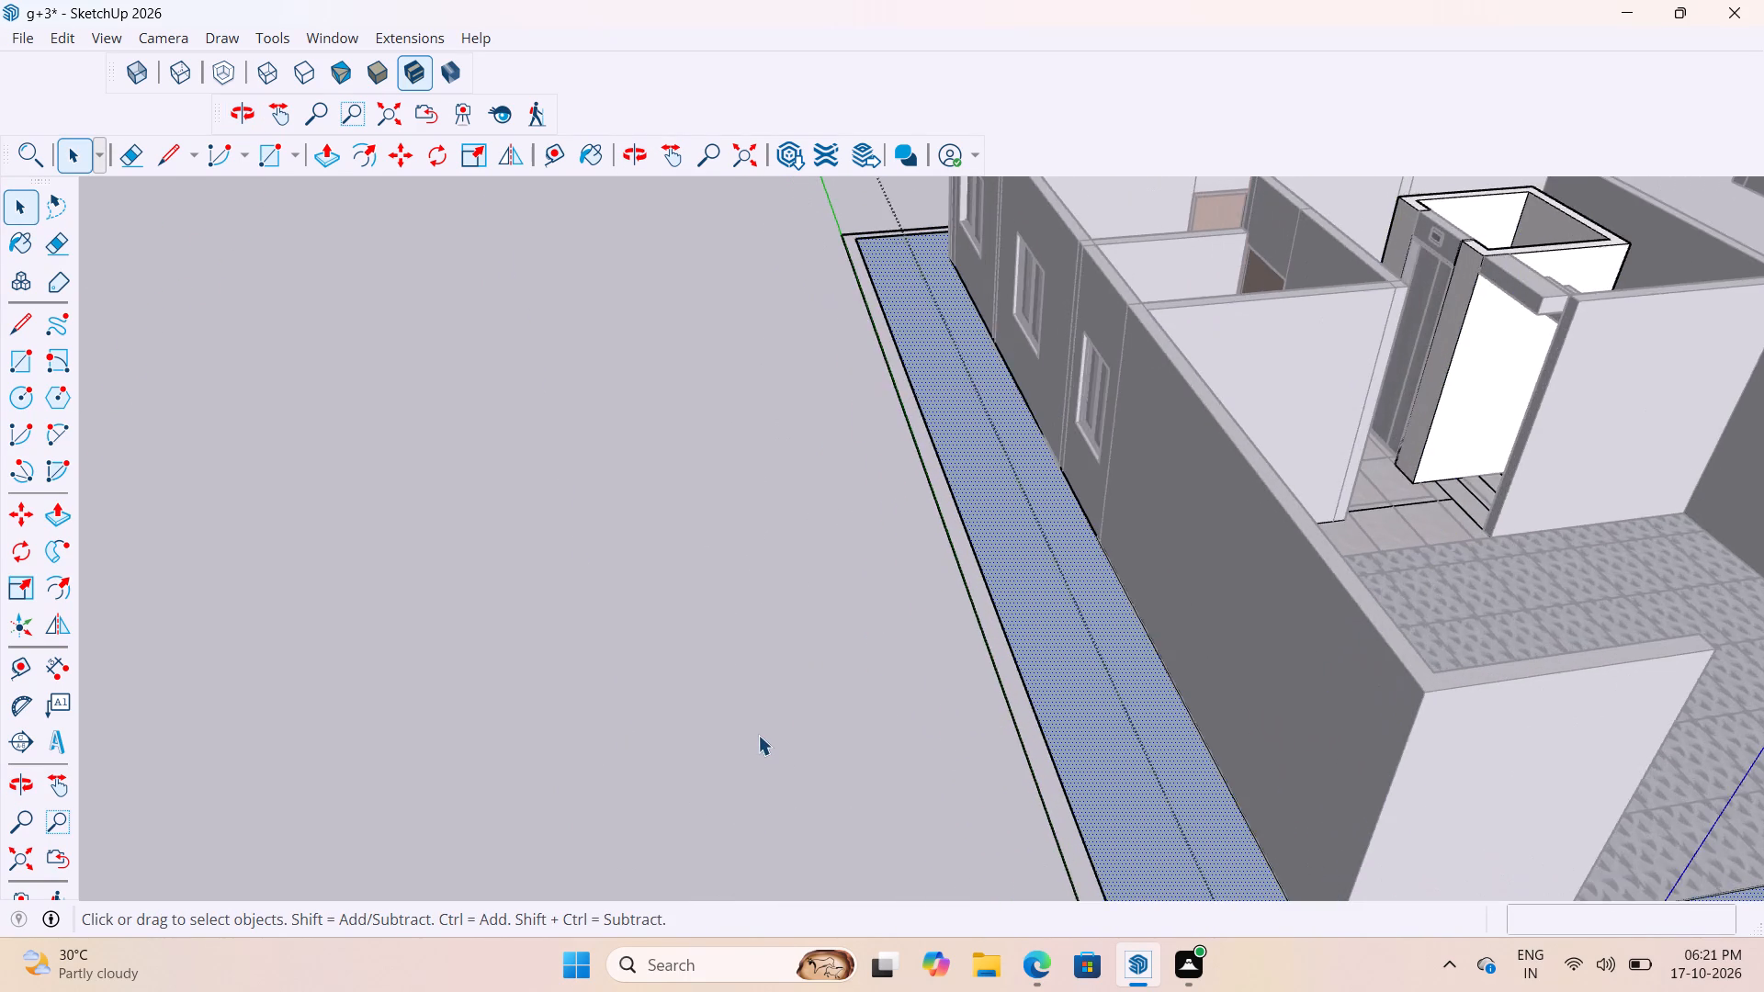
scroll(758, 735, "down", 16)
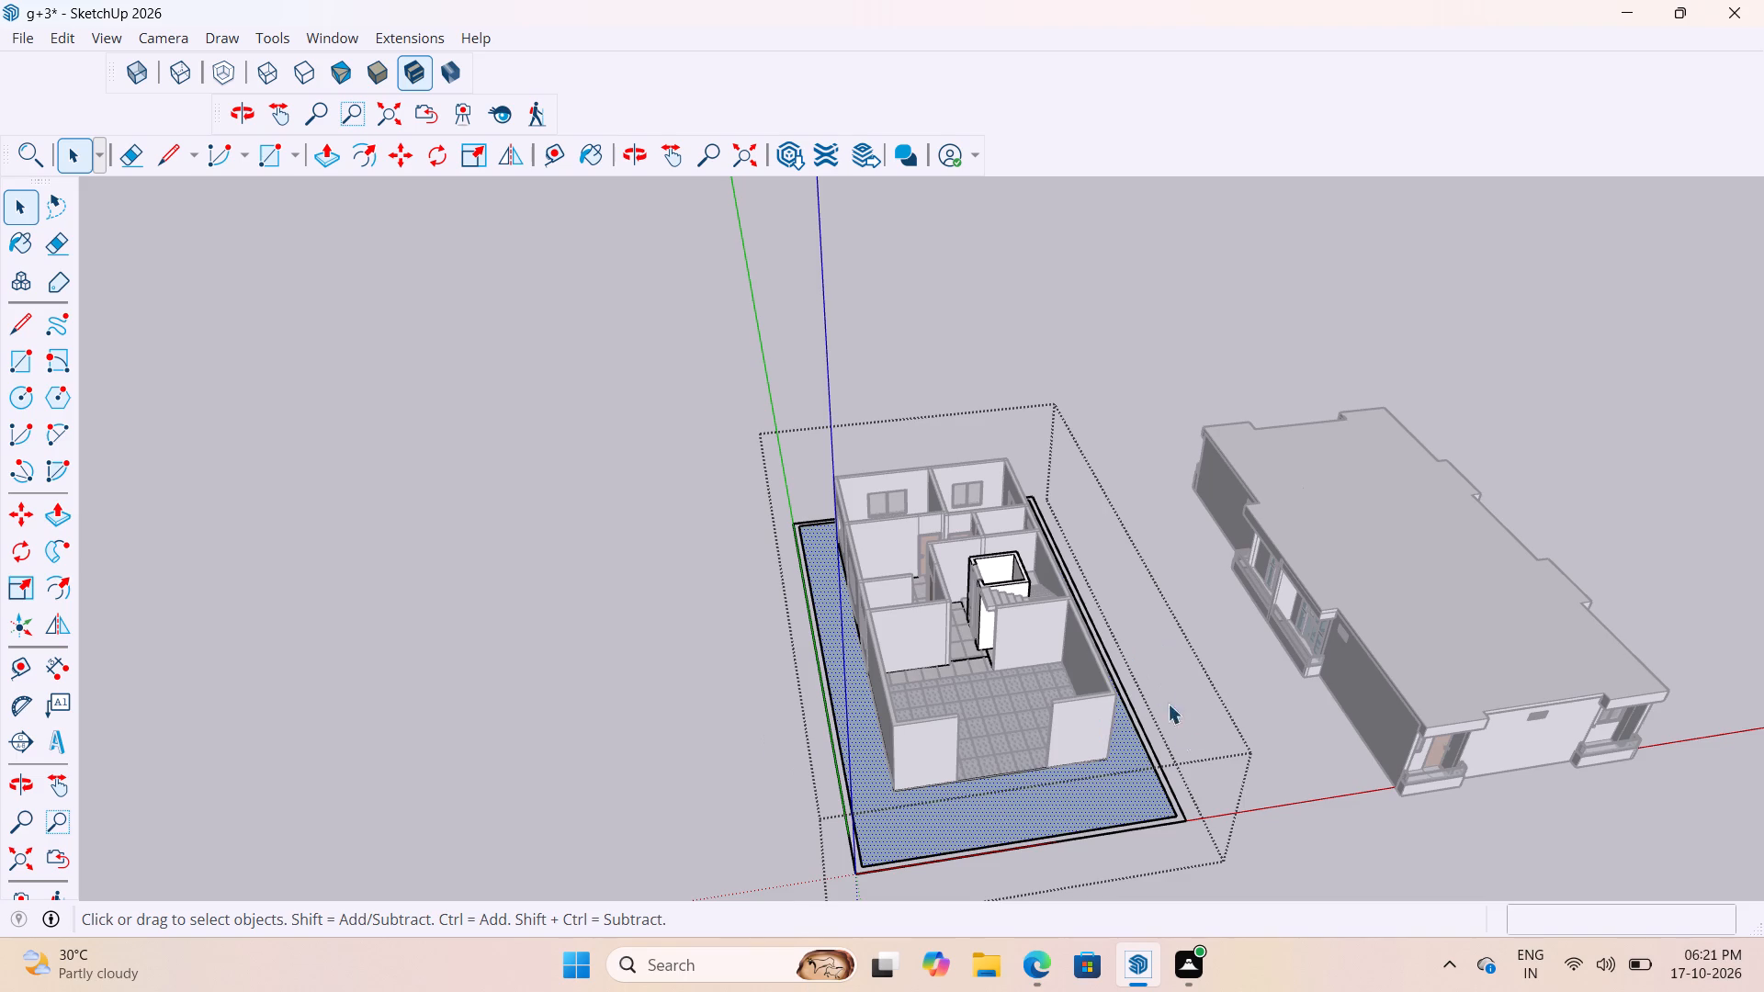
scroll(1198, 782, "up", 3)
left_click(1205, 691)
scroll(1197, 709, "up", 3)
scroll(1159, 674, "down", 4)
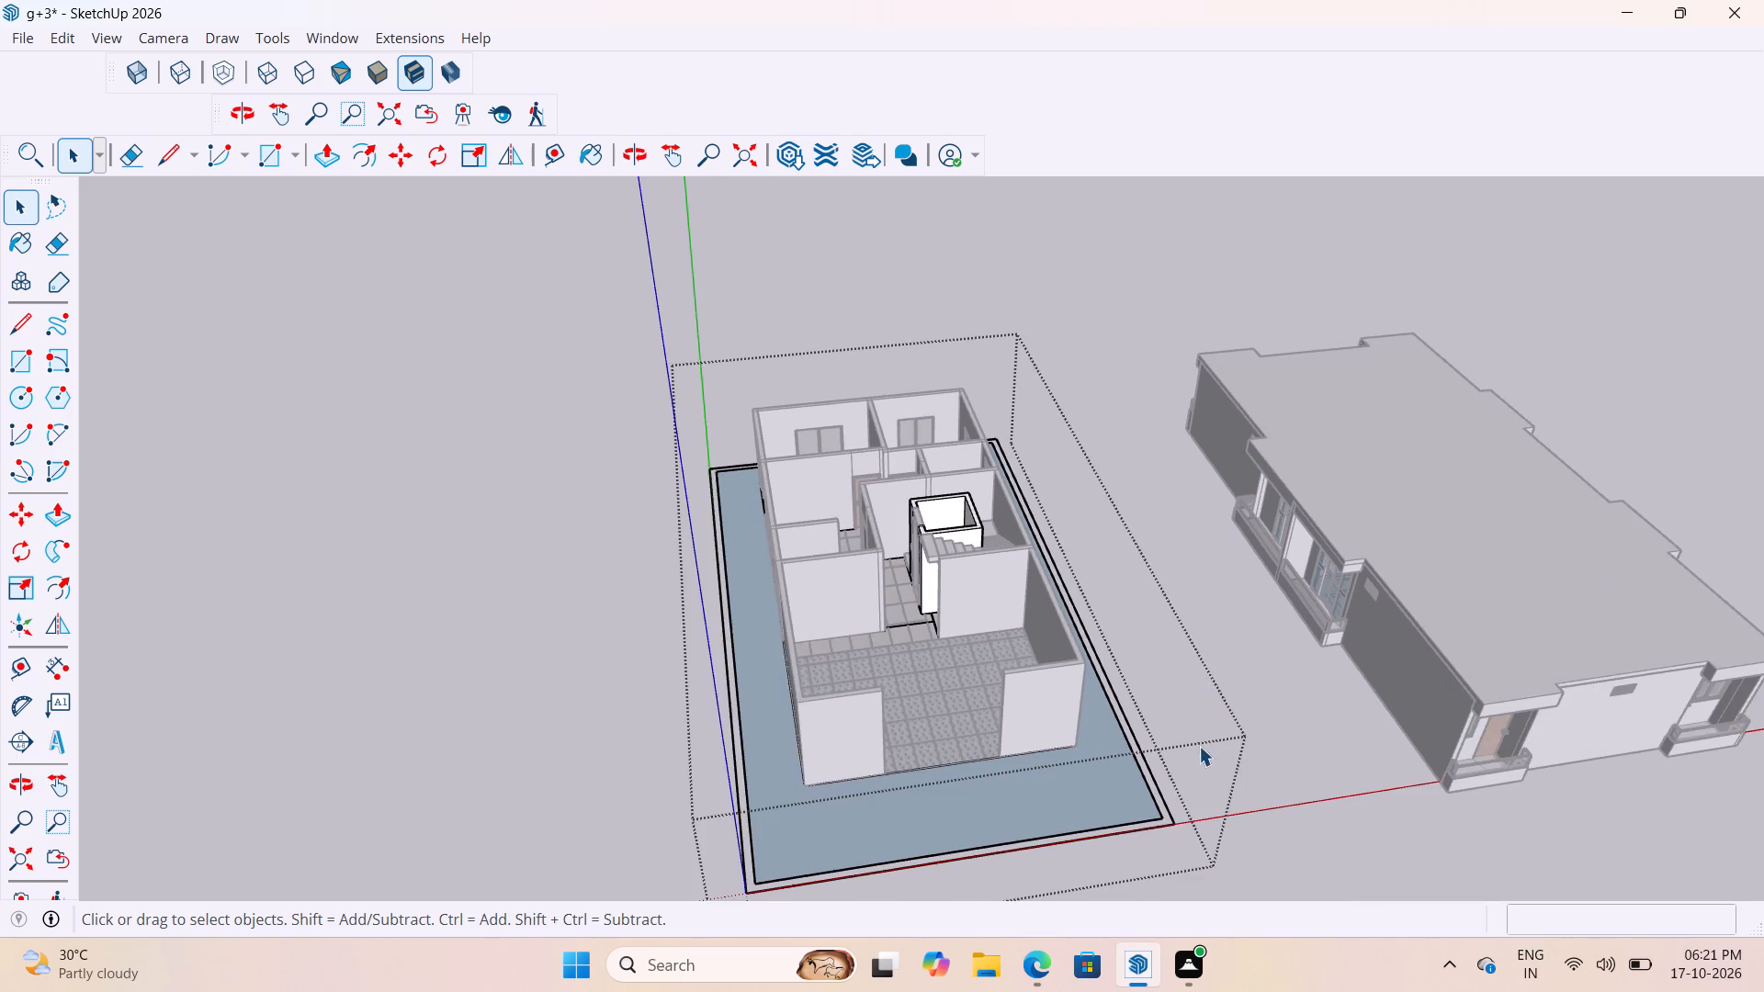
middle_click_drag(1199, 746, 1071, 752)
scroll(790, 807, "up", 4)
scroll(1132, 532, "down", 6)
left_click_drag(697, 590, 701, 606)
scroll(982, 577, "up", 3)
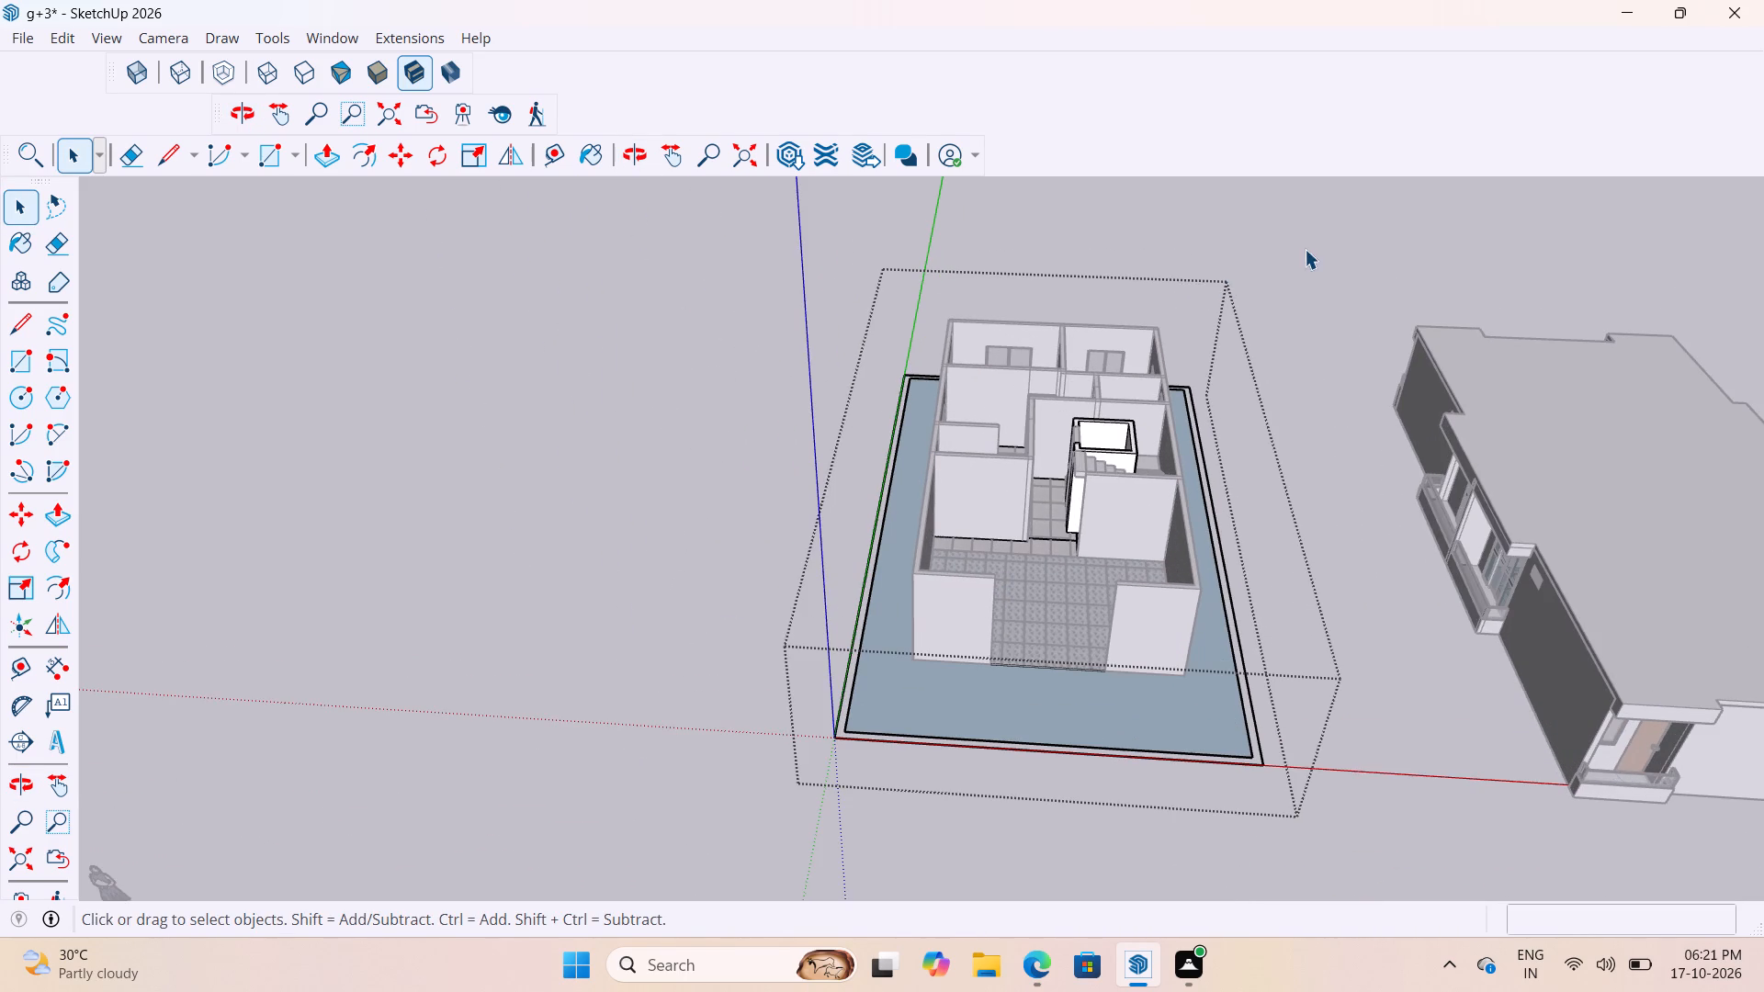
left_click(1305, 248)
Push the end face of one short front wall of the ground floor back 6' 11" to the side wall.
scroll(1005, 627, "up", 7)
middle_click_drag(1018, 602, 775, 661)
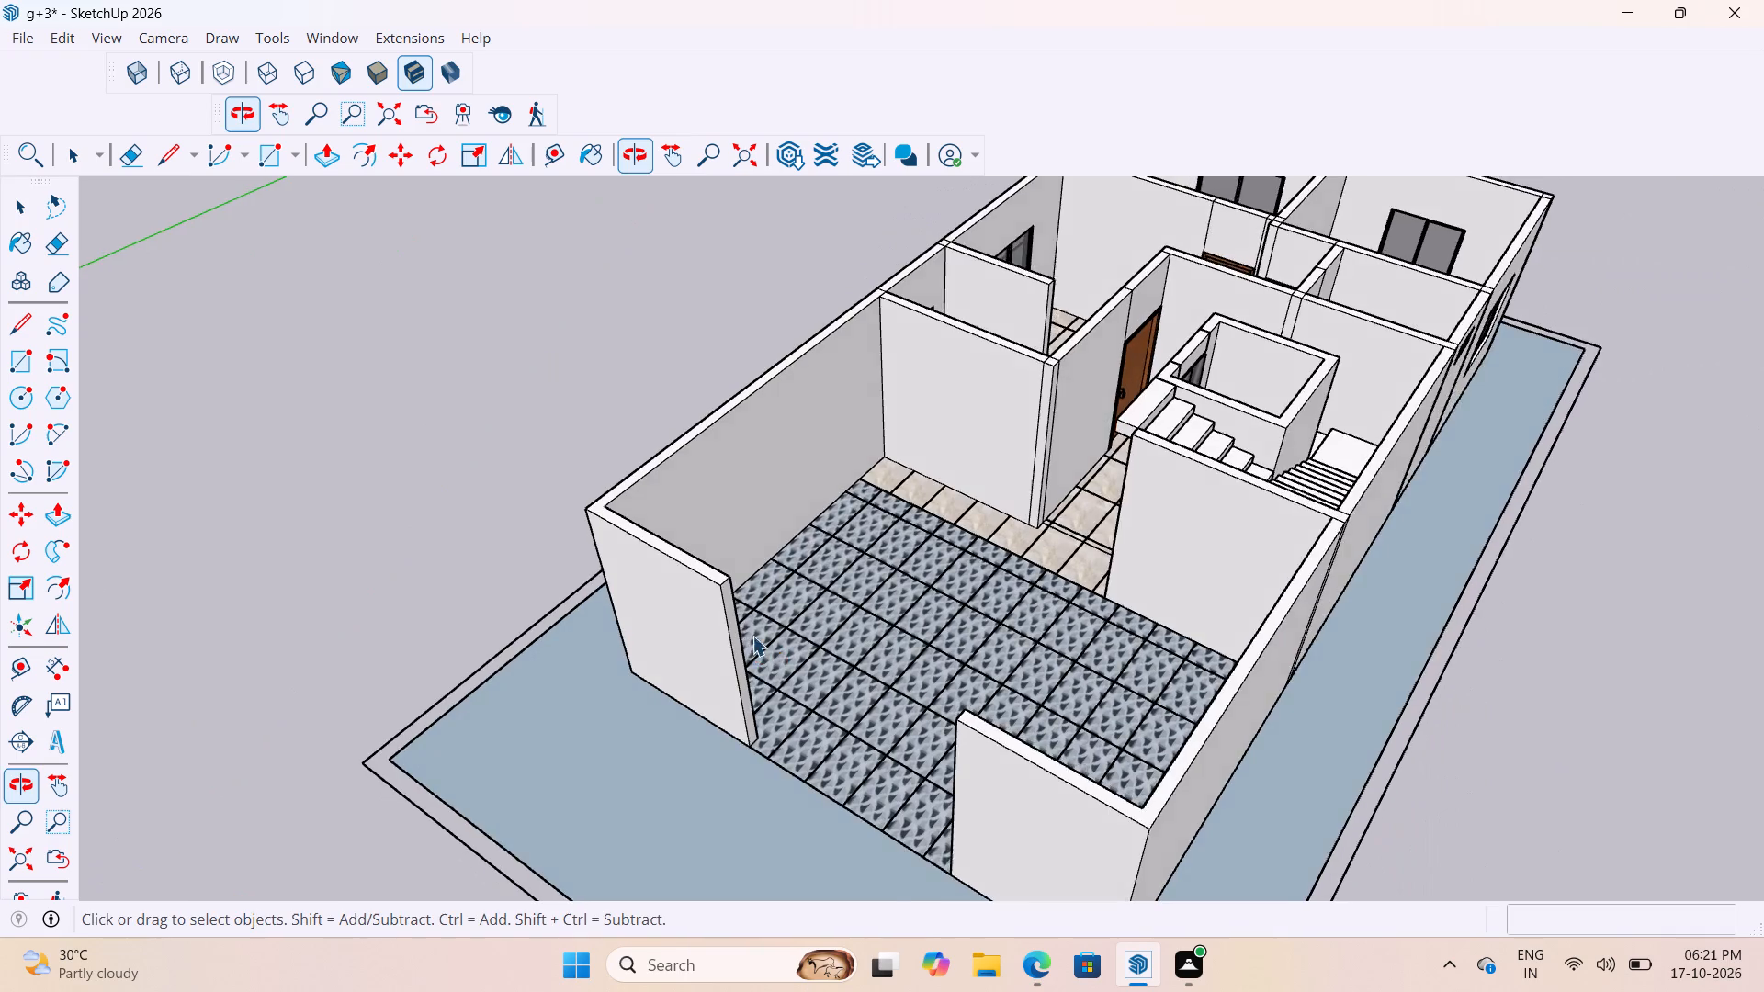
scroll(748, 616, "up", 3)
double_click(729, 657)
key("p")
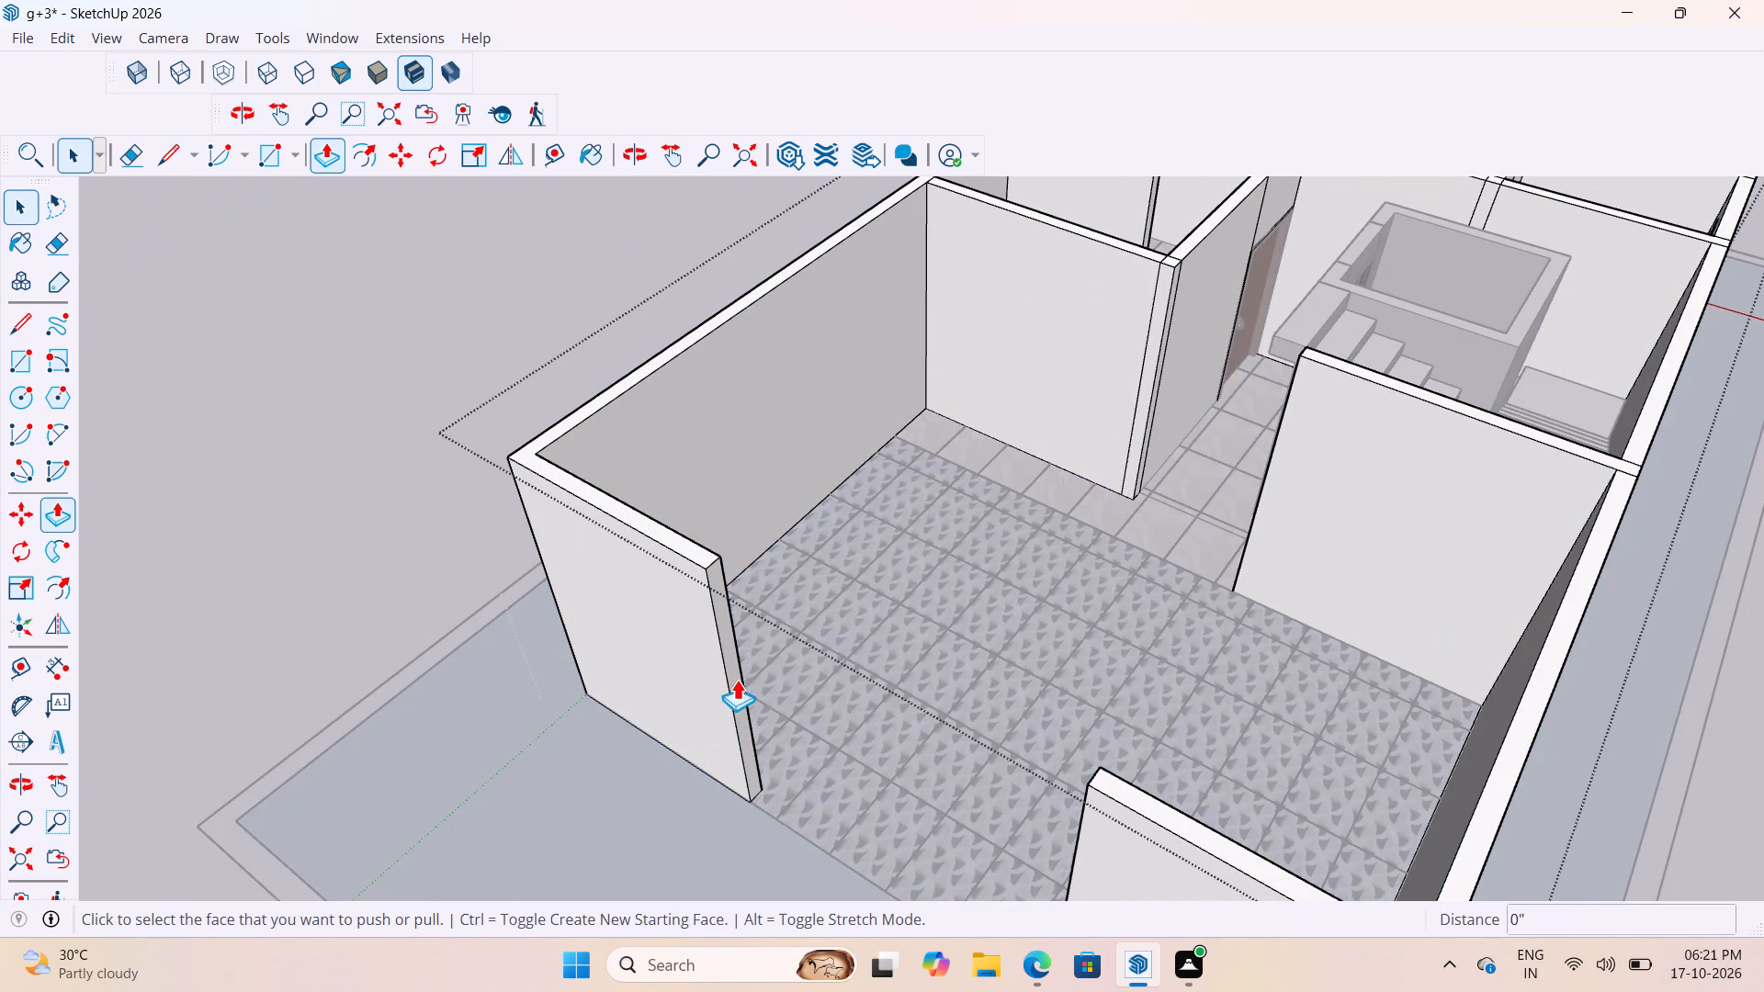
left_click(737, 662)
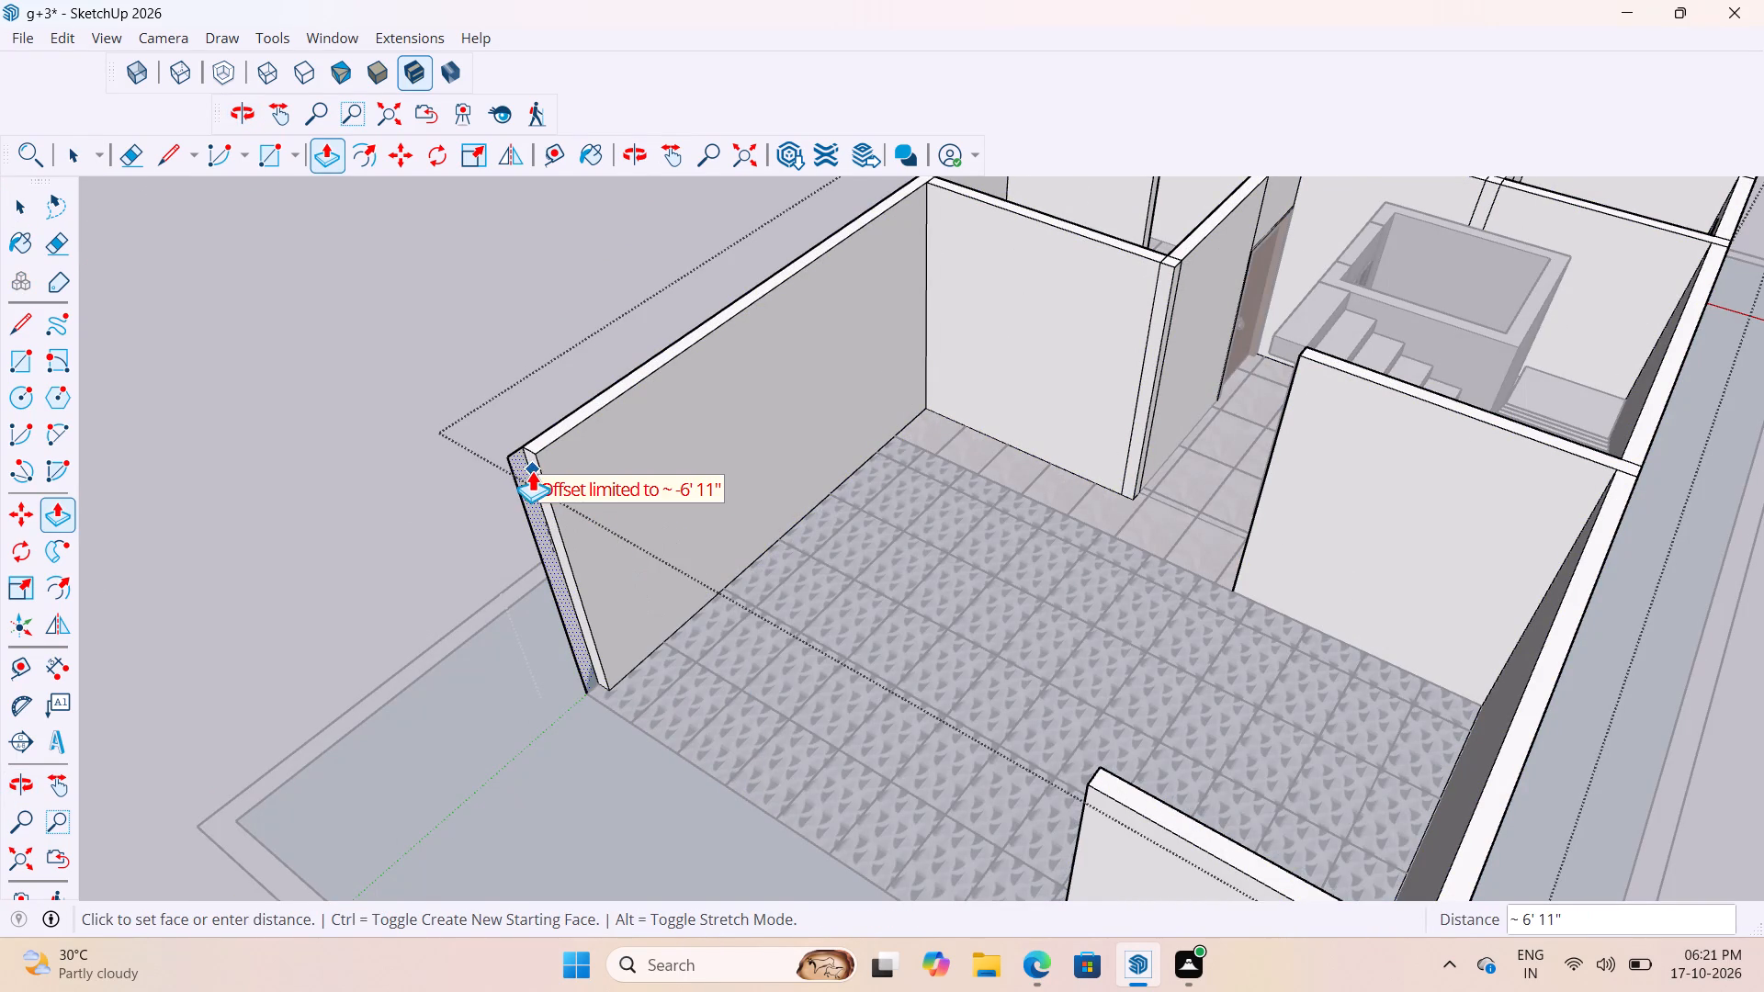
scroll(538, 473, "up", 4)
left_click(537, 451)
Push the end face of the opposite short front wall back 6' 5" to its side wall, opening the front completely.
scroll(714, 469, "down", 5)
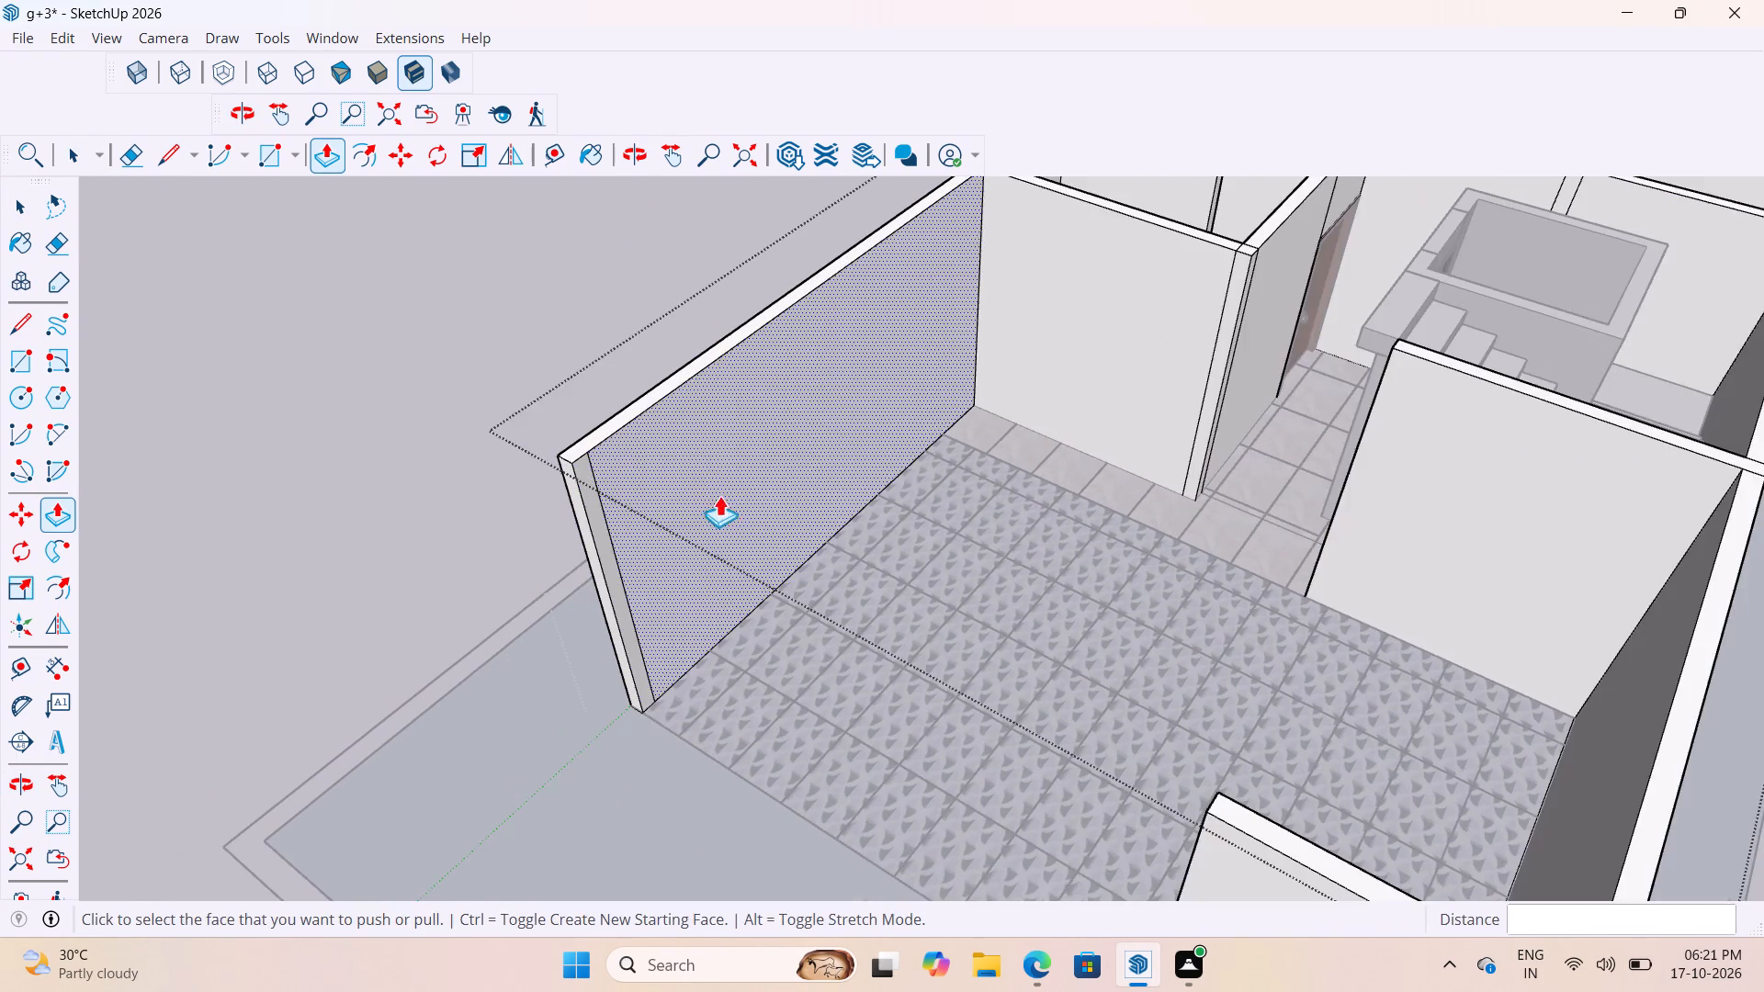
middle_click_drag(729, 504, 1032, 618)
scroll(1386, 708, "up", 3)
left_click(1356, 672)
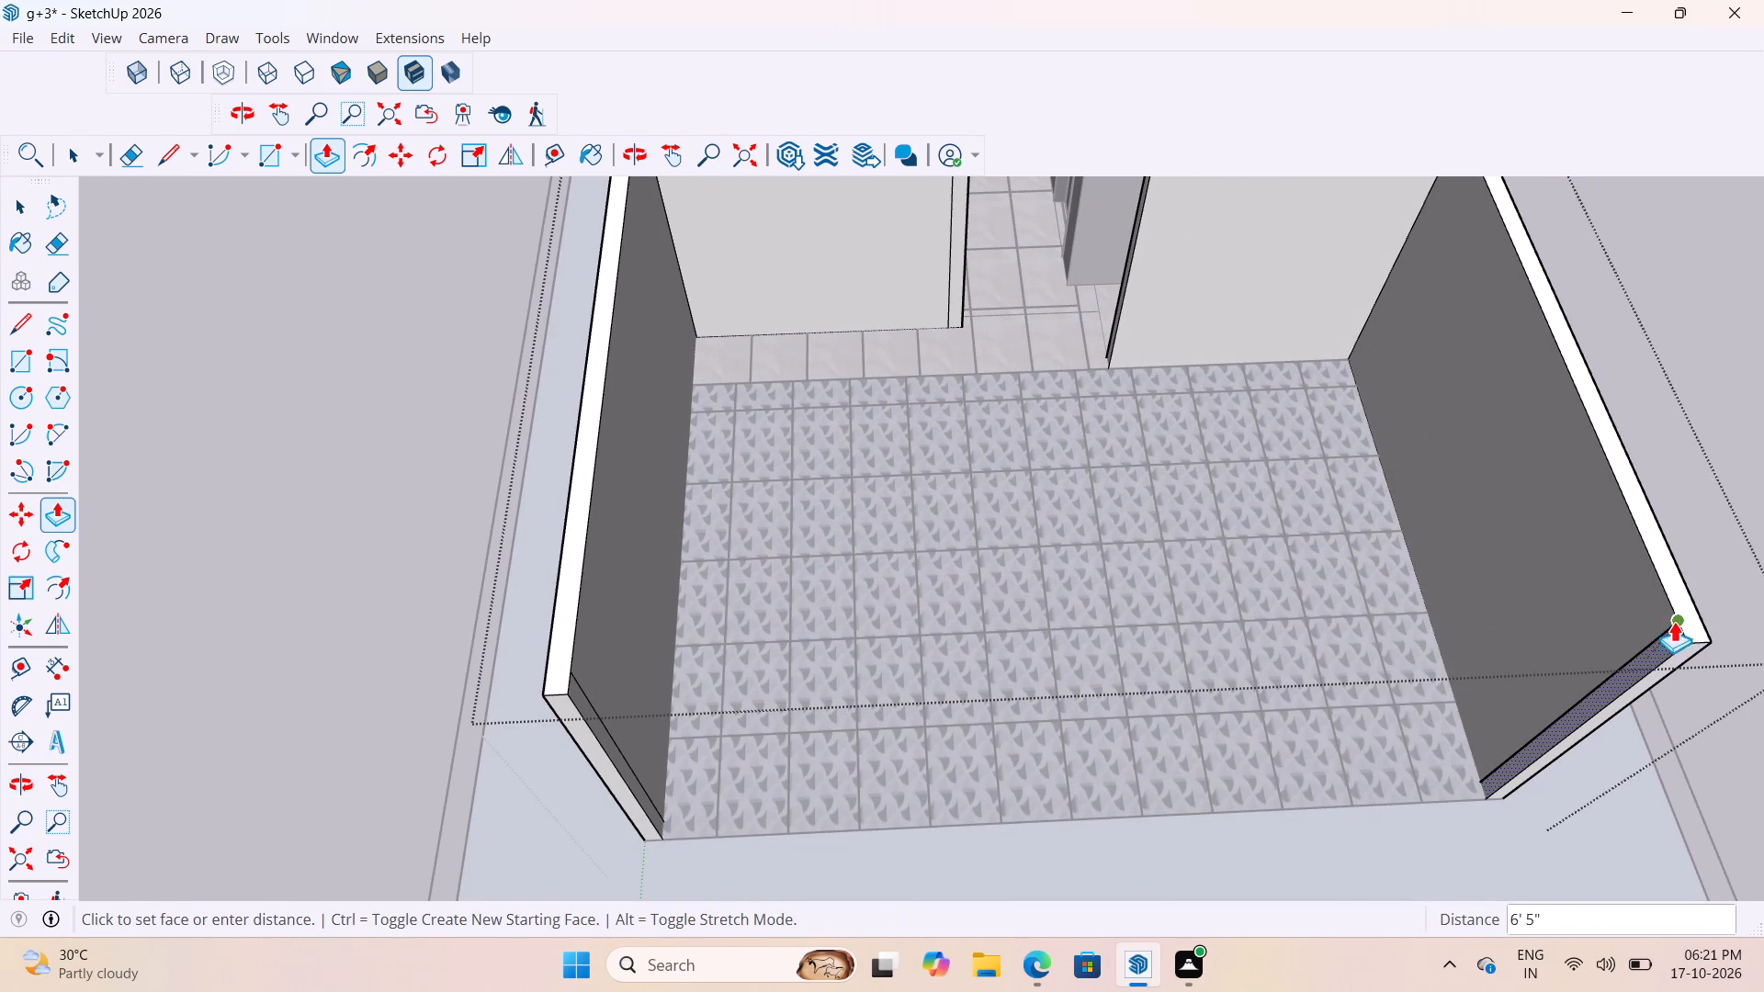
left_click(1666, 613)
scroll(965, 658, "down", 10)
key("space")
left_click(703, 592)
Delete the ground face inside the plot's inner boundary line, keeping the two boundary outlines.
scroll(810, 570, "up", 3)
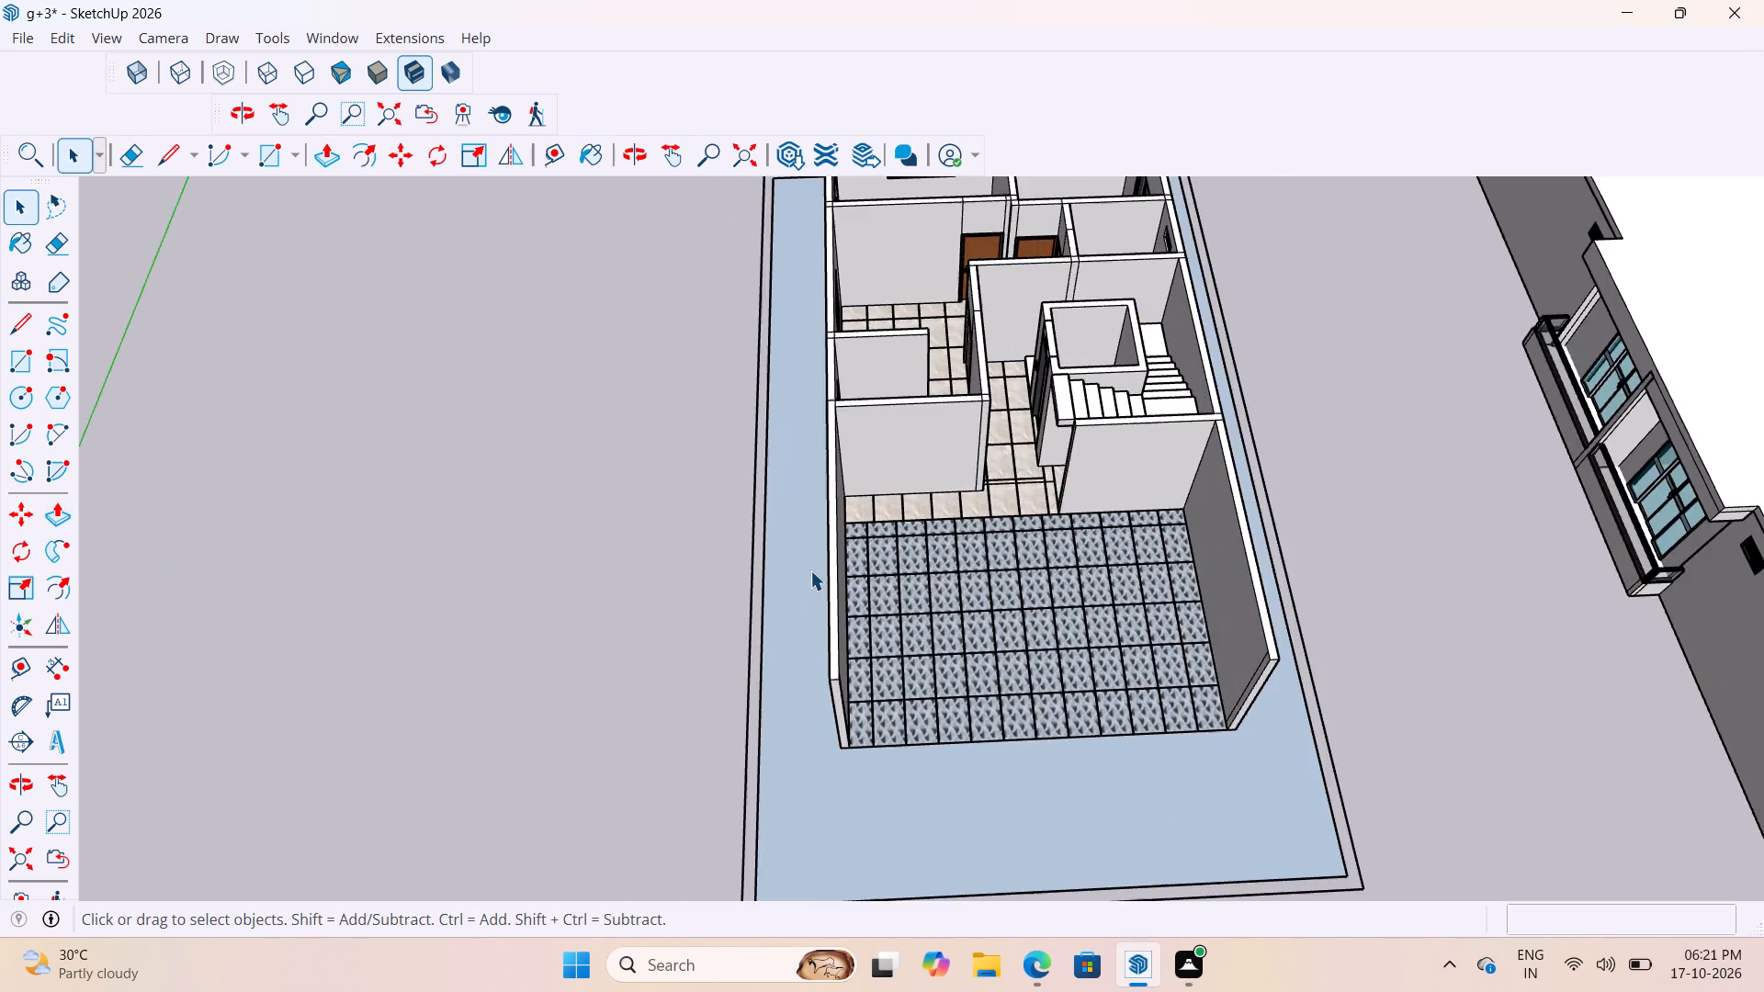
scroll(810, 570, "down", 6)
scroll(840, 729, "up", 2)
left_click(863, 750)
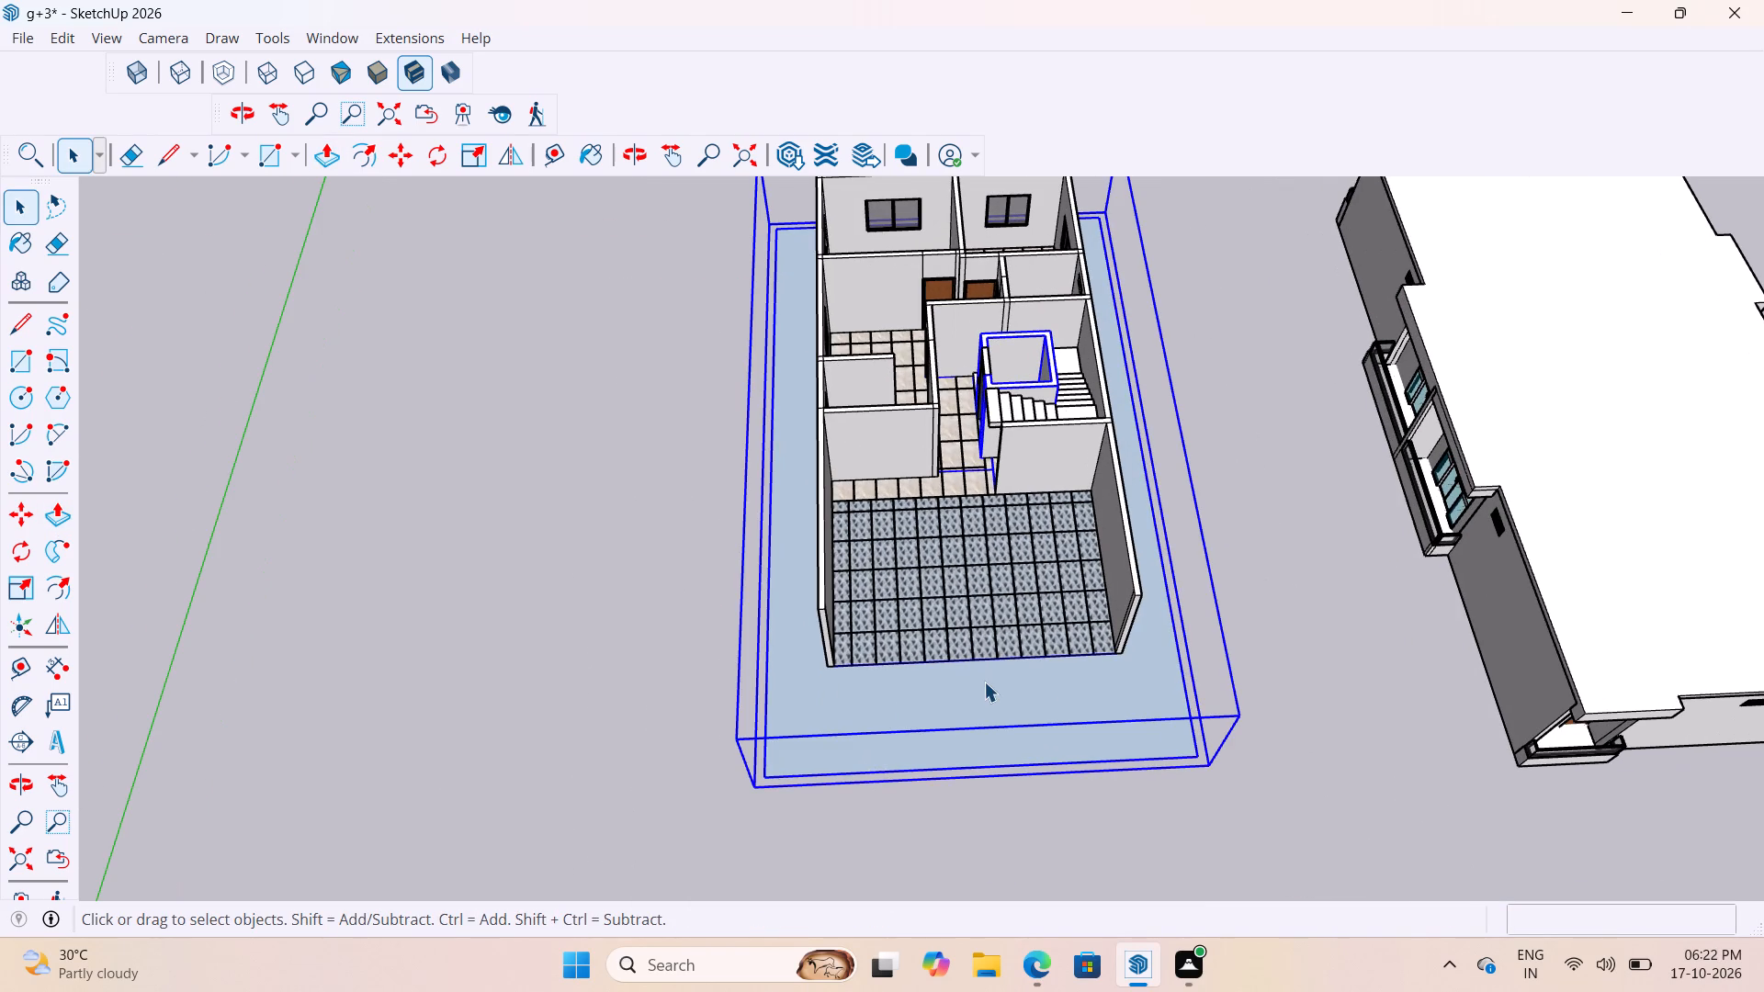
double_click(988, 682)
left_click(984, 693)
key("Delete")
scroll(984, 693, "down", 5)
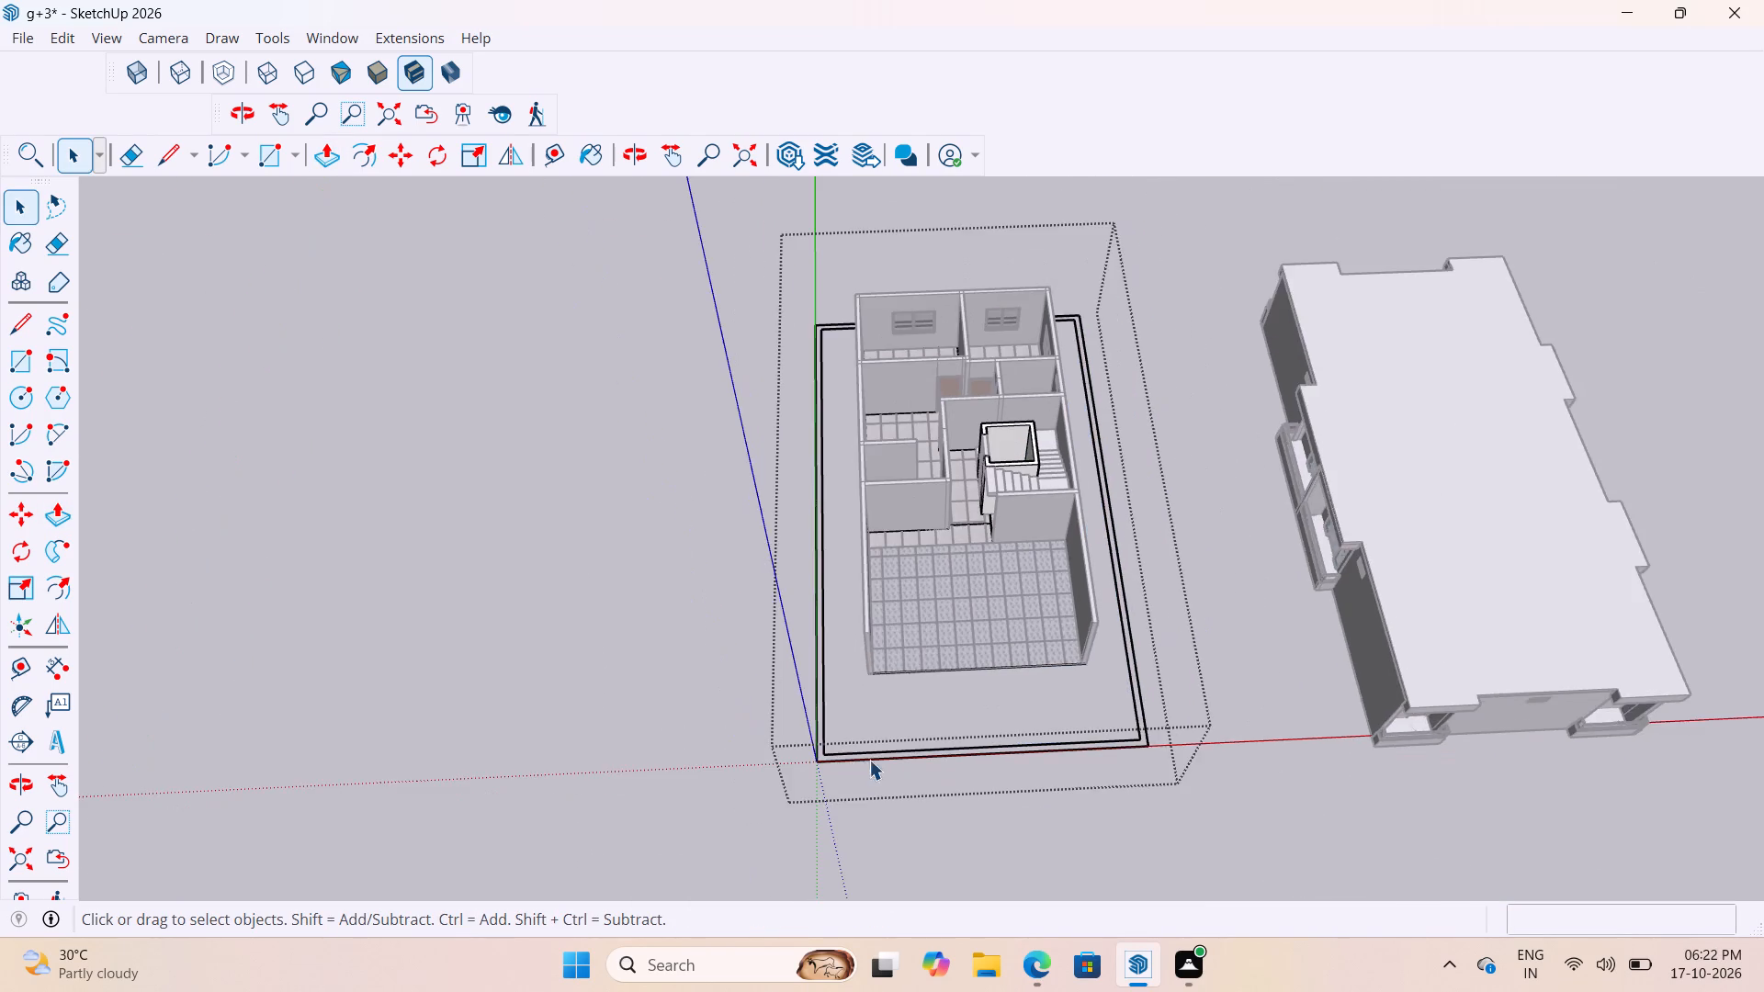
scroll(851, 754, "up", 13)
scroll(857, 761, "down", 17)
left_click(629, 613)
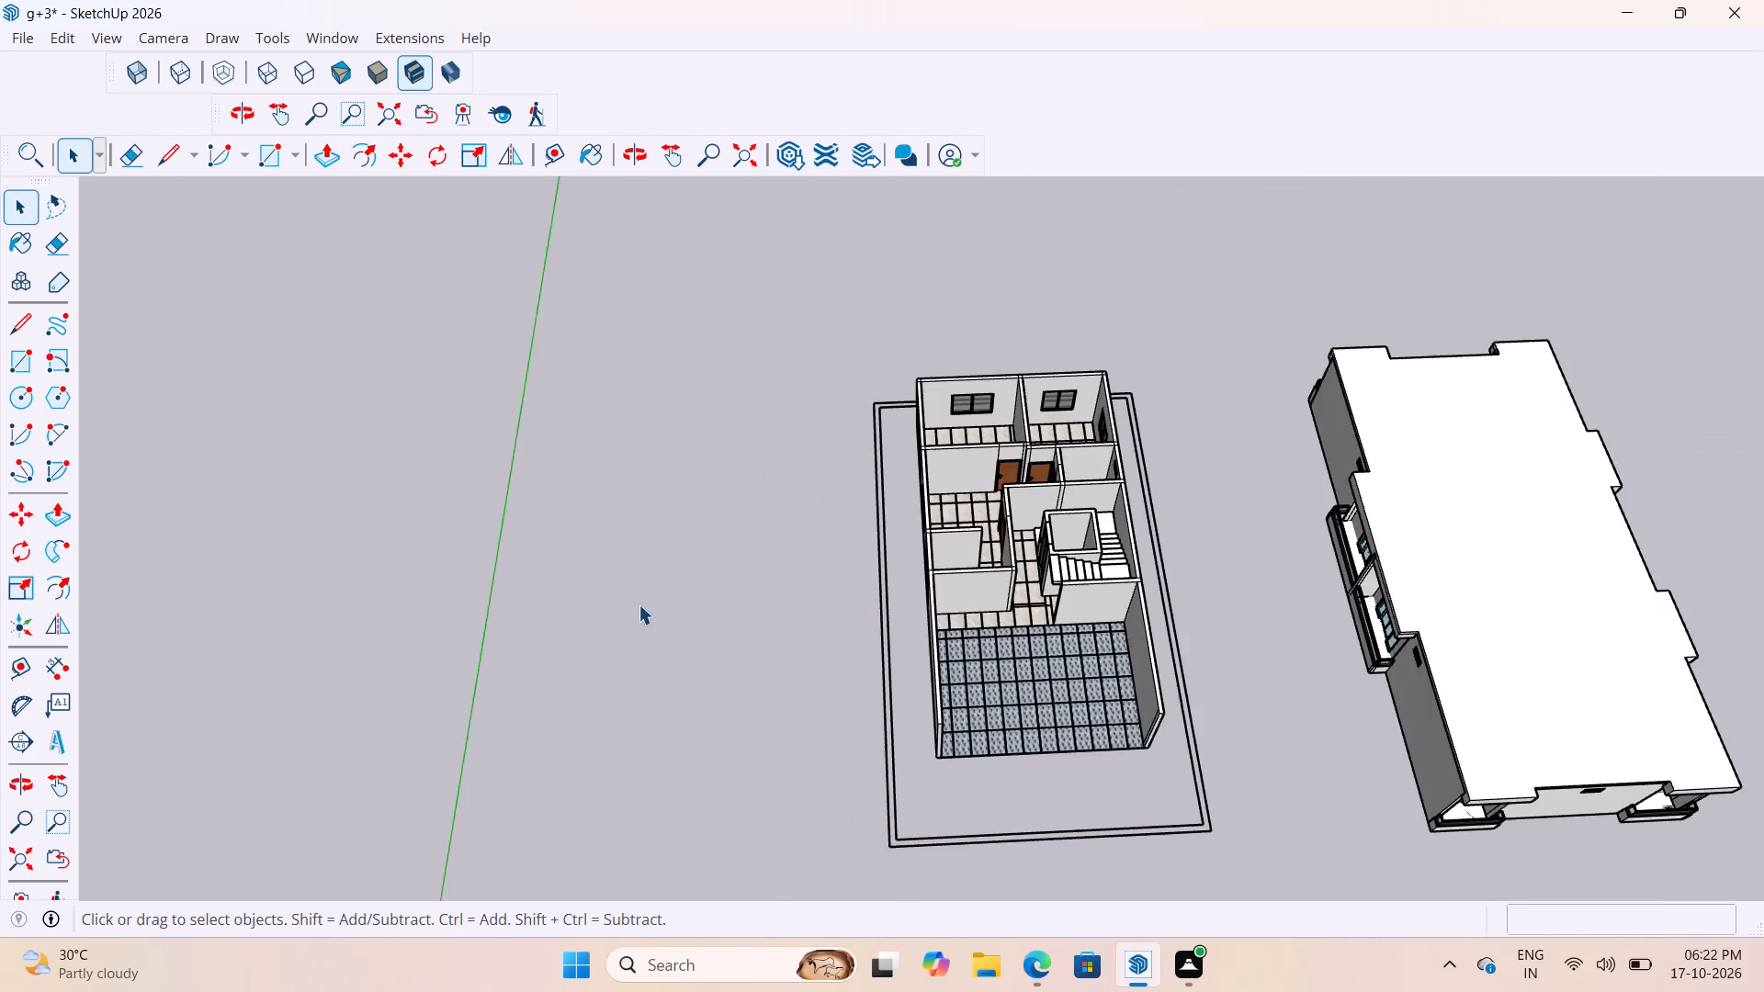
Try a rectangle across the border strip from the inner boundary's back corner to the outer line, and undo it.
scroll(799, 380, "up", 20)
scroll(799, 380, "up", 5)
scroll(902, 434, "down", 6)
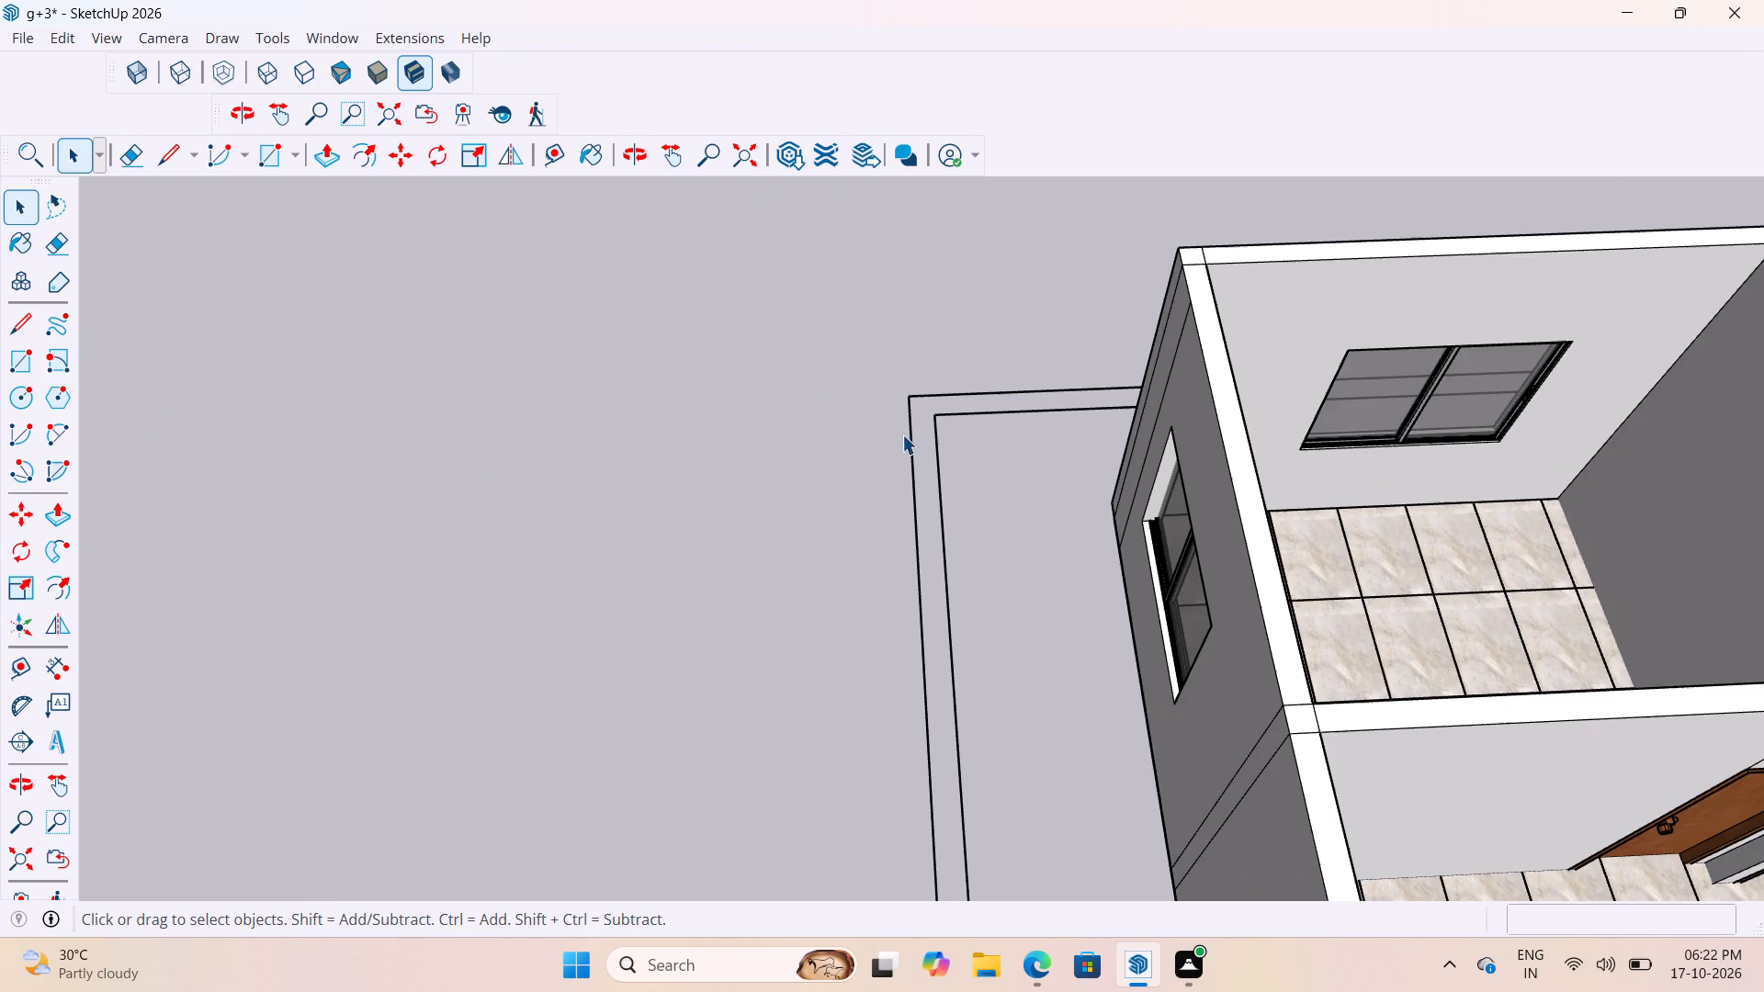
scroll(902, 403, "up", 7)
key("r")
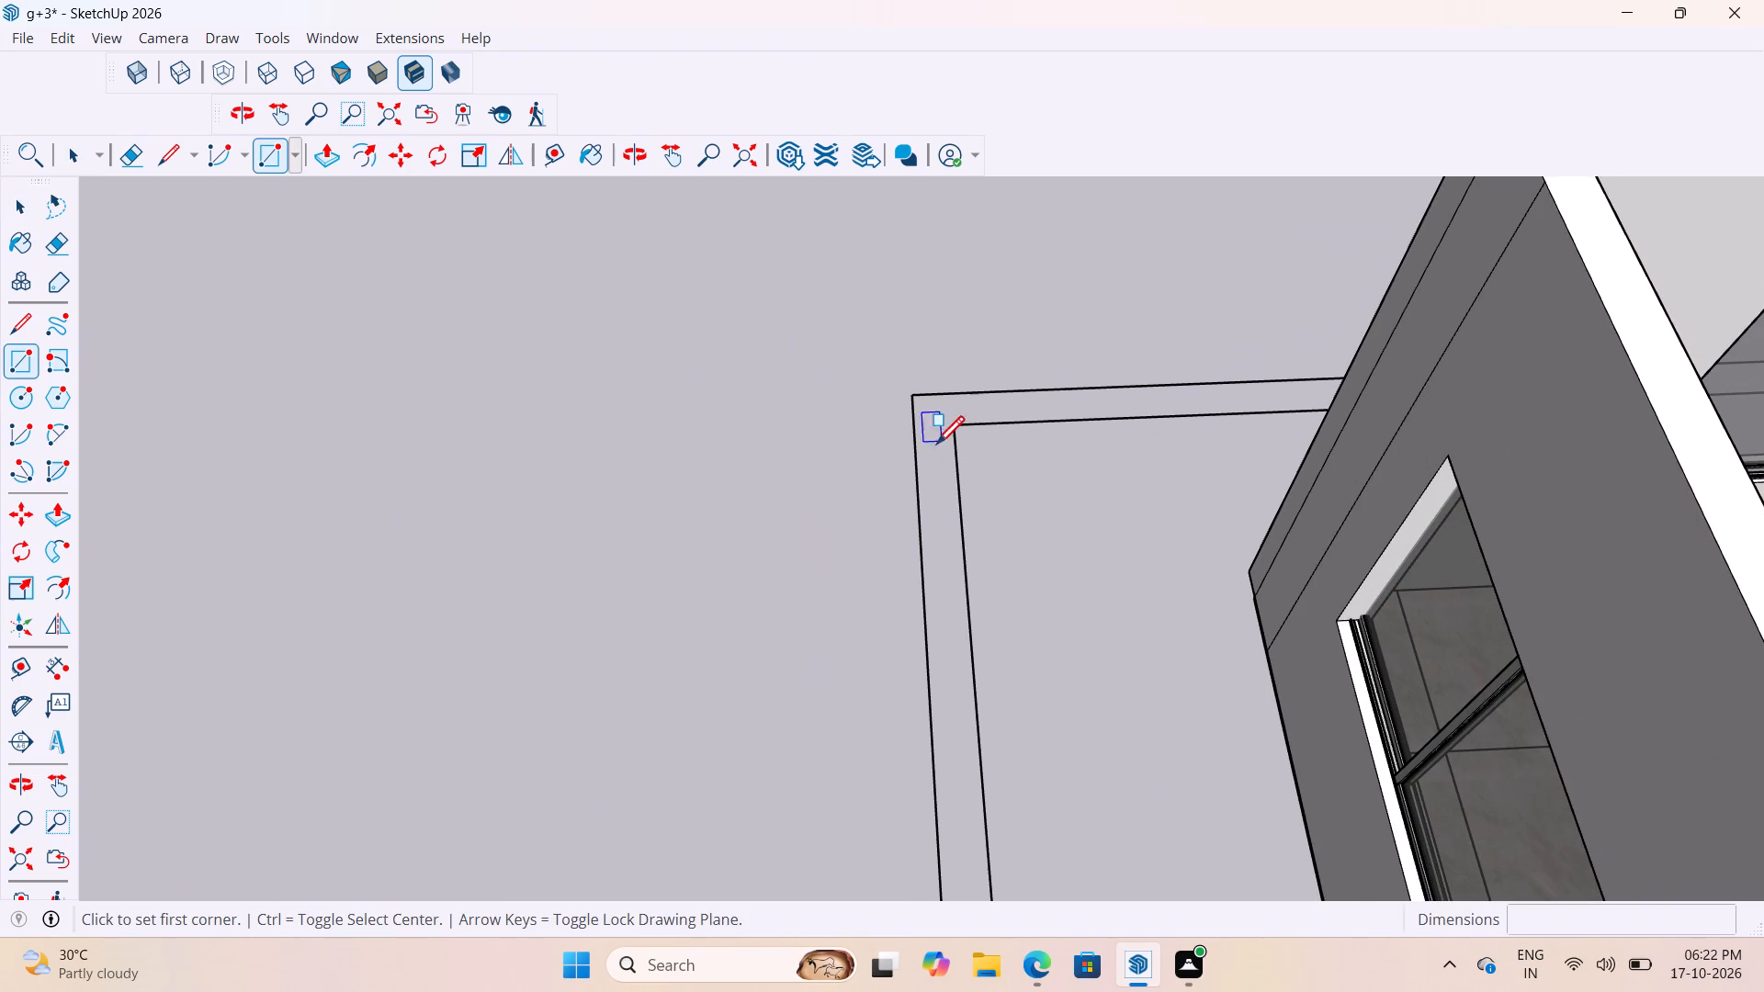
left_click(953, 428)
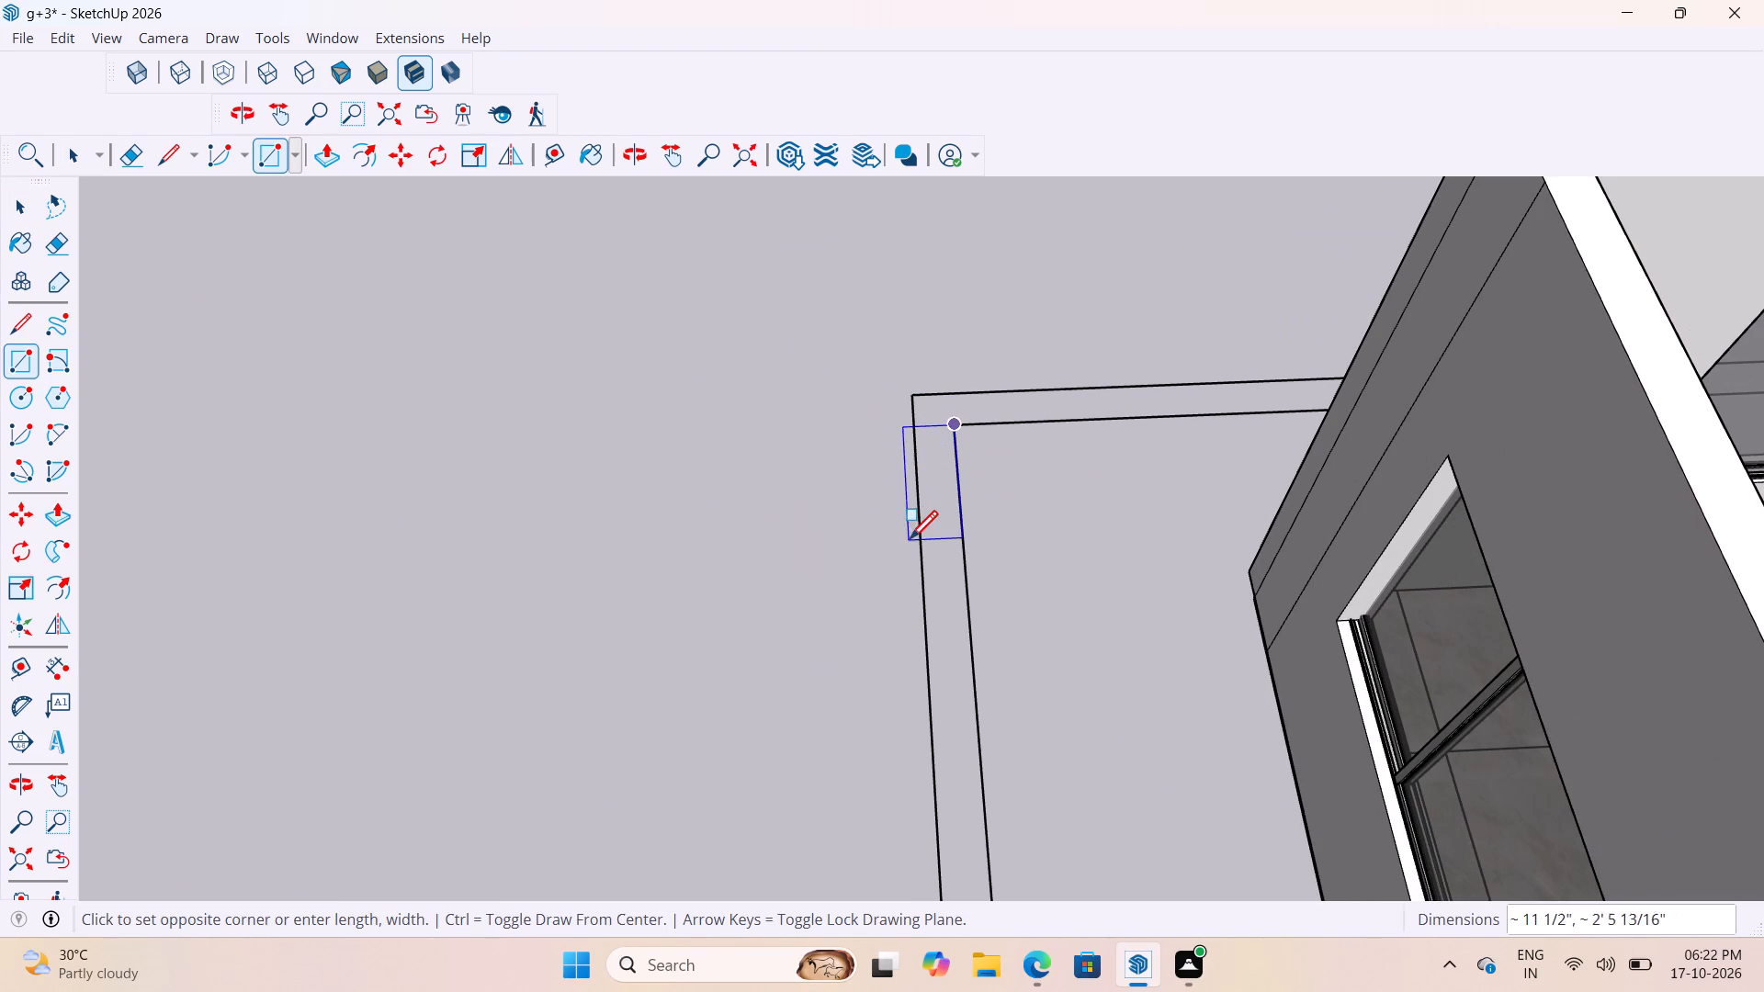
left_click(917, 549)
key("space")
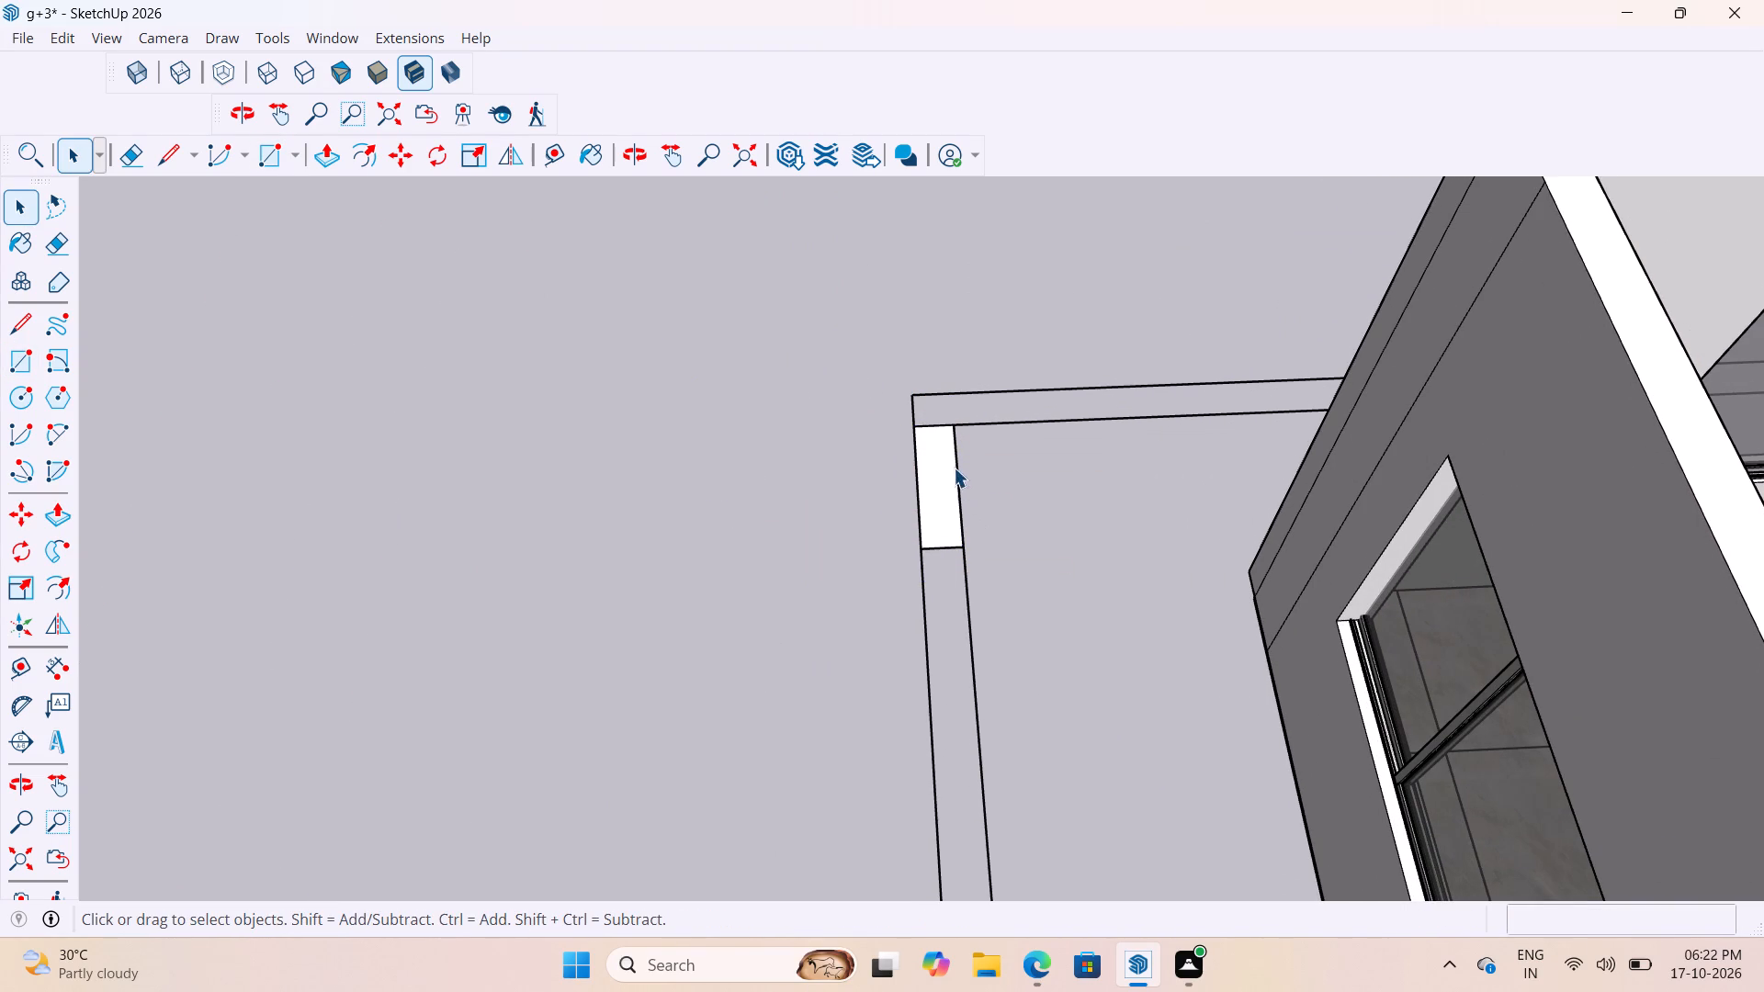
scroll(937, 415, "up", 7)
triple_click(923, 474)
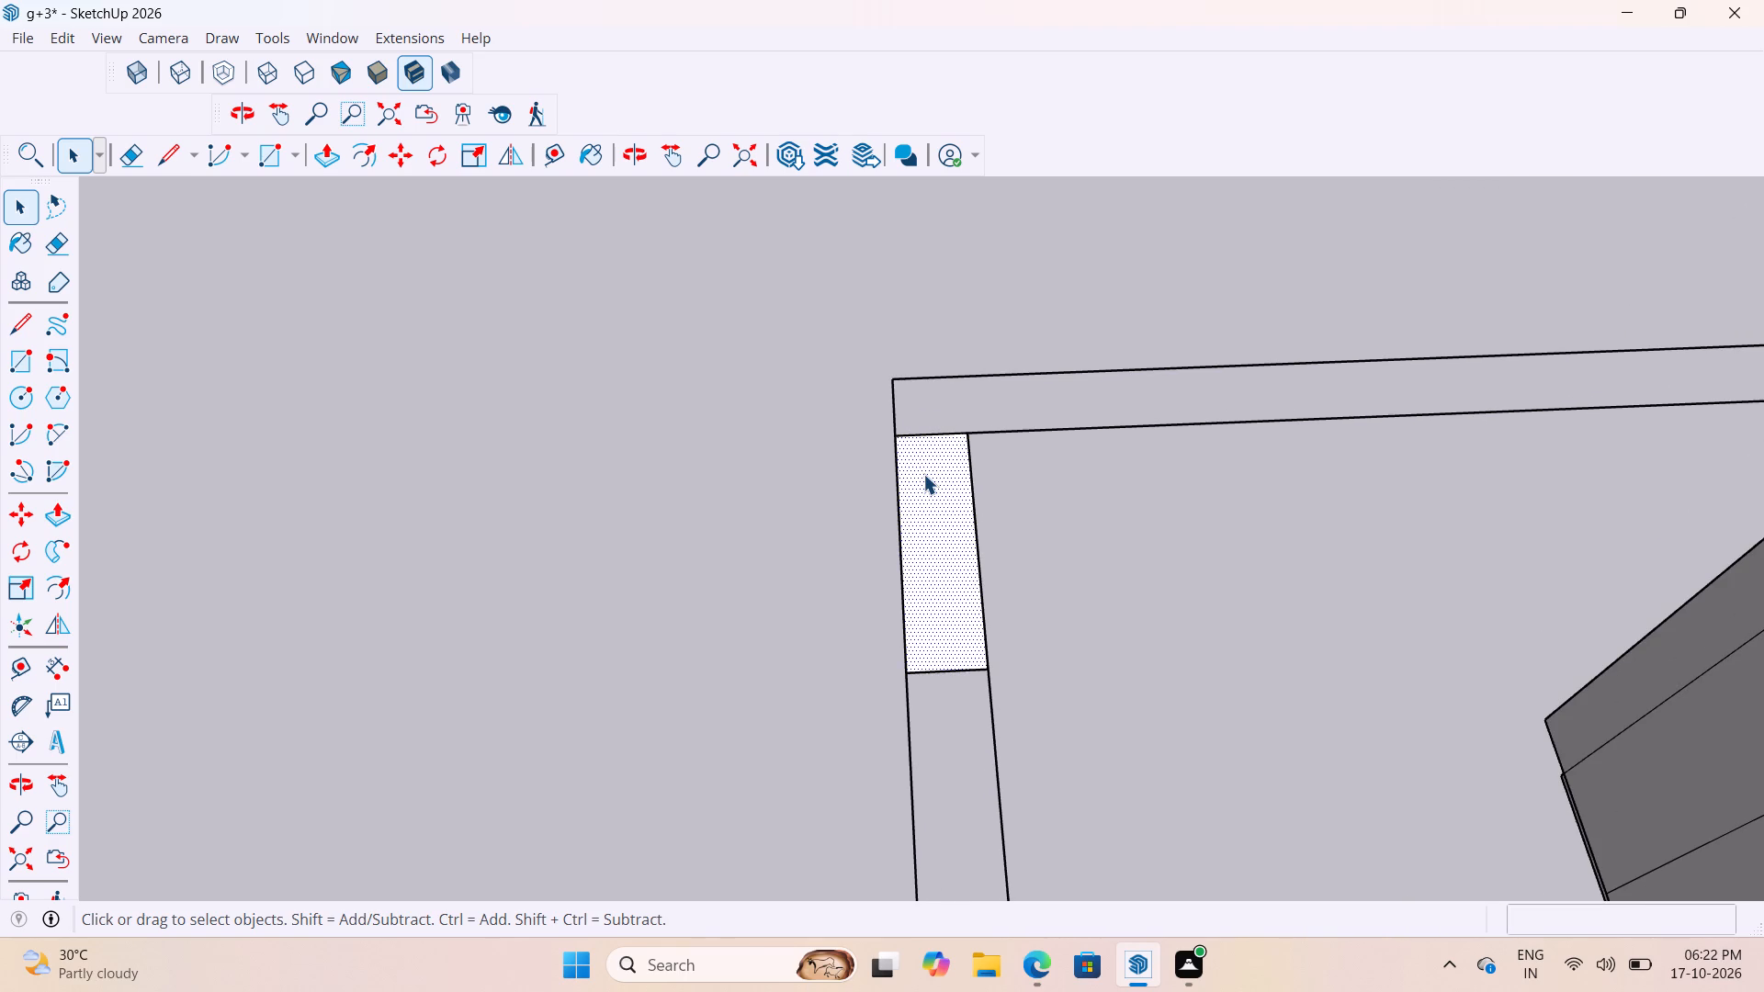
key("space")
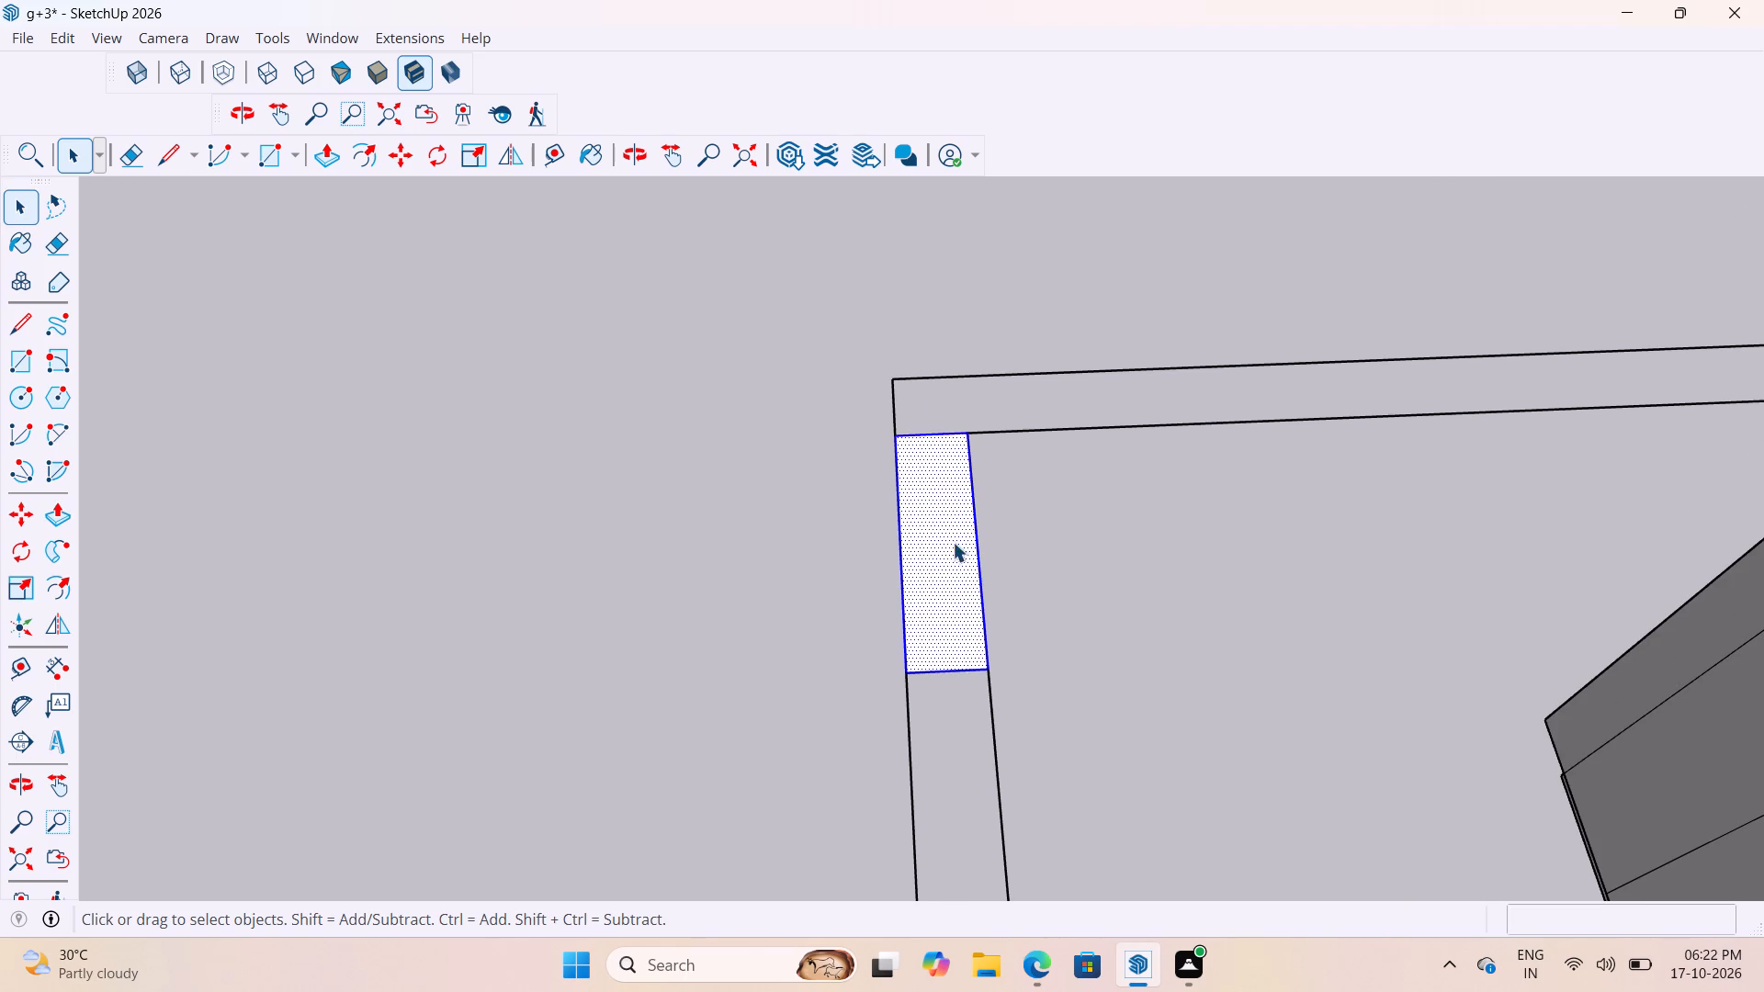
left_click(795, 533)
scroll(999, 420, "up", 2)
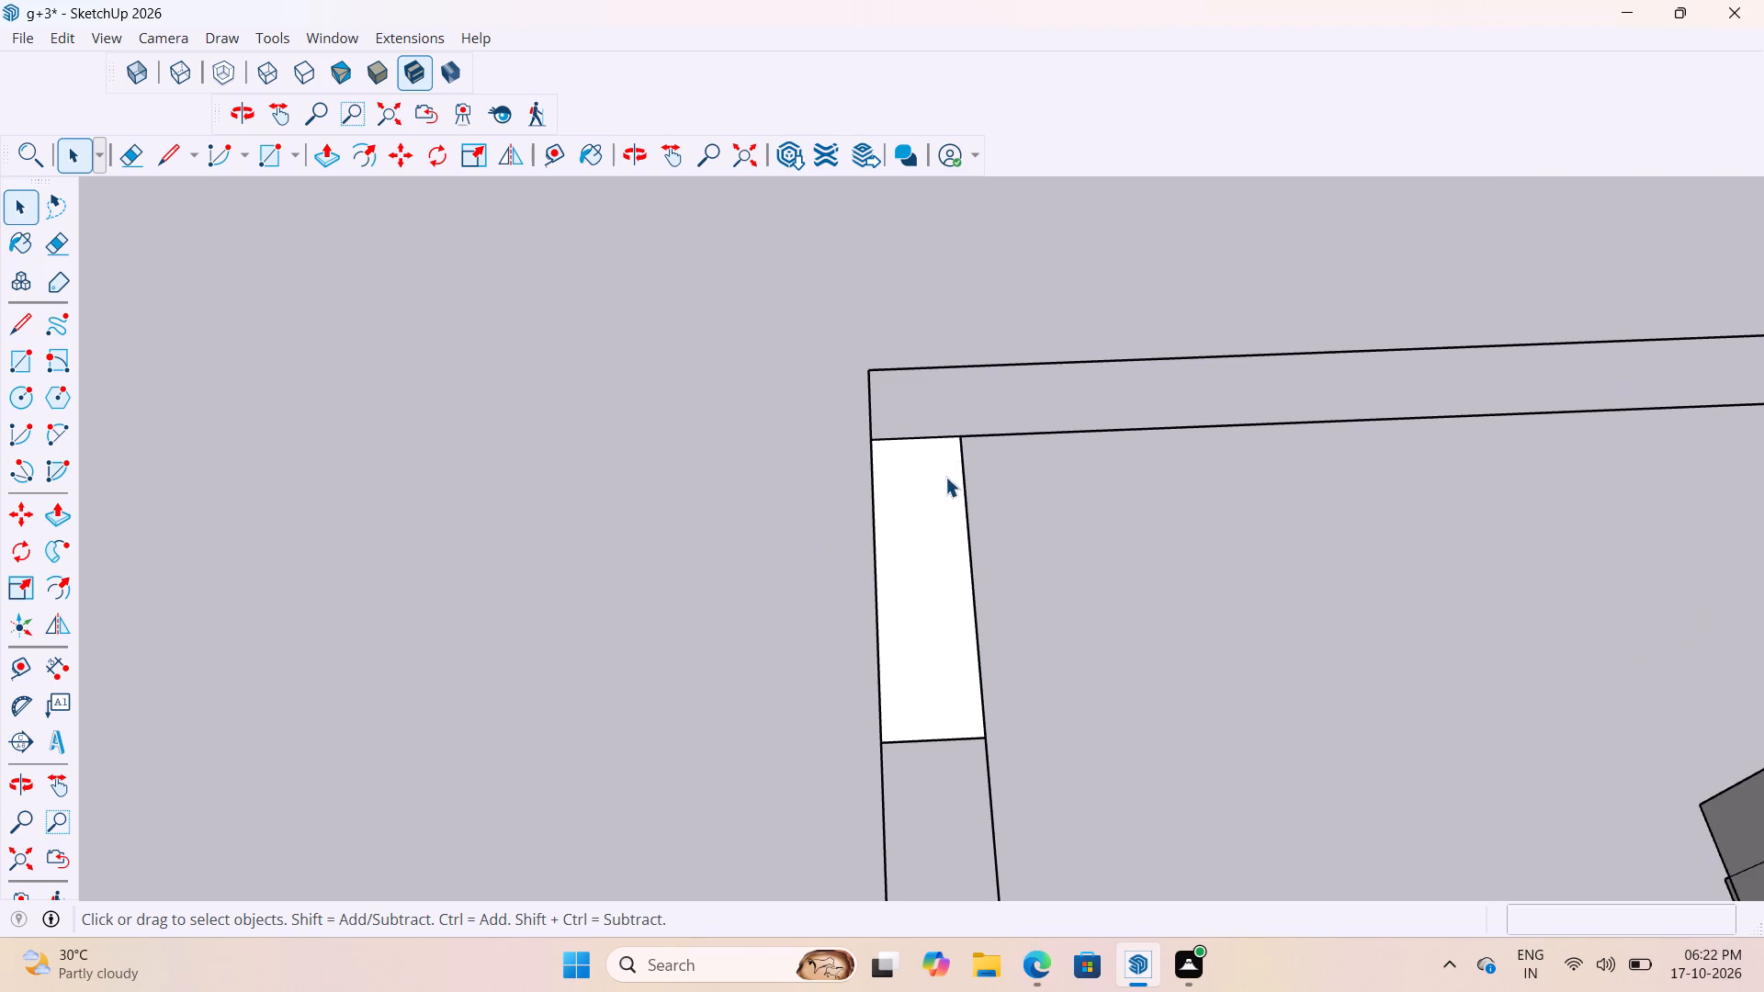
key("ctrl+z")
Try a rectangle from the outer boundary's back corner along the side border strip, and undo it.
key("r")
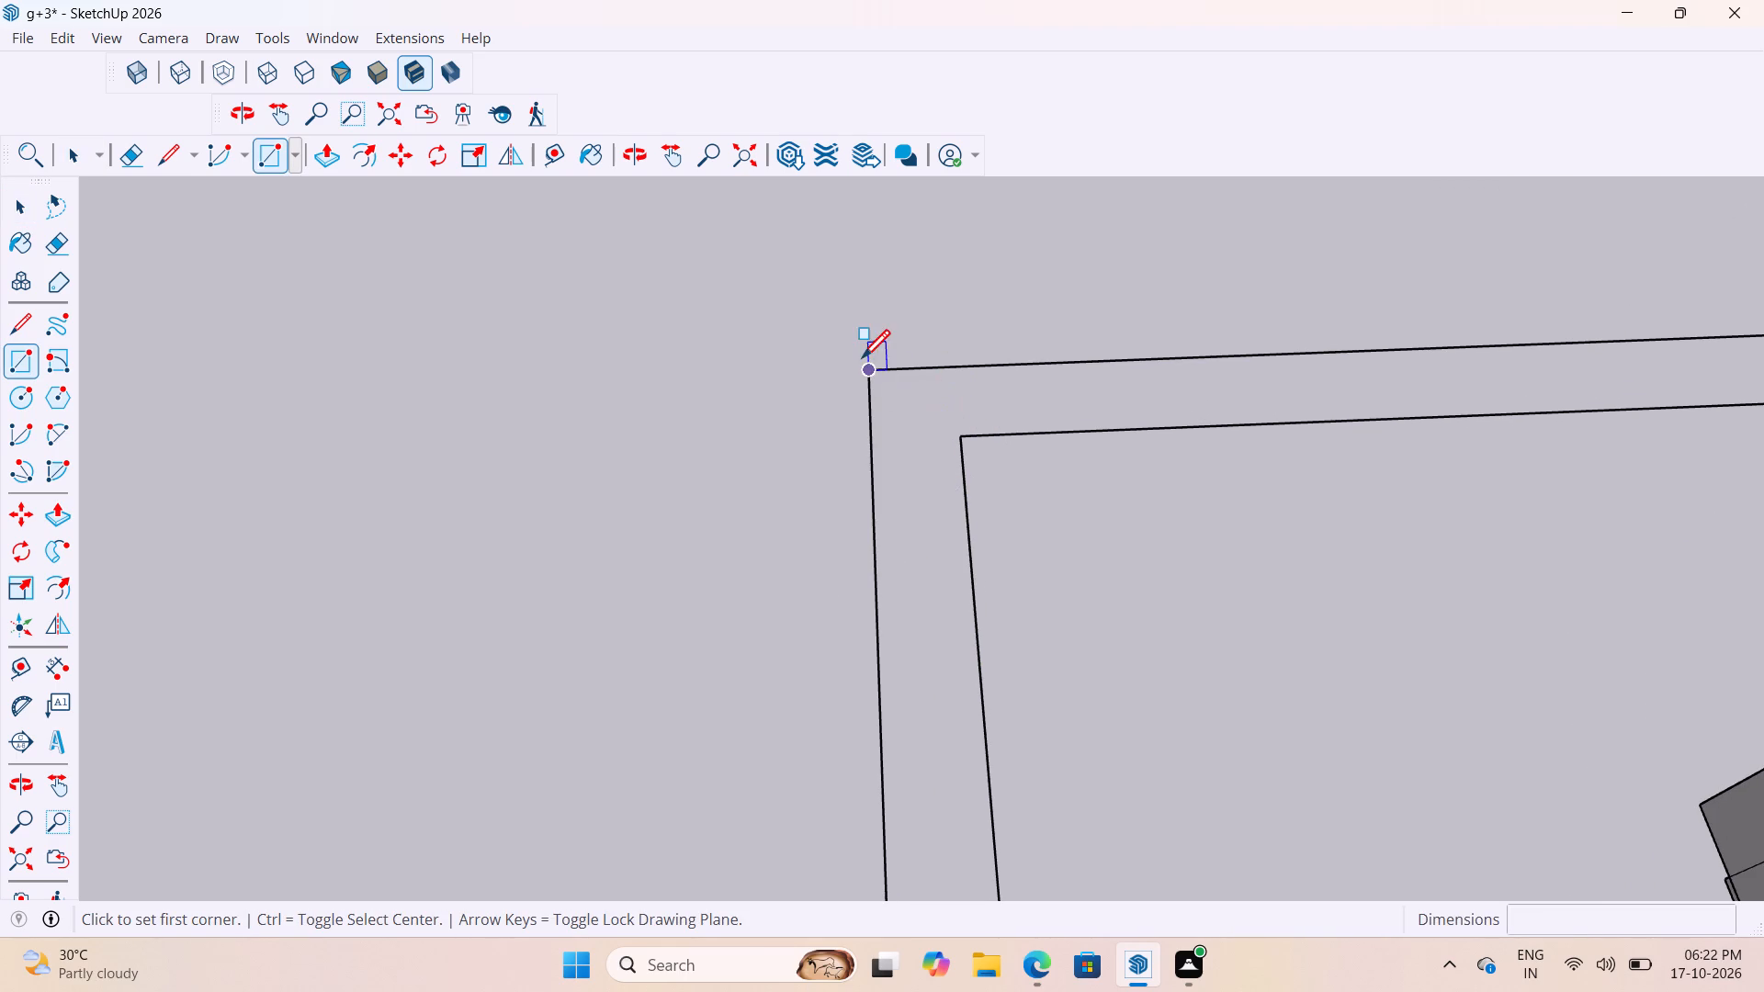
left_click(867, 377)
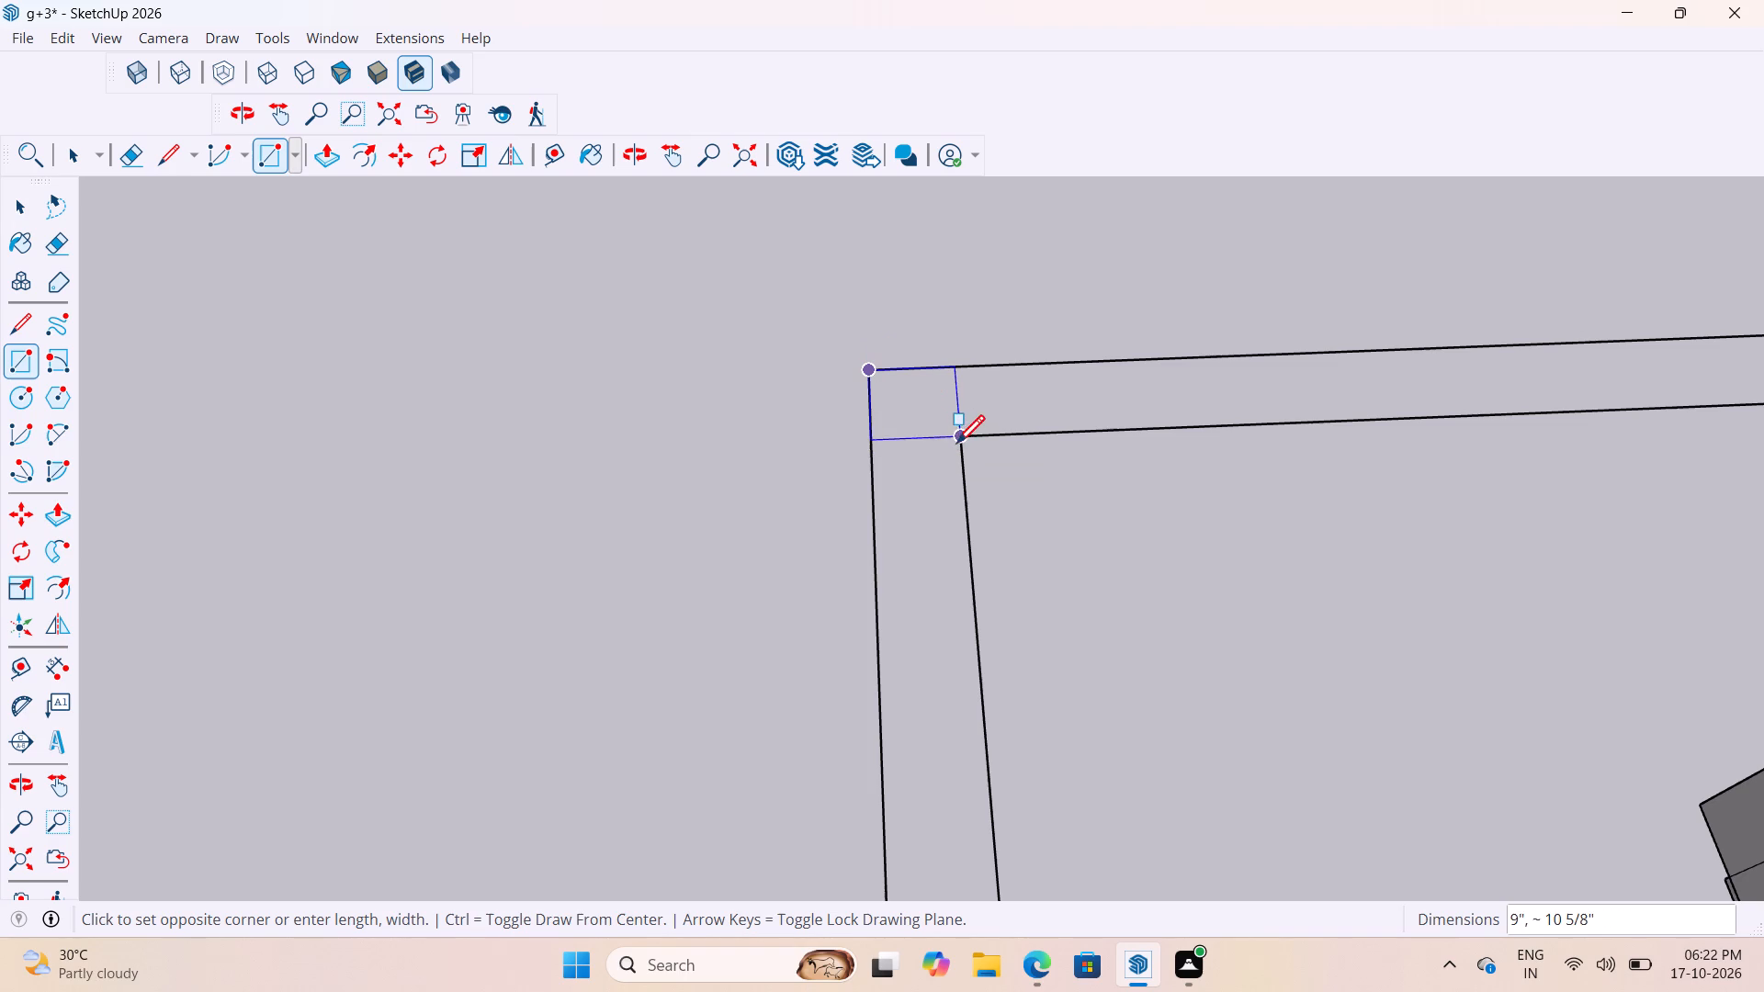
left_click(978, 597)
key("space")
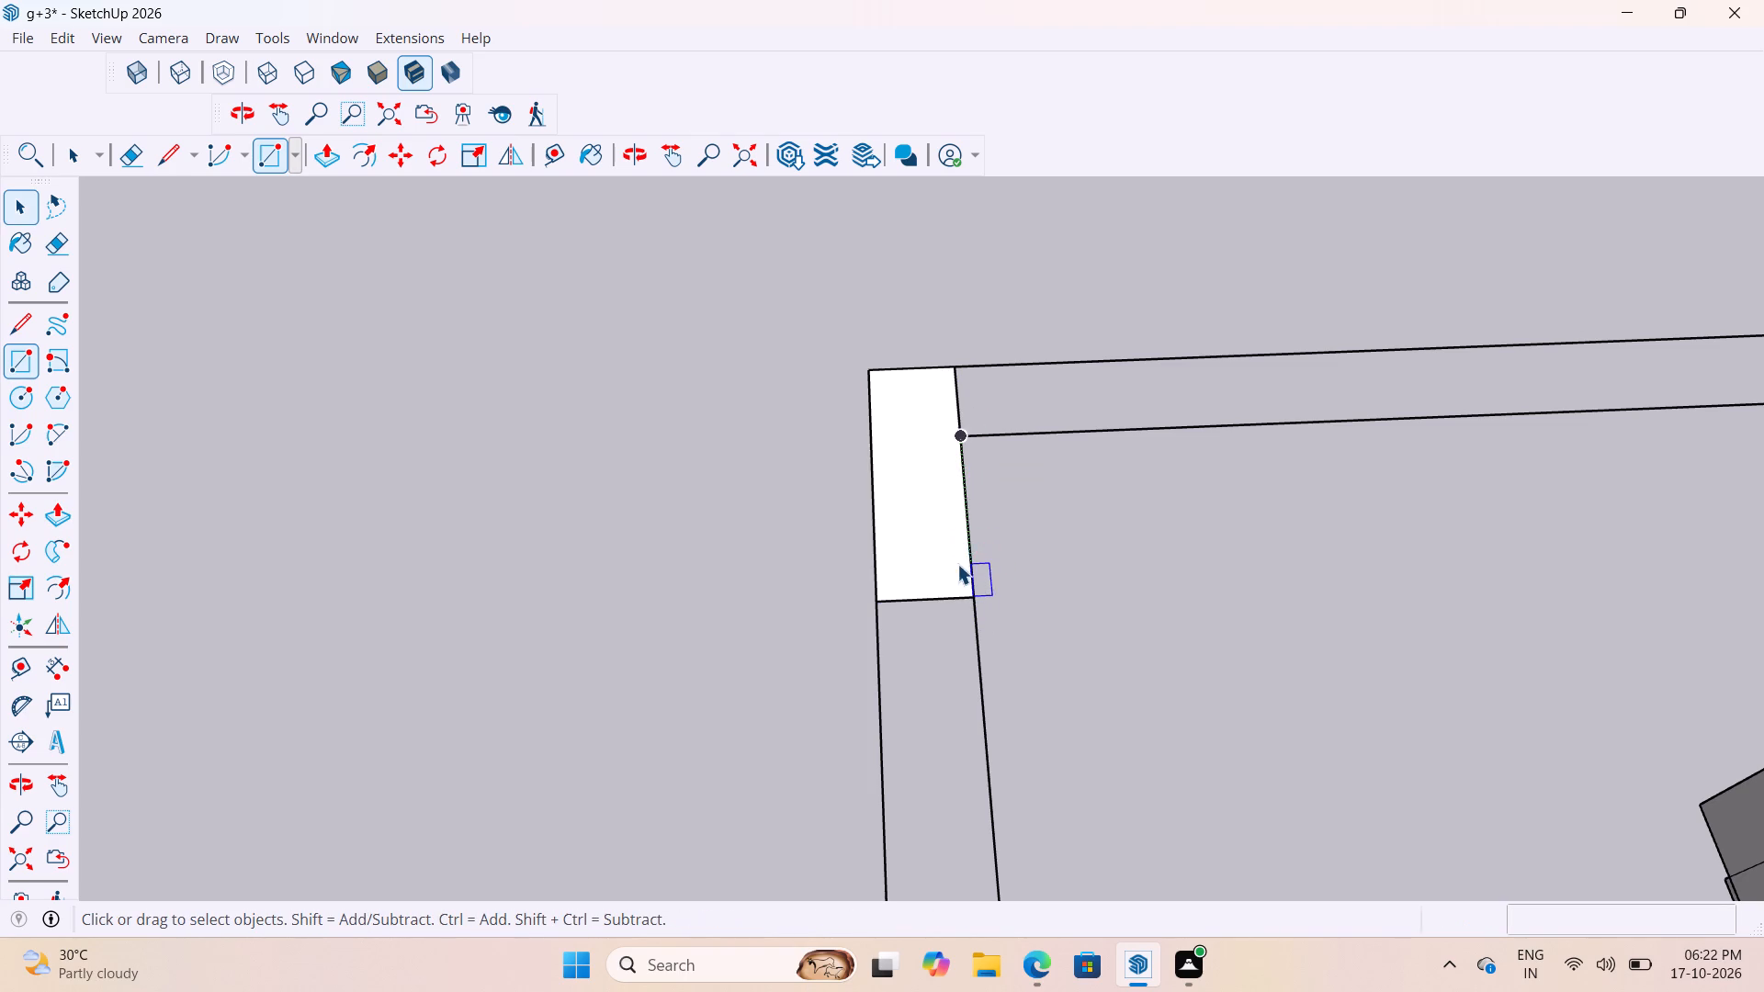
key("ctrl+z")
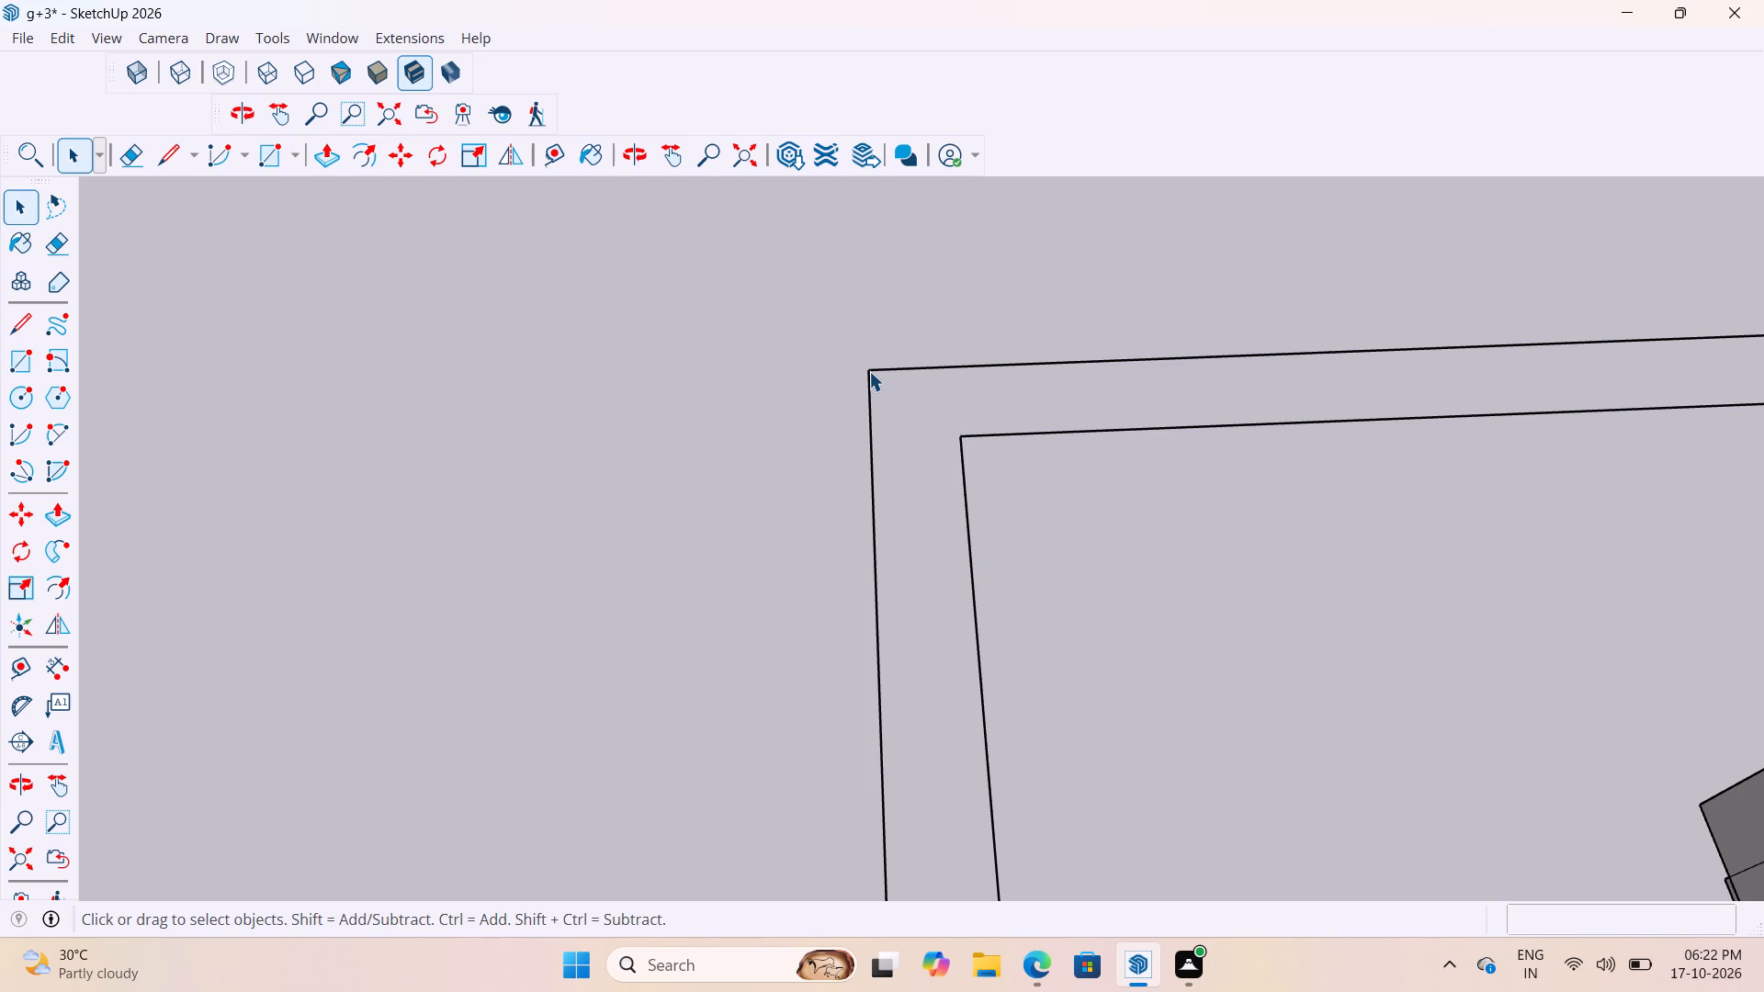
Draw a 9" by 9" square between the outer and inner boundary back corners and make it a group.
key("r")
left_click(873, 372)
left_click(960, 441)
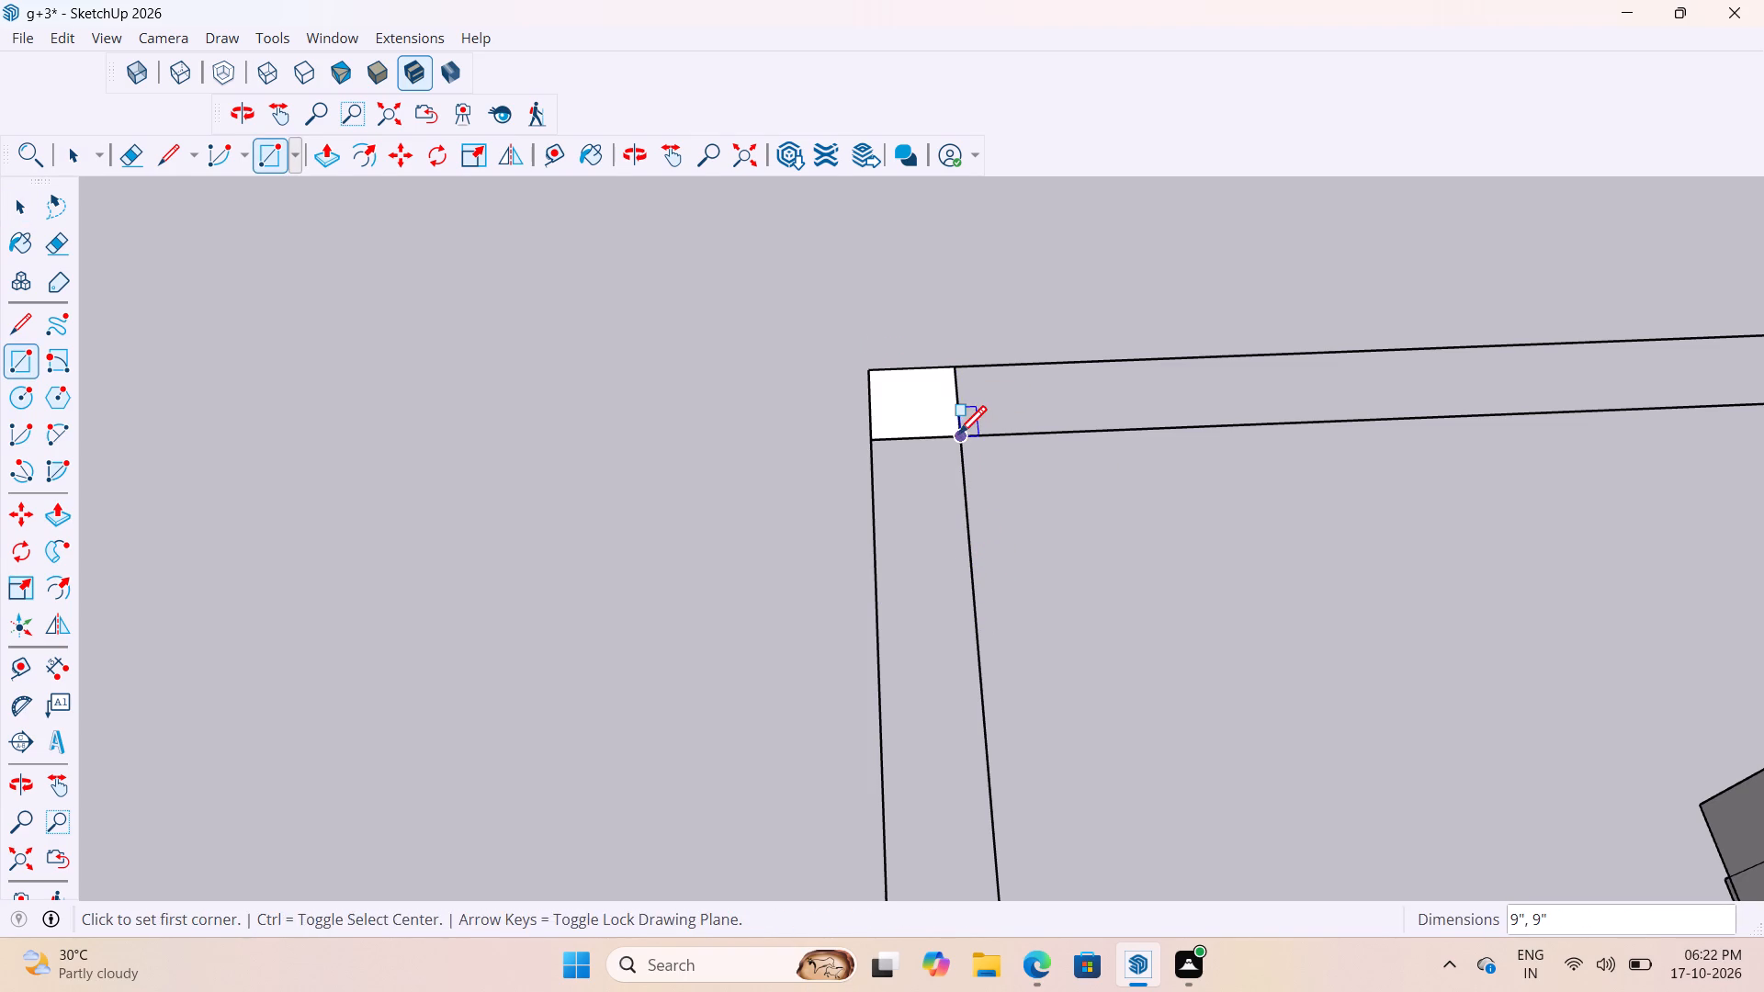
key("space")
double_click(942, 416)
right_click(942, 416)
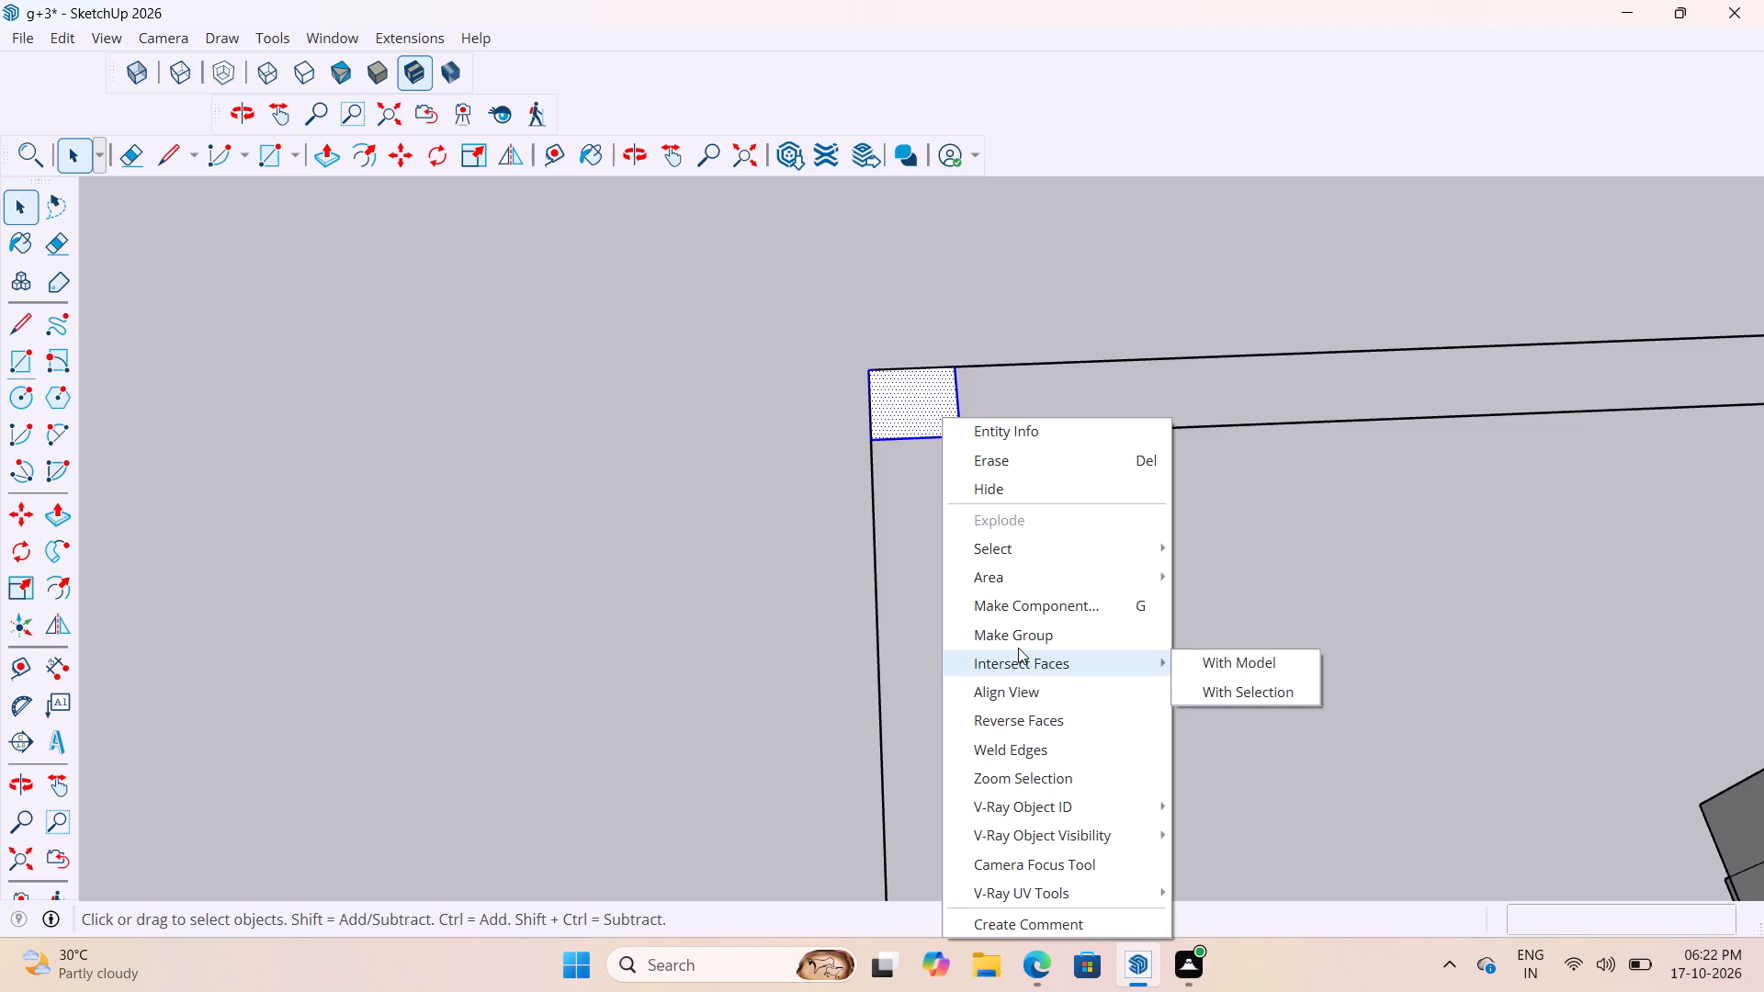
left_click(1018, 648)
Open the corner square's group and extrude the square up 6' 6" with Push/Pull.
key("p")
key("space")
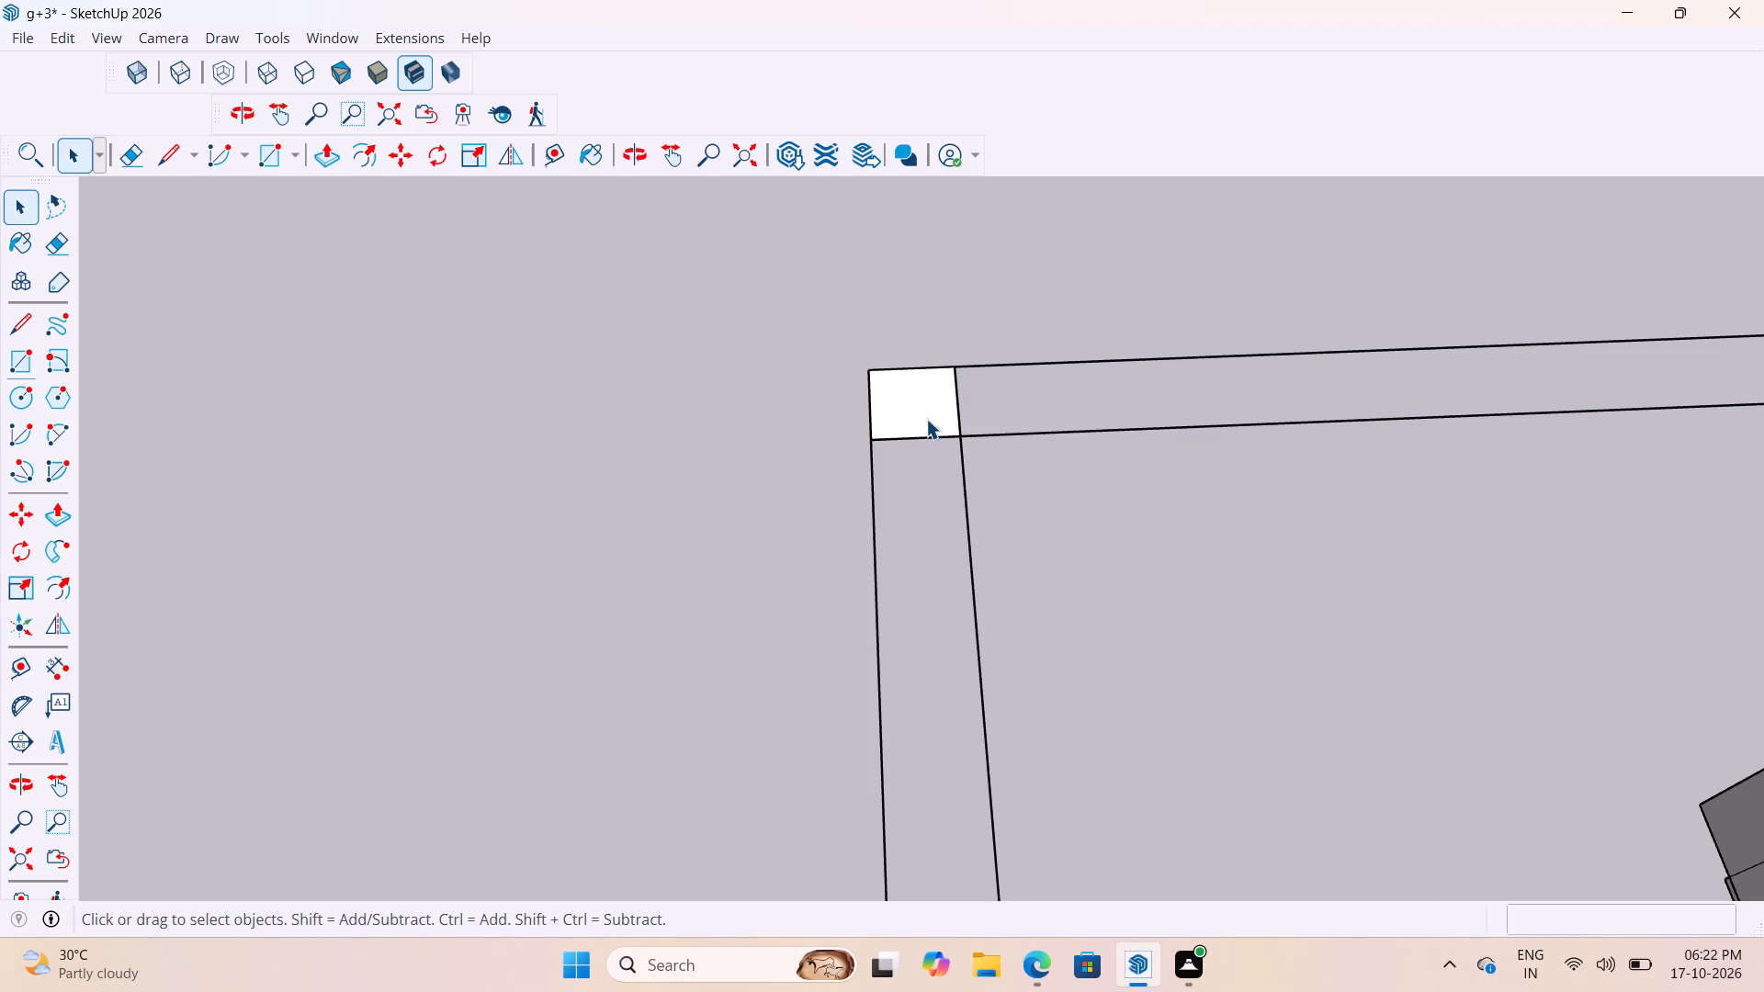
double_click(926, 419)
key("p")
left_click(928, 418)
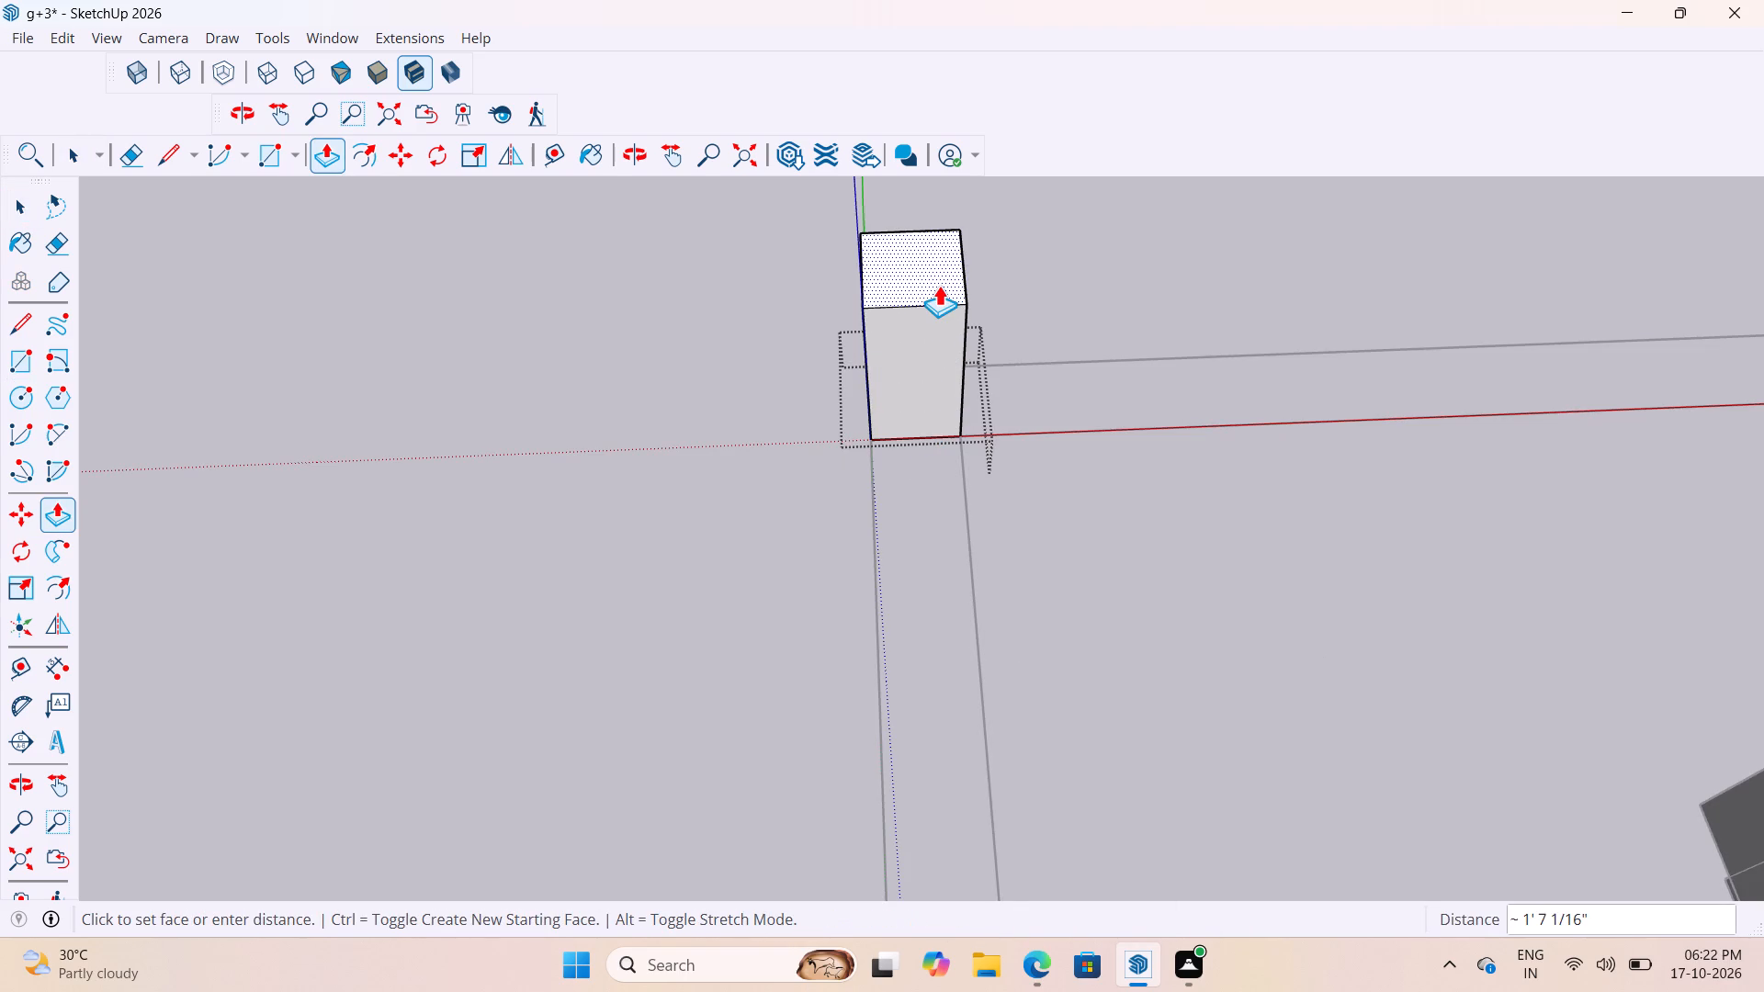
scroll(939, 285, "down", 14)
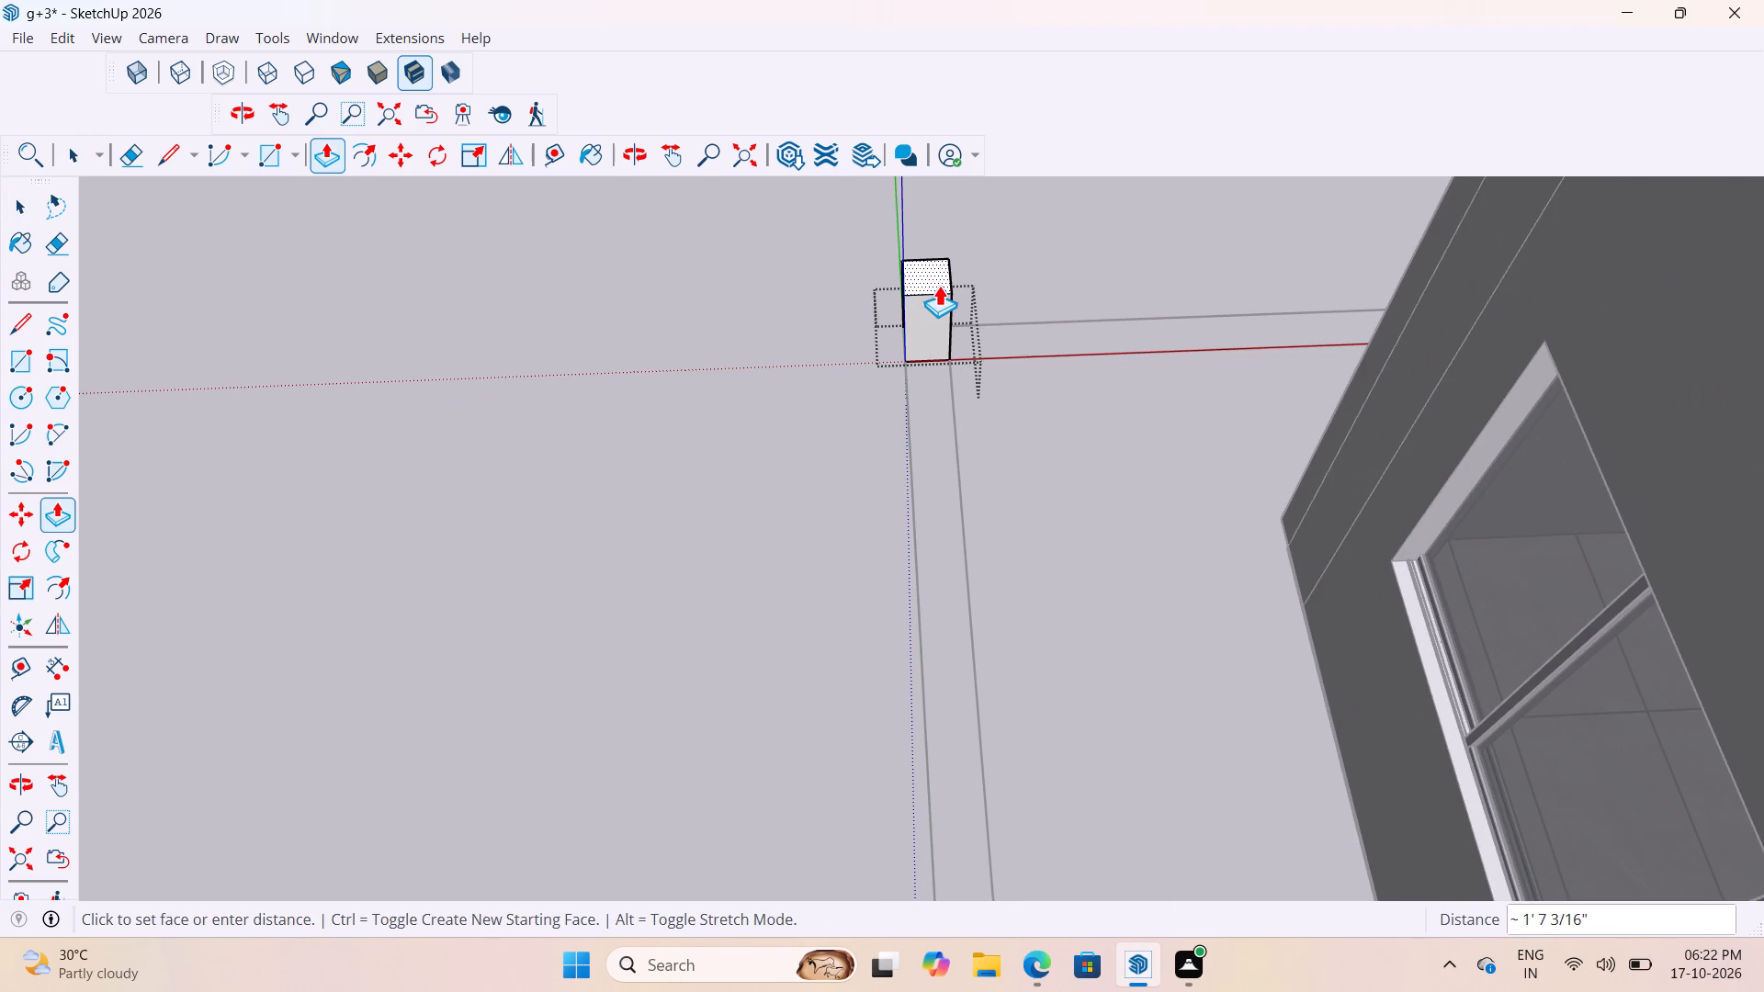
type("6'6\"")
key("Return")
Pull the corner post's front-facing side as a new section about 59' 1" along the side boundary to the inner front line.
scroll(939, 285, "down", 13)
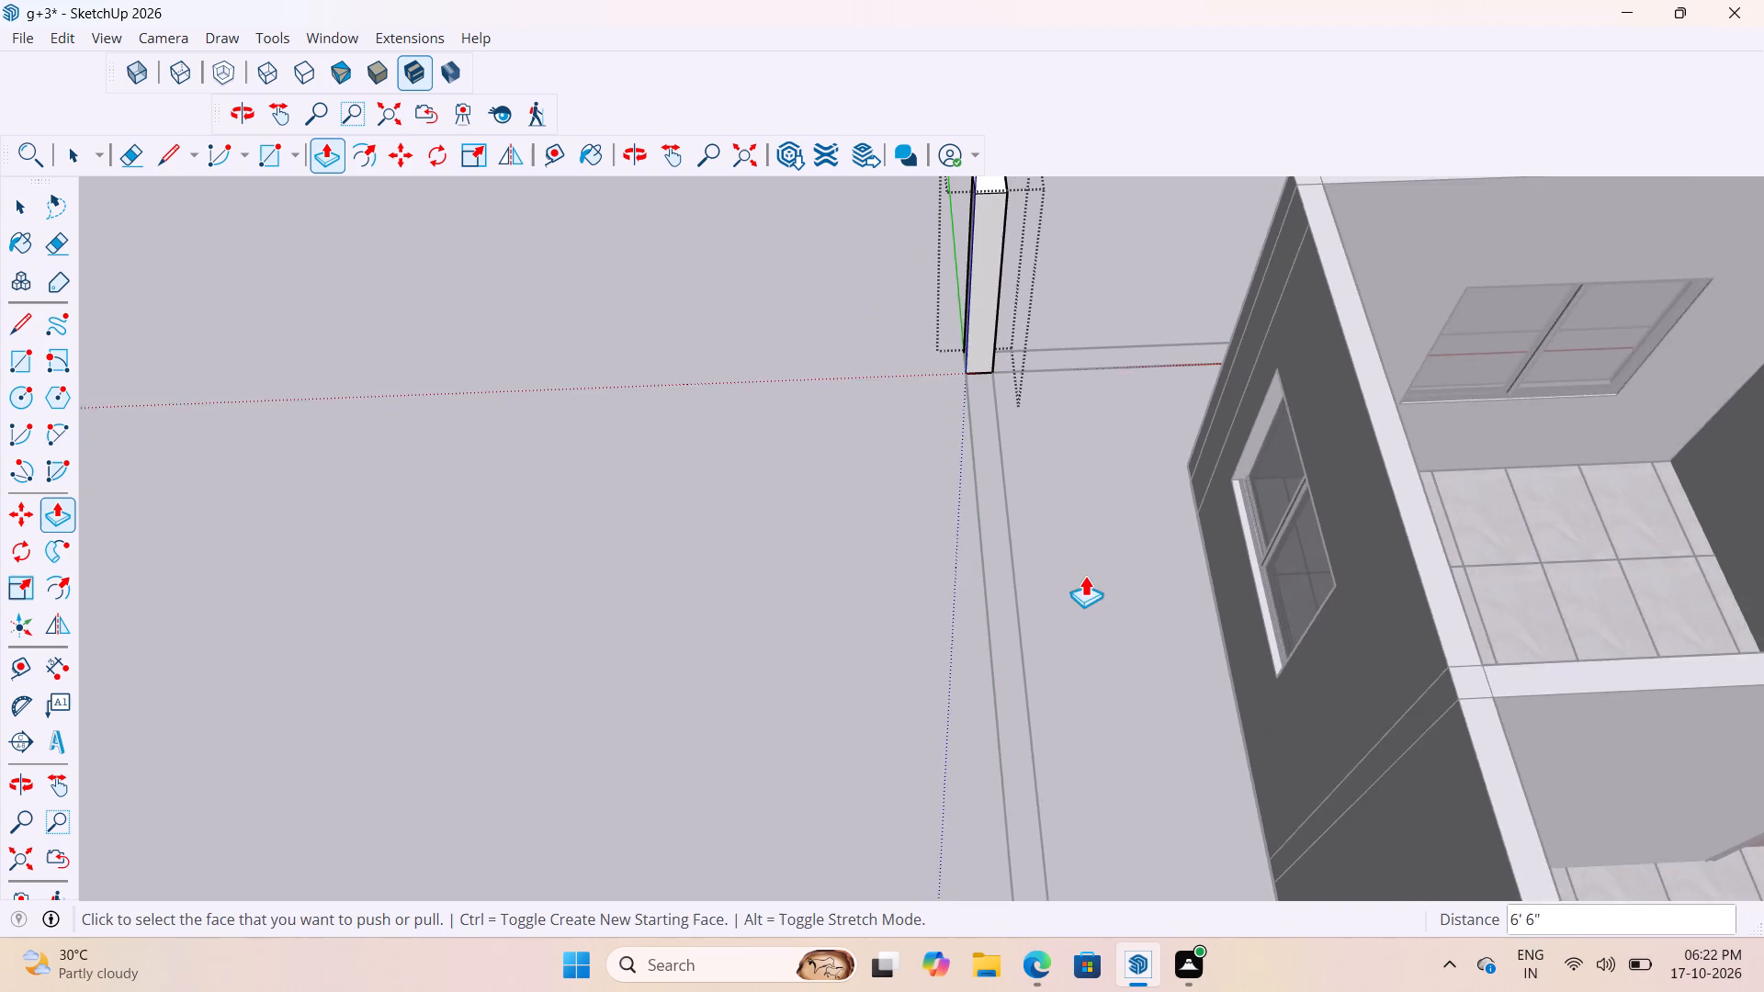
scroll(1085, 575, "down", 5)
middle_click_drag(1077, 570, 1214, 411)
scroll(934, 433, "up", 3)
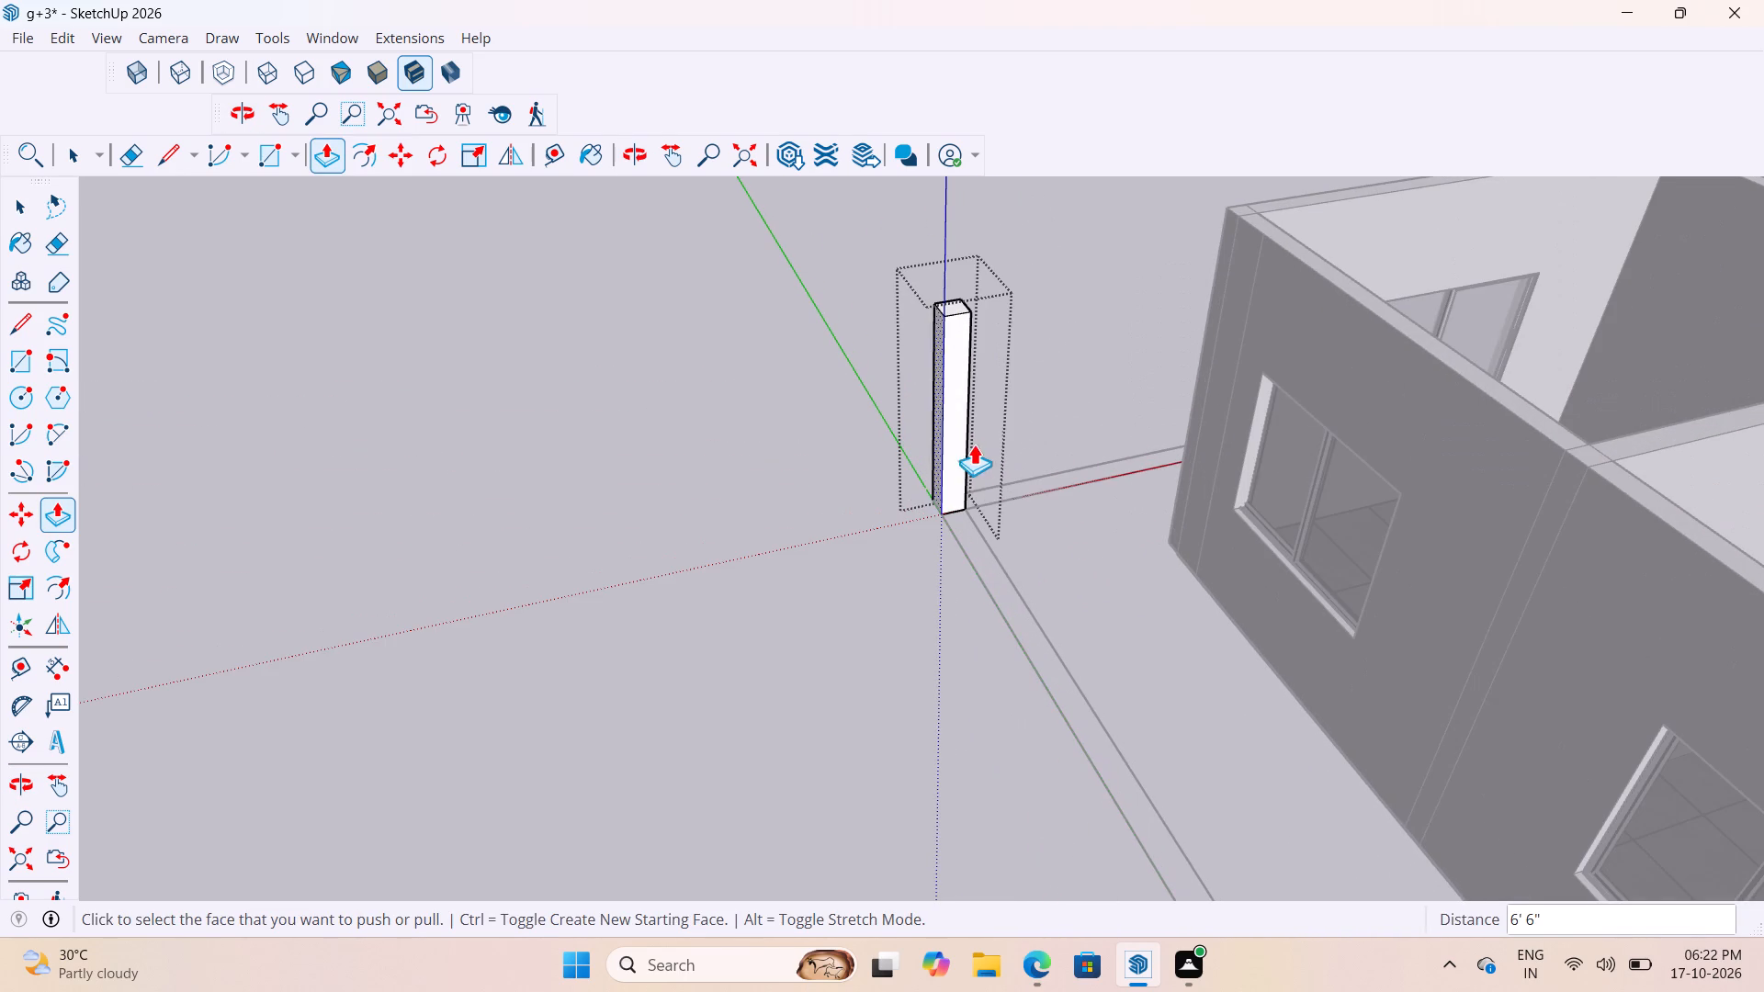
left_click(956, 413)
scroll(940, 401, "down", 11)
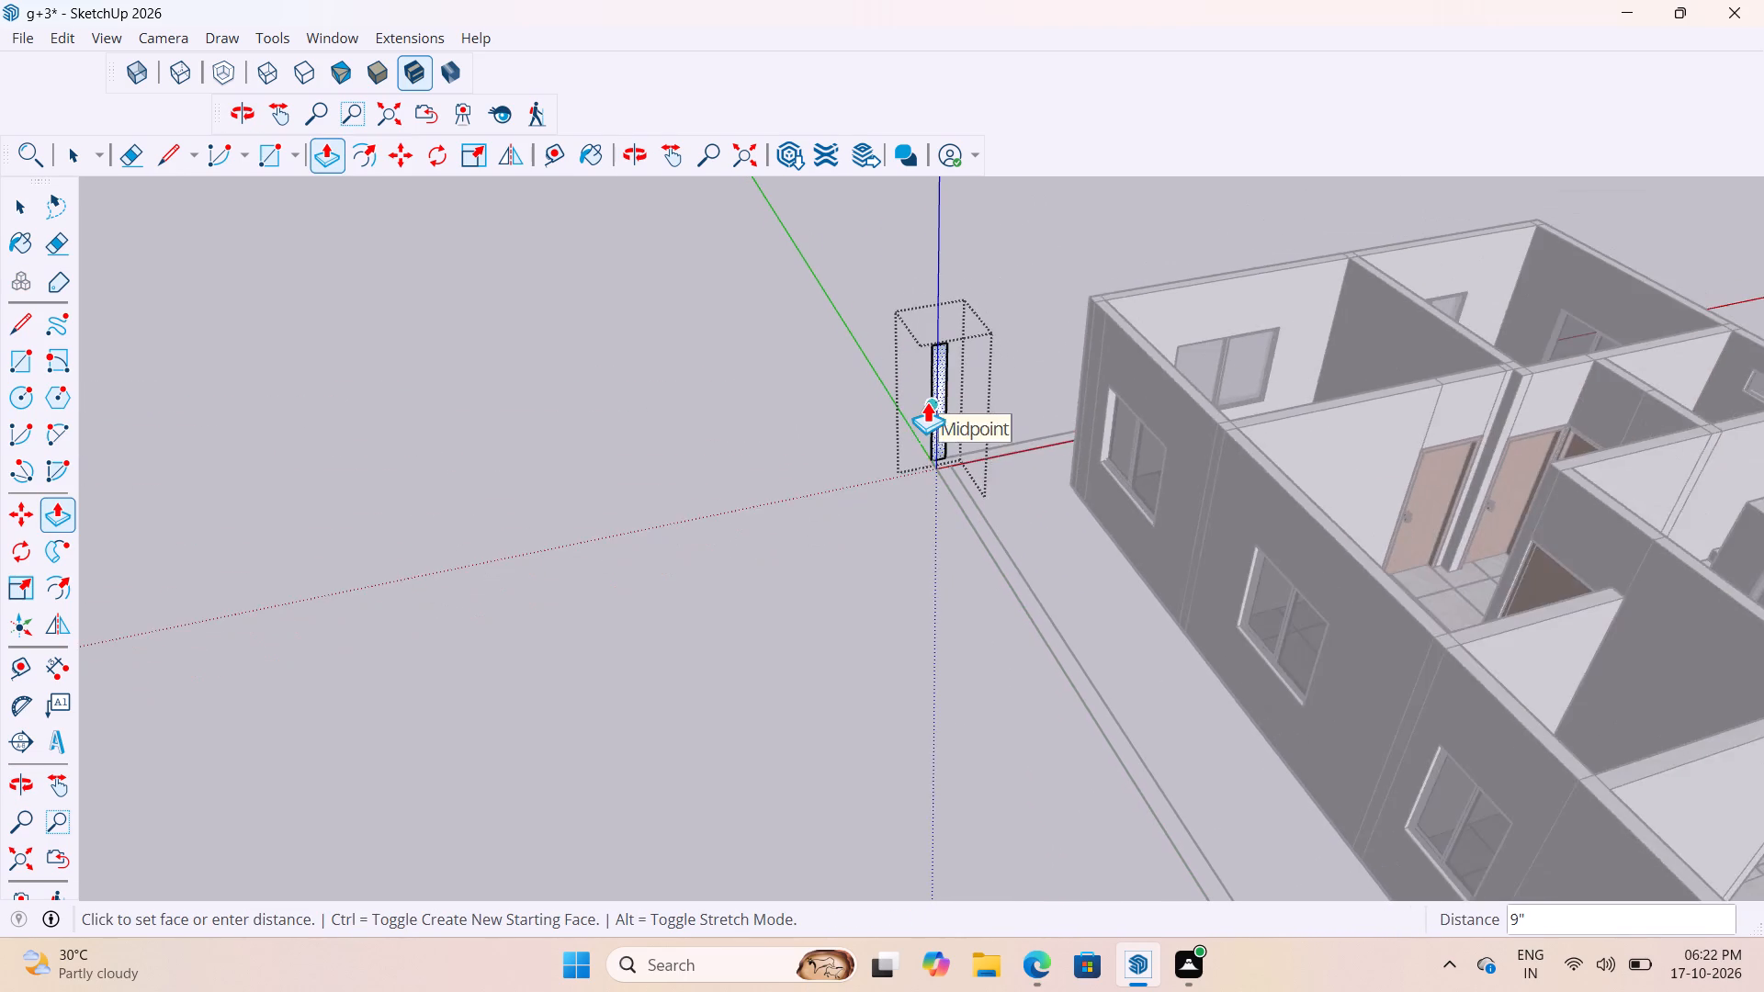
scroll(927, 401, "down", 8)
scroll(1016, 567, "down", 10)
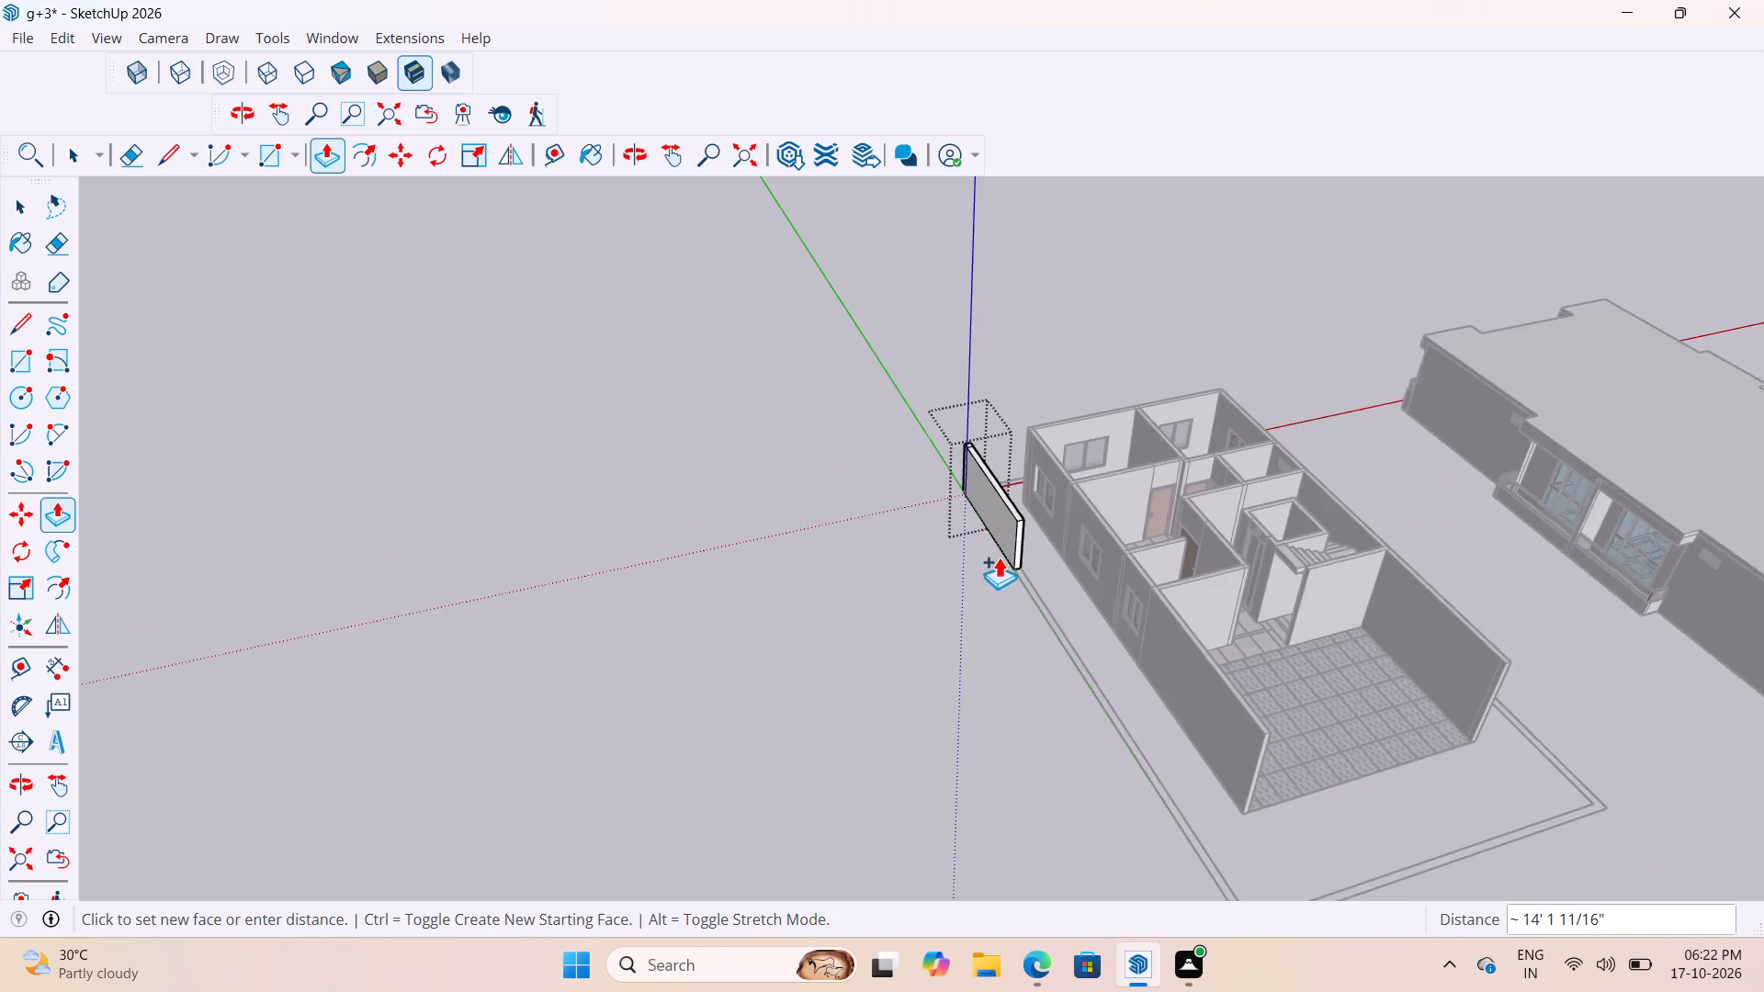
scroll(999, 557, "down", 2)
scroll(1202, 773, "up", 8)
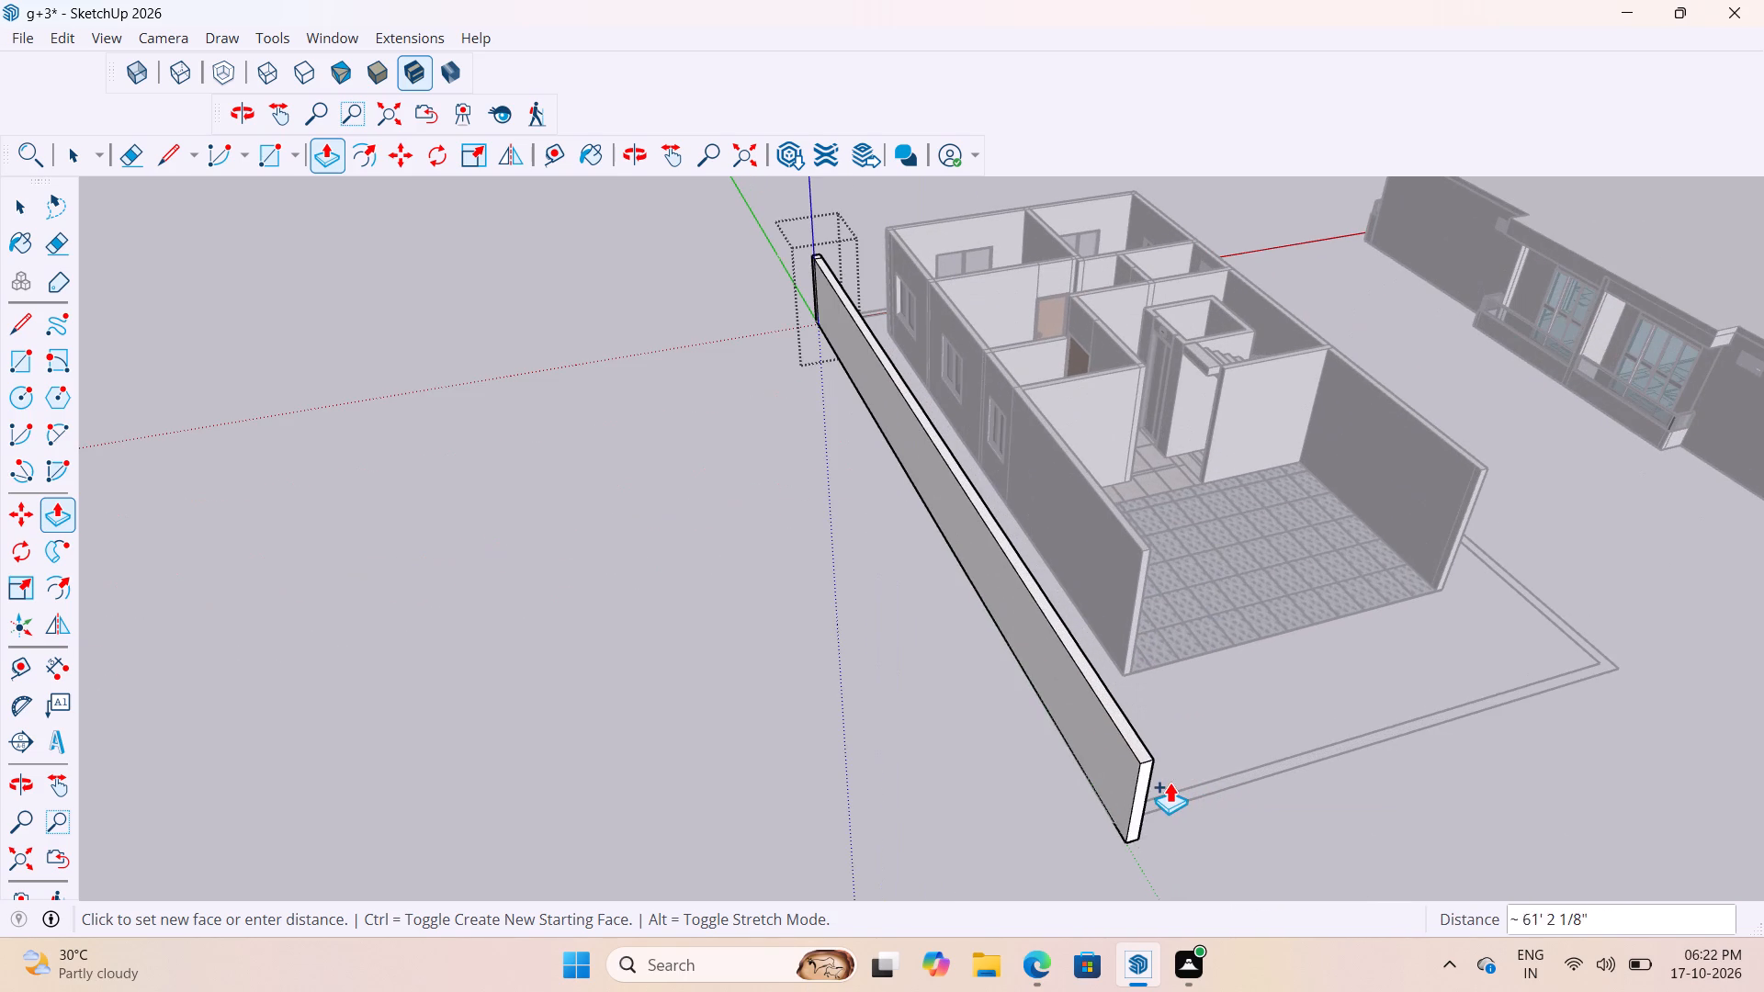
scroll(1170, 782, "up", 8)
left_click(1283, 767)
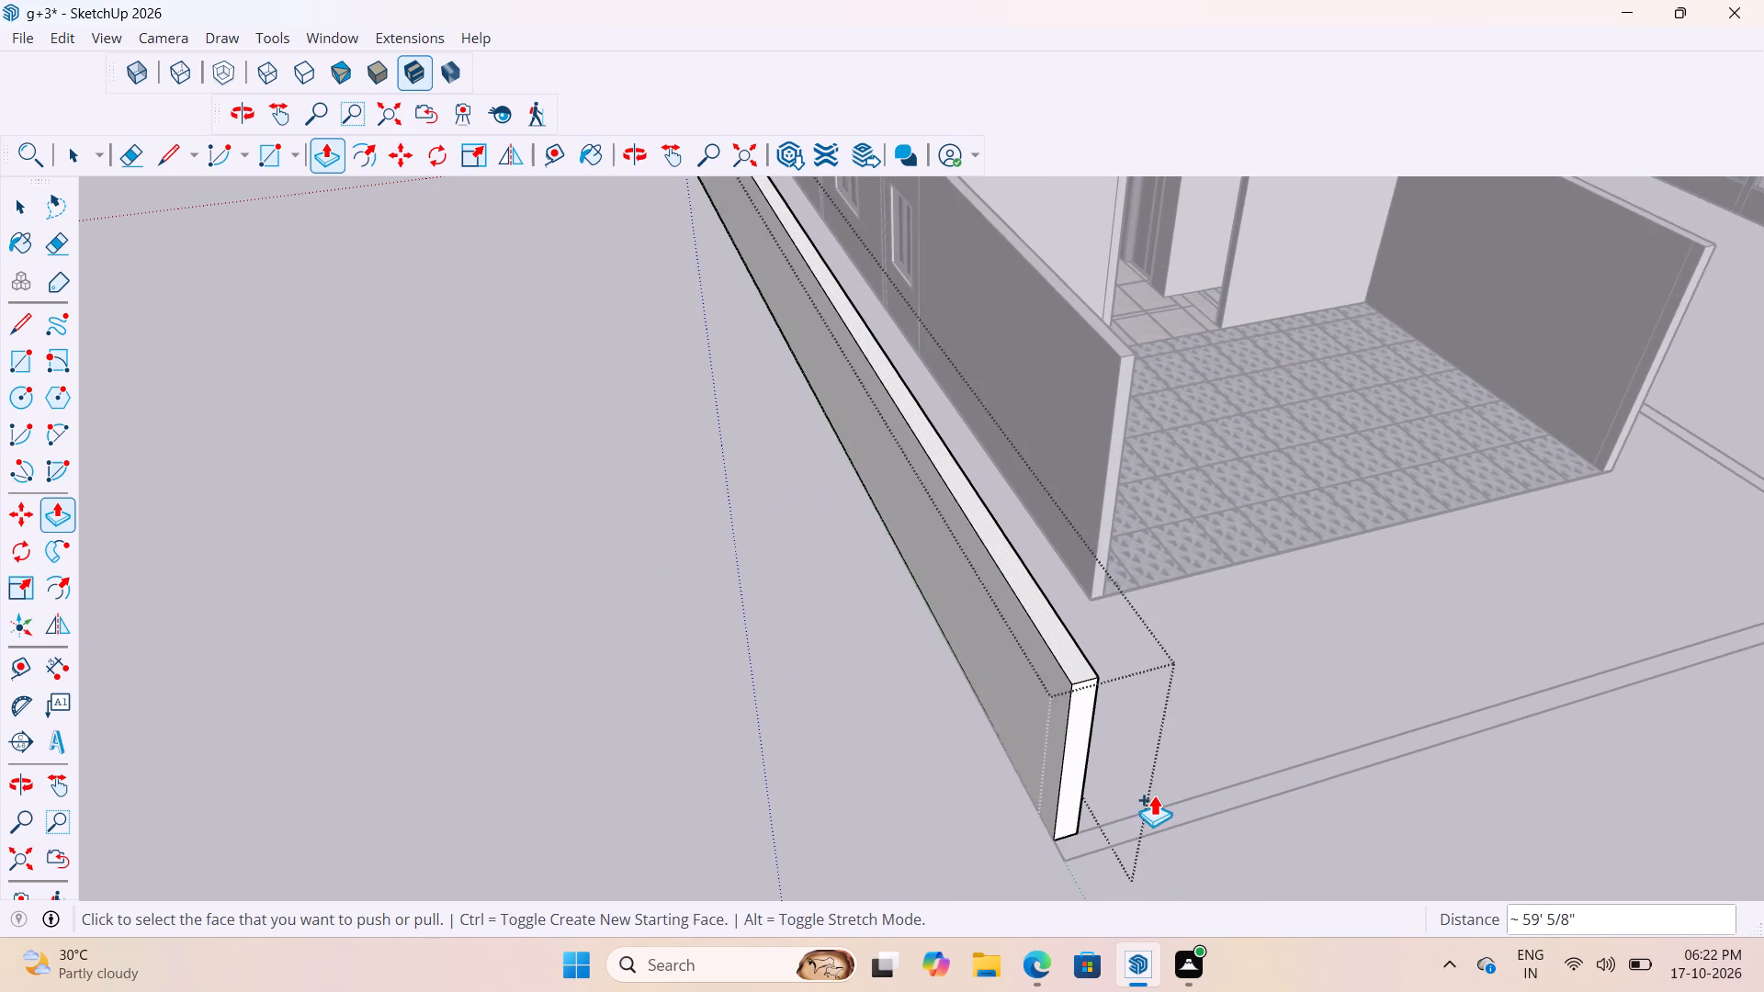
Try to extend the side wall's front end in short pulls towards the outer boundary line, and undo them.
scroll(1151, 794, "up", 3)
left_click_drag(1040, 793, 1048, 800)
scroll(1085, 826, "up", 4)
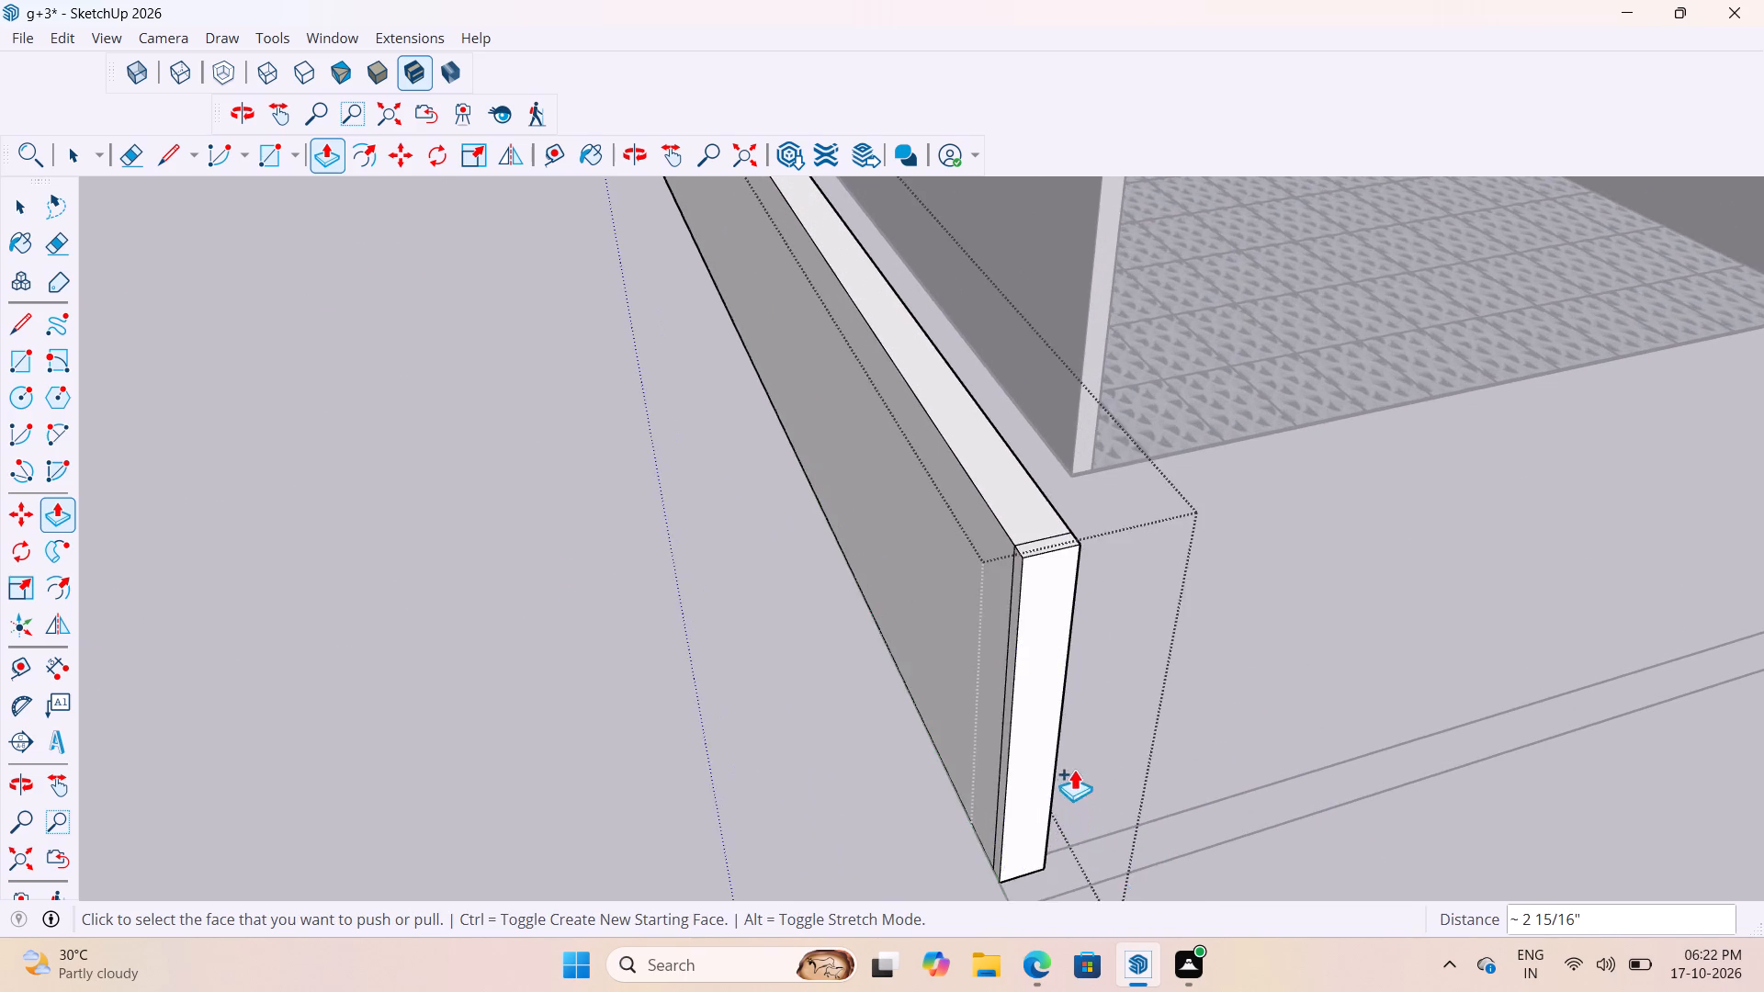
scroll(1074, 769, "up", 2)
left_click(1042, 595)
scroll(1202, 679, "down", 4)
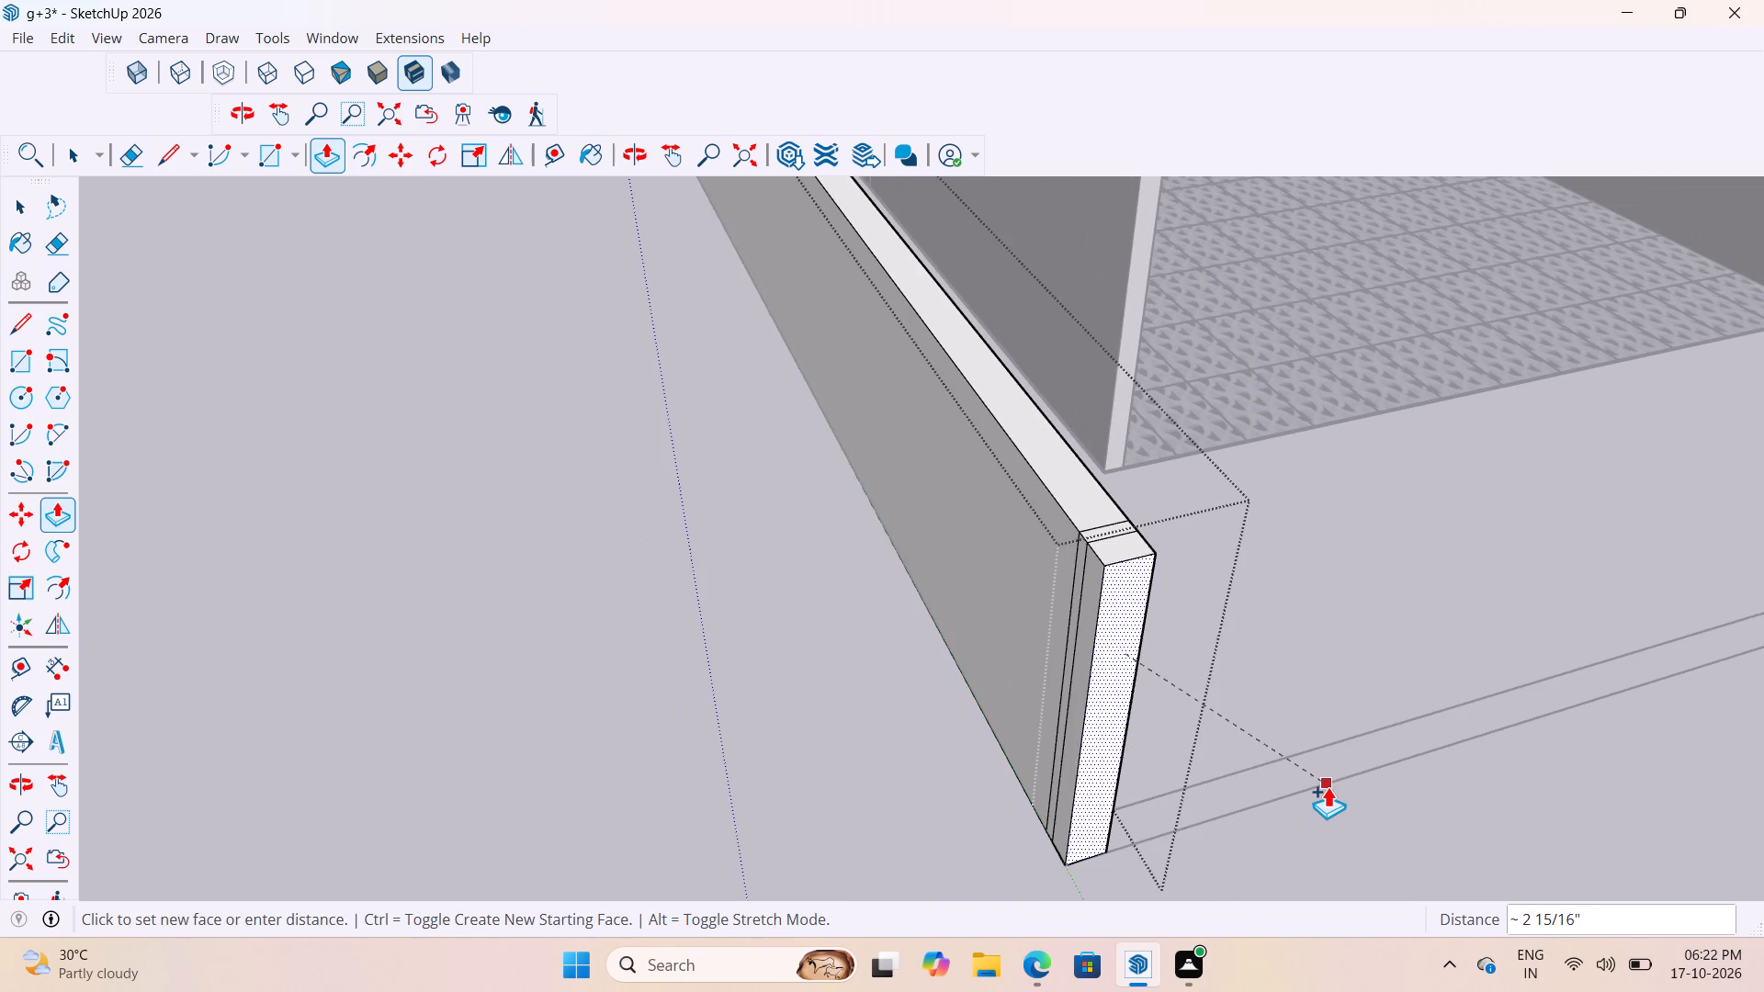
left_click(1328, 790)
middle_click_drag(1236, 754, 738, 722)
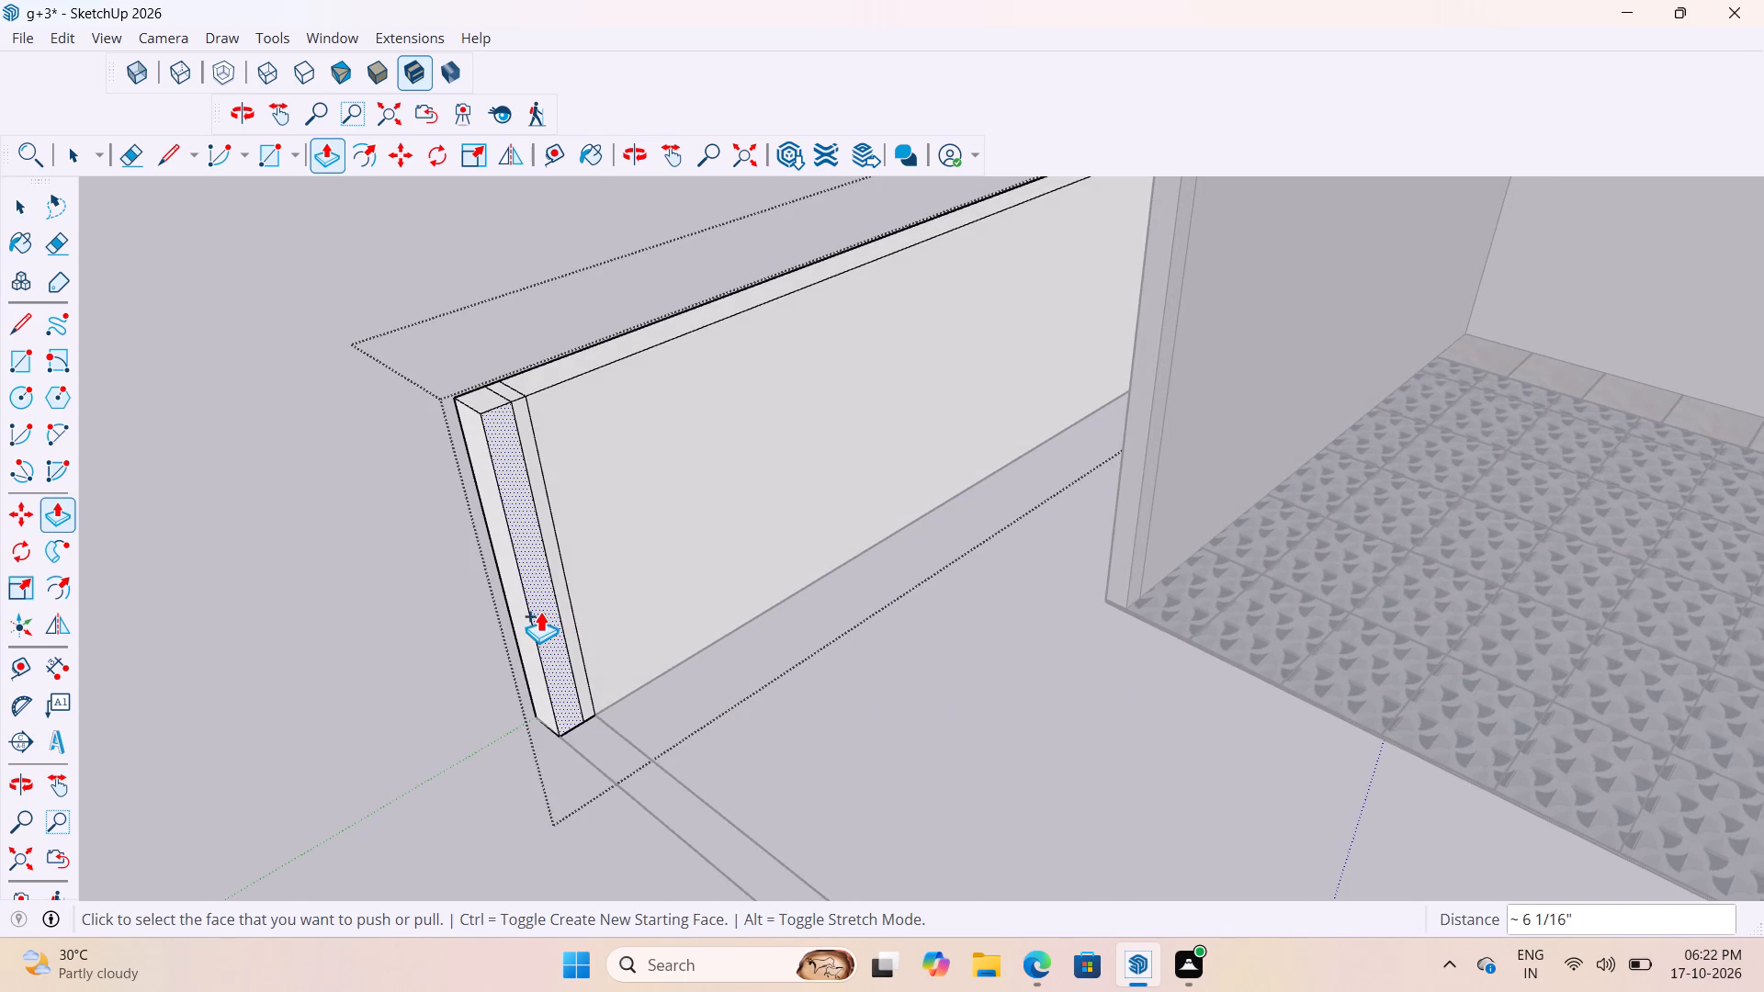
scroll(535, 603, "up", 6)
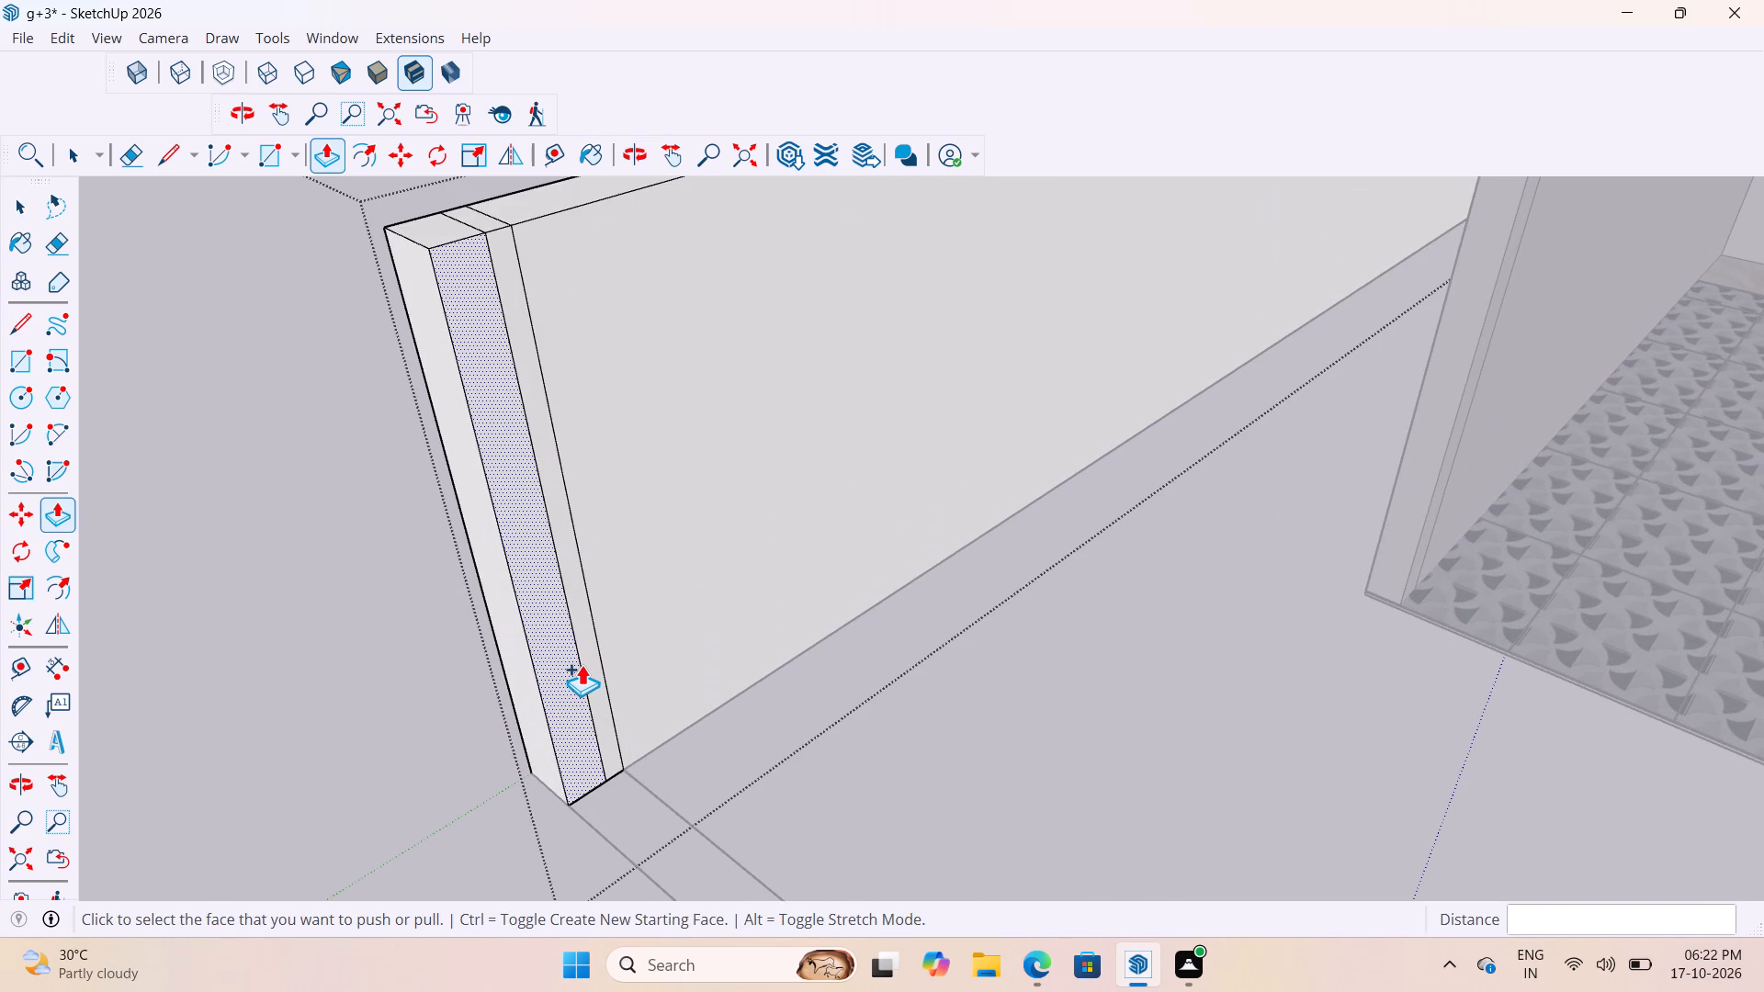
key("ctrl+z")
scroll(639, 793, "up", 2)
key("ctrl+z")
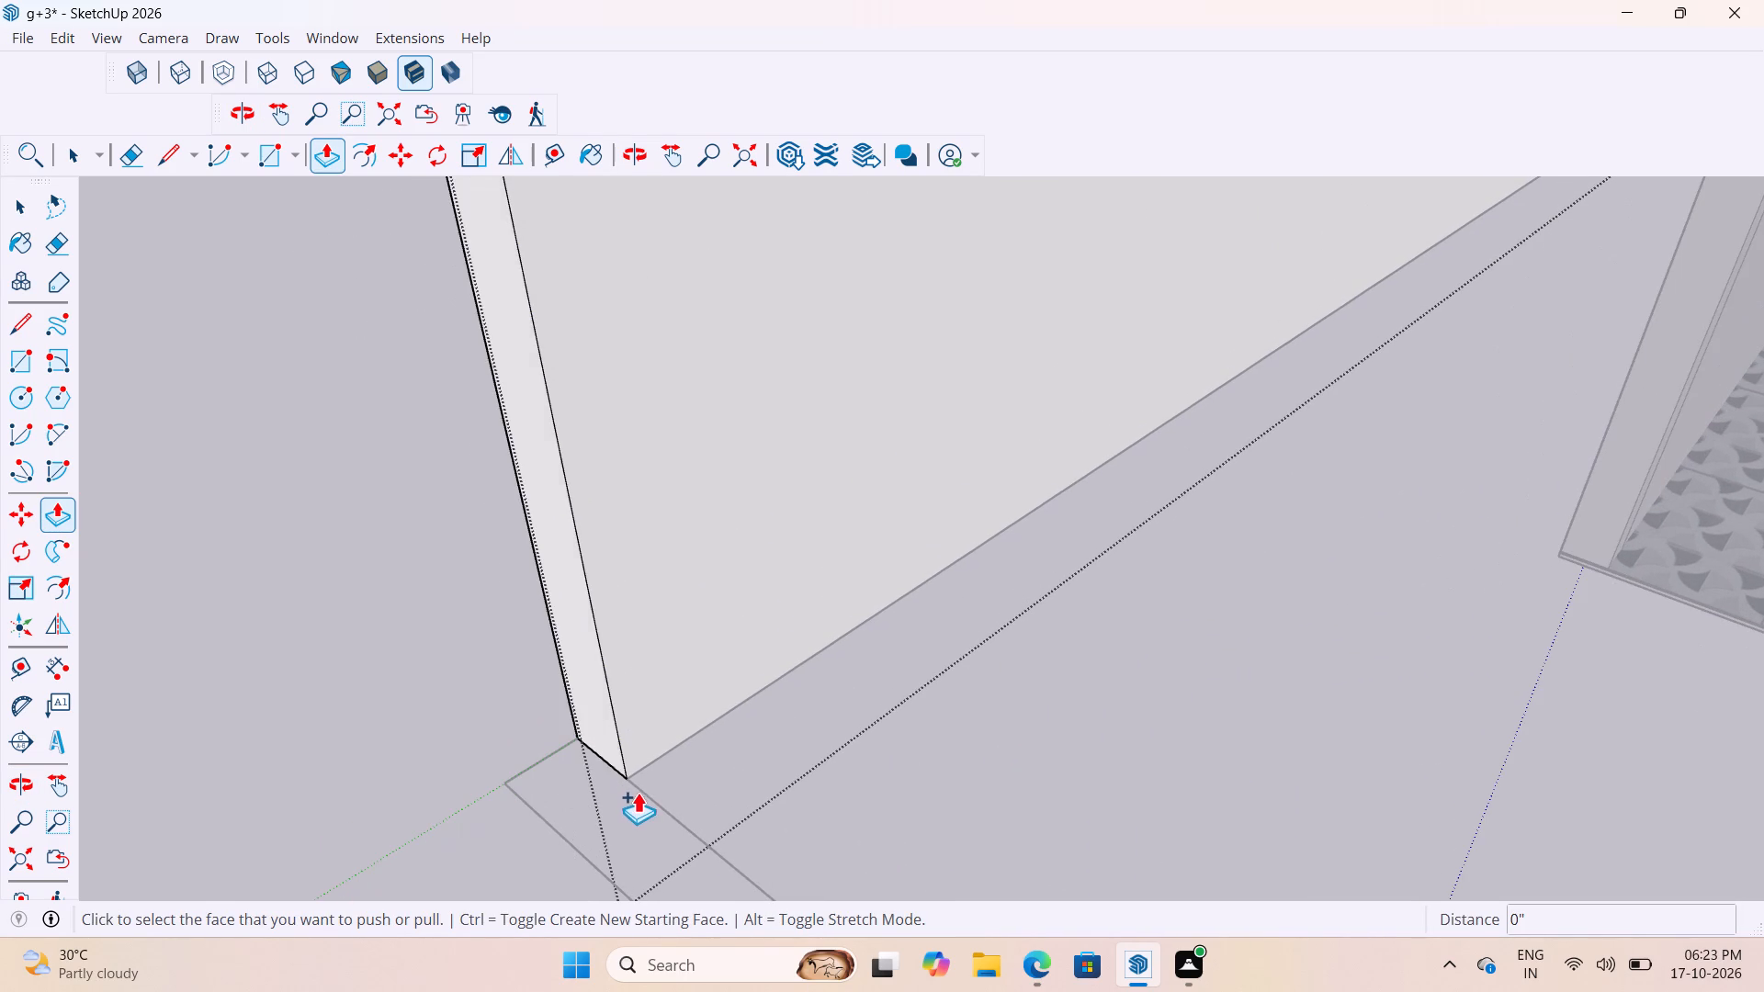
Extend the side wall's front end by a separate 9" section to the outer front boundary line.
left_click(606, 718)
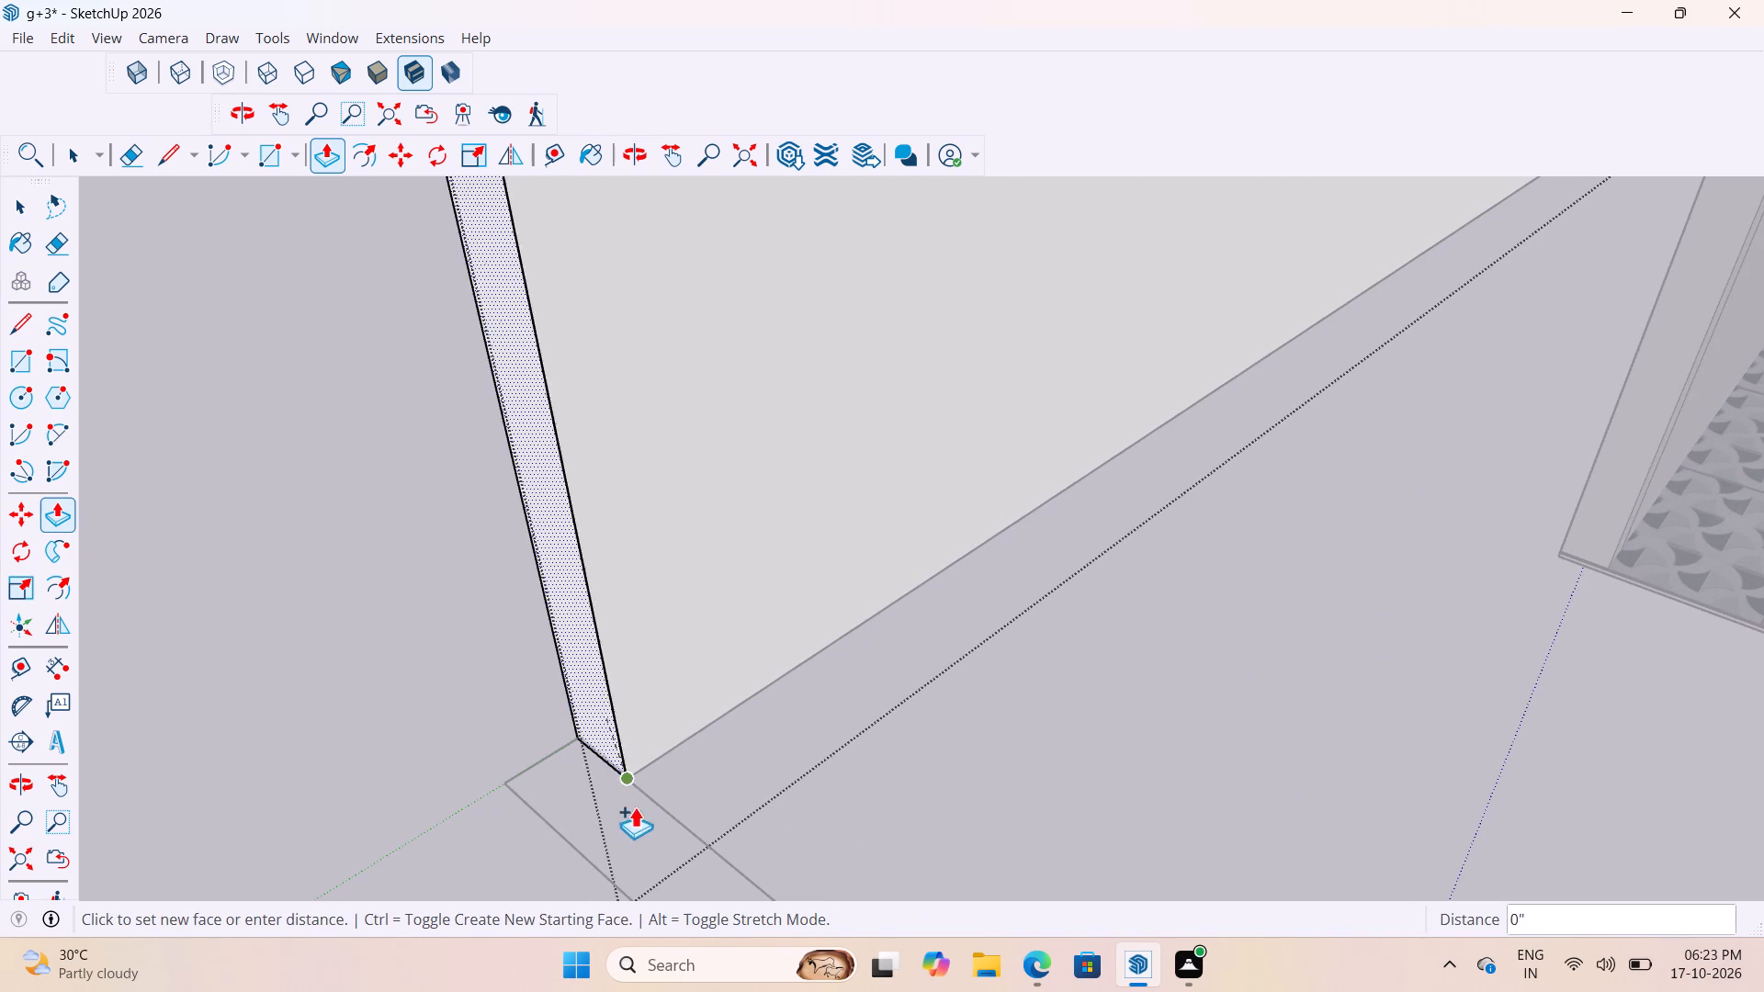
left_click(621, 884)
scroll(706, 743, "down", 10)
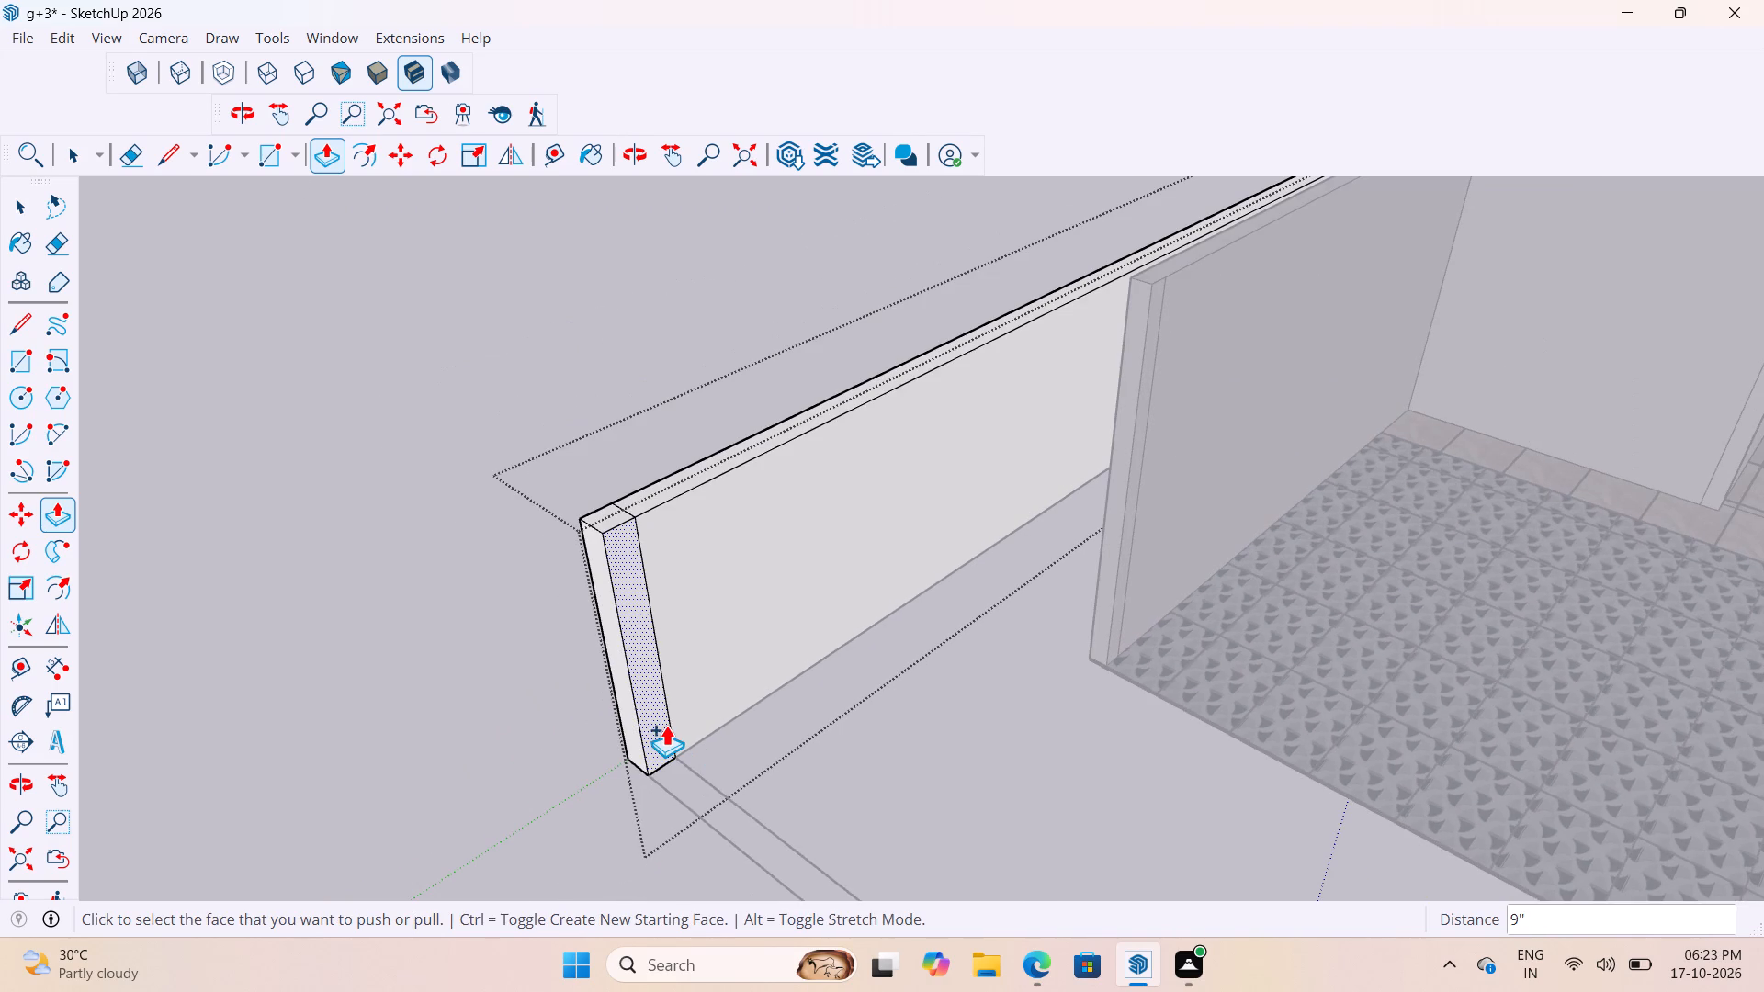
Pull the inner face of the 9" front corner section about 5' 5" along the front boundary.
left_click(666, 725)
scroll(856, 650, "down", 12)
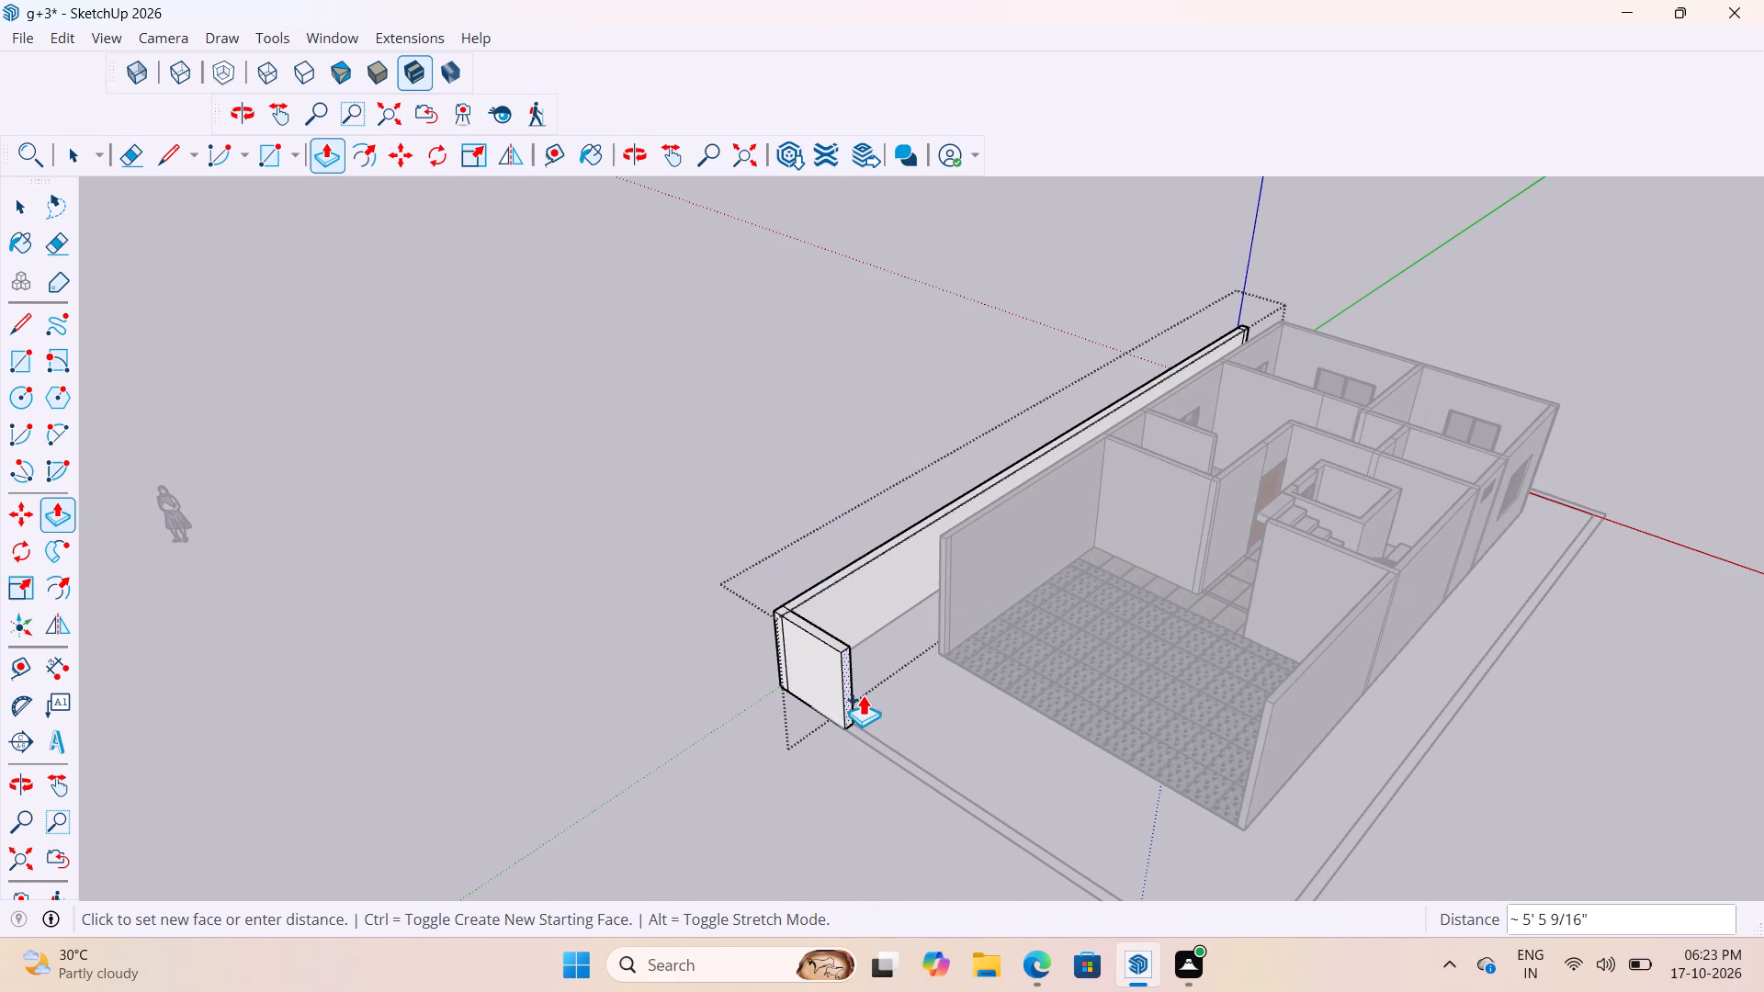
left_click(949, 591)
Pull the inner face of the back corner post about 33' 7" along the back boundary to the opposite inner line.
scroll(1325, 623, "down", 5)
middle_click_drag(1460, 598, 1137, 593)
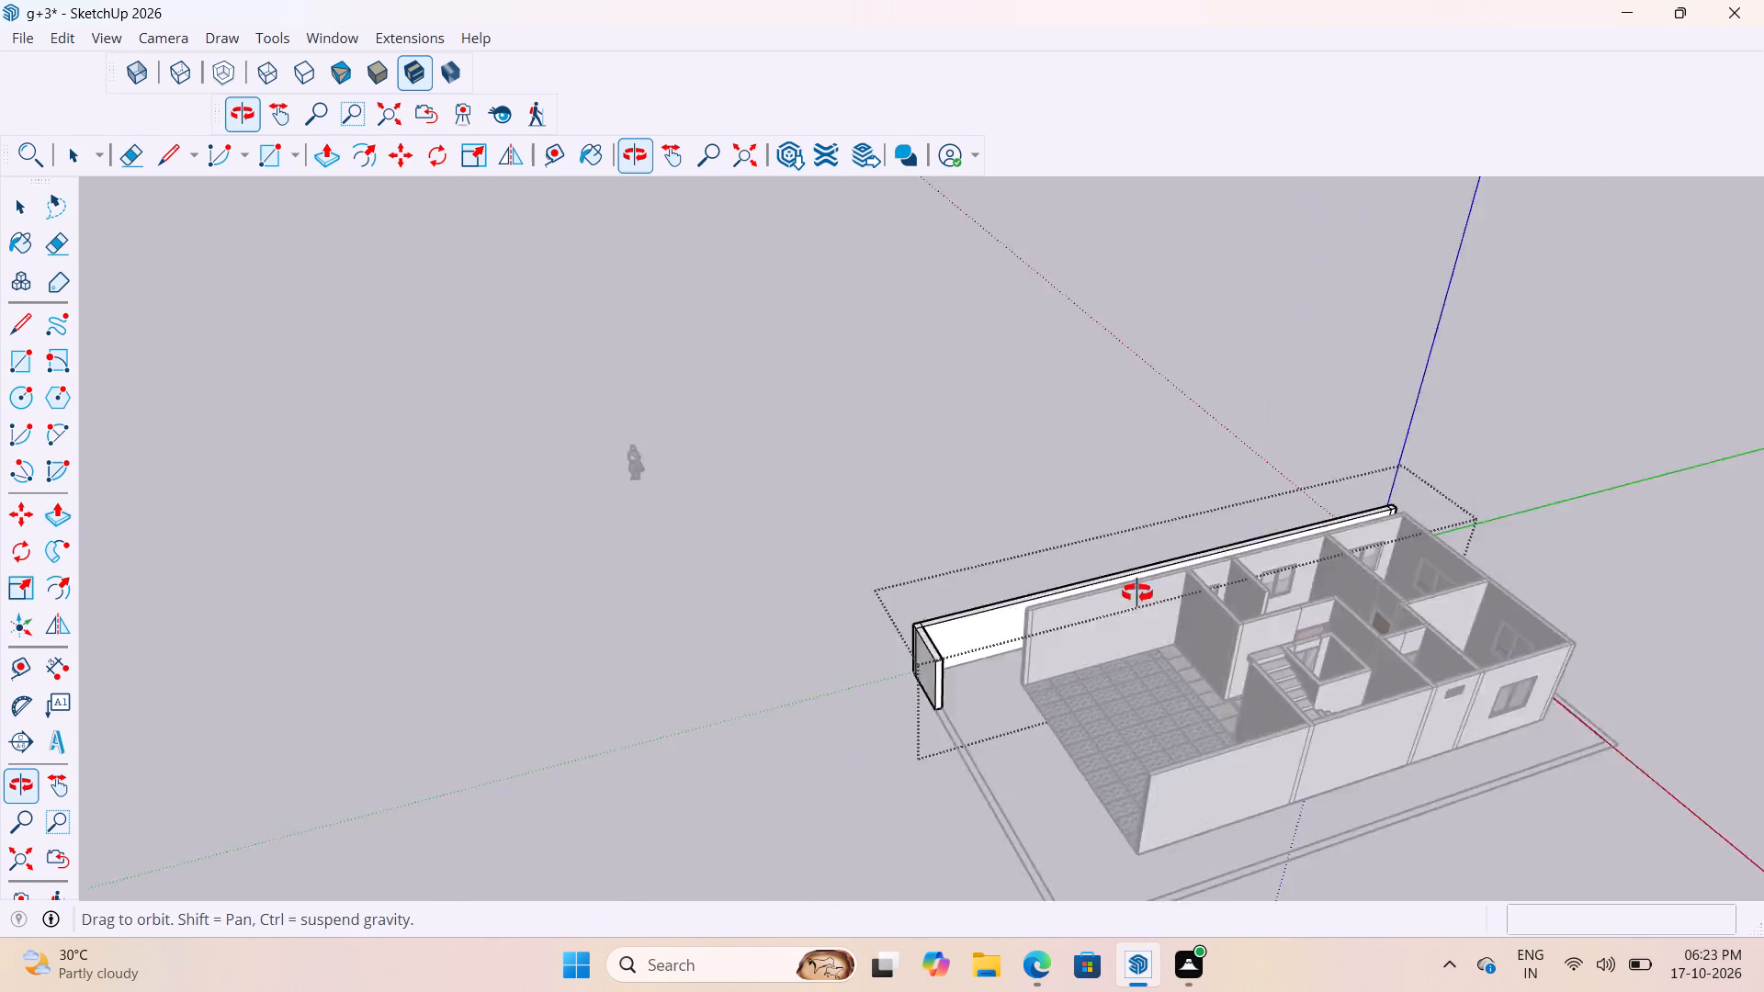
middle_click_drag(1137, 593, 805, 562)
scroll(805, 562, "down", 5)
scroll(1176, 845, "up", 18)
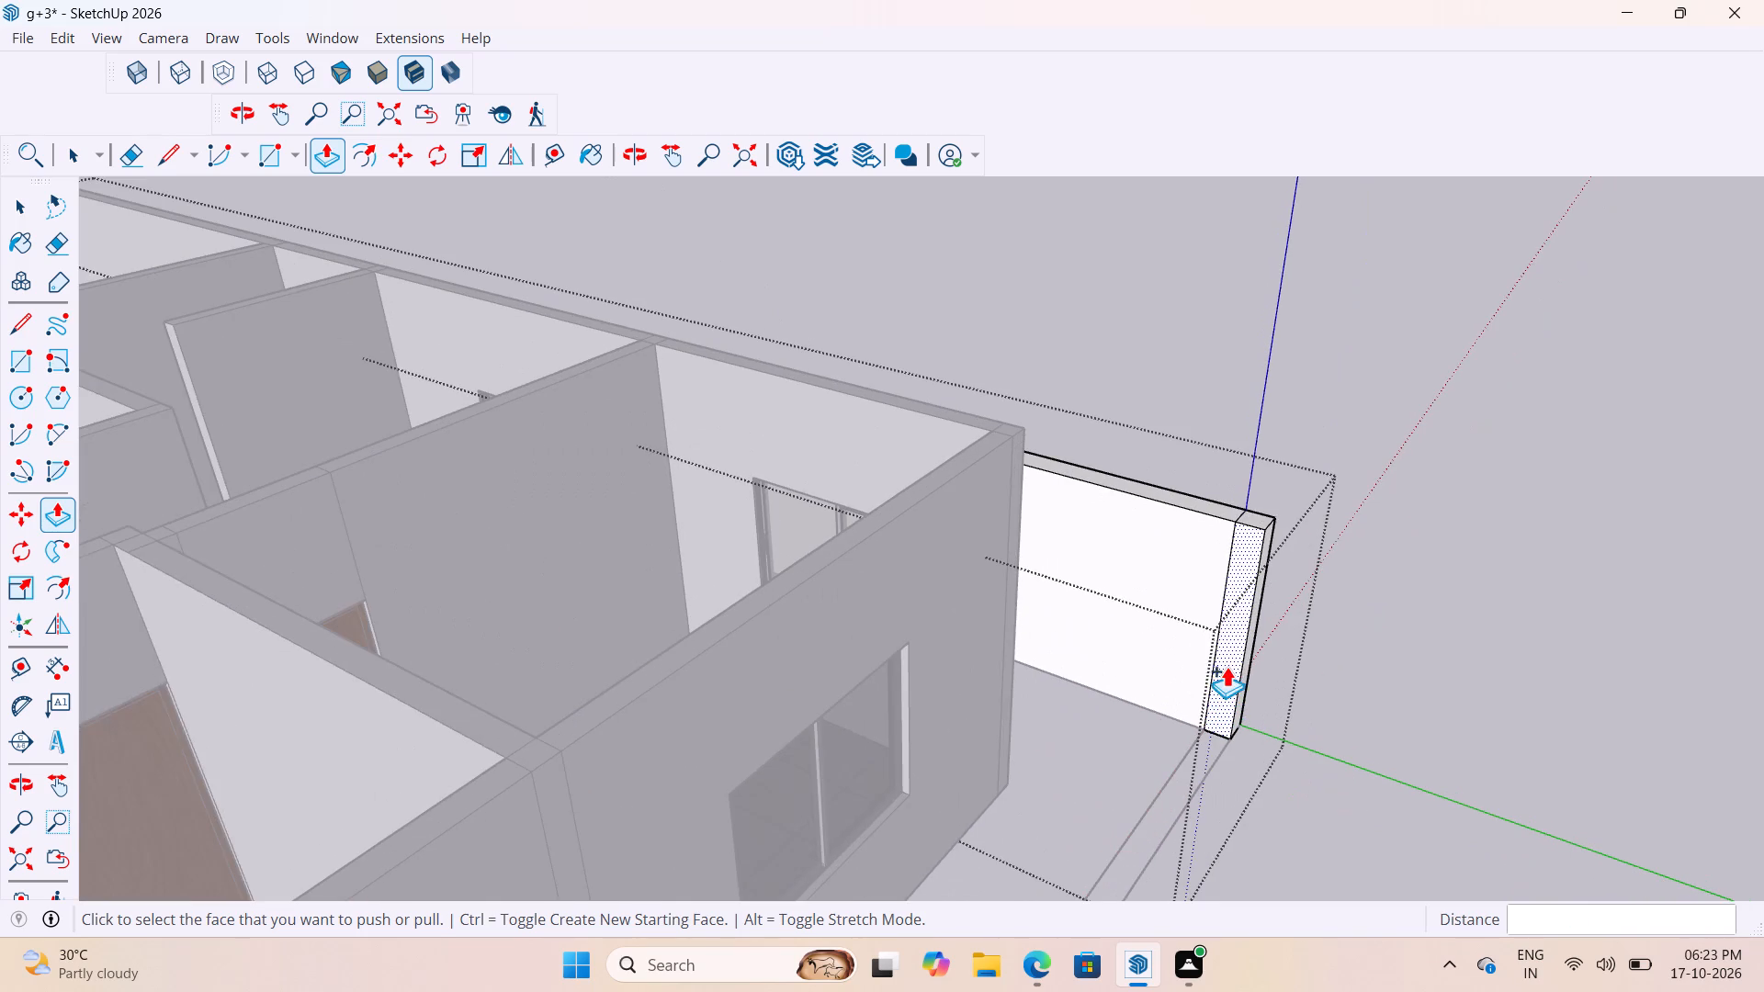
left_click(1227, 660)
scroll(1160, 705, "down", 20)
scroll(1160, 705, "down", 3)
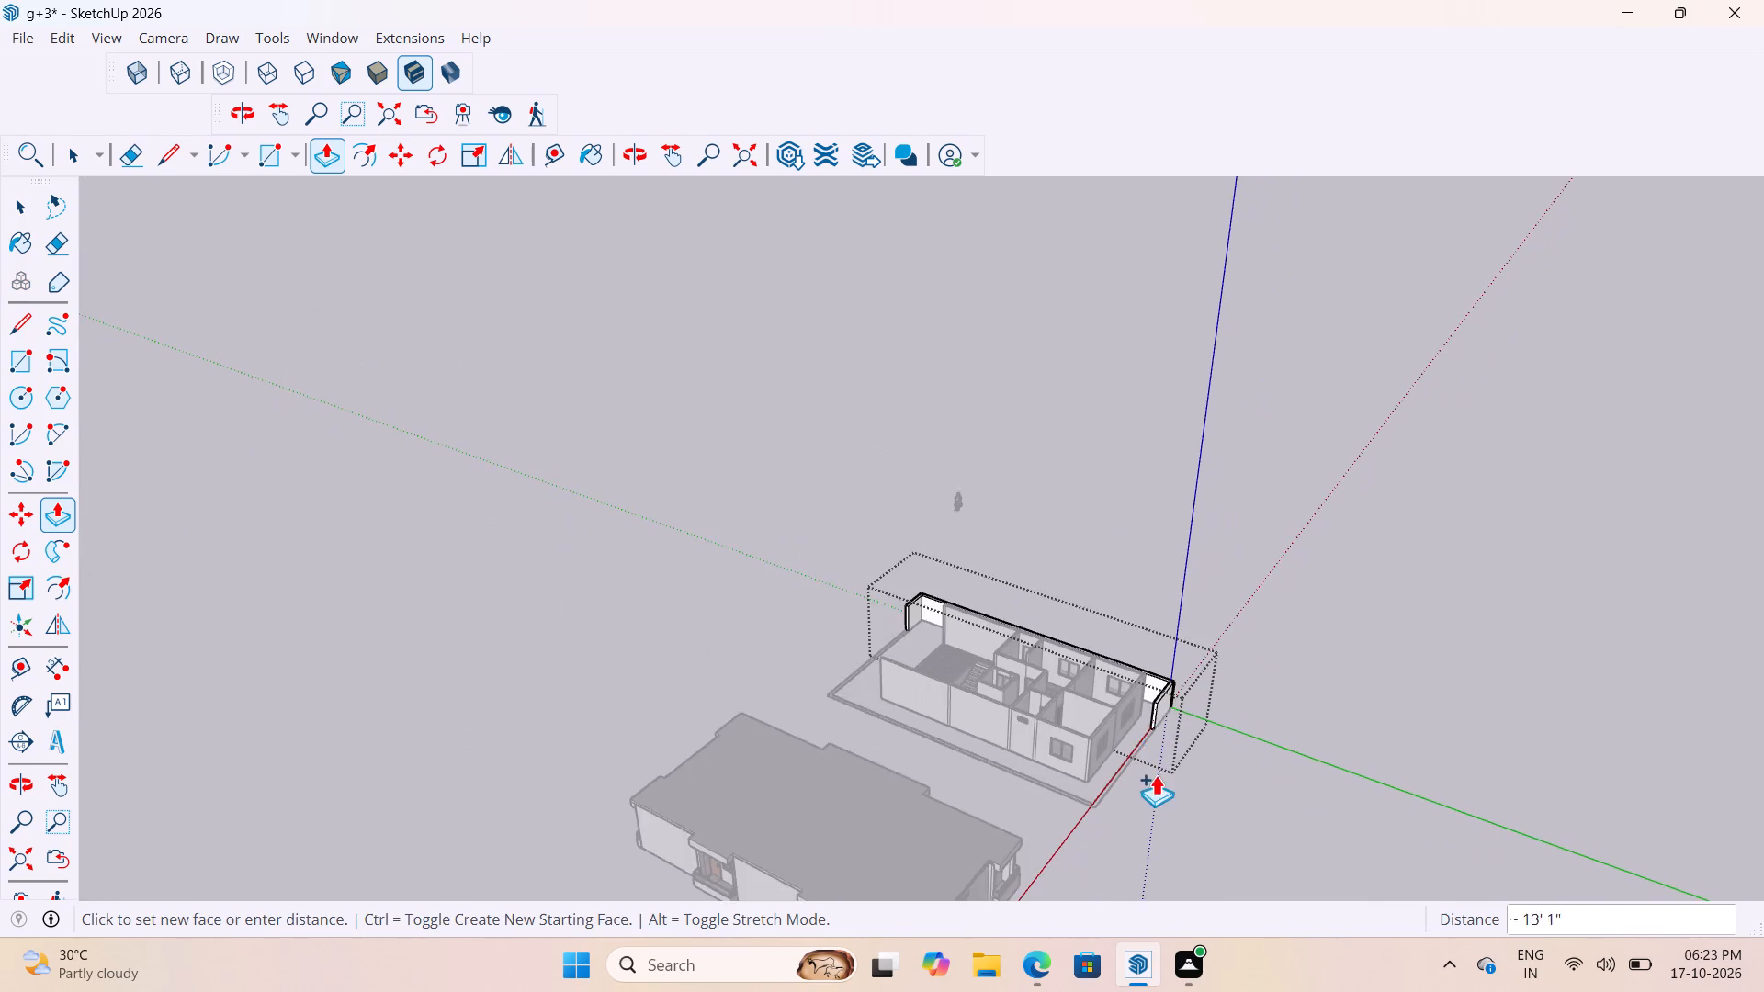
scroll(1157, 775, "up", 17)
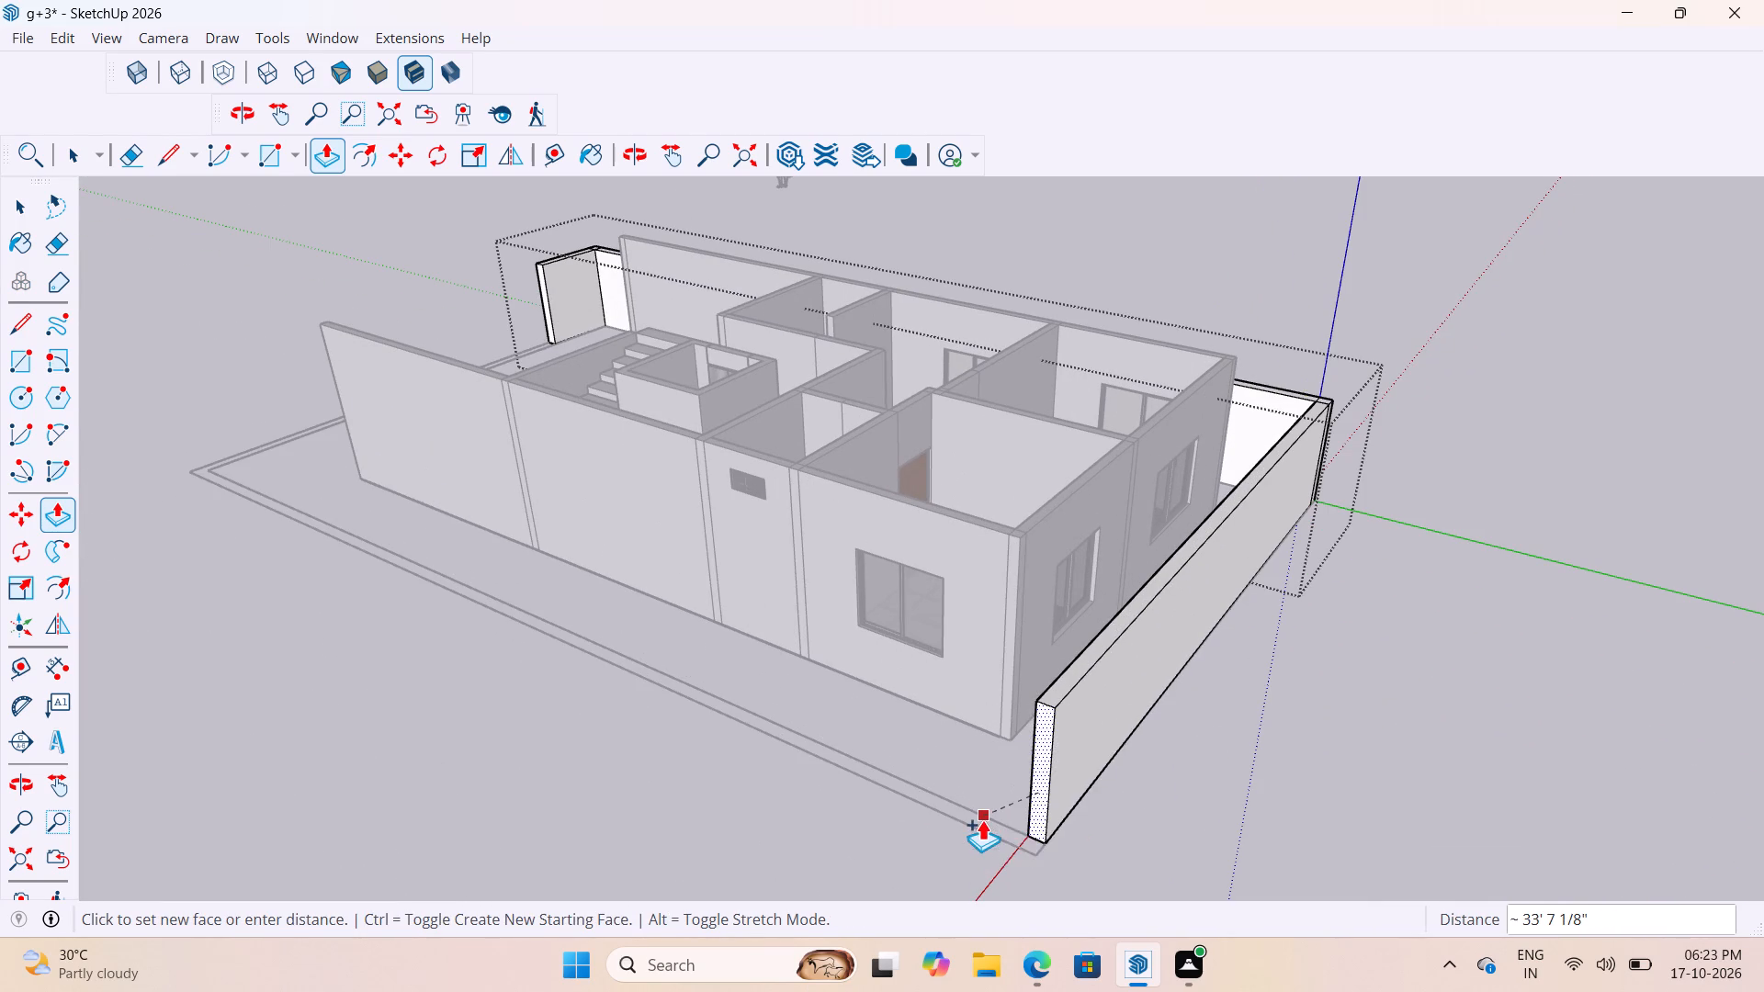
left_click(982, 819)
Extend the back wall's end by a separate 9" section to the outer line of the opposite side.
scroll(1069, 836, "up", 7)
left_click(1027, 813)
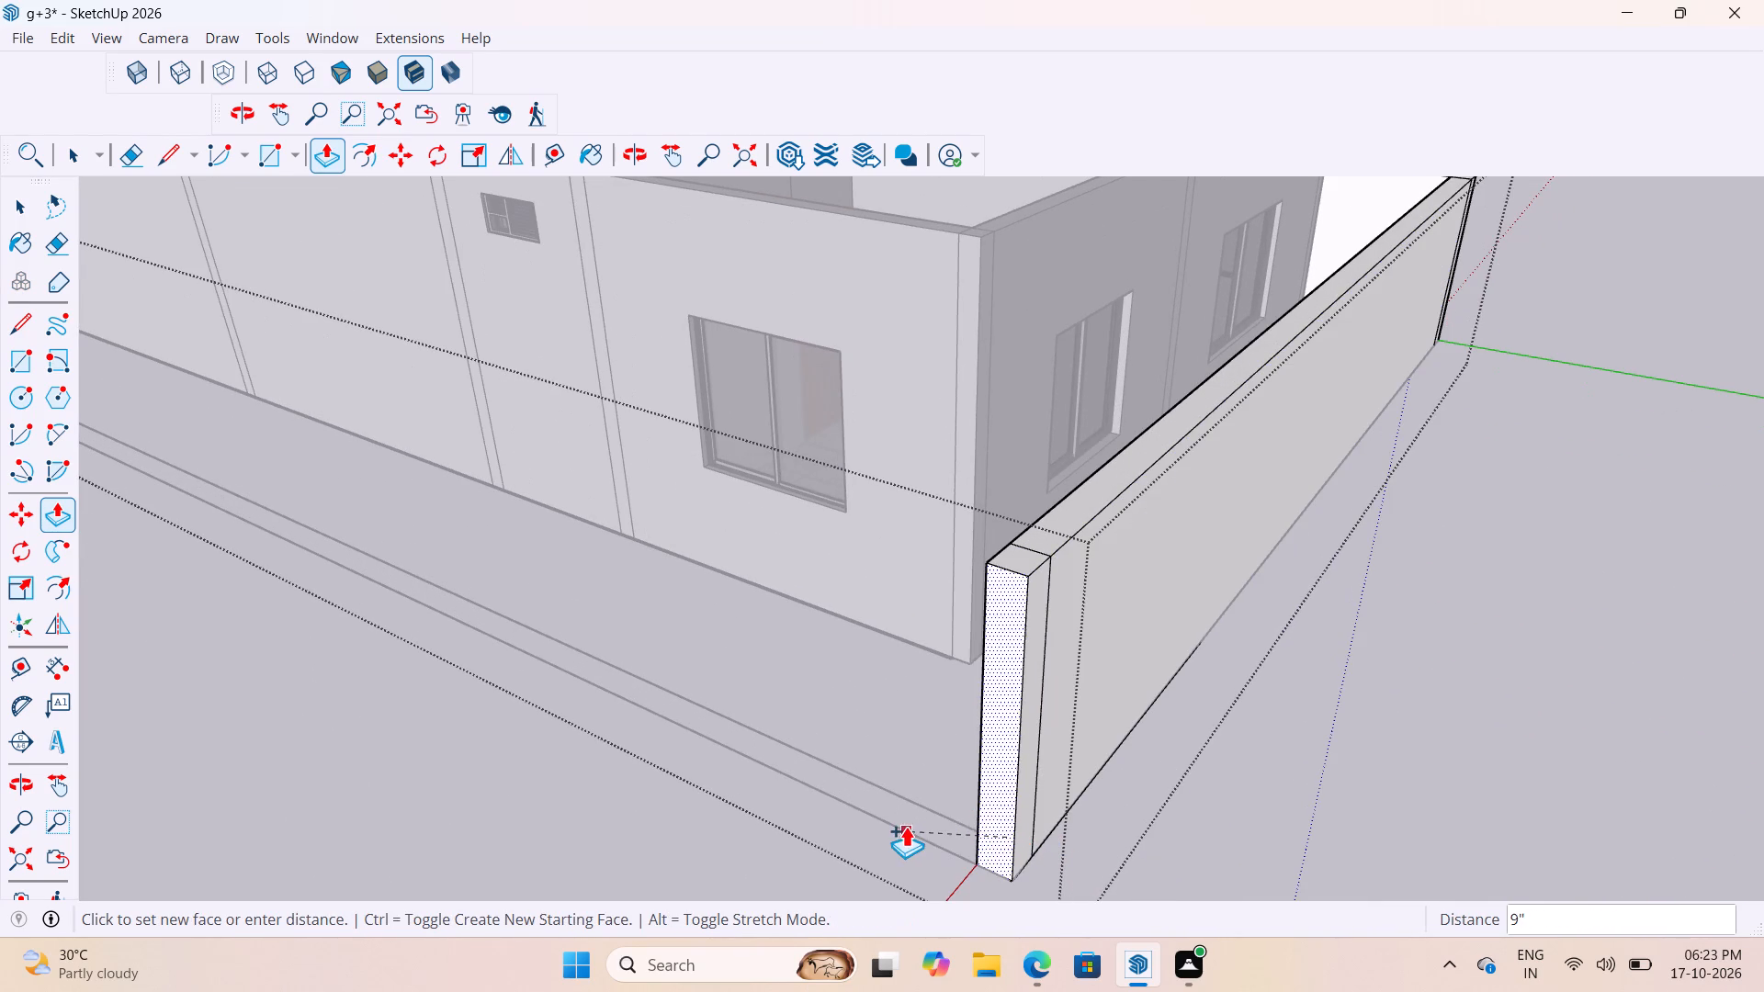
left_click(906, 826)
Pull the front-facing side of the new back corner section about 59' 1" along the opposite side to the inner front line.
middle_click_drag(1115, 780, 1600, 768)
left_click(1530, 513)
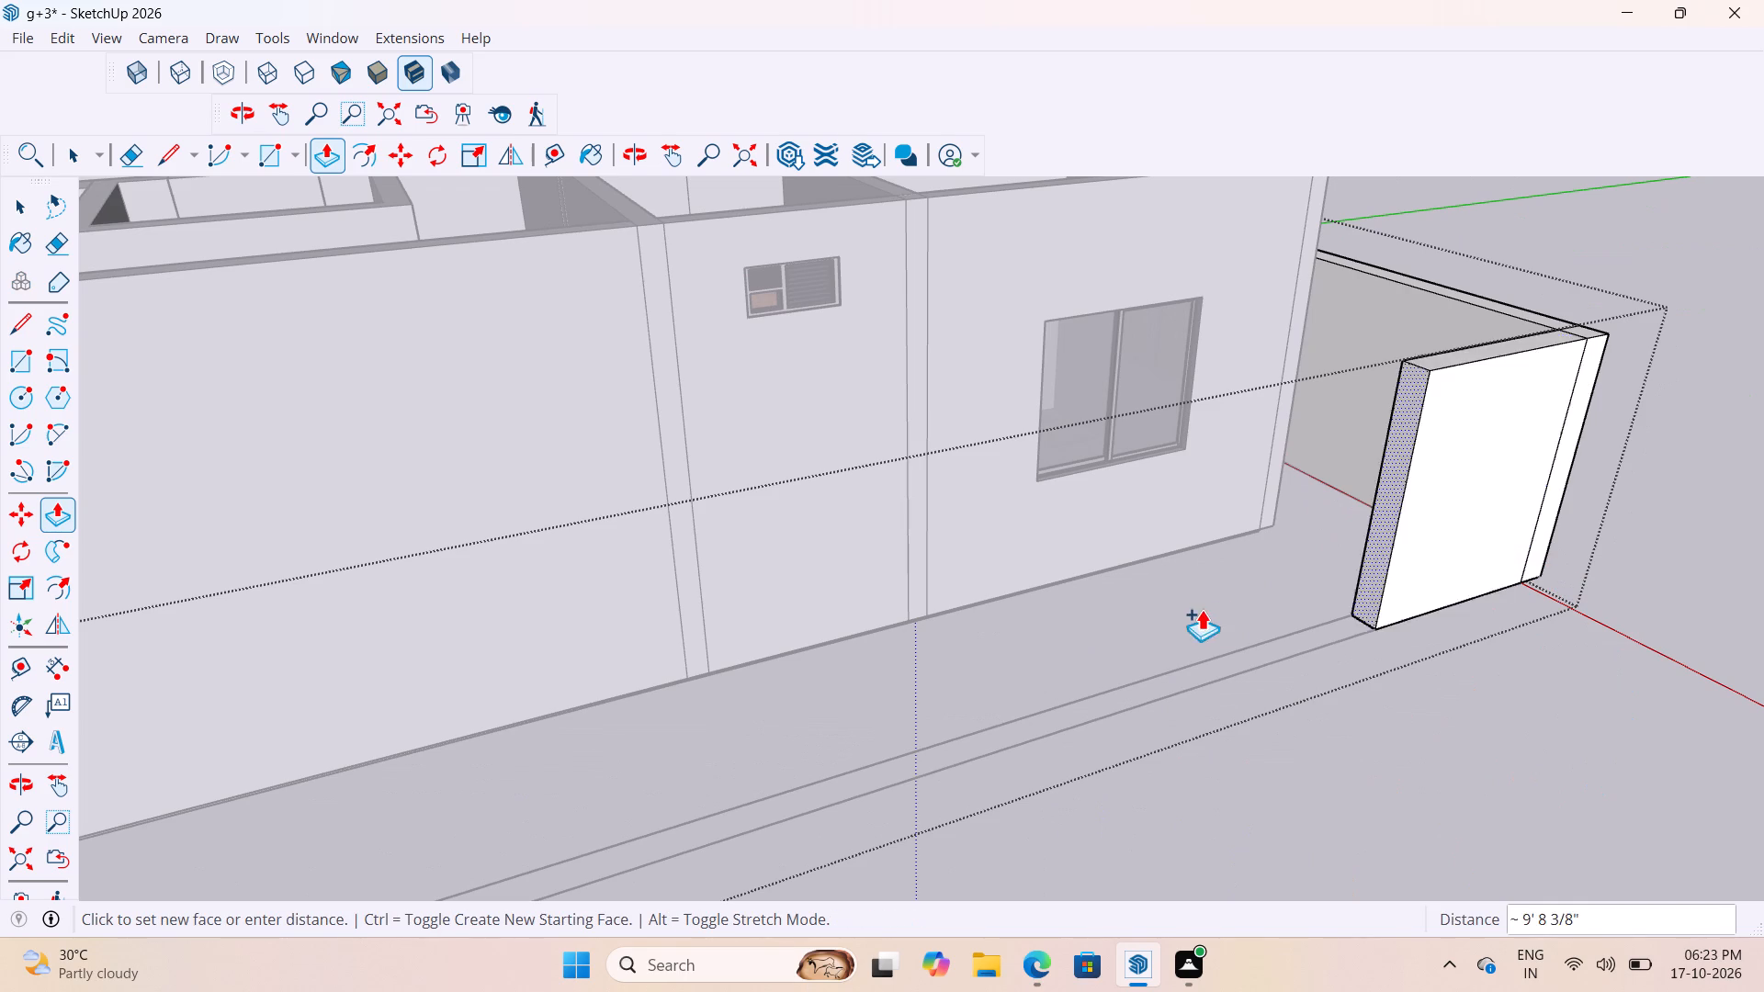
scroll(1202, 609, "down", 18)
scroll(838, 745, "up", 9)
middle_click_drag(797, 730, 1148, 796)
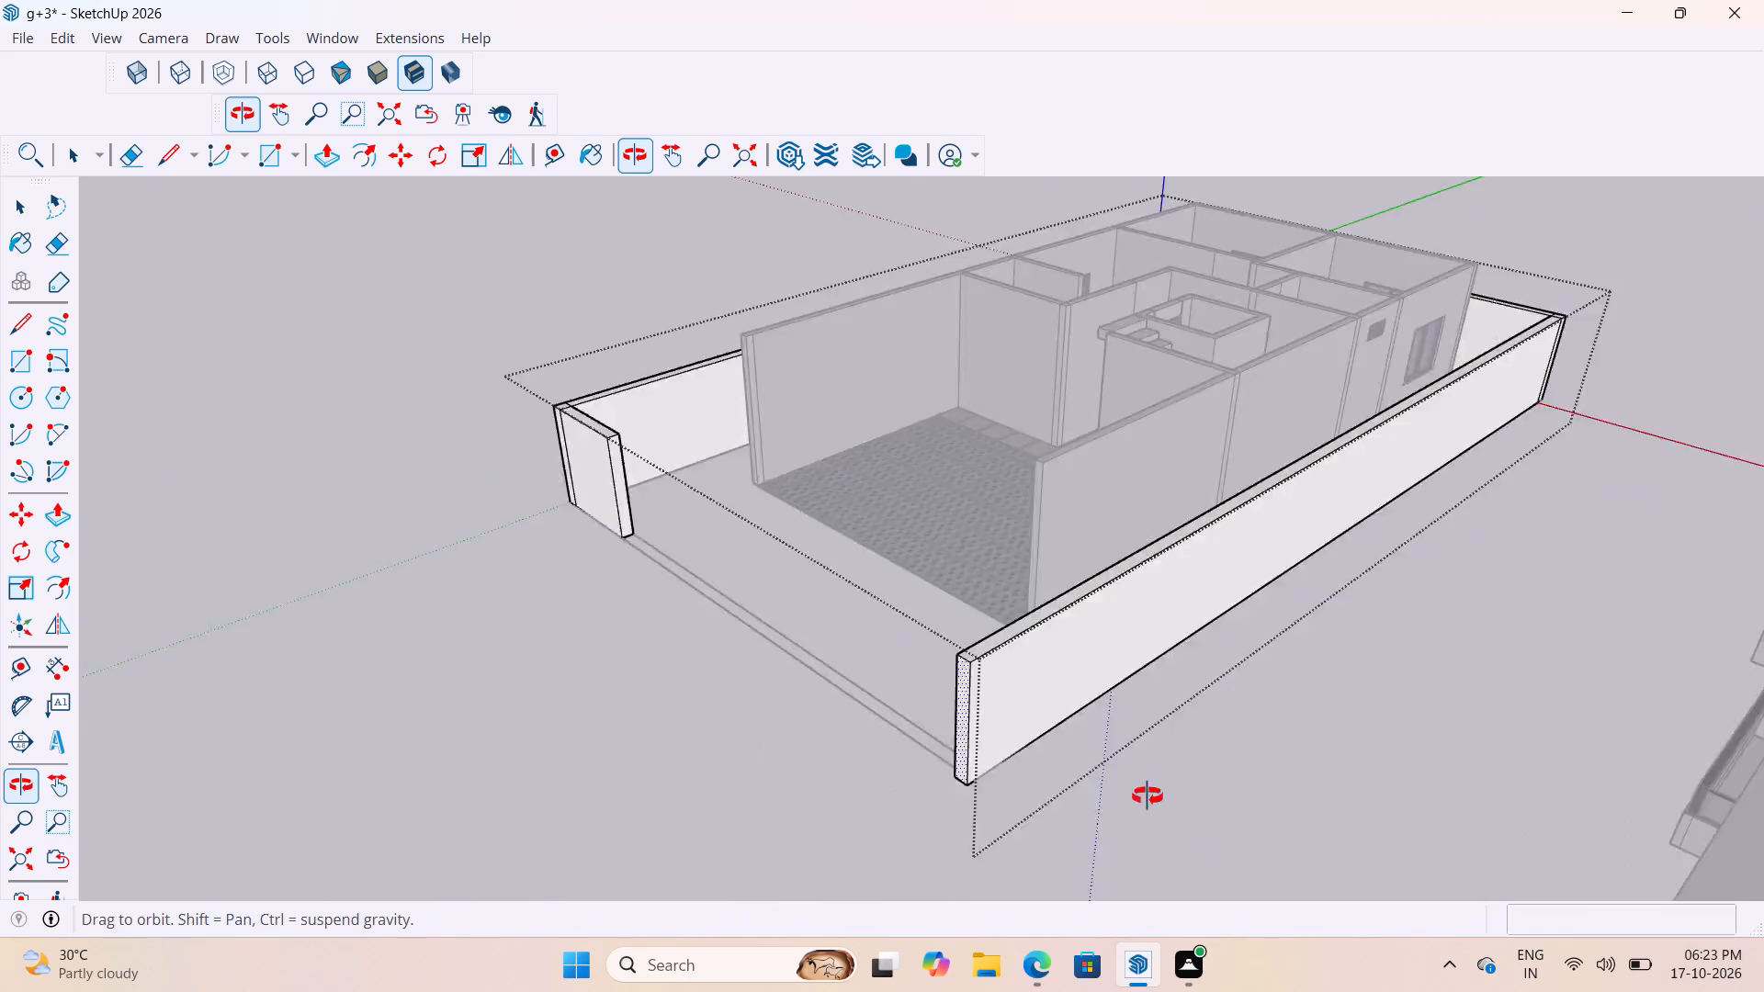
middle_click_drag(1148, 796, 1418, 845)
scroll(1319, 618, "up", 6)
left_click(1220, 637)
Extend the opposite side wall's front end by a separate 9" section to the outer front boundary line.
scroll(1278, 640, "up", 3)
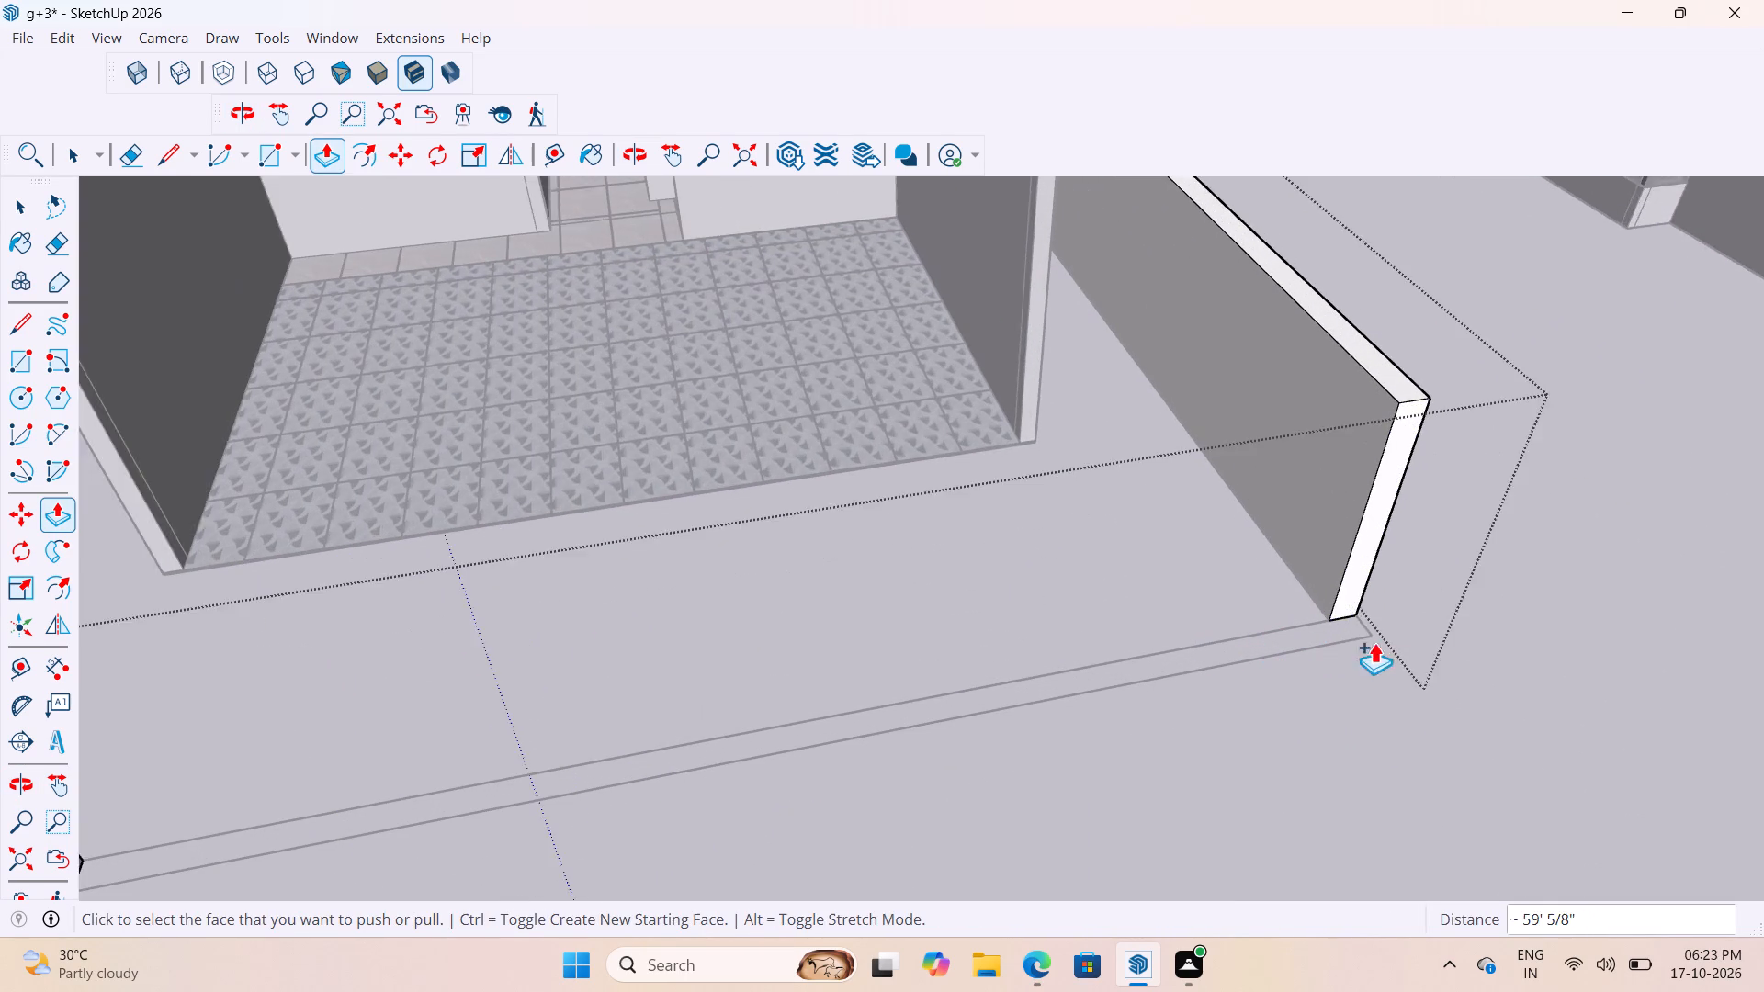
scroll(1374, 642, "up", 2)
left_click(1383, 558)
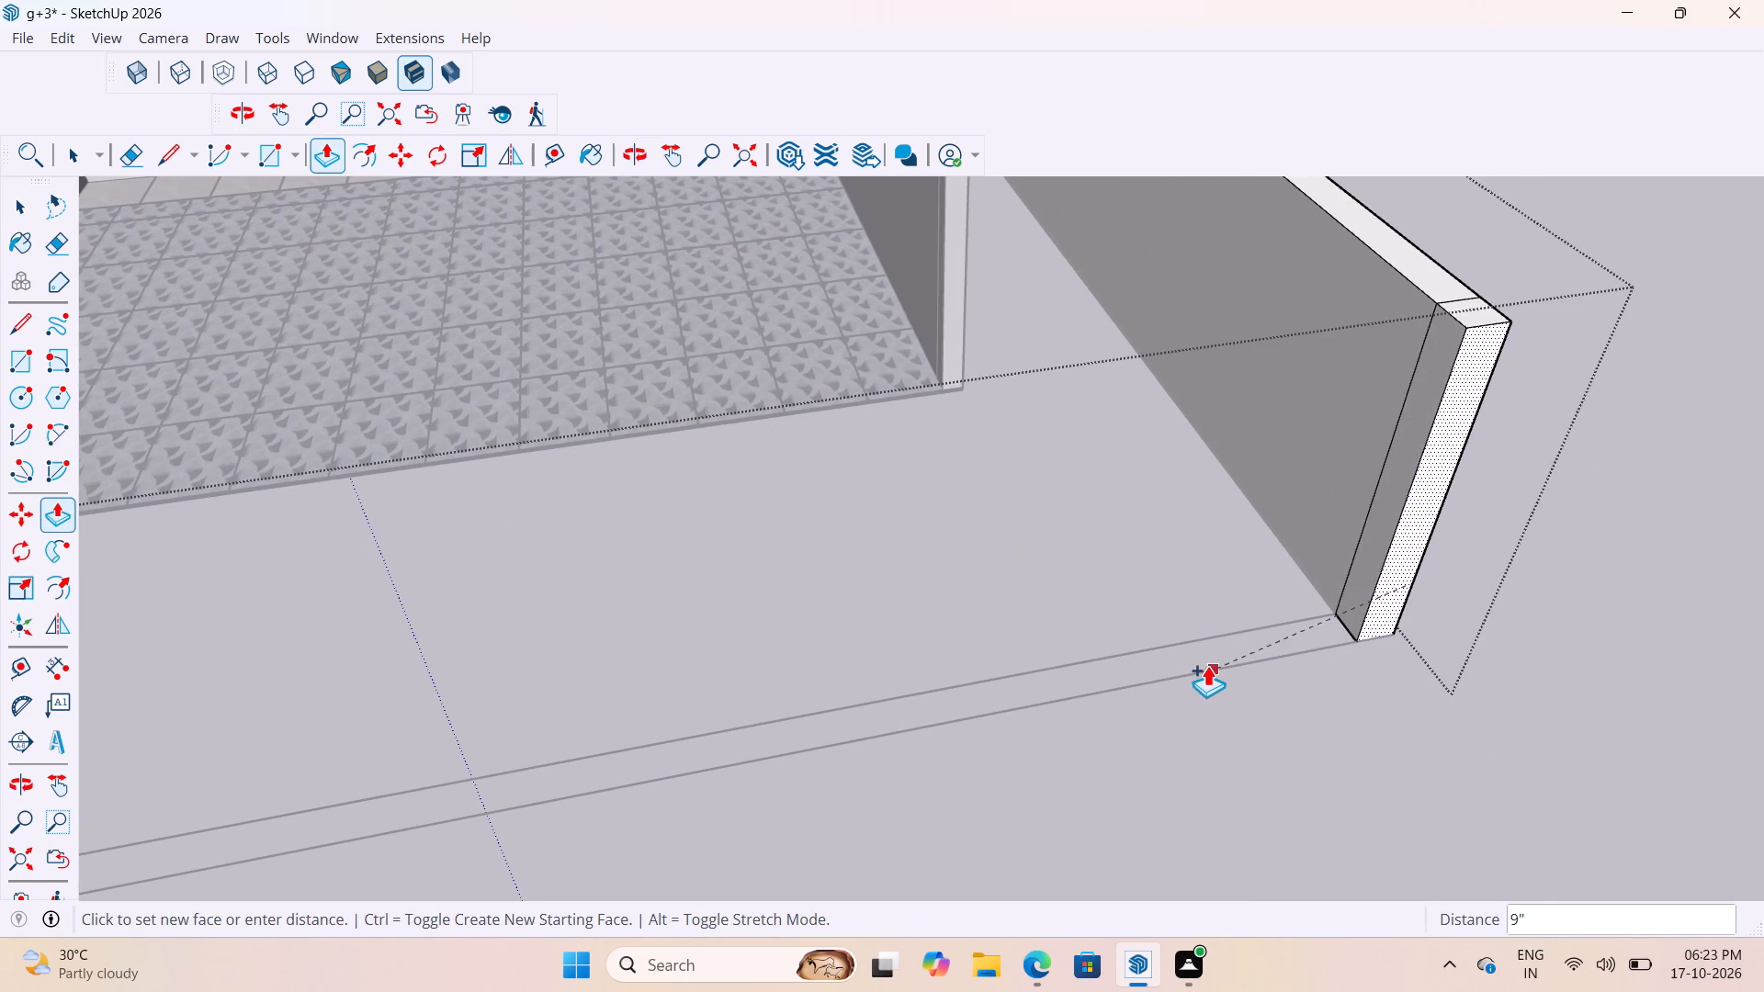
left_click(1207, 666)
Pull the inner face of this 9" front corner section about 5' 2" along the front boundary, leaving a central gate opening.
scroll(1531, 550, "down", 11)
scroll(1455, 573, "up", 8)
left_click(1455, 555)
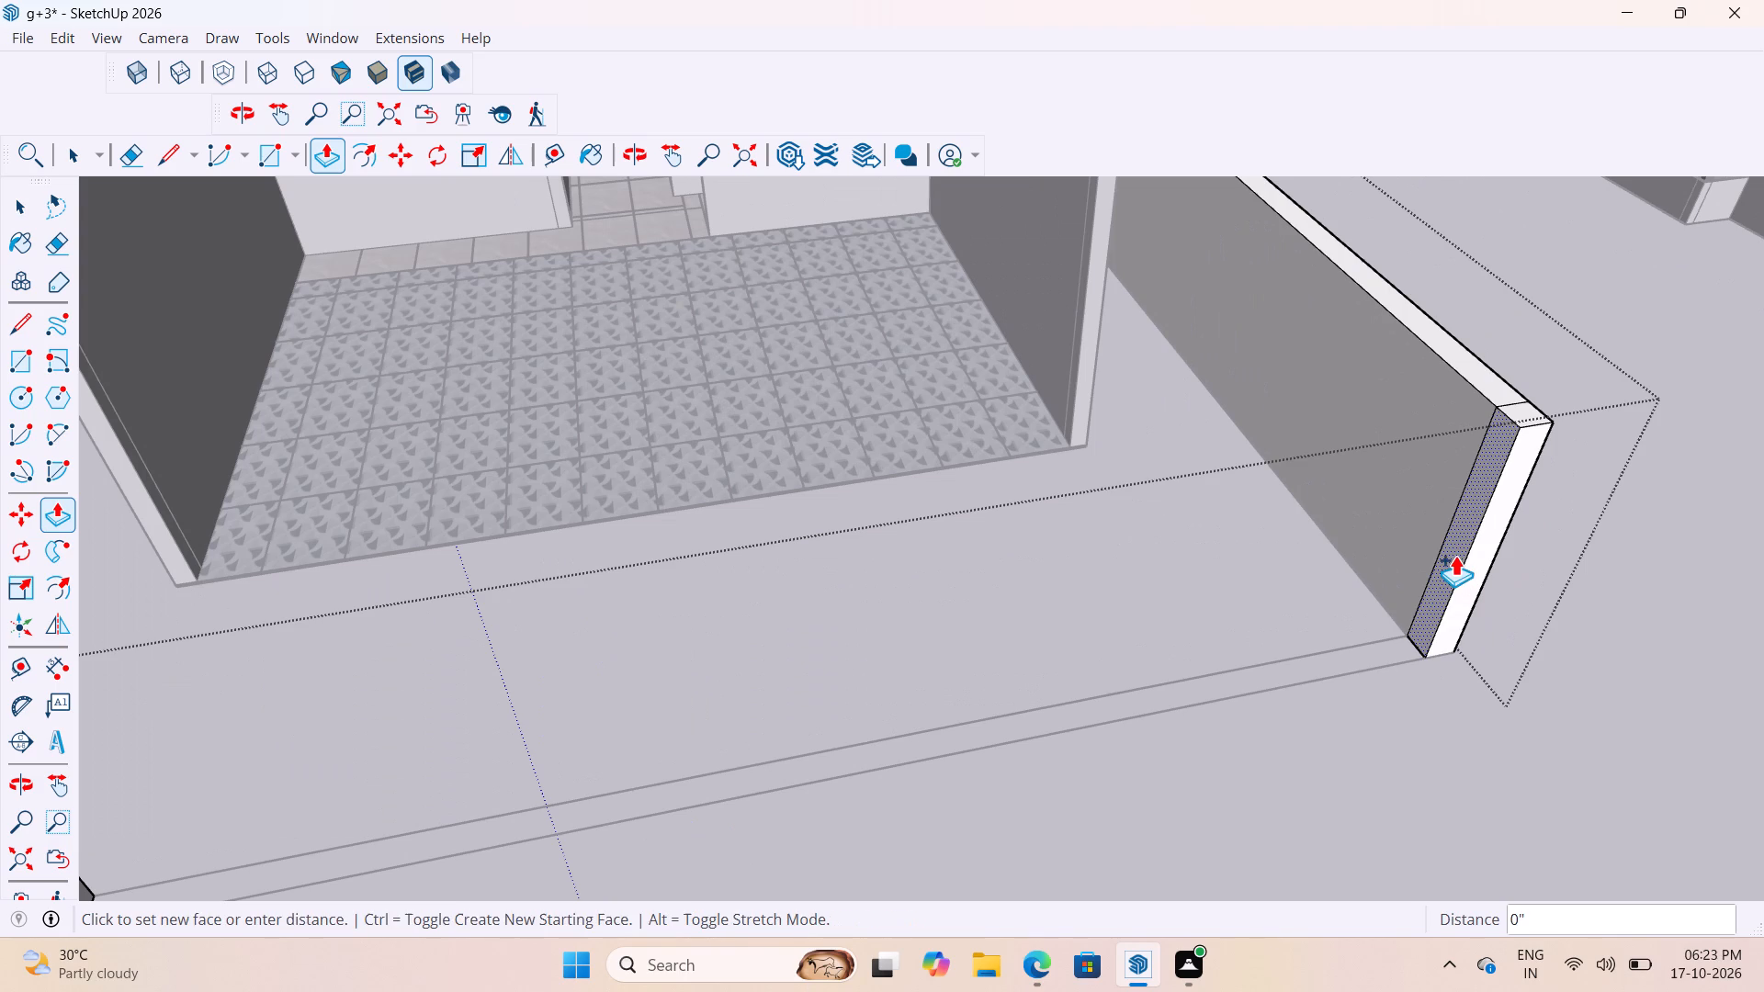
left_click(1080, 355)
scroll(1273, 629, "down", 11)
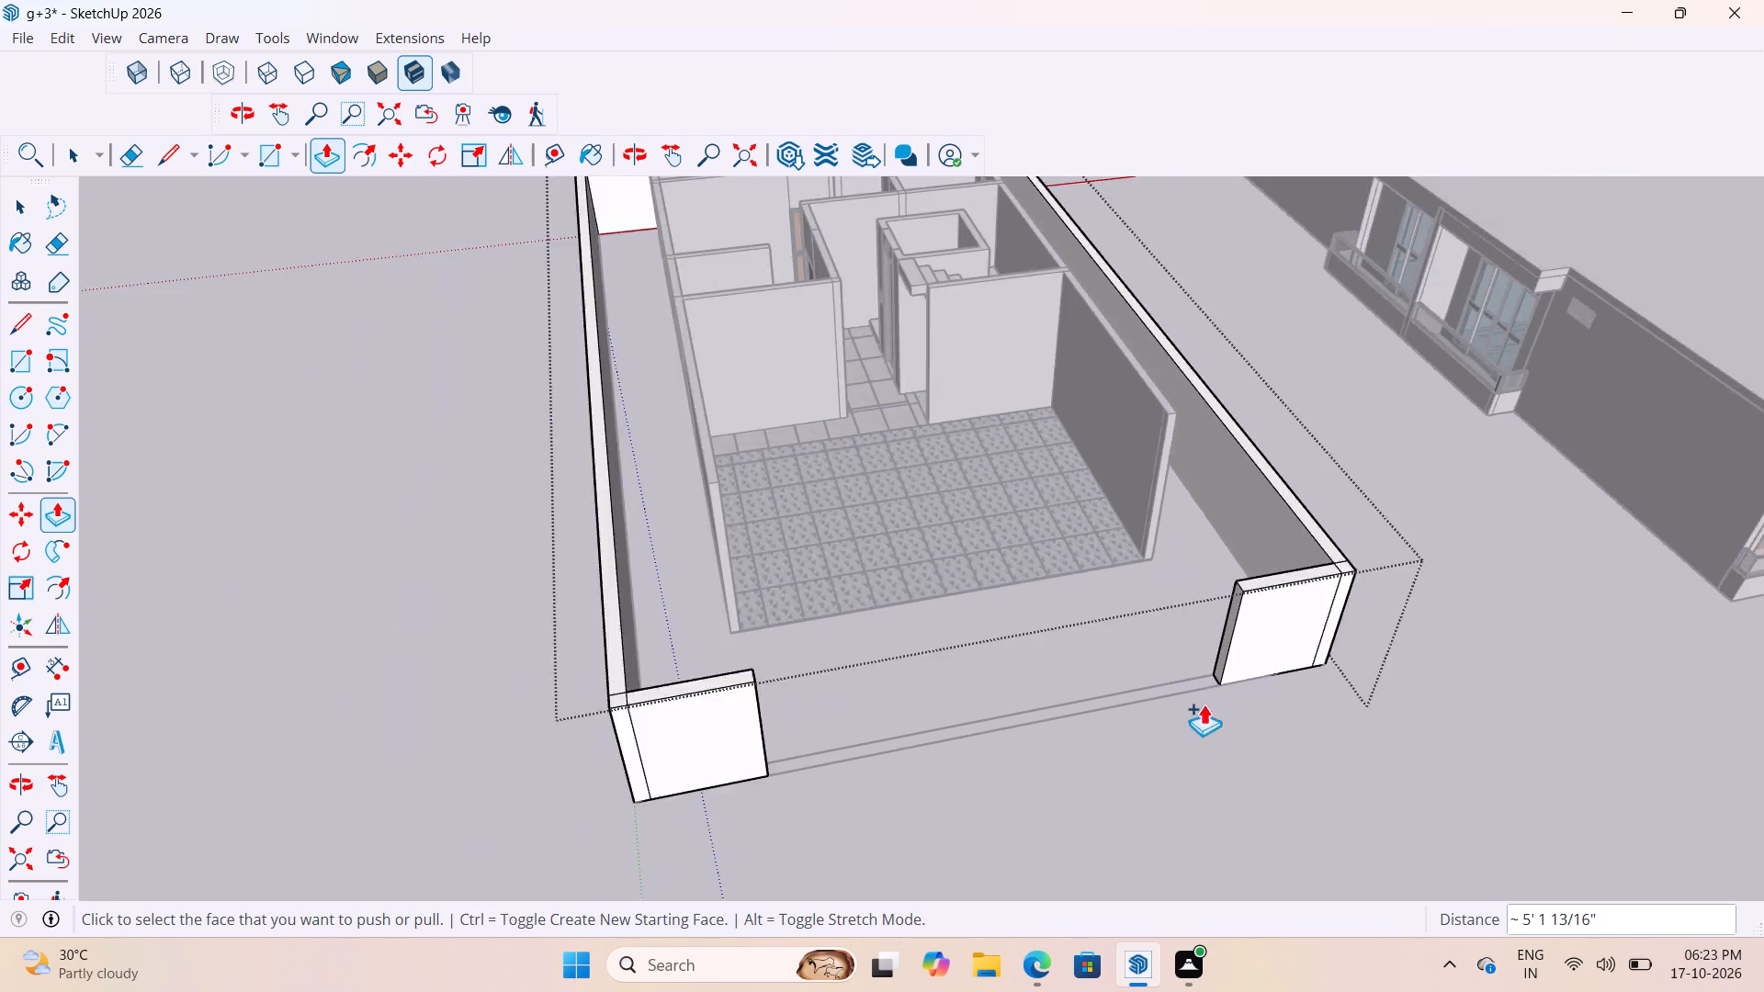
scroll(1204, 704, "down", 3)
key("space")
key("space")
left_click(1204, 728)
scroll(1204, 728, "down", 5)
left_click(1184, 730)
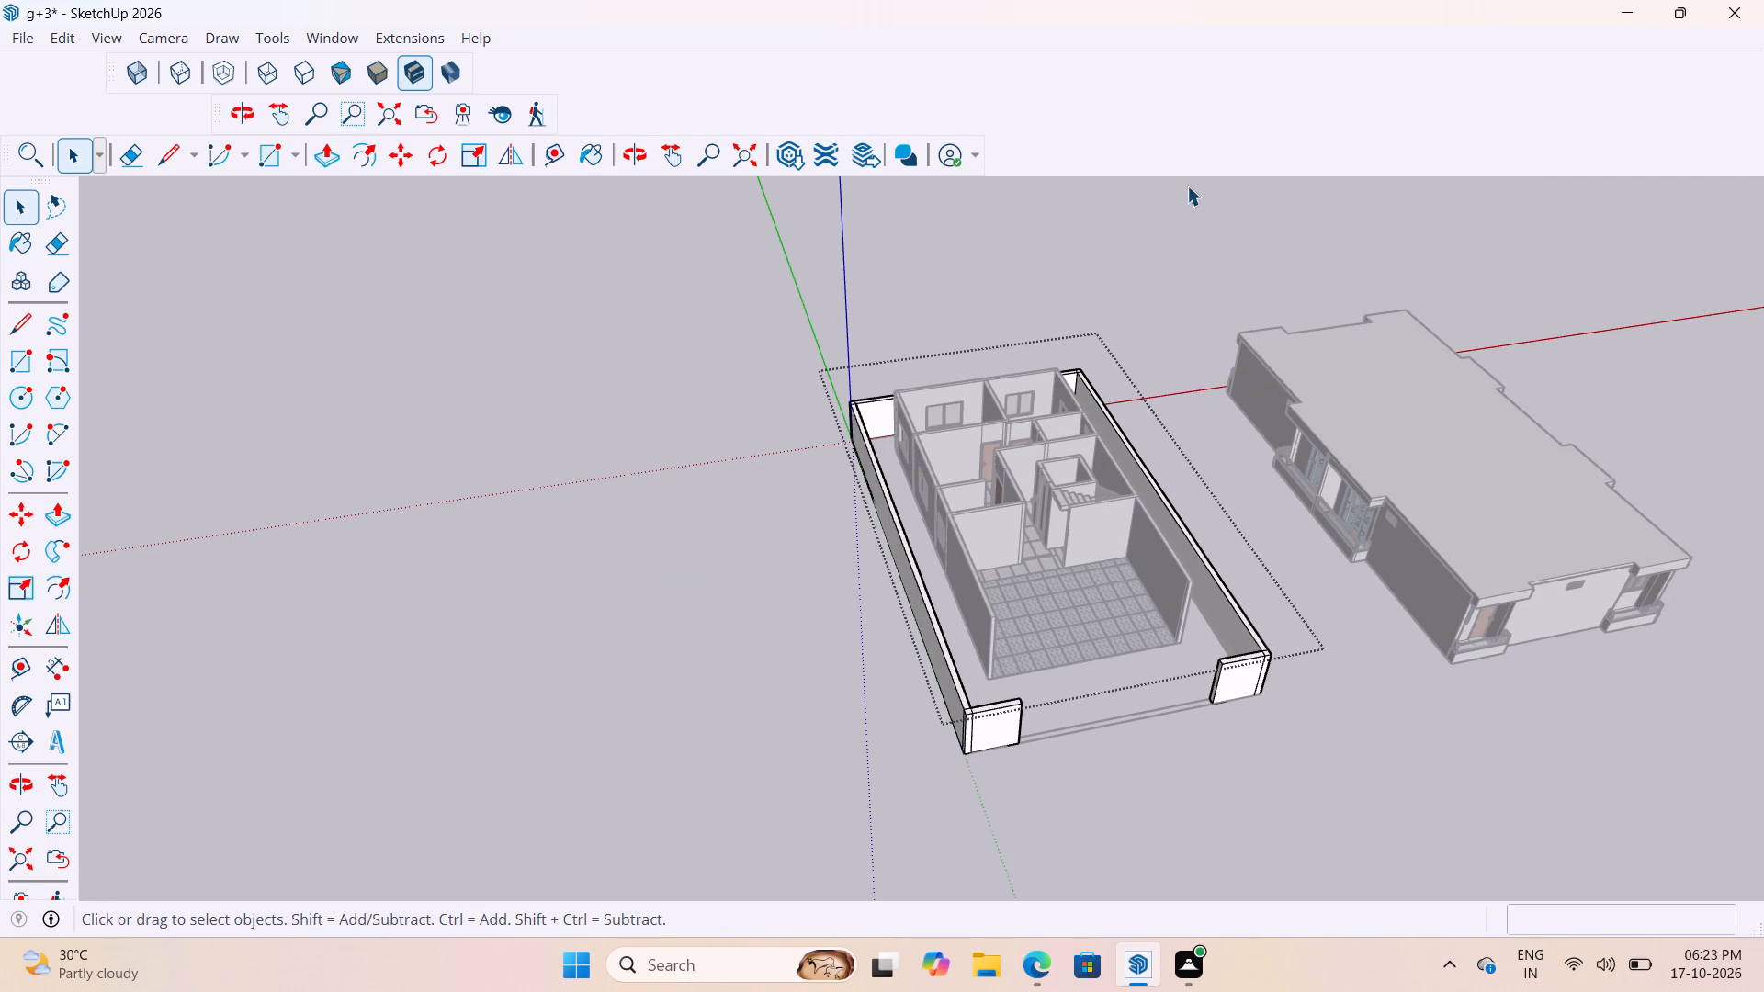
Leave the ground-floor group and examine the boundary wall, its gate opening and the separate roofed floor from several sides and above.
left_click(1079, 283)
middle_click_drag(1405, 524, 1127, 303)
scroll(1045, 295, "down", 5)
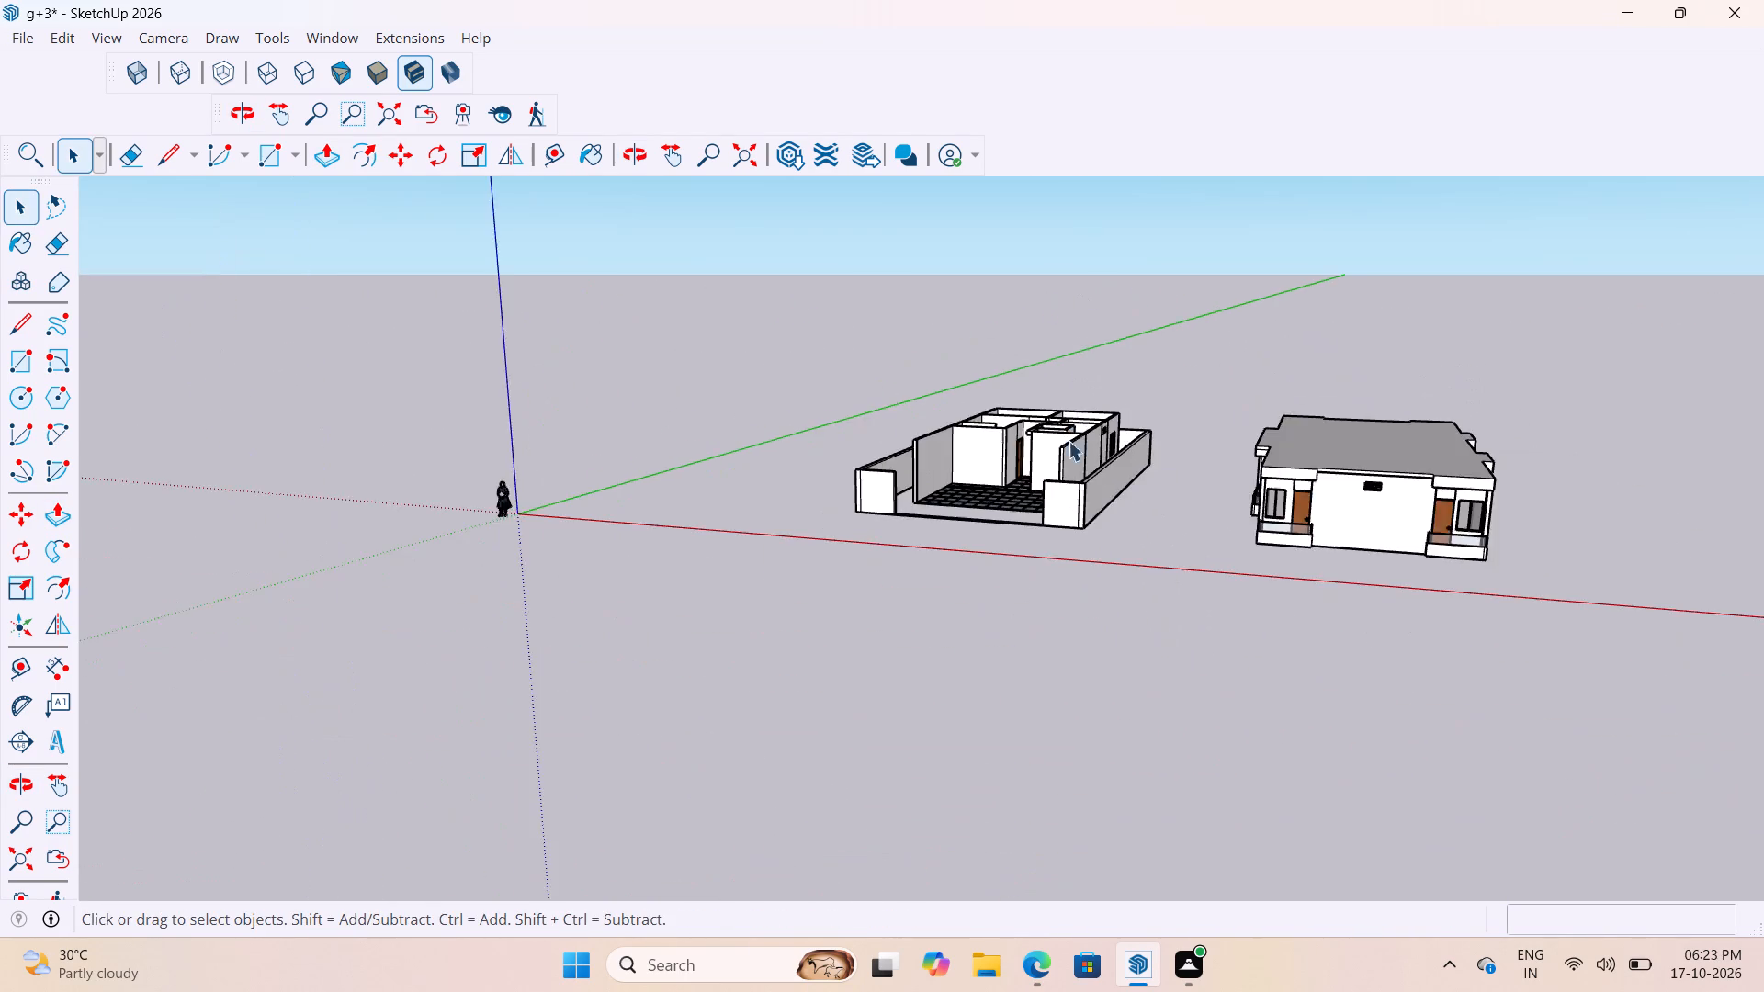
scroll(1077, 493, "up", 8)
middle_click_drag(984, 416, 1075, 503)
middle_click(837, 280)
scroll(837, 280, "up", 6)
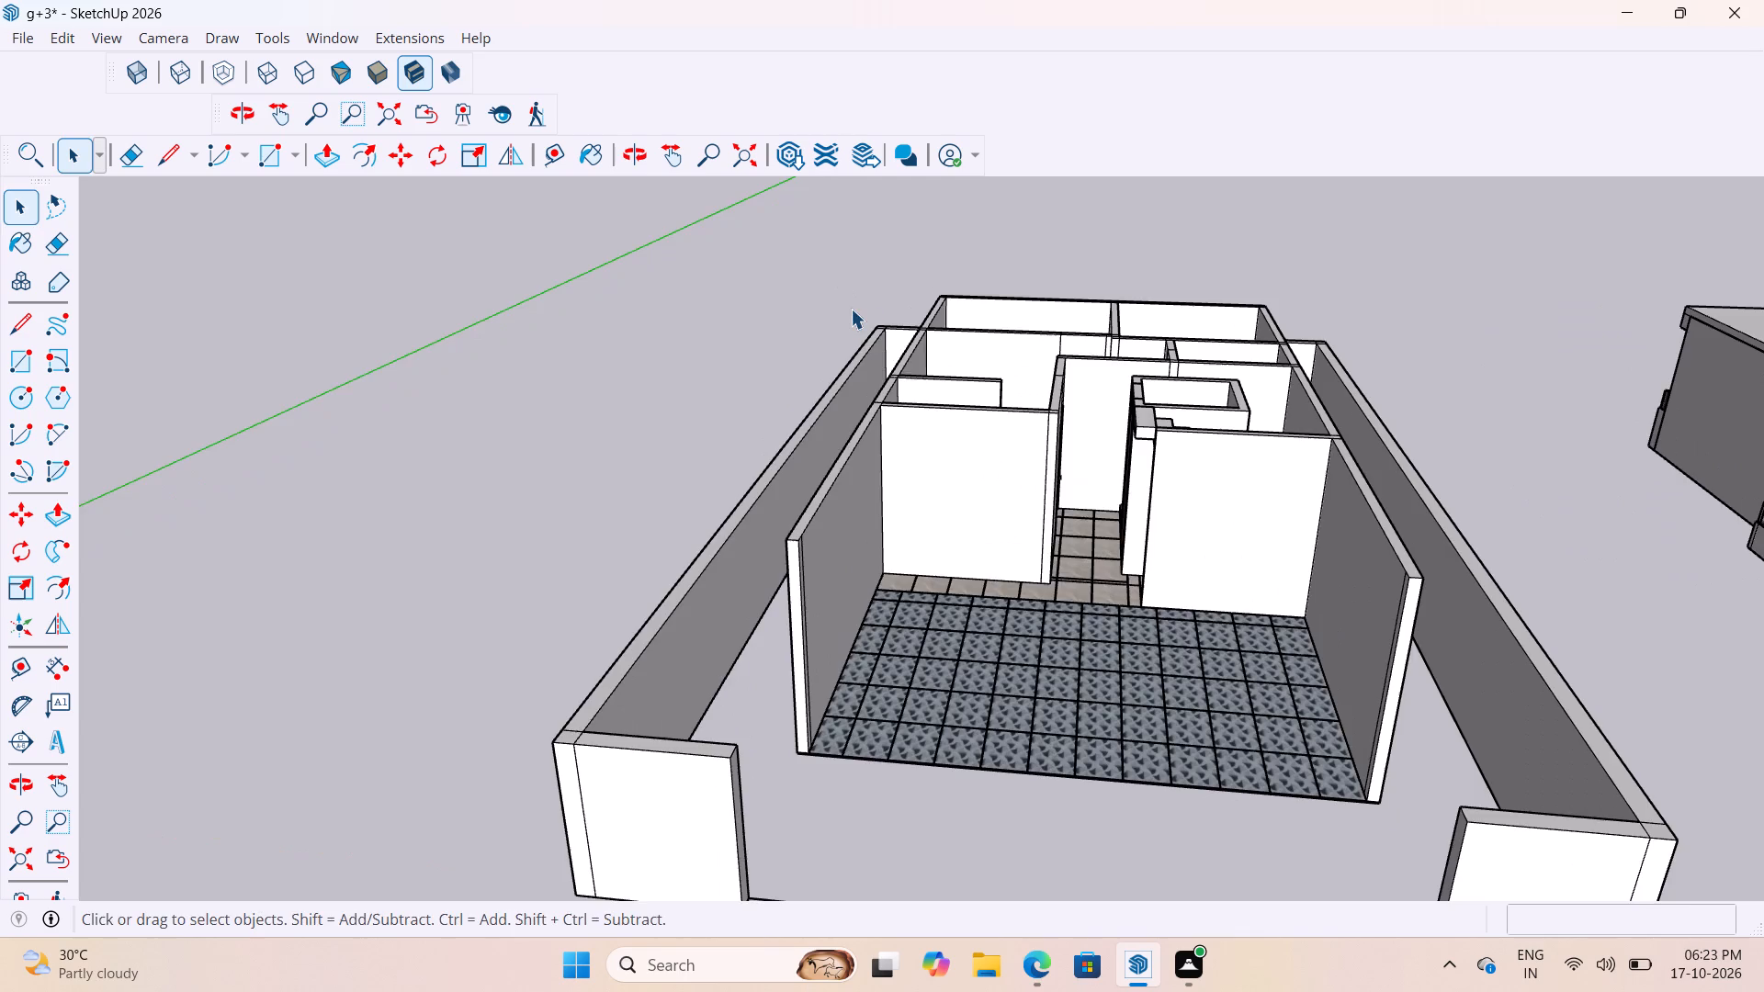
middle_click_drag(853, 311, 909, 520)
scroll(899, 428, "down", 5)
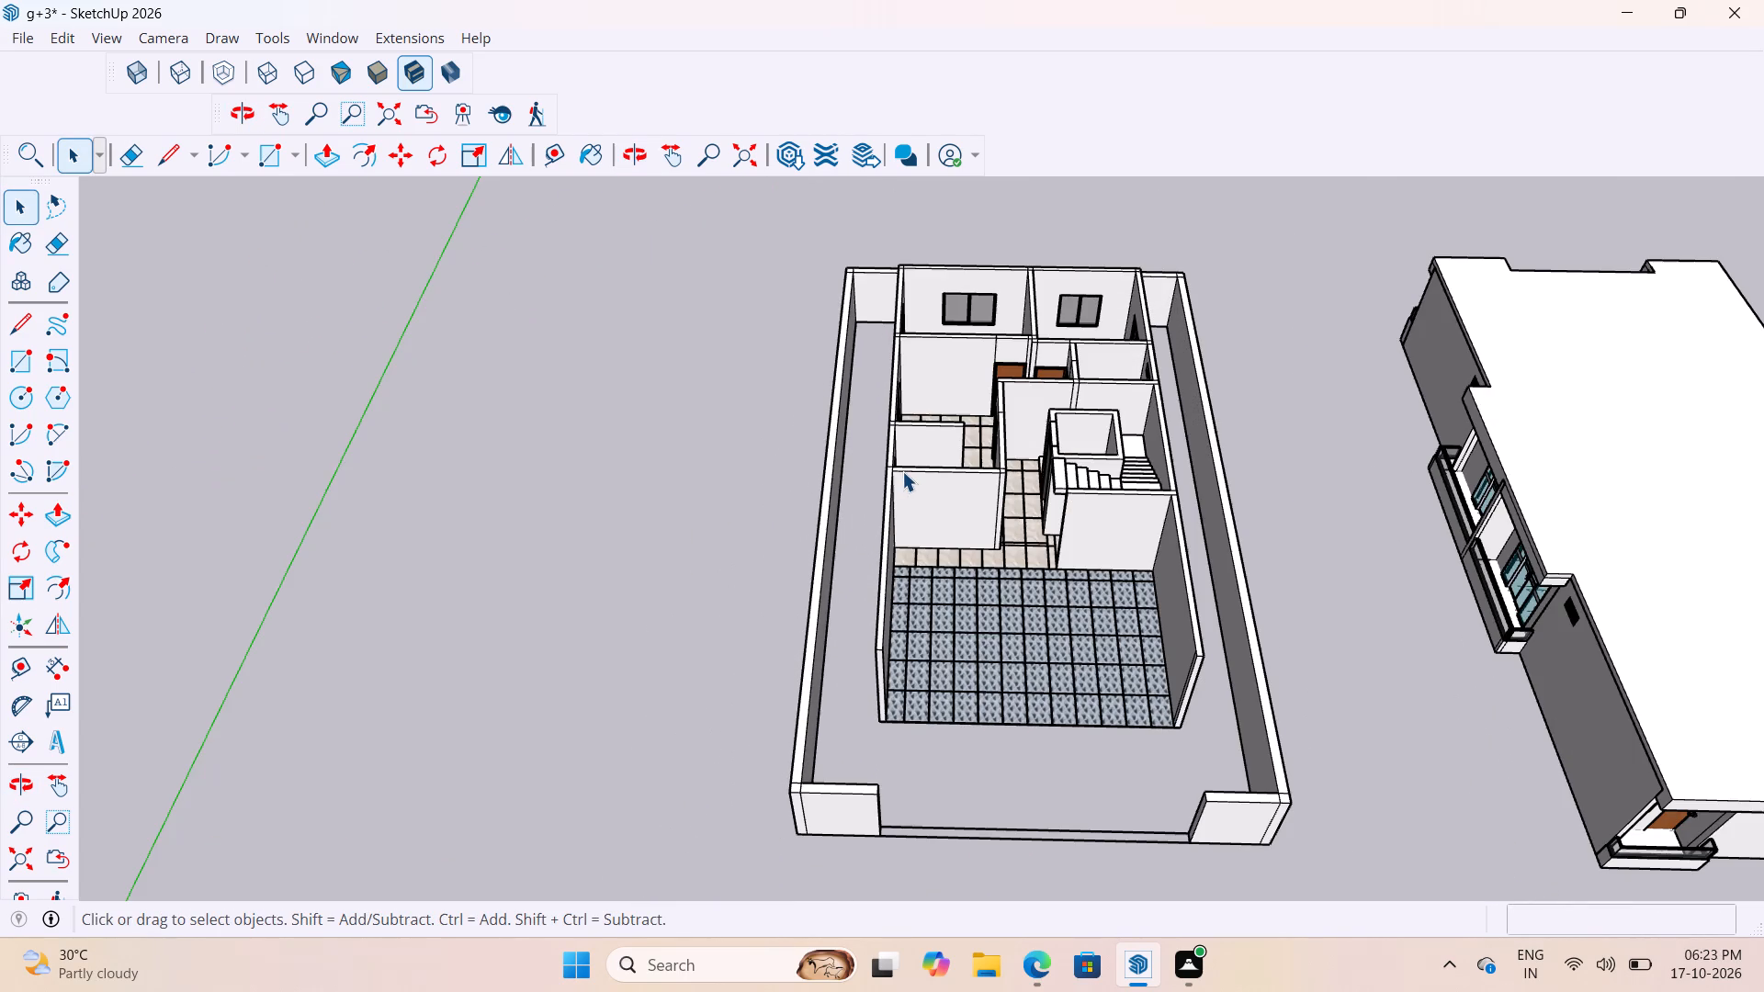
scroll(834, 479, "up", 8)
scroll(862, 374, "down", 7)
scroll(865, 523, "up", 9)
scroll(844, 550, "down", 6)
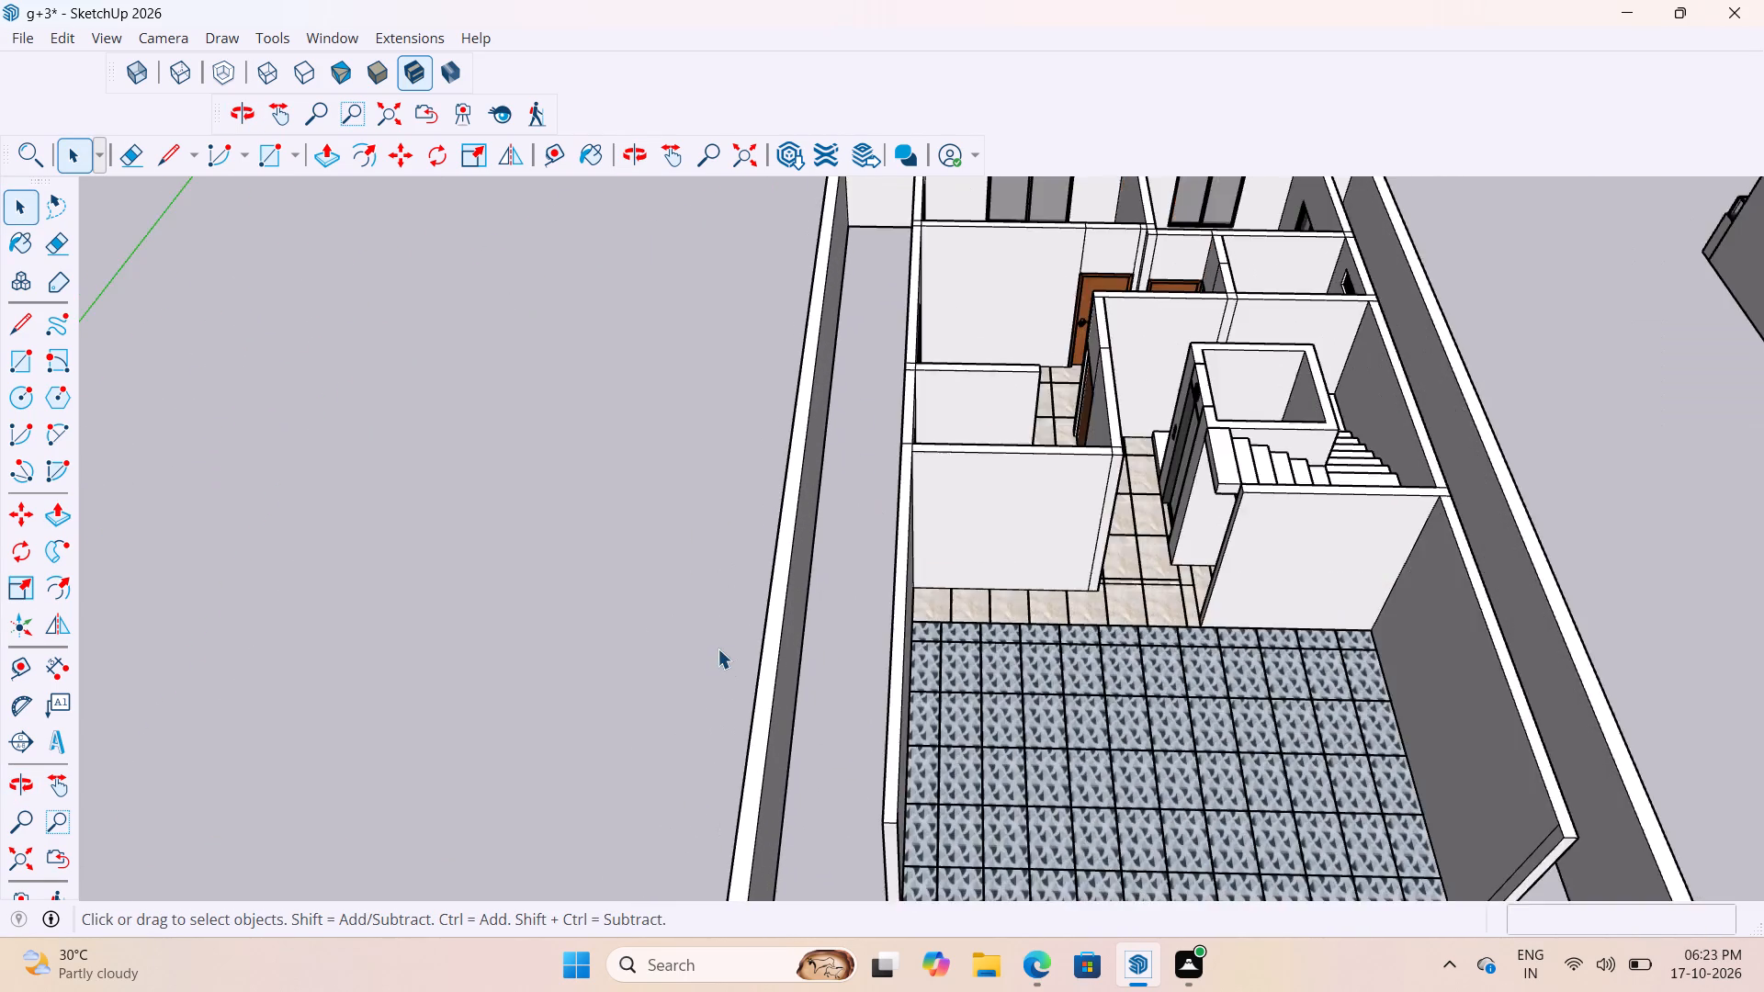
scroll(718, 648, "down", 12)
middle_click_drag(991, 637, 1555, 450)
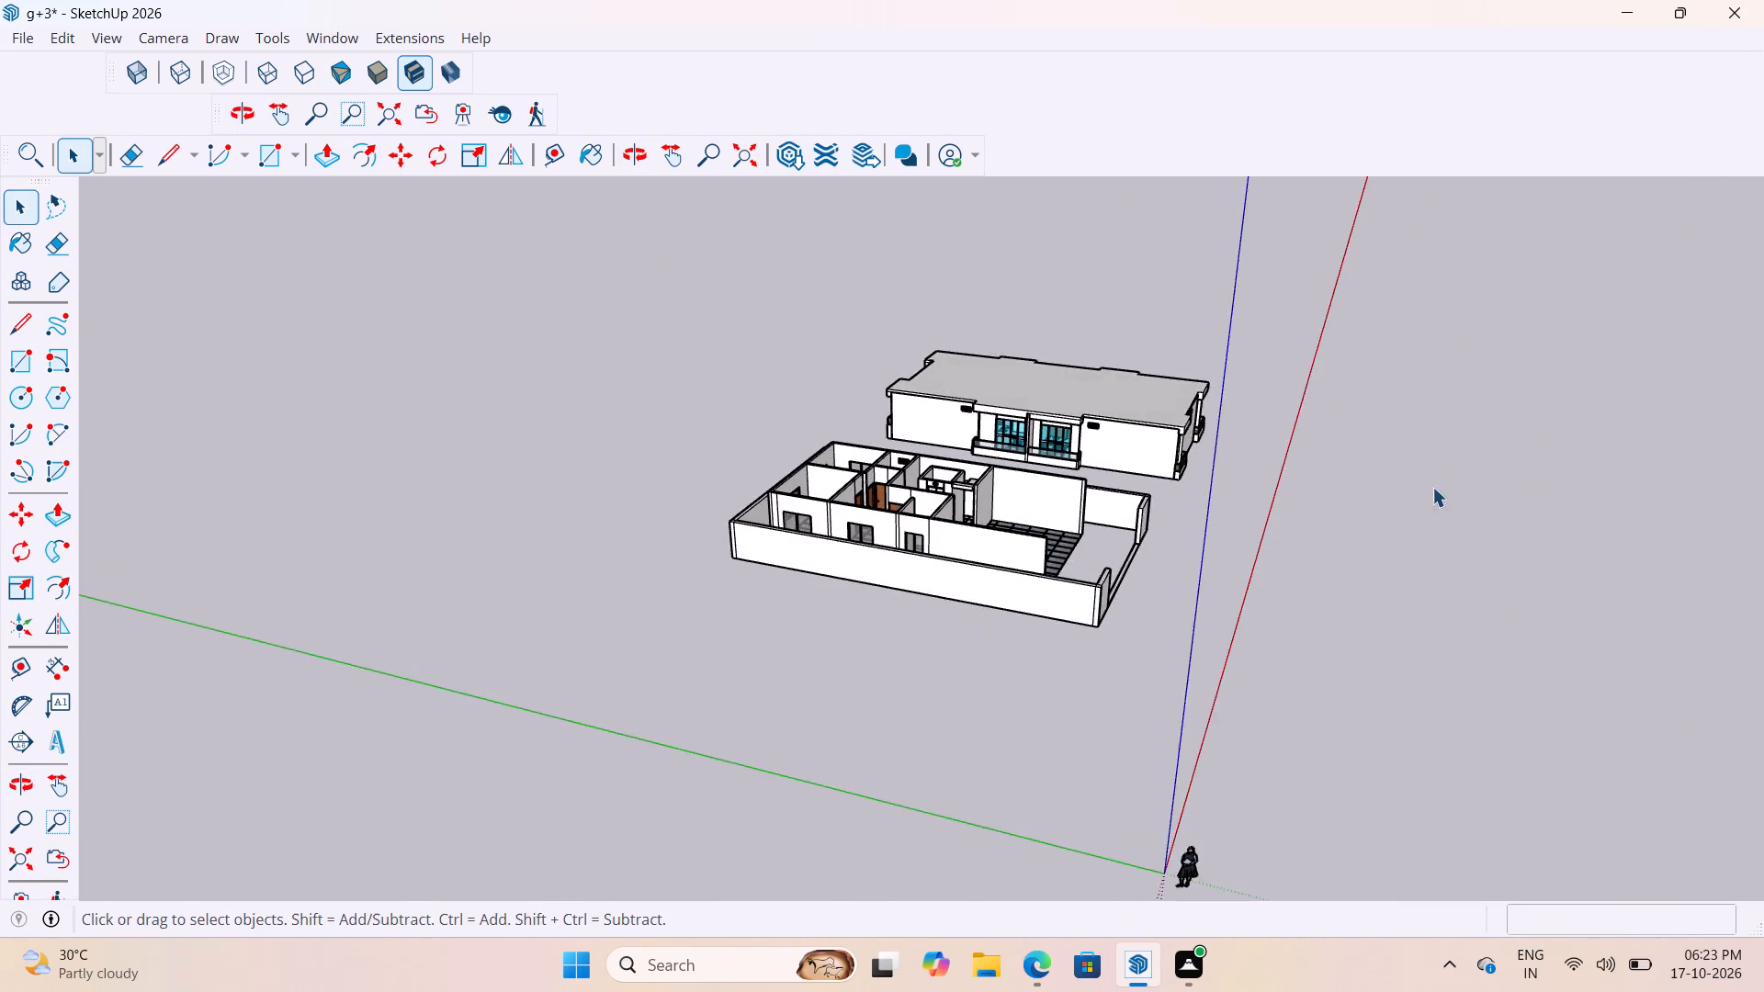
scroll(1363, 496, "up", 19)
scroll(1425, 468, "down", 12)
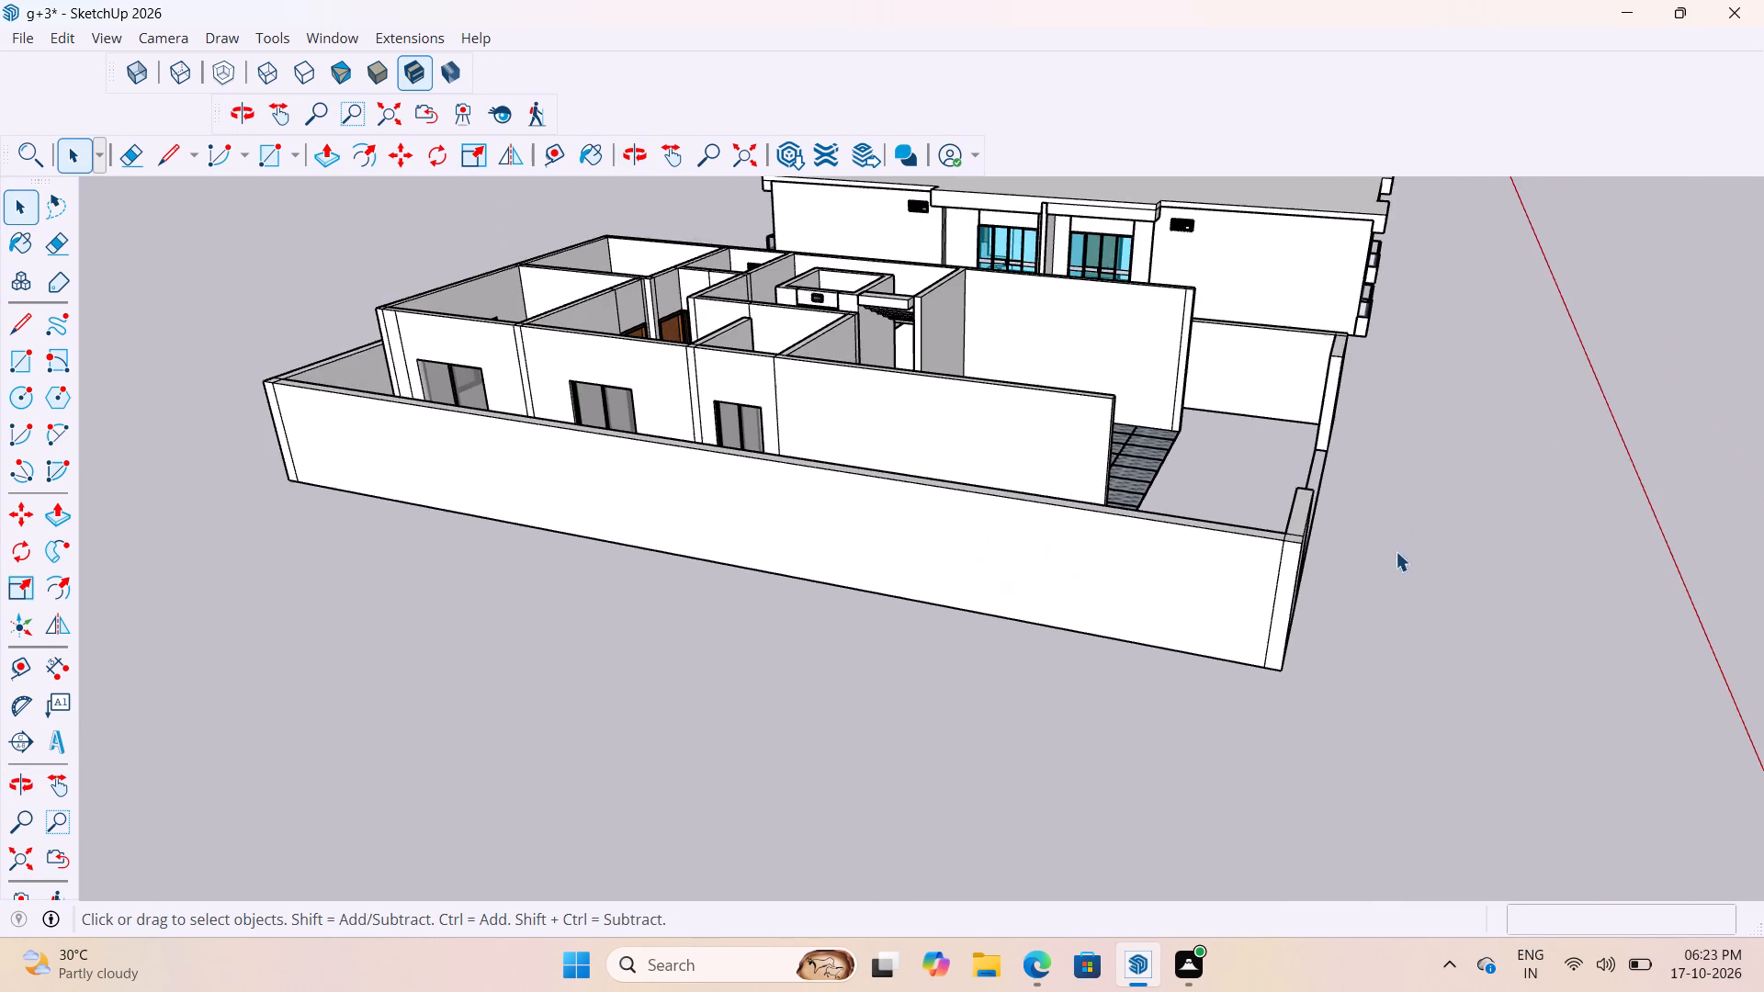
scroll(1315, 562, "up", 8)
scroll(1317, 563, "down", 11)
middle_click_drag(1454, 569, 1280, 625)
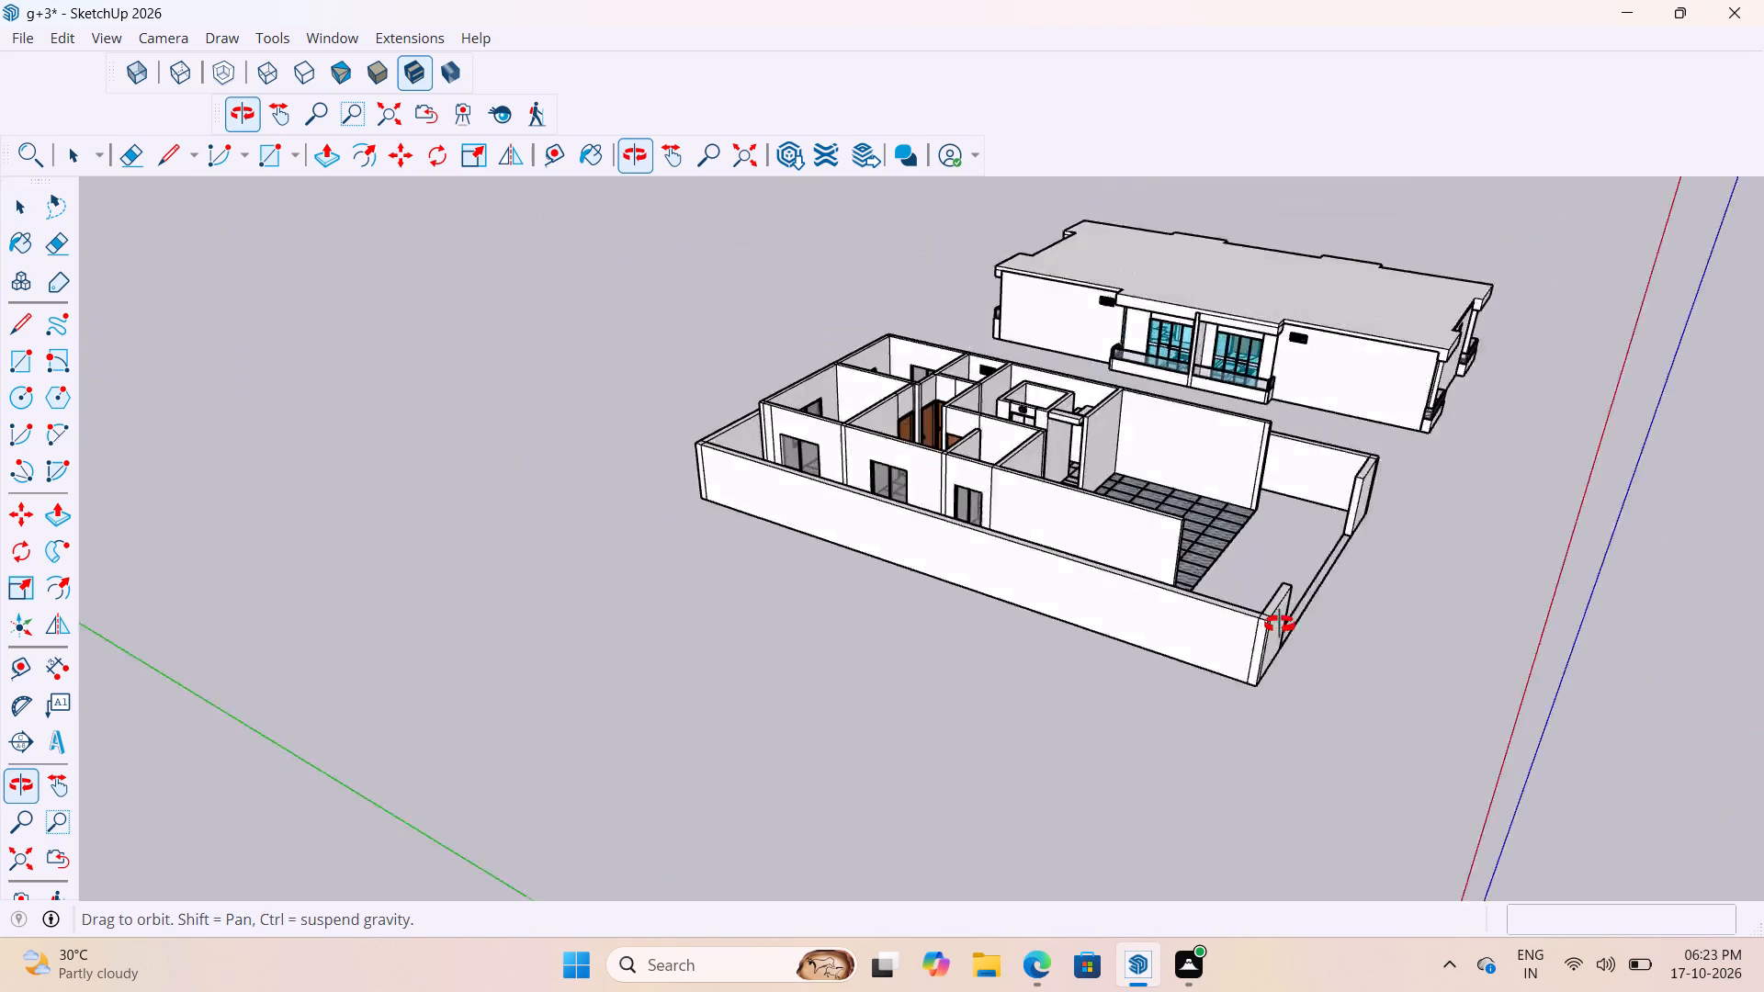
middle_click_drag(1280, 625, 979, 677)
scroll(926, 605, "up", 1)
scroll(926, 605, "down", 12)
middle_click_drag(1122, 665, 1012, 742)
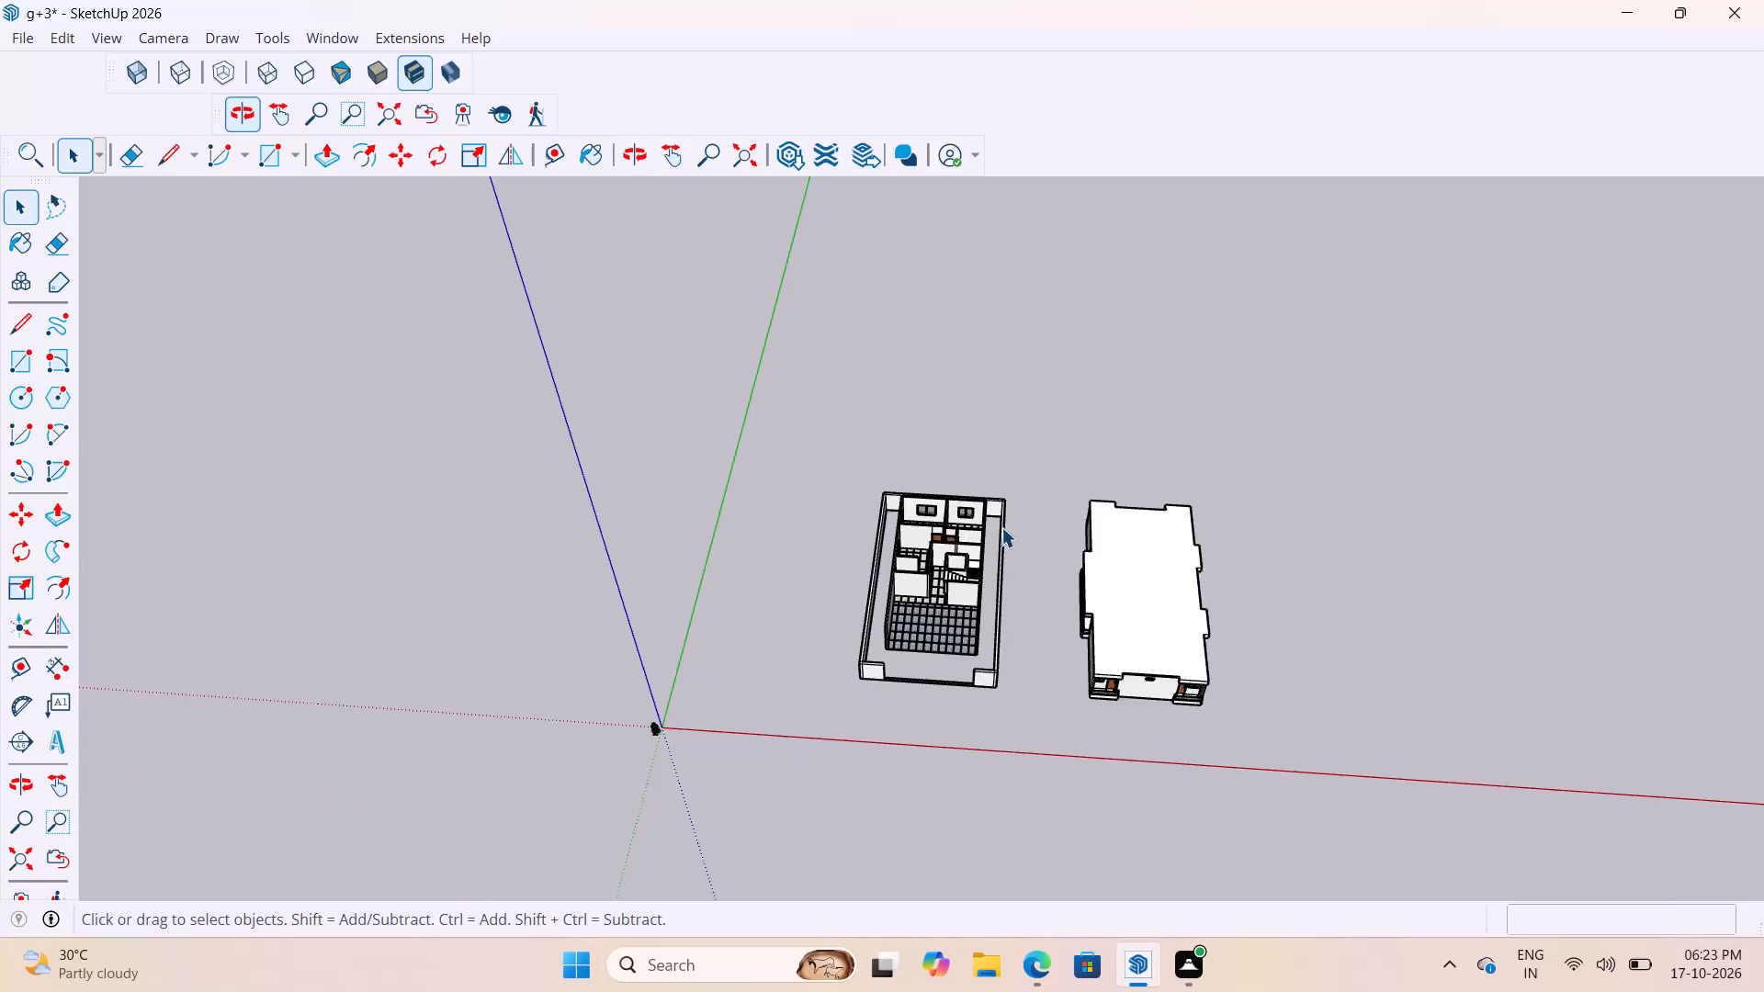
scroll(1001, 528, "up", 4)
scroll(1169, 382, "down", 12)
middle_click_drag(1168, 491, 1130, 624)
scroll(1129, 620, "up", 9)
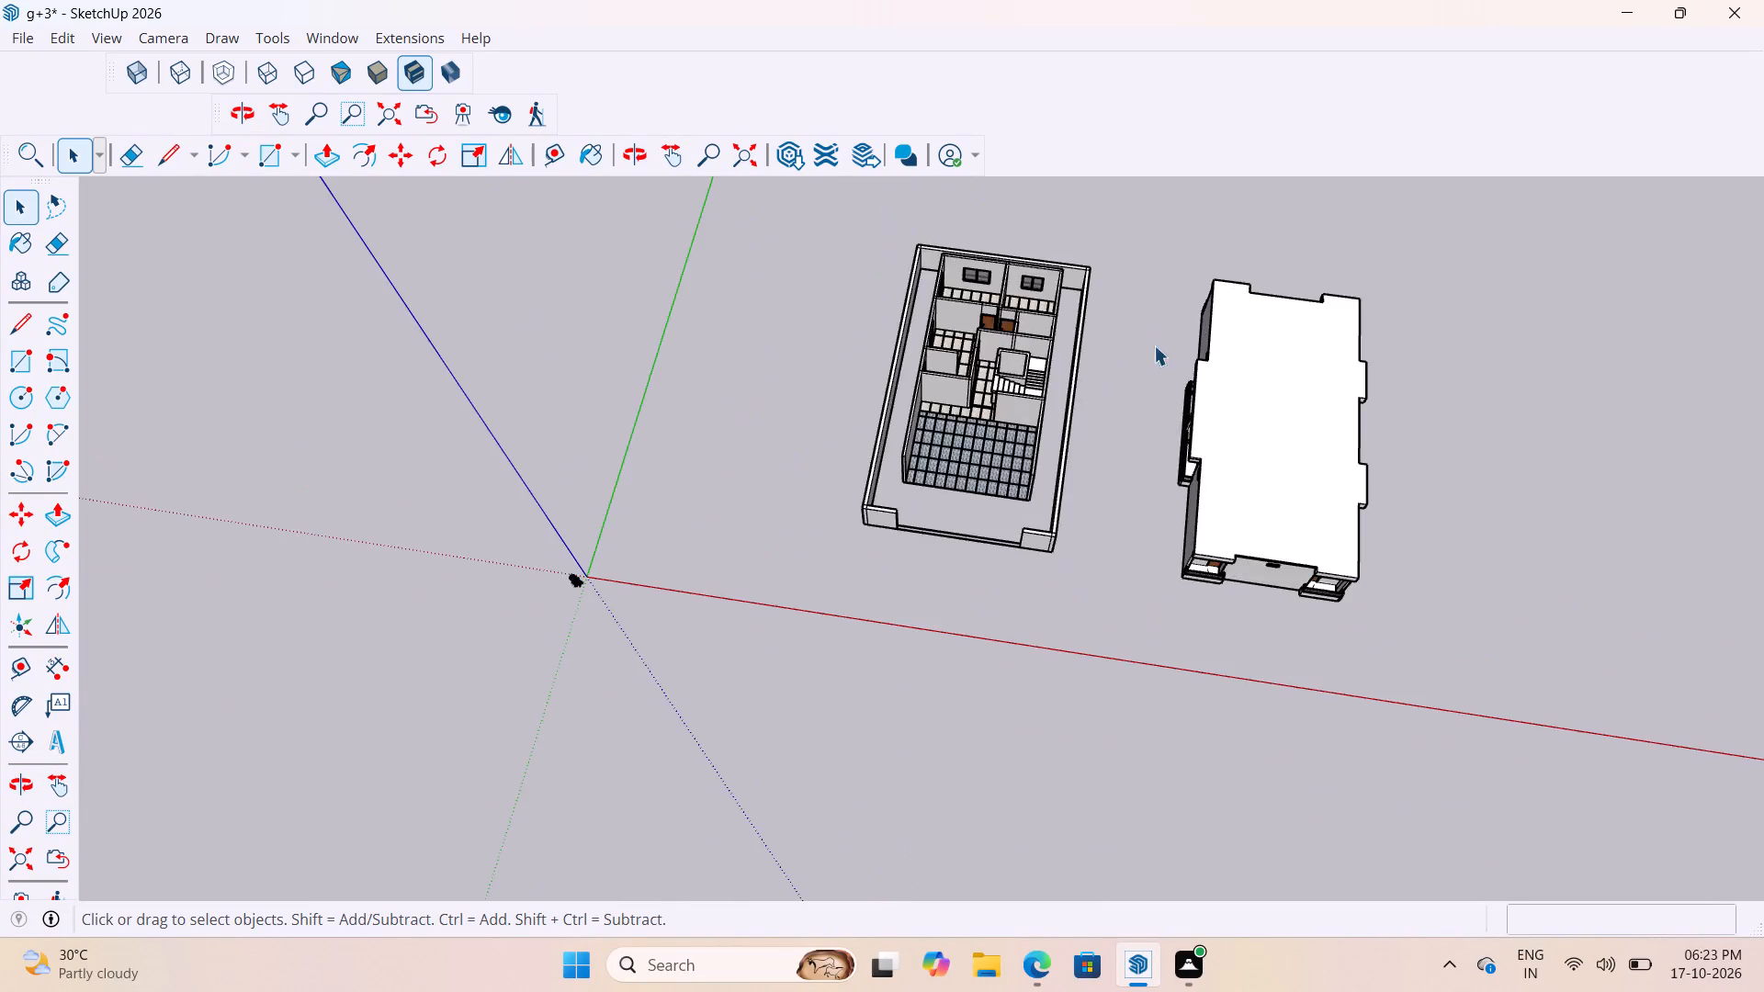
scroll(1133, 450, "down", 8)
scroll(1067, 357, "up", 9)
scroll(1061, 389, "down", 5)
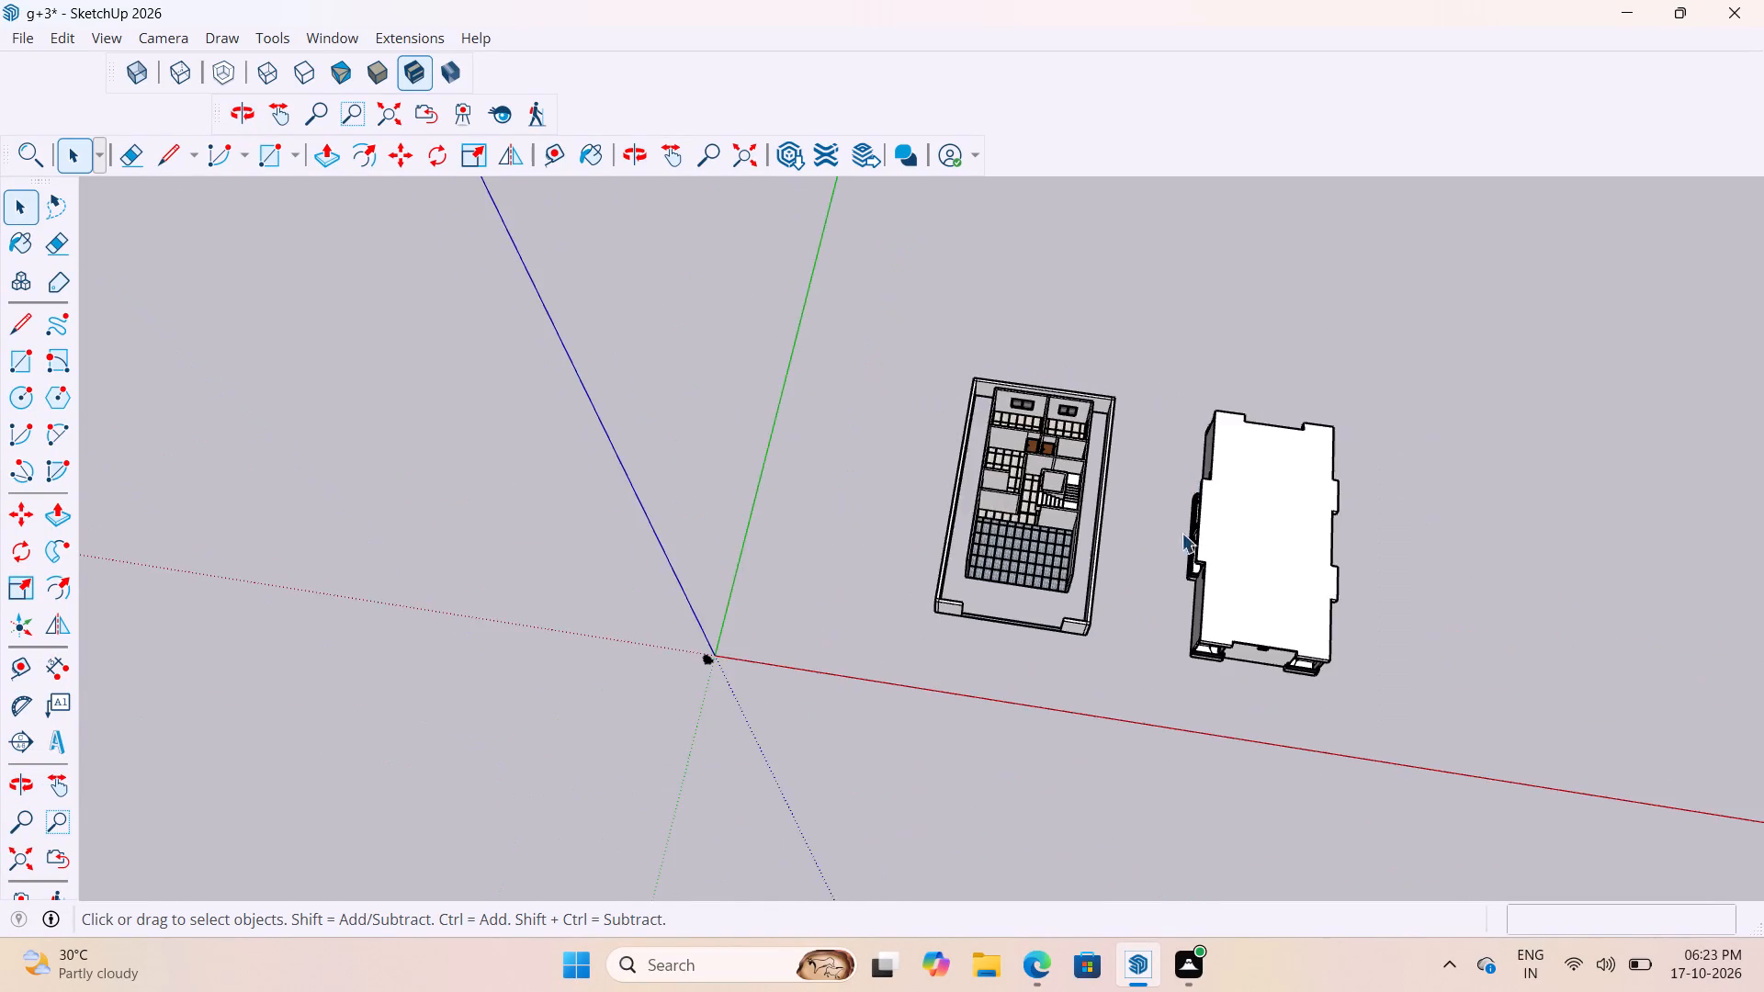
scroll(1182, 544, "up", 7)
scroll(1193, 411, "down", 4)
scroll(1295, 539, "up", 4)
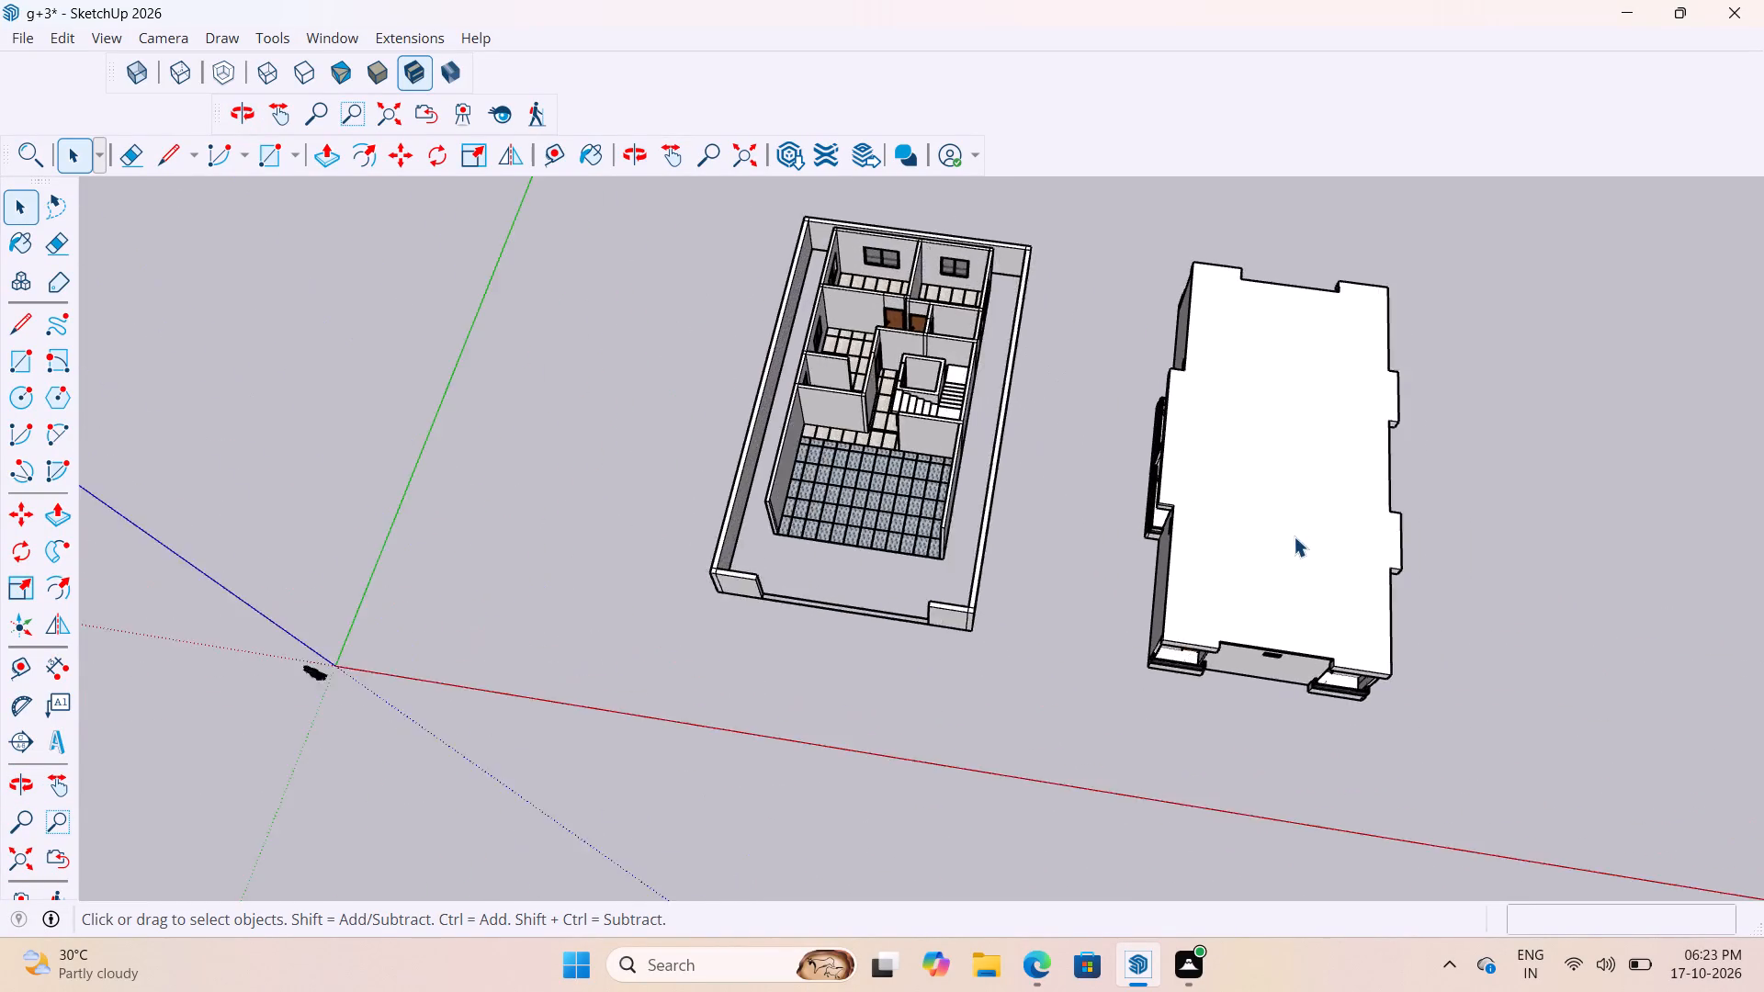
scroll(1294, 536, "up", 3)
scroll(1231, 448, "down", 4)
middle_click_drag(1246, 507, 1265, 355)
scroll(1287, 454, "up", 4)
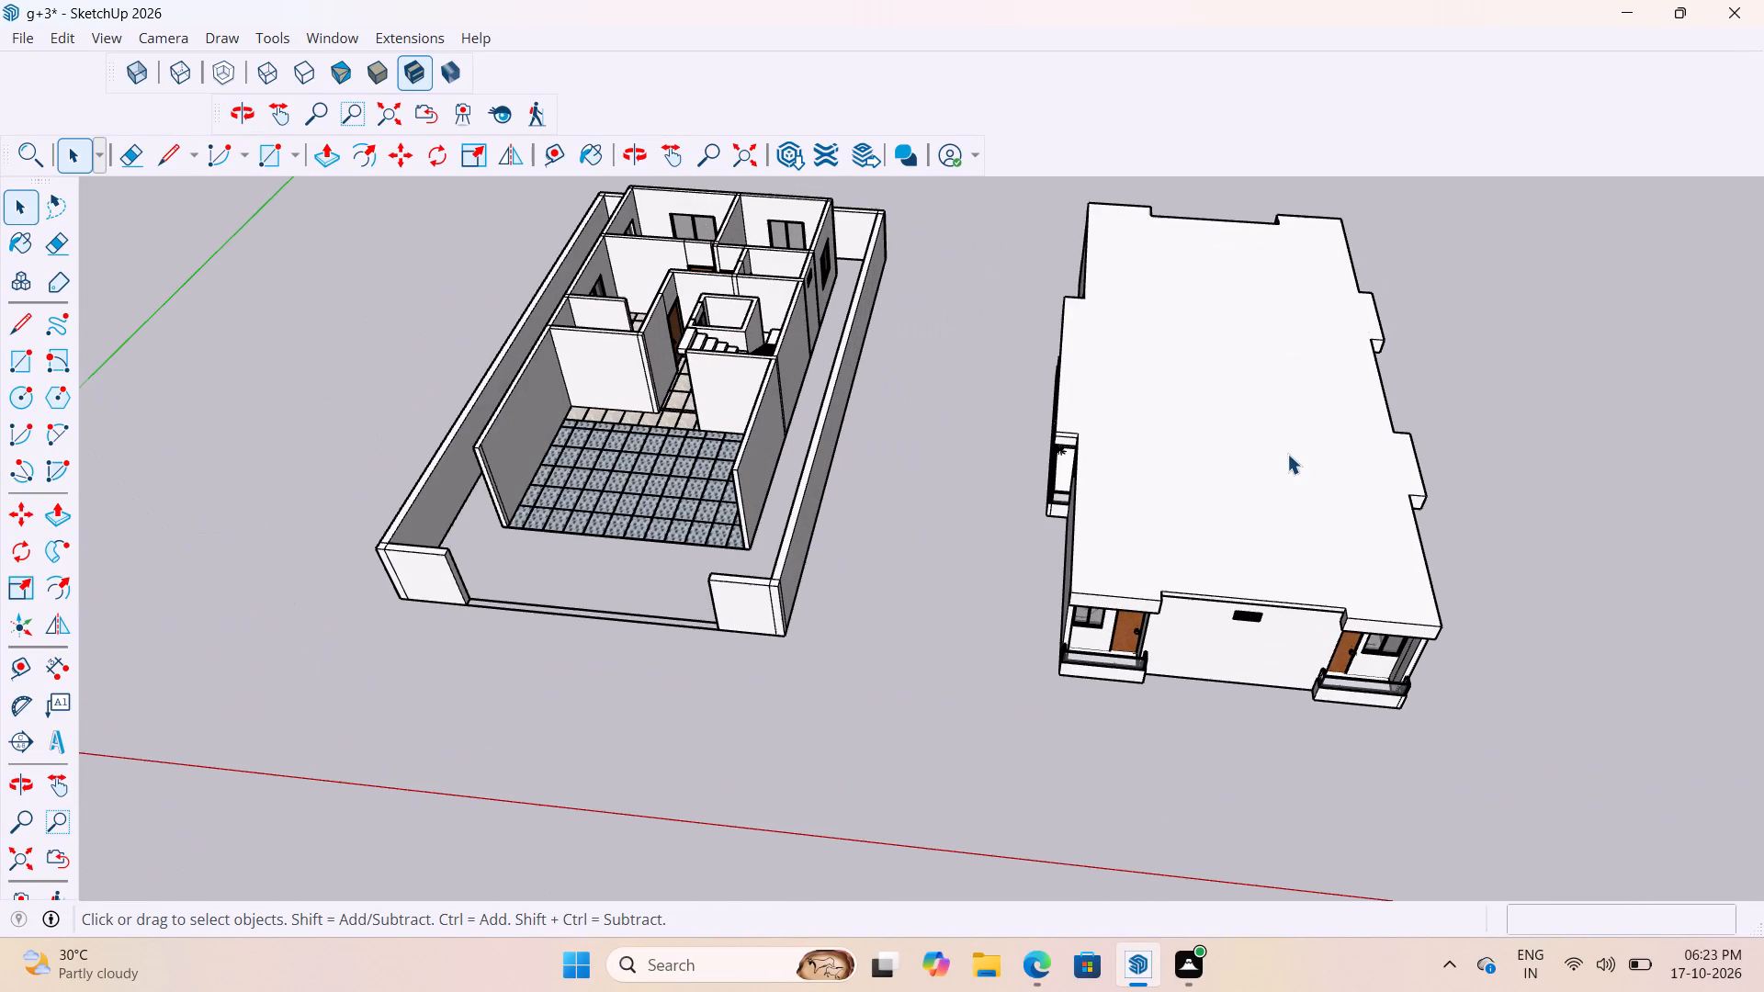
scroll(1266, 544, "up", 3)
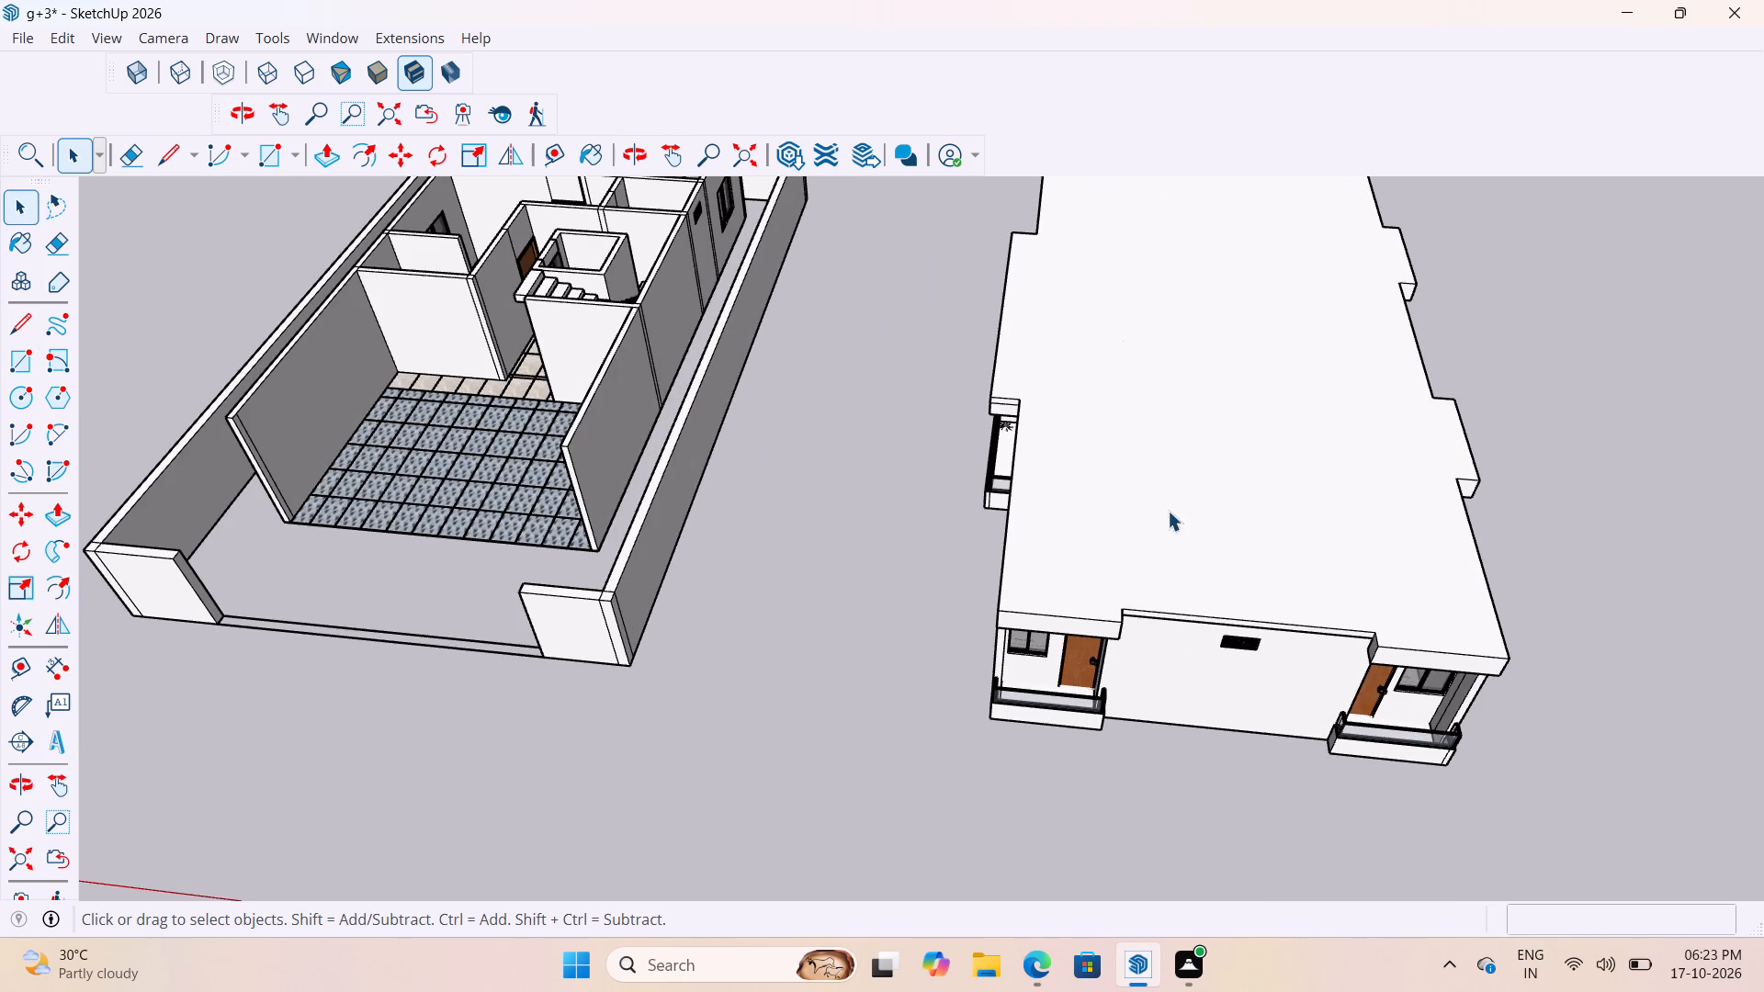
scroll(1140, 493, "down", 6)
middle_click_drag(1150, 497, 1162, 586)
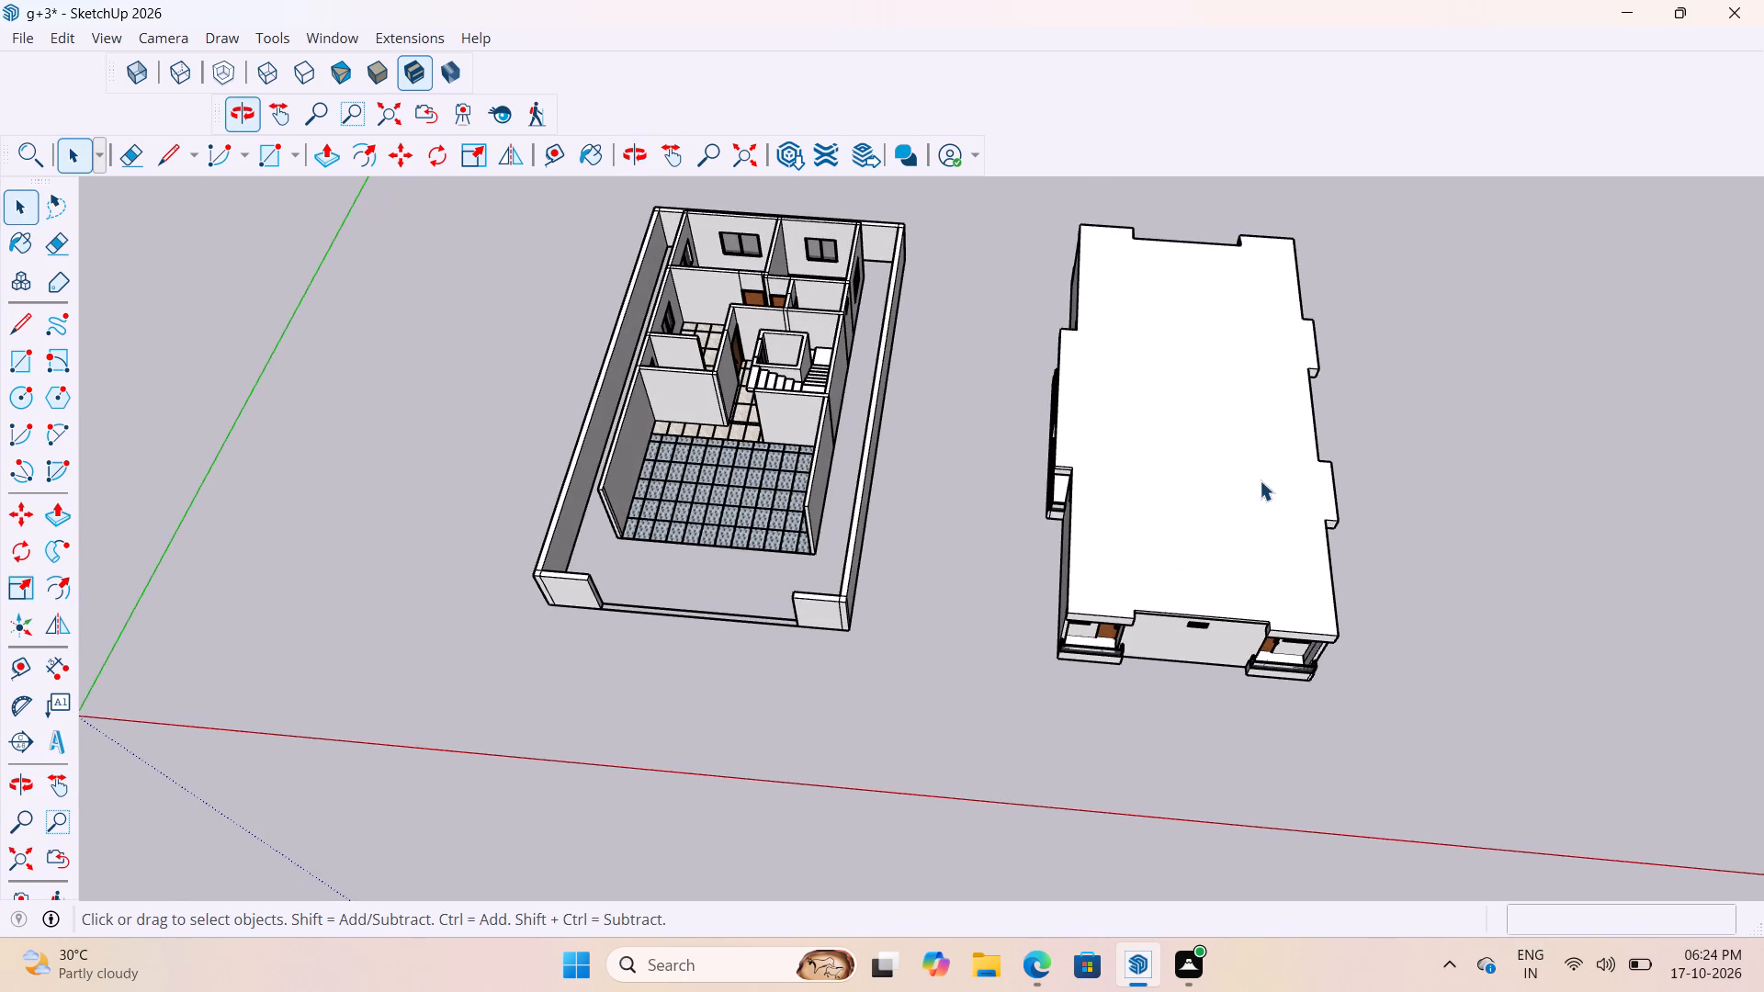
scroll(1251, 471, "up", 2)
scroll(1209, 490, "down", 8)
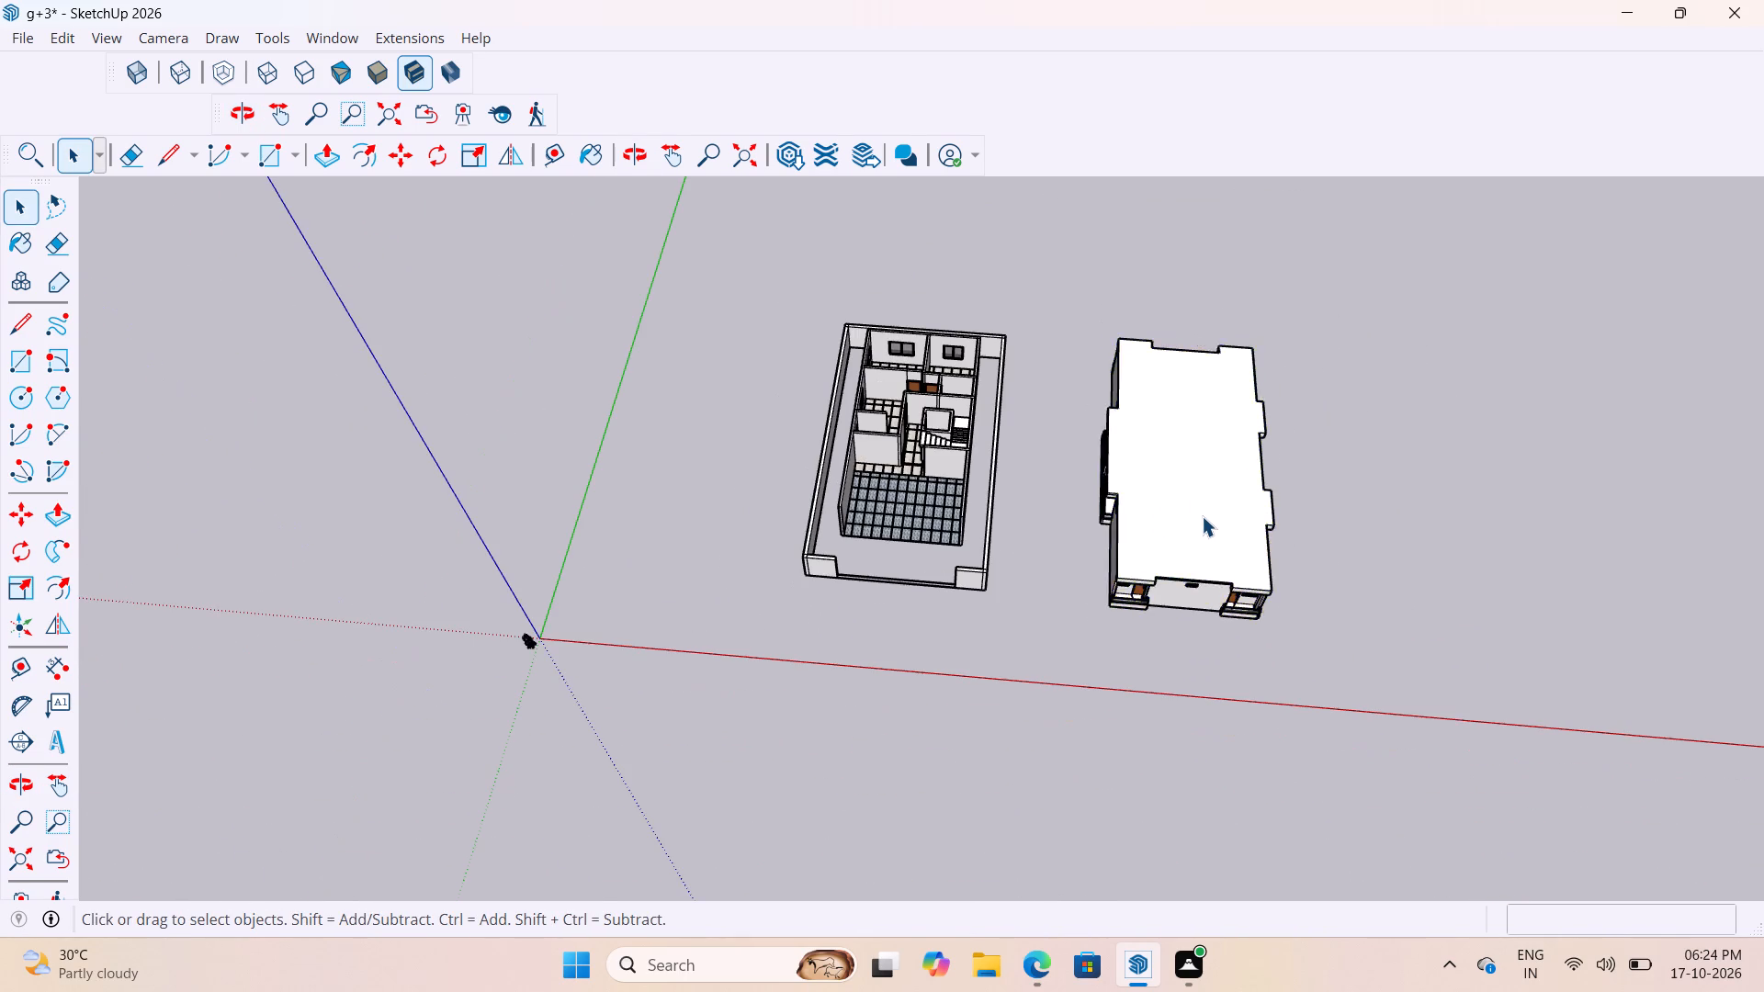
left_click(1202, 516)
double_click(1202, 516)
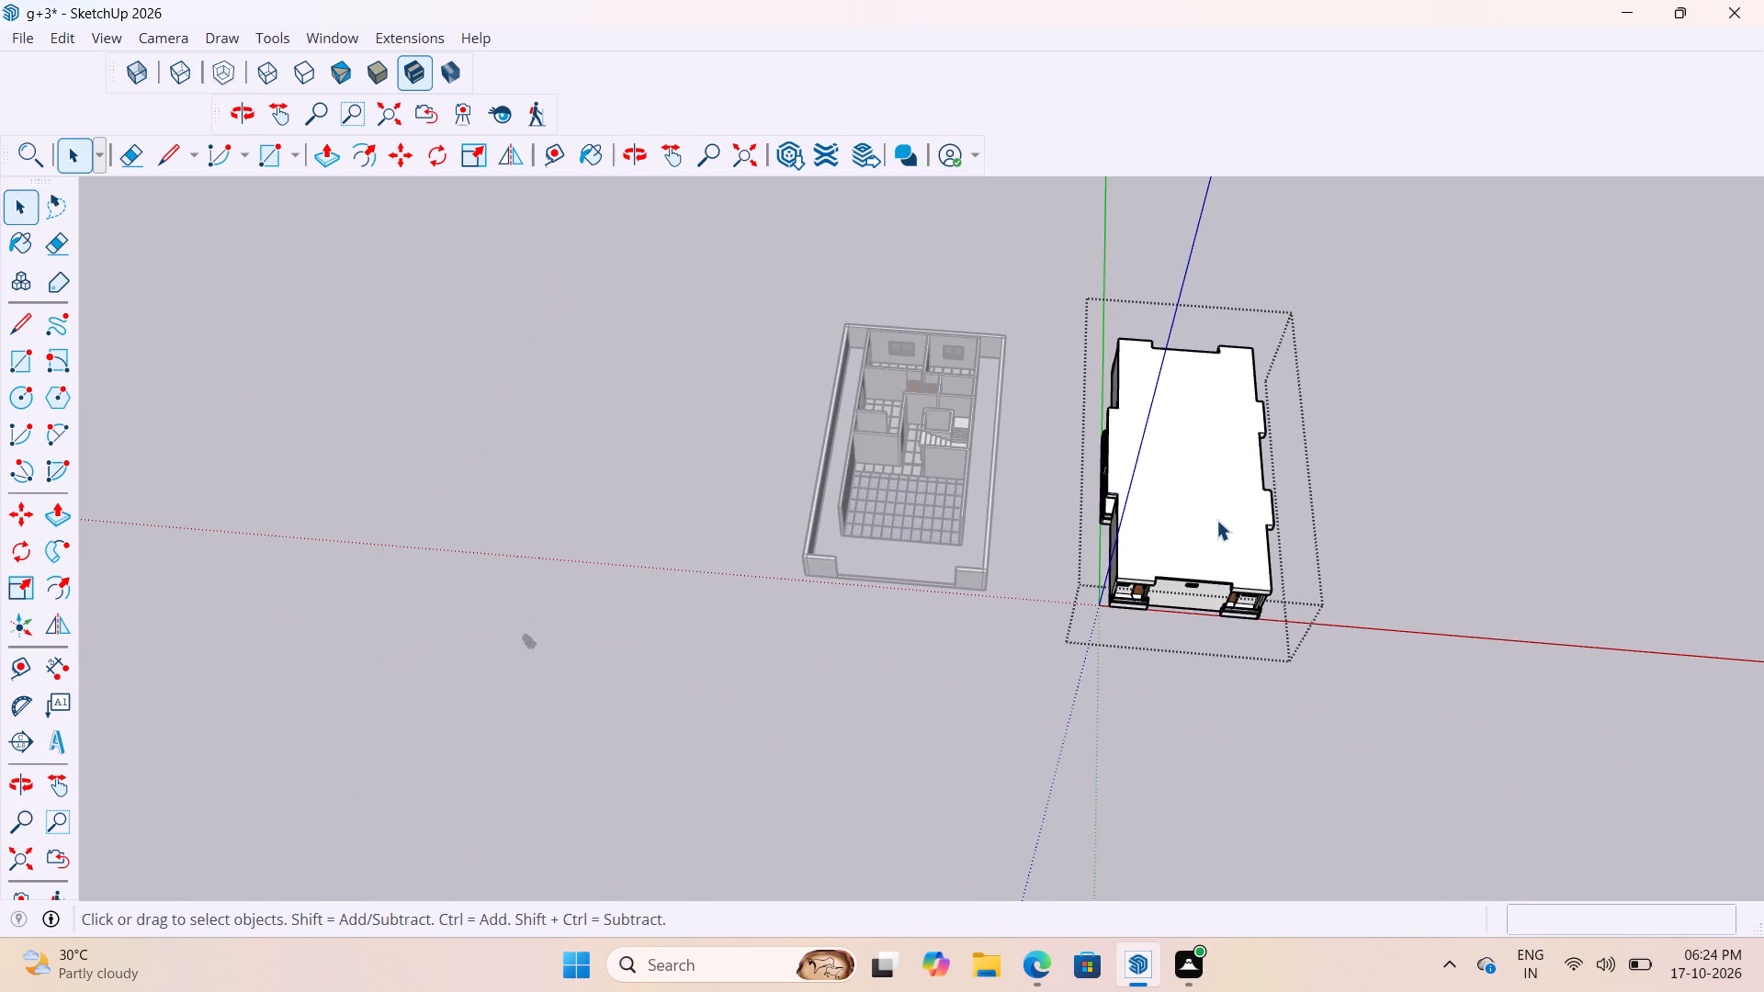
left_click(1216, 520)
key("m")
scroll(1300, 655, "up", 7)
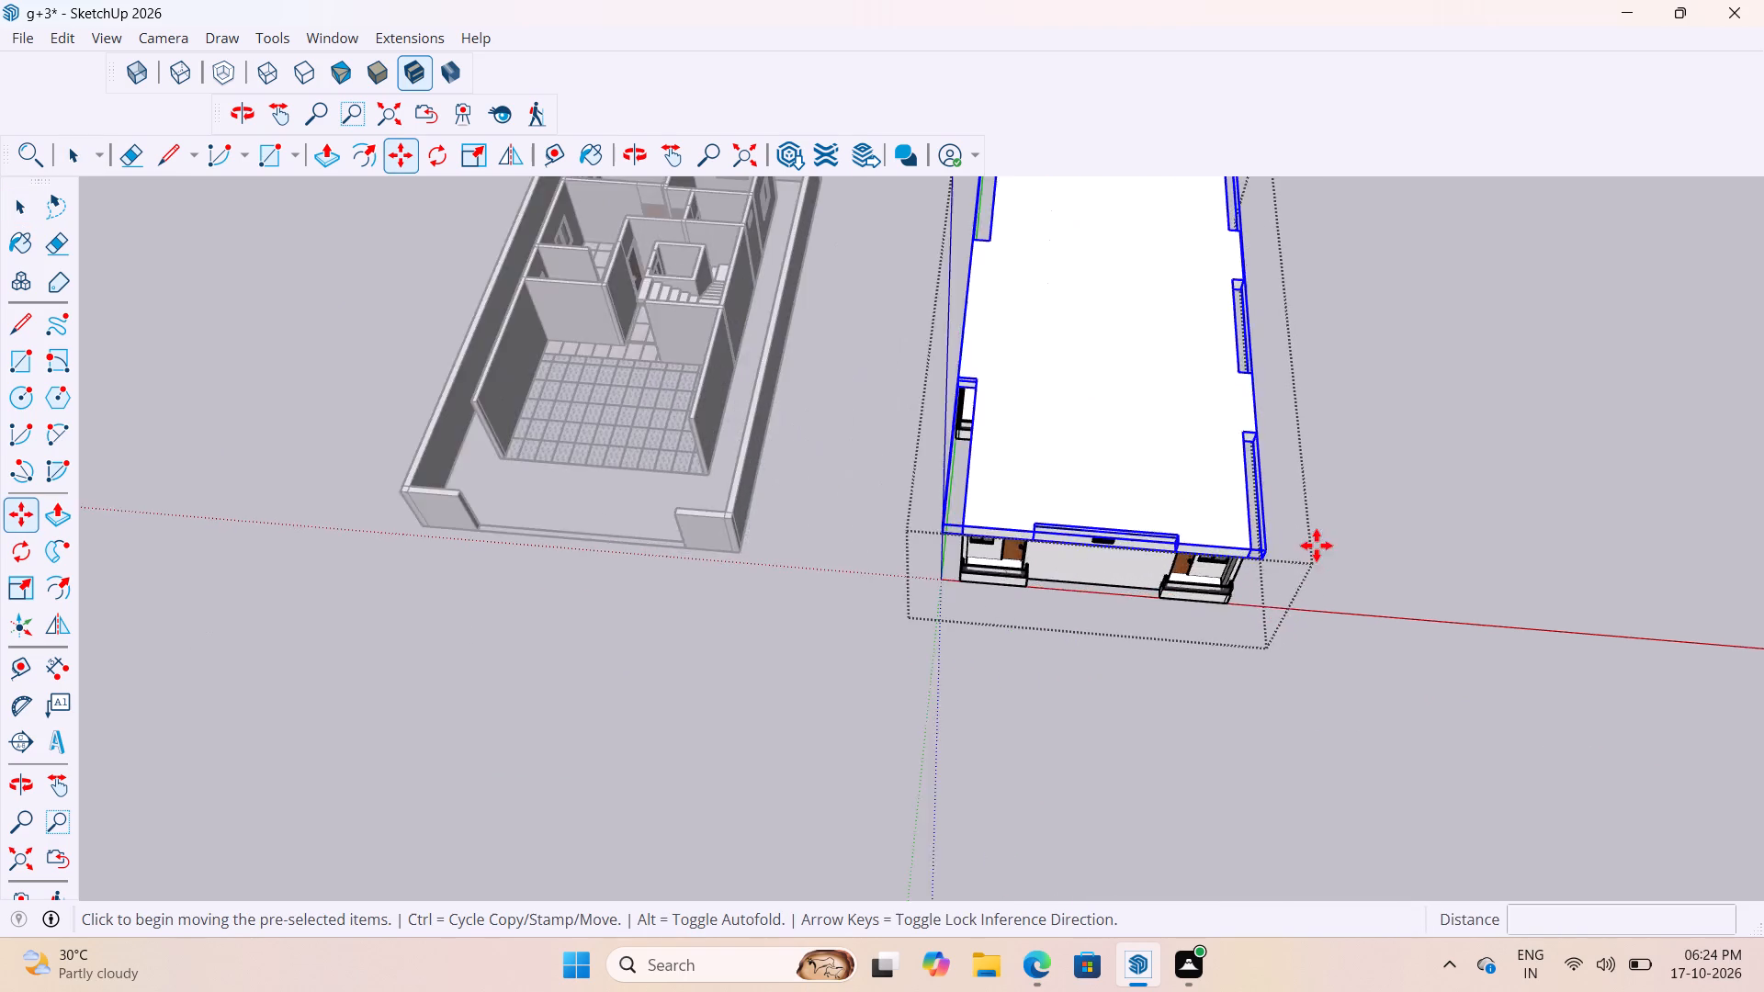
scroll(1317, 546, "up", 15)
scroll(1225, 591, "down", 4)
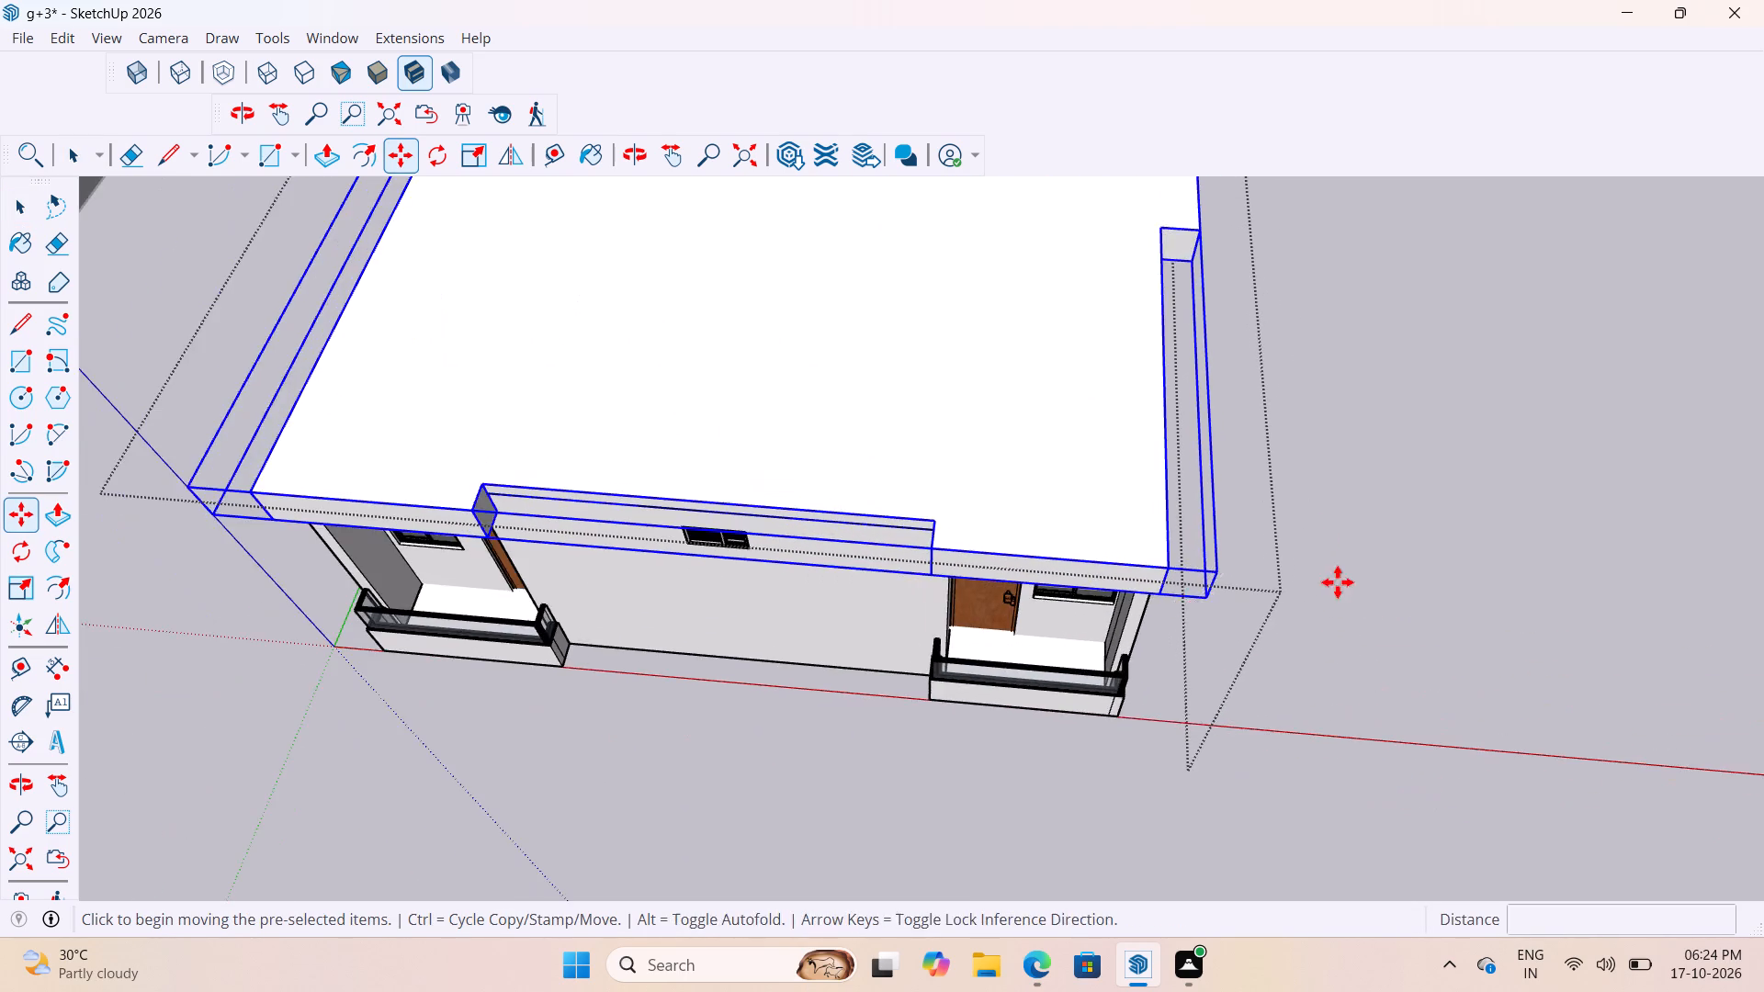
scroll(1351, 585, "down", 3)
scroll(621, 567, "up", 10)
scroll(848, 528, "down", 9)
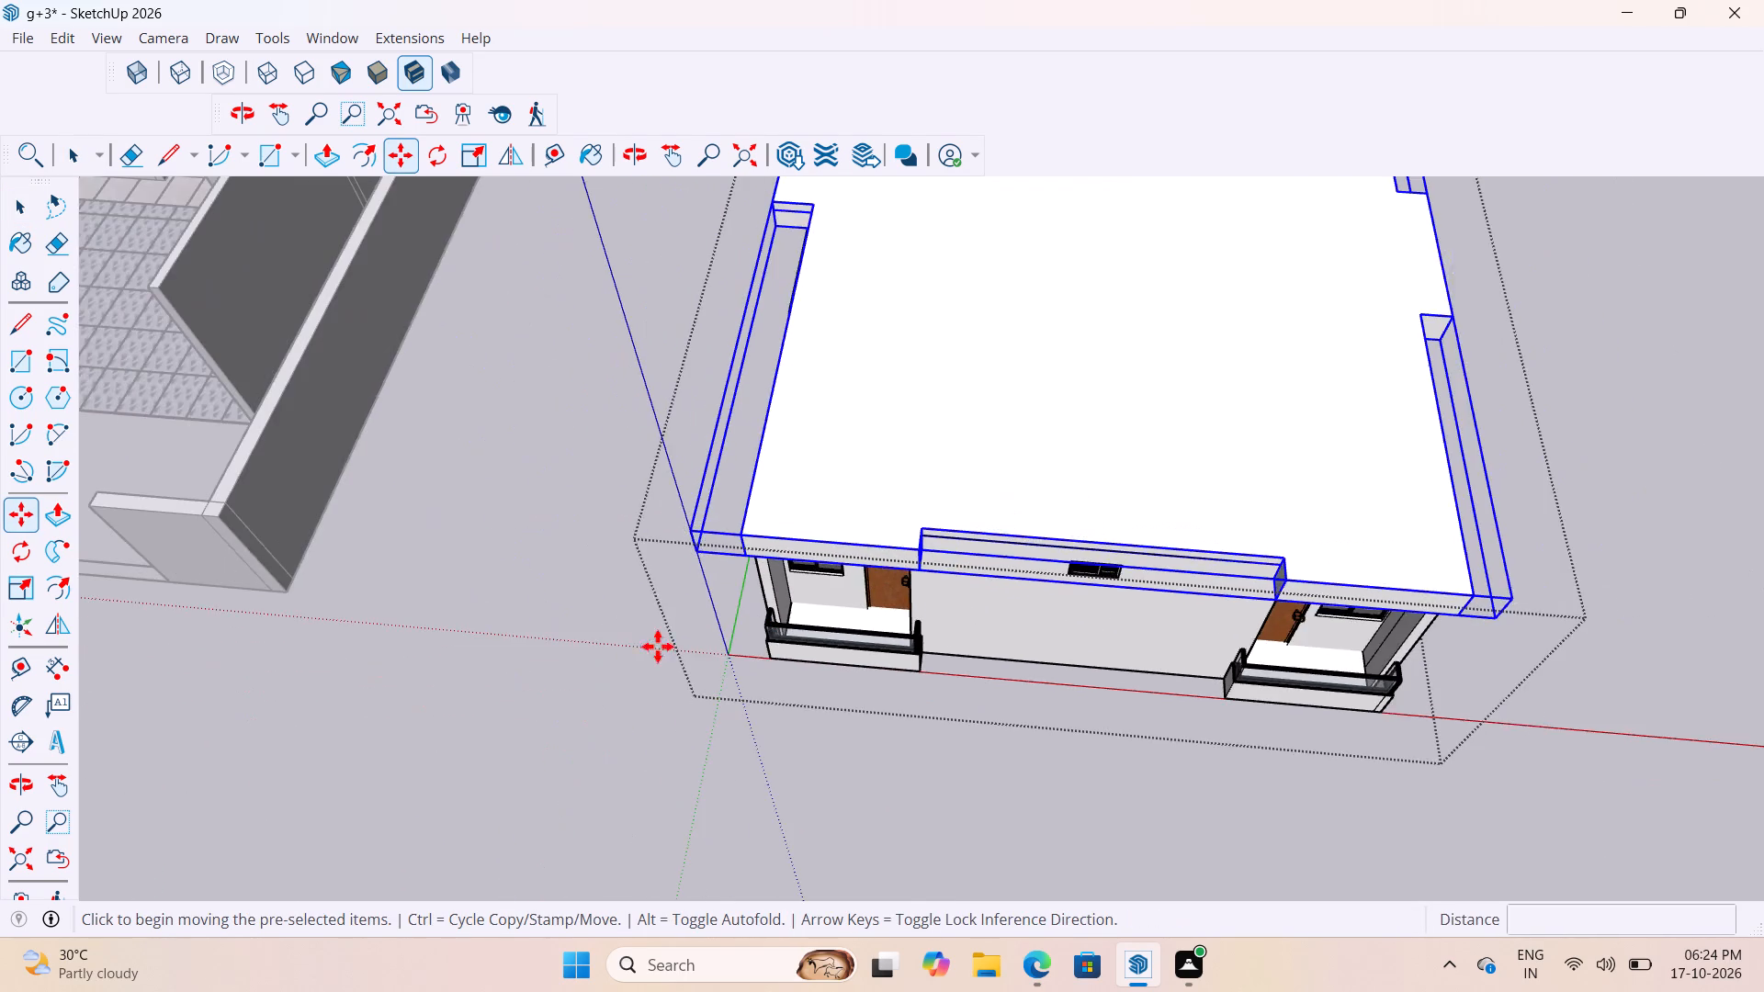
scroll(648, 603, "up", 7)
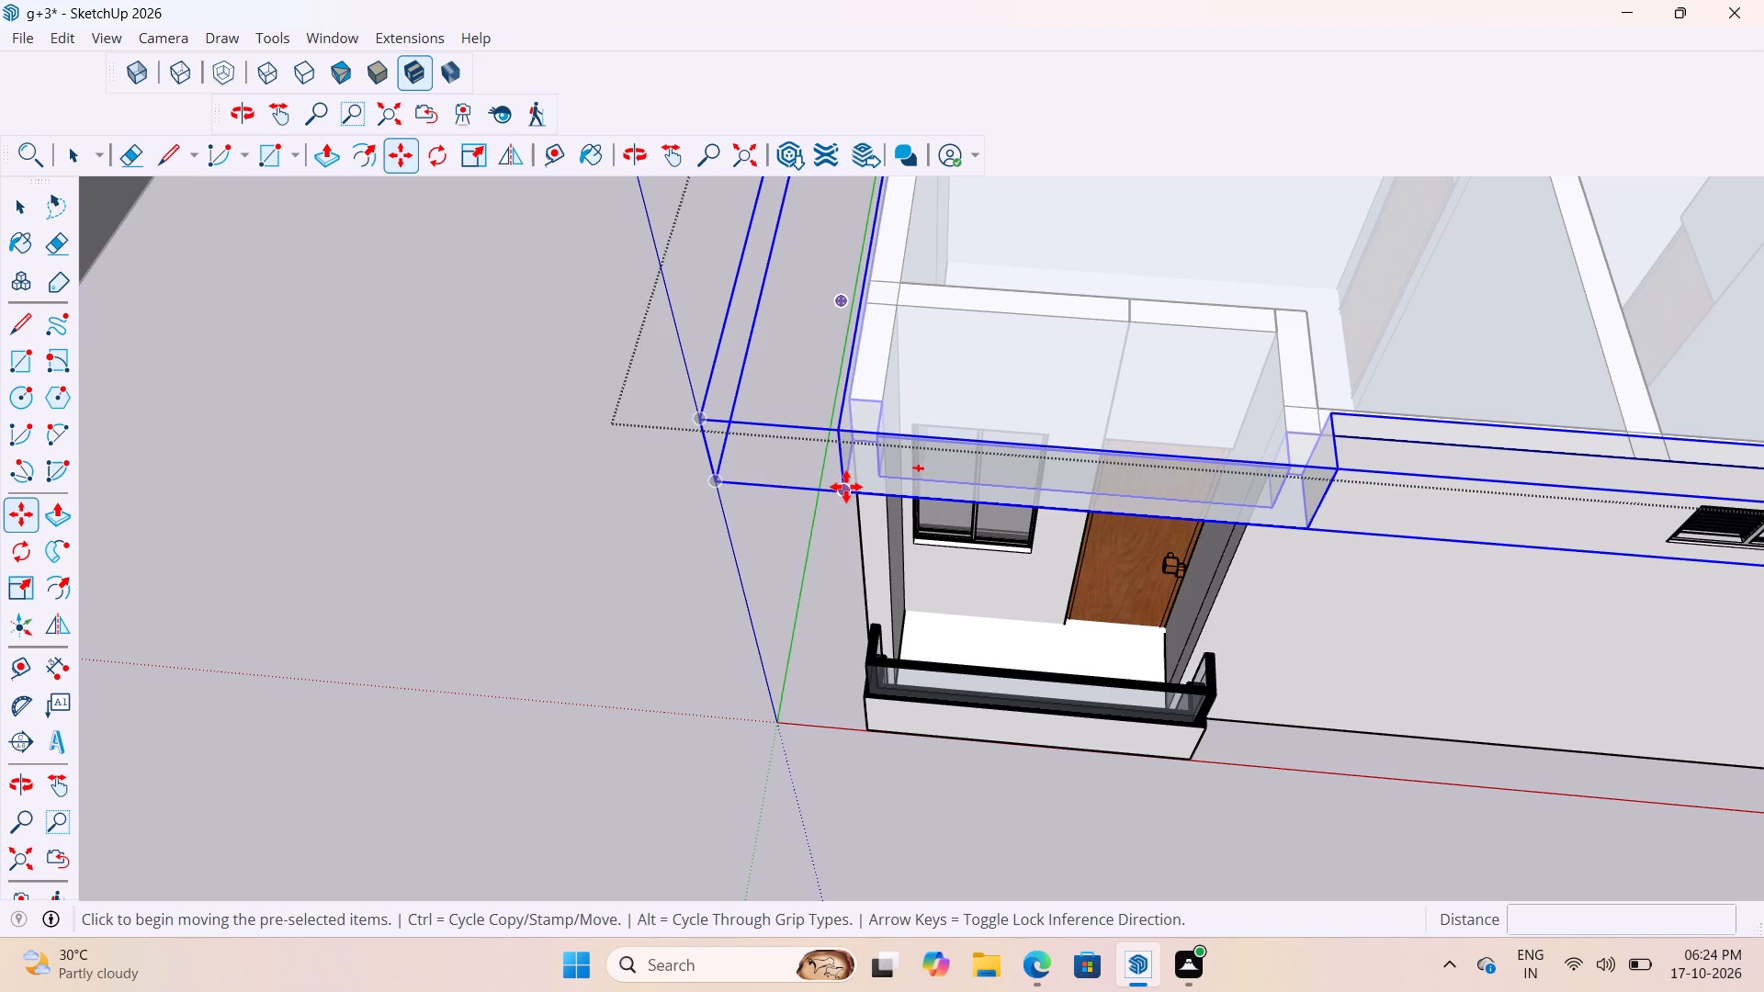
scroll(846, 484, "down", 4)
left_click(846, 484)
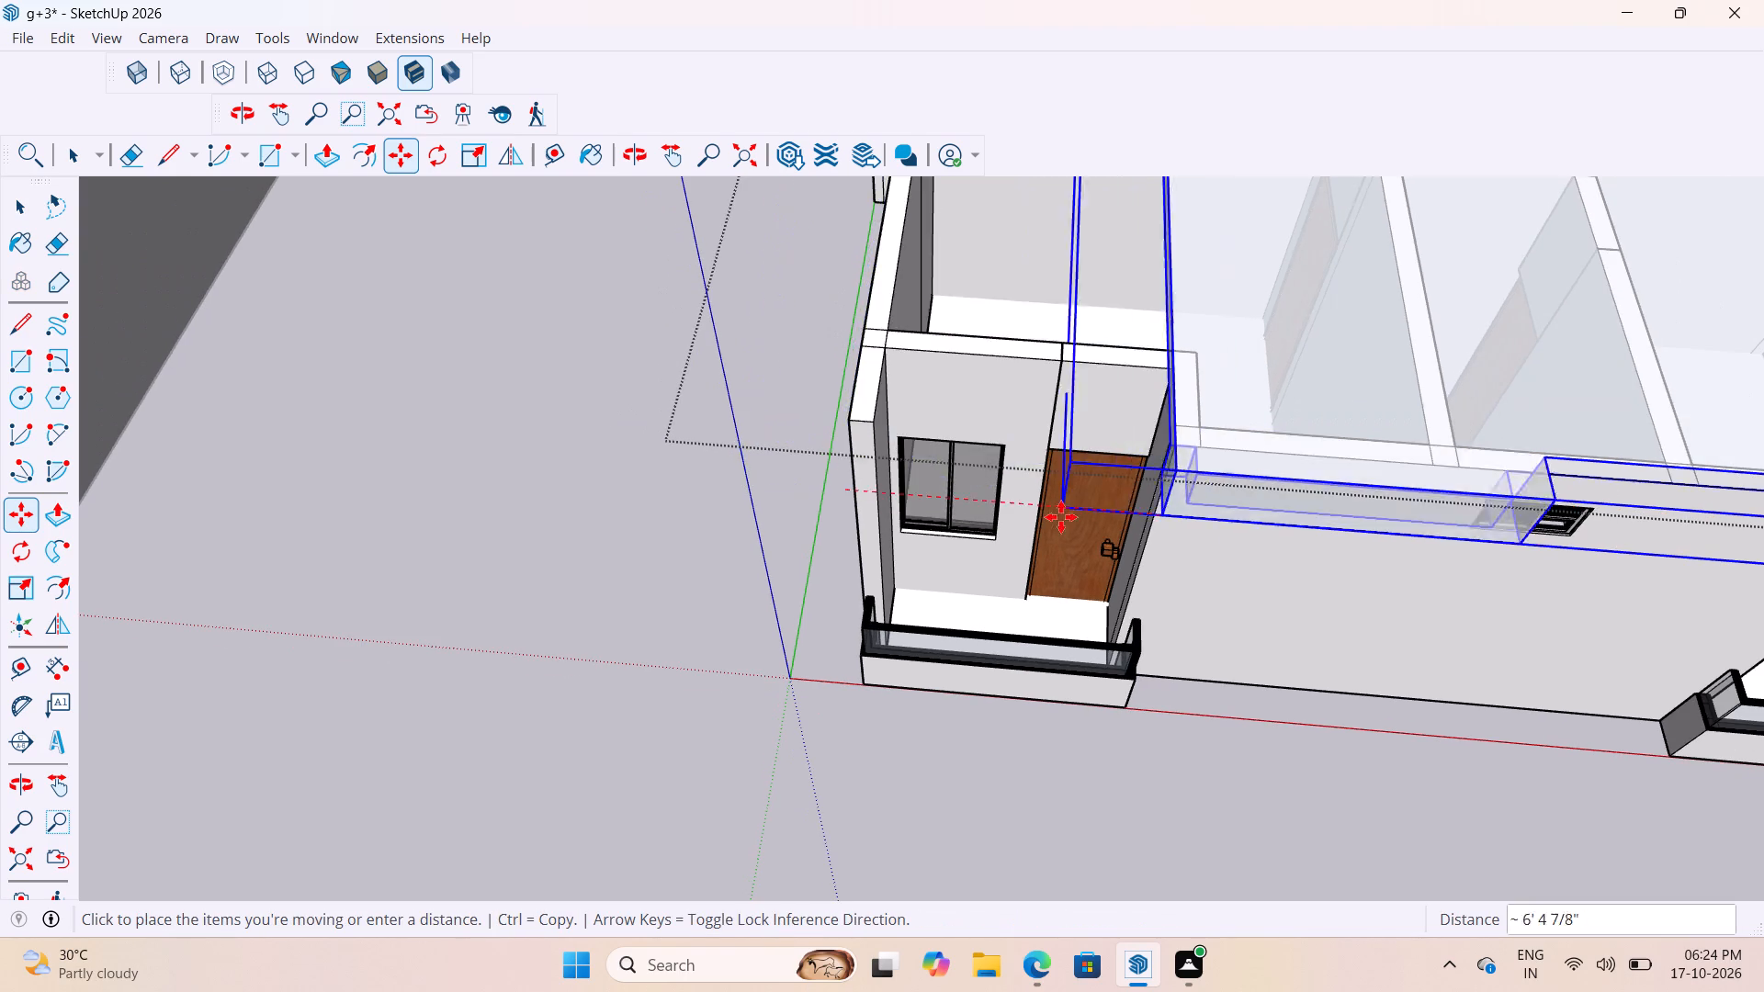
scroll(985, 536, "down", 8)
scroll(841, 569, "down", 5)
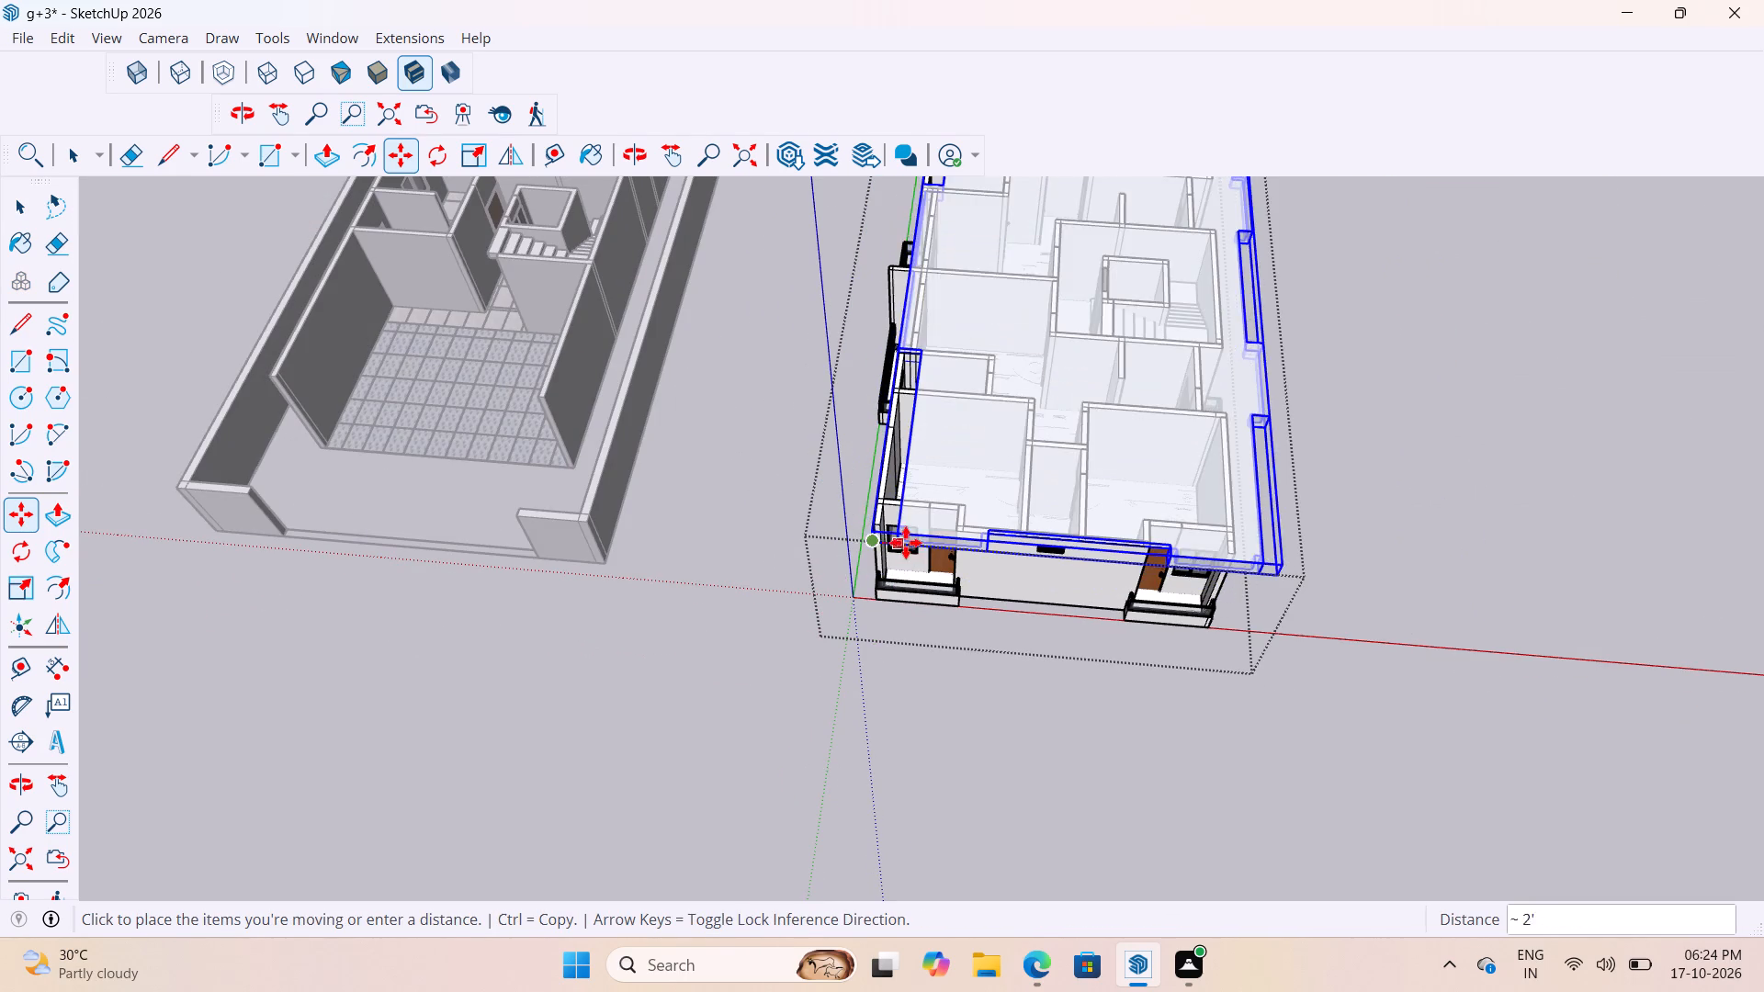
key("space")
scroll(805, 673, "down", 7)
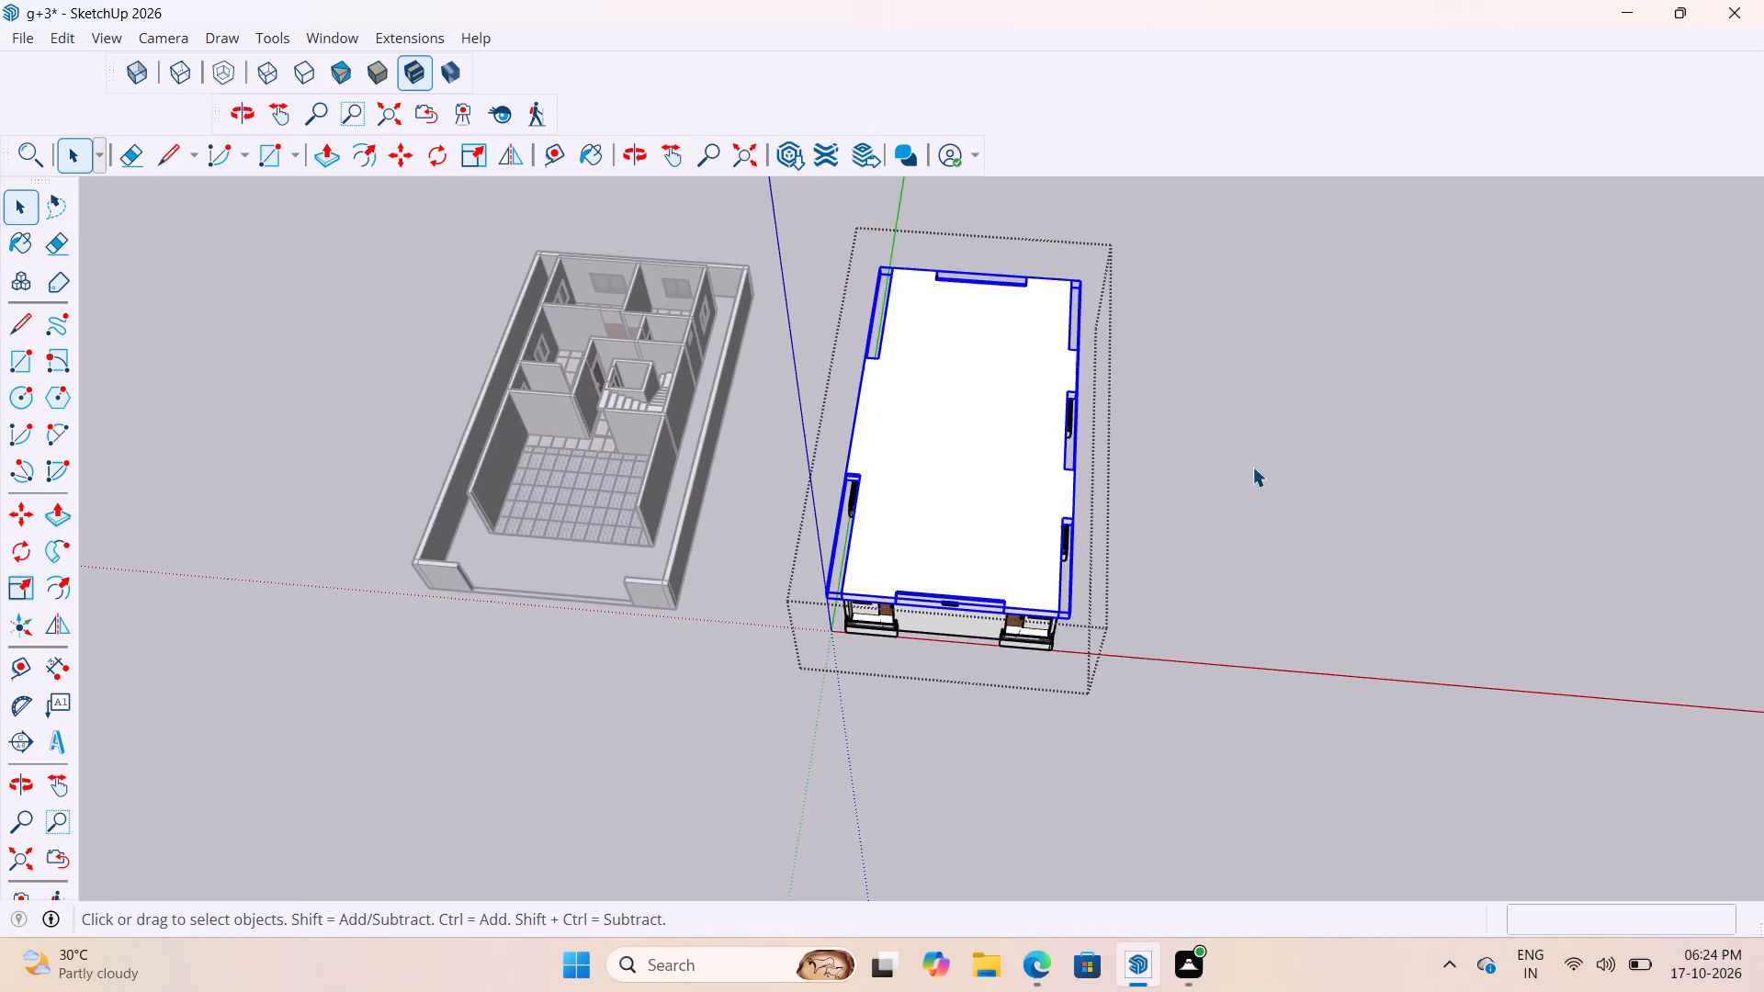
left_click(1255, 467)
Show back edges to examine the roofed floor's interior layout through its roof, and hide them again.
scroll(962, 432, "up", 3)
left_click(960, 432)
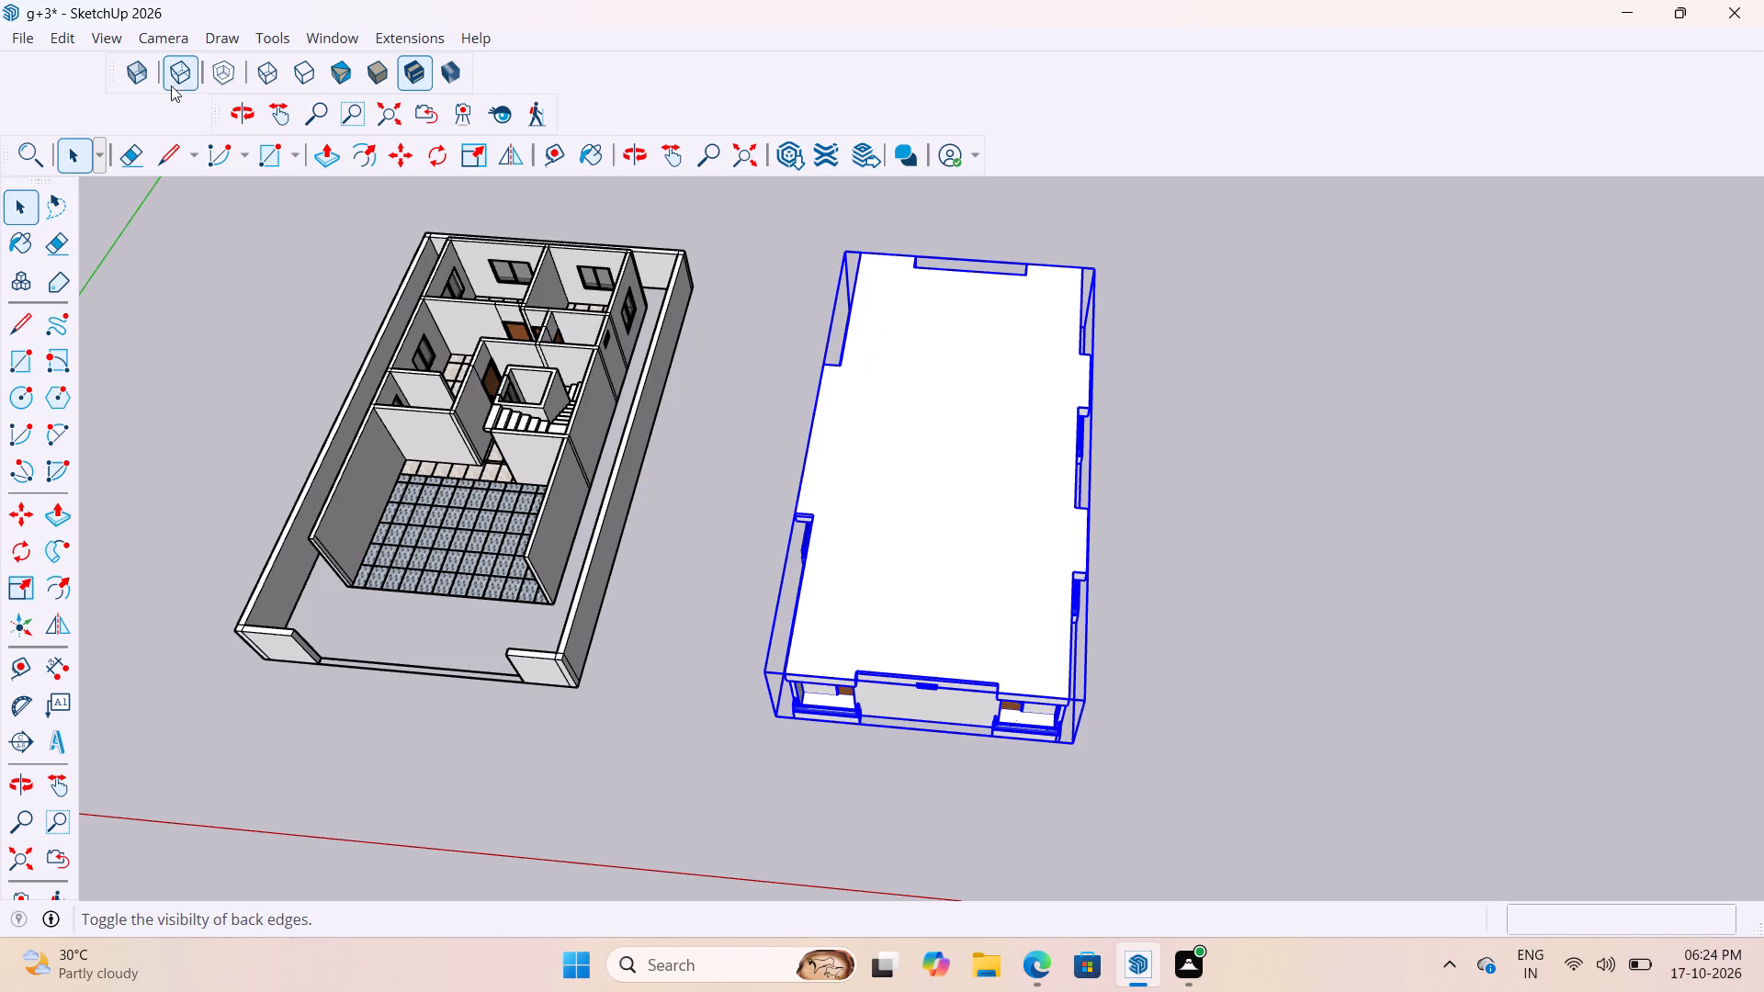
left_click(174, 78)
scroll(1022, 361, "up", 7)
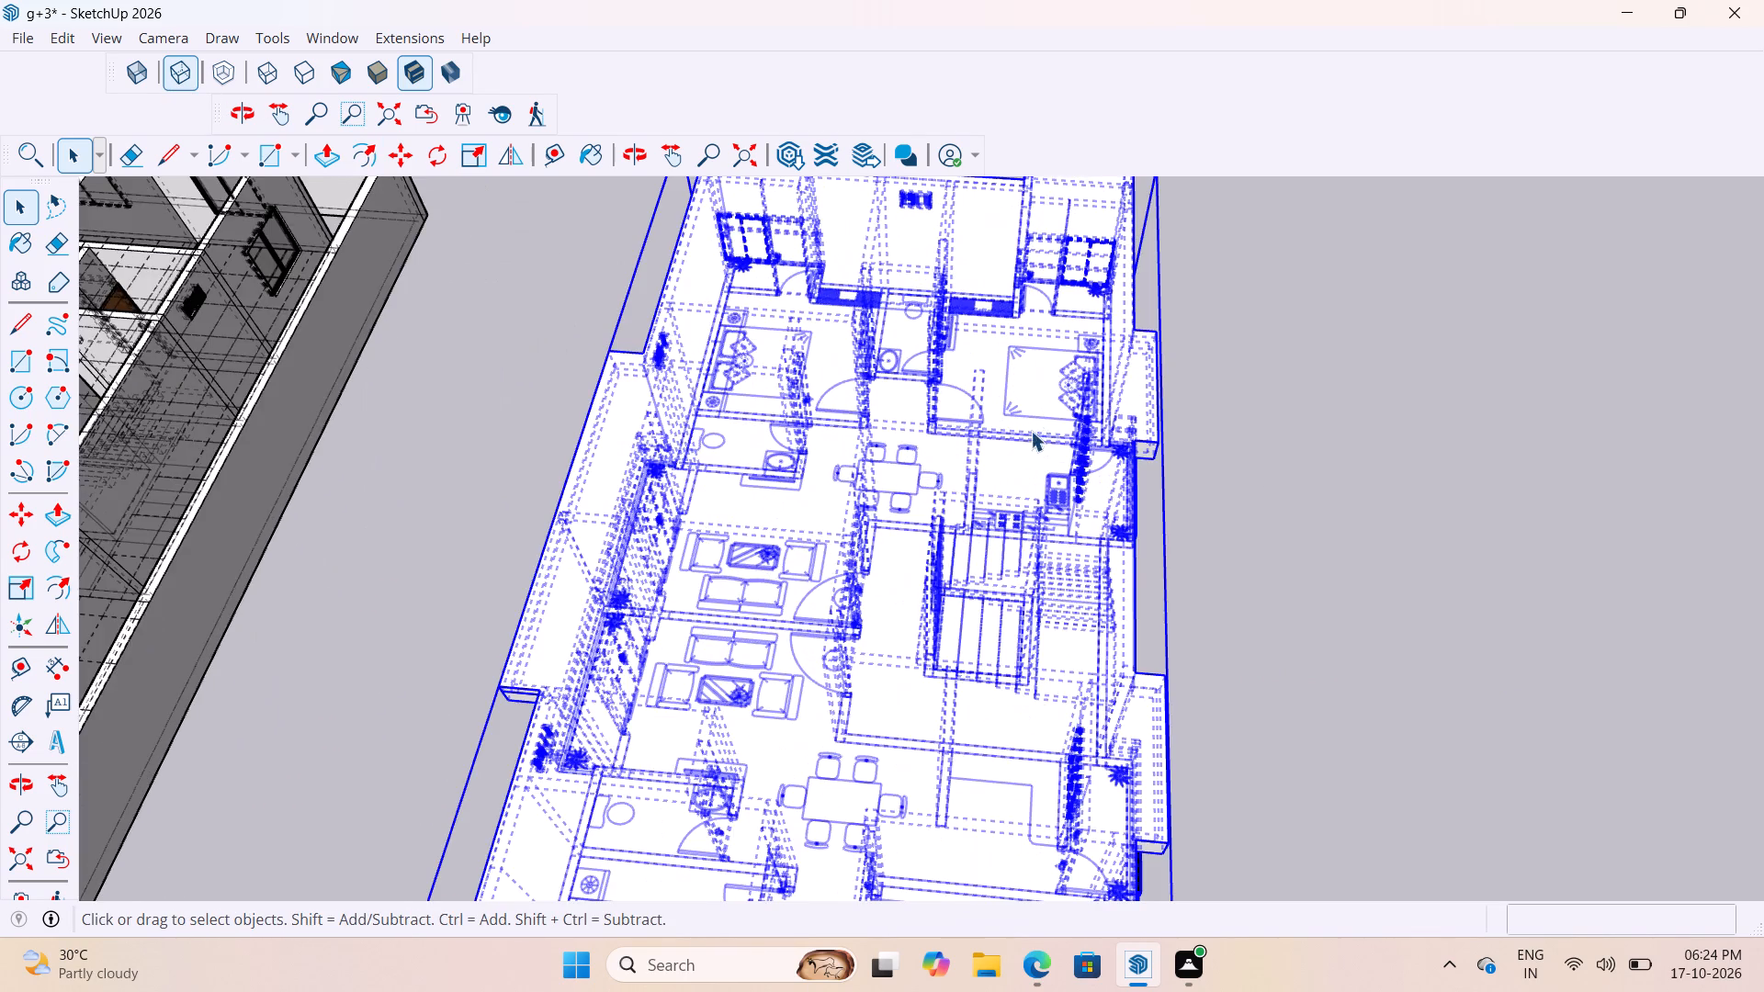
scroll(1031, 431, "down", 4)
key("space")
left_click(1226, 588)
scroll(1207, 573, "down", 5)
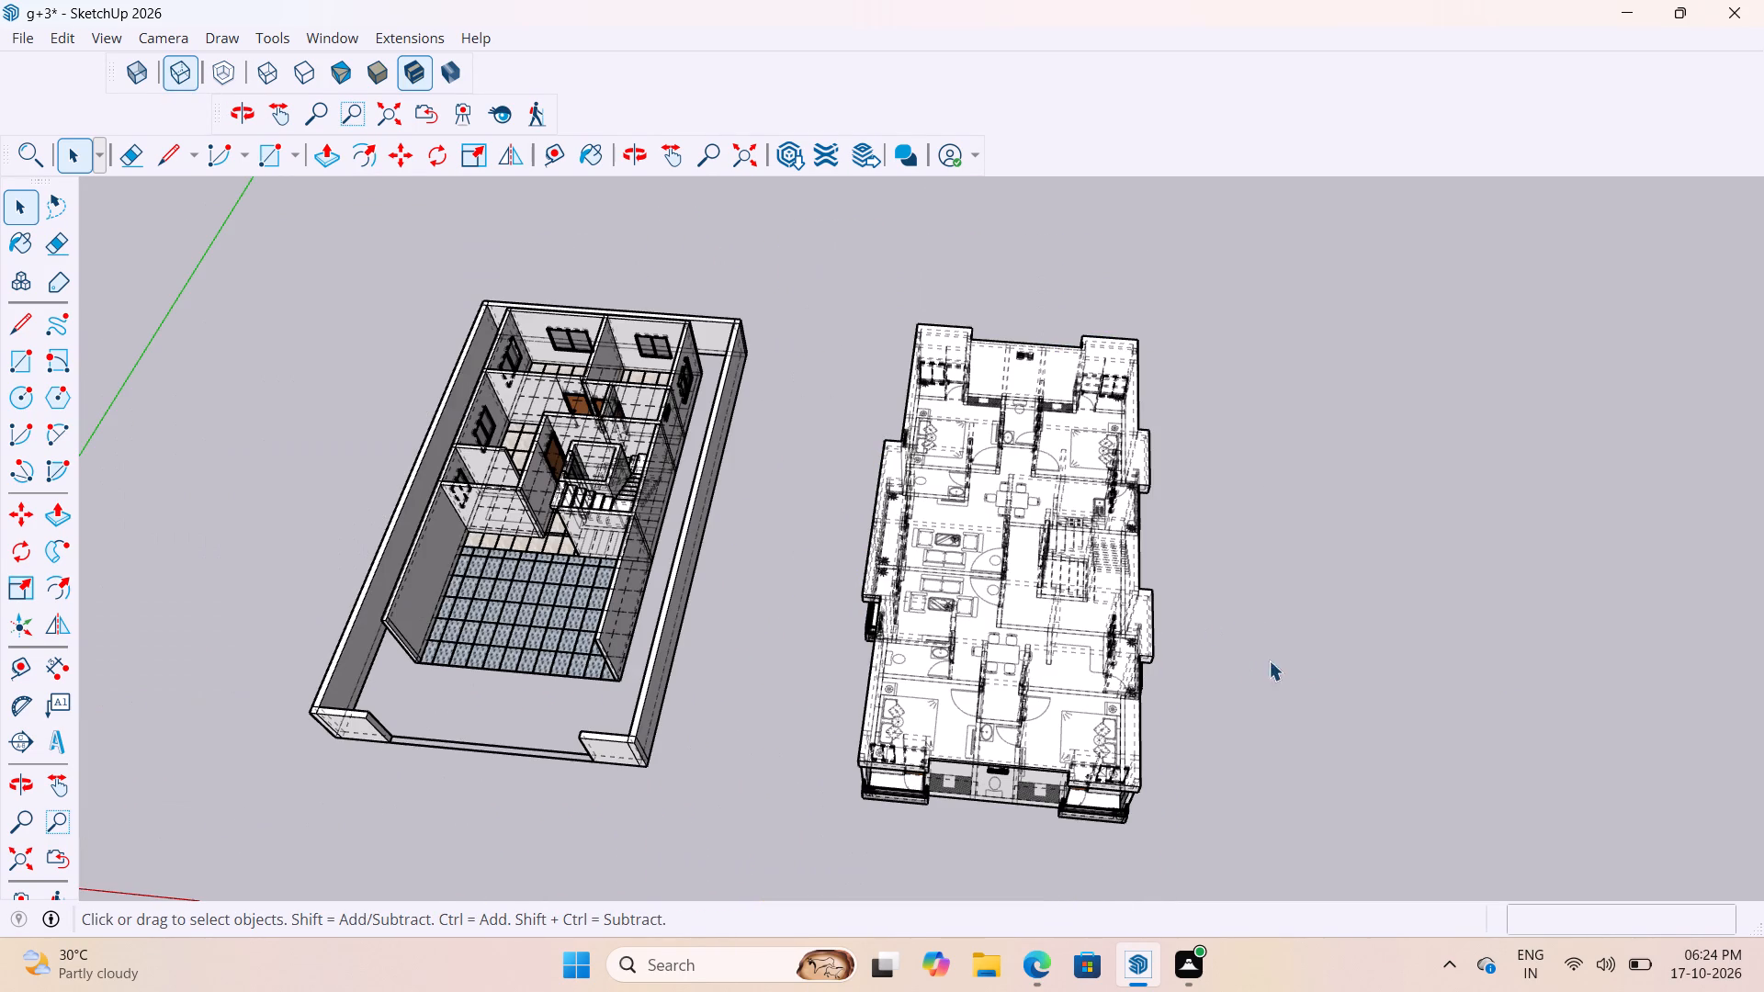
left_click(172, 75)
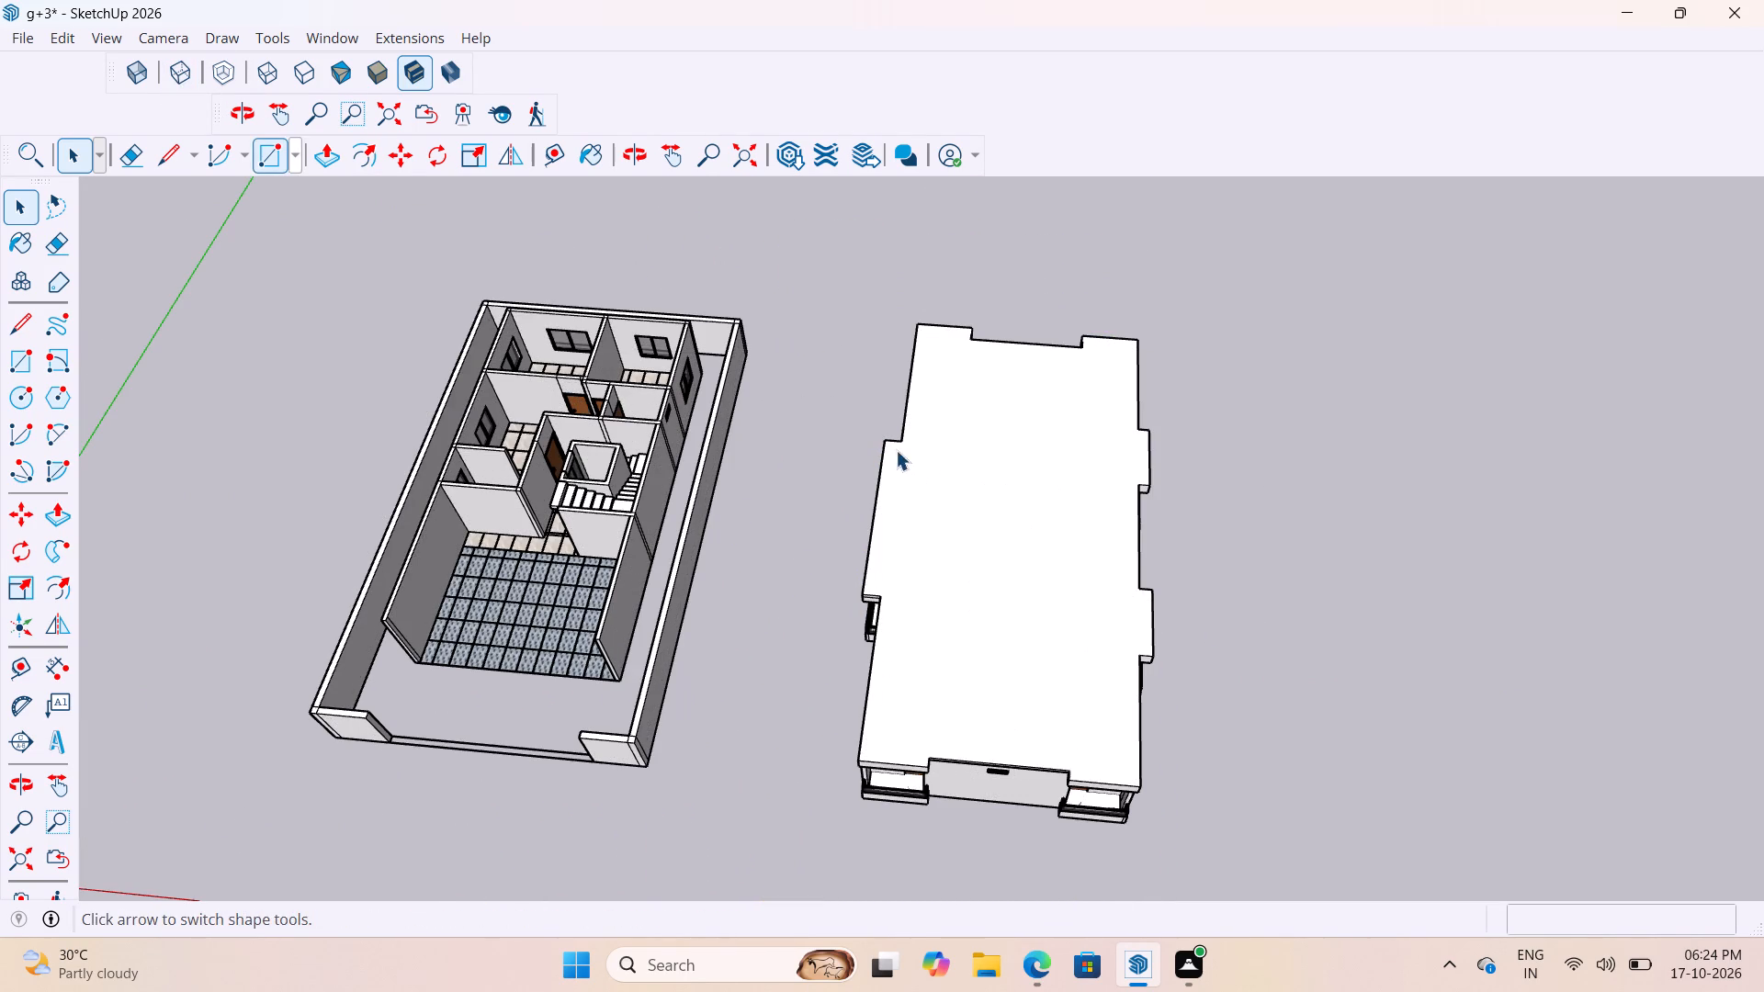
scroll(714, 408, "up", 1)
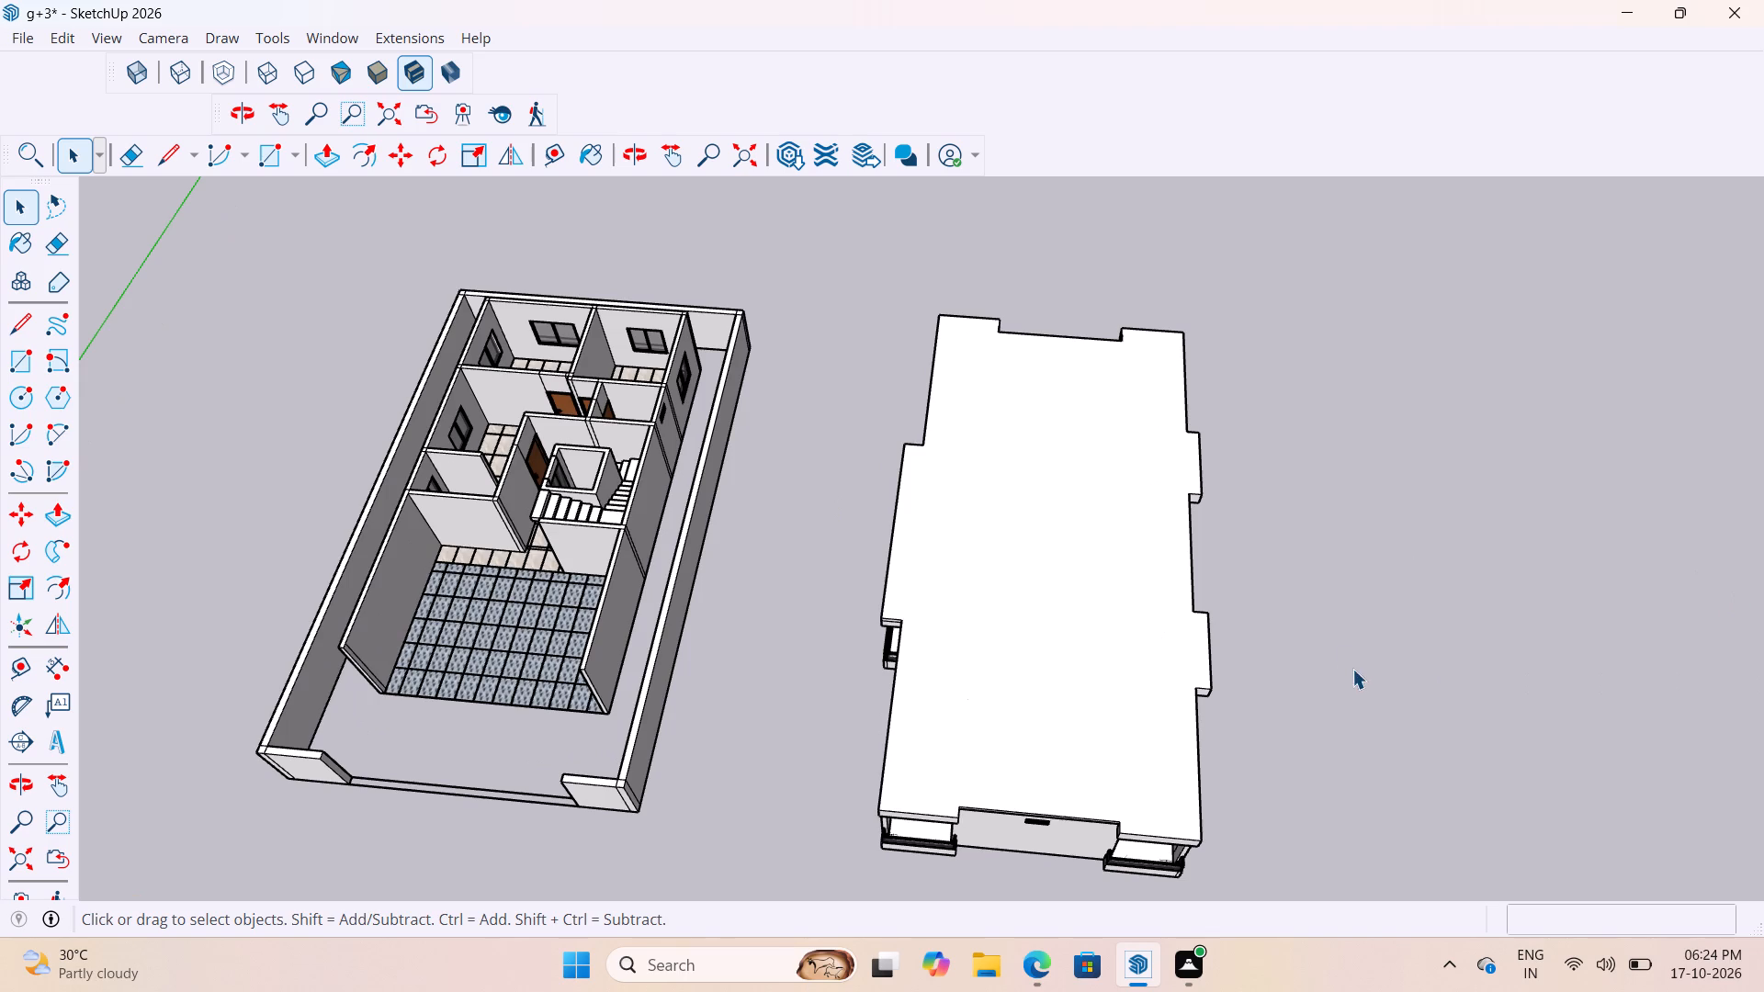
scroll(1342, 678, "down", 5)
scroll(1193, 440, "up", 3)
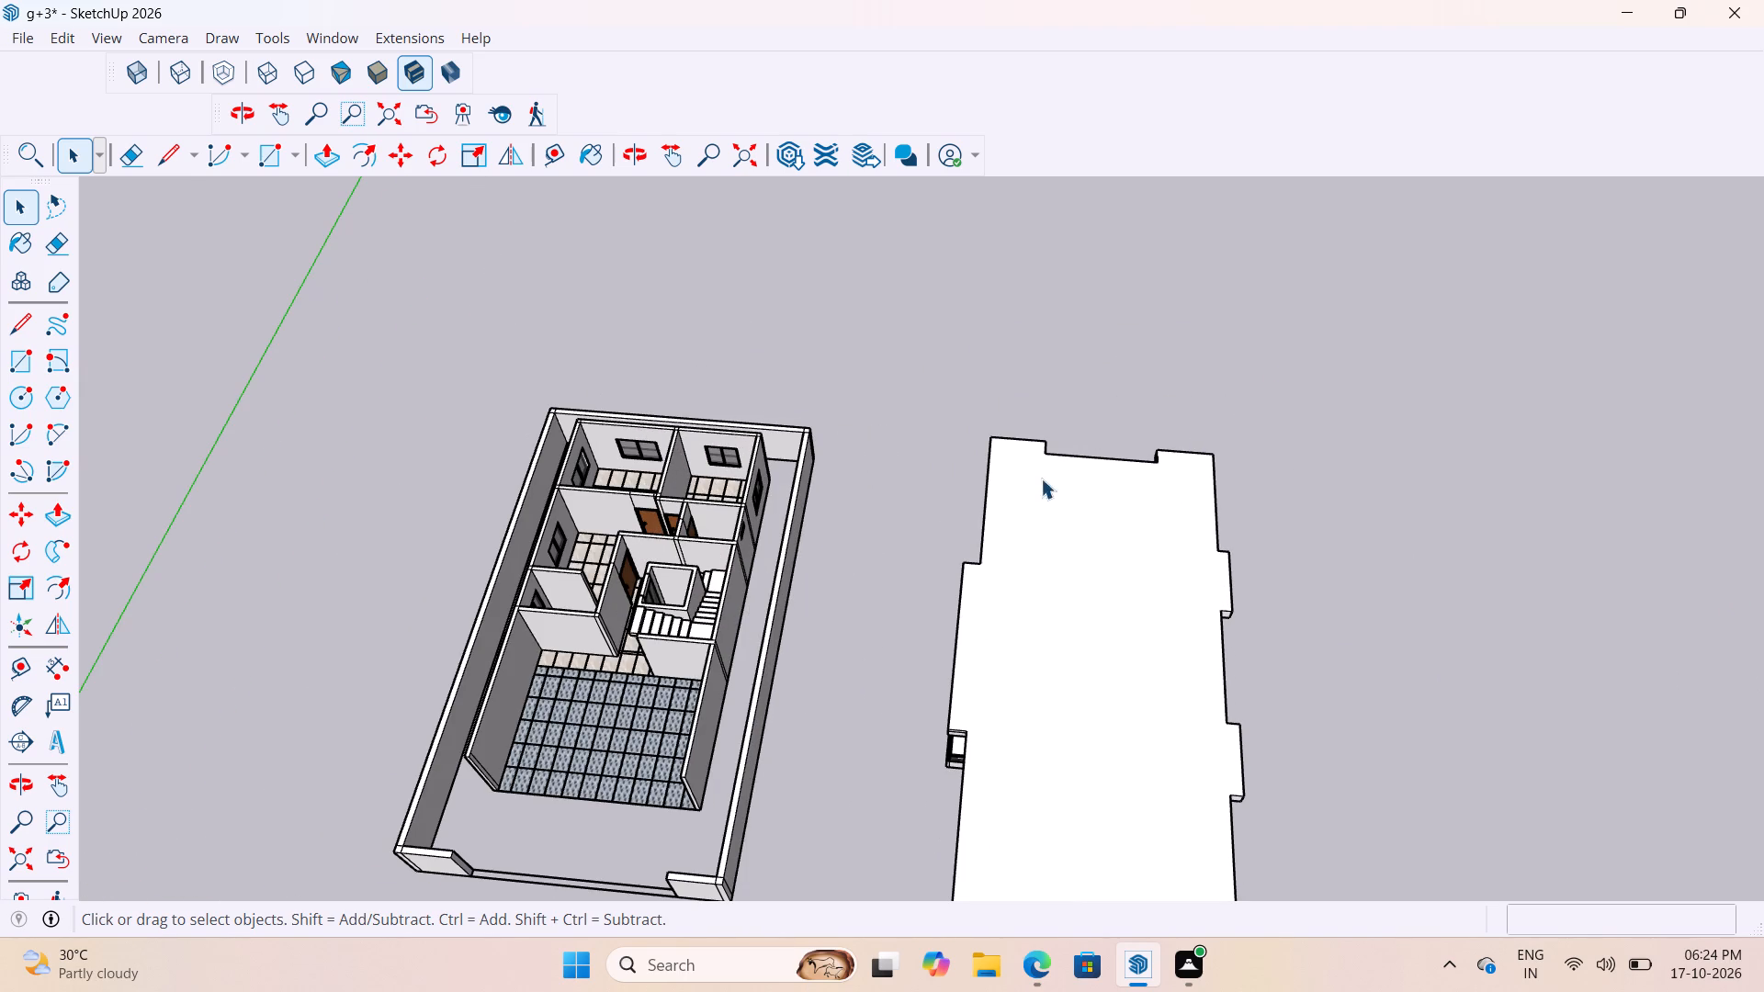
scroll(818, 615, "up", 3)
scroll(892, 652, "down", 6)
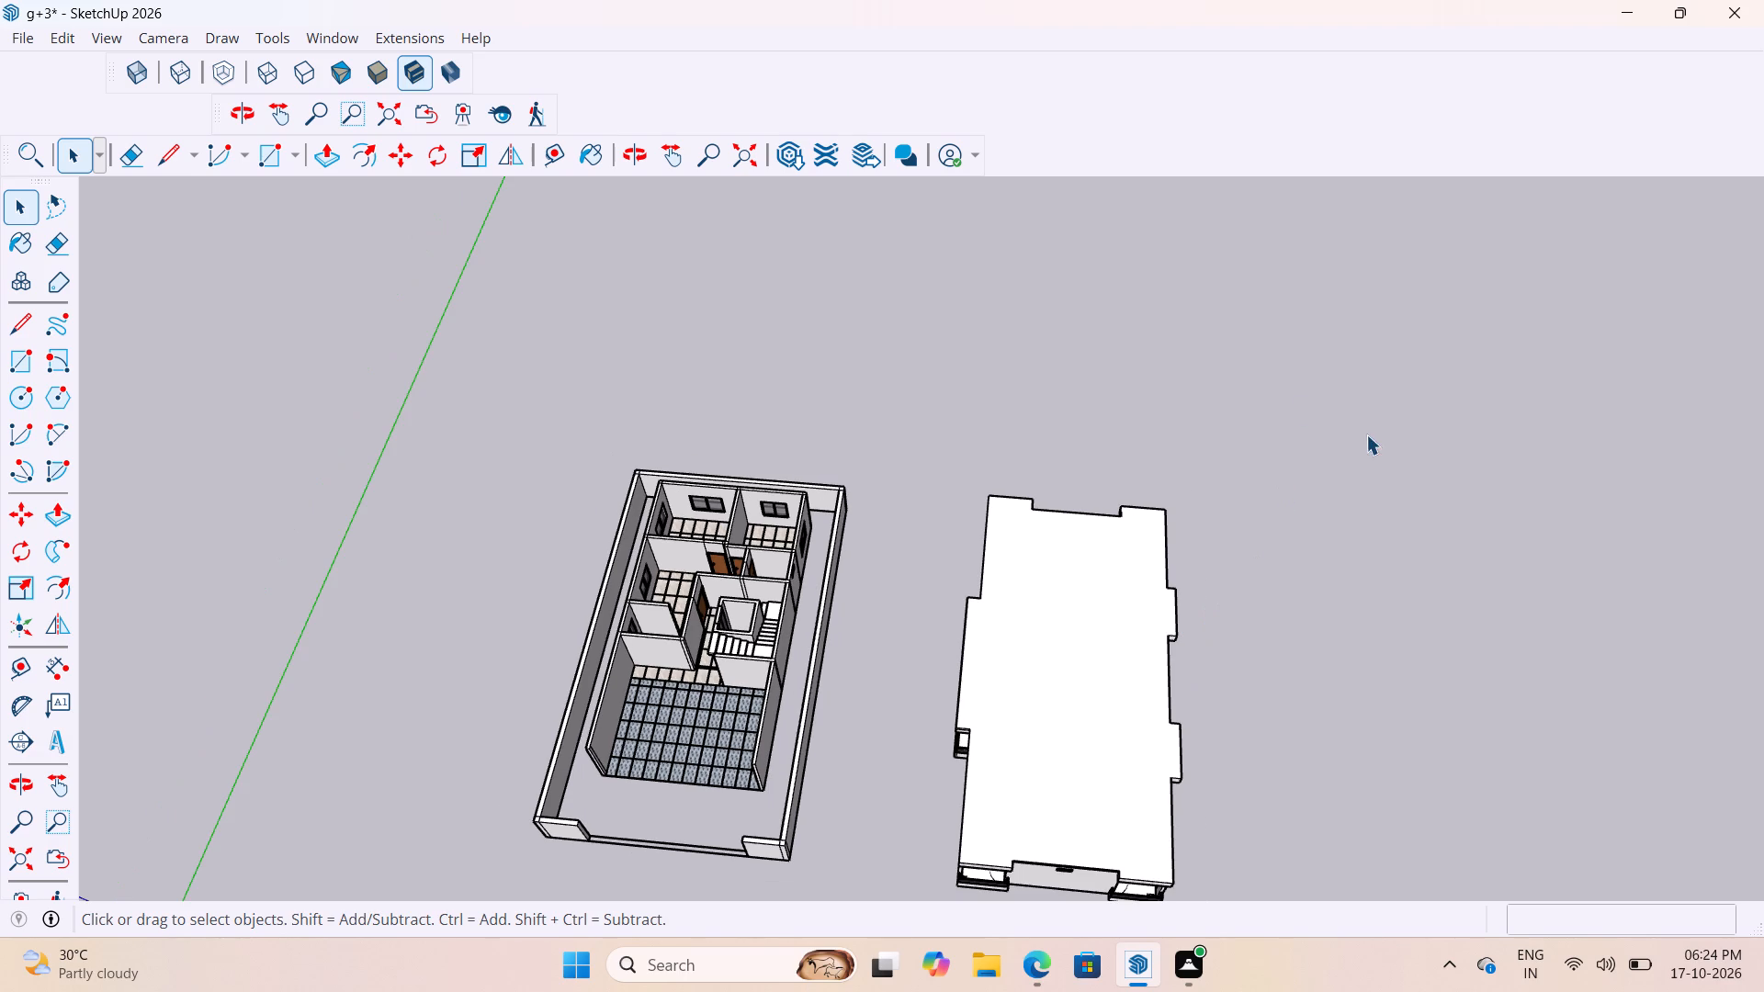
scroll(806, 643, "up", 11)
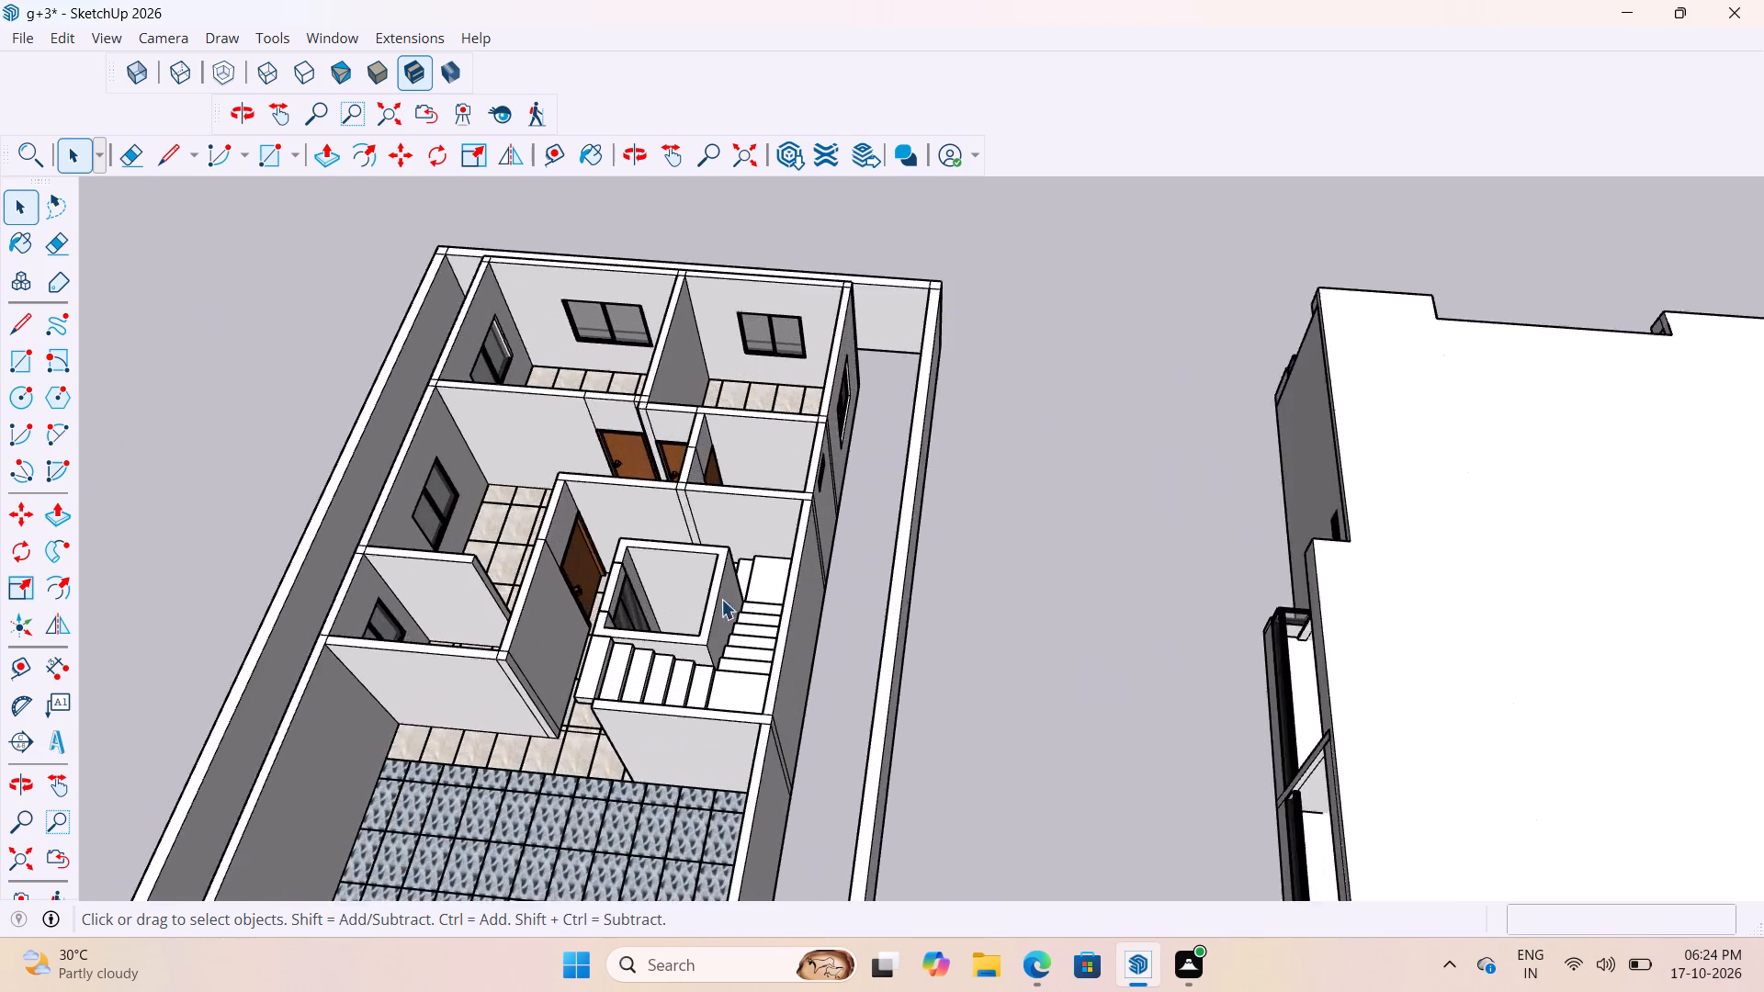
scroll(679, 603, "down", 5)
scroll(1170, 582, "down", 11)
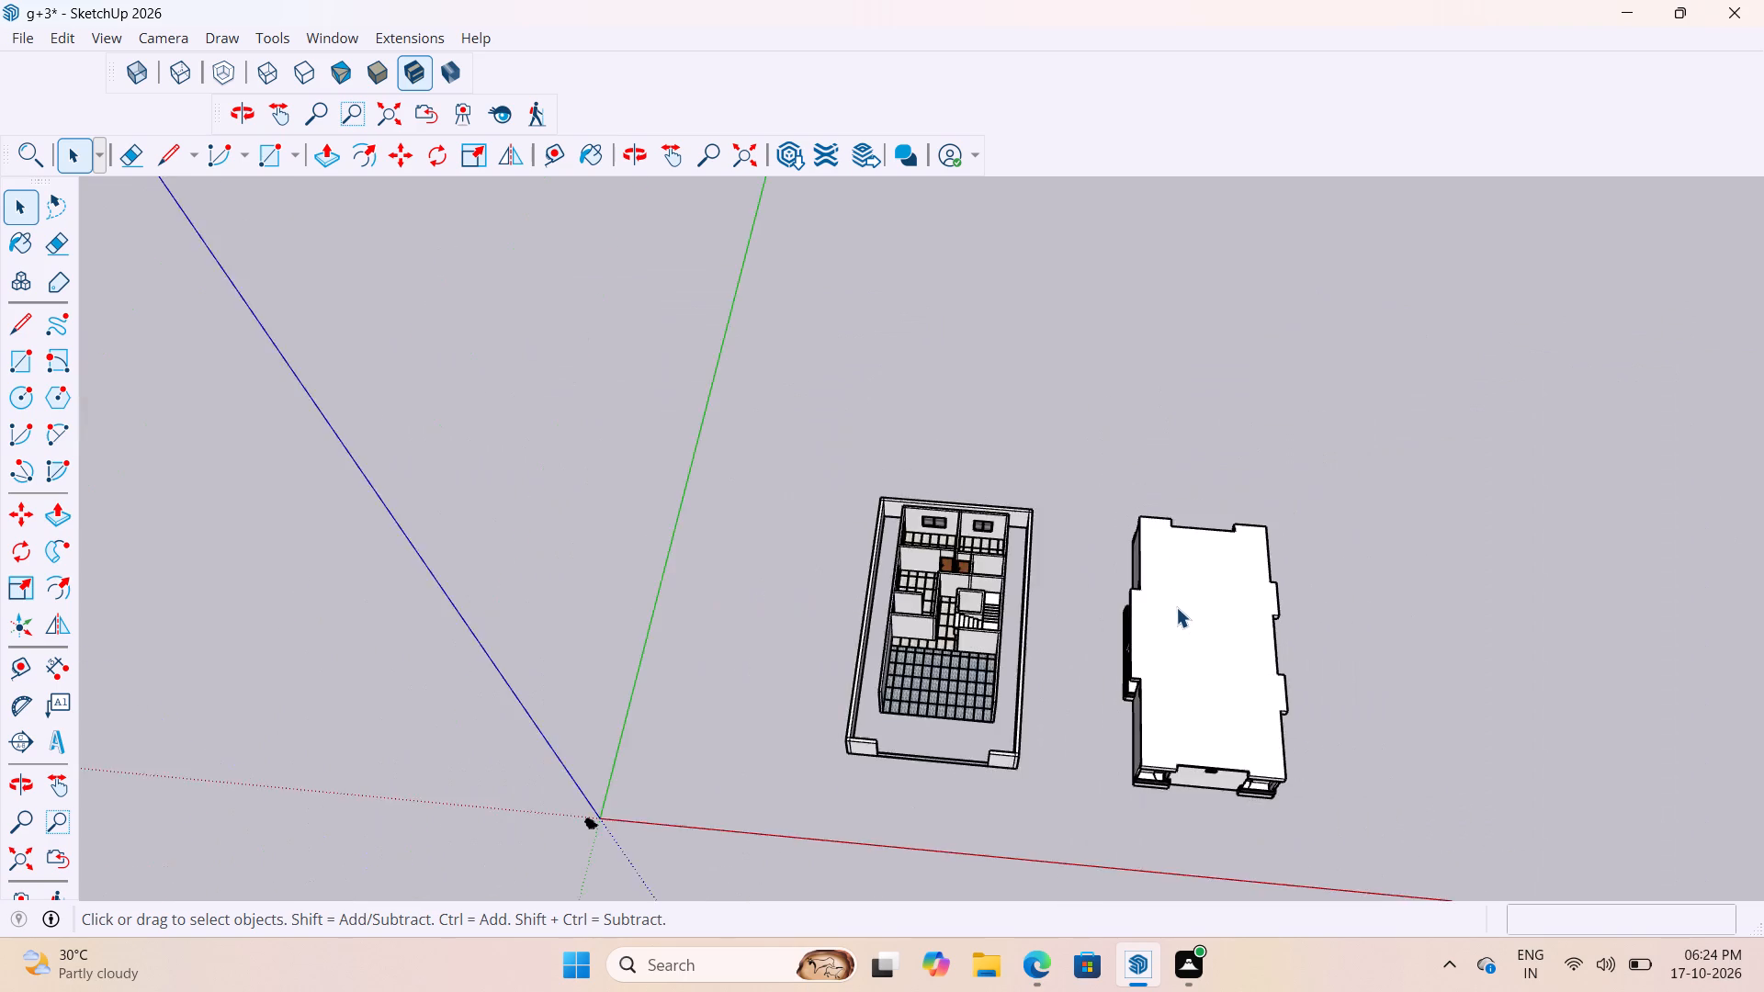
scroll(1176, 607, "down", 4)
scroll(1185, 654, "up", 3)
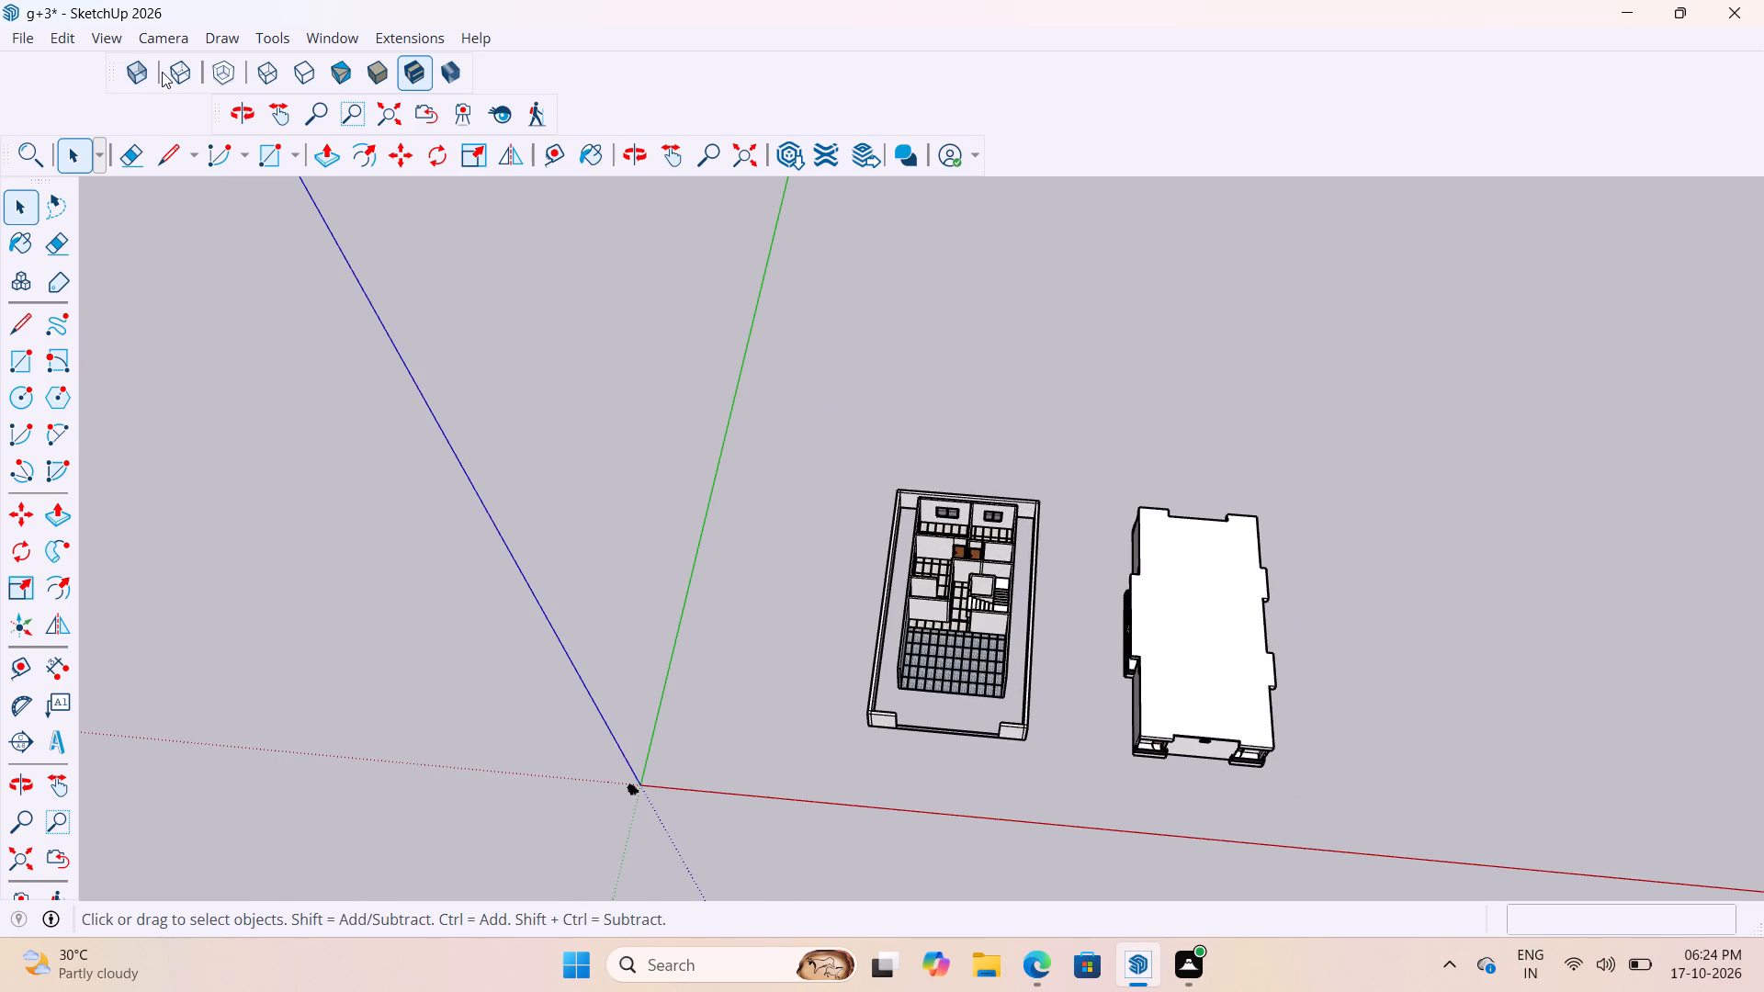
Show back edges to compare the roofed floor's hidden interior layout with the ground floor's staircase and rooms.
left_click(175, 77)
scroll(1195, 618, "up", 12)
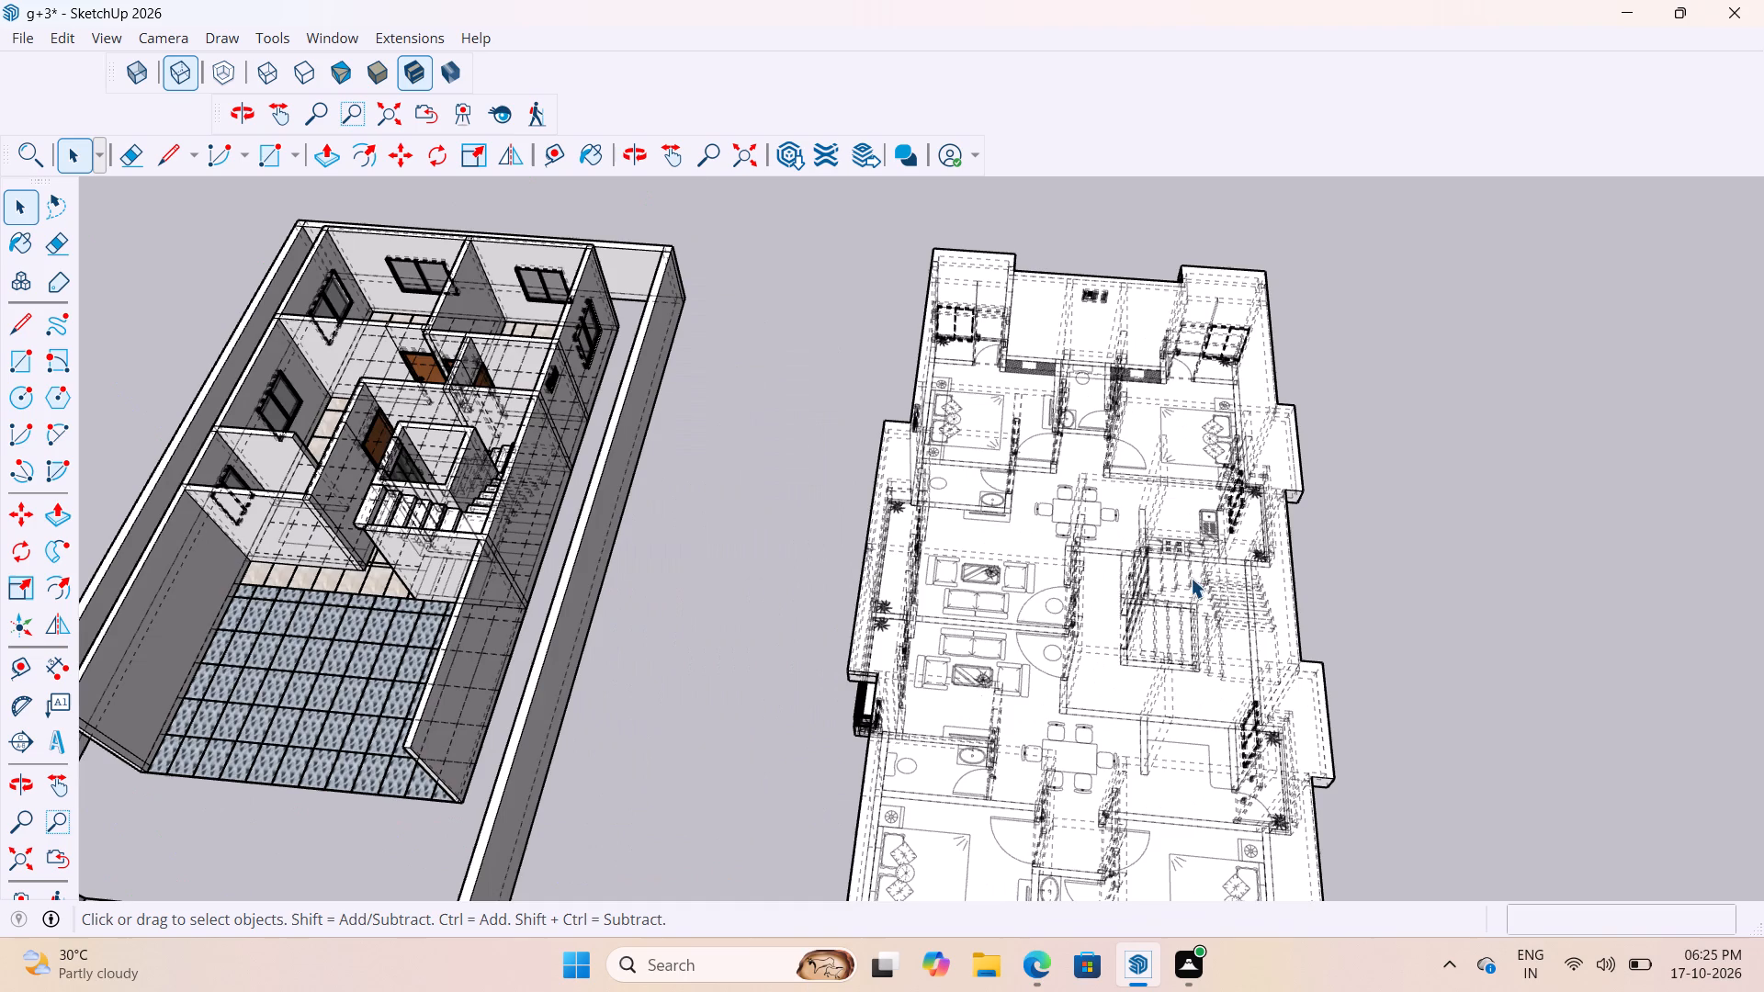
scroll(1187, 606, "up", 7)
scroll(1194, 581, "down", 9)
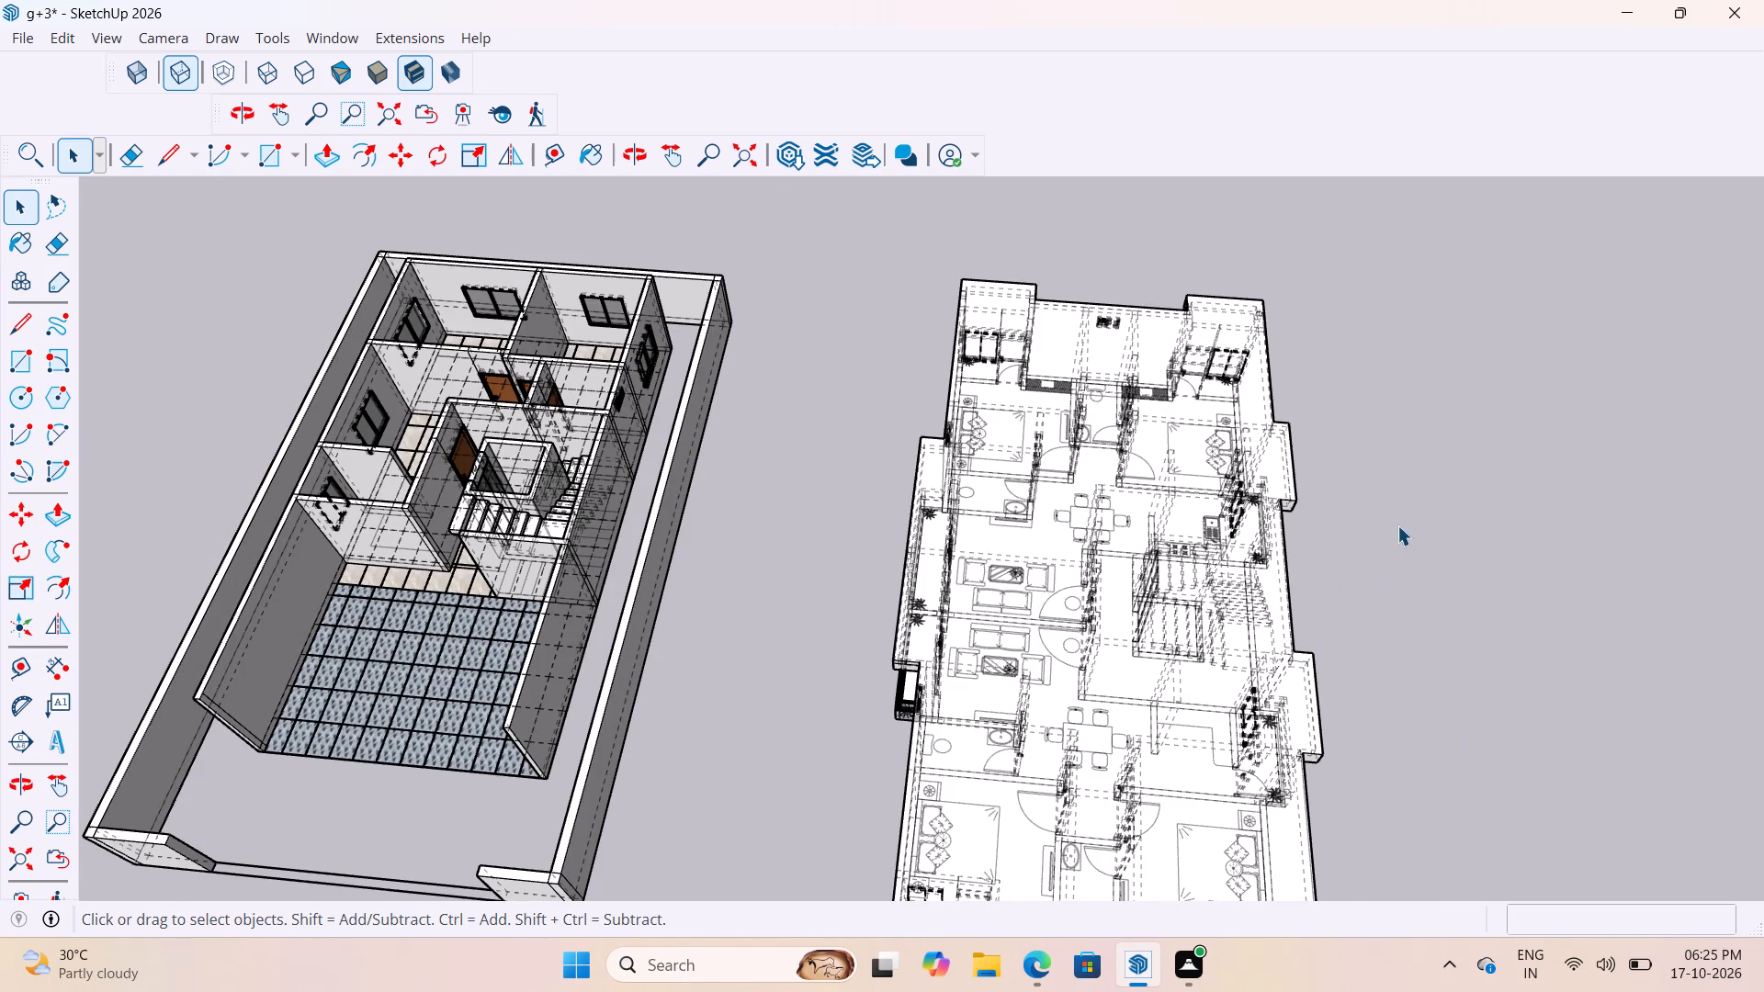
Hide the back edges and examine the roofed floor from outside, then its plan layout and square central shaft from underneath.
key("space")
double_click(1425, 500)
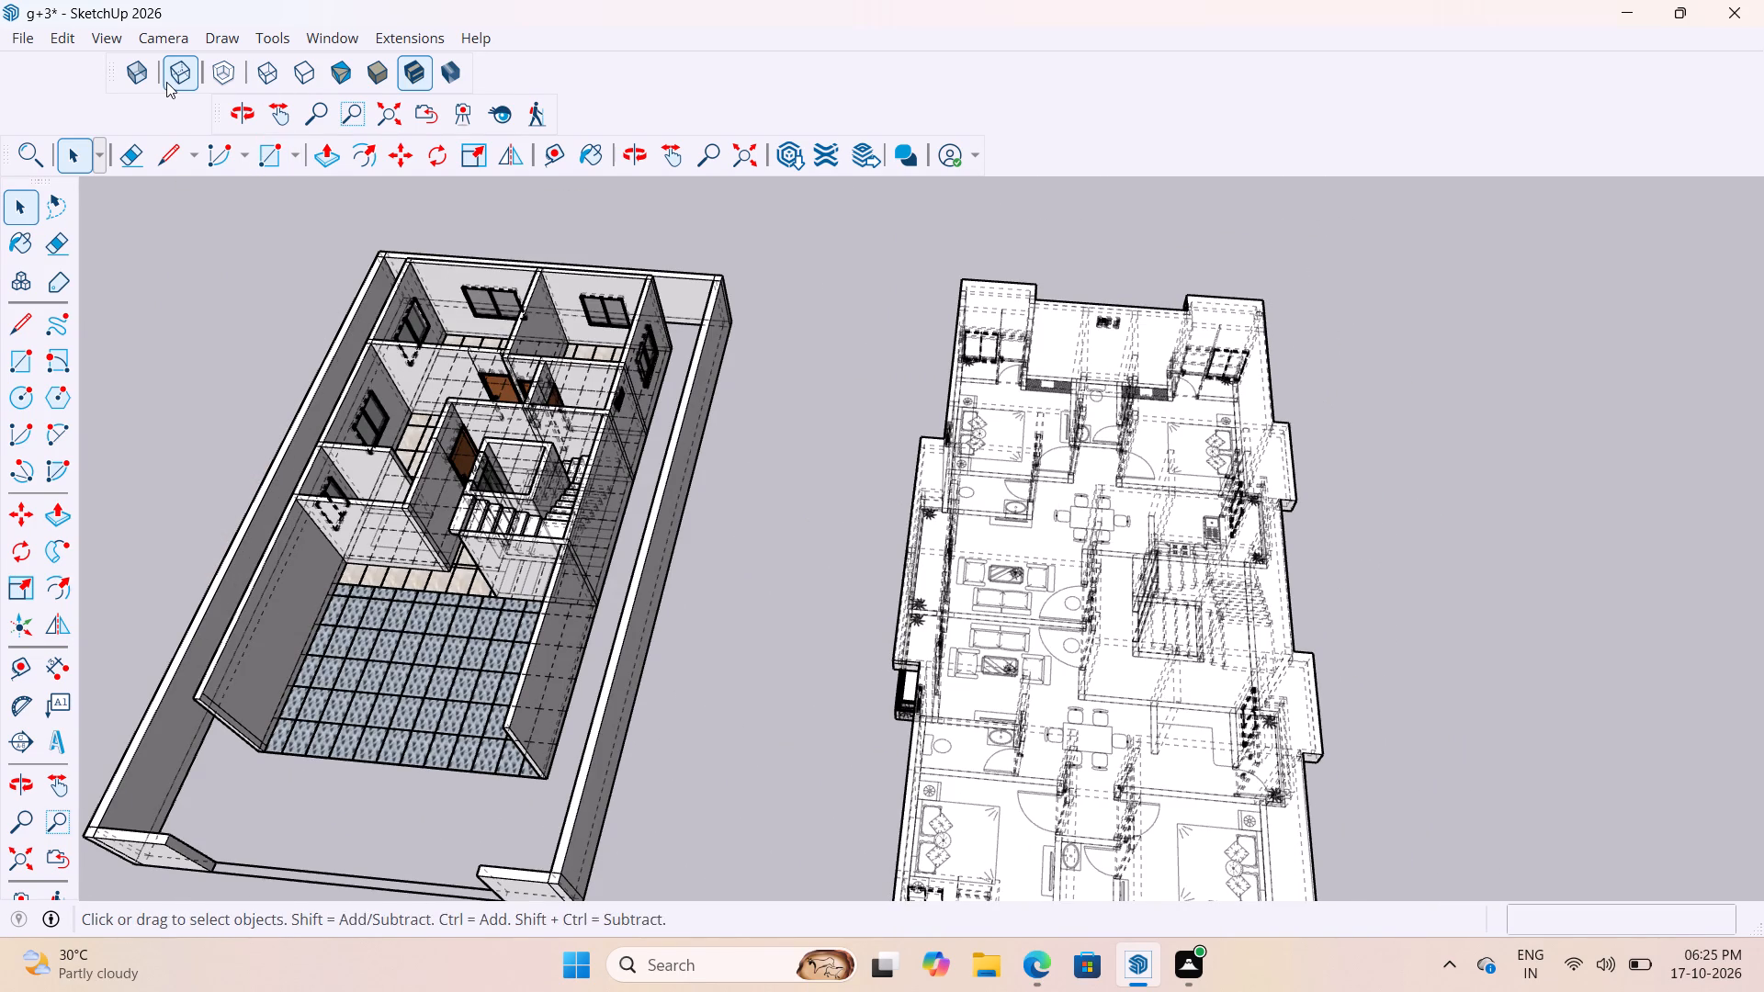
left_click(166, 81)
scroll(463, 518, "up", 10)
scroll(510, 458, "down", 5)
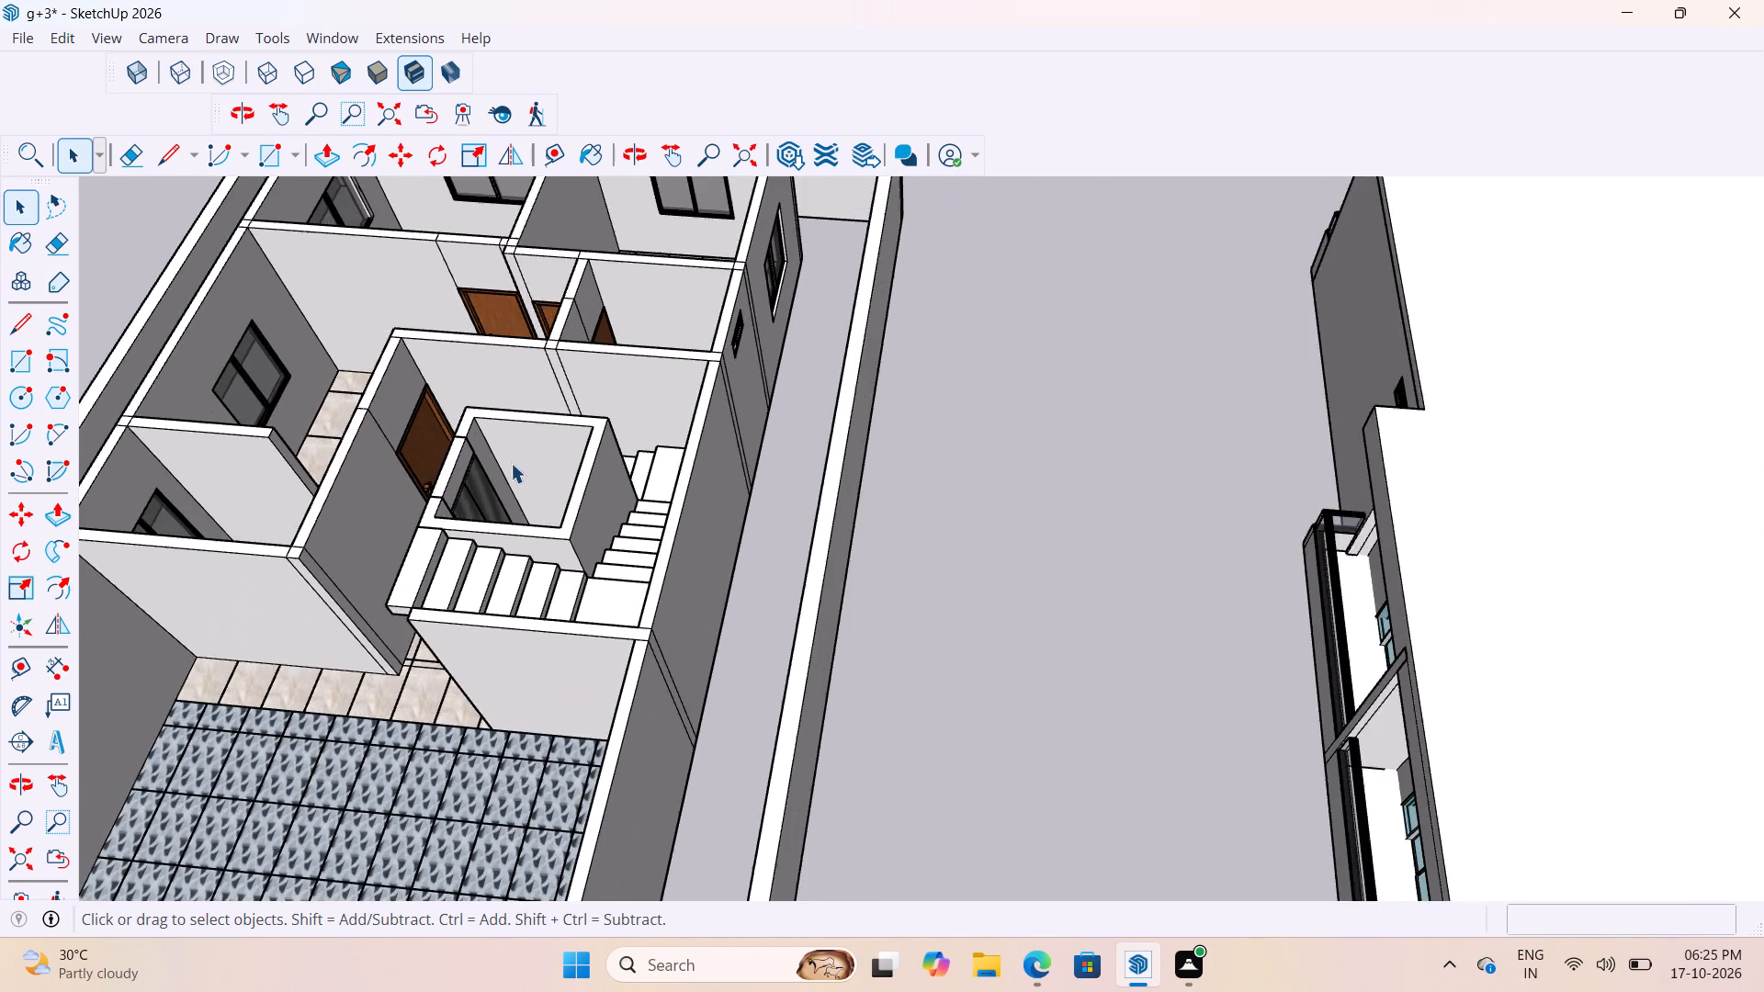
scroll(511, 463, "down", 4)
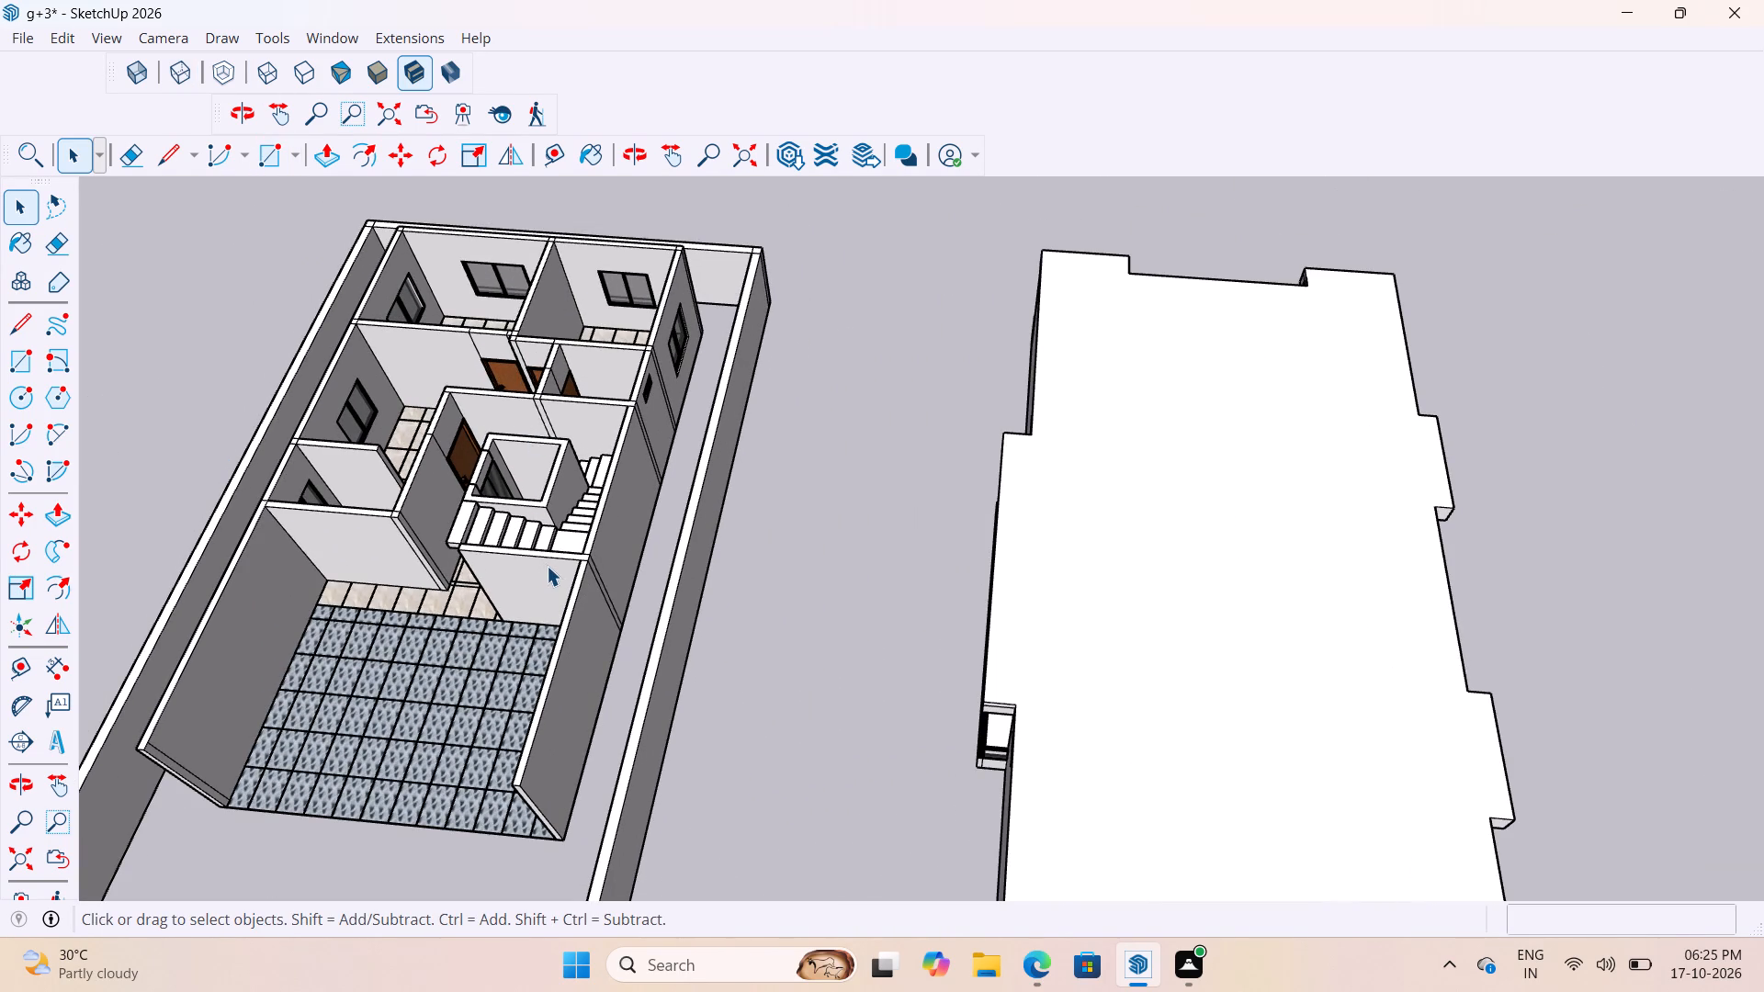
scroll(557, 571, "down", 5)
scroll(607, 625, "up", 2)
scroll(1255, 560, "down", 4)
middle_click_drag(1261, 569, 1183, 515)
scroll(1221, 633, "up", 6)
middle_click_drag(1204, 577, 1246, 672)
scroll(1154, 574, "down", 14)
scroll(1177, 693, "up", 8)
middle_click_drag(1128, 712, 1152, 594)
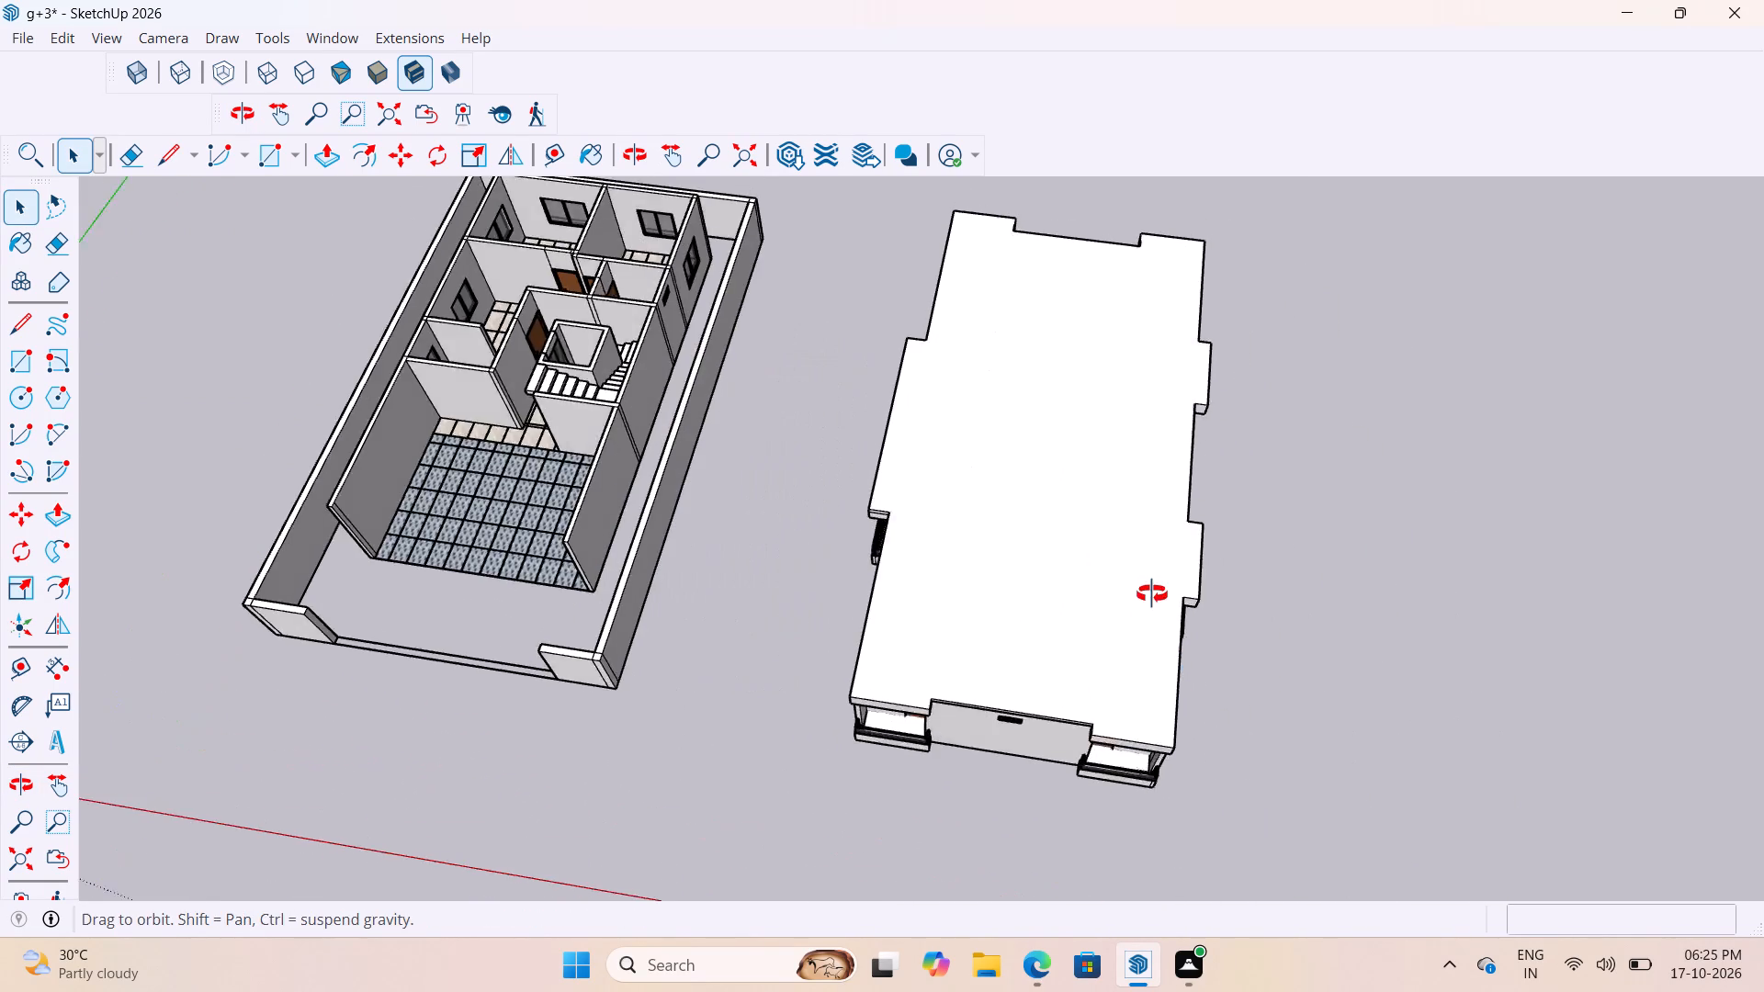
middle_click_drag(1152, 594, 1172, 334)
scroll(1125, 434, "up", 17)
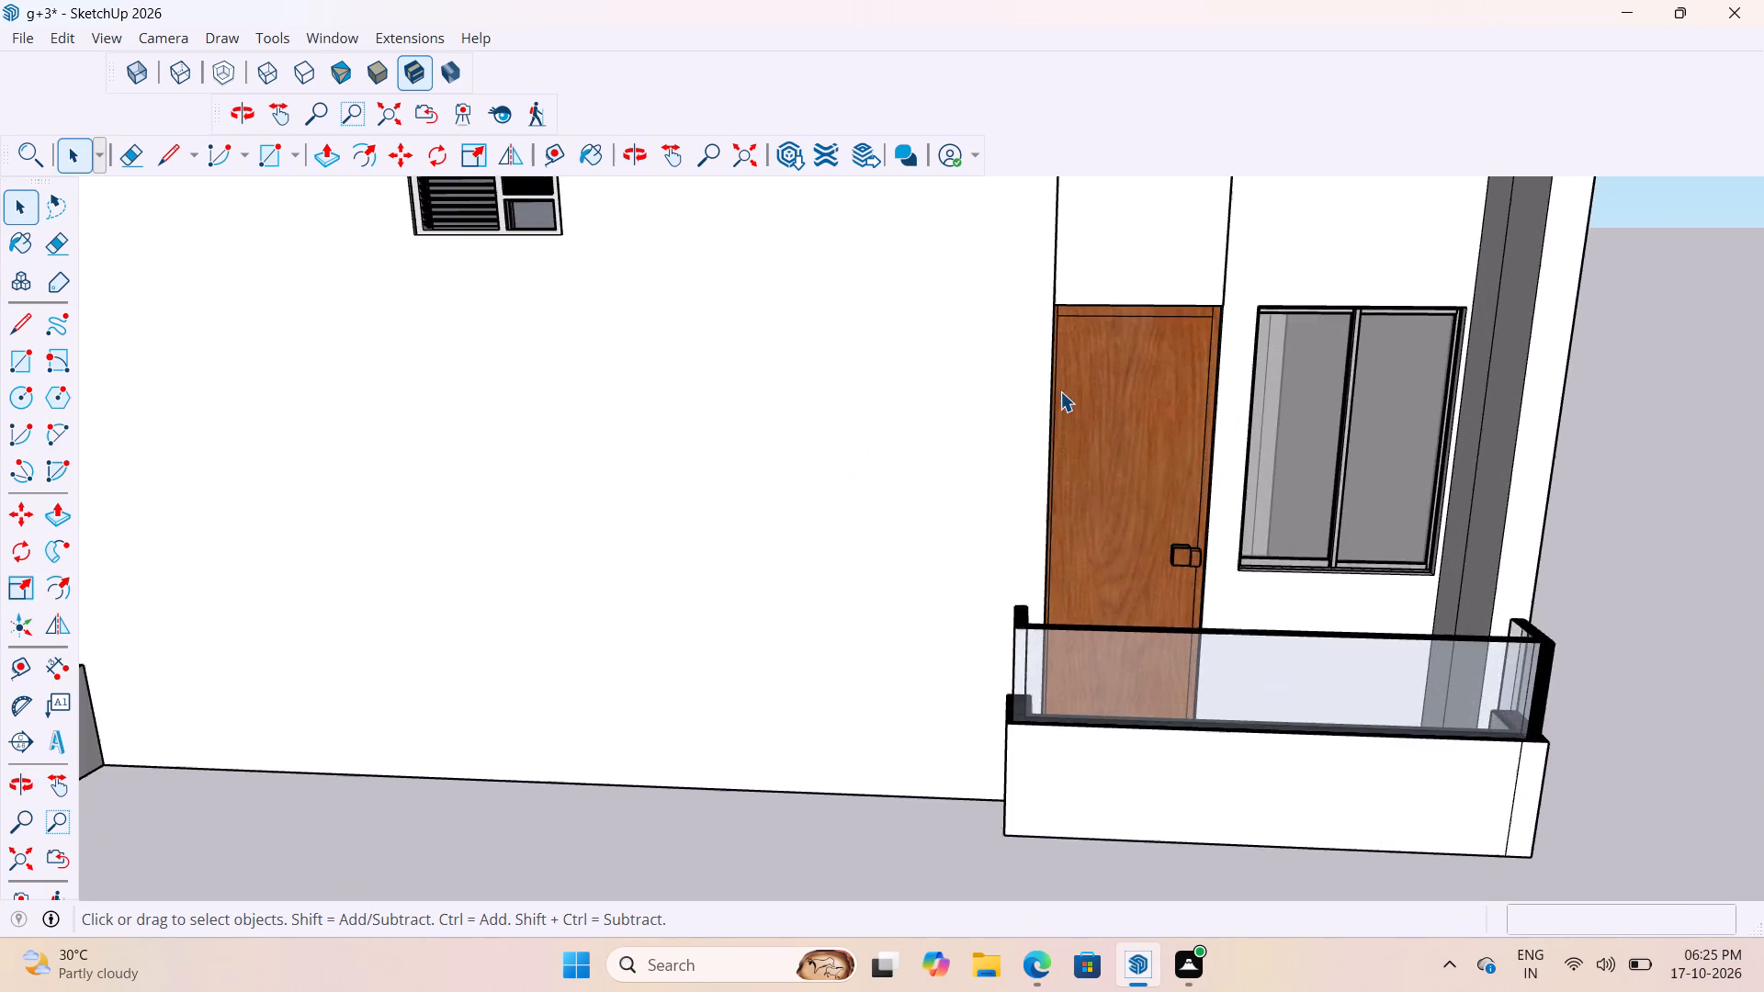
scroll(1057, 398, "down", 10)
middle_click_drag(1026, 503, 1061, 179)
scroll(943, 390, "up", 2)
scroll(959, 504, "down", 4)
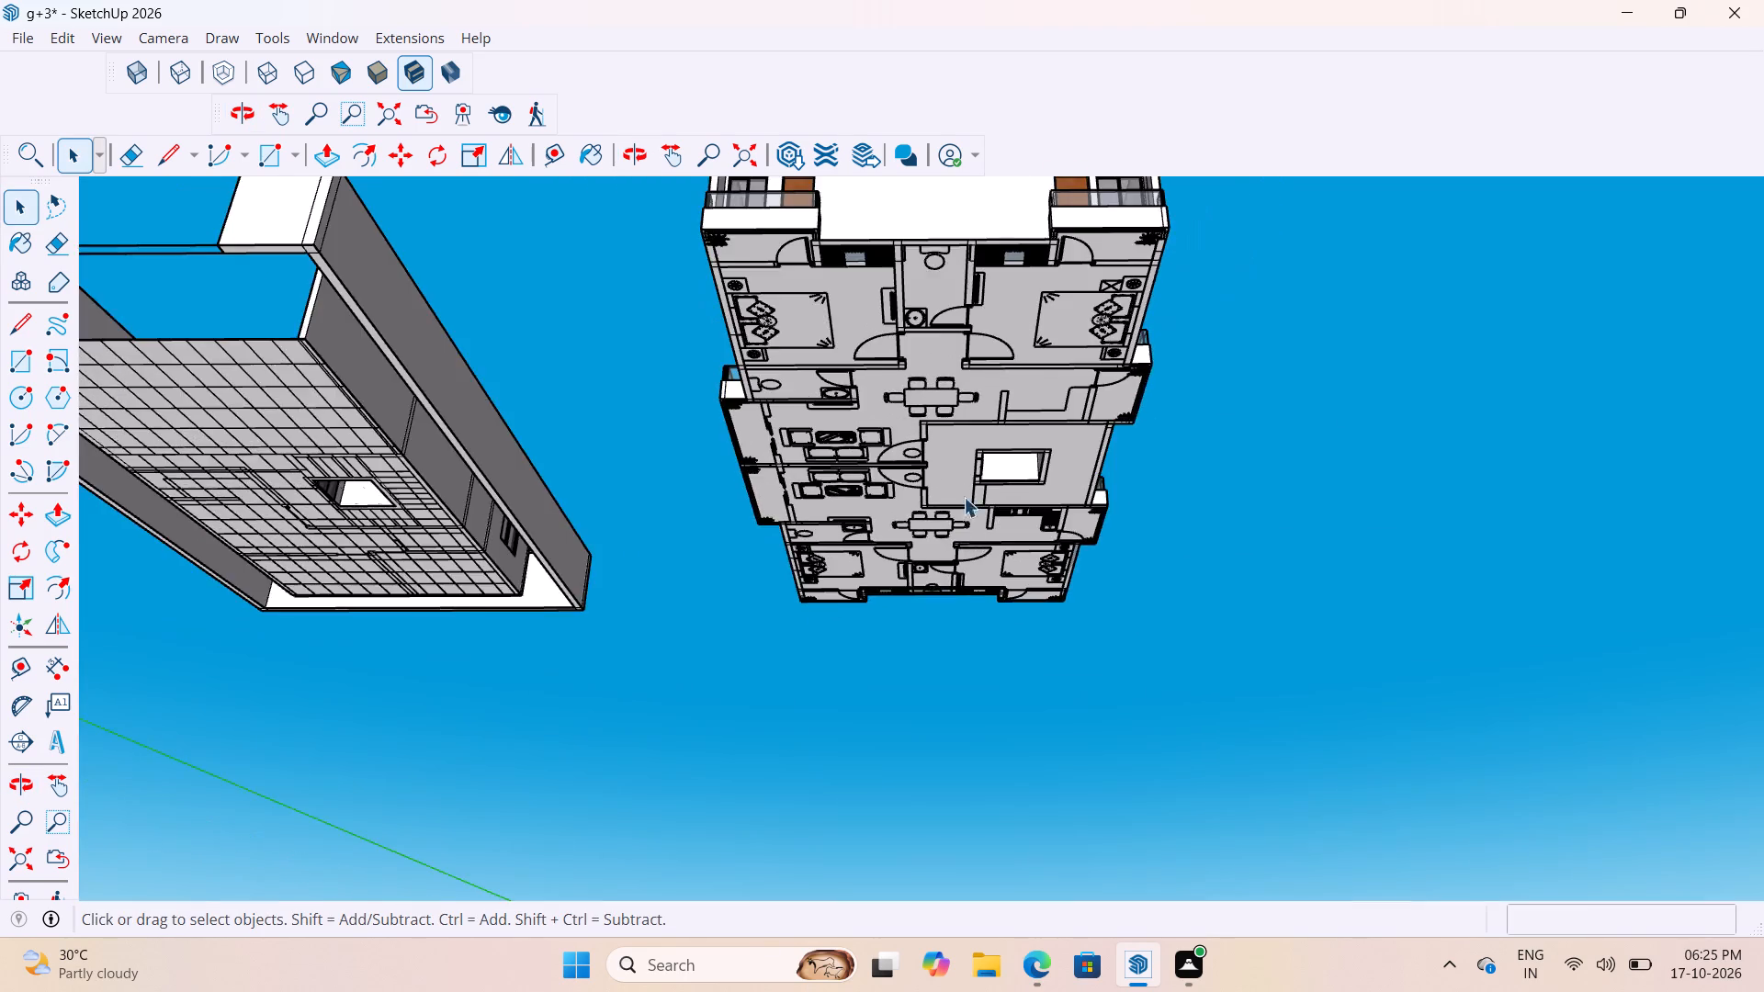
scroll(984, 479, "up", 6)
middle_click_drag(1036, 399, 1015, 308)
scroll(1027, 315, "up", 7)
middle_click_drag(1005, 357, 1010, 297)
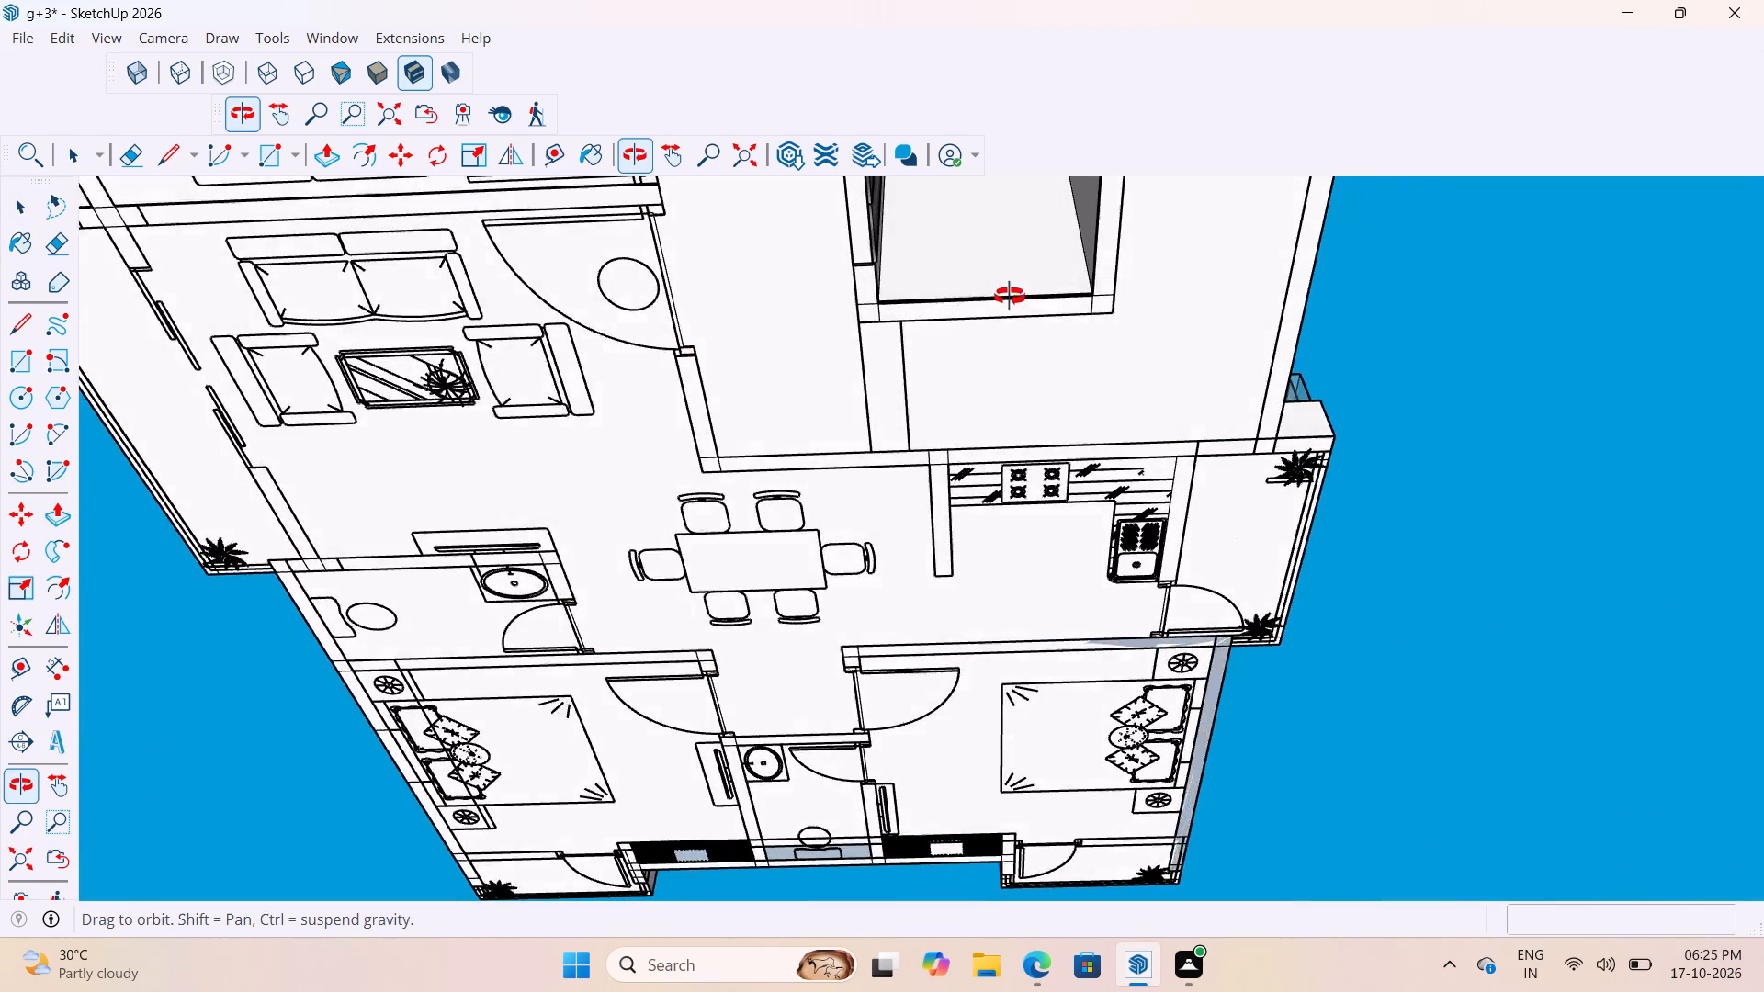
middle_click_drag(1010, 297, 997, 349)
scroll(1048, 368, "down", 3)
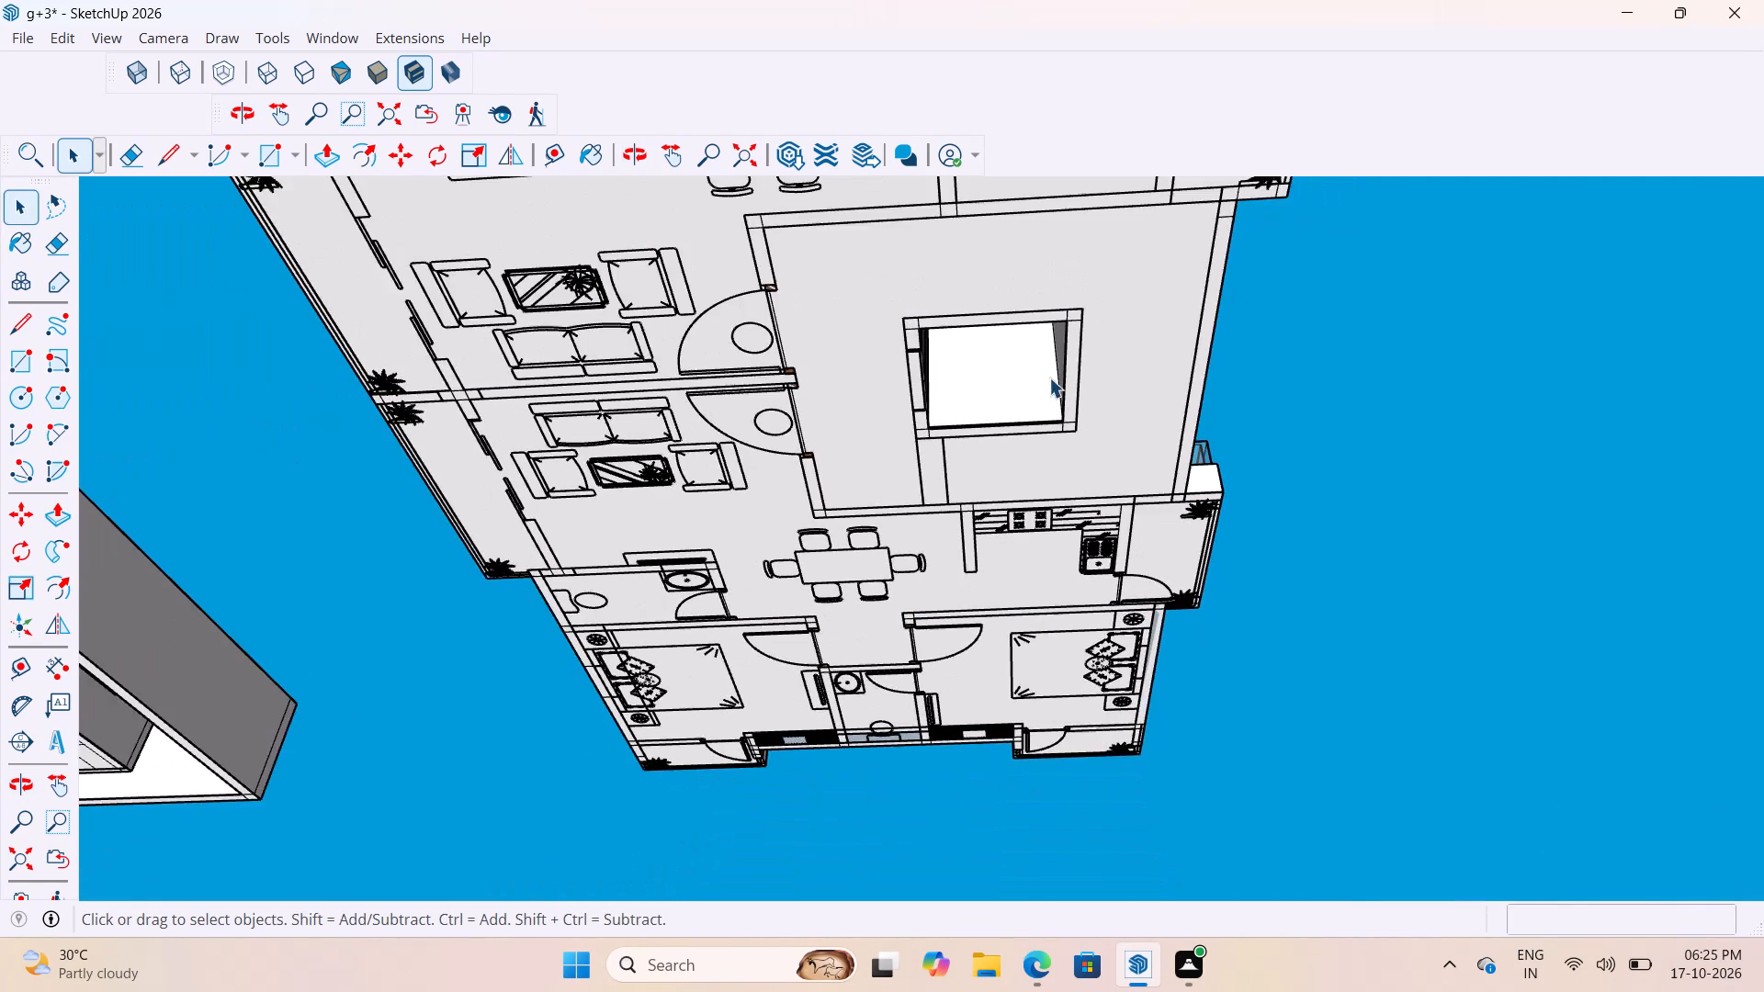
scroll(1049, 378, "down", 4)
middle_click_drag(1073, 399, 1080, 254)
scroll(1090, 258, "up", 4)
scroll(1094, 273, "down", 4)
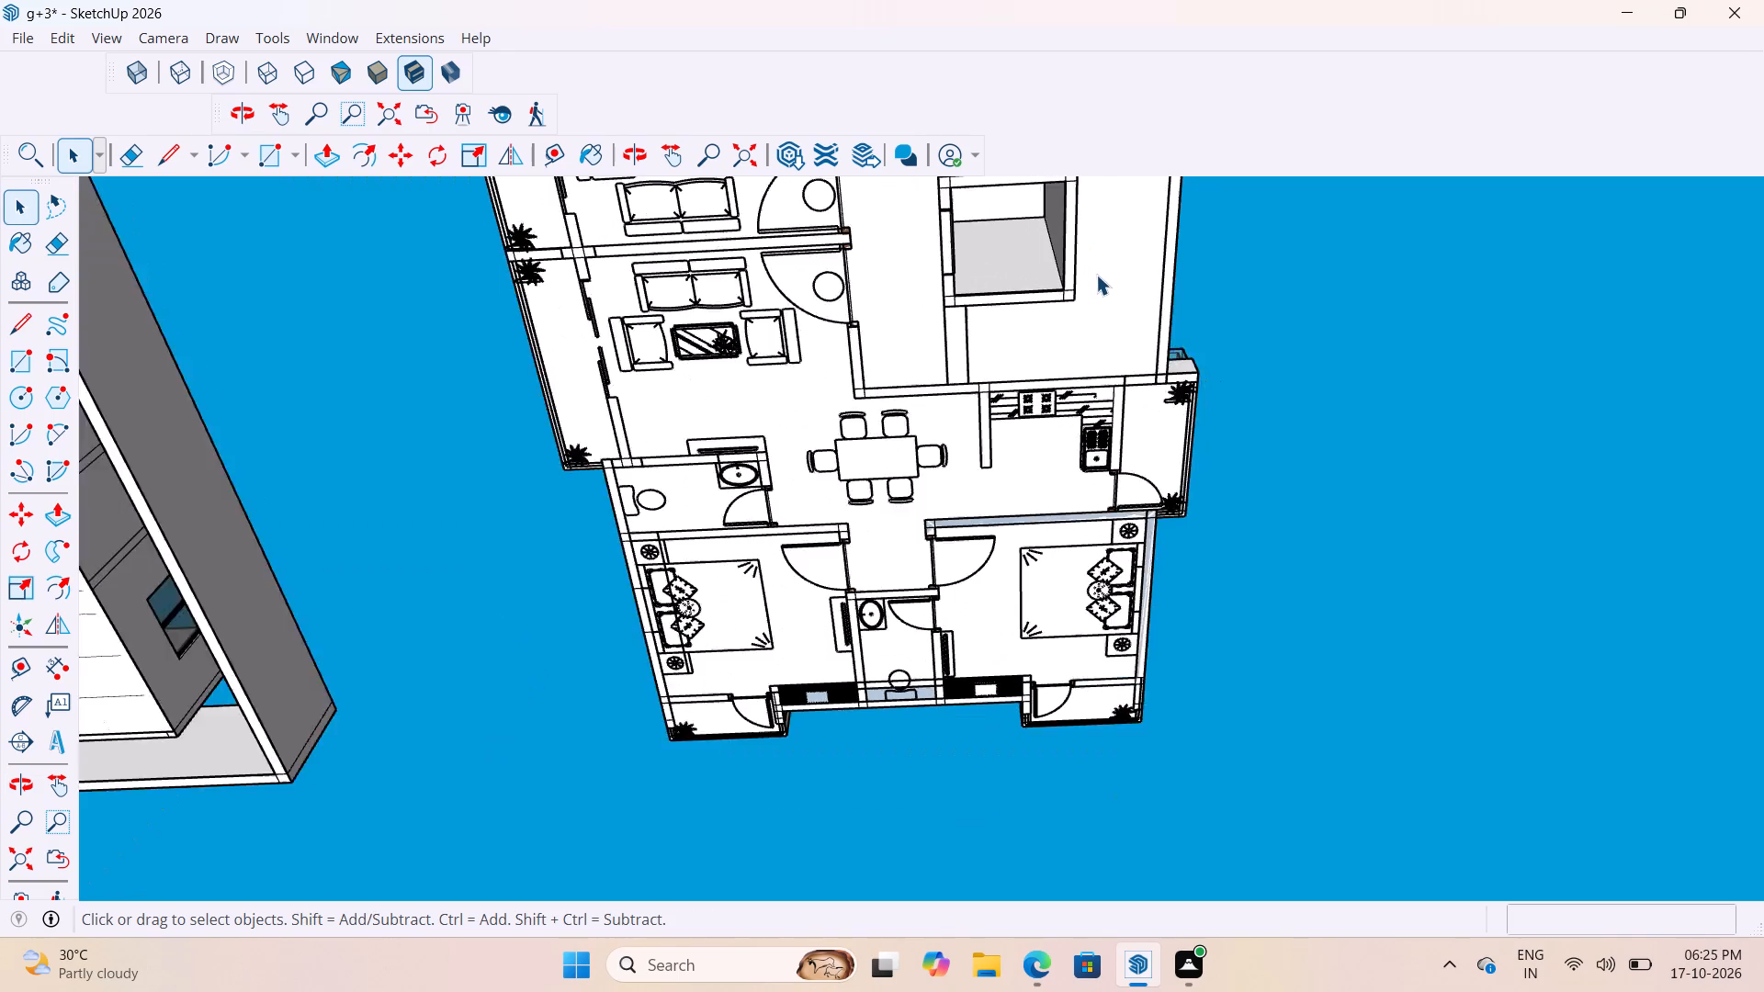
scroll(1096, 275, "down", 9)
scroll(1129, 184, "up", 16)
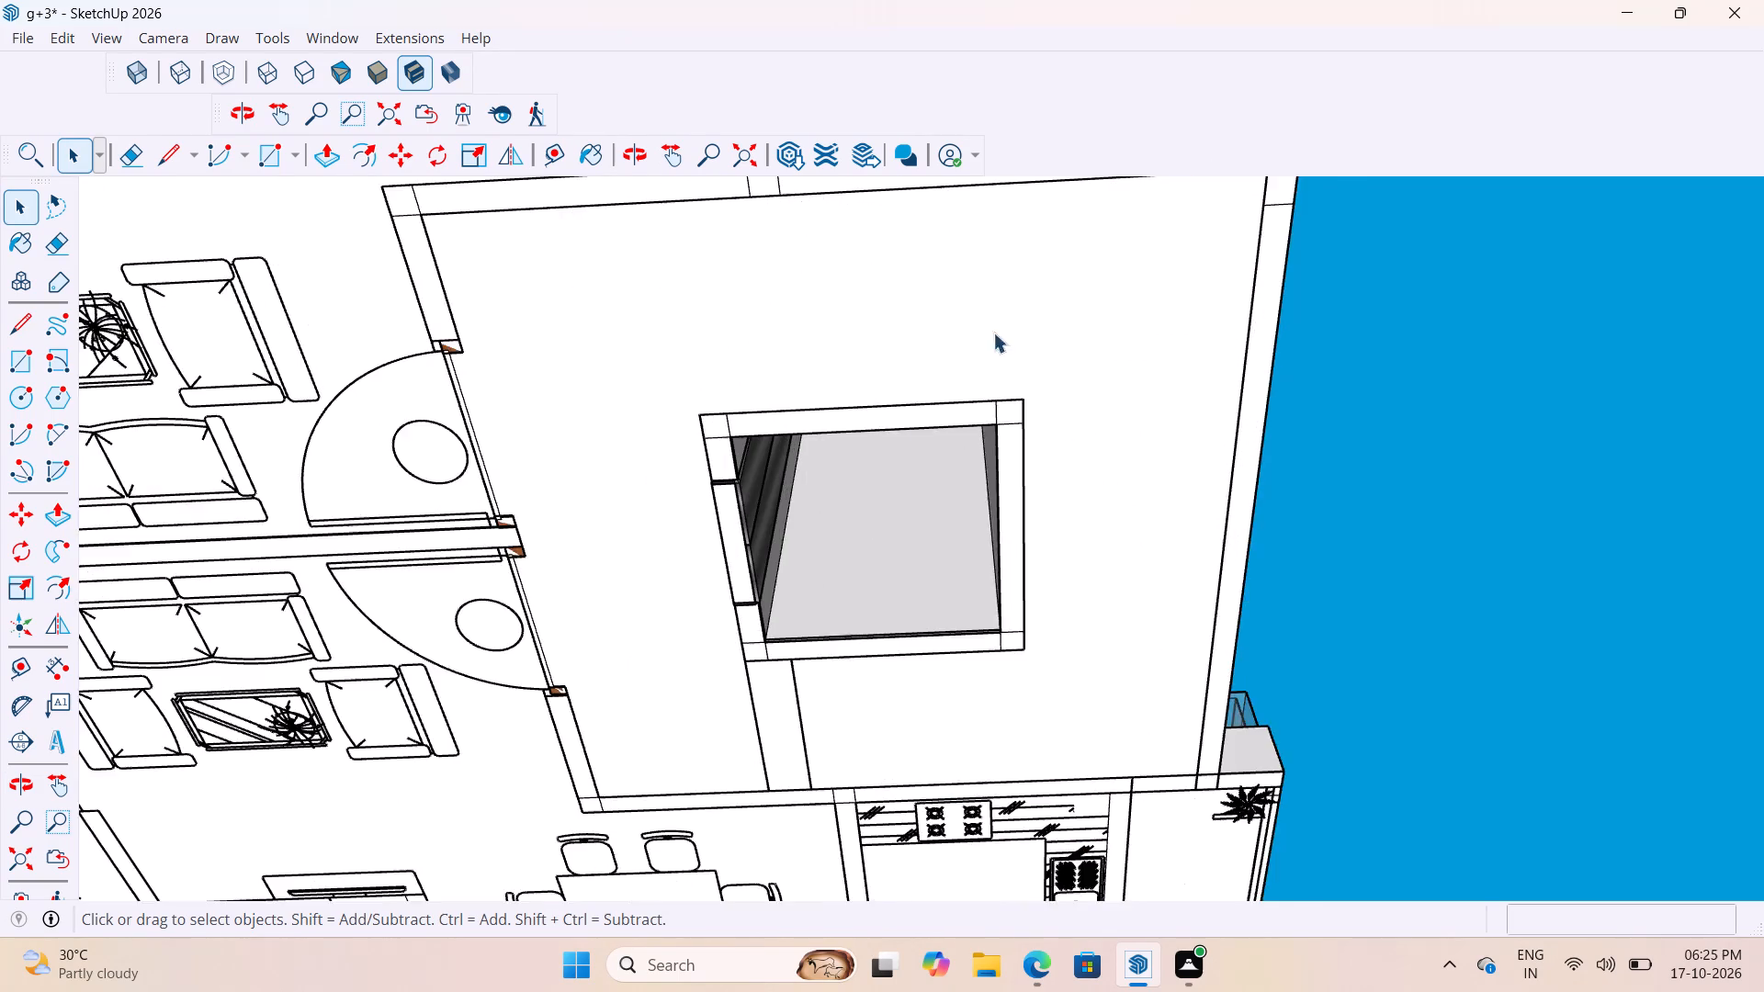
scroll(993, 333, "up", 3)
middle_click_drag(910, 423, 957, 159)
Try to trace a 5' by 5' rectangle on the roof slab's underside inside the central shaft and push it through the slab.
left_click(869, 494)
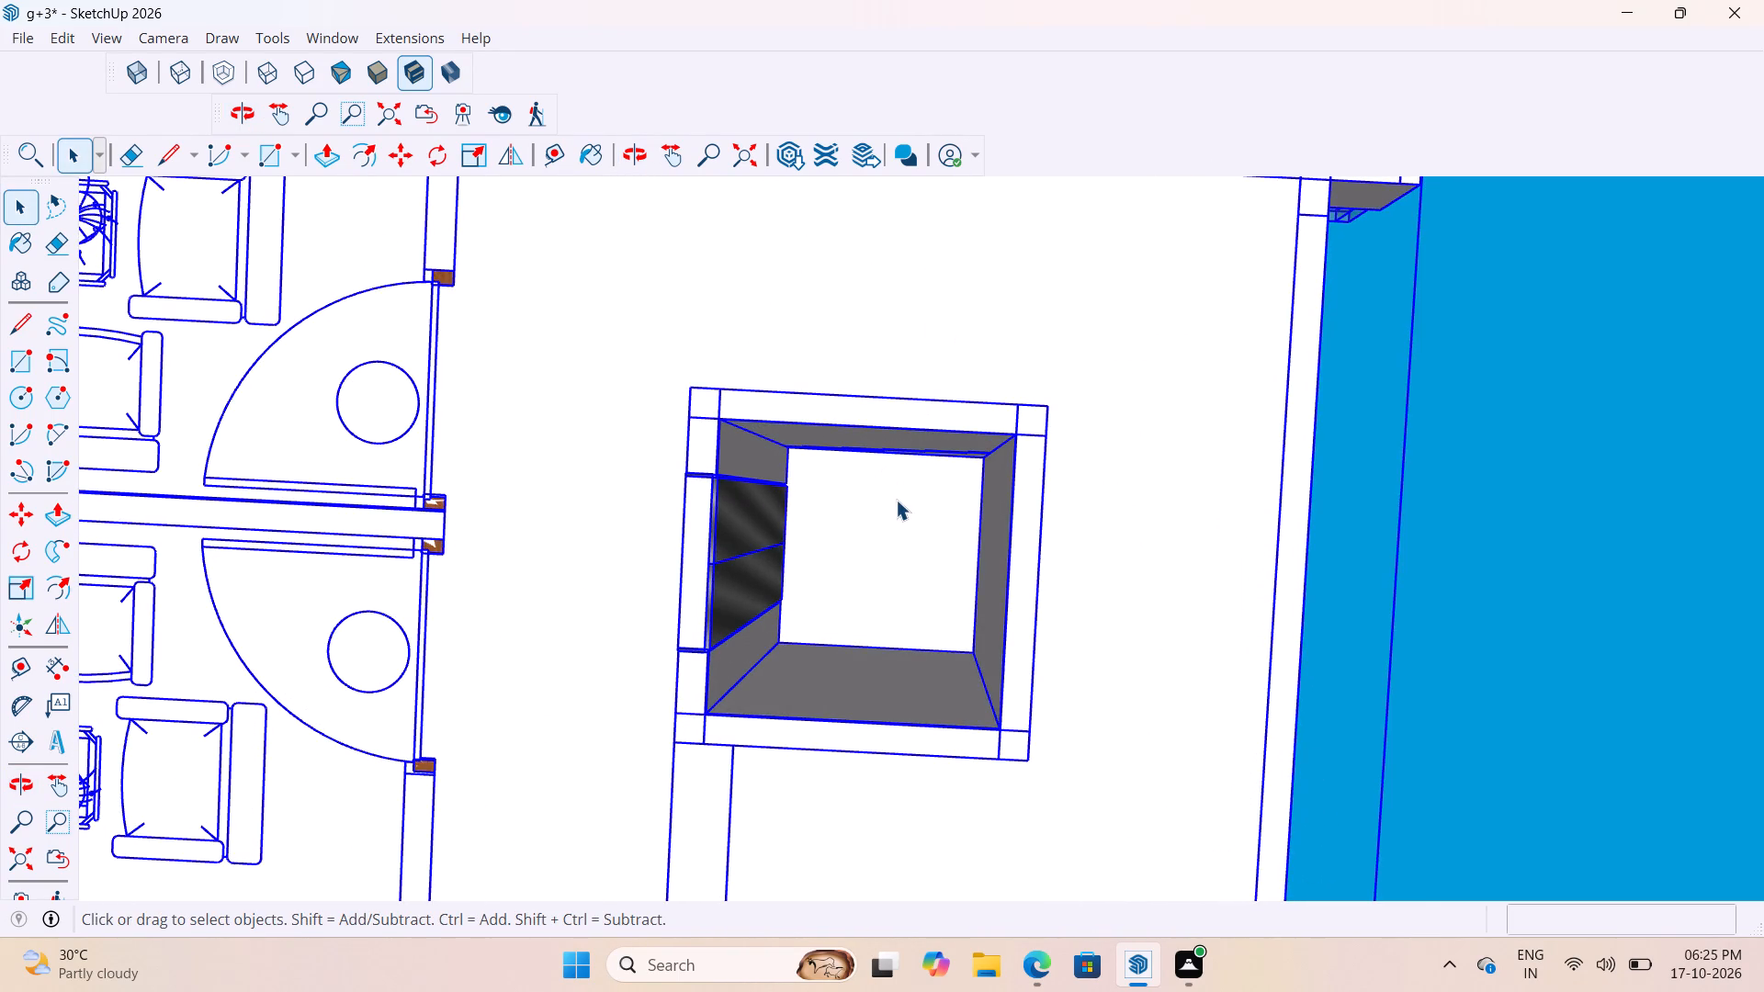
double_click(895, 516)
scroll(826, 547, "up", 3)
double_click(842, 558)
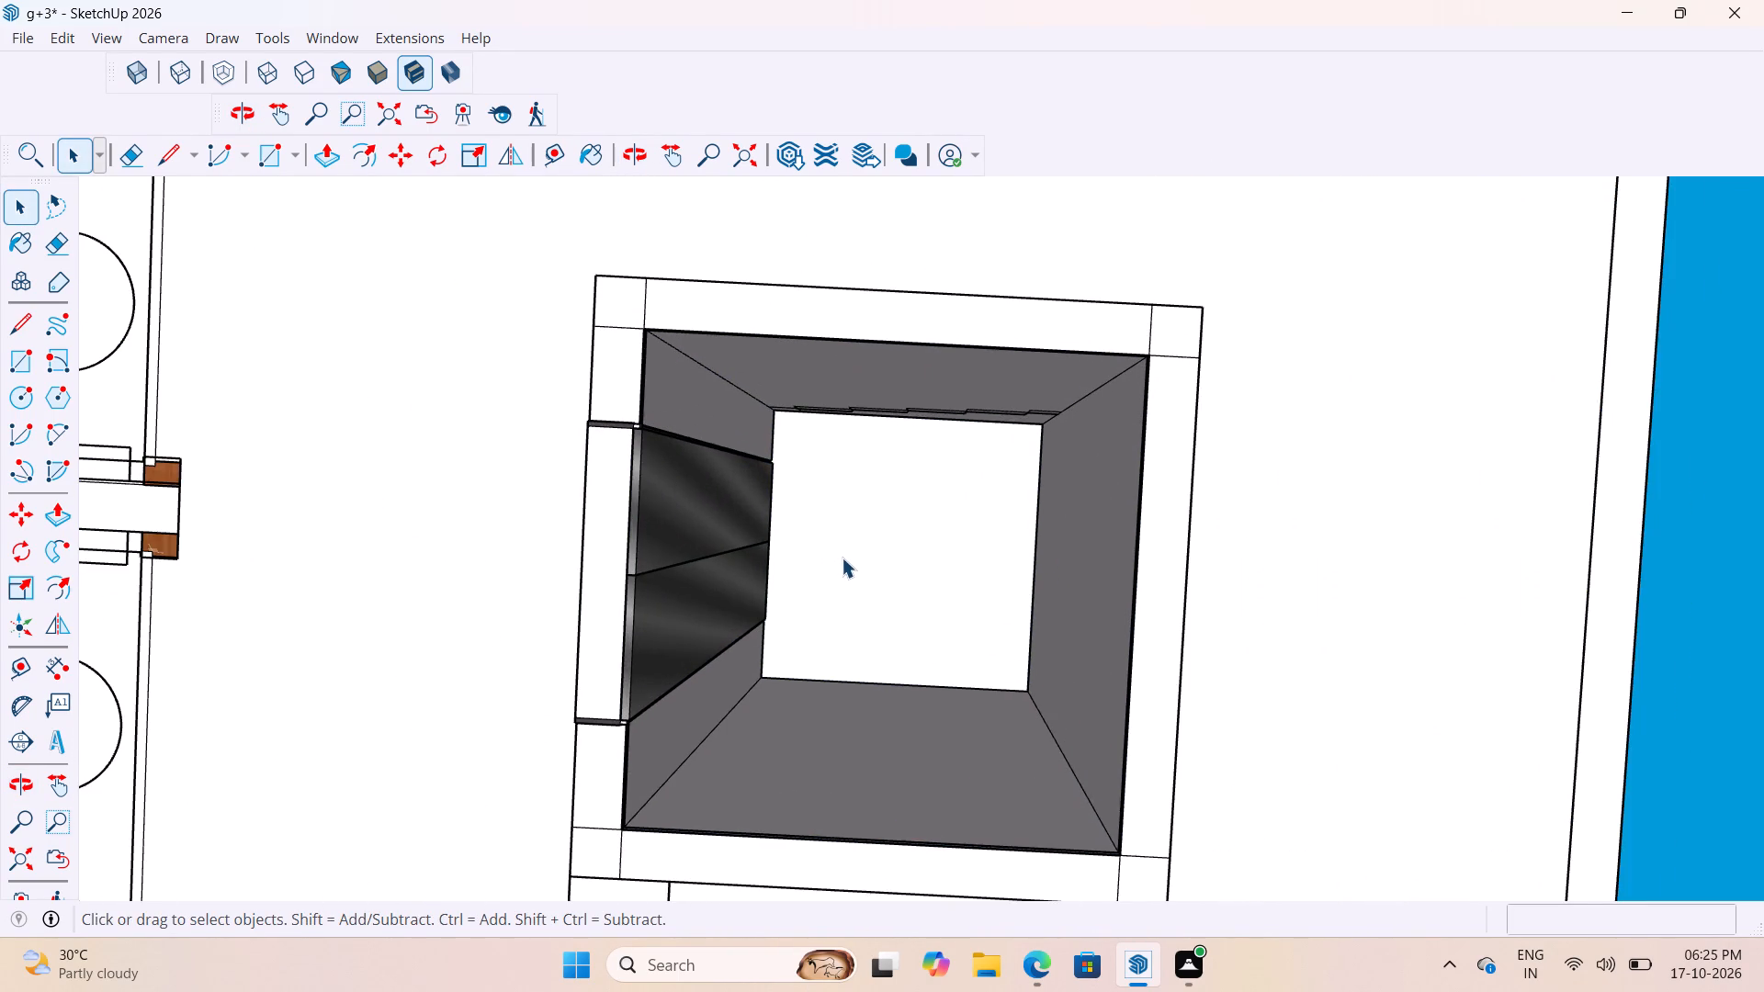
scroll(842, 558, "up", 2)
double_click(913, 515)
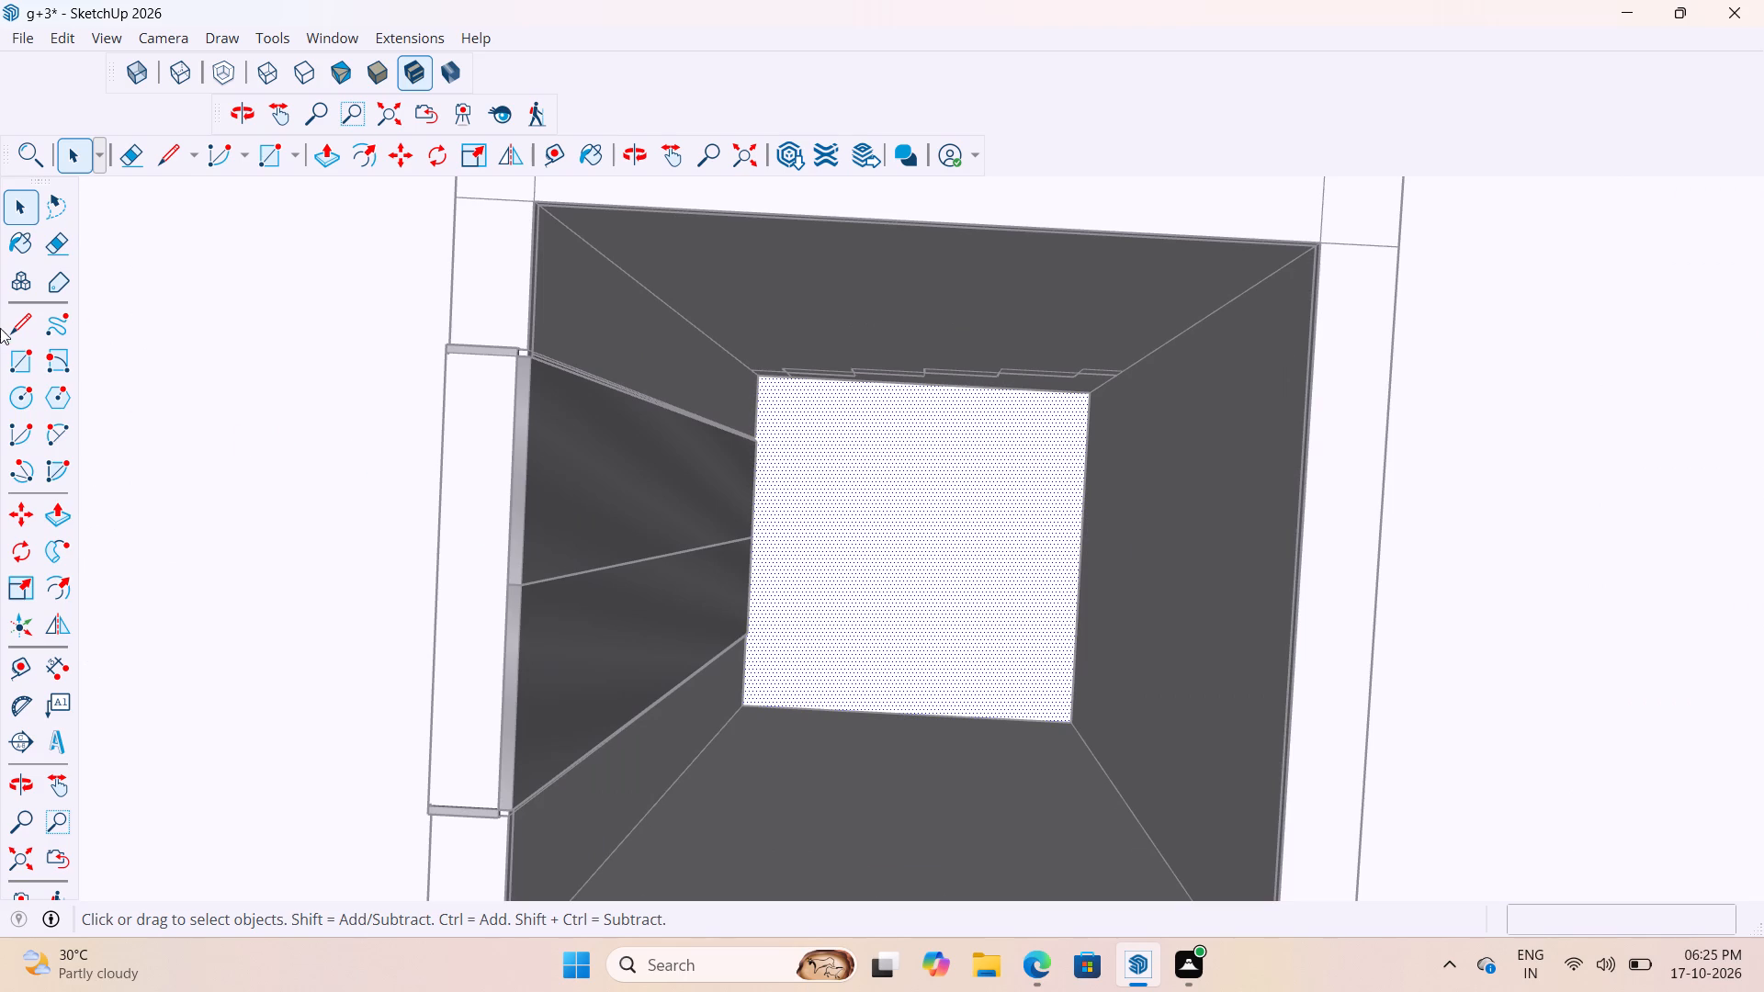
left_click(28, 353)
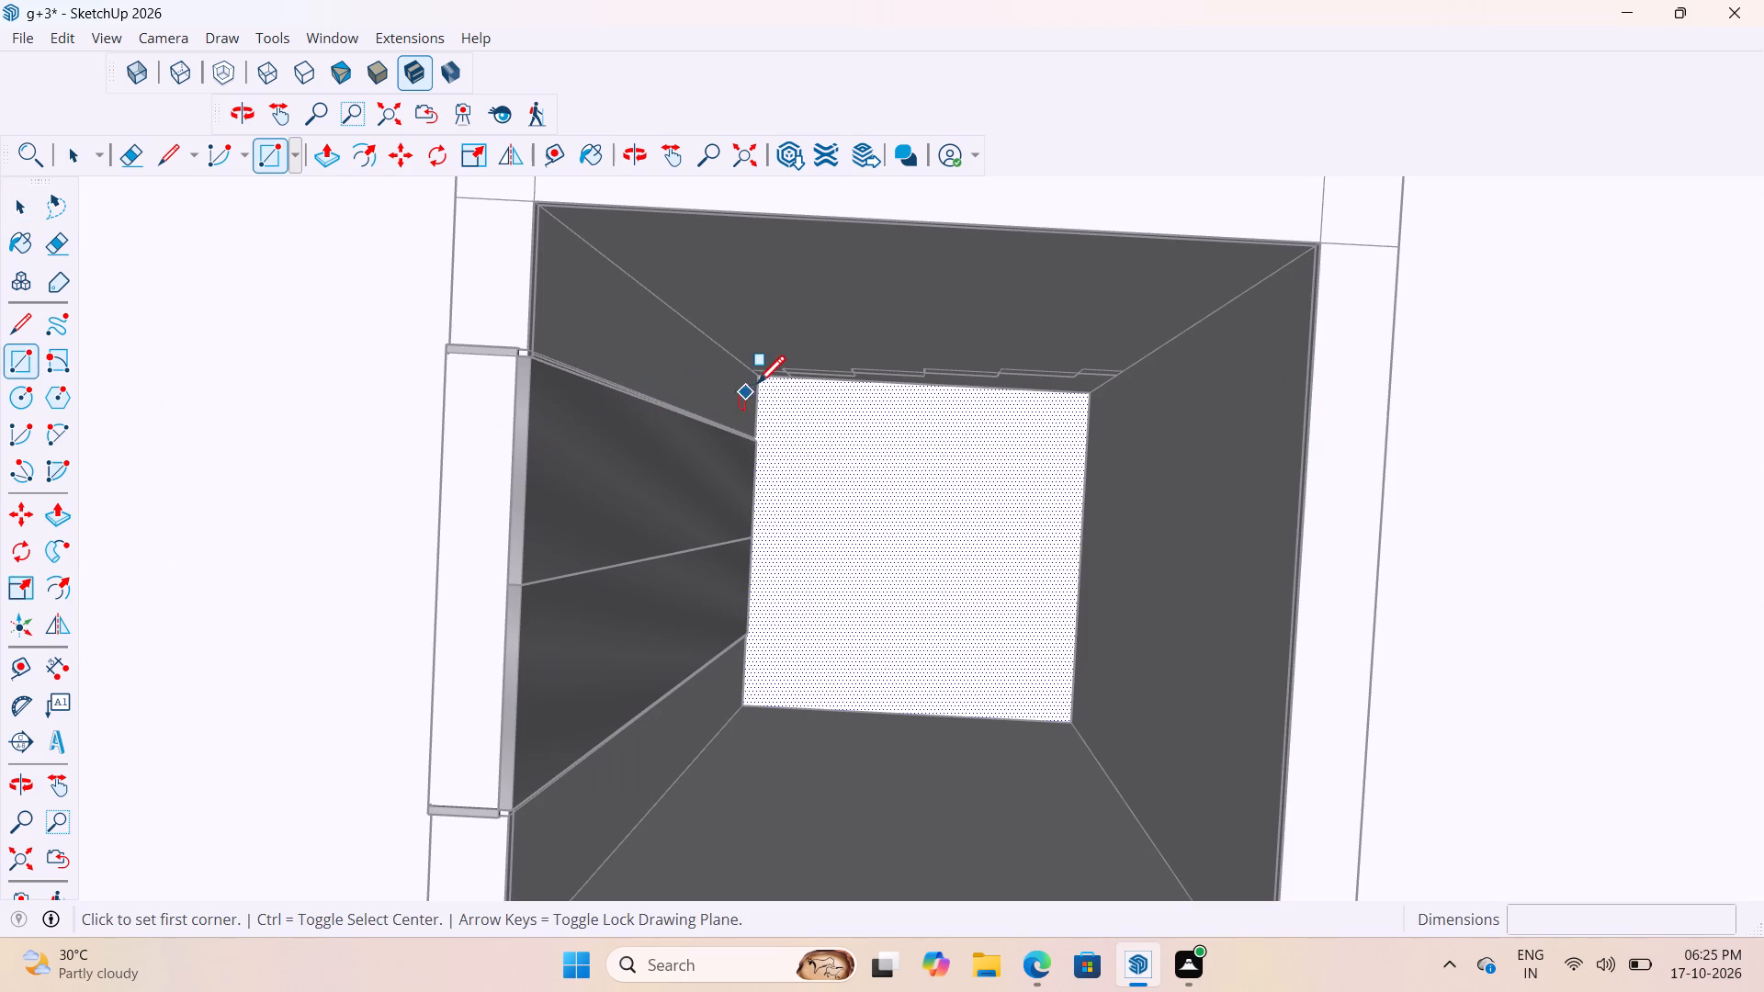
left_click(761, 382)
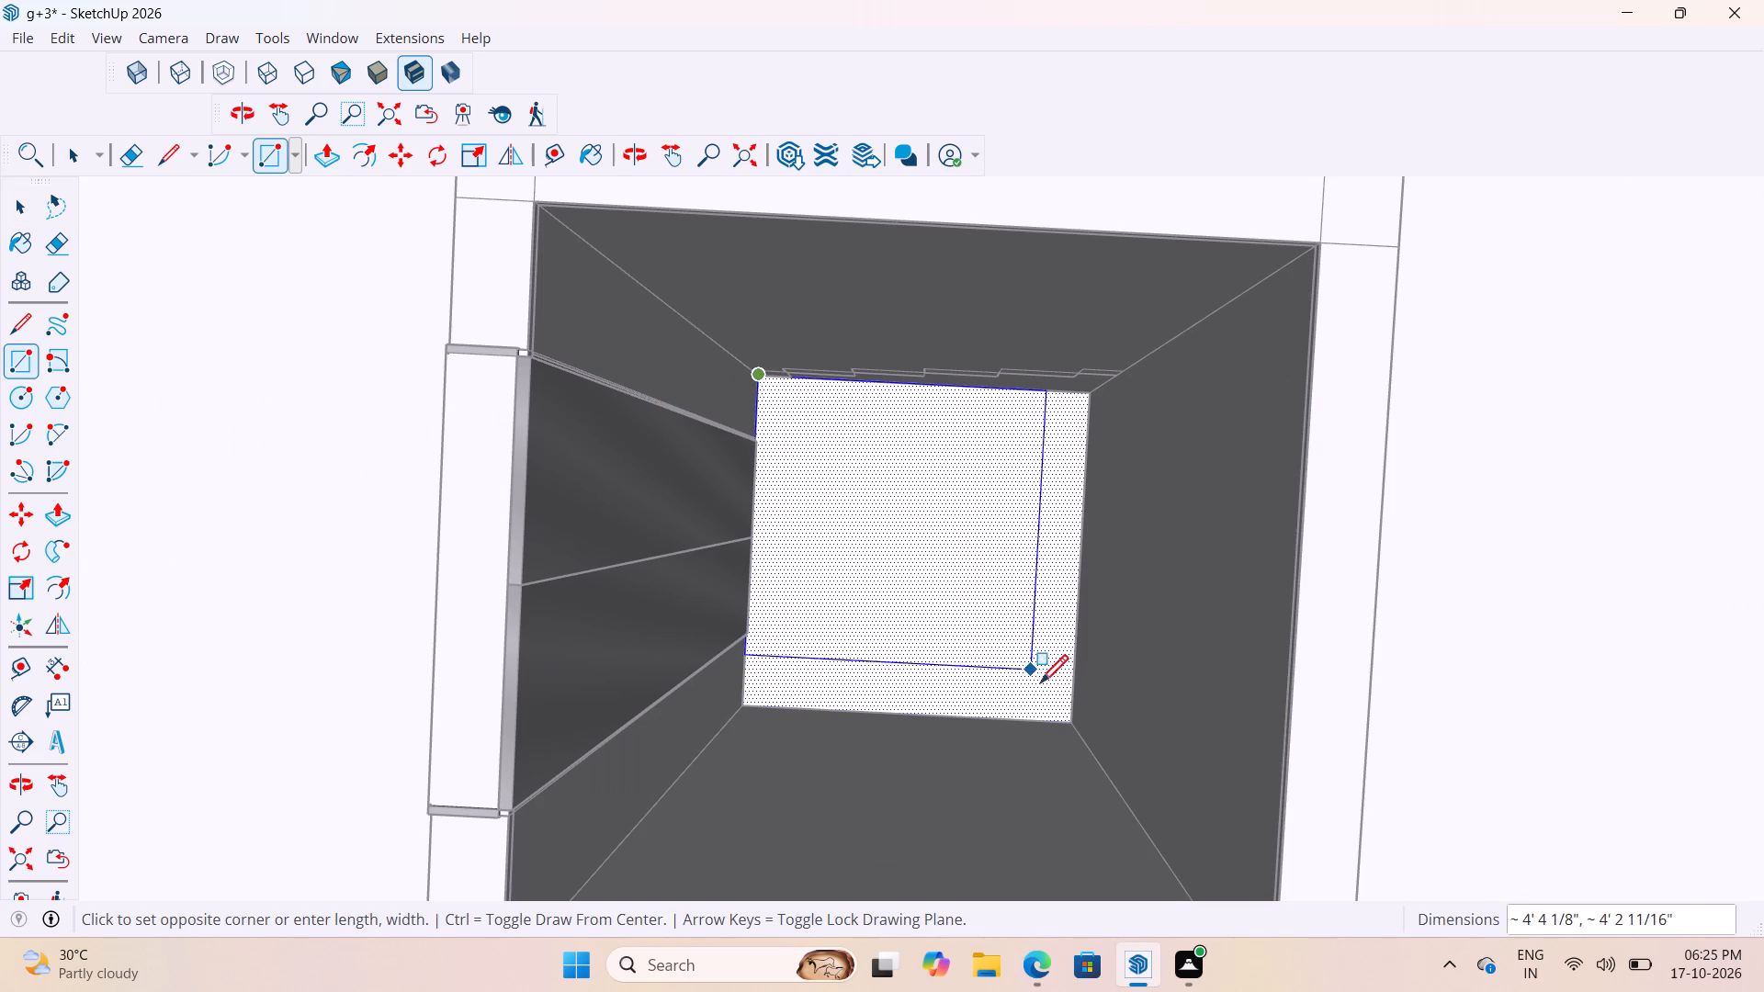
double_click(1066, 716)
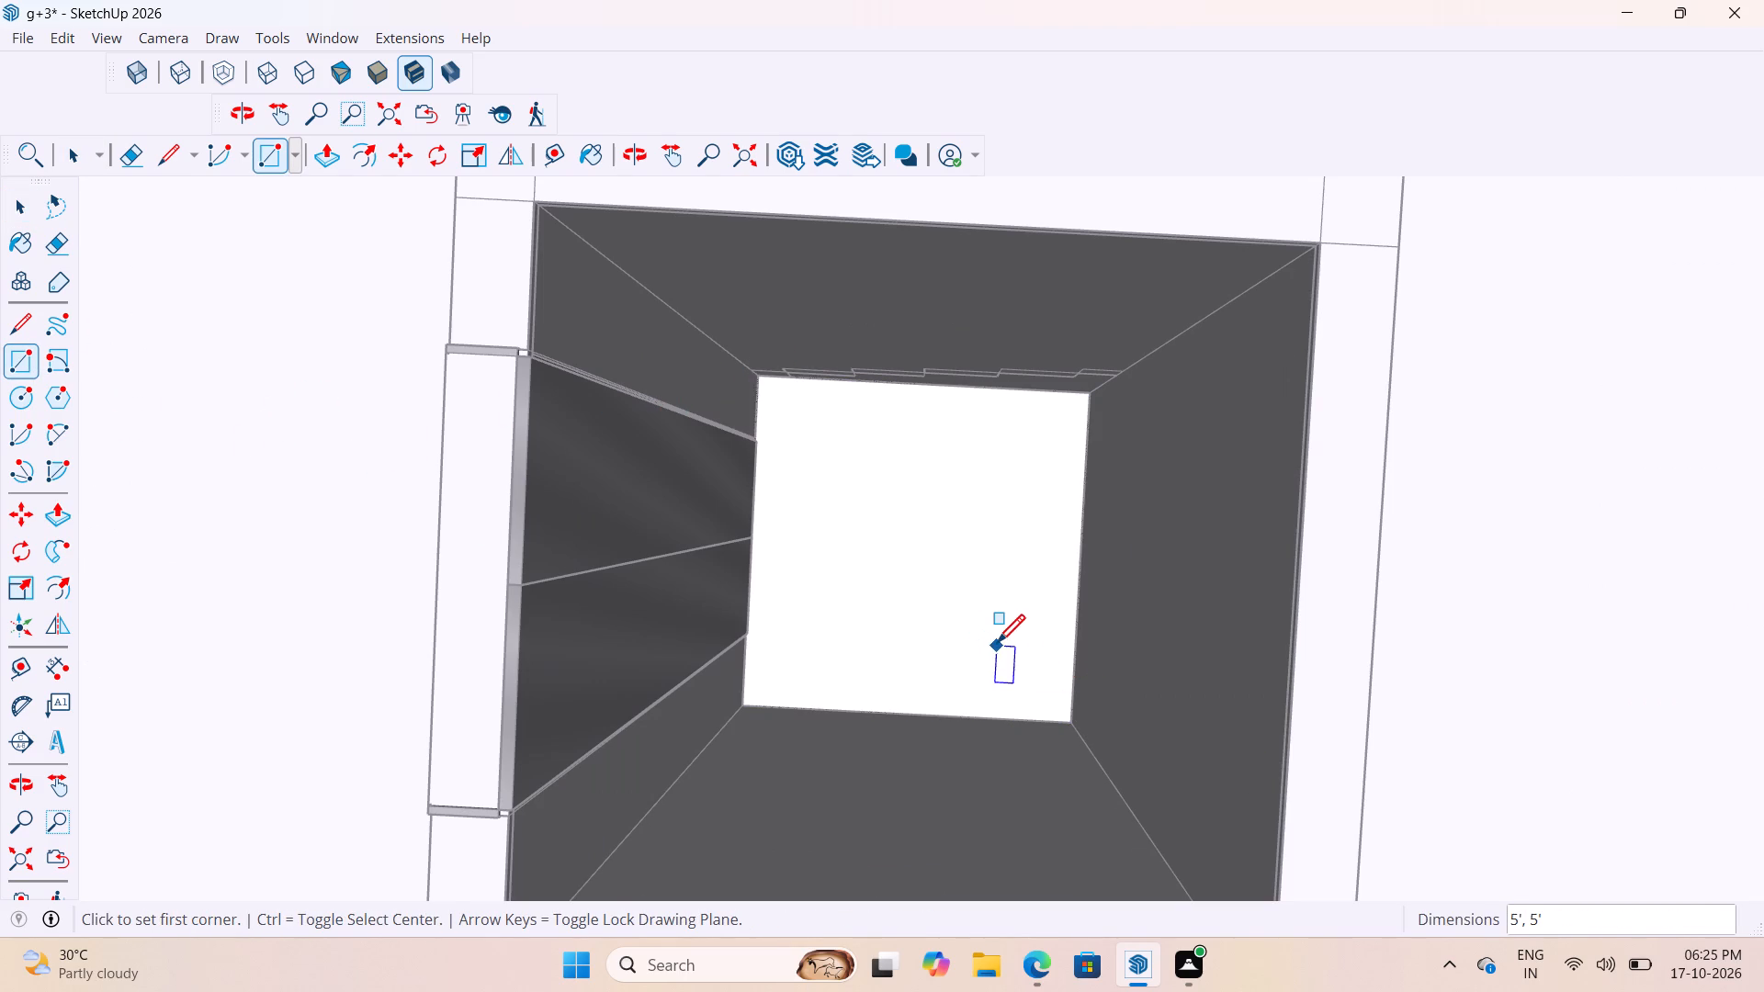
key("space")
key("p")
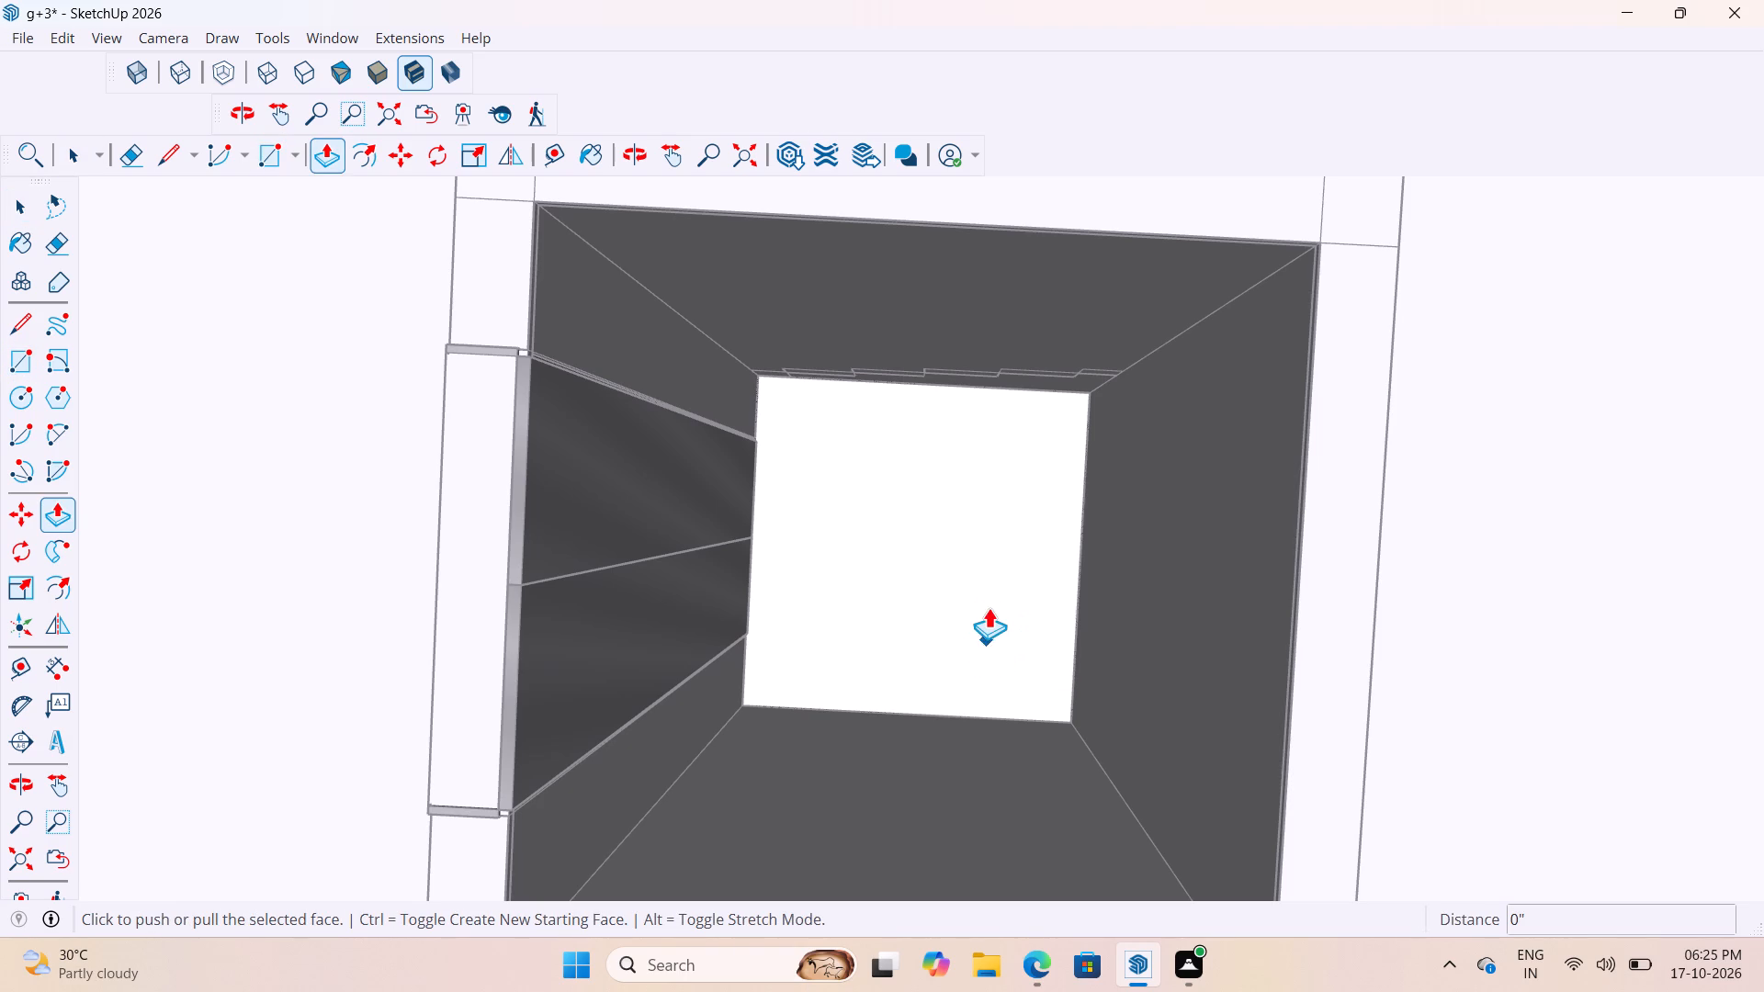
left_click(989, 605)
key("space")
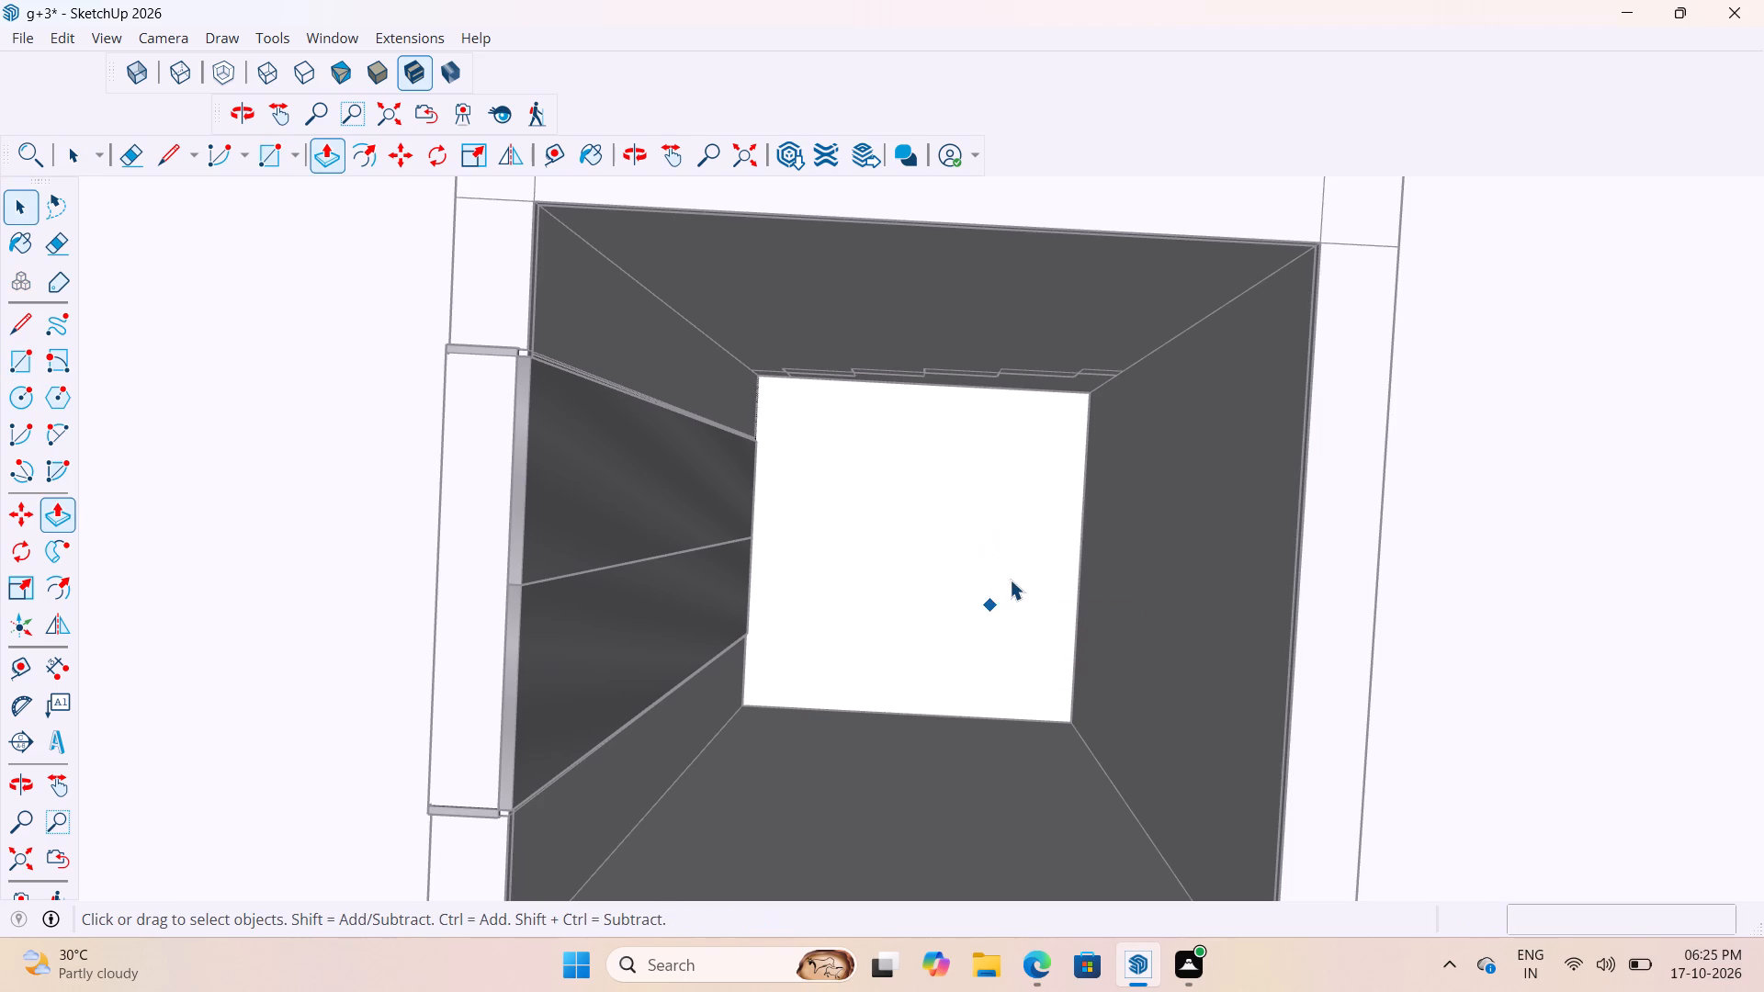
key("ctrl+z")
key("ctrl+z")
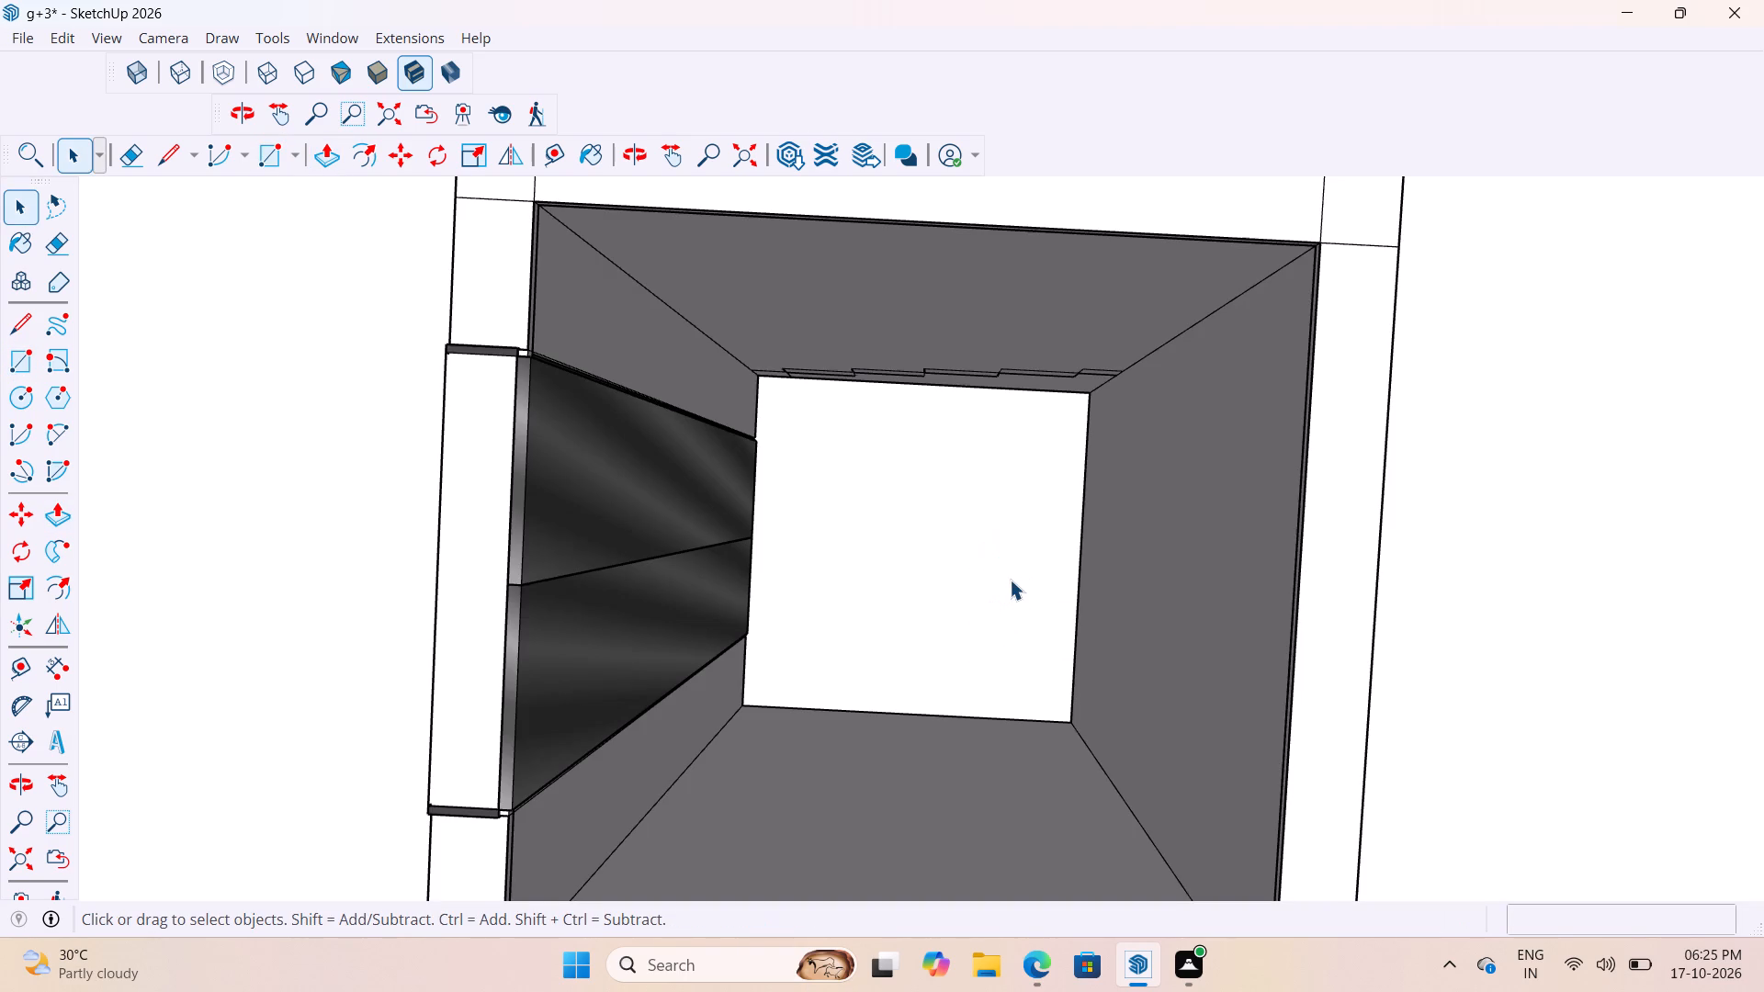
Open the roof group for editing and draw a small rectangle in the middle of the shaft's ceiling face, clear of its edges.
left_click(827, 518)
double_click(843, 527)
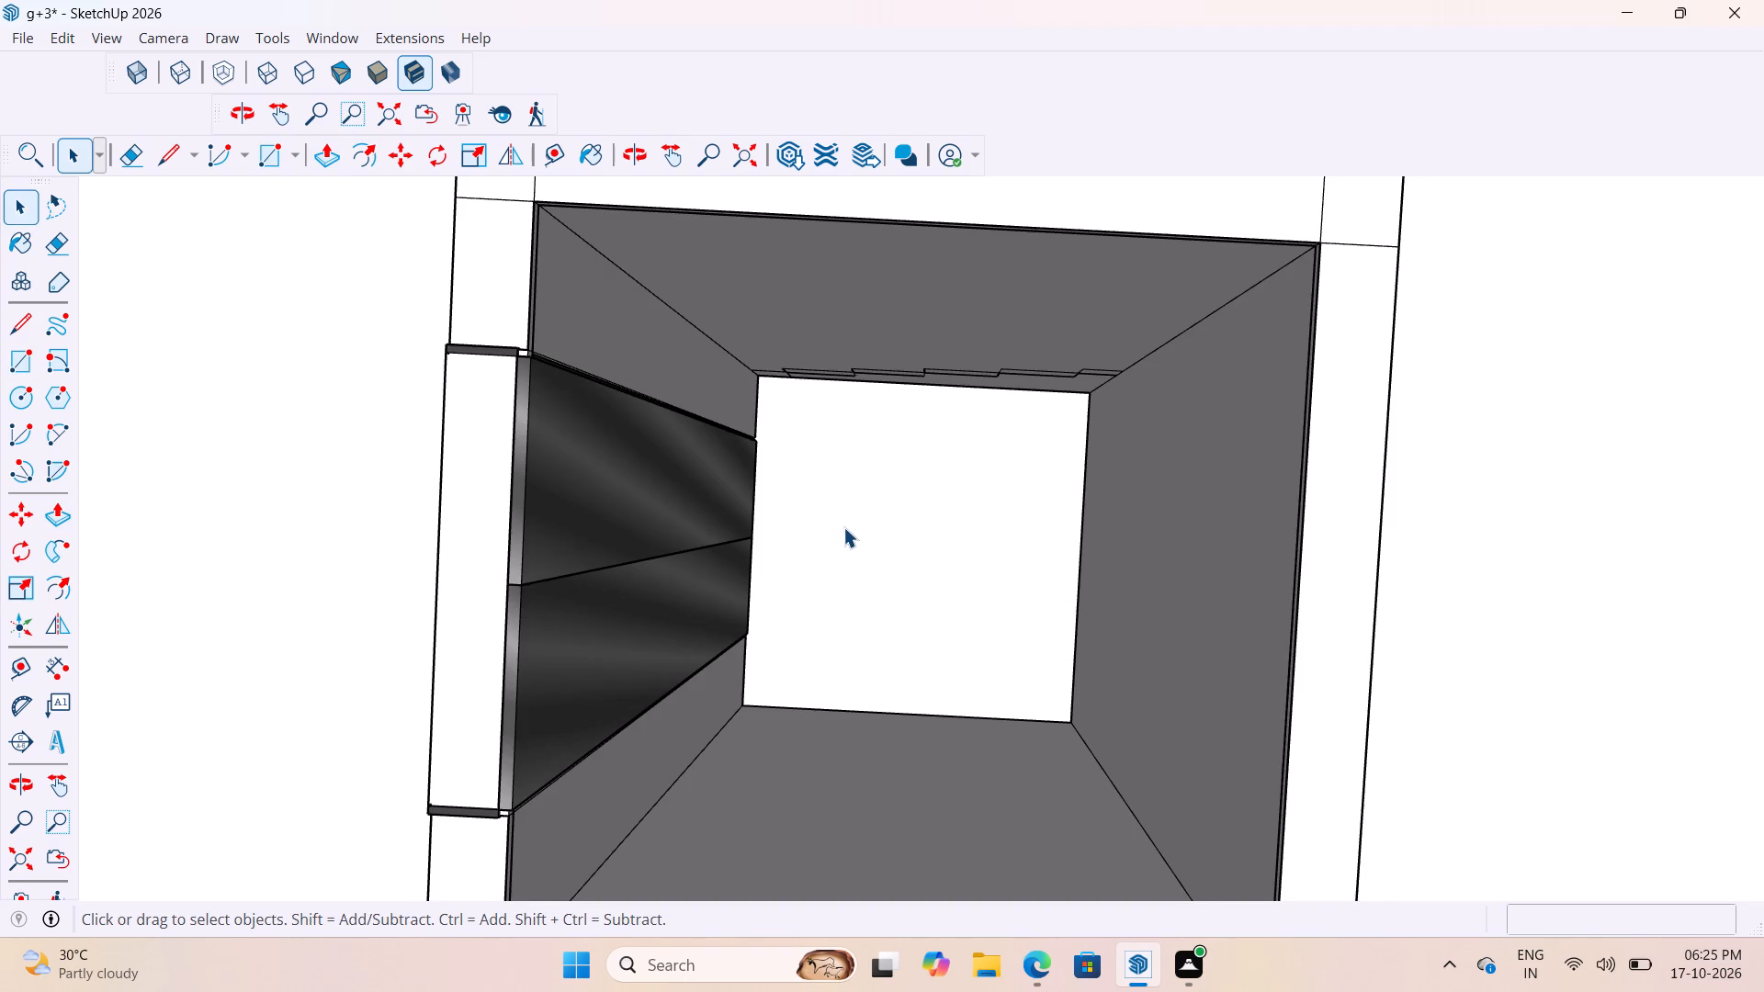
double_click(848, 529)
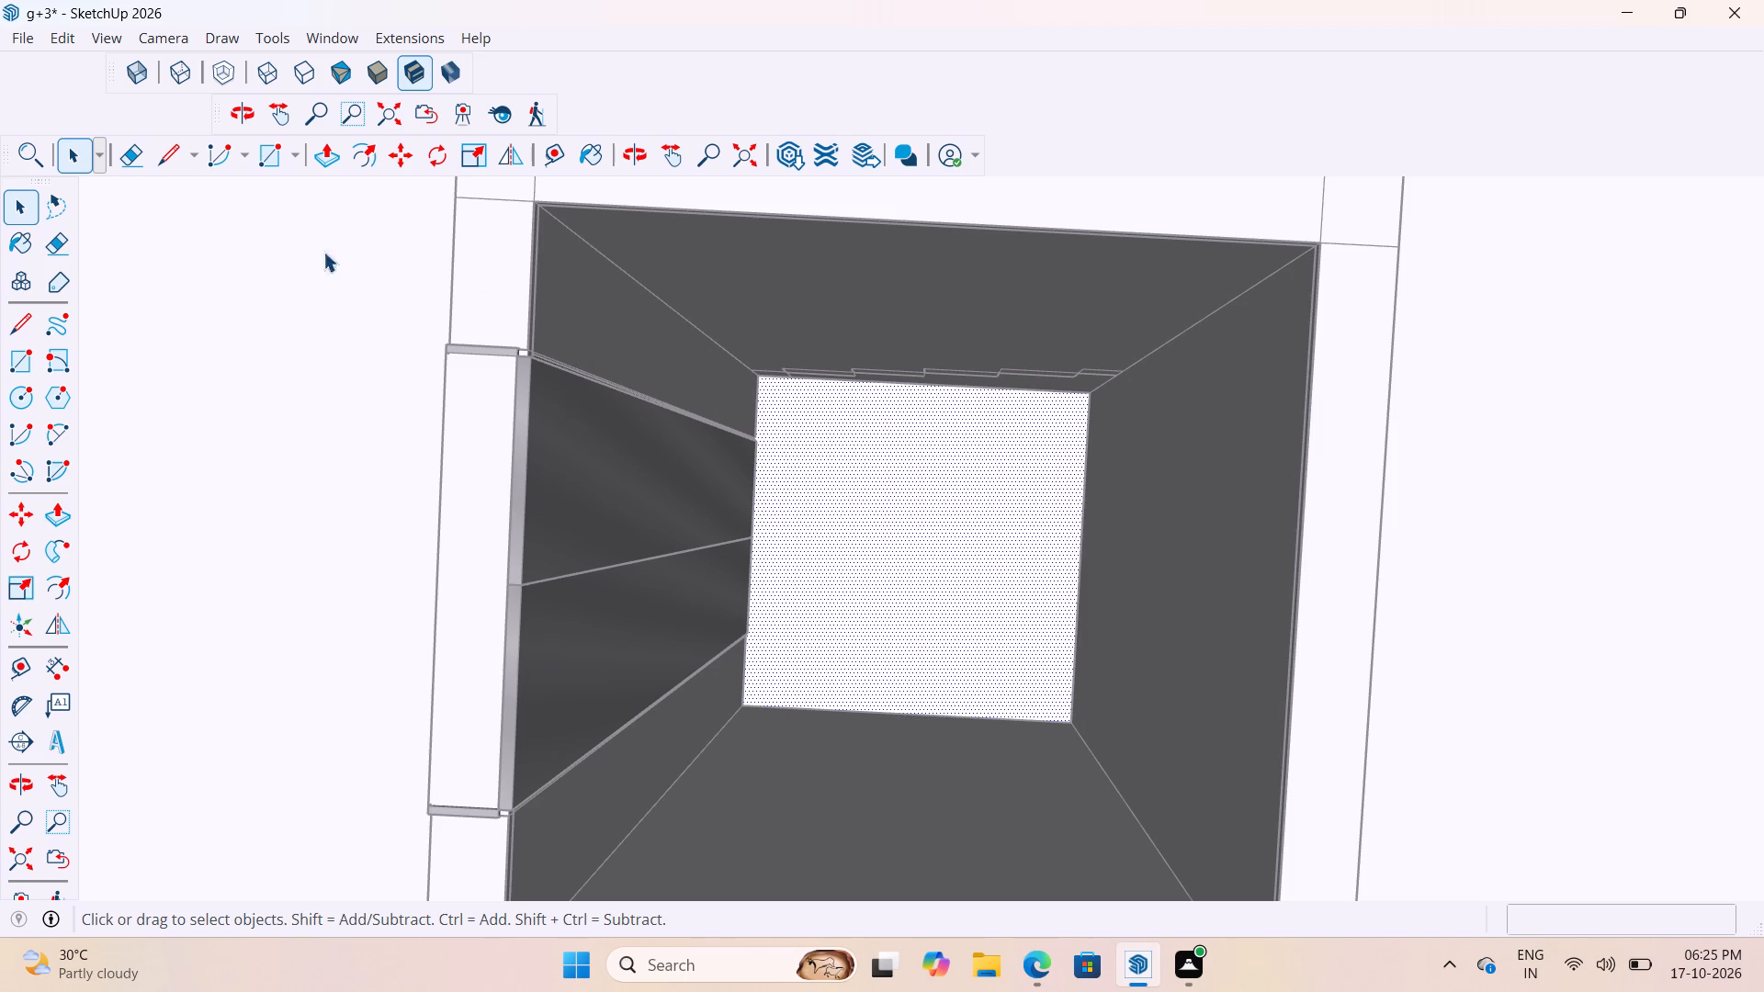
left_click(28, 372)
left_click(859, 505)
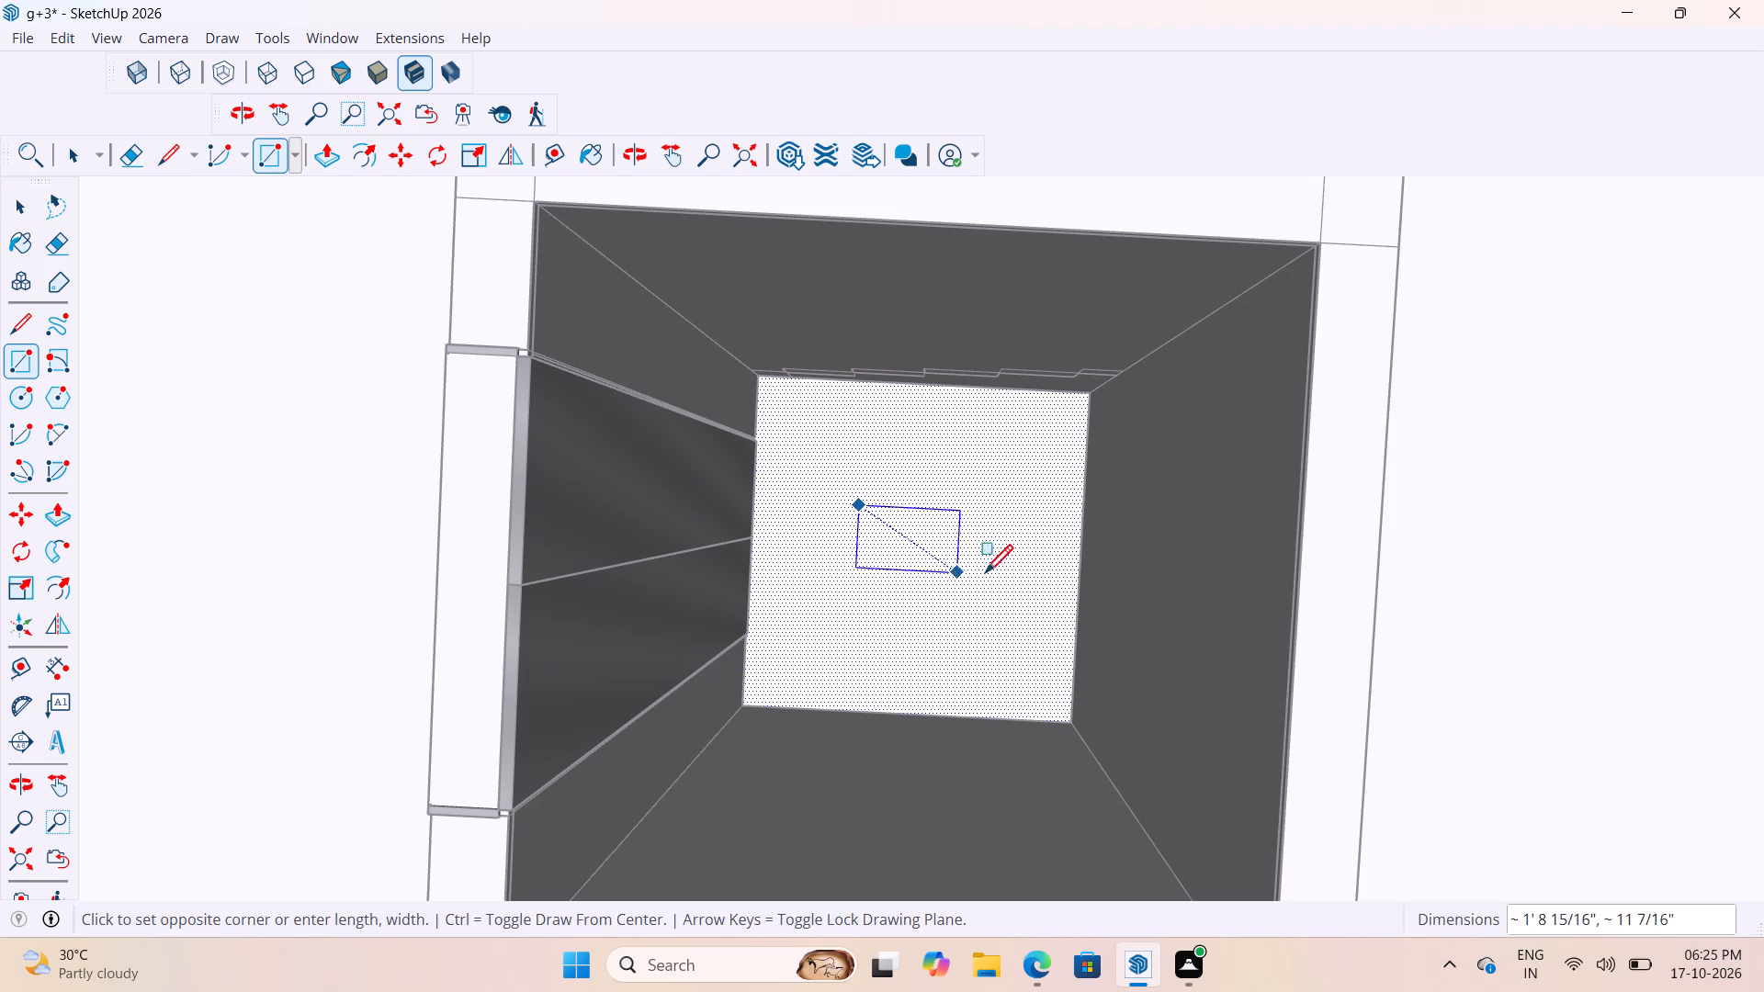
left_click(998, 620)
Push the small rectangle about 35' 2" up through the roof, check it from above, and leave the roofed-floor group.
key("p")
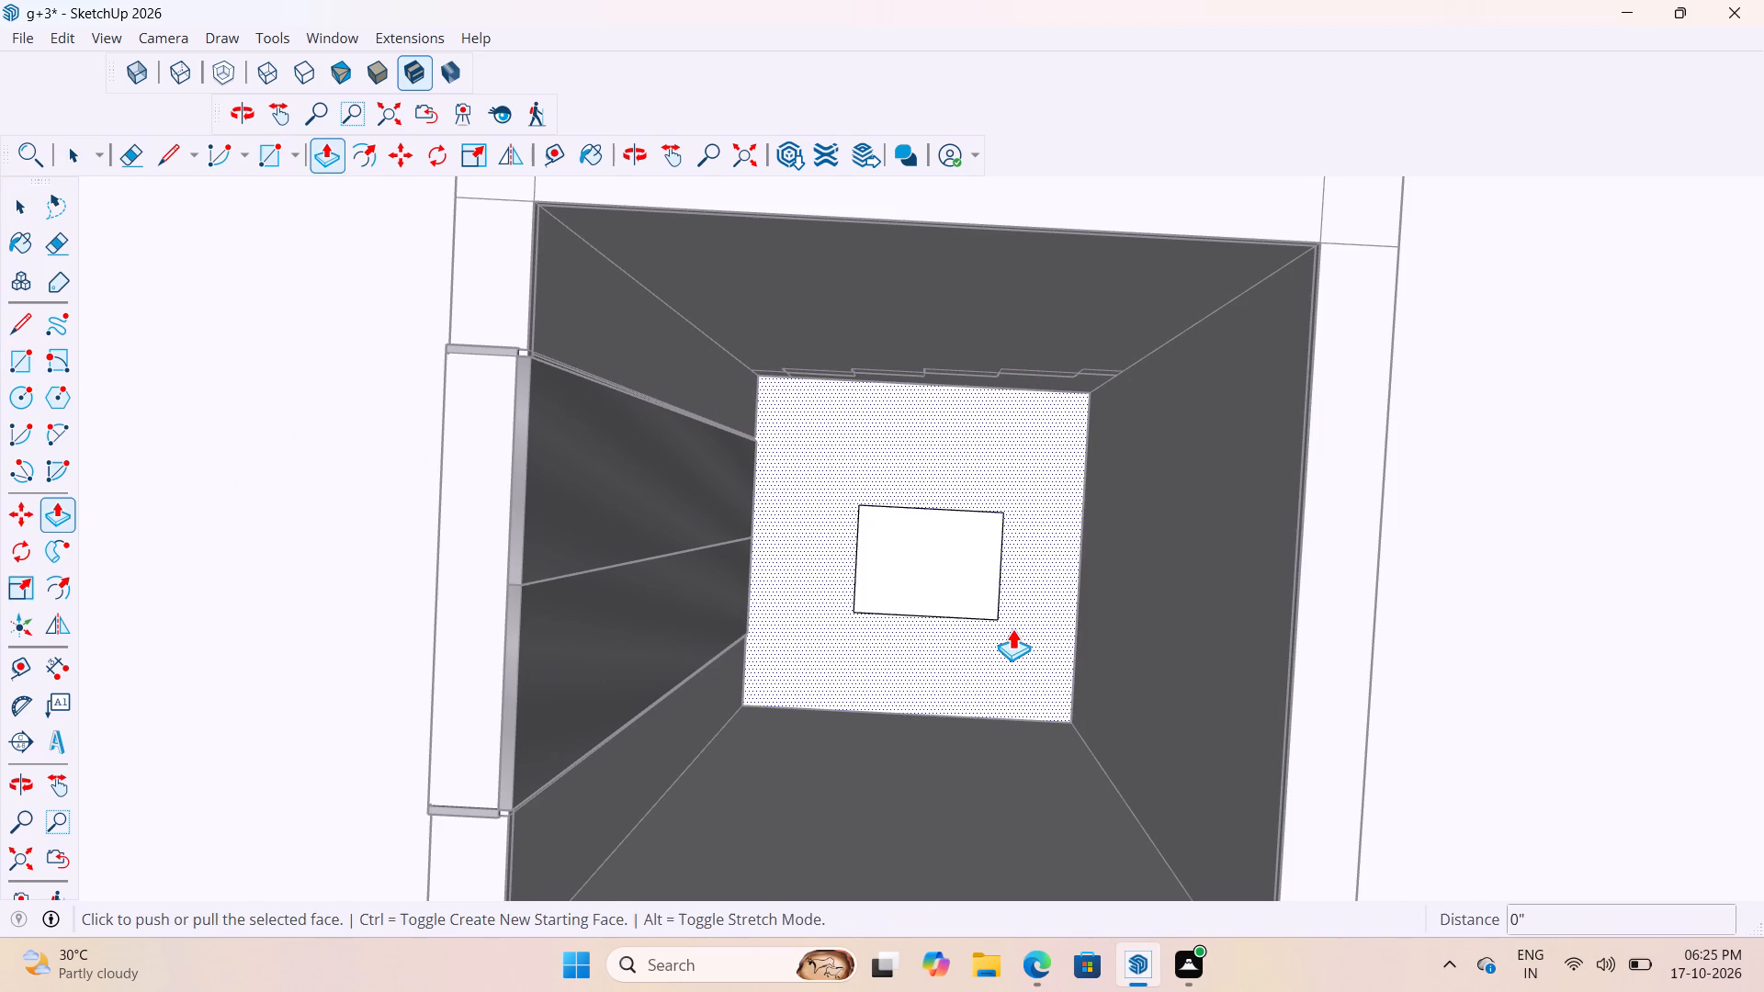
key("space")
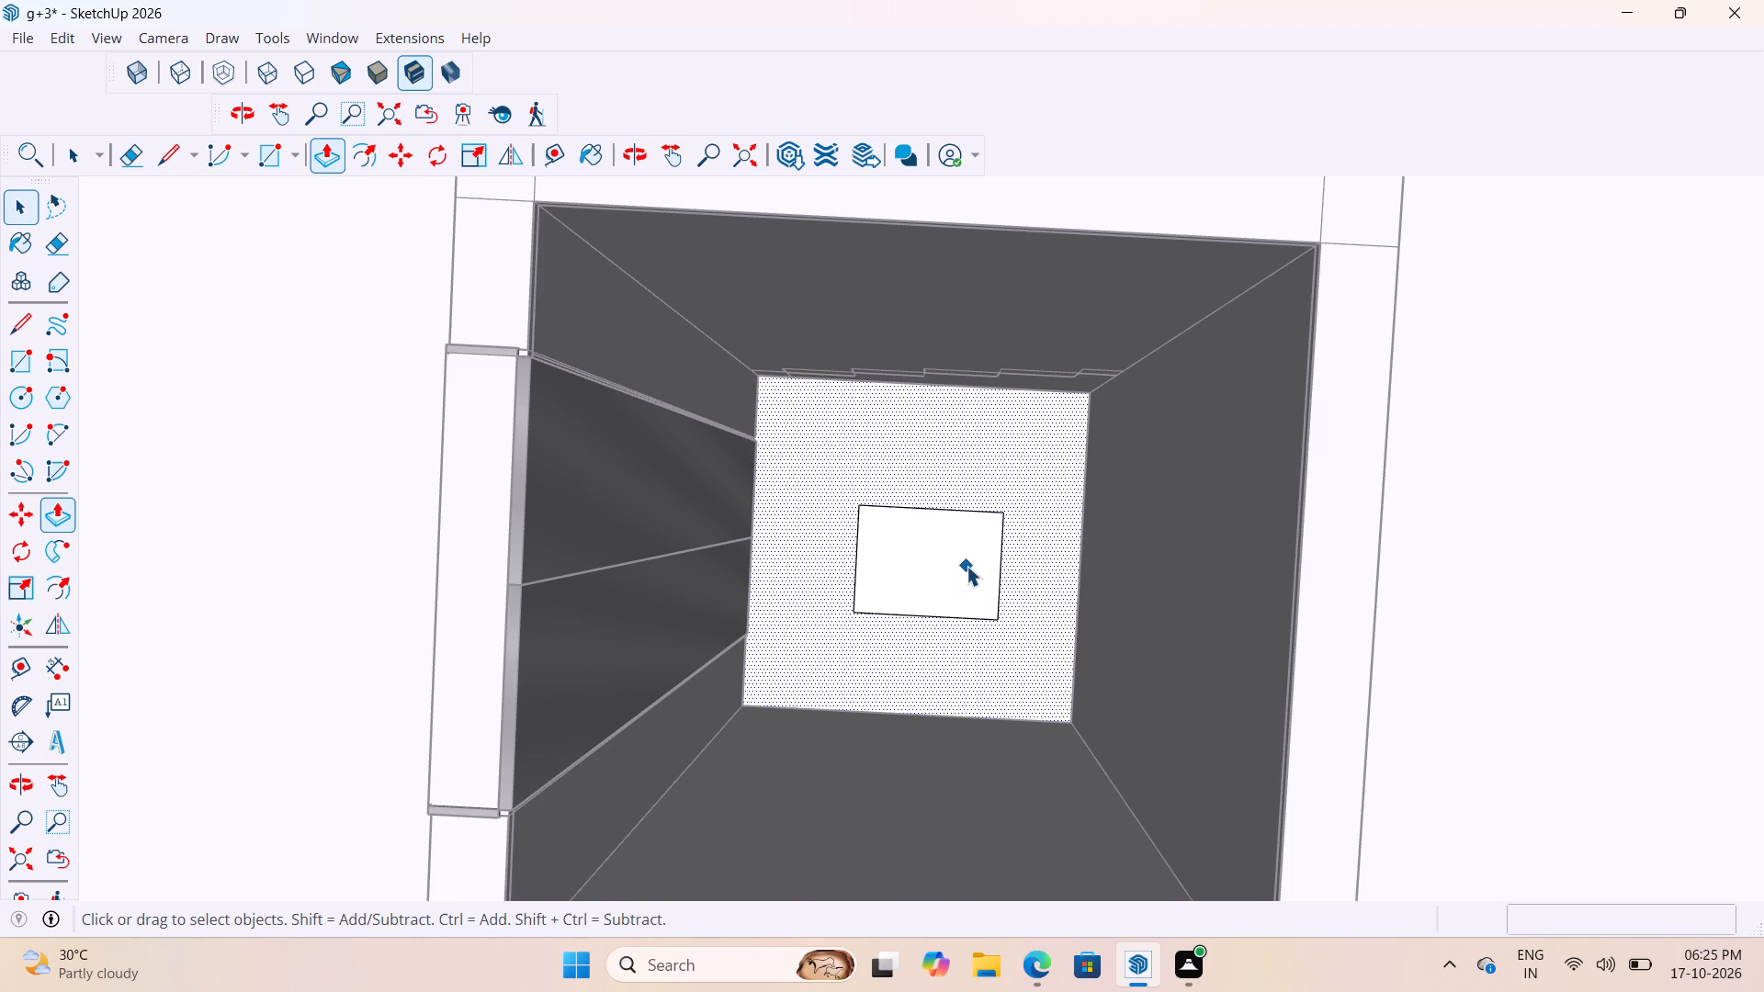
left_click(964, 561)
key("p")
left_click(967, 563)
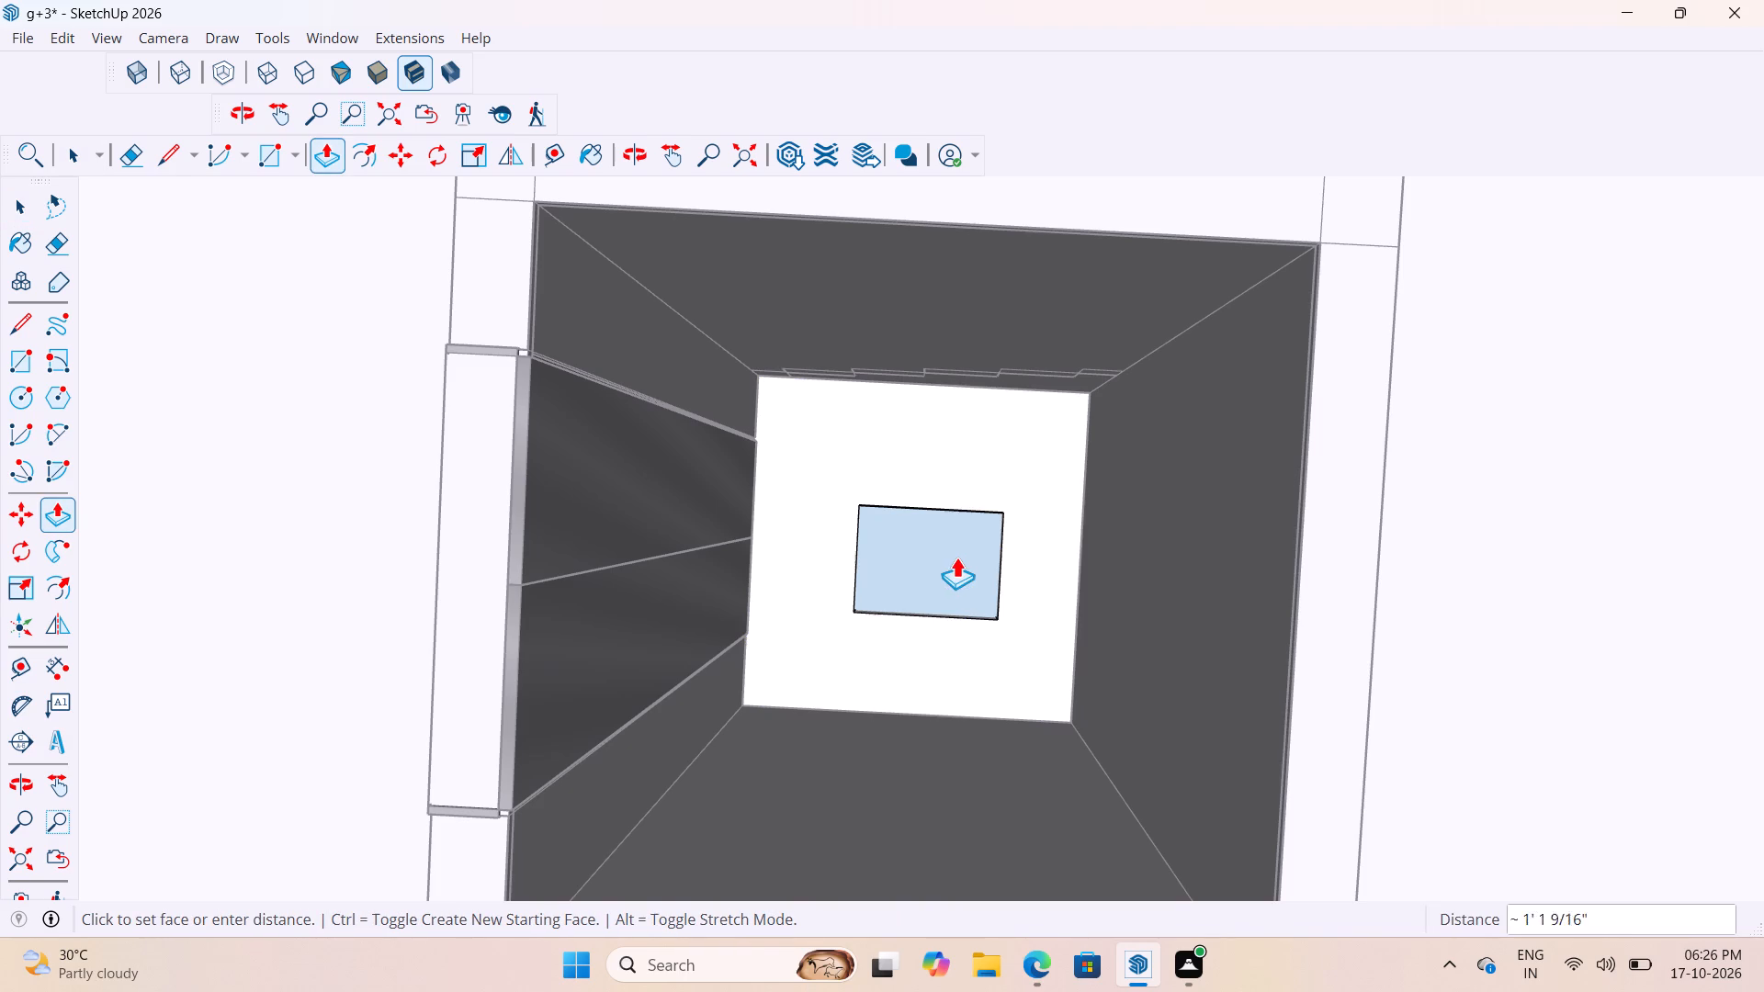
left_click(941, 517)
scroll(956, 557, "up", 1)
middle_click_drag(958, 558, 948, 821)
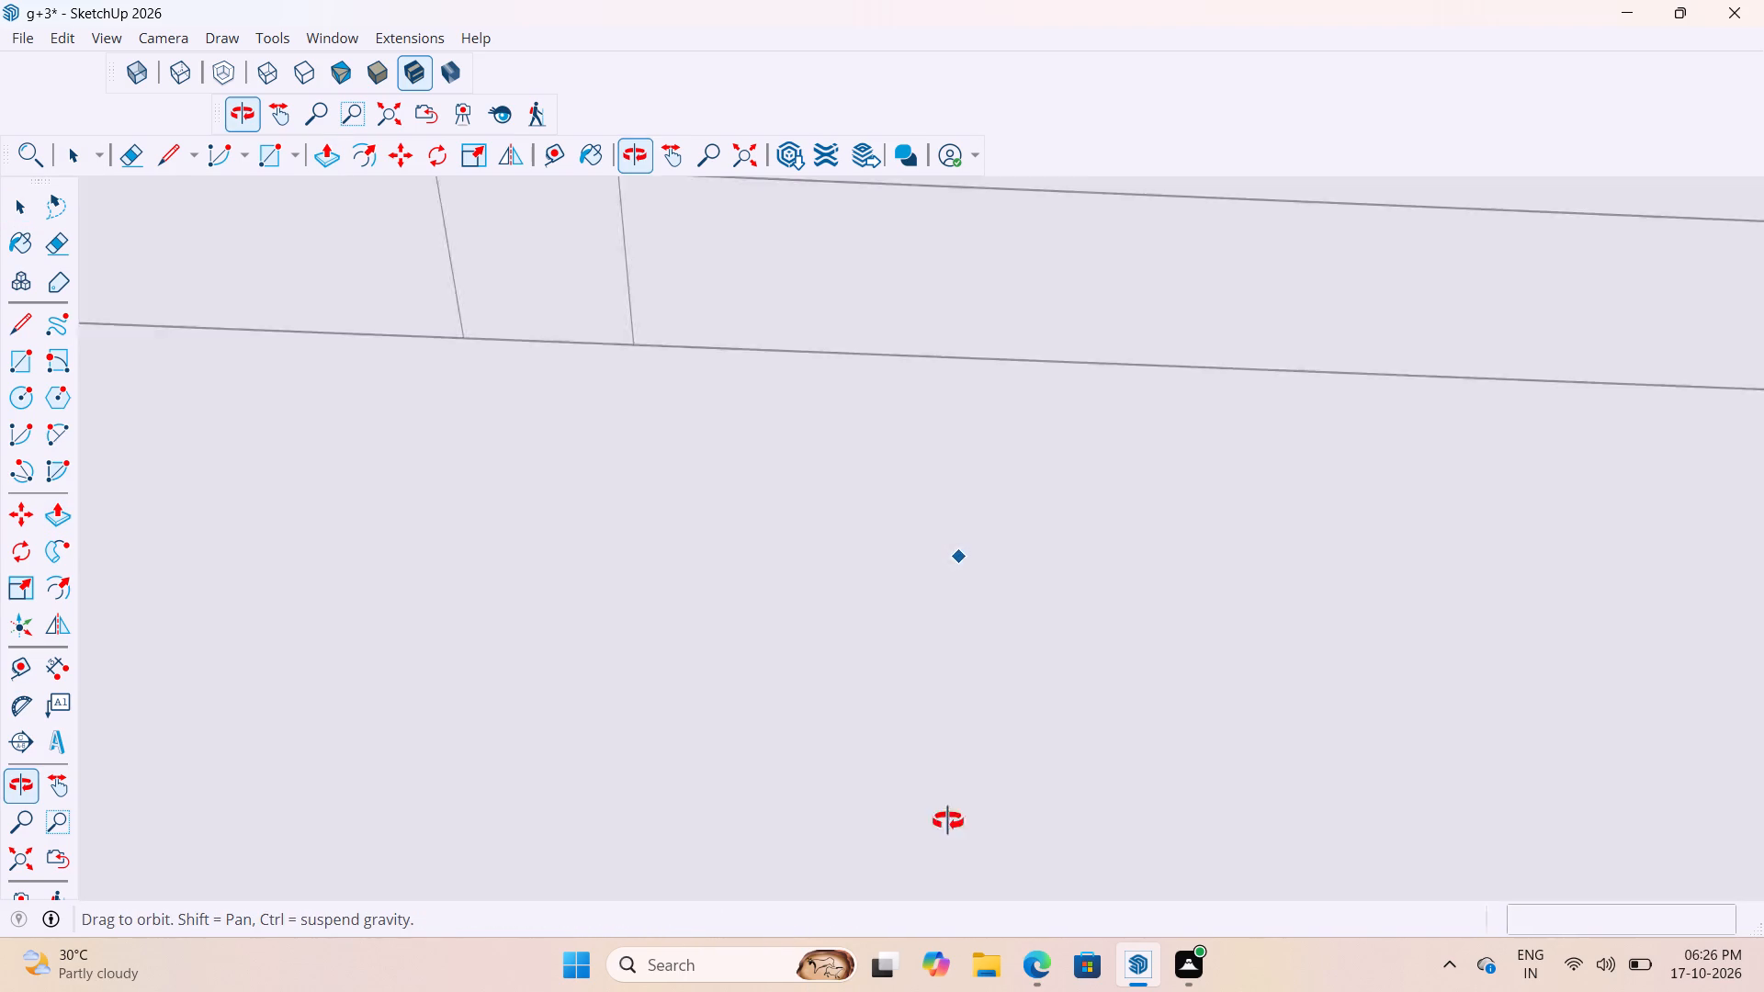
middle_click_drag(948, 821, 931, 908)
middle_click_drag(1025, 496, 986, 794)
scroll(966, 625, "down", 20)
scroll(966, 625, "down", 6)
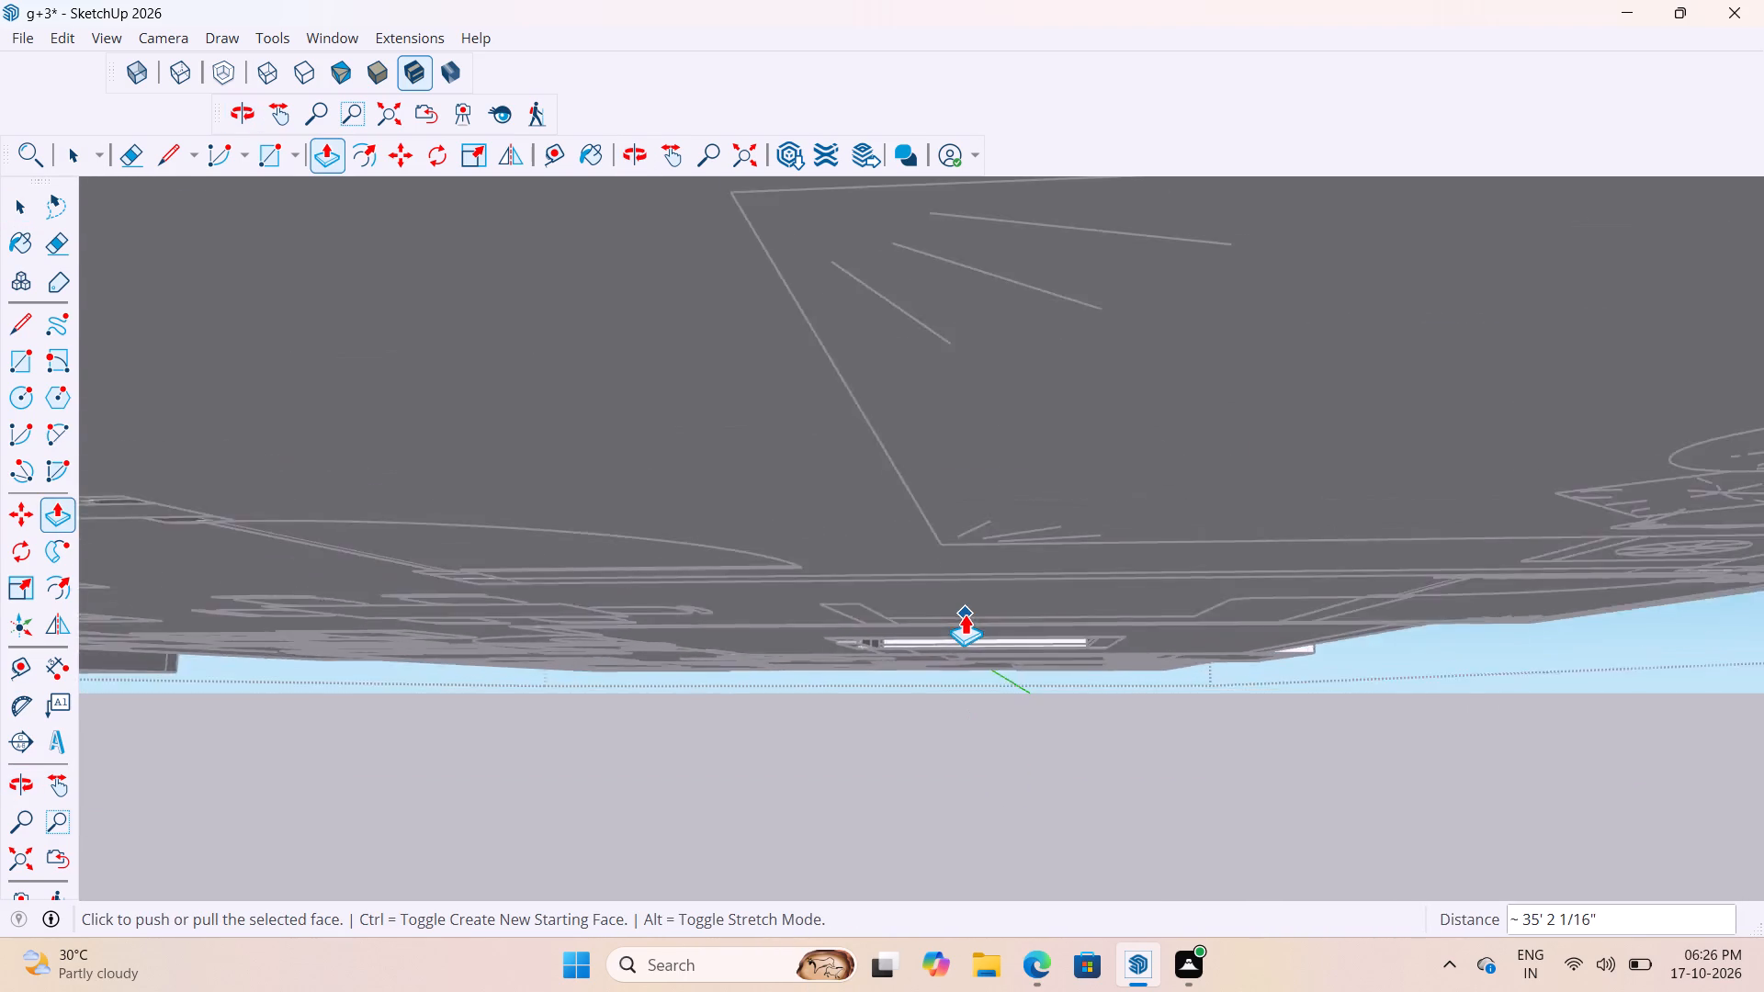
scroll(965, 614, "down", 17)
middle_click_drag(1014, 470, 1043, 746)
scroll(1029, 584, "up", 6)
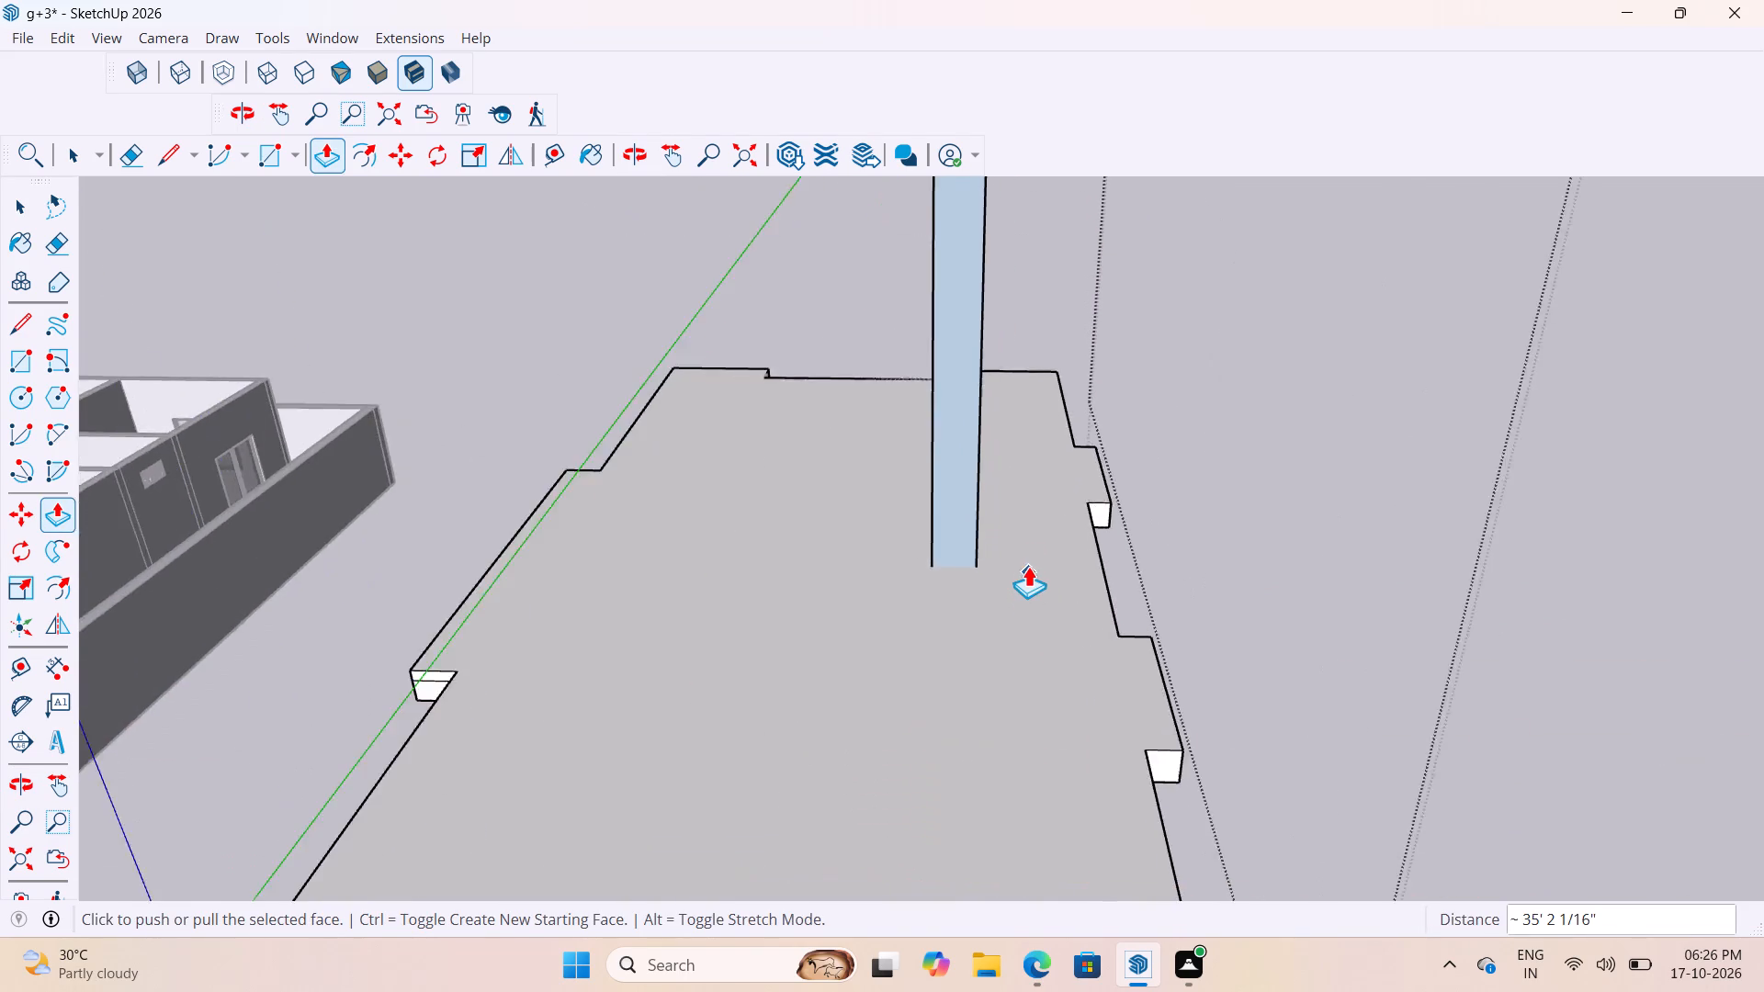
scroll(1028, 566, "down", 20)
scroll(1069, 423, "up", 10)
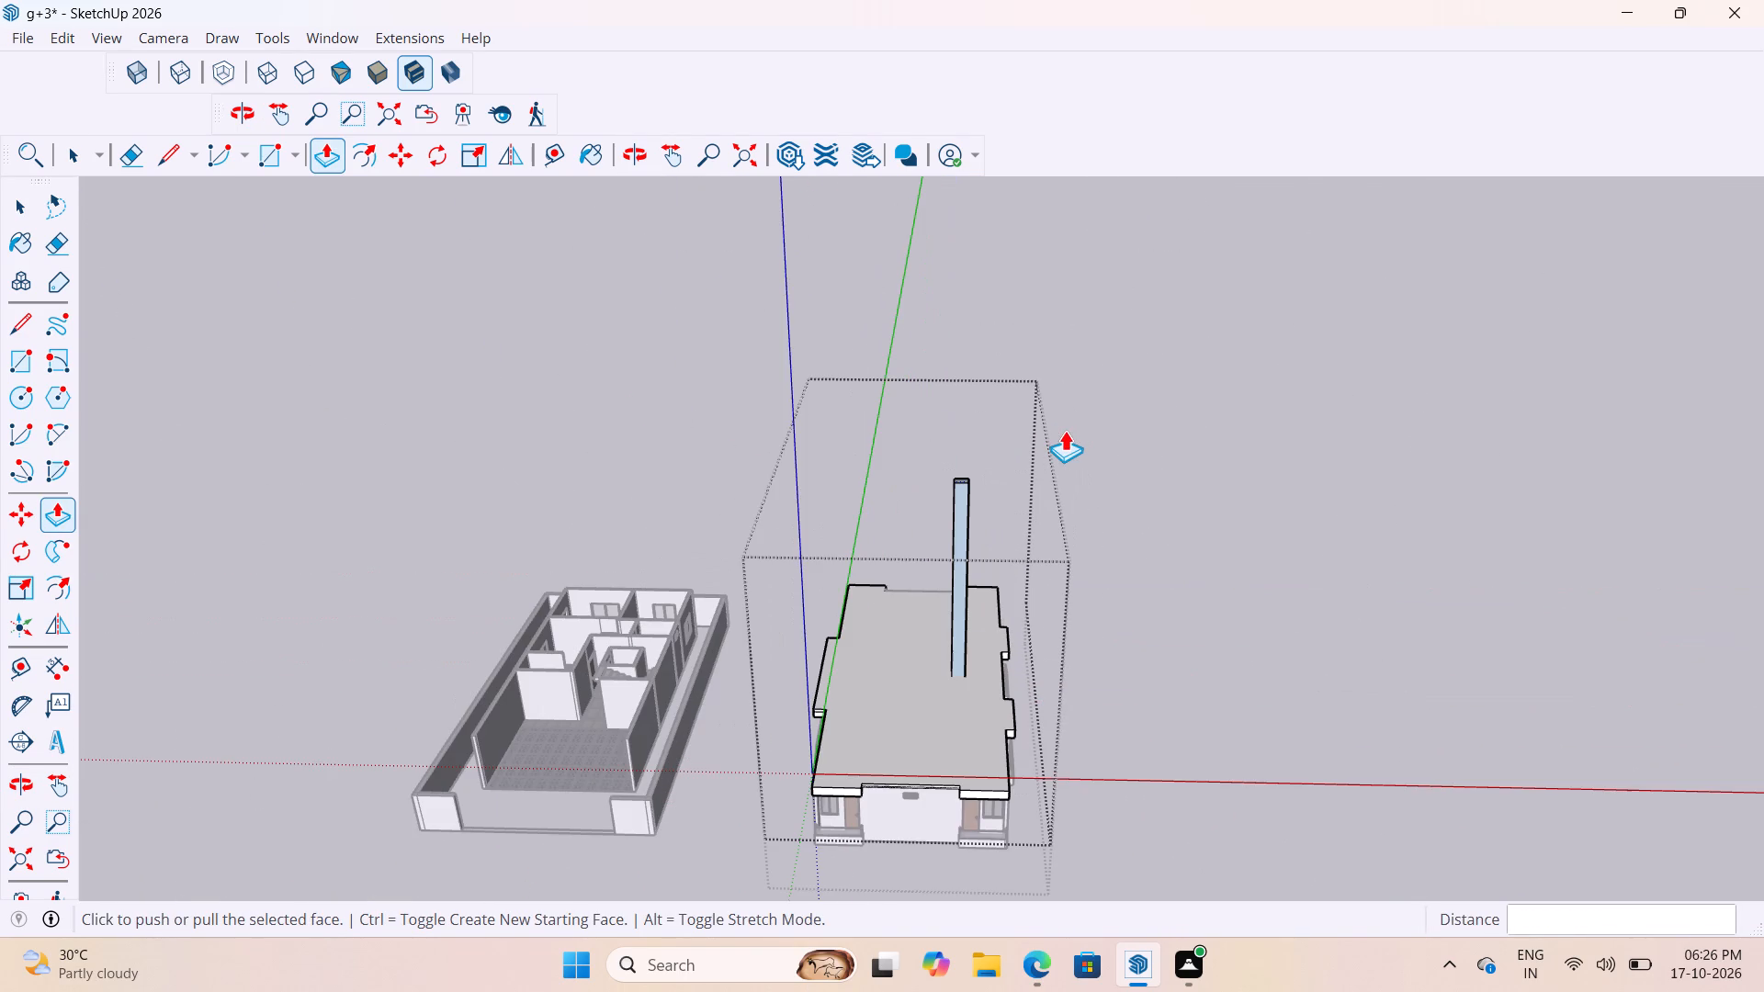
key("space")
left_click(1552, 522)
left_click(1172, 591)
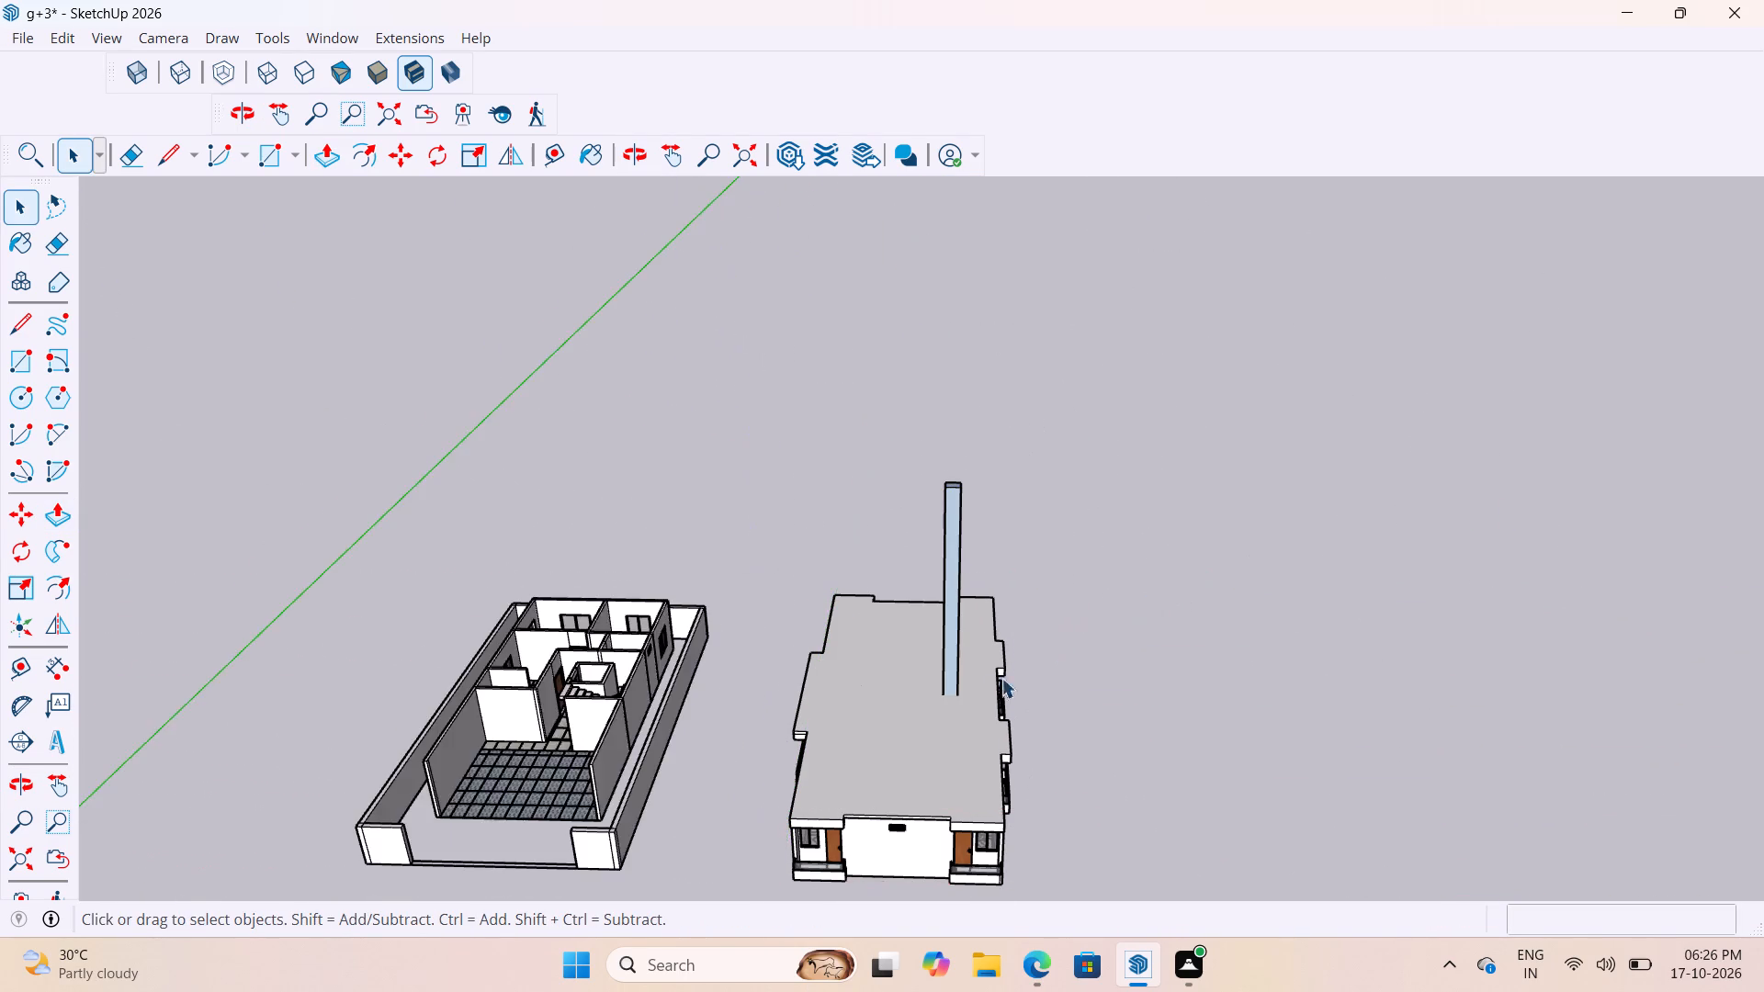
Reopen the roof group and push the projecting column's top face about 34' 8" down to the slab, cutting it through.
scroll(995, 680, "up", 5)
left_click(986, 692)
double_click(986, 692)
left_click(982, 690)
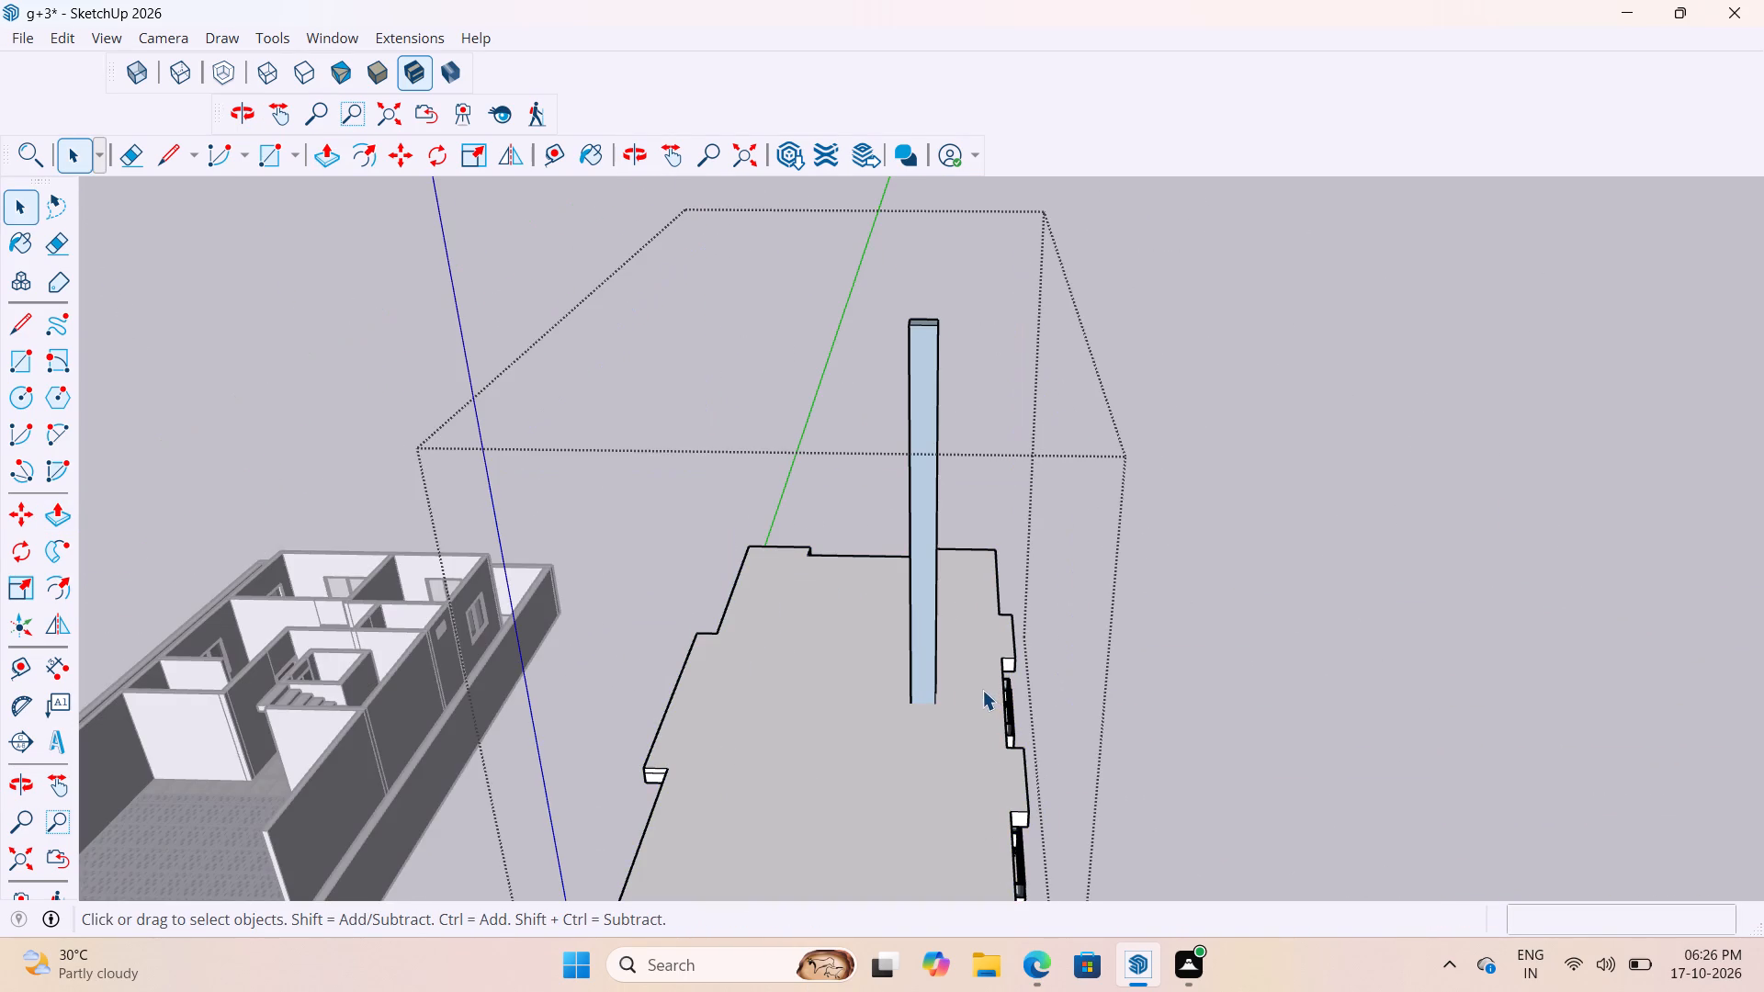
double_click(982, 690)
scroll(982, 690, "up", 3)
scroll(982, 676, "down", 8)
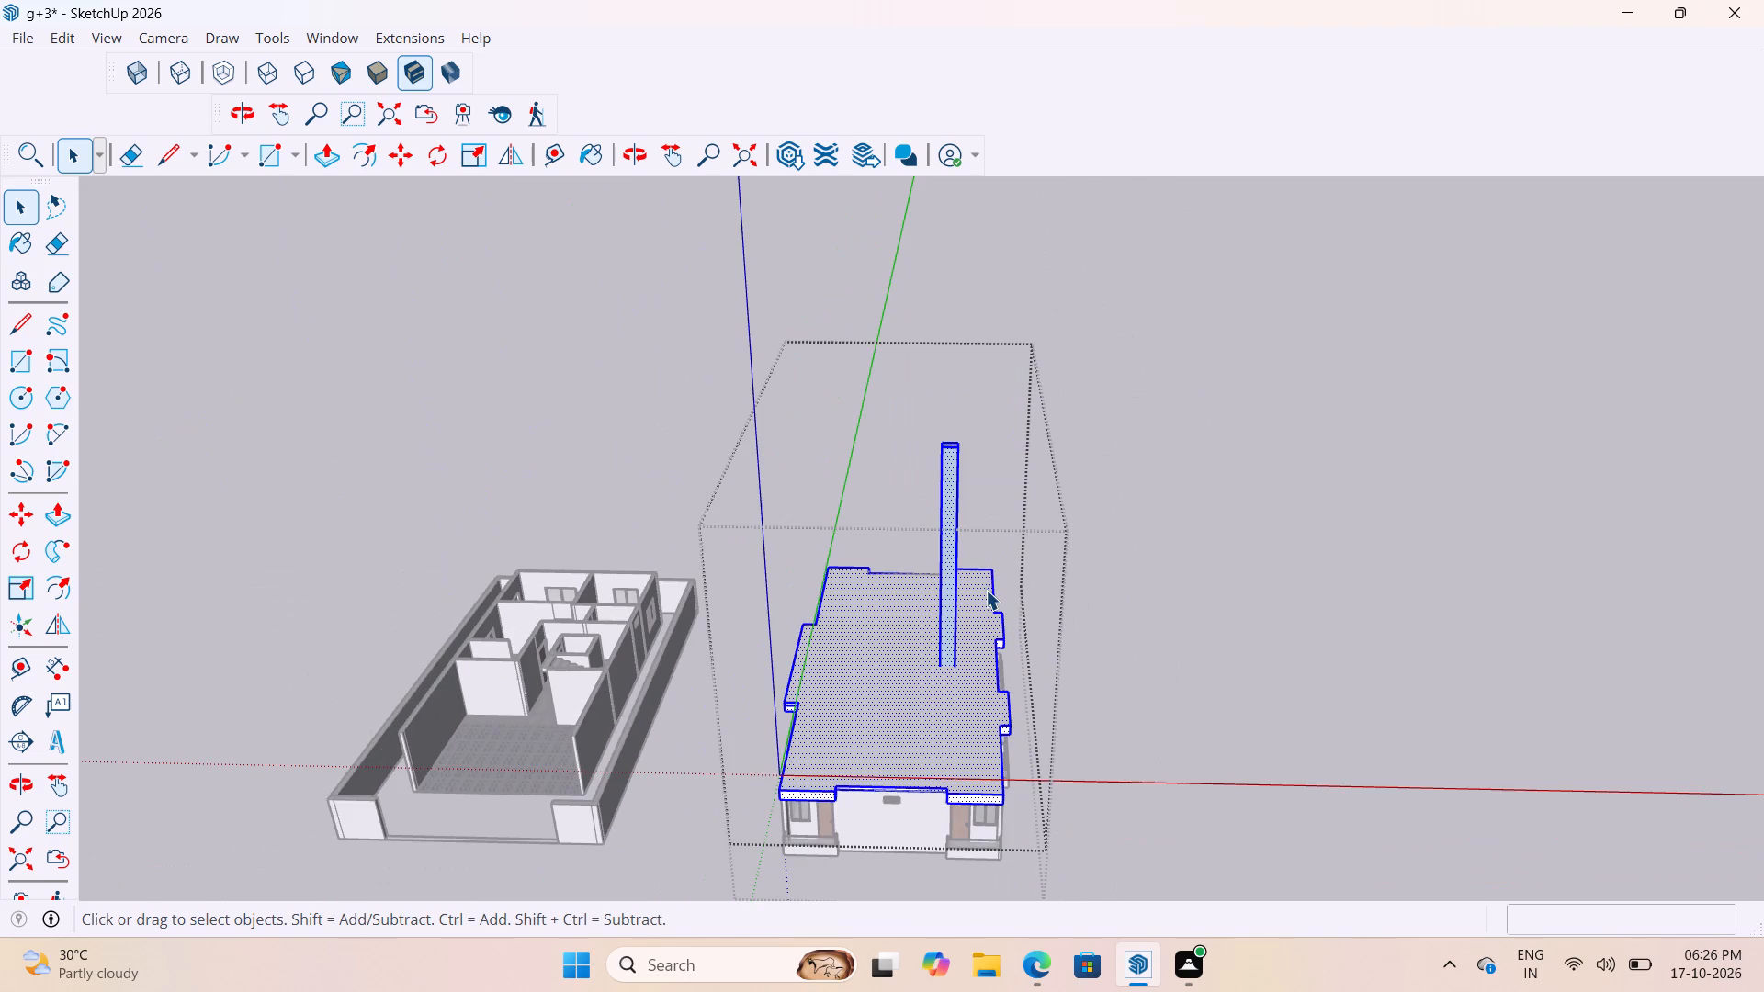
key("p")
scroll(963, 432, "up", 13)
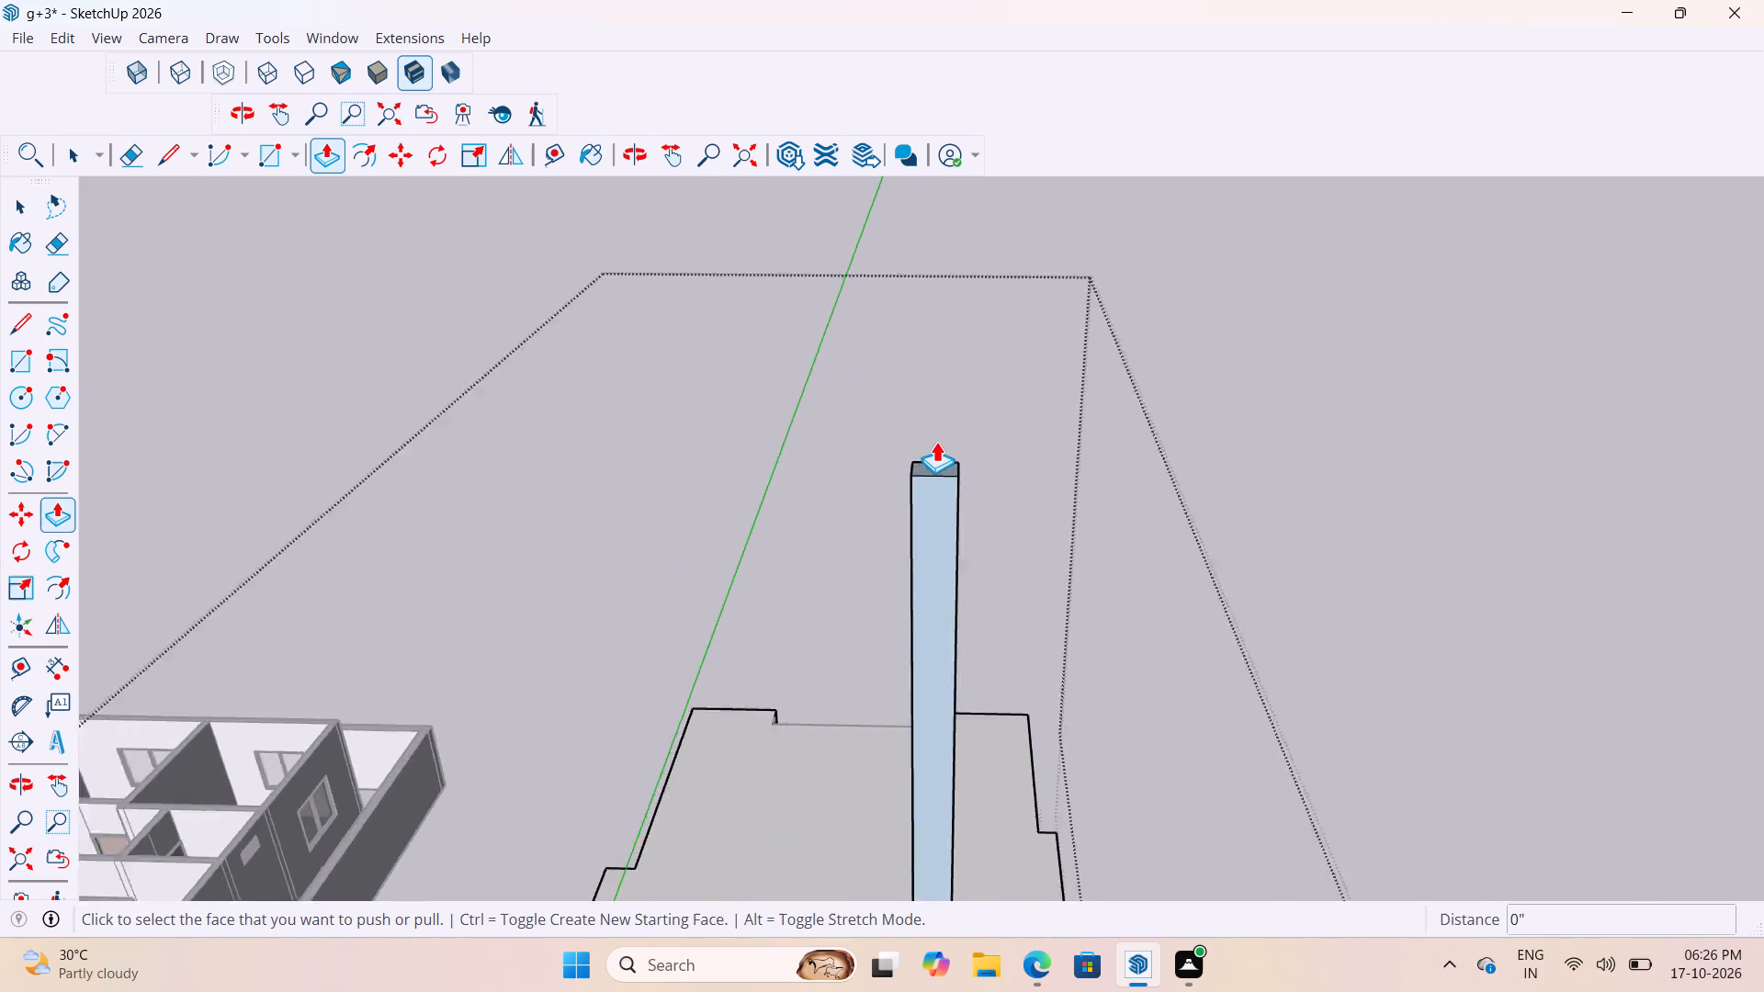
scroll(936, 441, "up", 7)
left_click(935, 508)
scroll(924, 625, "down", 15)
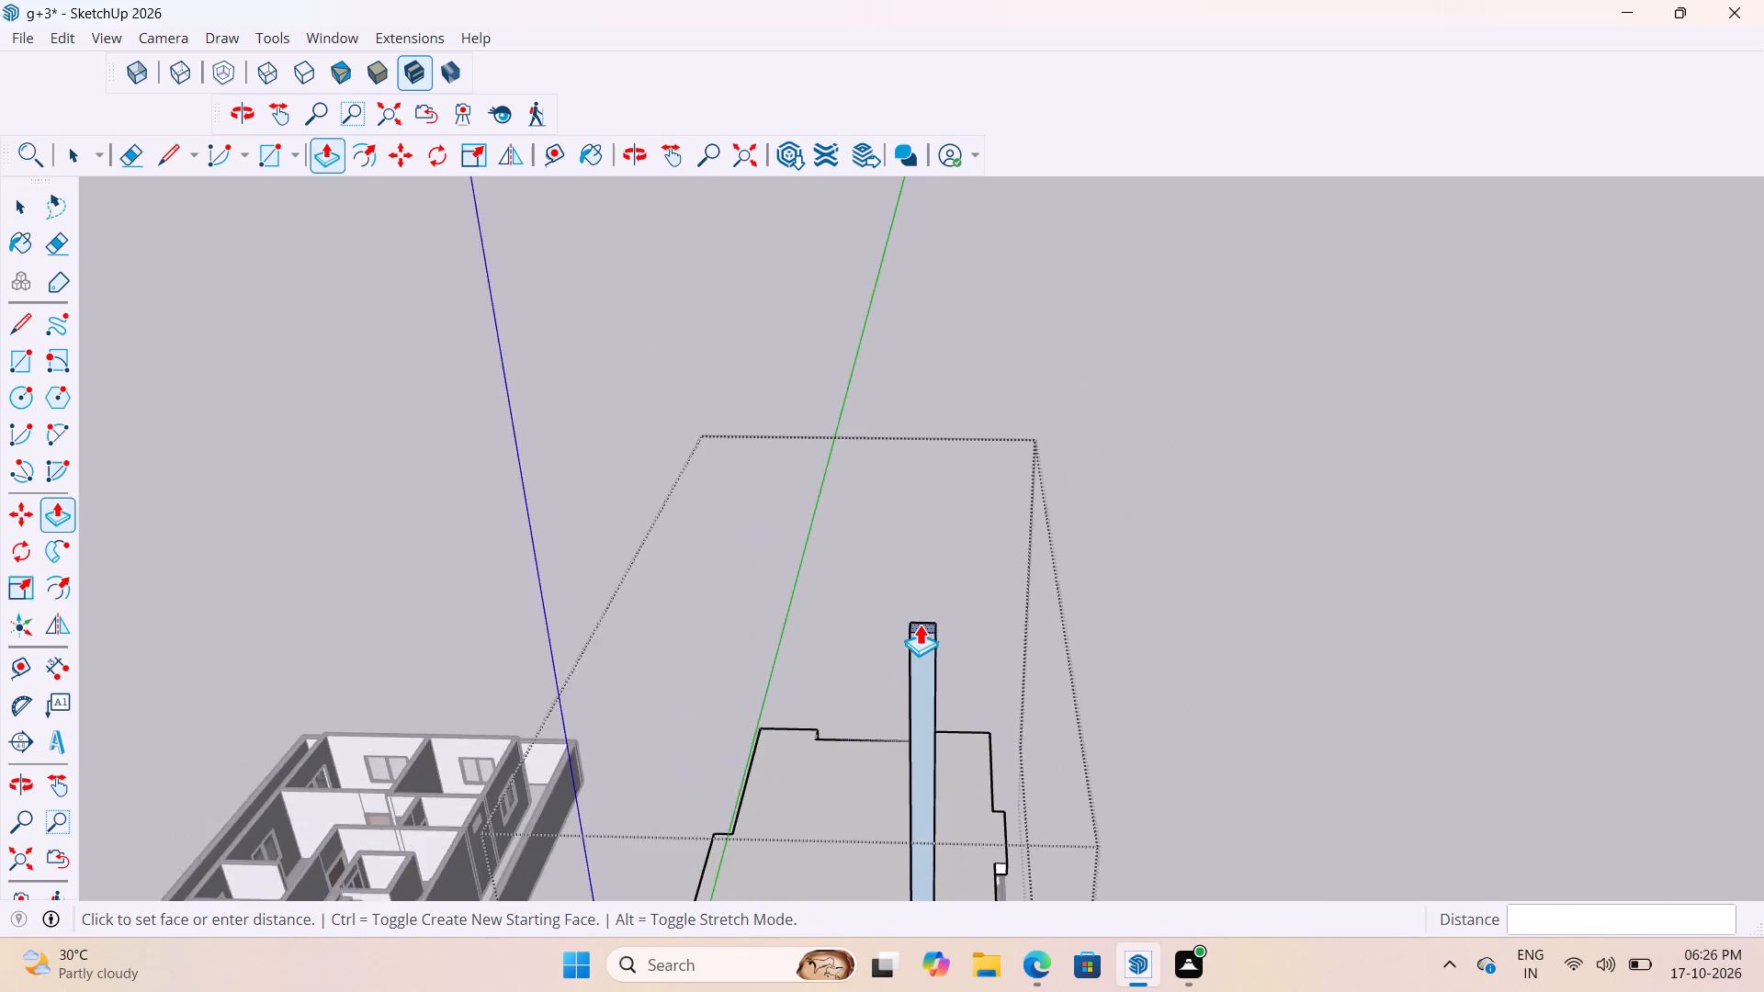
scroll(920, 624, "down", 16)
scroll(935, 715, "up", 18)
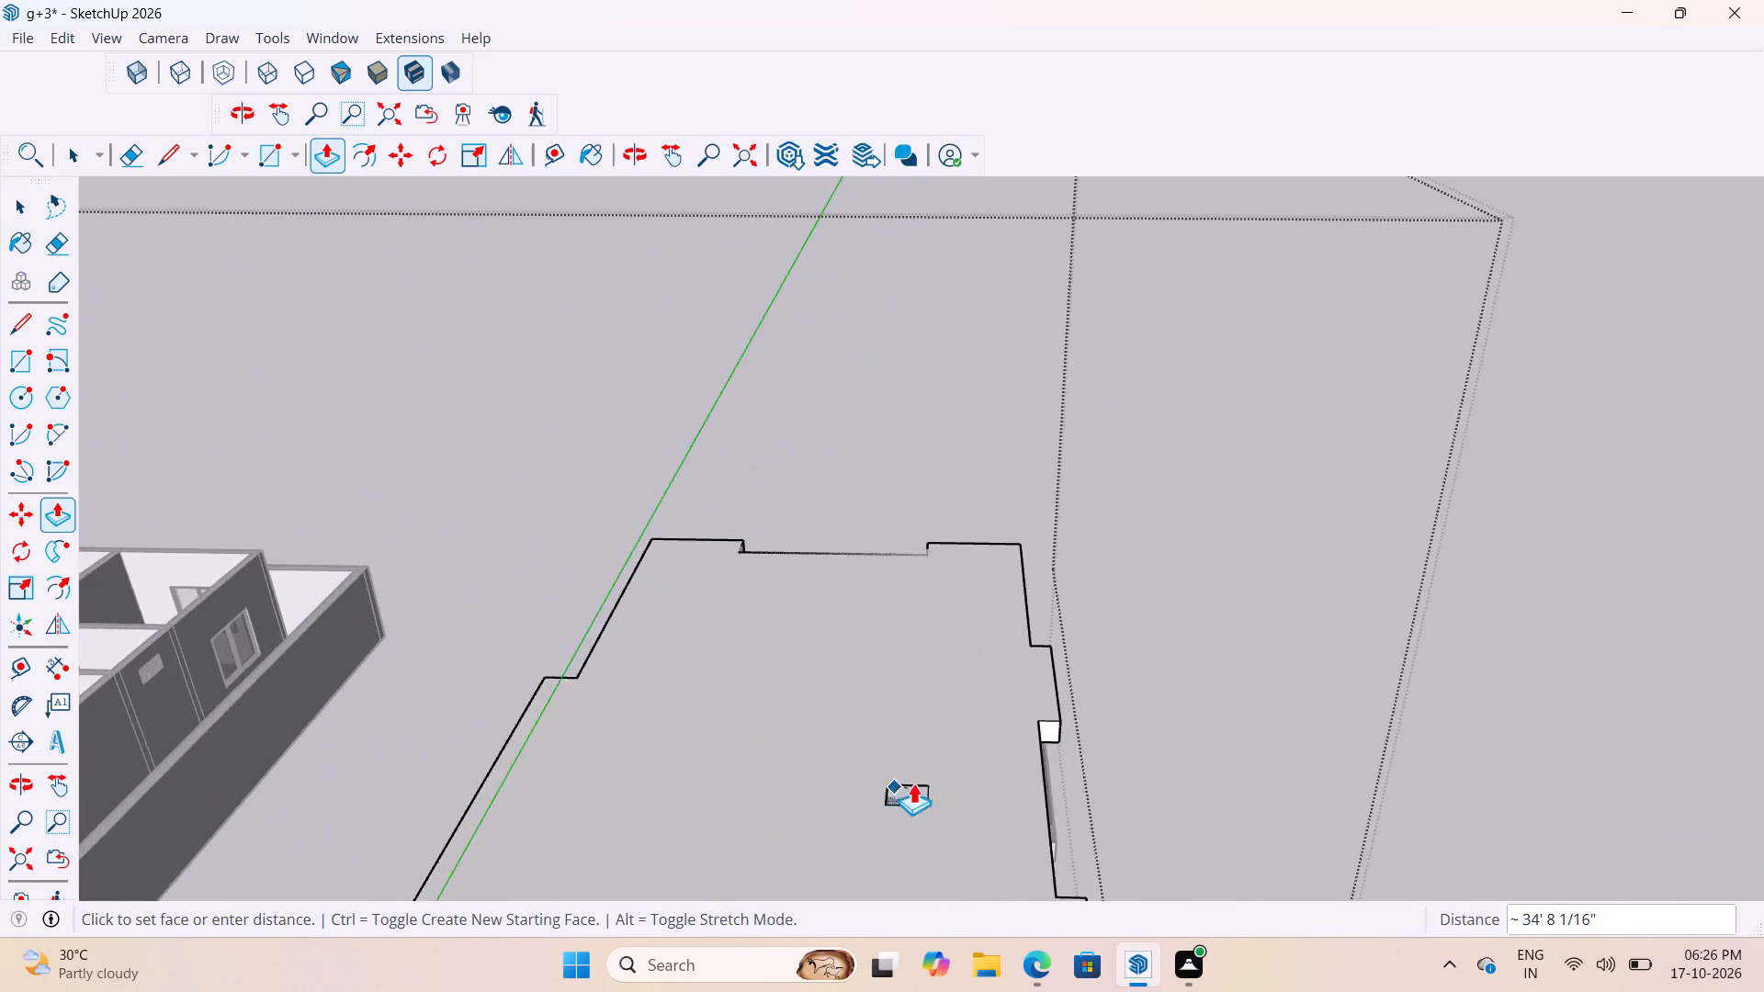
scroll(913, 783, "up", 4)
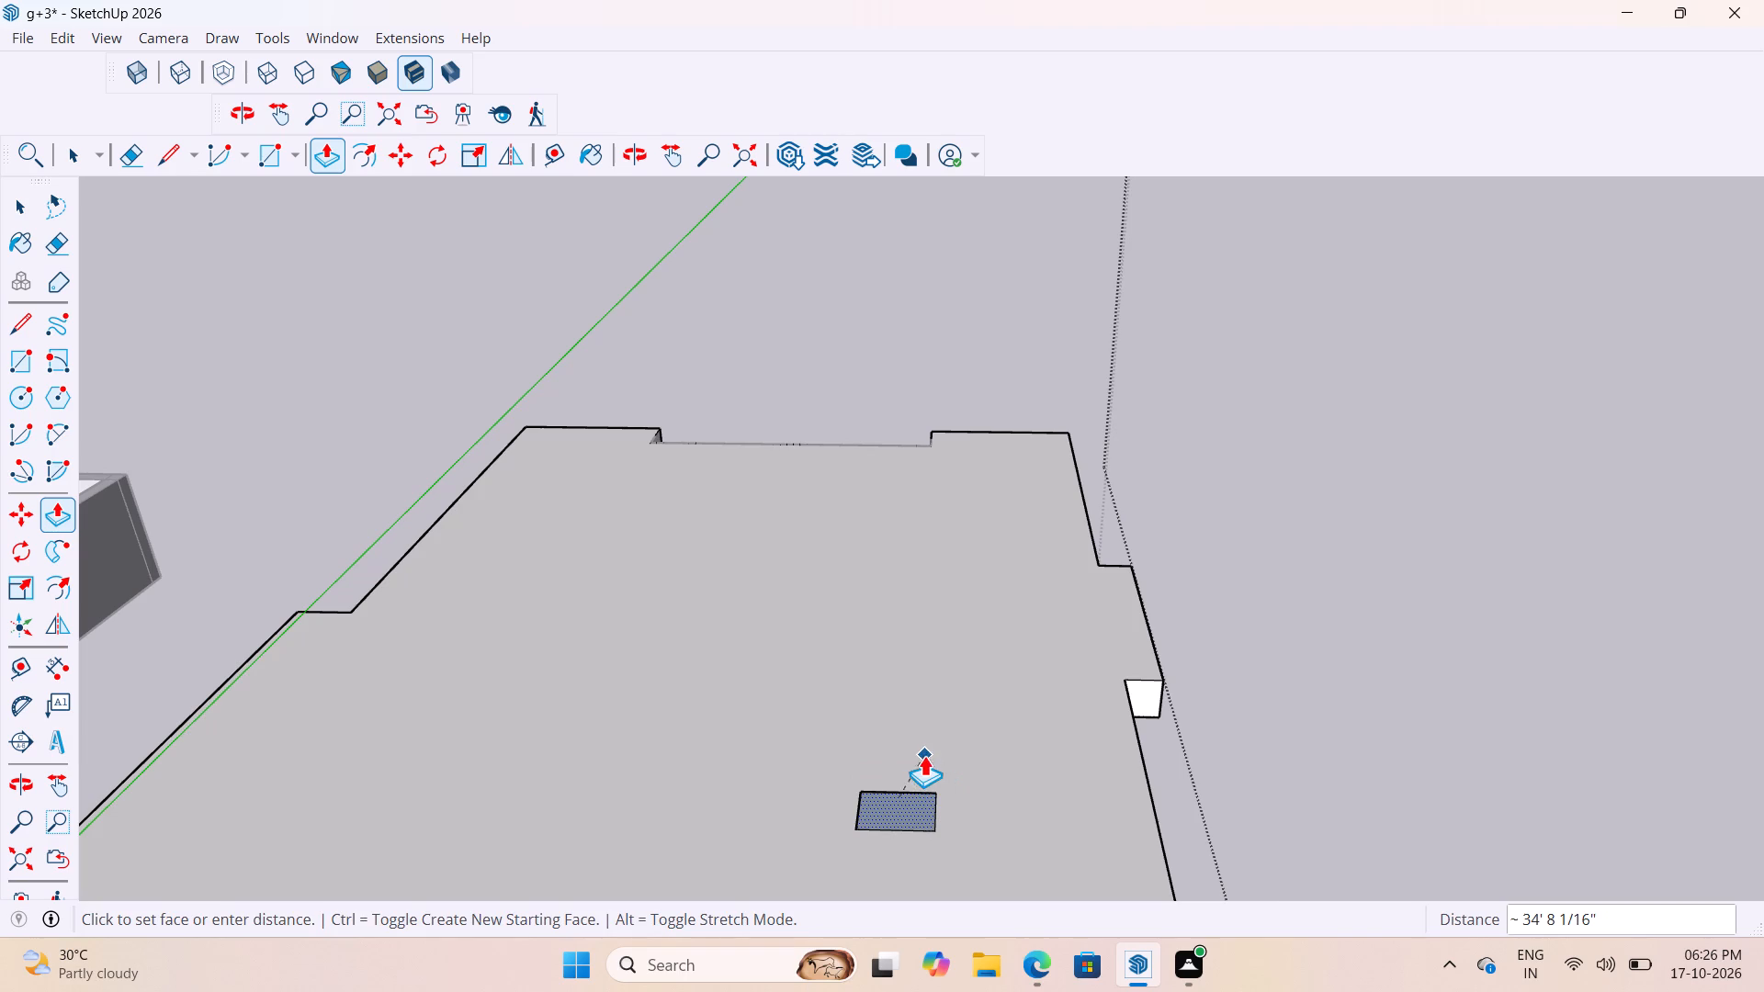
left_click(924, 755)
Push the rear side face of the roof opening outward toward the shaft's rear wall.
scroll(910, 812, "up", 13)
left_click(903, 789)
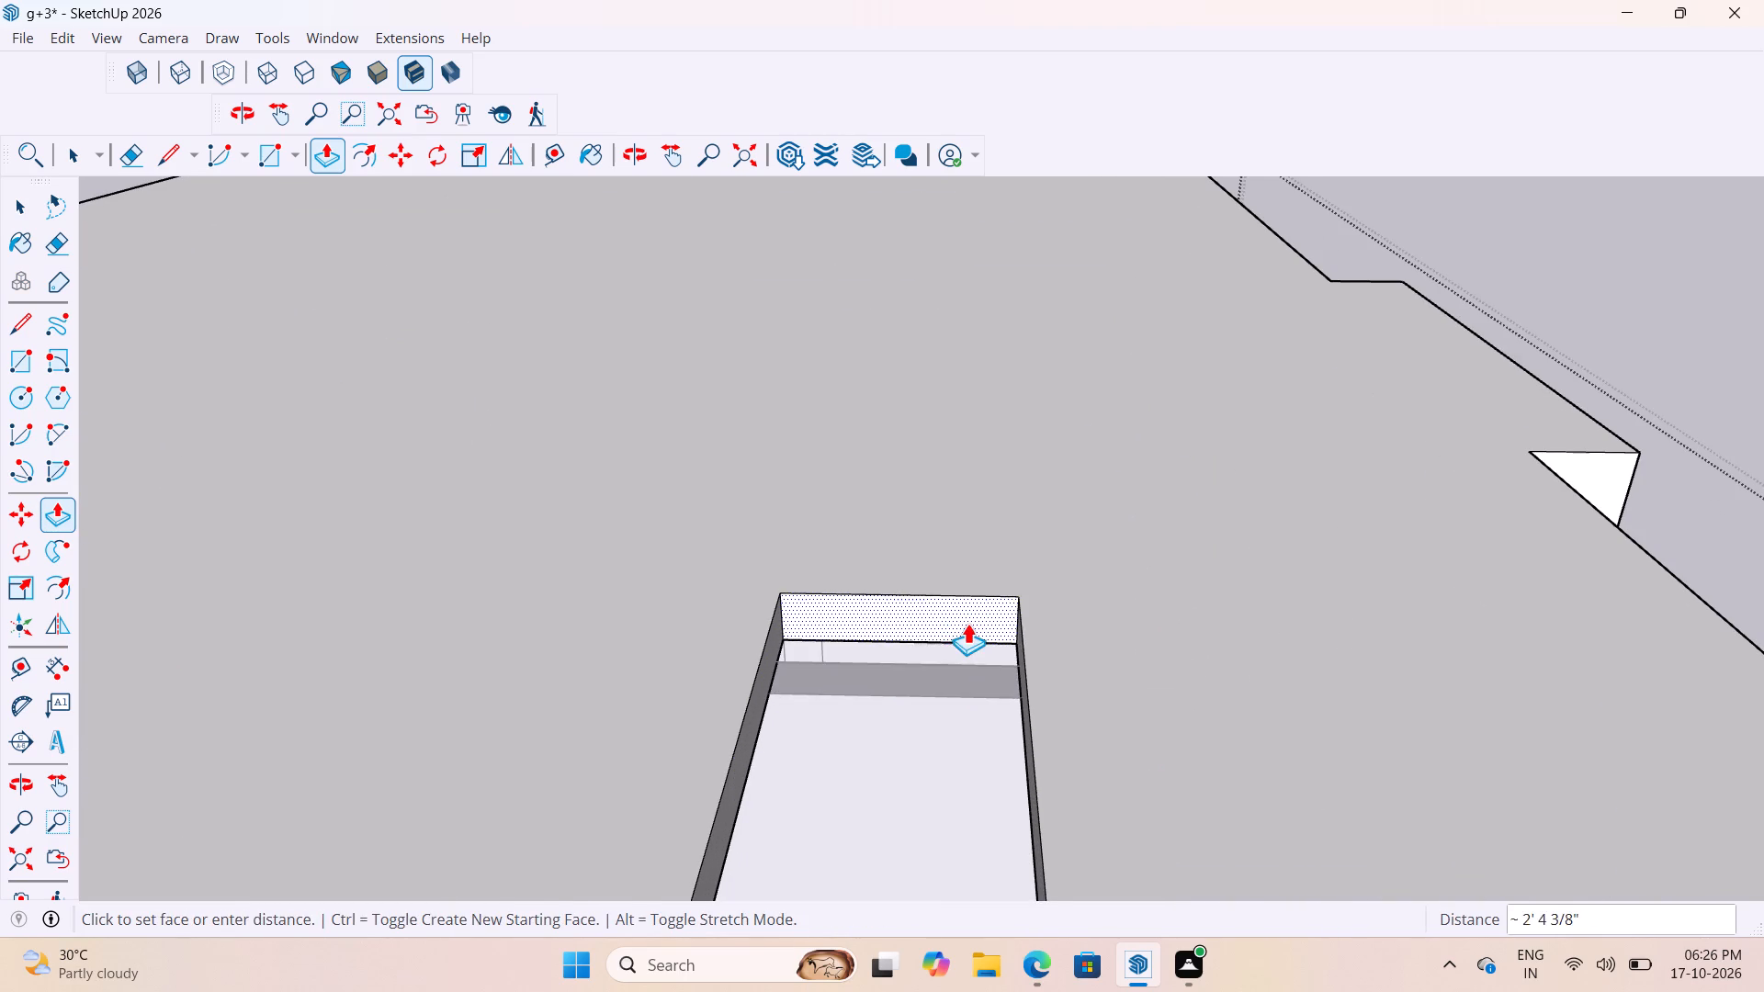
middle_click_drag(967, 622, 930, 786)
left_click(935, 734)
scroll(935, 734, "up", 2)
scroll(935, 734, "down", 9)
middle_click_drag(898, 758, 690, 715)
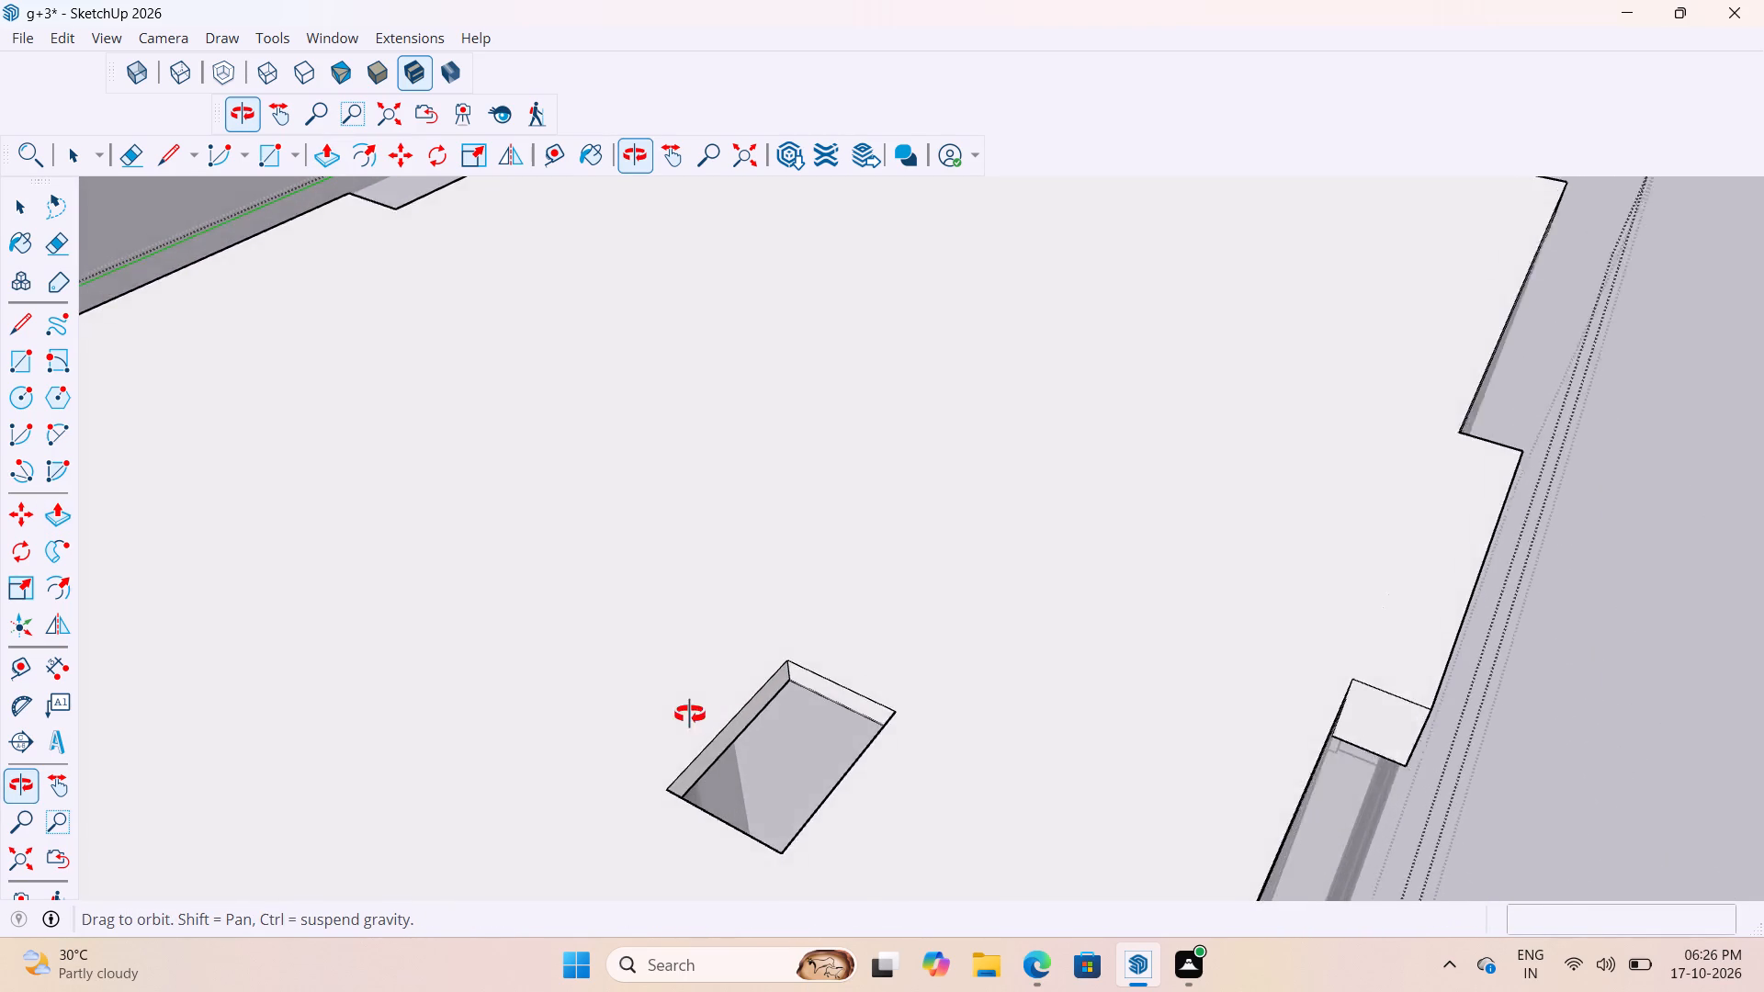
middle_click_drag(690, 715, 687, 715)
Push the left side face of the roof opening about 1' 6" outward toward the shaft wall.
scroll(717, 741, "up", 3)
left_click(711, 738)
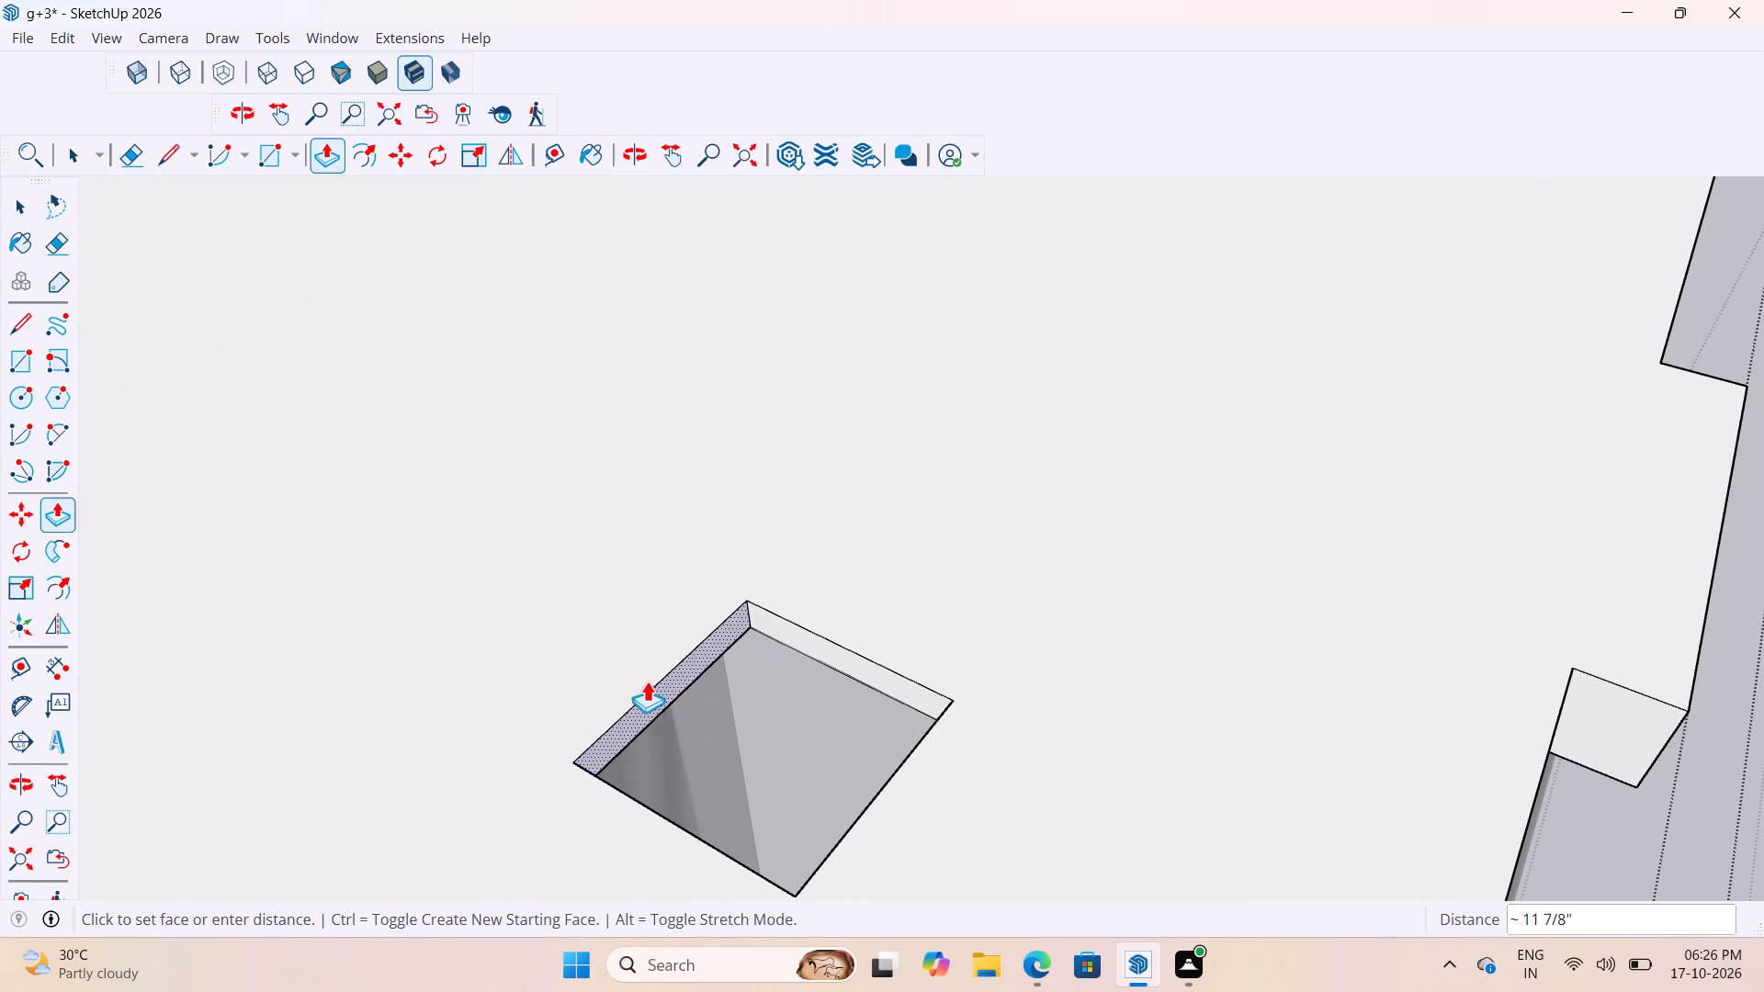
left_click_drag(648, 634, 656, 639)
scroll(700, 712, "down", 3)
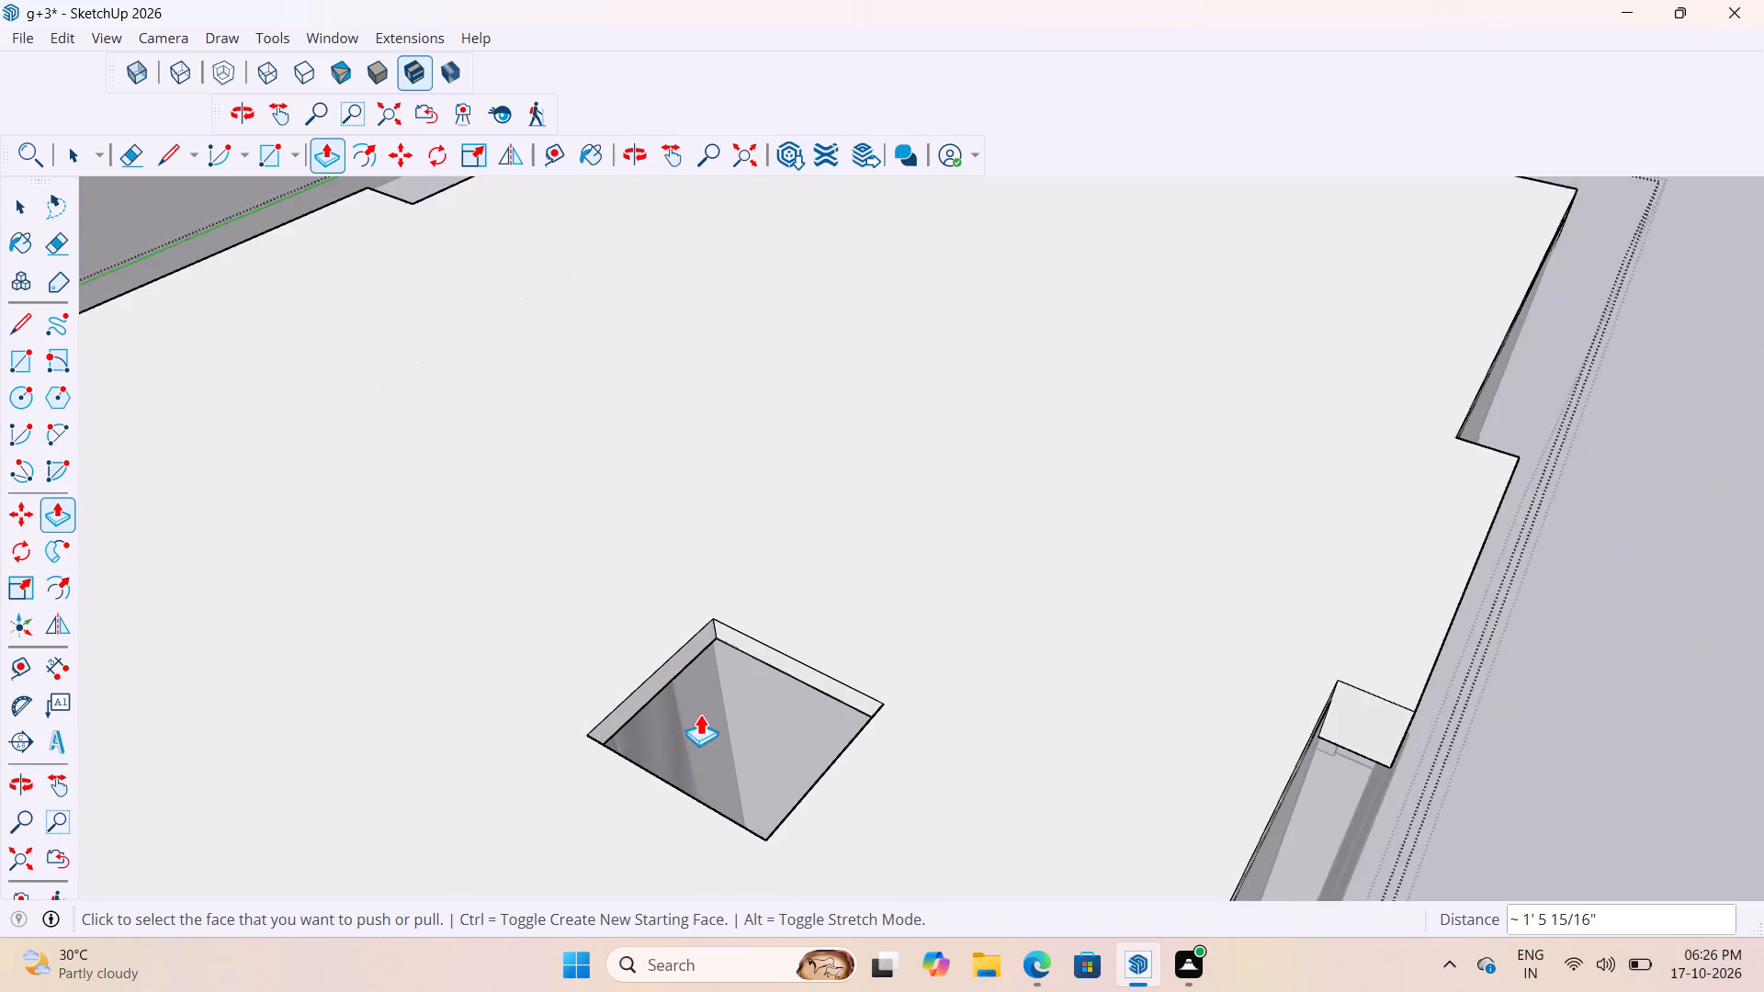
scroll(700, 714, "down", 2)
Push the front side face of the roof opening about 1' 10" outward to widen it toward the front shaft wall.
middle_click_drag(695, 719, 411, 820)
scroll(367, 690, "up", 7)
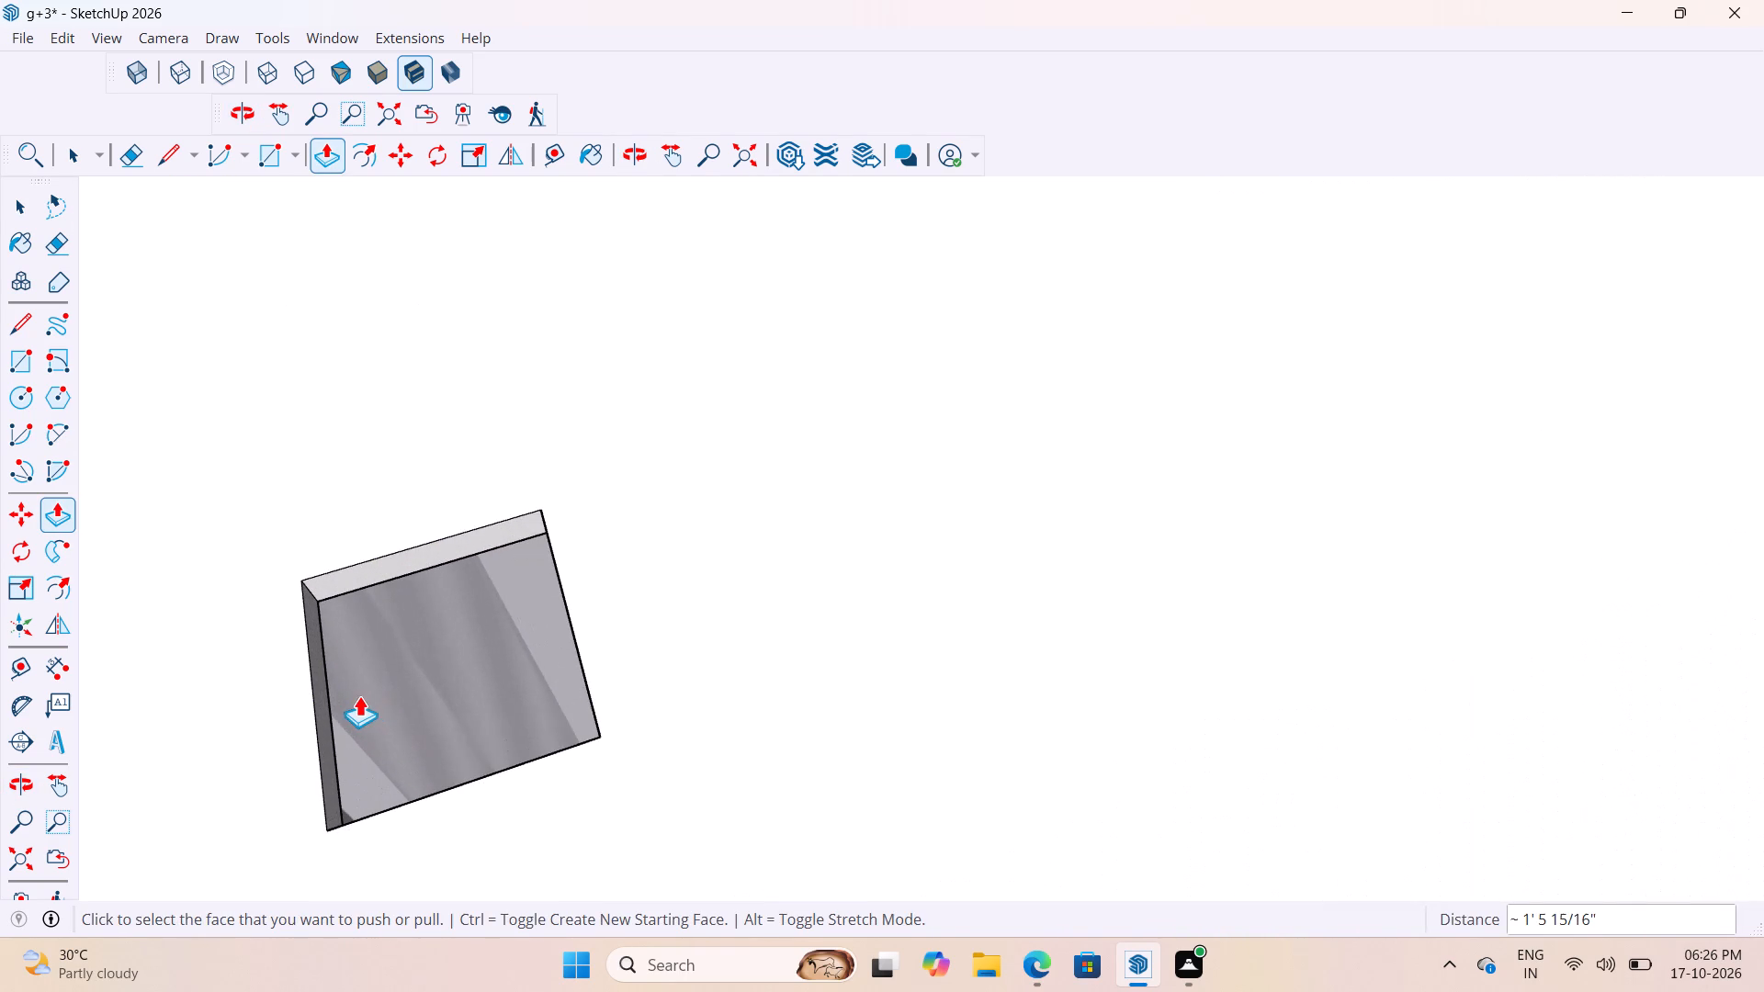
left_click(318, 668)
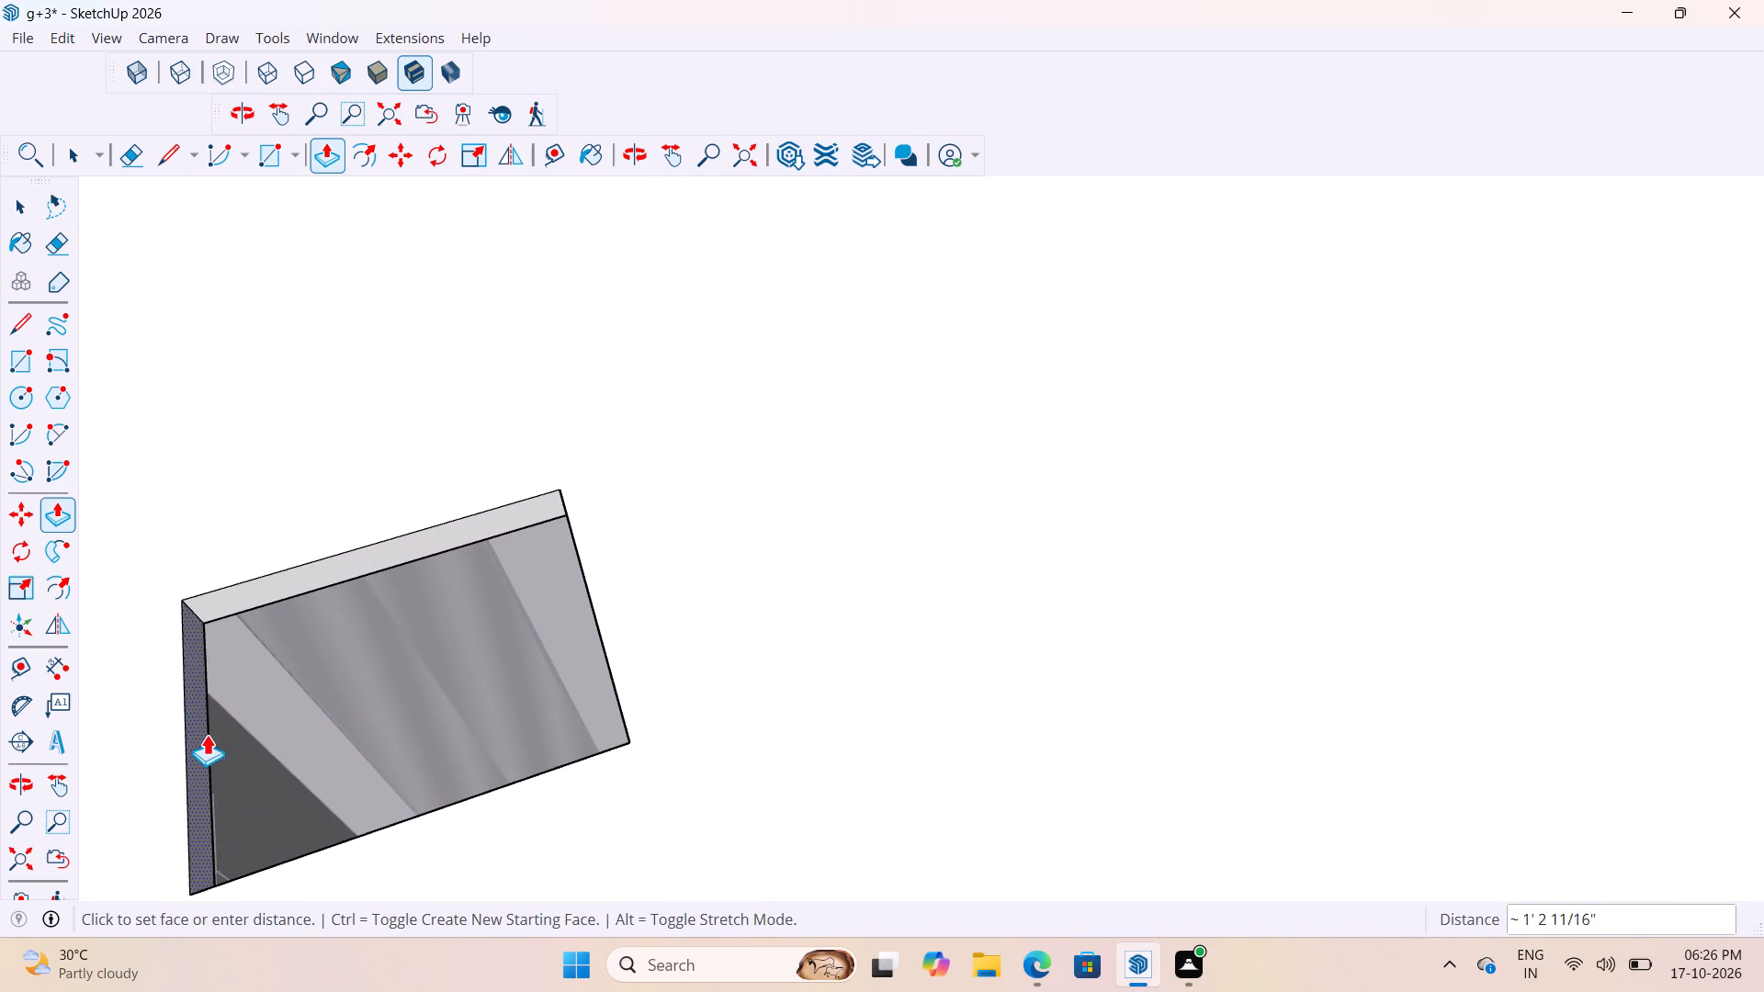
left_click(186, 746)
scroll(232, 766, "up", 4)
scroll(233, 766, "down", 11)
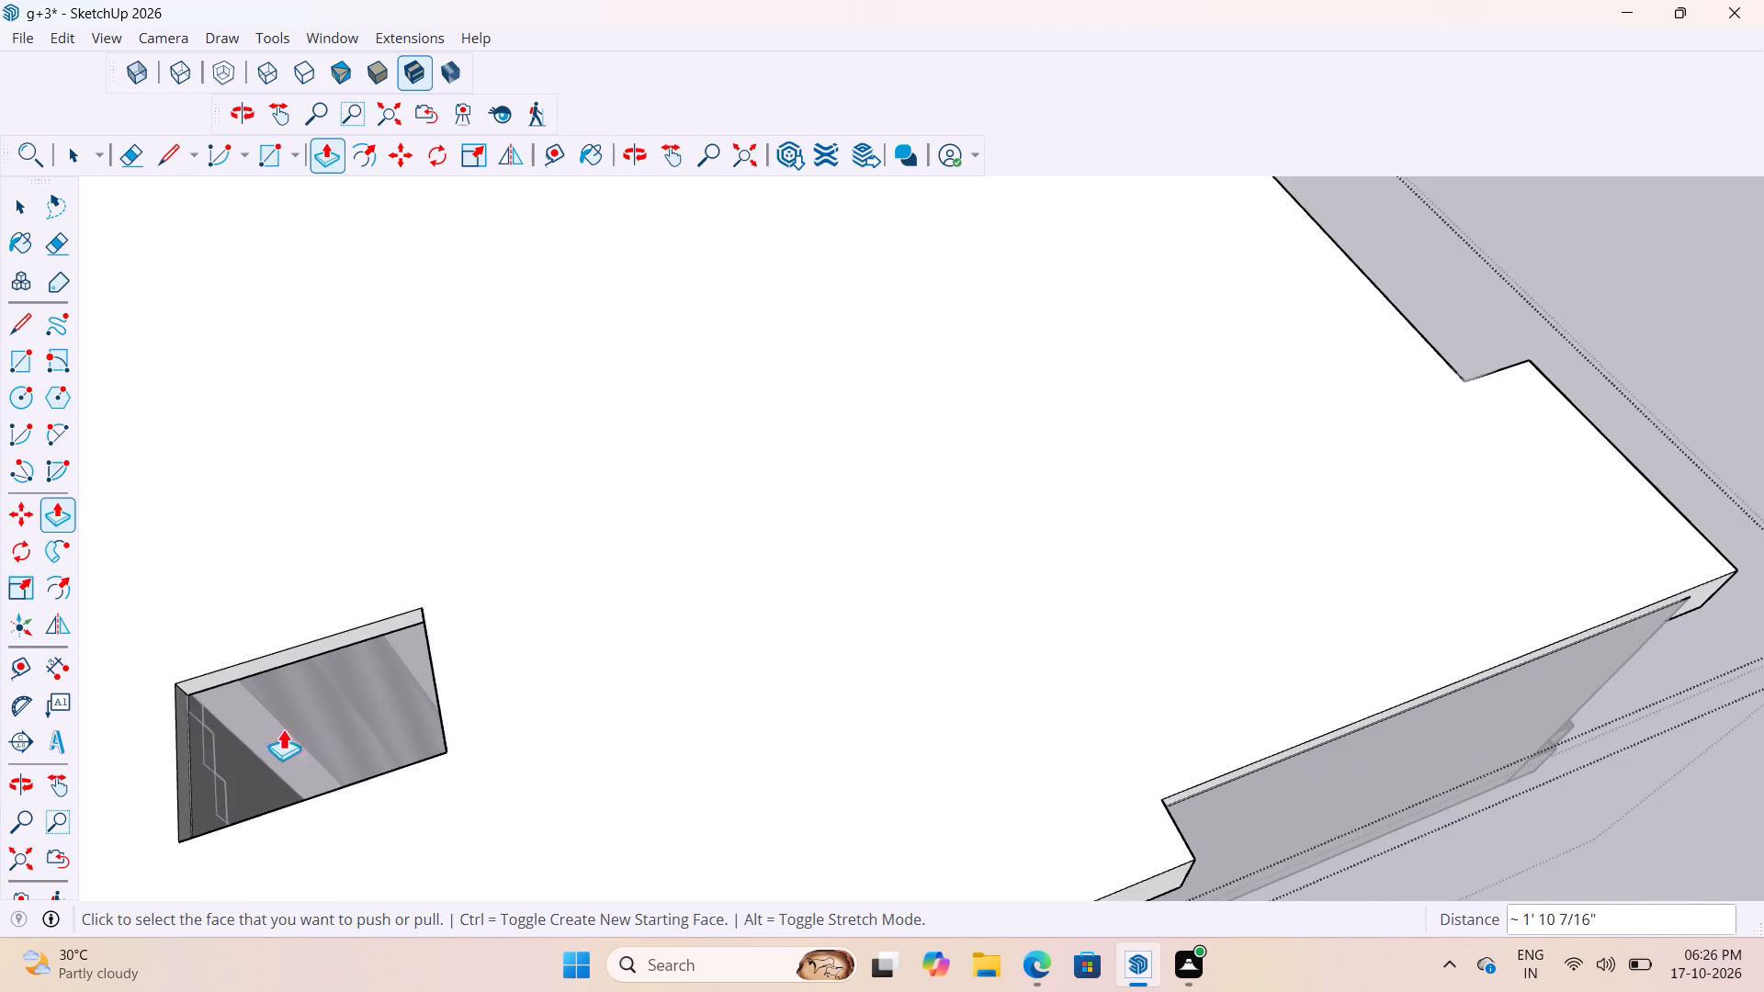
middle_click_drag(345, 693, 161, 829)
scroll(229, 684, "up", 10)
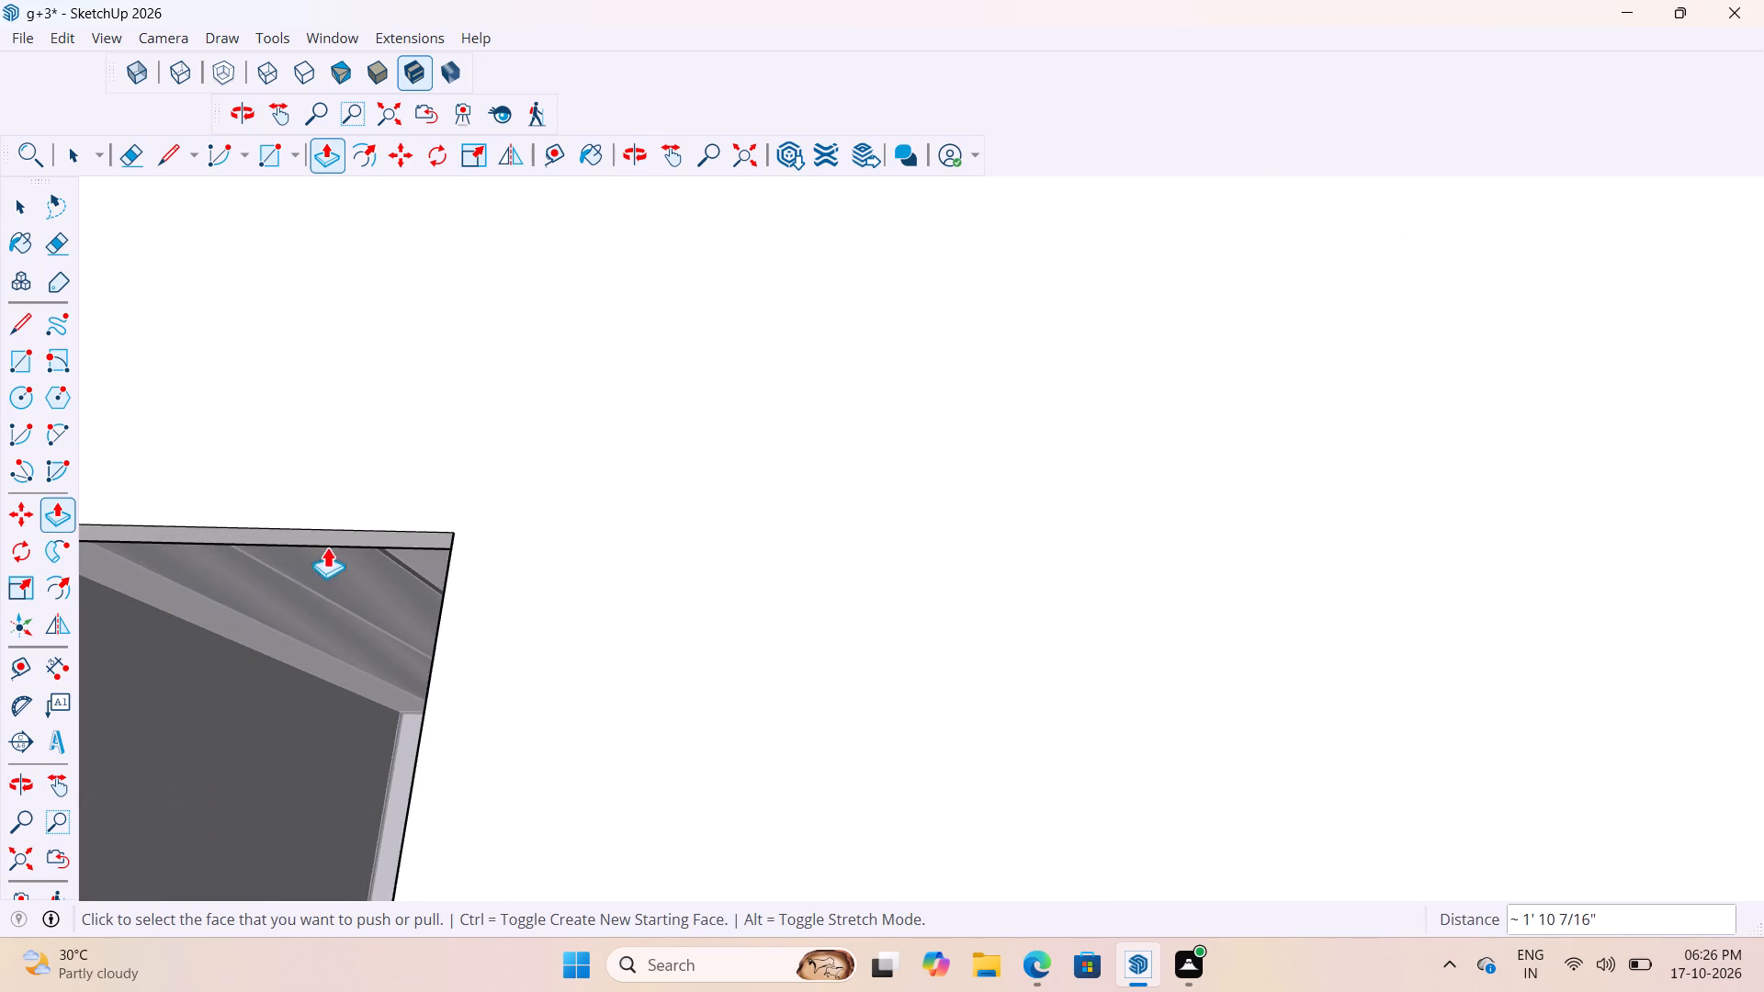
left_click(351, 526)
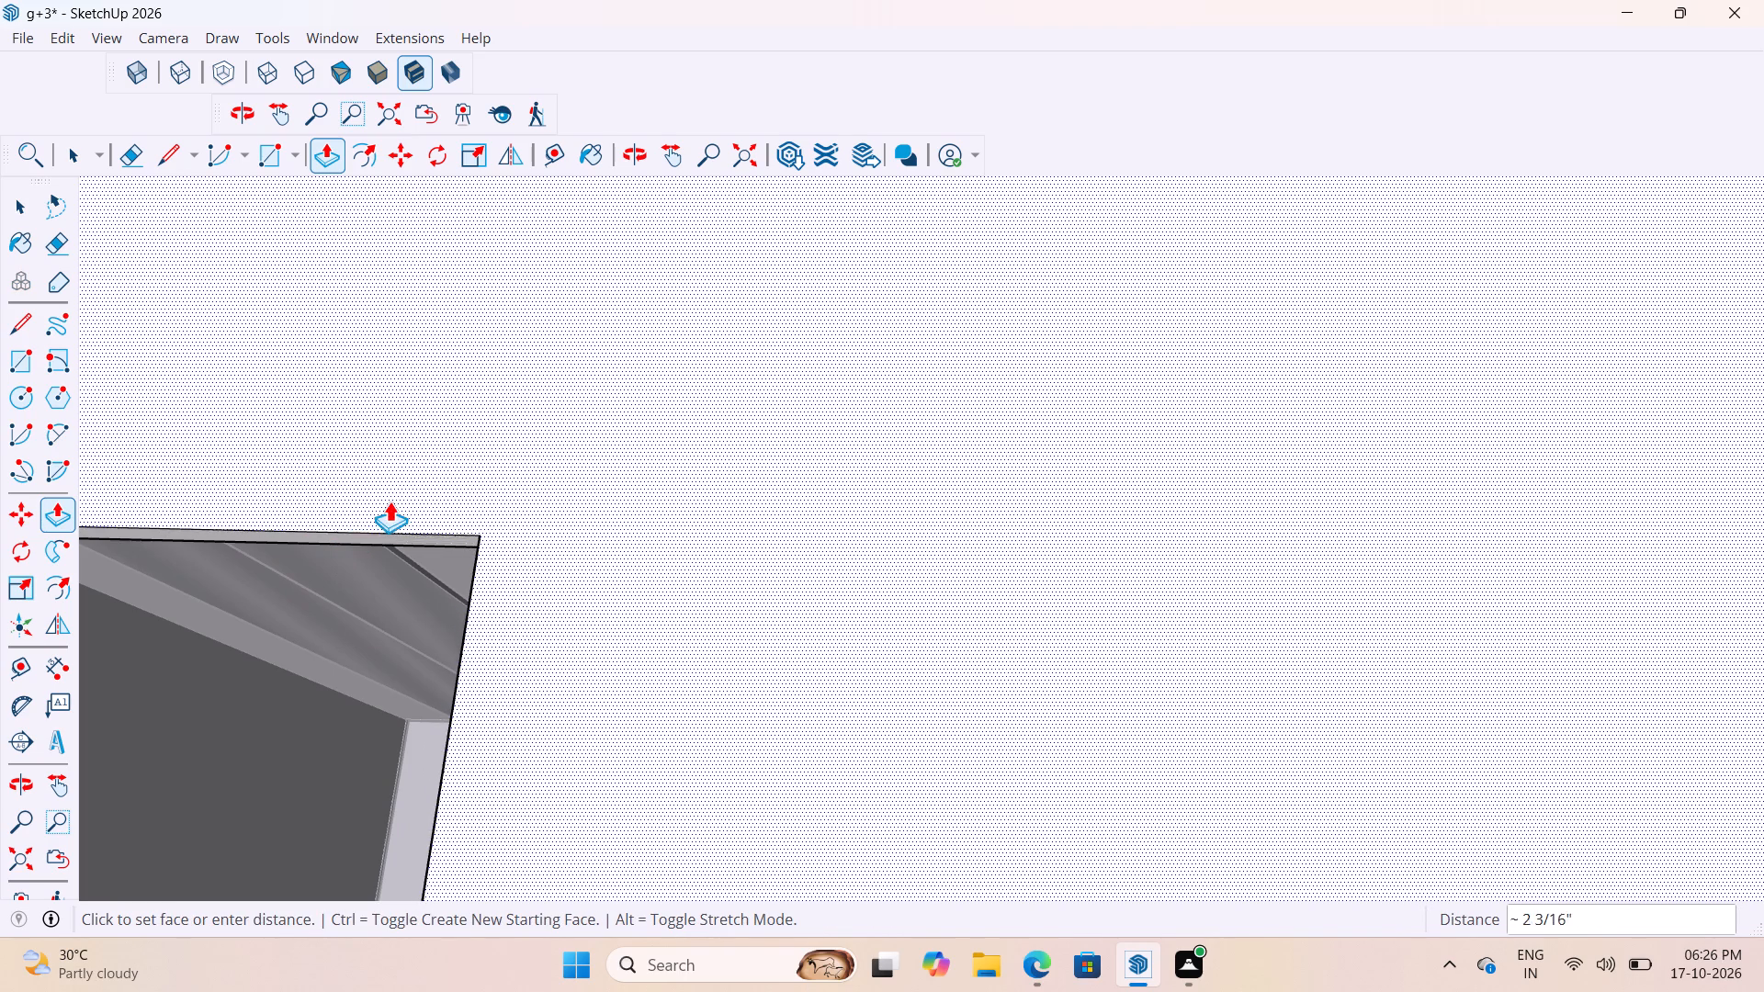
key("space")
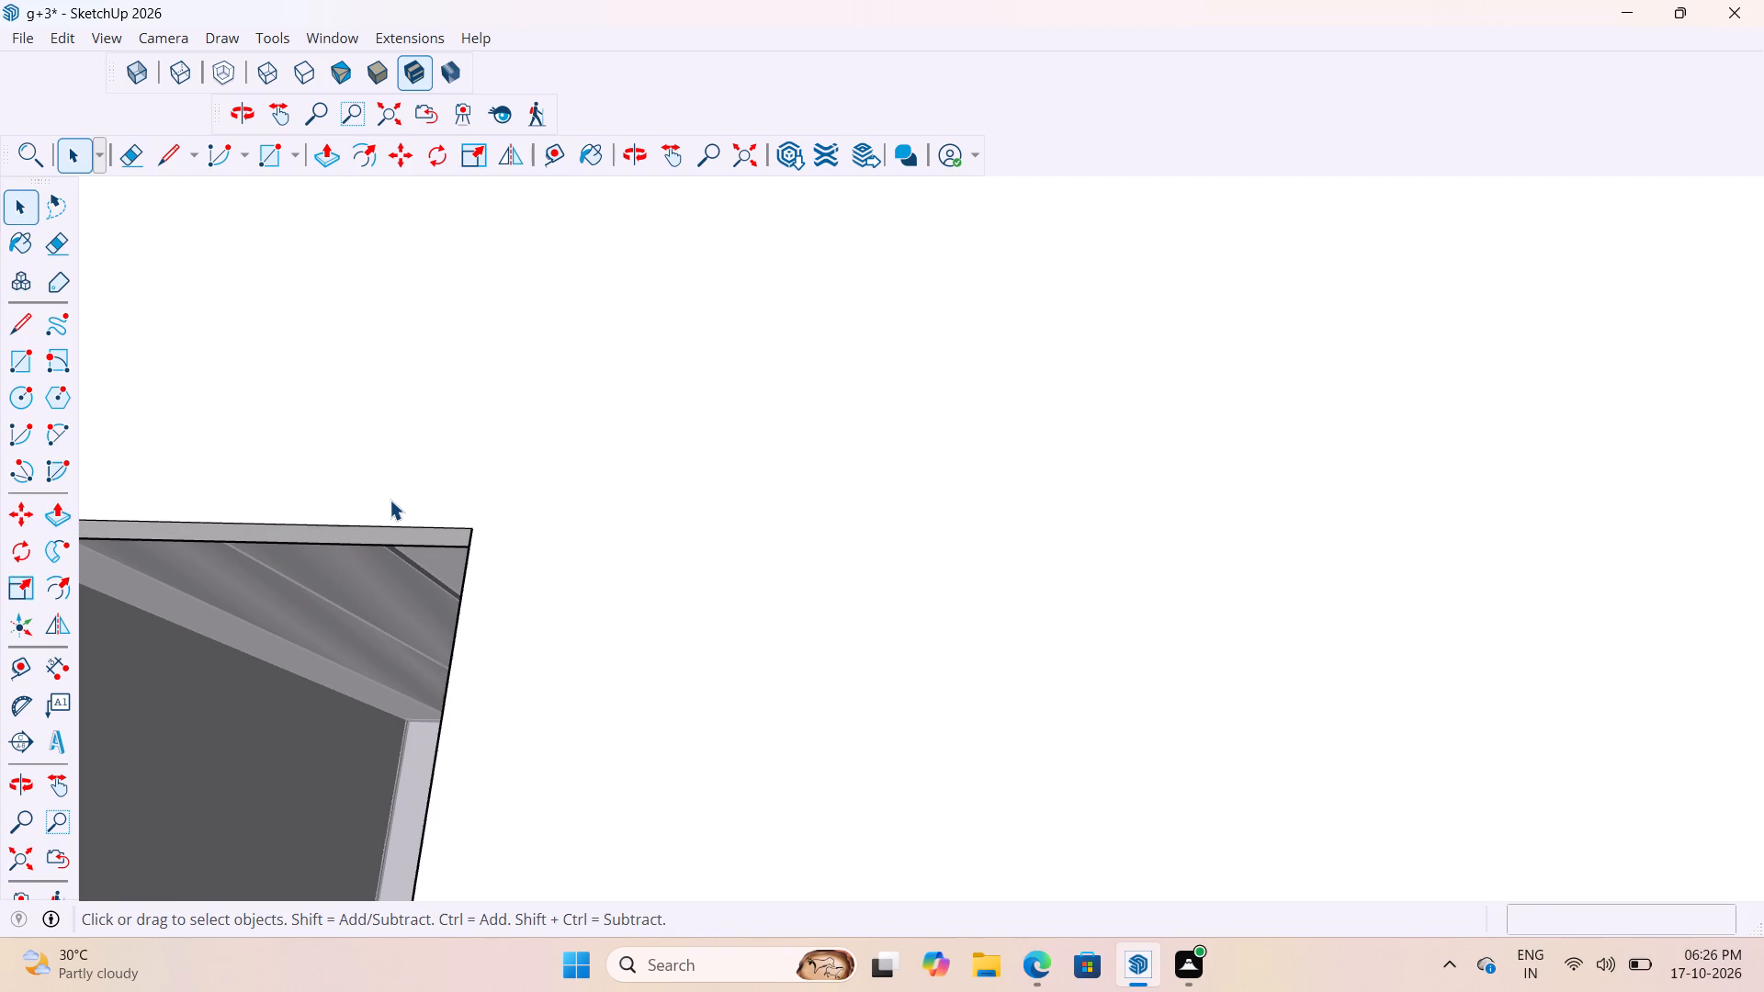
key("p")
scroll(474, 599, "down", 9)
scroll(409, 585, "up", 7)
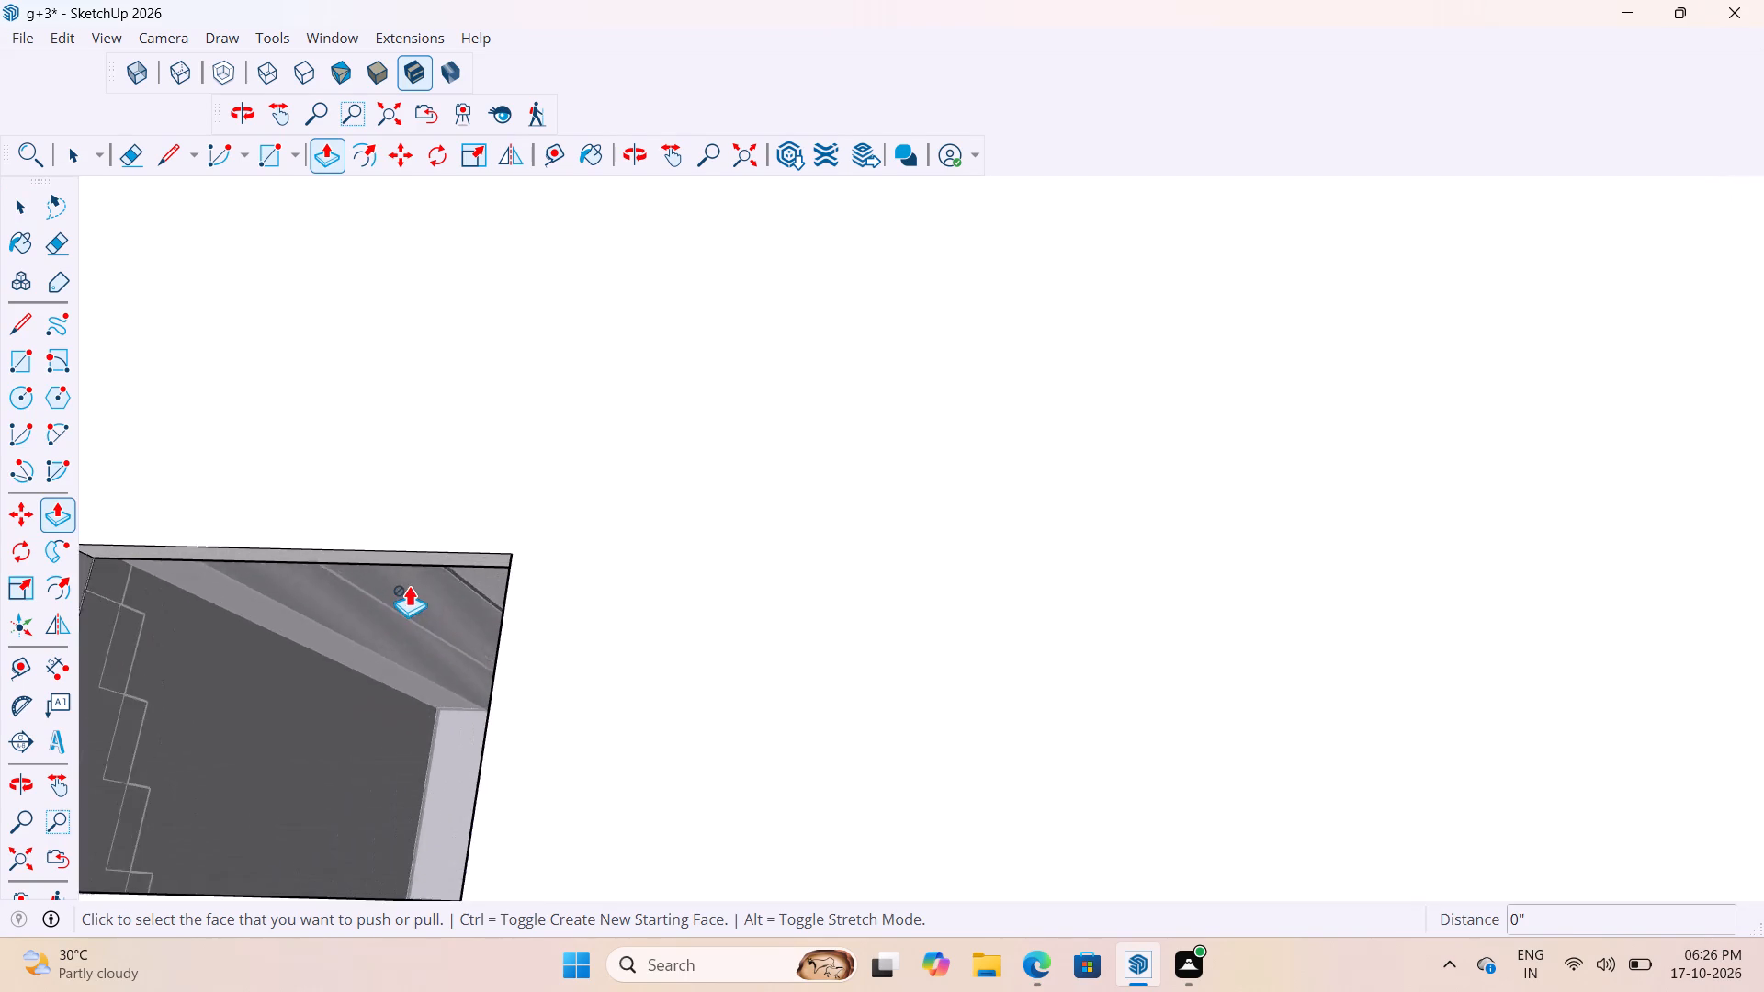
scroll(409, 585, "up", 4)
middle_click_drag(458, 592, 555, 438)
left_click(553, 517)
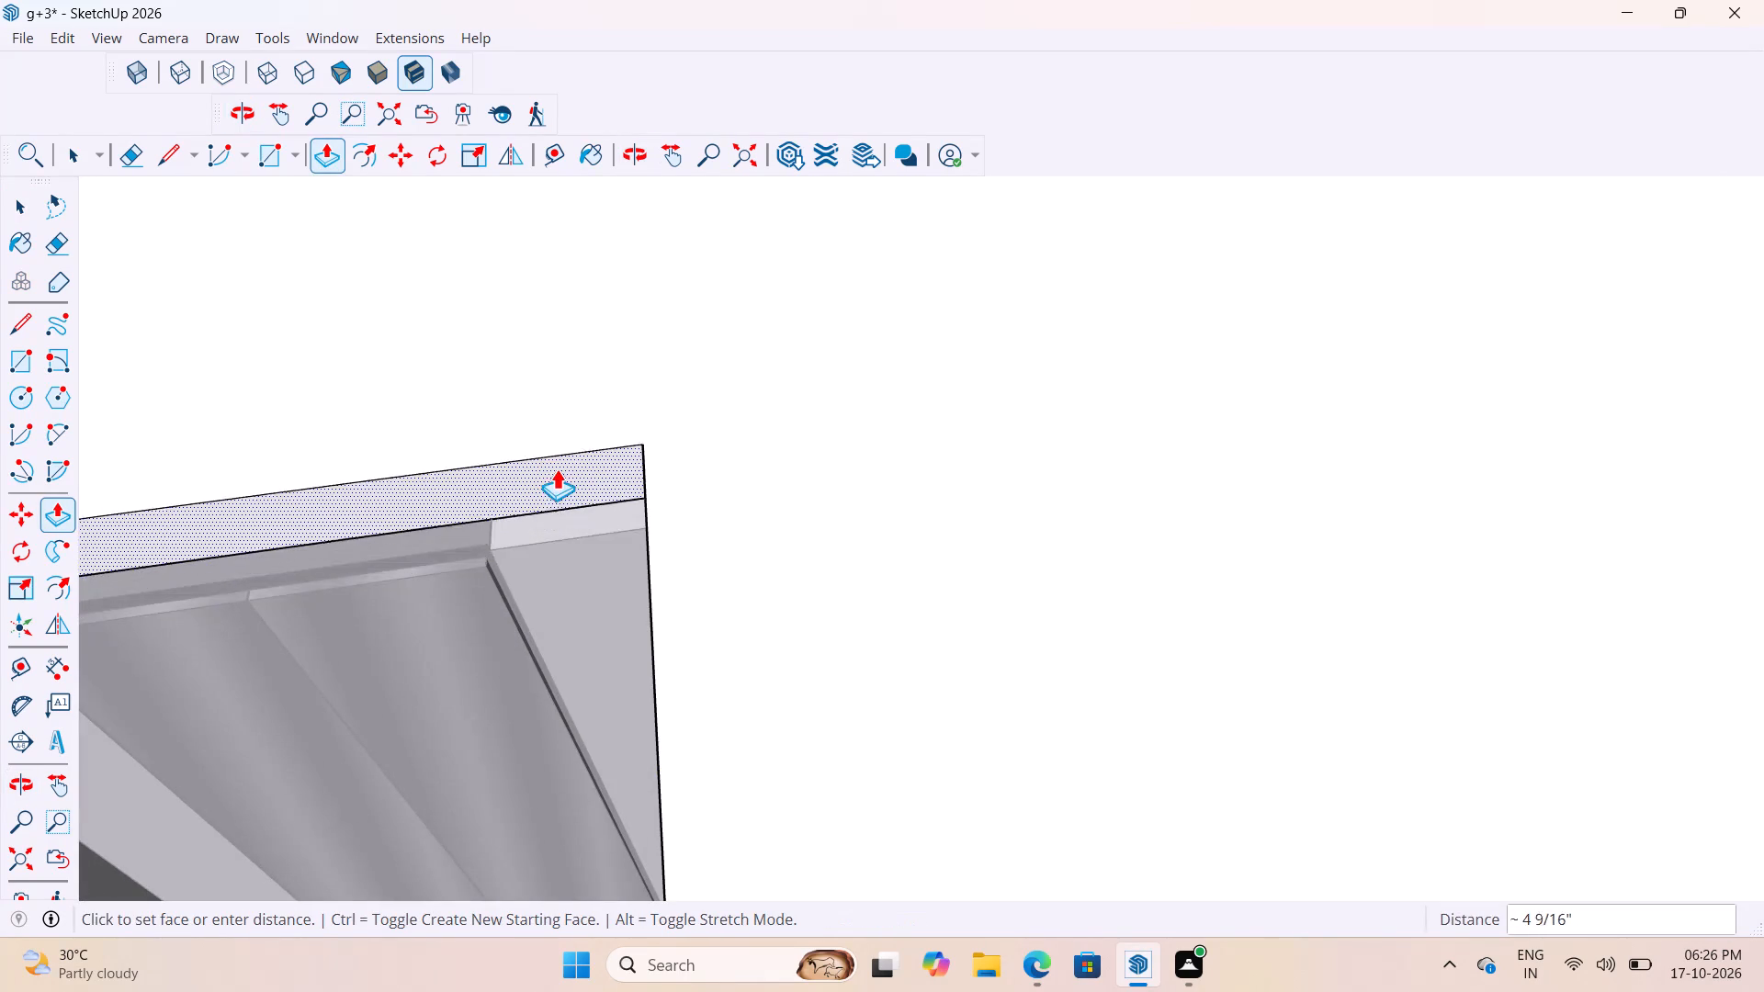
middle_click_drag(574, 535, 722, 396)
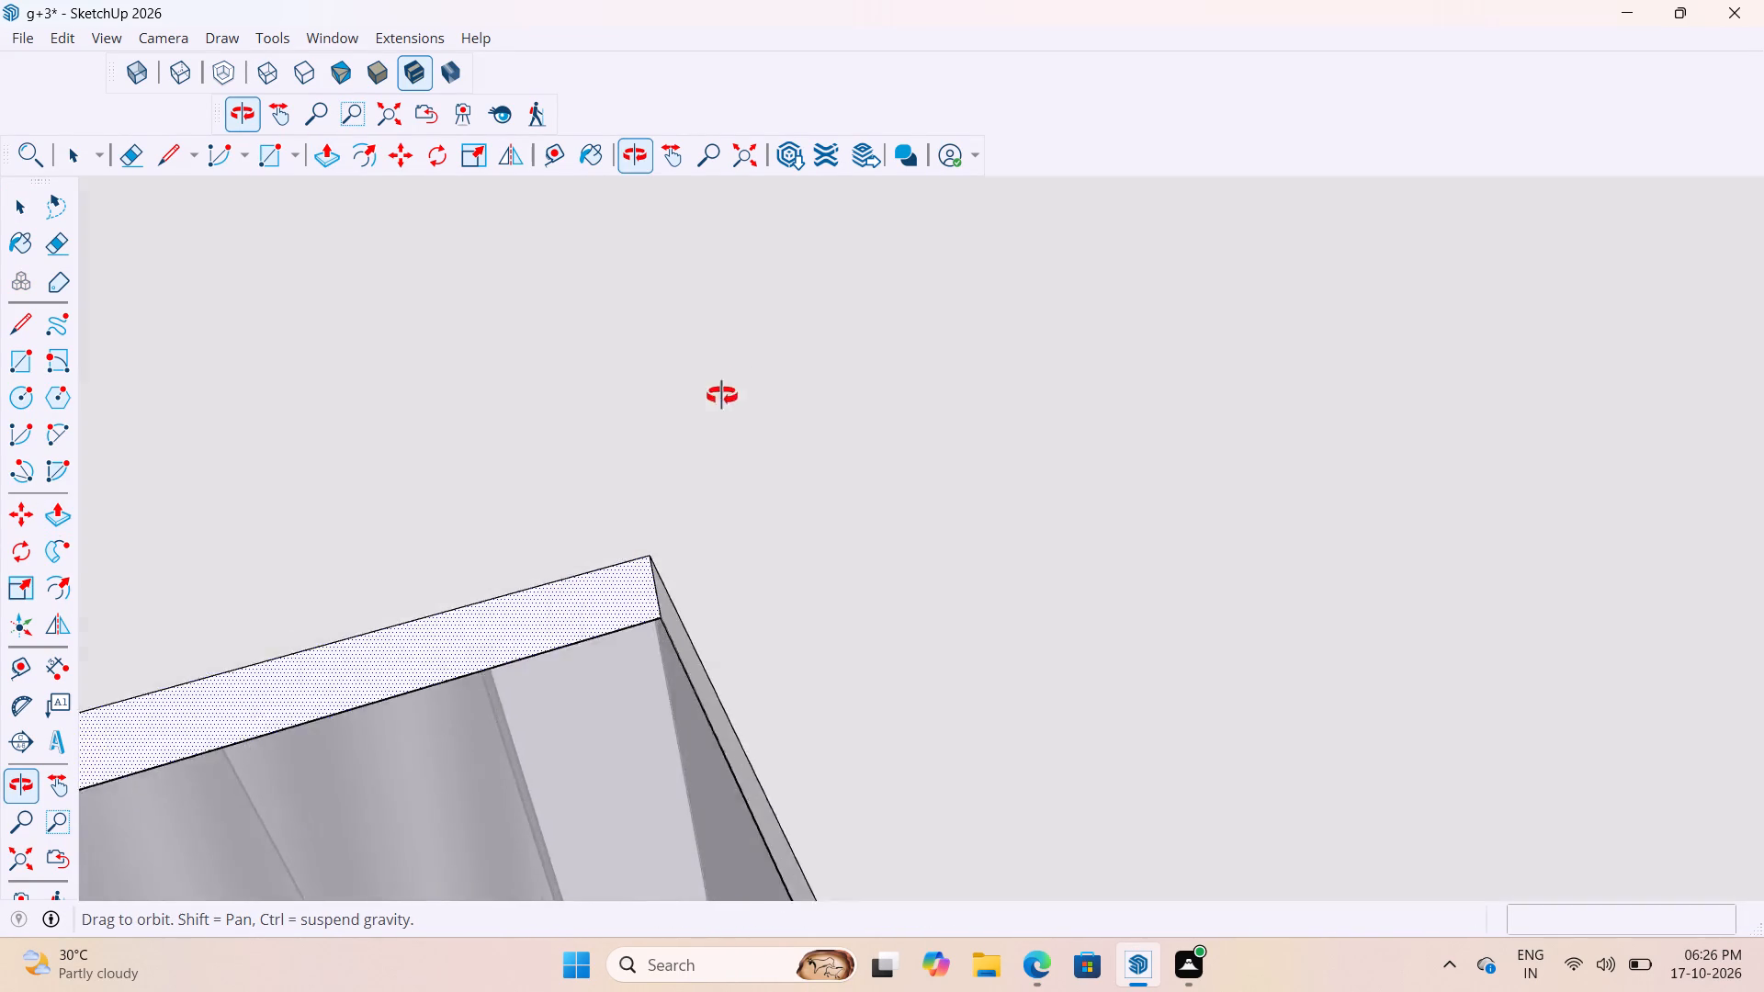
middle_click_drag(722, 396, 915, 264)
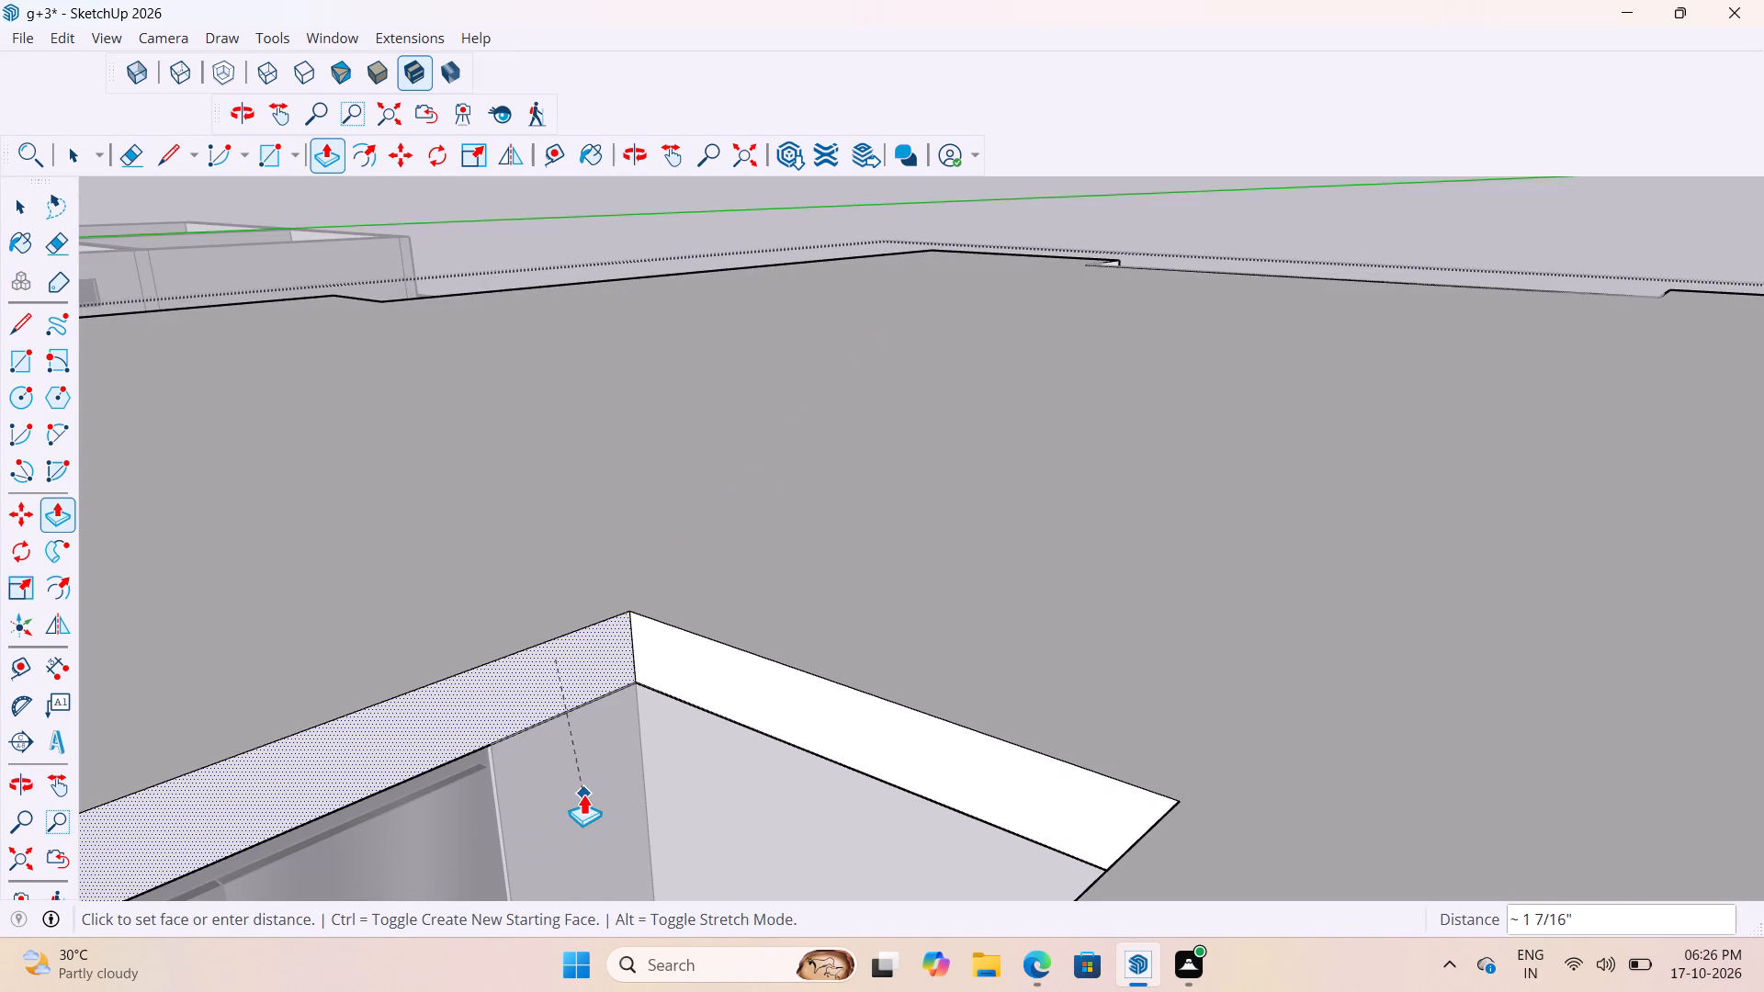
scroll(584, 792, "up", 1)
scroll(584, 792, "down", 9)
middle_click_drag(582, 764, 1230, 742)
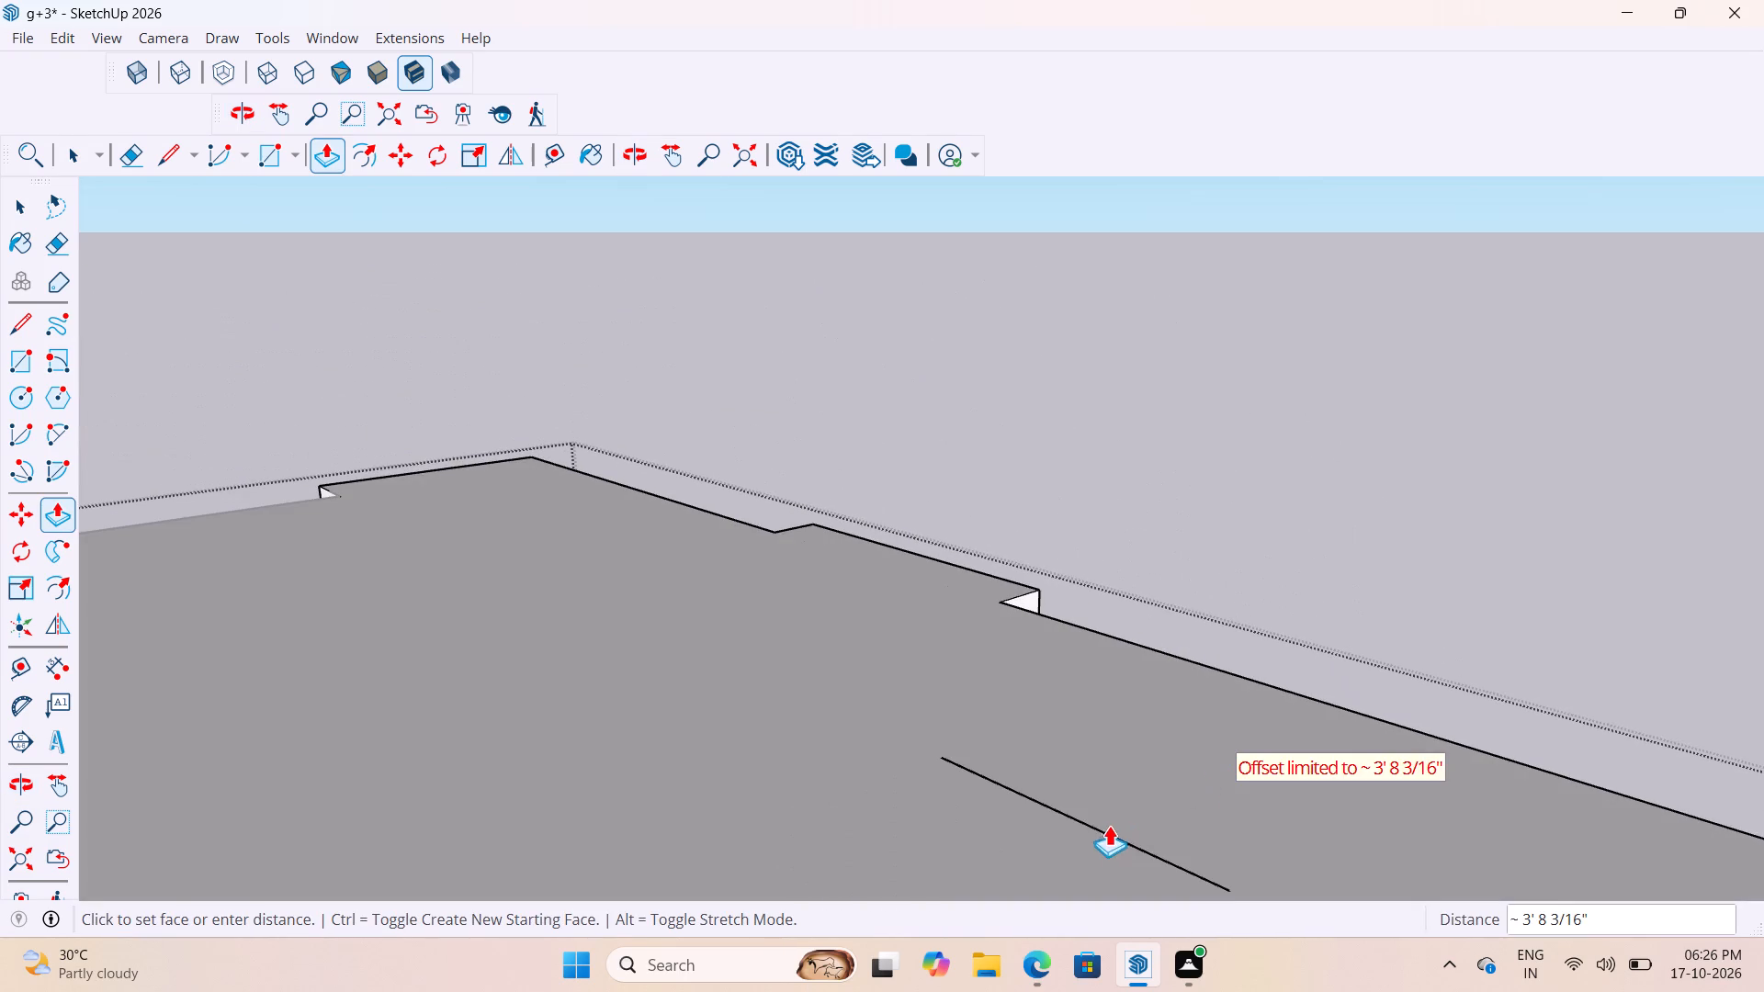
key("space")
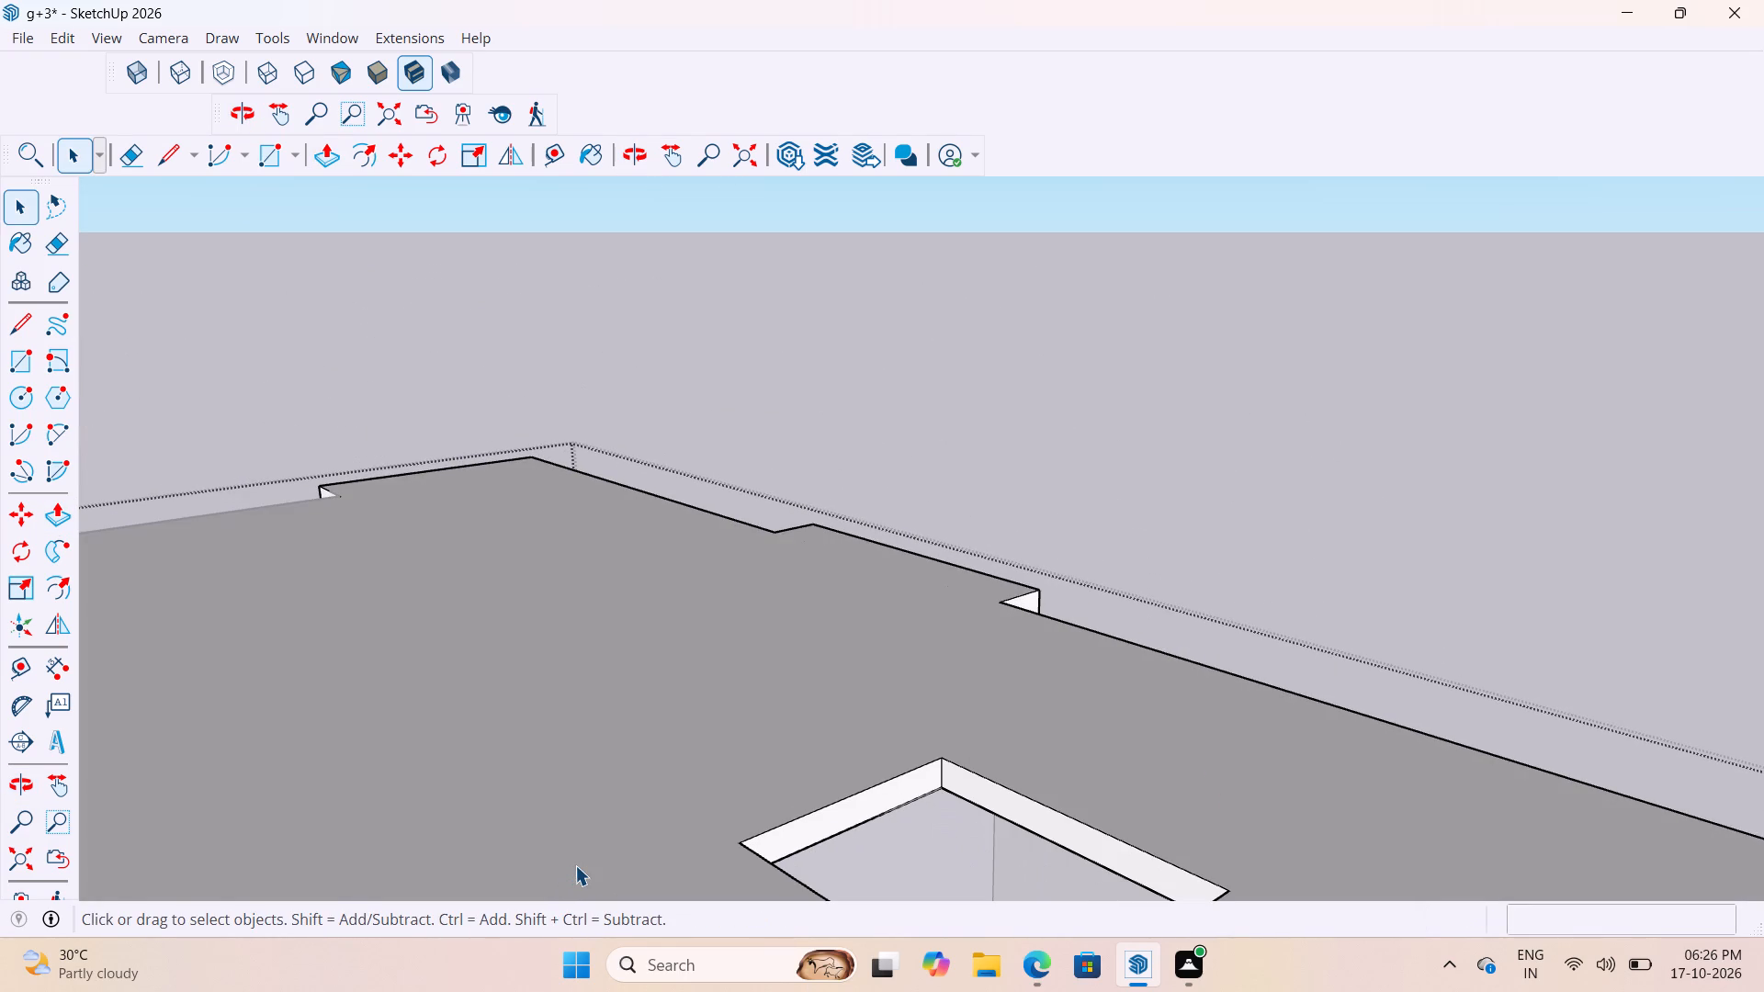
Push the remaining right side face of the roof opening about 1' 10" outward toward the shaft wall.
scroll(1001, 719, "up", 4)
key("p")
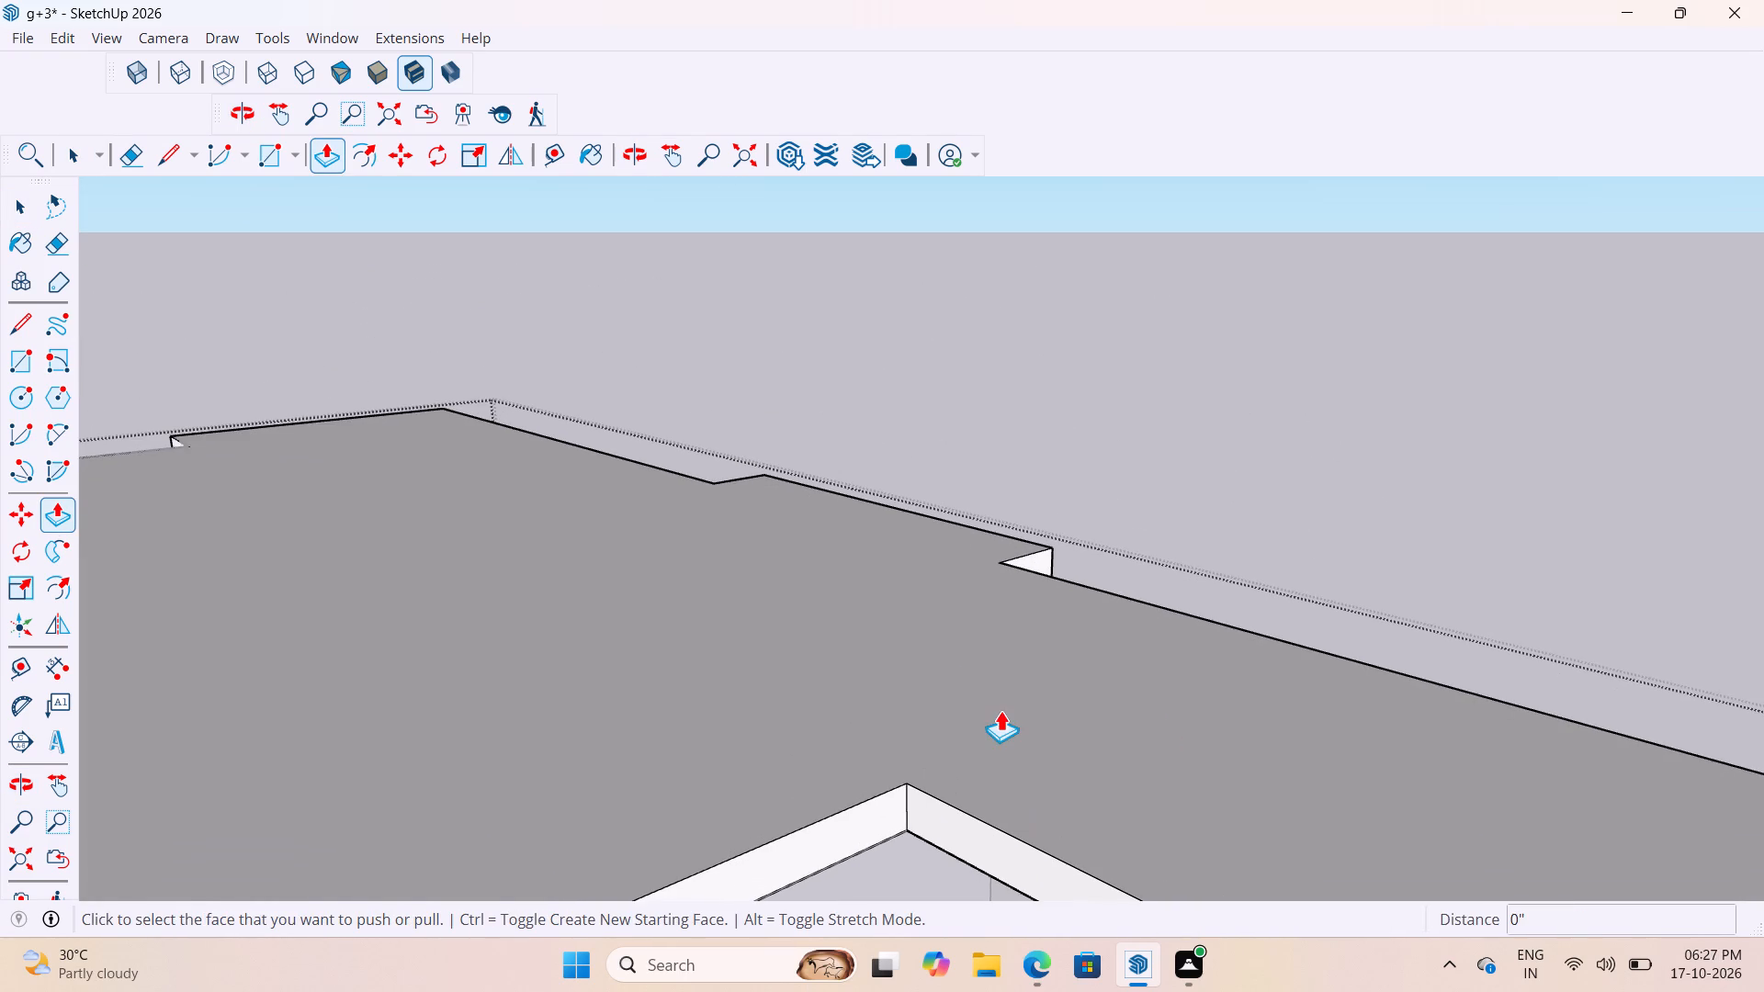
scroll(1012, 707, "down", 9)
scroll(1014, 788, "up", 10)
left_click(1098, 710)
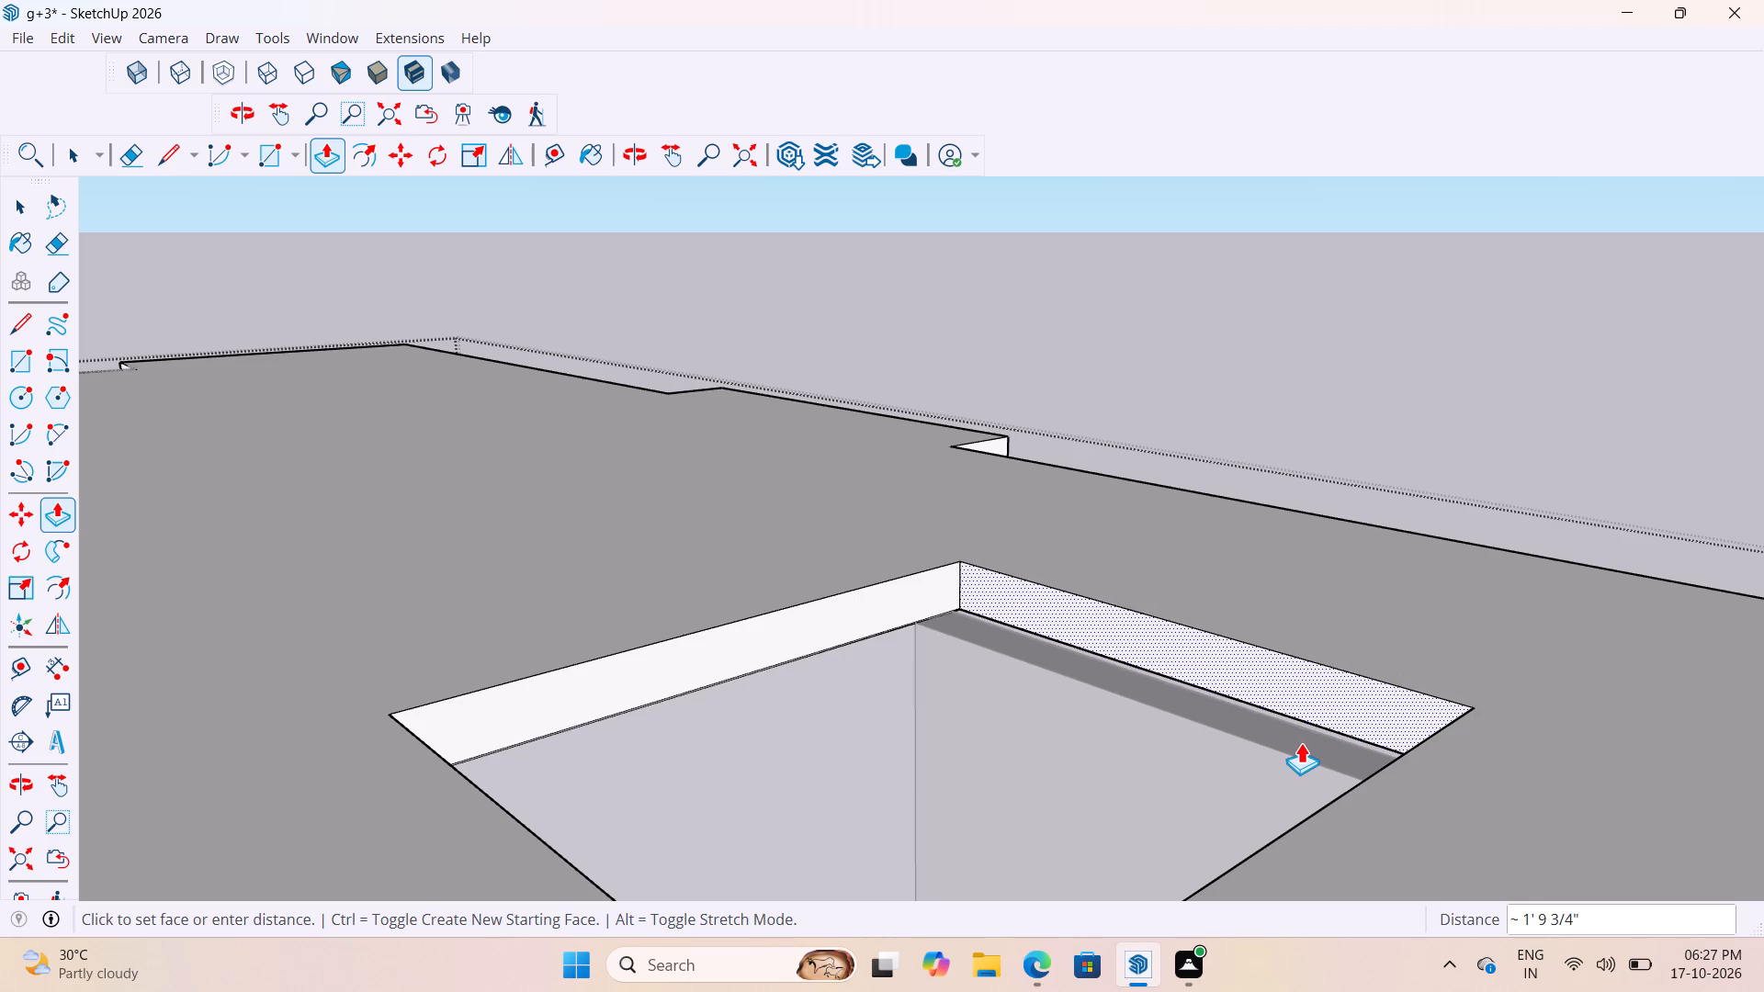
left_click(1295, 754)
scroll(1250, 724, "down", 8)
Adjust the opening's left side face by about 1 7/16" to align it with the shaft wall's edge below.
middle_click_drag(1193, 697, 687, 780)
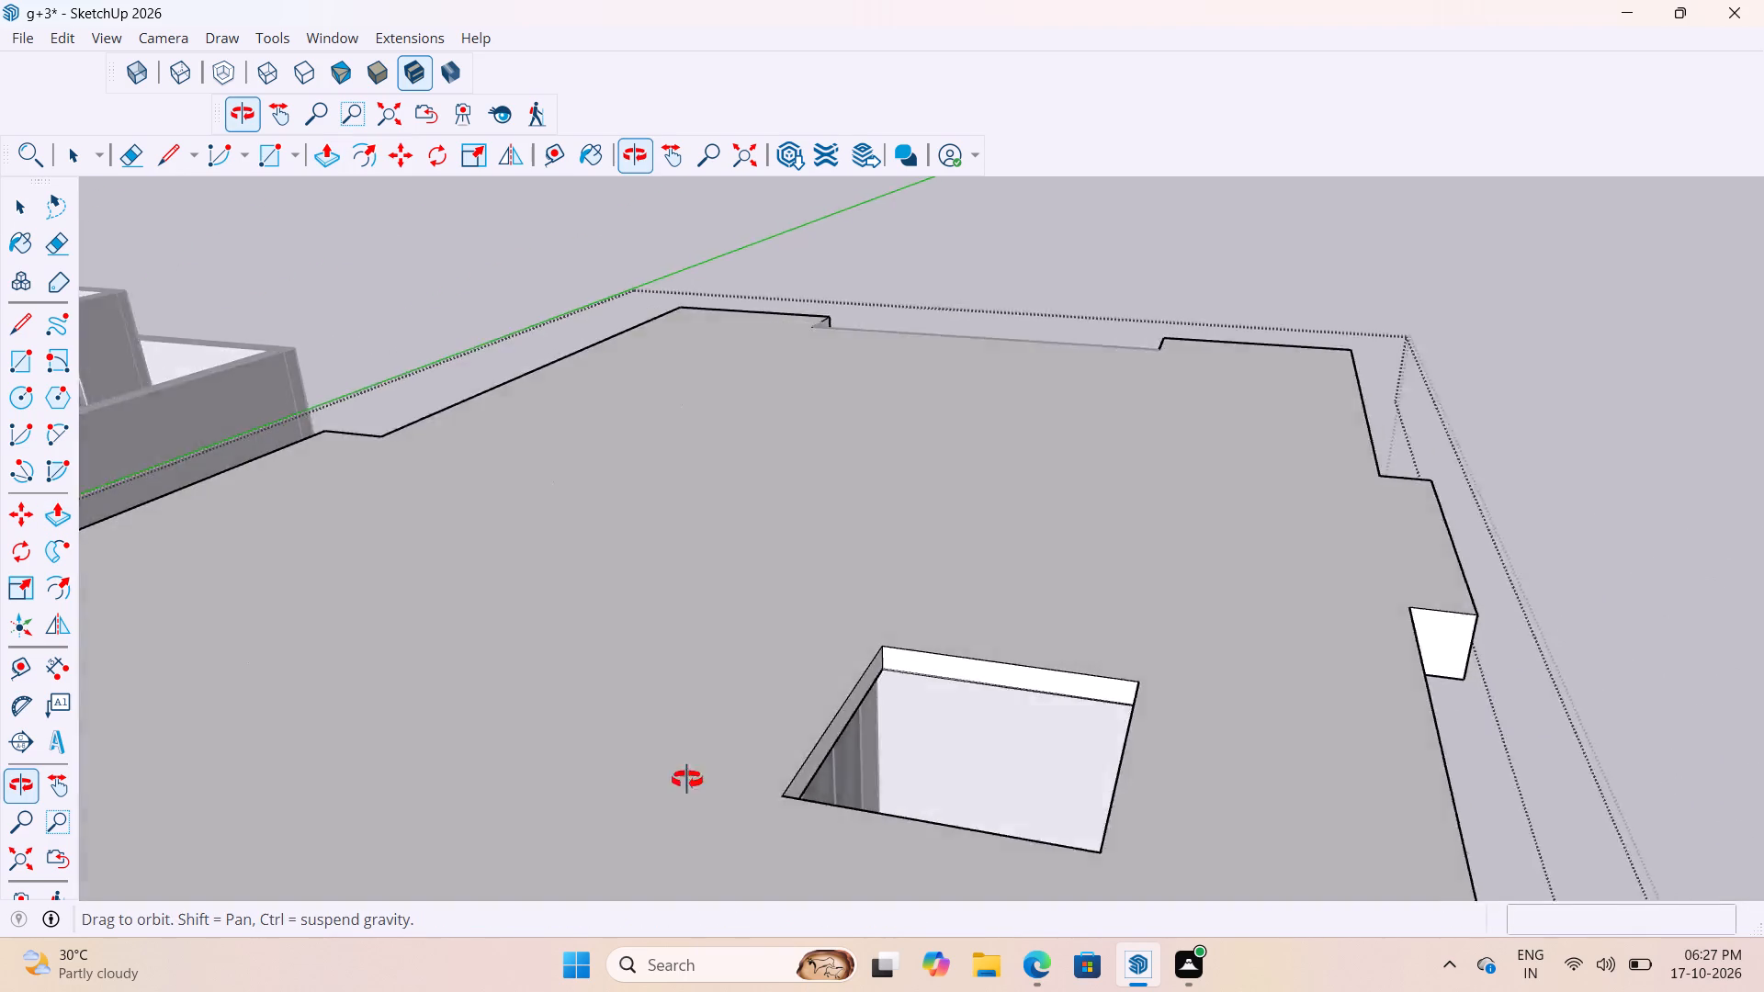
middle_click_drag(687, 780, 595, 811)
scroll(859, 777, "up", 11)
left_click(915, 457)
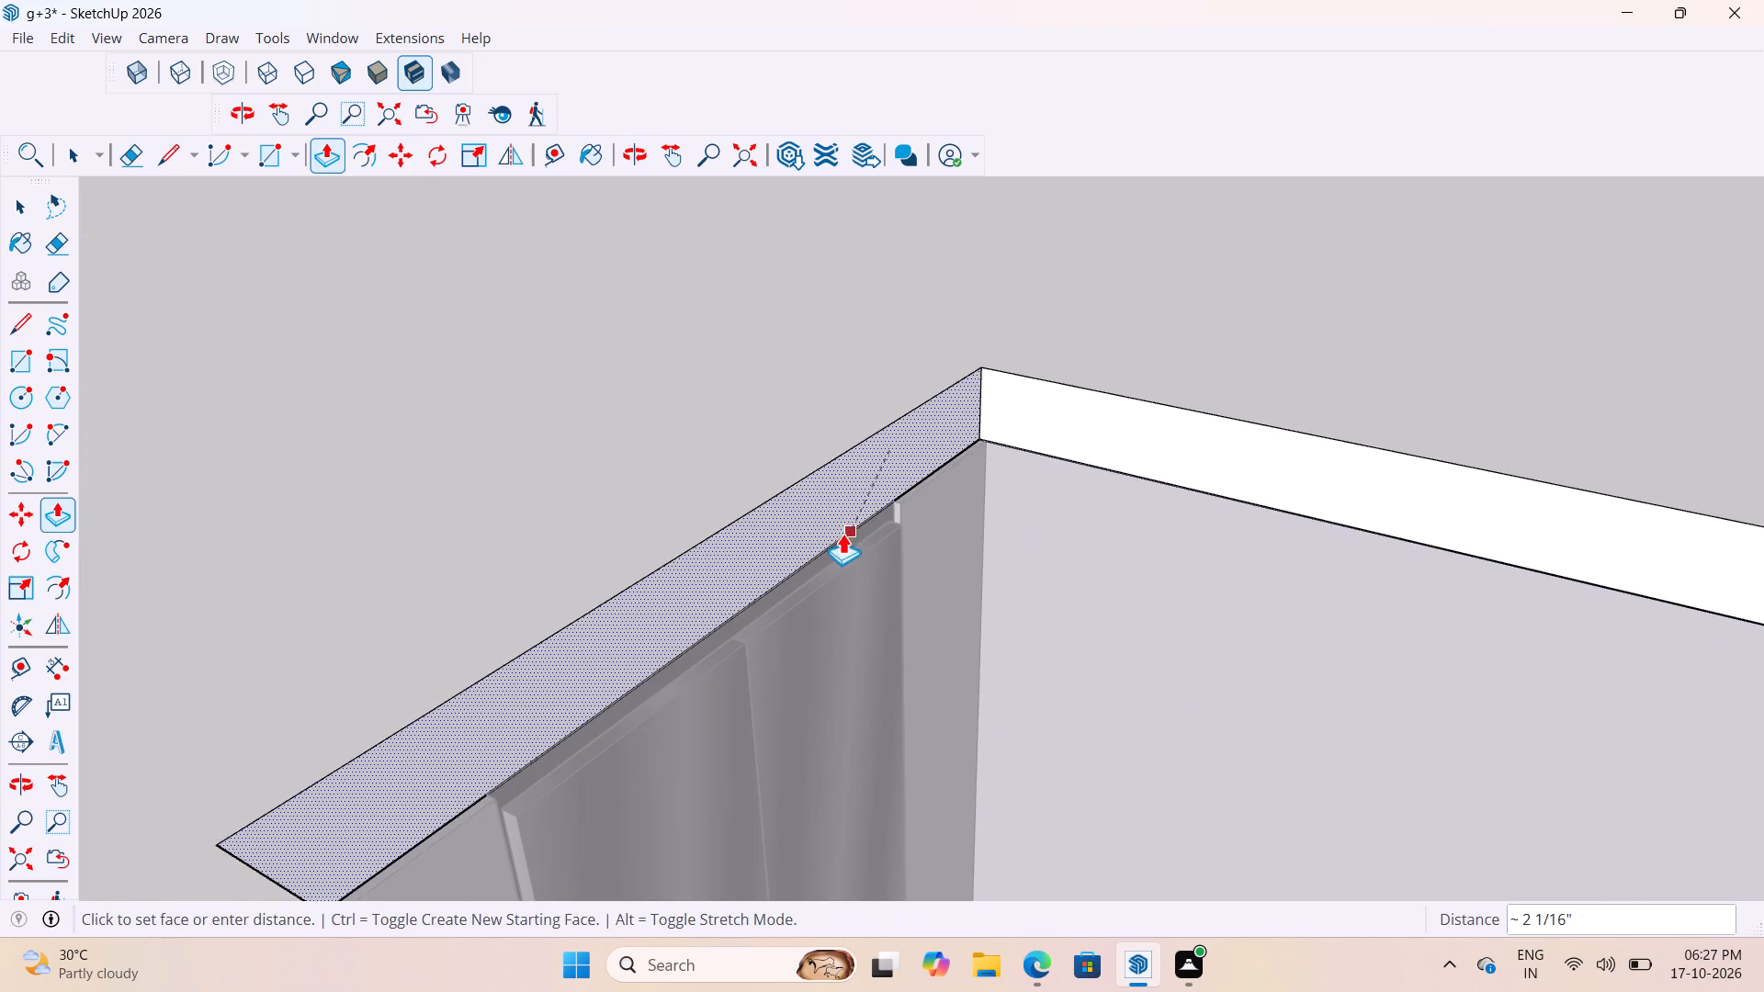
left_click(933, 556)
scroll(947, 560, "down", 11)
middle_click_drag(975, 615, 808, 760)
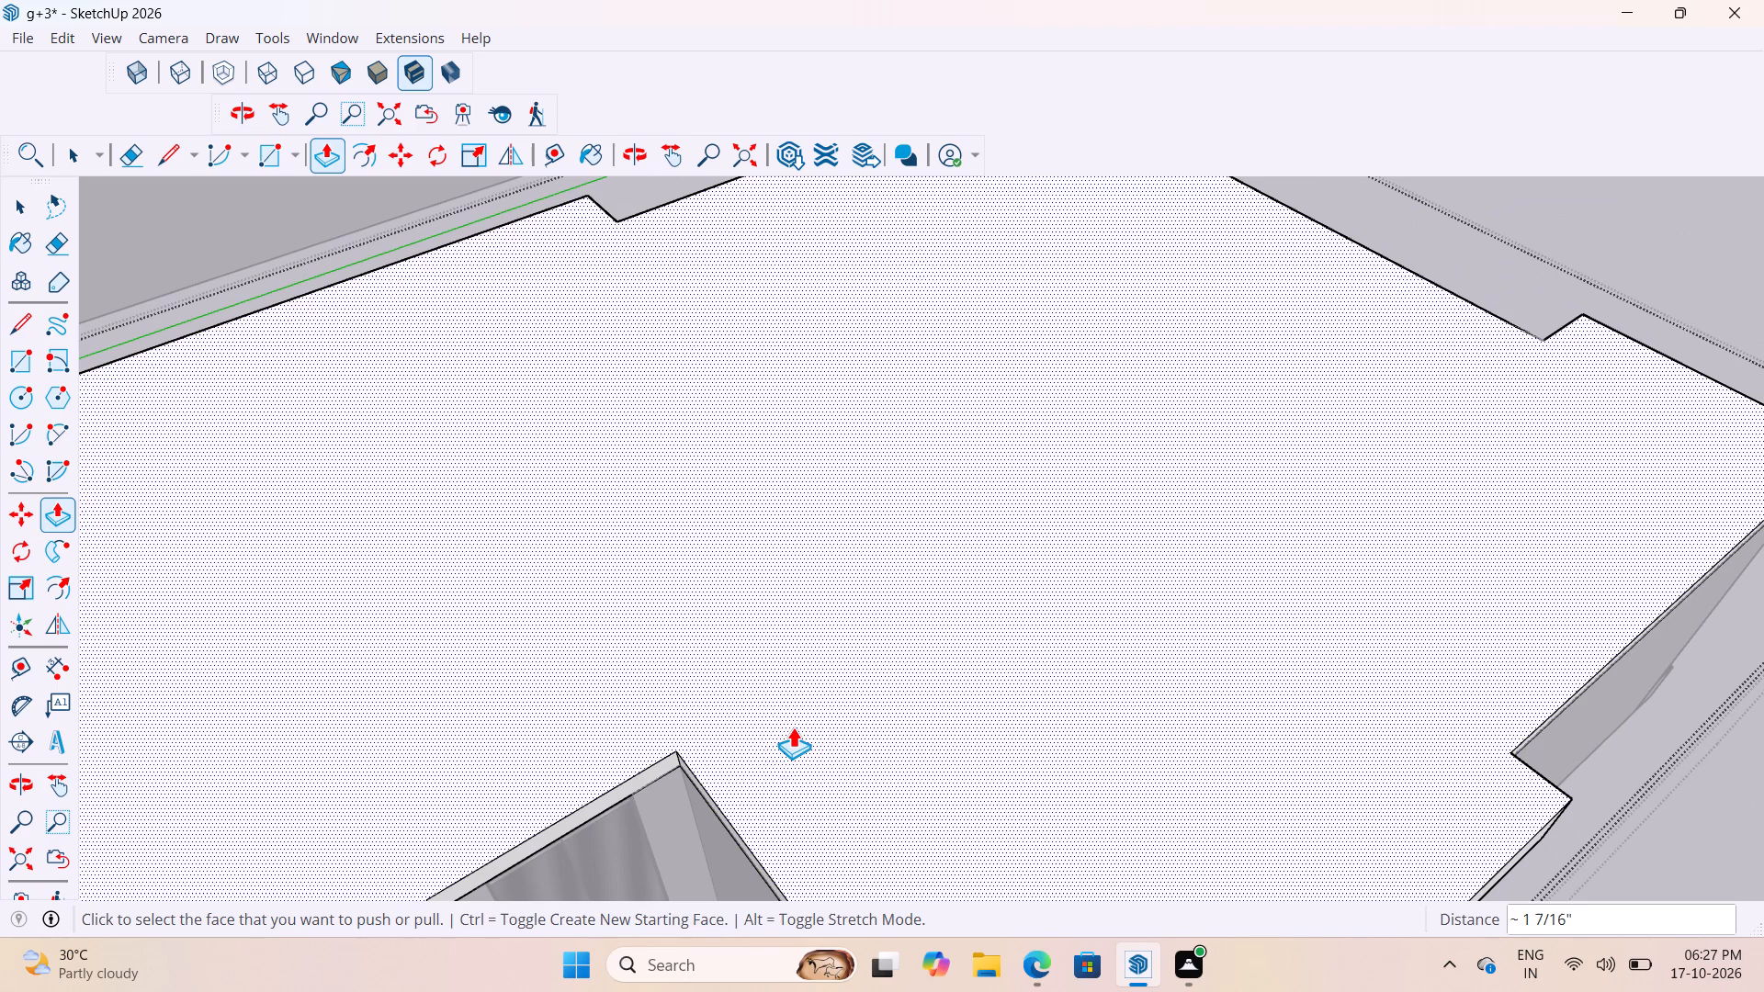
key("space")
Leave the roof group and return to the enclosing roofed-floor group.
scroll(1213, 554, "down", 11)
left_click_drag(1451, 727, 1451, 737)
scroll(1213, 446, "down", 3)
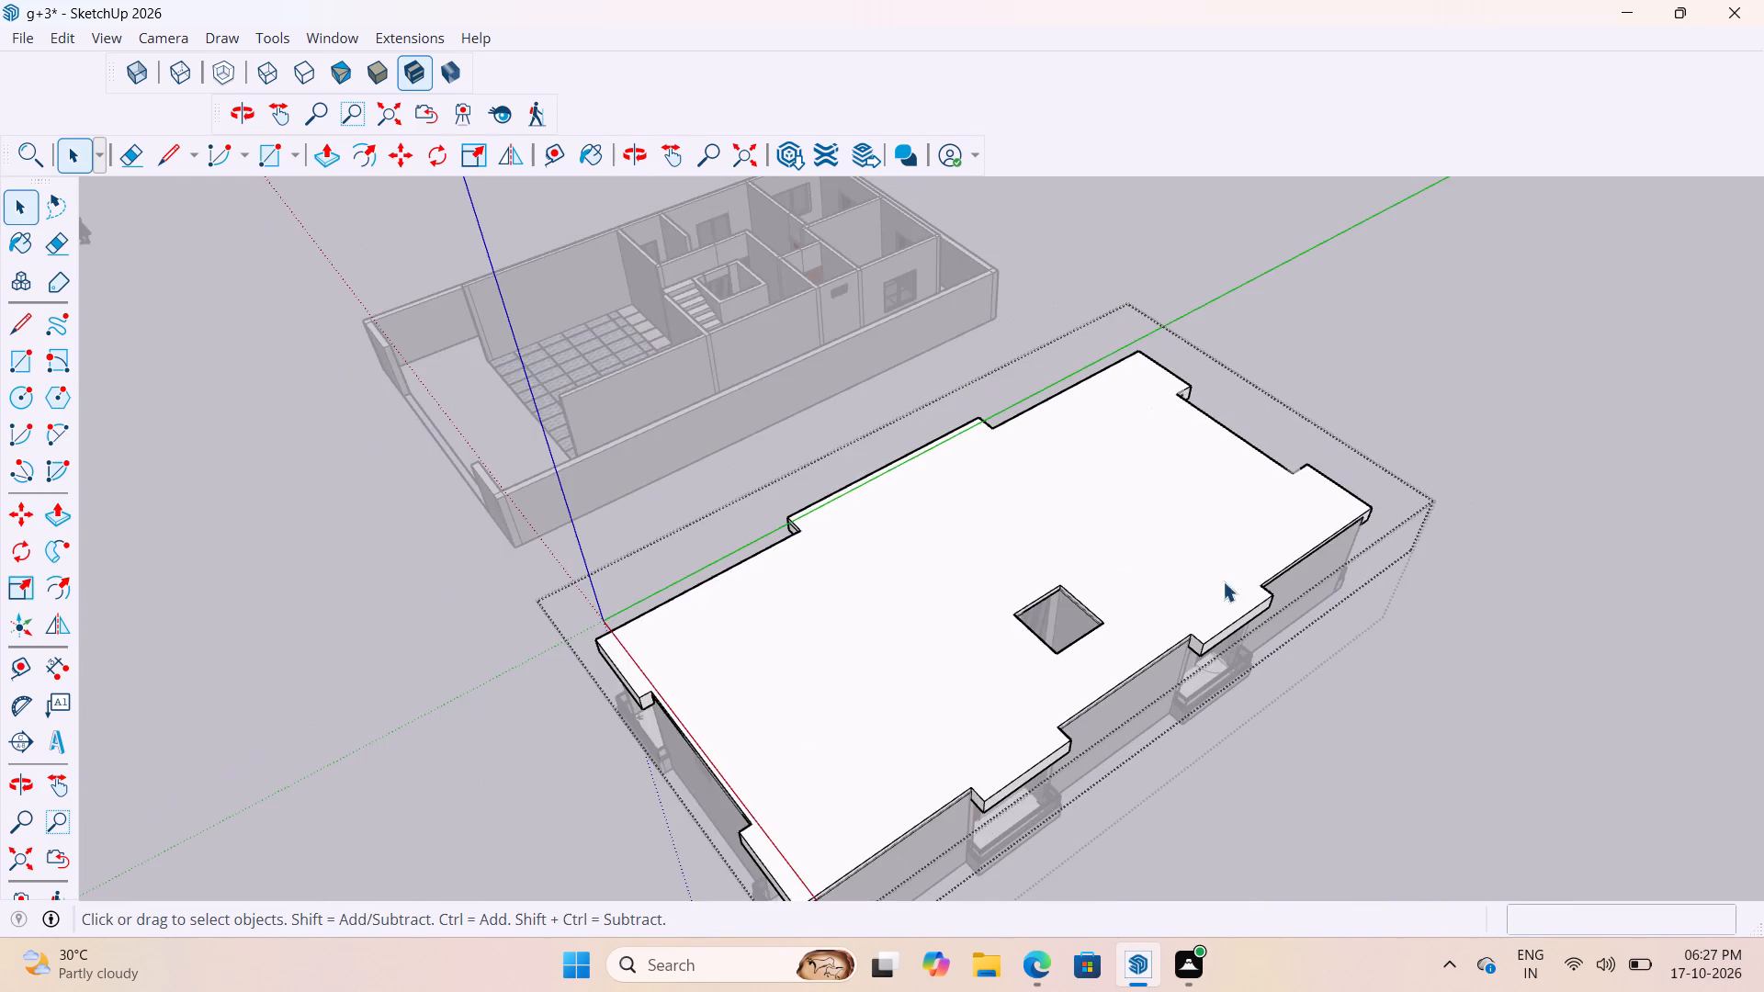
scroll(1223, 581, "down", 2)
left_click_drag(1434, 409, 1453, 432)
left_click(1497, 340)
left_click_drag(1496, 344, 1509, 350)
left_click(1519, 366)
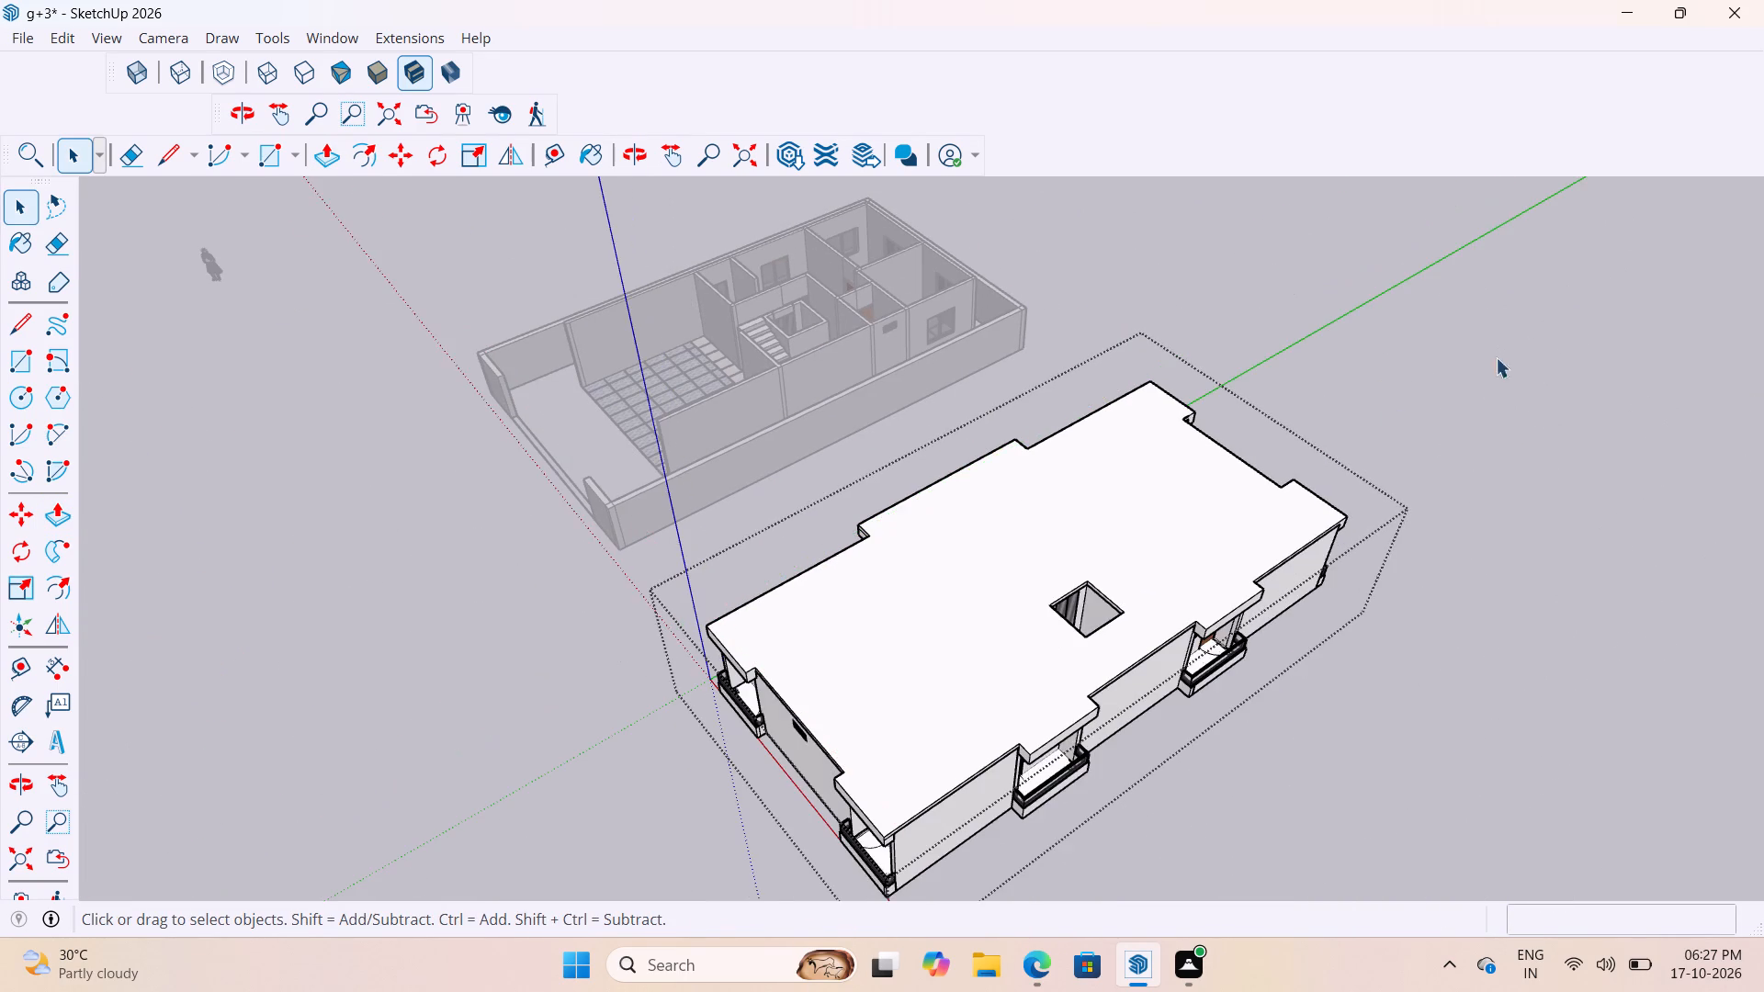
left_click_drag(1505, 362, 1524, 386)
Check the enlarged roof opening from above and leave the roofed-floor group.
scroll(1198, 523, "down", 5)
scroll(1154, 596, "up", 4)
middle_click_drag(1121, 560, 1274, 687)
scroll(1258, 626, "up", 11)
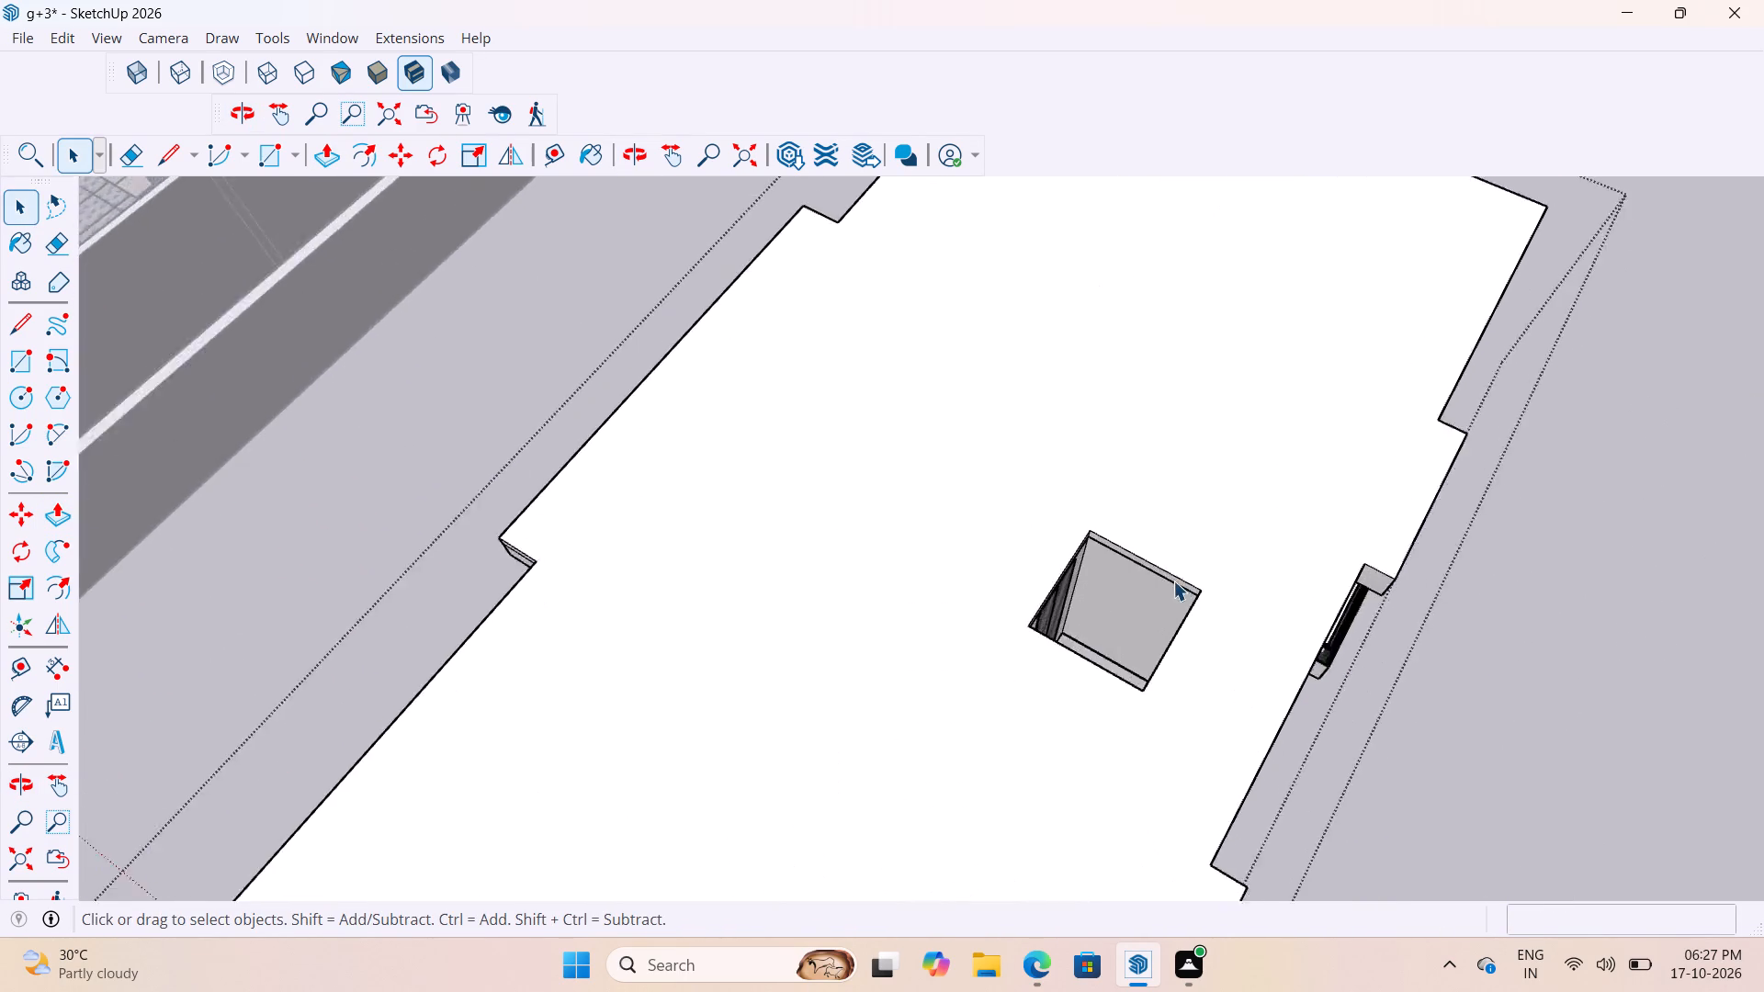
scroll(1173, 581, "up", 2)
middle_click_drag(1088, 650, 1170, 755)
scroll(1118, 693, "up", 1)
scroll(906, 617, "down", 16)
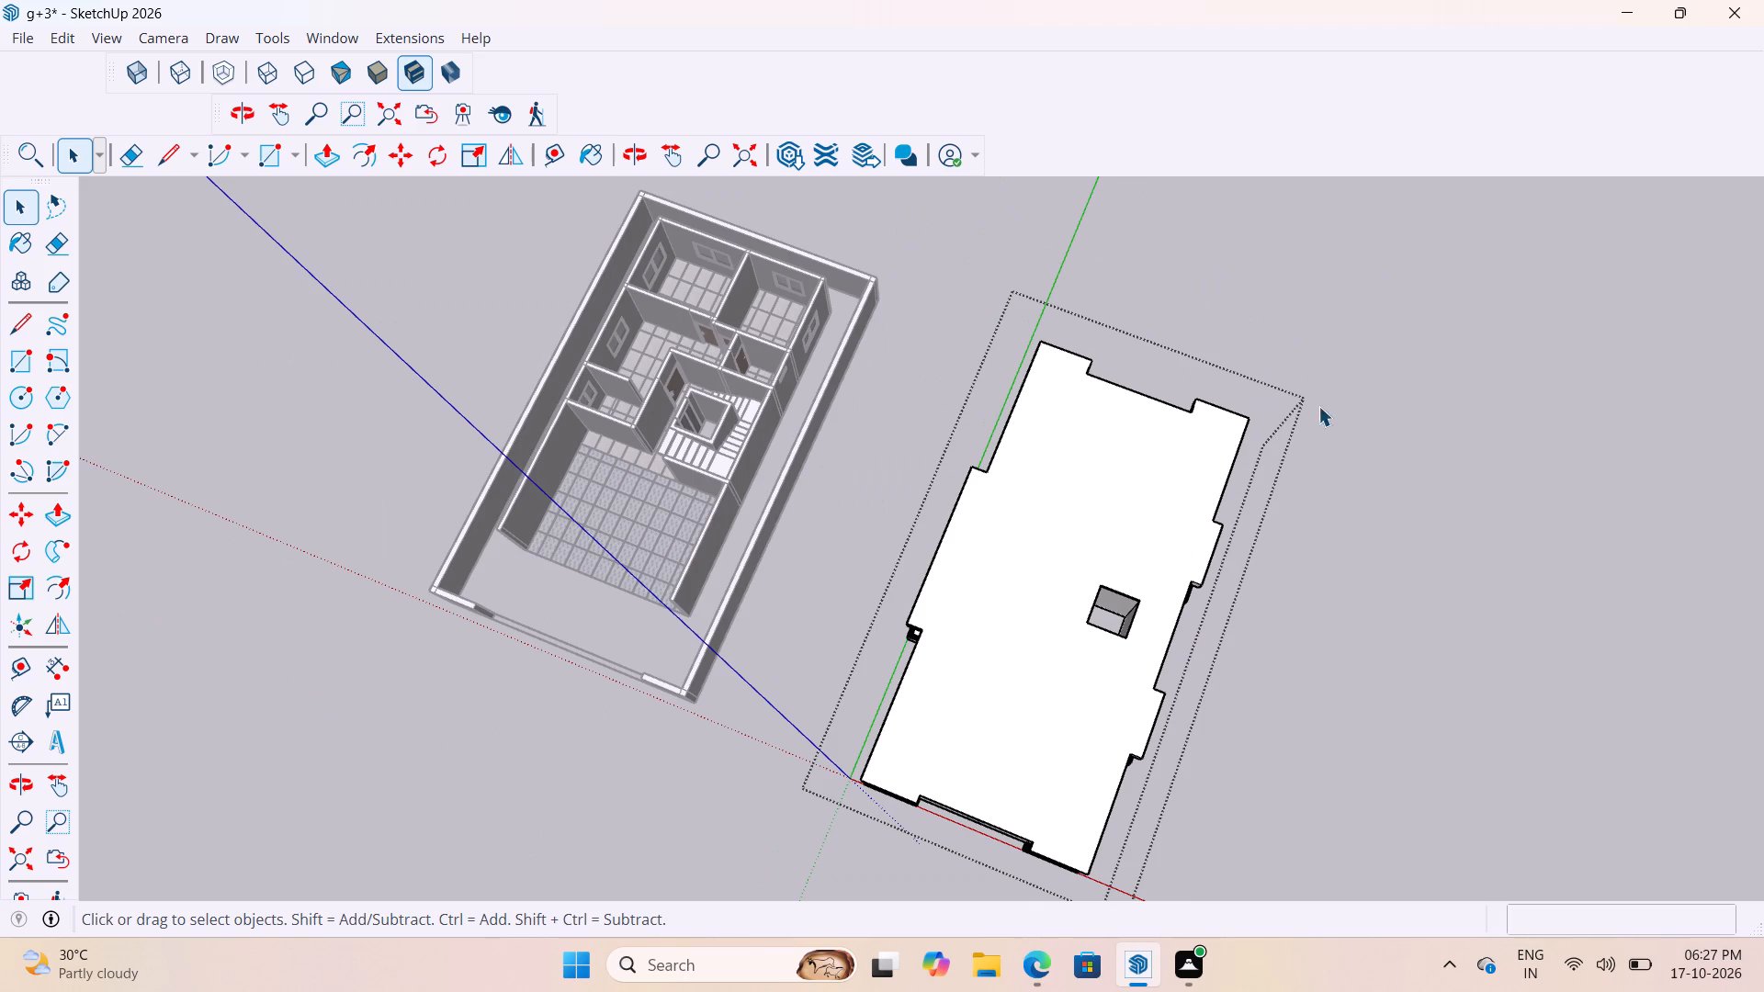
left_click_drag(1384, 334, 1401, 339)
scroll(1395, 320, "down", 1)
left_click(1363, 382)
left_click_drag(1395, 356, 1403, 351)
scroll(997, 525, "down", 8)
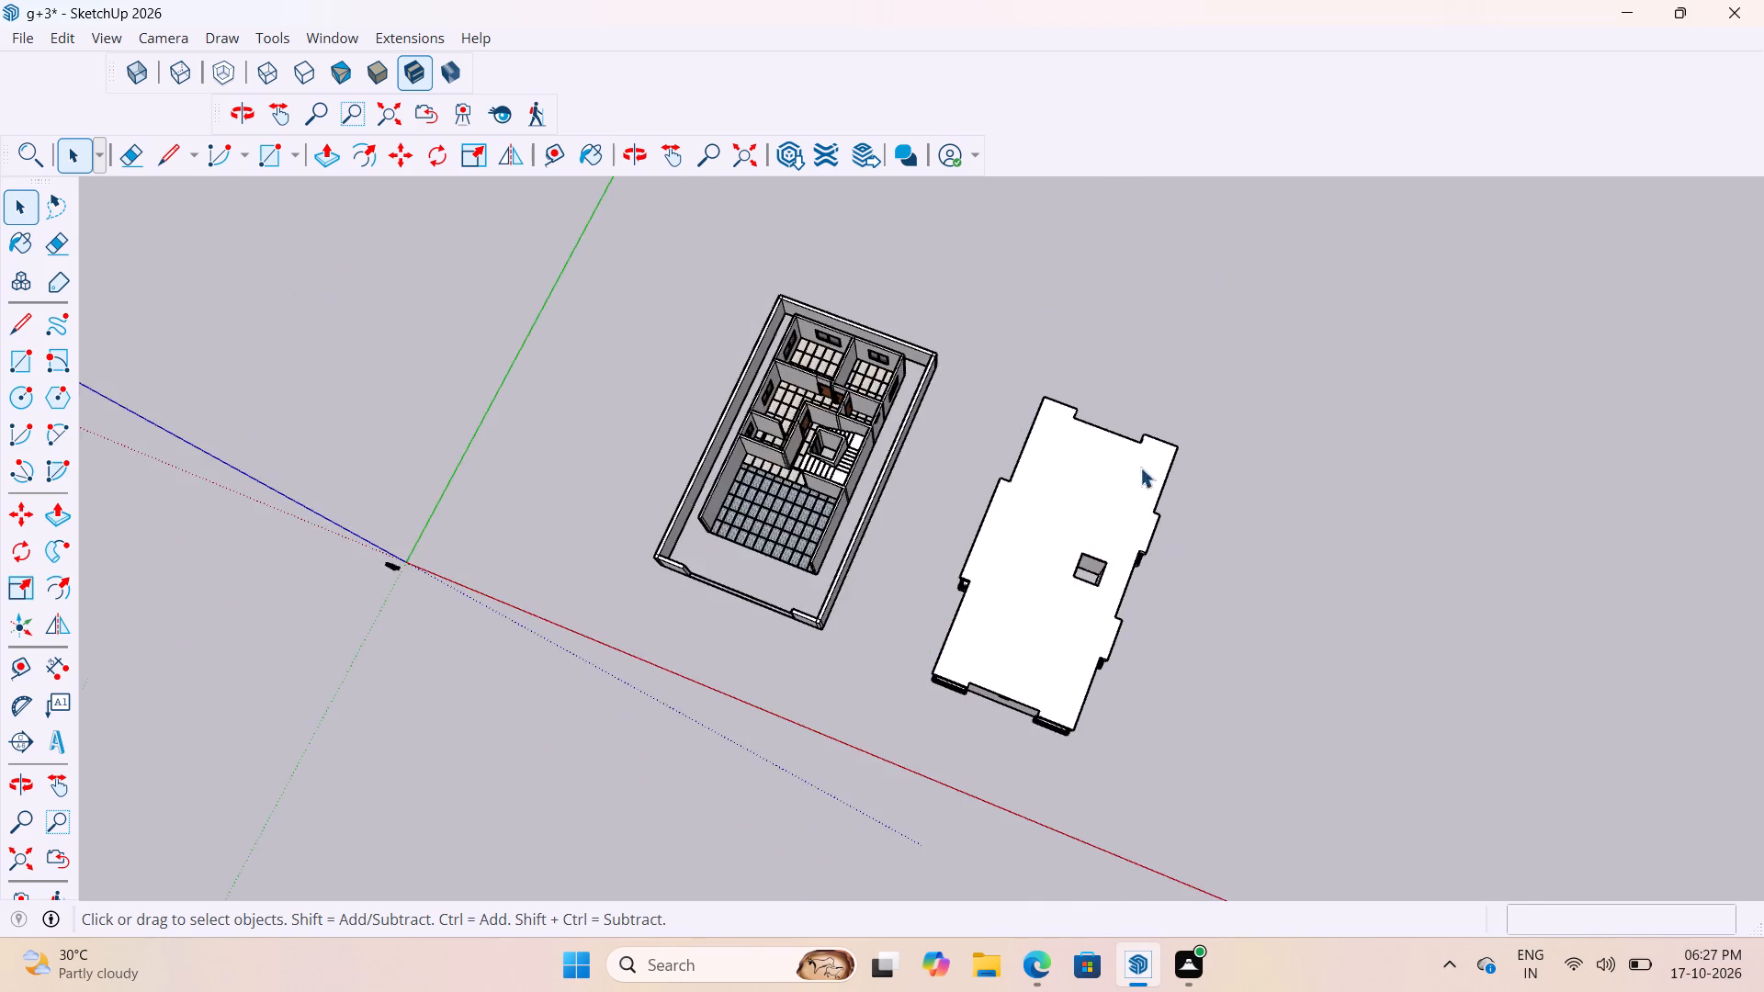
Select the entire walled ground floor, including its boundary wall, and make it a single group.
scroll(1140, 468, "down", 2)
middle_click_drag(1153, 543, 1317, 455)
scroll(1018, 461, "up", 8)
scroll(1469, 361, "down", 5)
scroll(1067, 401, "up", 4)
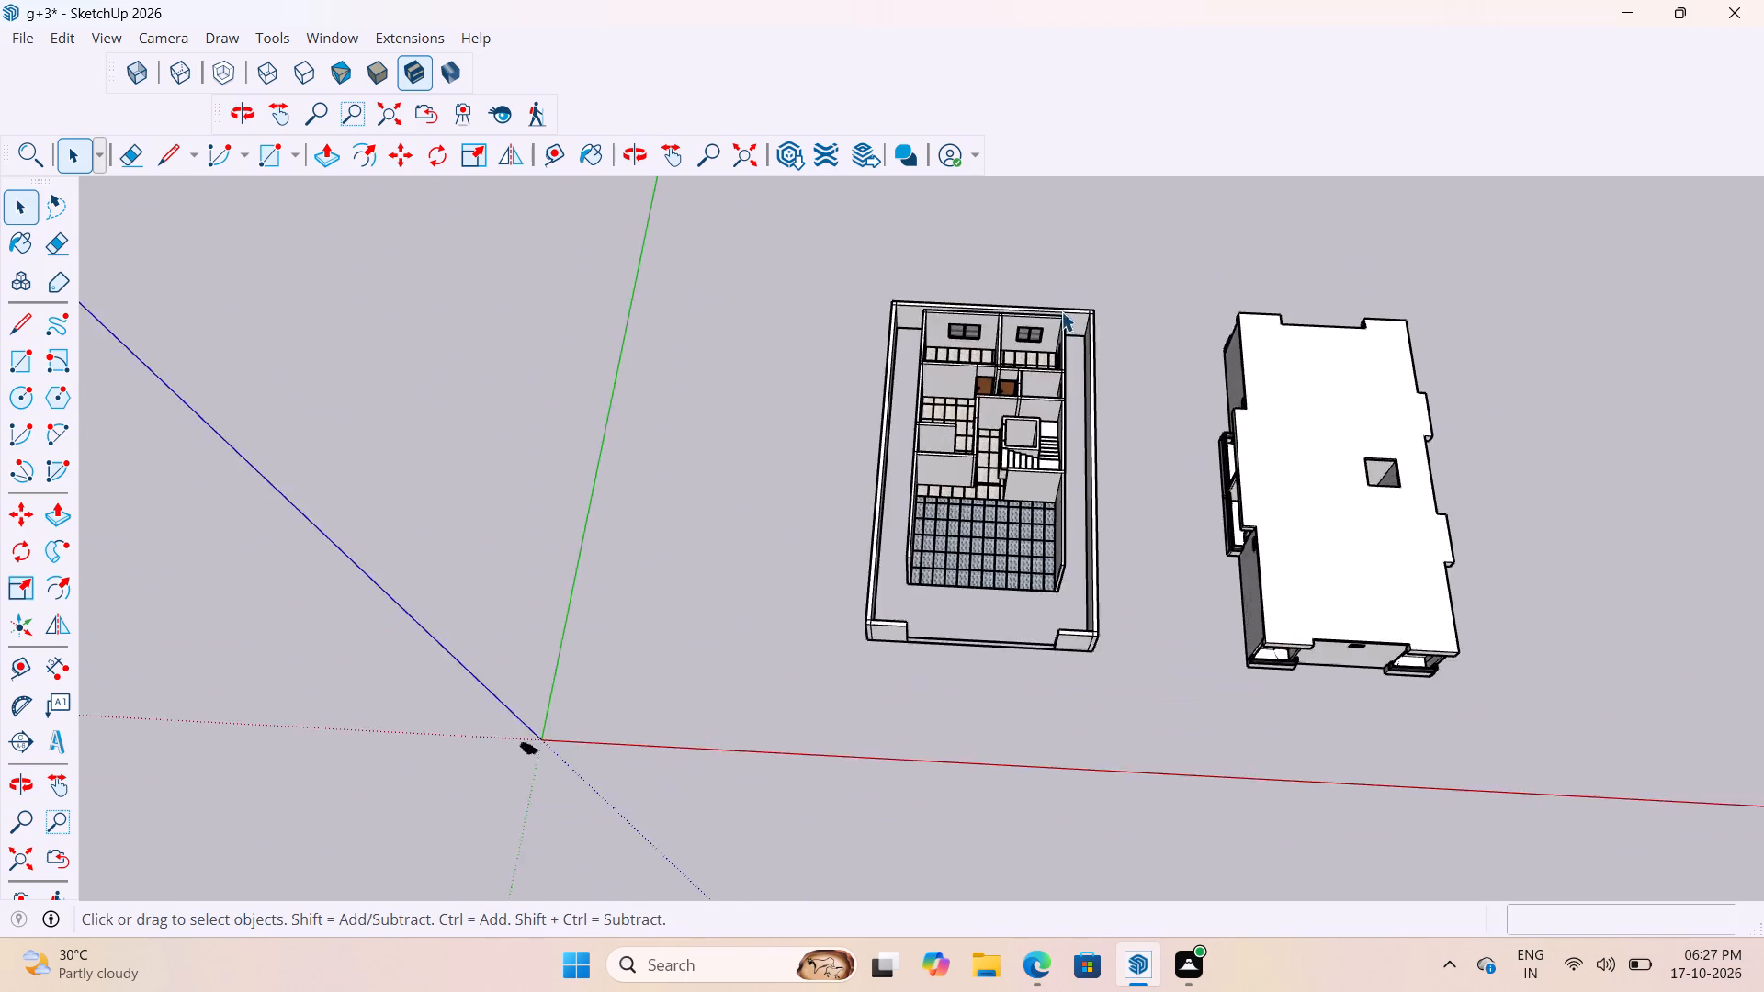
scroll(1061, 311, "up", 2)
scroll(1064, 305, "down", 9)
left_click_drag(911, 286, 1093, 501)
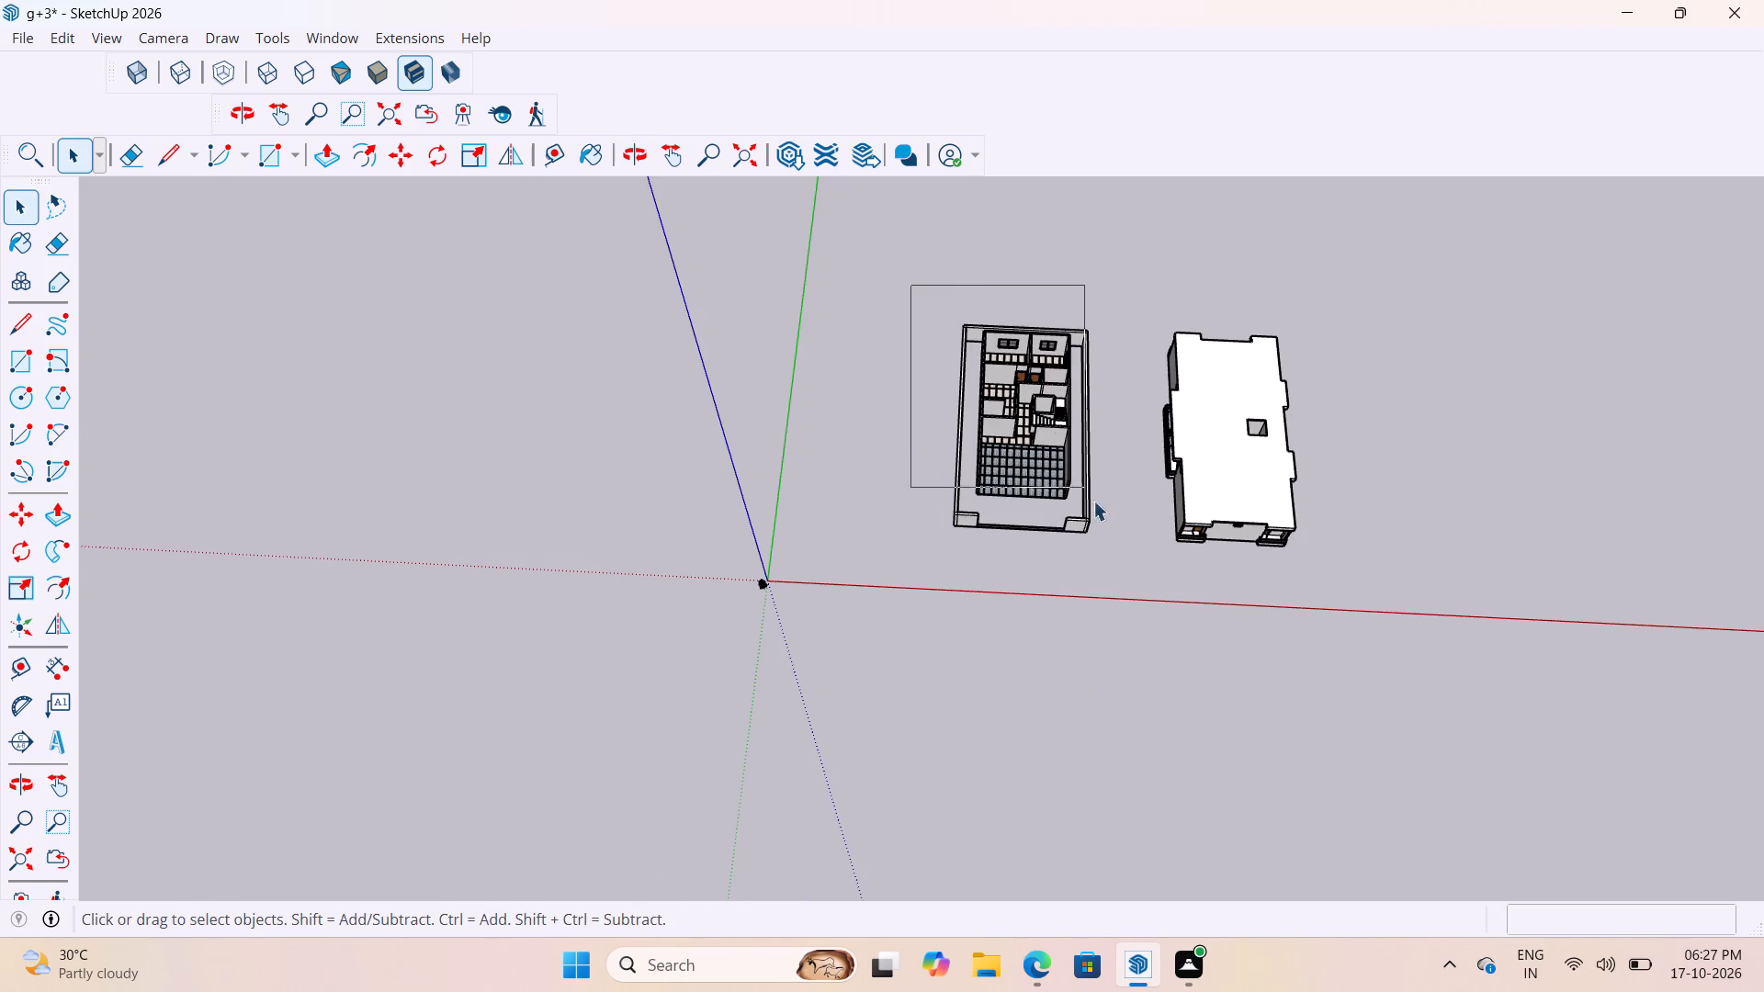
left_click_drag(1093, 501, 1122, 548)
right_click(1044, 432)
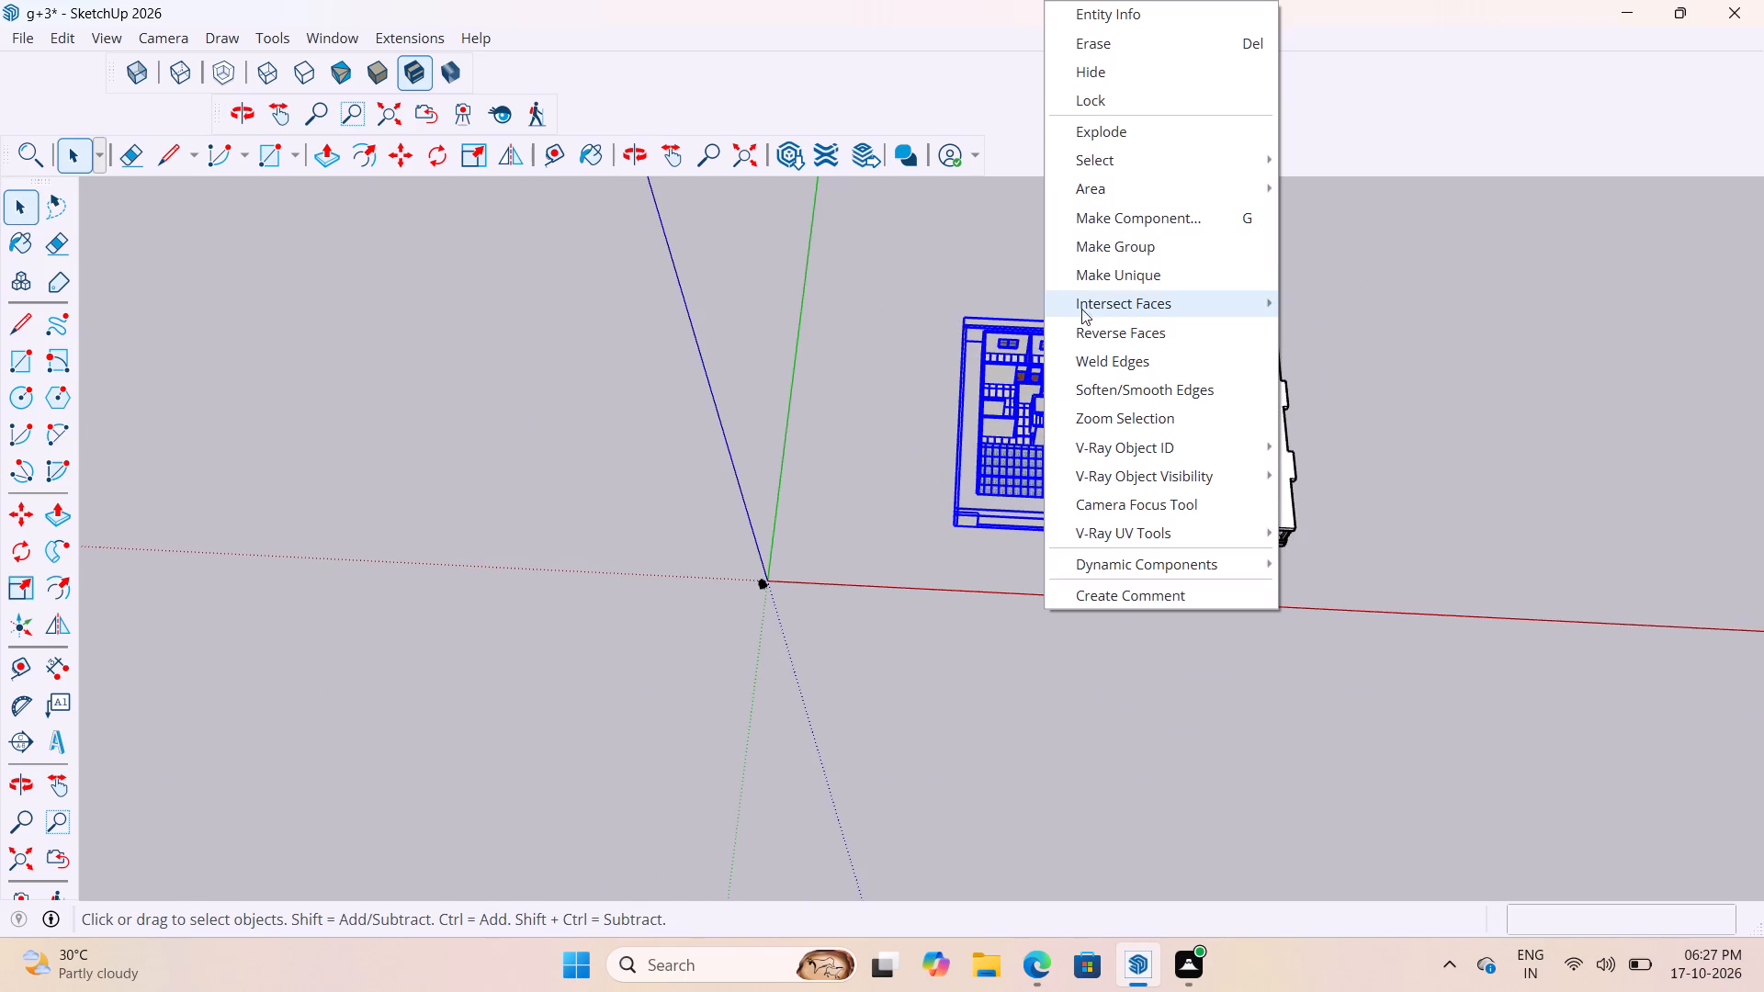
left_click(1128, 255)
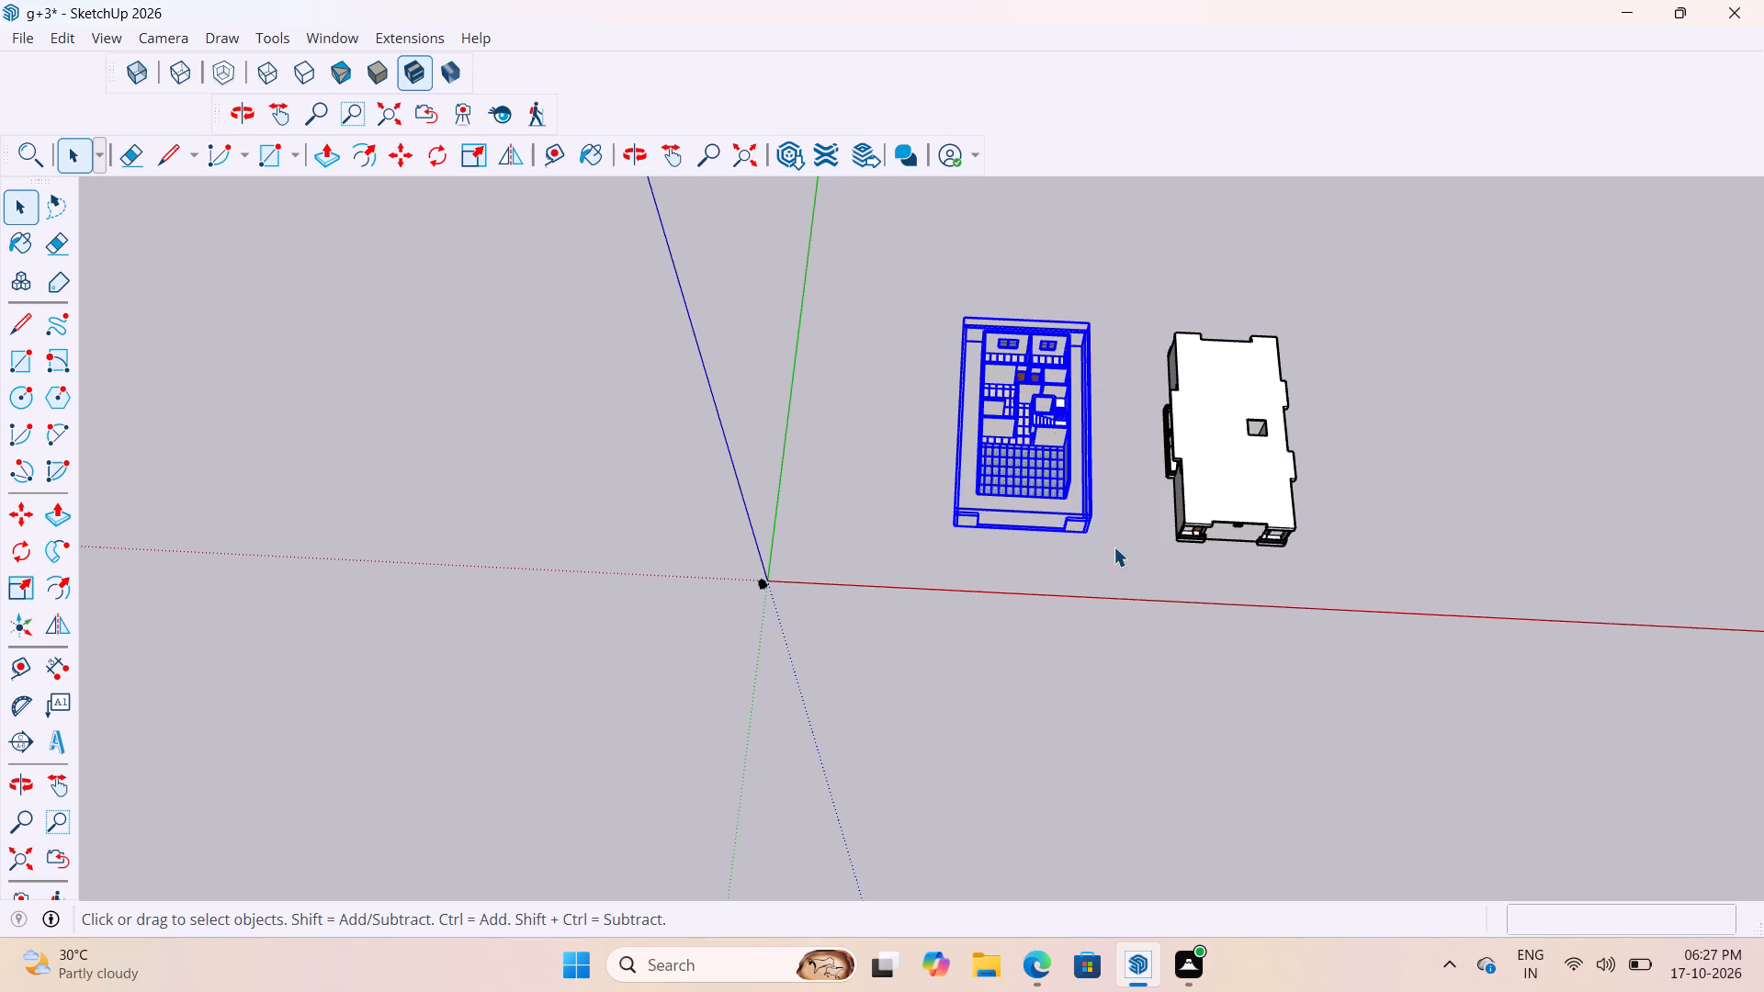
left_click(1118, 547)
Examine the roofed floor's balcony front and the floor plan on its underside.
scroll(1267, 508, "up", 6)
left_click(1272, 523)
scroll(1279, 575, "up", 5)
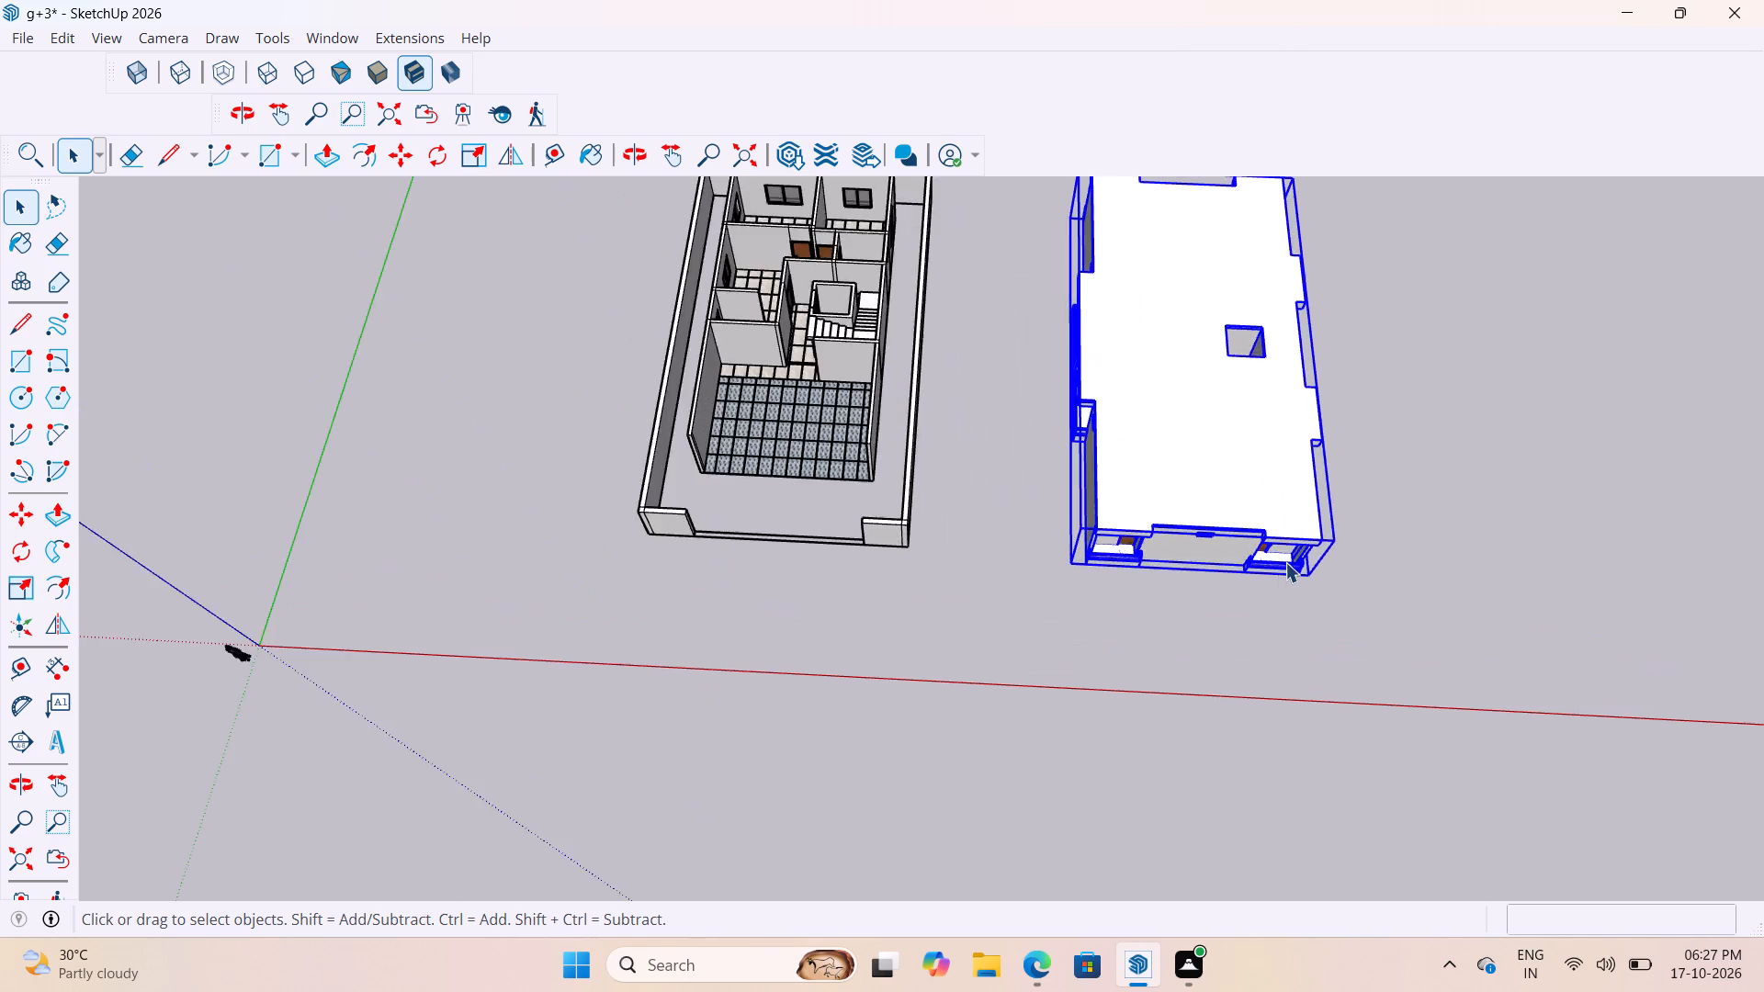
scroll(1285, 562, "up", 2)
middle_click_drag(1303, 505, 1303, 357)
scroll(1081, 530, "up", 6)
middle_click_drag(1095, 538, 1136, 417)
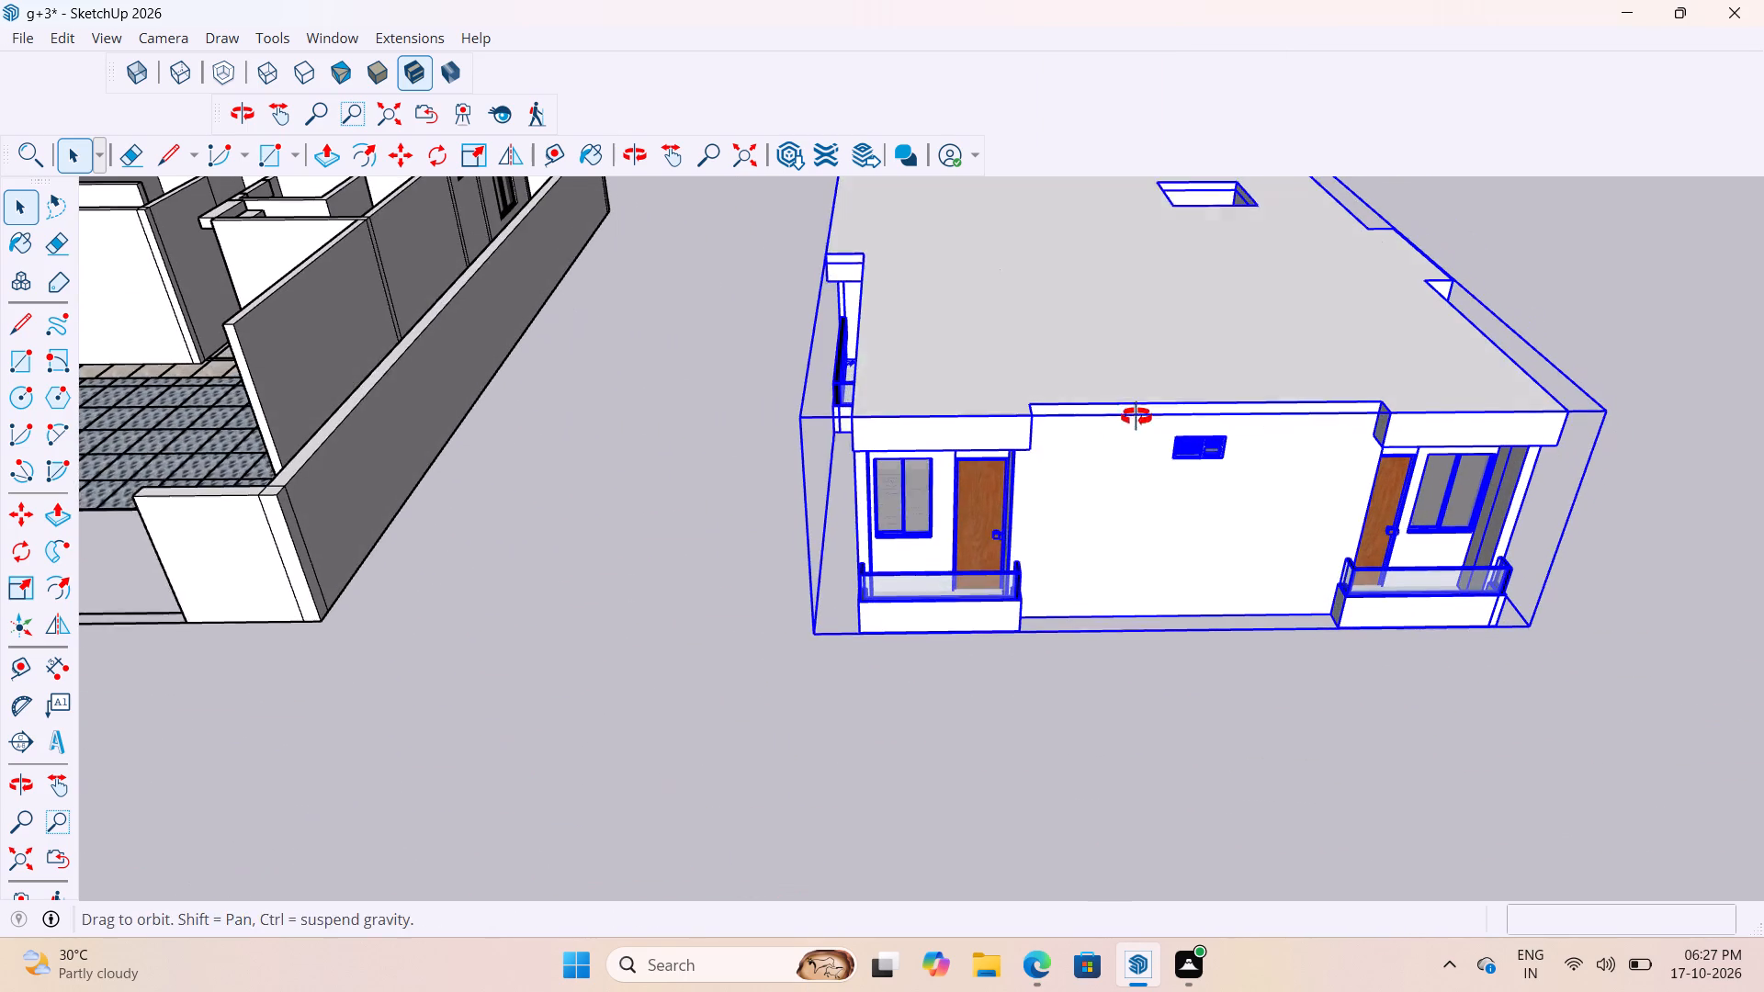
middle_click_drag(1136, 417, 1136, 416)
scroll(1277, 576, "up", 2)
middle_click_drag(1285, 513, 1294, 389)
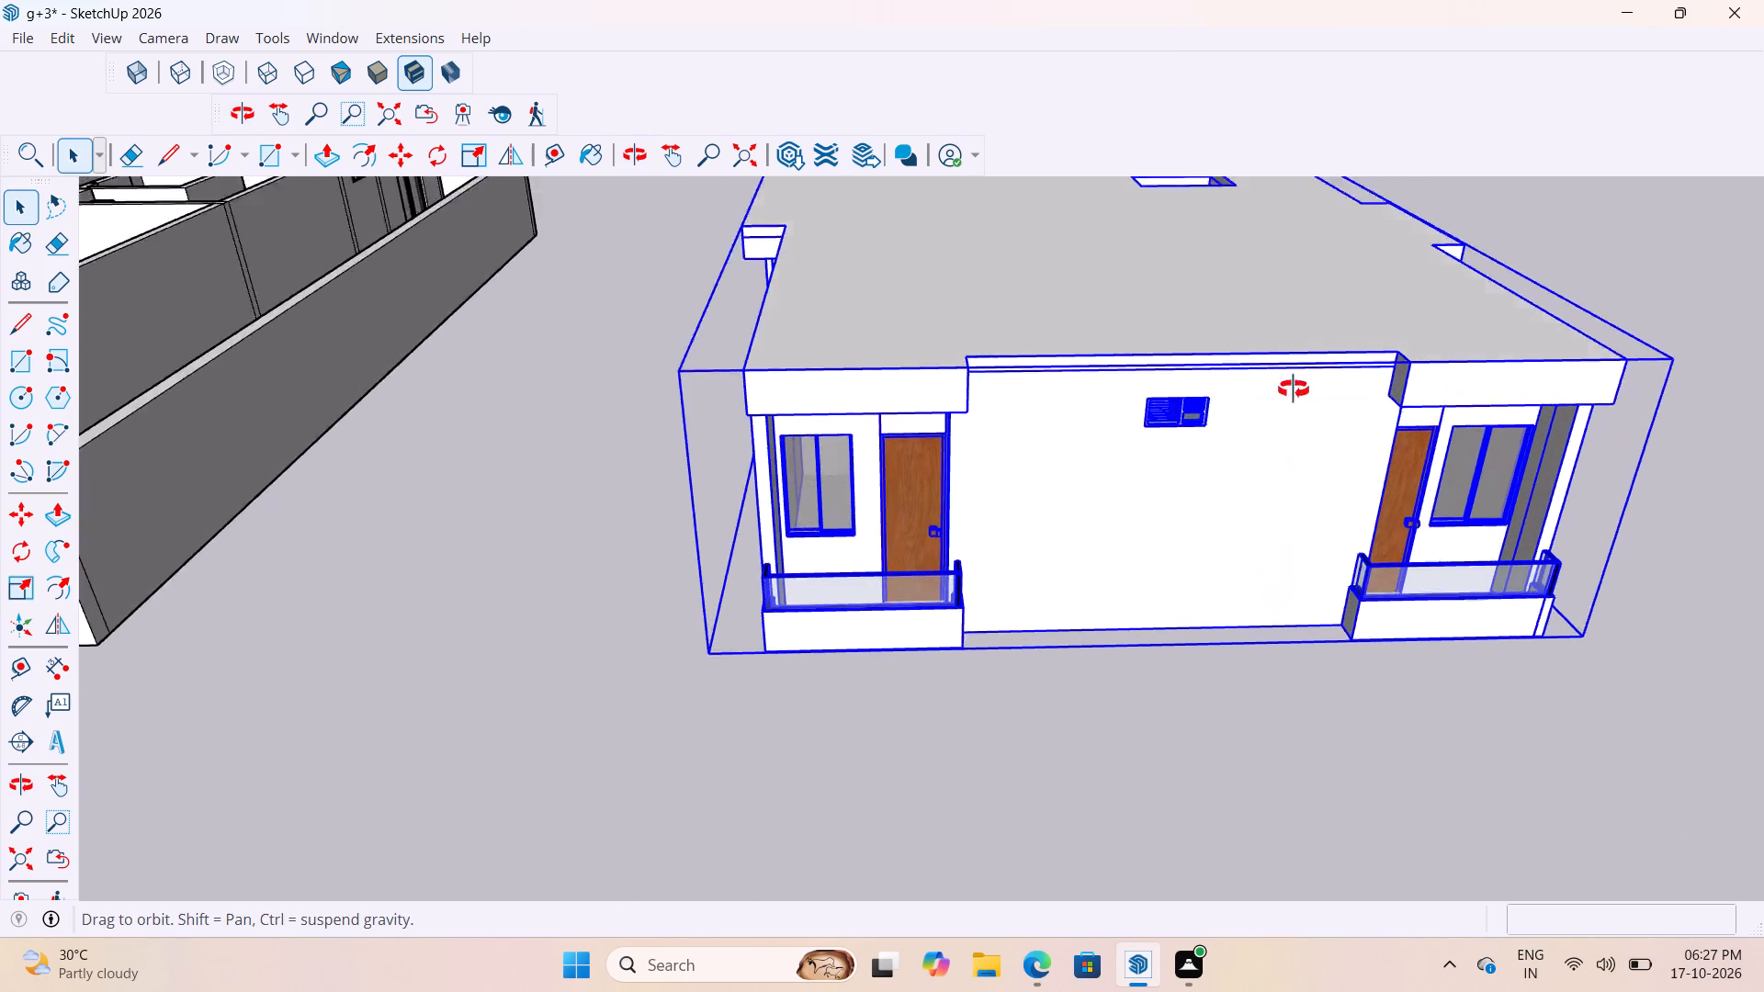
middle_click_drag(1294, 389, 1305, 130)
middle_click_drag(1177, 482, 1098, 572)
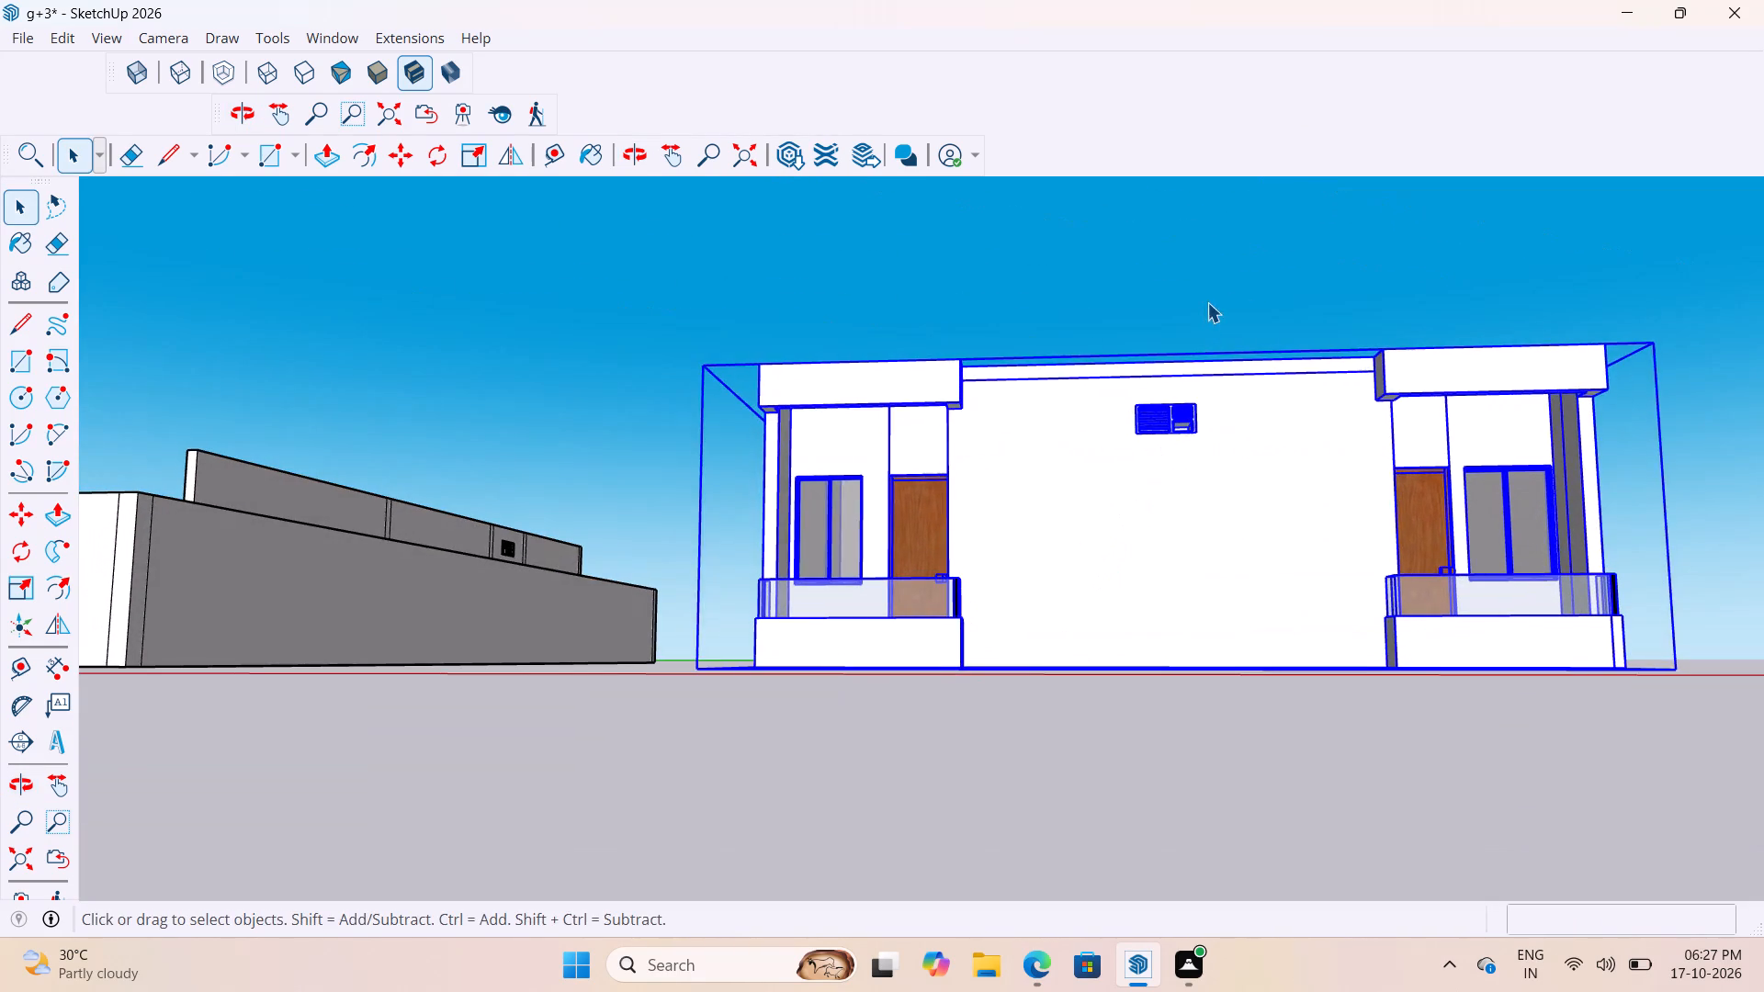
left_click(1205, 302)
middle_click_drag(1125, 515, 1209, 212)
scroll(899, 603, "up", 3)
scroll(982, 424, "down", 5)
scroll(934, 498, "down", 5)
scroll(1018, 494, "down", 5)
scroll(1005, 707, "up", 8)
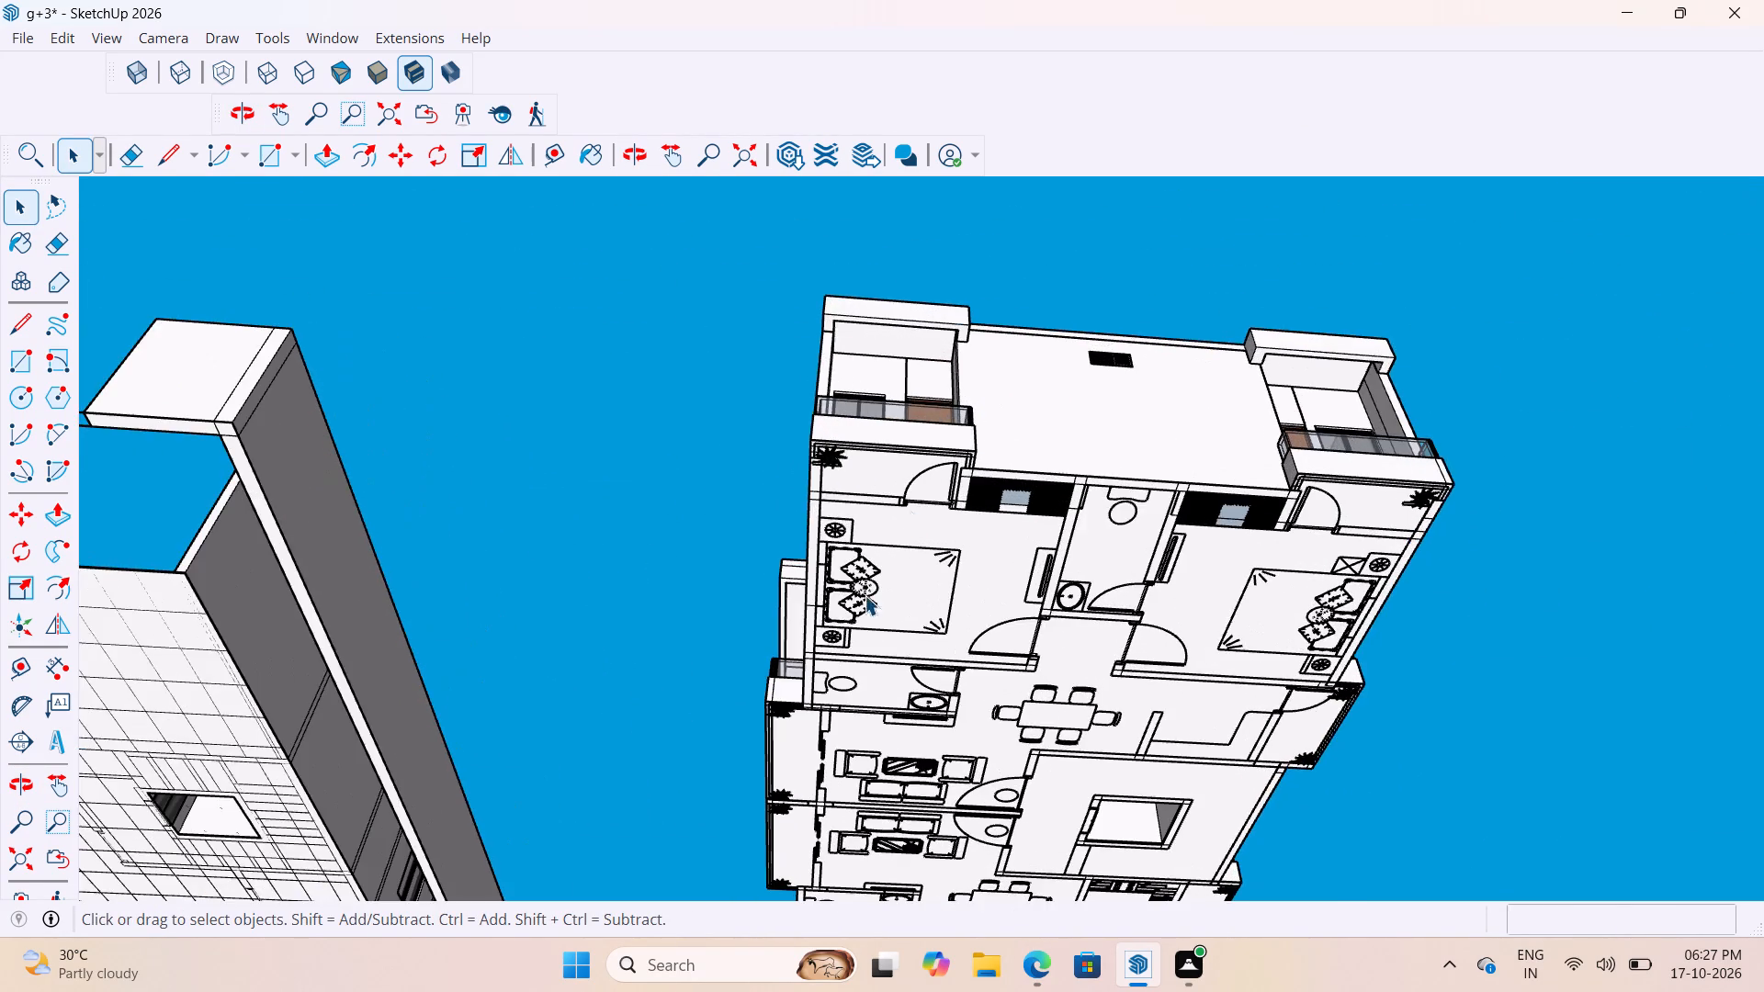
scroll(859, 575, "up", 10)
scroll(1166, 446, "up", 2)
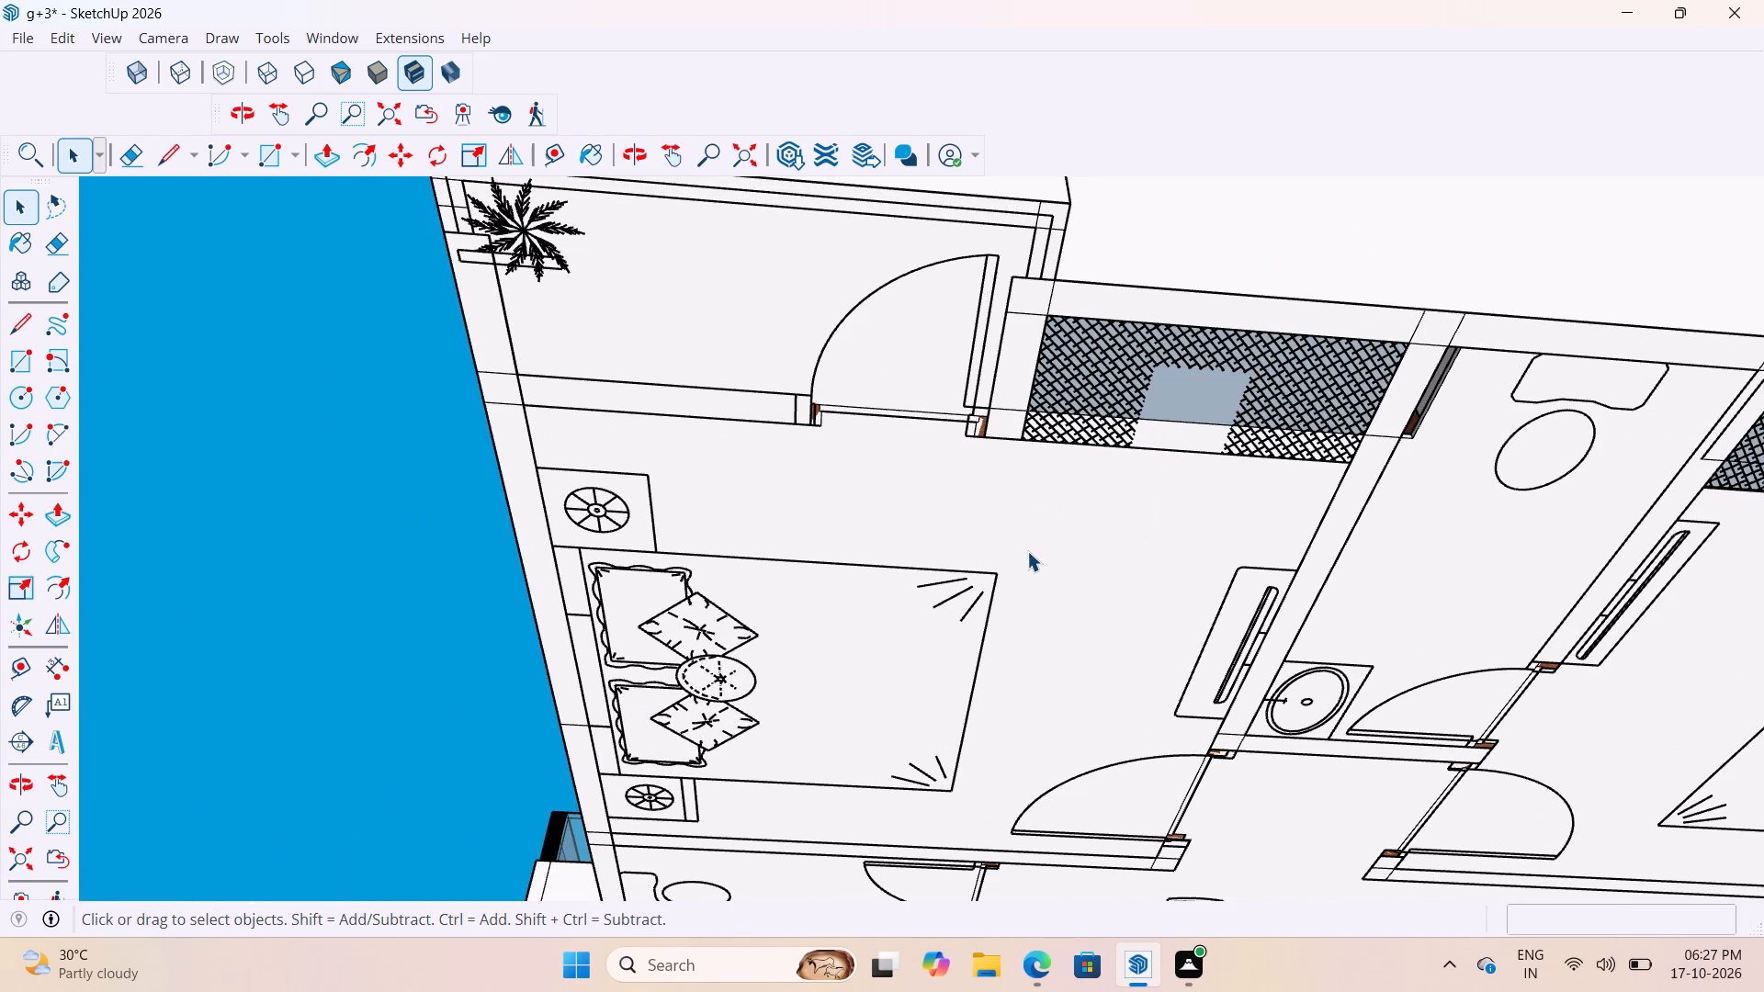
scroll(1027, 551, "down", 14)
middle_click_drag(1068, 569, 1048, 620)
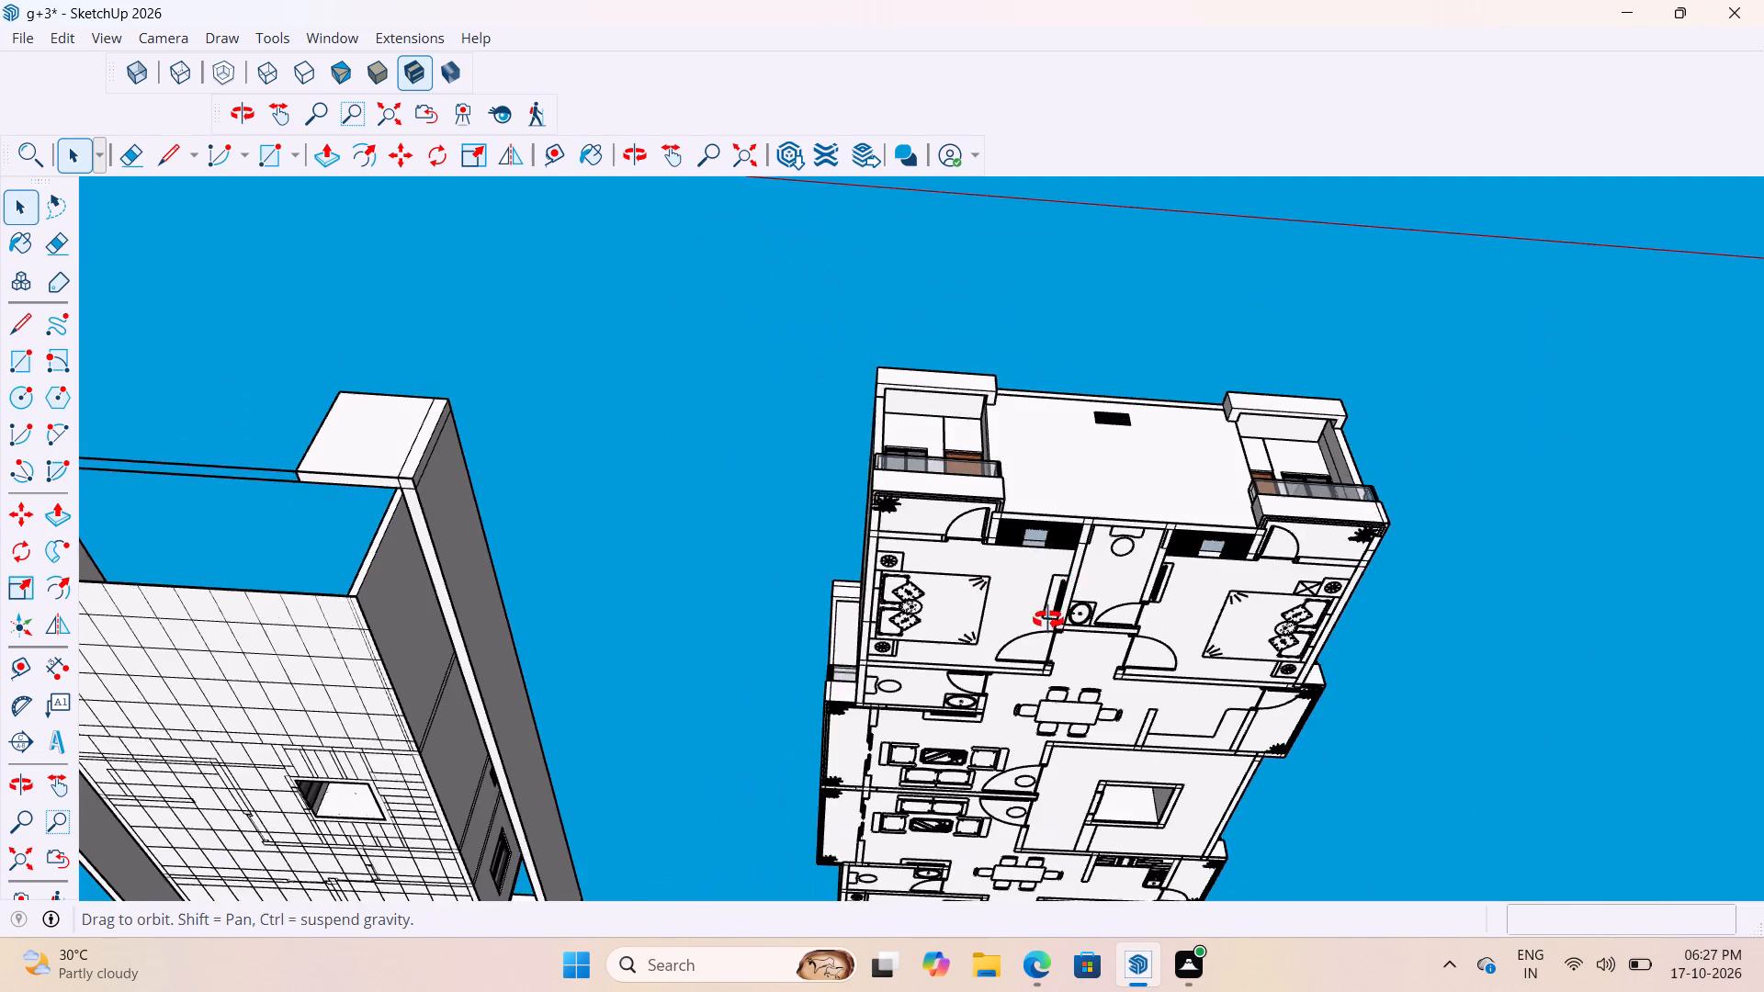
middle_click_drag(1048, 620, 1015, 824)
scroll(992, 627, "down", 4)
middle_click_drag(1038, 666, 1070, 877)
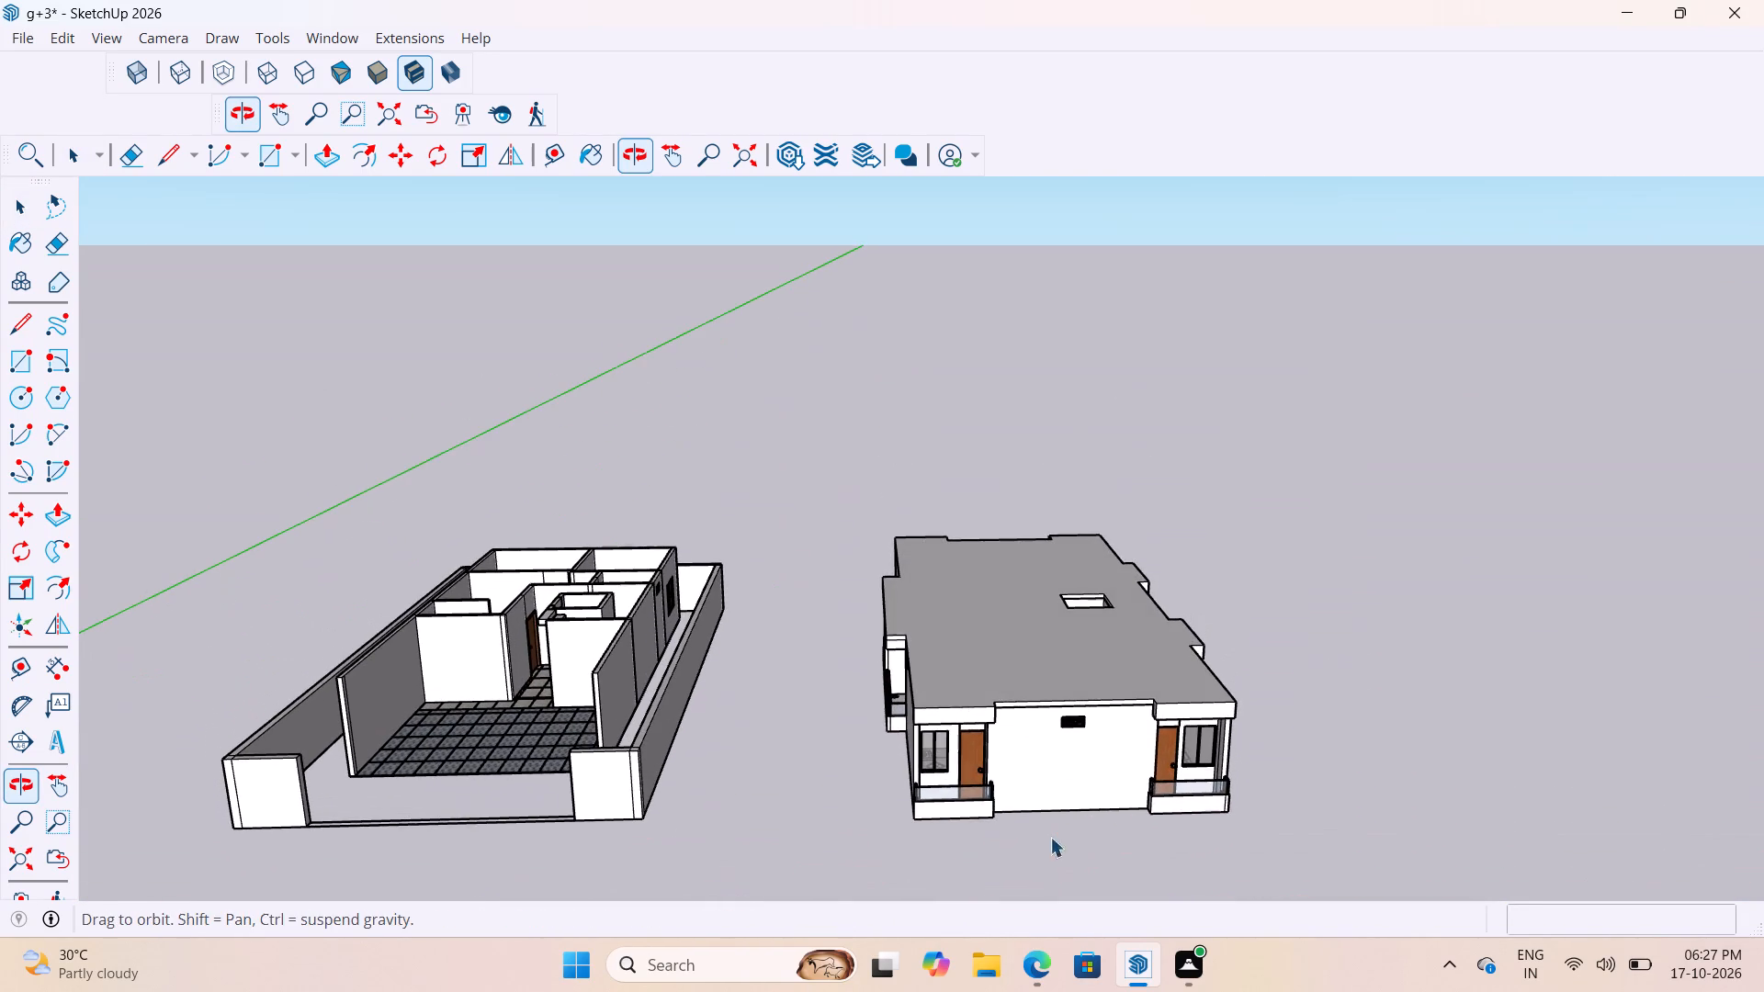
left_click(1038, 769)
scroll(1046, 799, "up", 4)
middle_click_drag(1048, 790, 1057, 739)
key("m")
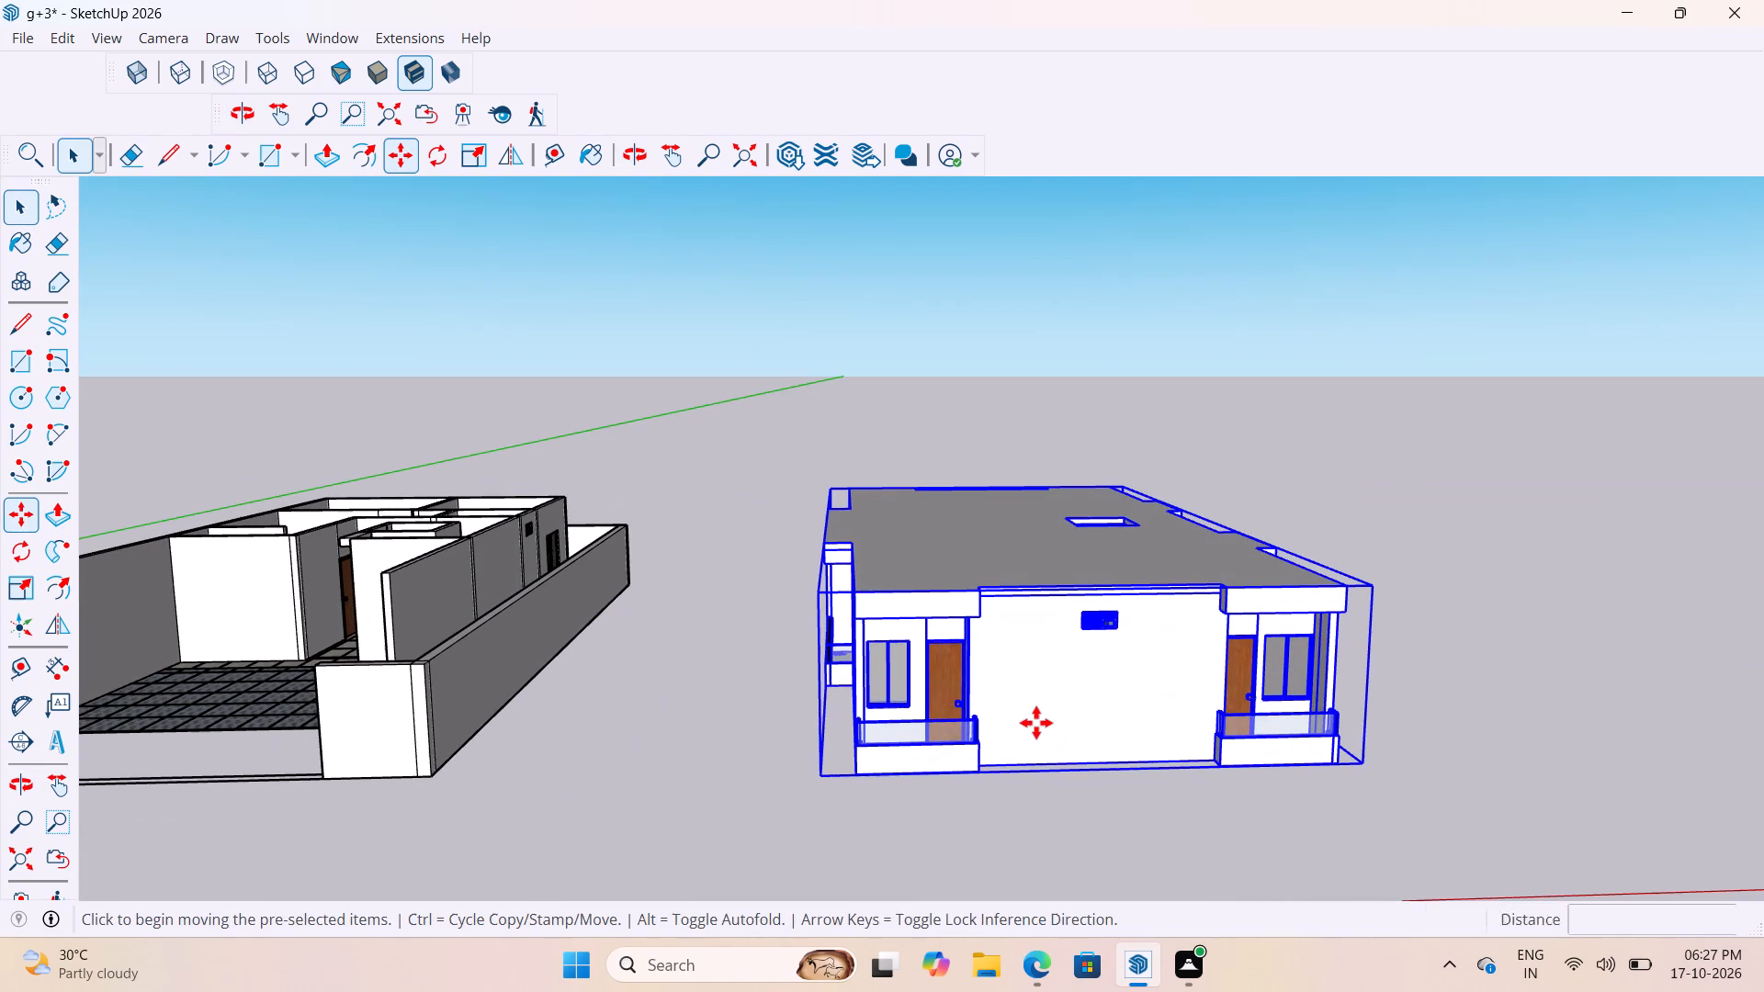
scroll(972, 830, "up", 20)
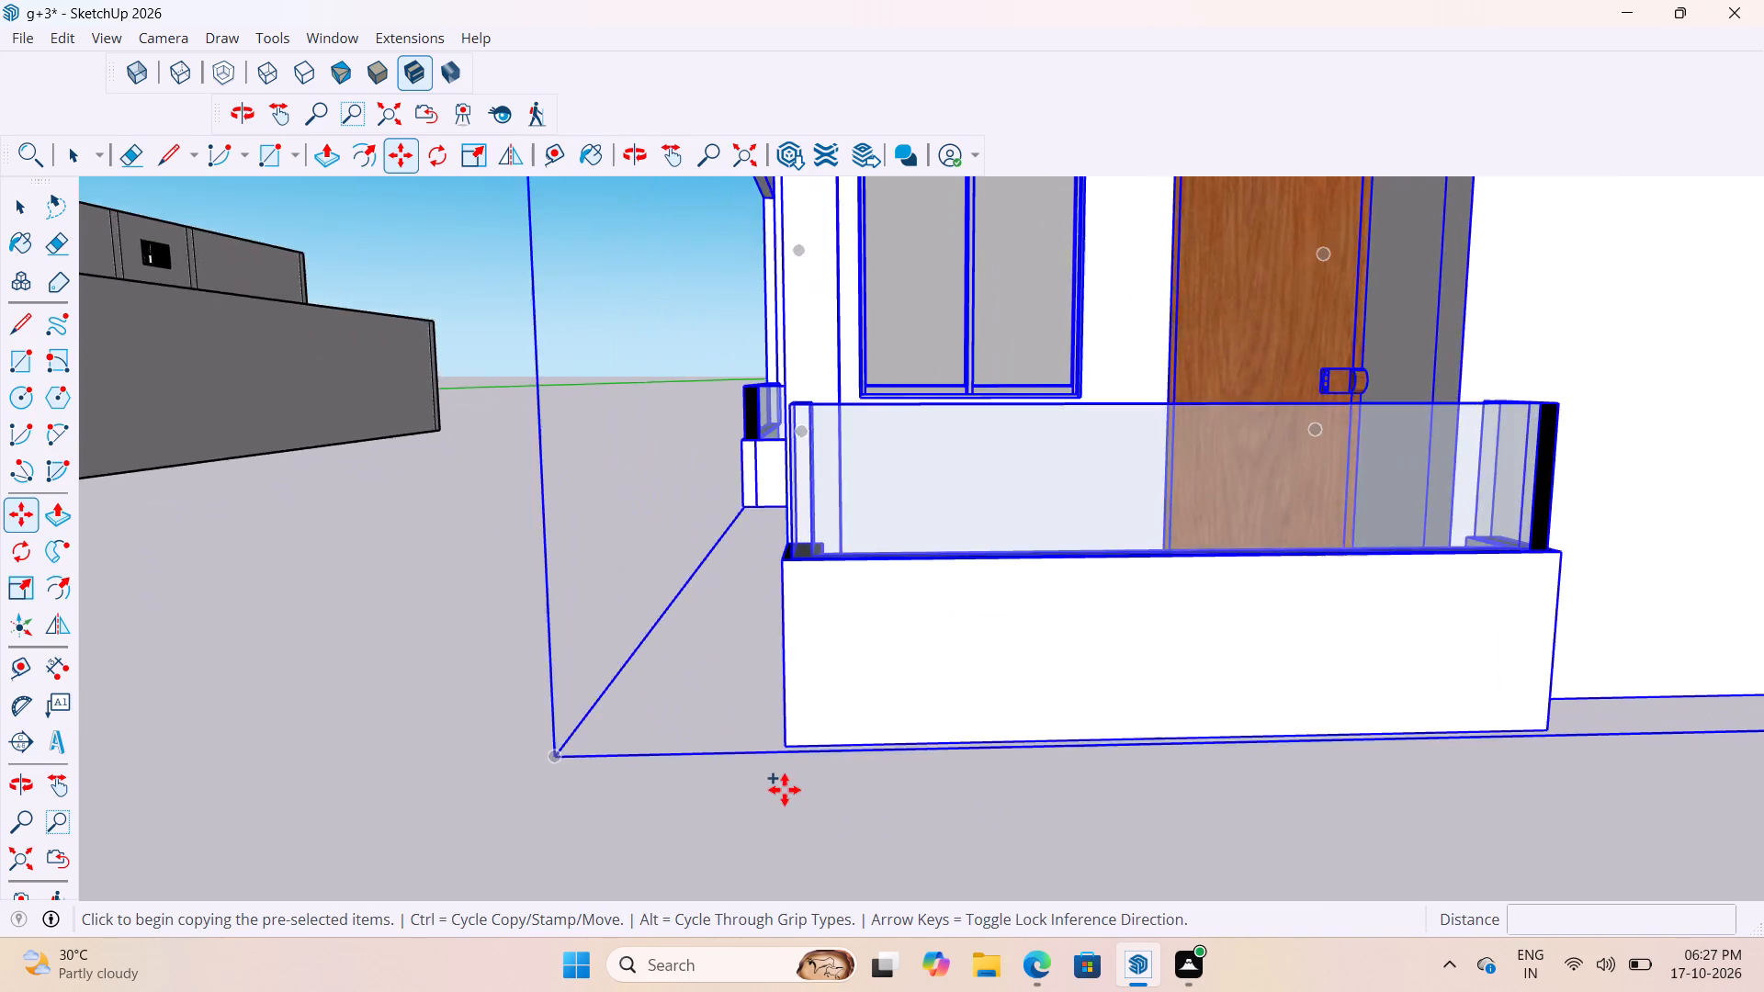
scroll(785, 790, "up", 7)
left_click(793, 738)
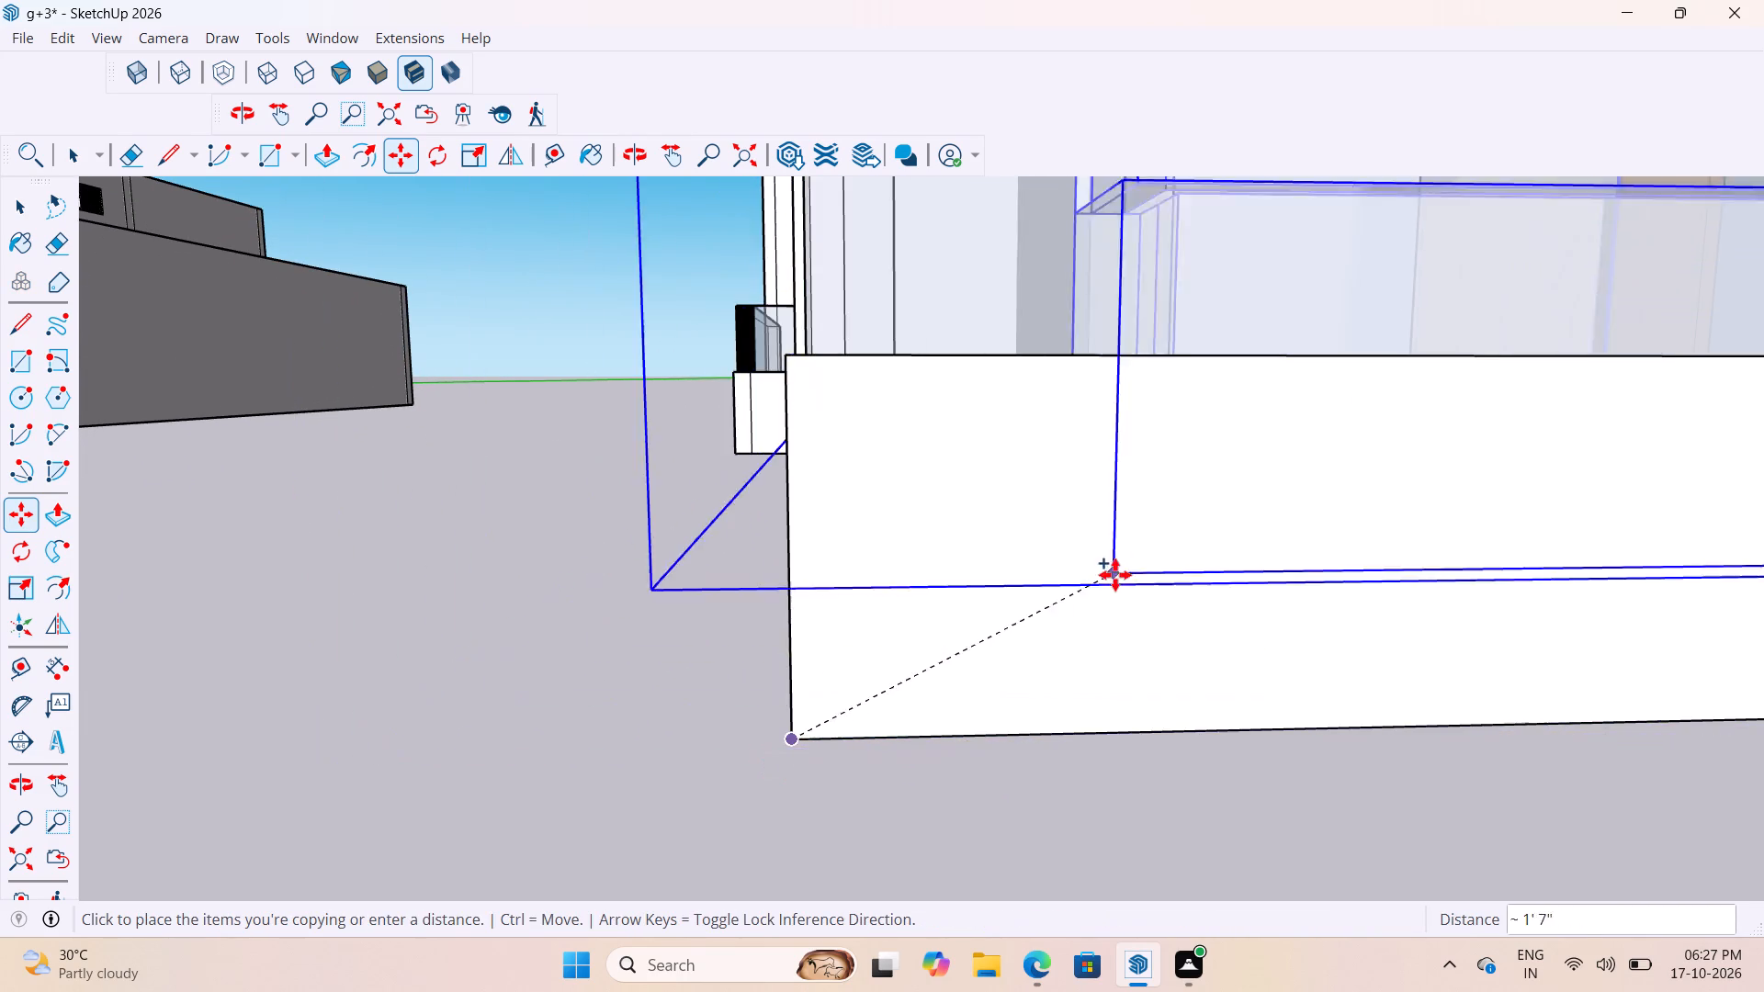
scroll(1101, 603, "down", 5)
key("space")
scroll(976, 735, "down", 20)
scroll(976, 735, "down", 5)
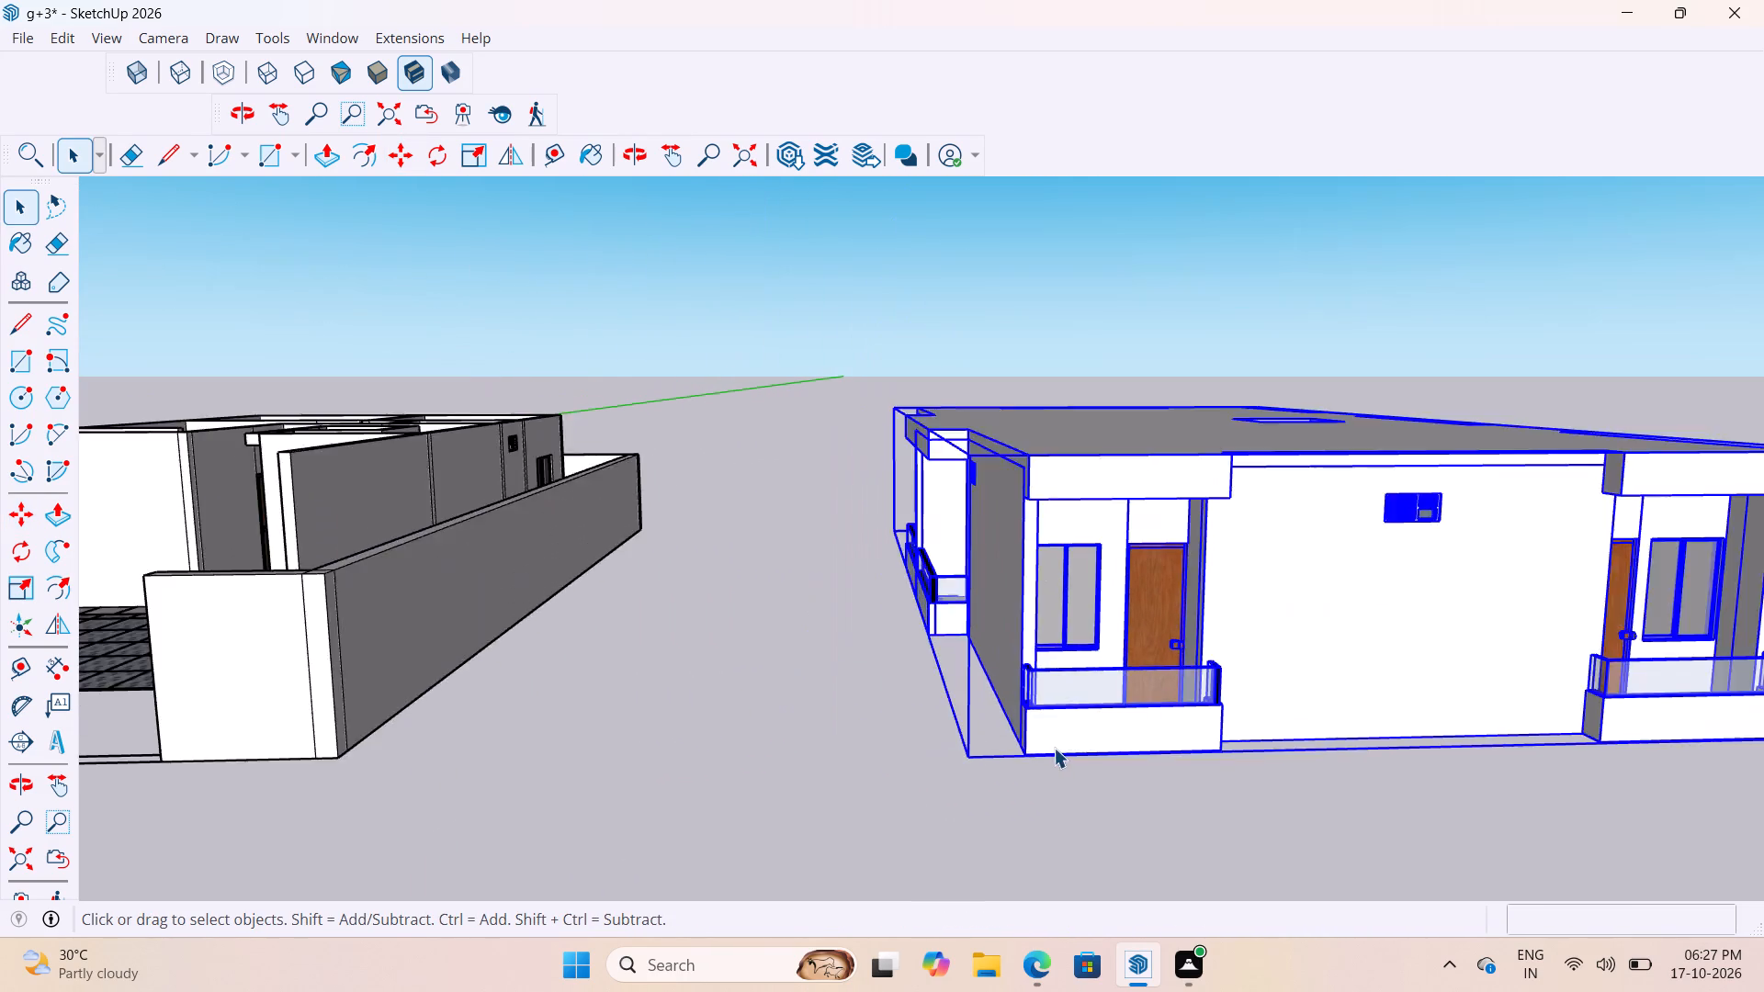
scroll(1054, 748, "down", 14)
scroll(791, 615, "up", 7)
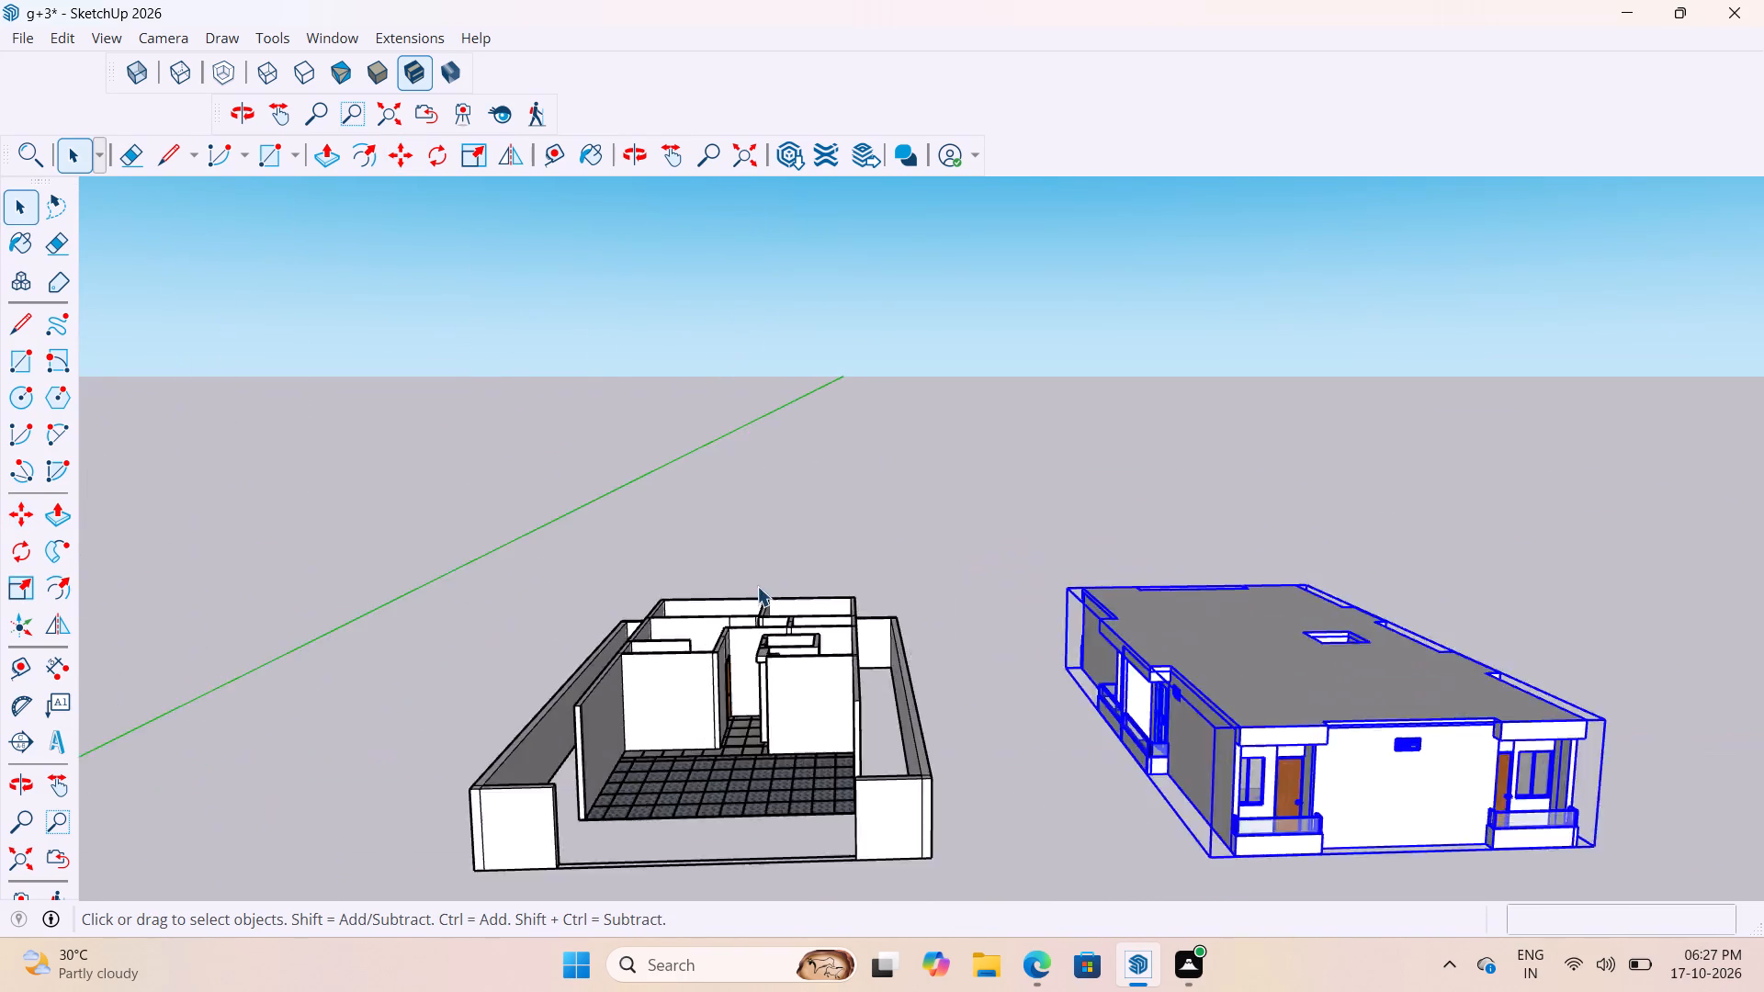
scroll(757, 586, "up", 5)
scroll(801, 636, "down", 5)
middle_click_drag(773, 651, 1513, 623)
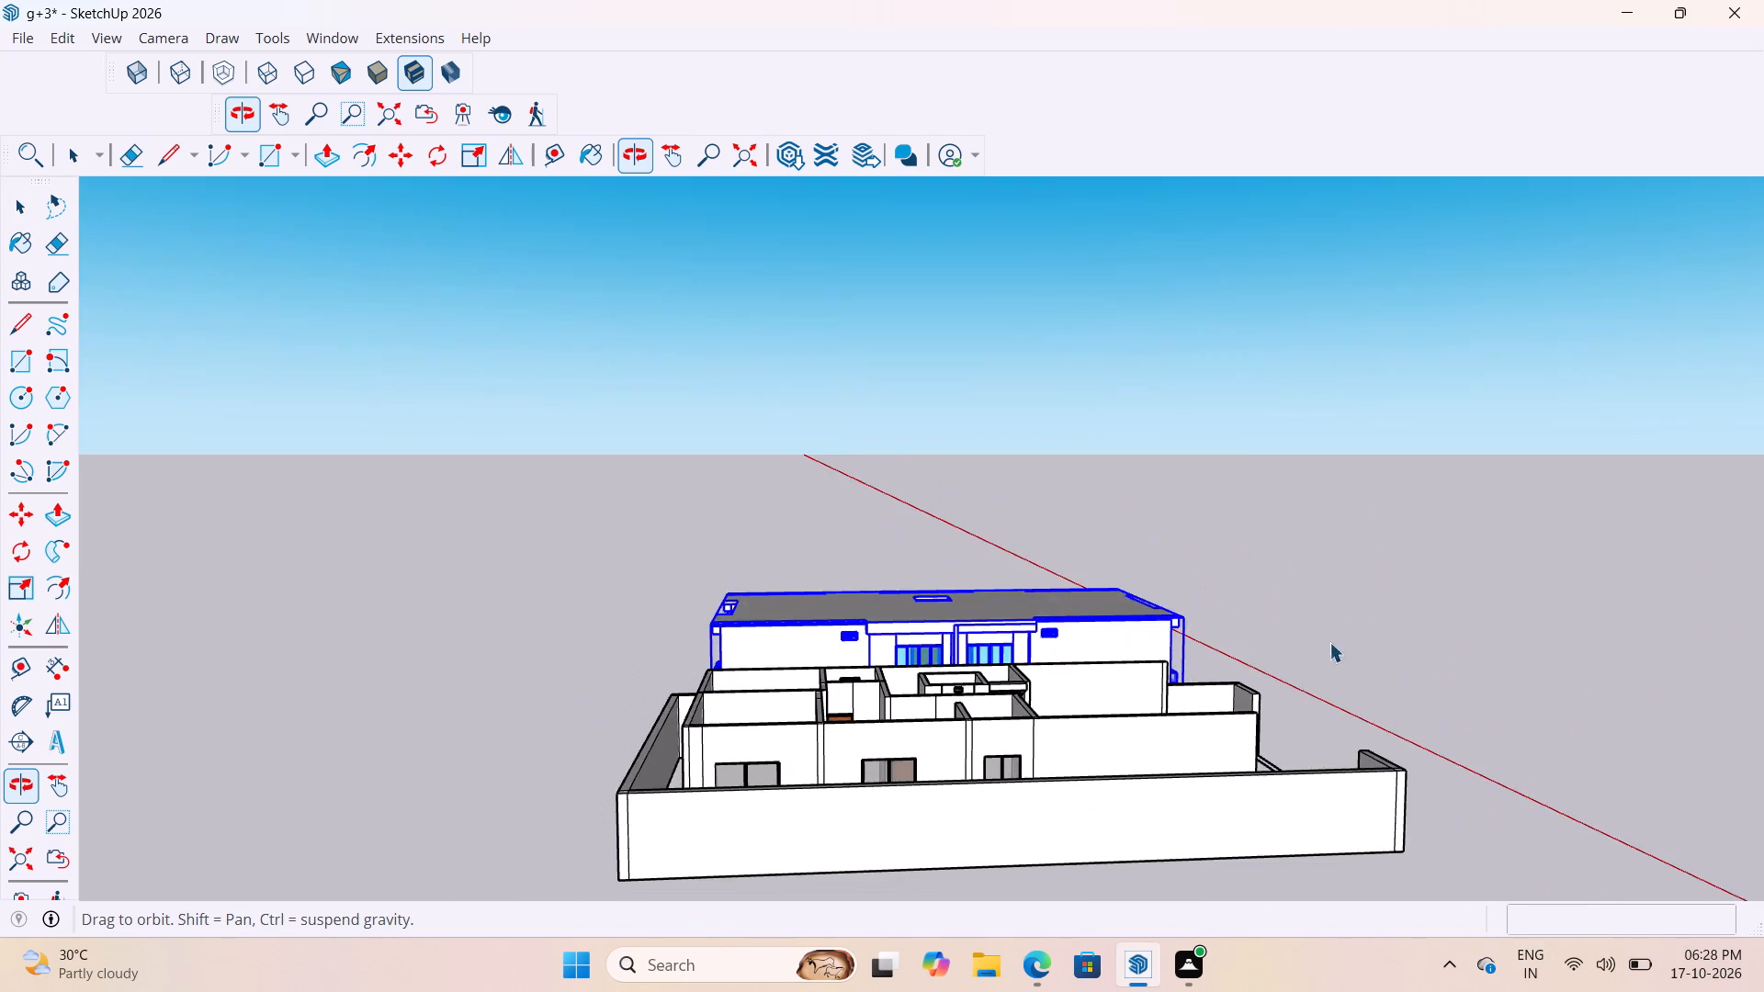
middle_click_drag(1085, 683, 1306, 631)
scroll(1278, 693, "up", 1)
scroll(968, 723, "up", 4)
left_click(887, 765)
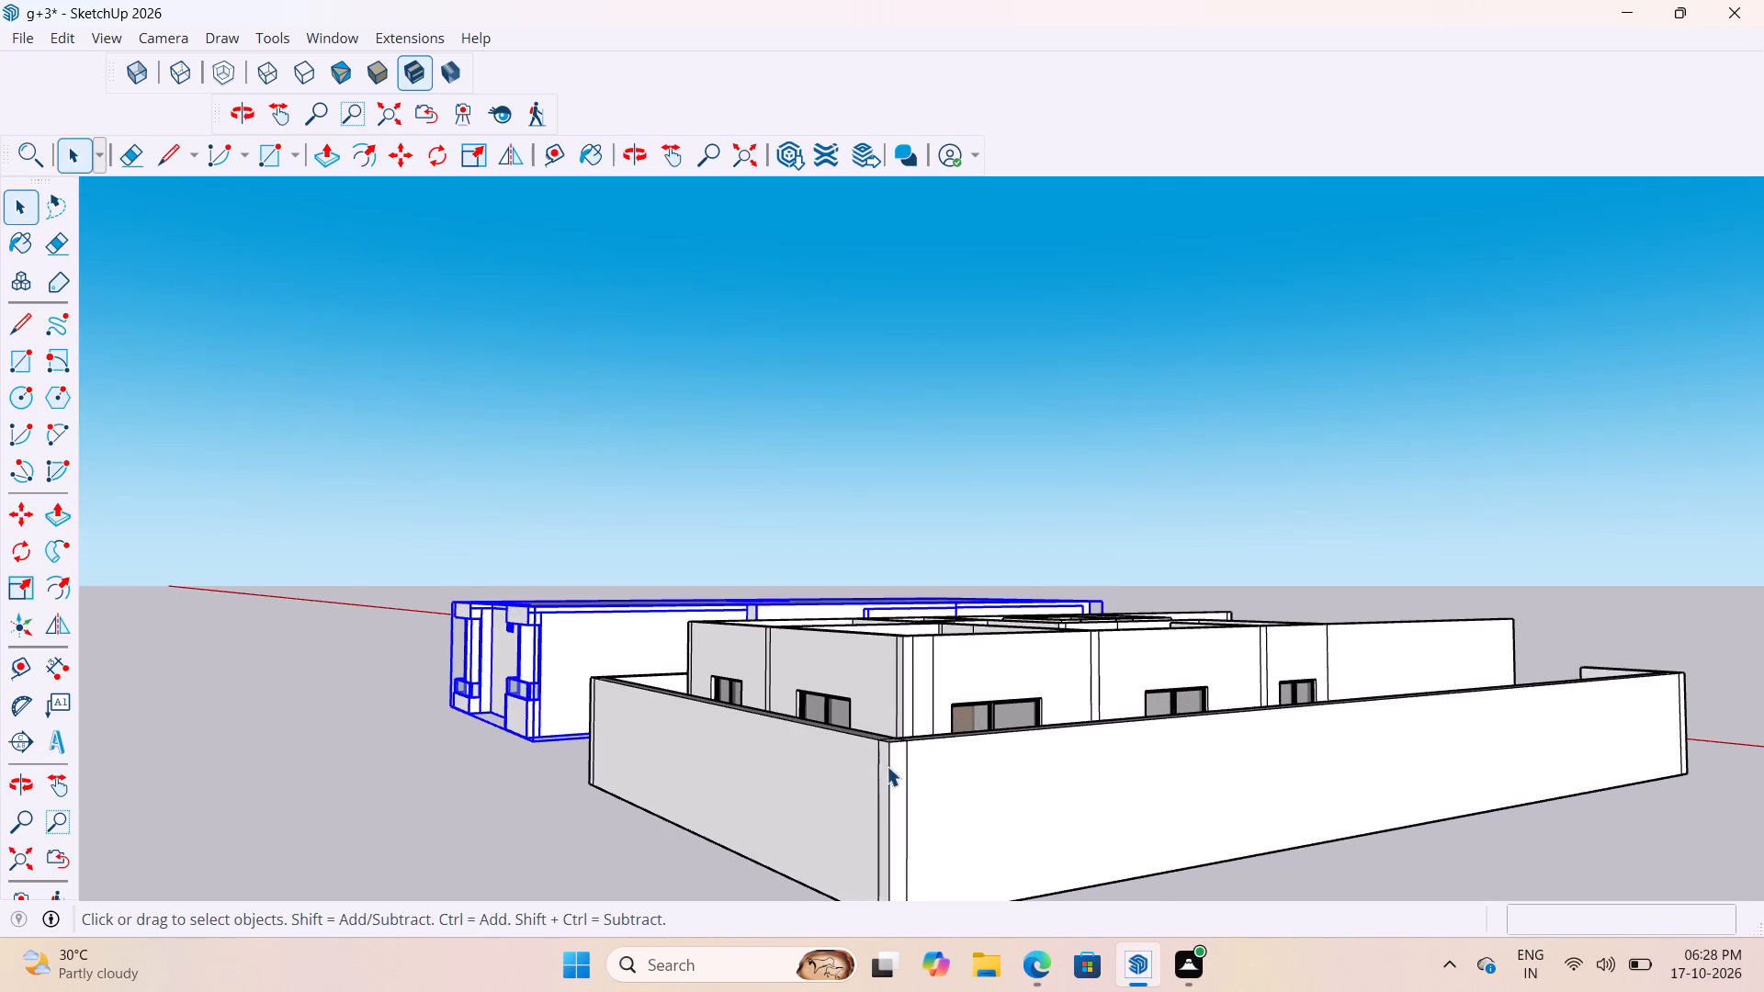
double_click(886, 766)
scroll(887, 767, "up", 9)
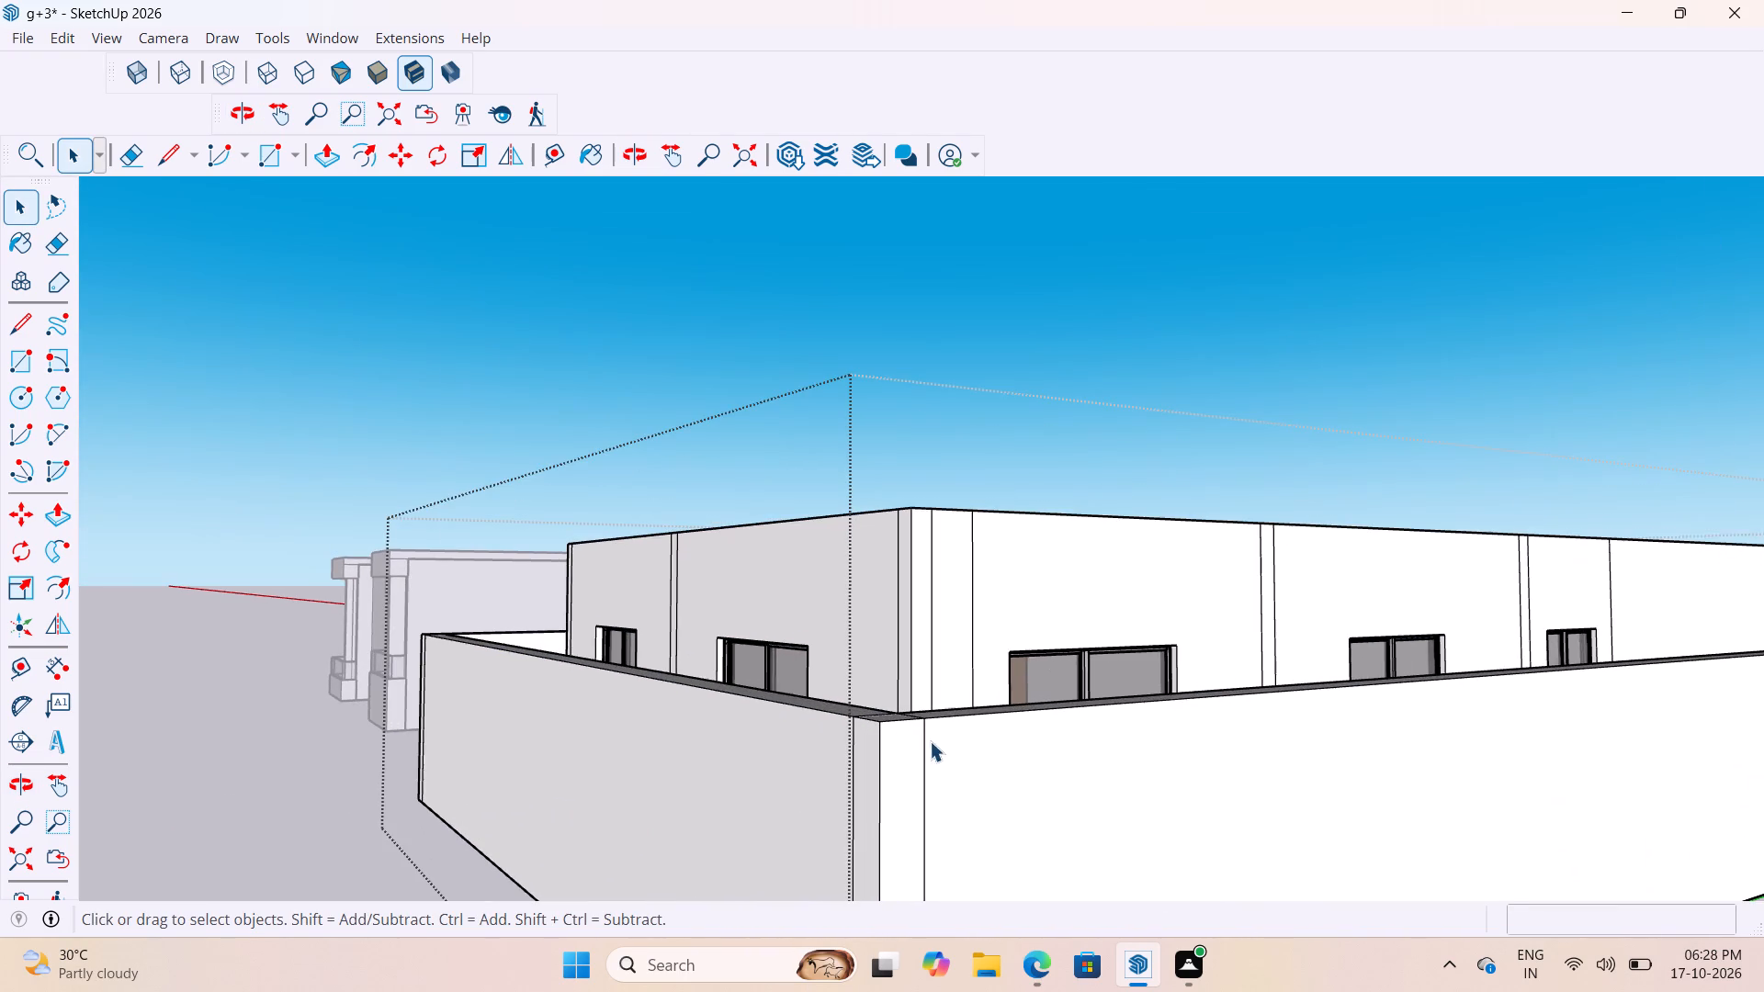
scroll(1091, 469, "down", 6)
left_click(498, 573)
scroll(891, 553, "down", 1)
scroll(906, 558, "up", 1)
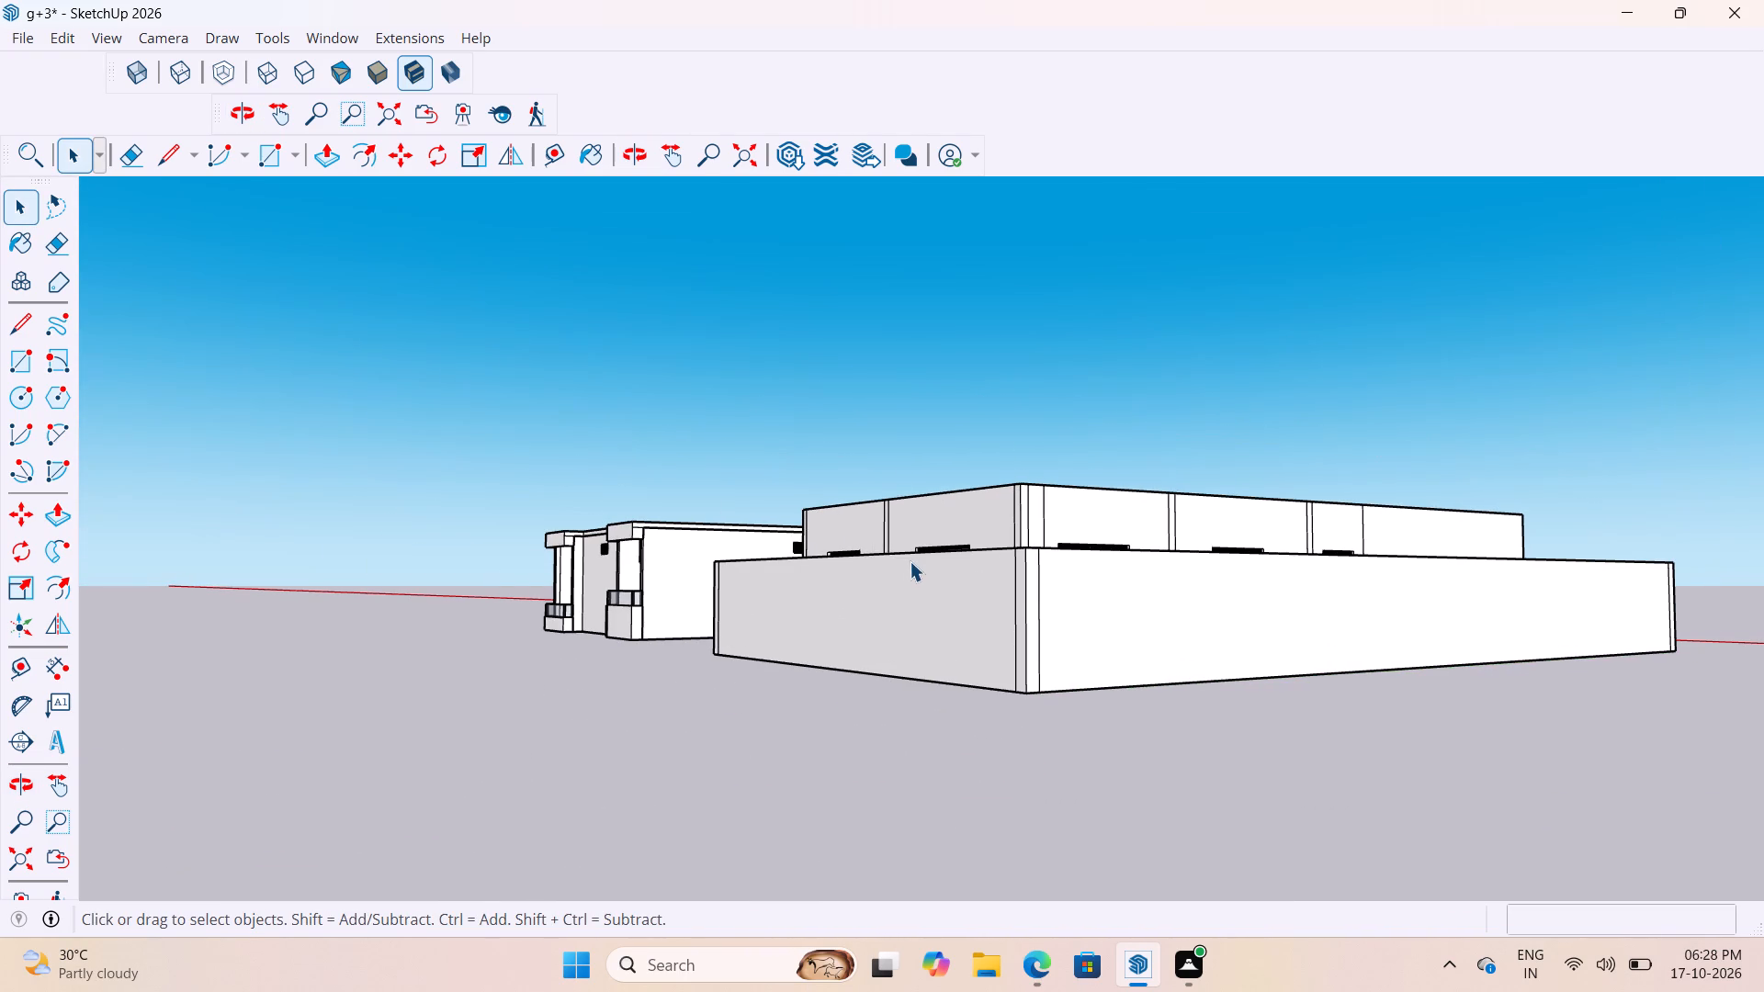
Draw a 3.5' vertical line upward from the top outer corner of the ground floor's boundary wall.
key("l")
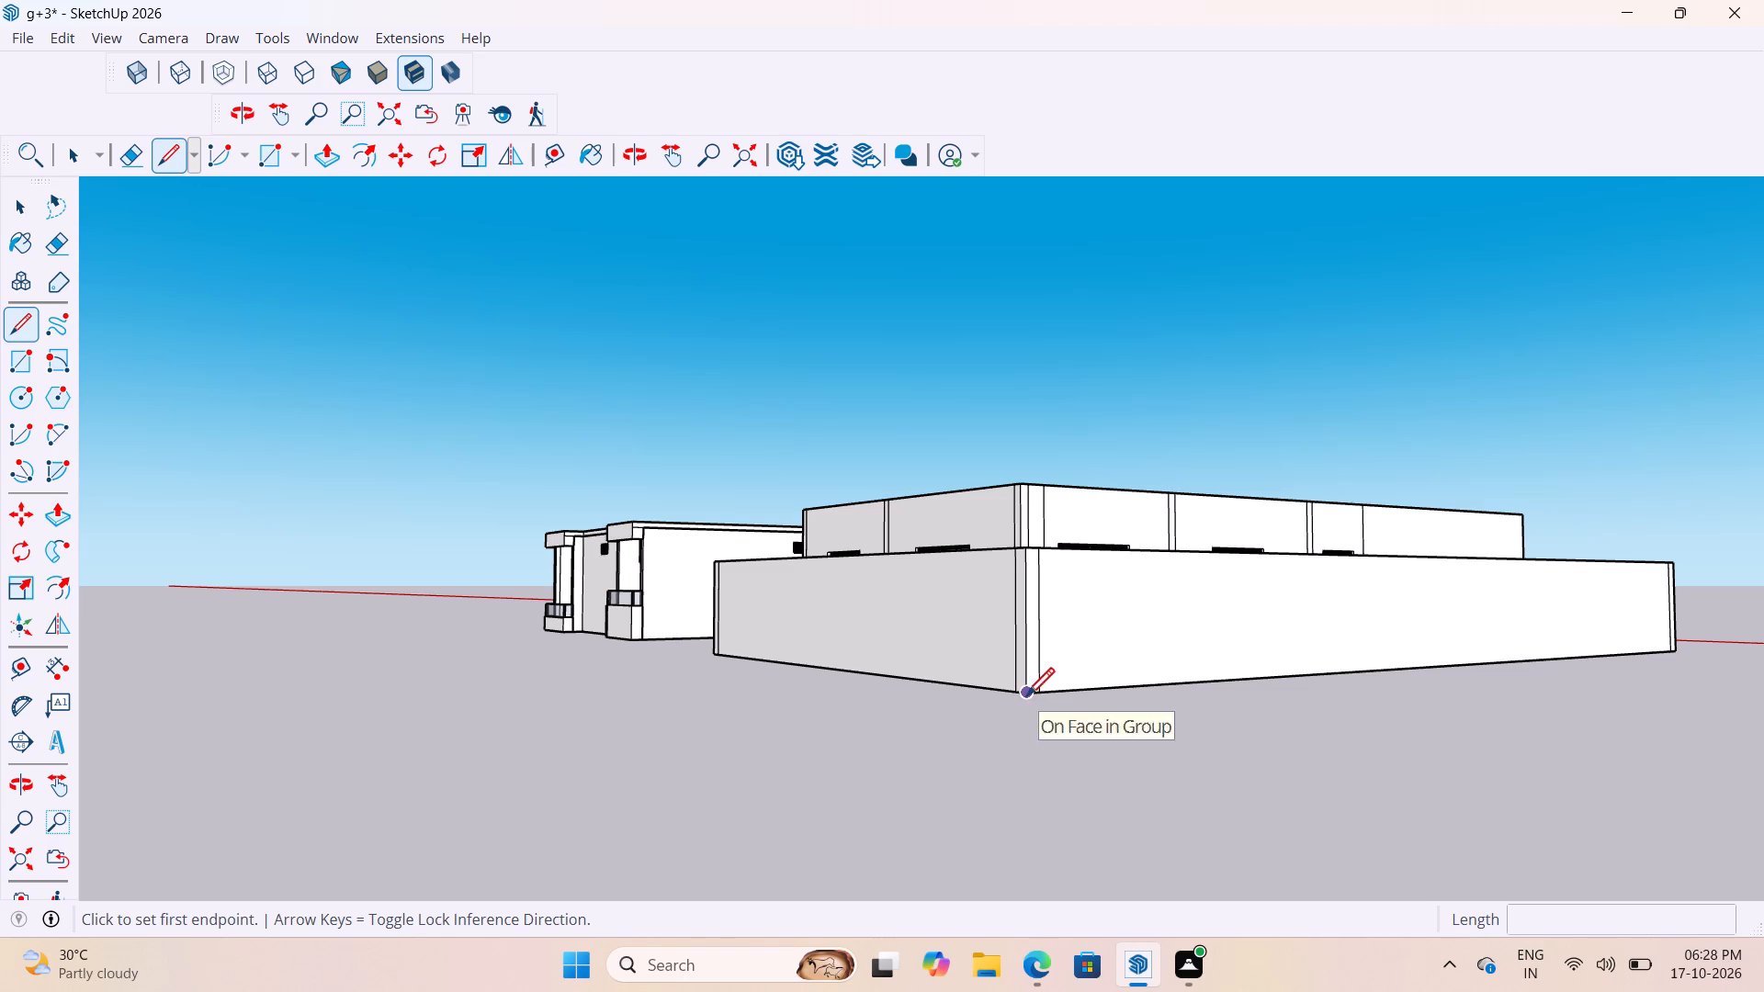
left_click(1029, 543)
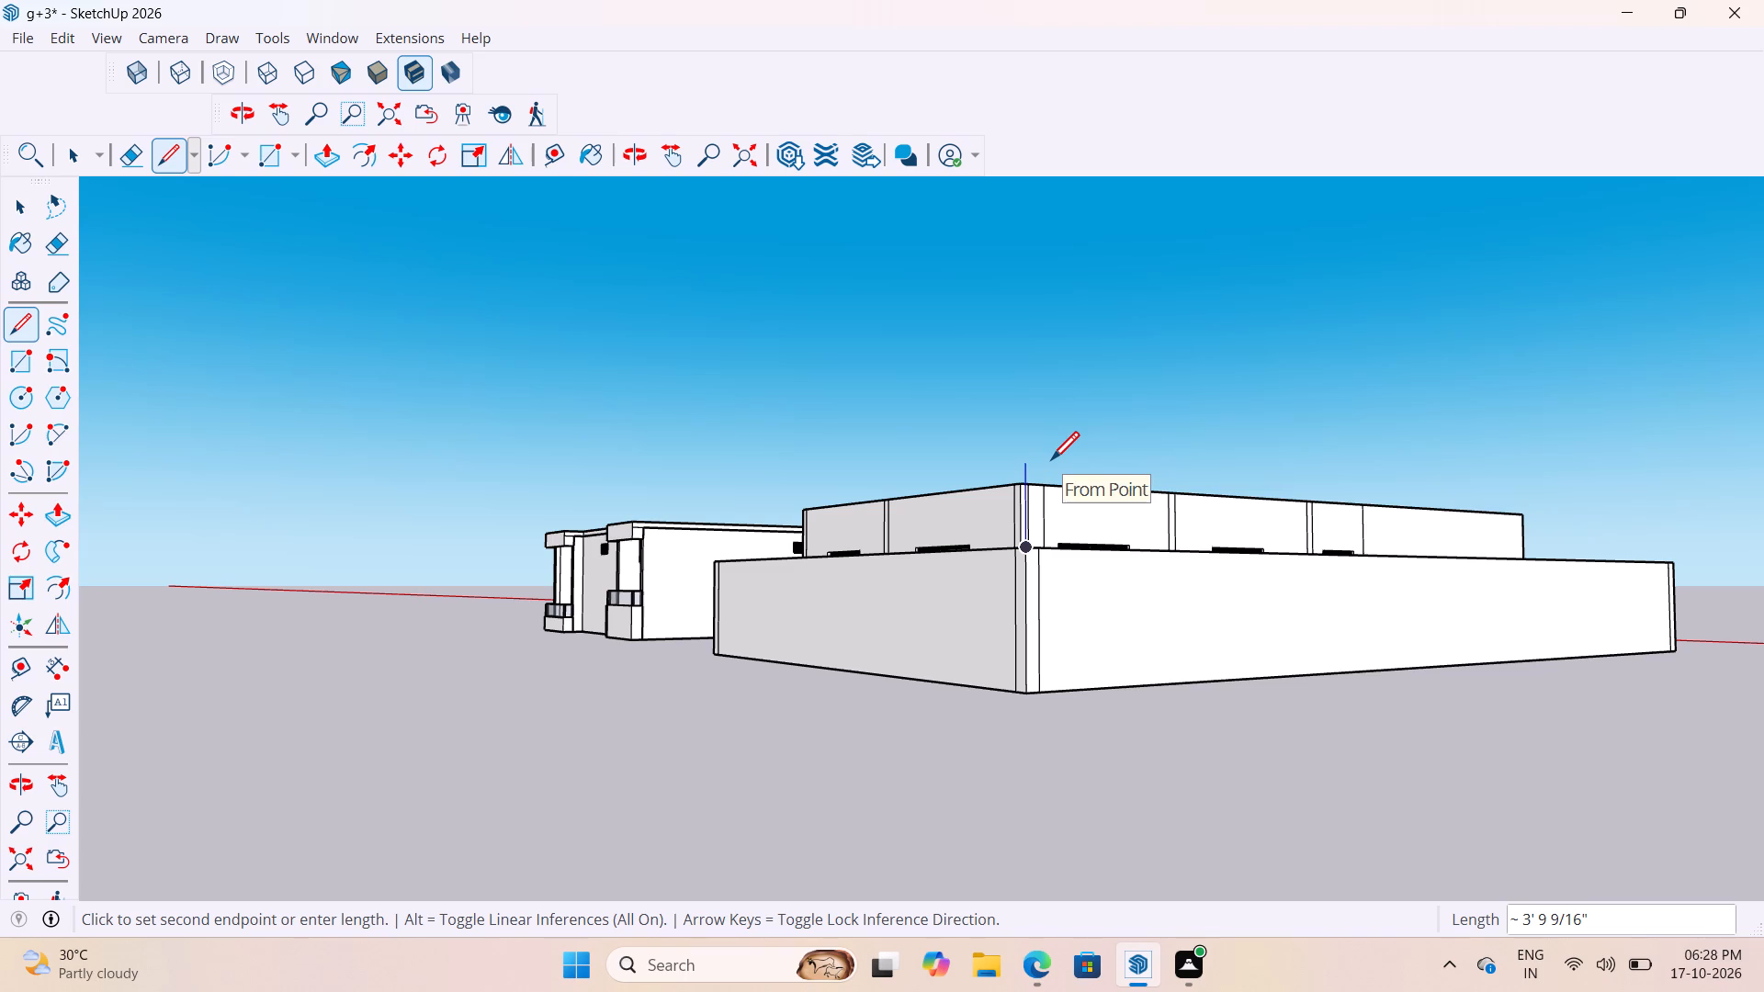
key("Up")
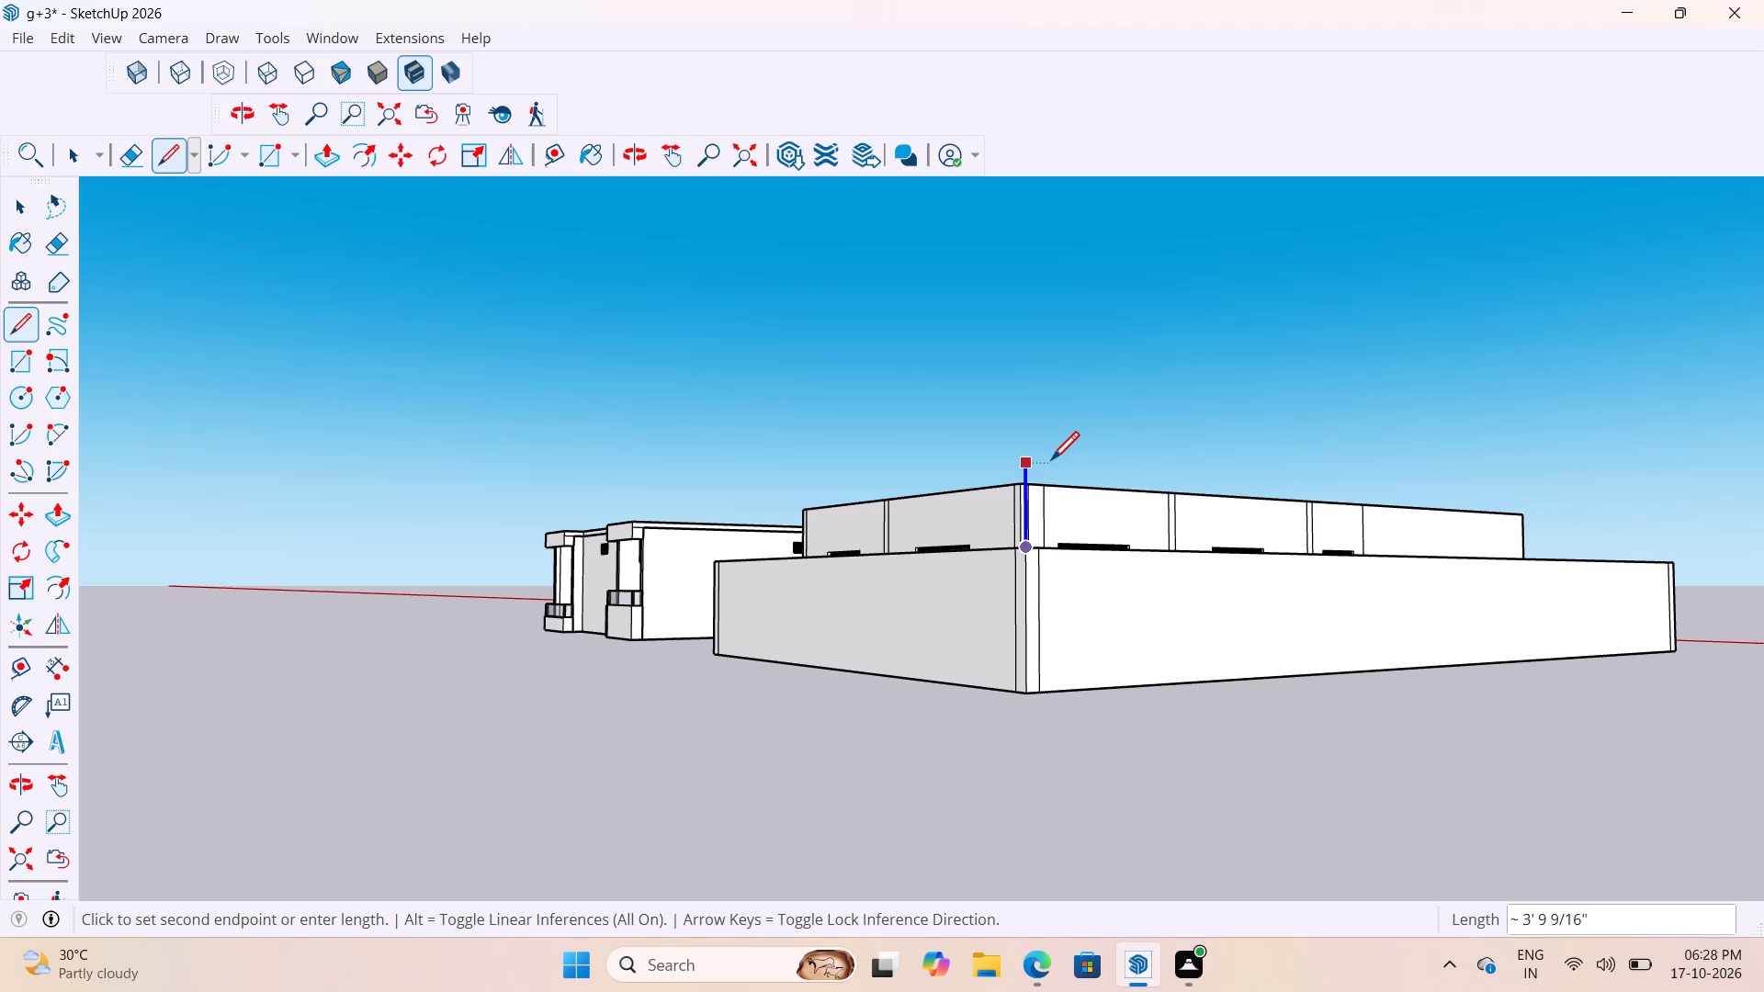
type("3.5'")
key("Return")
key("space")
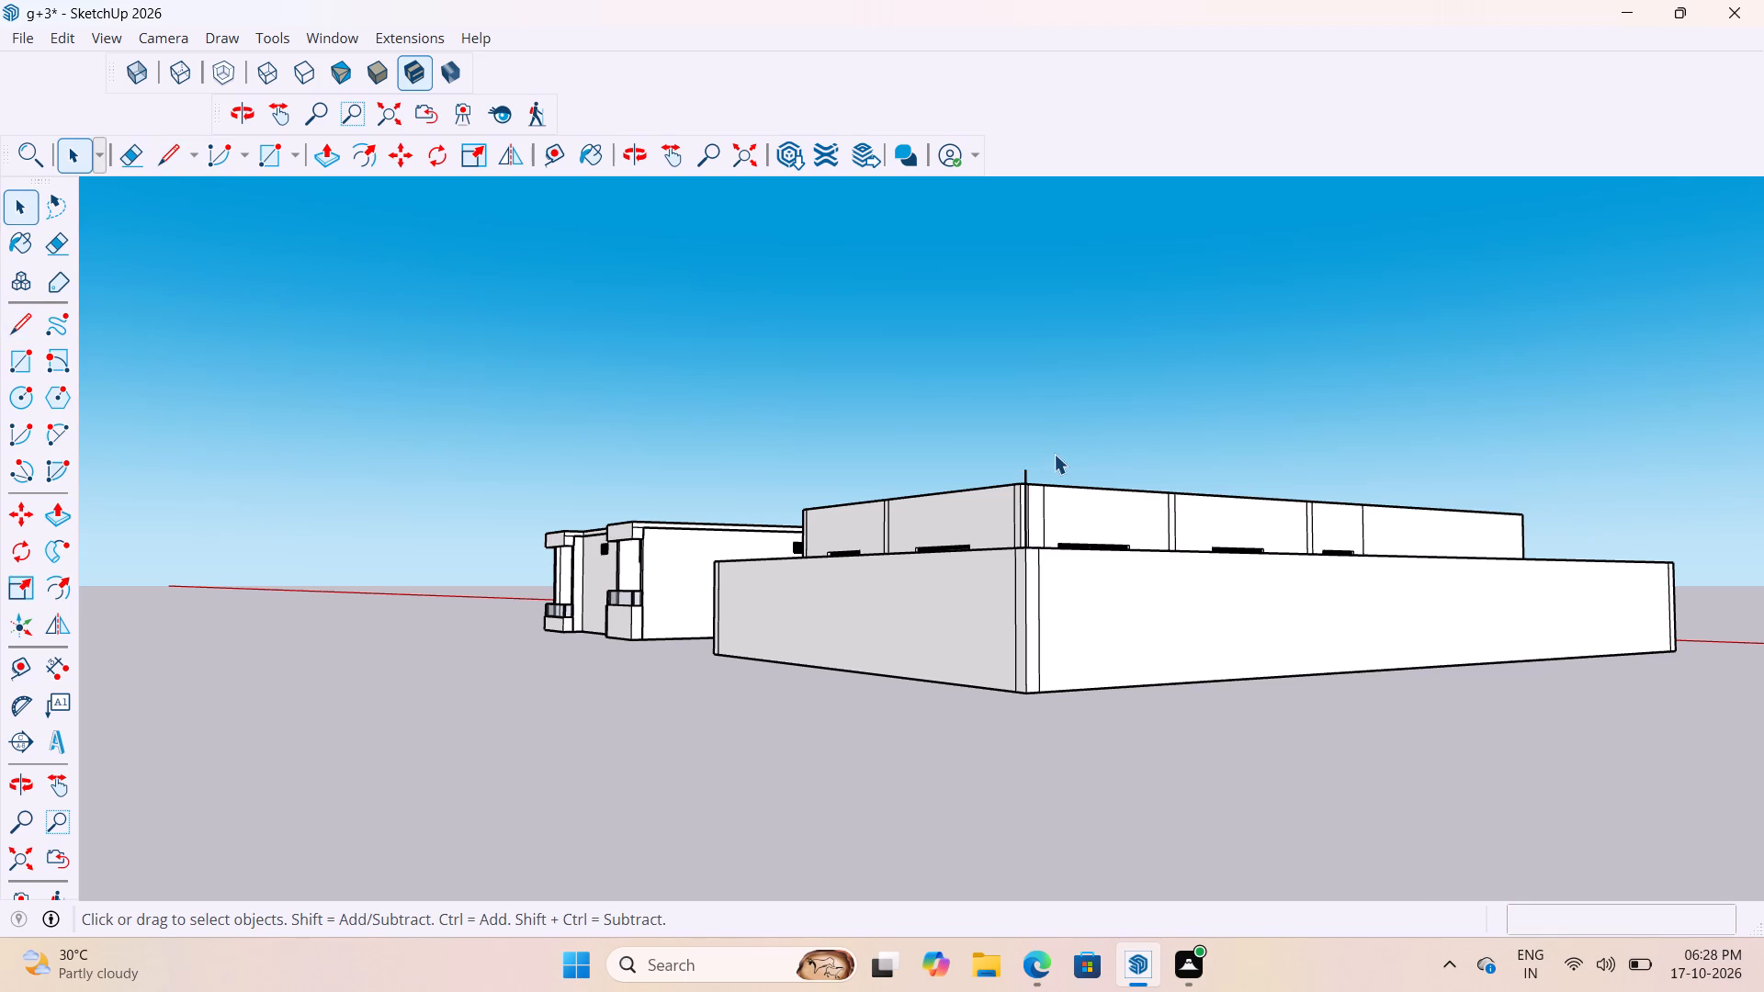
Move the roofed floor group by its bottom bounding corner onto the upper end of the vertical line at the boundary wall corner.
middle_click_drag(1131, 378, 1159, 536)
scroll(927, 497, "up", 2)
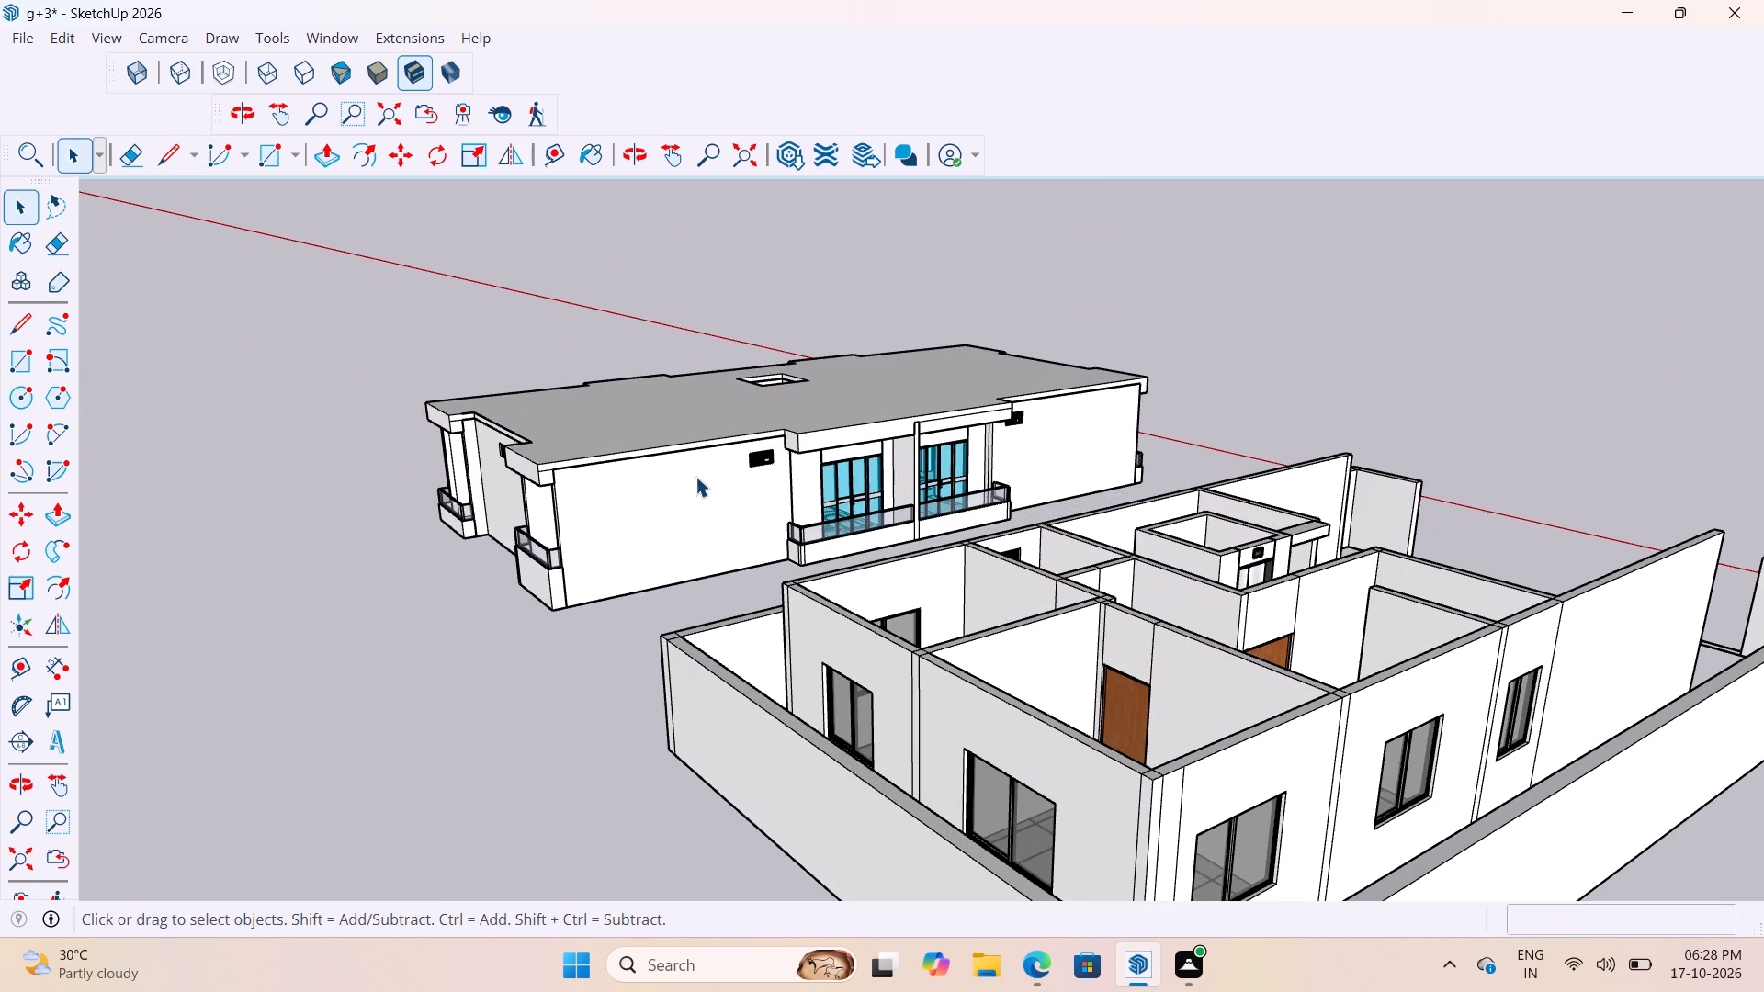
left_click(693, 477)
key("m")
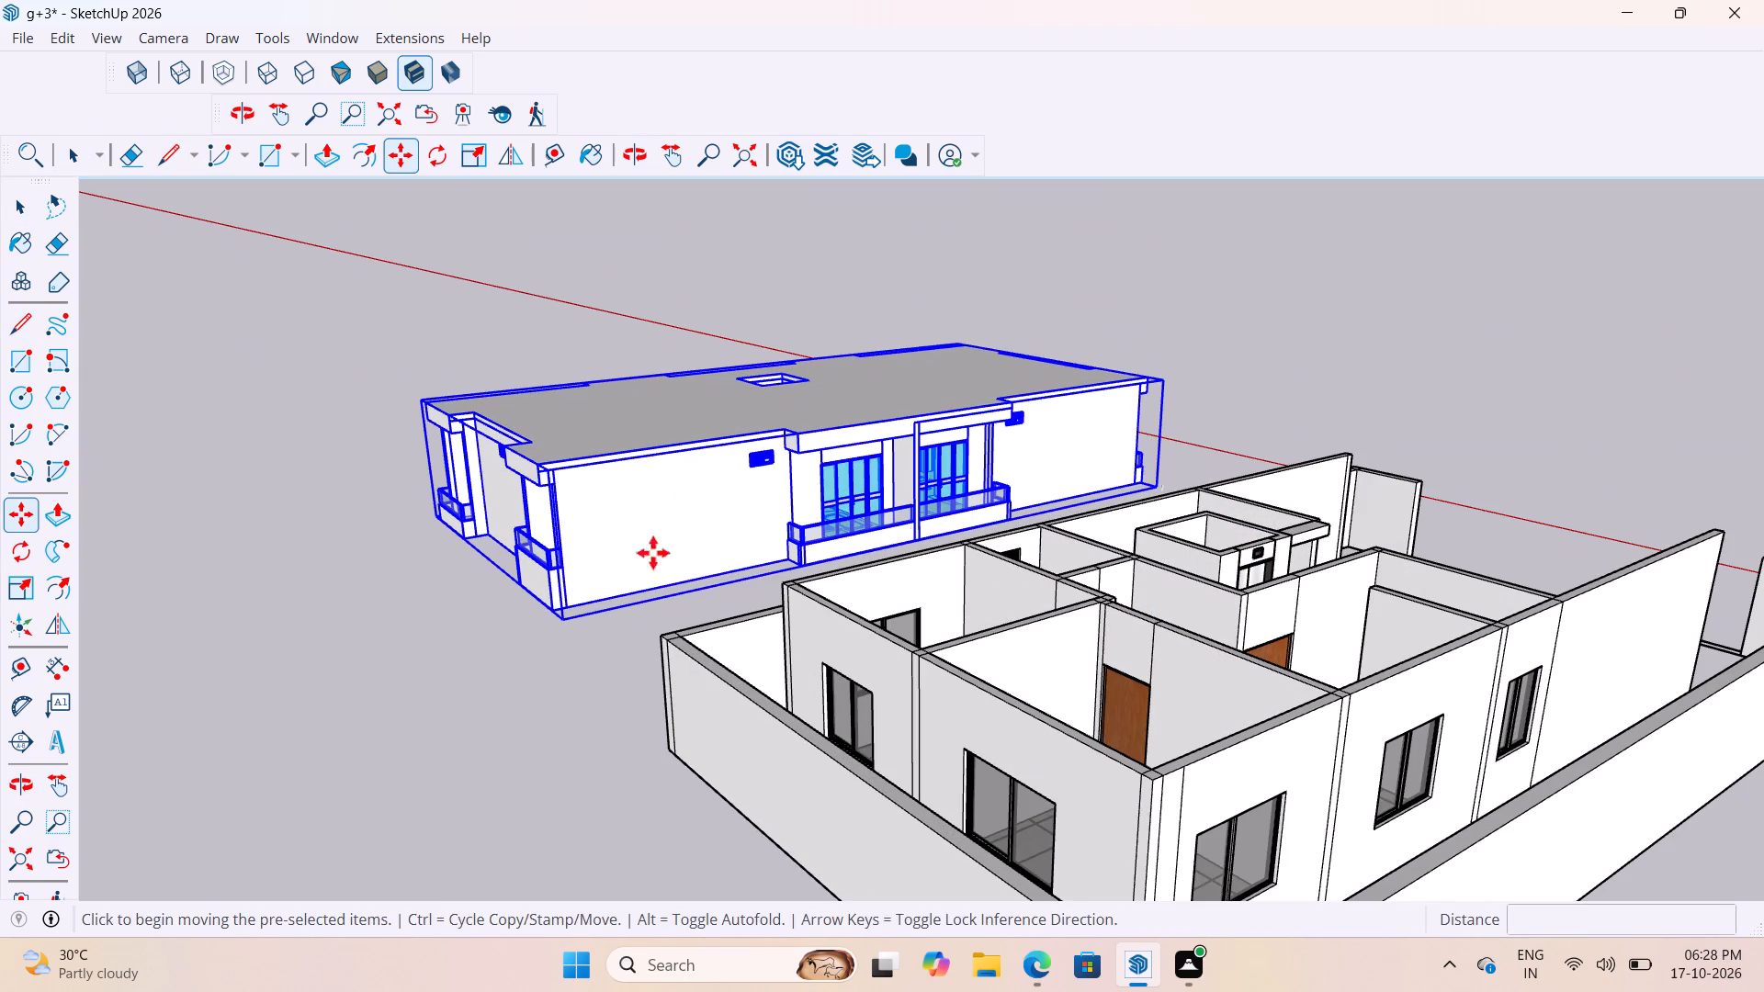
left_click(564, 621)
scroll(841, 617, "down", 4)
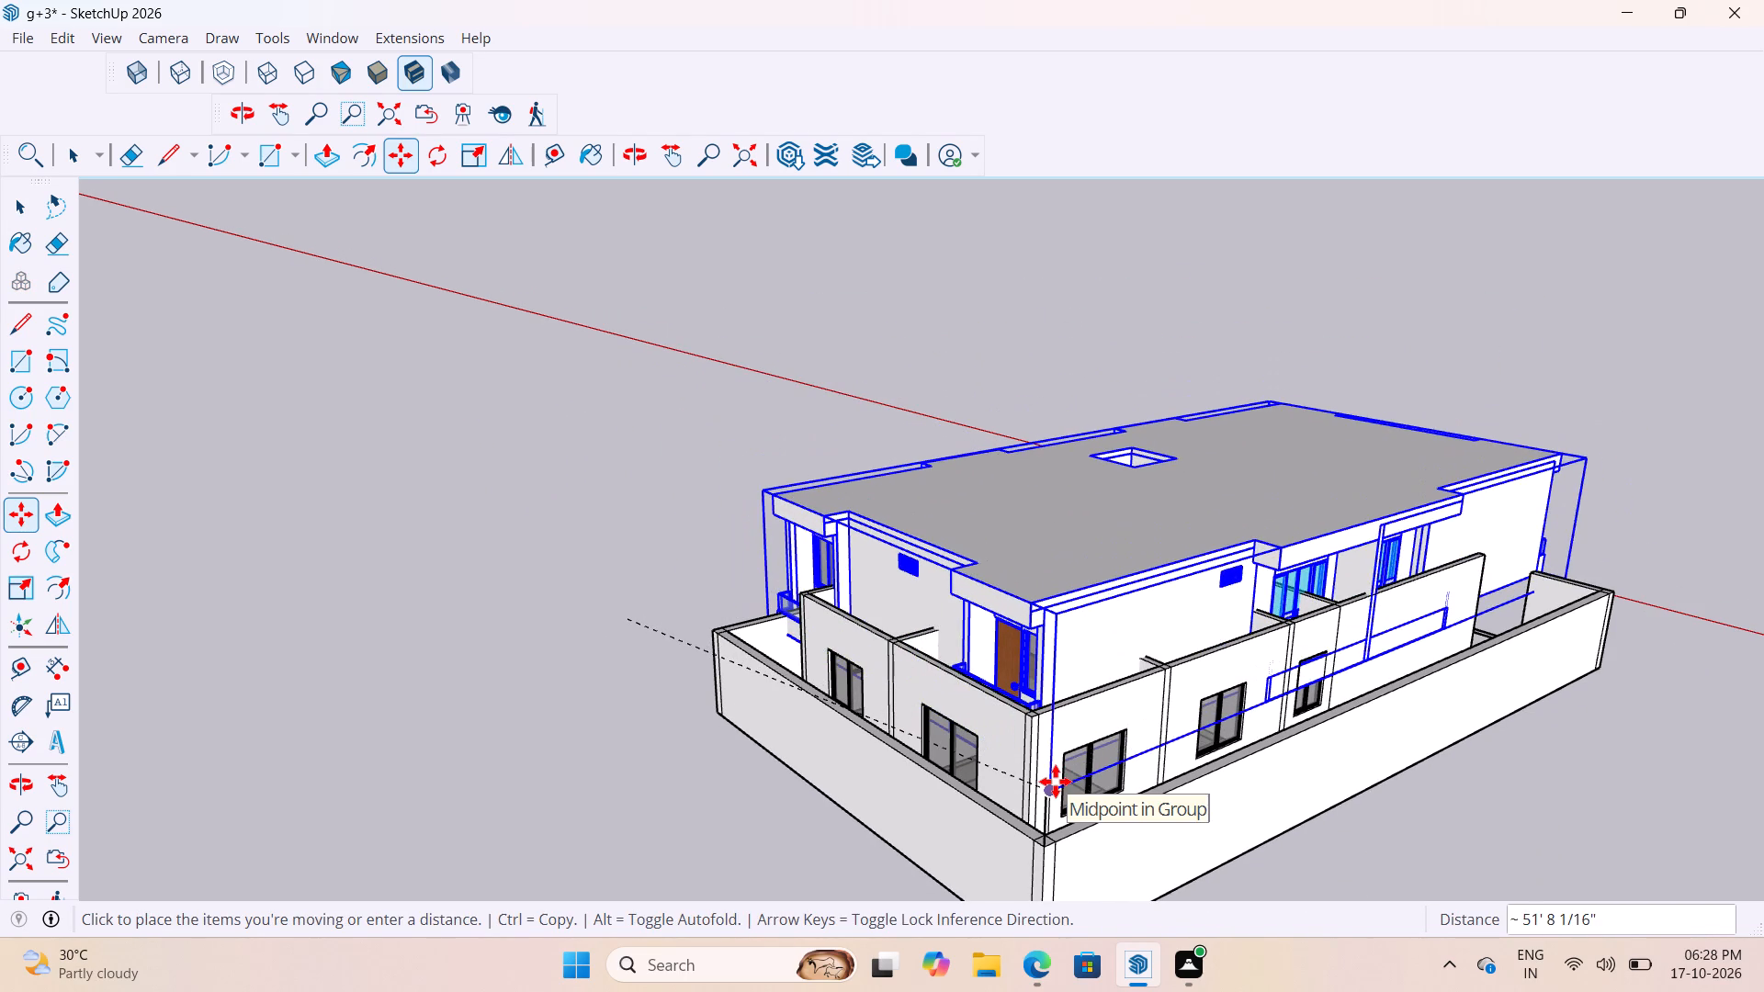
middle_click_drag(1049, 753, 1159, 608)
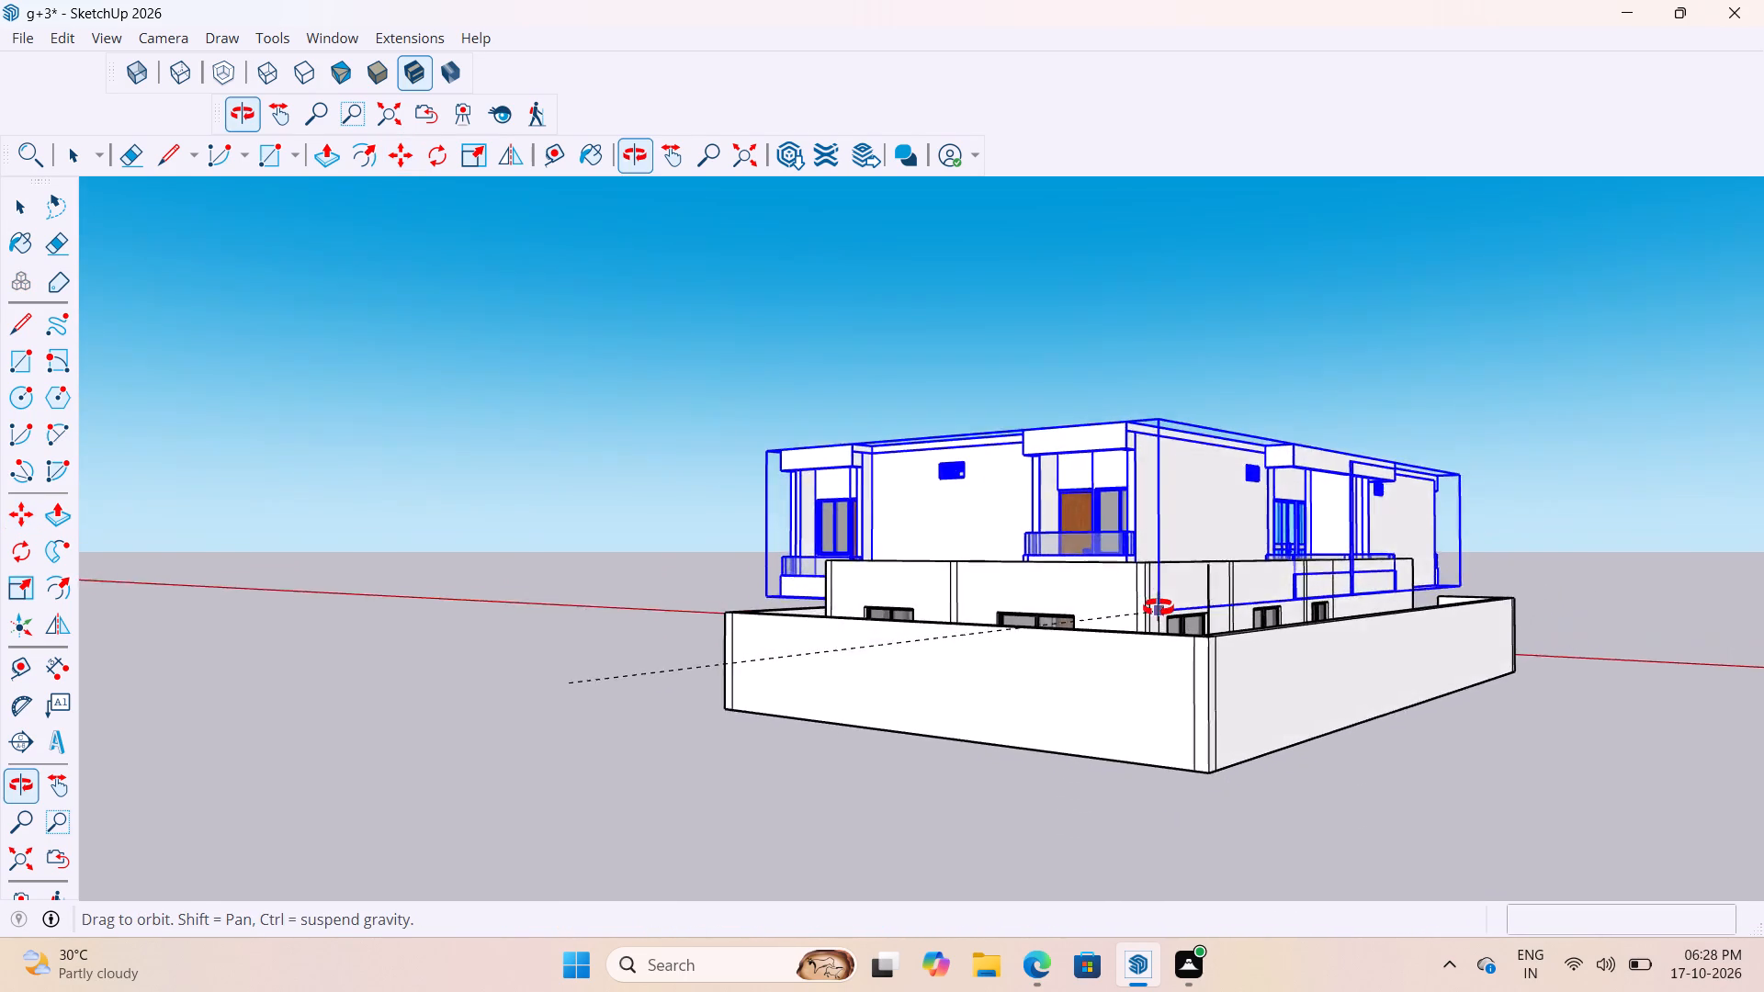
middle_click_drag(1159, 608, 1162, 602)
scroll(1237, 526, "up", 9)
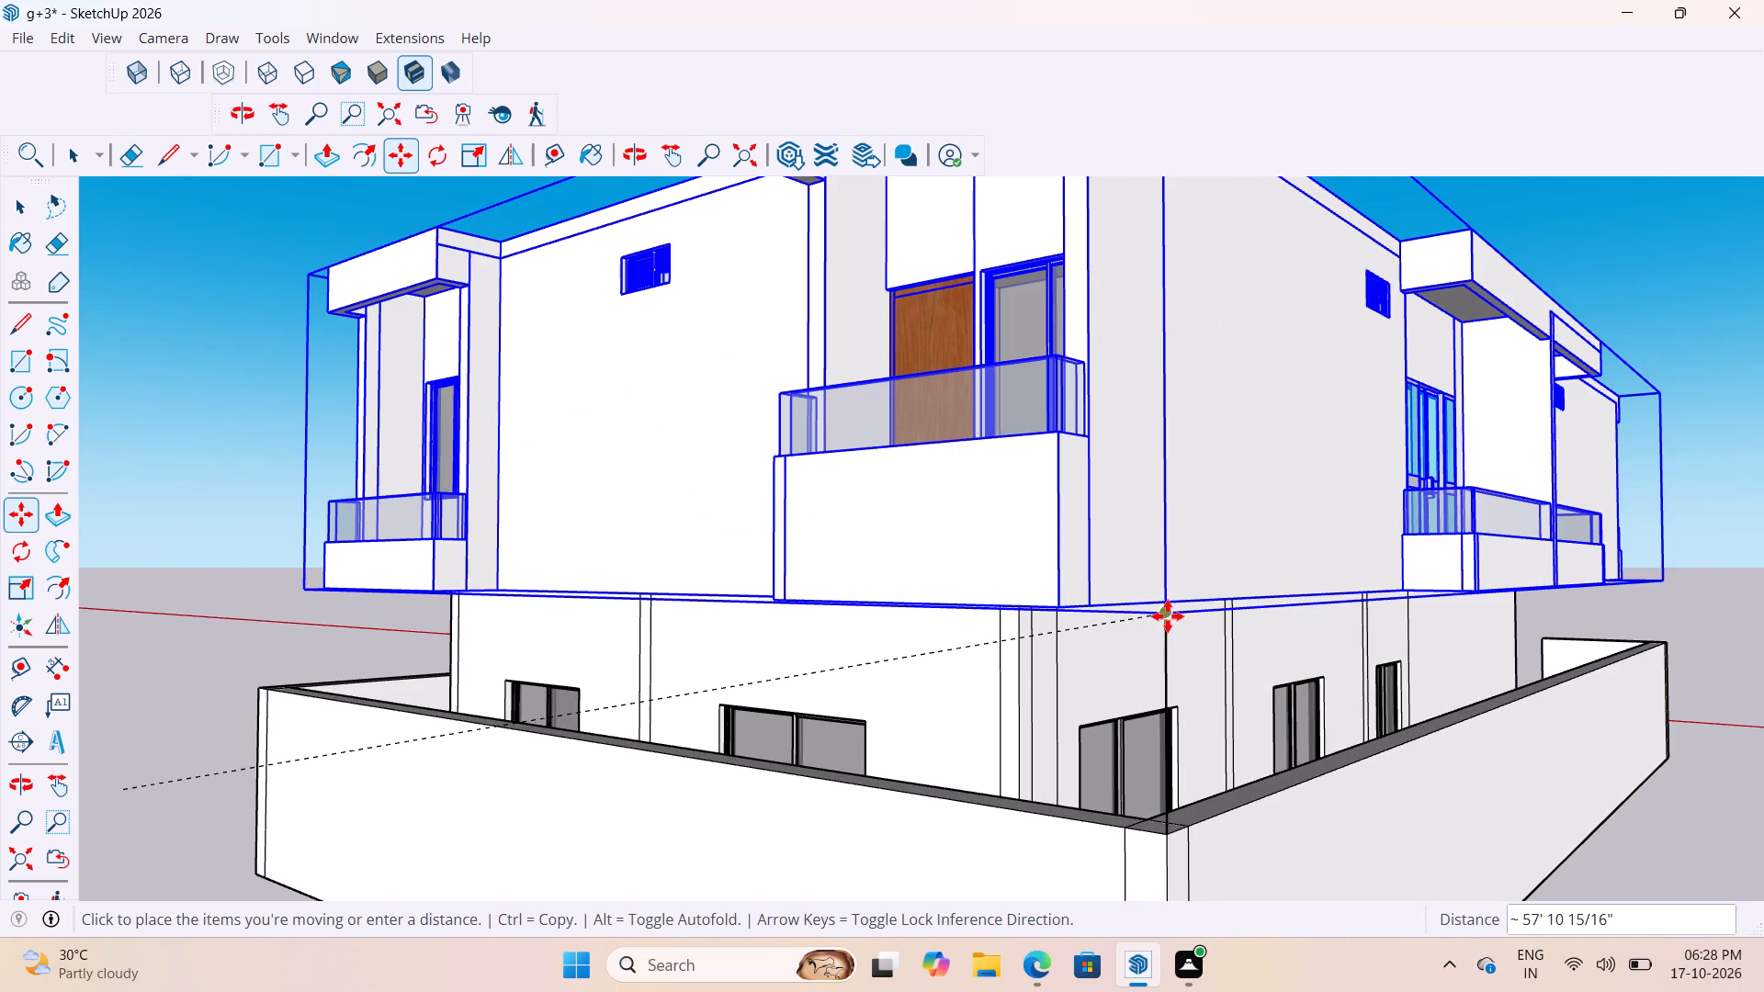
left_click(1169, 616)
Examine how the stacked roofed floor sits over the ground floor walls from below and from the side.
scroll(1121, 596, "down", 4)
middle_click_drag(1125, 599, 1270, 389)
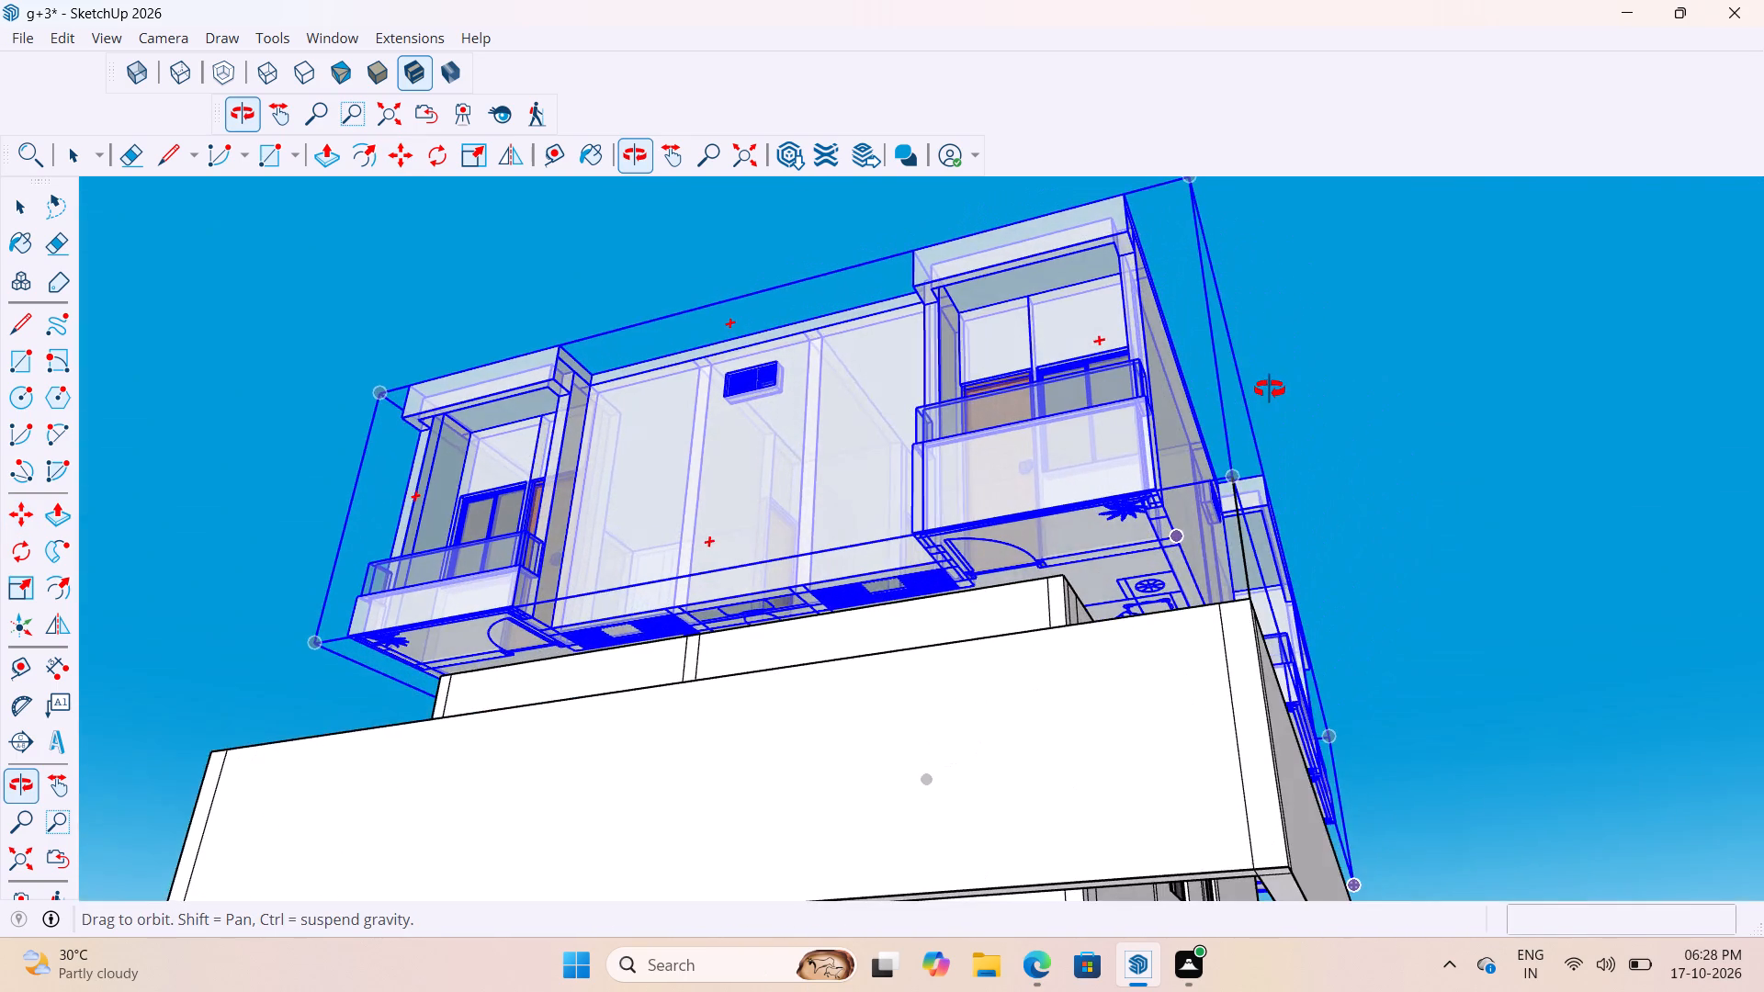
middle_click_drag(1270, 389, 1406, 410)
key("space")
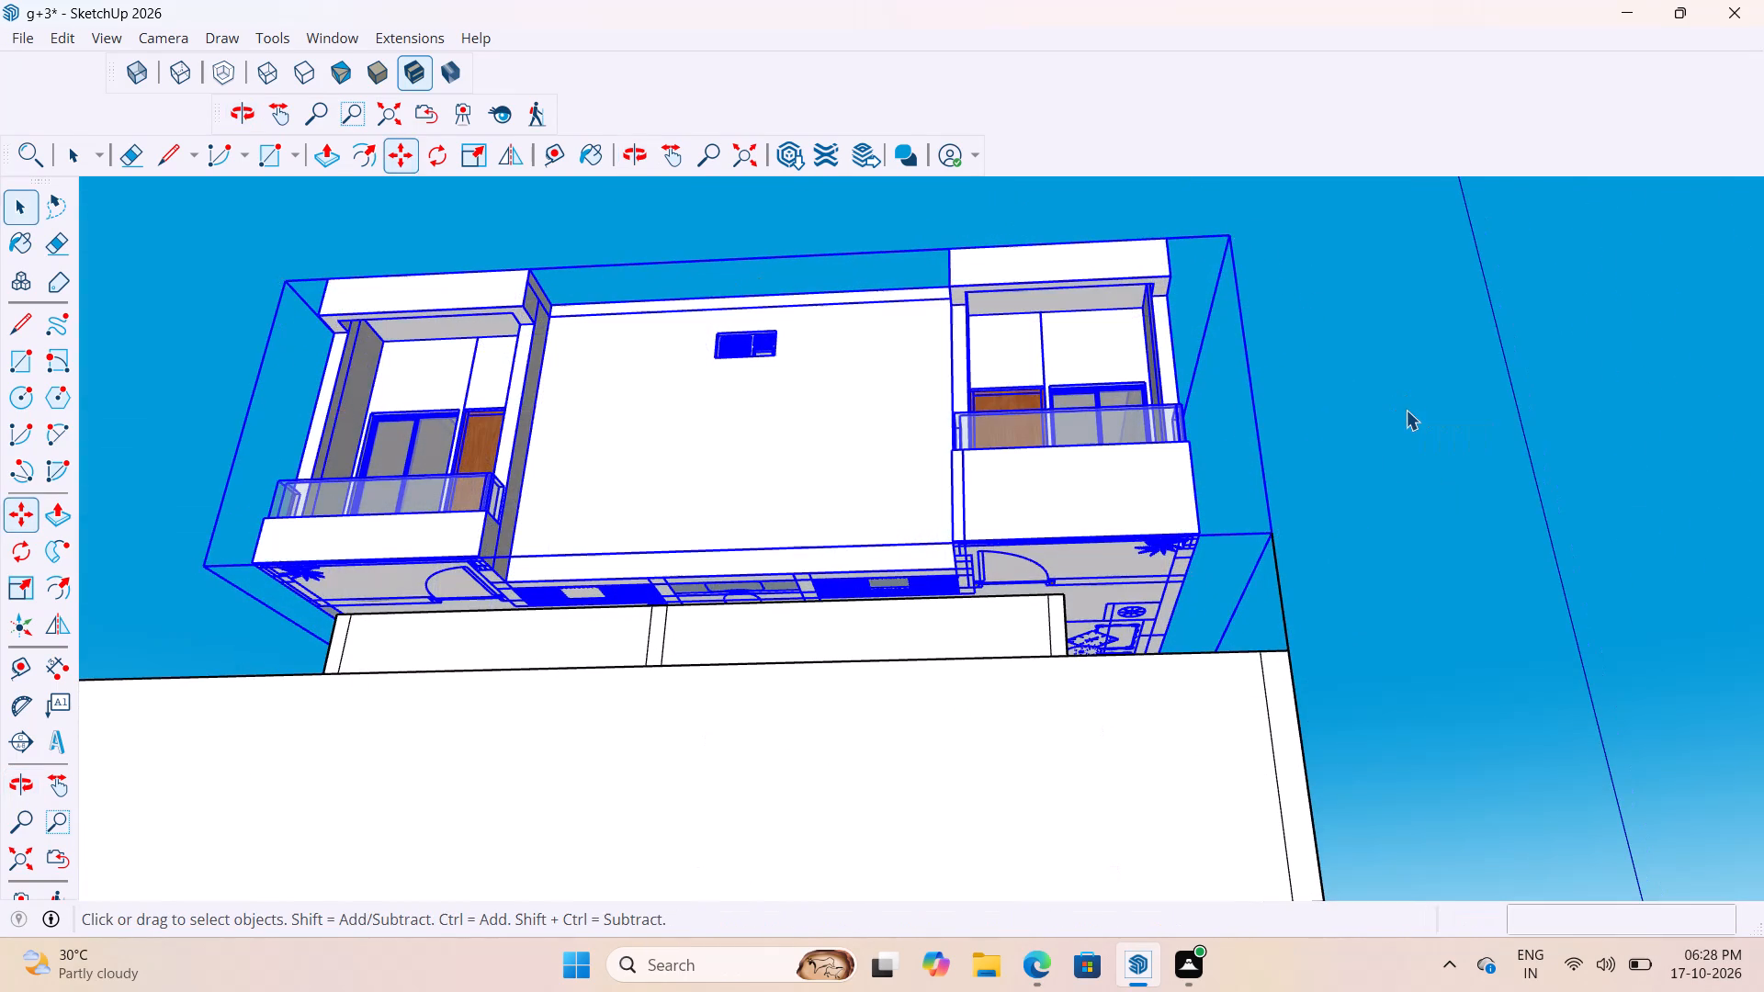
scroll(1044, 602, "up", 9)
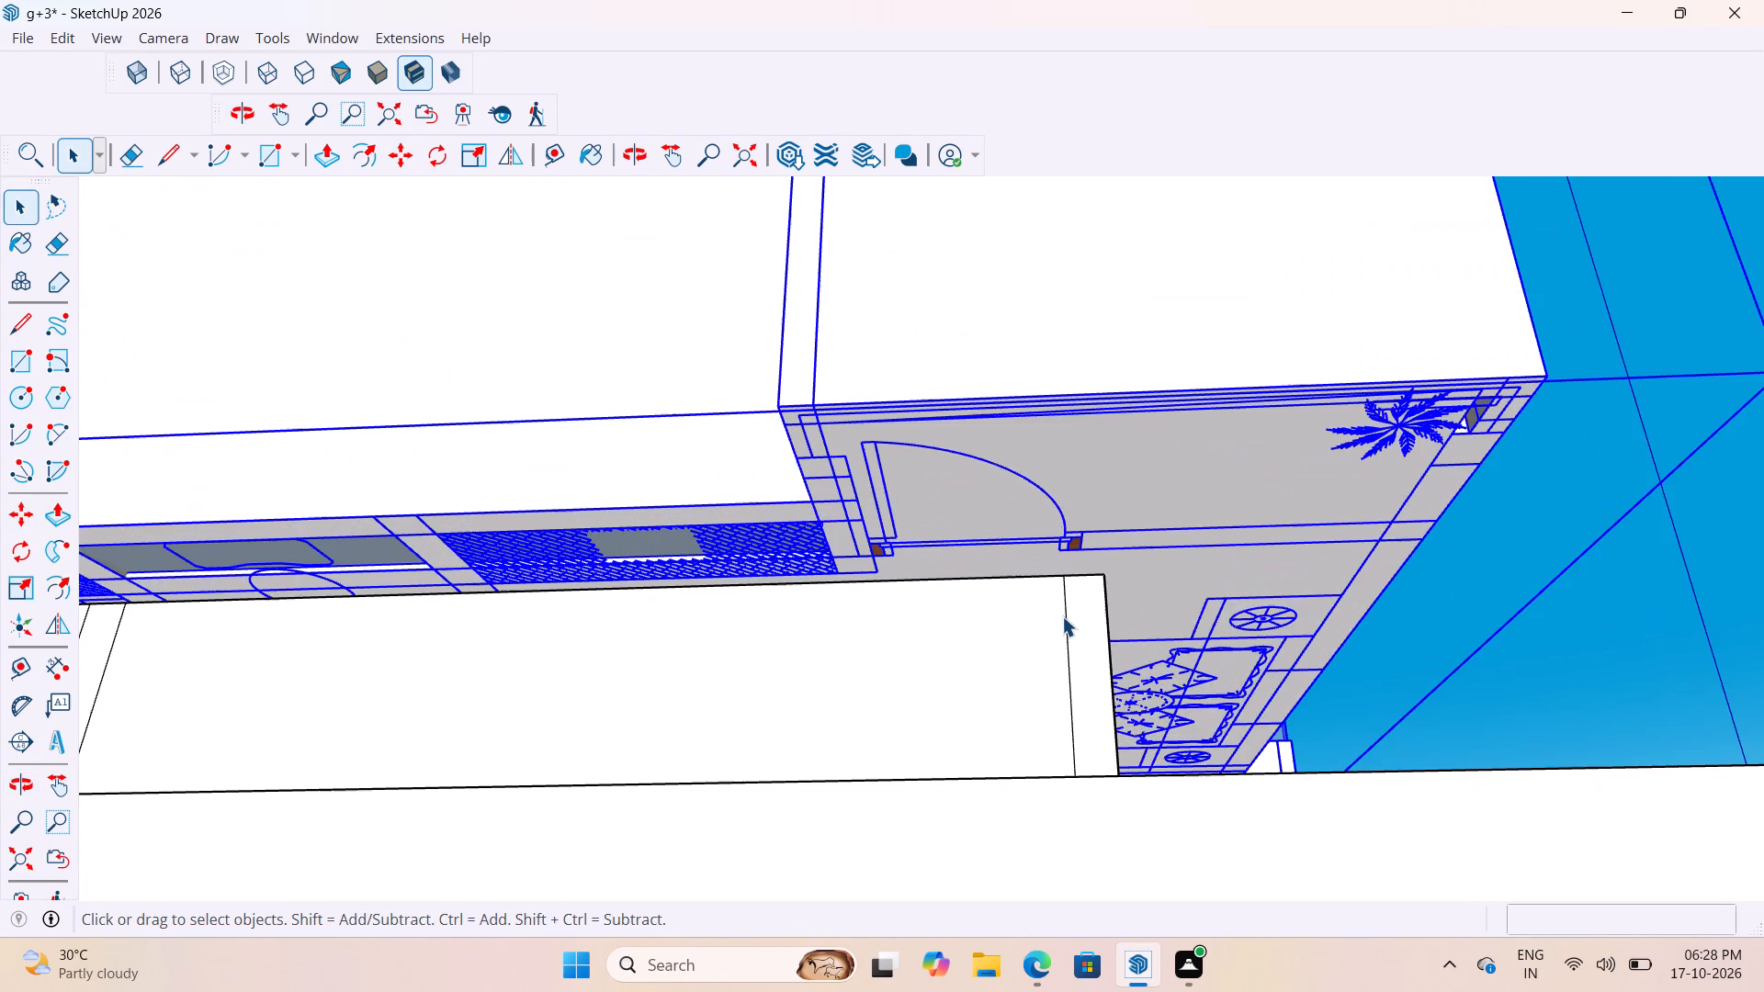
scroll(1148, 575, "down", 8)
middle_click_drag(1036, 539, 1166, 596)
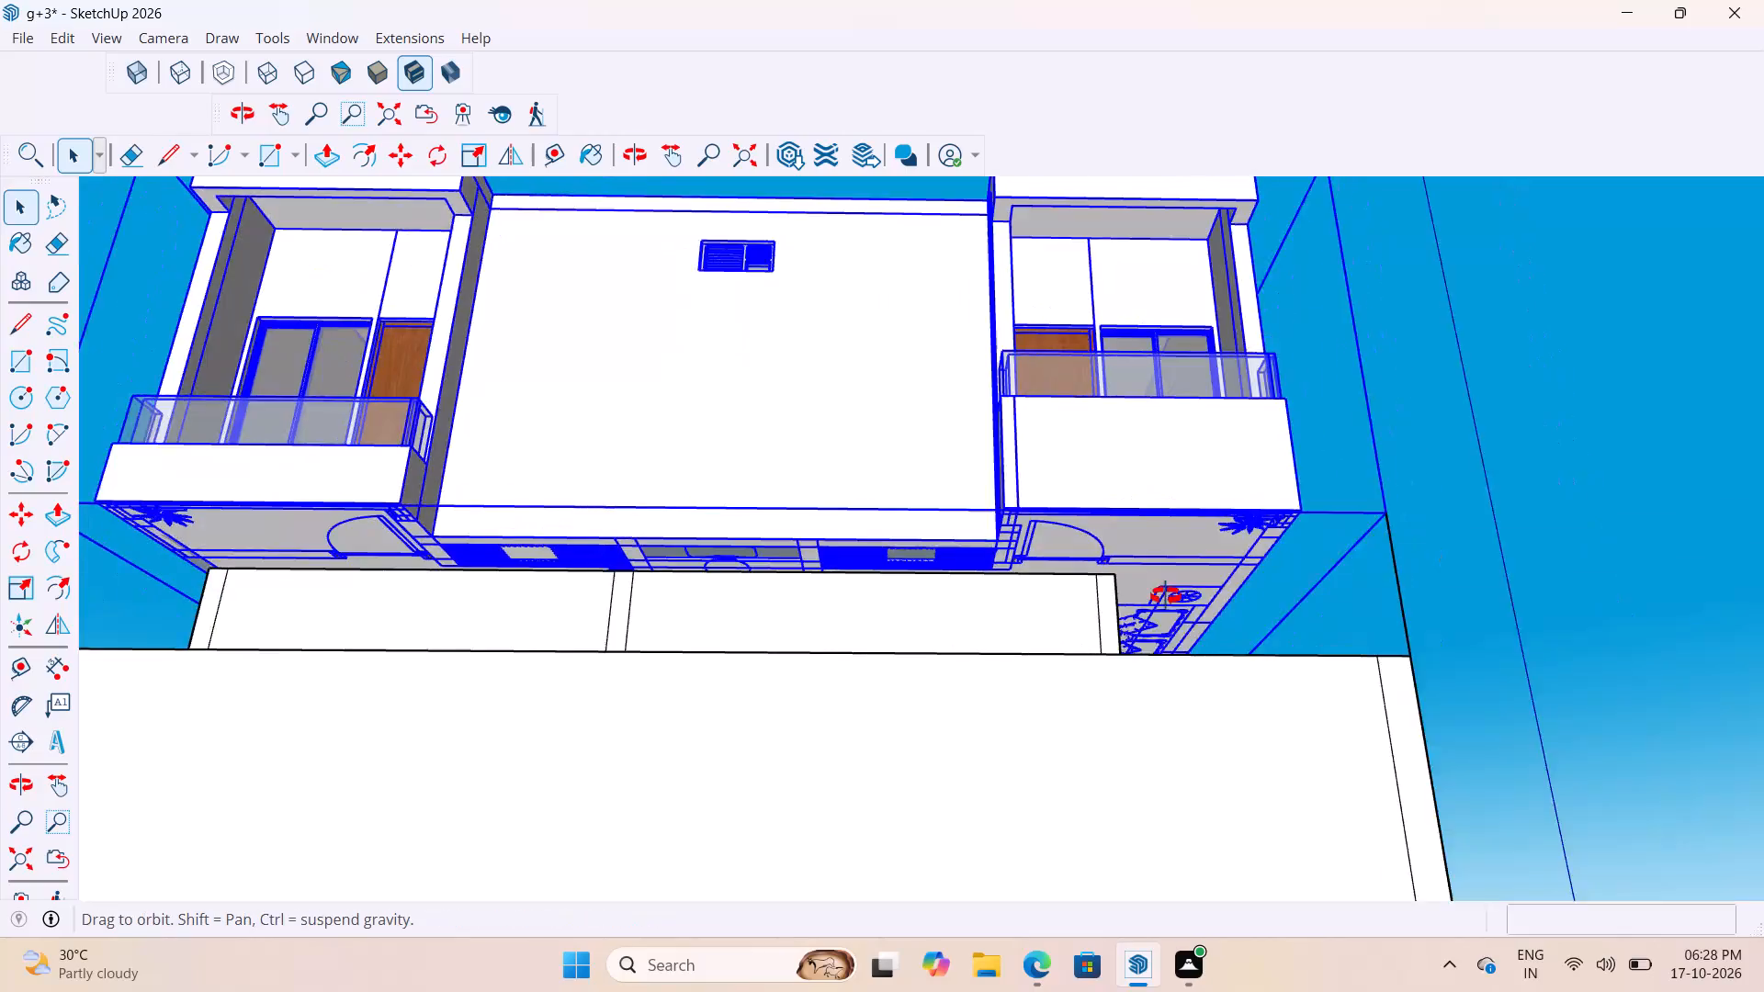
middle_click_drag(1166, 596, 1411, 791)
scroll(1195, 670, "up", 5)
scroll(1173, 657, "down", 17)
middle_click_drag(876, 524, 1119, 607)
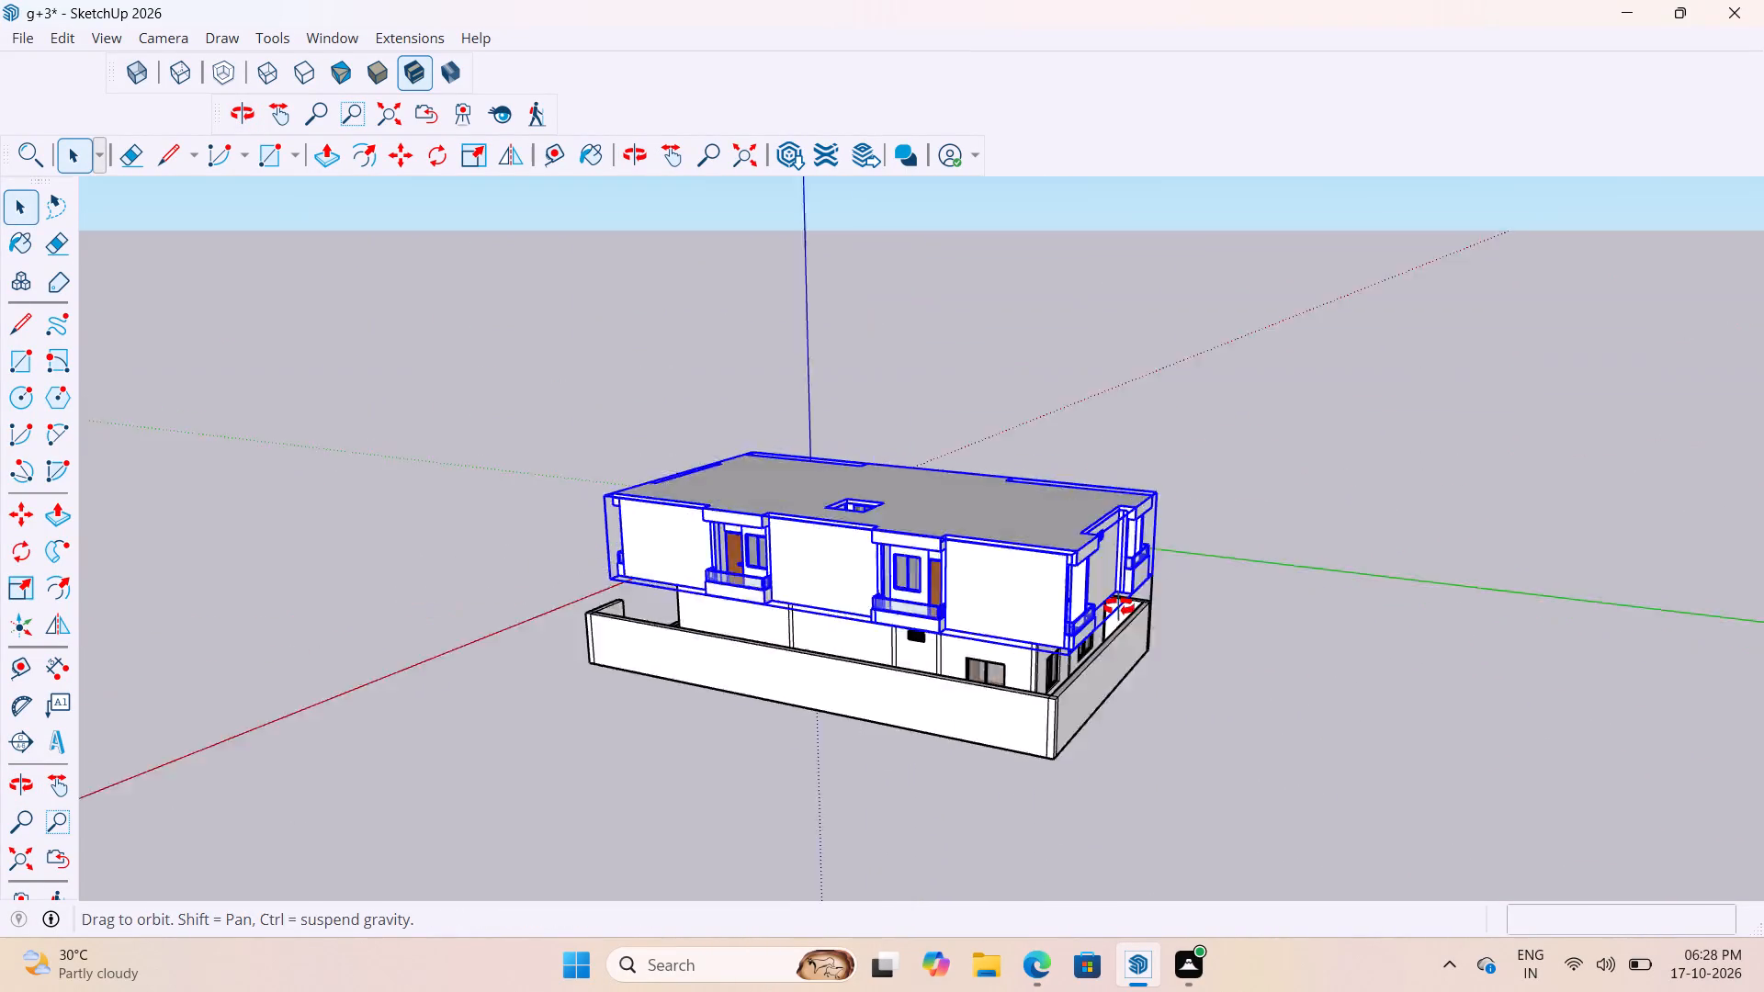
Examine the gap between the stacked roofed floor and the ground floor and boundary walls from the front, sides and below.
middle_click_drag(1119, 607, 1394, 584)
scroll(918, 651, "up", 5)
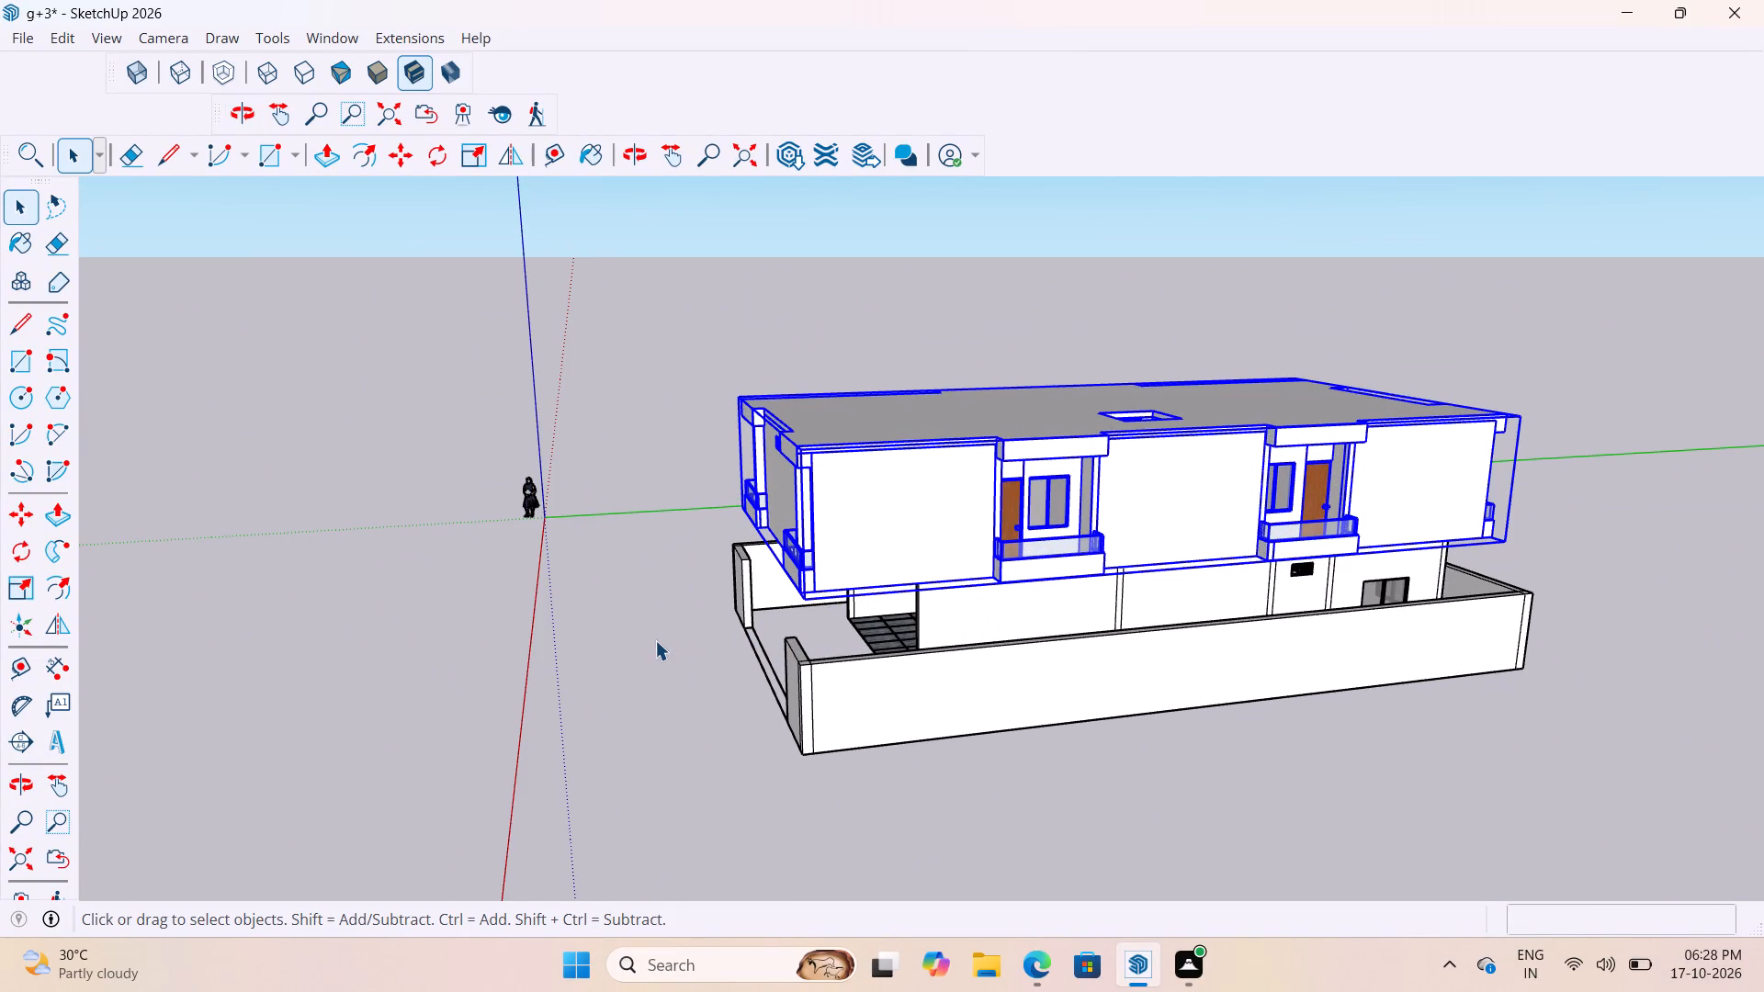
left_click(655, 640)
middle_click_drag(1031, 641, 1444, 425)
scroll(1226, 443, "up", 10)
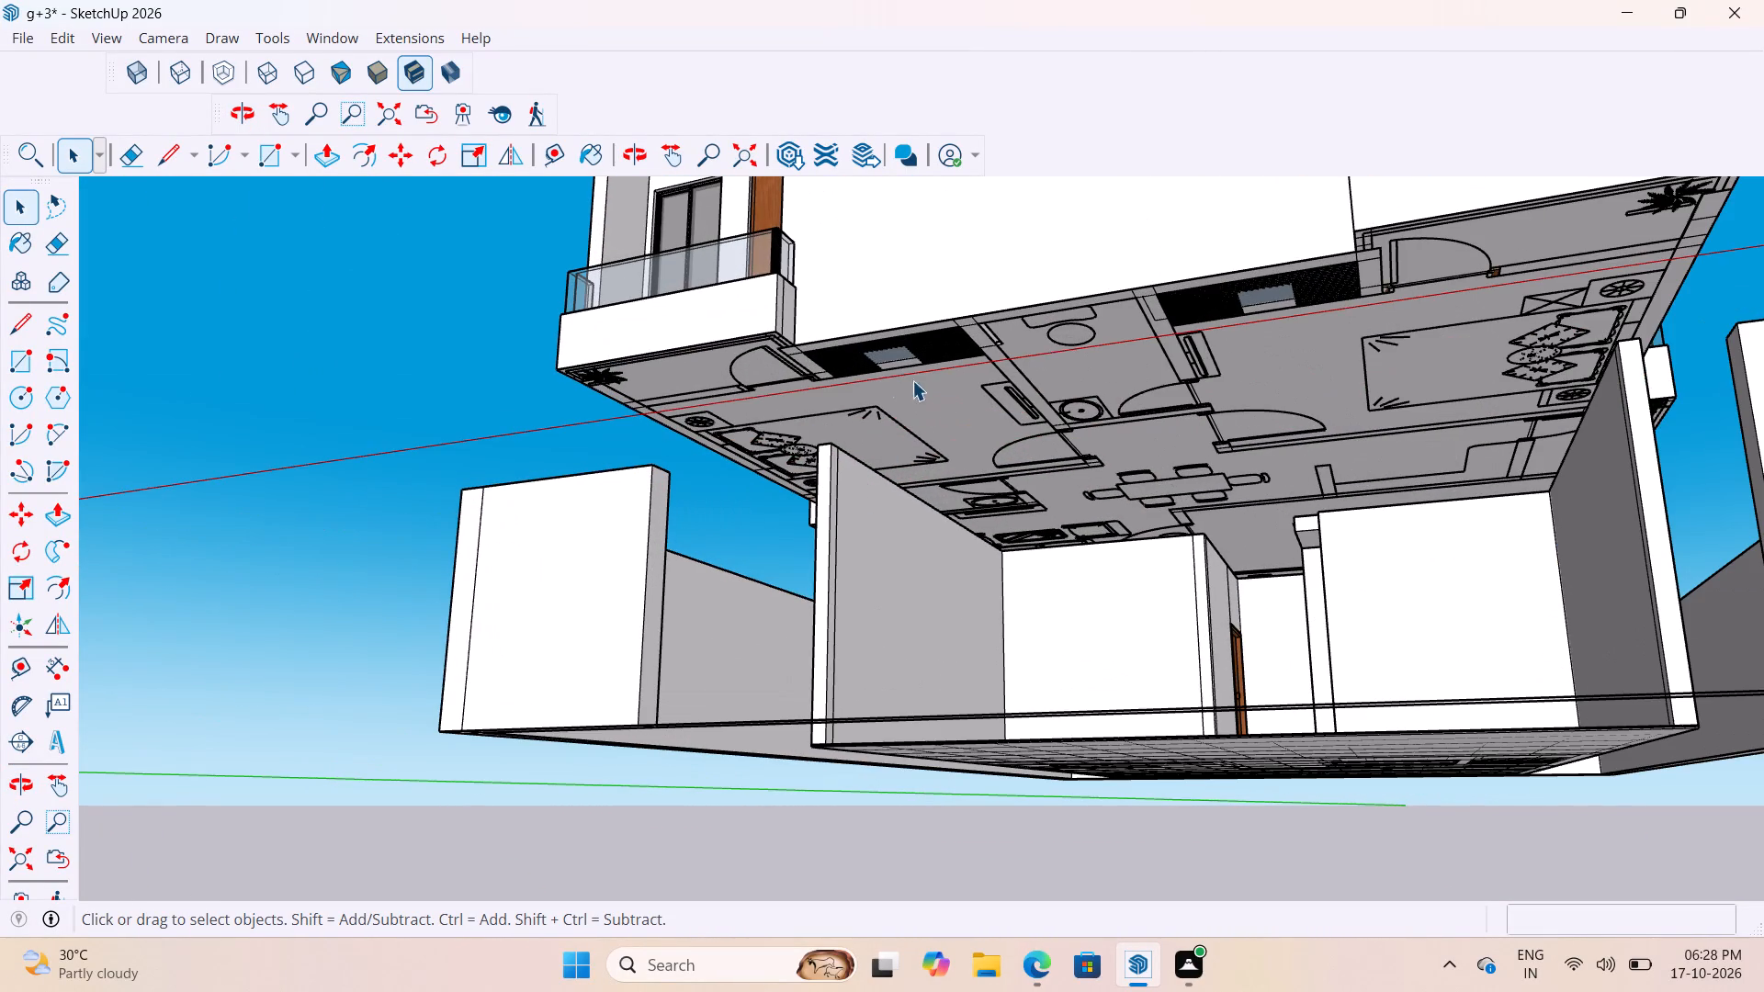
middle_click_drag(828, 376, 1078, 470)
middle_click_drag(1087, 470, 1109, 470)
middle_click_drag(1123, 510, 1112, 582)
scroll(1119, 530, "up", 1)
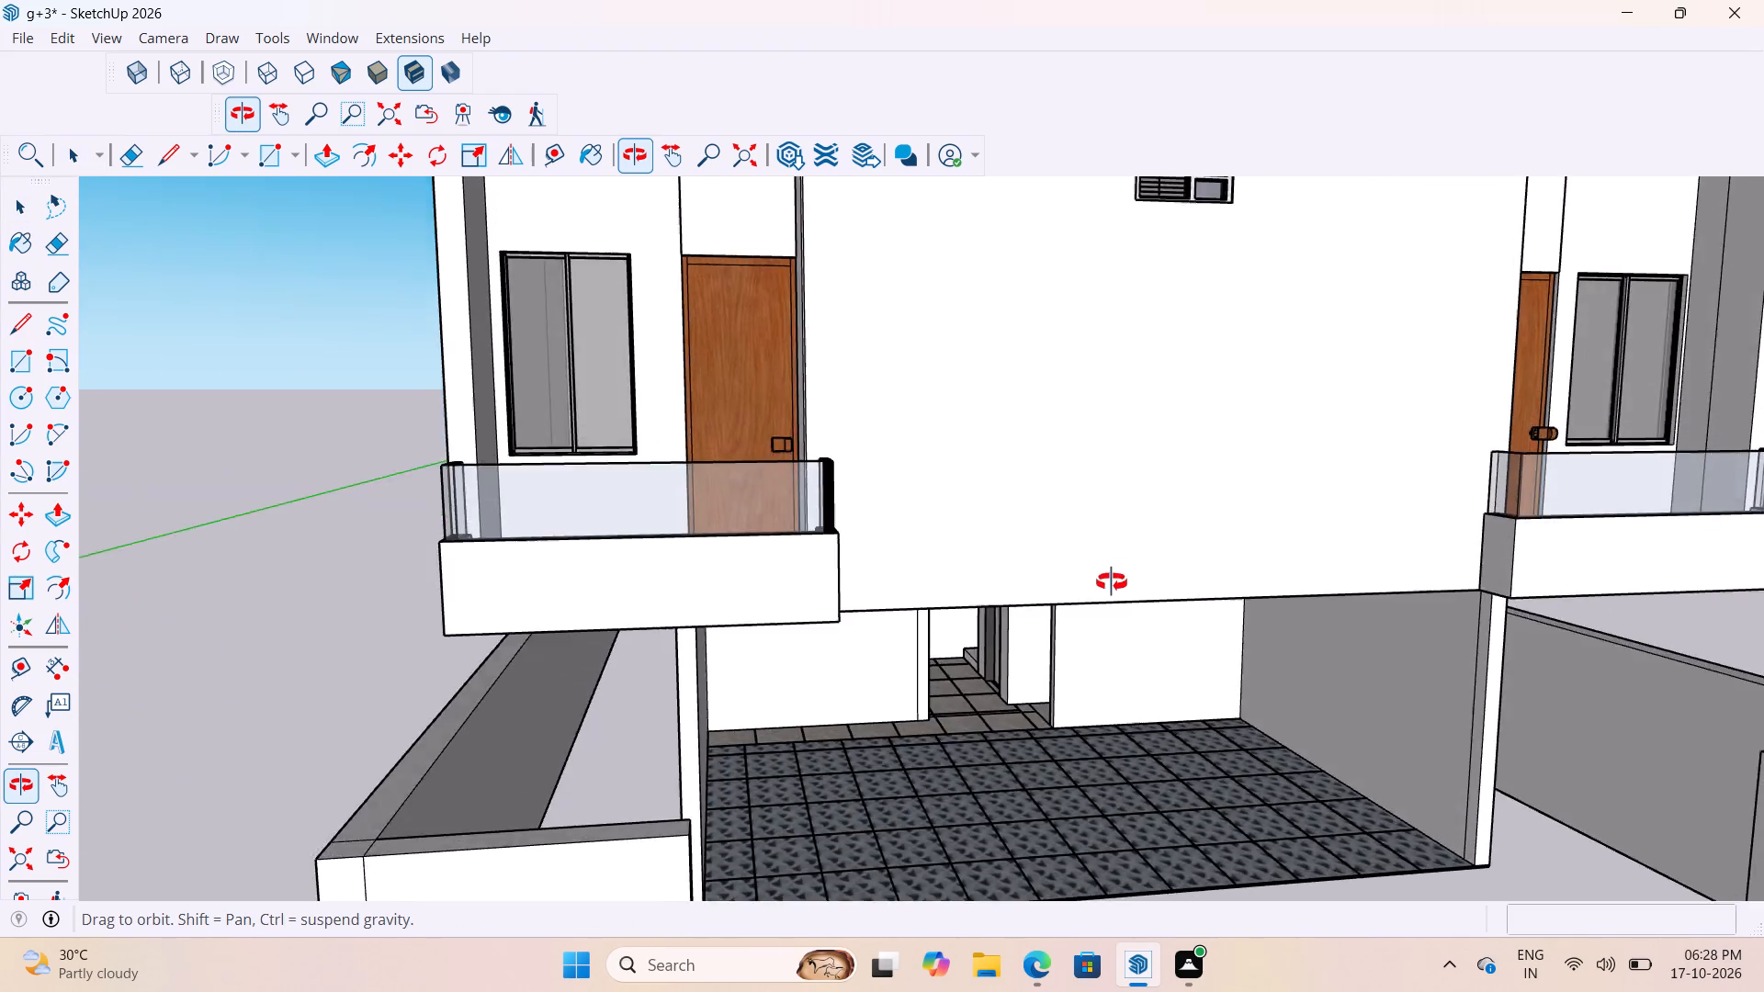
middle_click_drag(1112, 582, 1391, 536)
middle_click_drag(1432, 518, 1469, 471)
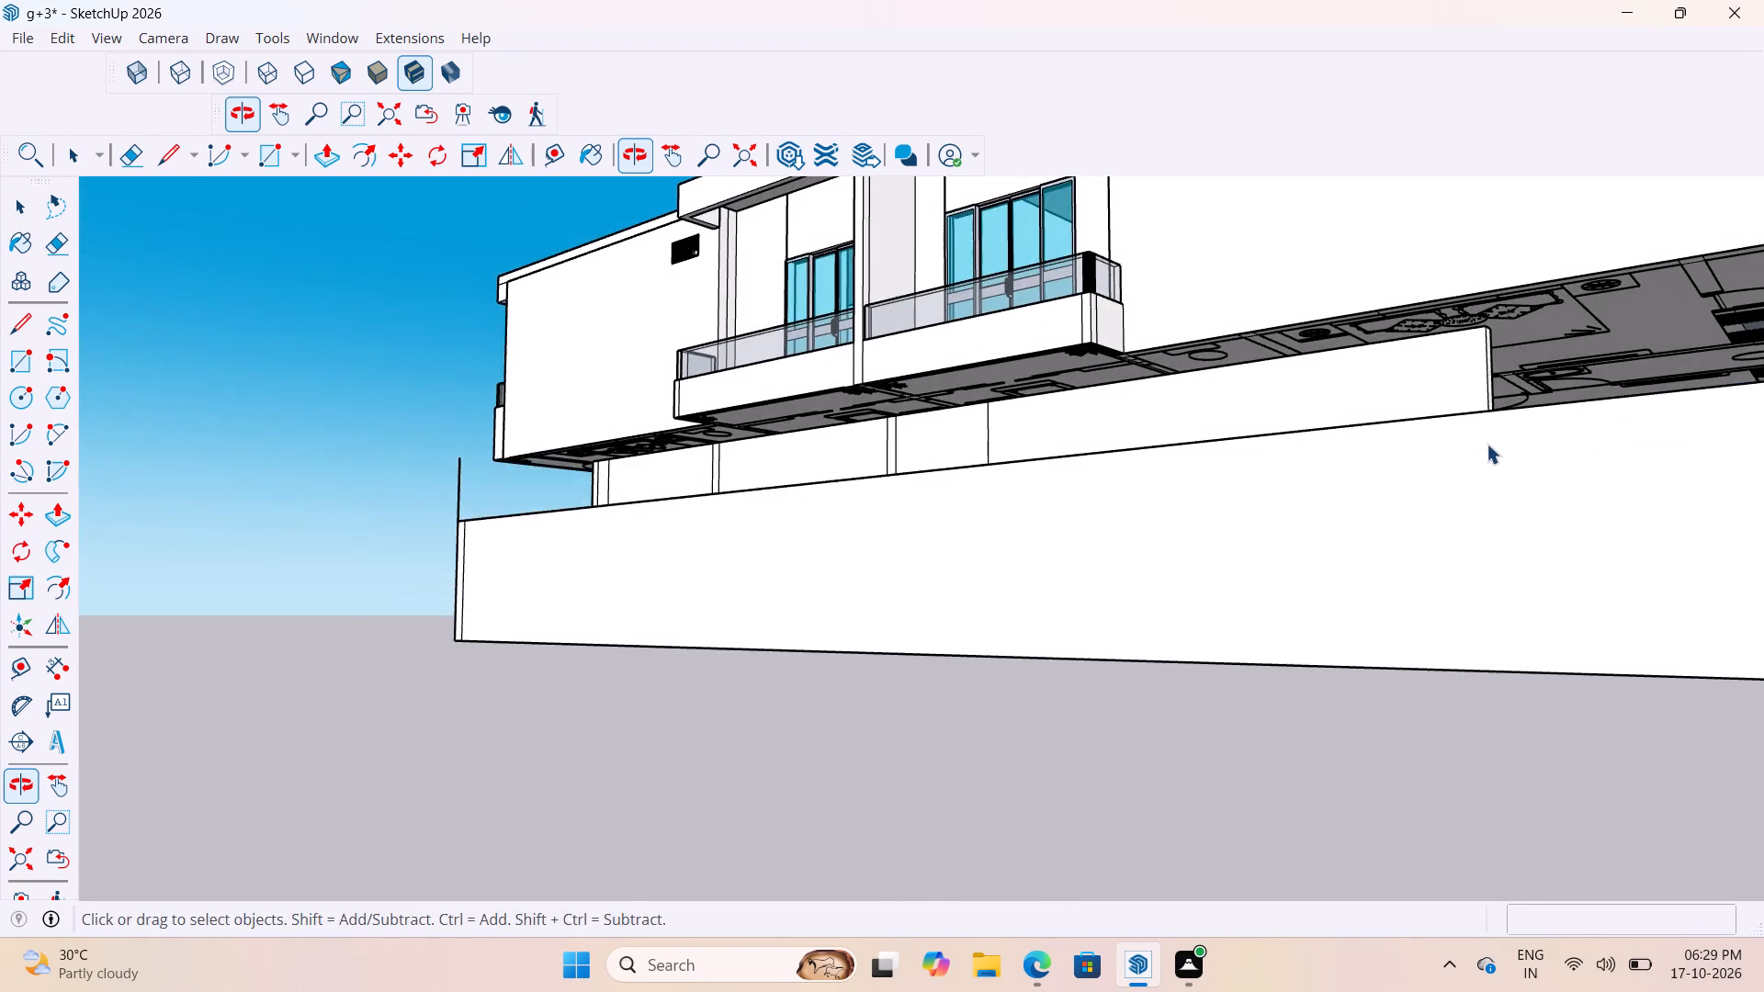
middle_click_drag(1487, 442, 1145, 610)
scroll(1199, 463, "up", 3)
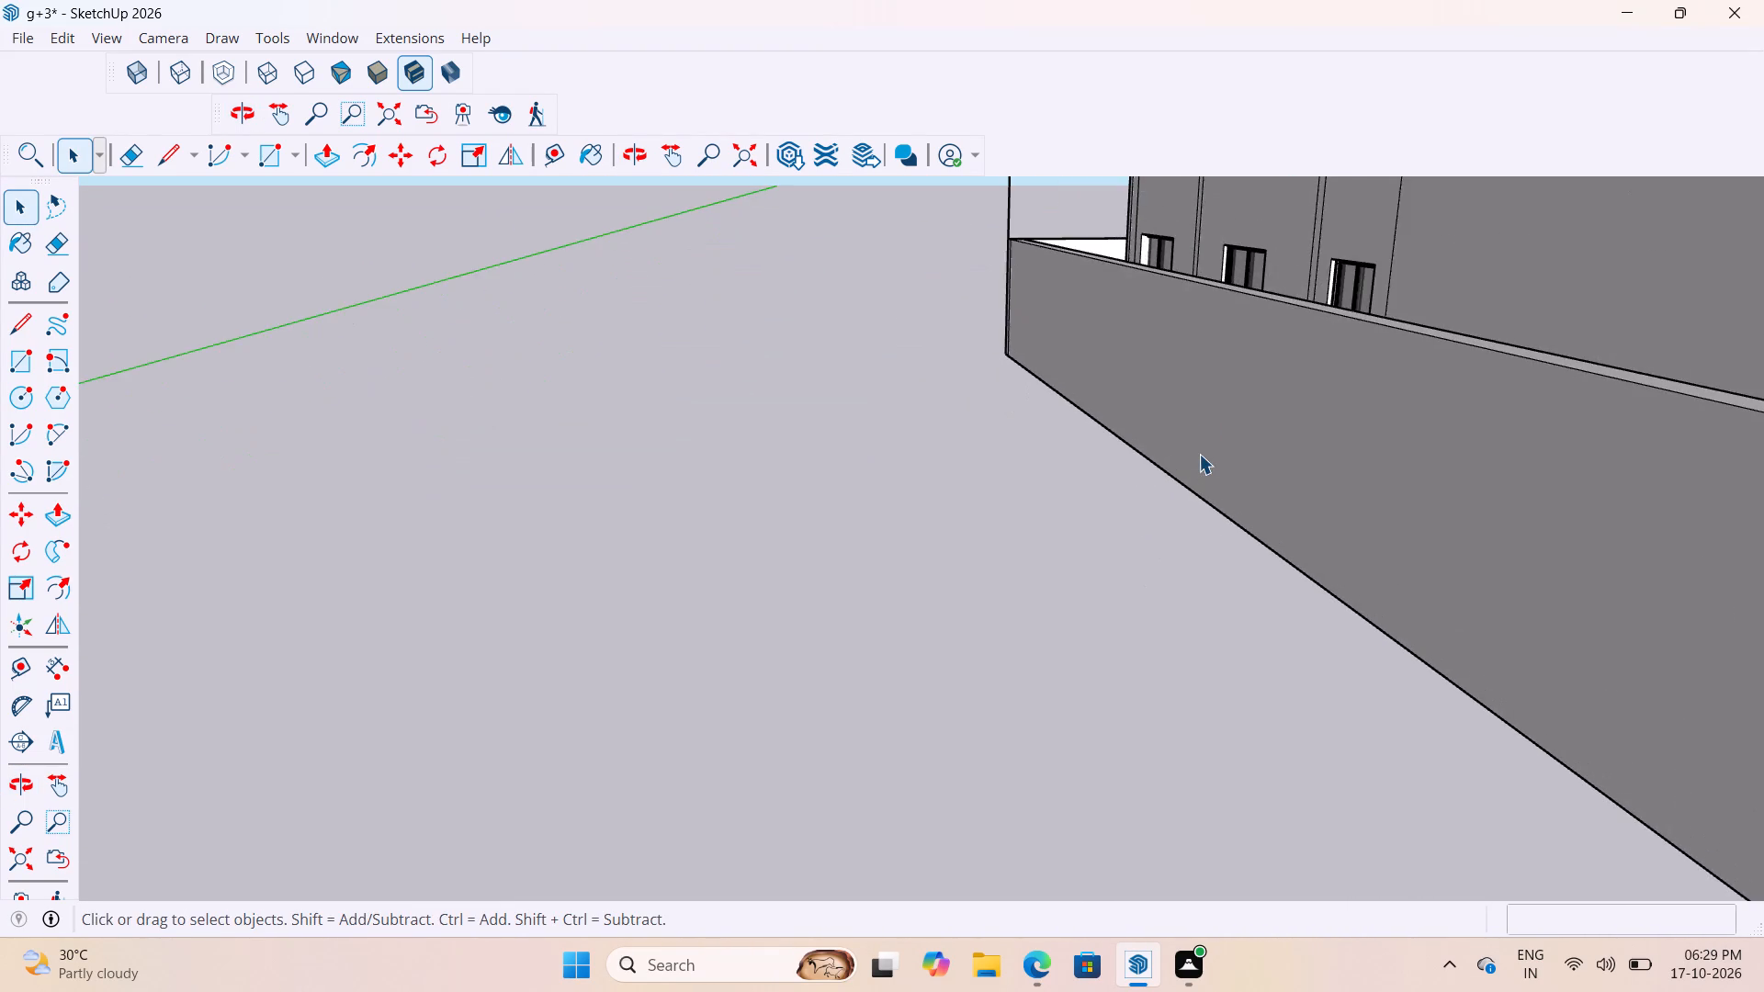
scroll(1199, 454, "down", 20)
scroll(1199, 454, "down", 4)
scroll(1509, 424, "up", 10)
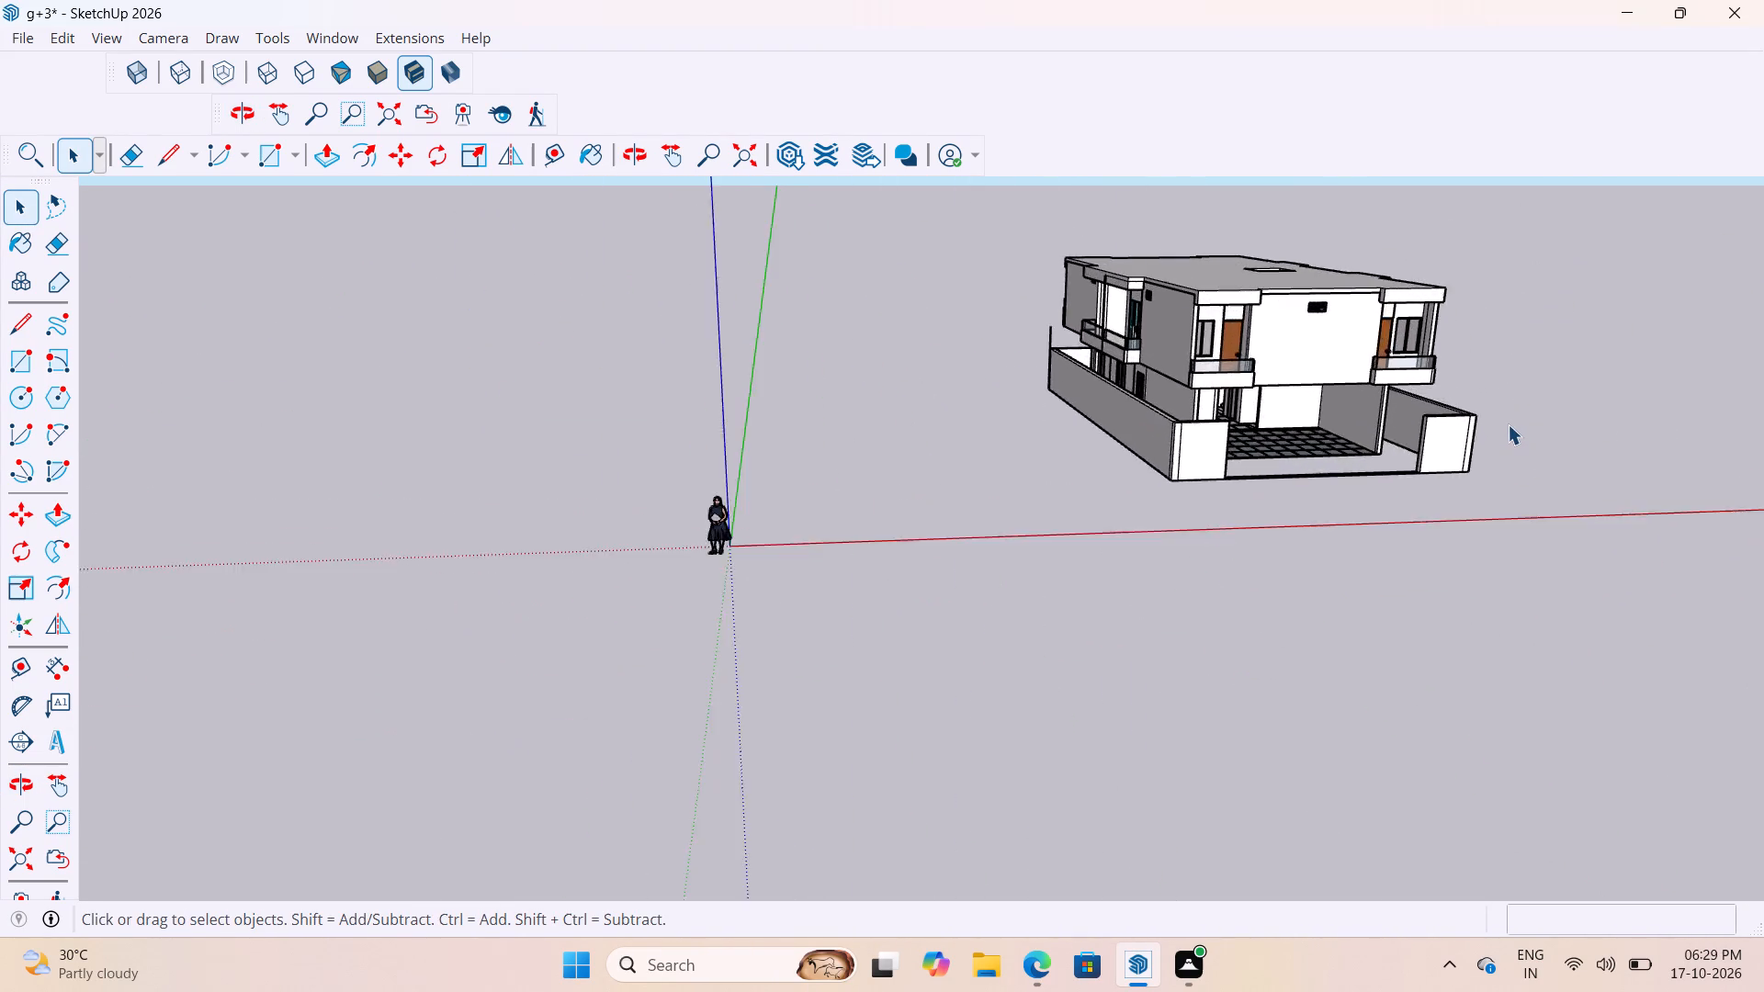
Examine the roofed floor's underside above the parking-area walls and its balcony overhangs from the front and above.
scroll(1508, 424, "up", 9)
middle_click_drag(1409, 433, 1206, 390)
scroll(1405, 431, "up", 1)
middle_click(1298, 323)
middle_click(1300, 319)
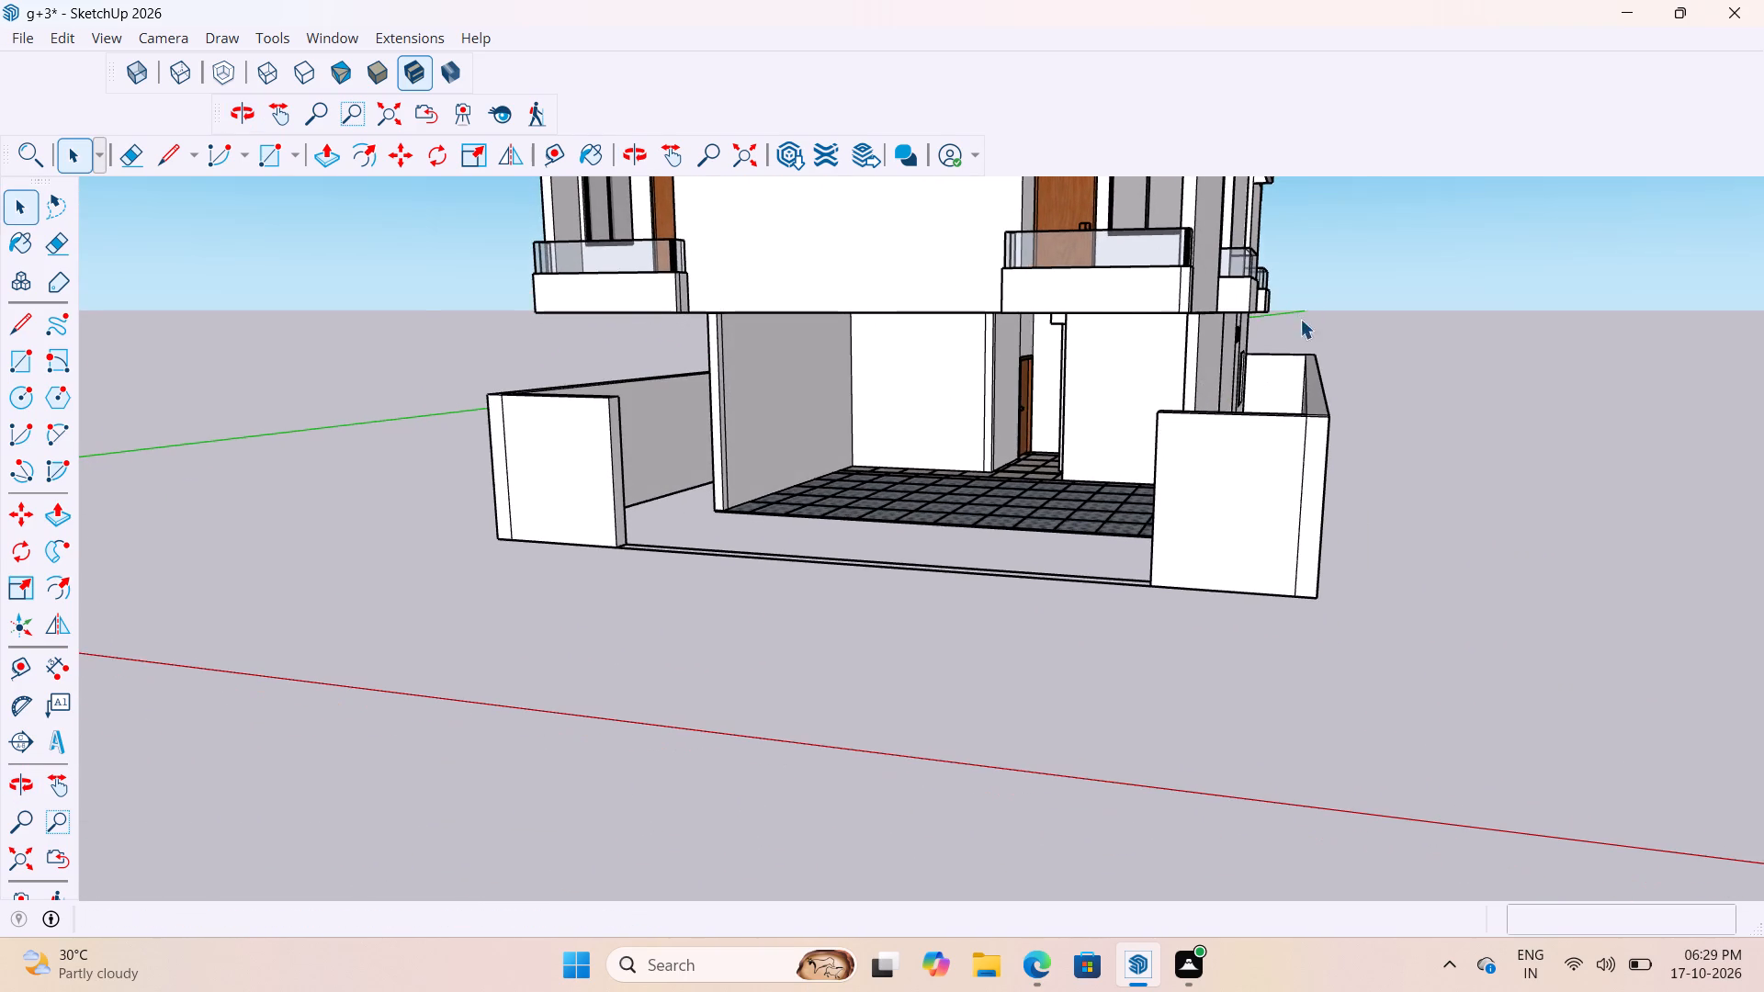
middle_click_drag(1091, 321, 1184, 272)
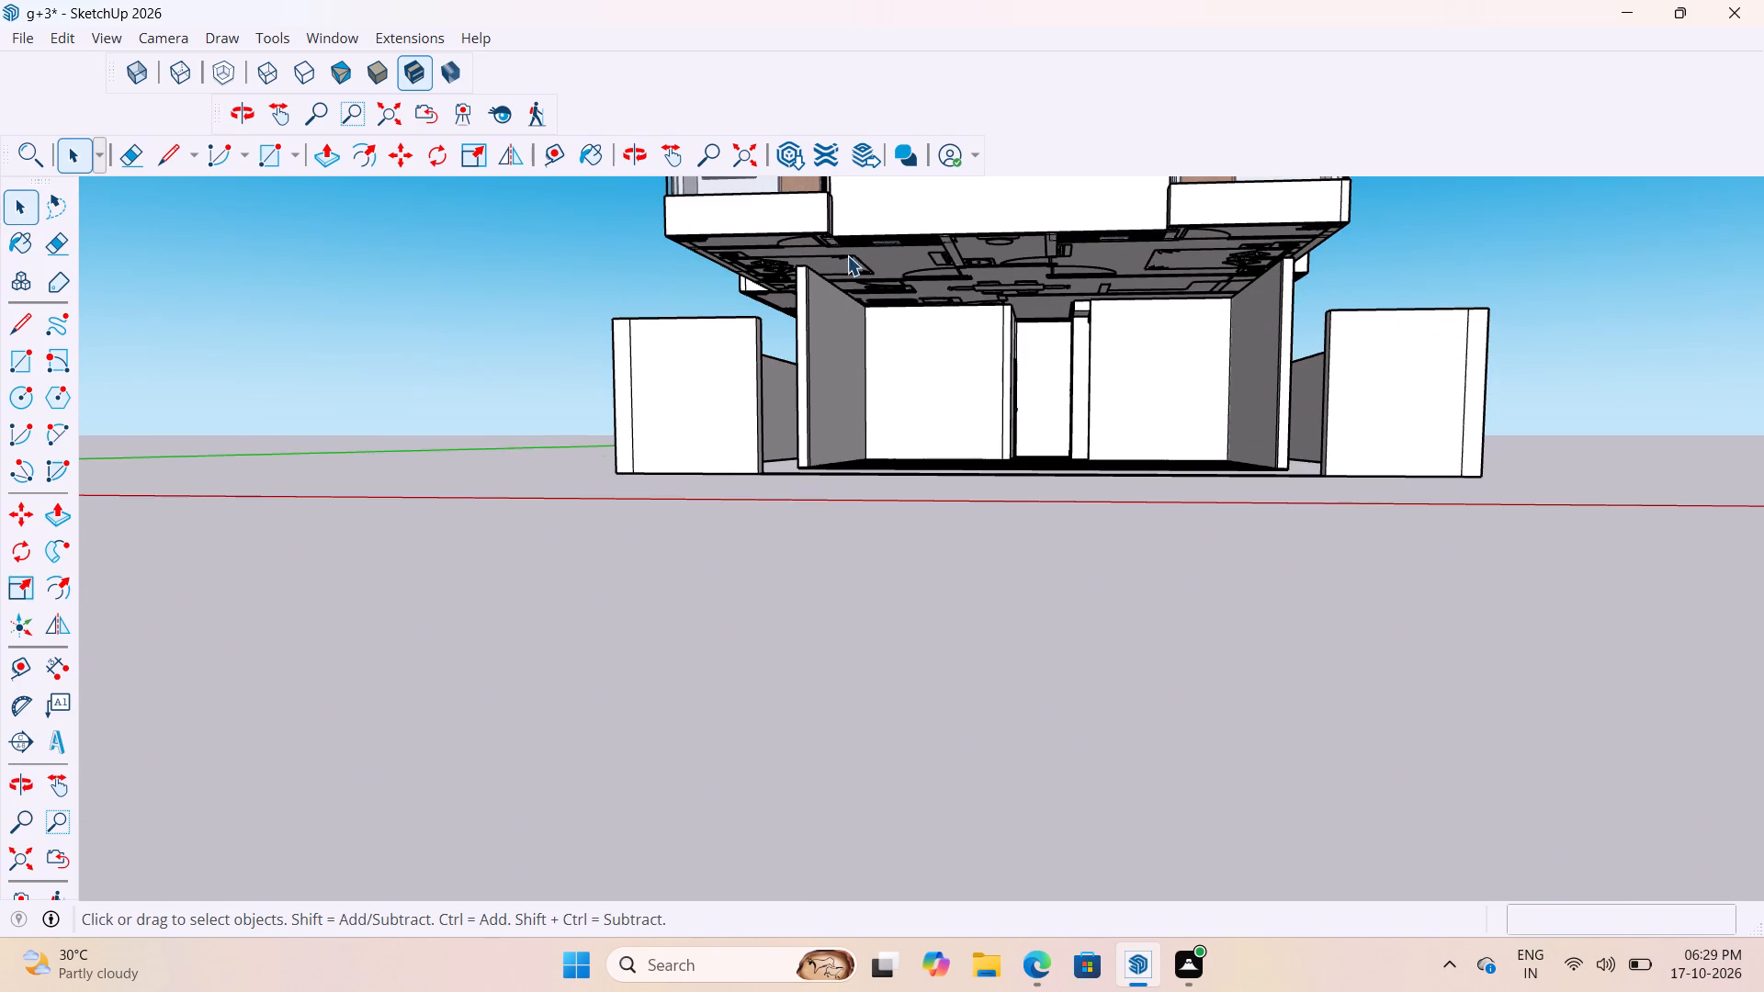
scroll(848, 261, "up", 11)
scroll(752, 257, "down", 2)
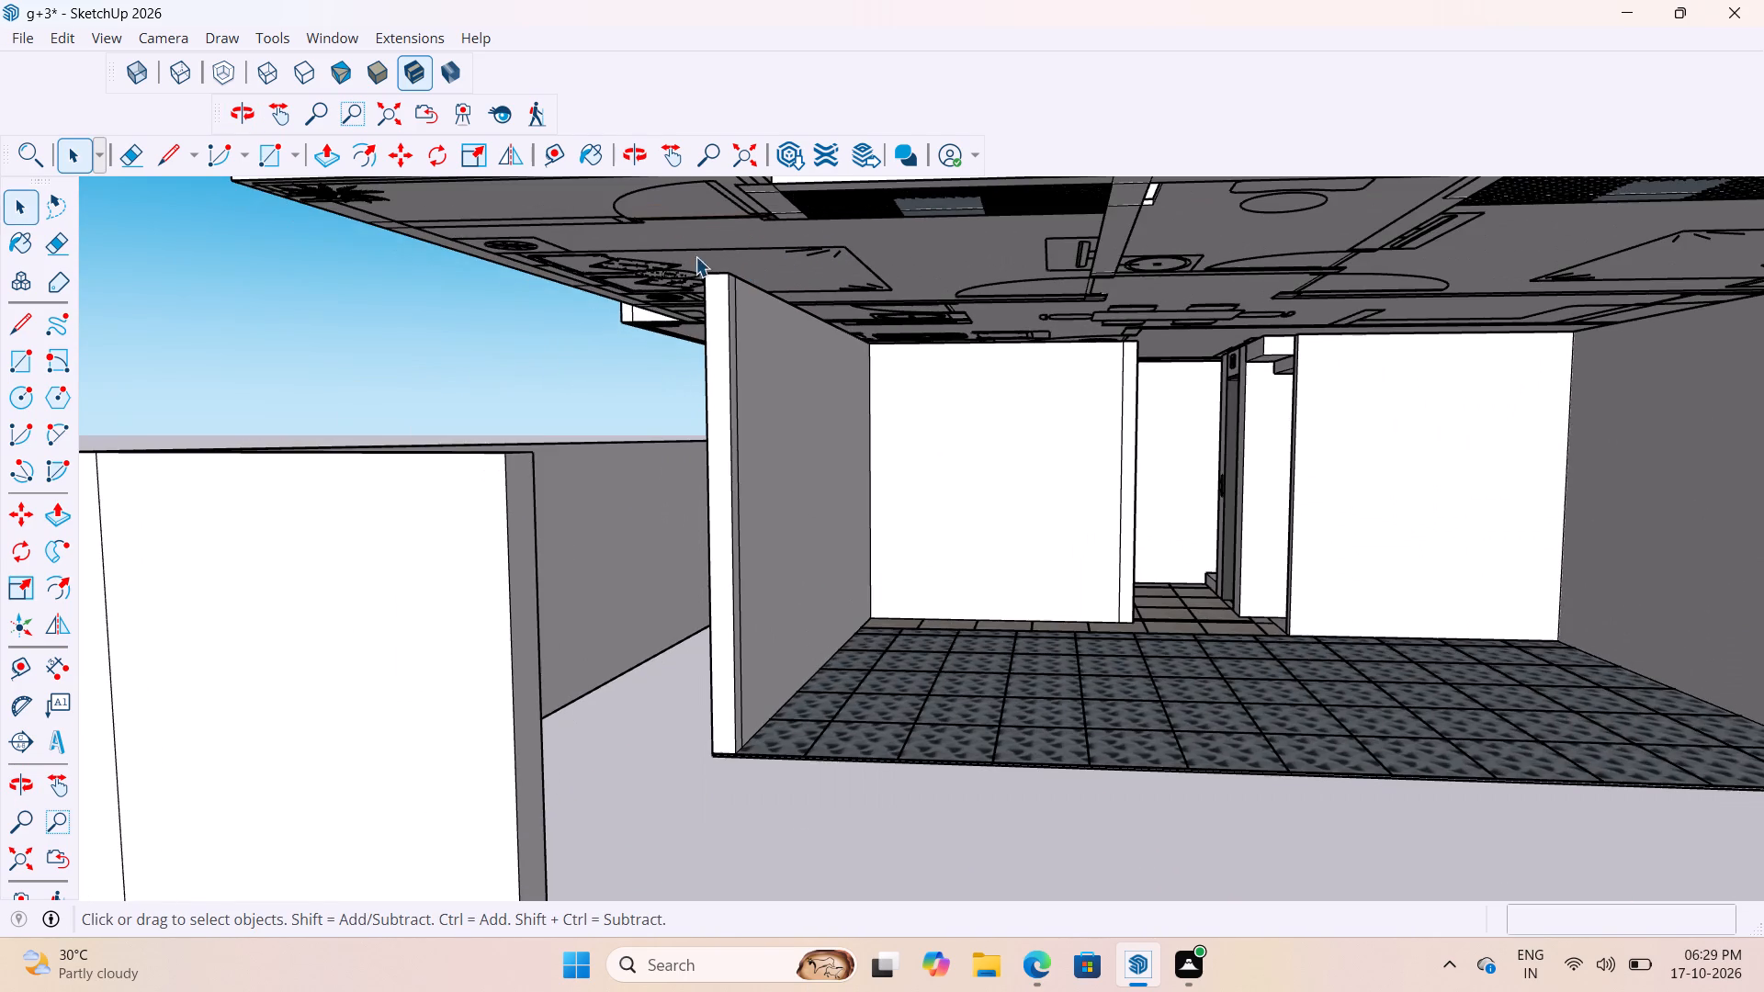
middle_click_drag(695, 256, 797, 103)
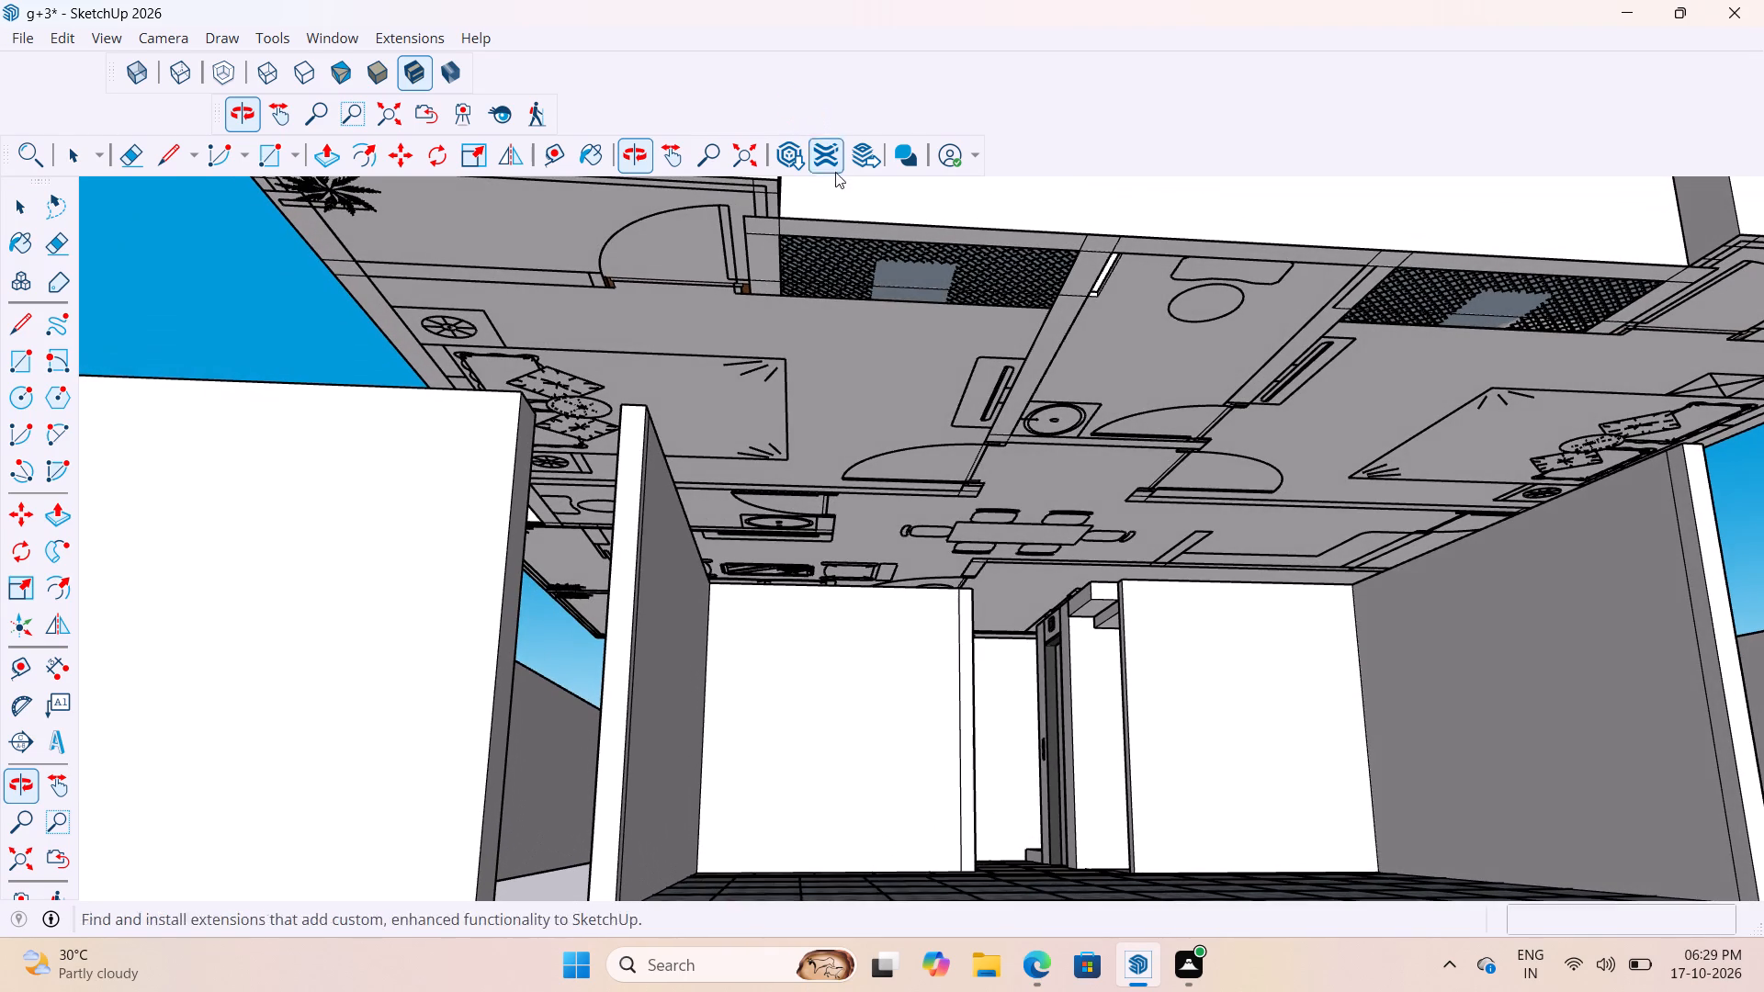
scroll(740, 389, "down", 10)
scroll(738, 382, "up", 1)
middle_click_drag(732, 404, 797, 624)
scroll(798, 624, "down", 1)
scroll(641, 477, "up", 1)
middle_click_drag(639, 475, 924, 531)
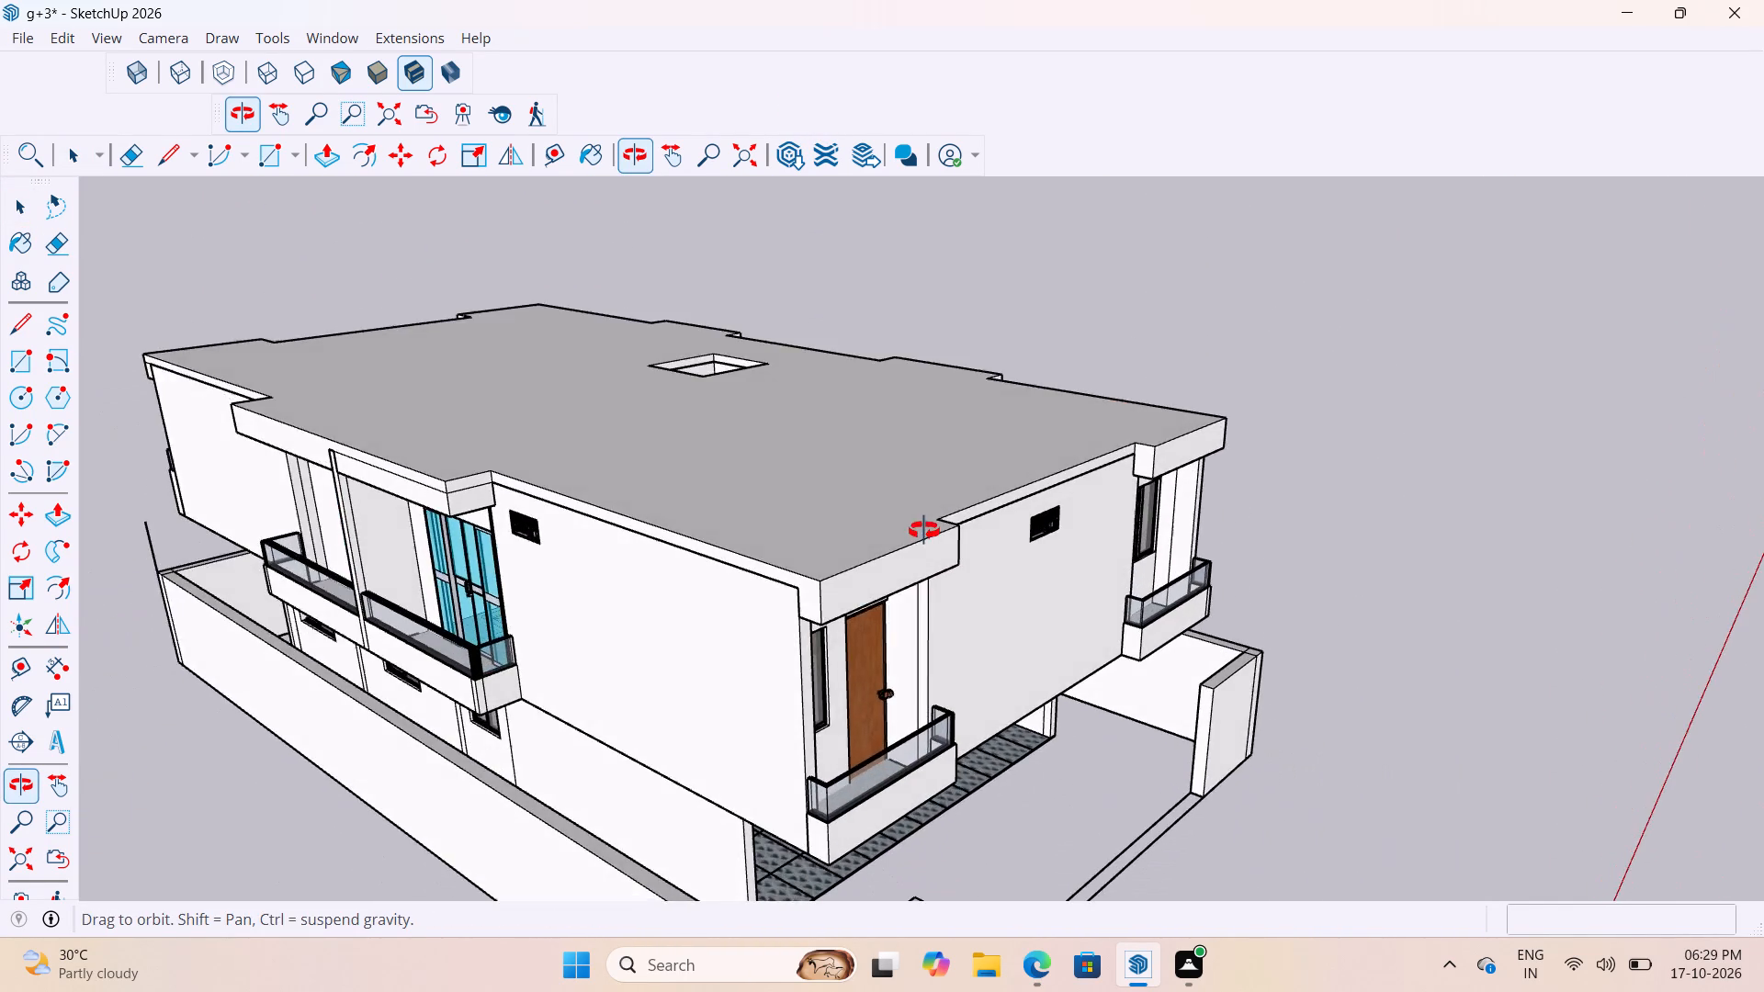
middle_click_drag(924, 531, 891, 533)
scroll(851, 545, "down", 1)
scroll(852, 540, "up", 5)
scroll(863, 538, "down", 7)
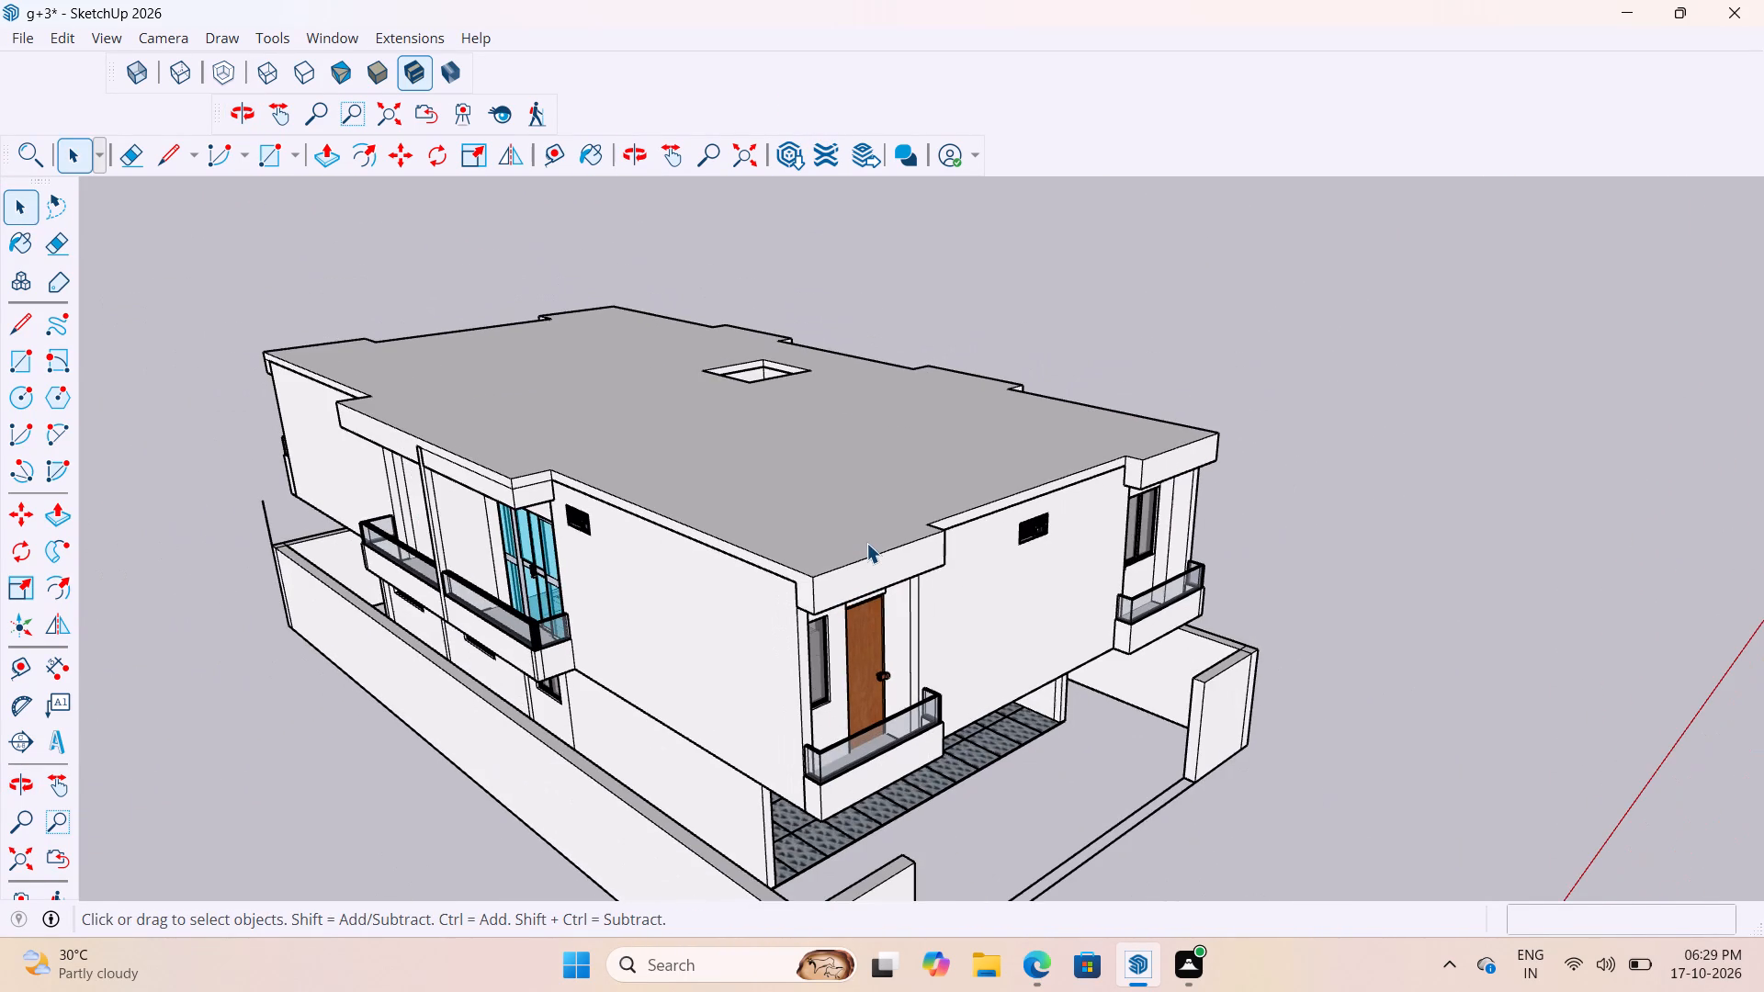
scroll(860, 593, "down", 4)
middle_click_drag(1072, 751, 817, 736)
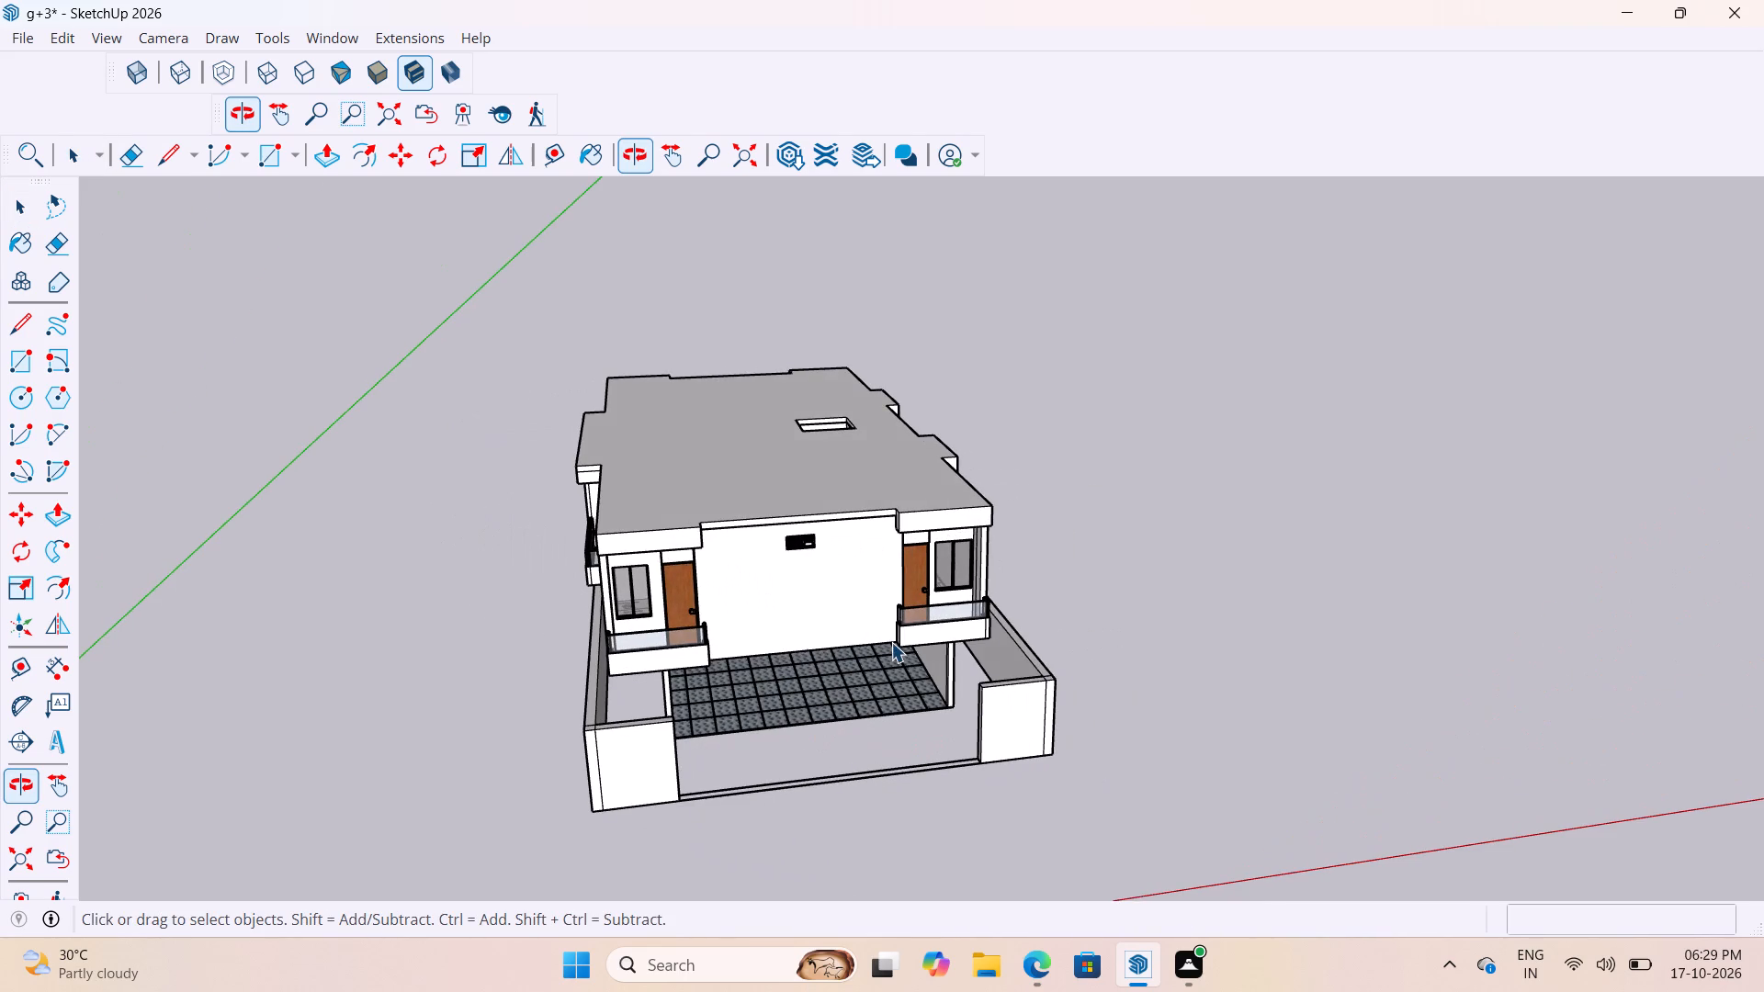
Move the roofed floor group sideways off the ground floor, leaving it beside the boundary wall.
left_click(890, 637)
scroll(1003, 663, "up", 3)
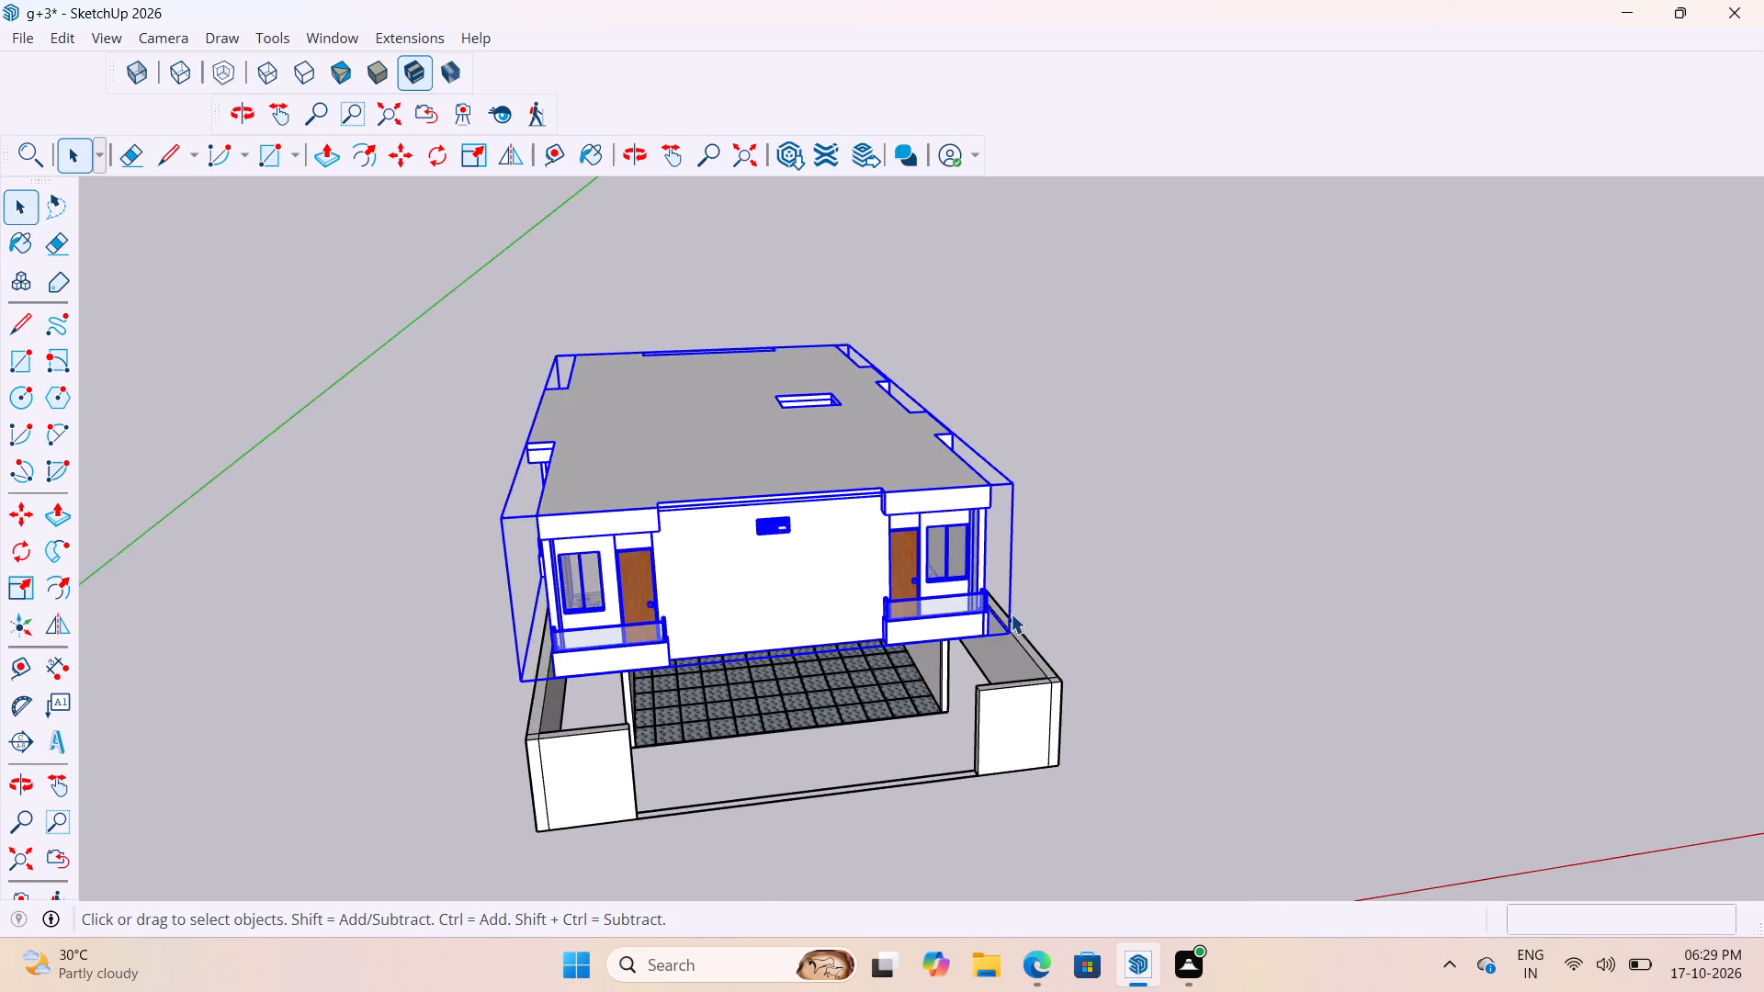
scroll(1011, 614, "up", 2)
left_click(1012, 645)
left_click(1001, 643)
key("m")
scroll(1064, 554, "down", 4)
key("space")
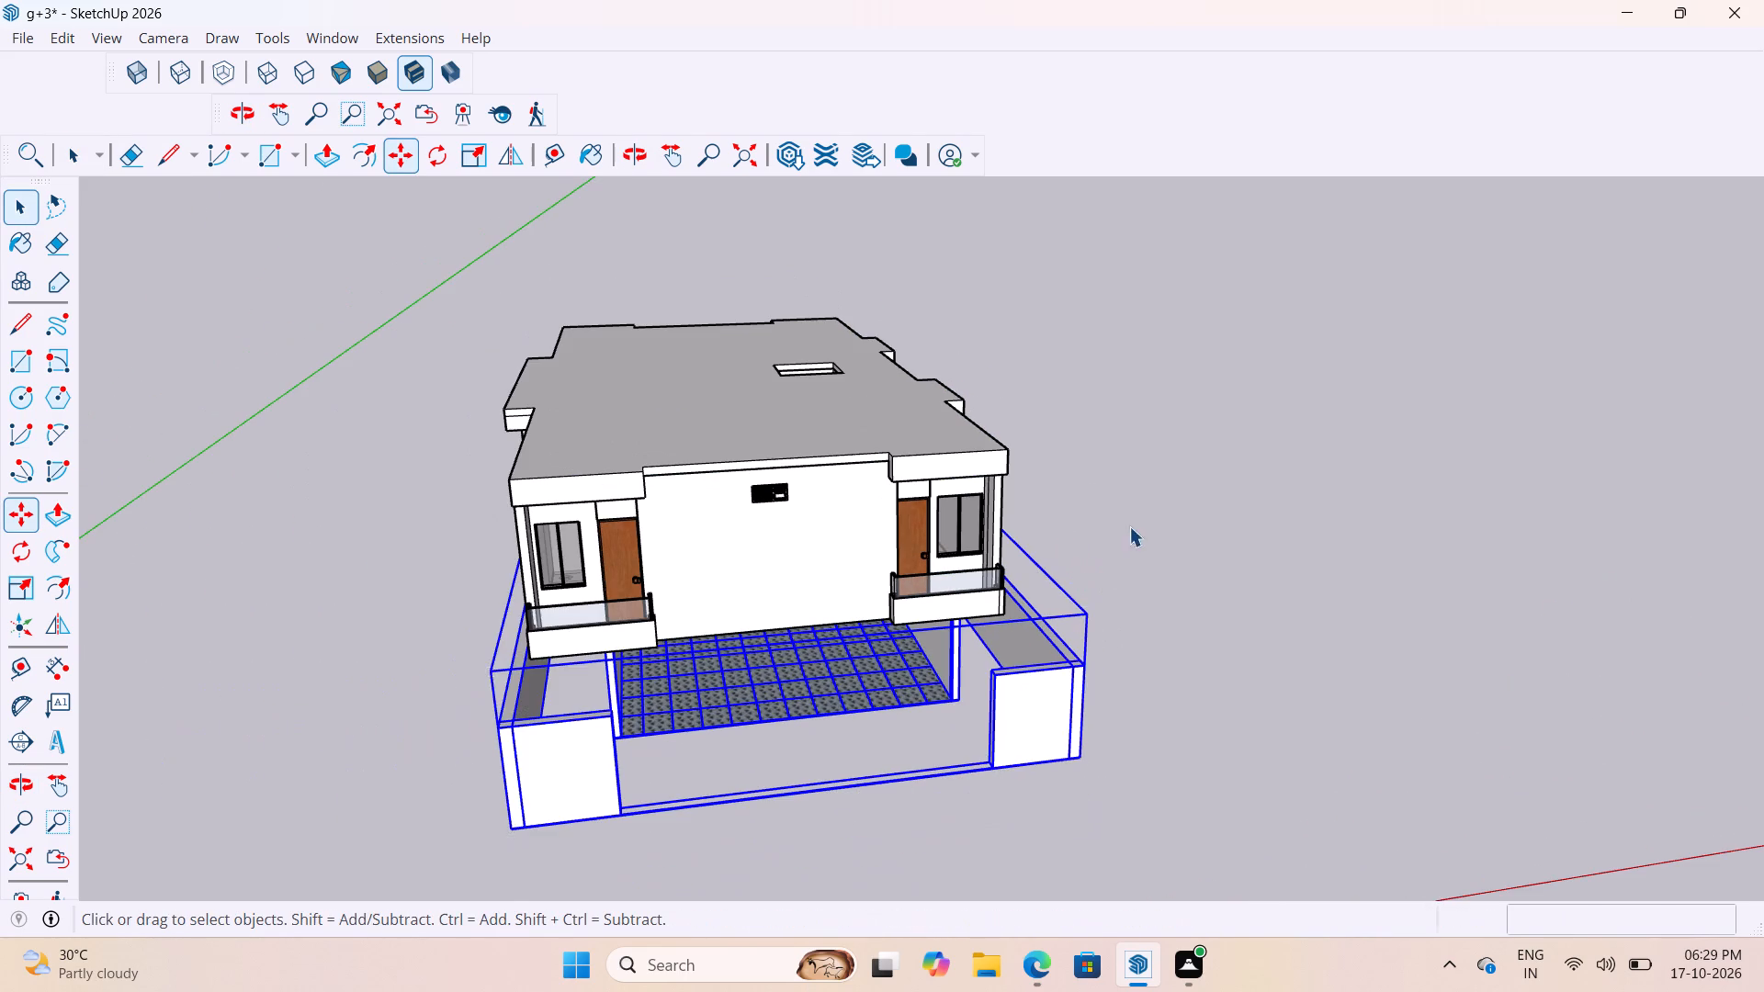
left_click(1134, 517)
scroll(1007, 589, "up", 2)
left_click(1001, 607)
key("m")
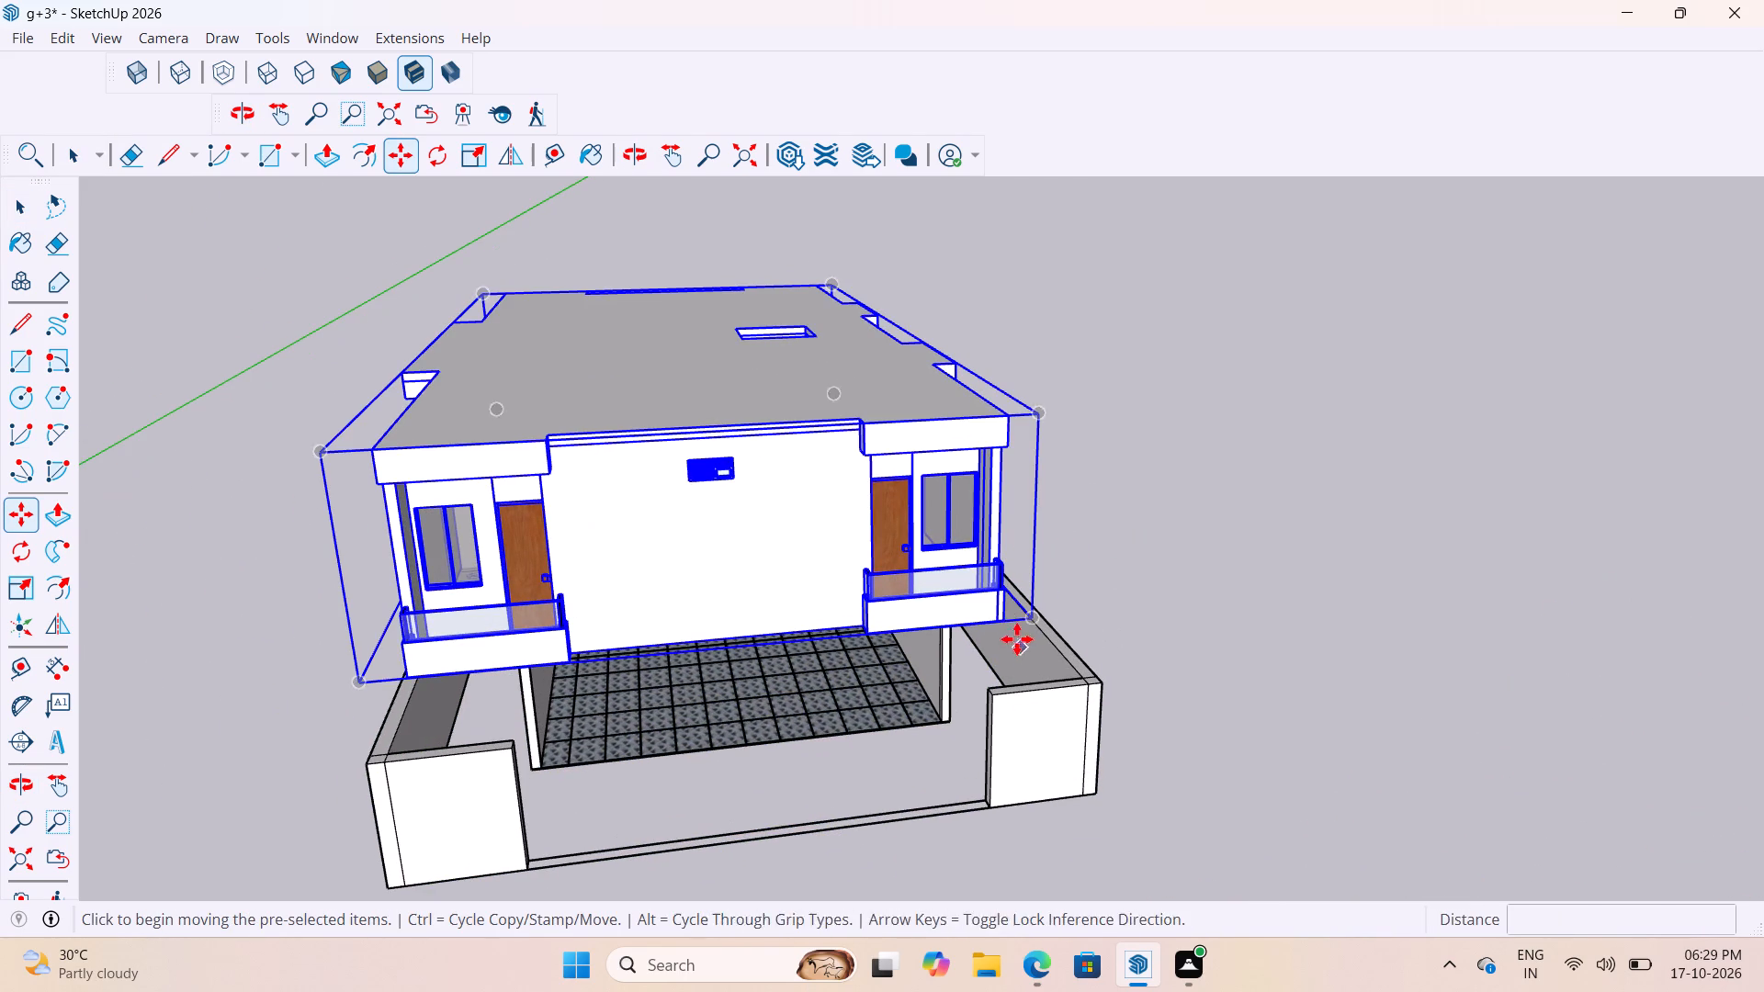
left_click(1039, 624)
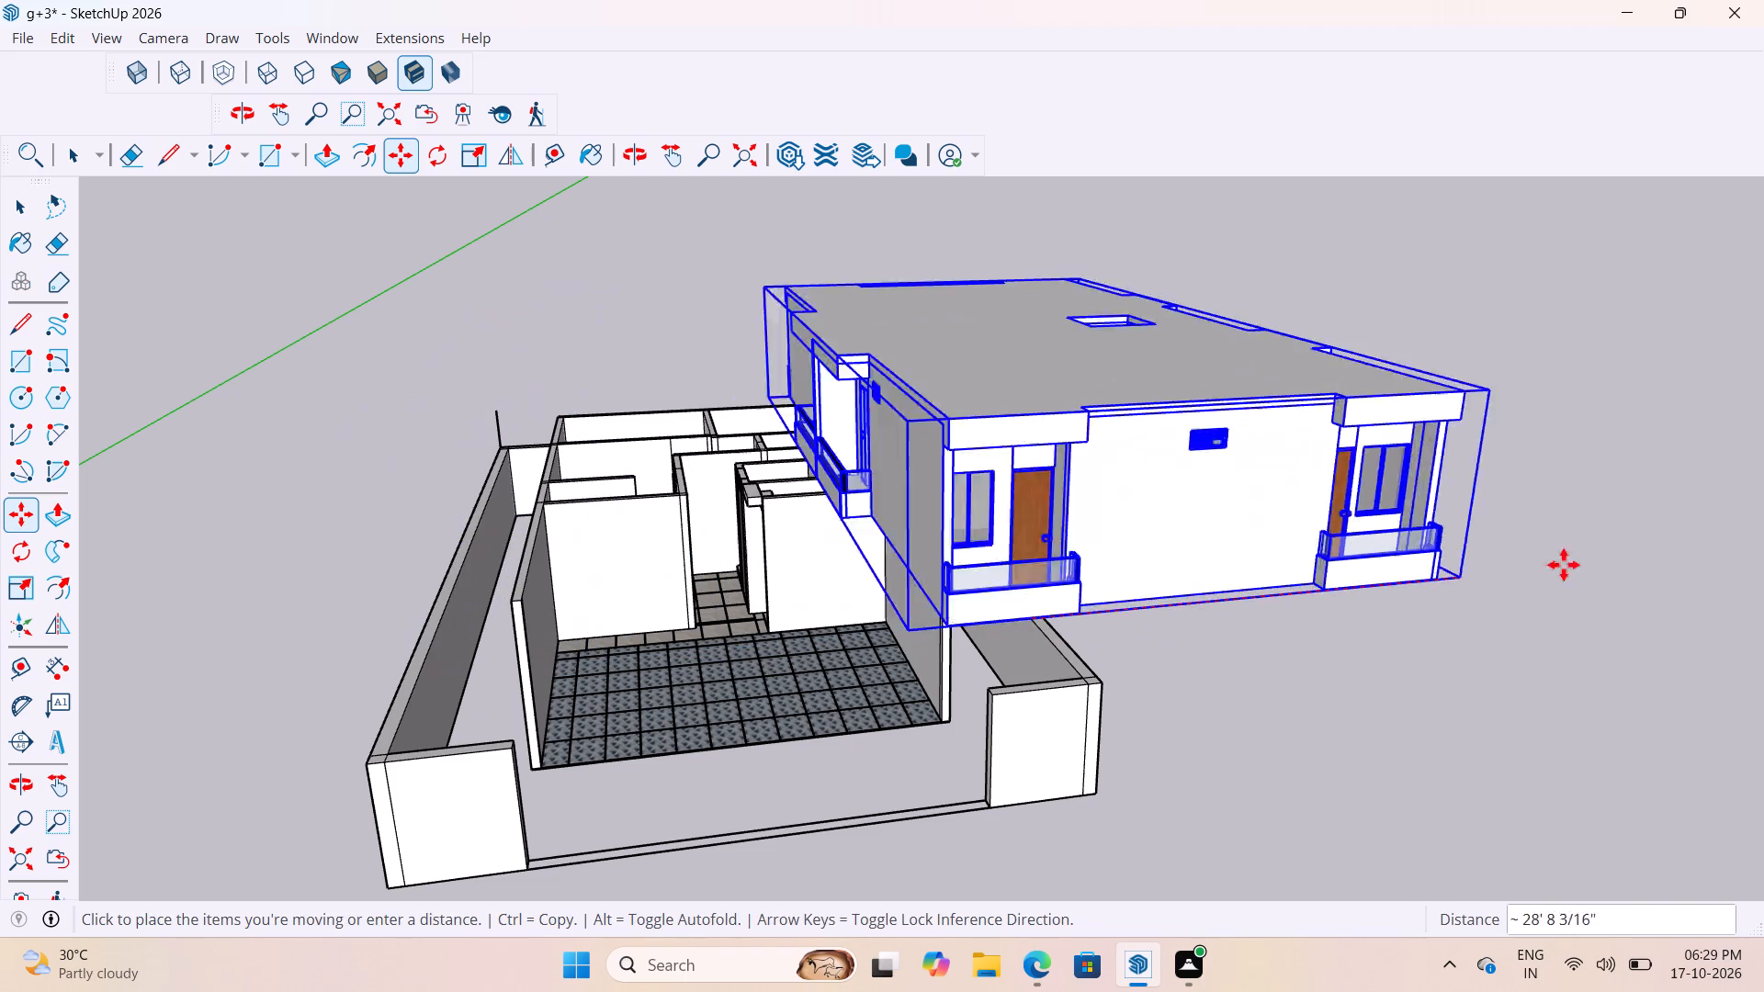
left_click(1678, 567)
key("space")
scroll(1234, 721, "down", 3)
left_click(1232, 730)
Draw a horizontal rectangle about 35' 1" by 60' 7" from the vertical line's upper end to above the opposite boundary wall corner.
middle_click_drag(1378, 718, 1235, 493)
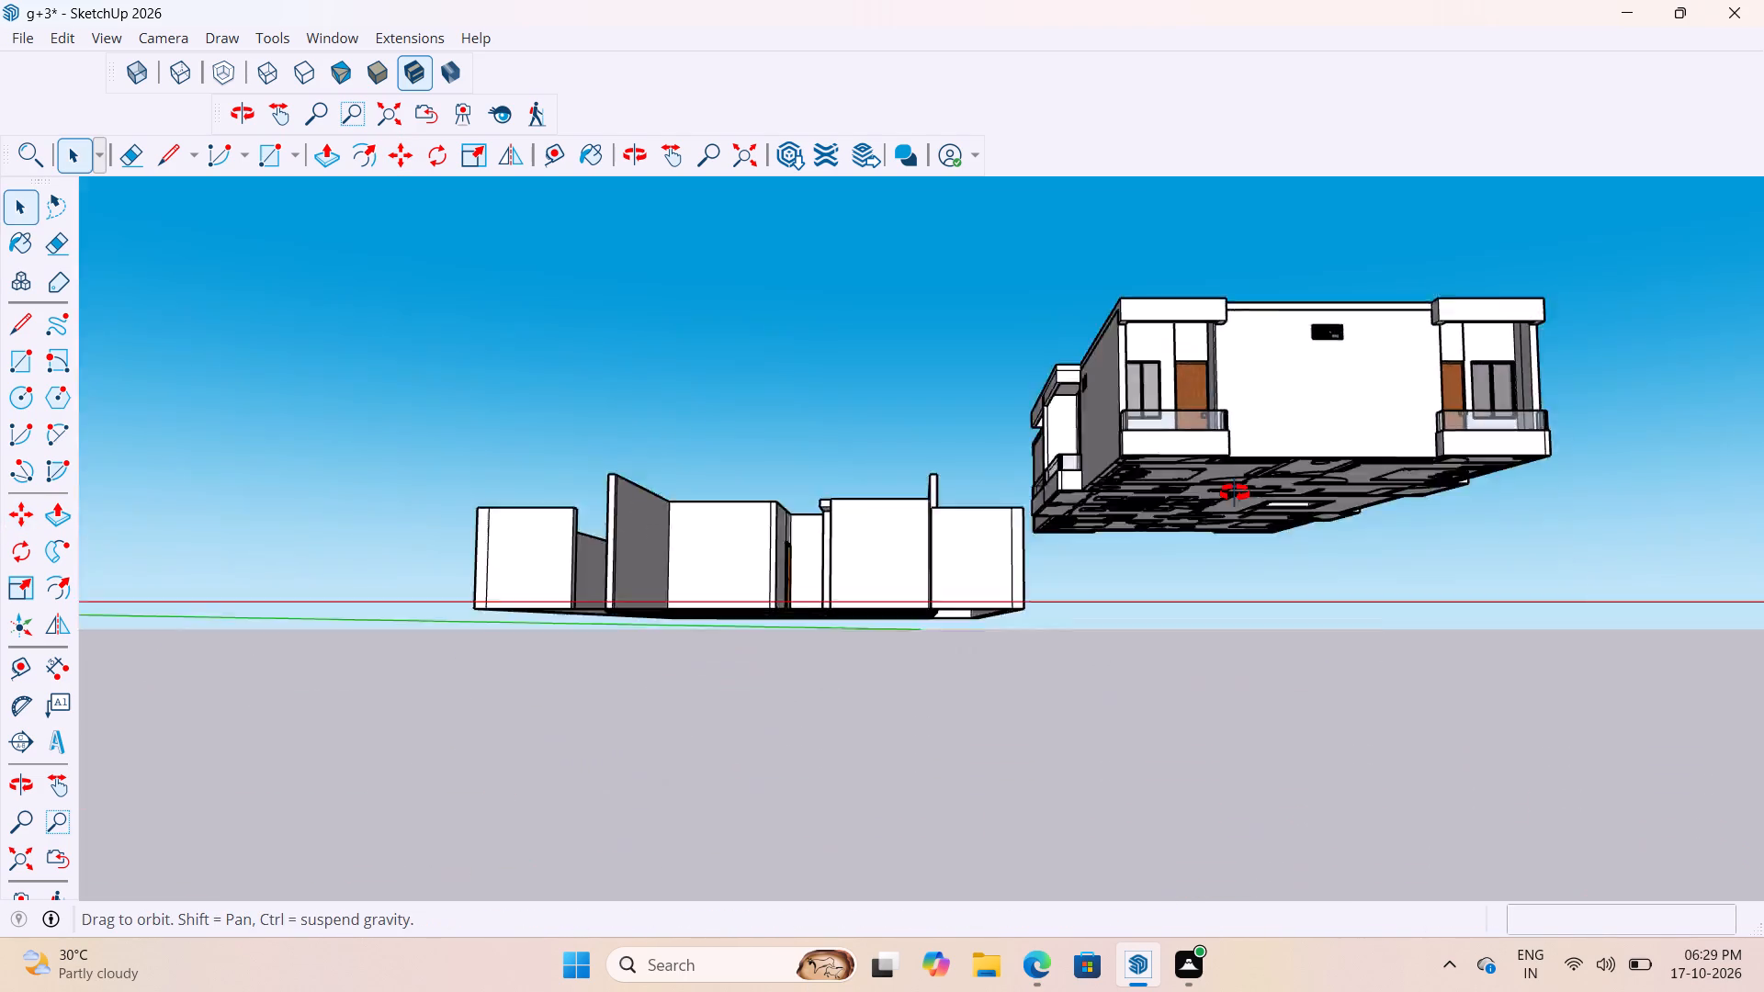
middle_click_drag(1235, 493, 1034, 343)
scroll(1015, 424, "down", 4)
scroll(1012, 455, "up", 3)
key("r")
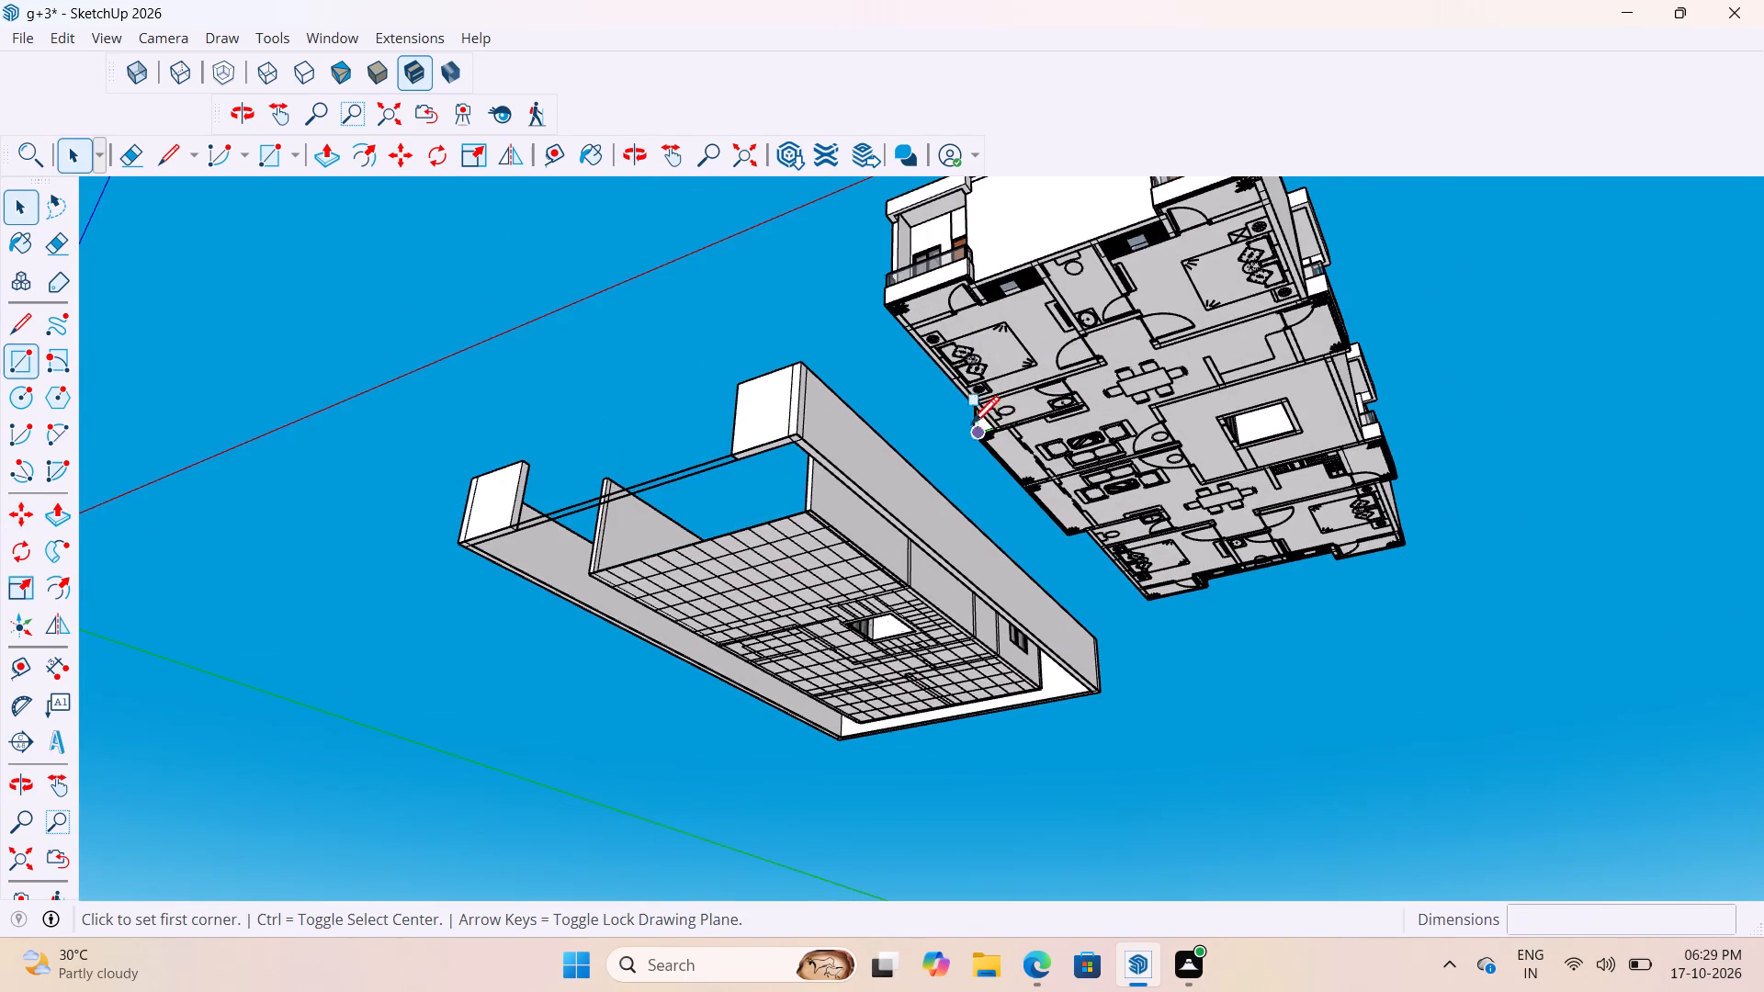
scroll(939, 366, "up", 9)
scroll(1010, 633, "down", 7)
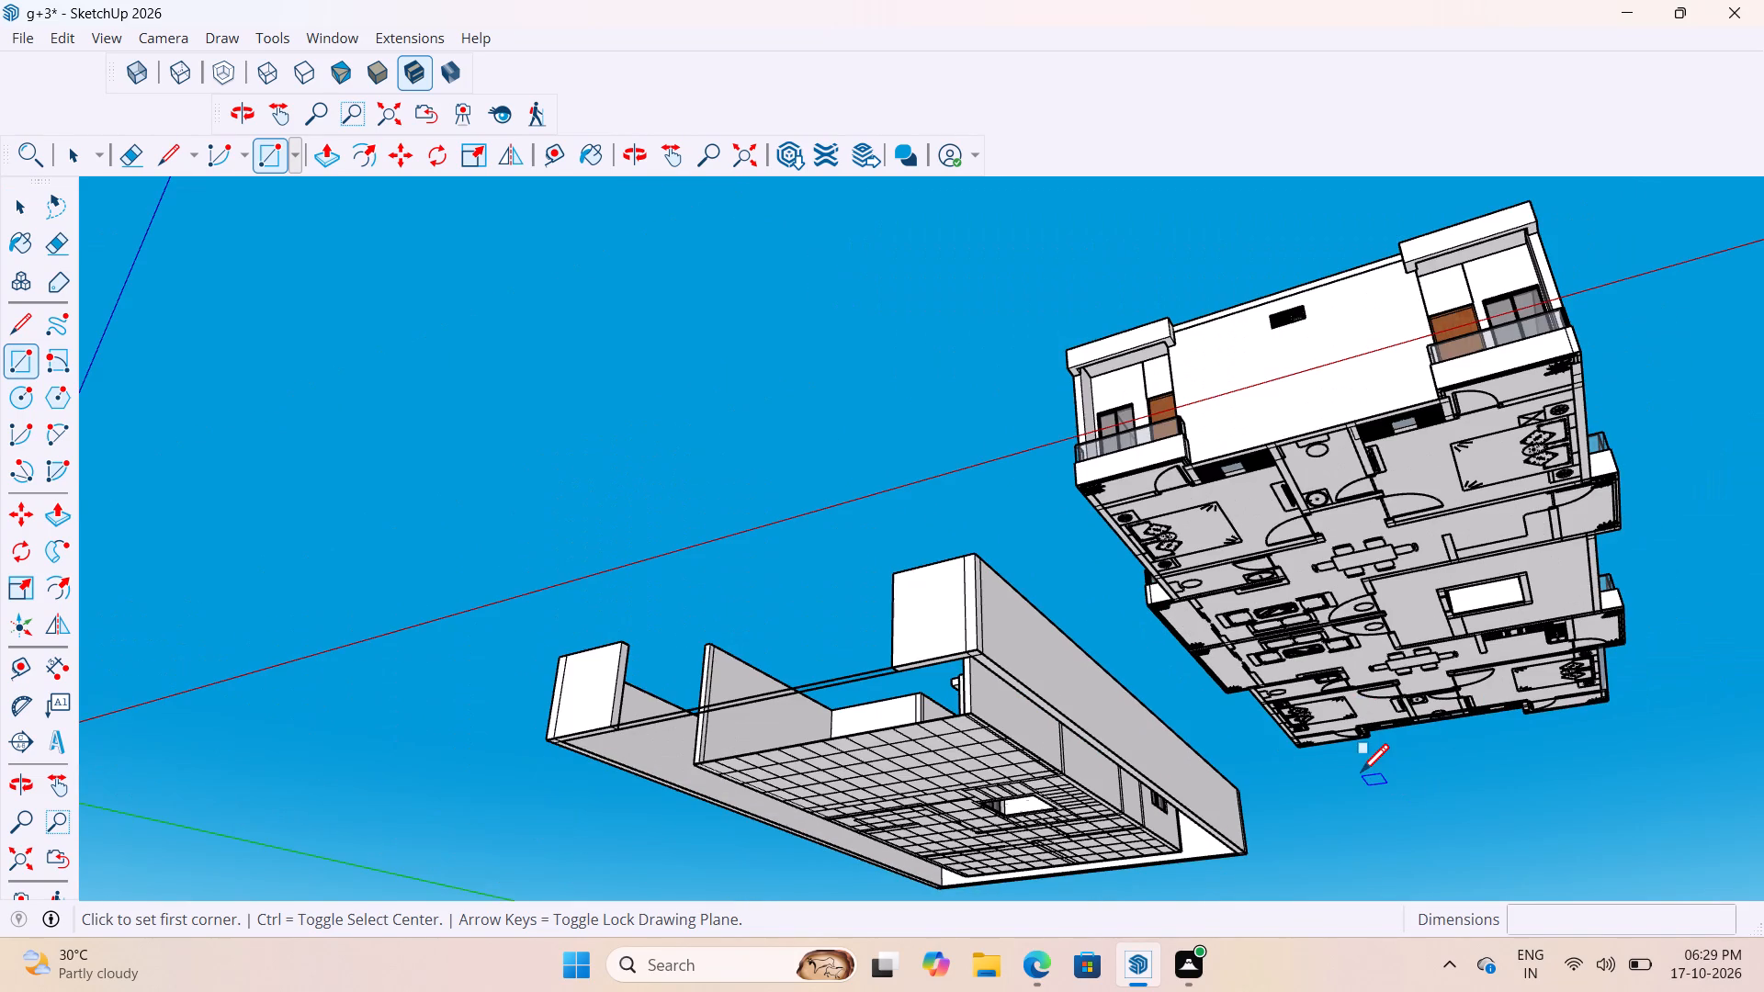
middle_click_drag(841, 479, 1071, 793)
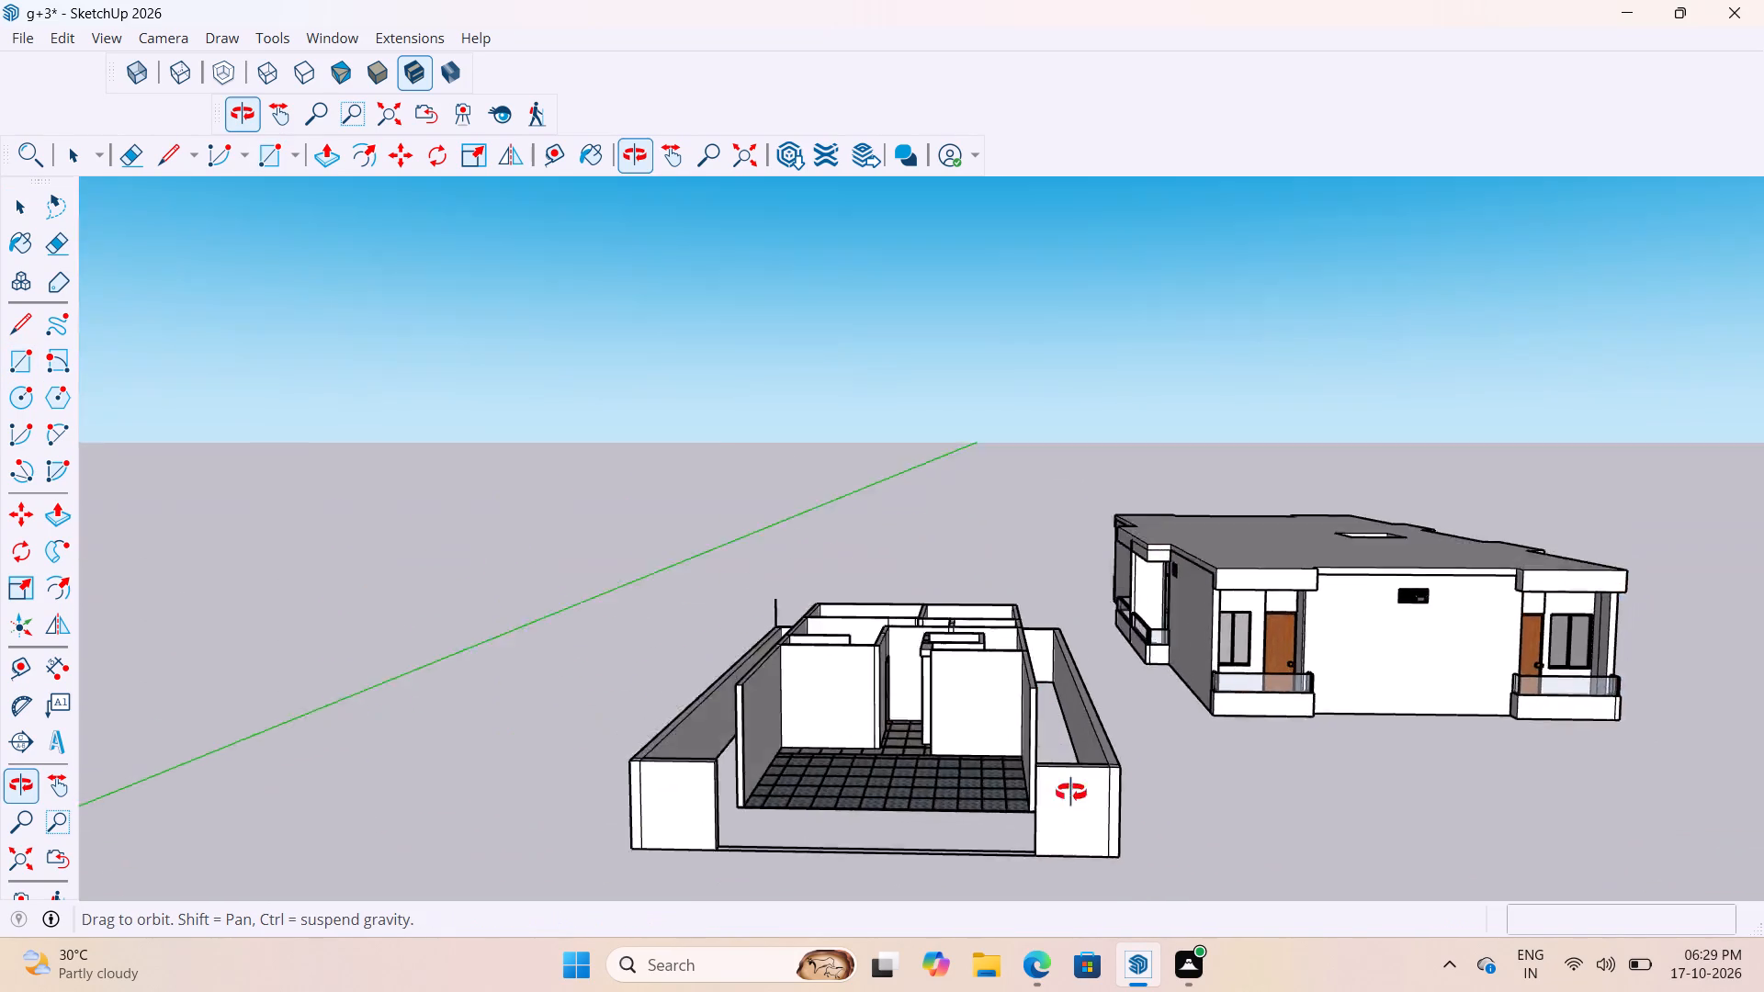
middle_click_drag(1071, 793, 1125, 931)
middle_click_drag(775, 474, 794, 611)
scroll(718, 463, "up", 6)
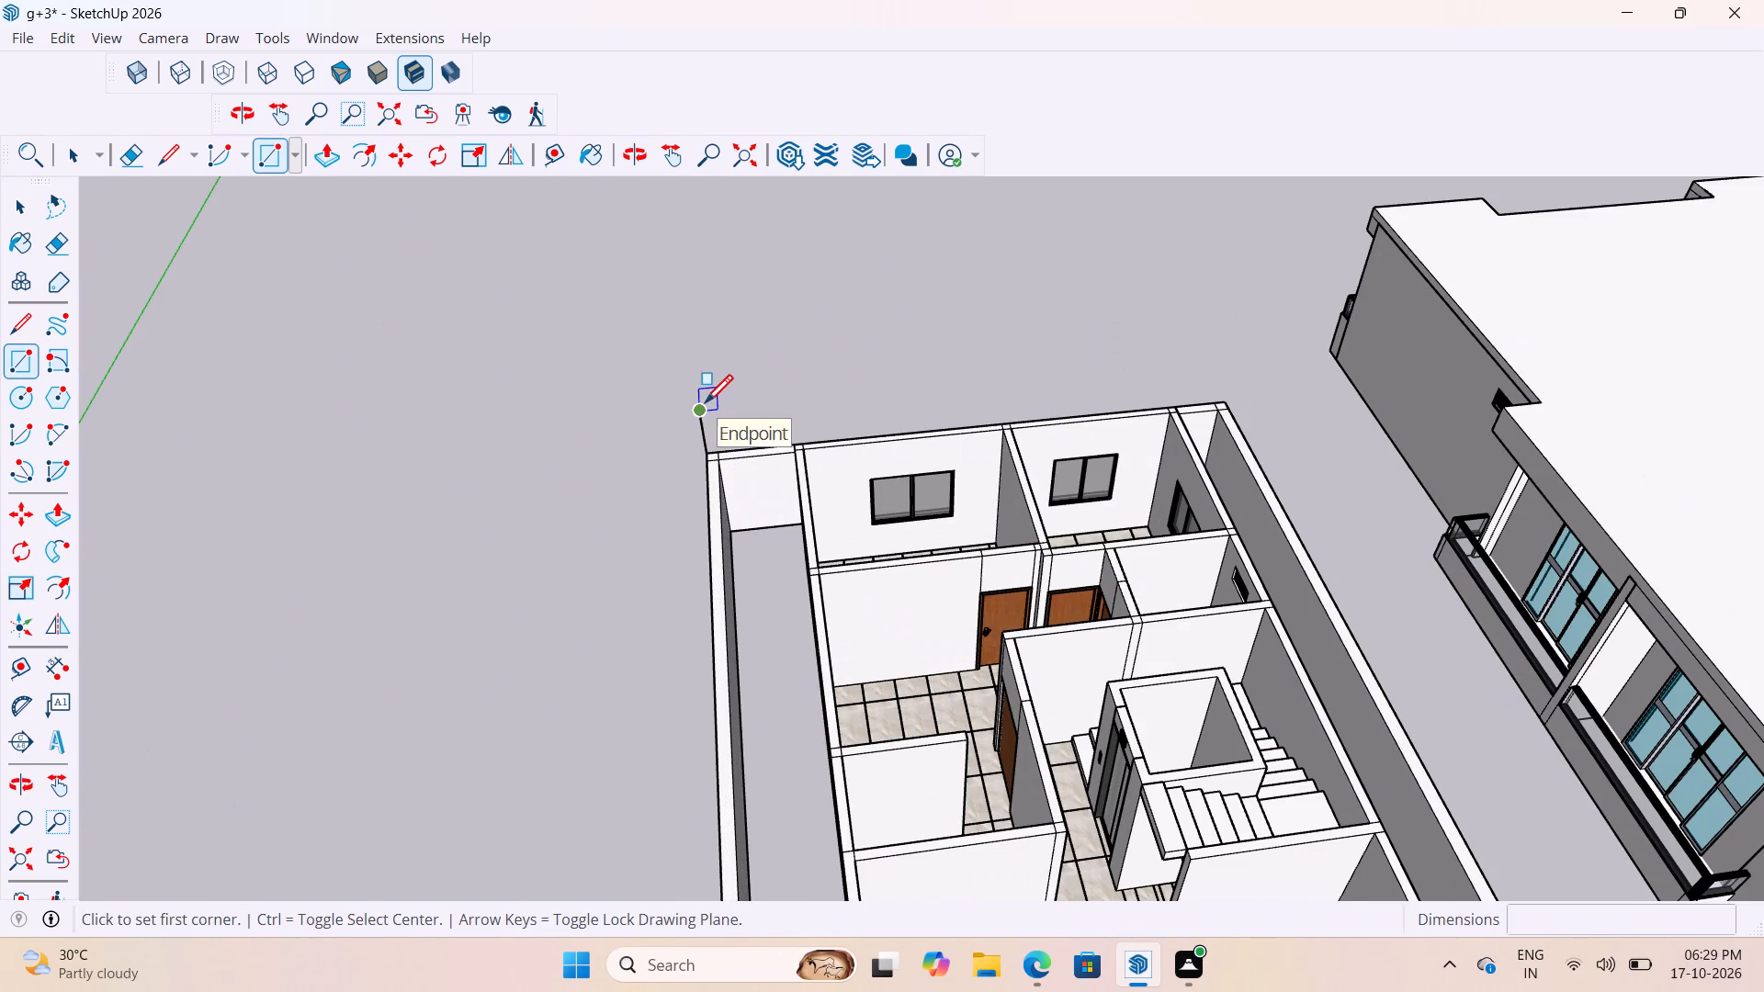
left_click(705, 406)
scroll(949, 458, "down", 9)
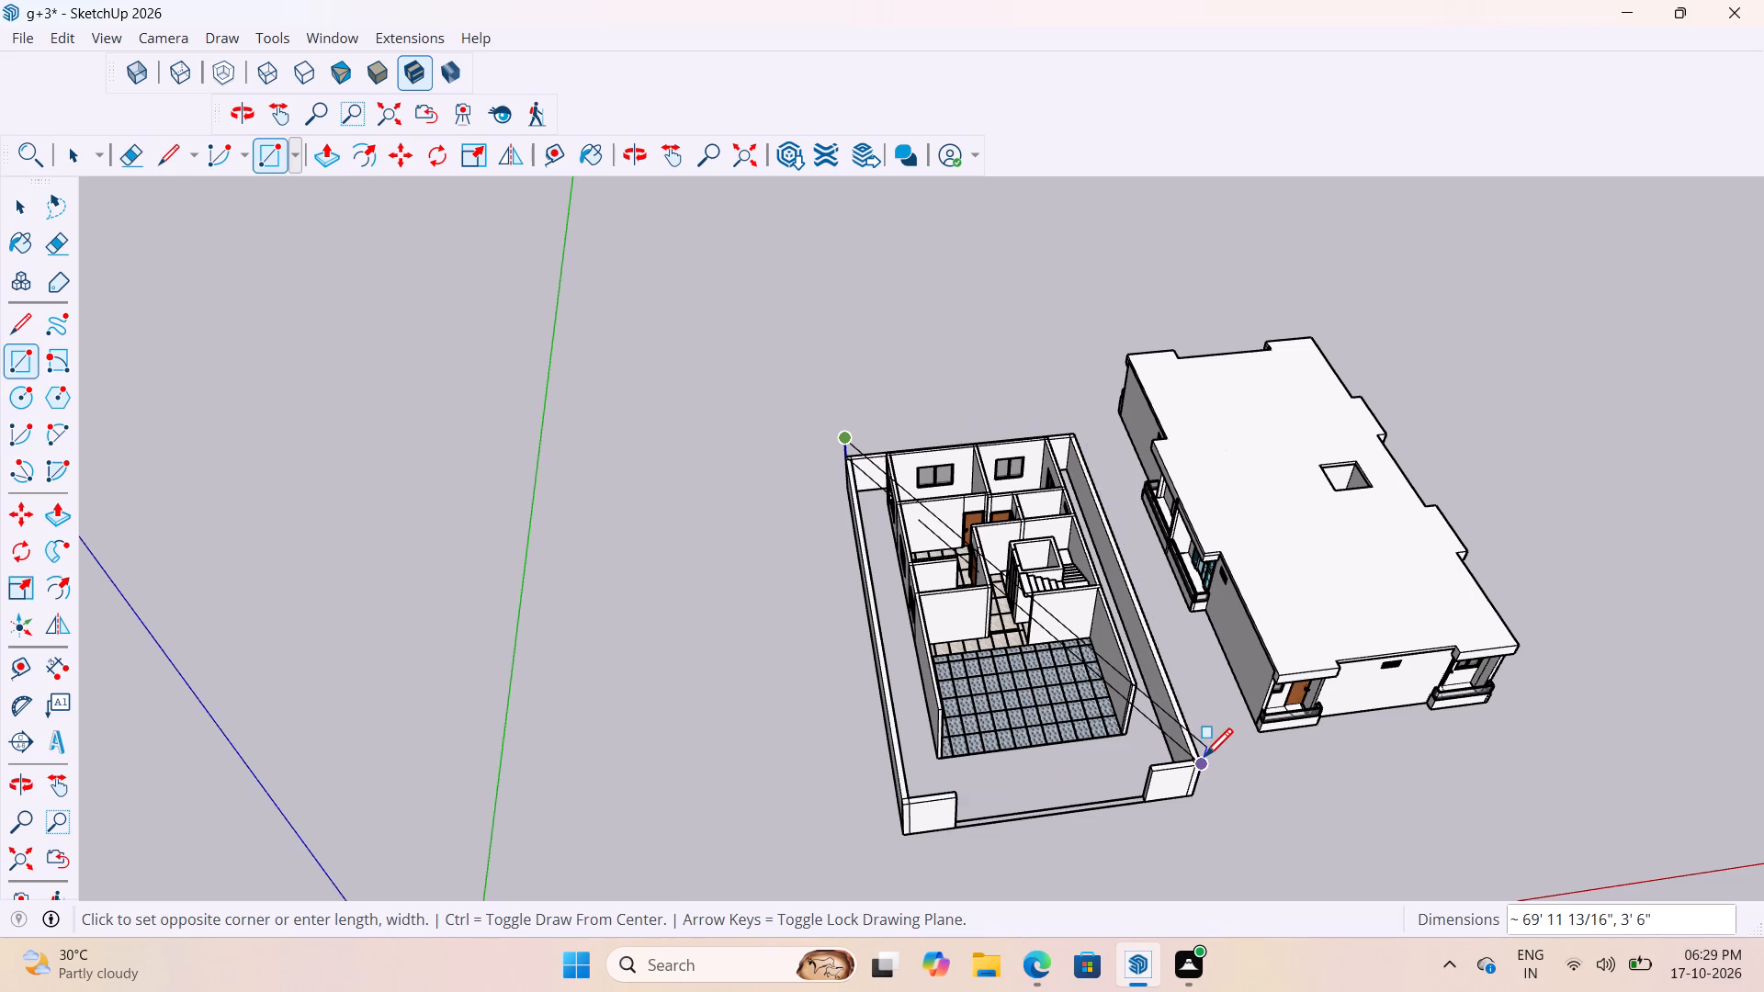
key("Up")
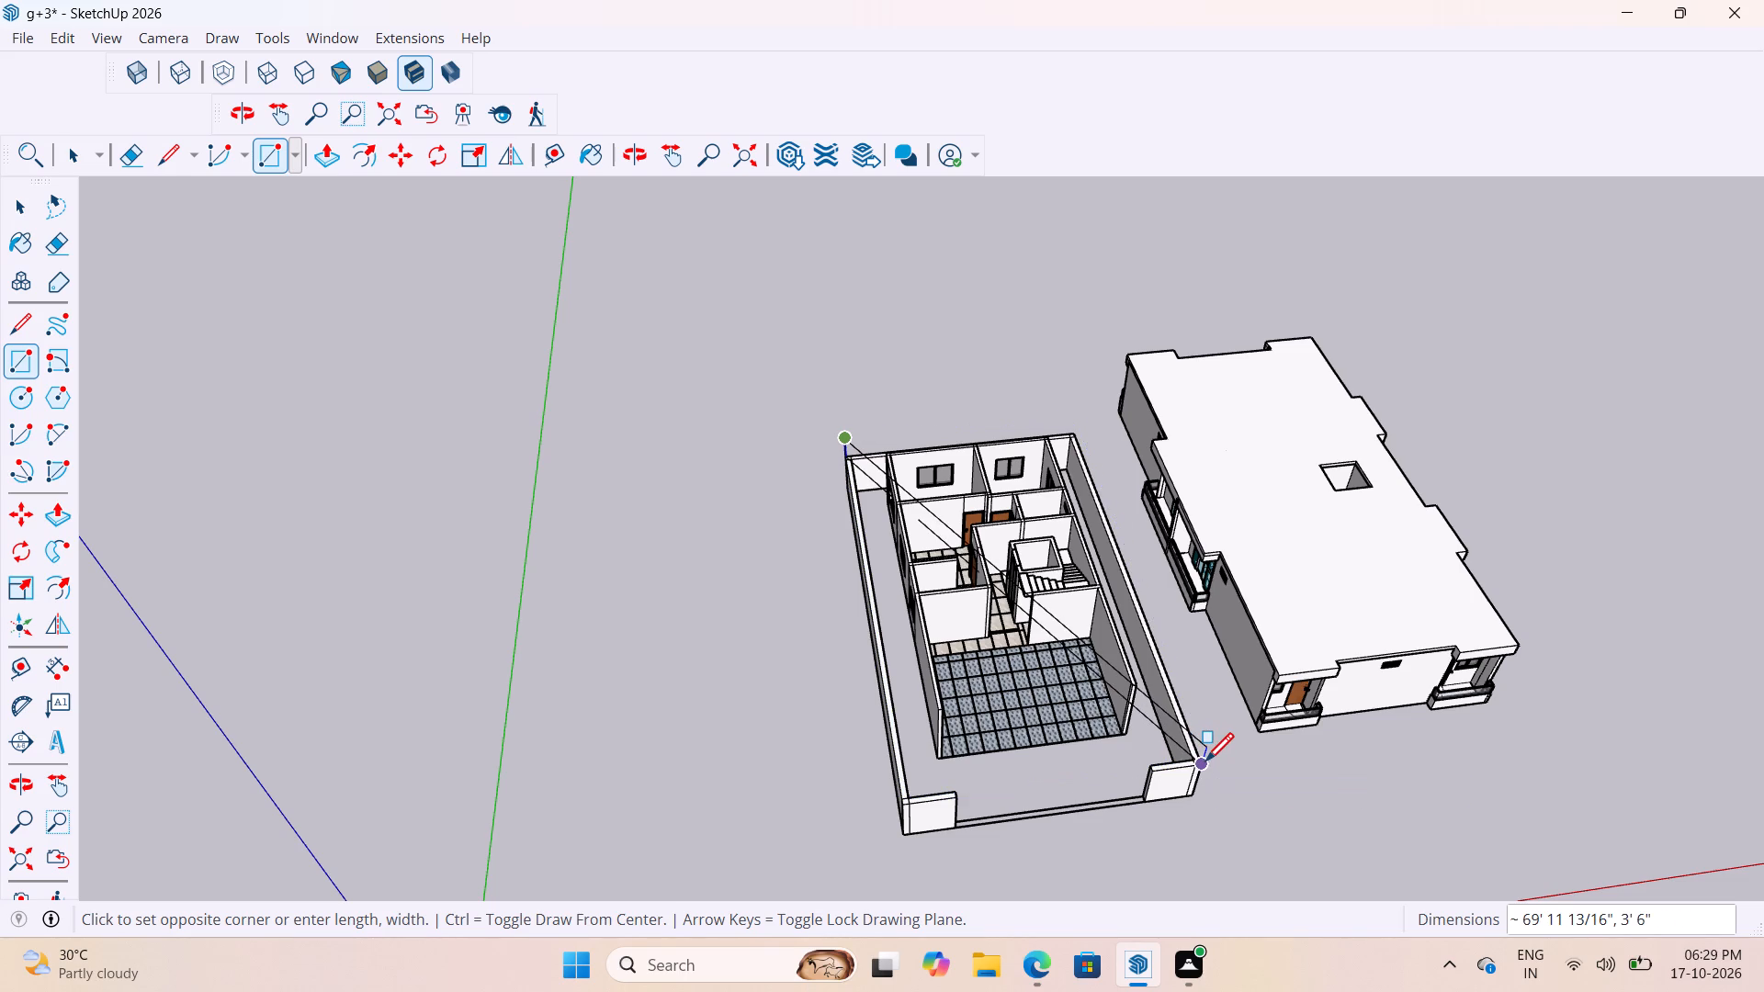
left_click(1205, 764)
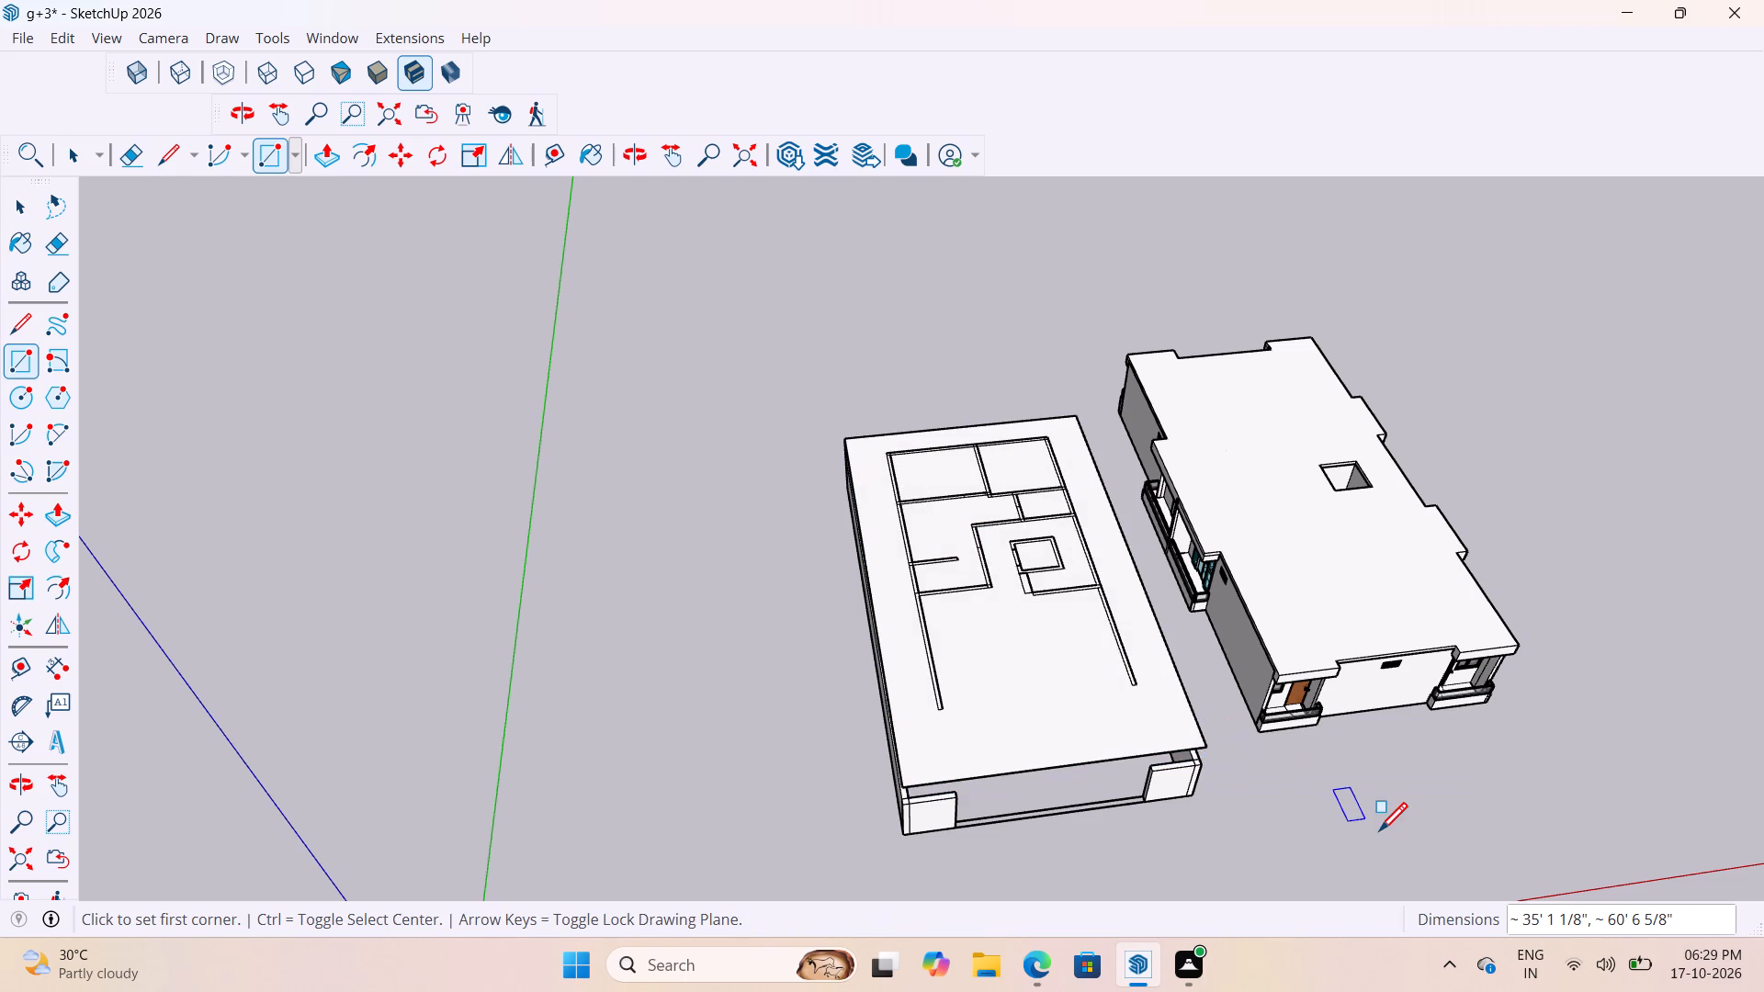
key("space")
Push/Pull the rectangle above the ground floor by 6" into a slab.
key("p")
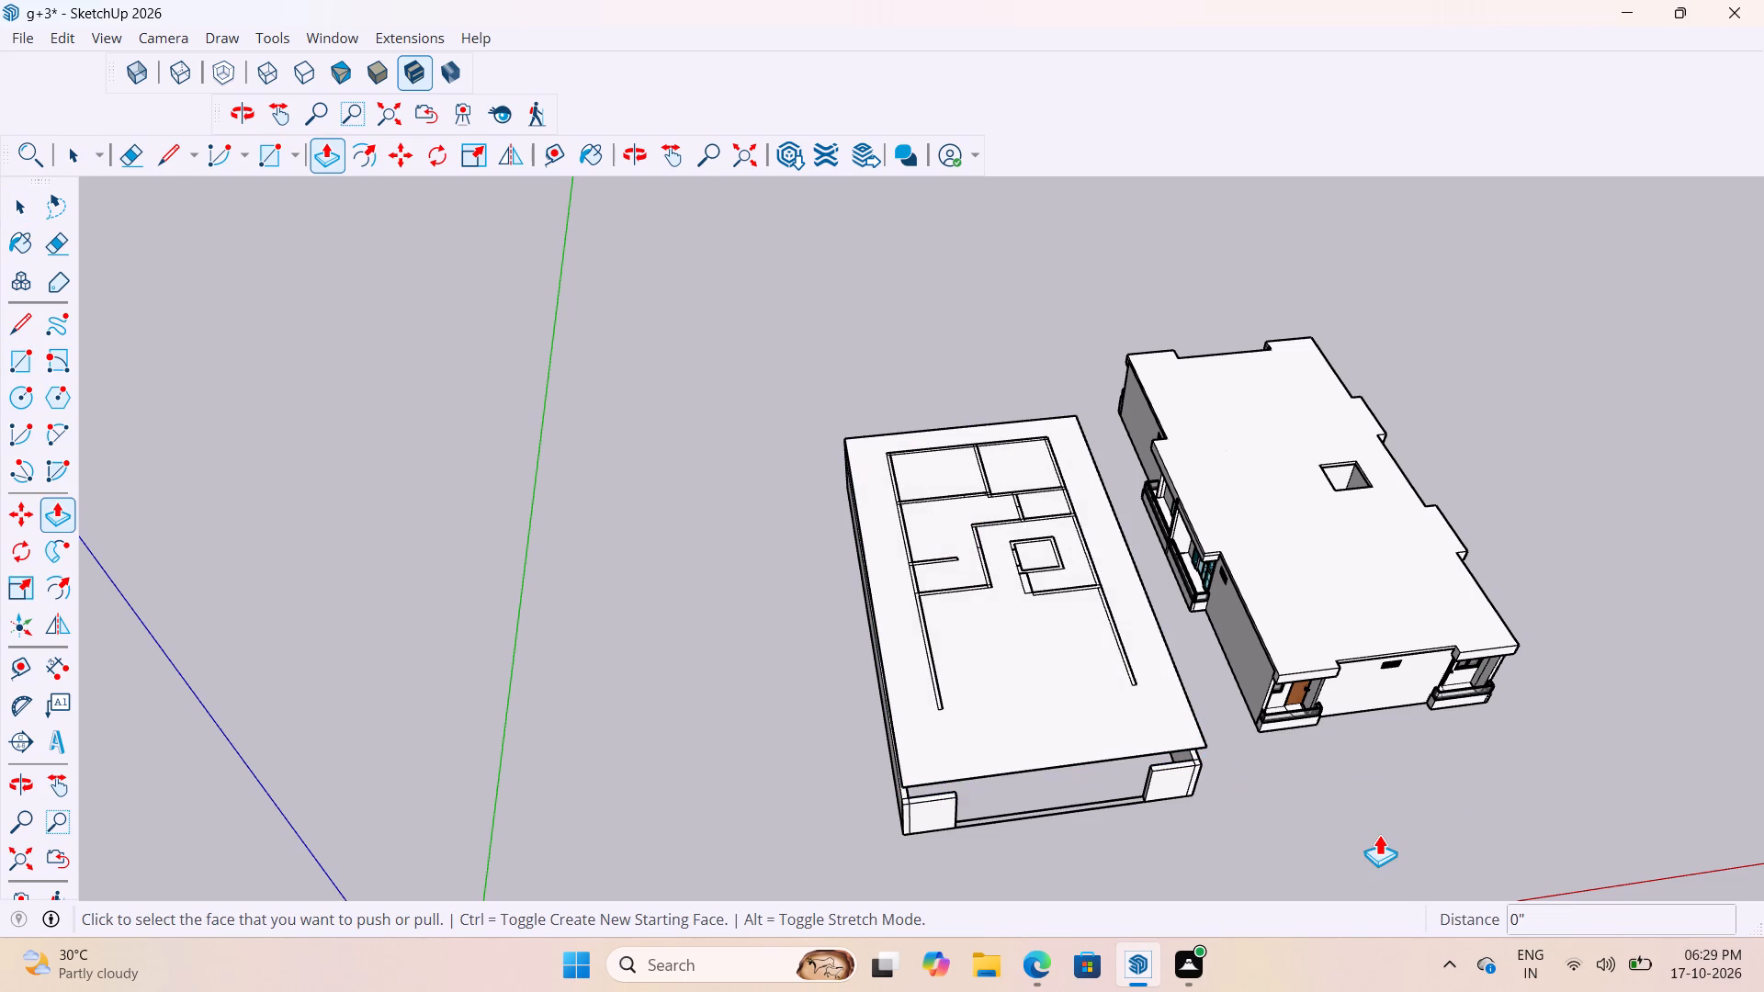
left_click(1094, 694)
key("6")
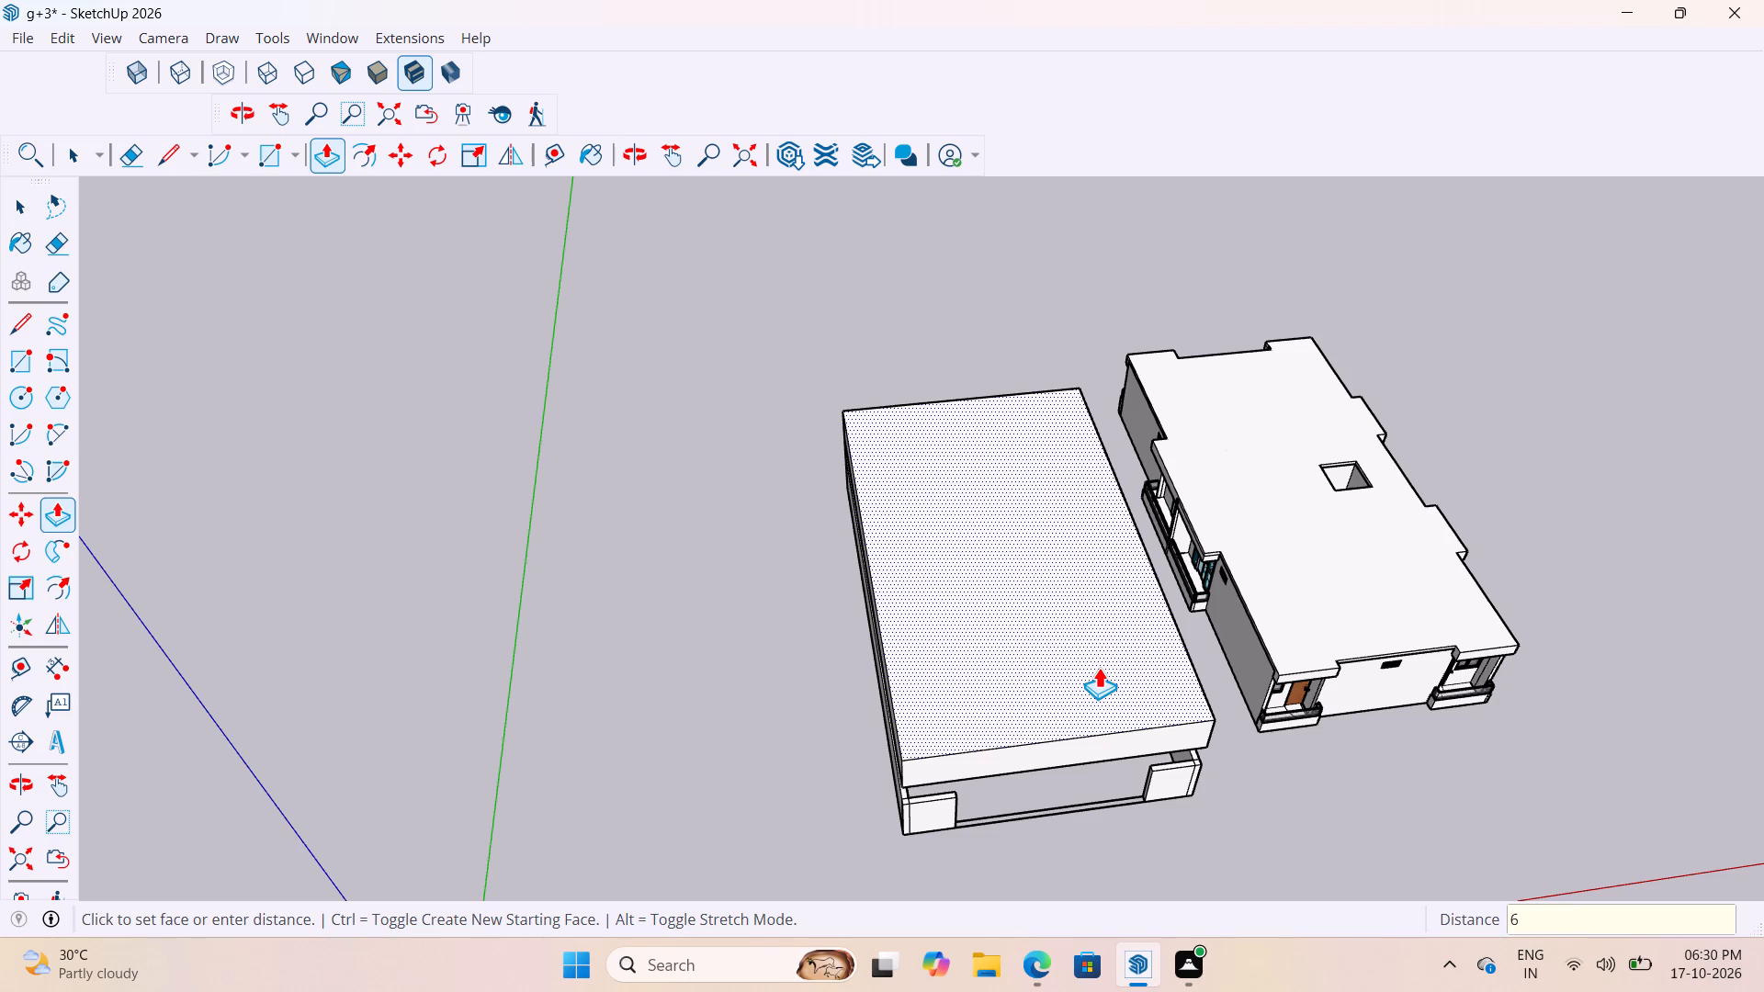
key("shift+quotedbl")
key("Return")
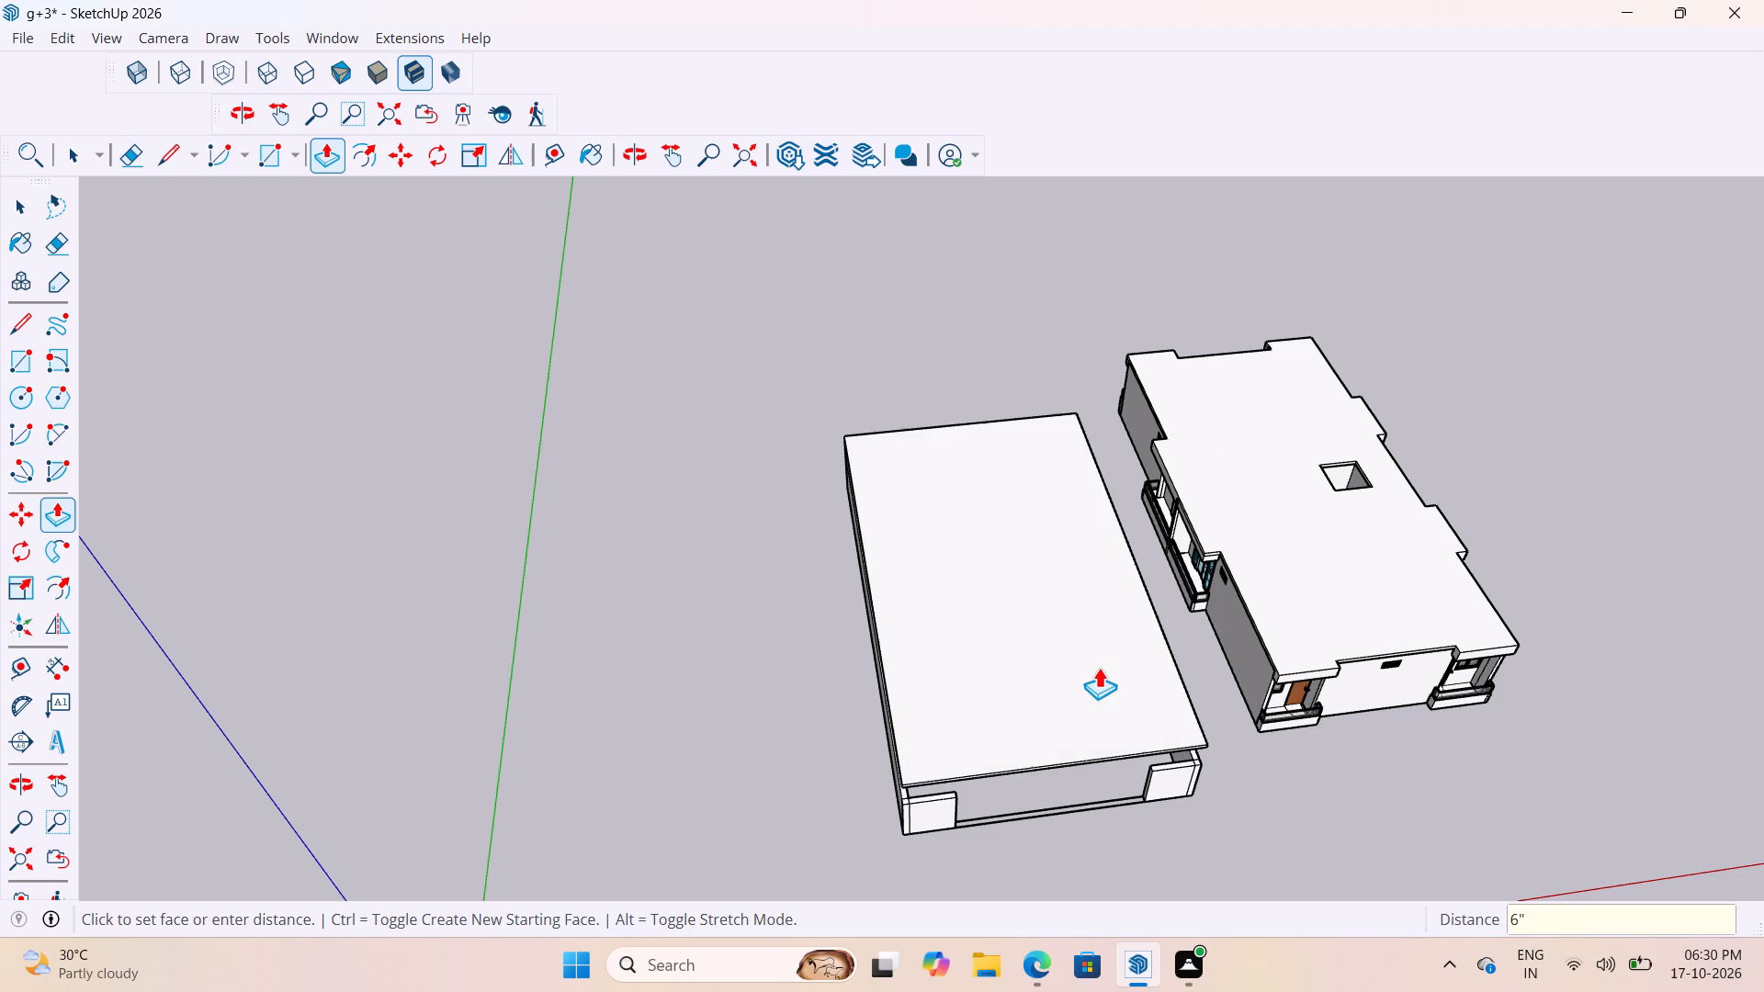
key("space")
Move the roofed floor group by its front bottom bounding corner onto the matching front corner of the slab.
middle_click_drag(1278, 693, 1182, 338)
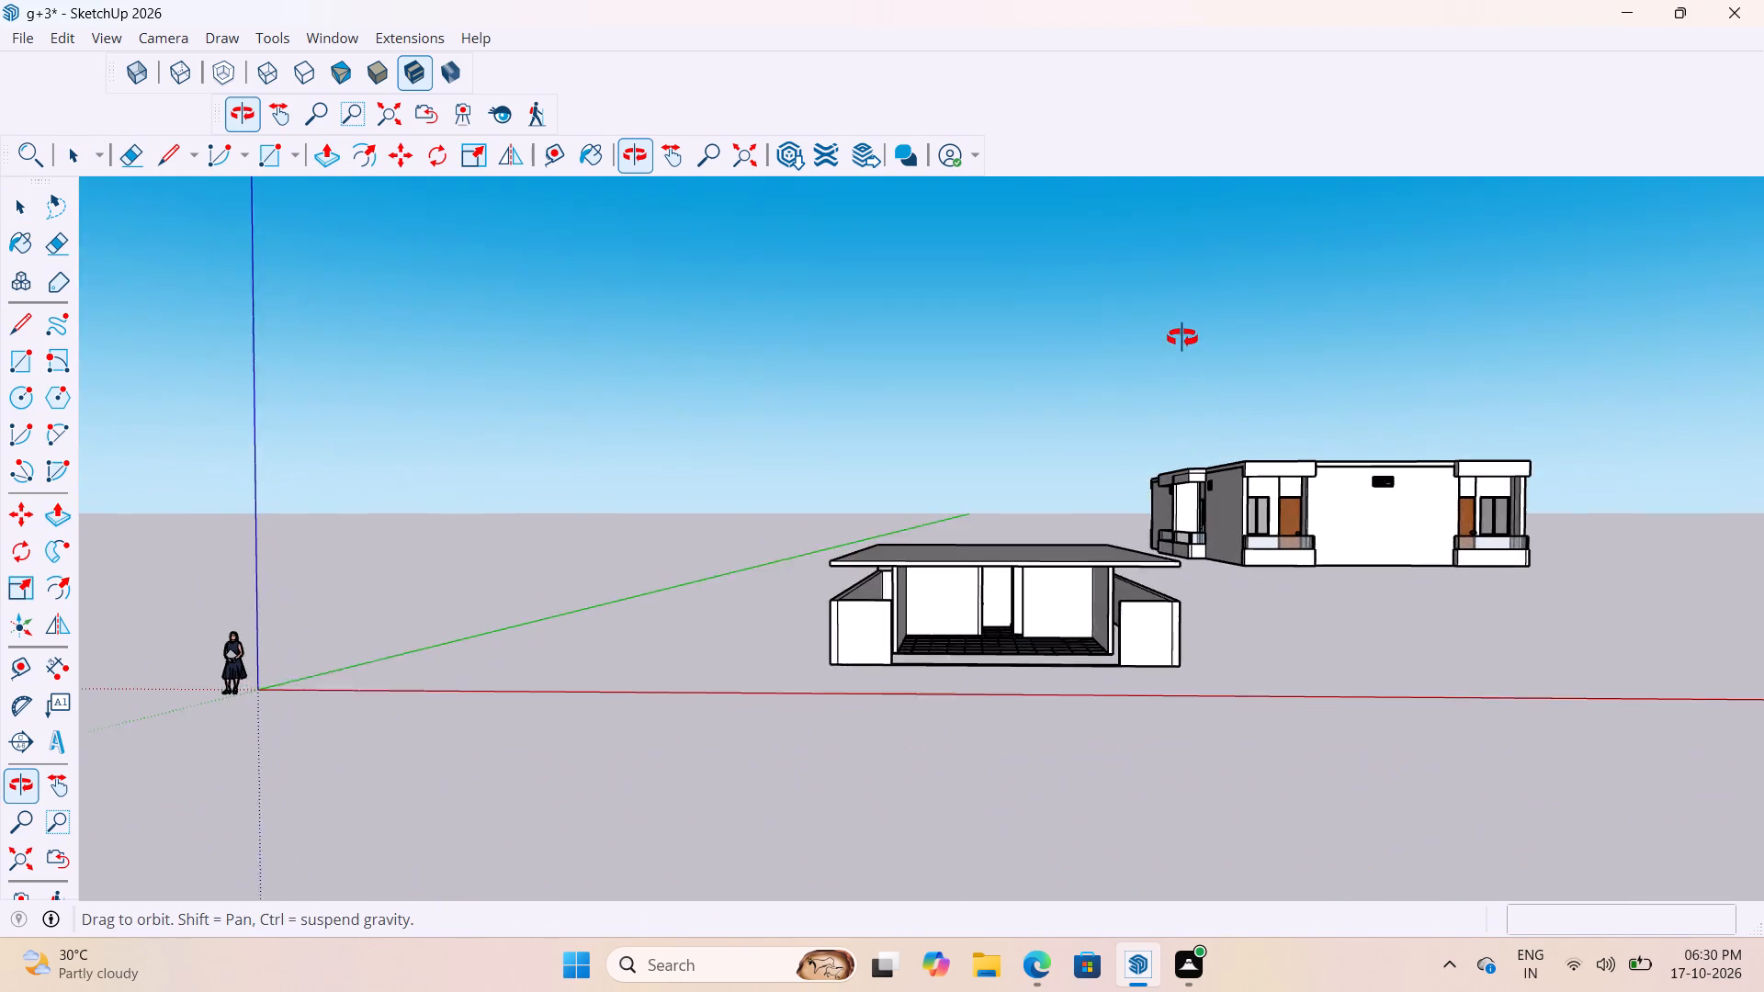
middle_click_drag(1182, 338, 1129, 430)
left_click(1325, 640)
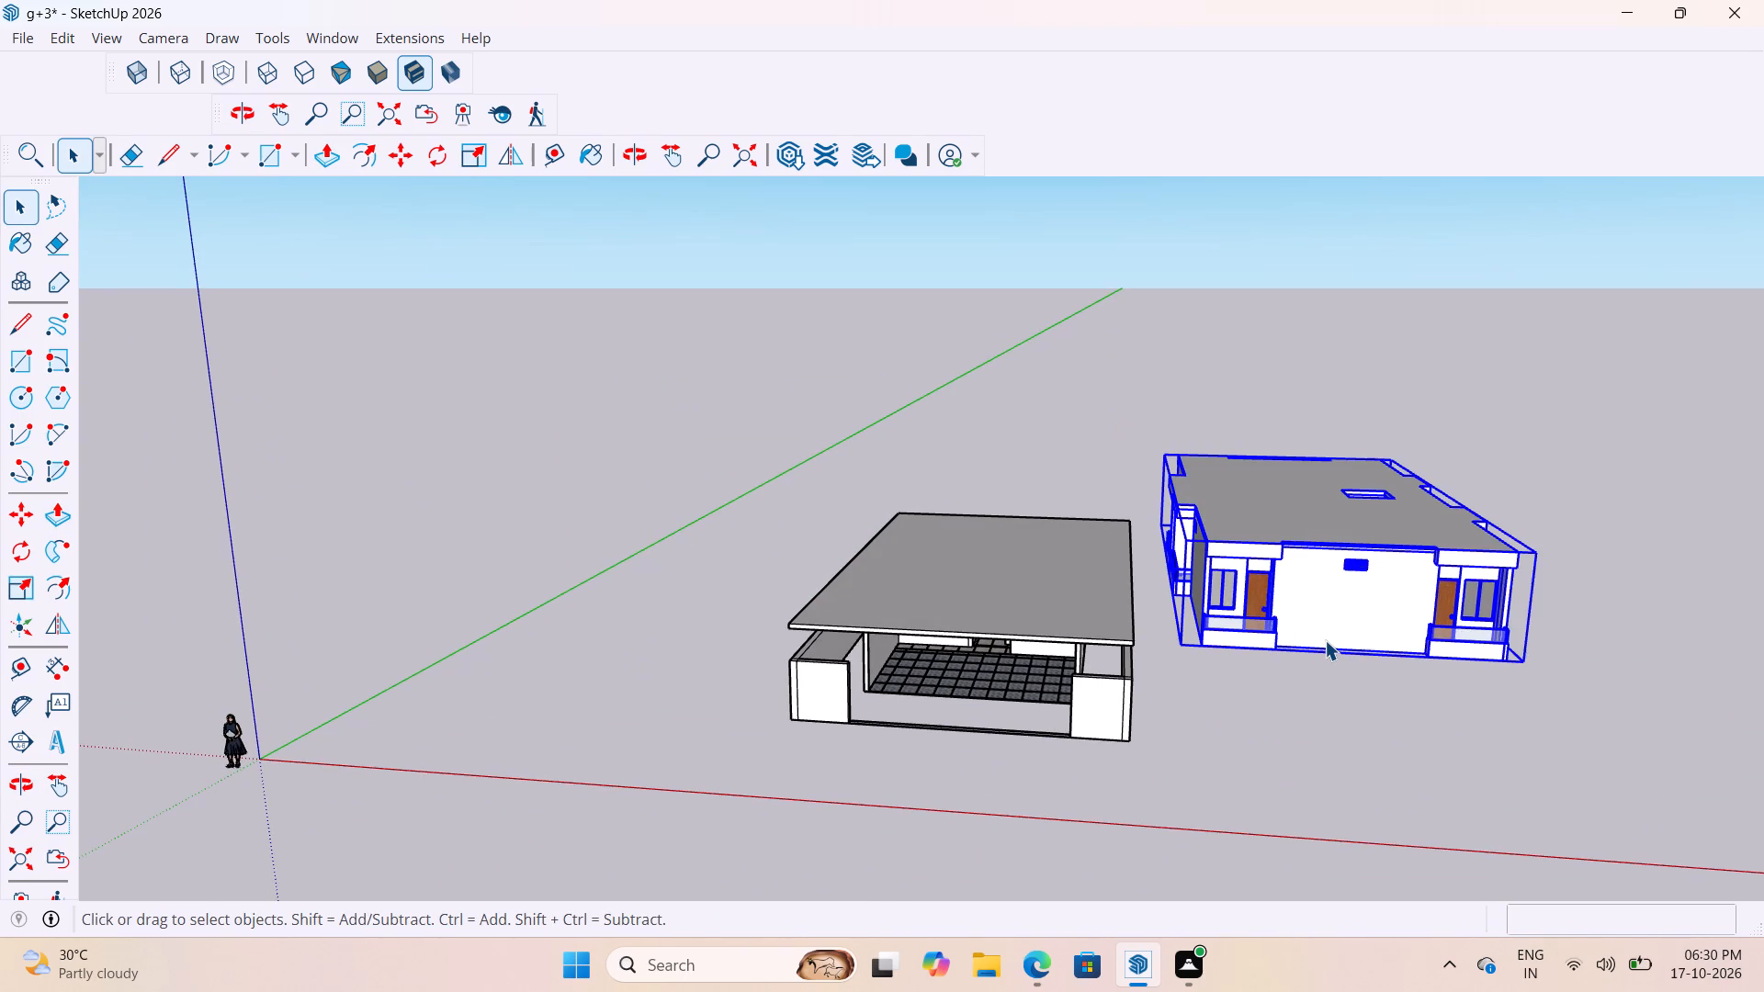
key("m")
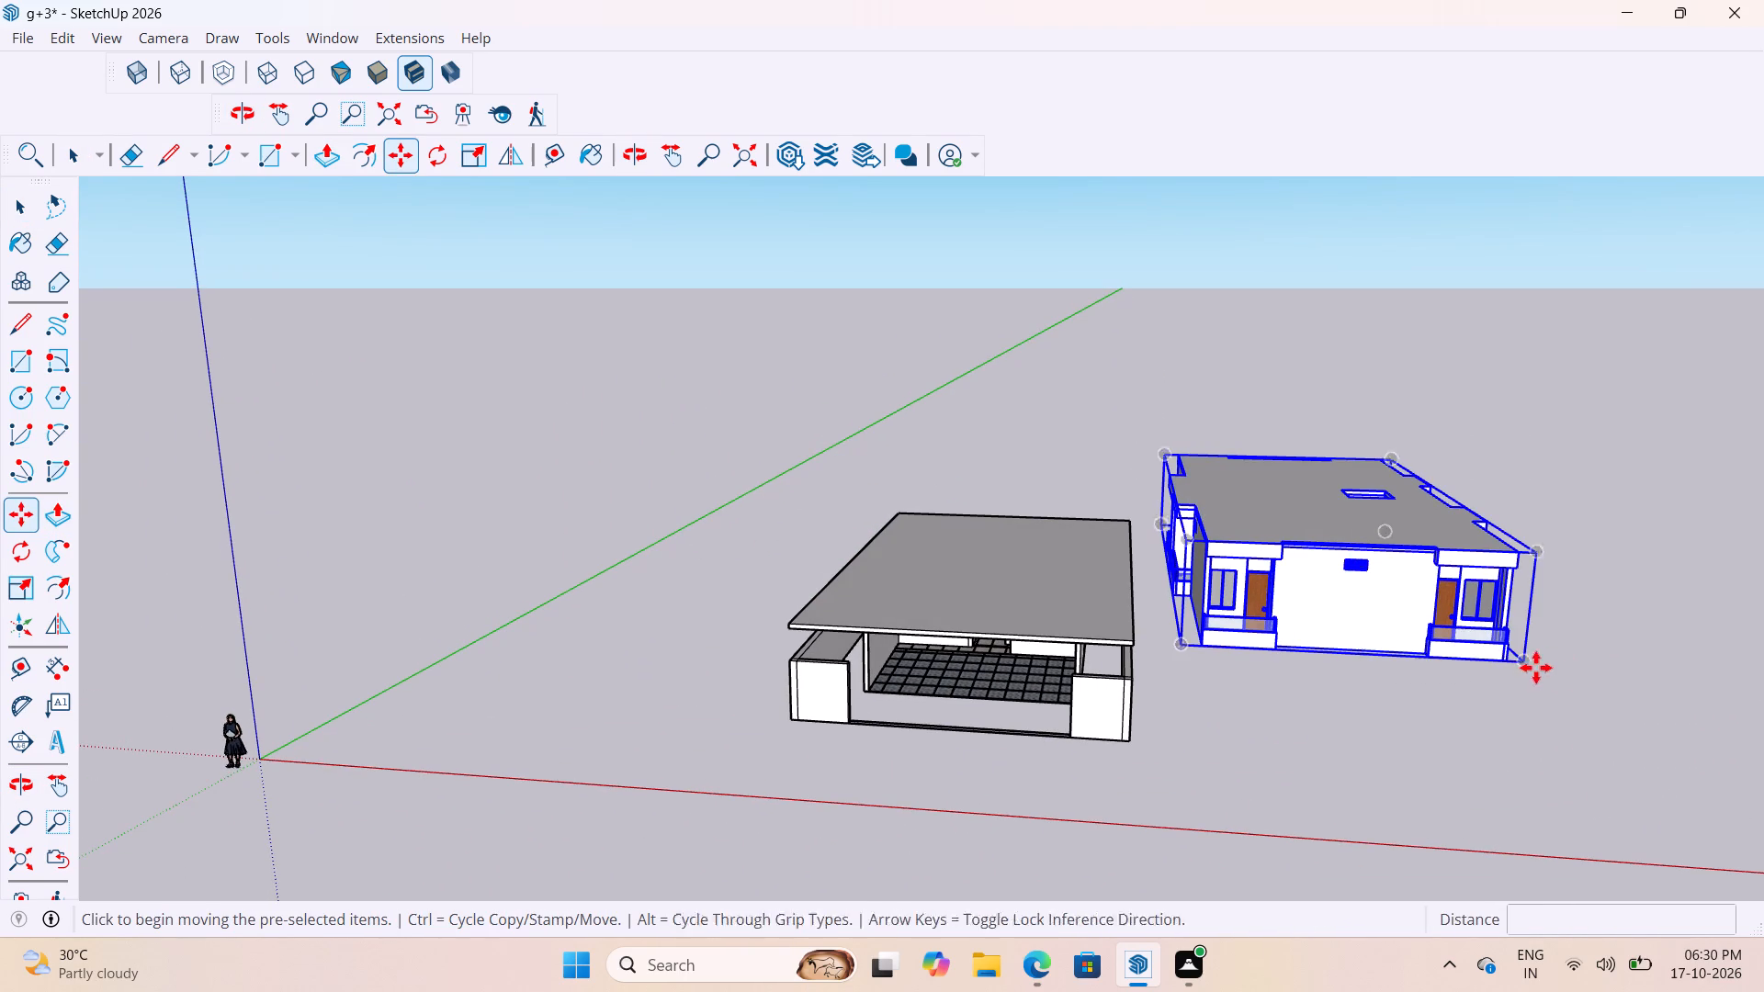
left_click(1525, 664)
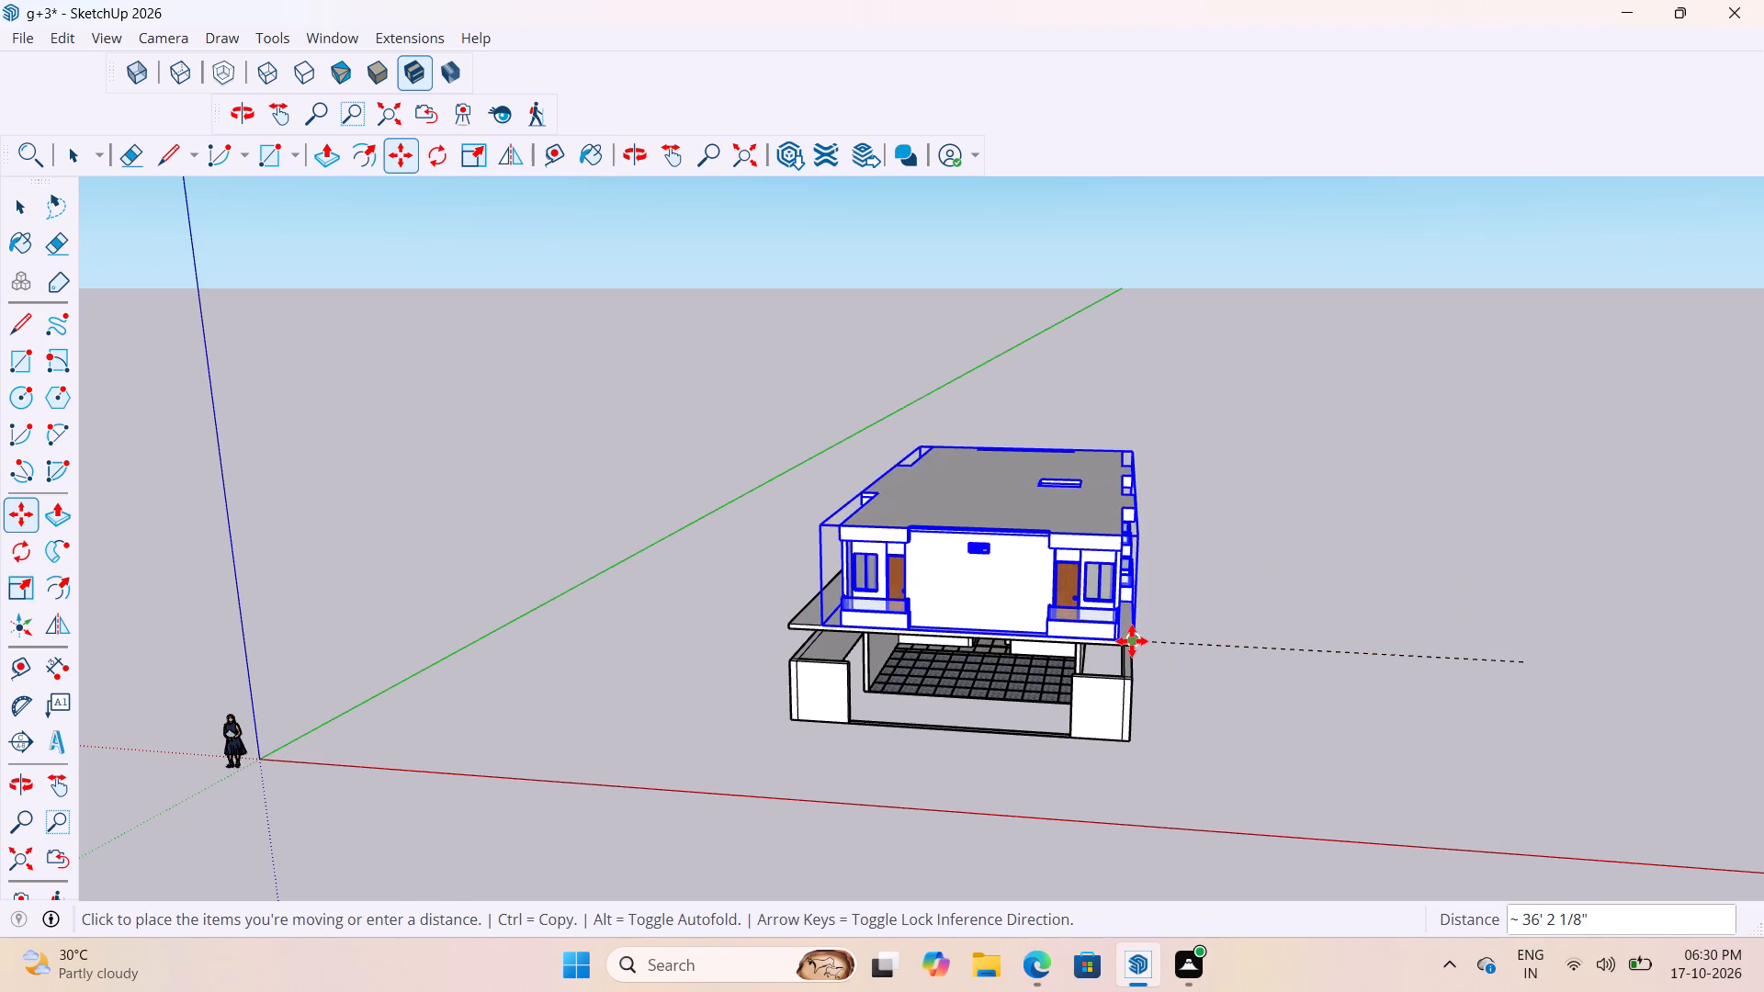
left_click(1132, 641)
key("space")
left_click_drag(1287, 650, 1287, 634)
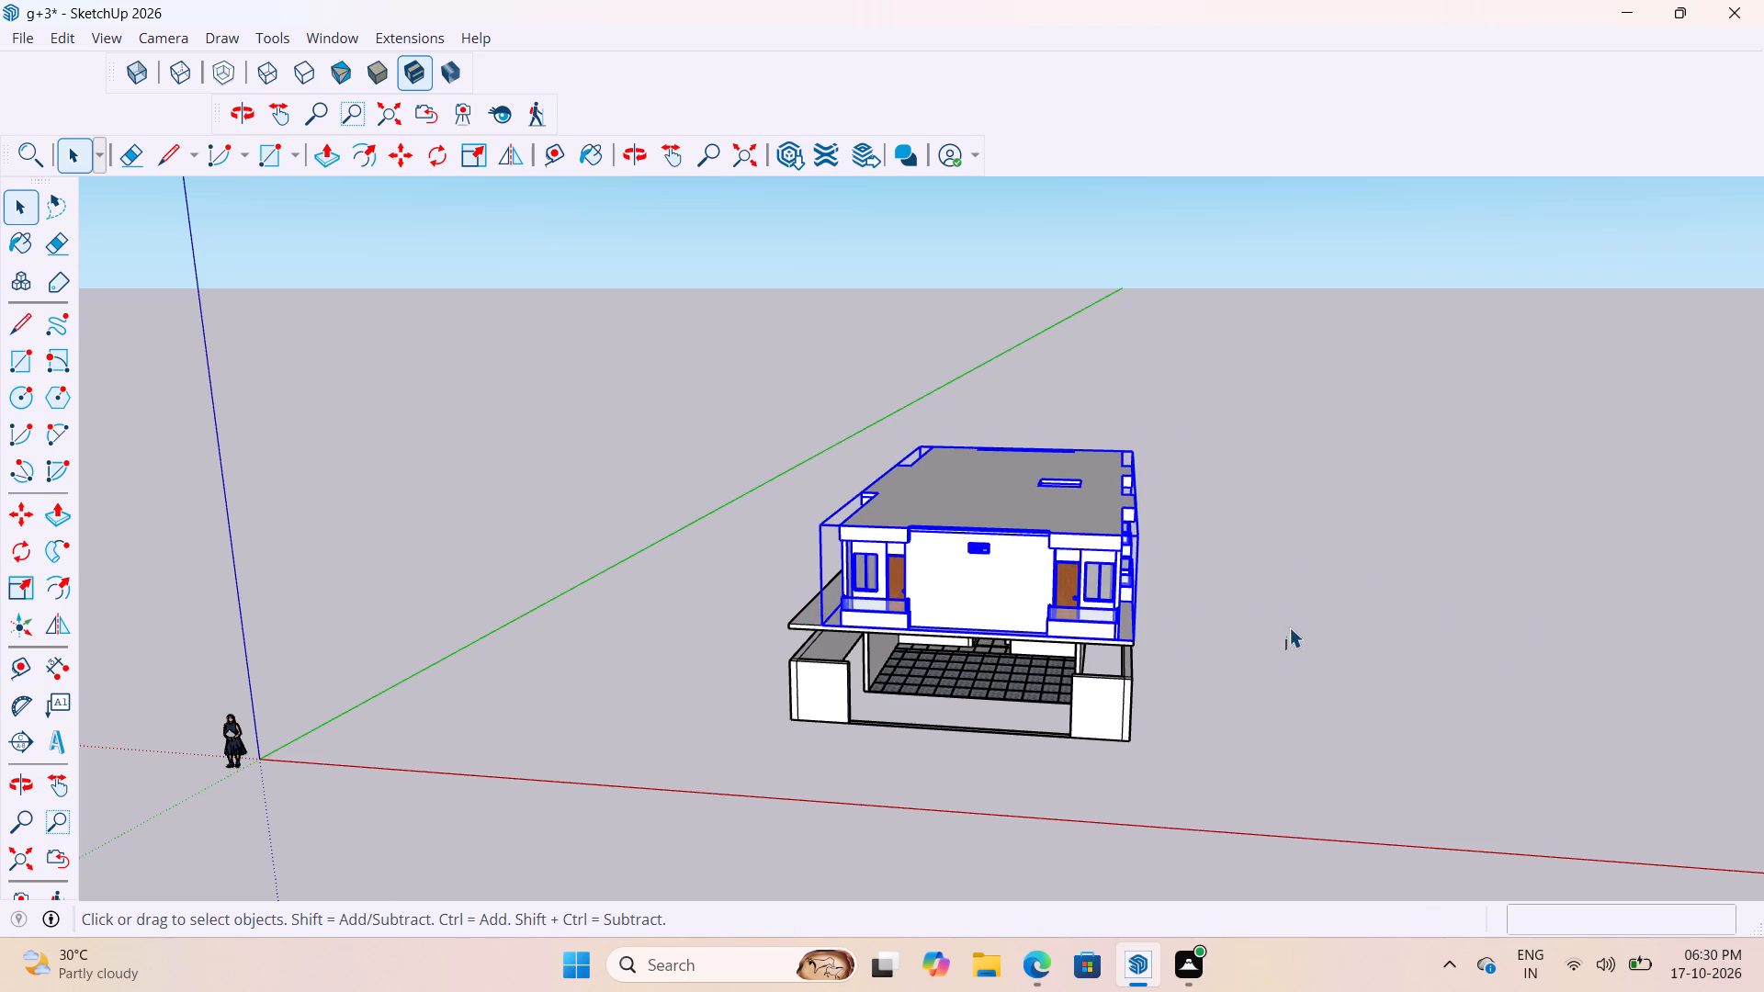
scroll(1093, 648, "up", 1)
middle_click_drag(1091, 636, 1211, 516)
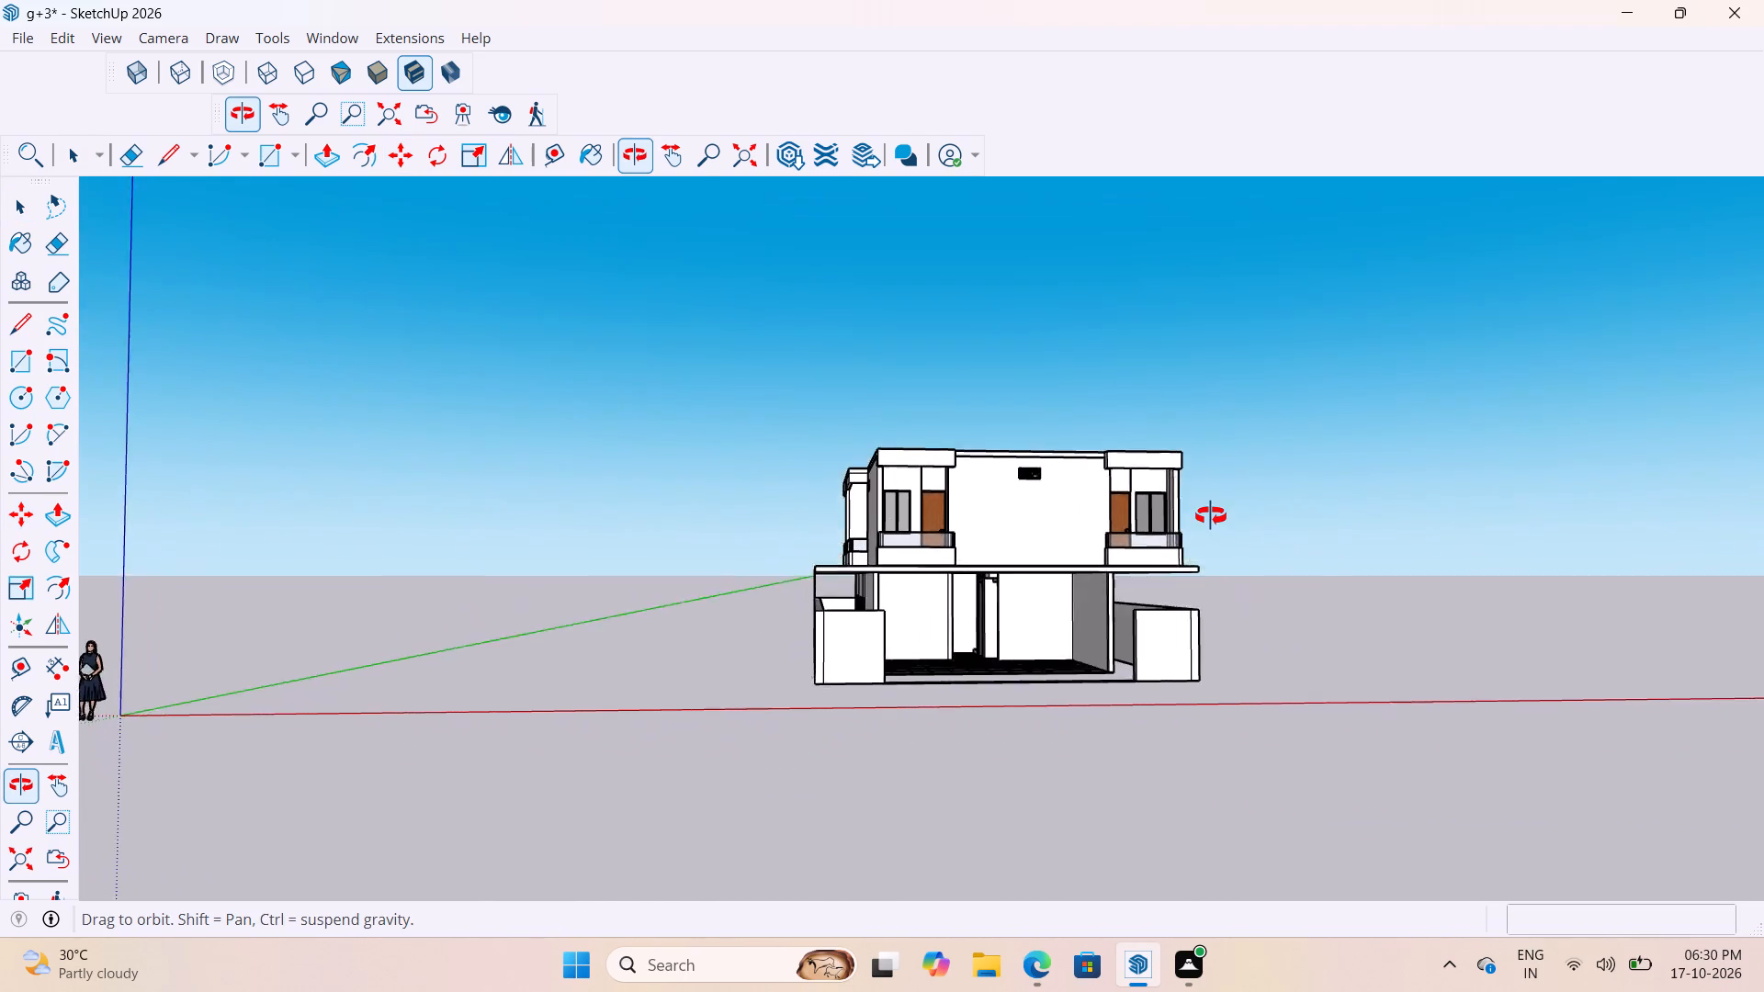
middle_click_drag(1211, 516, 1327, 637)
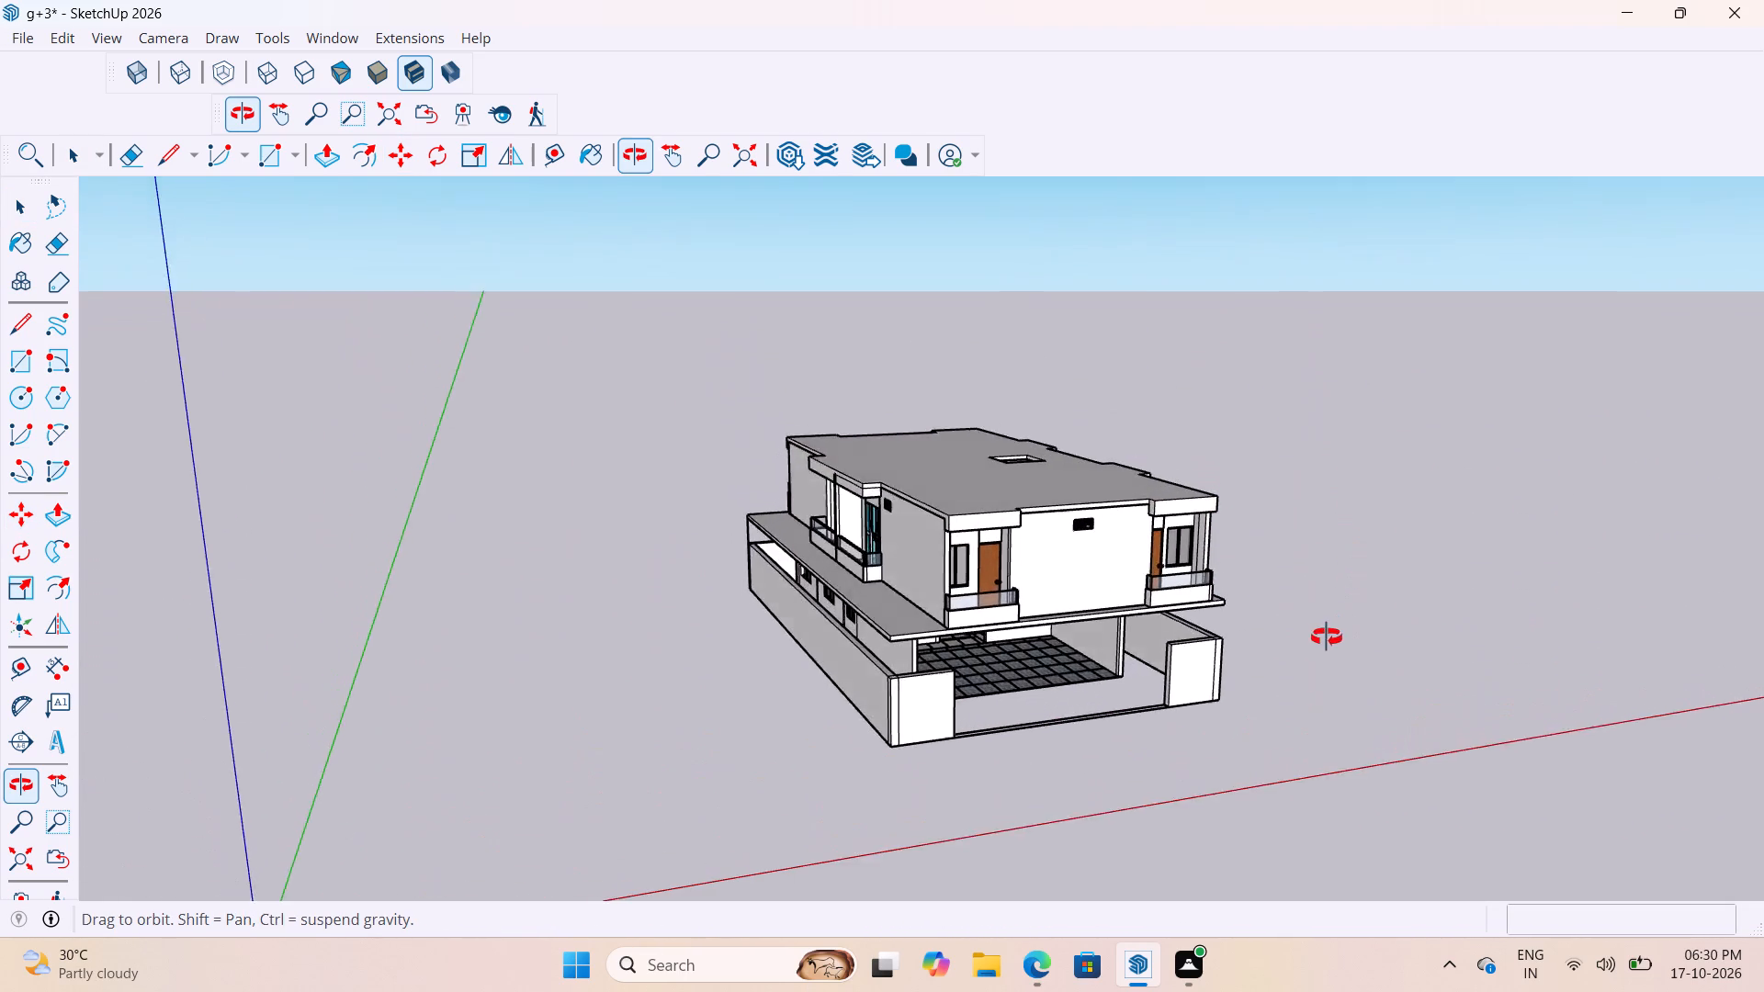
Examine the stacked upper floor from all sides, checking how the slab sits under its walls and balconies and over the boundary walls.
middle_click_drag(1327, 637, 734, 681)
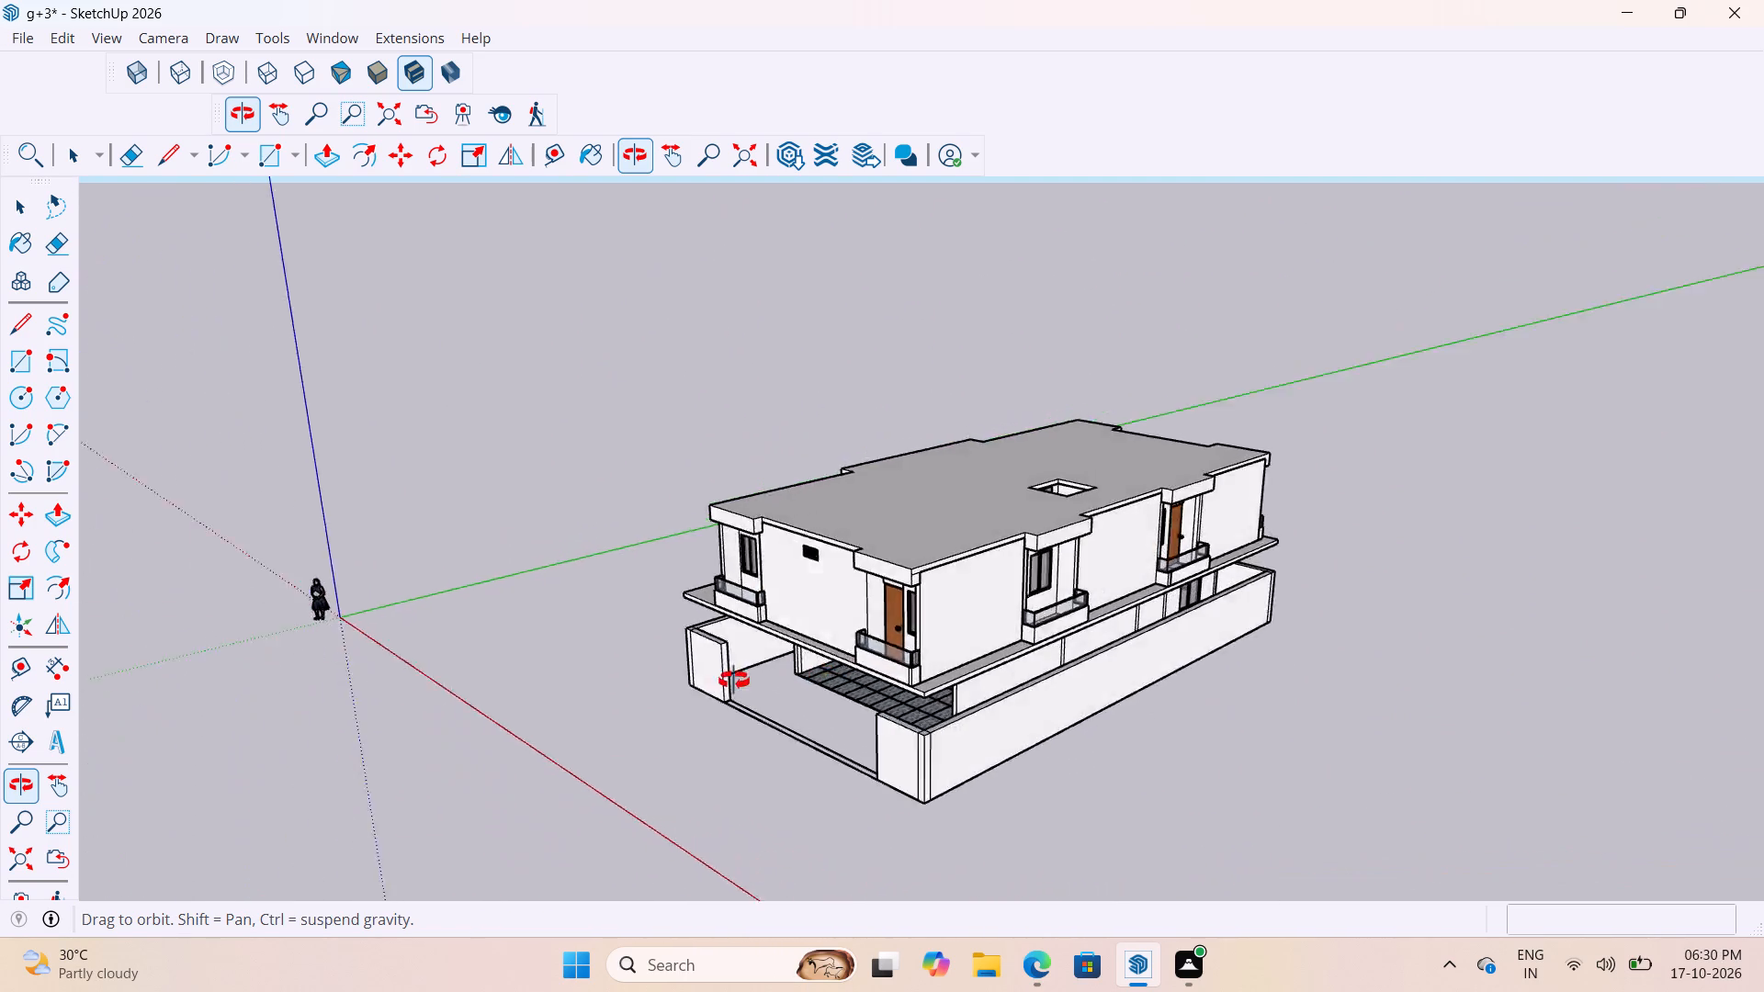
middle_click_drag(734, 681, 561, 693)
middle_click_drag(1105, 647, 575, 763)
scroll(819, 707, "up", 6)
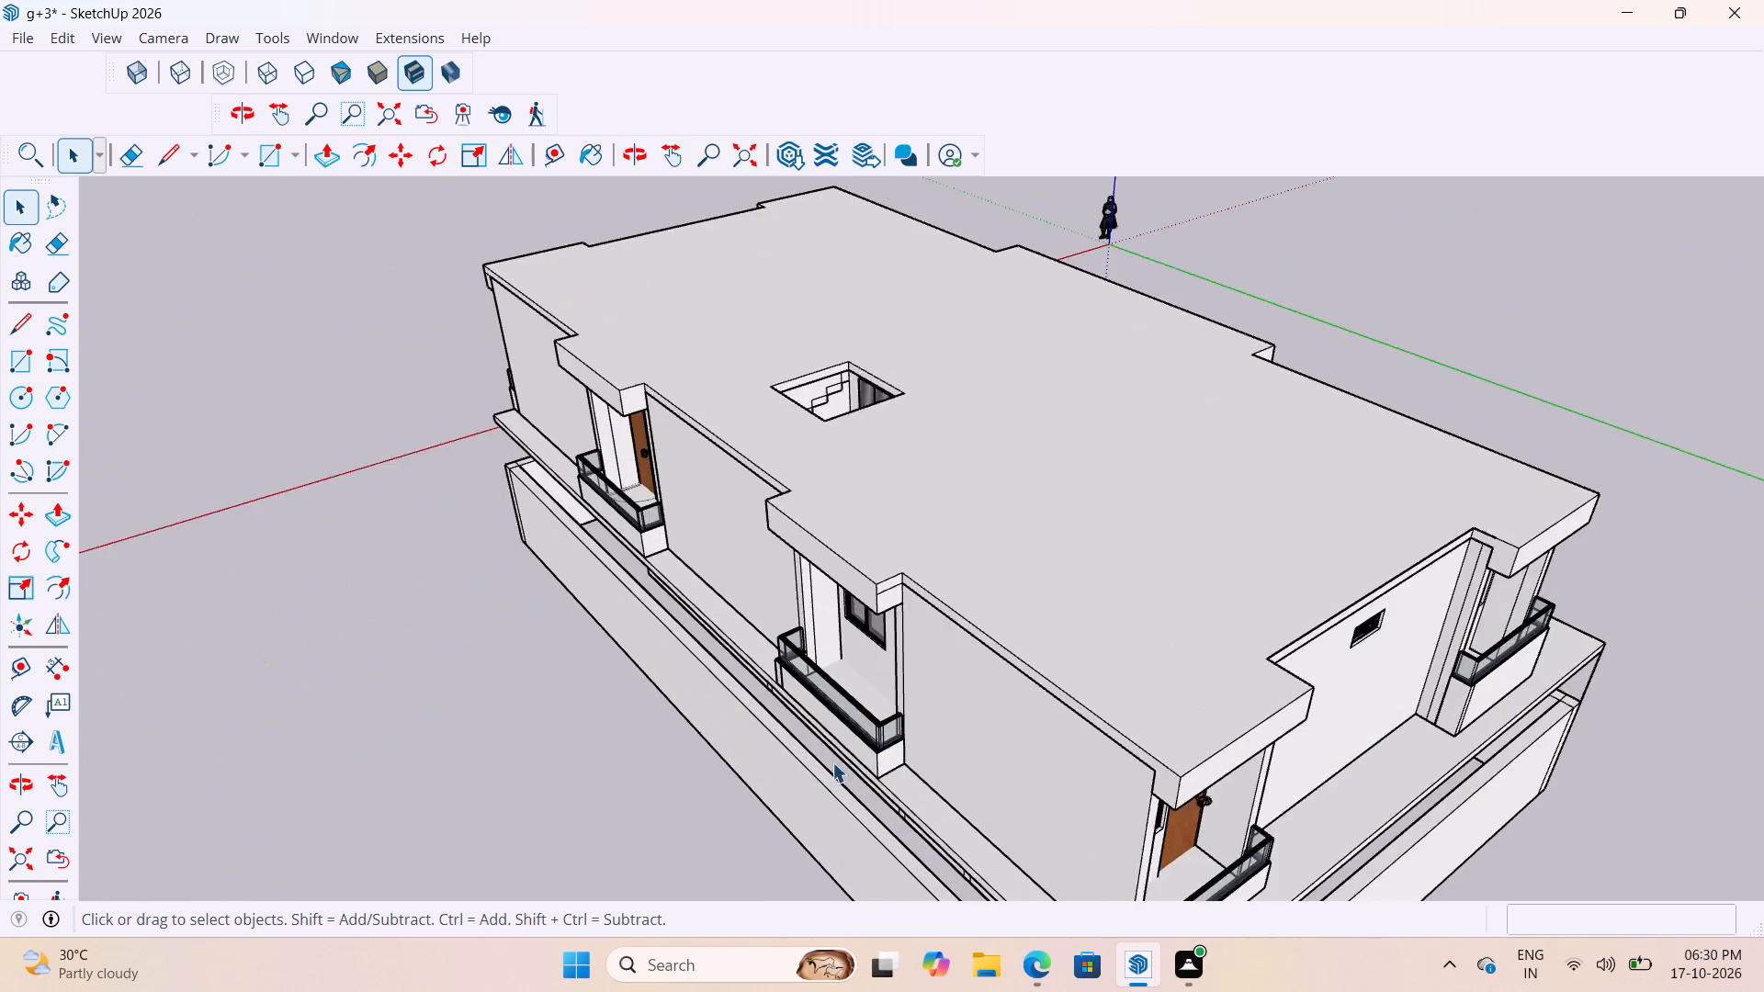
scroll(835, 764, "down", 2)
scroll(870, 779, "up", 7)
scroll(870, 779, "down", 7)
middle_click_drag(1135, 746, 1080, 600)
scroll(1122, 729, "up", 1)
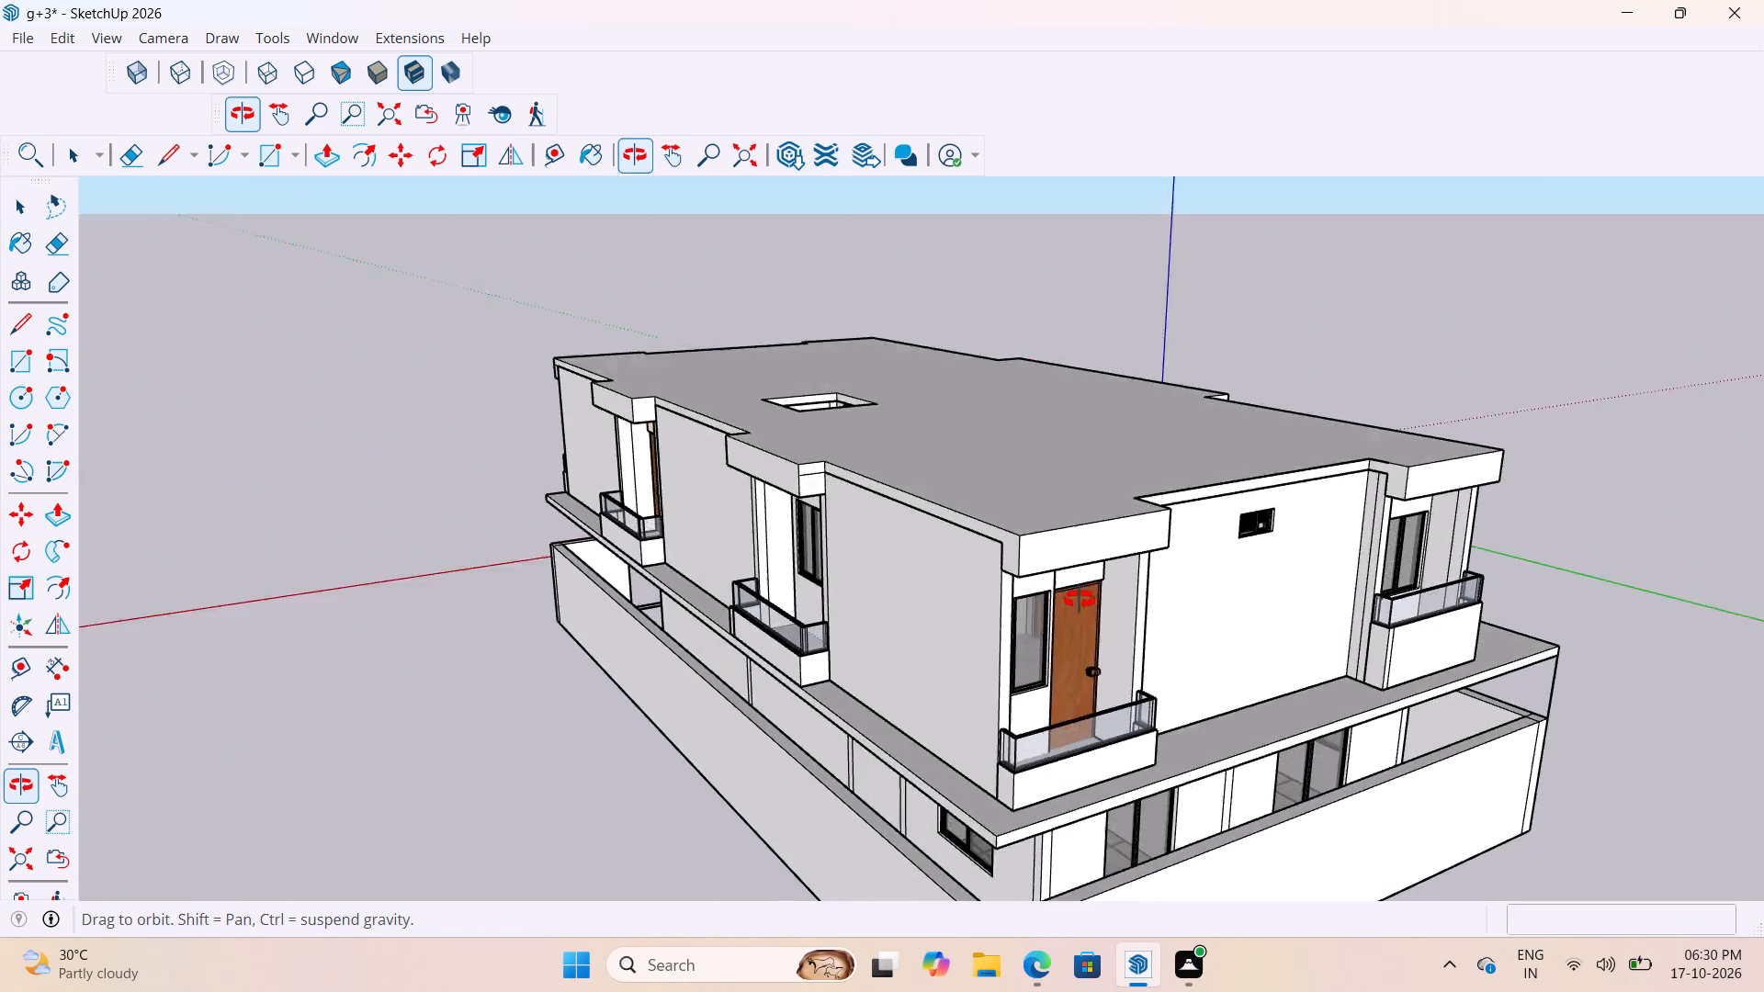
middle_click_drag(1080, 600, 825, 525)
scroll(1575, 598, "down", 6)
scroll(1575, 604, "up", 5)
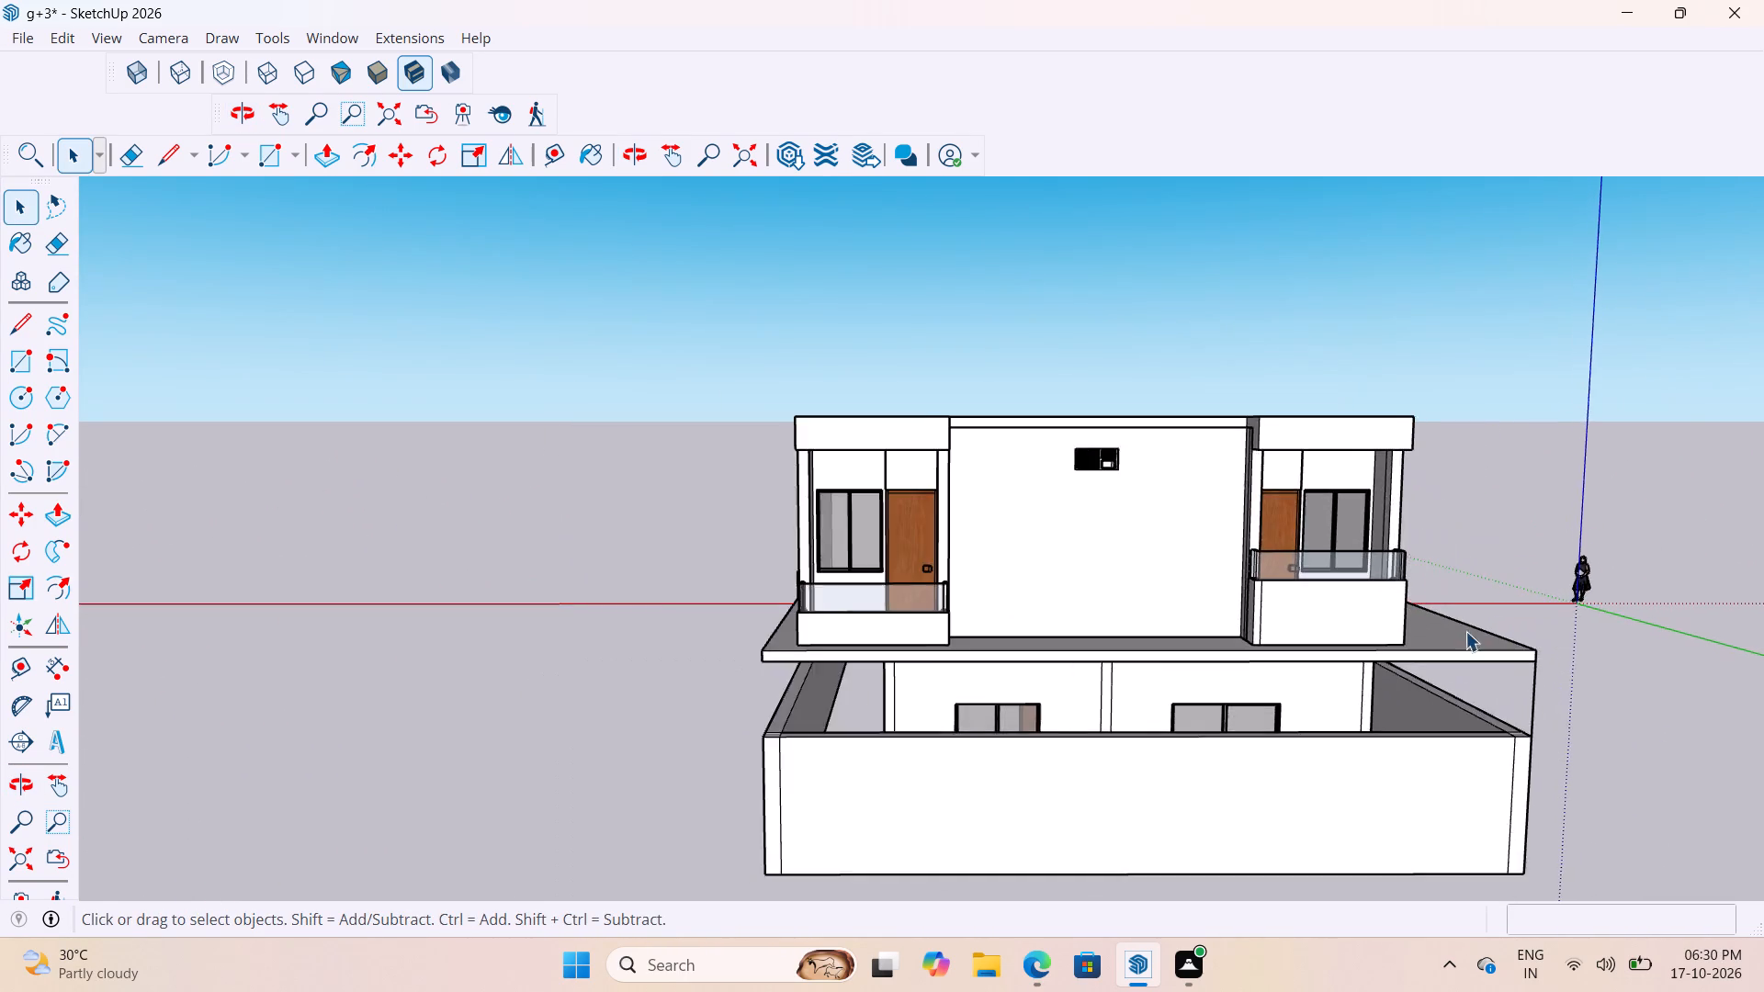
scroll(1465, 631, "up", 5)
middle_click_drag(1439, 619, 1170, 593)
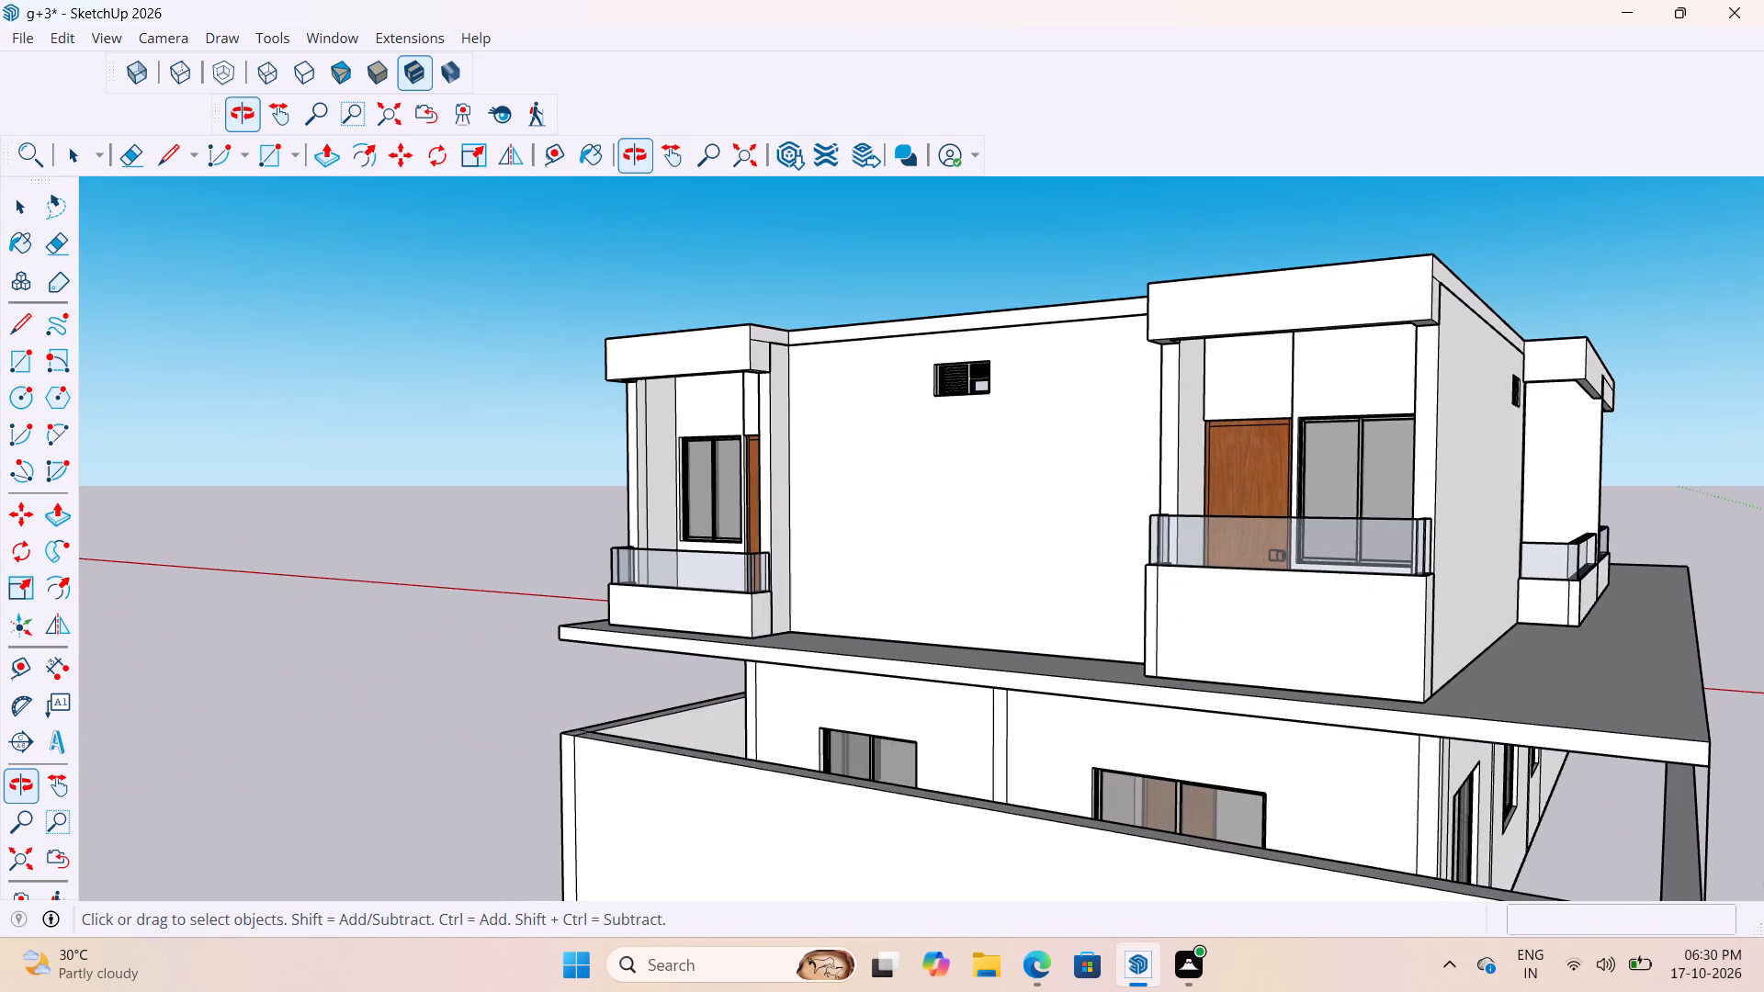
scroll(1623, 844, "up", 4)
scroll(1615, 831, "down", 10)
middle_click_drag(1646, 746, 1557, 751)
scroll(1591, 752, "up", 1)
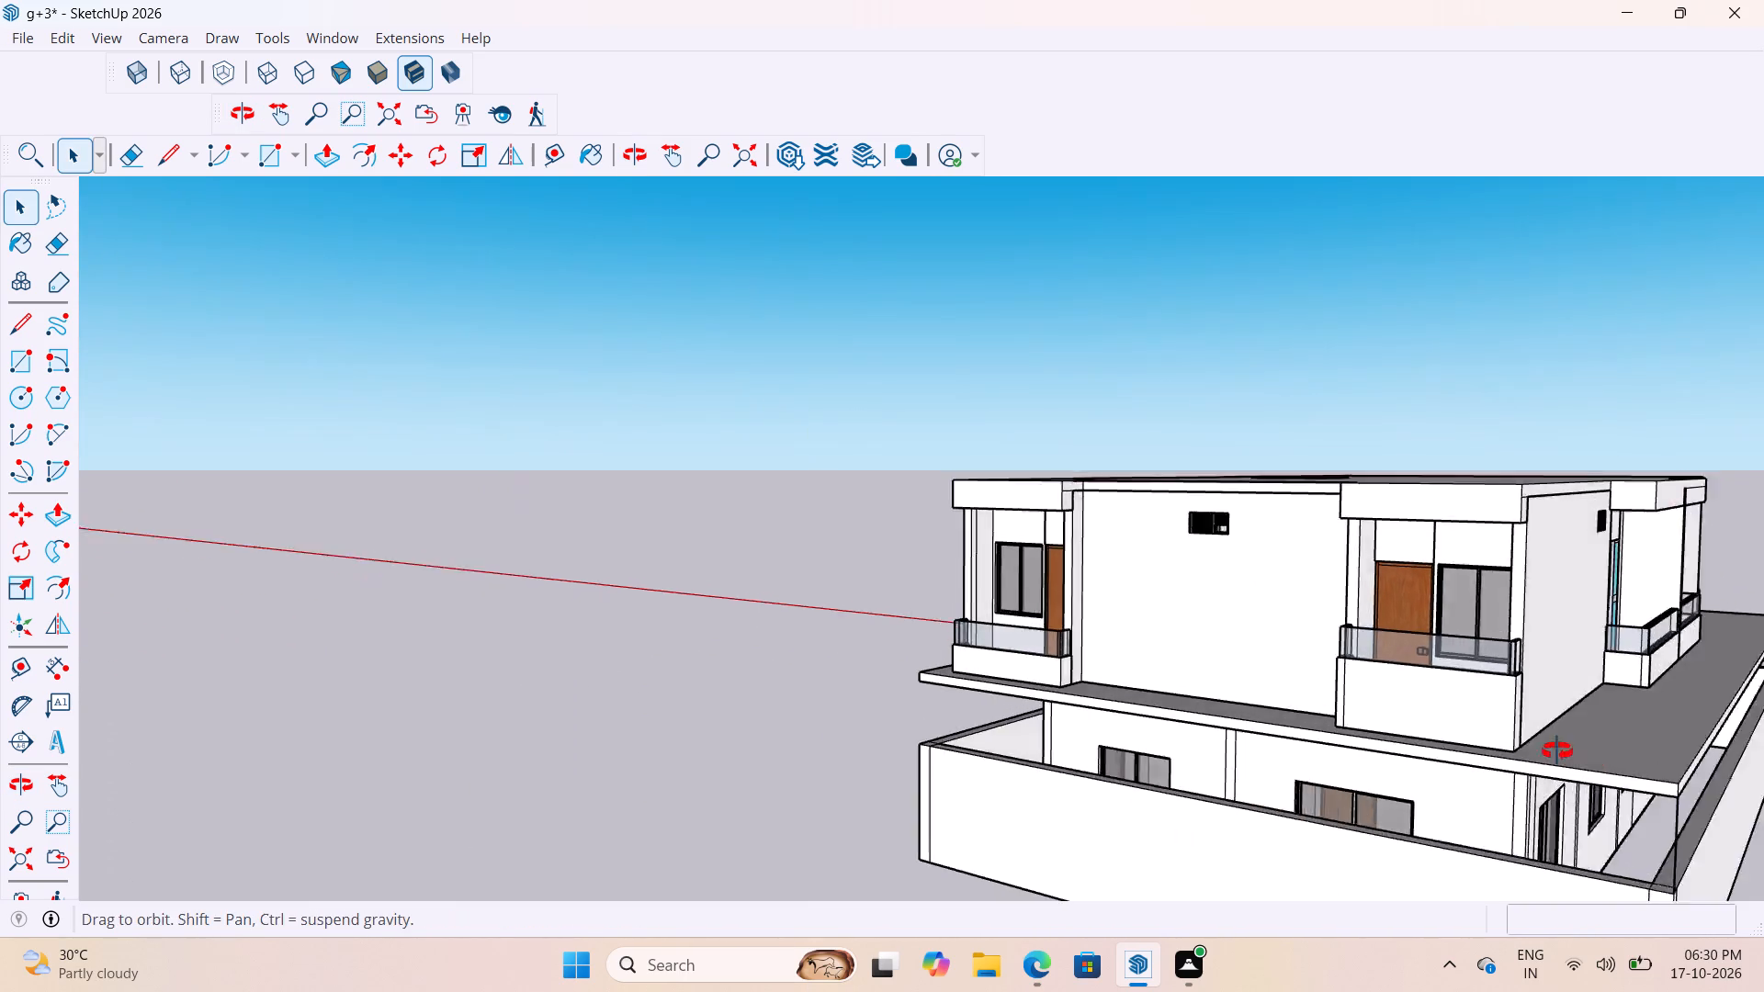
middle_click_drag(1557, 751, 1432, 761)
scroll(1440, 750, "up", 4)
scroll(1440, 750, "down", 16)
scroll(1689, 826, "up", 2)
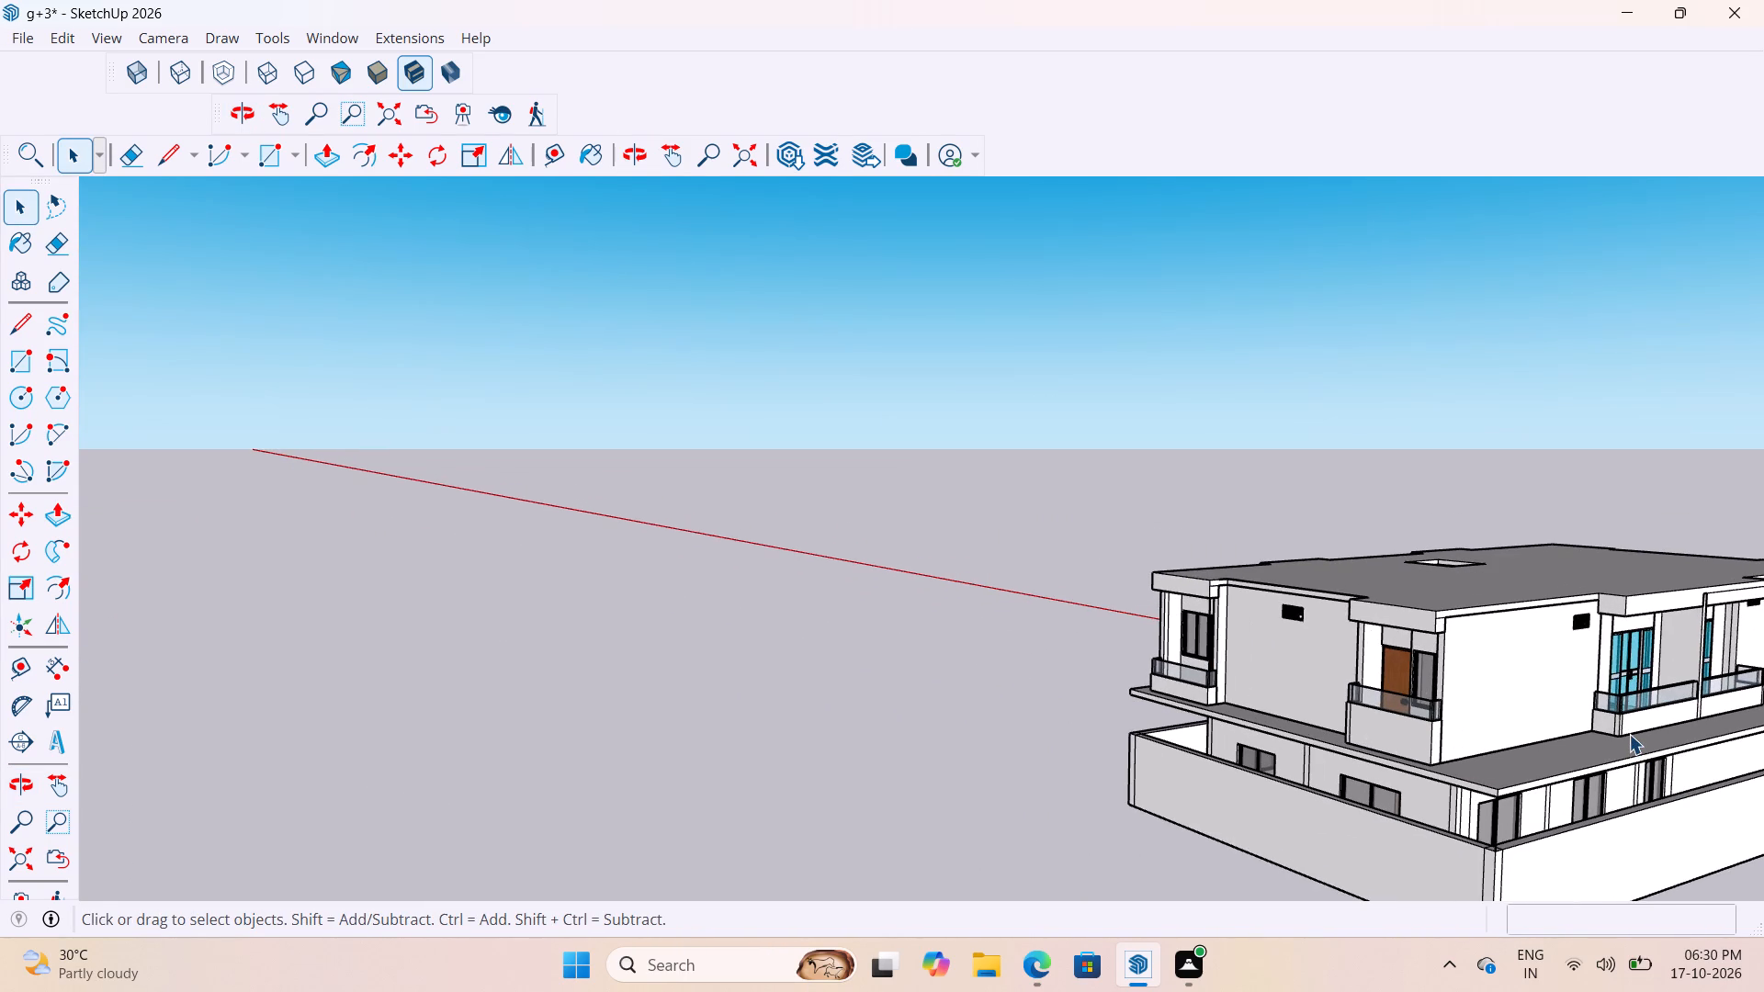
scroll(1413, 682, "down", 6)
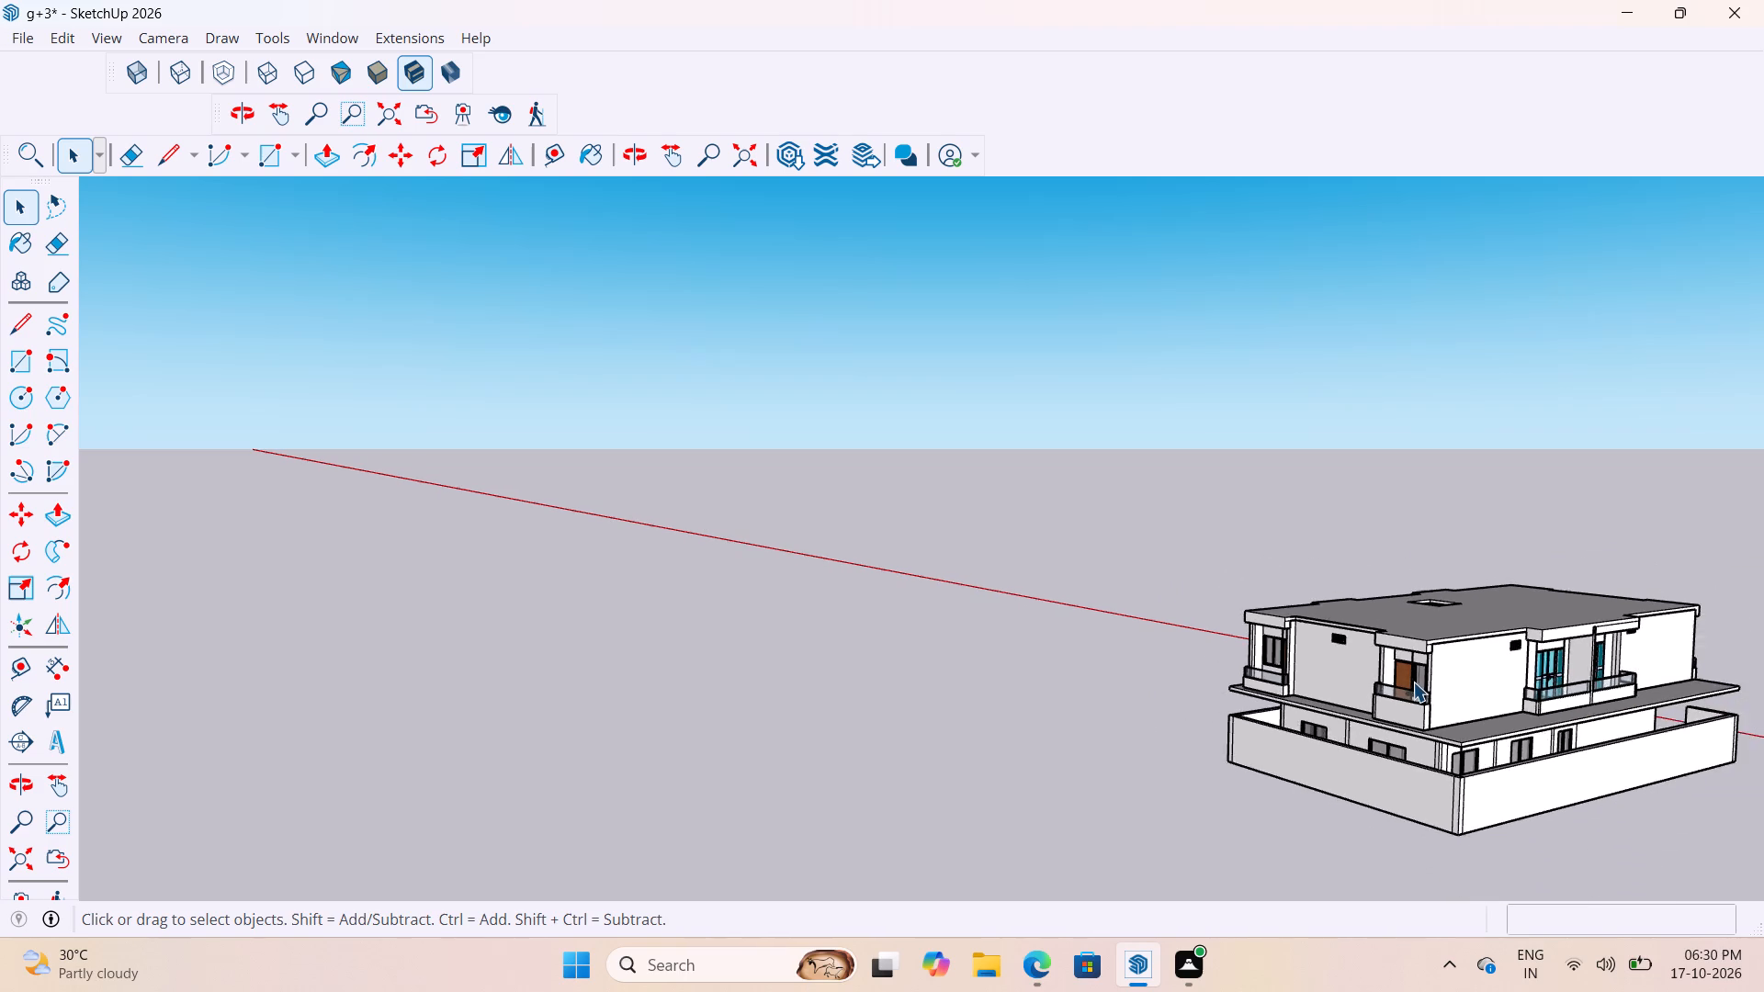
scroll(1413, 682, "down", 3)
scroll(1504, 767, "up", 9)
scroll(1122, 630, "up", 10)
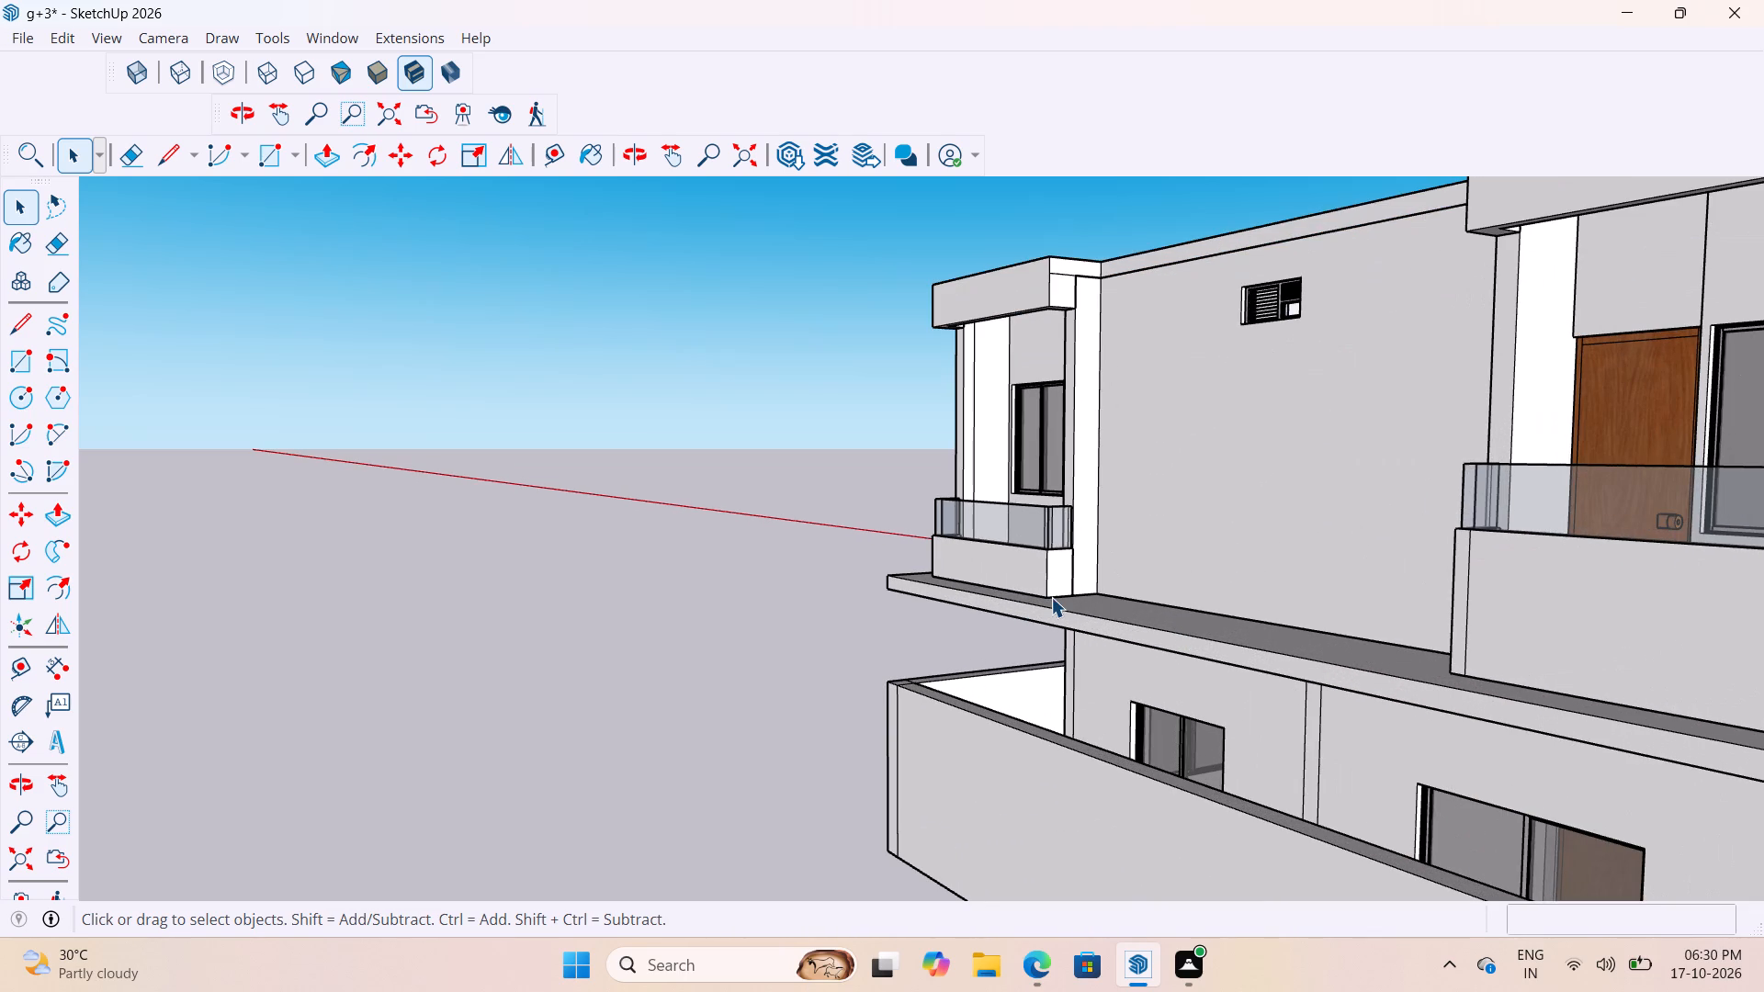
scroll(1051, 597, "down", 9)
scroll(1367, 664, "down", 2)
middle_click_drag(1286, 670, 1051, 793)
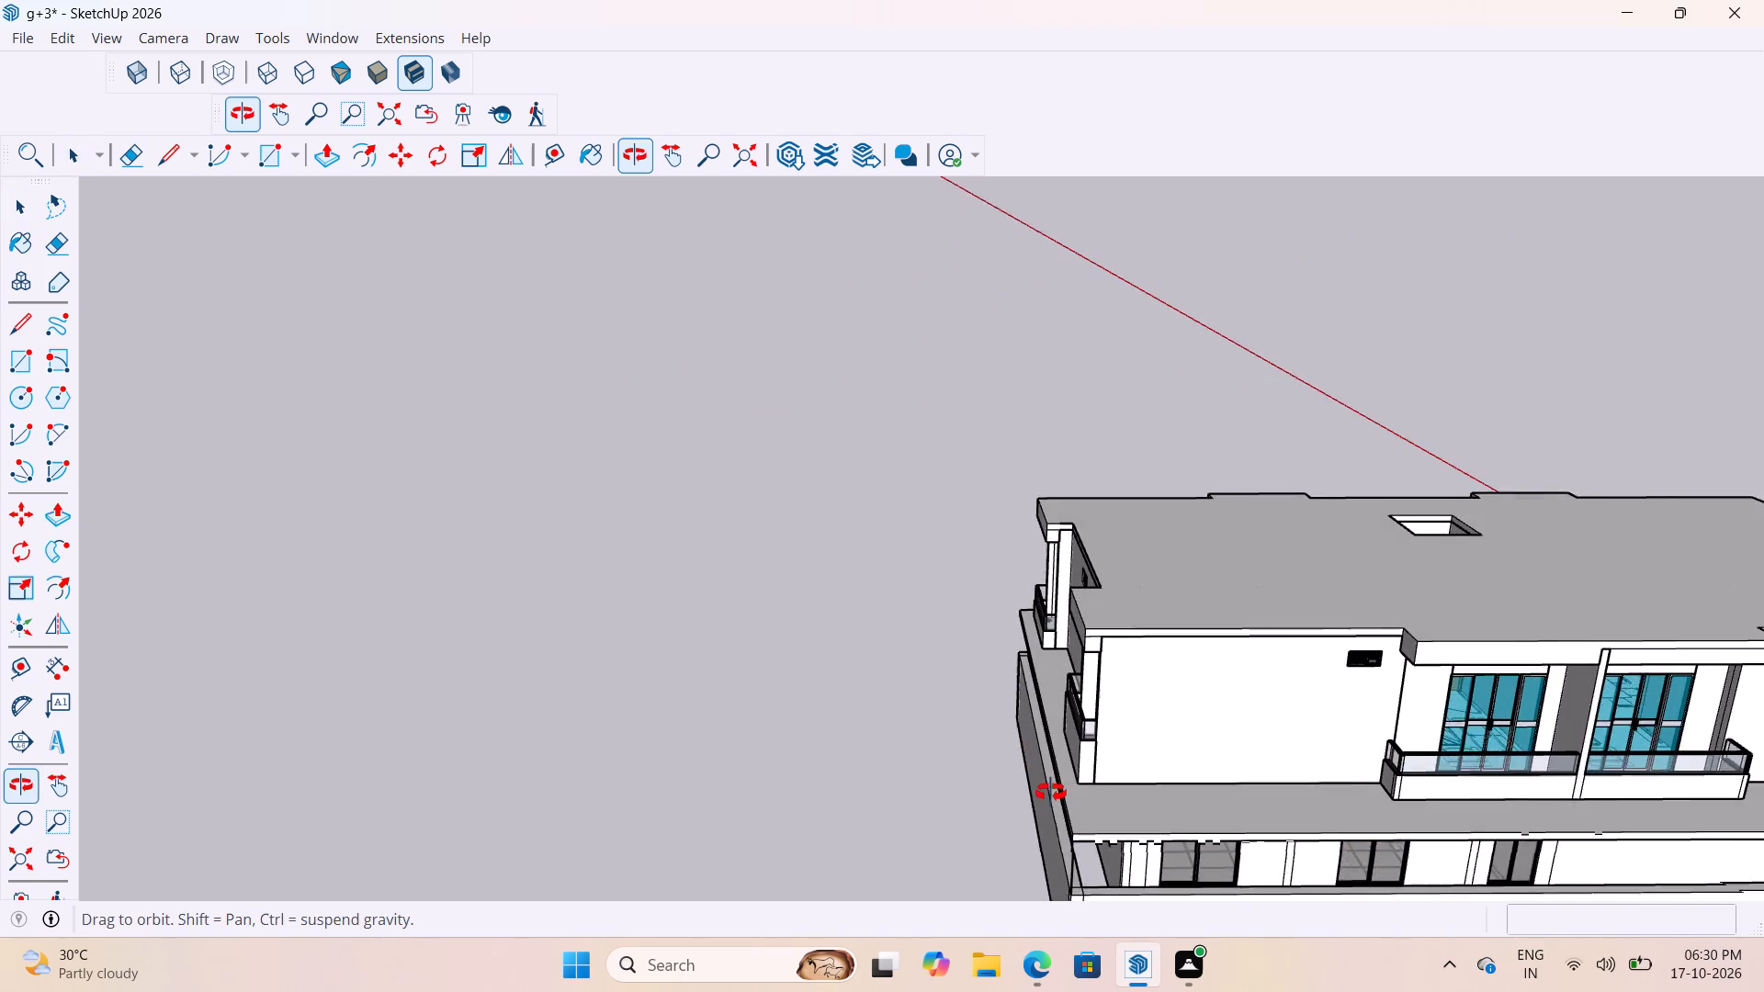
middle_click_drag(1051, 793, 1062, 812)
scroll(1286, 586, "down", 10)
middle_click_drag(1417, 403, 1193, 776)
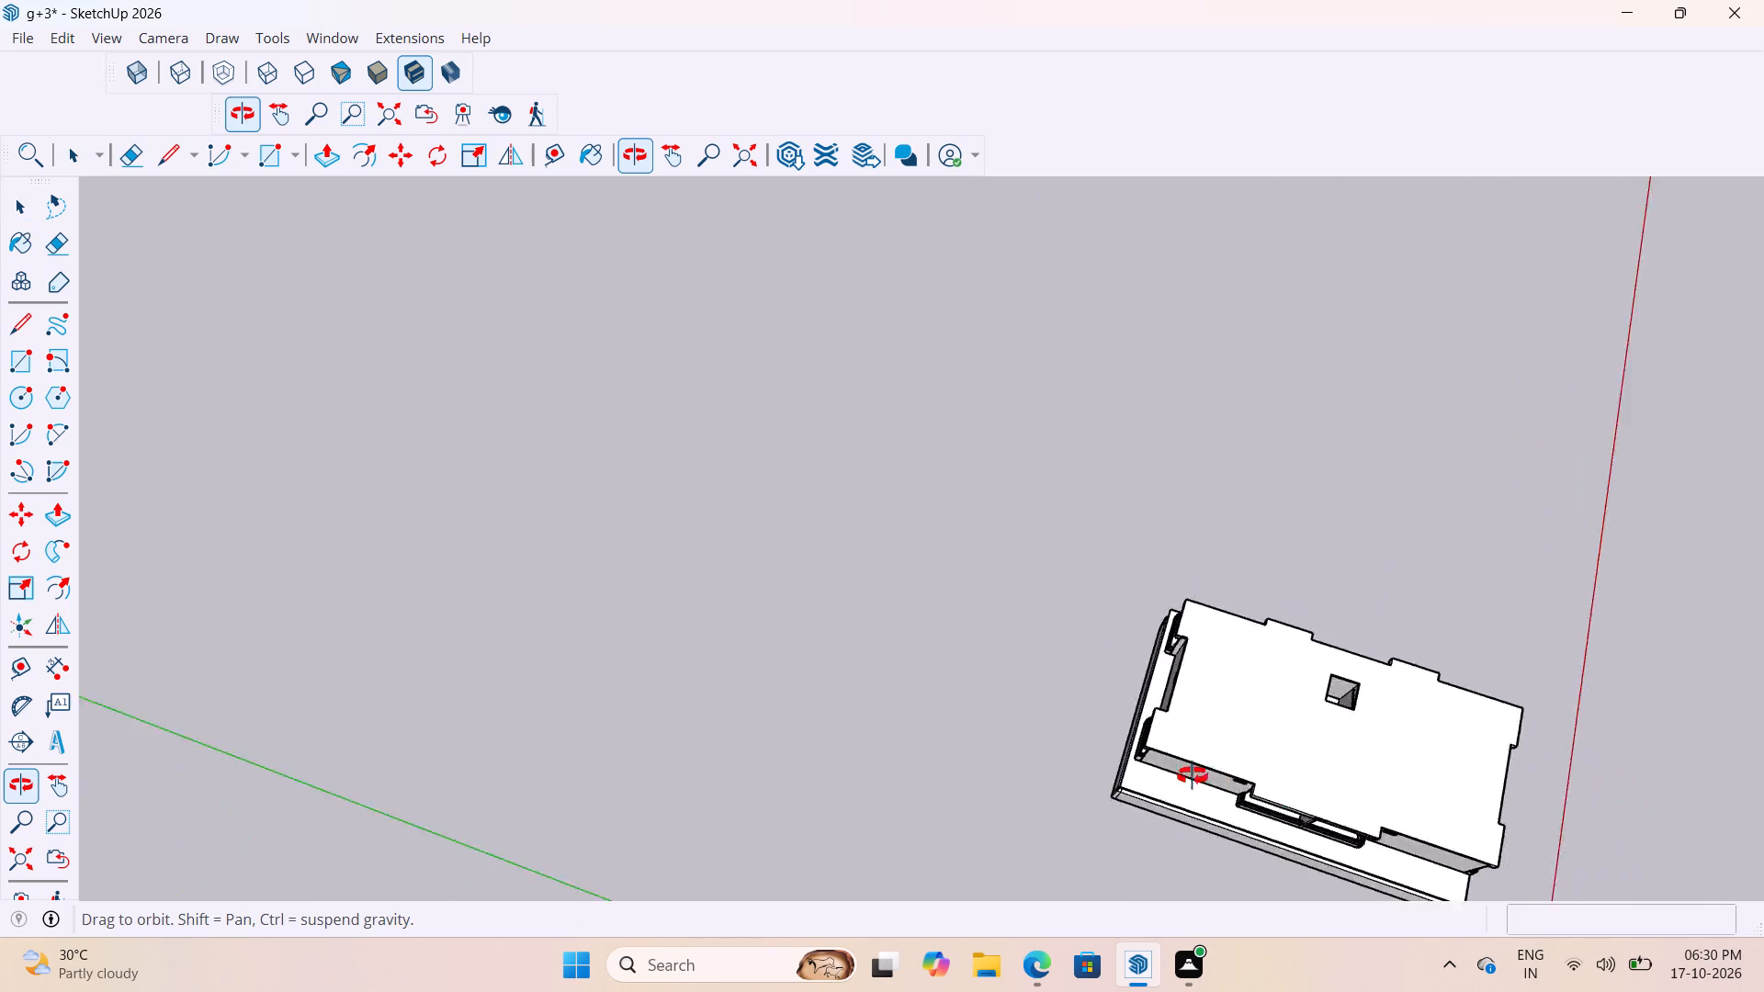
middle_click_drag(1193, 776, 750, 261)
scroll(1129, 631, "up", 5)
scroll(1118, 603, "down", 14)
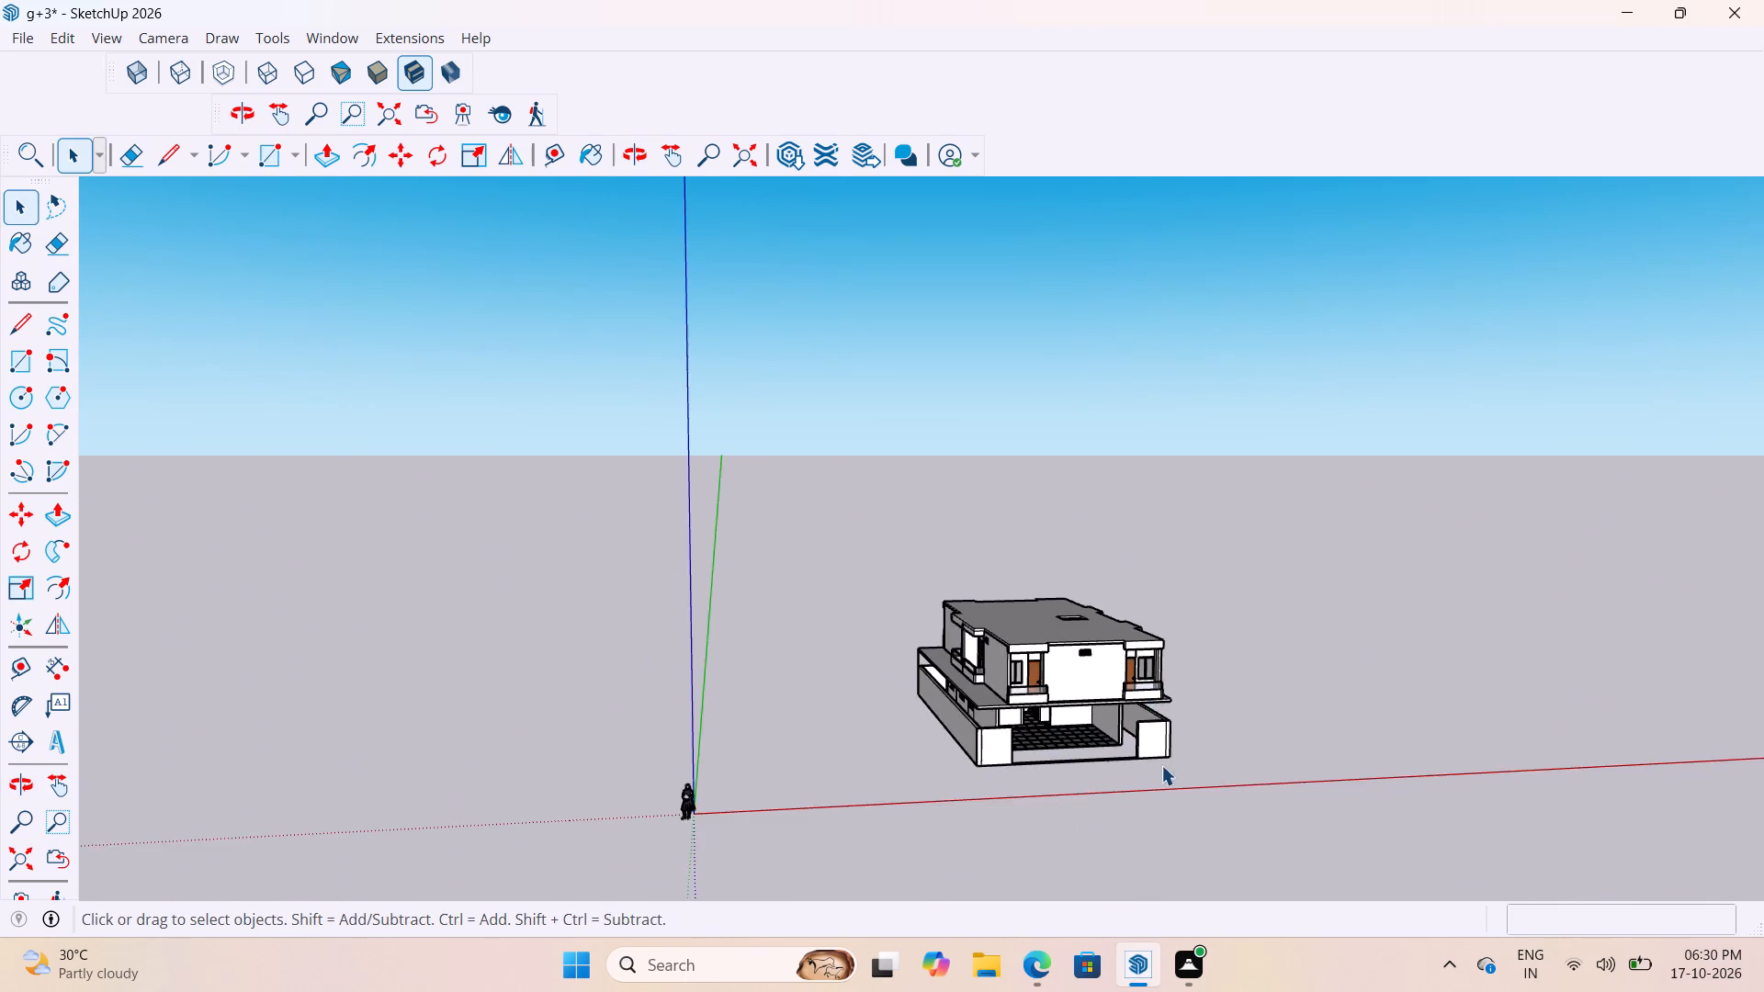
scroll(1161, 765, "up", 13)
middle_click_drag(1193, 682, 956, 763)
middle_click_drag(1005, 708, 730, 644)
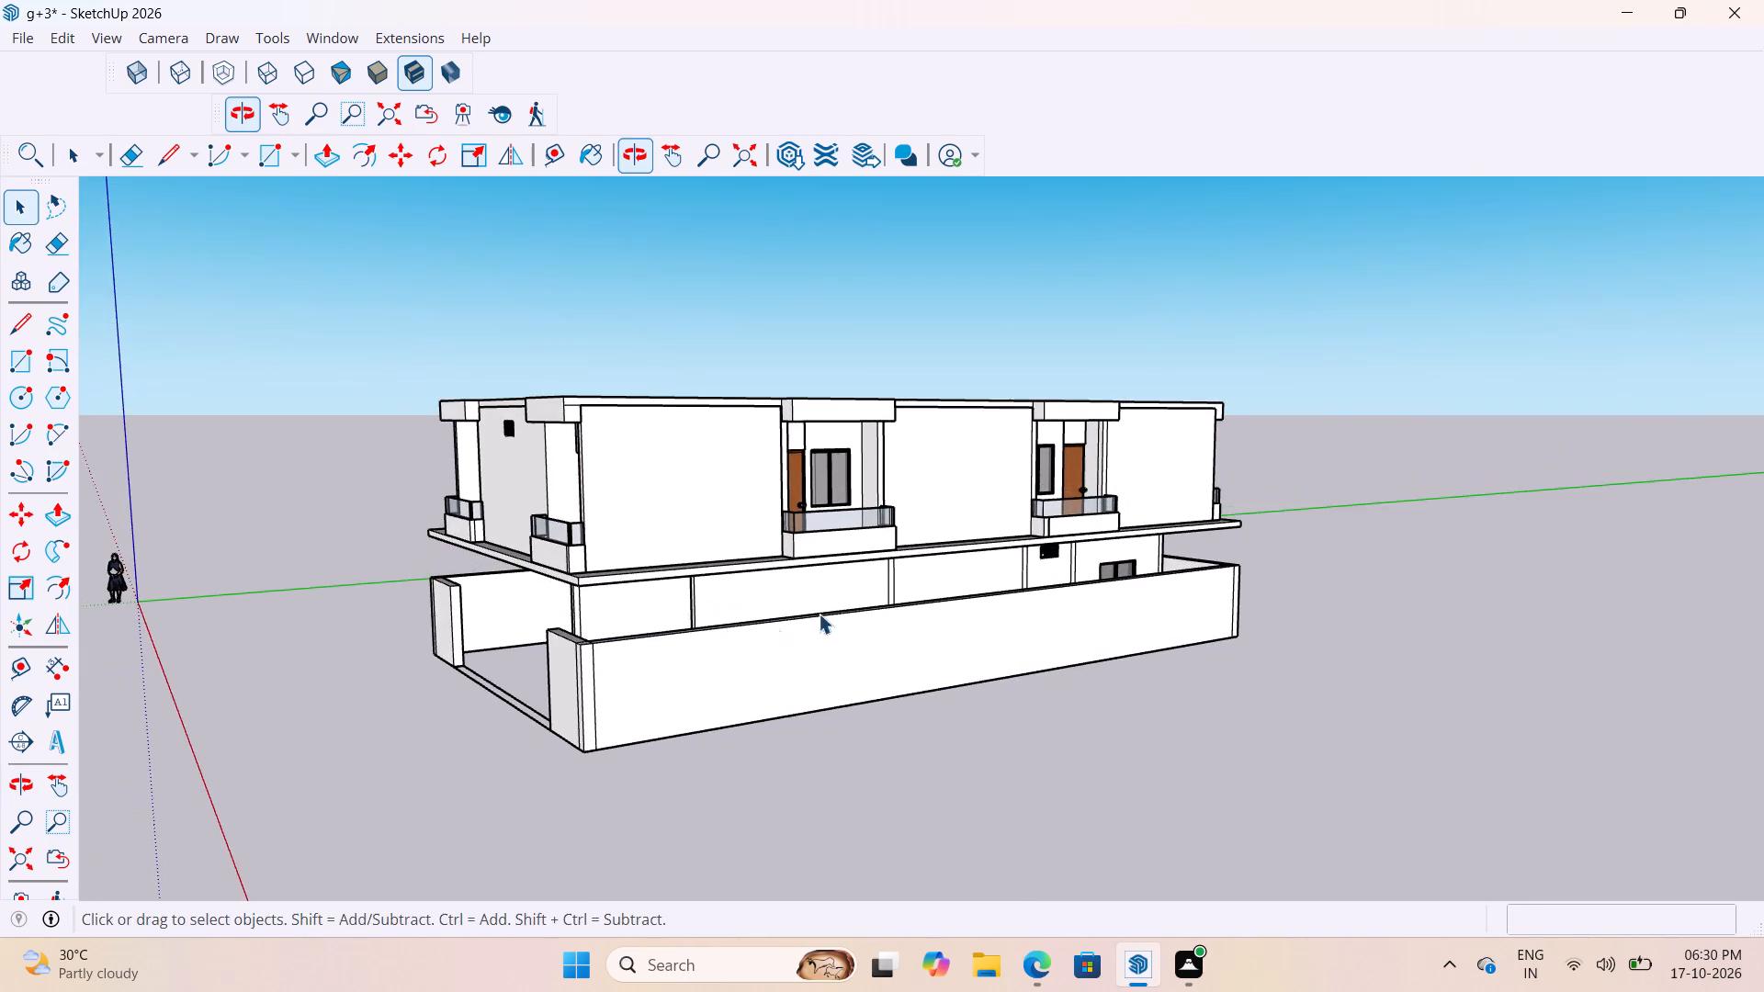
middle_click_drag(873, 599, 1166, 594)
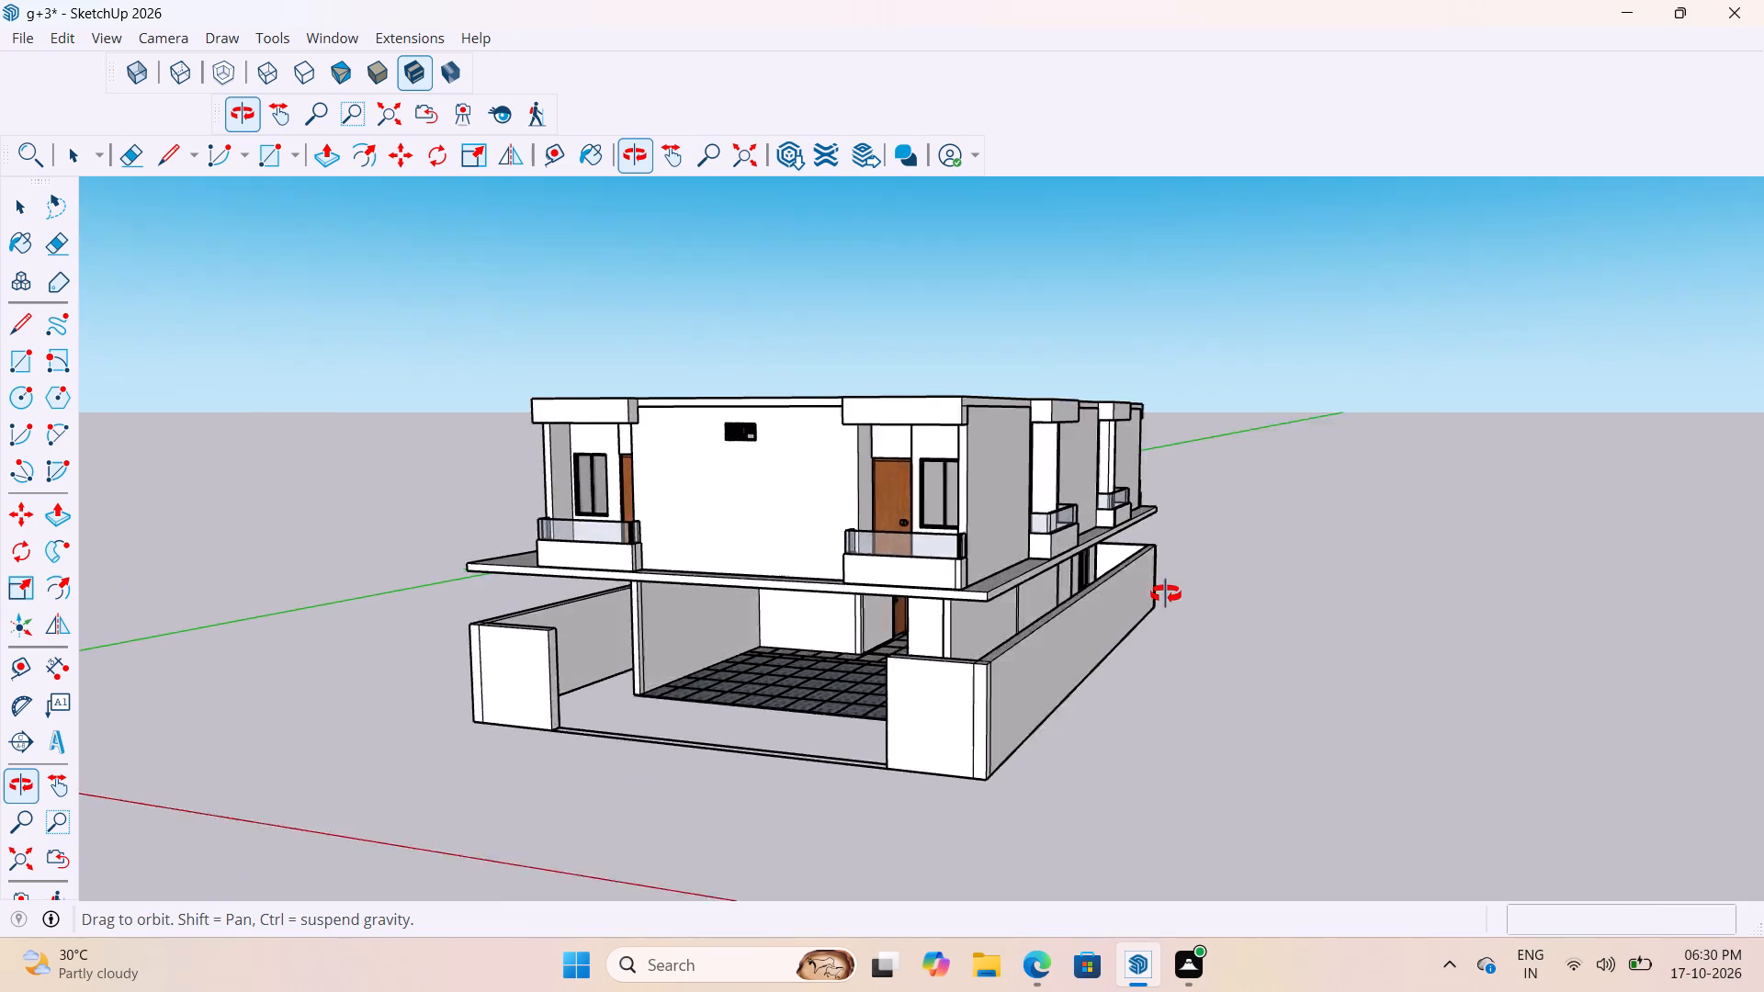
middle_click_drag(1166, 594, 1162, 586)
middle_click_drag(1159, 532, 1202, 483)
middle_click_drag(1248, 454, 955, 606)
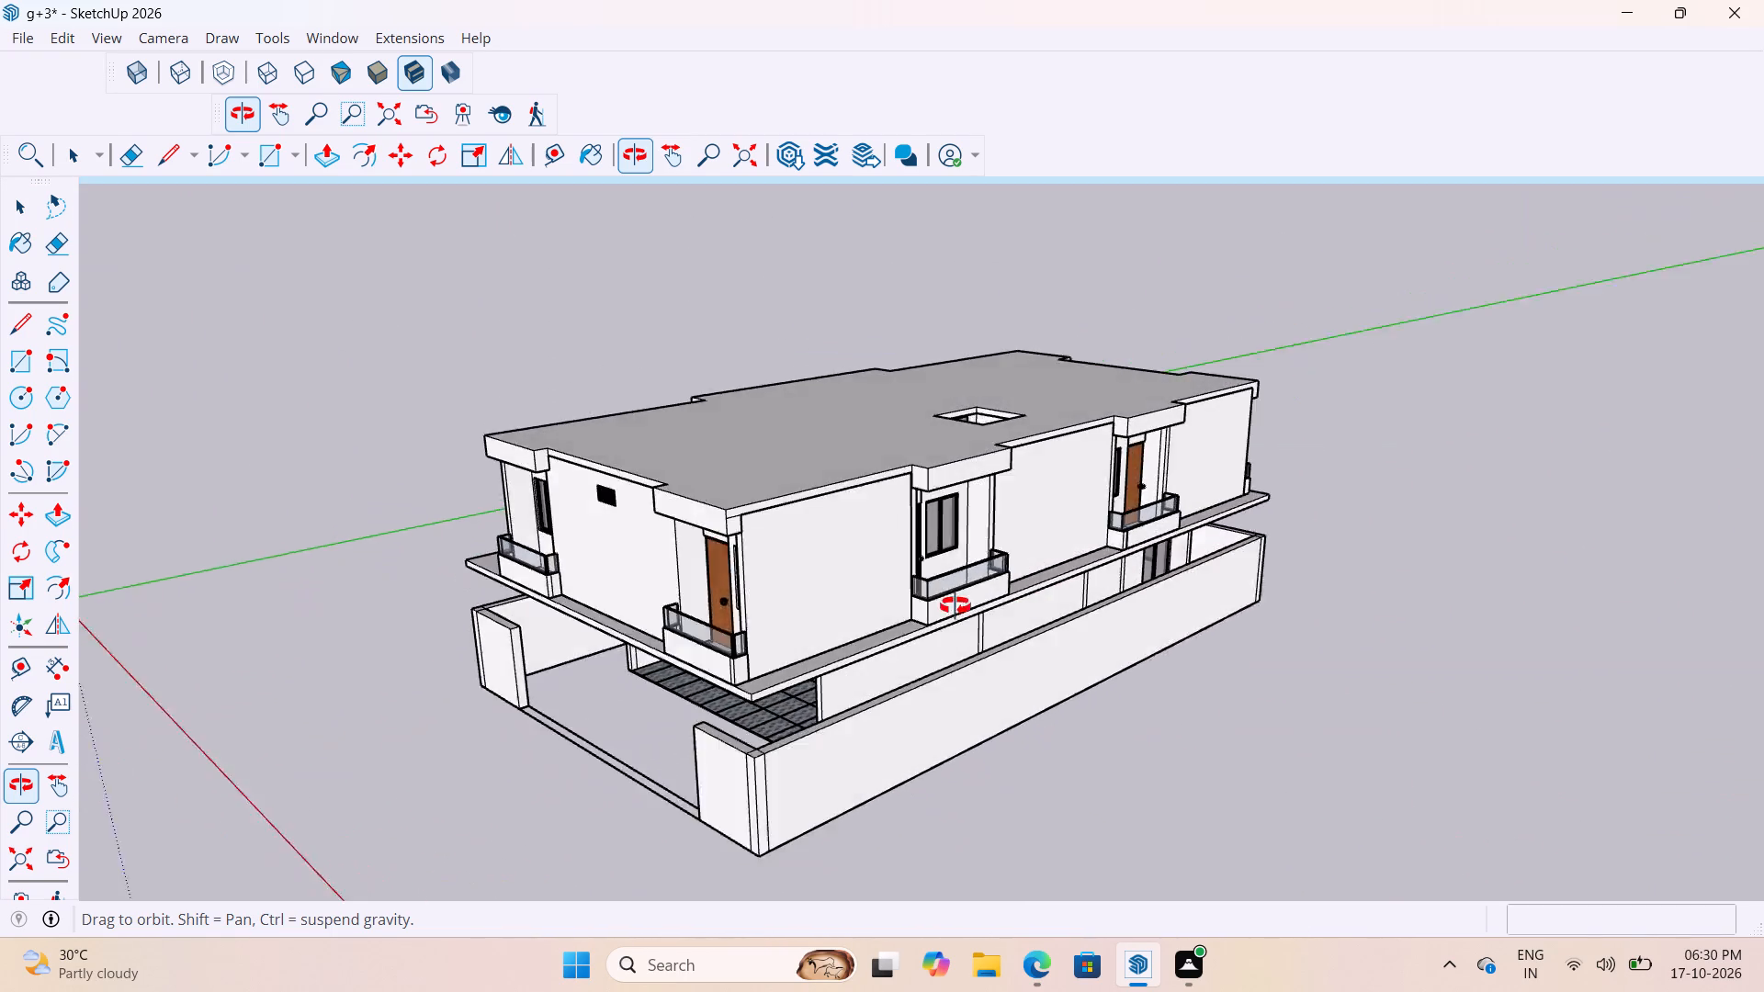
middle_click_drag(955, 606, 915, 608)
scroll(915, 608, "up", 7)
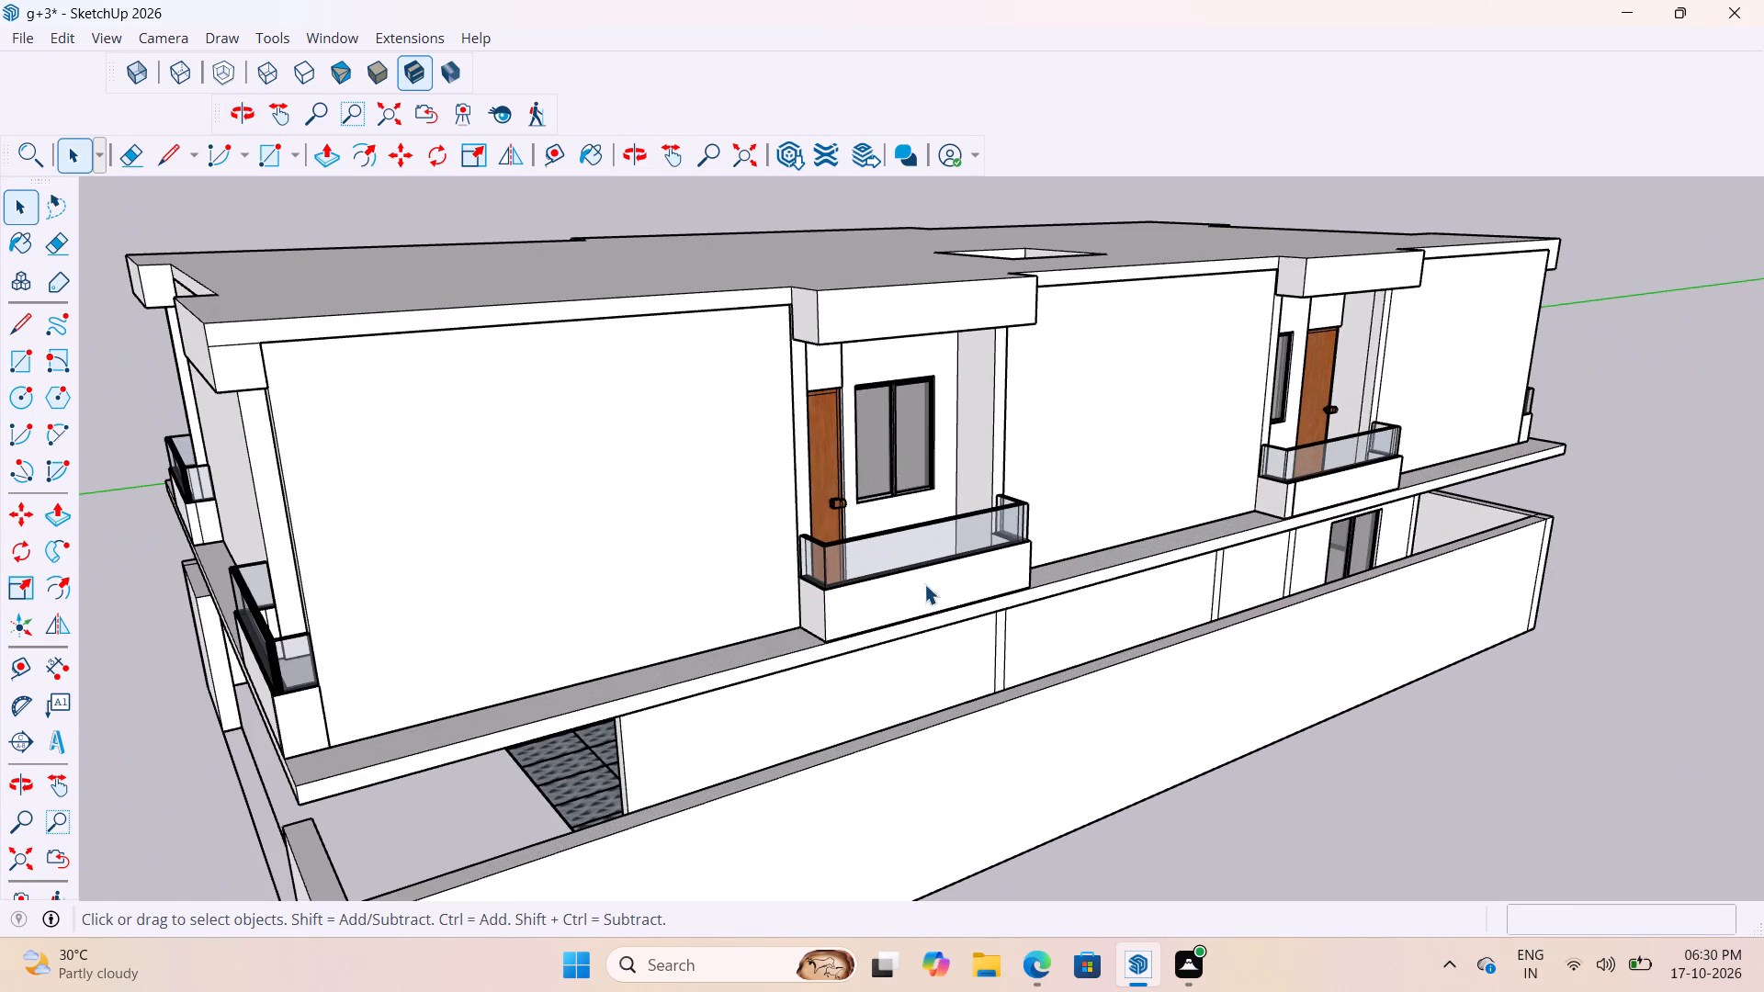
Push/Pull the slab's long edge face below the blue-glazed balconies inward by about 3' 7", flush with the balcony's outer face.
scroll(918, 574, "down", 6)
middle_click_drag(798, 488, 1479, 448)
scroll(854, 581, "up", 5)
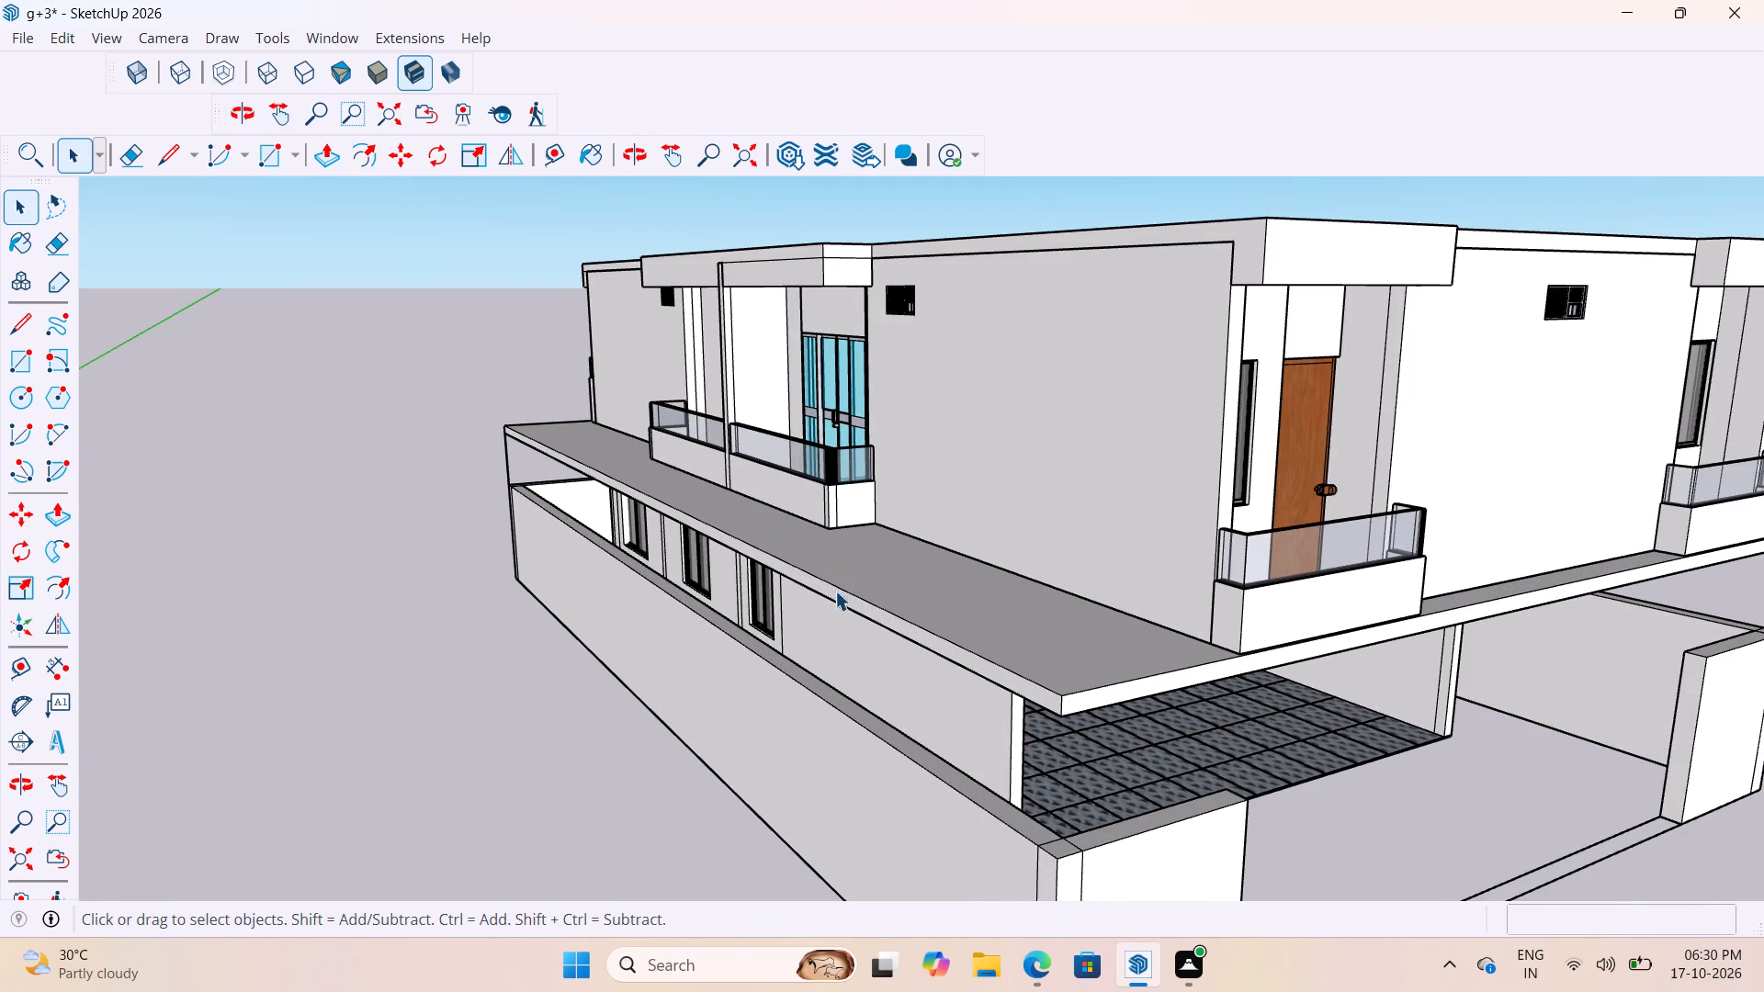
left_click(840, 598)
key("p")
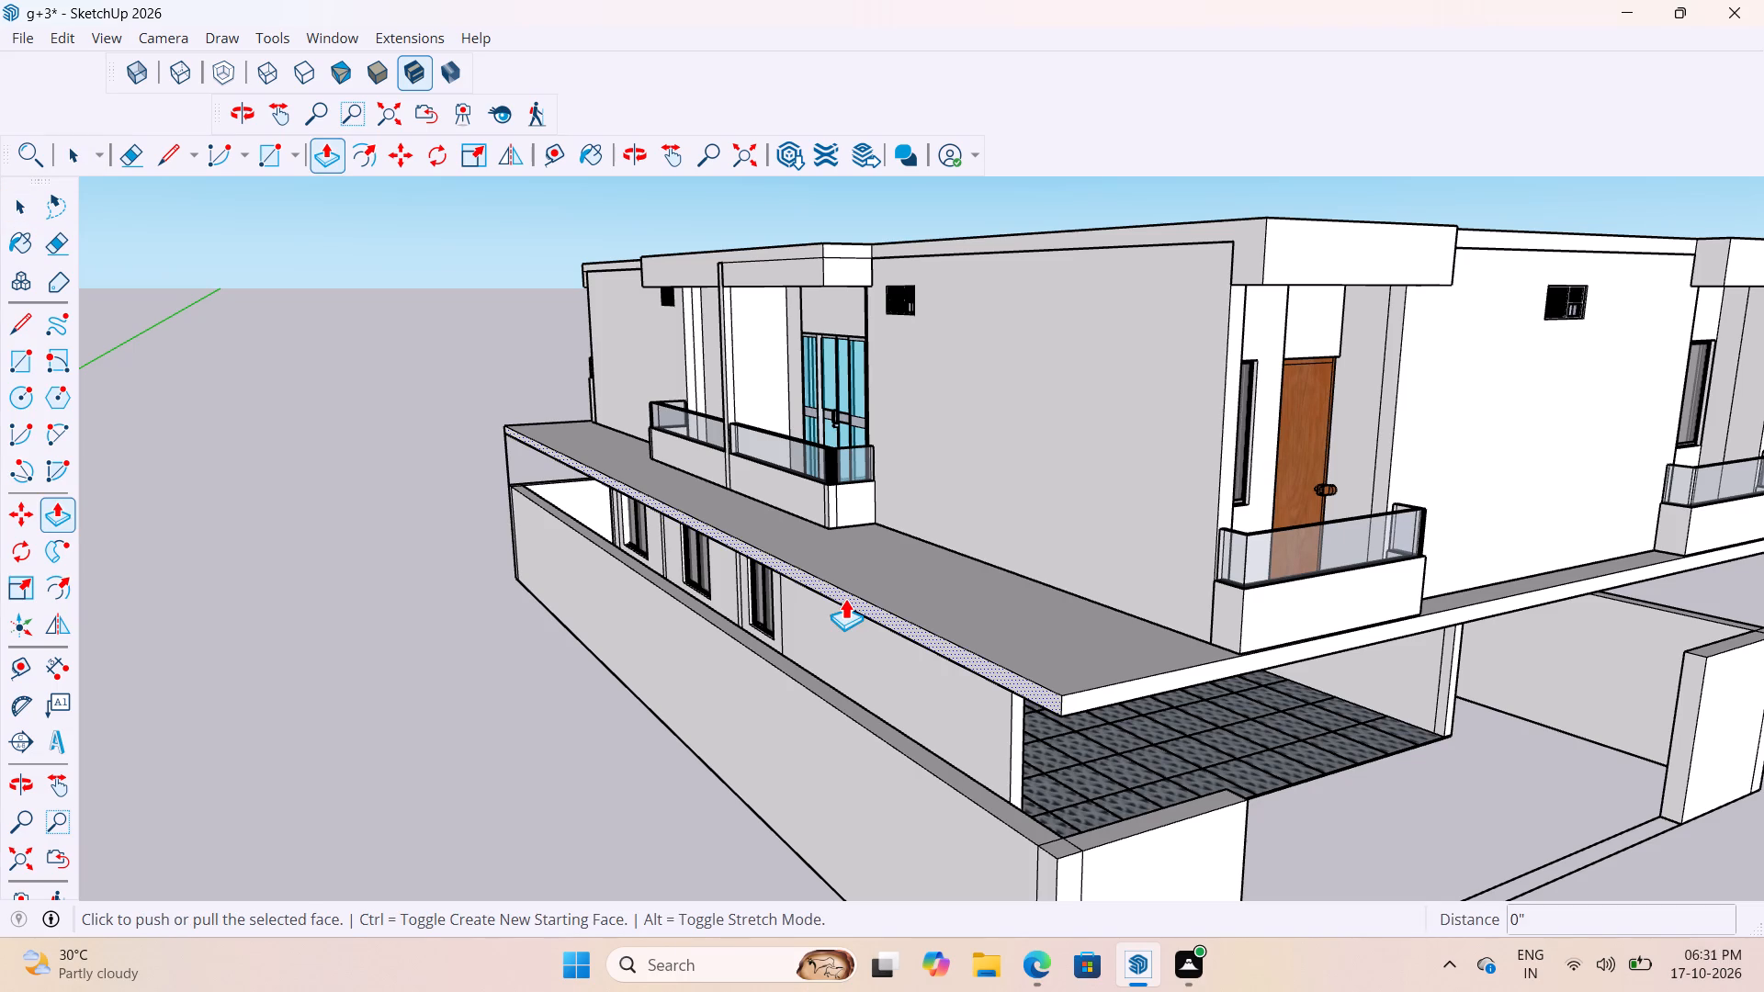
left_click(886, 612)
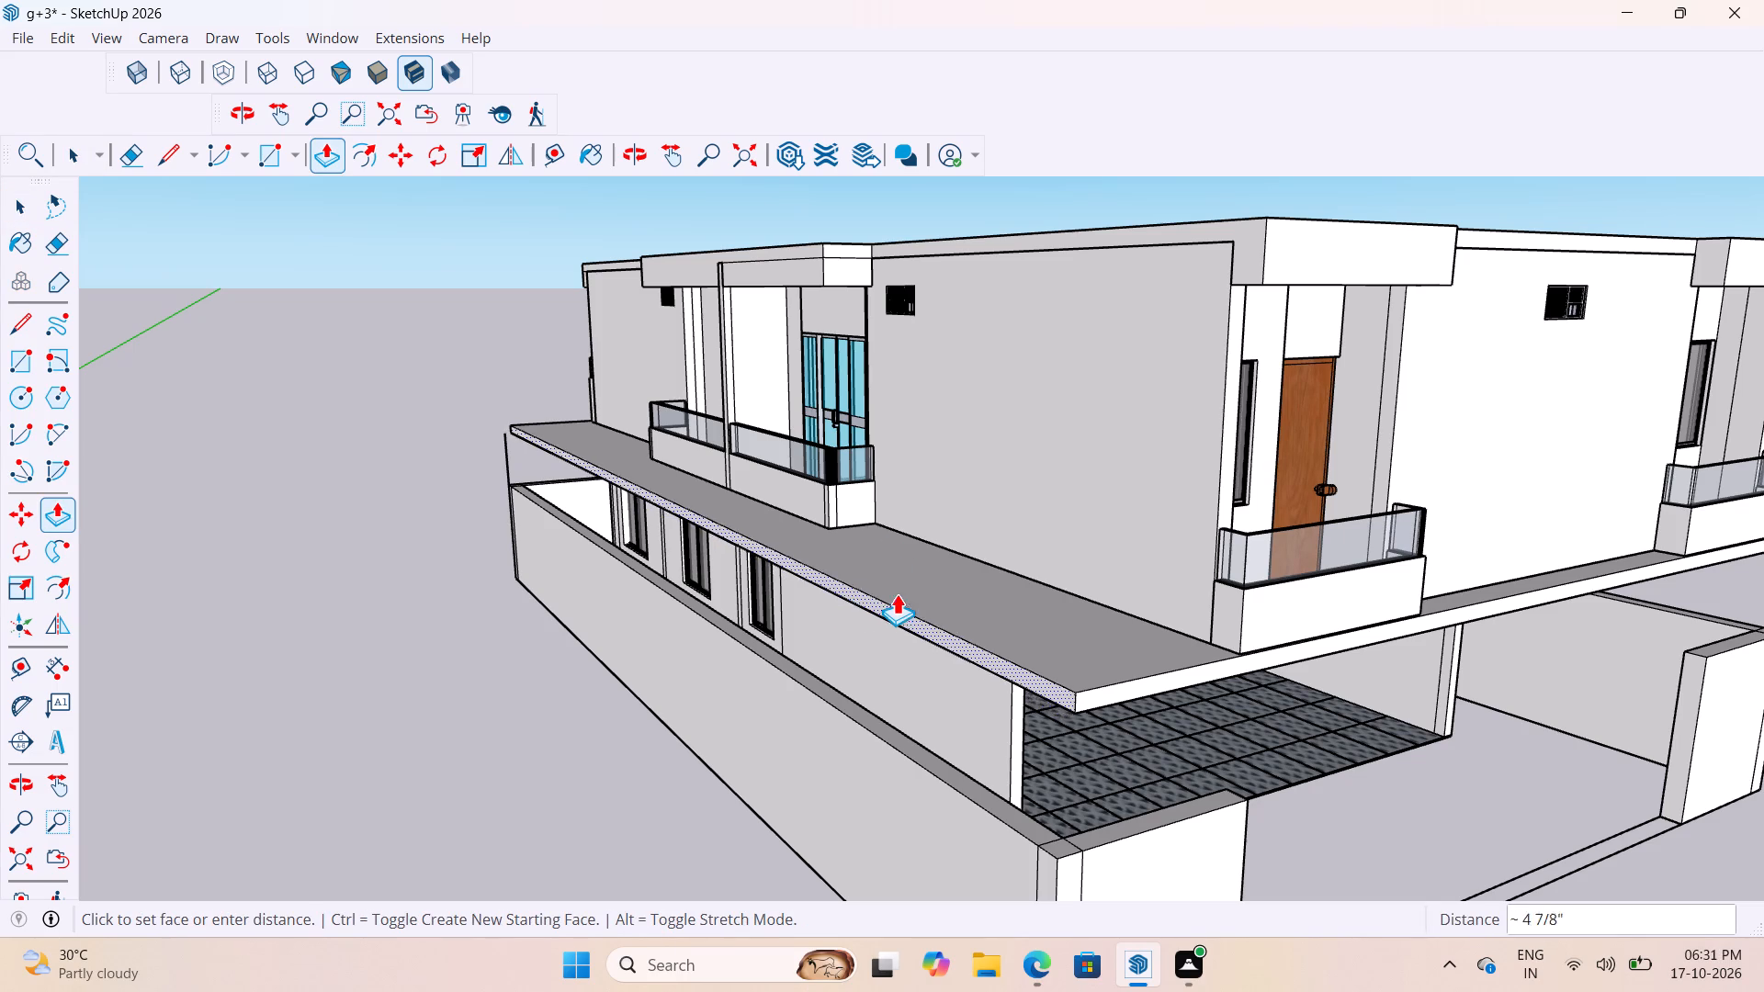
left_click(829, 523)
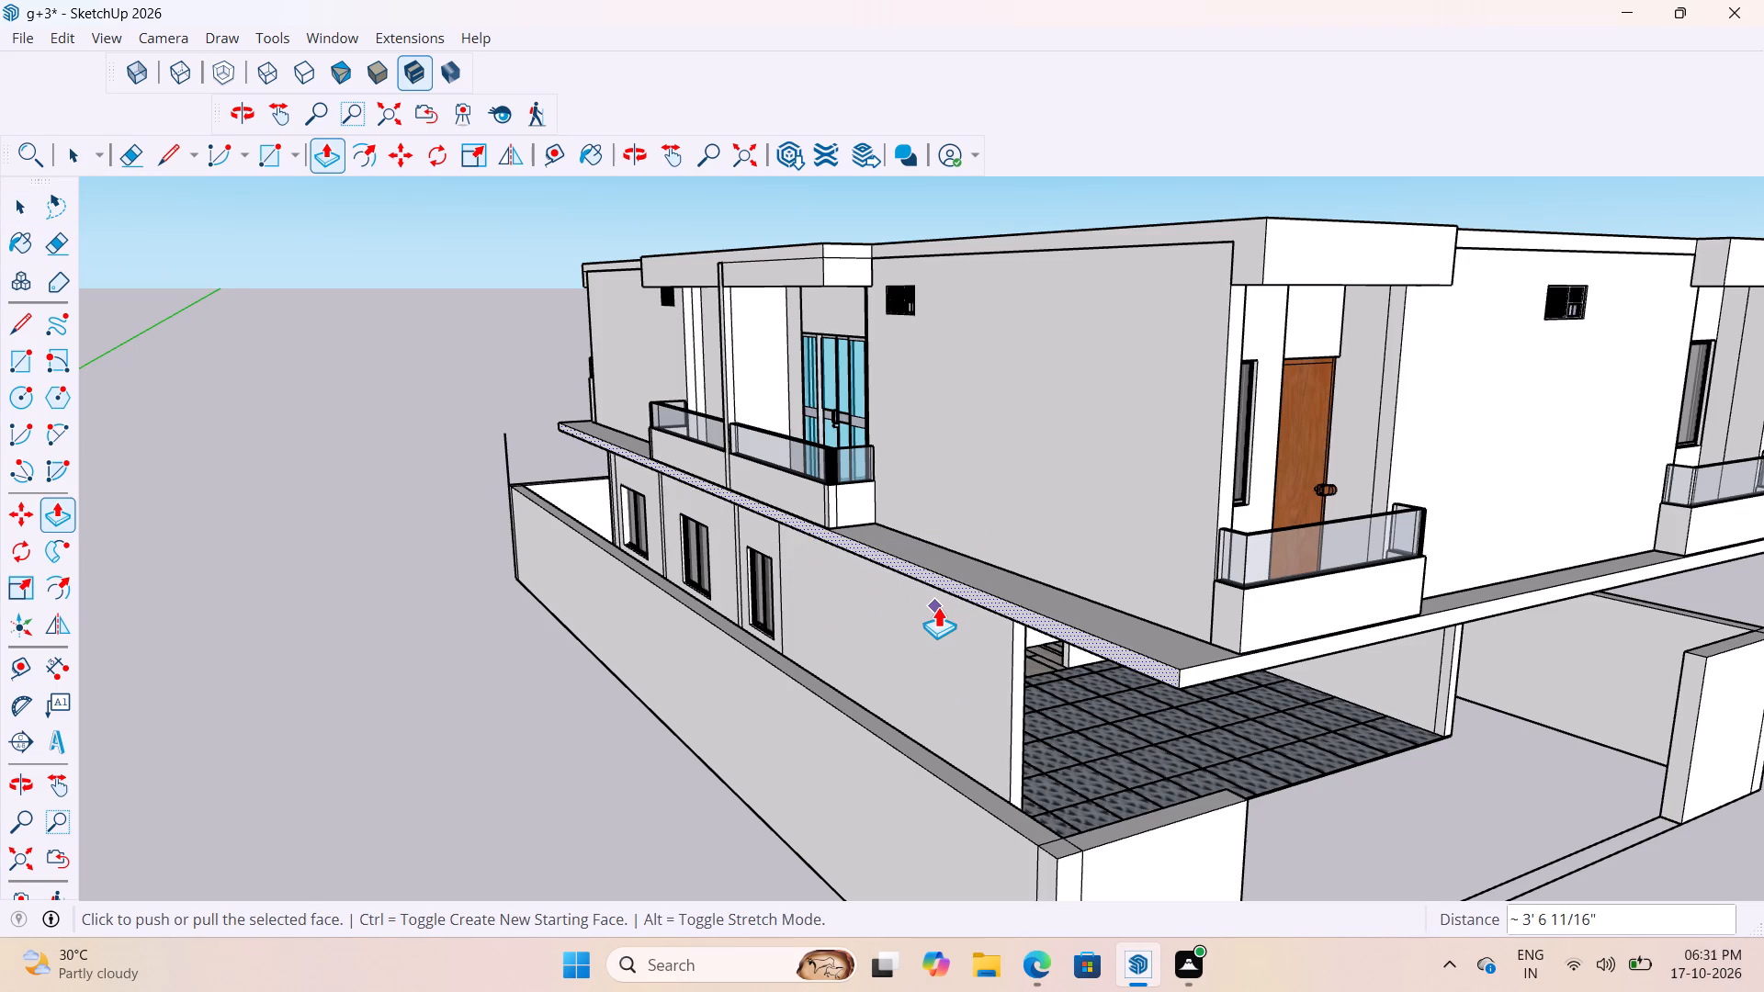
key("space")
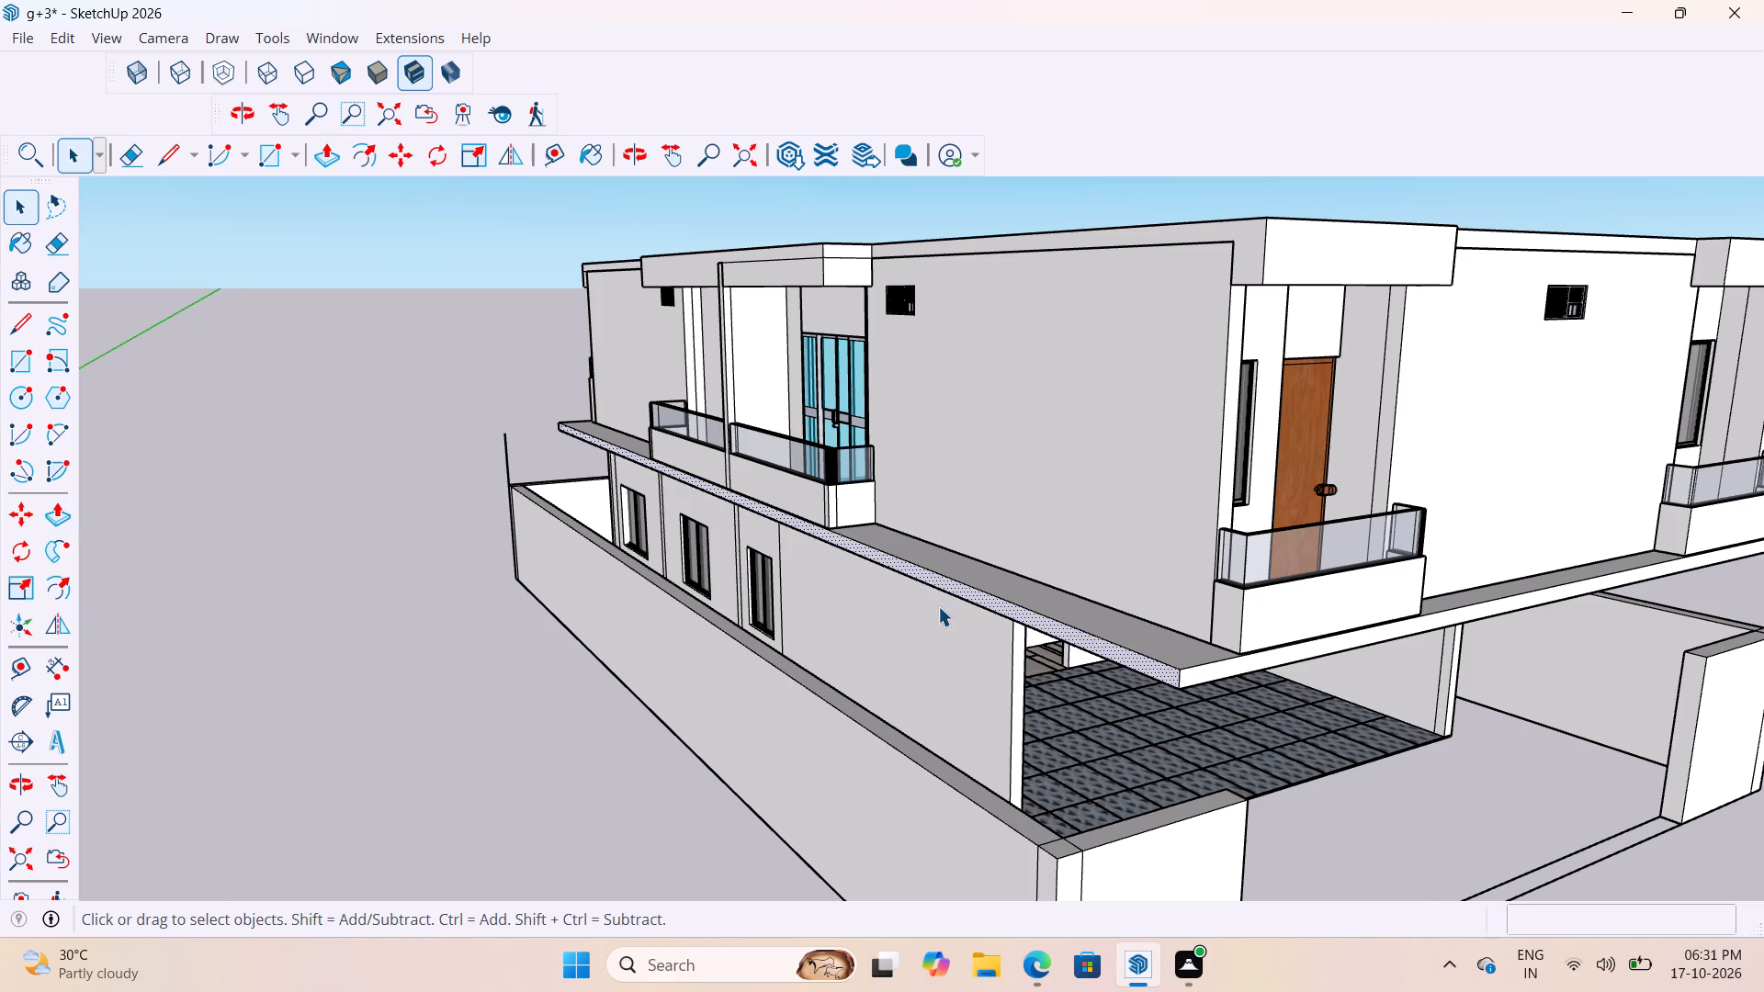
left_click(531, 718)
Examine the trimmed slab edge along the balconies, the front corners and the rear boundary wall corner from several angles.
middle_click_drag(941, 726, 793, 705)
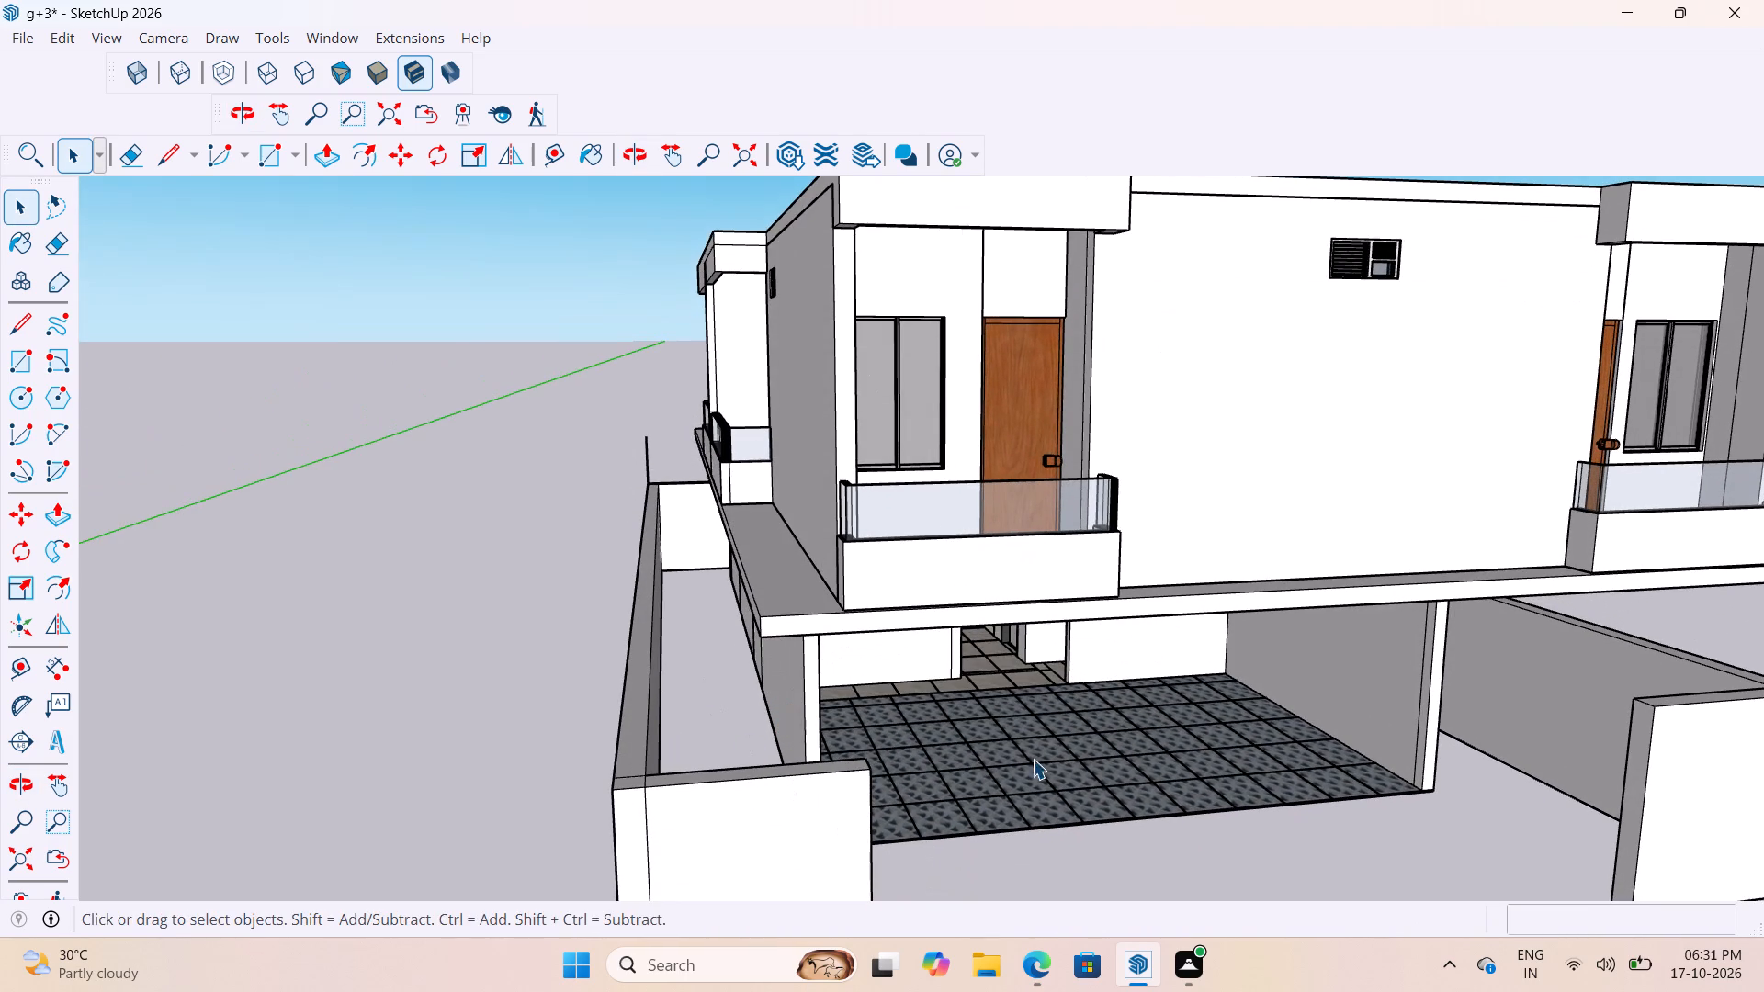
middle_click_drag(759, 675, 808, 649)
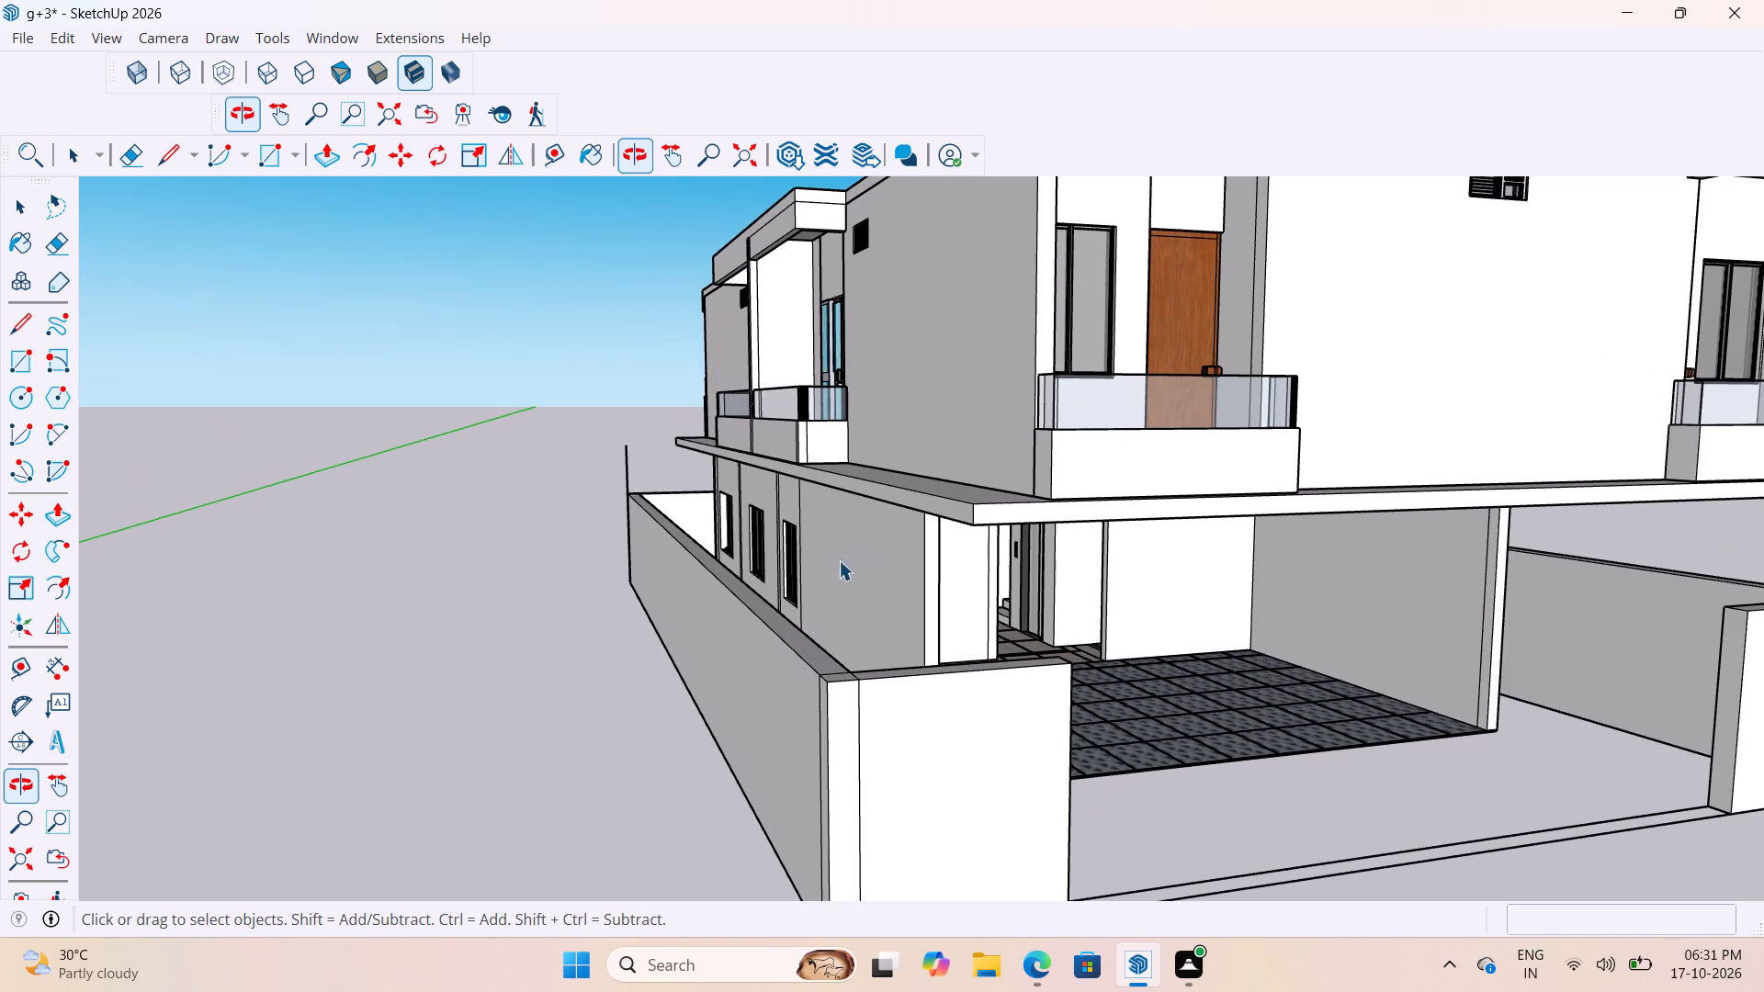
middle_click_drag(893, 575, 840, 666)
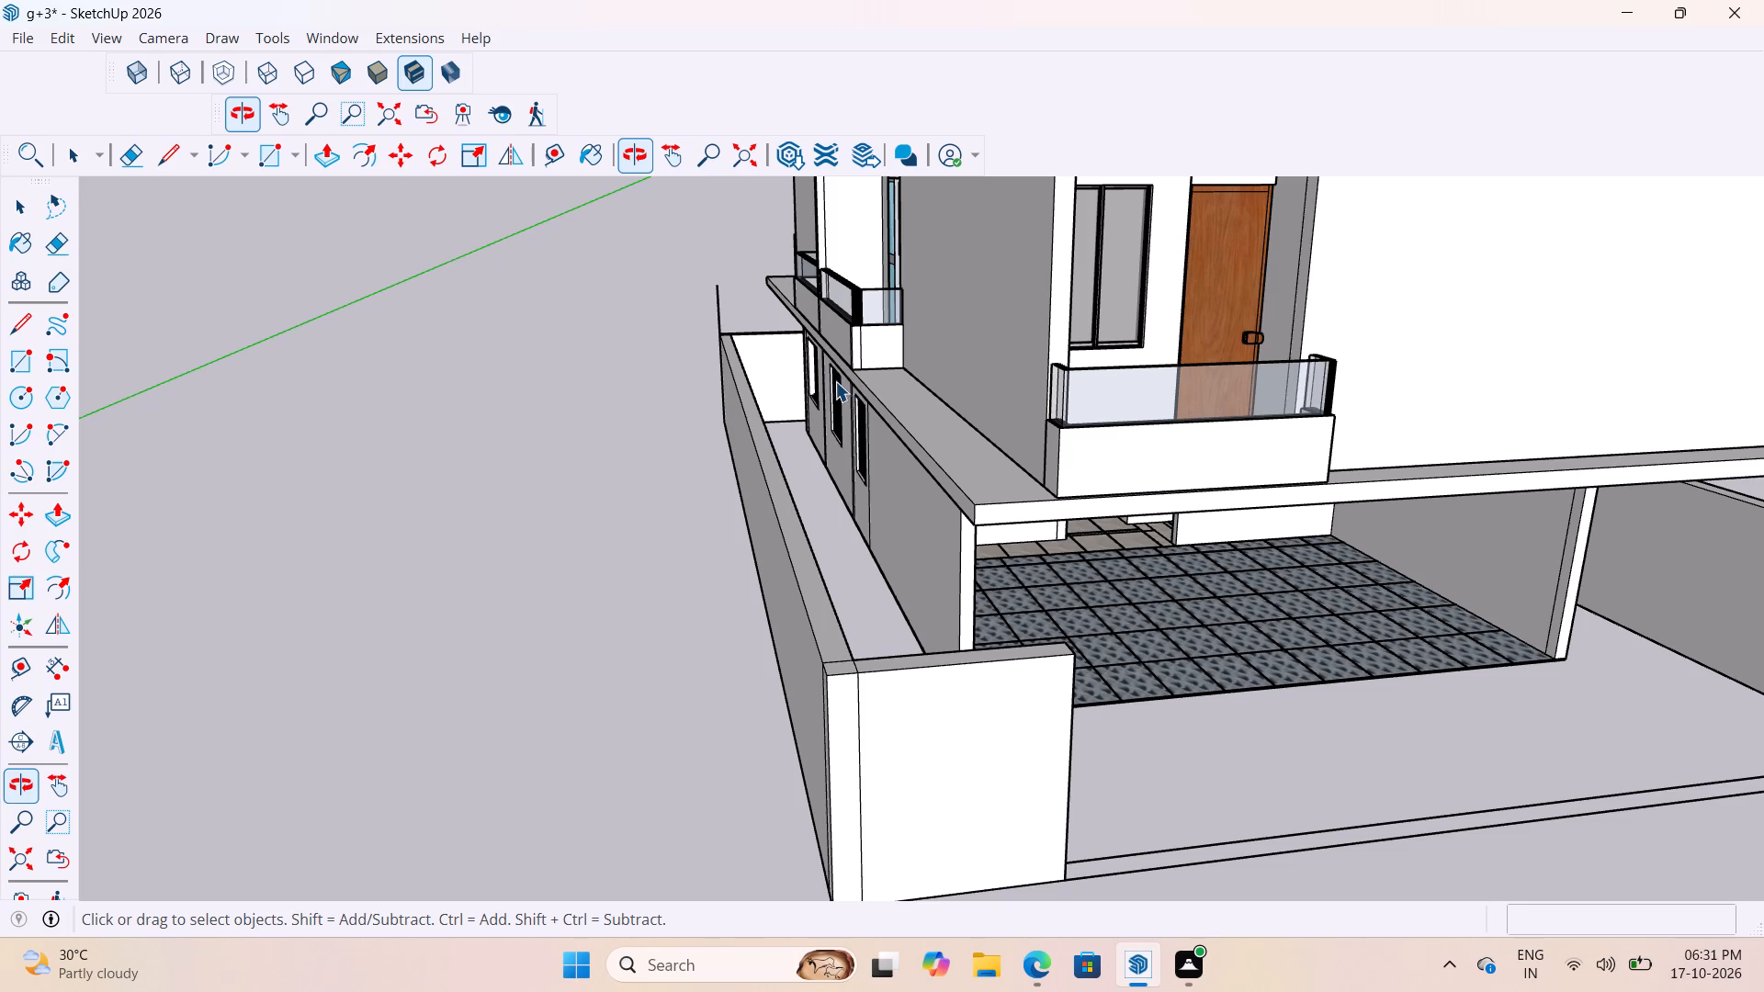
scroll(844, 387, "up", 3)
scroll(1037, 498, "down", 3)
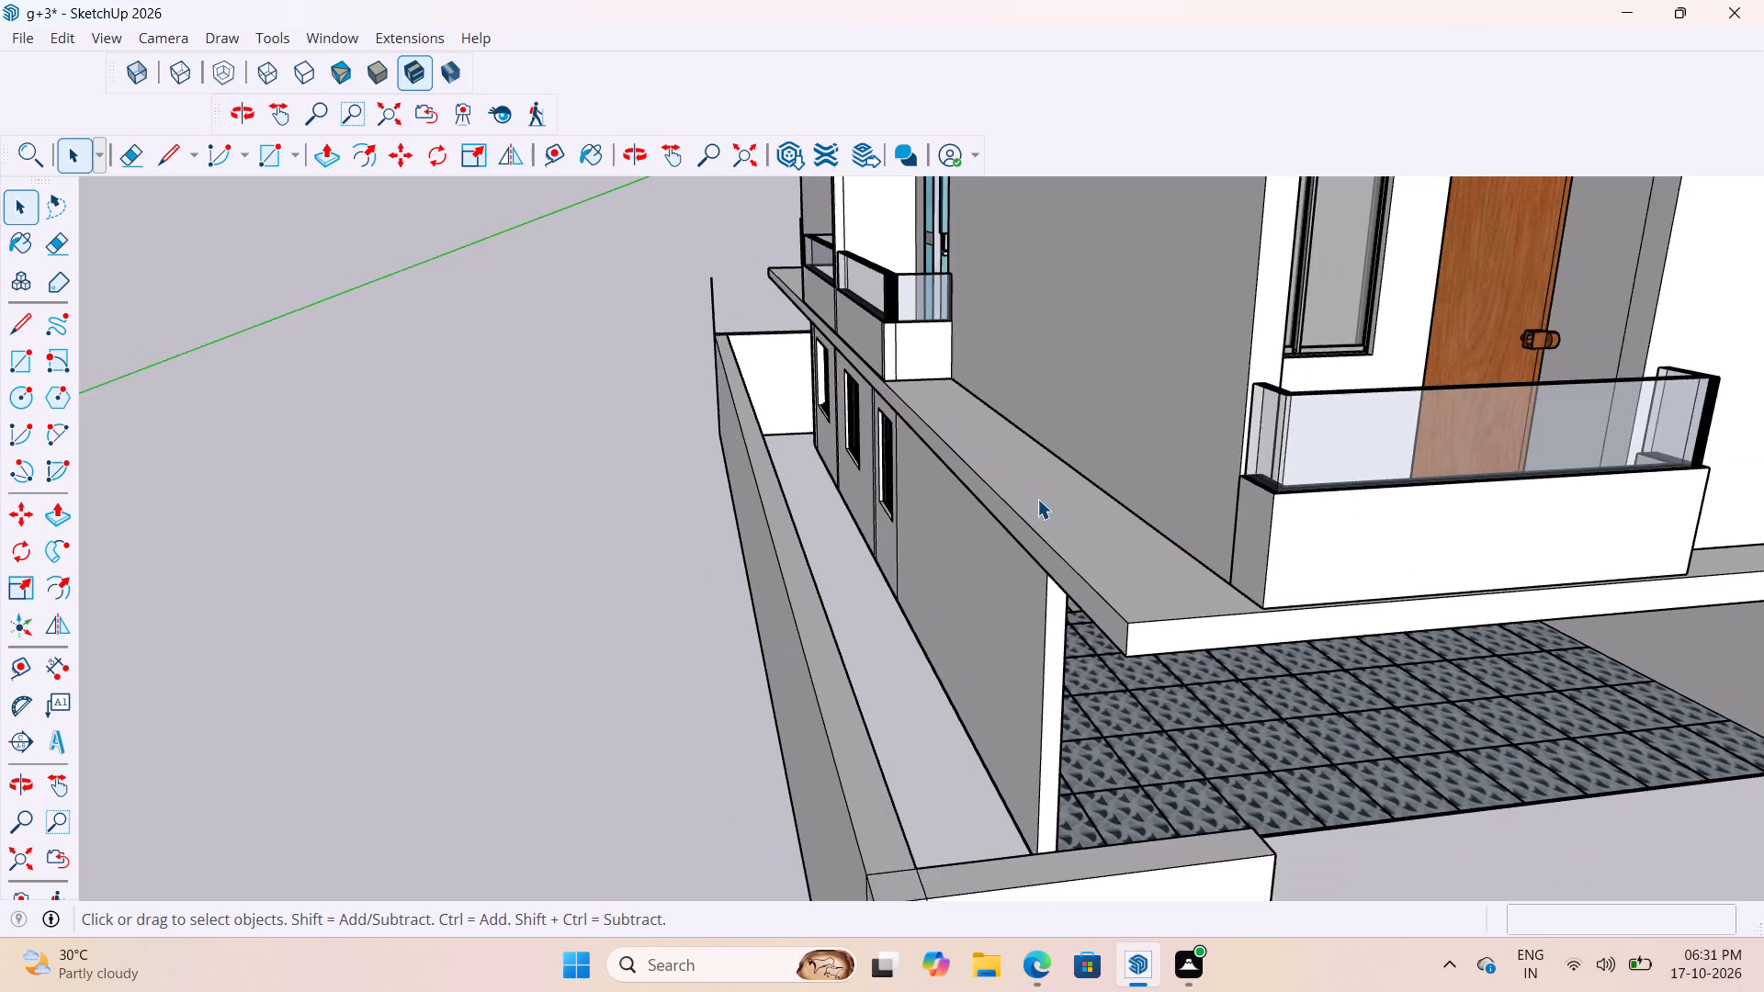
scroll(1037, 499, "down", 1)
middle_click_drag(1007, 517, 969, 617)
scroll(945, 576, "down", 2)
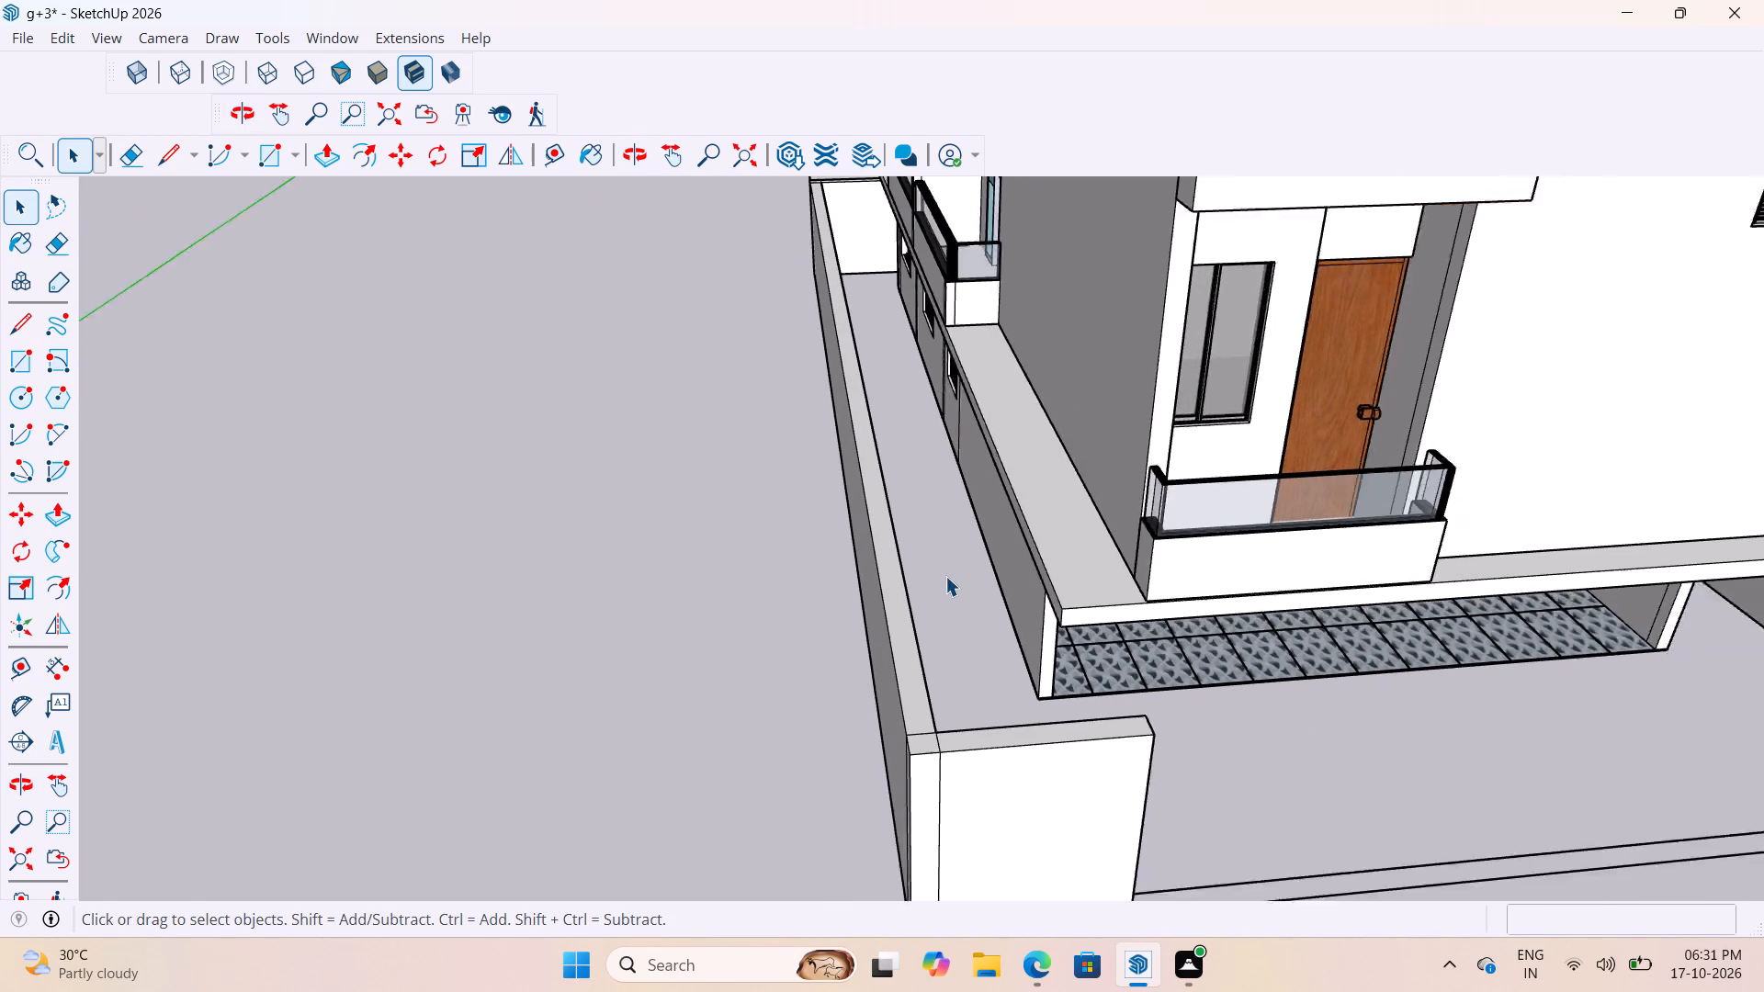
scroll(945, 576, "down", 2)
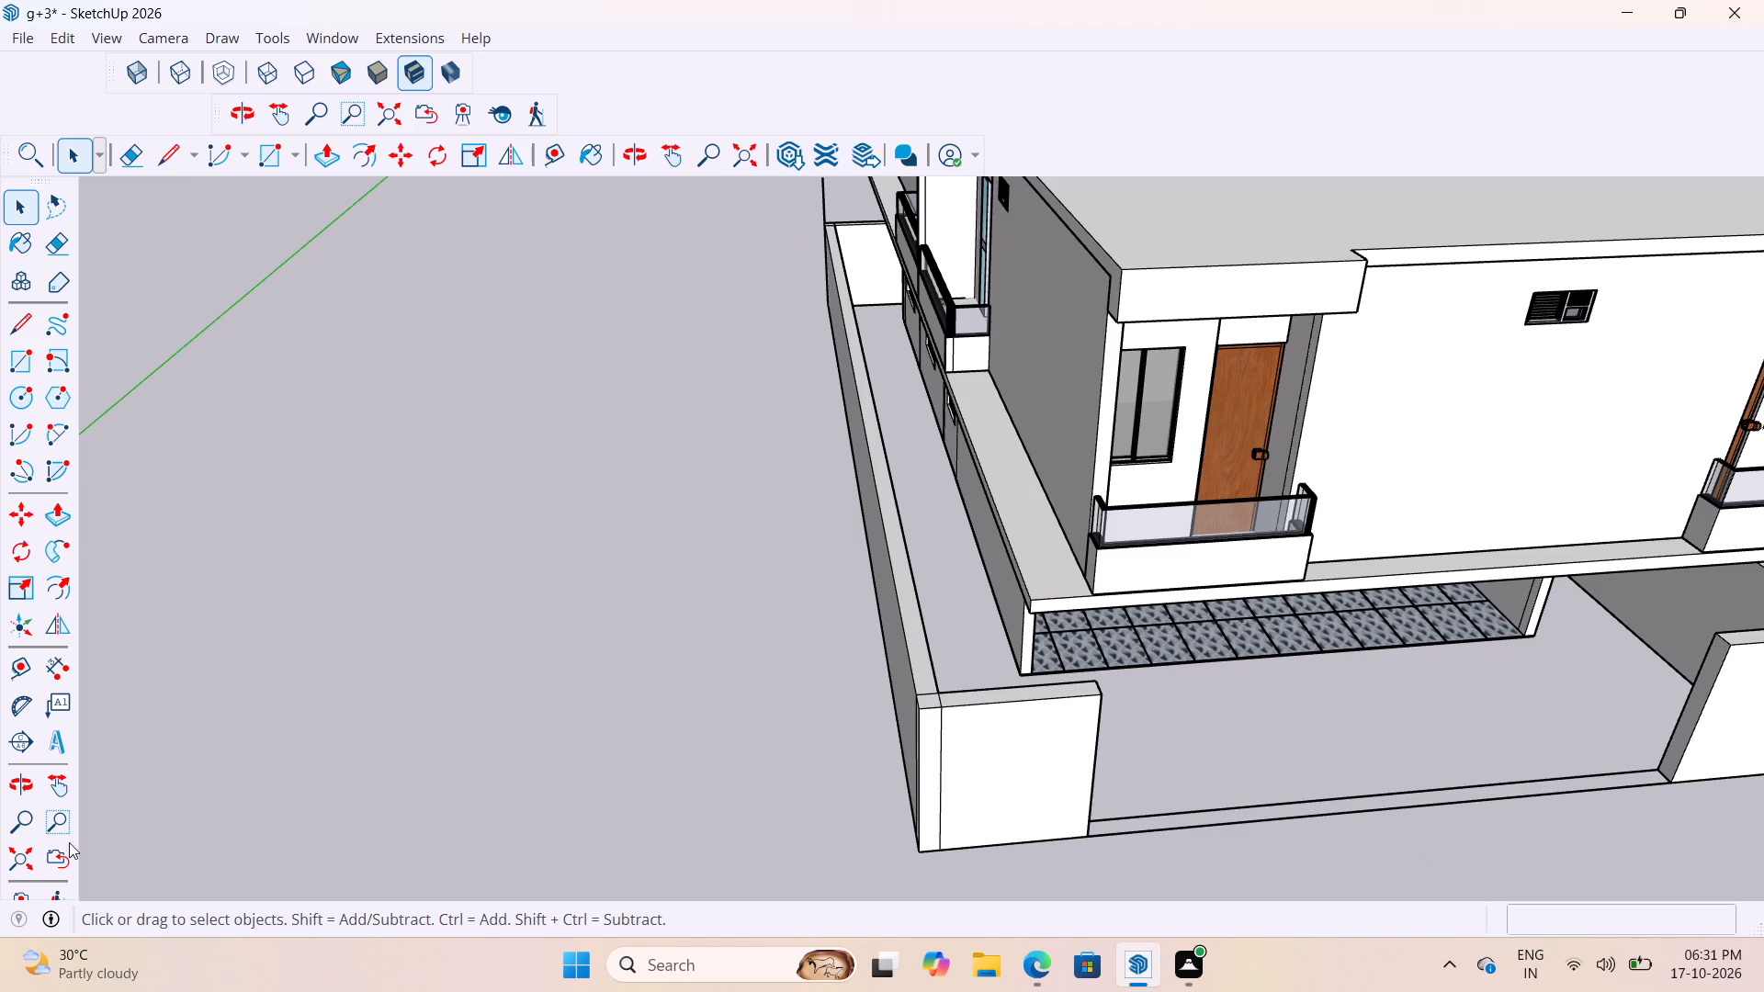
scroll(436, 734, "down", 3)
scroll(690, 385, "up", 6)
middle_click_drag(866, 306, 1146, 467)
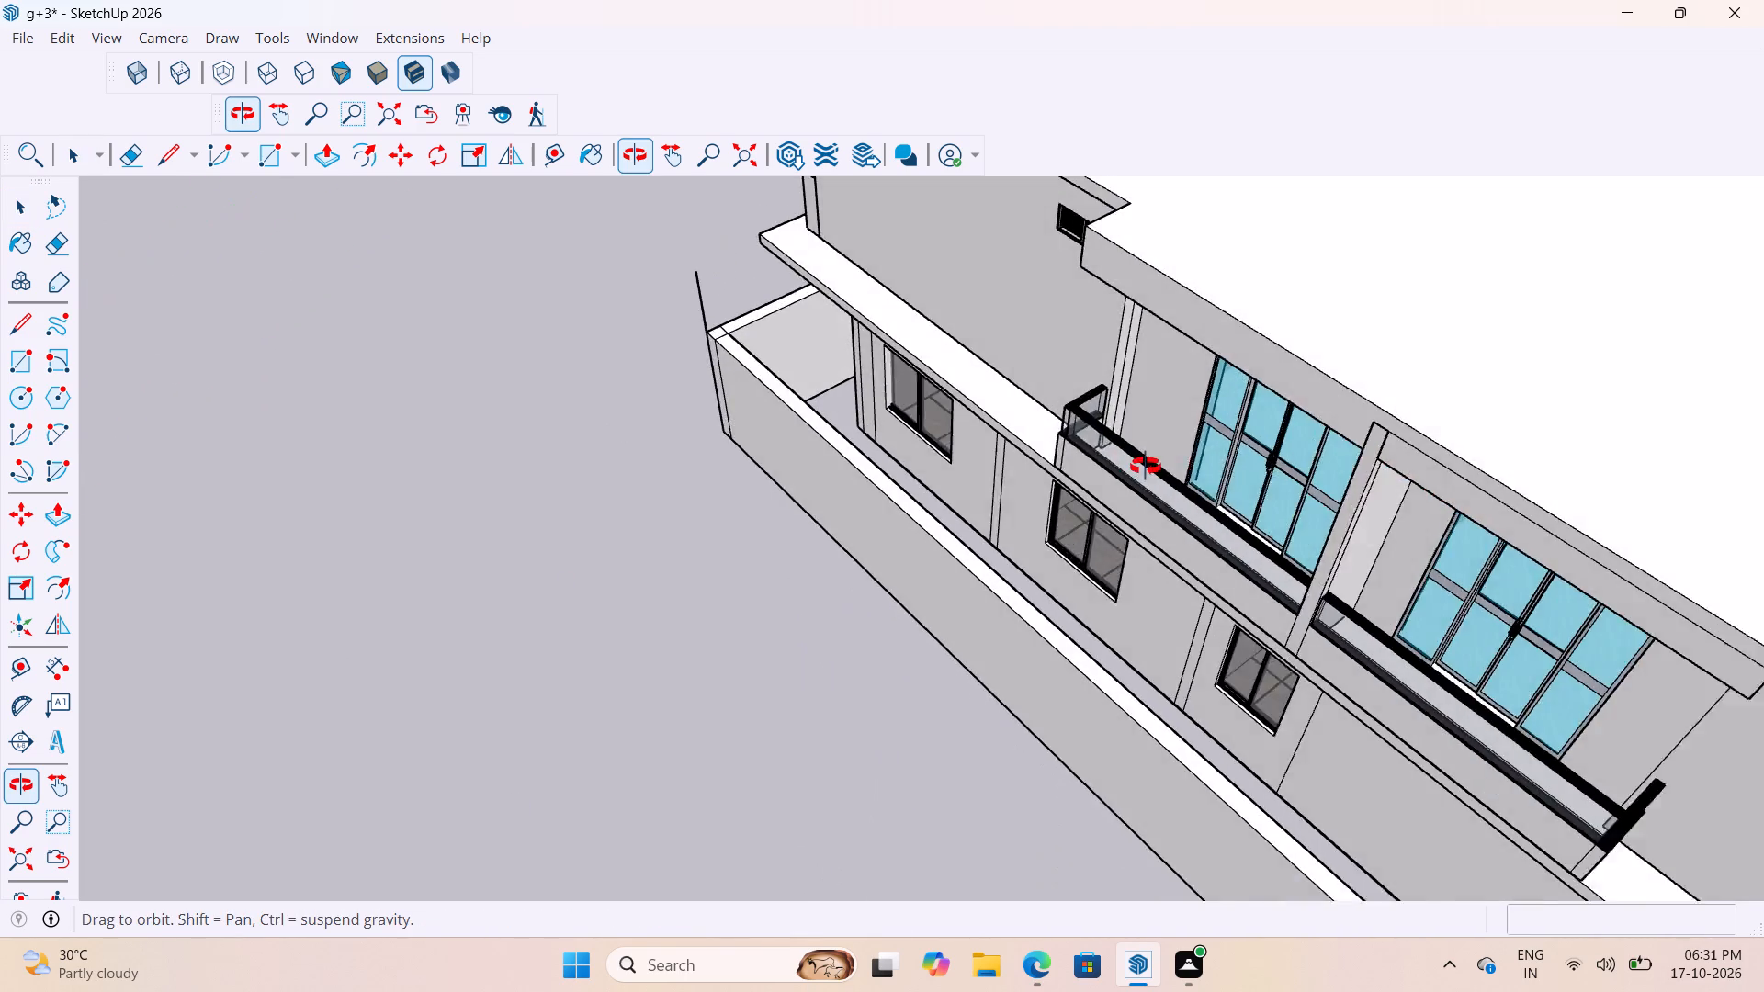
middle_click_drag(1146, 467, 1152, 469)
scroll(1054, 457, "down", 5)
scroll(972, 367, "up", 6)
middle_click_drag(955, 376, 1303, 555)
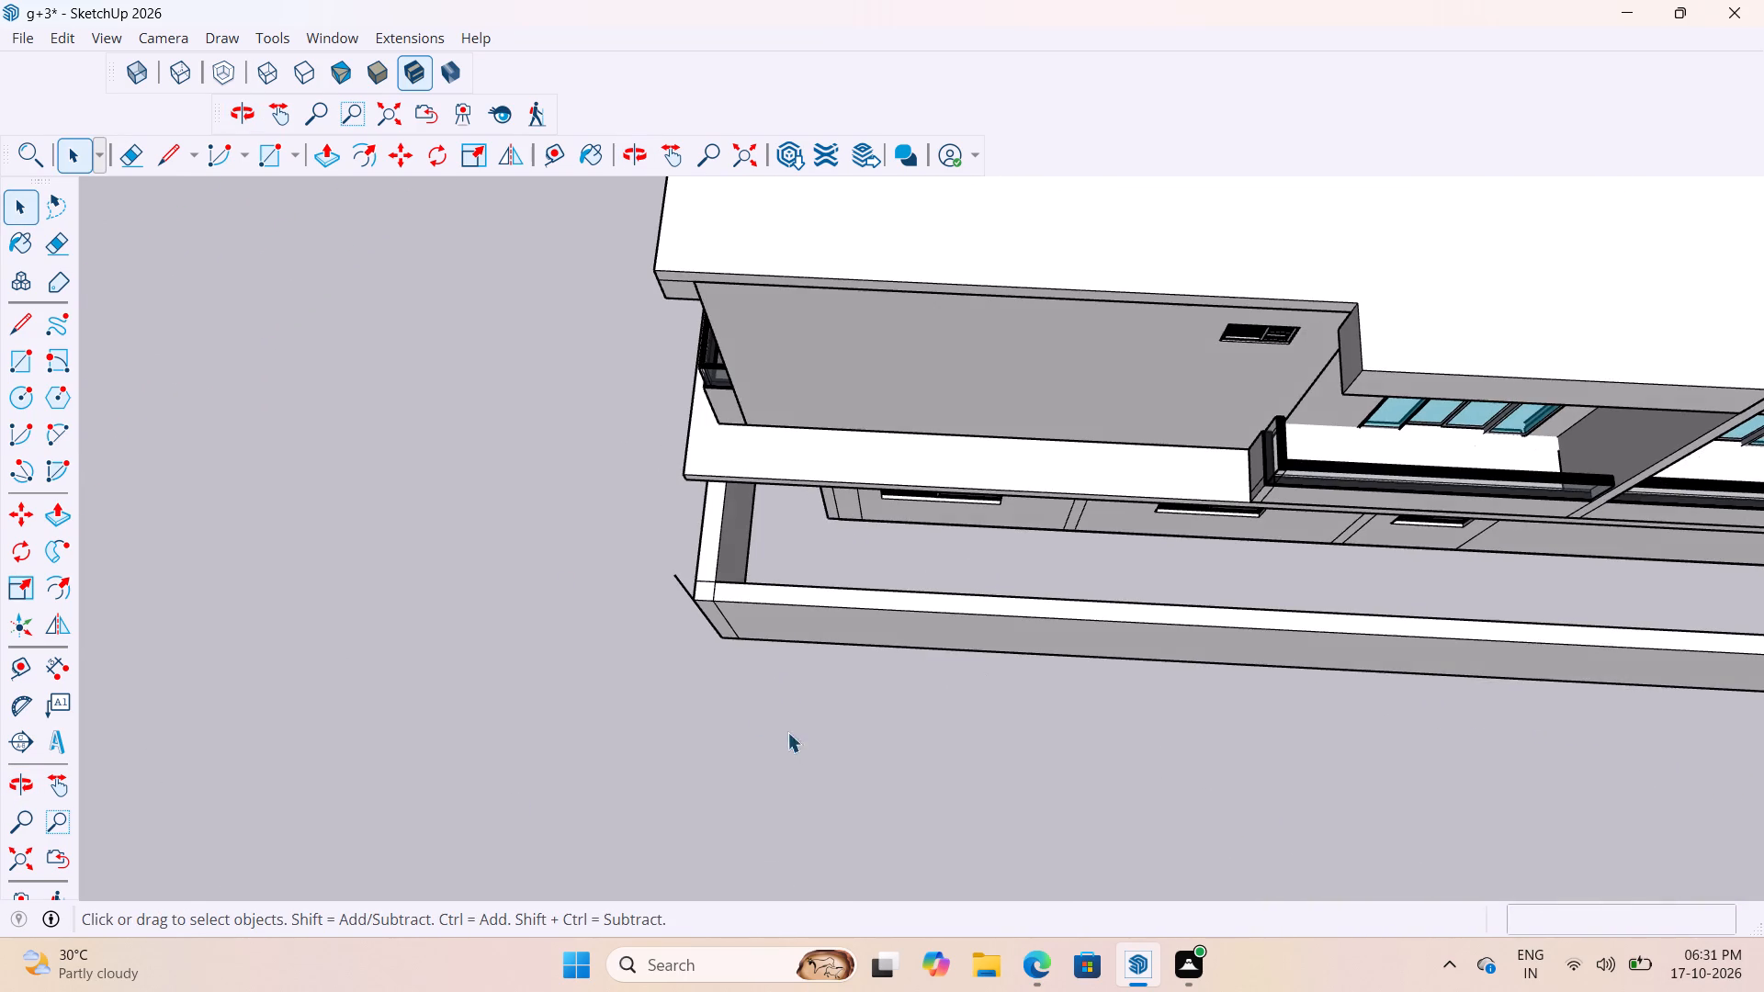
scroll(668, 879, "down", 4)
scroll(1085, 874, "down", 1)
middle_click_drag(1036, 727, 716, 442)
scroll(492, 482, "down", 5)
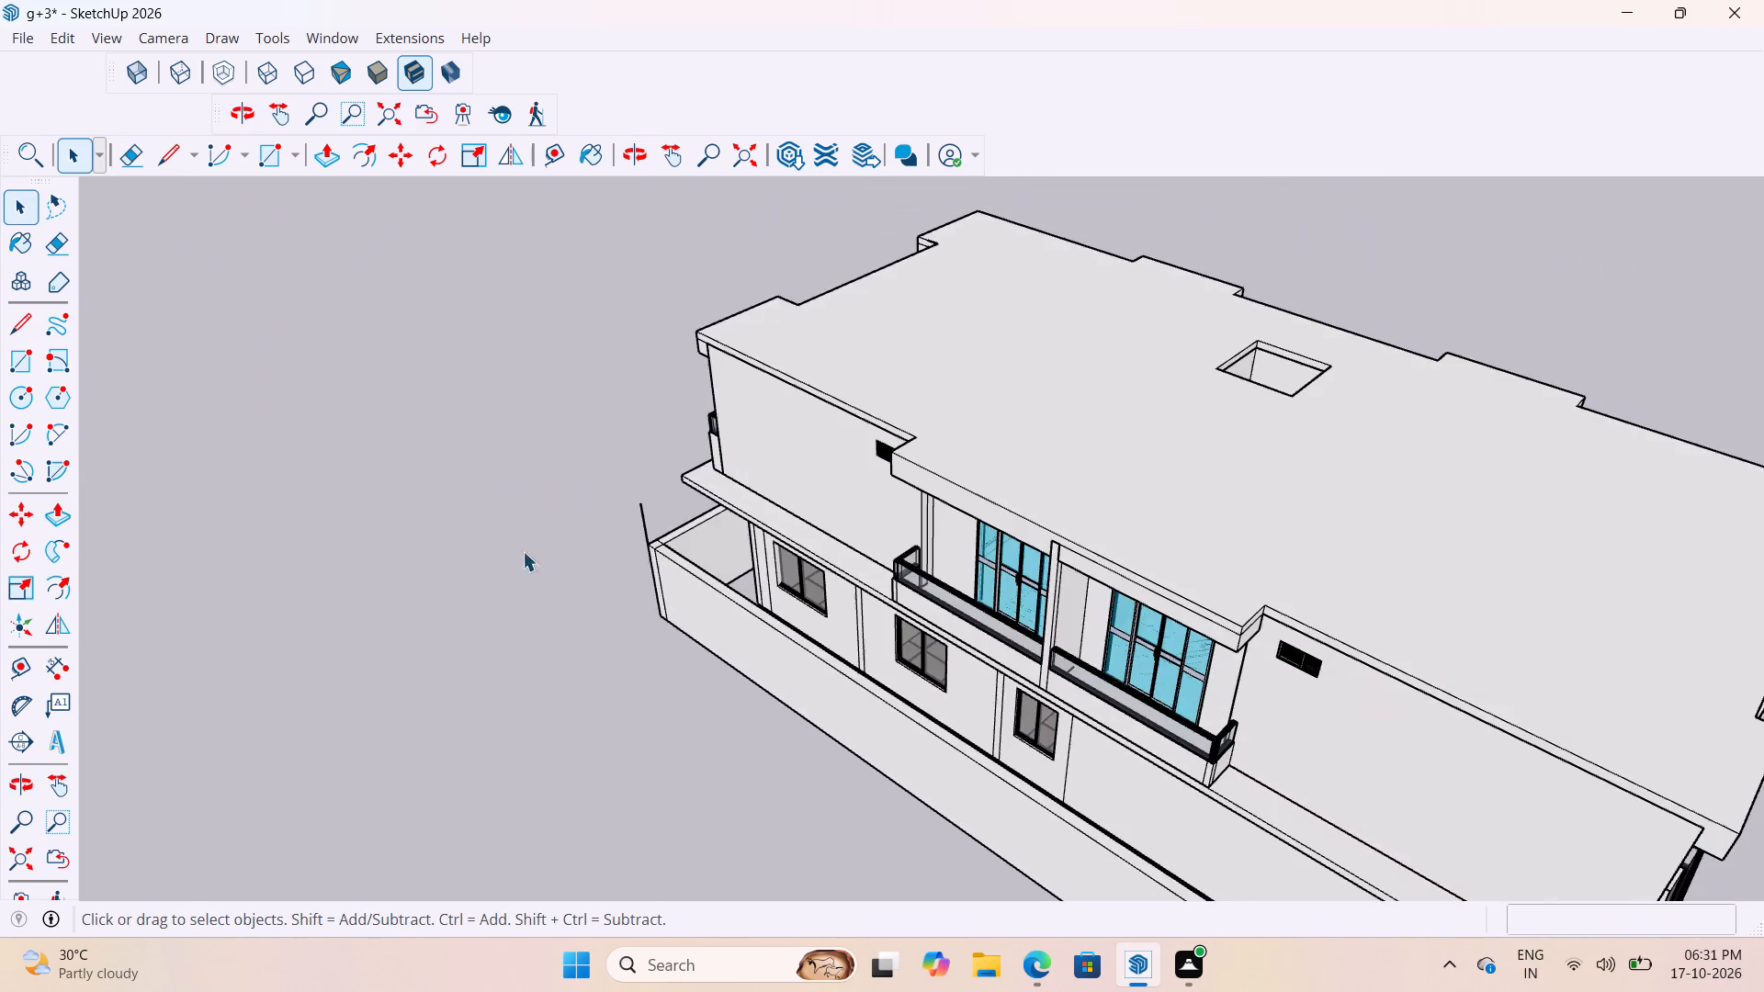
scroll(657, 511, "down", 4)
middle_click_drag(1117, 703, 763, 446)
scroll(822, 597, "up", 5)
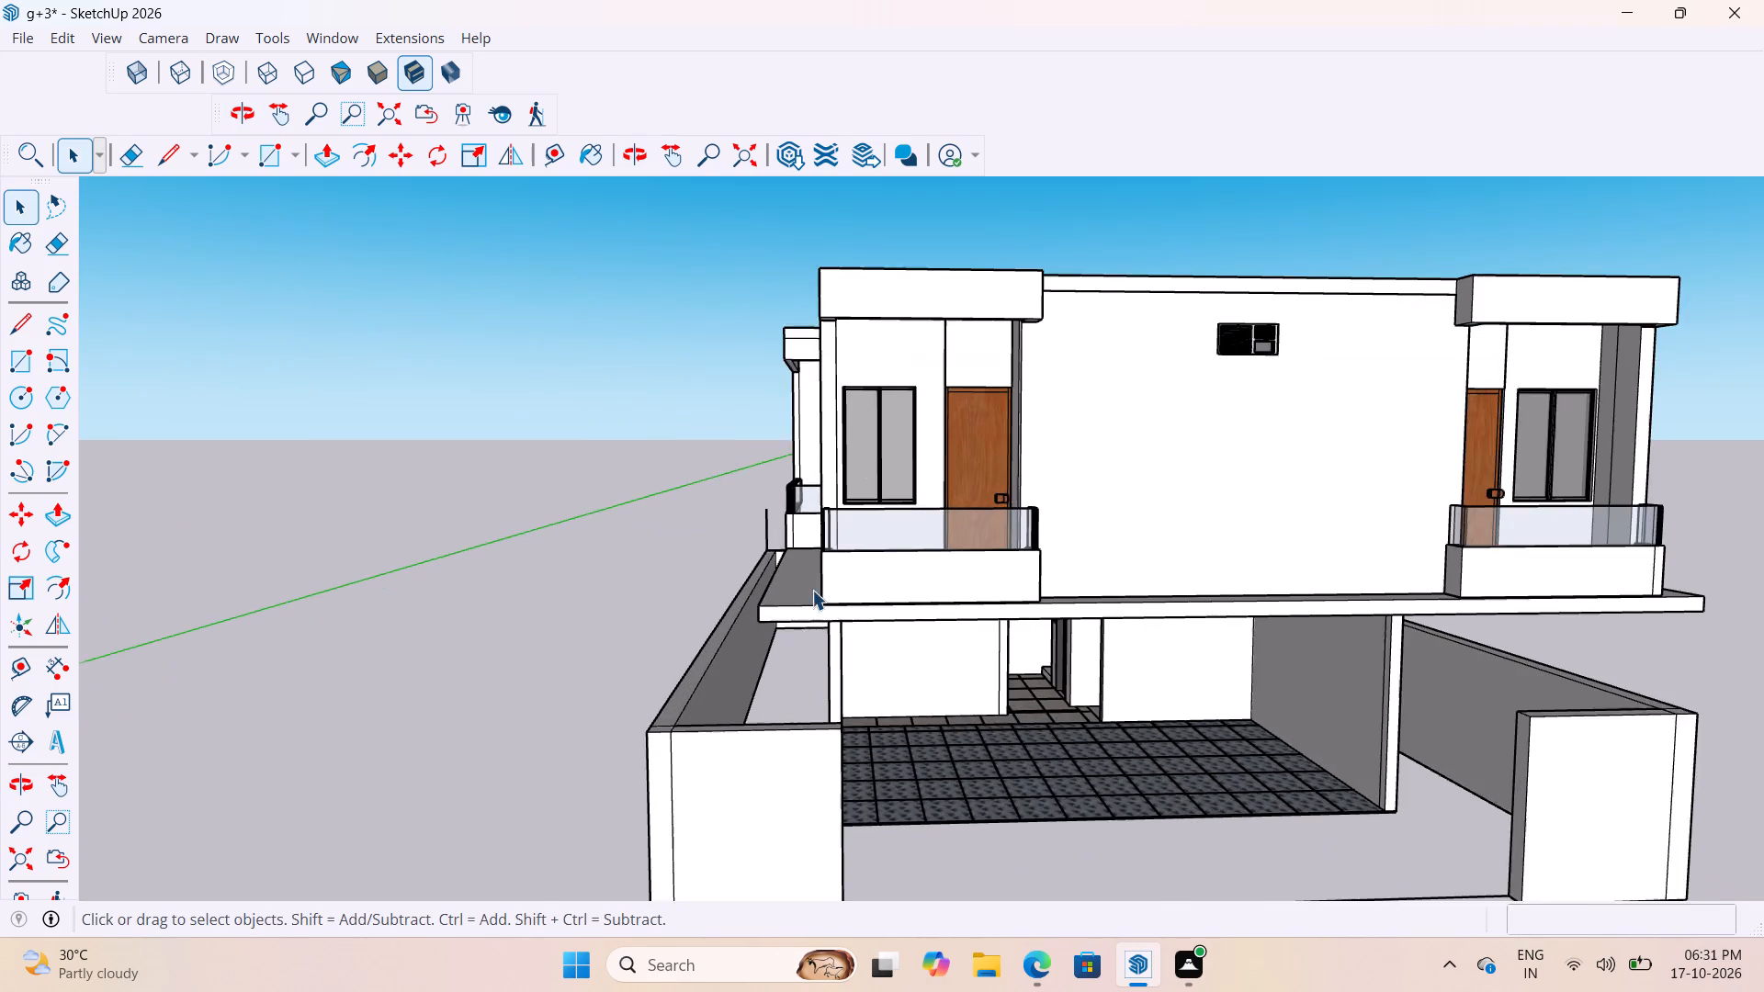
scroll(812, 590, "up", 1)
middle_click_drag(770, 573, 1259, 682)
scroll(880, 603, "up", 2)
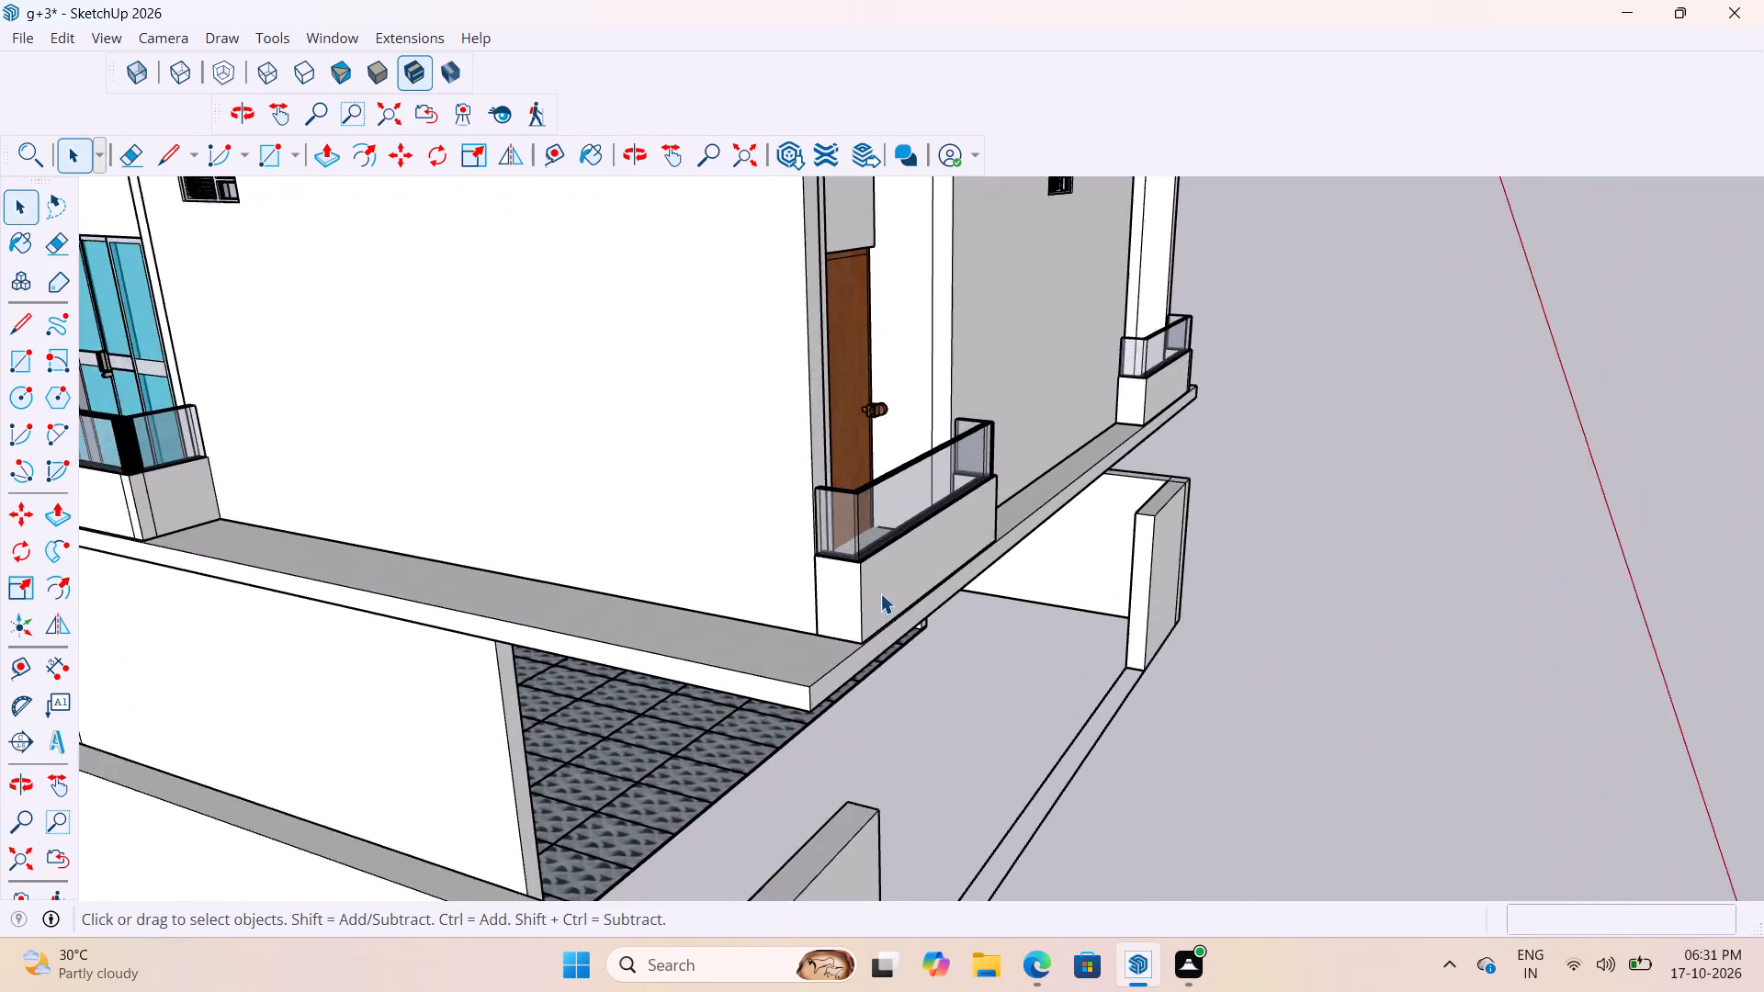
scroll(880, 593, "up", 3)
middle_click_drag(1032, 611, 911, 581)
scroll(823, 636, "down", 4)
middle_click_drag(981, 656, 809, 691)
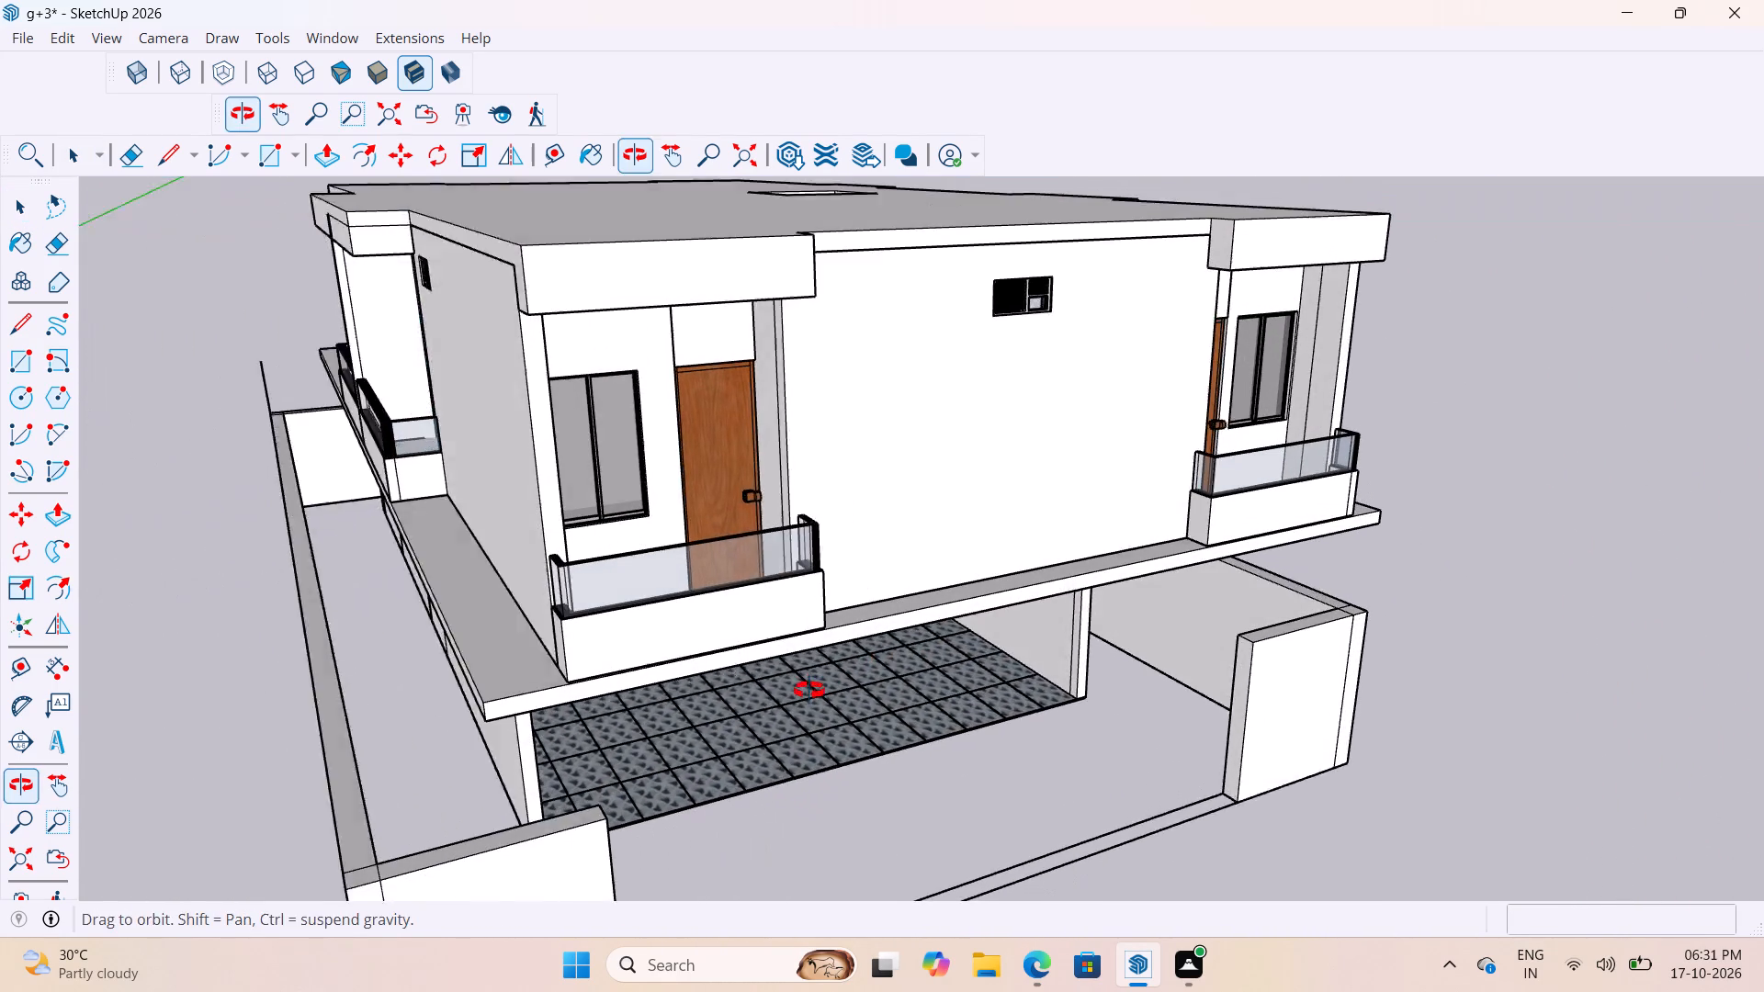
middle_click_drag(809, 691, 764, 707)
middle_click_drag(650, 678, 1027, 625)
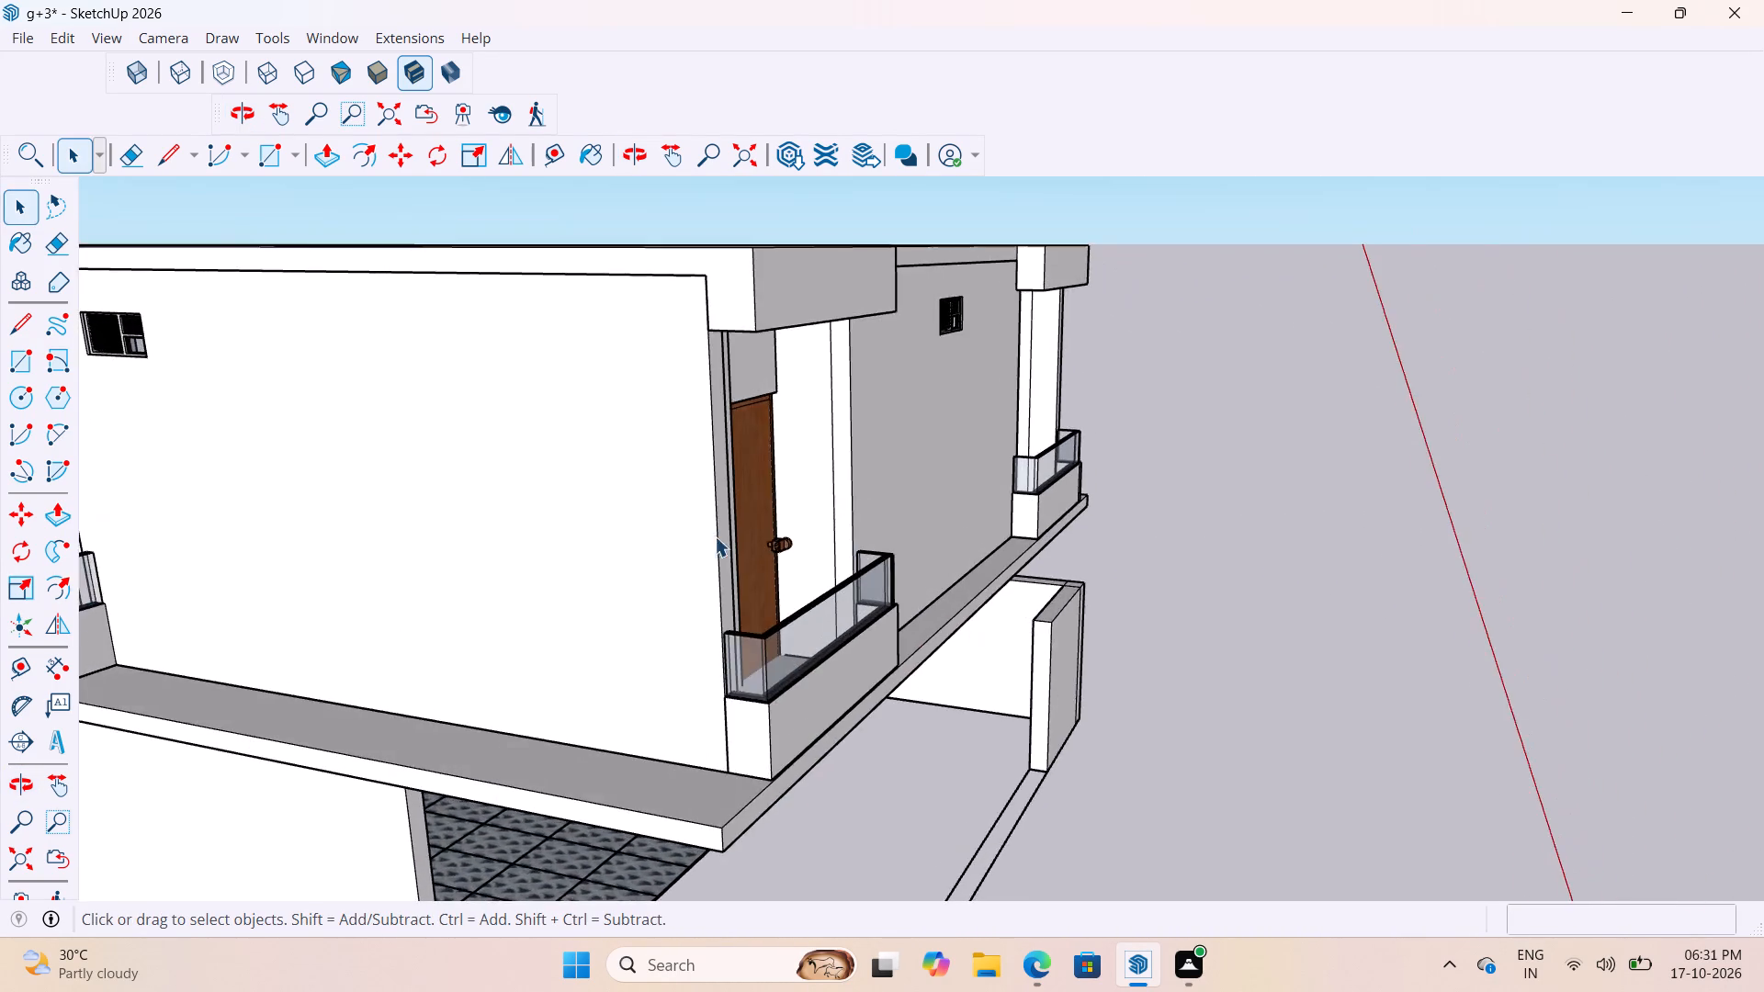
scroll(715, 537, "down", 9)
scroll(737, 683, "up", 3)
scroll(955, 630, "down", 9)
scroll(428, 567, "up", 2)
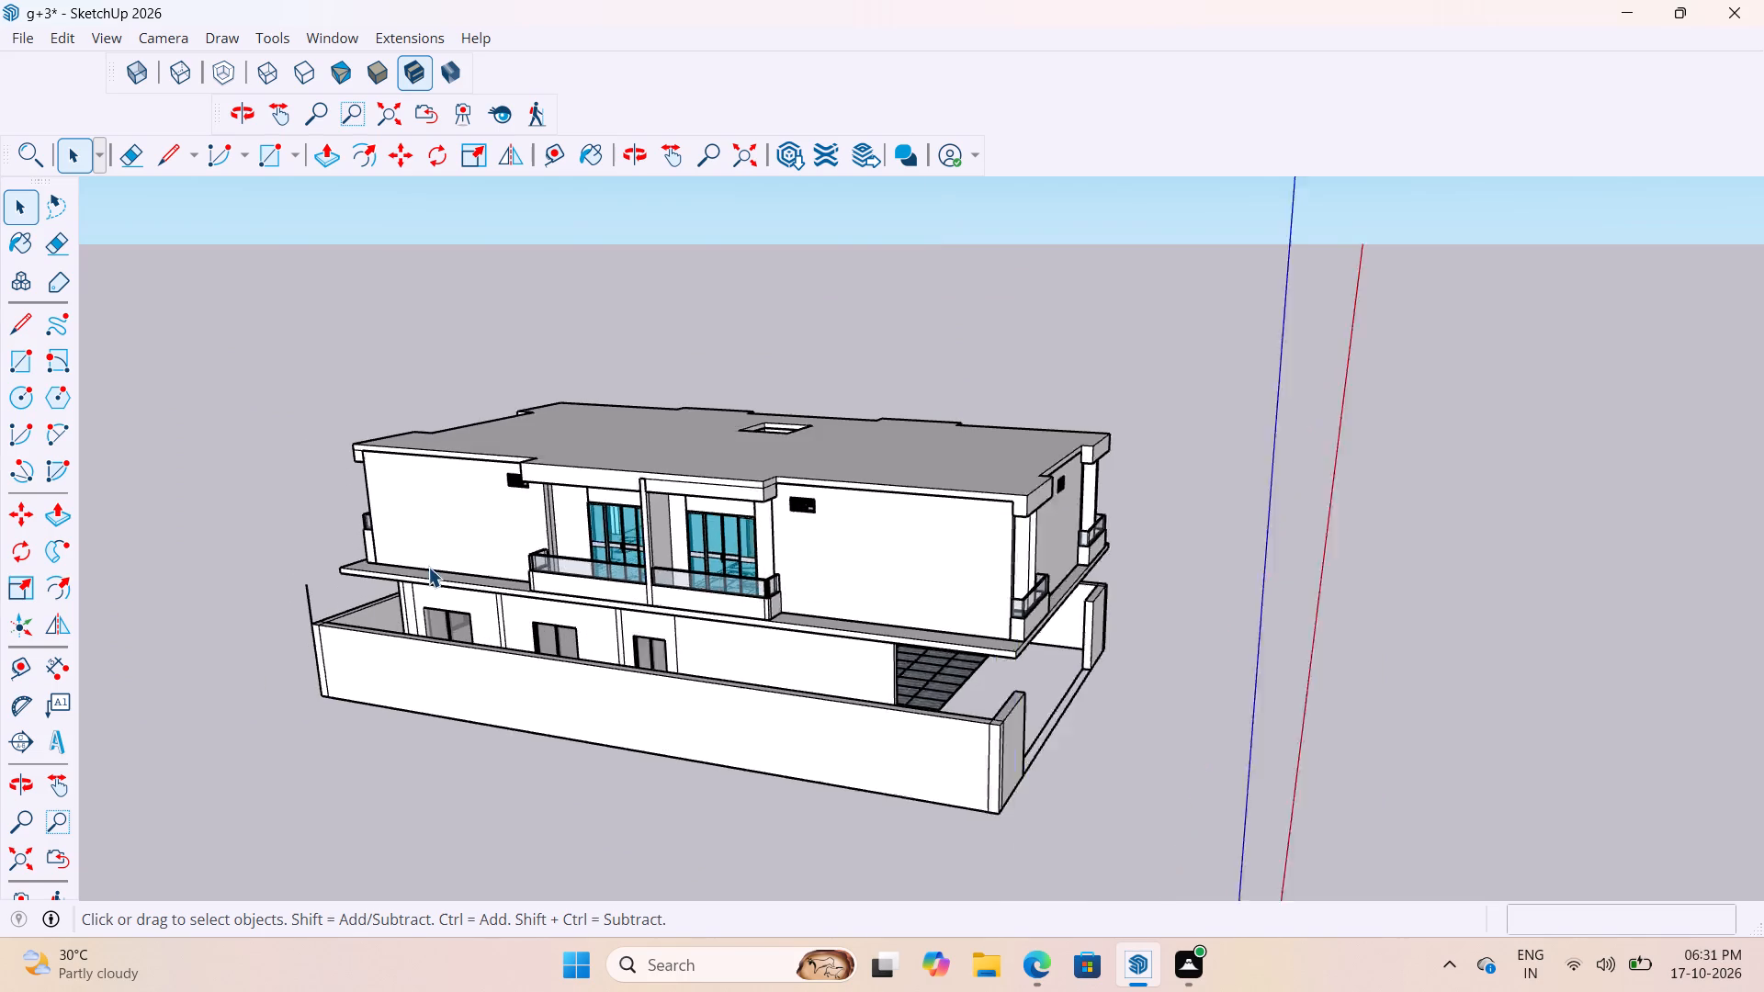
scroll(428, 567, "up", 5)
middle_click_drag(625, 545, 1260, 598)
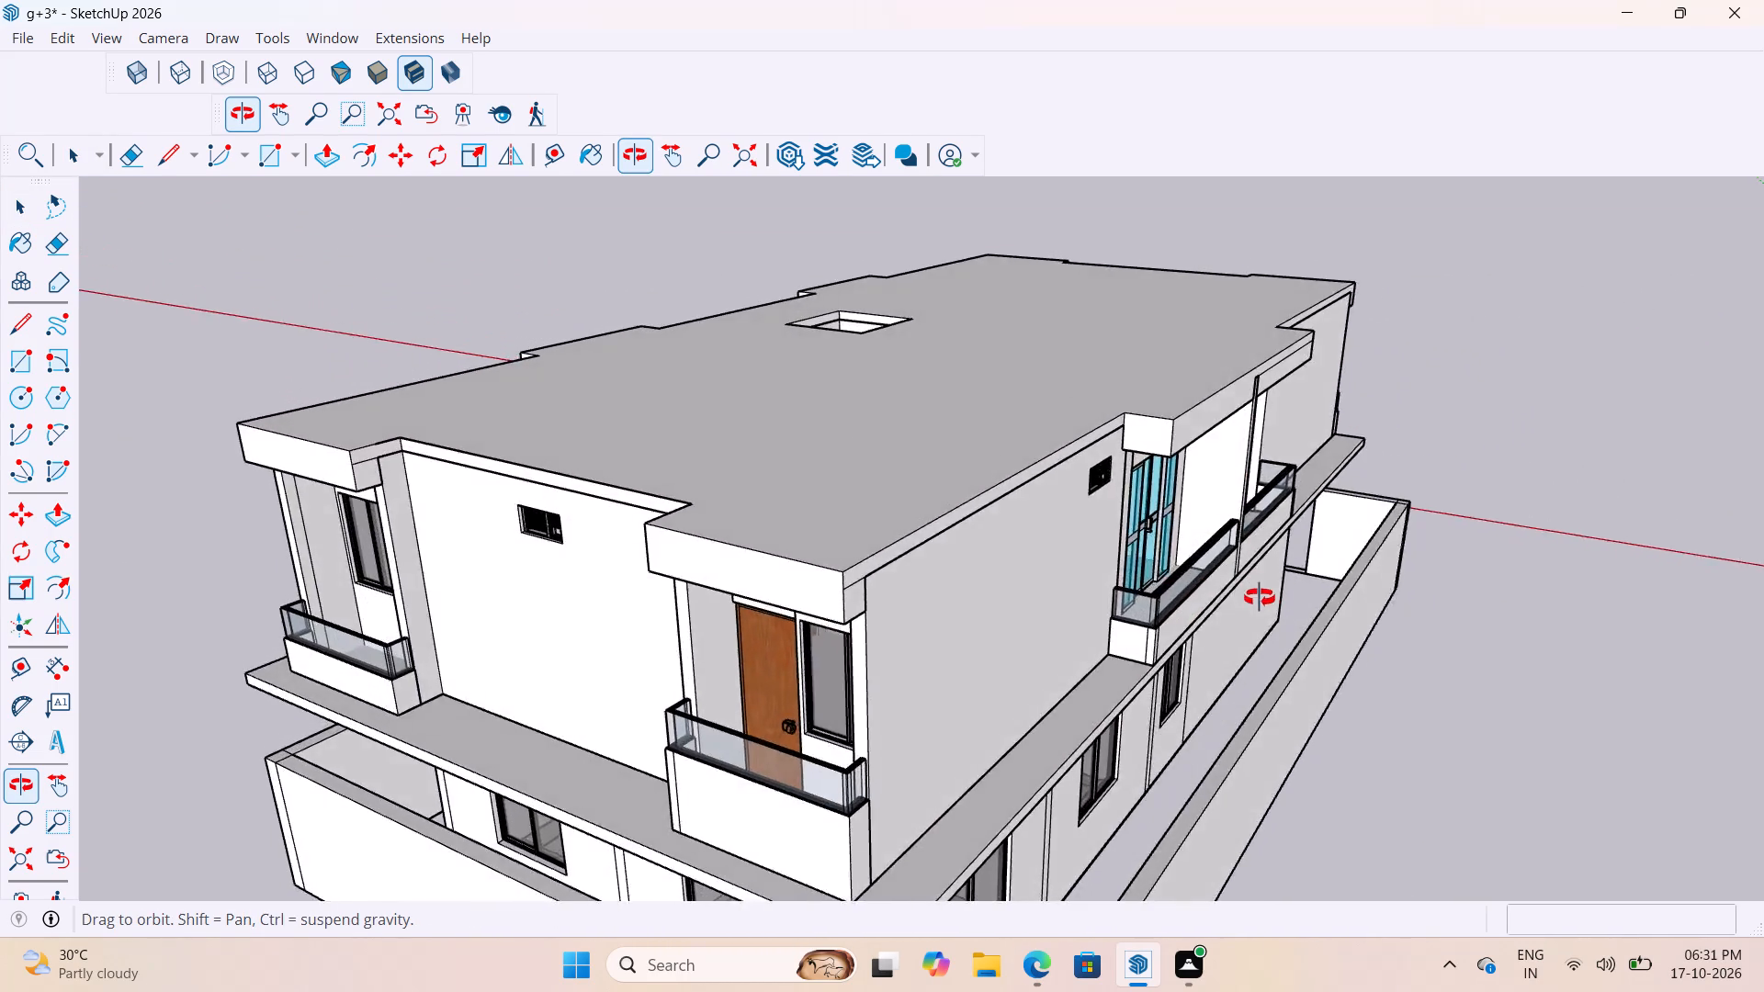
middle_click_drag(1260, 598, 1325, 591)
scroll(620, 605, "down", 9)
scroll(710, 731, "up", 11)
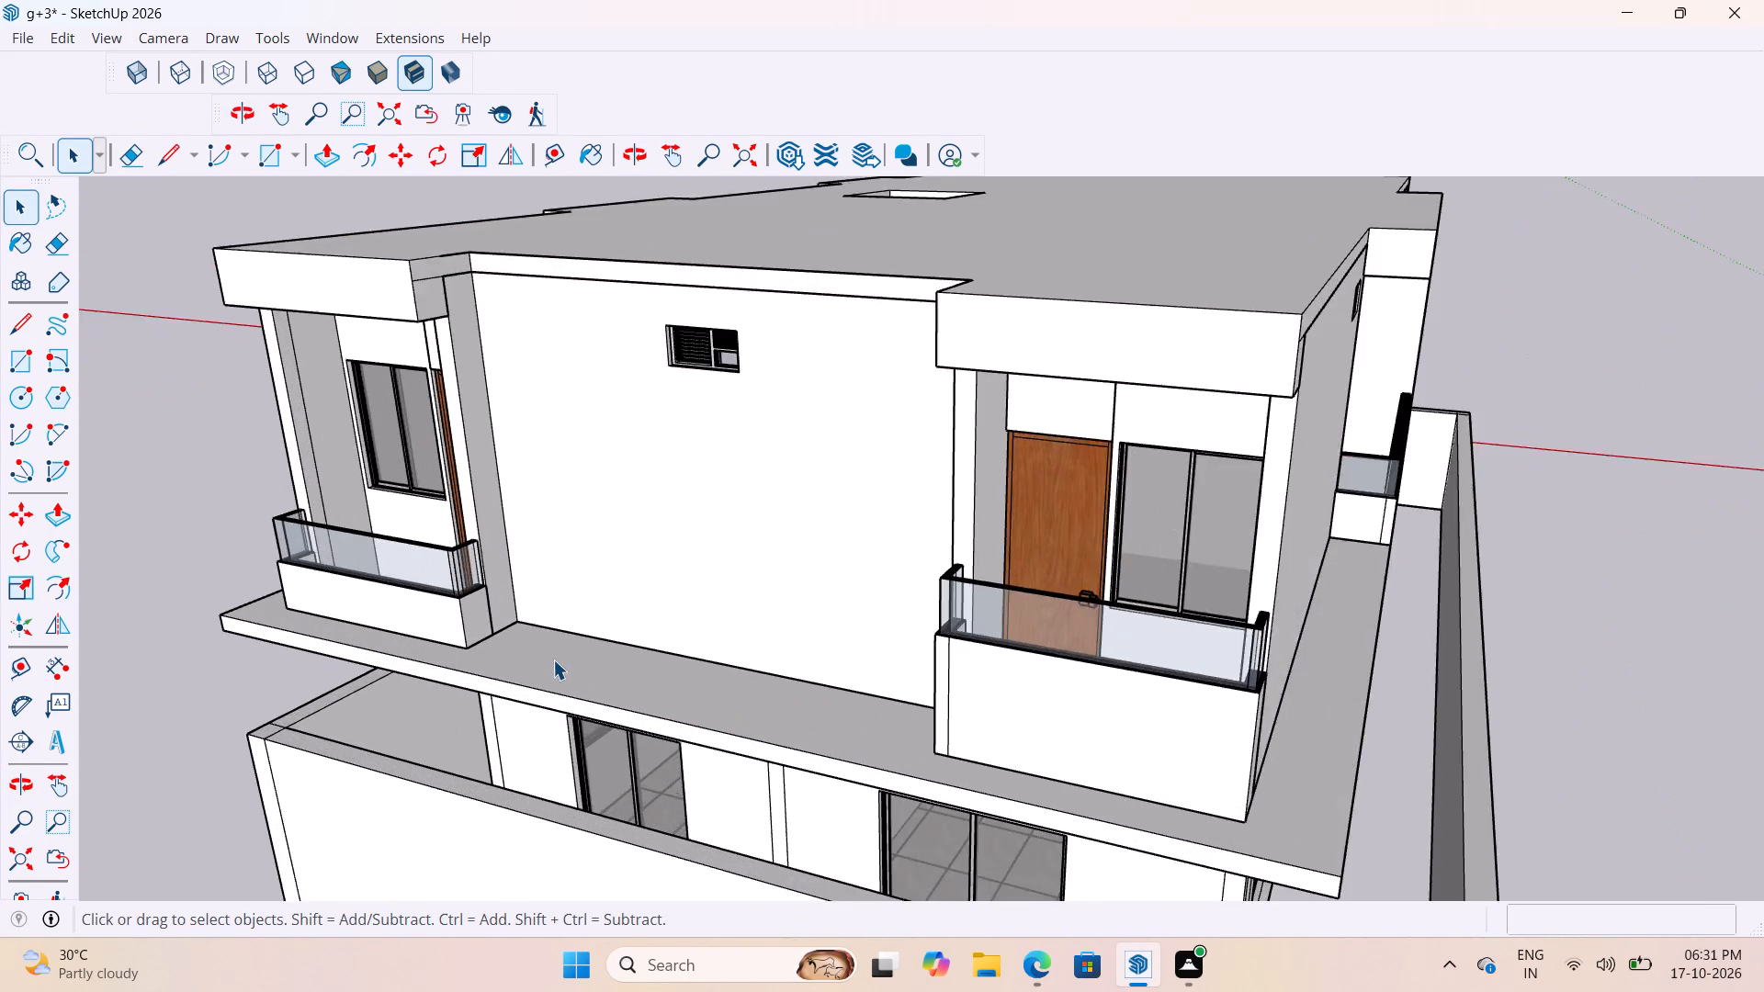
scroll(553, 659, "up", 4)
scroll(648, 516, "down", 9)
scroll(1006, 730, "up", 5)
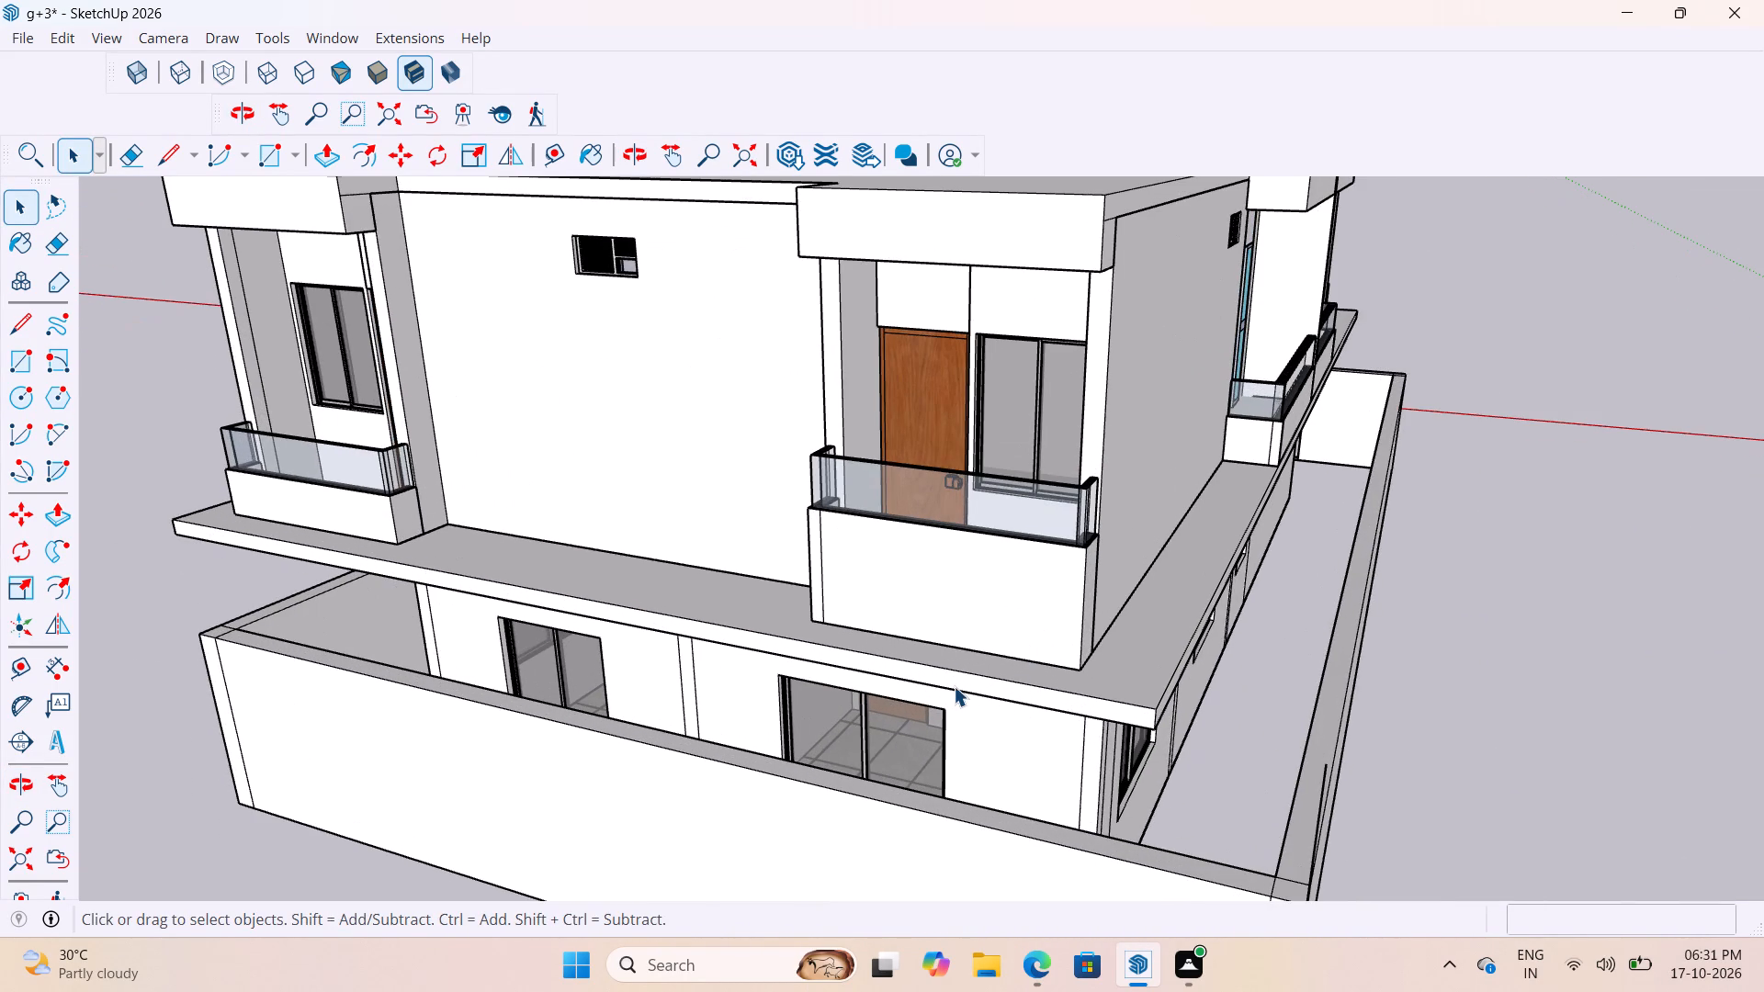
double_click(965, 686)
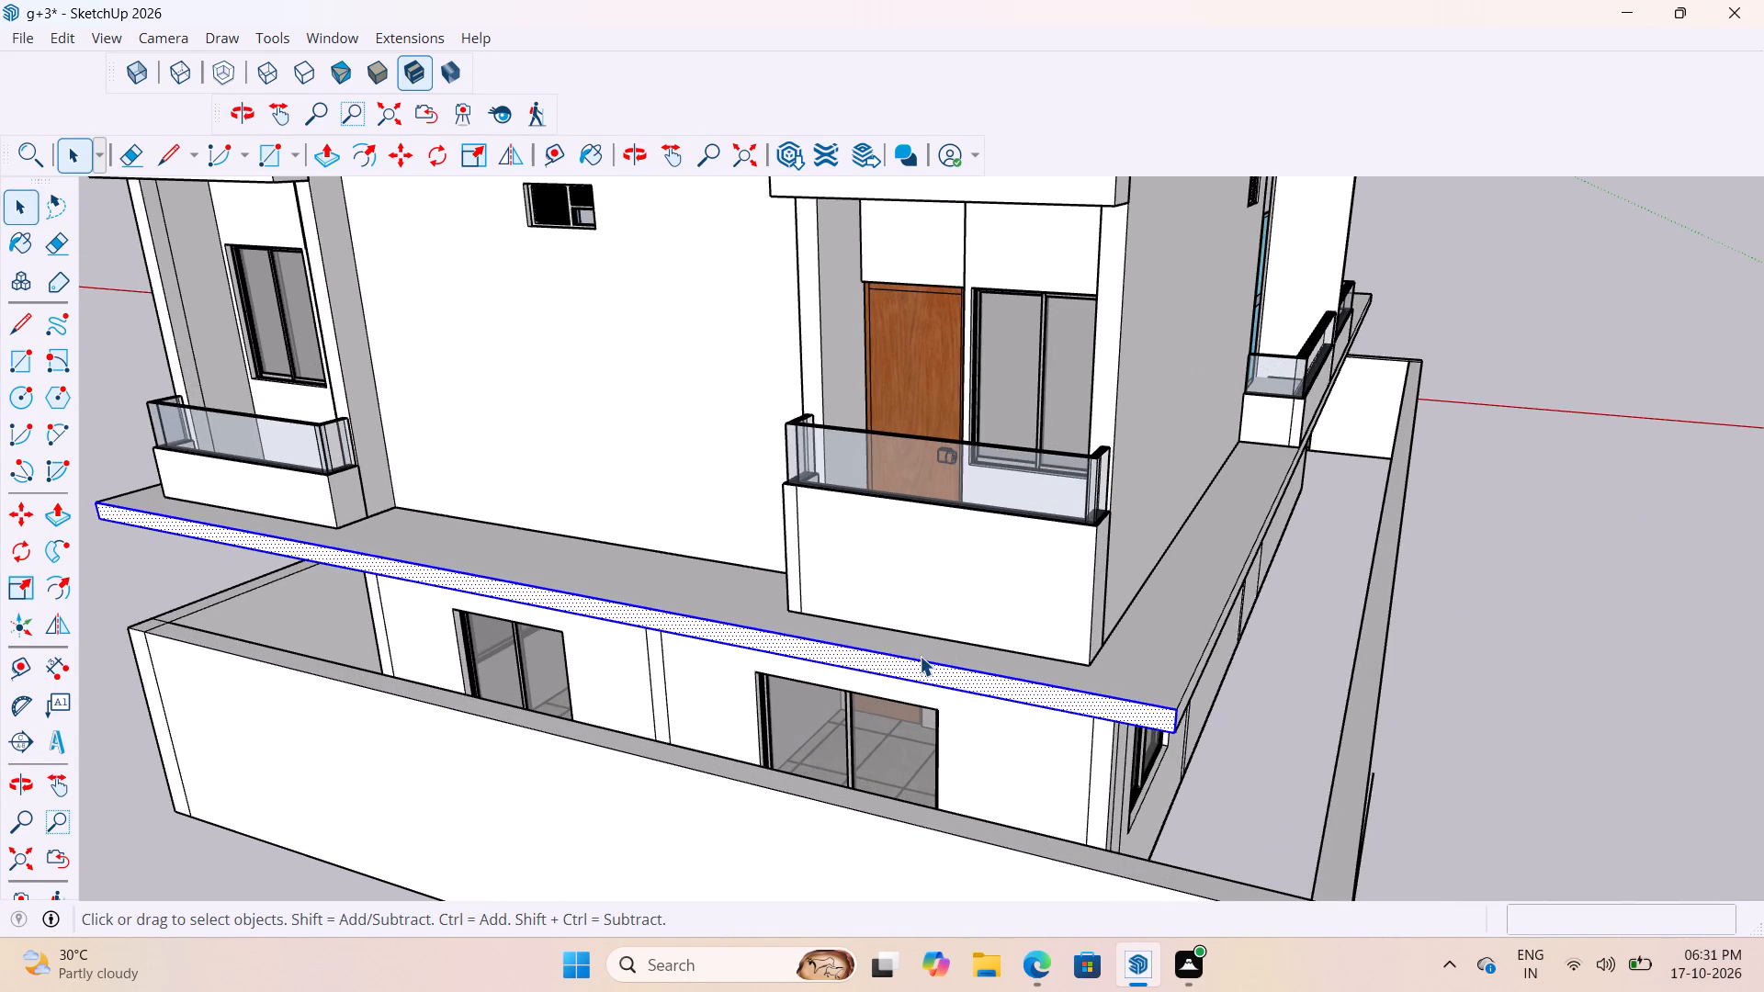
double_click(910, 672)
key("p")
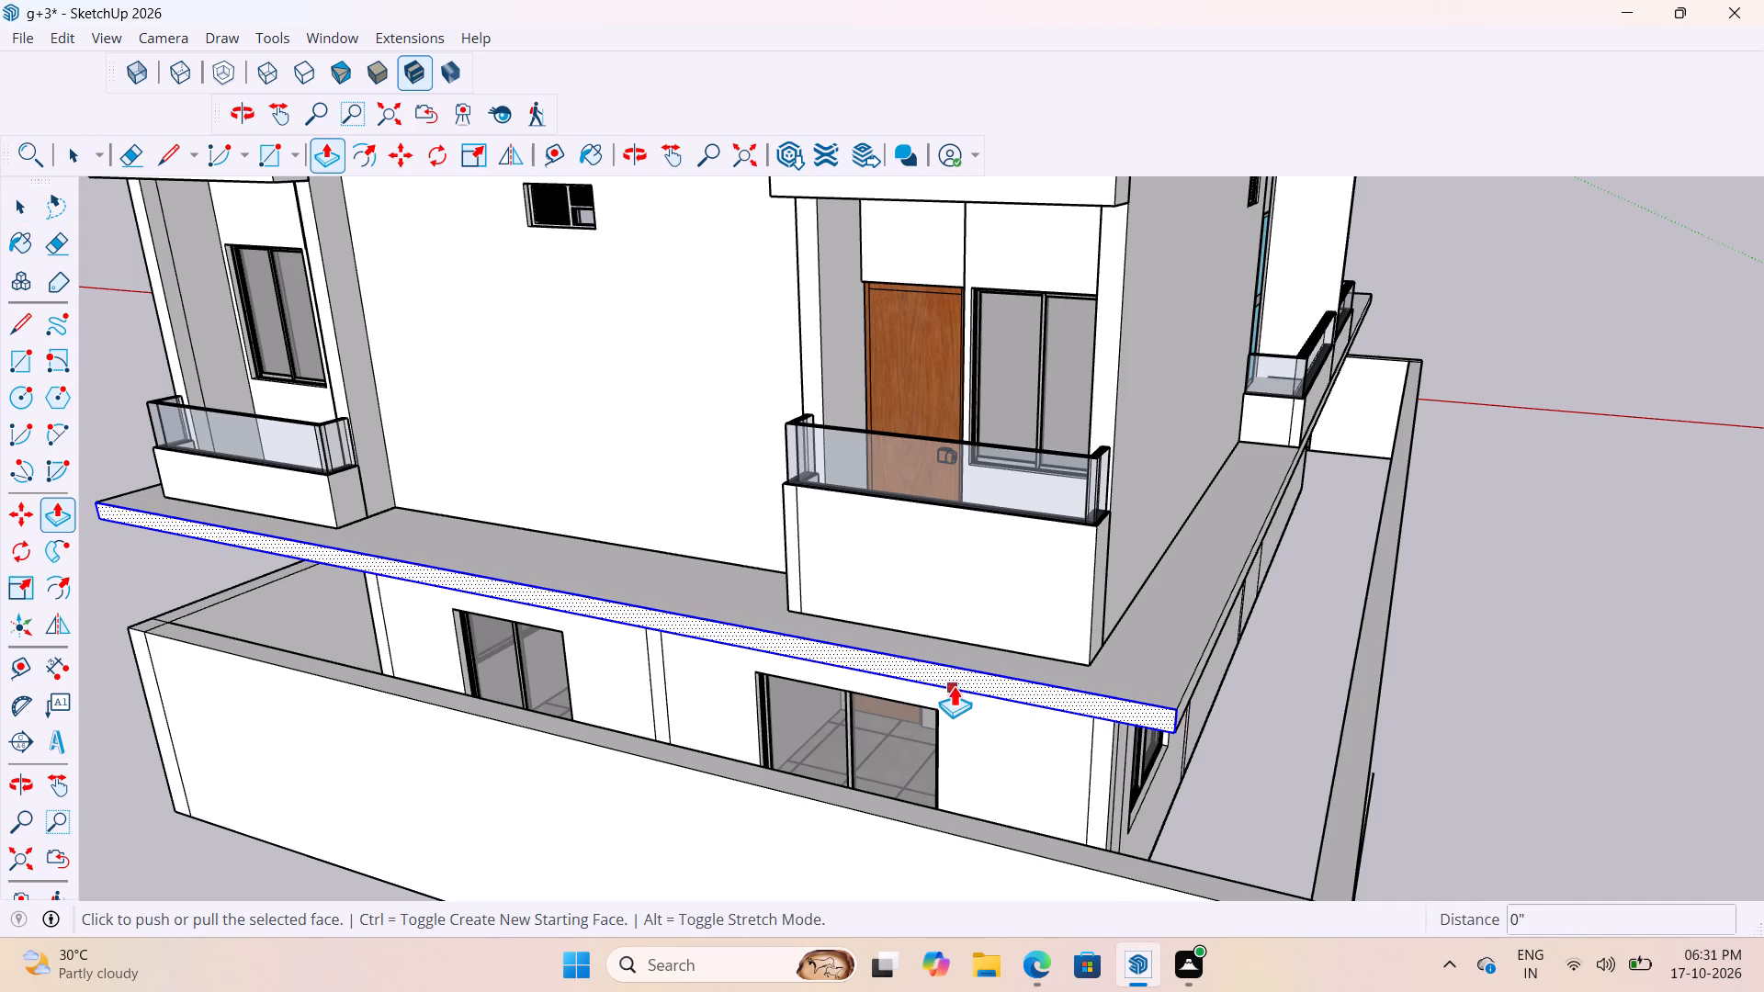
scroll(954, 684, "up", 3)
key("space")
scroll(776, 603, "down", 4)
Select all the connected geometry of the slab between the ground floor and upper floor and make it a group.
left_click(1485, 669)
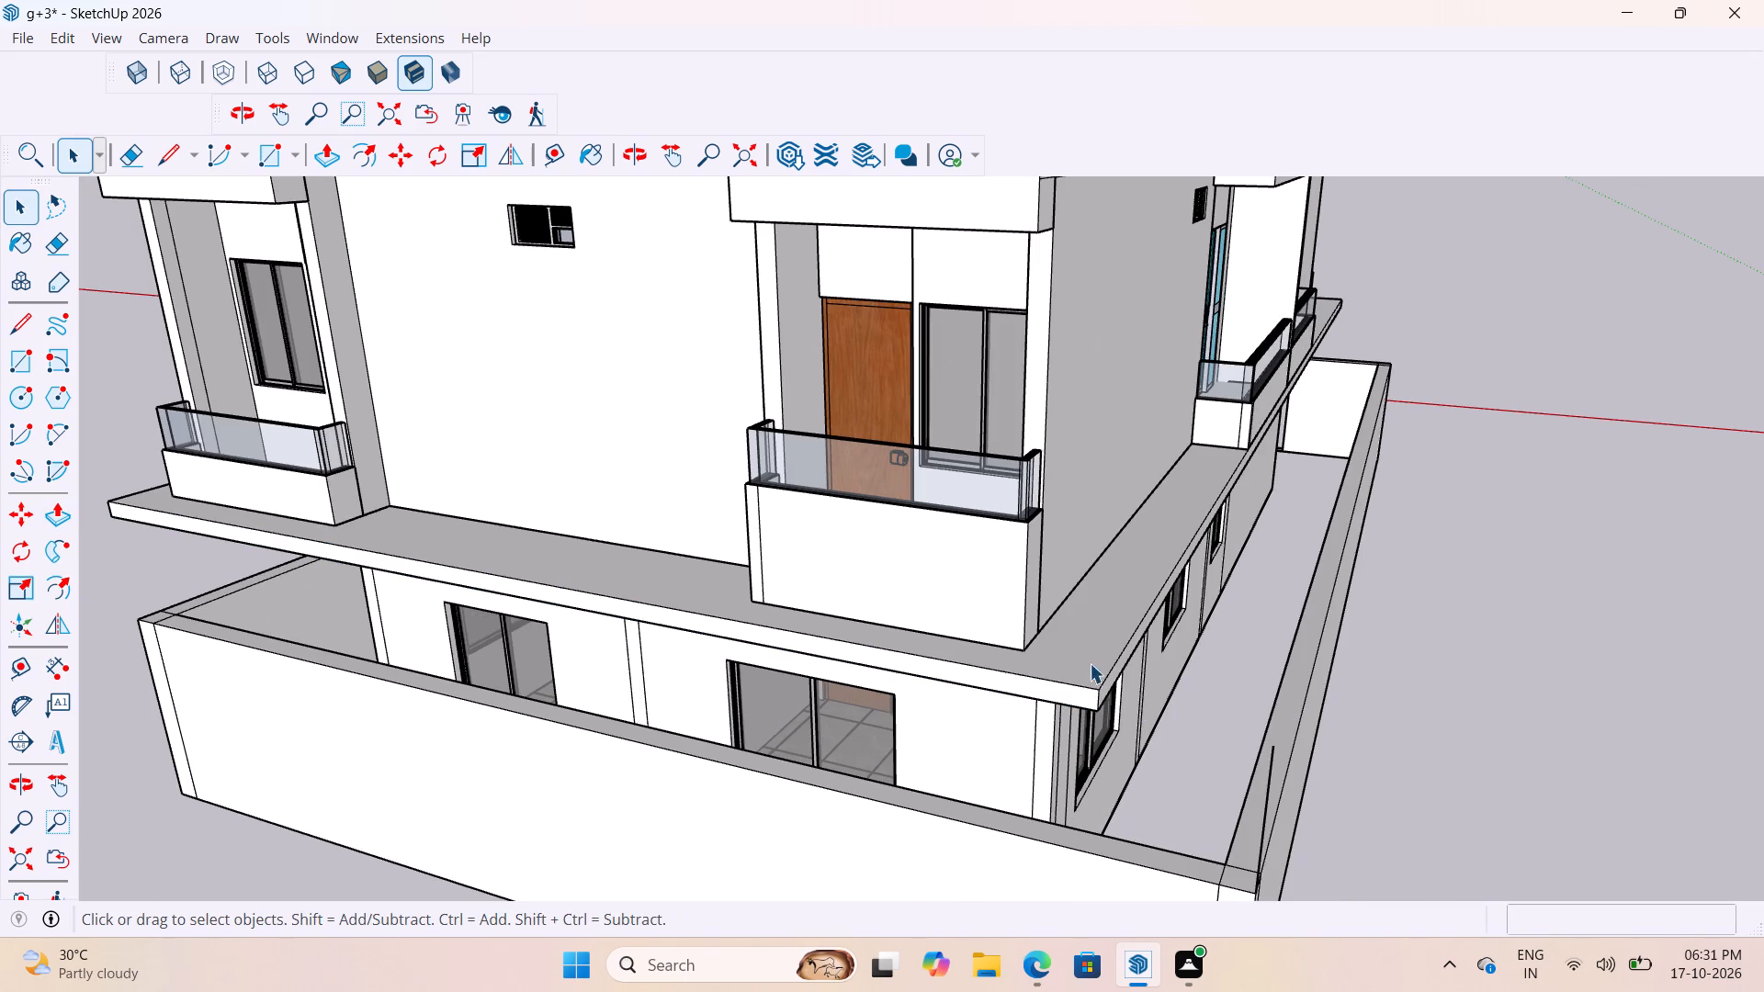
left_click(1095, 667)
left_click(1085, 690)
scroll(1086, 698, "up", 3)
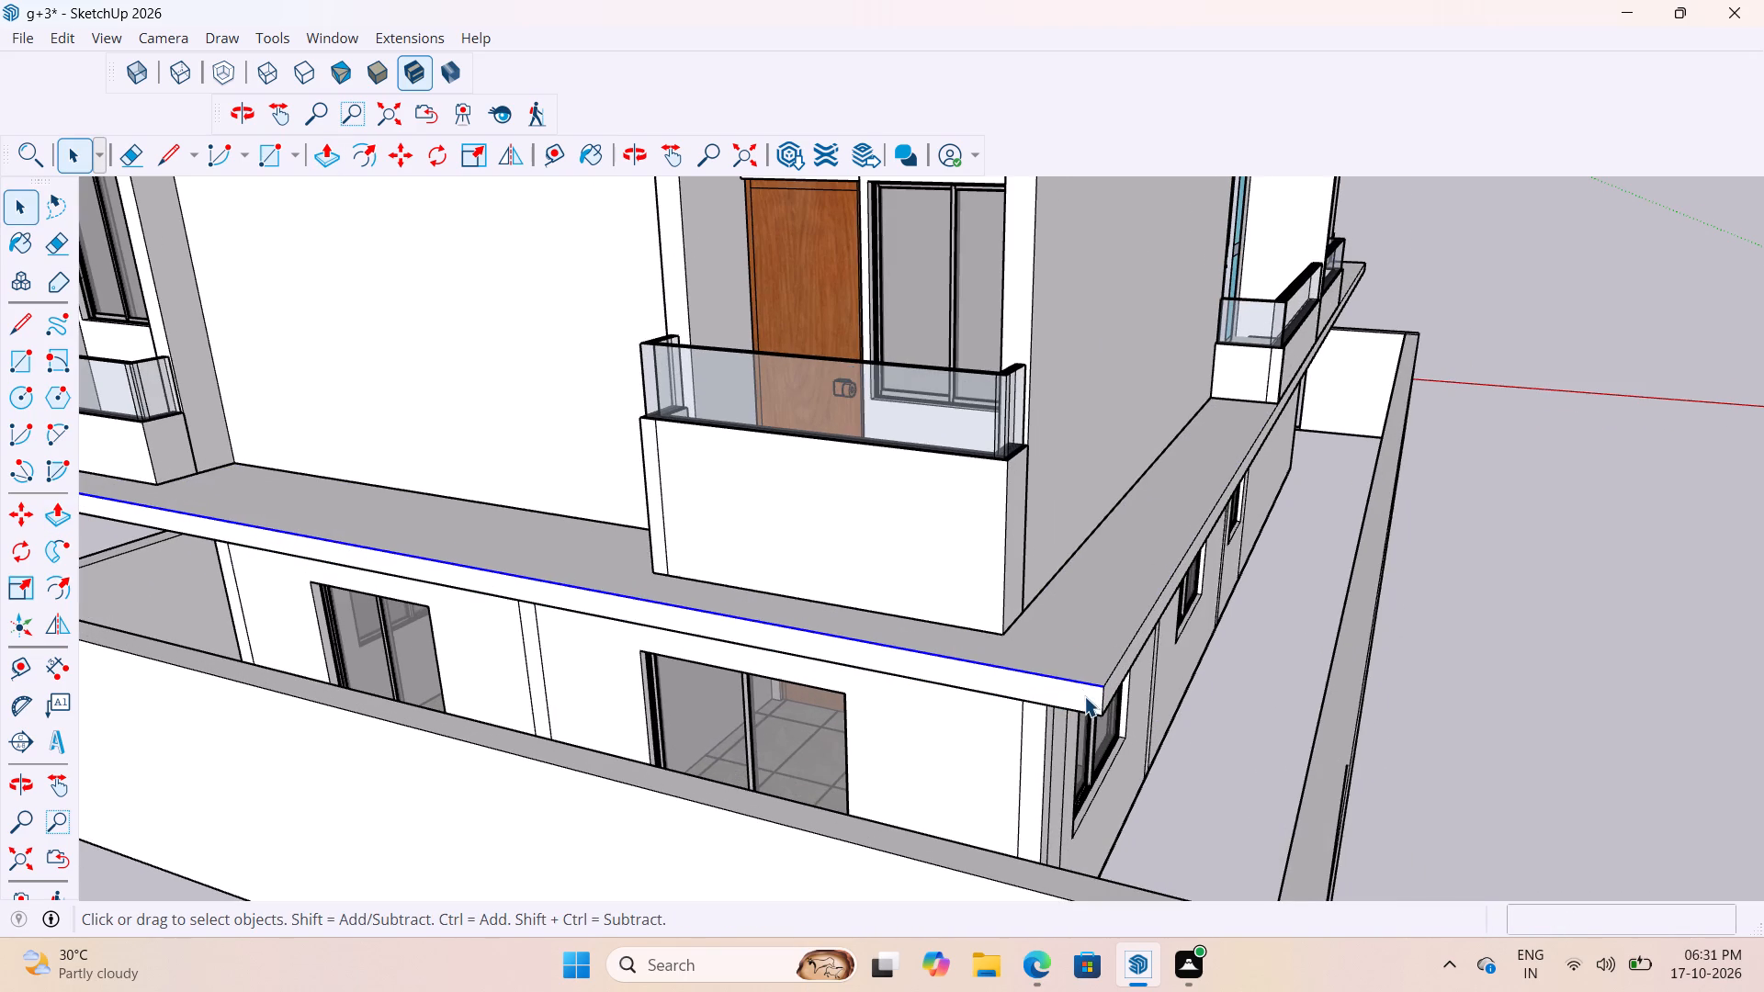
double_click(1080, 673)
scroll(1063, 648, "down", 5)
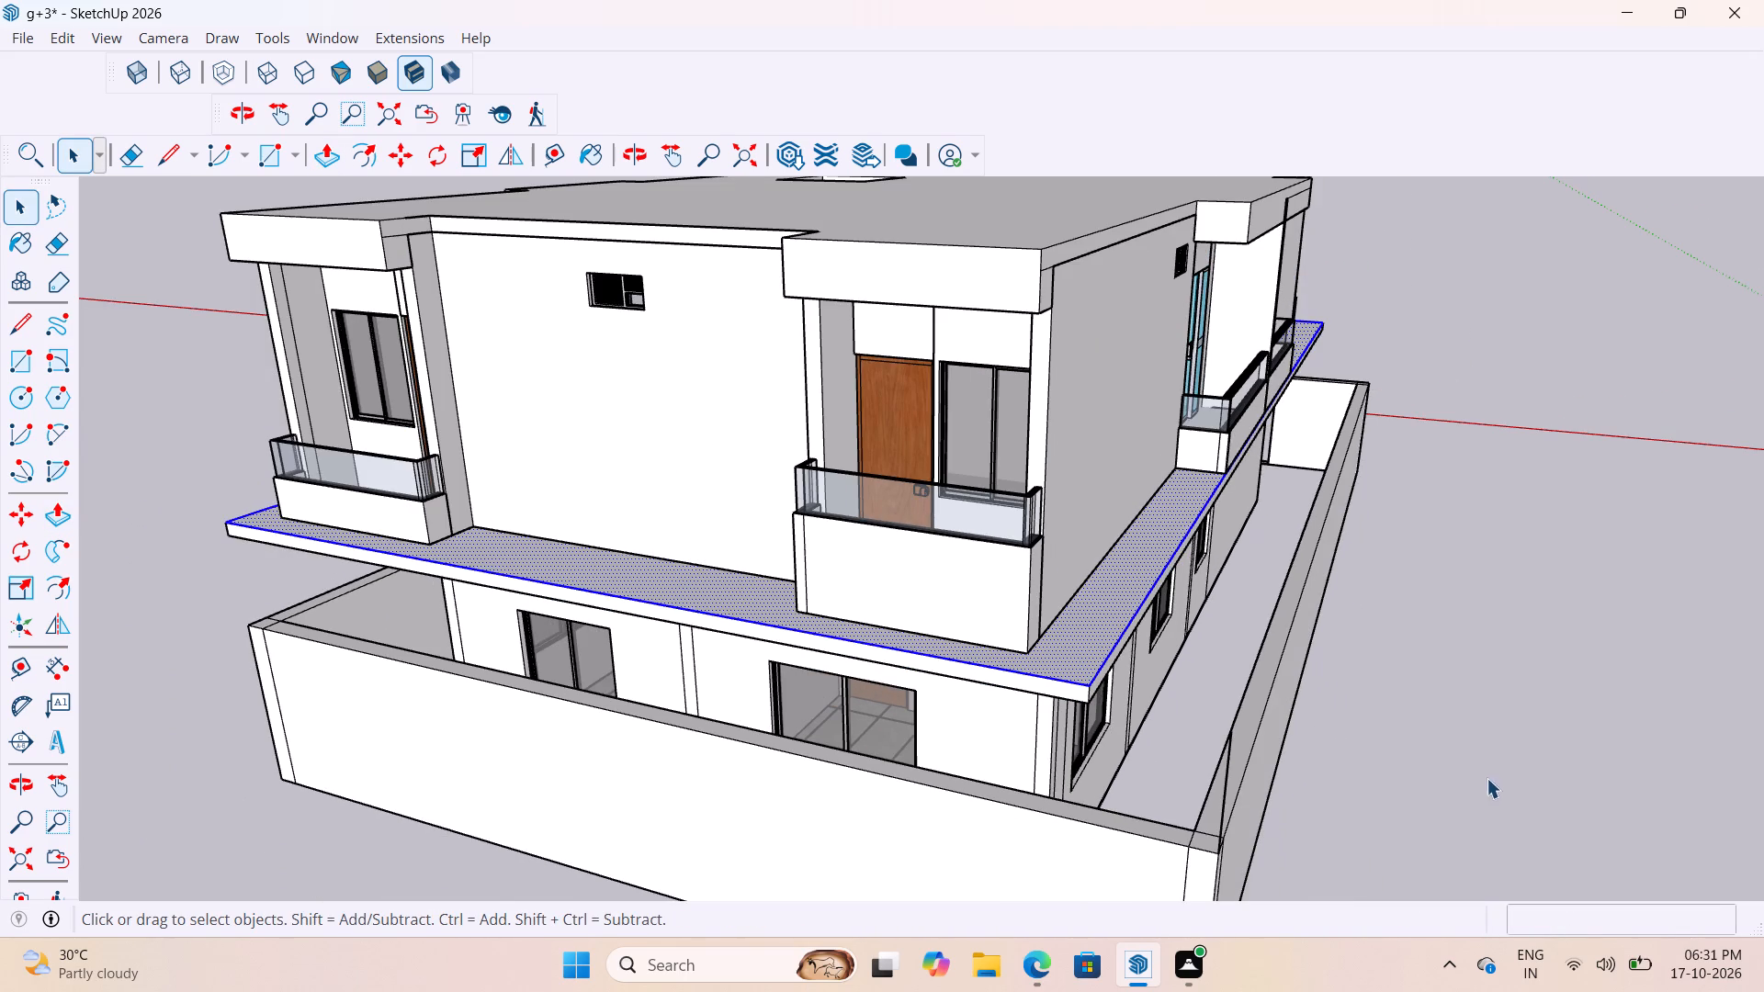
left_click(1487, 778)
triple_click(1051, 681)
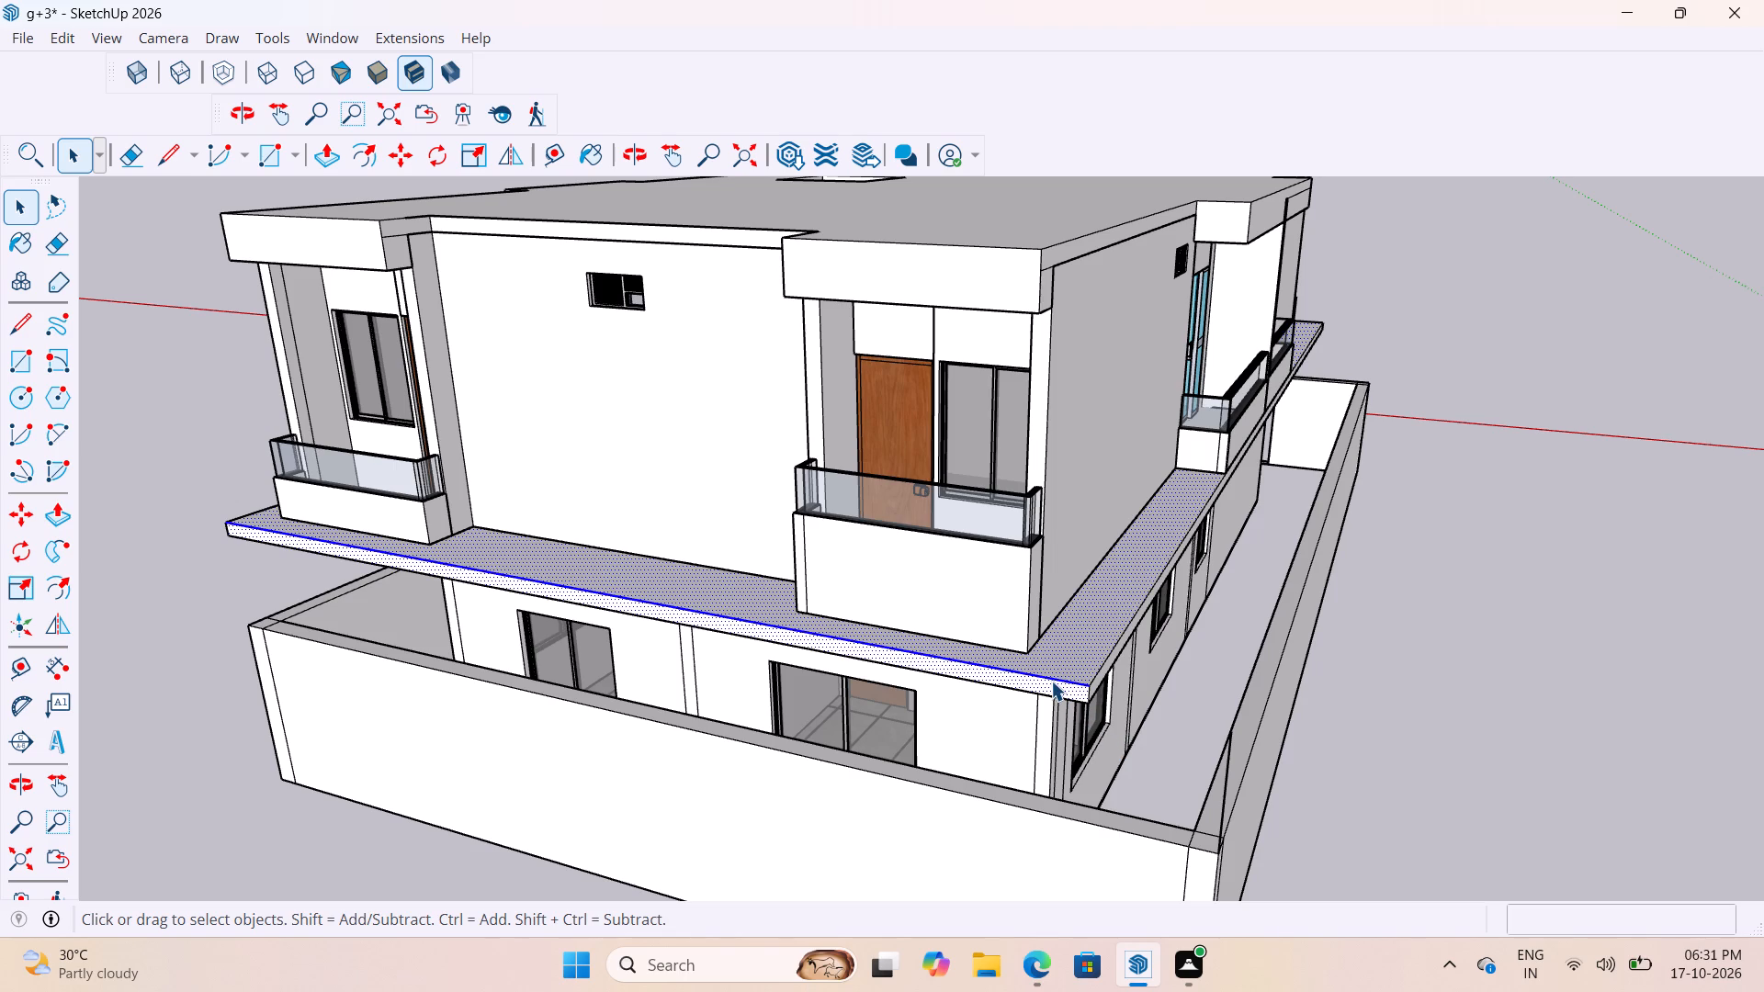
left_click(1051, 681)
right_click(1051, 681)
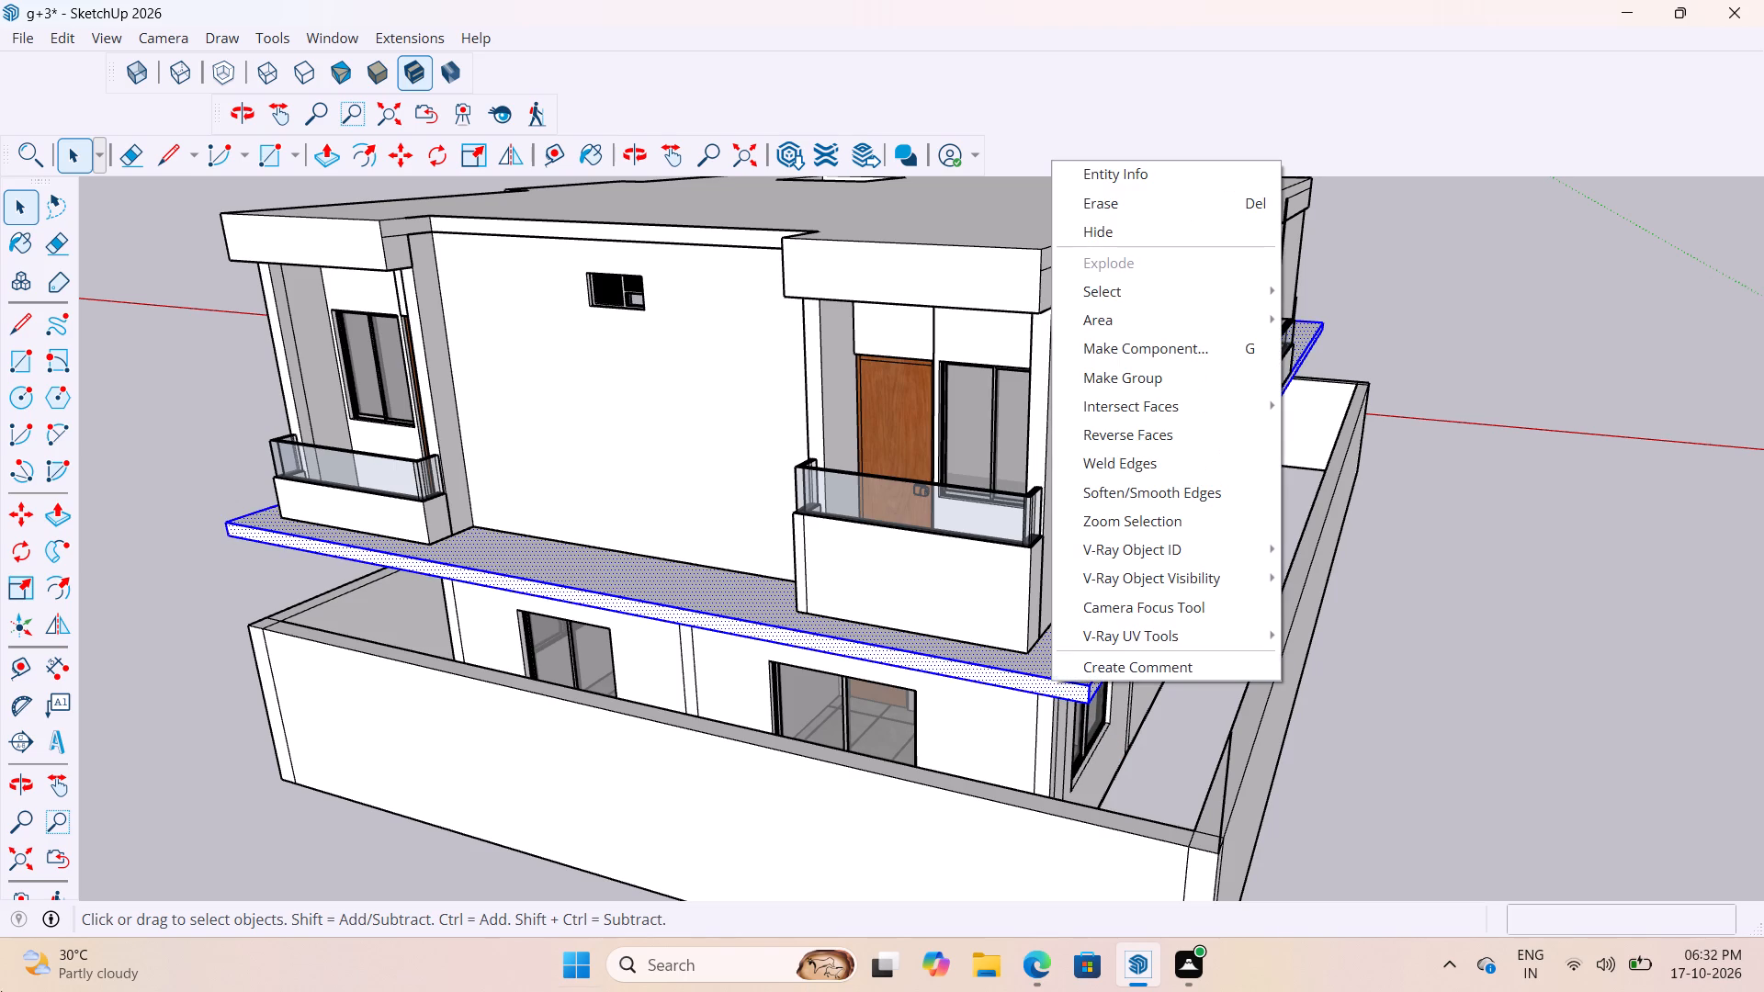
left_click(1096, 369)
left_click(1550, 677)
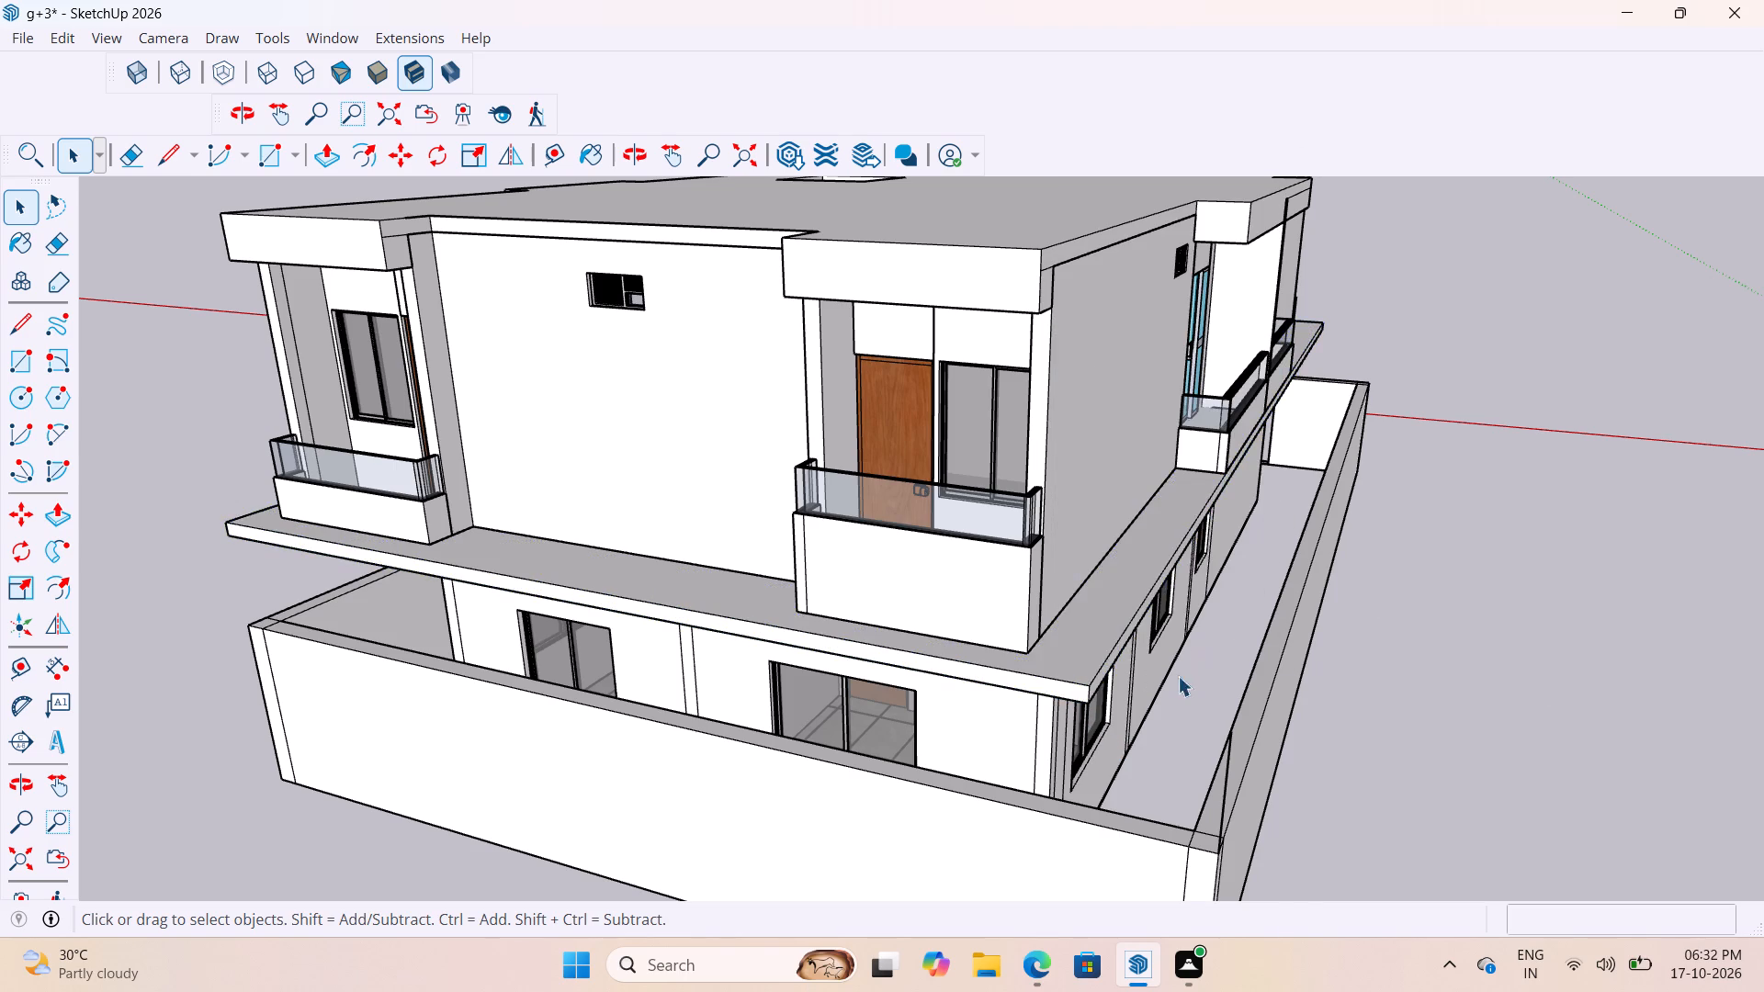
Inside the slab group, Push/Pull the rear short edge face inward by about 1' 1", flush with the corner balcony's outer face.
scroll(1176, 676, "up", 3)
double_click(974, 705)
key("p")
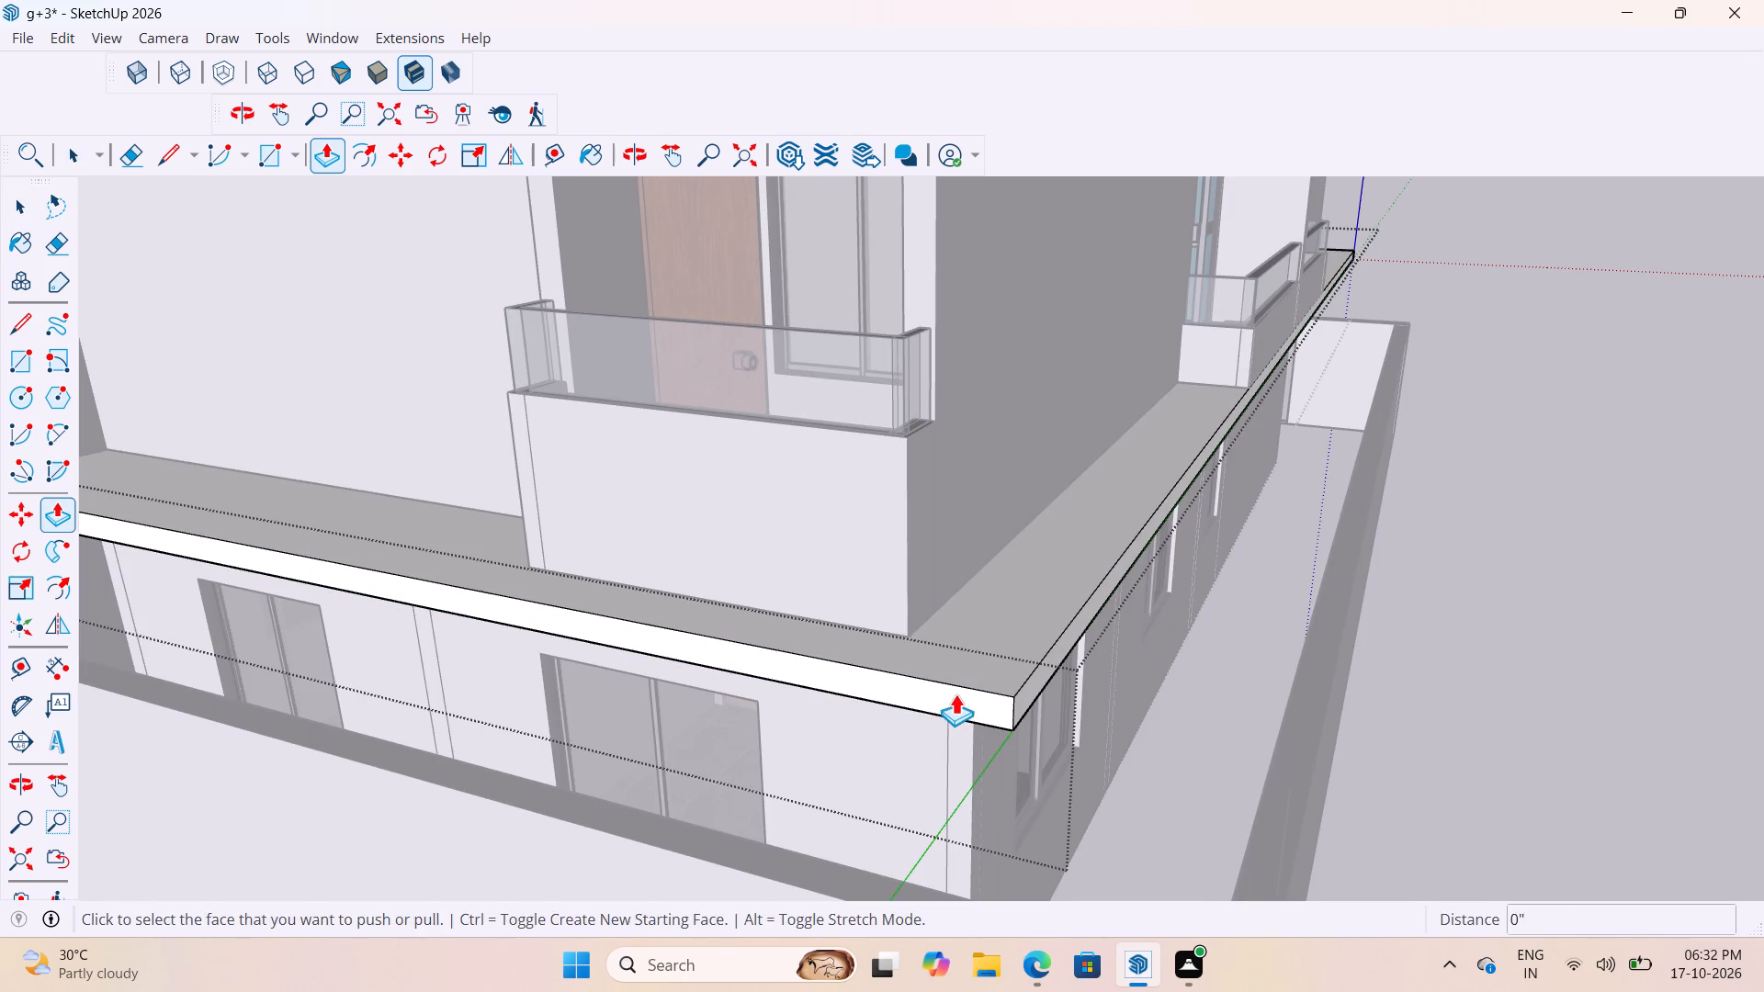
left_click(955, 693)
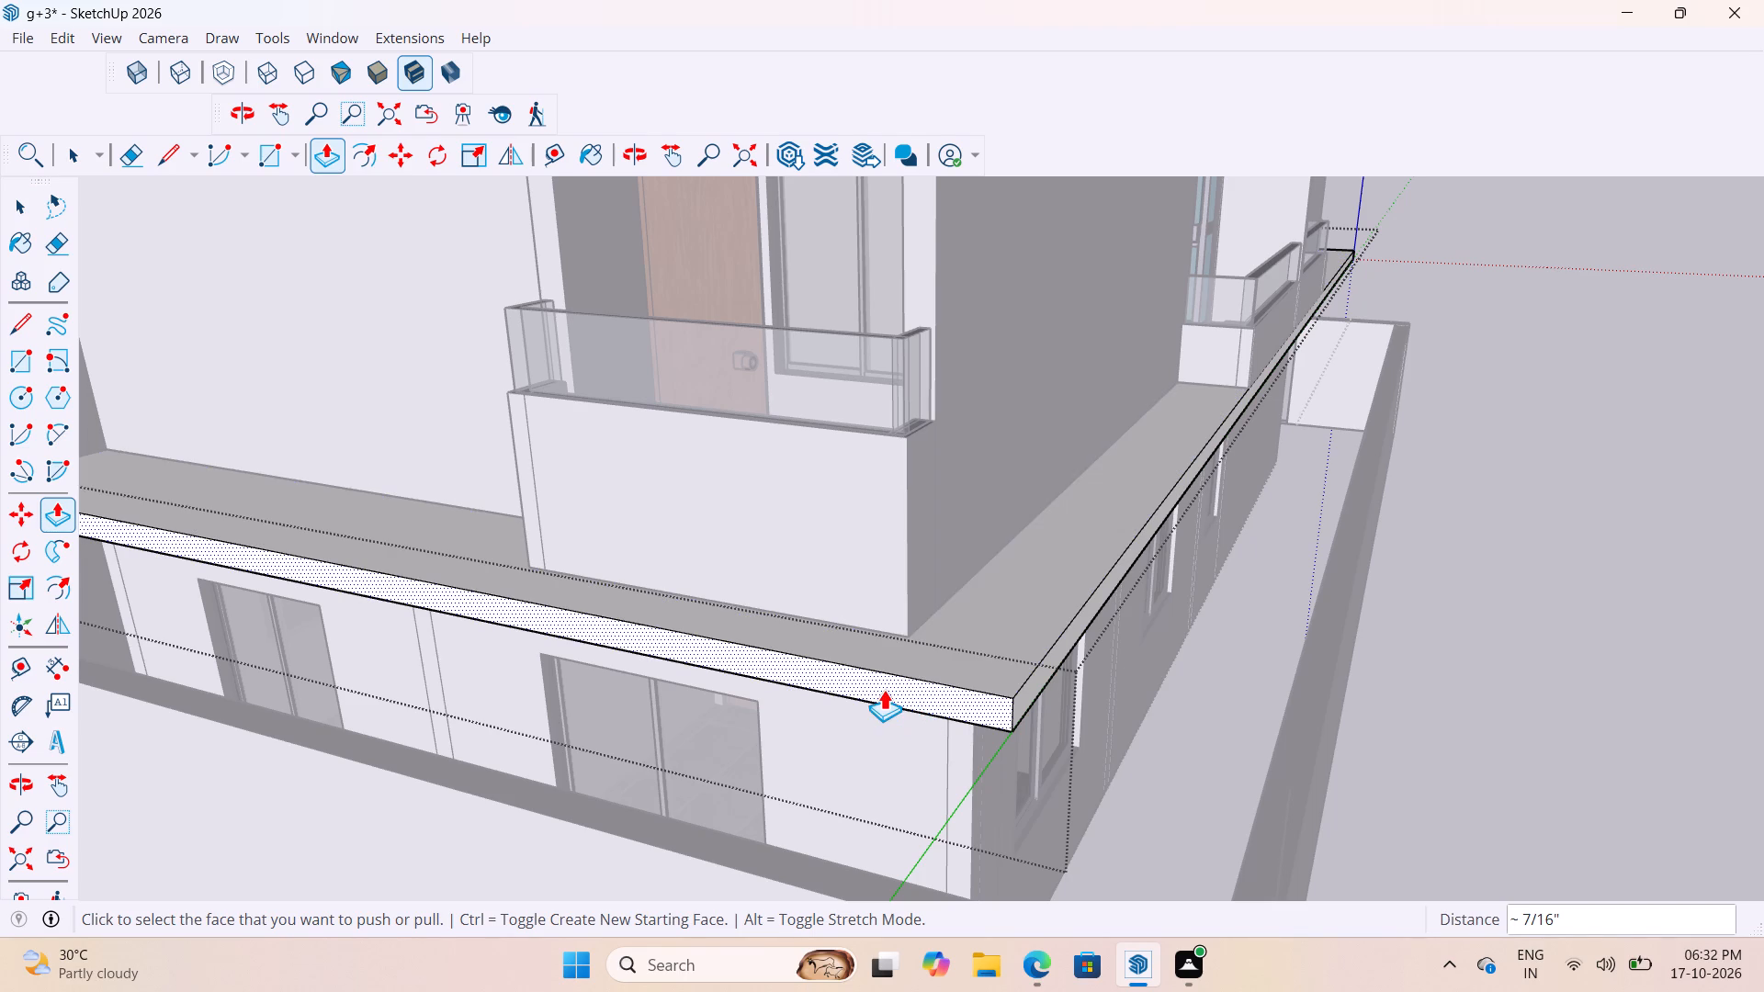
left_click(884, 689)
left_click(906, 637)
scroll(1079, 628, "down", 5)
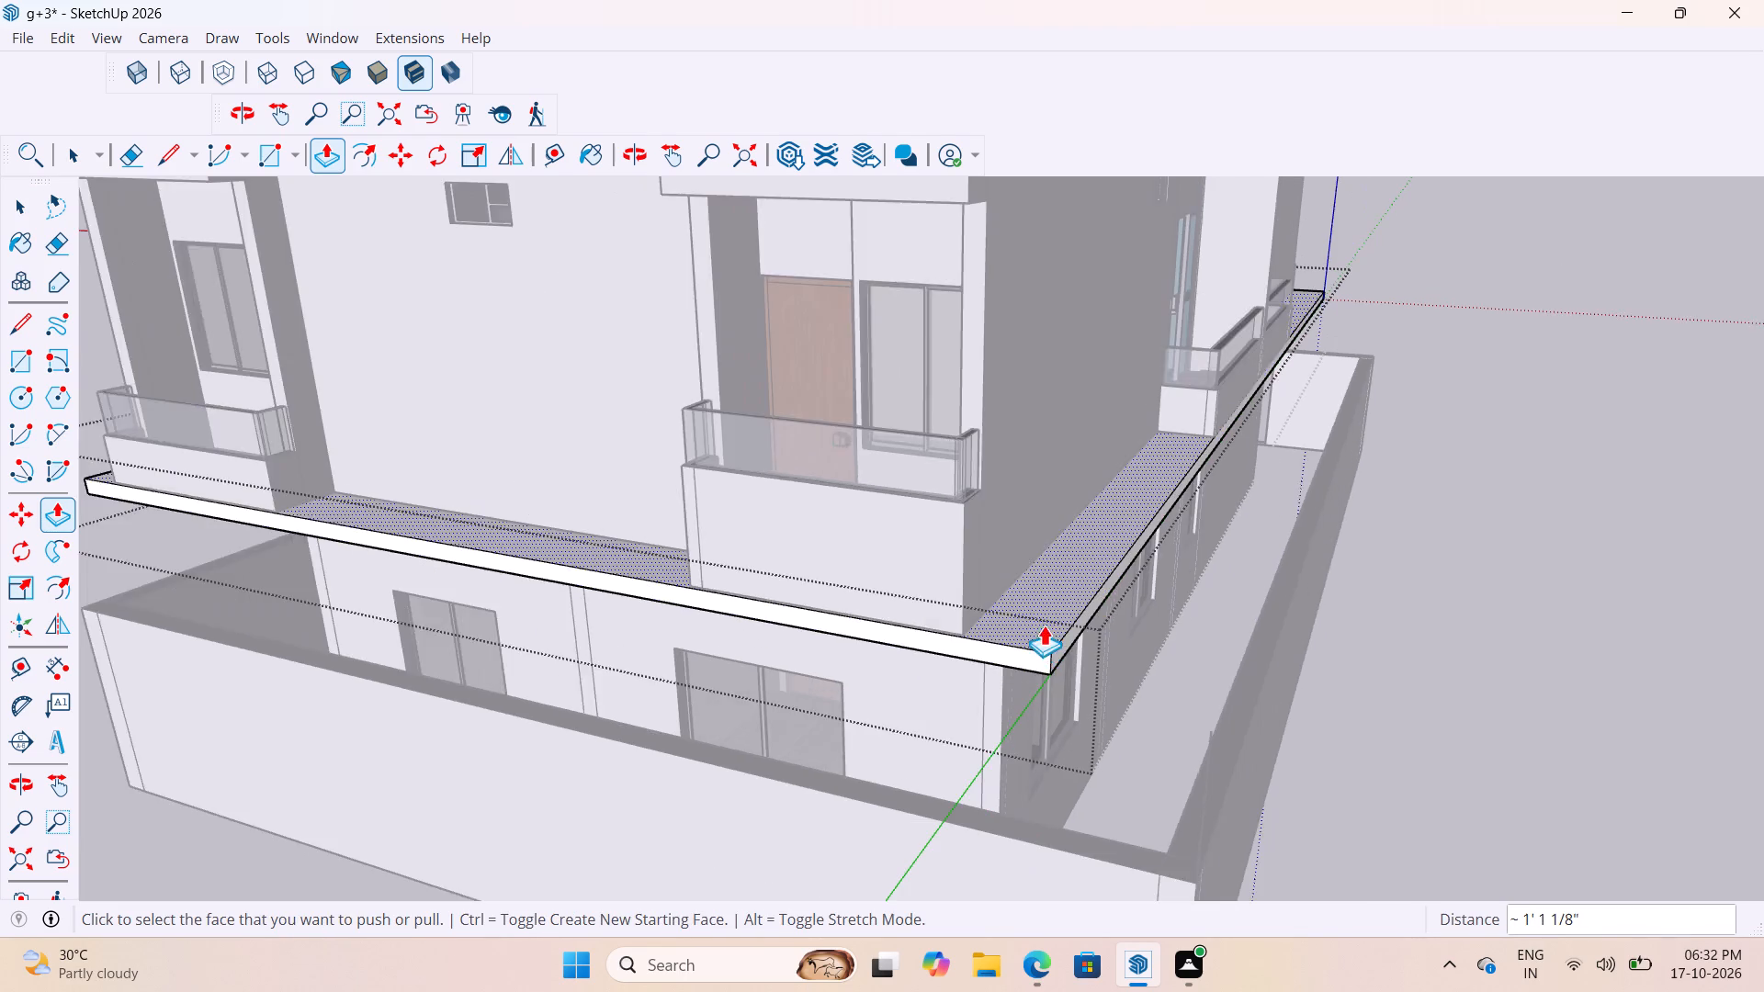
scroll(1044, 625, "down", 4)
key("space")
left_click(1358, 799)
Examine the slab's rear corner and its long edge below the wooden-door balconies, checking its fit against the balconies and walls.
middle_click_drag(627, 621, 1173, 705)
scroll(1173, 705, "down", 1)
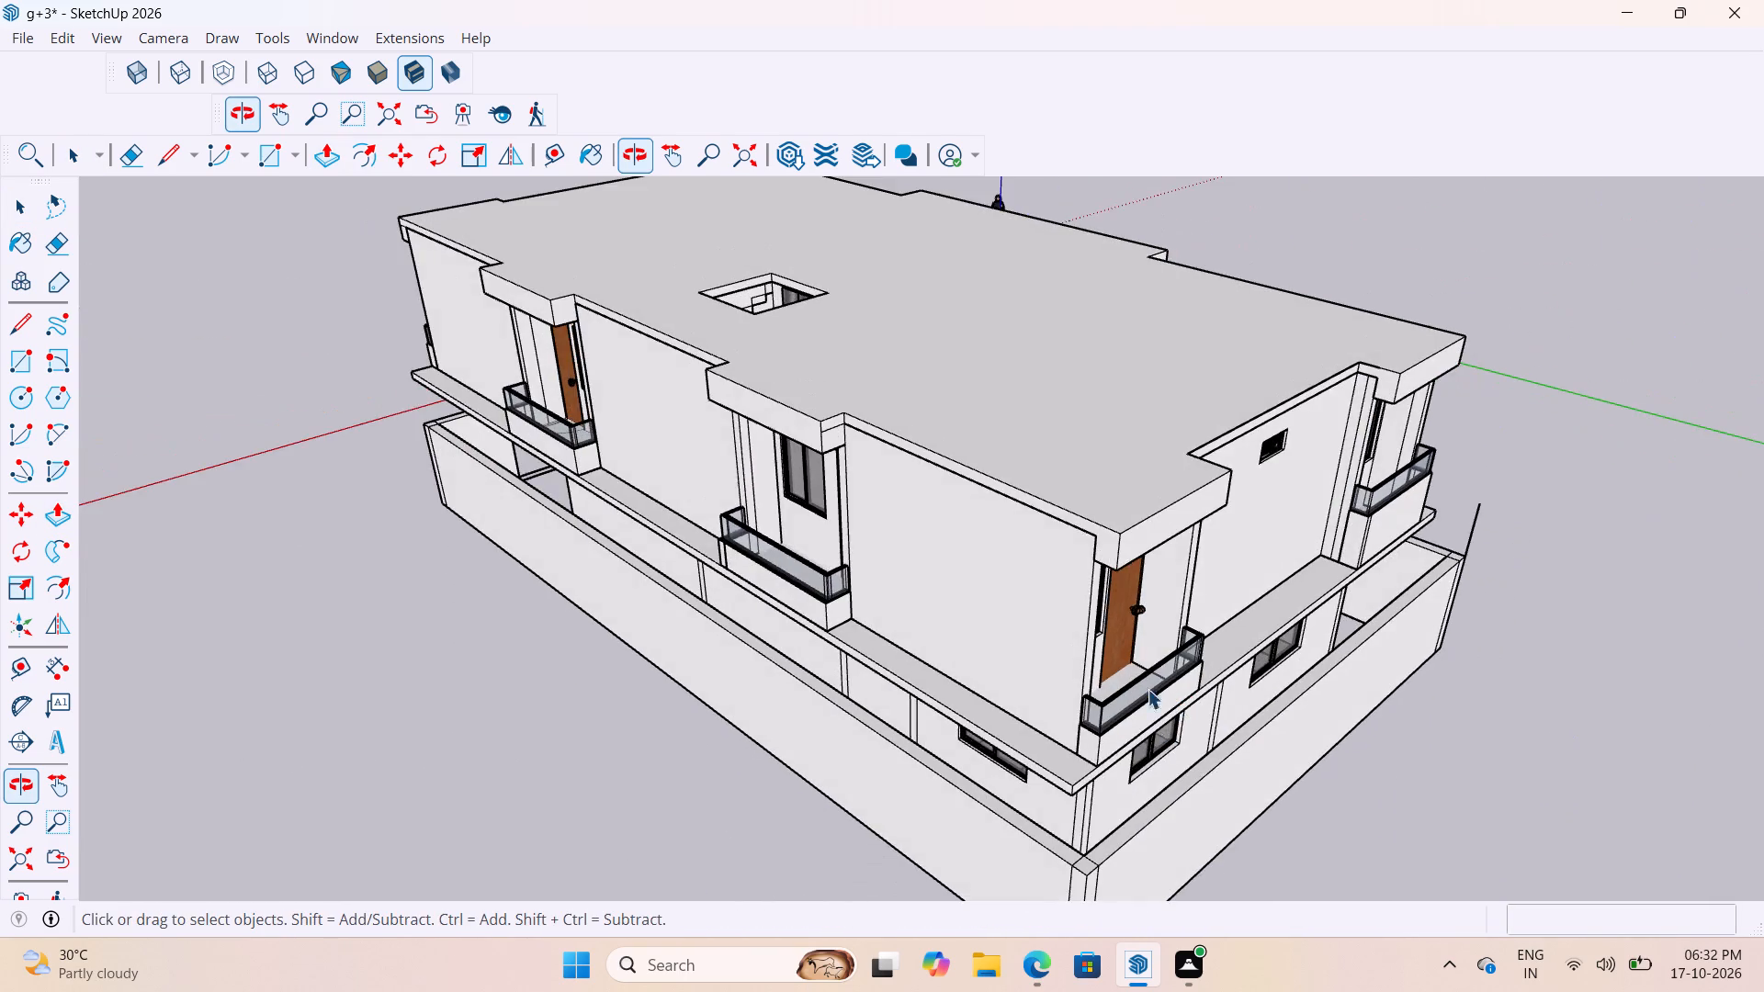
scroll(1147, 670, "down", 4)
scroll(1091, 761, "up", 8)
scroll(860, 636, "down", 5)
middle_click_drag(1166, 757, 1233, 757)
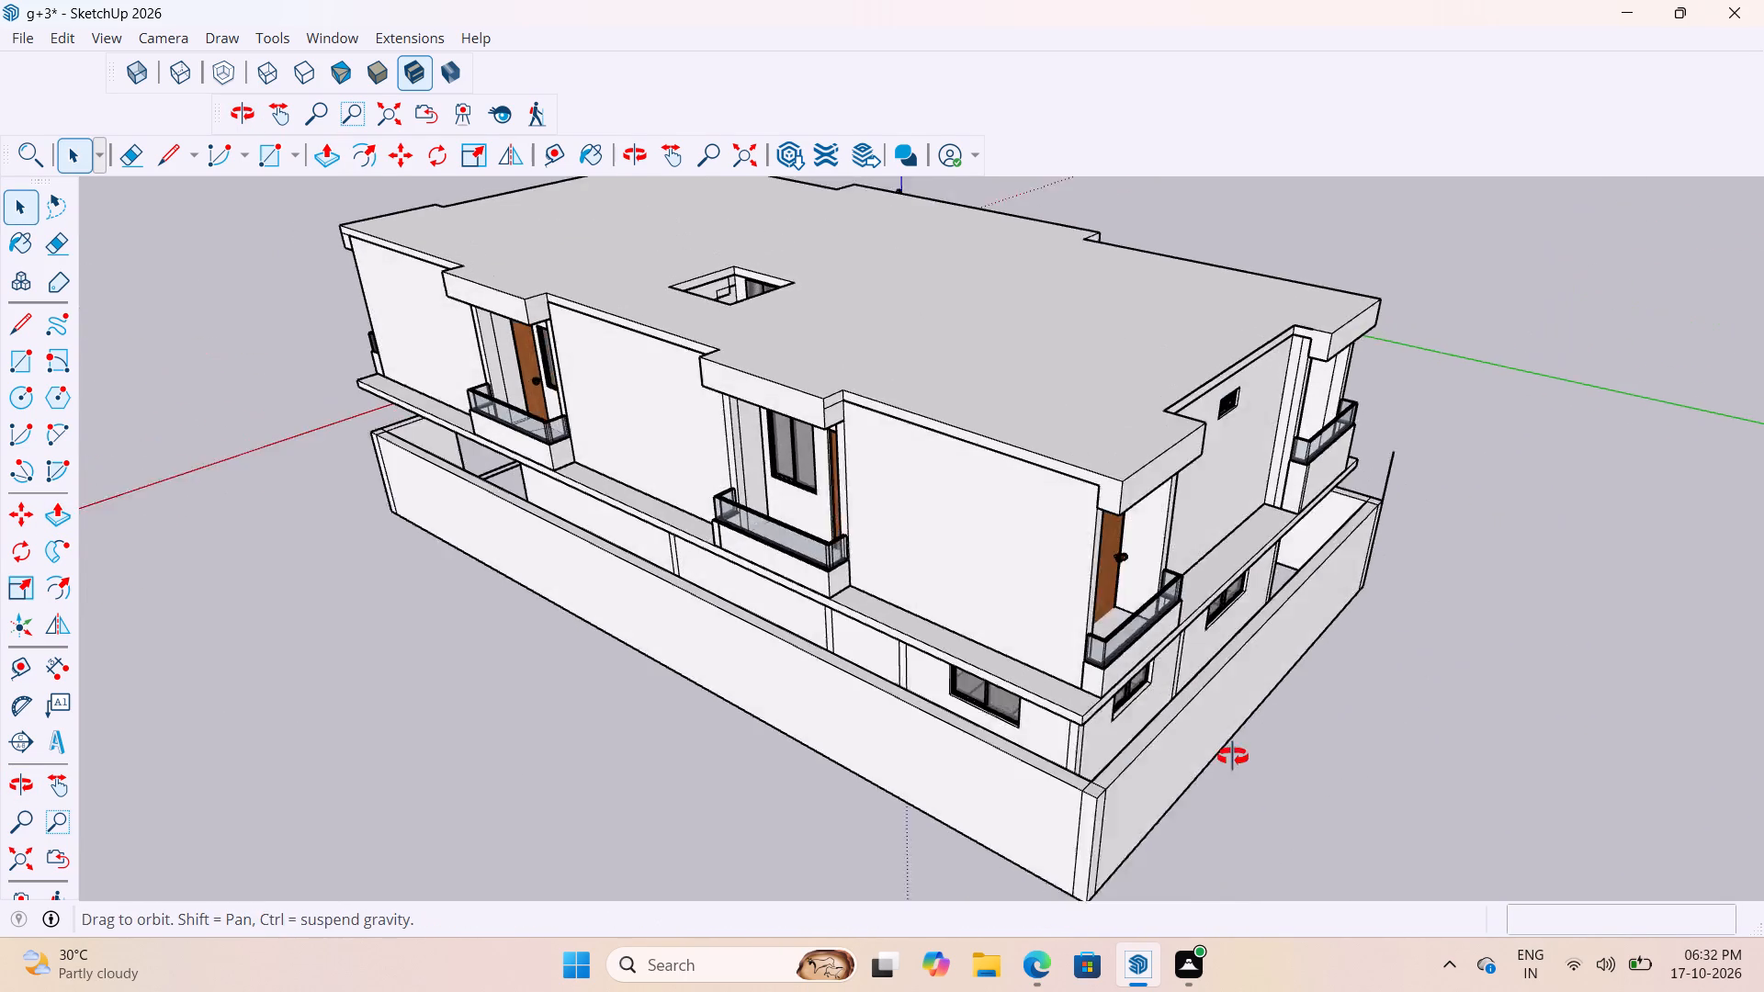
middle_click_drag(1233, 757, 1261, 755)
scroll(990, 627, "up", 11)
scroll(714, 490, "down", 5)
middle_click_drag(847, 699, 1165, 700)
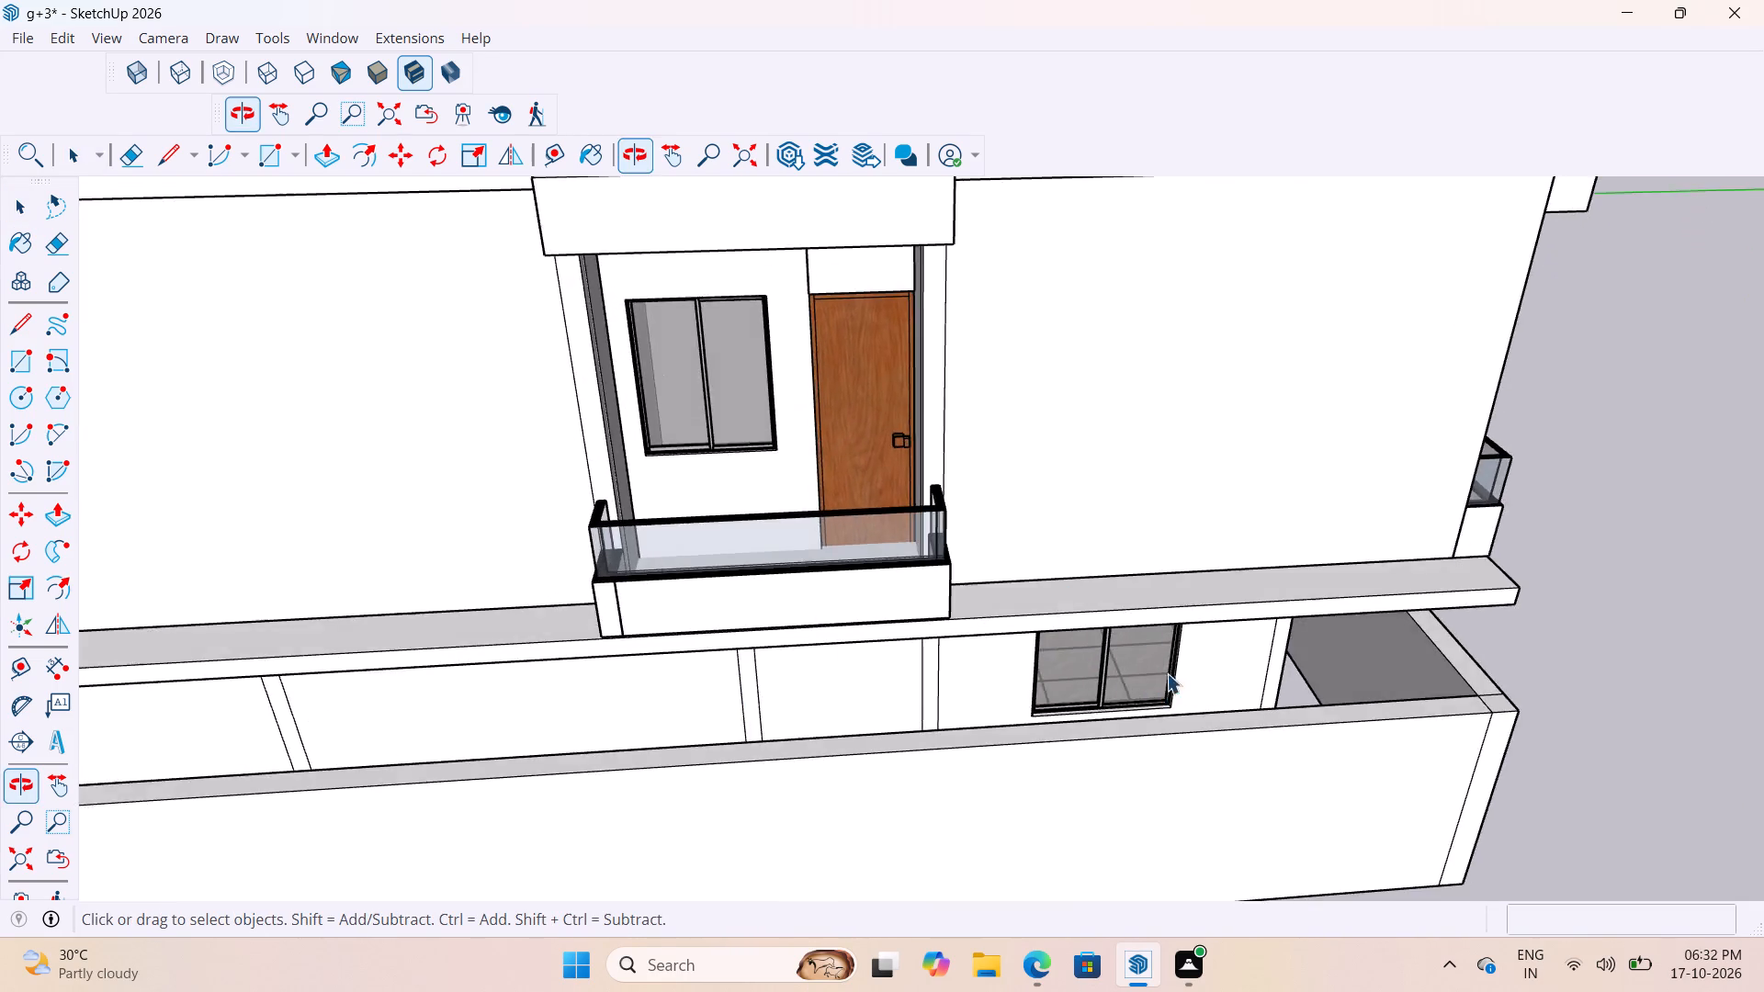
scroll(1040, 560, "down", 12)
scroll(1064, 611, "up", 13)
scroll(797, 581, "down", 11)
scroll(903, 640, "up", 7)
middle_click_drag(886, 575, 692, 361)
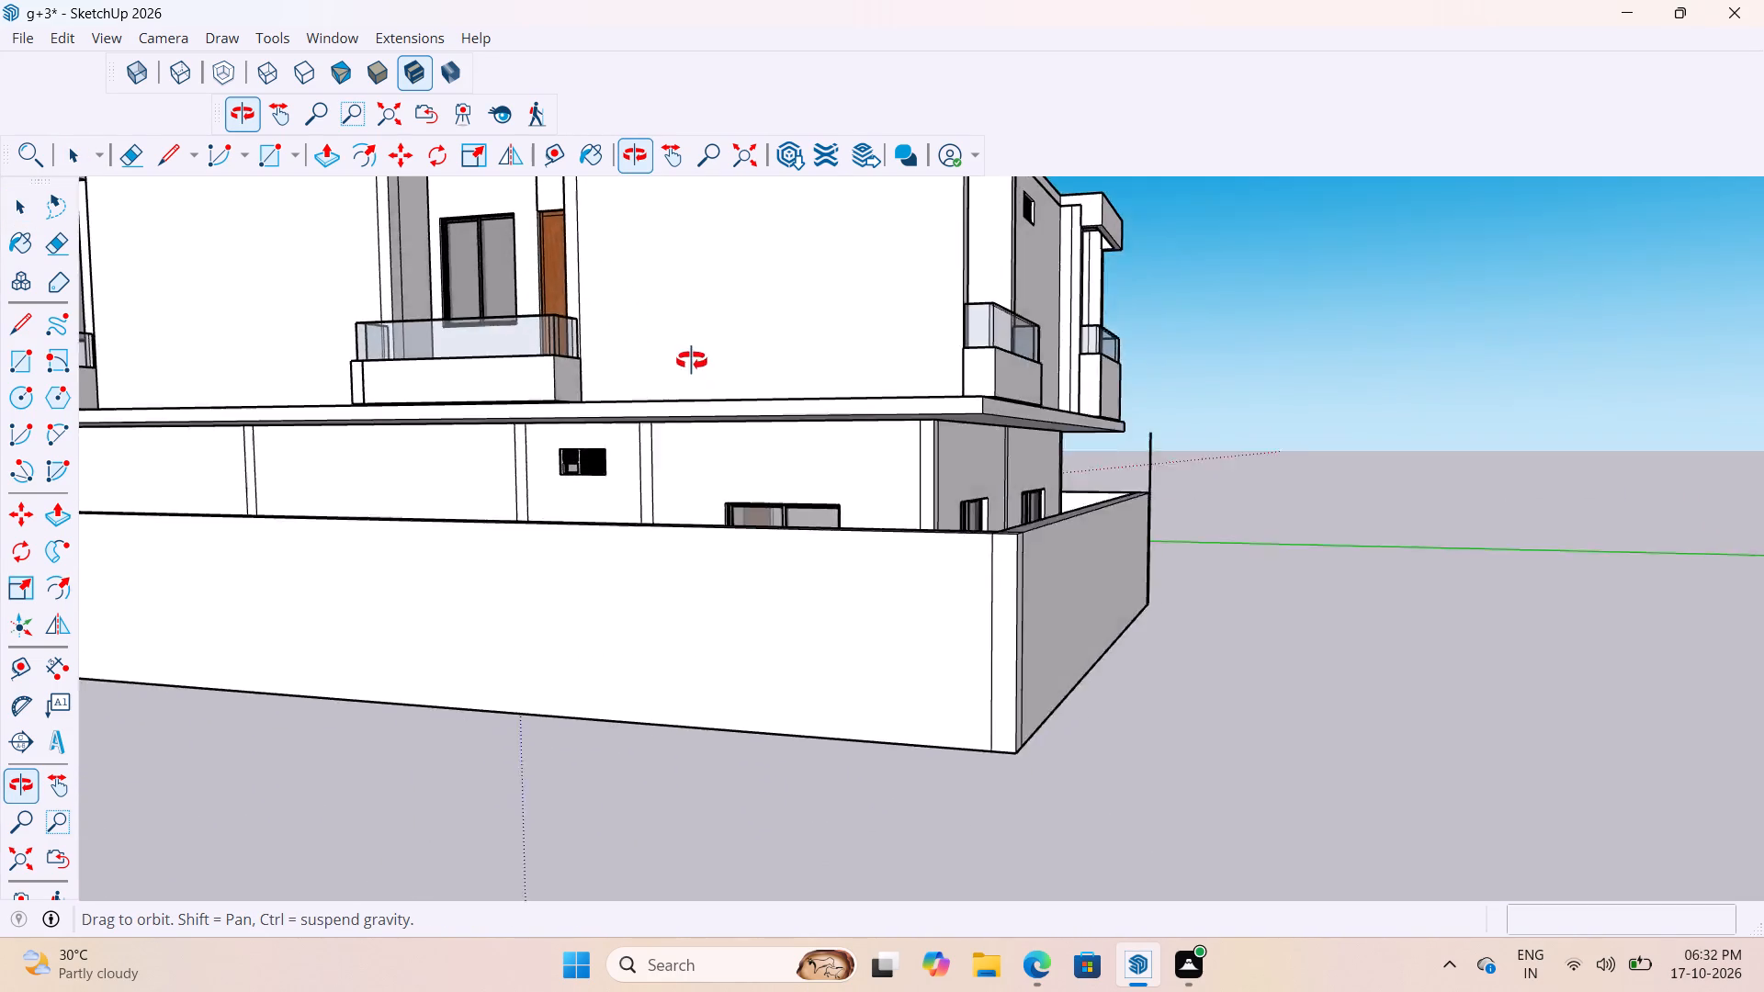
middle_click_drag(692, 361, 1064, 497)
scroll(1051, 513, "down", 4)
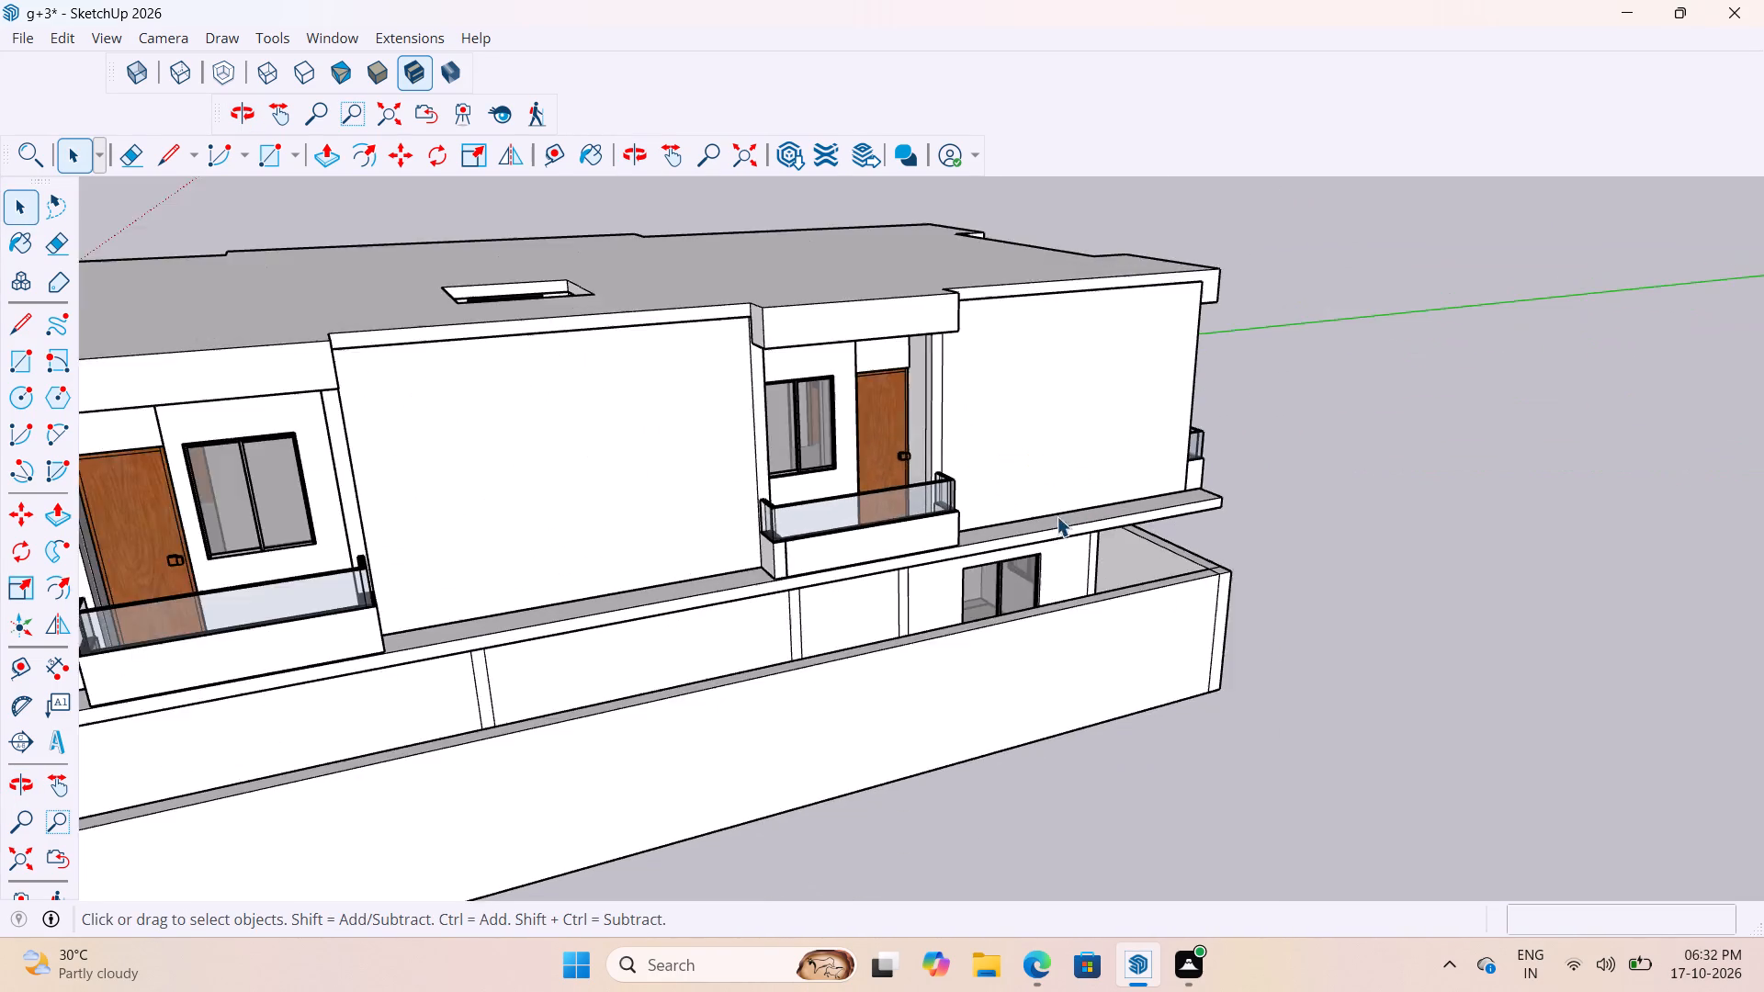
scroll(1057, 516, "down", 10)
scroll(870, 558, "up", 17)
middle_click_drag(738, 568, 732, 647)
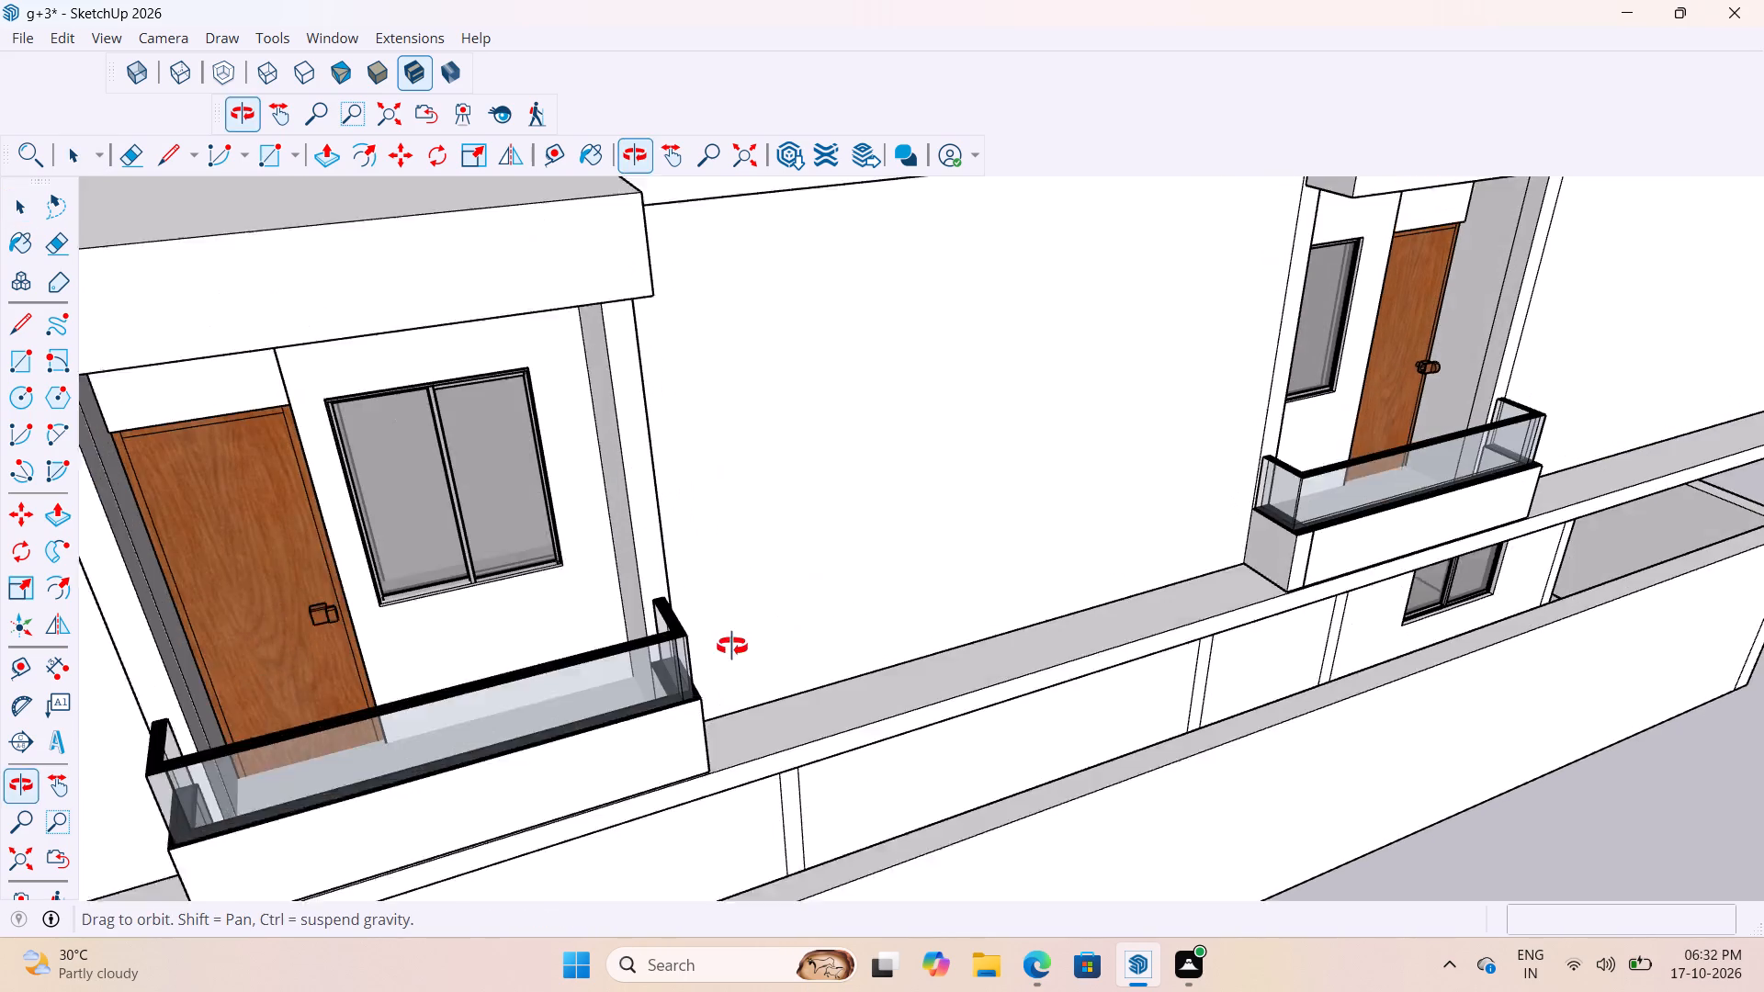
middle_click_drag(732, 647, 734, 658)
scroll(817, 547, "down", 9)
scroll(746, 692, "up", 16)
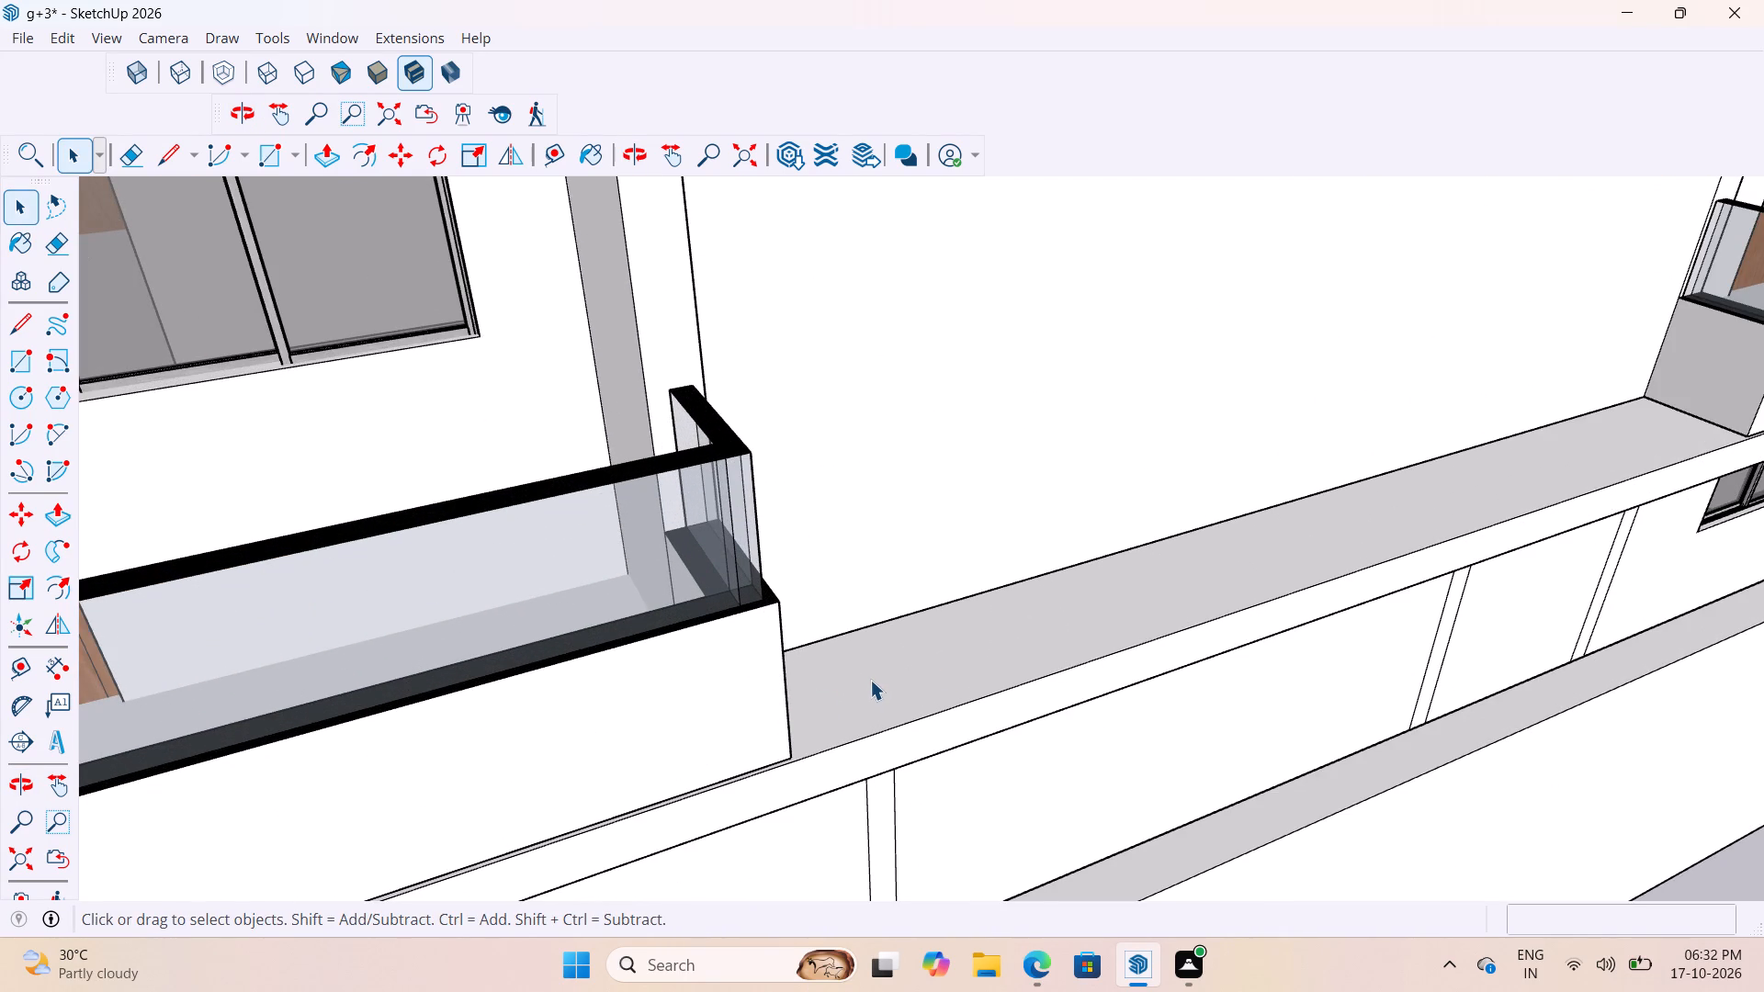
scroll(872, 682, "down", 16)
scroll(908, 727, "down", 6)
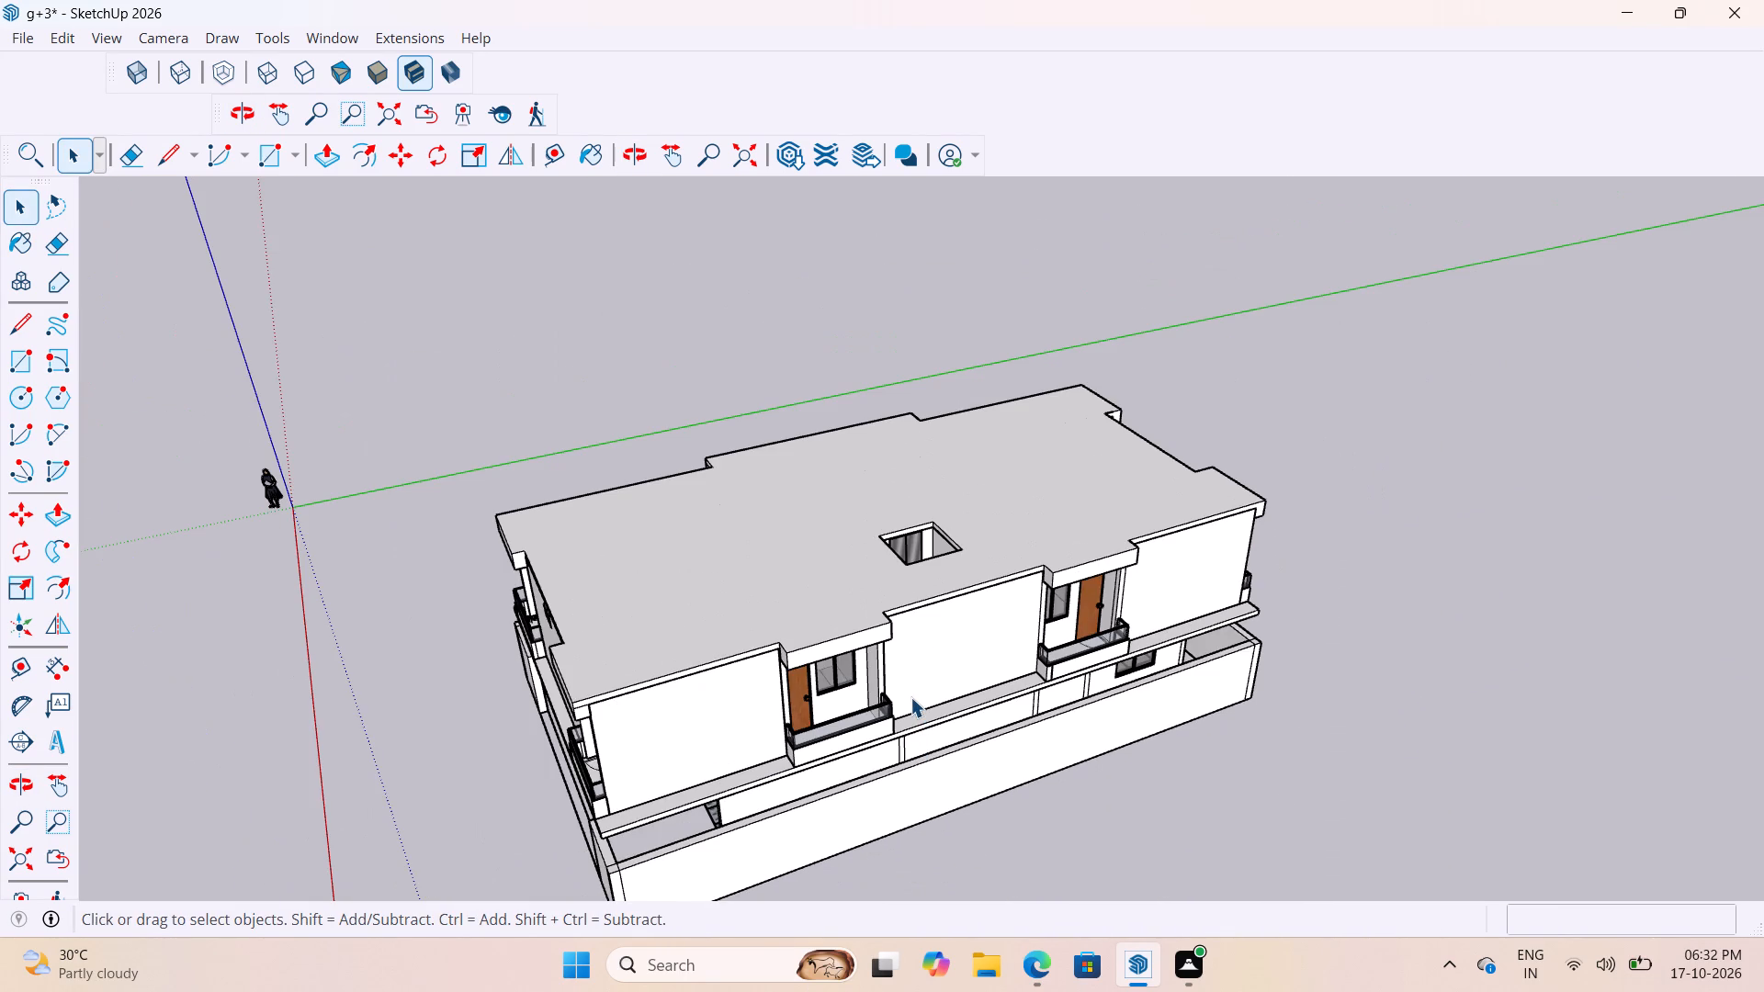
scroll(917, 716, "down", 4)
scroll(1093, 734, "up", 15)
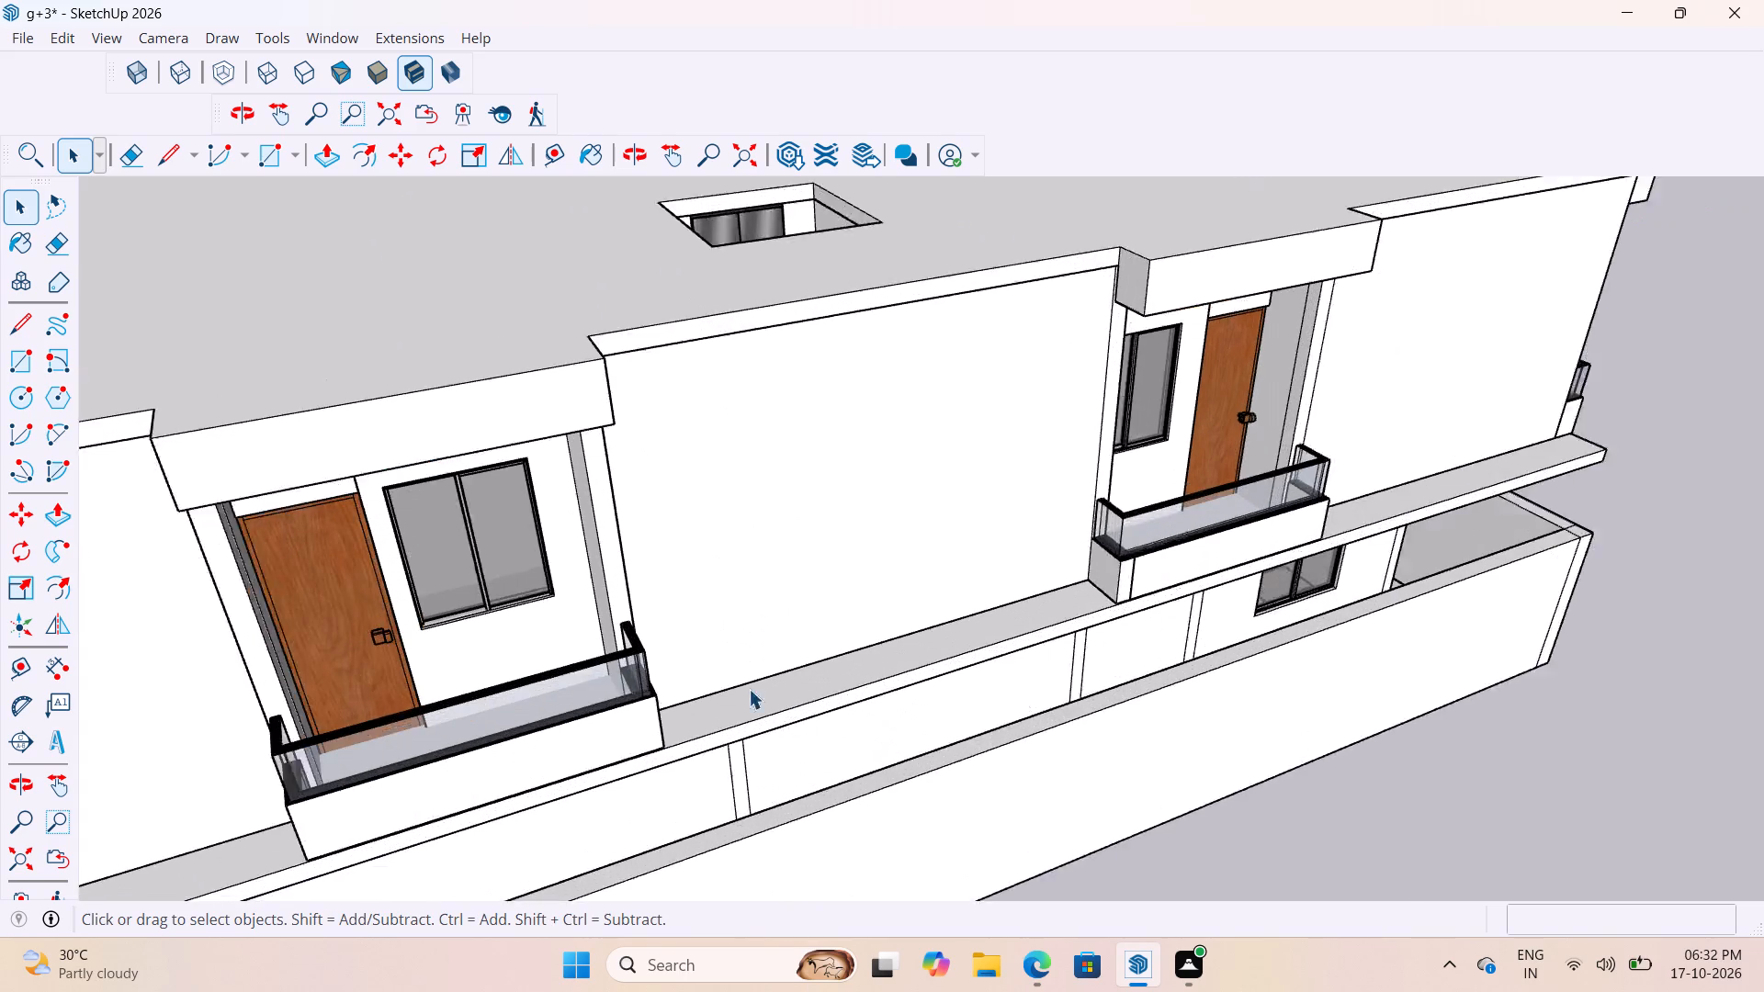
scroll(749, 689, "up", 1)
middle_click_drag(757, 696, 656, 690)
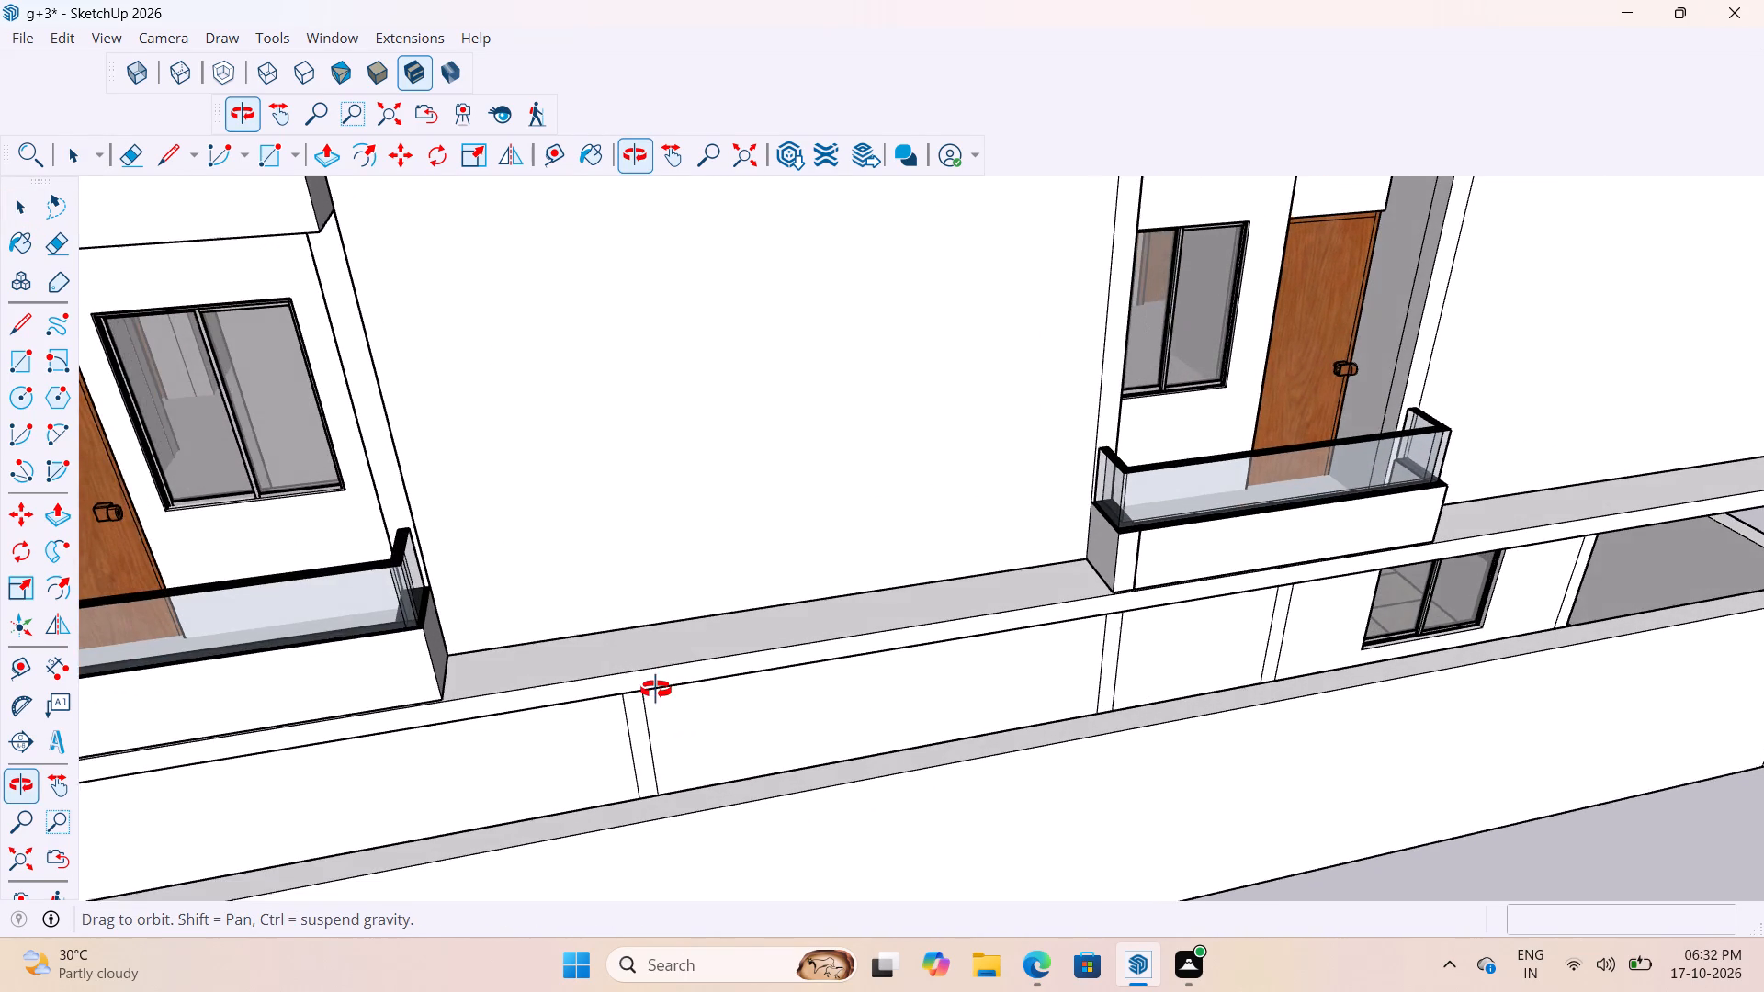
middle_click_drag(656, 690, 652, 690)
scroll(435, 674, "up", 4)
scroll(1010, 648, "down", 8)
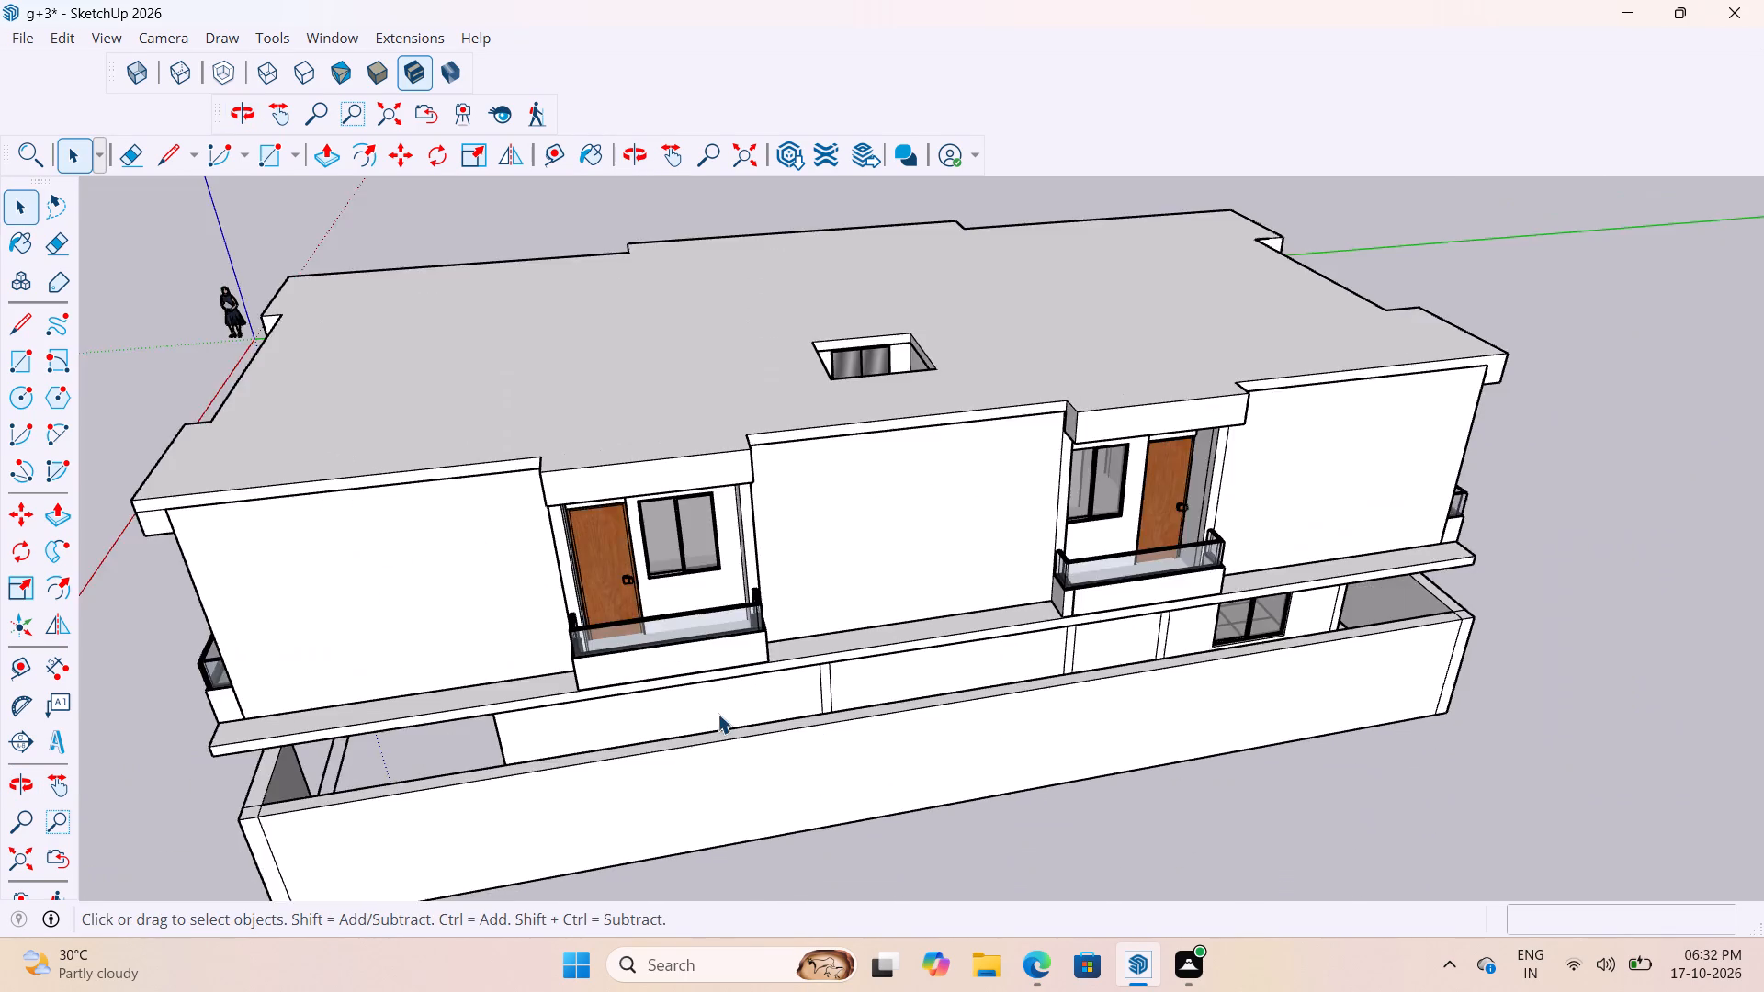
scroll(704, 705, "up", 3)
scroll(1317, 574, "down", 8)
Examine the slab's overhang above the front entrance and its long edge below the blue-glazed balconies.
middle_click_drag(1362, 649, 1763, 679)
scroll(1137, 558, "up", 2)
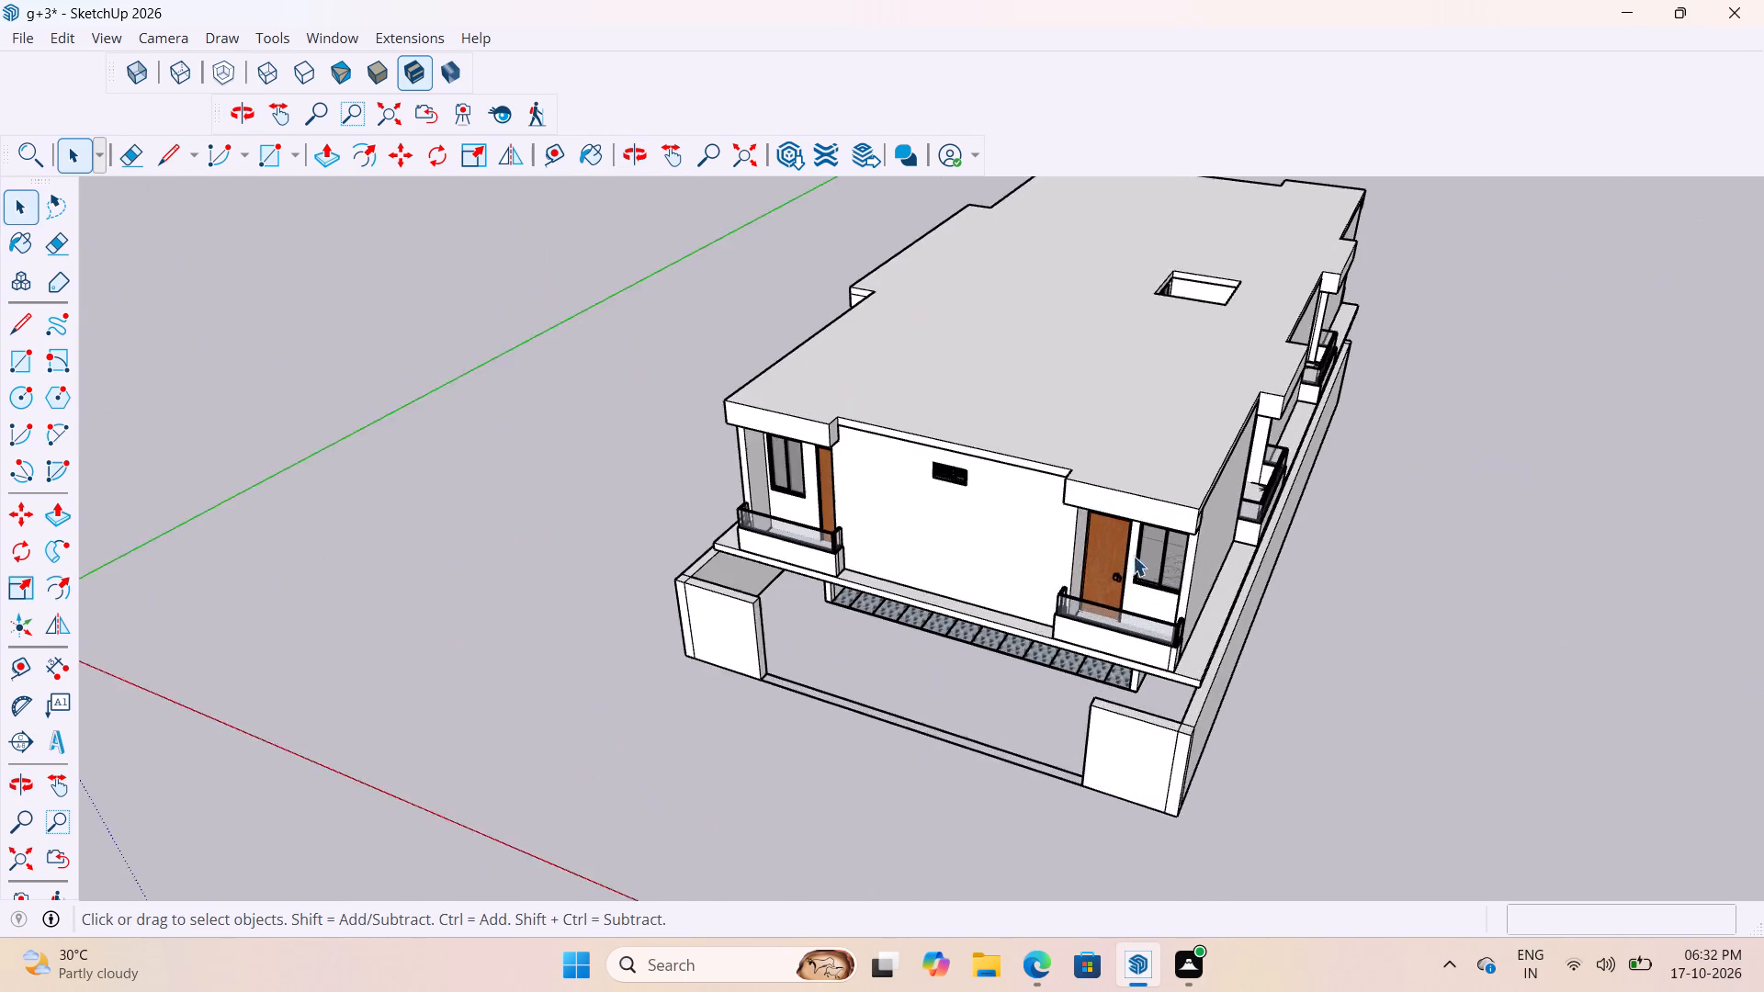
scroll(1133, 556, "up", 4)
middle_click_drag(856, 598, 1370, 587)
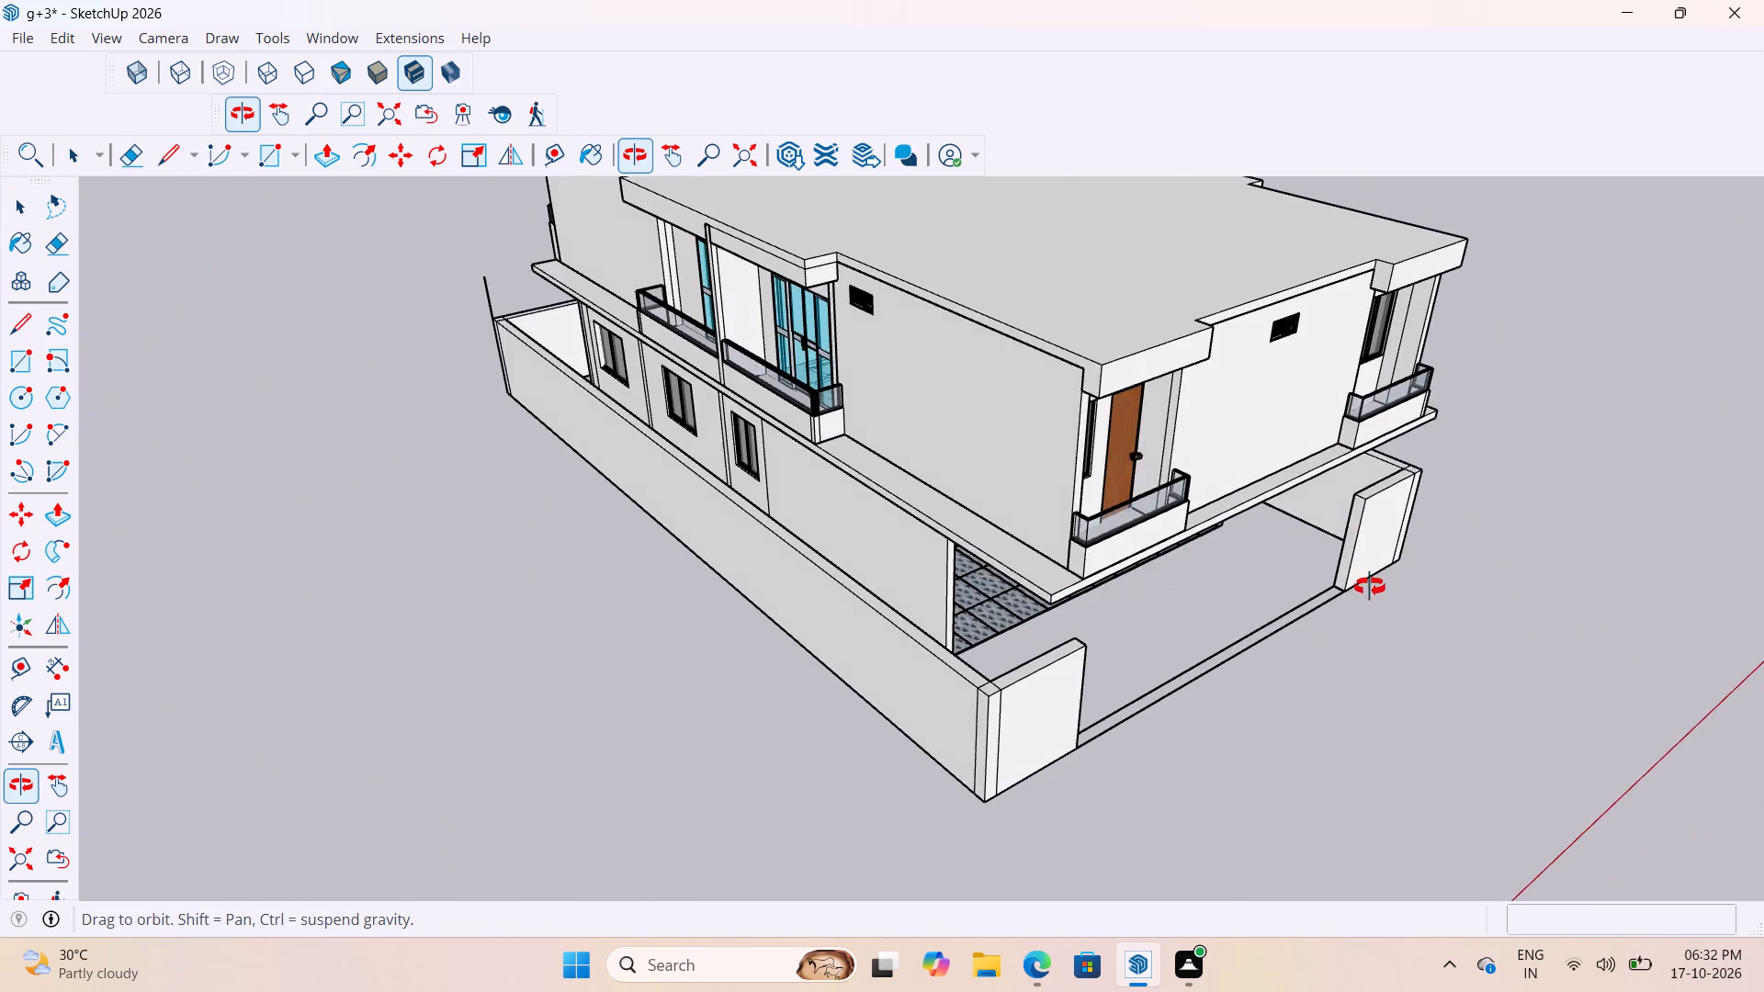
middle_click_drag(1370, 587, 1092, 416)
scroll(907, 397, "up", 3)
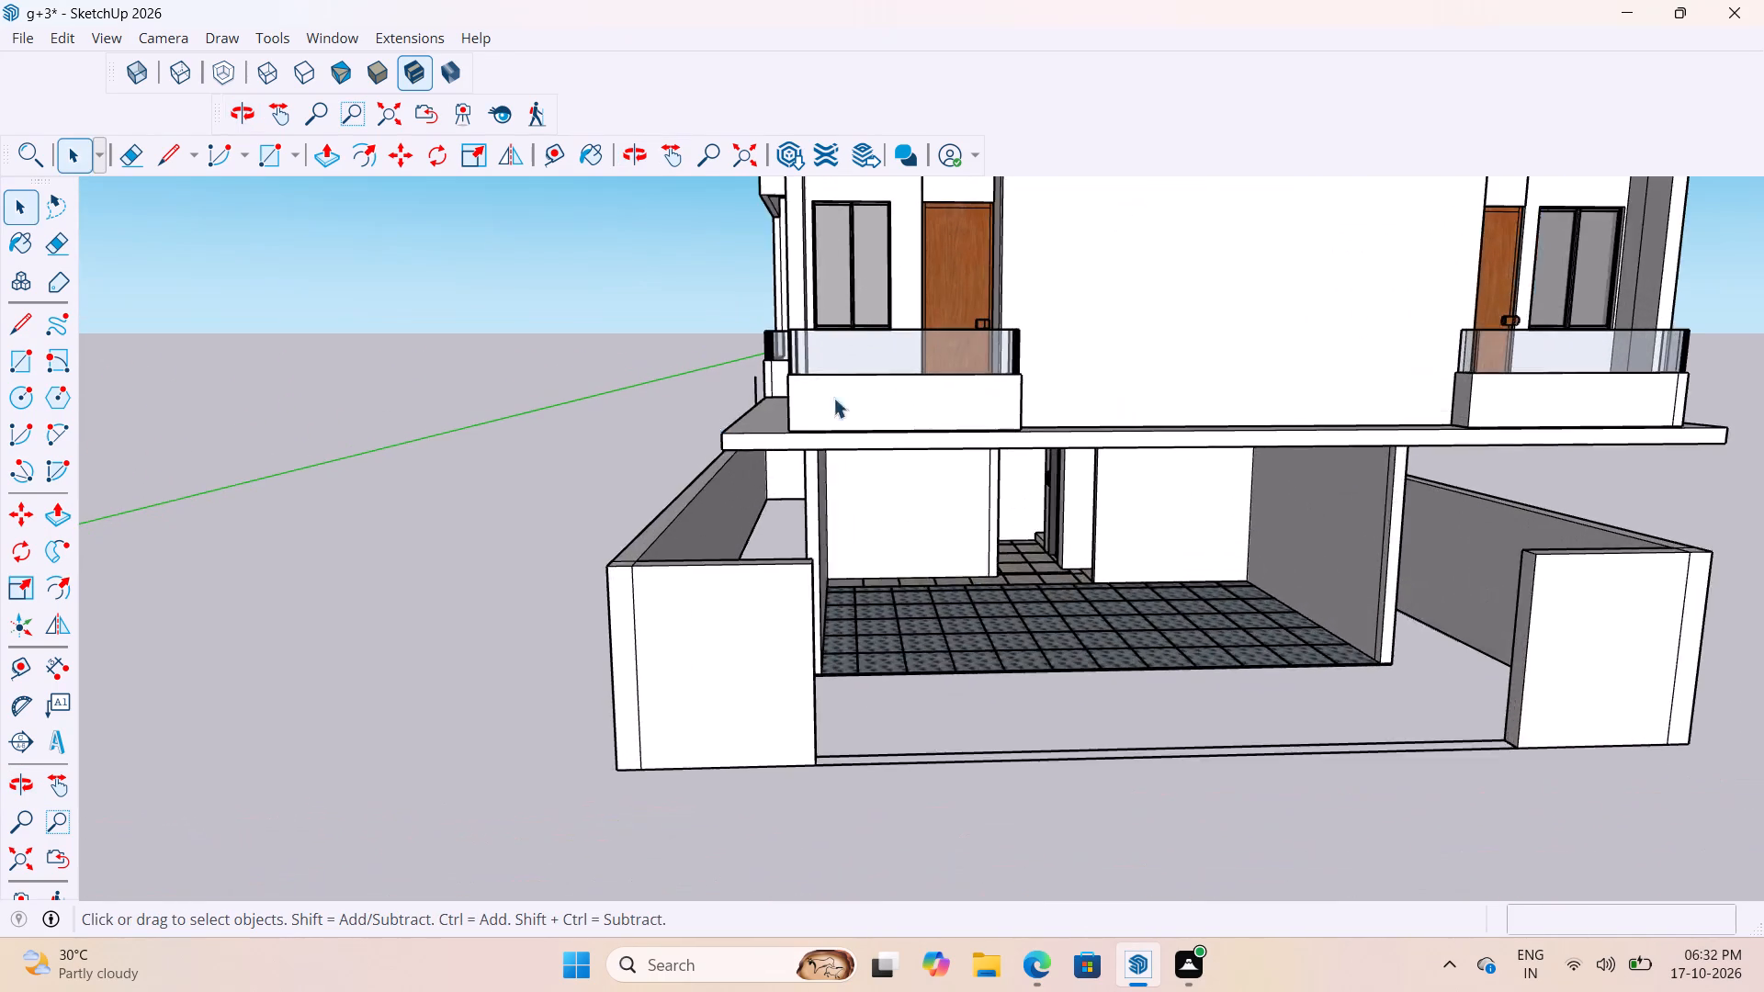
scroll(833, 398, "up", 3)
middle_click_drag(819, 515, 947, 559)
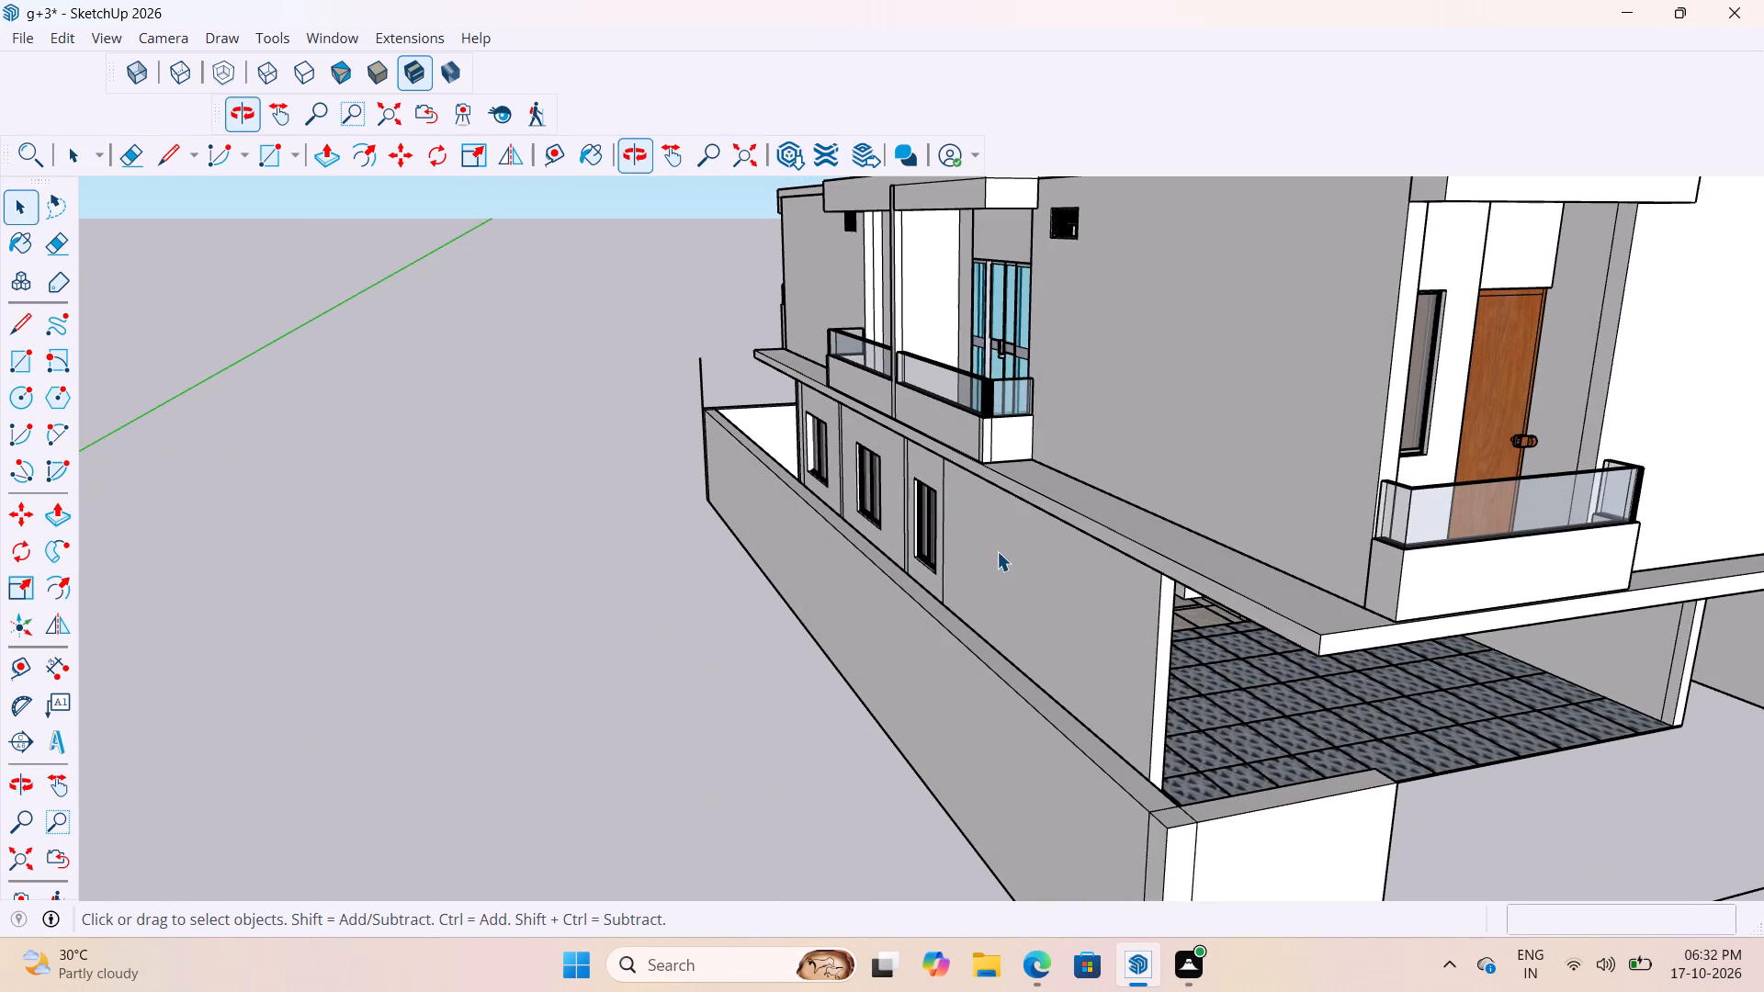
scroll(1054, 536, "up", 6)
scroll(883, 462, "up", 4)
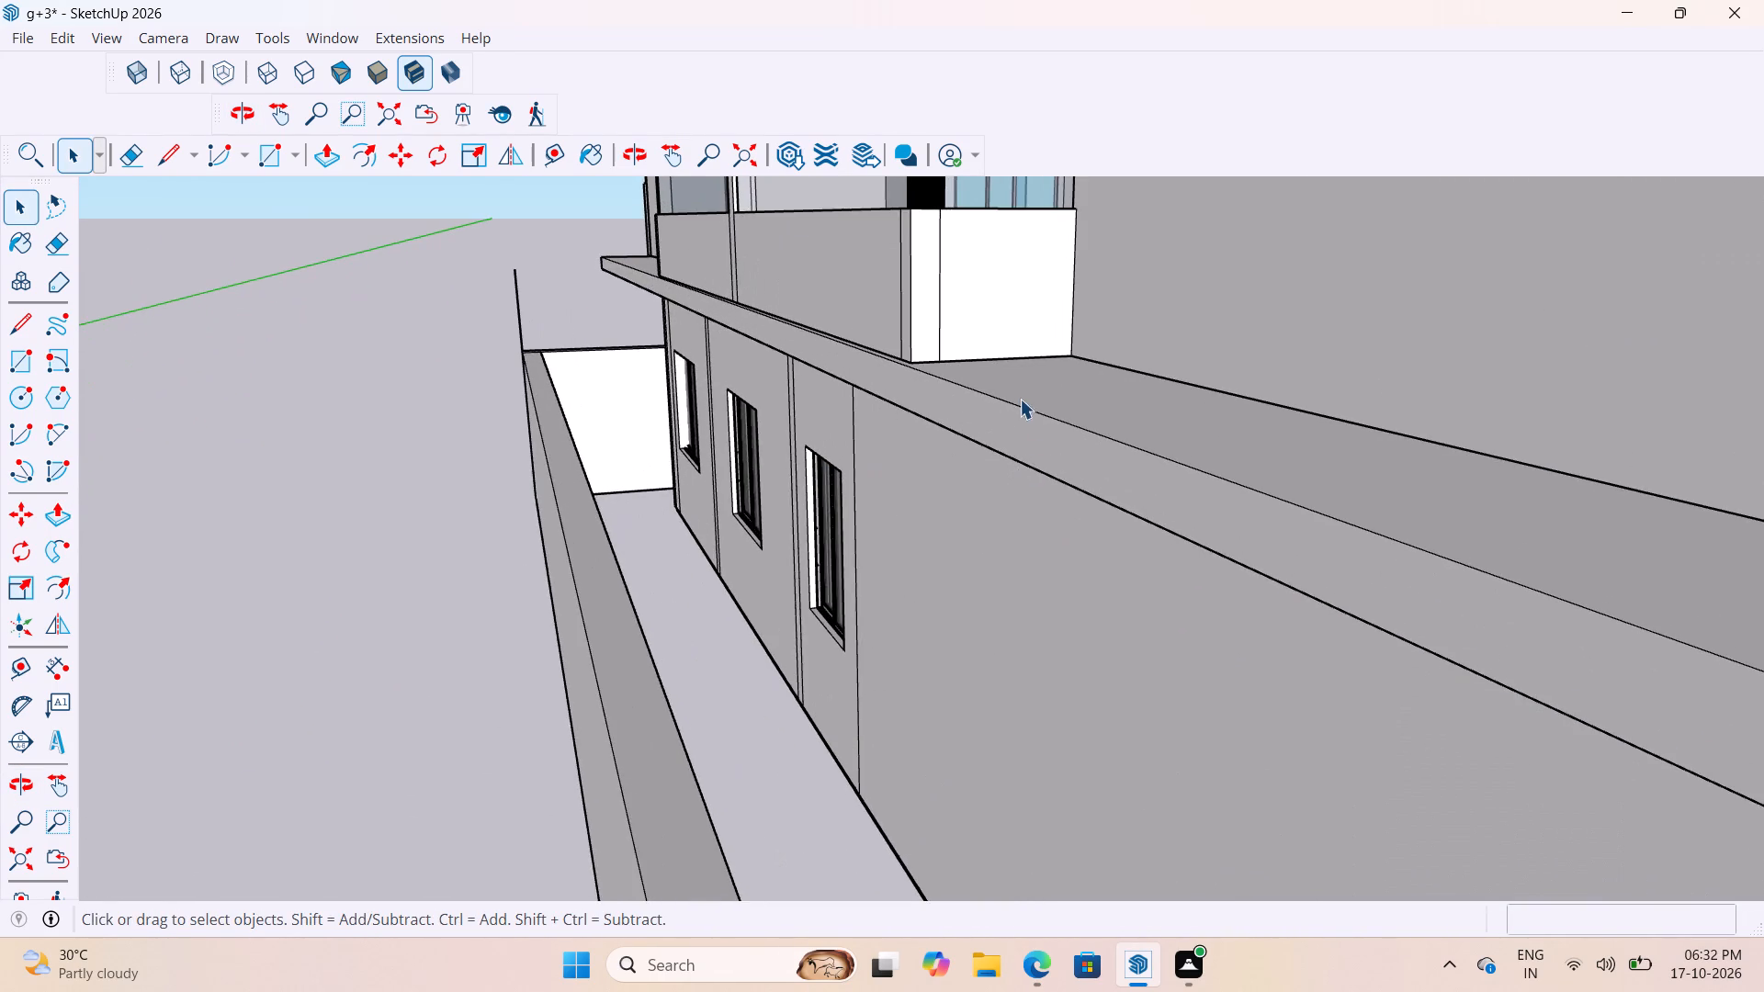
middle_click_drag(1023, 399, 1173, 498)
scroll(1173, 498, "up", 1)
scroll(1152, 486, "down", 11)
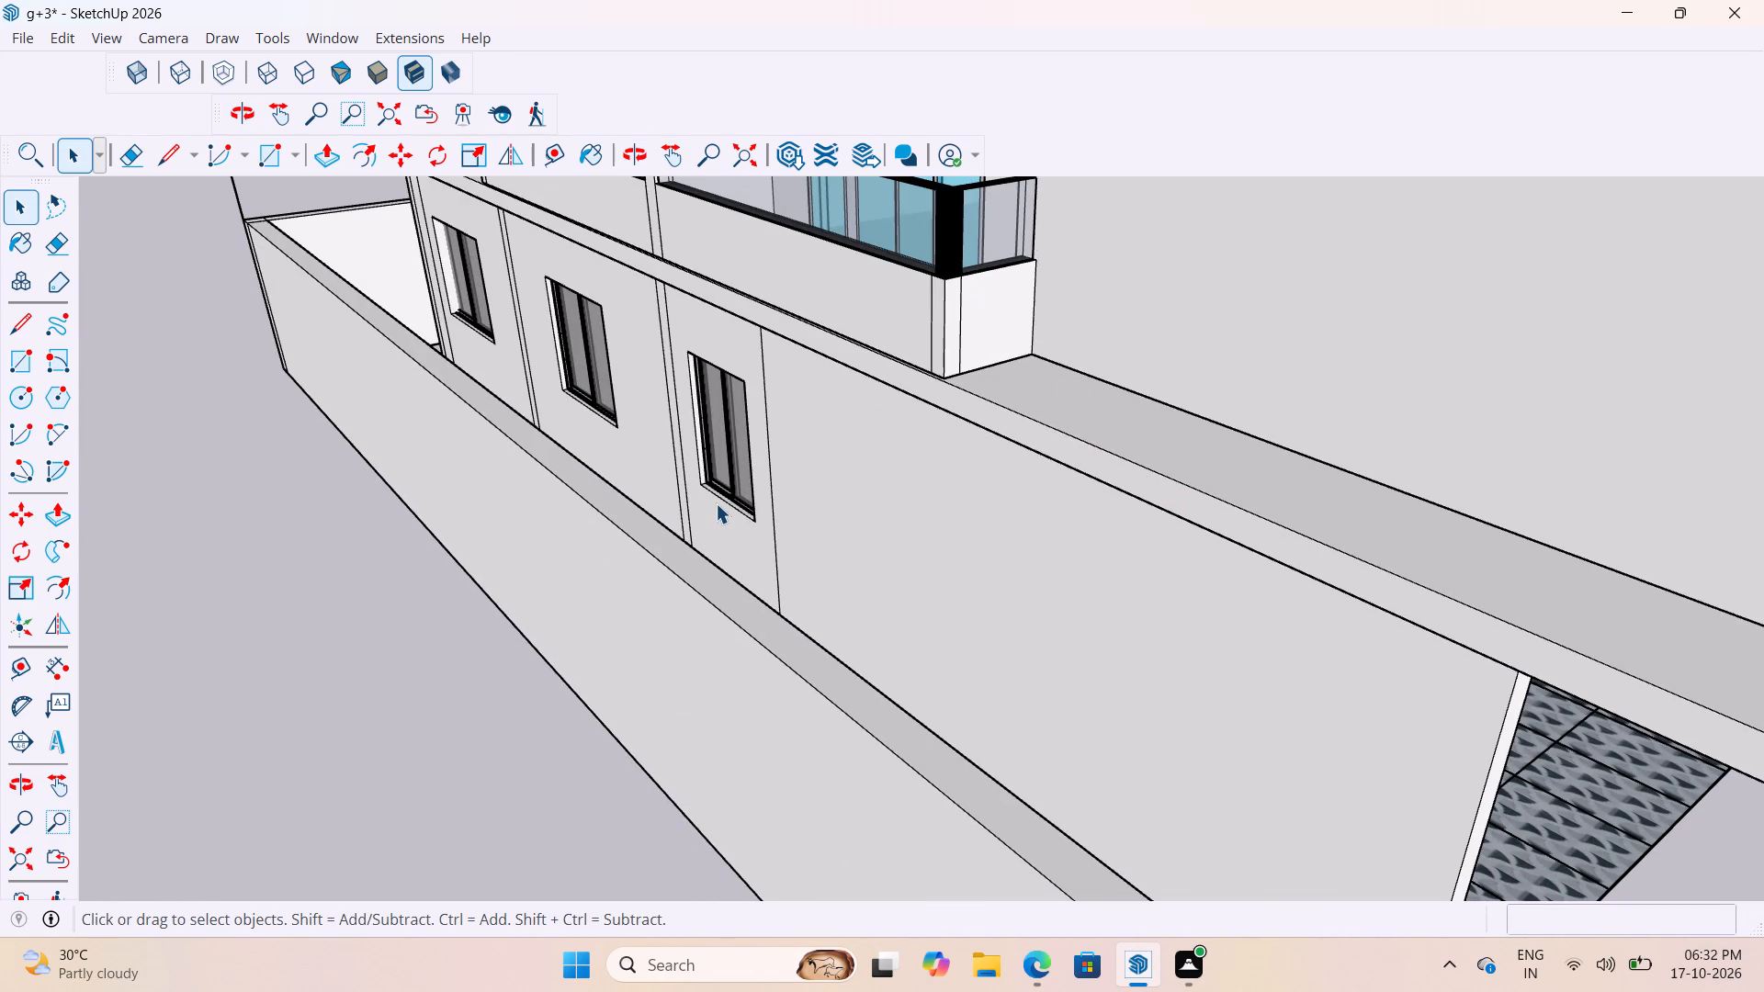
scroll(954, 484, "up", 4)
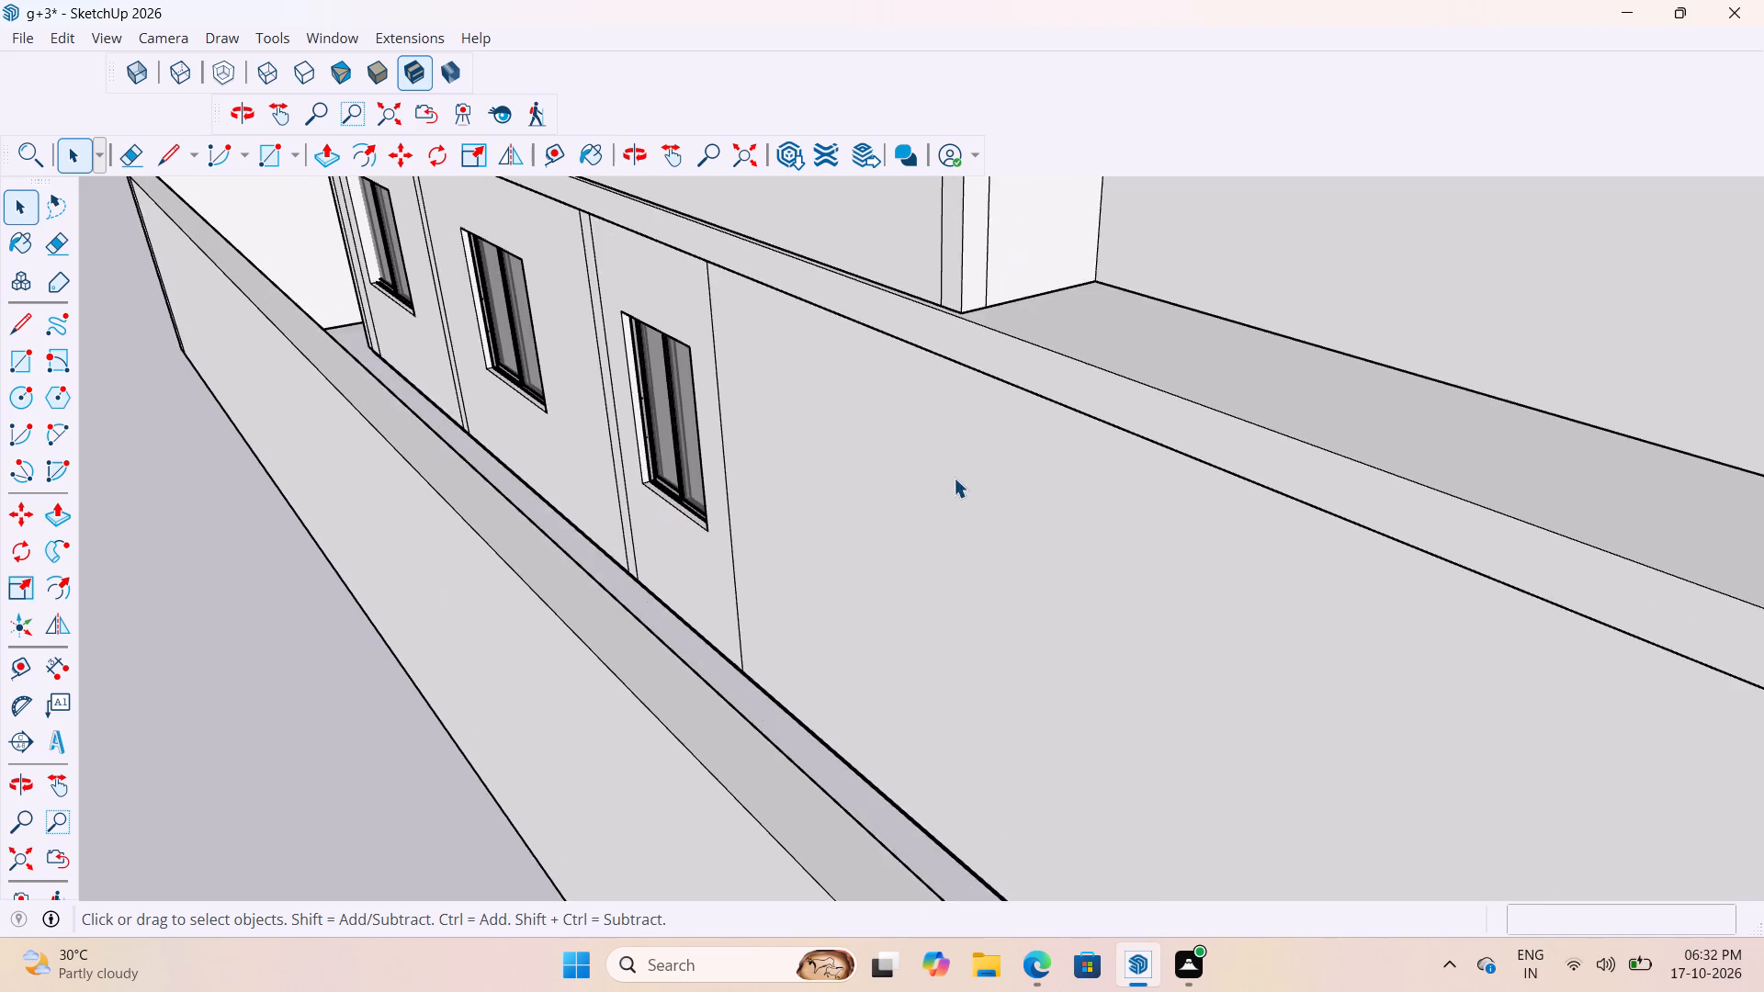
scroll(950, 475, "down", 20)
scroll(950, 475, "down", 1)
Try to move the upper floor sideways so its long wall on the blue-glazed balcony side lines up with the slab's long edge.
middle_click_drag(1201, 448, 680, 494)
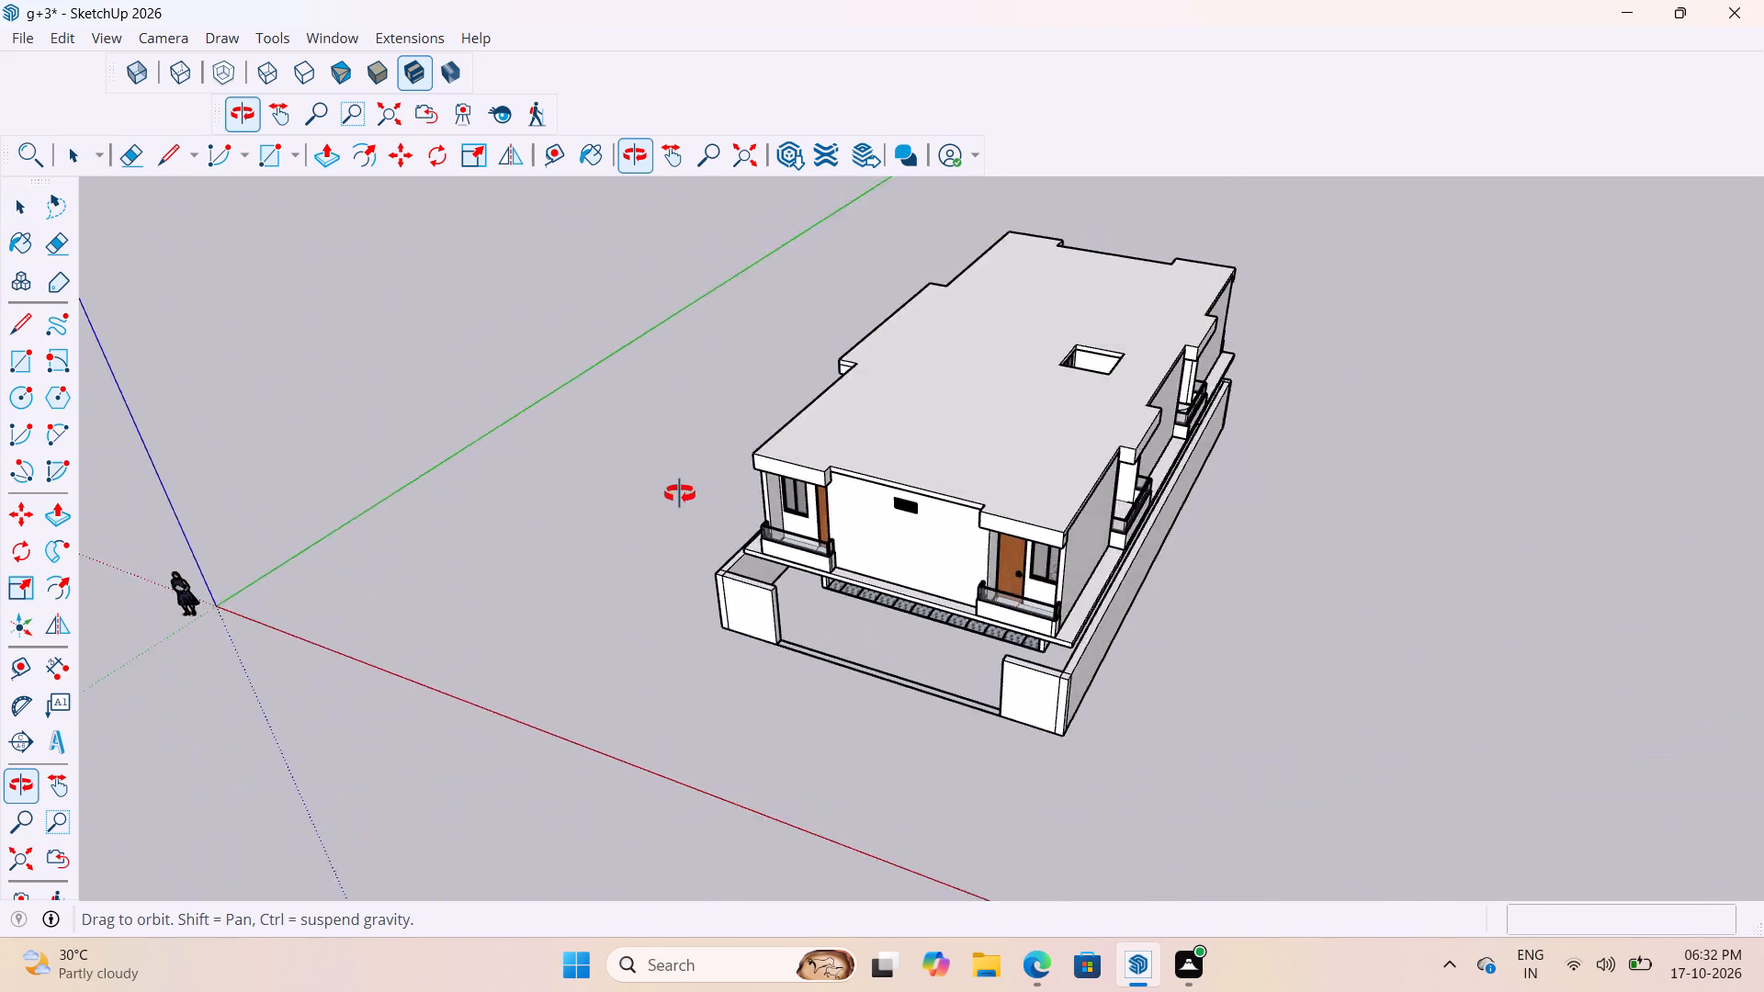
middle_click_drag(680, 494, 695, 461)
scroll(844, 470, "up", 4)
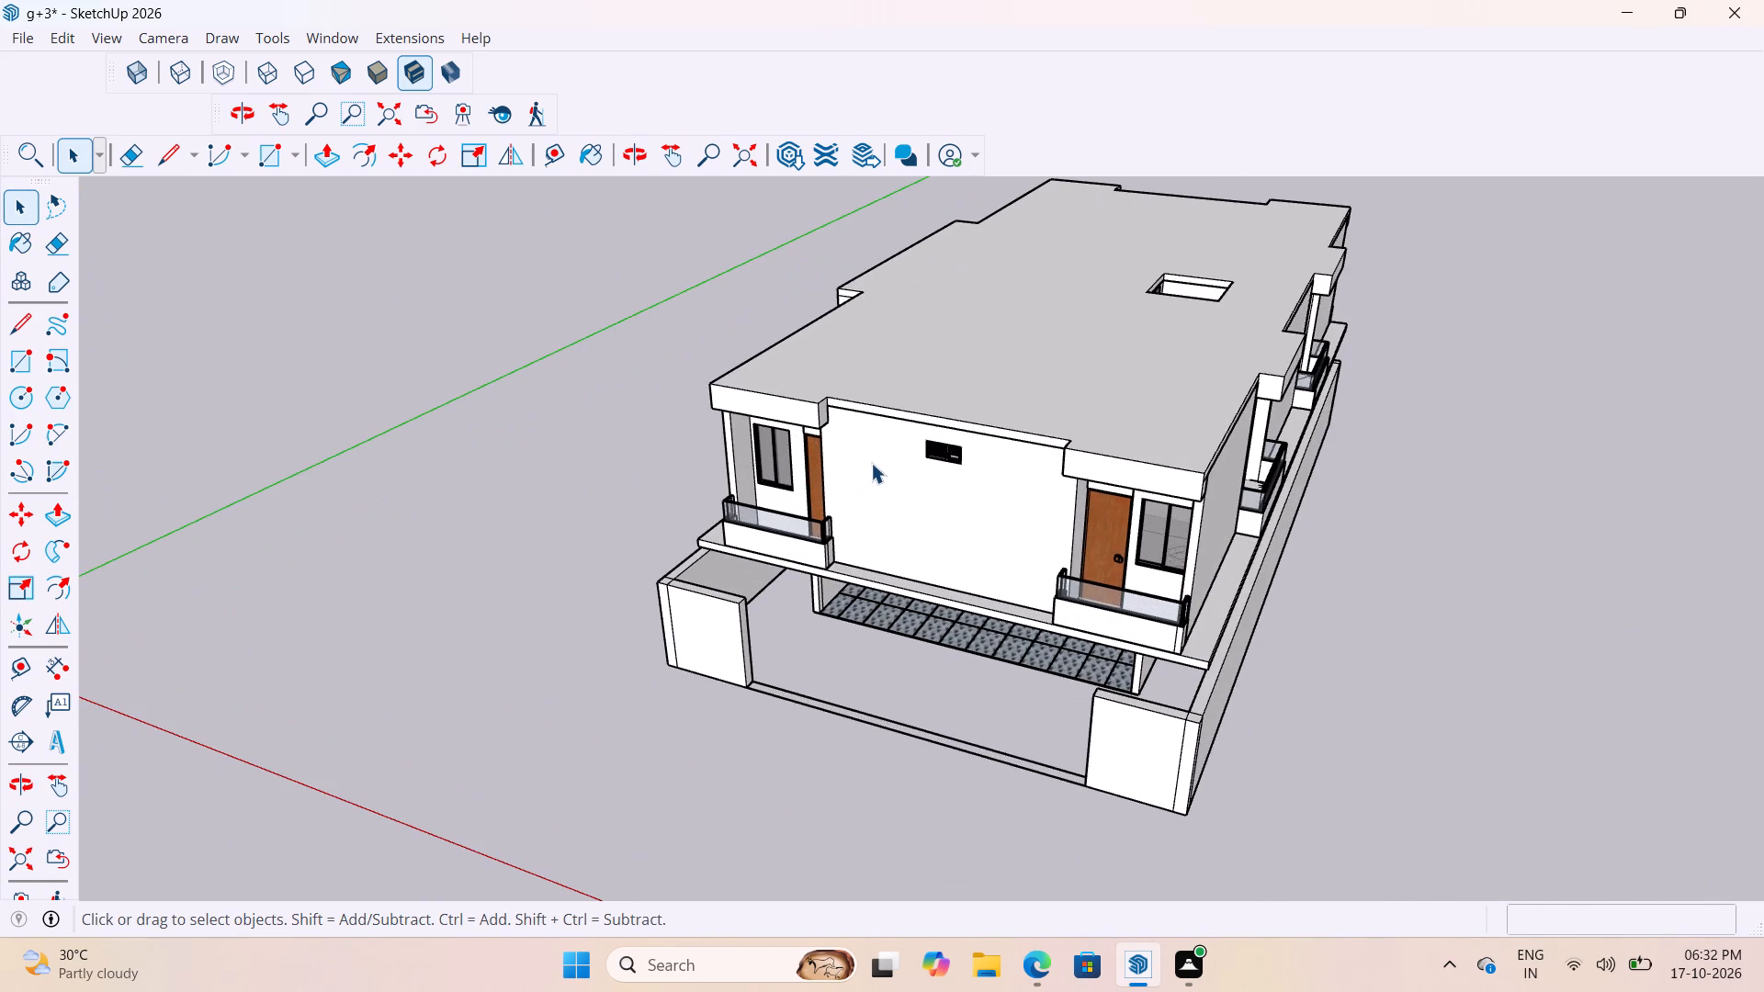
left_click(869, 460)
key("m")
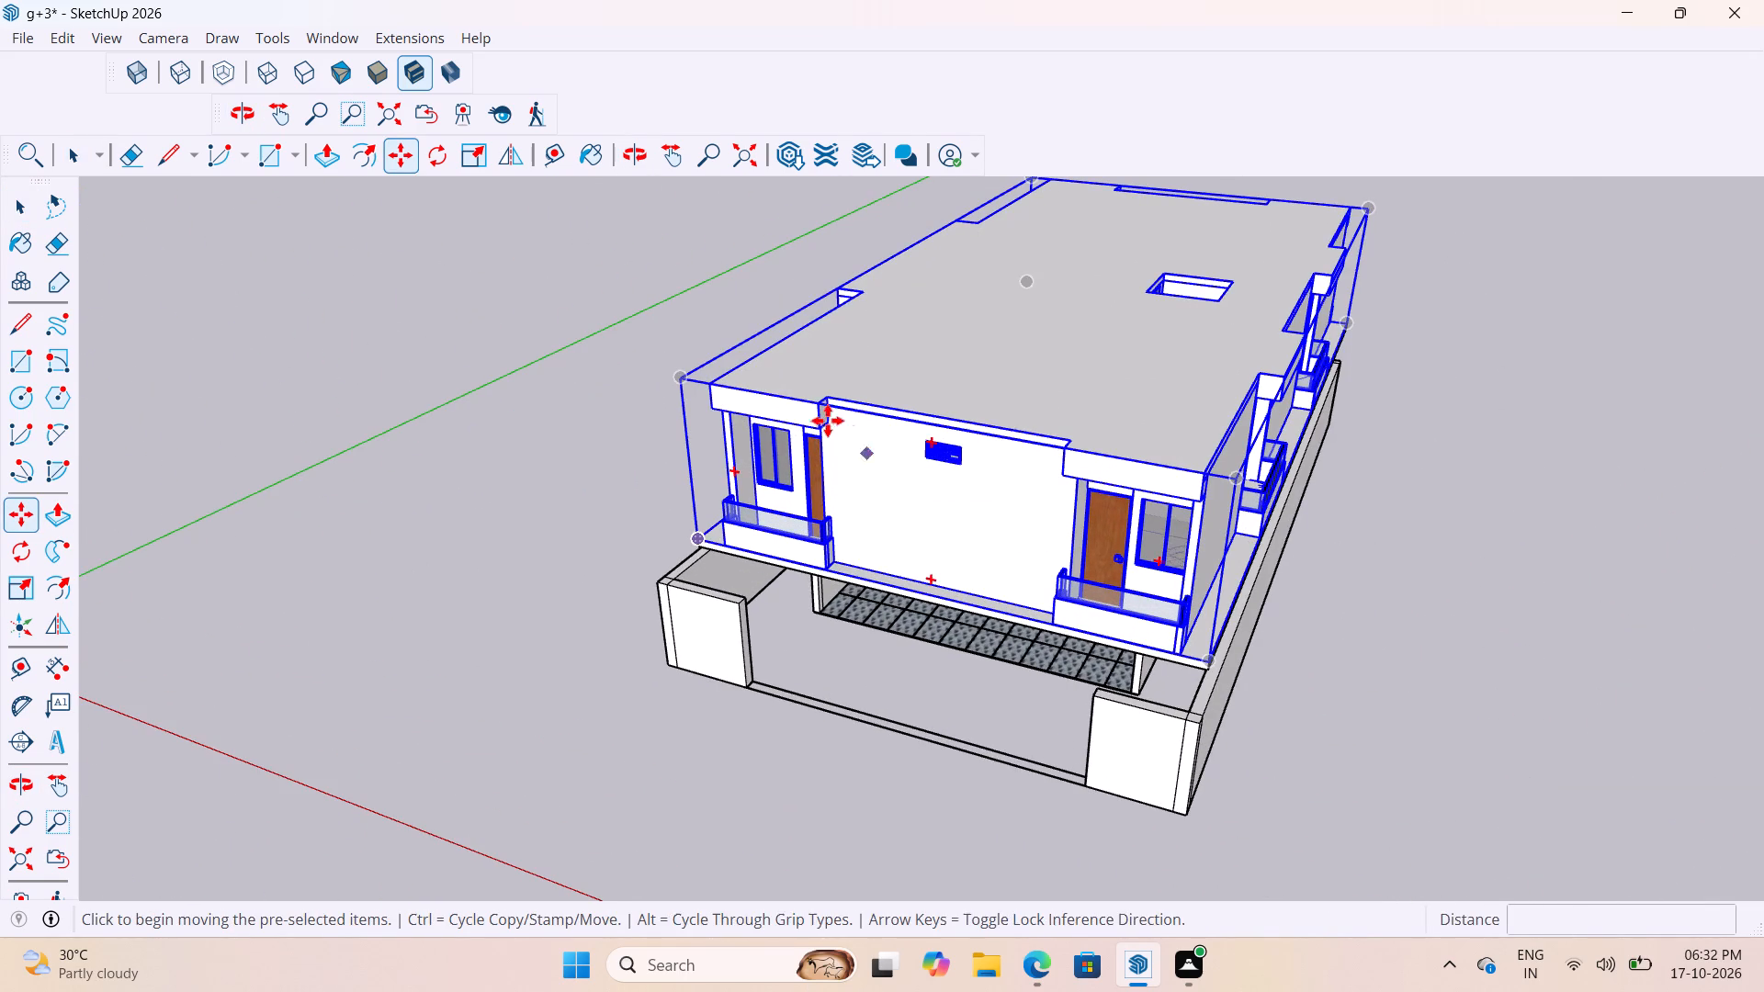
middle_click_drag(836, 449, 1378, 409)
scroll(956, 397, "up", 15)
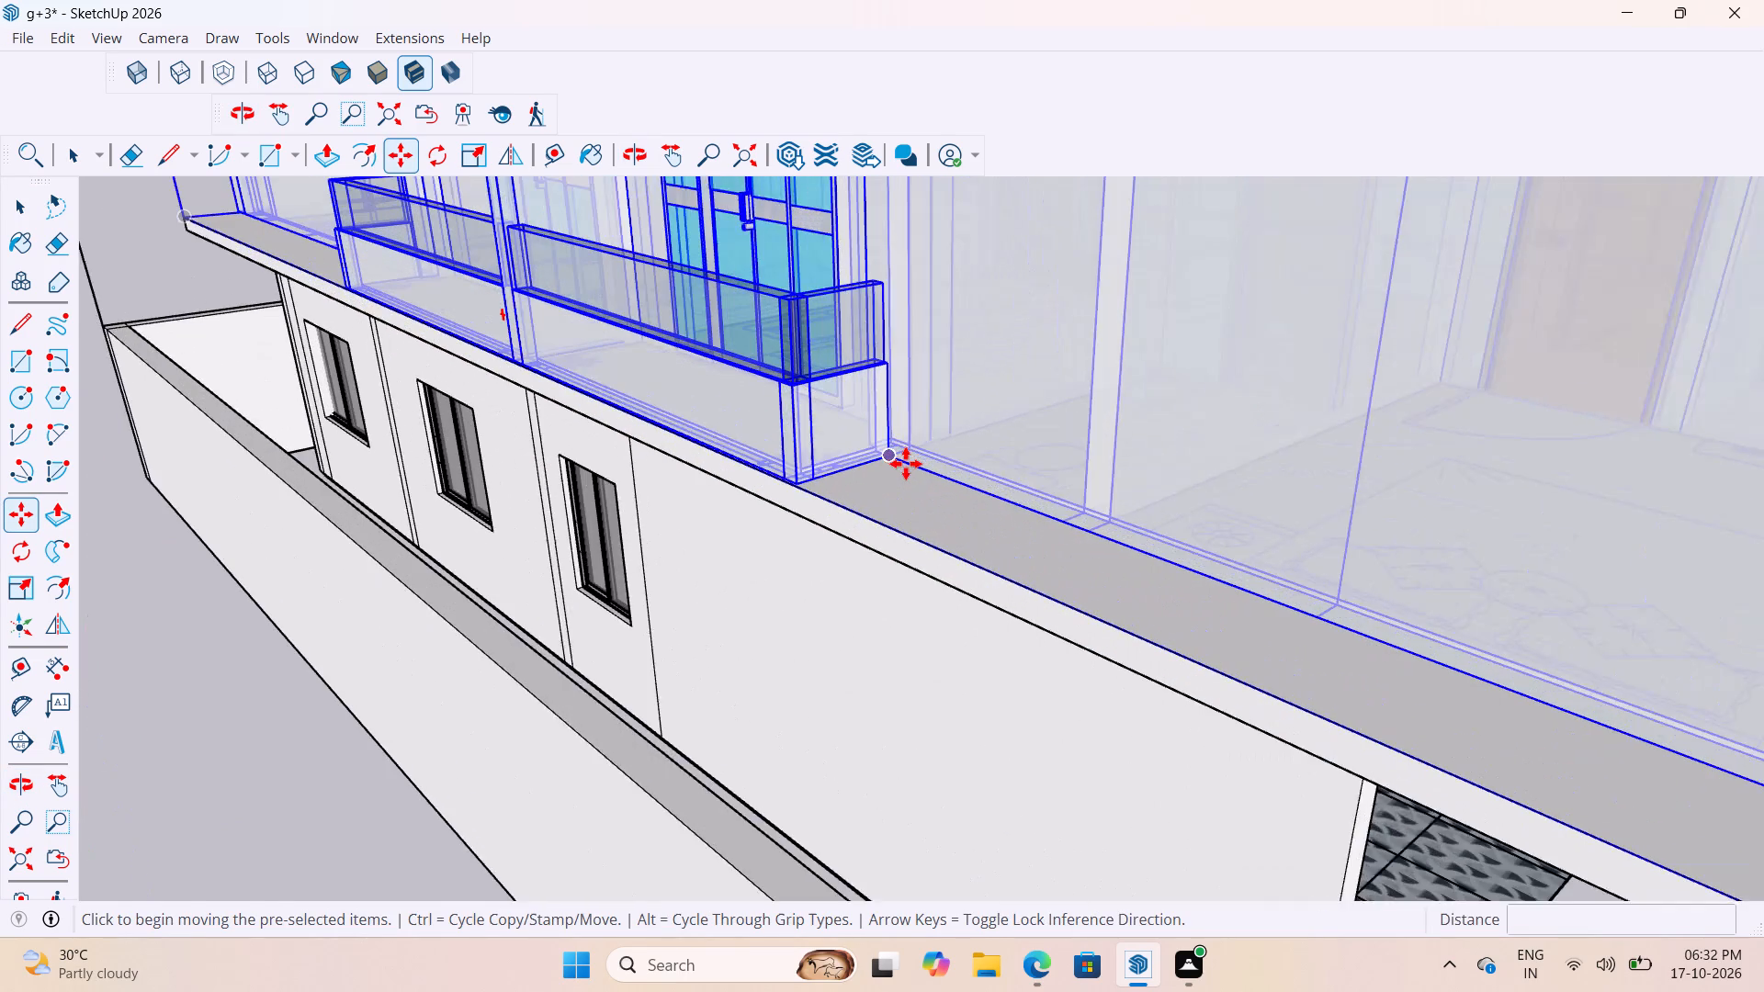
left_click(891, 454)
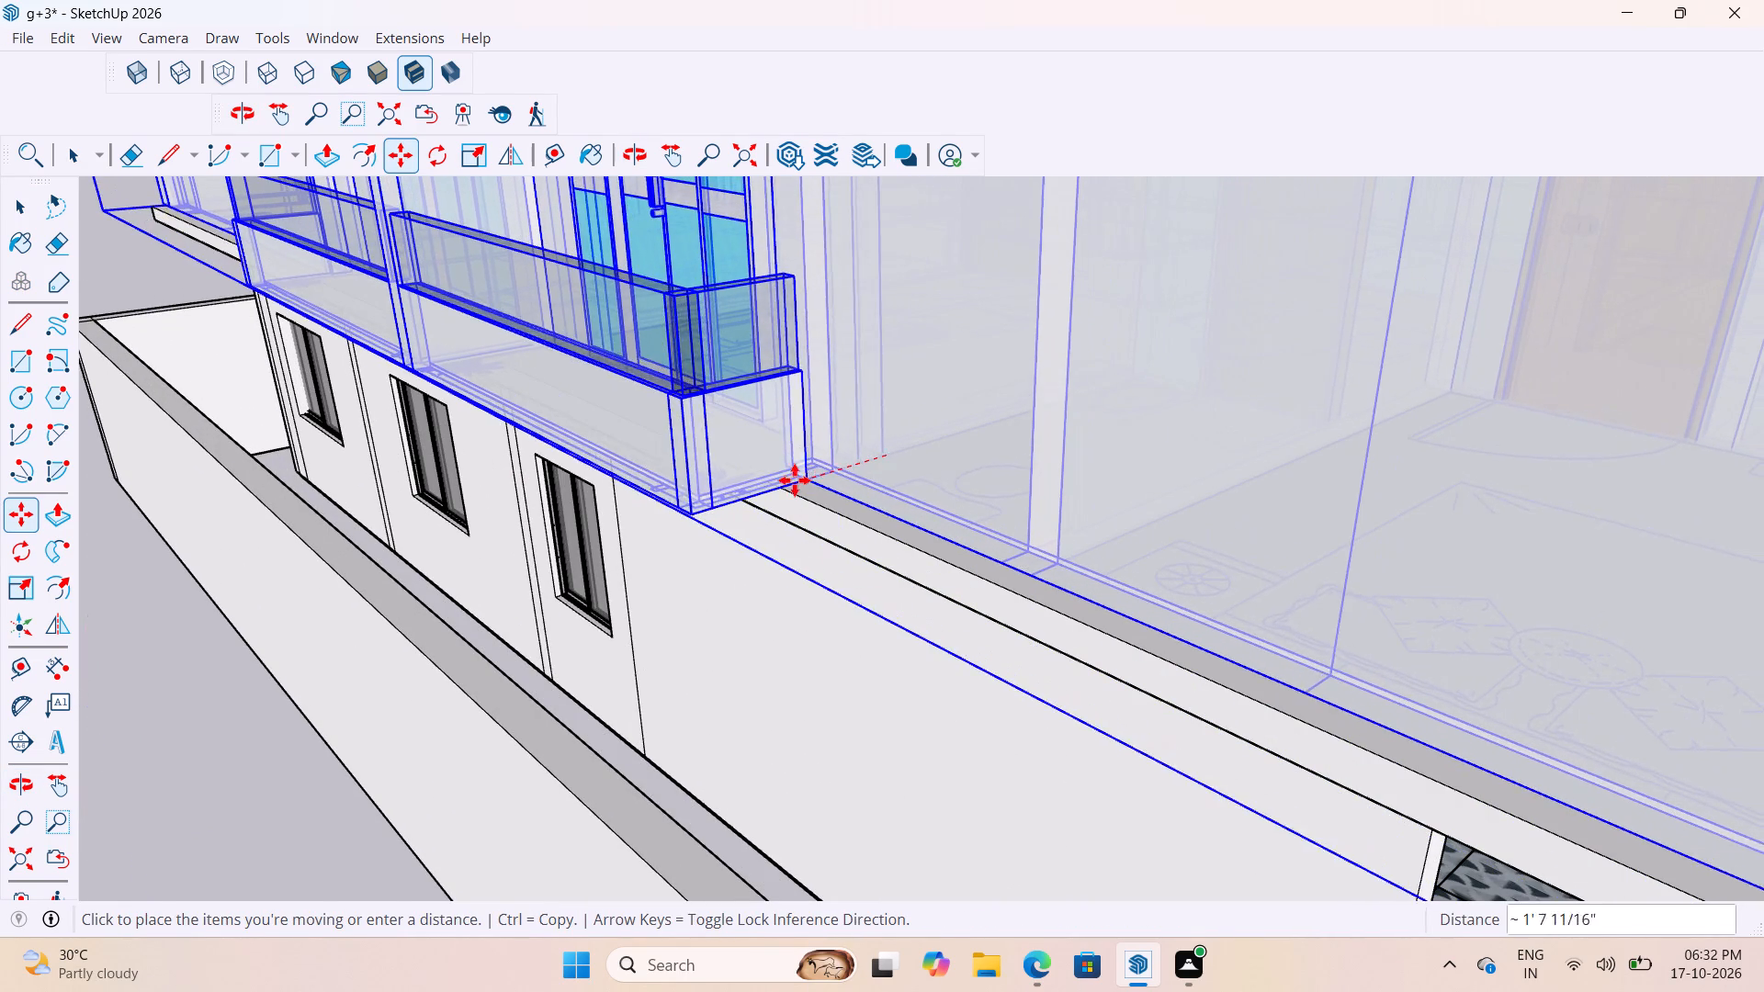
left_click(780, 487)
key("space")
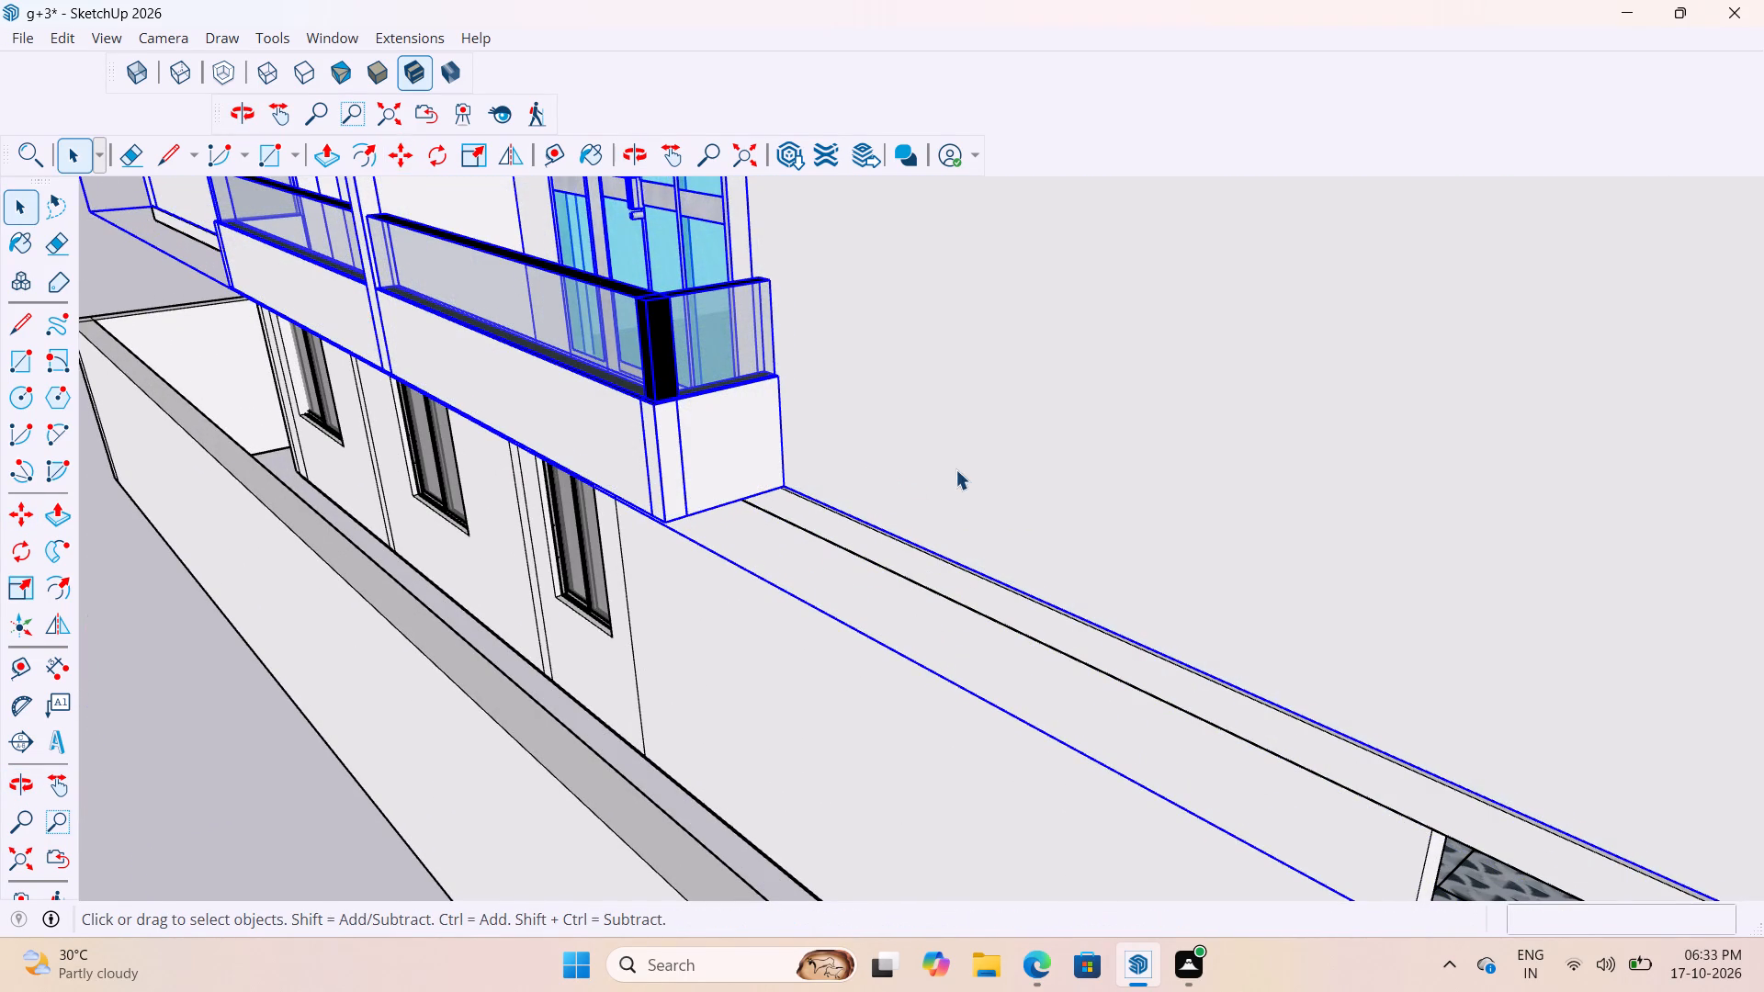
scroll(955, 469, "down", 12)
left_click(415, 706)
Examine how the moved upper floor sits on the slab along the front face and both long edges.
middle_click_drag(1434, 583, 1319, 395)
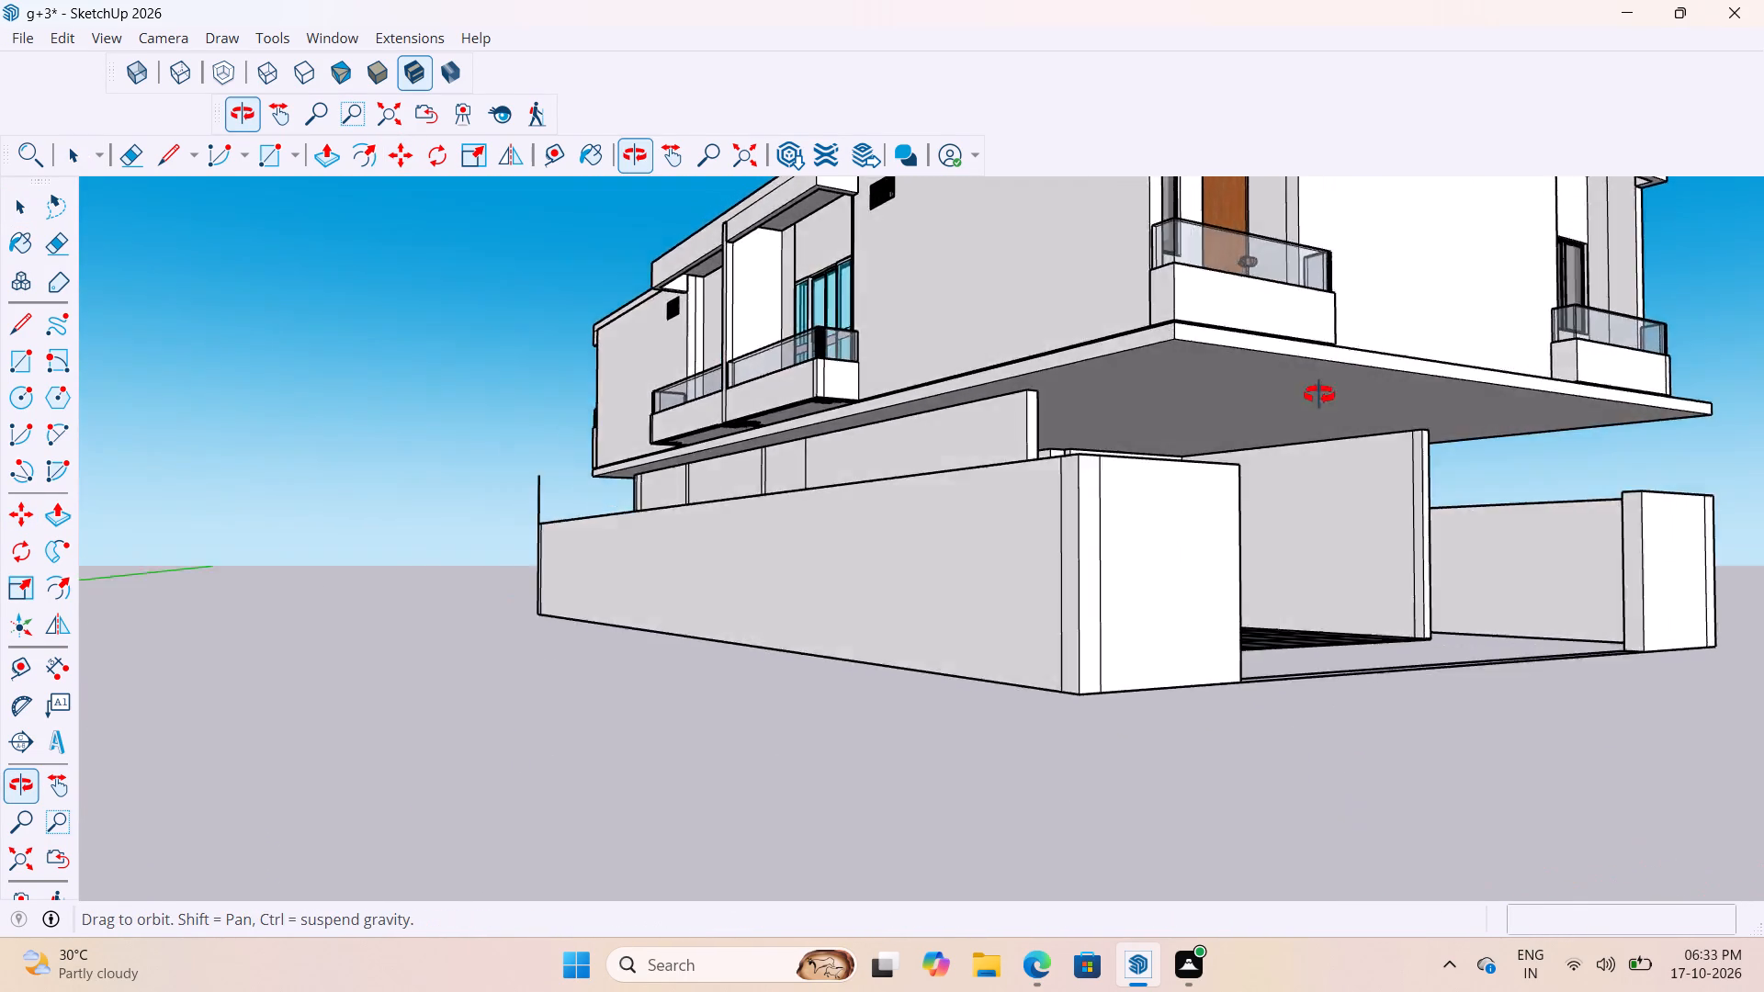
middle_click_drag(1319, 395, 1045, 474)
scroll(1209, 526, "up", 5)
scroll(1238, 526, "down", 13)
middle_click_drag(1556, 464, 1476, 516)
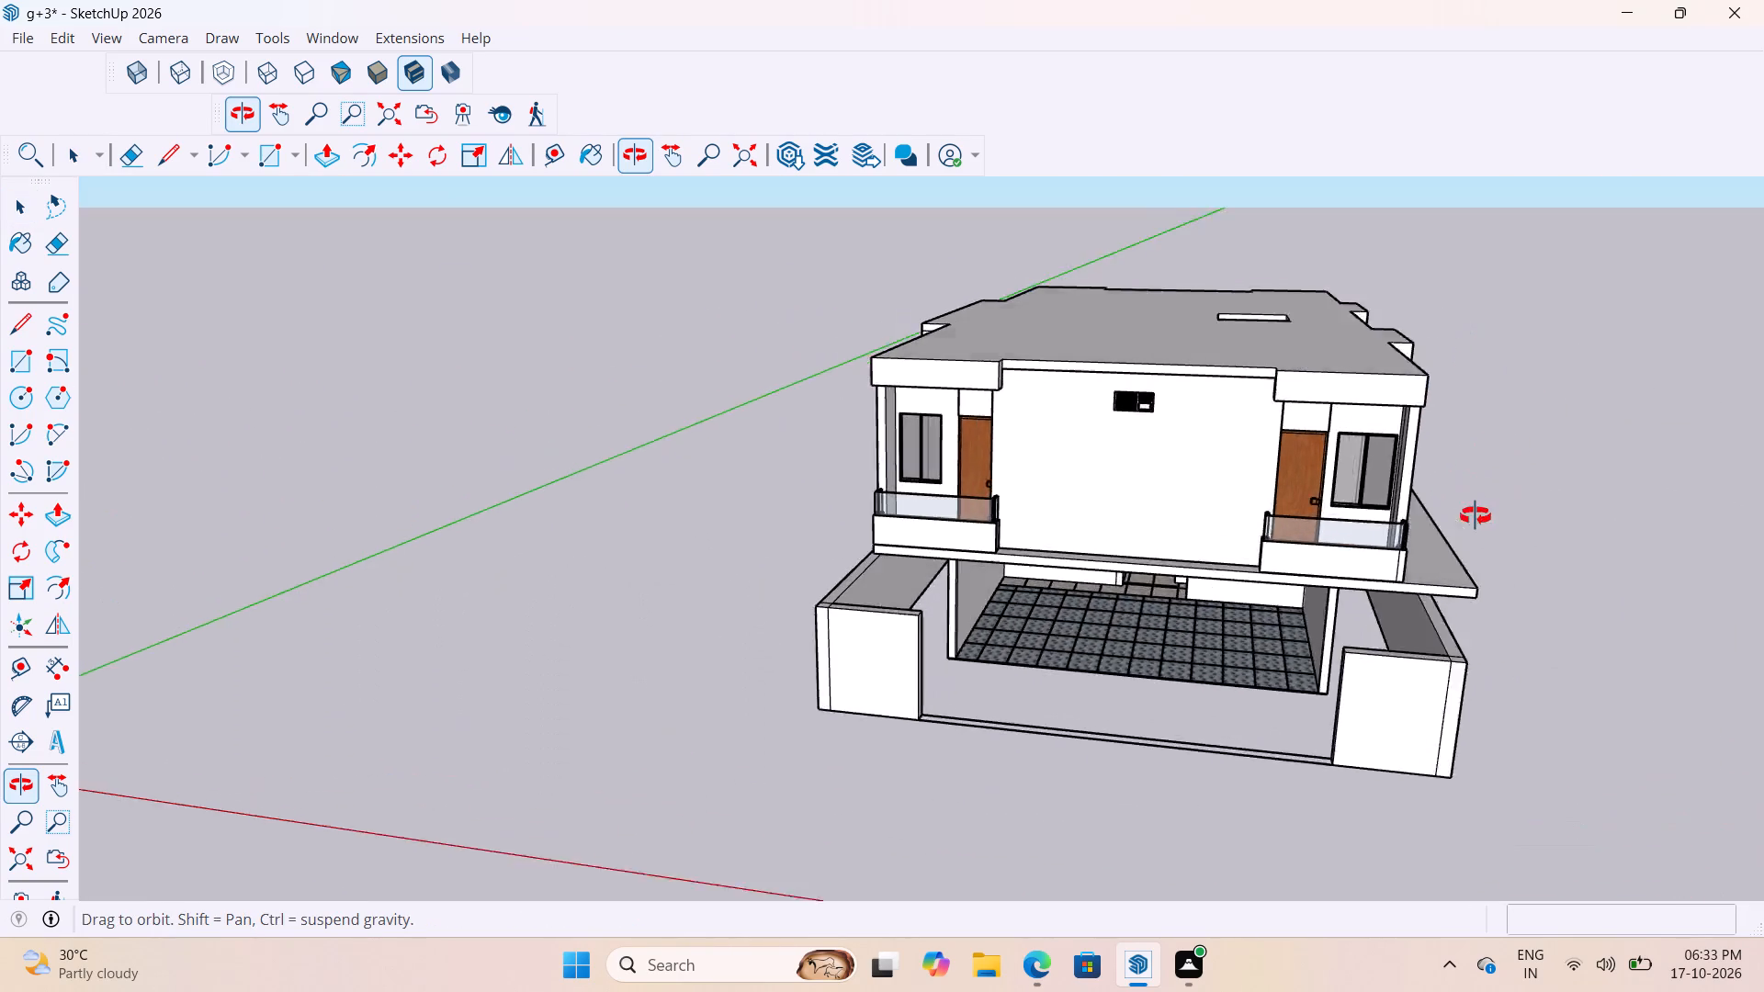
middle_click_drag(1476, 516, 1427, 452)
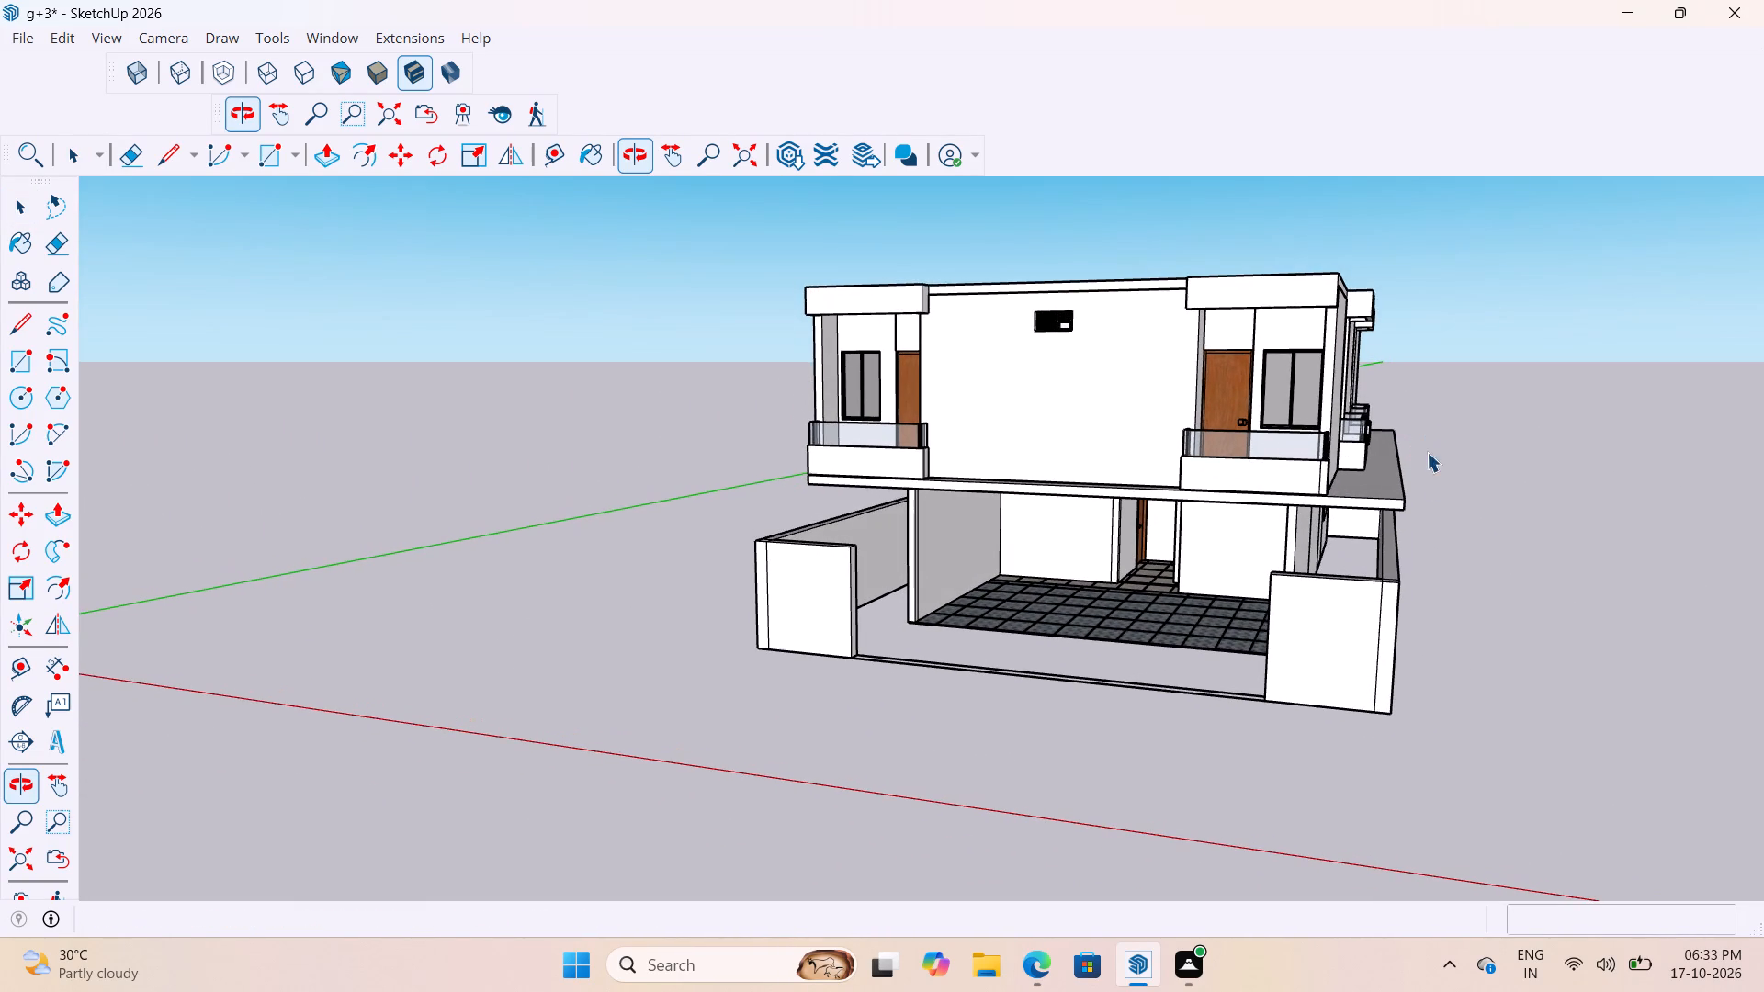
scroll(1443, 570, "up", 1)
middle_click_drag(1442, 569, 1435, 552)
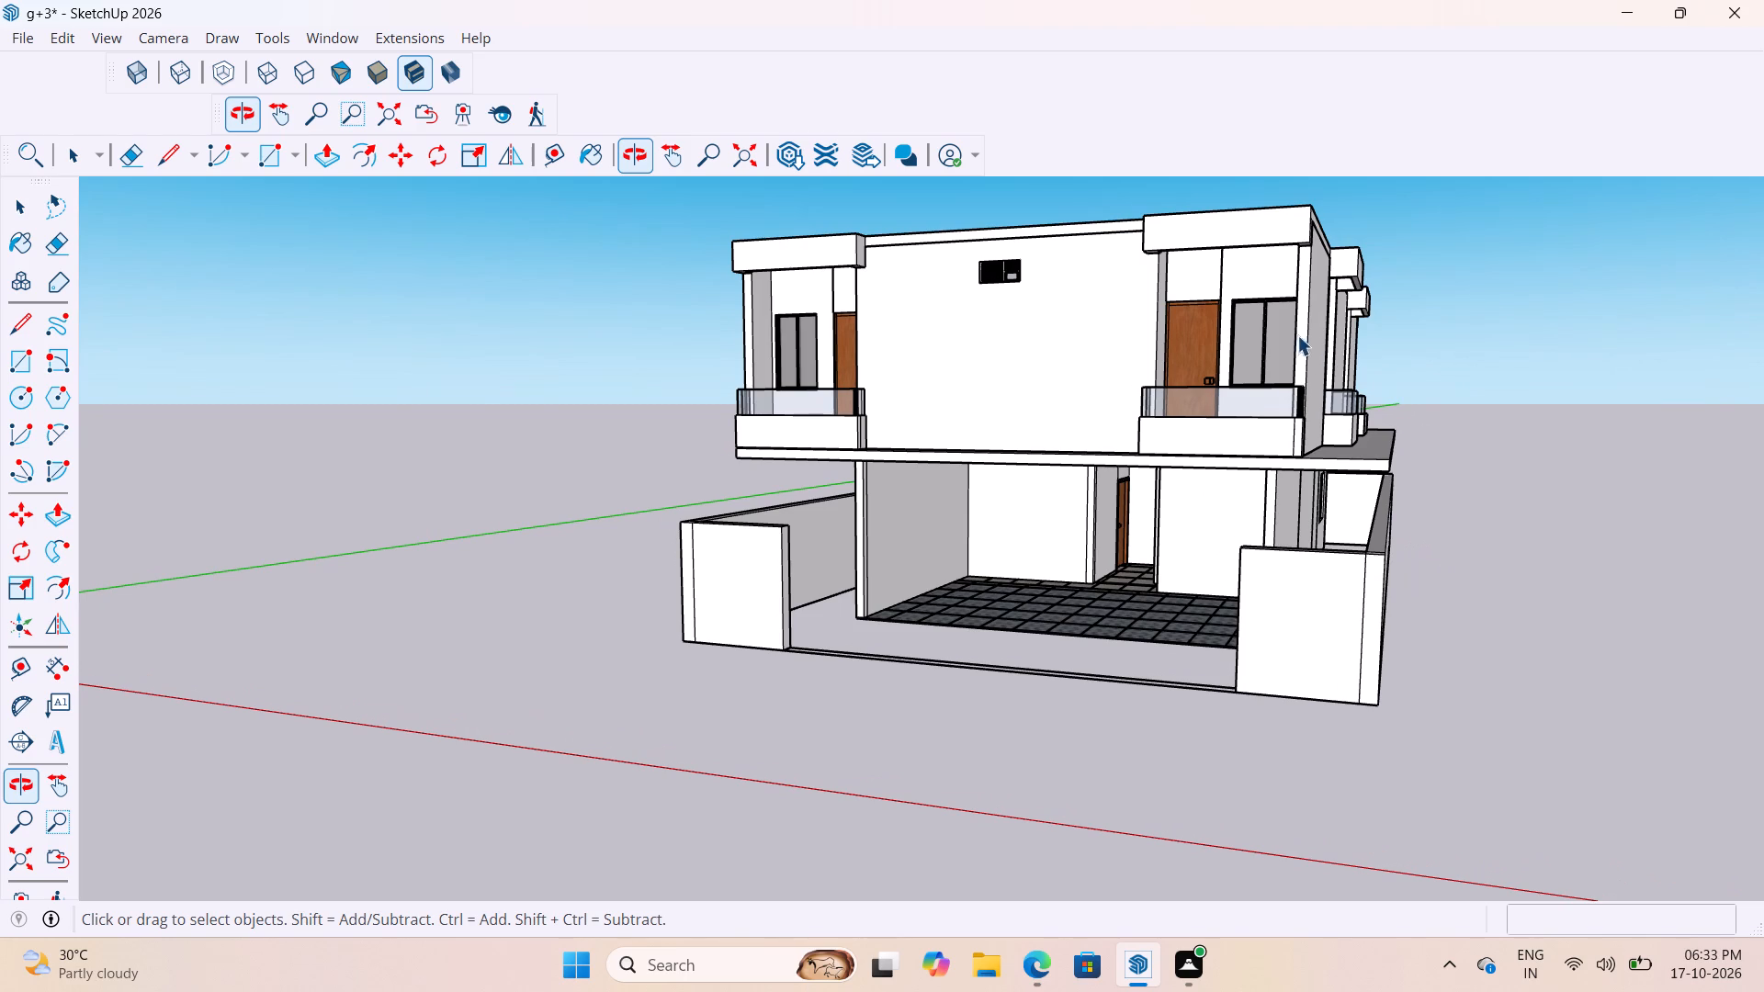
Examine the roof opening from above, checking the shaft and the slab beneath it.
middle_click_drag(1307, 491, 1301, 766)
scroll(1268, 373, "up", 1)
middle_click_drag(1258, 428, 1217, 705)
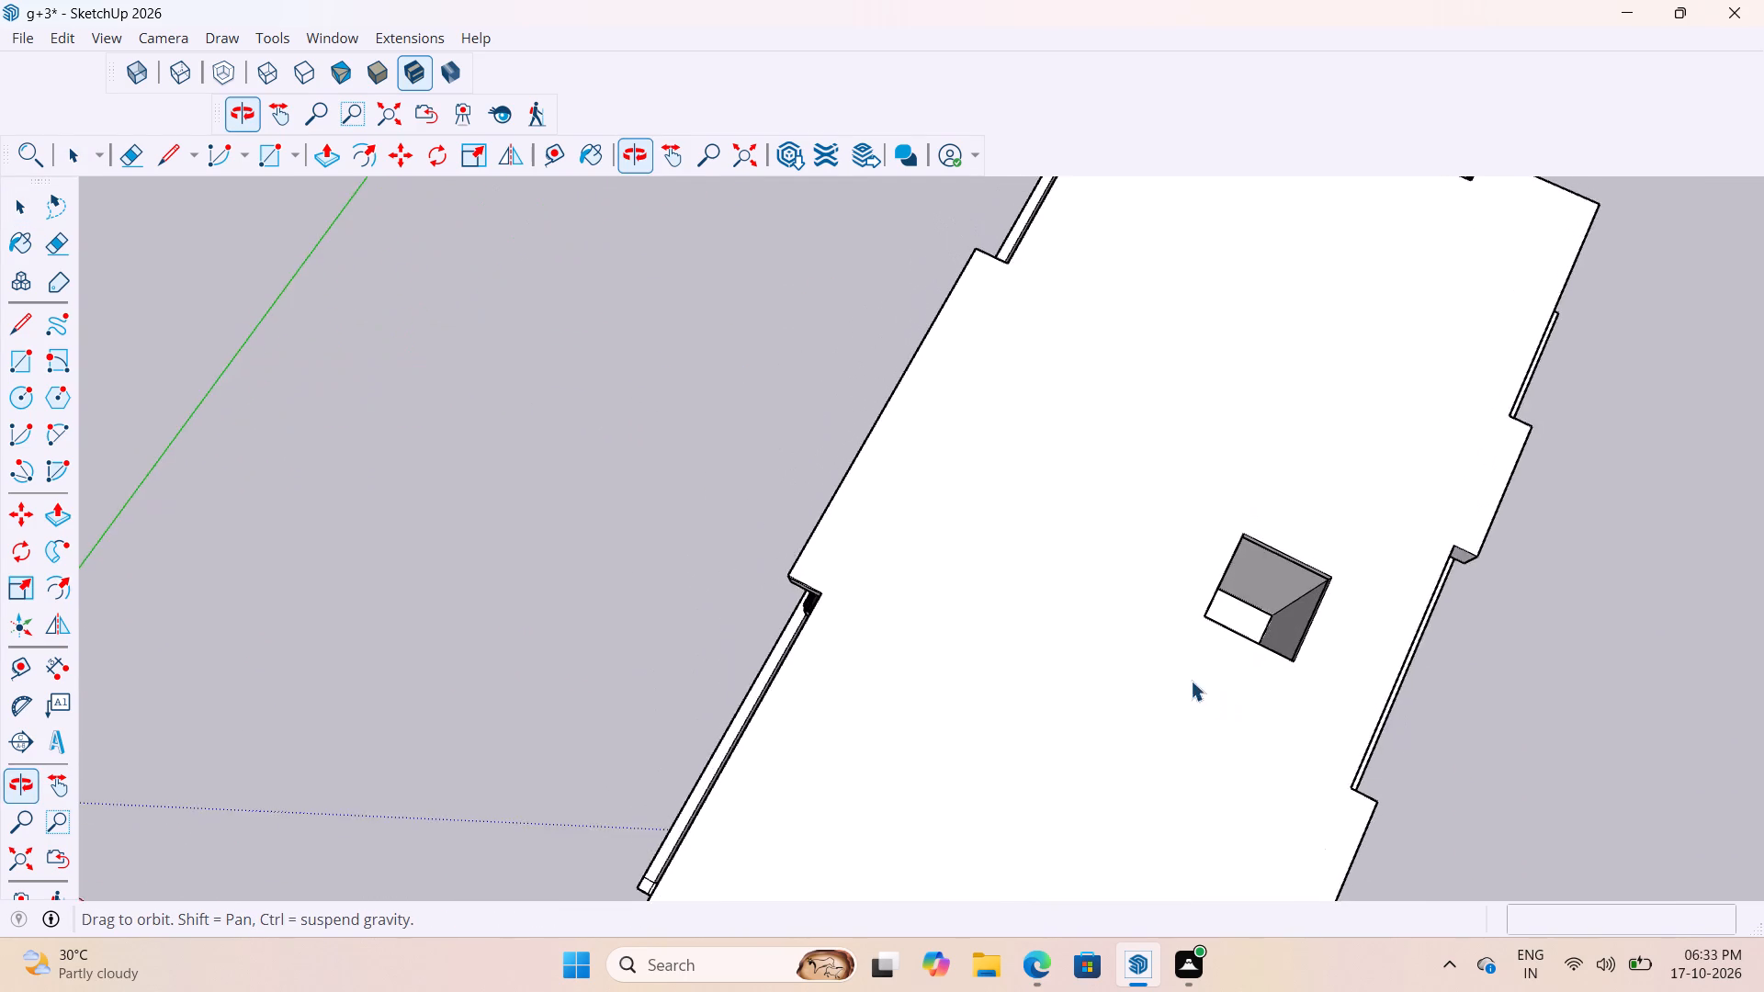
scroll(1211, 669, "up", 9)
middle_click_drag(1243, 622, 853, 558)
scroll(795, 567, "down", 6)
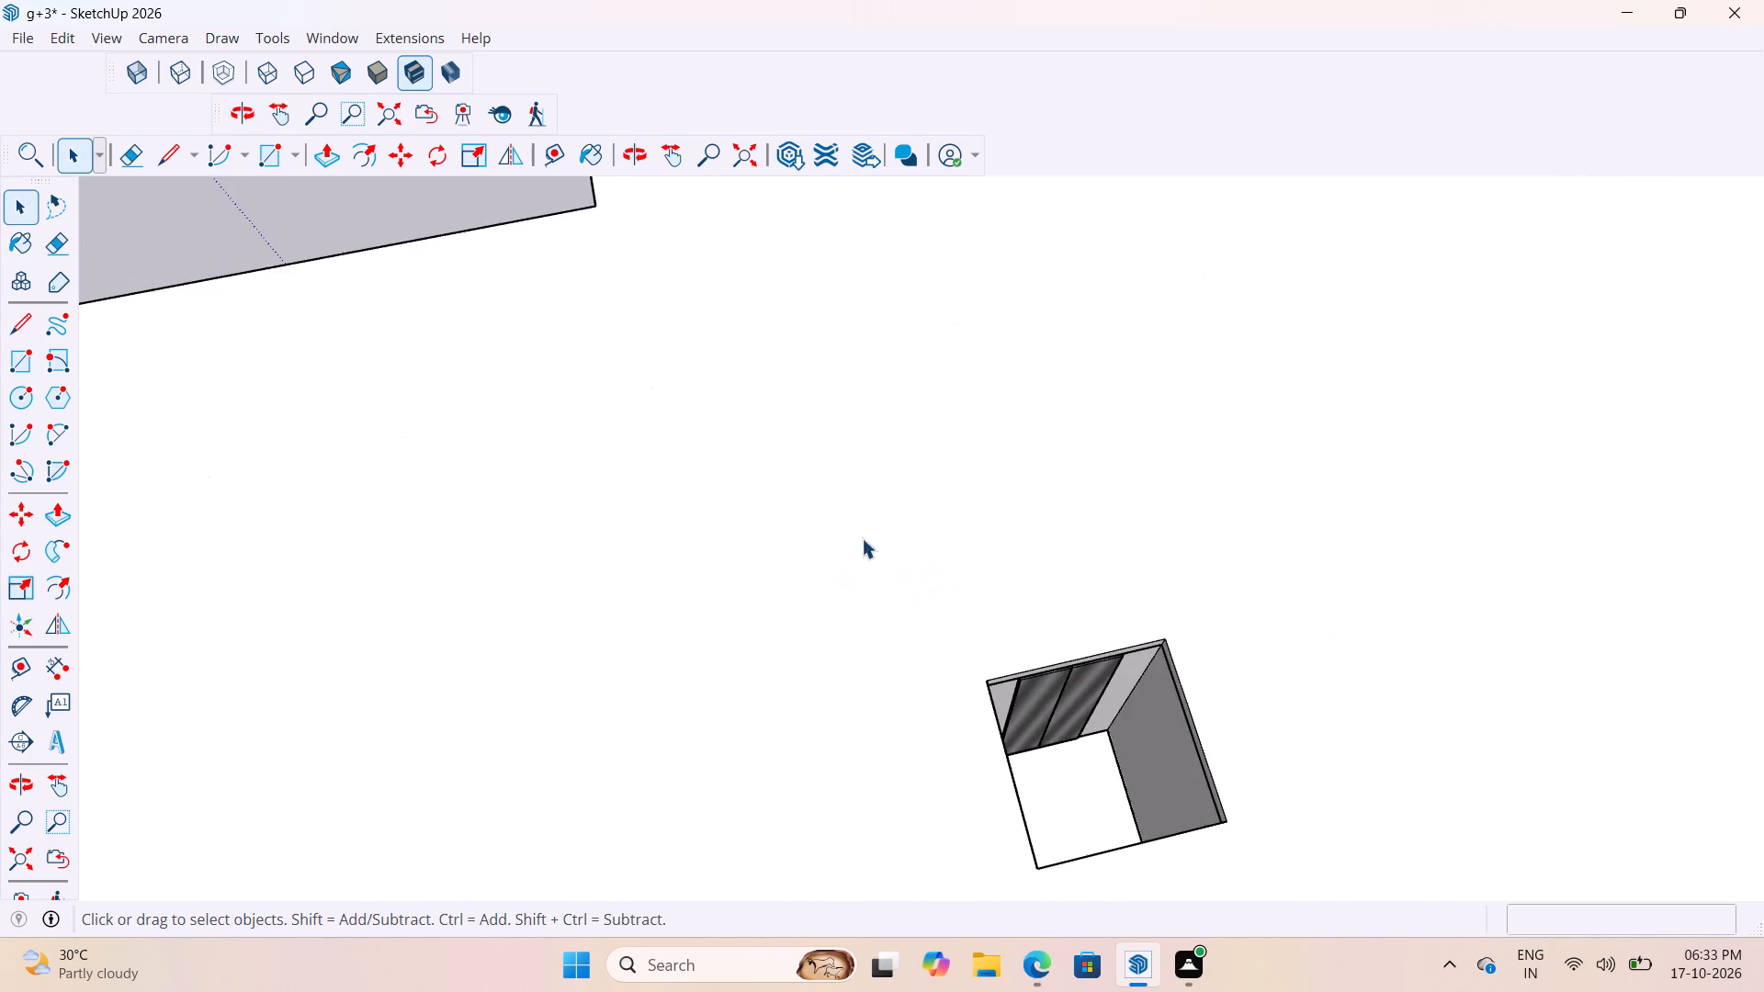
scroll(862, 538, "down", 3)
scroll(947, 666, "up", 8)
scroll(983, 700, "down", 1)
middle_click_drag(967, 718, 831, 770)
left_click(850, 786)
scroll(927, 696, "down", 3)
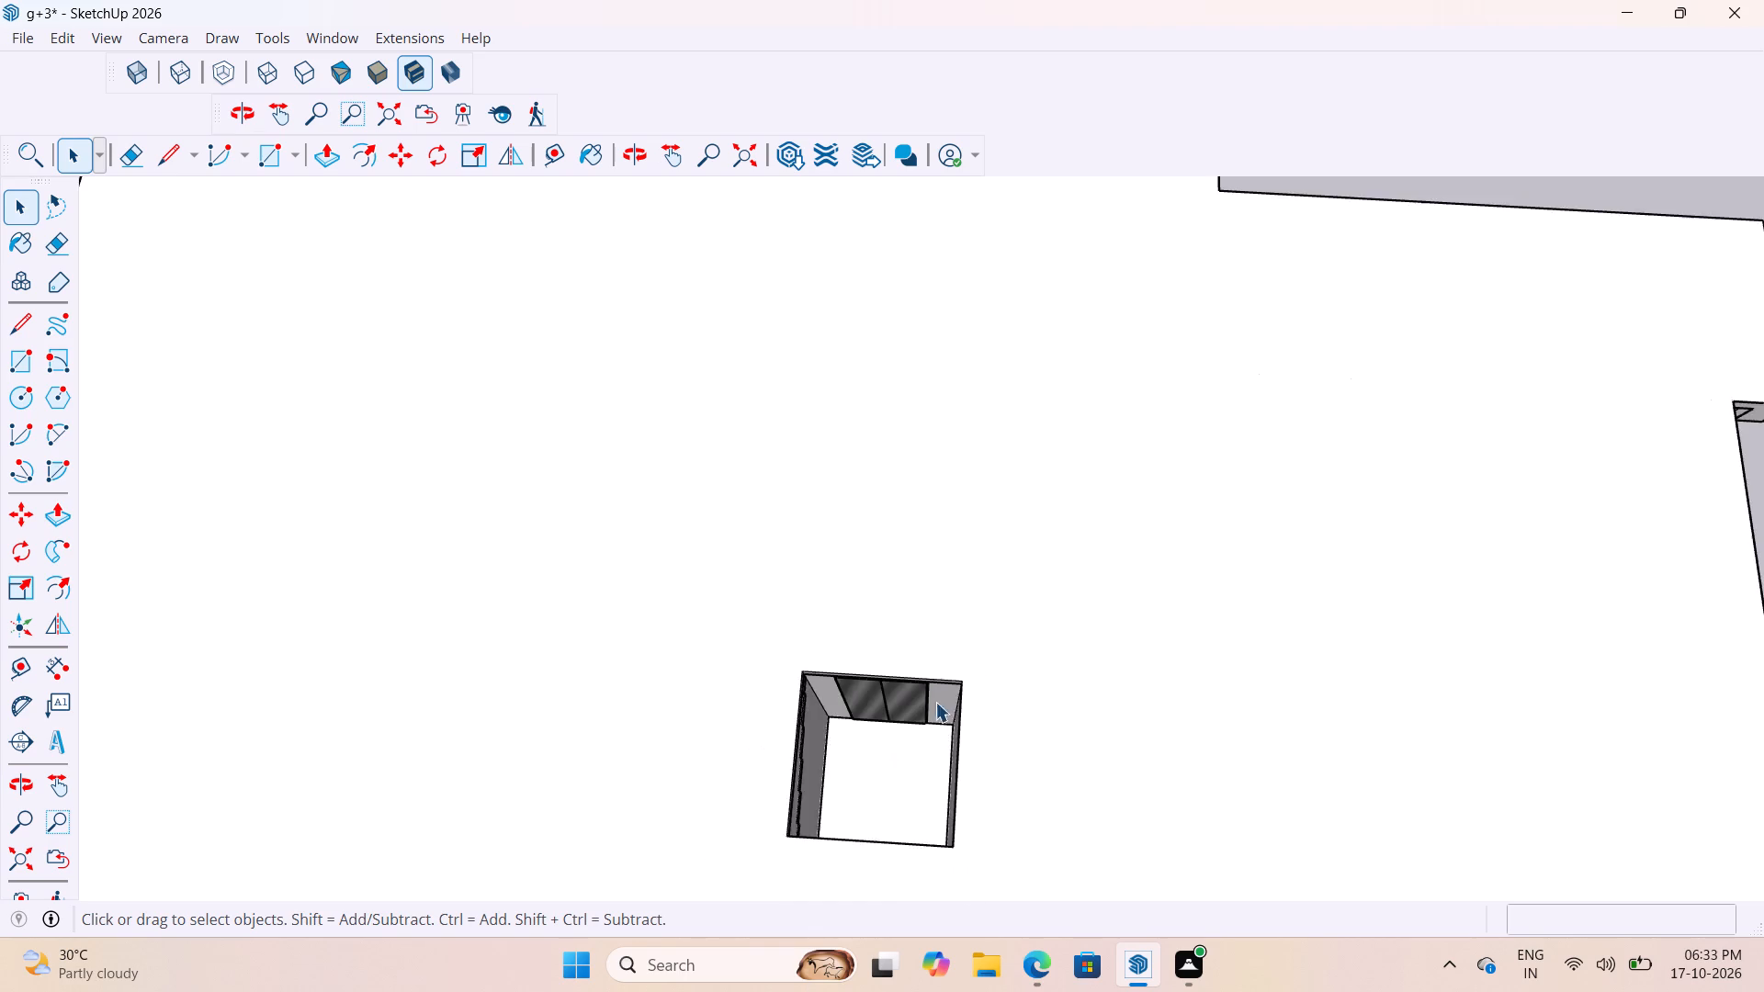
scroll(935, 702, "down", 14)
middle_click_drag(982, 730, 1387, 465)
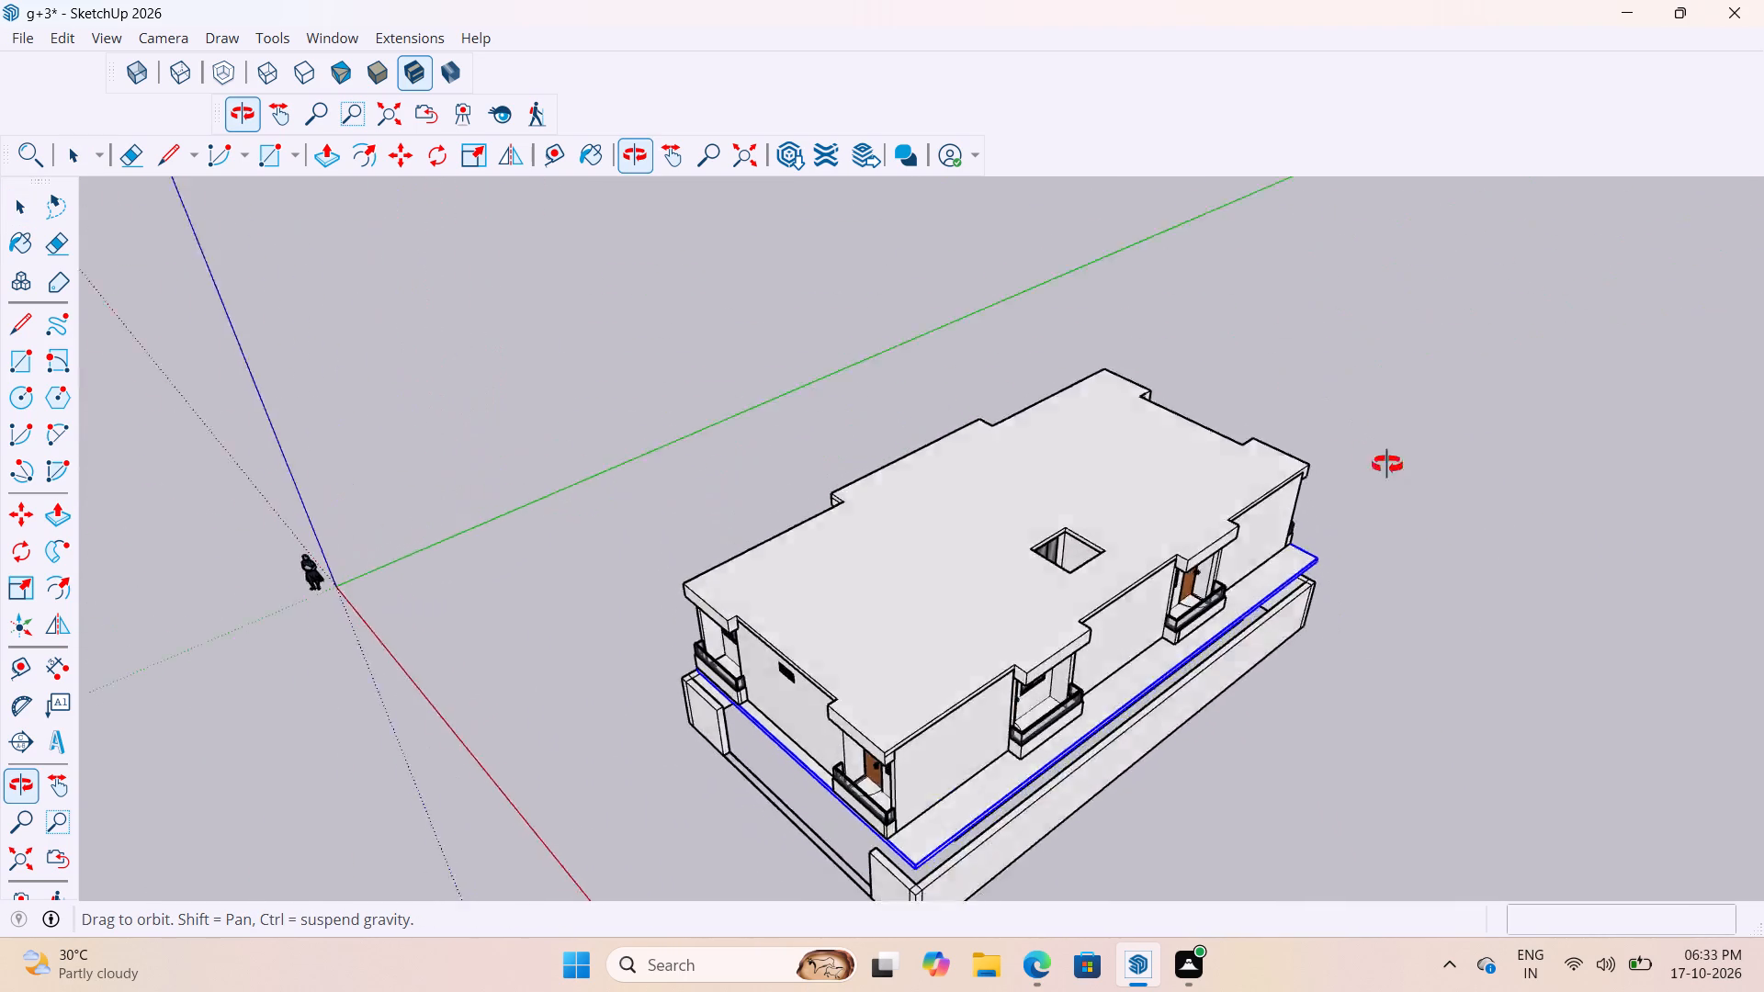
middle_click_drag(1387, 465, 905, 727)
scroll(905, 727, "down", 1)
scroll(878, 701, "up", 7)
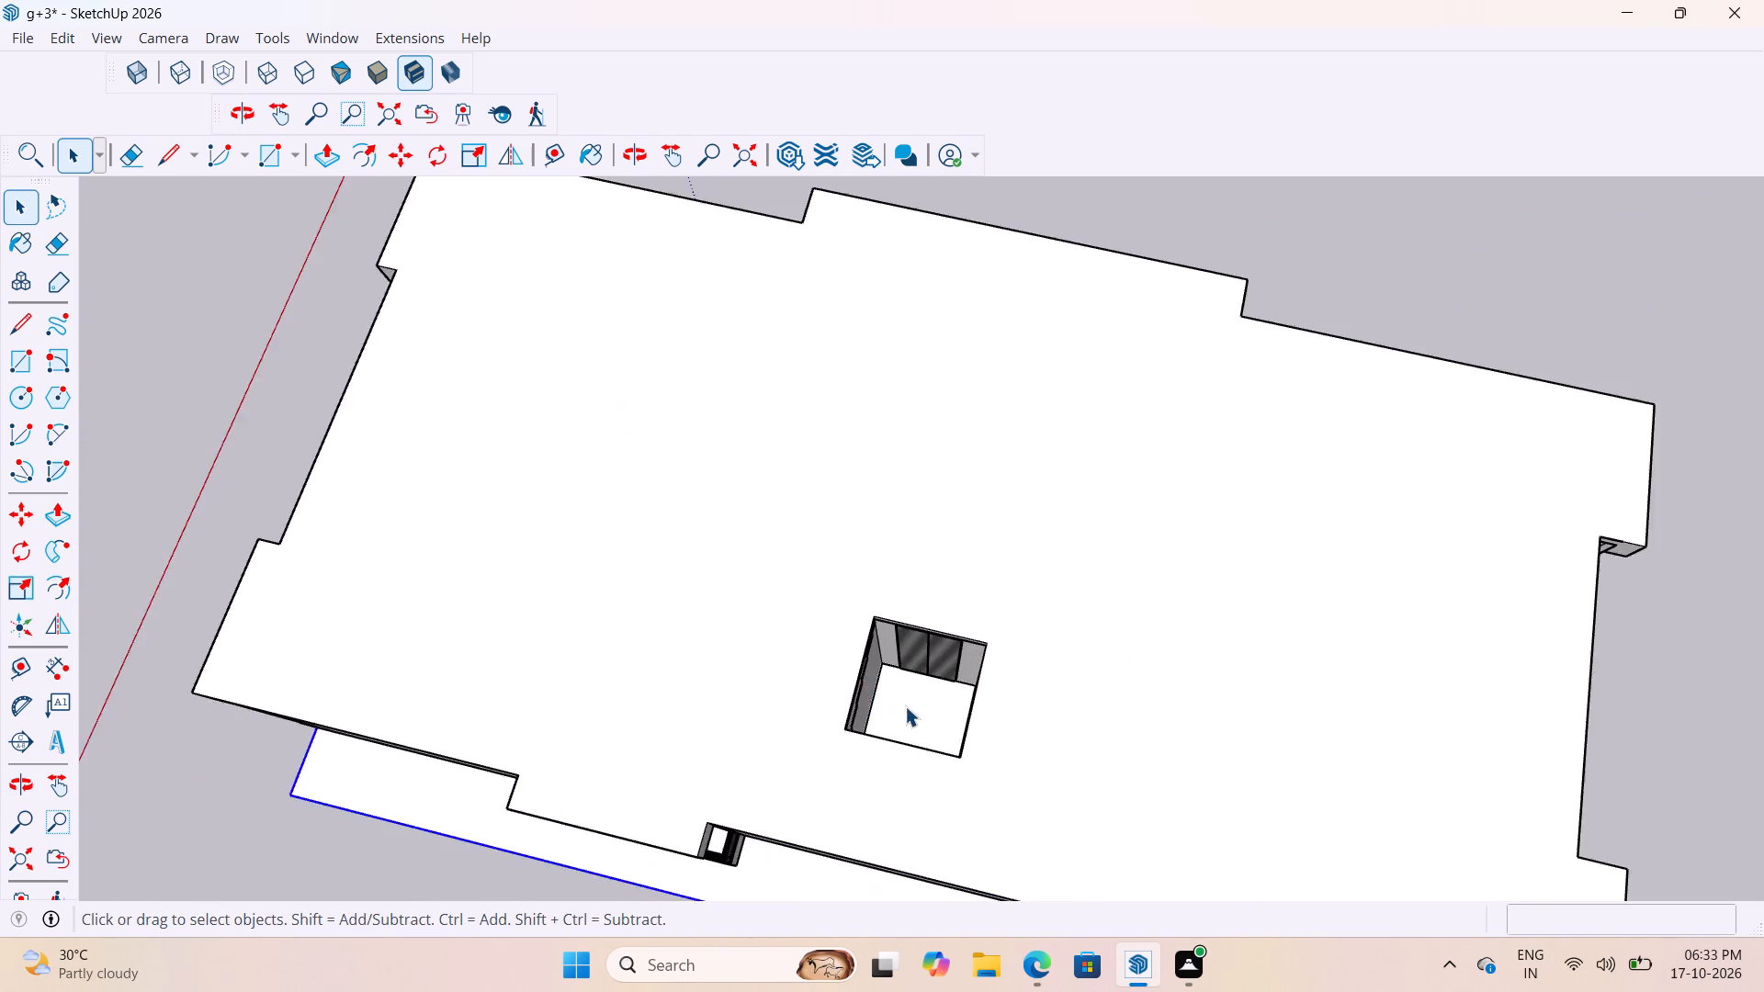
scroll(905, 706, "up", 11)
middle_click_drag(920, 697, 955, 741)
left_click(955, 728)
left_click(913, 678)
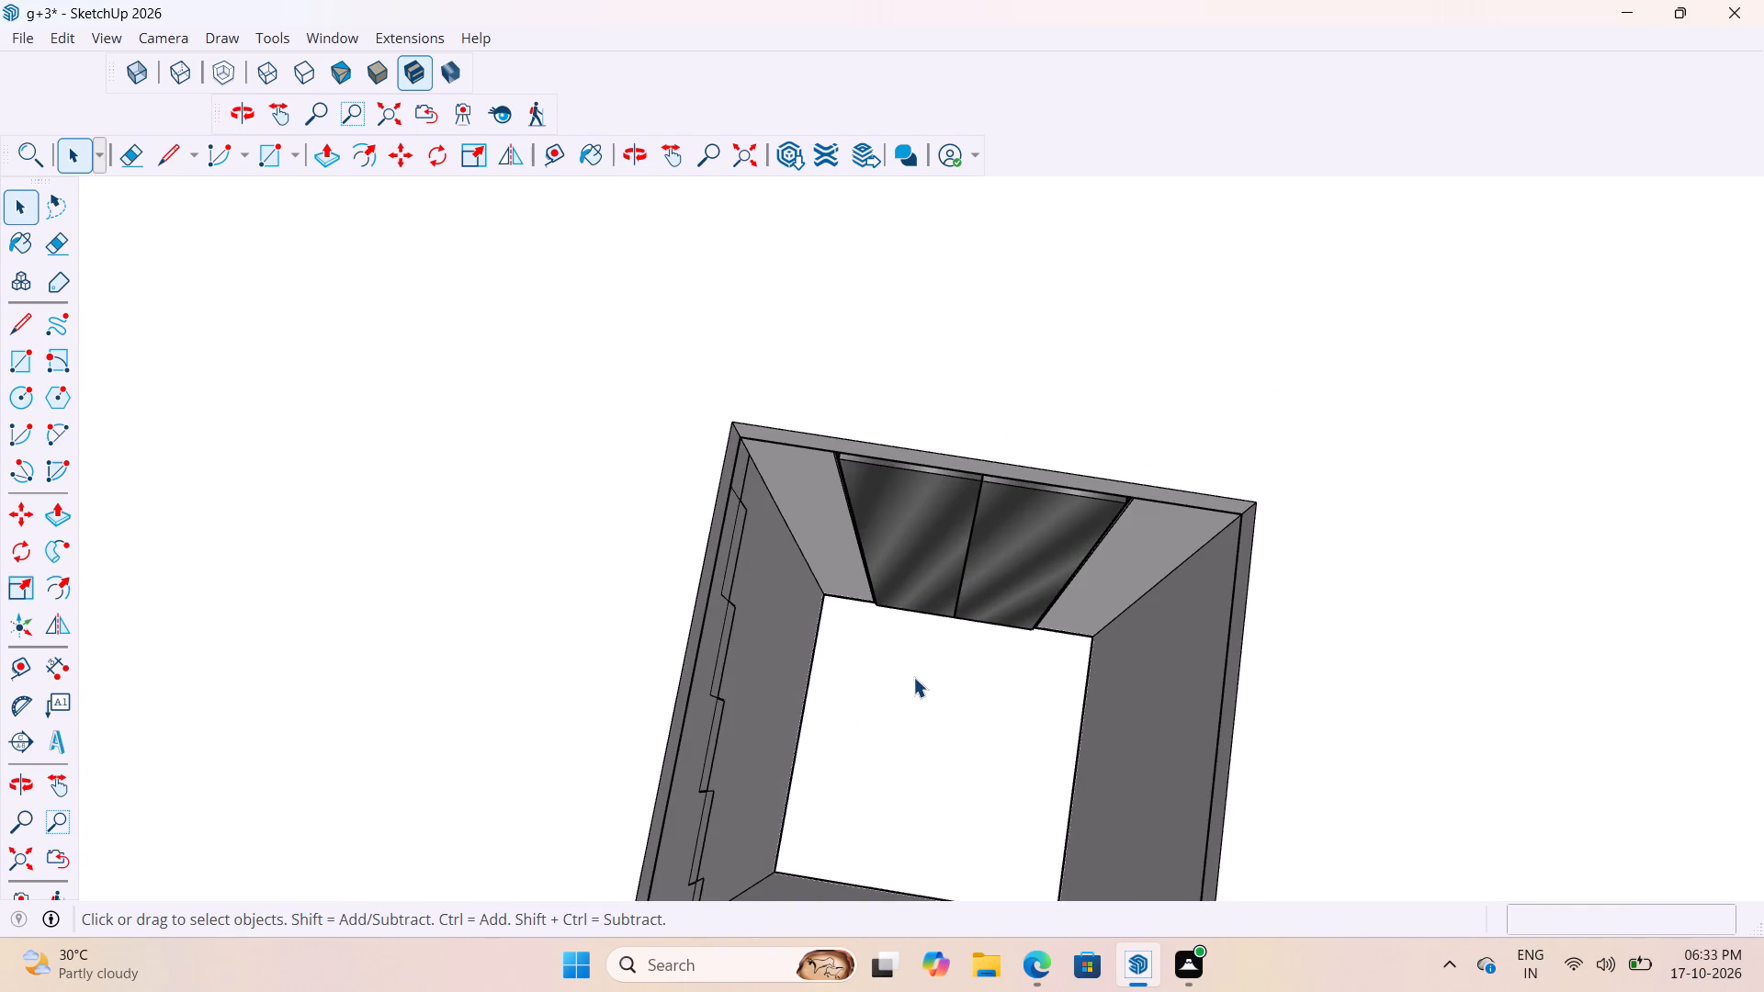
scroll(927, 654, "up", 1)
scroll(927, 654, "down", 4)
left_click(931, 662)
left_click(931, 668)
scroll(1036, 530, "down", 19)
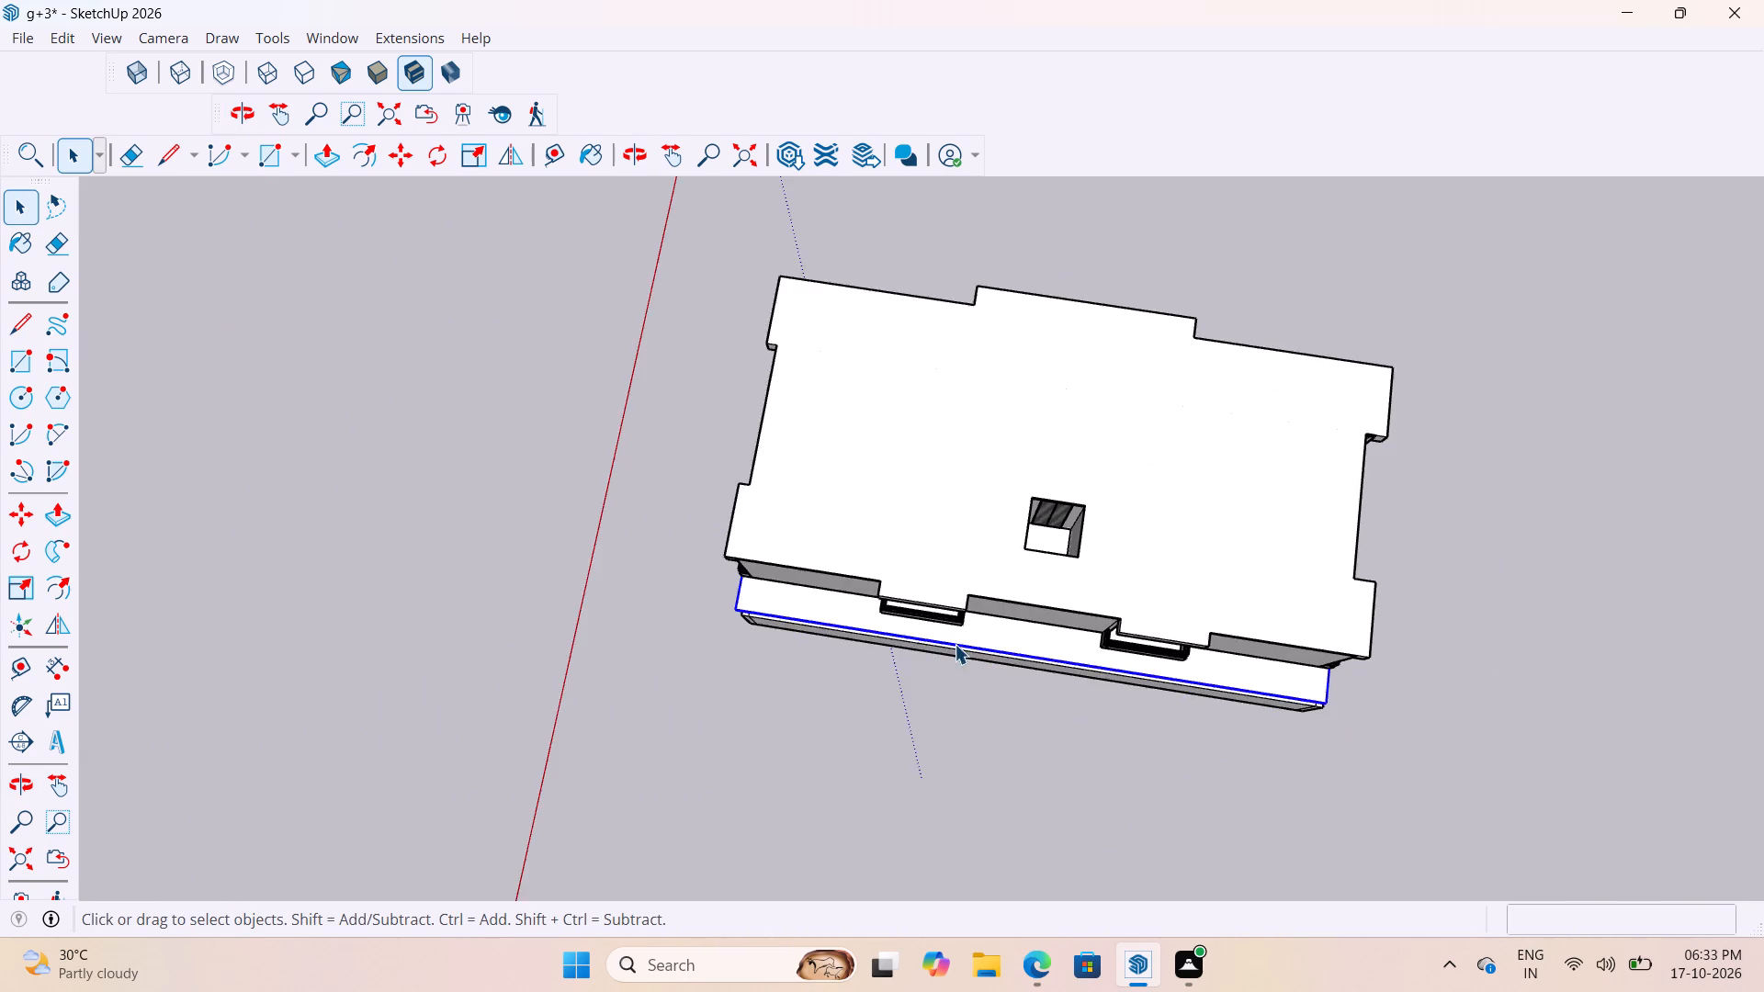
middle_click_drag(1100, 615, 1516, 483)
left_click(1087, 762)
Examine the front corners and the slab's long edge below the blue-glazed balconies for overhang after the upper floor's move.
middle_click_drag(1031, 569, 1525, 321)
scroll(1140, 472, "up", 6)
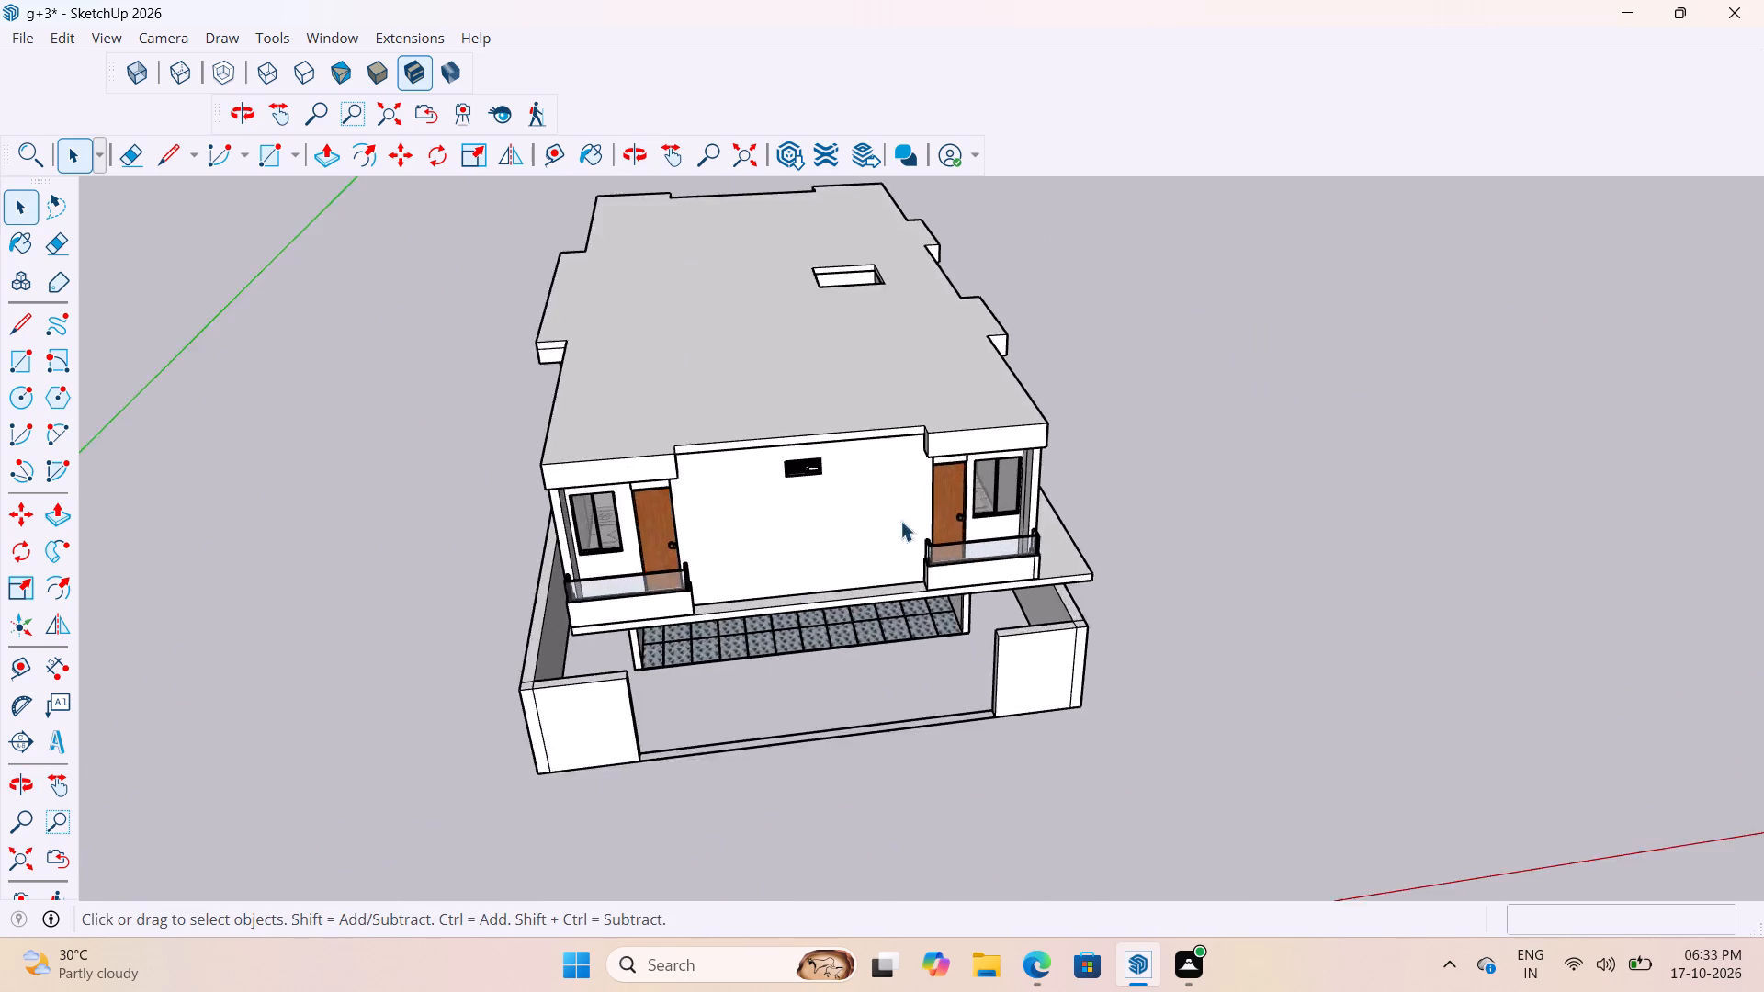
scroll(900, 521, "up", 2)
scroll(968, 508, "down", 6)
scroll(818, 577, "up", 9)
middle_click_drag(753, 576, 752, 343)
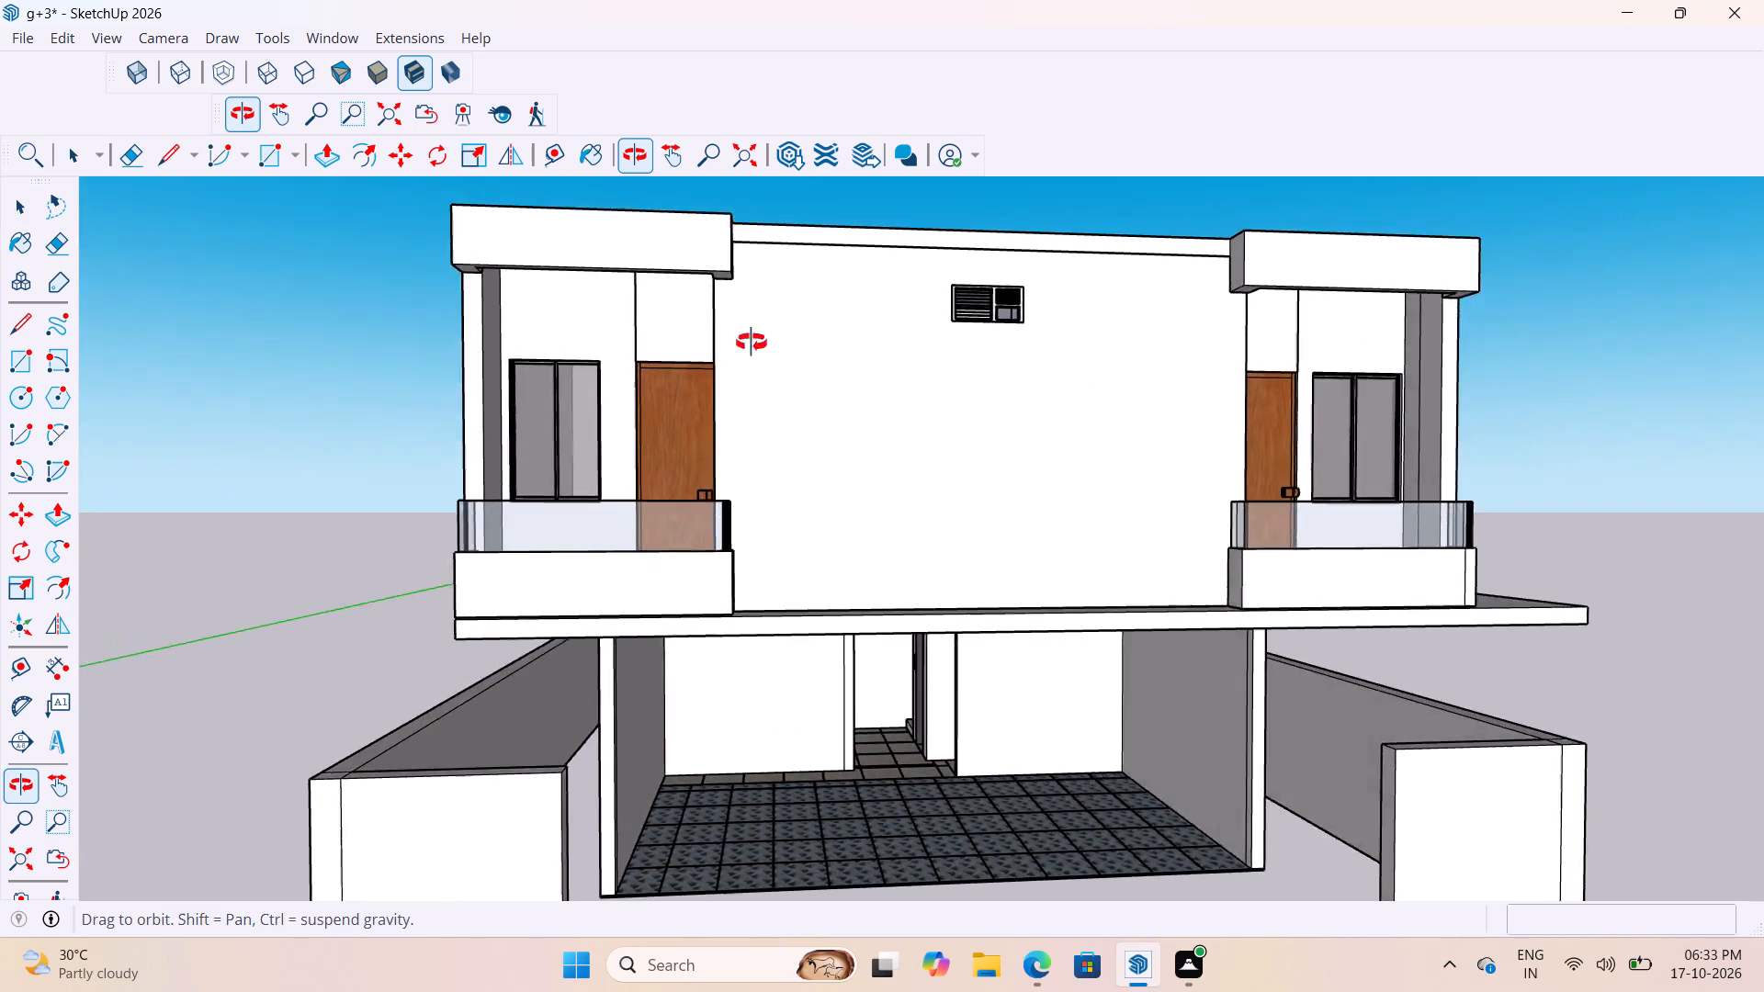
middle_click_drag(752, 343, 1008, 462)
scroll(1036, 447, "down", 11)
scroll(724, 521, "up", 9)
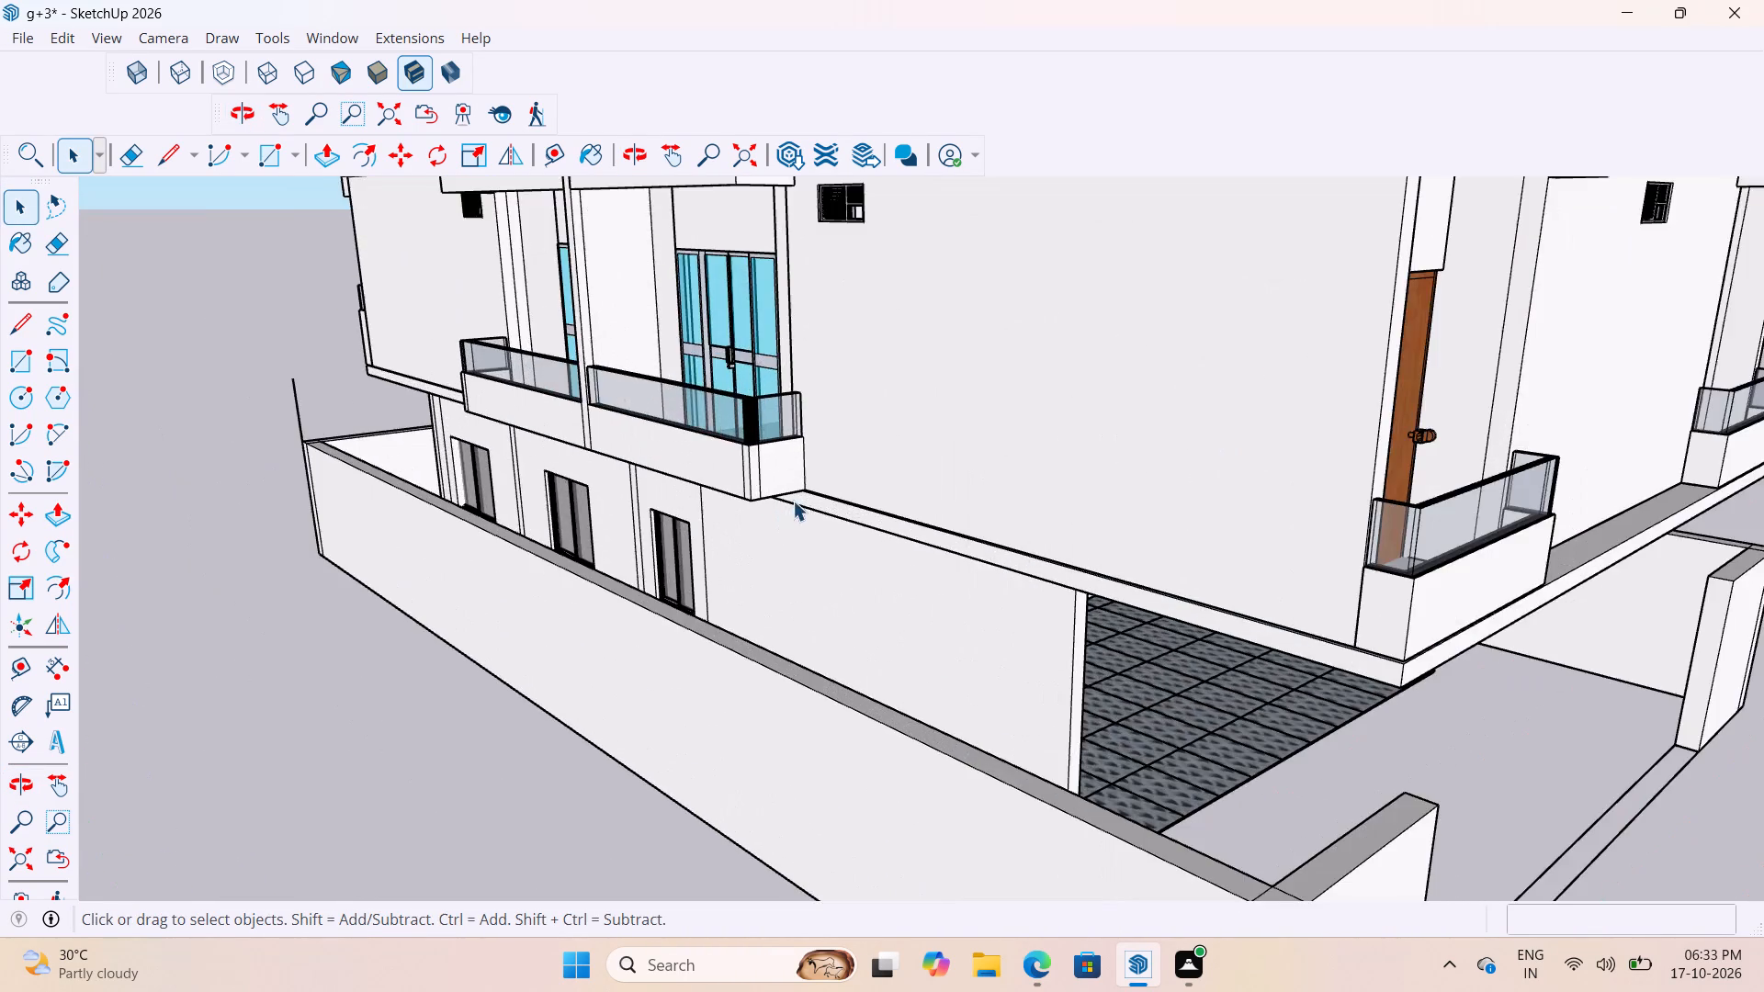
middle_click_drag(797, 493, 672, 383)
scroll(810, 475, "up", 1)
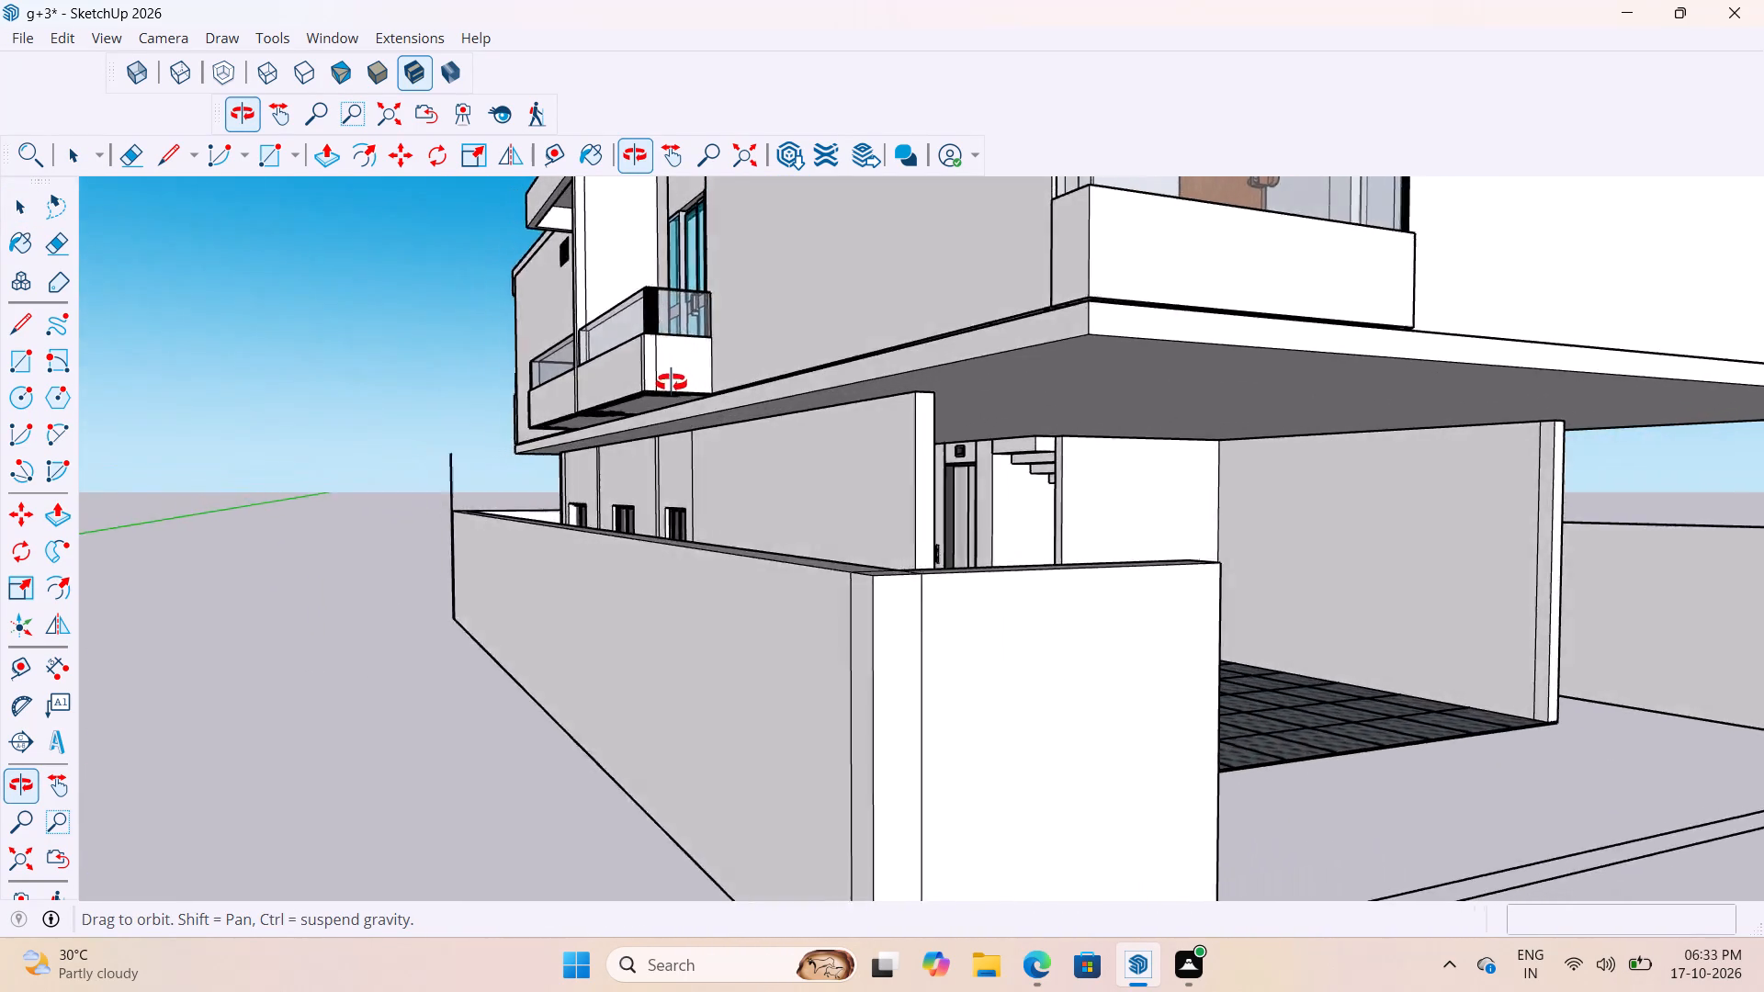
middle_click_drag(672, 383, 639, 448)
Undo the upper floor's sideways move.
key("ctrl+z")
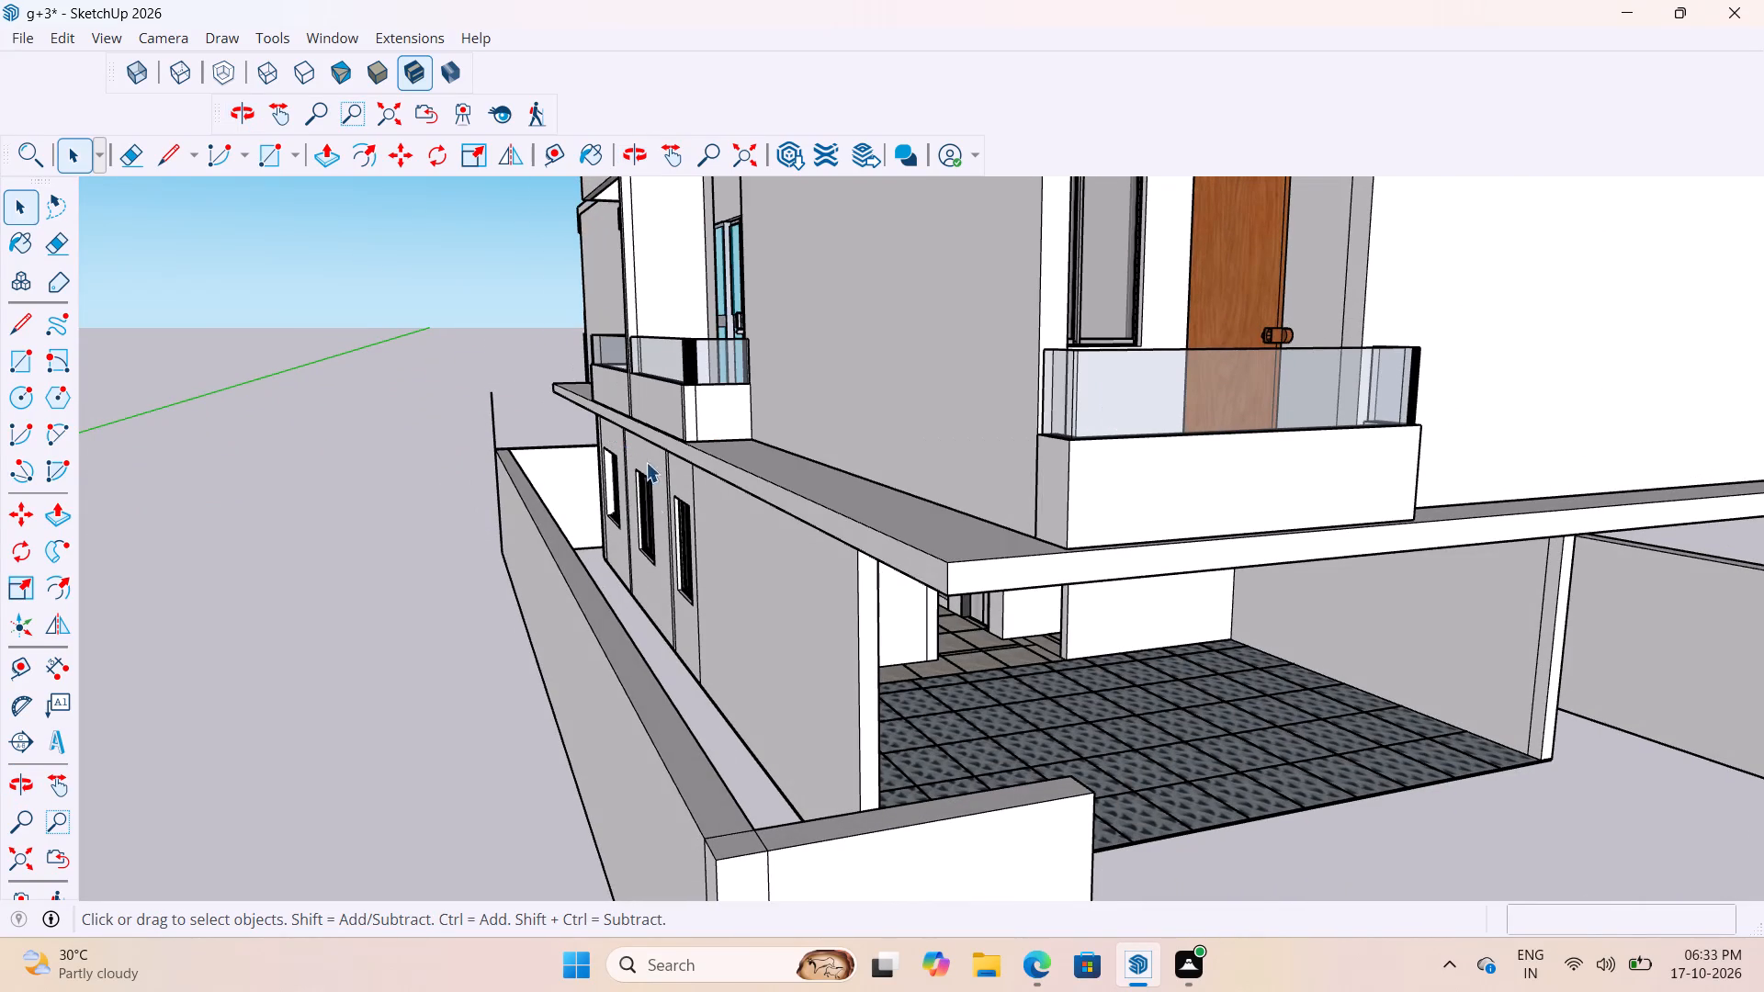
Examine the slab's overhang on both sides of the front elevation and its underside above the tiled parking area.
scroll(700, 555, "down", 10)
middle_click_drag(782, 586, 605, 603)
scroll(605, 603, "down", 1)
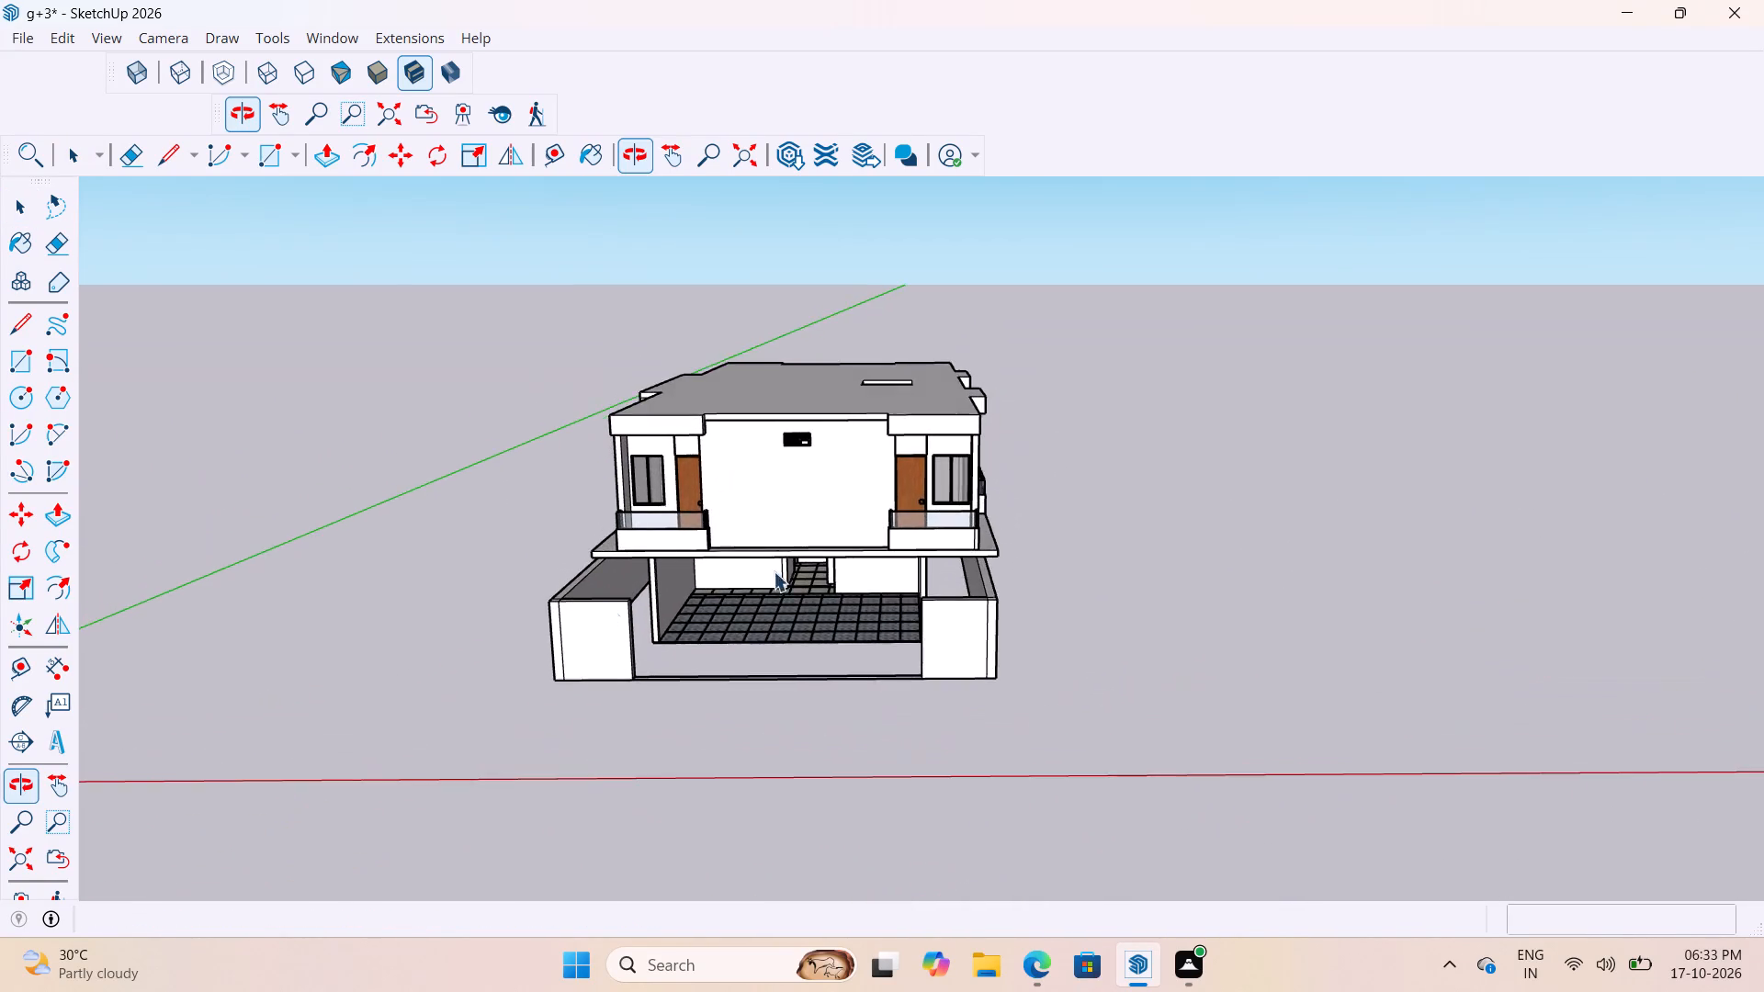
scroll(901, 569, "up", 7)
scroll(1259, 541, "down", 8)
middle_click_drag(1058, 561, 1088, 628)
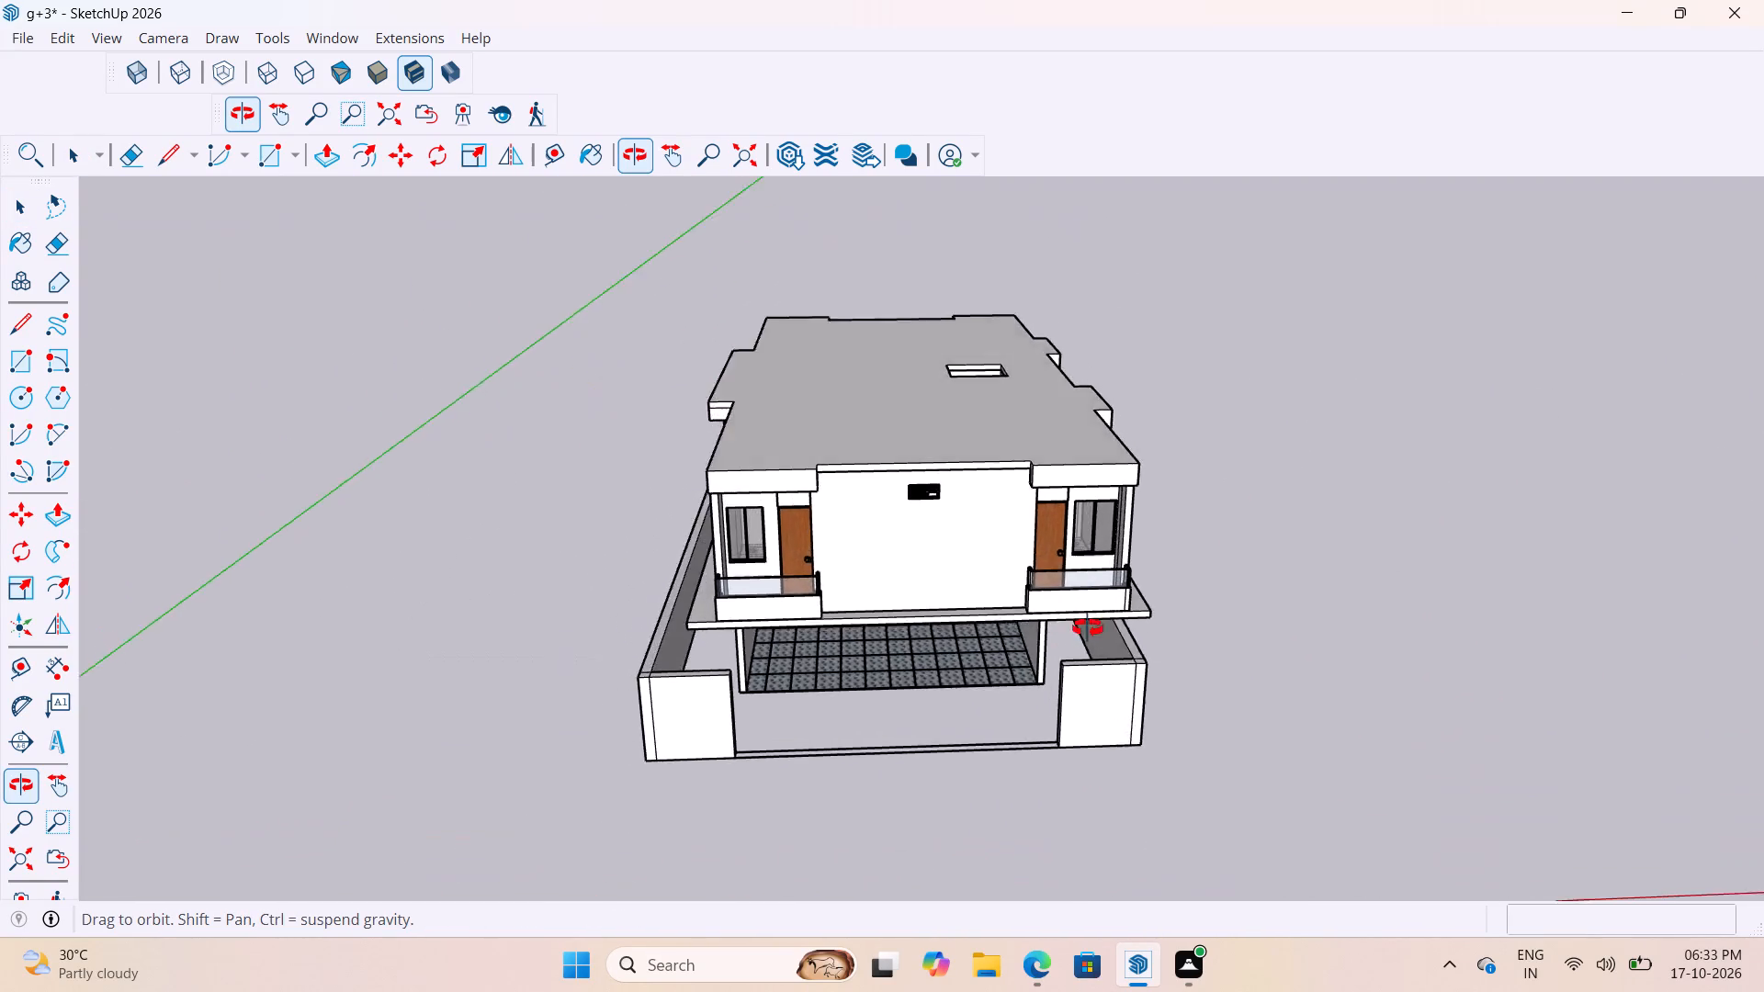
middle_click_drag(1088, 628, 1139, 655)
scroll(773, 648, "up", 3)
middle_click_drag(808, 670, 716, 480)
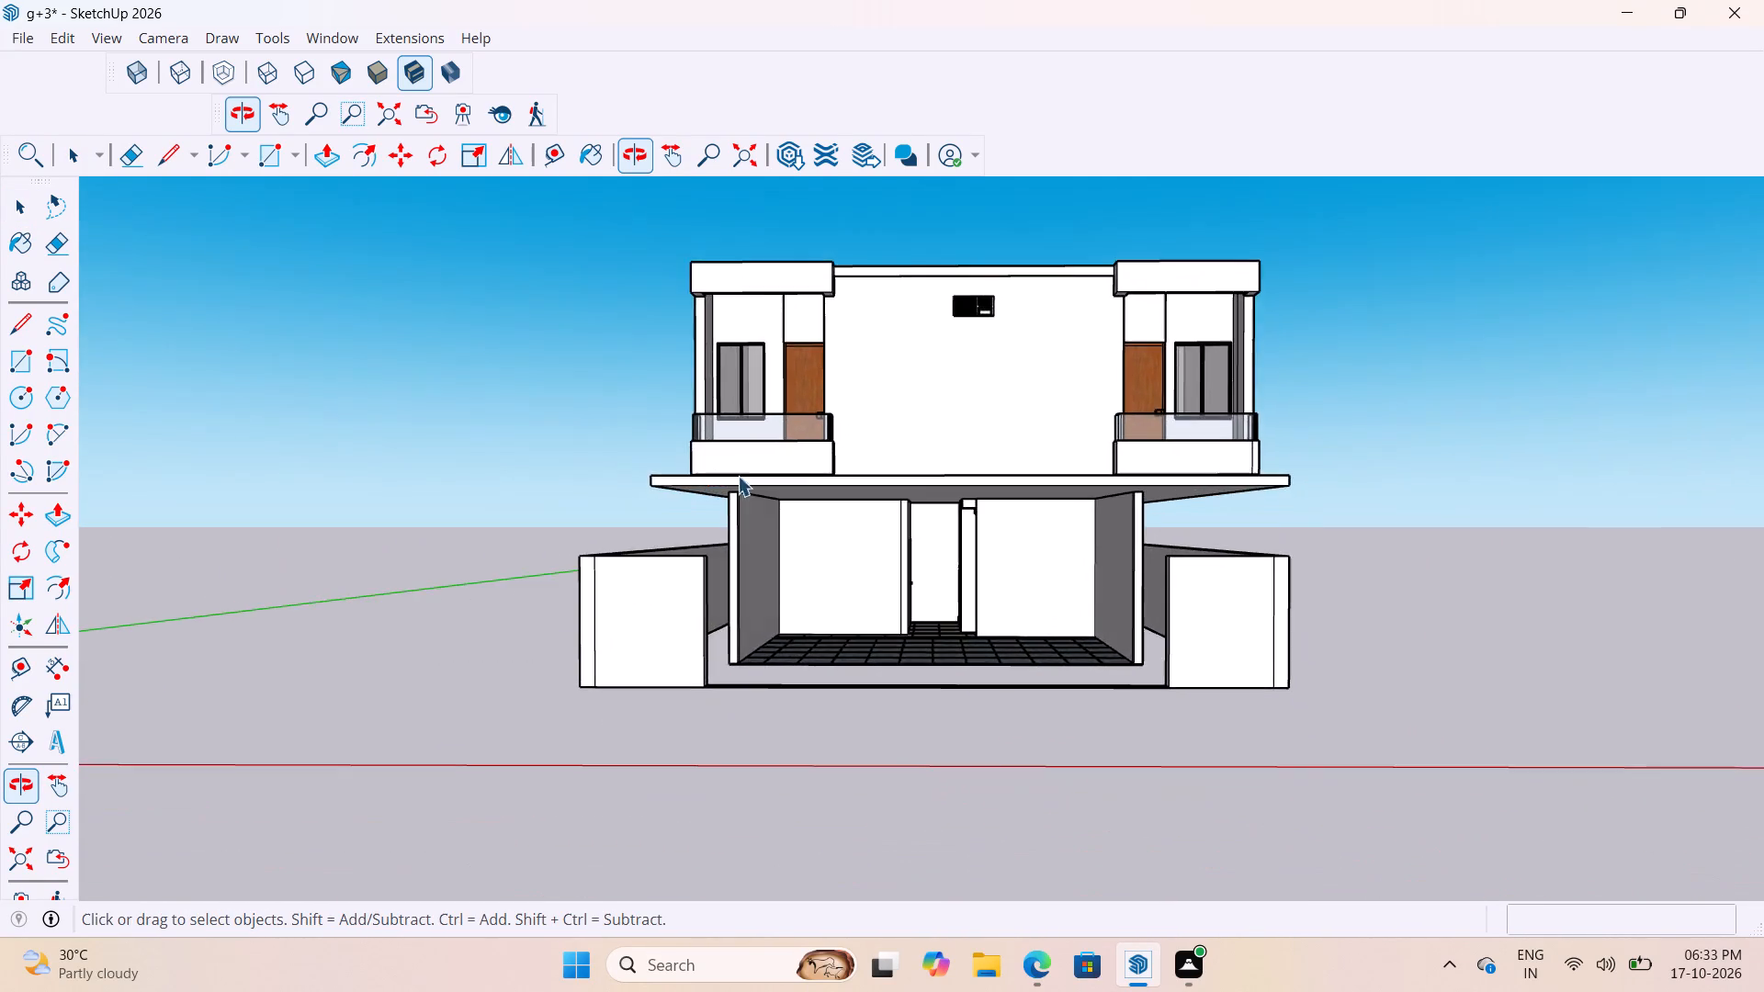
scroll(1139, 521, "up", 6)
middle_click_drag(775, 453, 1173, 469)
scroll(781, 453, "up", 1)
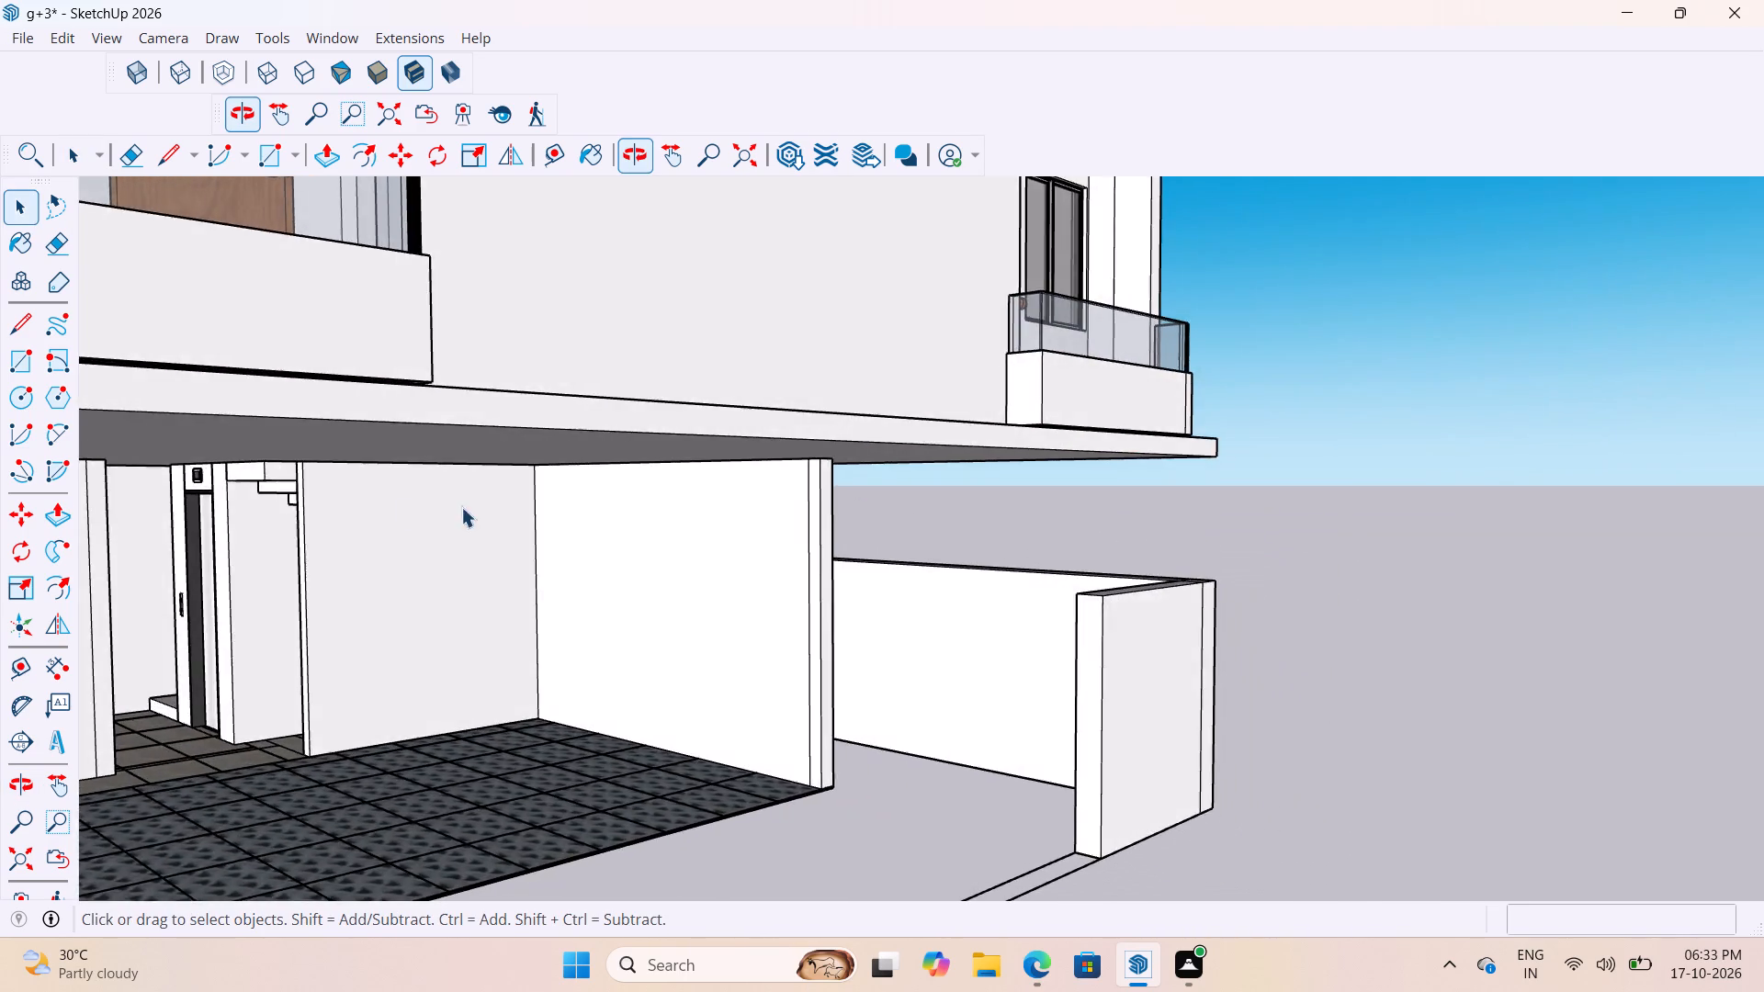
scroll(398, 501, "down", 4)
scroll(359, 527, "up", 4)
middle_click_drag(270, 524, 322, 523)
scroll(310, 513, "up", 2)
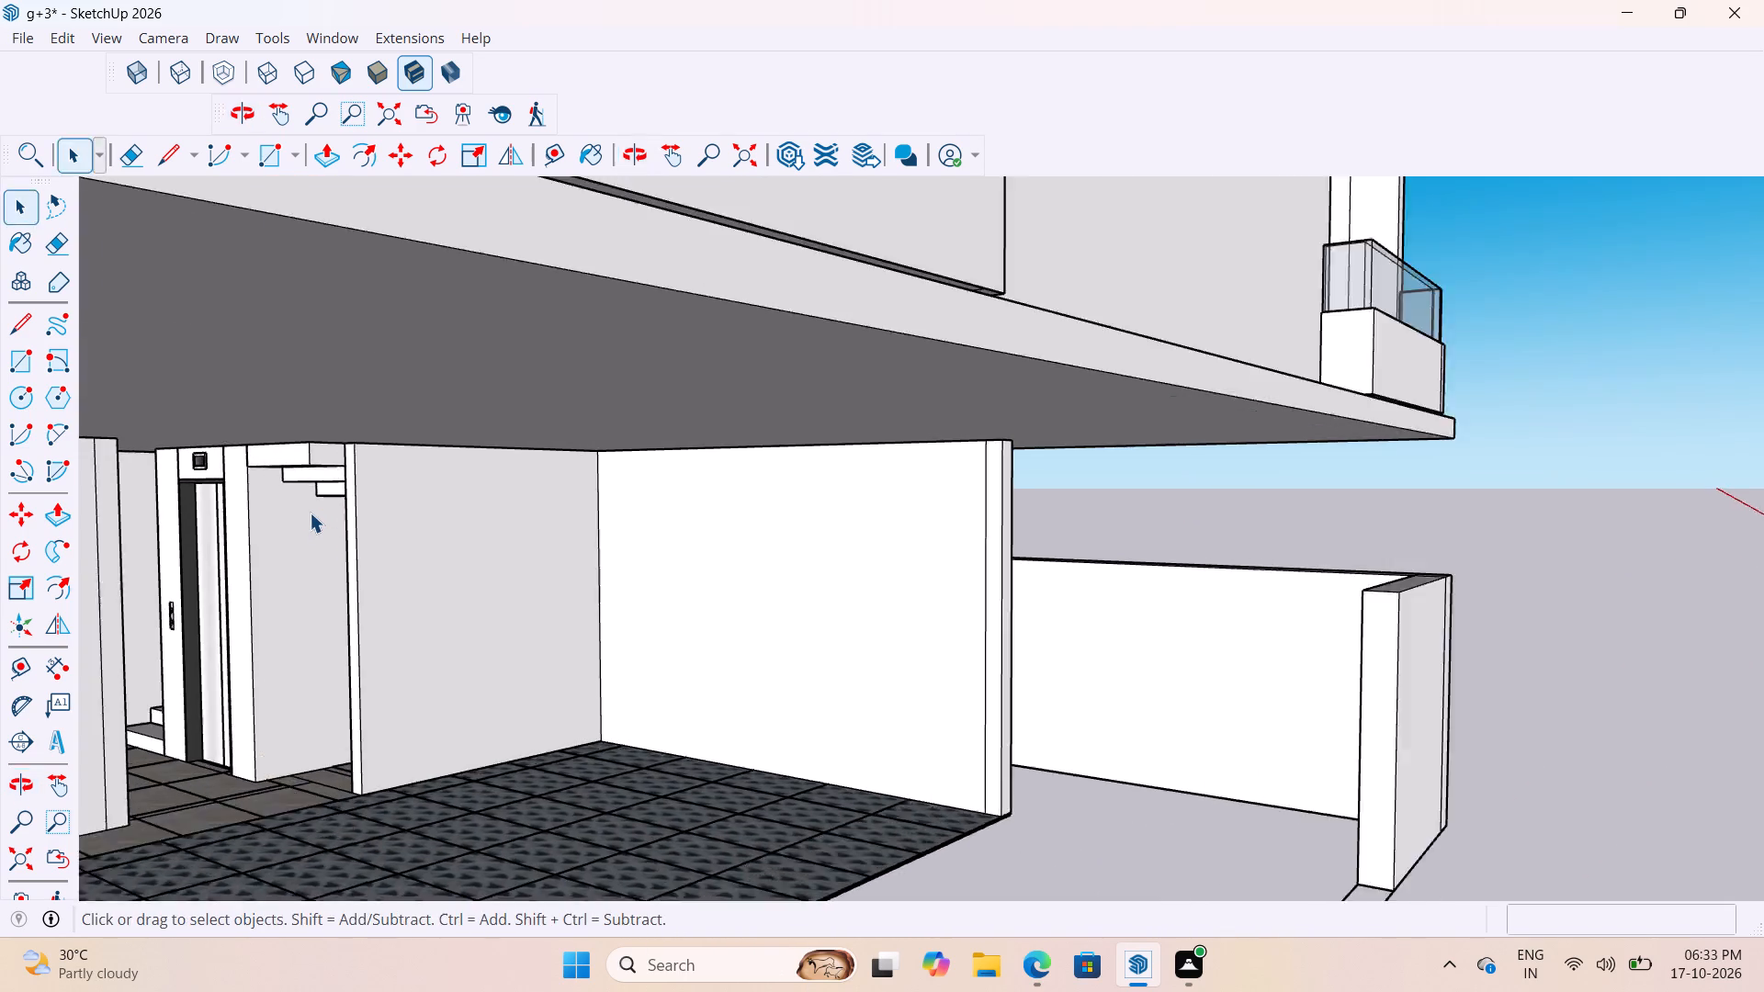
scroll(422, 605, "down", 14)
middle_click_drag(757, 612, 529, 744)
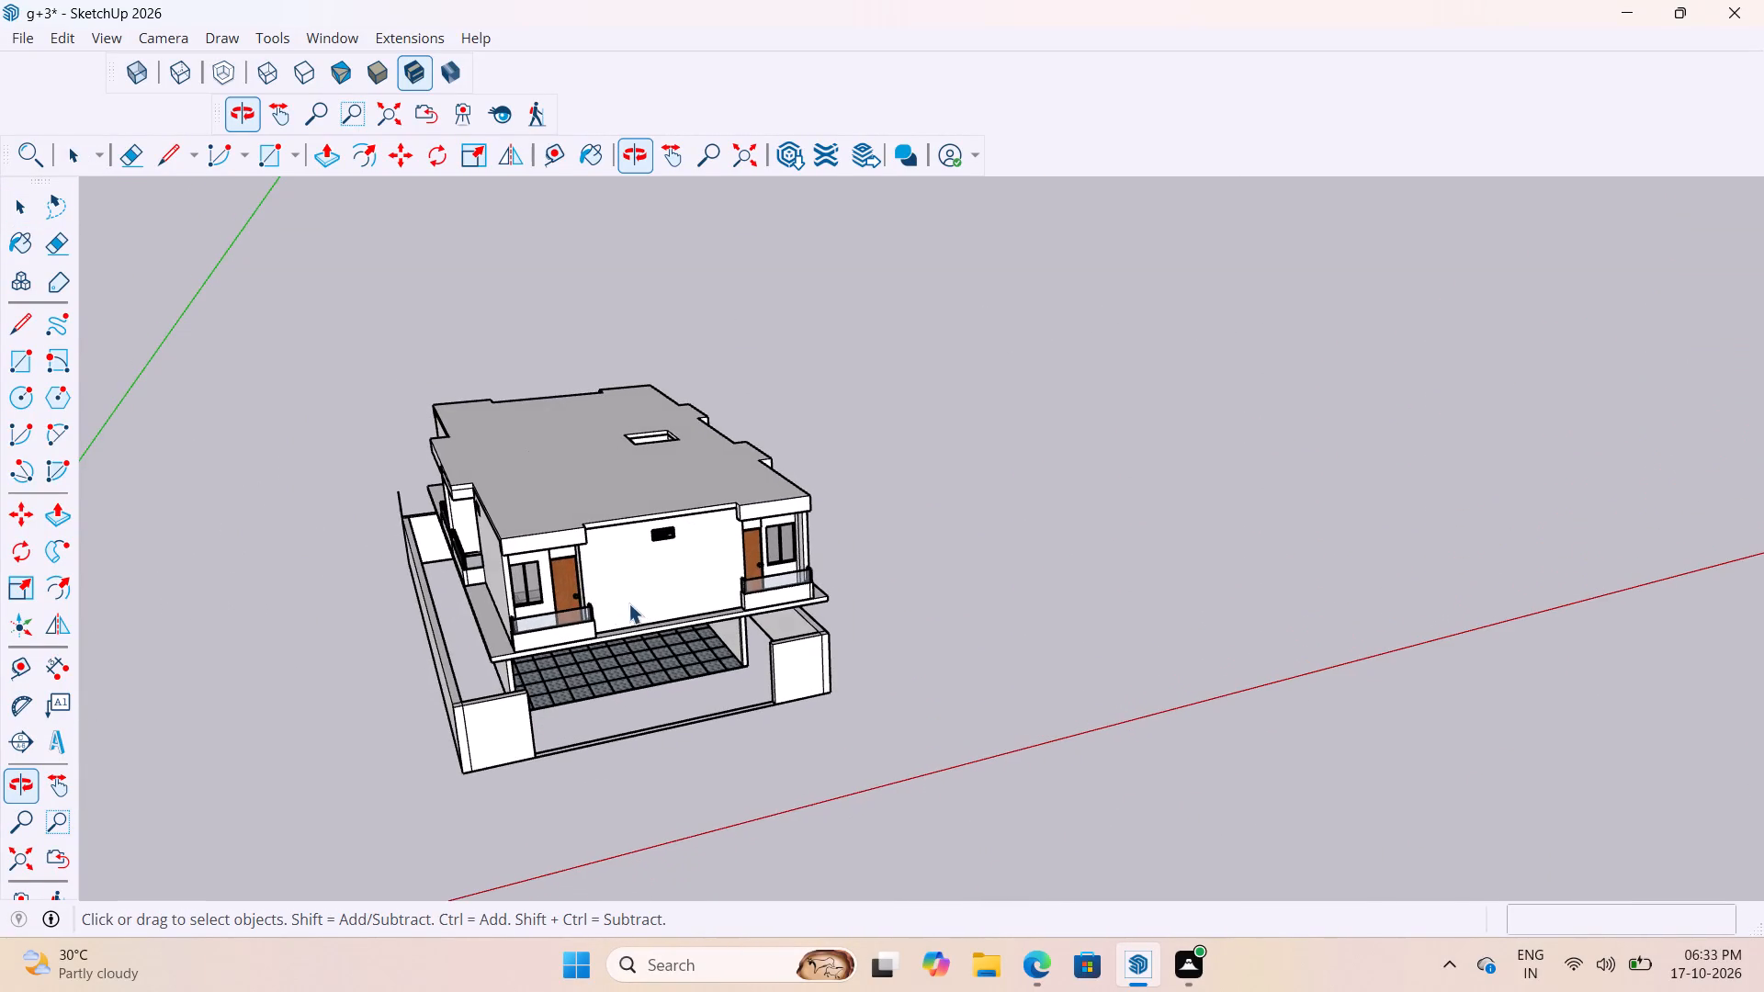
Undo the last four operations, stepping back through the edits made inside the slab group.
key("ctrl+z")
key("ctrl+z")
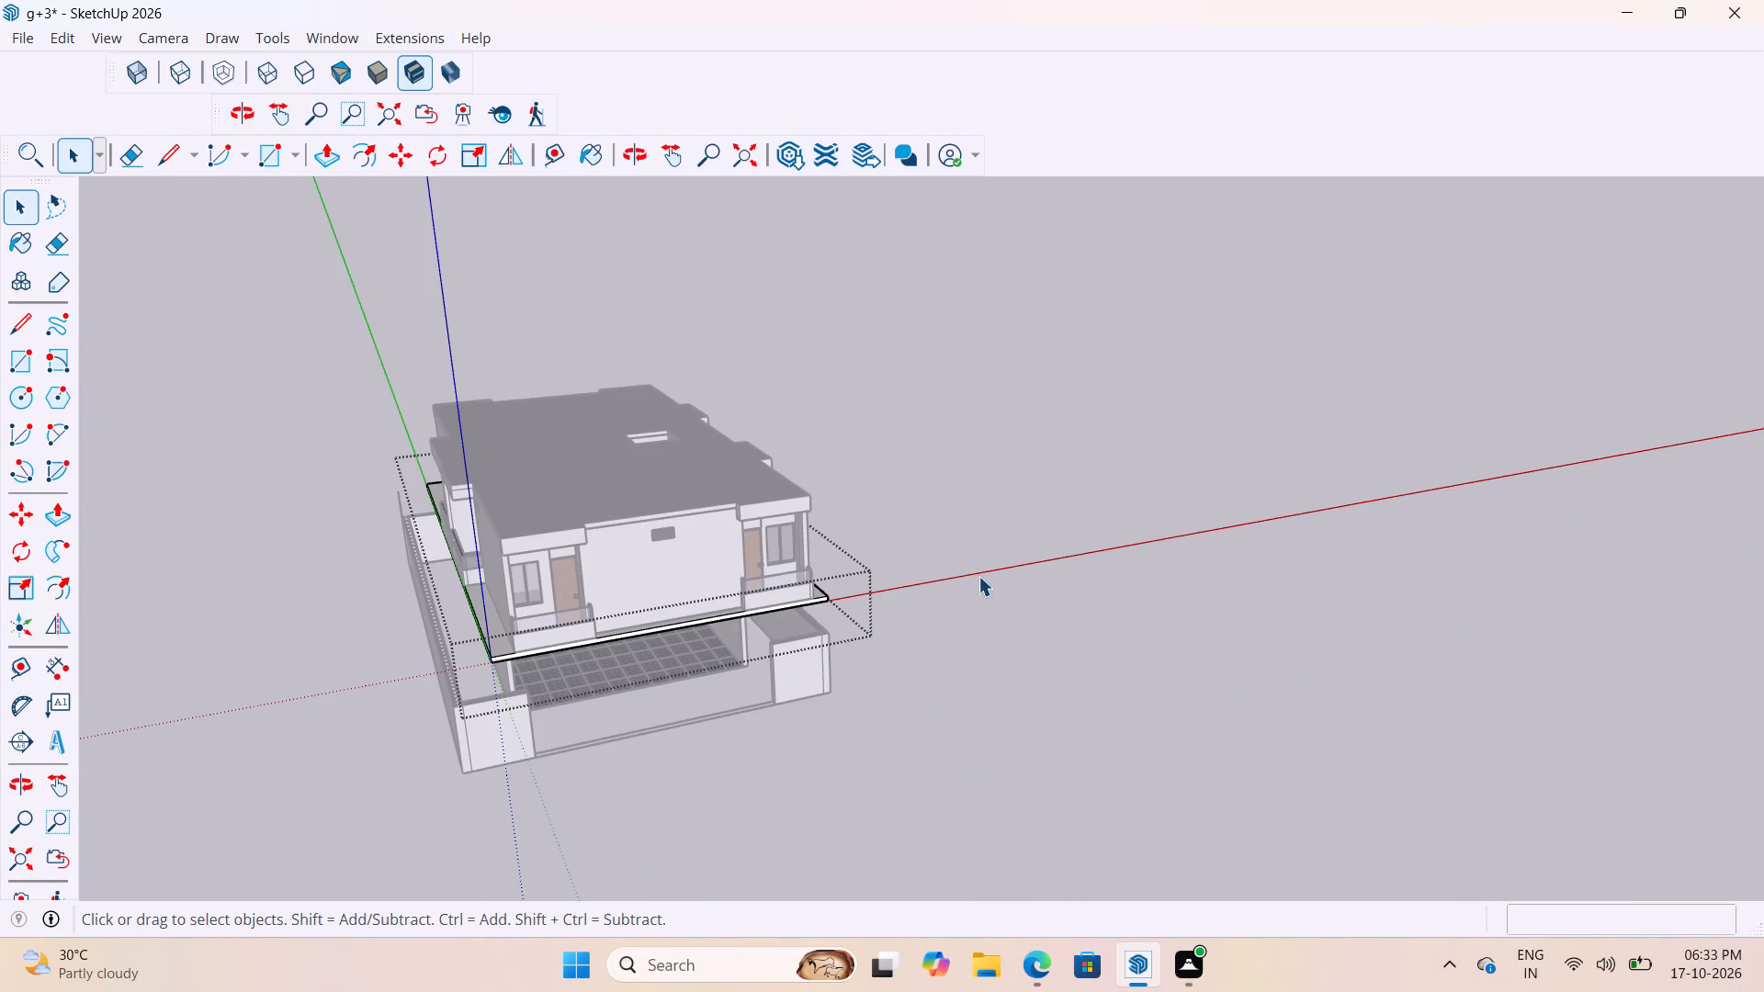
key("ctrl+z")
key("ctrl+z")
Examine the slab's front corners and its projection beneath the wooden-door balconies and along the compound wall.
scroll(466, 681, "up", 6)
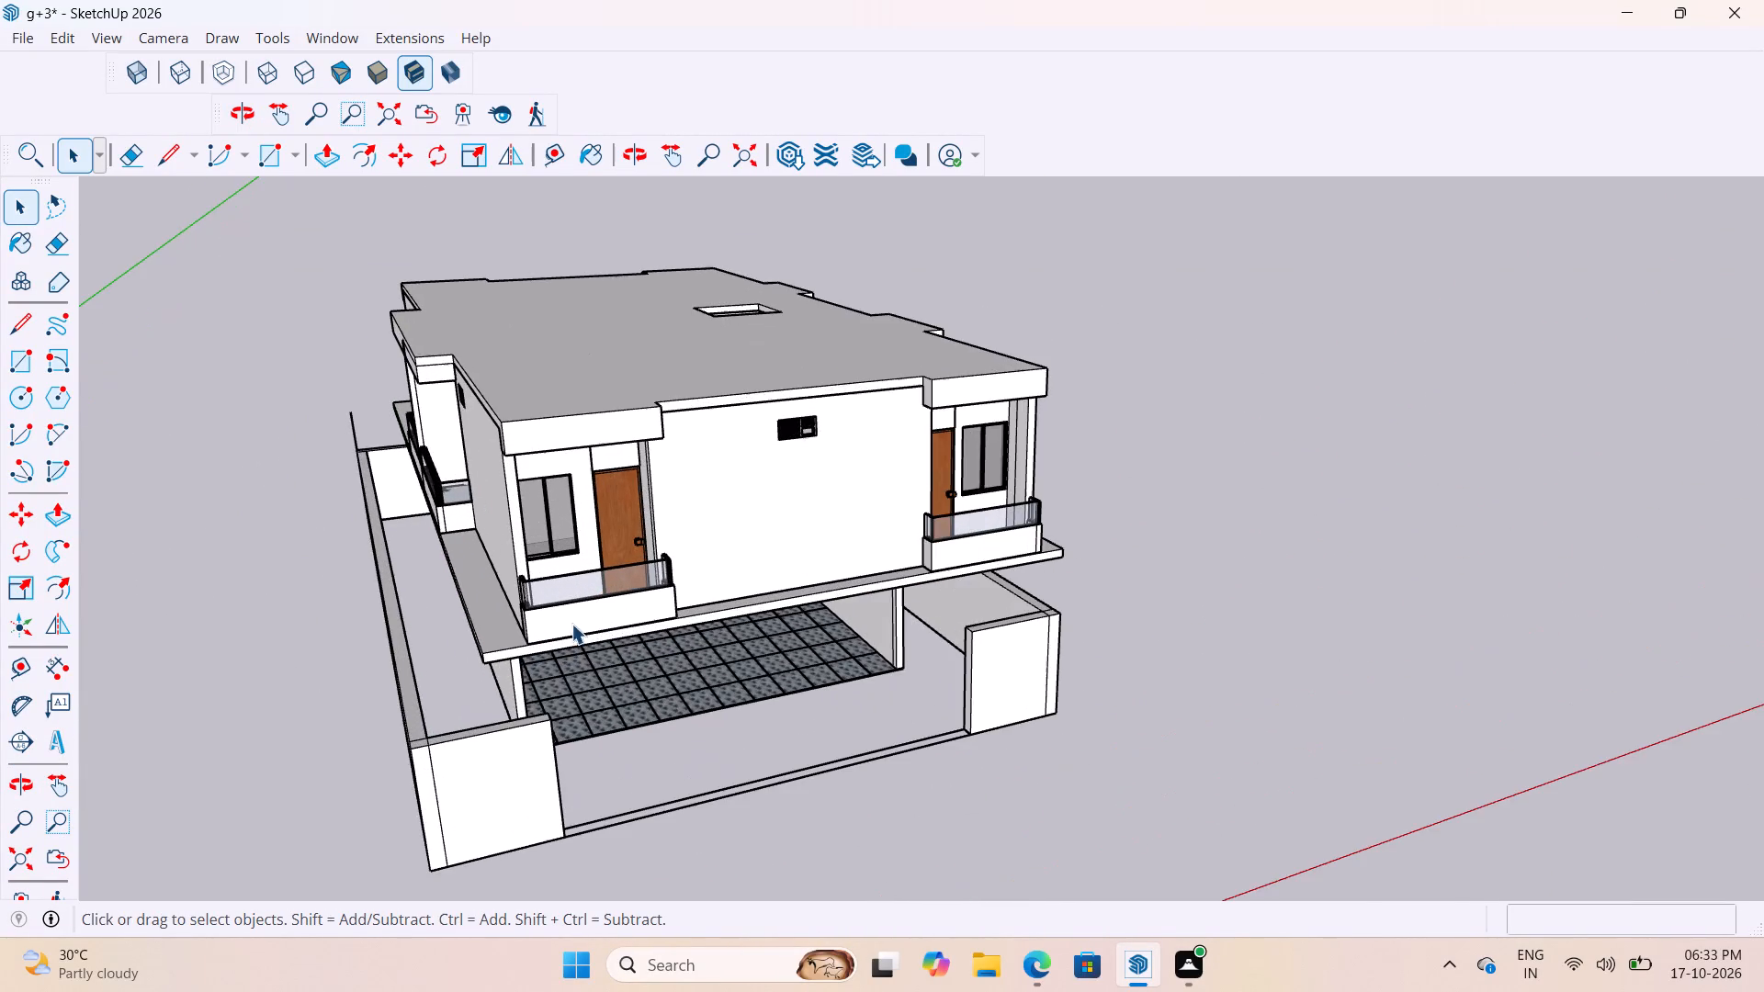
middle_click_drag(704, 640, 307, 709)
scroll(896, 507, "up", 2)
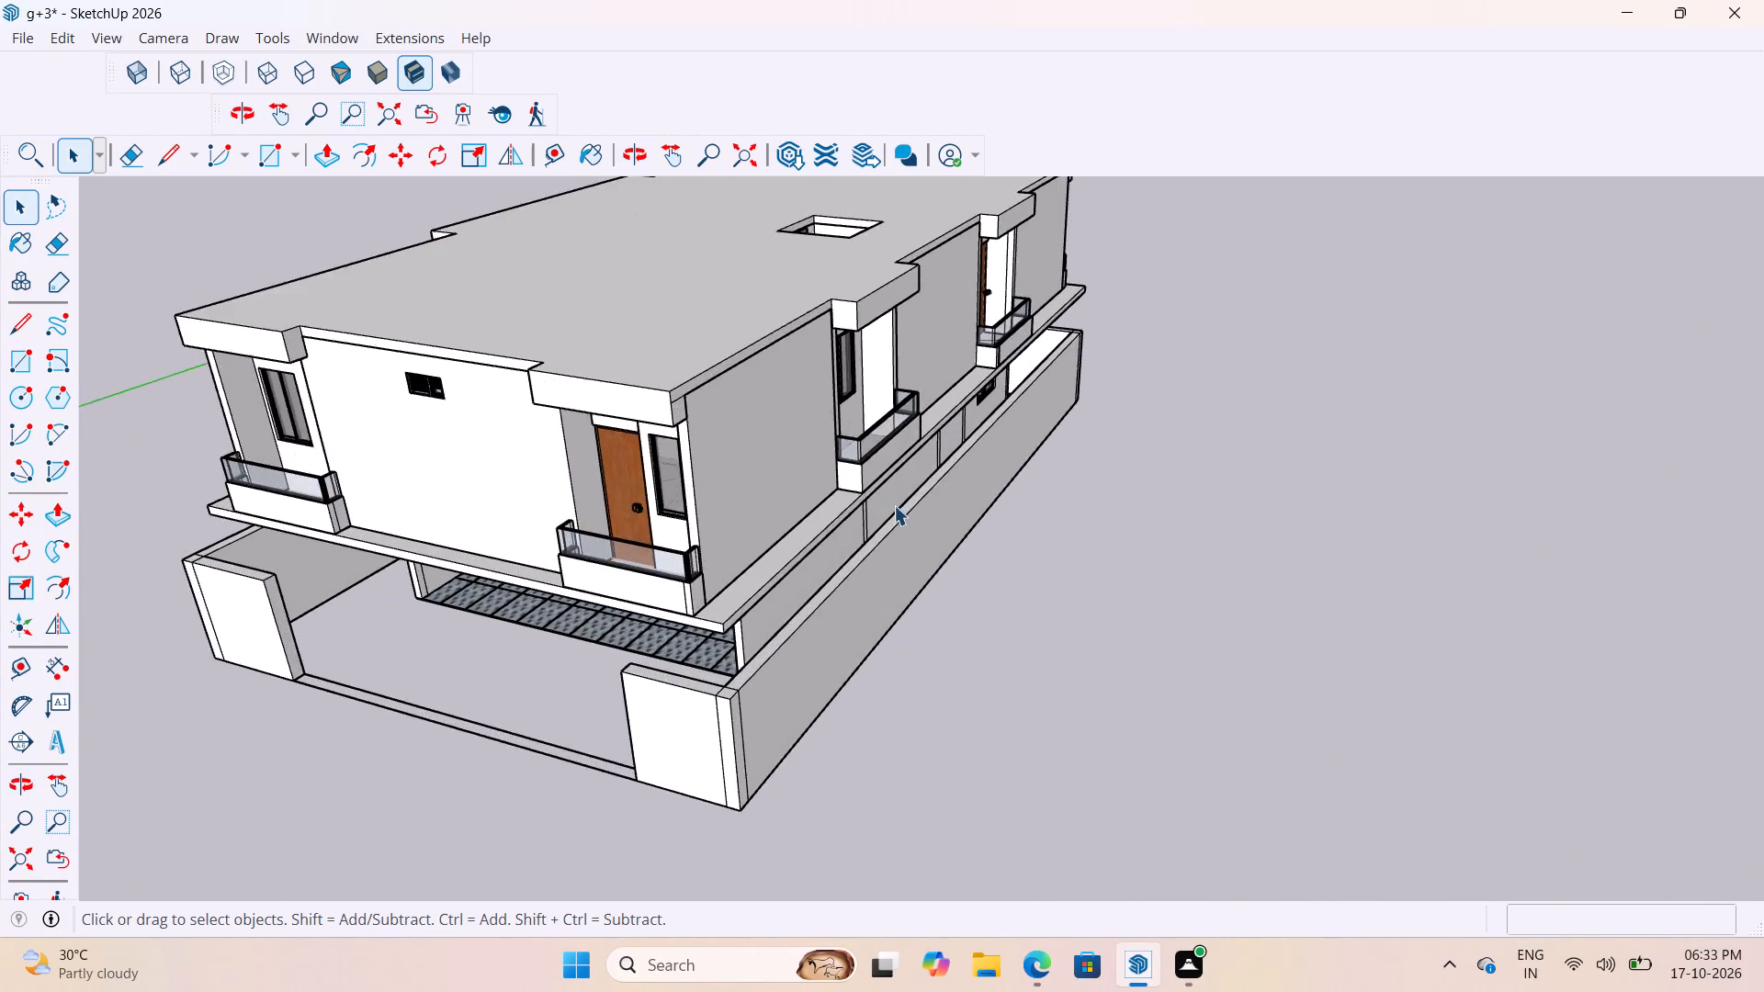
scroll(894, 505, "up", 5)
scroll(836, 517, "down", 10)
scroll(658, 692, "up", 7)
middle_click_drag(951, 581, 974, 581)
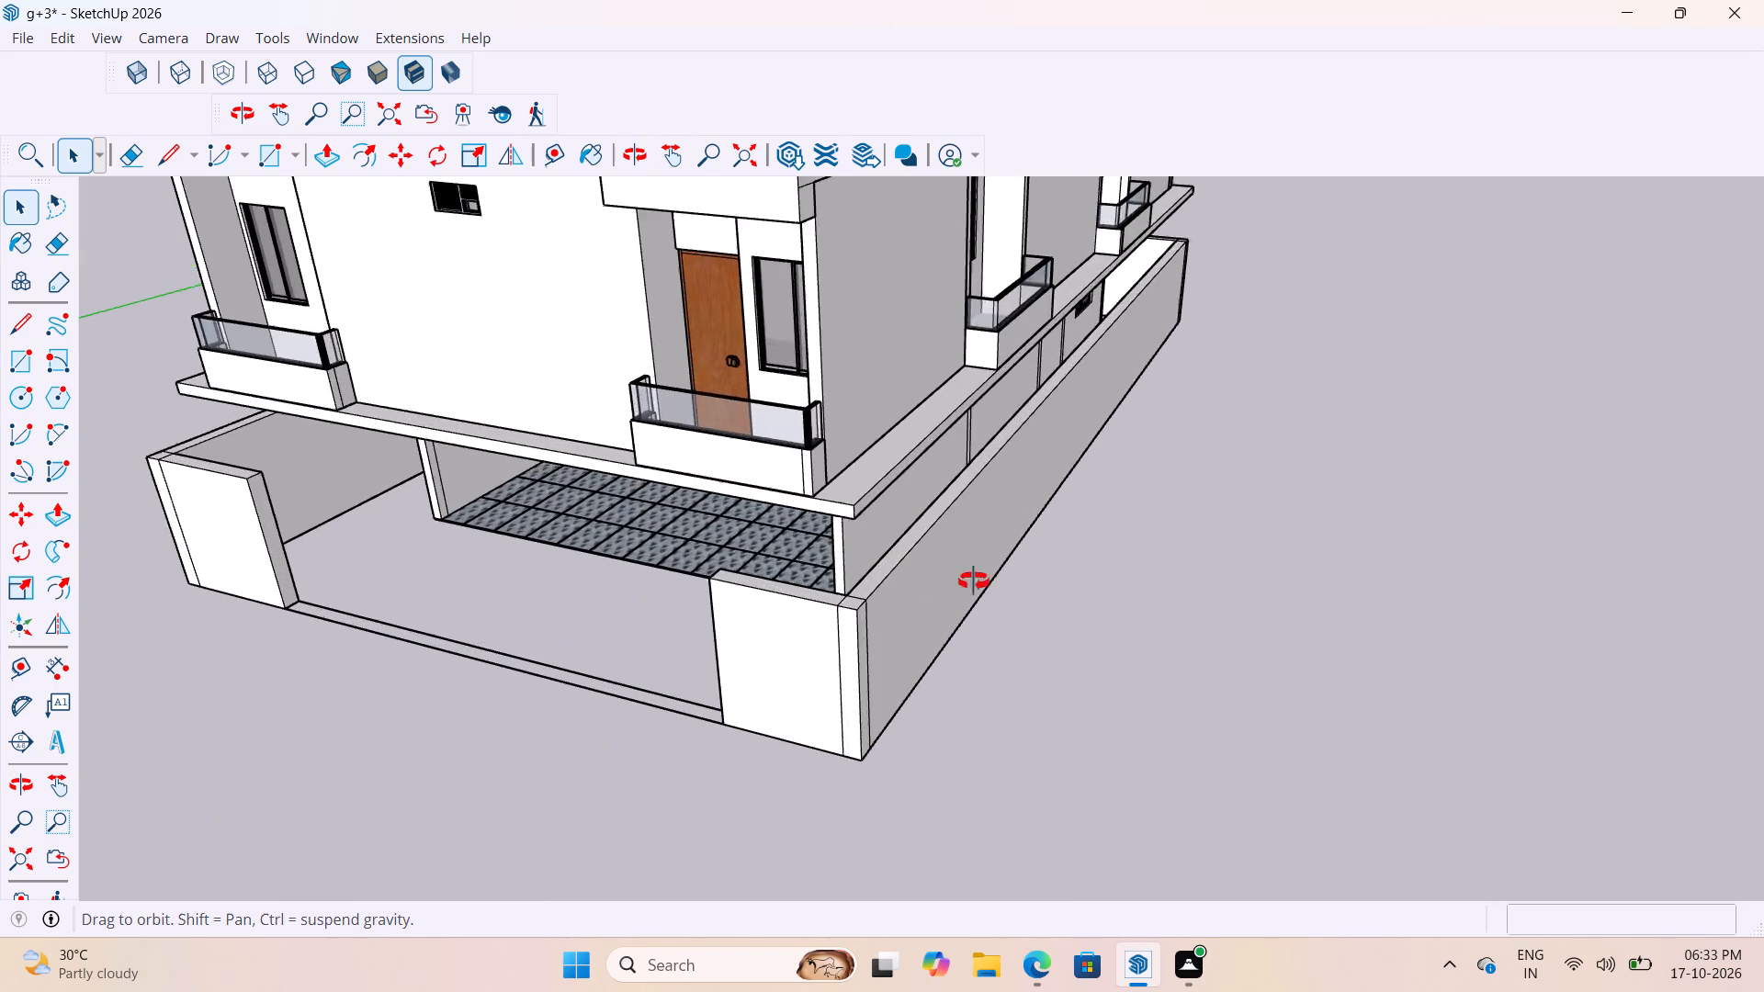
middle_click_drag(974, 581, 1079, 626)
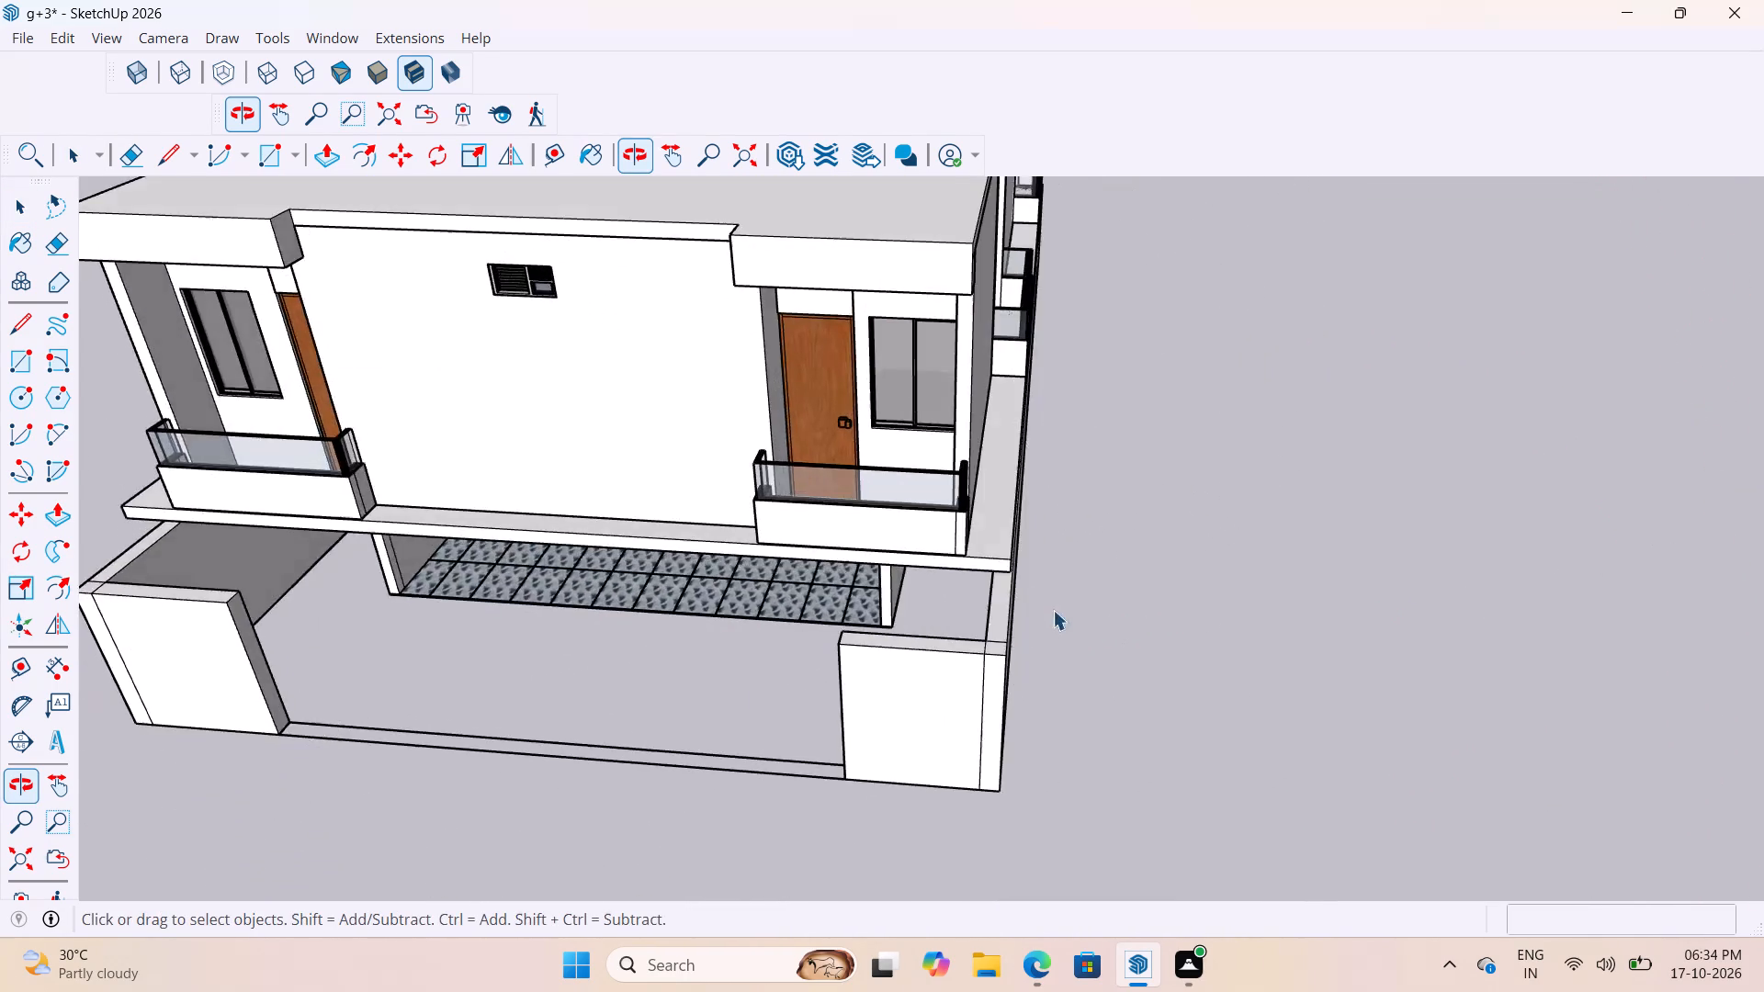
scroll(1082, 623, "down", 4)
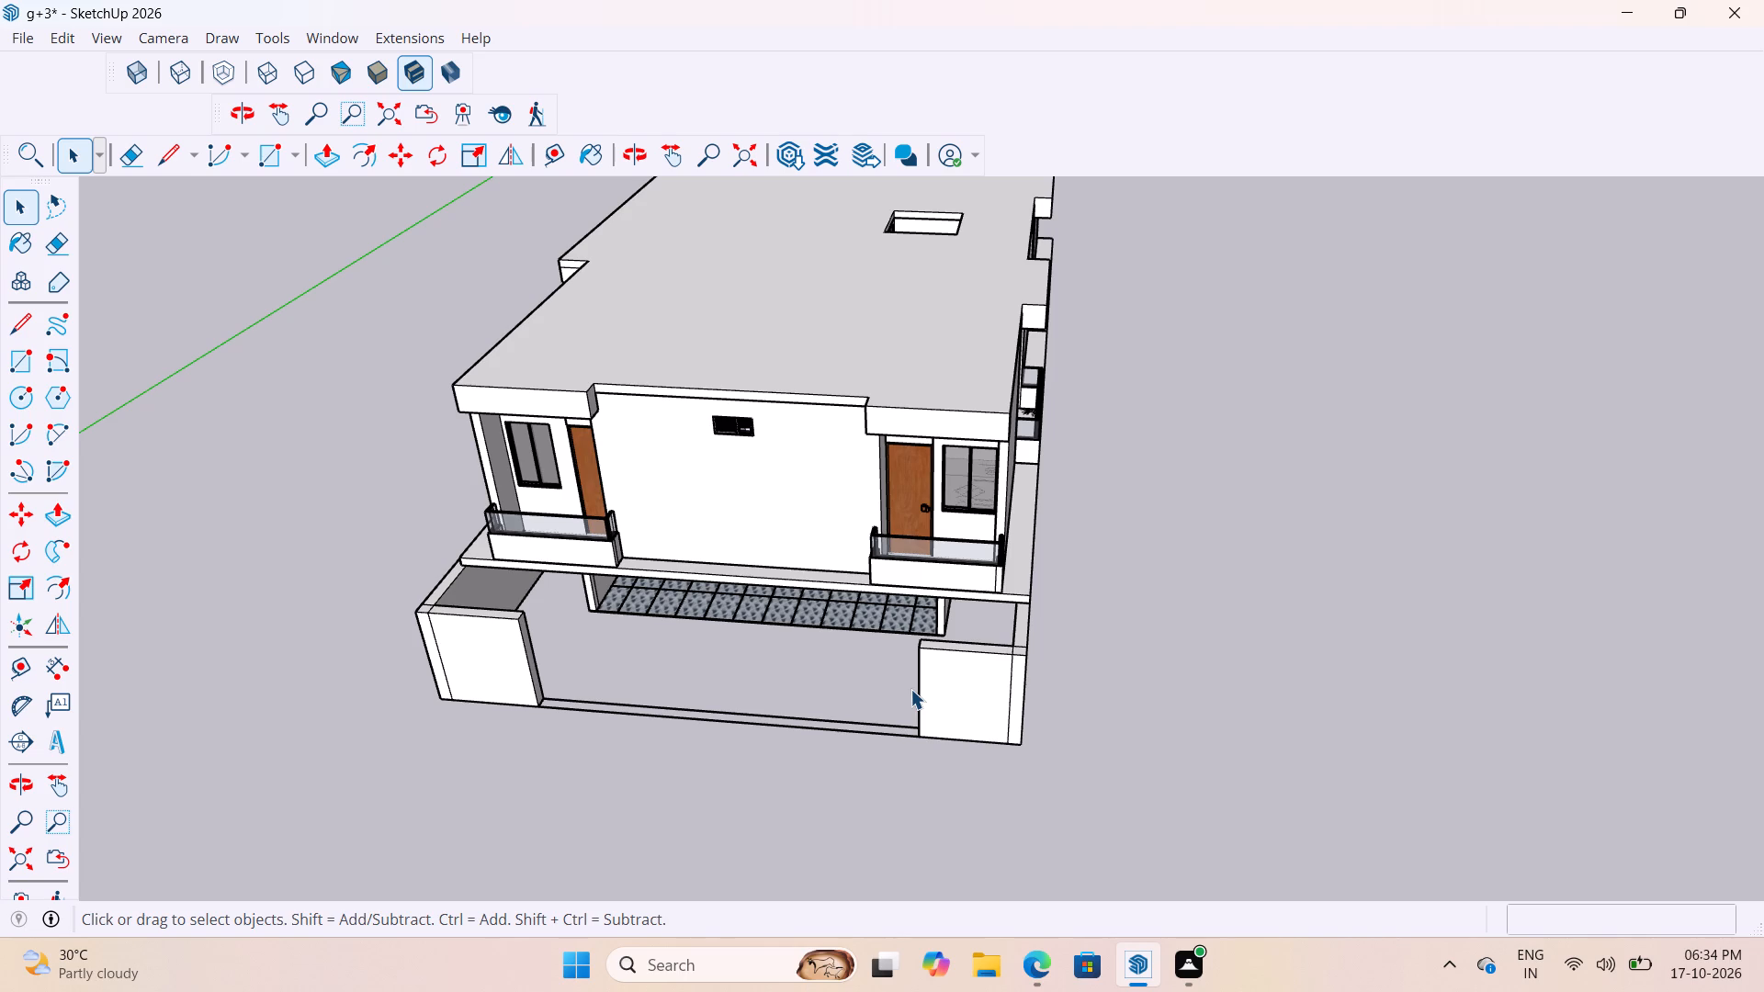
scroll(671, 417, "down", 2)
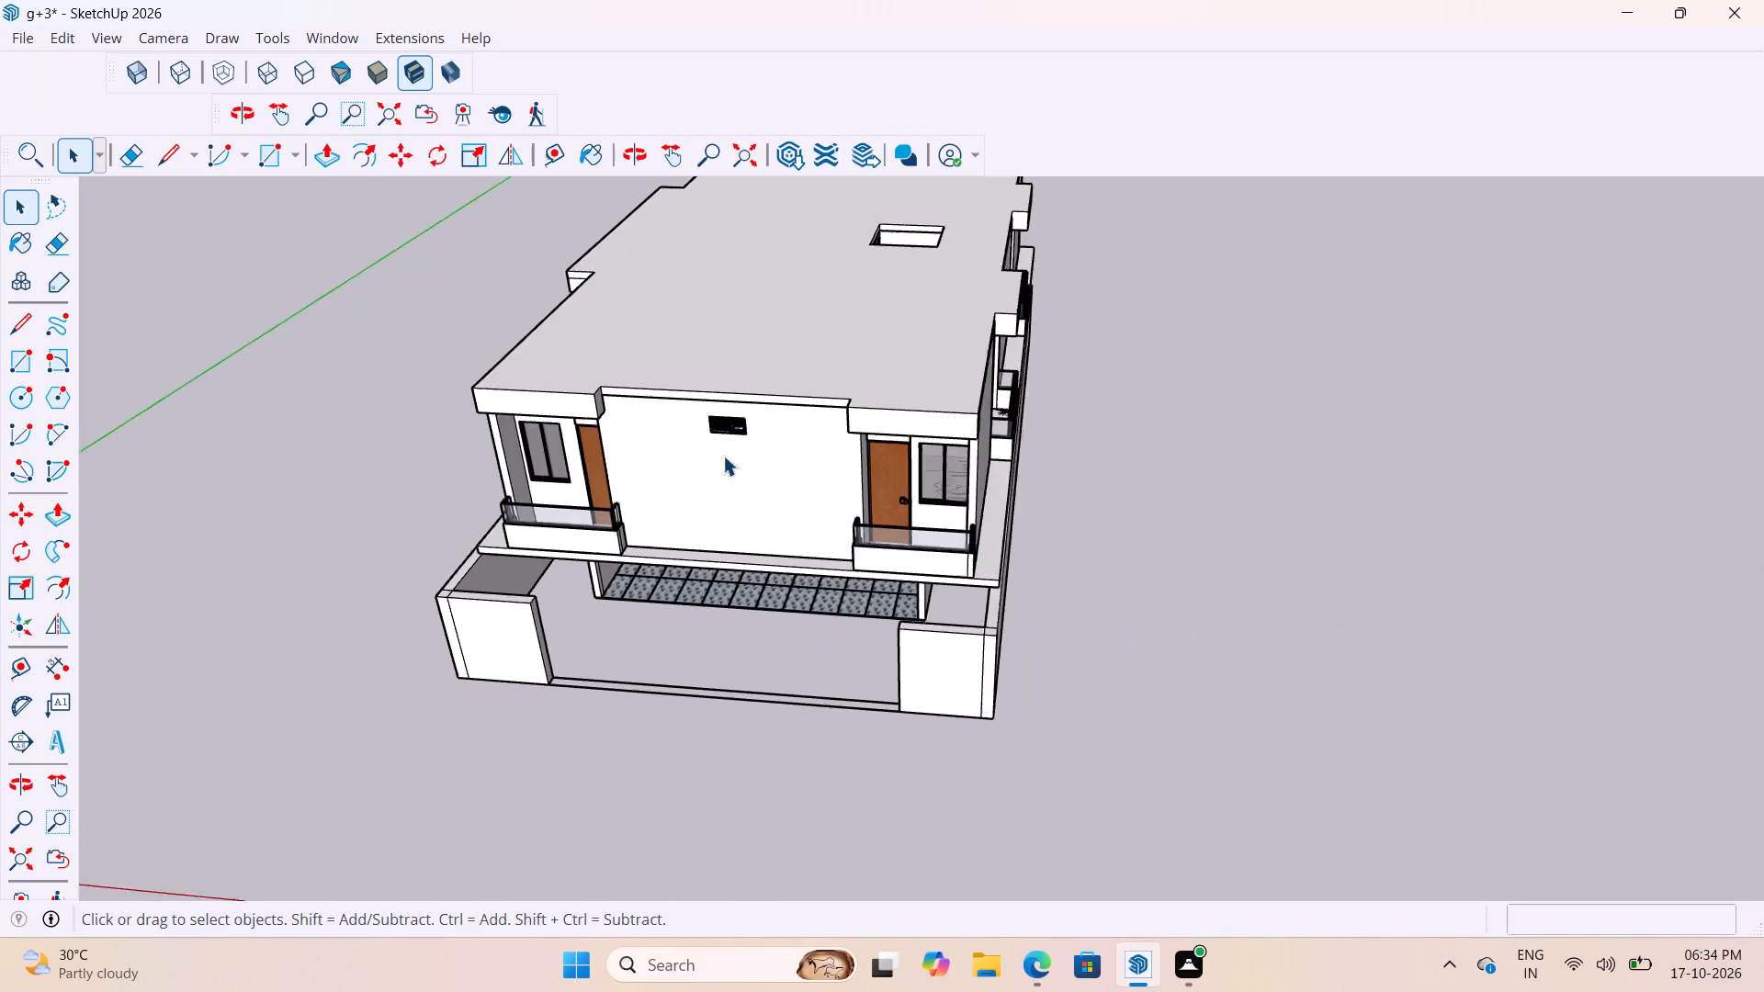
Move the roofed upper floor off the slab to an open spot beside the ground floor, taking it by its front corner.
scroll(723, 456, "down", 2)
middle_click_drag(768, 414, 947, 364)
scroll(857, 321, "down", 1)
scroll(713, 483, "up", 7)
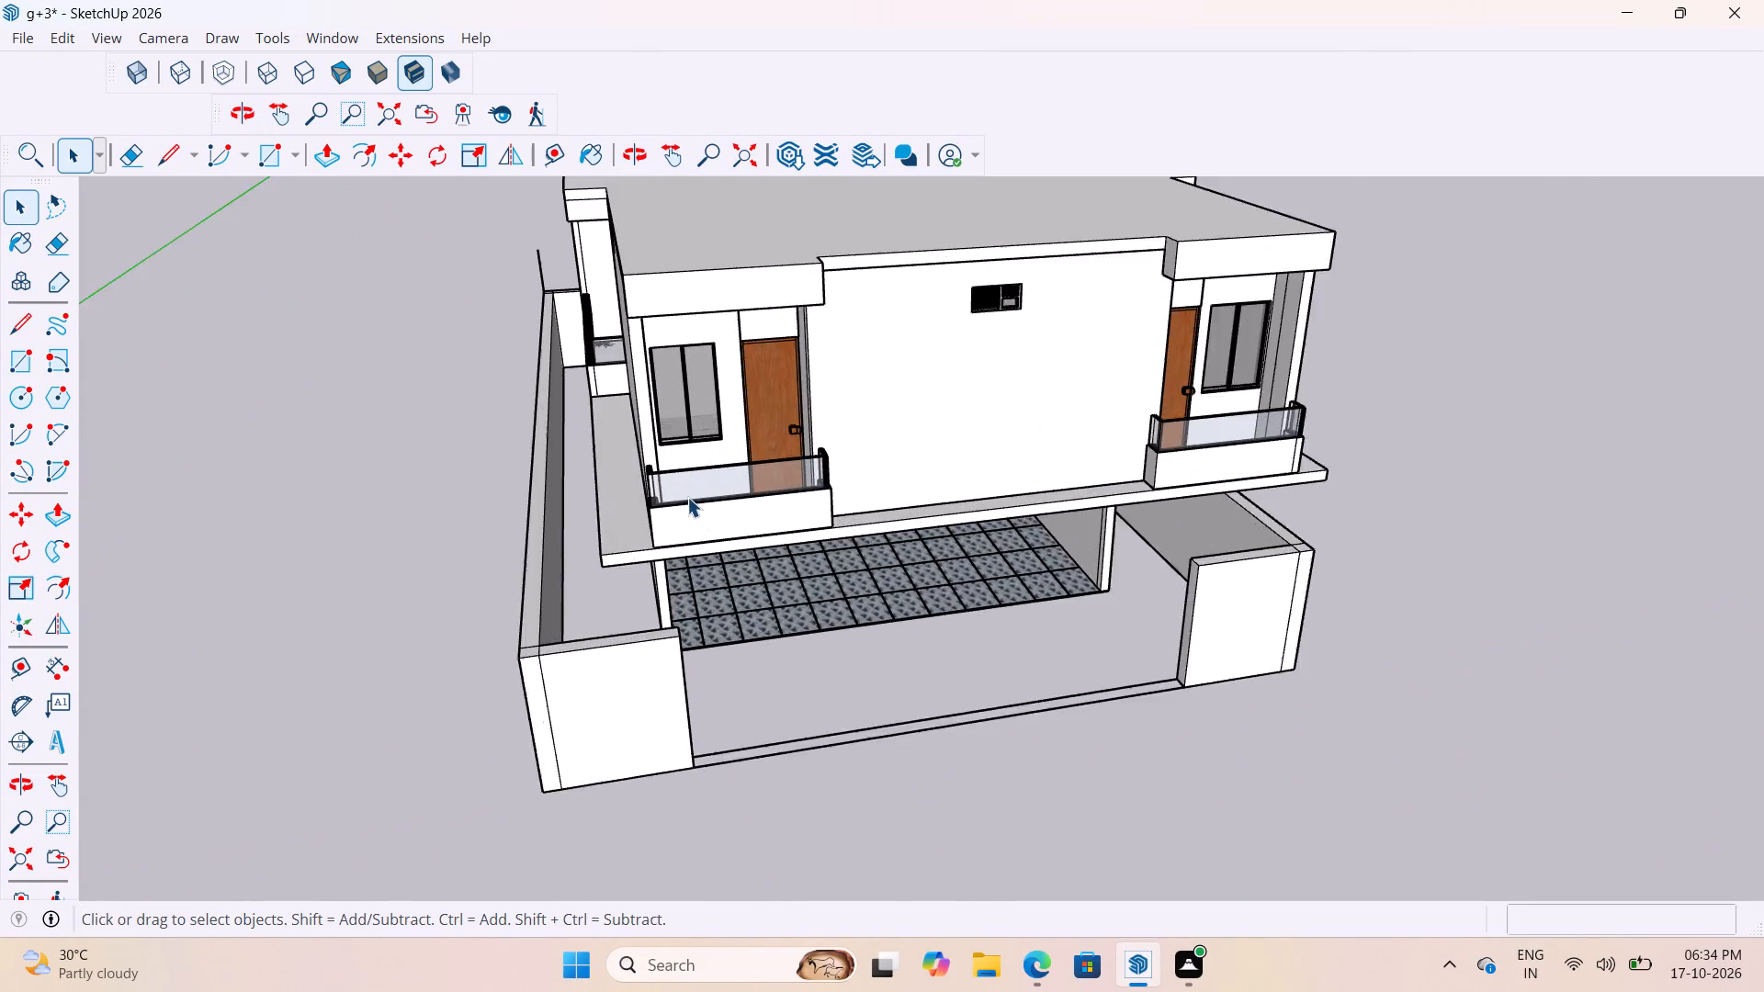
scroll(687, 497, "up", 3)
left_click(645, 490)
scroll(751, 479, "down", 5)
scroll(1016, 457, "down", 5)
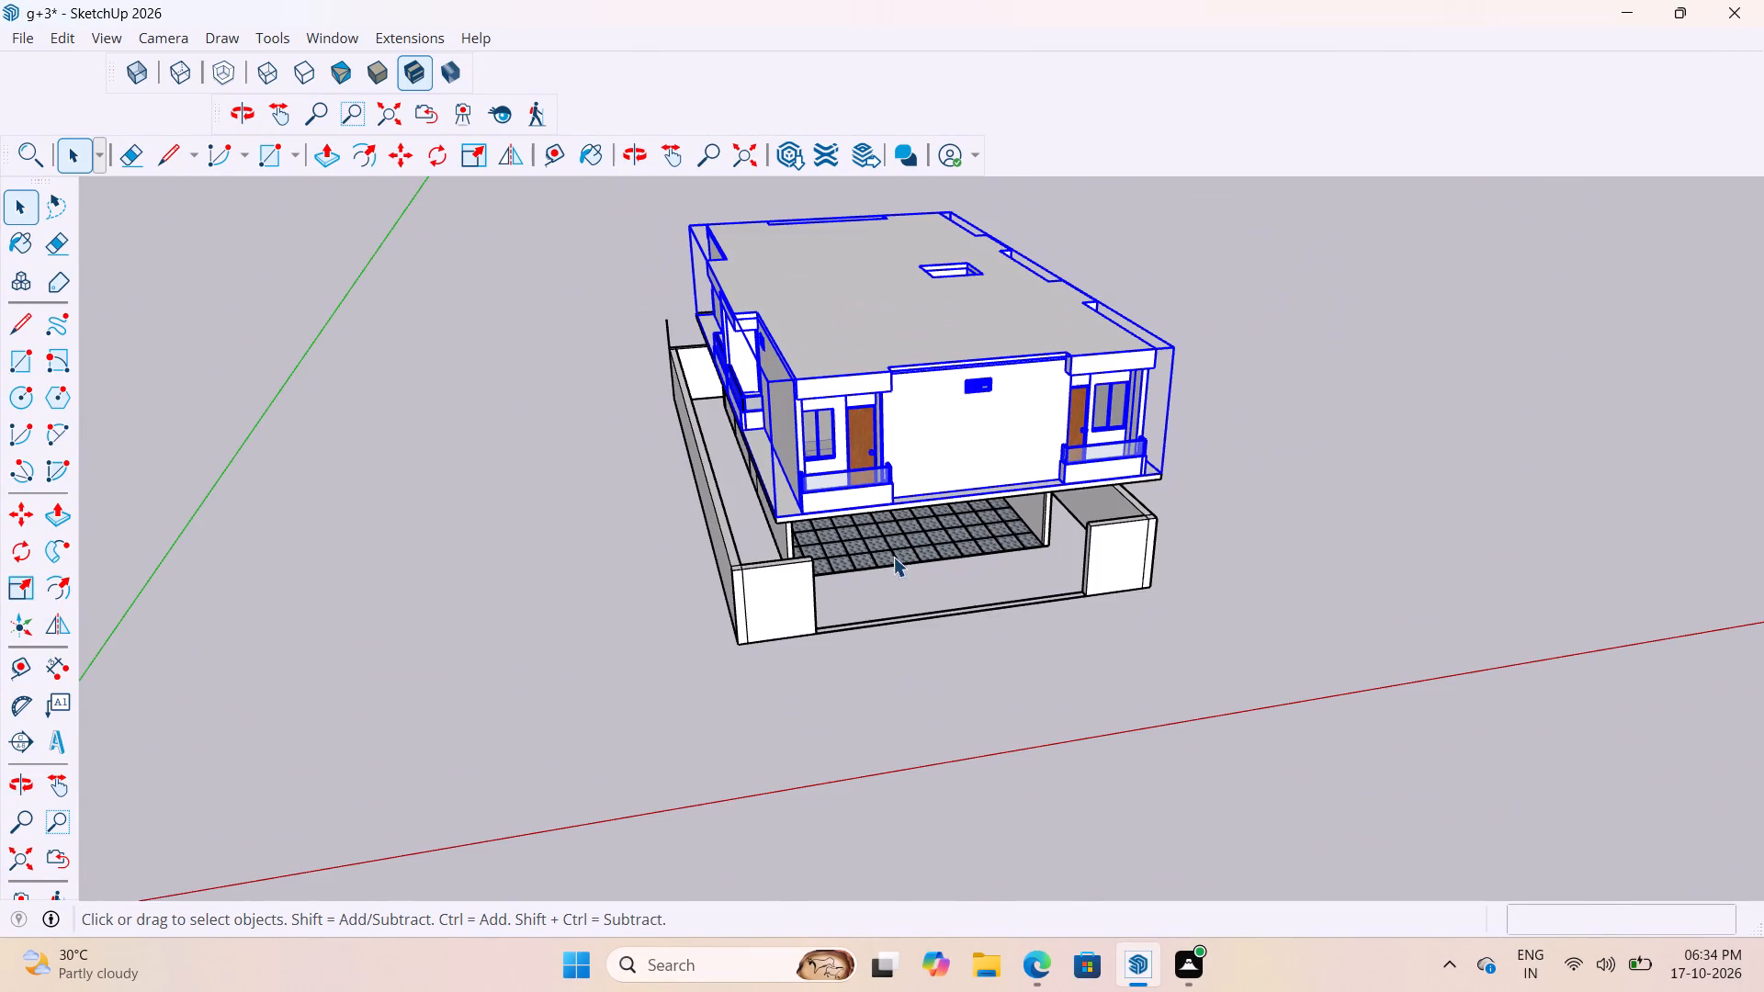
scroll(1216, 487, "up", 5)
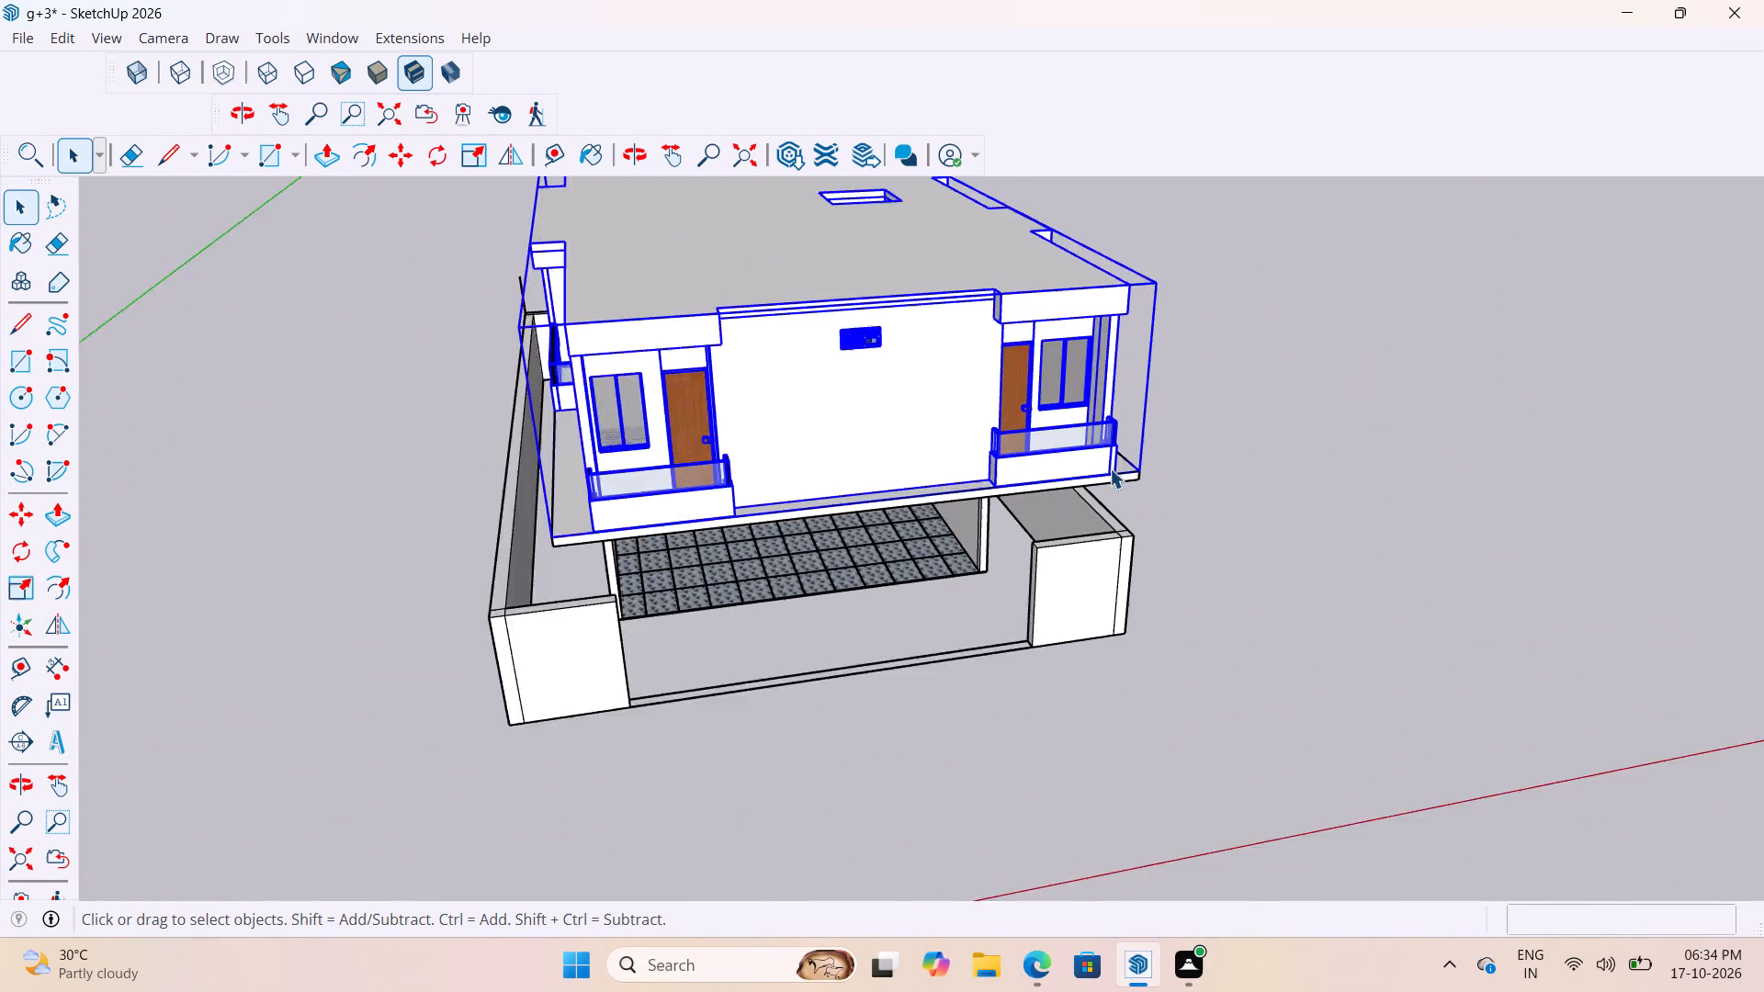
scroll(1110, 468, "up", 6)
scroll(1073, 468, "down", 5)
key("m")
scroll(1133, 535, "up", 1)
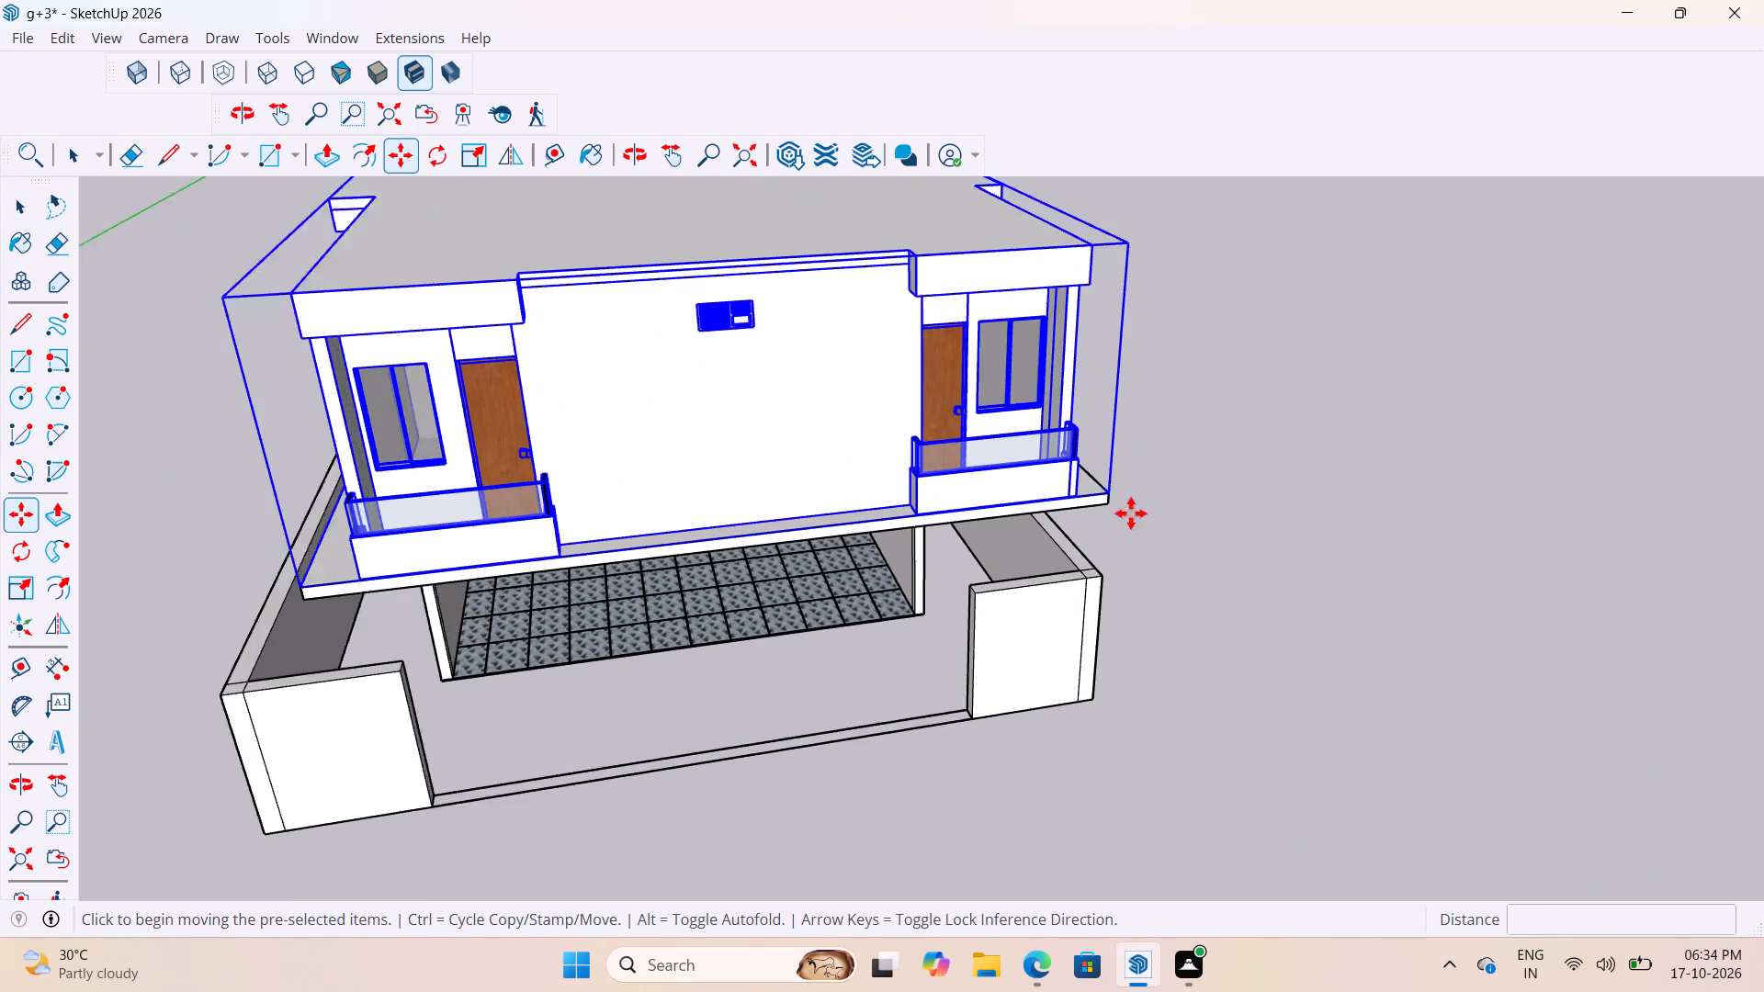
scroll(1131, 513, "up", 1)
left_click(1106, 483)
scroll(1577, 482, "down", 13)
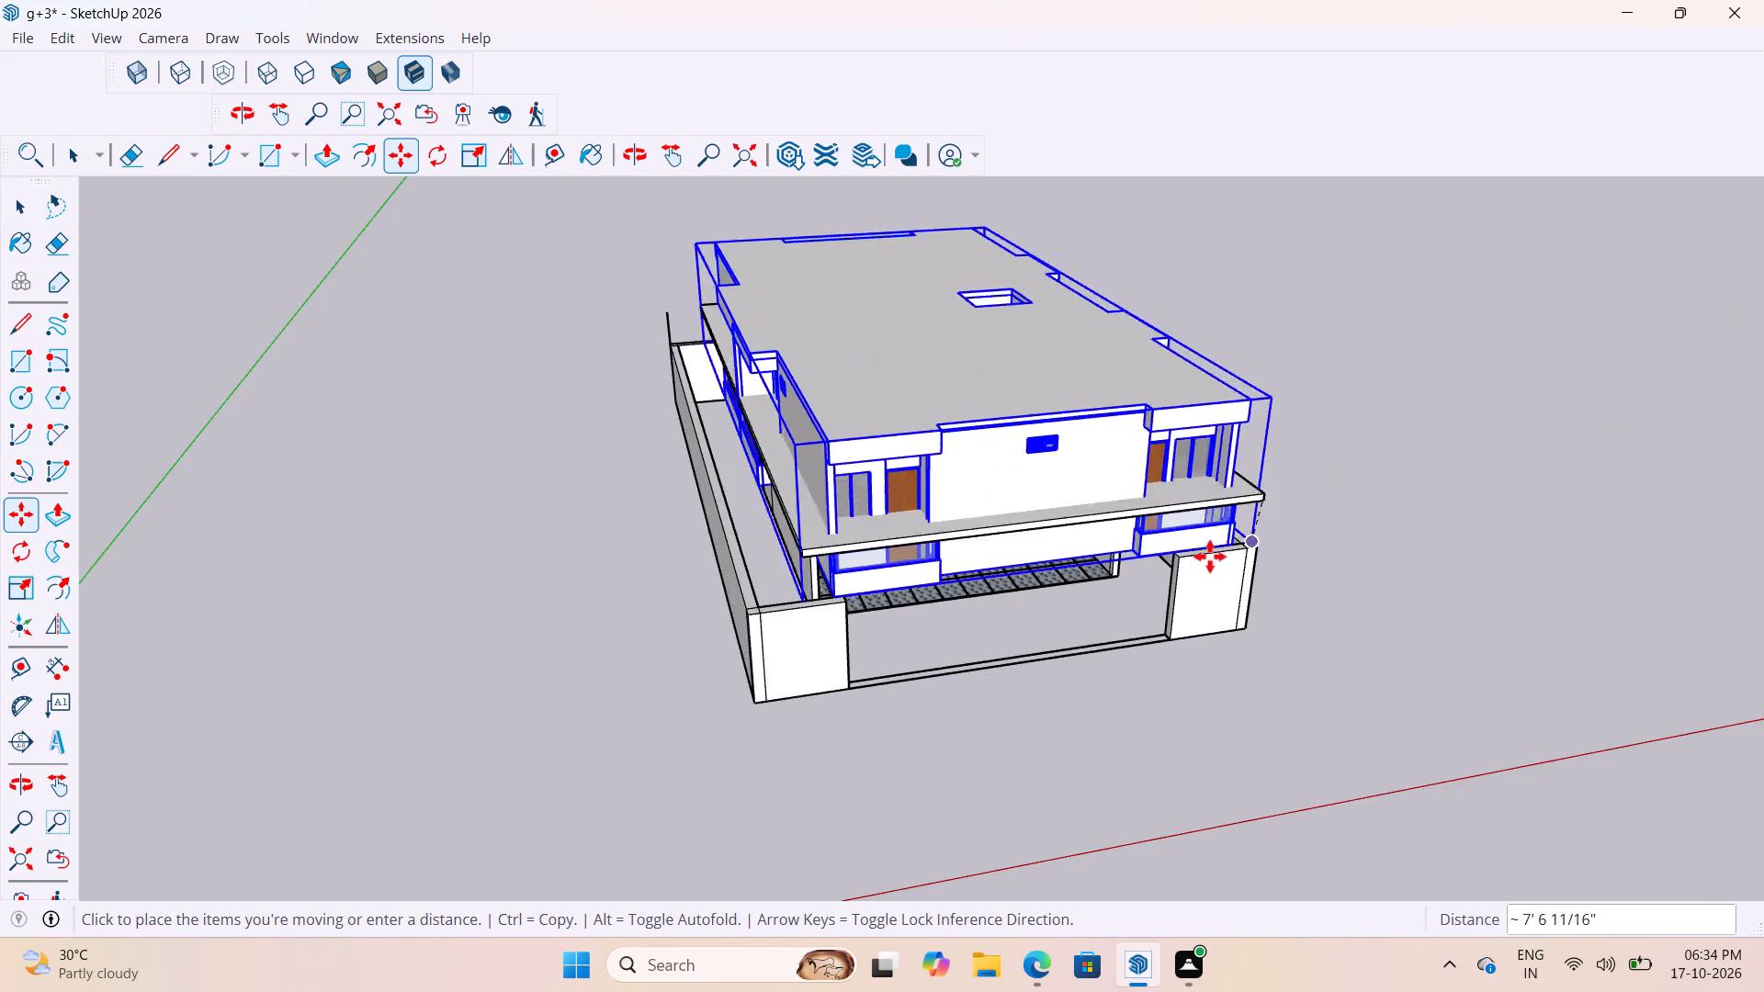
scroll(1210, 557, "down", 6)
left_click(1512, 463)
key("space")
left_click(1292, 559)
Examine the slab over the ground floor and the underside of the detached upper floor from low angles.
scroll(1224, 561, "up", 3)
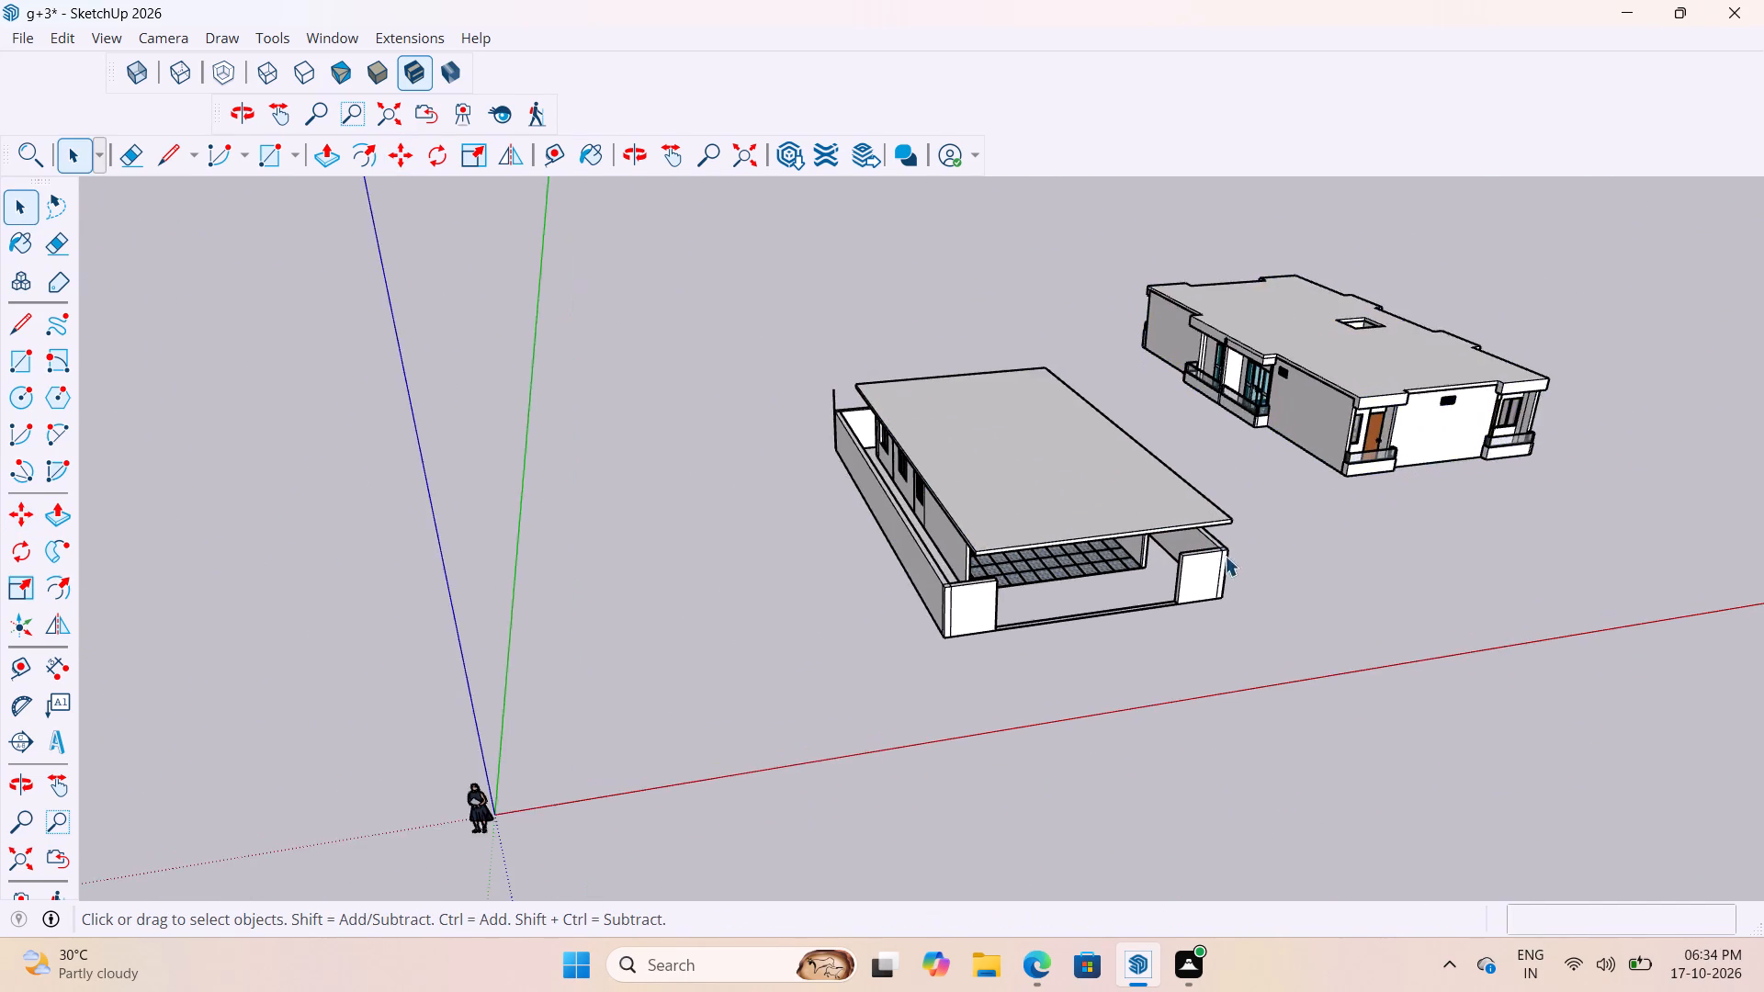
scroll(1225, 556, "up", 1)
middle_click_drag(1225, 556, 1027, 414)
scroll(1056, 418, "up", 2)
scroll(1137, 404, "down", 4)
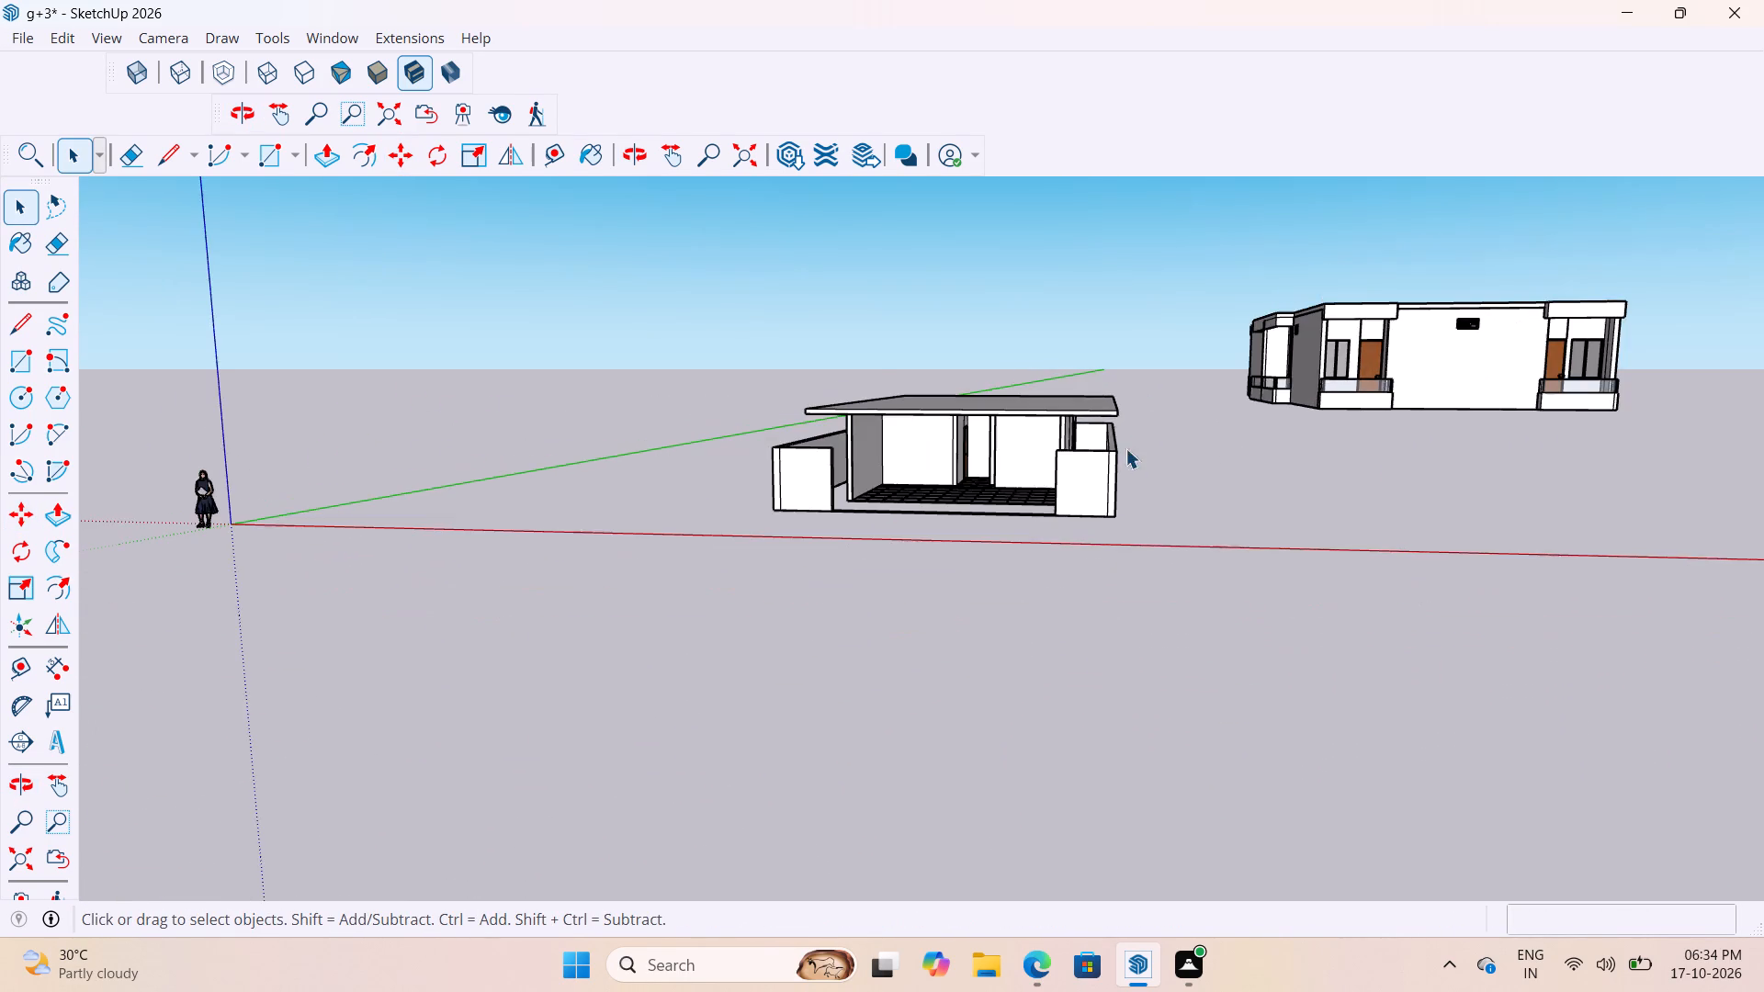
scroll(1125, 448, "down", 1)
scroll(1383, 448, "up", 6)
middle_click_drag(1428, 458, 1266, 363)
middle_click_drag(1225, 389, 1196, 406)
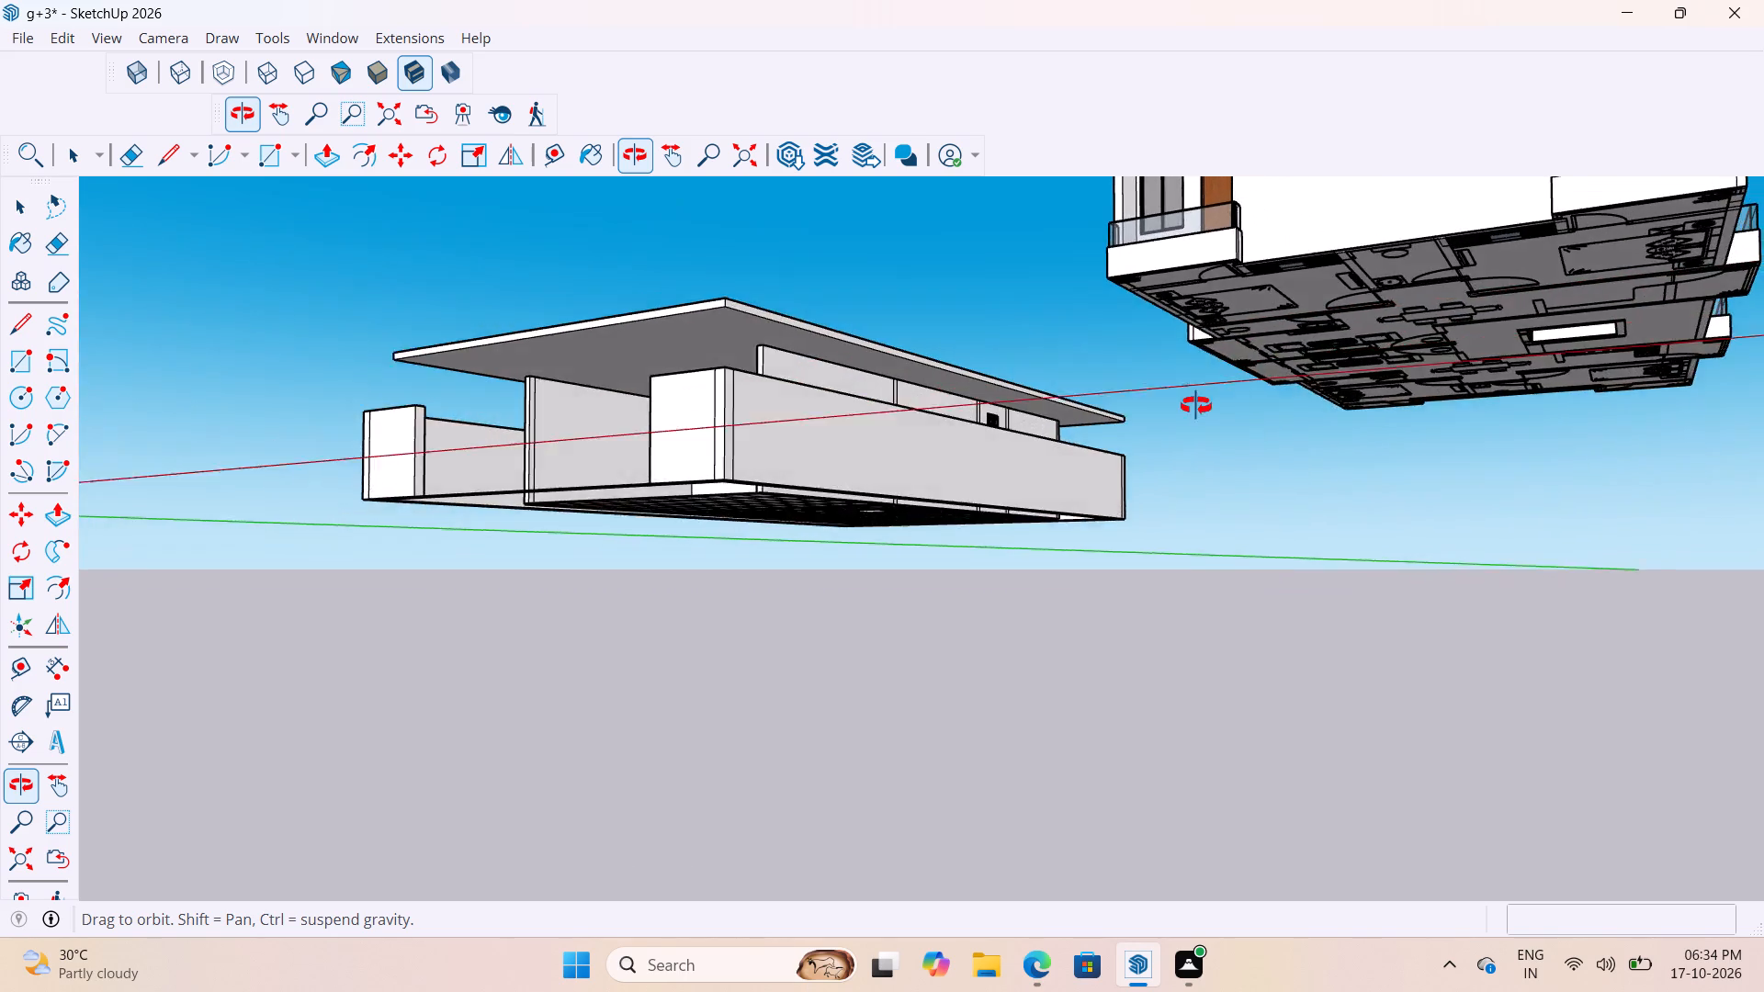
middle_click_drag(1196, 406, 1368, 466)
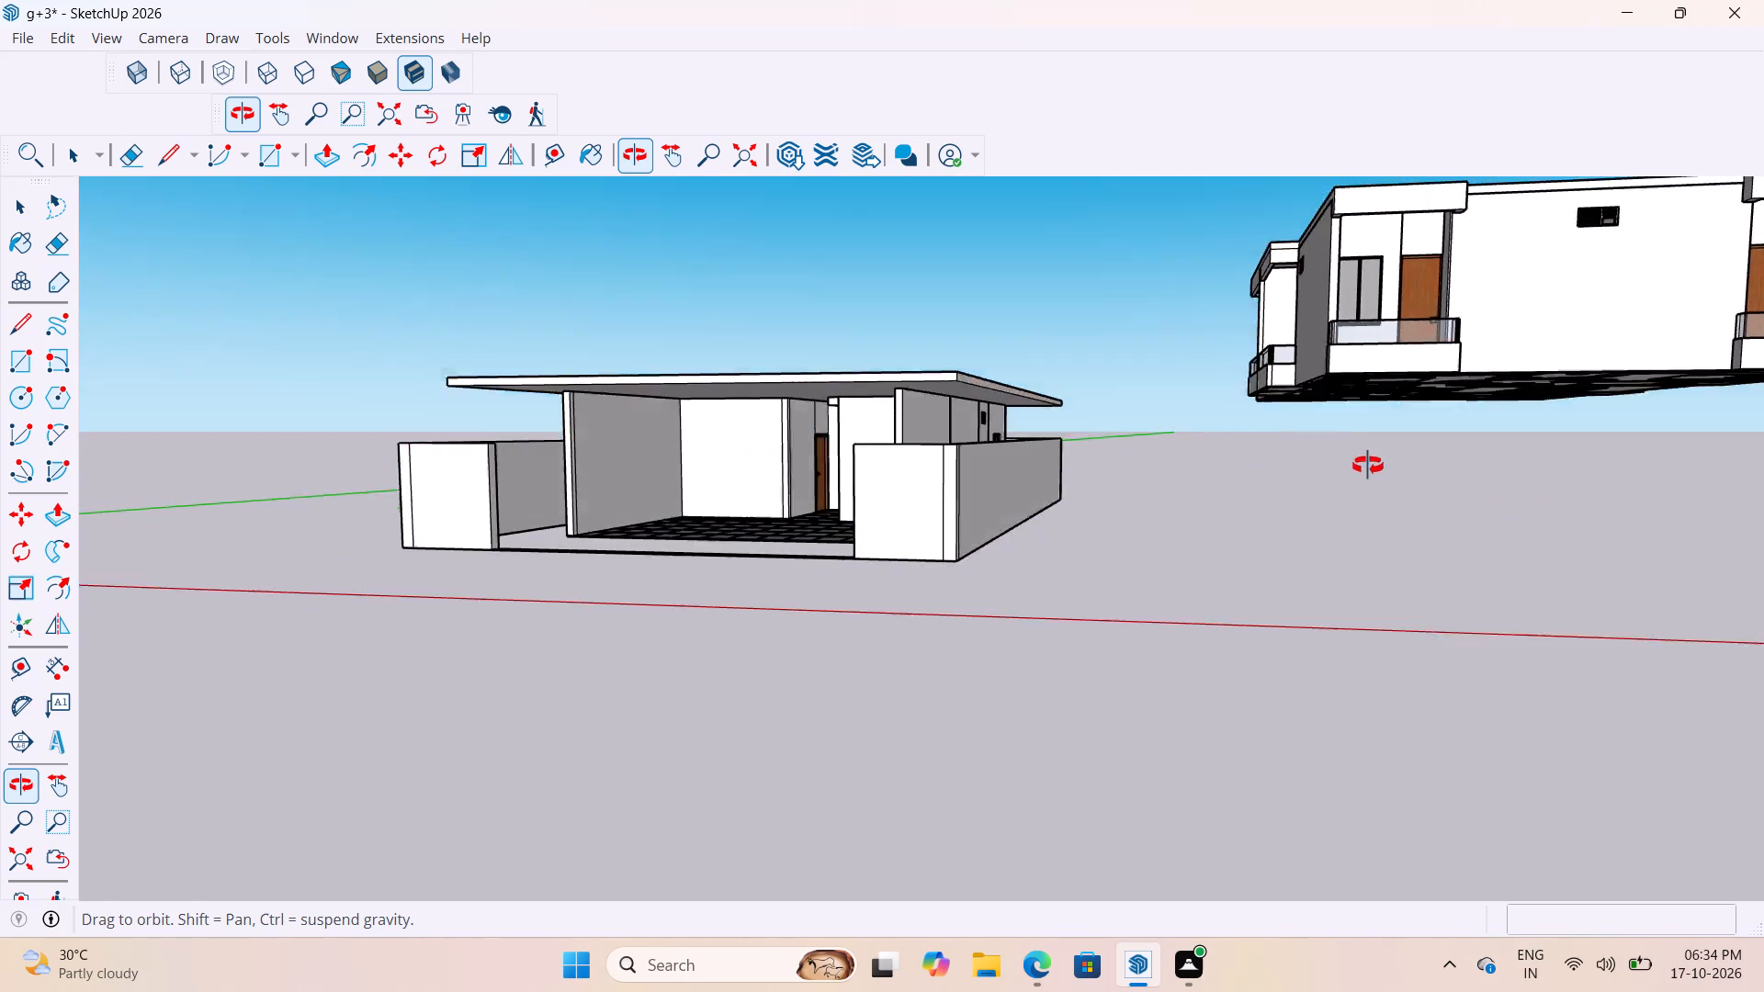
middle_click_drag(1368, 466, 1373, 469)
scroll(1361, 429, "up", 2)
scroll(1228, 309, "up", 1)
scroll(892, 358, "down", 8)
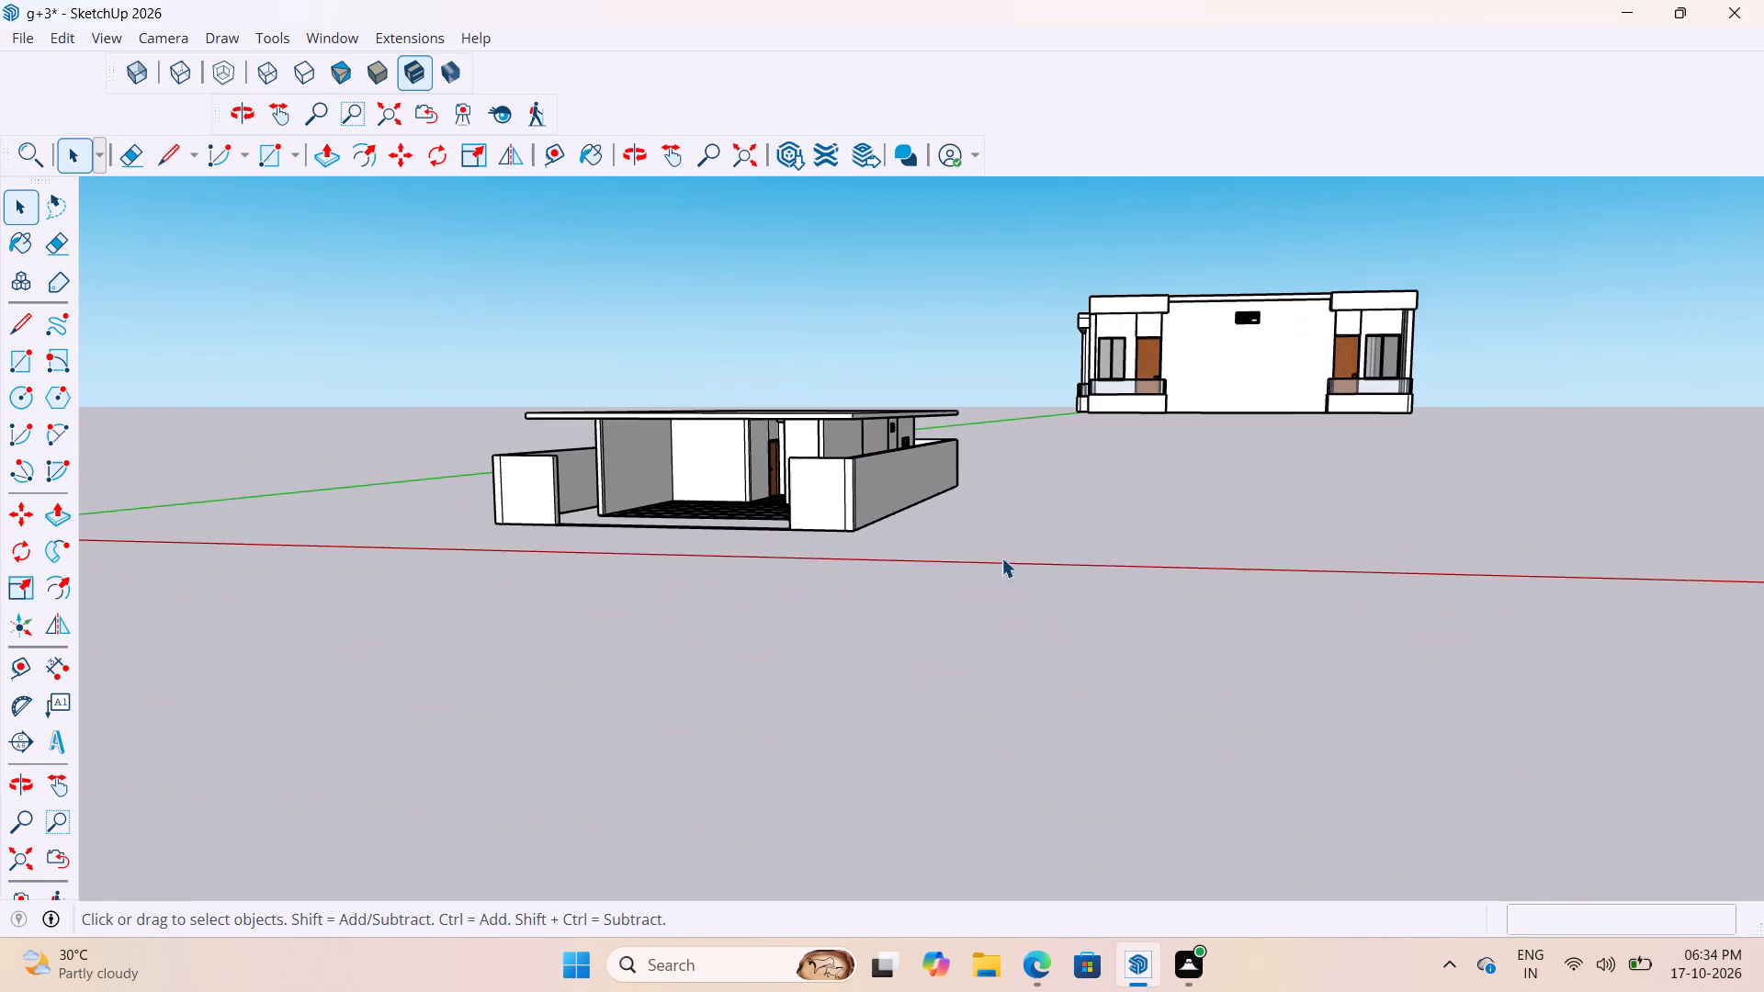
scroll(875, 432, "up", 5)
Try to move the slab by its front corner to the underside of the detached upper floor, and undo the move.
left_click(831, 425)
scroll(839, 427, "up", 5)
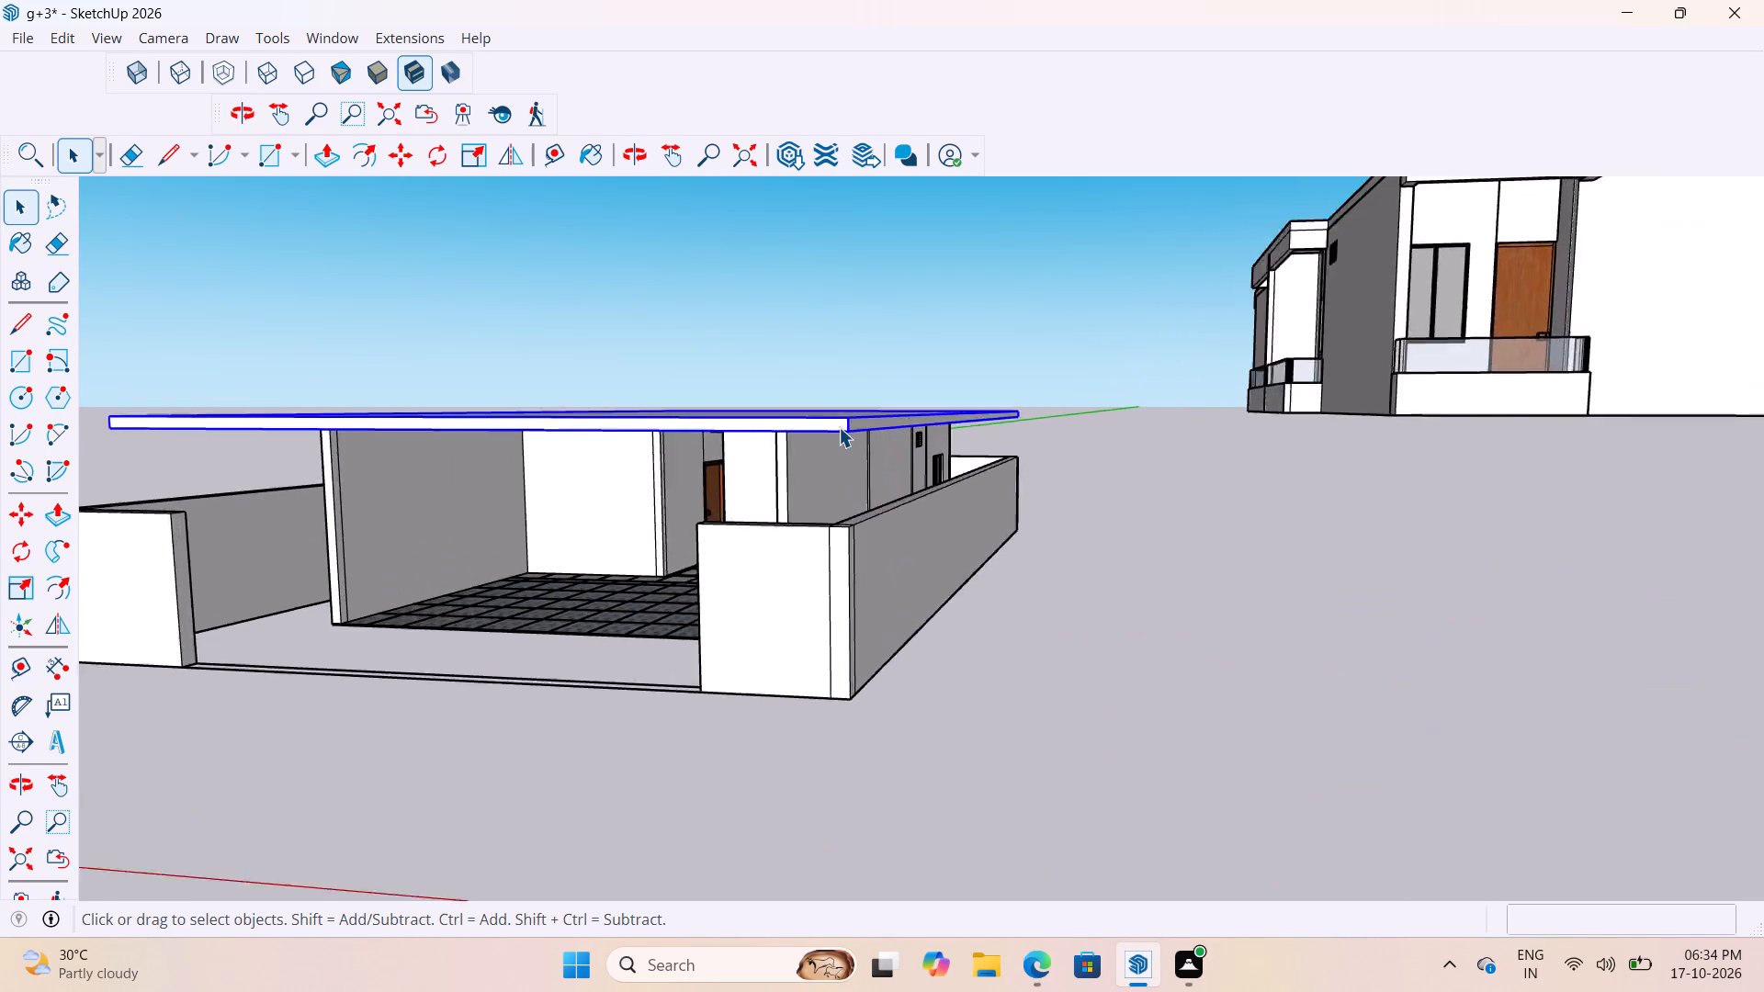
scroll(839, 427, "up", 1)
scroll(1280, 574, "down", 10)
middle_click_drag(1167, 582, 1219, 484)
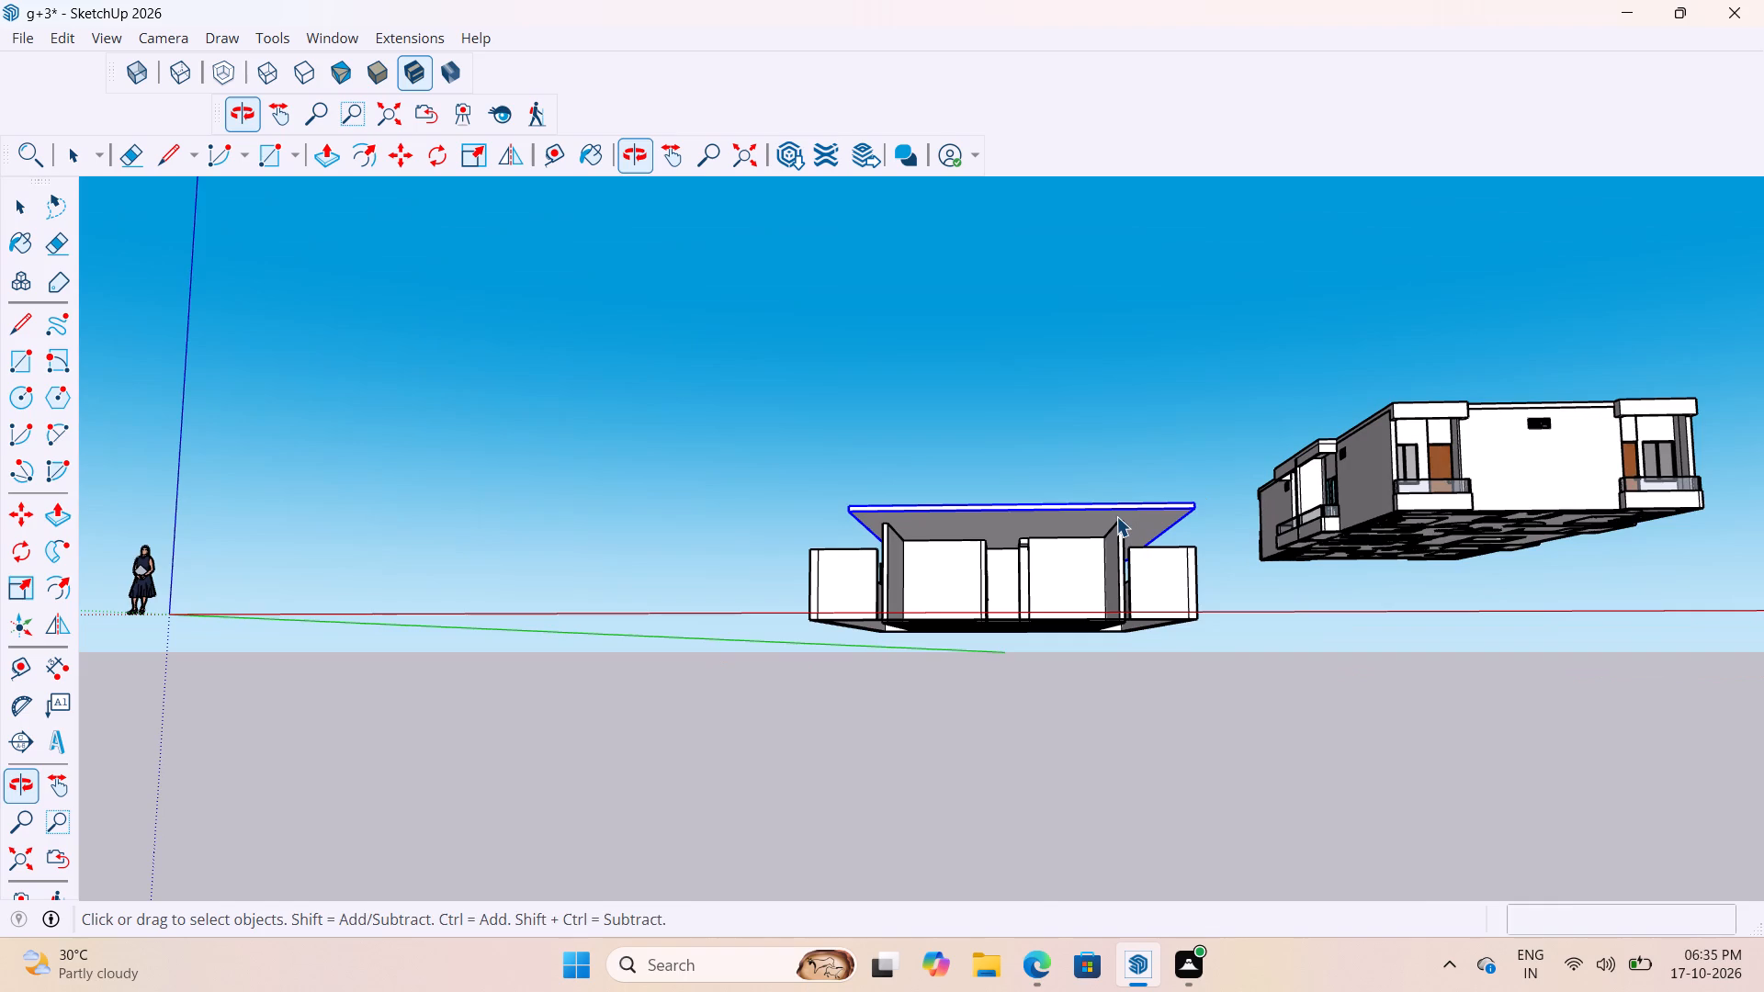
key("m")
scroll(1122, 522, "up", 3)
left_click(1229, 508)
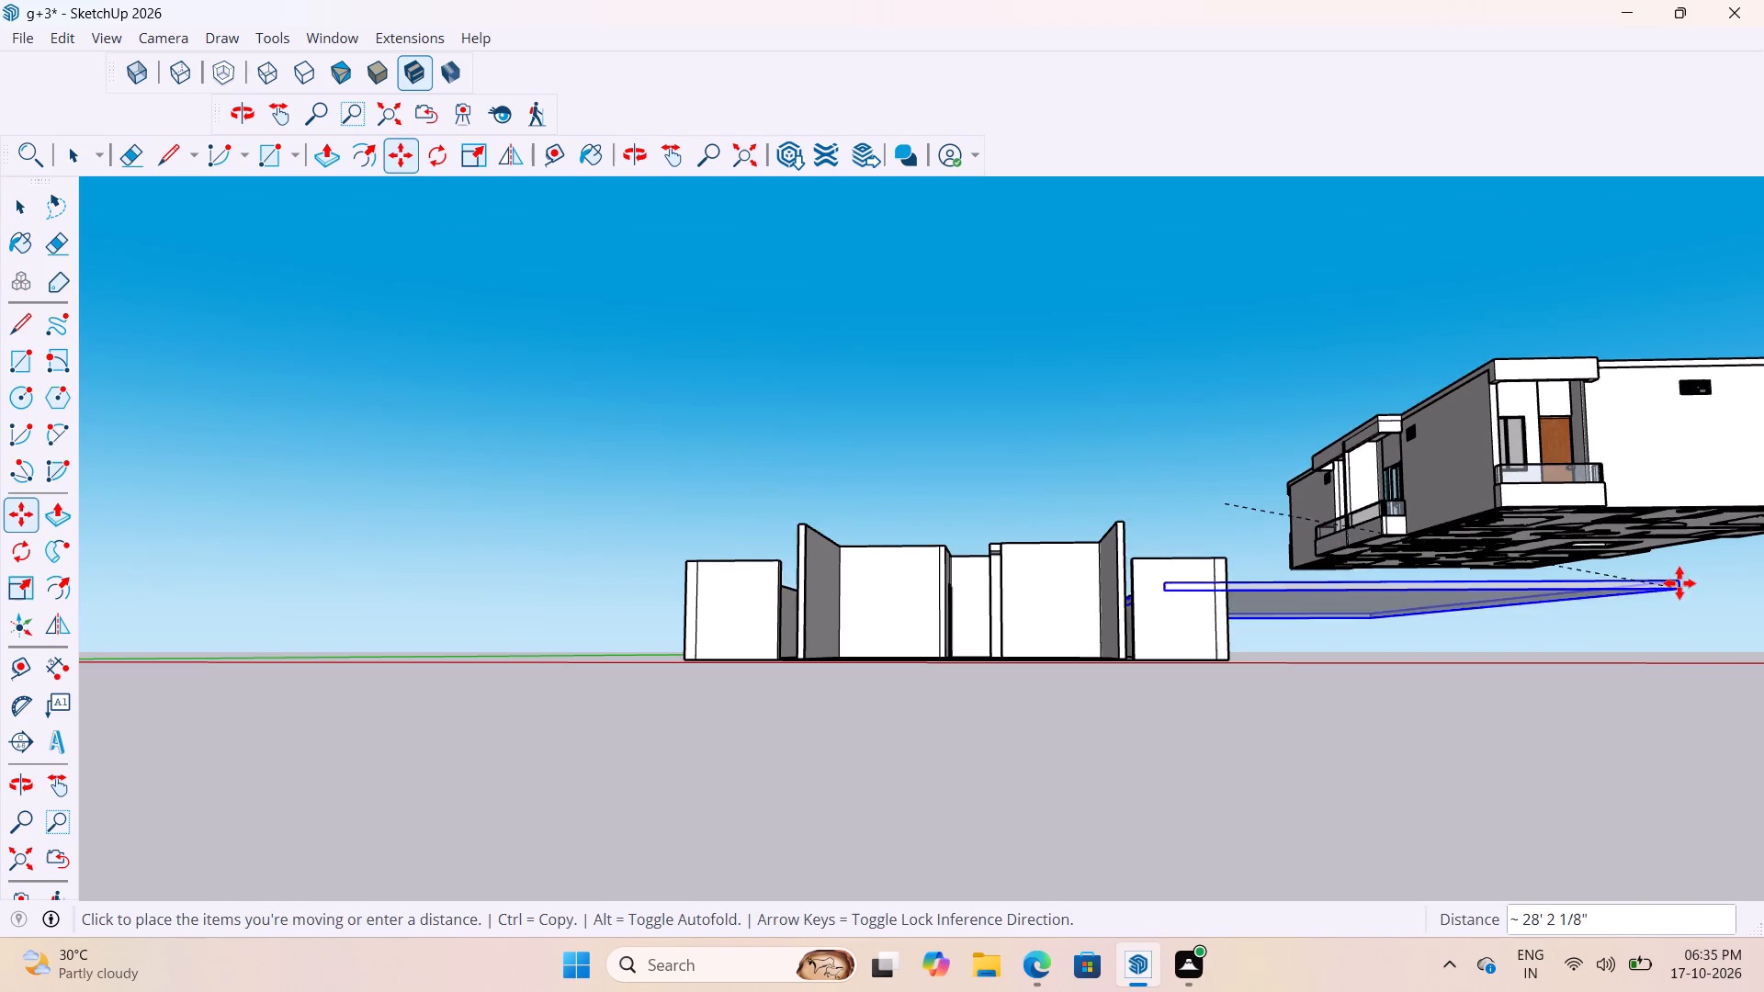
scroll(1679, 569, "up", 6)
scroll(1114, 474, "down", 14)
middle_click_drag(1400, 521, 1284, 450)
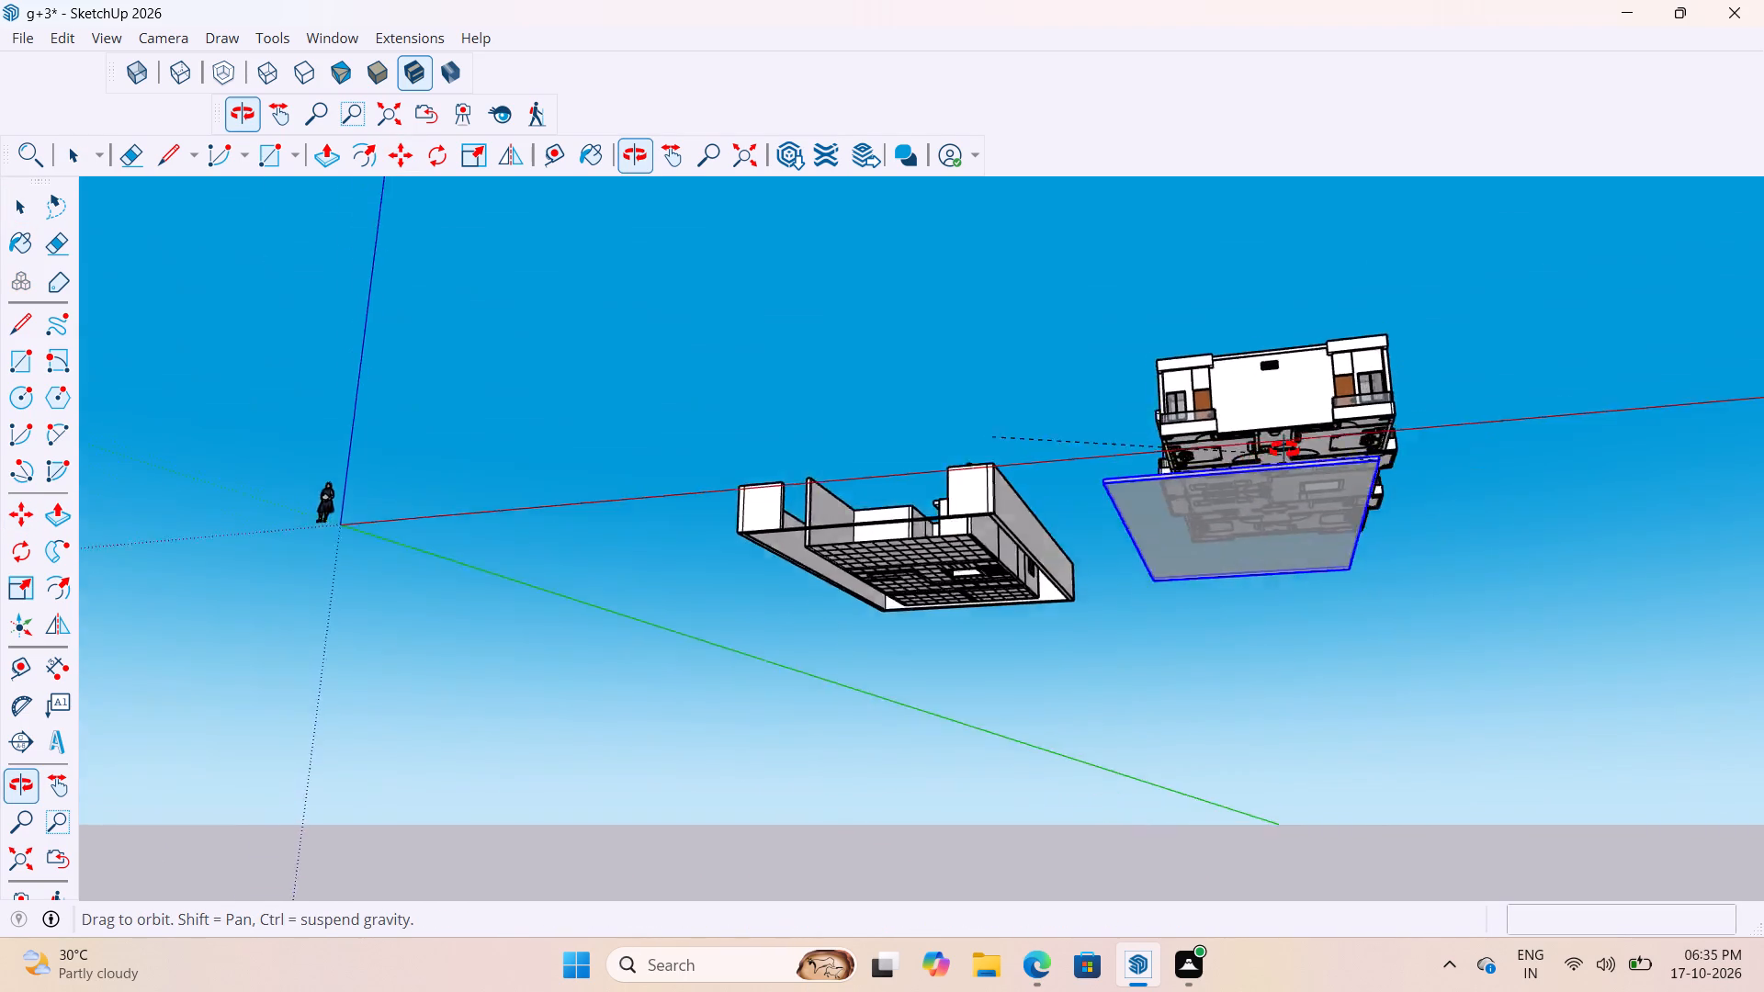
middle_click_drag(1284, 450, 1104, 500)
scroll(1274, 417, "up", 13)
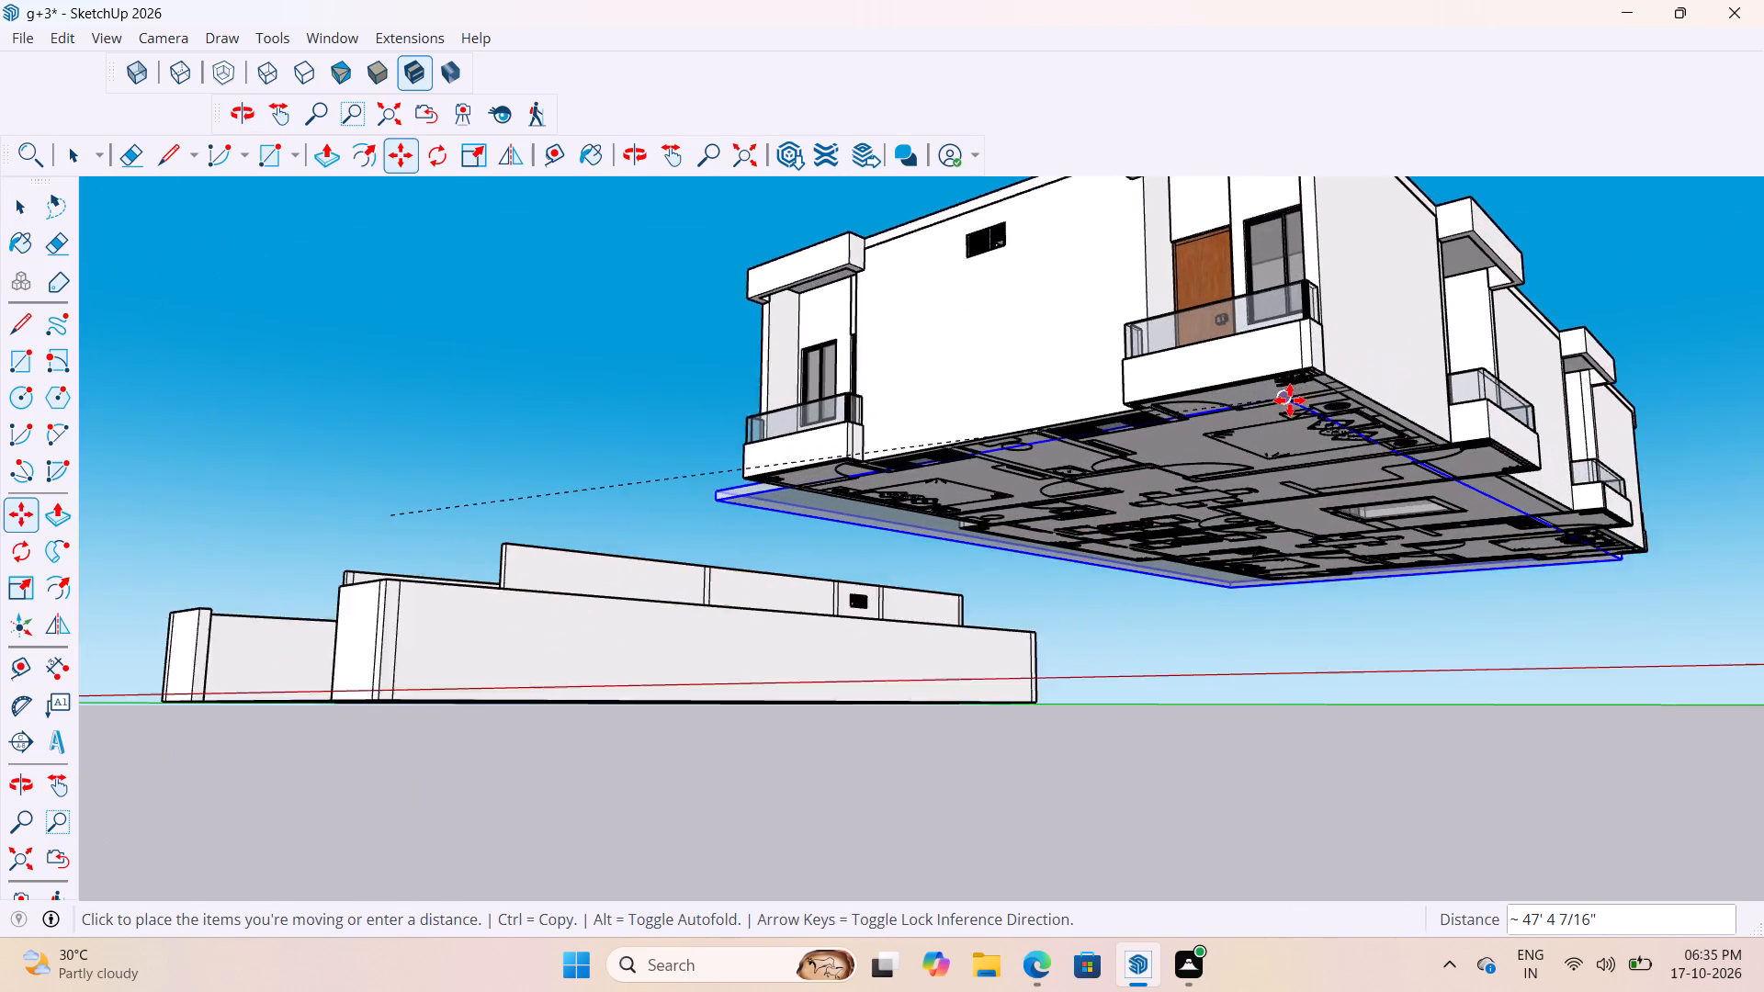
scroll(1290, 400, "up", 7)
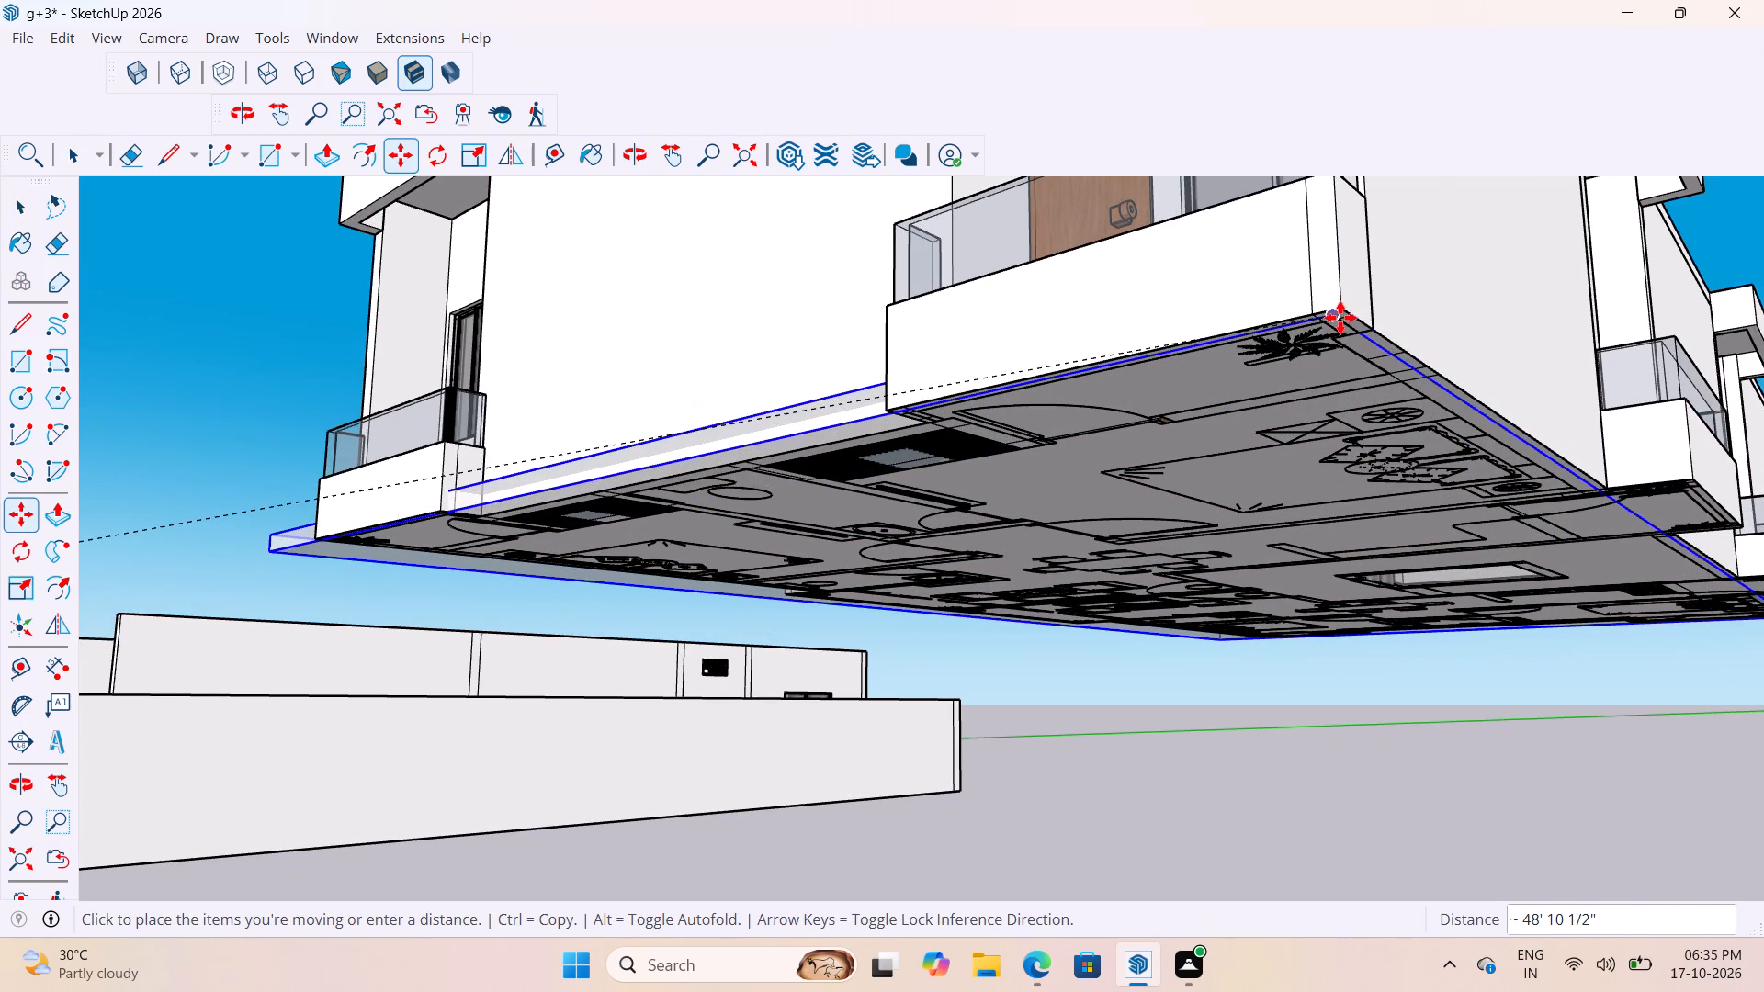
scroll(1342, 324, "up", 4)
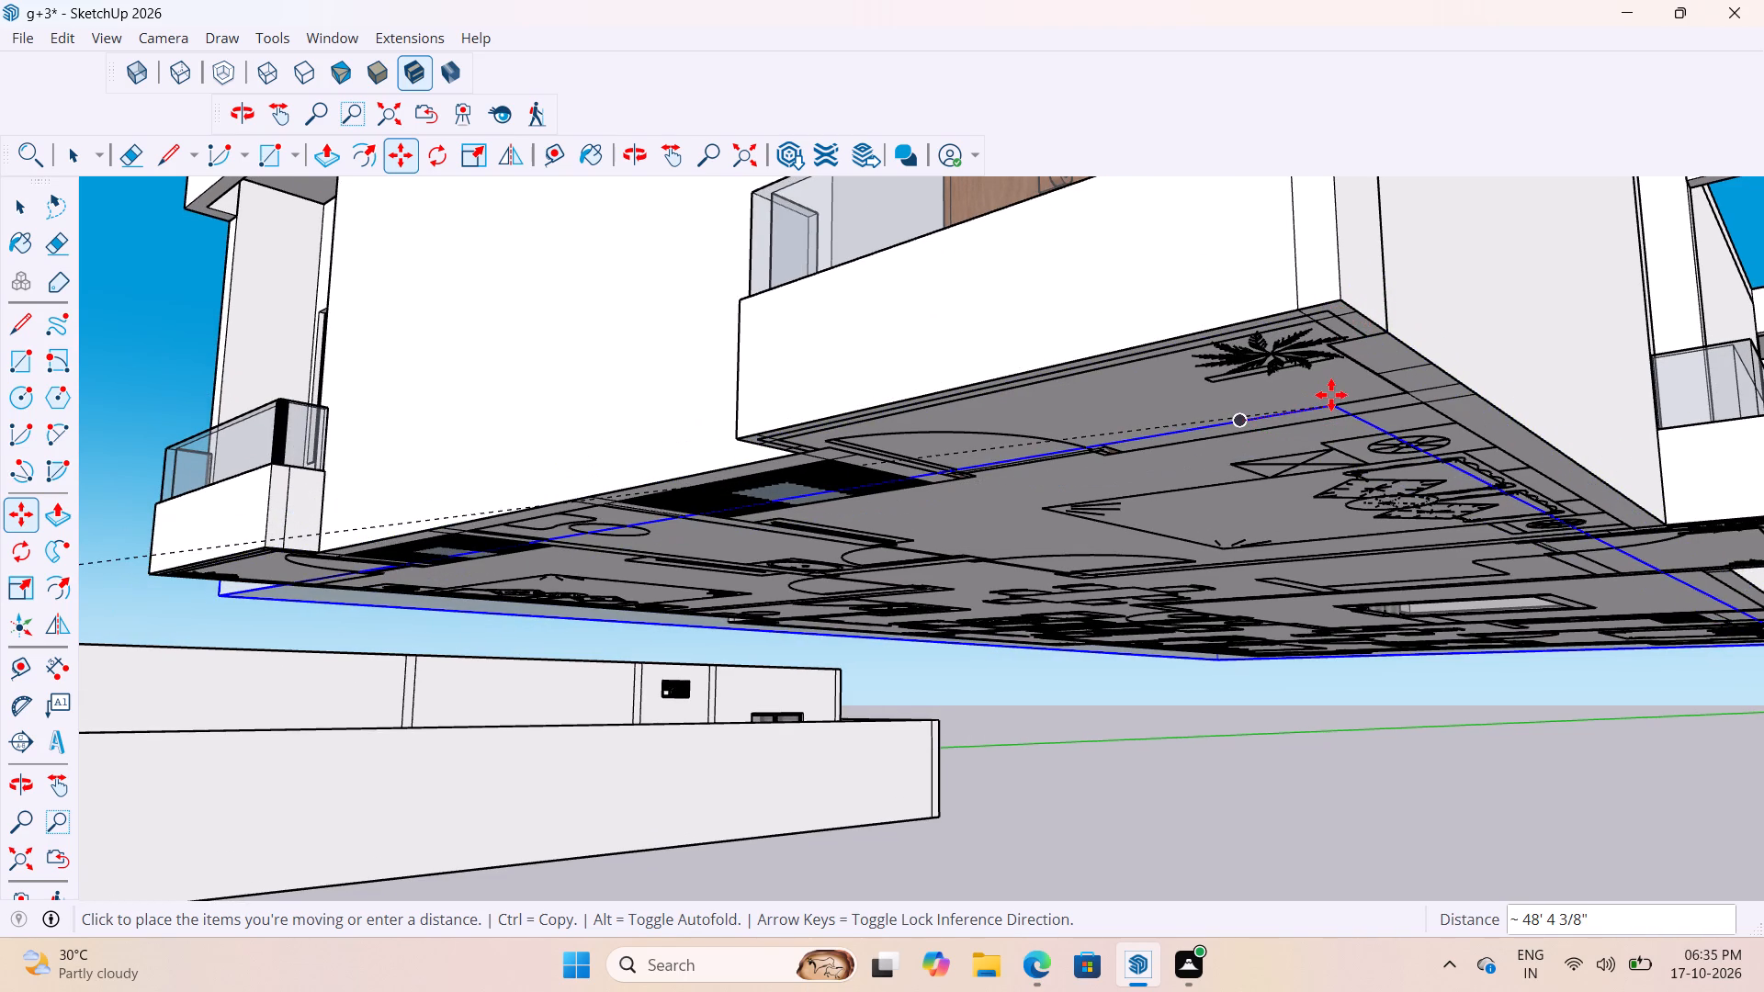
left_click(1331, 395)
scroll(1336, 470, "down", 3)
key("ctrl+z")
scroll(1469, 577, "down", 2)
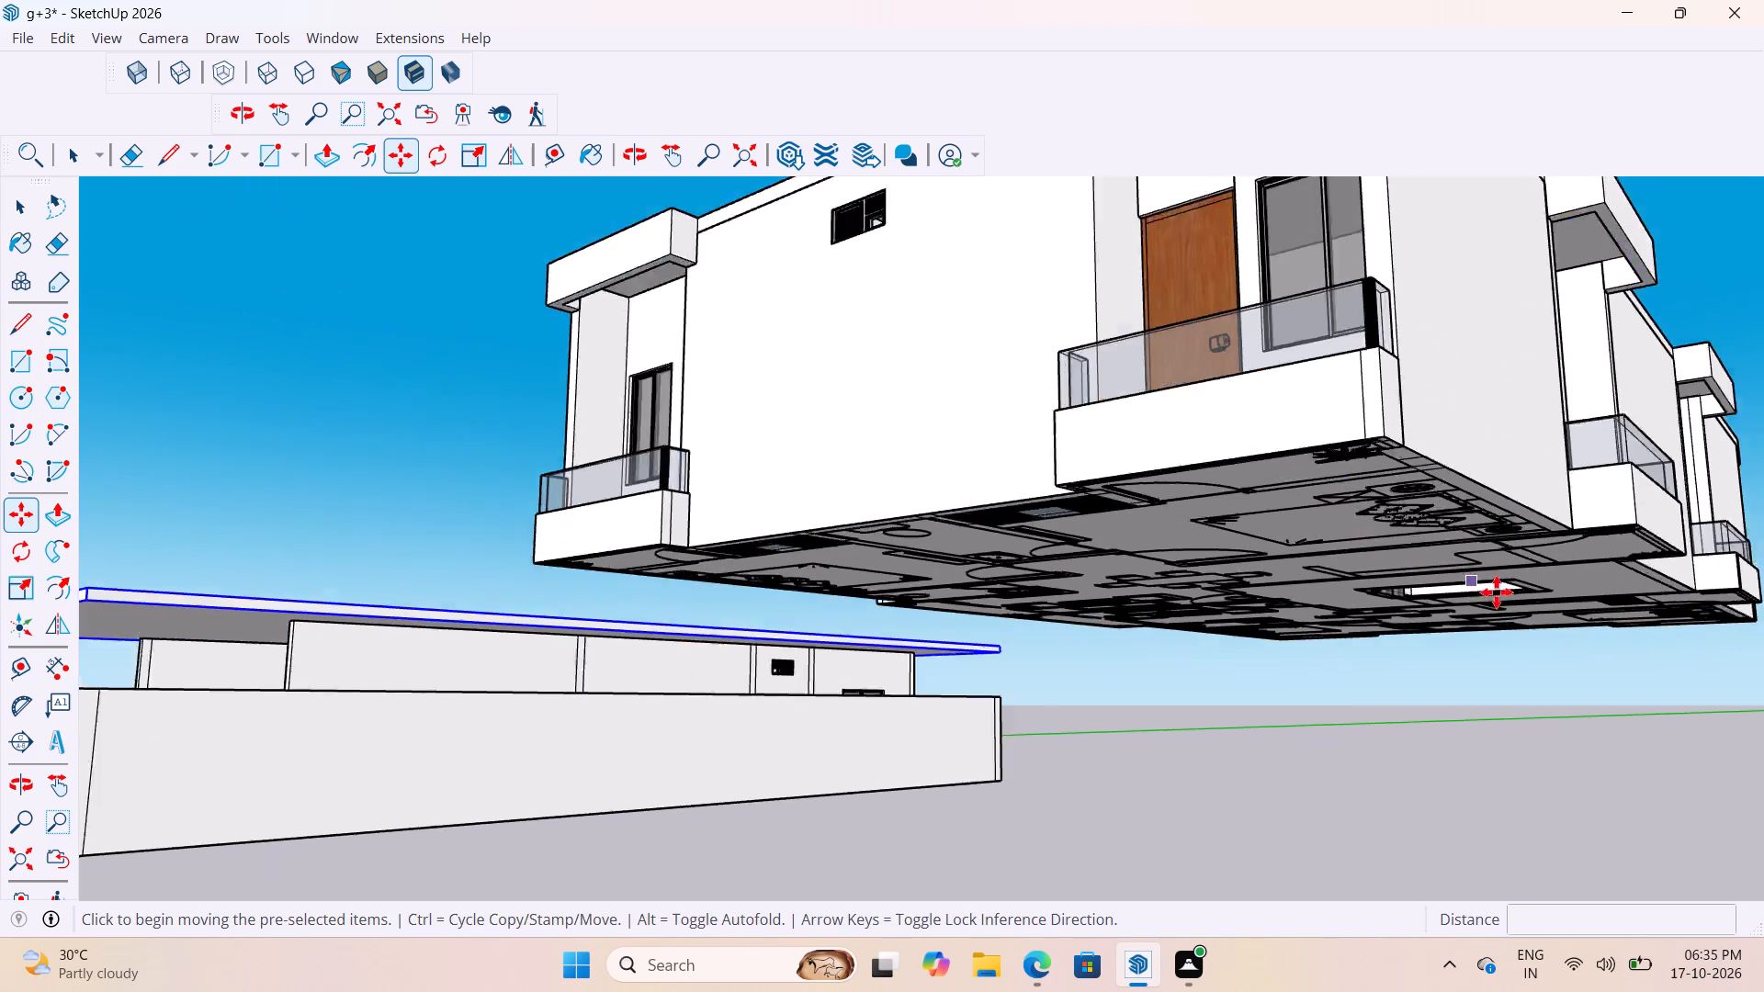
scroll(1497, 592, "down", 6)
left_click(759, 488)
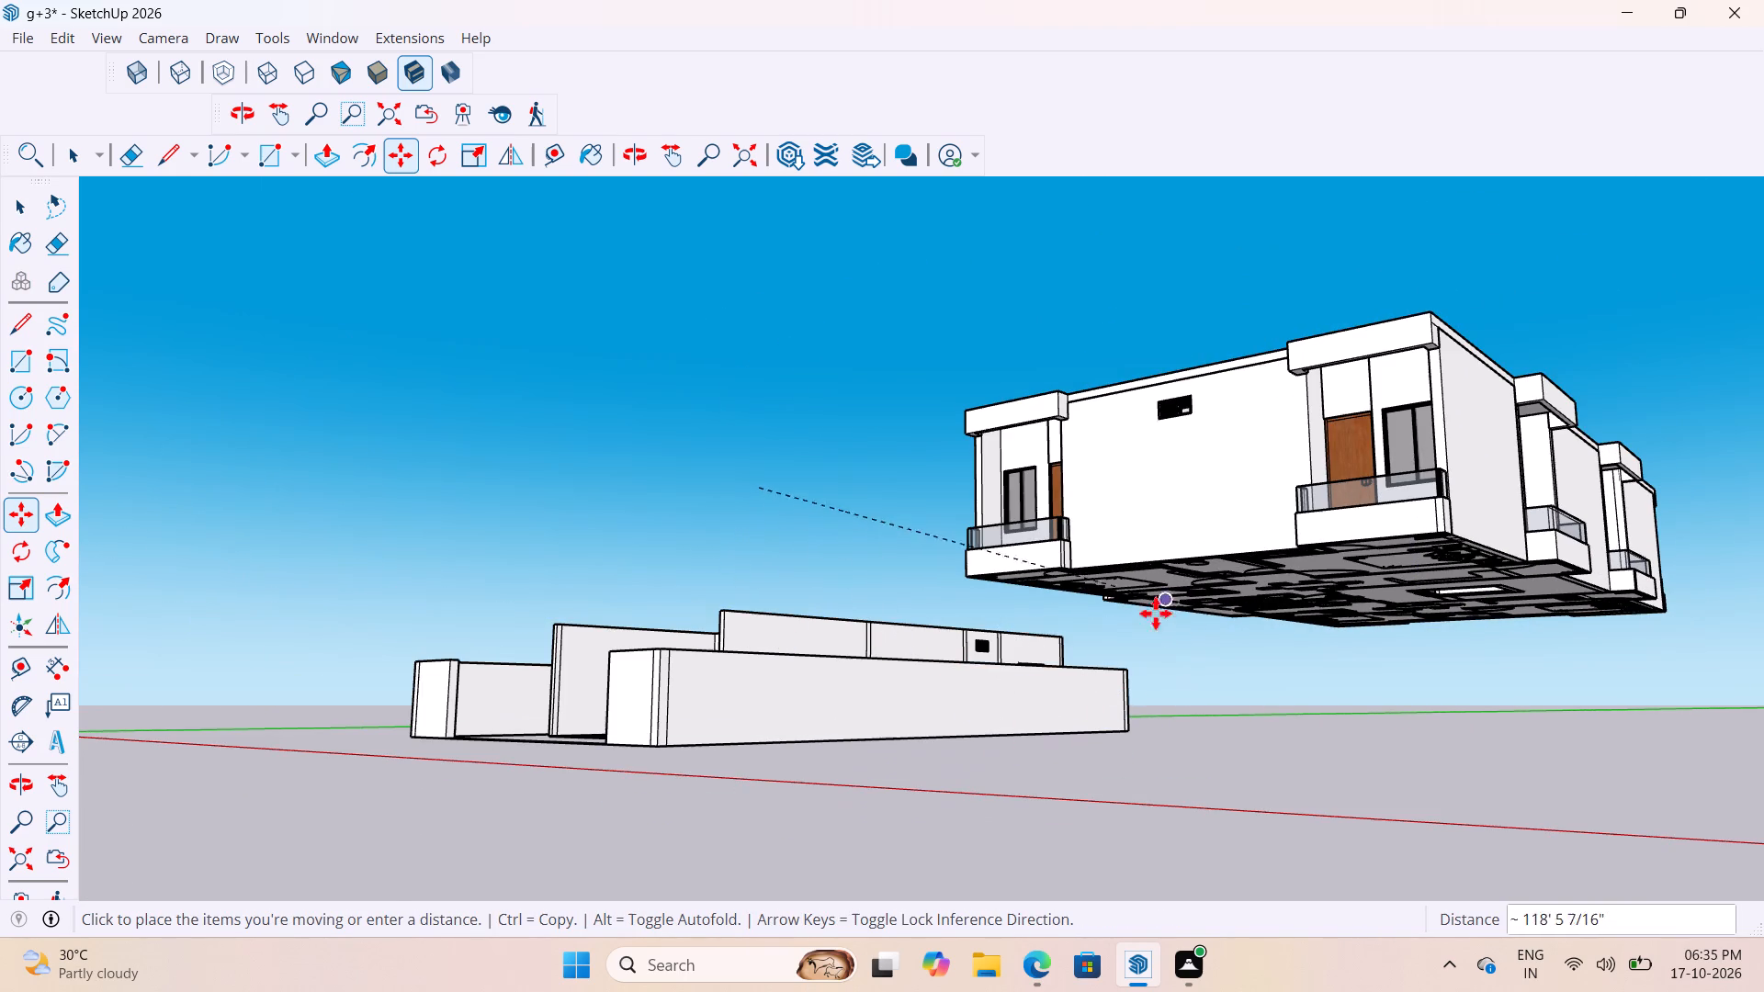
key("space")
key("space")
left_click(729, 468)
Move the slab by its front corner about 49' 5" off the ground floor to just below the detached upper floor.
scroll(694, 561, "up", 5)
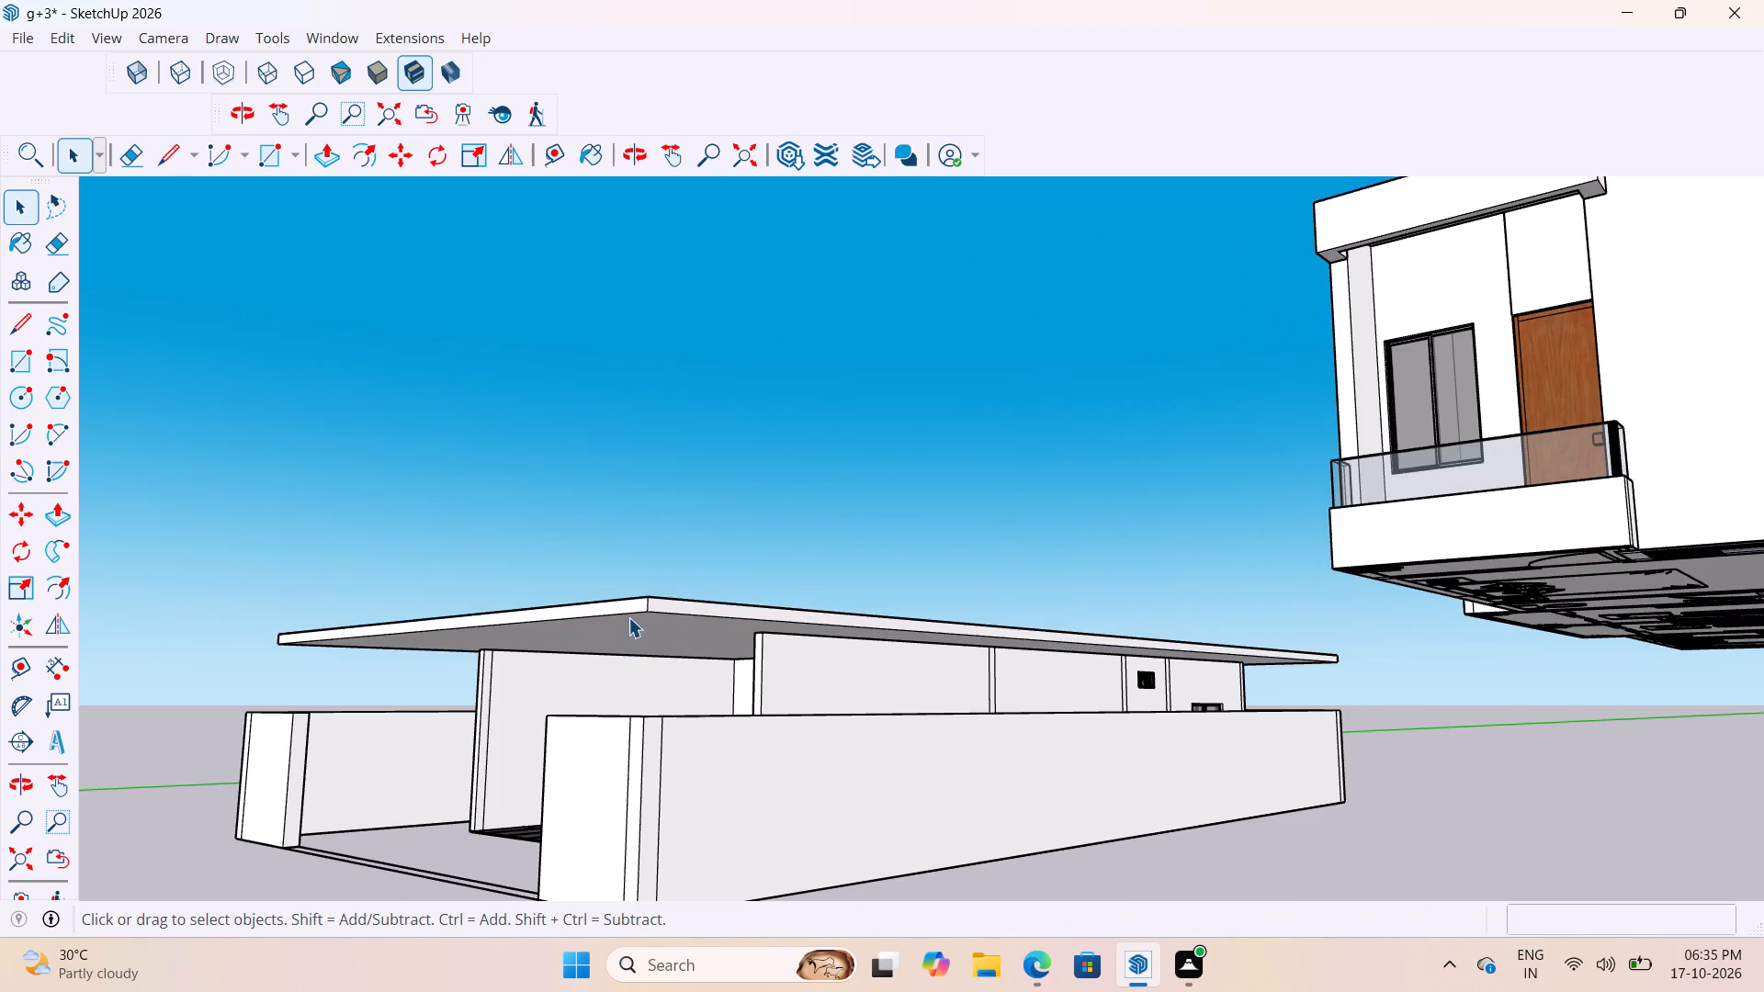
left_click(646, 604)
key("m")
scroll(639, 622, "up", 2)
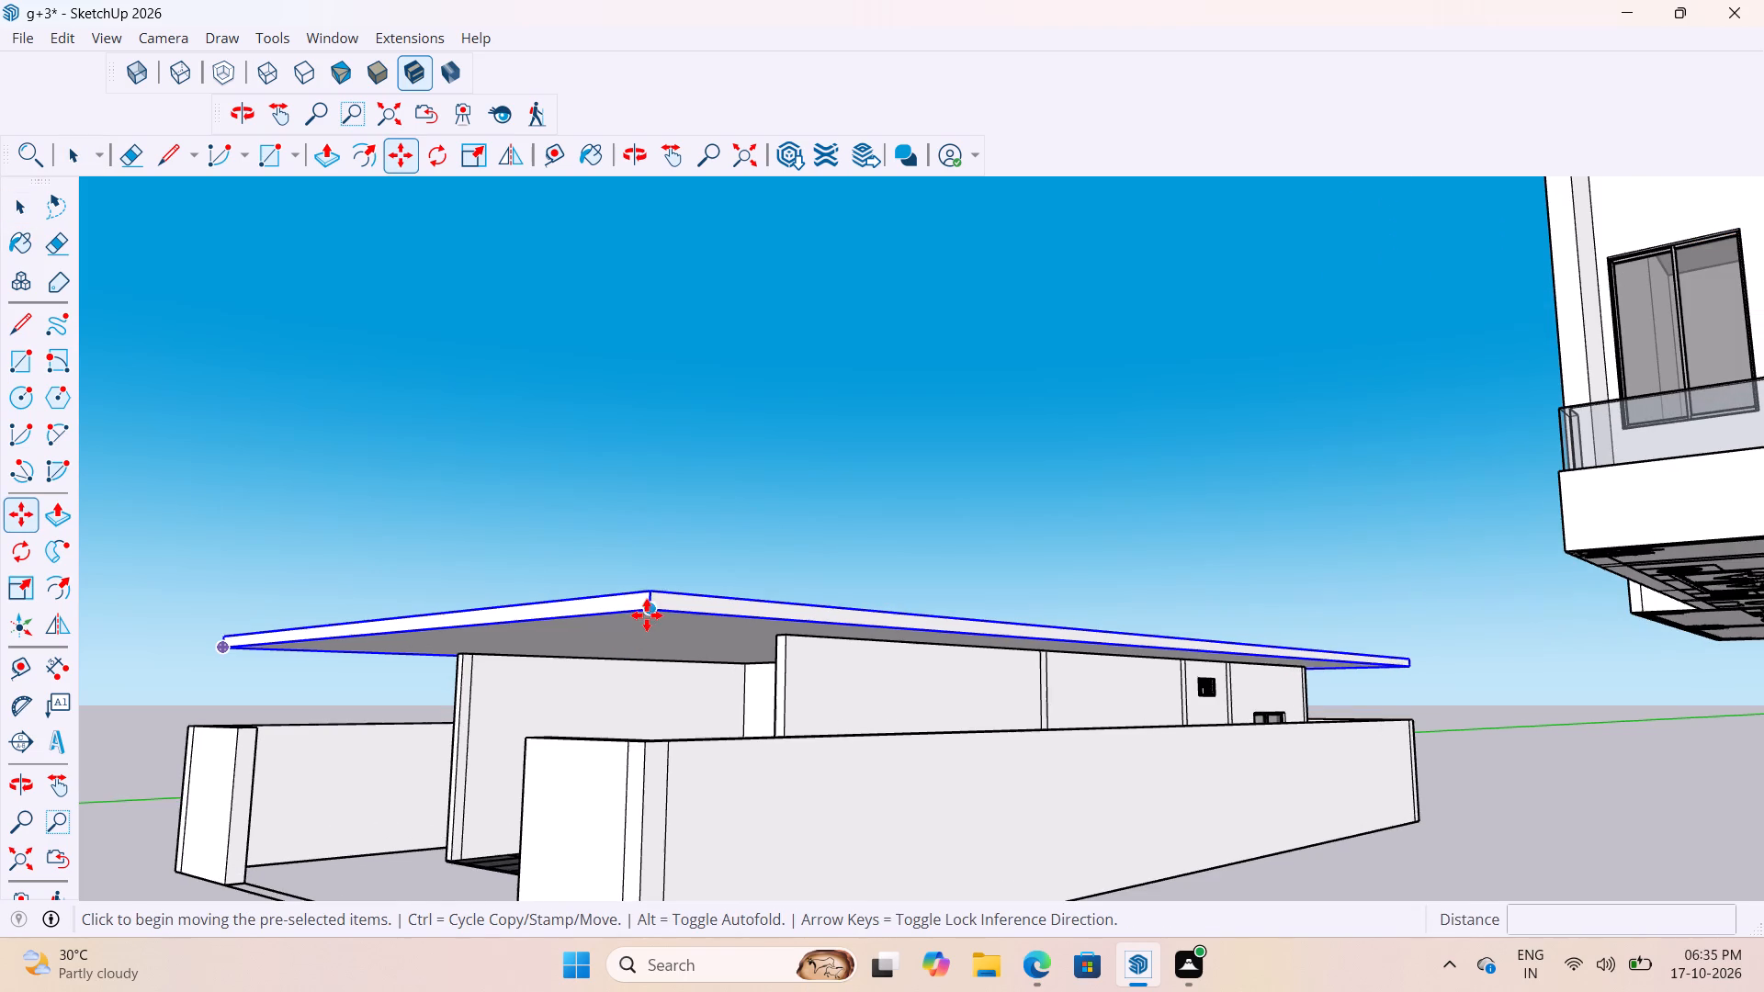
left_click(649, 615)
scroll(1053, 573, "down", 15)
scroll(1565, 596, "up", 2)
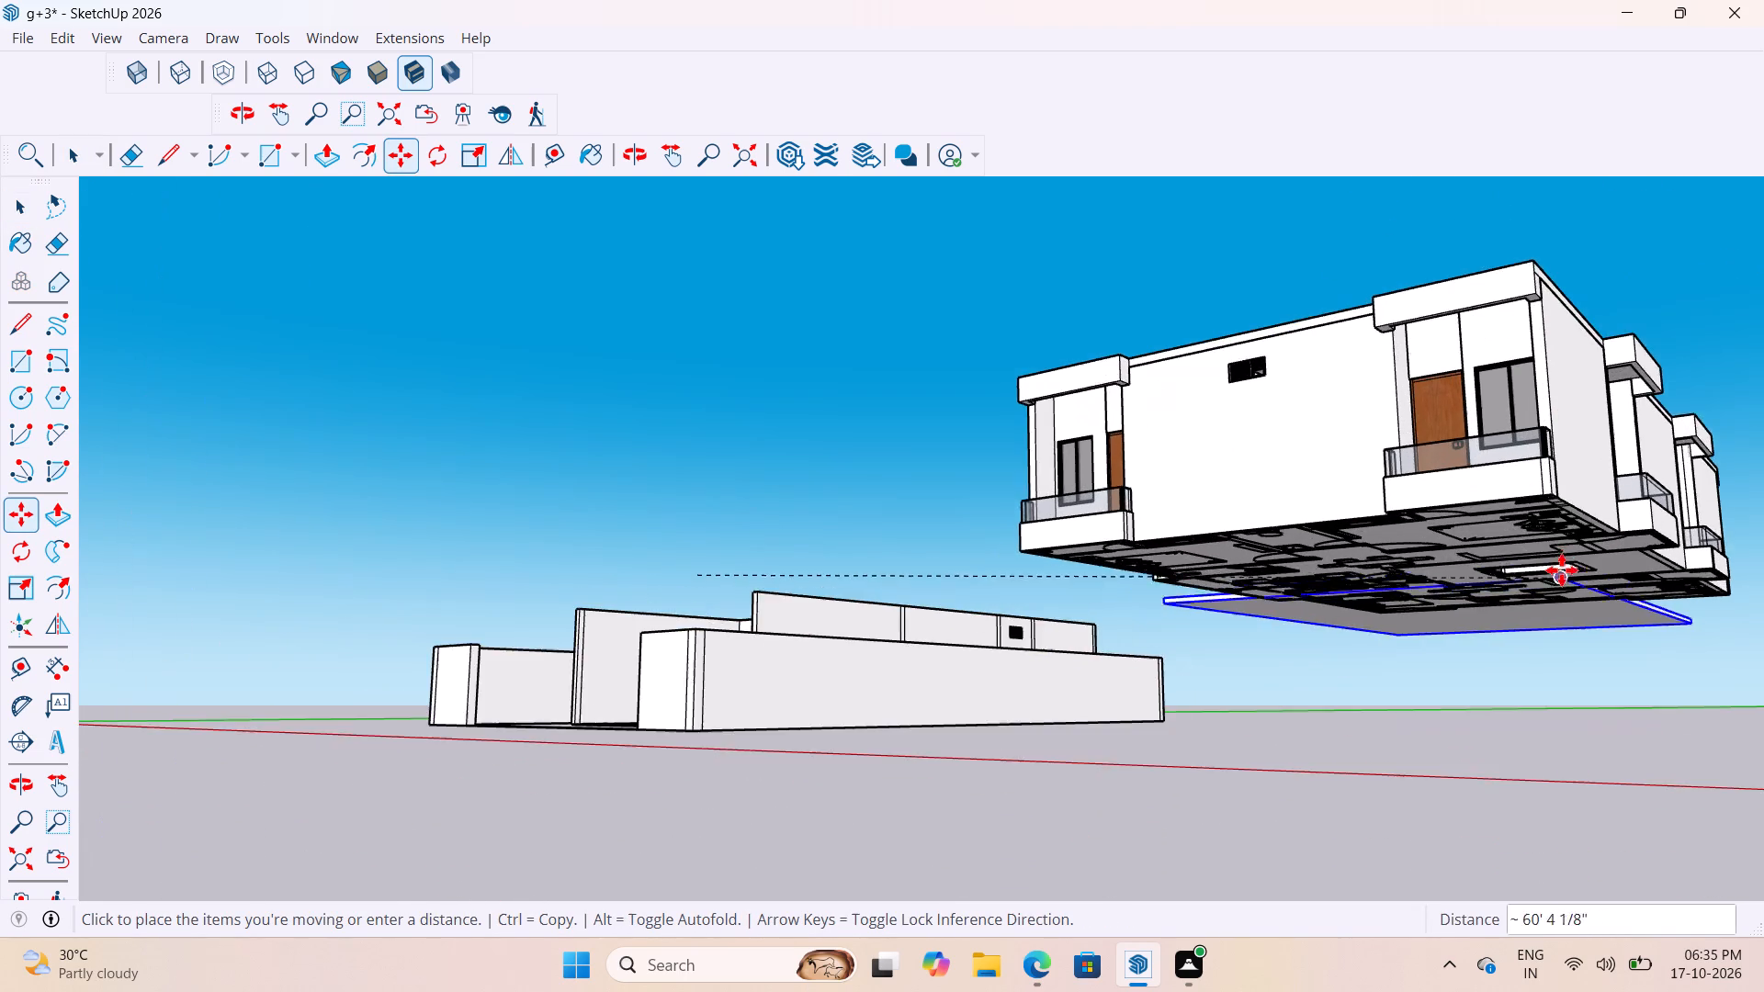
scroll(1562, 570, "up", 4)
left_click(1524, 588)
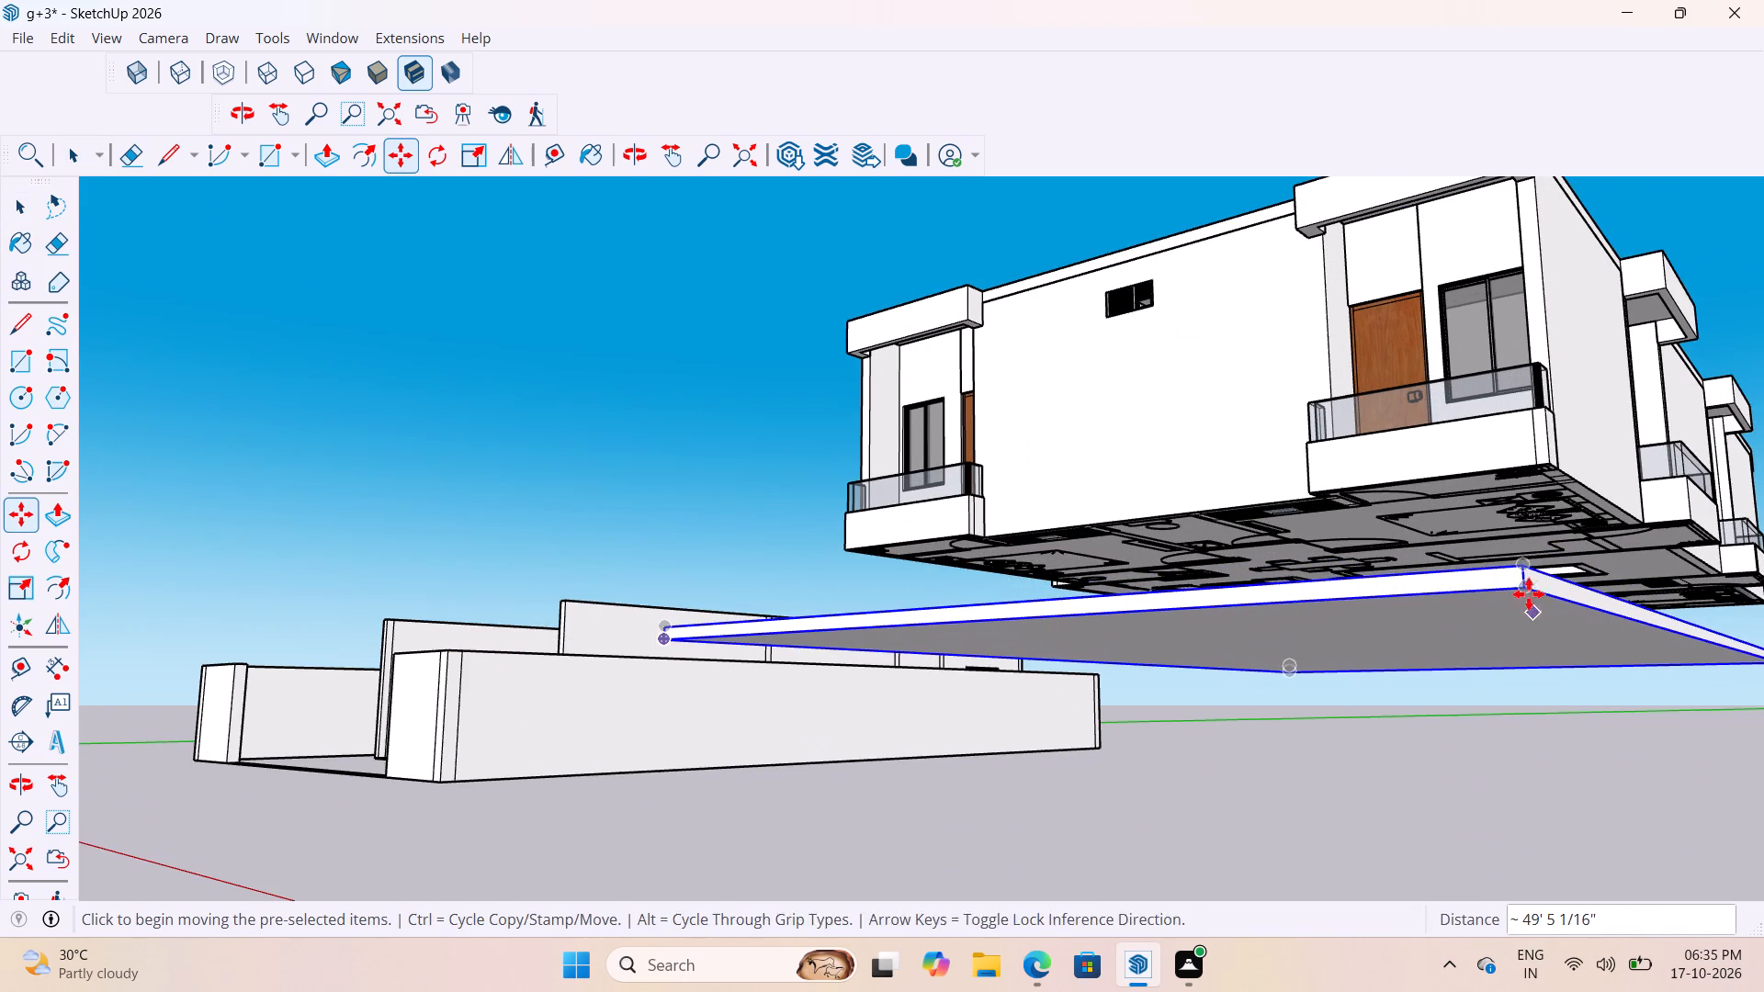
Move the slab's top front corner onto the upper floor's bottom corner beneath the wooden-door balcony.
scroll(1515, 563, "up", 3)
left_click(1536, 568)
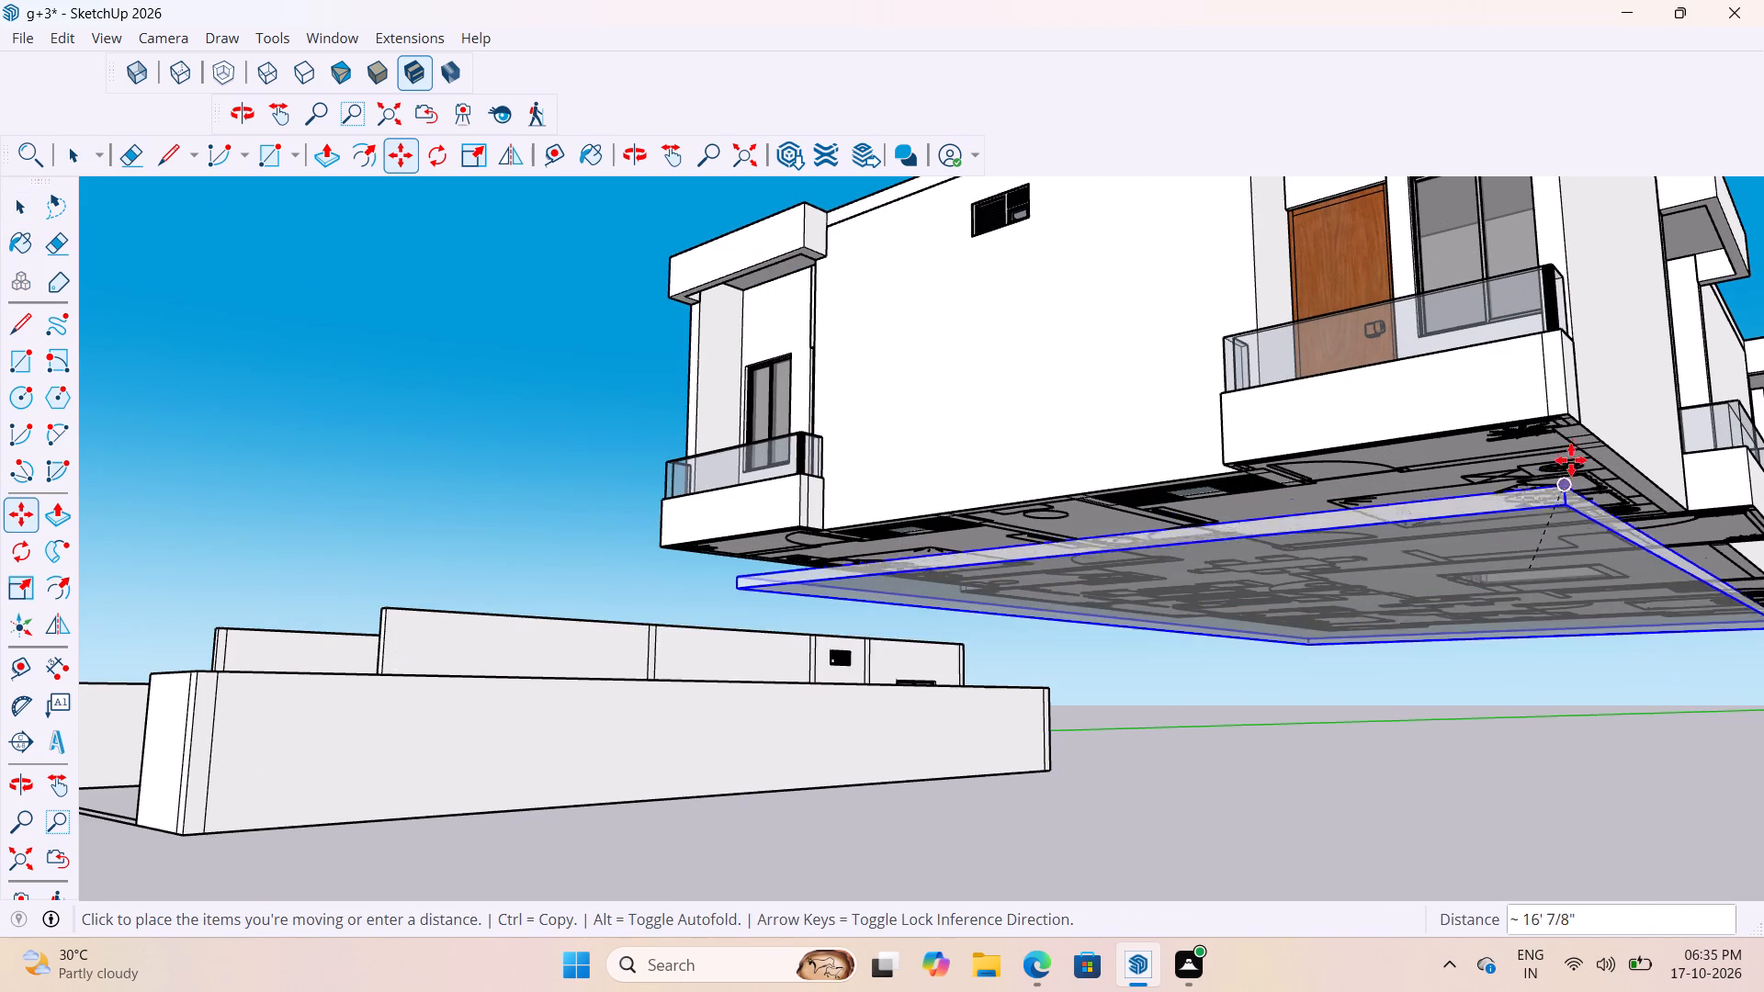
scroll(1579, 419, "up", 12)
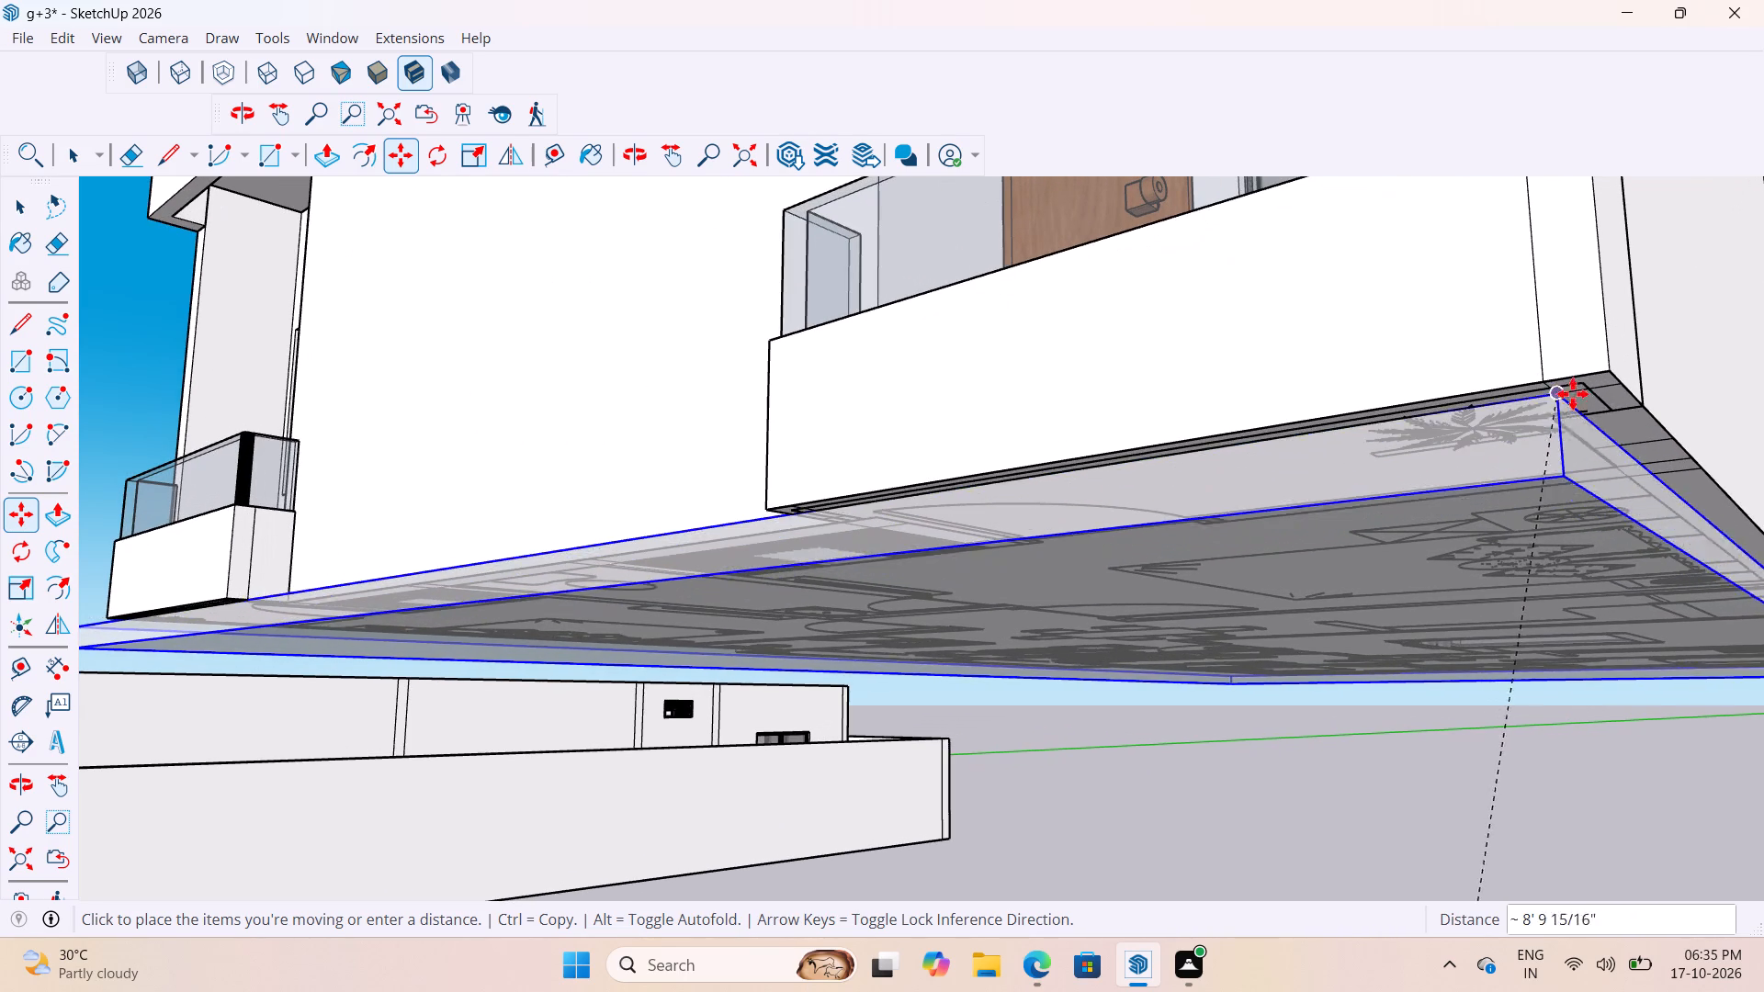
left_click(1610, 374)
scroll(1422, 506, "down", 7)
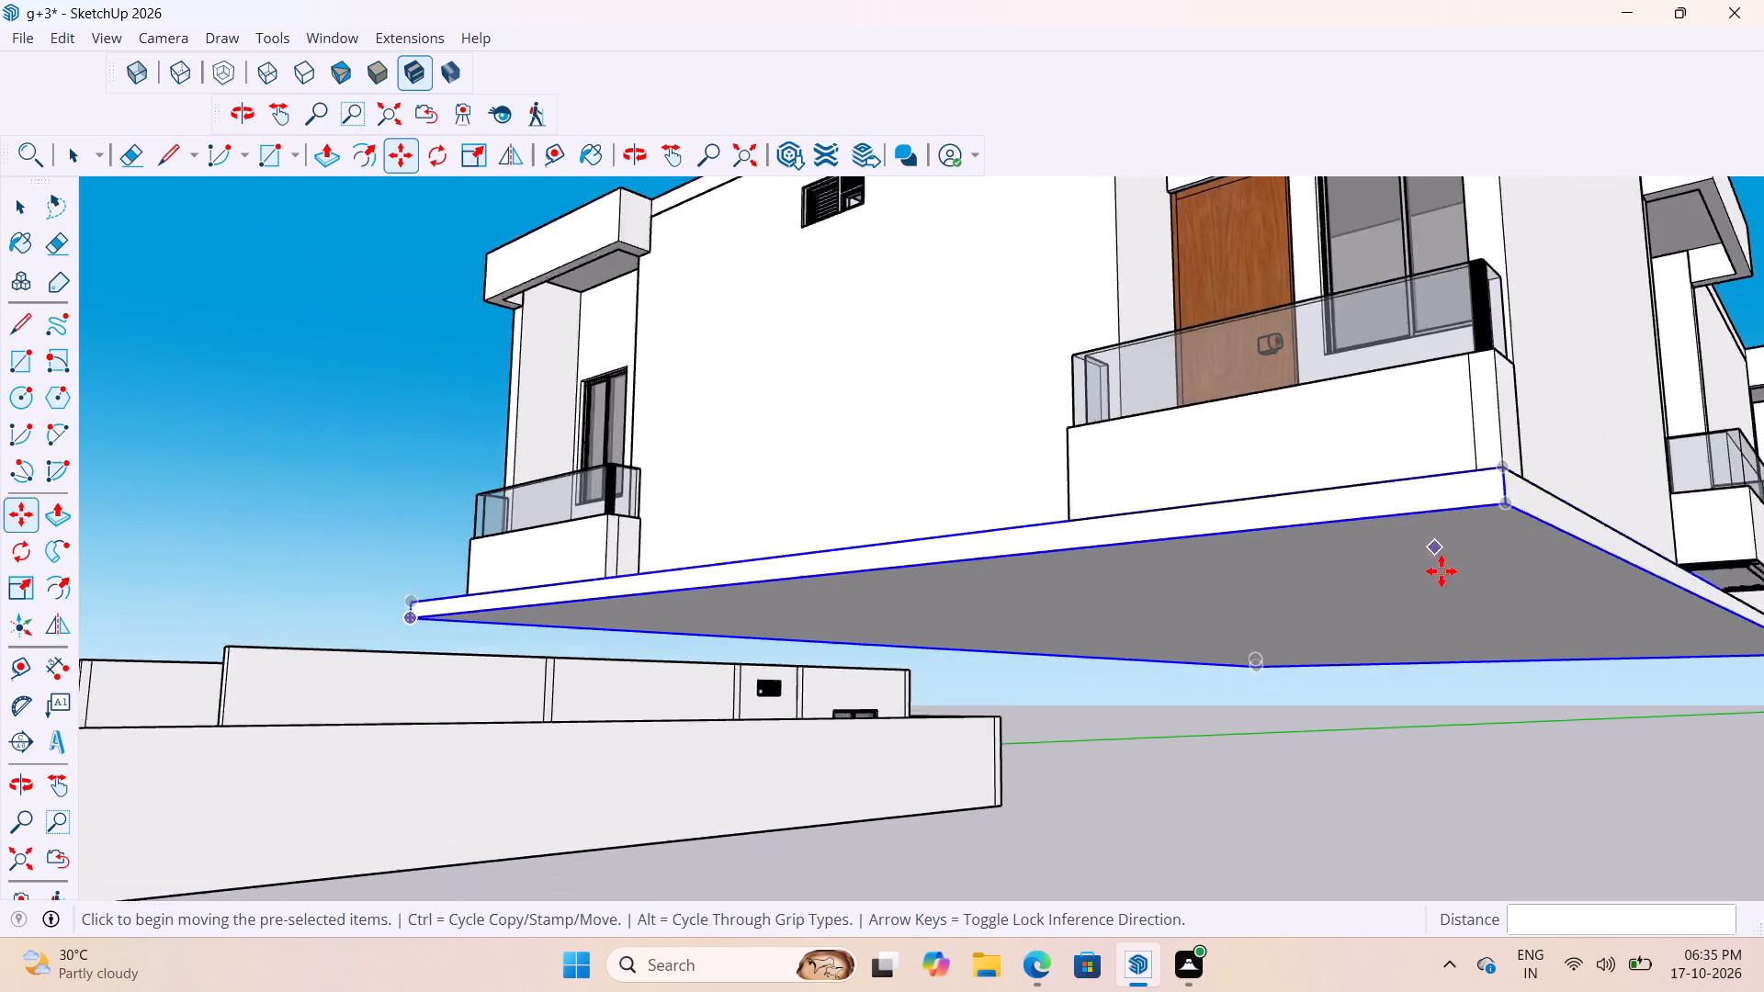
scroll(1442, 571, "down", 11)
key("space")
left_click(1407, 674)
Examine how the slab projects along the front and the long side of the upper floor, next to the open ground floor.
middle_click_drag(1524, 666, 1713, 733)
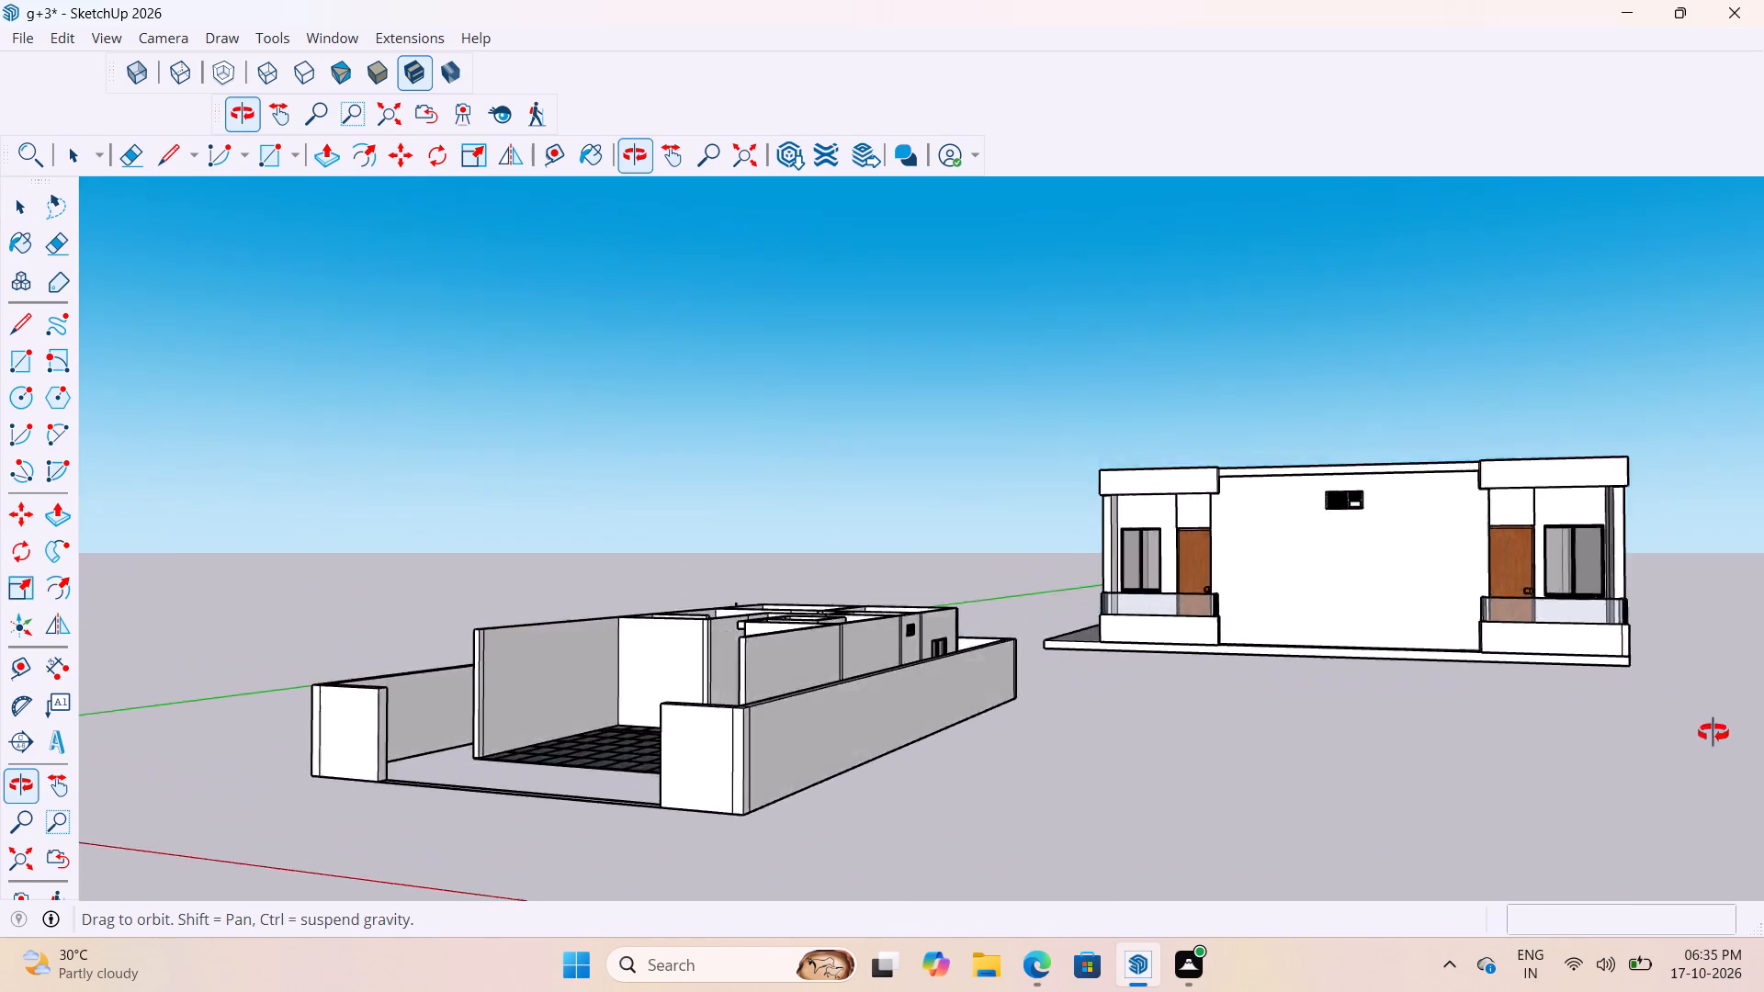
middle_click_drag(1713, 733, 1763, 855)
scroll(1006, 639, "up", 5)
scroll(1055, 592, "down", 5)
scroll(1162, 665, "up", 3)
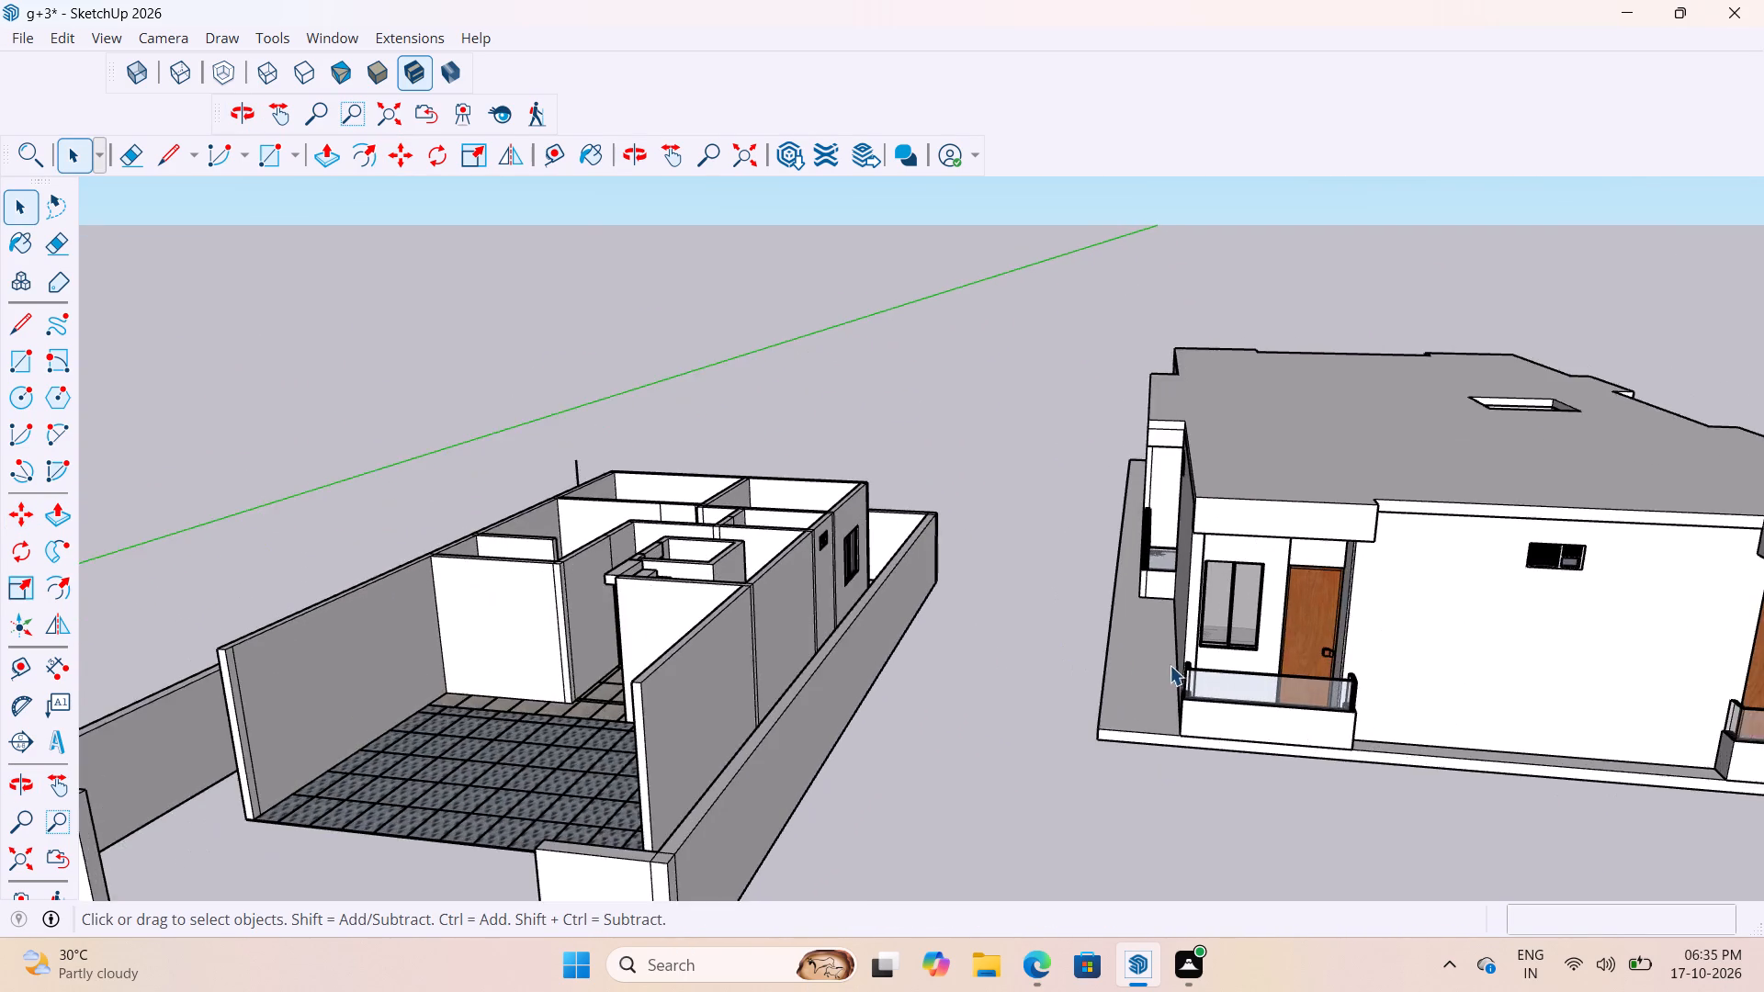
scroll(1170, 665, "up", 3)
middle_click_drag(1186, 667, 1435, 668)
scroll(917, 592, "up", 5)
scroll(822, 546, "down", 5)
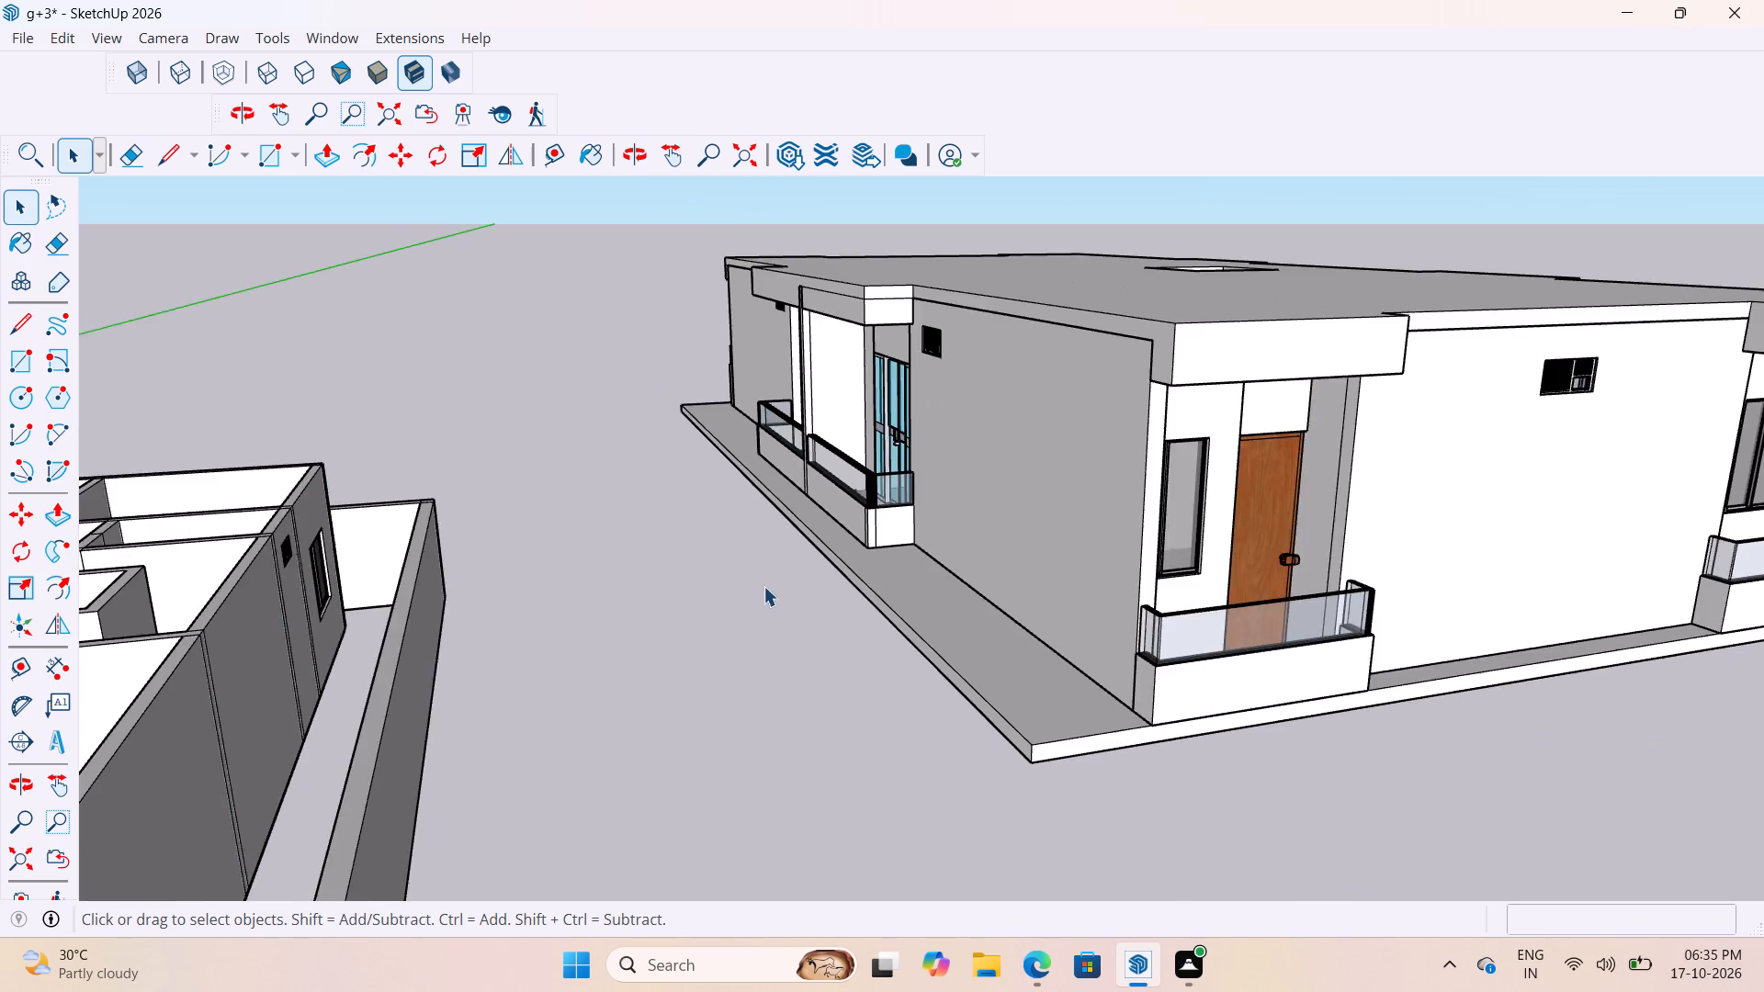
scroll(763, 586, "down", 10)
scroll(811, 645, "up", 11)
scroll(940, 581, "down", 10)
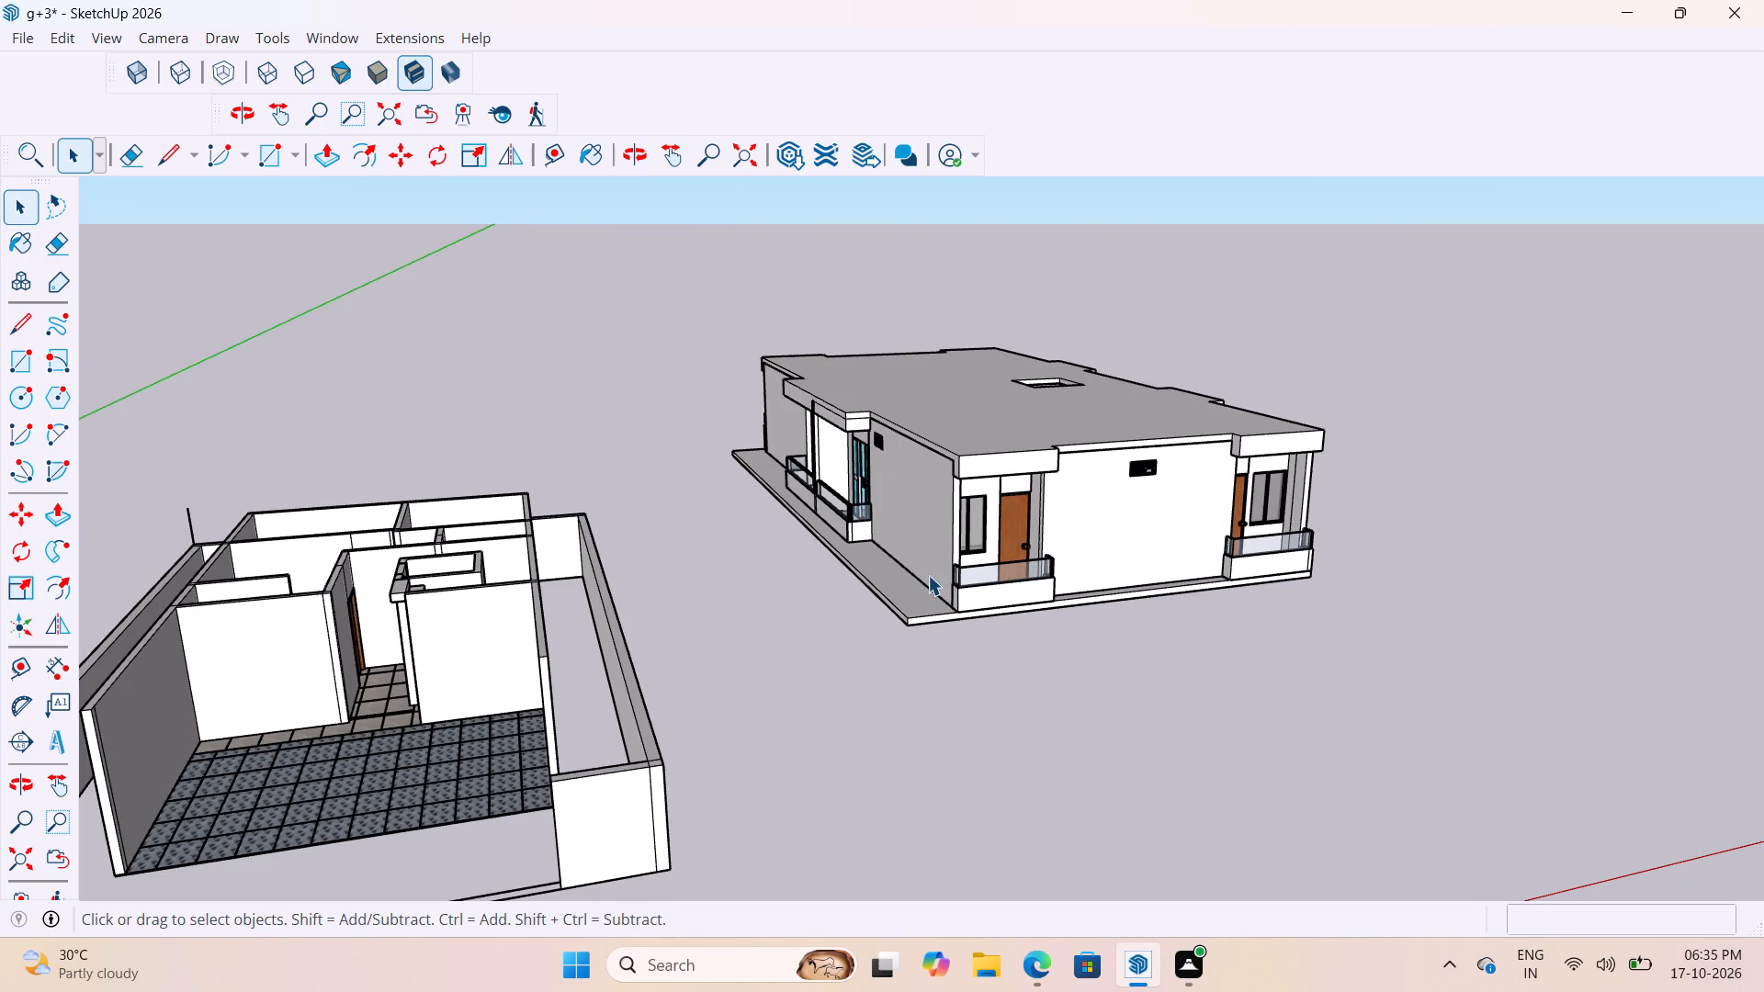
scroll(859, 639, "down", 2)
middle_click_drag(718, 699, 617, 863)
scroll(827, 694, "up", 2)
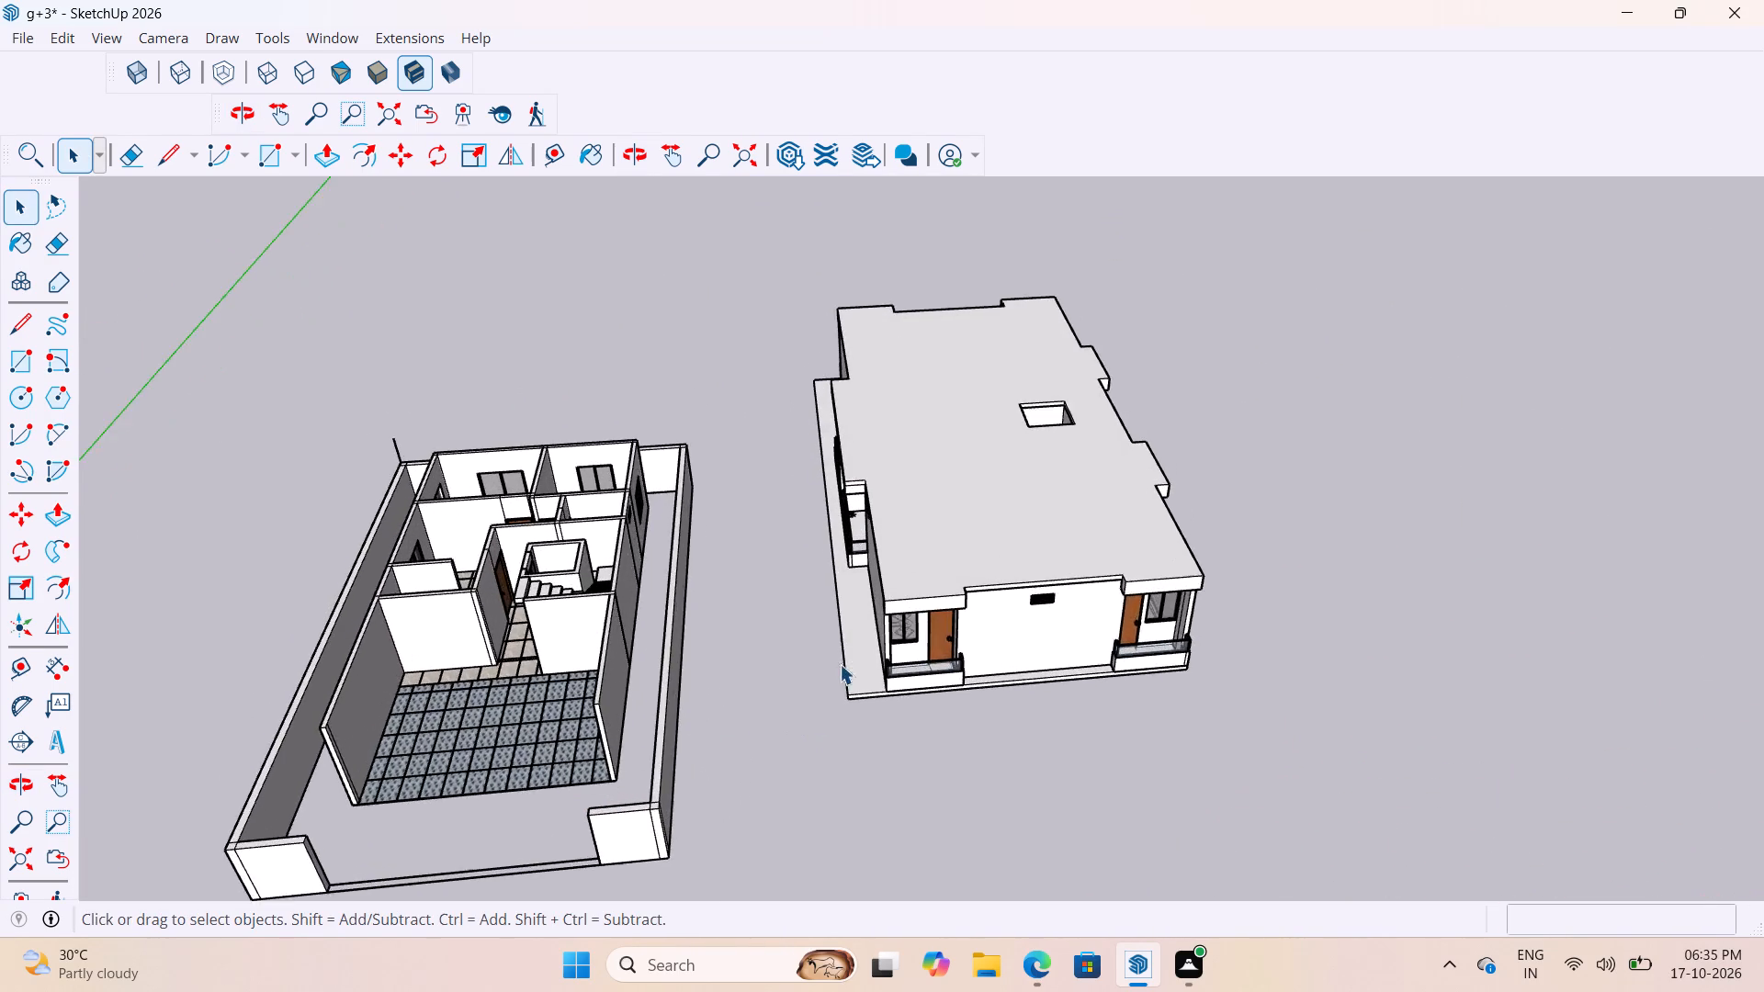
scroll(840, 664, "up", 3)
scroll(997, 575, "down", 4)
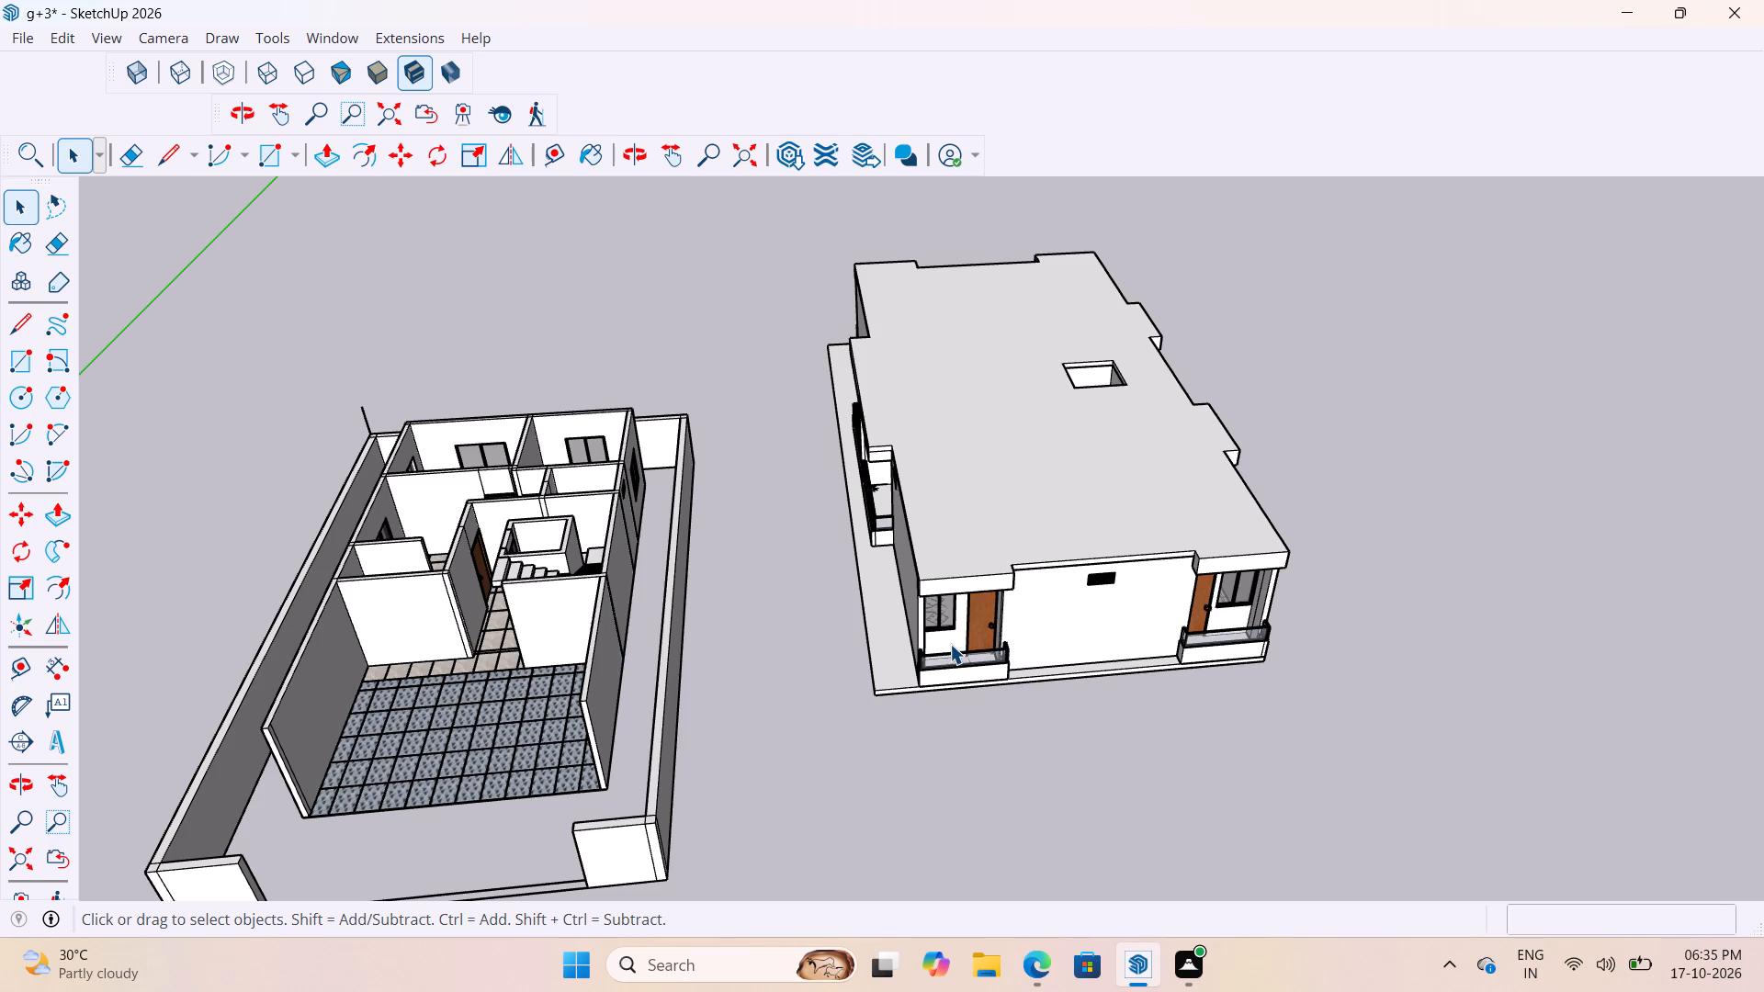
scroll(595, 604, "down", 3)
scroll(632, 661, "up", 8)
scroll(1193, 590, "up", 3)
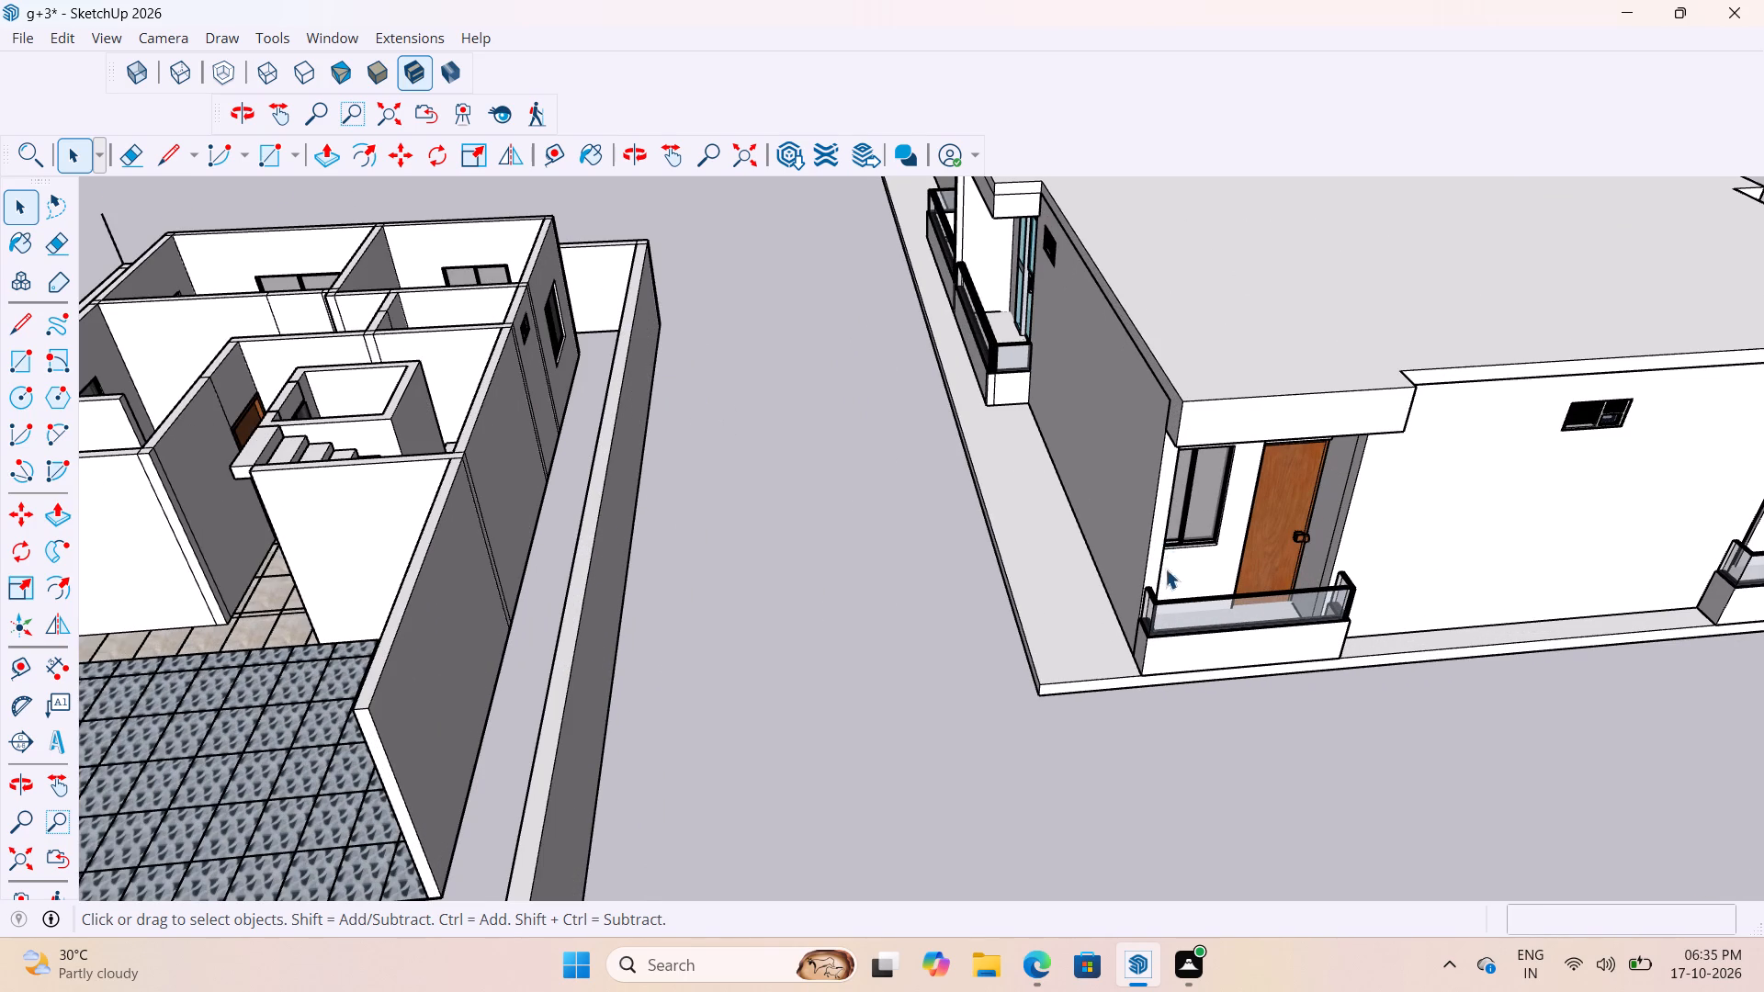
scroll(1151, 513, "down", 8)
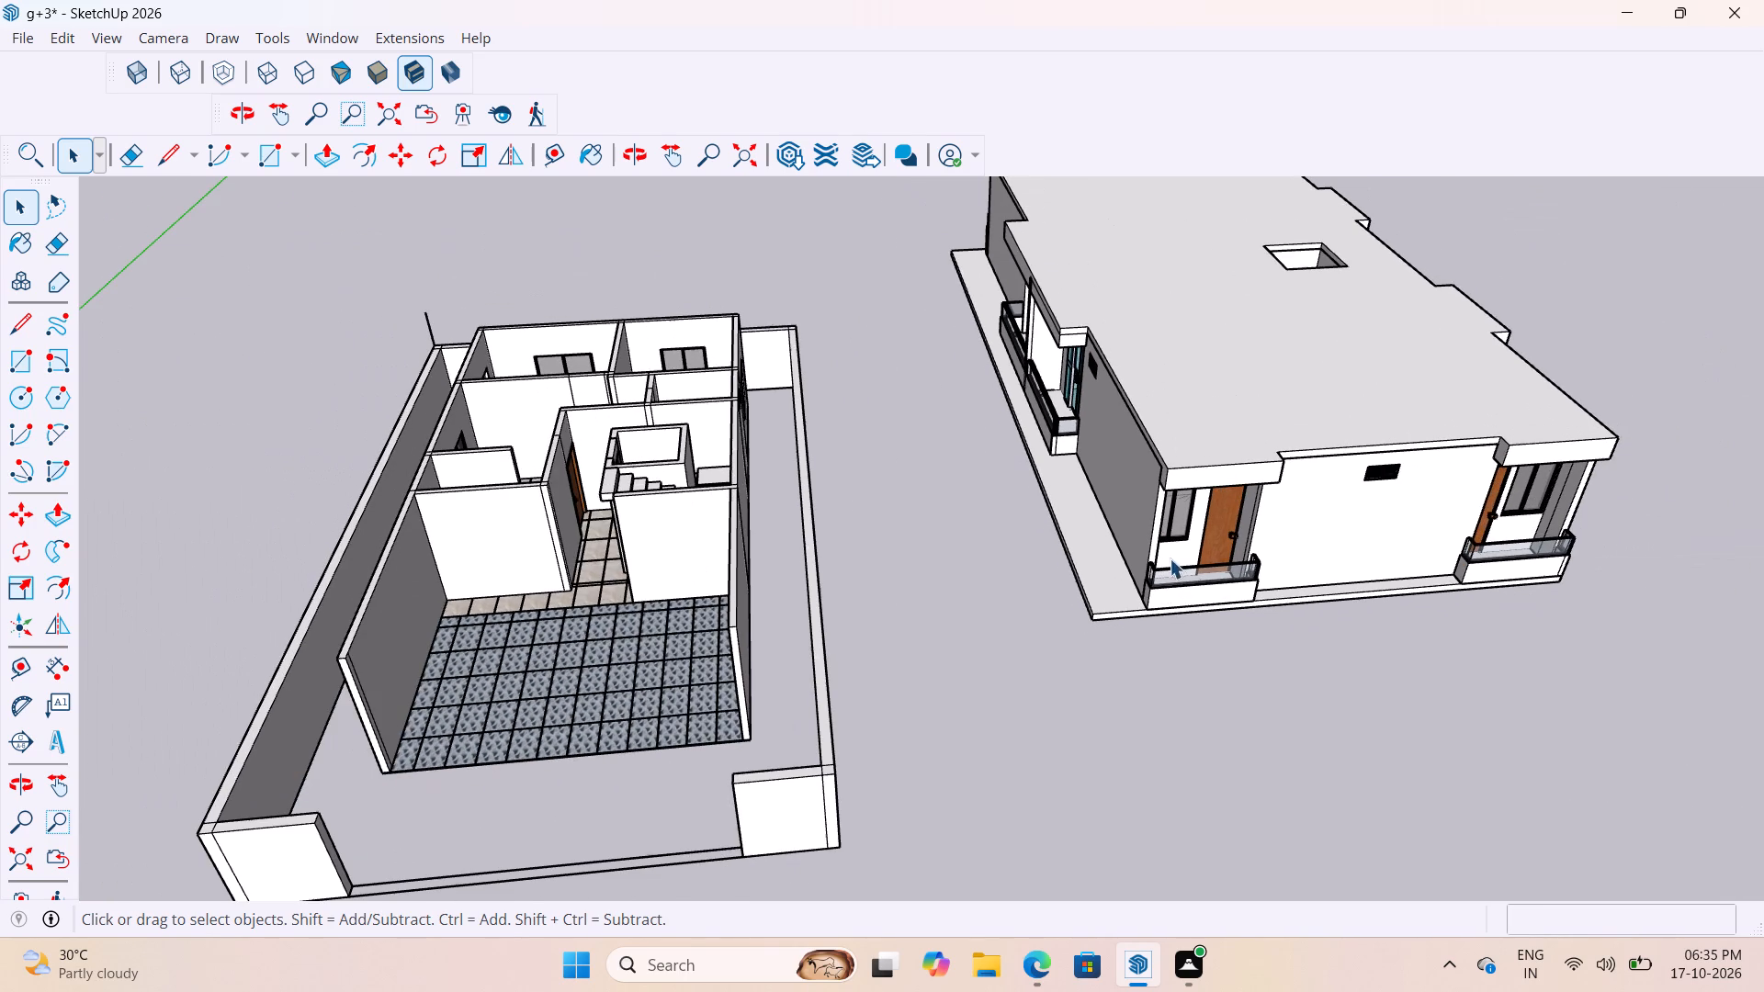
scroll(1163, 574, "down", 4)
scroll(1171, 570, "up", 16)
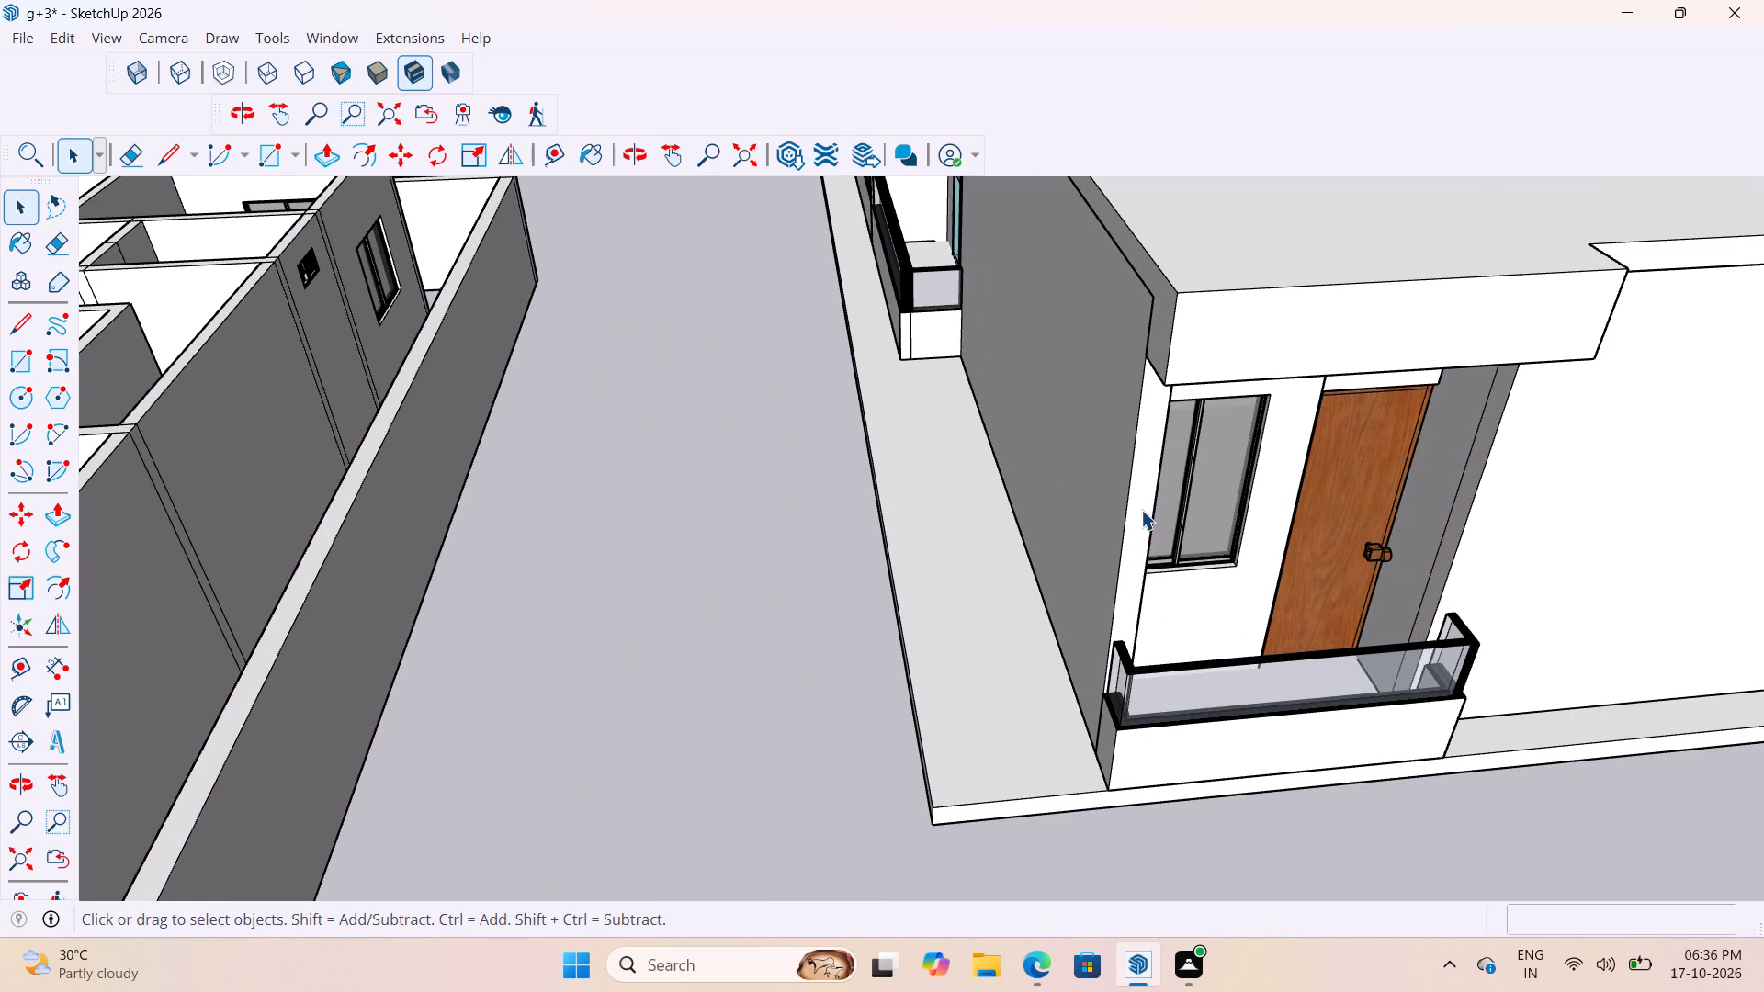
Examine the wall corner and window frame beside the wooden-door balcony, and the upper floor's position relative to the open ground floor.
scroll(1141, 510, "up", 3)
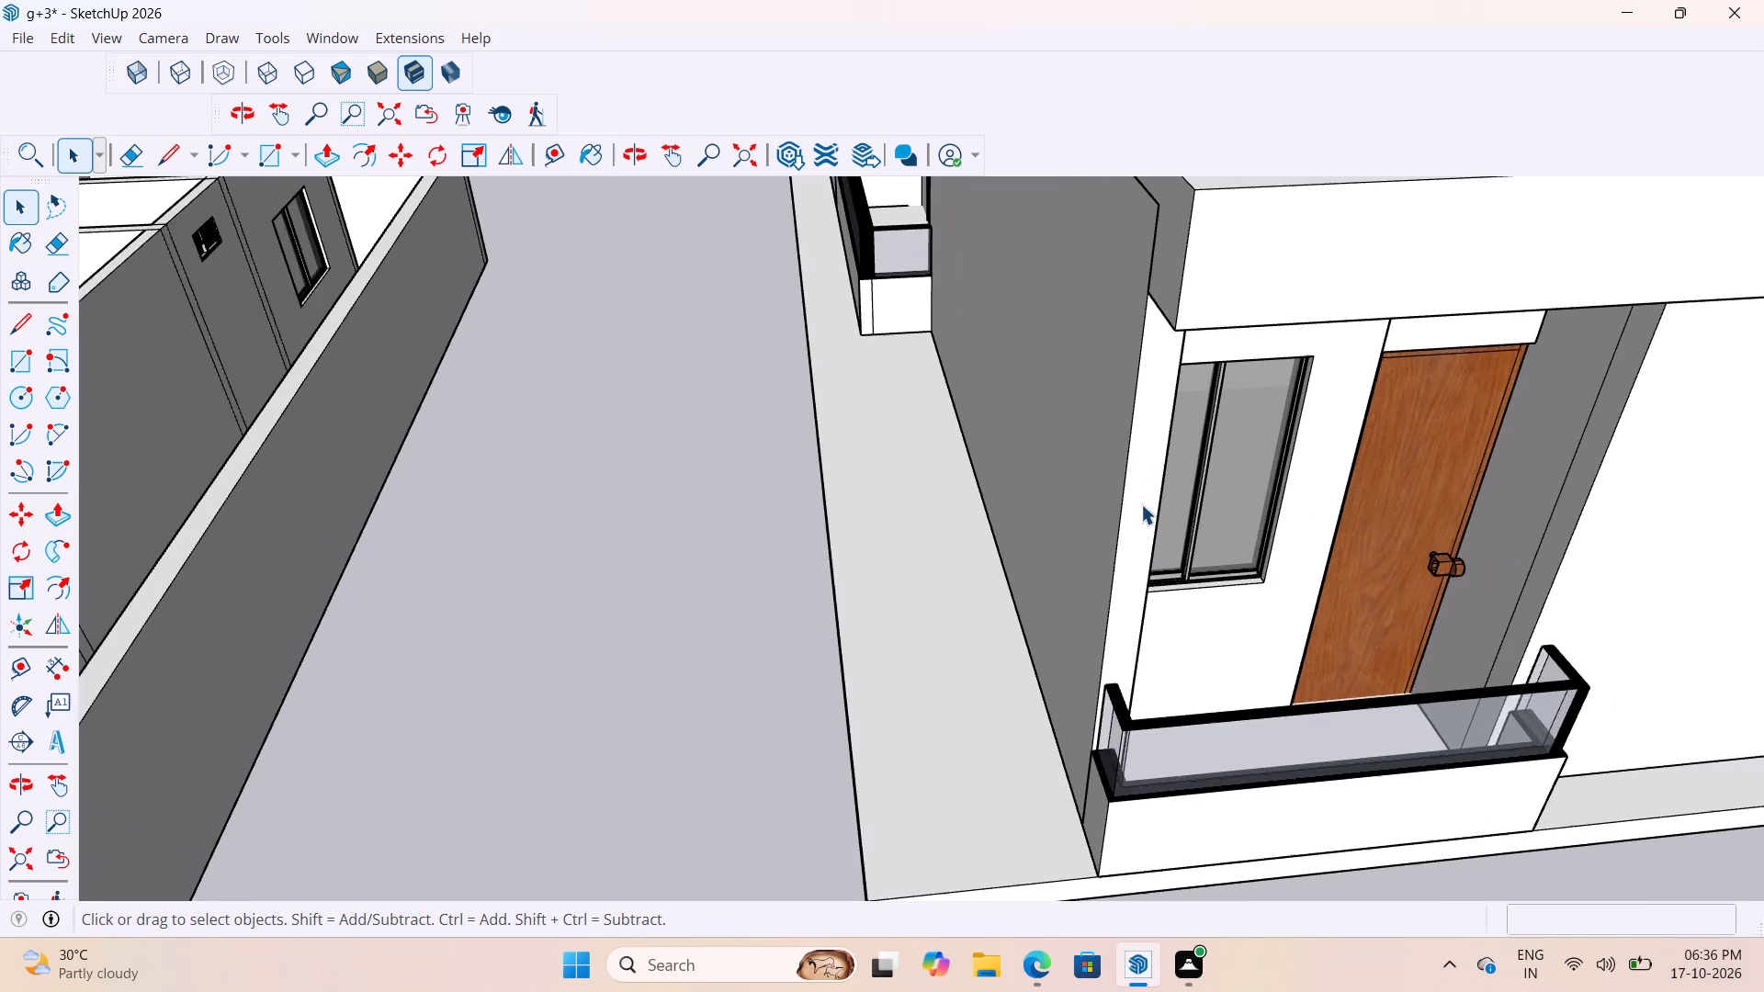
scroll(1141, 504, "up", 7)
middle_click_drag(1138, 696, 956, 706)
scroll(1169, 602, "up", 6)
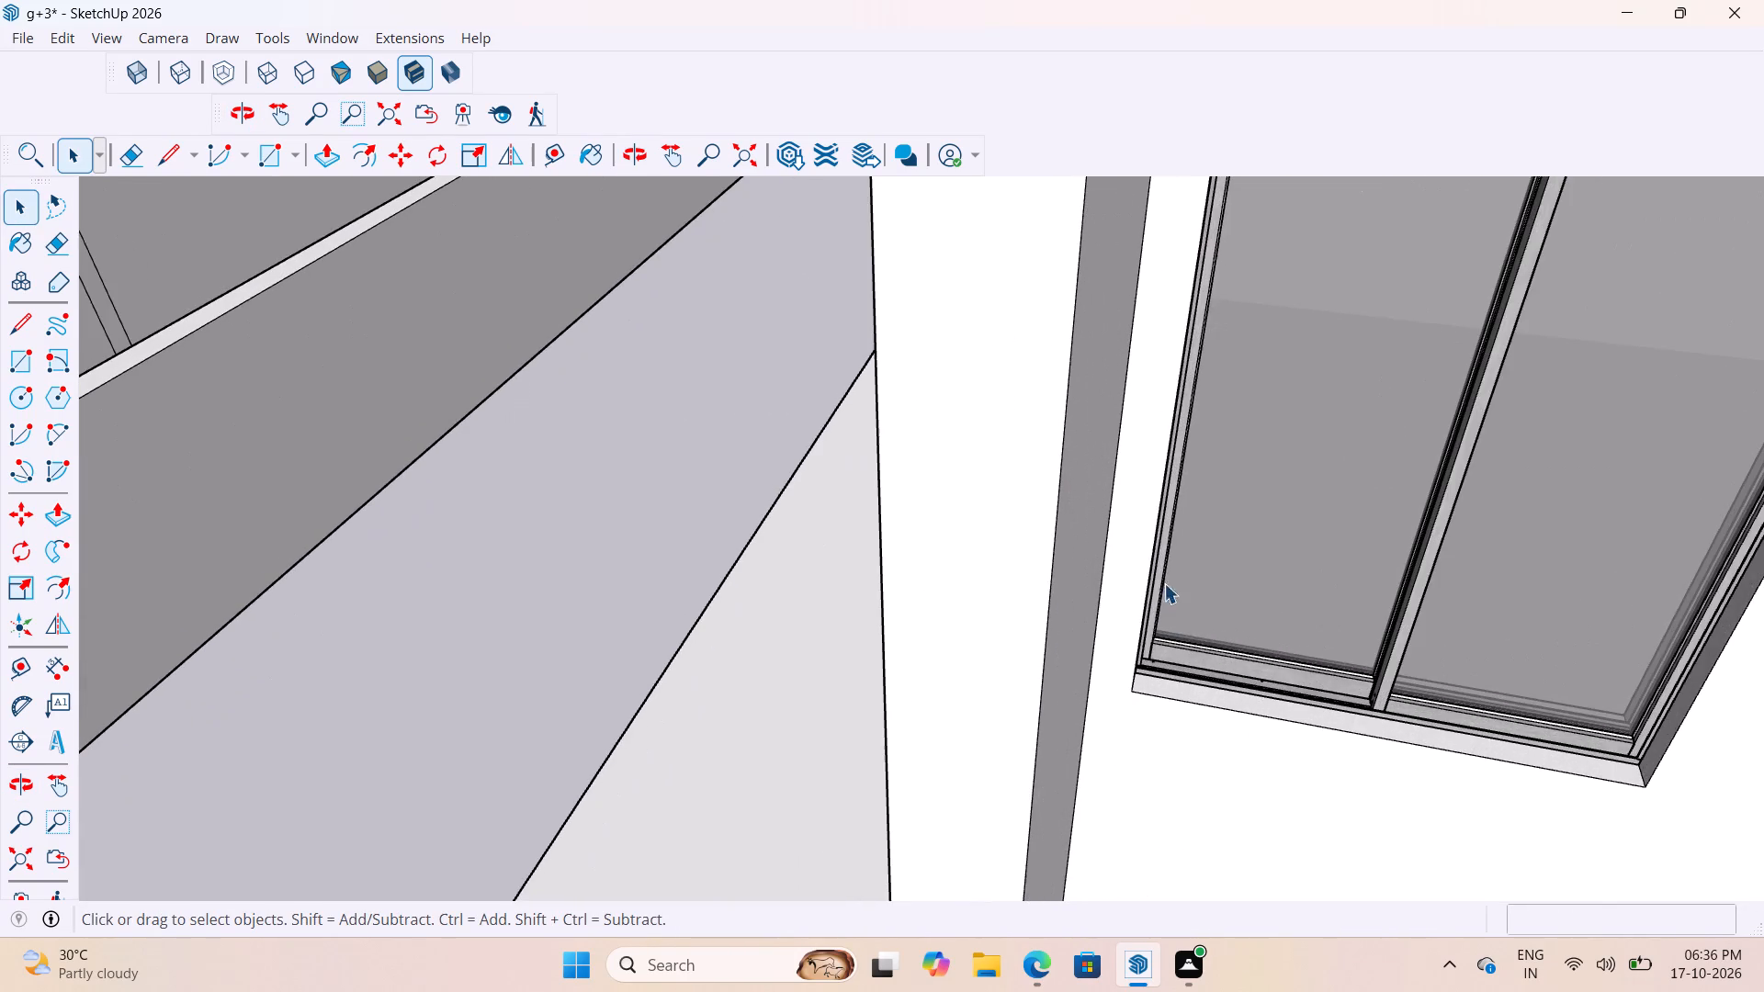
scroll(1170, 555, "up", 4)
middle_click_drag(1179, 567, 1024, 522)
middle_click_drag(1211, 579, 1133, 556)
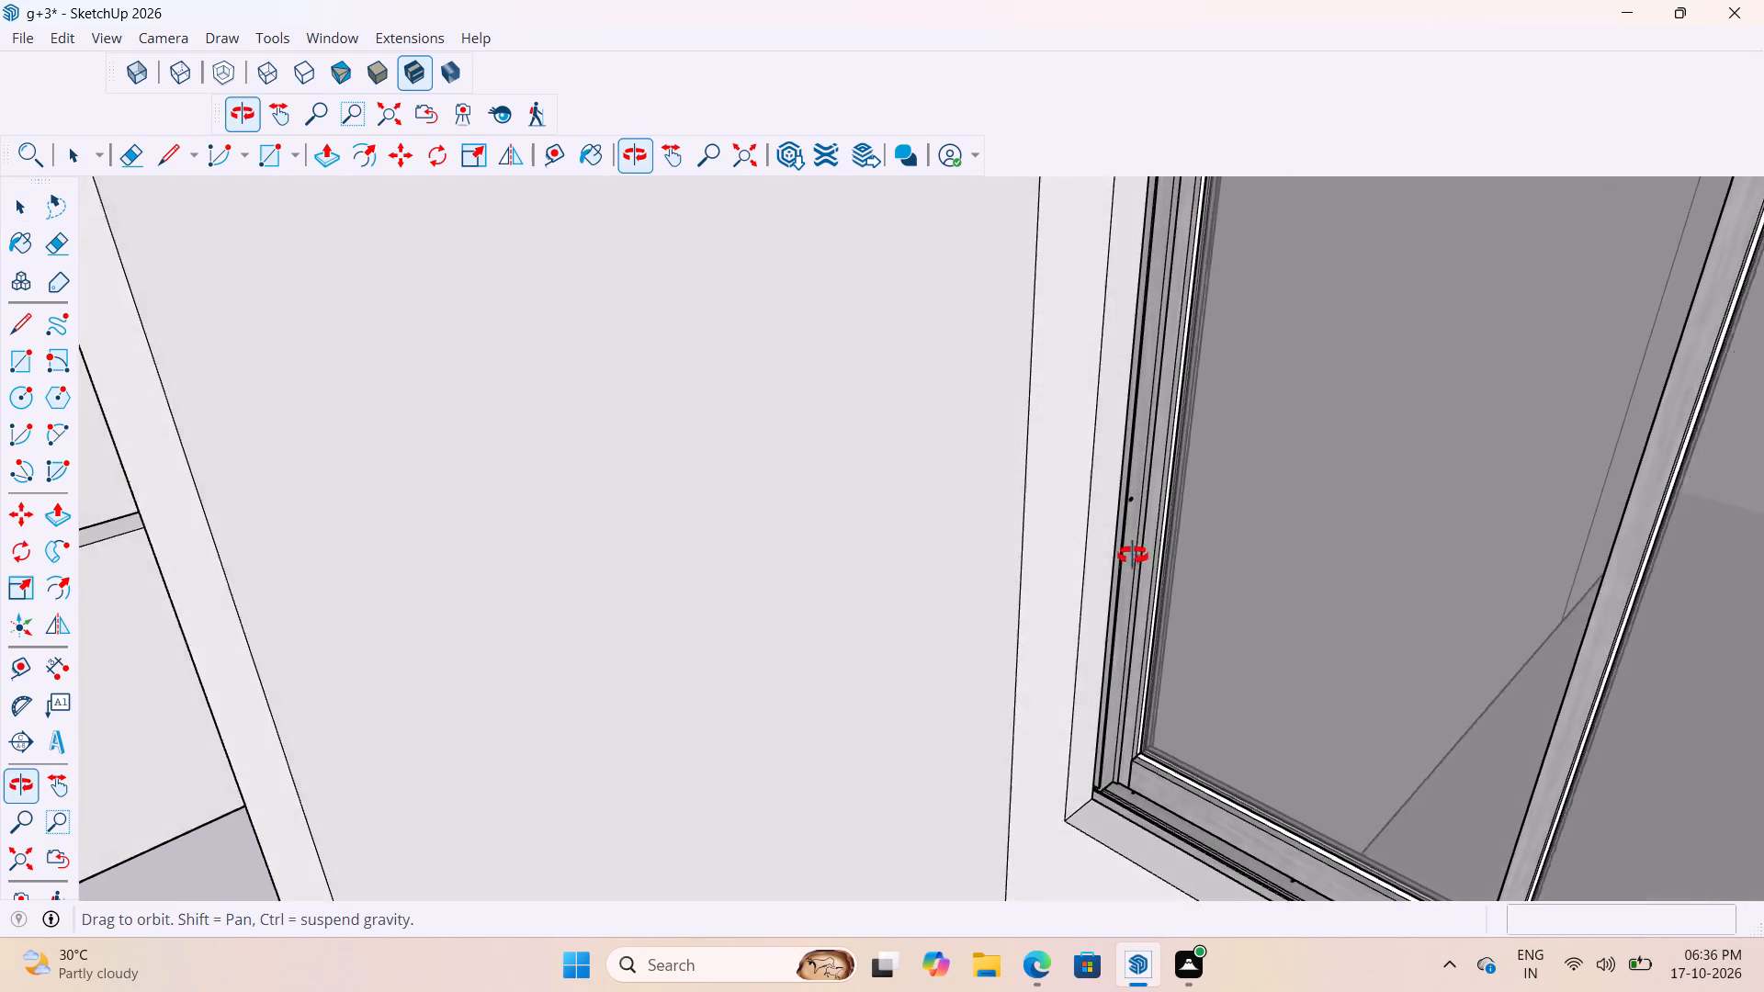
middle_click_drag(1133, 556, 1114, 568)
scroll(1164, 572, "up", 7)
middle_click_drag(1200, 567, 1110, 555)
scroll(1204, 619, "down", 5)
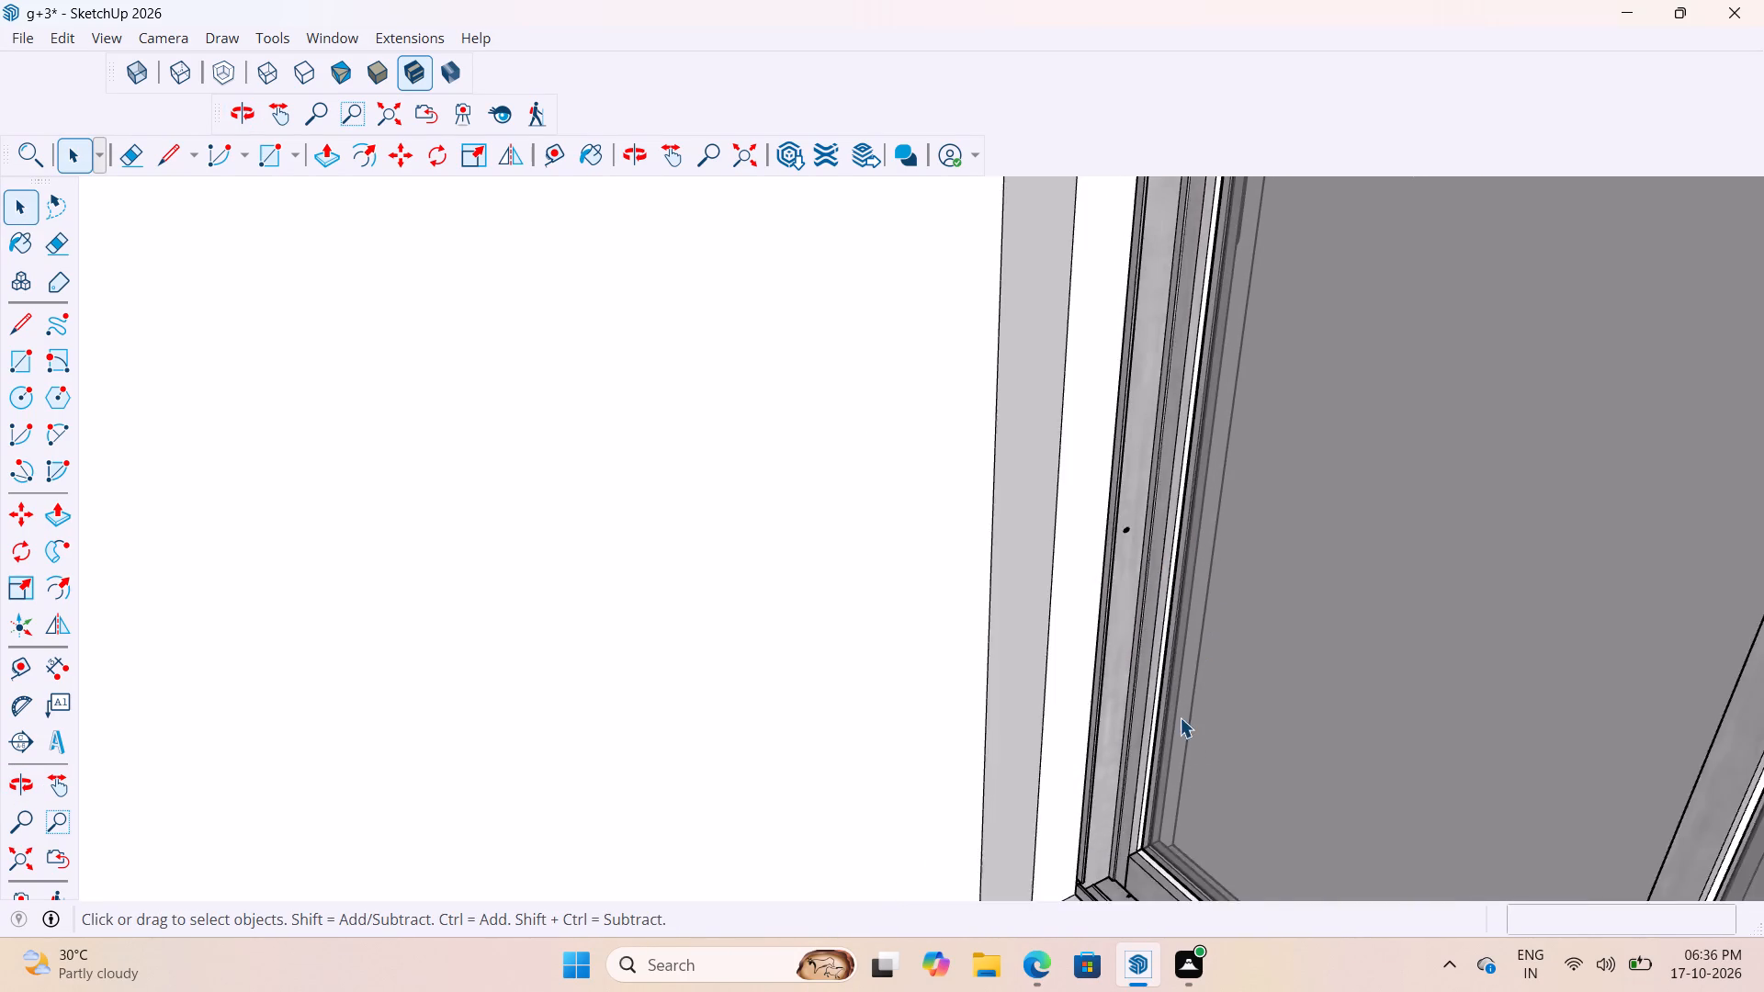
scroll(1180, 717, "down", 16)
scroll(1190, 717, "down", 5)
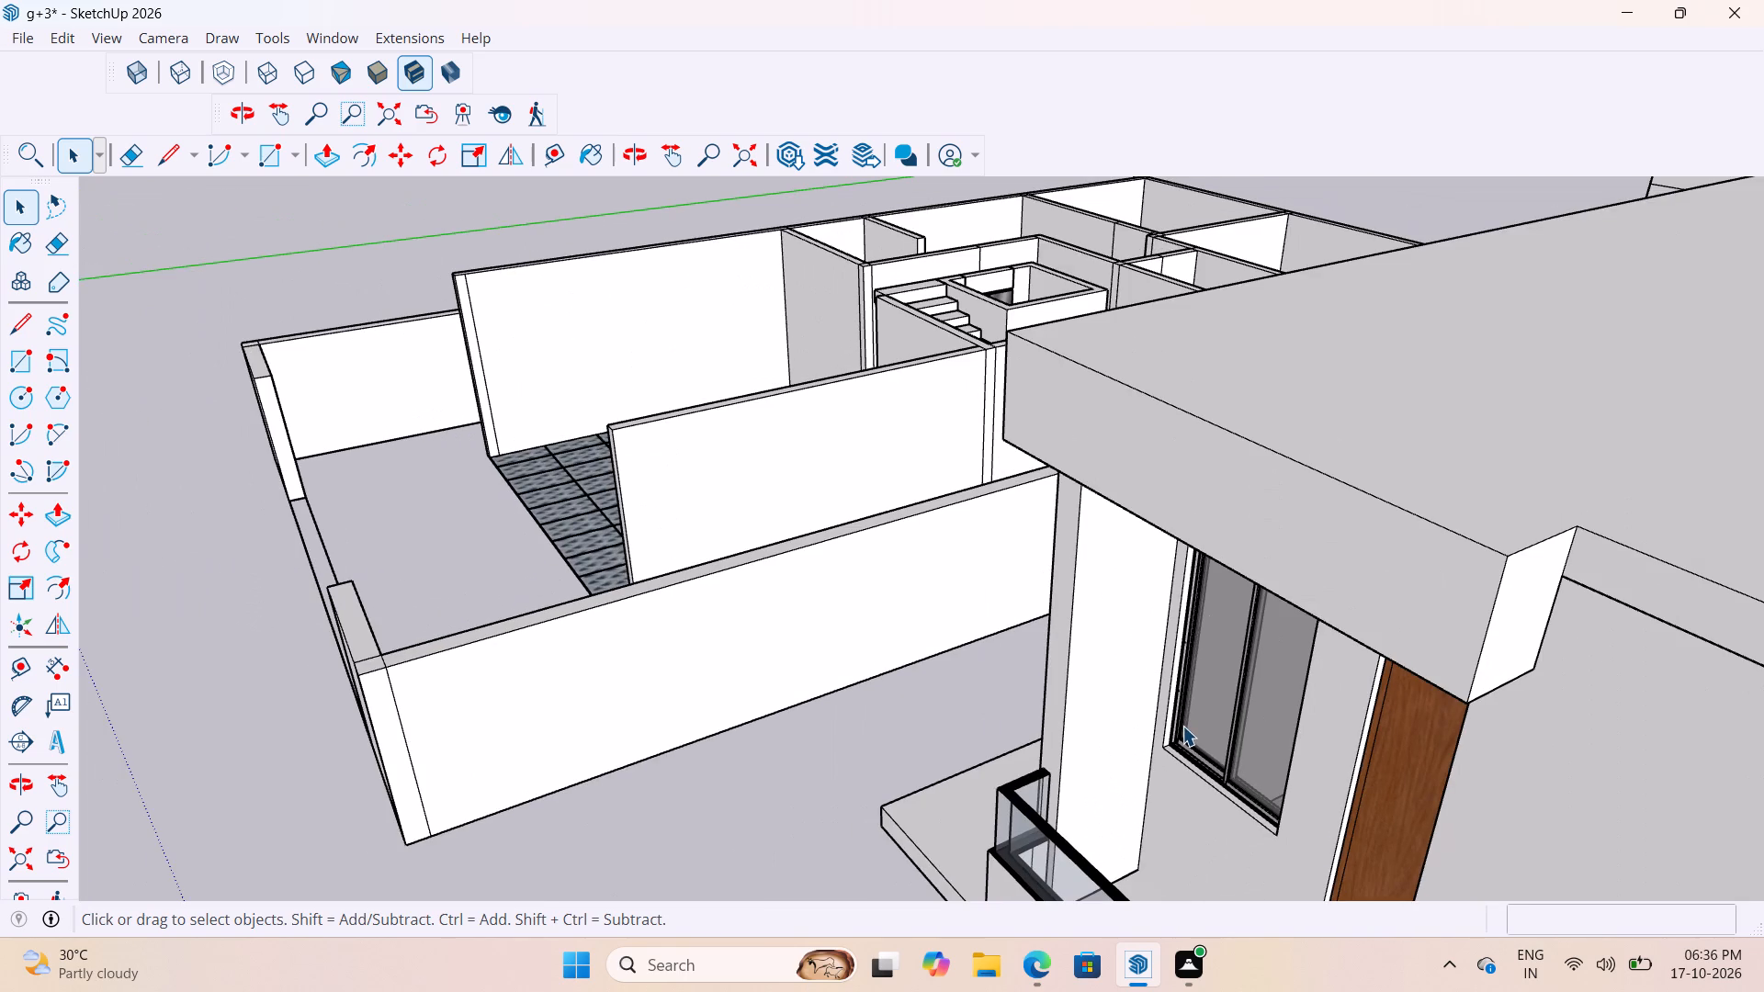
scroll(1182, 726, "down", 5)
middle_click_drag(1310, 783, 1553, 846)
scroll(1532, 777, "down", 4)
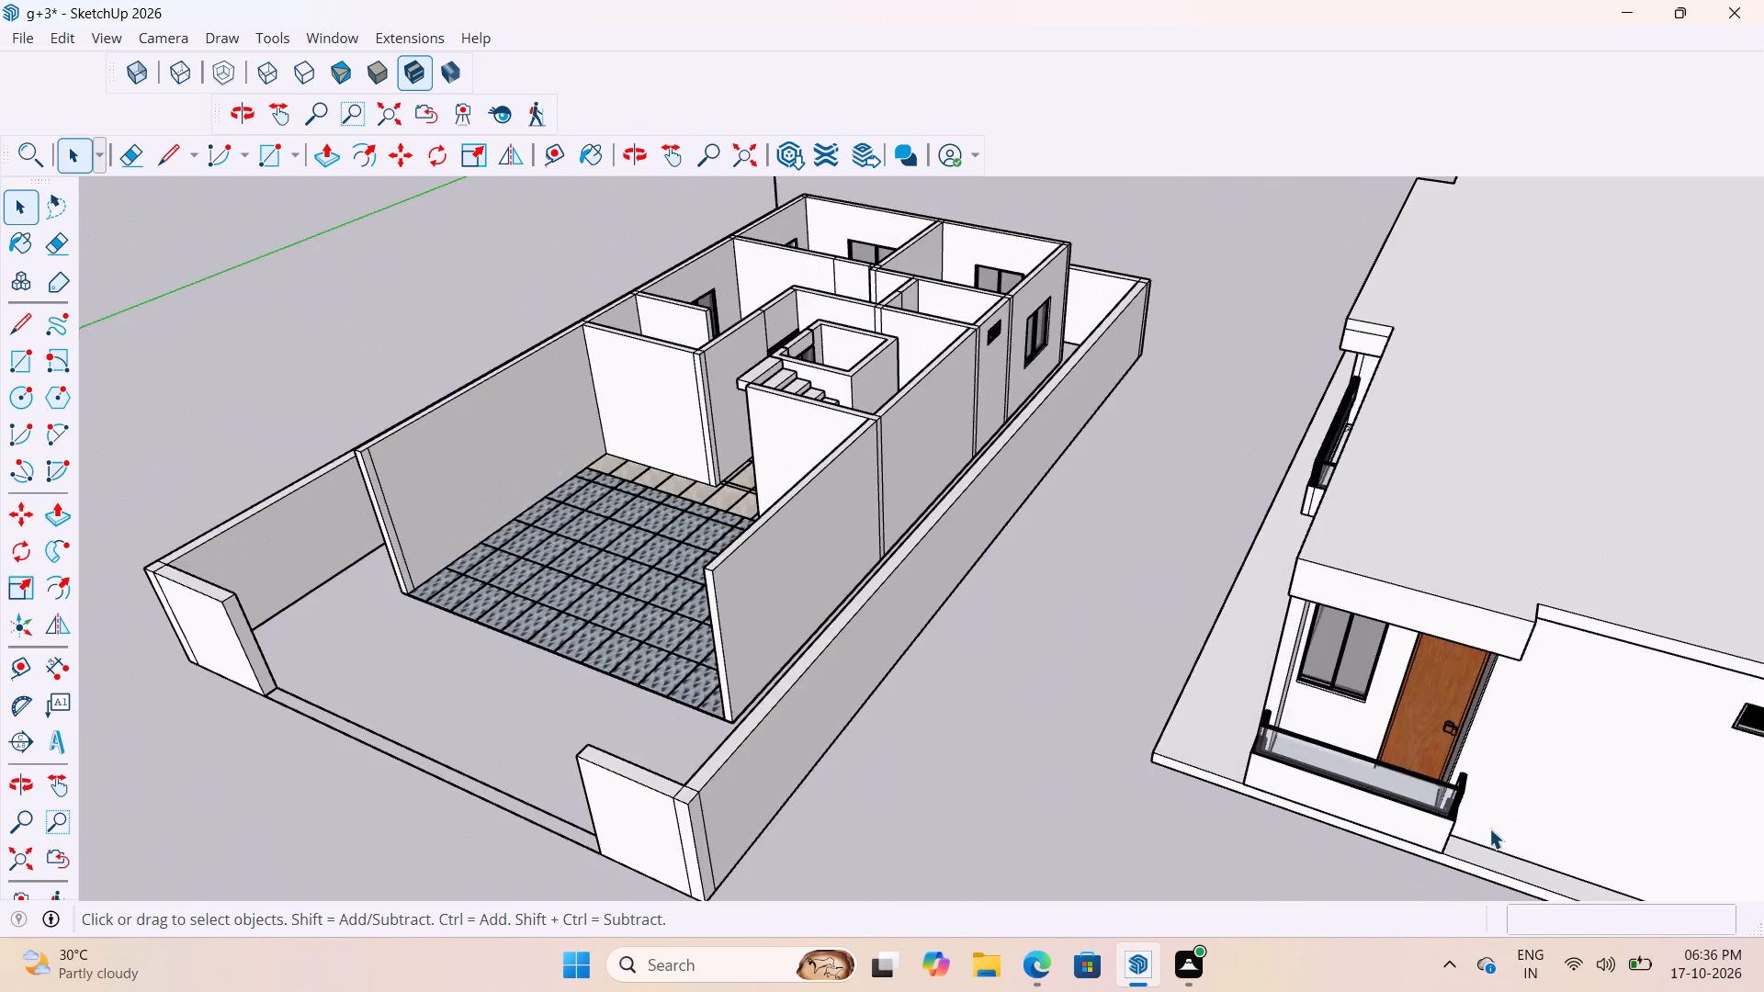
scroll(1489, 829, "down", 8)
scroll(1453, 642, "up", 4)
middle_click_drag(1462, 629, 1763, 604)
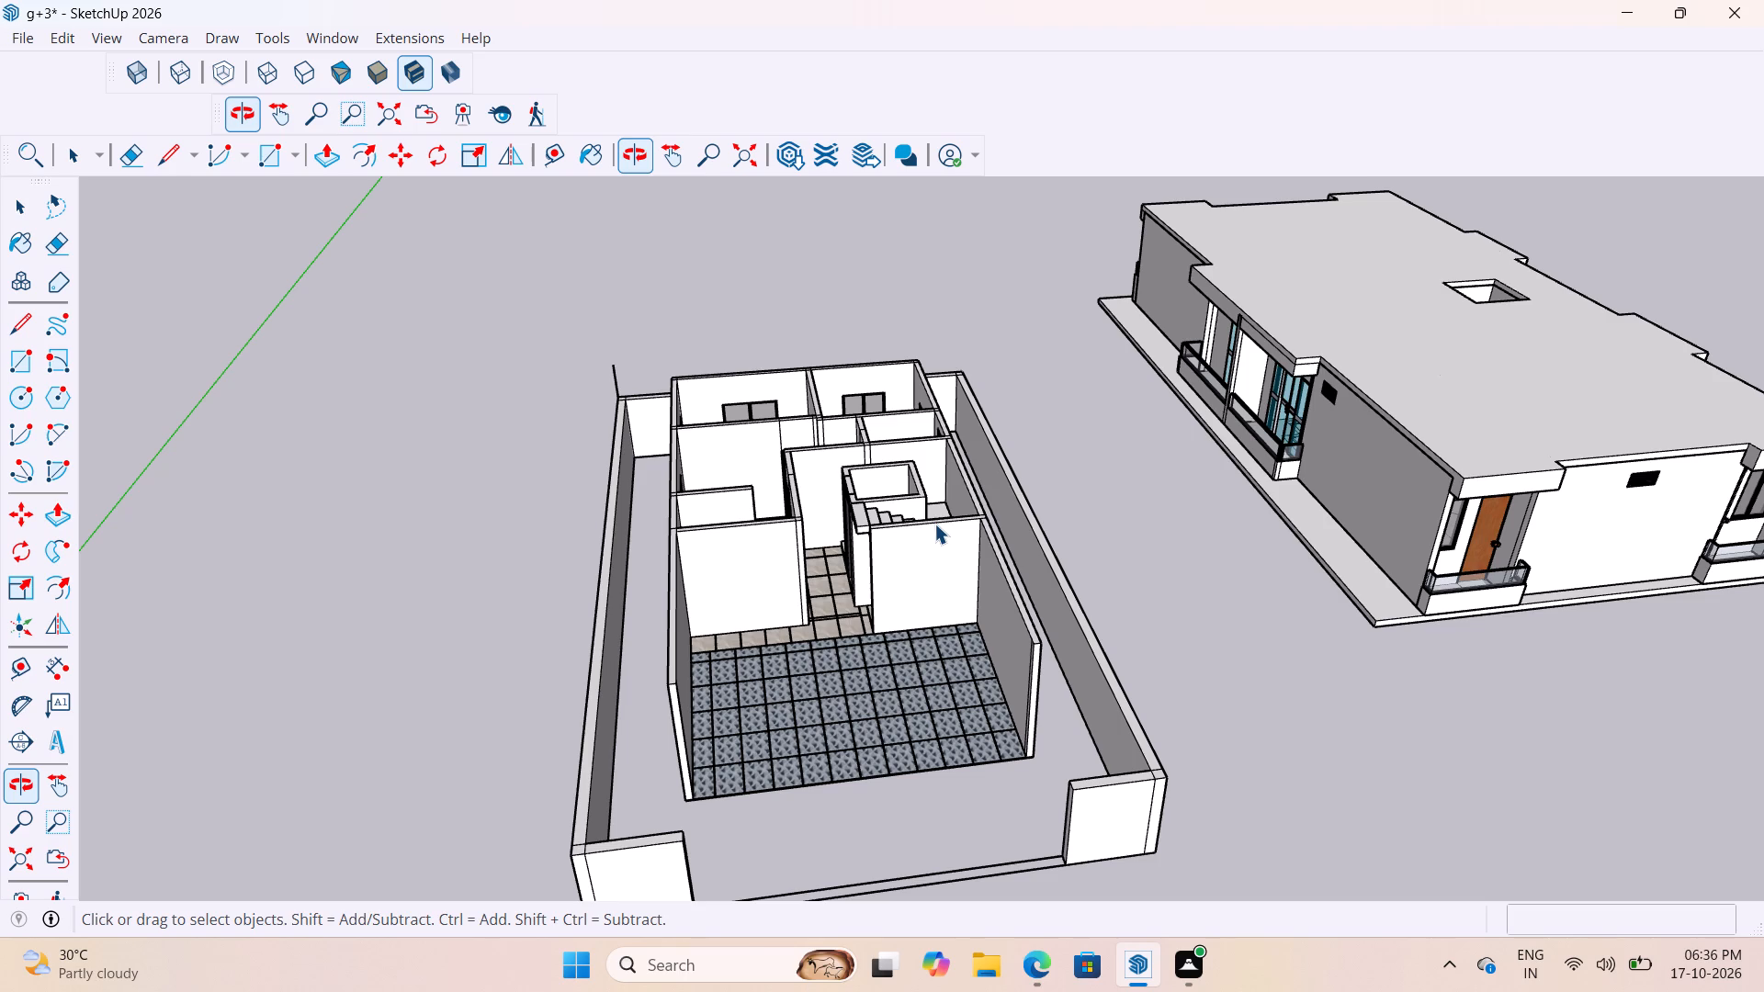
scroll(1059, 560, "down", 3)
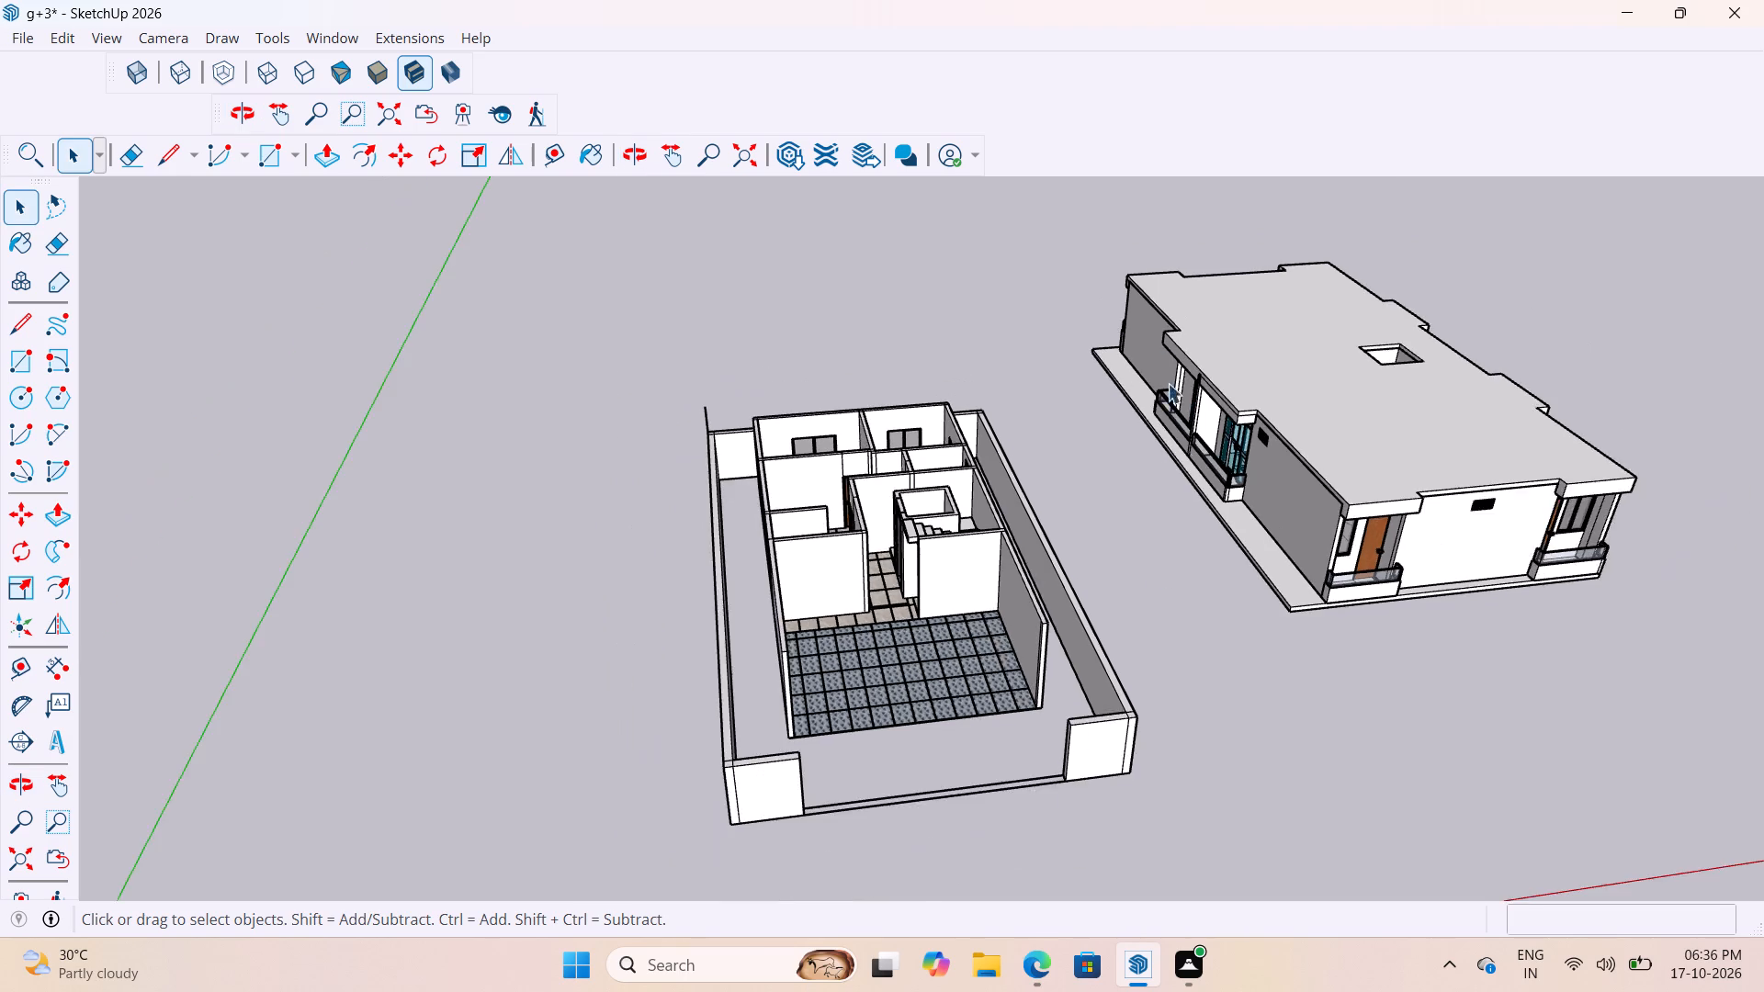
Examine the roof overhang, side-wall recess and slab projection around the wooden-door balconies on the upper floor's short side.
scroll(1160, 337, "up", 4)
middle_click_drag(1270, 279, 1660, 496)
scroll(1335, 661, "down", 8)
scroll(1018, 318, "up", 6)
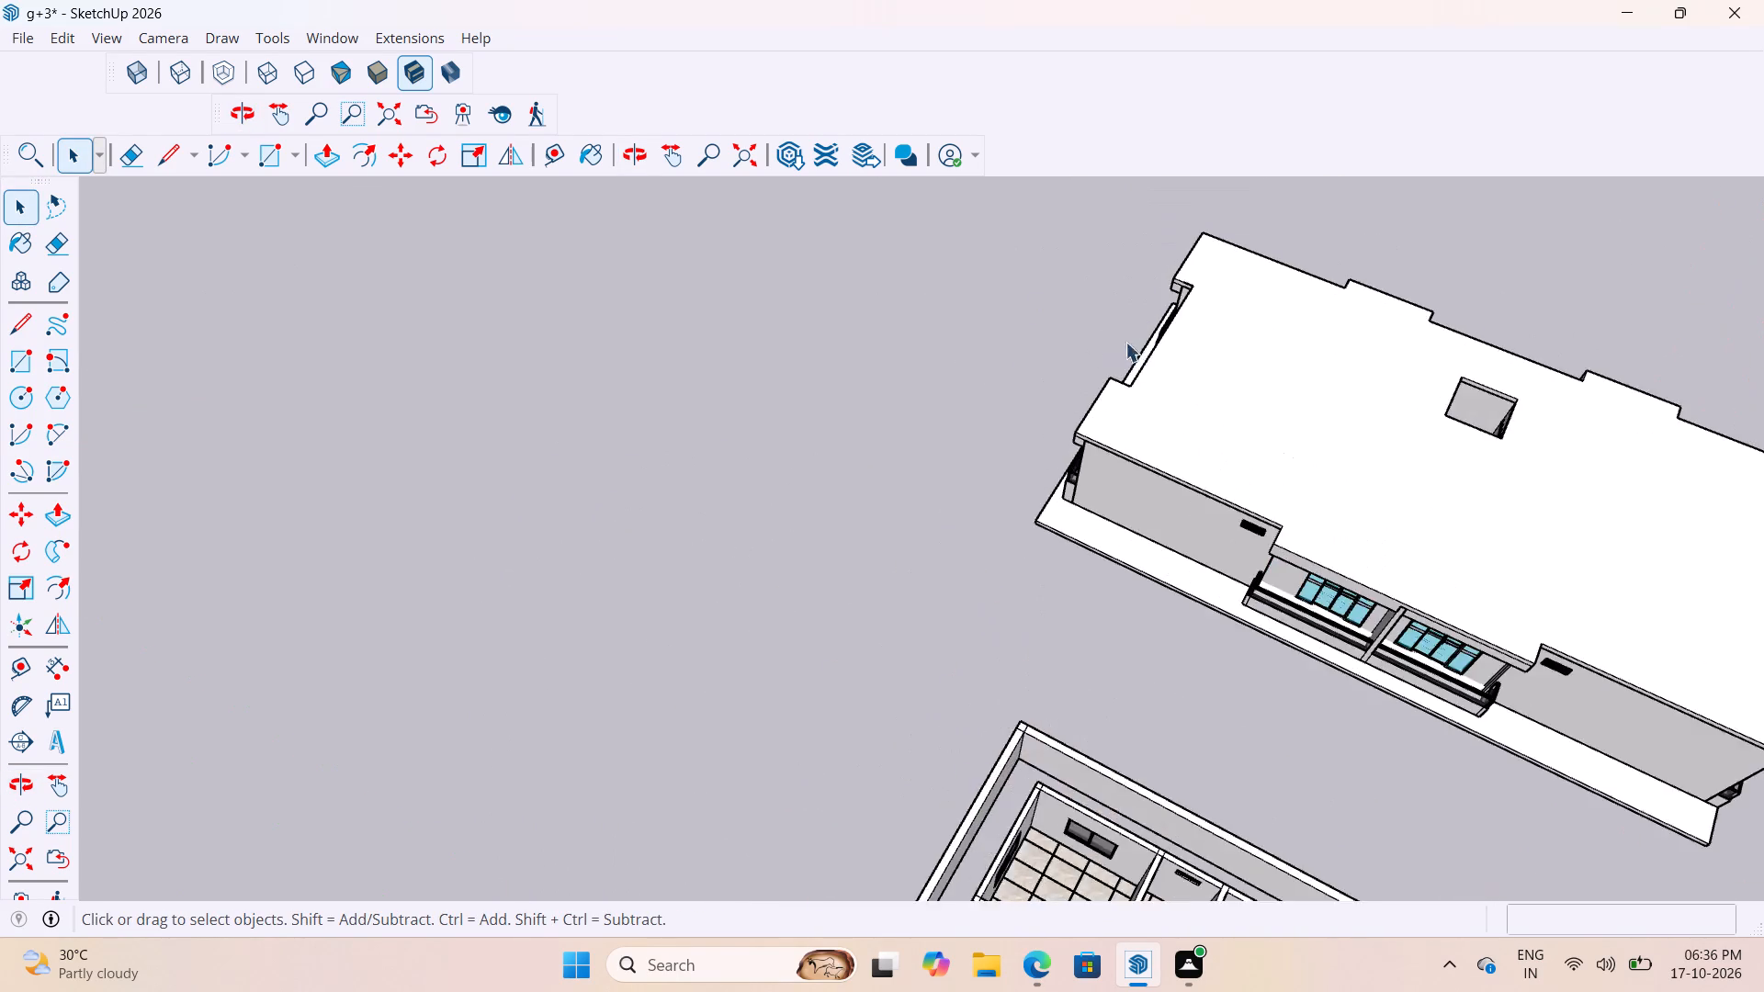
scroll(1125, 342, "up", 3)
middle_click_drag(1173, 357, 1551, 289)
scroll(1023, 242, "up", 14)
middle_click_drag(1064, 520, 1313, 351)
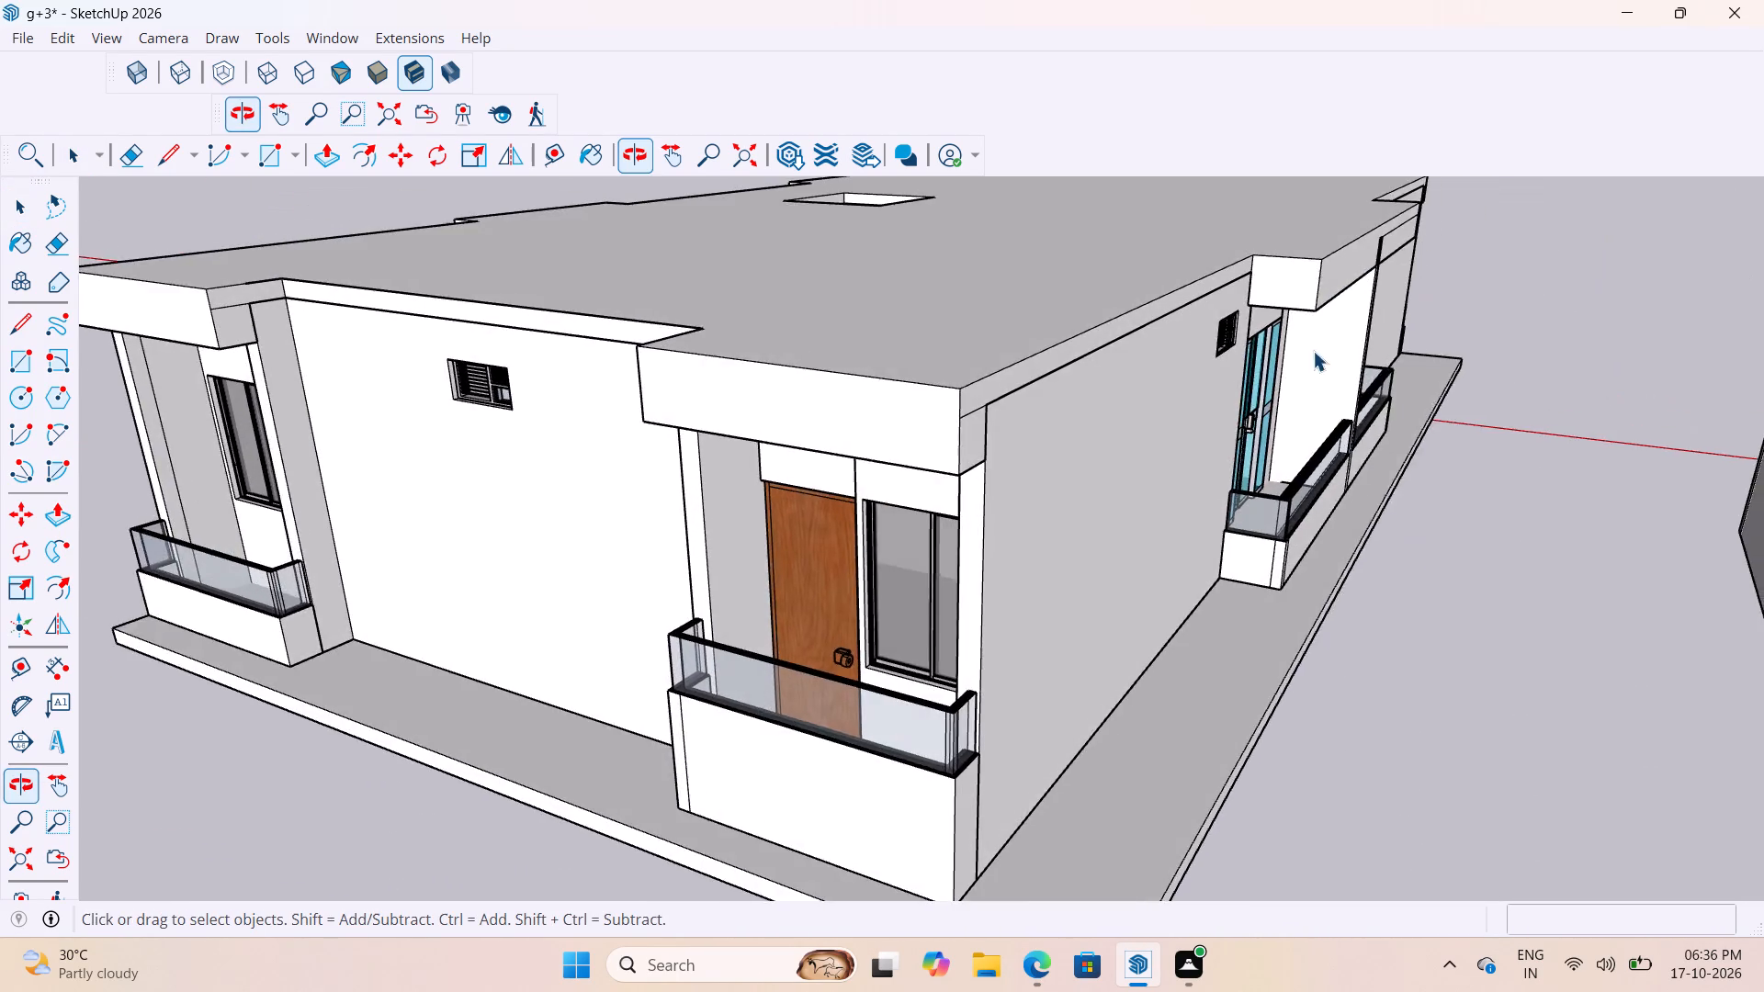
middle_click_drag(1313, 351, 1431, 291)
scroll(763, 567, "up", 7)
scroll(932, 503, "up", 9)
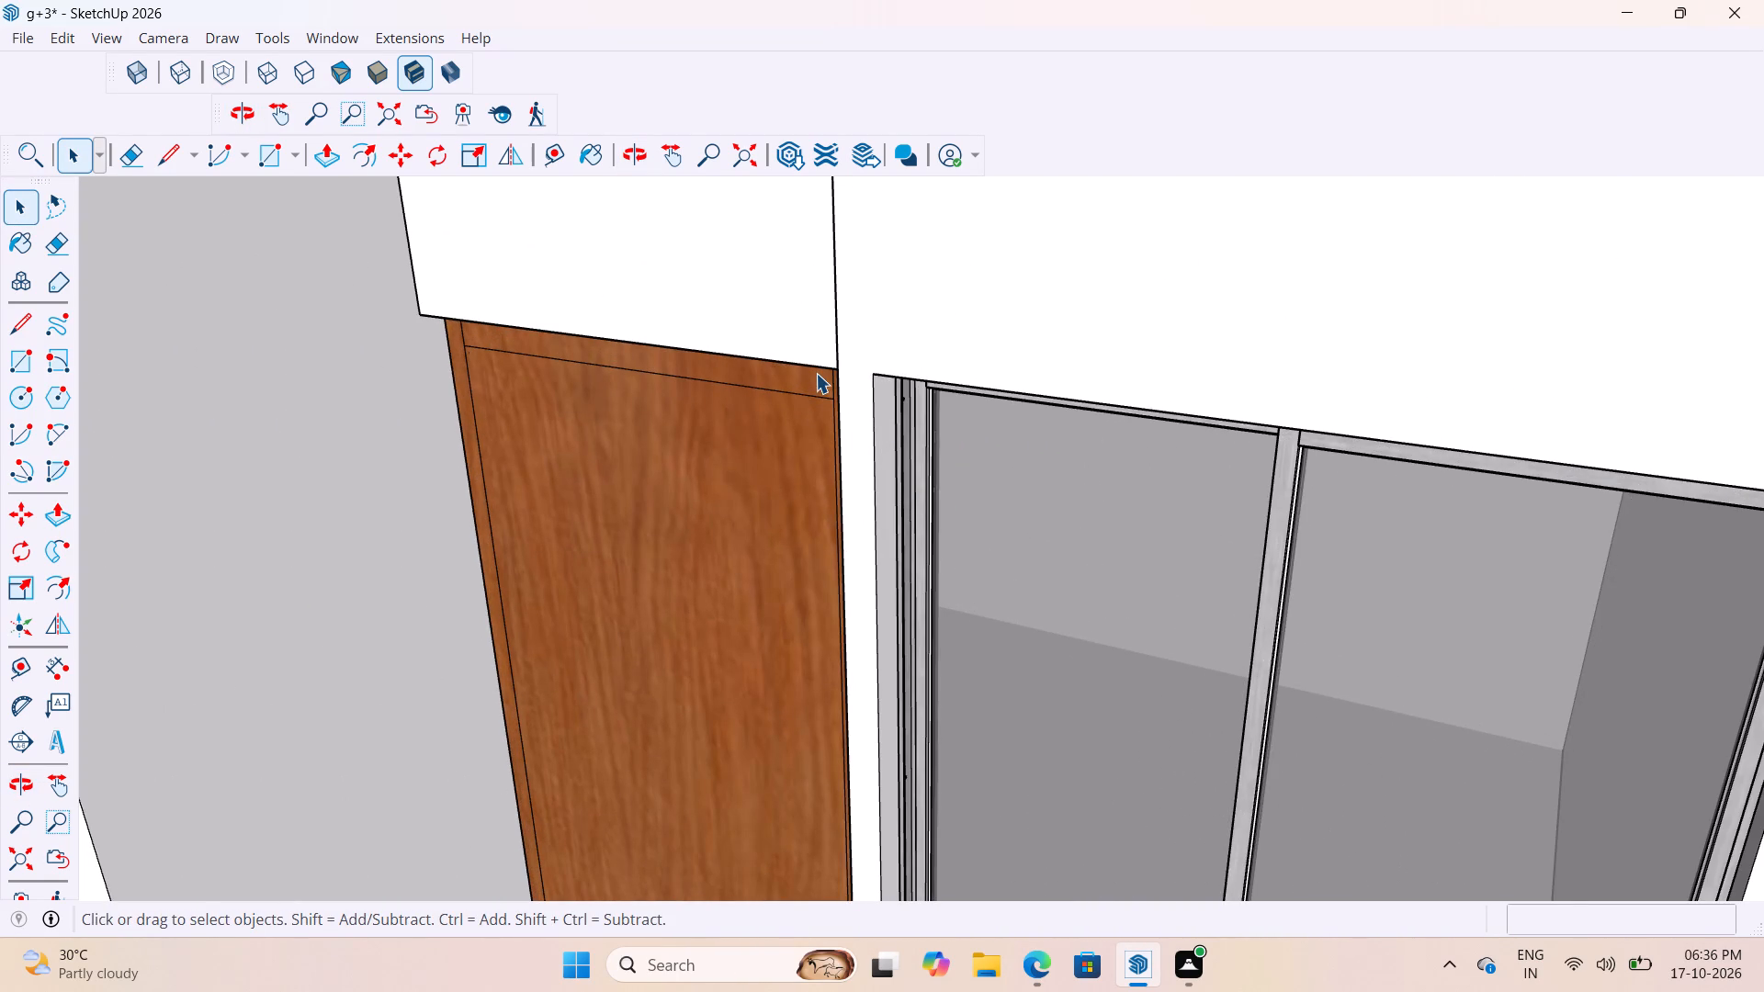
scroll(1016, 366, "down", 9)
middle_click_drag(1220, 547, 854, 567)
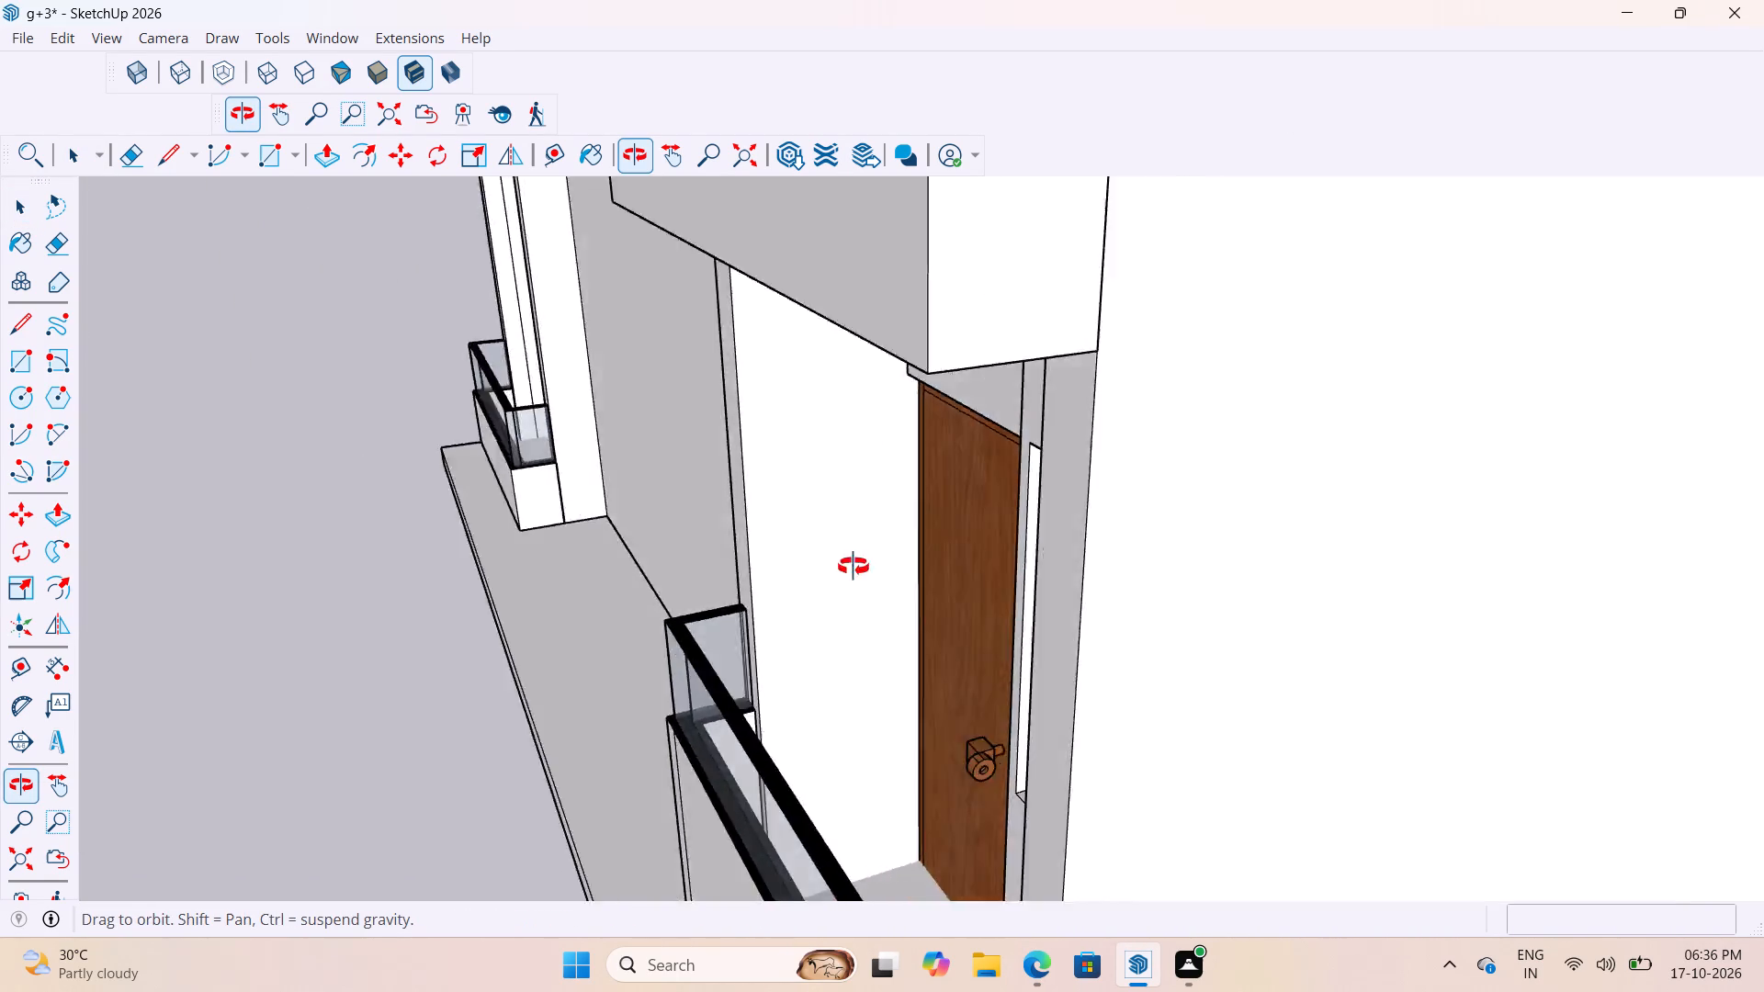
middle_click_drag(854, 567, 665, 604)
scroll(729, 749, "down", 9)
middle_click_drag(914, 650, 984, 693)
scroll(860, 680, "up", 2)
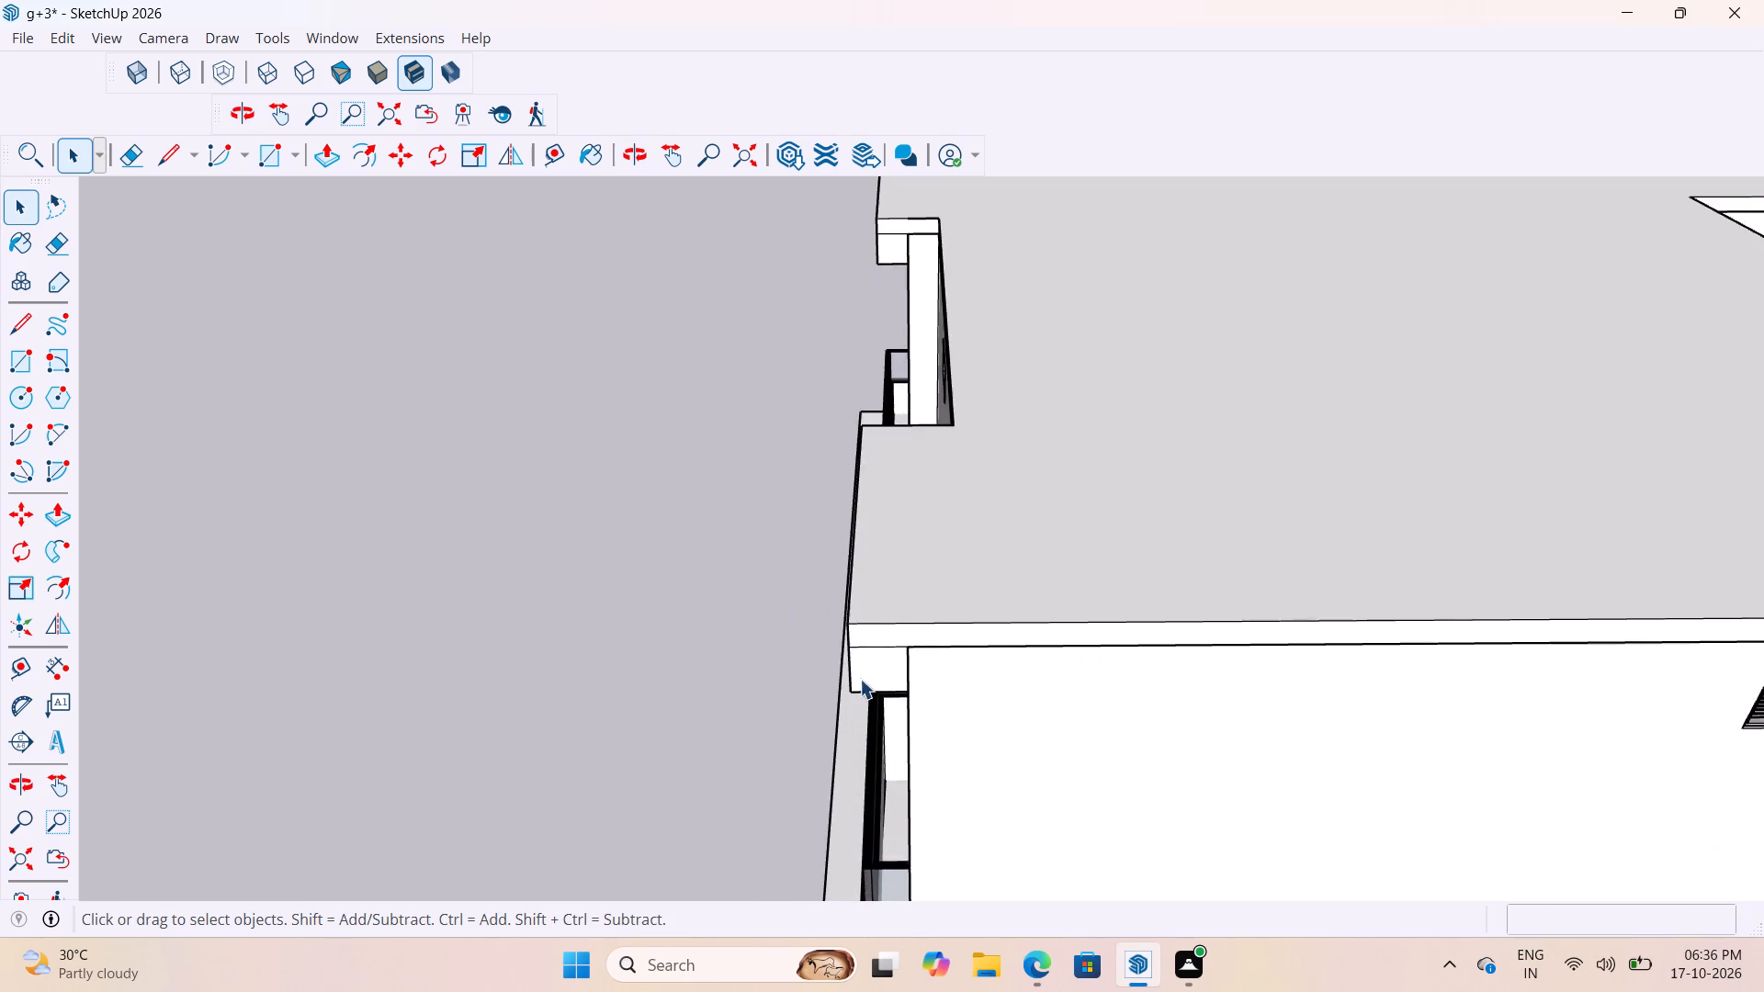
scroll(860, 679, "up", 7)
middle_click_drag(988, 648, 1281, 611)
scroll(721, 806, "up", 4)
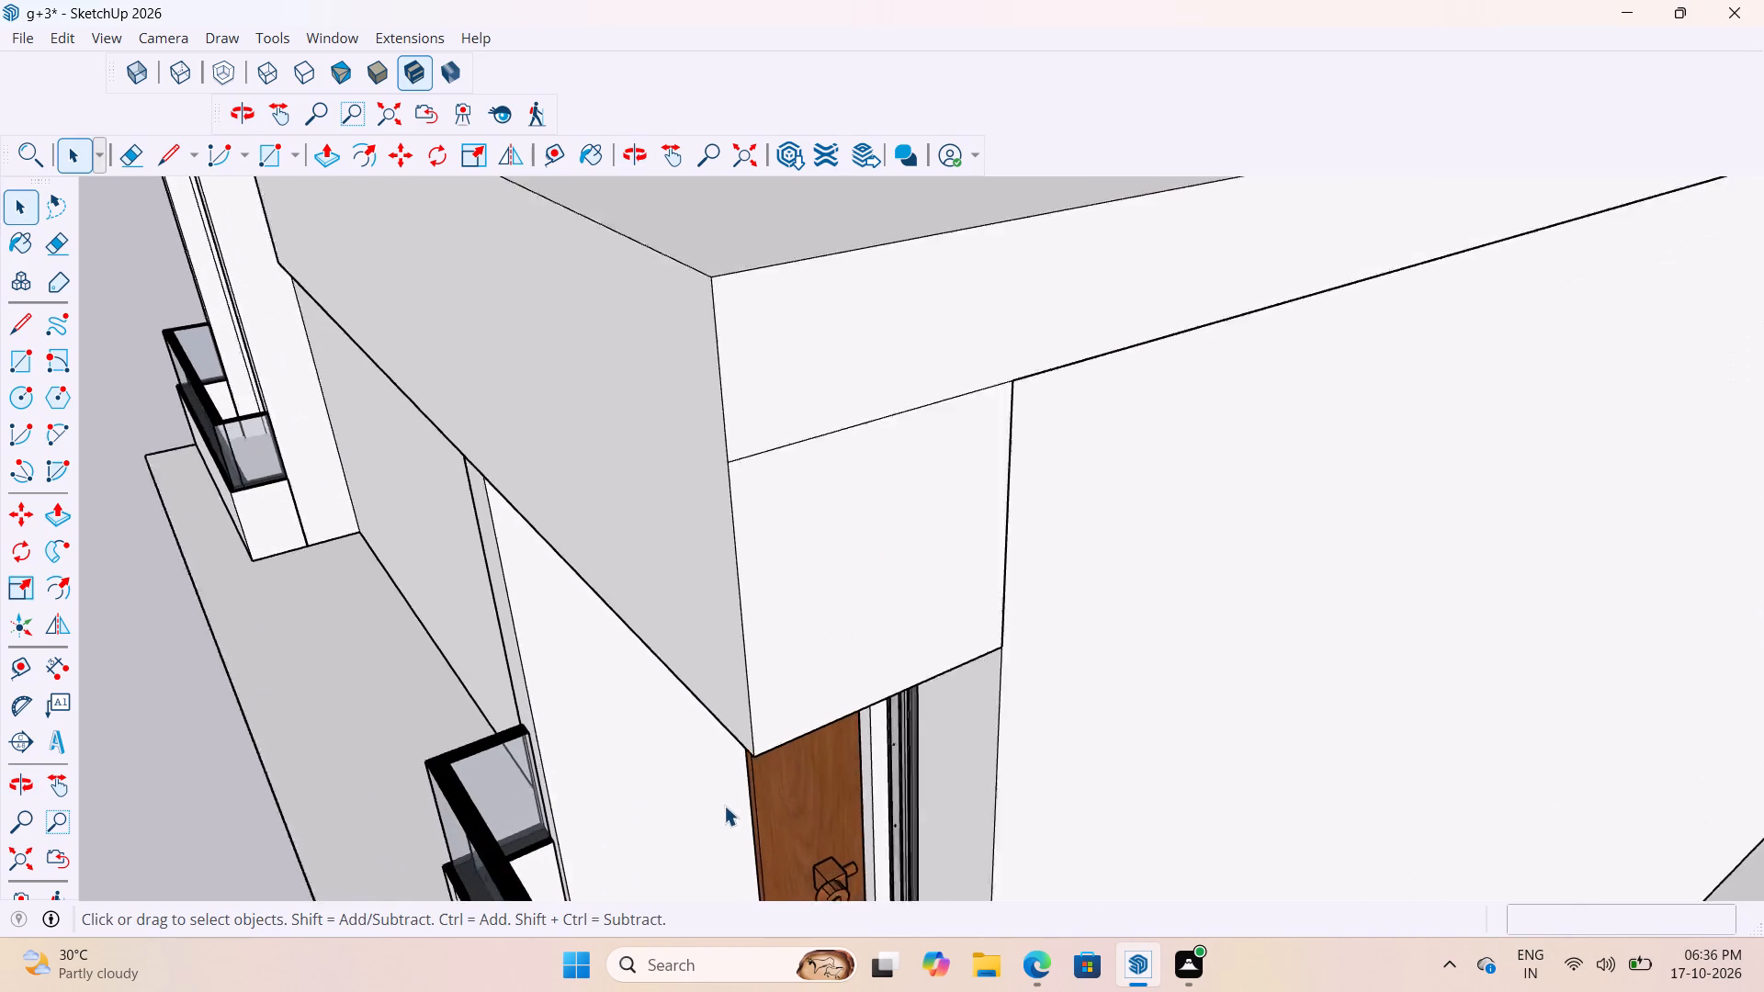
scroll(724, 806, "up", 5)
scroll(775, 741, "down", 4)
middle_click_drag(833, 653, 920, 617)
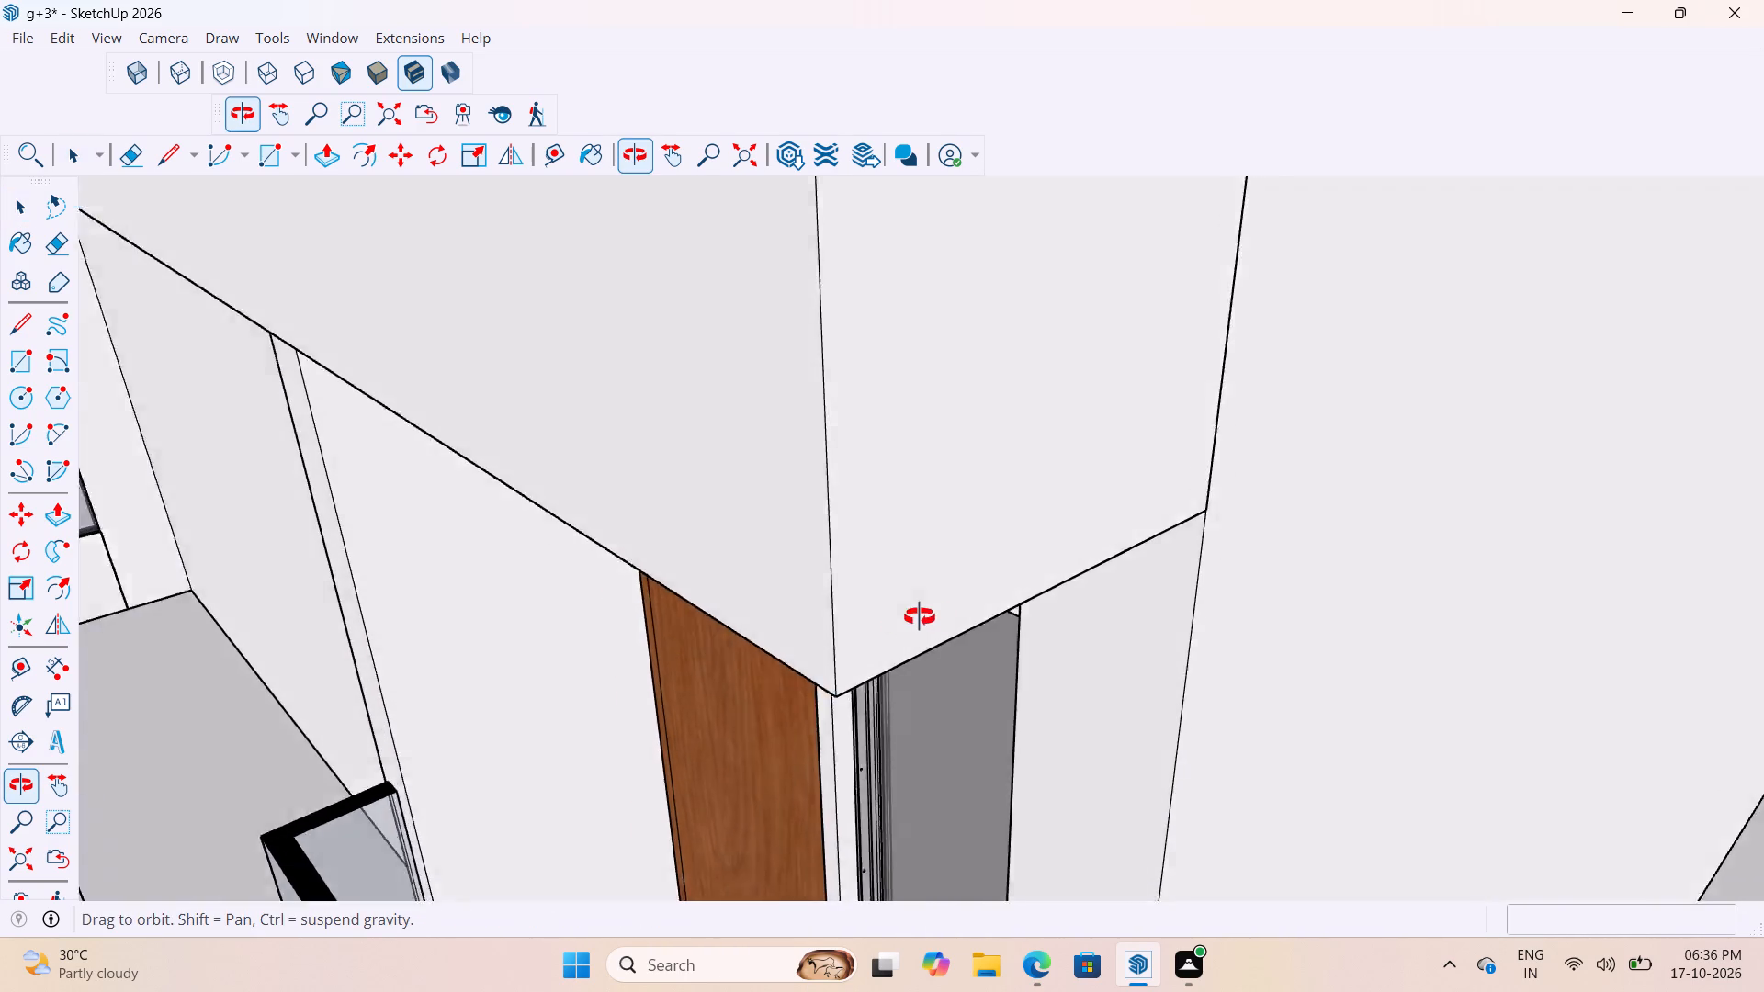
middle_click_drag(920, 617, 1113, 616)
scroll(1198, 588, "down", 9)
scroll(810, 686, "up", 2)
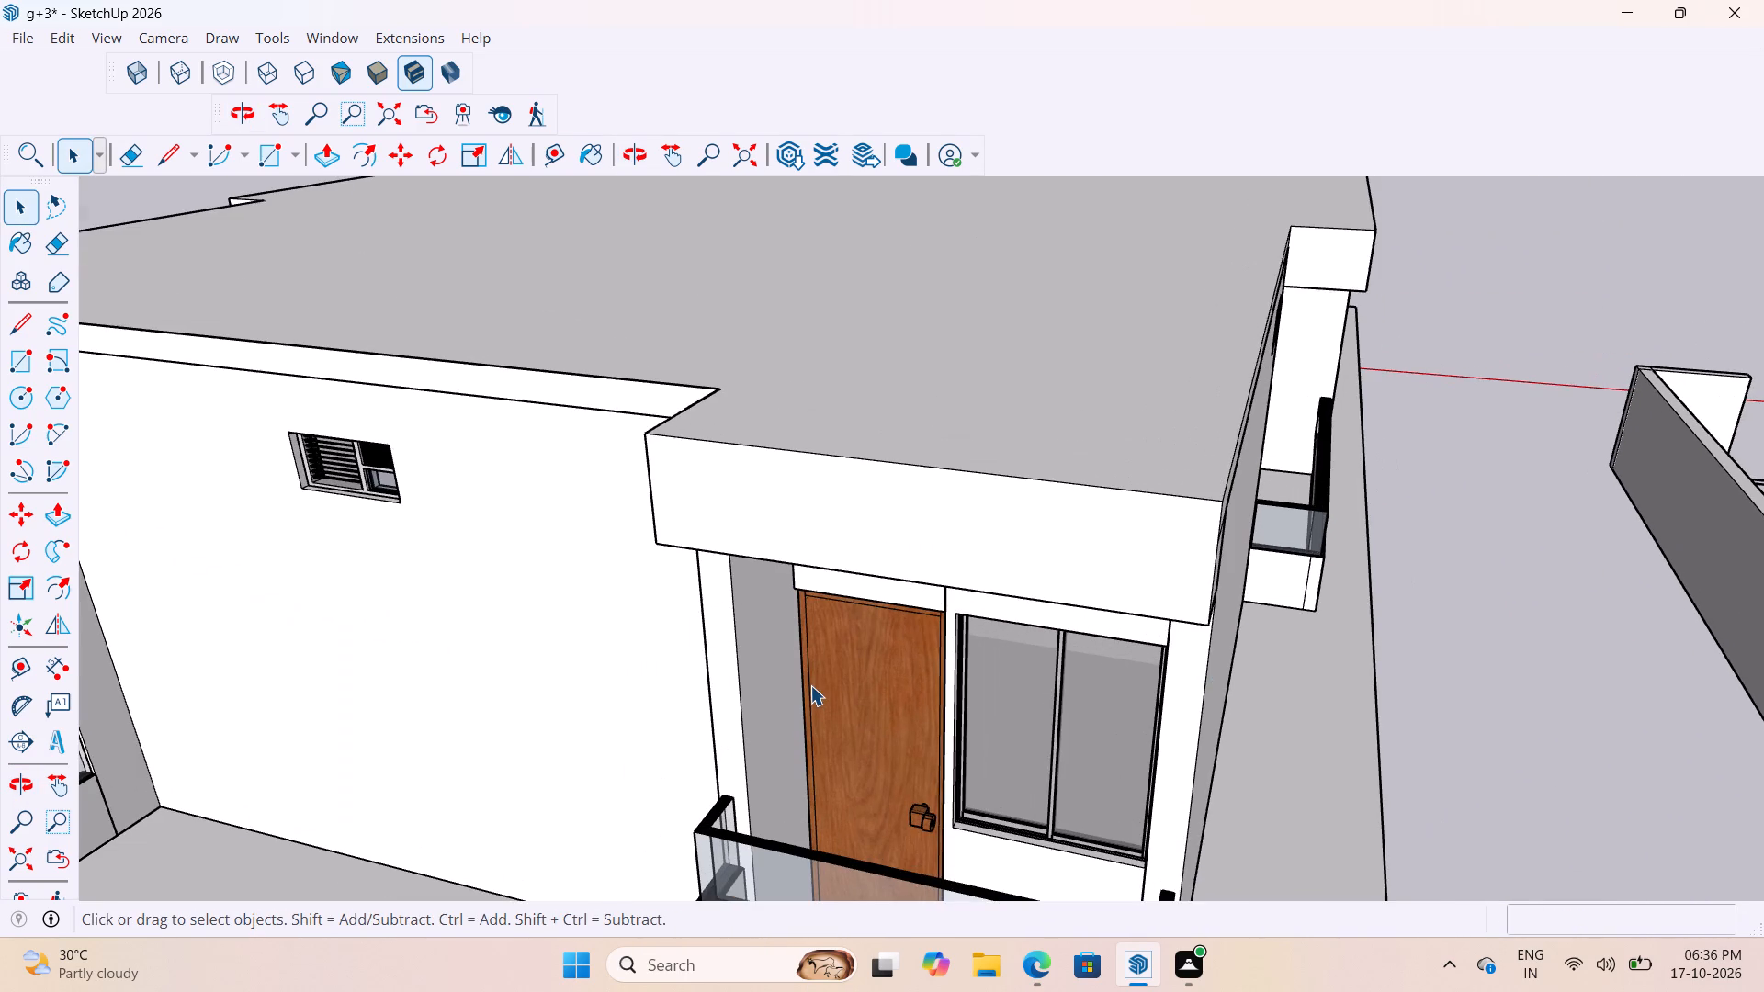
Place a vertical guide about 2' 1 11/16" from the balcony recess's side-wall edge, at the wooden door's near edge.
key("t")
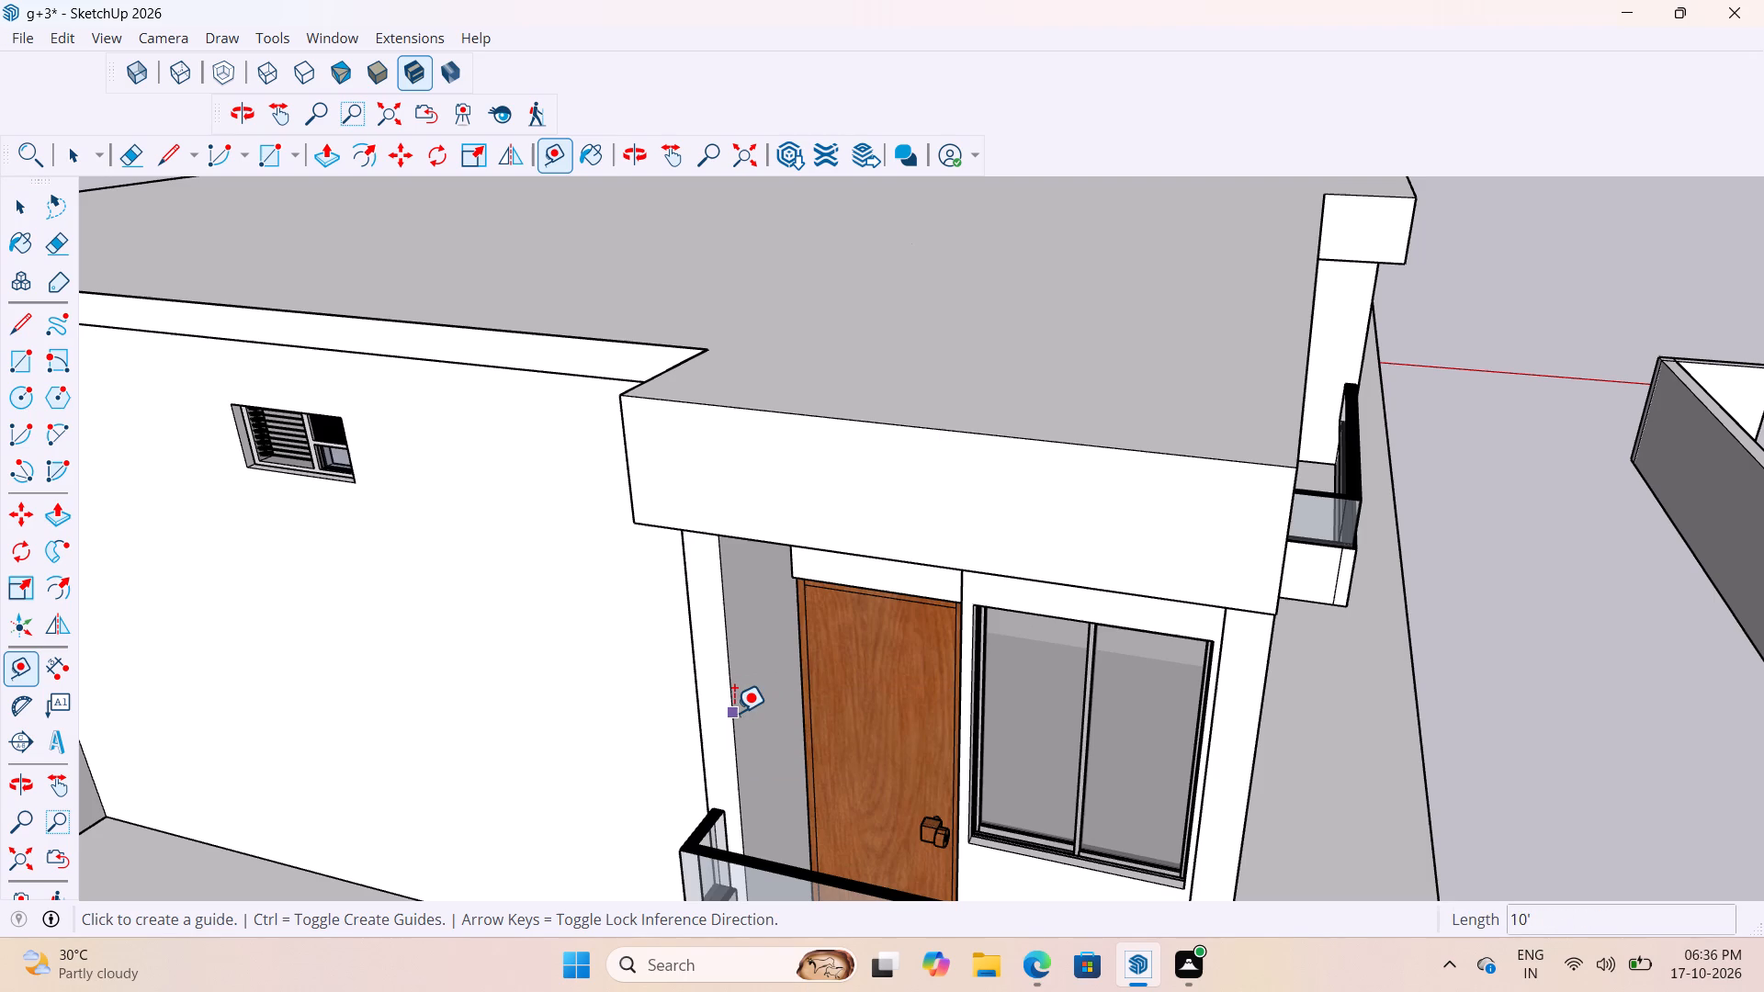
left_click(734, 713)
left_click(808, 676)
middle_click_drag(1007, 559, 995, 564)
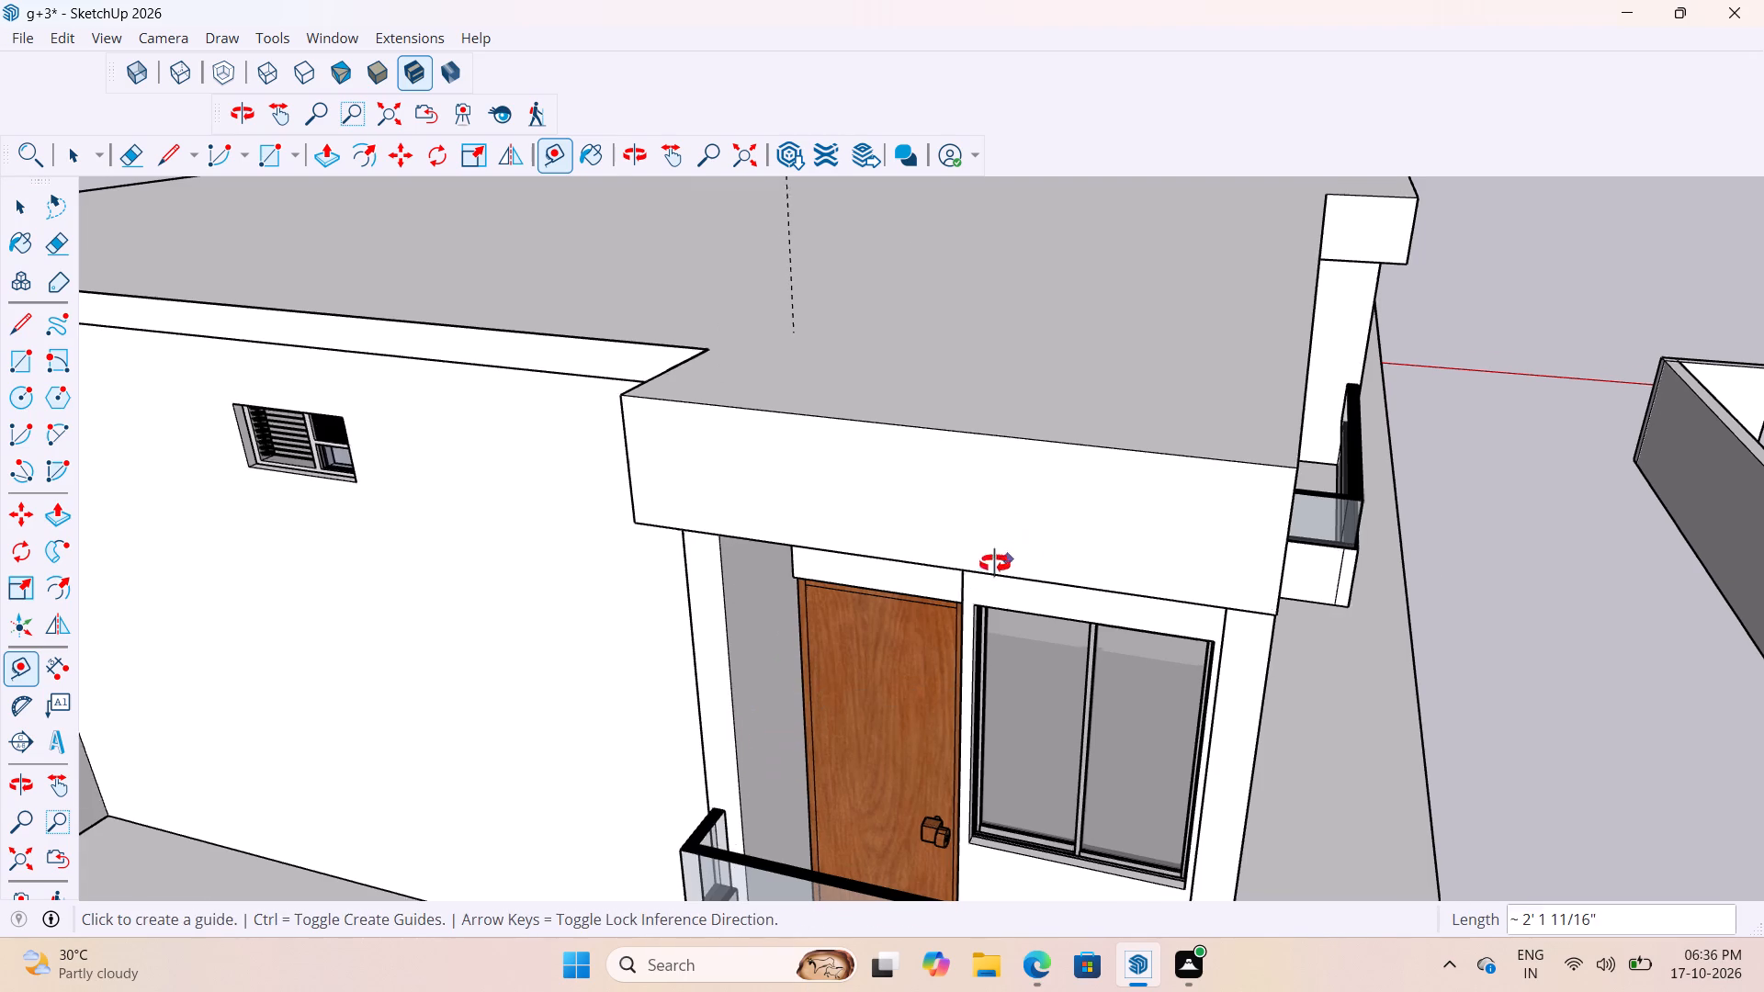
middle_click_drag(995, 564, 694, 689)
scroll(654, 720, "down", 10)
middle_click_drag(928, 601, 737, 600)
scroll(630, 509, "up", 6)
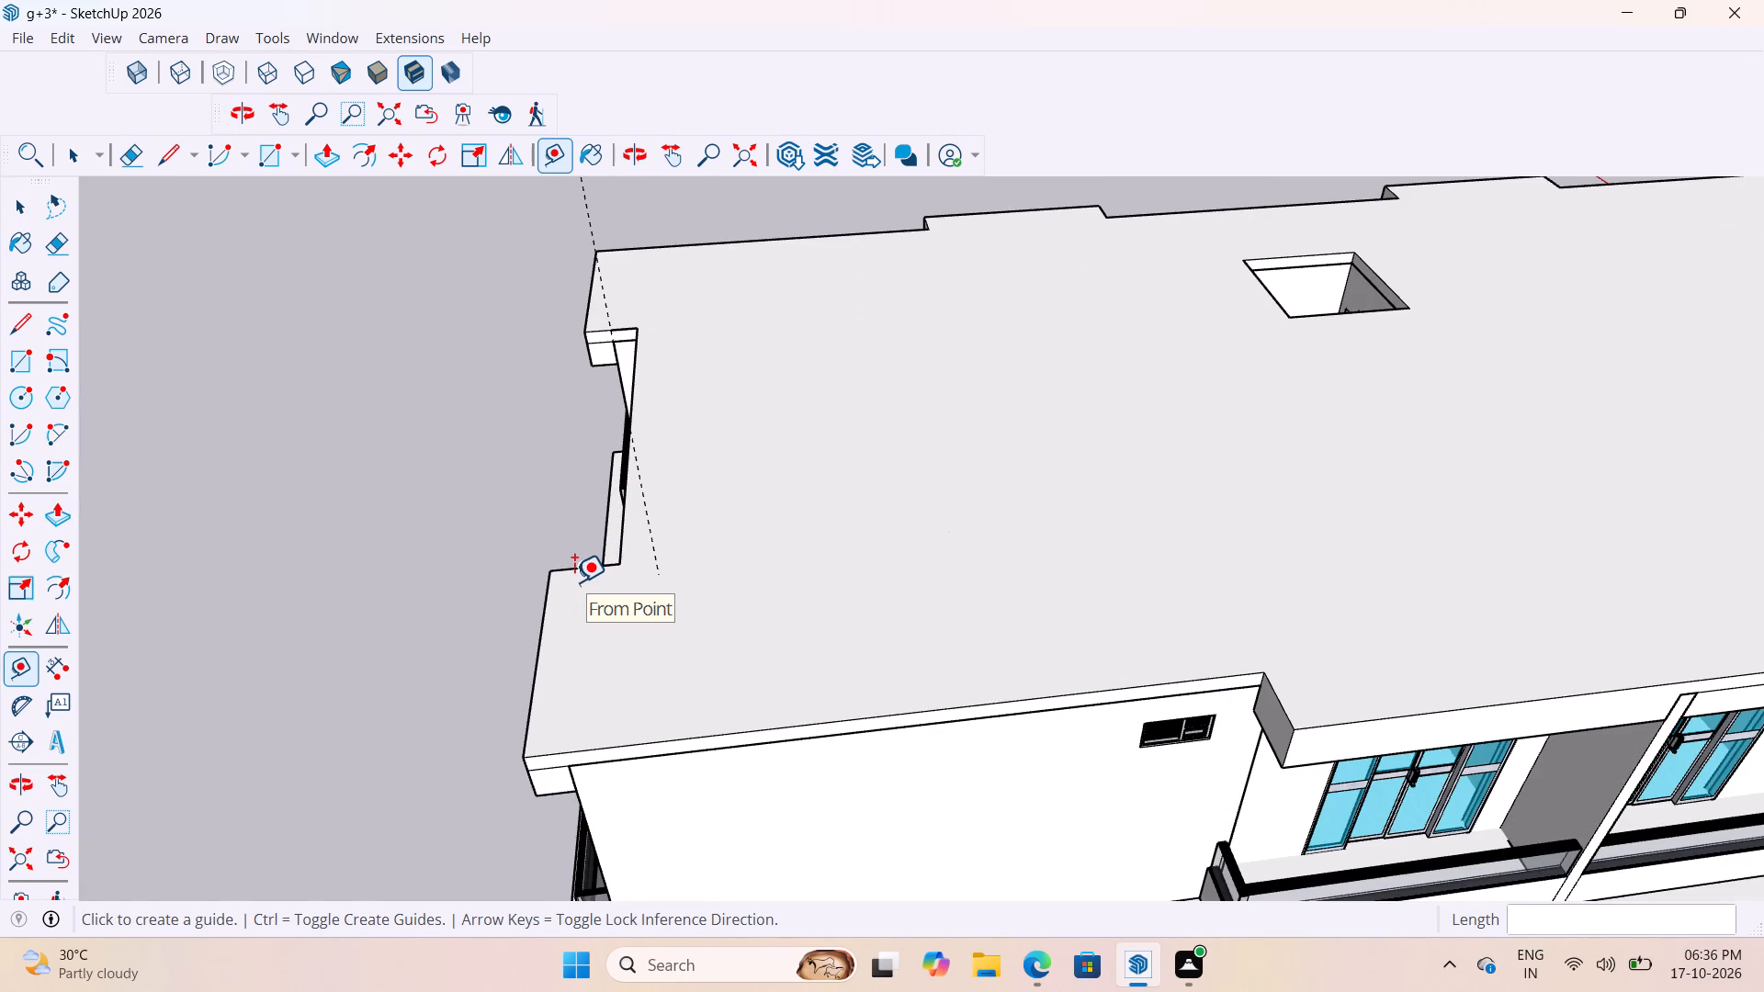